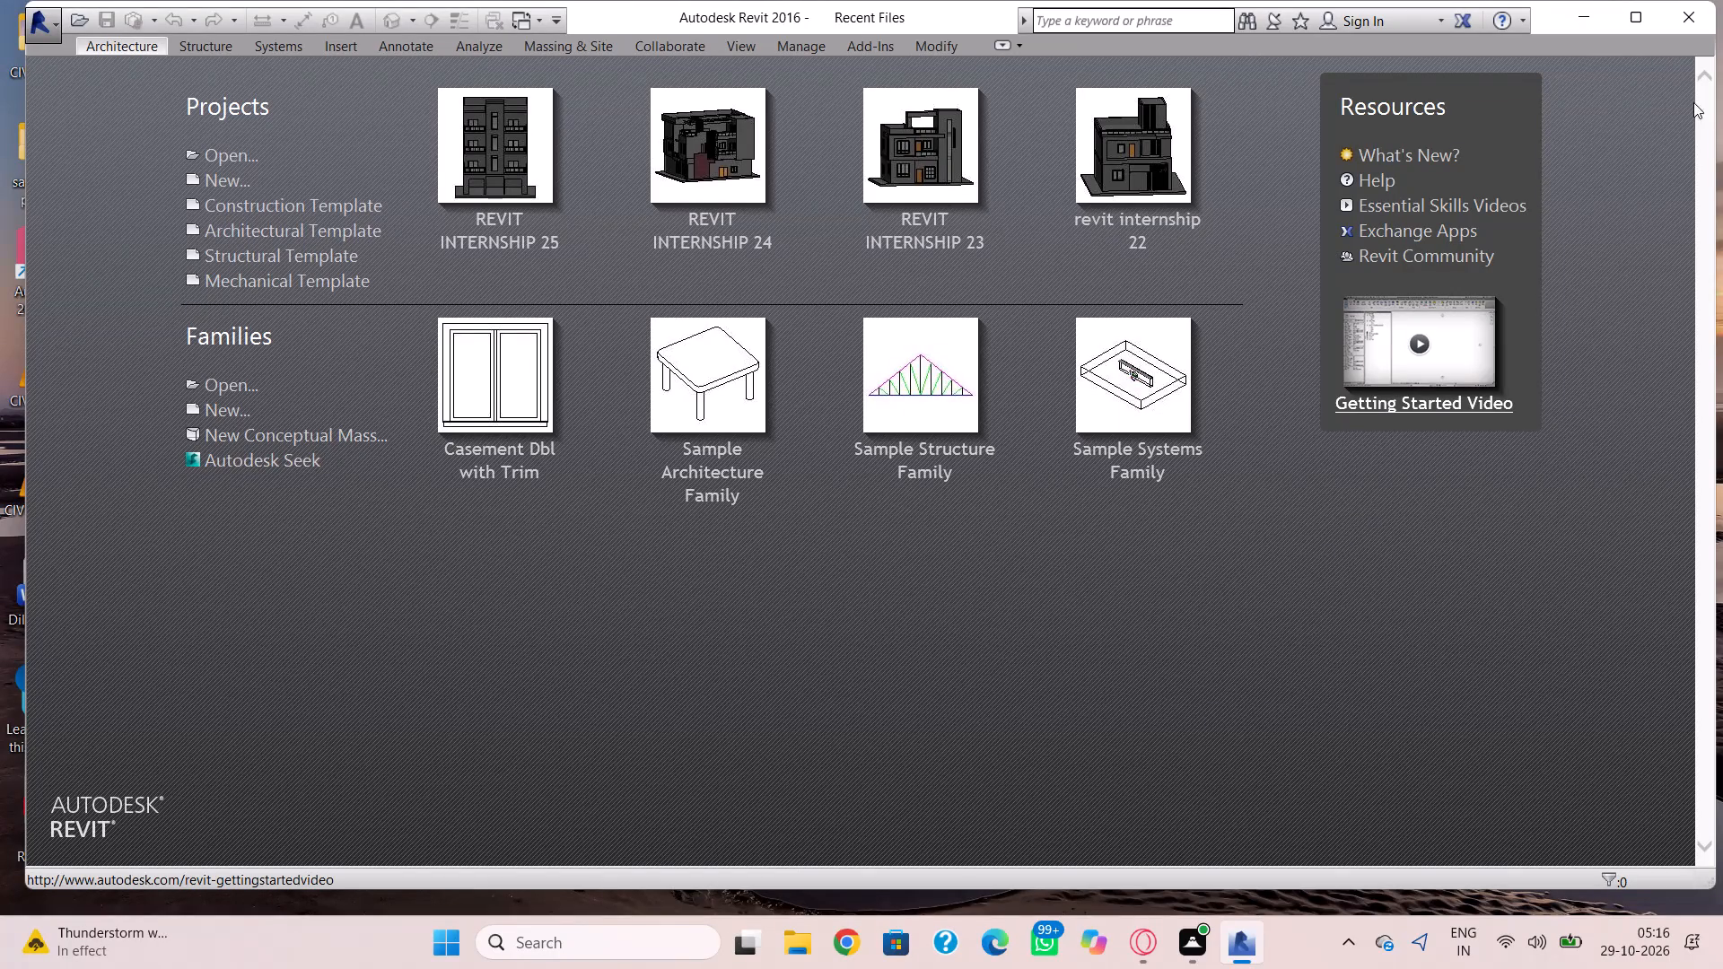
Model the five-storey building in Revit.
Start a new project from the Architectural Template.
left_click(1645, 16)
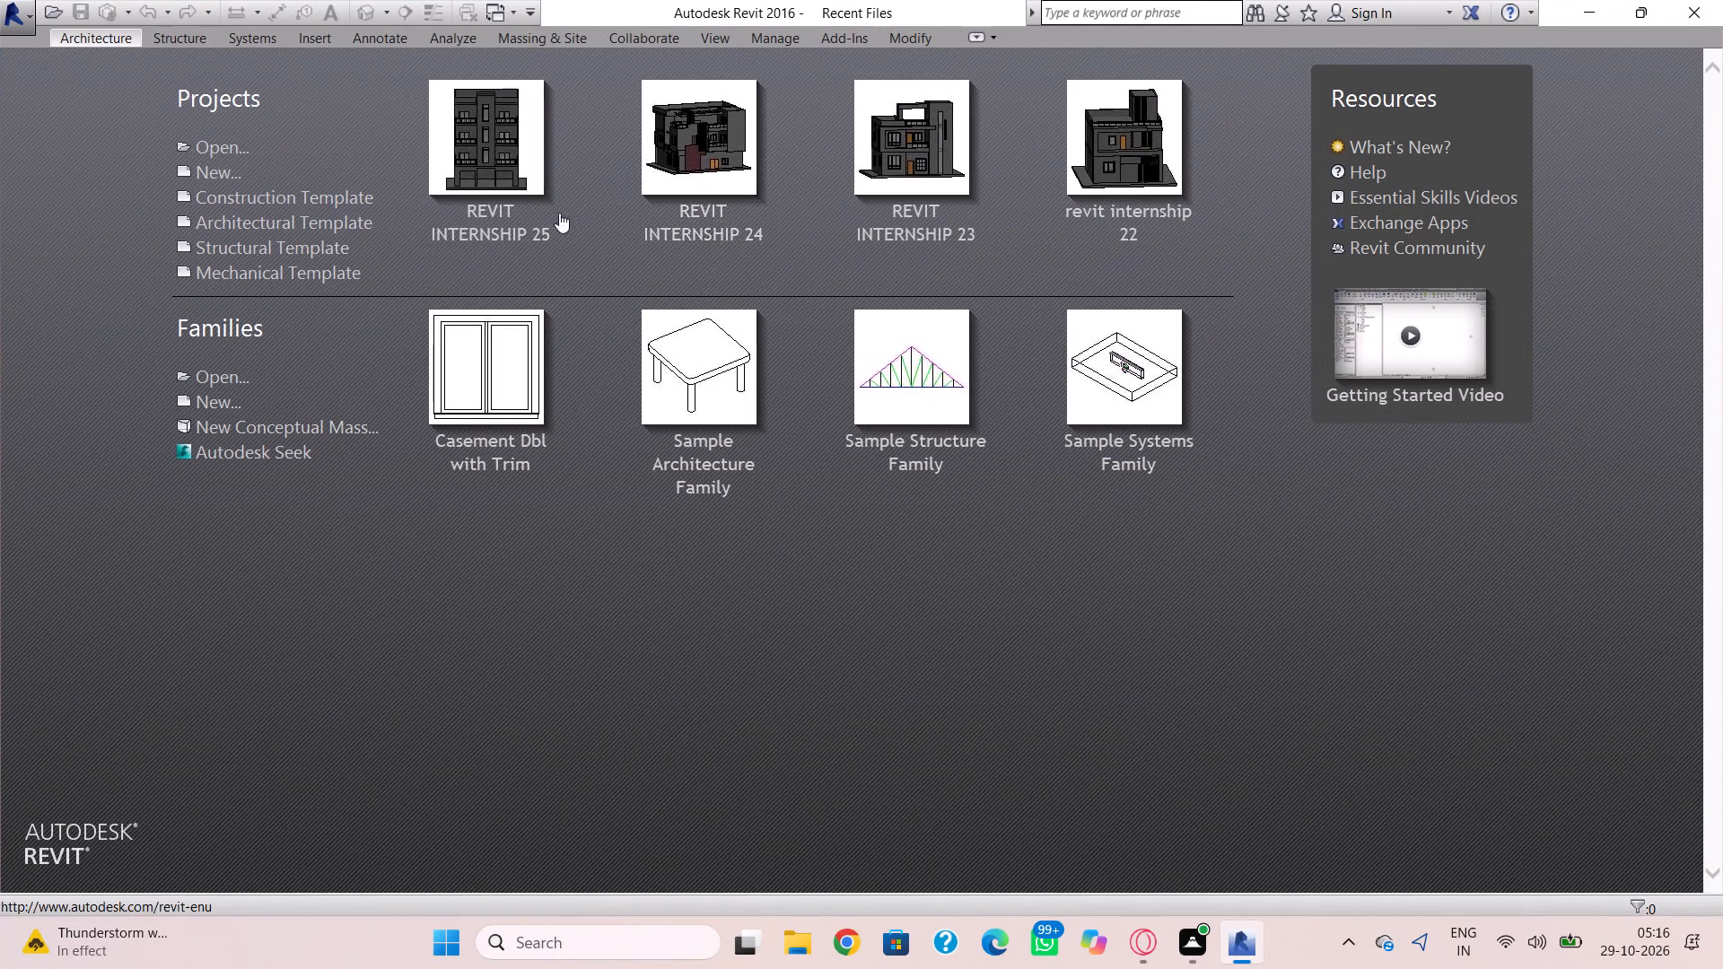
left_click(264, 229)
left_click(264, 229)
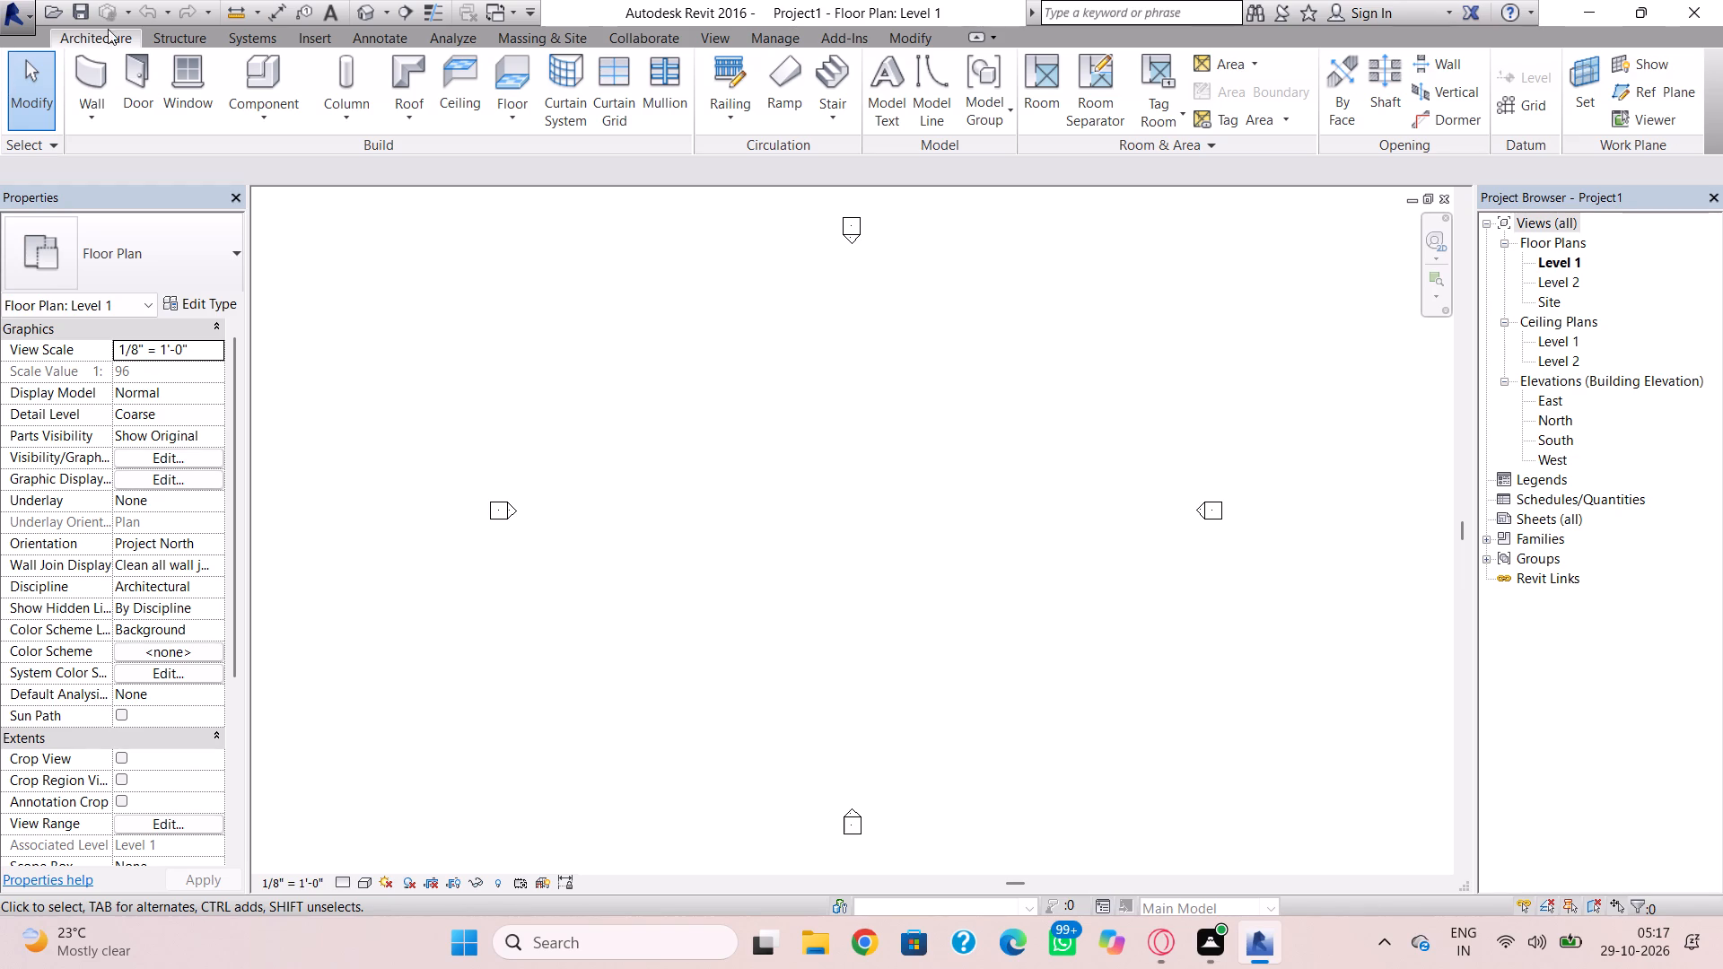
Draw a rectangle of Generic - 8" basic walls about 36' by 32' on the Level 1 floor plan.
left_click(88, 76)
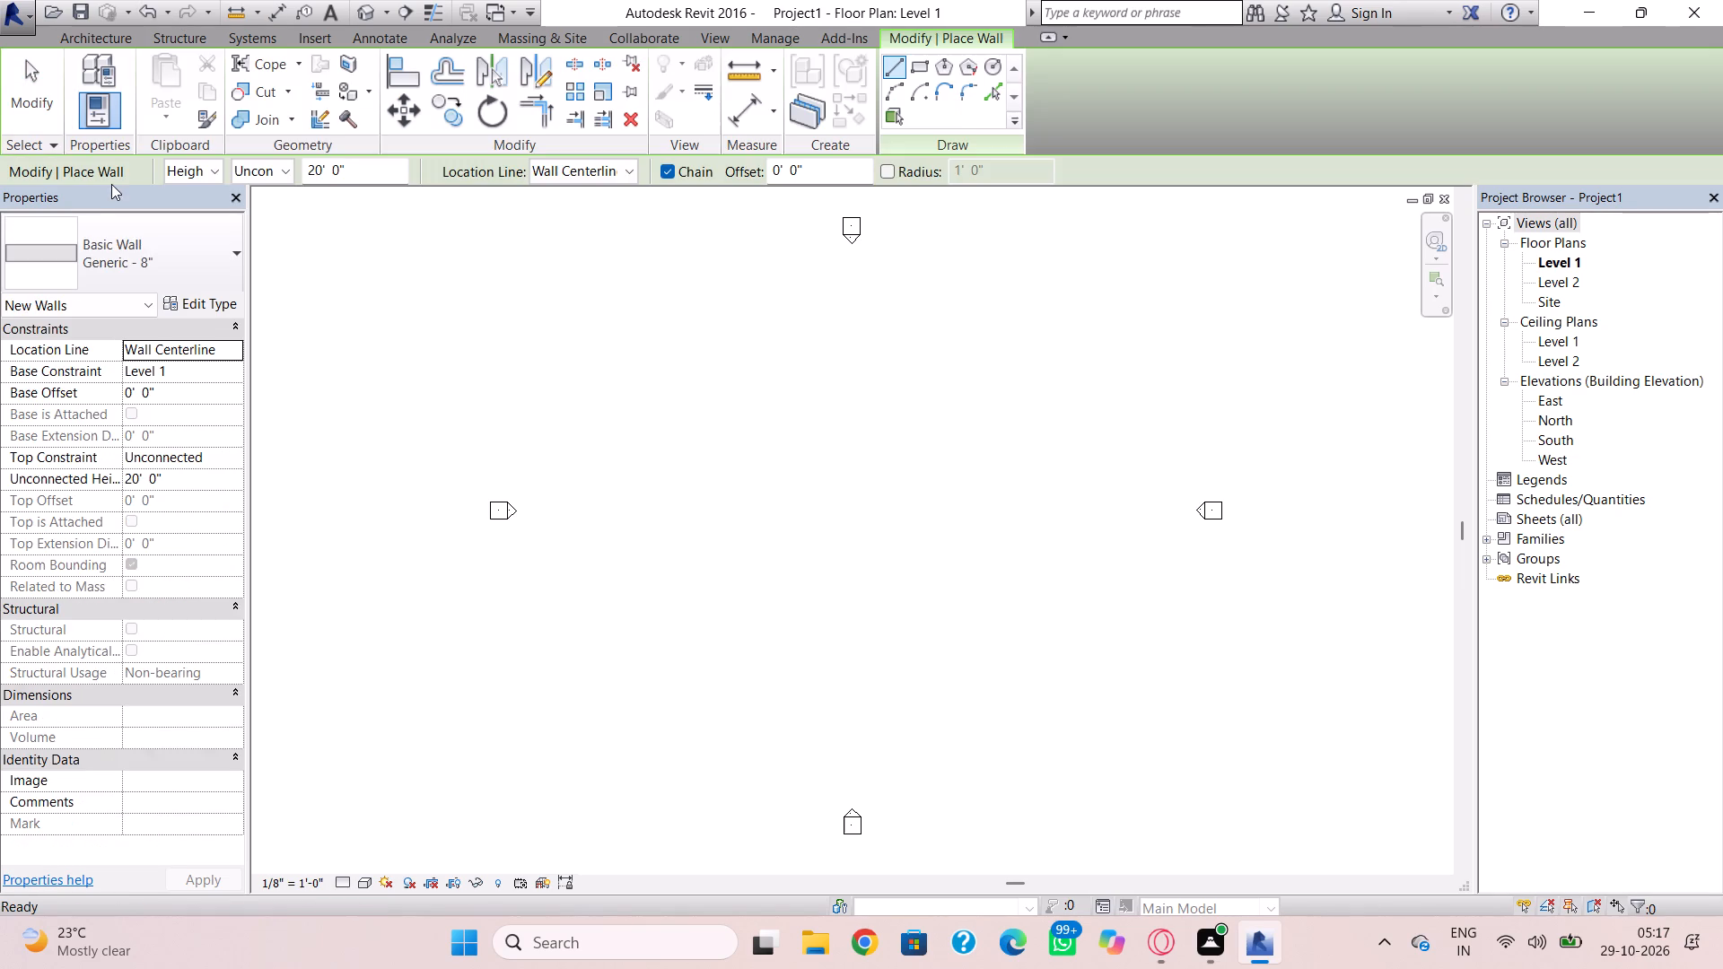
left_click(125, 240)
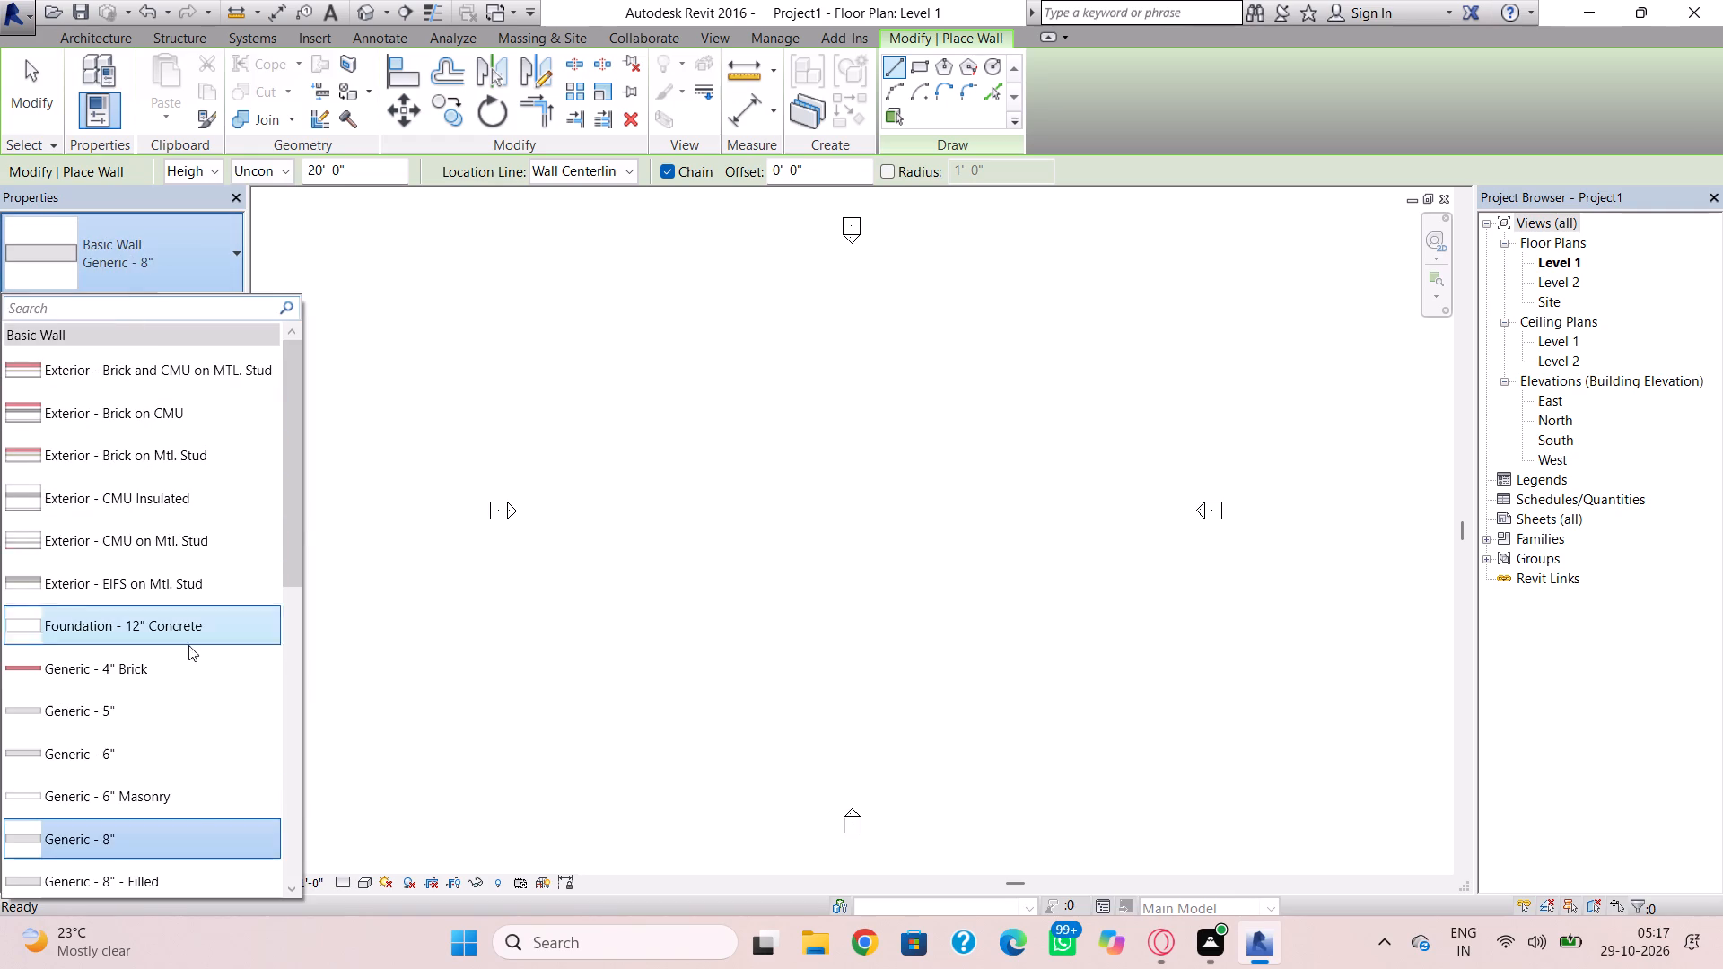
left_click(179, 834)
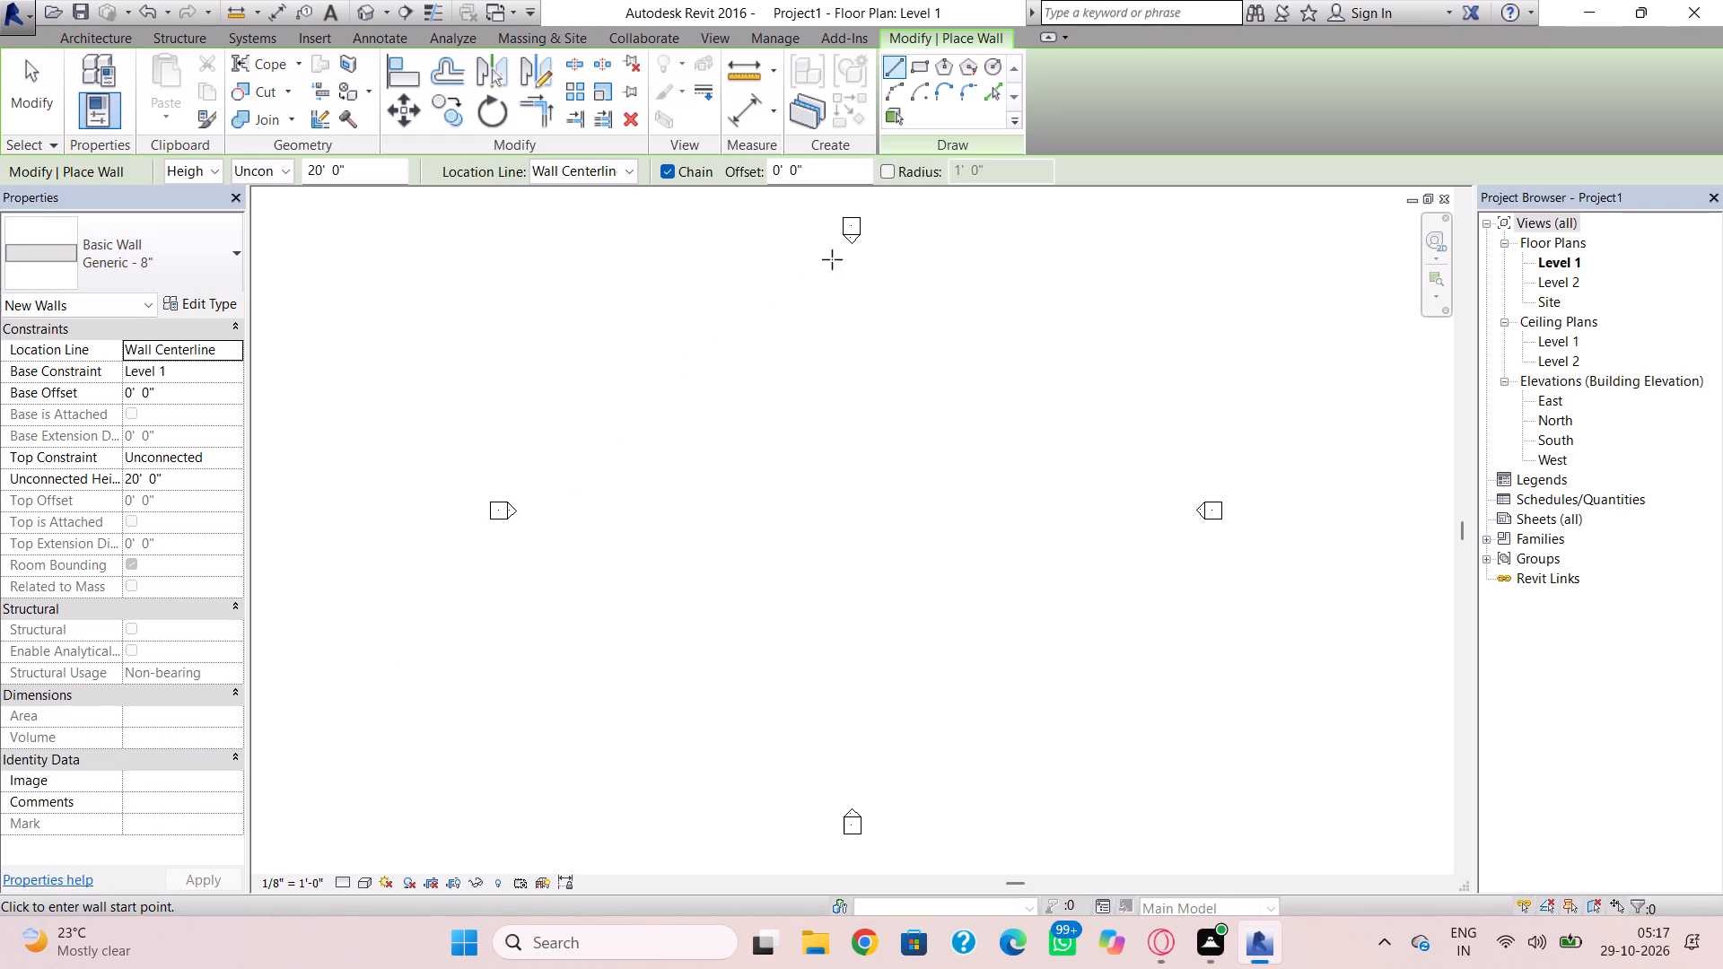
left_click(915, 74)
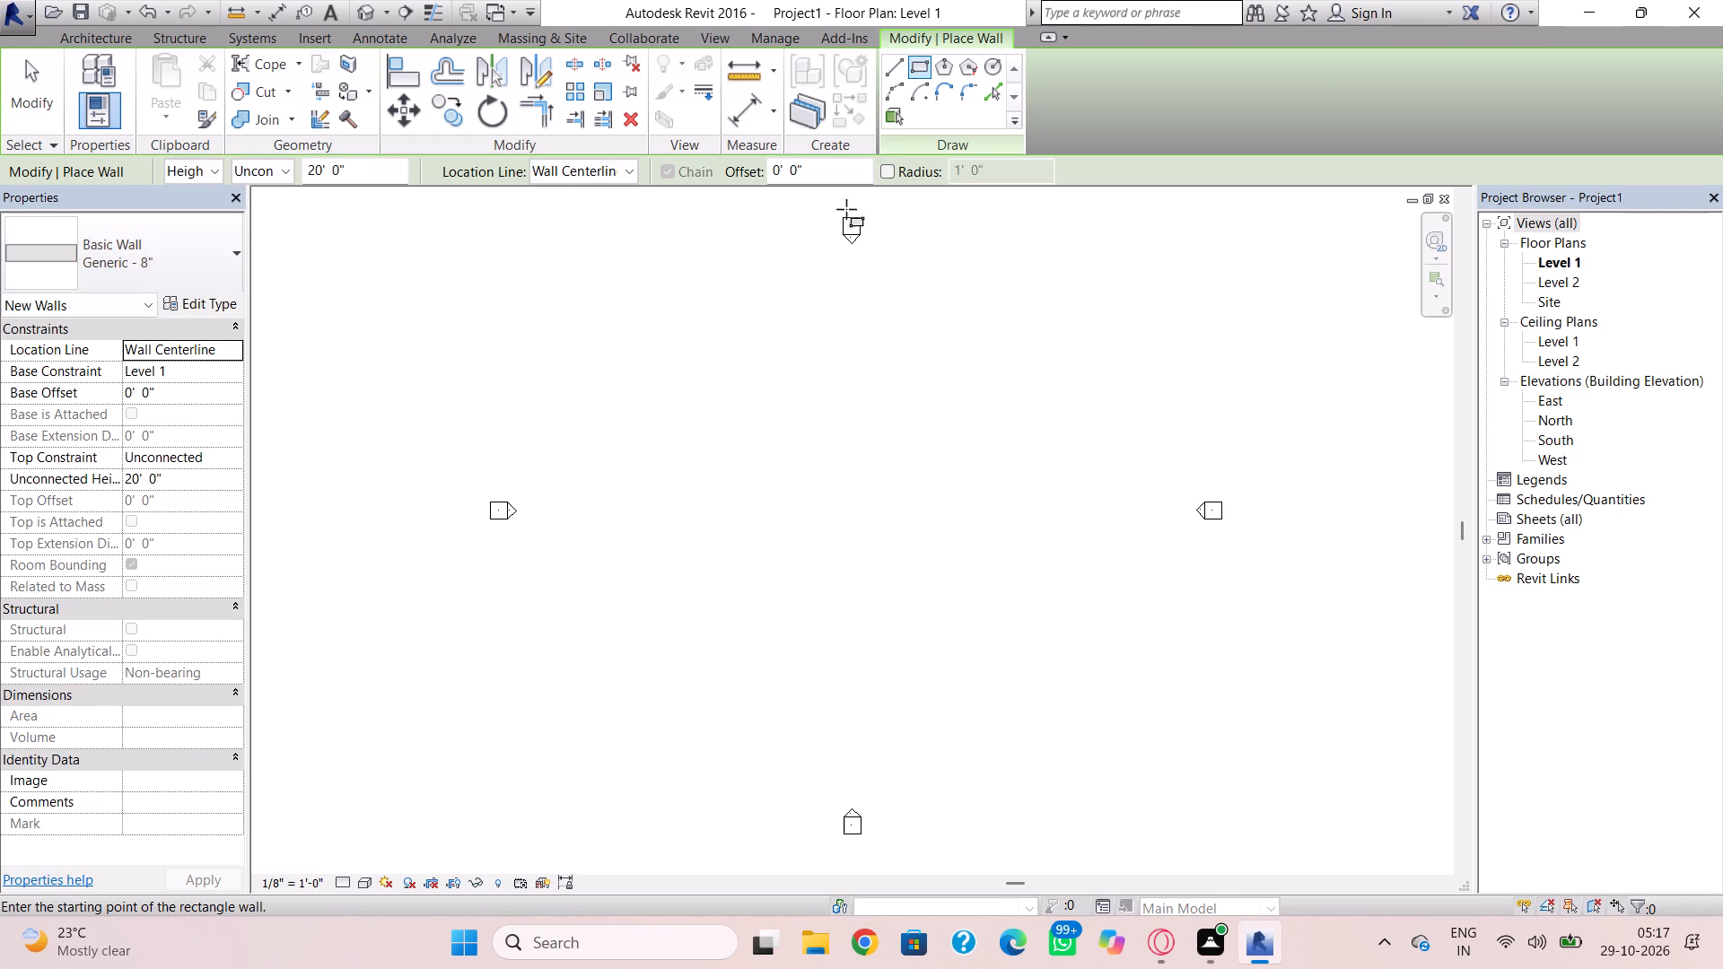
left_click(730, 380)
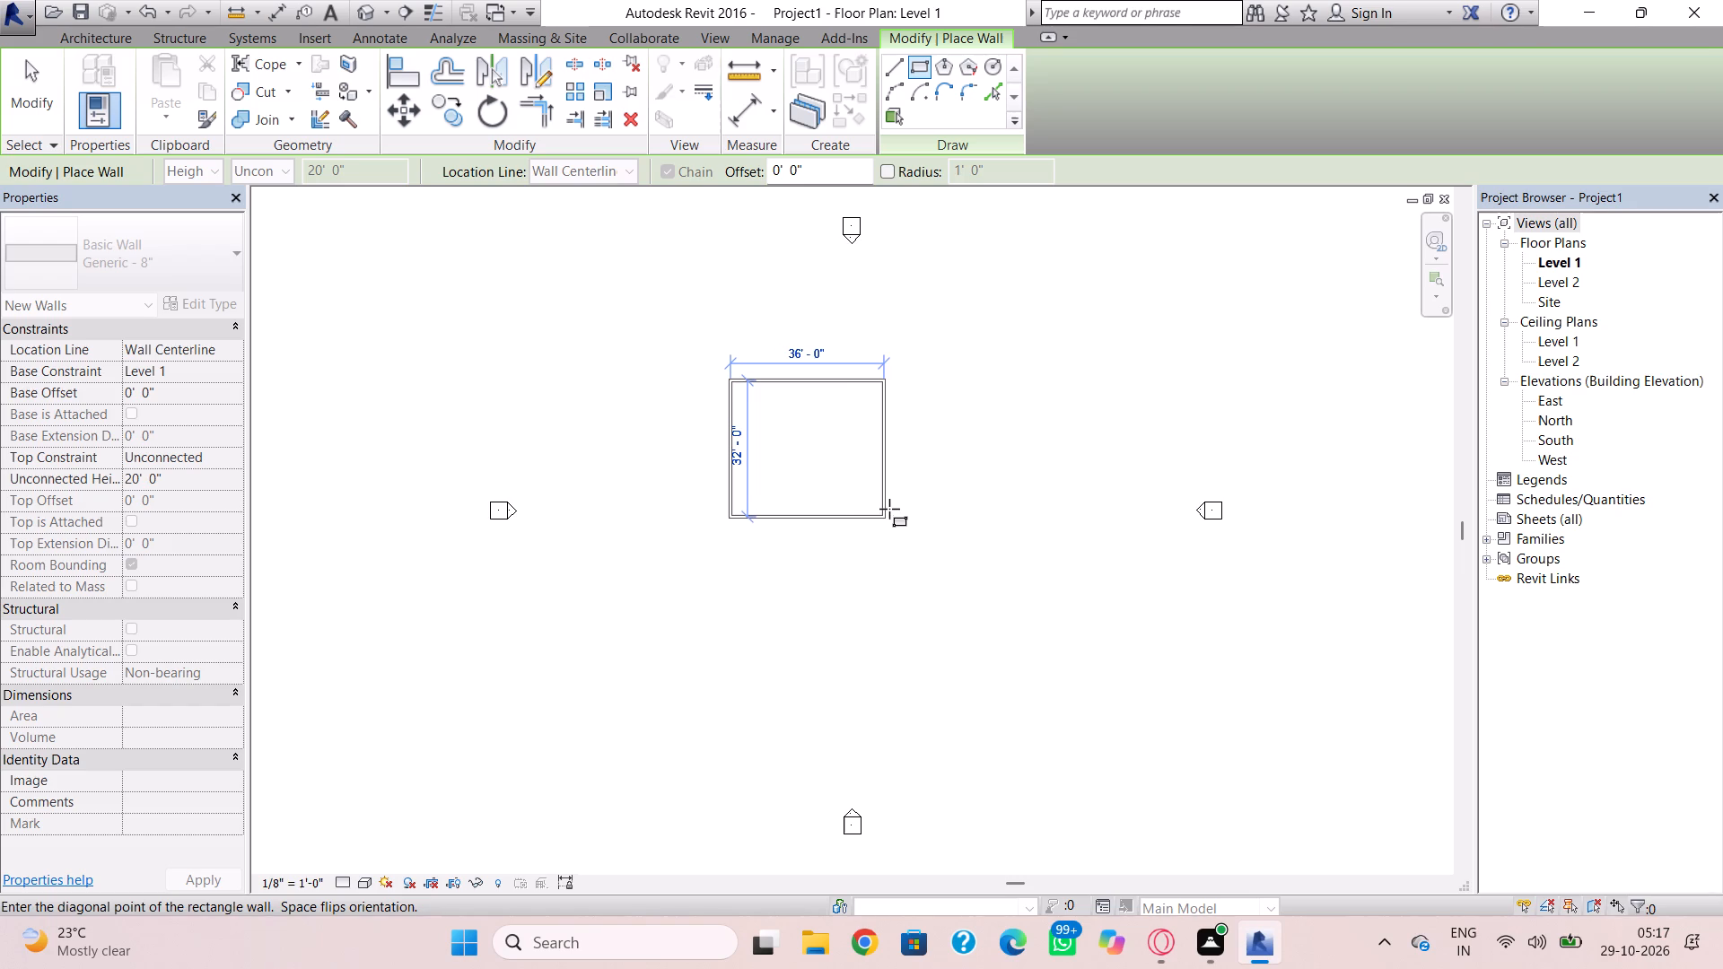
left_click(889, 509)
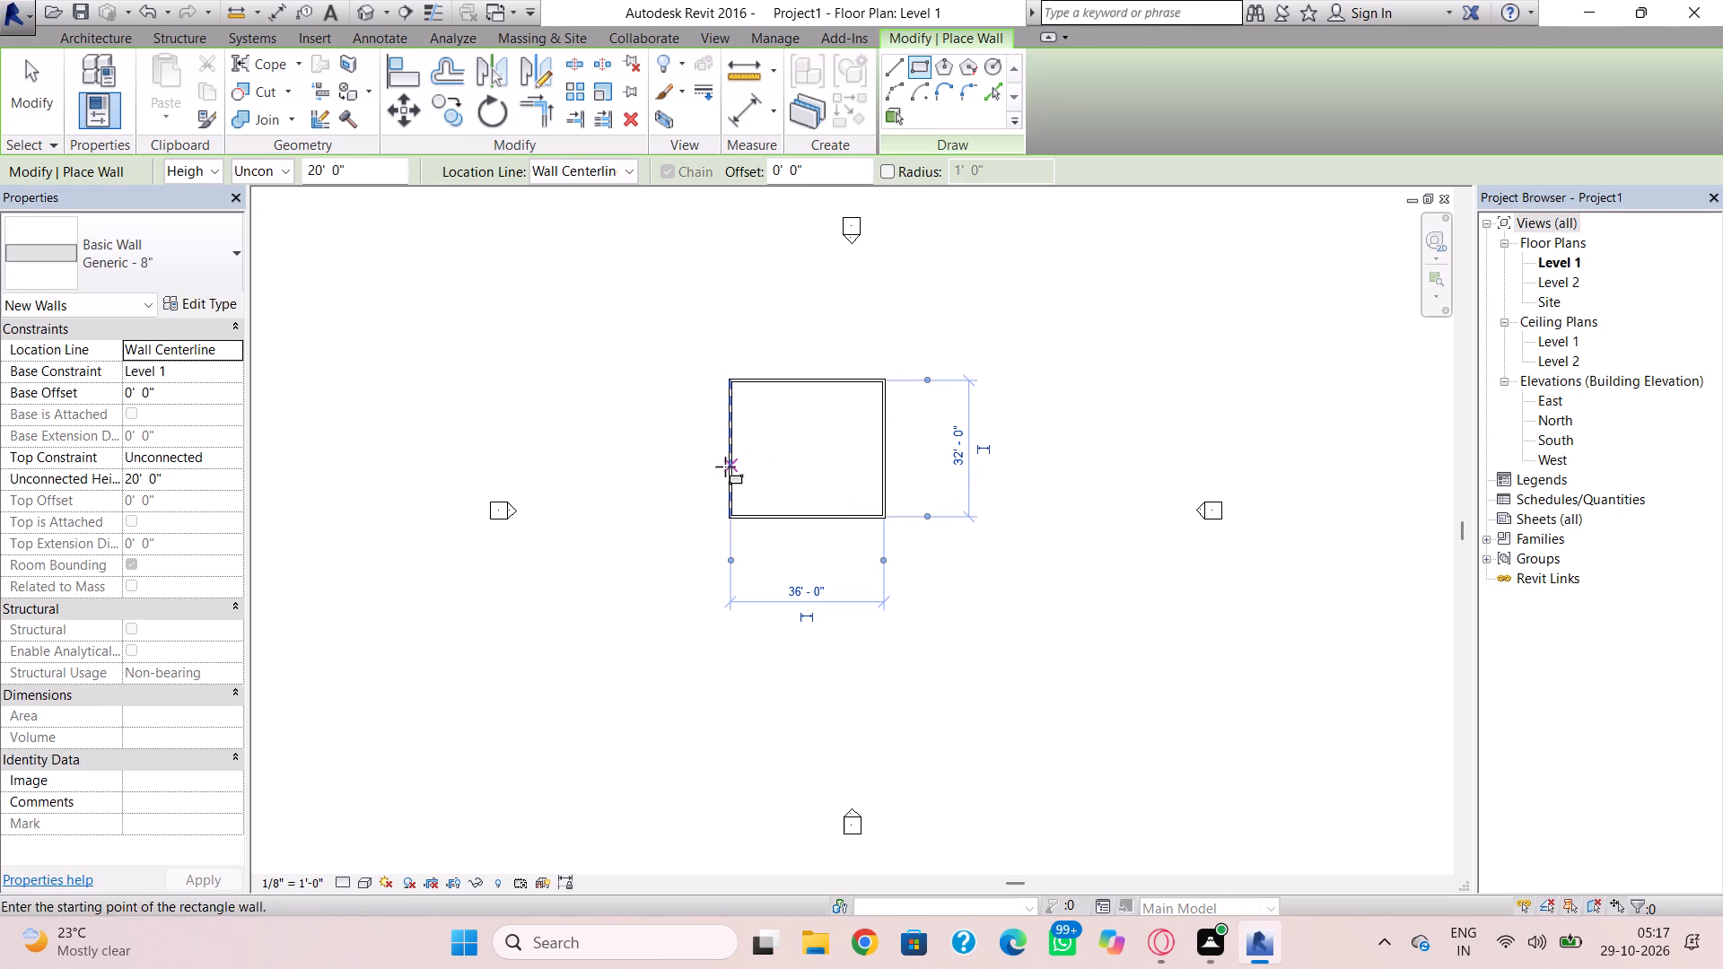
key("Escape")
key("Escape")
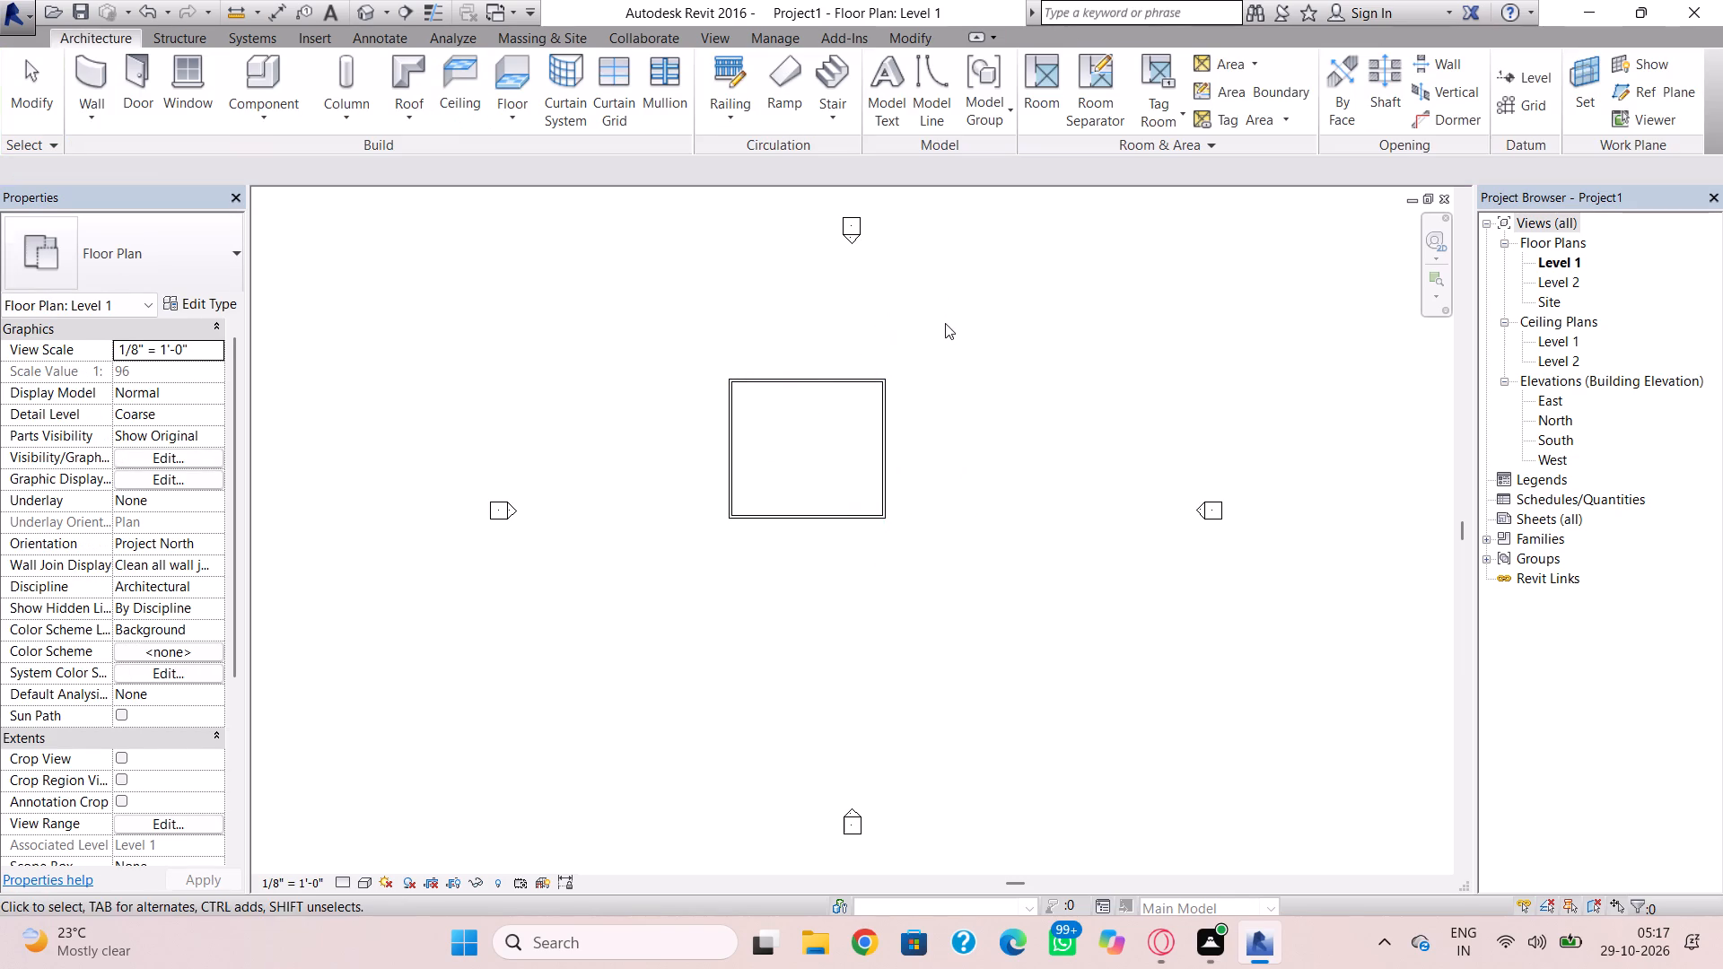
Set the unconnected height of all four walls to 12'.
left_click_drag(949, 333, 672, 619)
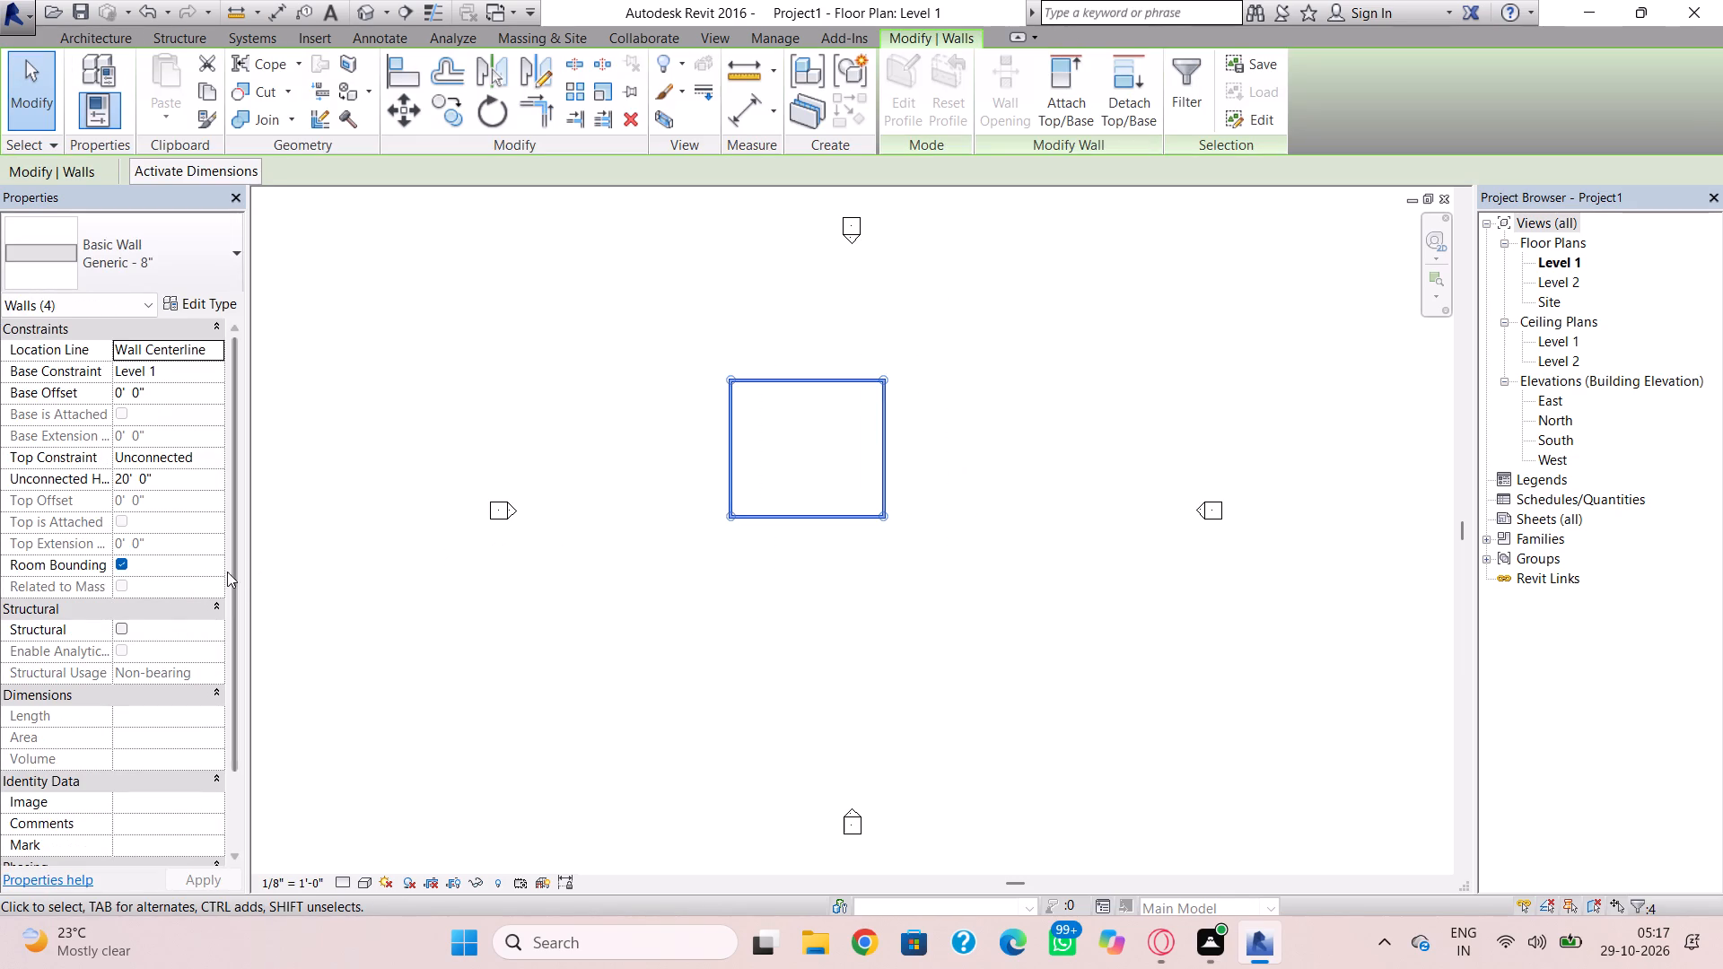
left_click(204, 476)
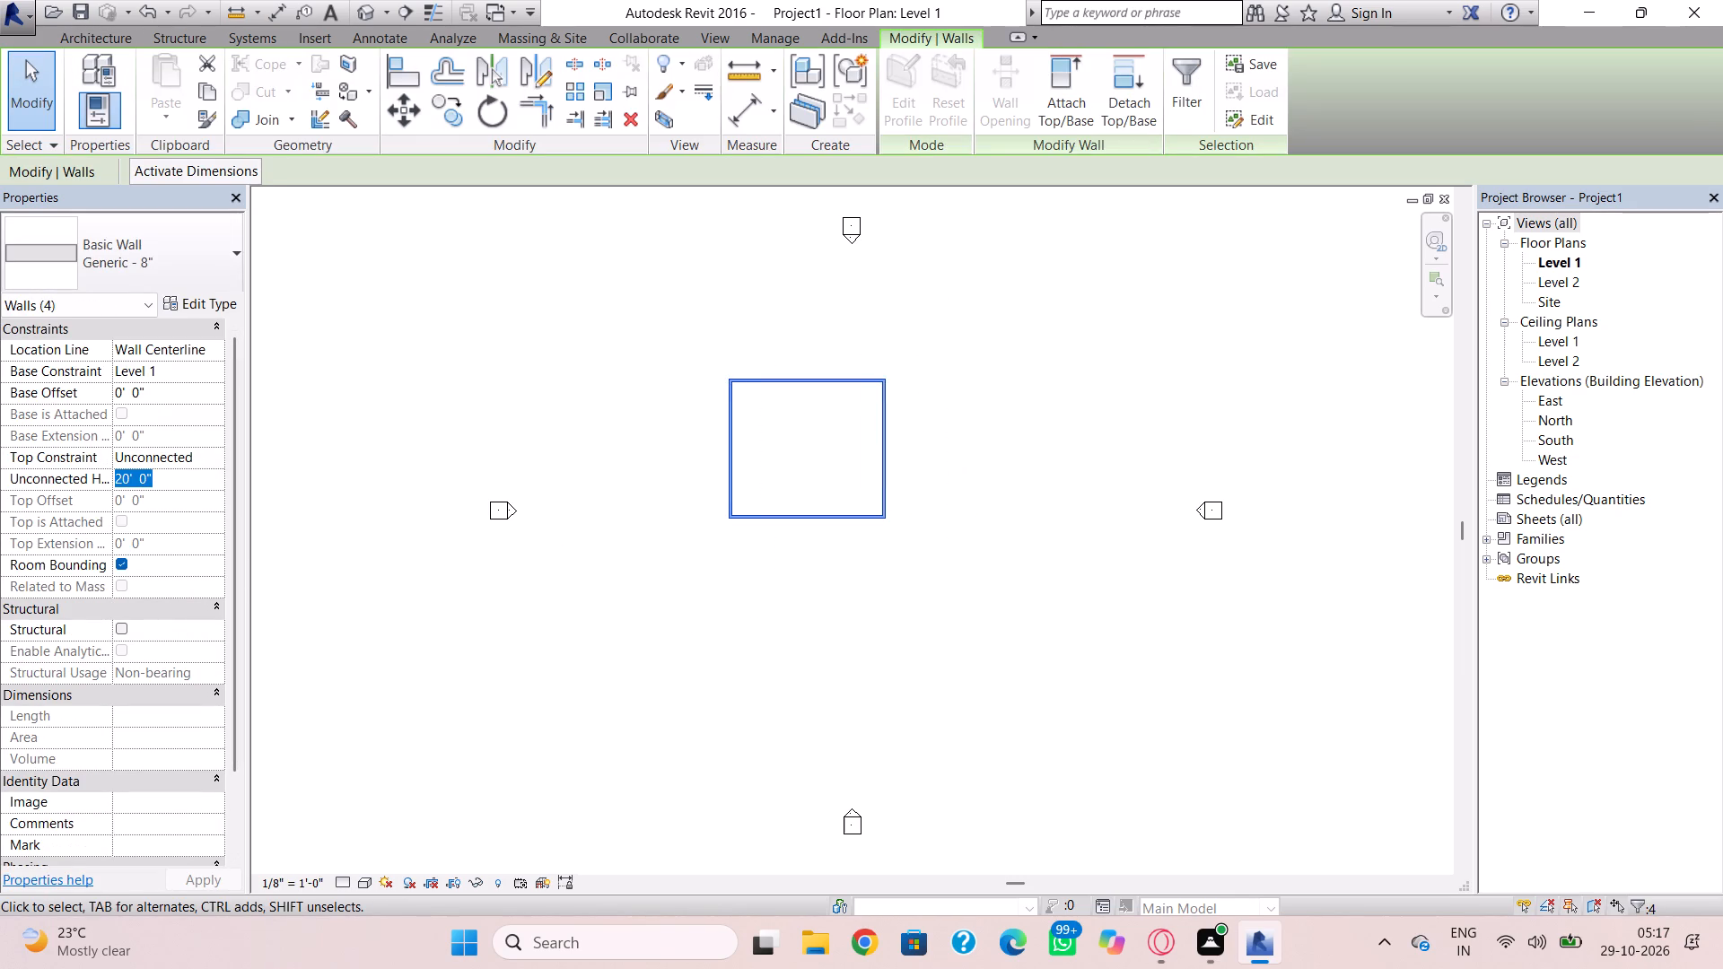
type("12'")
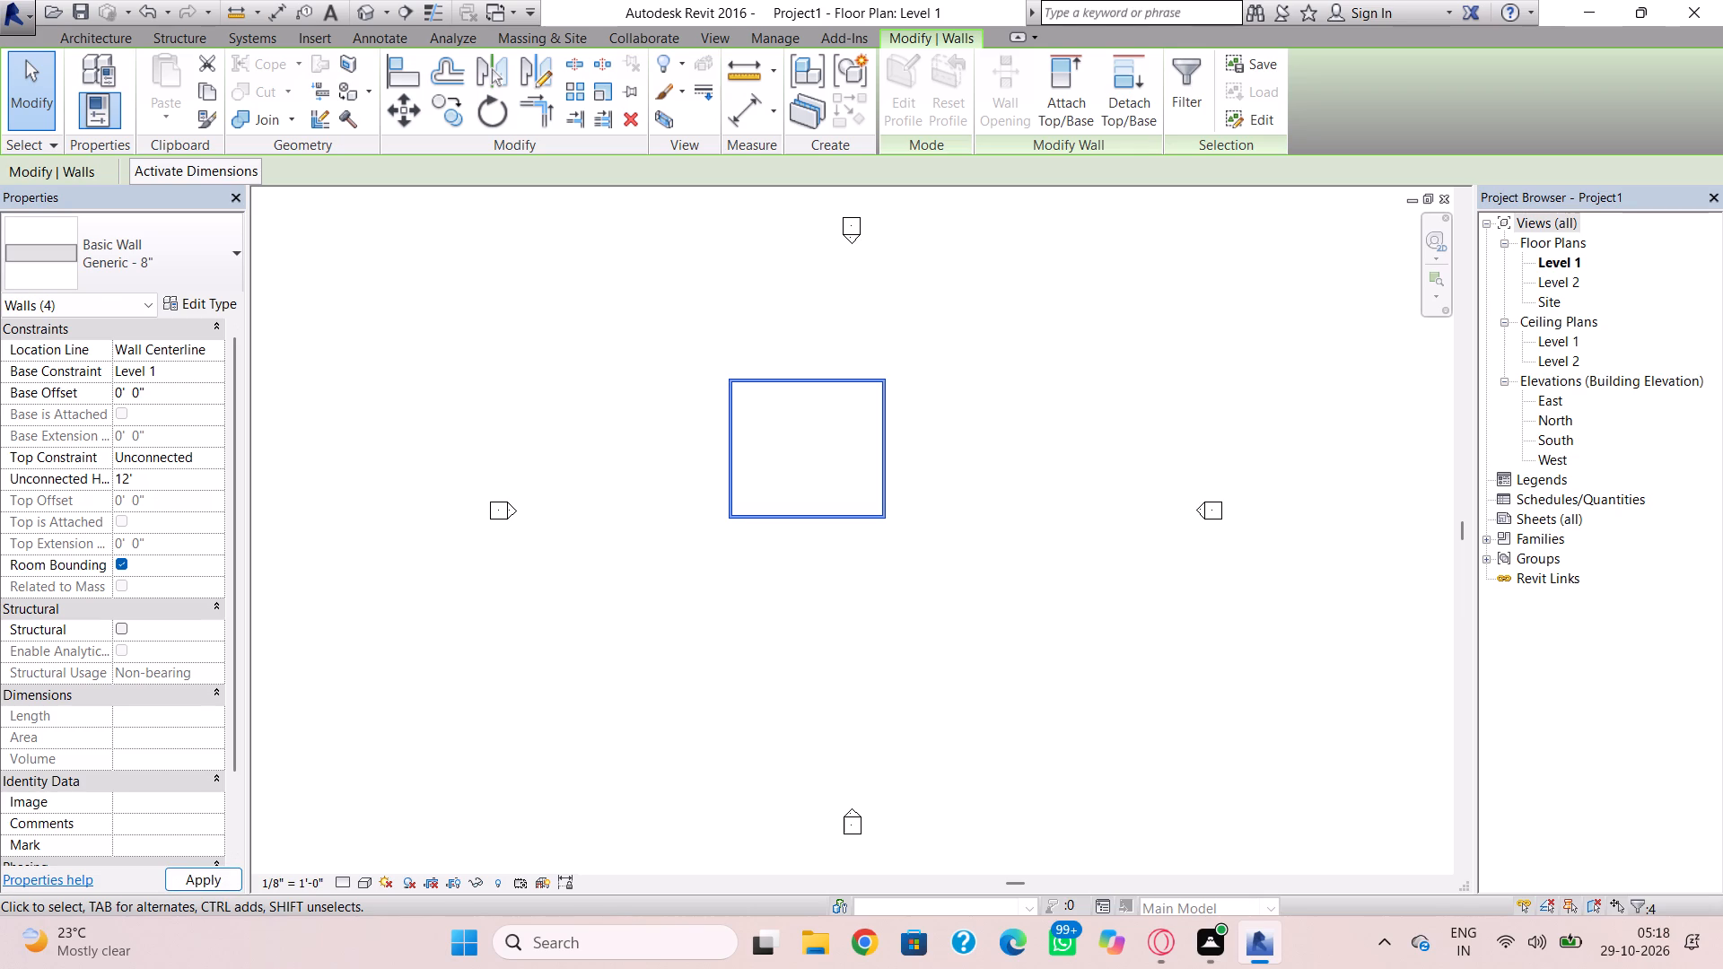
key("Return")
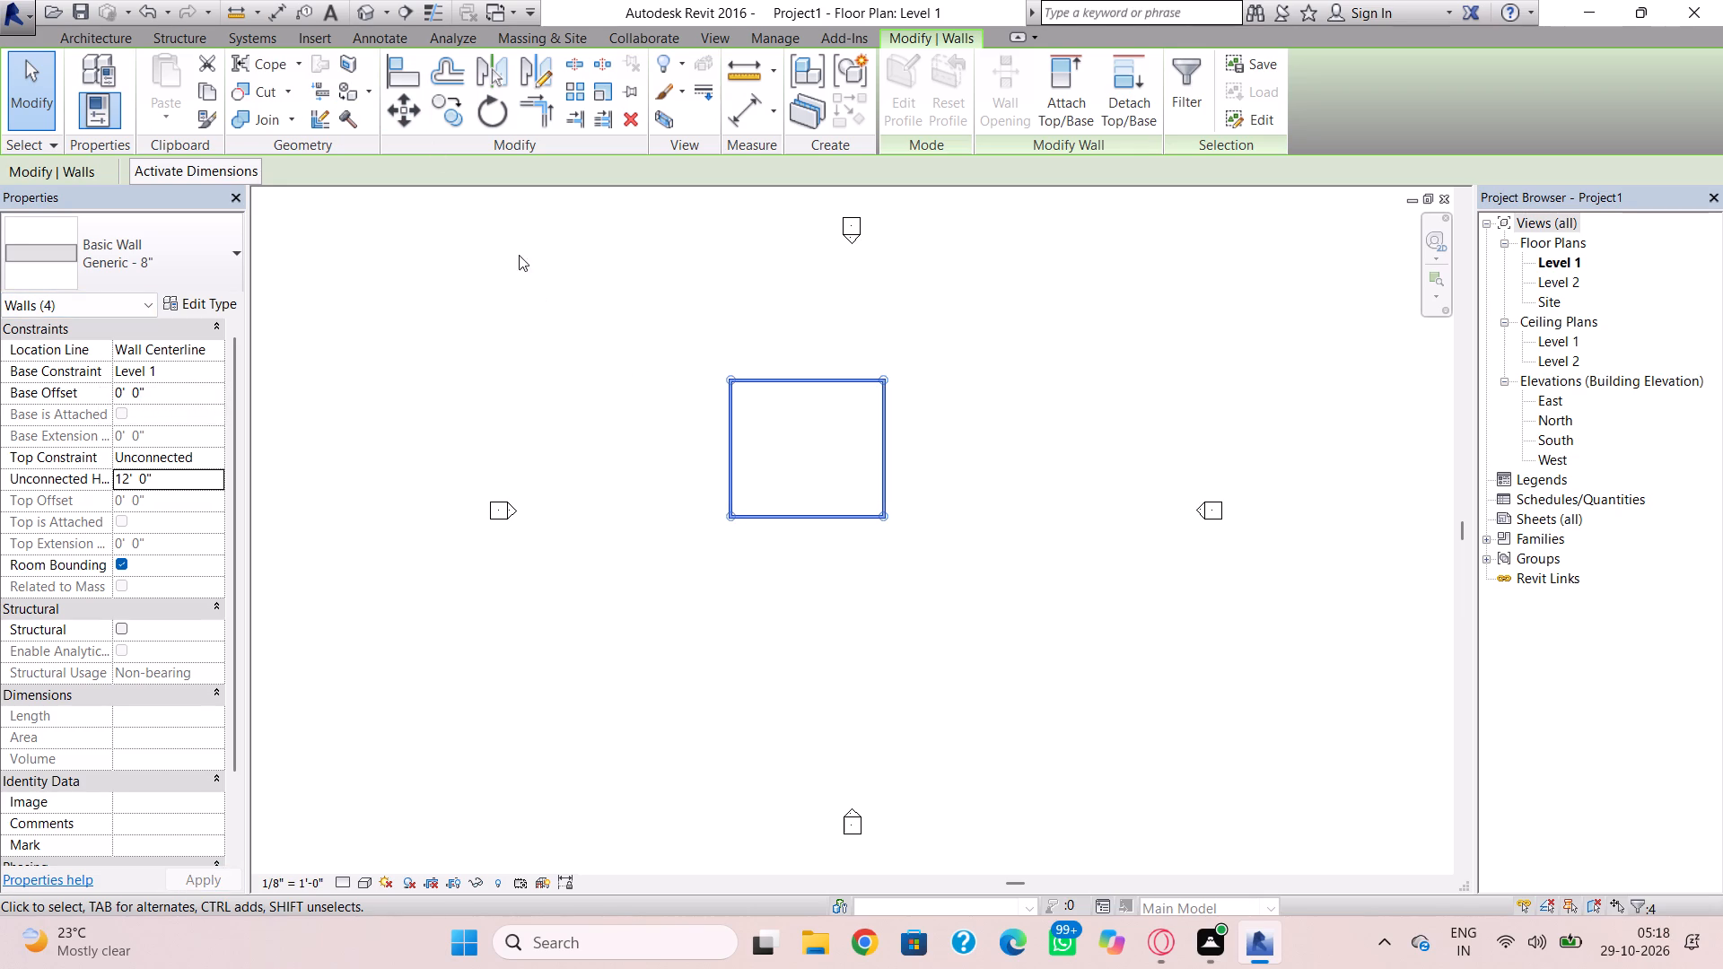
Create a Generic - 12" floor on Level 1 with a rectangular boundary about 44' by 40' surrounding the walls.
left_click(119, 41)
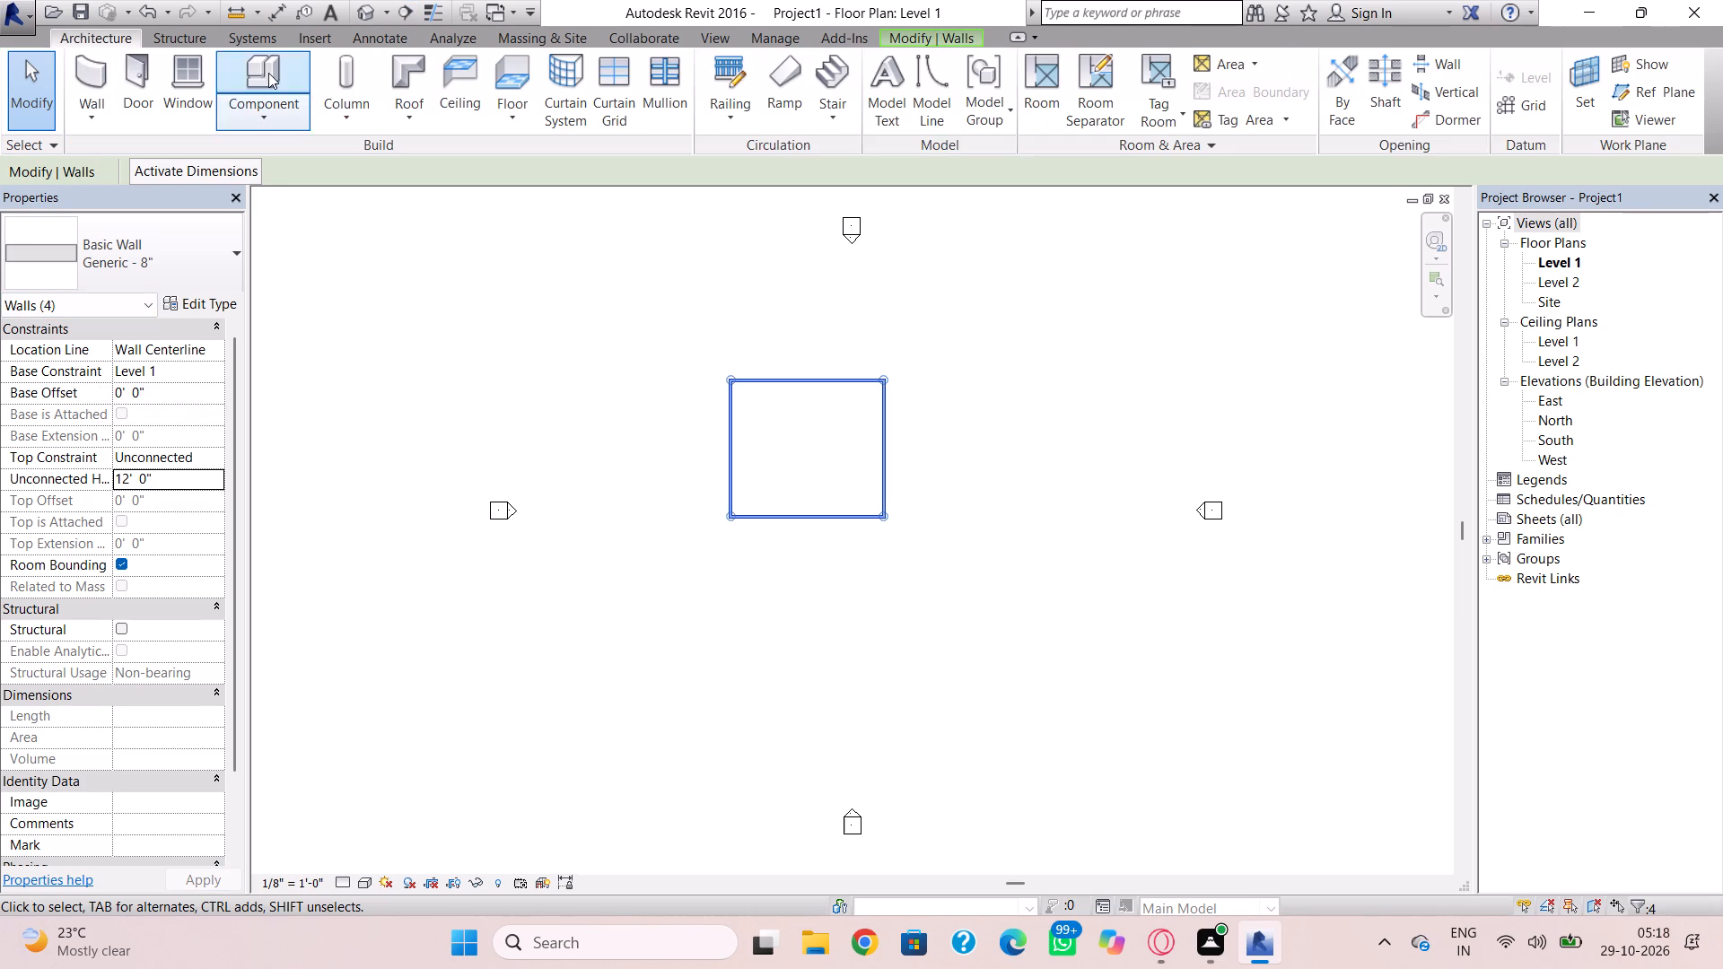
left_click(521, 83)
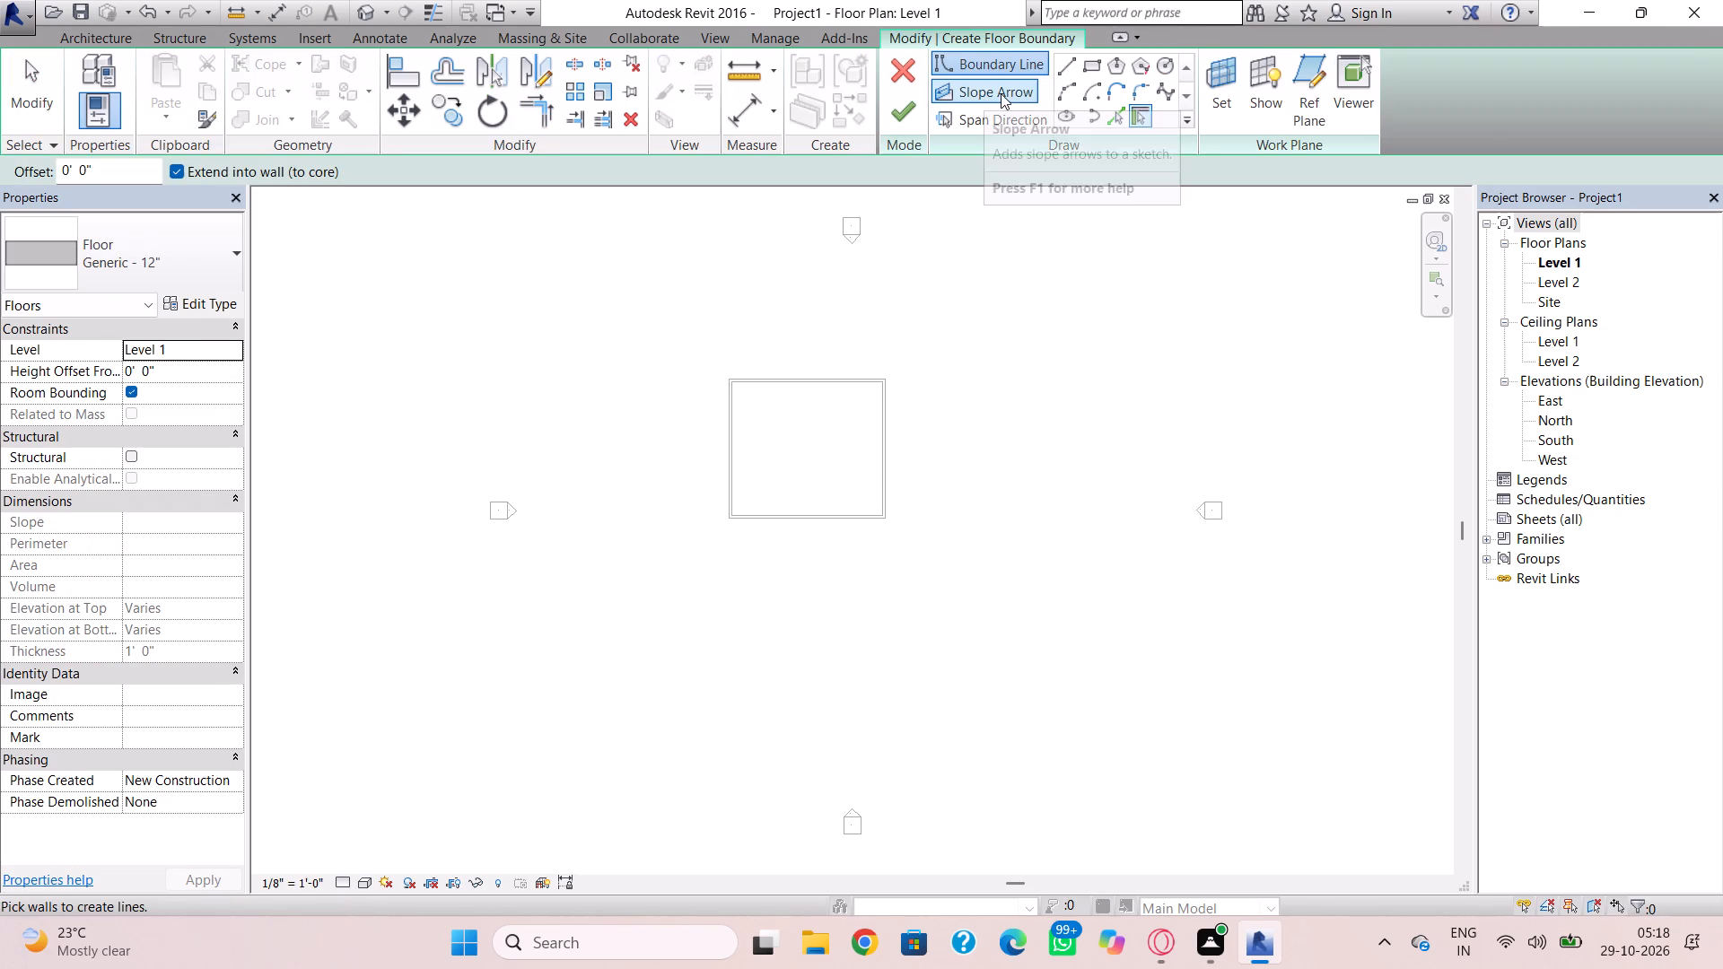
left_click(1101, 67)
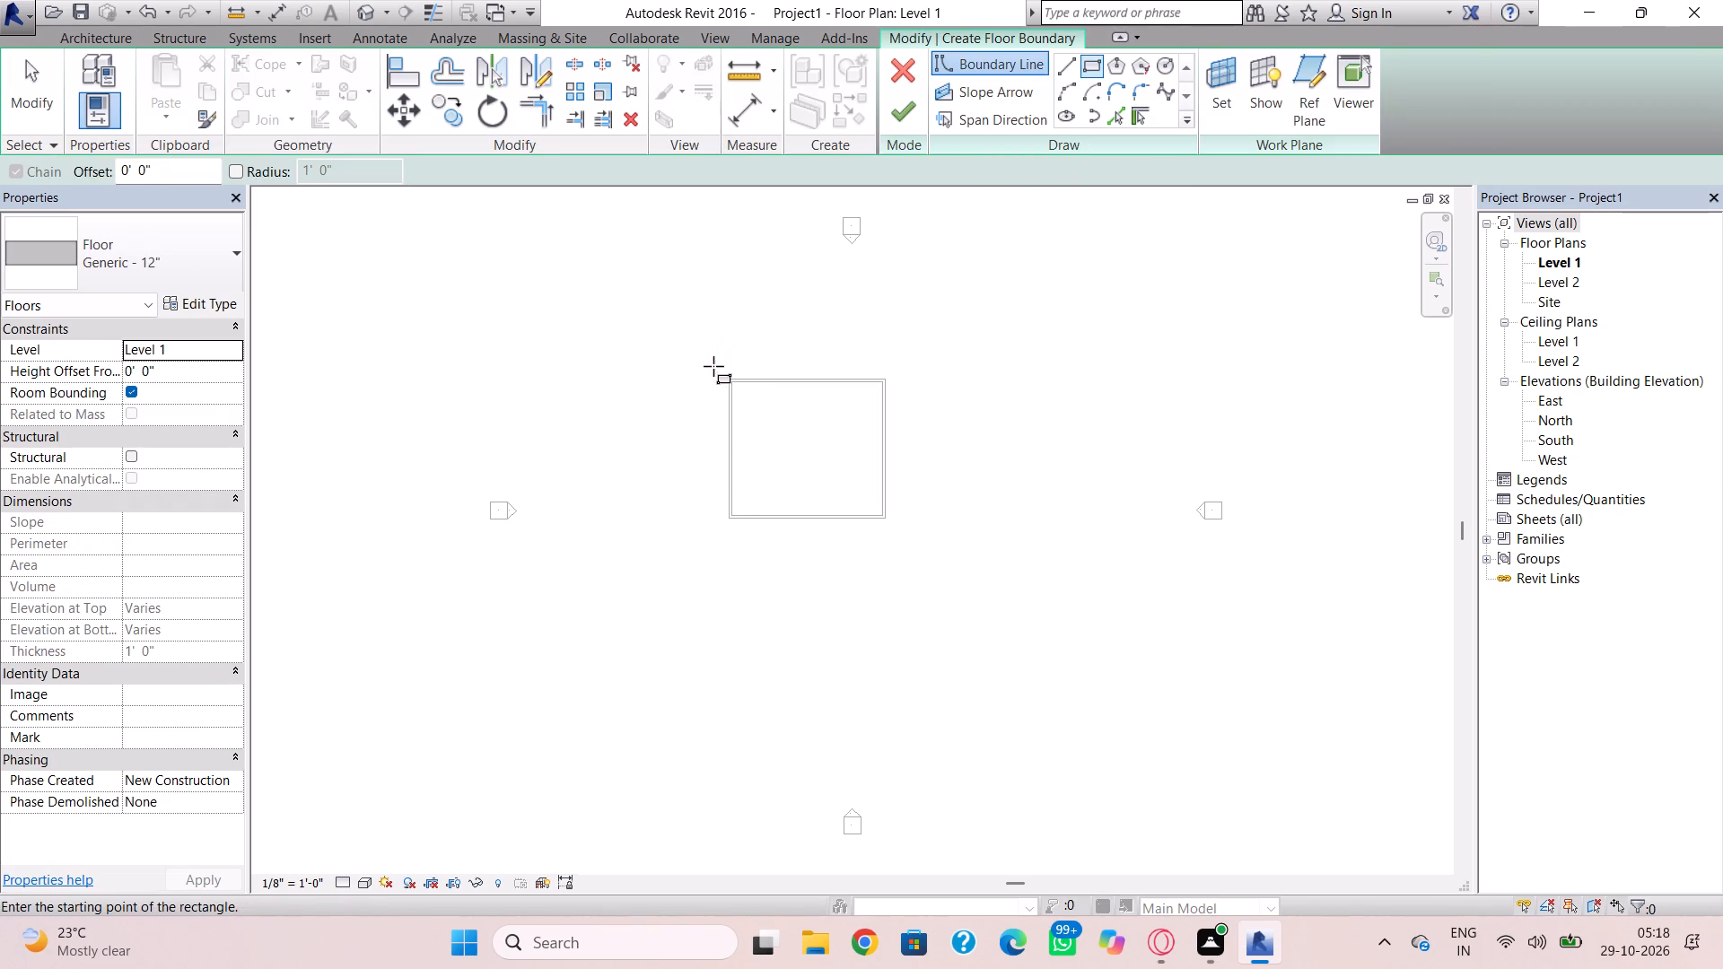
left_click(713, 366)
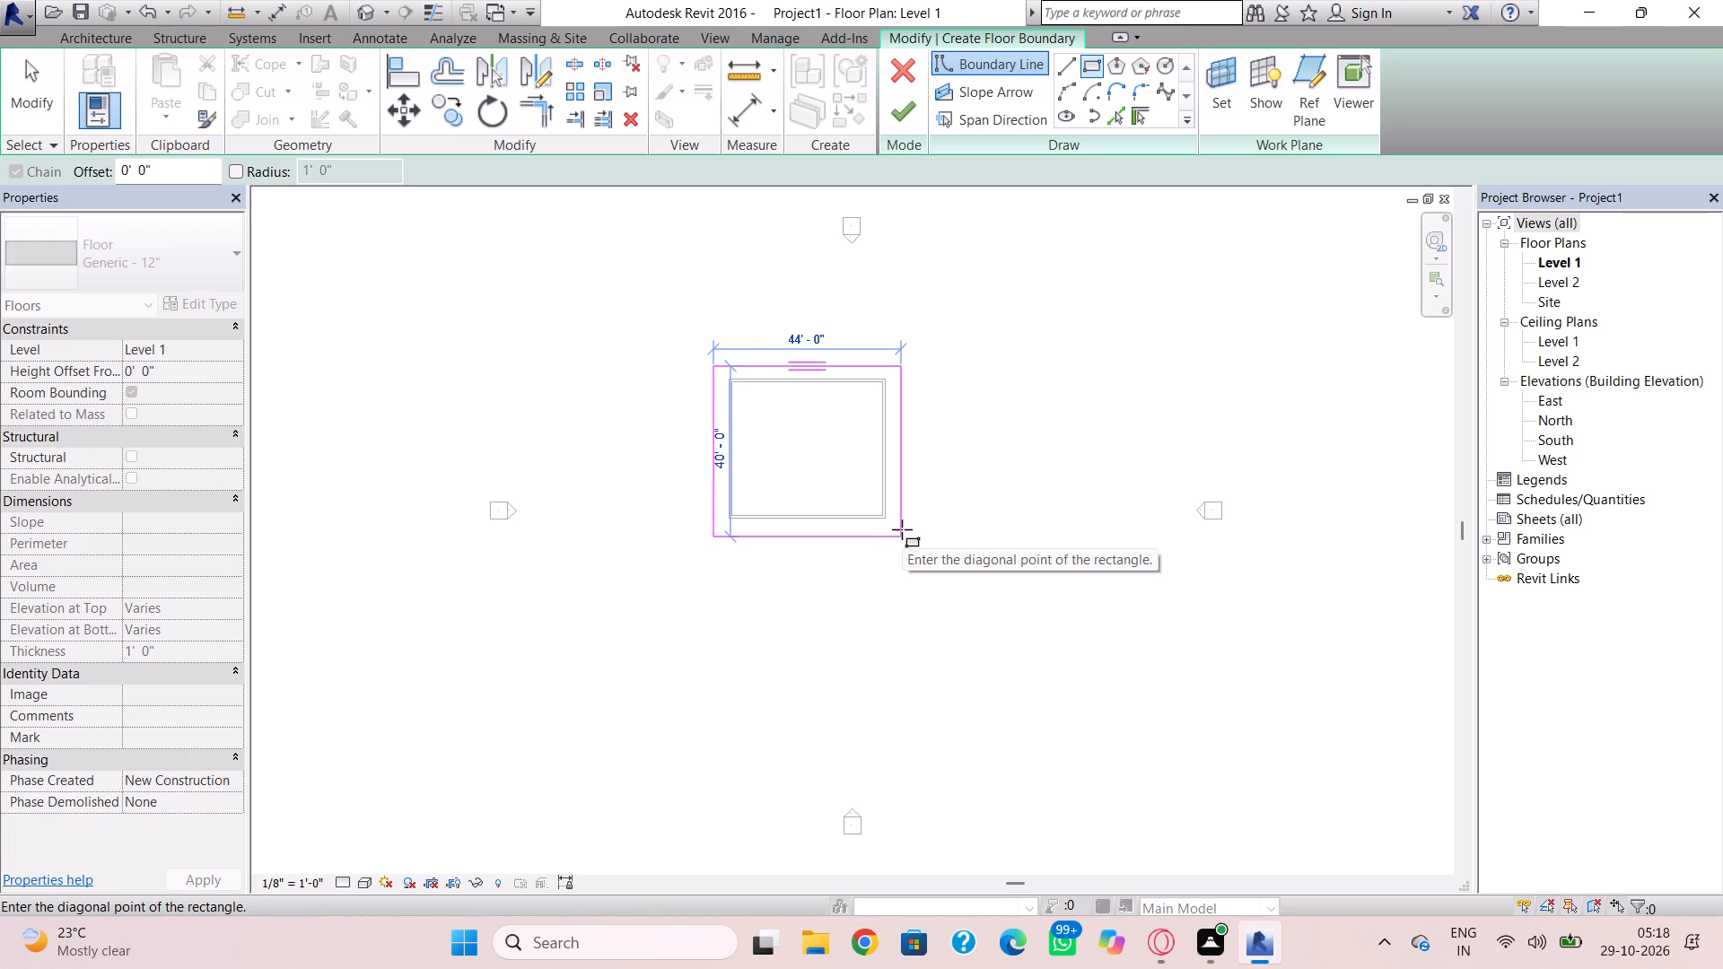
left_click(902, 529)
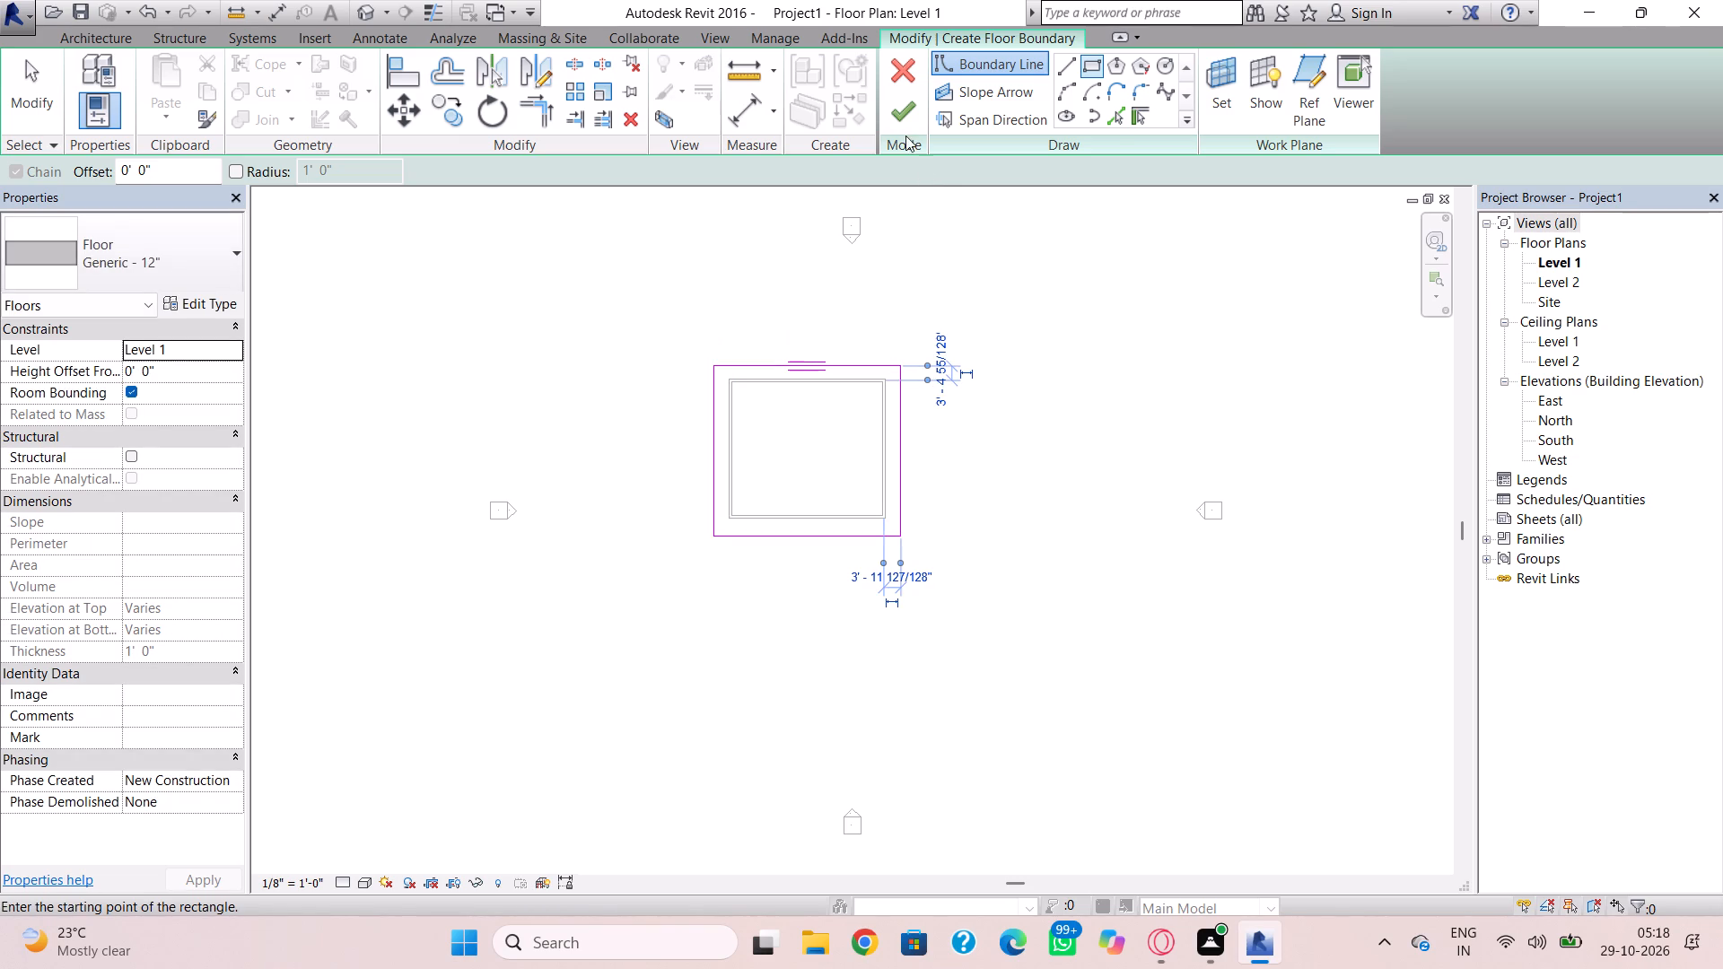
left_click(896, 114)
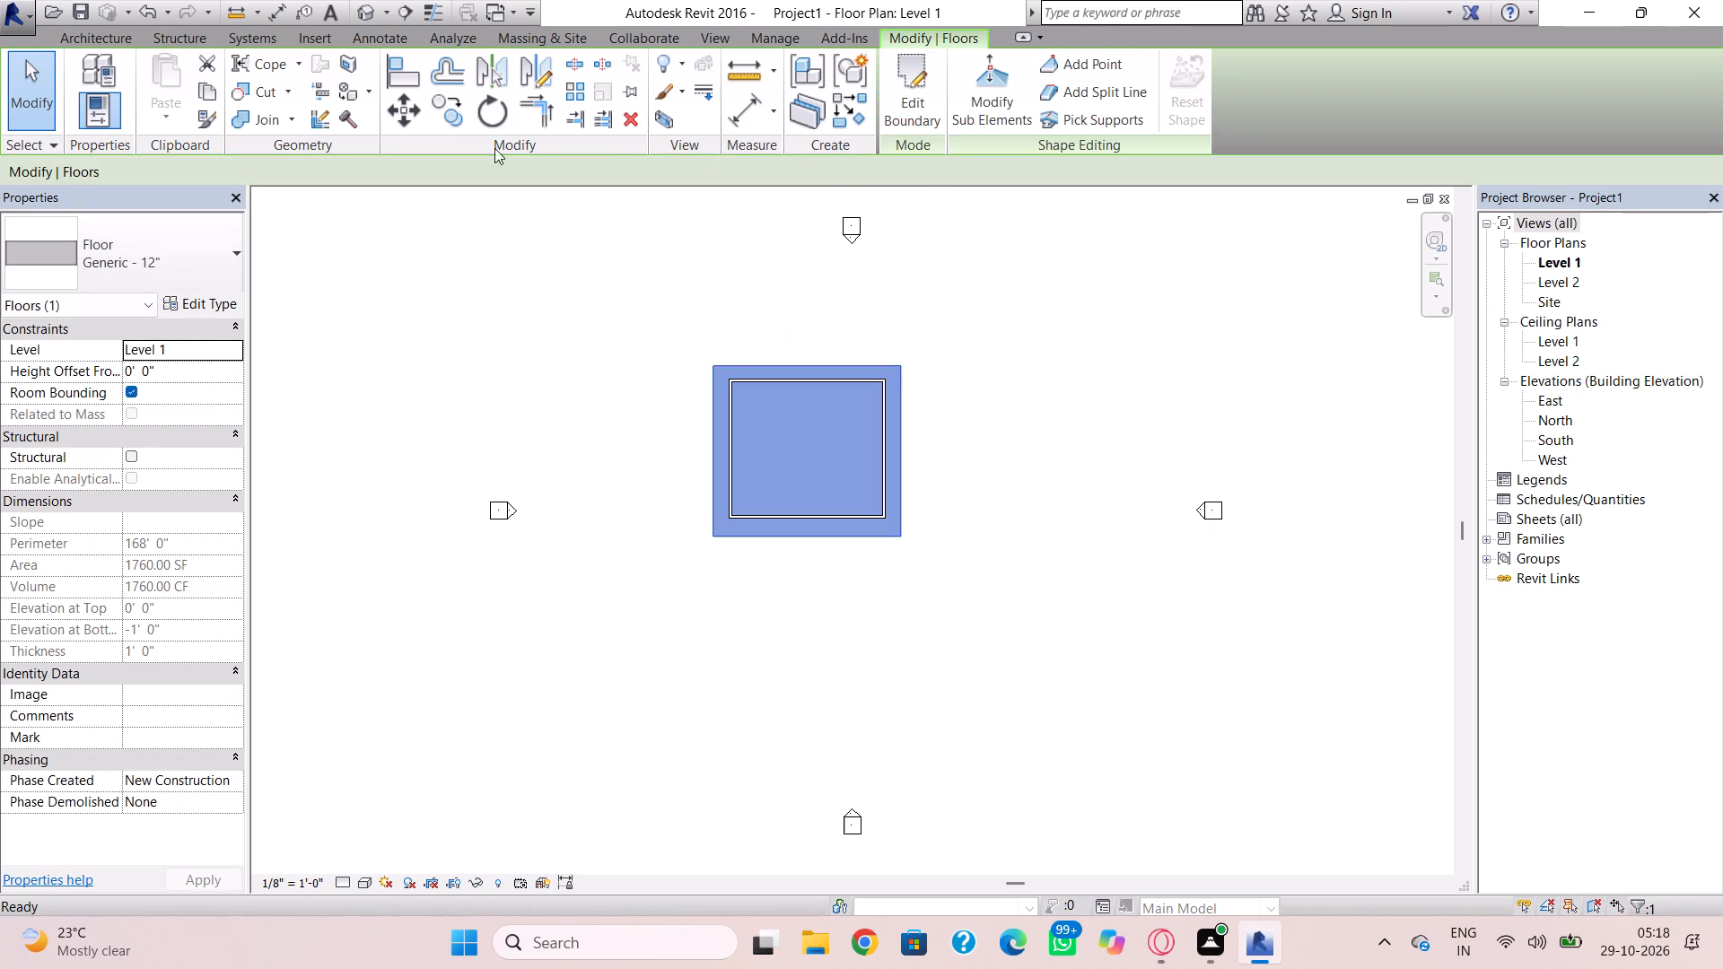
Create a flat Generic - 12" footprint roof on Level 2 along the walls' outer faces, about 36'-8" by 32'-8", and attach the walls to it.
left_click(114, 45)
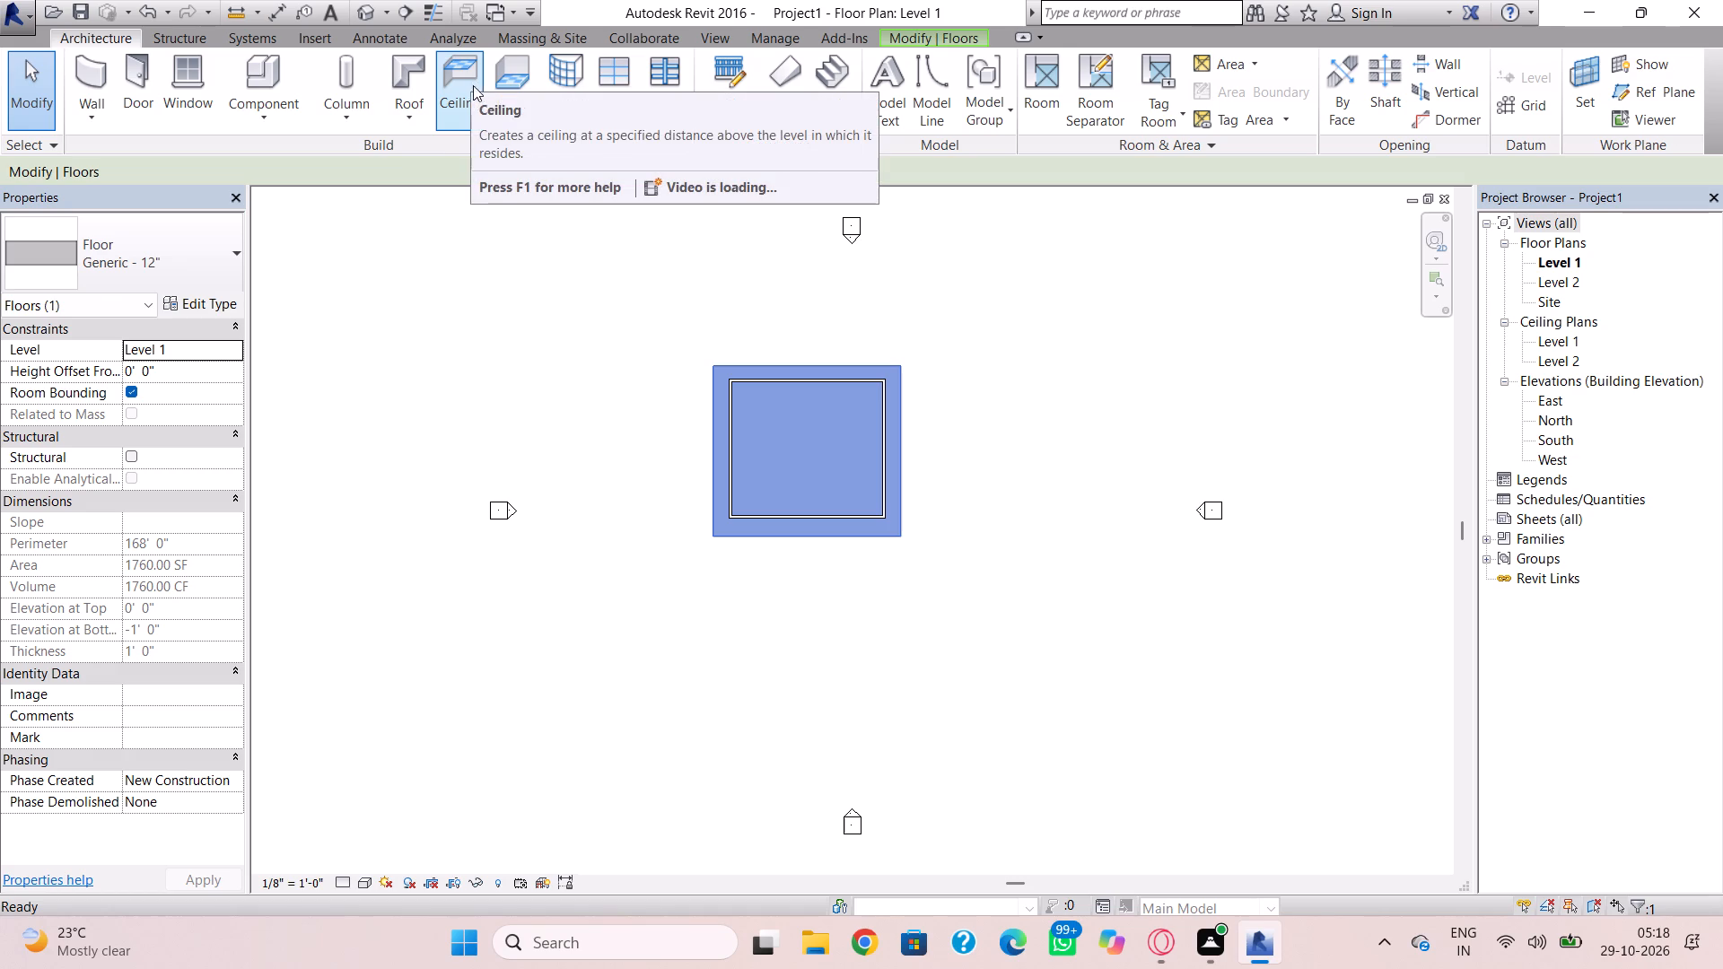
left_click(402, 70)
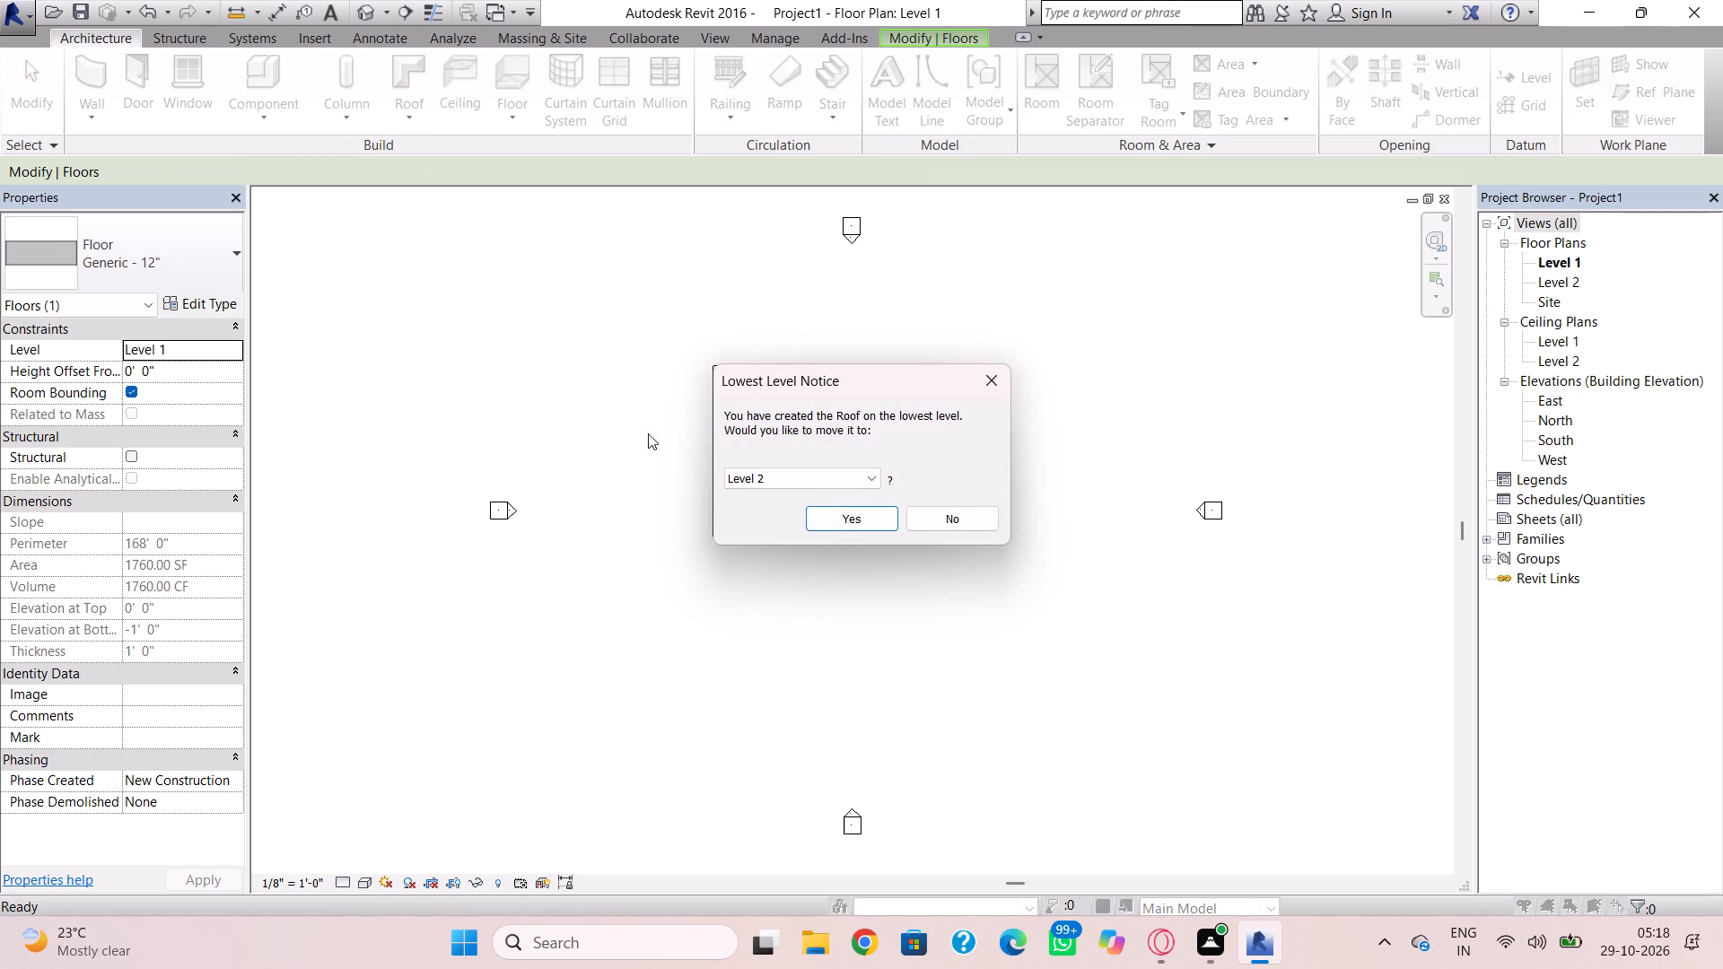
left_click(842, 528)
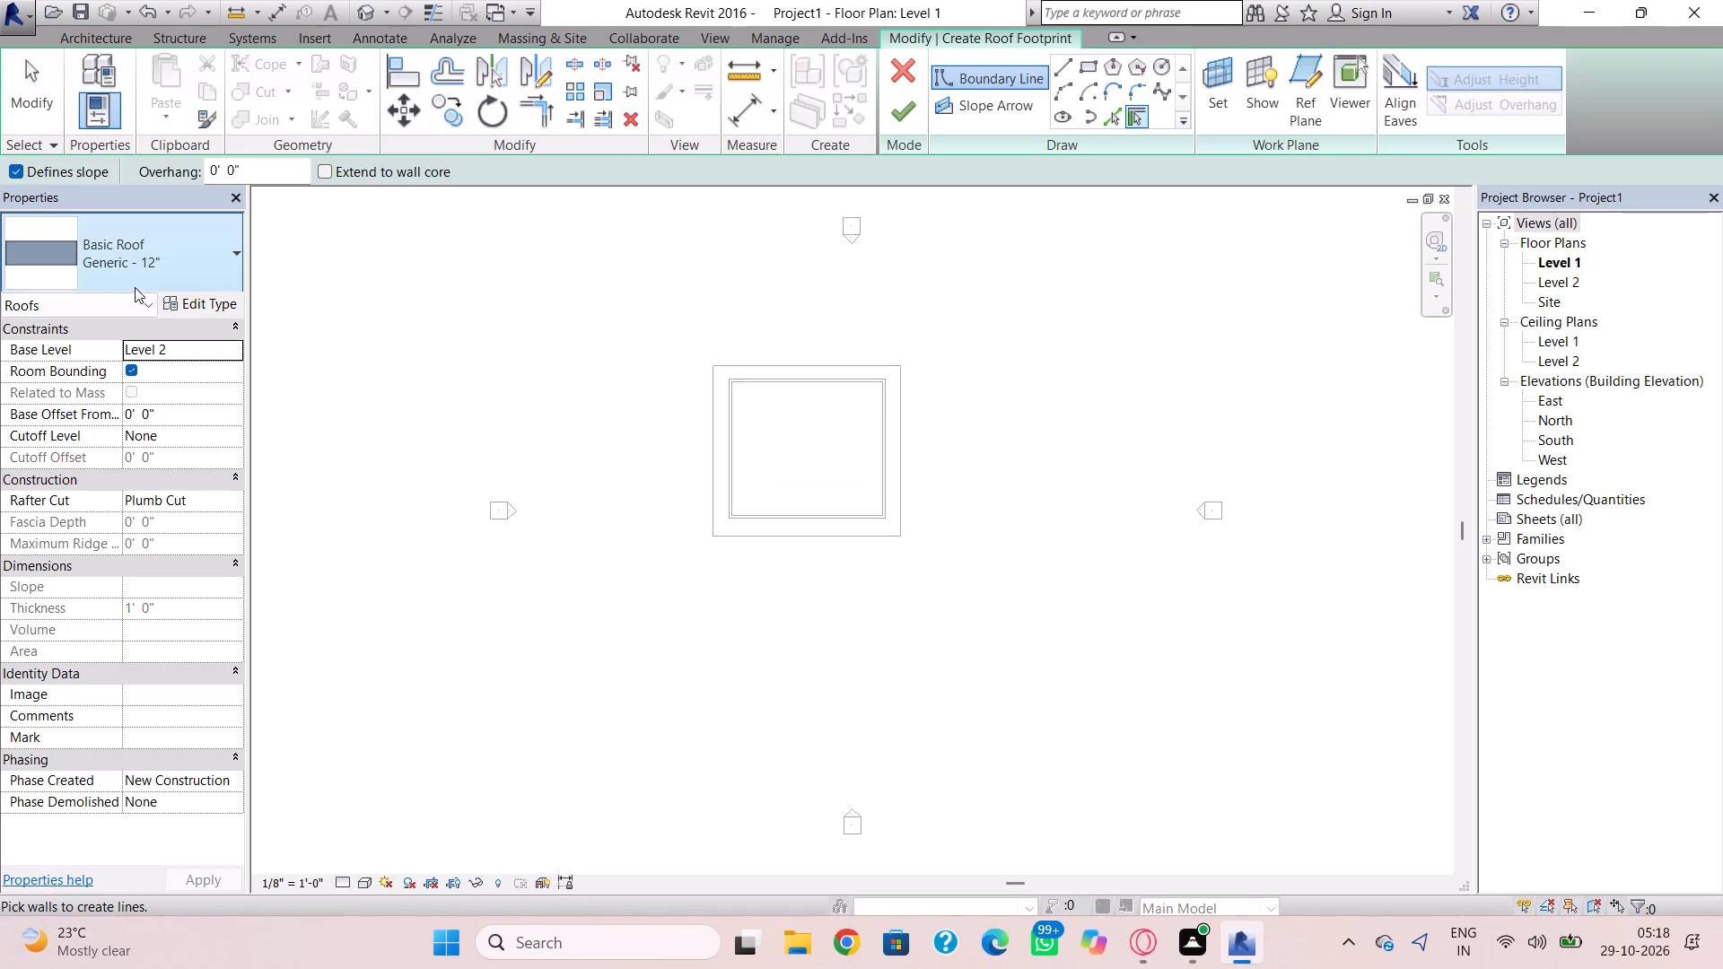
left_click(16, 167)
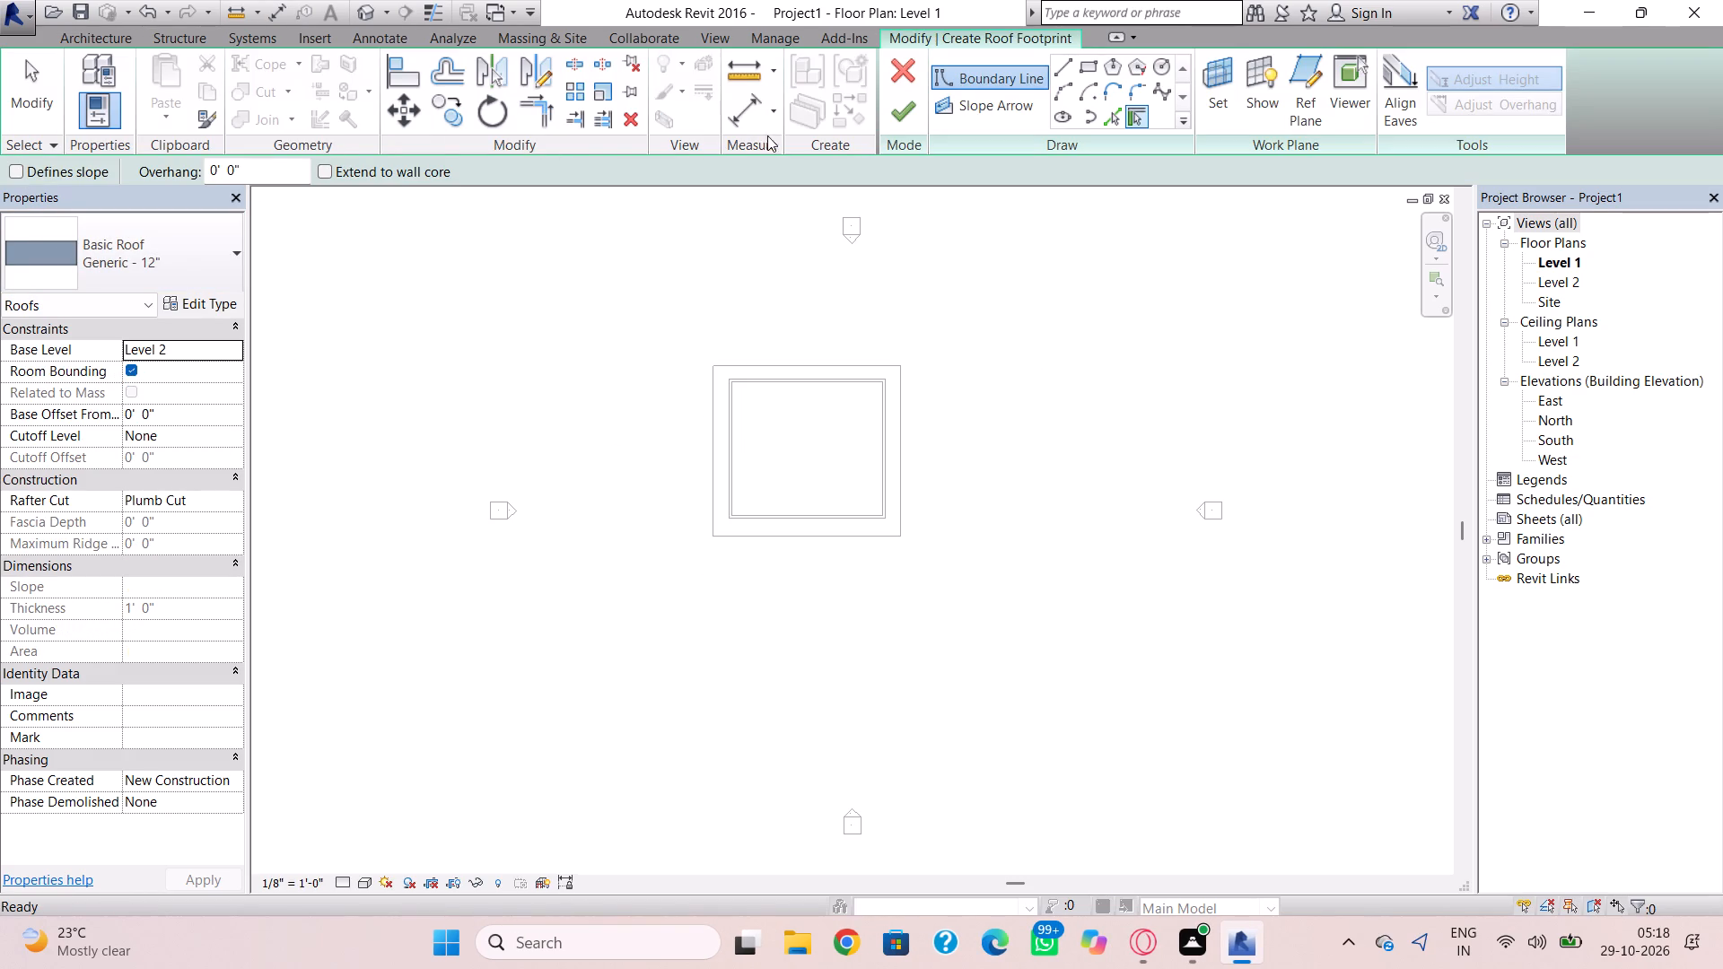
left_click(1083, 74)
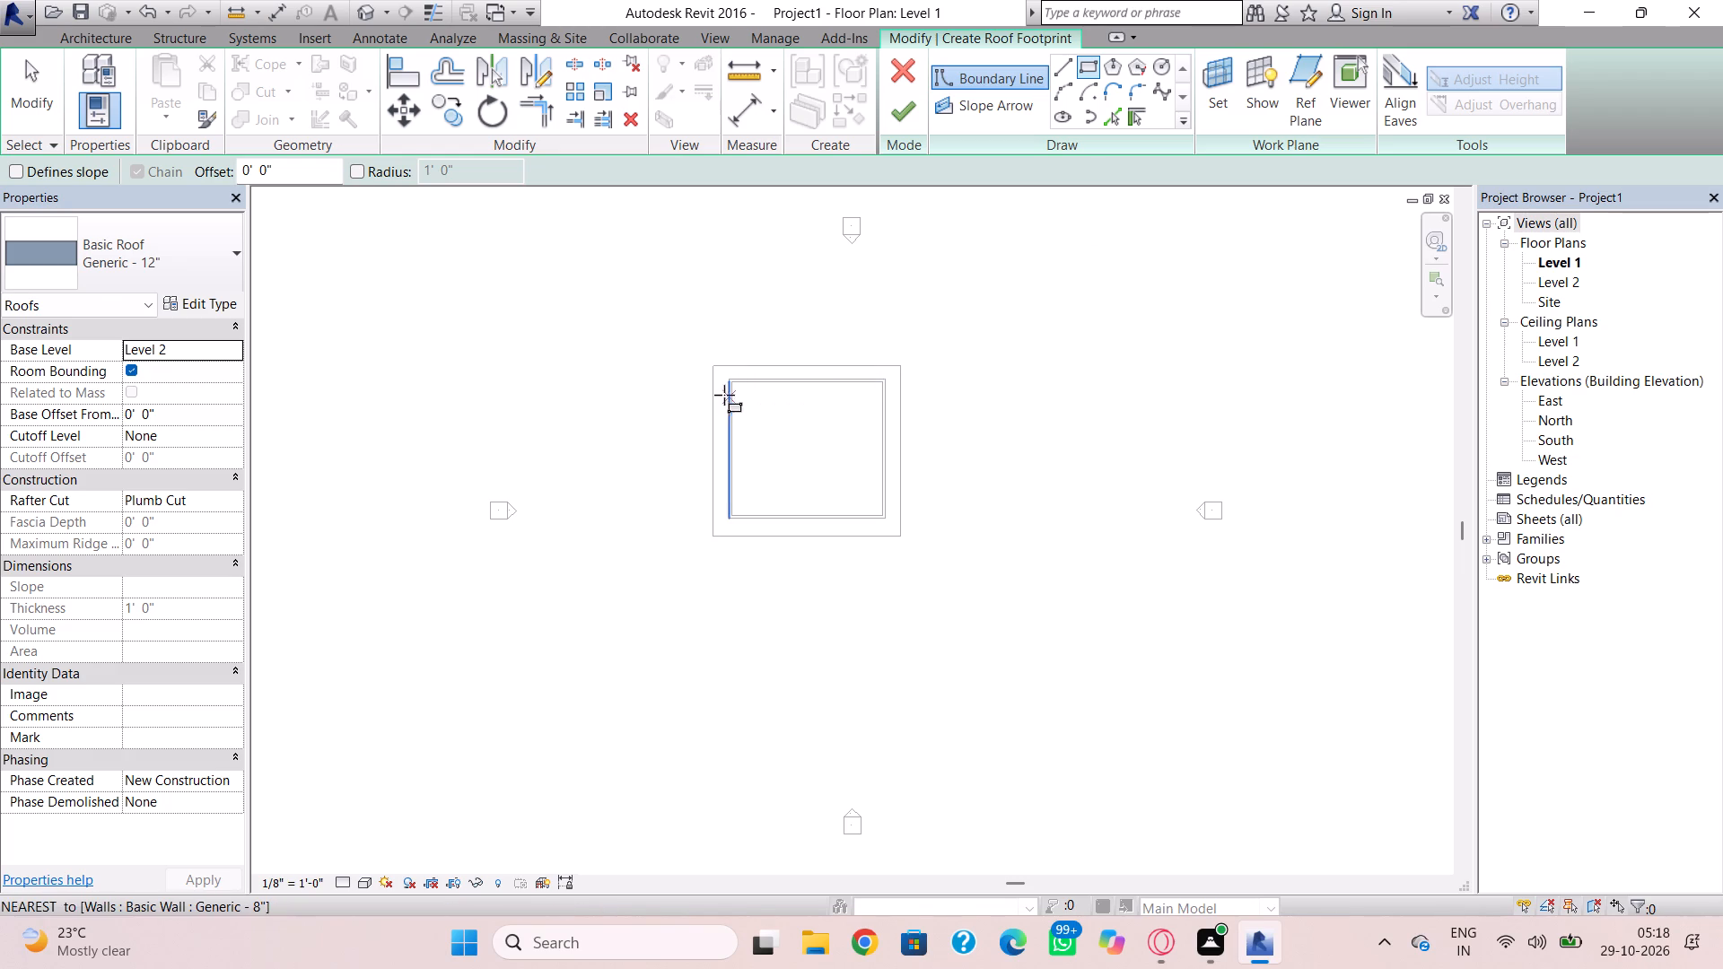
scroll(728, 388, "up", 4)
left_click(726, 367)
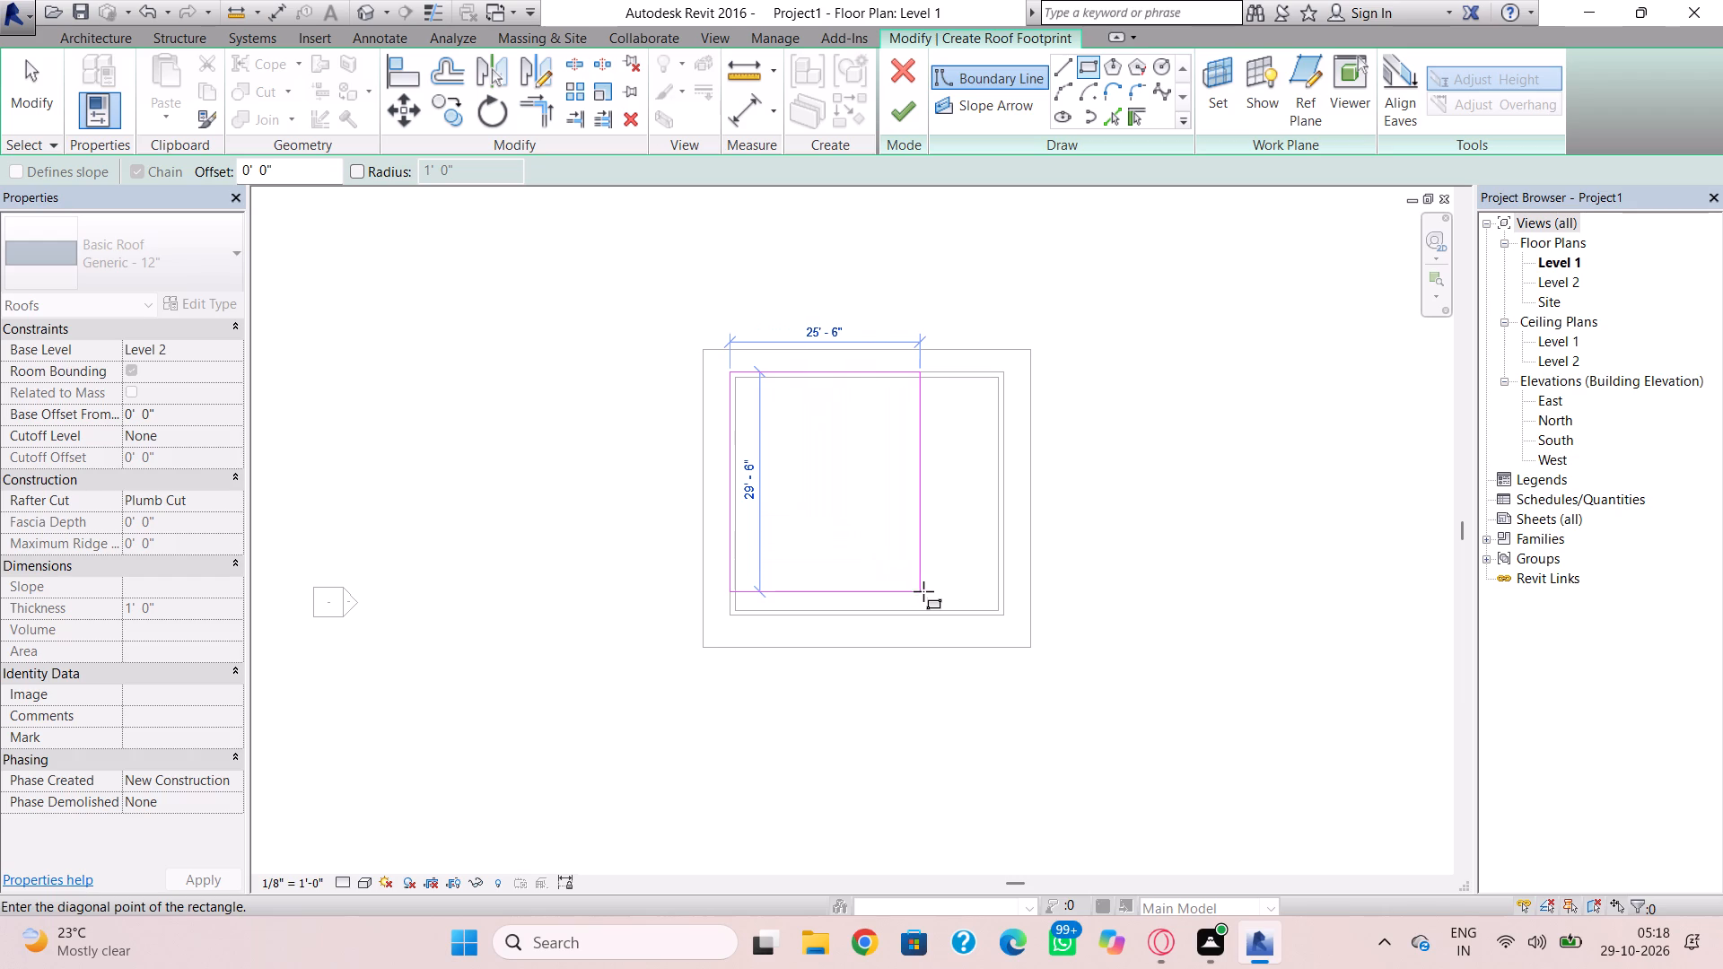
left_click(1006, 620)
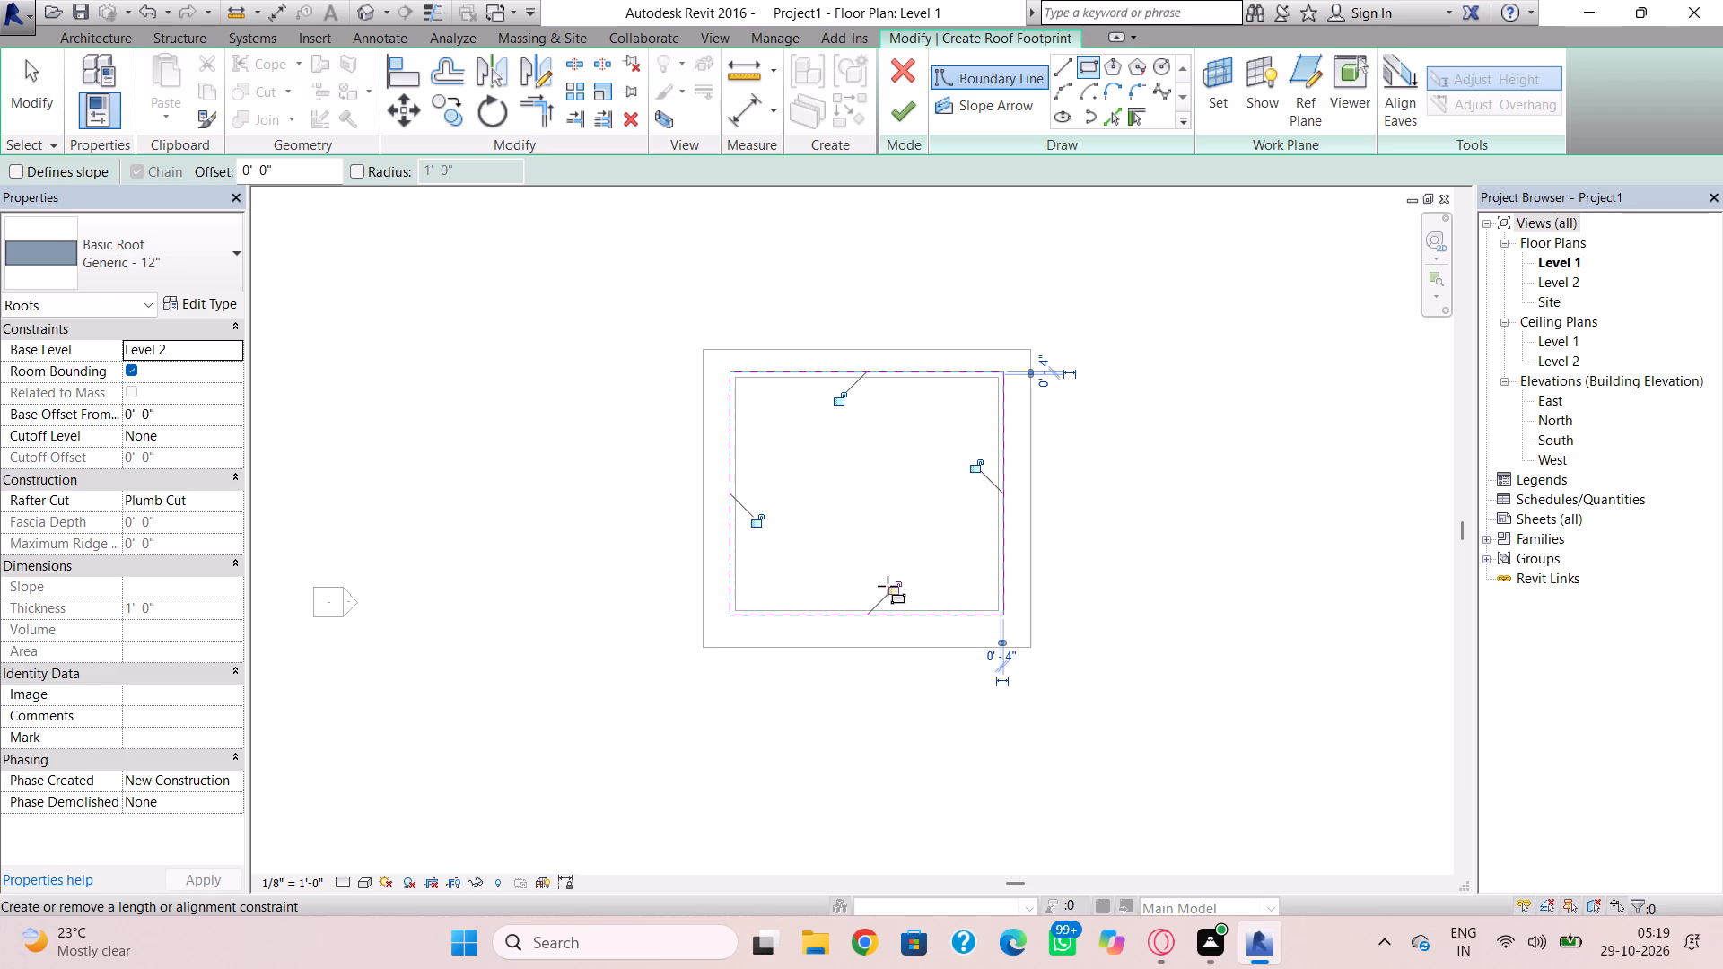
key("Escape")
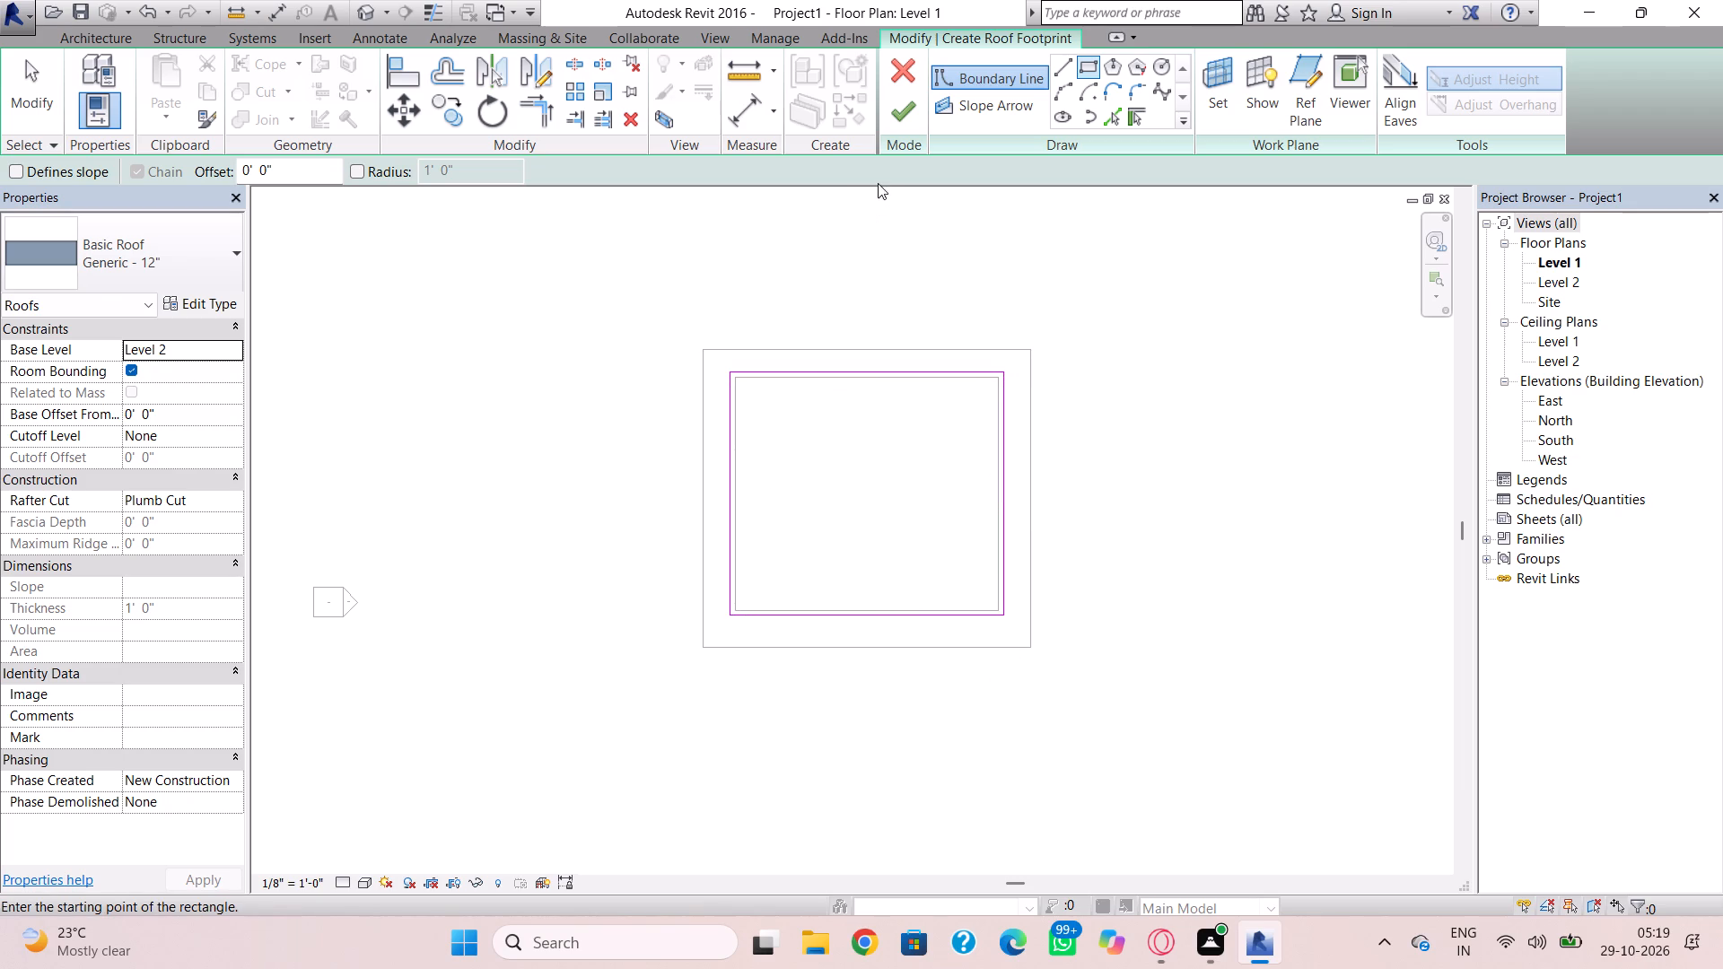
left_click(894, 116)
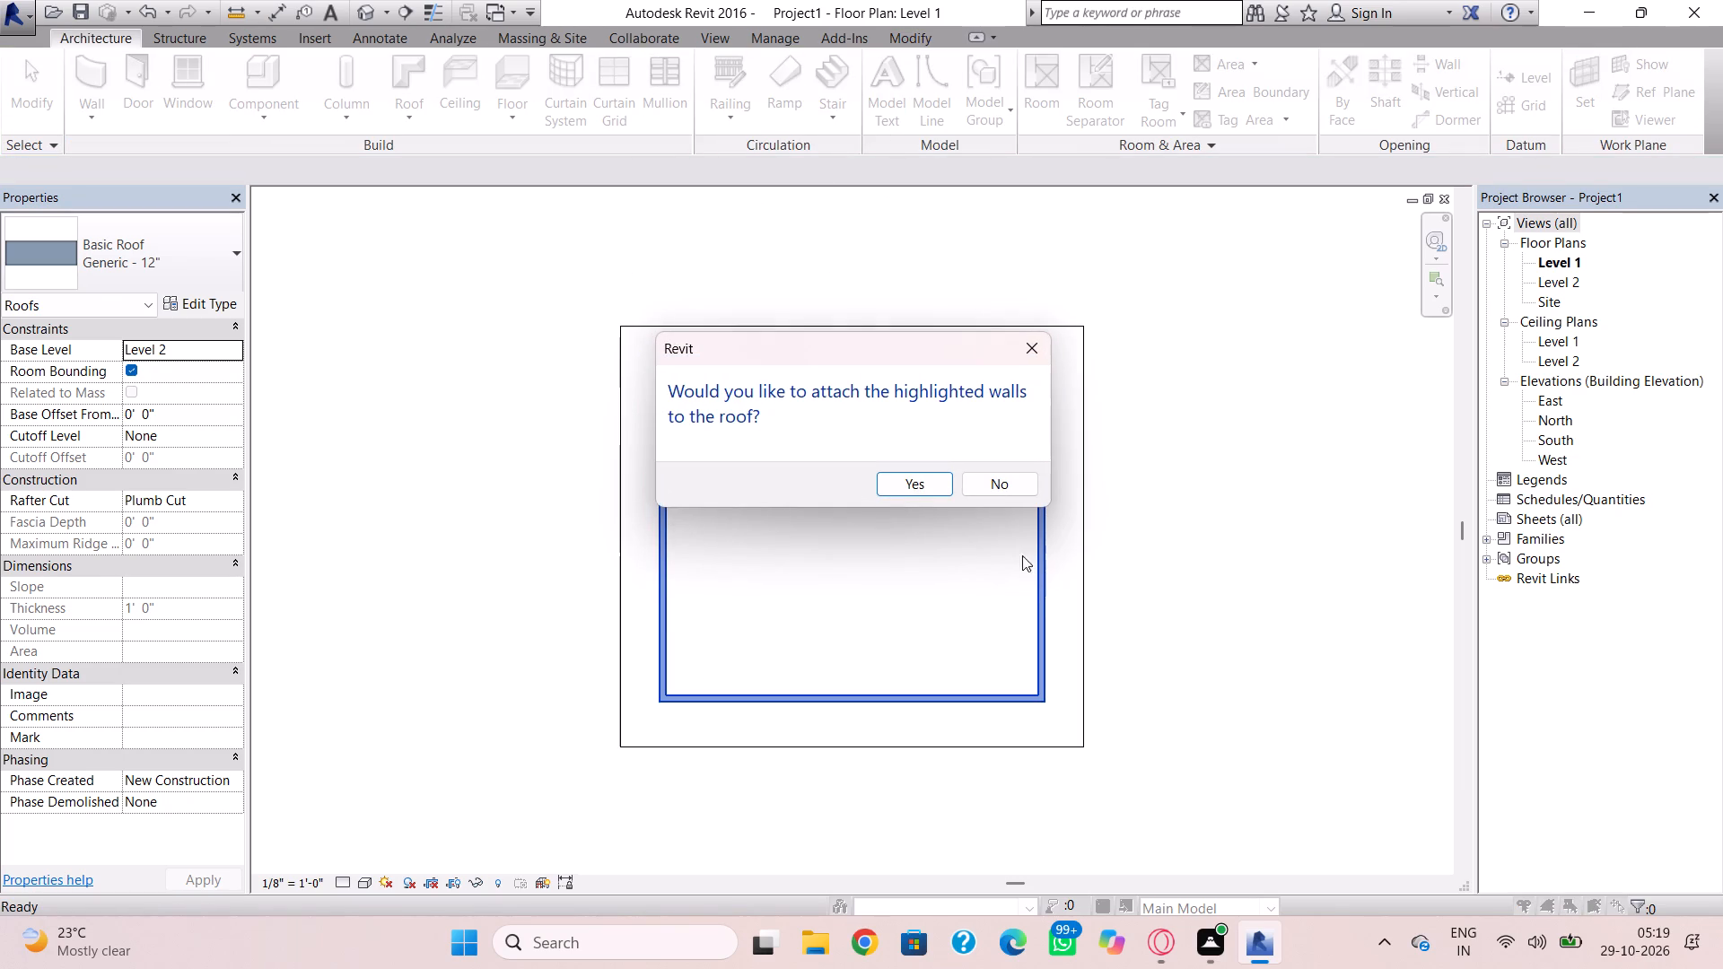
left_click(925, 480)
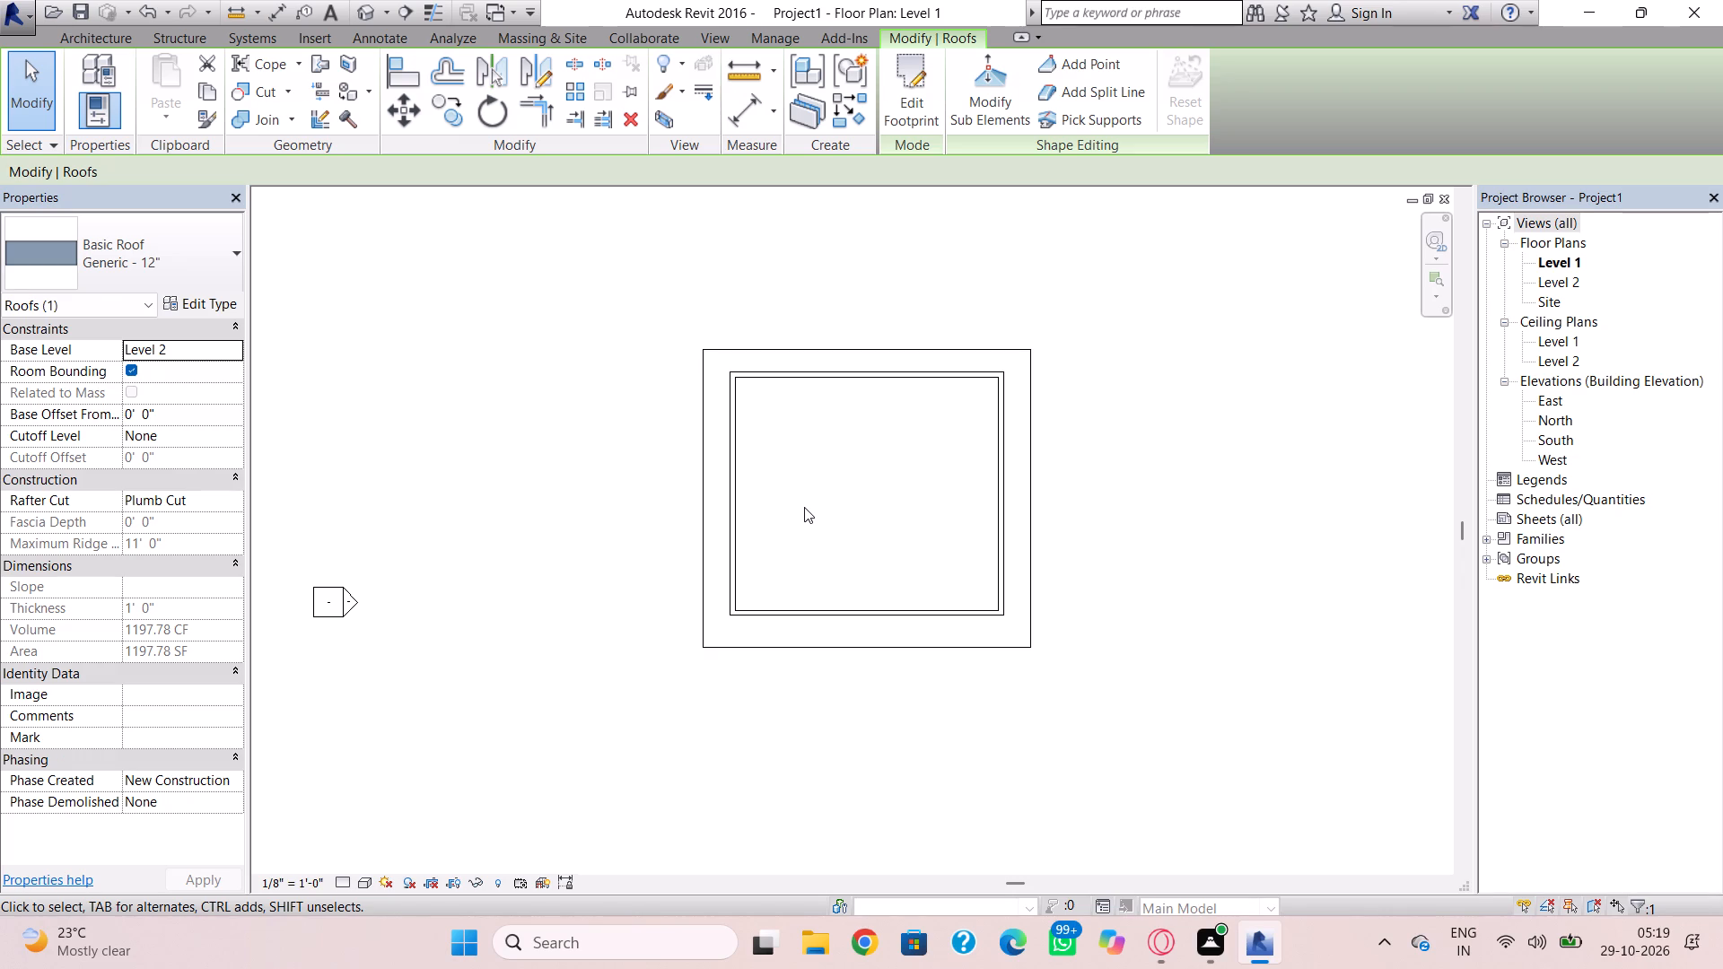
In the East elevation, set the Level 2 elevation to 12'.
scroll(804, 497, "down", 1)
middle_click_drag(801, 494, 804, 478)
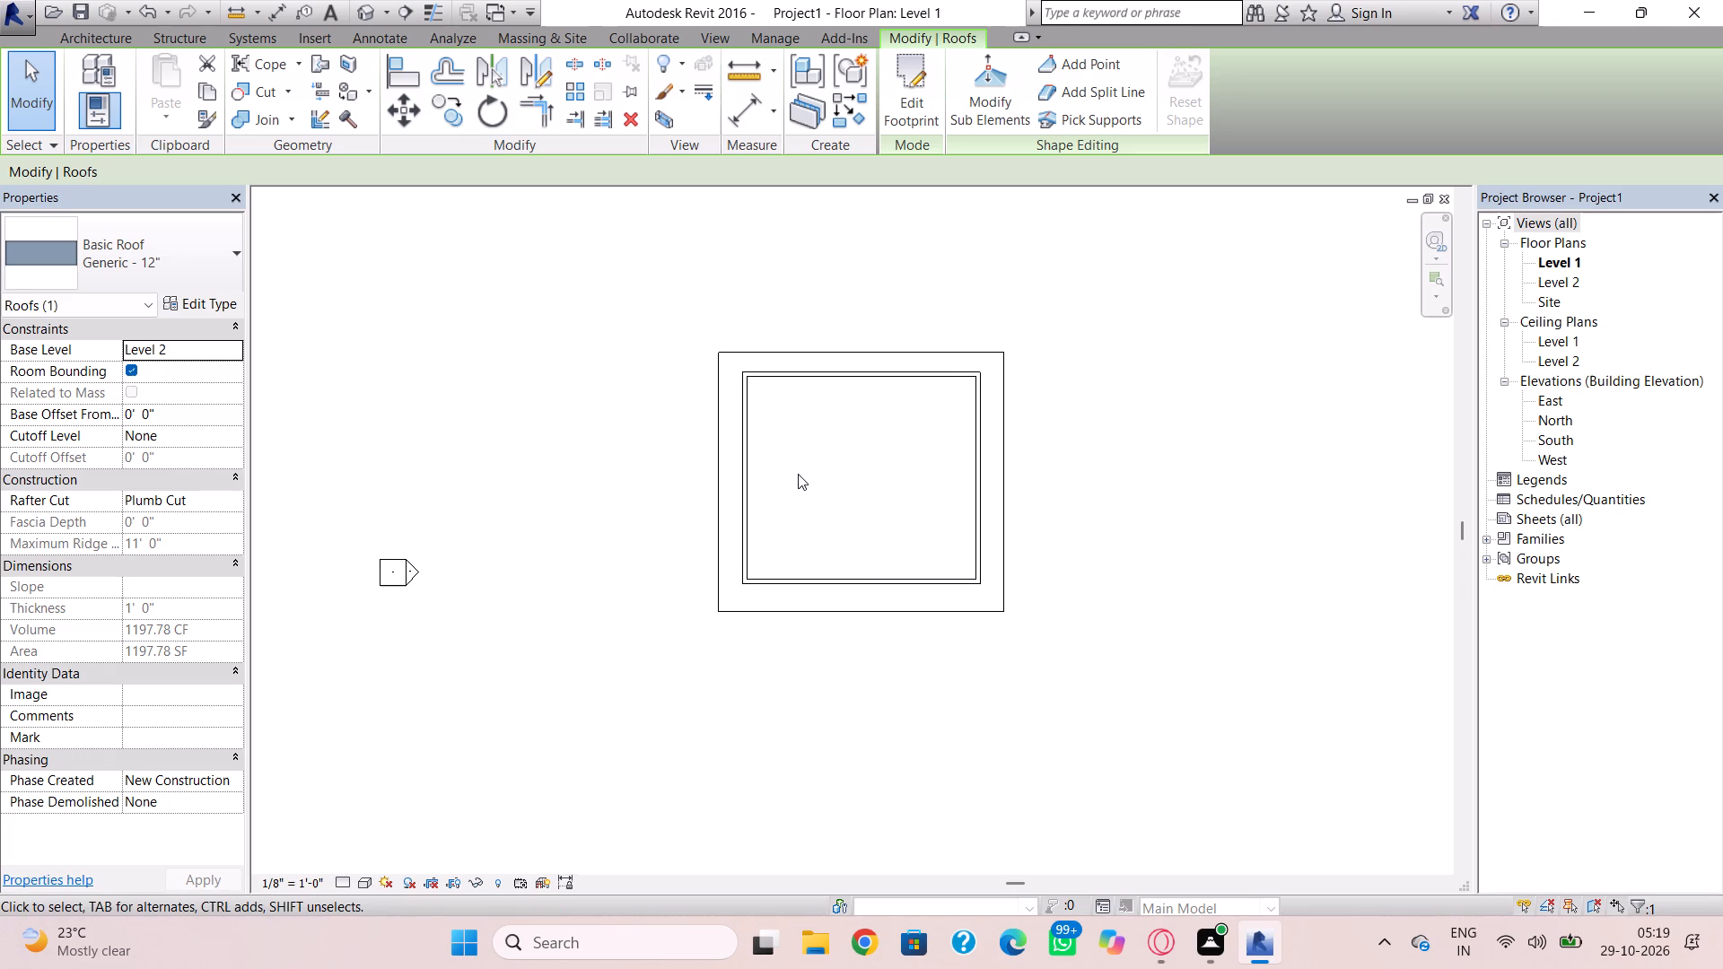
scroll(798, 474, "up", 1)
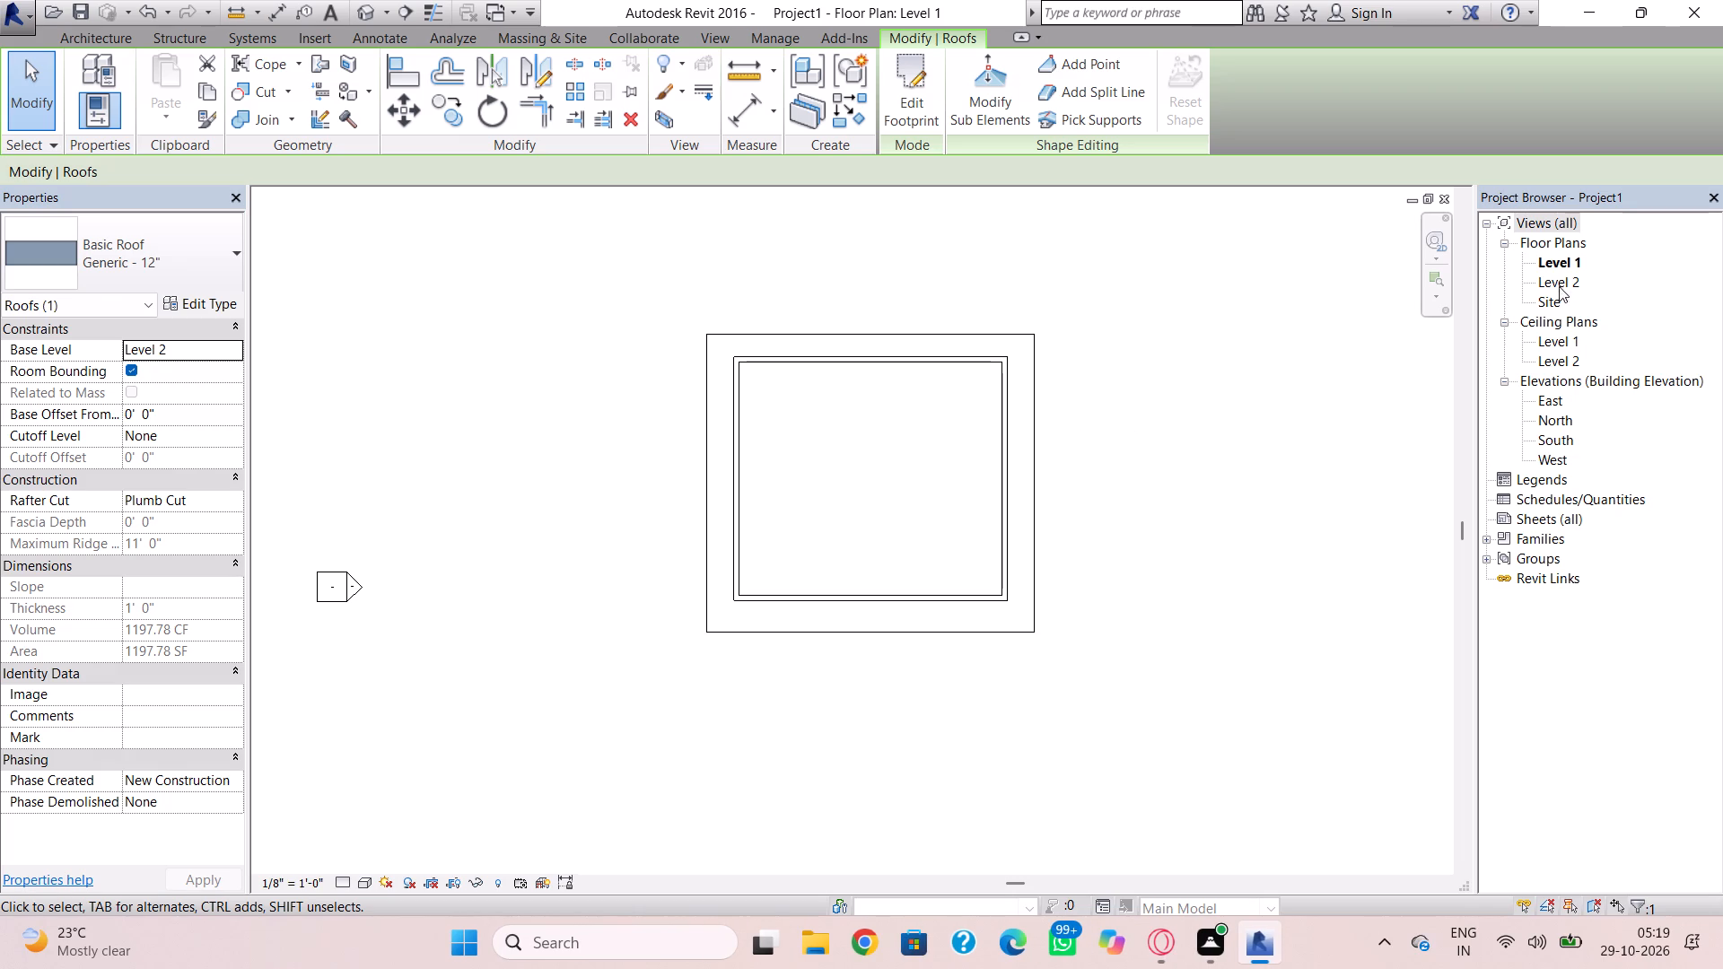
left_click(1551, 406)
left_click(1551, 406)
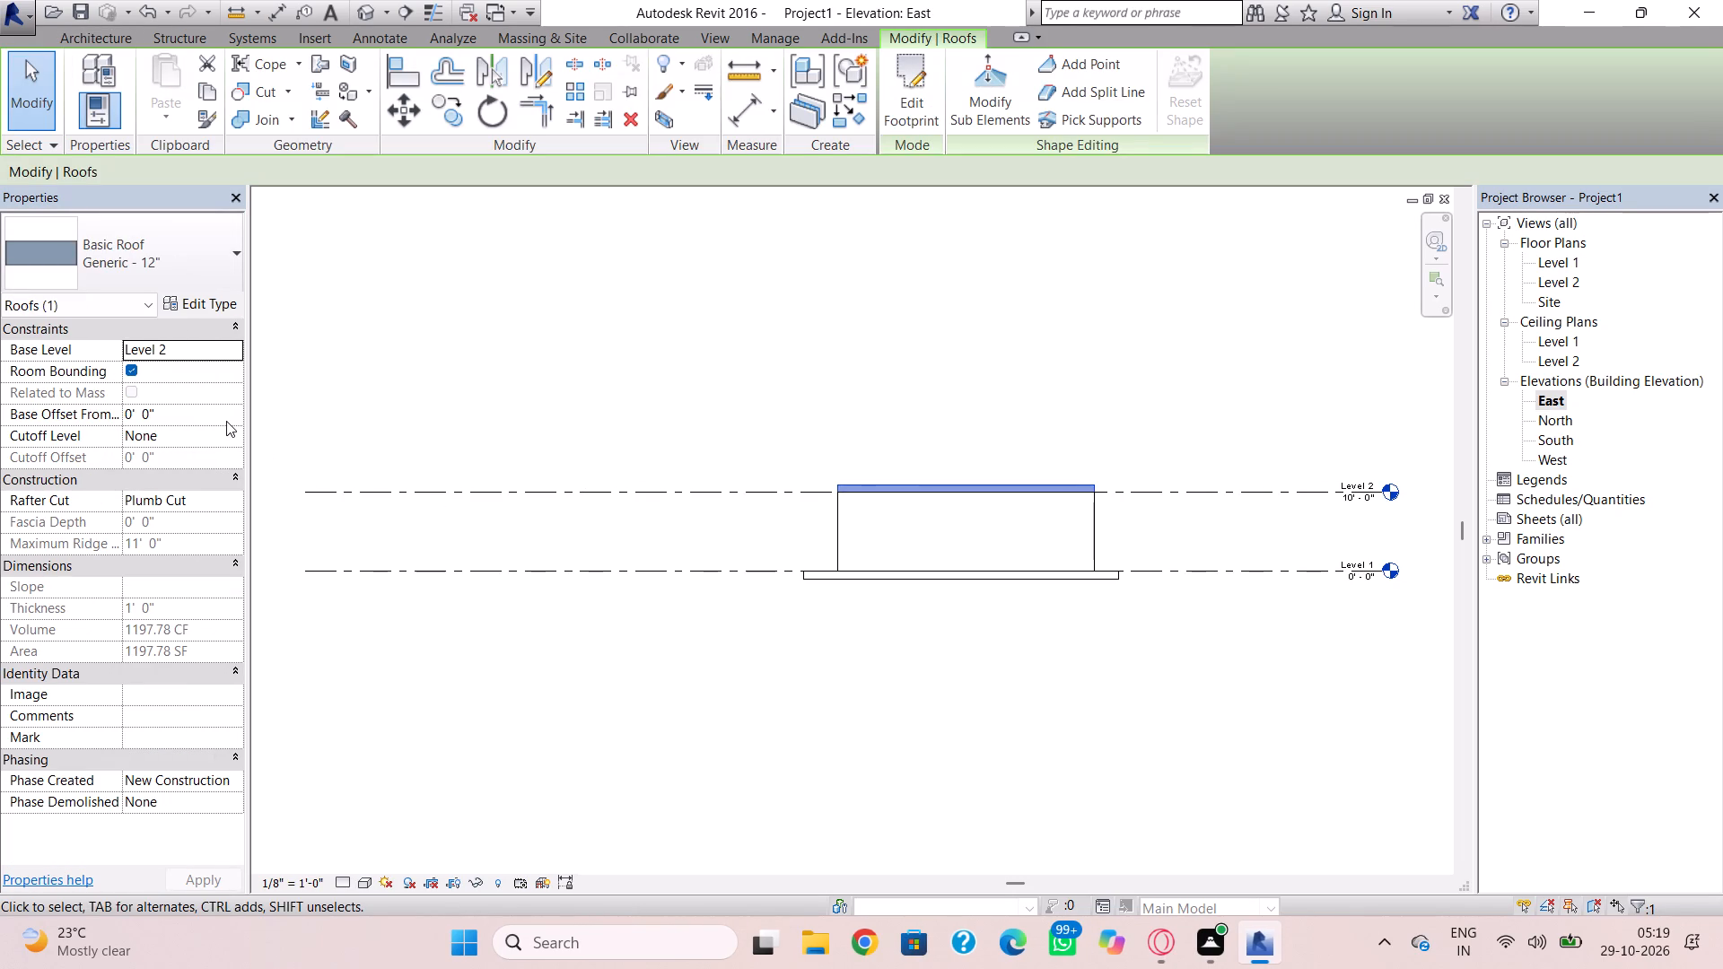
left_click(1315, 493)
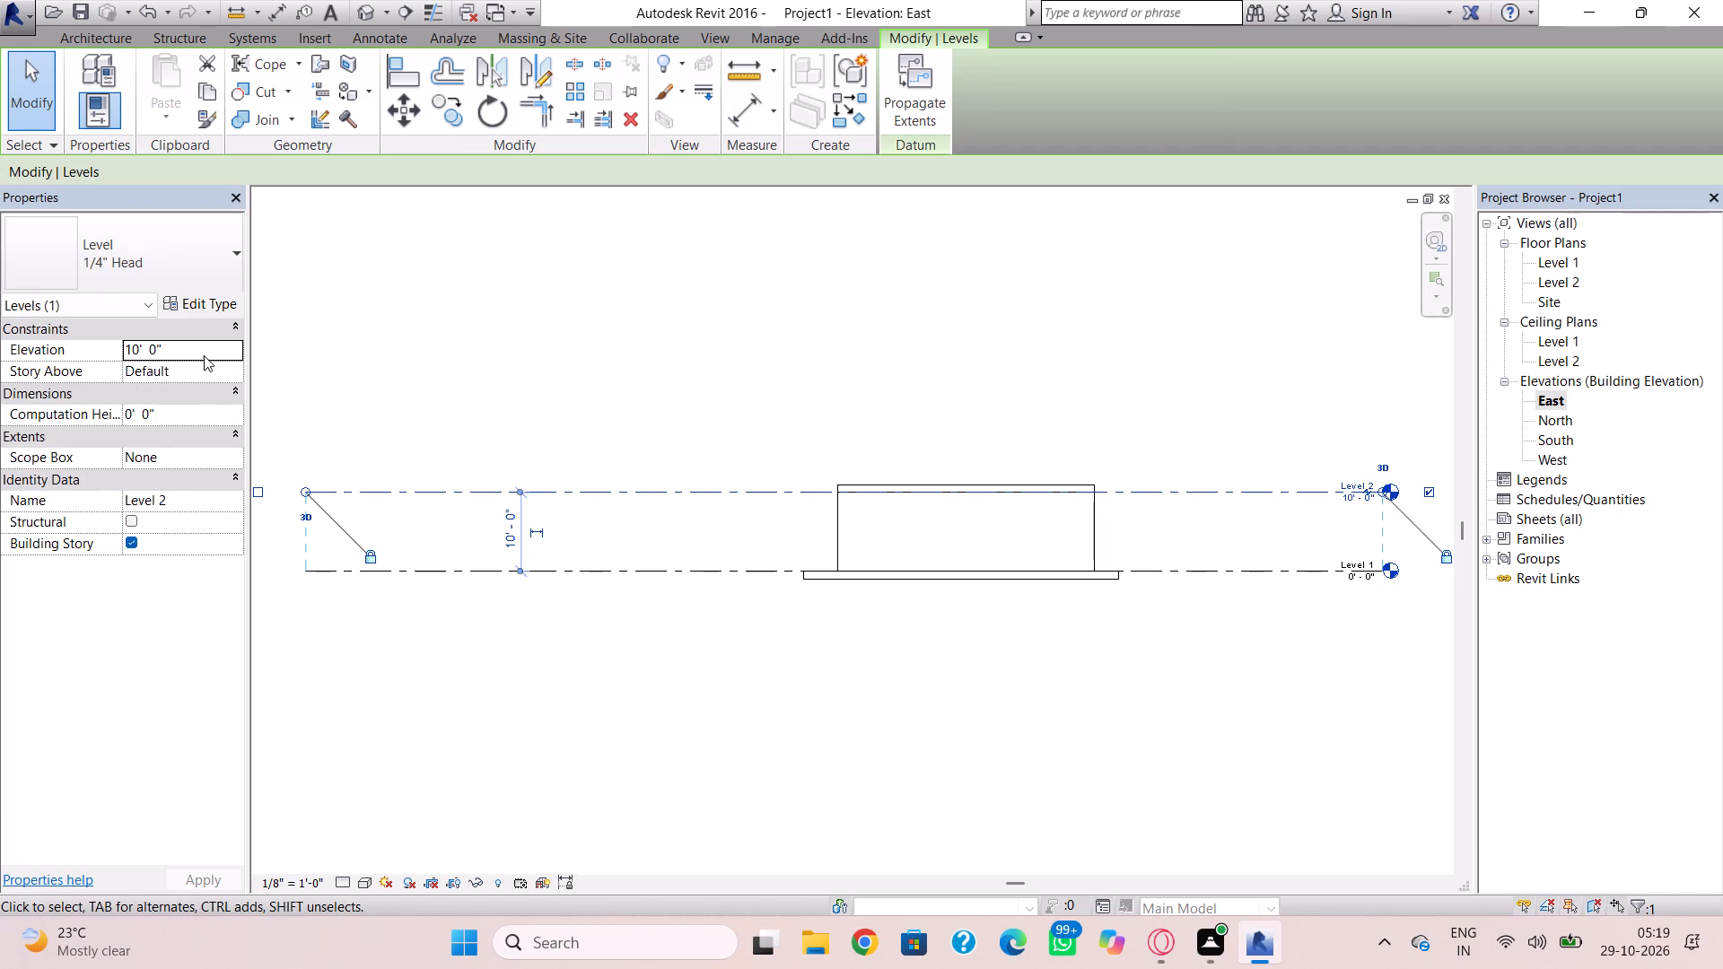
left_click(204, 355)
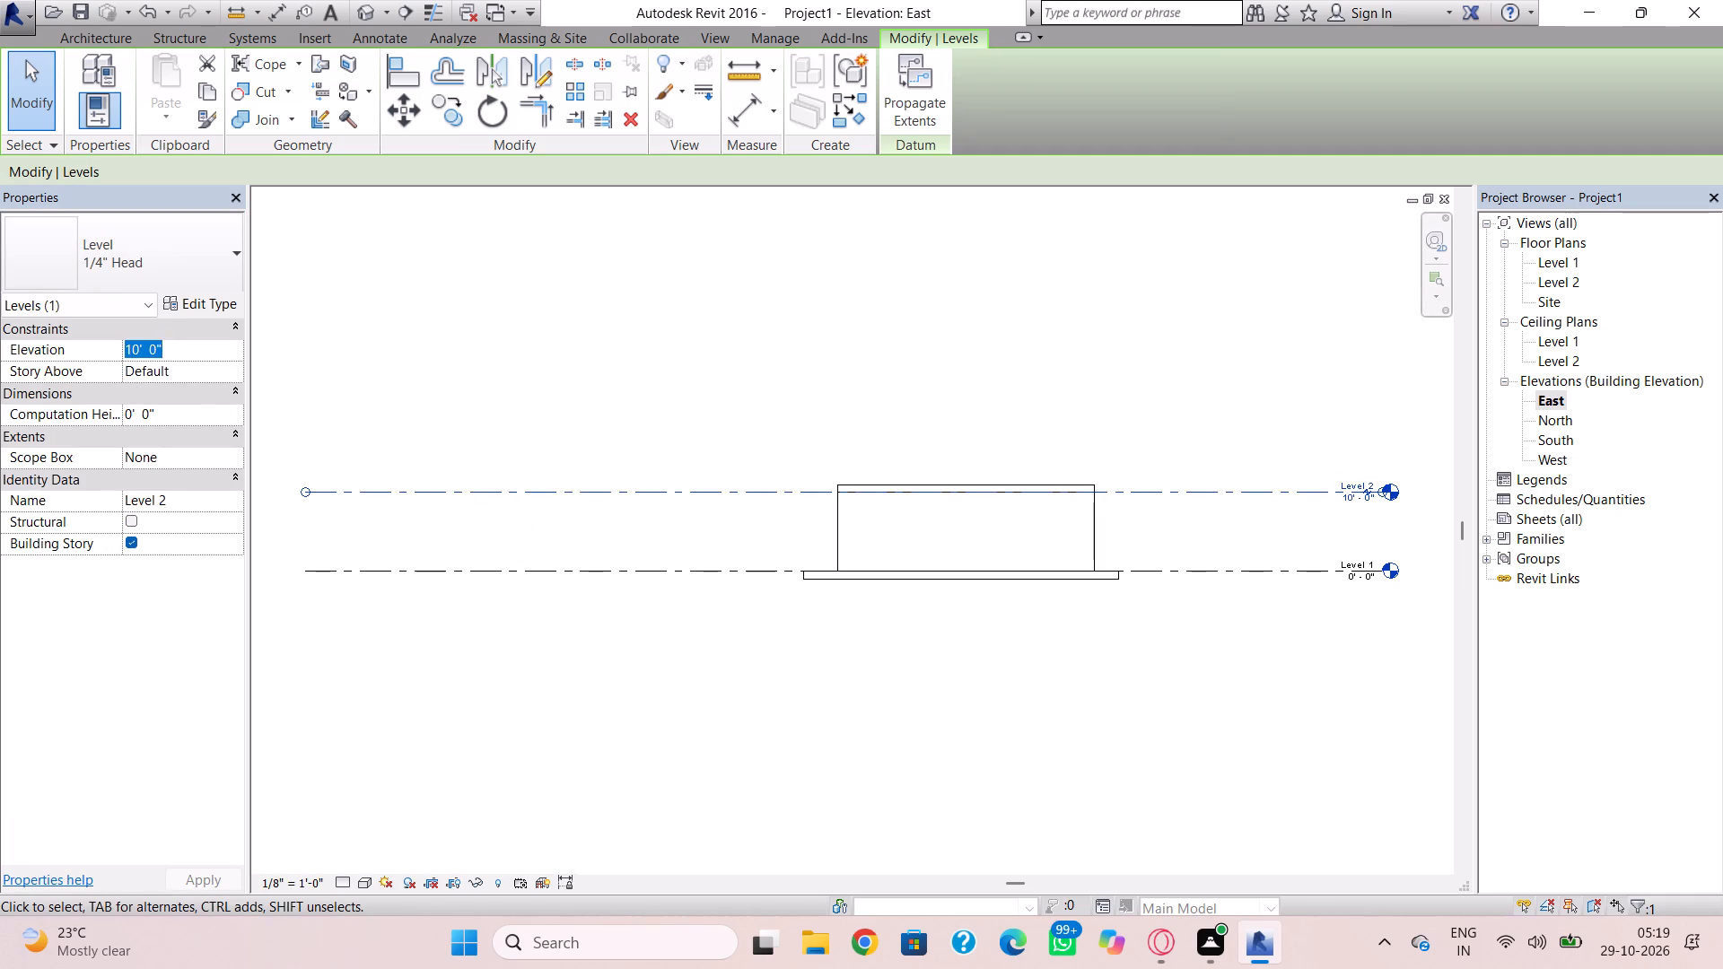
type("12")
key("apostrophe")
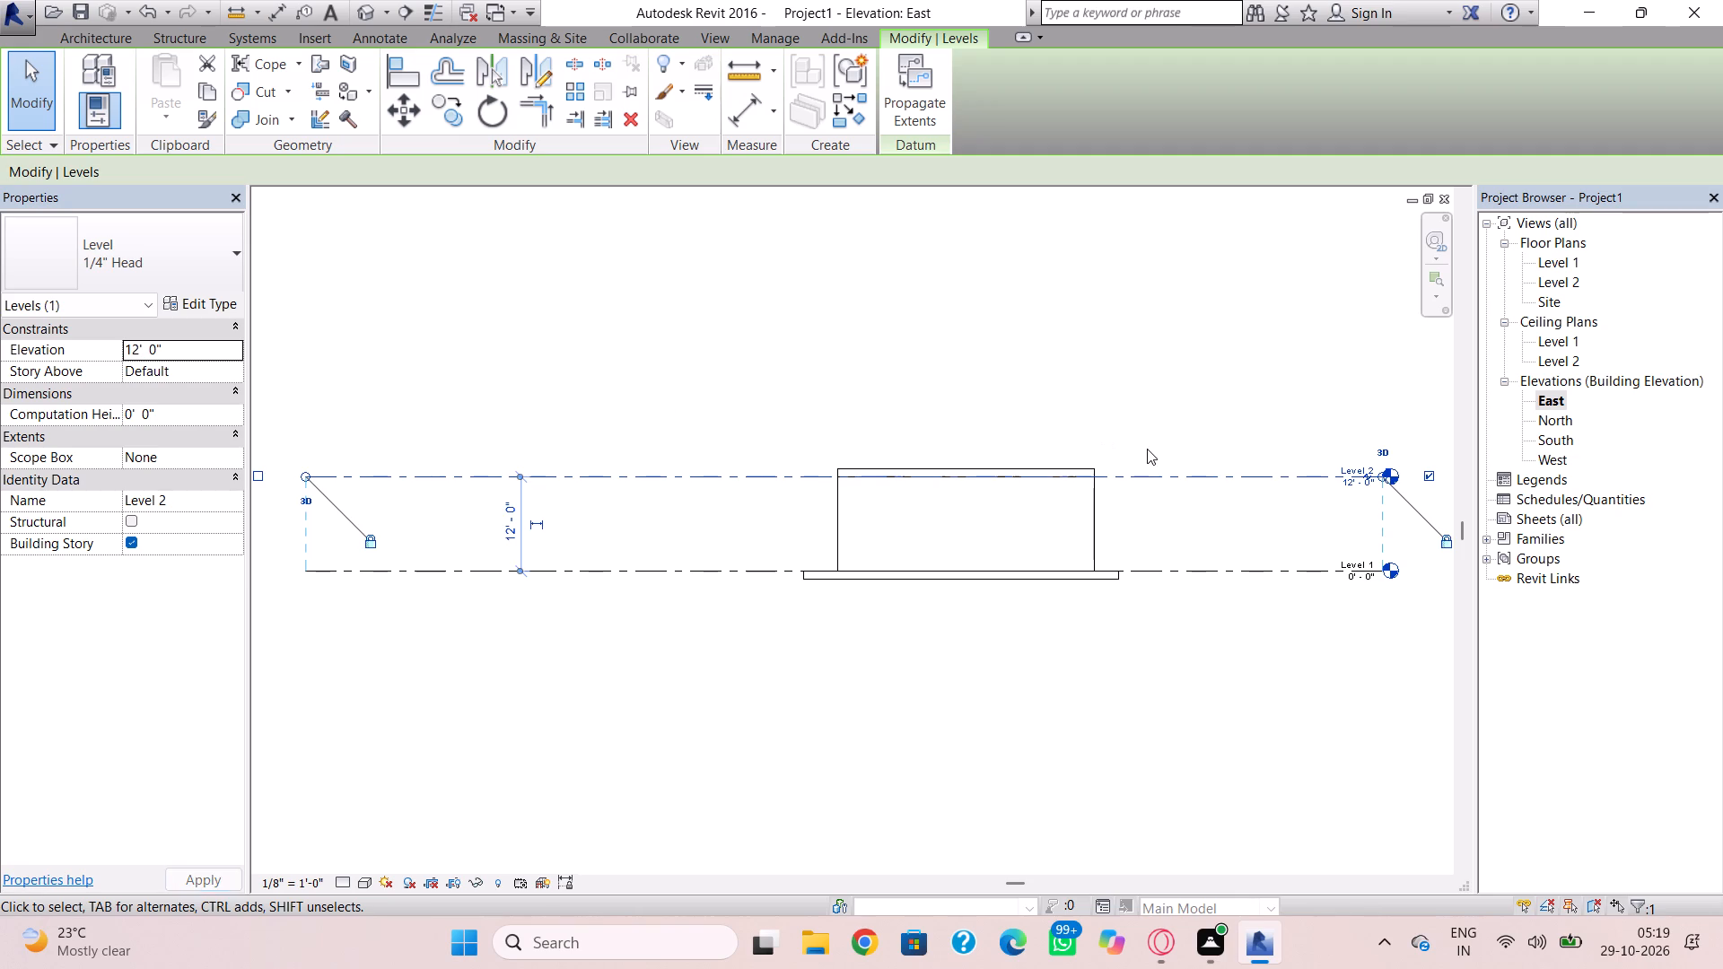
In the East elevation, add Levels 3, 4 and 5 by picking each preceding level line with a 12' offset upward.
left_click(1557, 265)
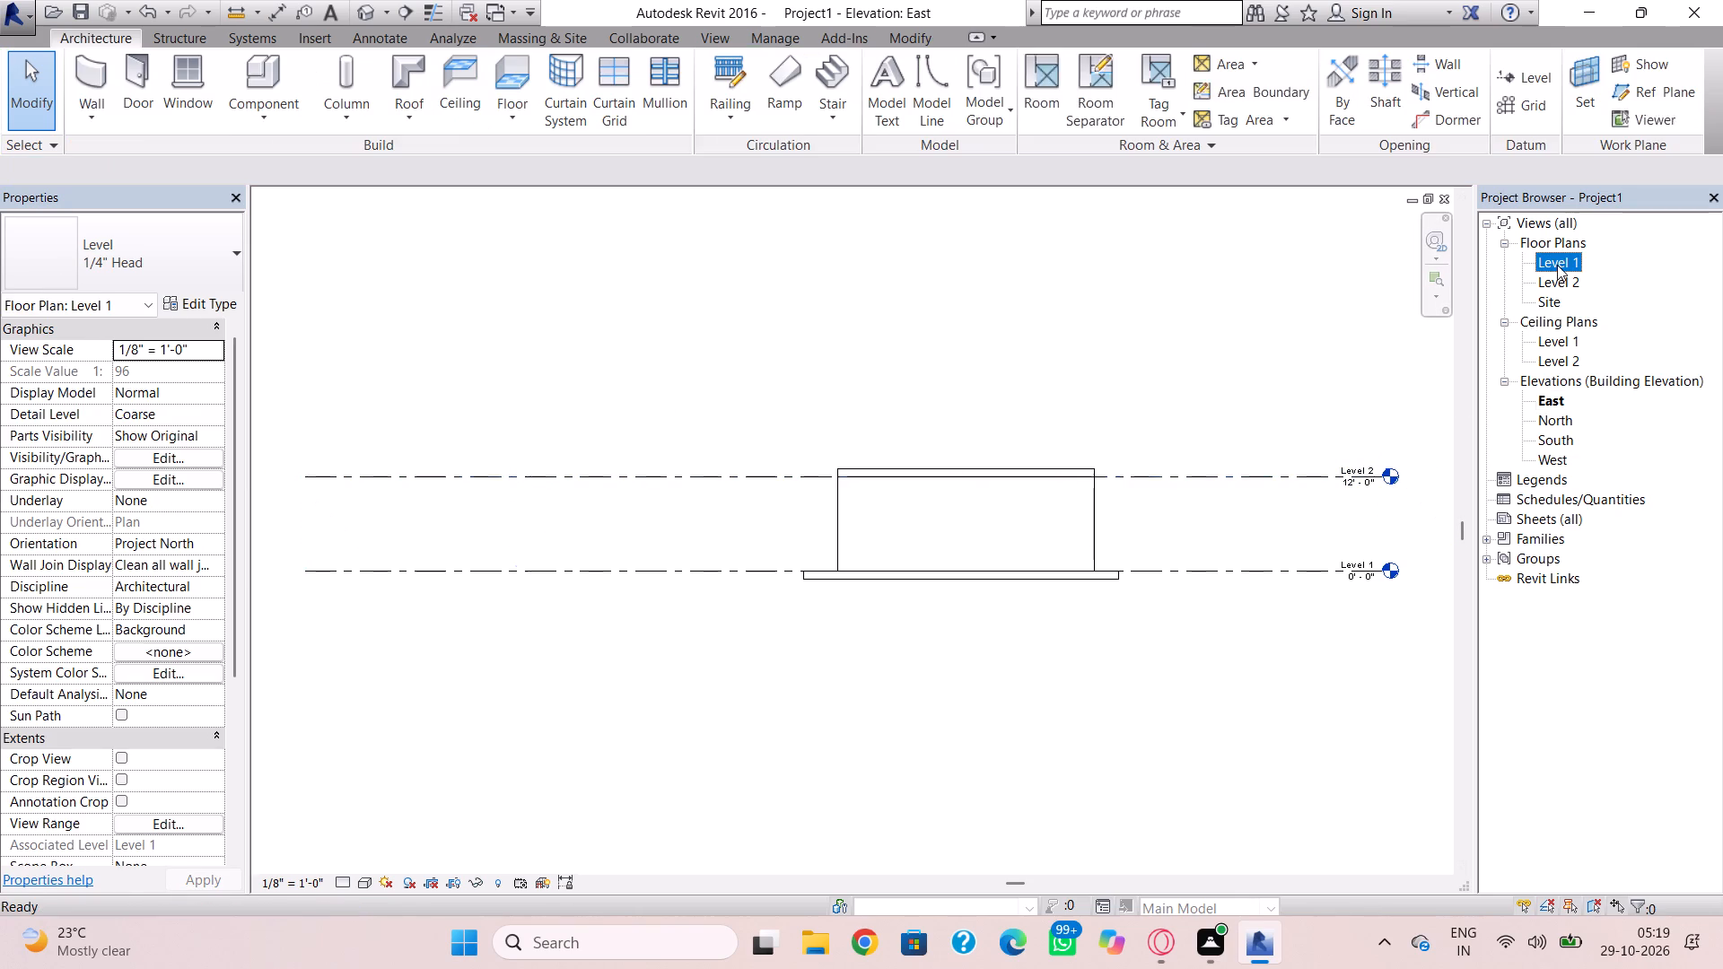
left_click(1523, 88)
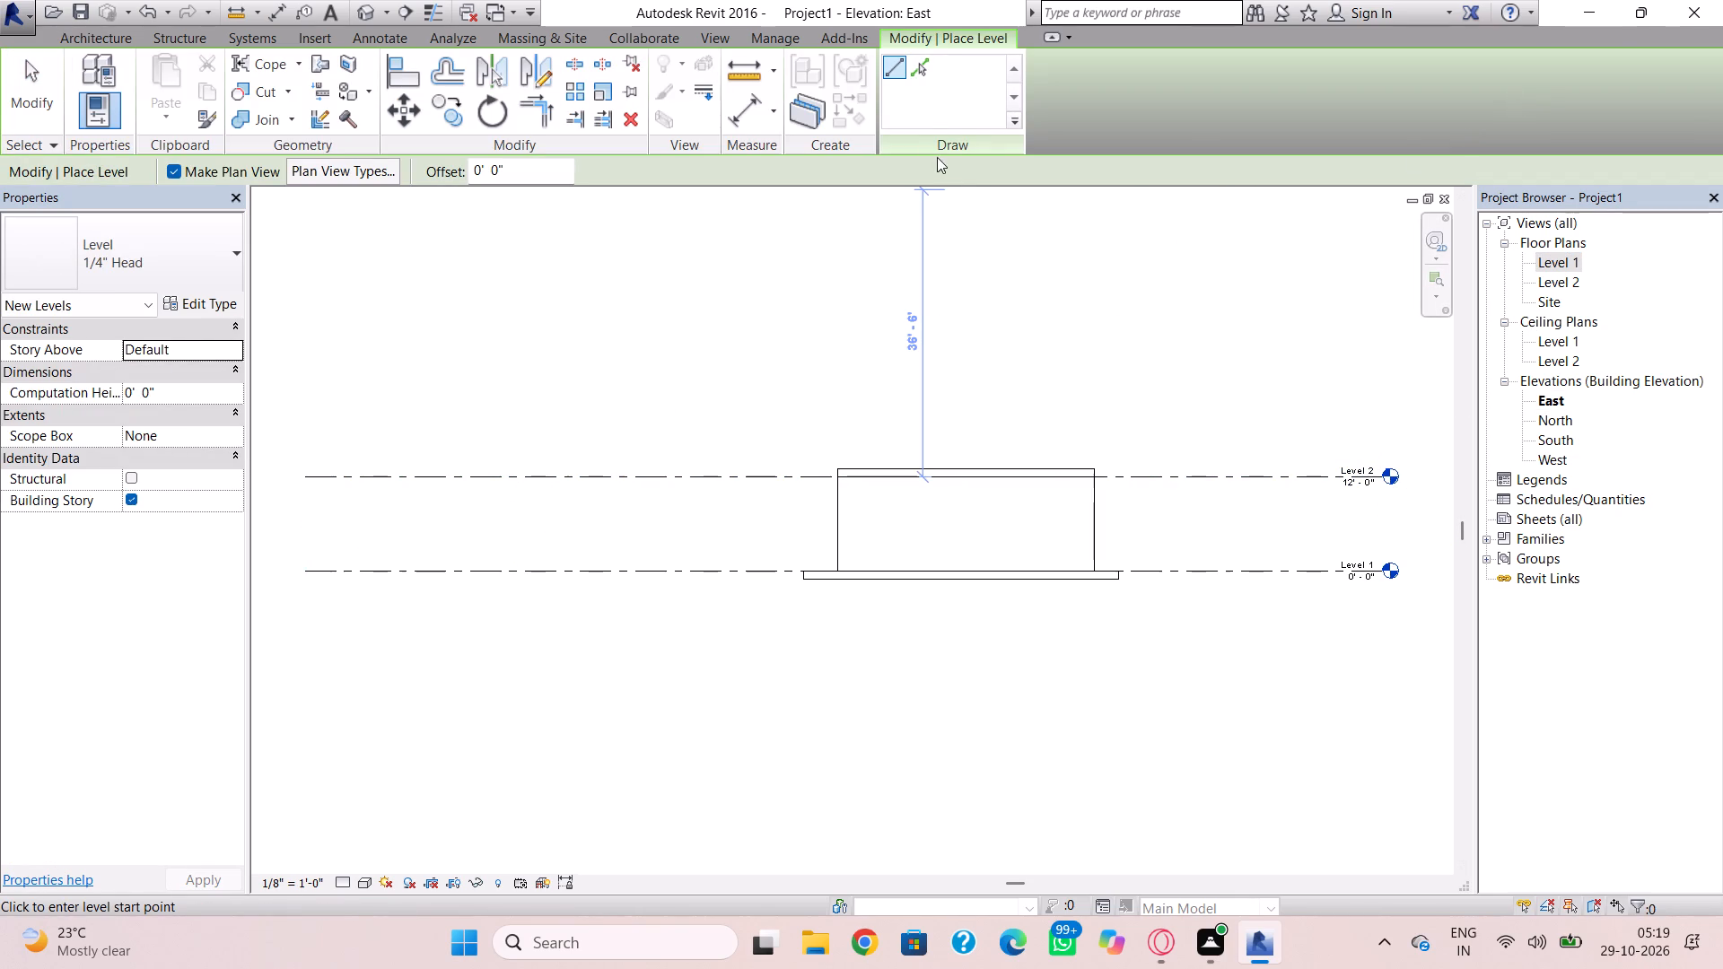
left_click(923, 75)
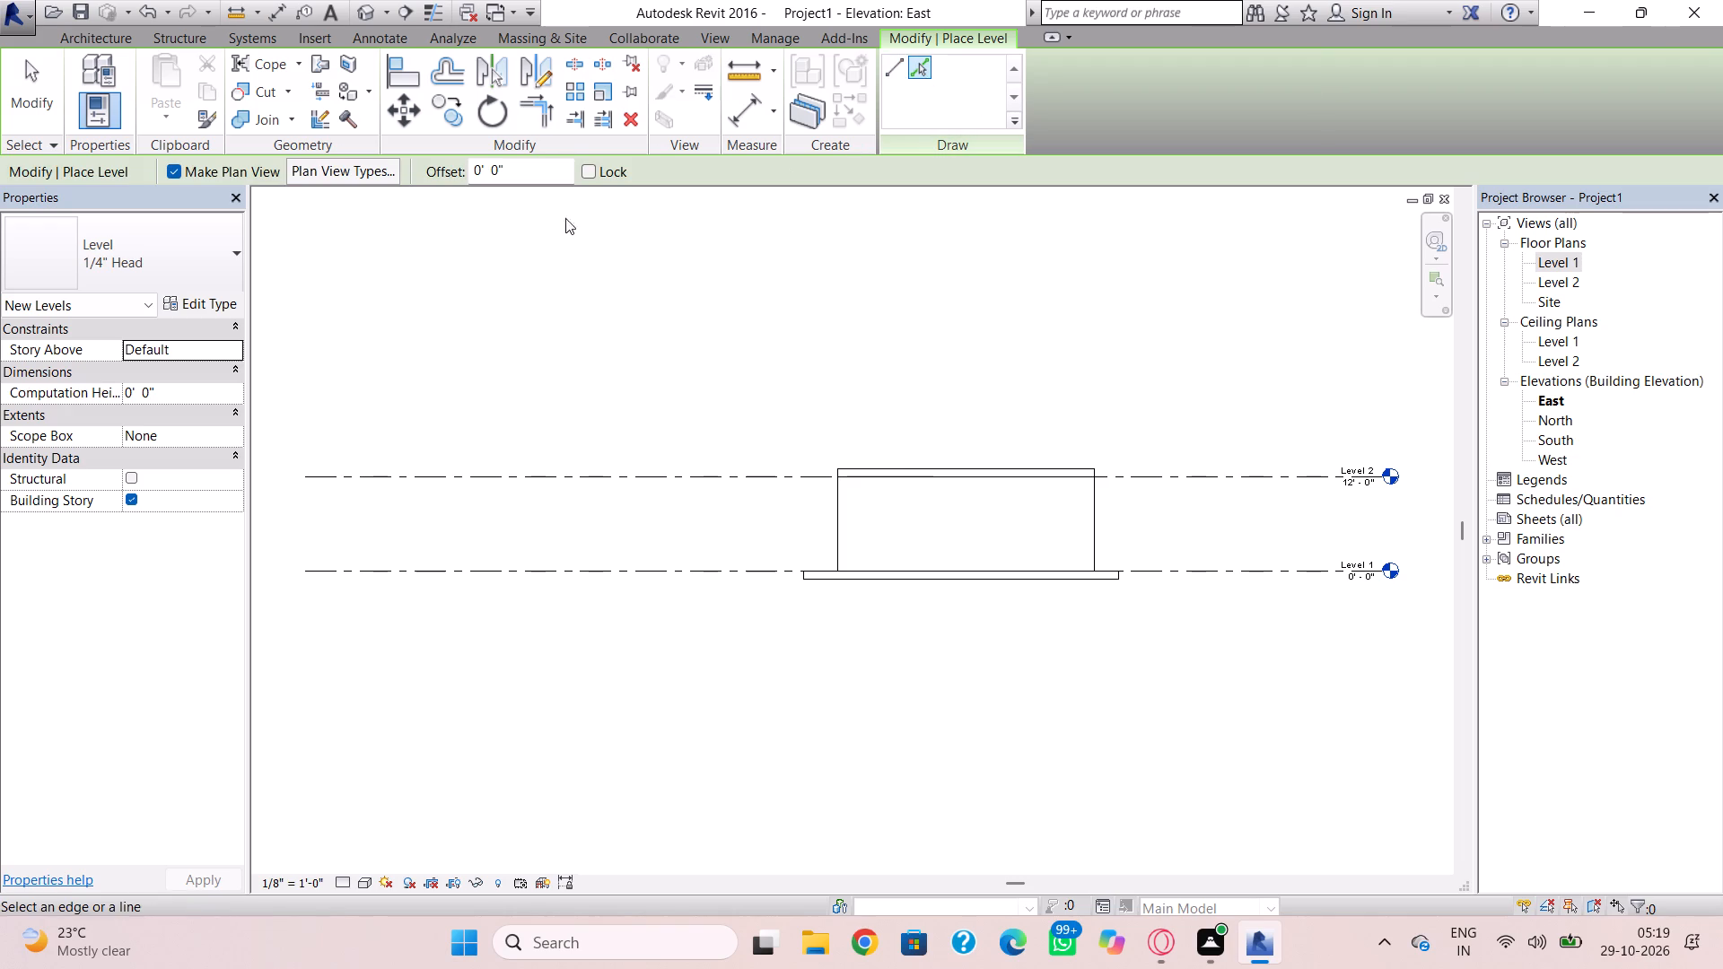
left_click_drag(550, 179, 380, 202)
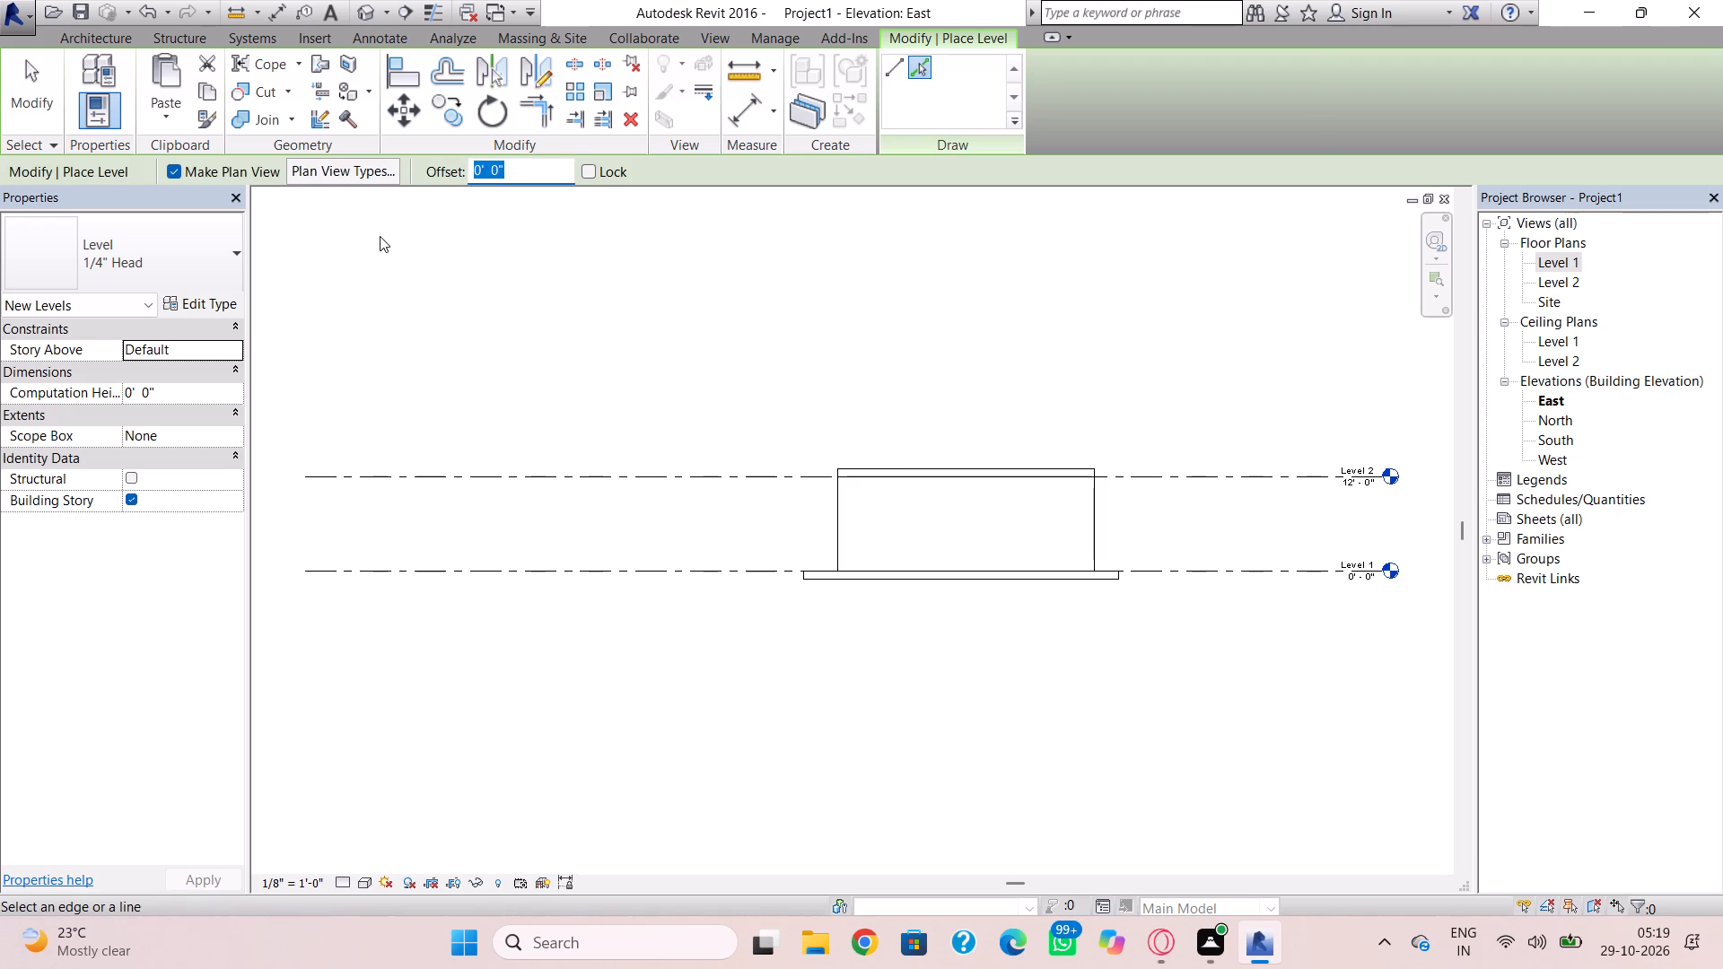
type("12")
key("apostrophe")
key("Return")
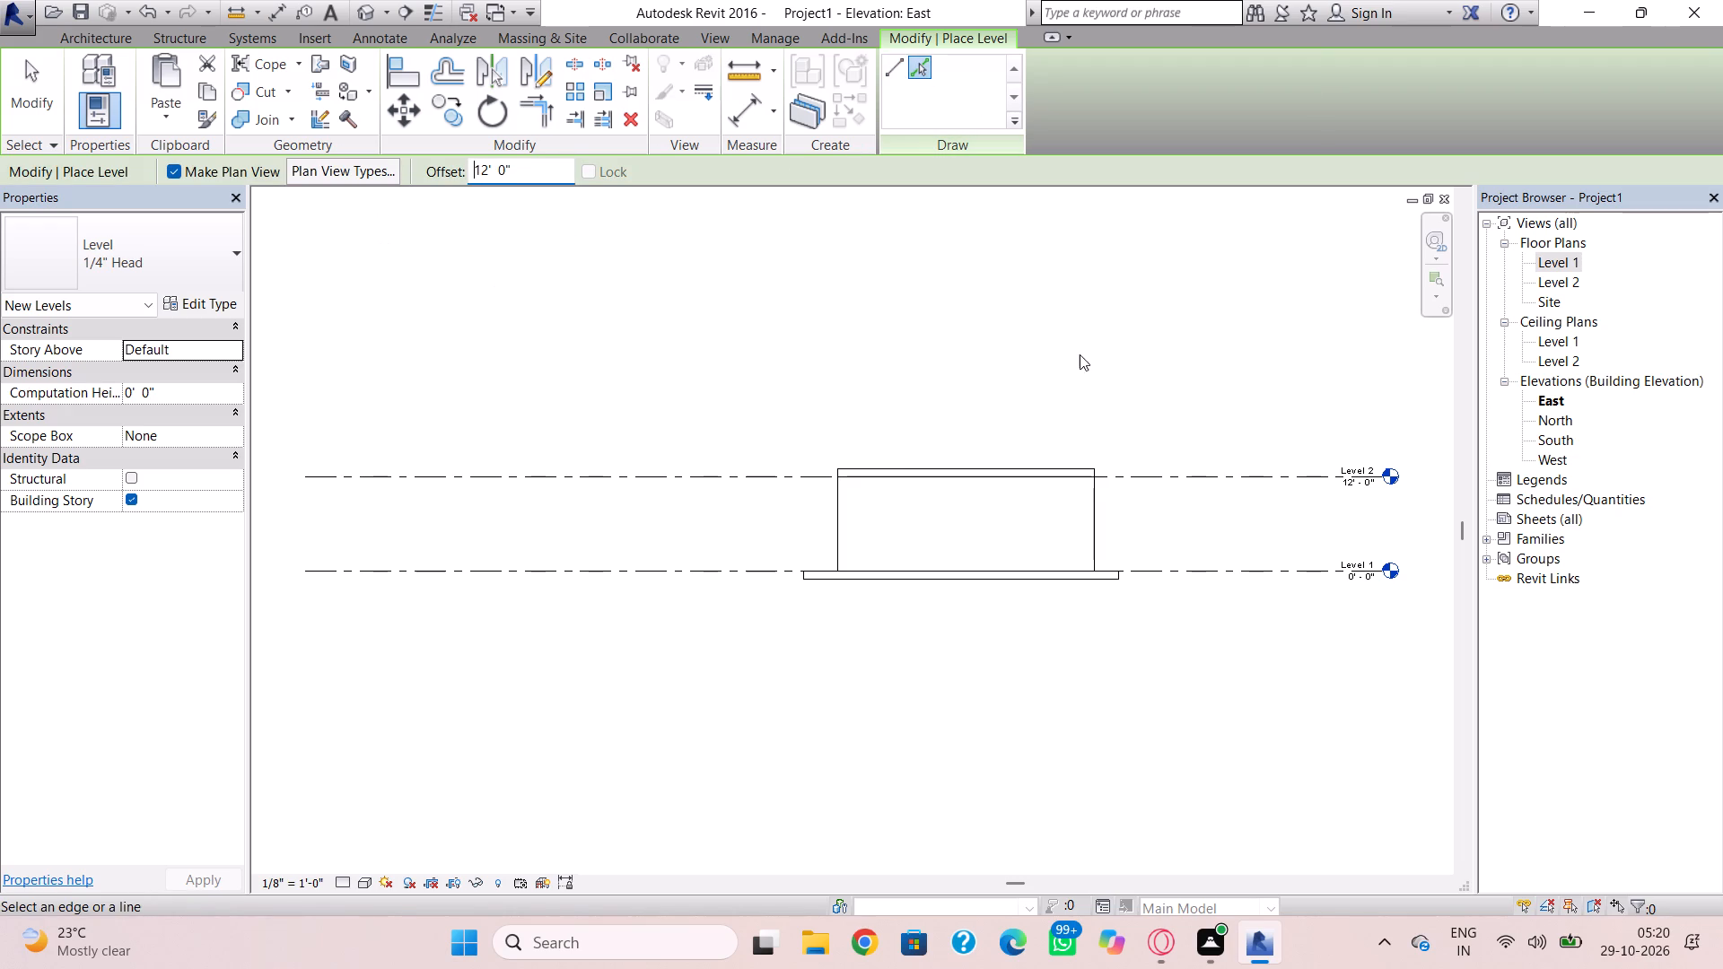
left_click(1192, 473)
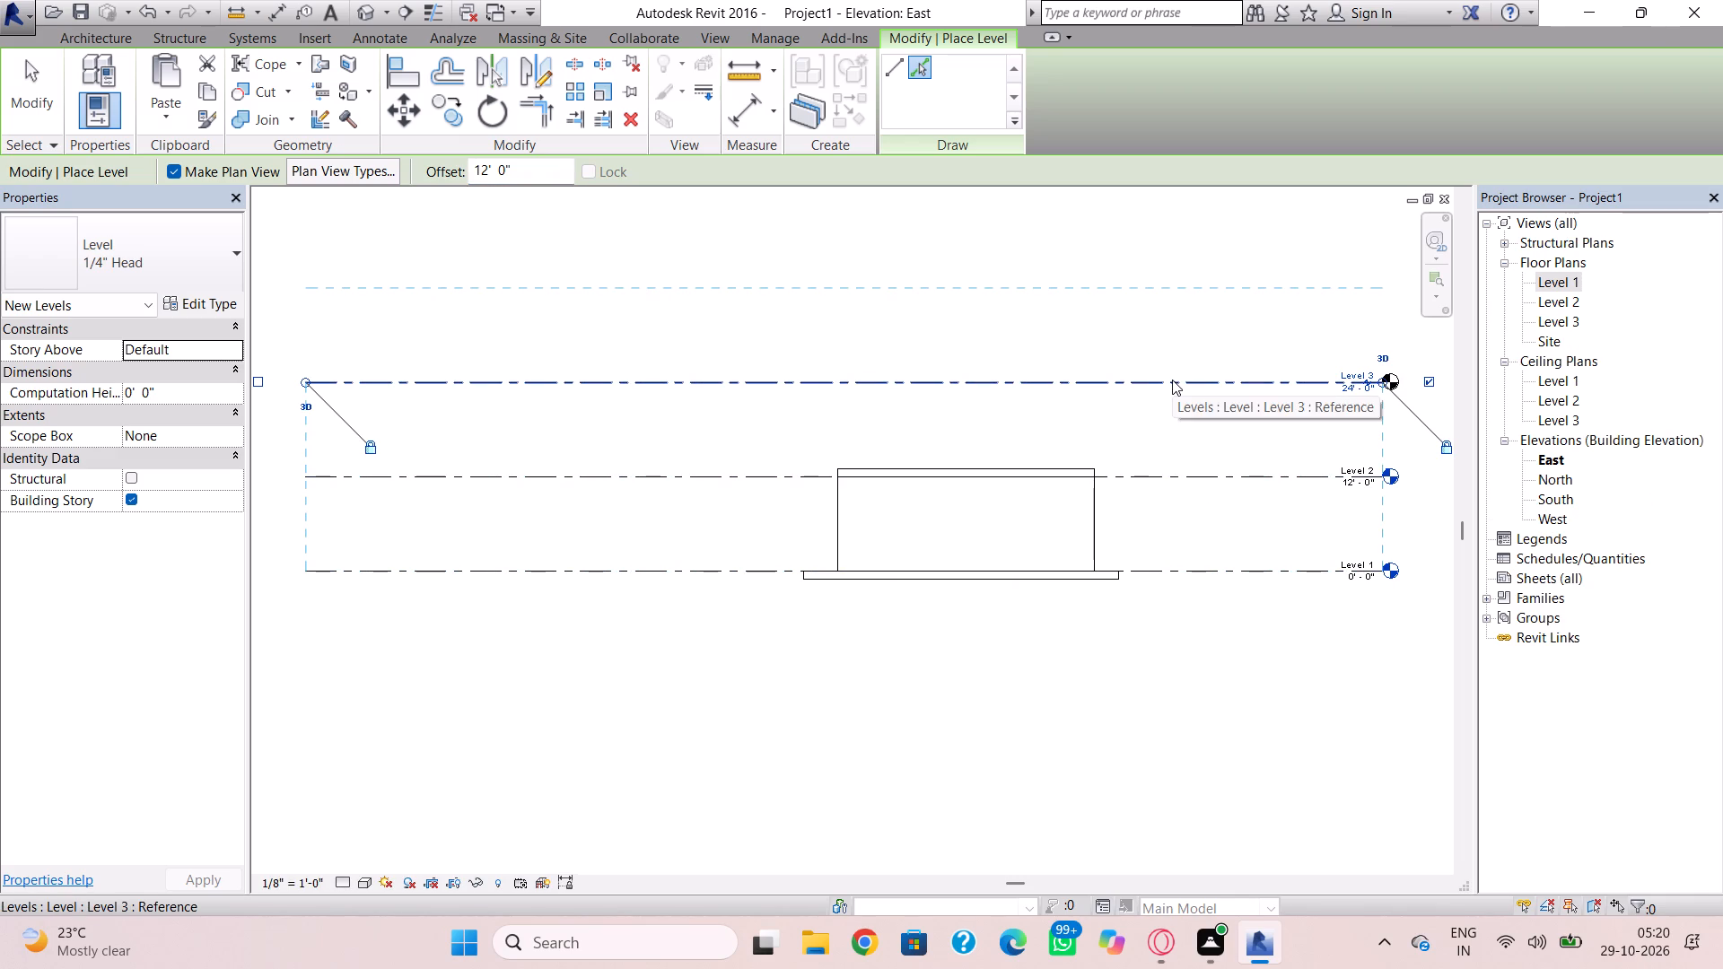
left_click(1172, 380)
middle_click_drag(1173, 406, 1179, 463)
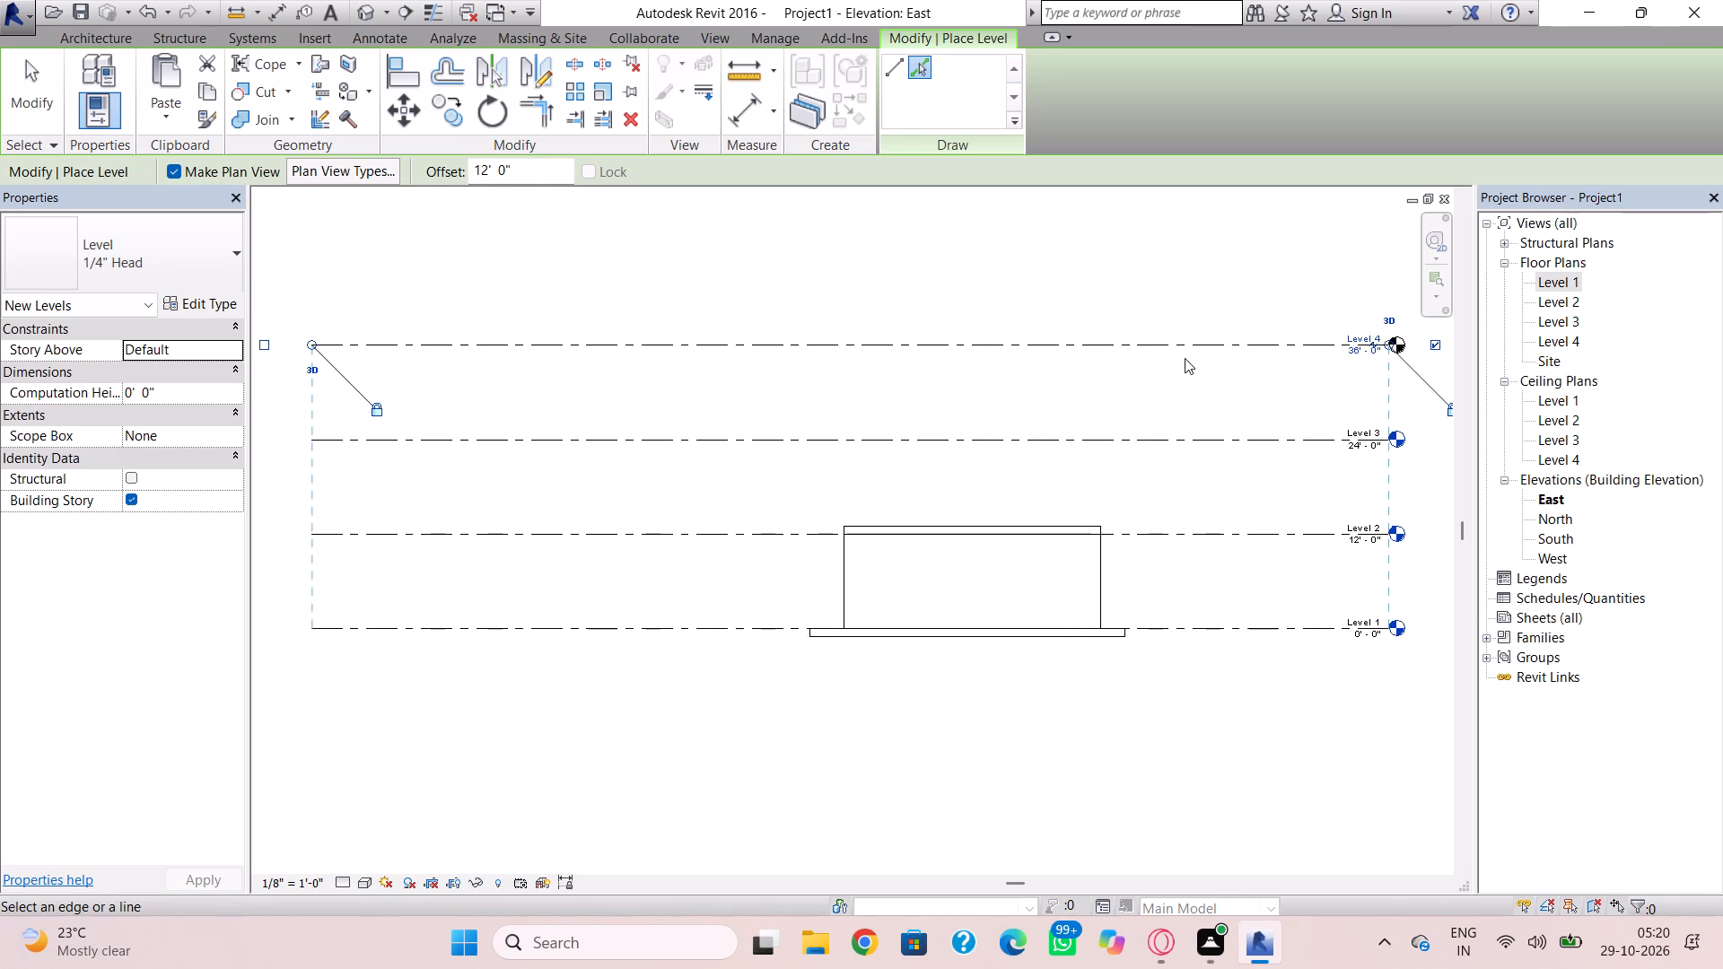
left_click(1189, 340)
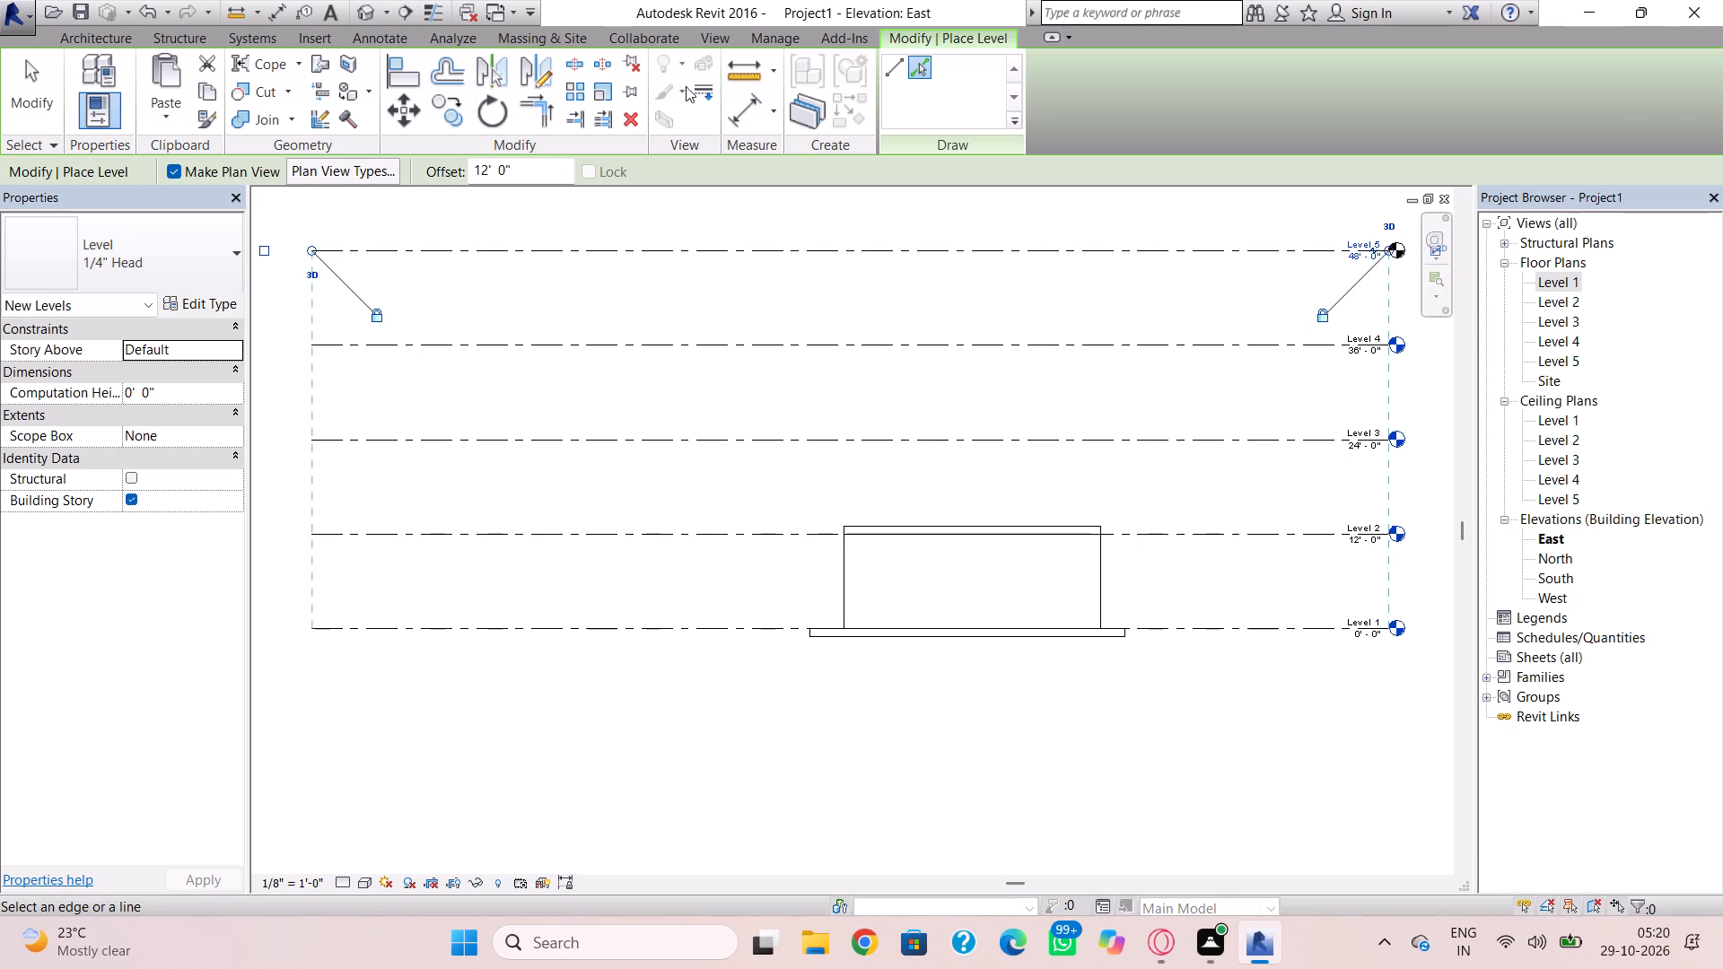
View the building in 3D, and open the Level 2 floor plan.
left_click(373, 15)
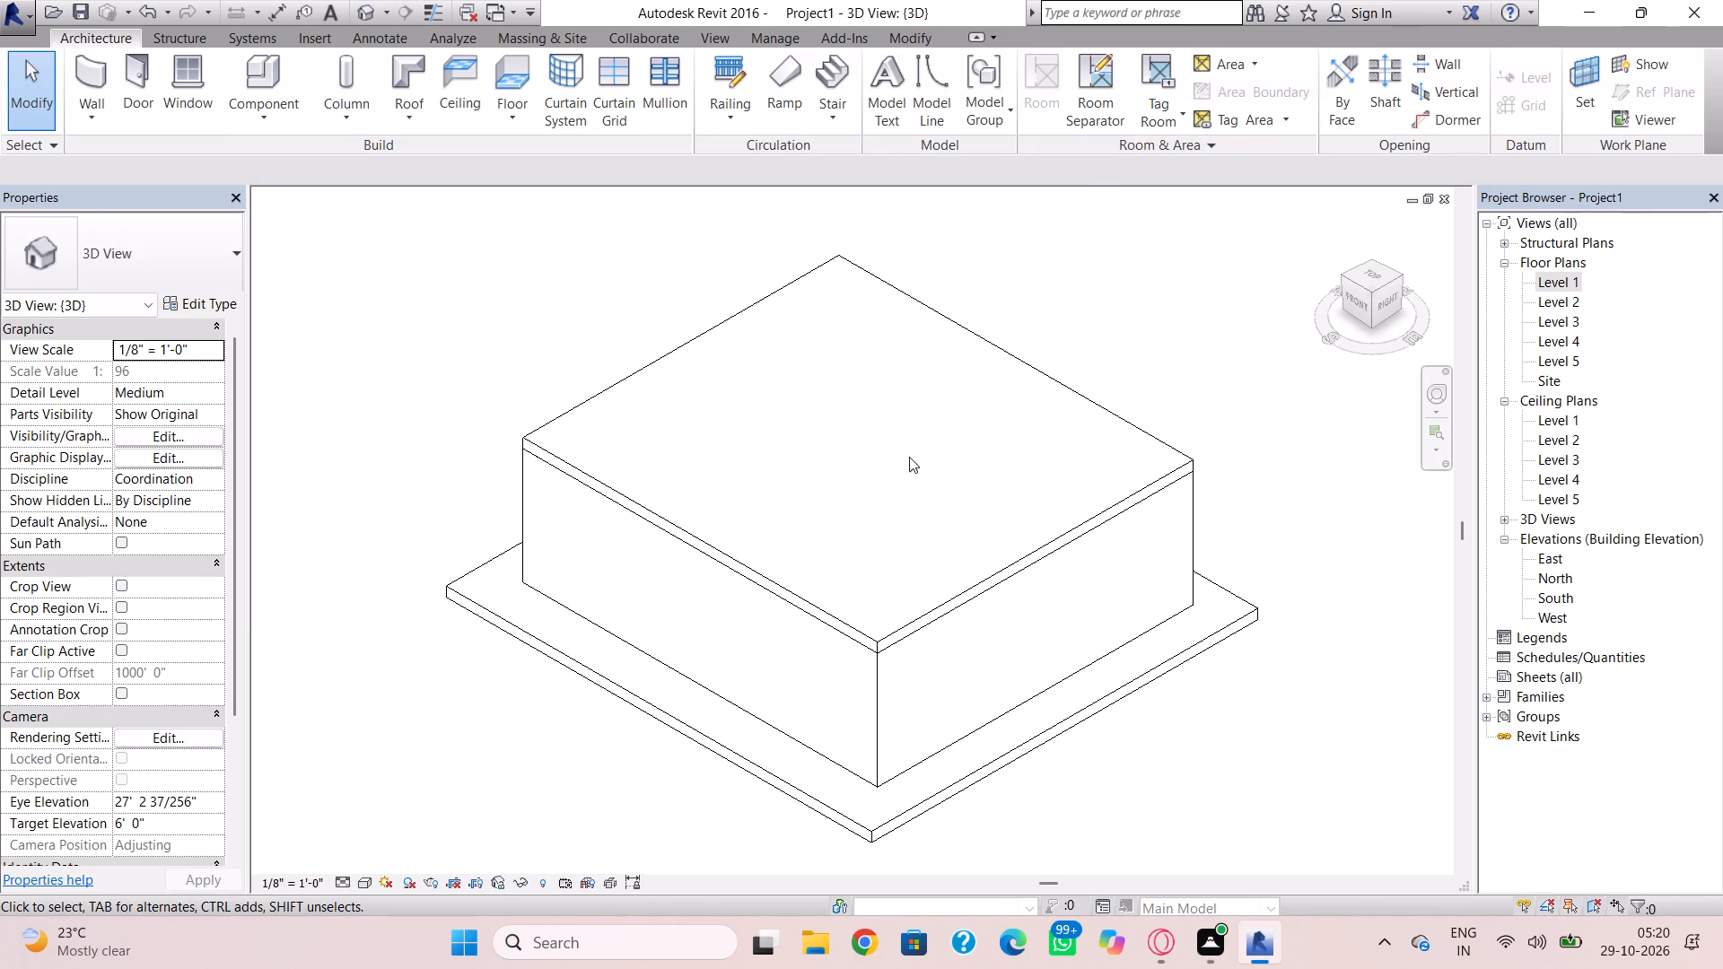
scroll(881, 458, "down", 2)
scroll(989, 371, "down", 1)
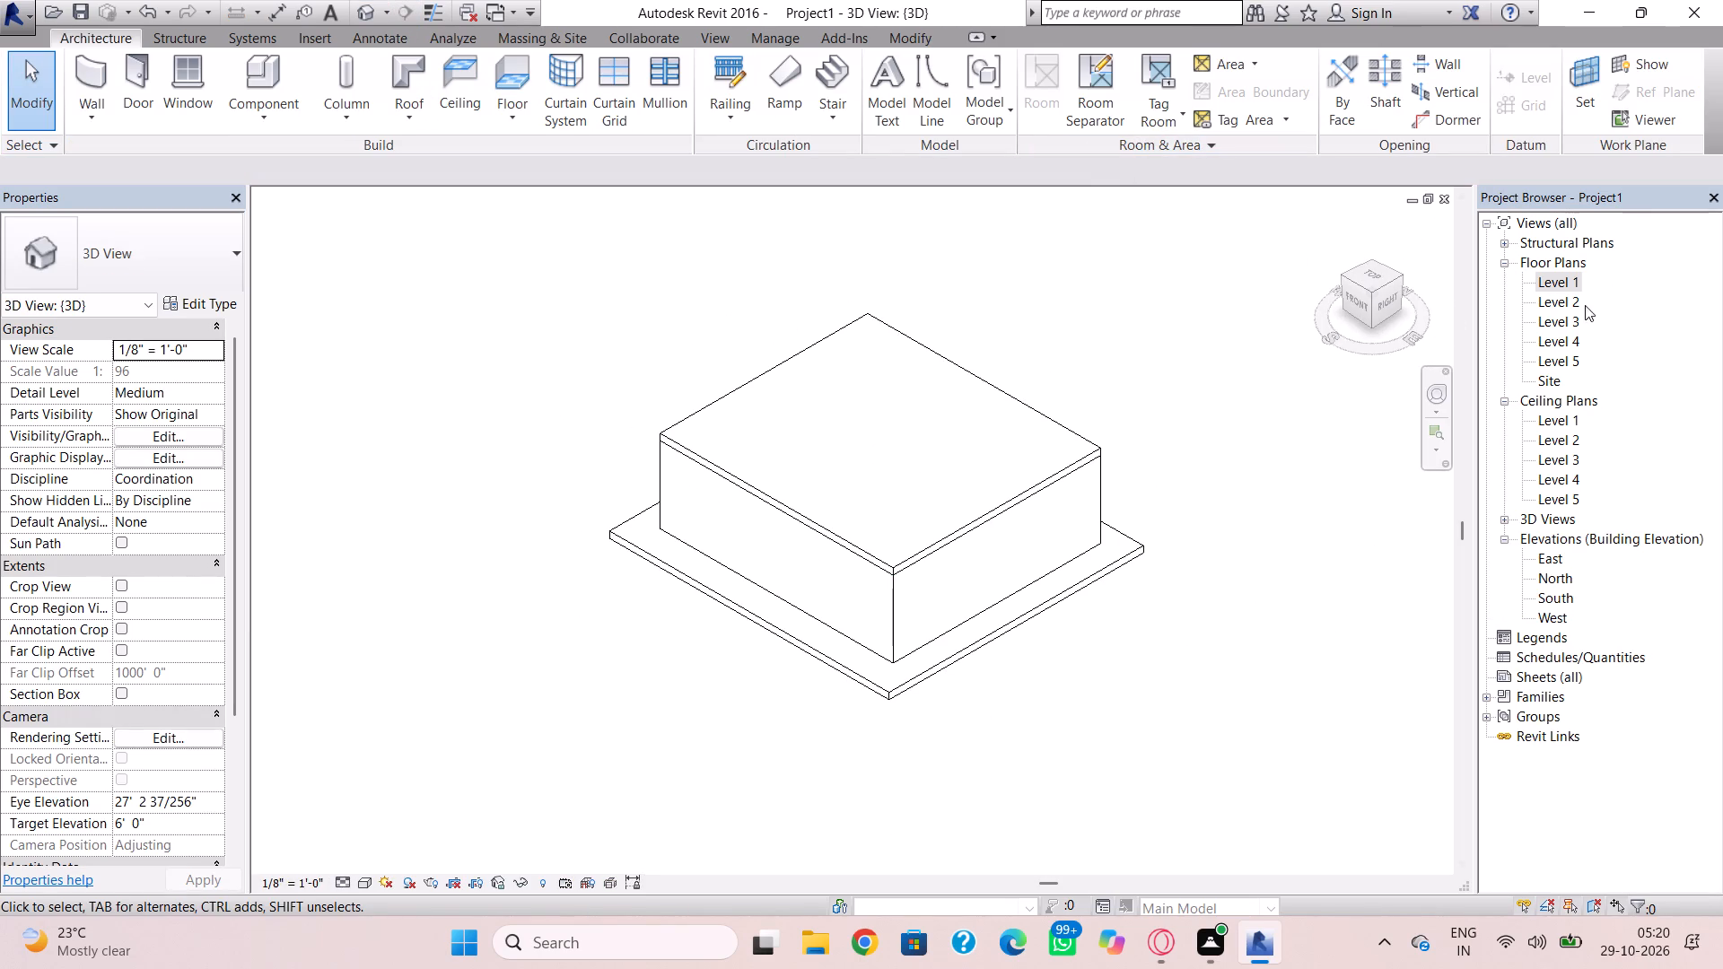
left_click(1562, 300)
left_click(1562, 300)
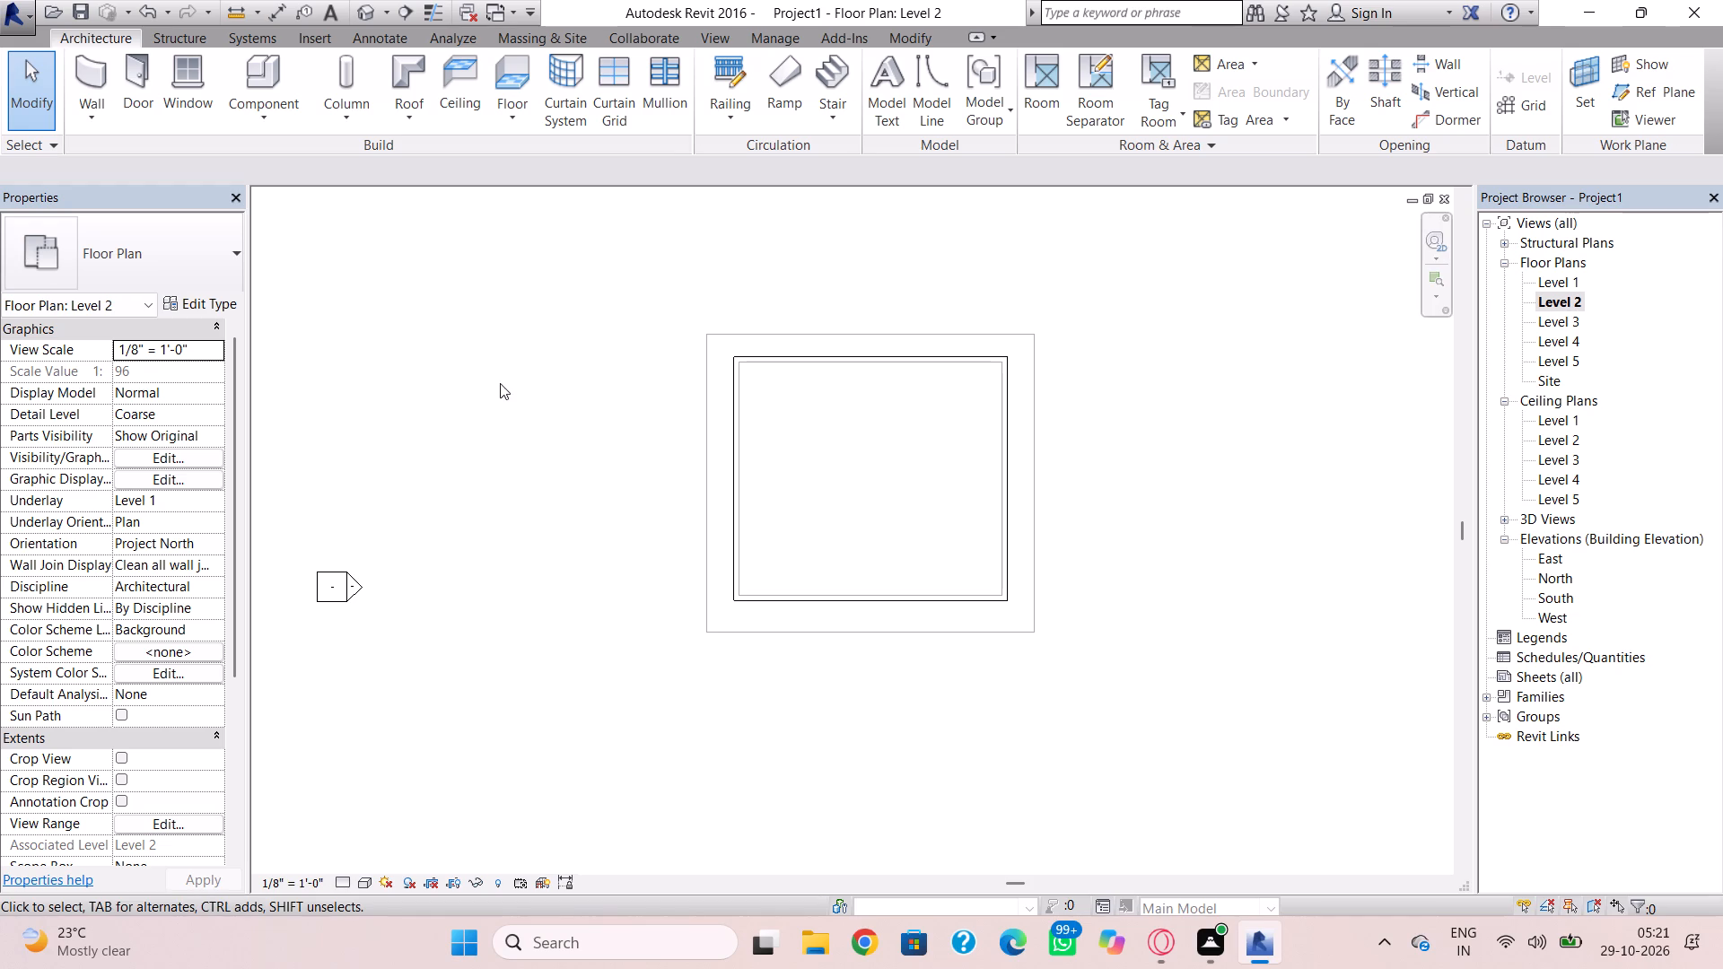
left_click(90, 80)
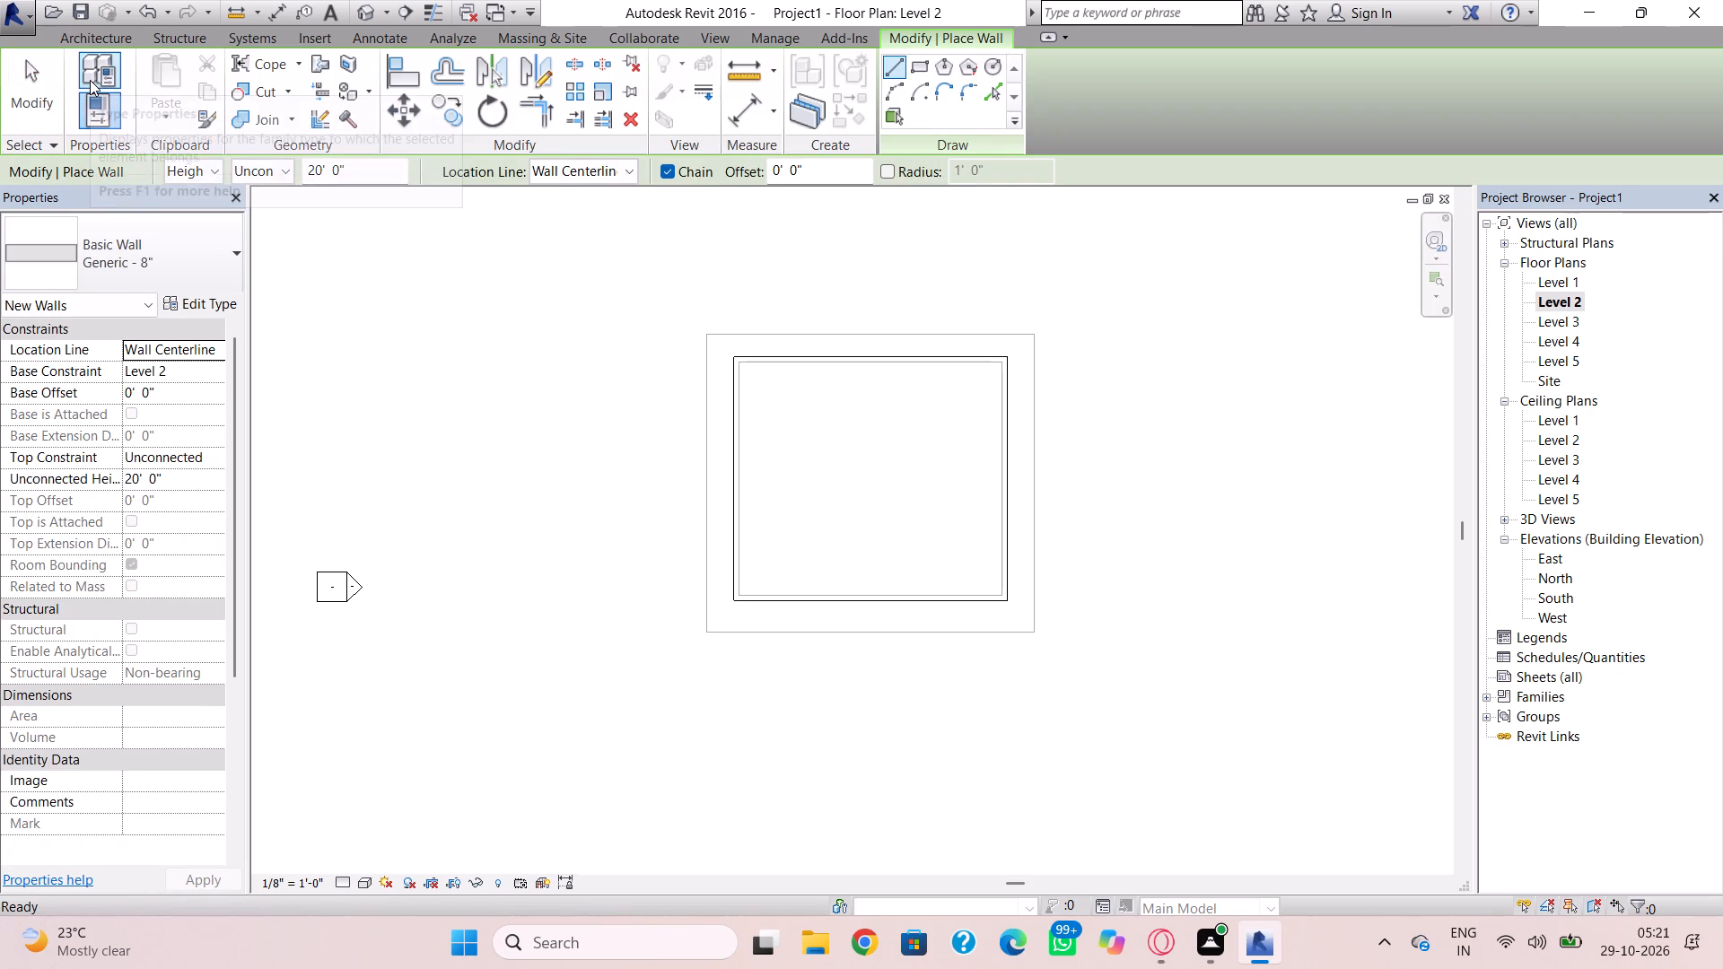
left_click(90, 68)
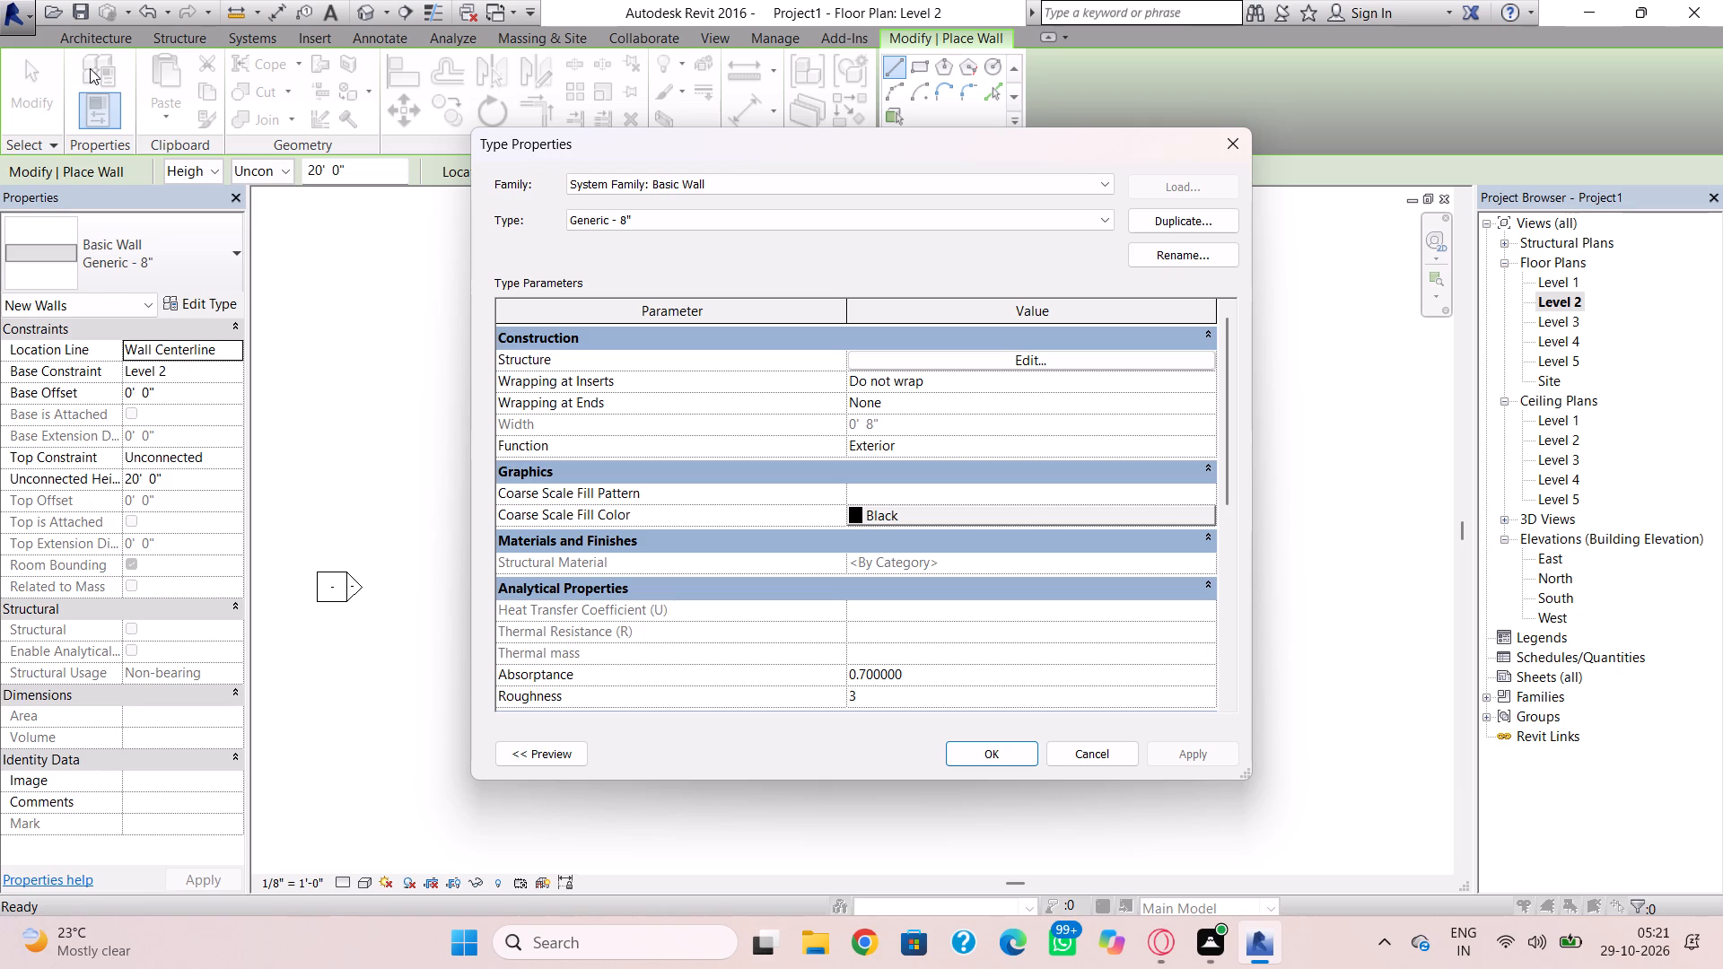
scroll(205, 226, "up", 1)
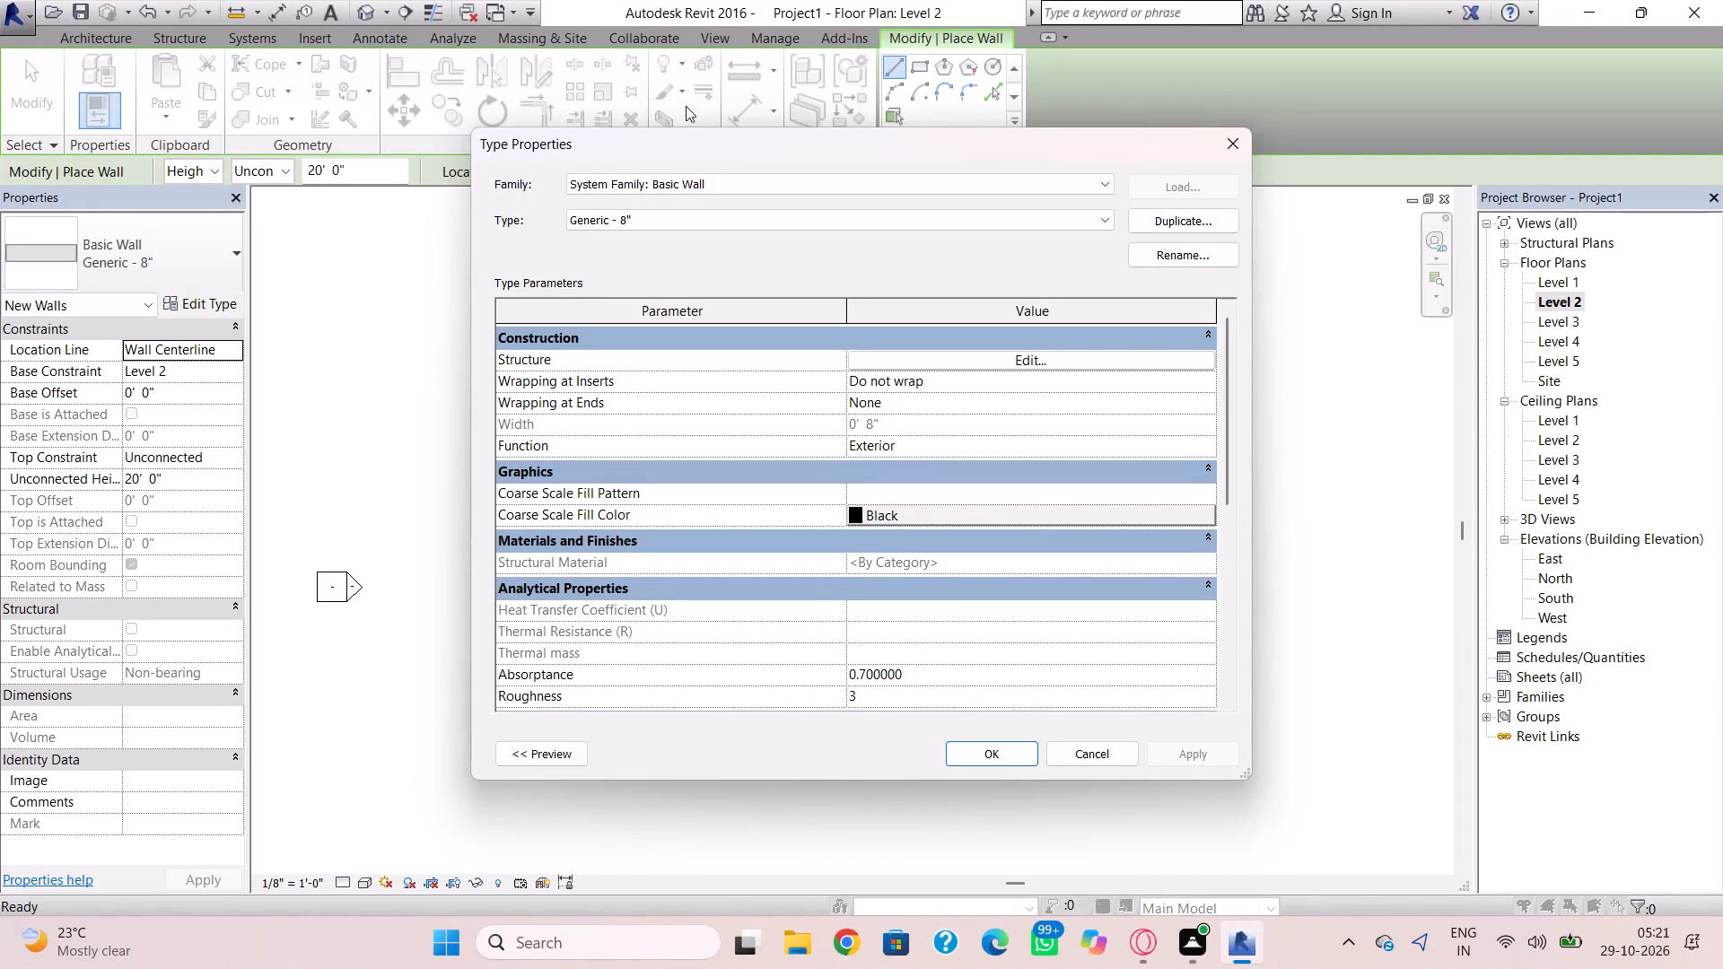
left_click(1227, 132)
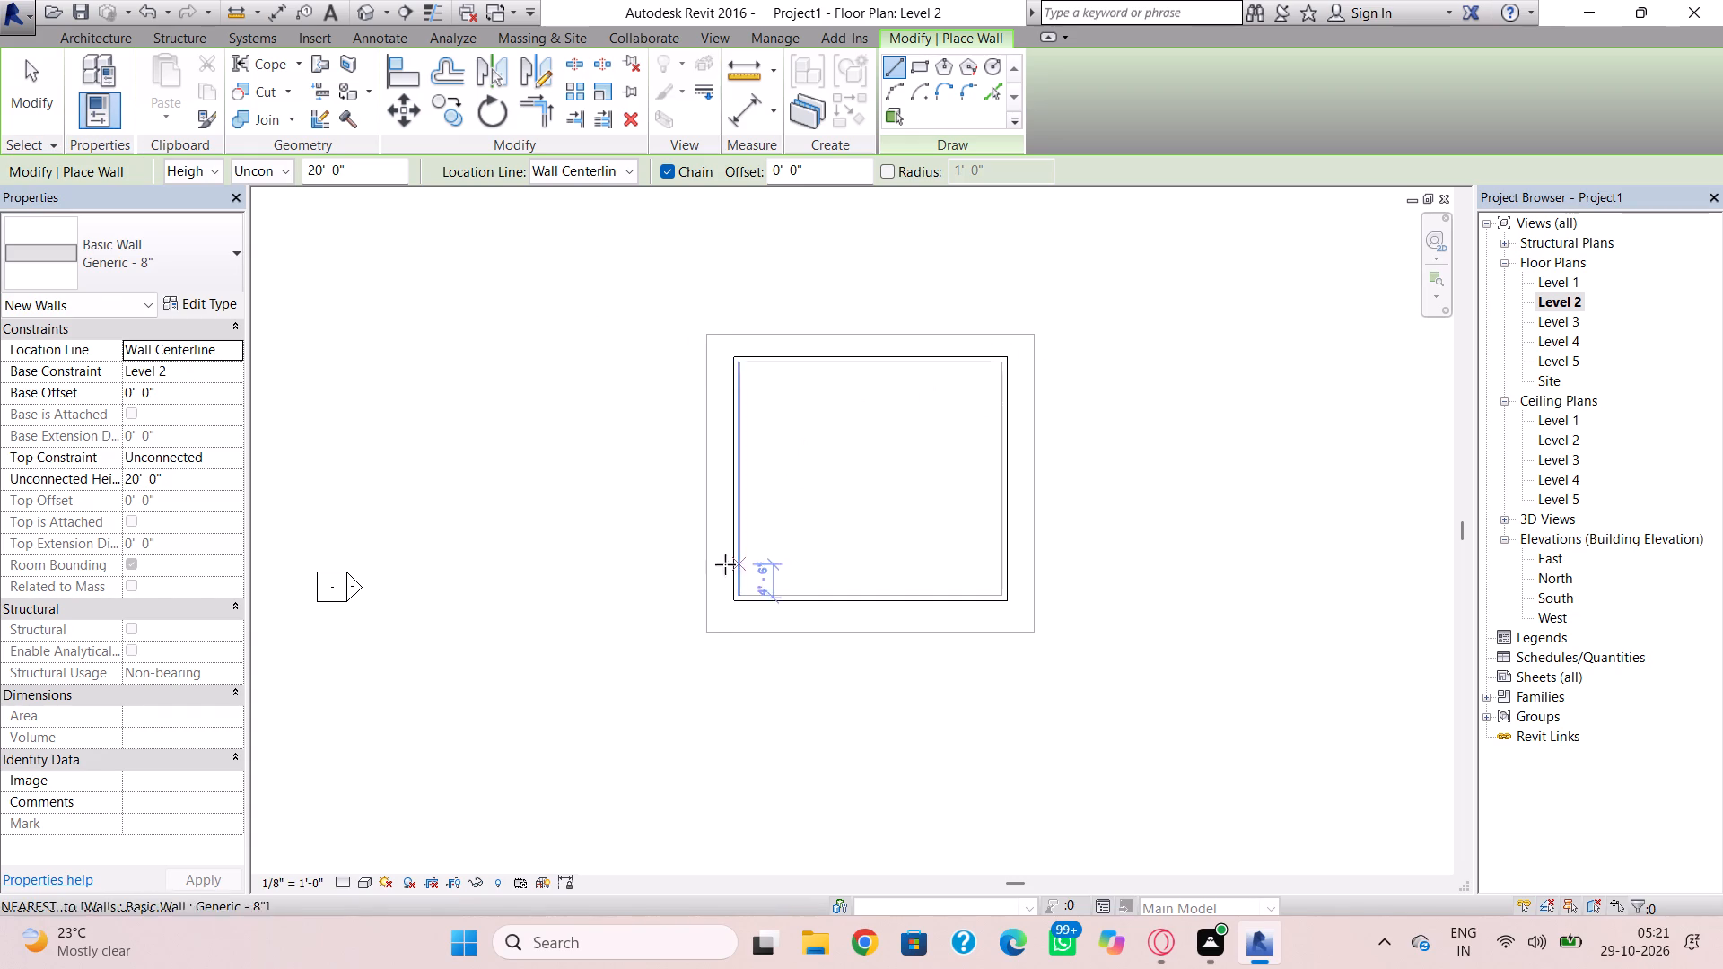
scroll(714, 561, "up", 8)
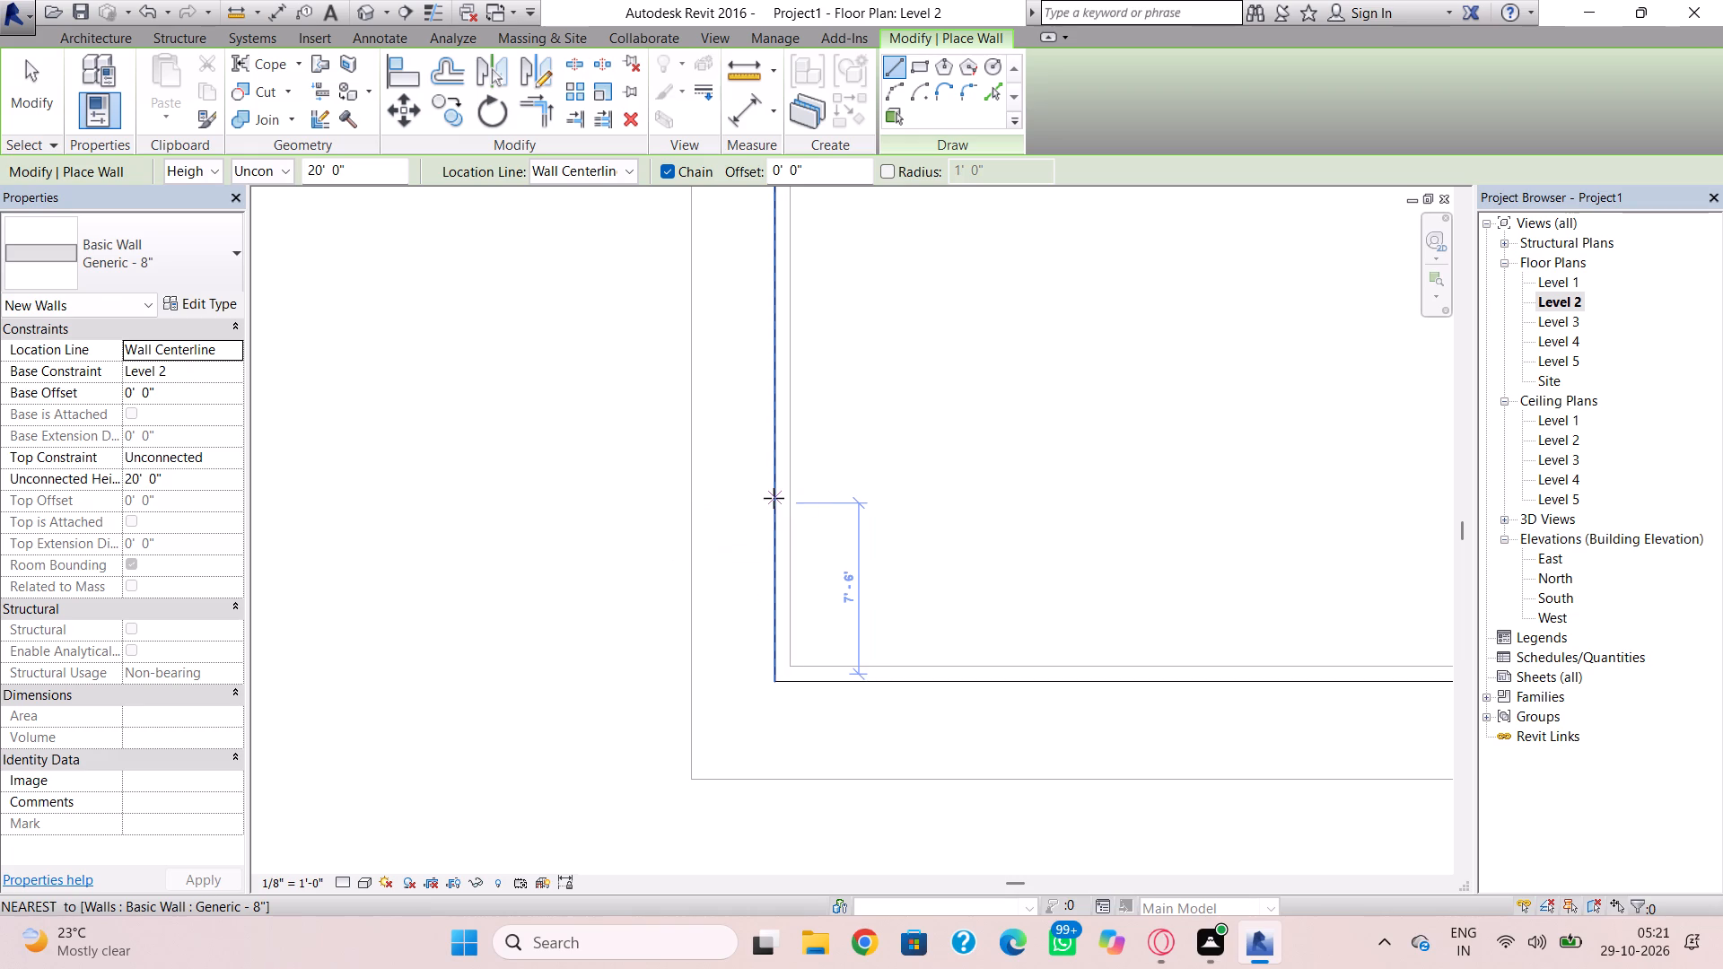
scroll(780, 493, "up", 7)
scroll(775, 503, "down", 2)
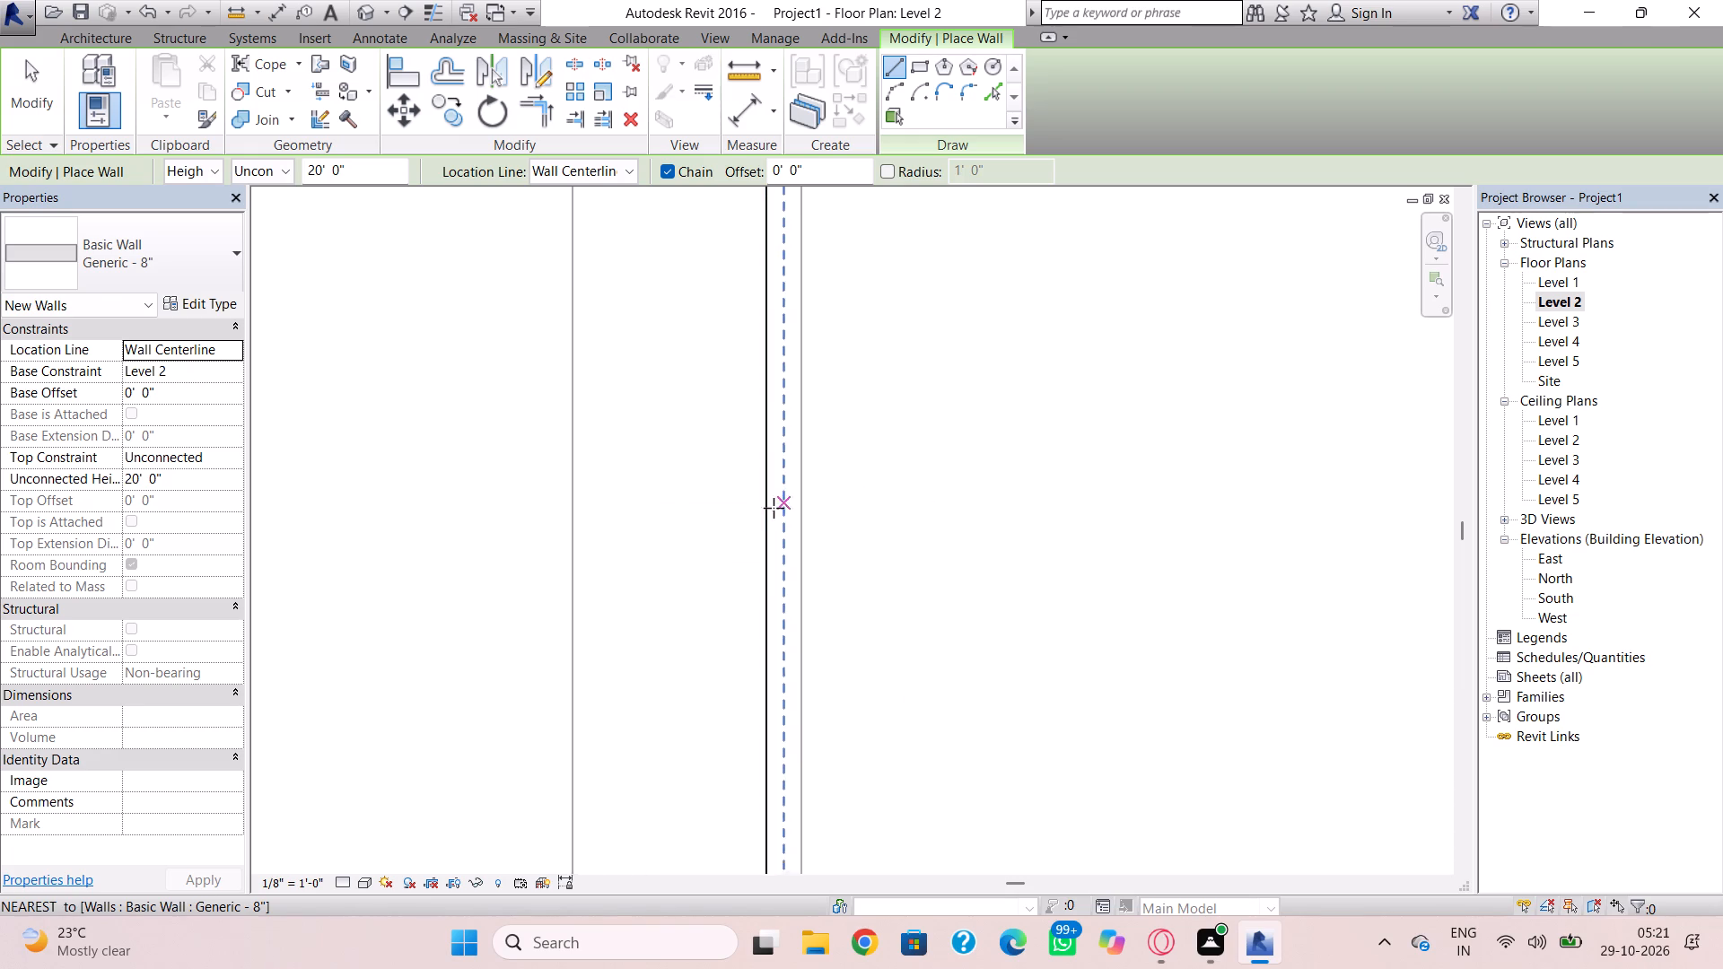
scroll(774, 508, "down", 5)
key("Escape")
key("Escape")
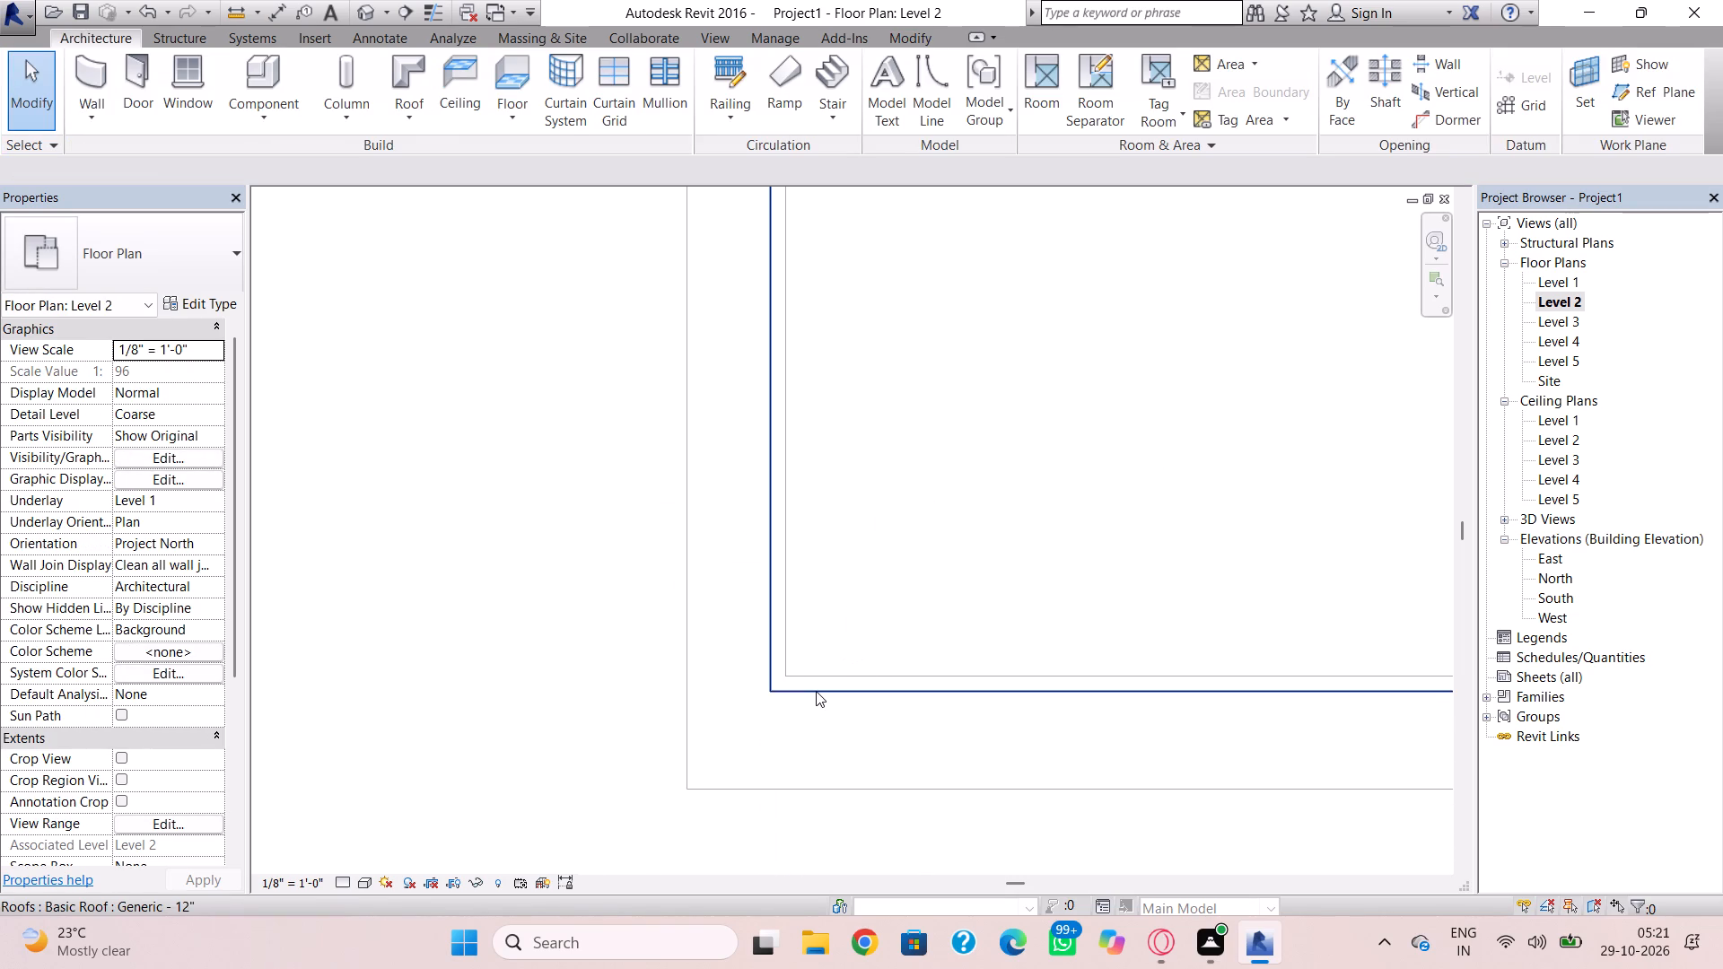
Edit the roof footprint, adding a rectangle about 1'-7" by 12'-10" outside the southern end of its west edge.
left_click(816, 691)
left_click(816, 691)
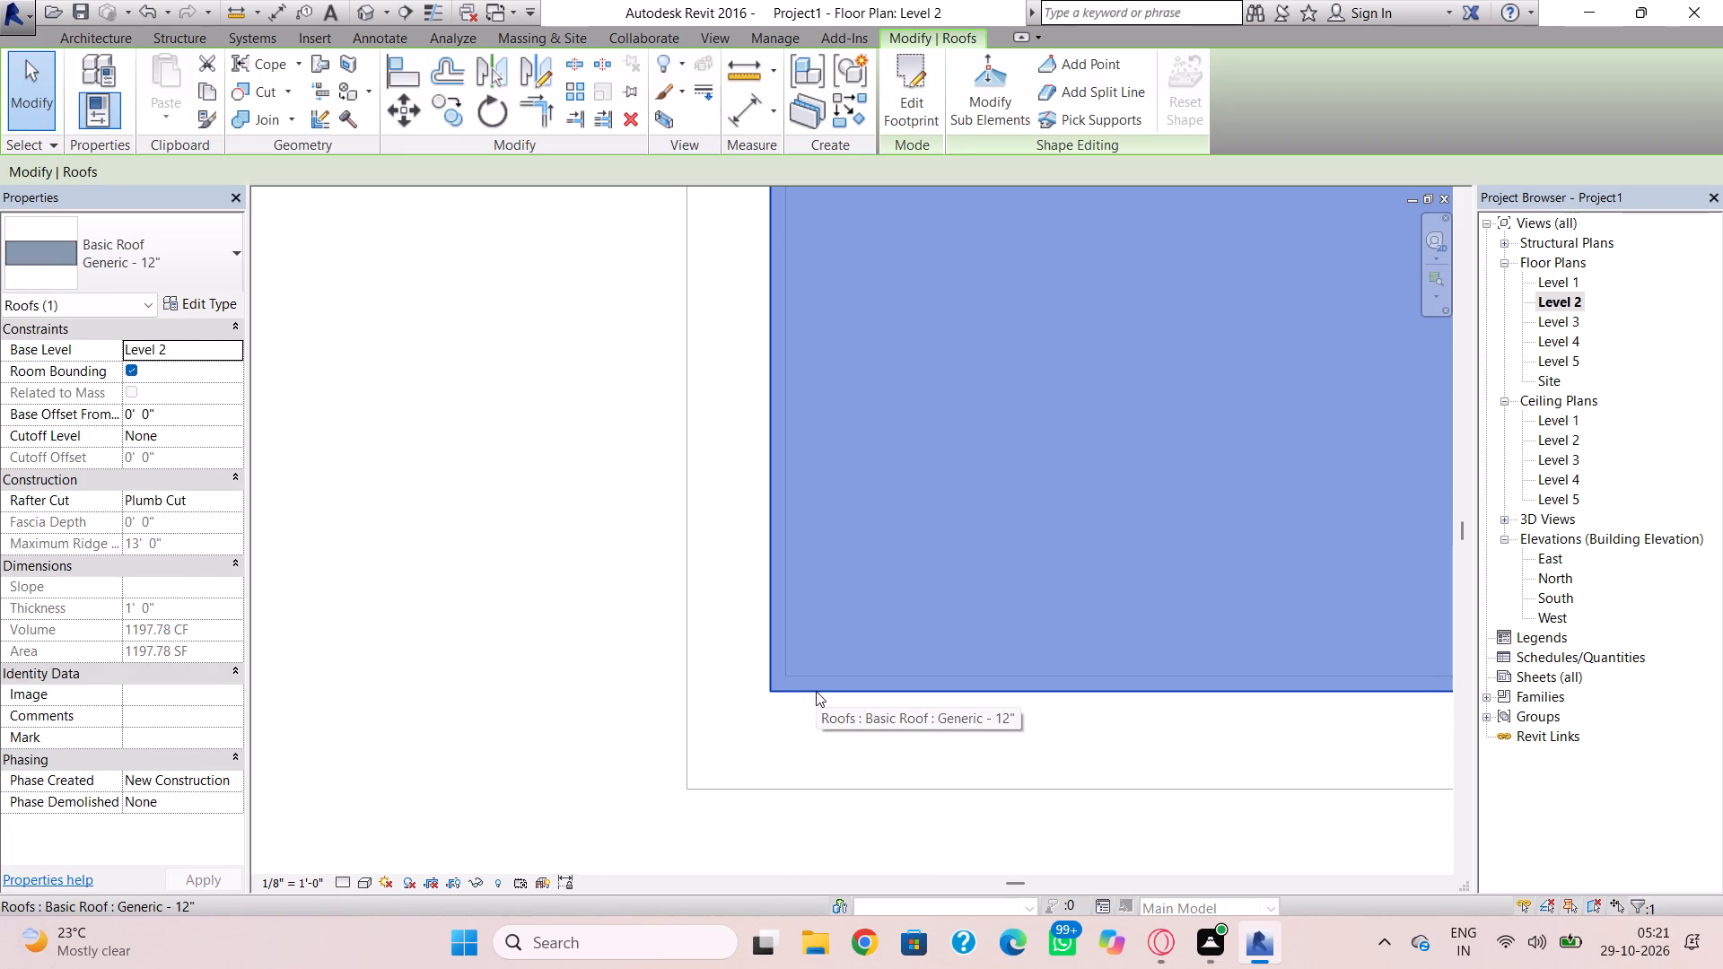
left_click(816, 691)
double_click(816, 691)
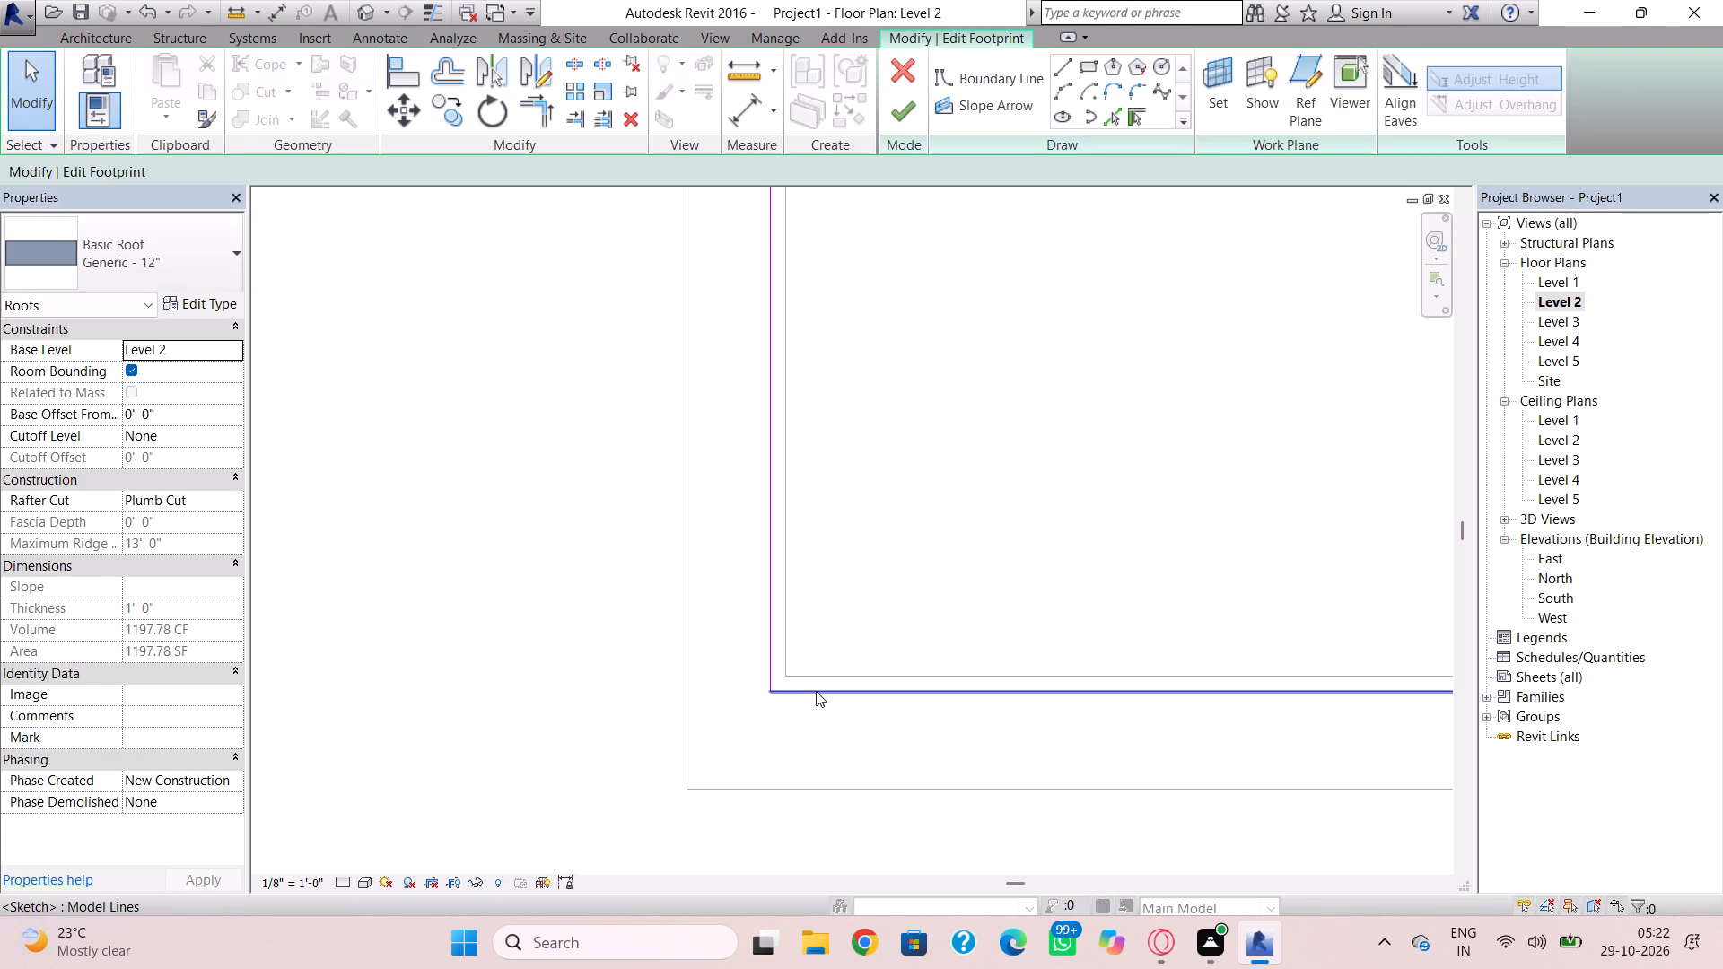
left_click(1079, 71)
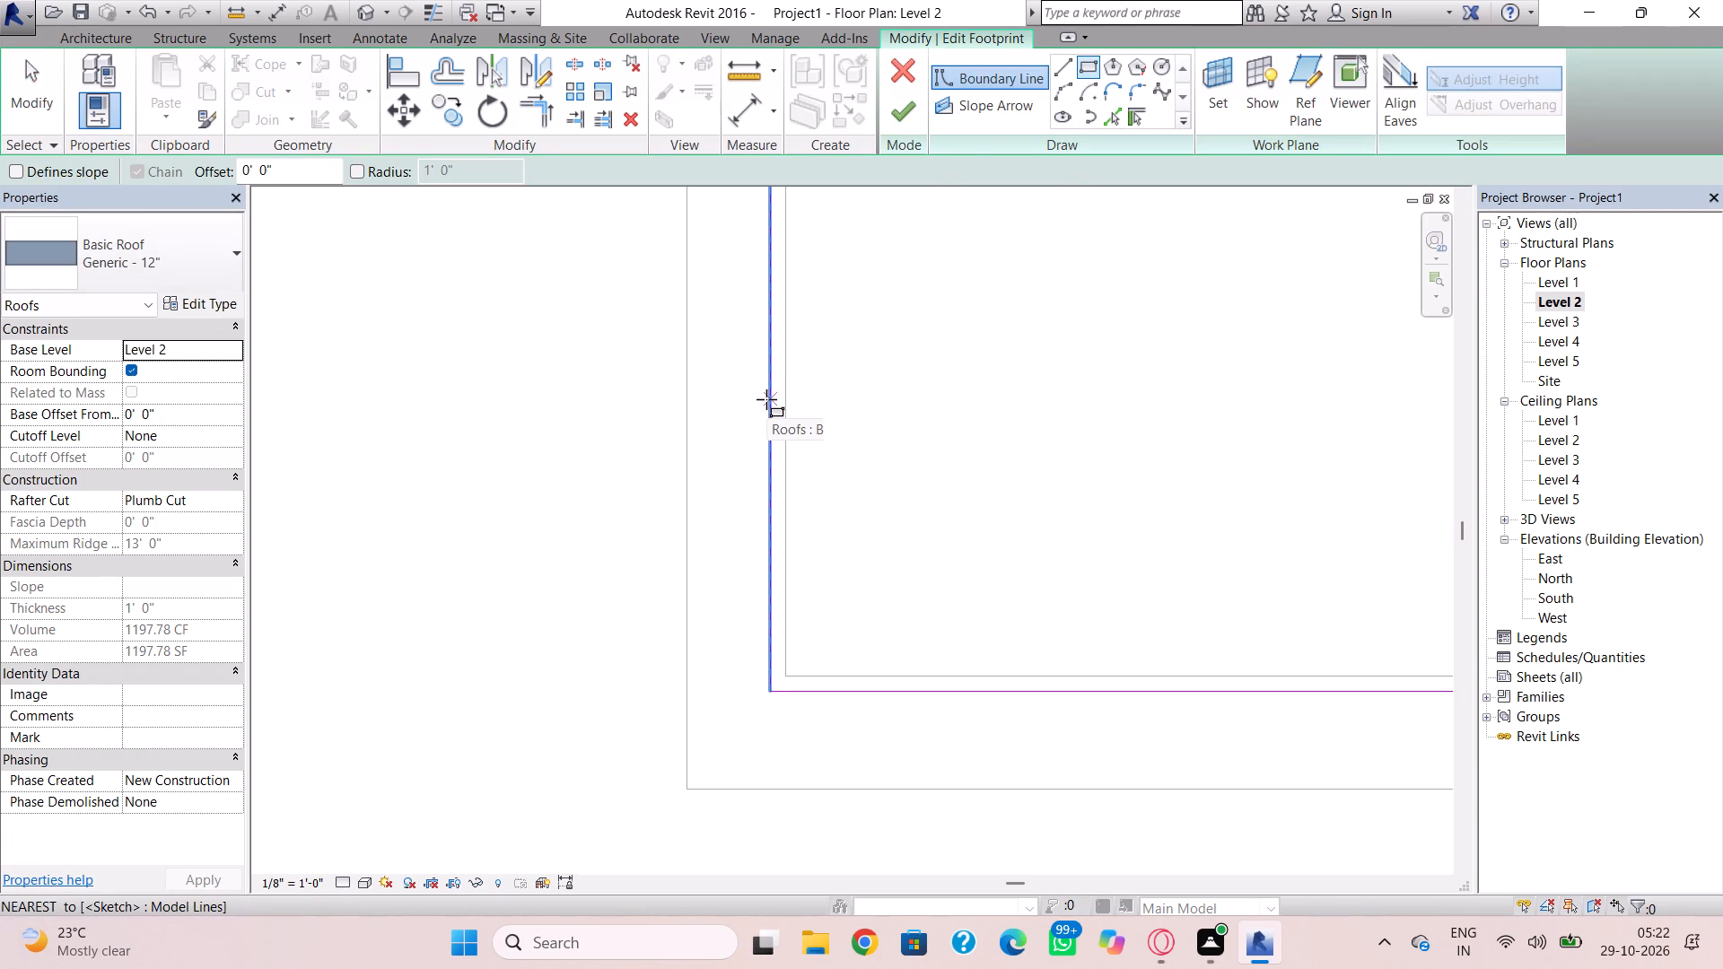
left_click(766, 399)
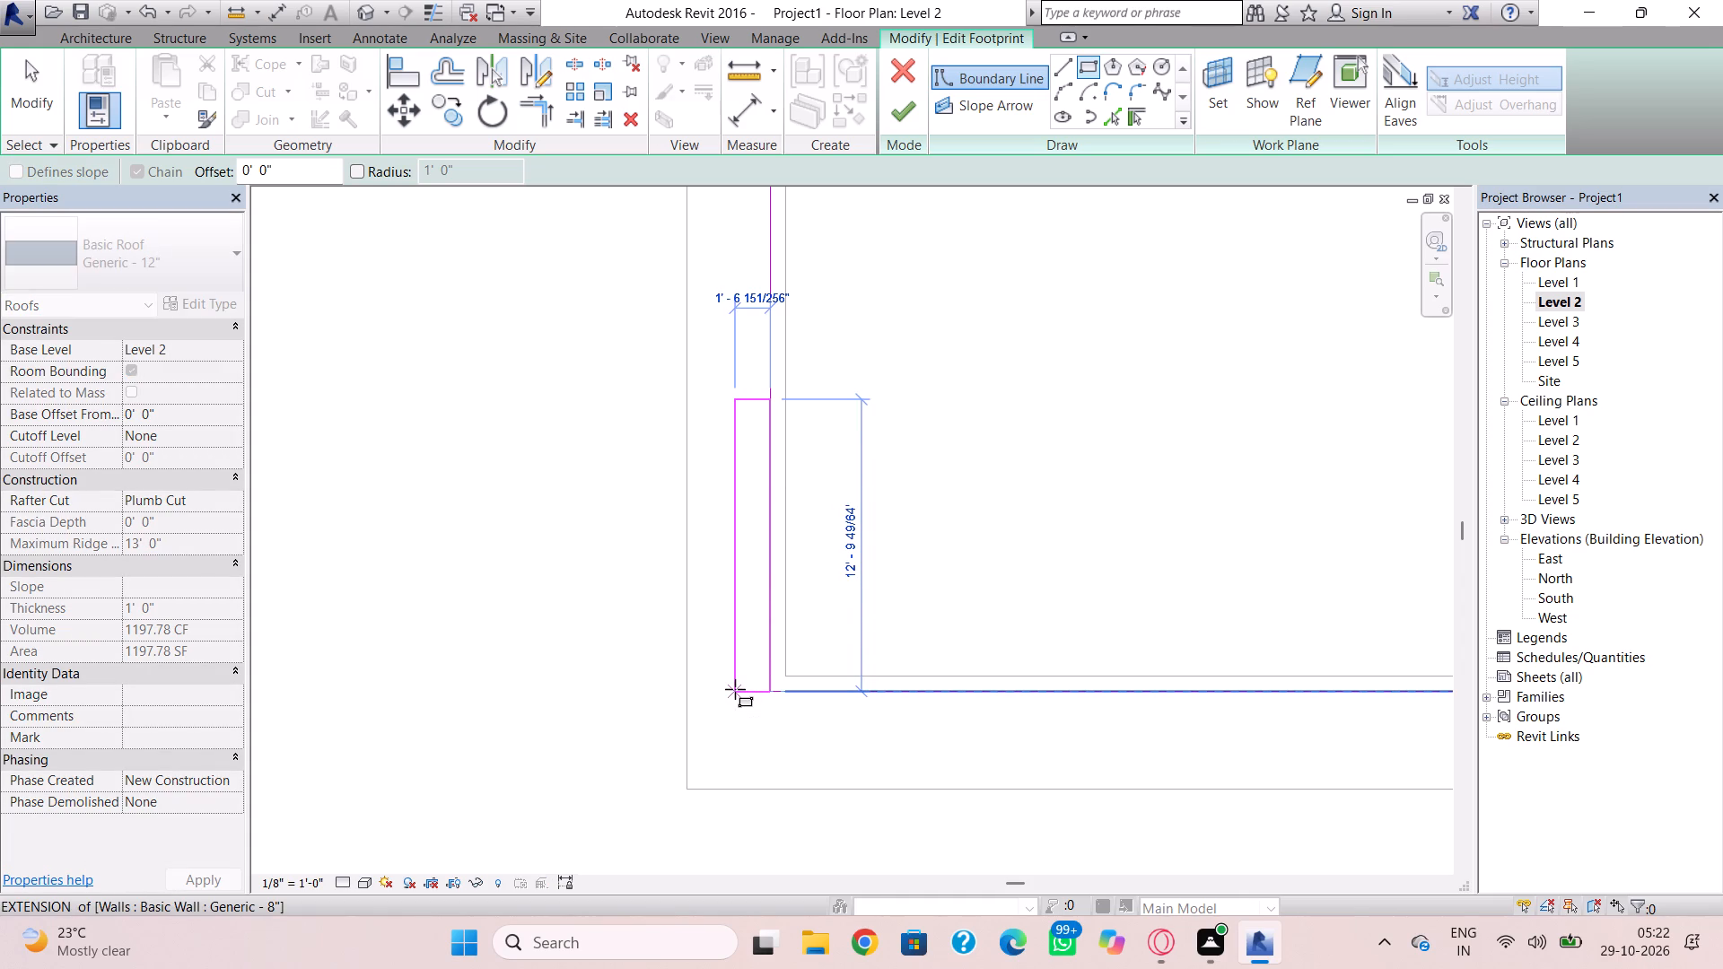
left_click(735, 689)
key("Escape")
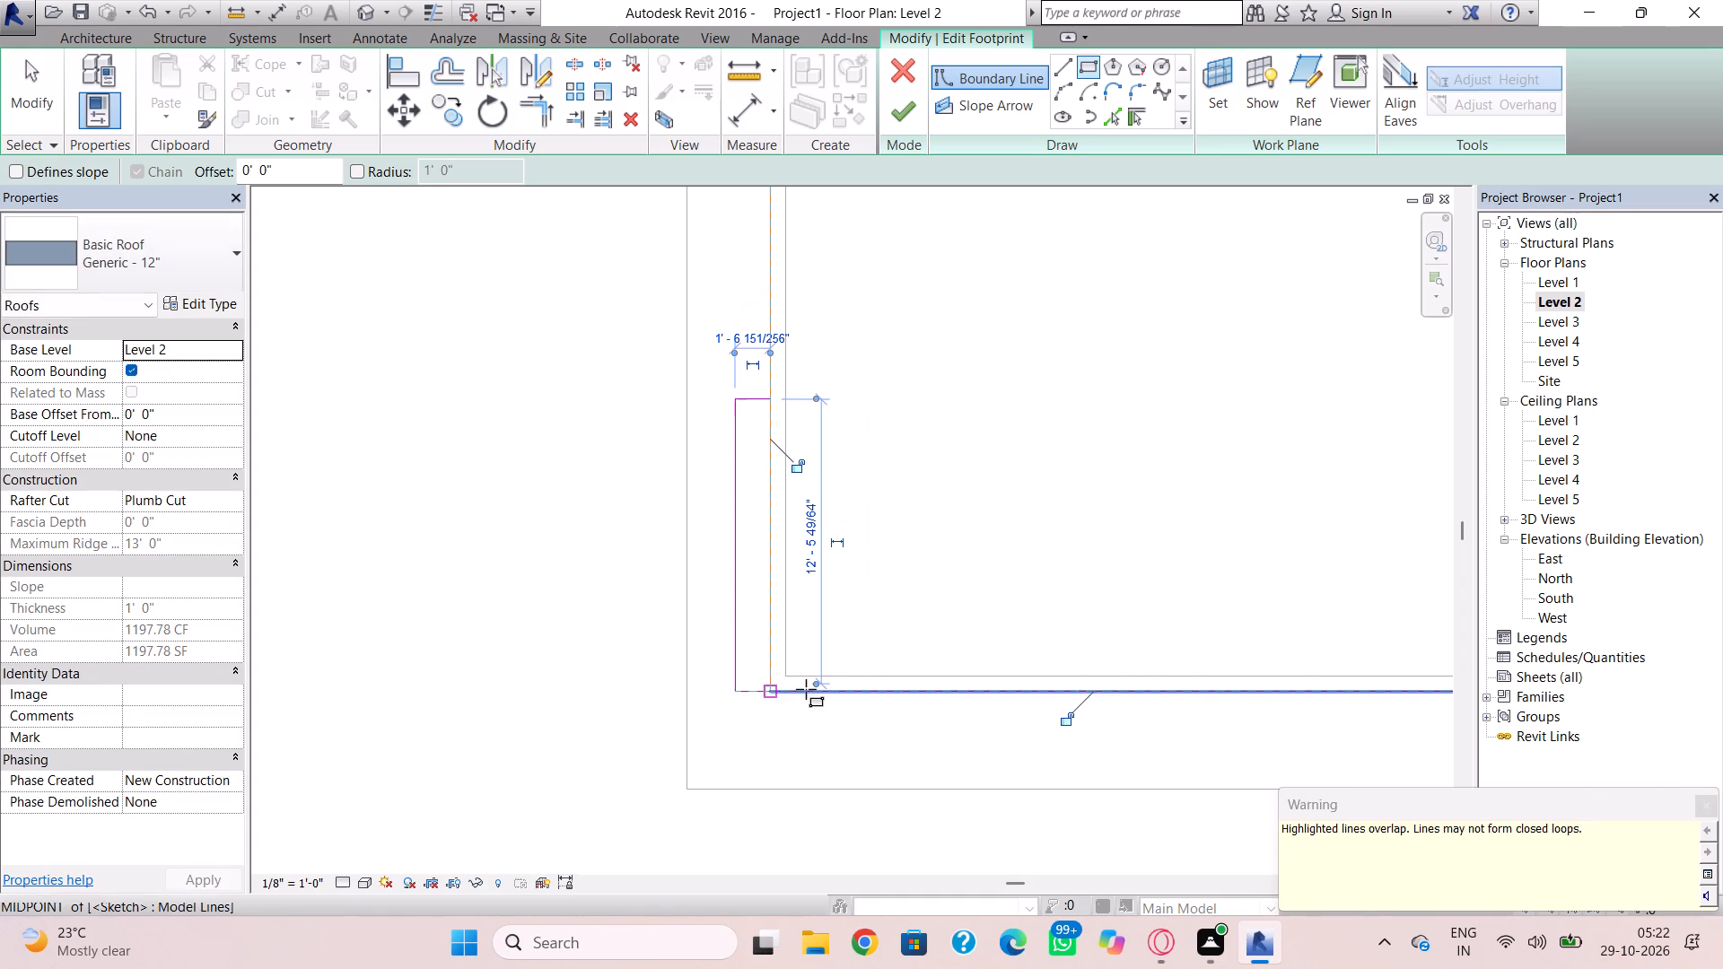
key("Escape")
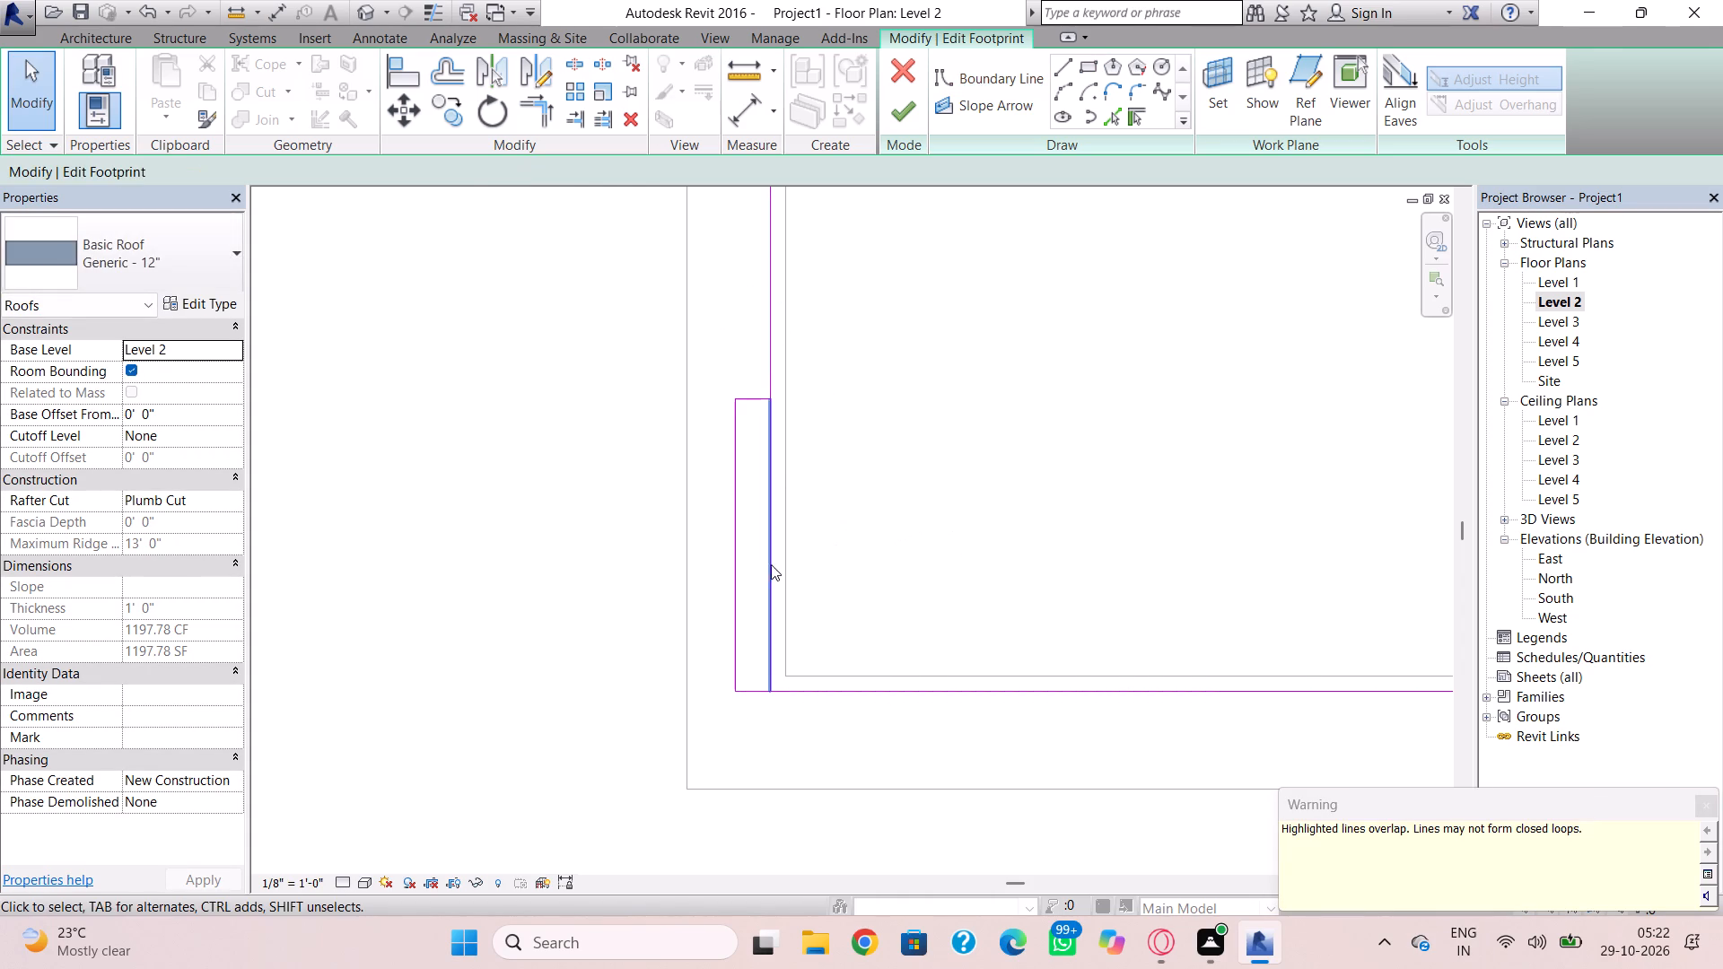
Delete the rectangle's inner long line and the original west boundary line of the roof sketch.
left_click(769, 565)
key("Delete")
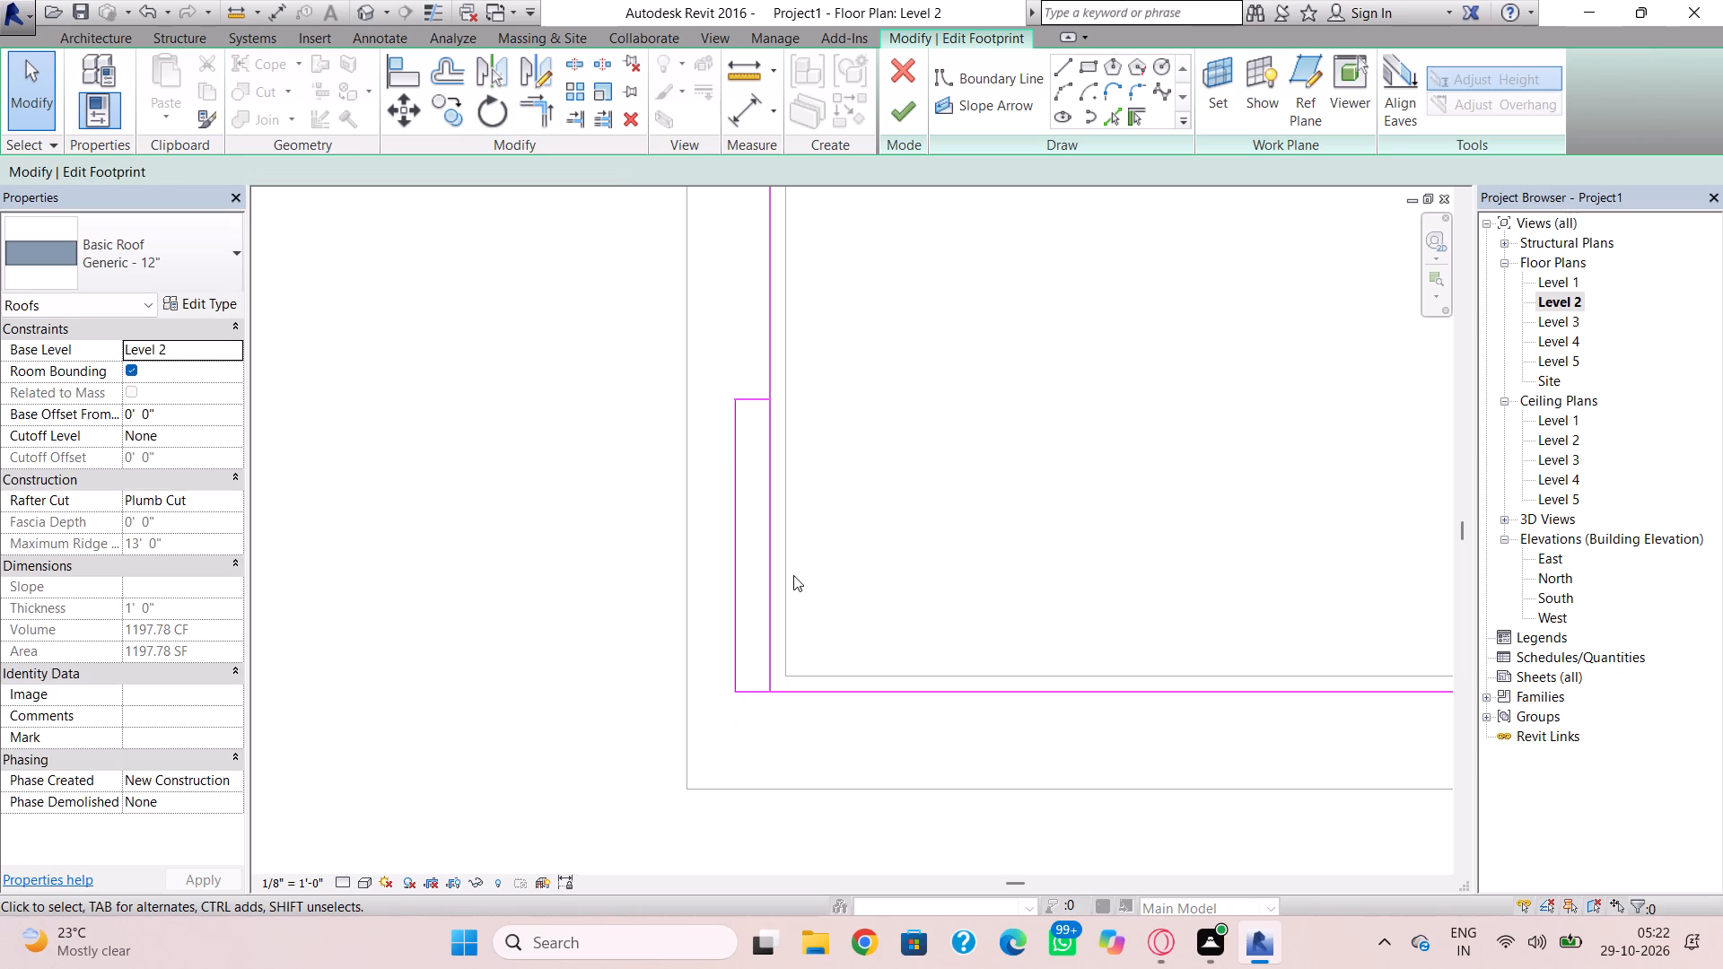
left_click(780, 581)
key("Delete")
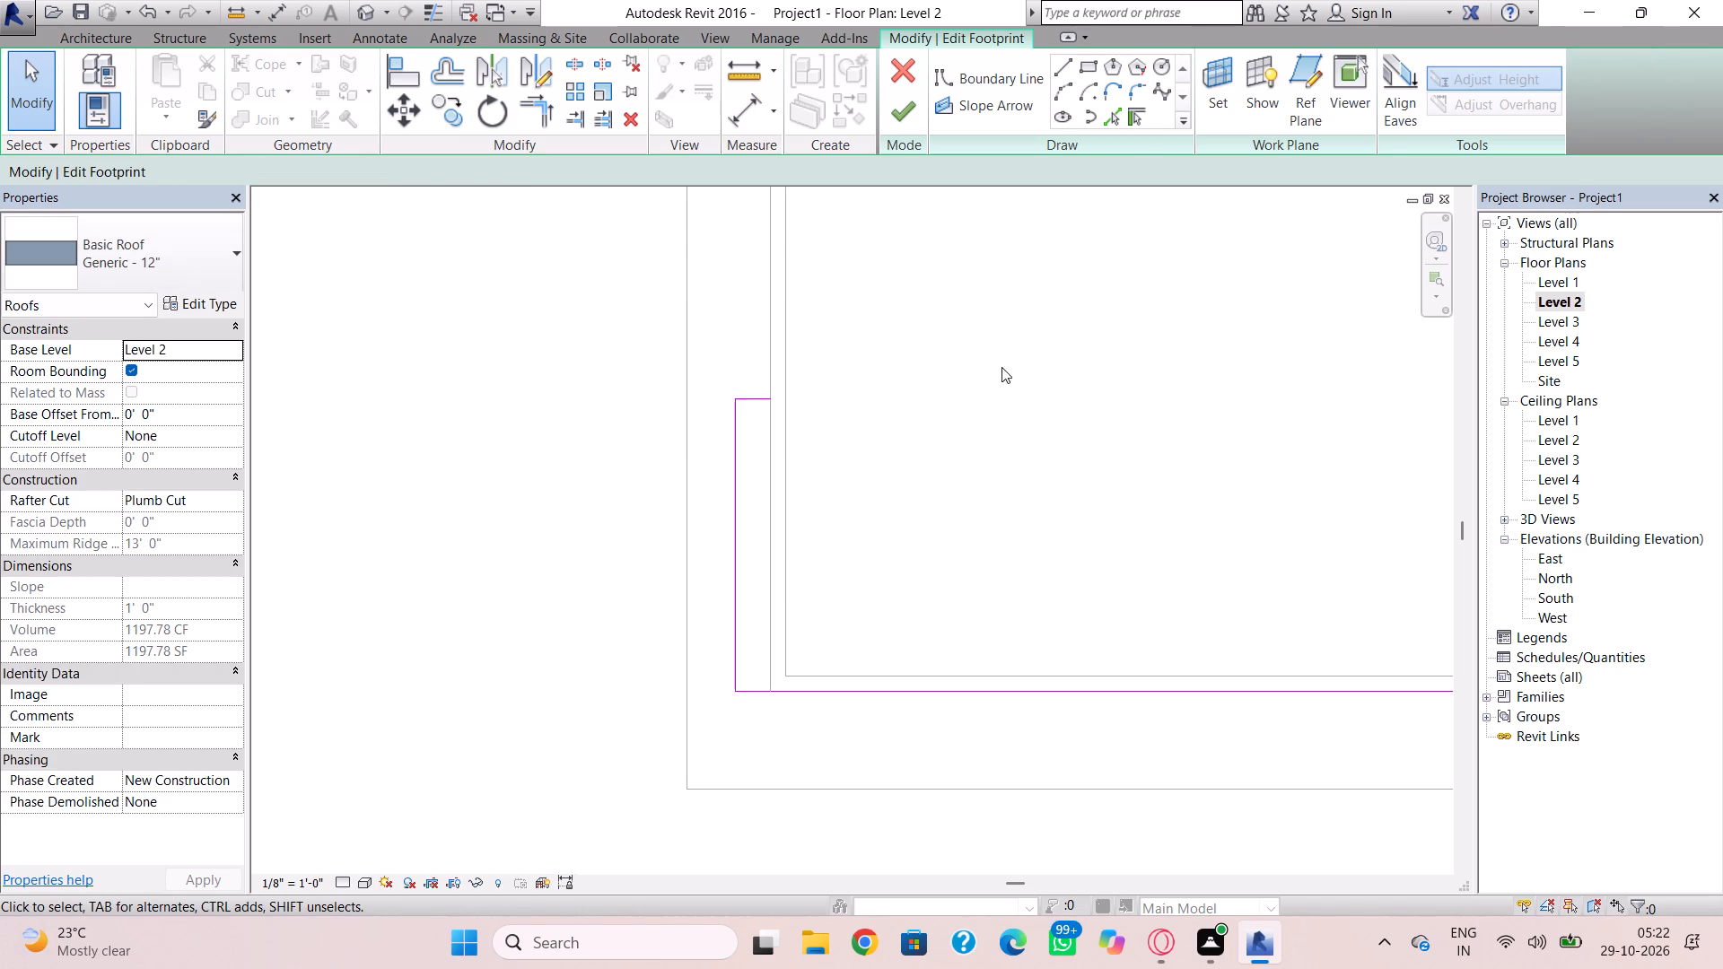
Close the roof boundary with a straight line from the projection's inner corner to the northwest corner, and finish the footprint.
left_click(1061, 60)
scroll(828, 380, "down", 3)
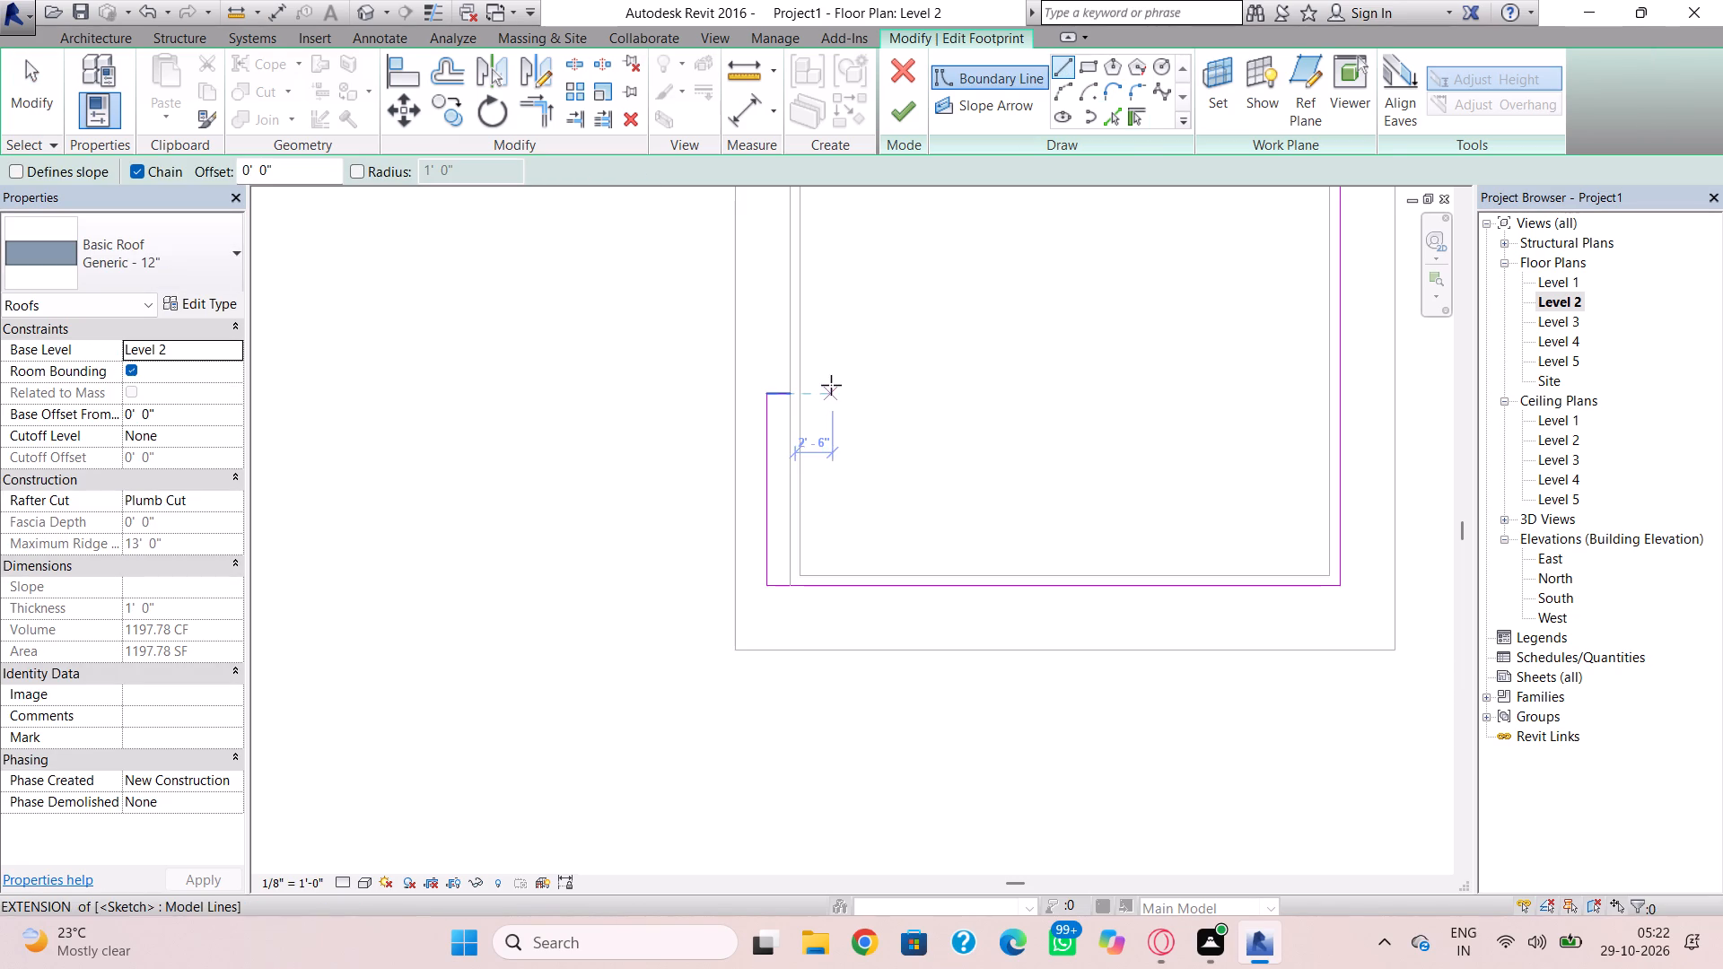
scroll(831, 385, "down", 3)
middle_click_drag(831, 385, 853, 642)
right_click_drag(853, 585, 853, 642)
scroll(853, 642, "up", 1)
key("Escape")
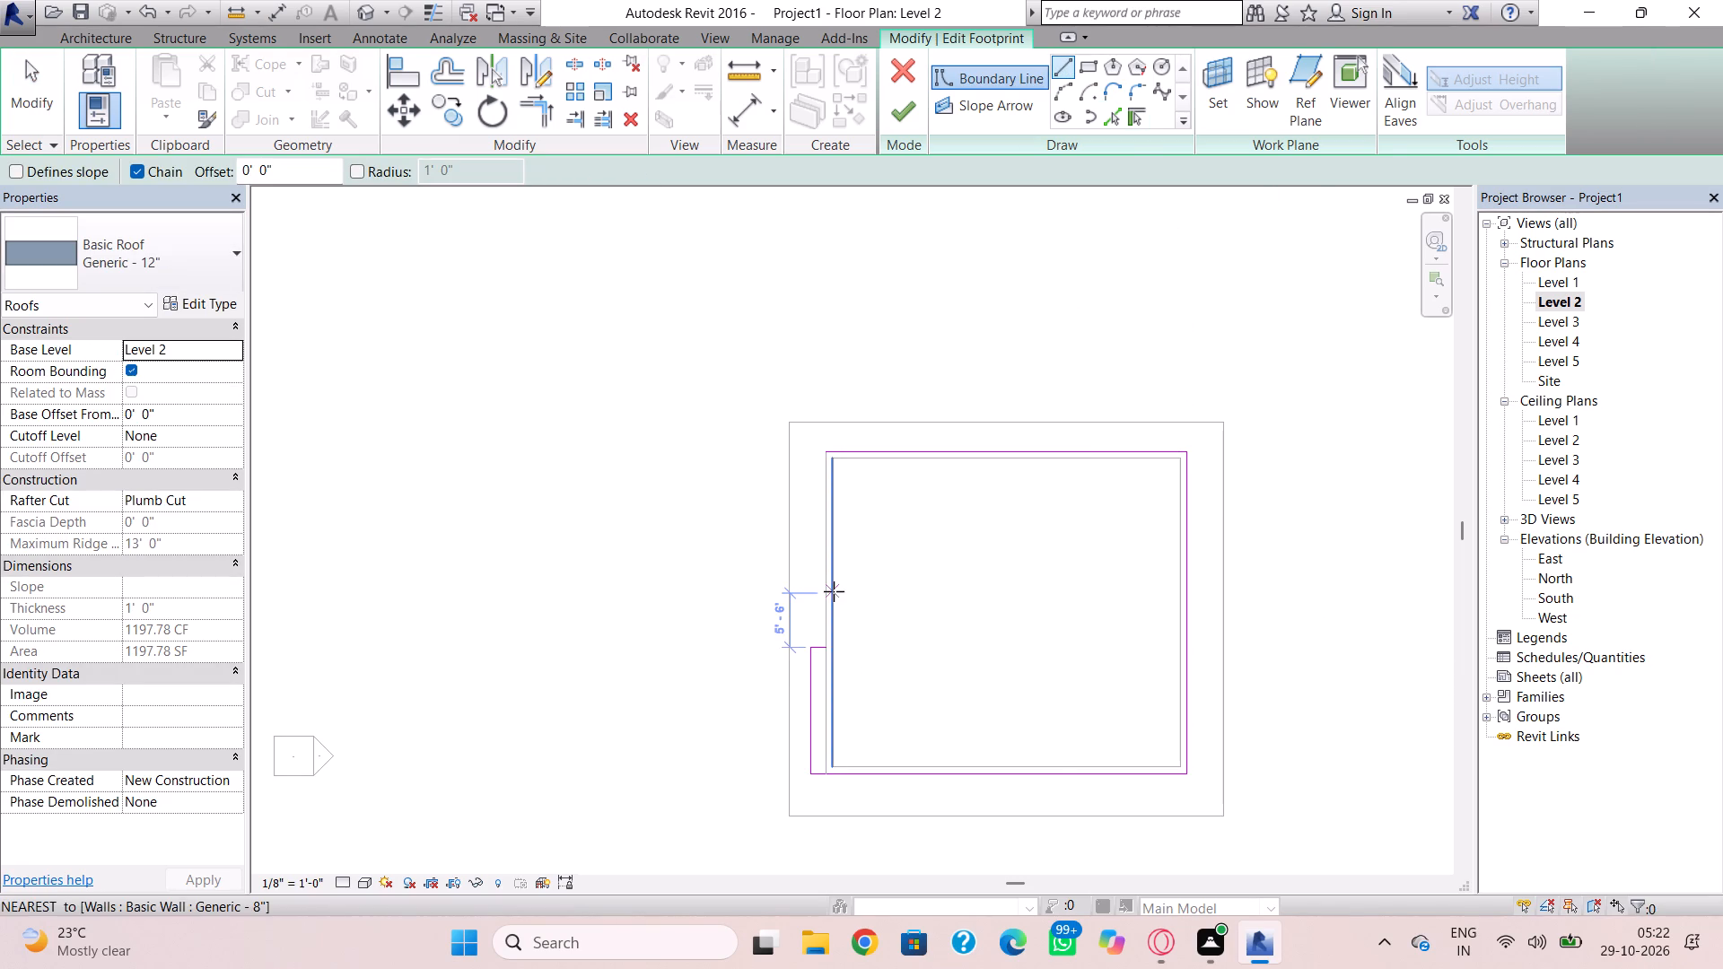
scroll(833, 586, "up", 4)
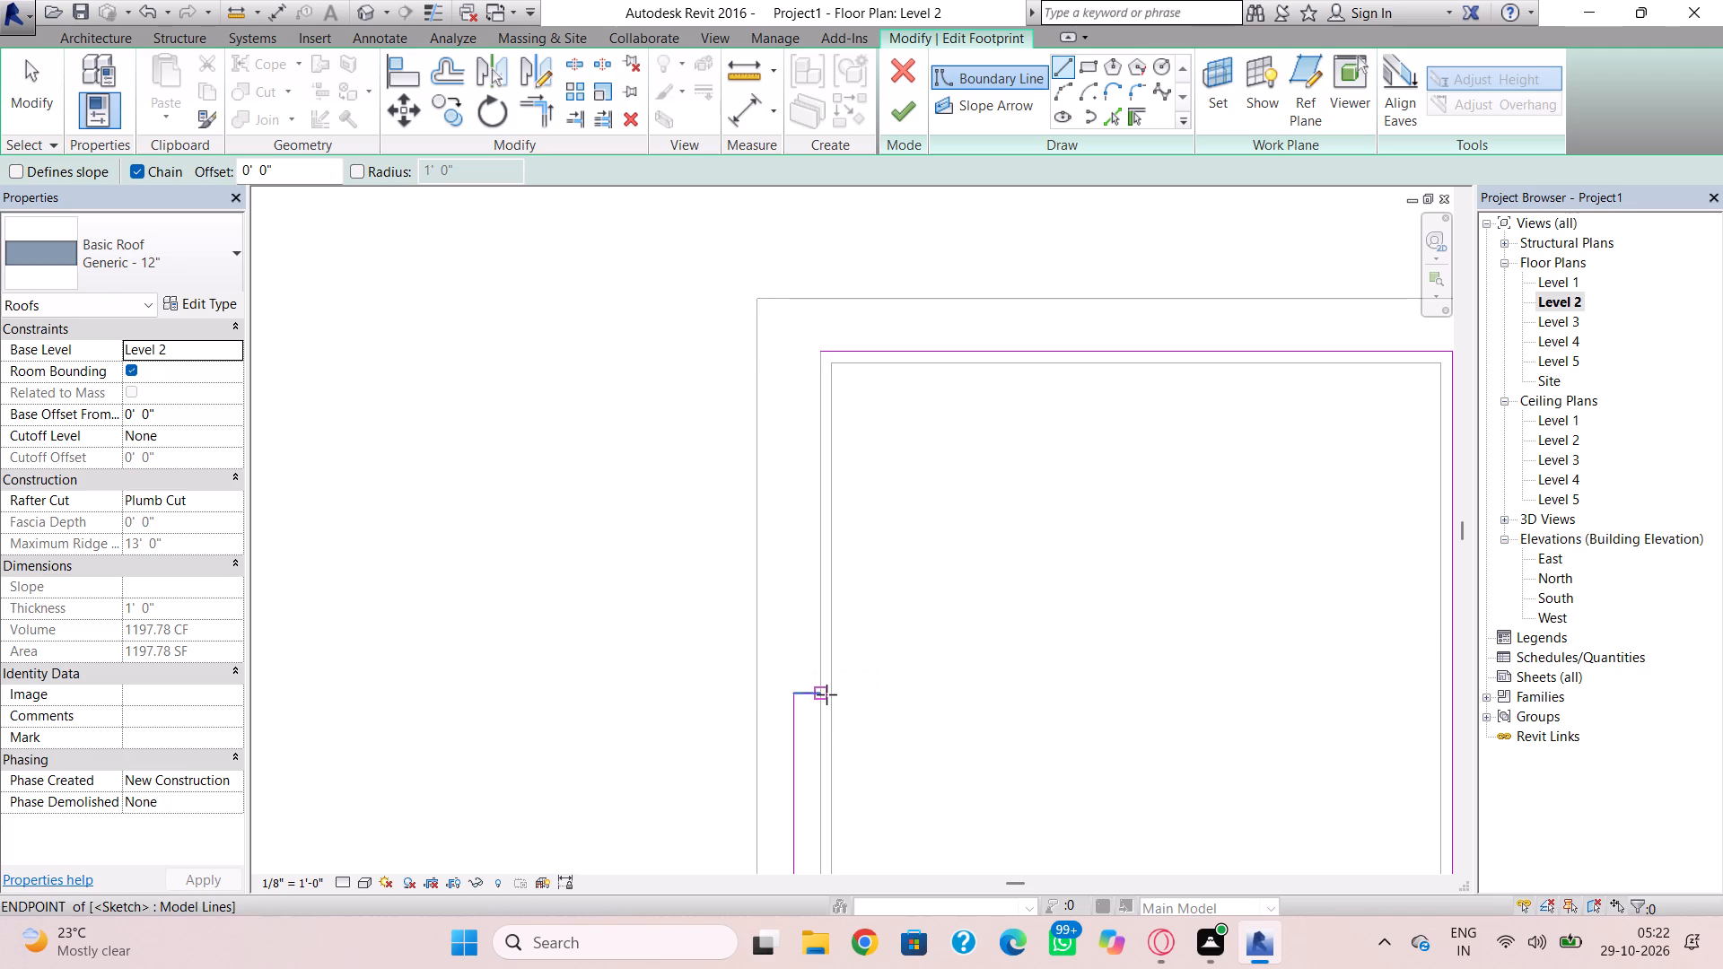
left_click(827, 694)
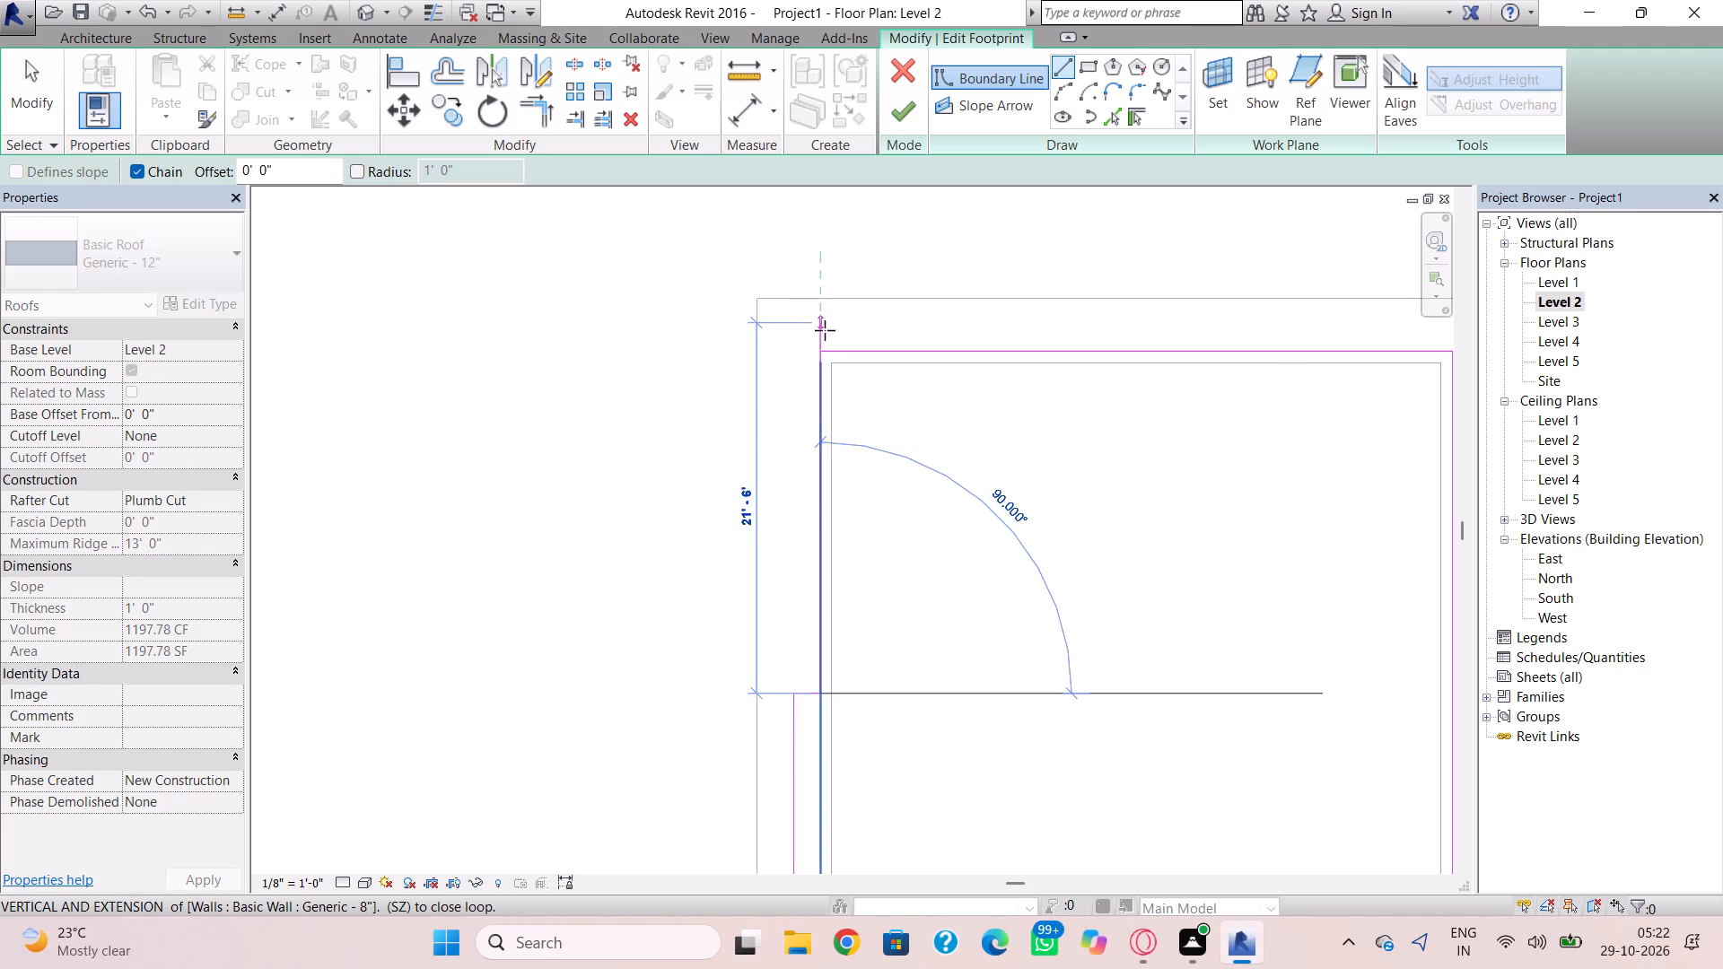
left_click(825, 351)
key("Escape")
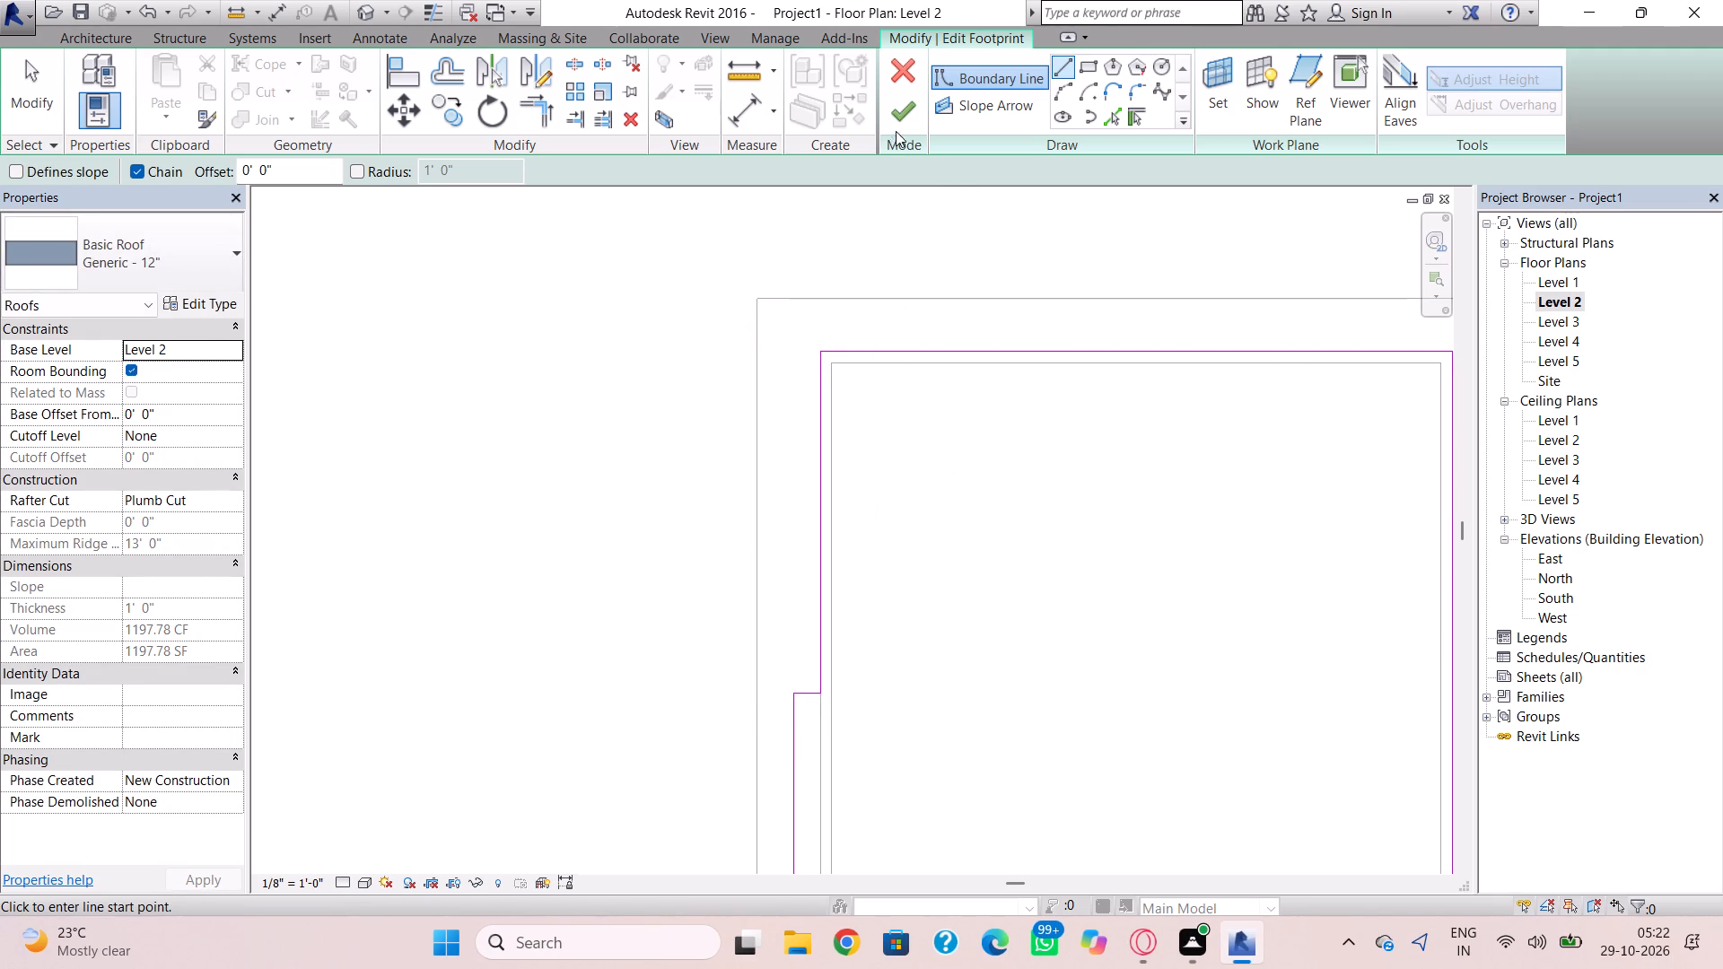
left_click(902, 117)
scroll(935, 556, "down", 3)
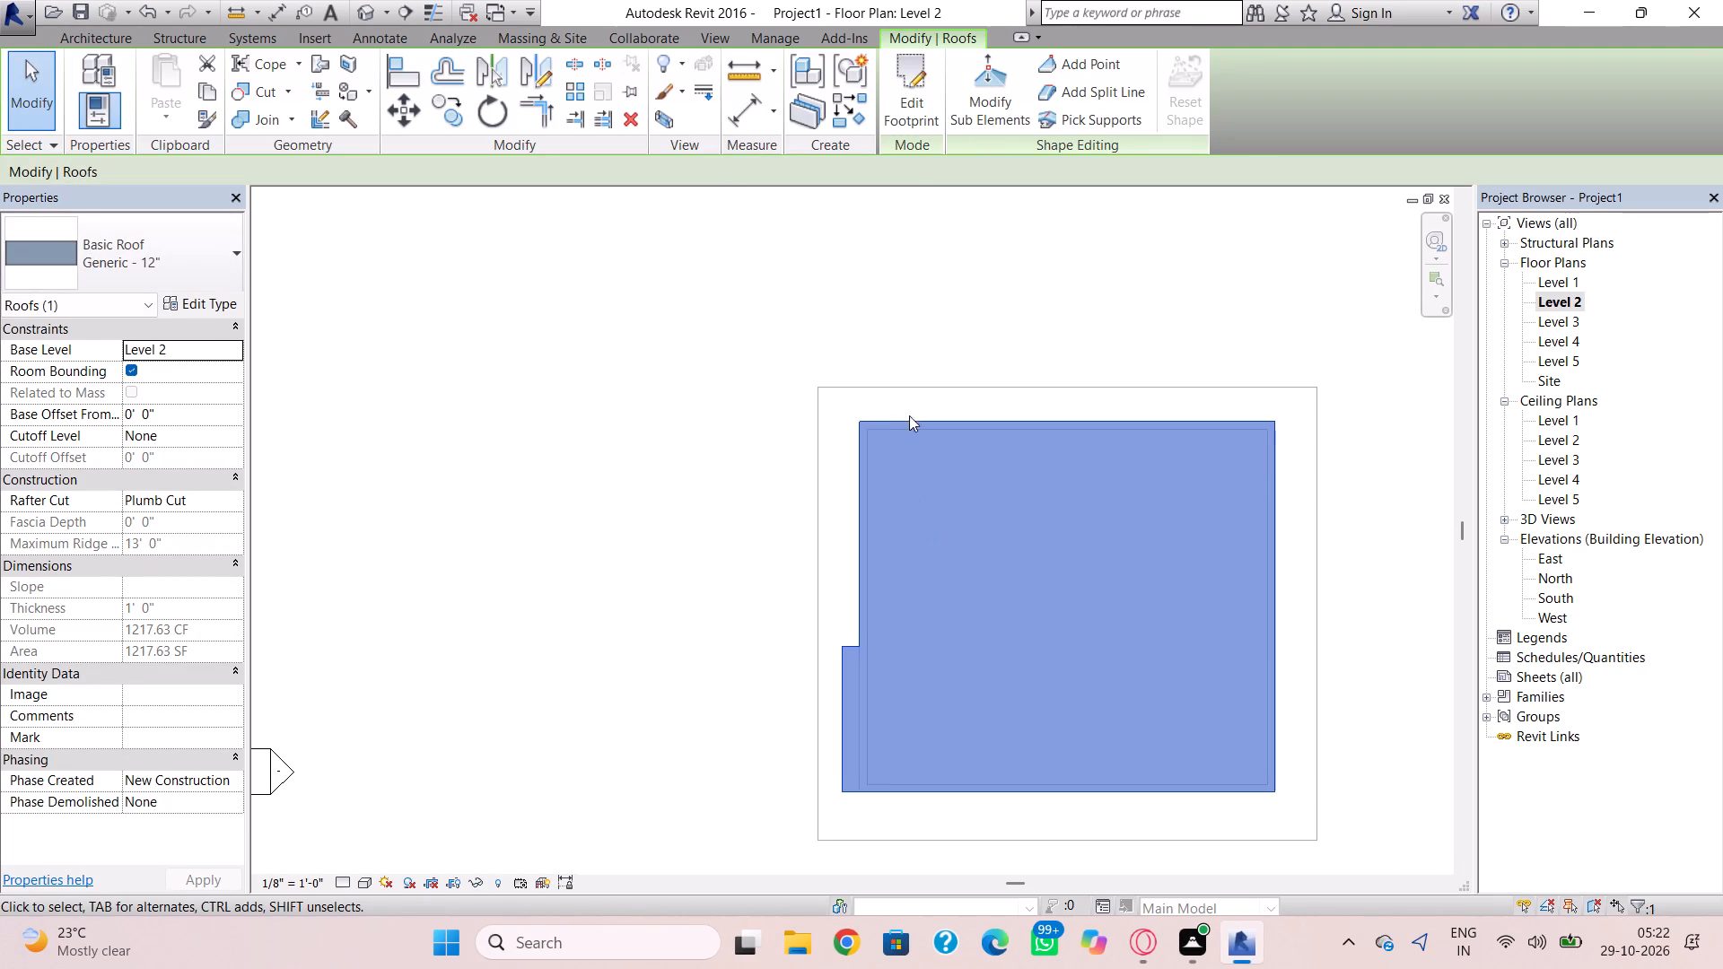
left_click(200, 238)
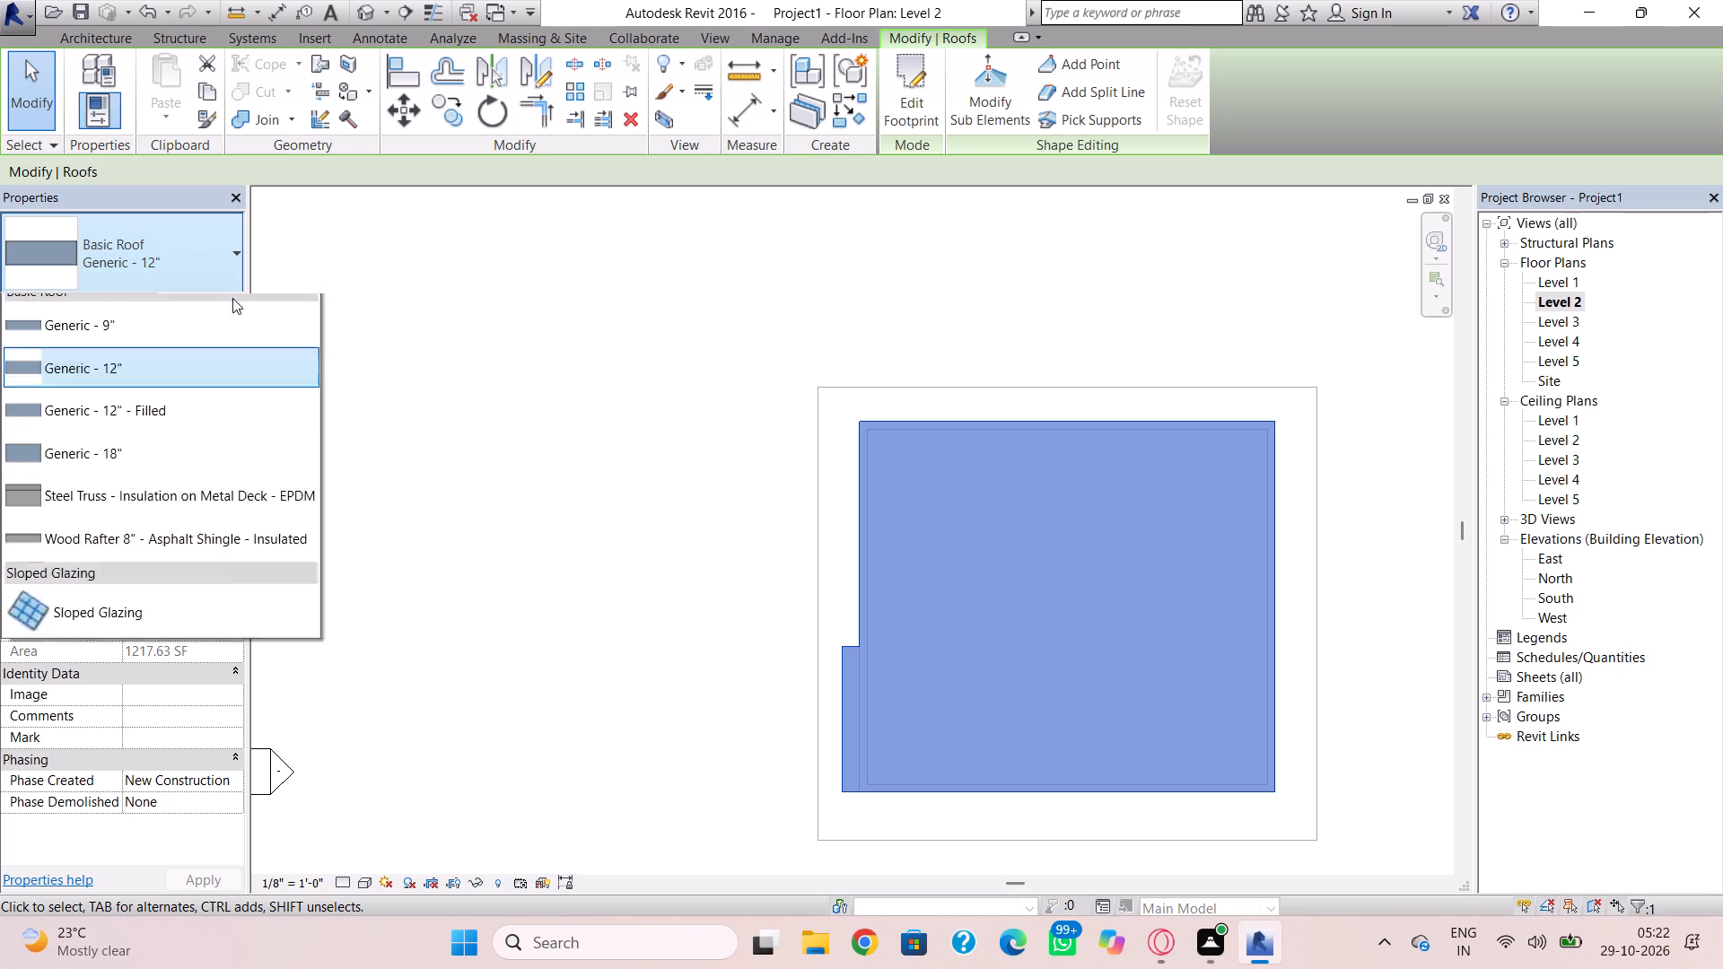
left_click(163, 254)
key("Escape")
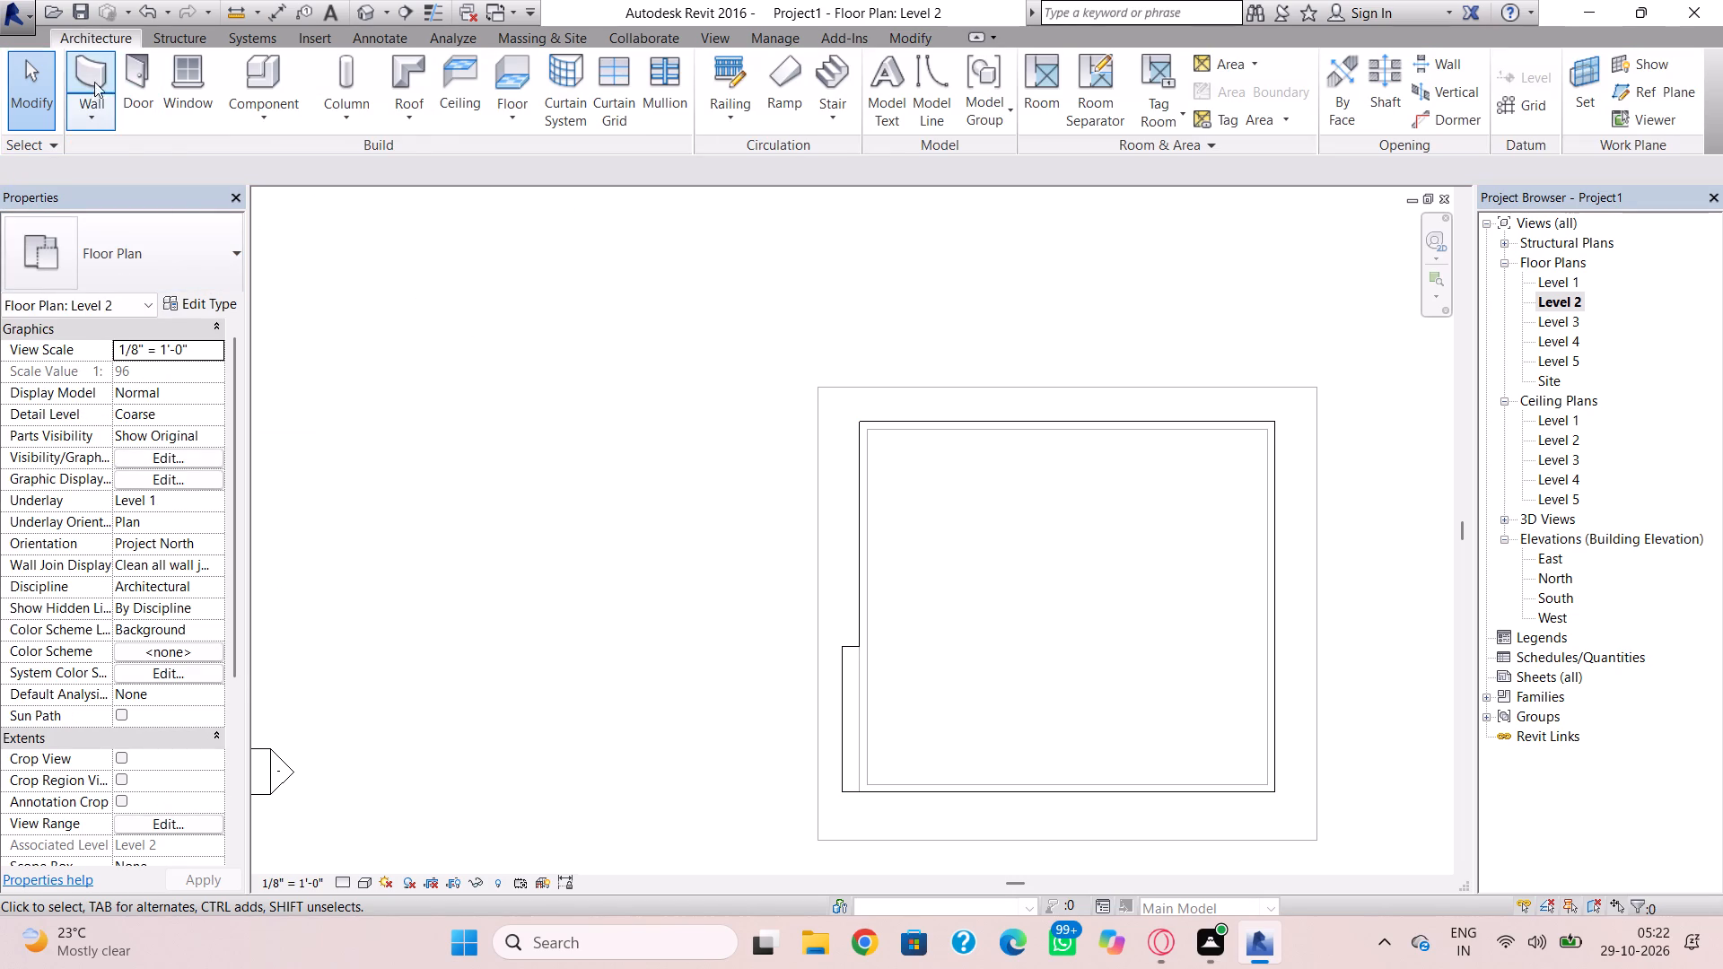
Draw a Generic - 5" wall, location line Finish Face: Exterior, about 12'-10" long down the roof projection's west edge, with its thickness inside the edge.
left_click(94, 71)
left_click(206, 263)
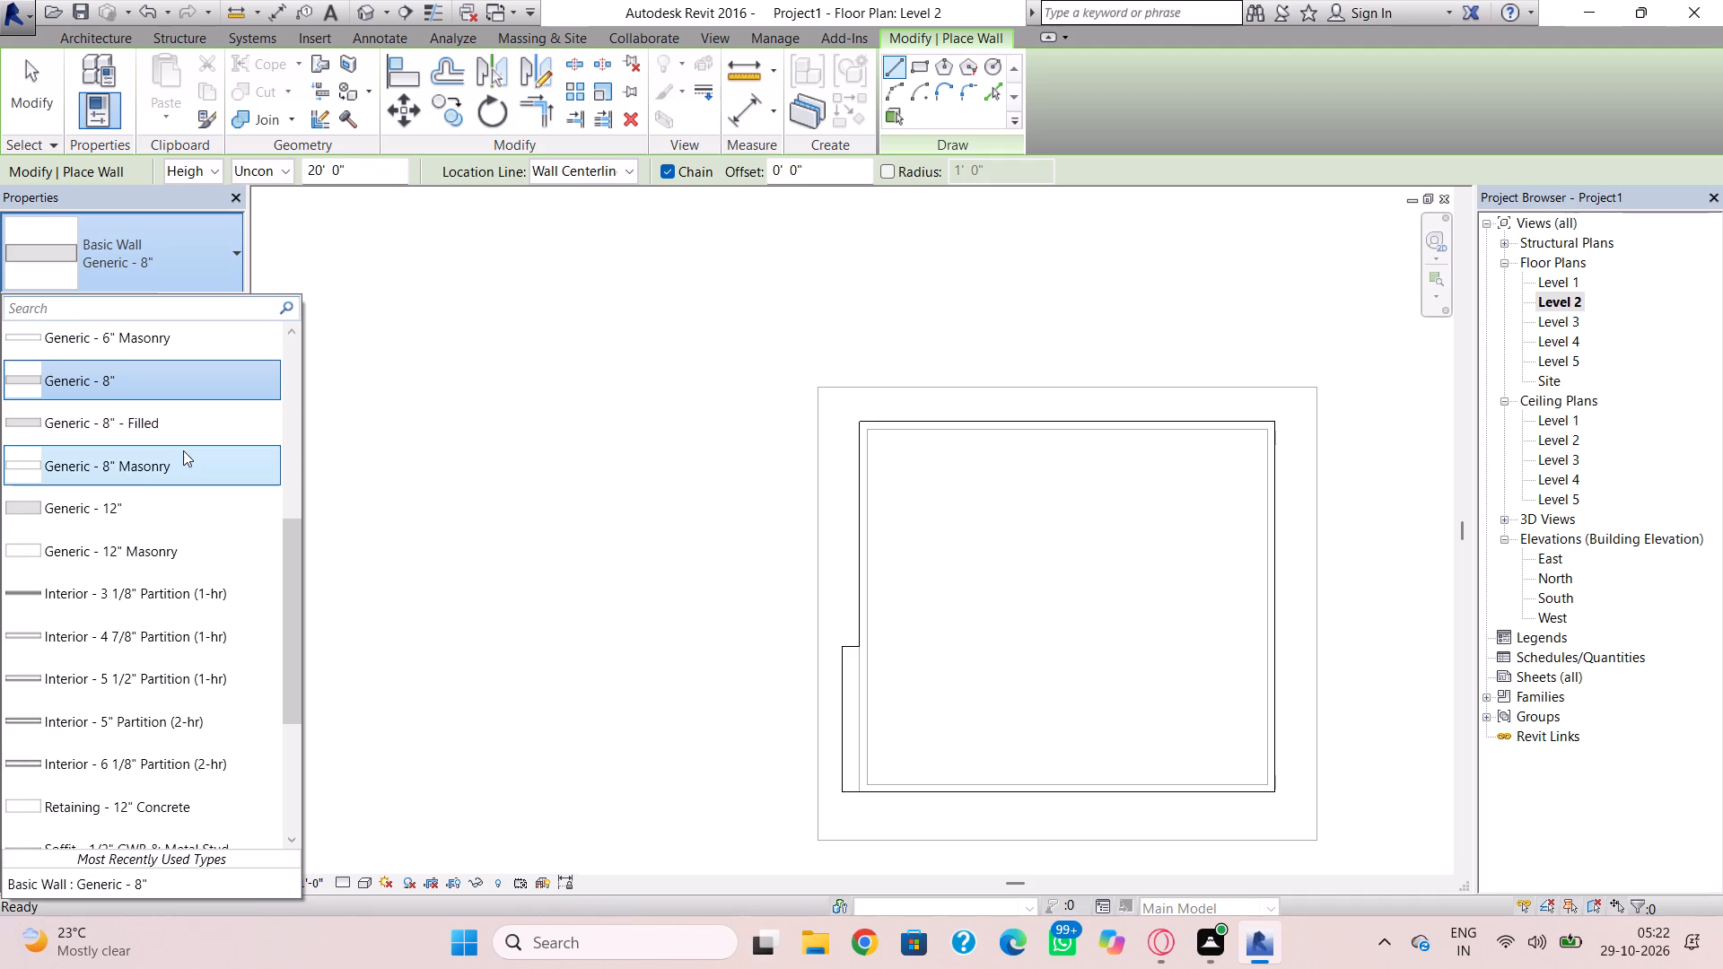
scroll(183, 450, "up", 3)
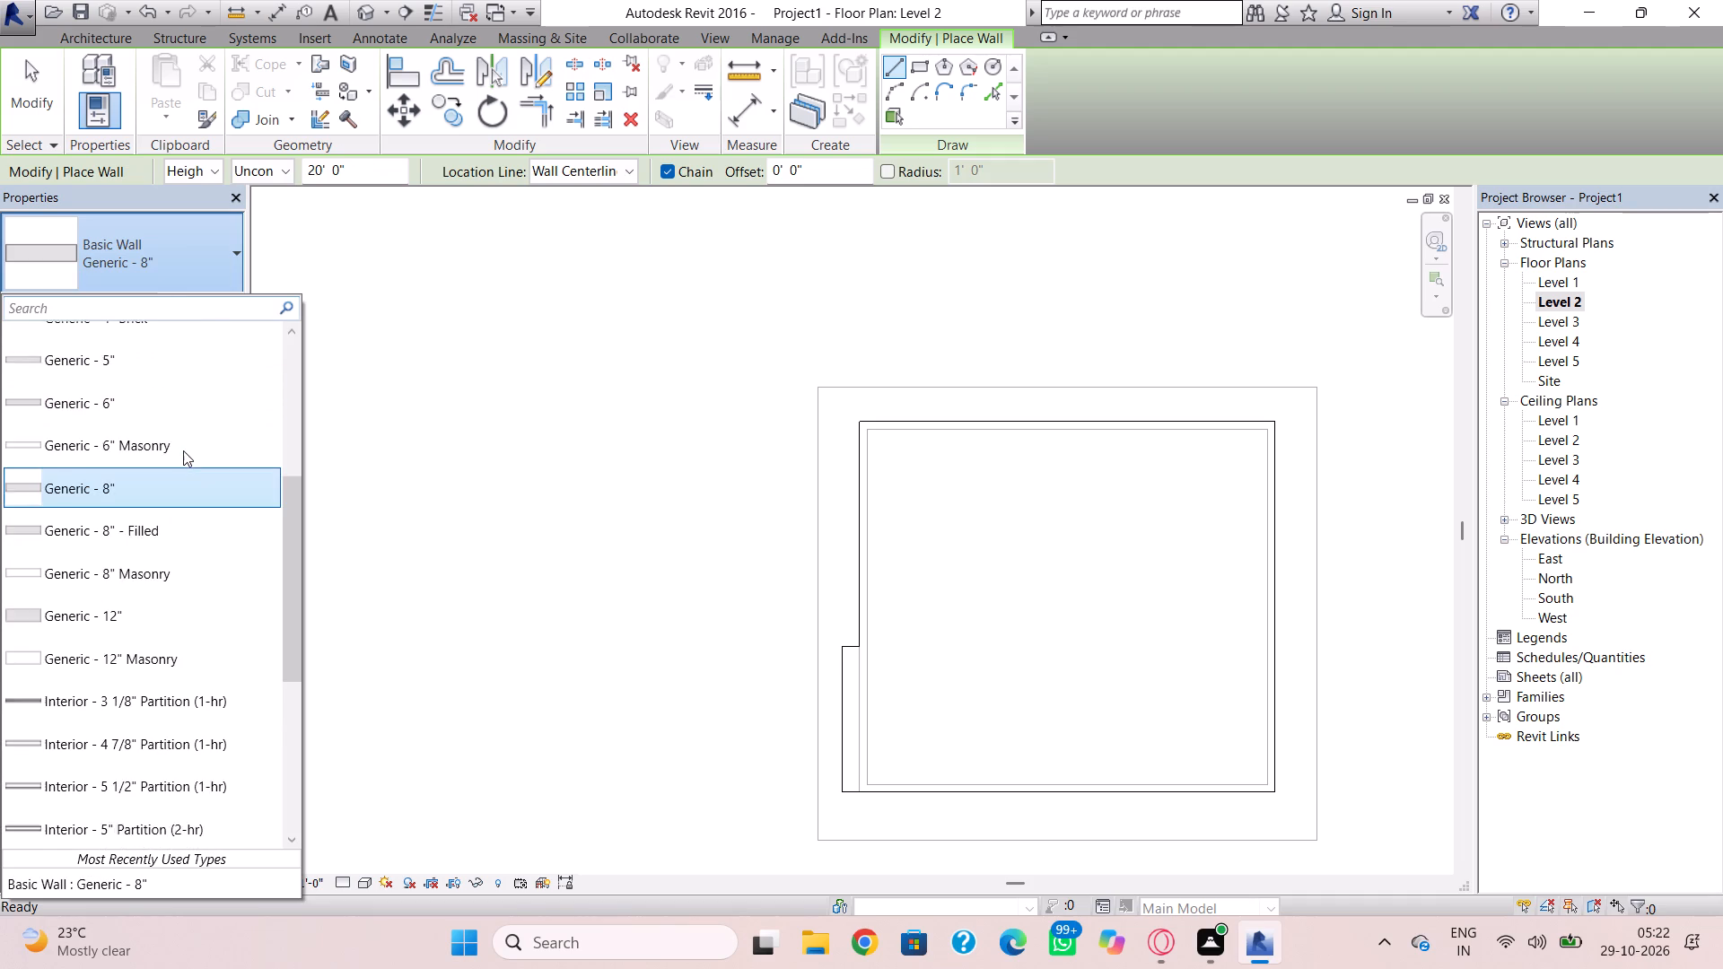
left_click(197, 426)
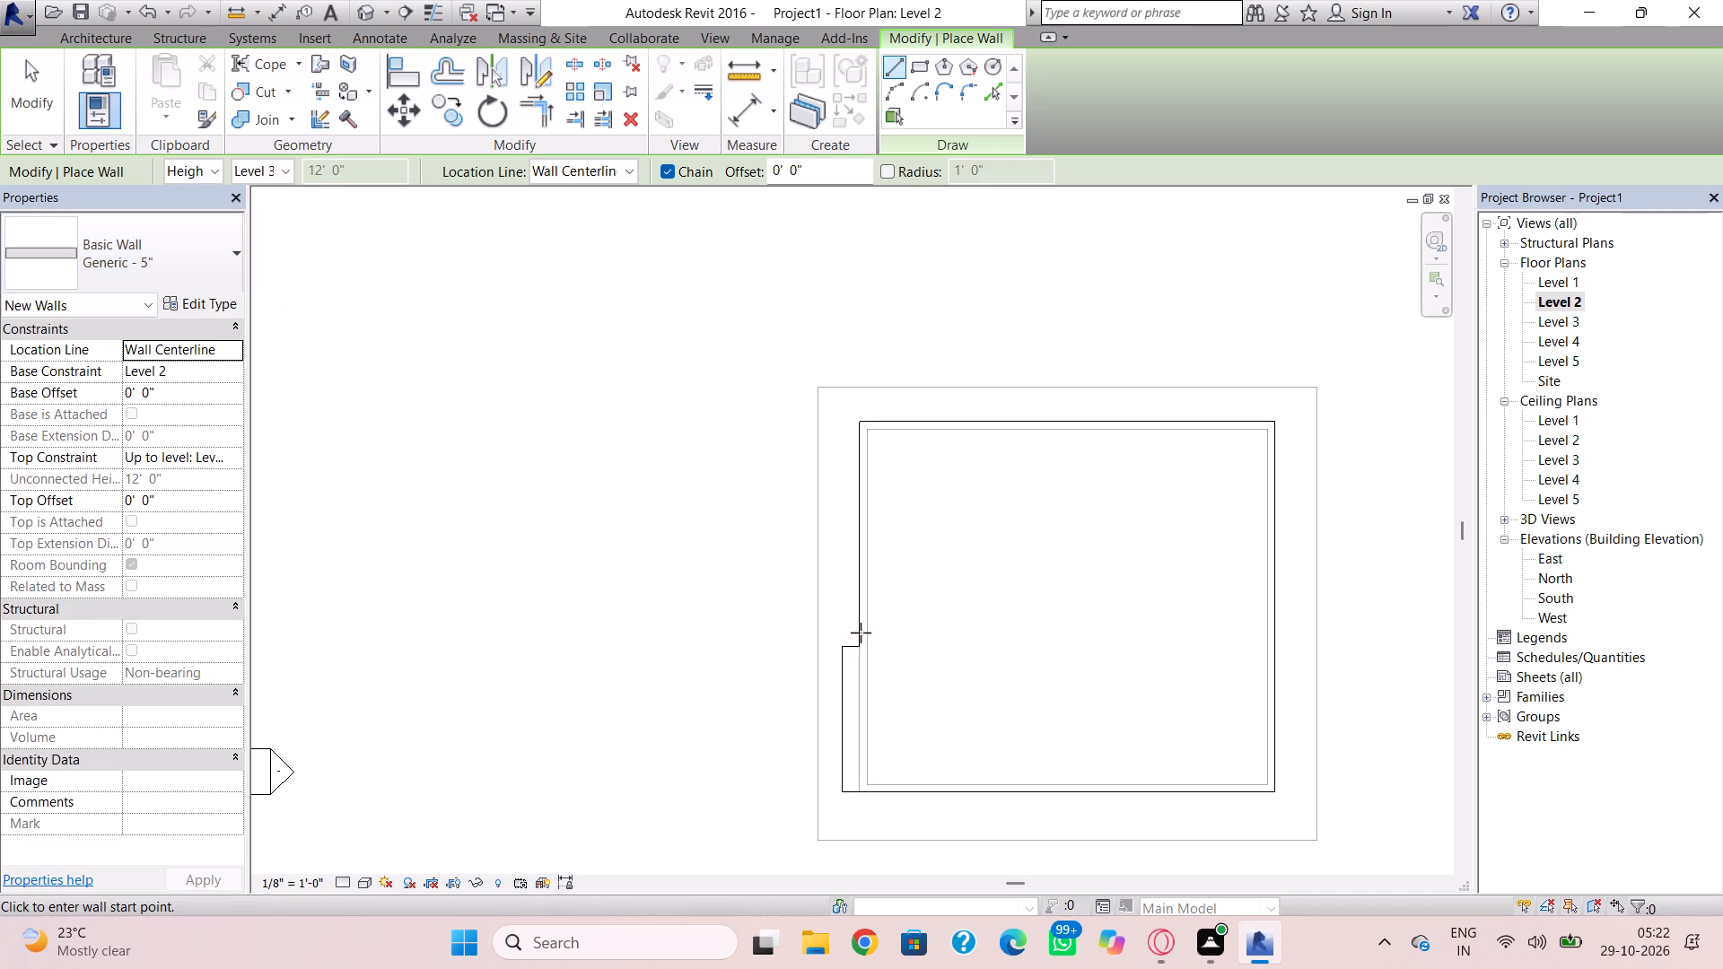
scroll(853, 665, "up", 9)
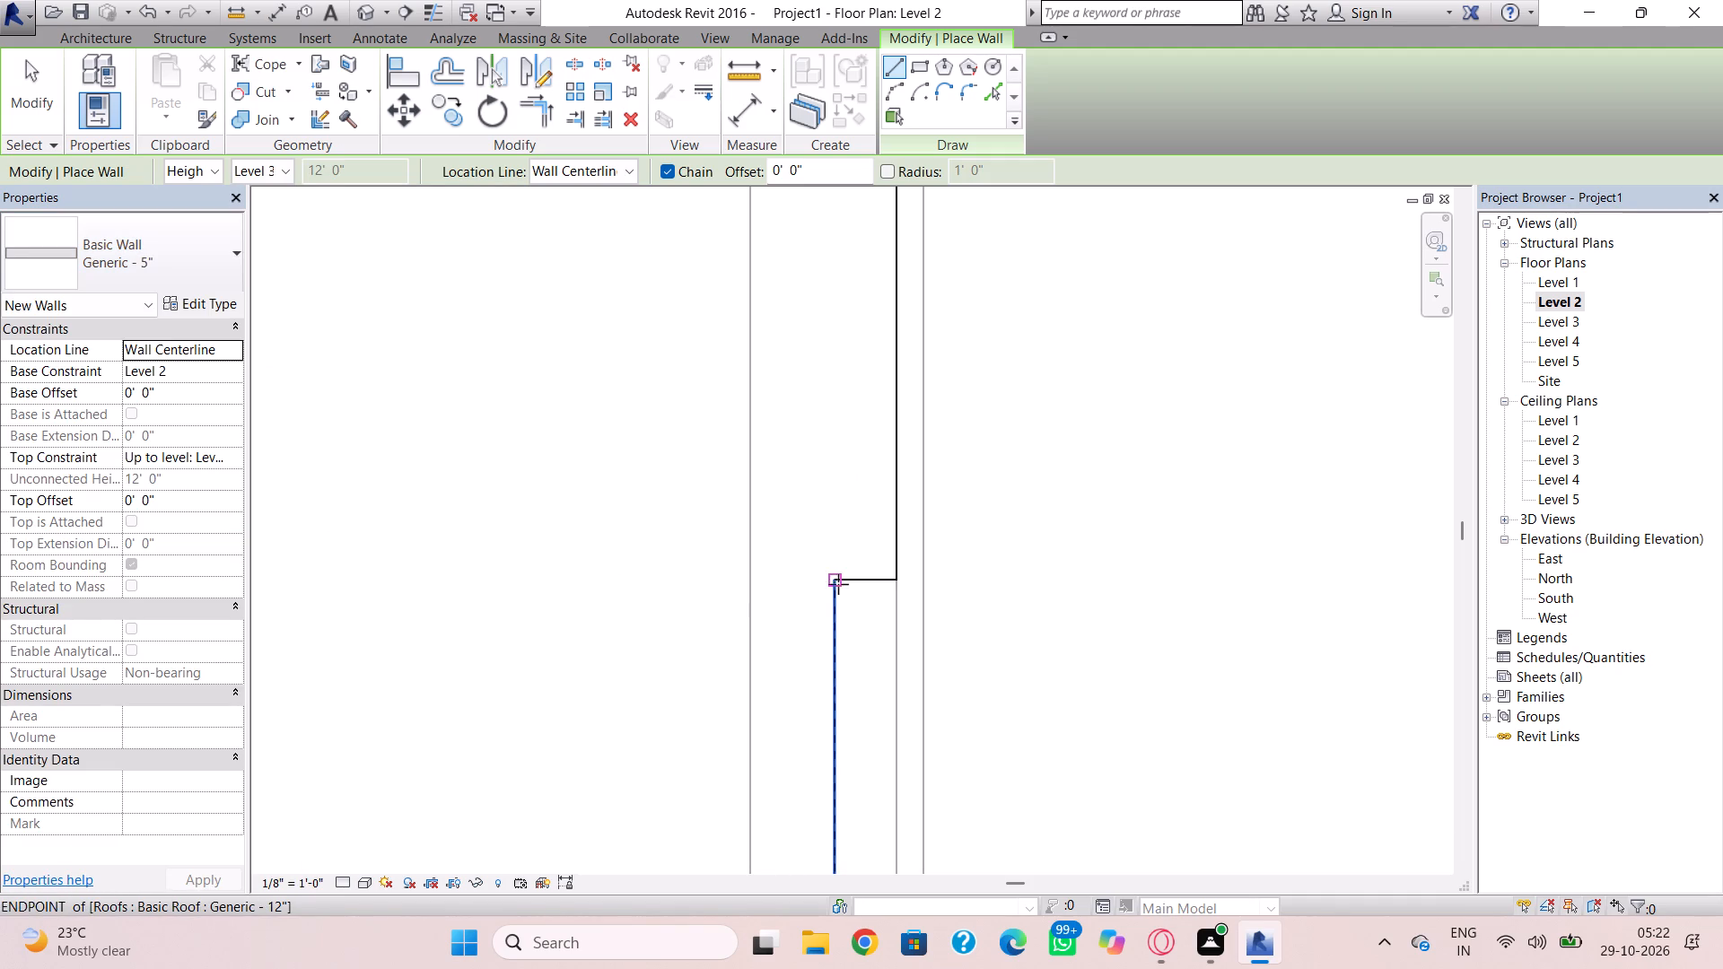
left_click(839, 581)
key("Escape")
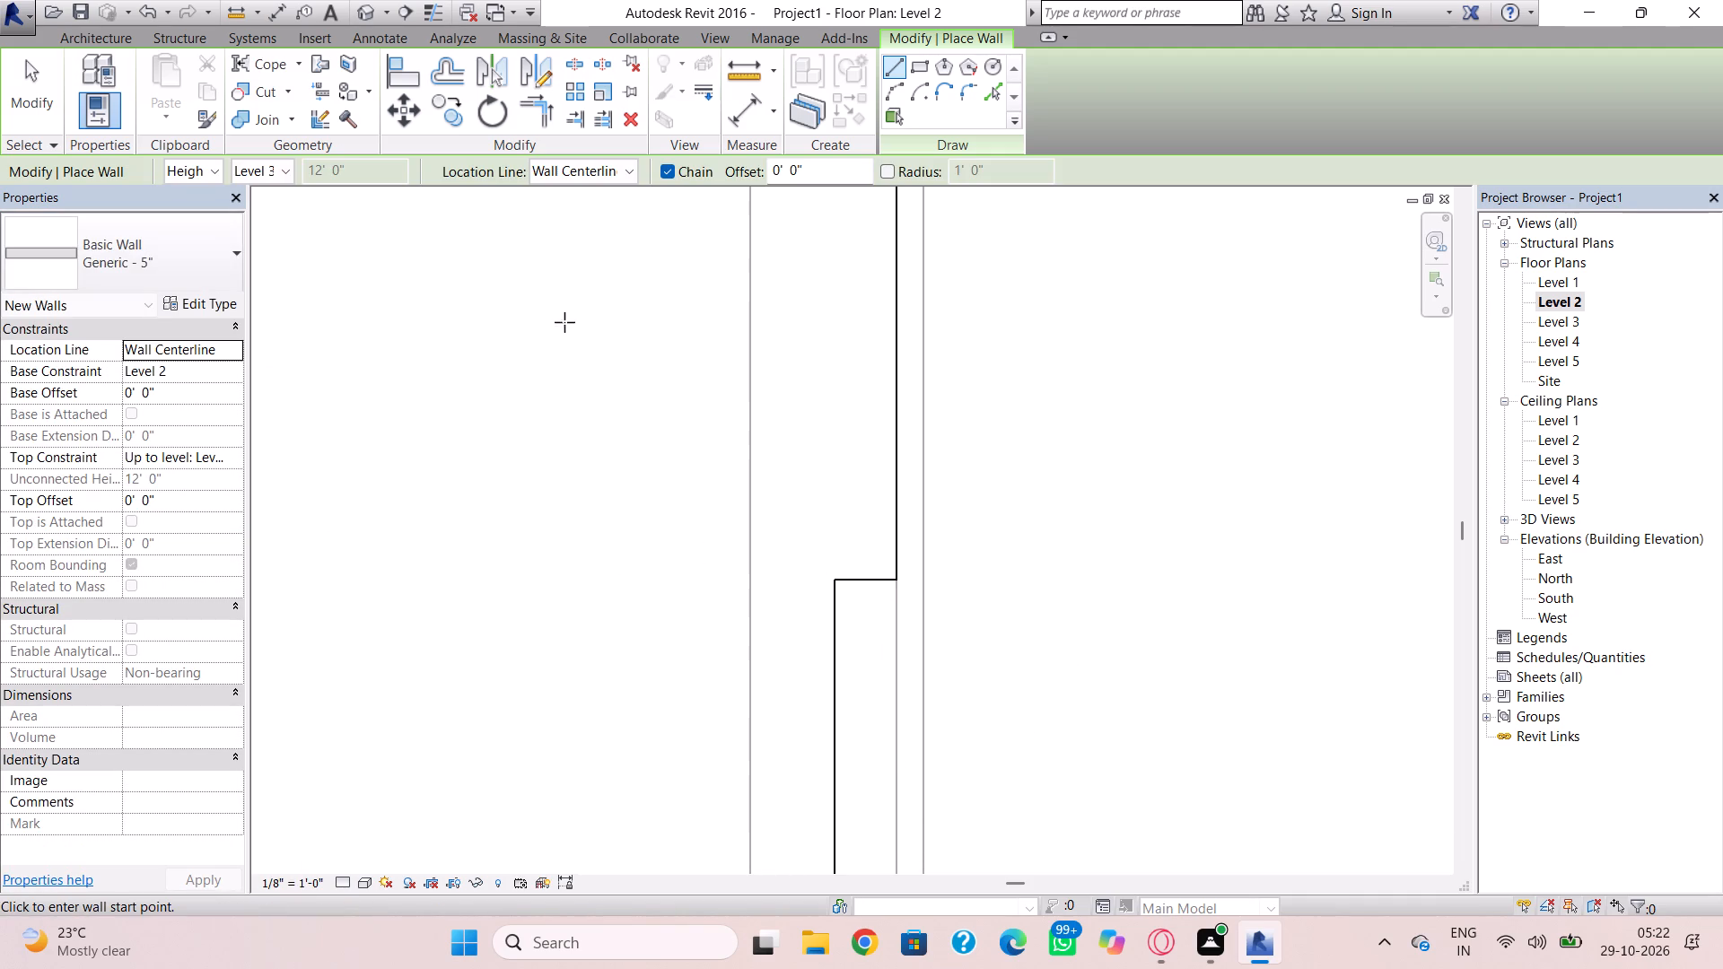
left_click(605, 178)
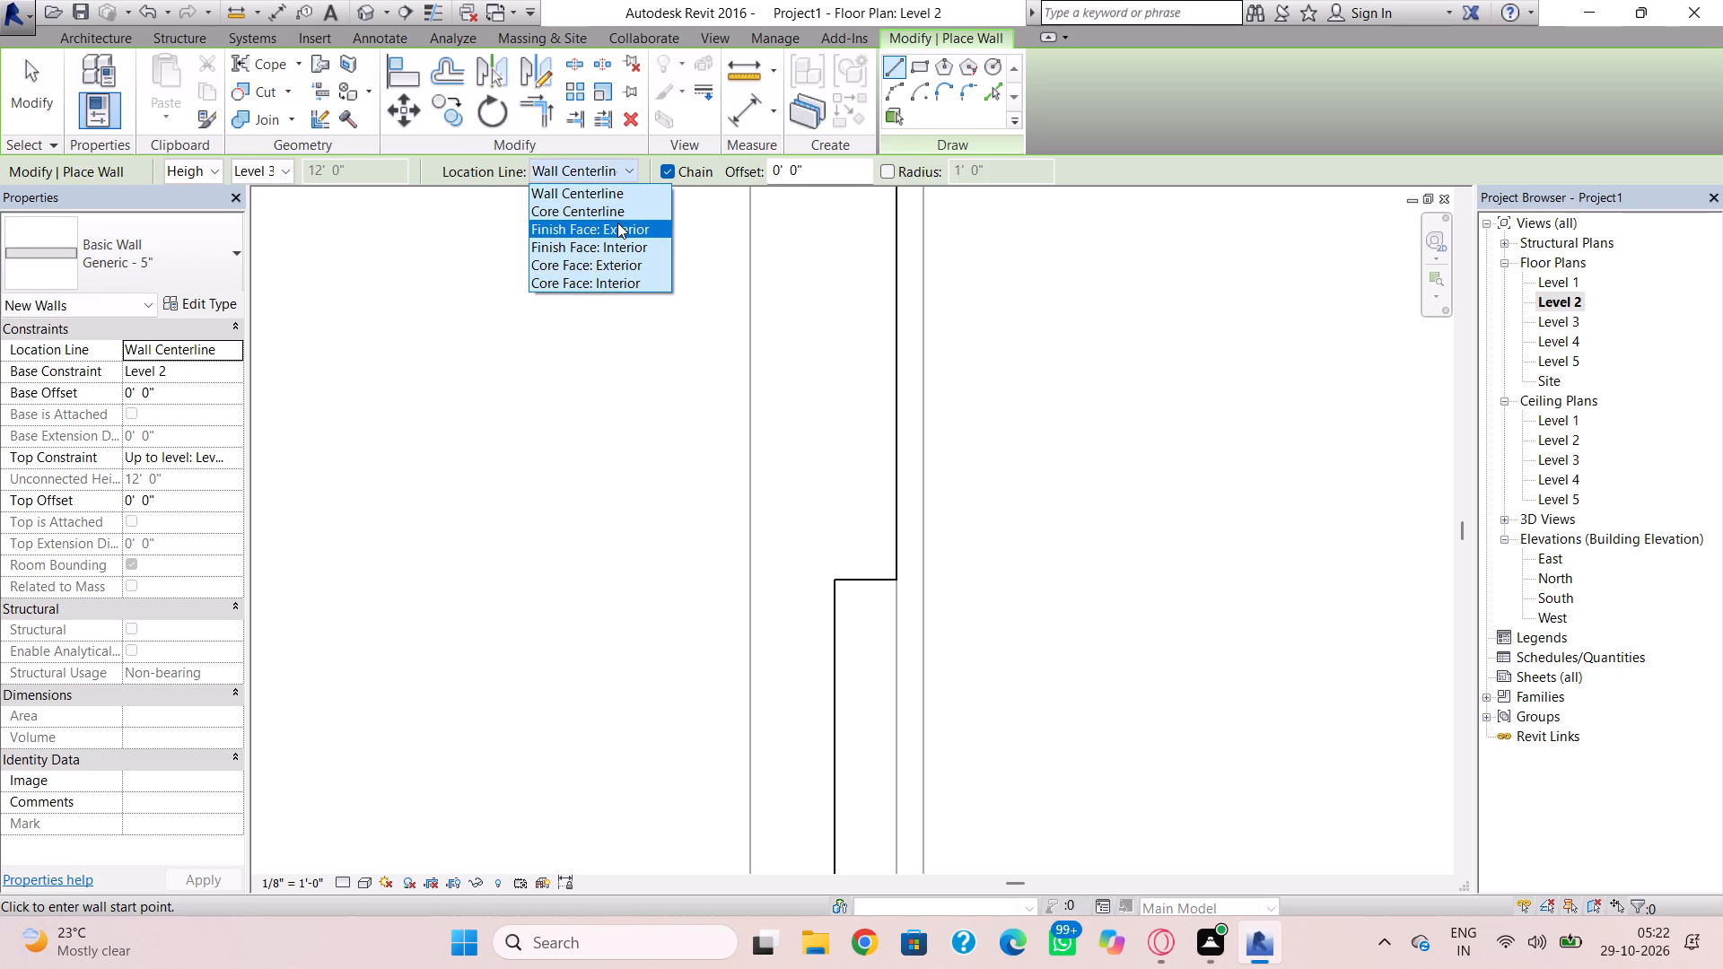
left_click(617, 223)
left_click(844, 580)
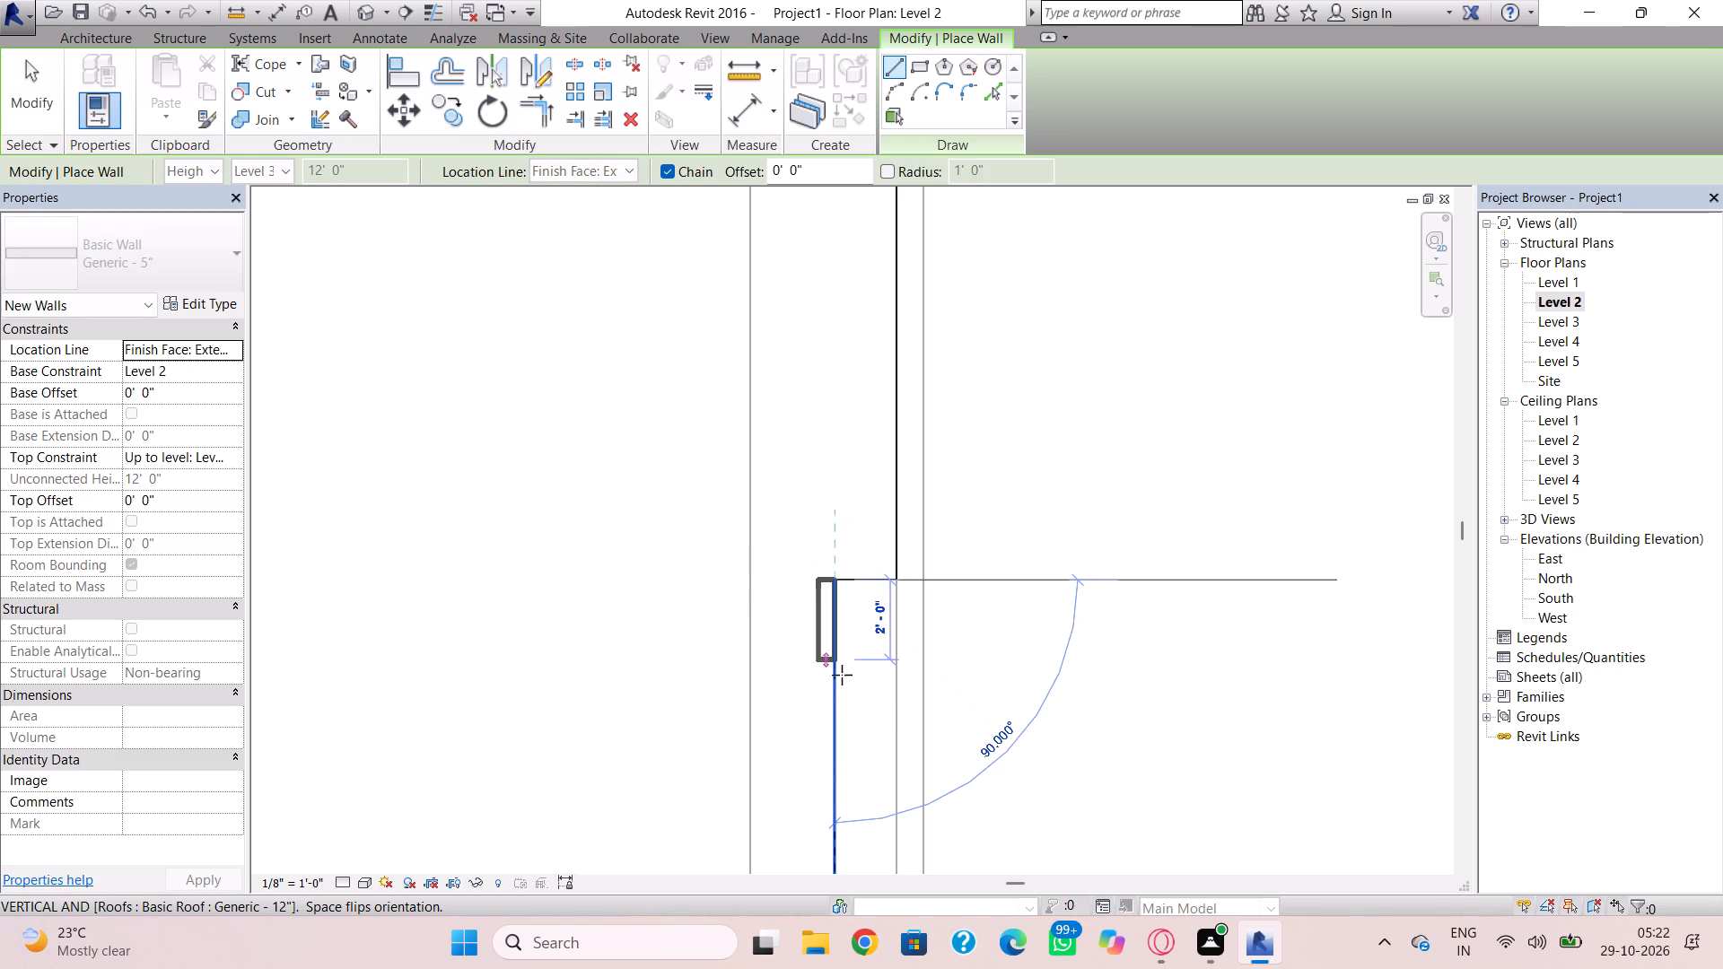
key("space")
scroll(842, 690, "down", 2)
middle_click_drag(842, 690, 829, 594)
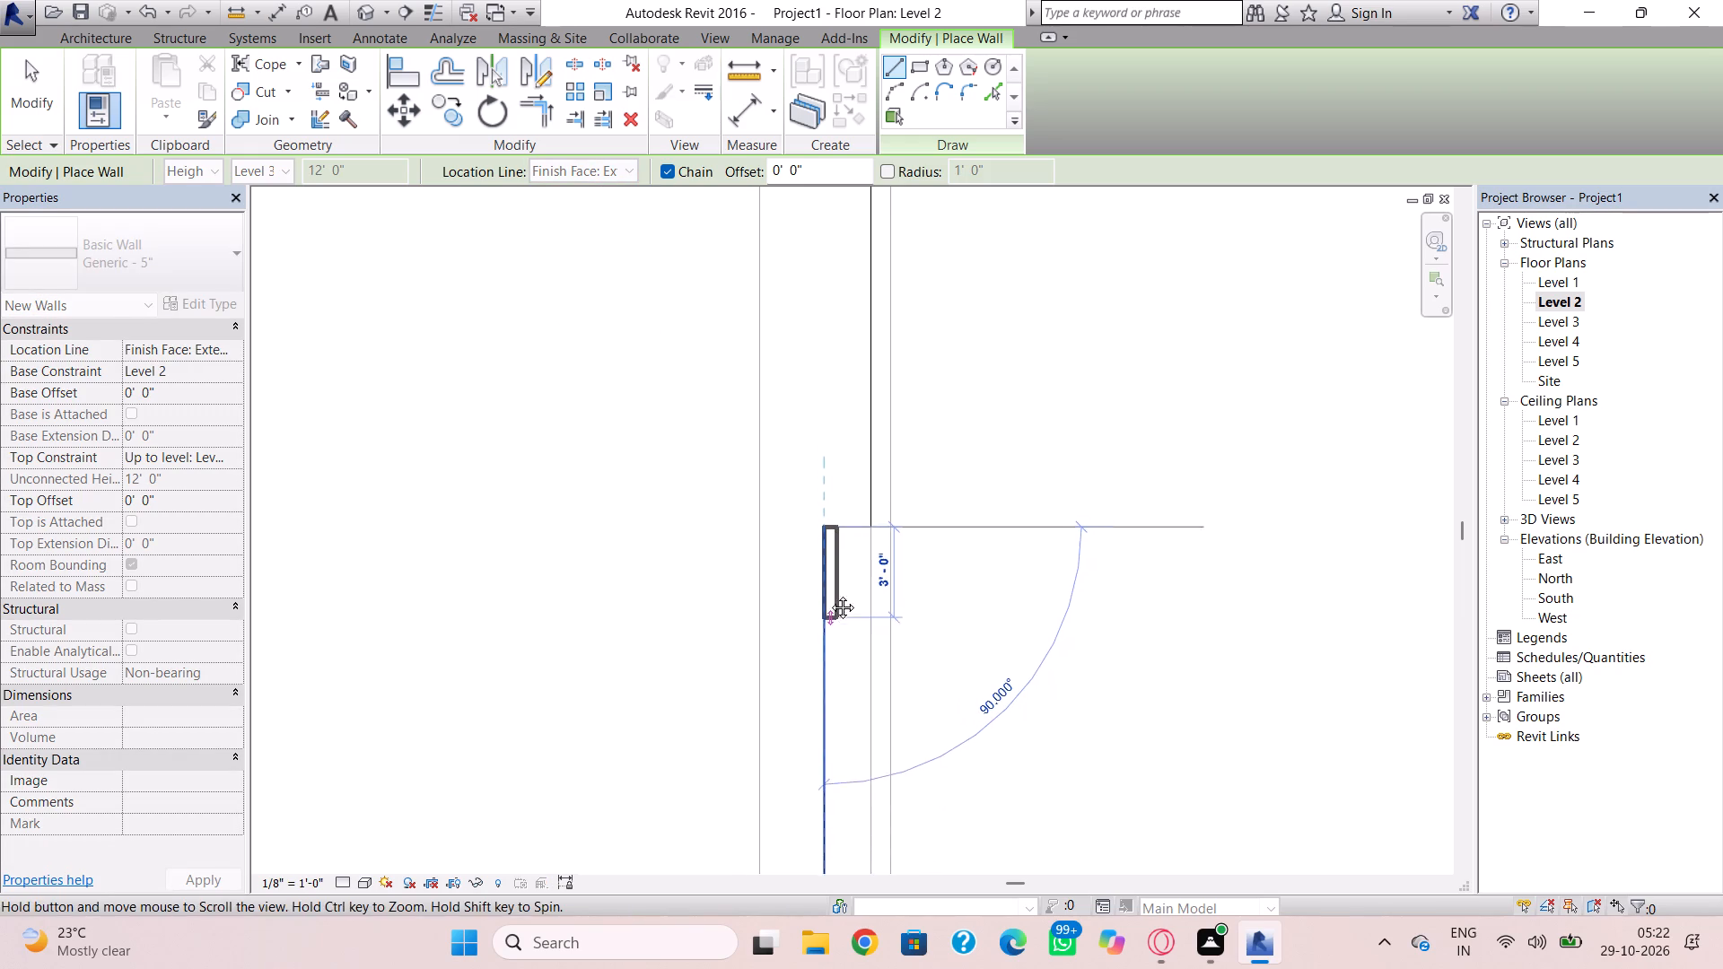
middle_click_drag(829, 594, 830, 563)
scroll(831, 553, "down", 2)
middle_click_drag(830, 553, 813, 466)
scroll(813, 594, "up", 4)
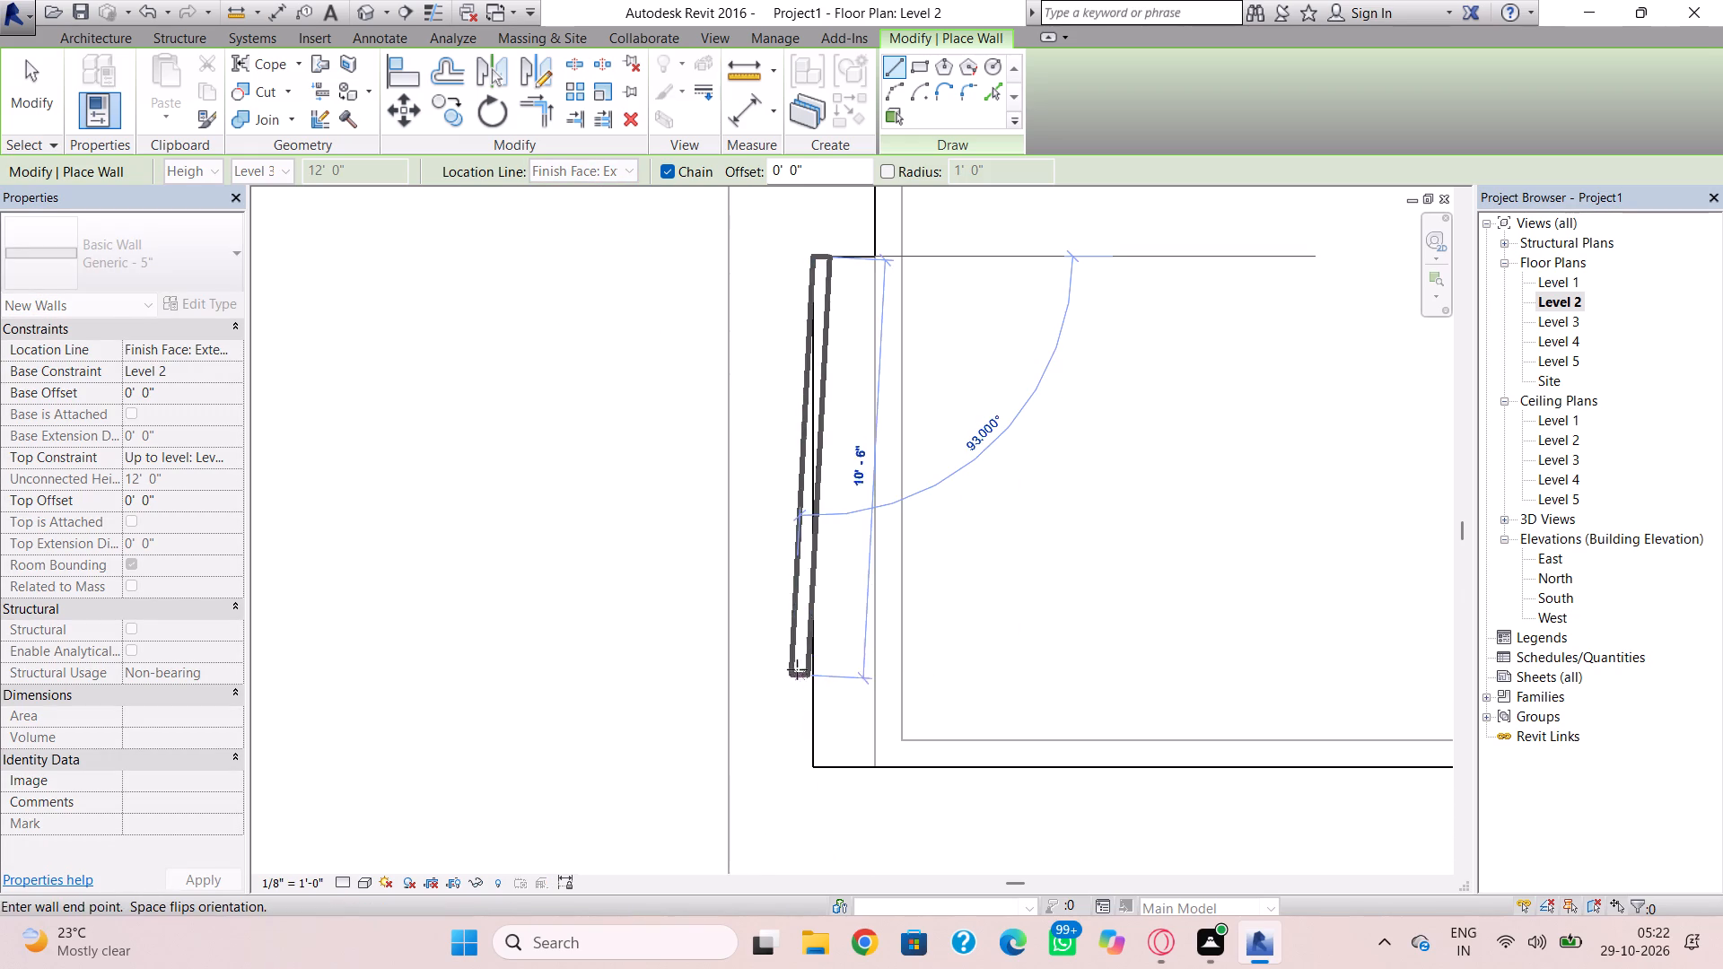
scroll(805, 686, "up", 5)
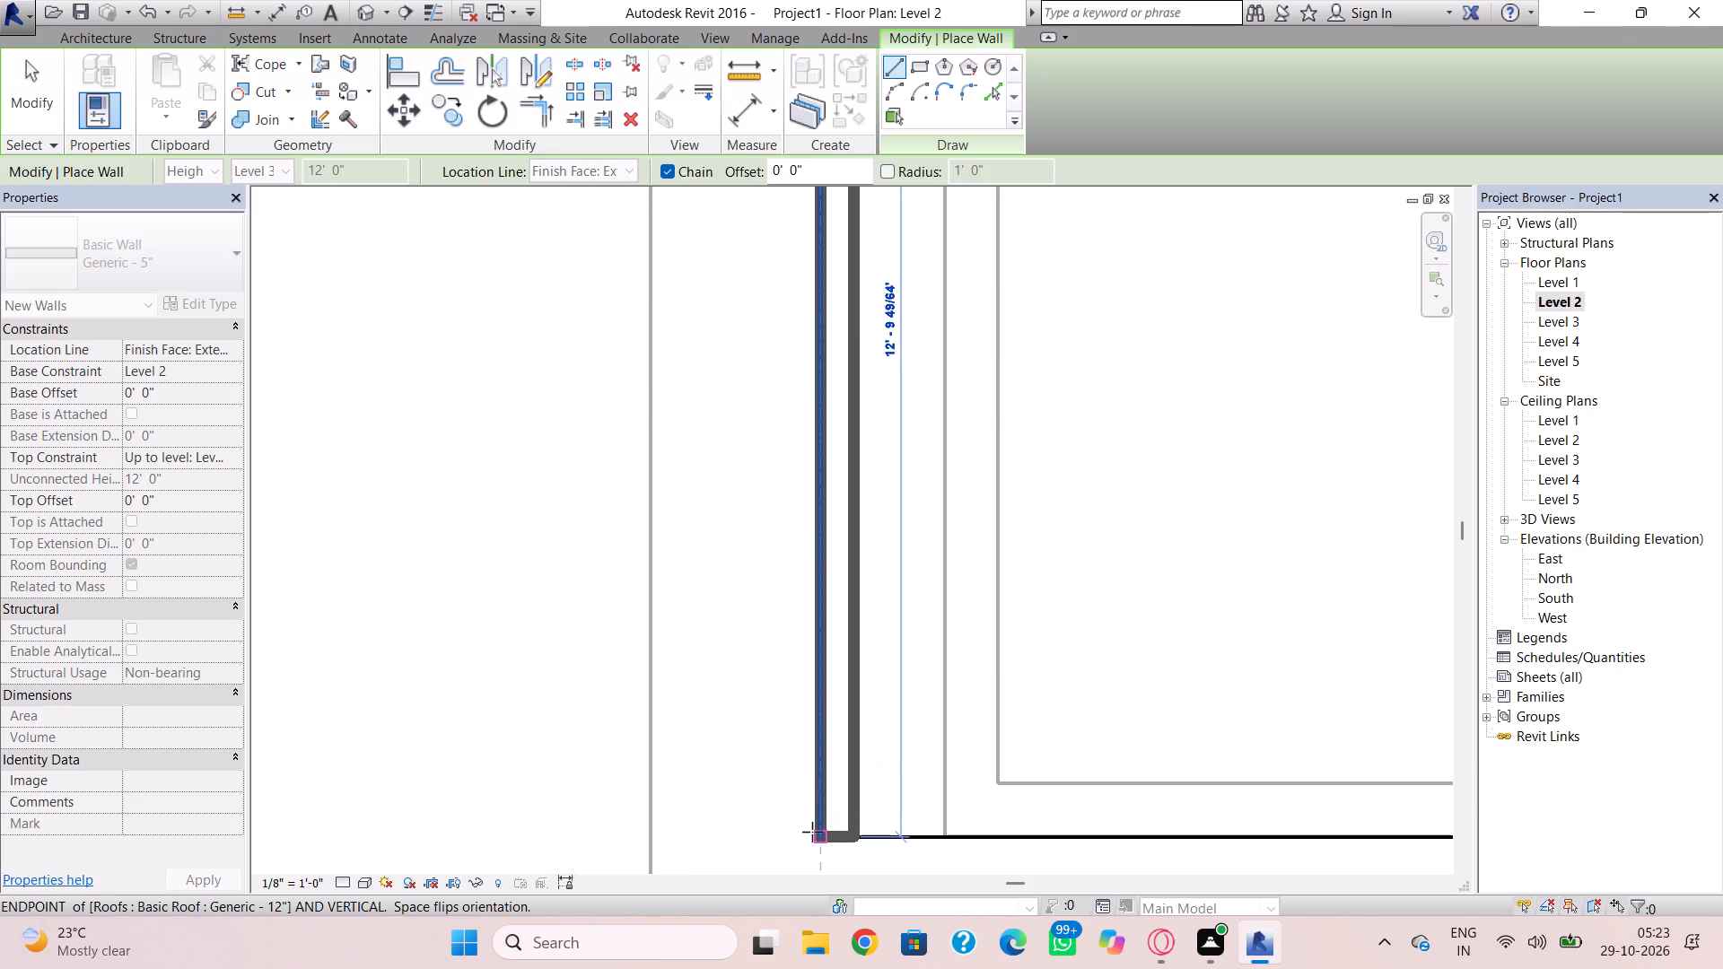
left_click(812, 832)
key("Escape")
Add two return walls, each about 1'-2" long, from the south and north ends of the new wall to the main west wall line.
left_click(858, 834)
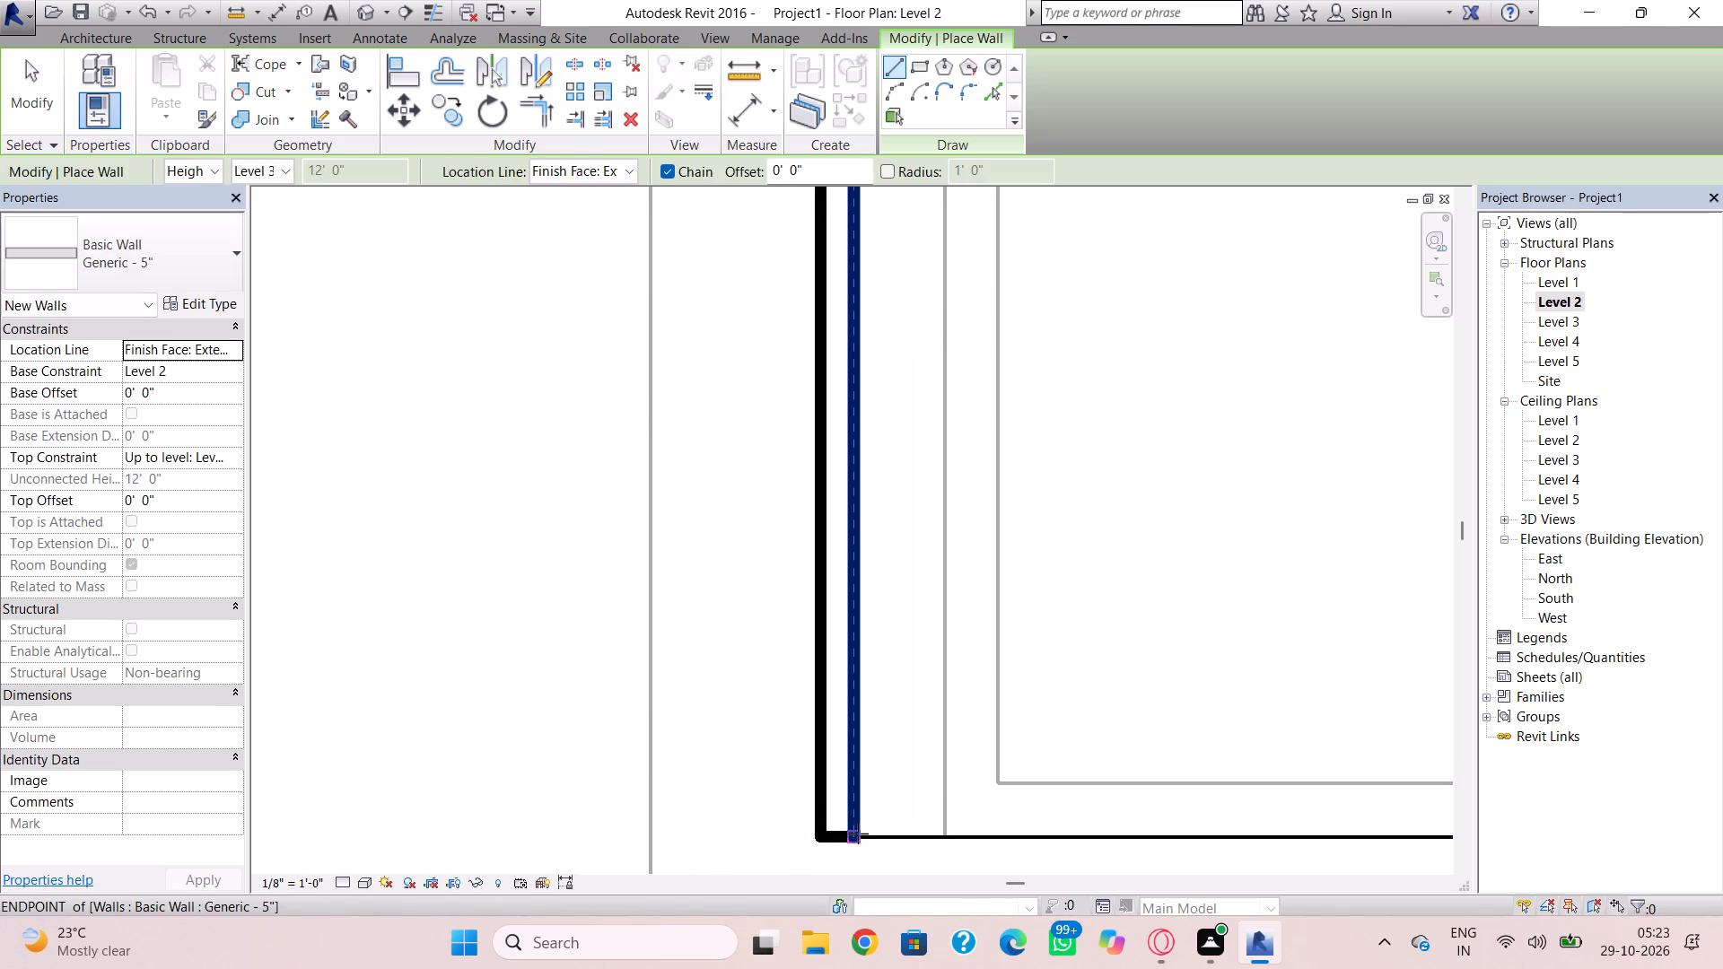
key("space")
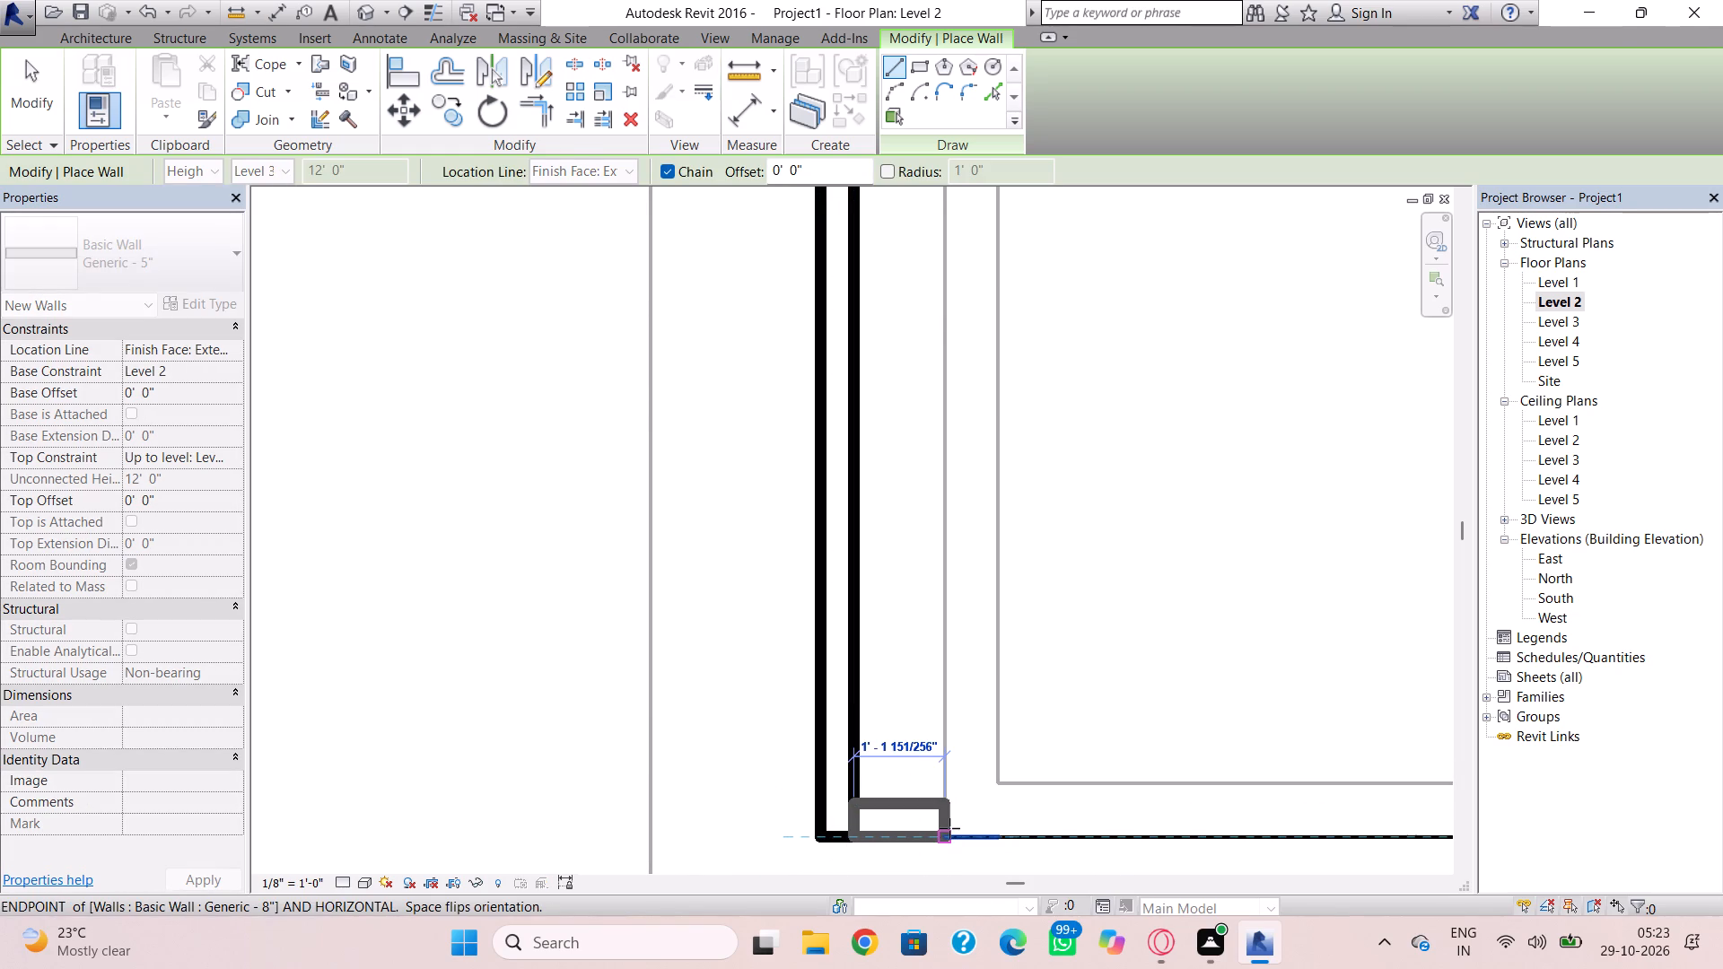
left_click(949, 827)
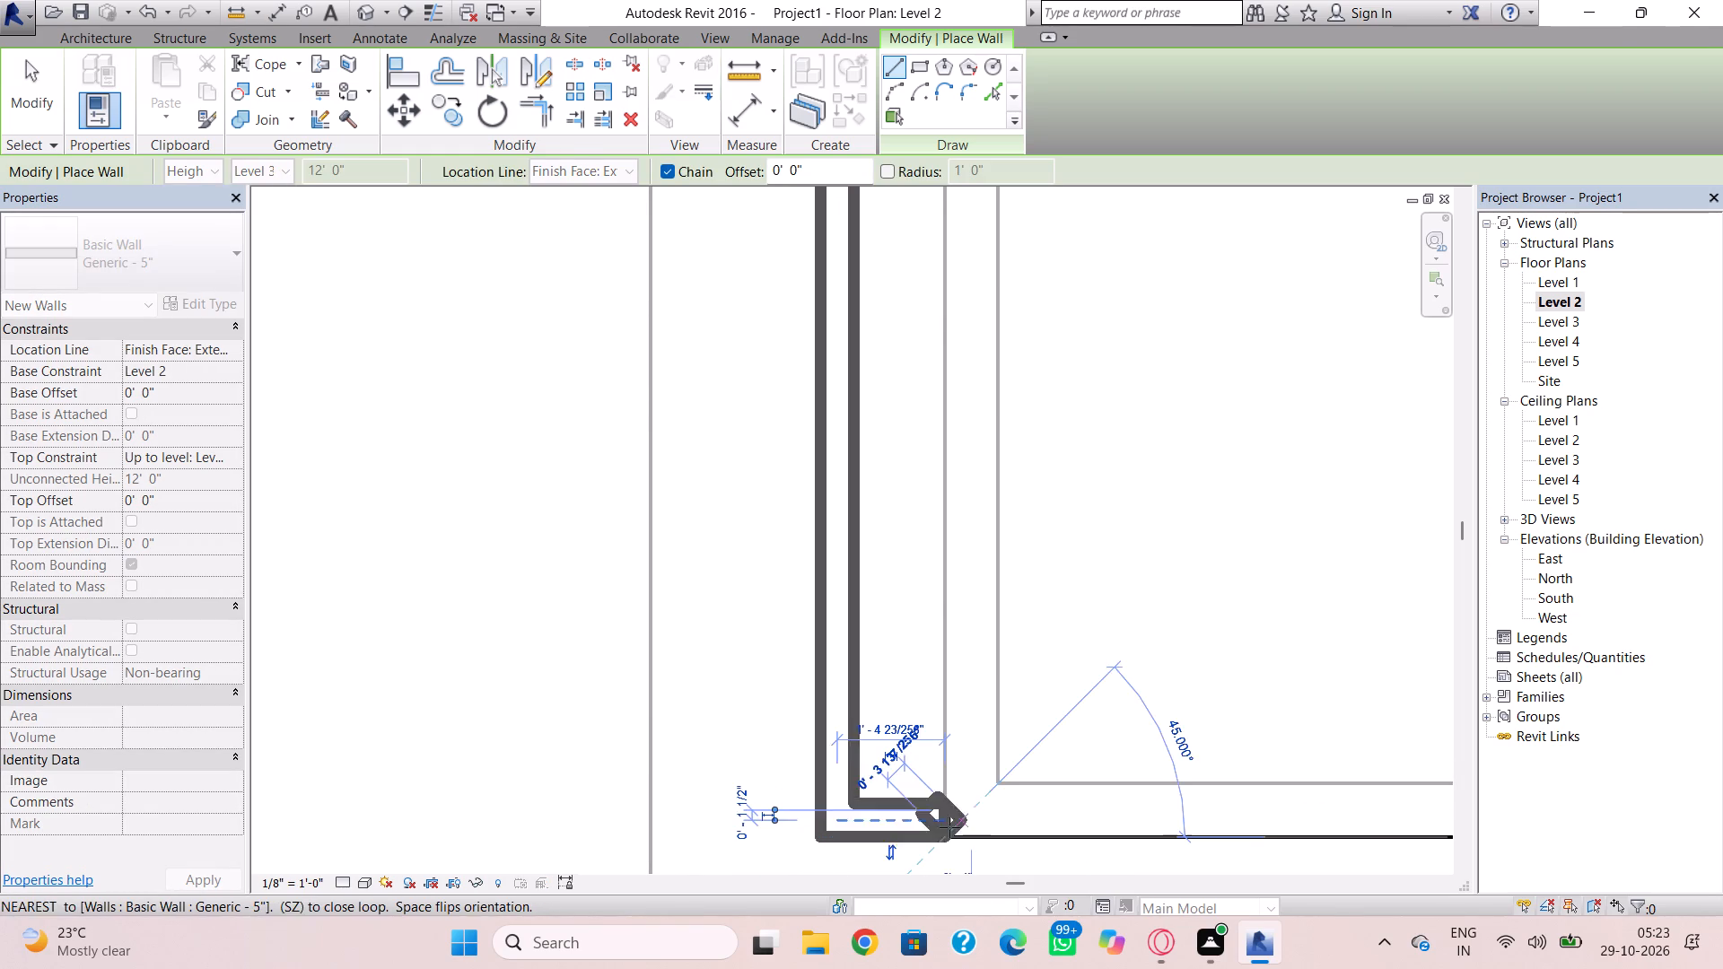
key("Escape")
scroll(863, 554, "down", 5)
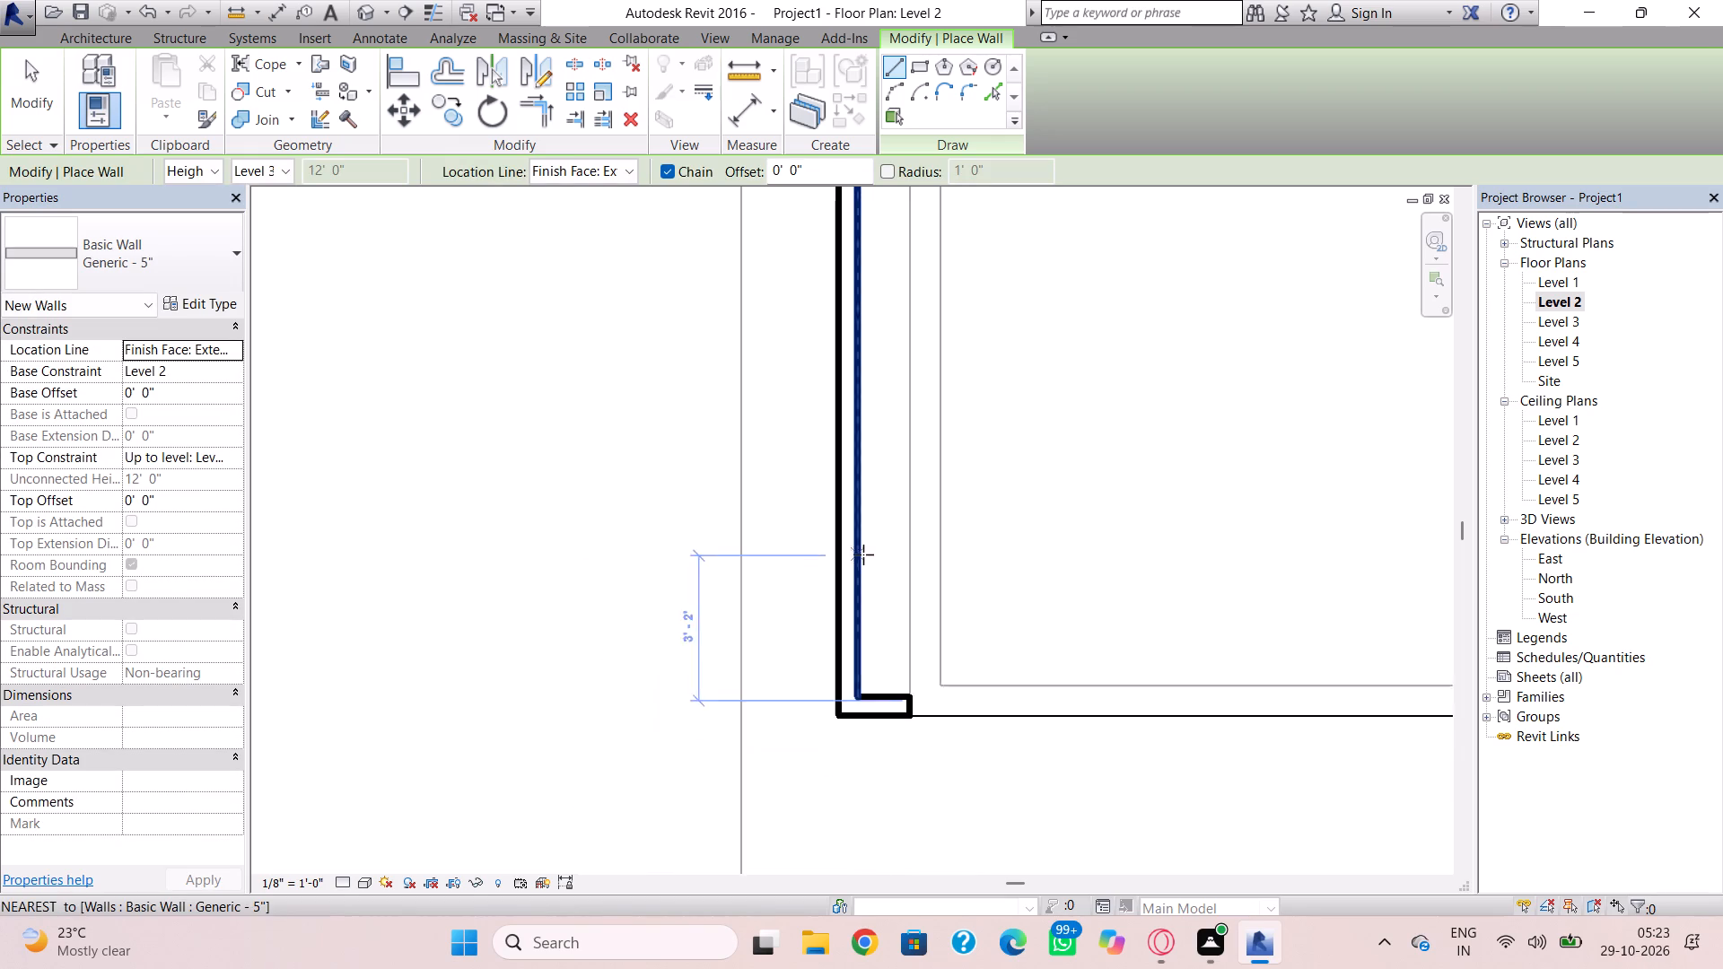
middle_click_drag(863, 564, 870, 668)
left_click(867, 289)
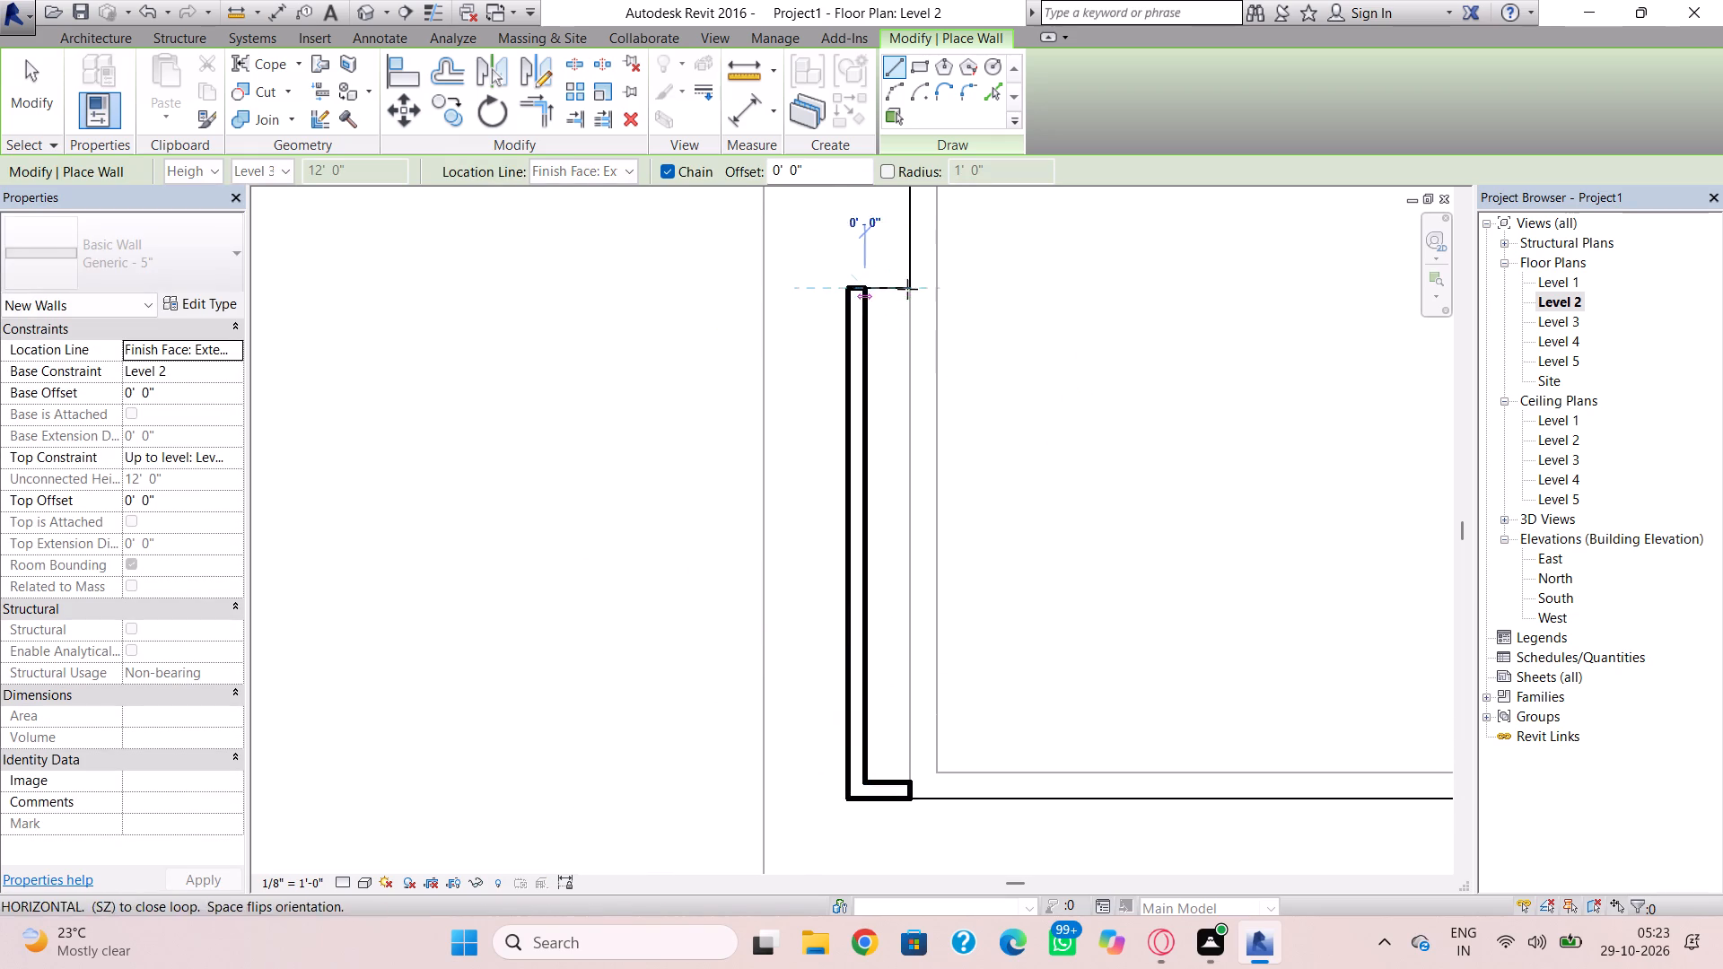
scroll(915, 289, "up", 7)
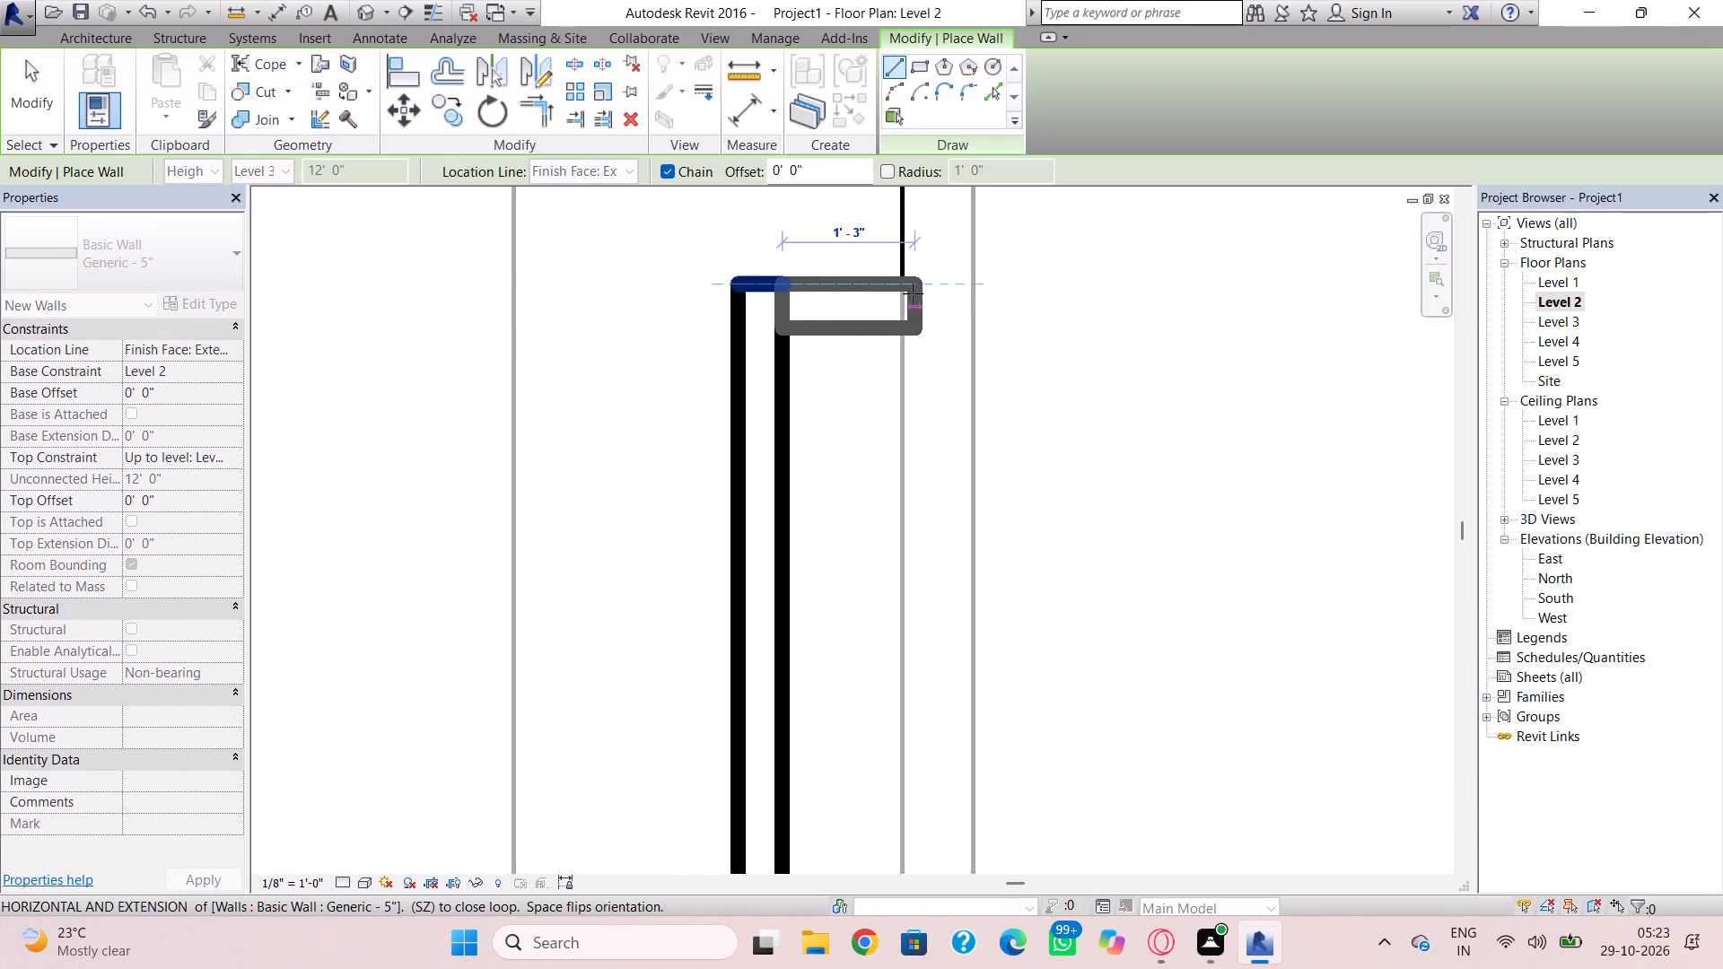
scroll(912, 295, "up", 3)
left_click(897, 285)
key("Escape")
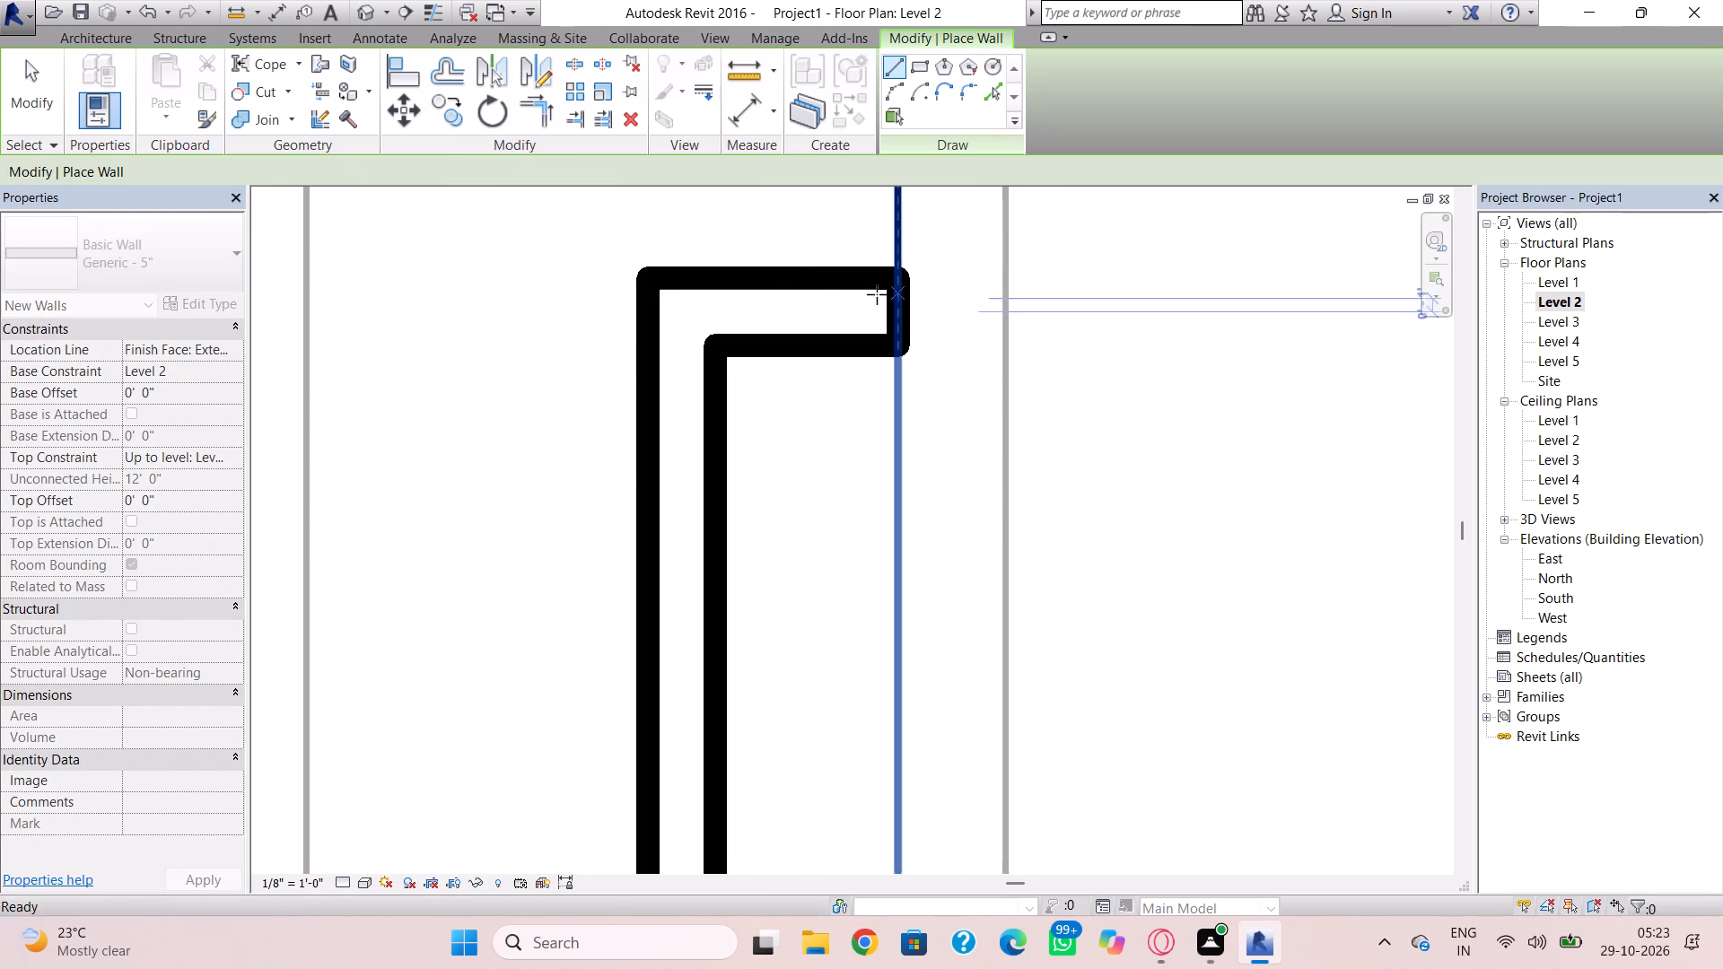
Inspect the new projecting walls in 3D from the west side, and reopen the Level 2 floor plan.
left_click(360, 9)
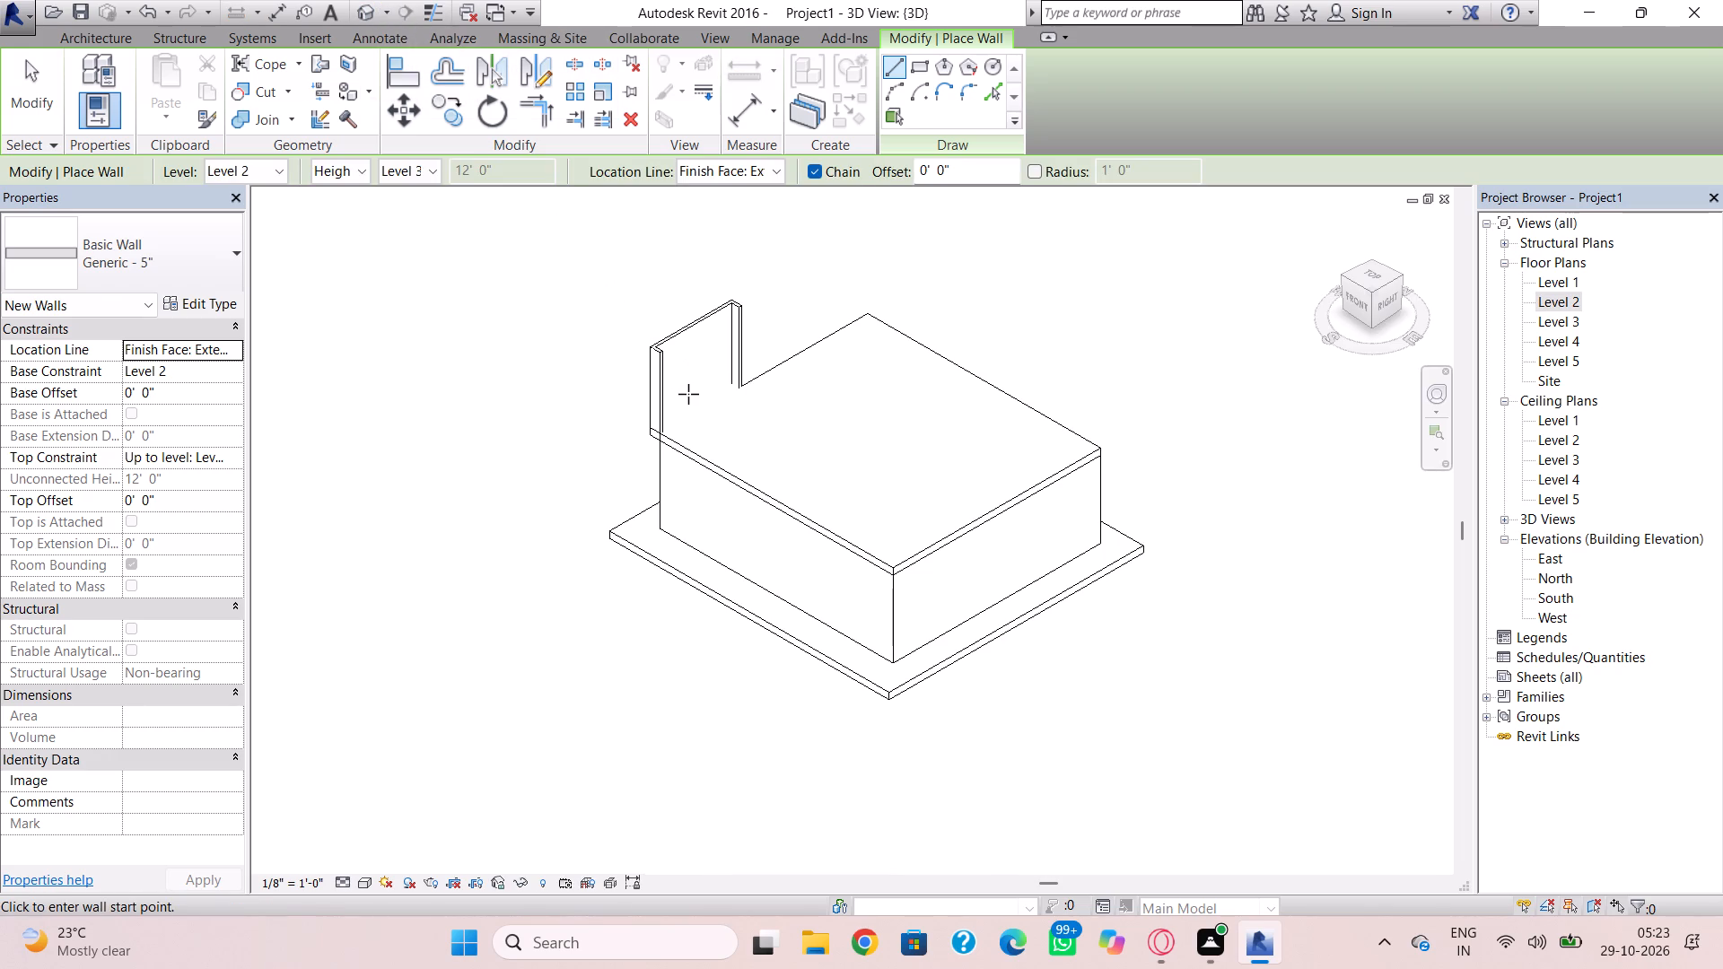
right_click_drag(688, 395, 958, 353, "shift")
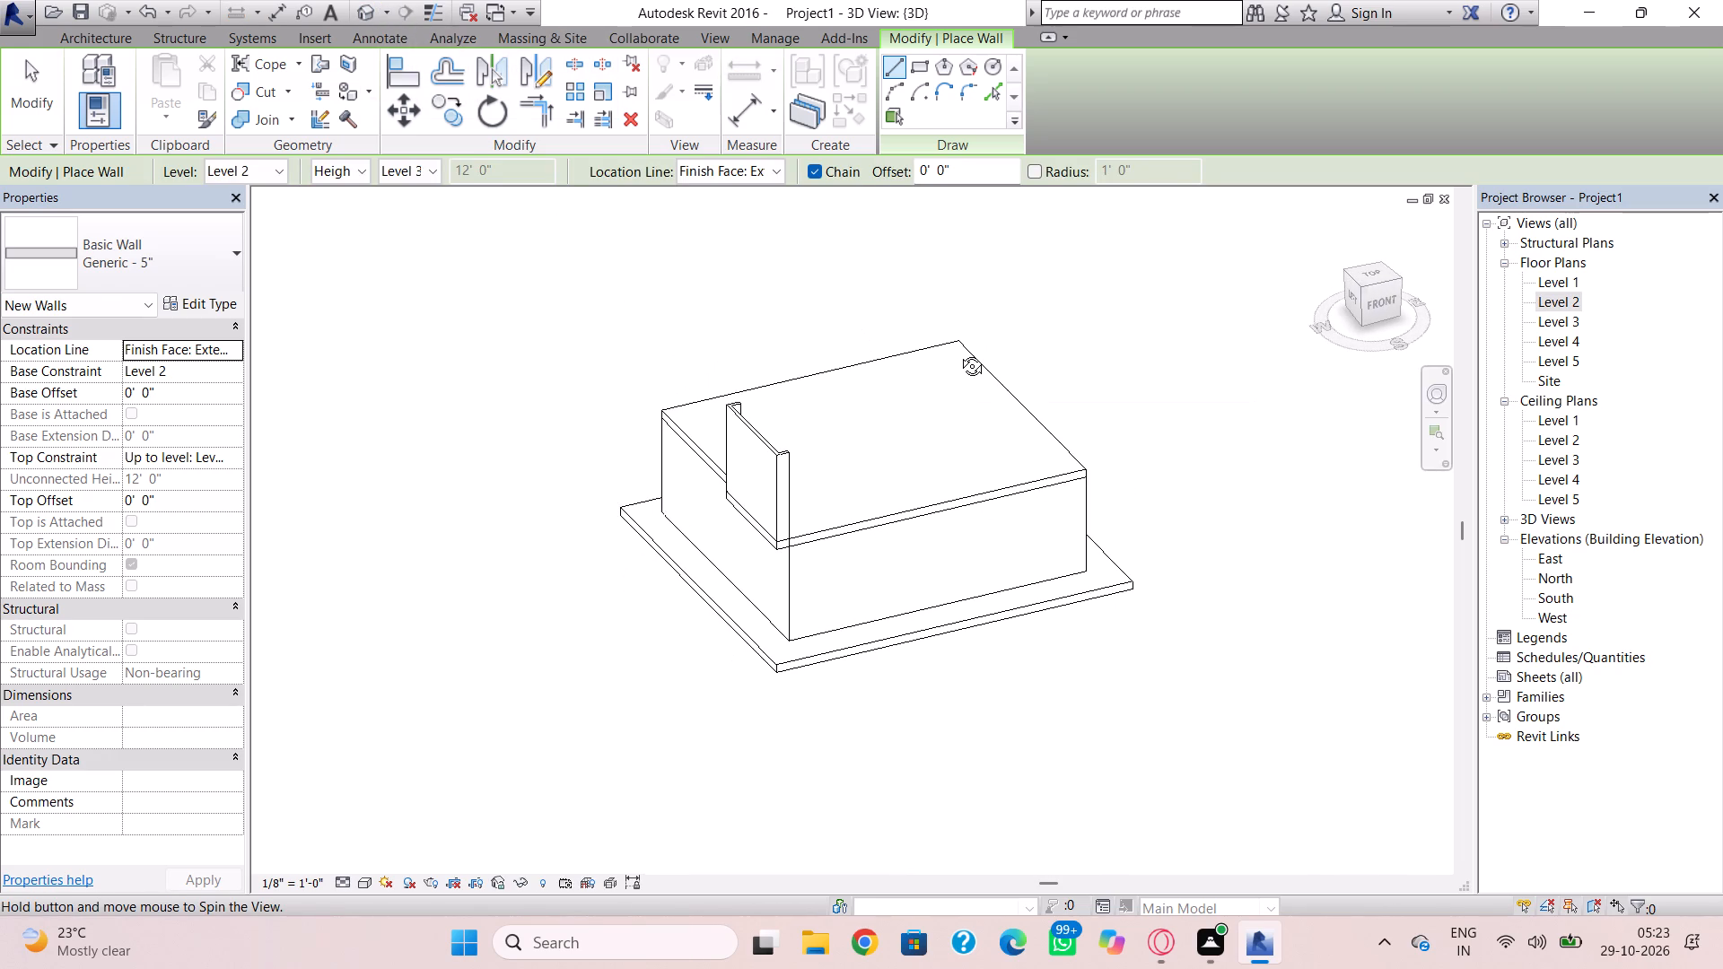
right_click_drag(958, 353, 1124, 331, "shift")
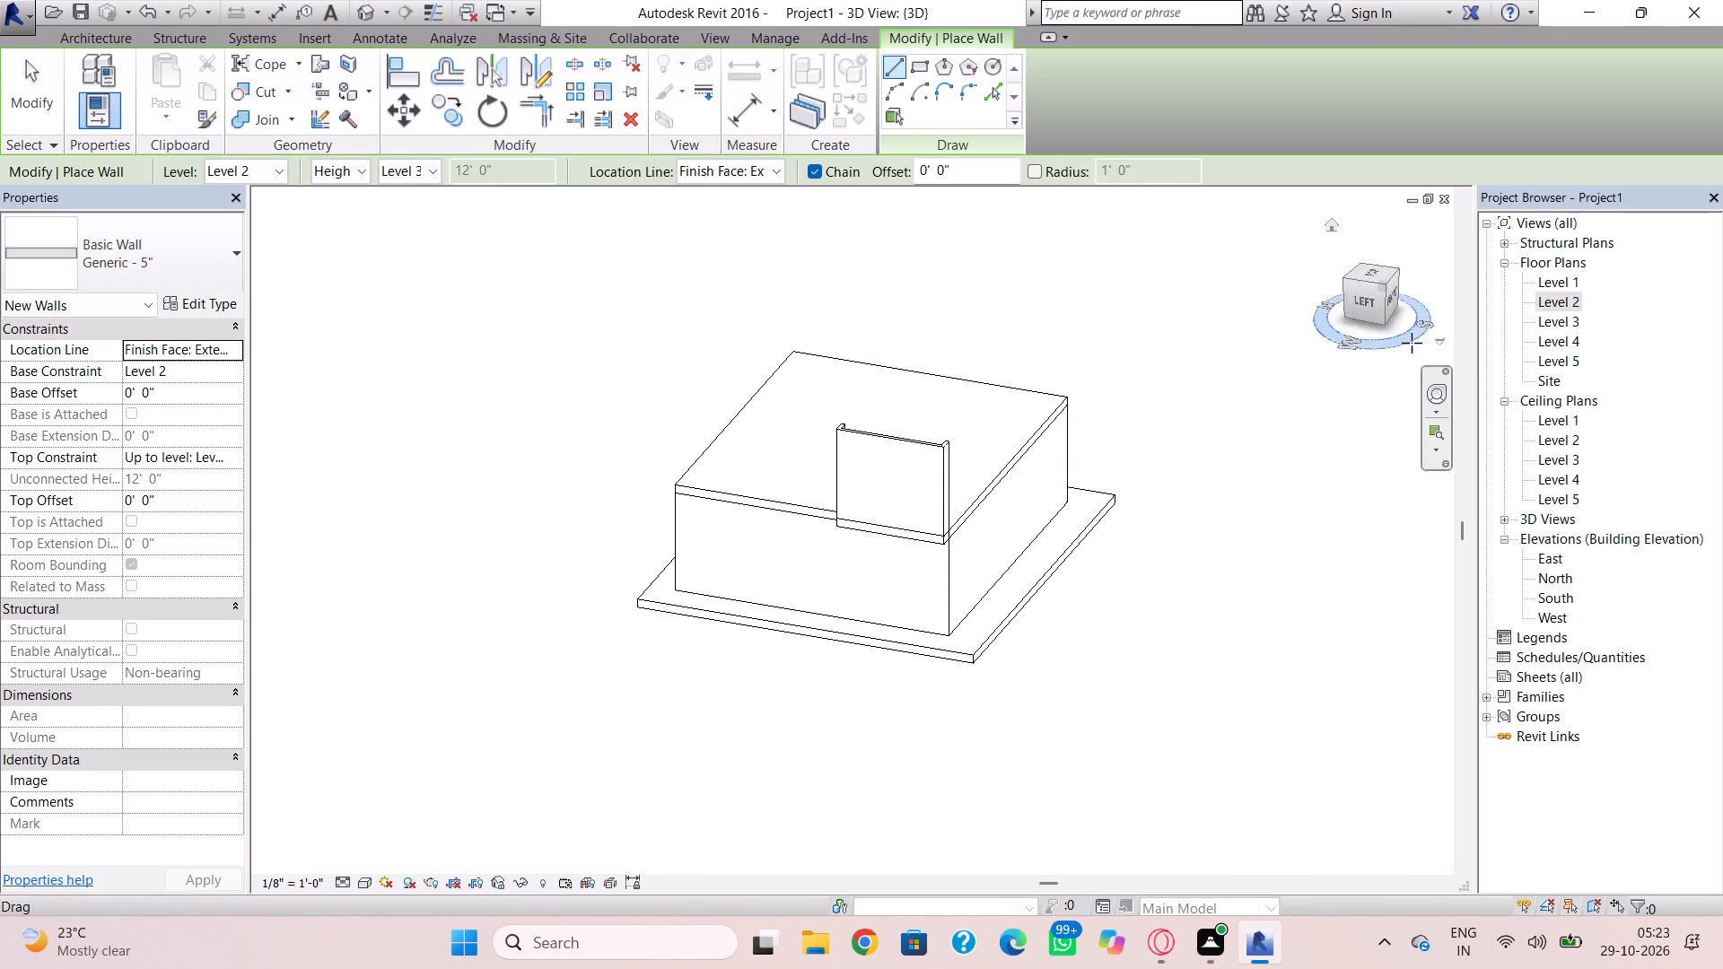
double_click(1567, 305)
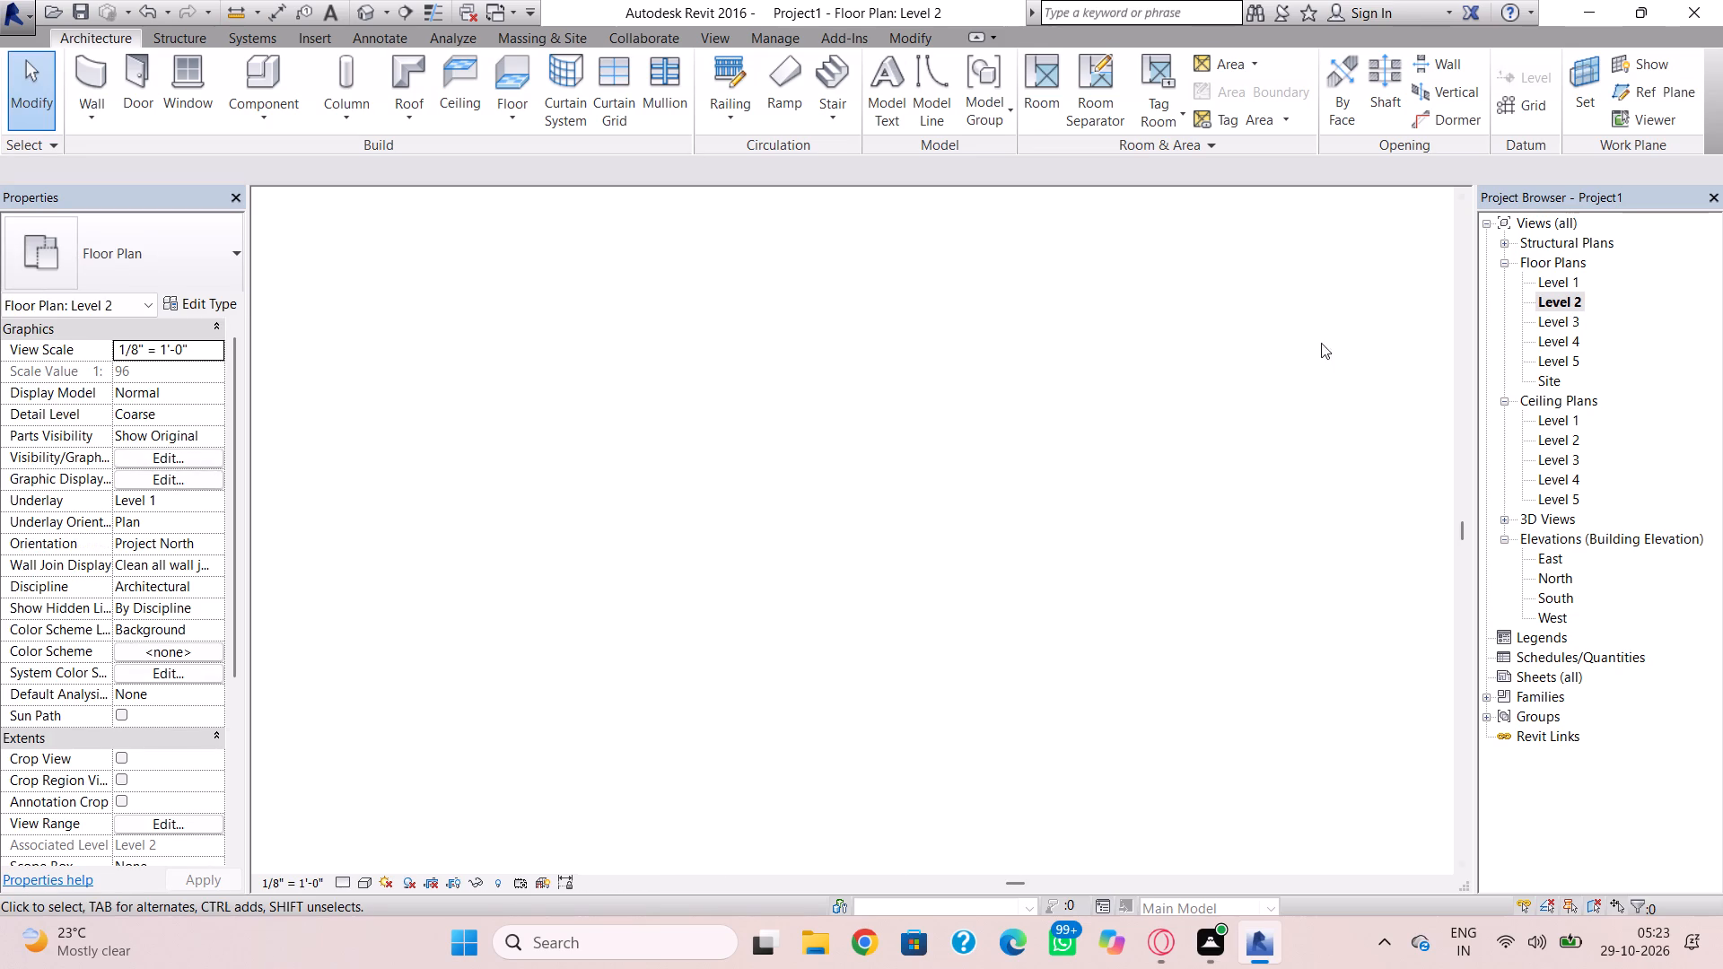
key("Escape")
Edit the roof footprint, moving the projection's west boundary line 5" east to the new wall's inner face.
scroll(873, 476, "down", 5)
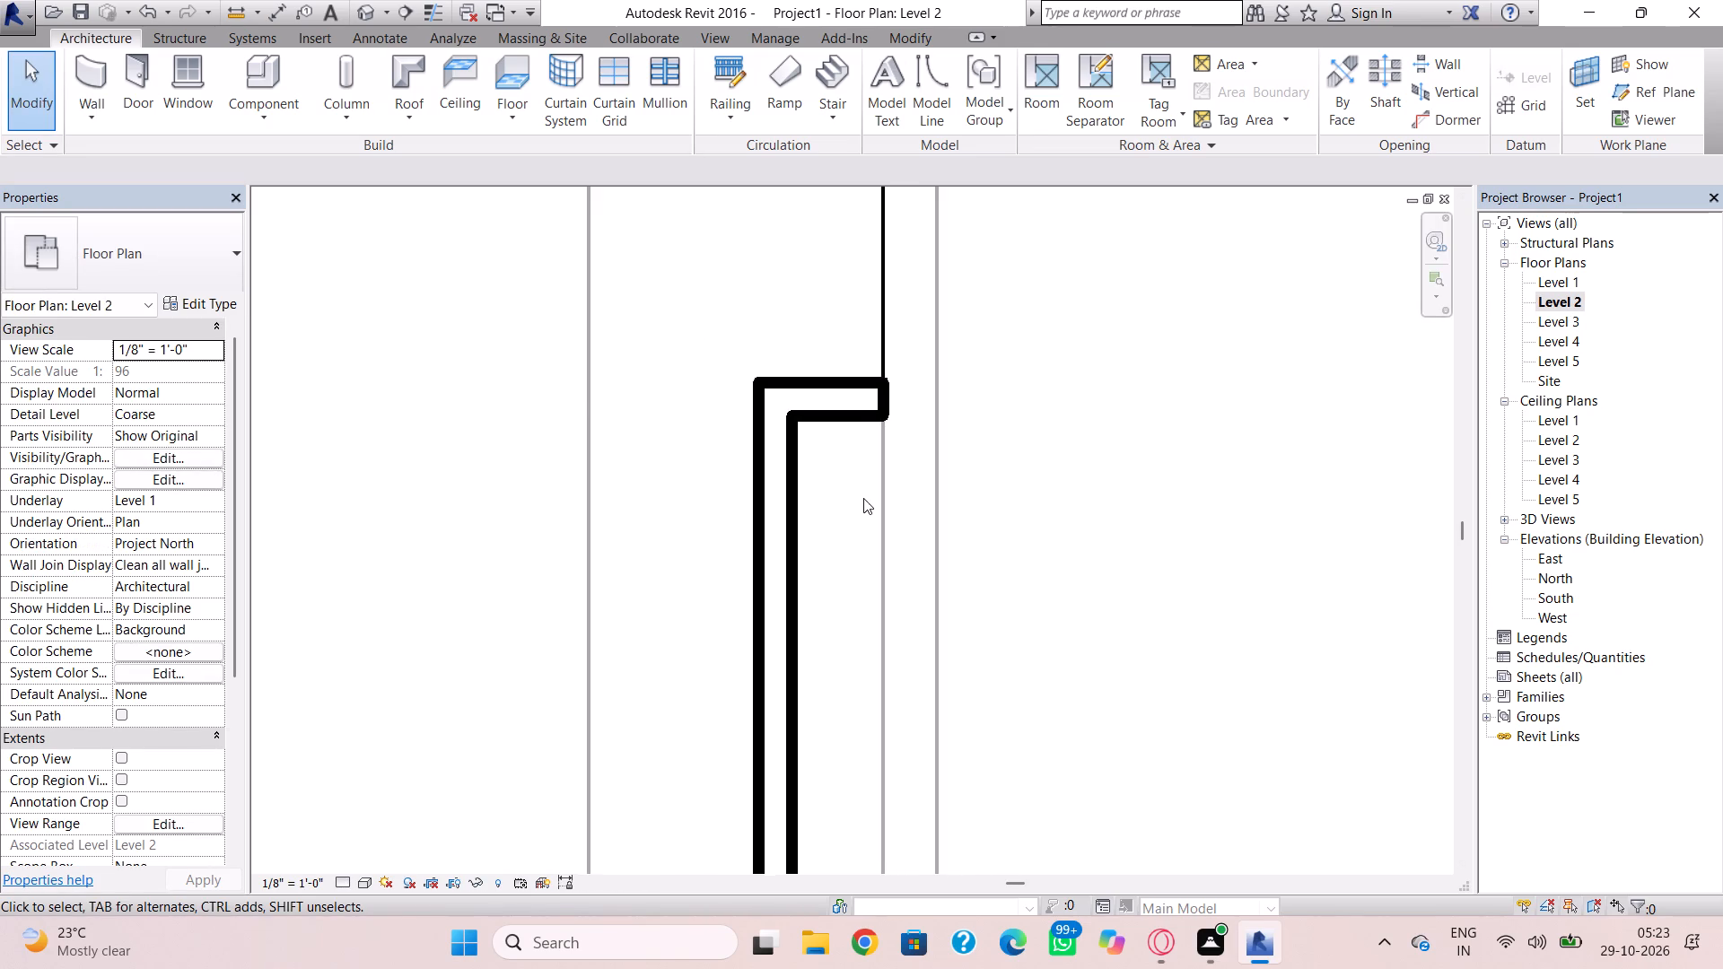
scroll(863, 492, "down", 4)
middle_click_drag(874, 479, 874, 440)
left_click(870, 348)
double_click(870, 348)
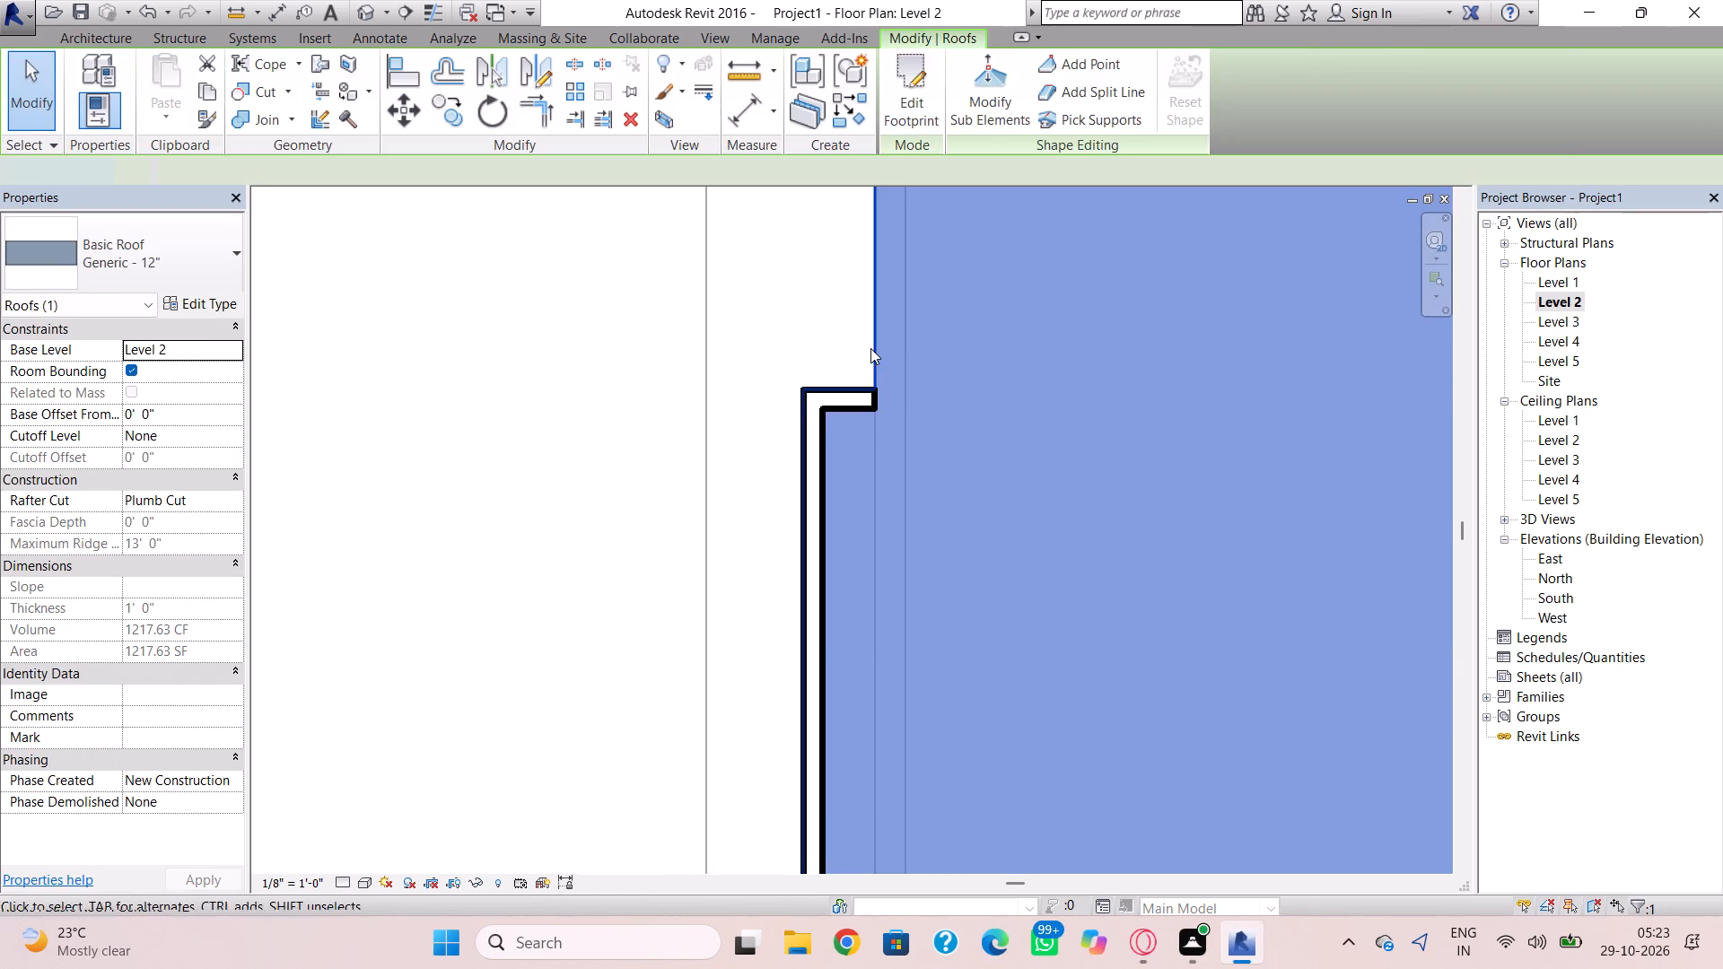
left_click(796, 464)
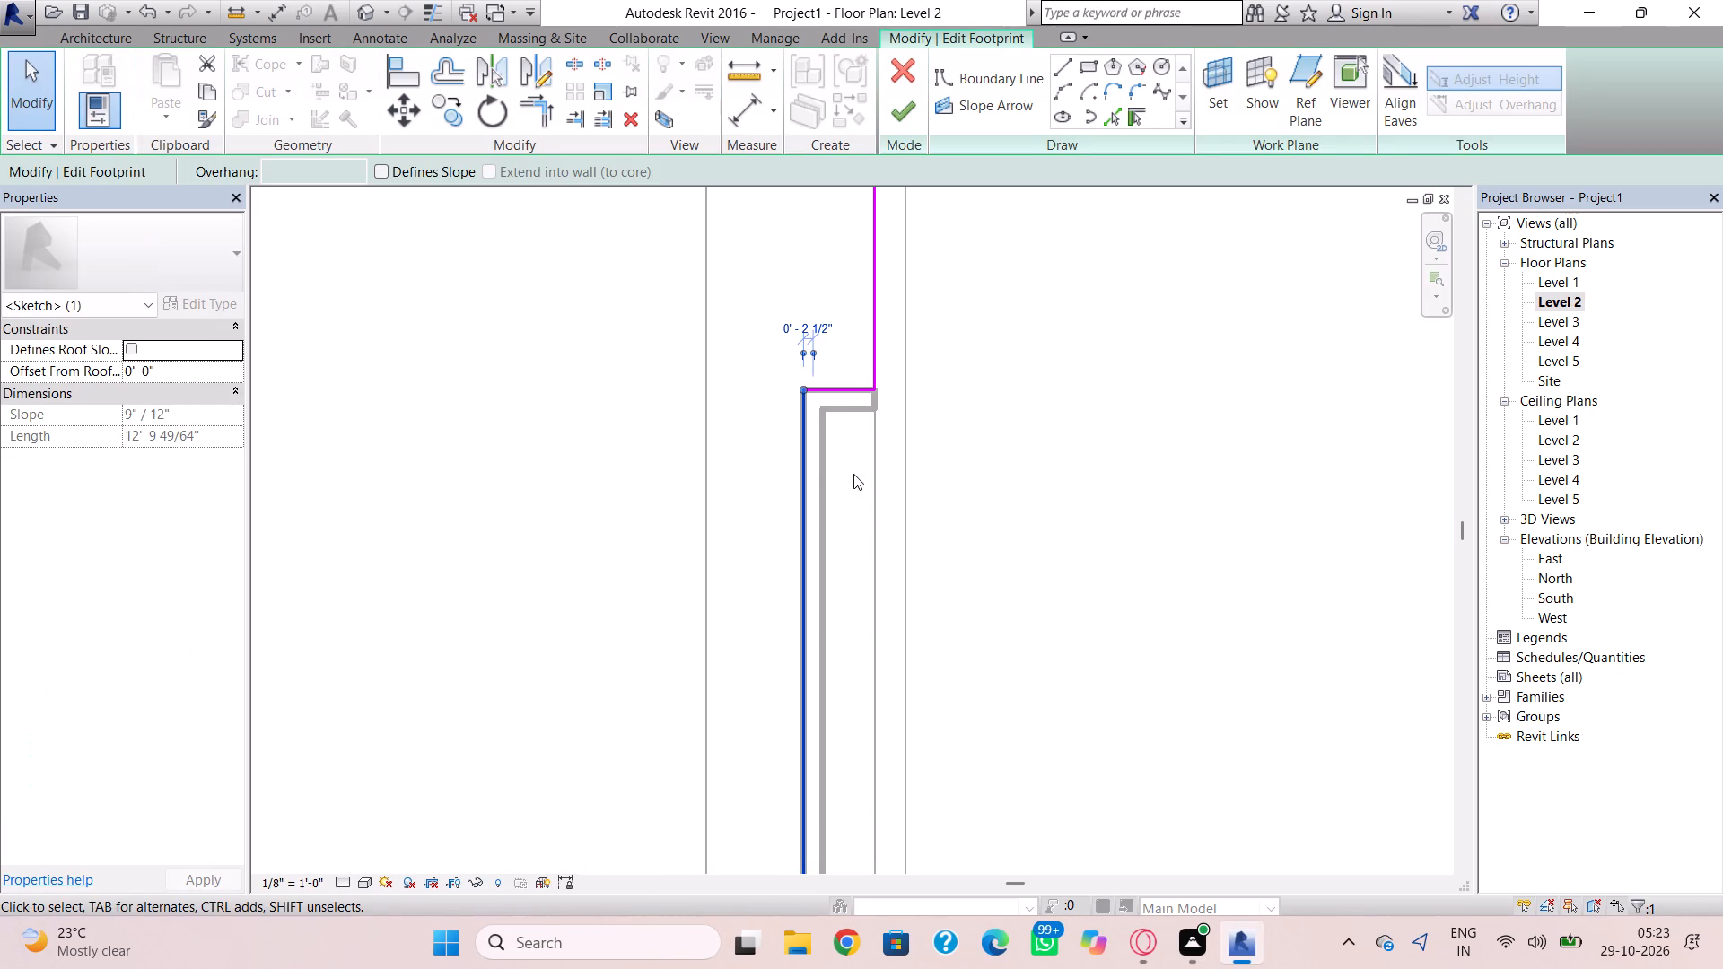
key("Right")
key("Right")
key("Right")
key("Right")
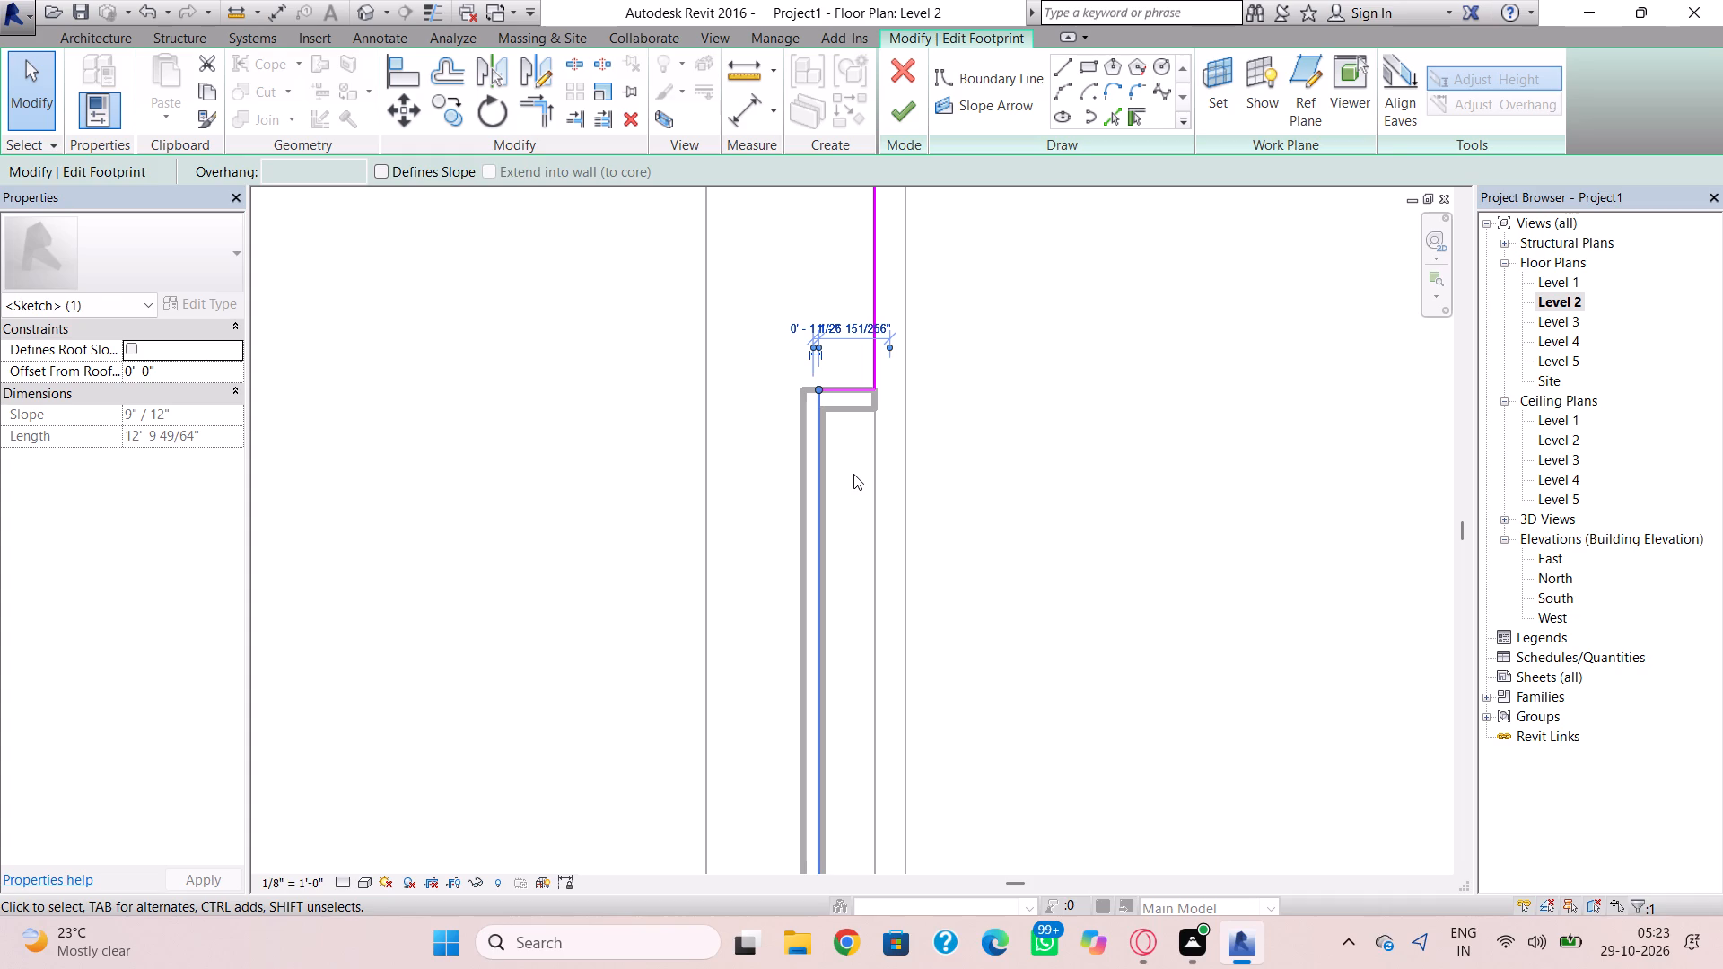
key("Right")
Move the projection's north boundary line 6" south, just inside the return wall's inner face.
left_click(865, 385)
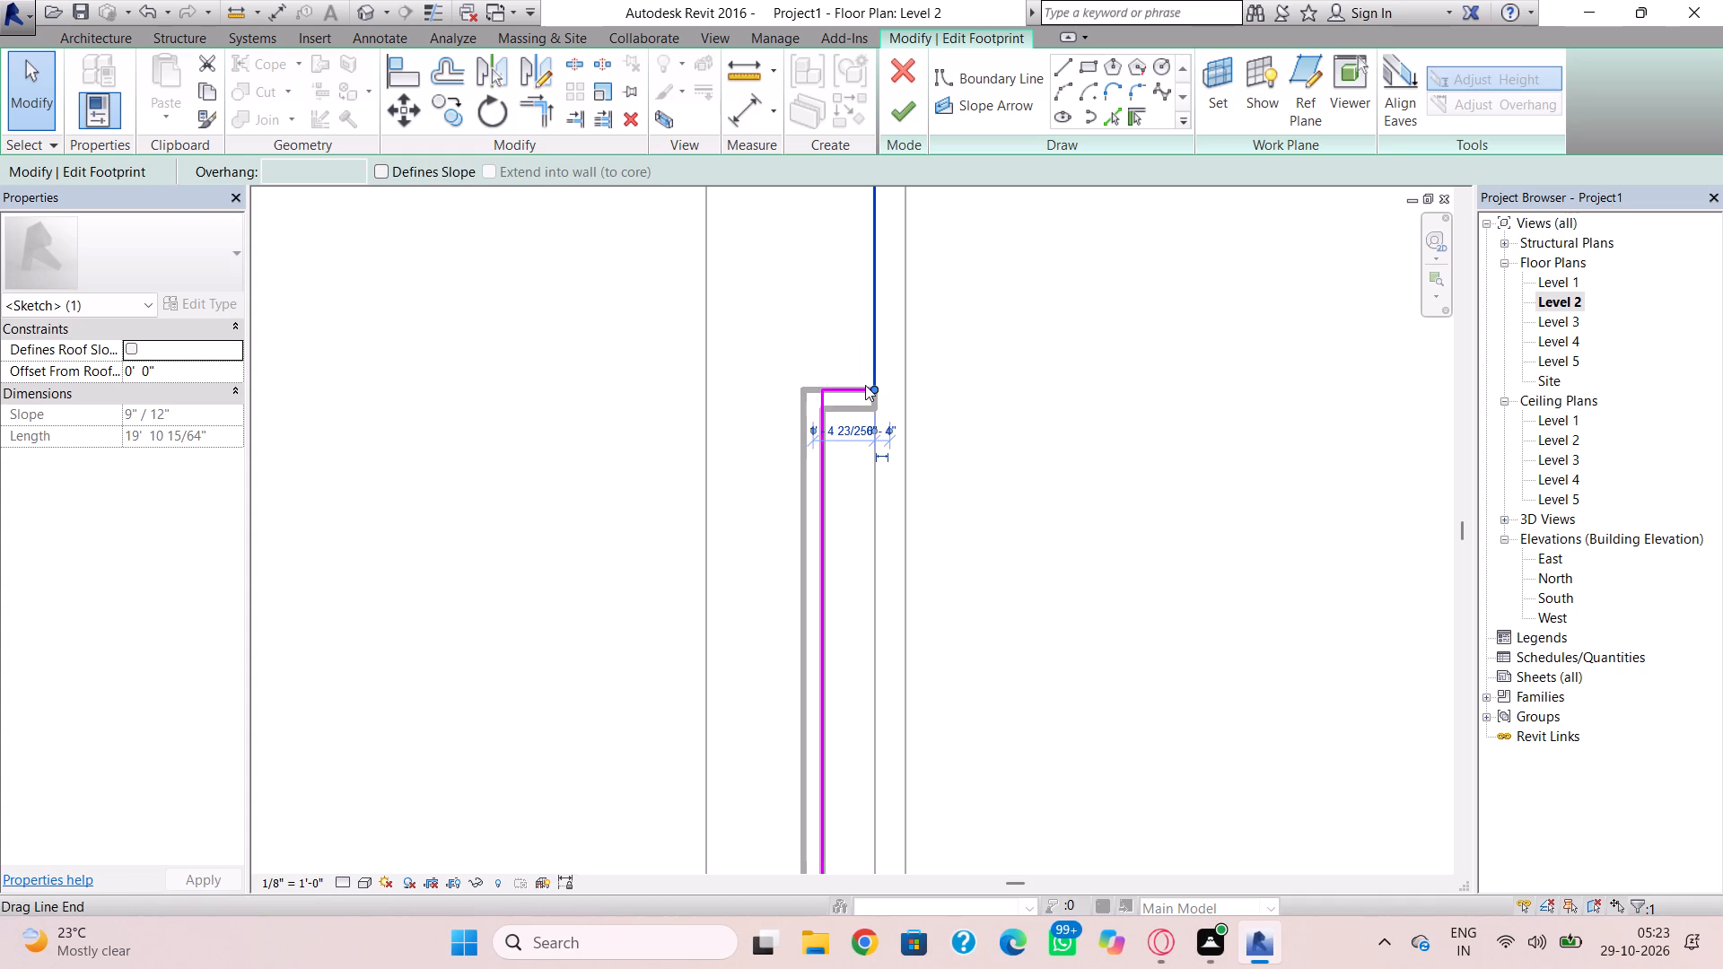
key("Down")
key("Down")
key("Down")
key("Down")
key("Down")
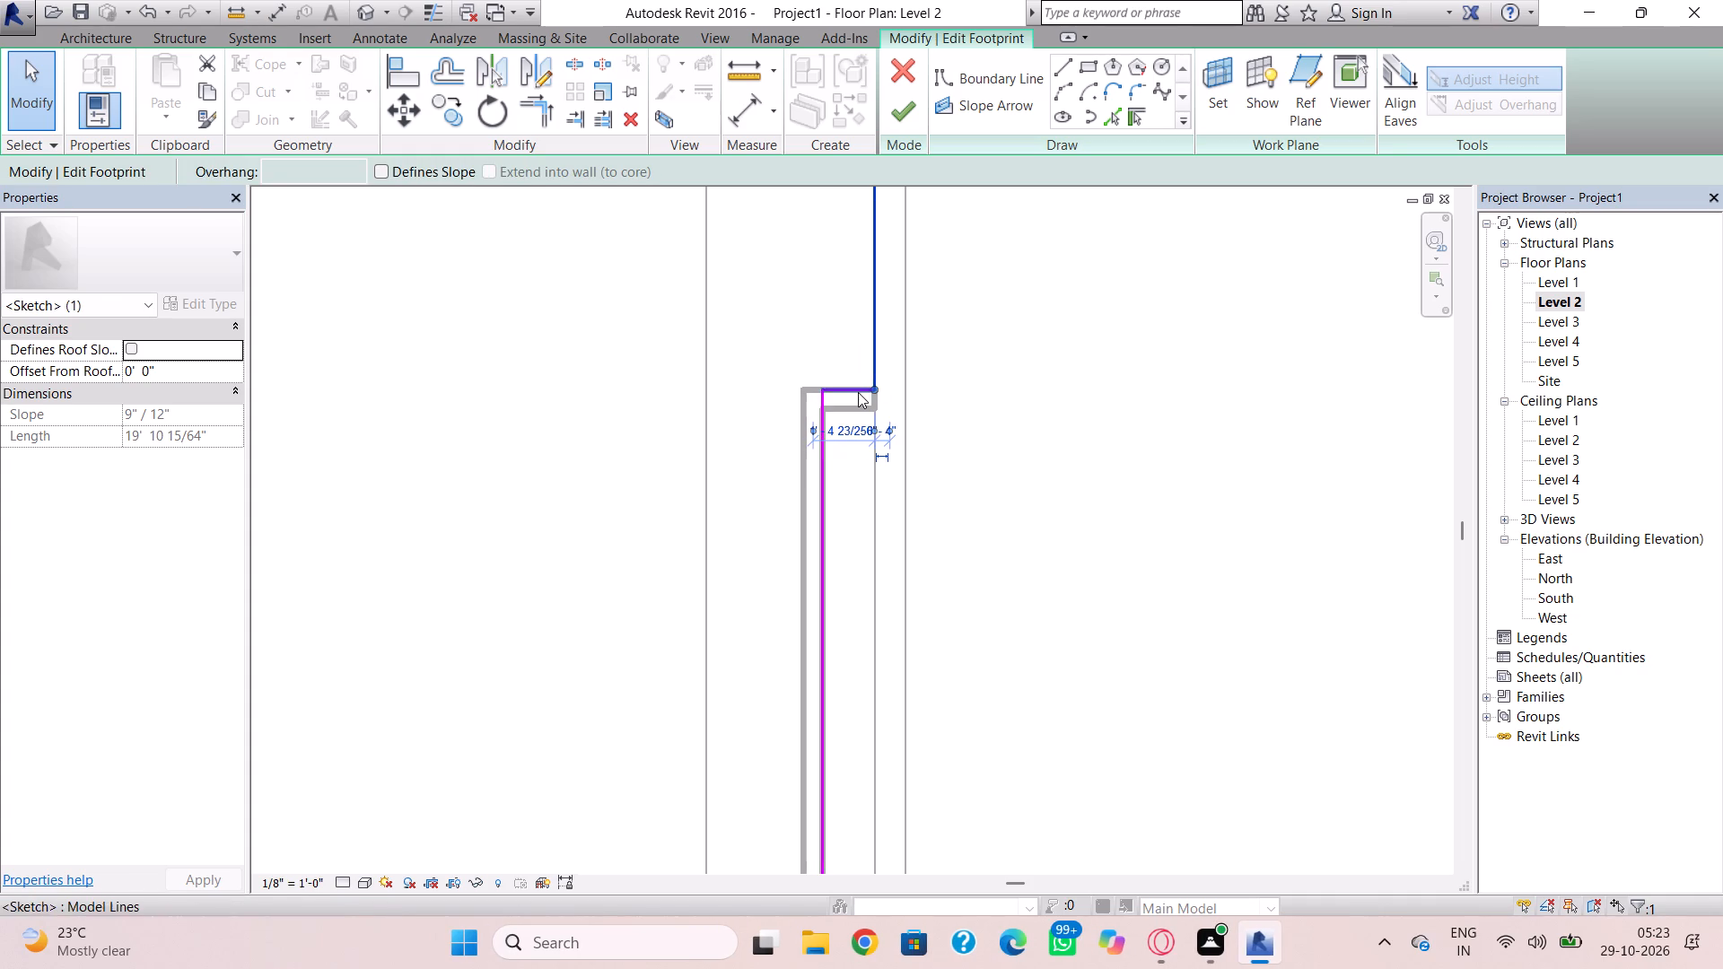
key("Down")
left_click(858, 392)
key("Down")
key("Down")
key("Down")
key("Down")
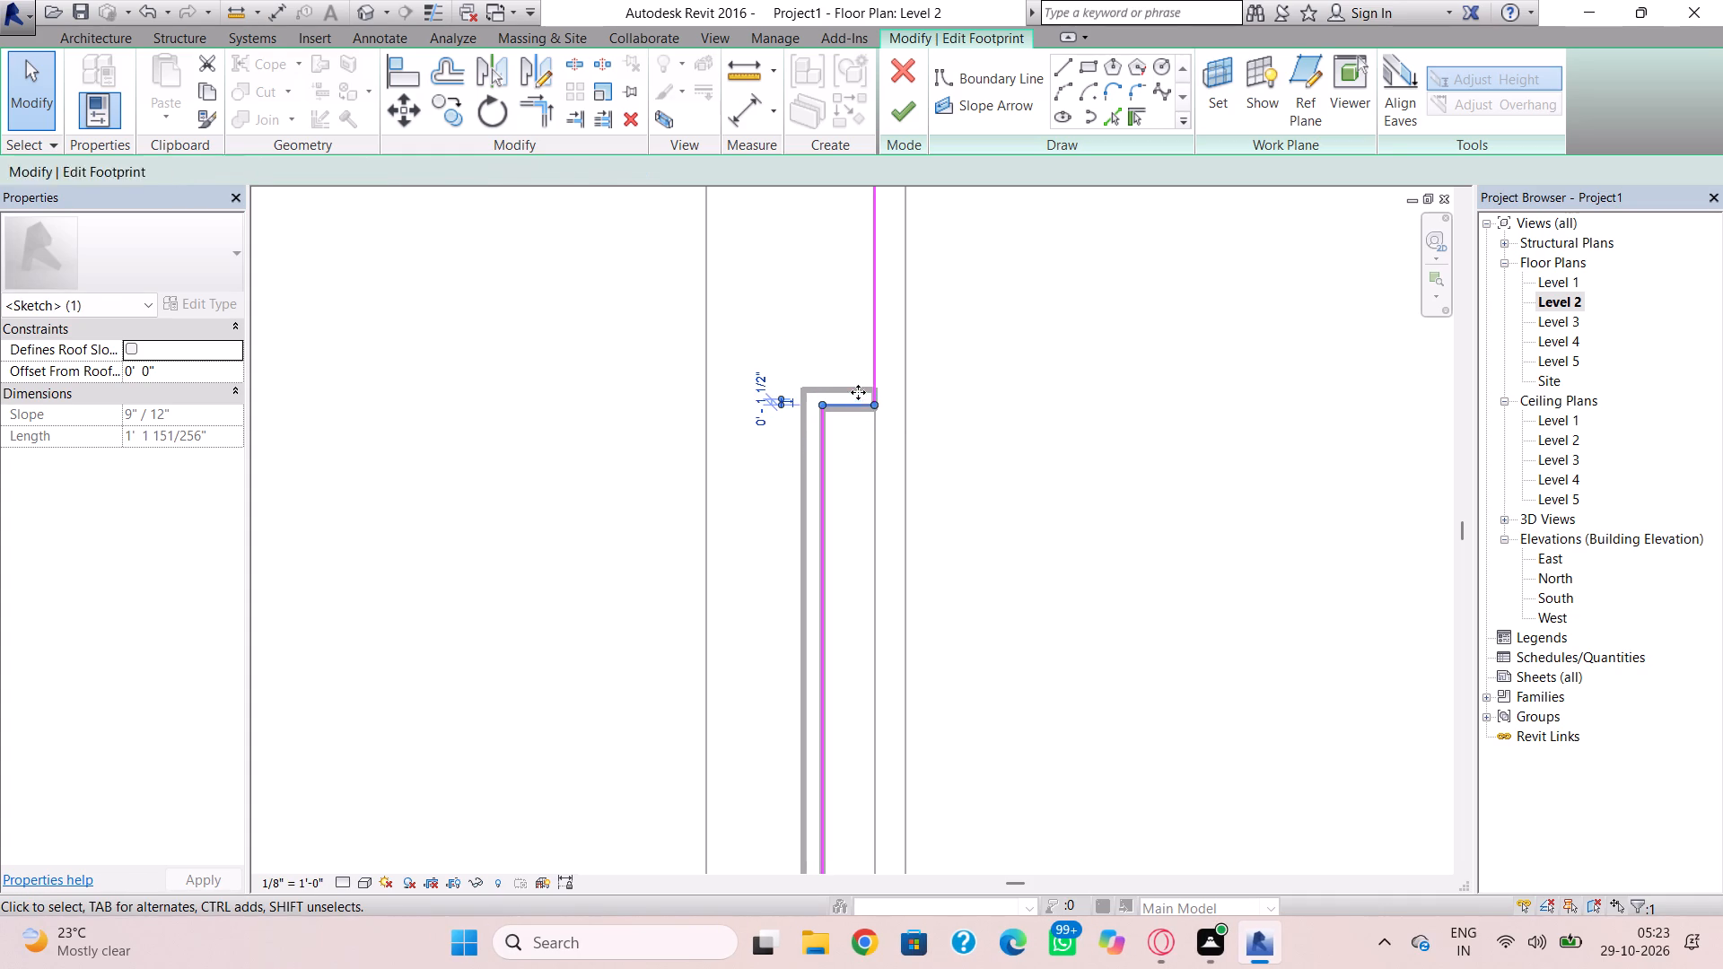
key("Down")
key("Down")
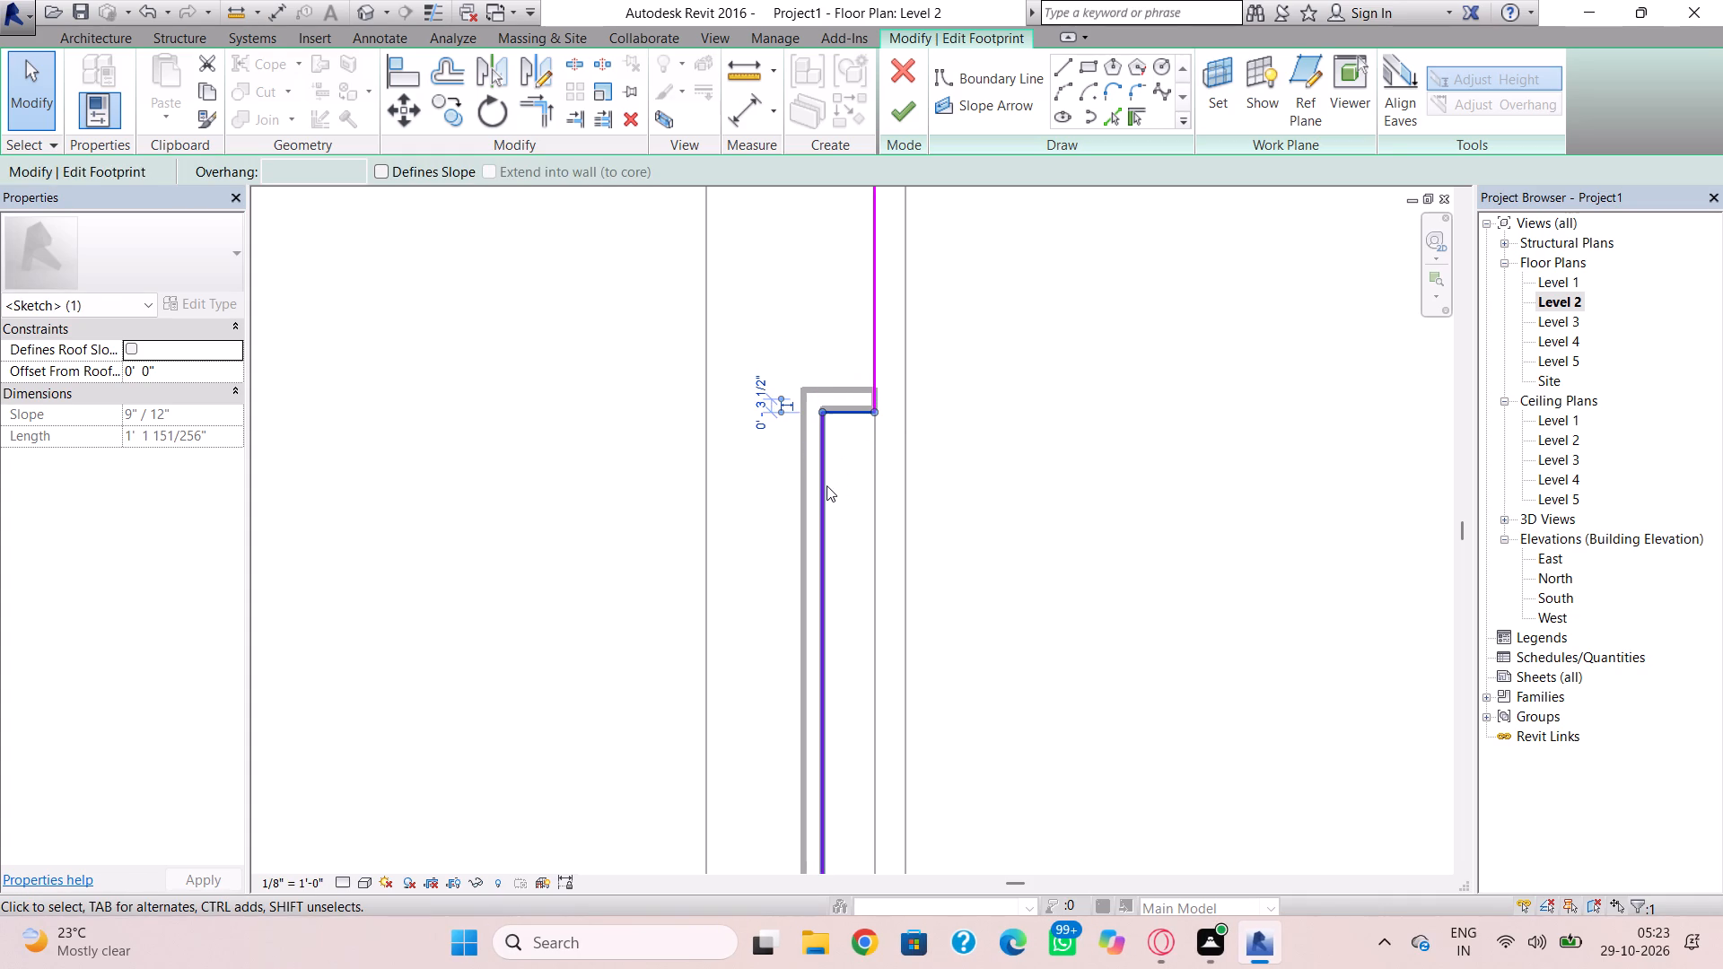
Move the projection's west boundary line a further 1" east.
left_click(826, 486)
key("Right")
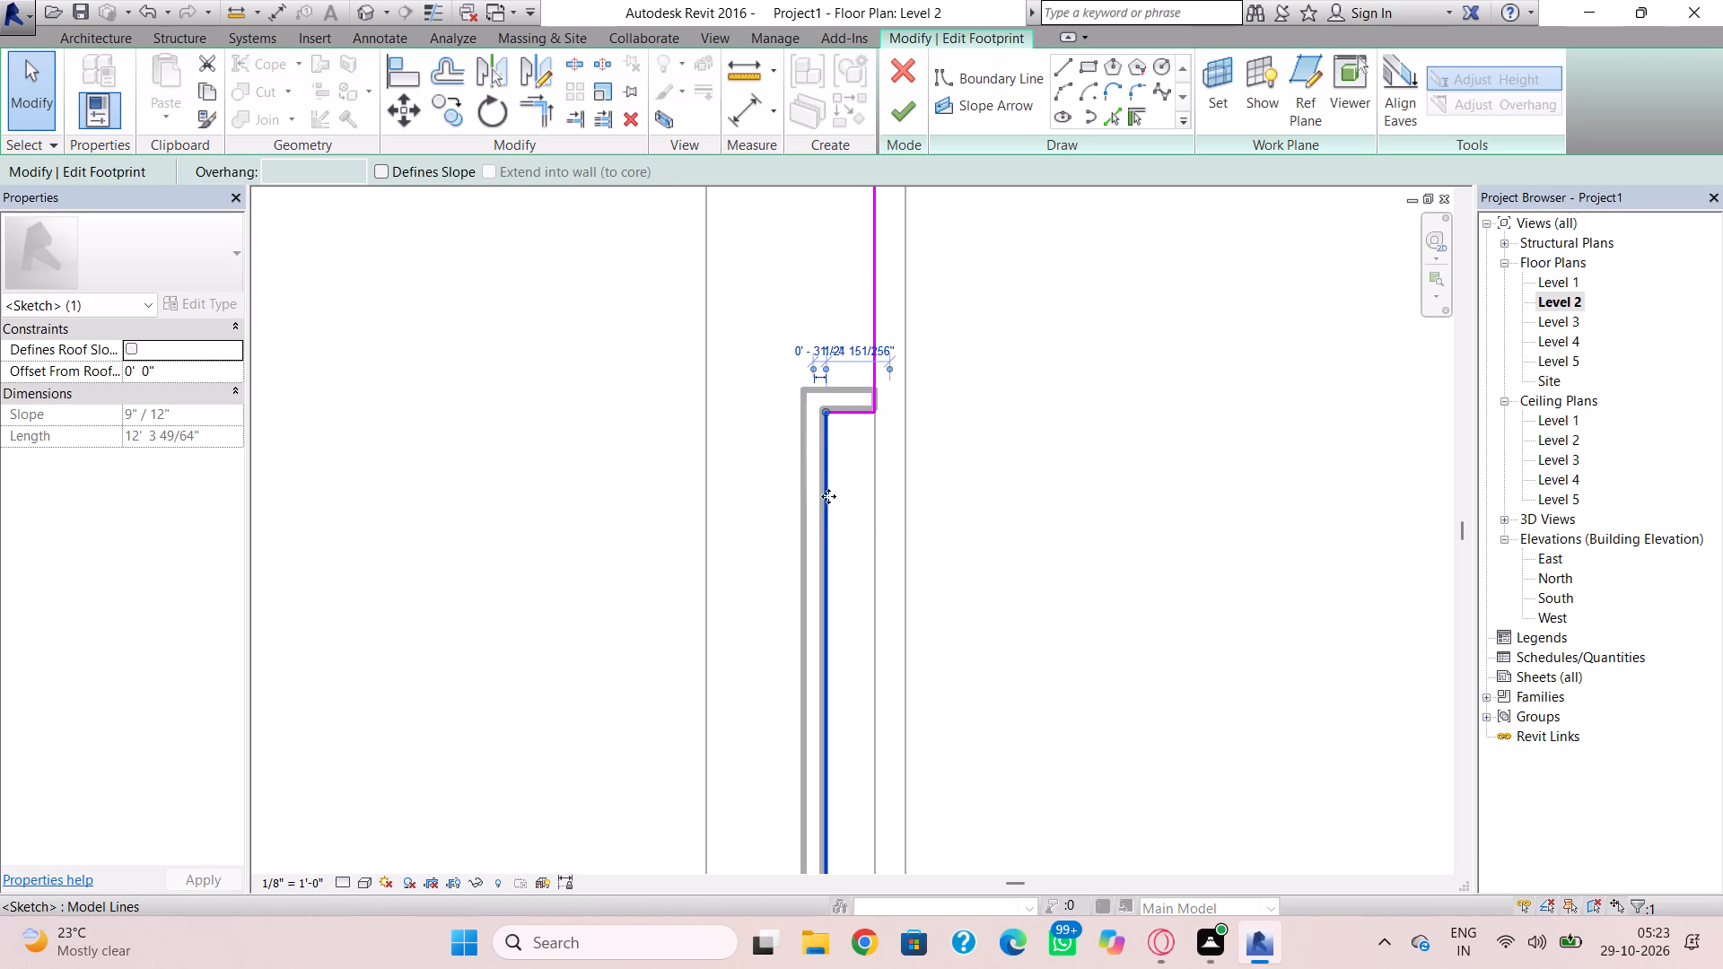
Move the projection's south boundary line 6" north, just inside the return wall, and finish the roof footprint.
scroll(829, 523, "down", 4)
middle_click_drag(833, 527, 829, 432)
scroll(859, 687, "up", 4)
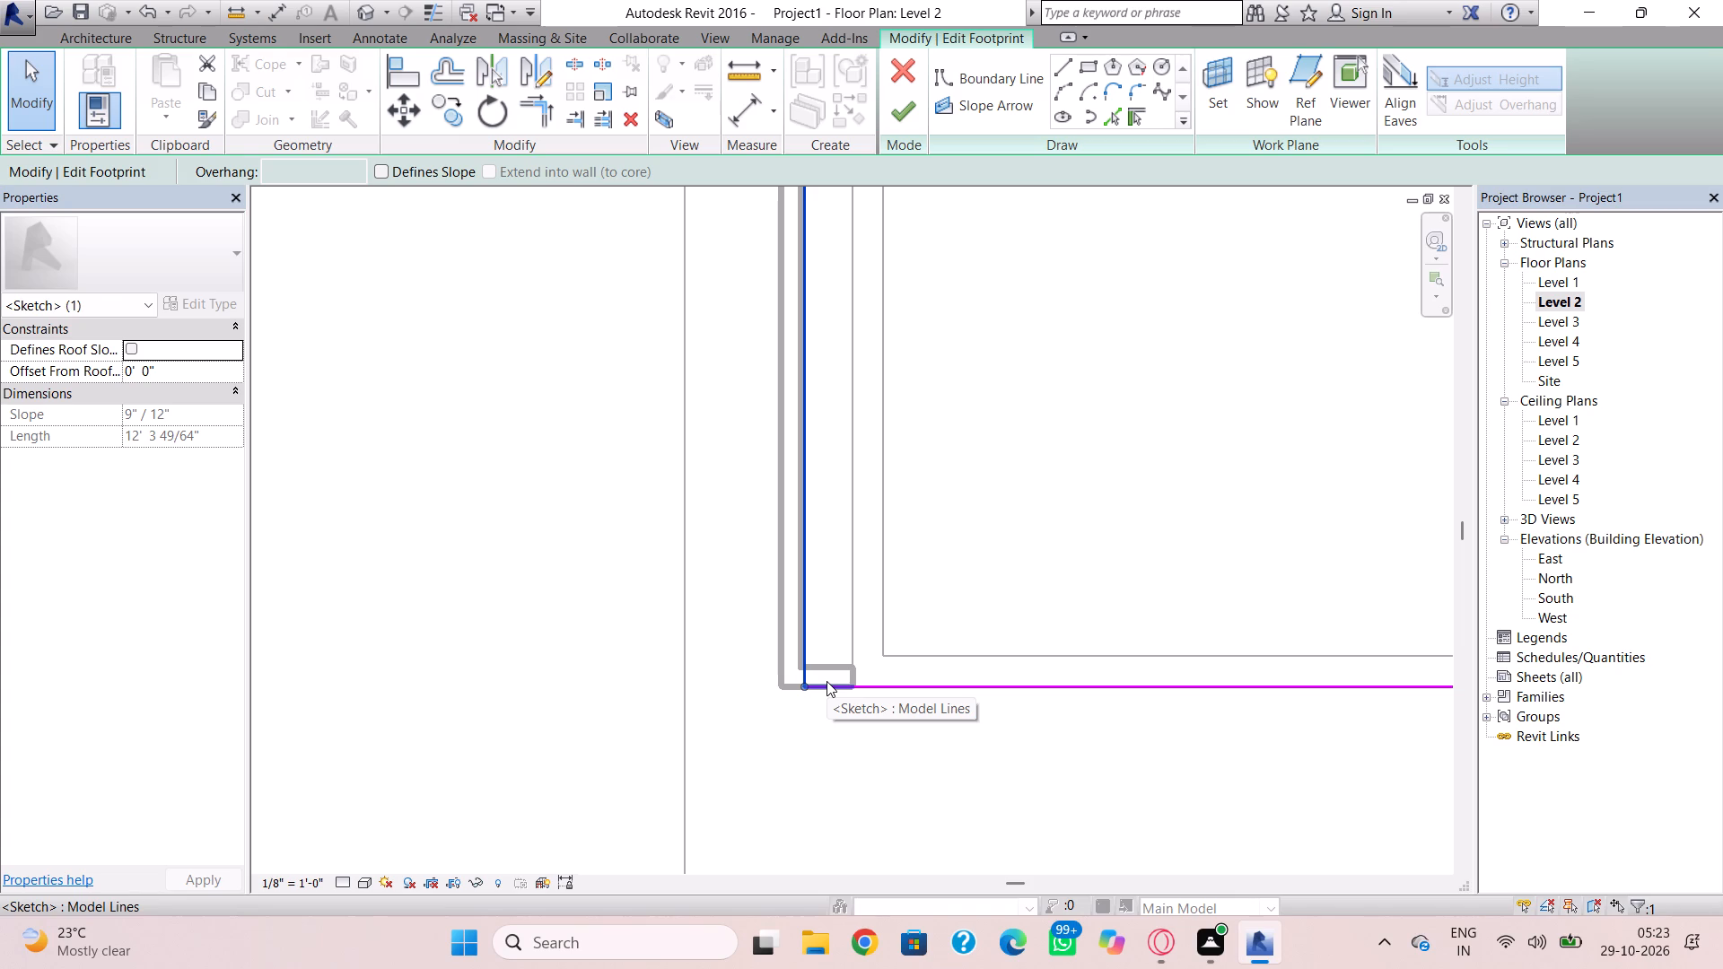
left_click(827, 681)
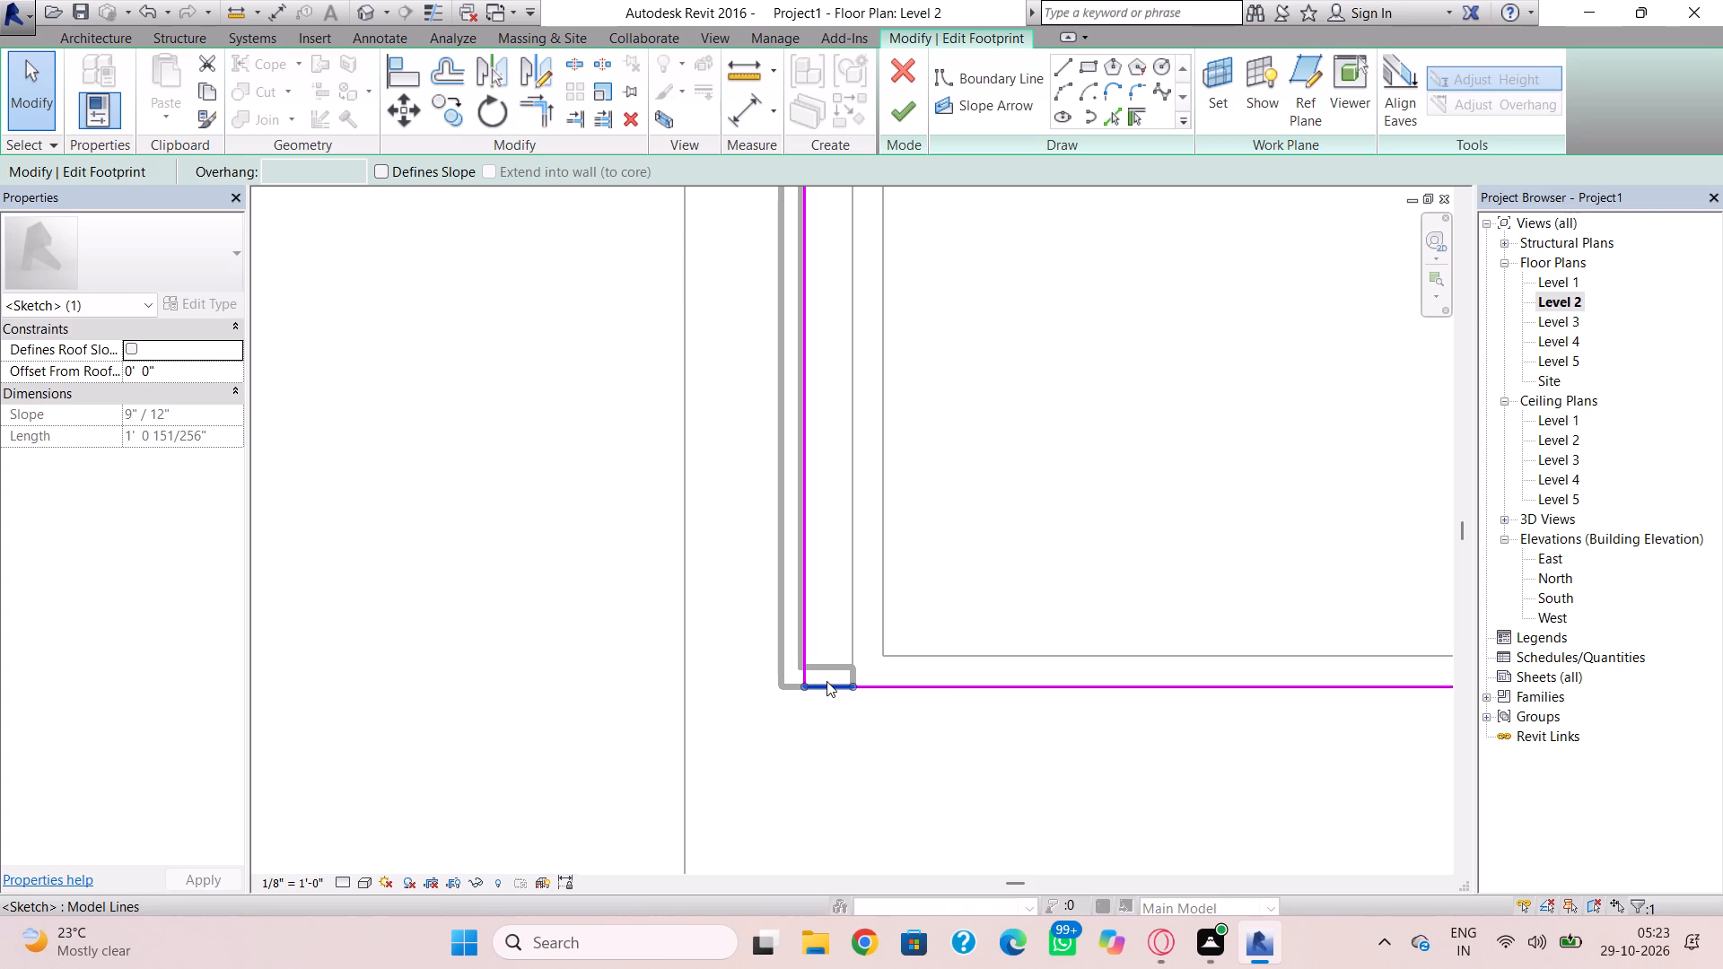
key("Up")
key("Up")
key("Up")
key("Up")
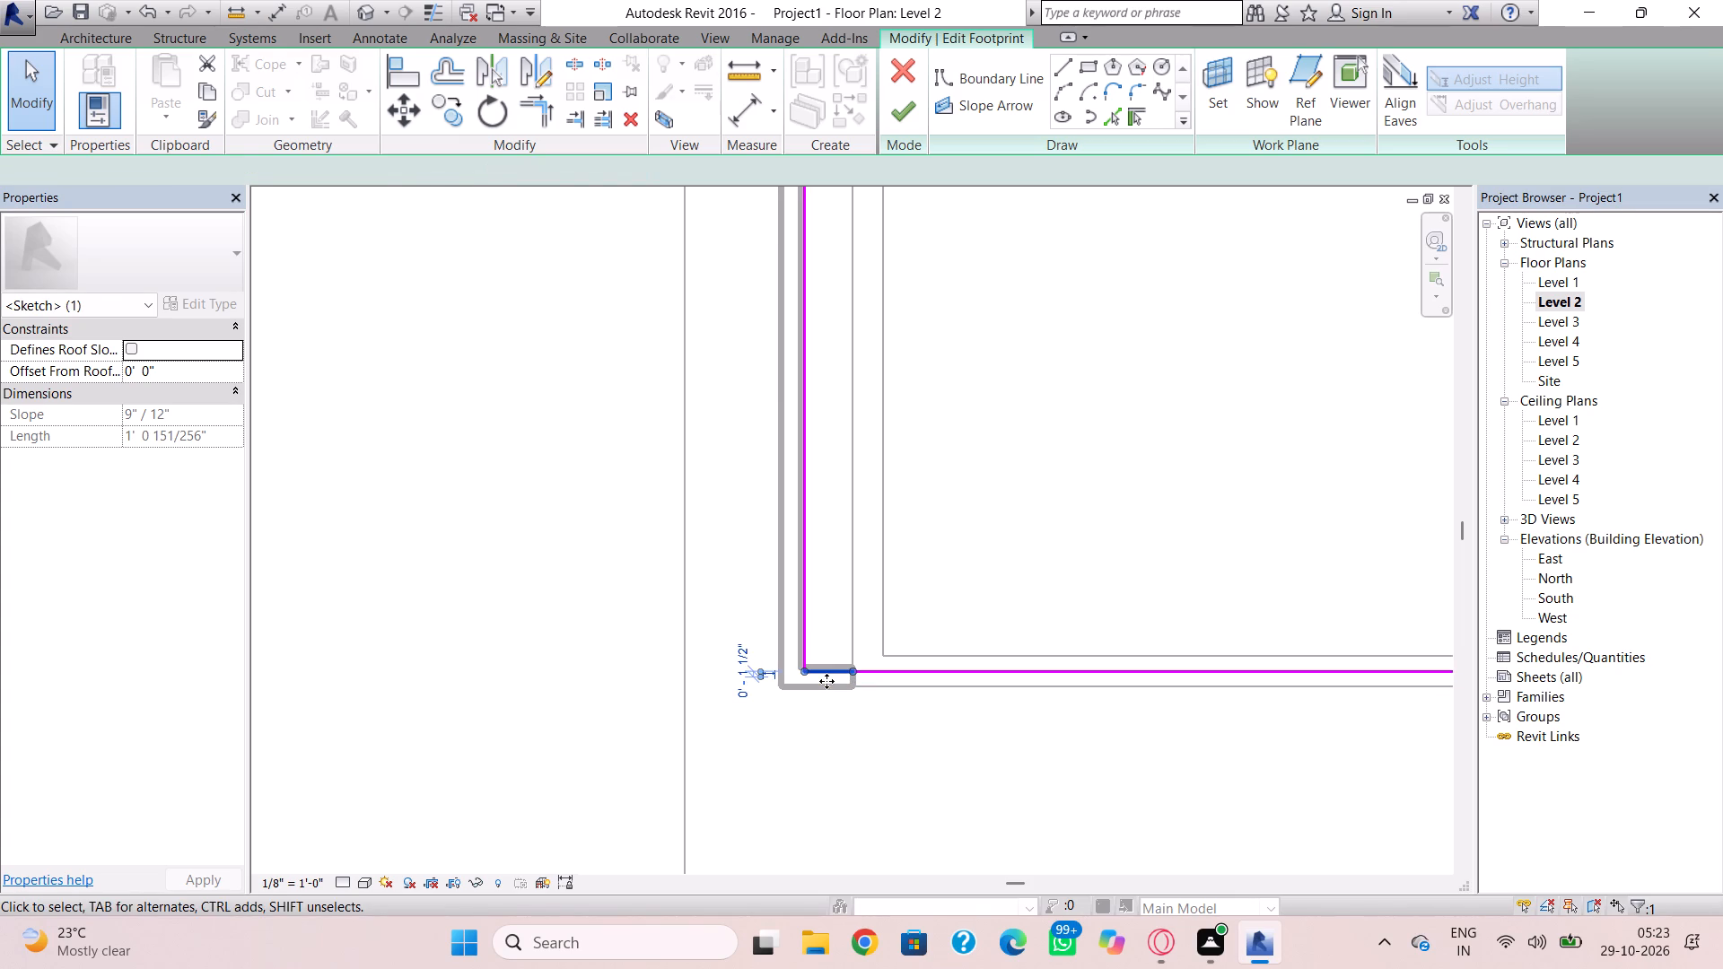
key("Up")
key("Up")
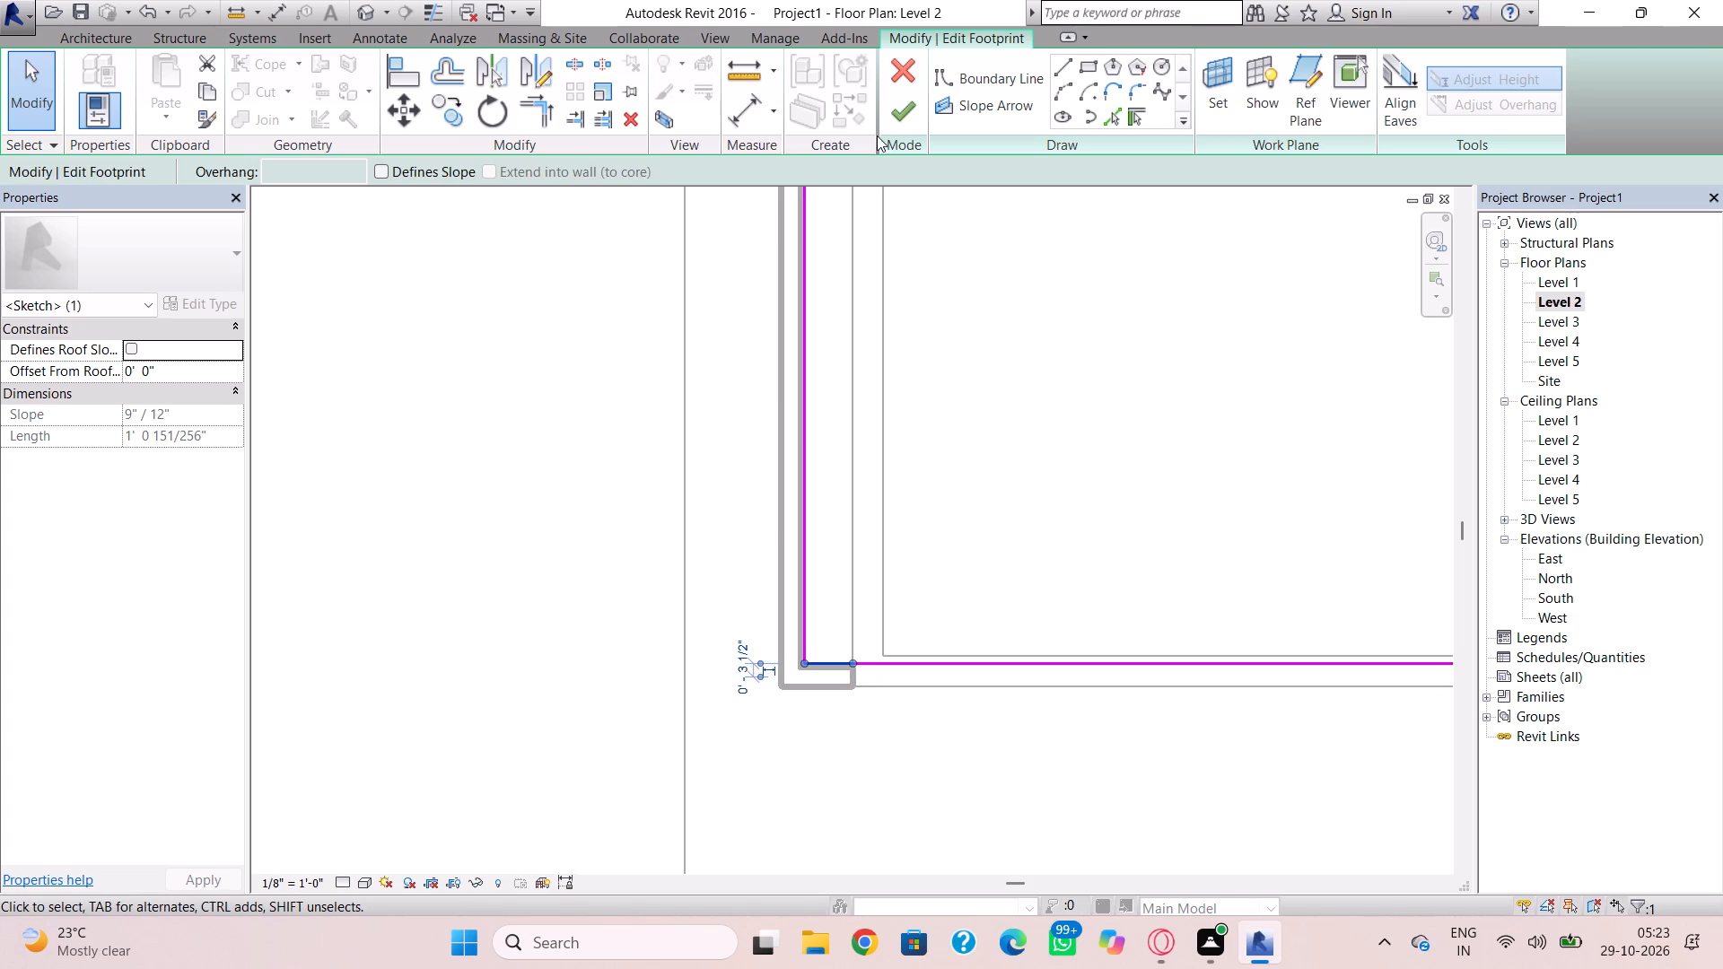
left_click(904, 120)
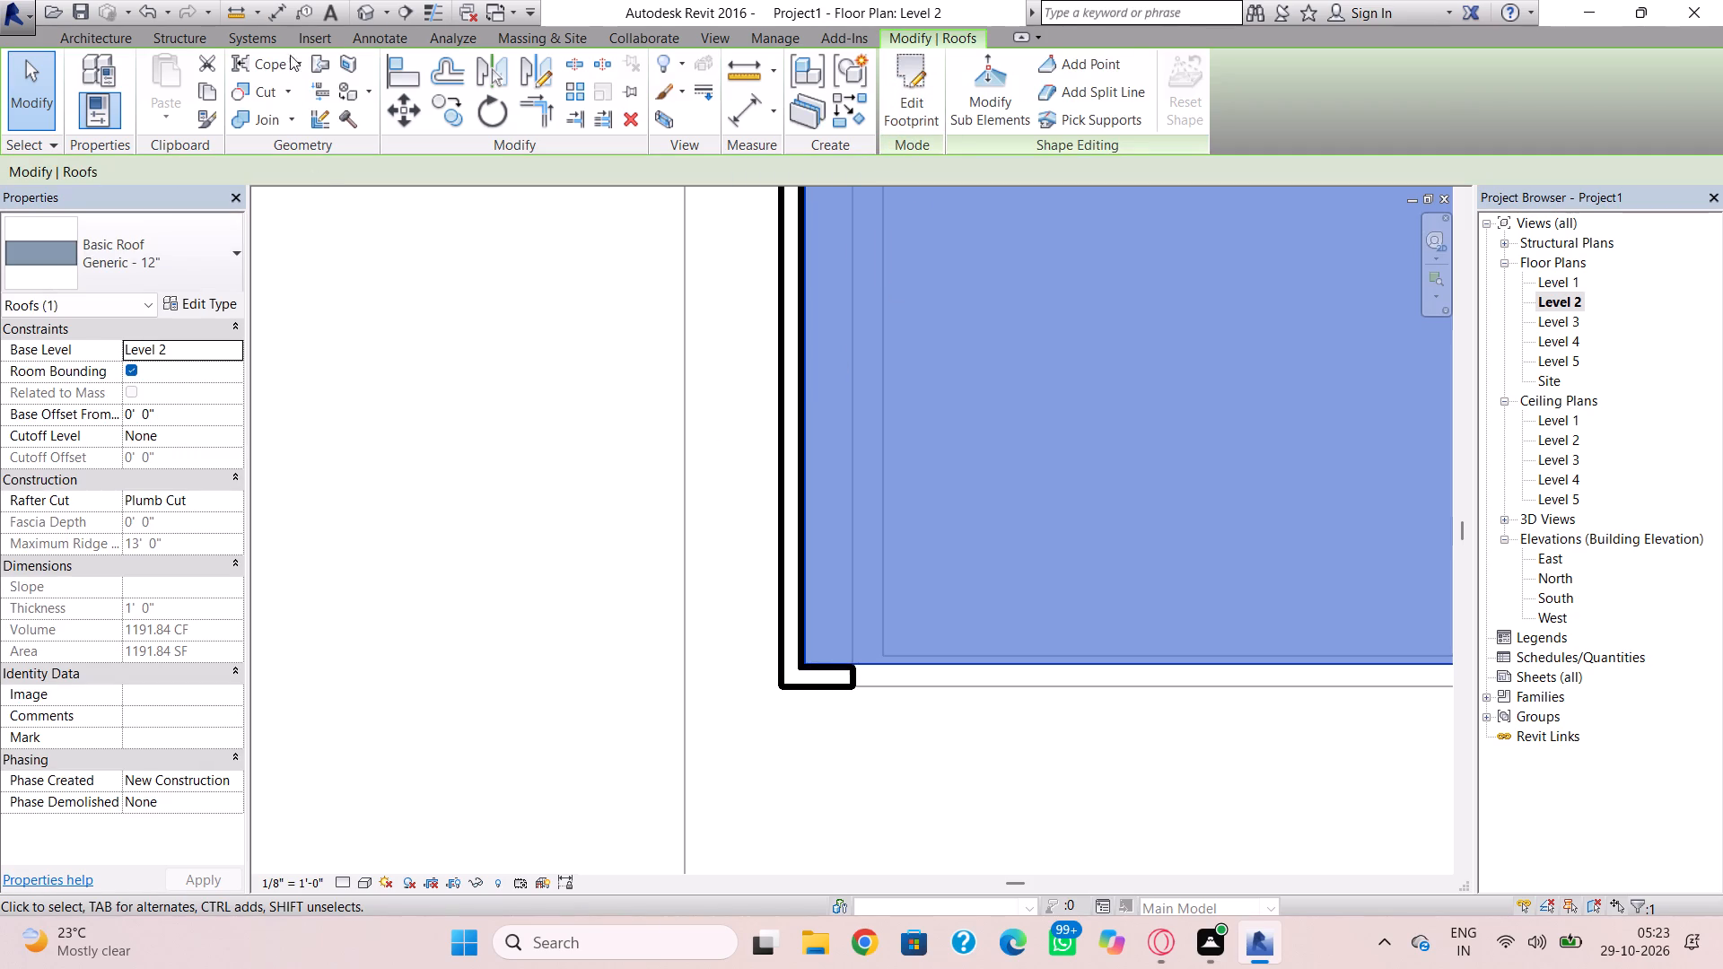
In the 3D view, extend the projection's 5" west wall down to the ground slab, a base offset of -12' 0".
left_click(363, 21)
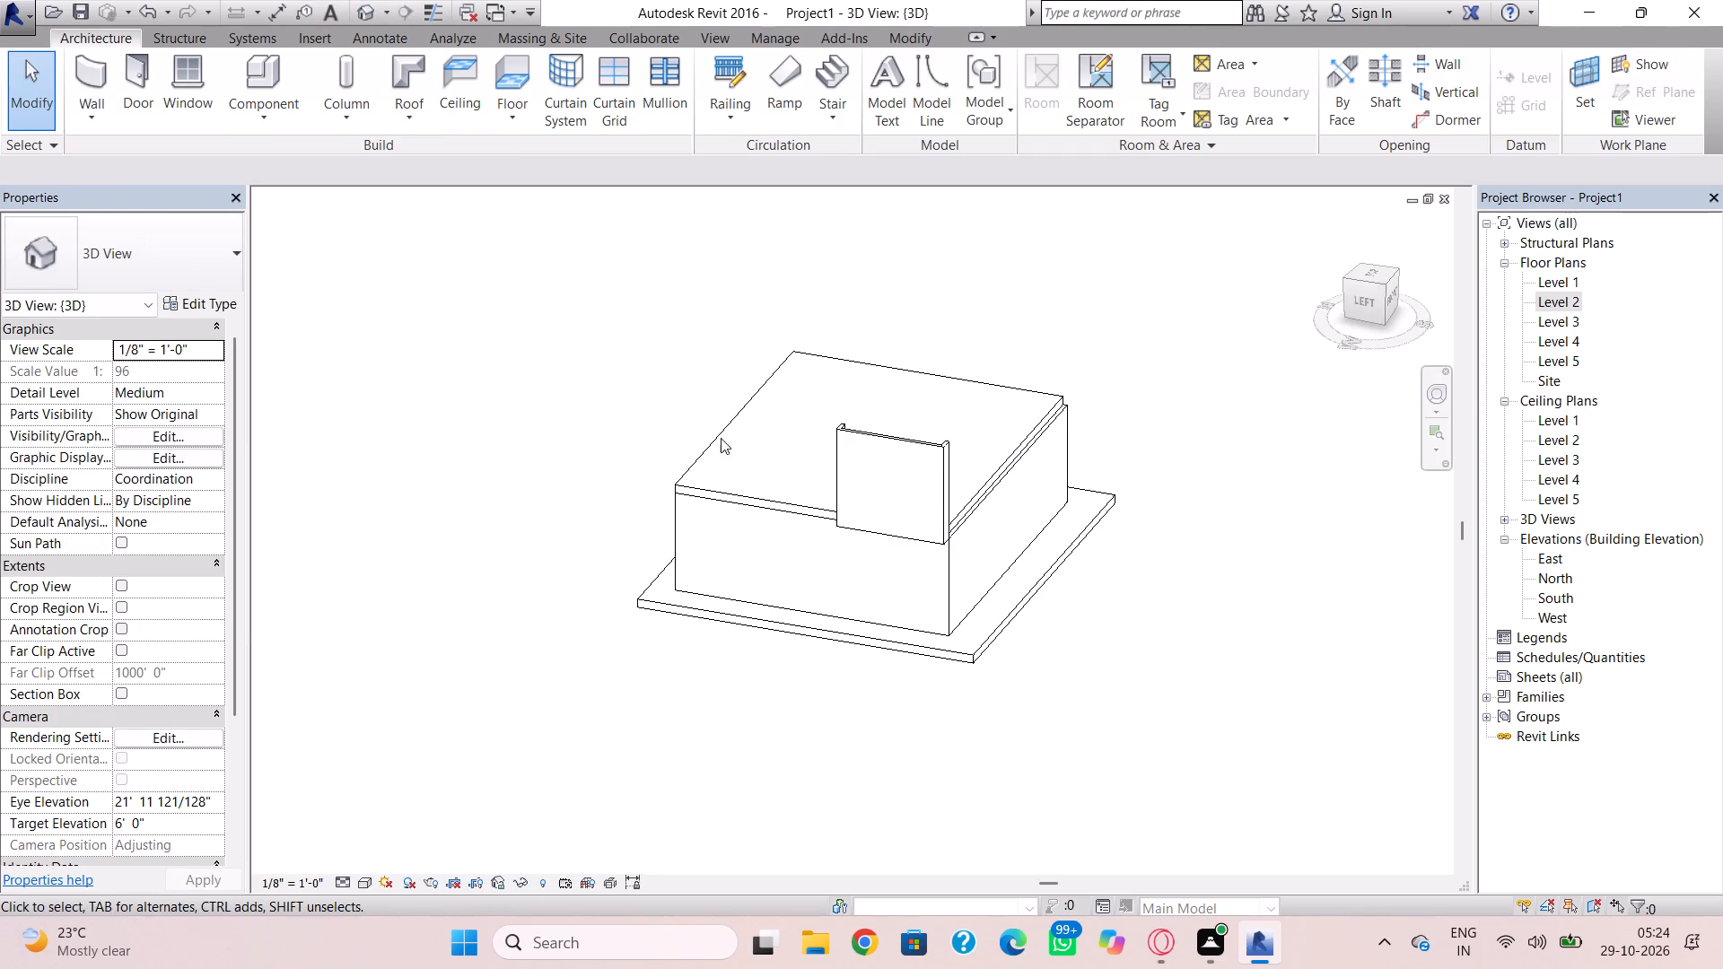
scroll(977, 483, "up", 8)
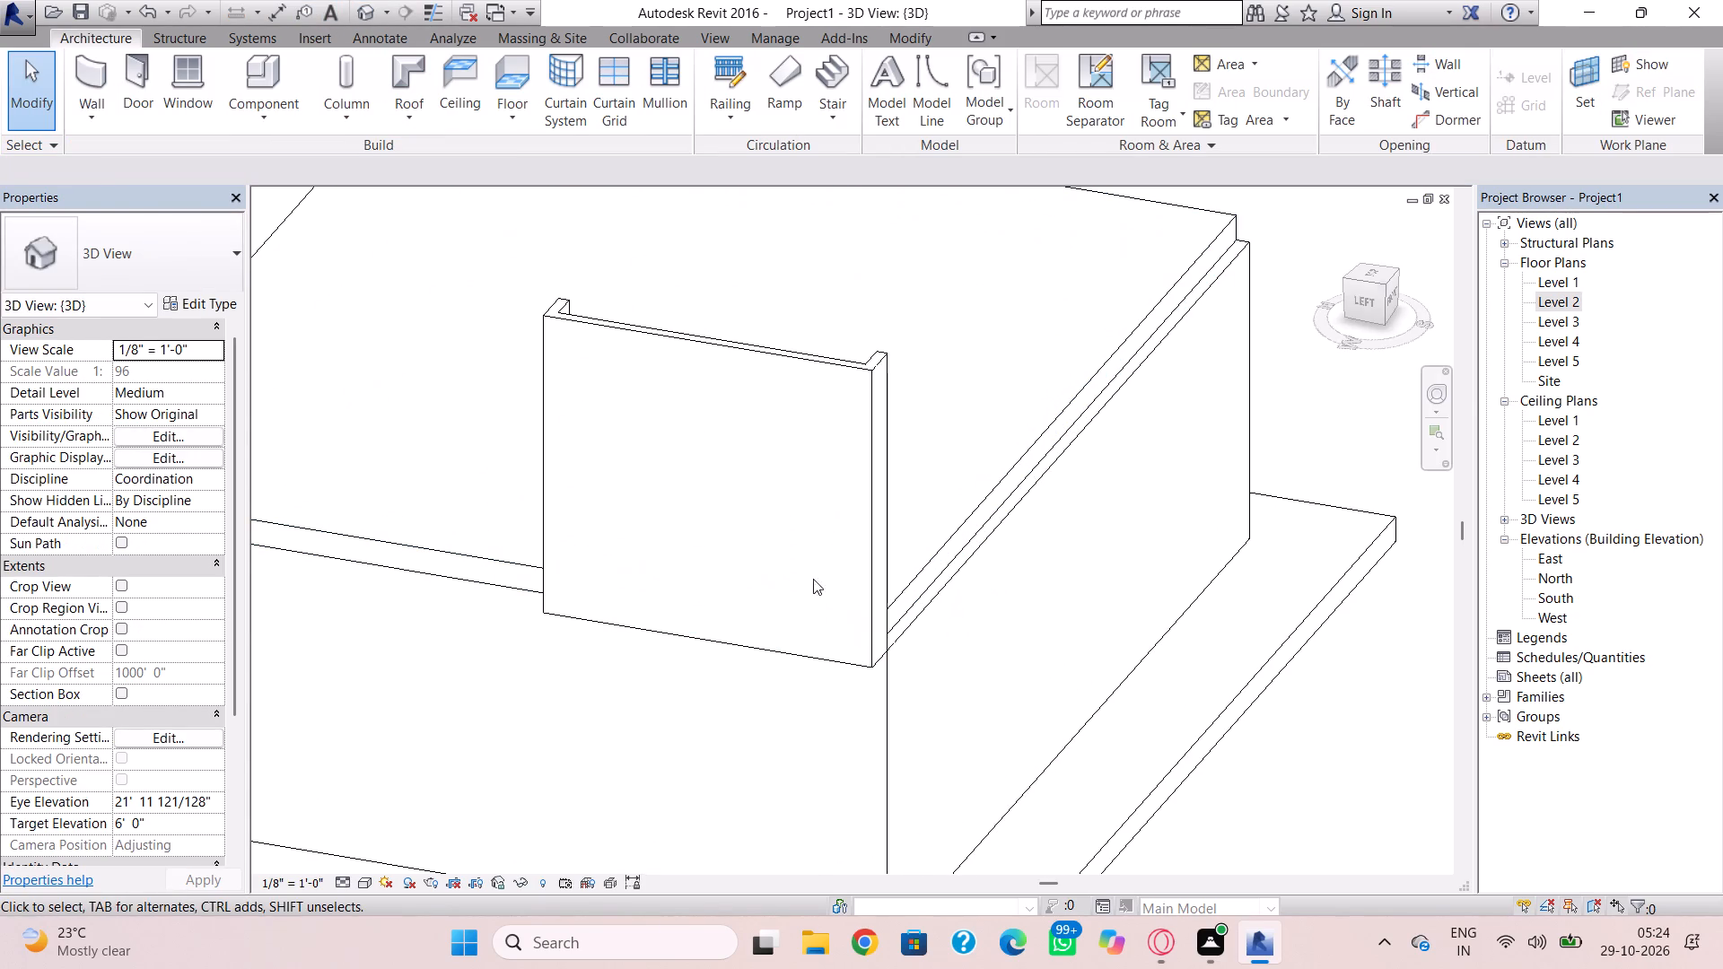
left_click(730, 638)
left_click_drag(706, 642, 711, 889)
scroll(713, 873, "down", 2)
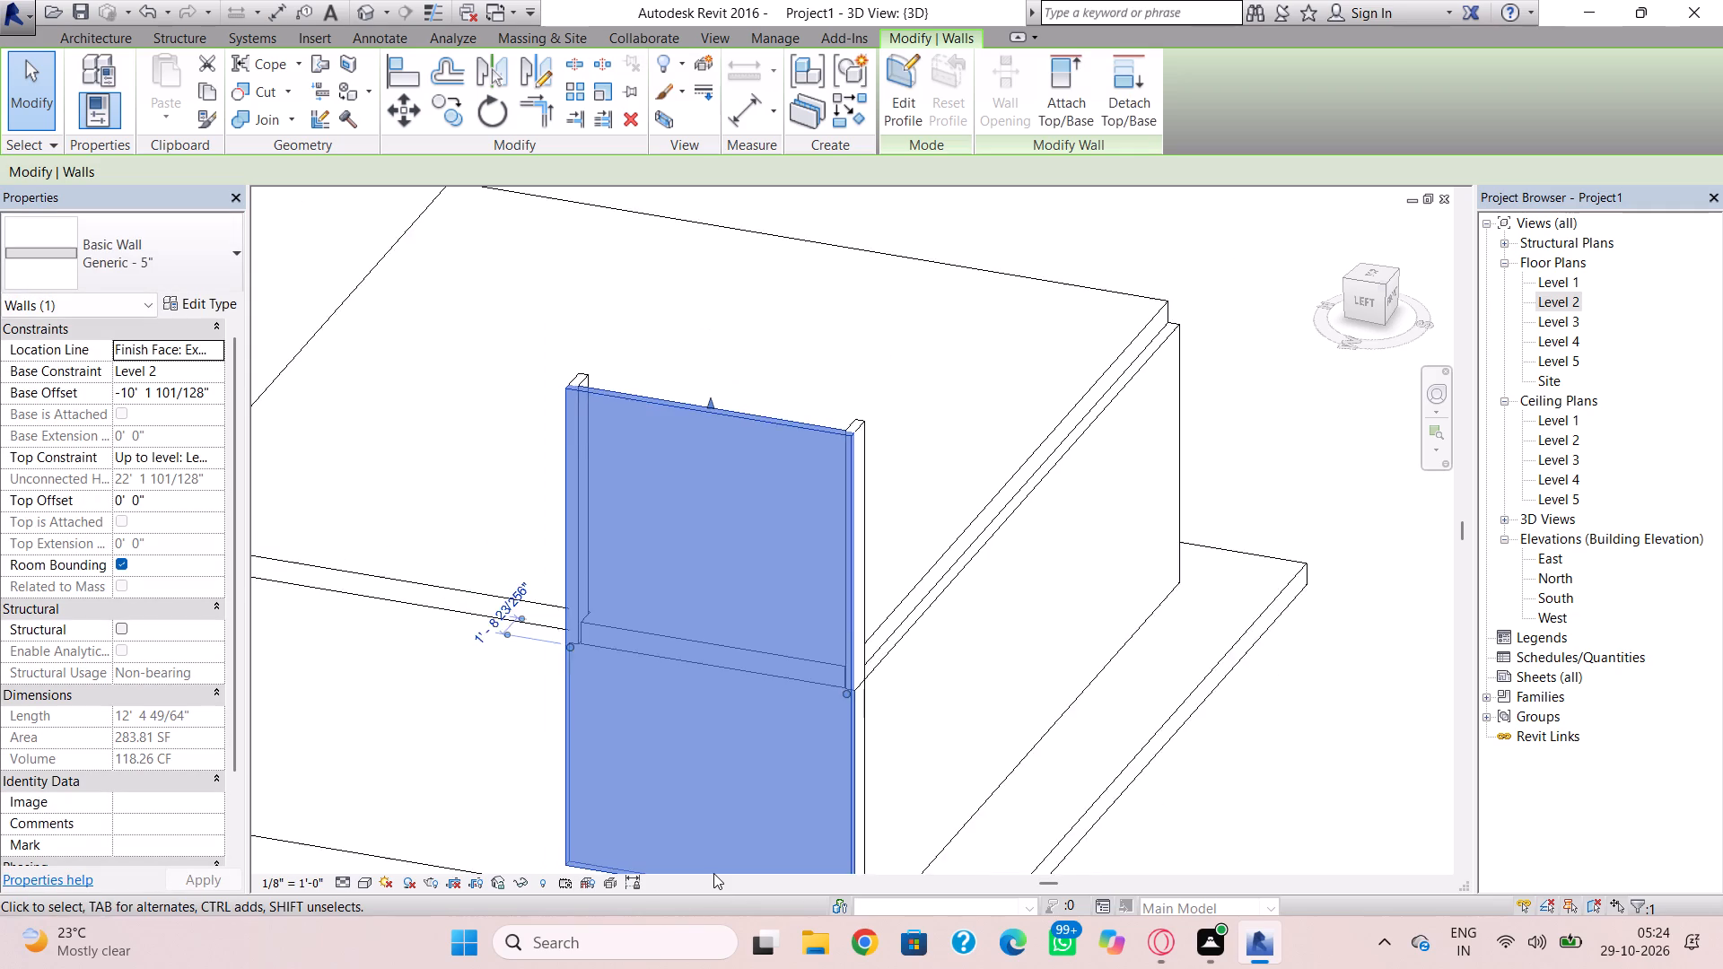
scroll(713, 873, "down", 1)
middle_click_drag(713, 873, 695, 728)
scroll(695, 720, "up", 1)
left_click_drag(693, 748, 693, 781)
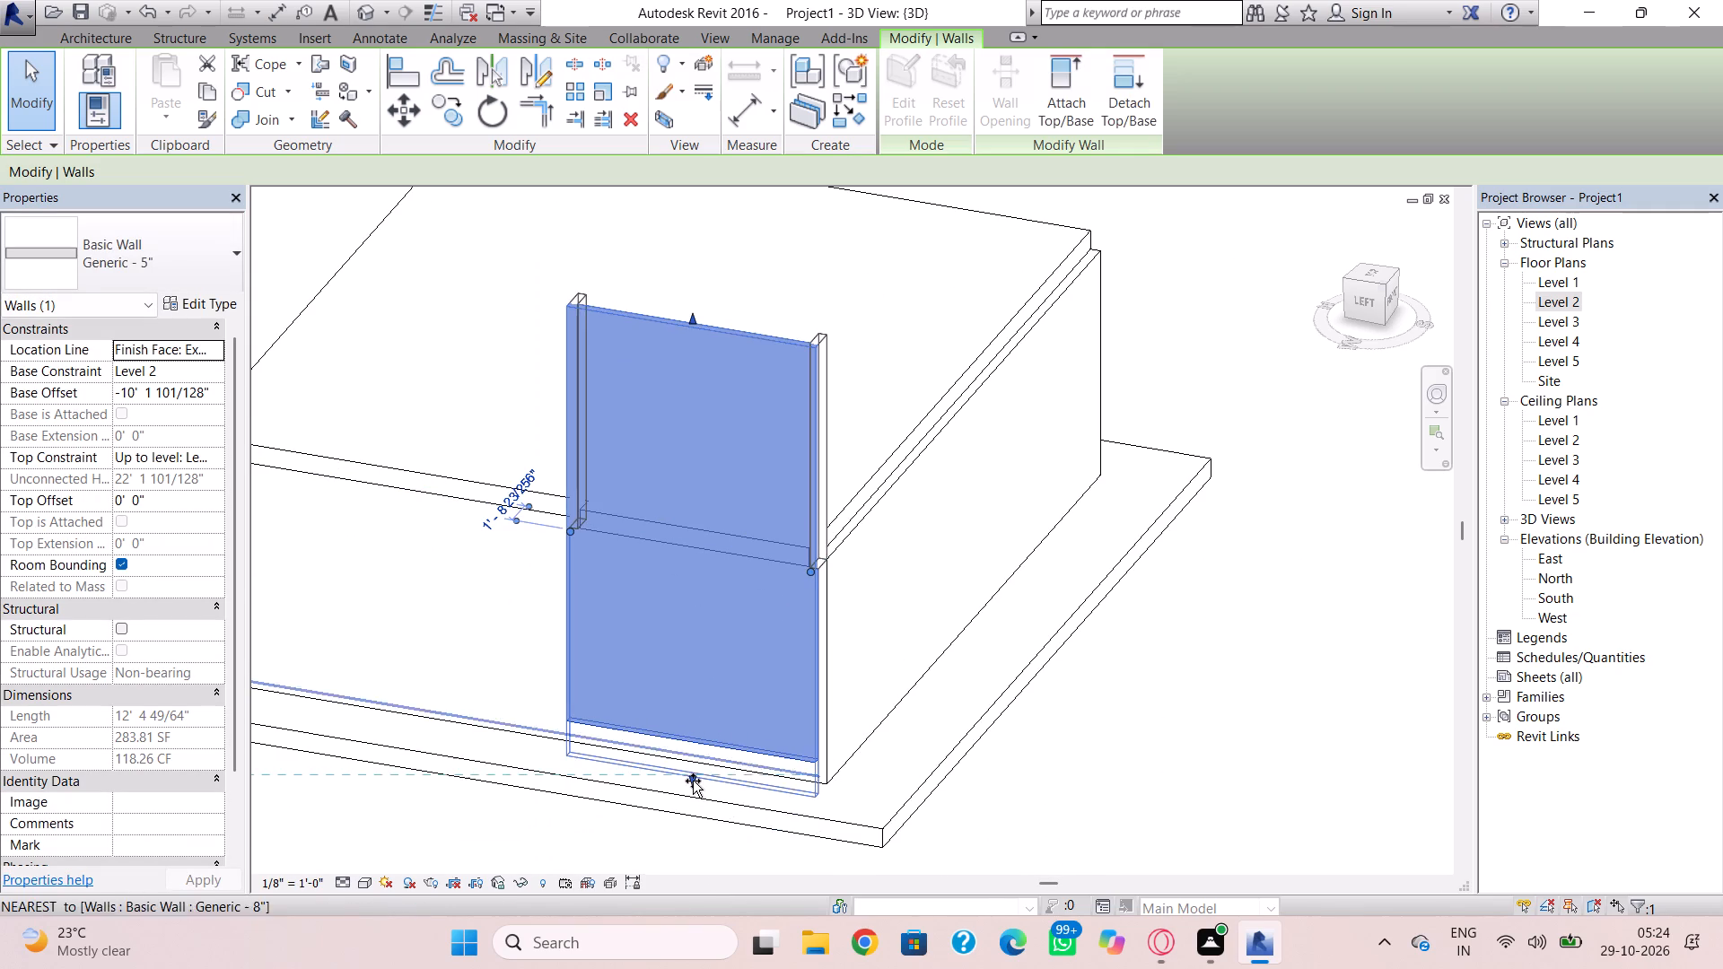
left_click_drag(693, 781, 693, 782)
key("Escape")
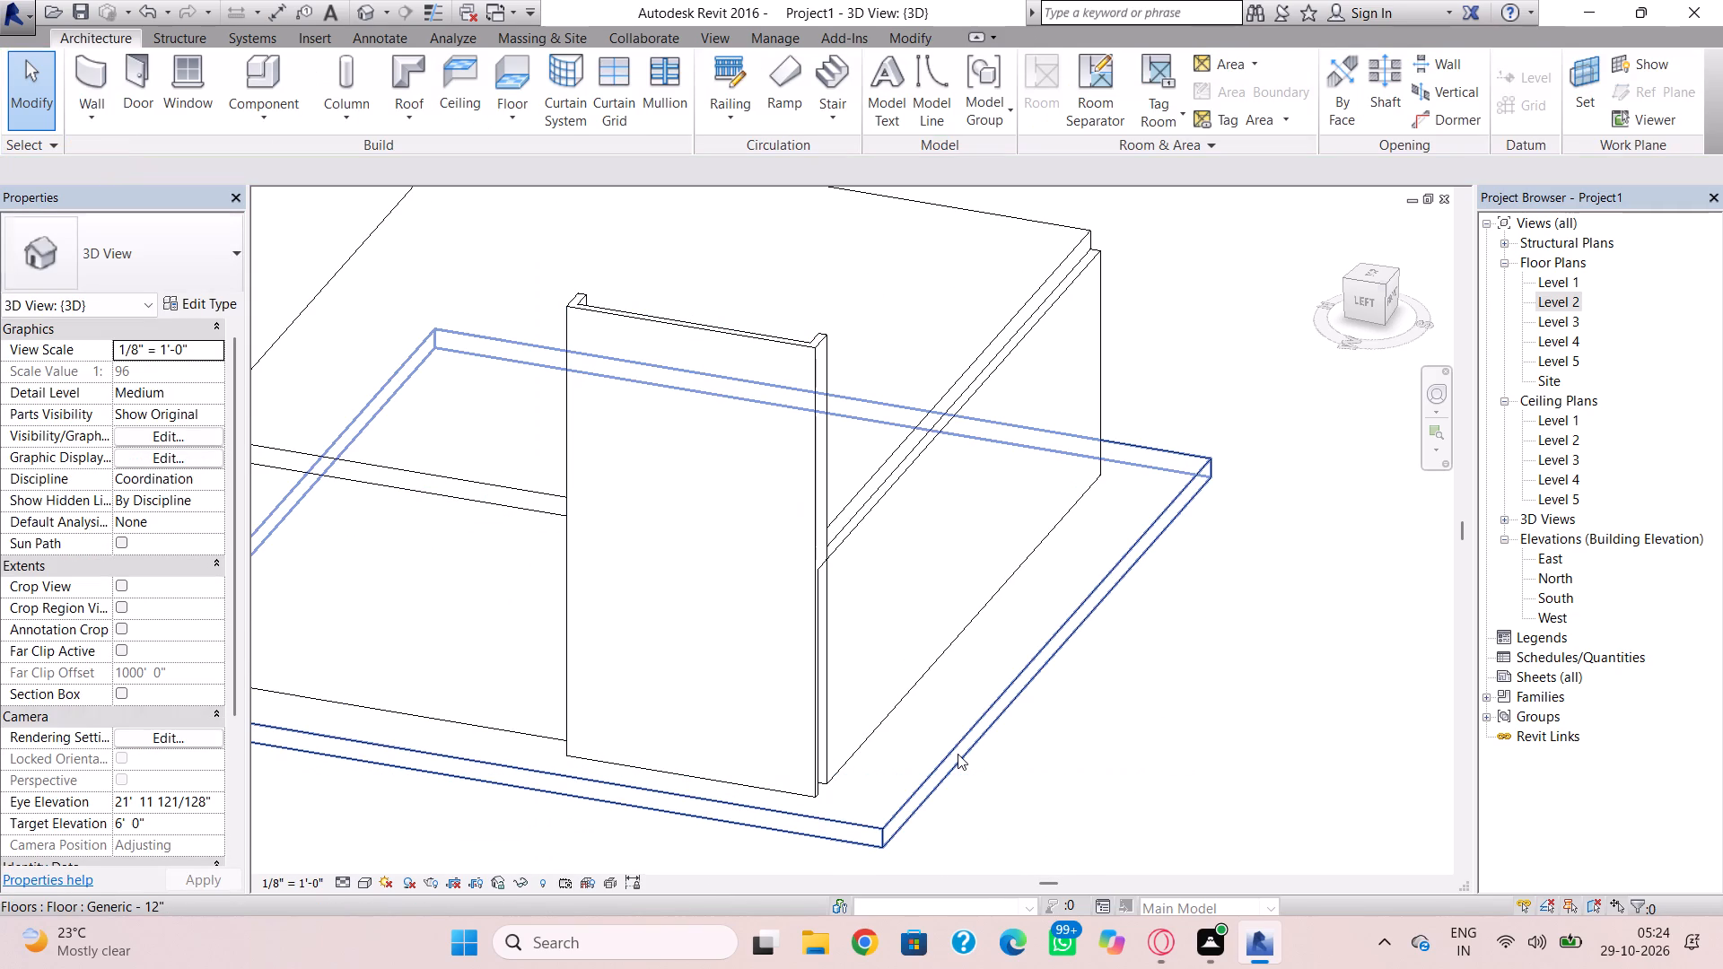
Set the 3D view's visual style to Realistic.
right_click_drag(908, 771, 801, 781, "shift")
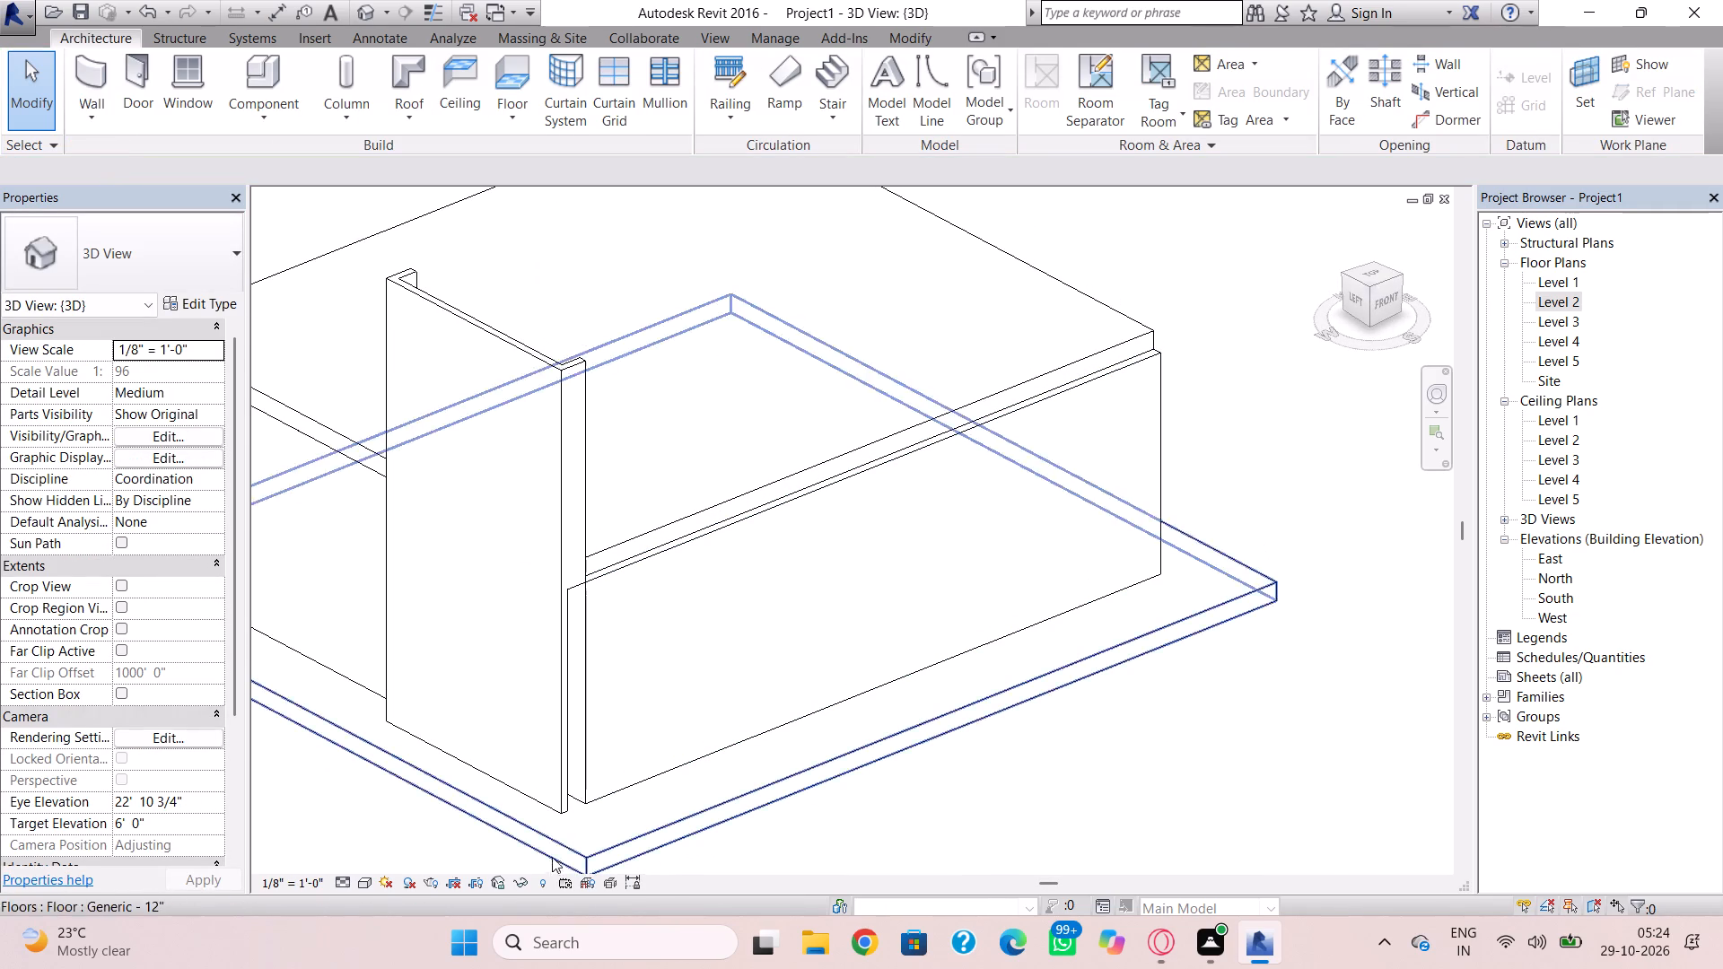
left_click(369, 875)
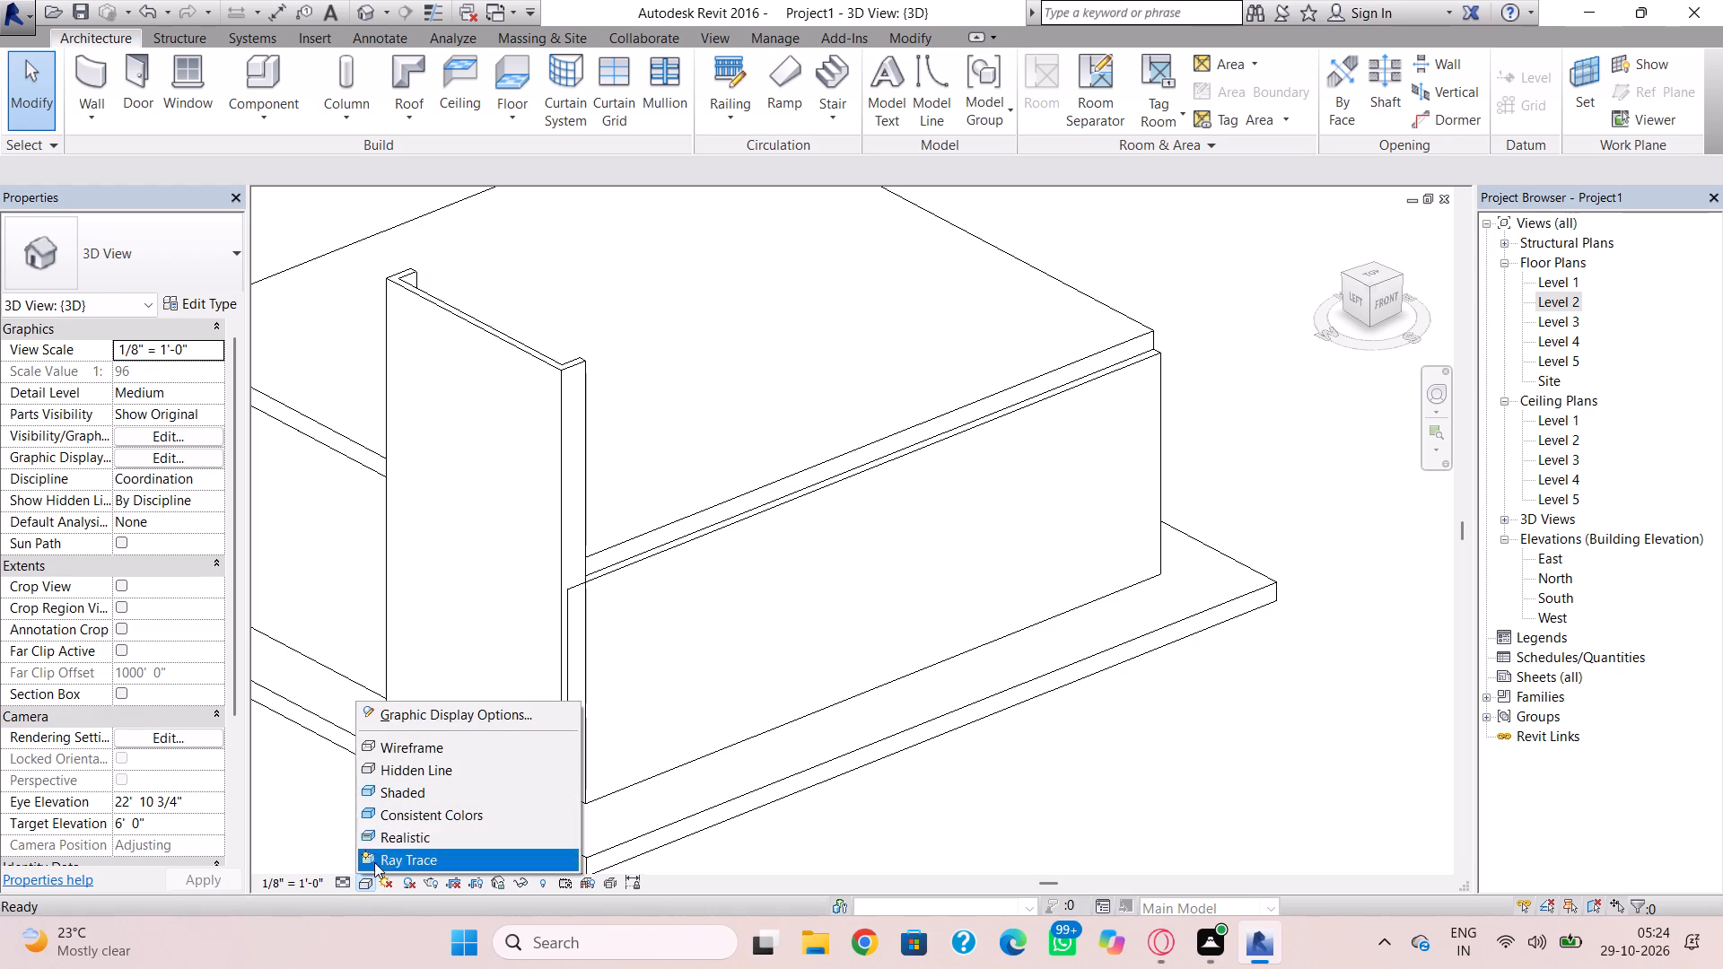
left_click(414, 834)
right_click_drag(743, 736, 690, 764, "shift")
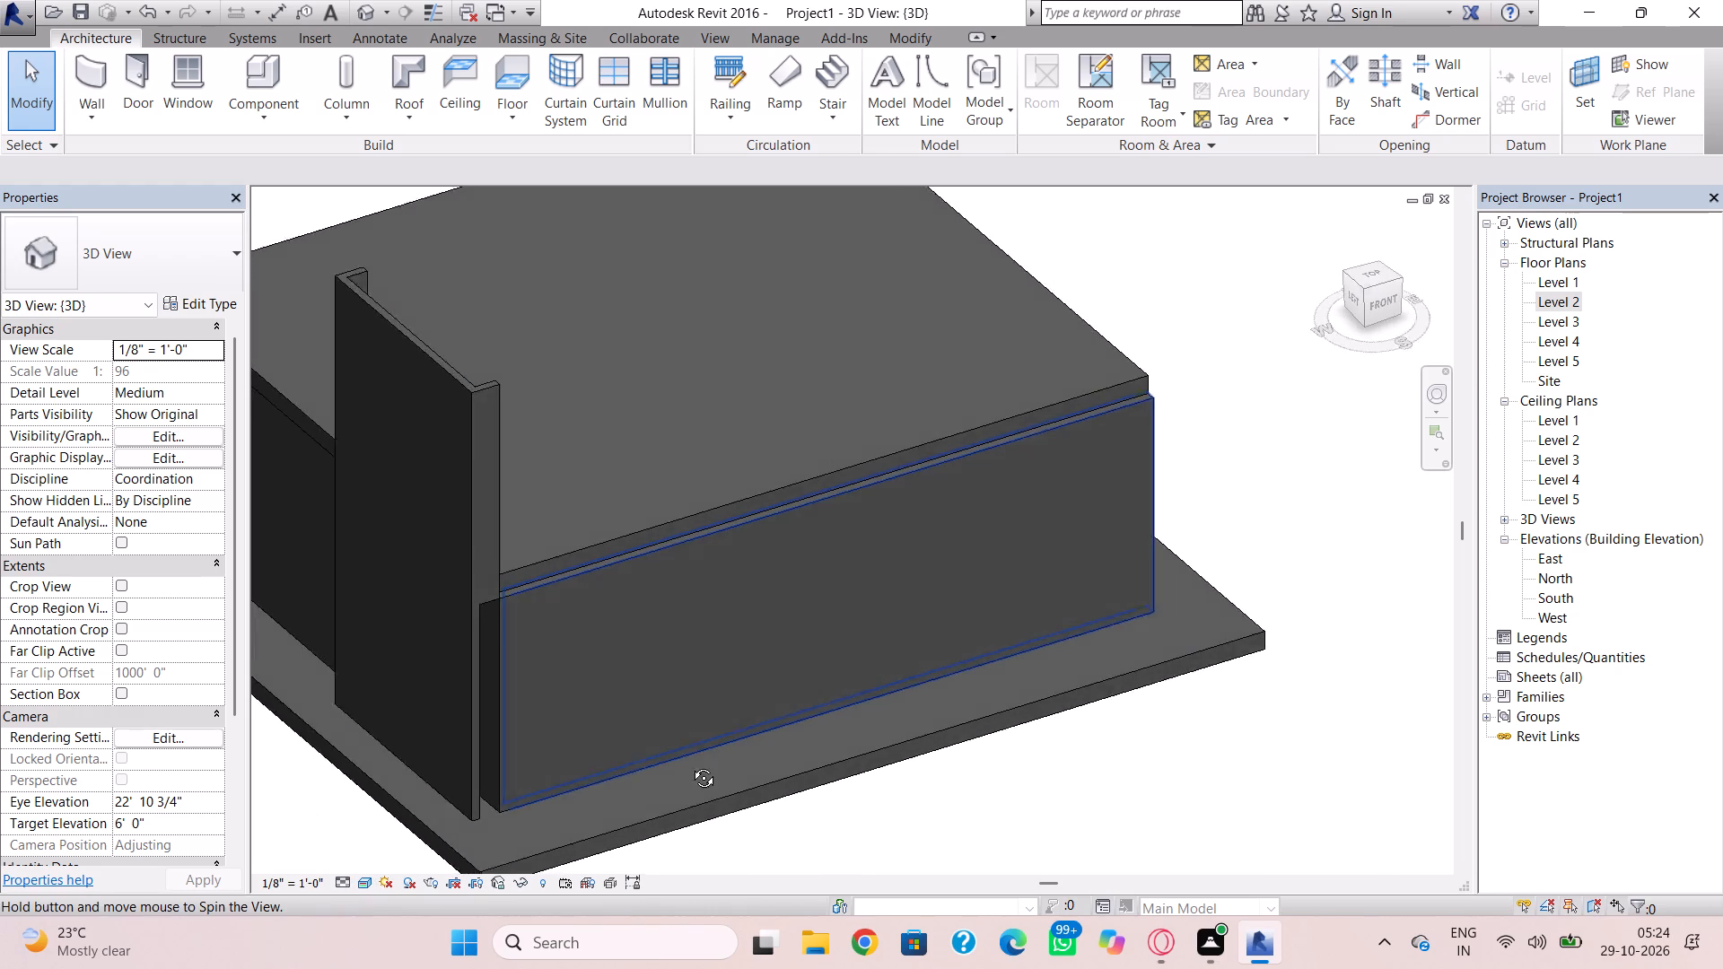
right_click_drag(690, 764, 678, 767, "shift")
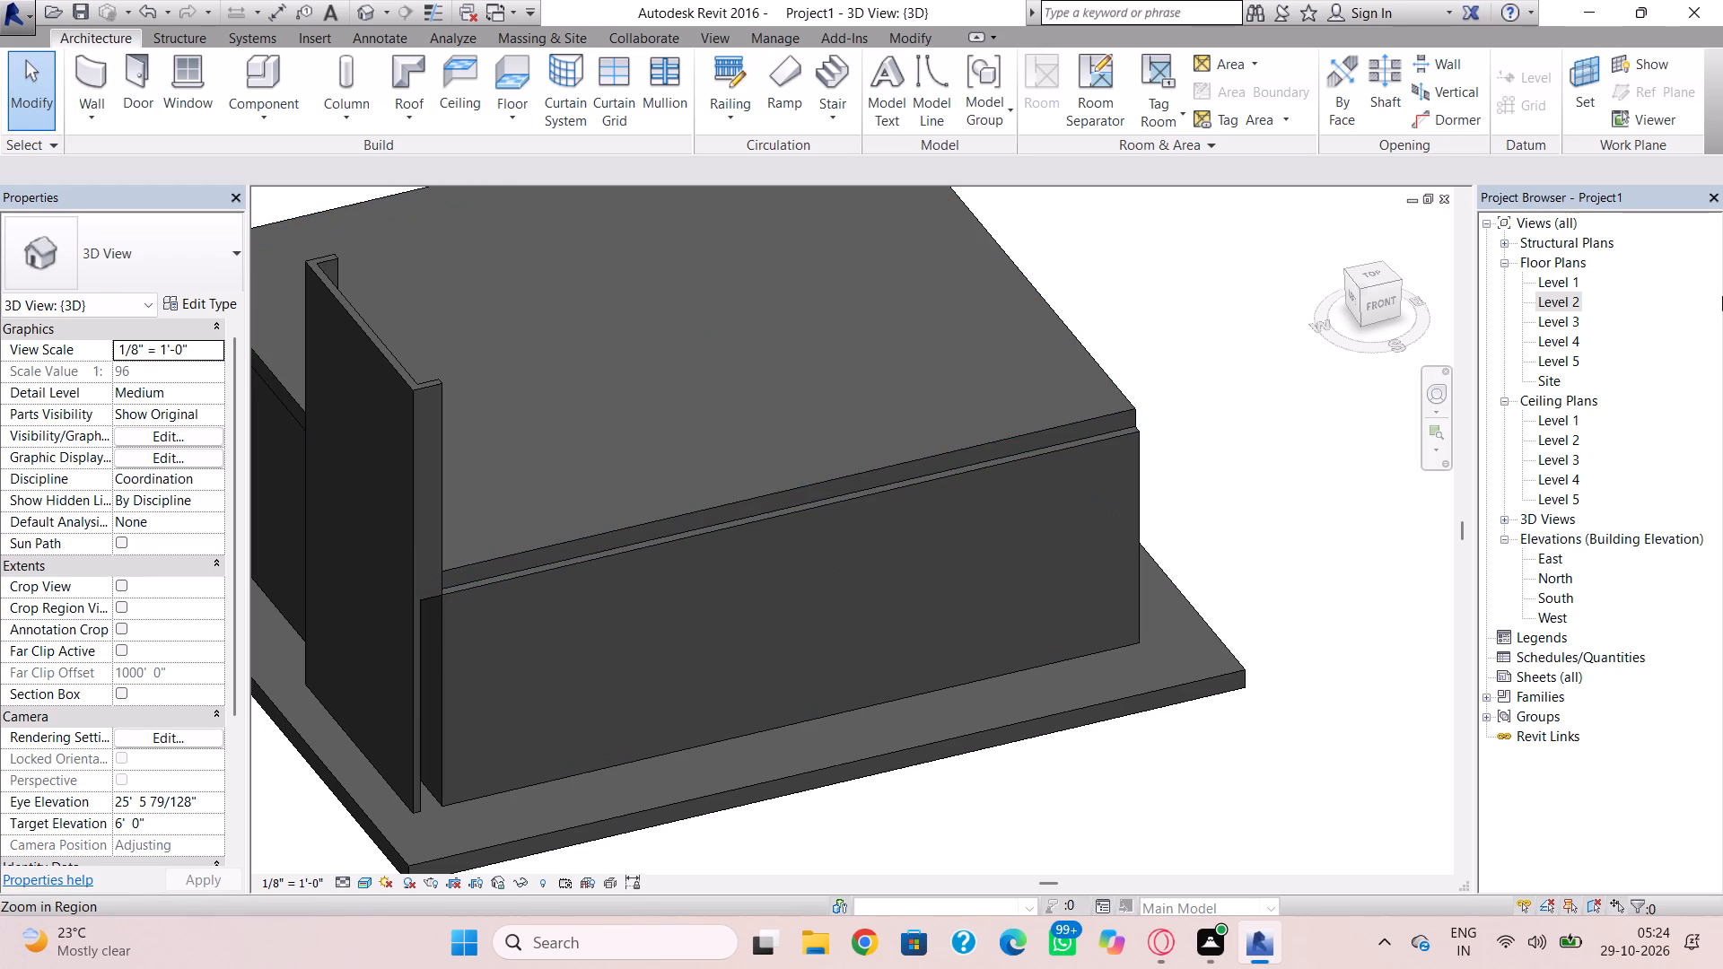
In the Level 2 floor plan, detach the short south return wall from the west wall and delete it.
double_click(1558, 301)
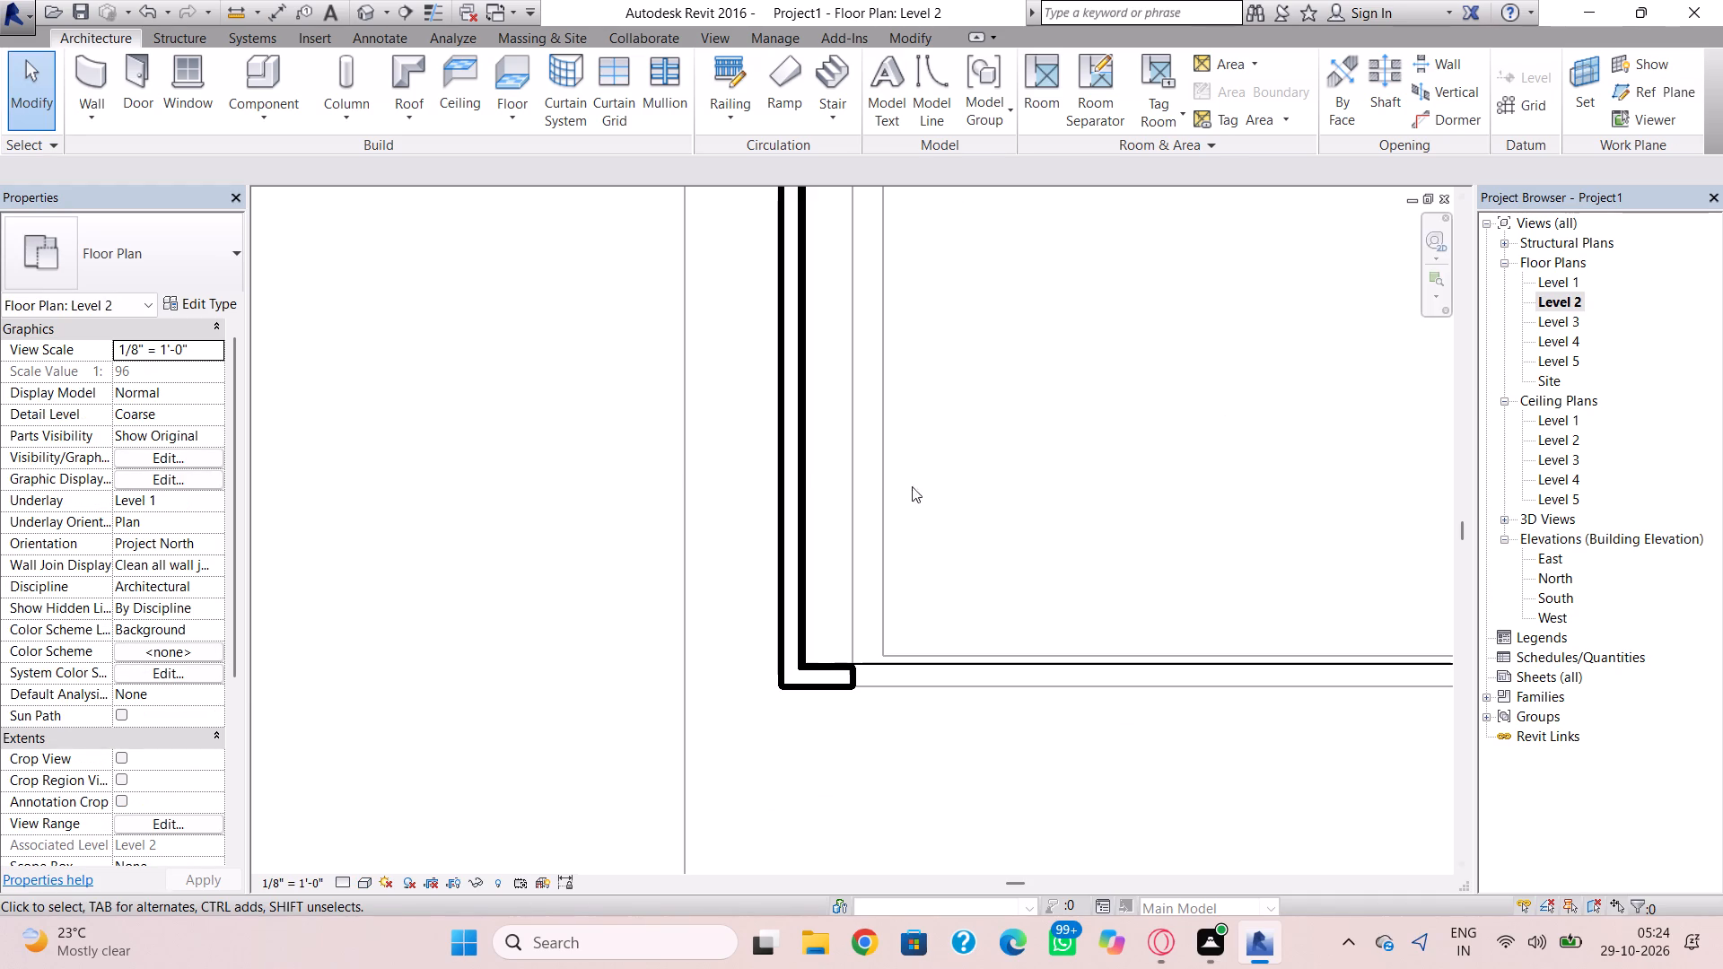
left_click(844, 677)
scroll(849, 678, "up", 5)
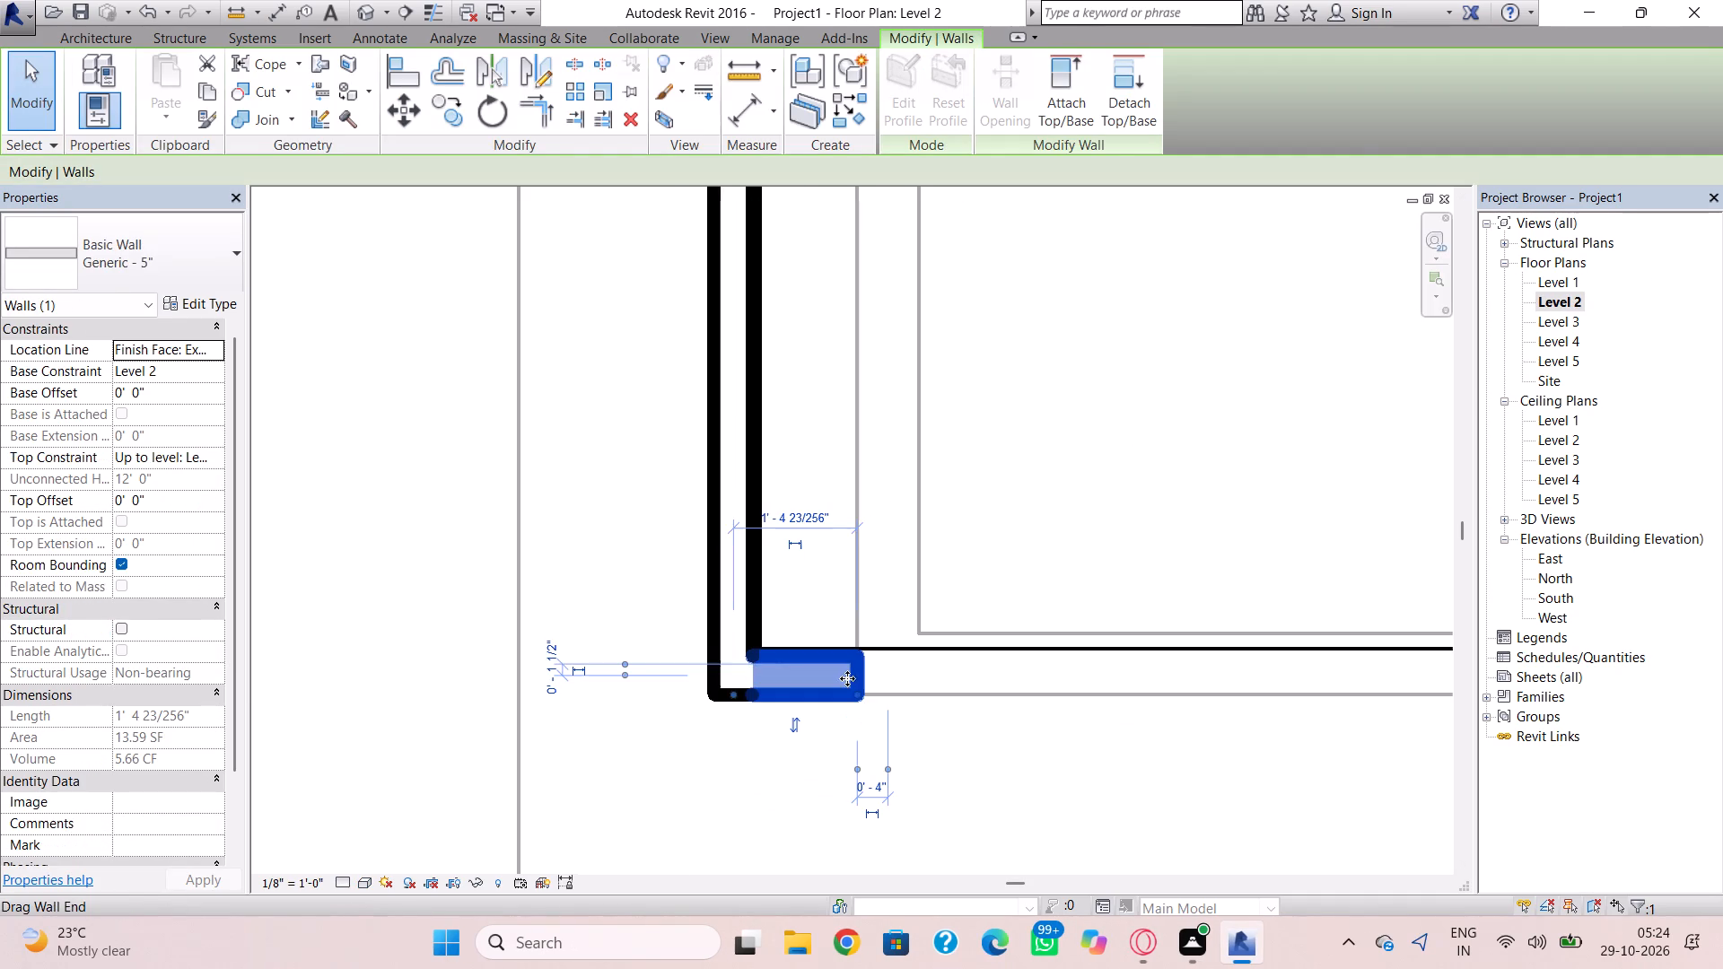
left_click_drag(730, 694, 784, 710)
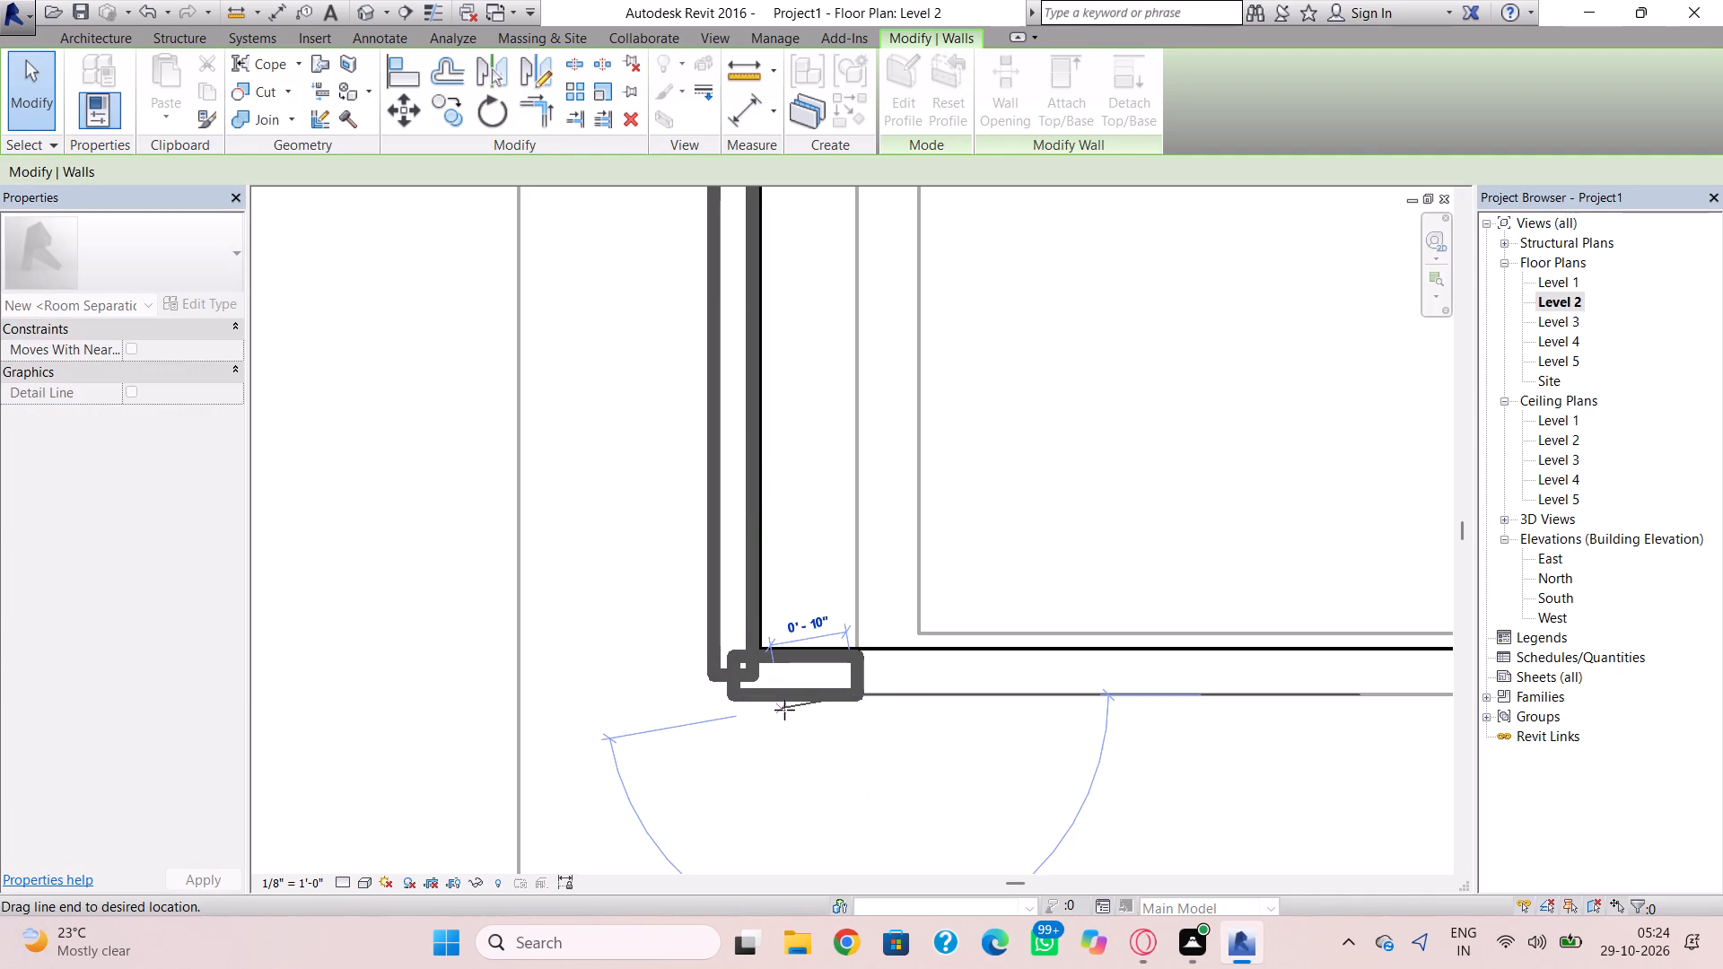
left_click_drag(784, 710, 783, 711)
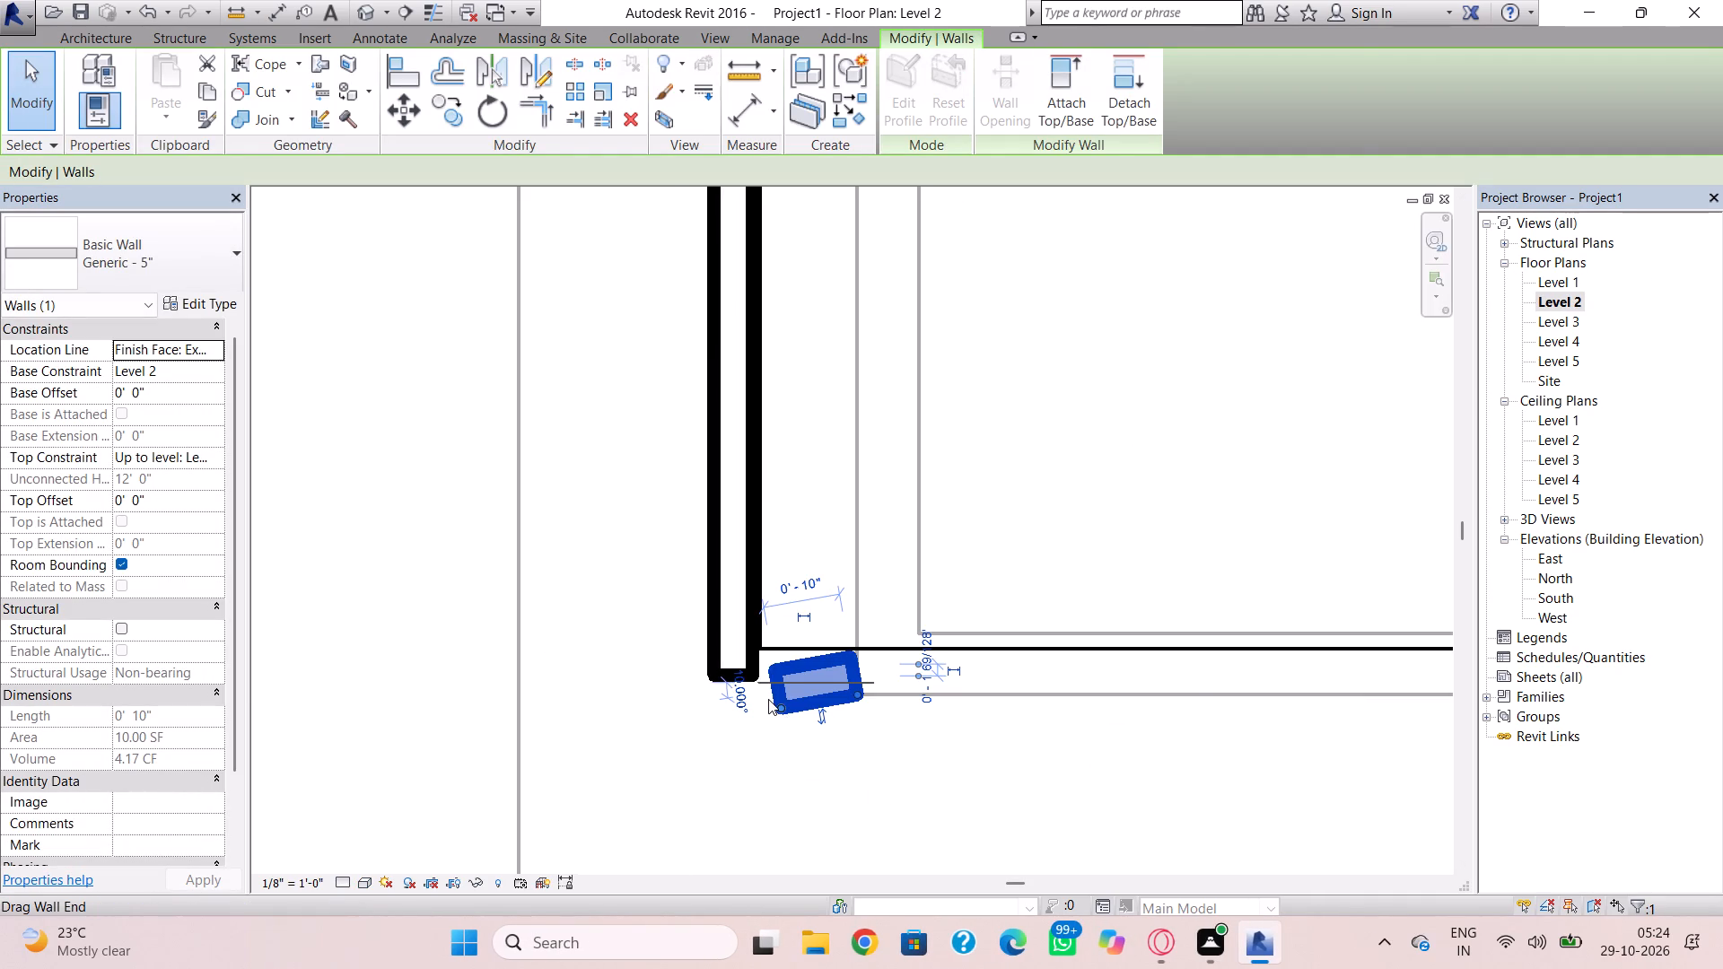
key("Delete")
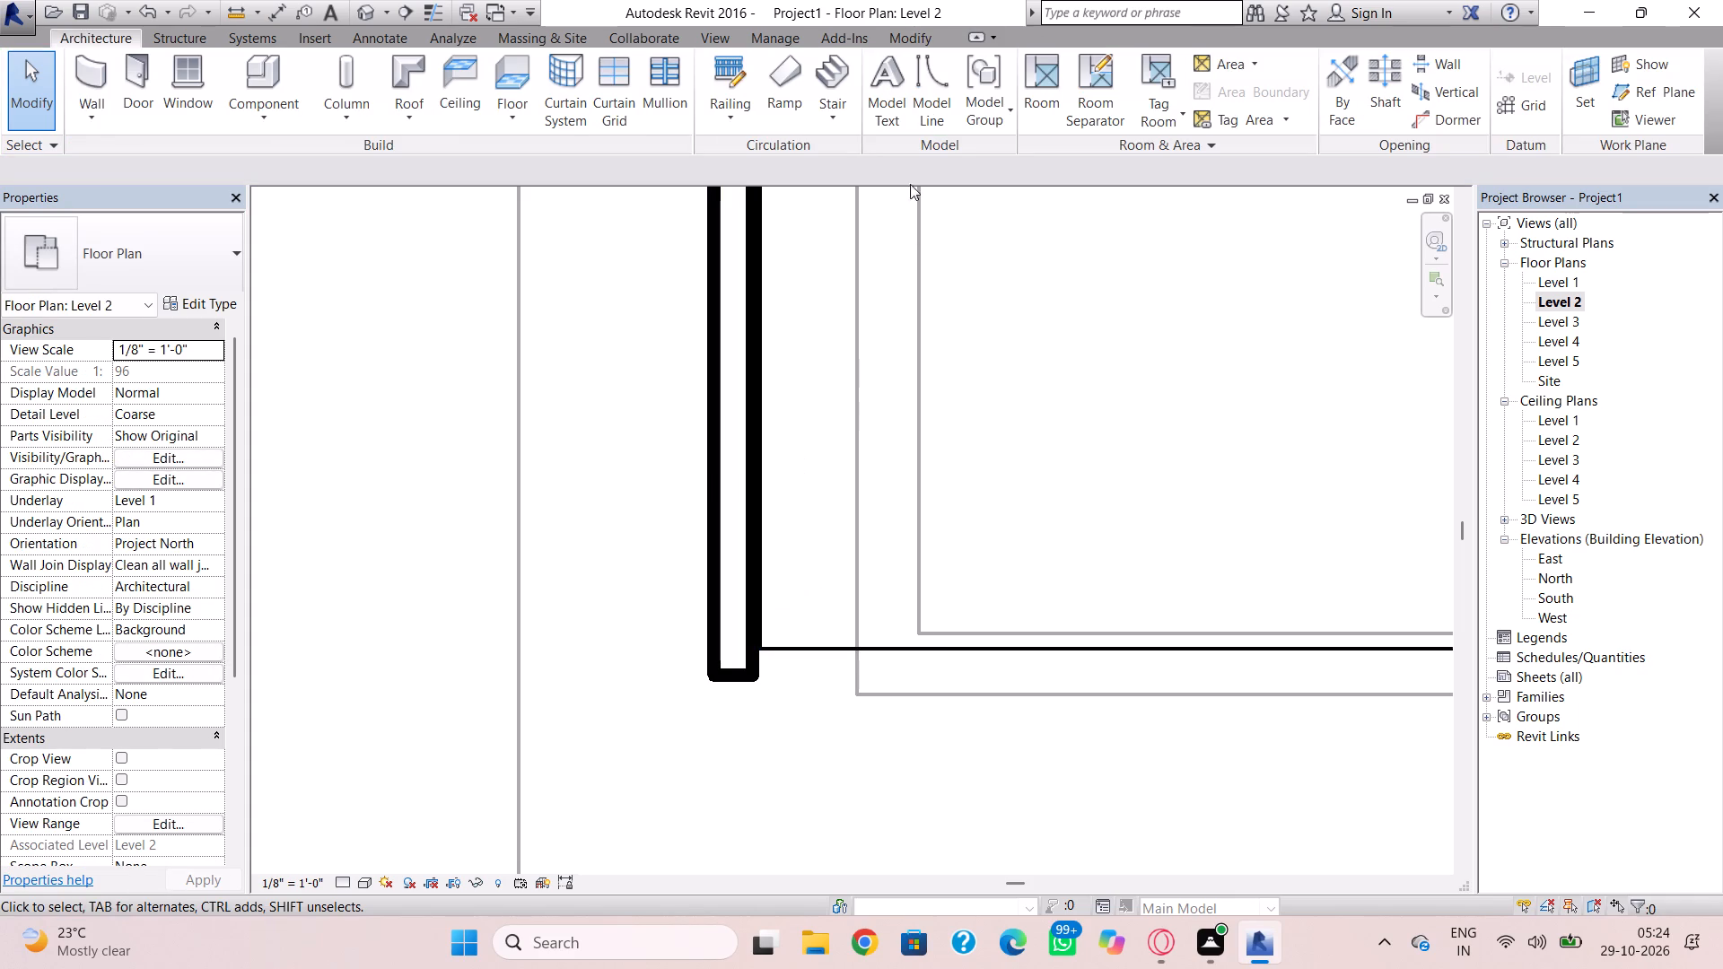
Extend the 5" west wall's south end to line up with the outer face of the ground-floor south wall.
left_click(736, 681)
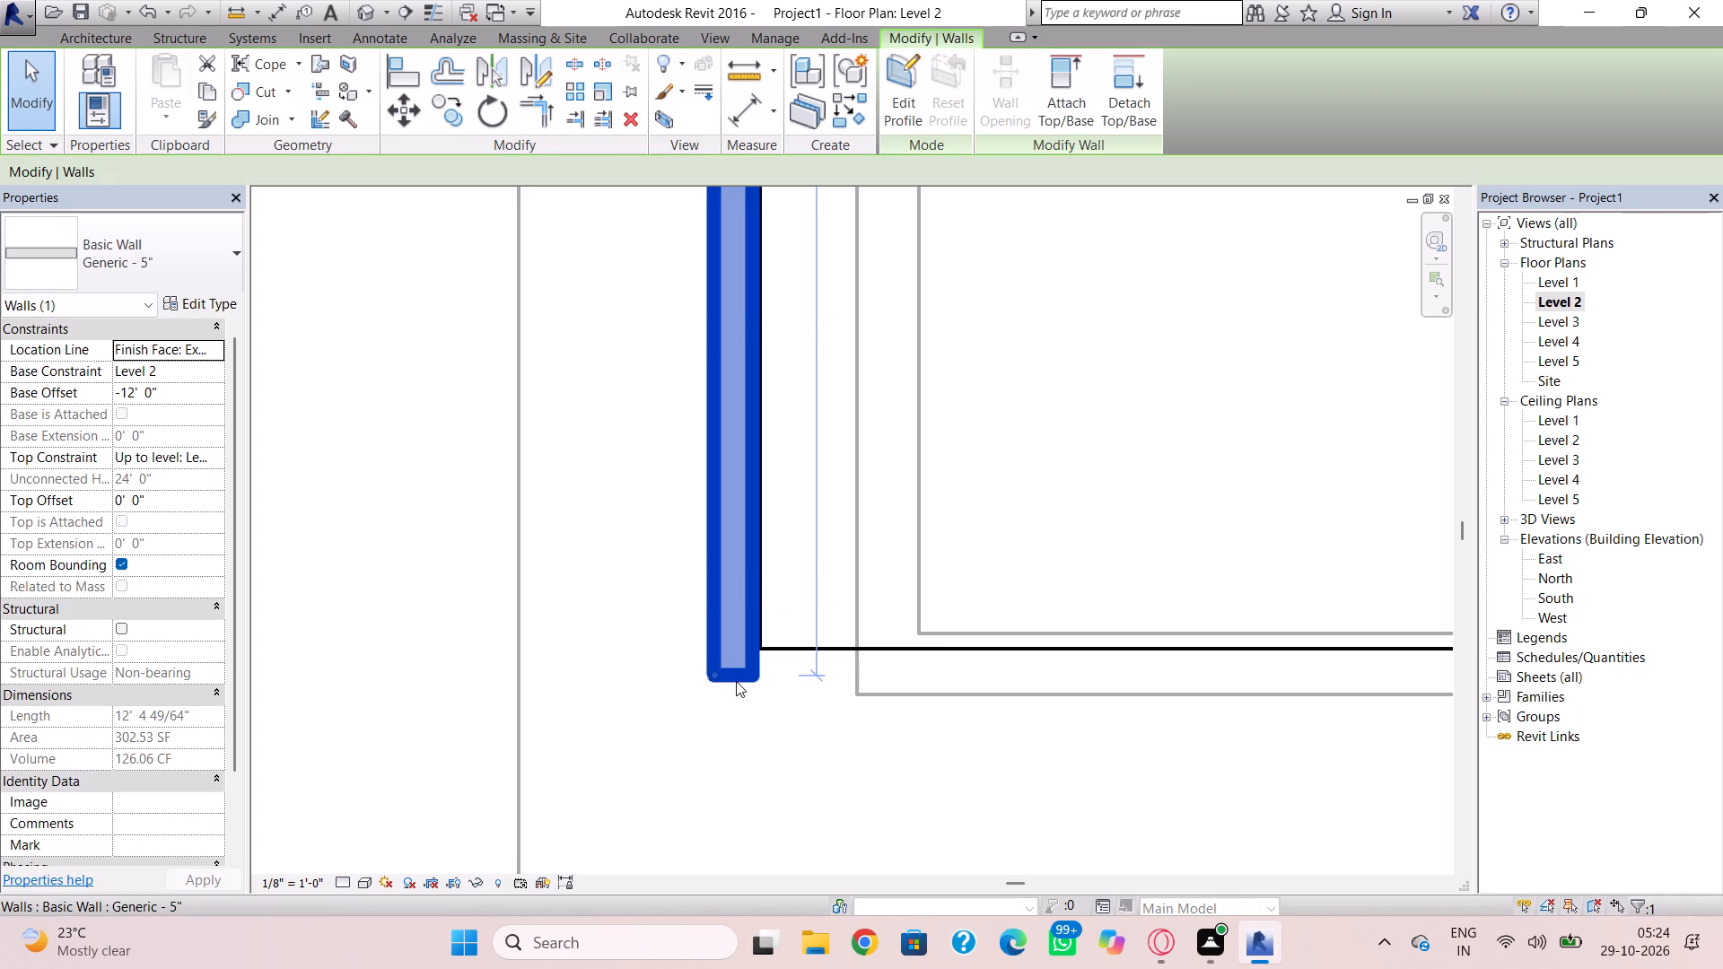
left_click_drag(713, 678, 710, 694)
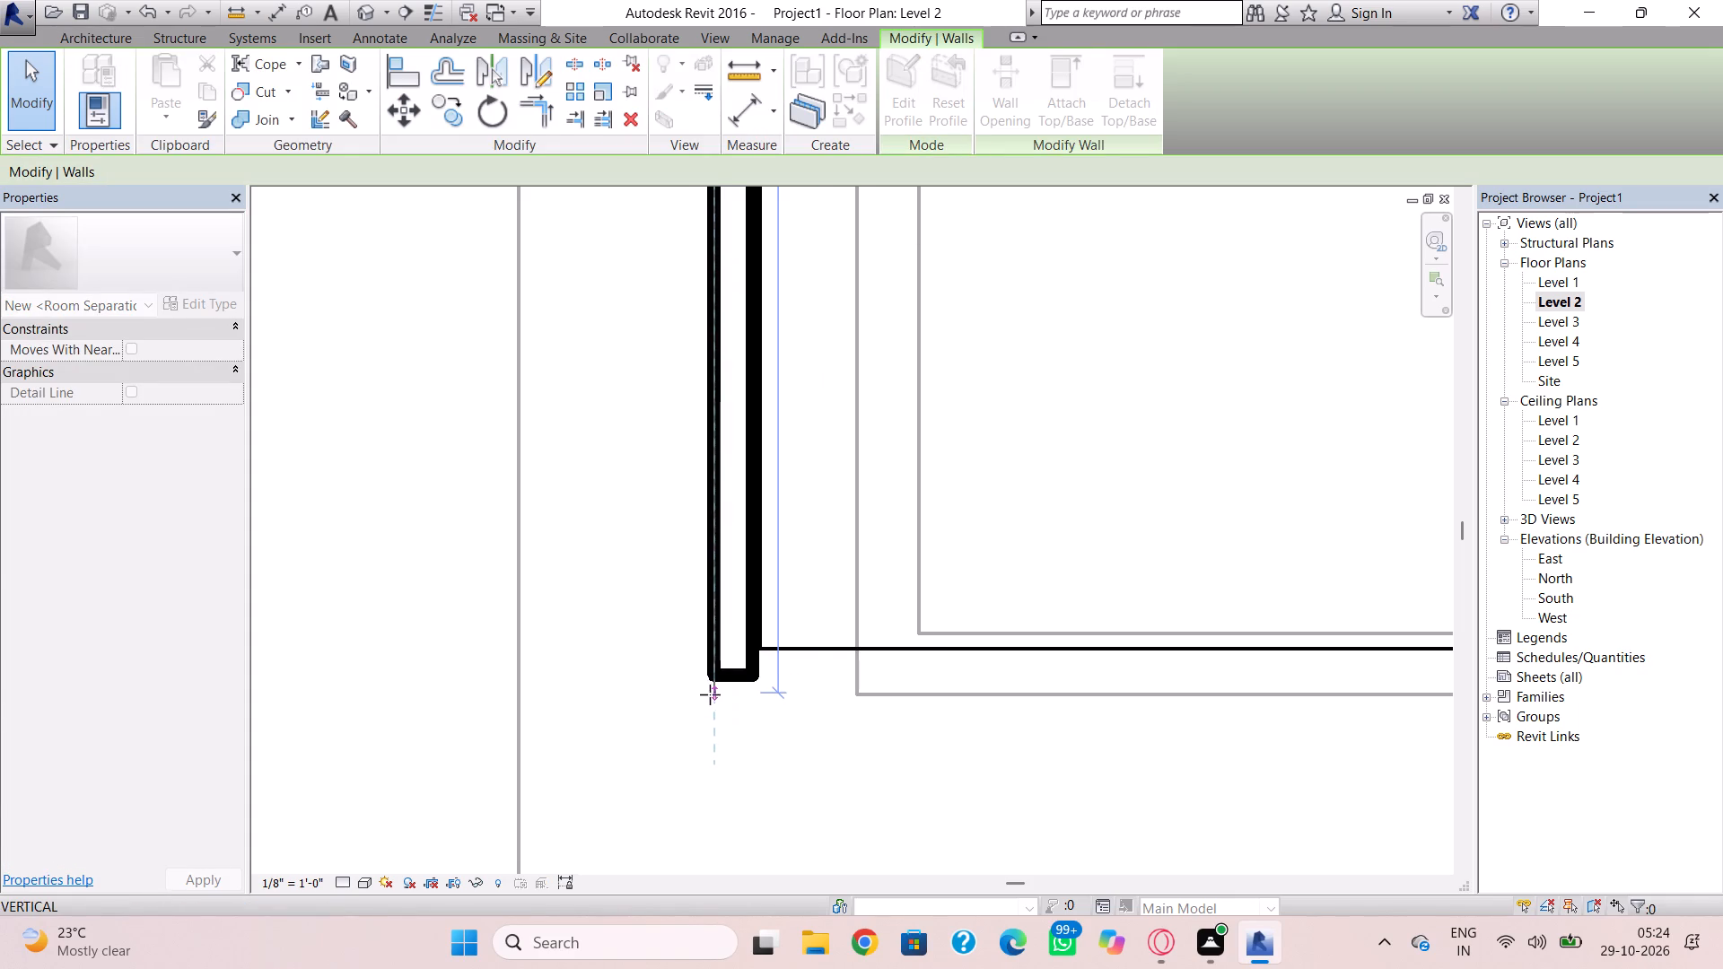
left_click_drag(710, 694, 709, 696)
left_click(617, 677)
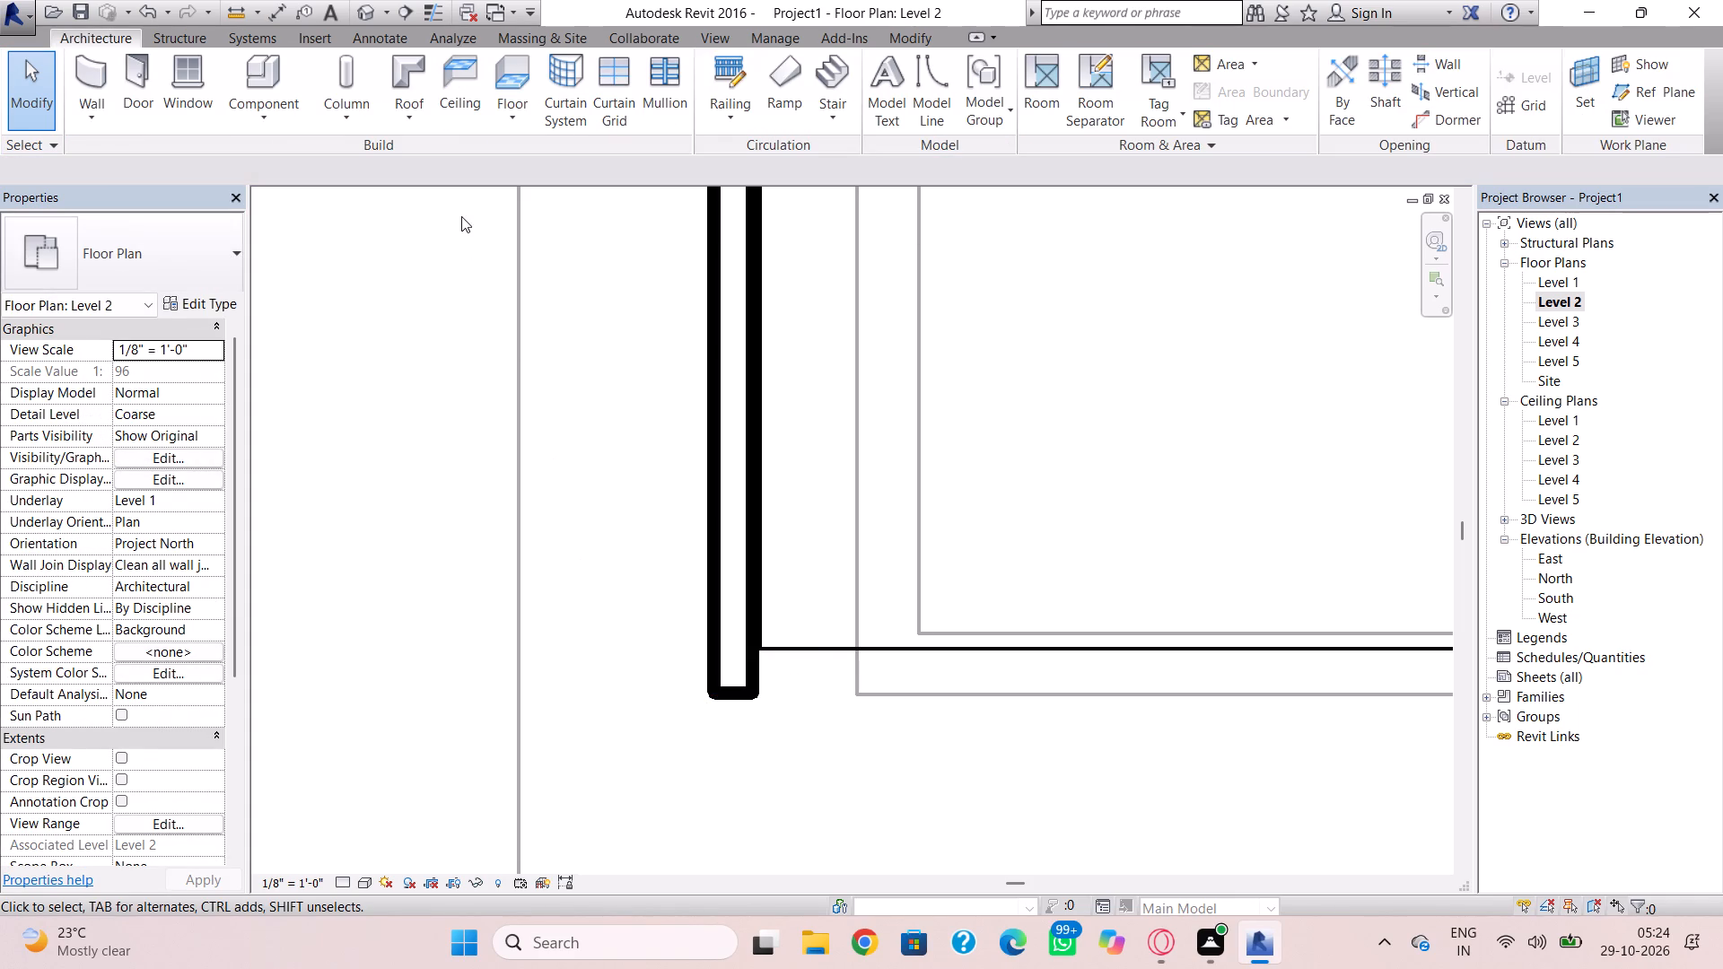
Draw a 5" return wall about 1' 1 1/2" long from the west wall's south end east to the ground-floor wall, and return to 3D.
left_click(84, 74)
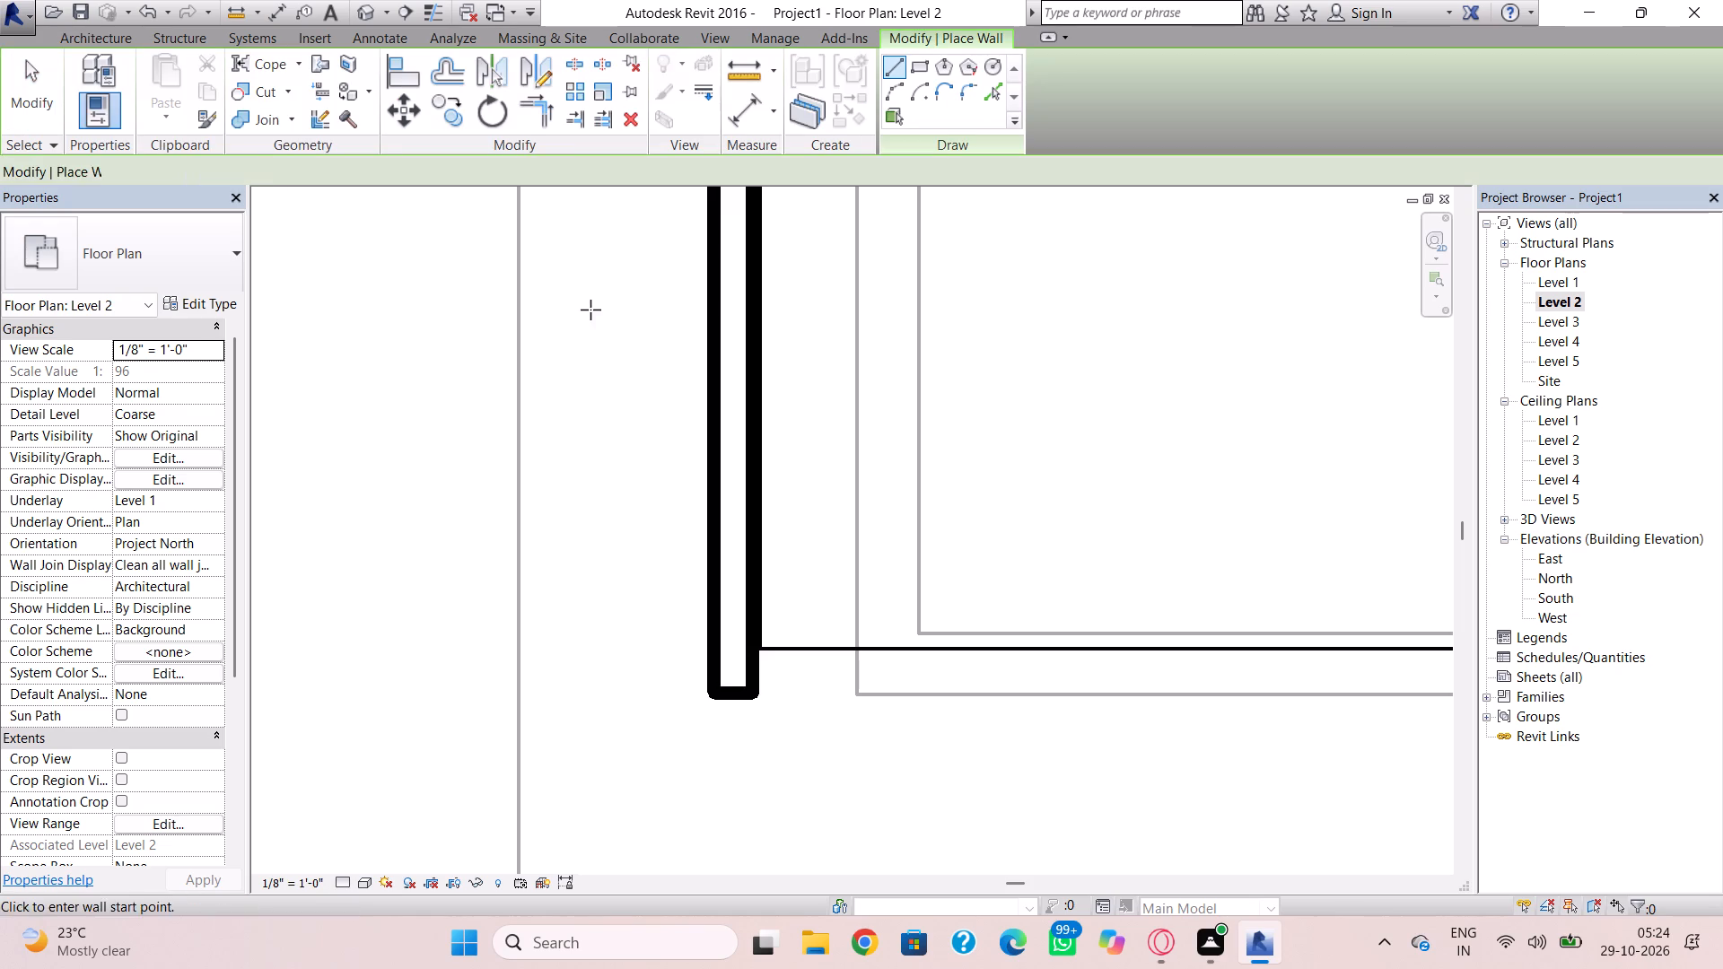
left_click(756, 688)
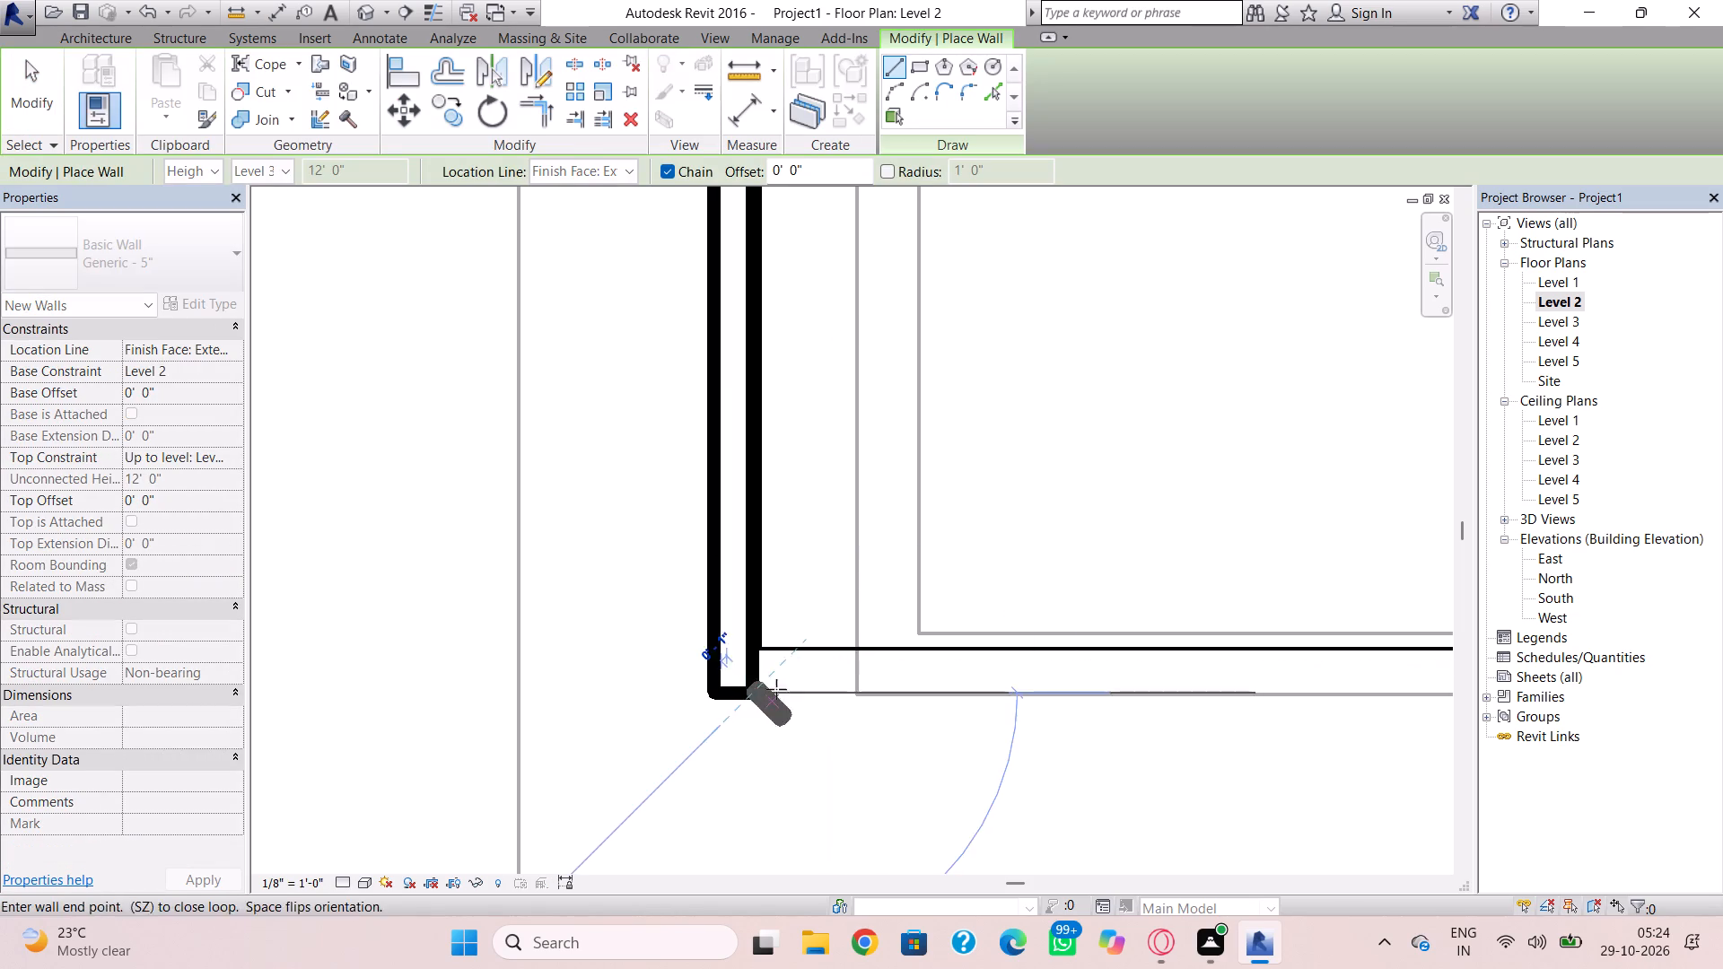
key("space")
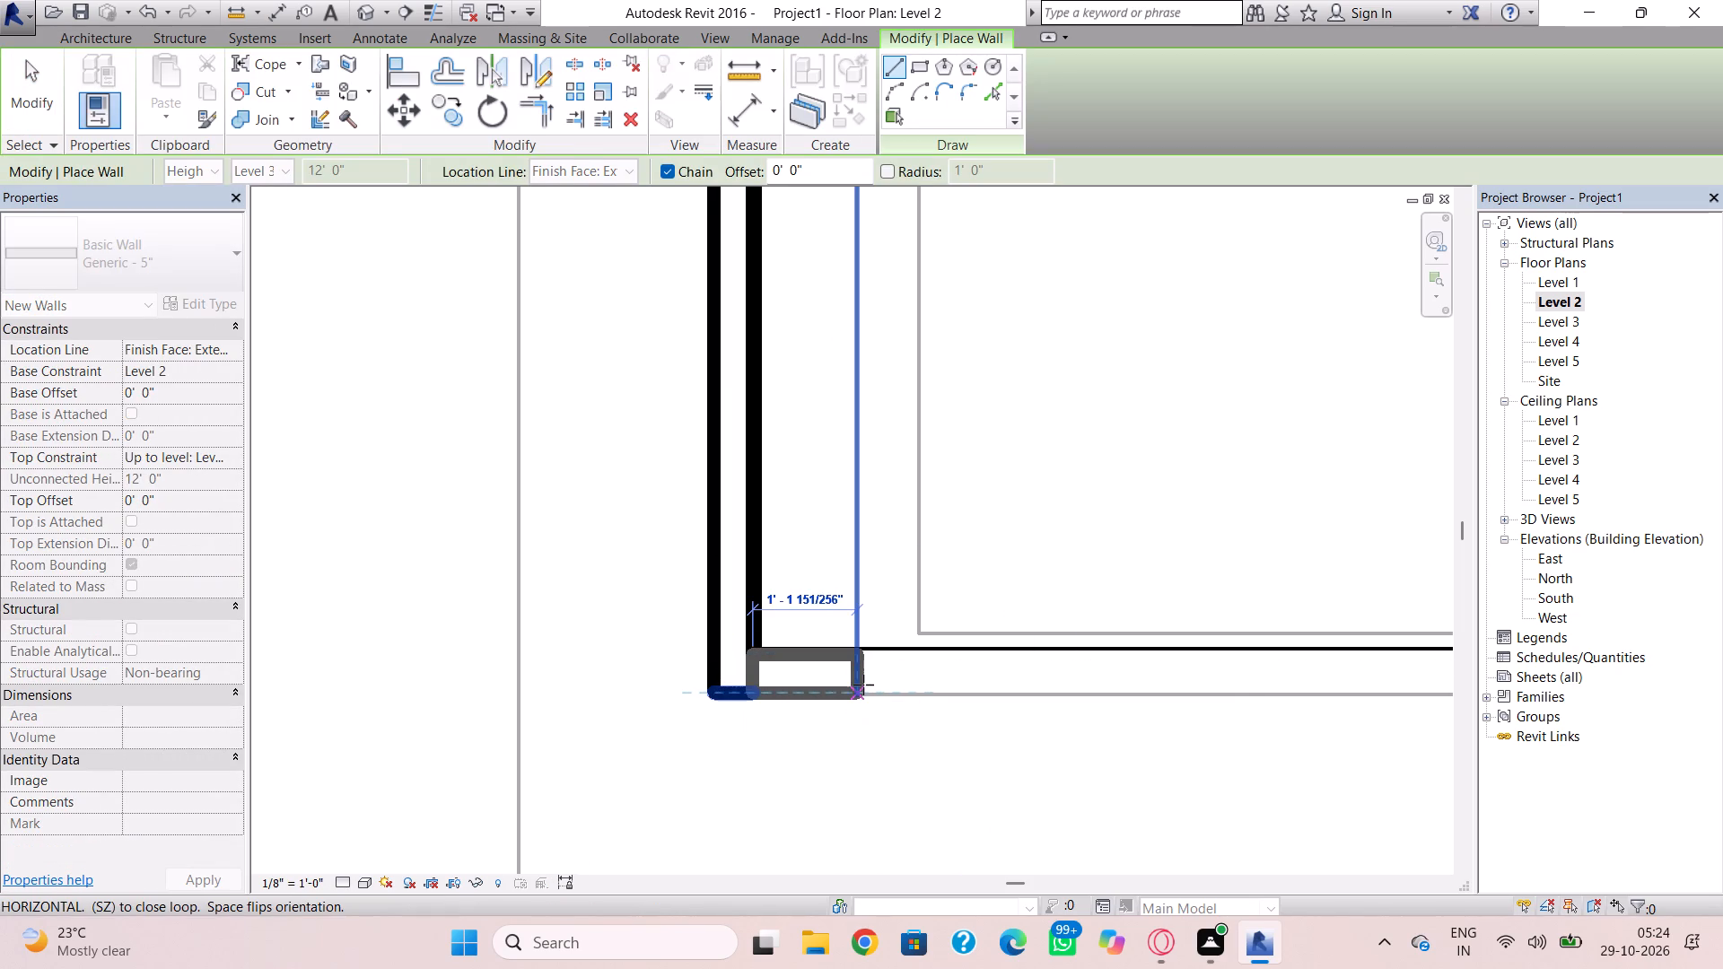
left_click(860, 682)
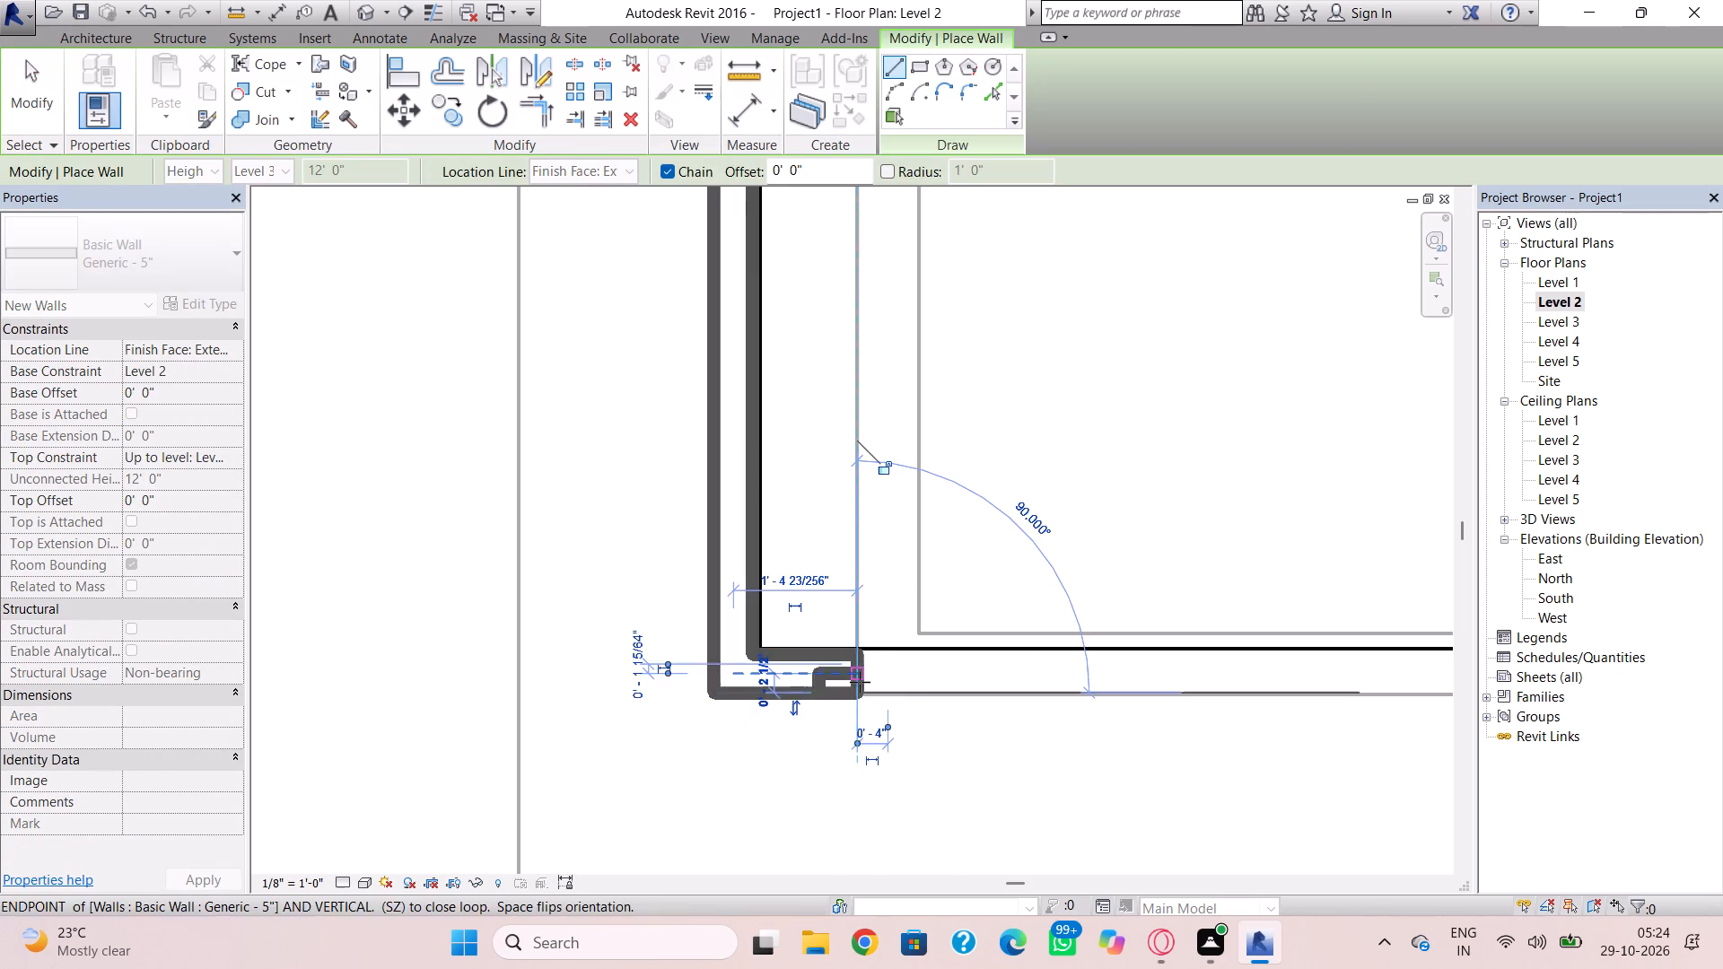
left_click(363, 13)
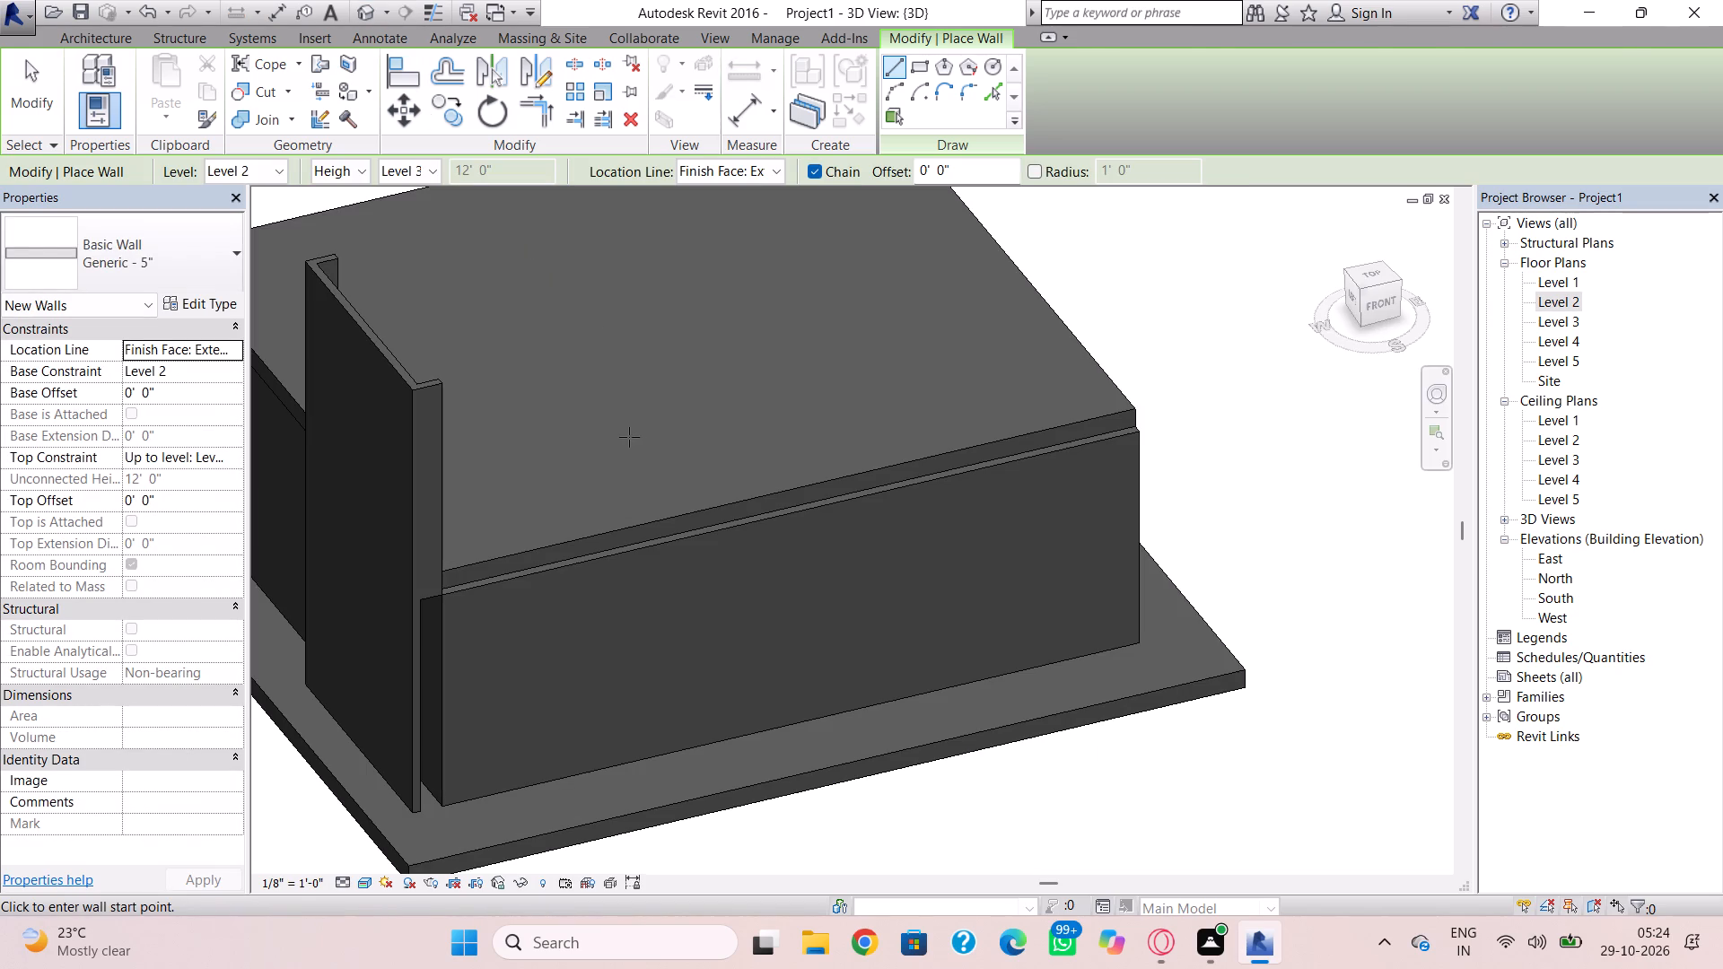
key("Escape")
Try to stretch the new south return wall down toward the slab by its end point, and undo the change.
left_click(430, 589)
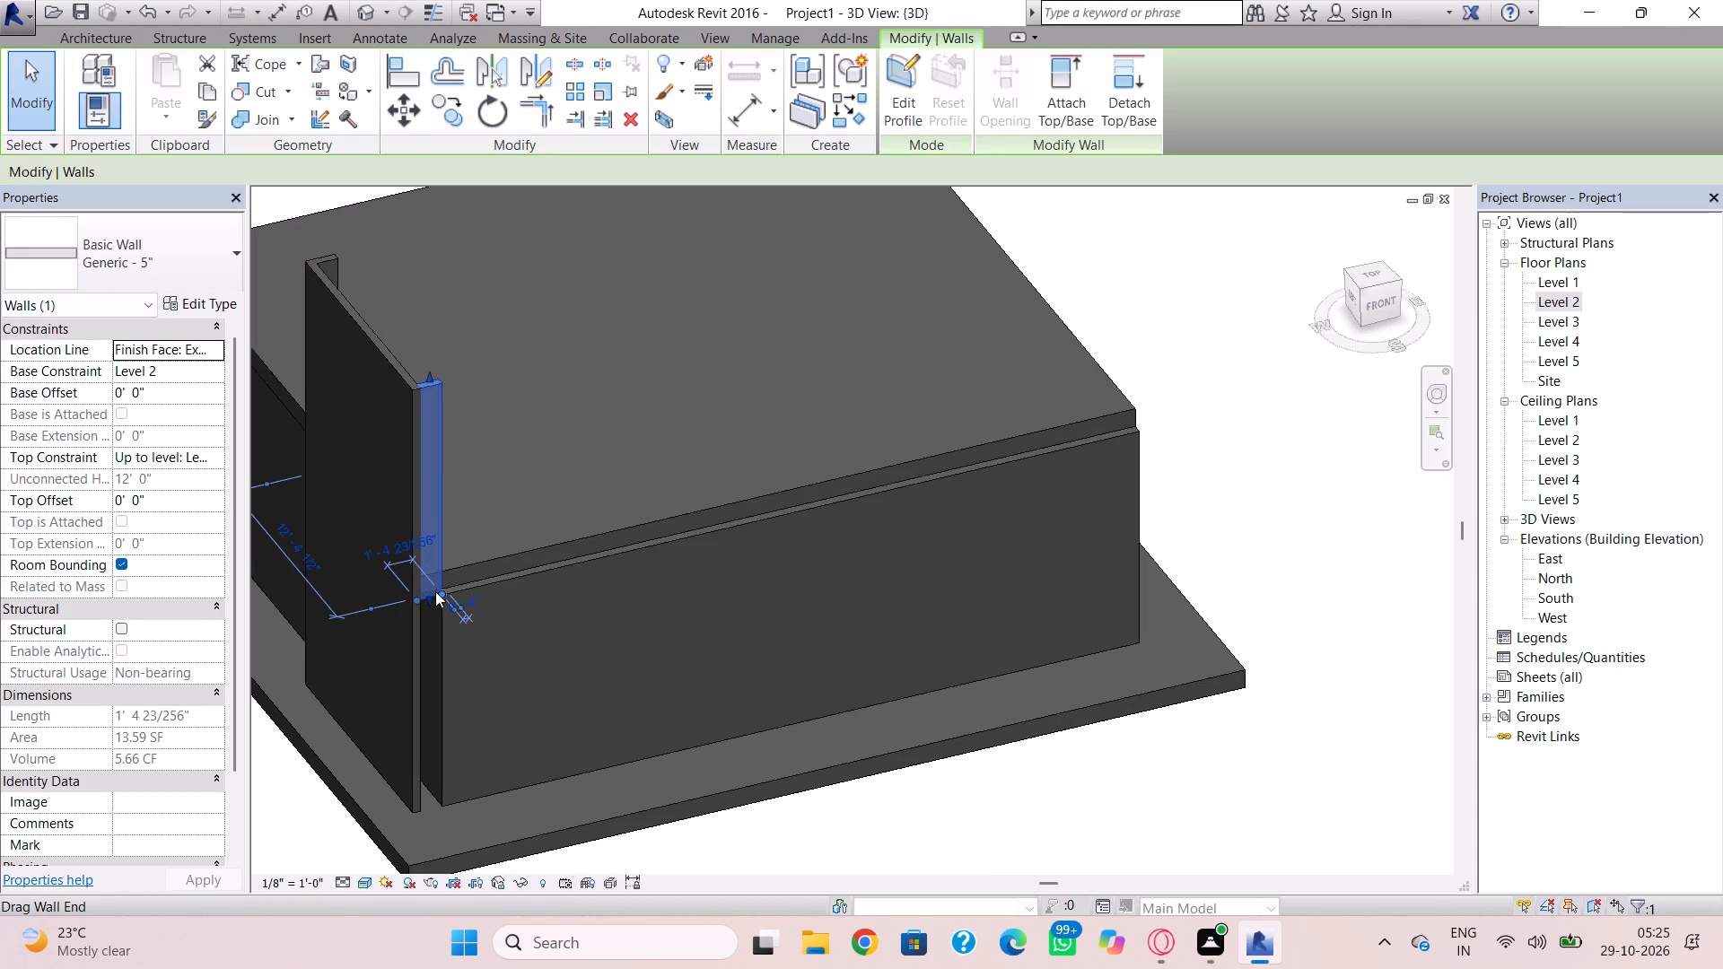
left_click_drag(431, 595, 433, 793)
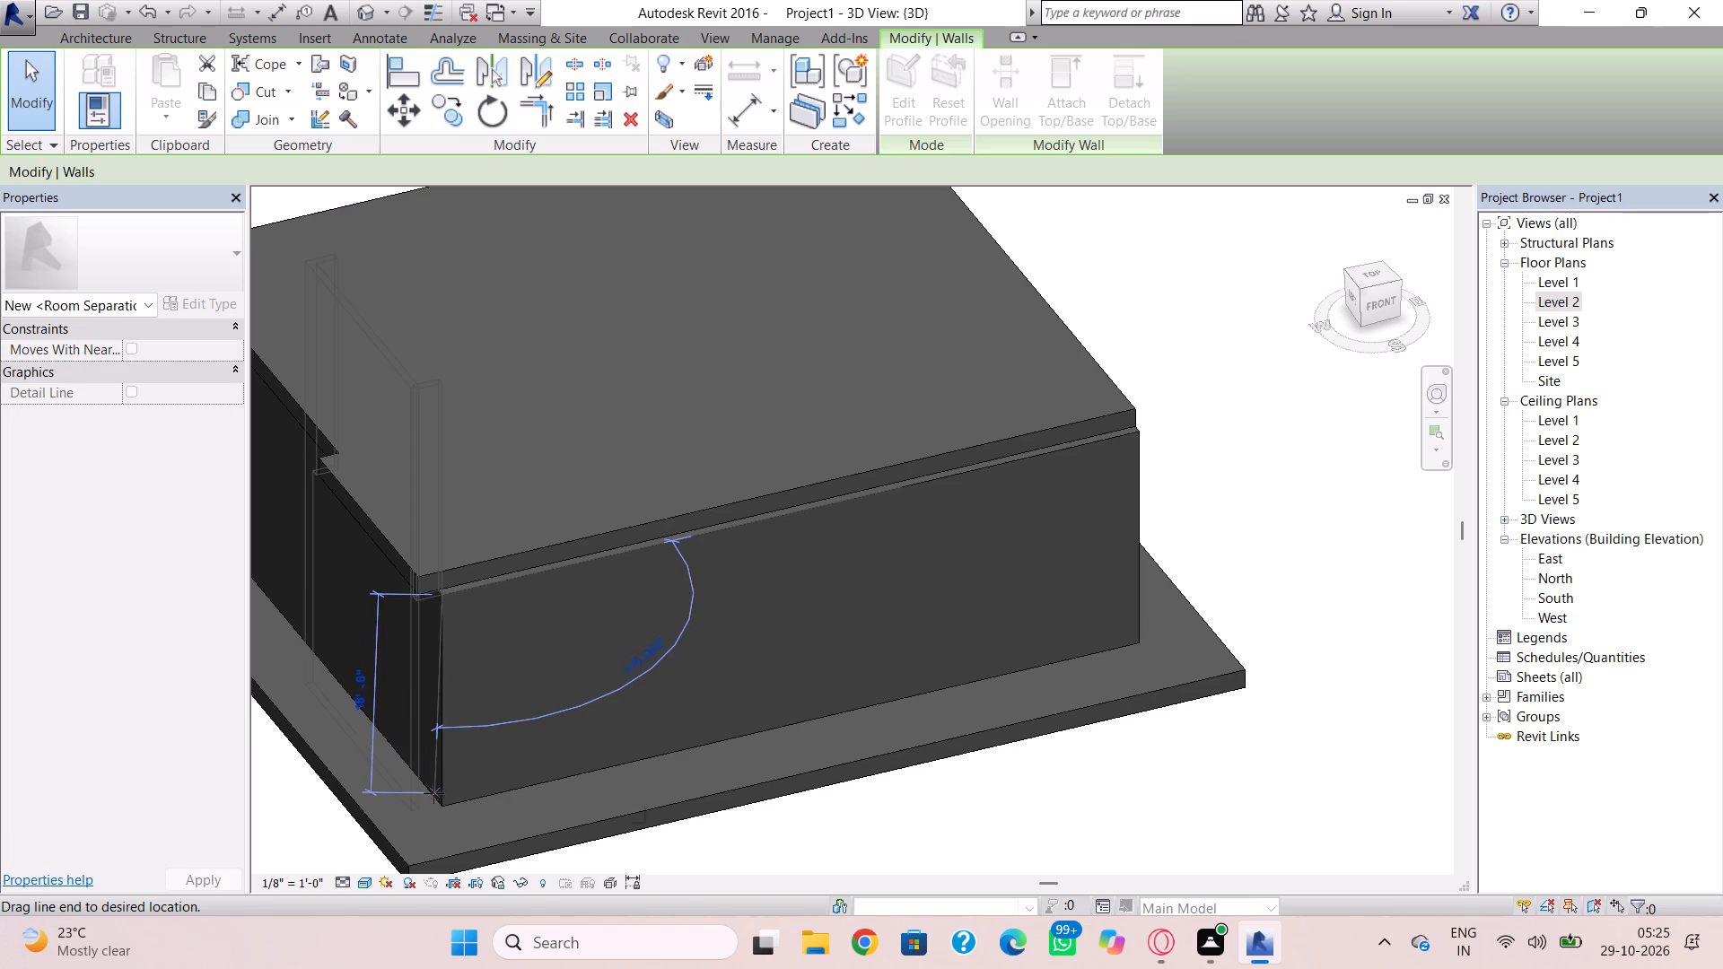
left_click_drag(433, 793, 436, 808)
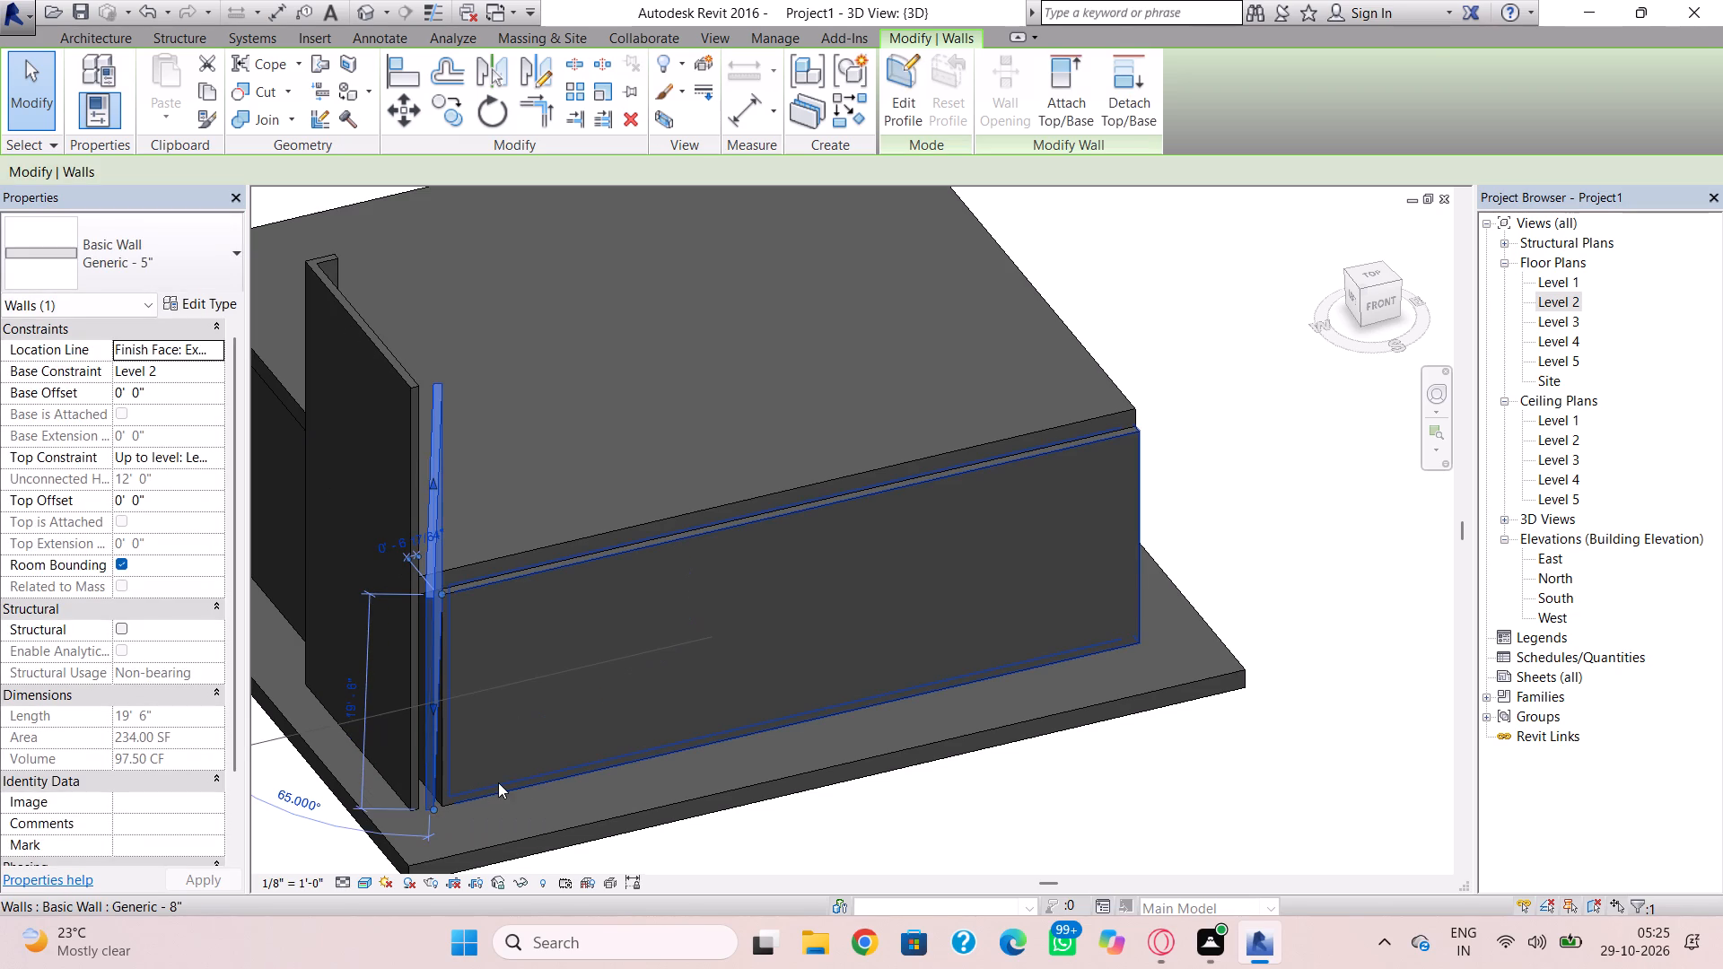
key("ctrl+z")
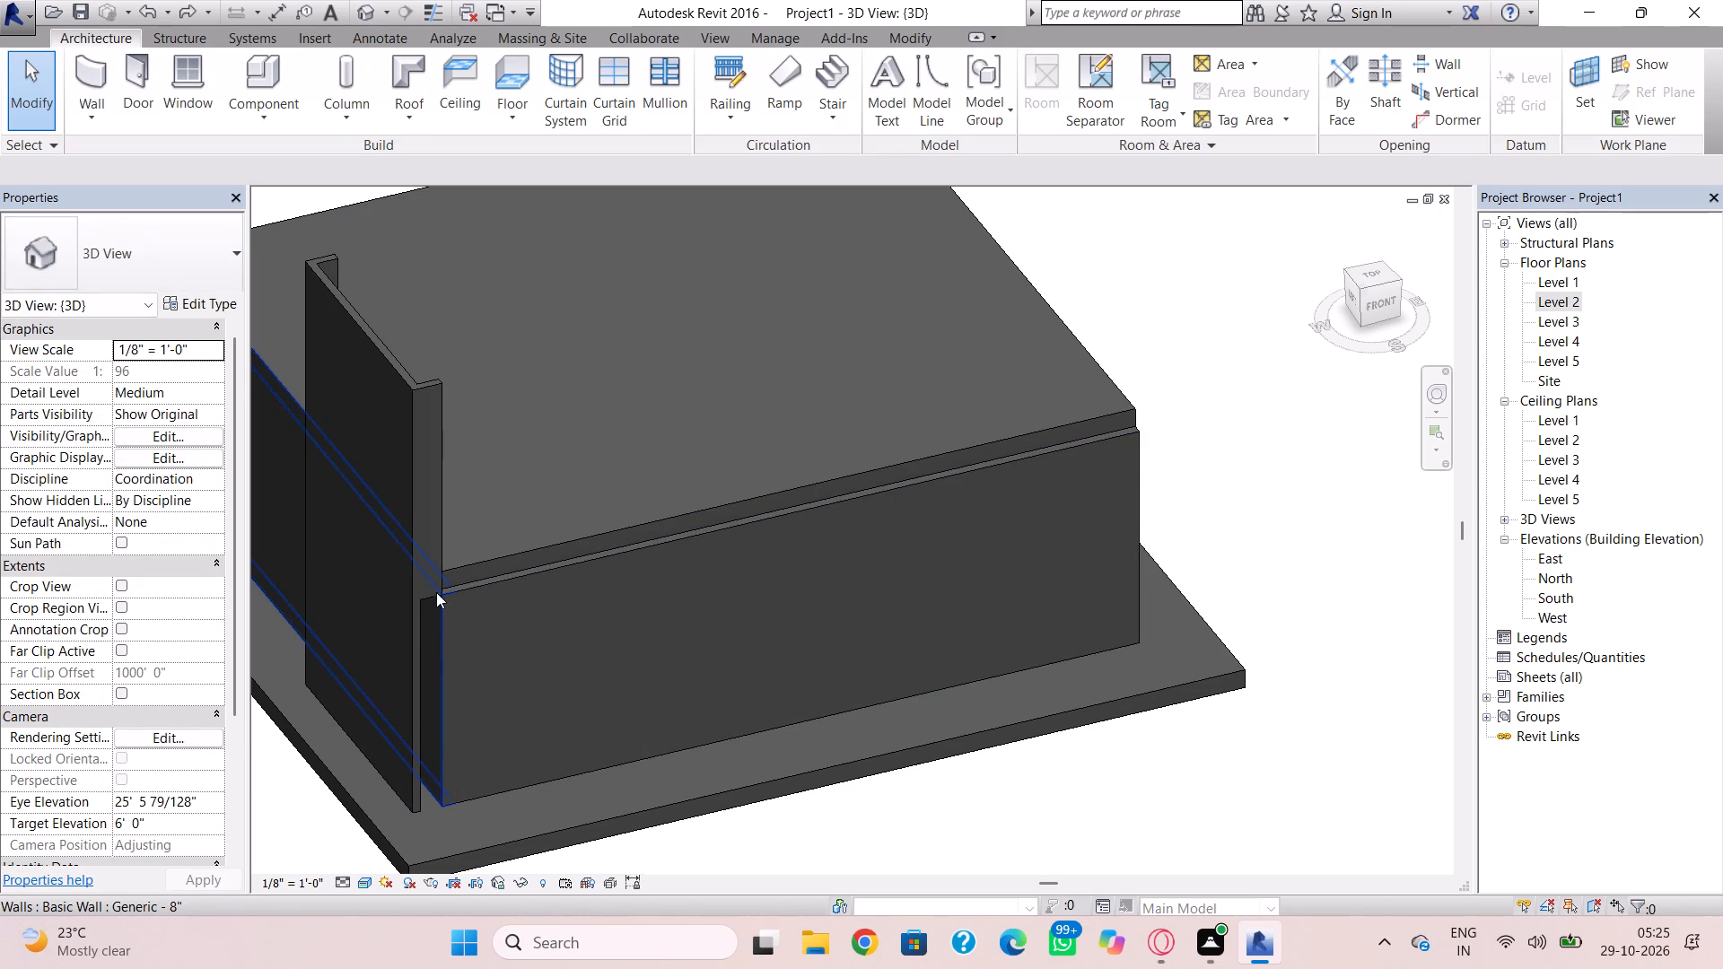
Extend the south return wall's base down to the ground slab, a base offset of -12' 0".
left_click(447, 511)
scroll(424, 606, "up", 8)
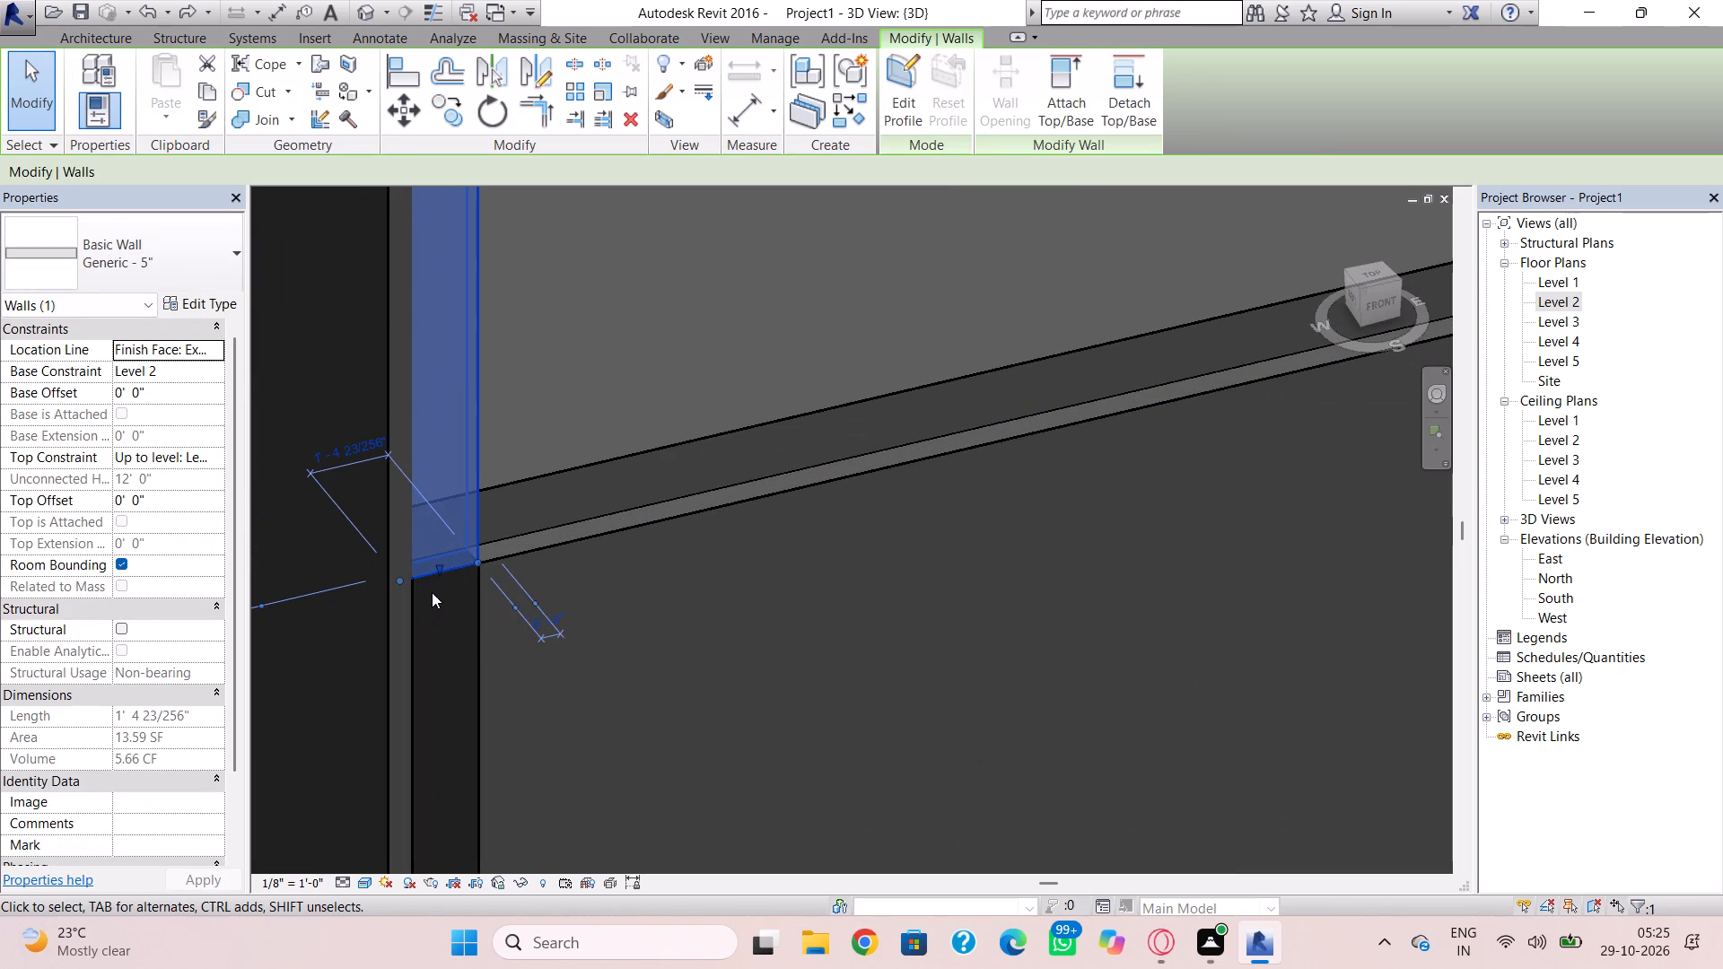
left_click_drag(436, 569, 435, 790)
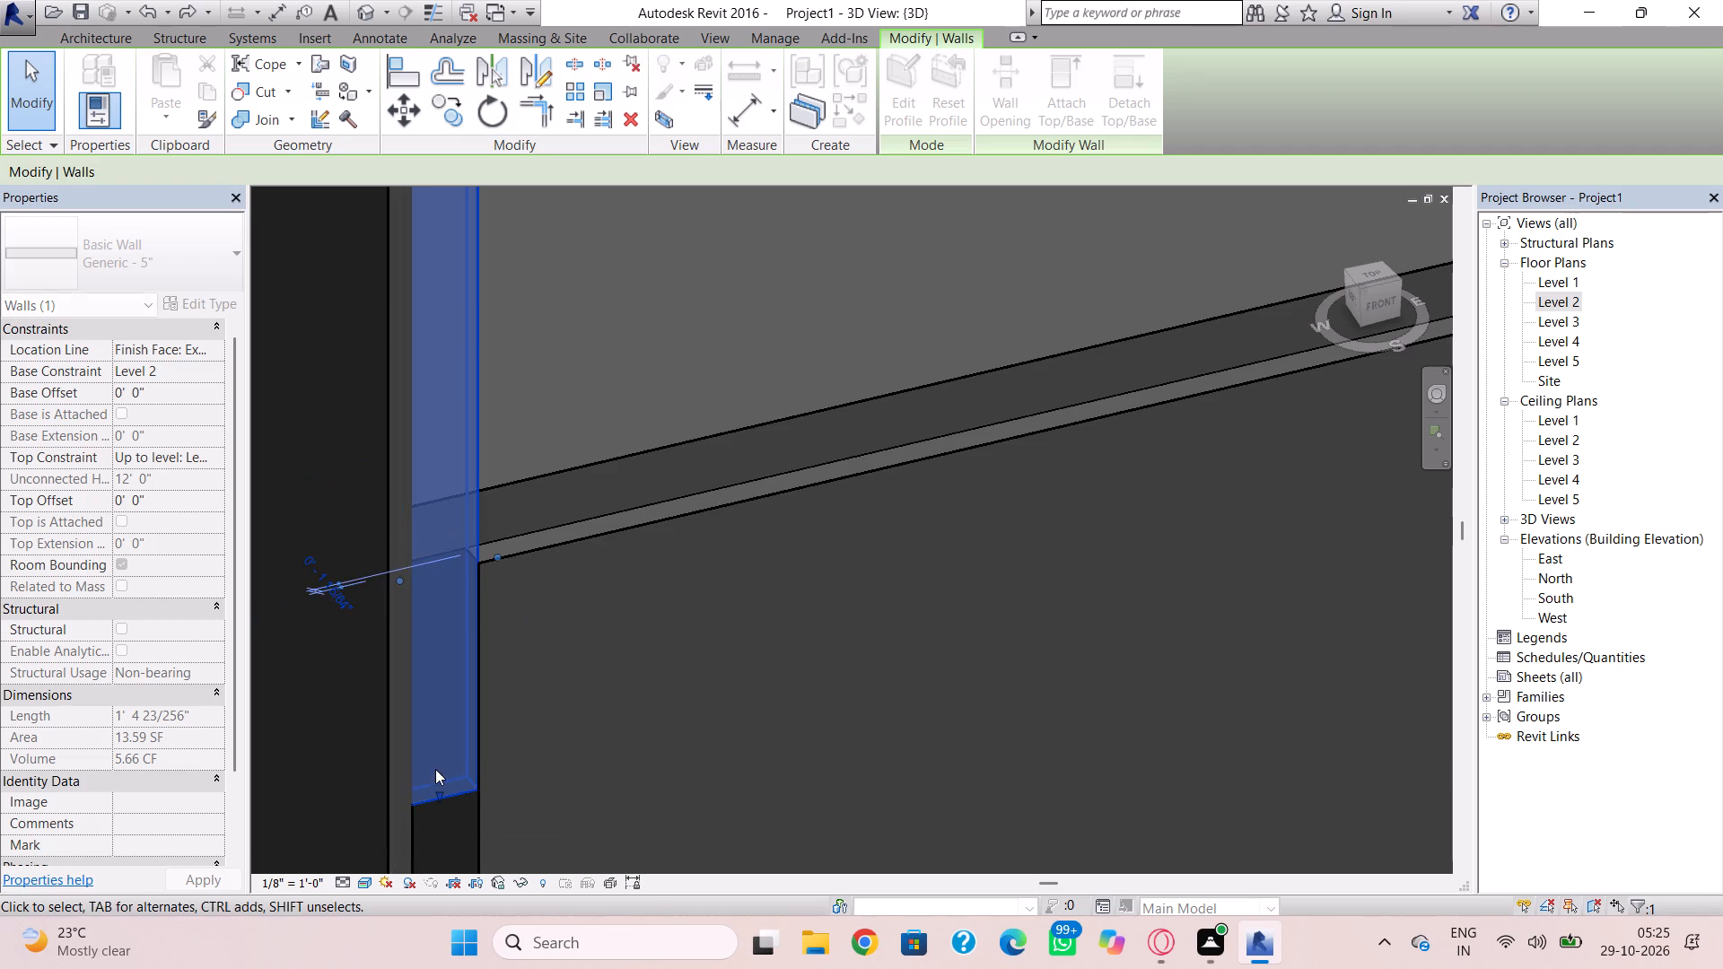
scroll(447, 746, "down", 2)
middle_click_drag(449, 739, 410, 564)
left_click_drag(401, 607, 401, 673)
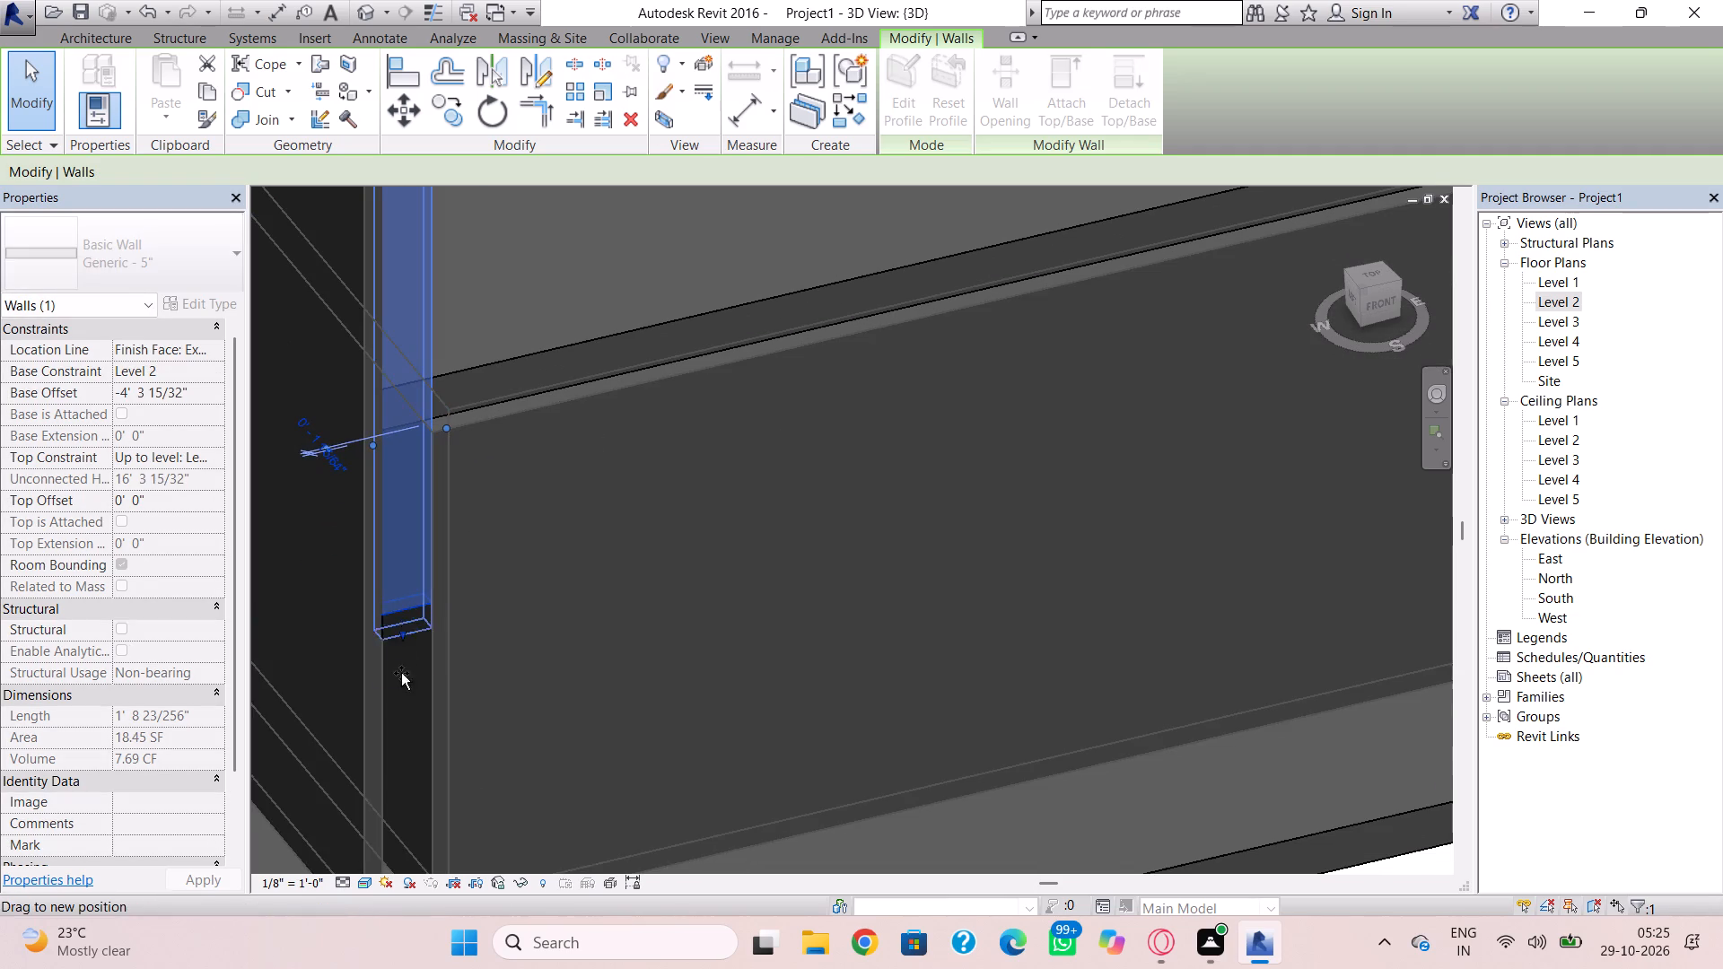
left_click_drag(401, 673, 397, 777)
scroll(412, 751, "down", 3)
middle_click_drag(407, 743, 369, 472)
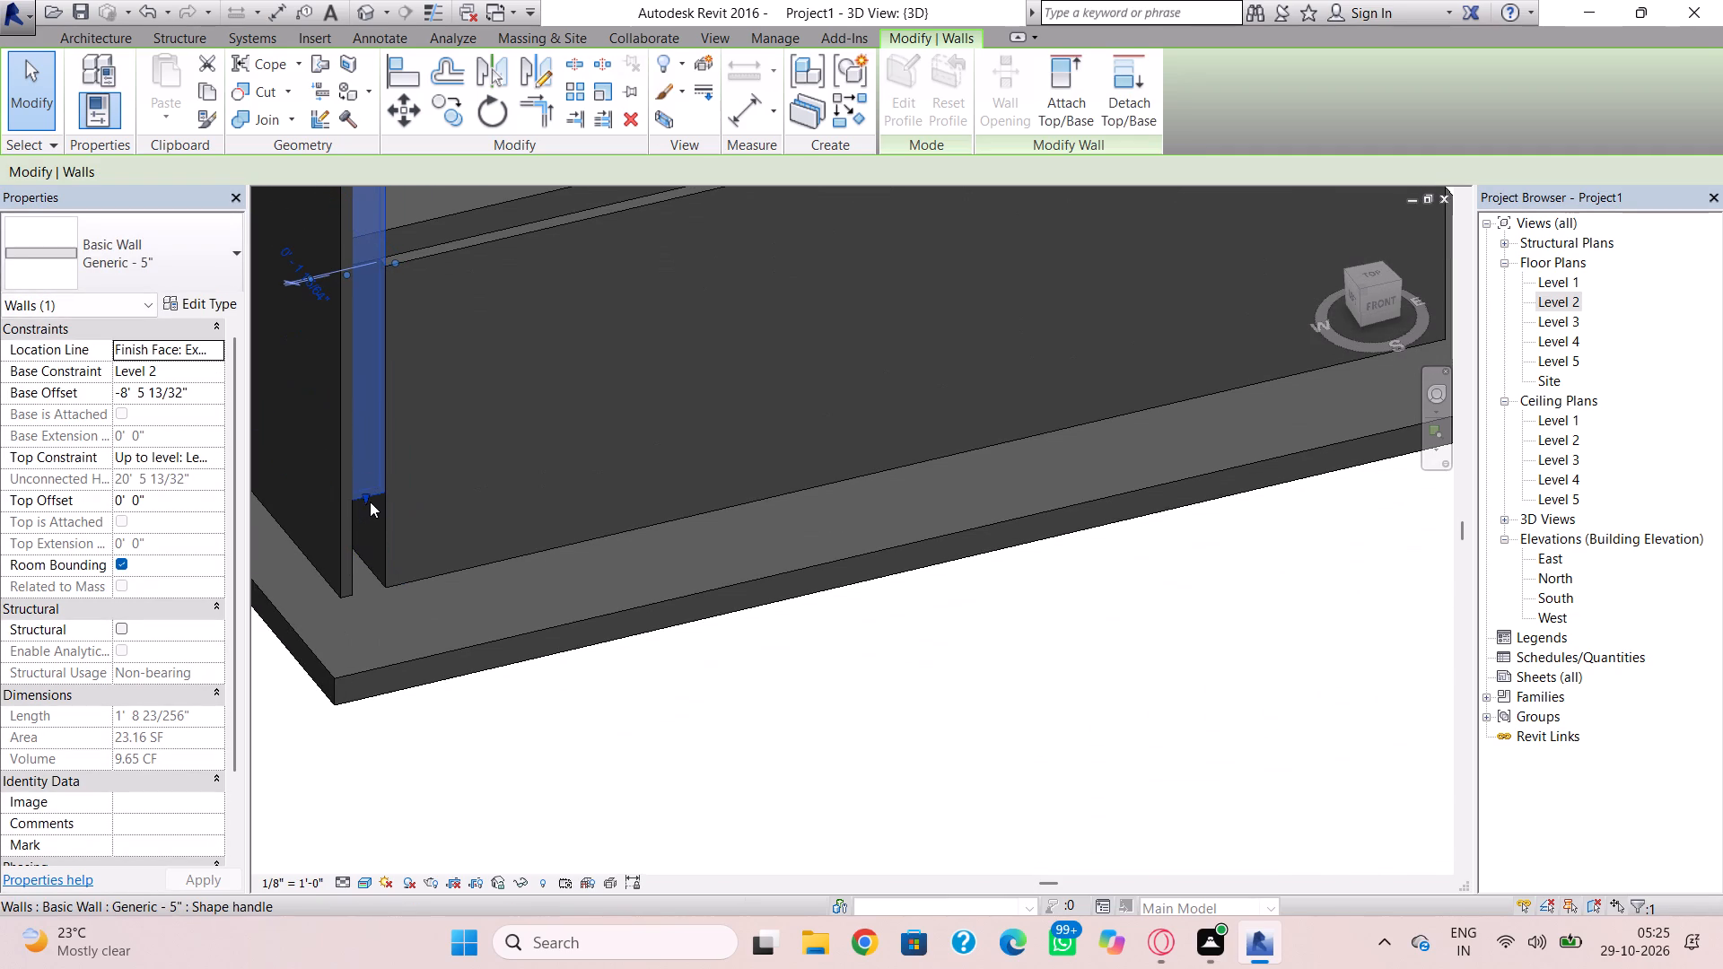
left_click_drag(370, 500, 370, 590)
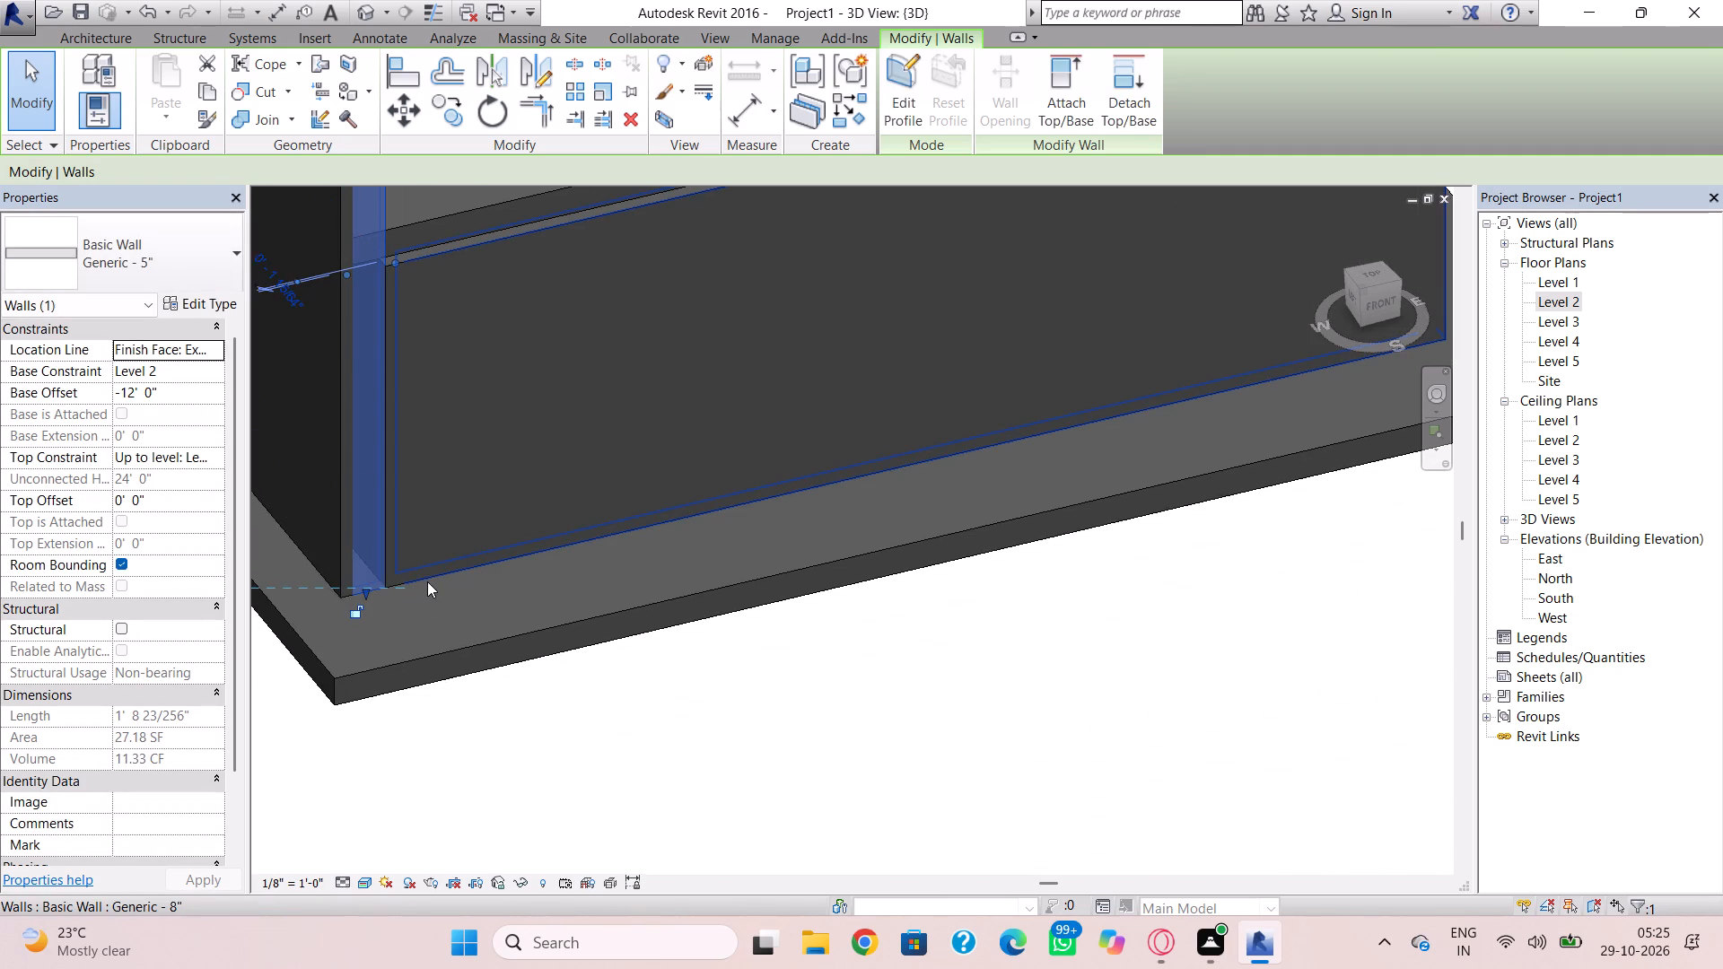
key("Escape")
Extend the 5" north return wall's base down to the ground slab, level with the west wall's base.
right_click(450, 522, "shift")
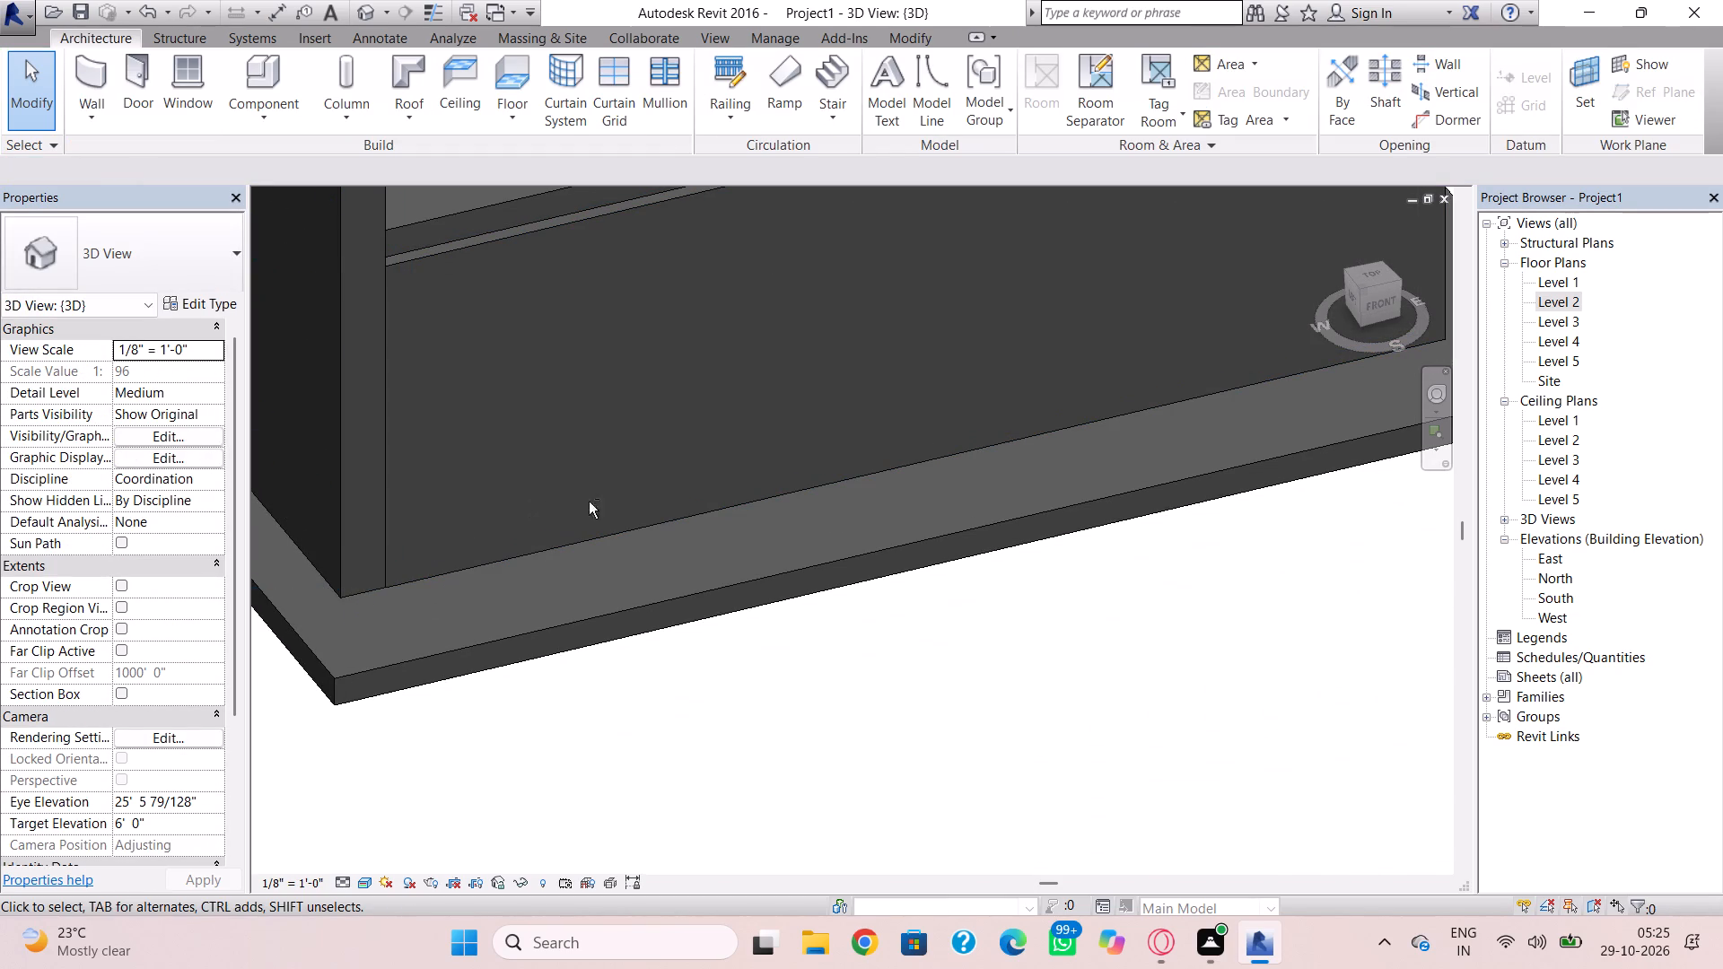
right_click_drag(527, 495, 1016, 472, "shift")
middle_click_drag(1029, 460, 870, 621)
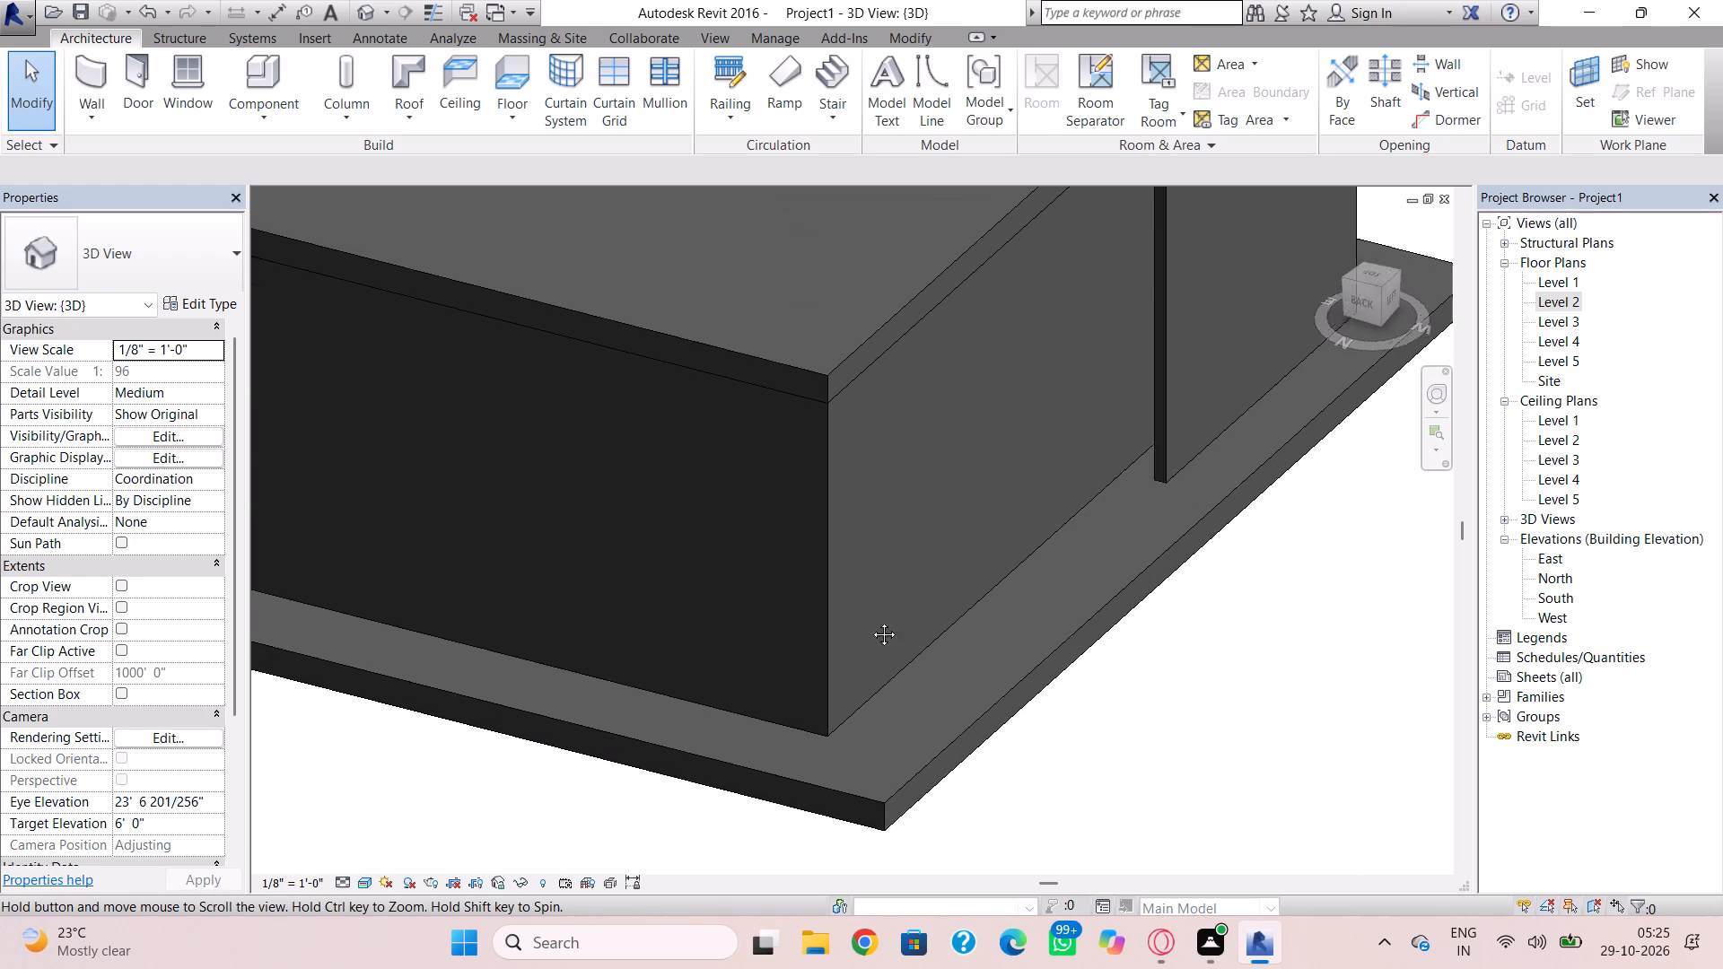
middle_click_drag(870, 621, 793, 683)
right_click_drag(853, 589, 947, 529, "shift")
middle_click_drag(963, 518, 860, 921)
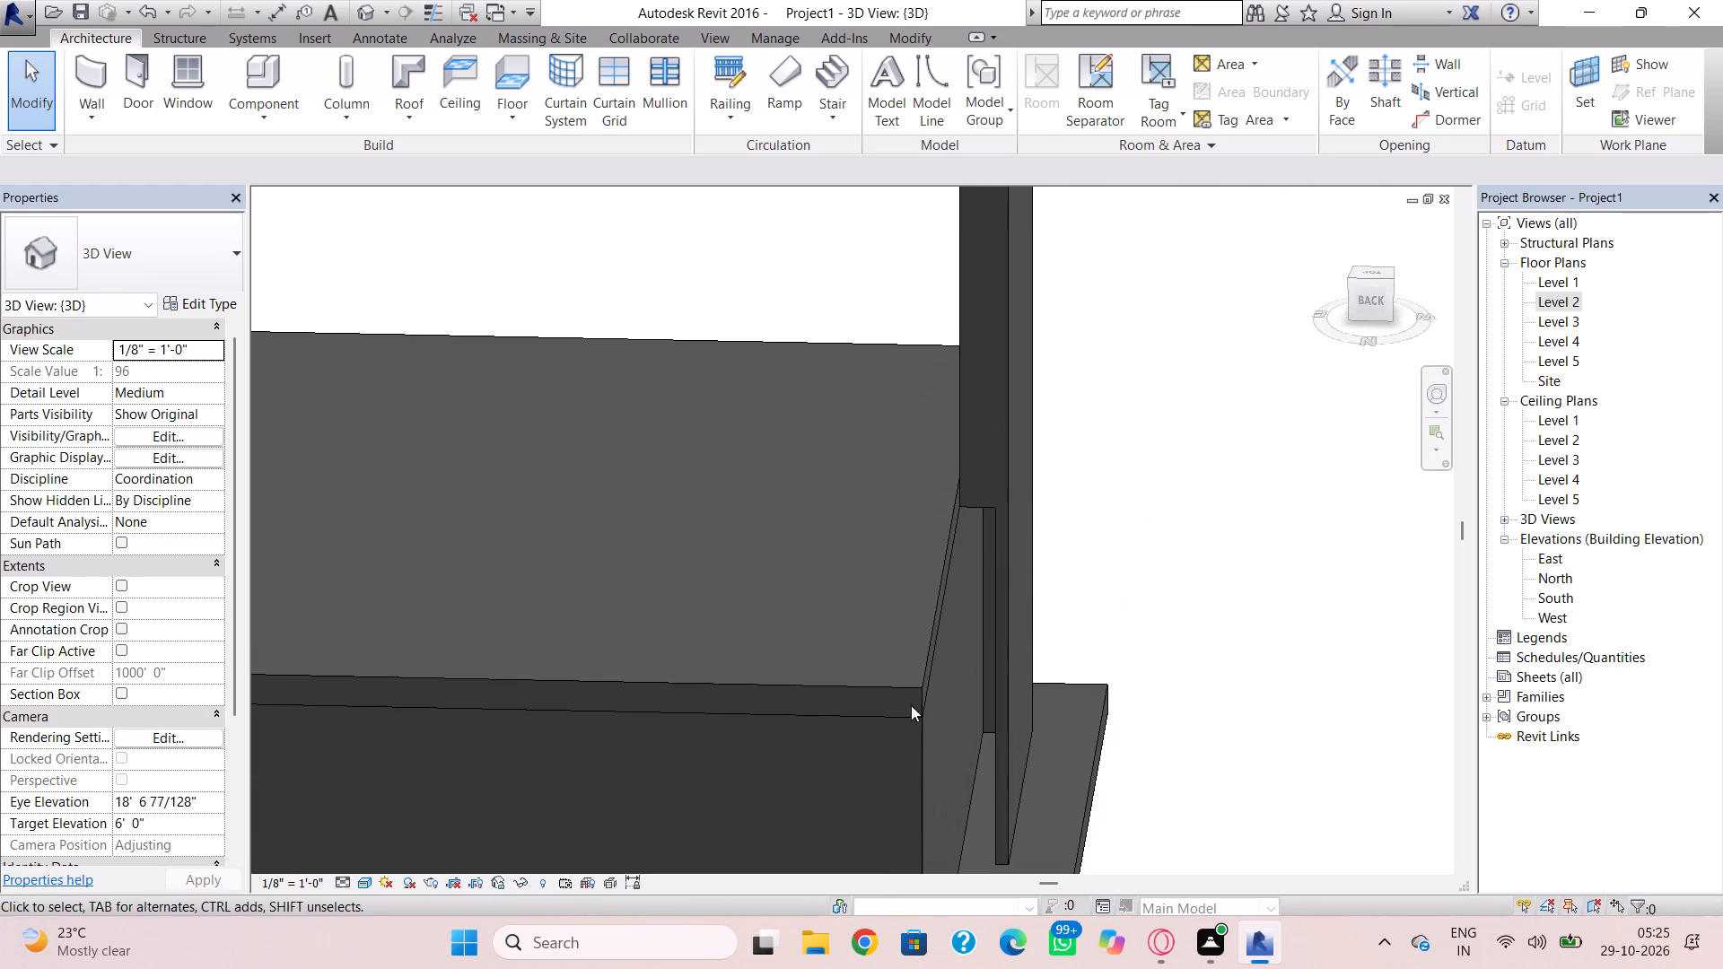
left_click(971, 502)
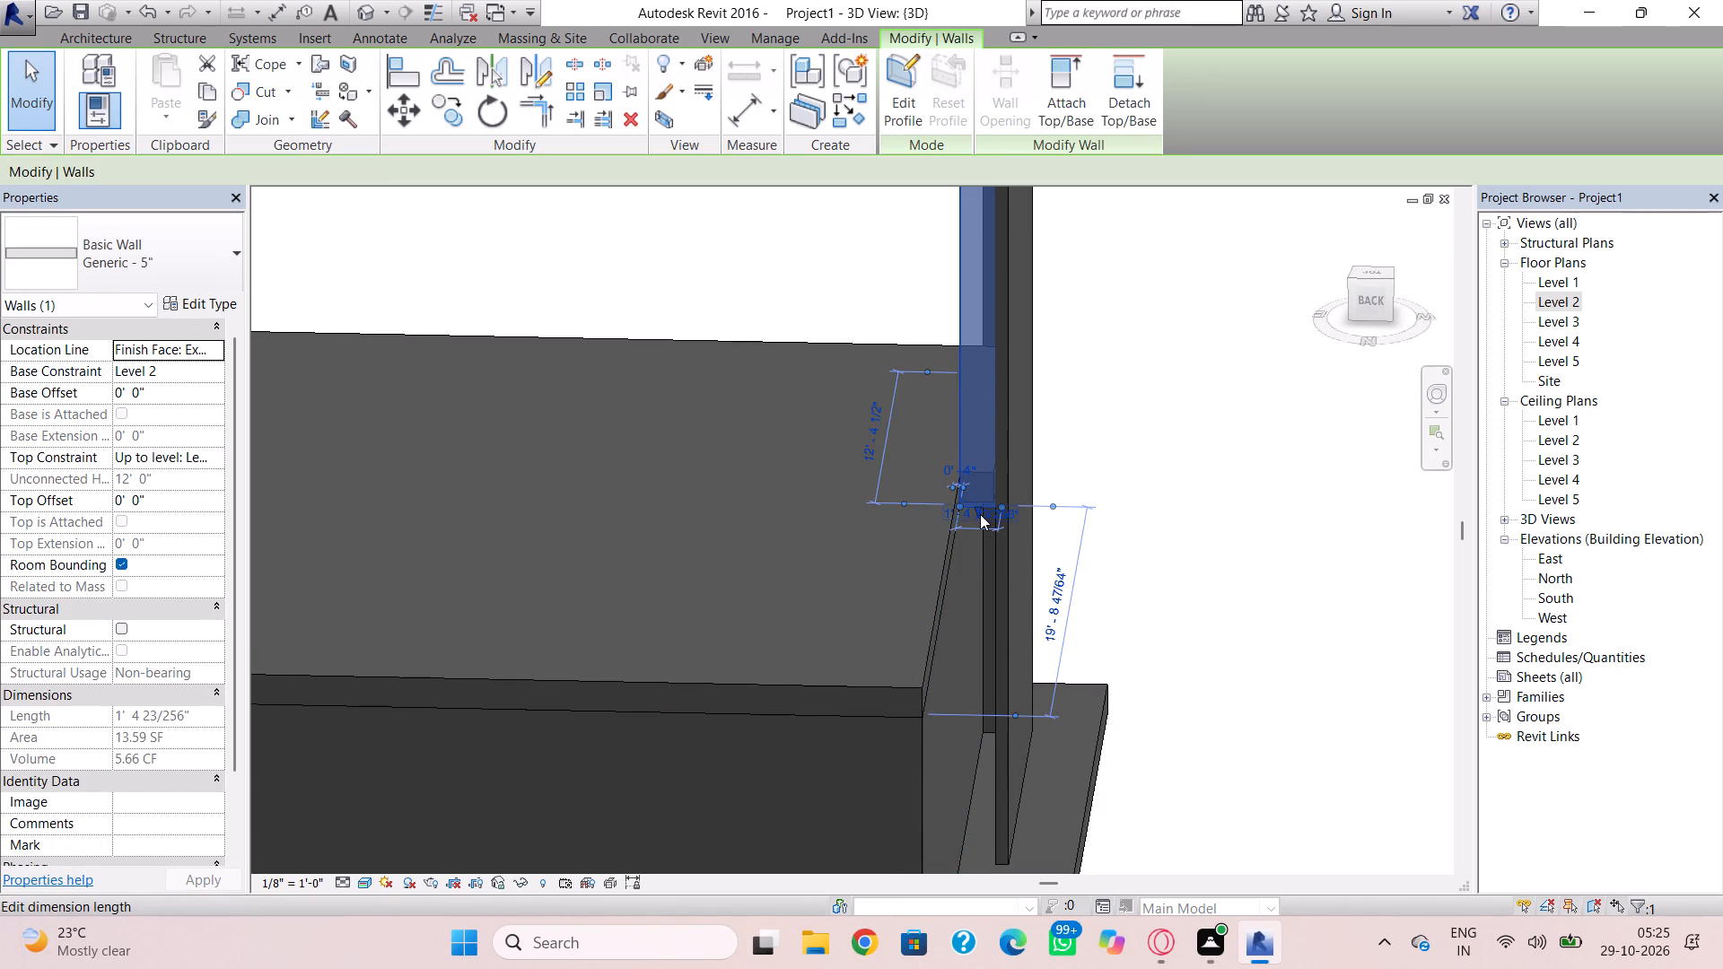
scroll(980, 513, "up", 9)
left_click_drag(969, 490, 962, 611)
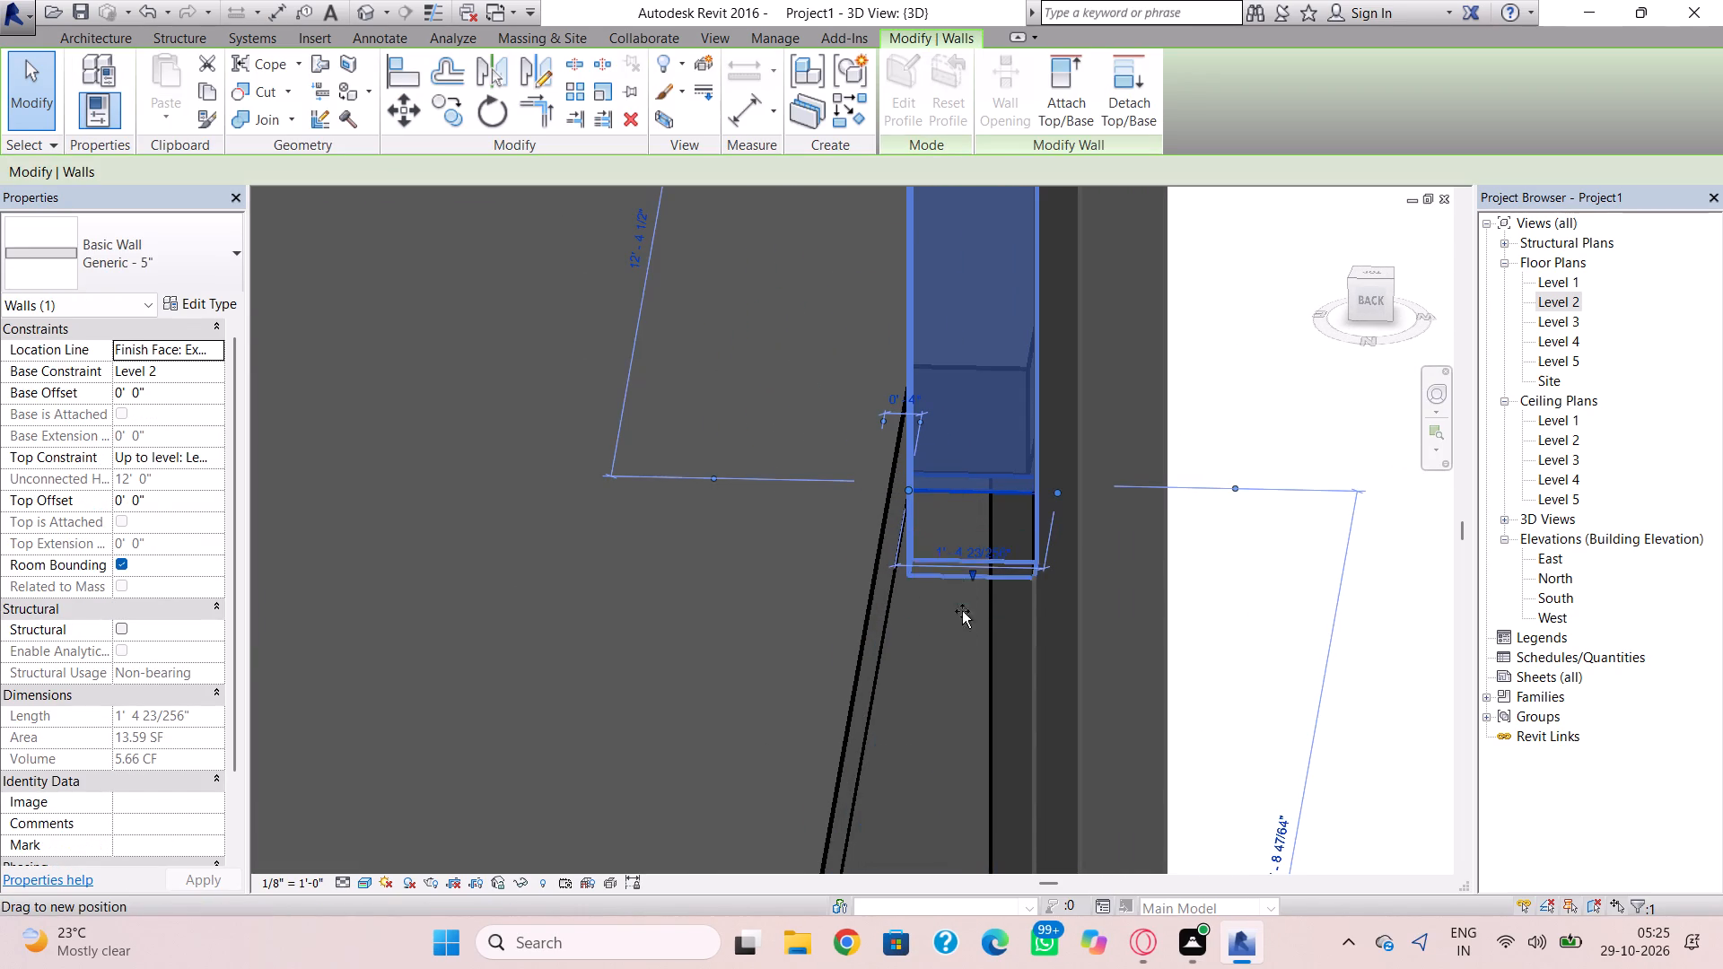
left_click_drag(962, 611, 955, 841)
scroll(953, 816, "down", 4)
middle_click_drag(945, 805, 903, 618)
scroll(920, 678, "up", 4)
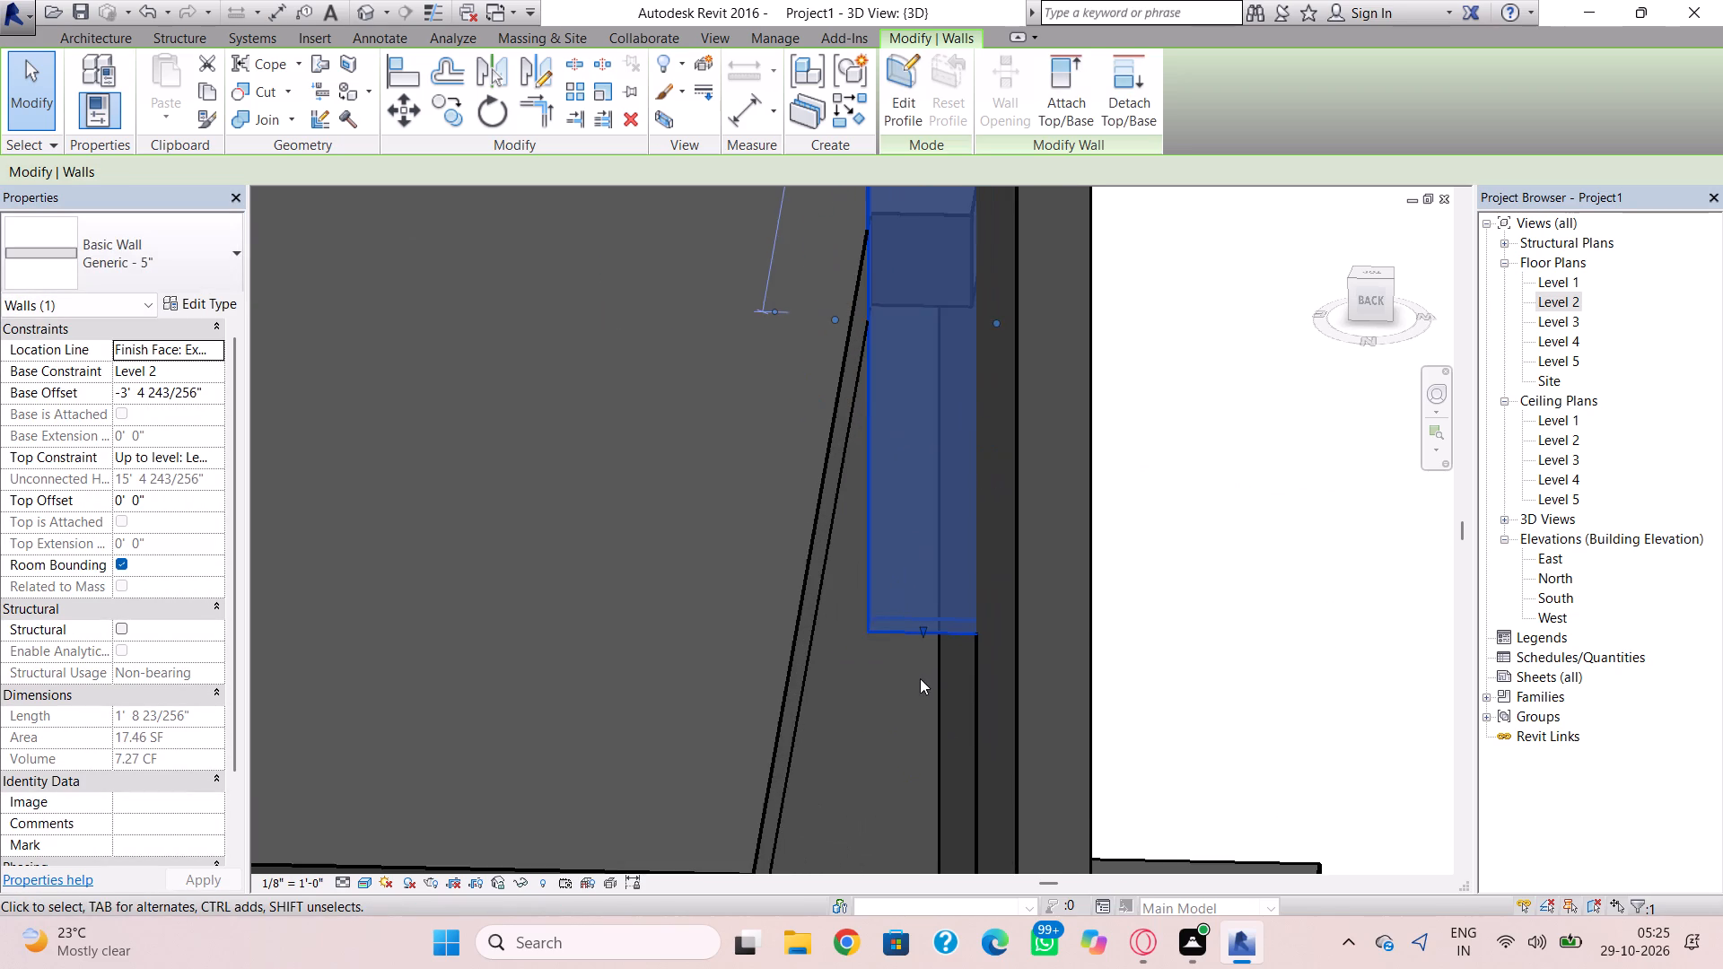
left_click_drag(923, 626, 942, 922)
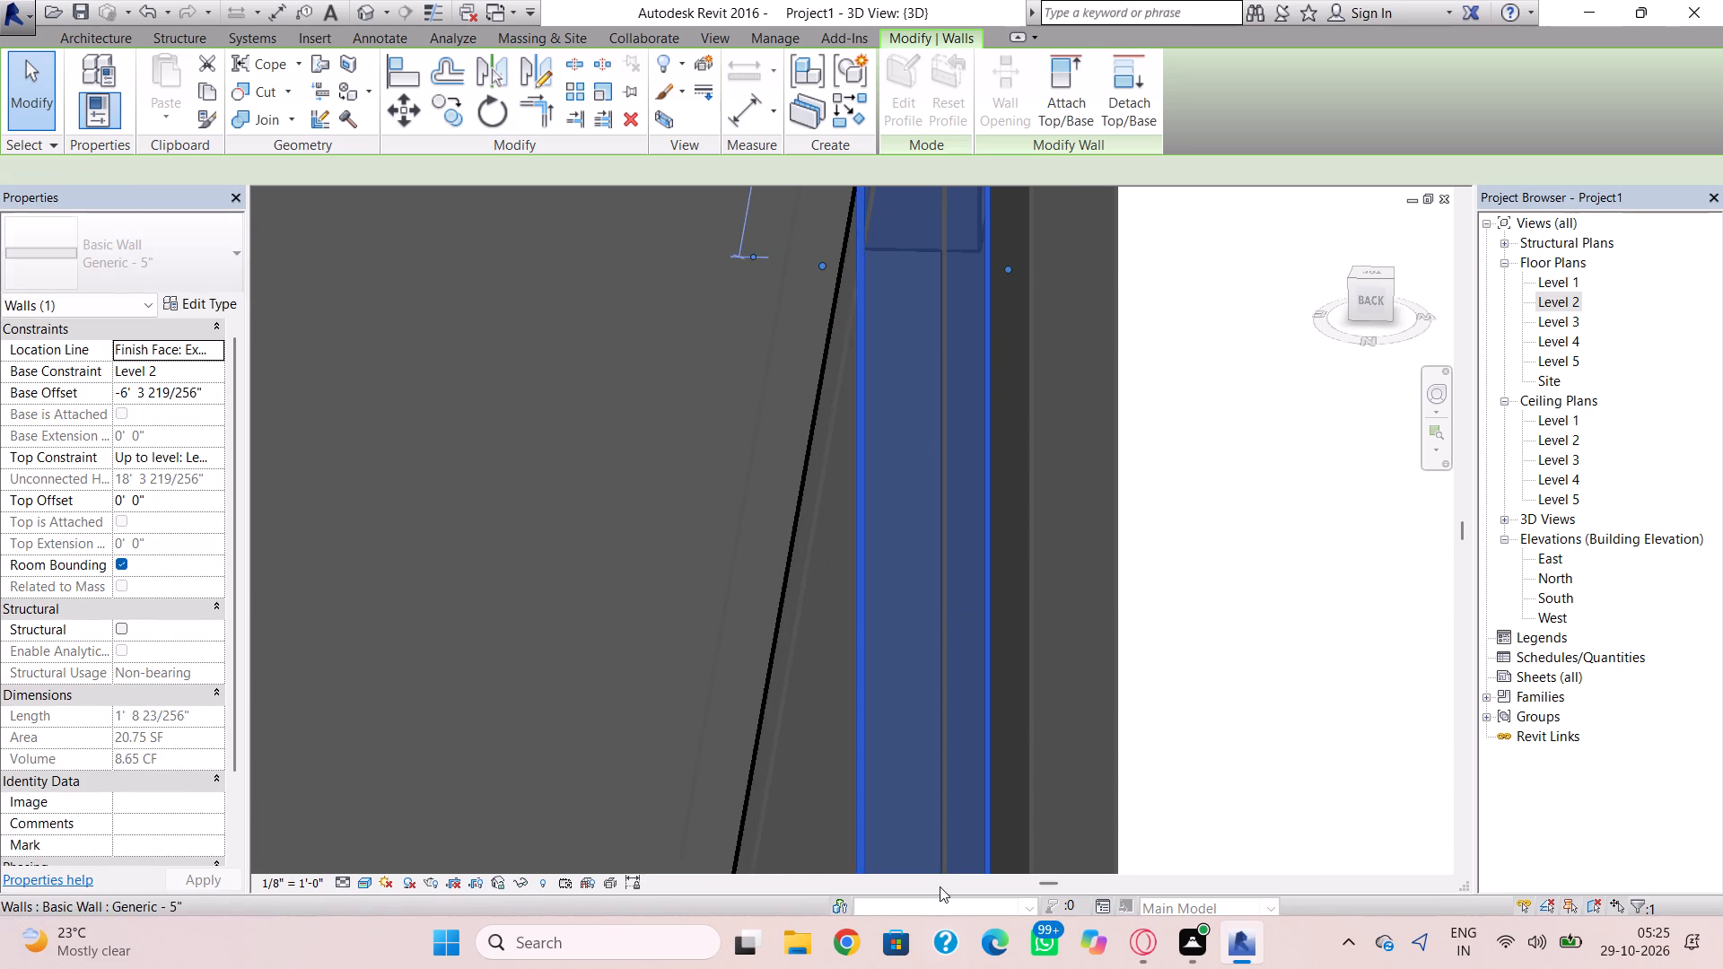
scroll(946, 863, "down", 2)
middle_click_drag(946, 853, 949, 661)
left_click_drag(933, 720, 933, 744)
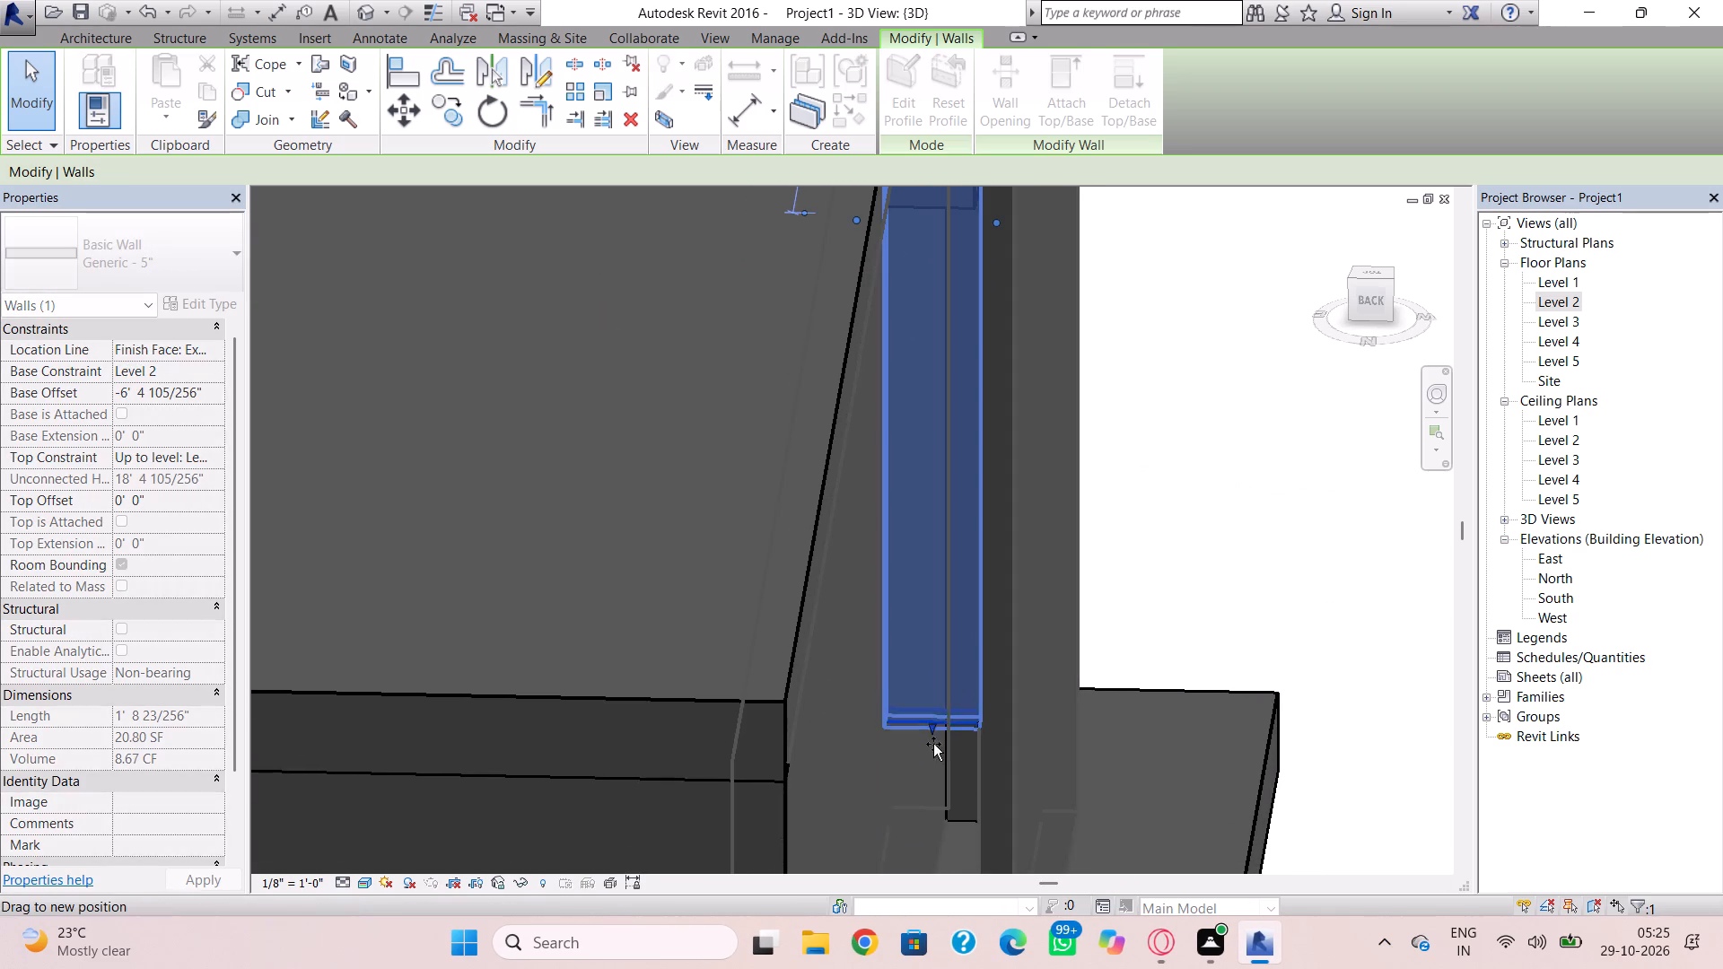
left_click_drag(933, 744, 934, 869)
scroll(933, 830, "down", 2)
middle_click_drag(929, 798, 917, 632)
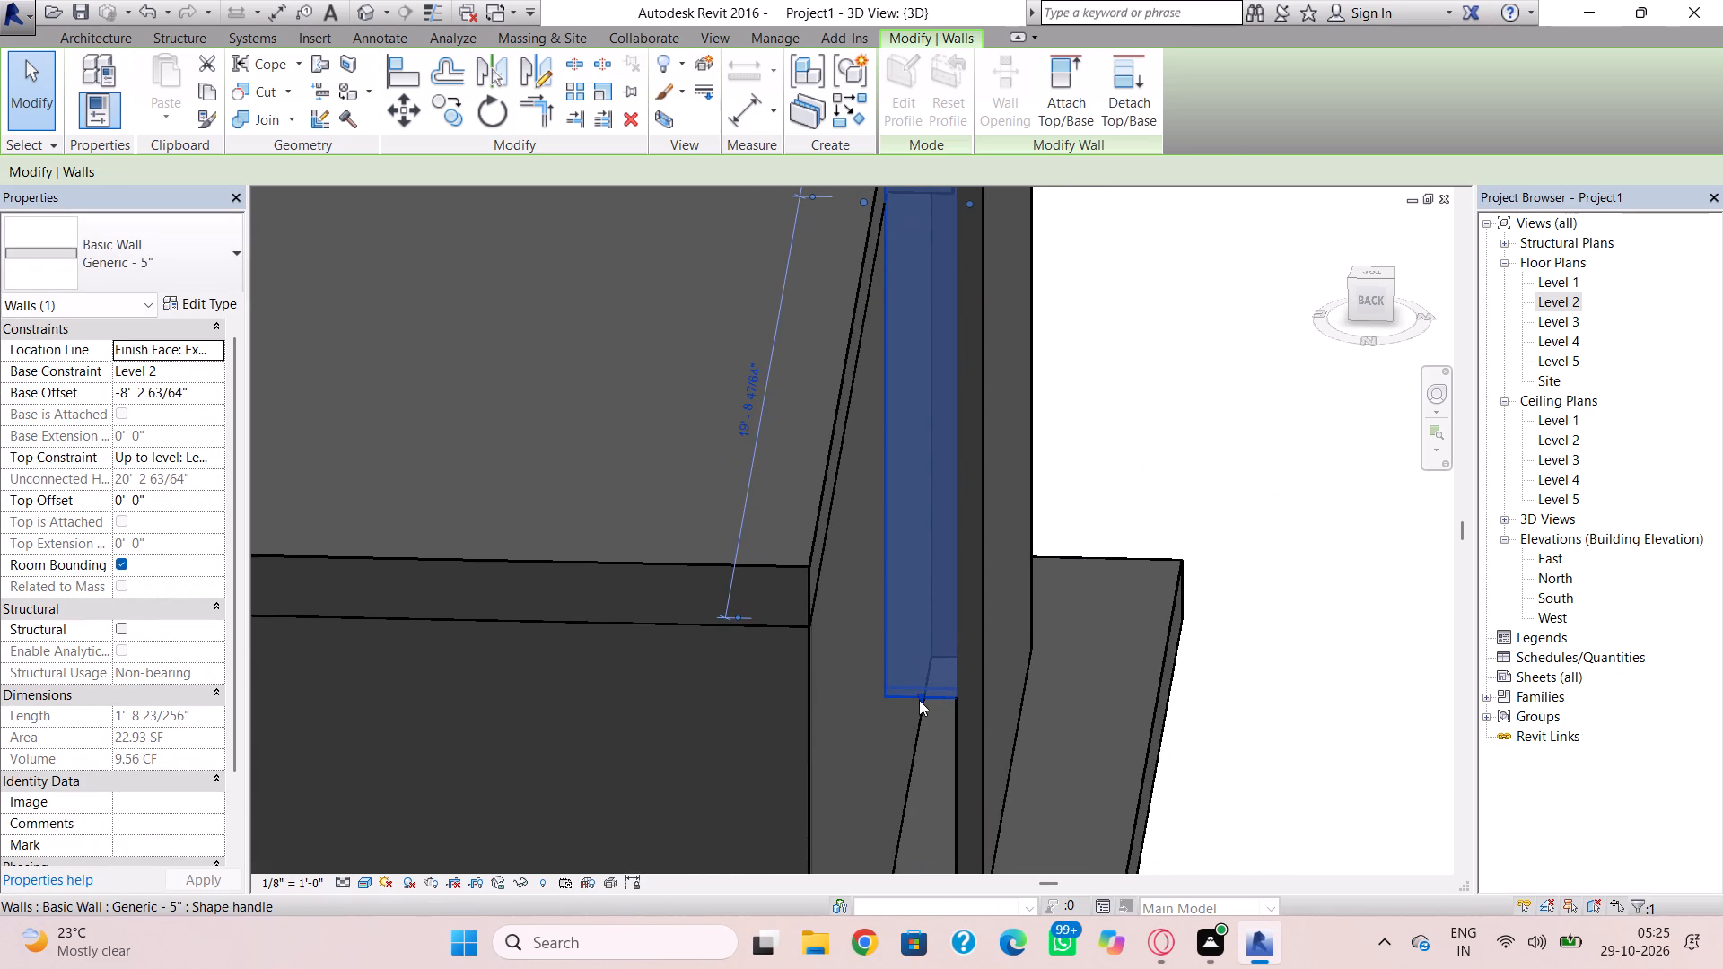
scroll(920, 704, "down", 2)
middle_click_drag(918, 700, 902, 612)
scroll(902, 612, "up", 4)
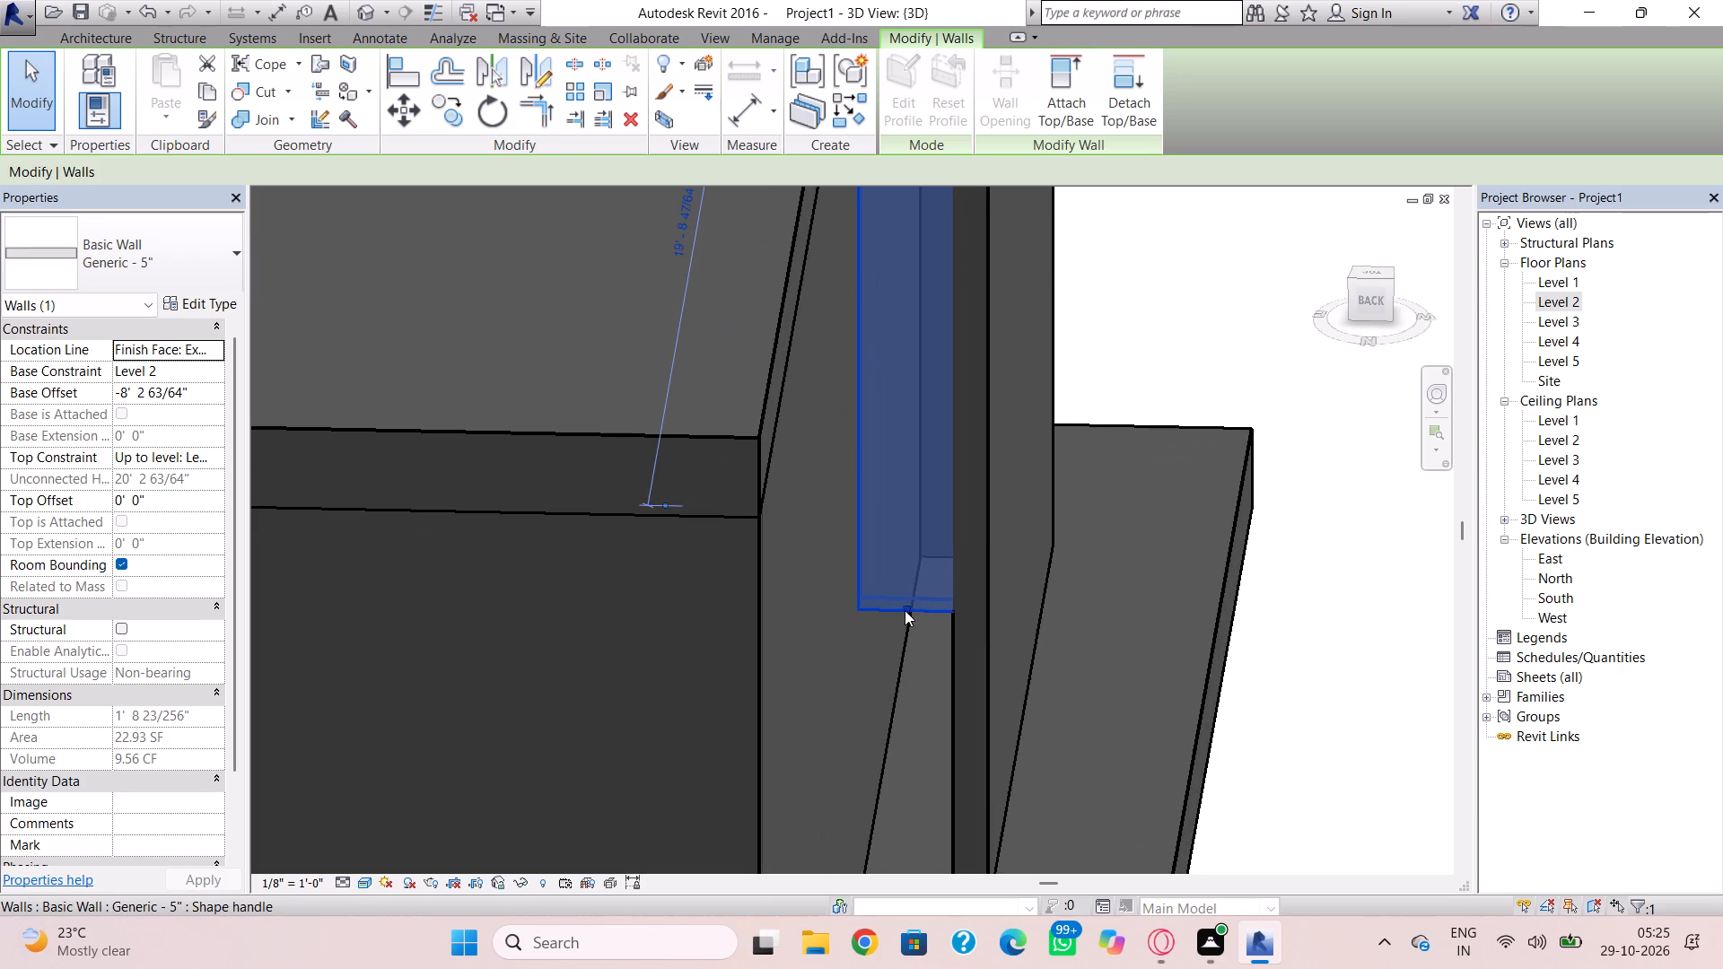
left_click_drag(905, 613, 907, 795)
scroll(905, 763, "down", 3)
middle_click_drag(902, 756, 889, 572)
scroll(896, 711, "up", 1)
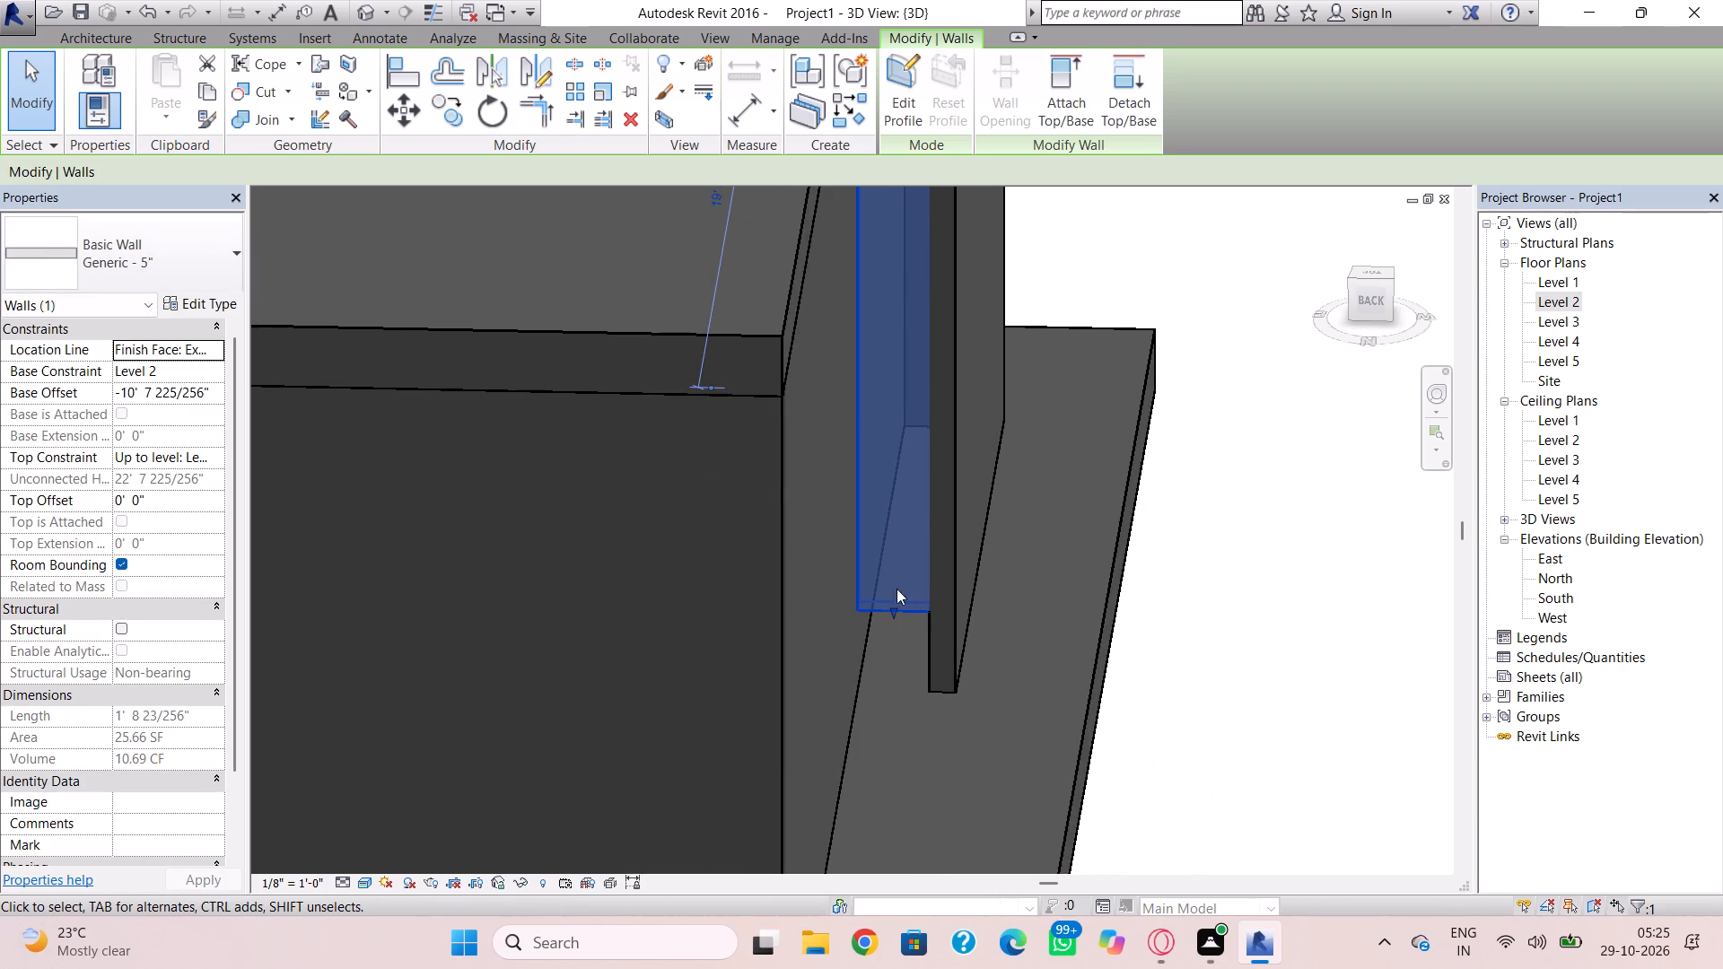
left_click_drag(896, 613, 894, 689)
left_click(1072, 626)
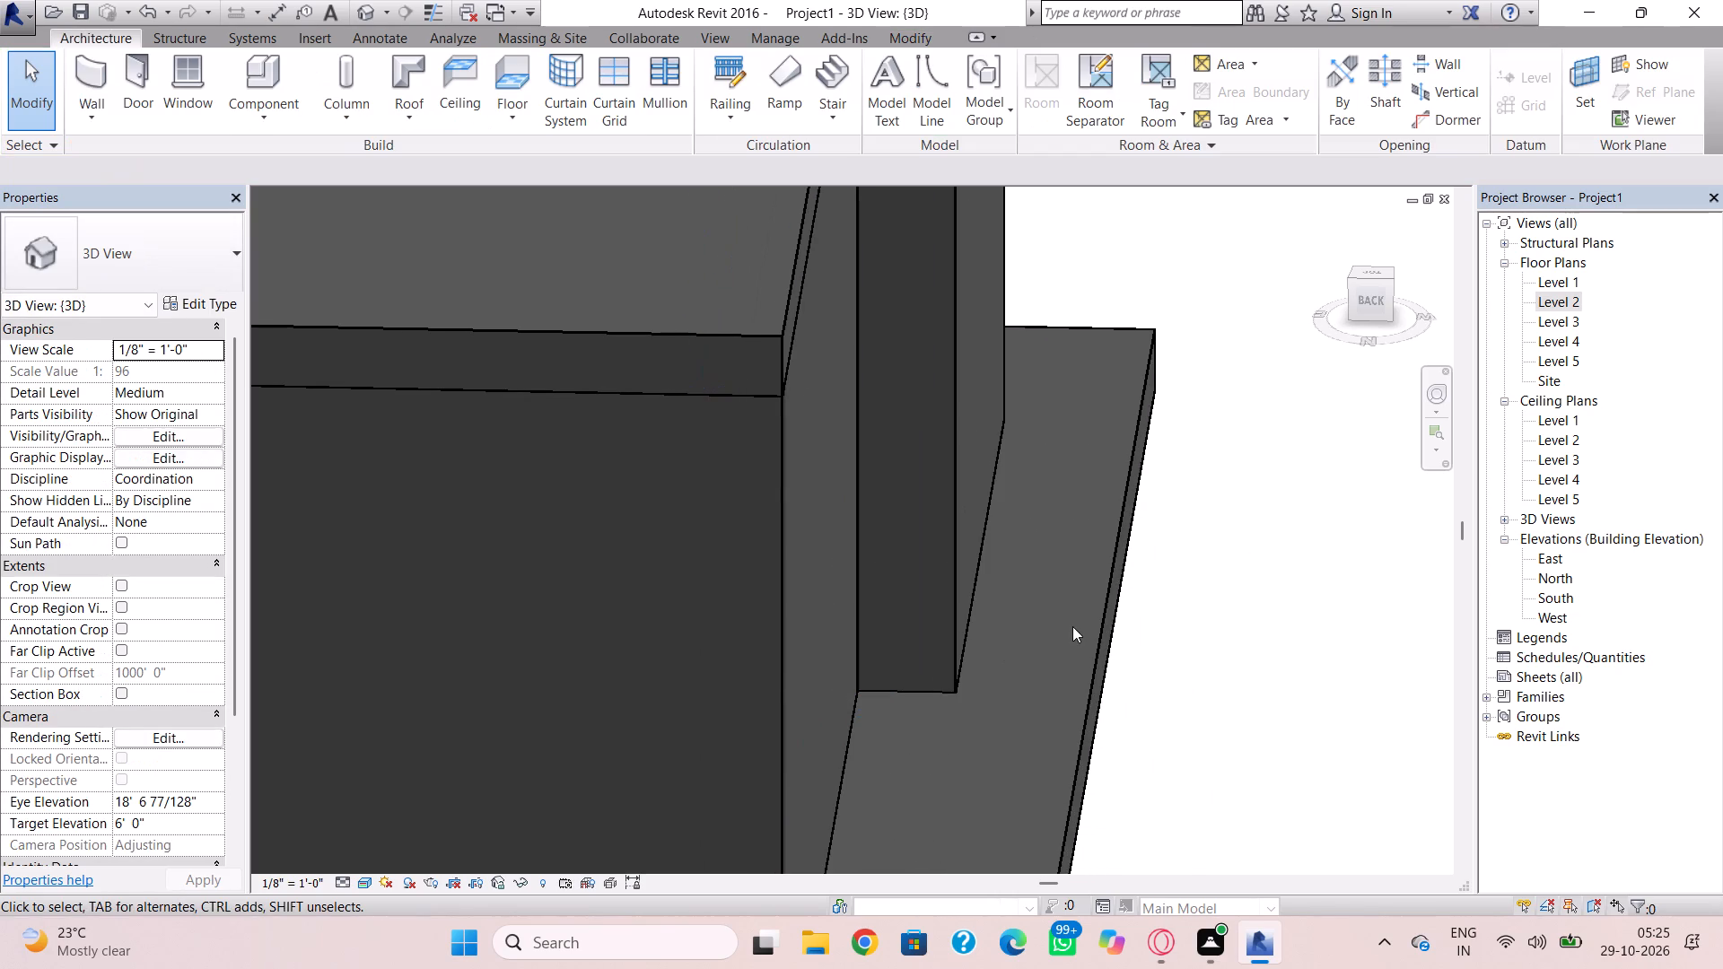
key("Escape")
Examine the lowered return walls and the roof edge along the building's south side in 3D.
right_click_drag(1074, 546, 1090, 503, "shift")
right_click_drag(1088, 495, 1087, 493, "shift")
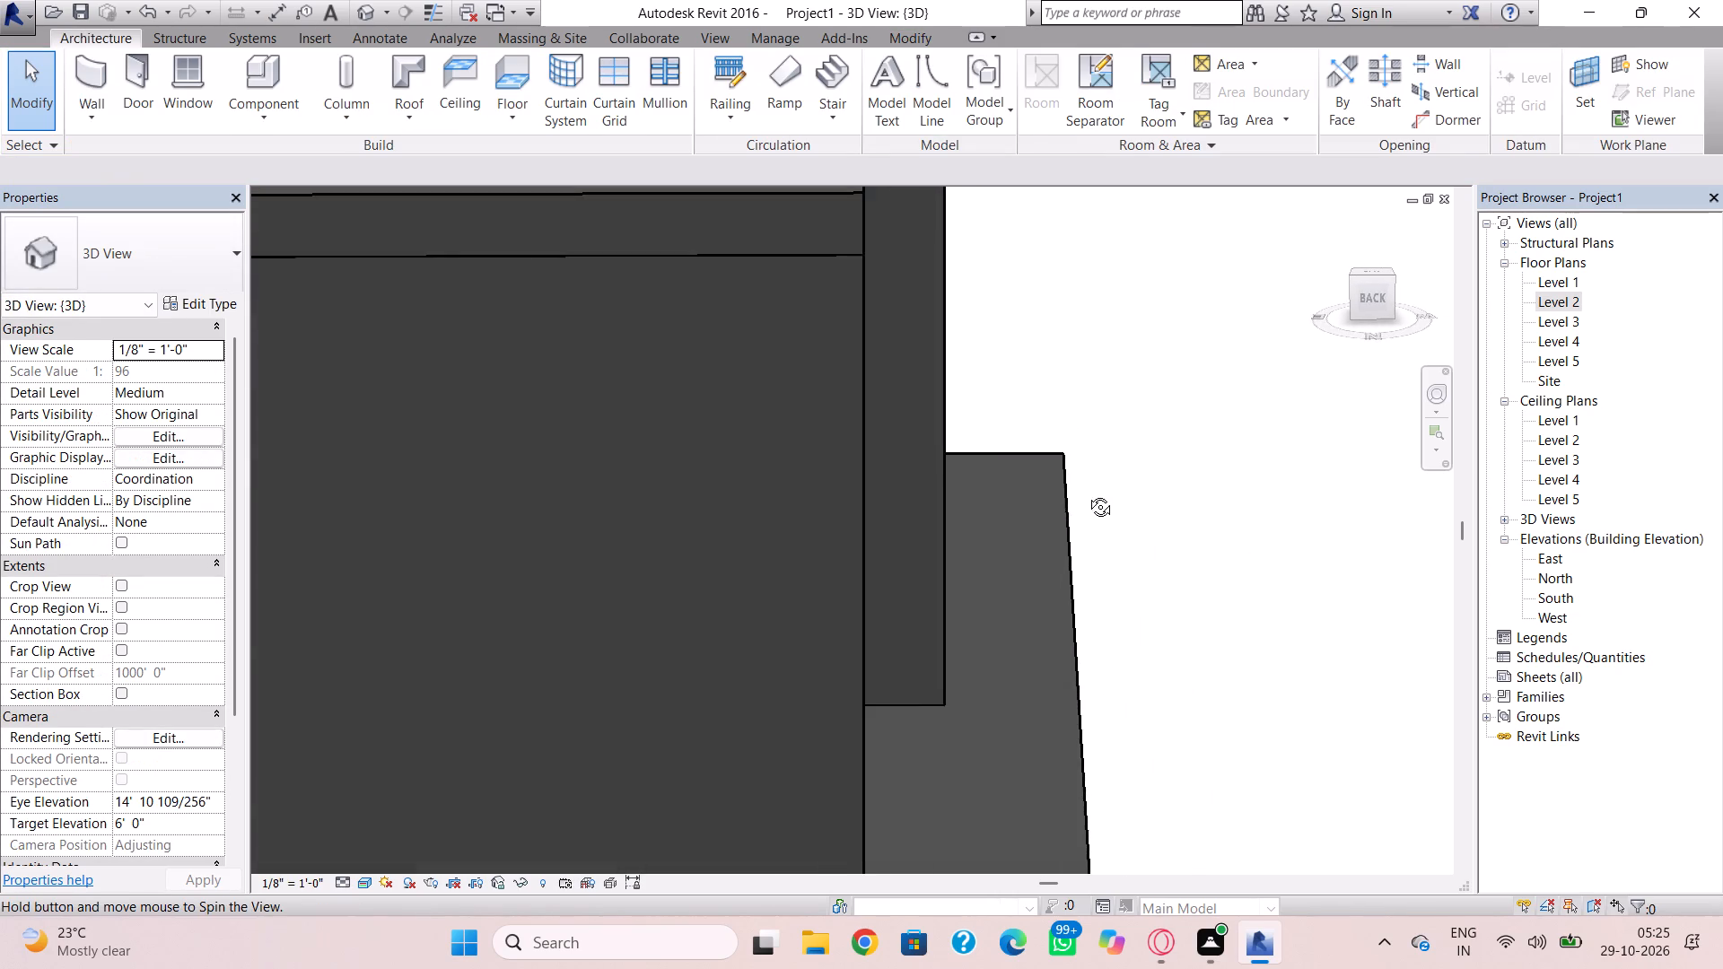
right_click_drag(1087, 493, 729, 497, "shift")
scroll(741, 497, "down", 5)
right_click_drag(928, 528, 801, 569, "shift")
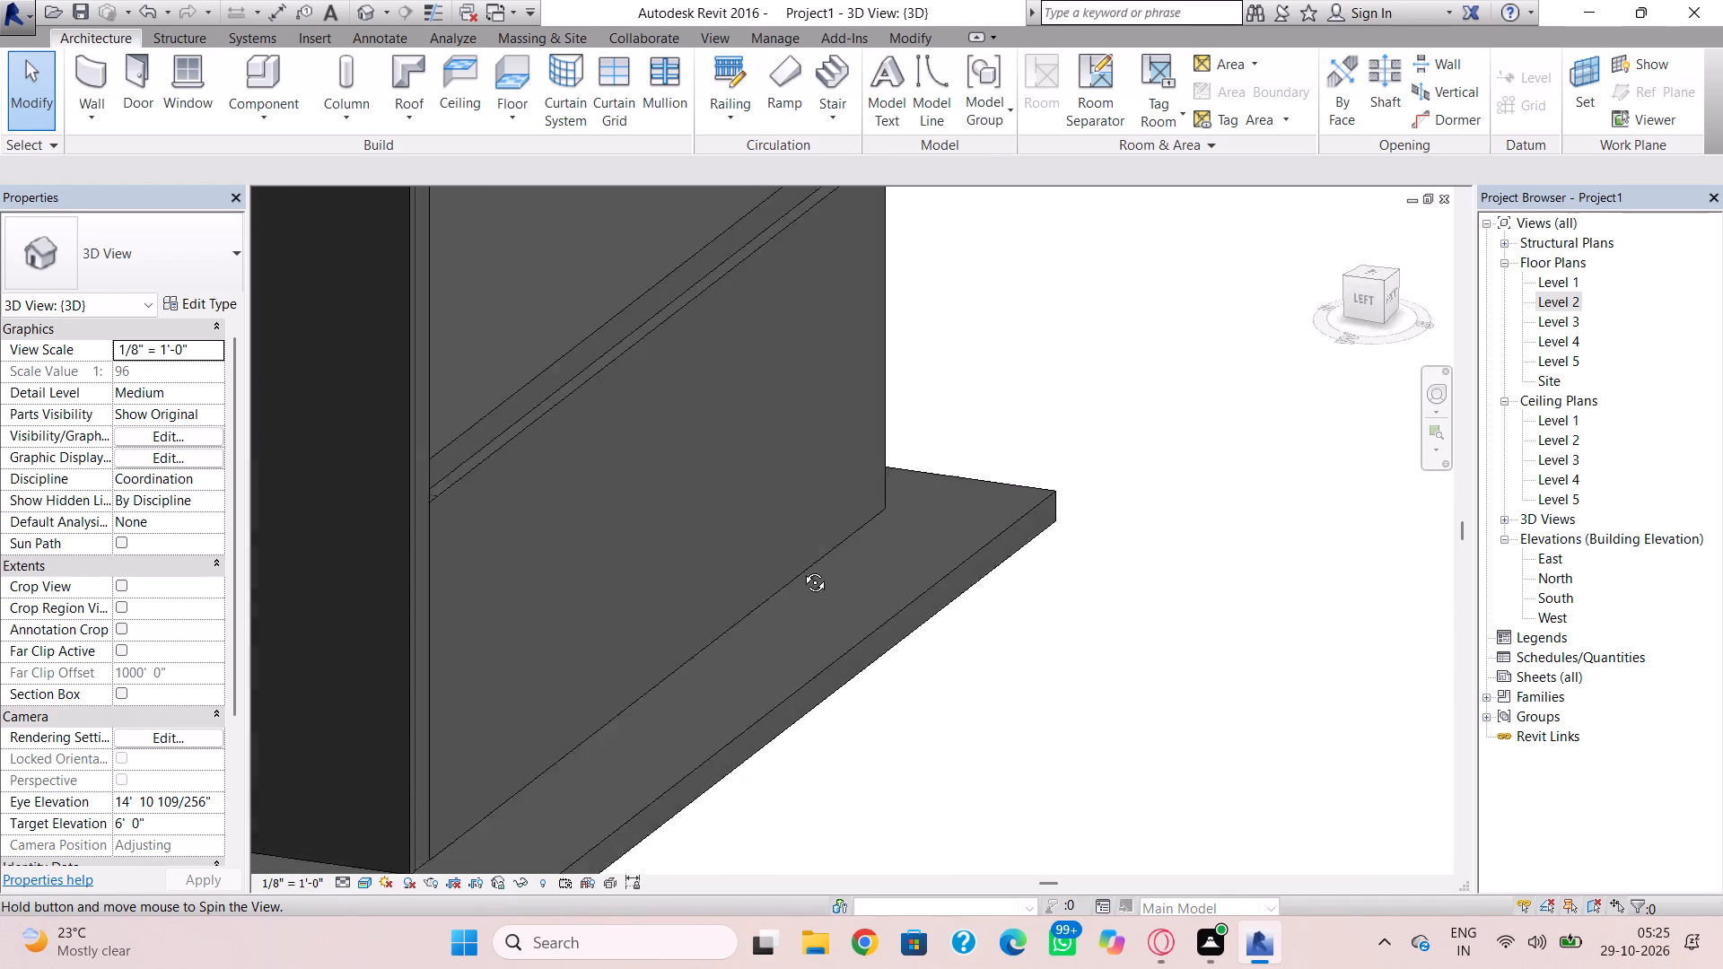
right_click_drag(801, 569, 734, 565, "shift")
scroll(733, 538, "down", 4)
middle_click_drag(793, 534, 932, 564)
right_click_drag(988, 598, 837, 682, "shift")
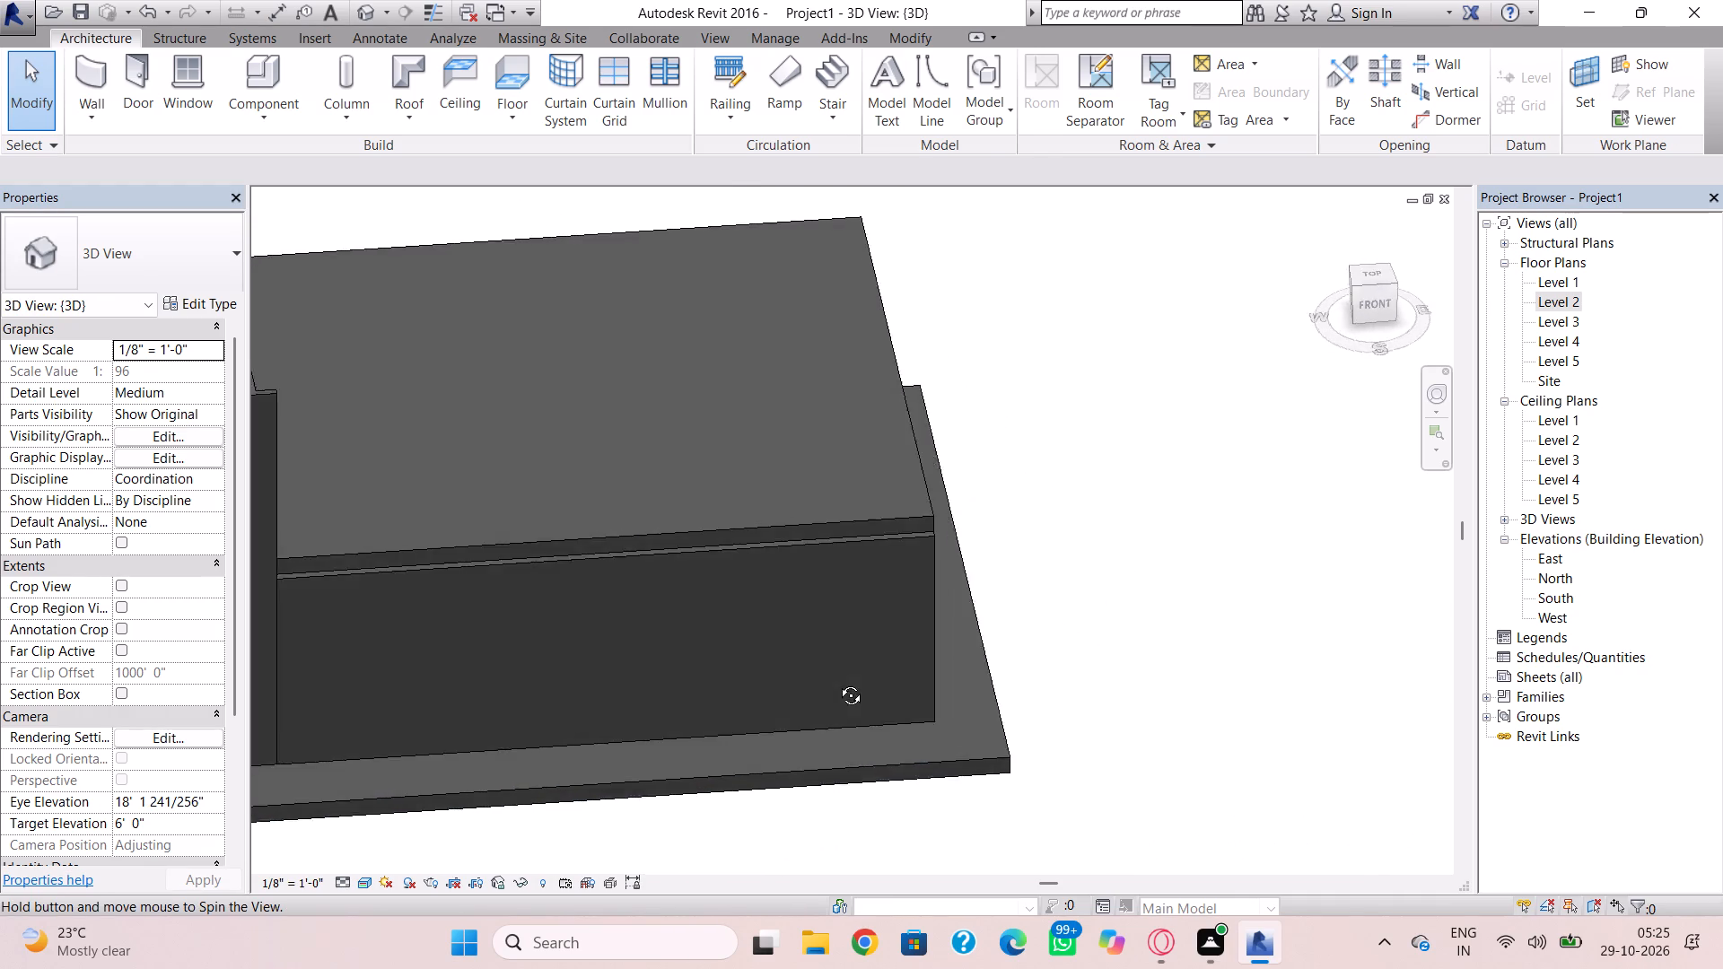
right_click_drag(837, 682, 850, 874, "shift")
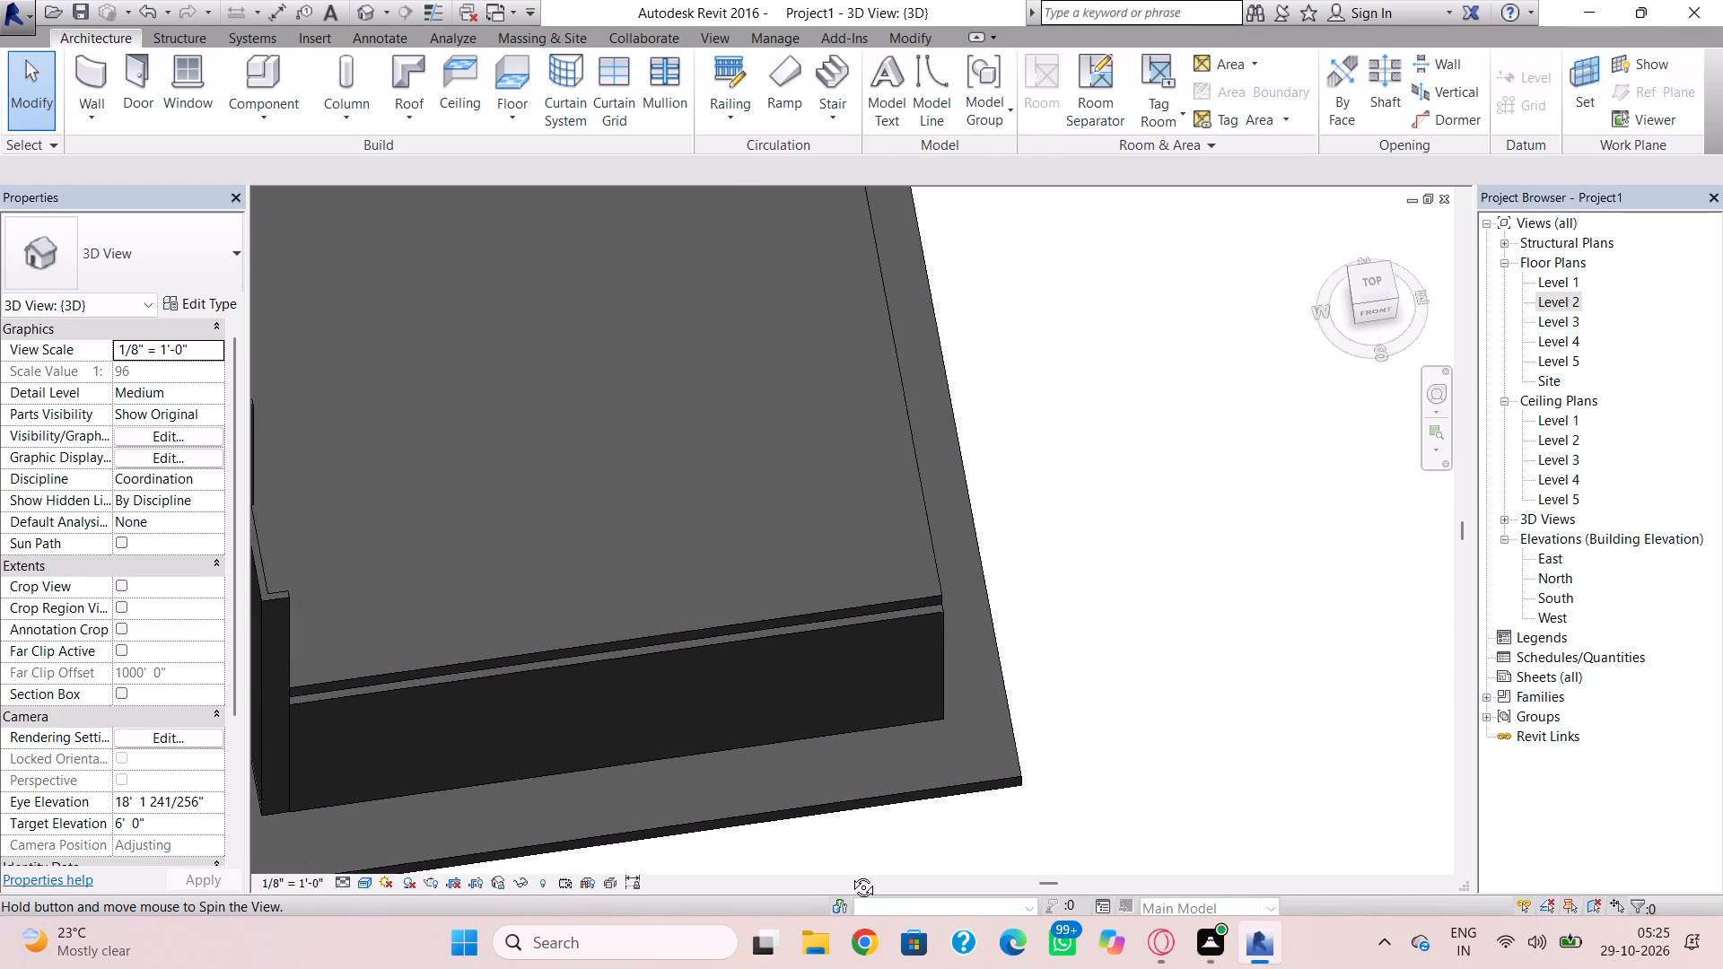
right_click_drag(850, 874, 852, 875, "shift")
Open the Level 2 floor plan and the 12" roof's footprint sketch for editing, at the projection's south-west corner.
left_click(1561, 307)
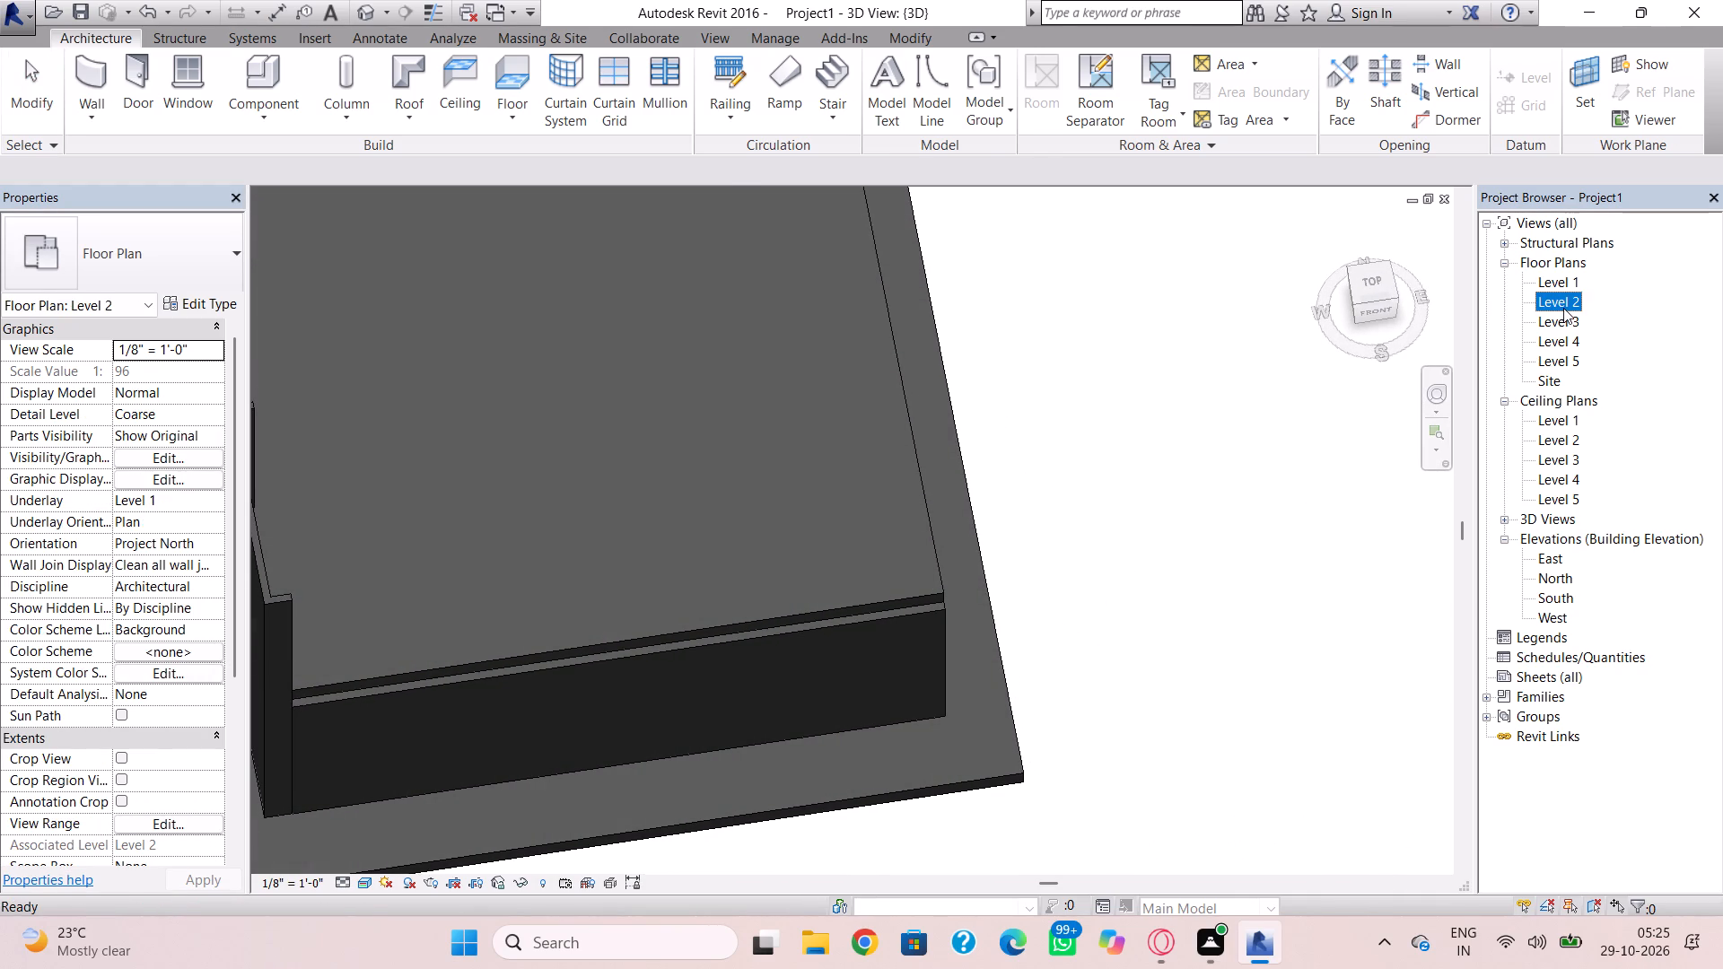
double_click(1563, 308)
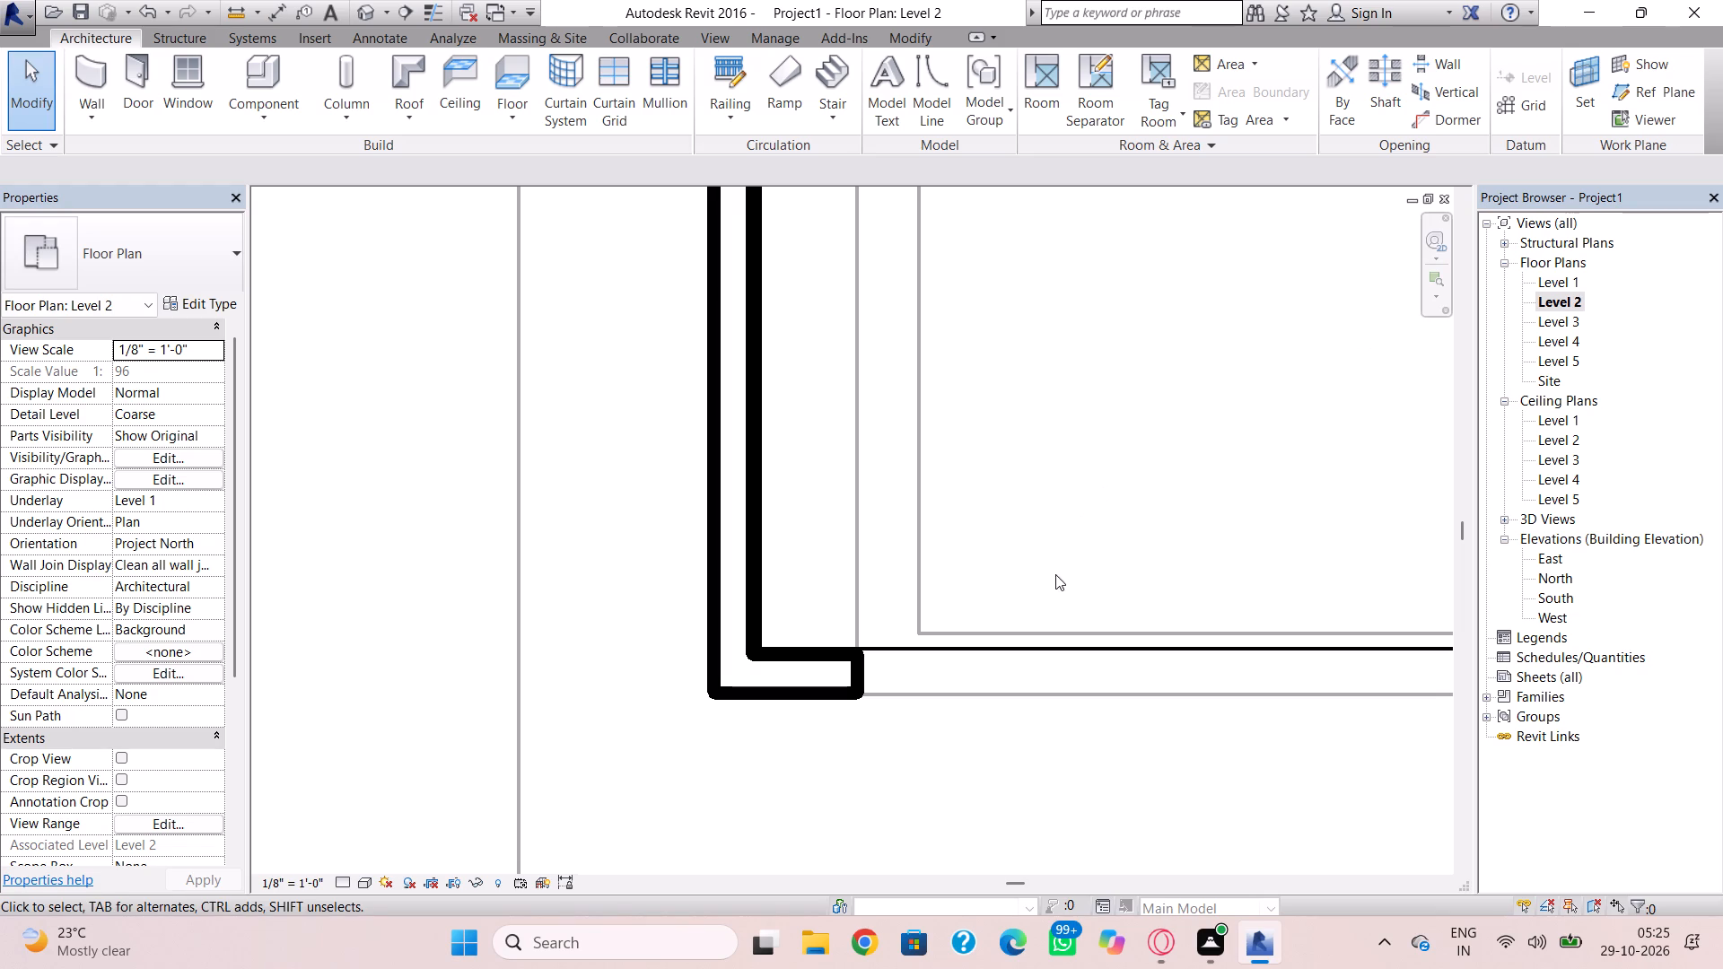
double_click(1035, 639)
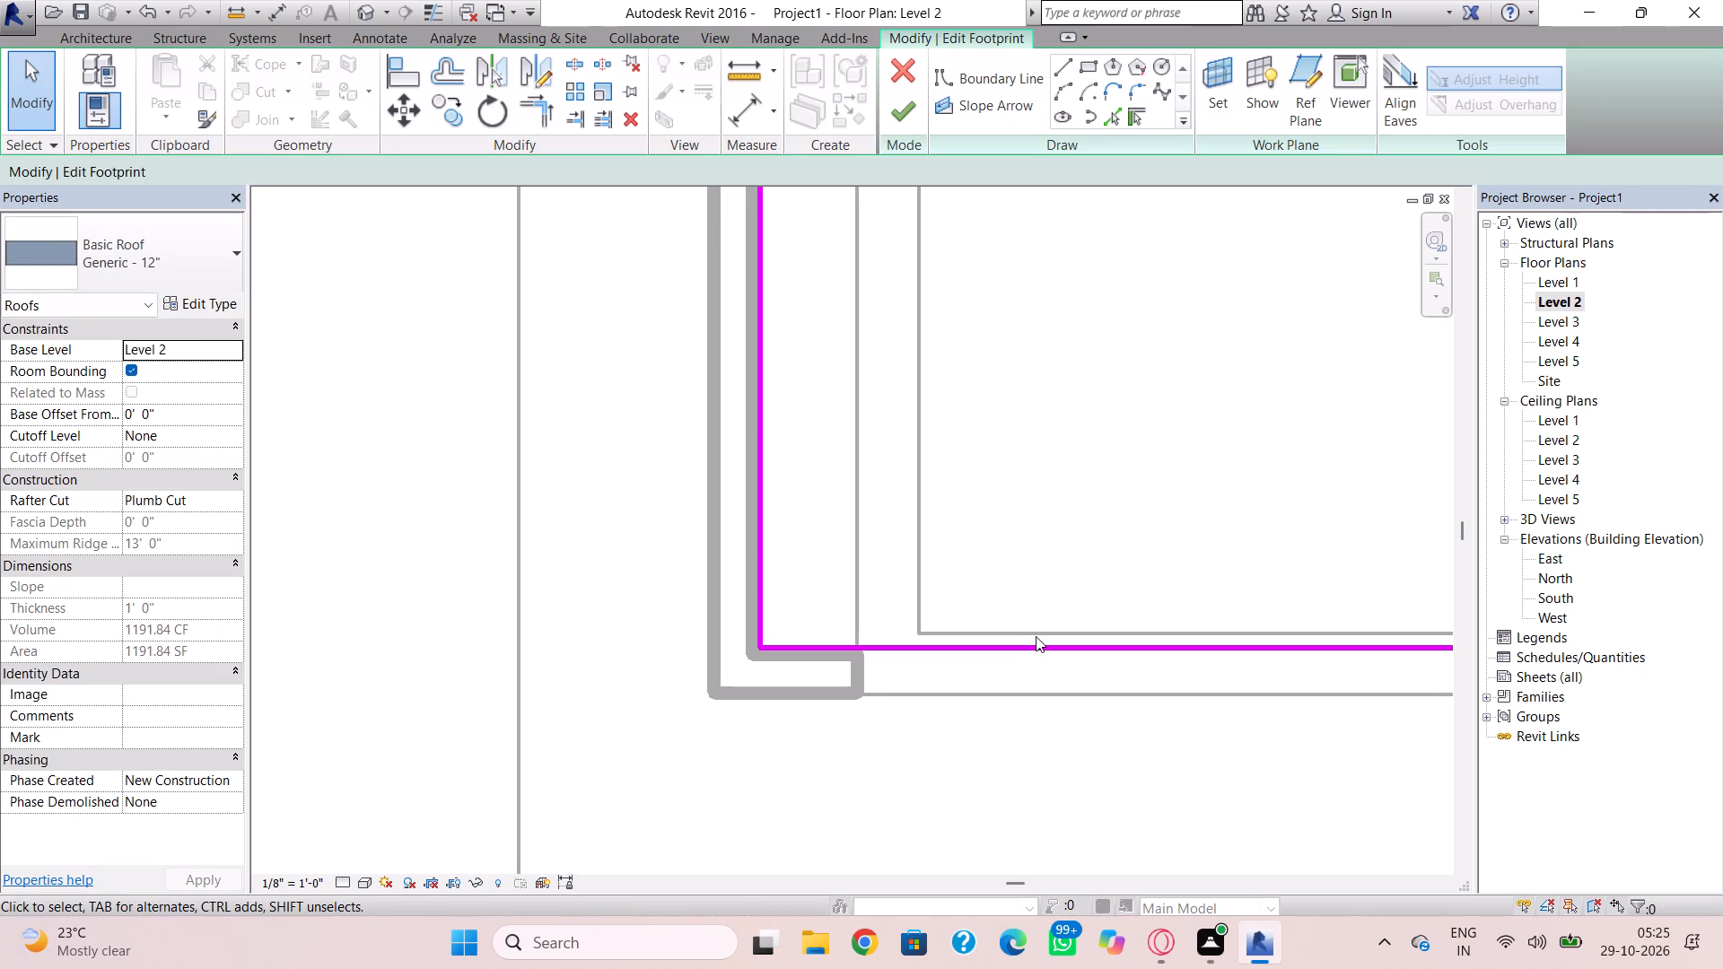
scroll(1036, 636, "down", 1)
middle_click_drag(1035, 637, 975, 682)
scroll(969, 684, "down", 2)
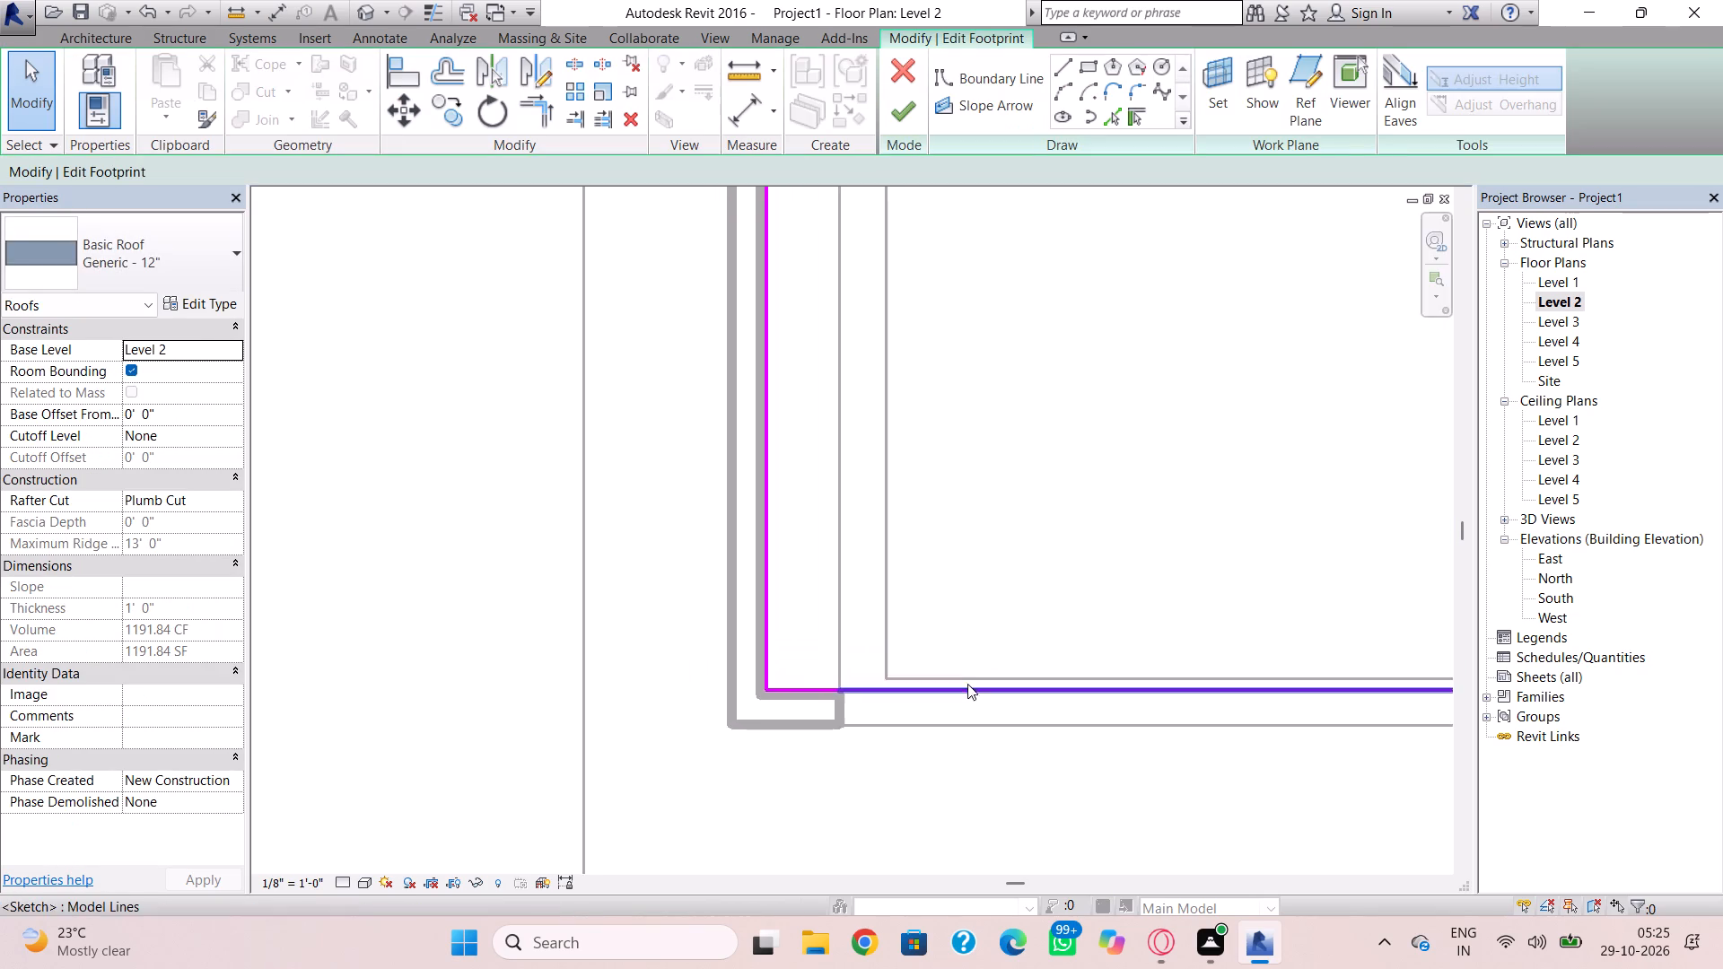
scroll(972, 645, "down", 3)
middle_click_drag(972, 645, 899, 696)
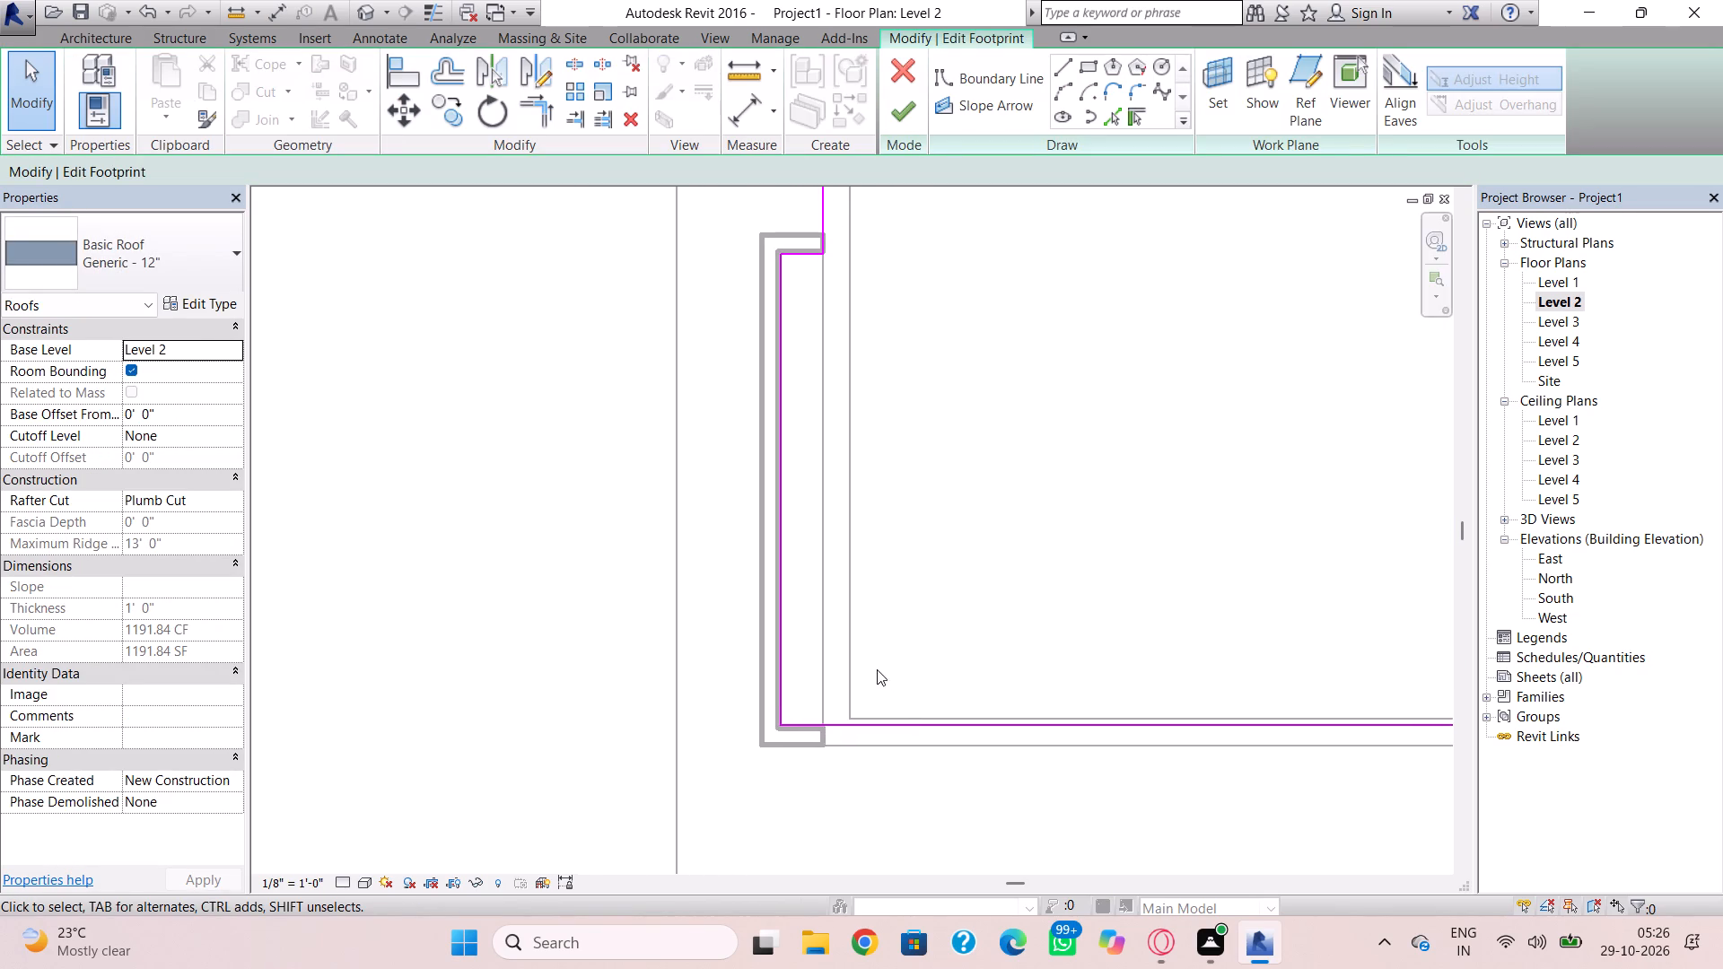
scroll(848, 656, "up", 1)
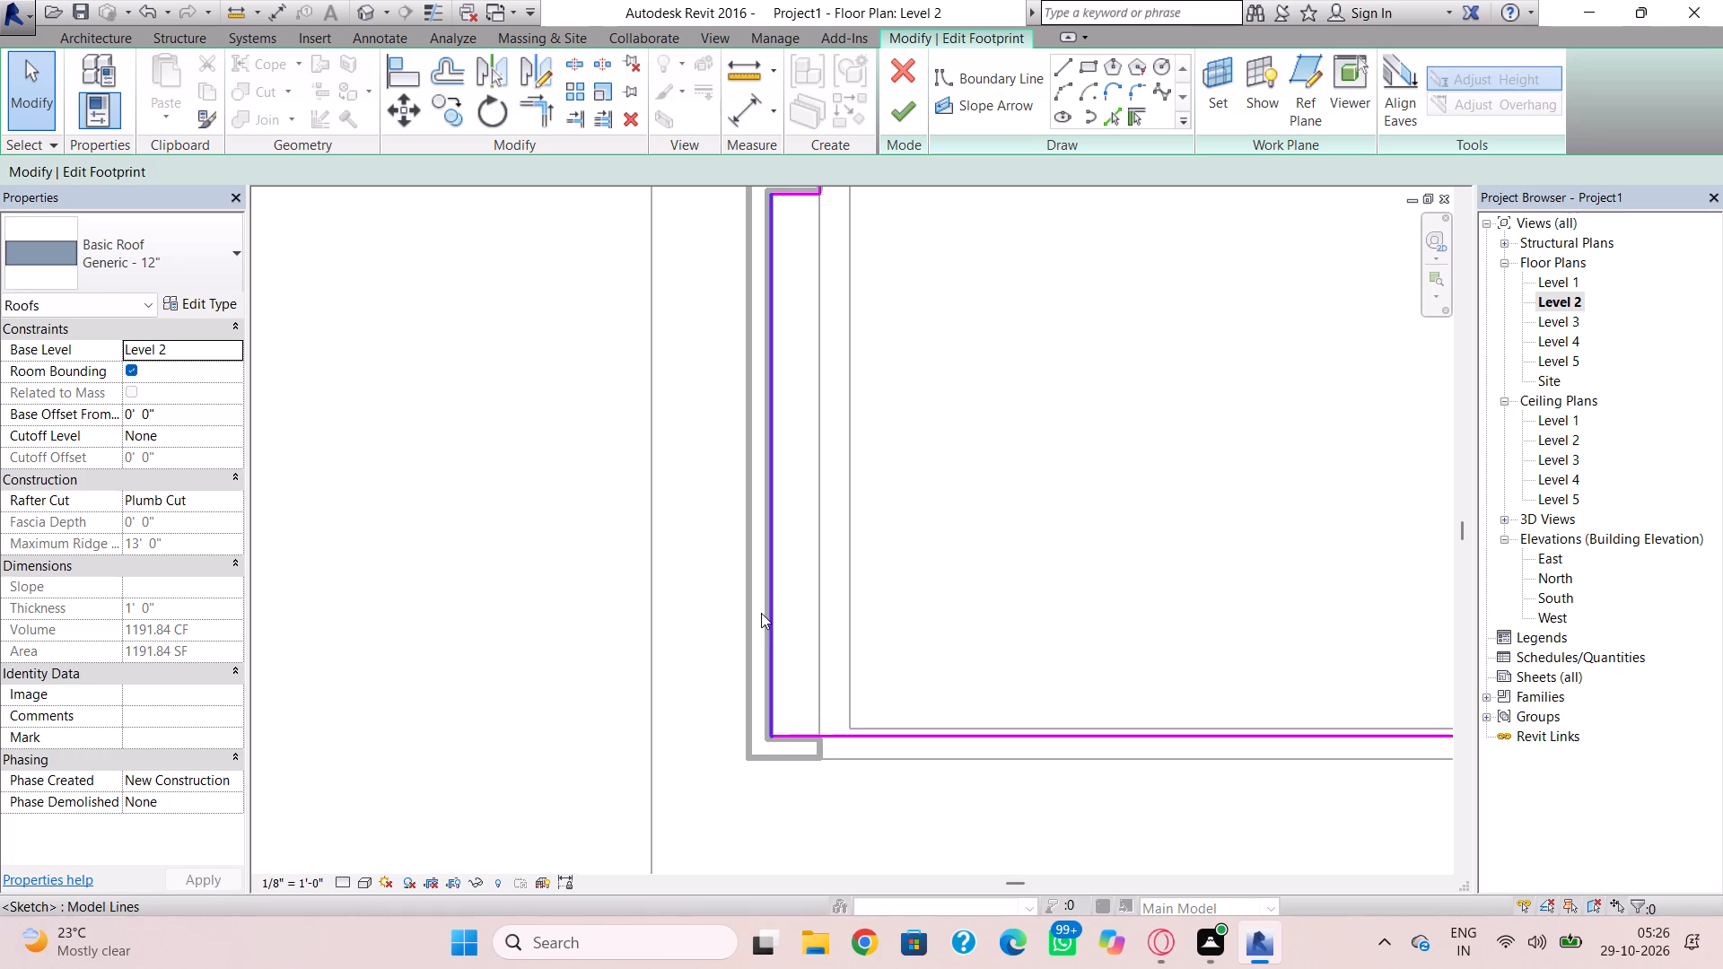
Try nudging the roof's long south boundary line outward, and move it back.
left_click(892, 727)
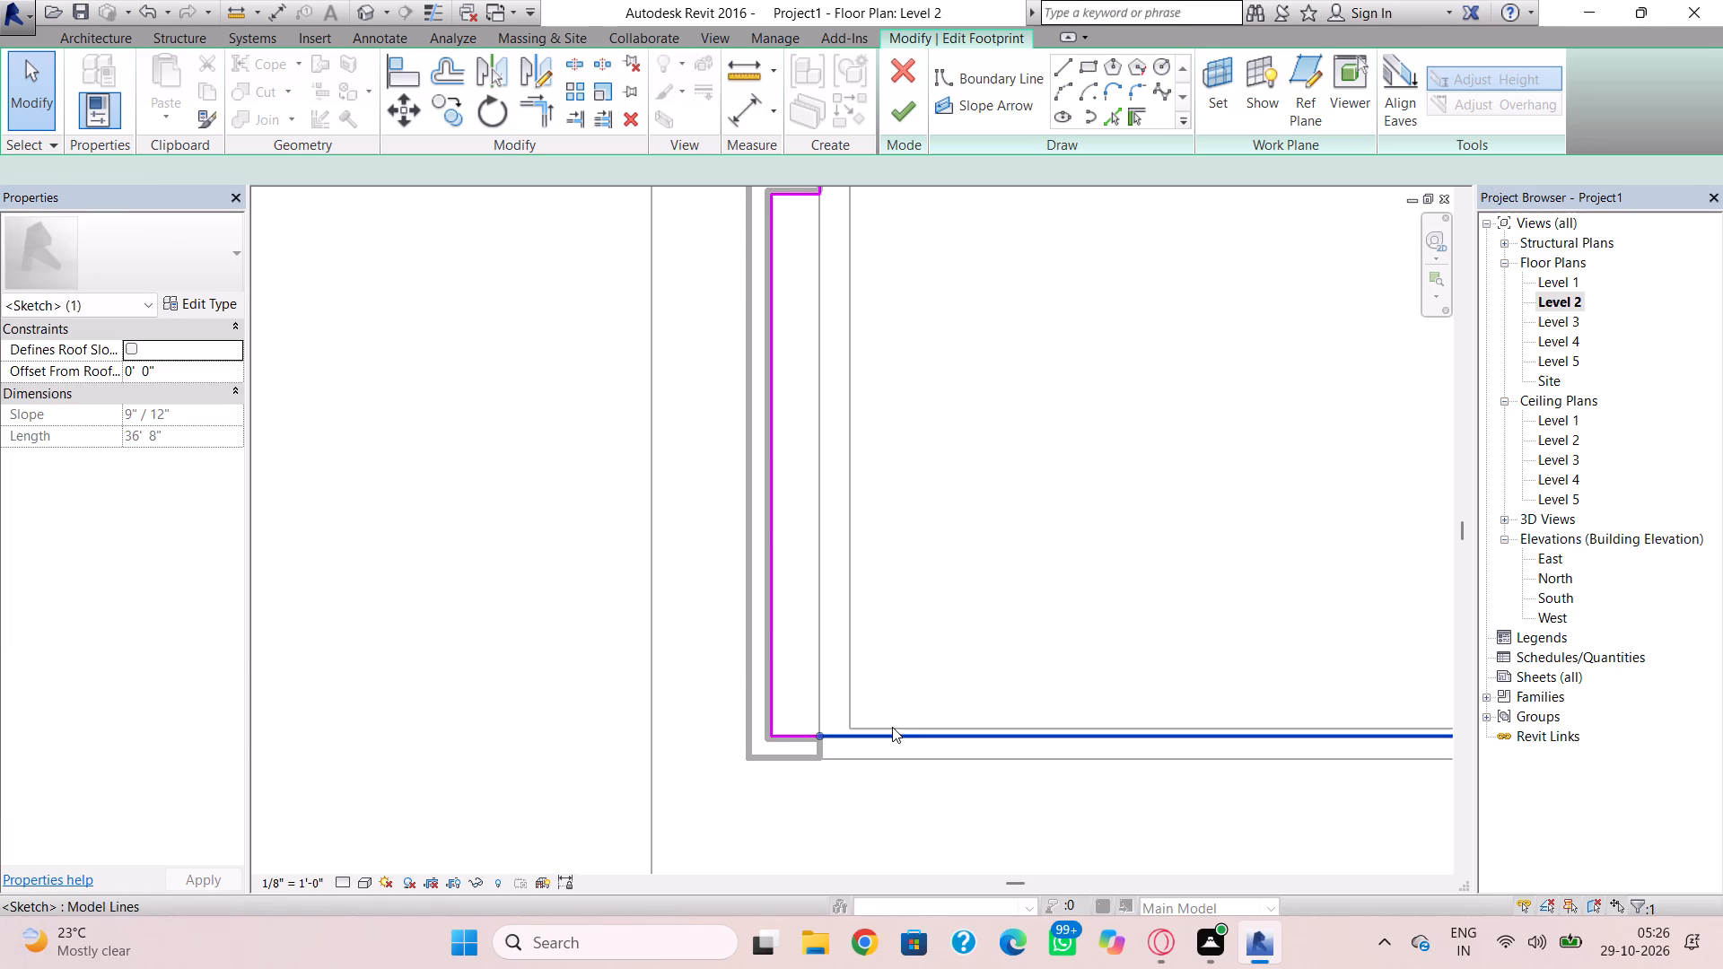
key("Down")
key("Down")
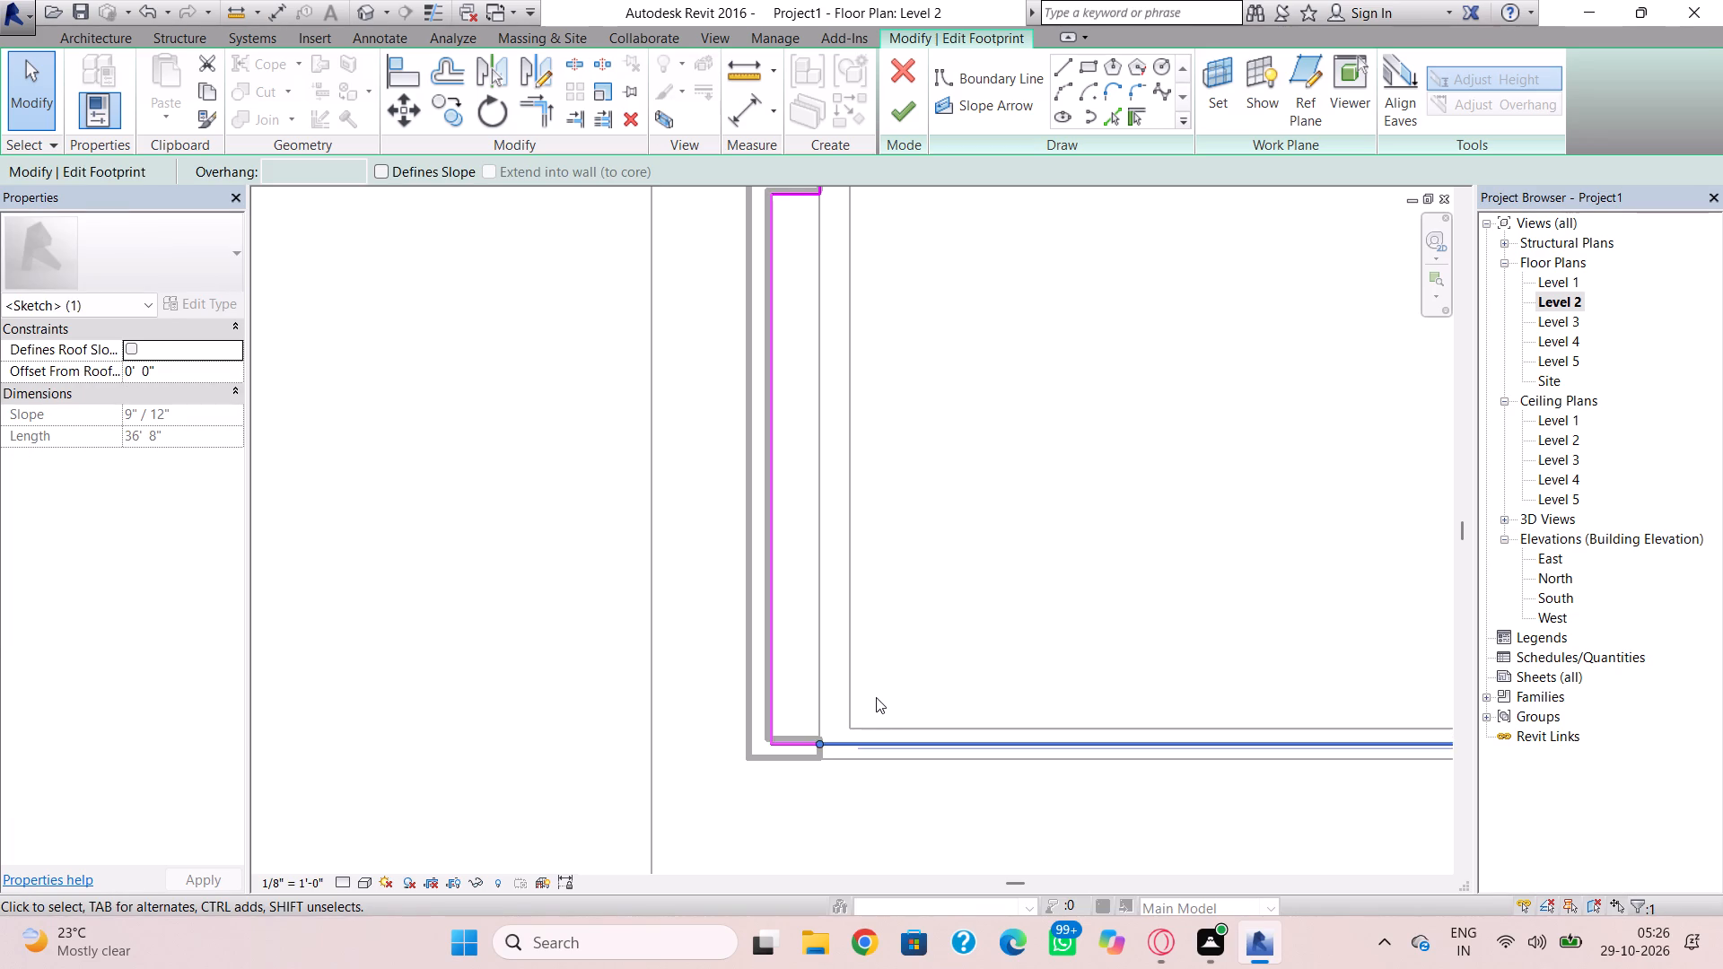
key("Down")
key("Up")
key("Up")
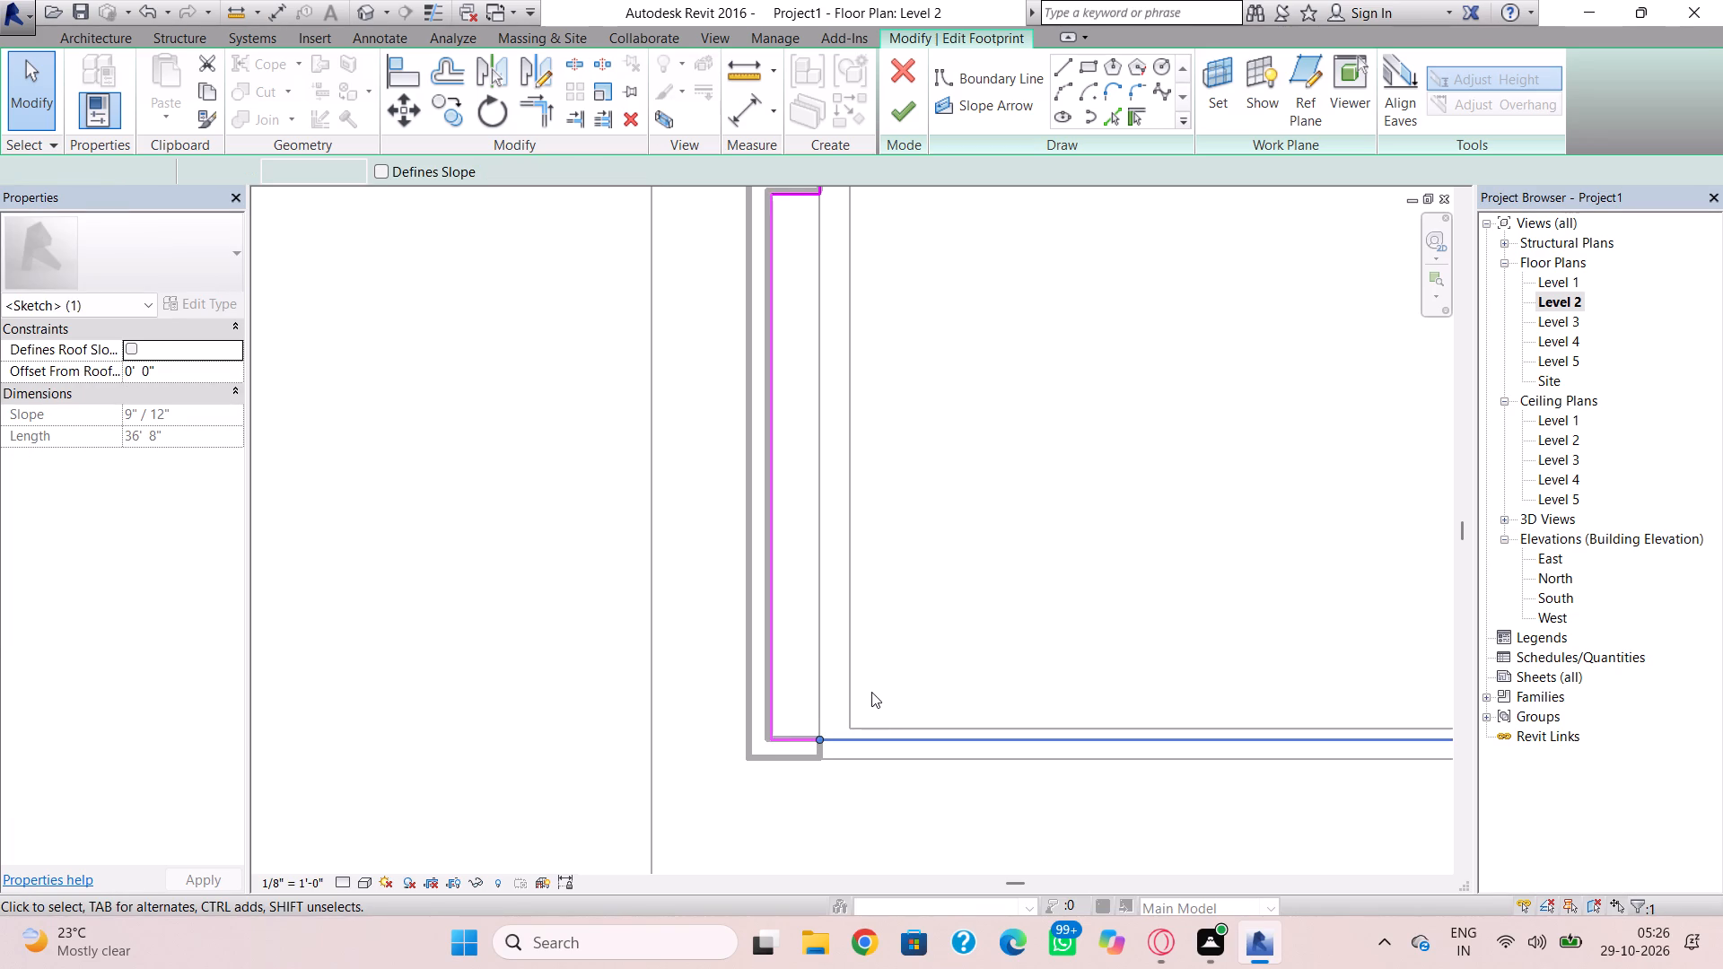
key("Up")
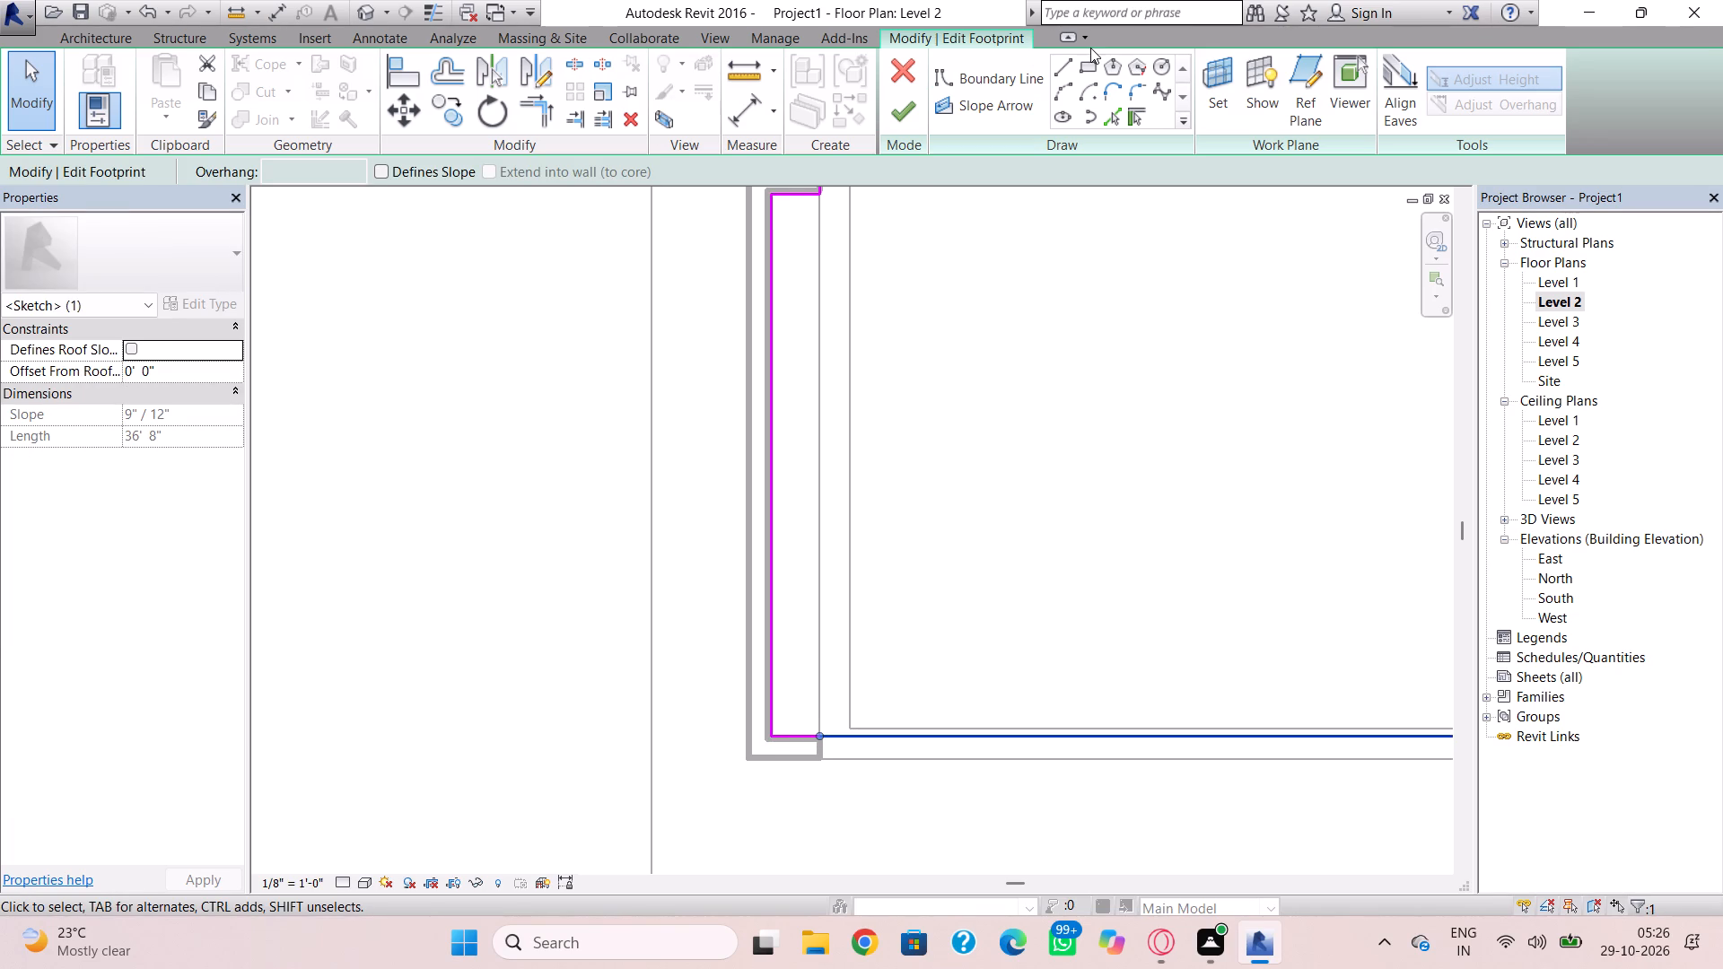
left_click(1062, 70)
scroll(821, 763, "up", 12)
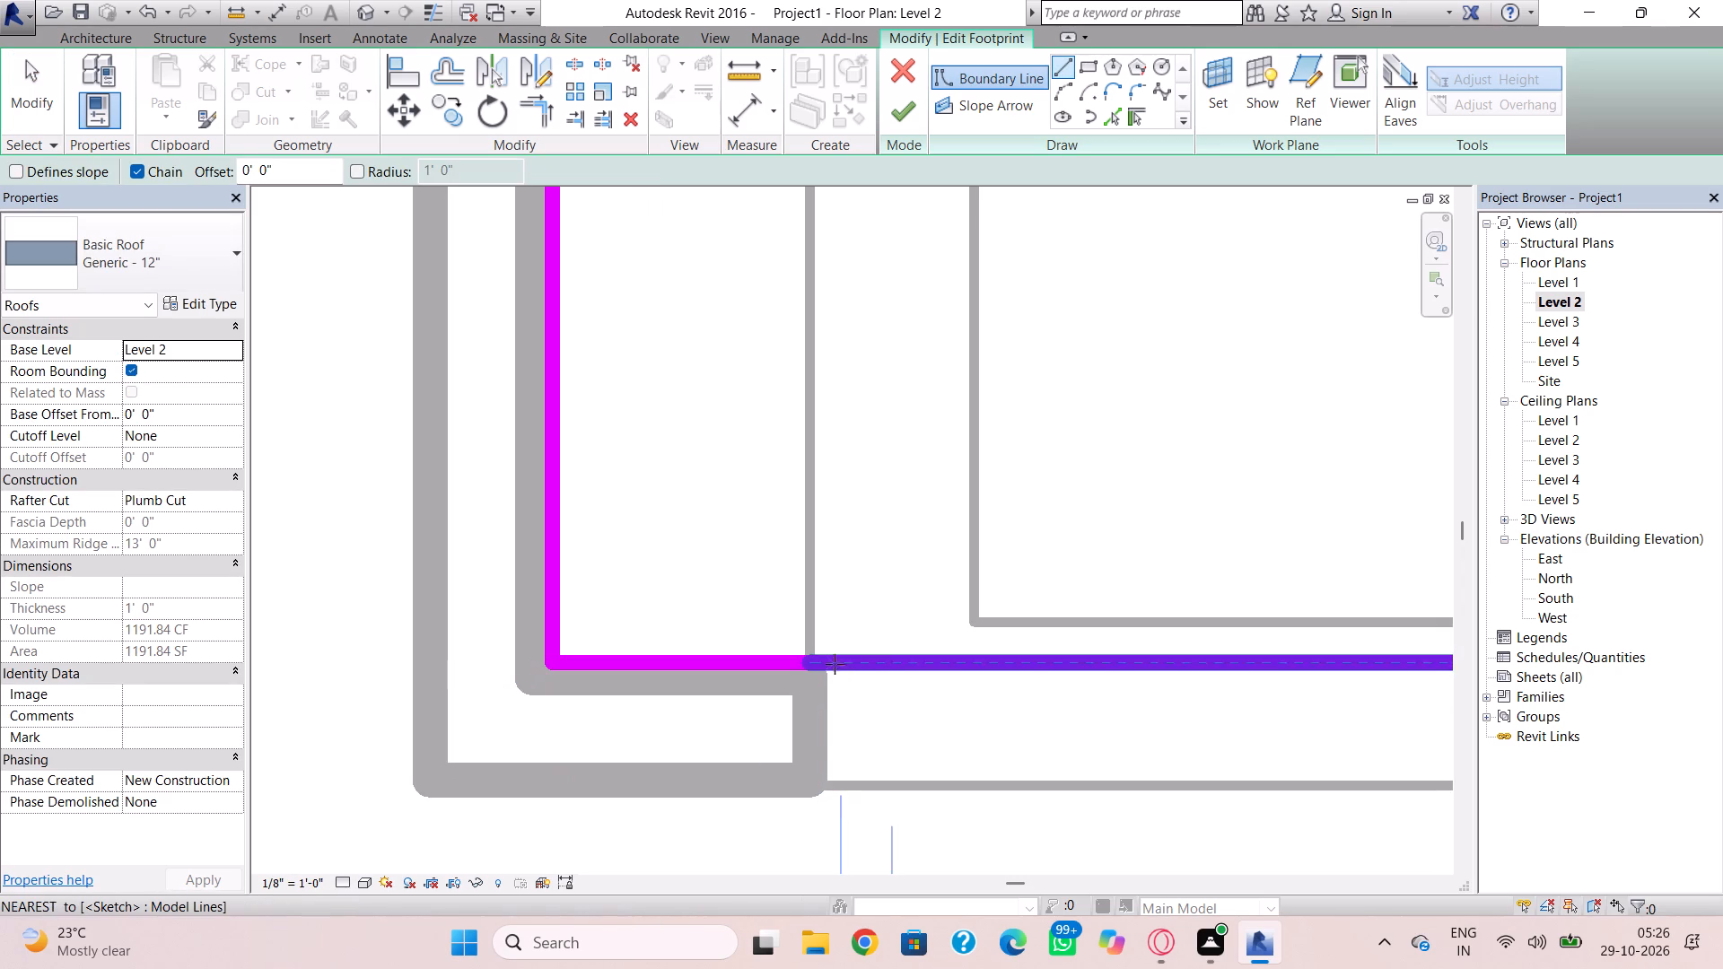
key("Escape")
Delete the long south boundary line from the roof footprint.
left_click(922, 665)
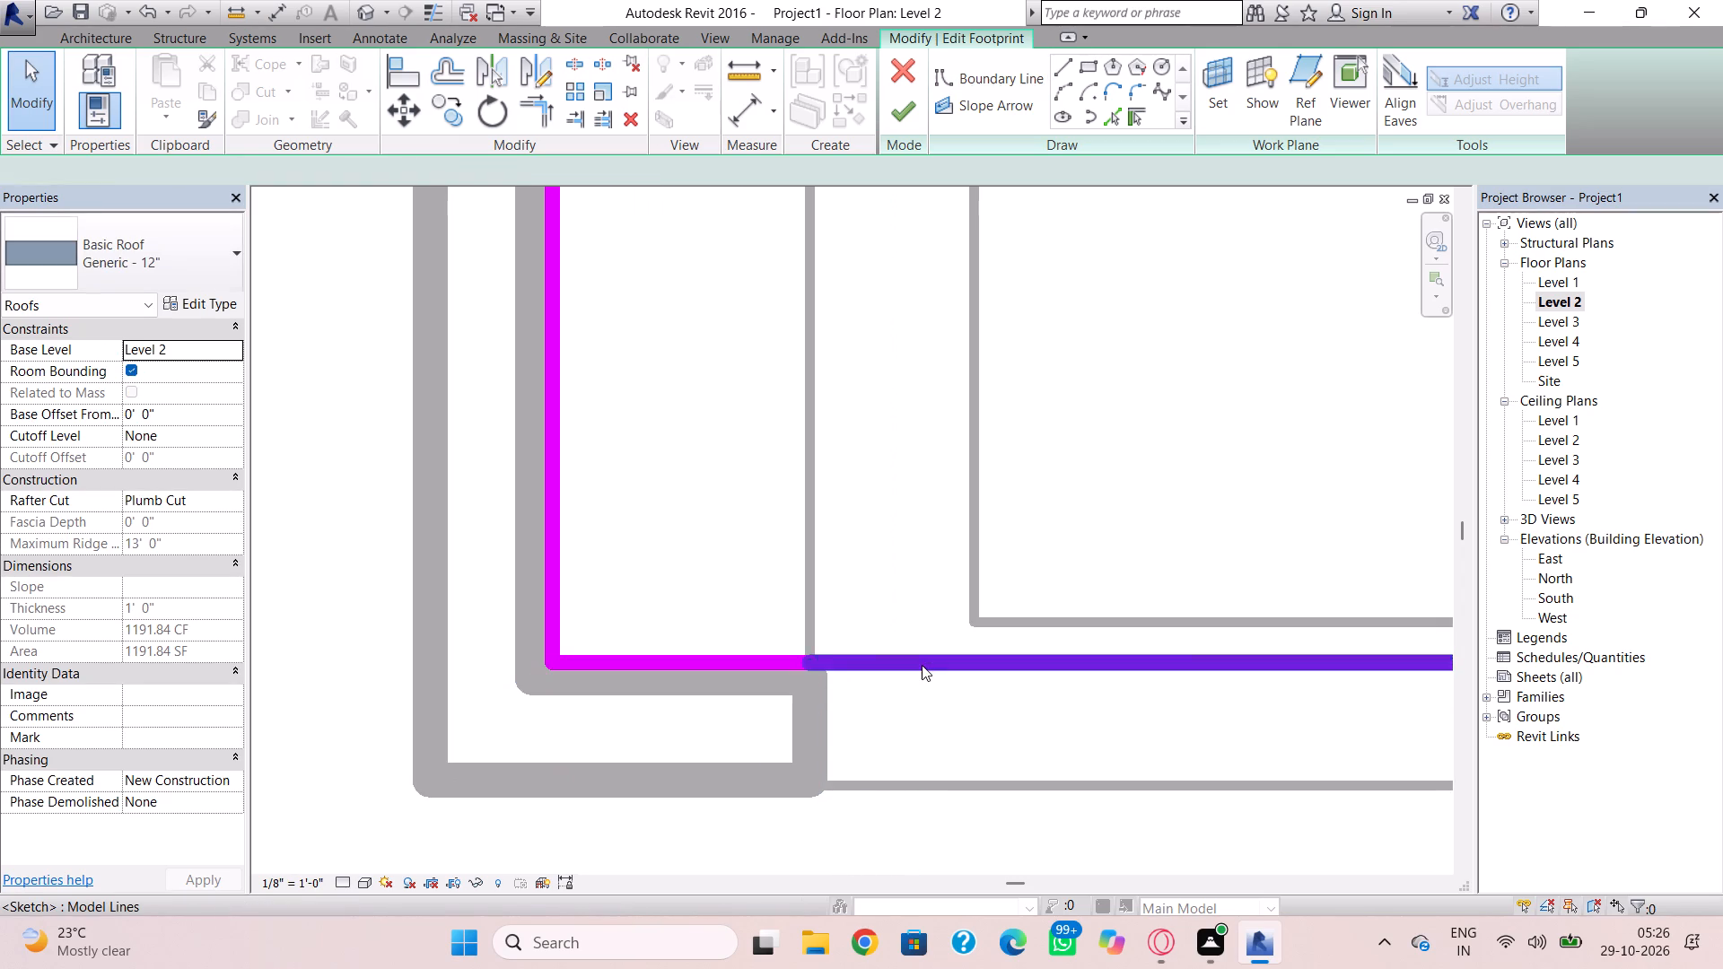
key("Delete")
left_click(778, 644)
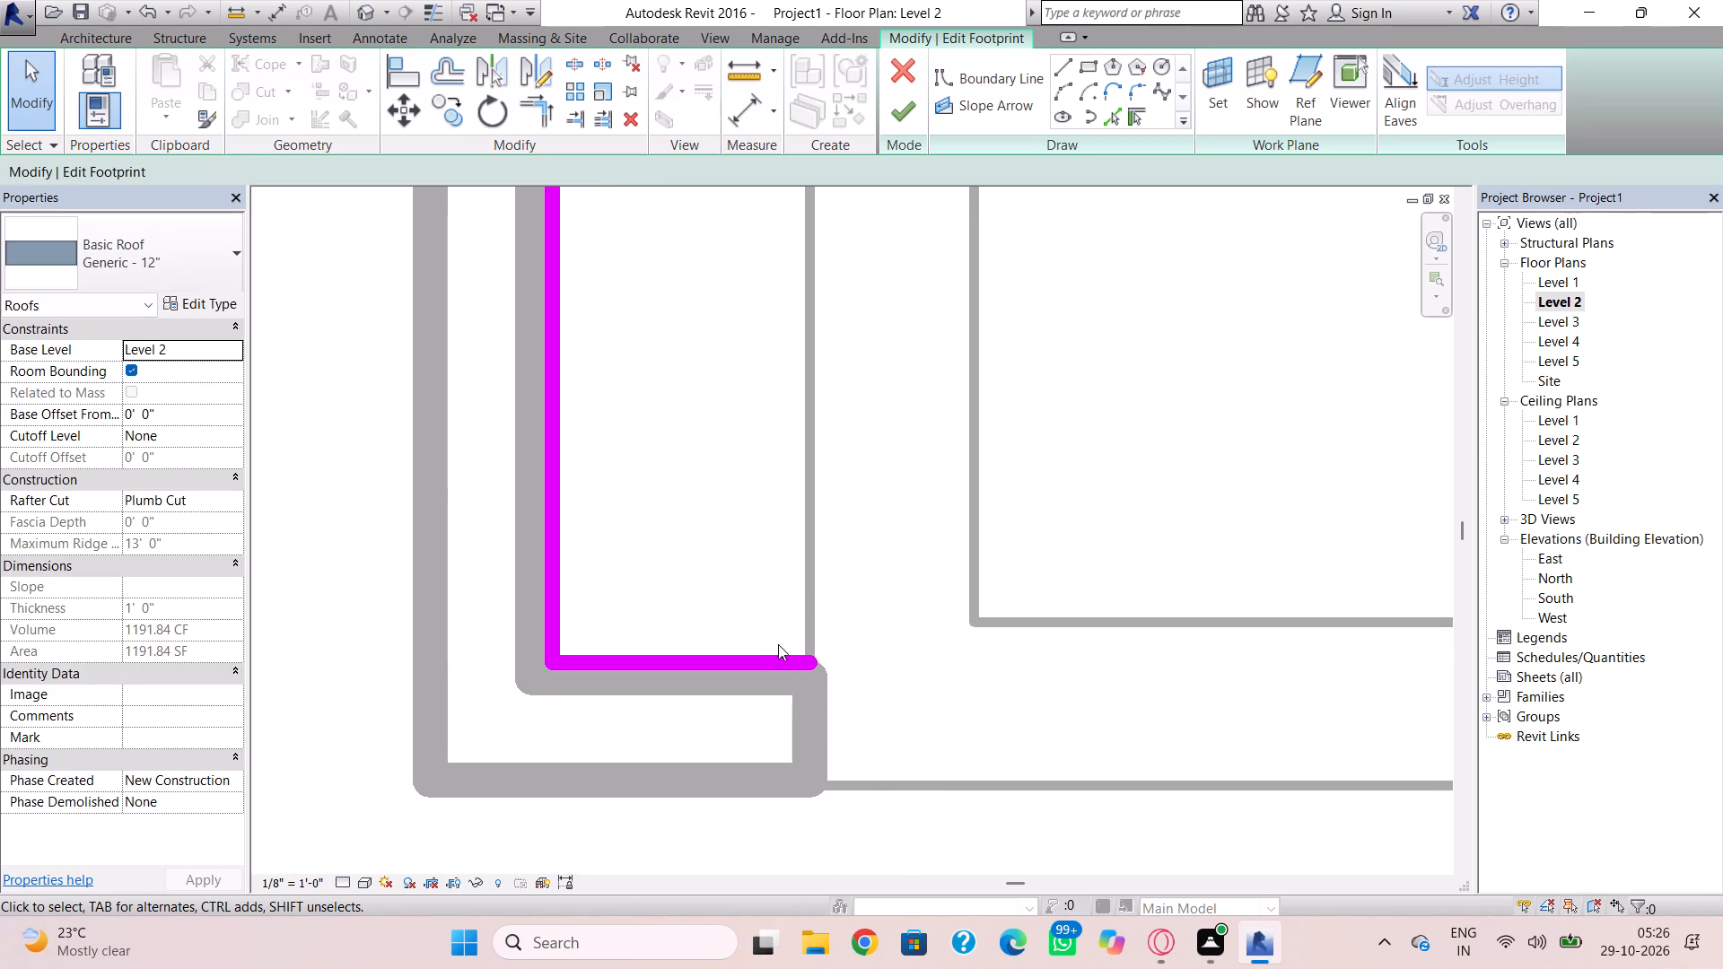
left_click(781, 650)
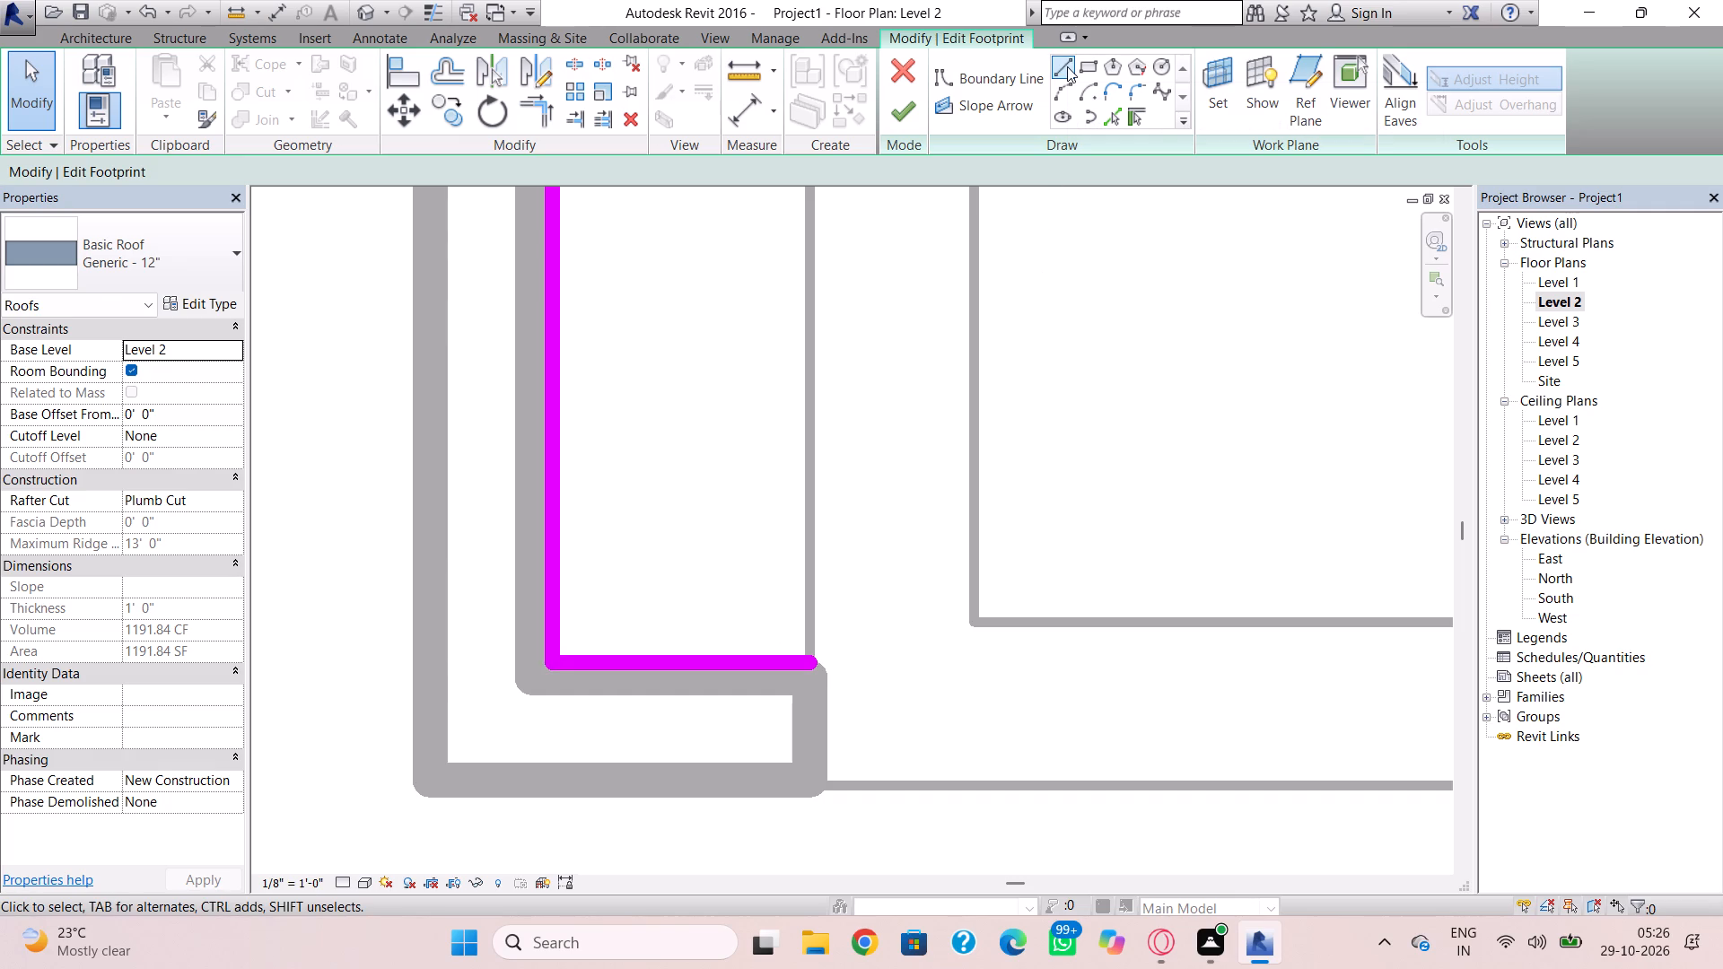
Draw a 6" boundary line beside the south return wall's east end, running south to the outer face of the ground-floor south wall.
left_click(1067, 66)
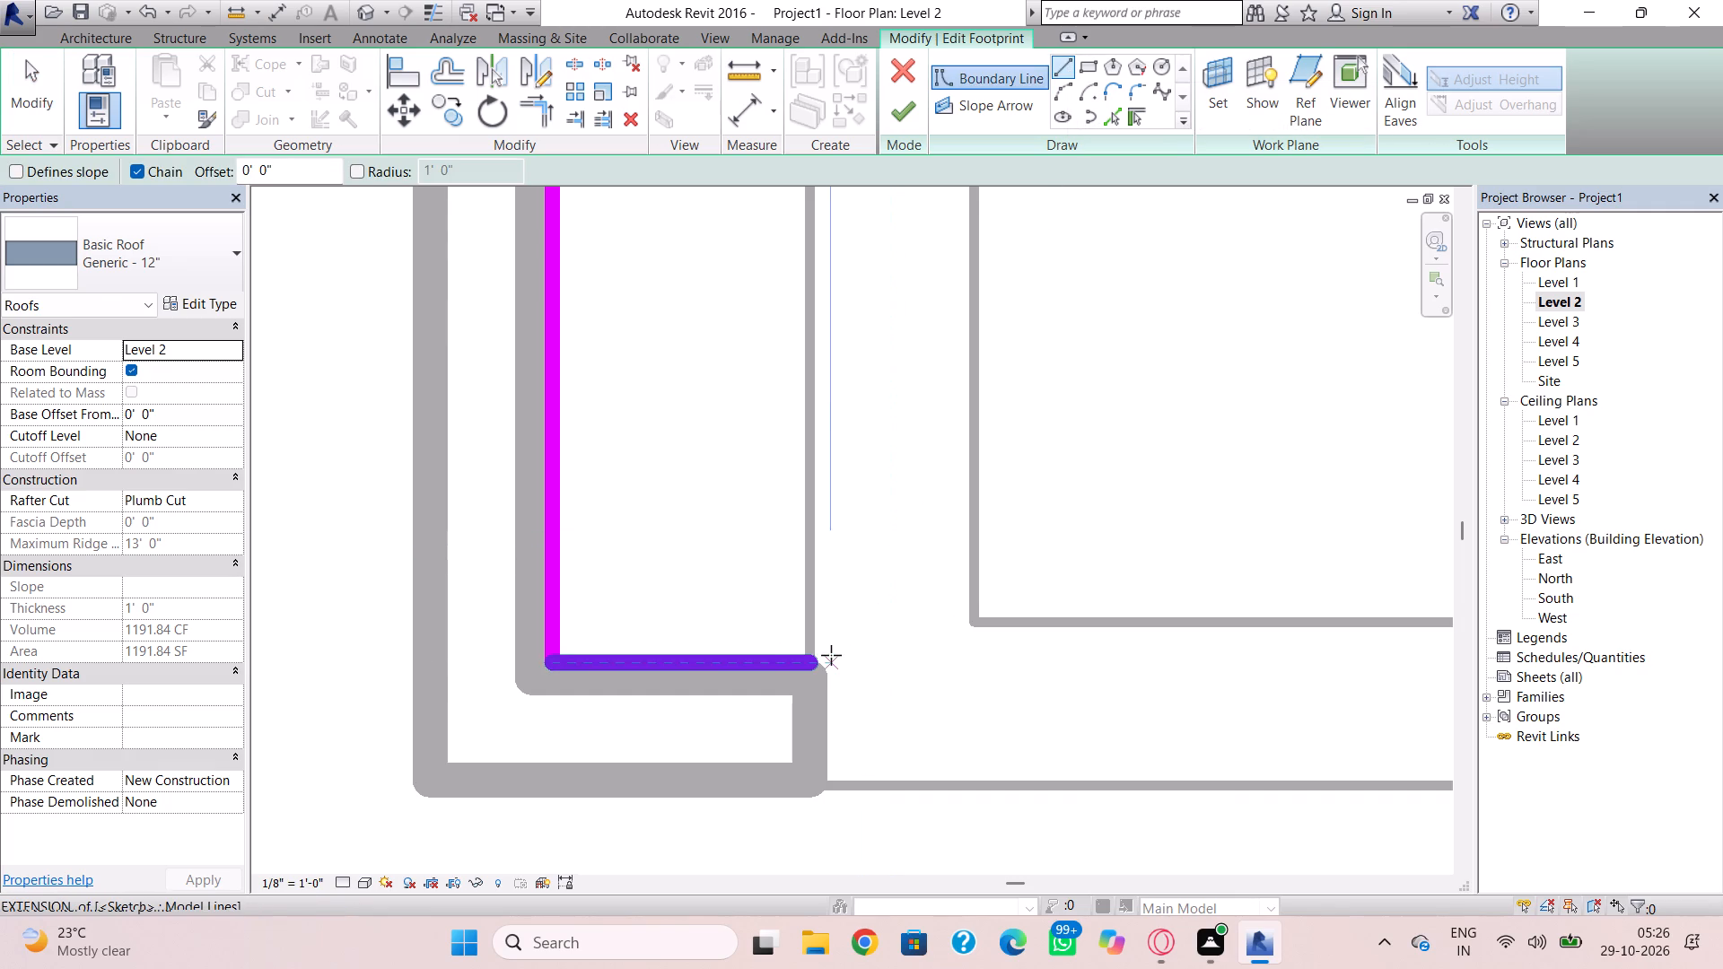
left_click(831, 655)
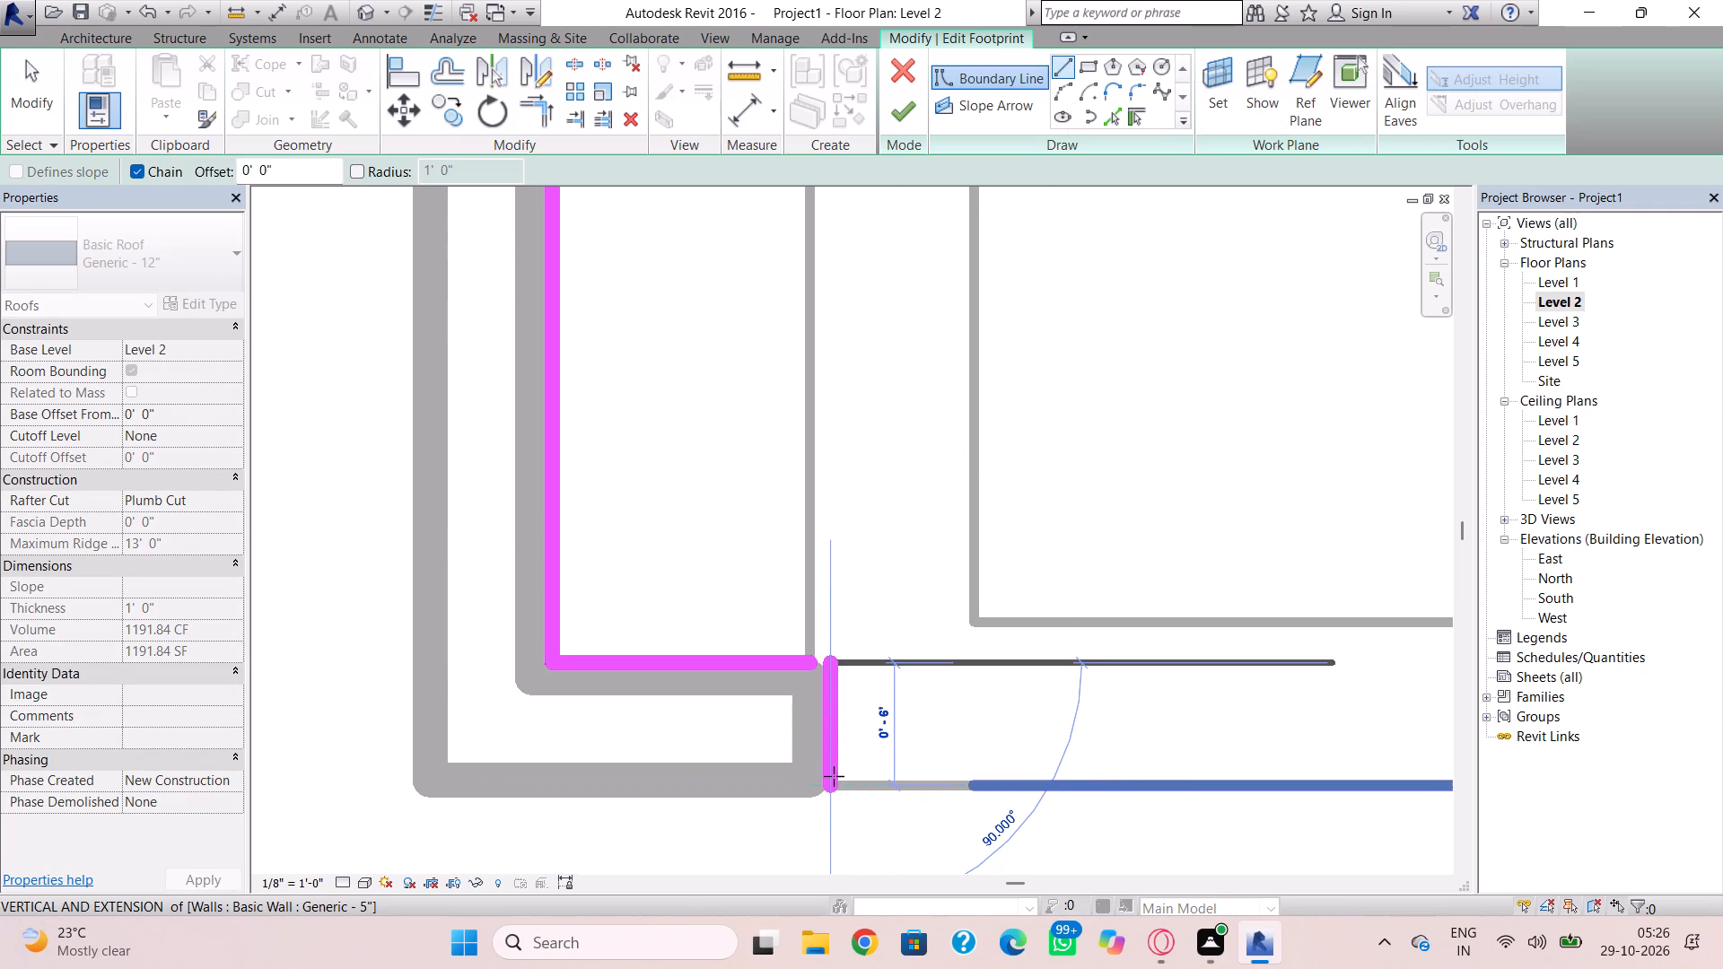
left_click(834, 778)
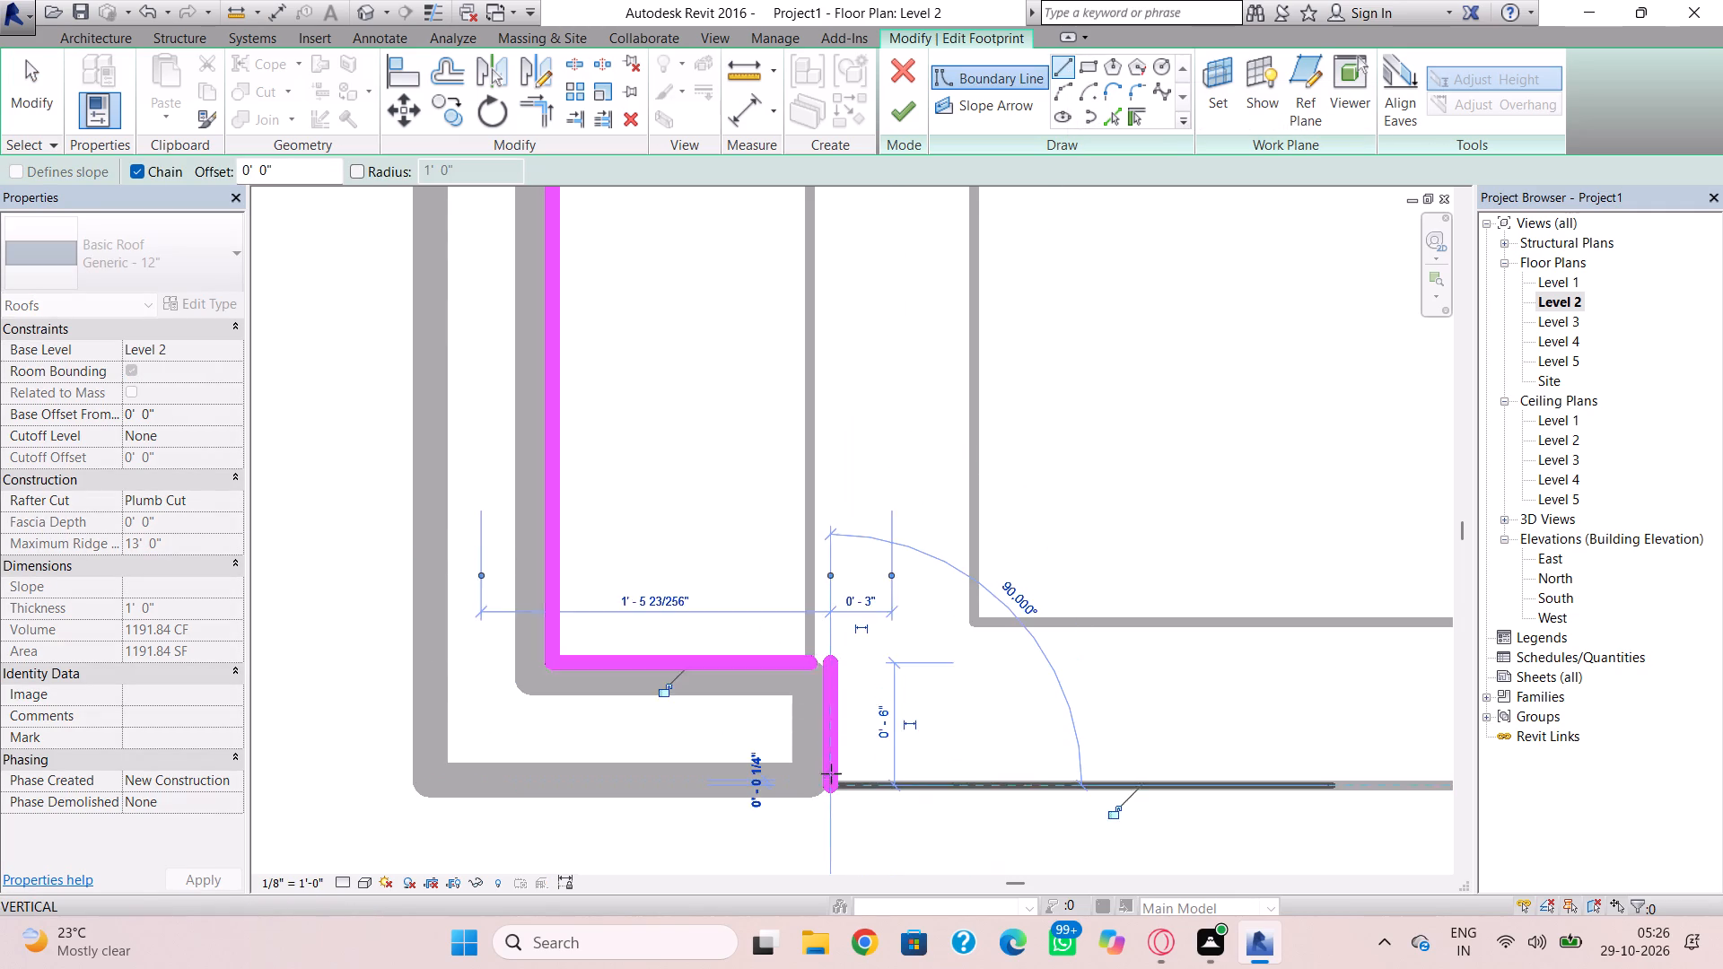
key("Escape")
key("Escape")
Extend the roof's short south boundary line at the projection east to meet the top of the 6" boundary line.
left_click(812, 659)
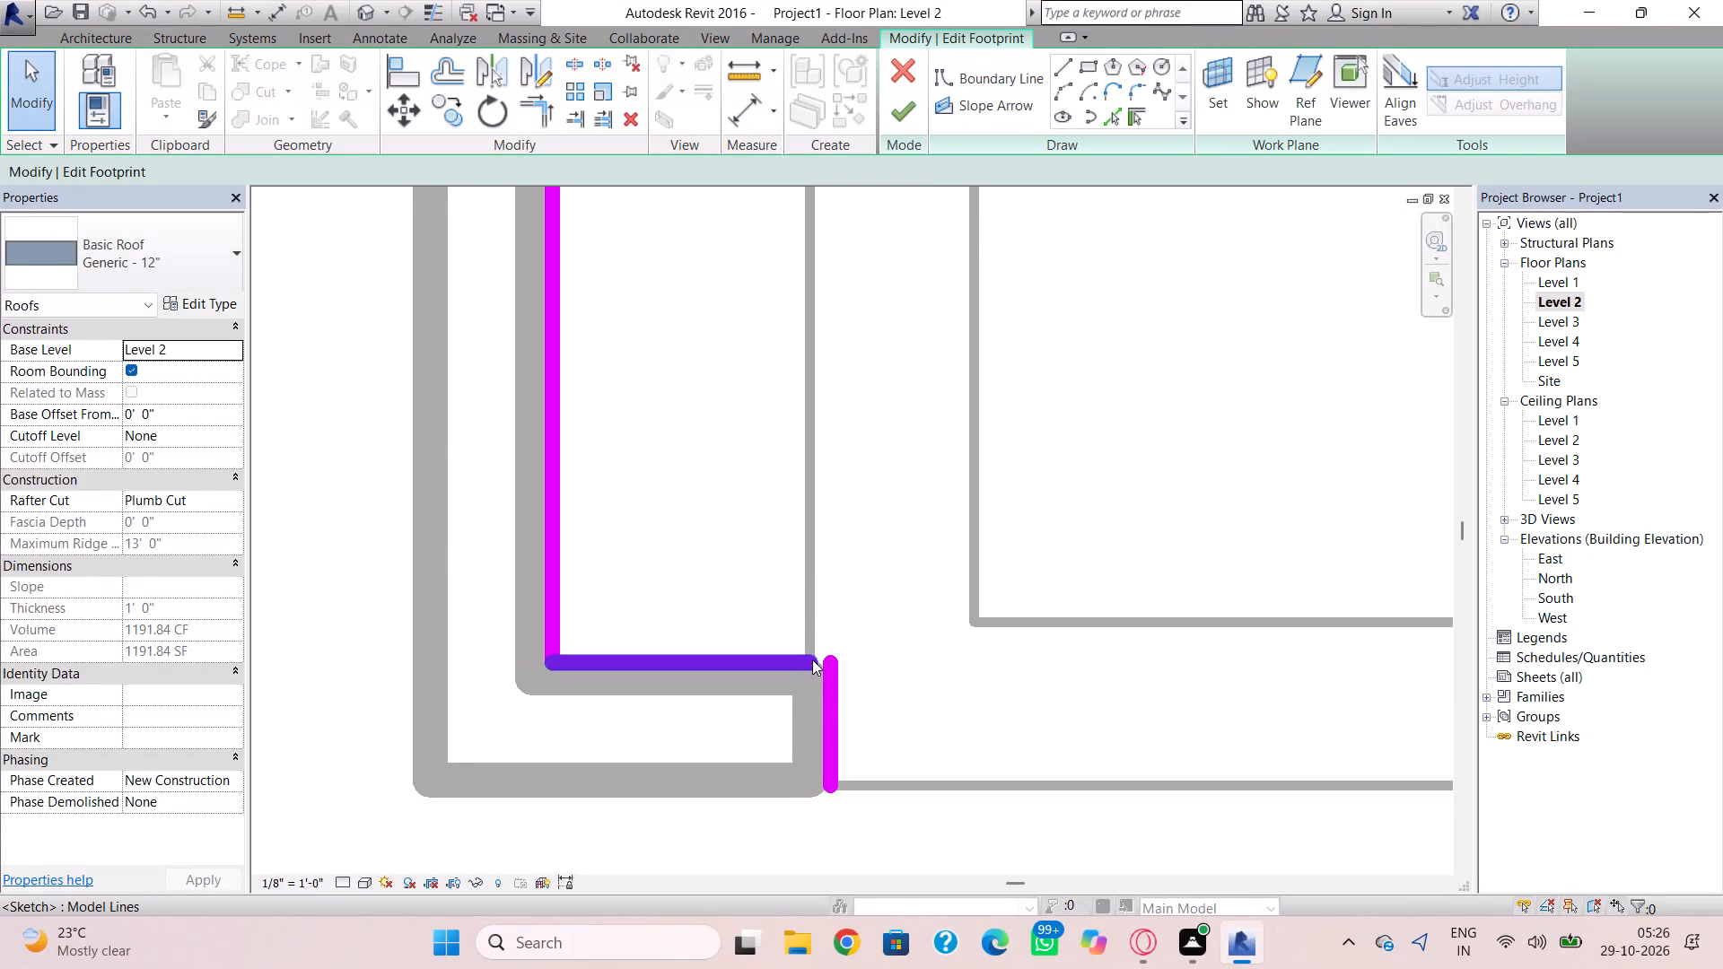
scroll(813, 664, "up", 4)
left_click_drag(805, 659, 821, 660)
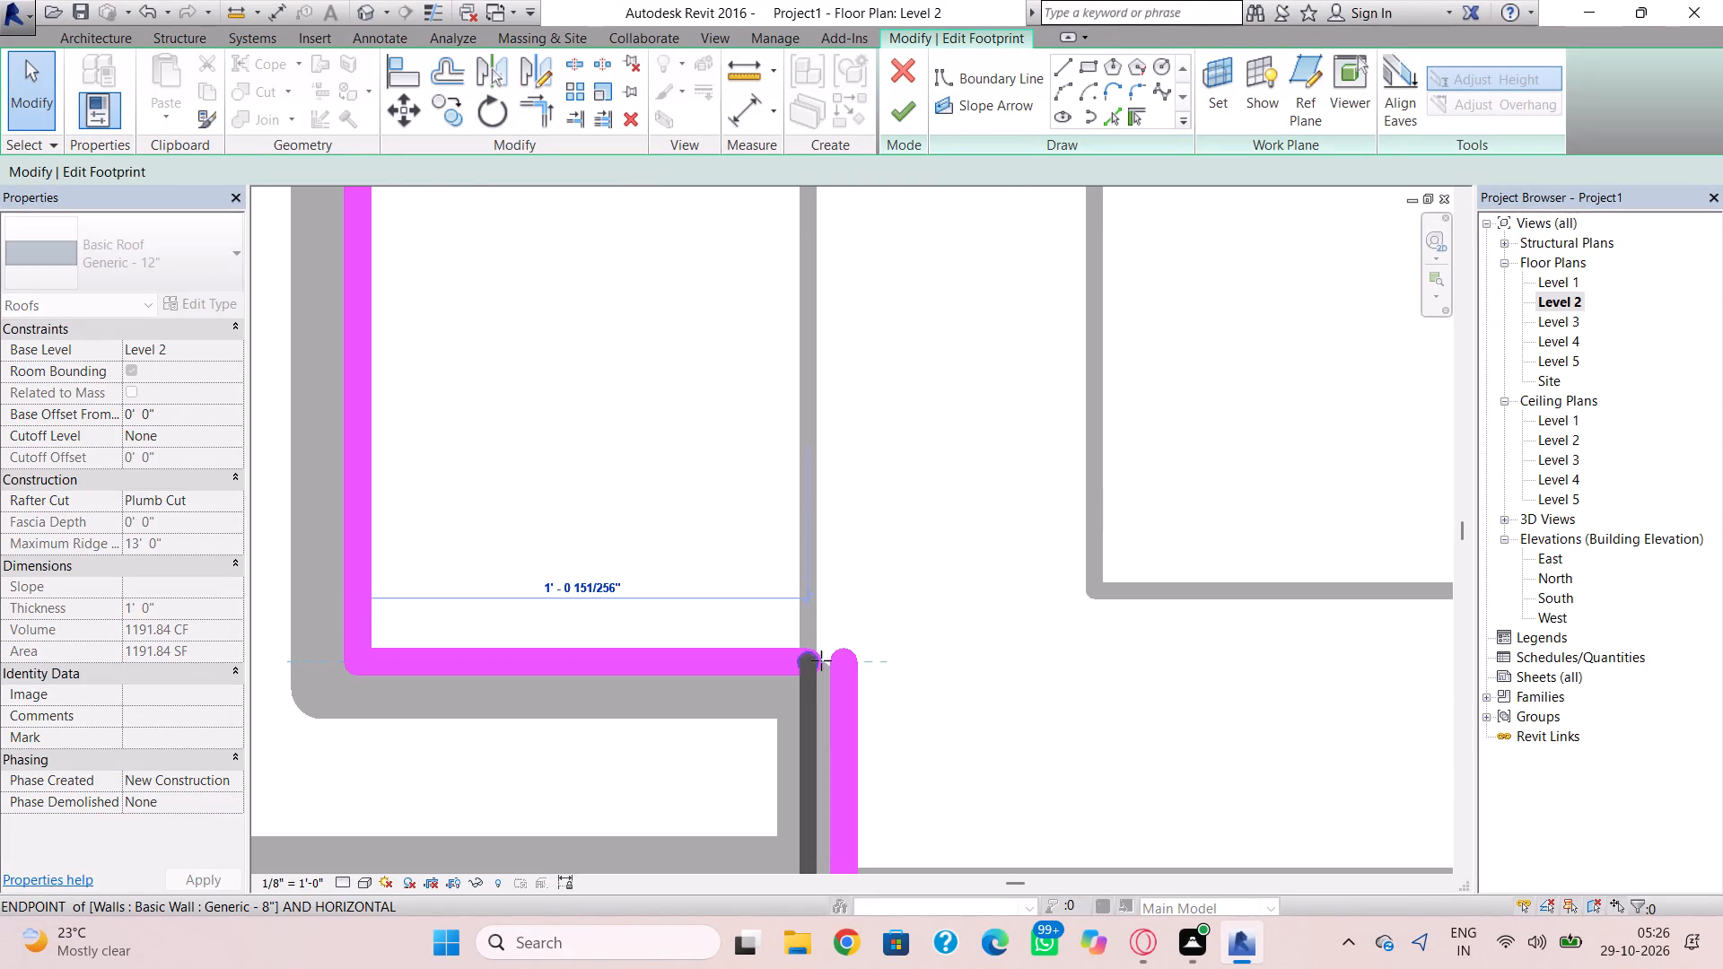
left_click_drag(821, 660, 827, 660)
left_click(972, 607)
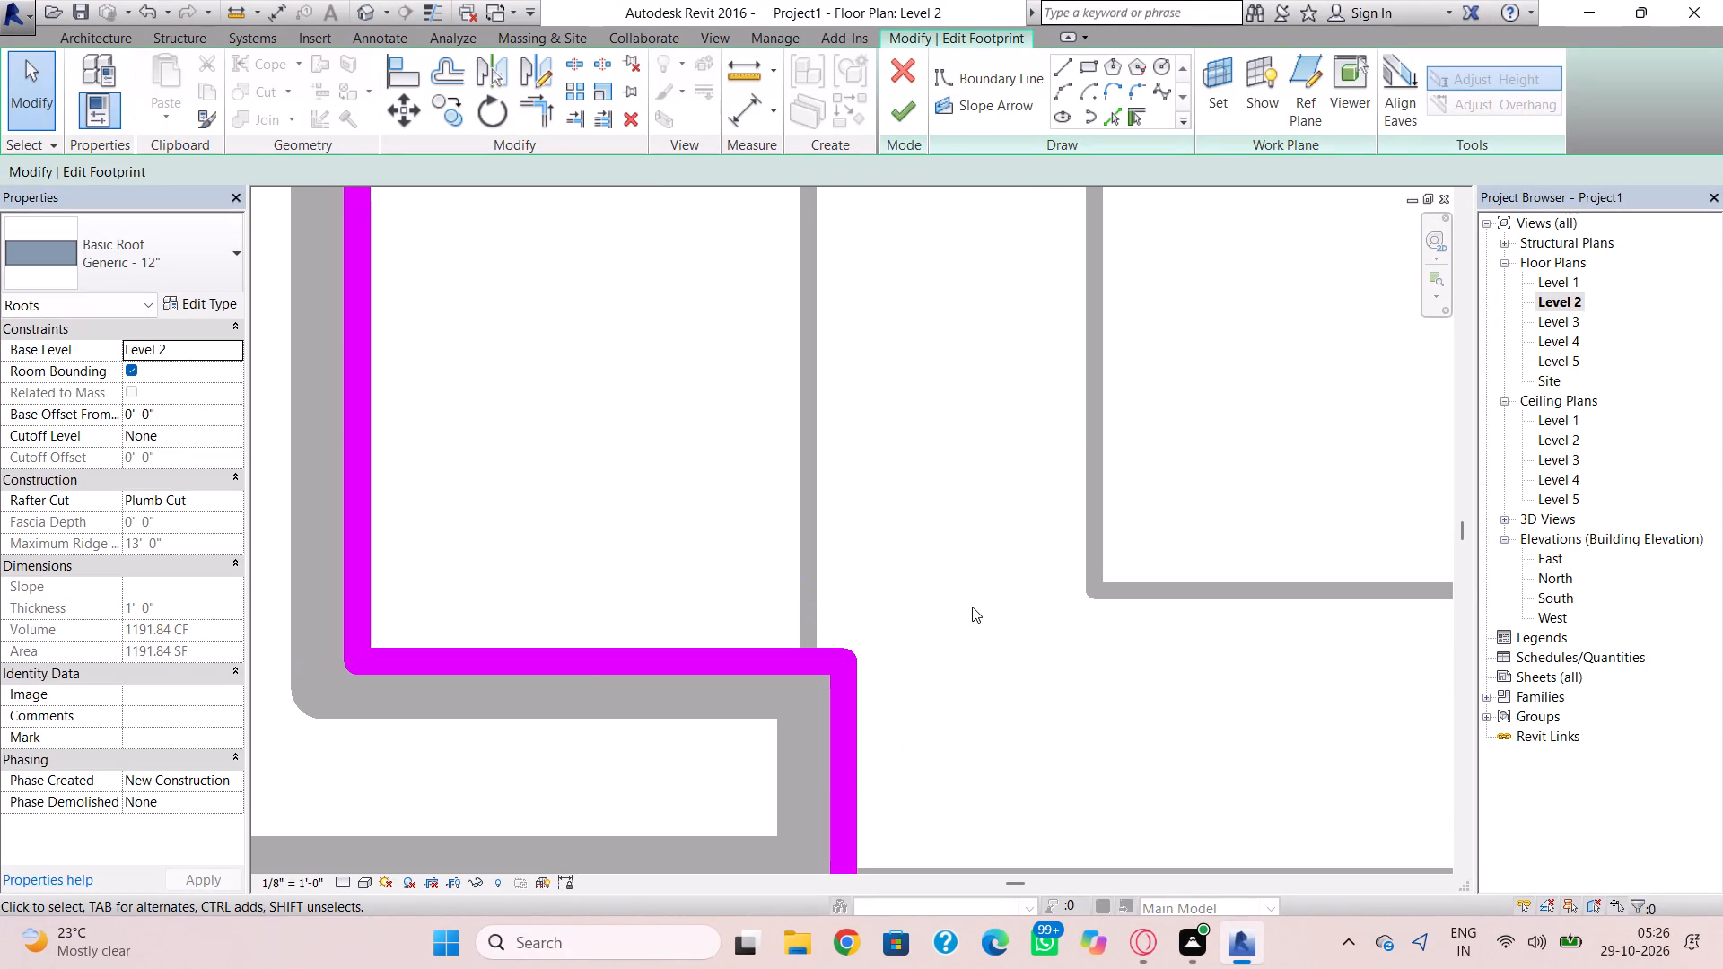
Draw a boundary line from the 6" line's south end along the south wall's outer face to the building's south-east corner.
left_click(1063, 63)
scroll(939, 581, "down", 7)
middle_click_drag(927, 590, 831, 560)
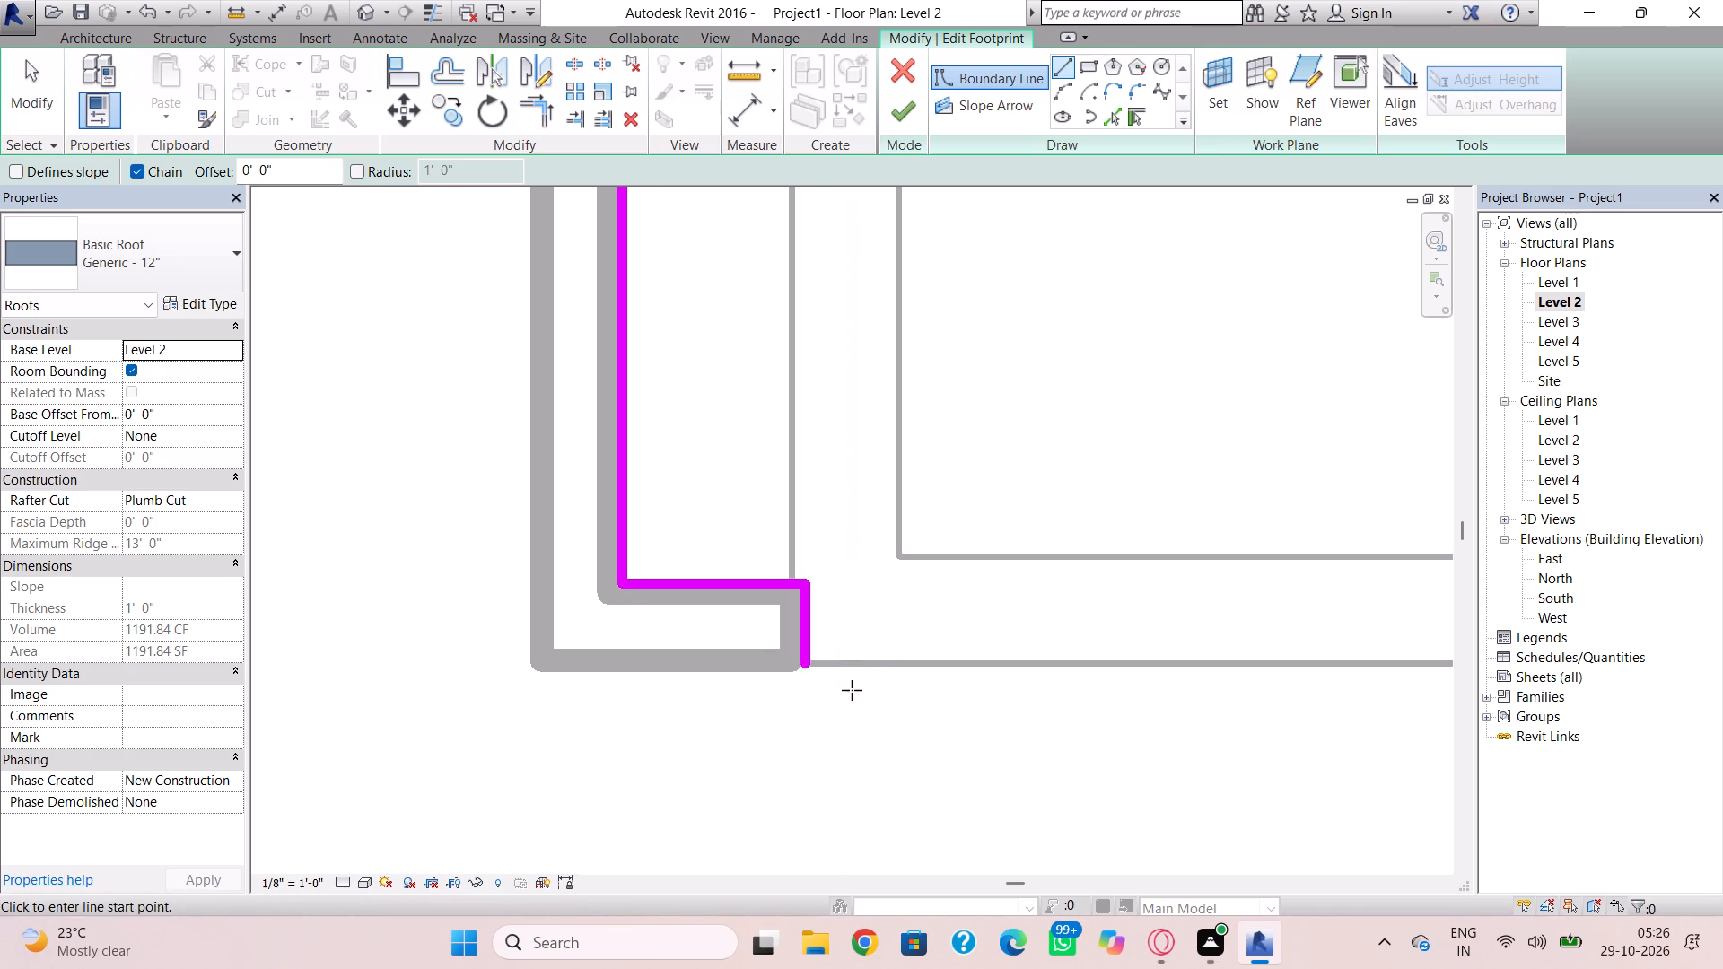
left_click(809, 662)
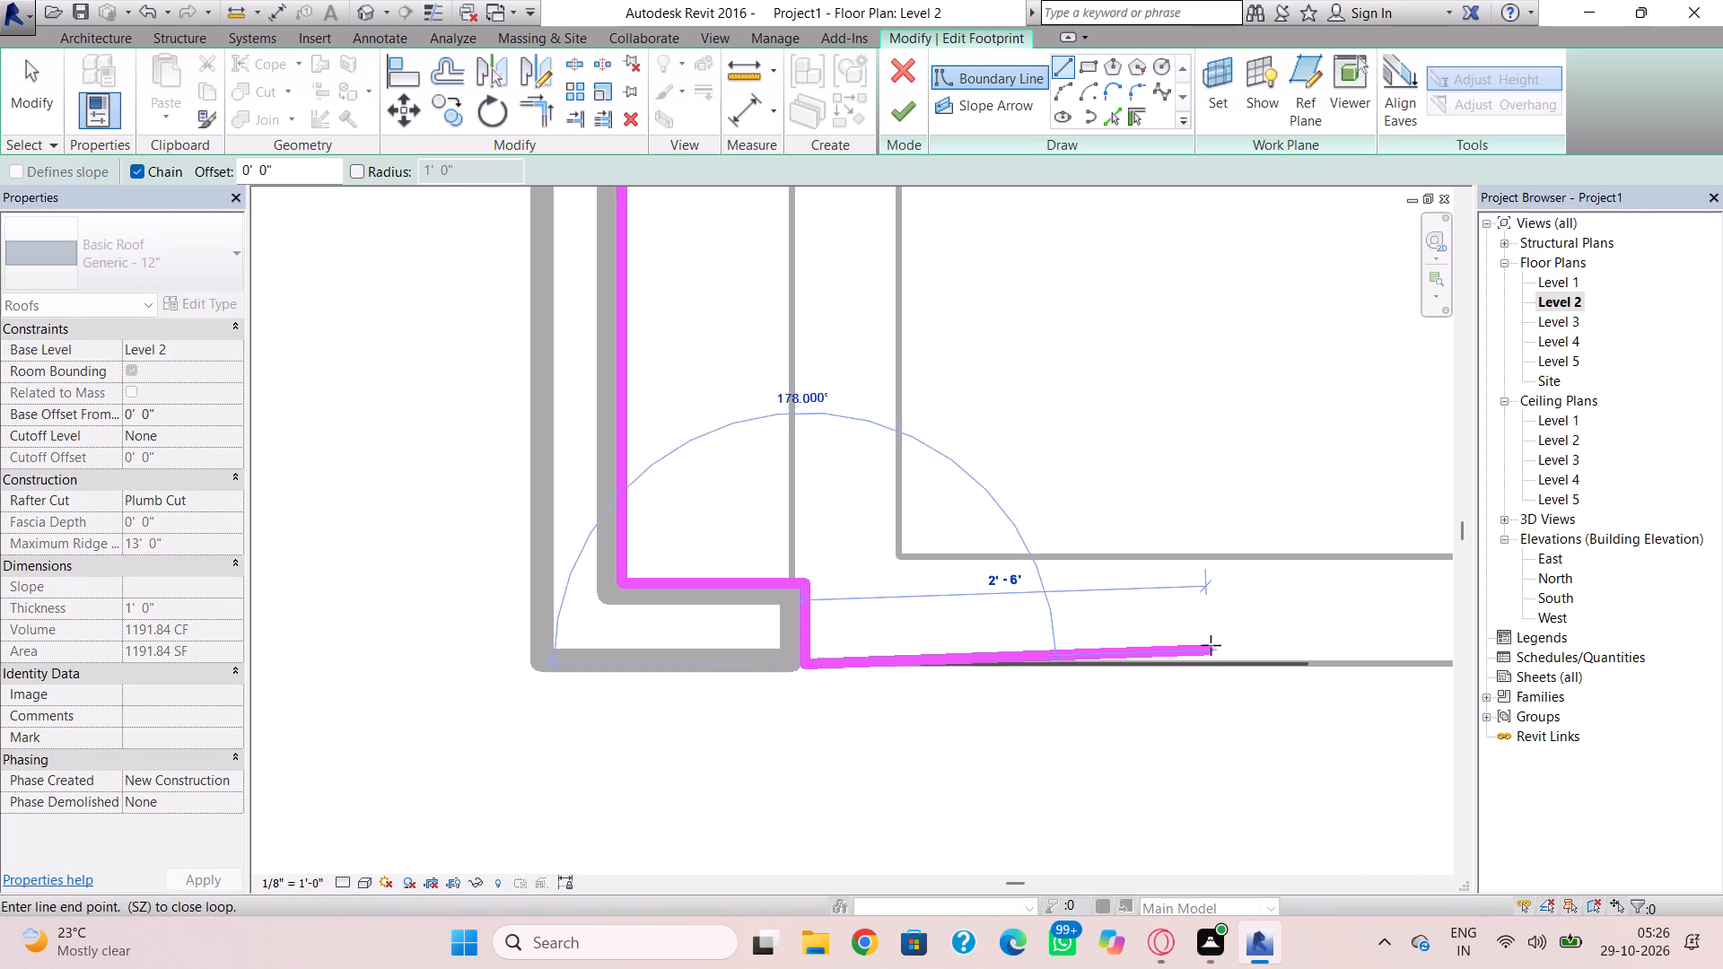
scroll(1211, 645, "down", 9)
middle_click_drag(1153, 675, 656, 708)
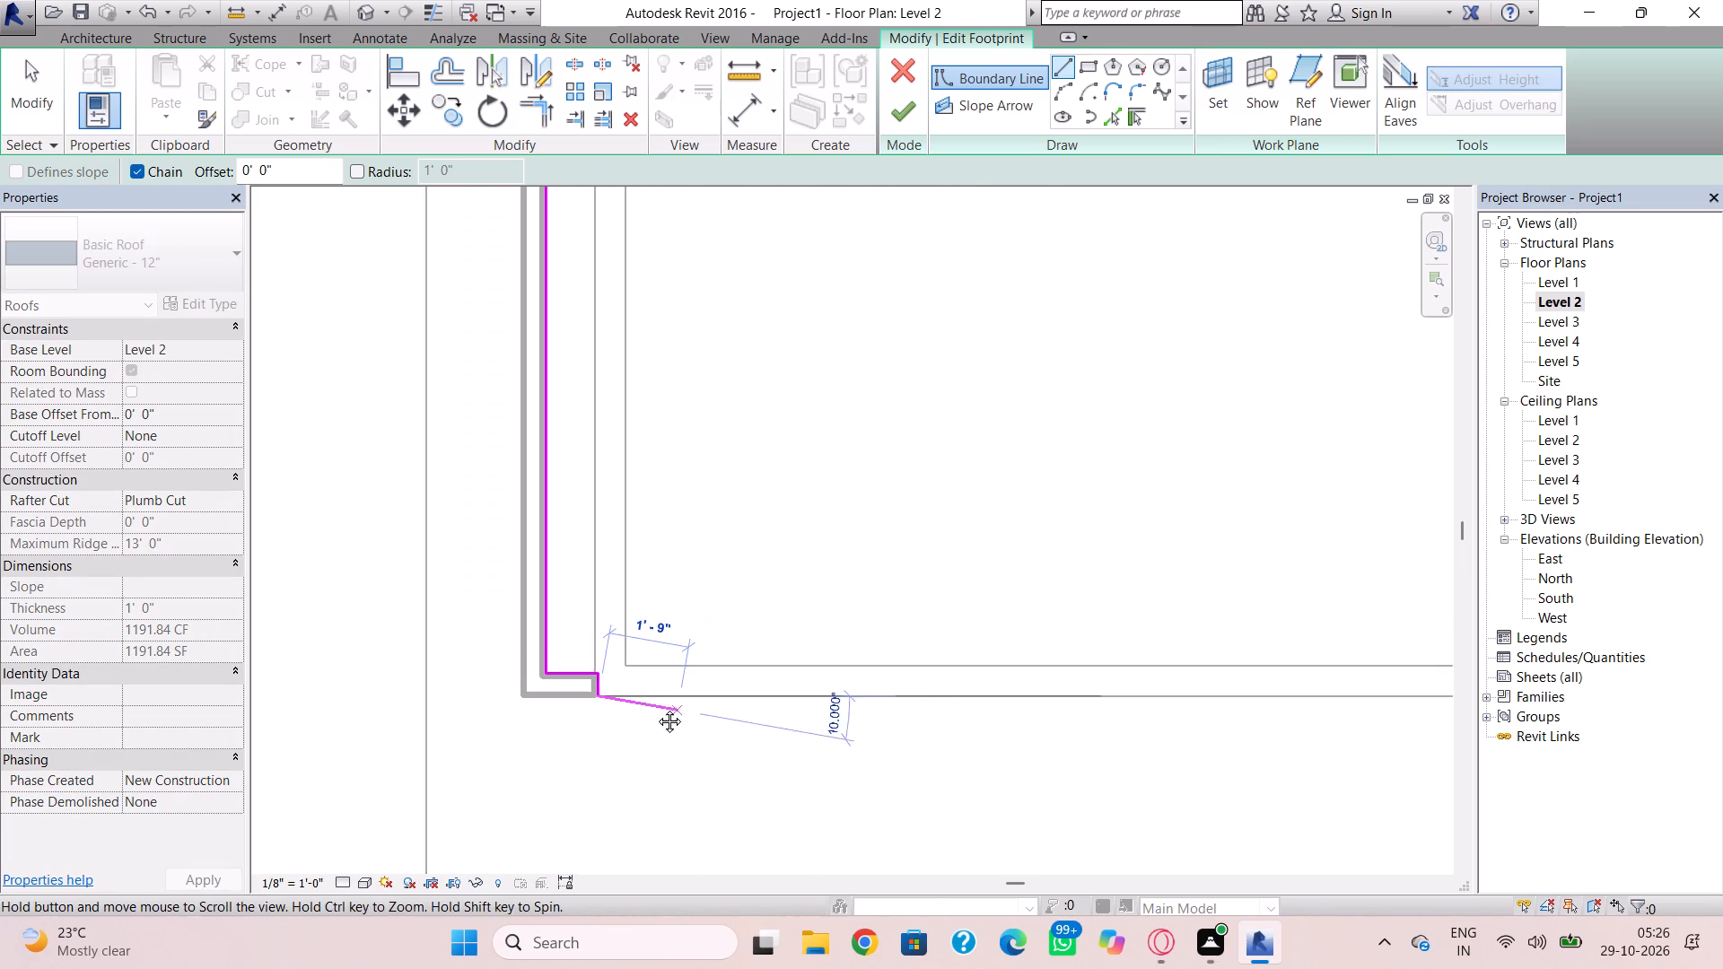
middle_click_drag(656, 708, 660, 708)
scroll(1127, 642, "down", 2)
middle_click_drag(1103, 673, 740, 706)
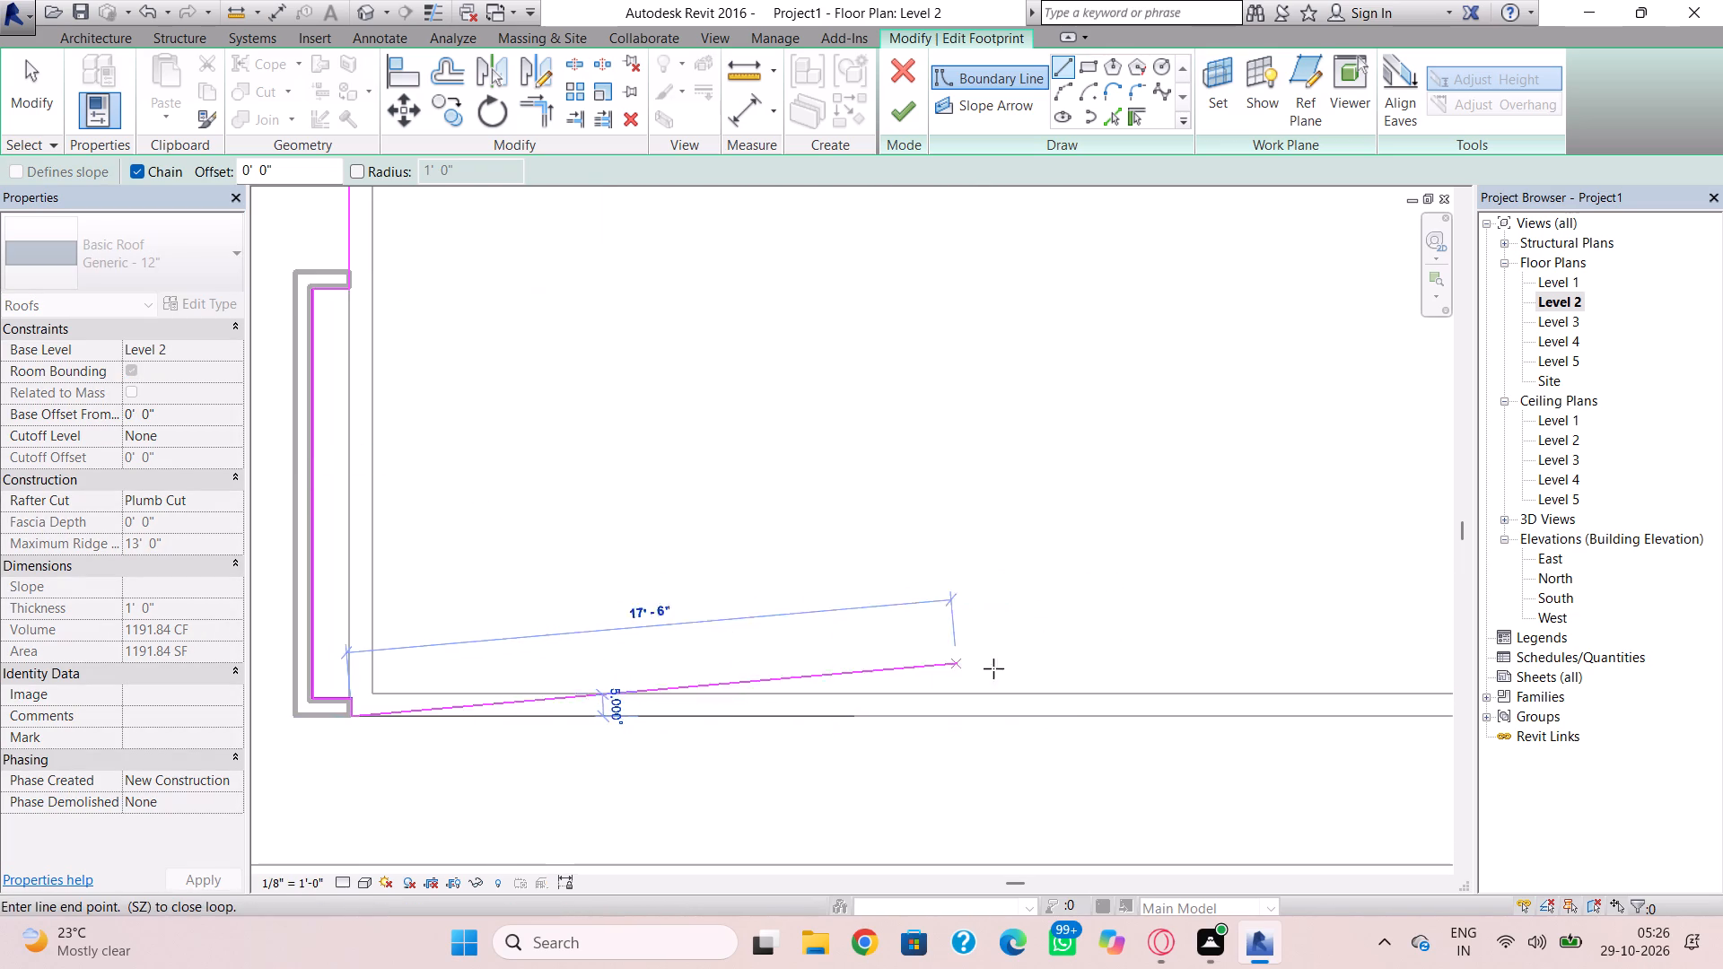
scroll(1084, 673, "down", 1)
middle_click_drag(1082, 675, 761, 757)
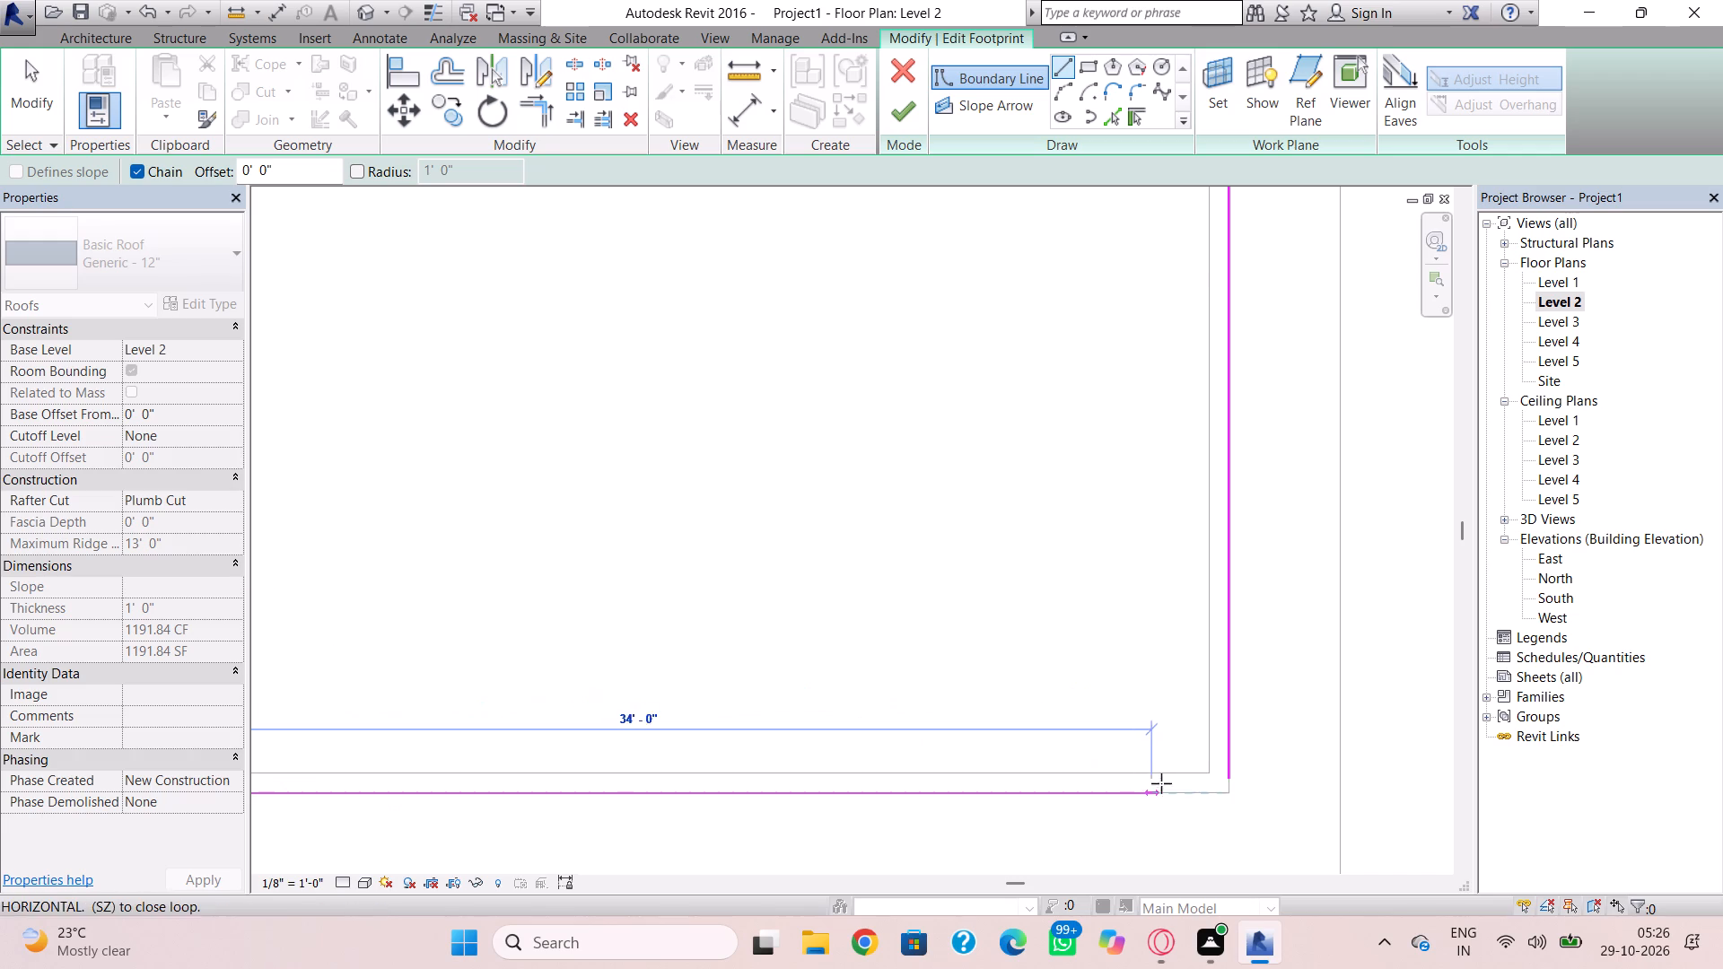
scroll(1204, 793, "up", 13)
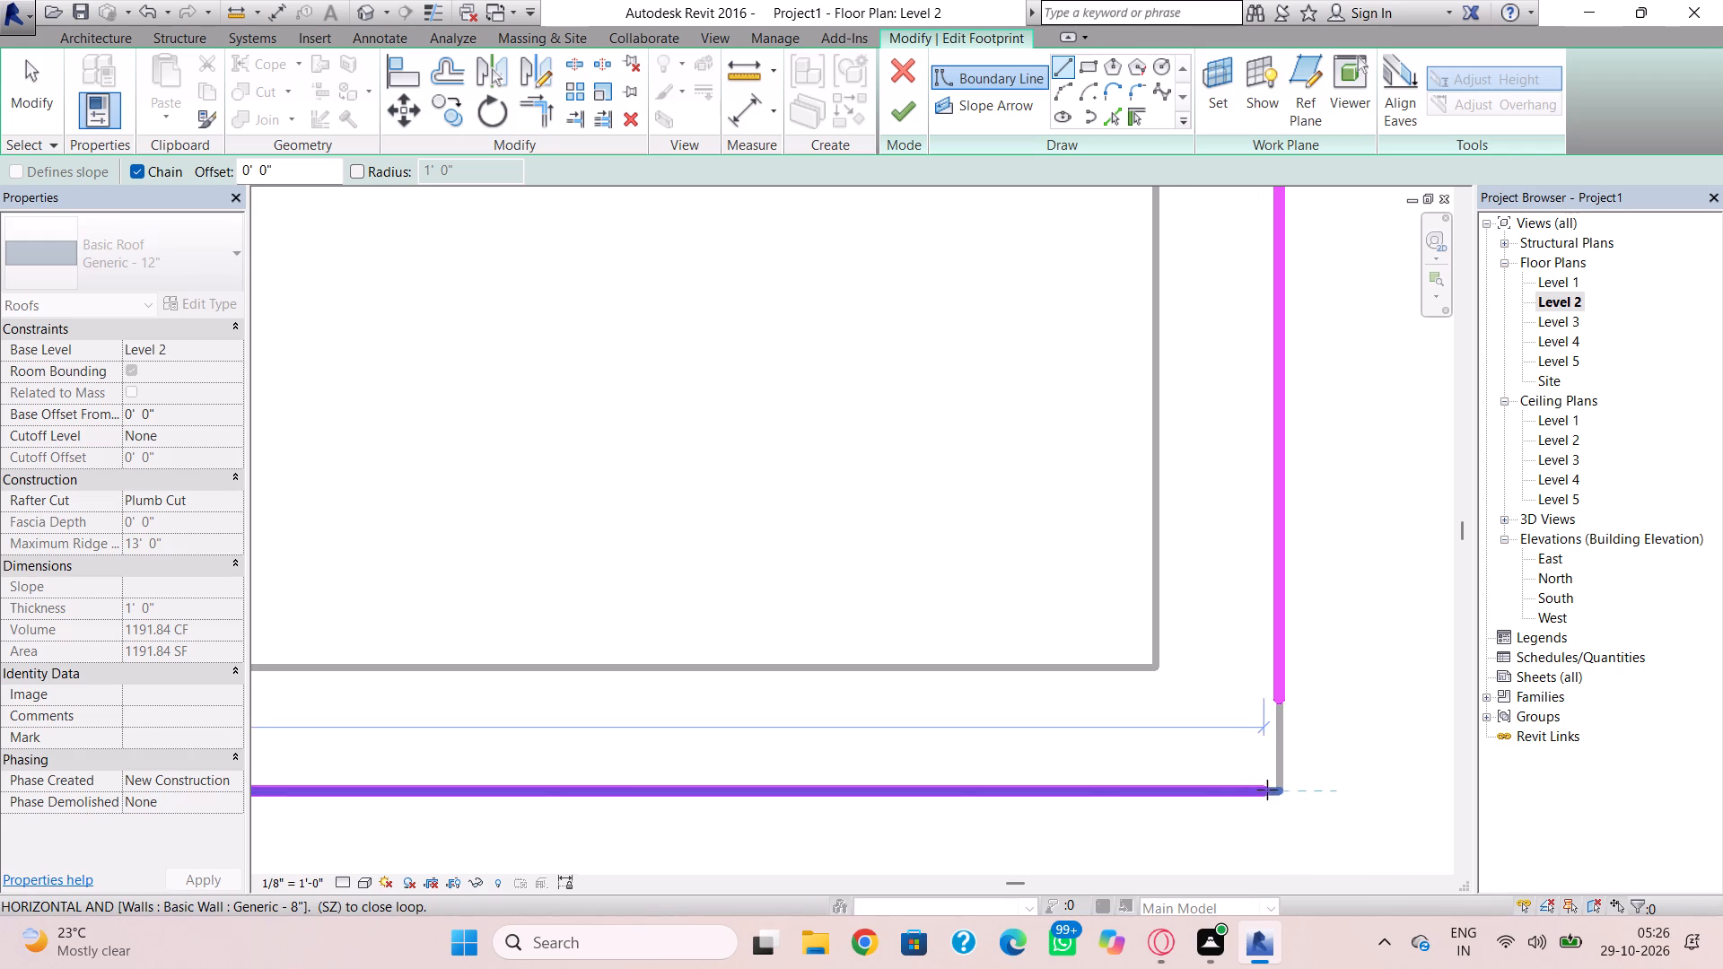
left_click(1275, 790)
key("Escape")
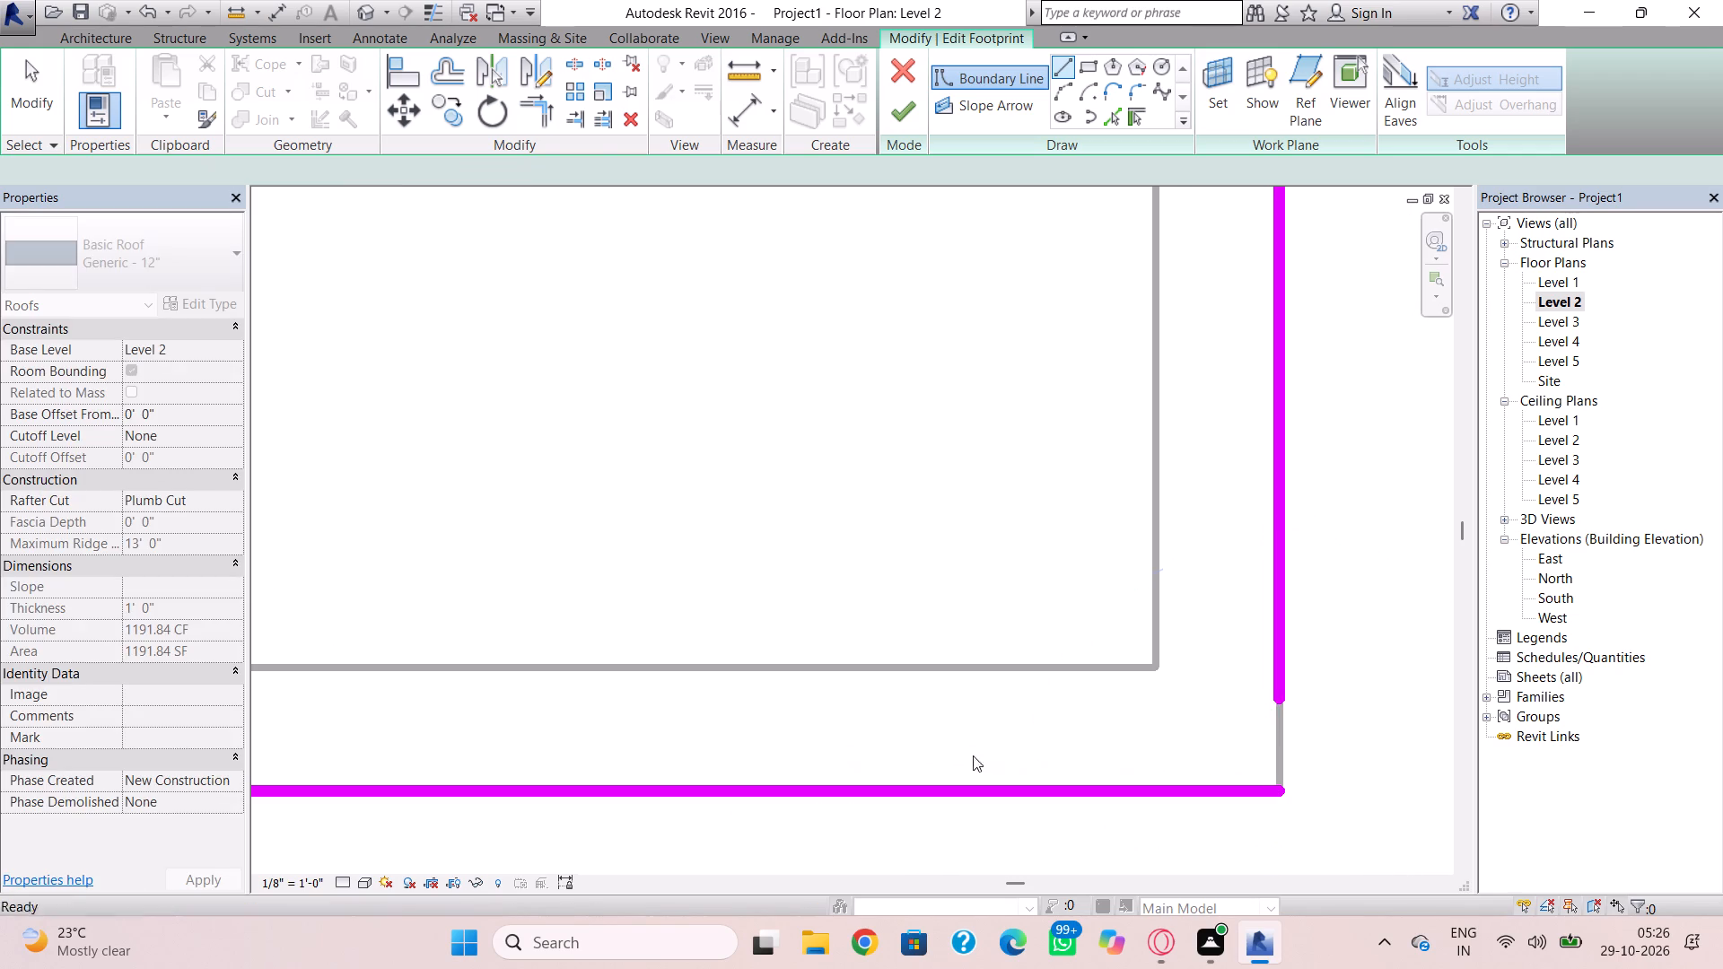
key("Escape")
Extend the east boundary line south to meet the new south boundary line at the south-east corner.
left_click(1281, 692)
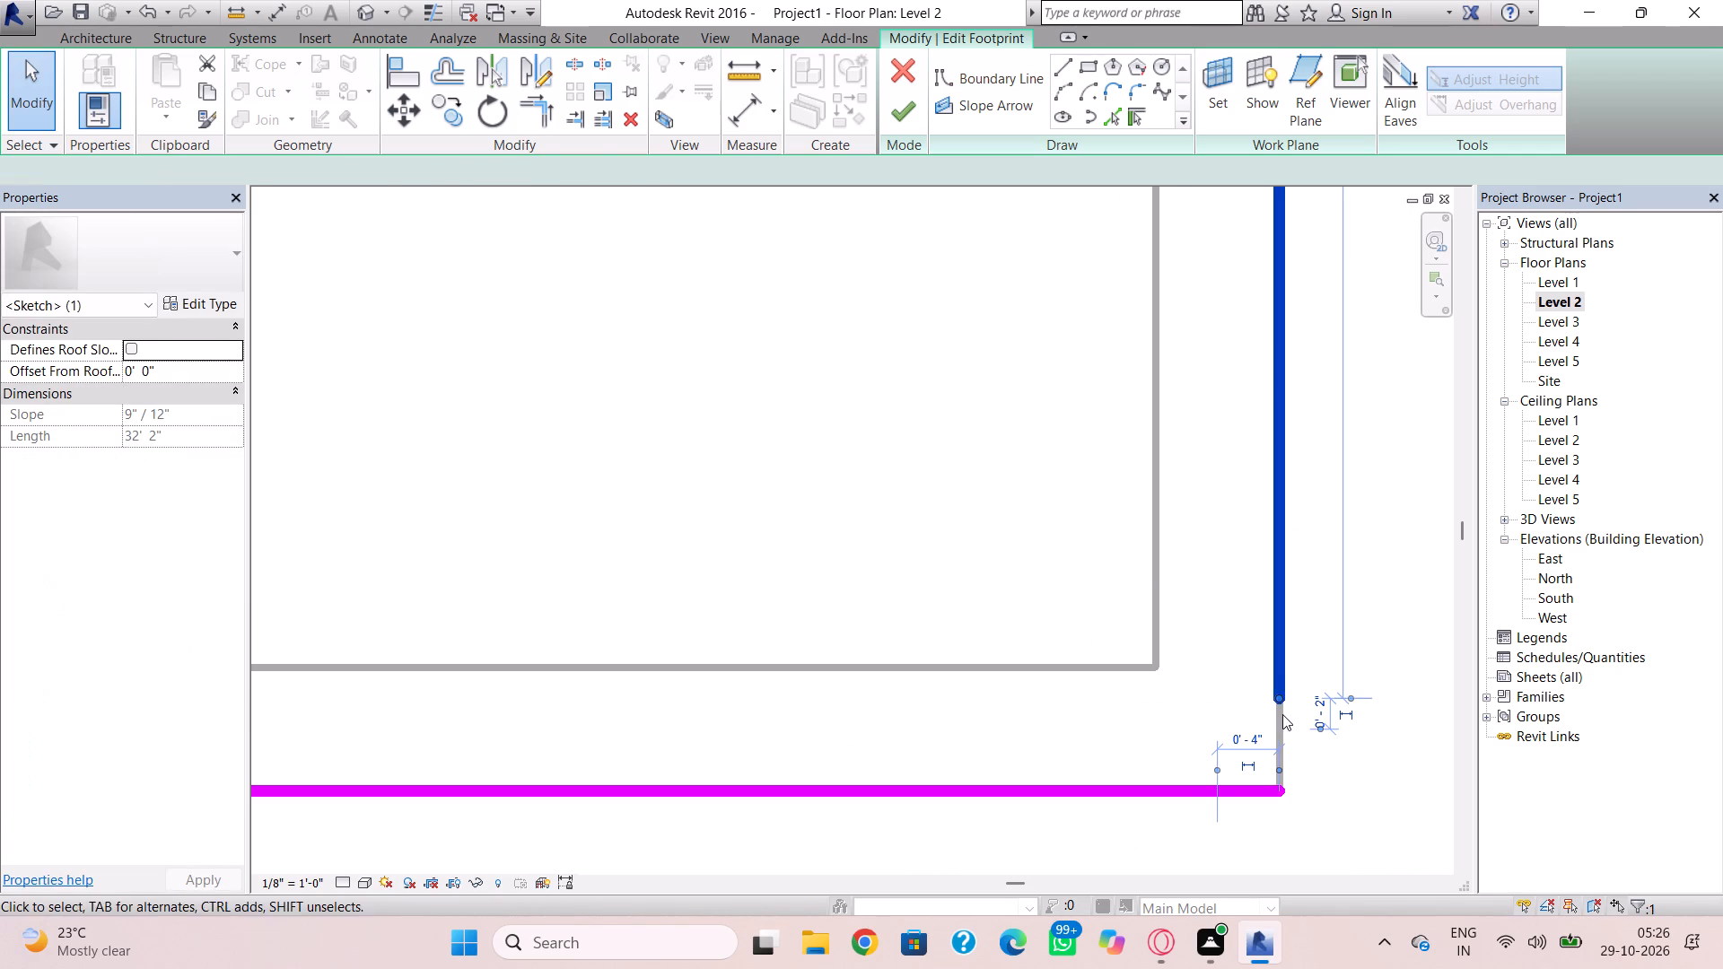
left_click_drag(1280, 696, 1273, 767)
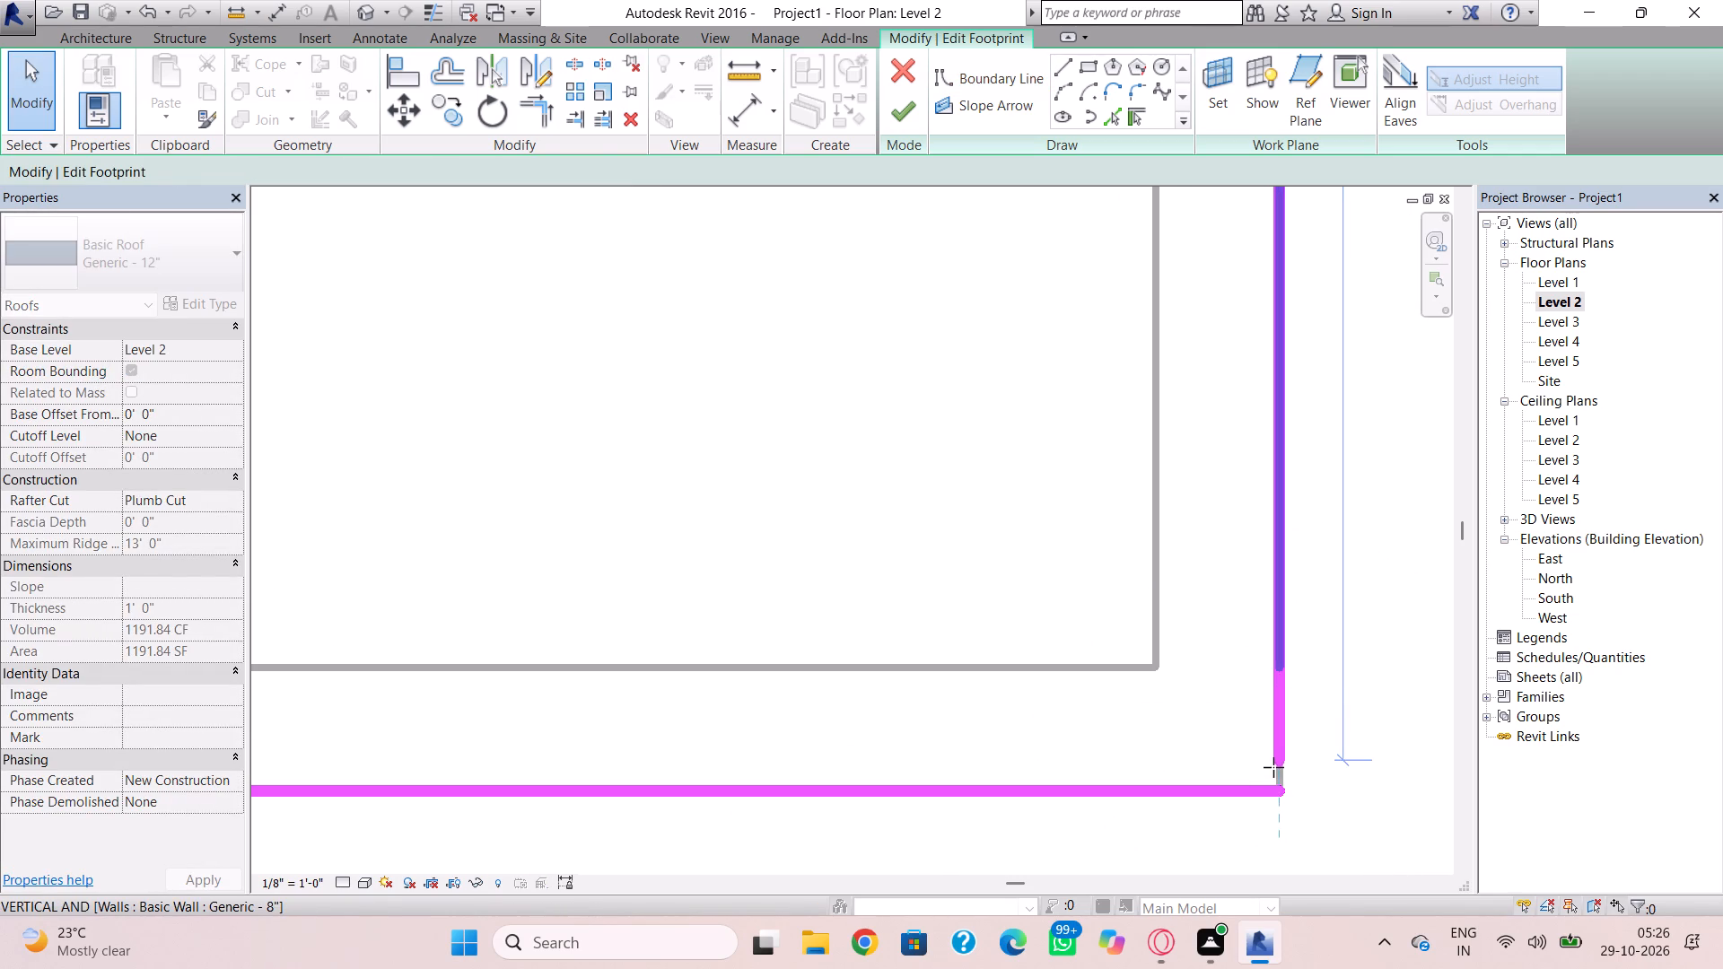
left_click_drag(1273, 767, 1272, 784)
left_click(1205, 747)
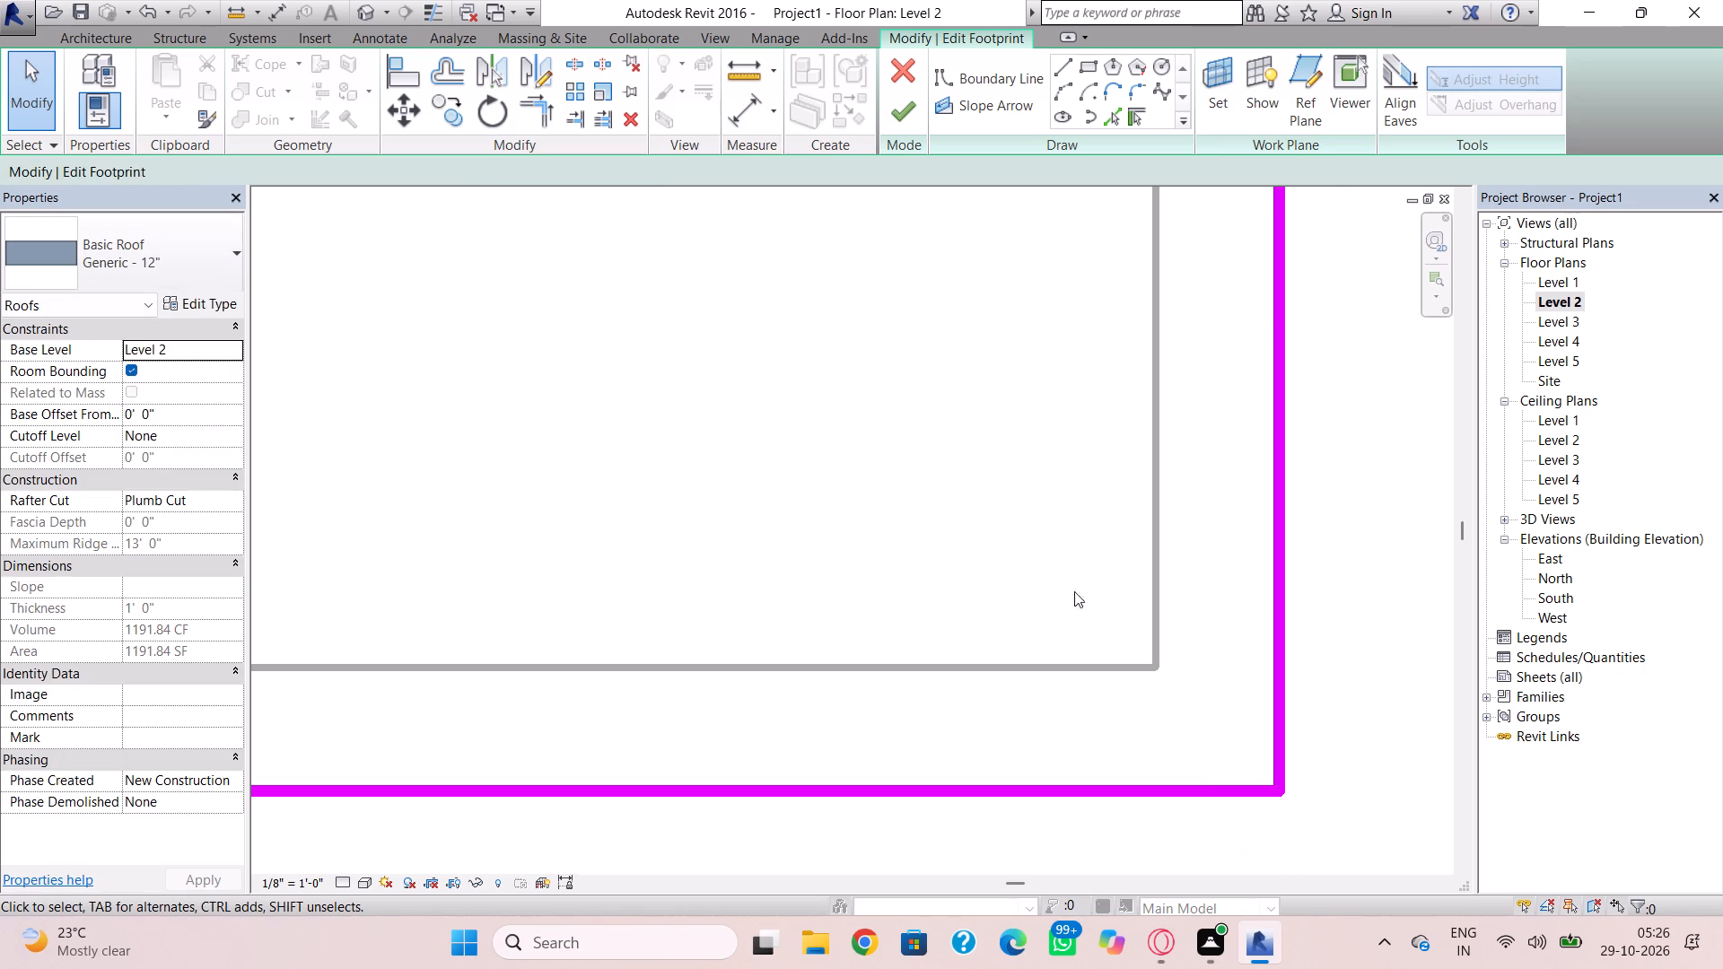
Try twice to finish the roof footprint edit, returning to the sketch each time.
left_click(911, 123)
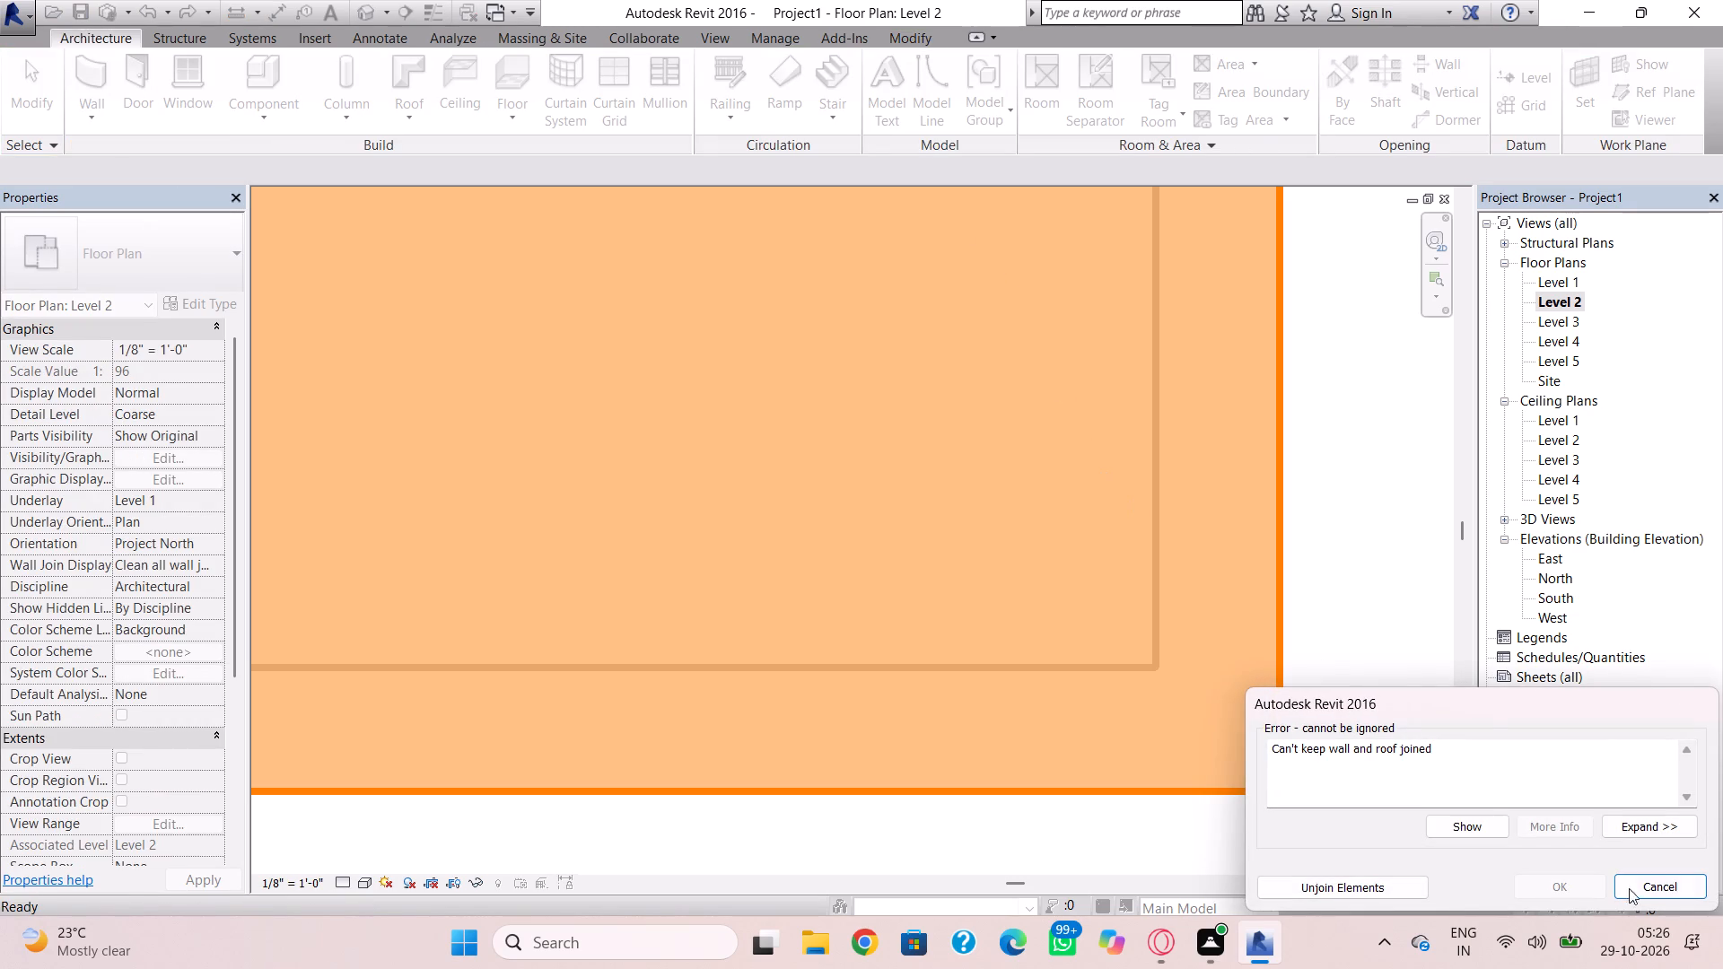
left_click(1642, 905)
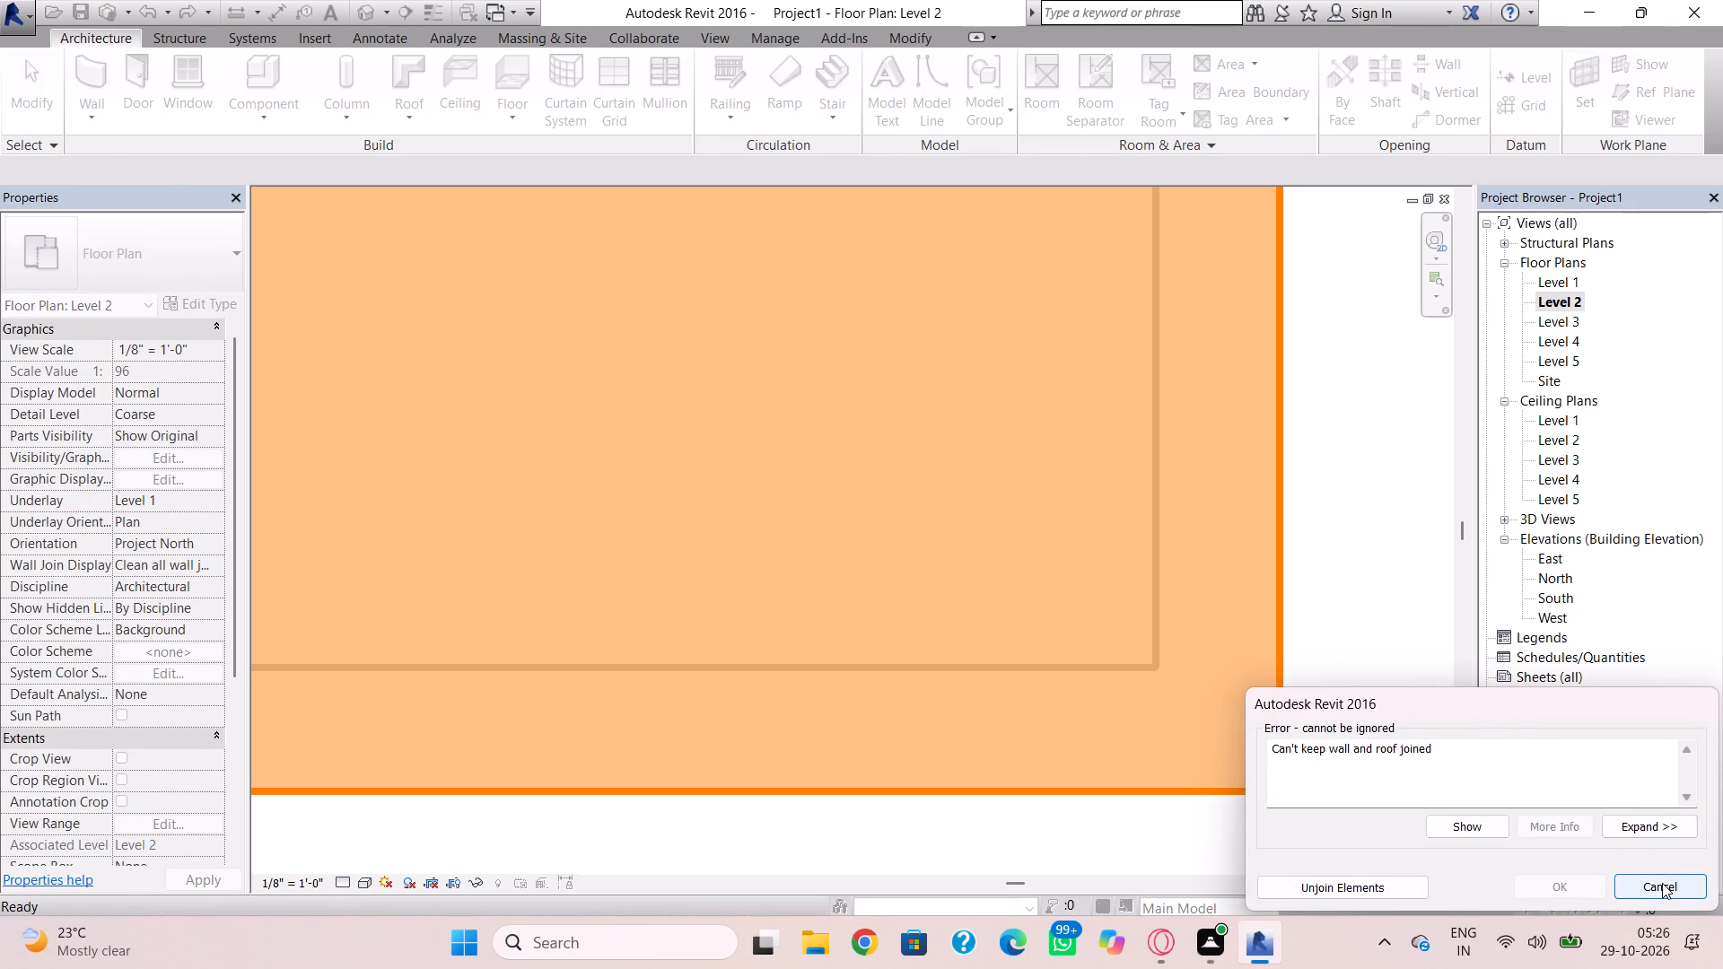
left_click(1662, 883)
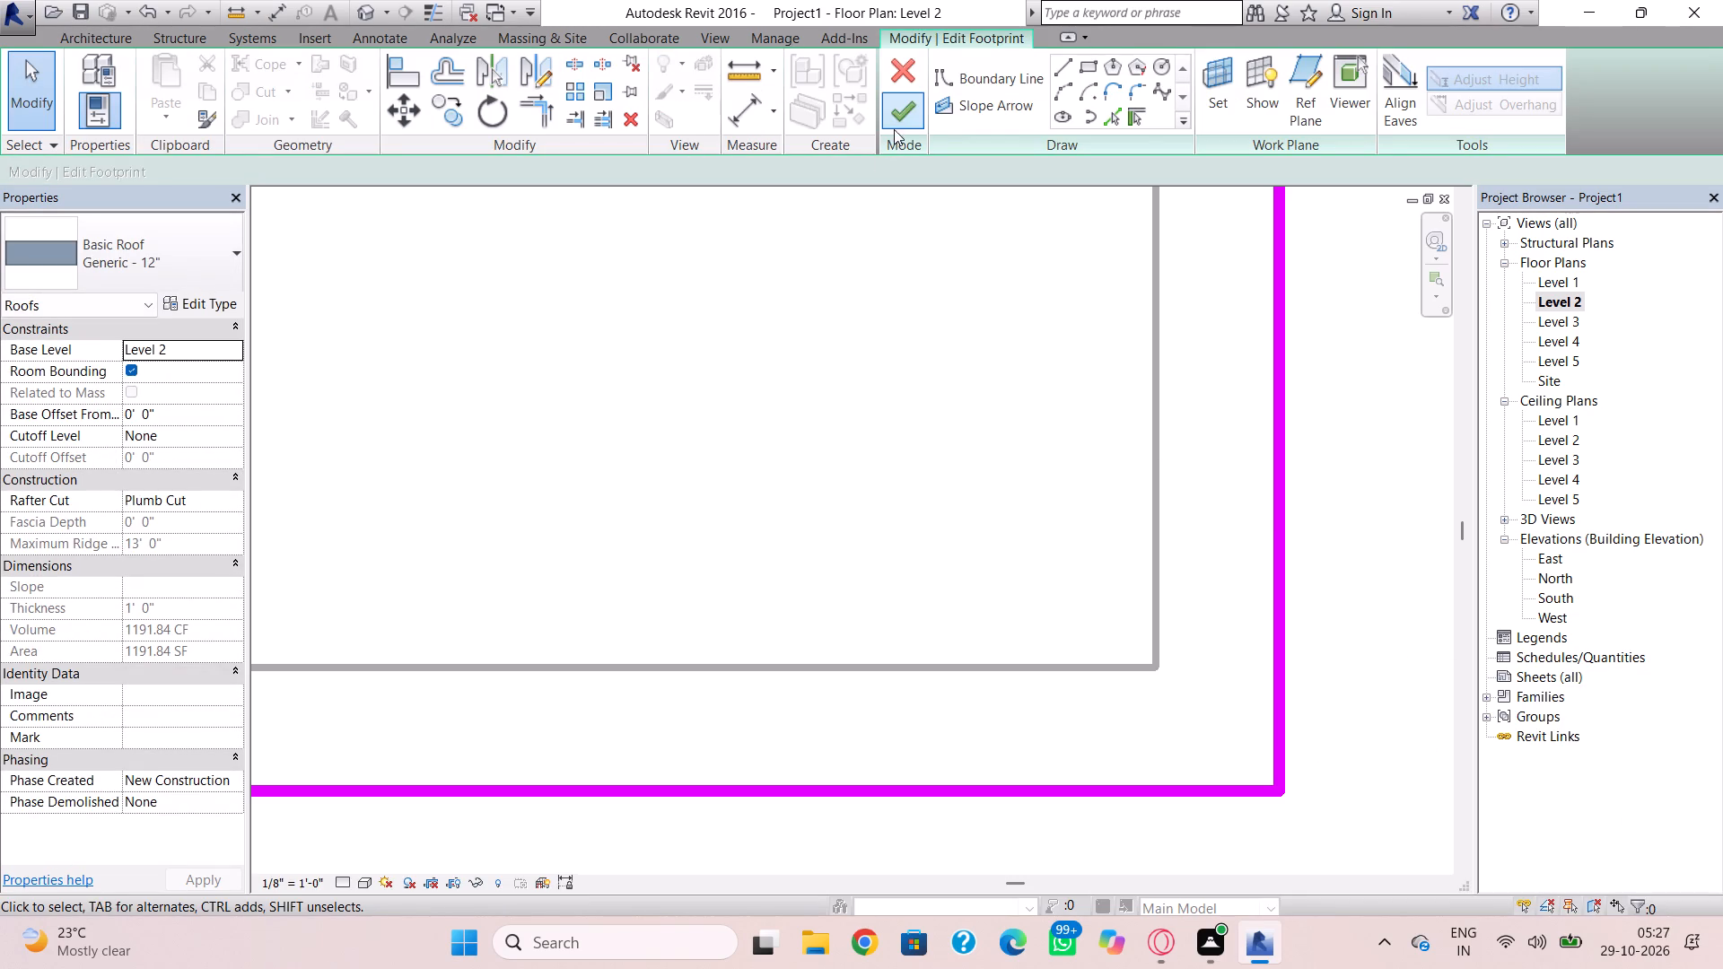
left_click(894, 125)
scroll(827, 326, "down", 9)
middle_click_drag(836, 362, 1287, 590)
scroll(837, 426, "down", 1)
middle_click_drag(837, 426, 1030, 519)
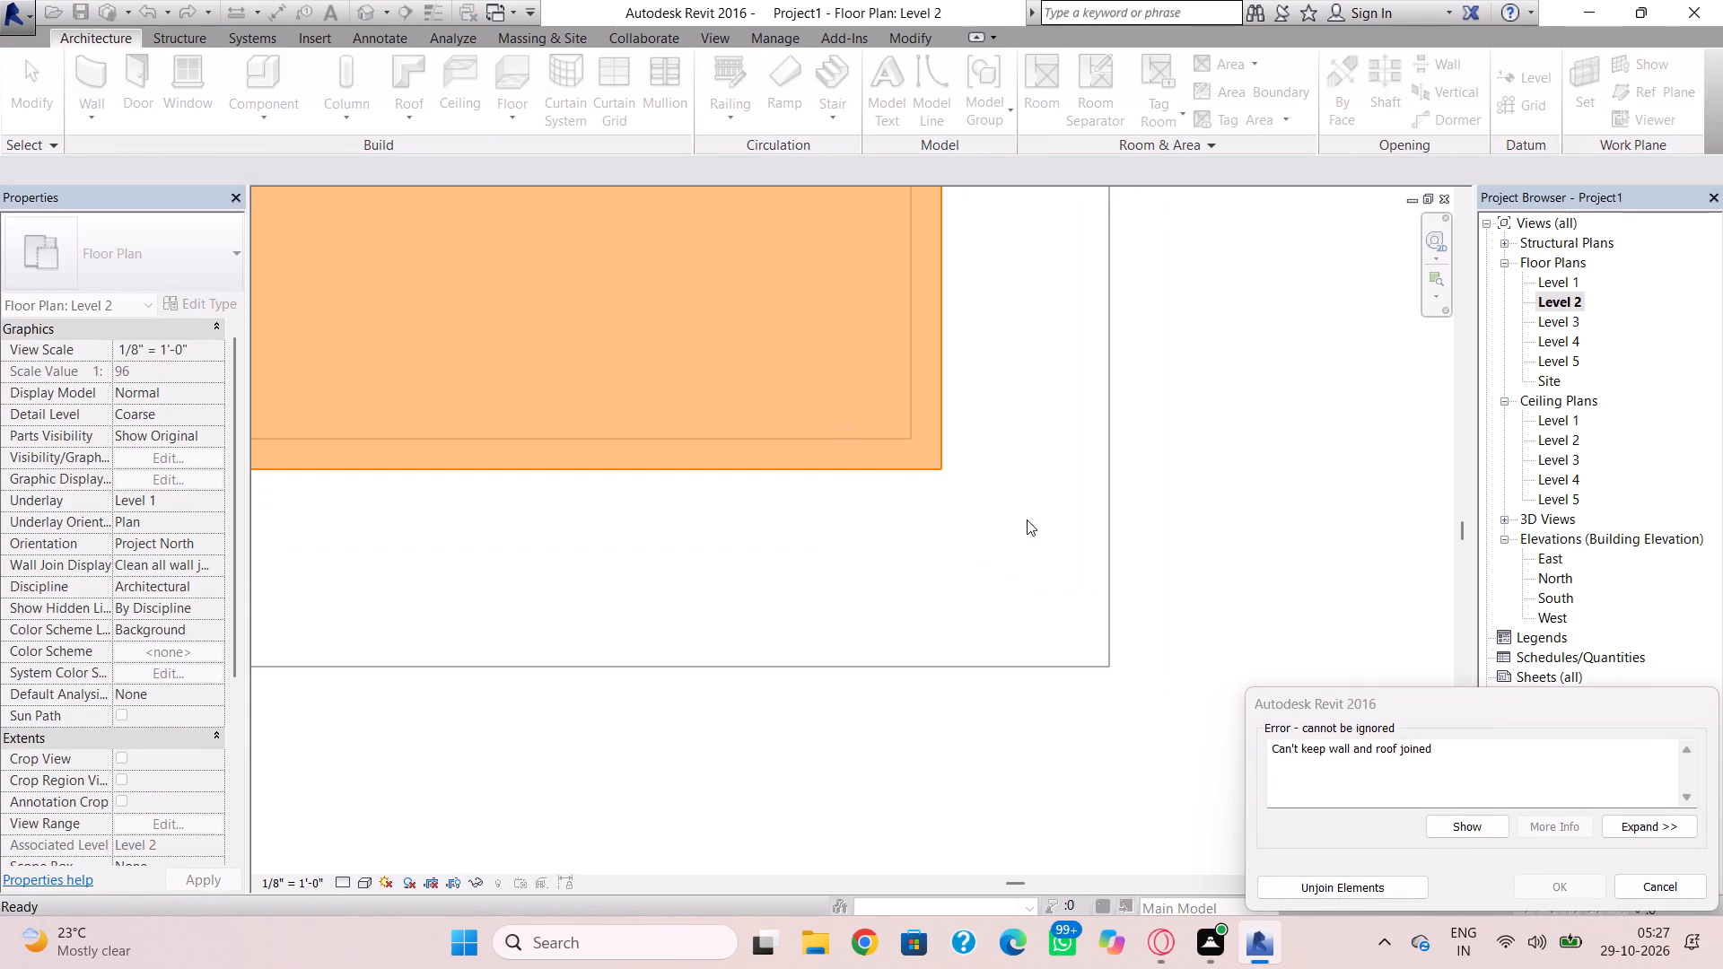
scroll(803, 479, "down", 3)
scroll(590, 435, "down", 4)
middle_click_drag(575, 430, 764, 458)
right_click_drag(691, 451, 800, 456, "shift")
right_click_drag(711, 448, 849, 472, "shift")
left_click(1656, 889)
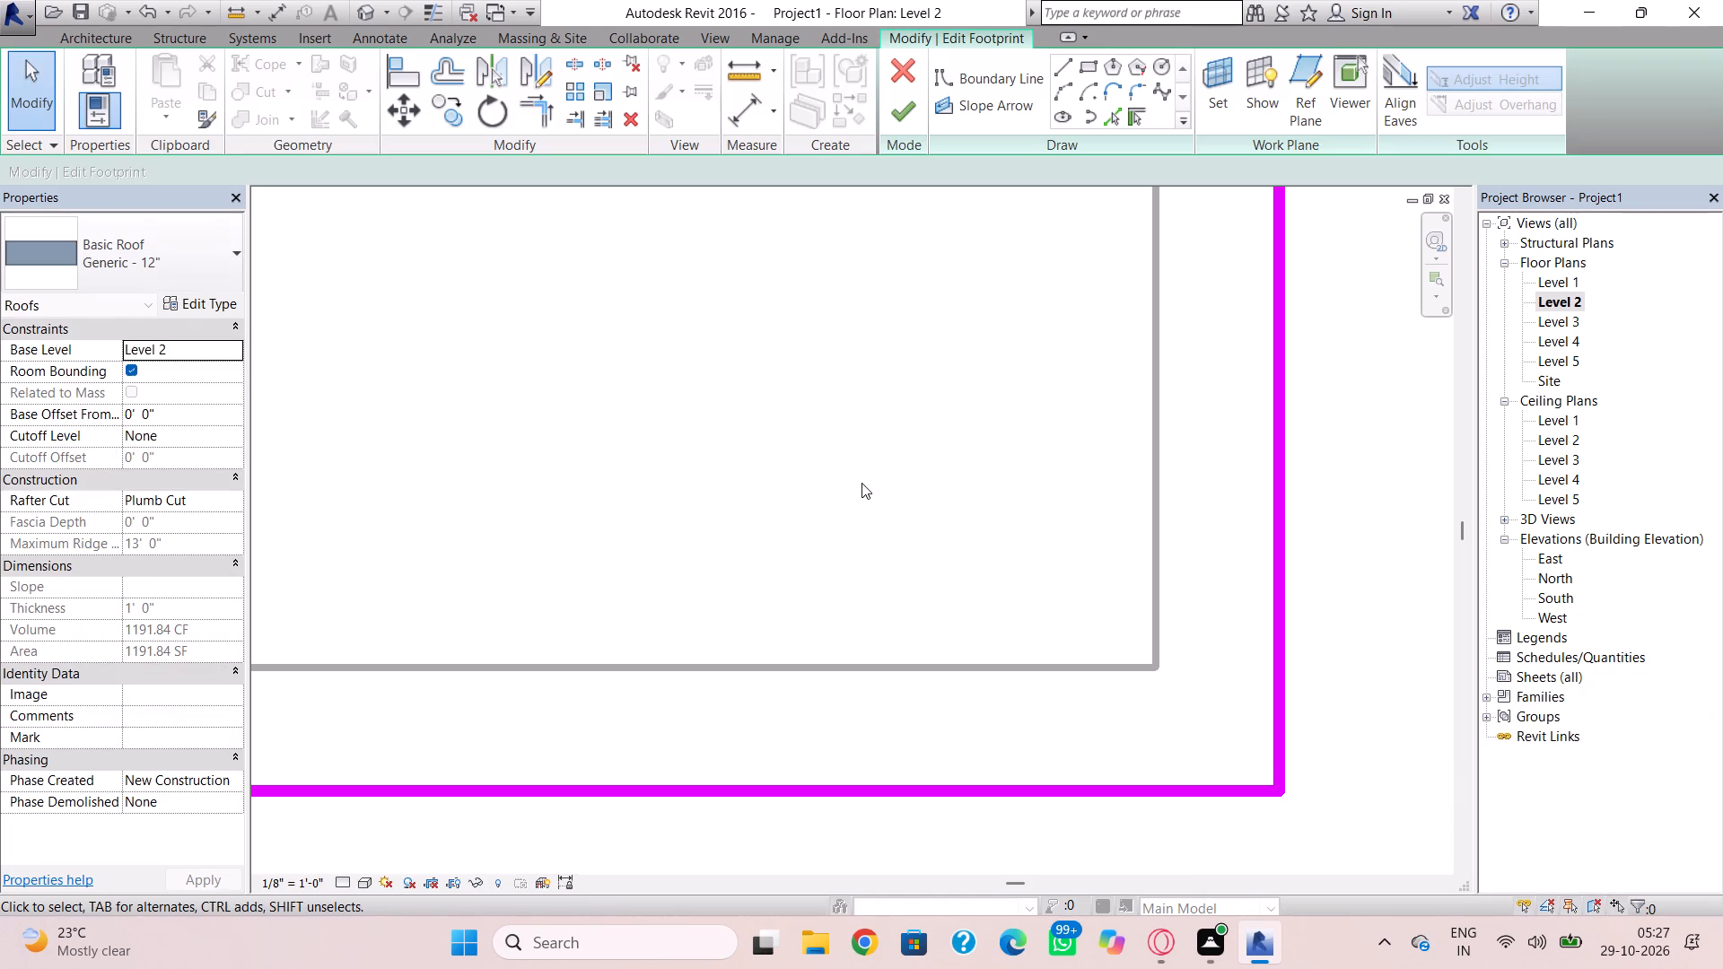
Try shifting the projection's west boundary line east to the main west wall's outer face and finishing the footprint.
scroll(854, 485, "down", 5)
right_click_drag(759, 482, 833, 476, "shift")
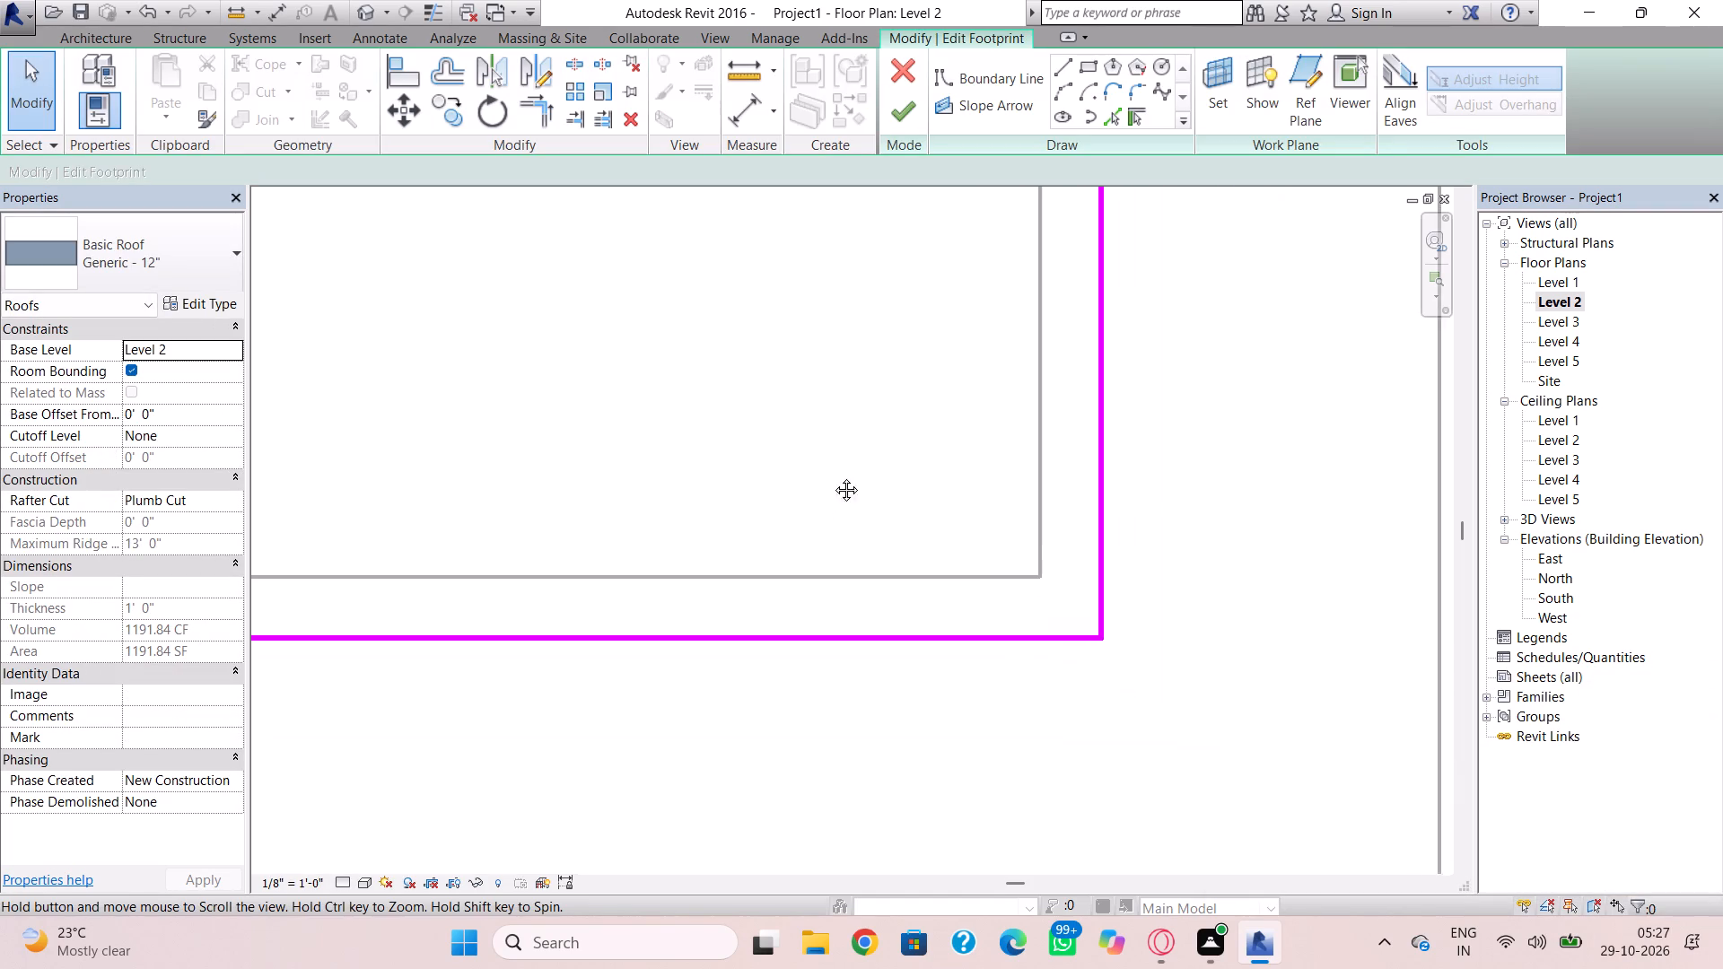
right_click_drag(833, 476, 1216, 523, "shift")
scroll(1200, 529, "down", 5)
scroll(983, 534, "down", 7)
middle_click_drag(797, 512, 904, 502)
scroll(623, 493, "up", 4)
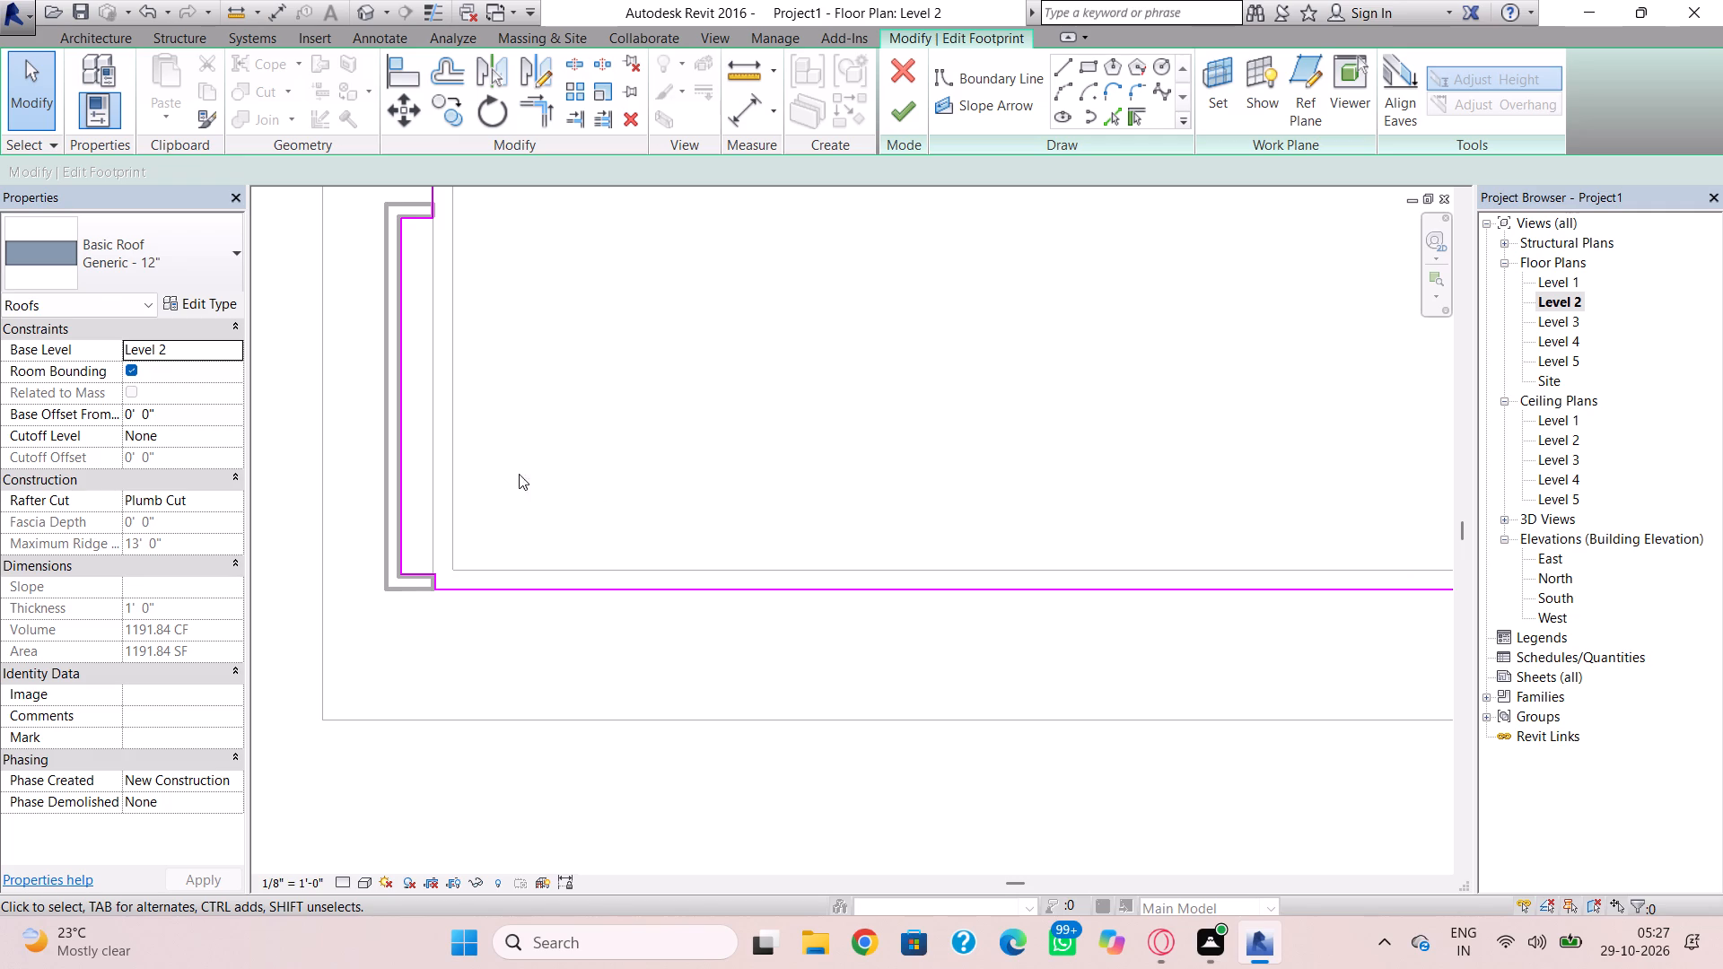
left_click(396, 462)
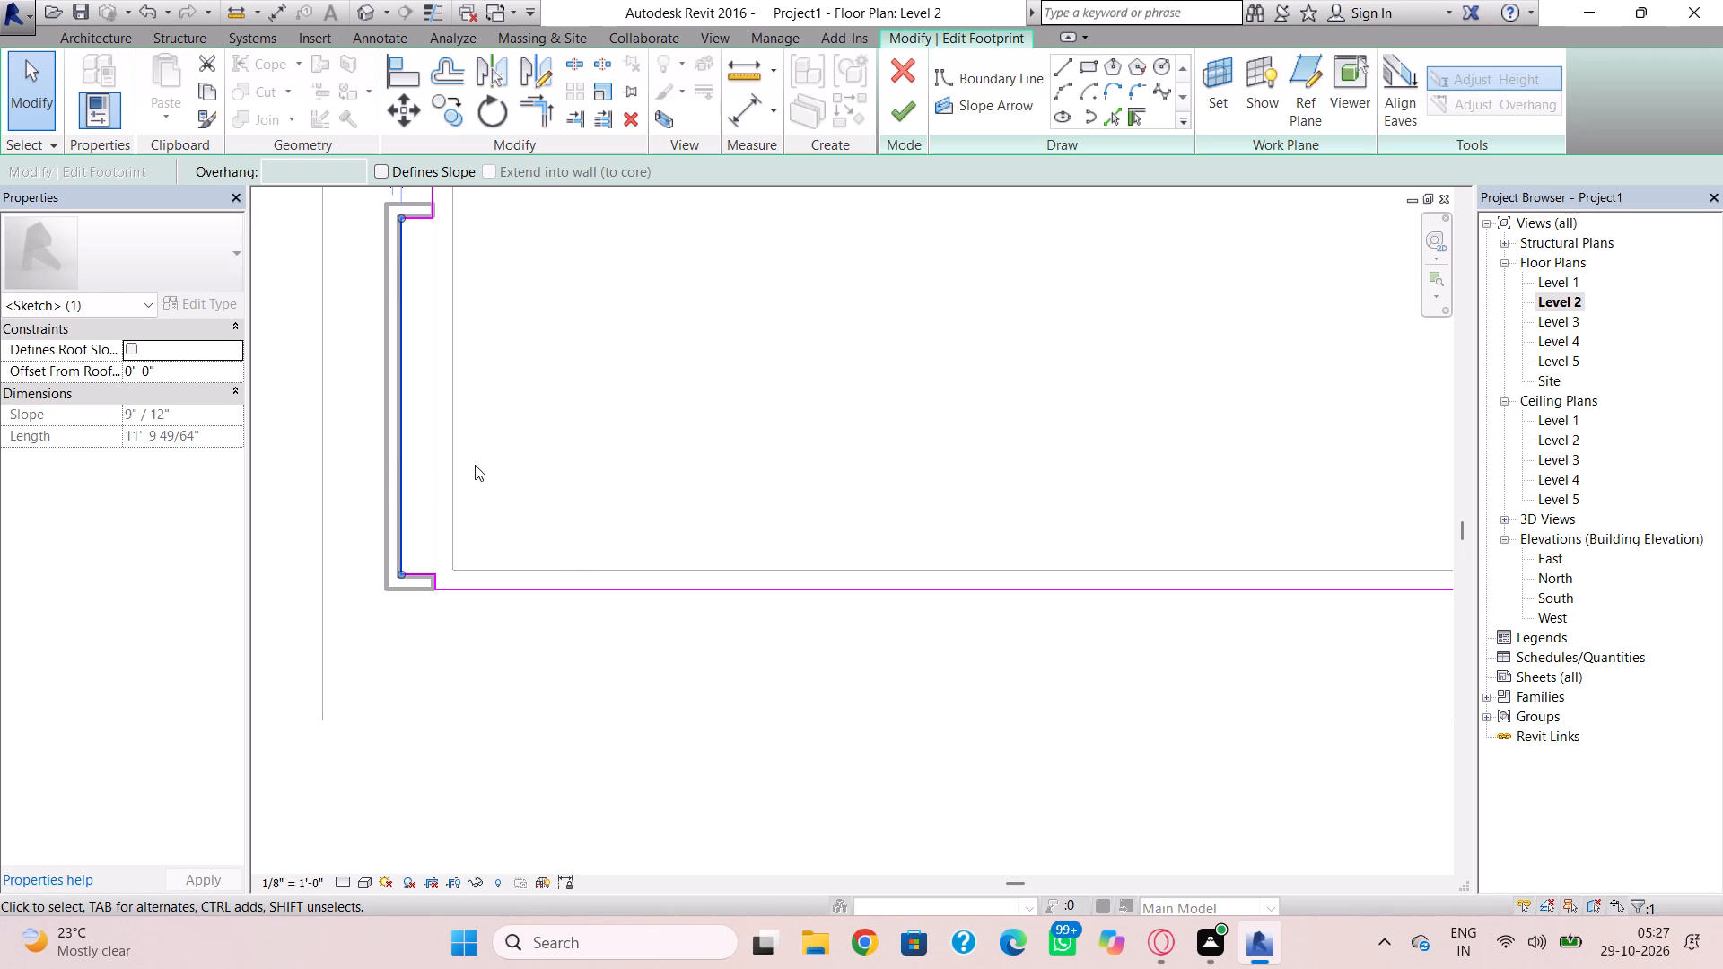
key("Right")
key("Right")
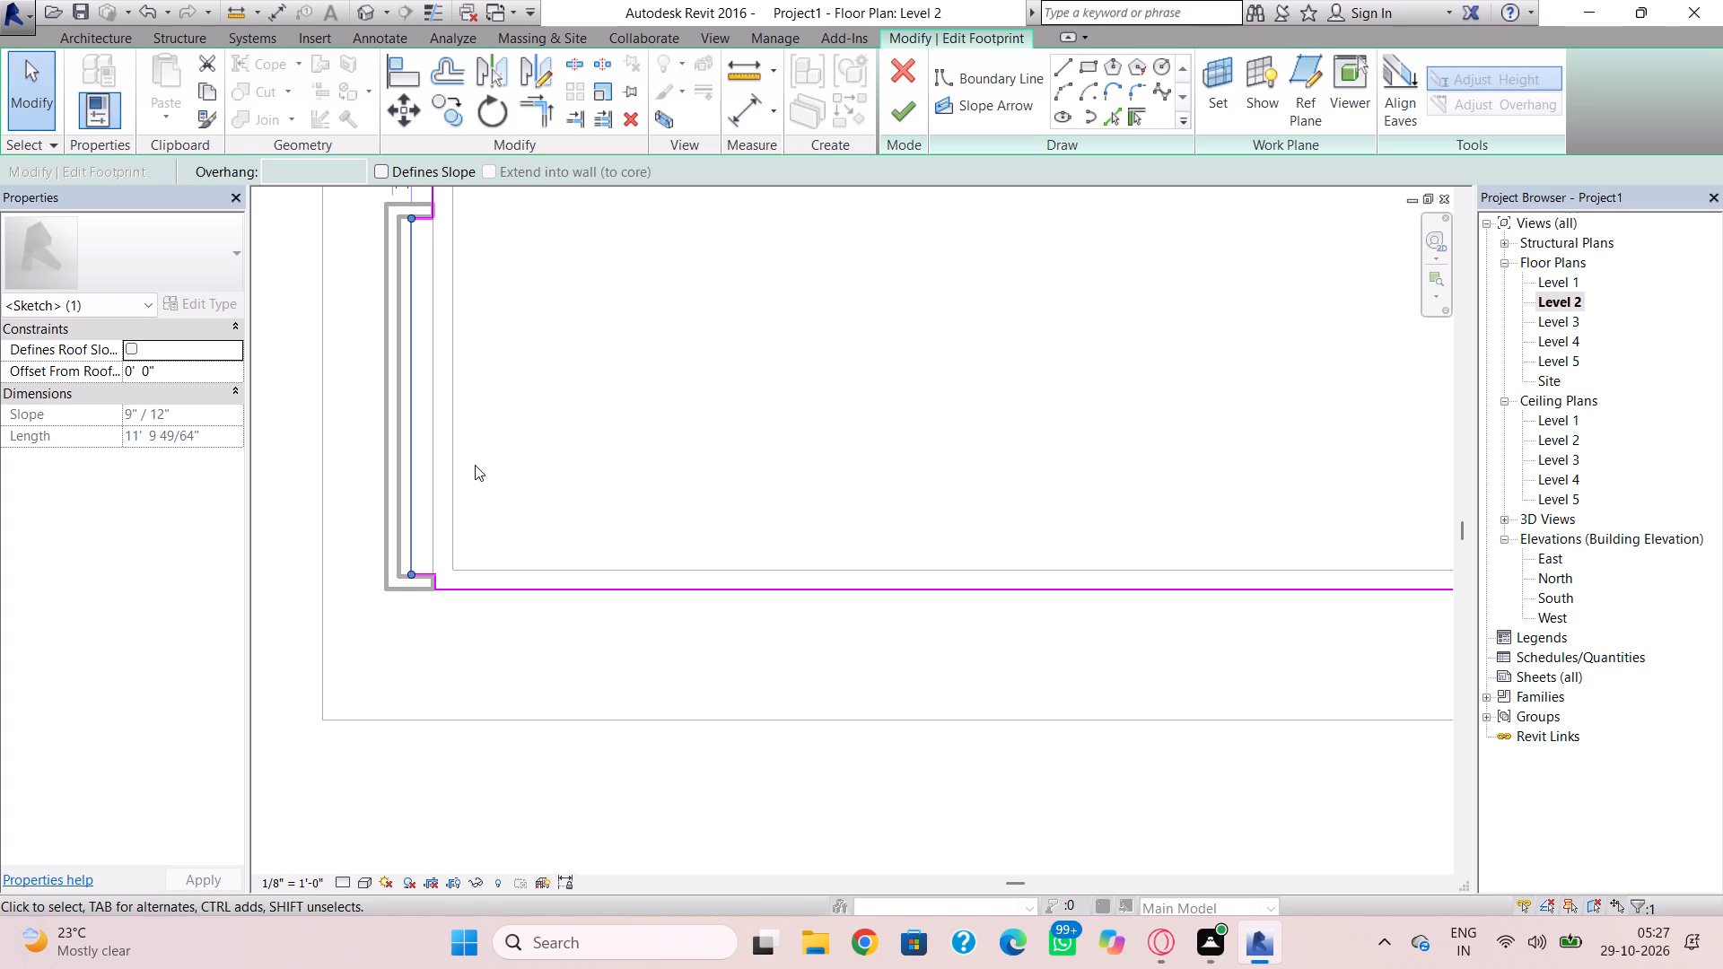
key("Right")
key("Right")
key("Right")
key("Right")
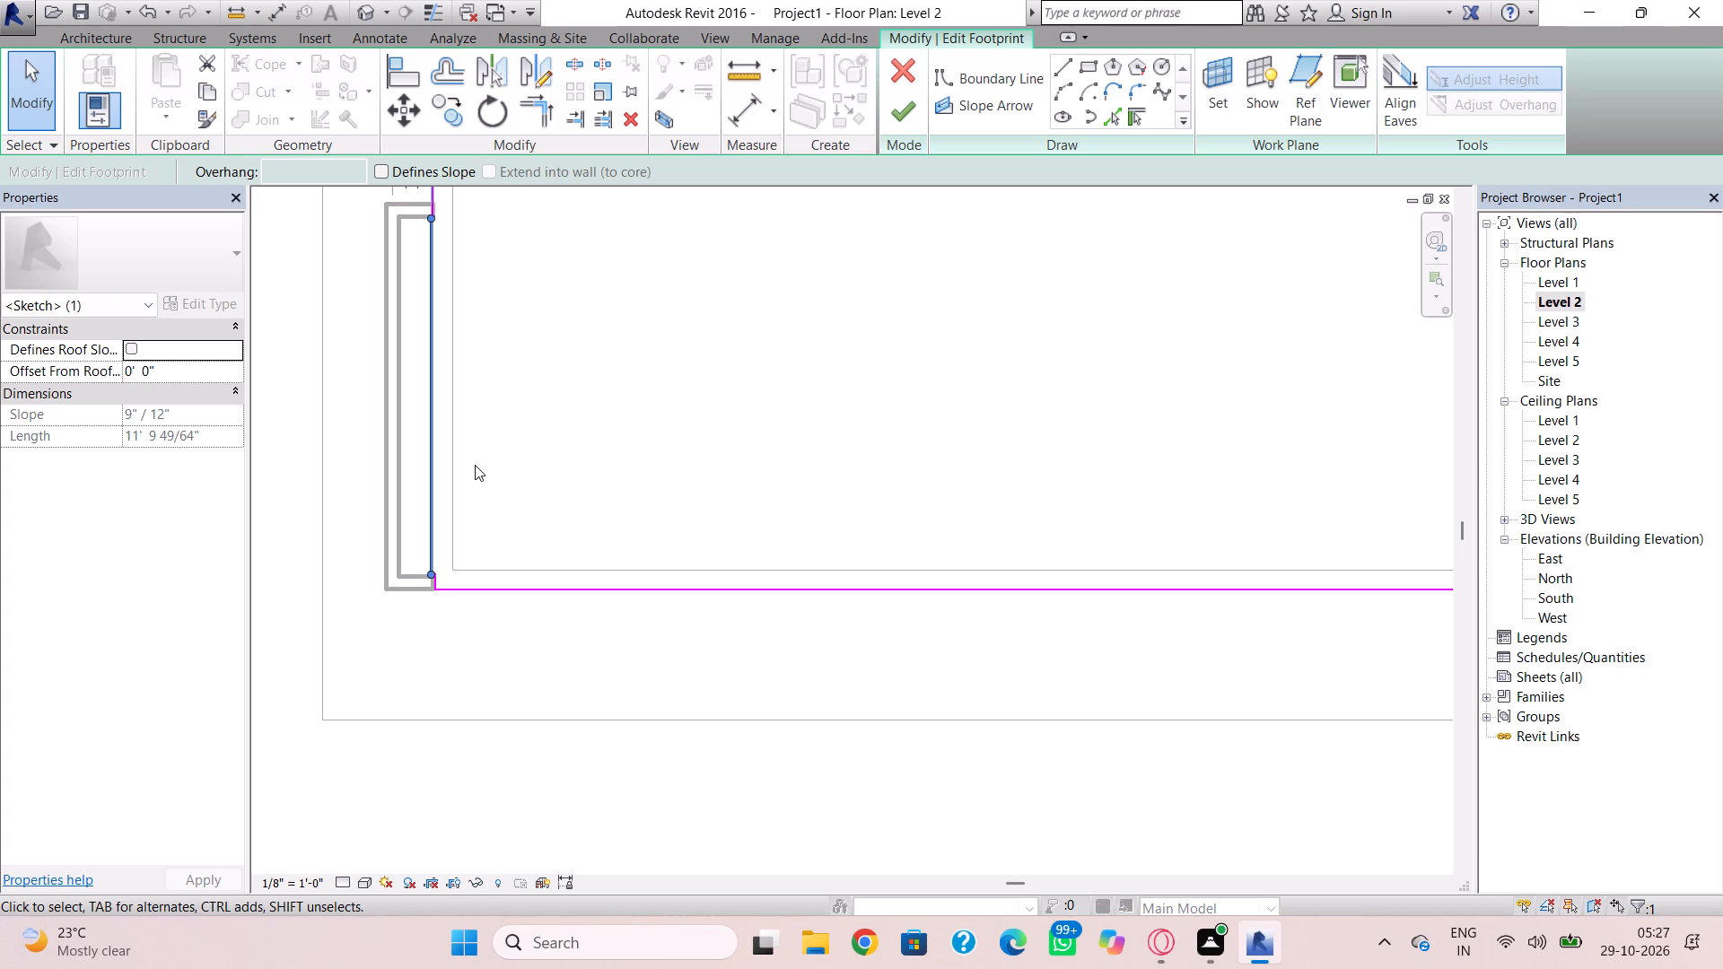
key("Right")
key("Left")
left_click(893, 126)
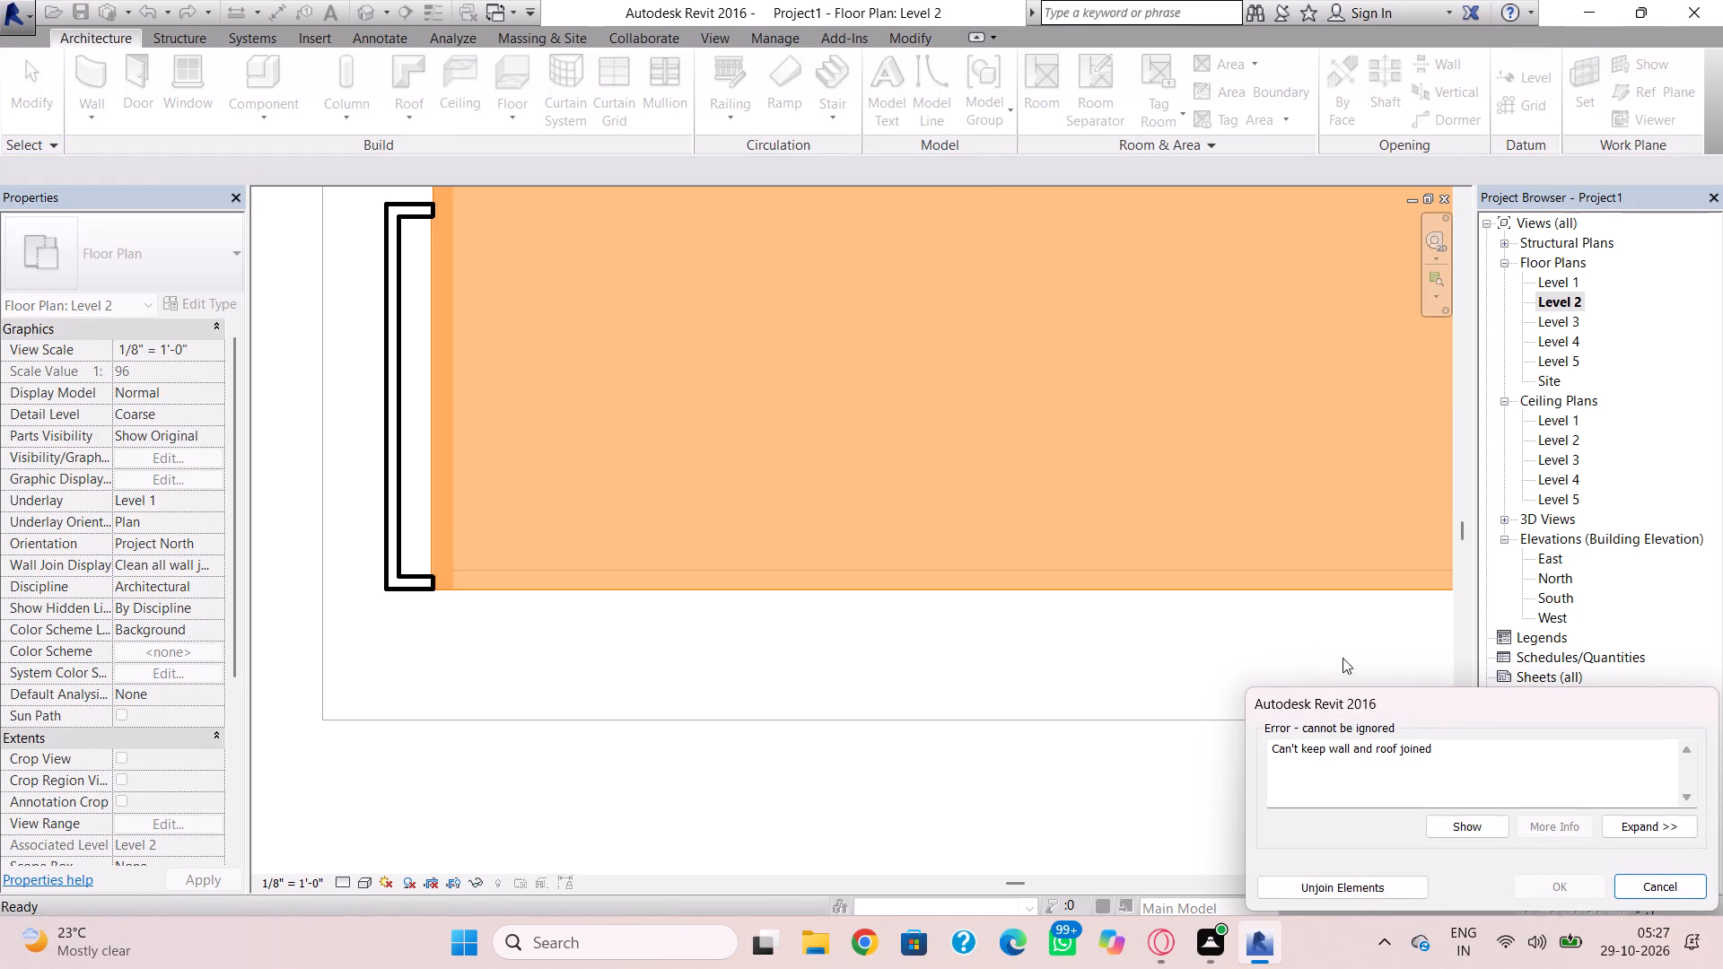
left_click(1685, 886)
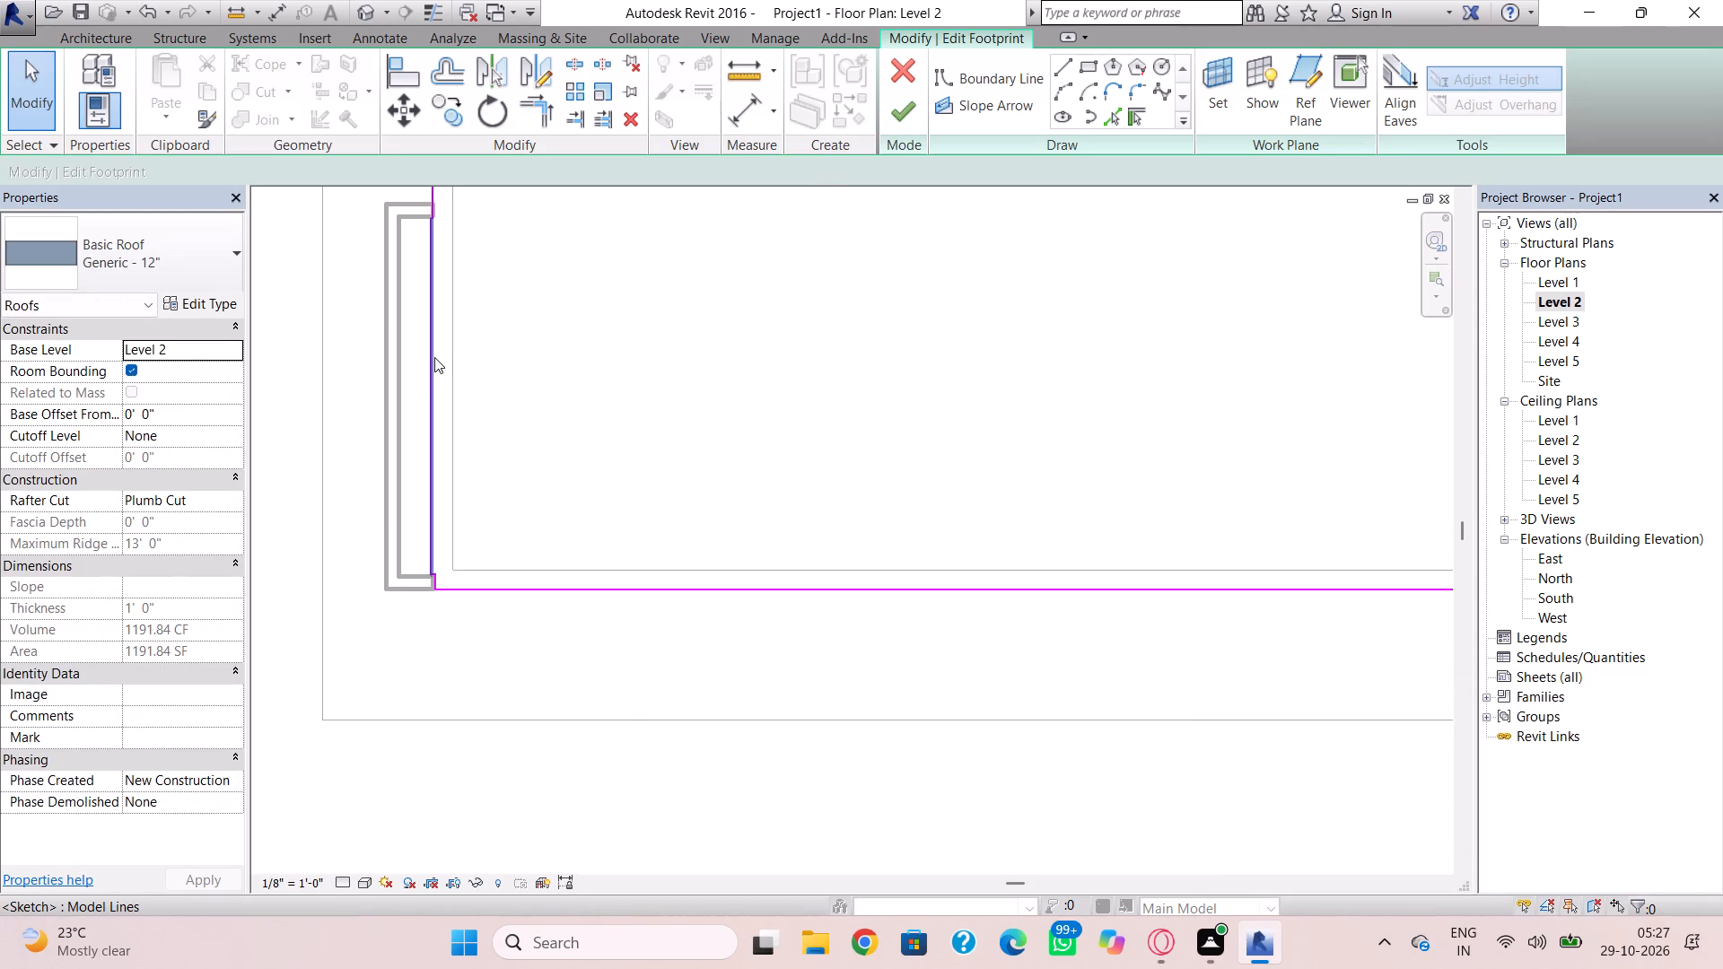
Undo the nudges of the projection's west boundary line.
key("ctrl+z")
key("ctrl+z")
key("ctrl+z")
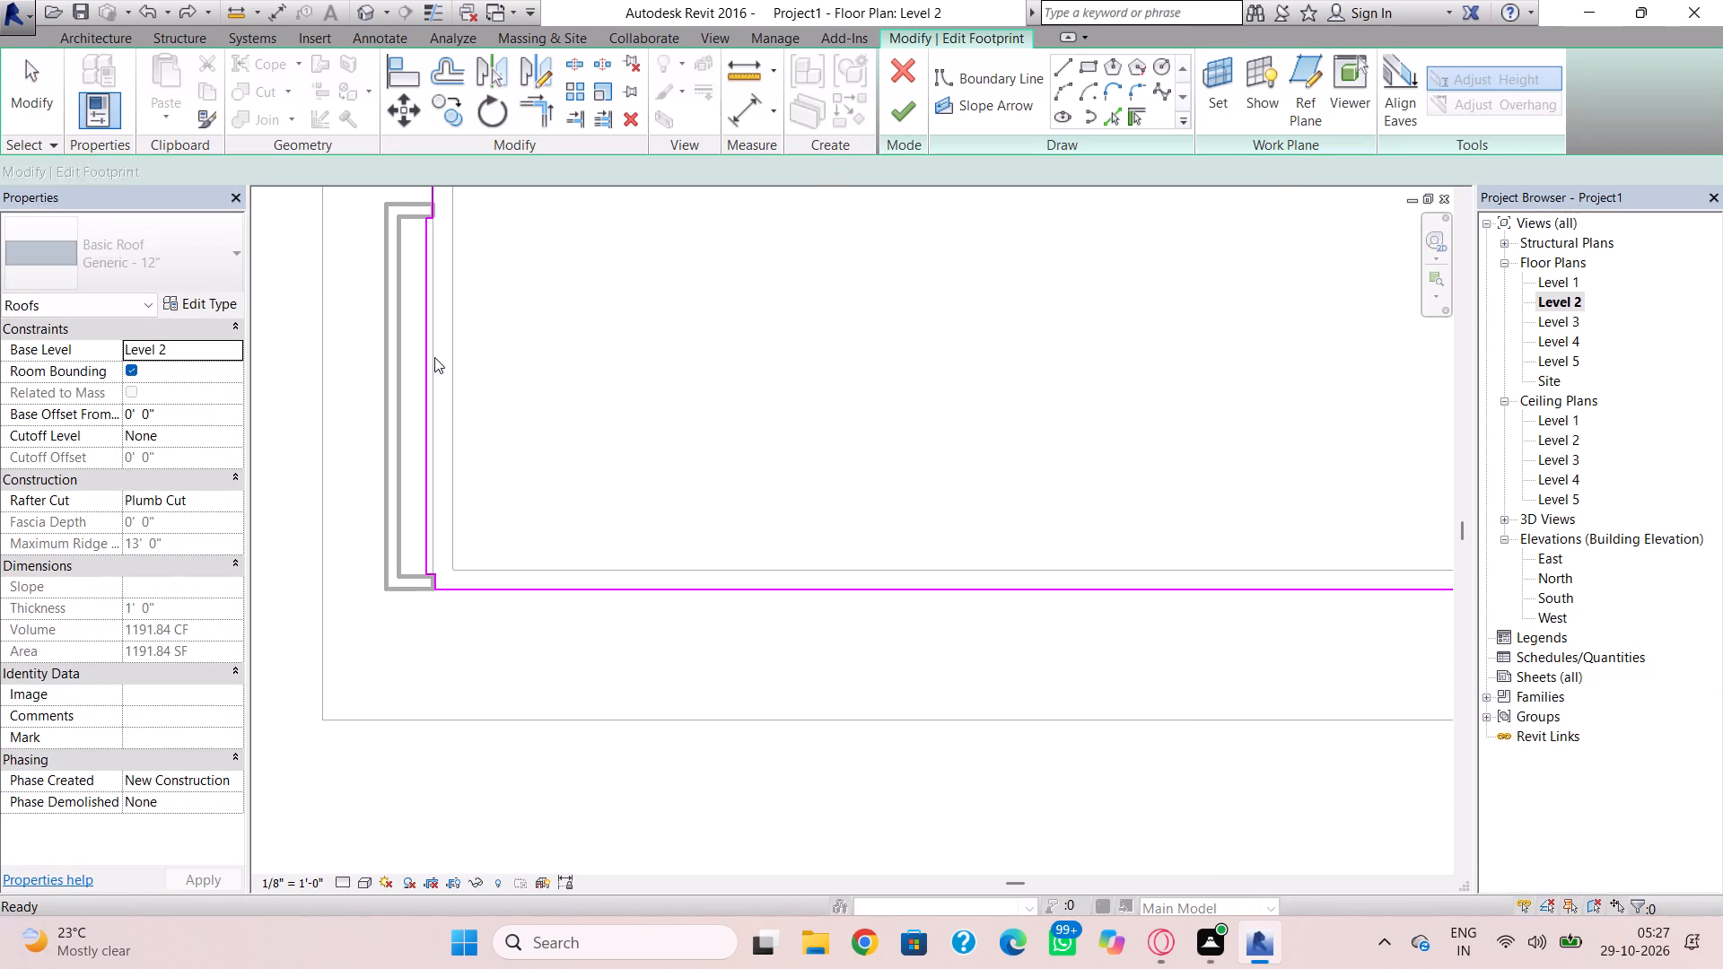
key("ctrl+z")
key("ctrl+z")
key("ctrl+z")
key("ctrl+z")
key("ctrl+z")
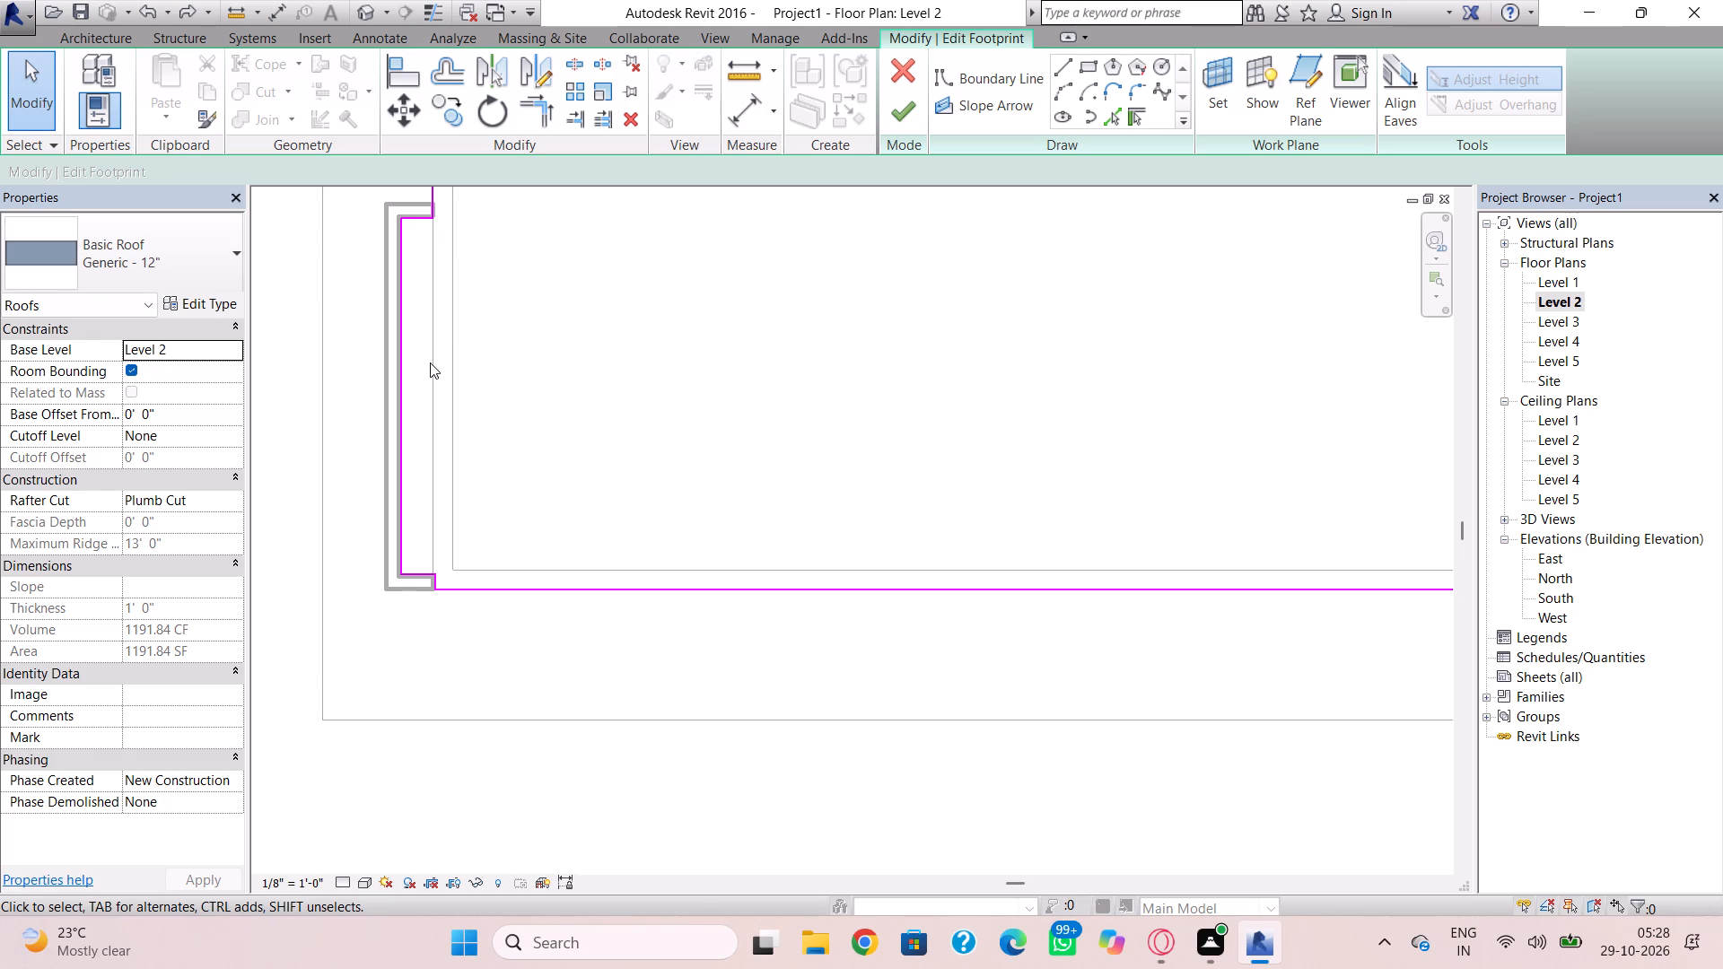
Nudge the long west boundary line north of the projection about 1/2" east, beside the north return wall's end.
scroll(433, 223, "up", 2)
middle_click_drag(433, 223, 434, 382)
left_click(442, 307)
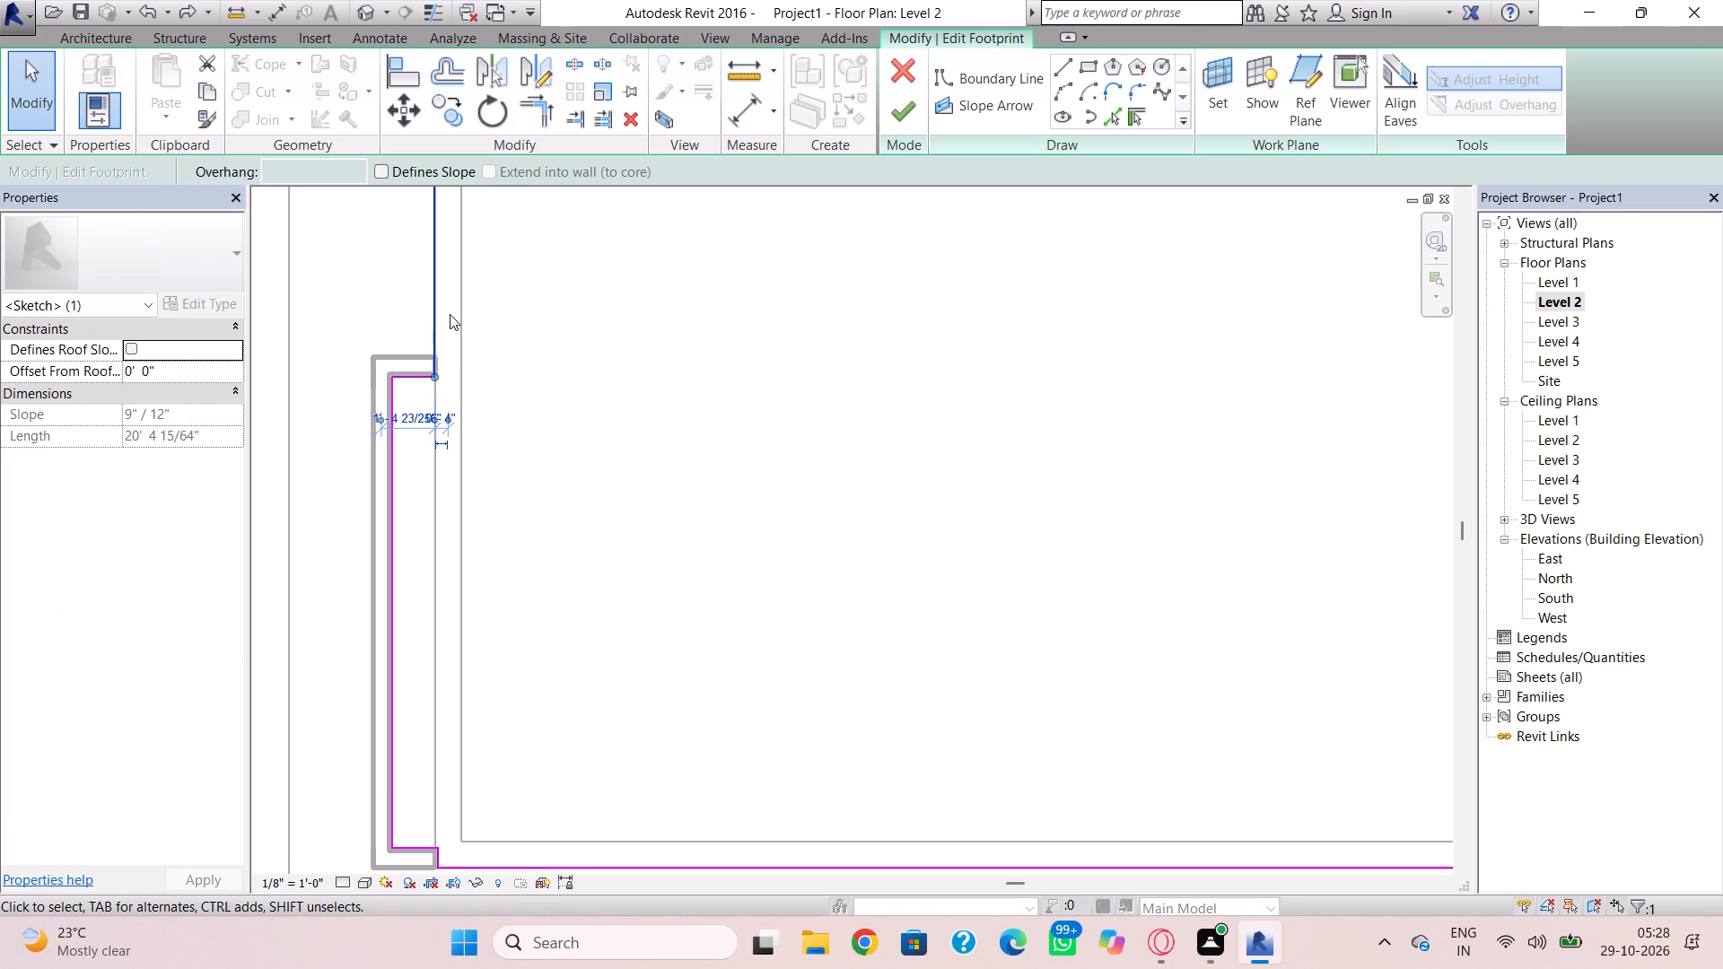
key("Right")
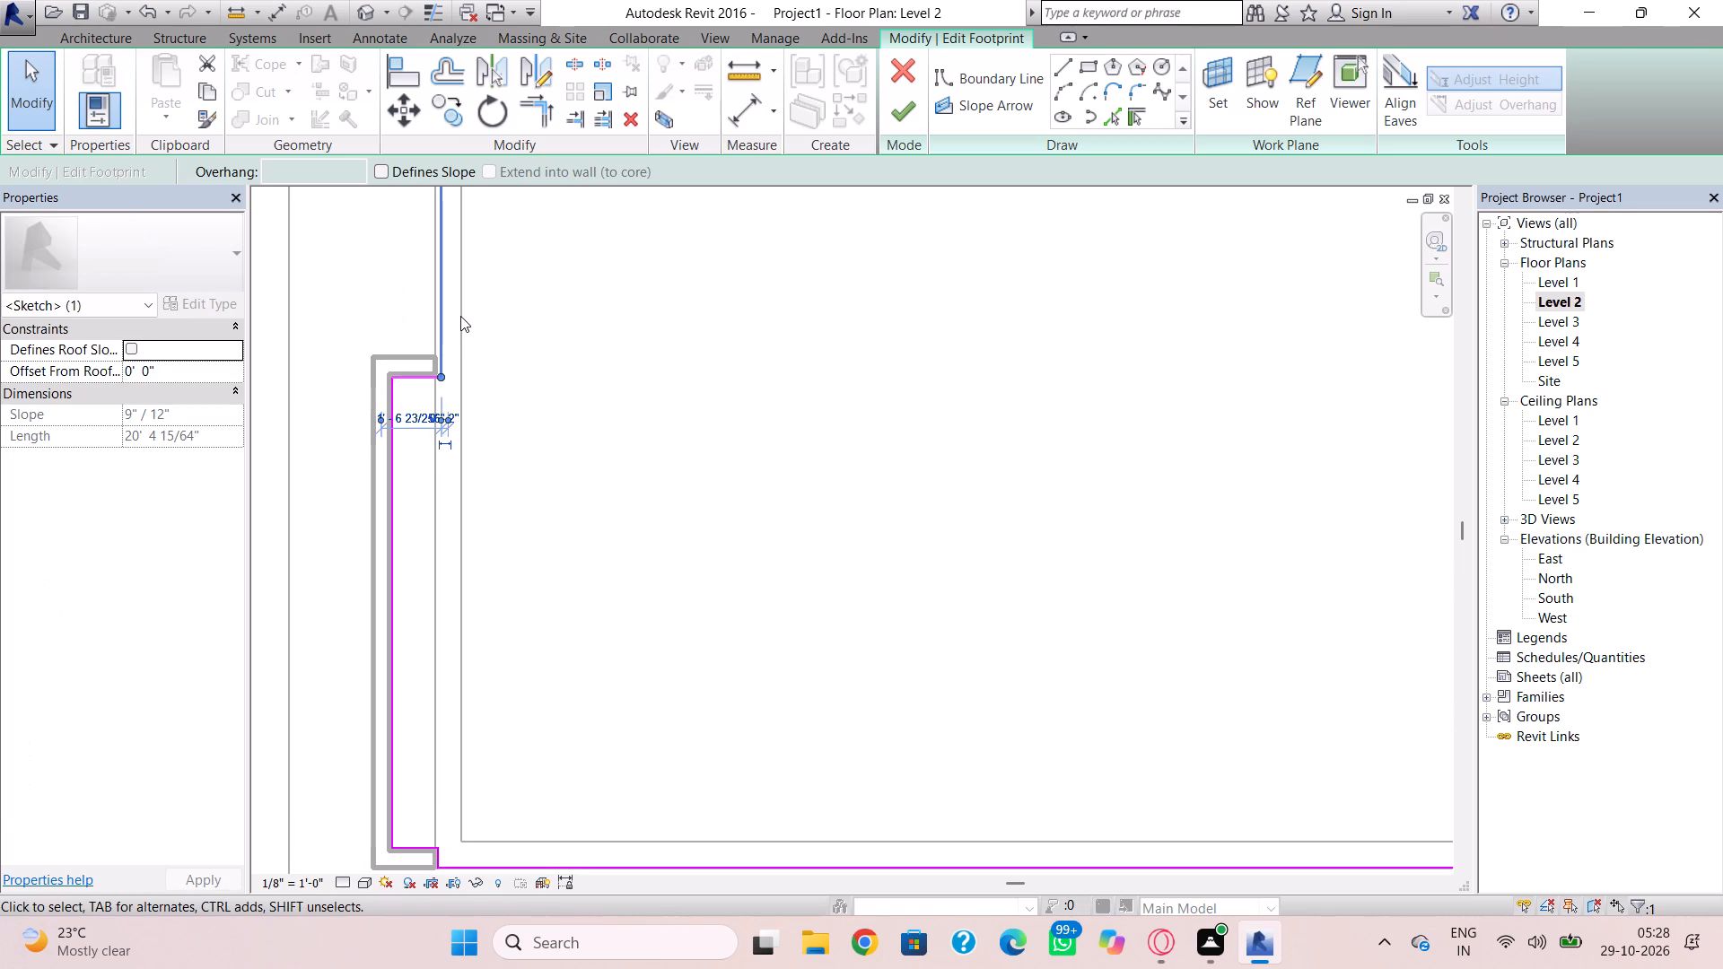
scroll(465, 310, "up", 7)
key("Left")
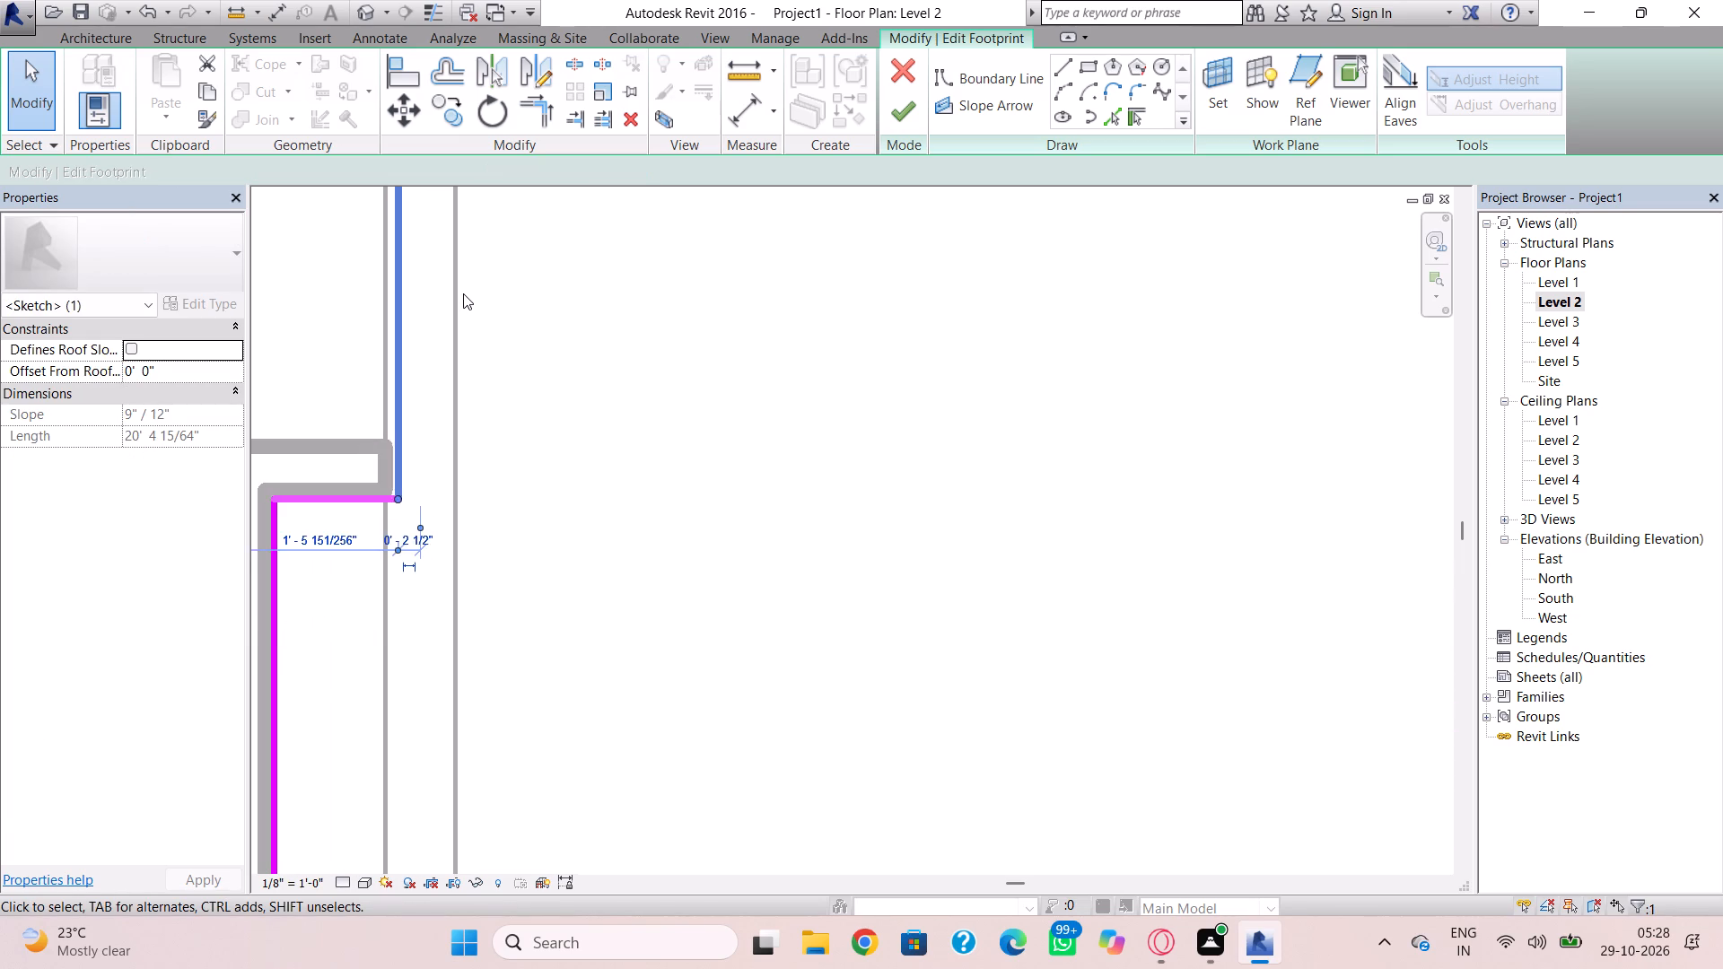
key("Left")
key("Left")
scroll(443, 362, "down", 4)
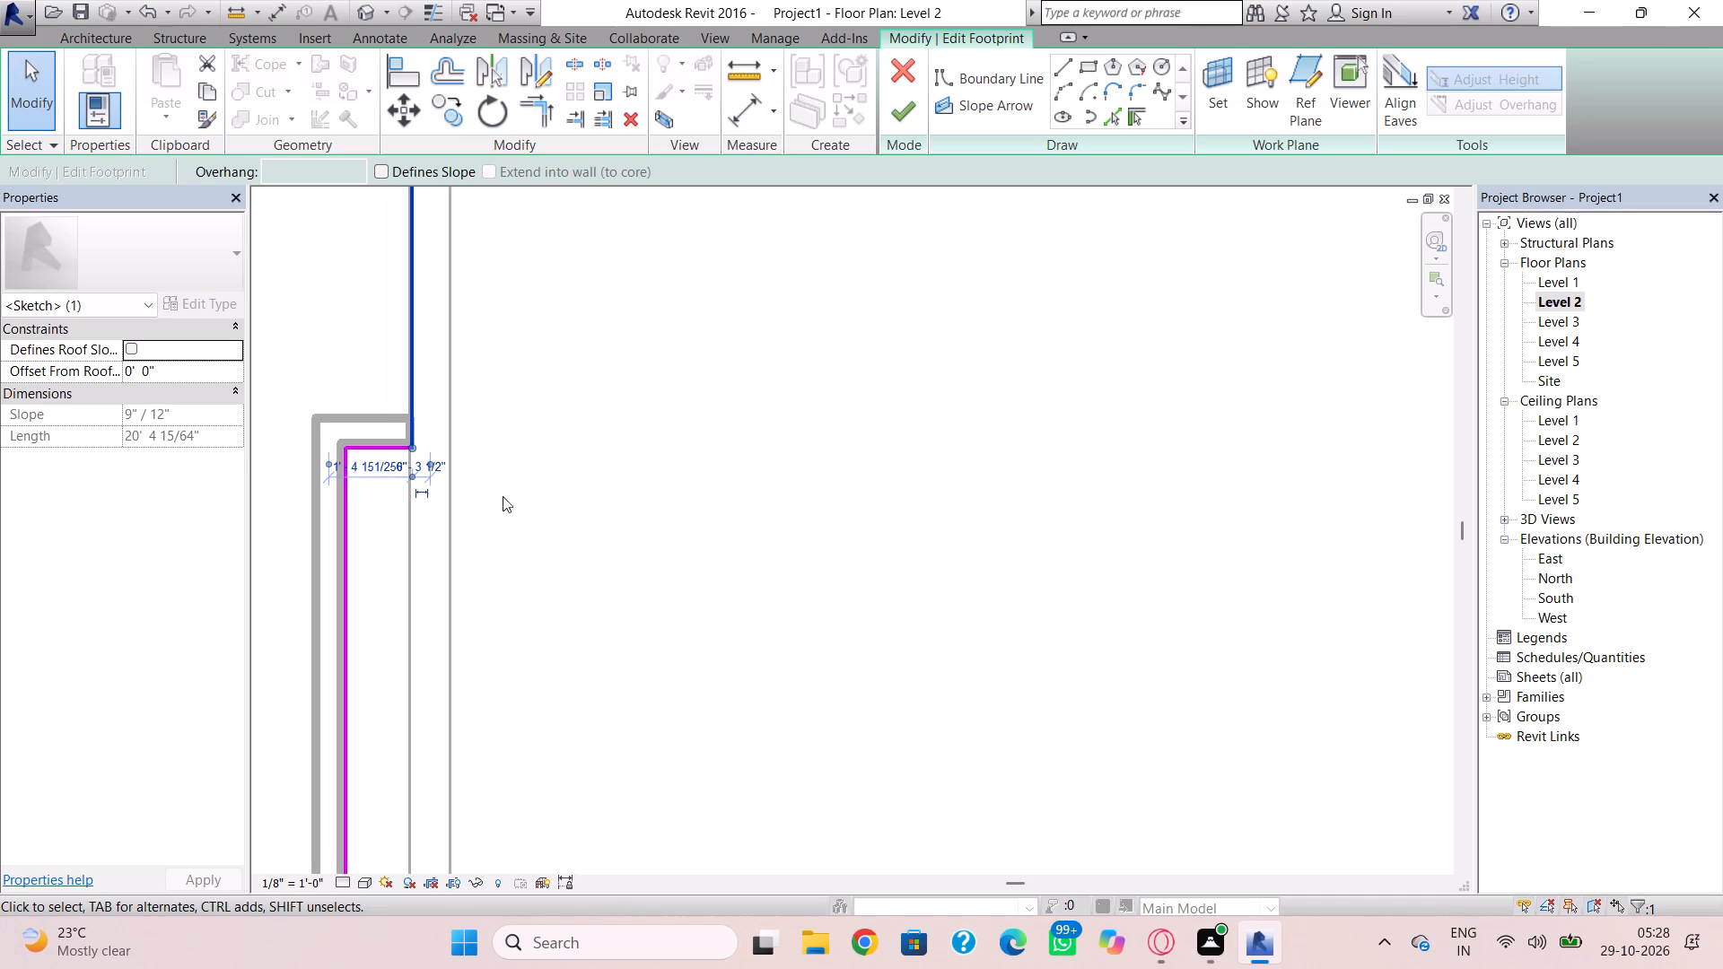
scroll(530, 588, "down", 1)
middle_click_drag(532, 595, 524, 313)
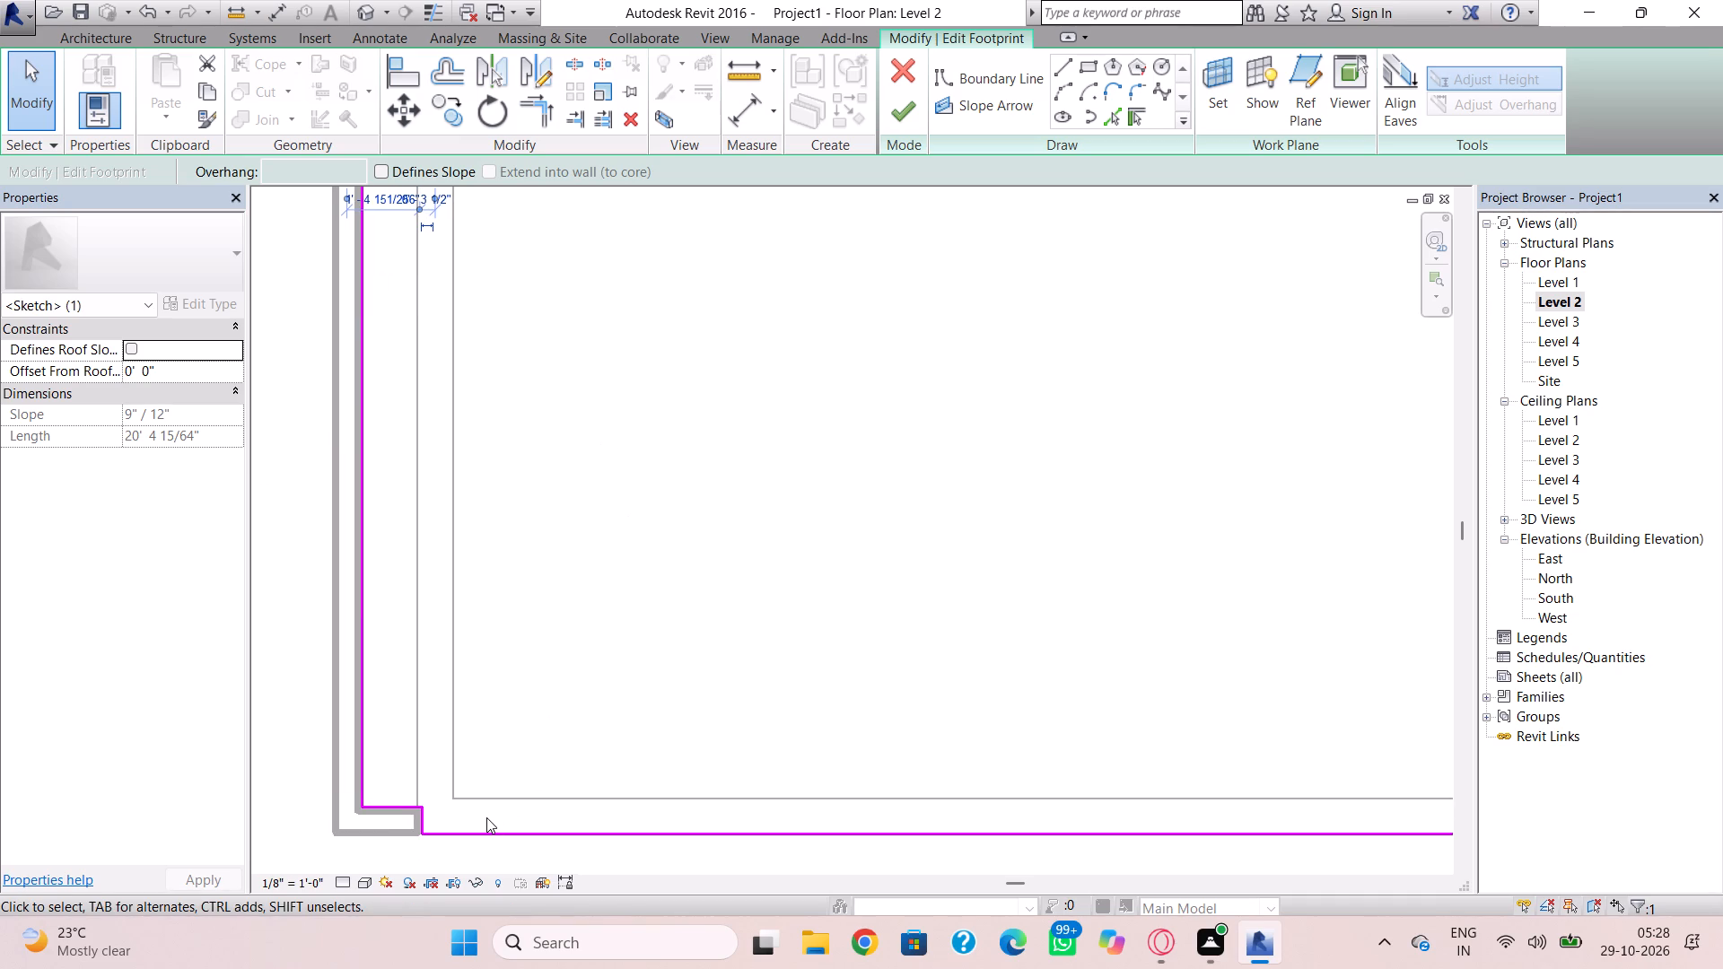
scroll(422, 828, "down", 2)
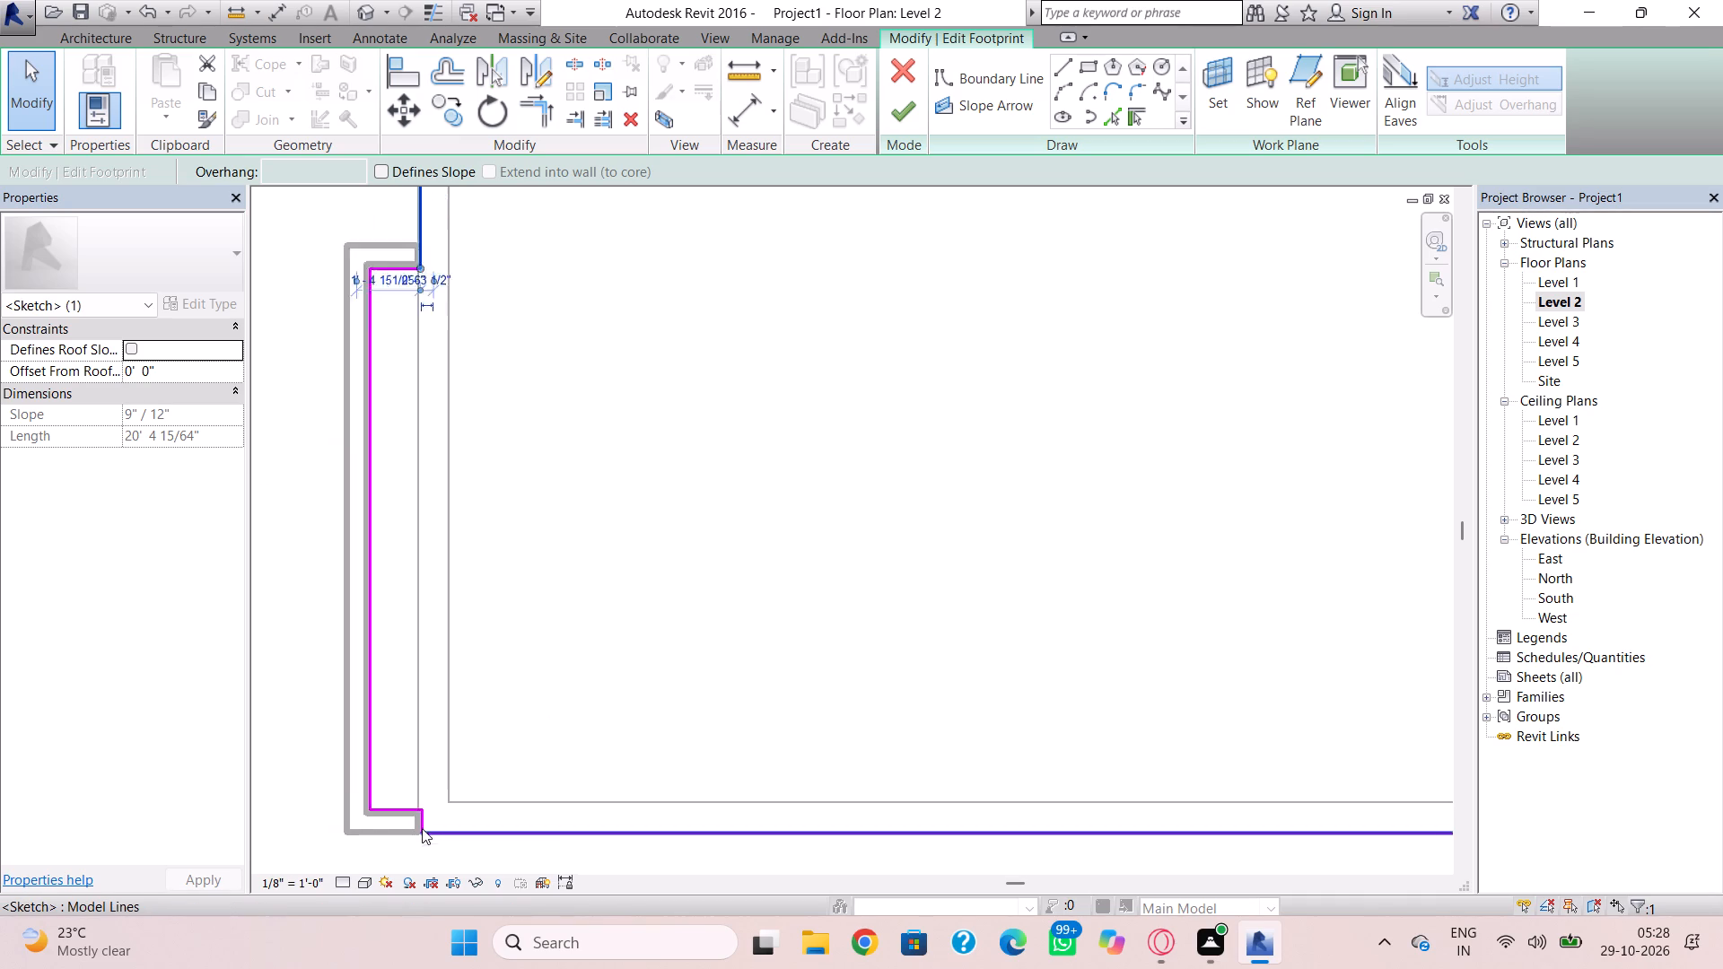
scroll(422, 828, "down", 2)
scroll(650, 657, "down", 10)
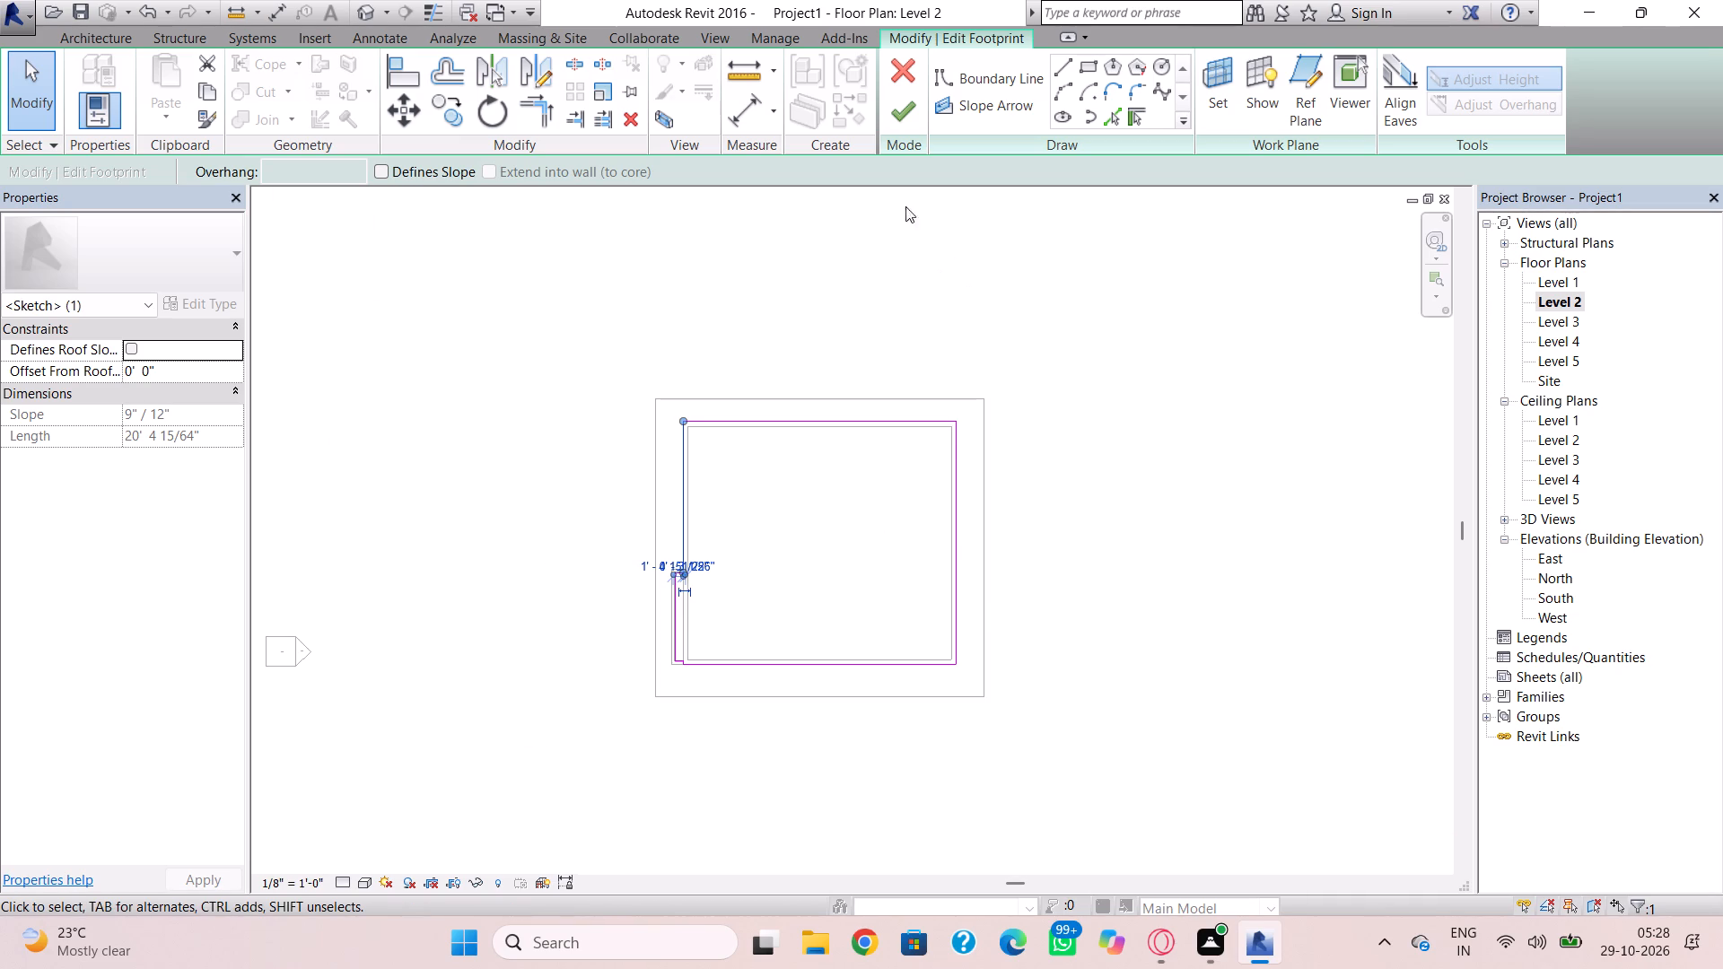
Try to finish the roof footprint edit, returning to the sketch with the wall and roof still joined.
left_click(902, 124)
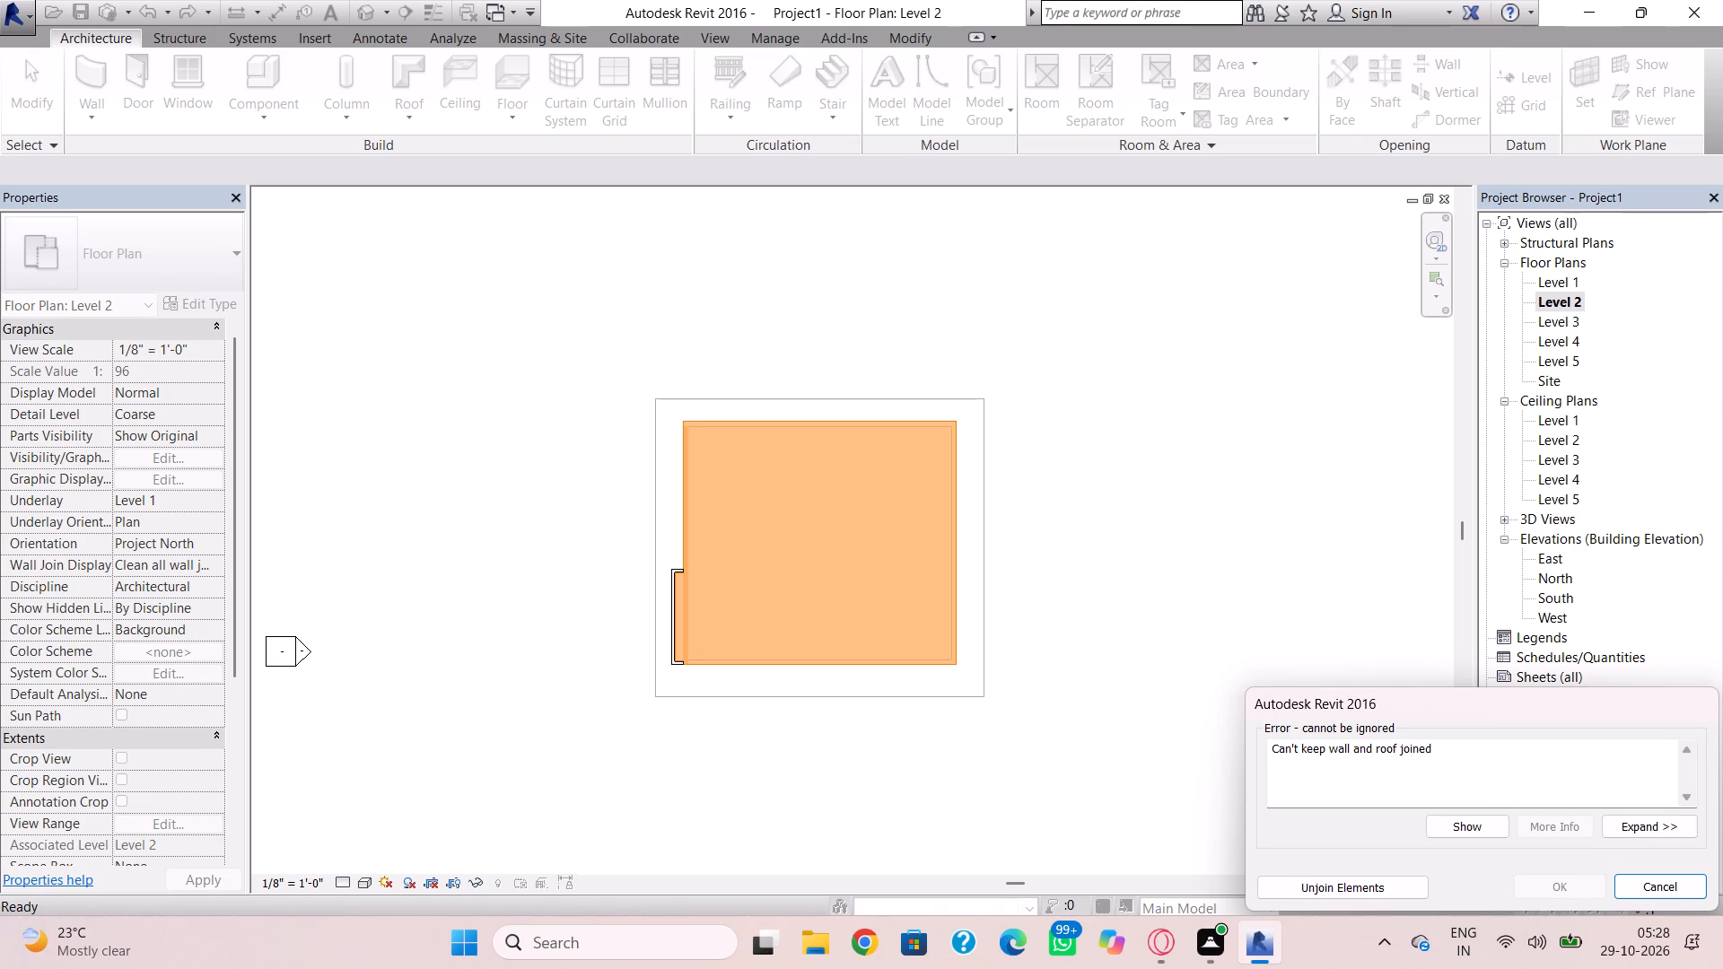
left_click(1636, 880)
Nudge the long west boundary line about 1" east, the line under the north return wall south, and the projection's west line east.
scroll(805, 657, "up", 3)
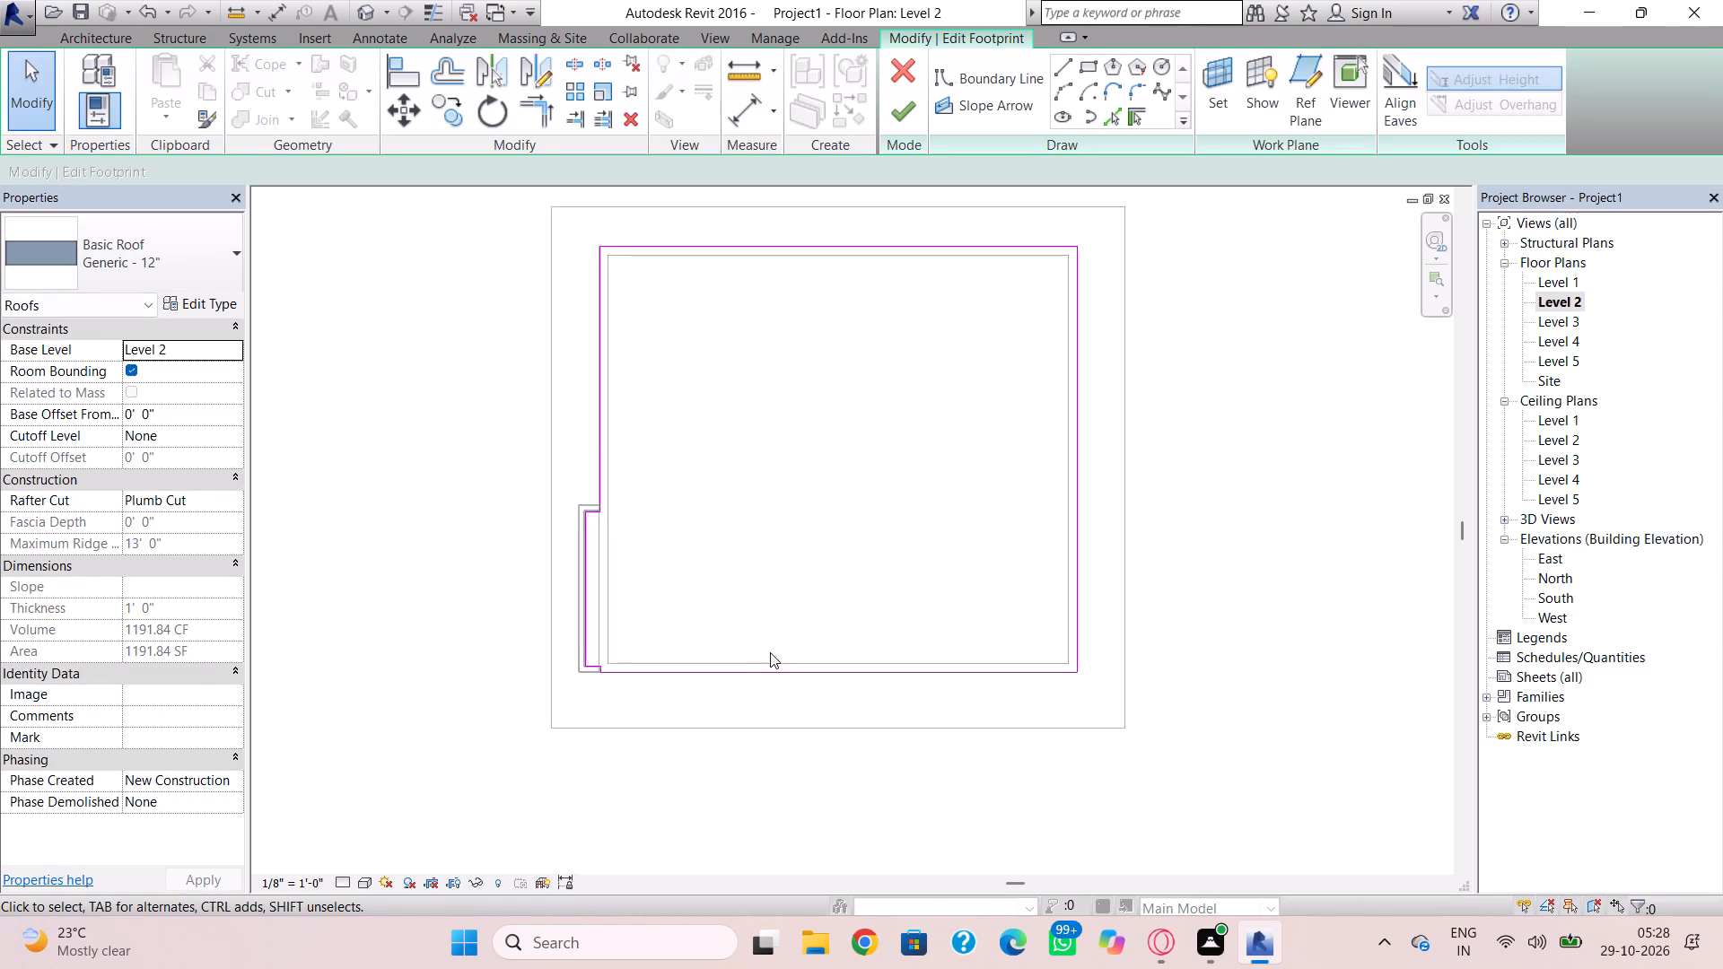
scroll(770, 652, "up", 2)
scroll(566, 680, "up", 5)
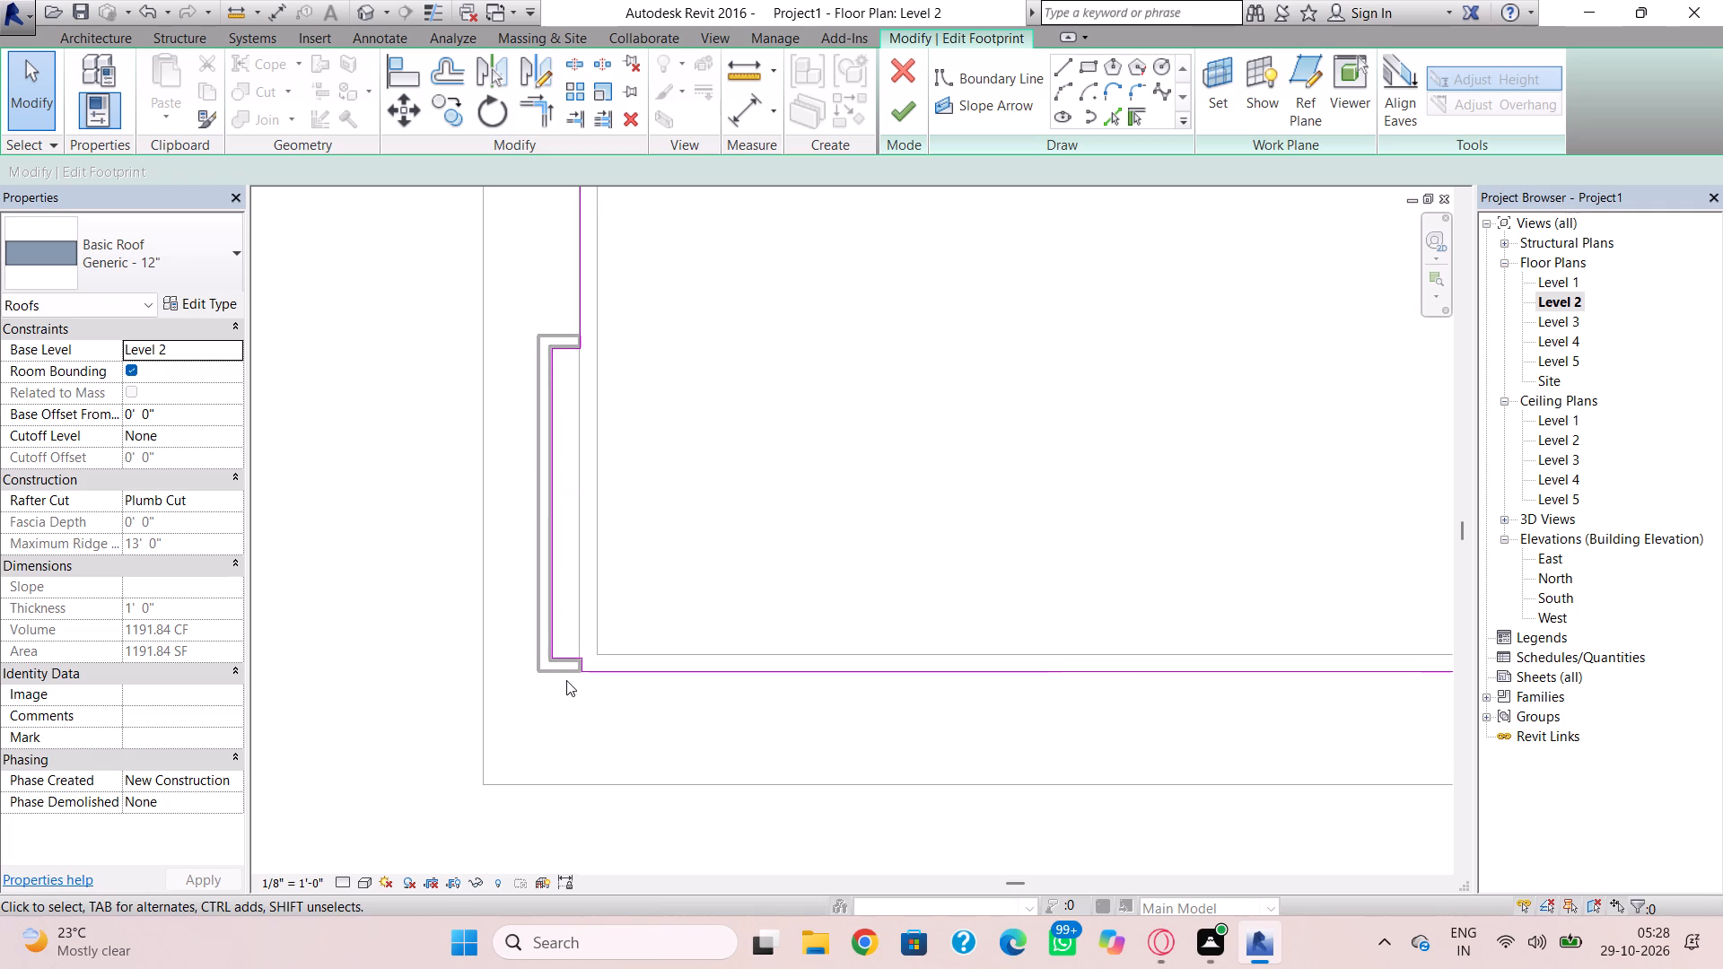
scroll(566, 680, "up", 11)
scroll(582, 666, "down", 9)
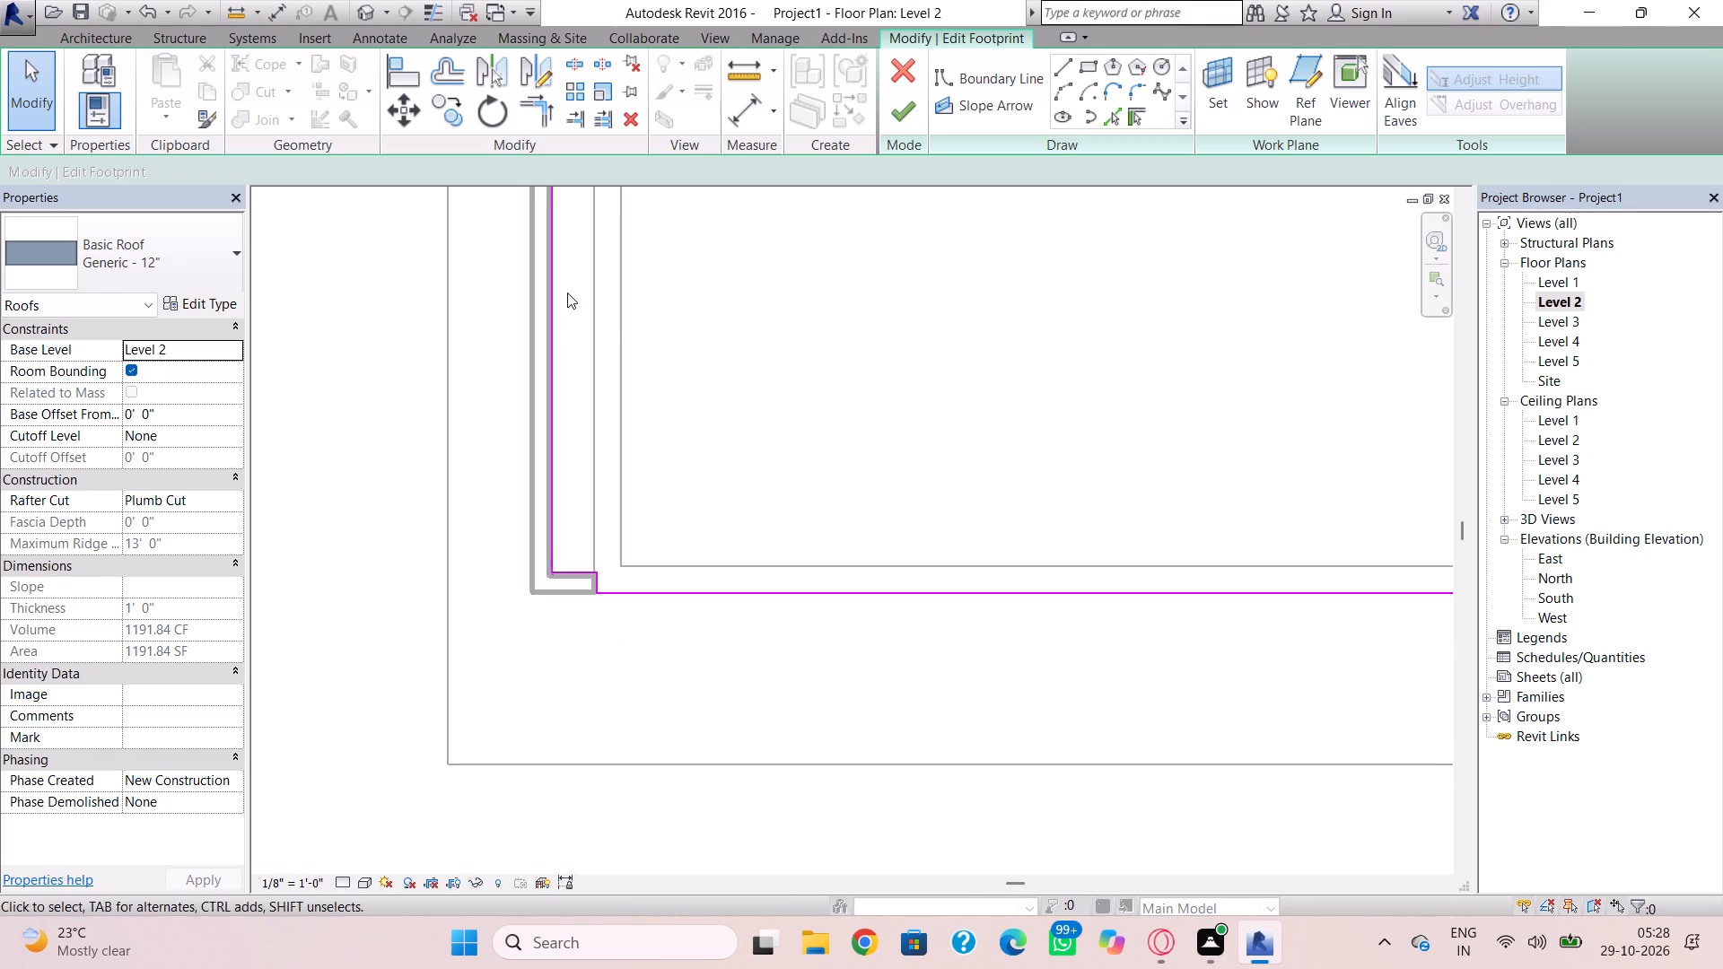
middle_click_drag(567, 292, 543, 773)
scroll(614, 623, "up", 4)
scroll(539, 527, "up", 4)
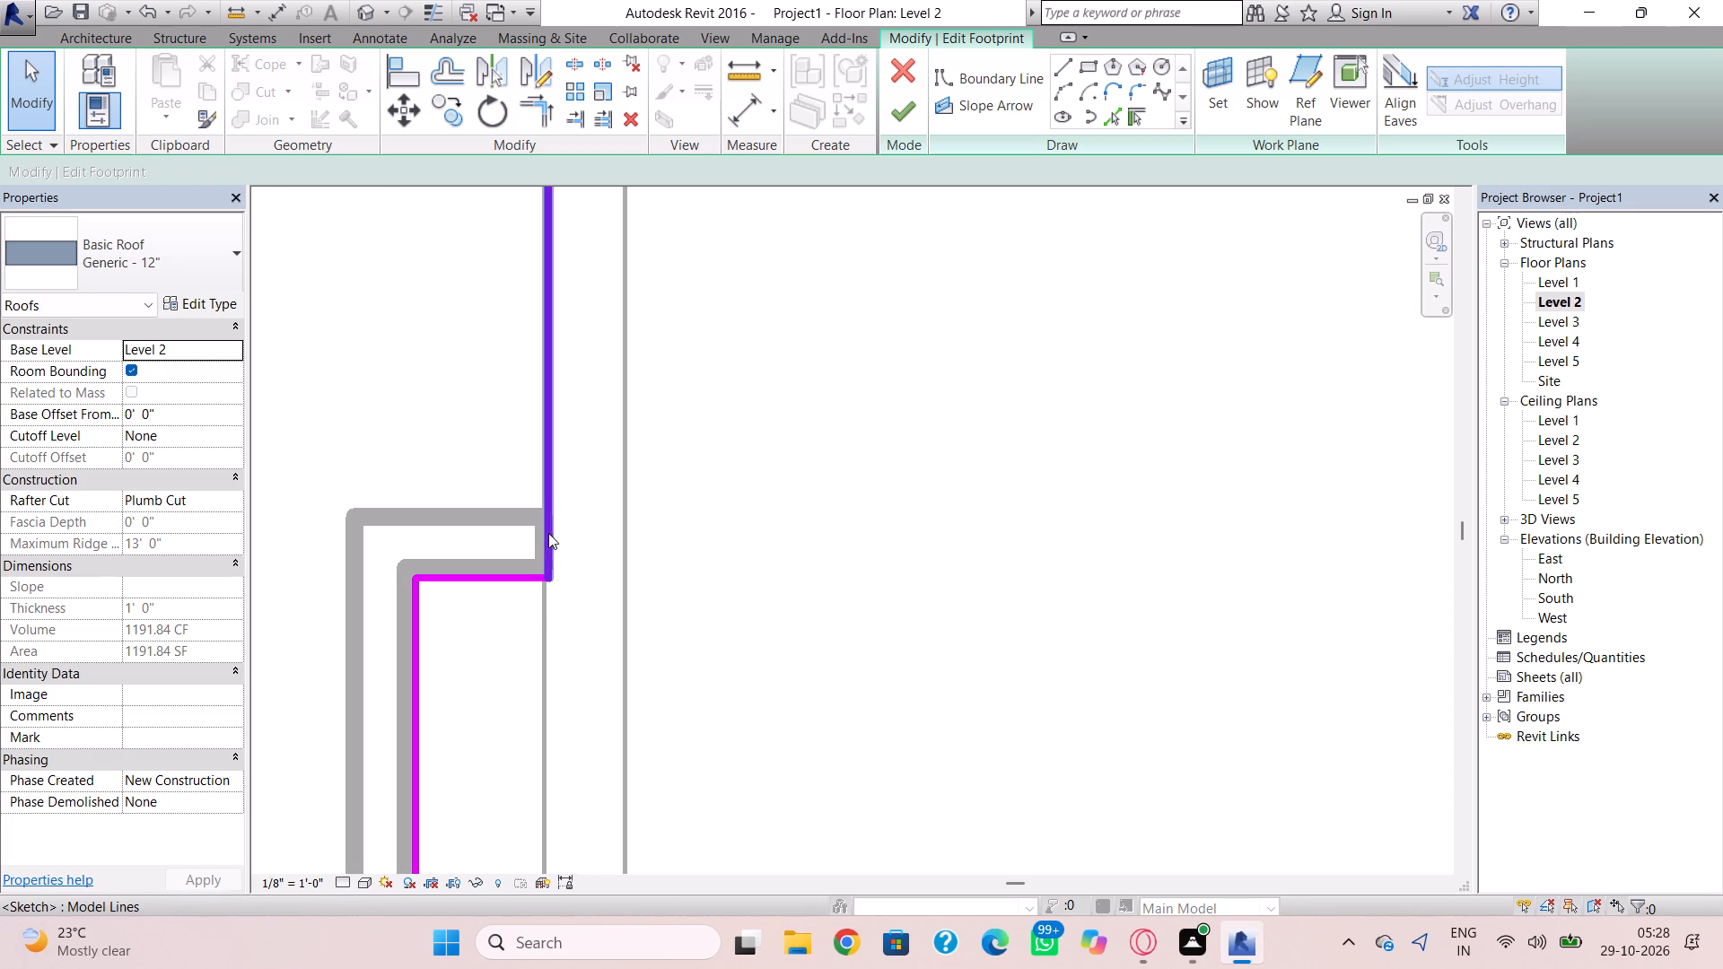
left_click(549, 533)
key("Right")
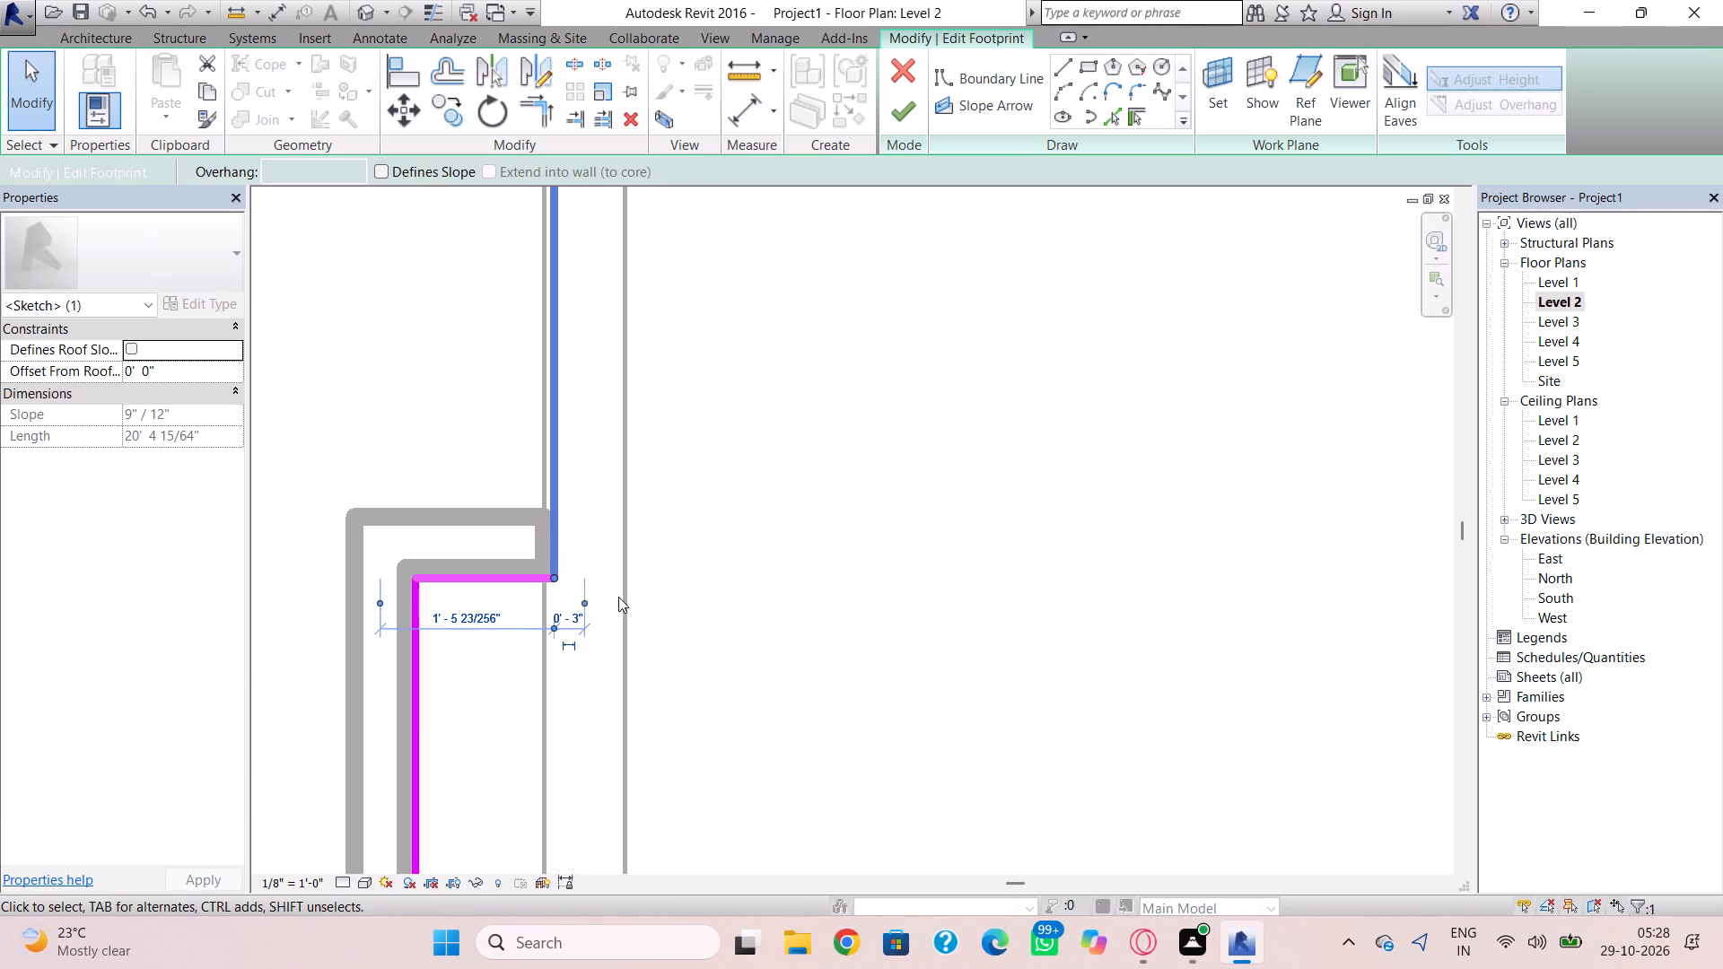
key("Right")
left_click(513, 581)
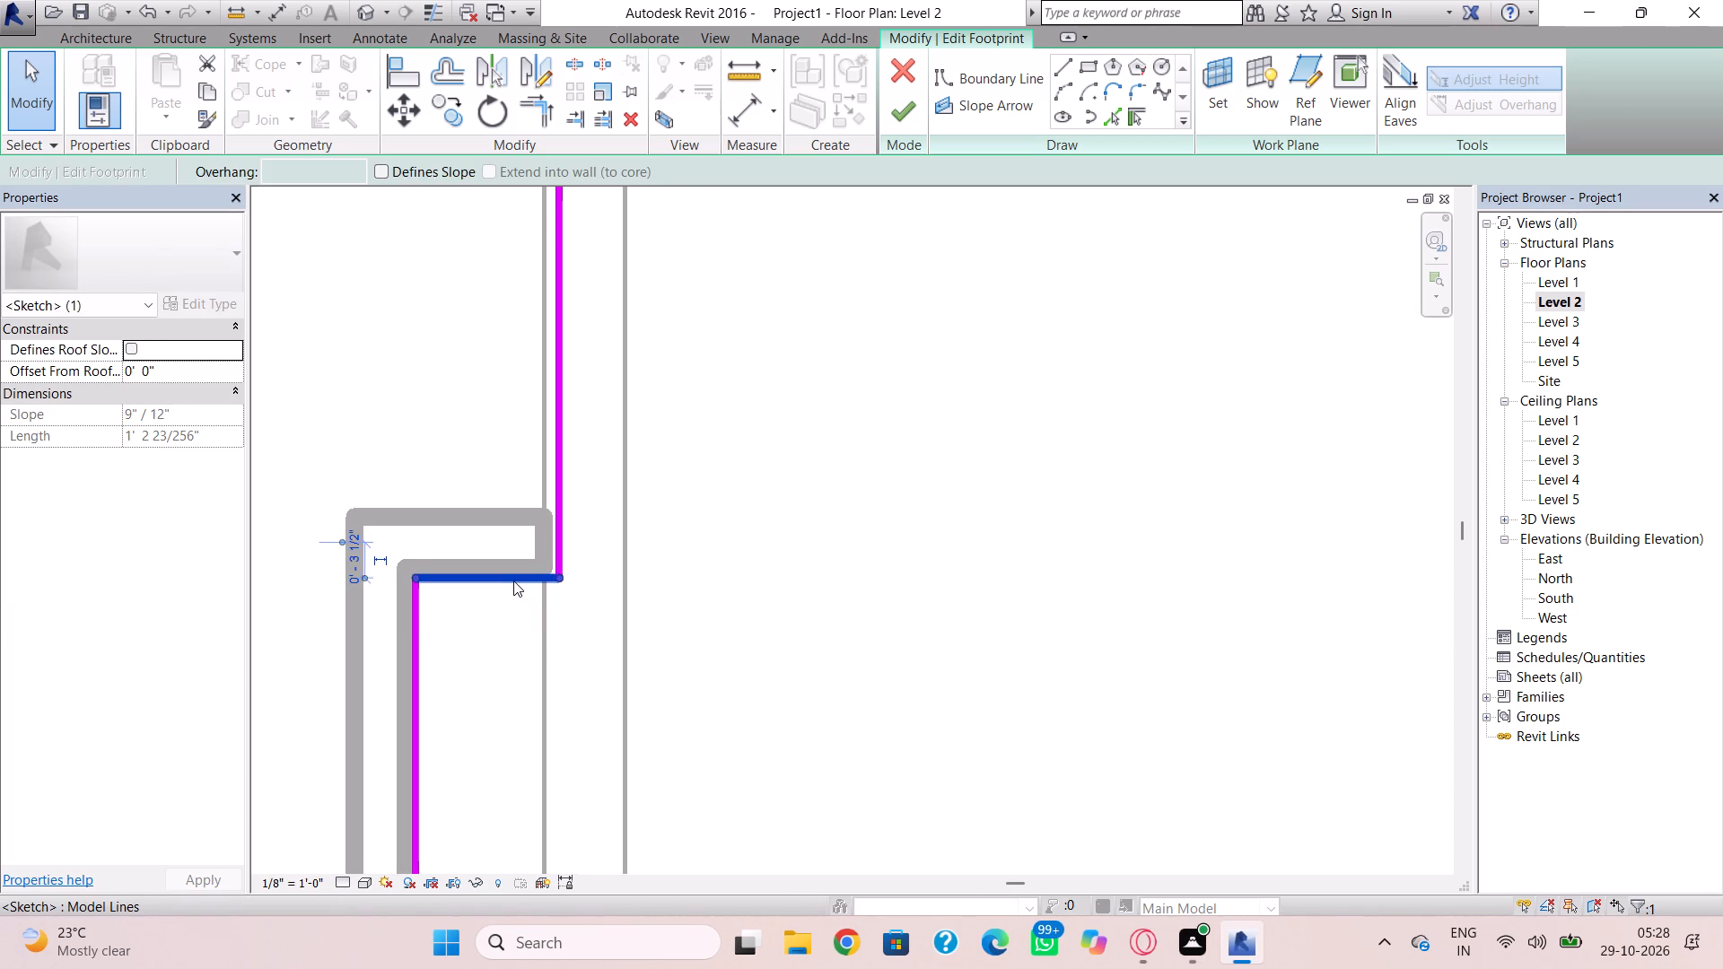
key("Down")
left_click(407, 675)
key("Right")
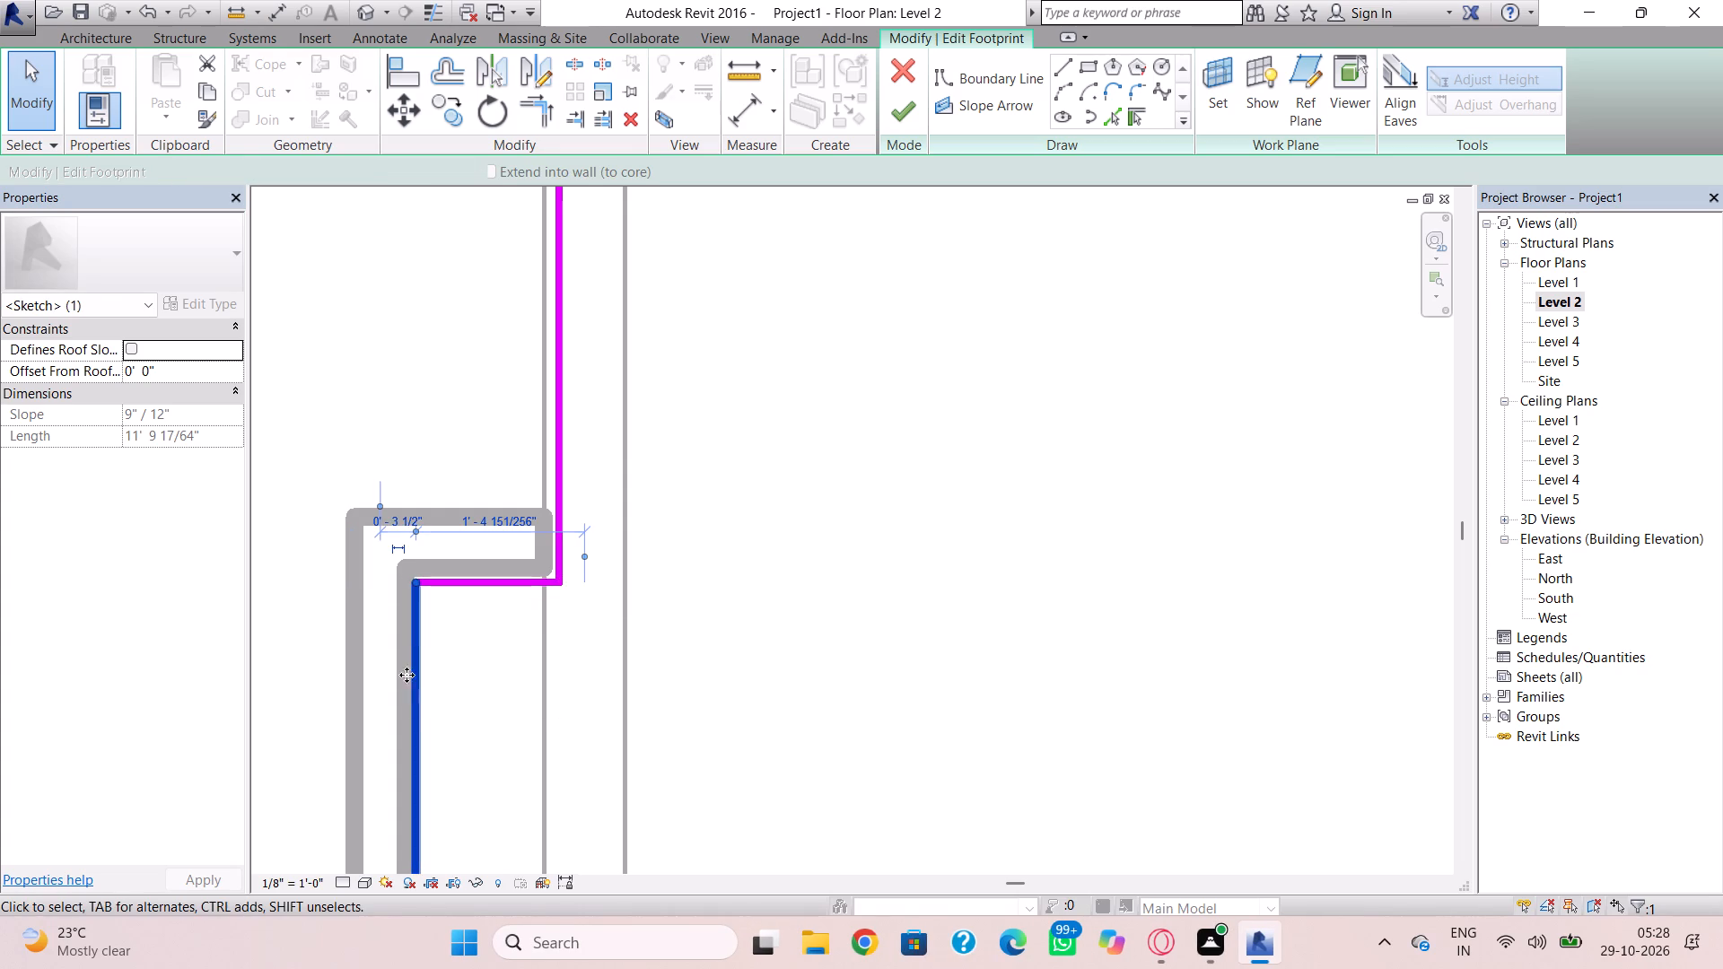
Nudge the boundary lines beside the south return wall slightly north and east, and finish the roof footprint.
scroll(490, 685, "down", 4)
middle_click_drag(494, 701, 490, 494)
scroll(543, 674, "down", 1)
middle_click_drag(543, 674, 499, 400)
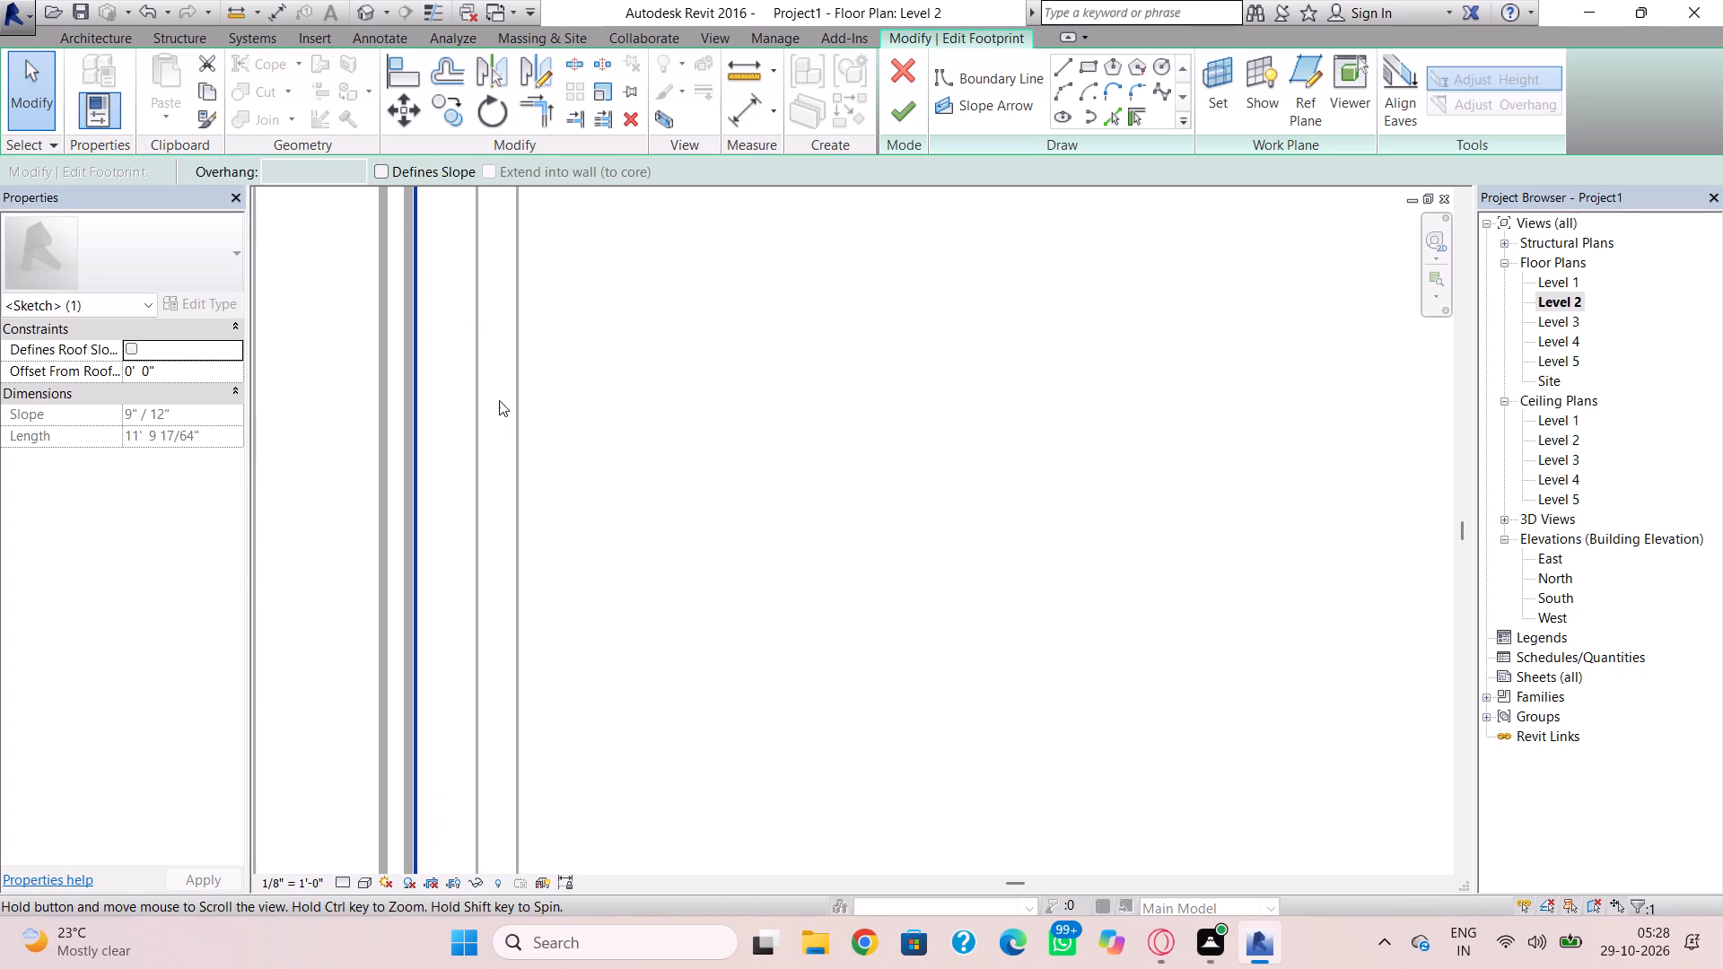
middle_click_drag(499, 400, 499, 402)
scroll(538, 671, "down", 1)
middle_click_drag(522, 626, 497, 455)
scroll(436, 694, "up", 5)
left_click(436, 694)
key("Up")
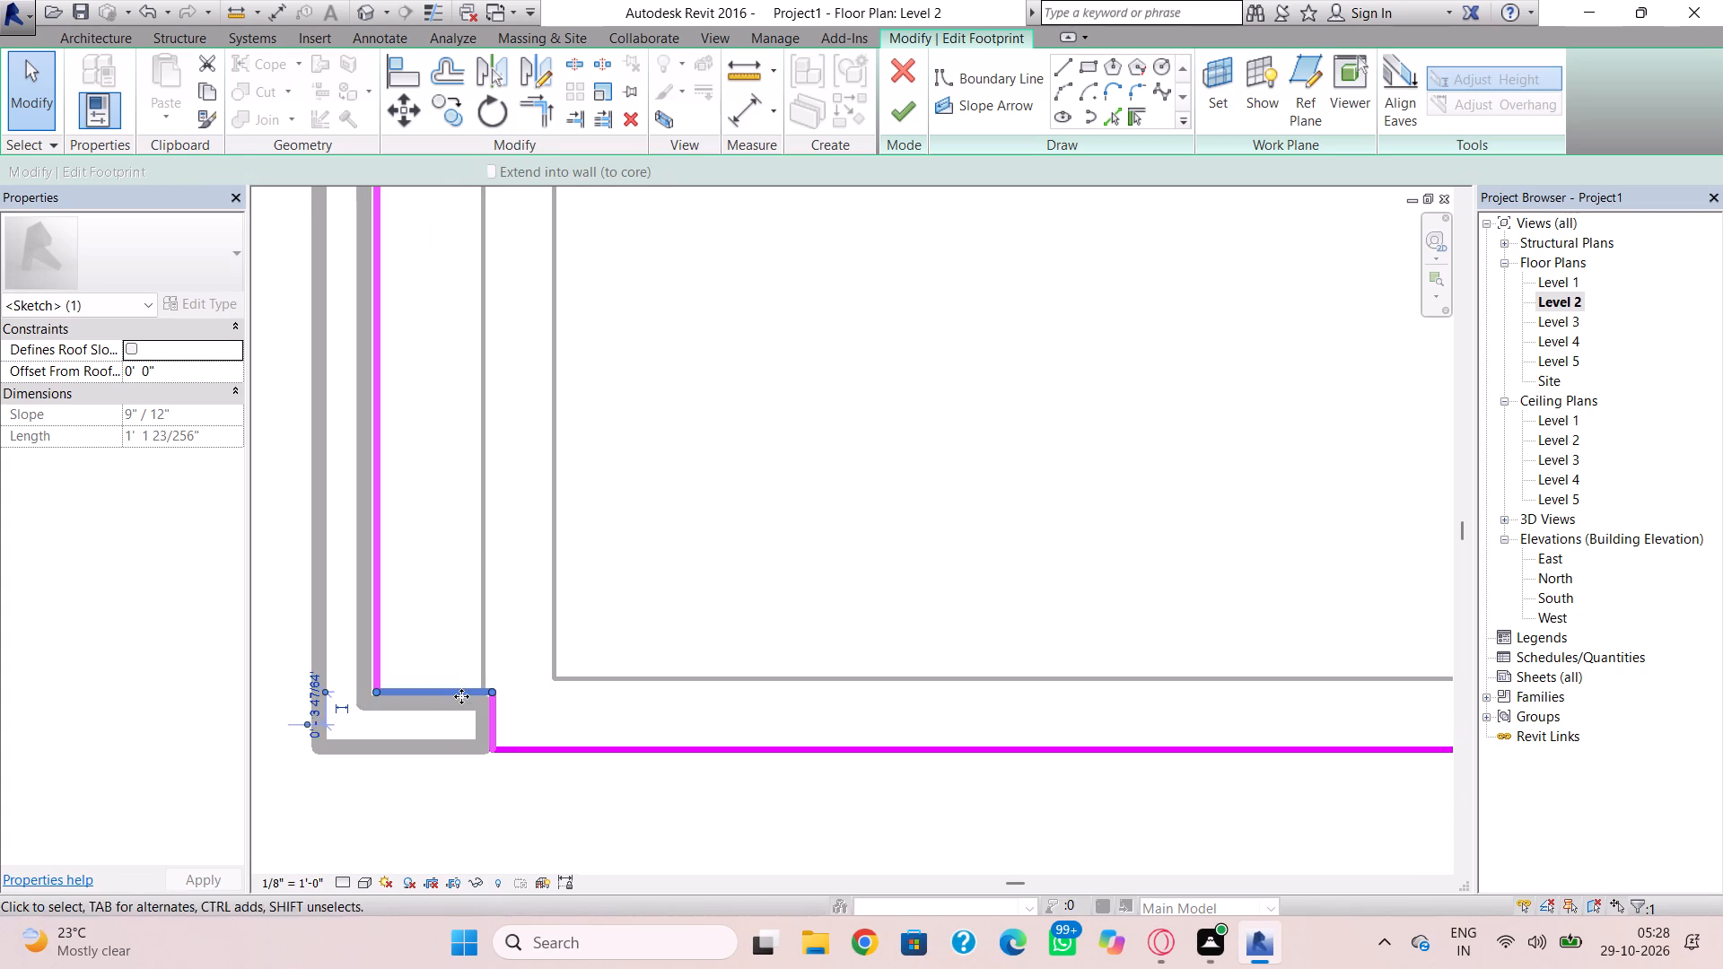
key("Up")
left_click(498, 712)
key("Right")
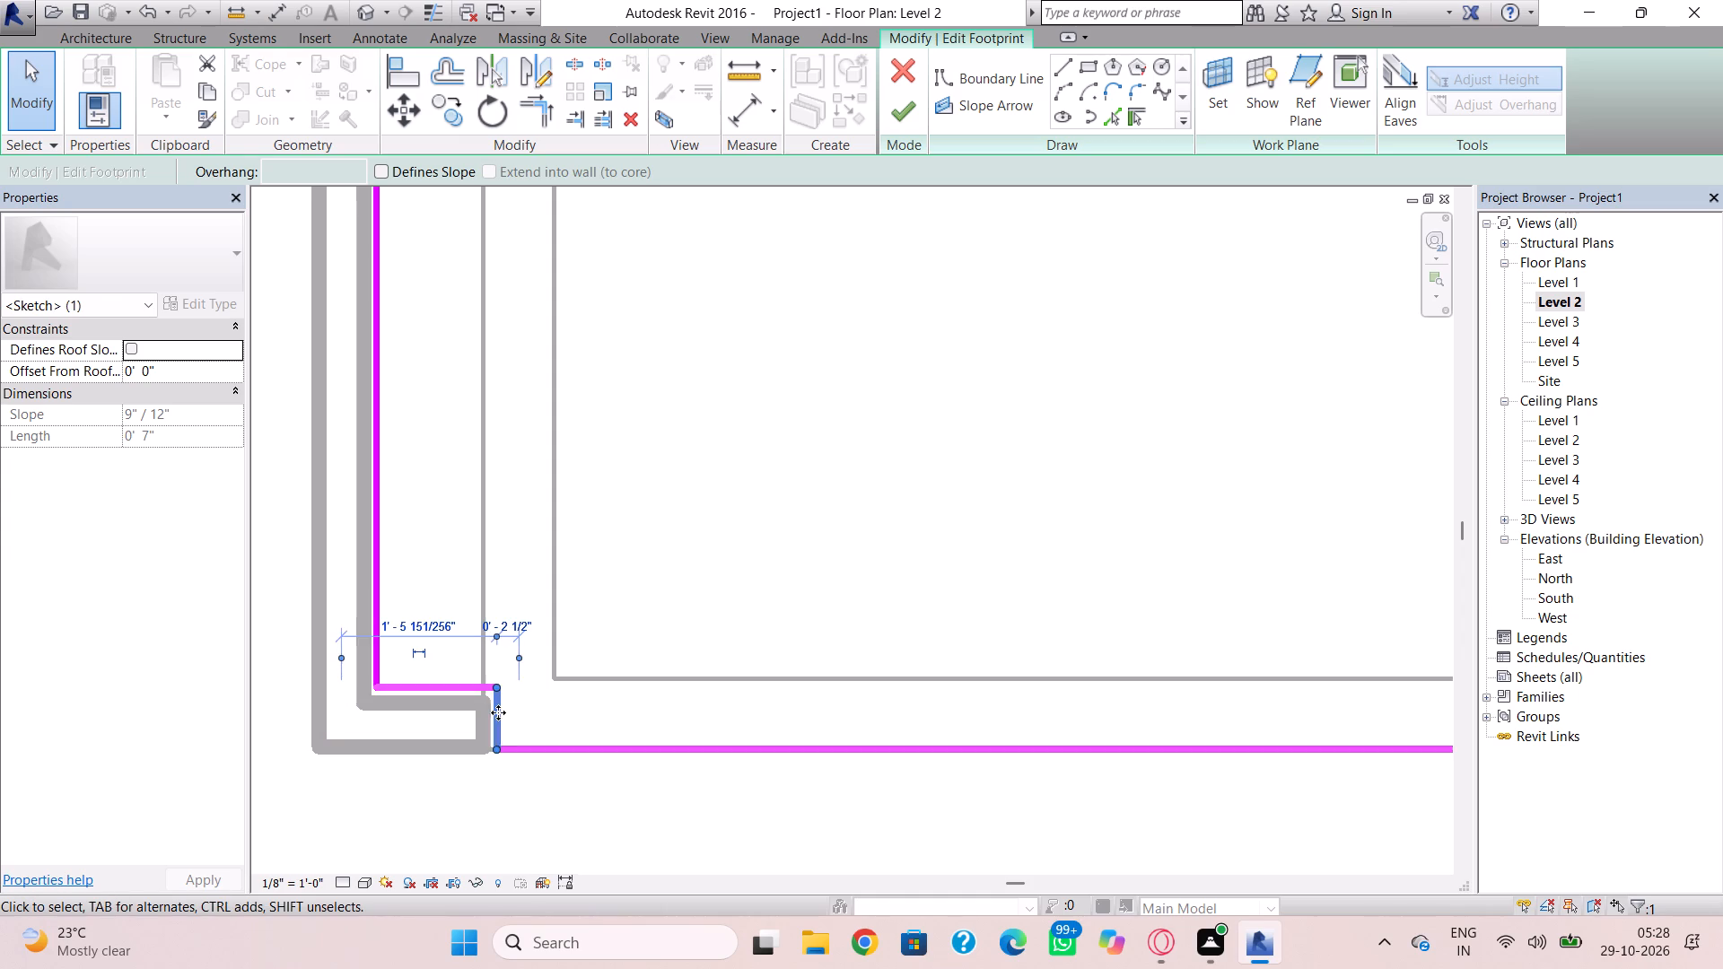
left_click(907, 115)
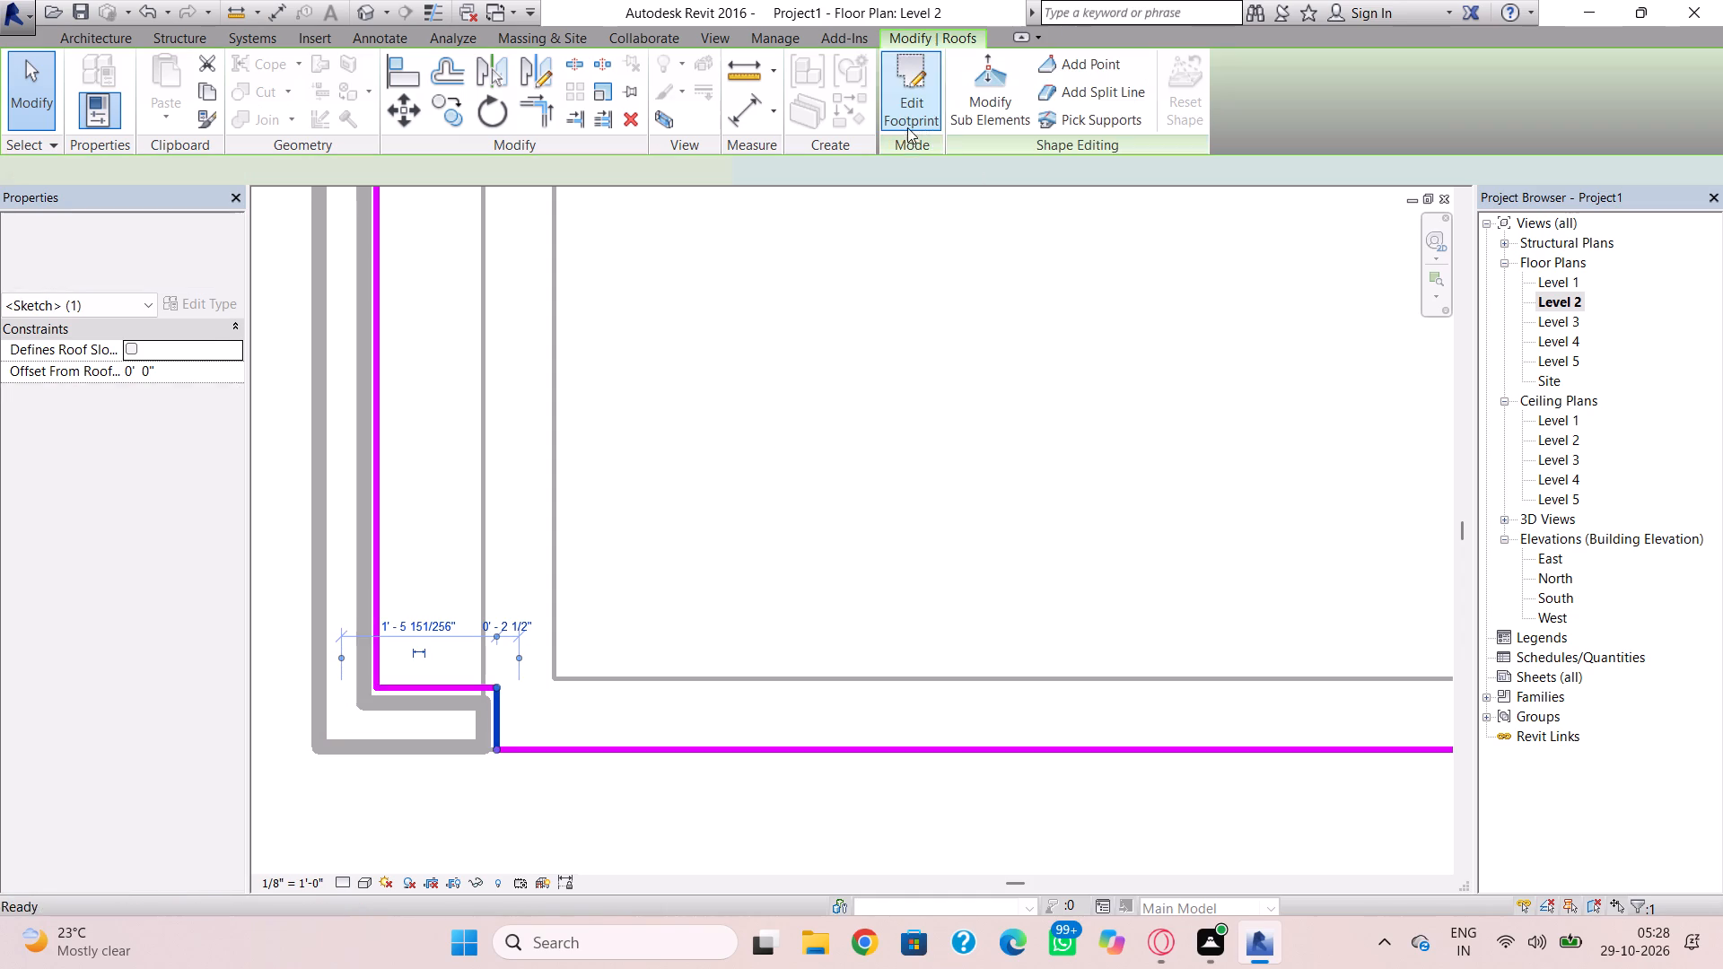
Reopen the roof footprint and nudge the projection's west boundary line west toward the projection wall's inner face.
double_click(376, 493)
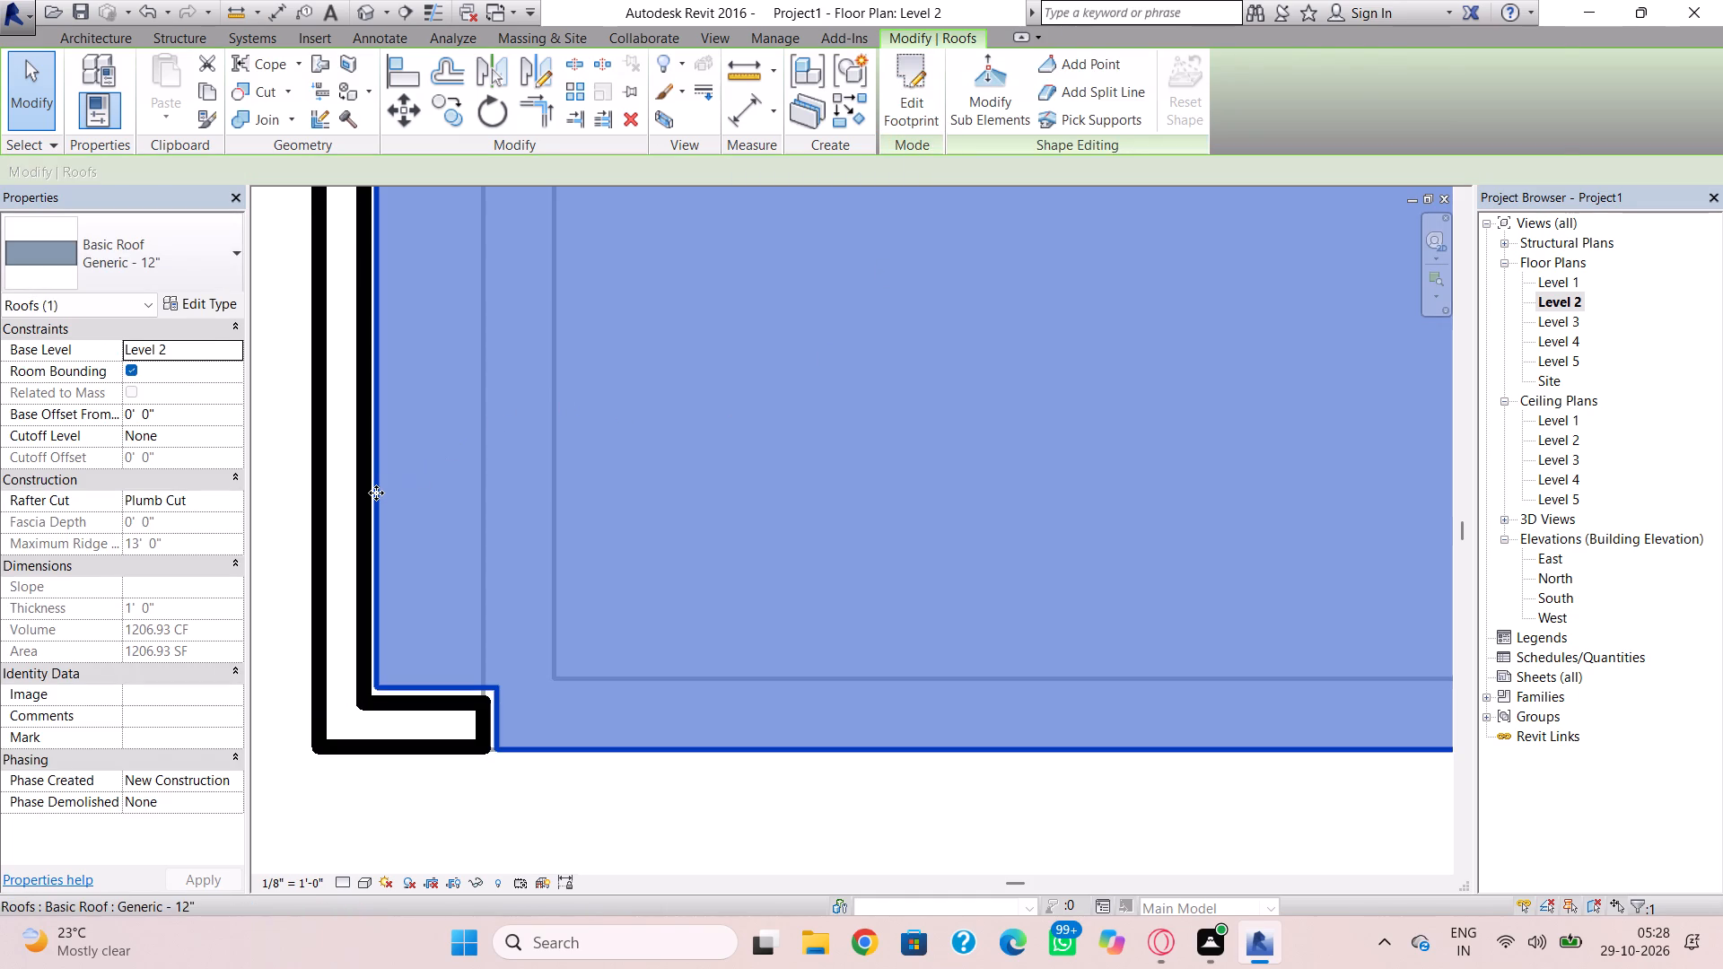
left_click(375, 530)
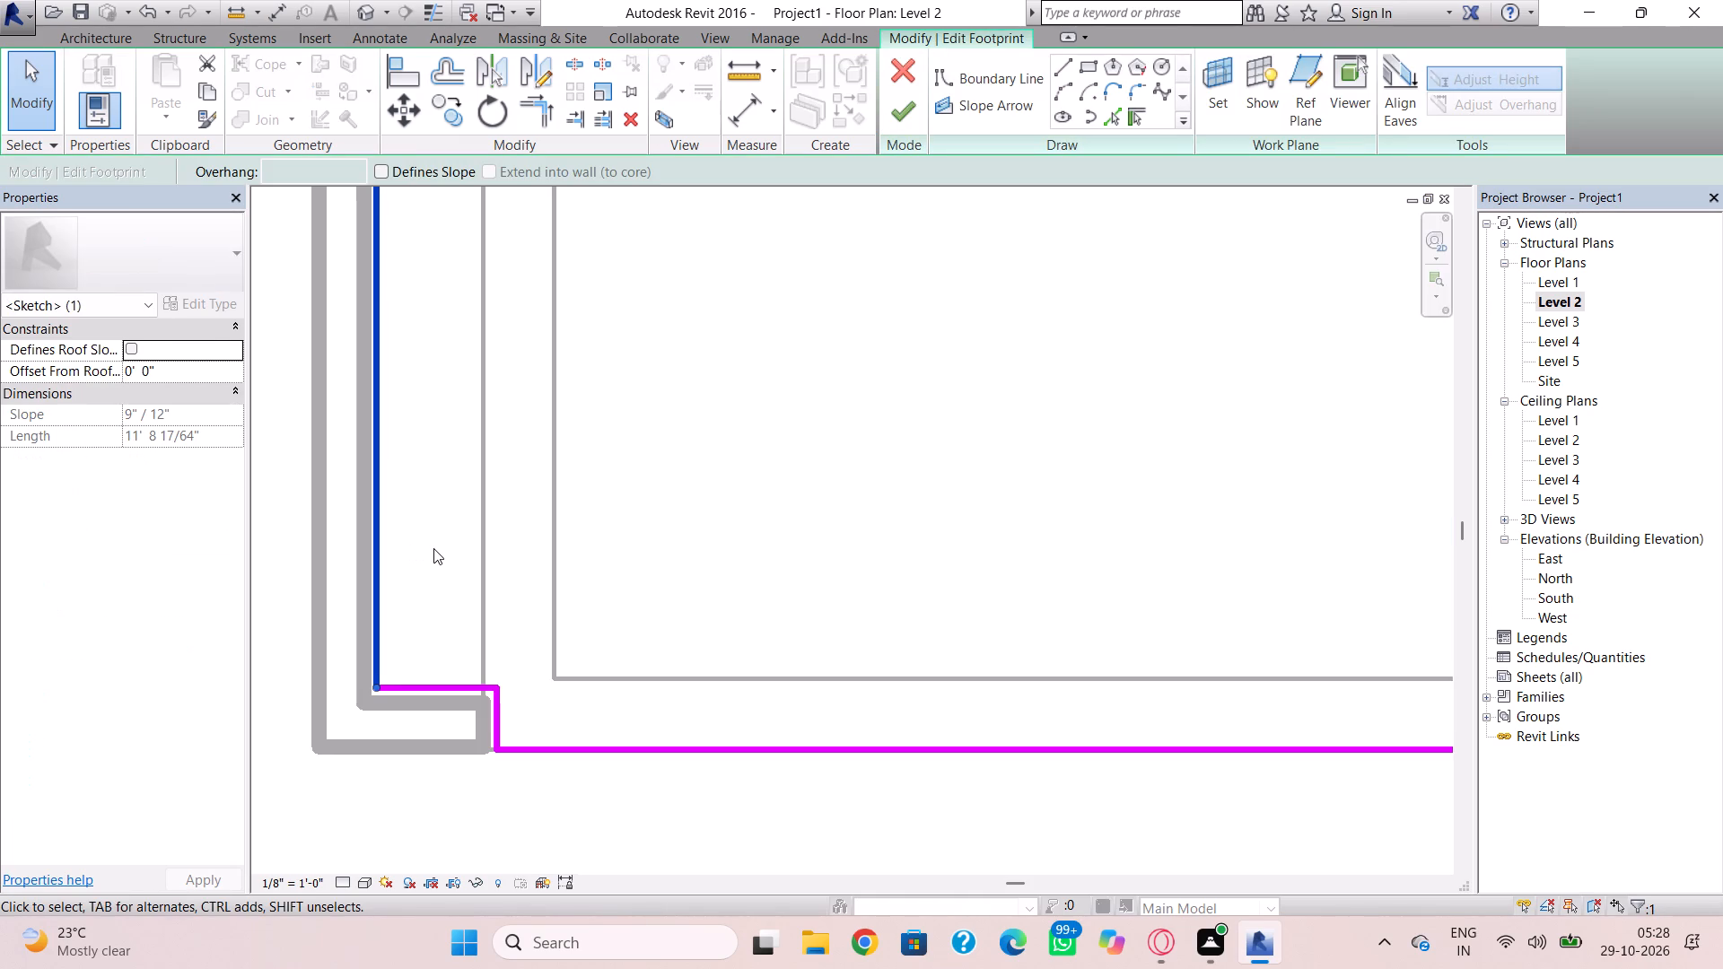
scroll(354, 517, "up", 9)
key("Left")
key("Left")
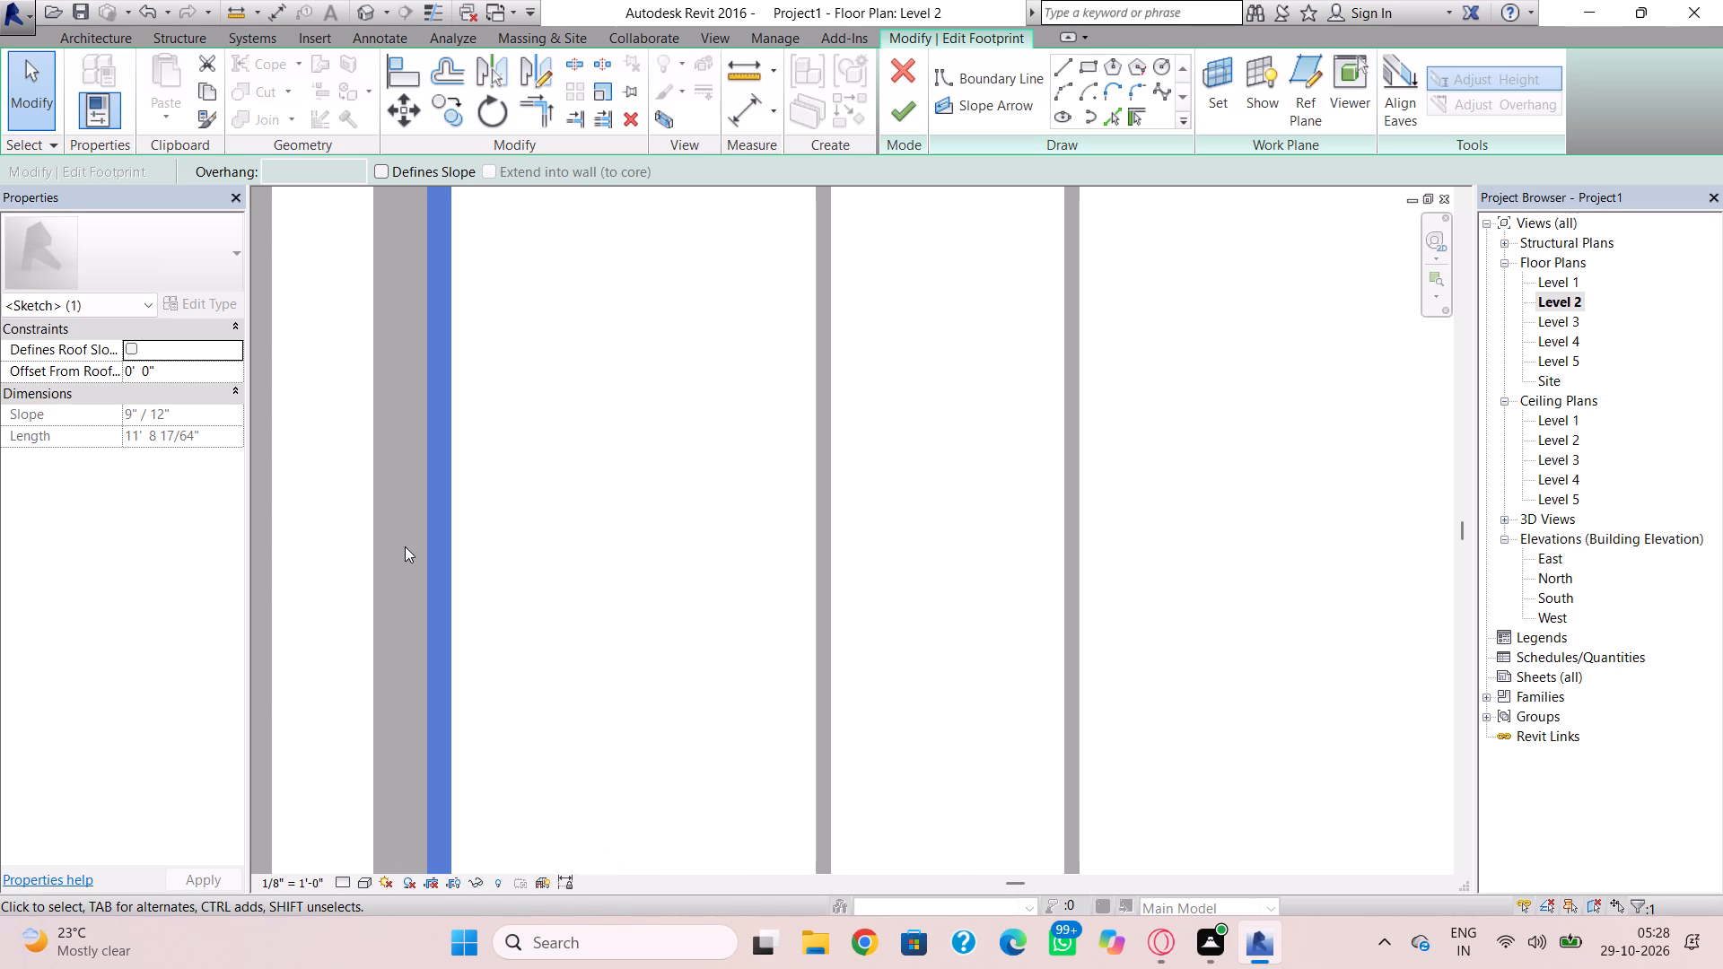
Nudge the boundary lines at the south return wall south and west, close against the wall's inner face and end.
scroll(584, 557, "down", 5)
scroll(720, 581, "down", 3)
middle_click_drag(726, 587, 722, 427)
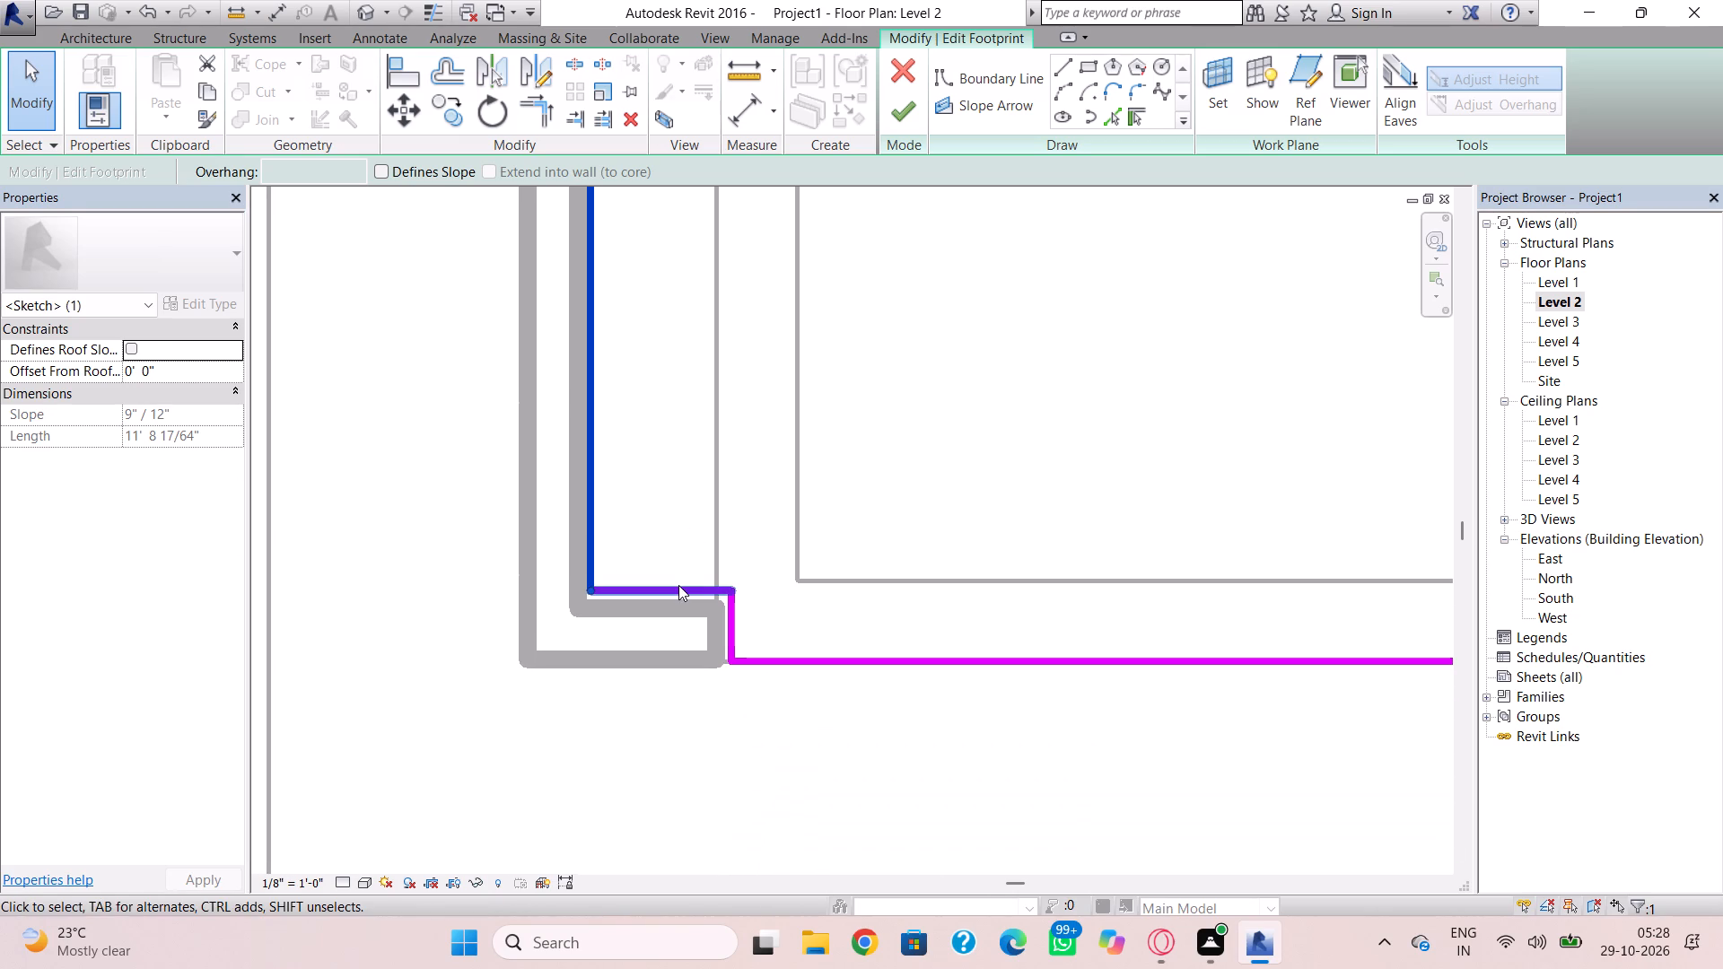
left_click(678, 585)
scroll(685, 588, "up", 7)
key("Down")
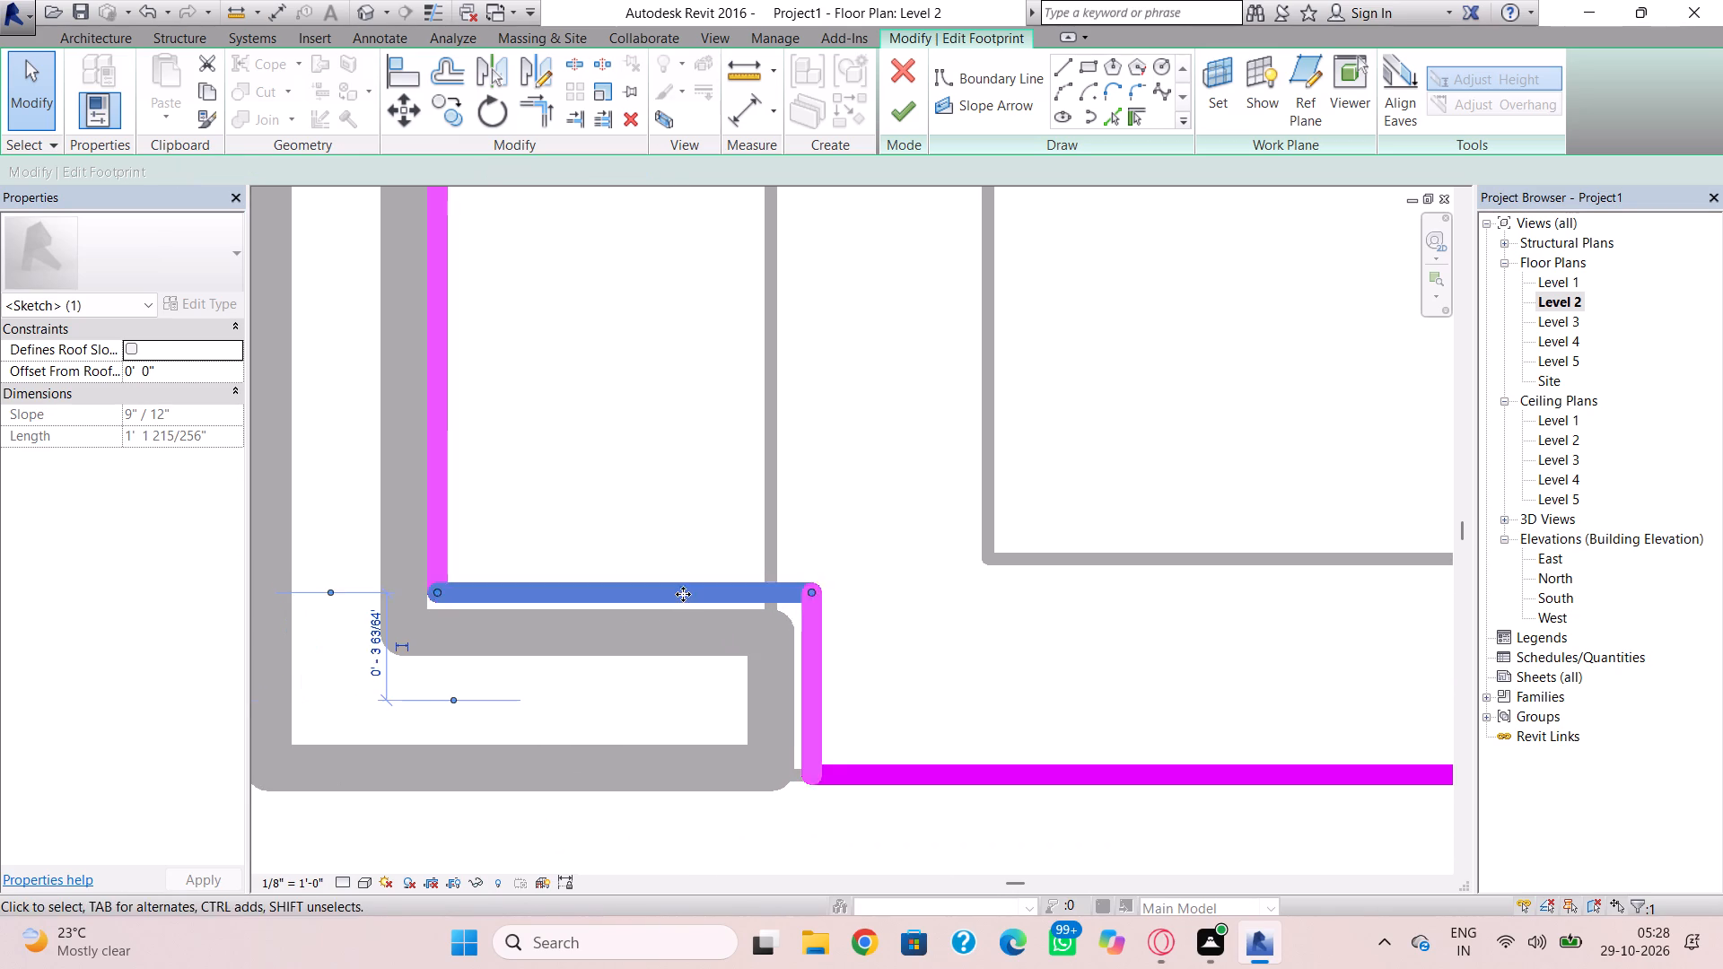
key("Down")
scroll(747, 609, "up", 3)
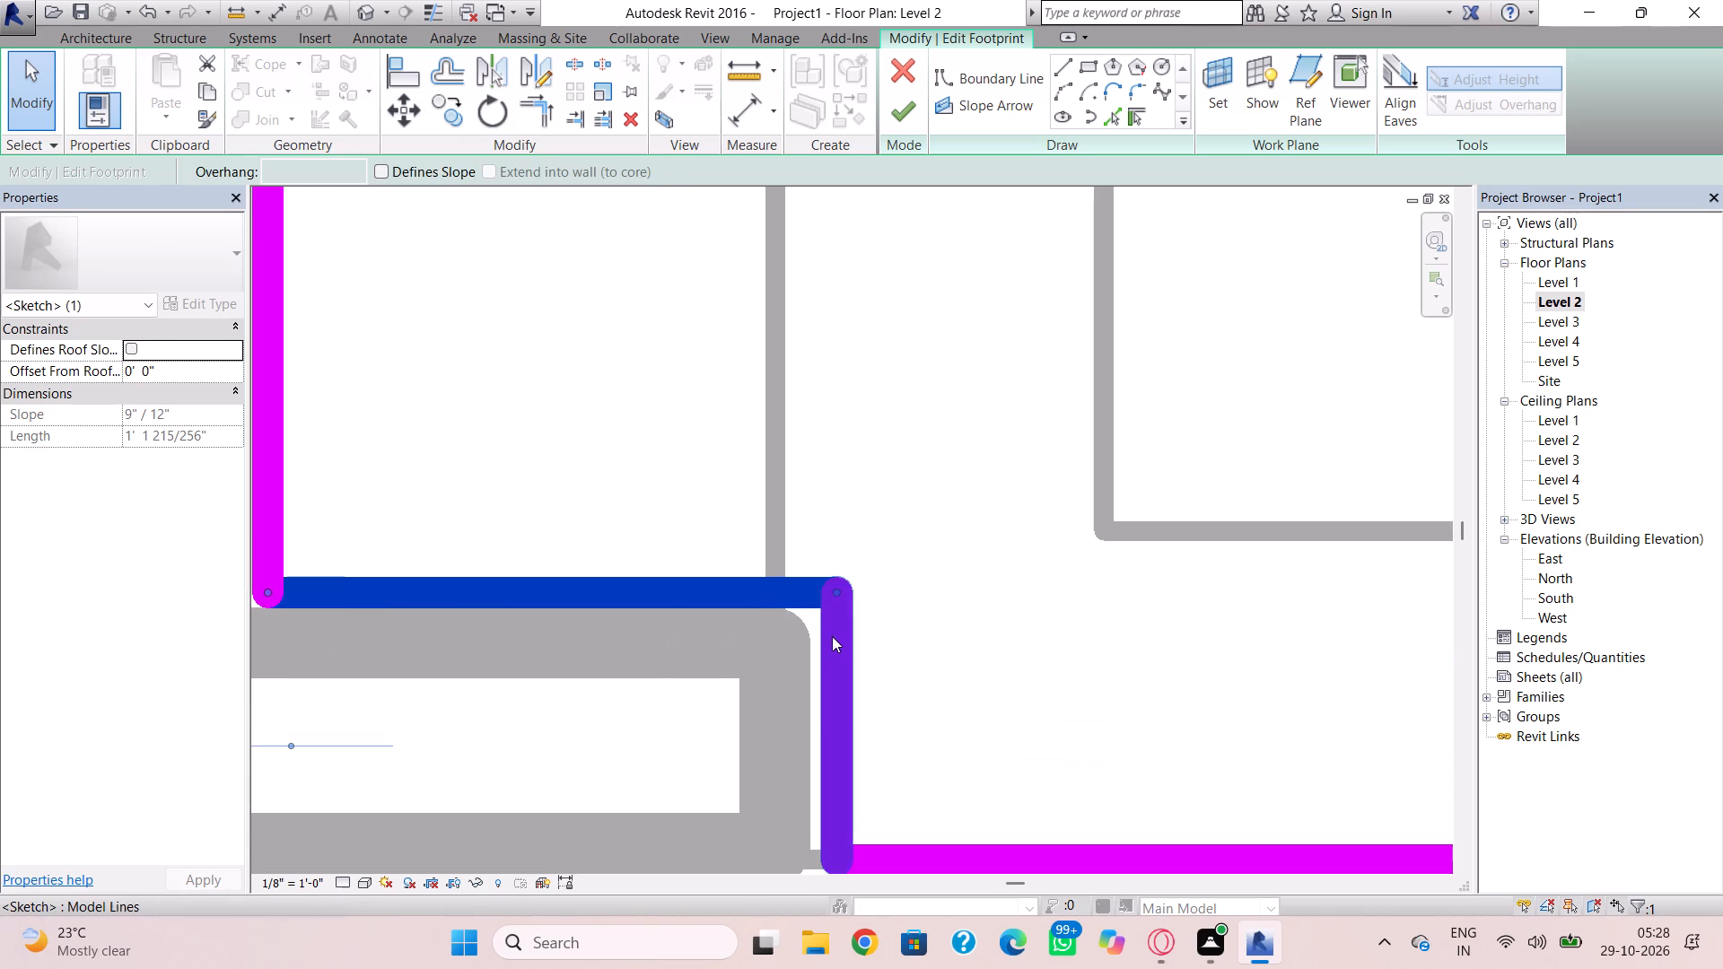
left_click(832, 636)
key("Left")
key("Left")
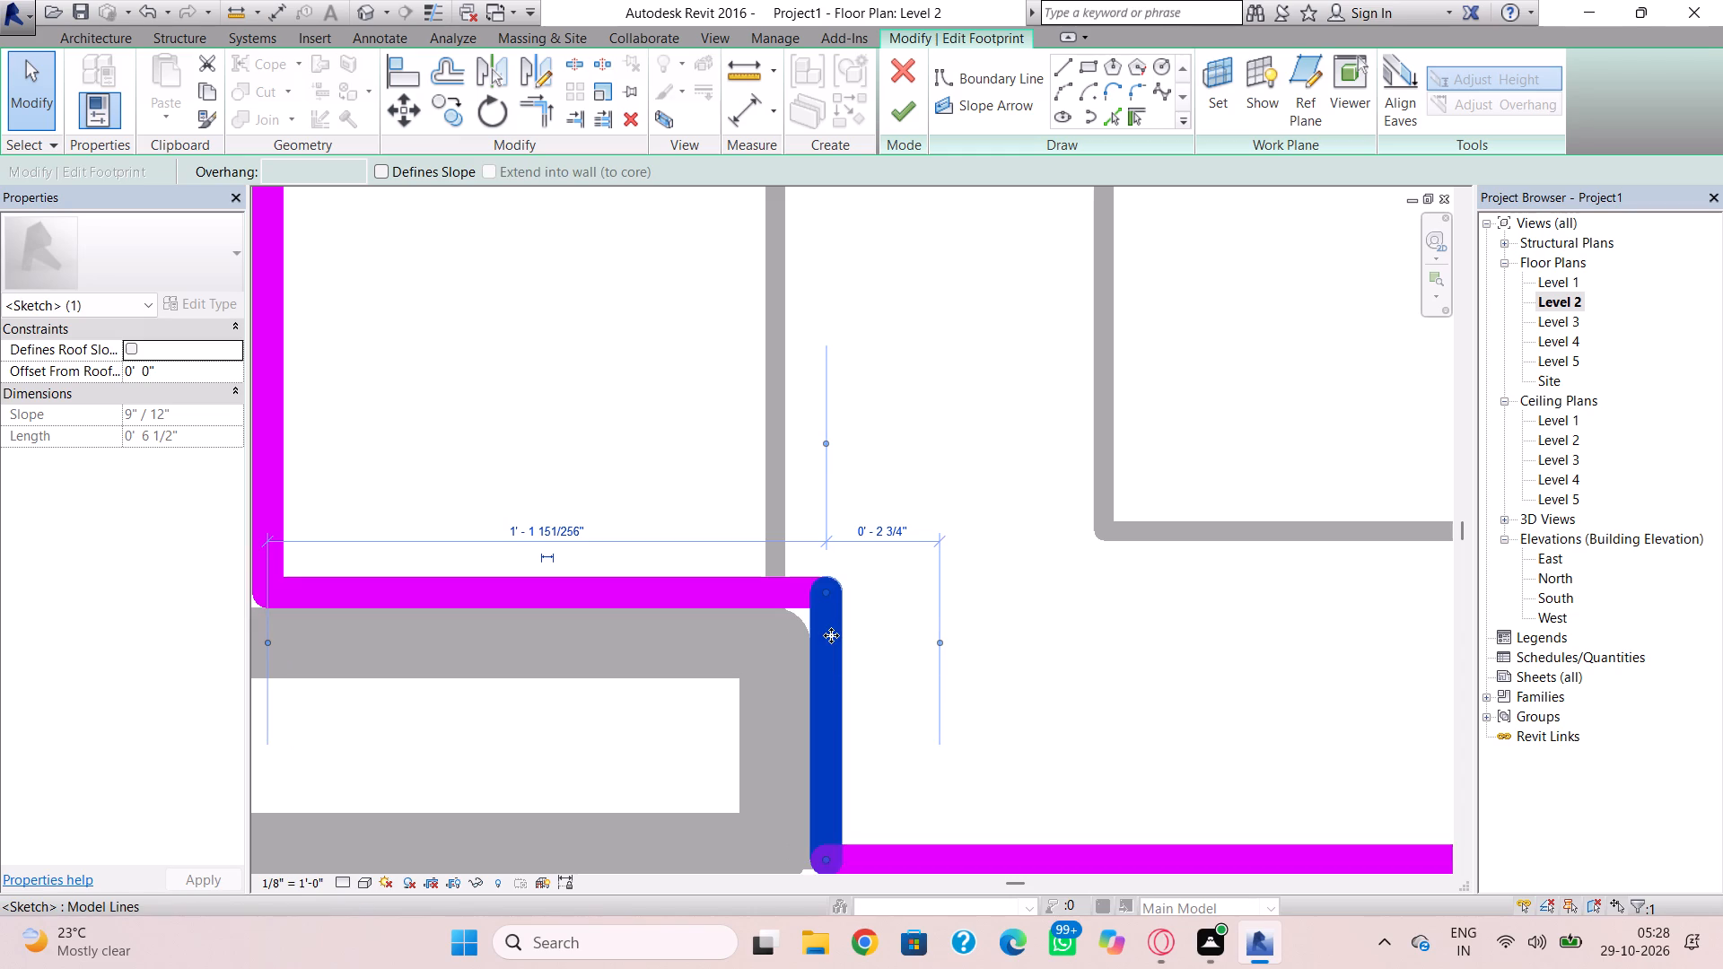
key("Left")
scroll(830, 631, "down", 1)
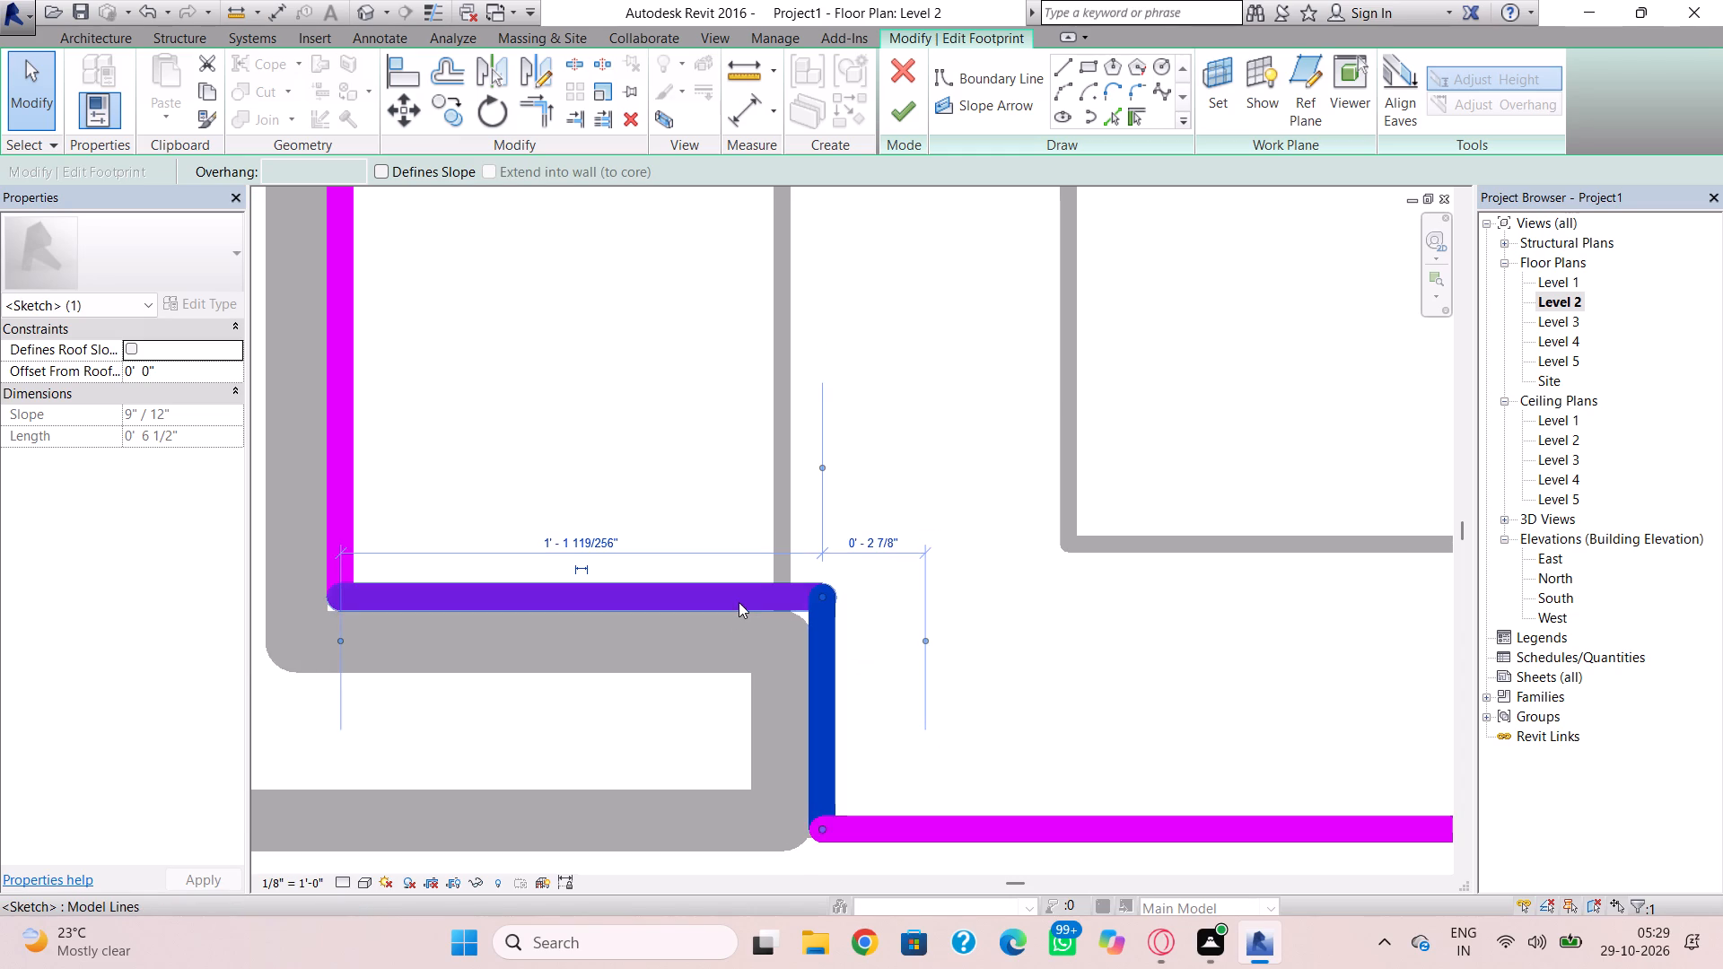
left_click(739, 602)
key("Down")
scroll(742, 594, "down", 4)
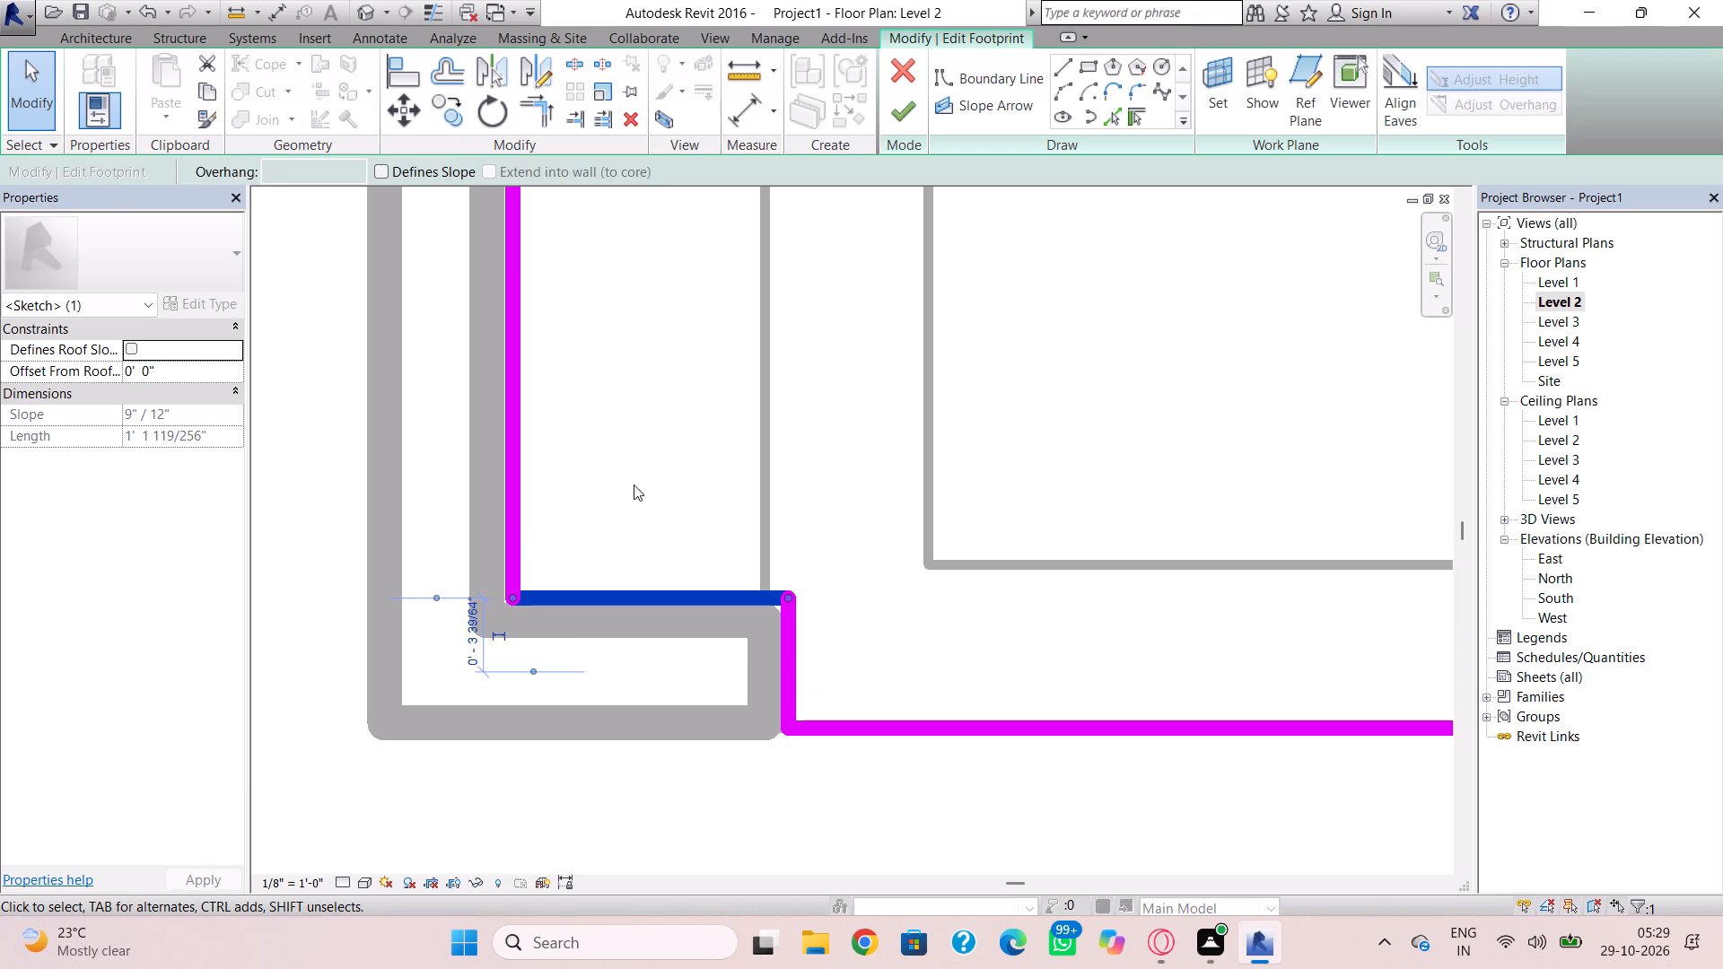
Nudge the projection's west boundary line slightly further west, against the projection wall's inner face.
left_click(520, 518)
scroll(520, 523, "up", 2)
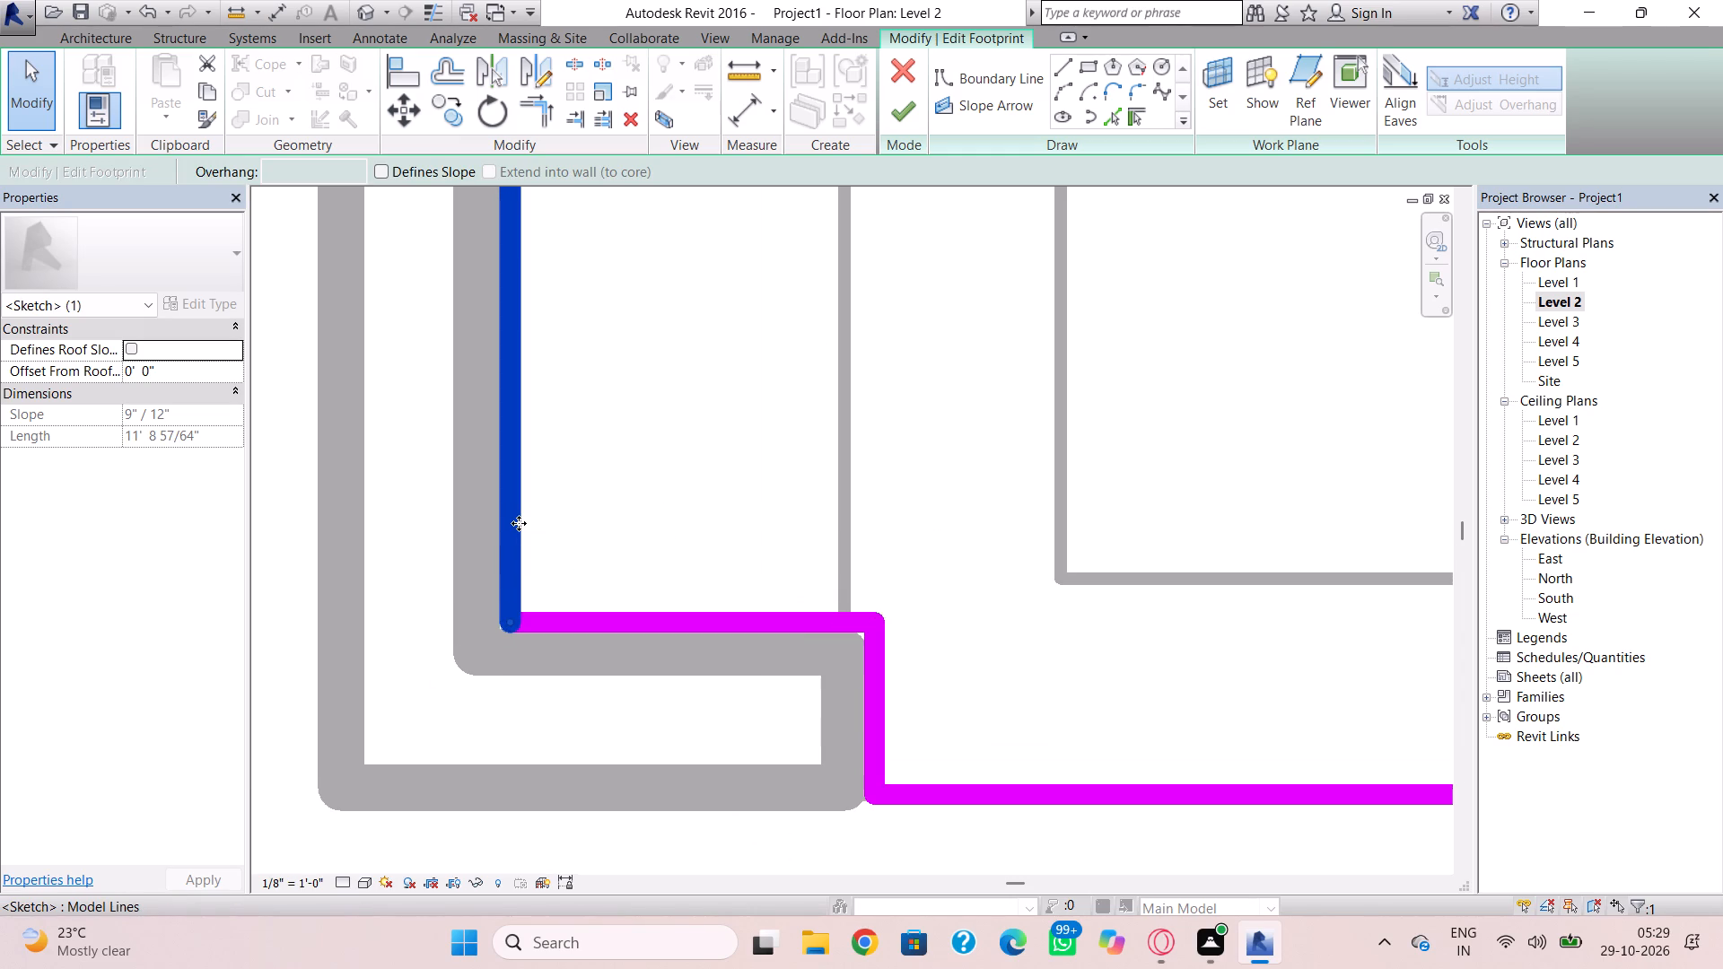
key("Left")
At the north return wall, nudge the short horizontal boundary line 1/4" north and the long west boundary line about 1/2" west.
scroll(529, 516, "down", 4)
scroll(682, 465, "down", 3)
middle_click_drag(682, 465, 653, 669)
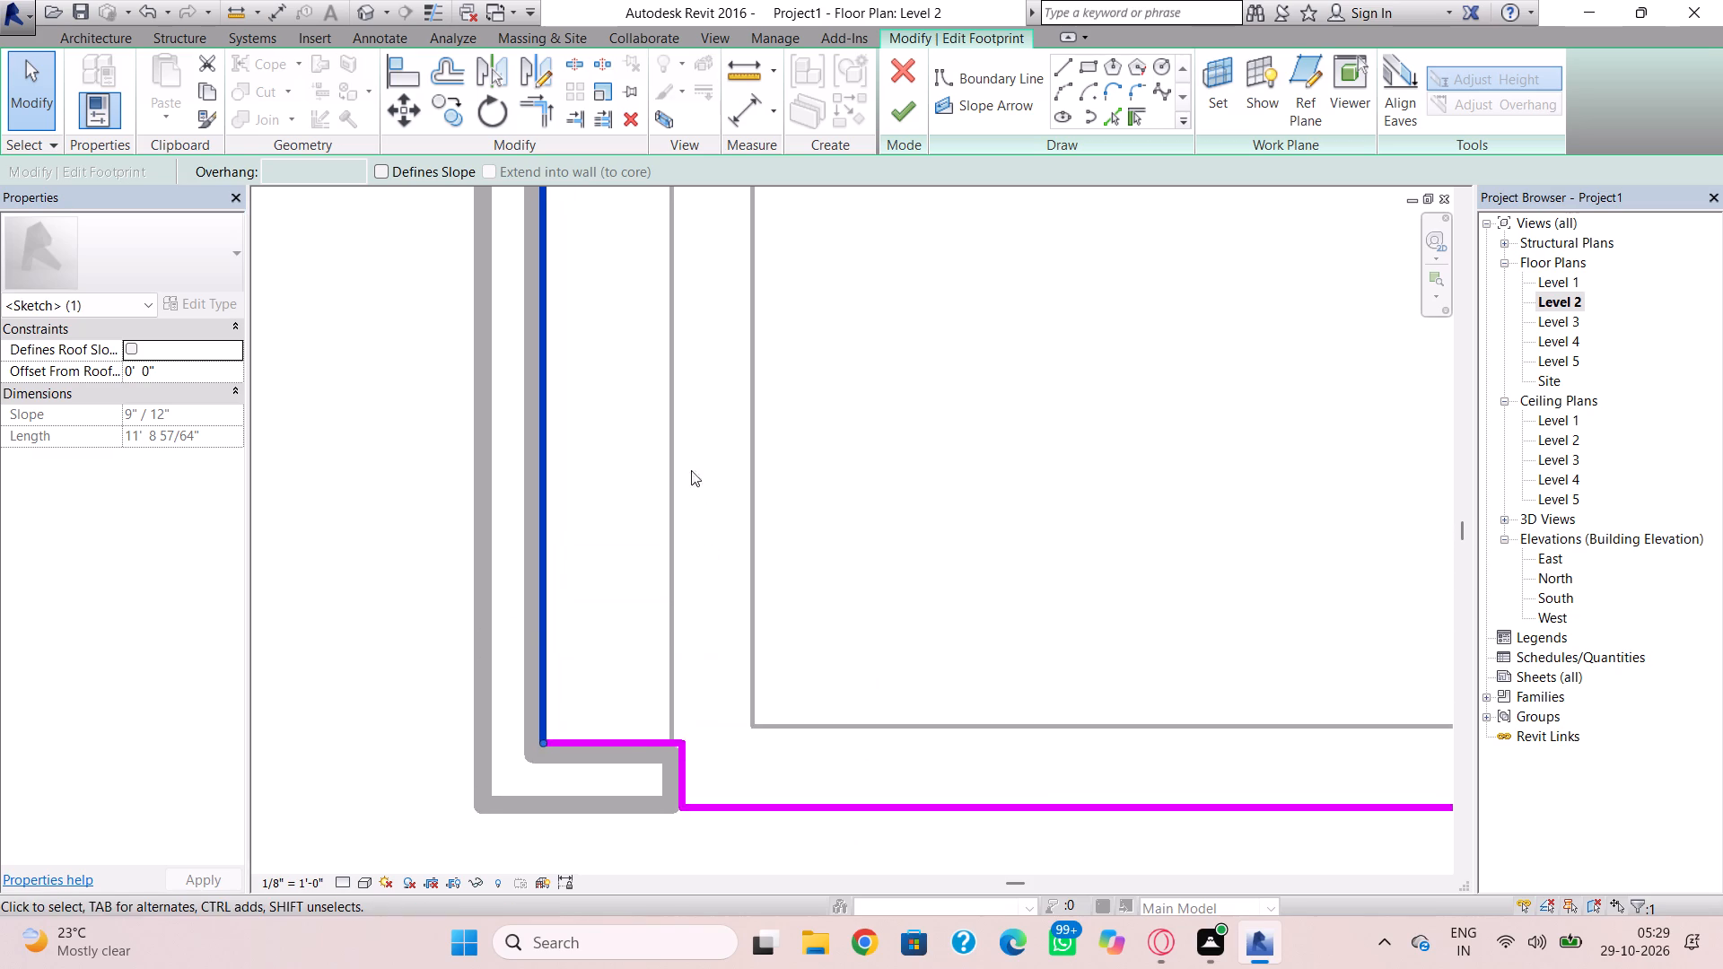
middle_click_drag(684, 299, 691, 674)
scroll(684, 299, "down", 1)
scroll(676, 577, "down", 4)
middle_click_drag(676, 581, 671, 621)
scroll(660, 584, "down", 5)
scroll(674, 462, "up", 1)
middle_click_drag(669, 485, 650, 764)
scroll(620, 668, "up", 6)
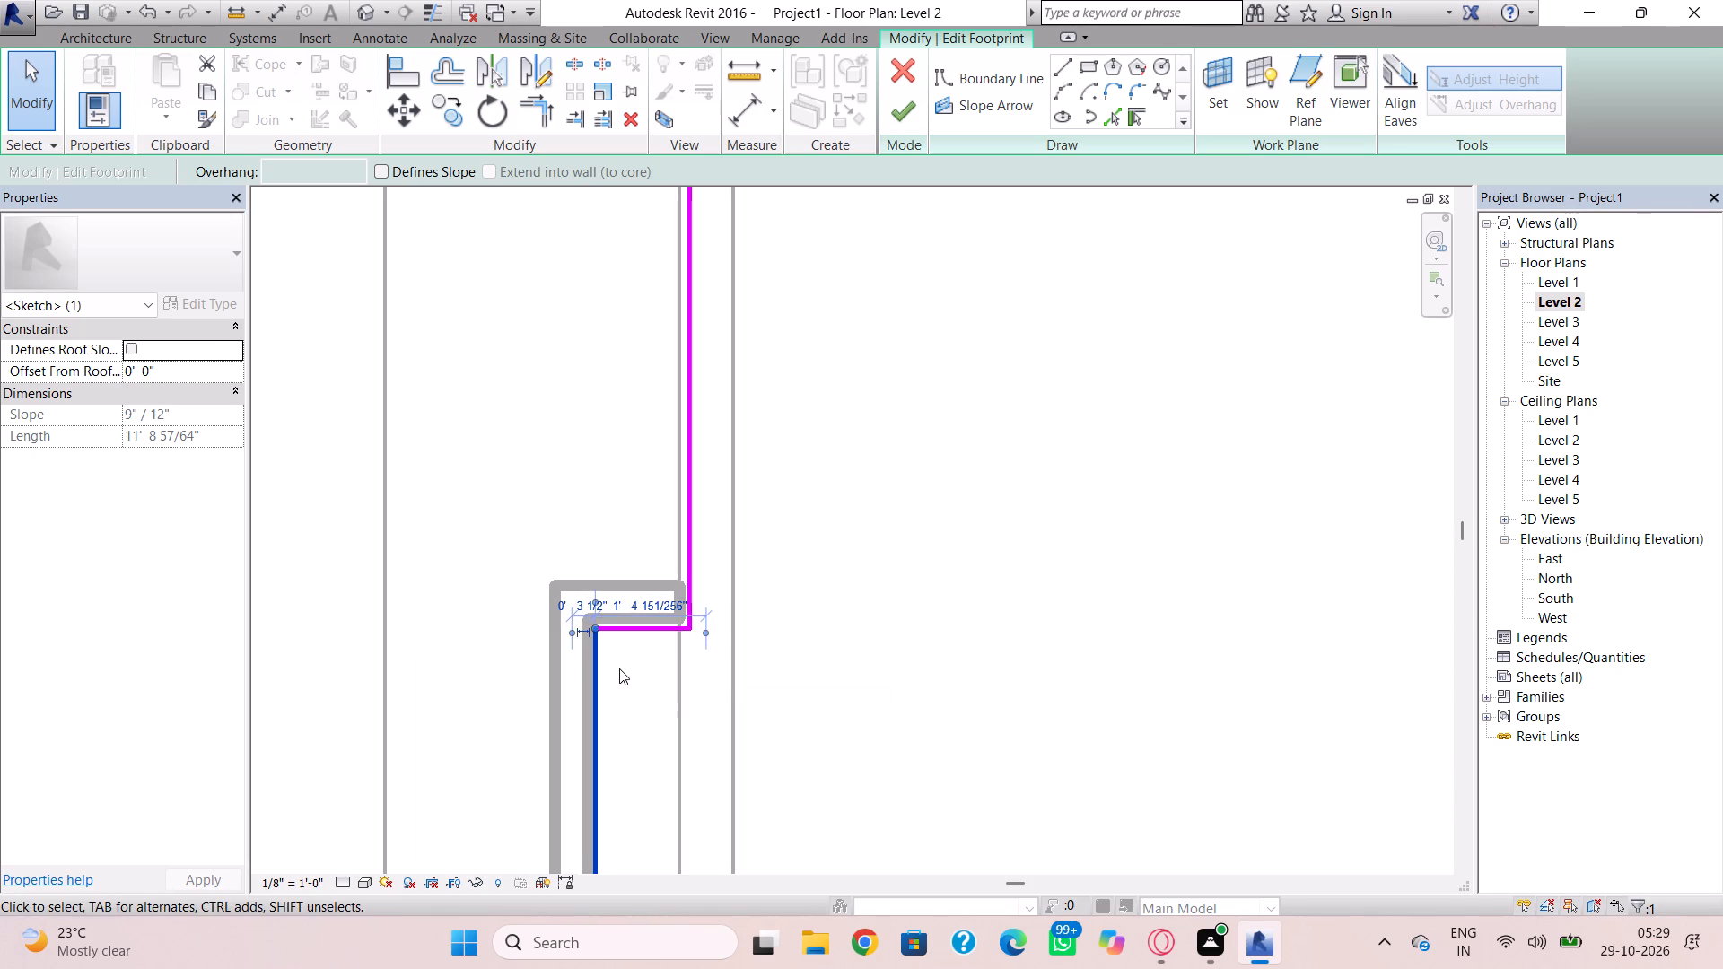
key("Escape")
left_click(630, 629)
scroll(631, 628, "up", 3)
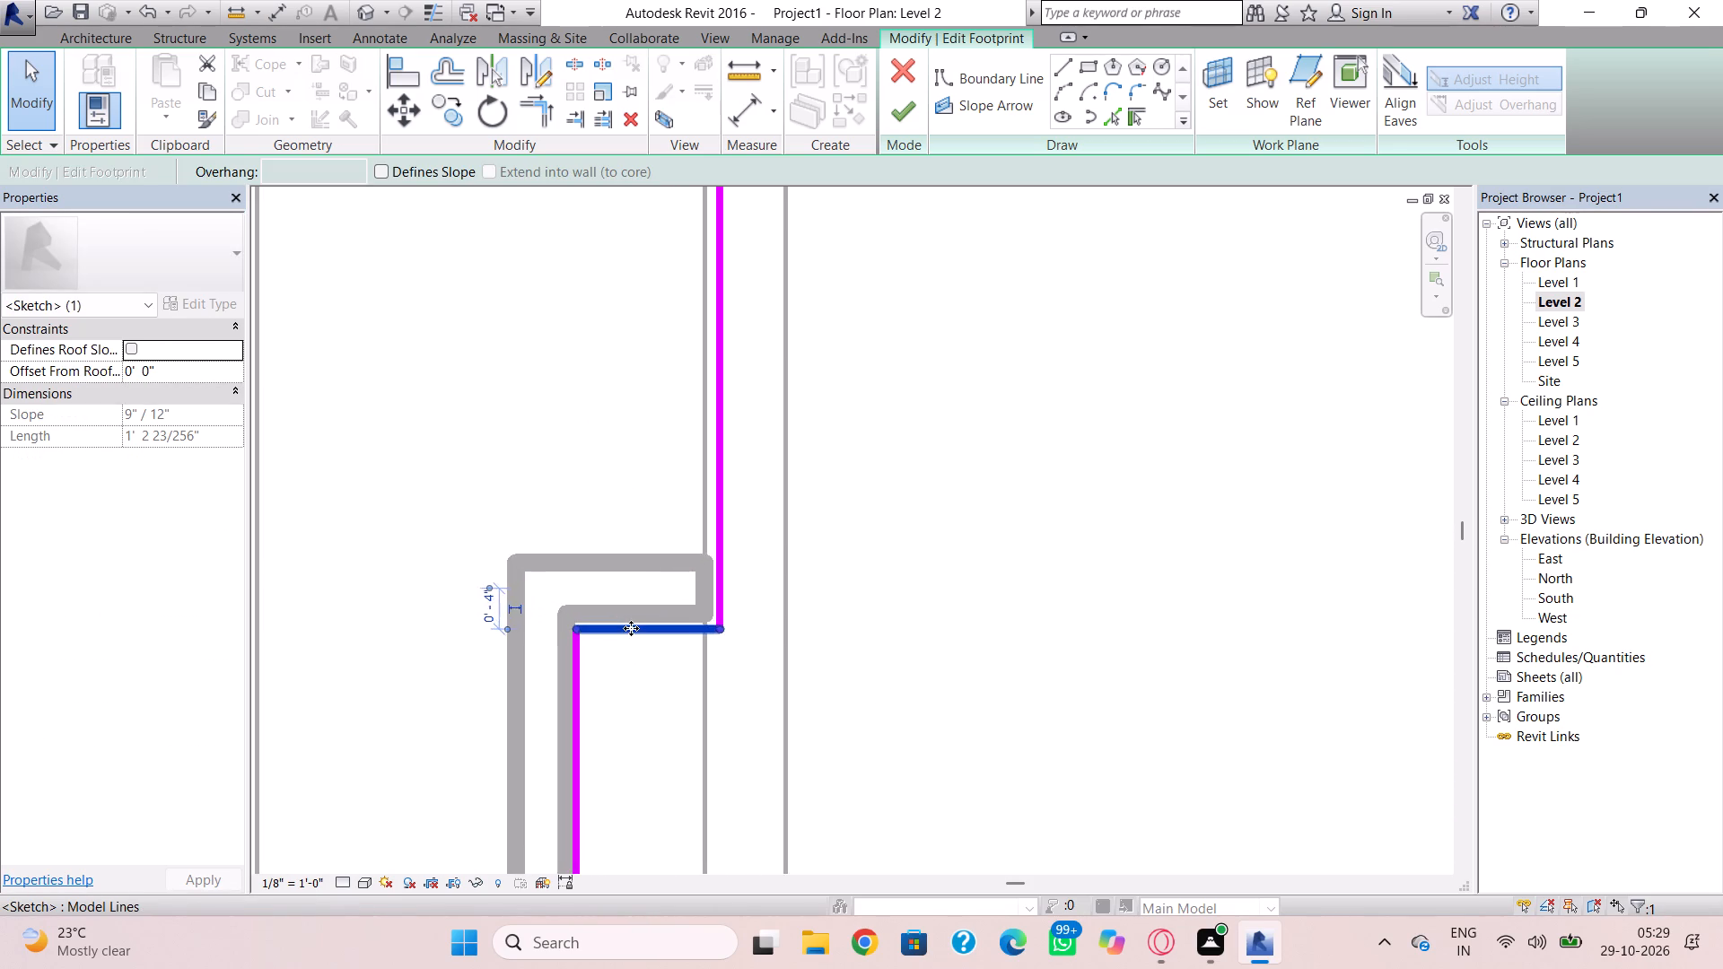
scroll(631, 628, "up", 4)
key("Left")
key("Left")
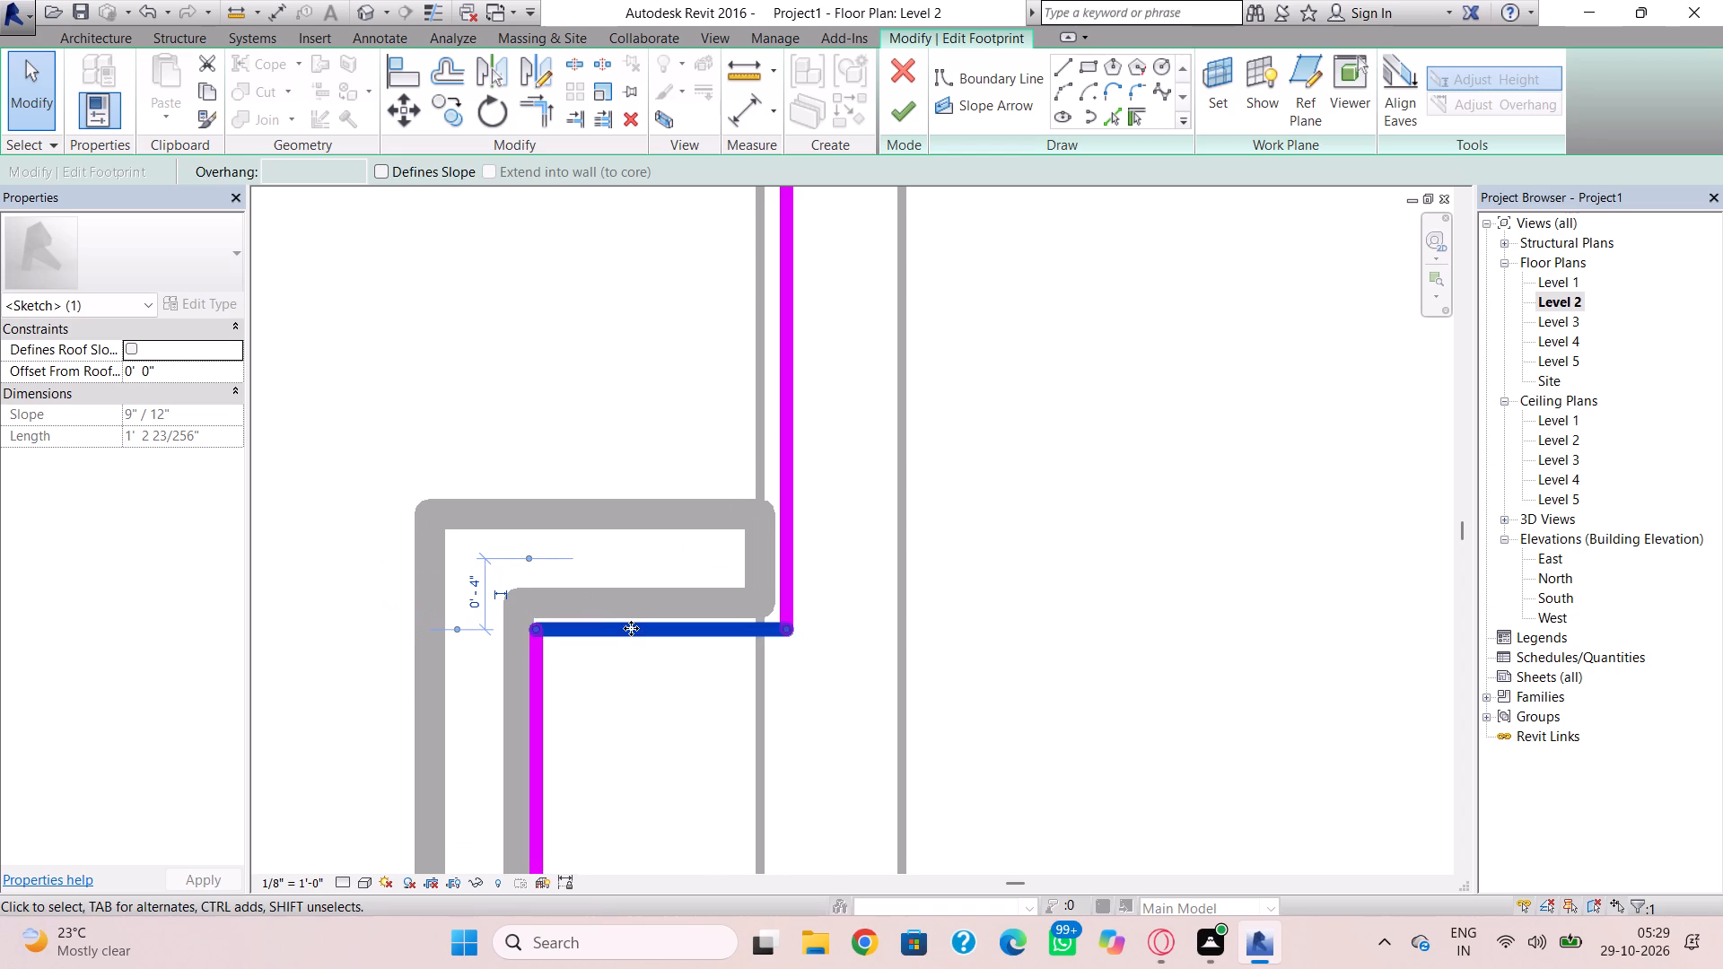
key("Left")
key("Up")
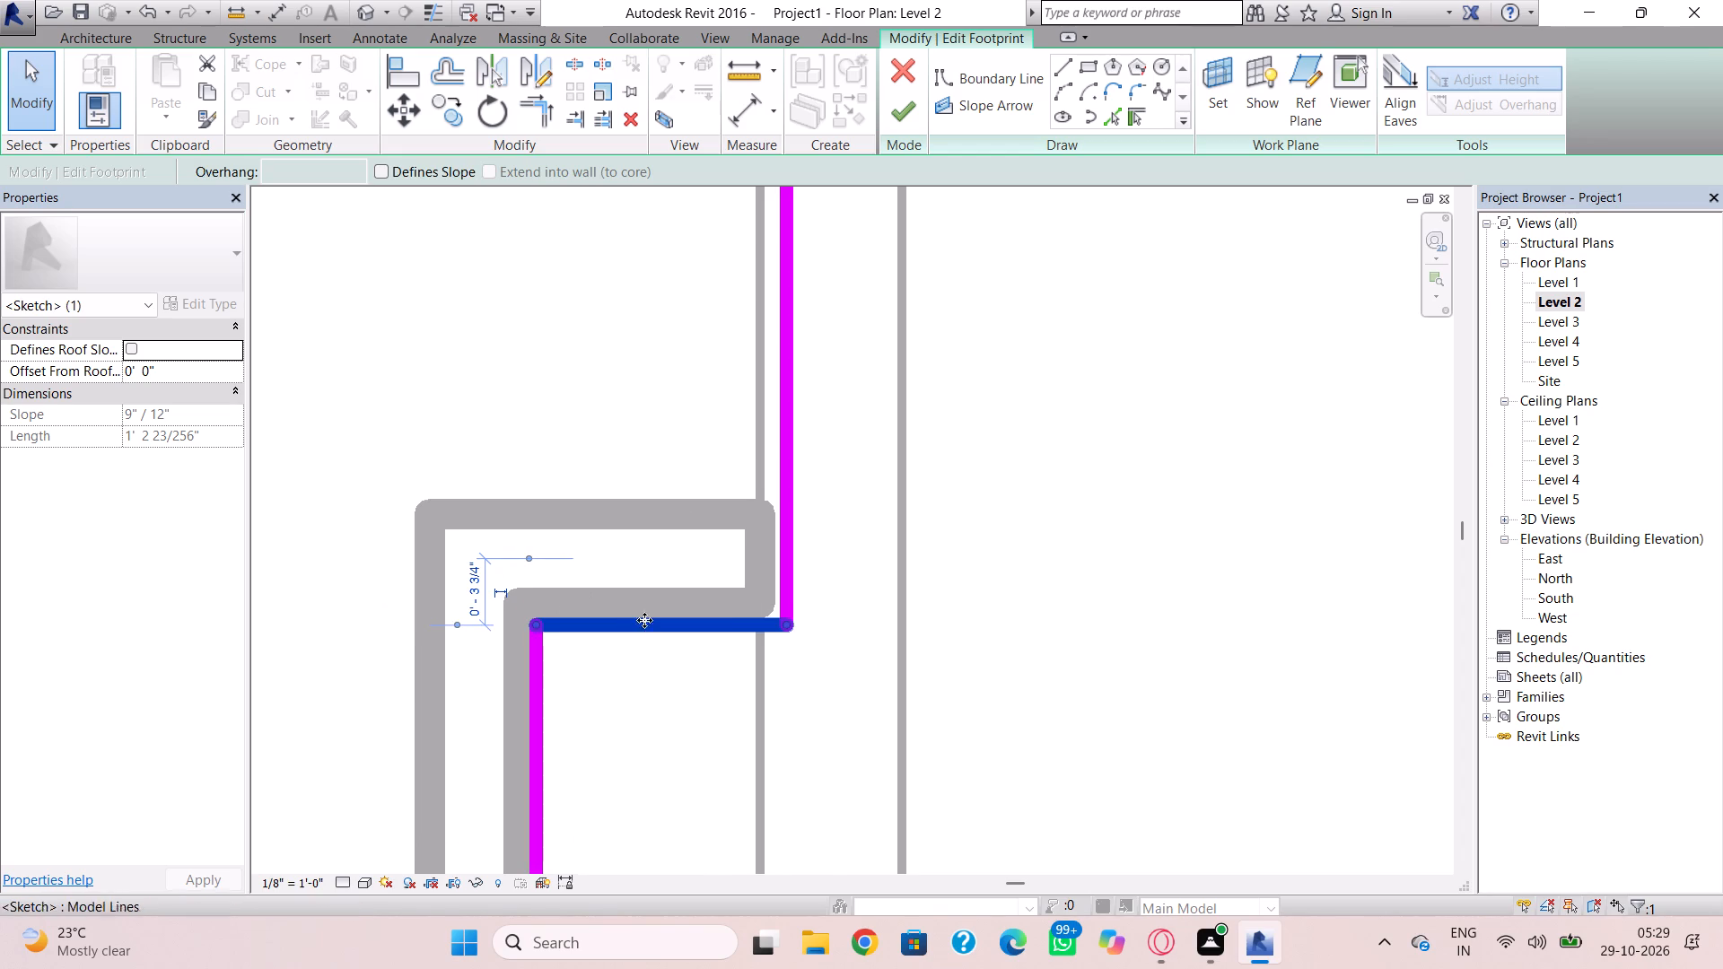
left_click(796, 593)
key("Left")
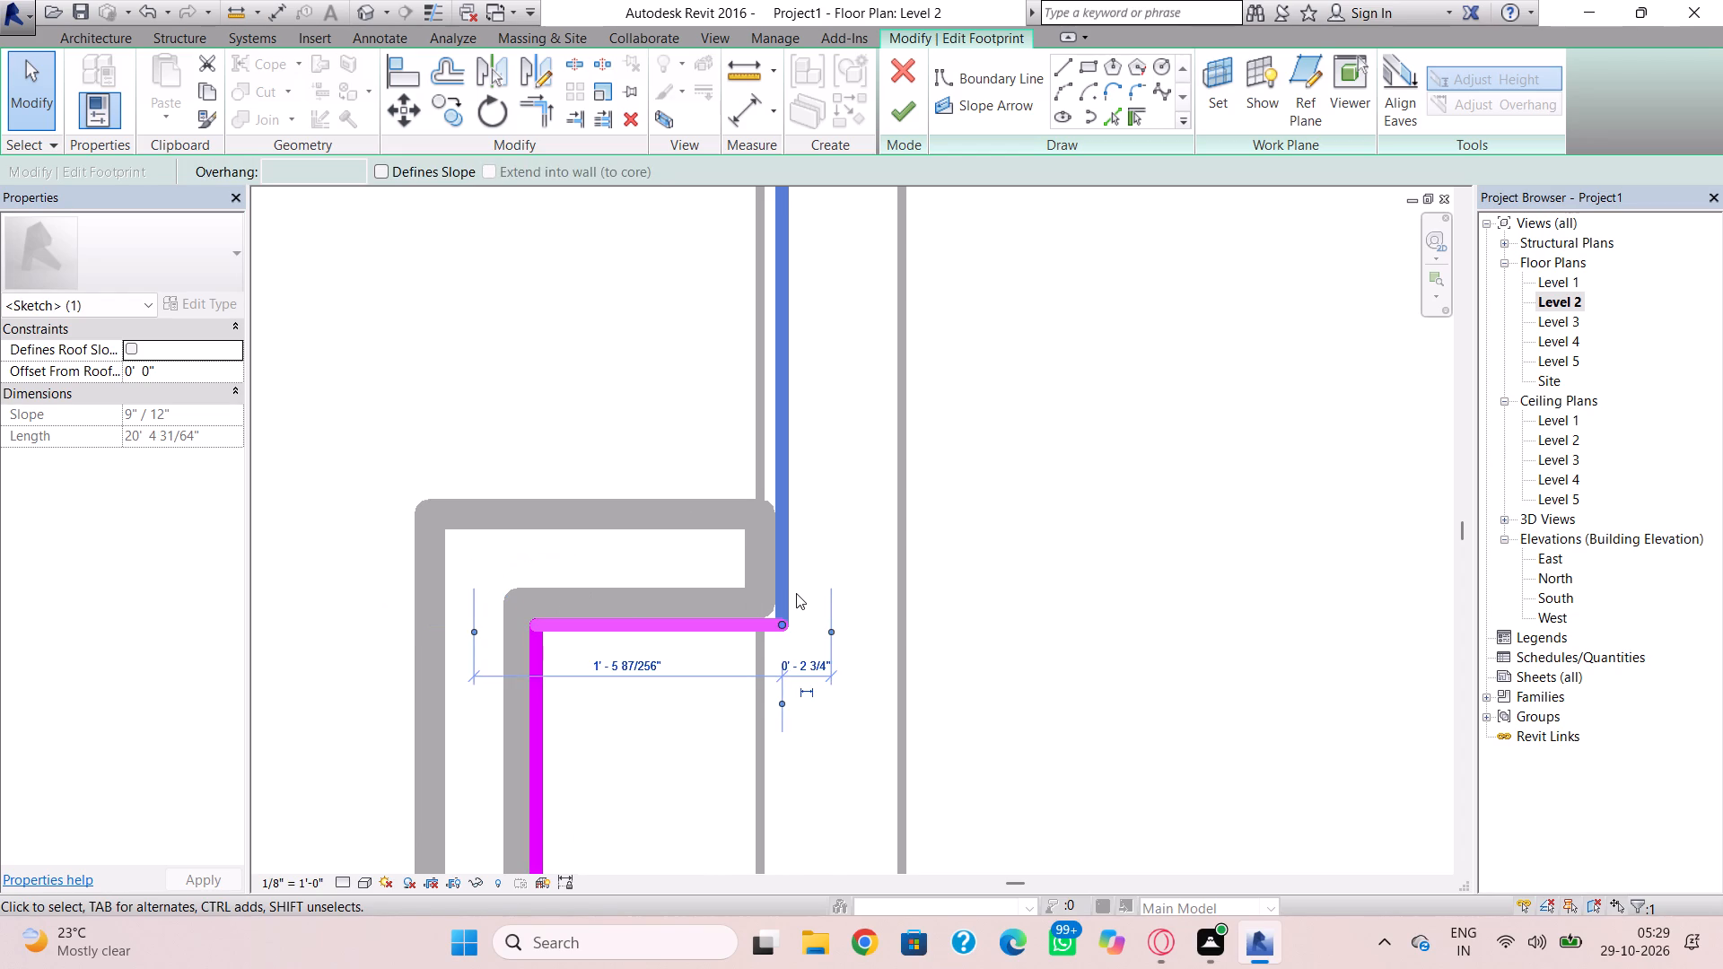
key("Left")
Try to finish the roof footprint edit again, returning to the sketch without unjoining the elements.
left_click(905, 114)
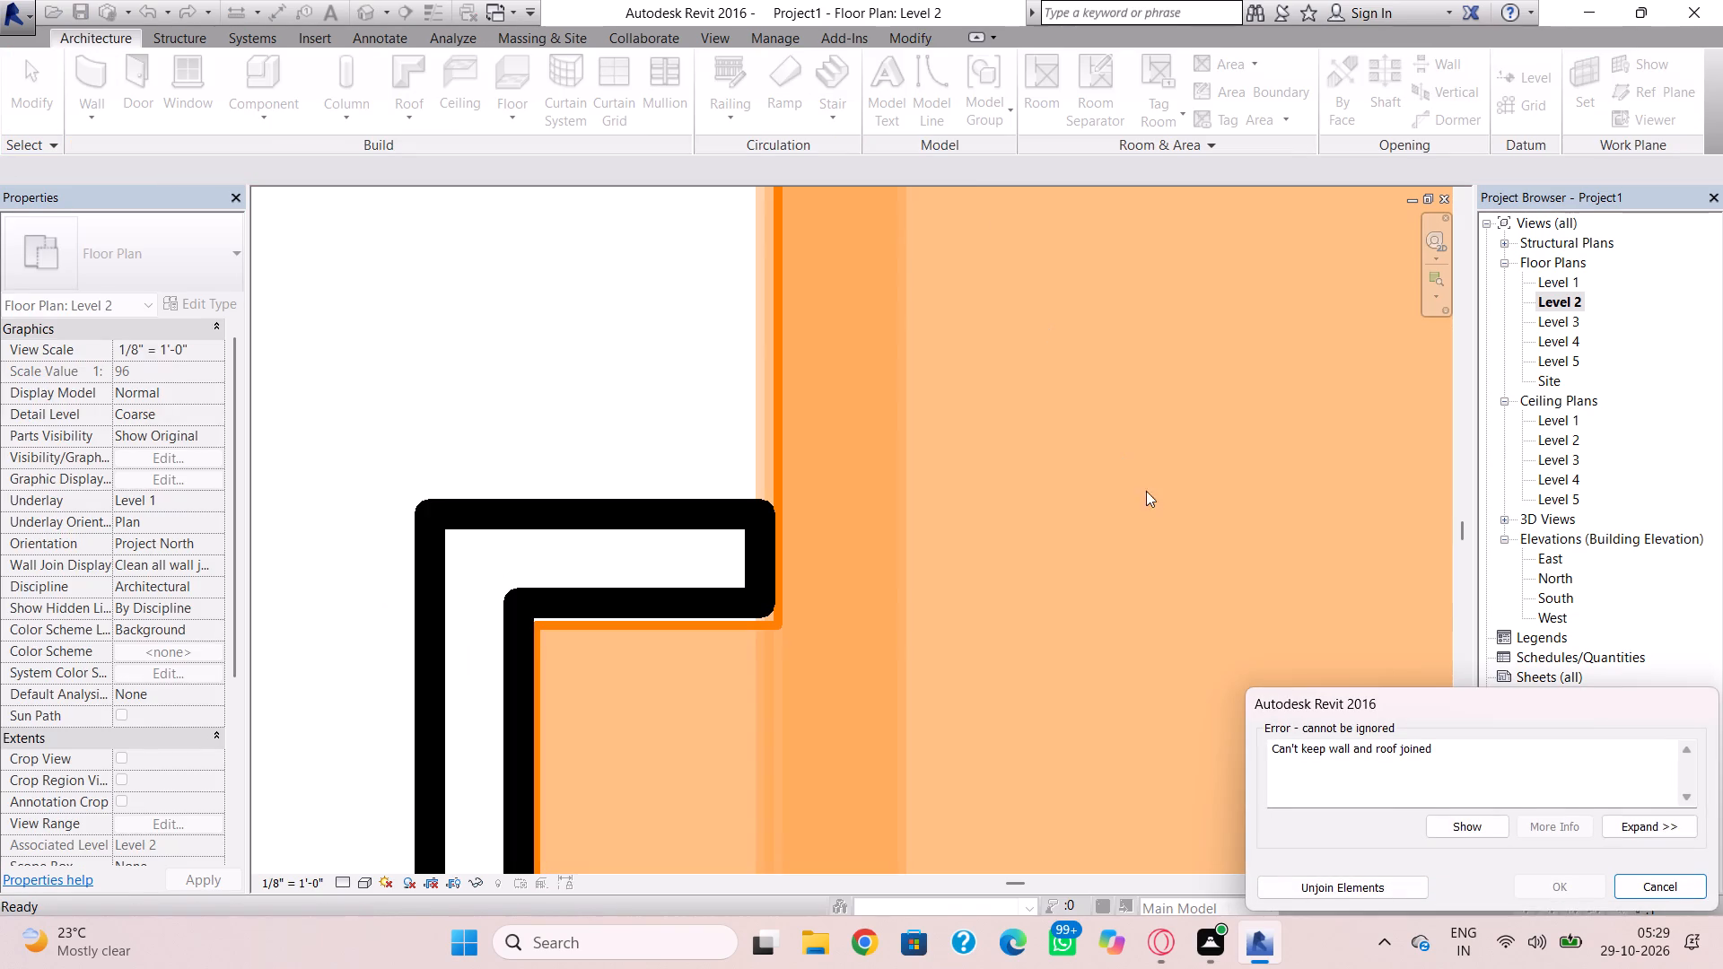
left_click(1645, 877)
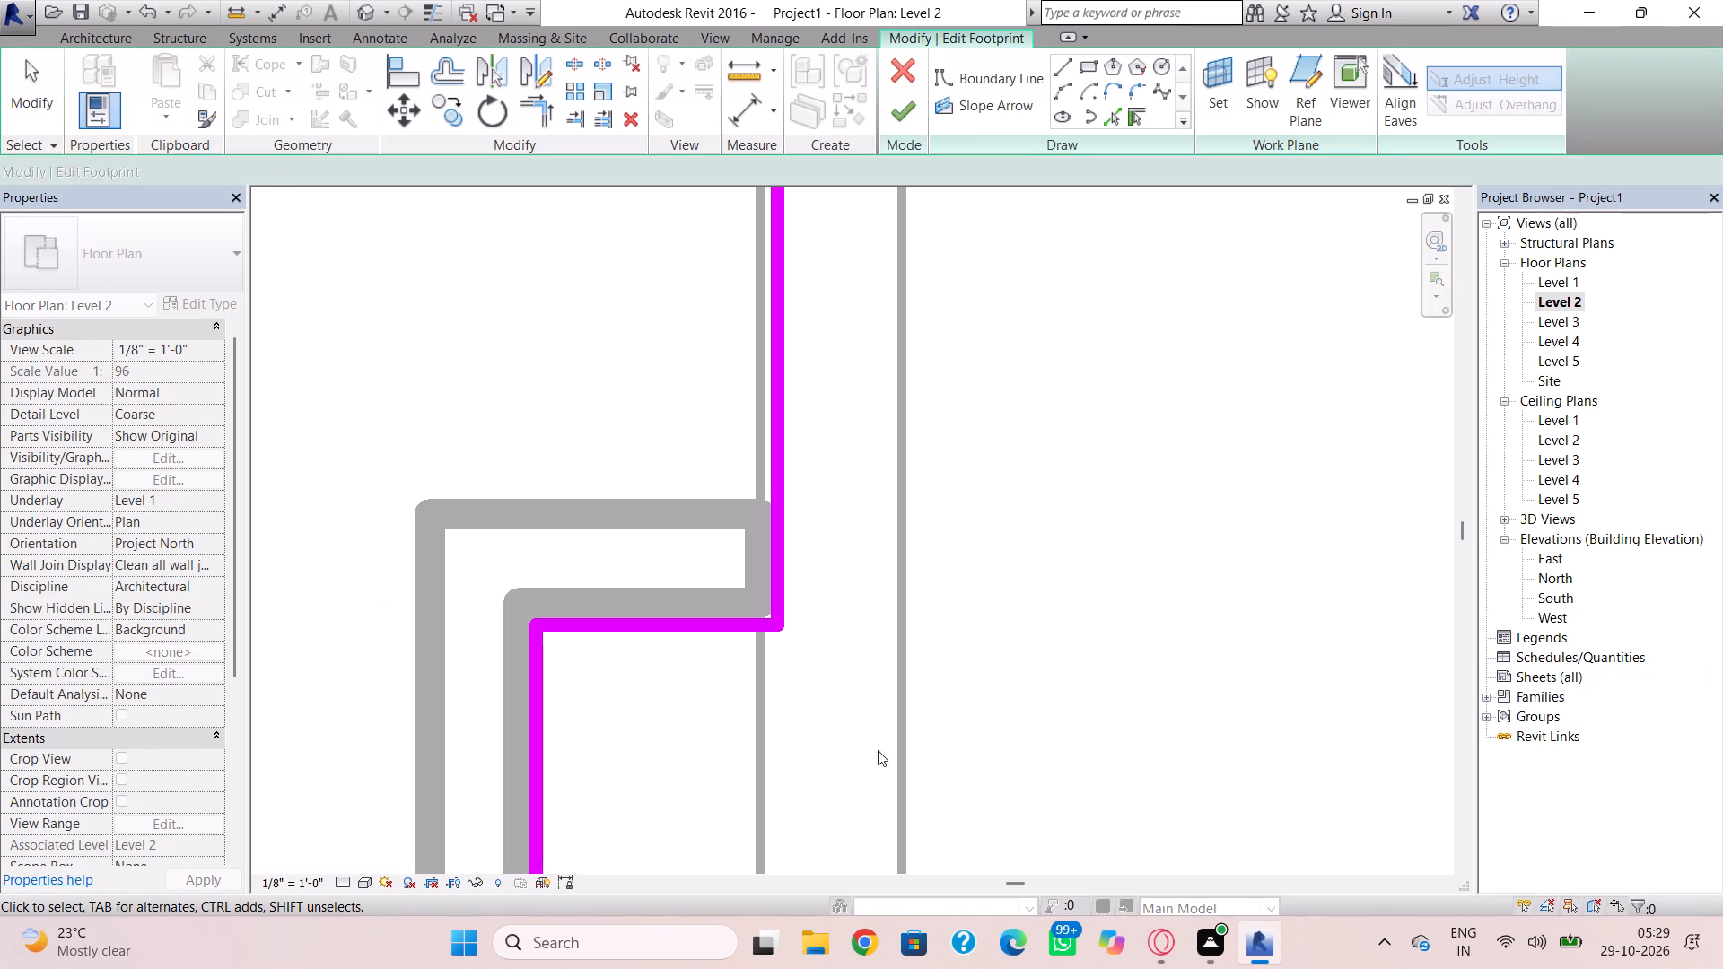
Adjust the projection's west boundary line with fine nudges until it sits just clear of the projection wall's inner face.
scroll(774, 681, "down", 4)
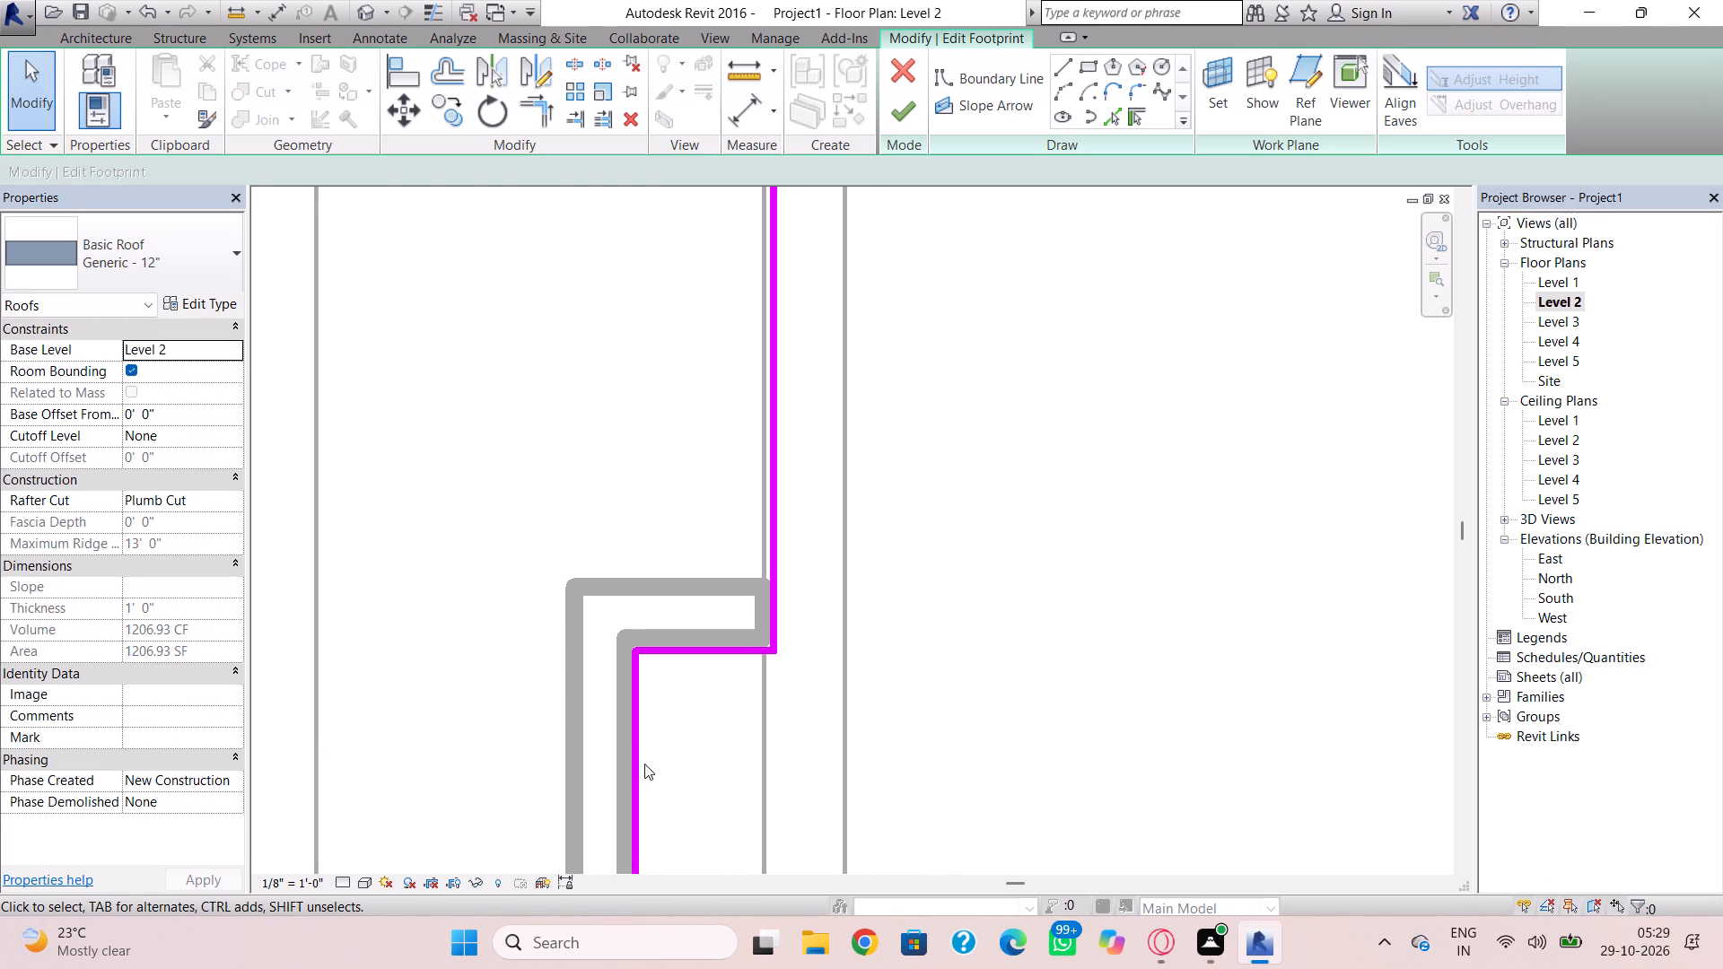
left_click(643, 764)
key("Right")
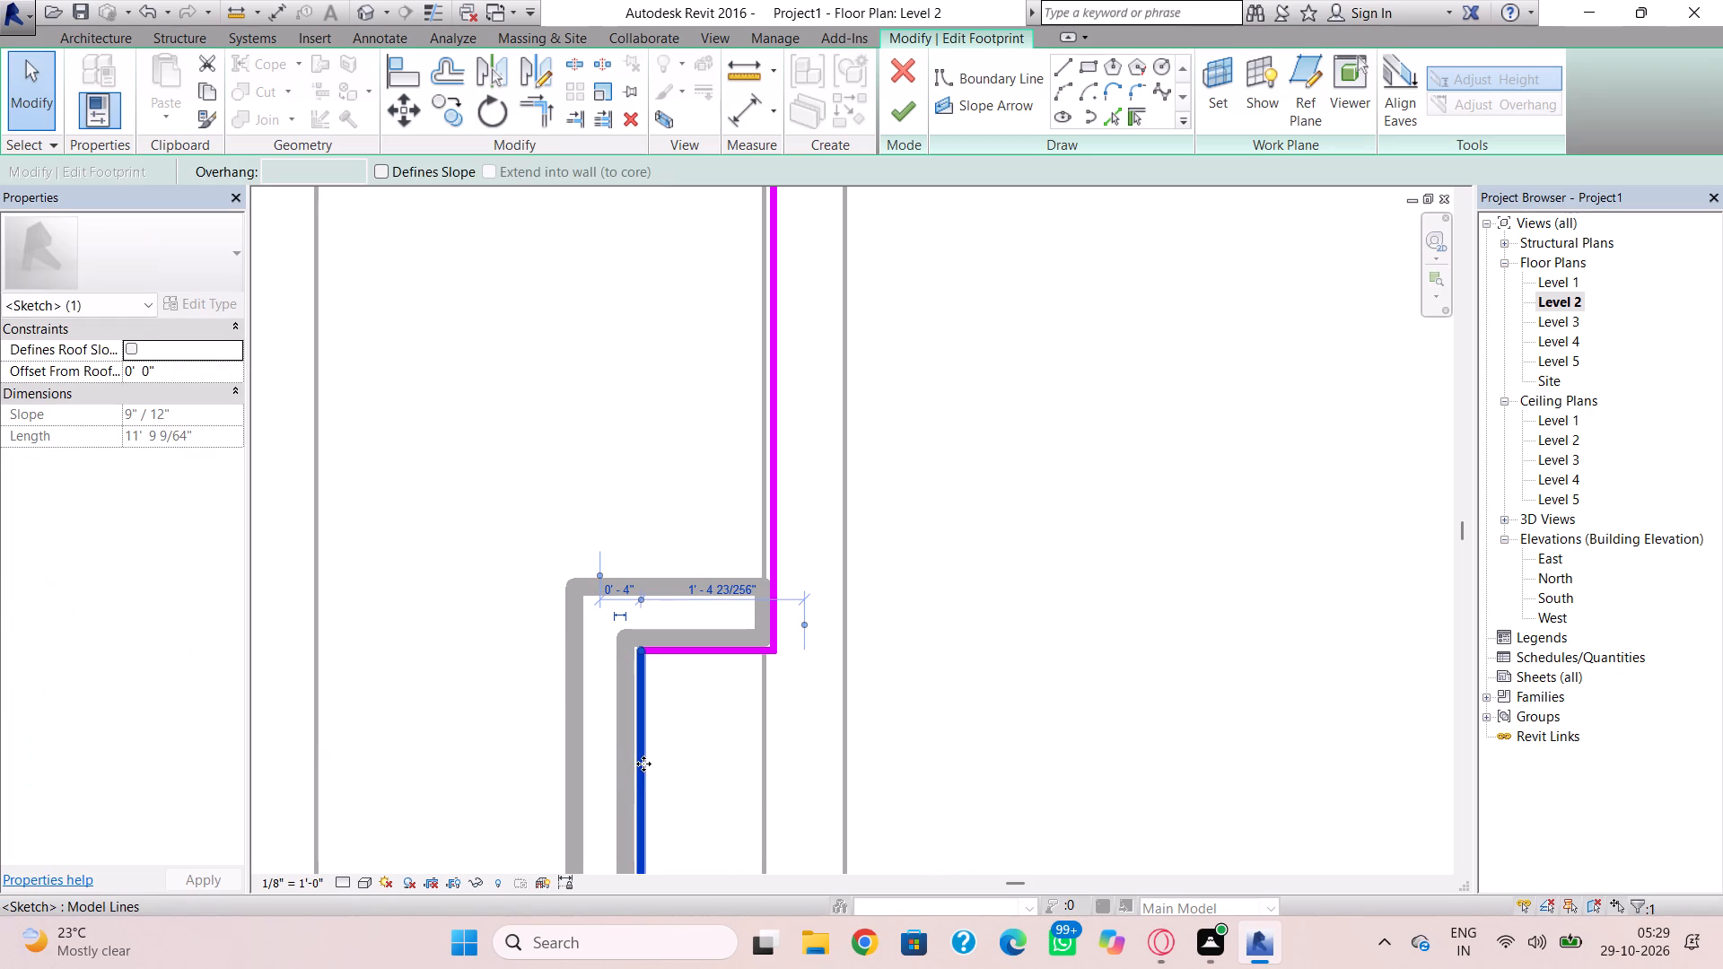
scroll(642, 764, "up", 5)
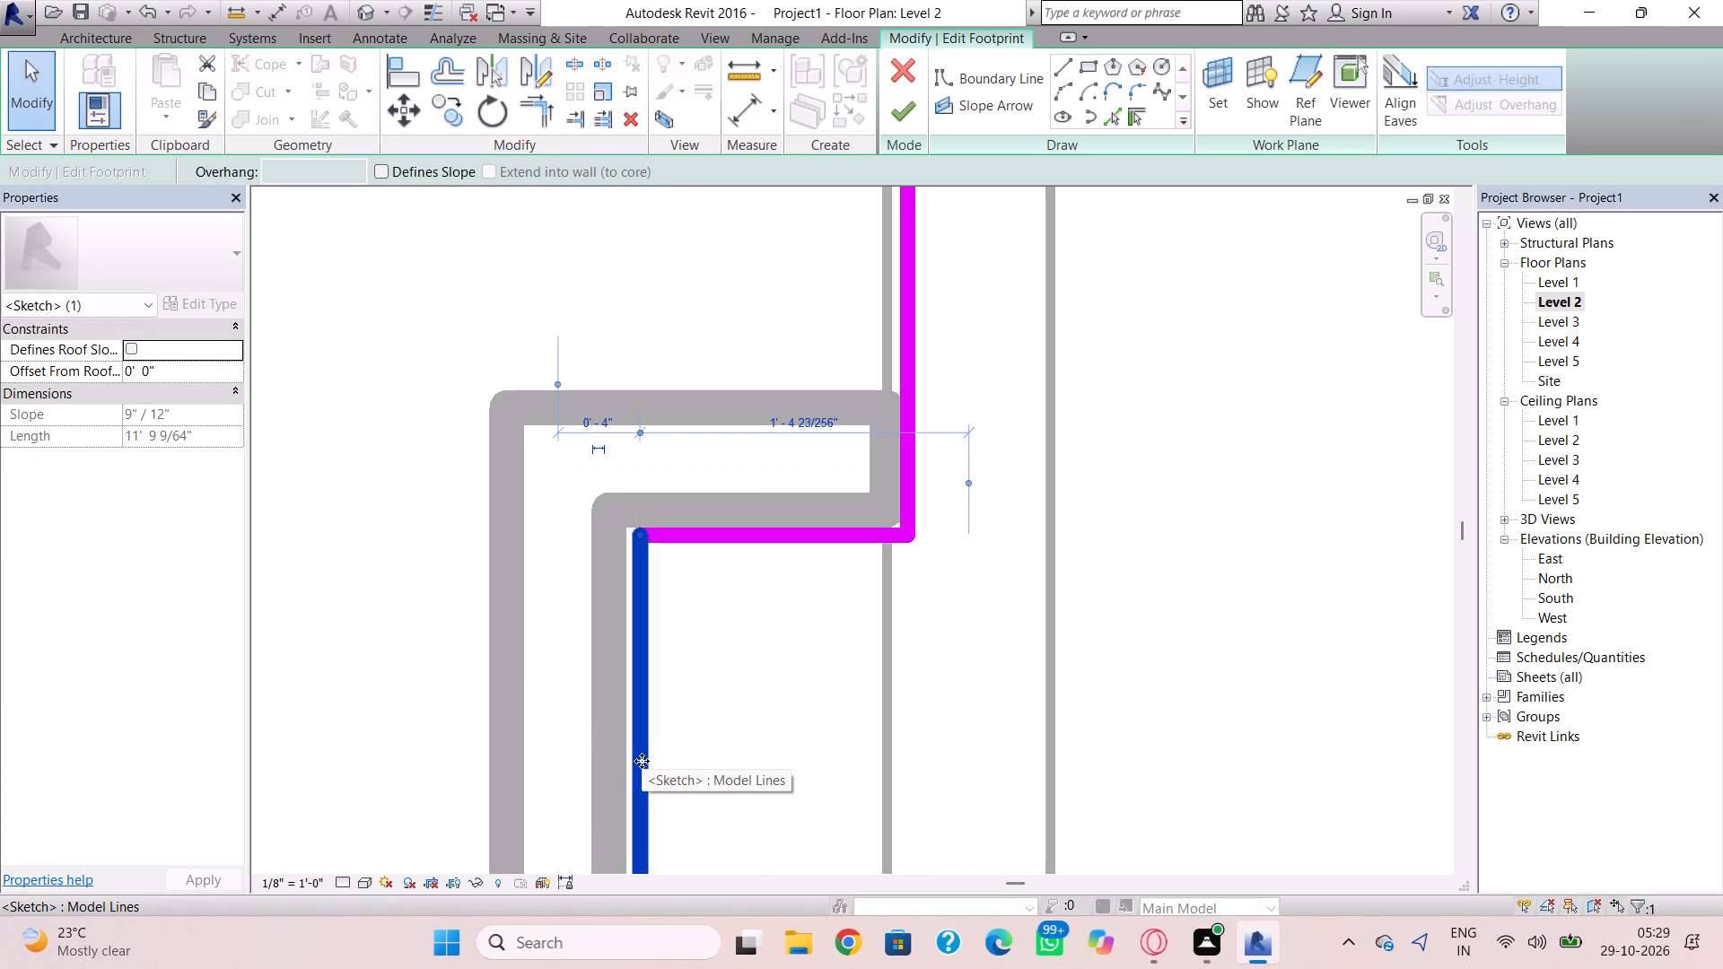
scroll(642, 761, "up", 8)
key("Down")
key("Down")
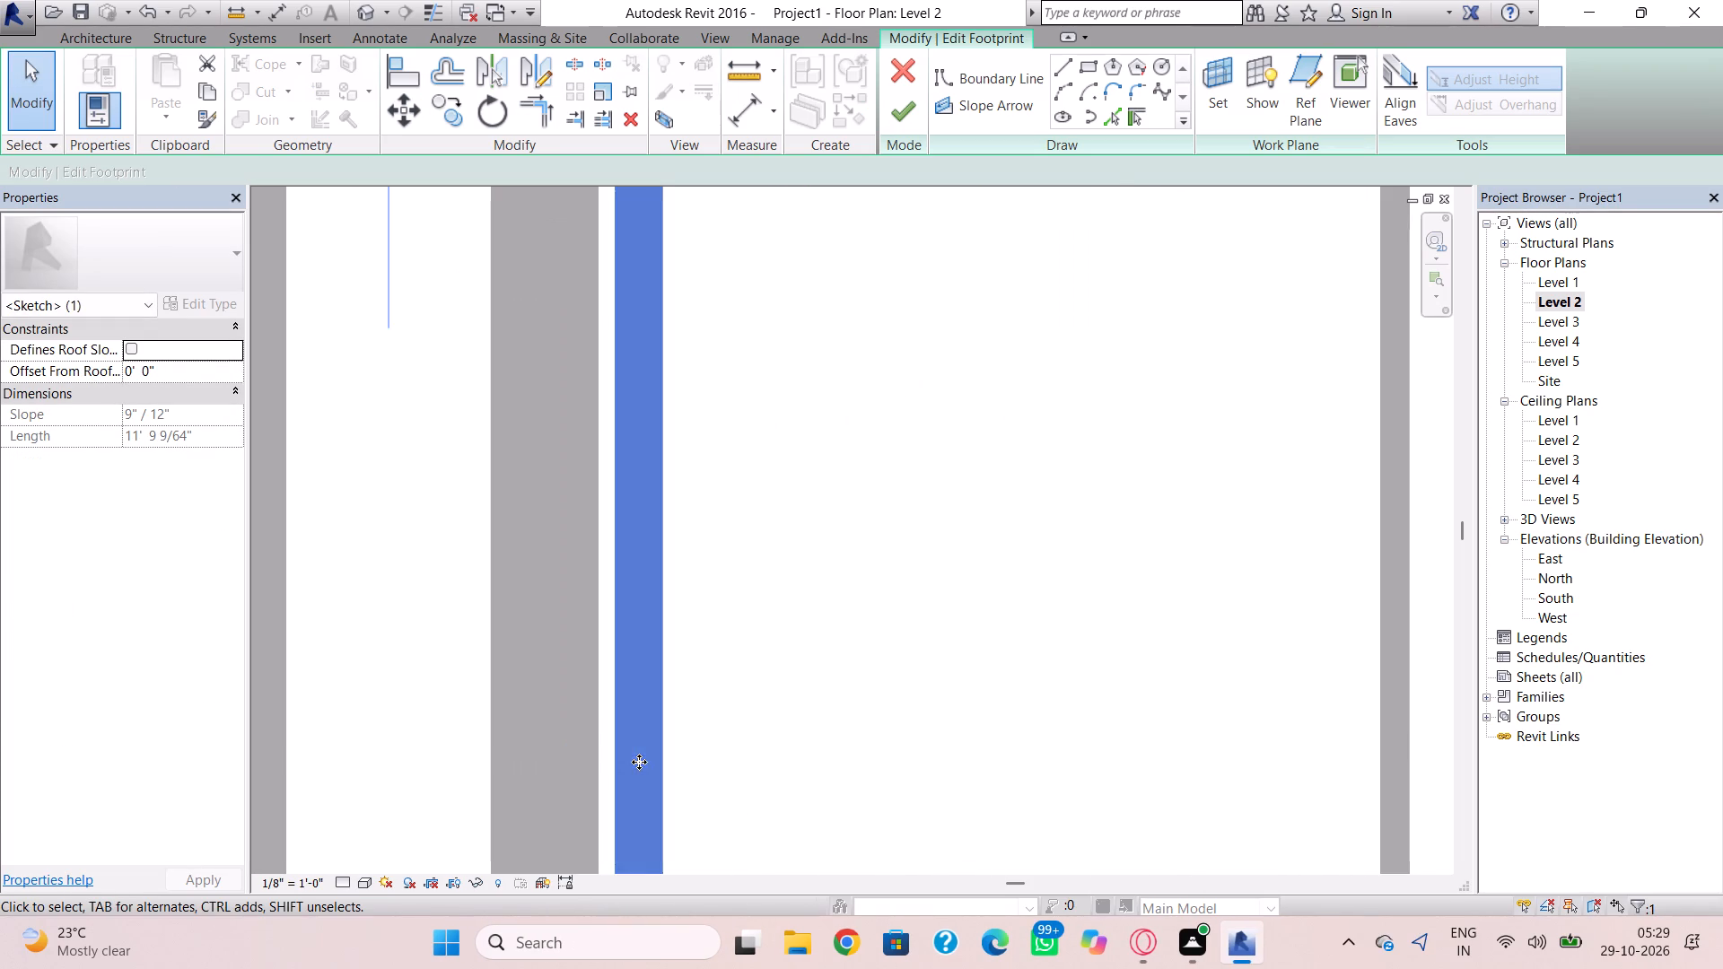
key("Left")
key("Left")
key("Left")
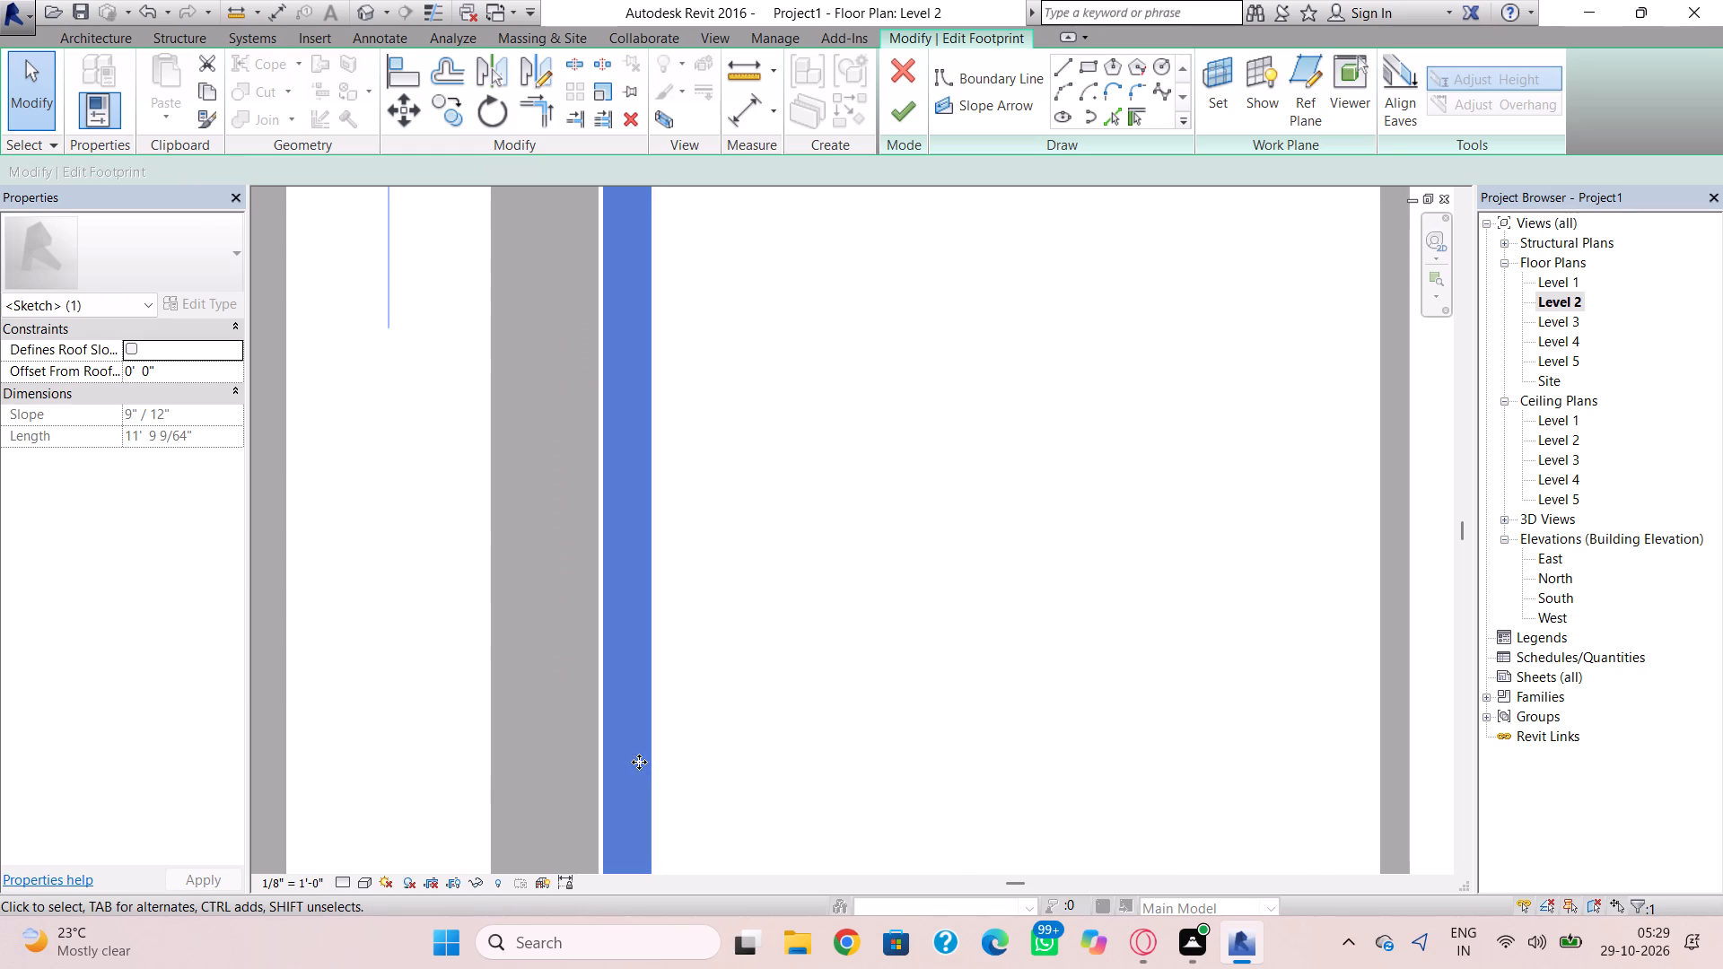
Nudge the long west boundary line at the north return wall slightly east, just clear of the wall's end.
scroll(655, 740, "down", 10)
scroll(655, 743, "up", 4)
scroll(655, 743, "down", 6)
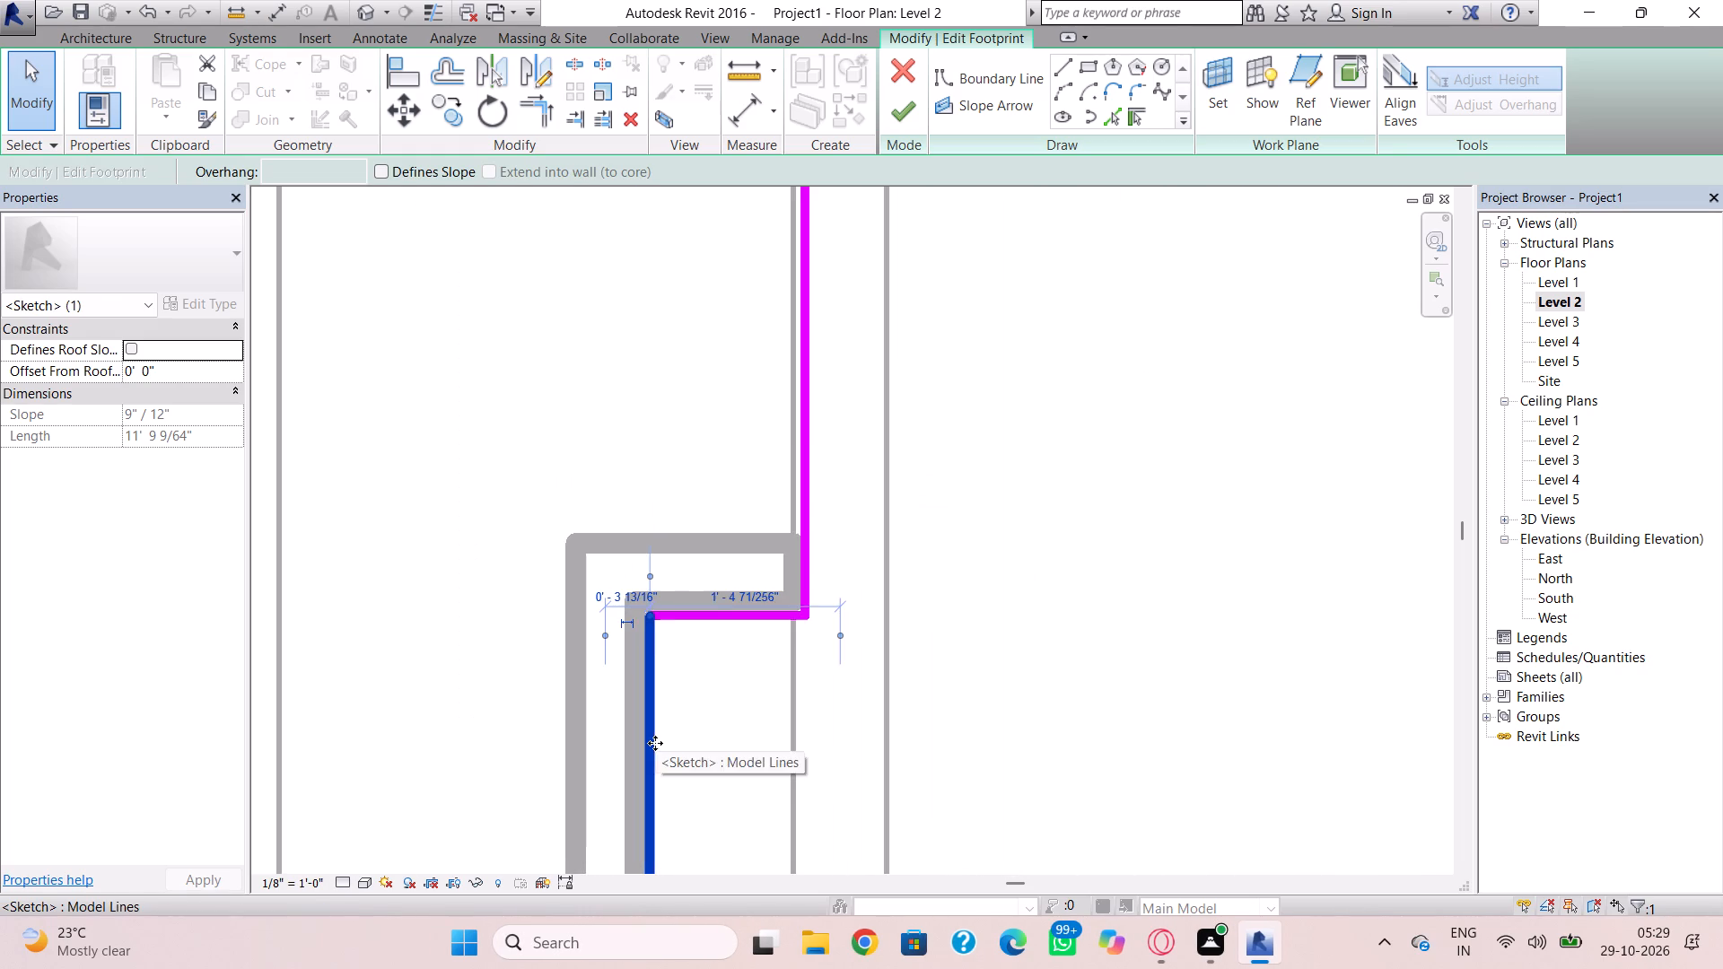
scroll(661, 739, "down", 3)
middle_click(663, 739)
scroll(781, 599, "up", 4)
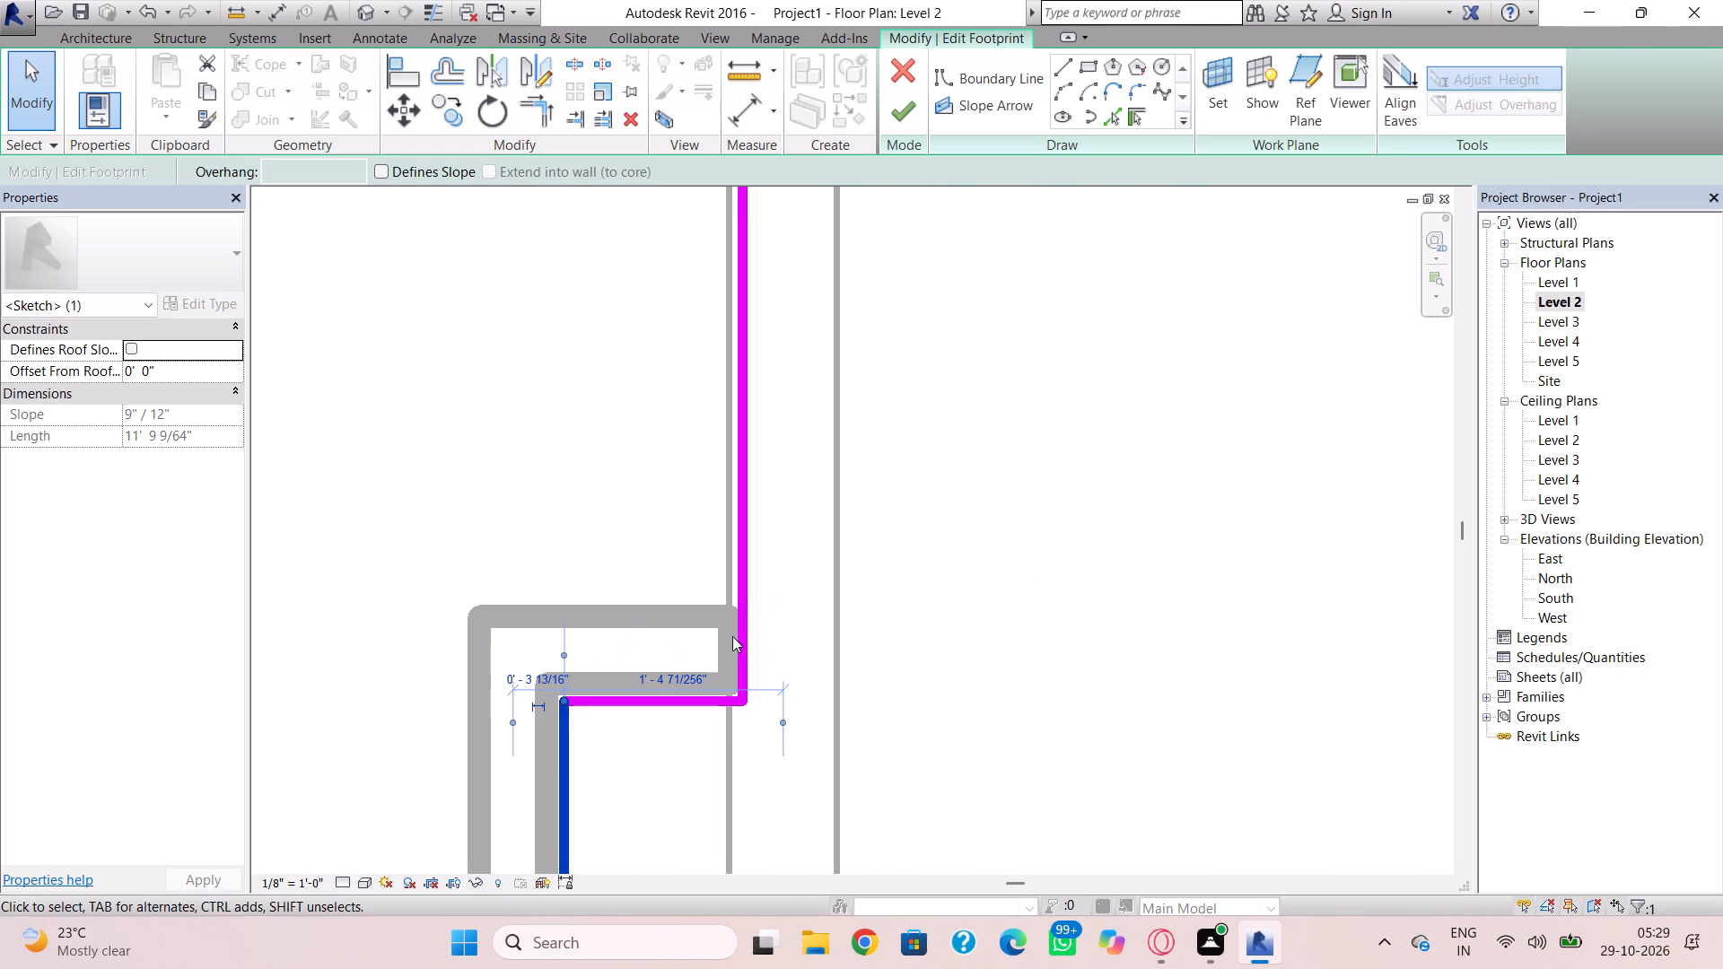
left_click(739, 641)
scroll(739, 641, "up", 3)
key("Left")
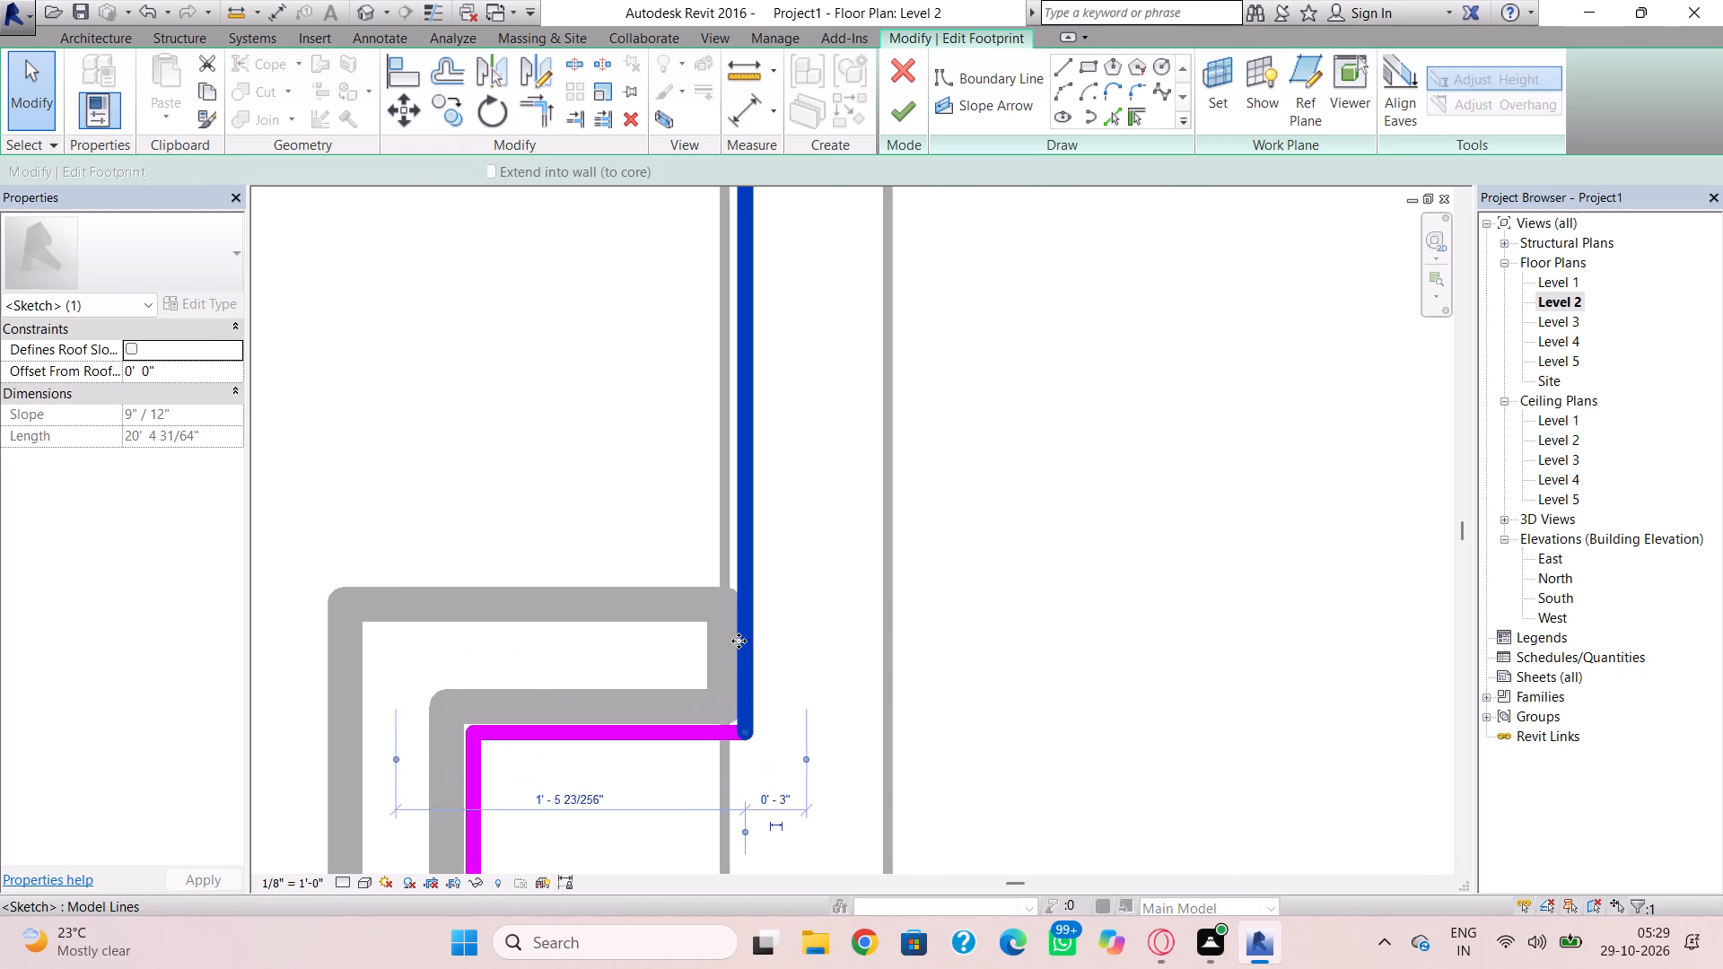
key("Right")
key("Right")
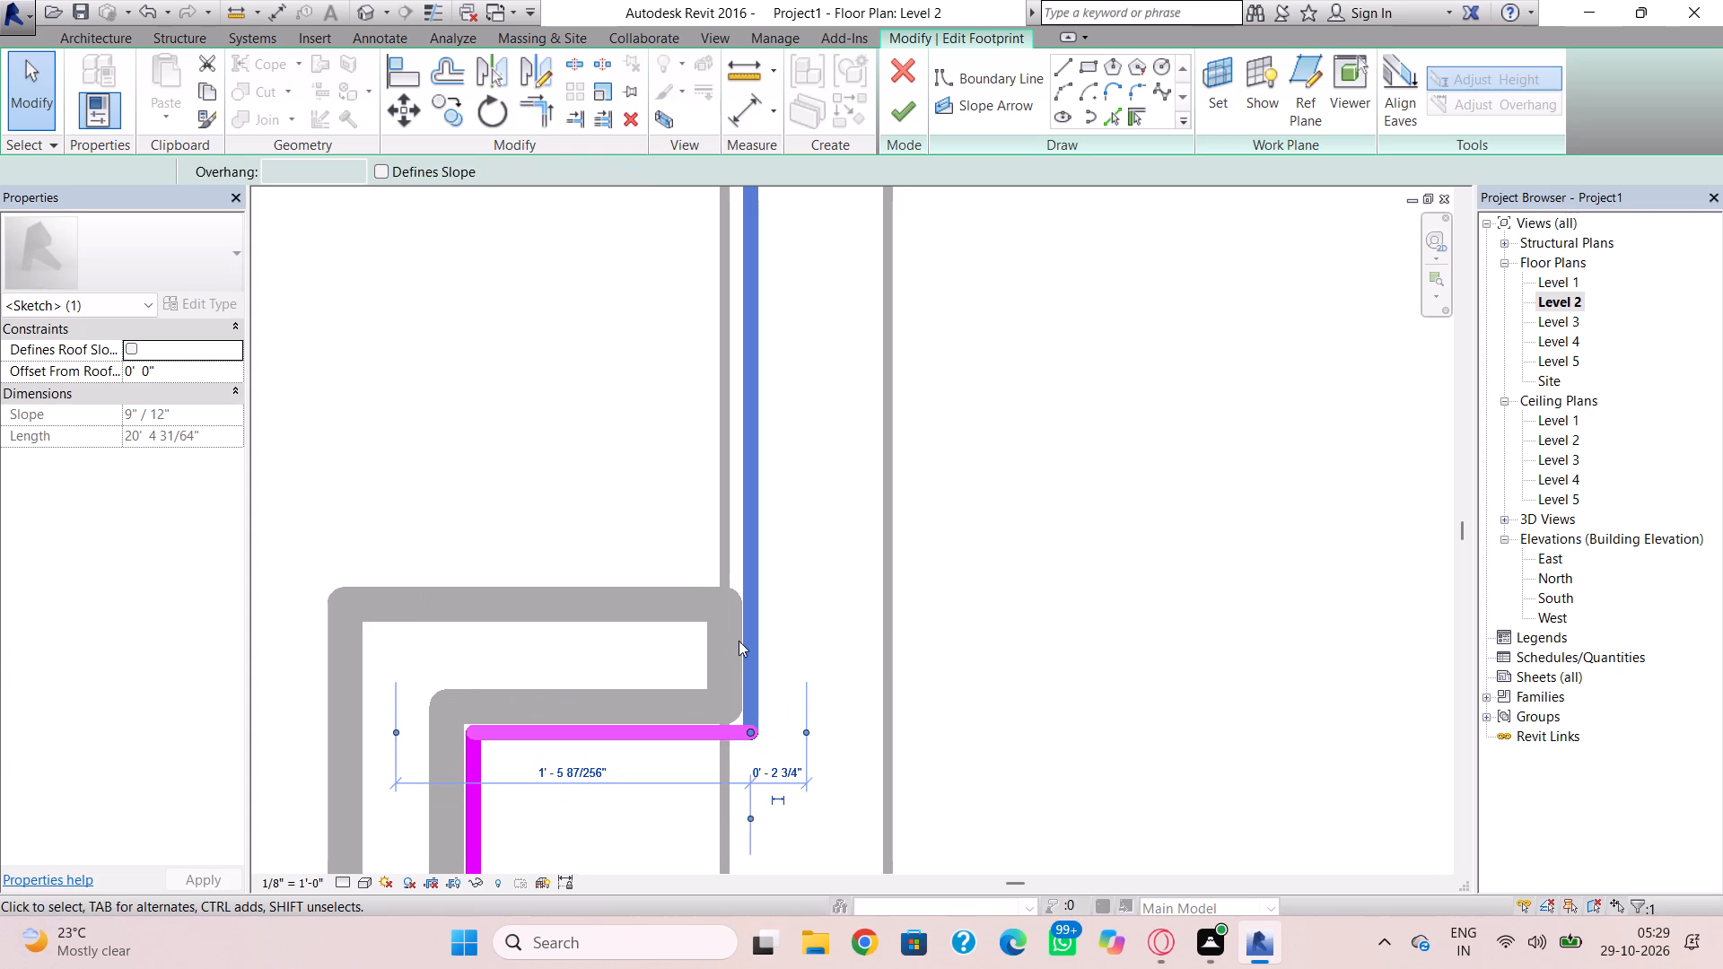
Nudge the short horizontal boundary line at the north return wall close against the wall's south face.
scroll(739, 641, "up", 3)
scroll(538, 851, "up", 1)
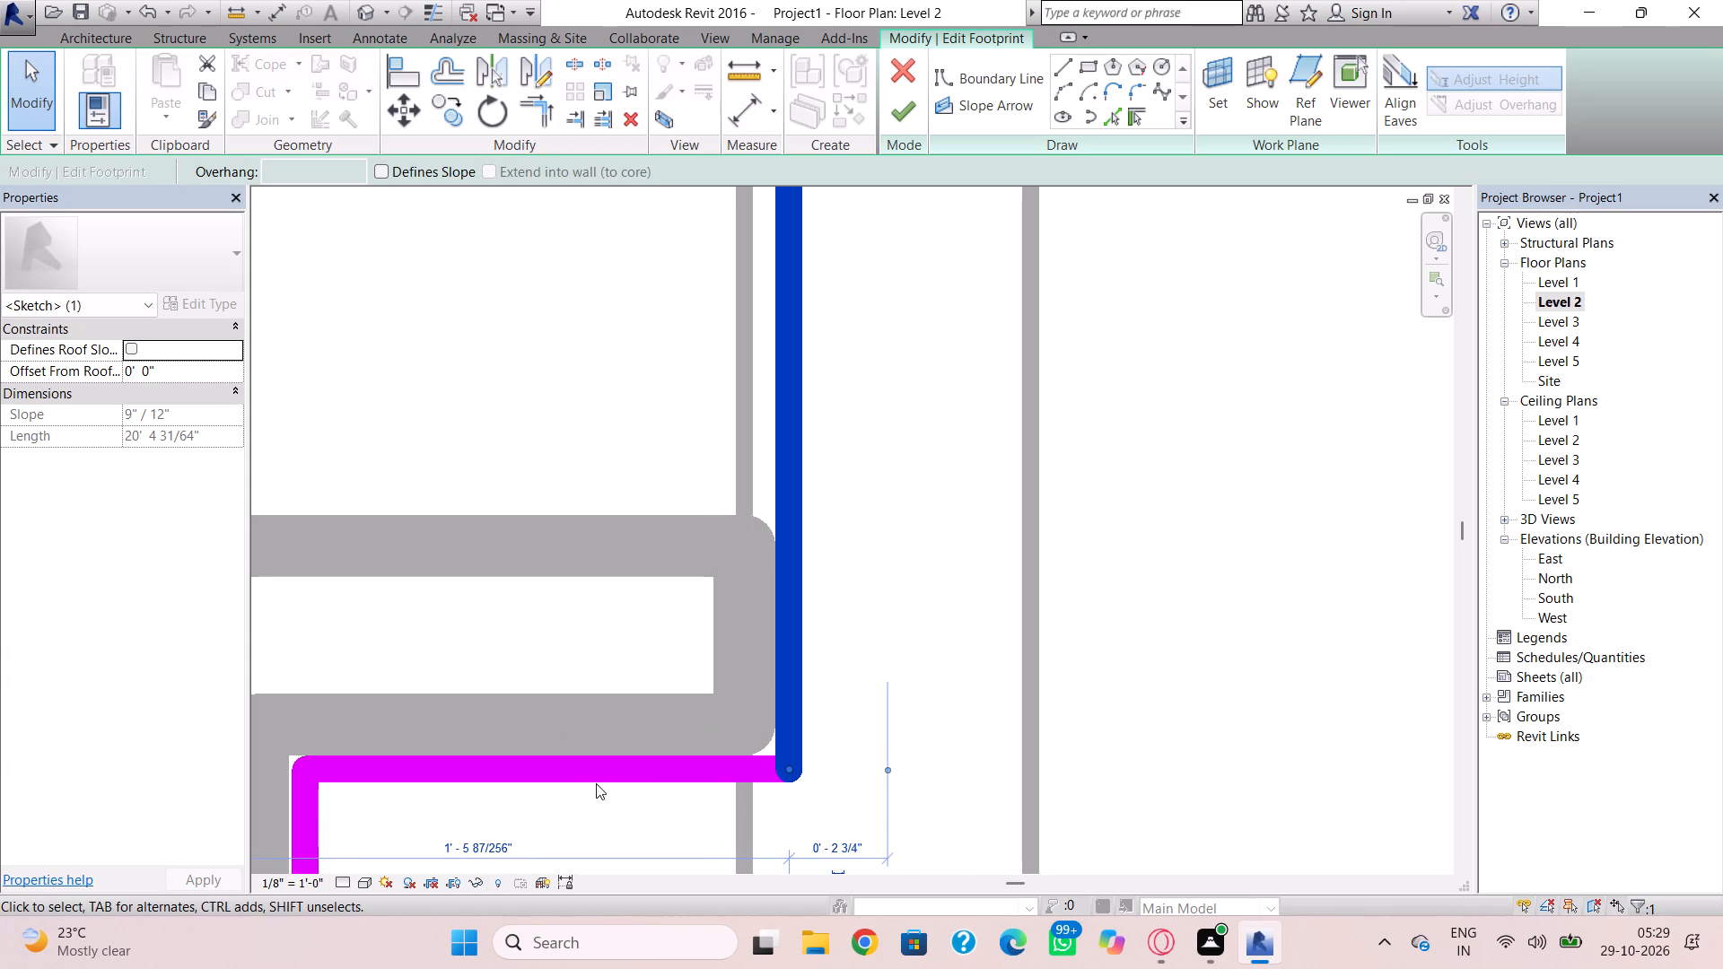
left_click(600, 779)
key("Down")
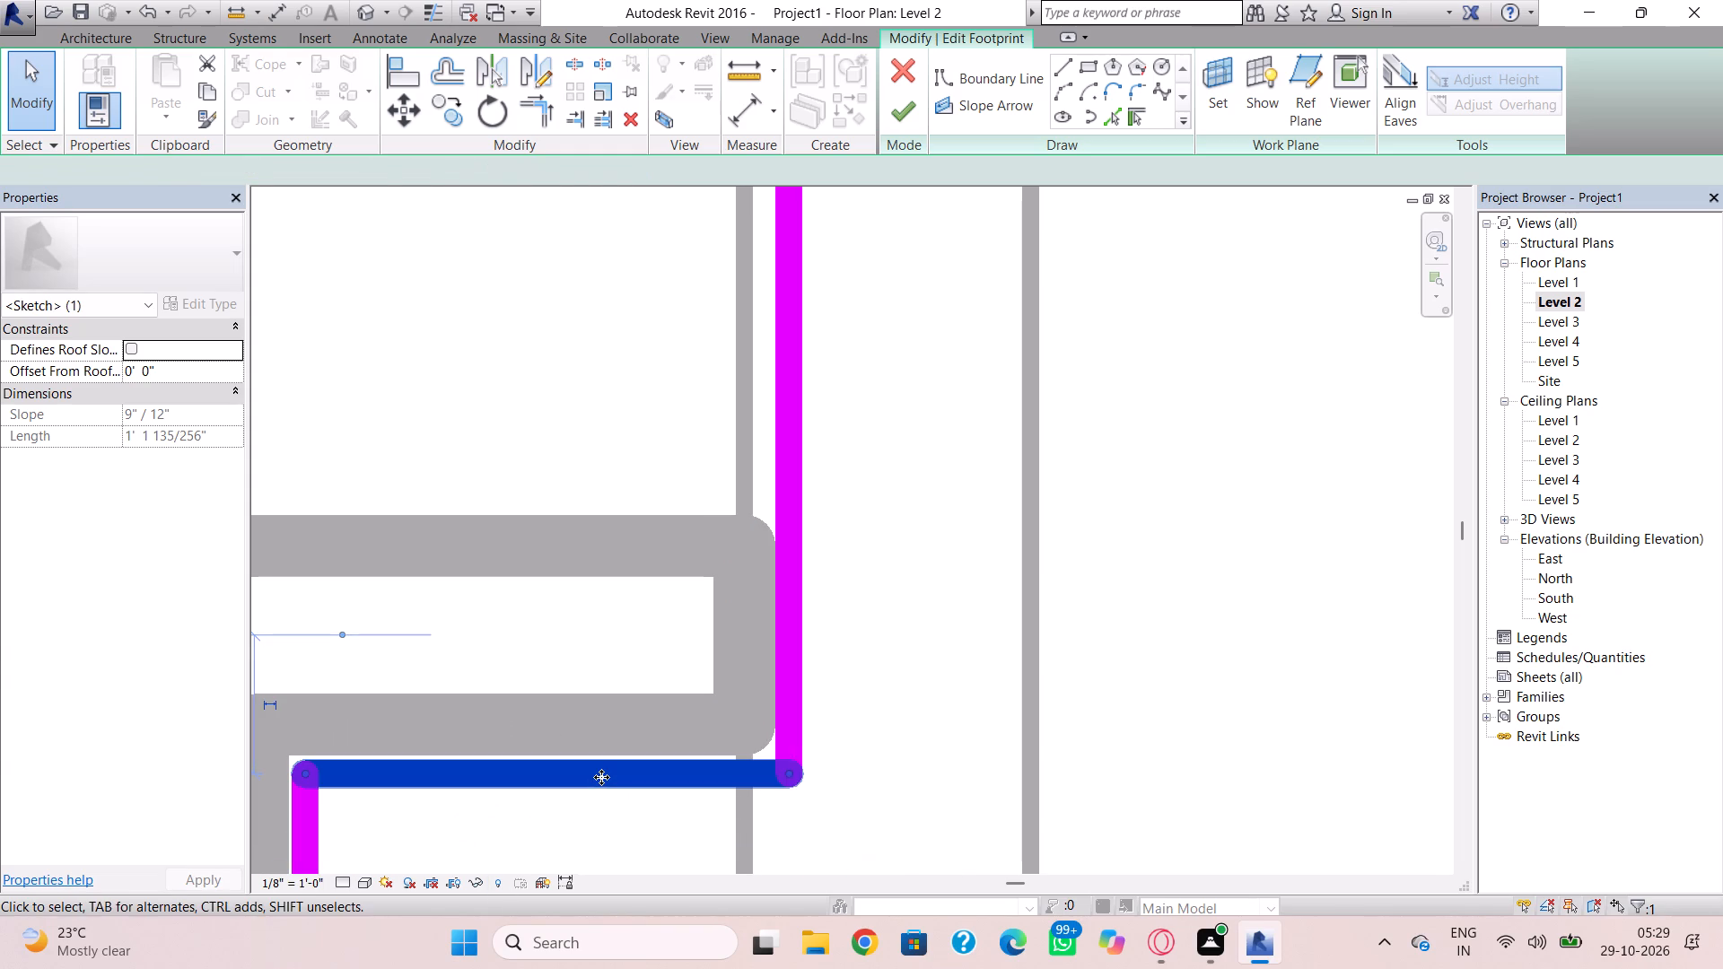
scroll(601, 777, "up", 11)
key("Up")
key("Up")
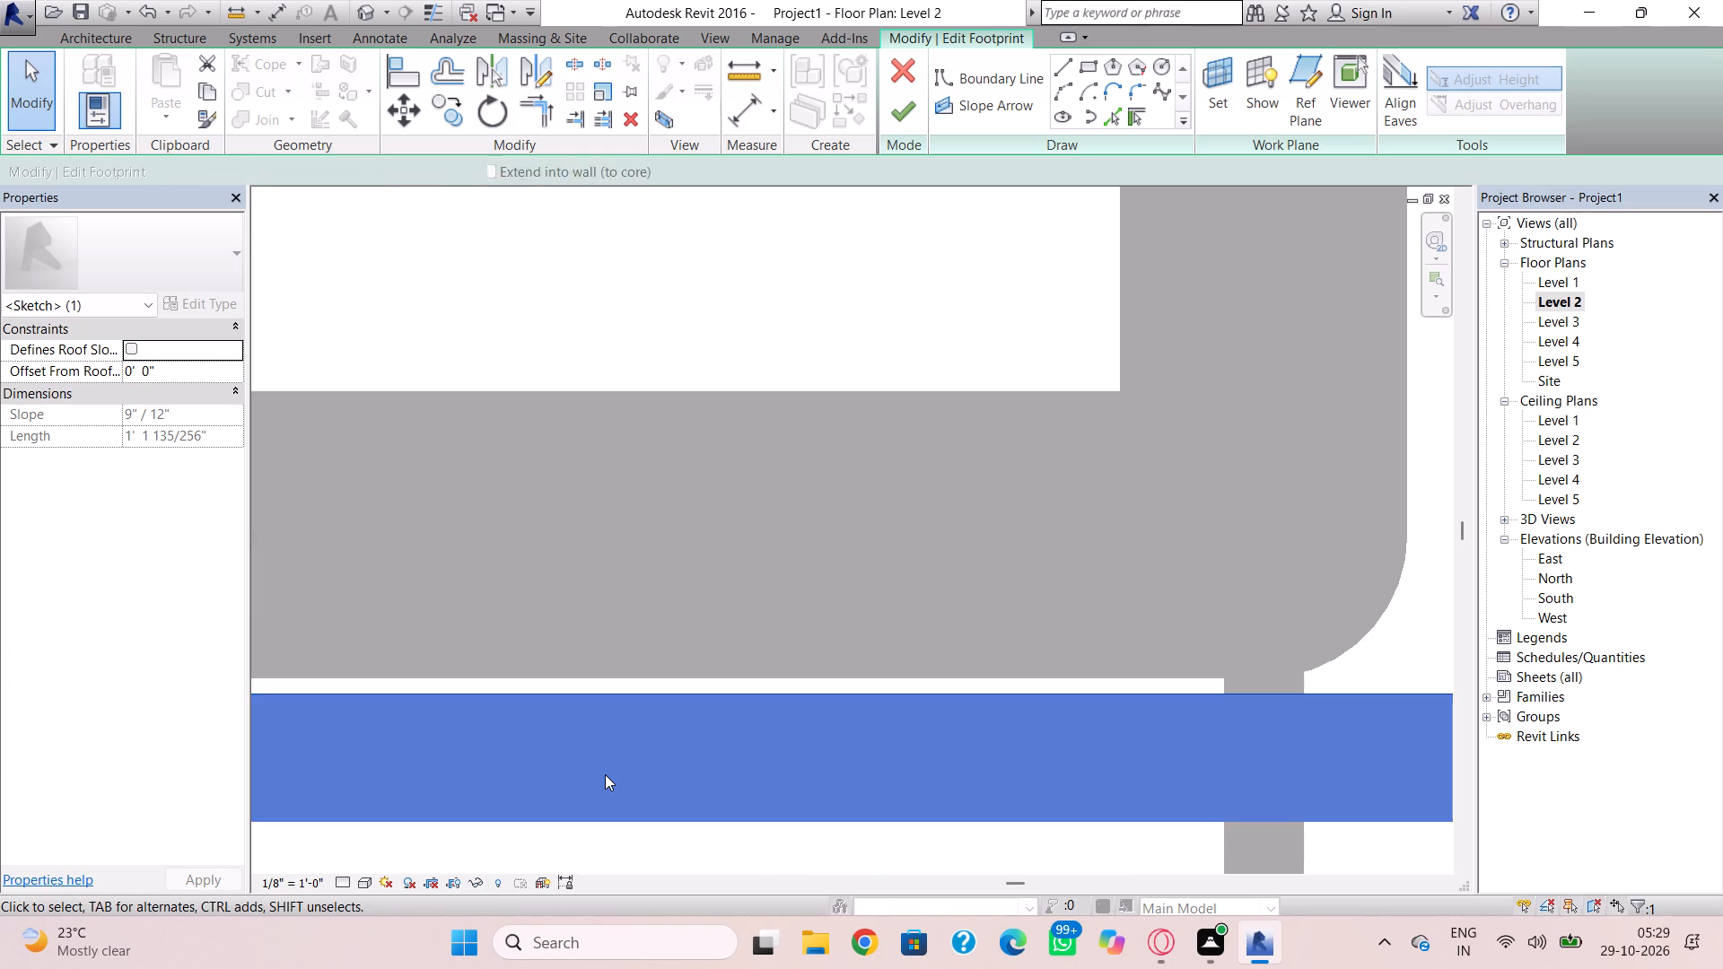
key("Up")
key("Up")
Nudge the short horizontal boundary line at the south return wall slightly north, leaving a hairline gap to the wall's north face.
scroll(605, 774, "down", 11)
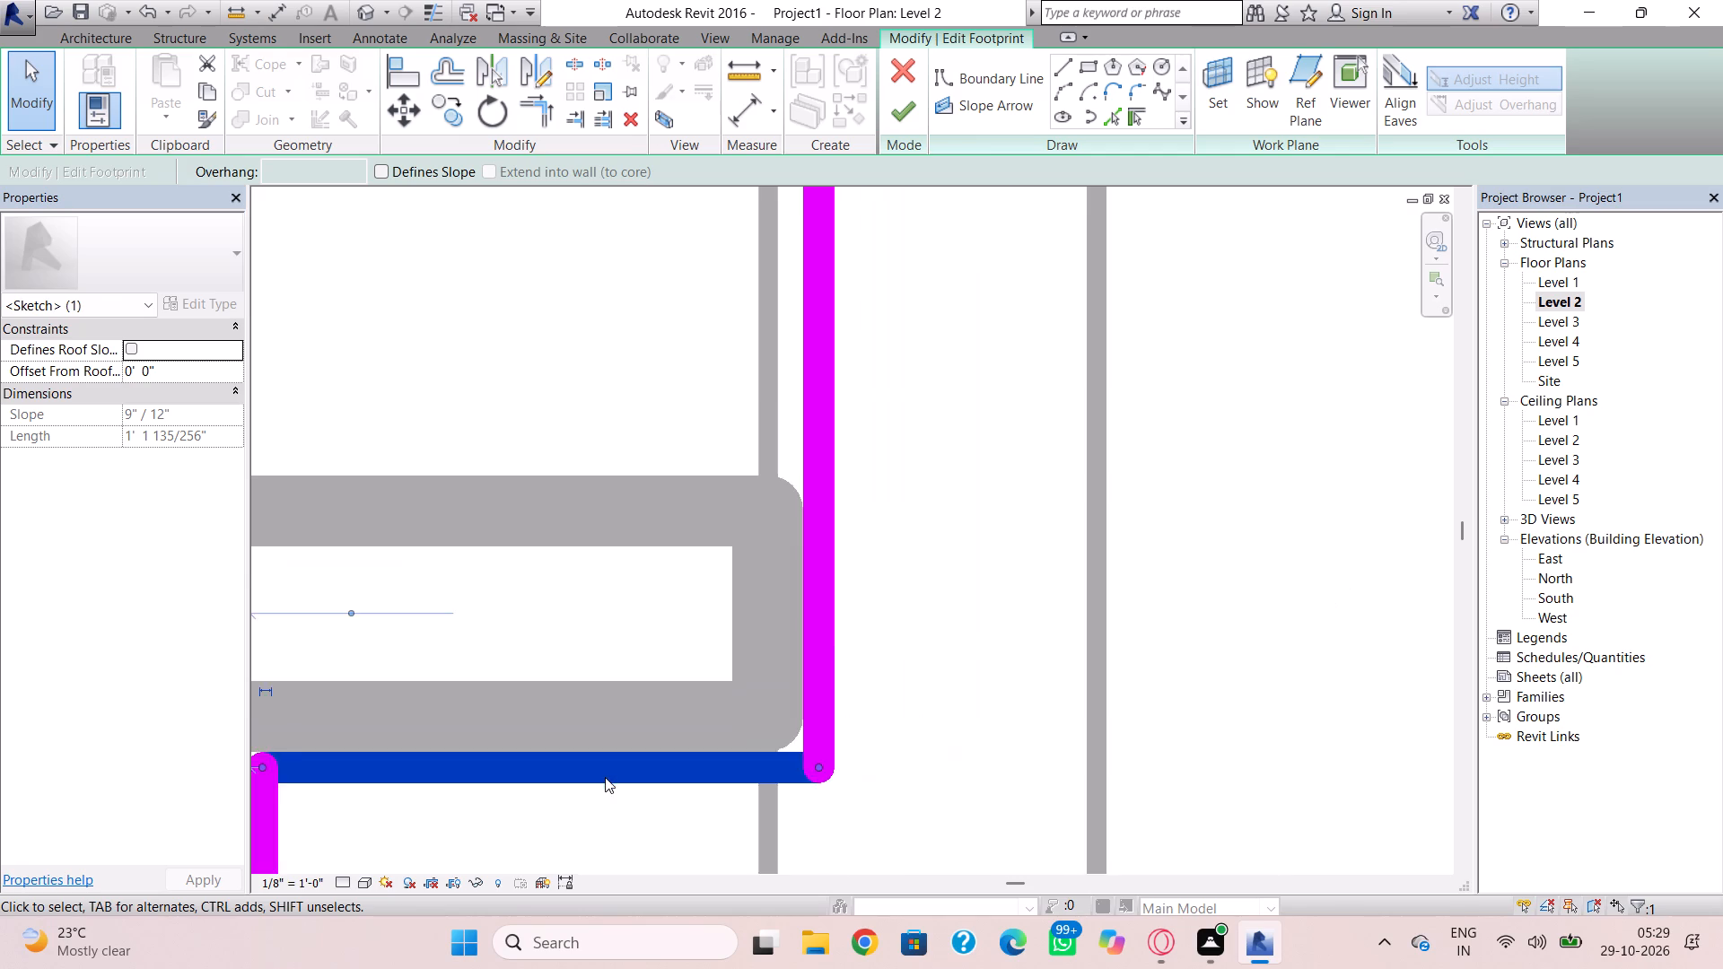
scroll(605, 777, "down", 18)
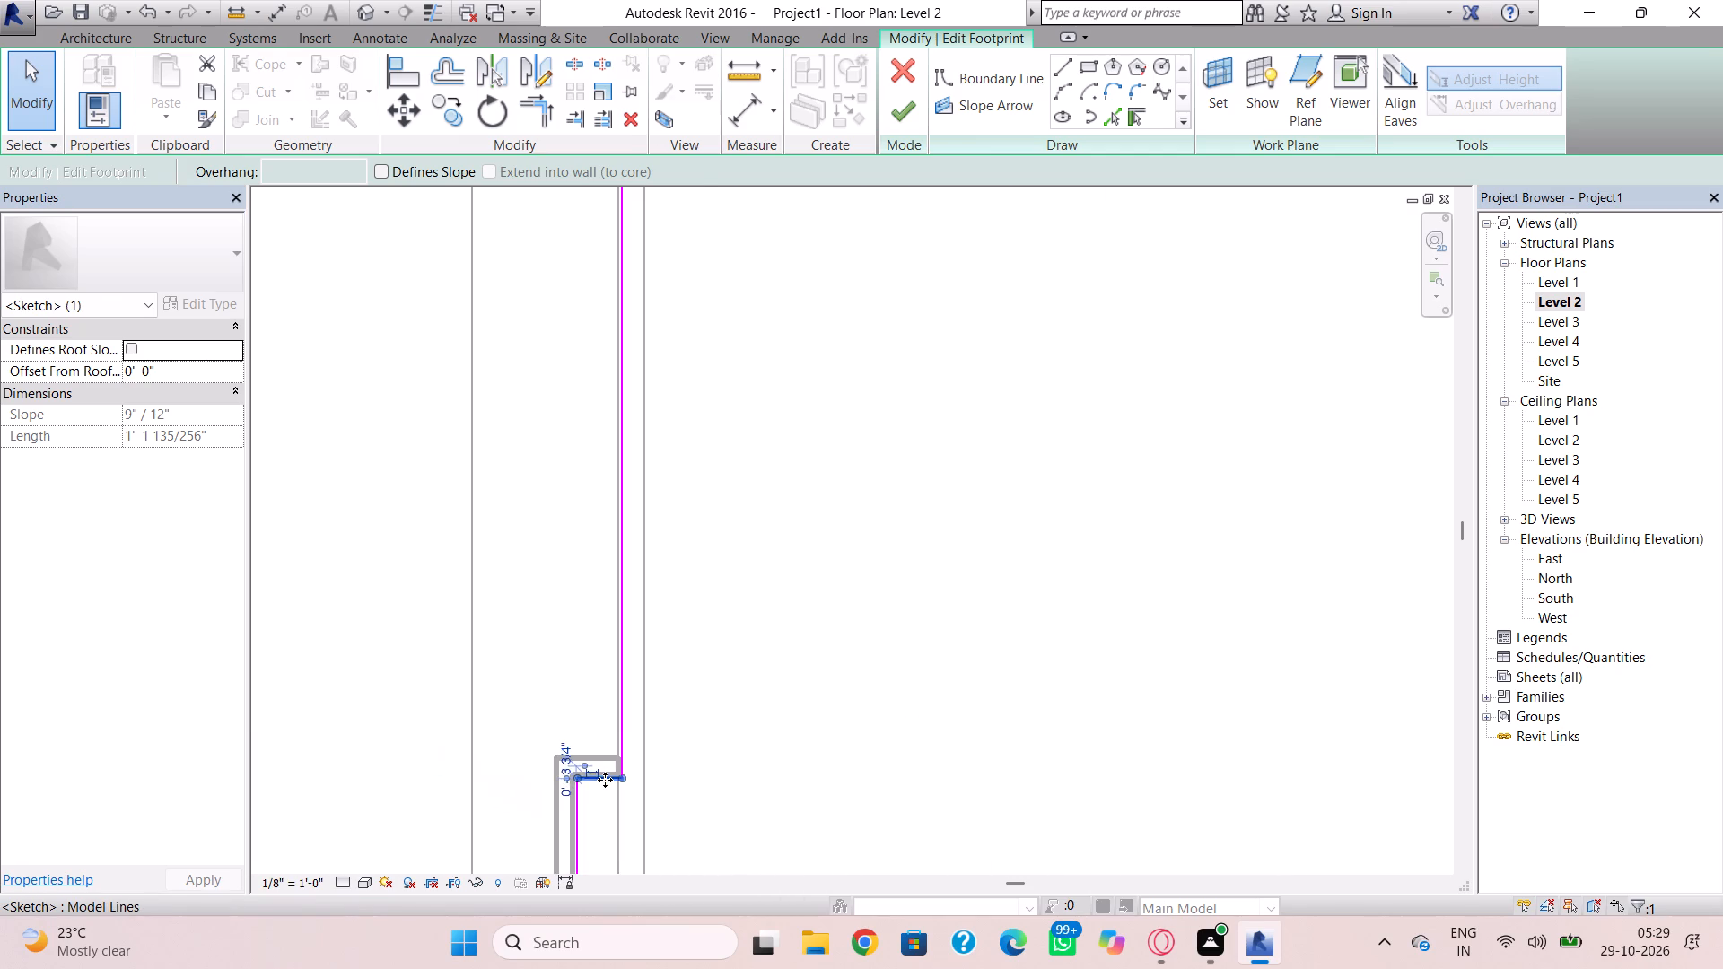
scroll(594, 790, "down", 3)
middle_click_drag(591, 794, 588, 624)
scroll(590, 590, "up", 1)
scroll(603, 677, "down", 3)
middle_click_drag(603, 695, 600, 549)
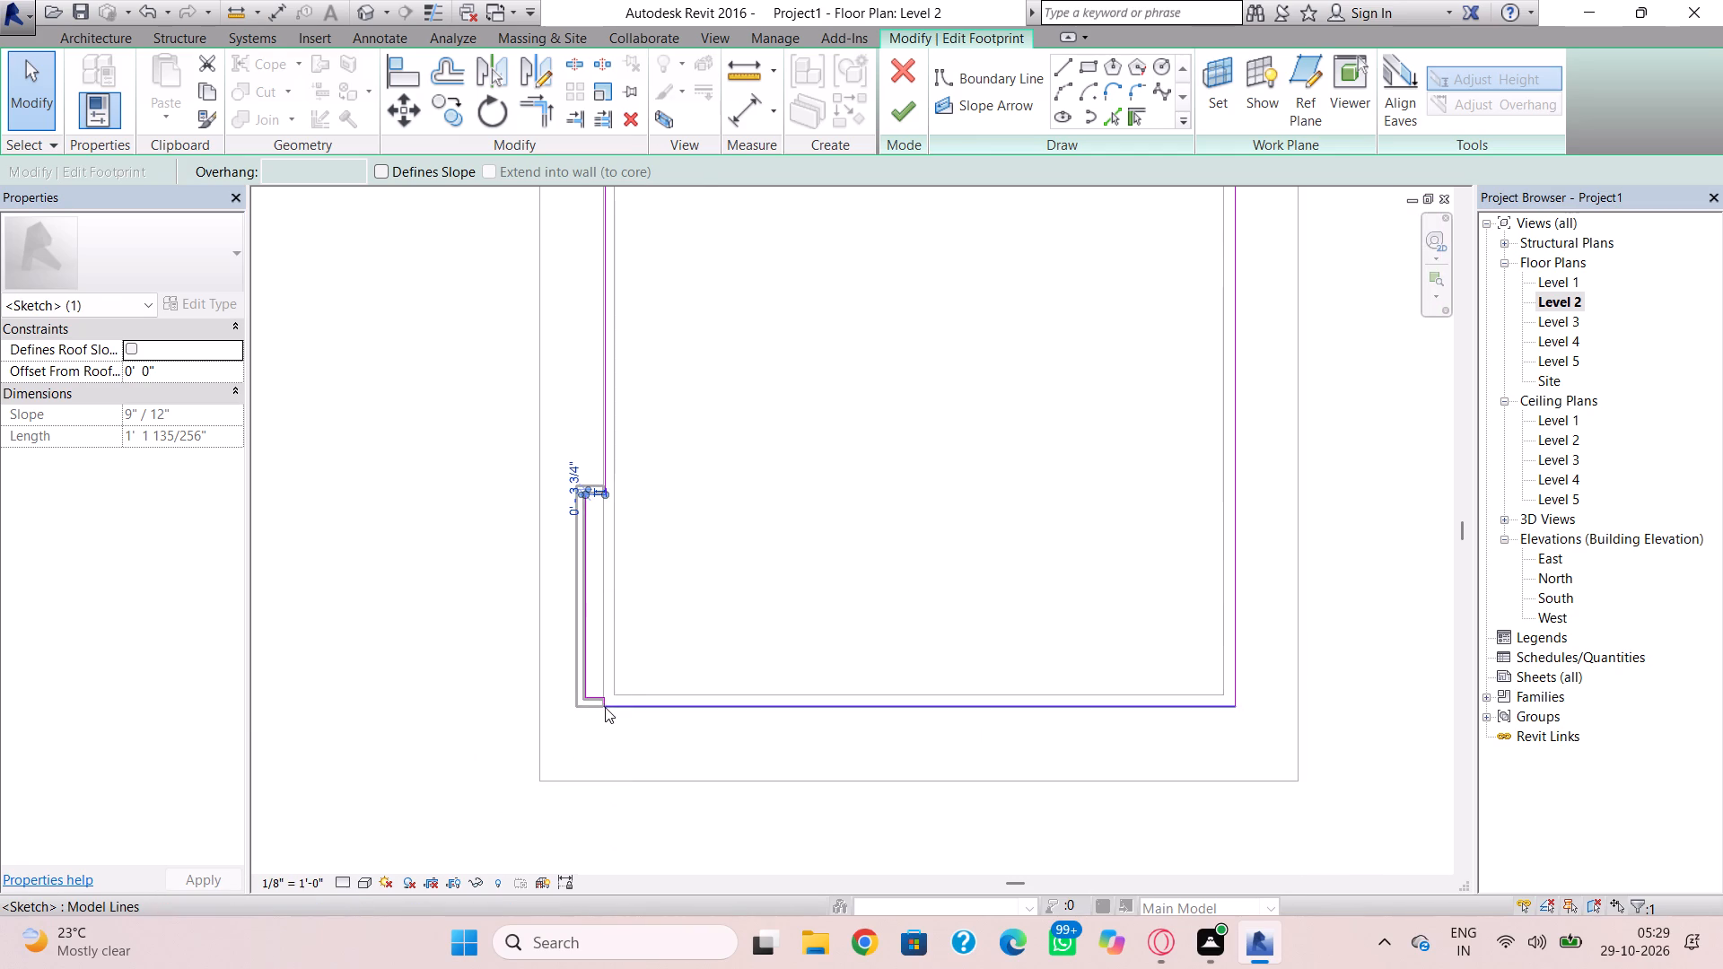
scroll(604, 708, "up", 16)
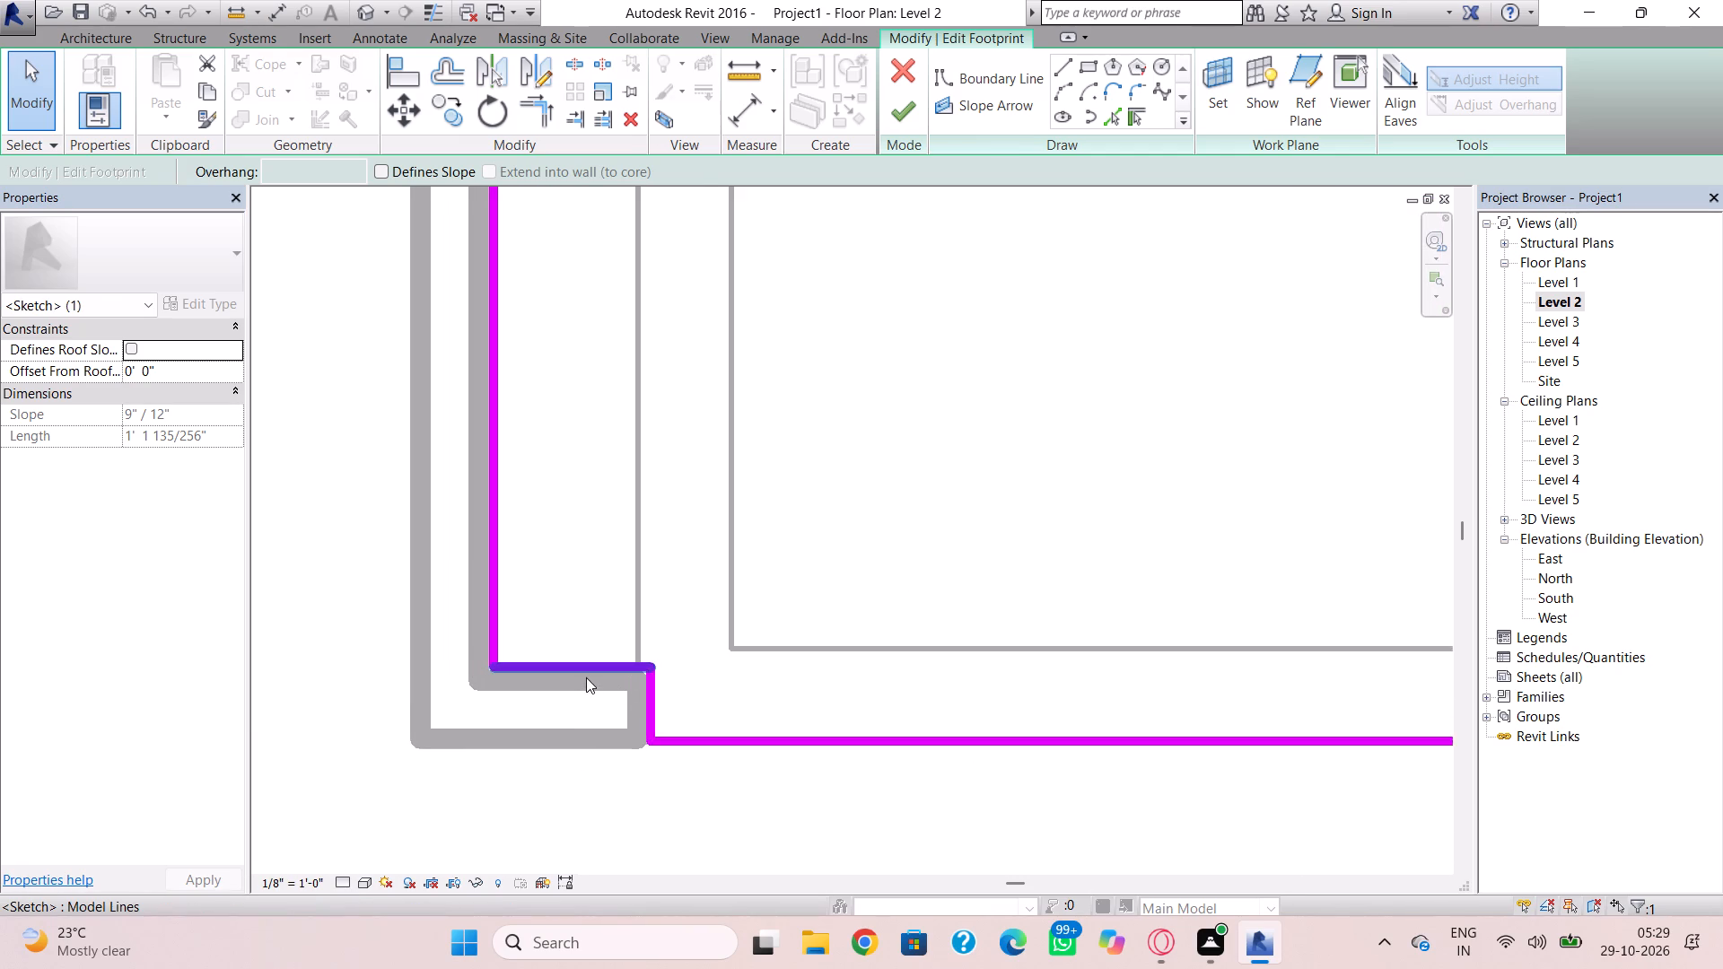
scroll(586, 677, "up", 3)
left_click(594, 658)
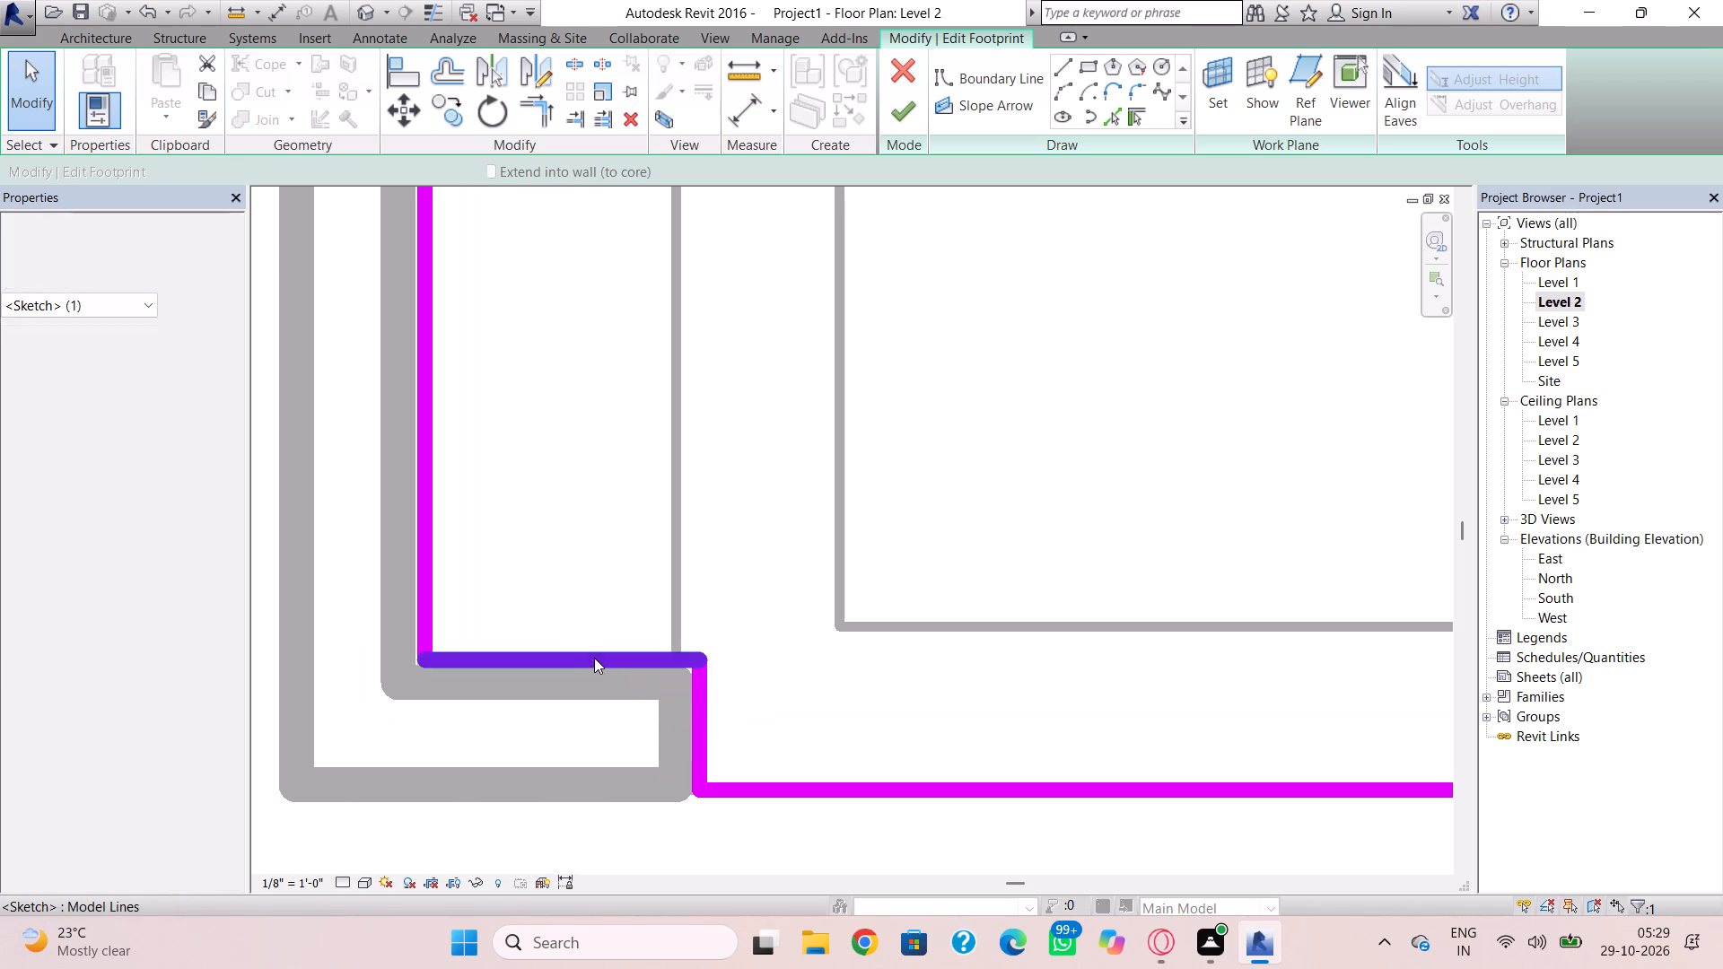
key("Up")
scroll(594, 658, "up", 11)
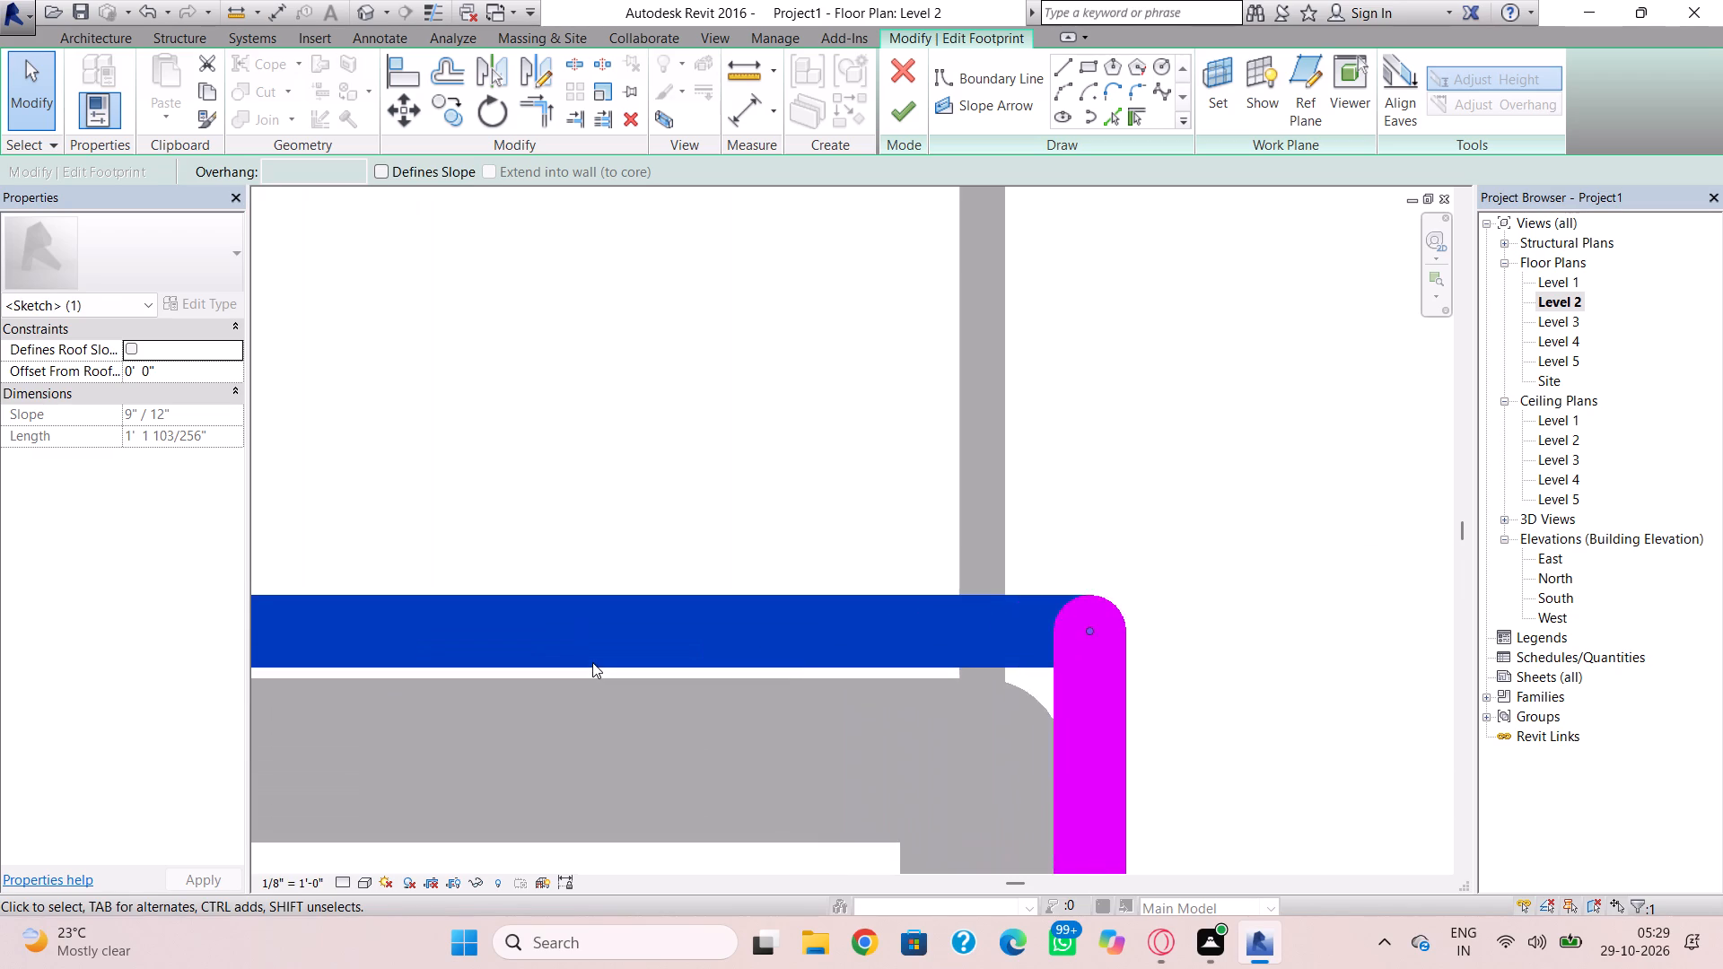
scroll(592, 662, "up", 7)
scroll(593, 660, "down", 4)
key("Down")
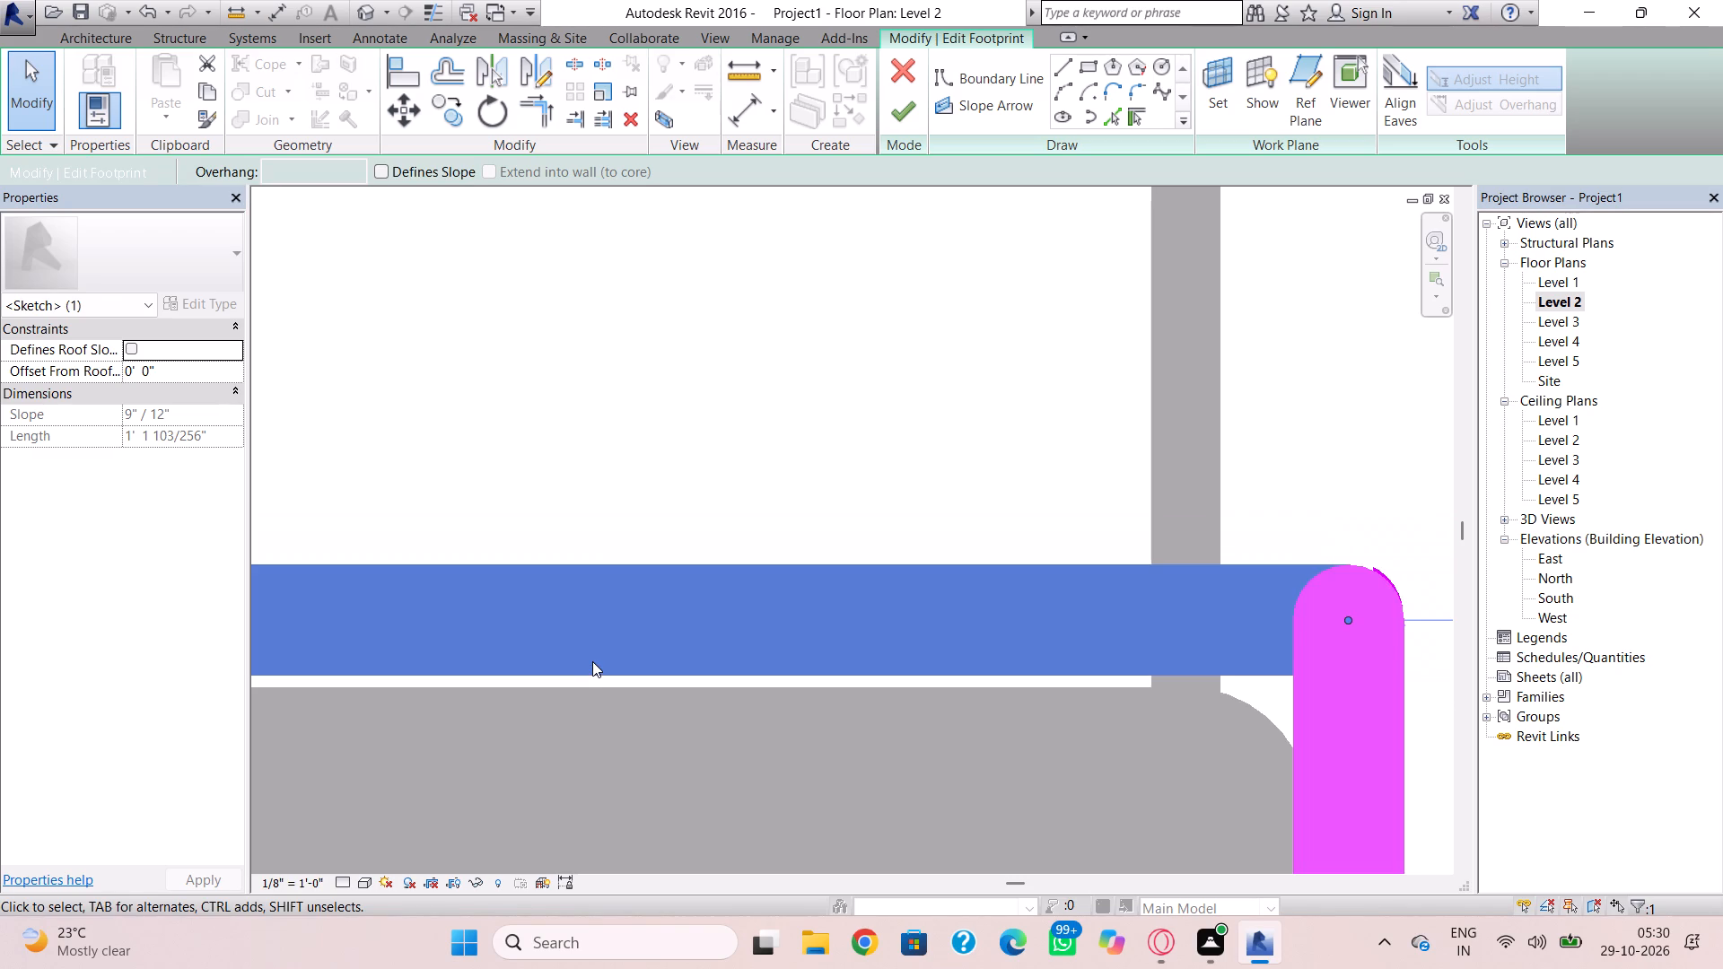
key("Down")
Nudge the short vertical boundary line at the south return wall about 1/8" east, just clear of the wall's end.
scroll(824, 652, "down", 3)
middle_click_drag(927, 676, 746, 568)
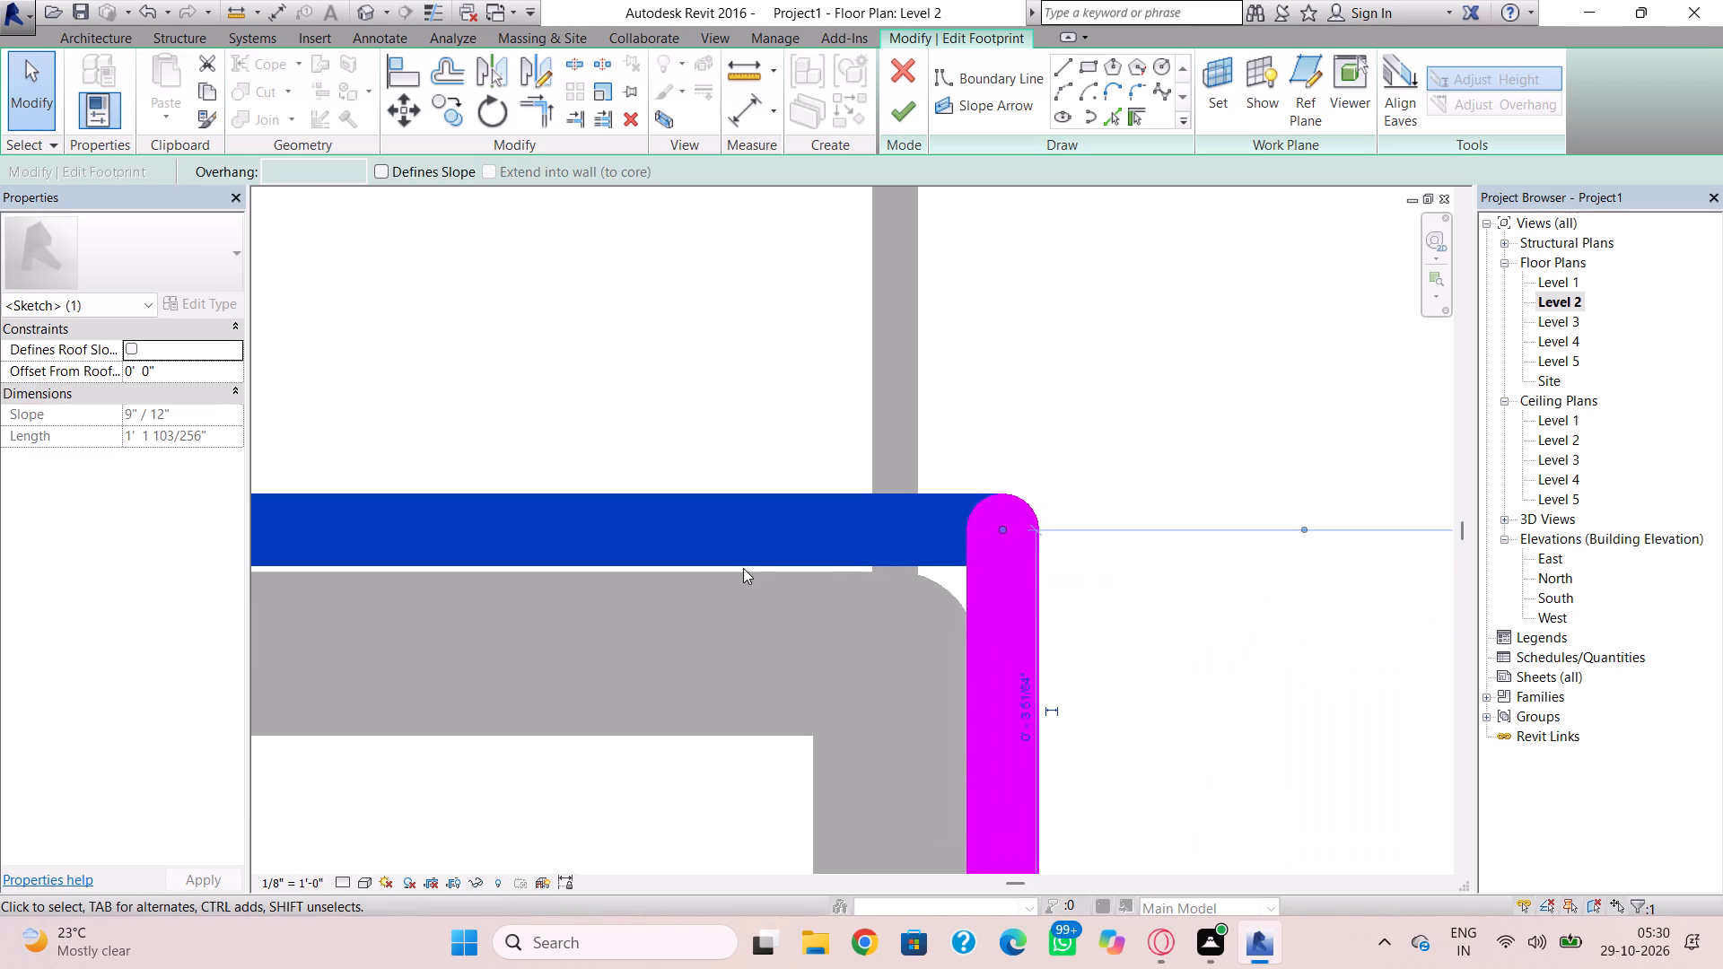
left_click(999, 583)
scroll(983, 620, "down", 2)
middle_click_drag(982, 627, 878, 580)
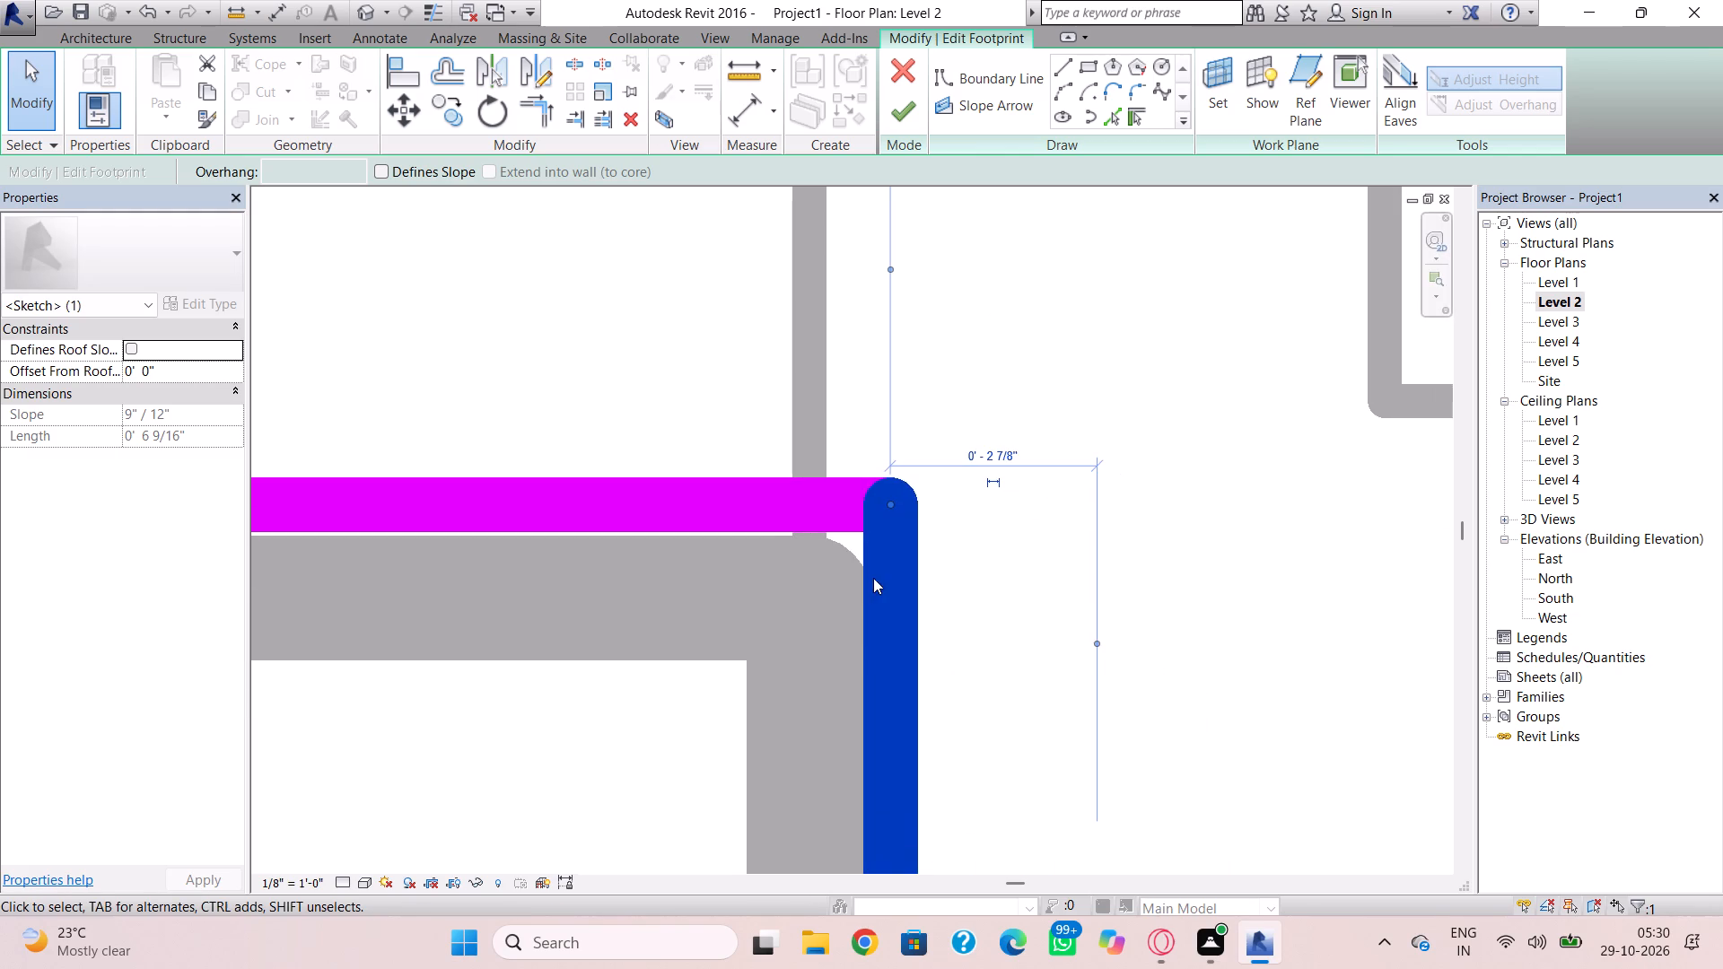
key("Right")
key("Right")
key("Right")
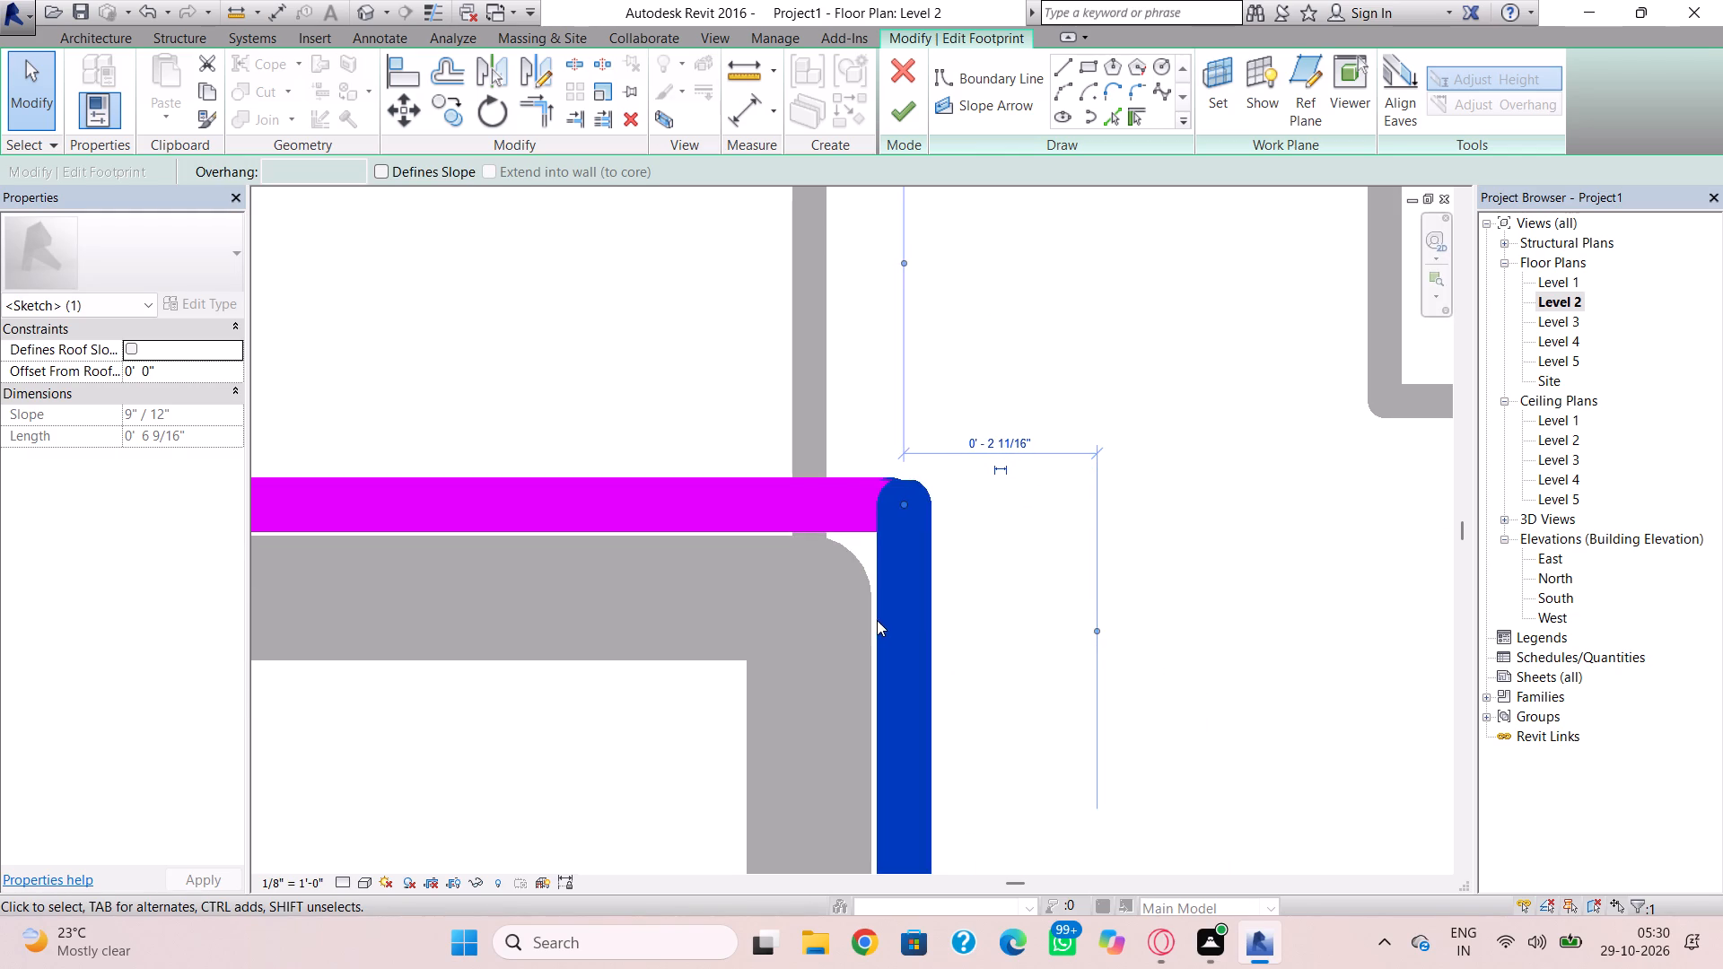
scroll(879, 625, "up", 7)
key("Left")
scroll(879, 625, "up", 2)
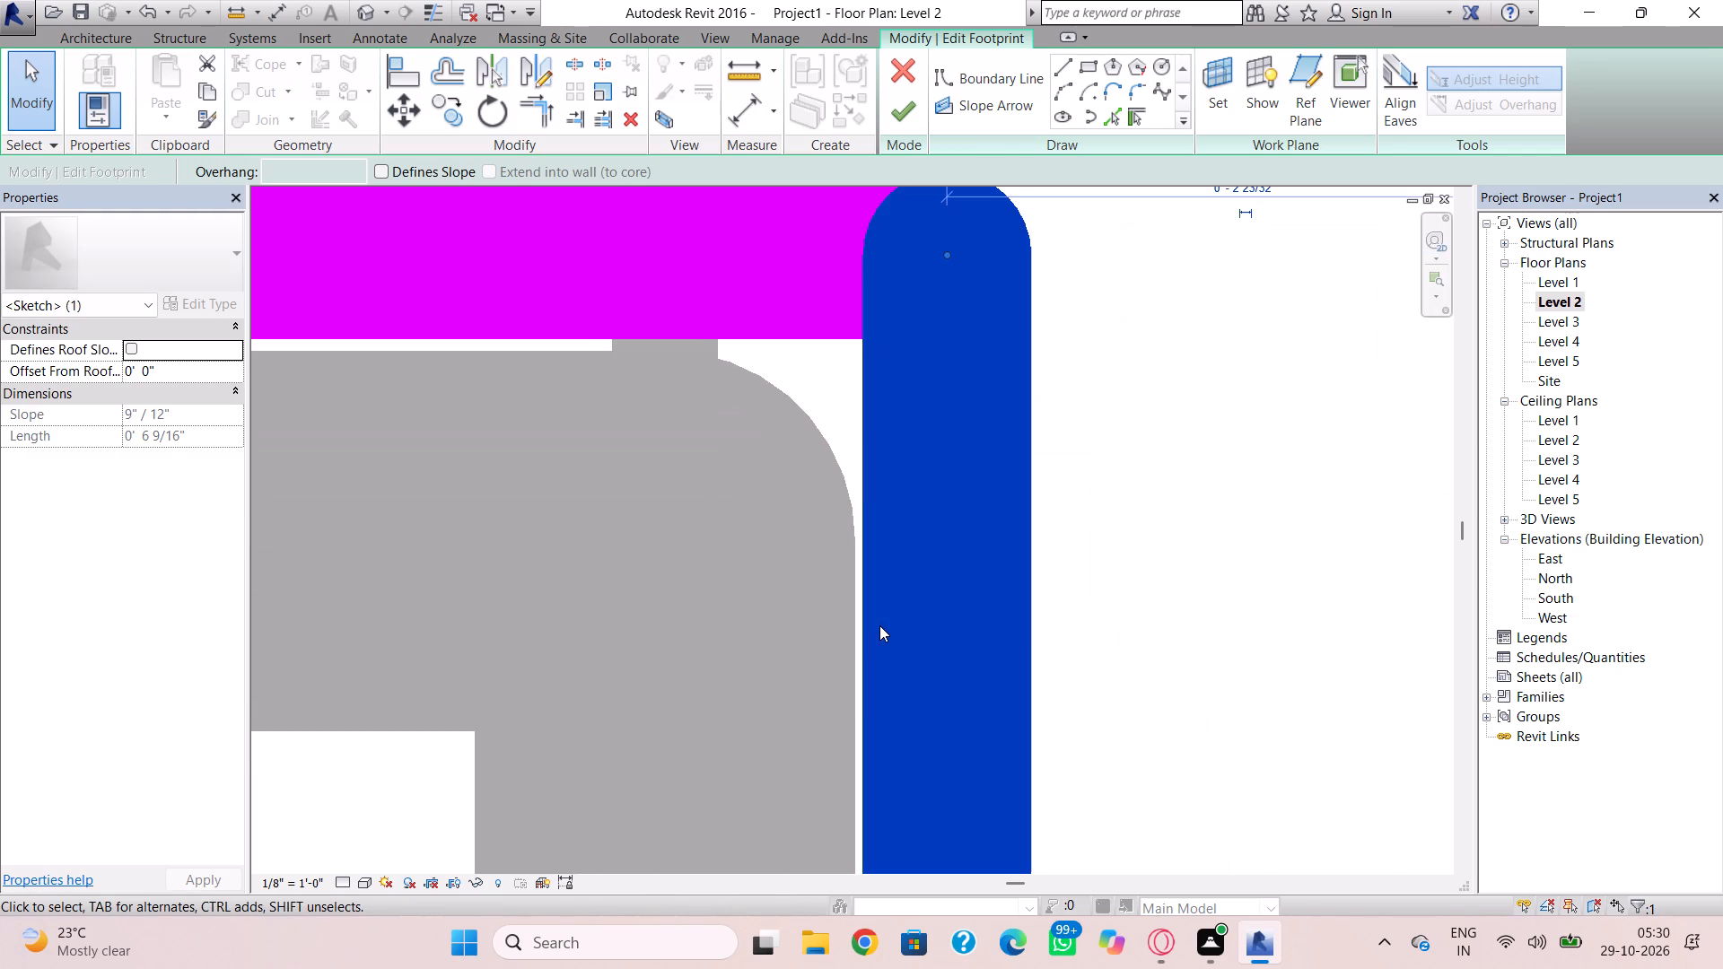
scroll(879, 625, "up", 6)
key("Left")
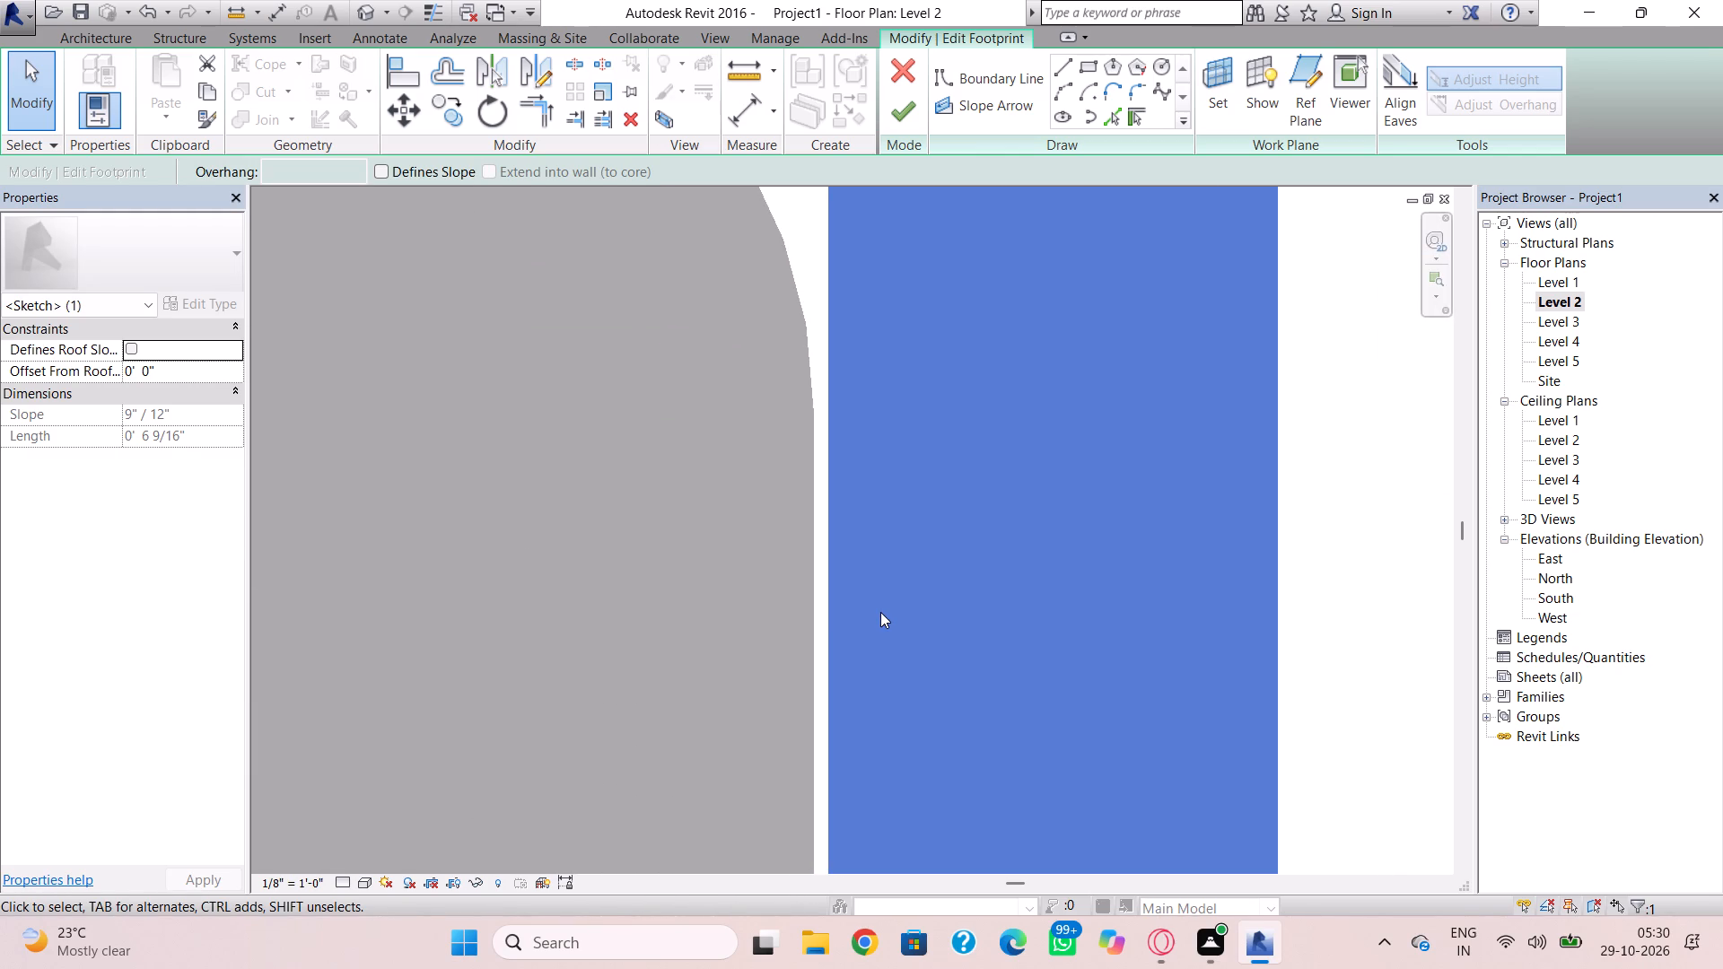
key("Left")
key("Left")
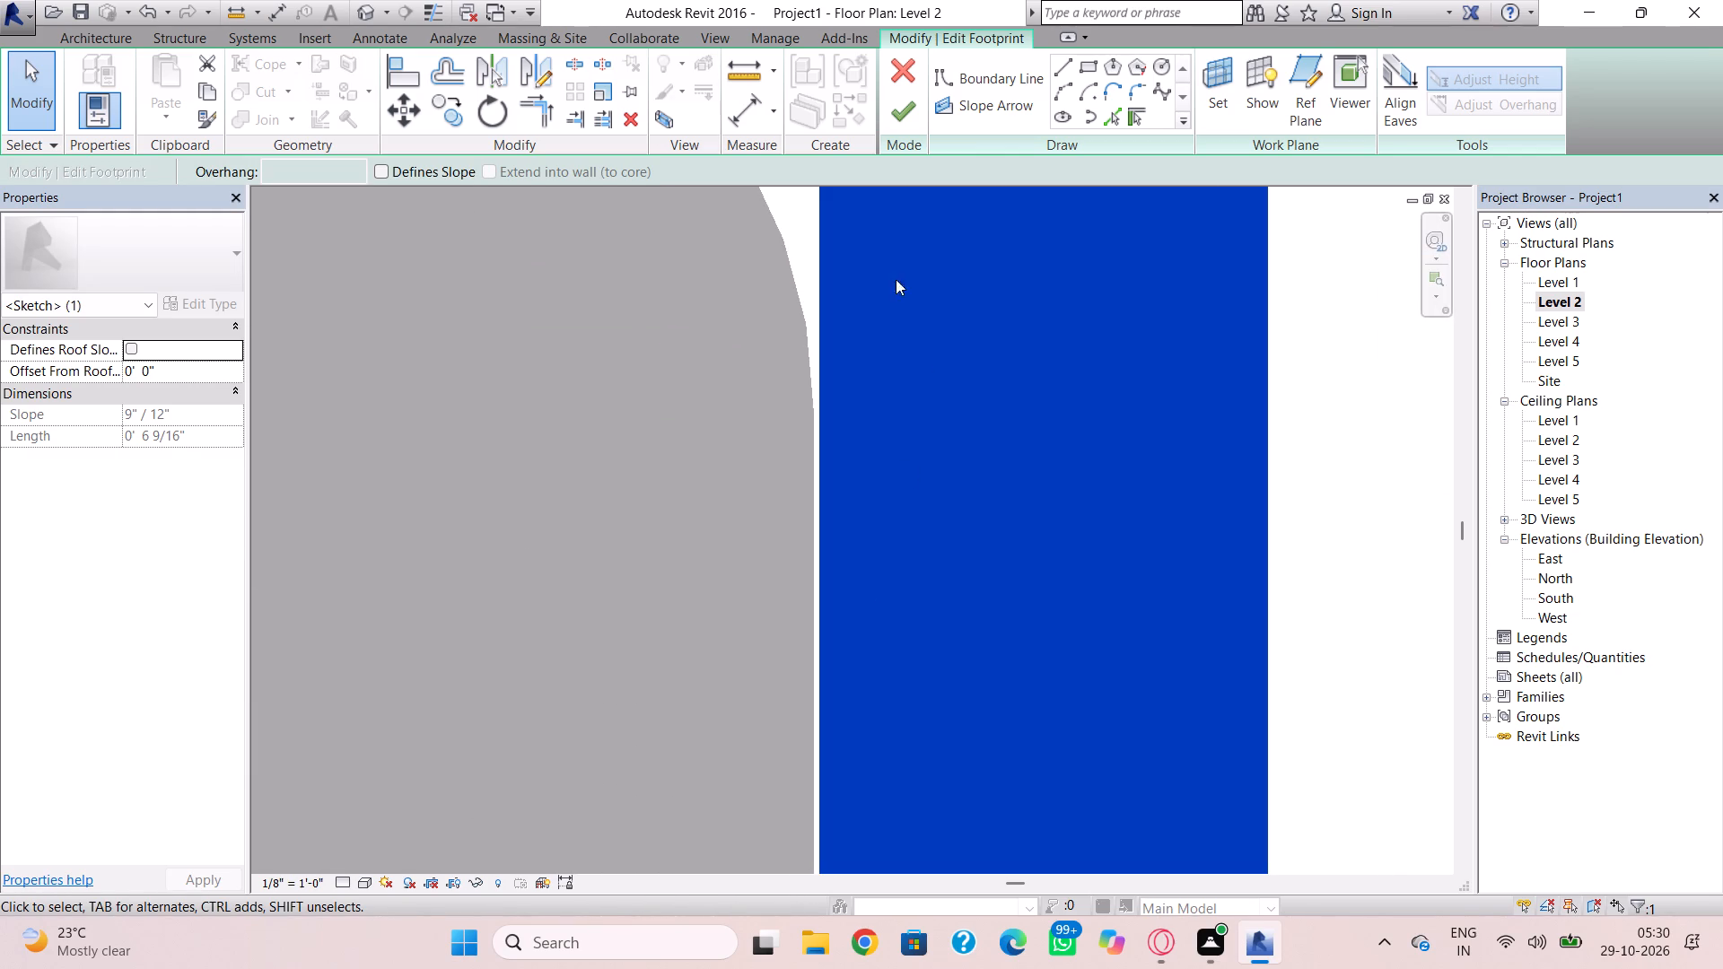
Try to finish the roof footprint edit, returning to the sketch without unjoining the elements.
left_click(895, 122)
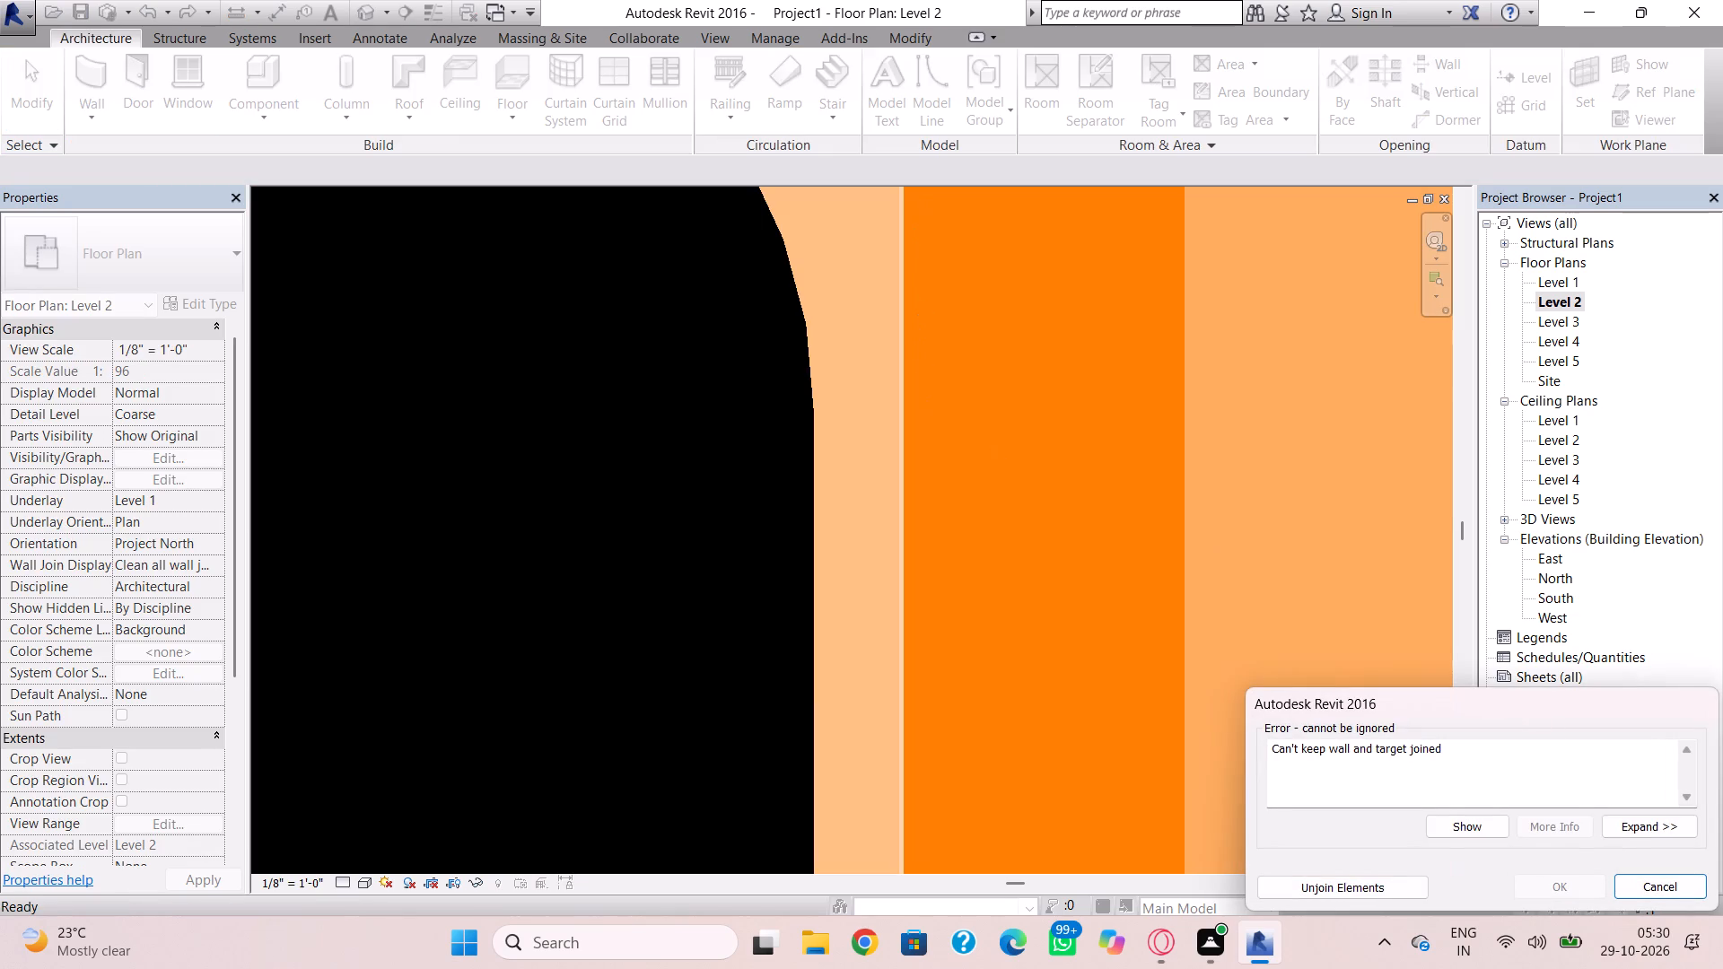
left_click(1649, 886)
Nudge the short vertical boundary line at the south return wall slightly further east of the wall's end.
scroll(1325, 814, "down", 6)
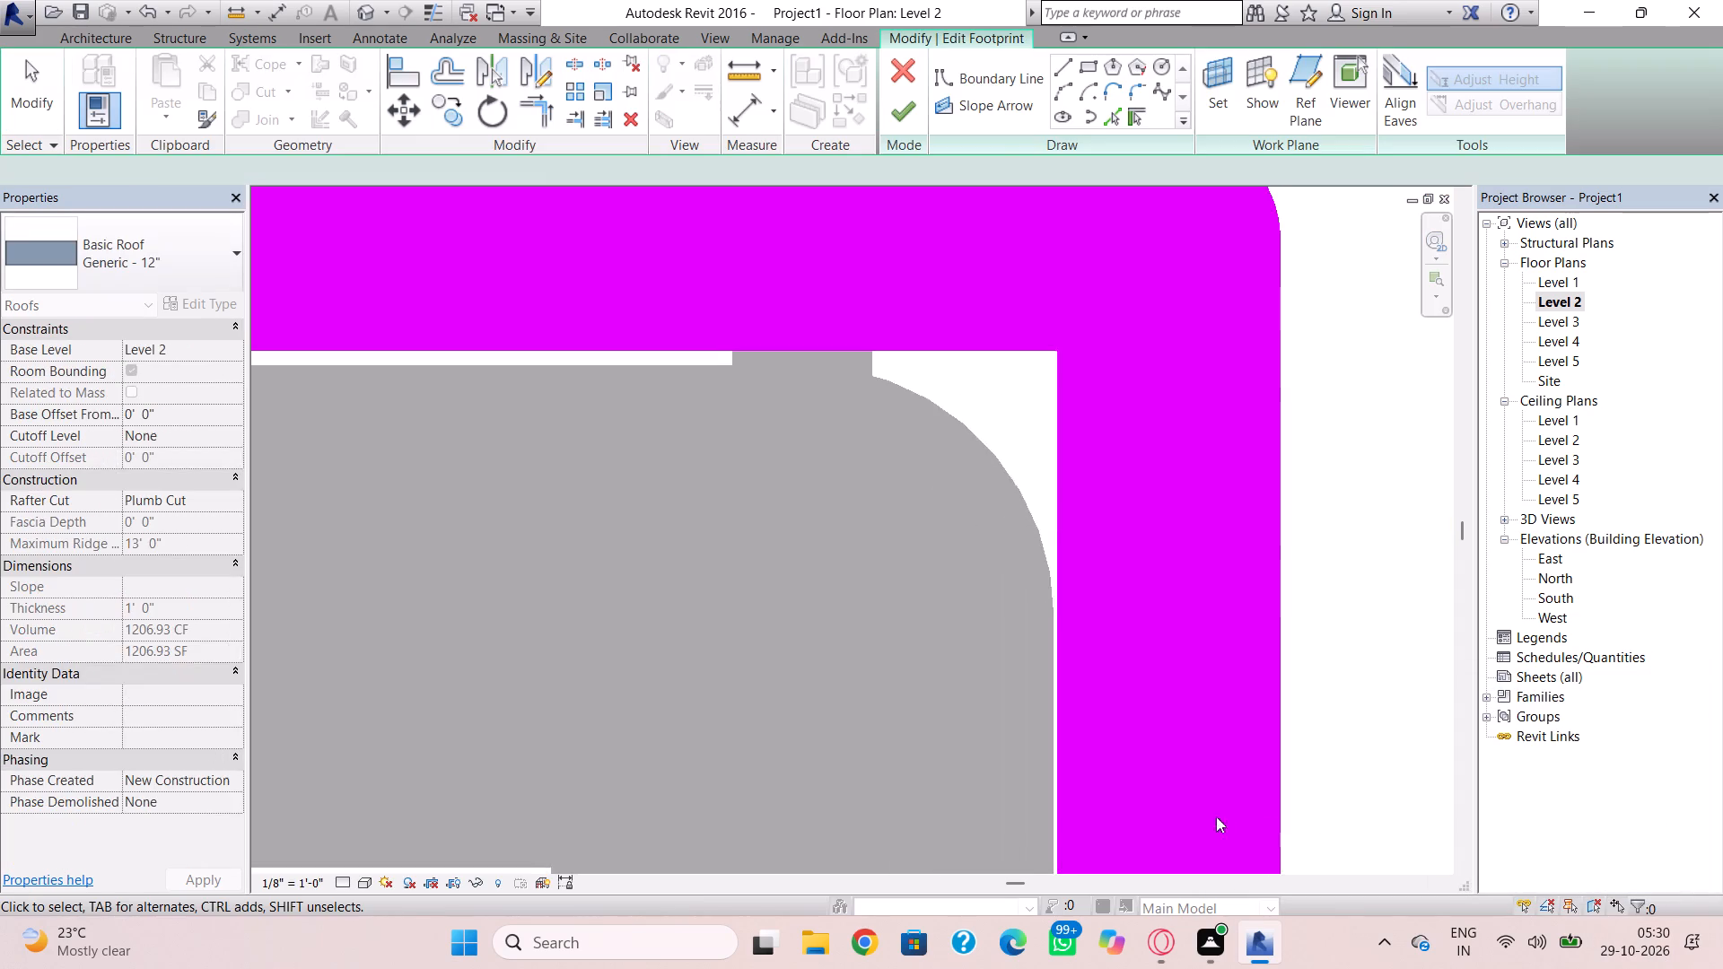
scroll(1209, 814, "up", 1)
scroll(1071, 799, "down", 13)
middle_click_drag(1071, 779, 1095, 564)
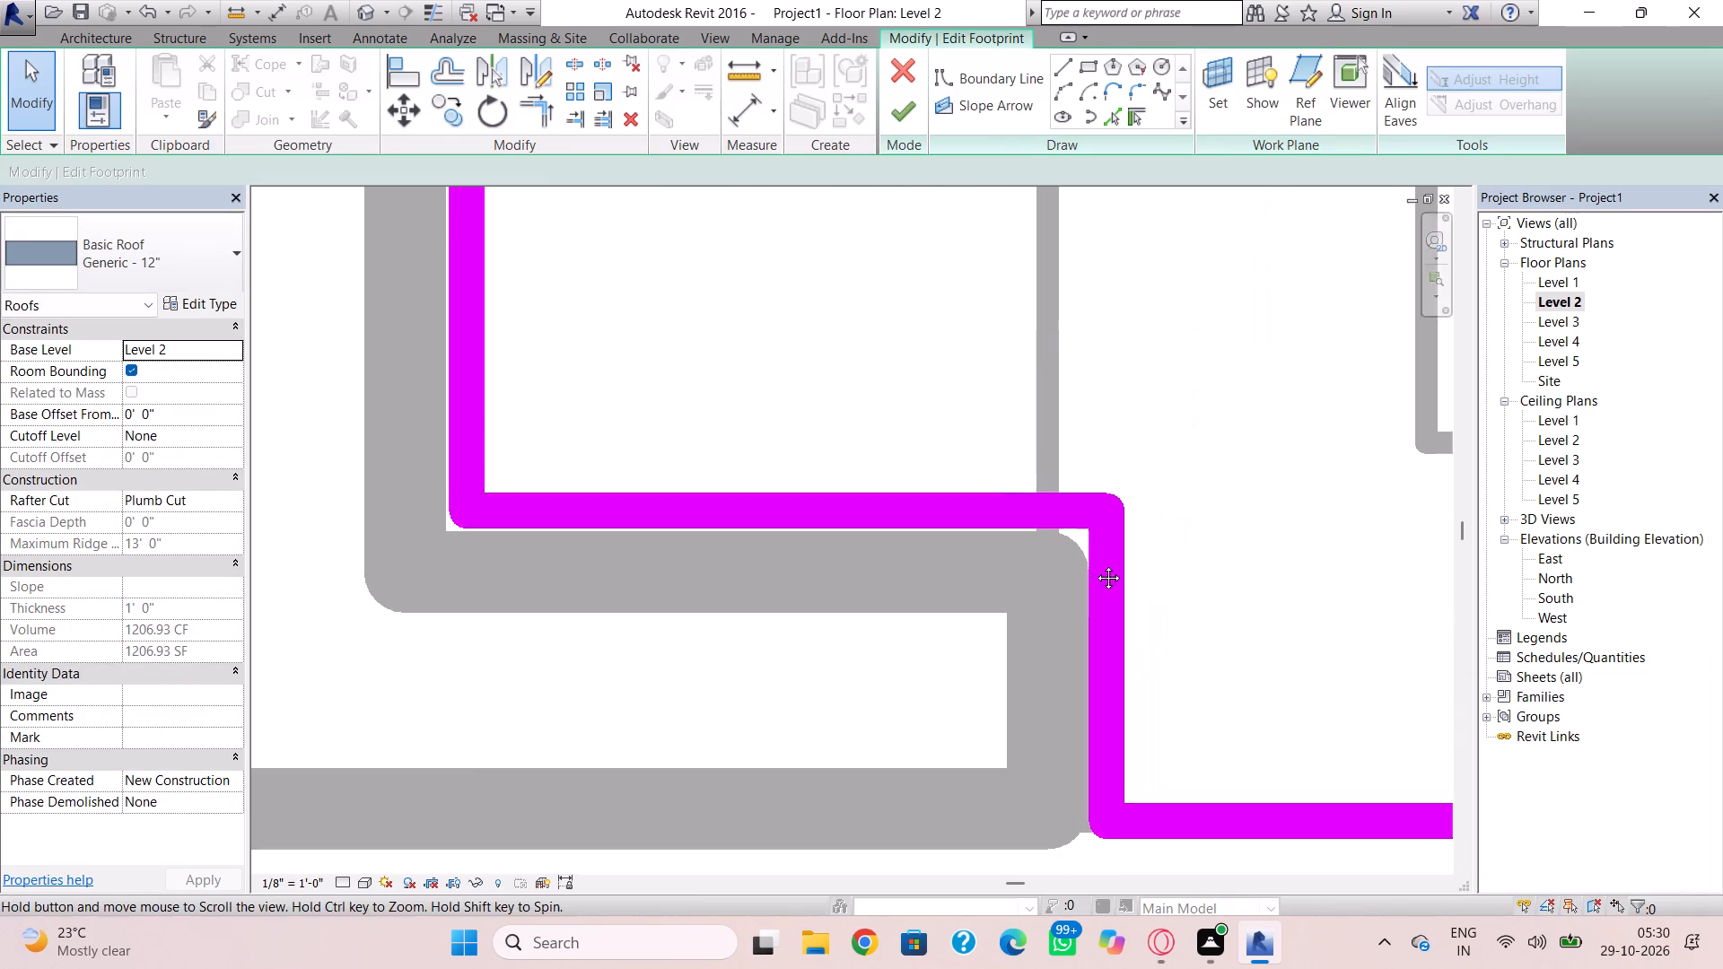
middle_click_drag(1095, 564, 1113, 506)
left_click(1138, 649)
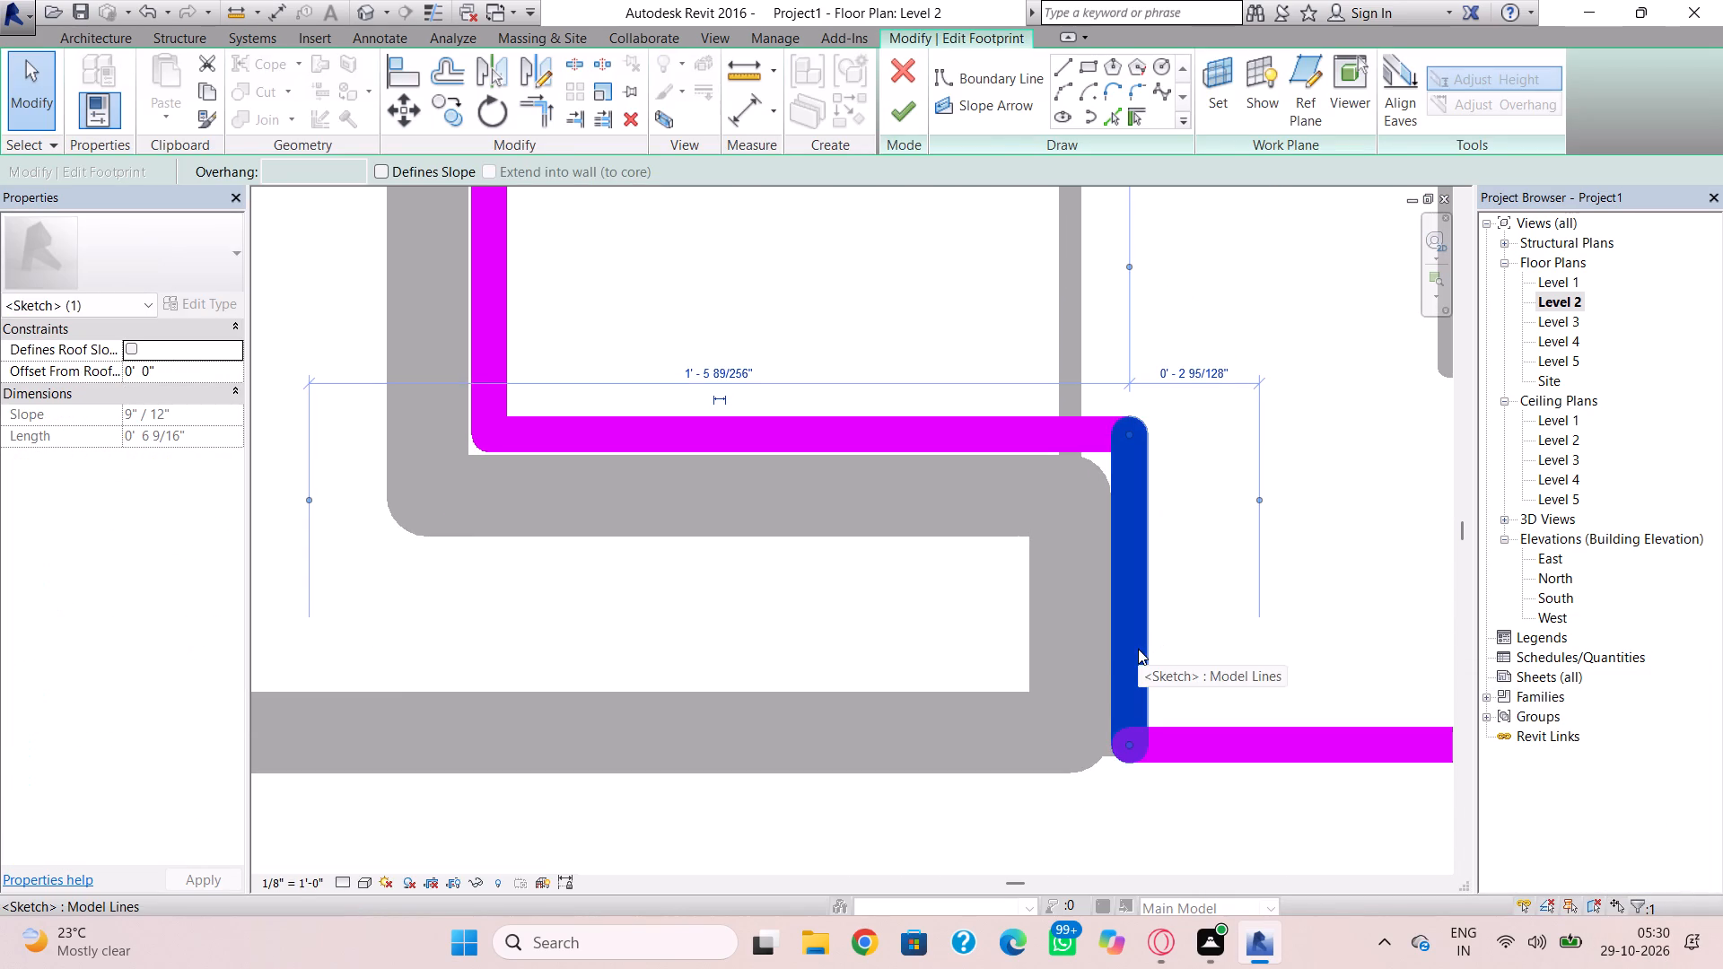
key("Right")
scroll(1121, 631, "up", 7)
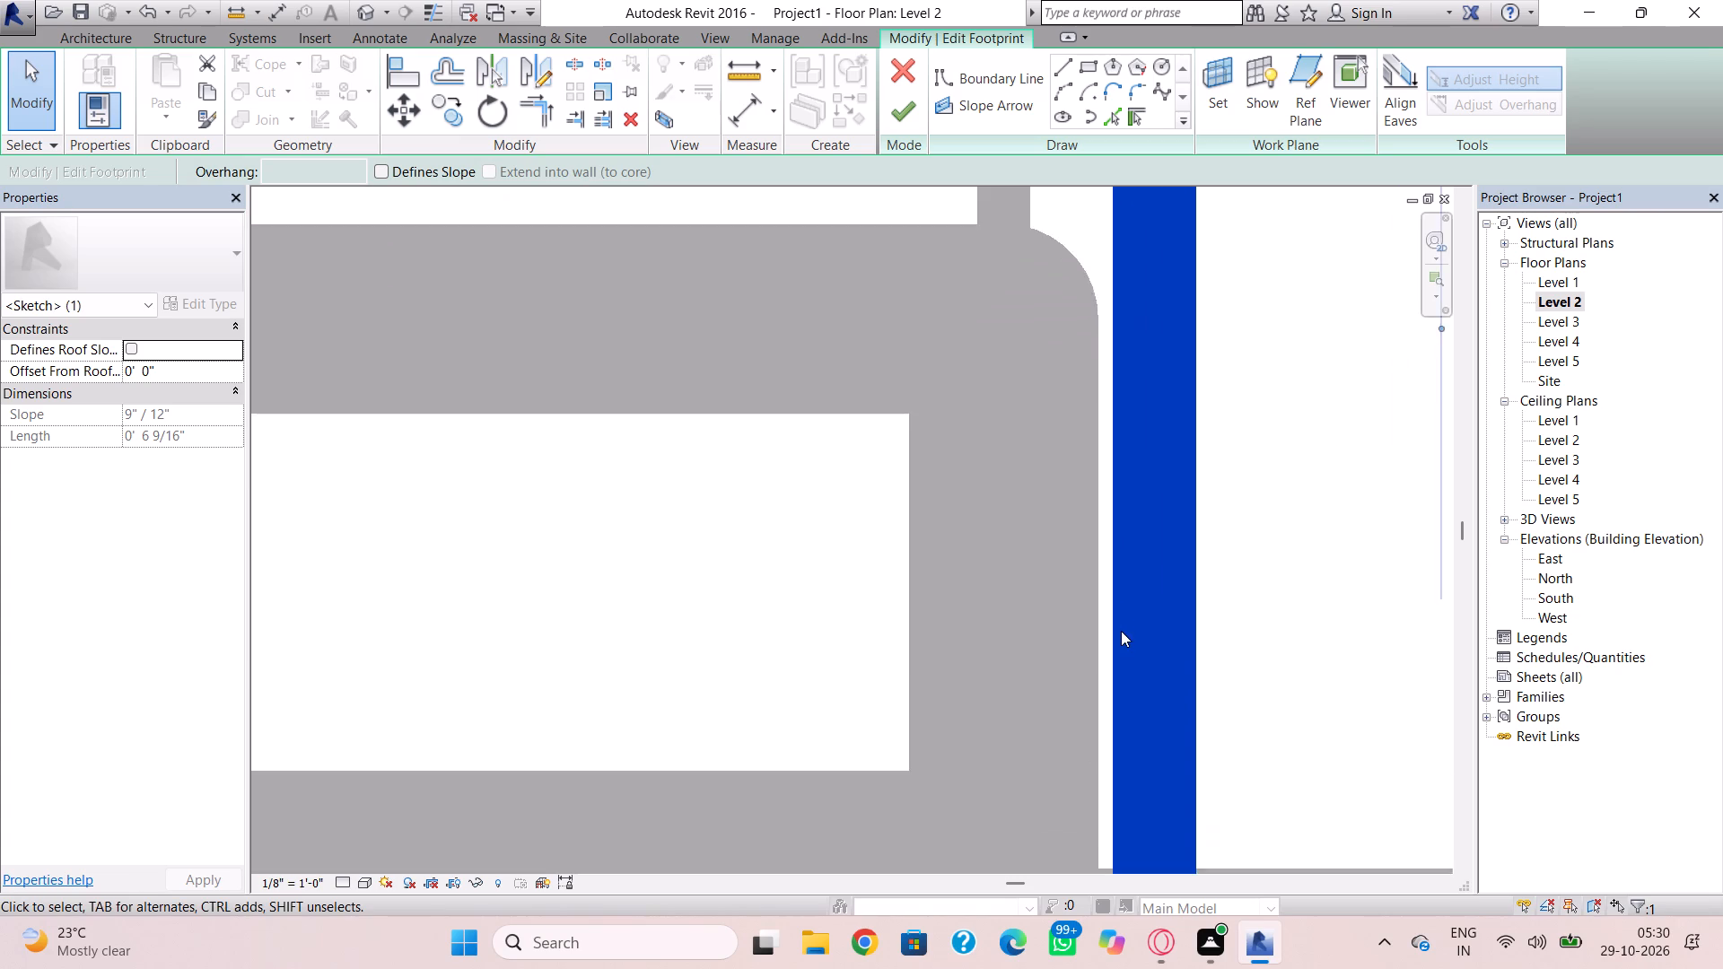
key("Left")
key("Left")
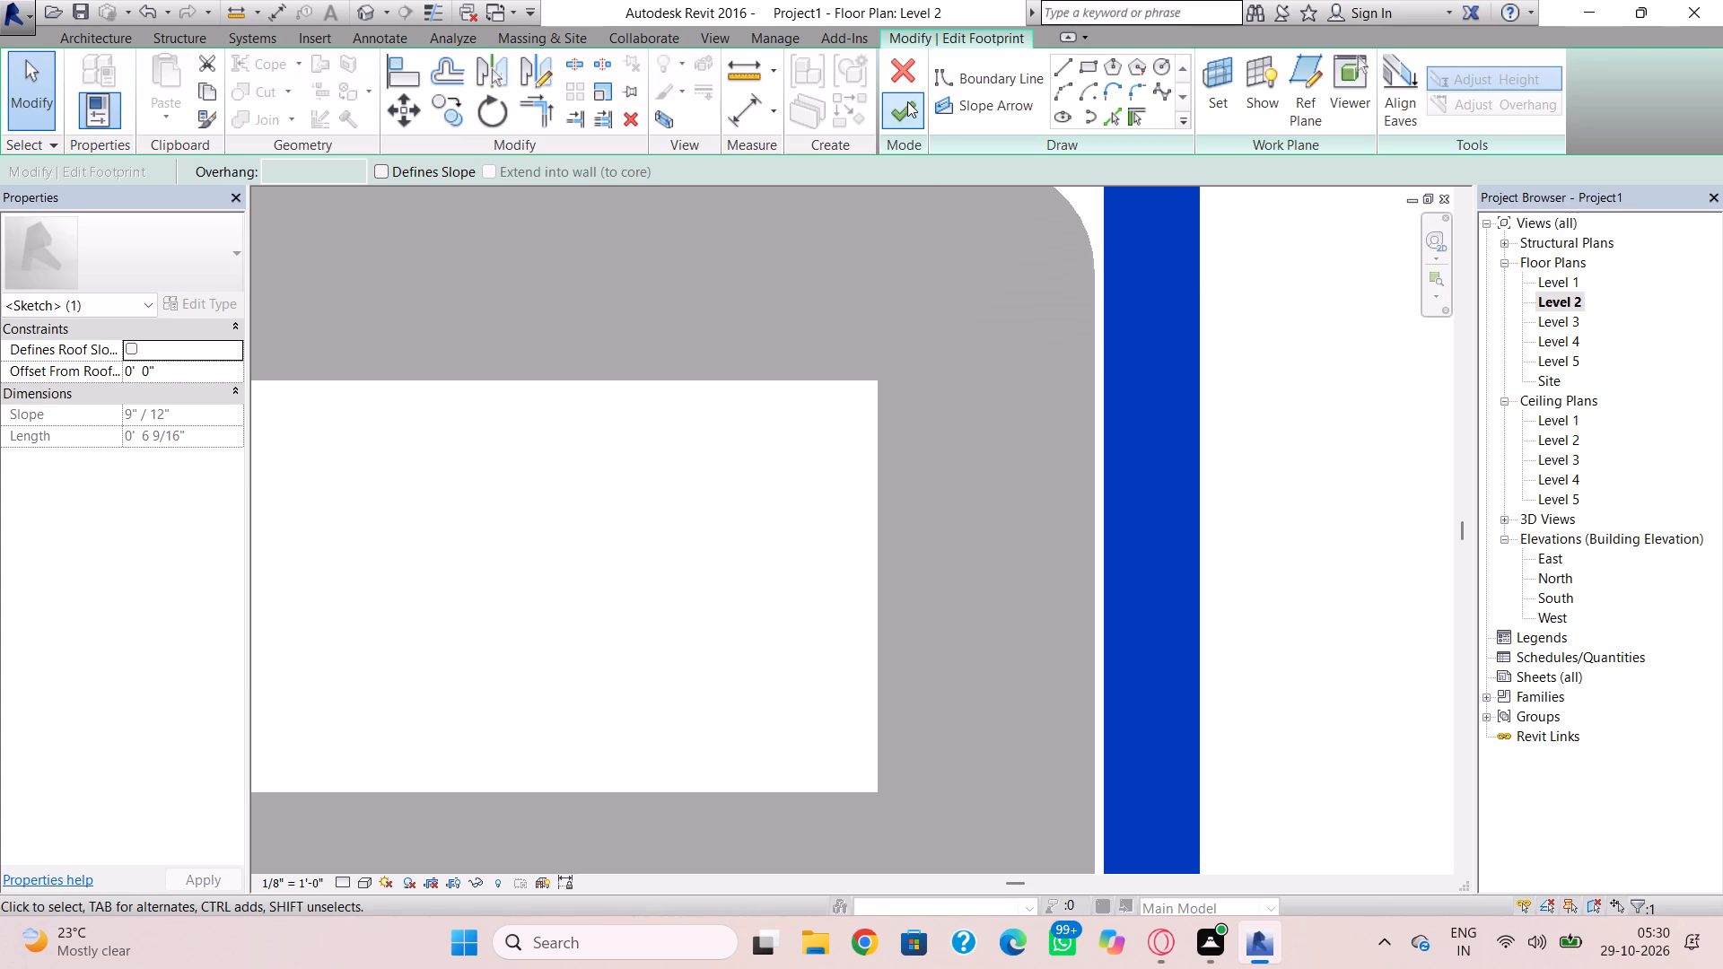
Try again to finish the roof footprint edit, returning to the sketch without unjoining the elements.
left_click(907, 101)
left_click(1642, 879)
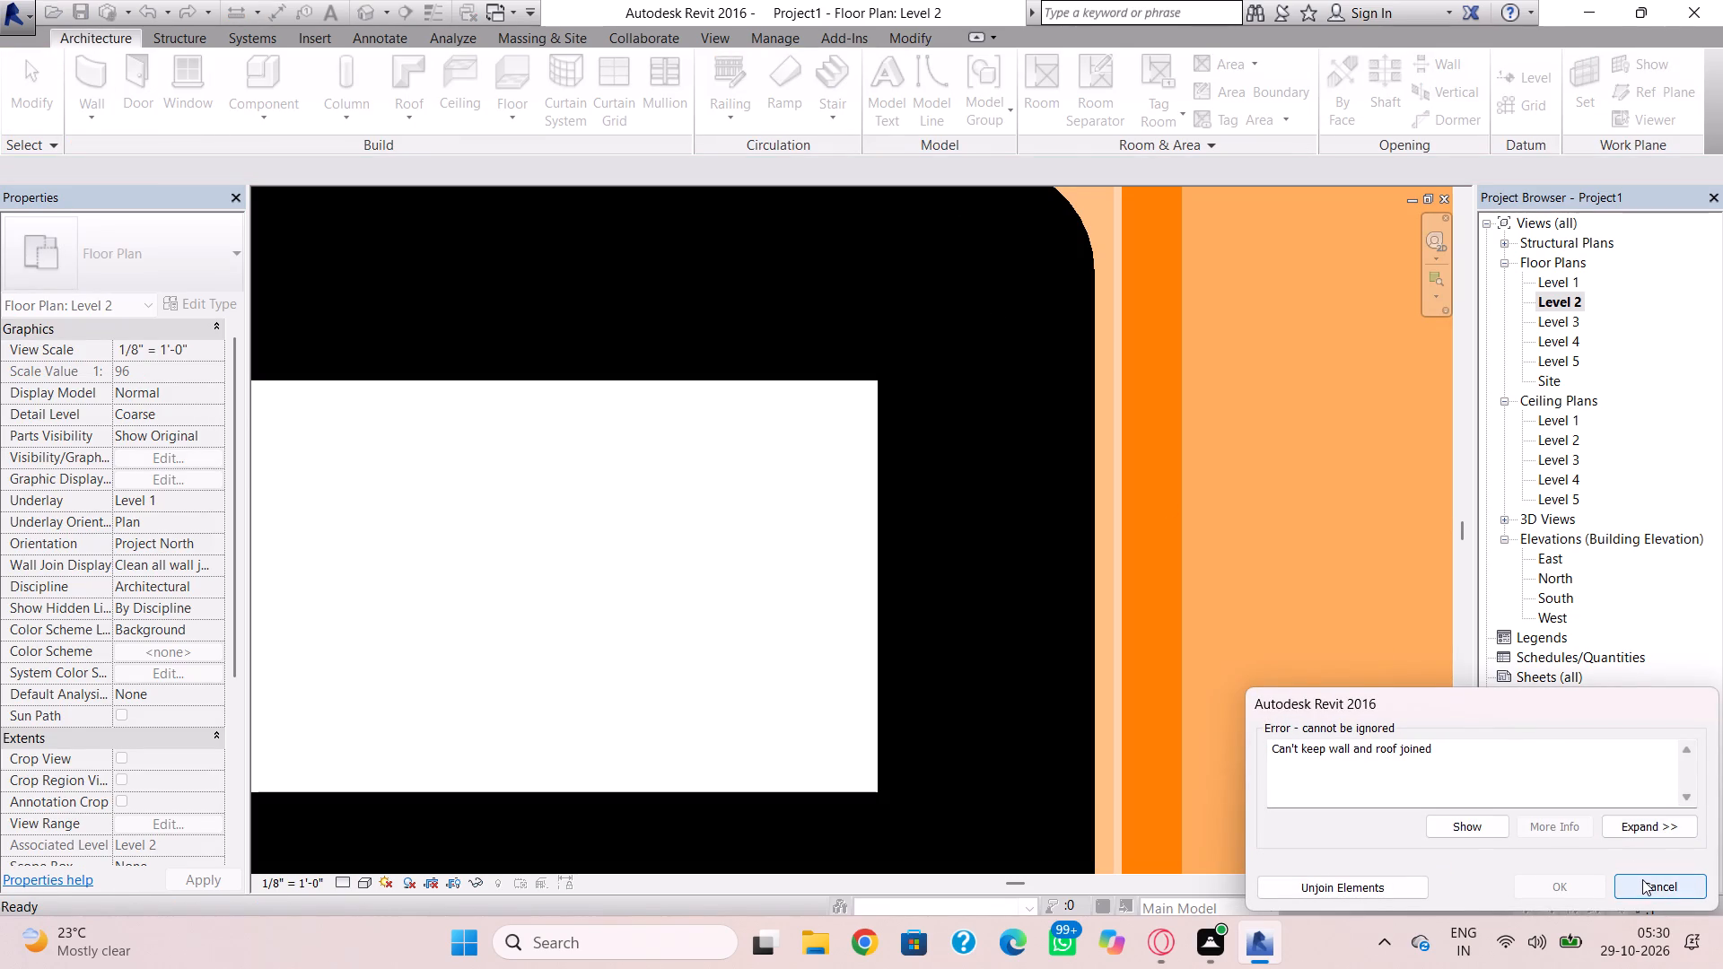
Nudge the long vertical boundary line along the projection's west wall east, and fine-tune it slightly back toward the wall.
scroll(1211, 697, "down", 14)
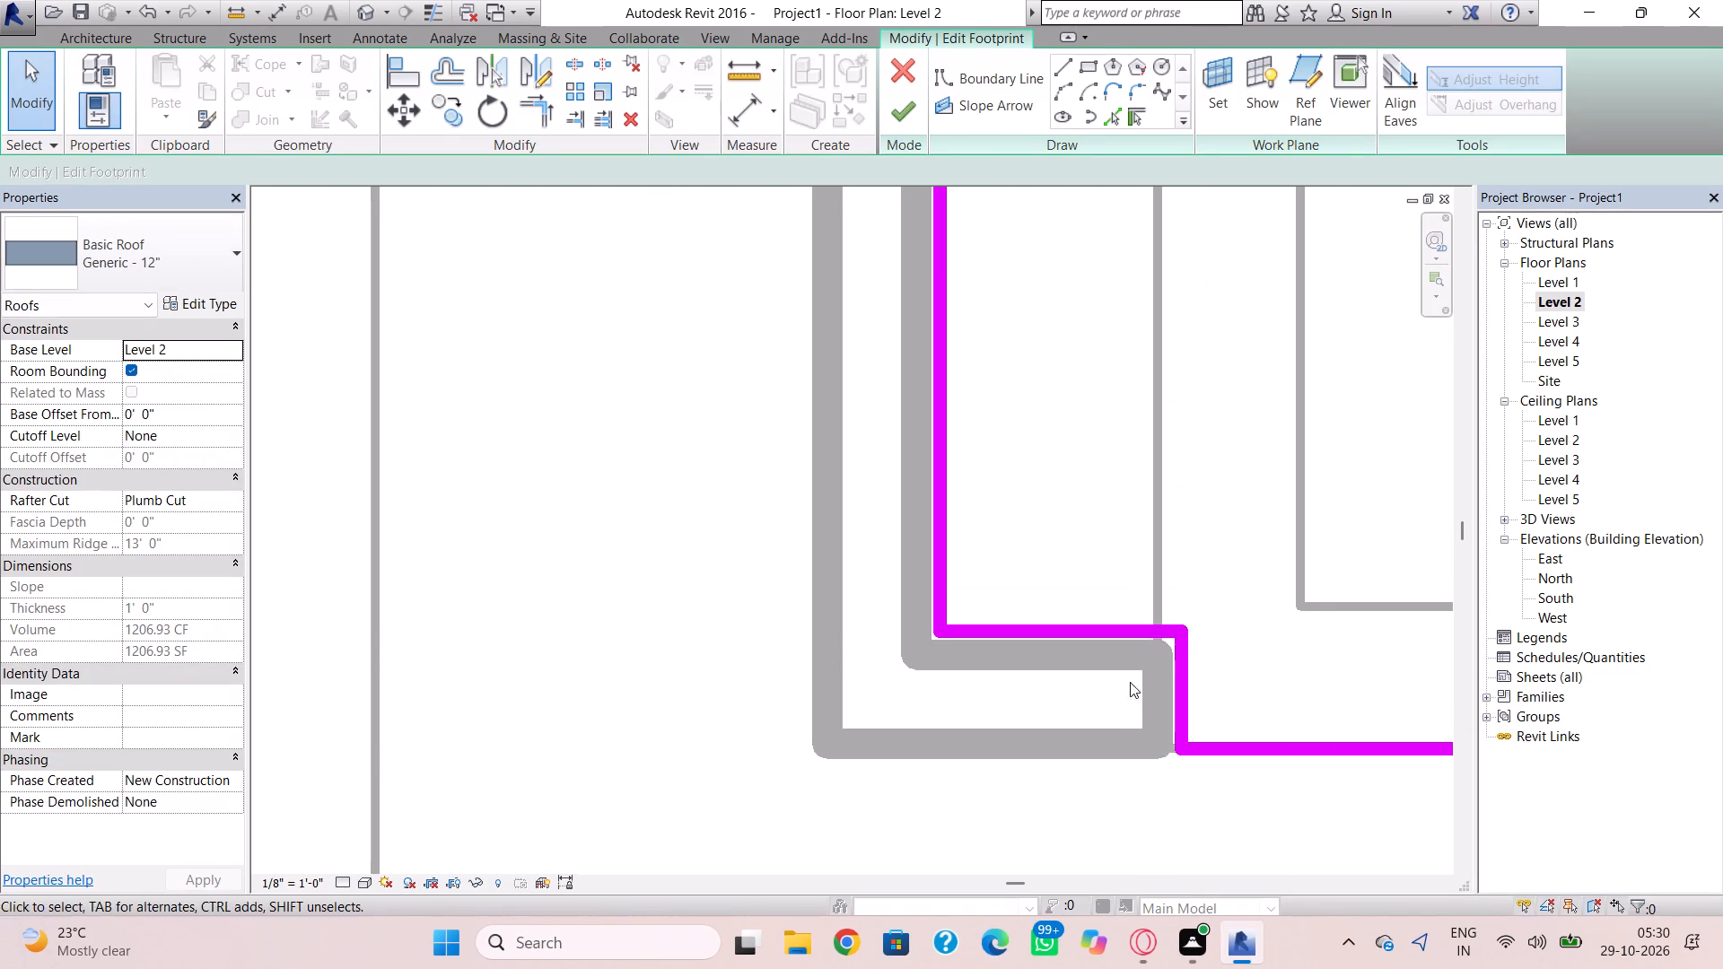
scroll(1102, 610, "down", 4)
middle_click_drag(1093, 627, 1006, 935)
scroll(1029, 729, "down", 4)
middle_click_drag(1024, 743, 983, 888)
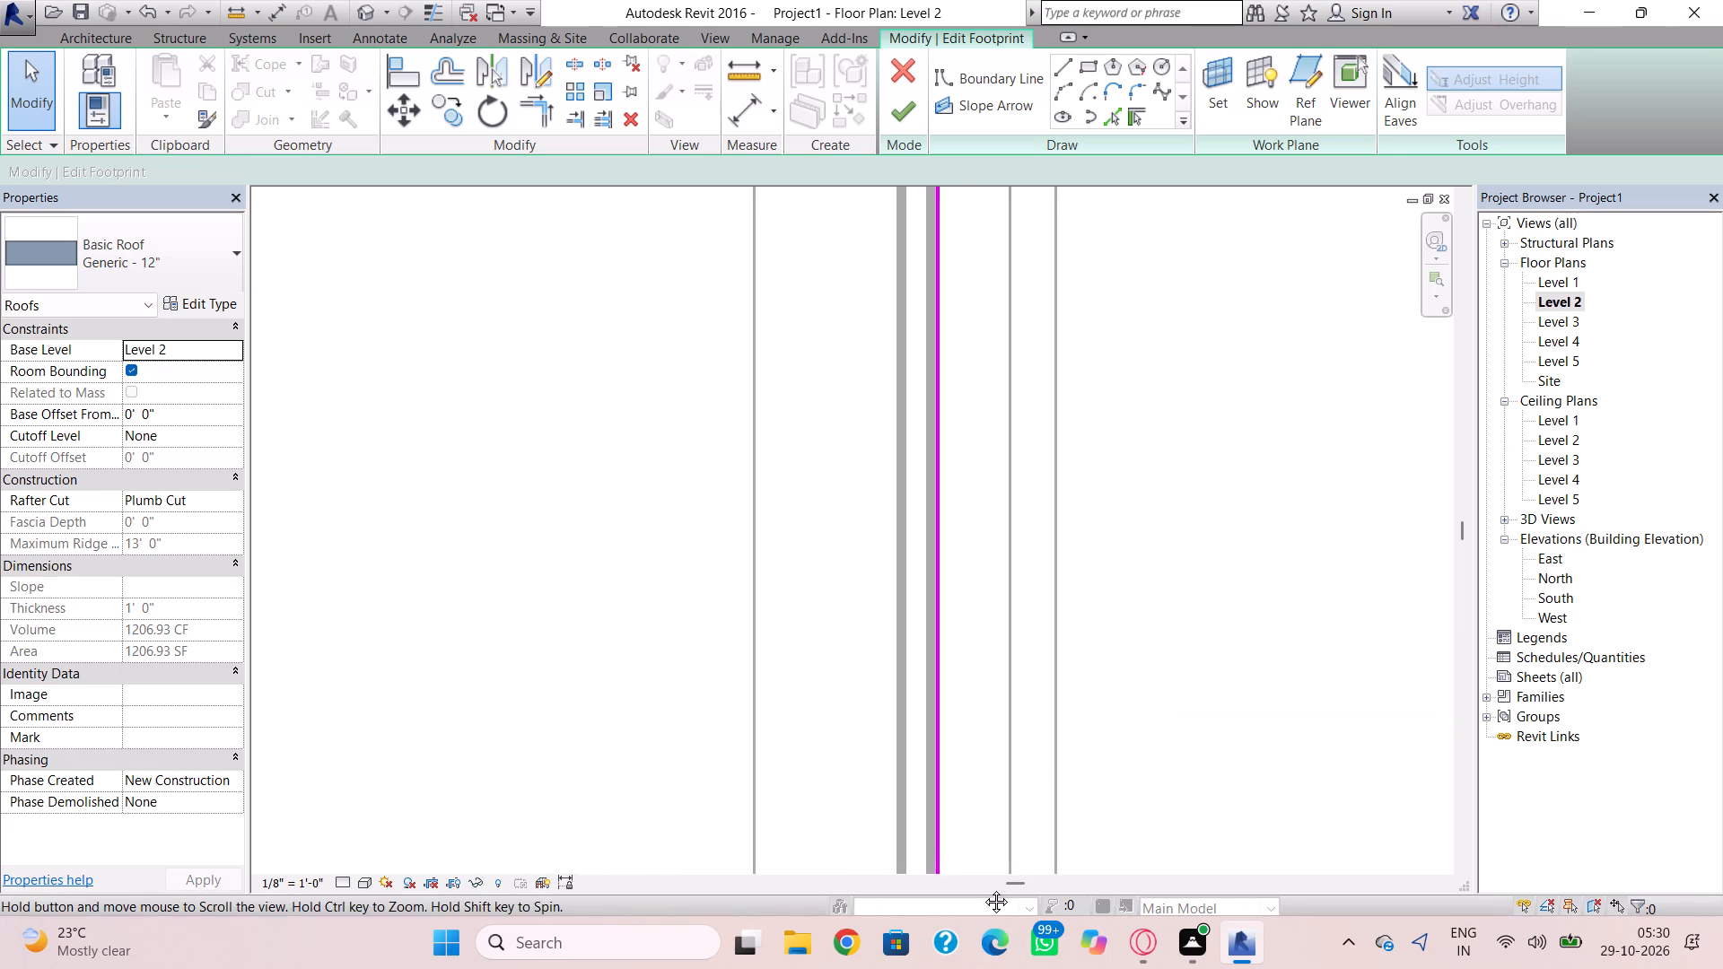
middle_click_drag(983, 888, 975, 914)
scroll(958, 848, "down", 3)
left_click(937, 776)
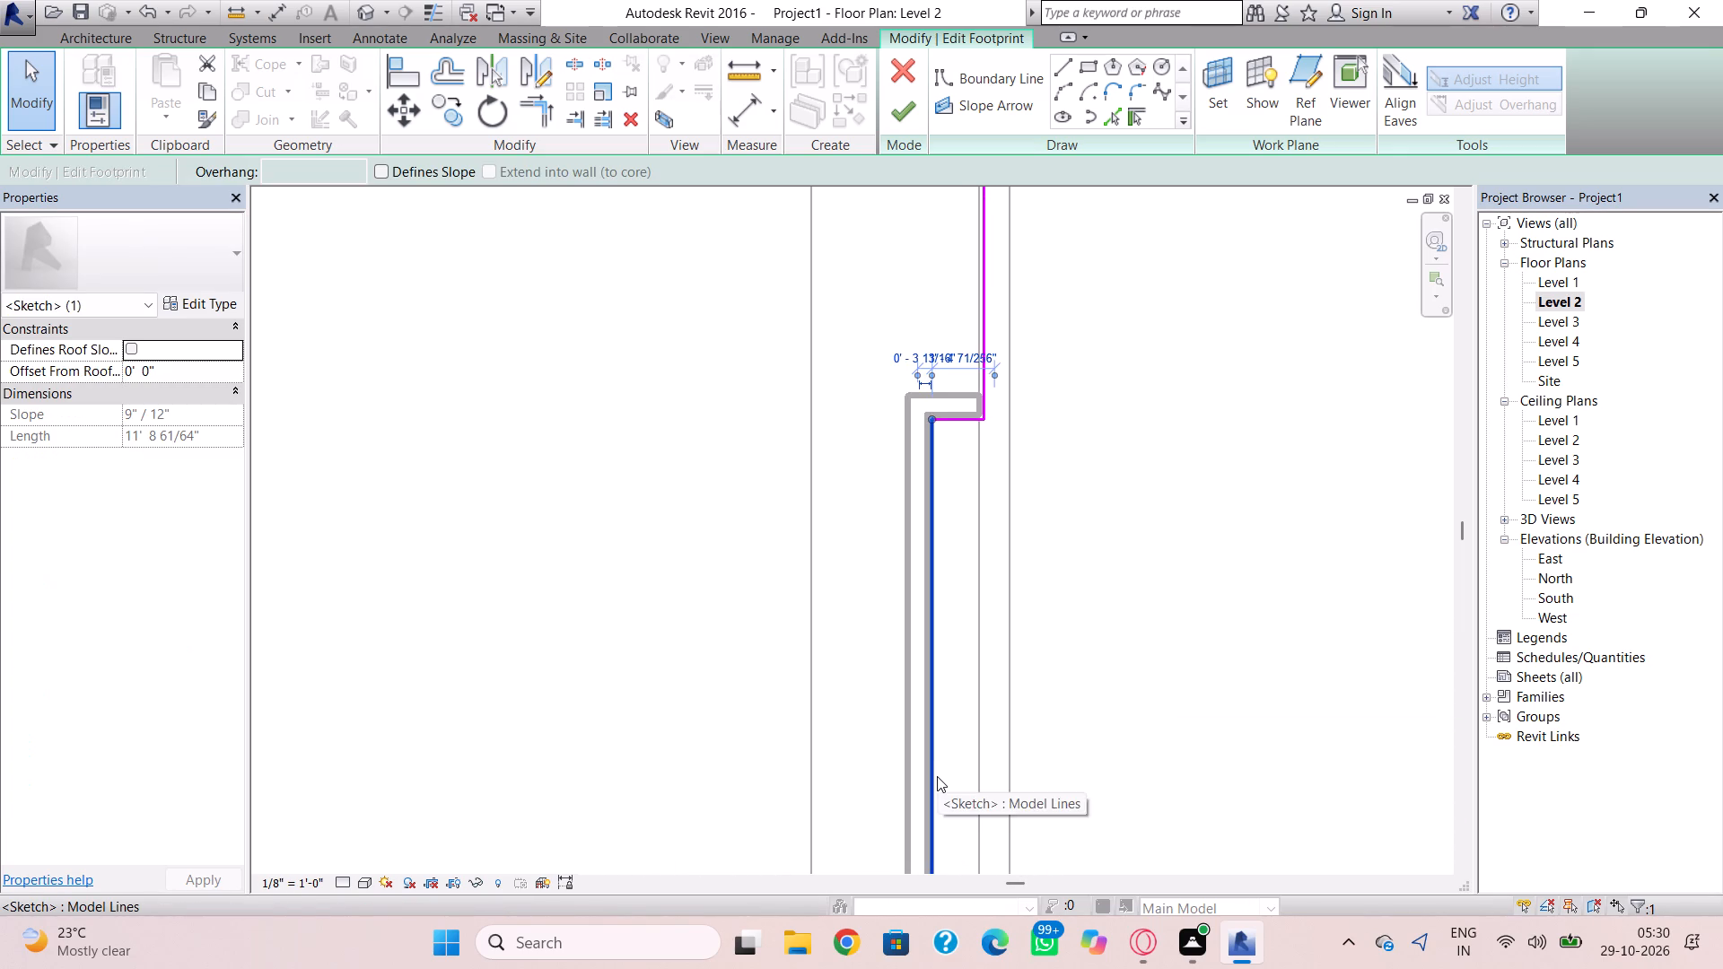
scroll(937, 776, "up", 2)
key("Right")
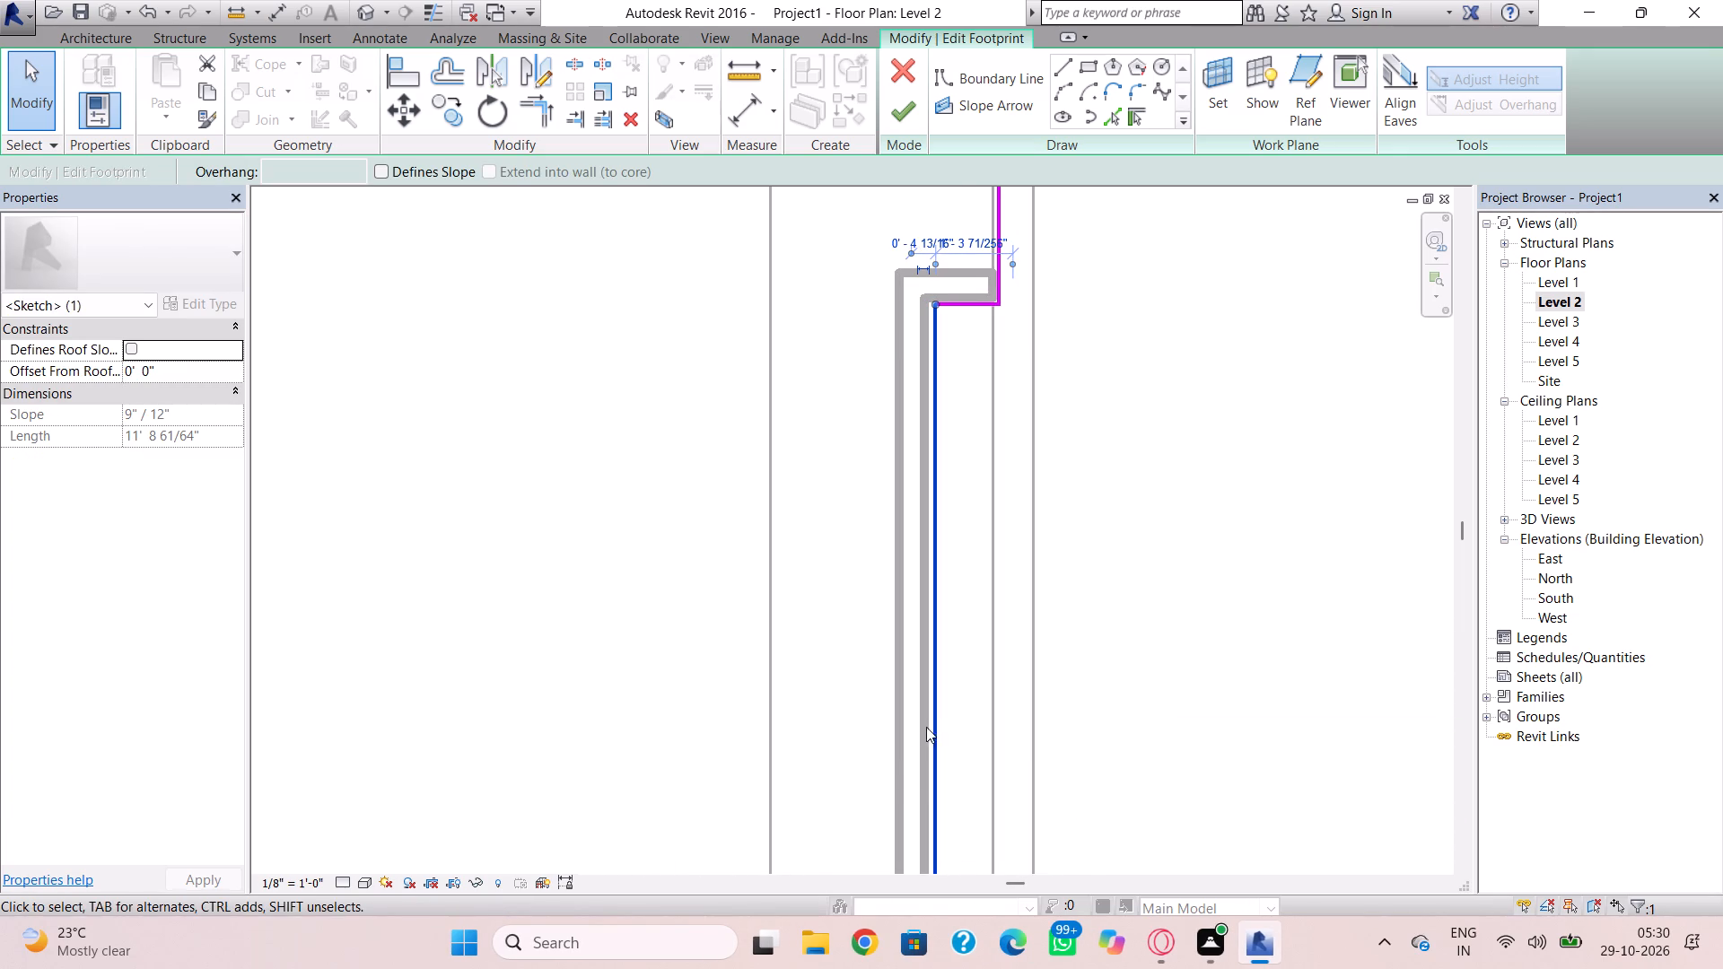
scroll(927, 725, "up", 8)
key("Left")
key("Left")
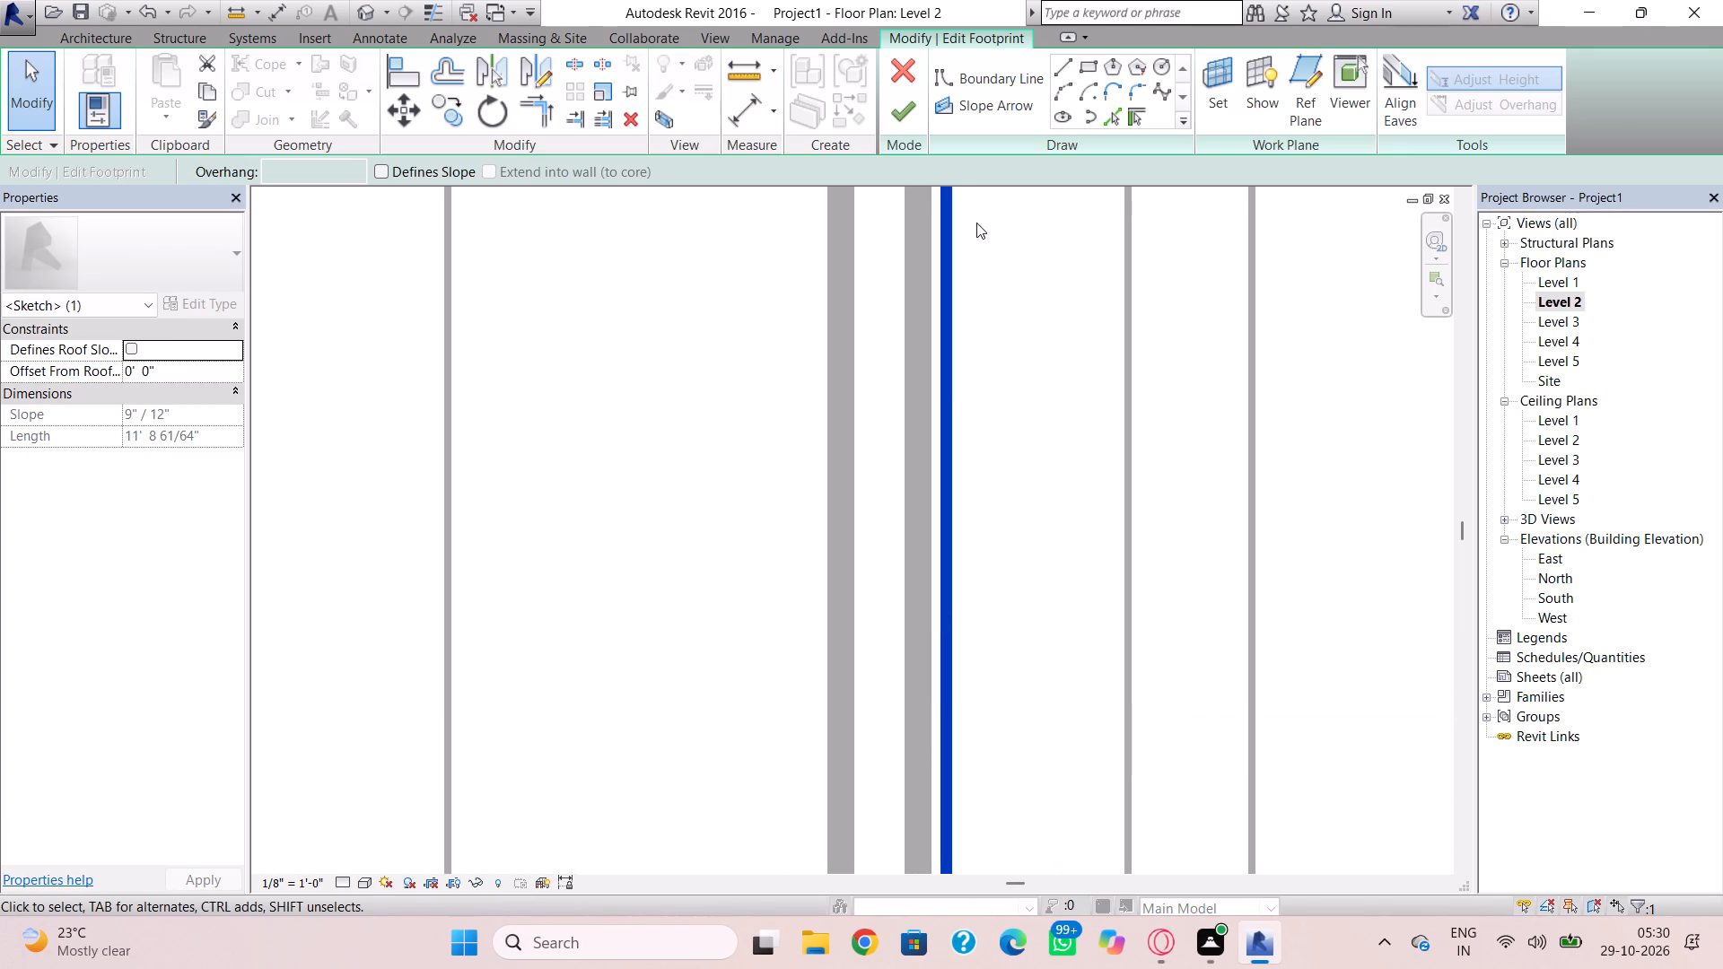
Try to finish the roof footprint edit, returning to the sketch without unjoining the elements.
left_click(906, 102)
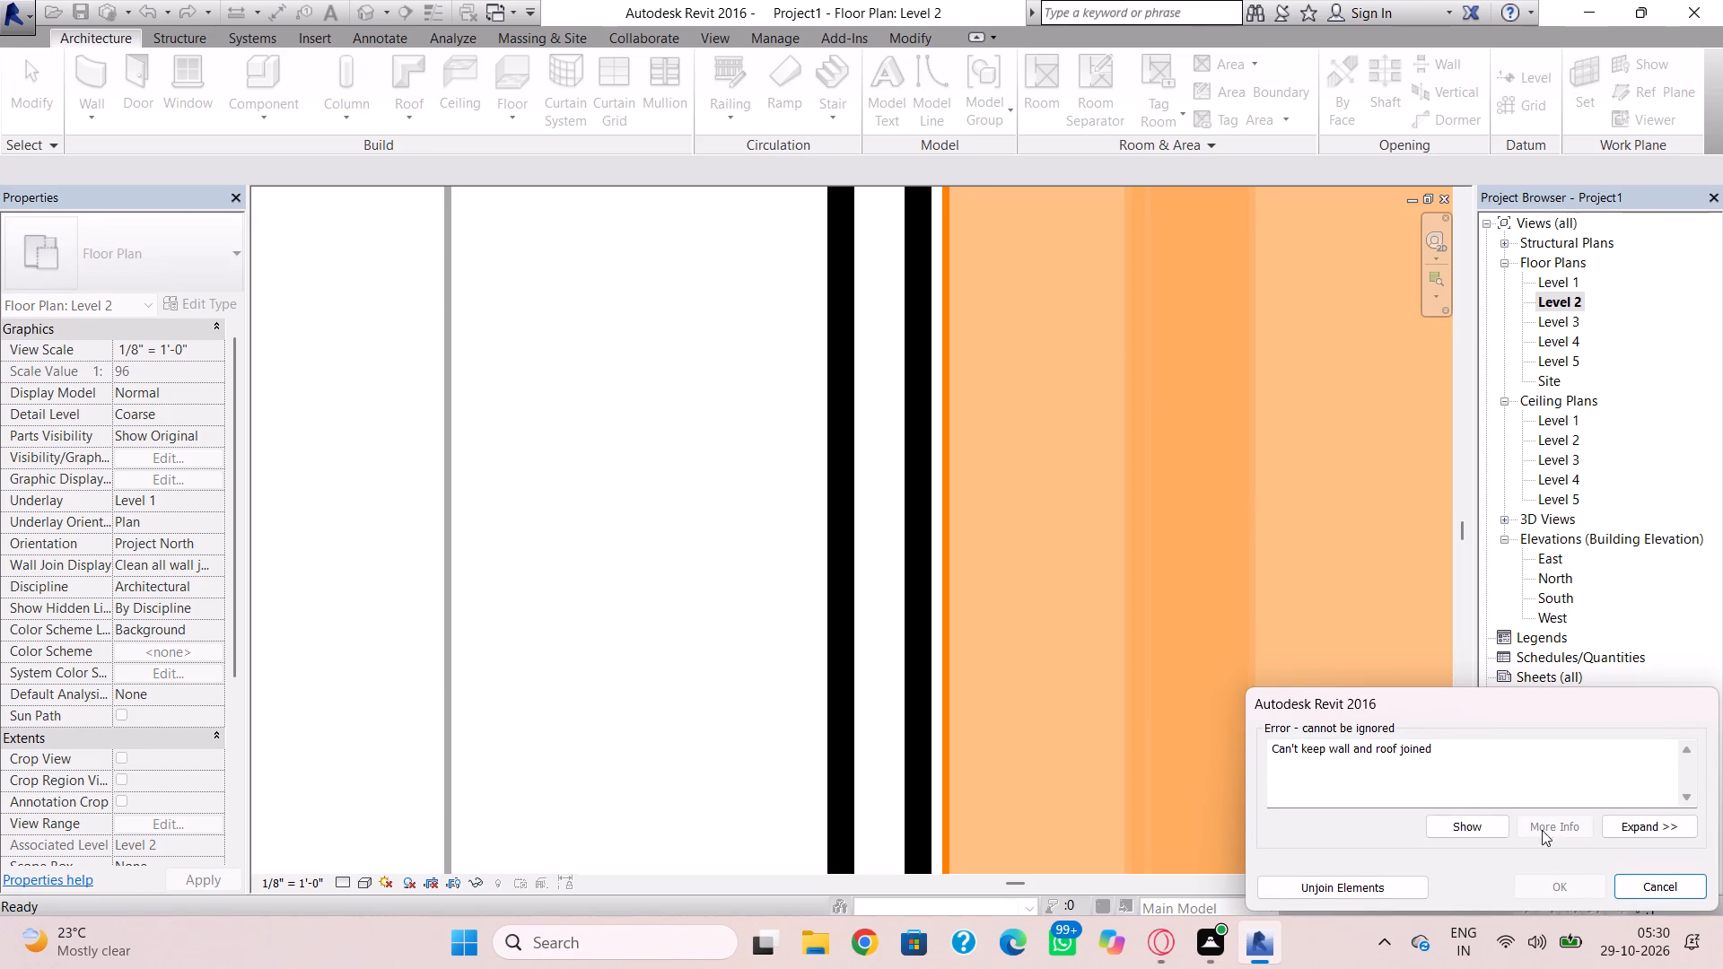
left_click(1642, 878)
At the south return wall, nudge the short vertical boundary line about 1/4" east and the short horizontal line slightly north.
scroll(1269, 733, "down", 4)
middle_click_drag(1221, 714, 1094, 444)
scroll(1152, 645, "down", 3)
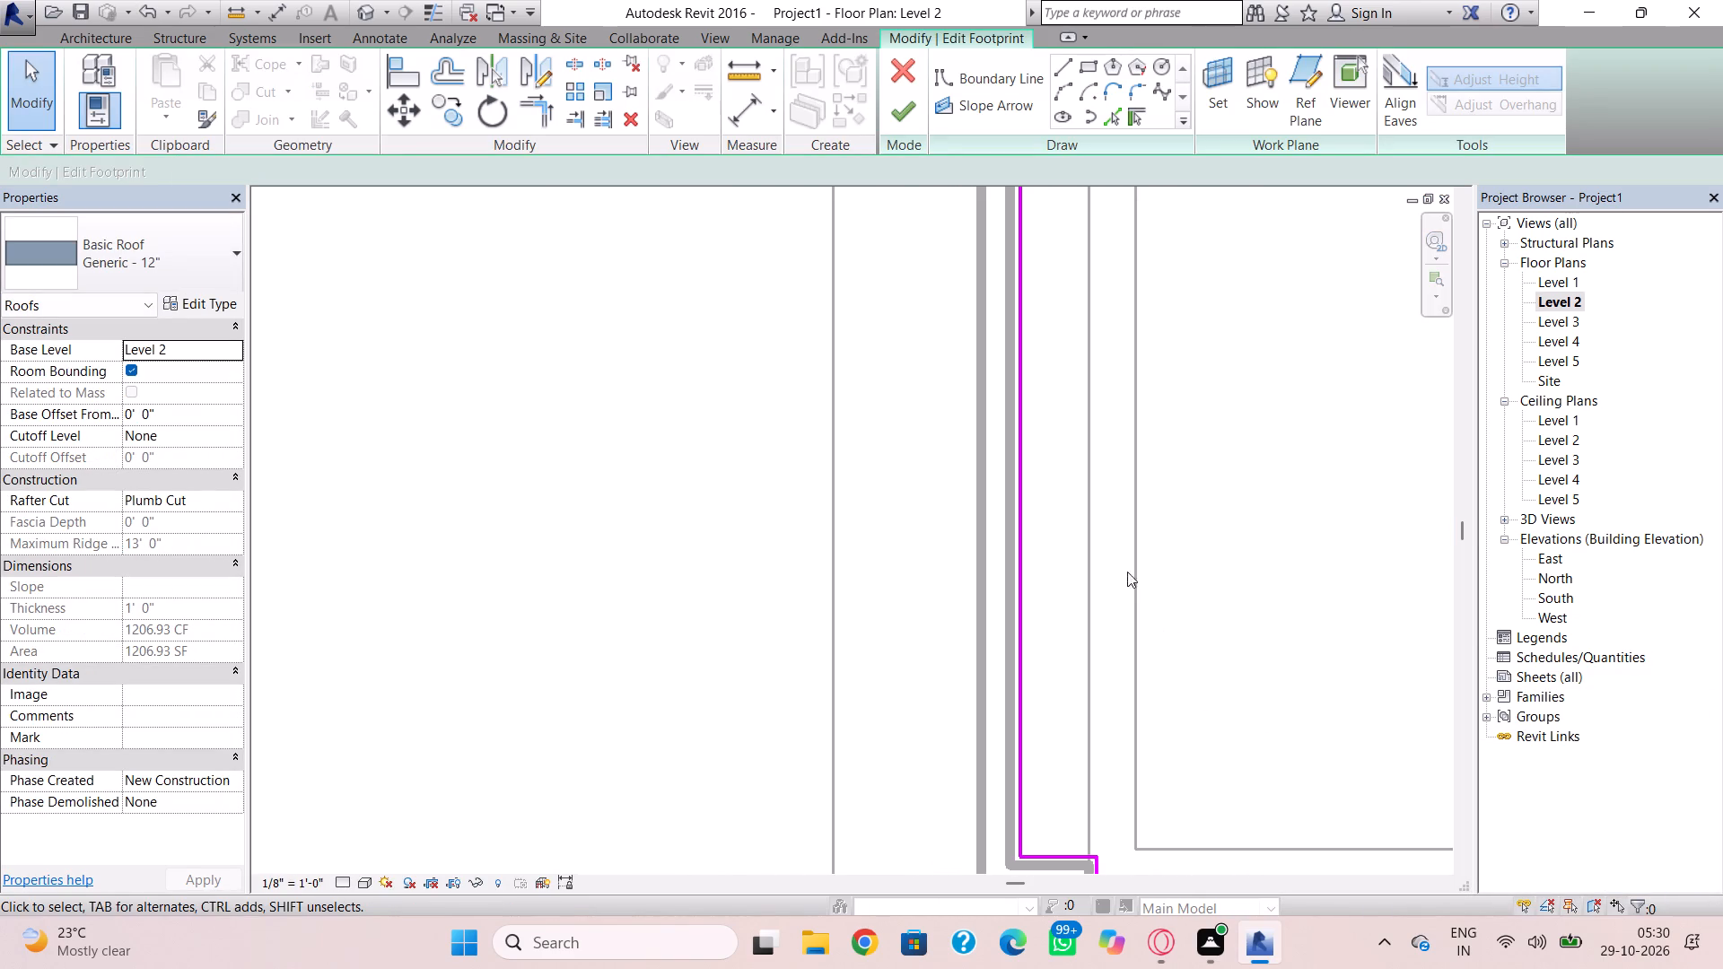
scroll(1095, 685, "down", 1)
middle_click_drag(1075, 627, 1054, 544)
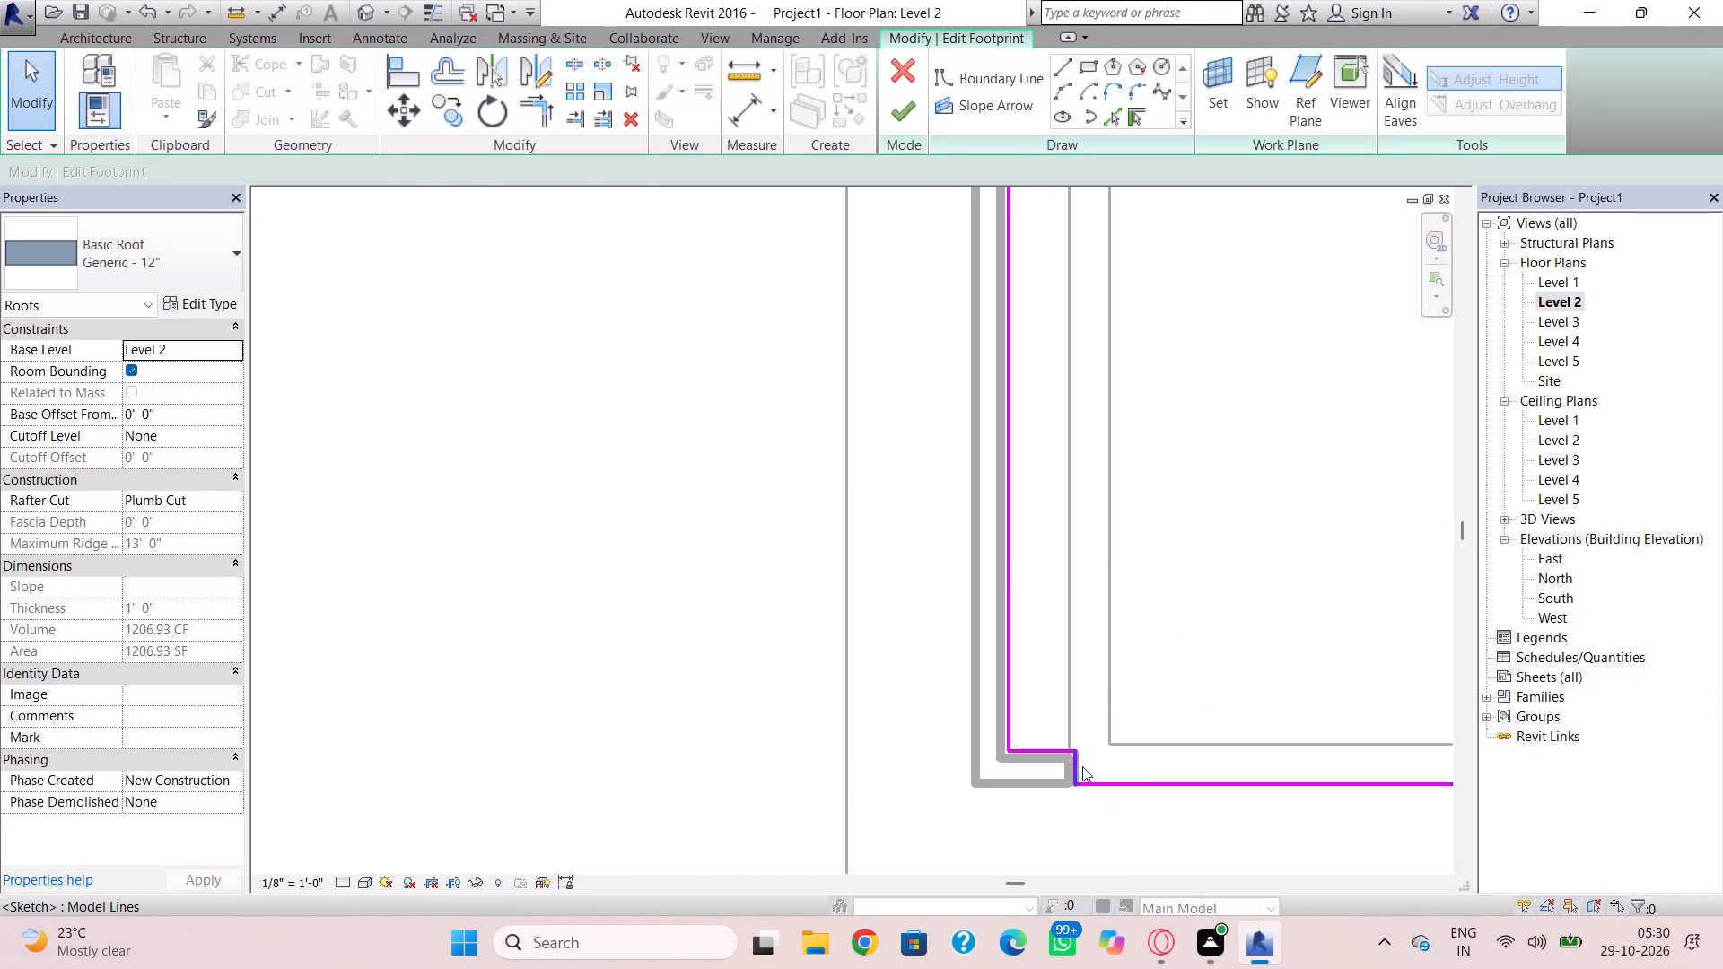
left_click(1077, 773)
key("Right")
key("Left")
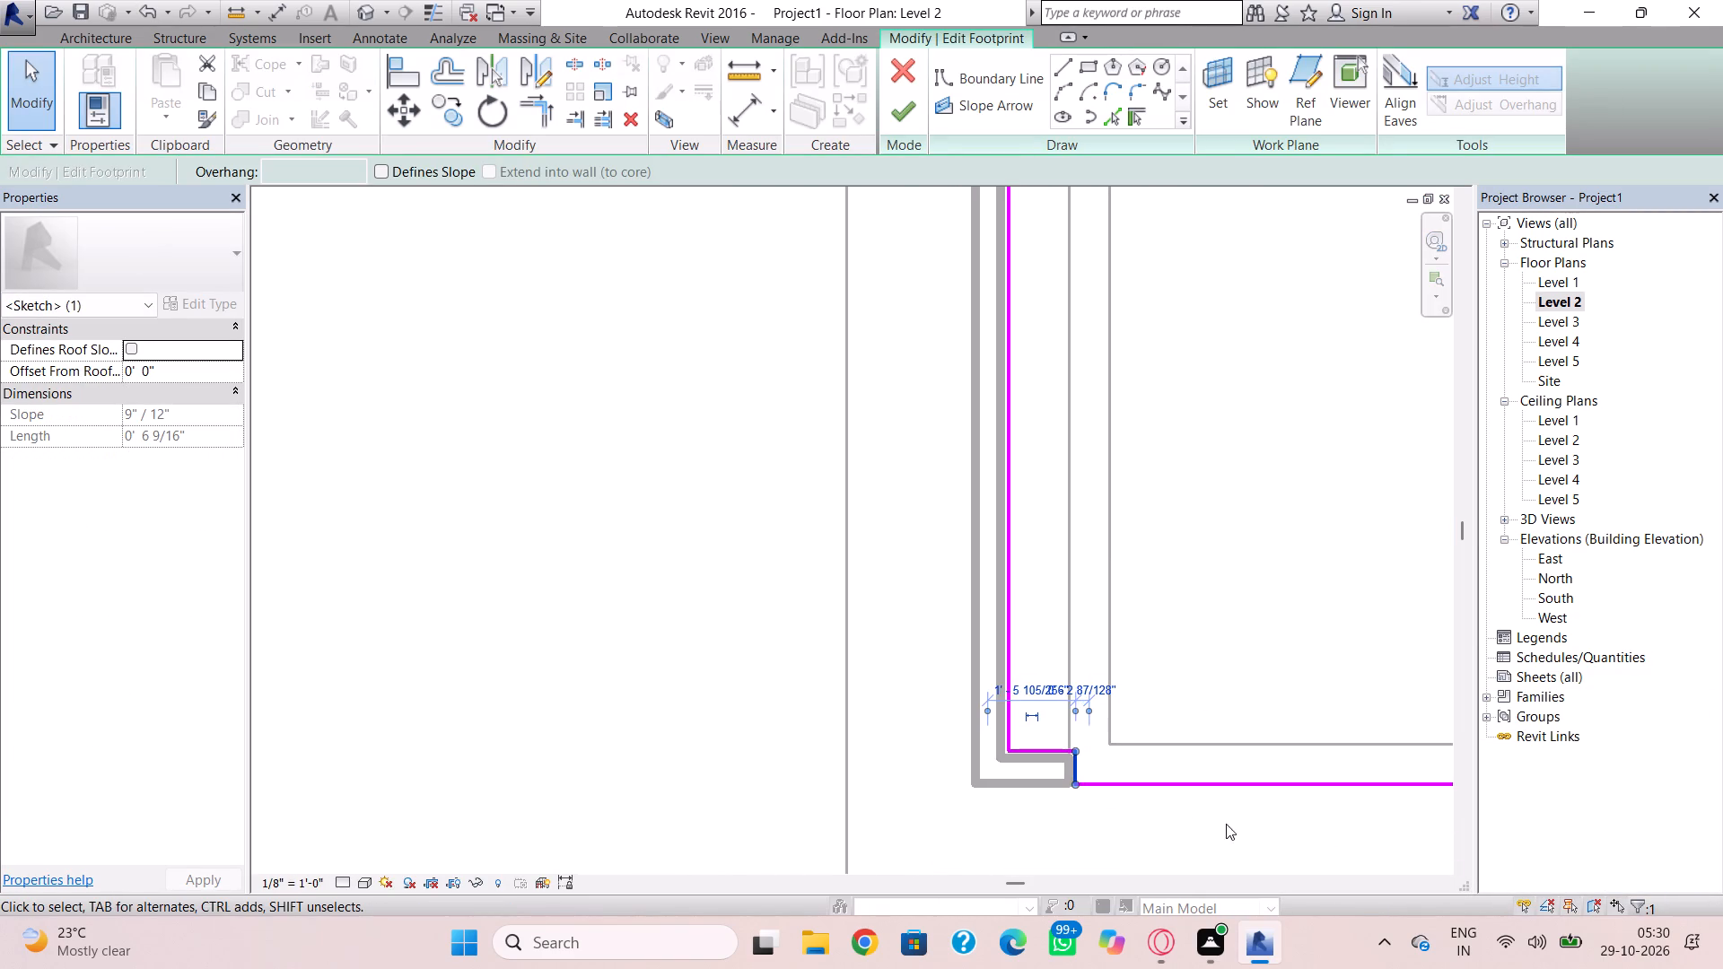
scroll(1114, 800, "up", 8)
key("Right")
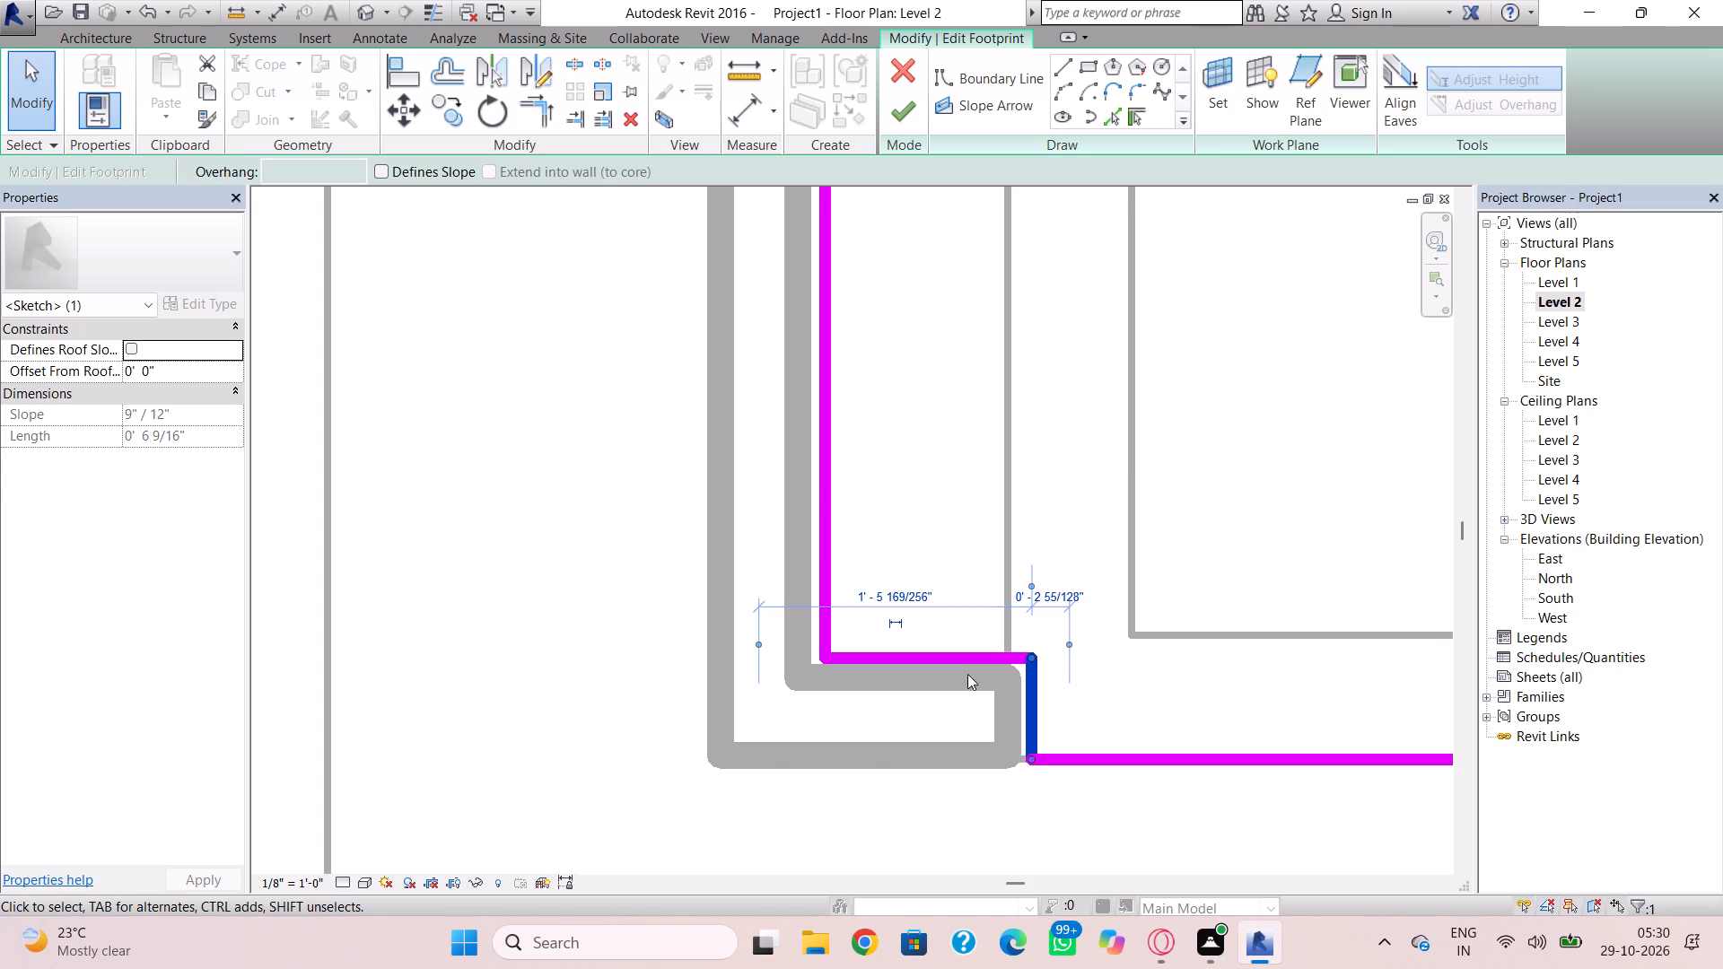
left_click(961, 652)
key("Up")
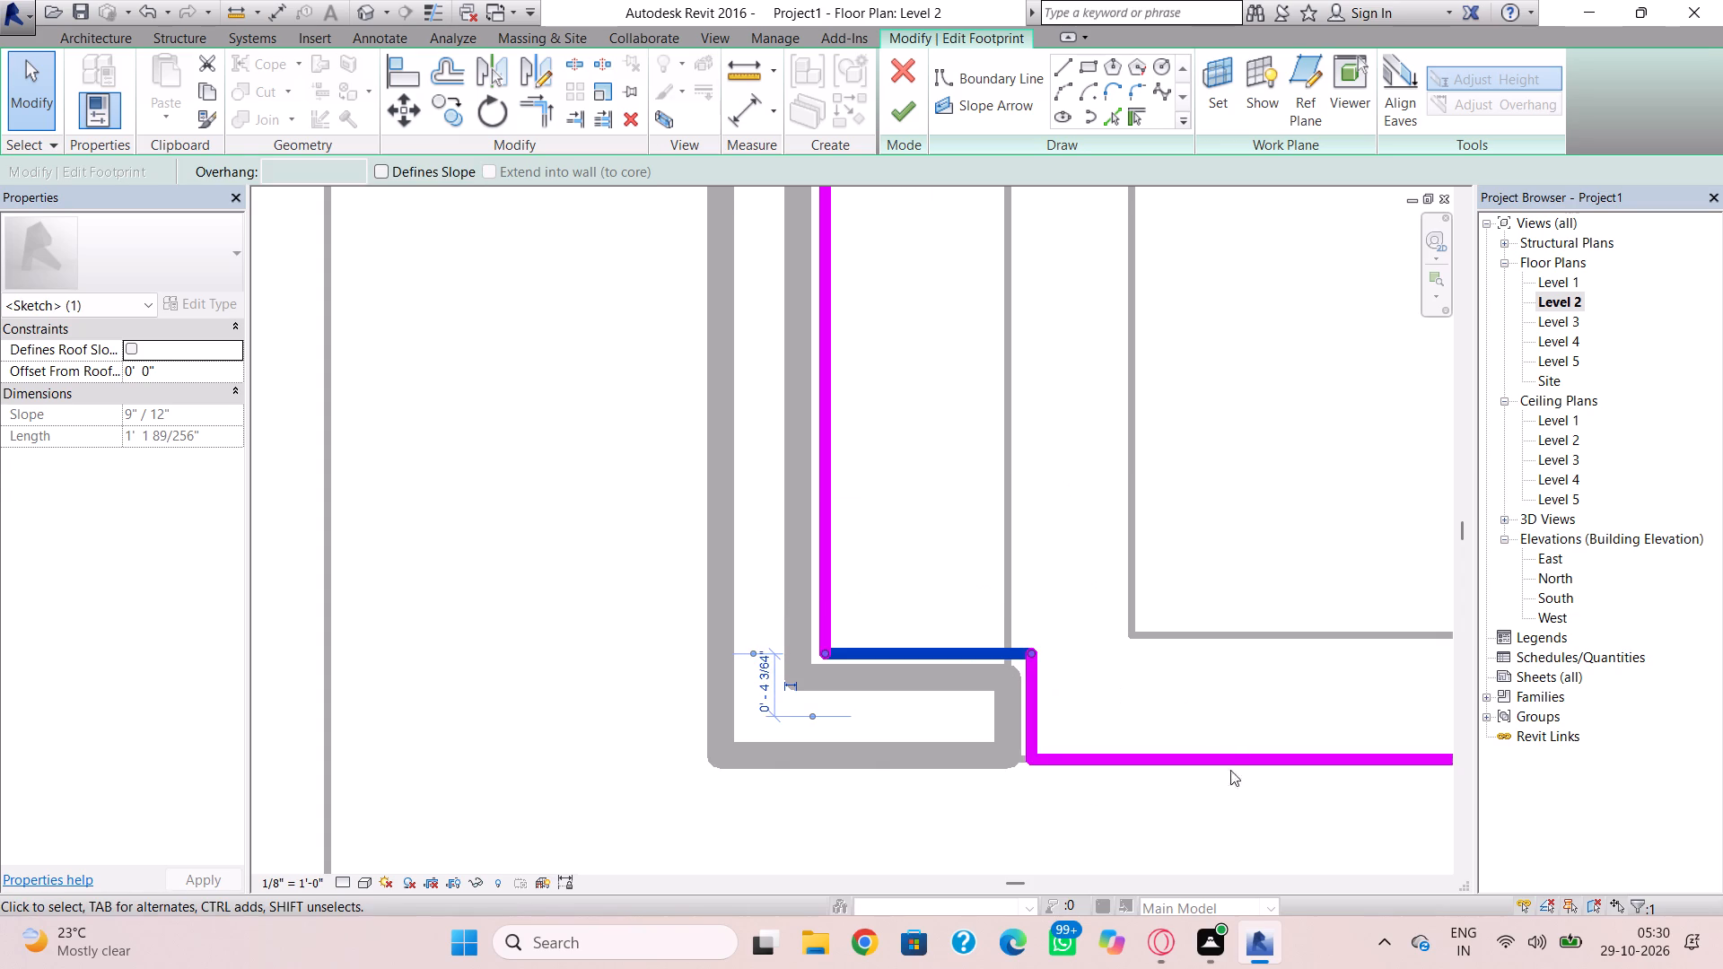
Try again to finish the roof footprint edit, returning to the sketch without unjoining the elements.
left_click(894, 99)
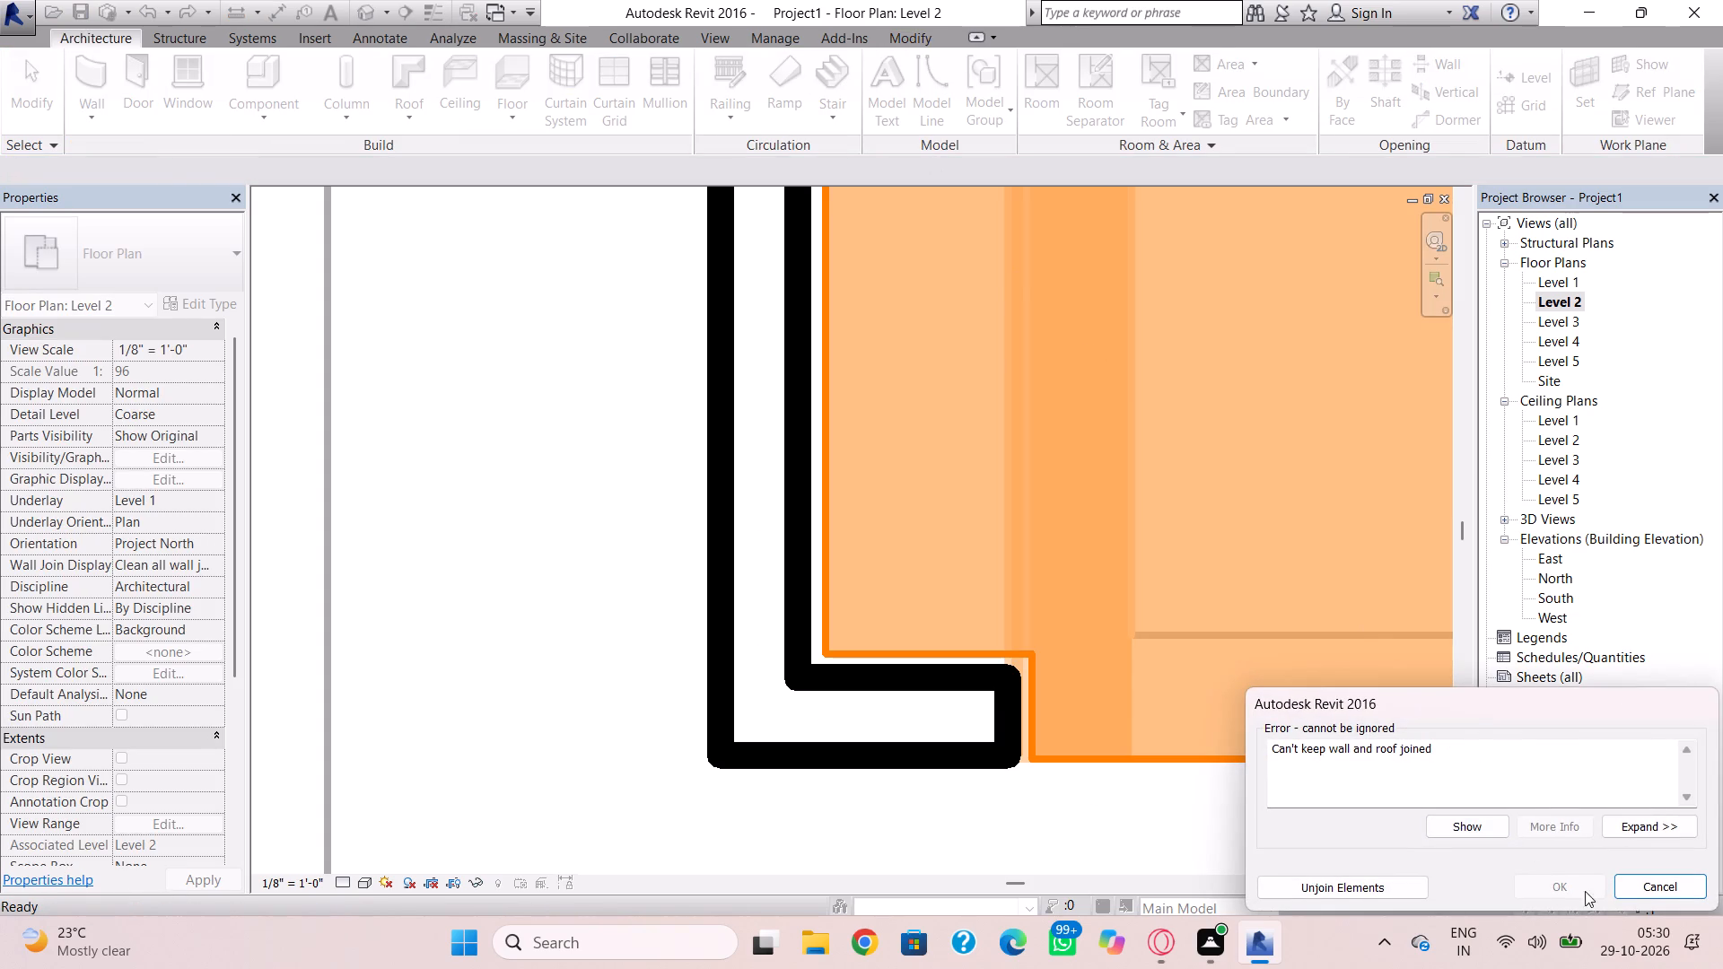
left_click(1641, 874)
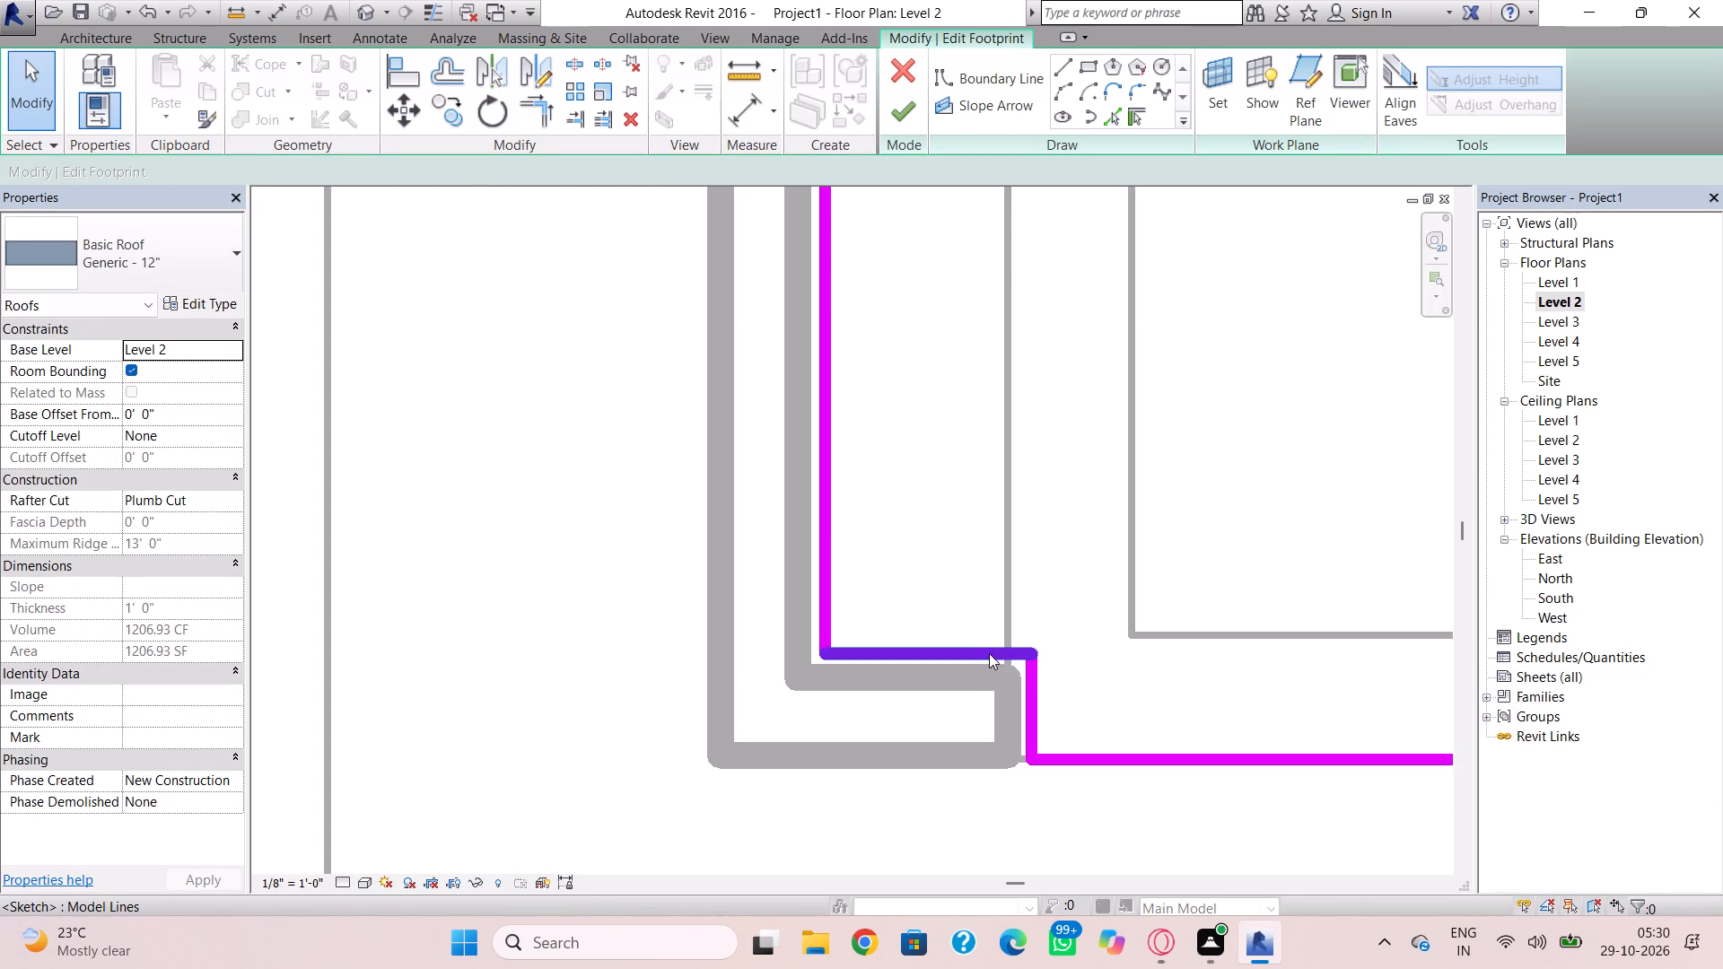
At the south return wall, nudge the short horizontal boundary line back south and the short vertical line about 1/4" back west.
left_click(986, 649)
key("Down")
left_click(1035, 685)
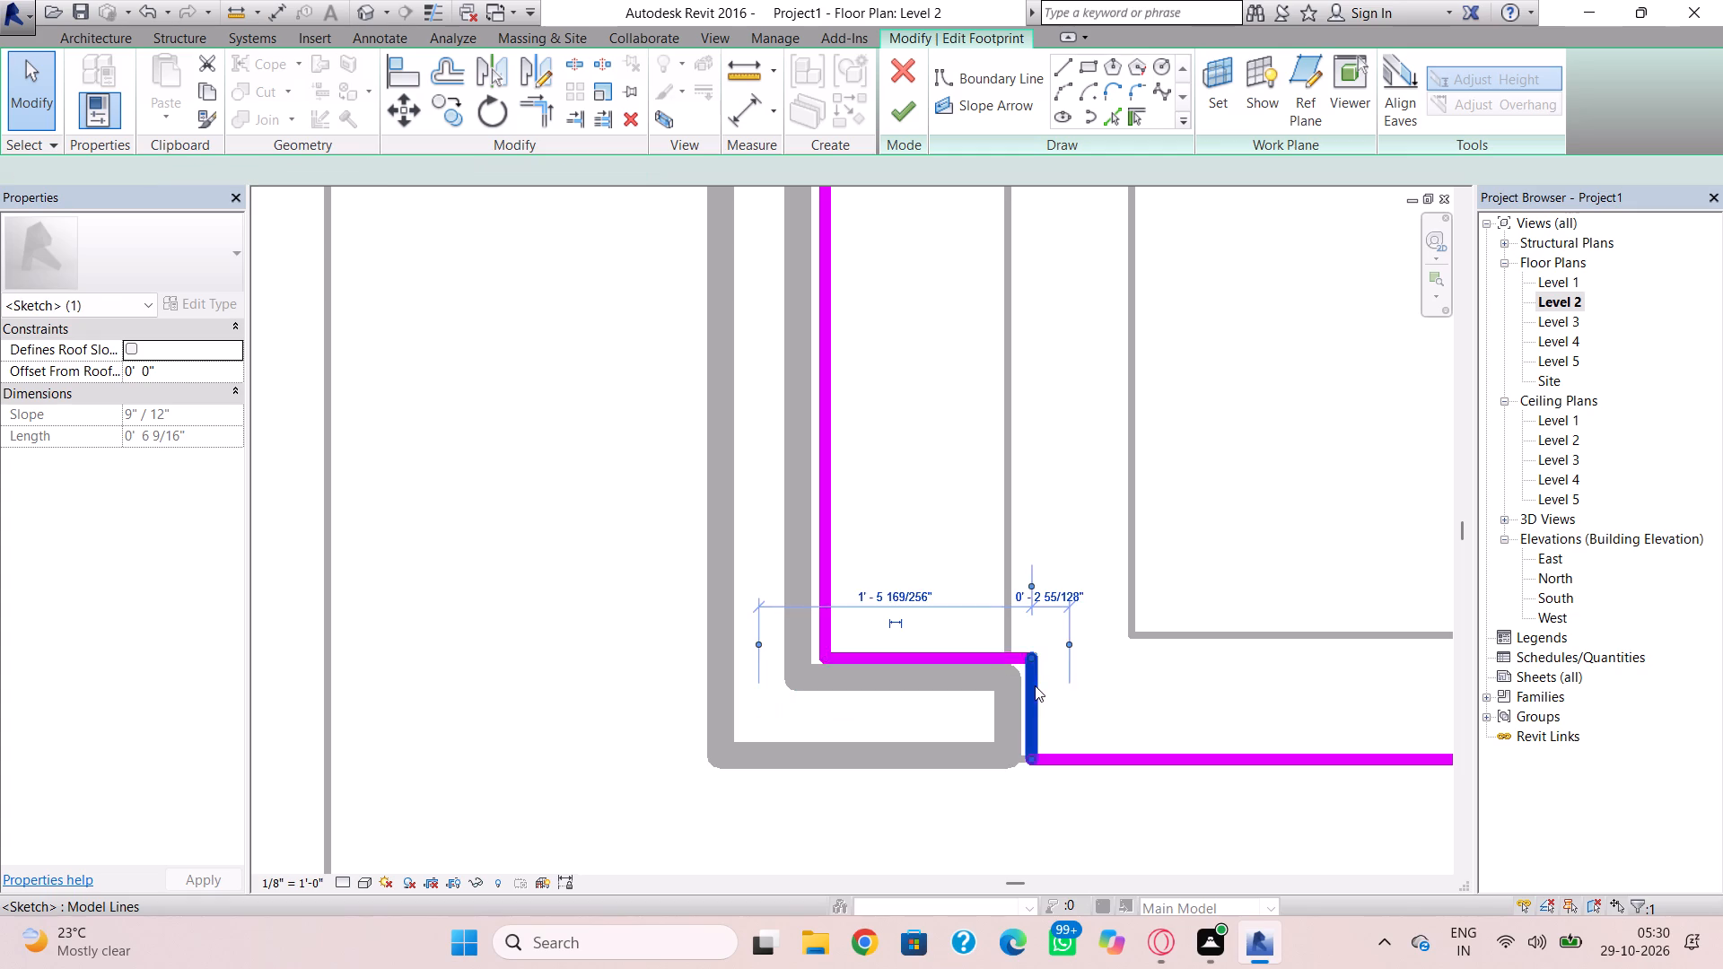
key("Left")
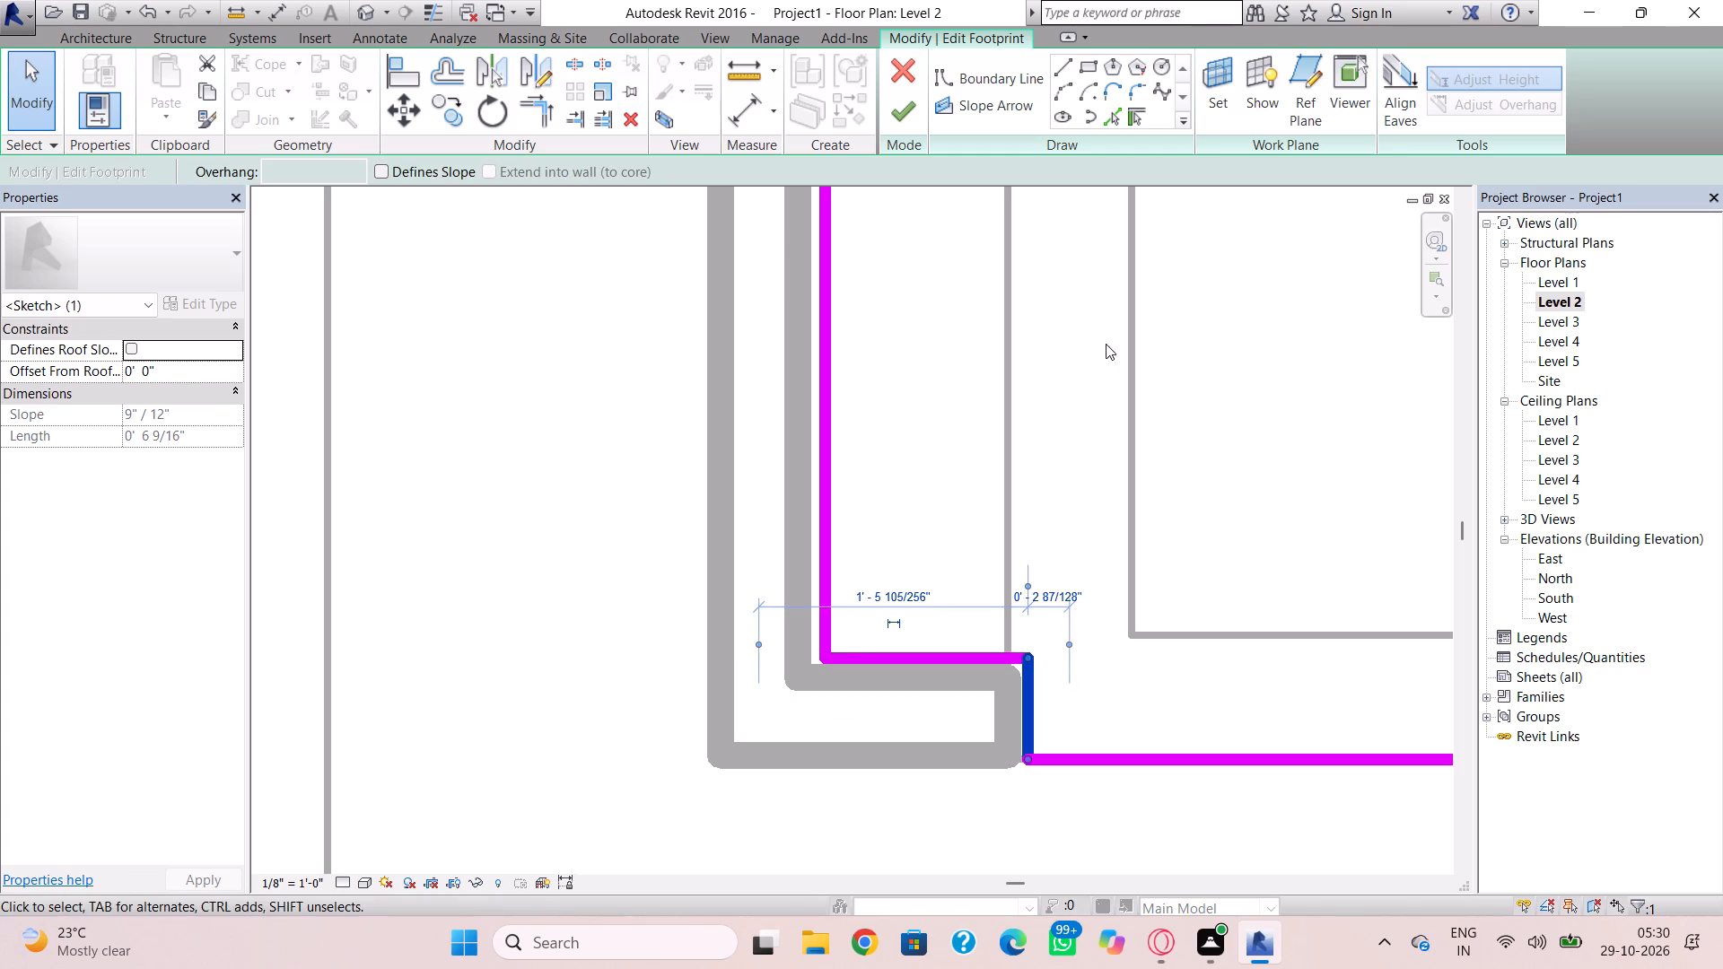
At the north return wall, nudge the vertical boundary line about 1/8" east and the short horizontal line about 1/8" south.
scroll(1111, 349, "down", 1)
middle_click_drag(1114, 351, 1190, 947)
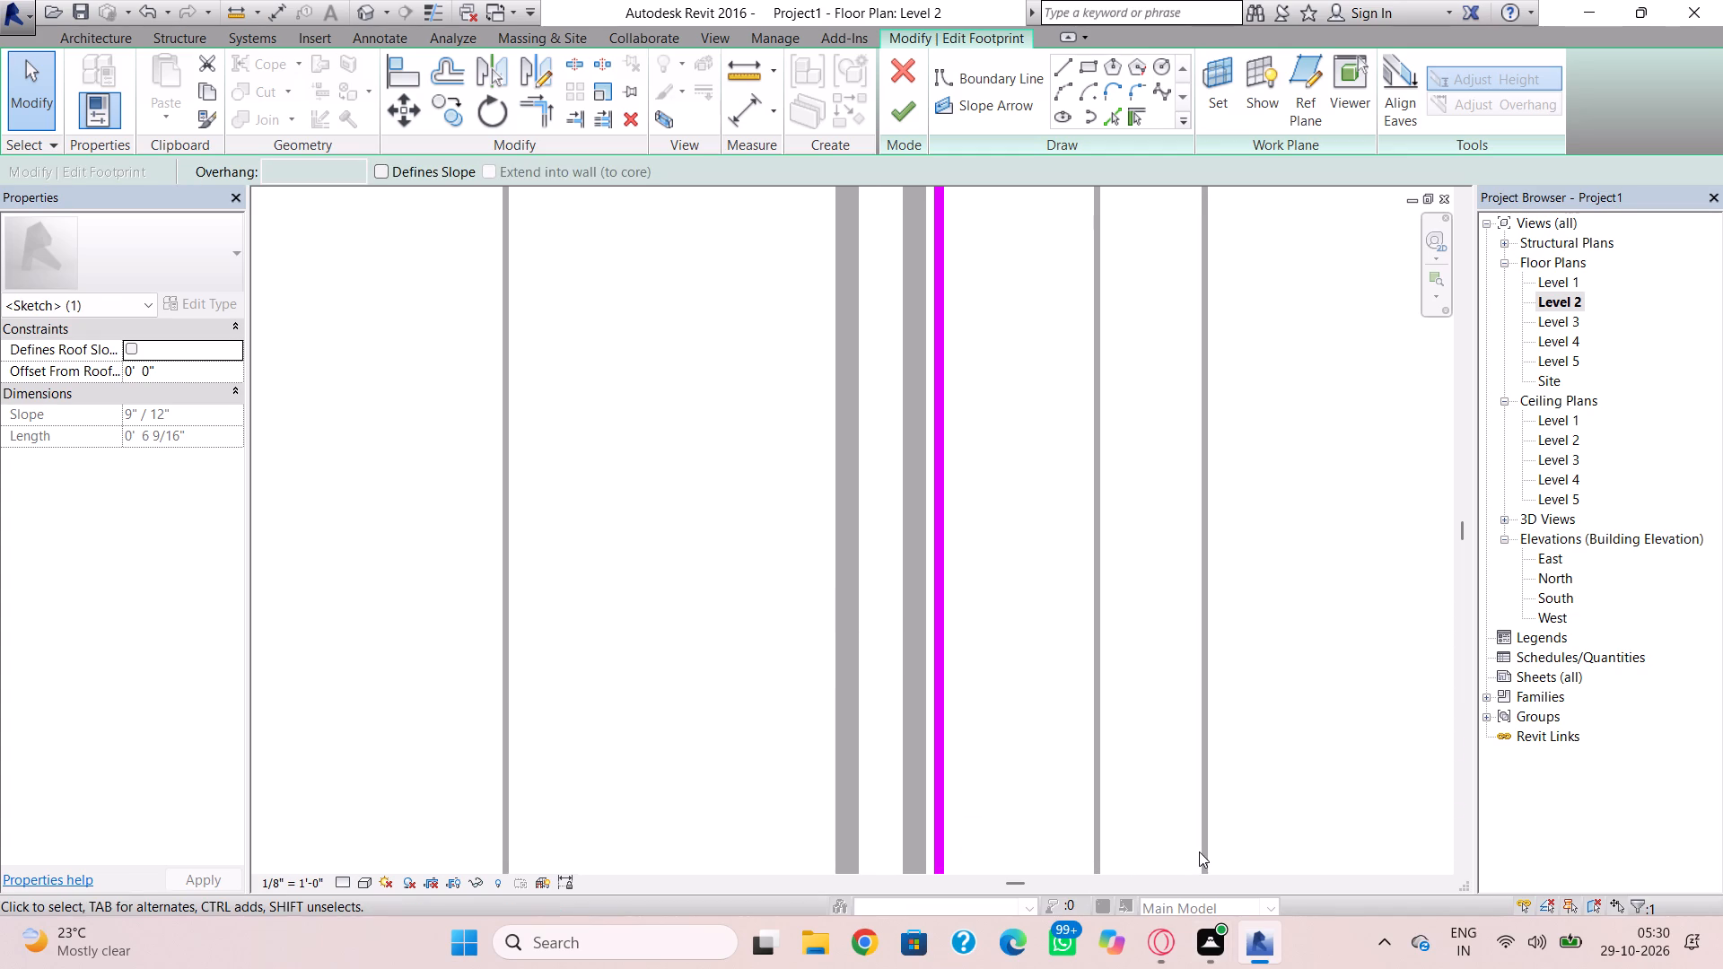
scroll(1216, 735, "down", 2)
middle_click_drag(1216, 735, 1189, 875)
scroll(1216, 735, "down", 2)
middle_click_drag(1156, 722, 1103, 968)
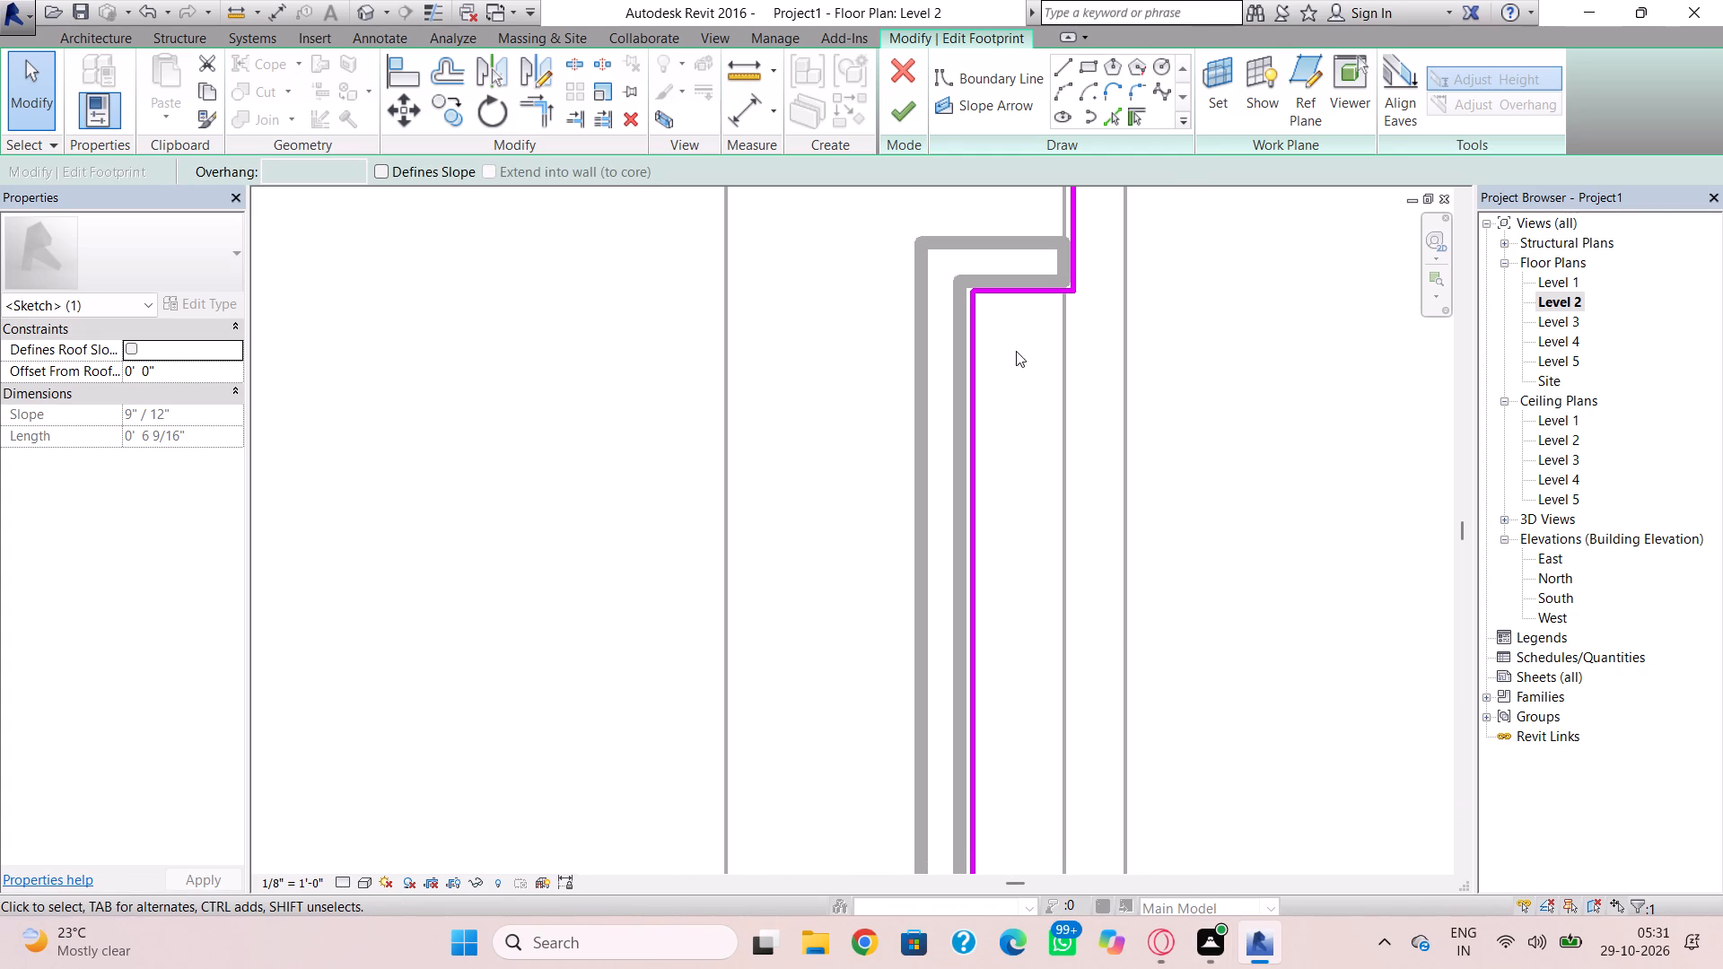
left_click(1024, 286)
scroll(1031, 294, "up", 6)
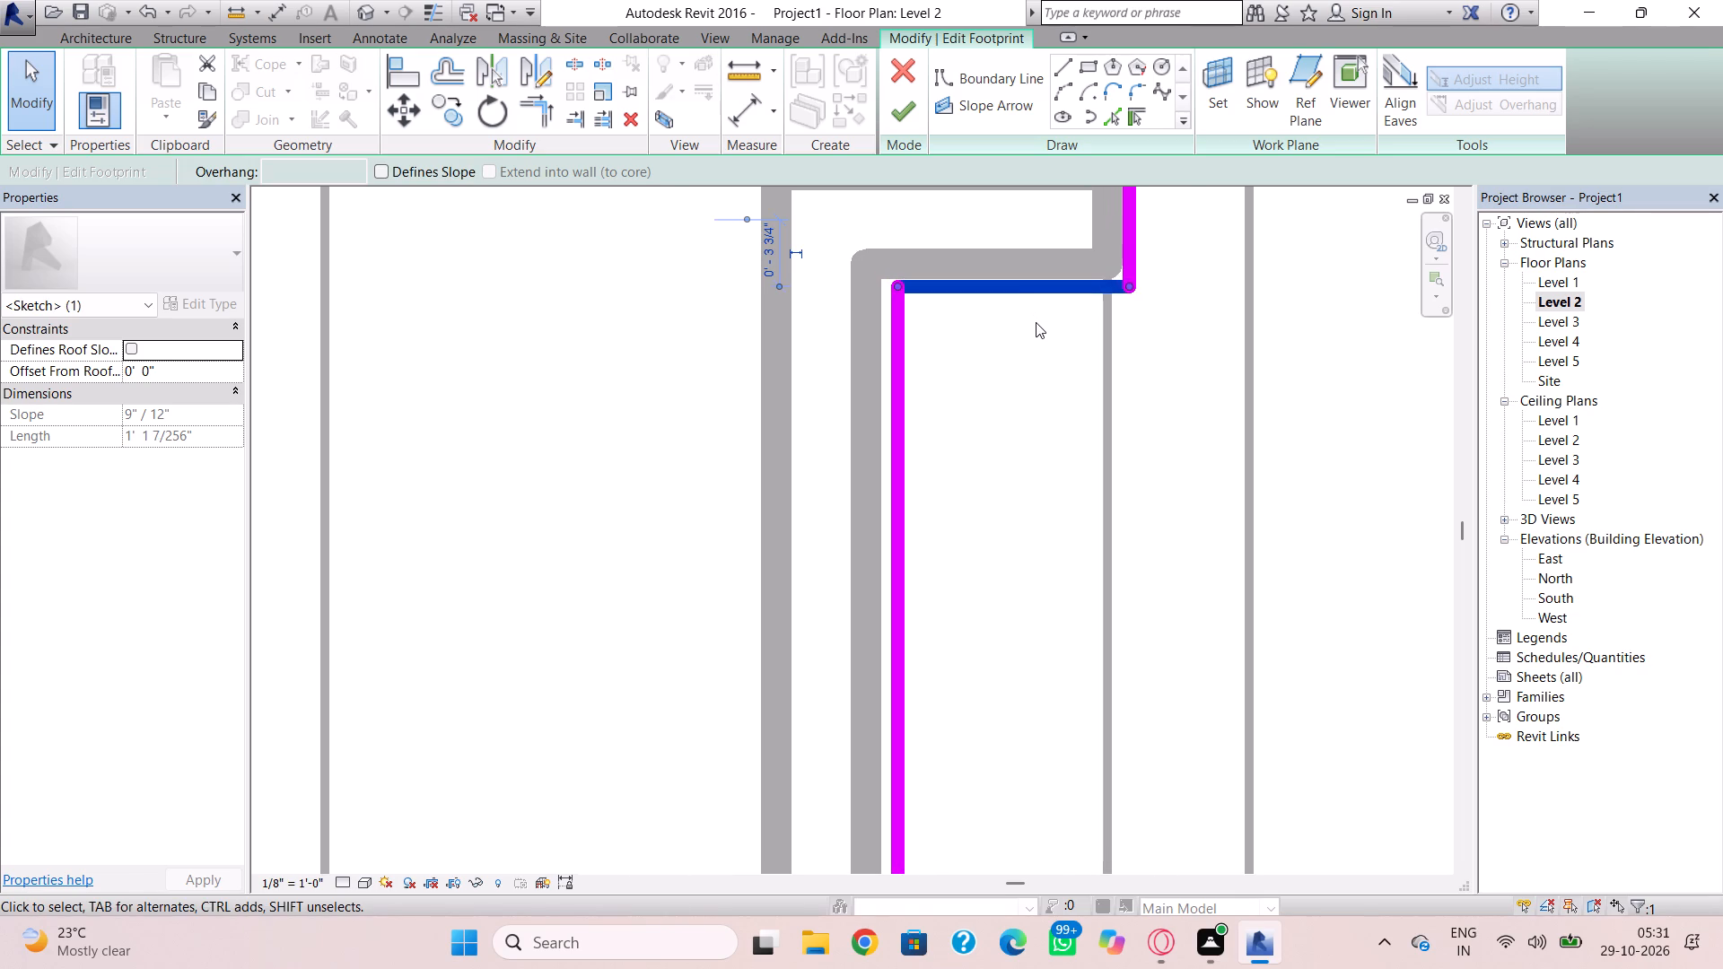
middle_click_drag(1132, 288, 1231, 553)
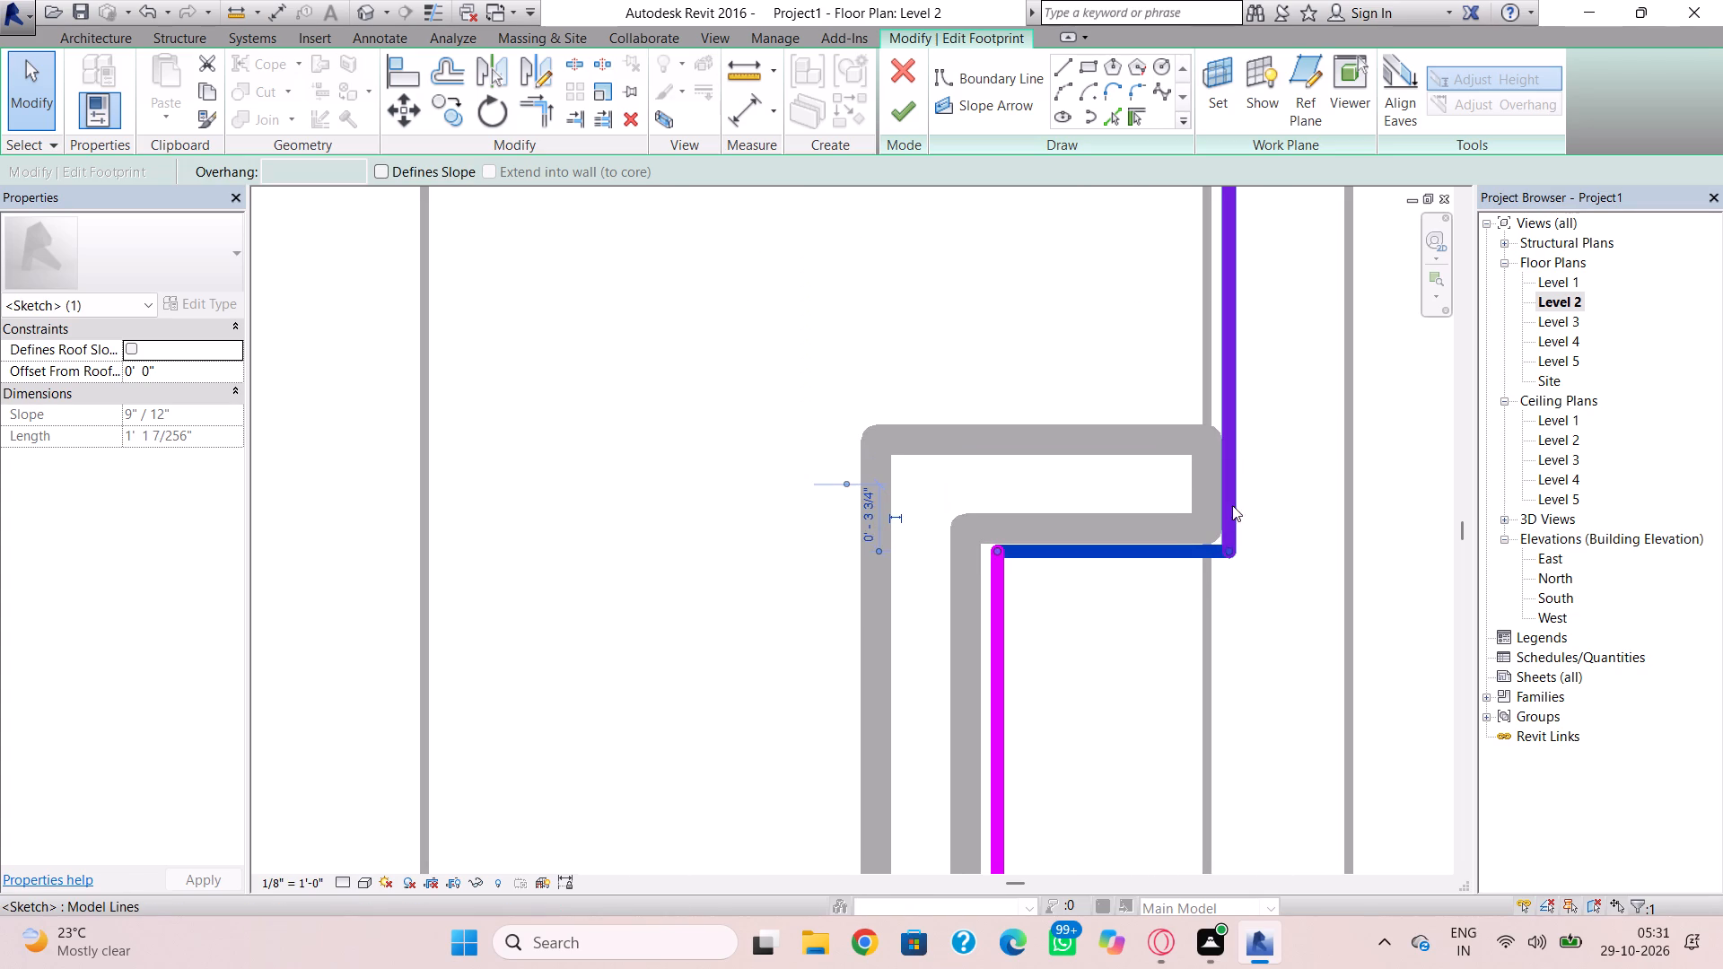
left_click(1234, 493)
scroll(1234, 493, "up", 6)
key("Right")
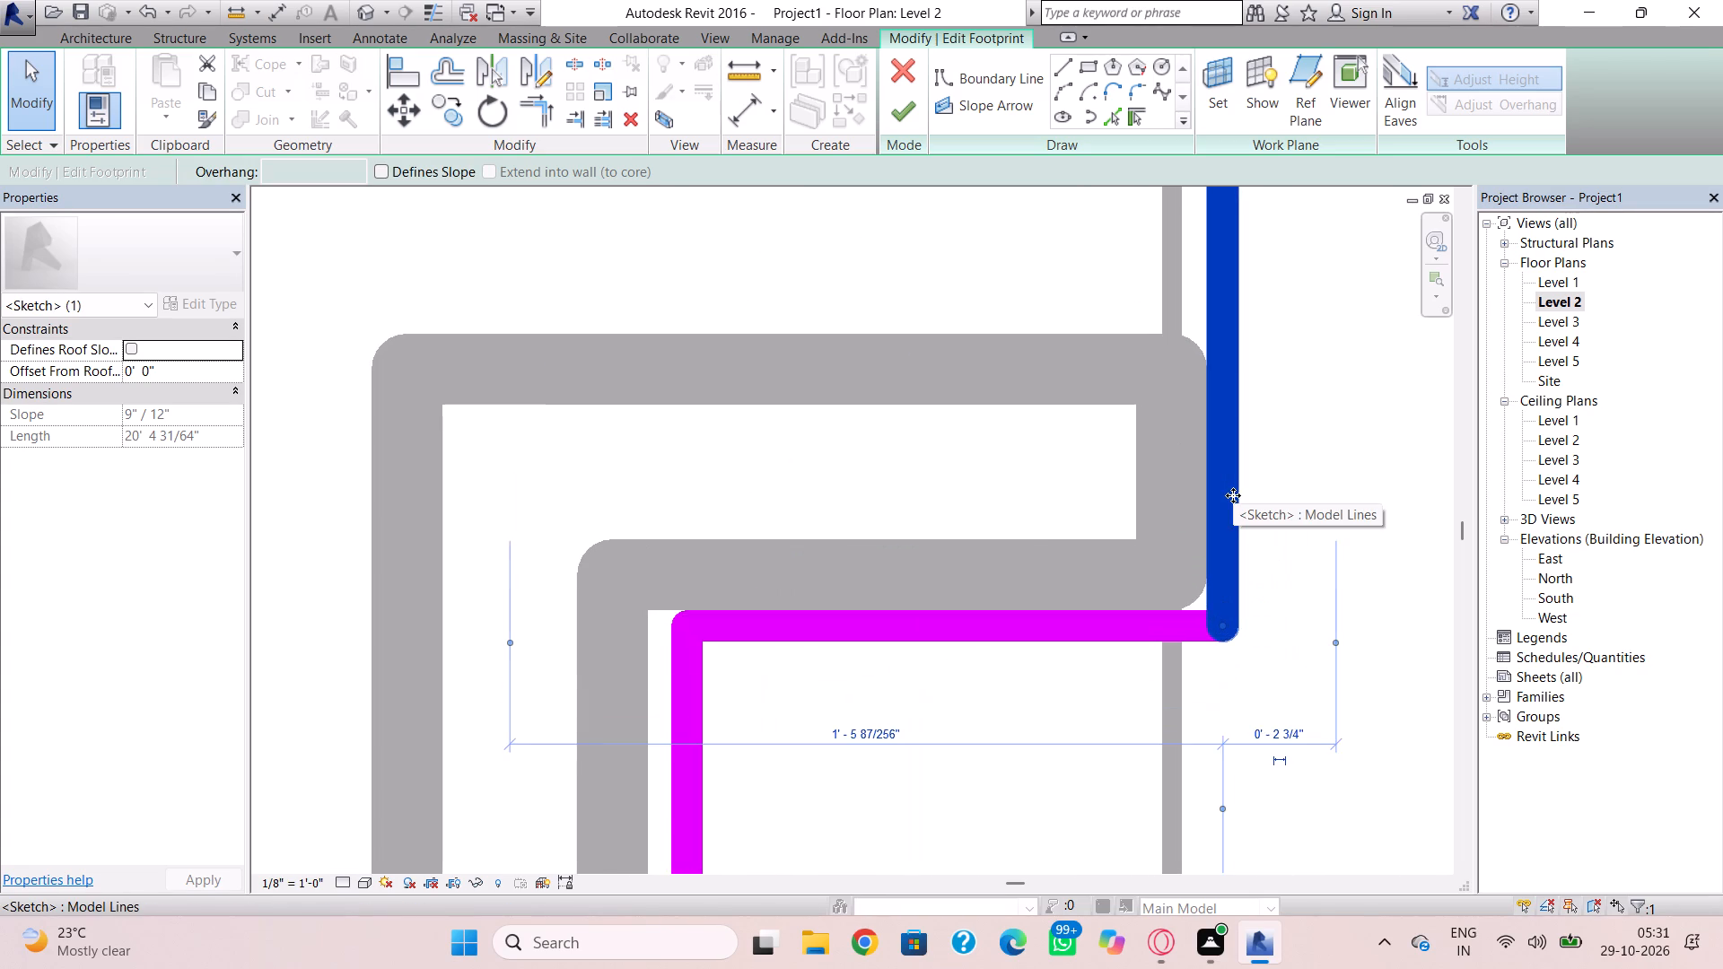
left_click(1069, 626)
key("Down")
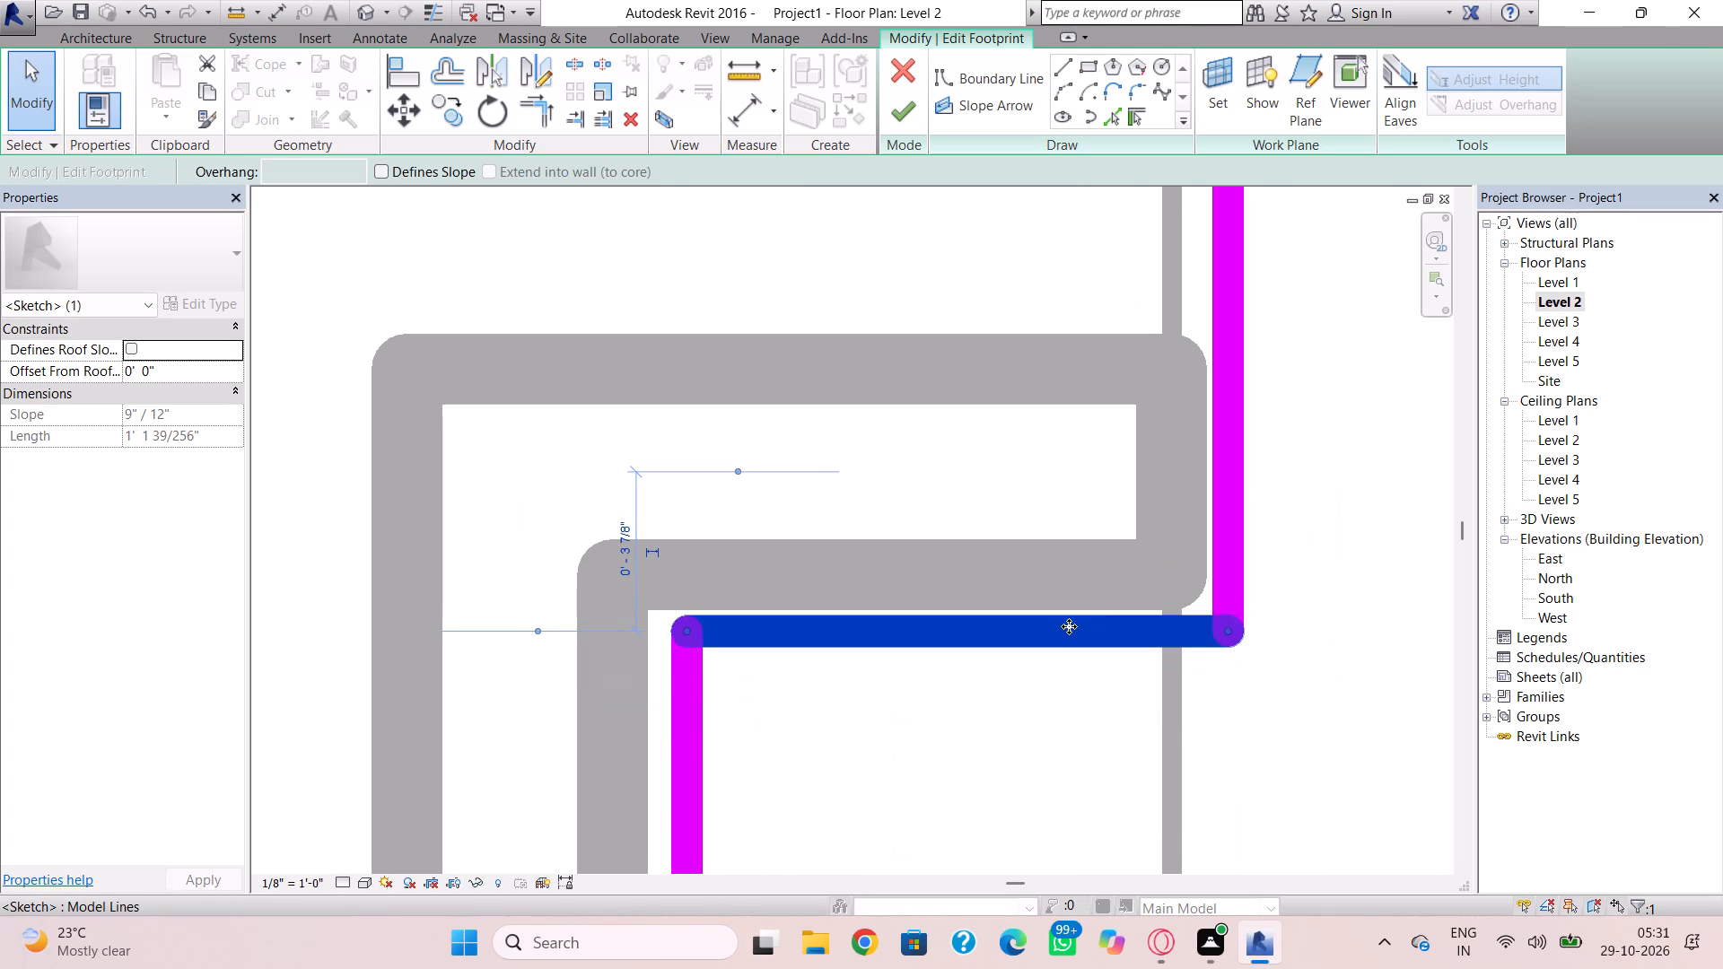
Finish the roof footprint edit.
left_click(930, 106)
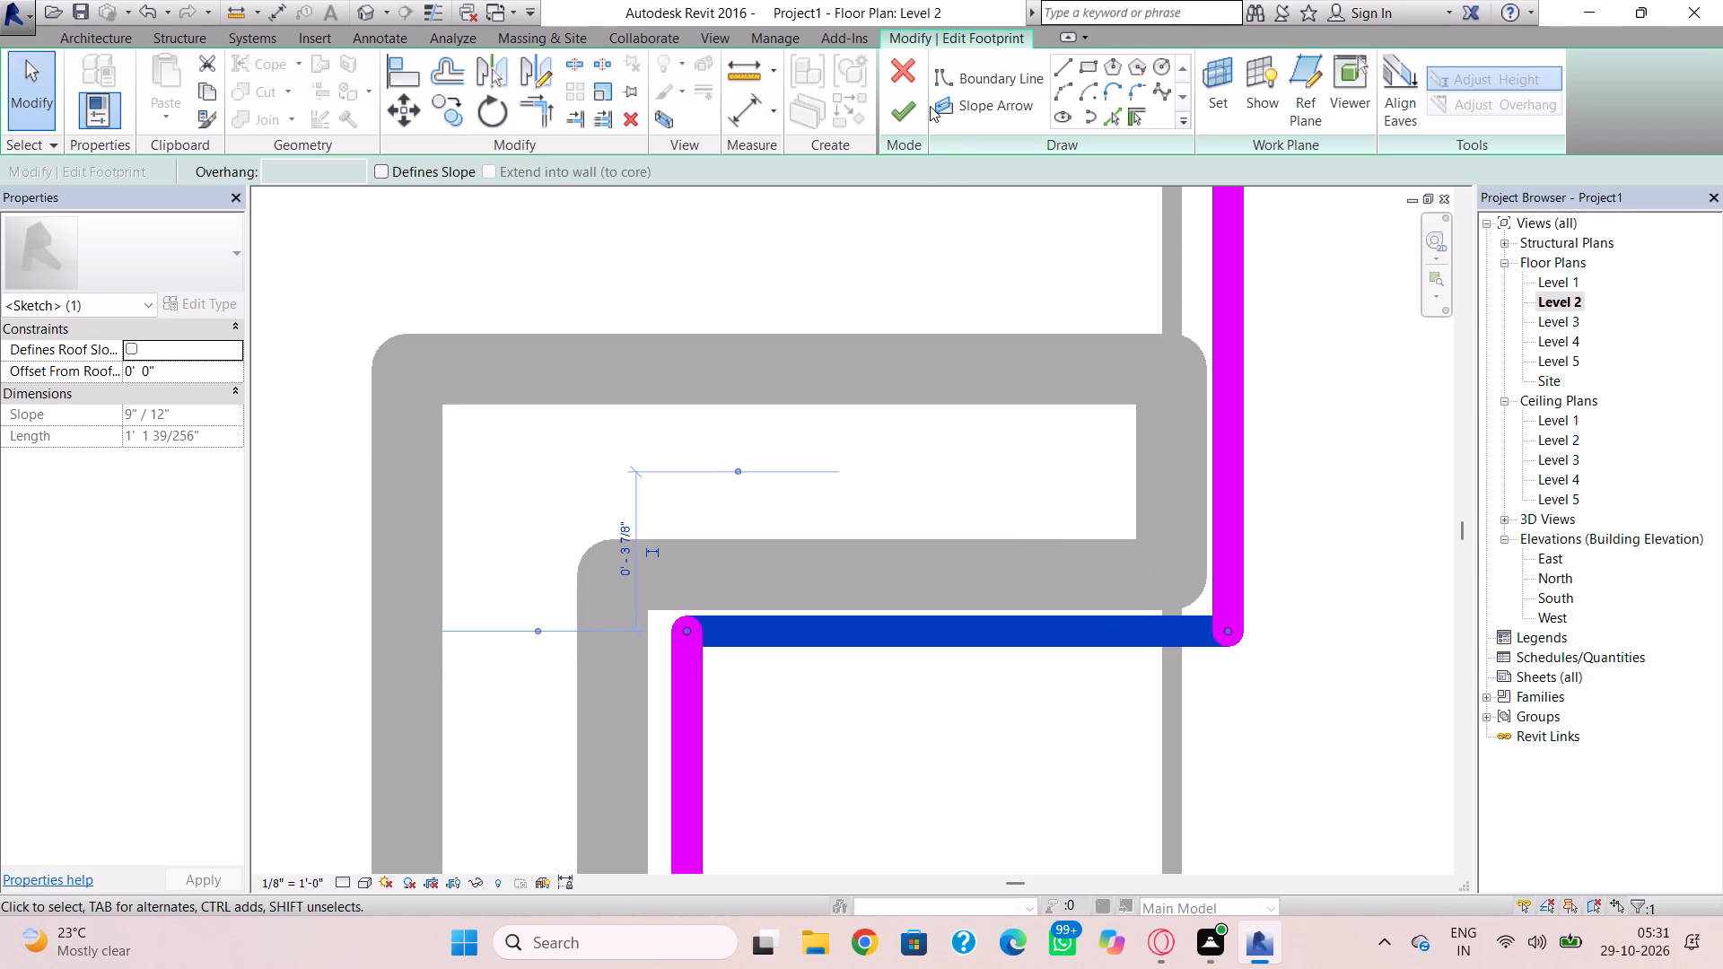
left_click(922, 113)
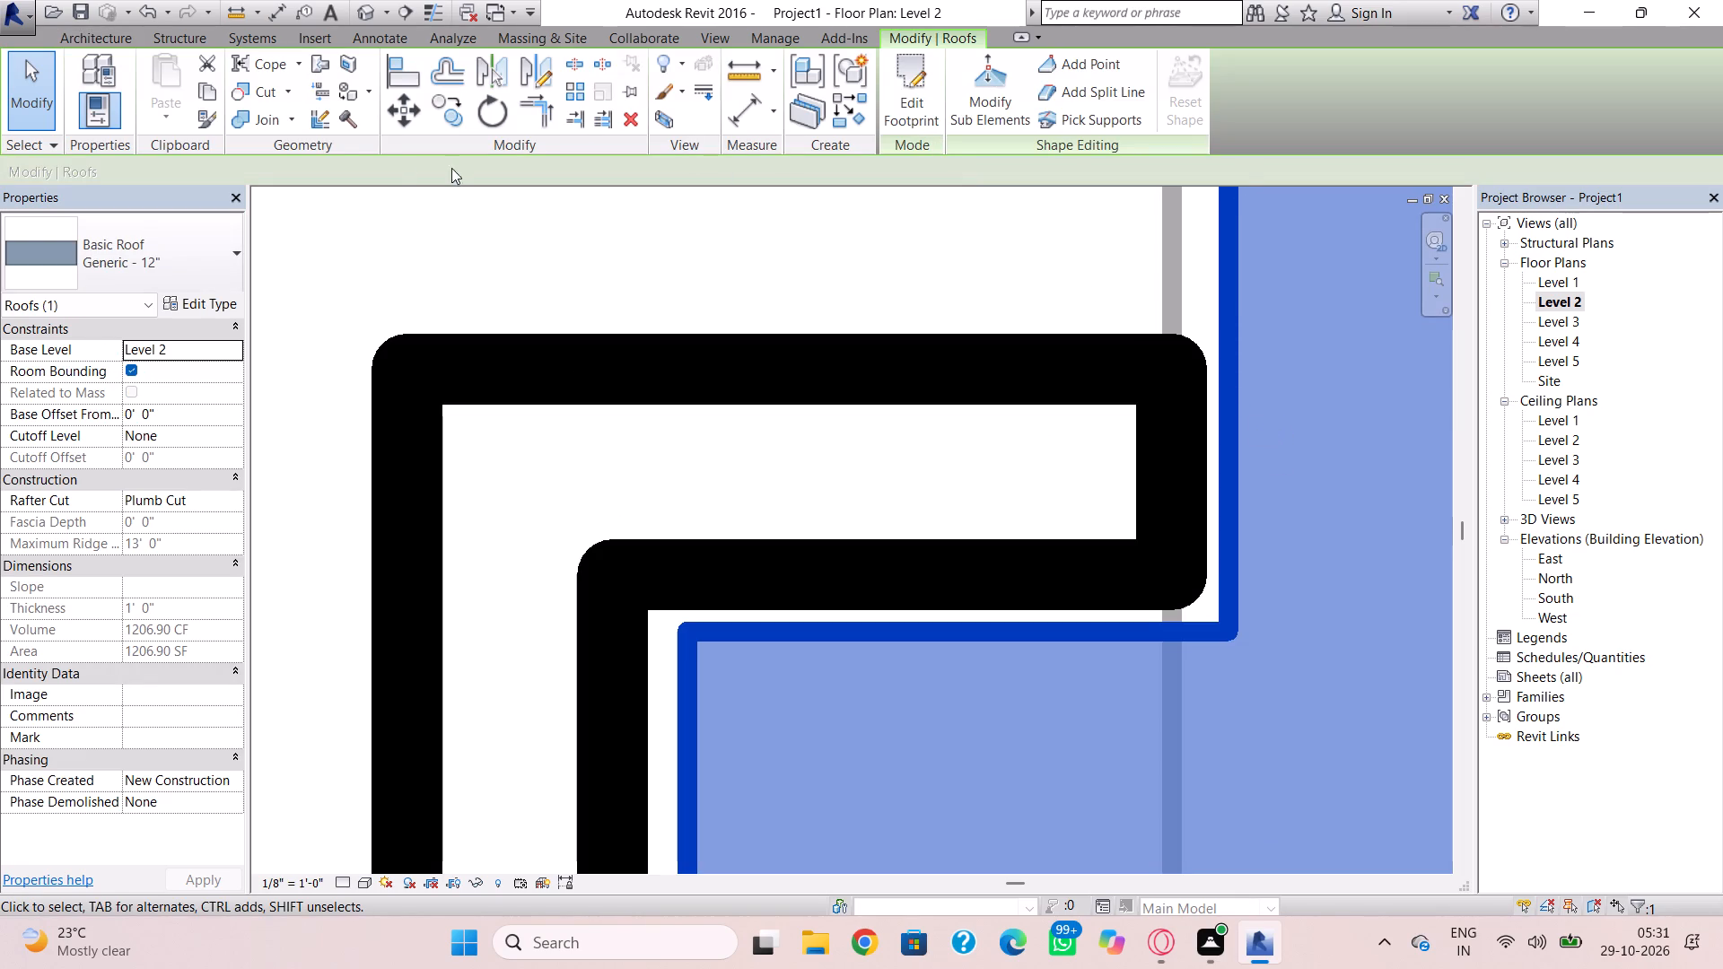
Open the default 3D view and examine the roof's fit around the projection walls from several angles.
left_click(364, 0)
scroll(495, 289, "down", 5)
scroll(535, 369, "up", 1)
middle_click_drag(535, 369, 552, 378)
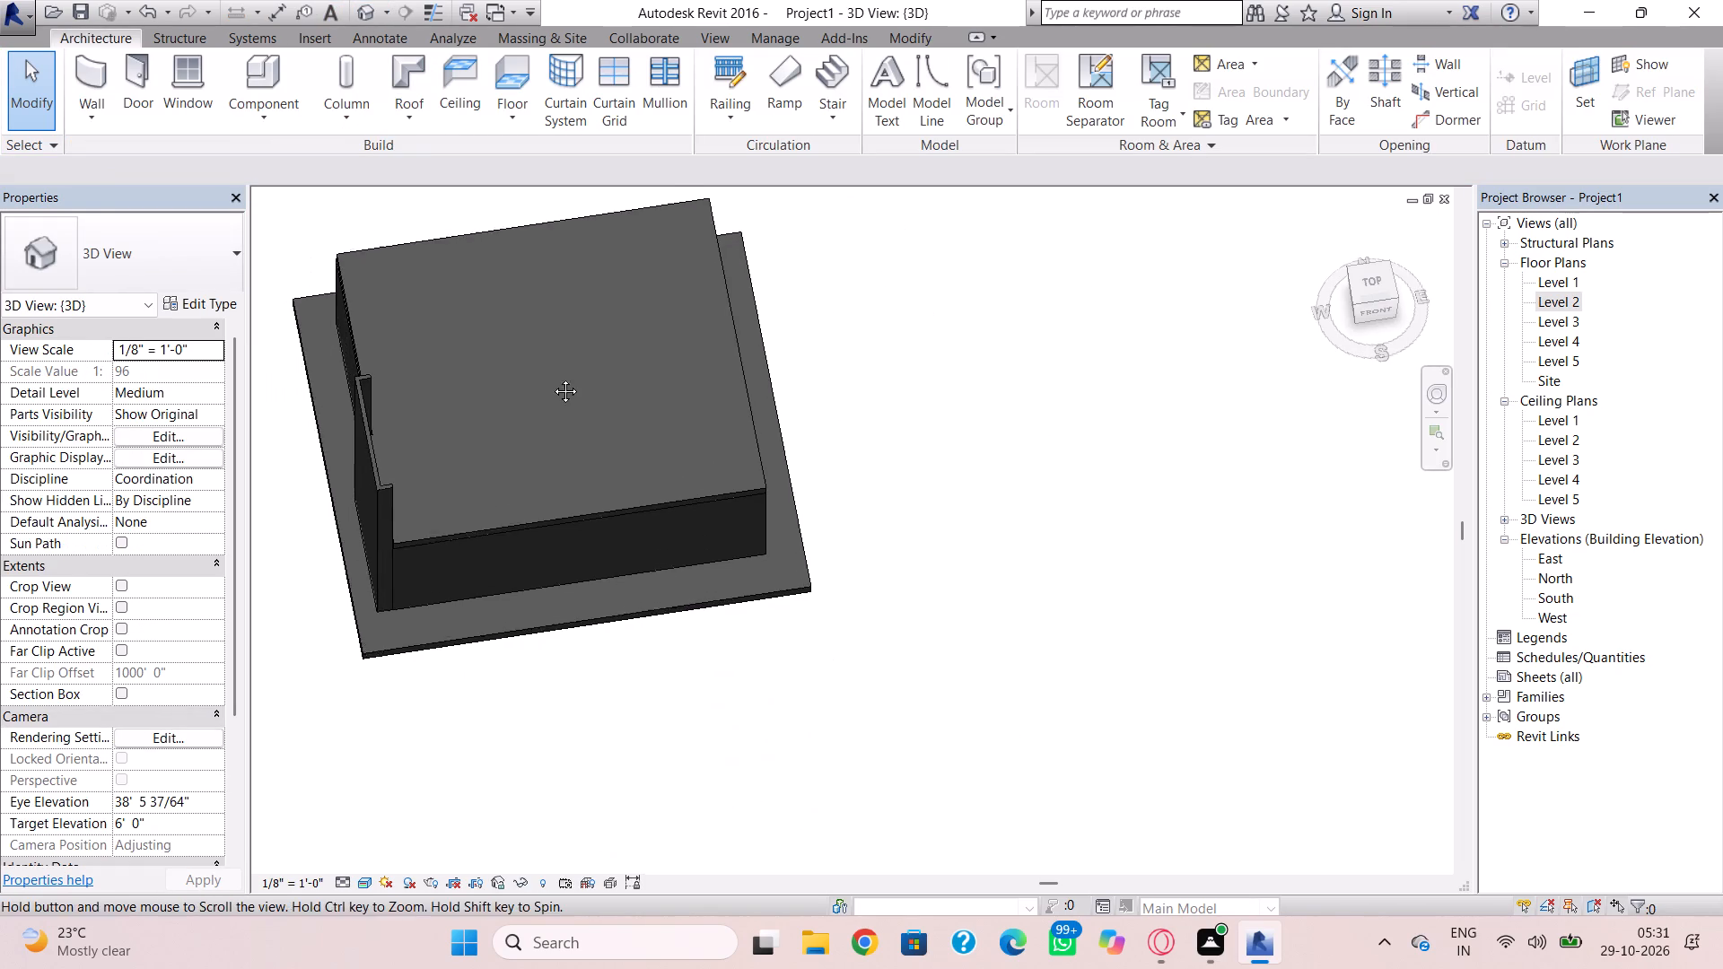
middle_click_drag(552, 378, 722, 399)
right_click_drag(686, 520, 536, 630, "shift")
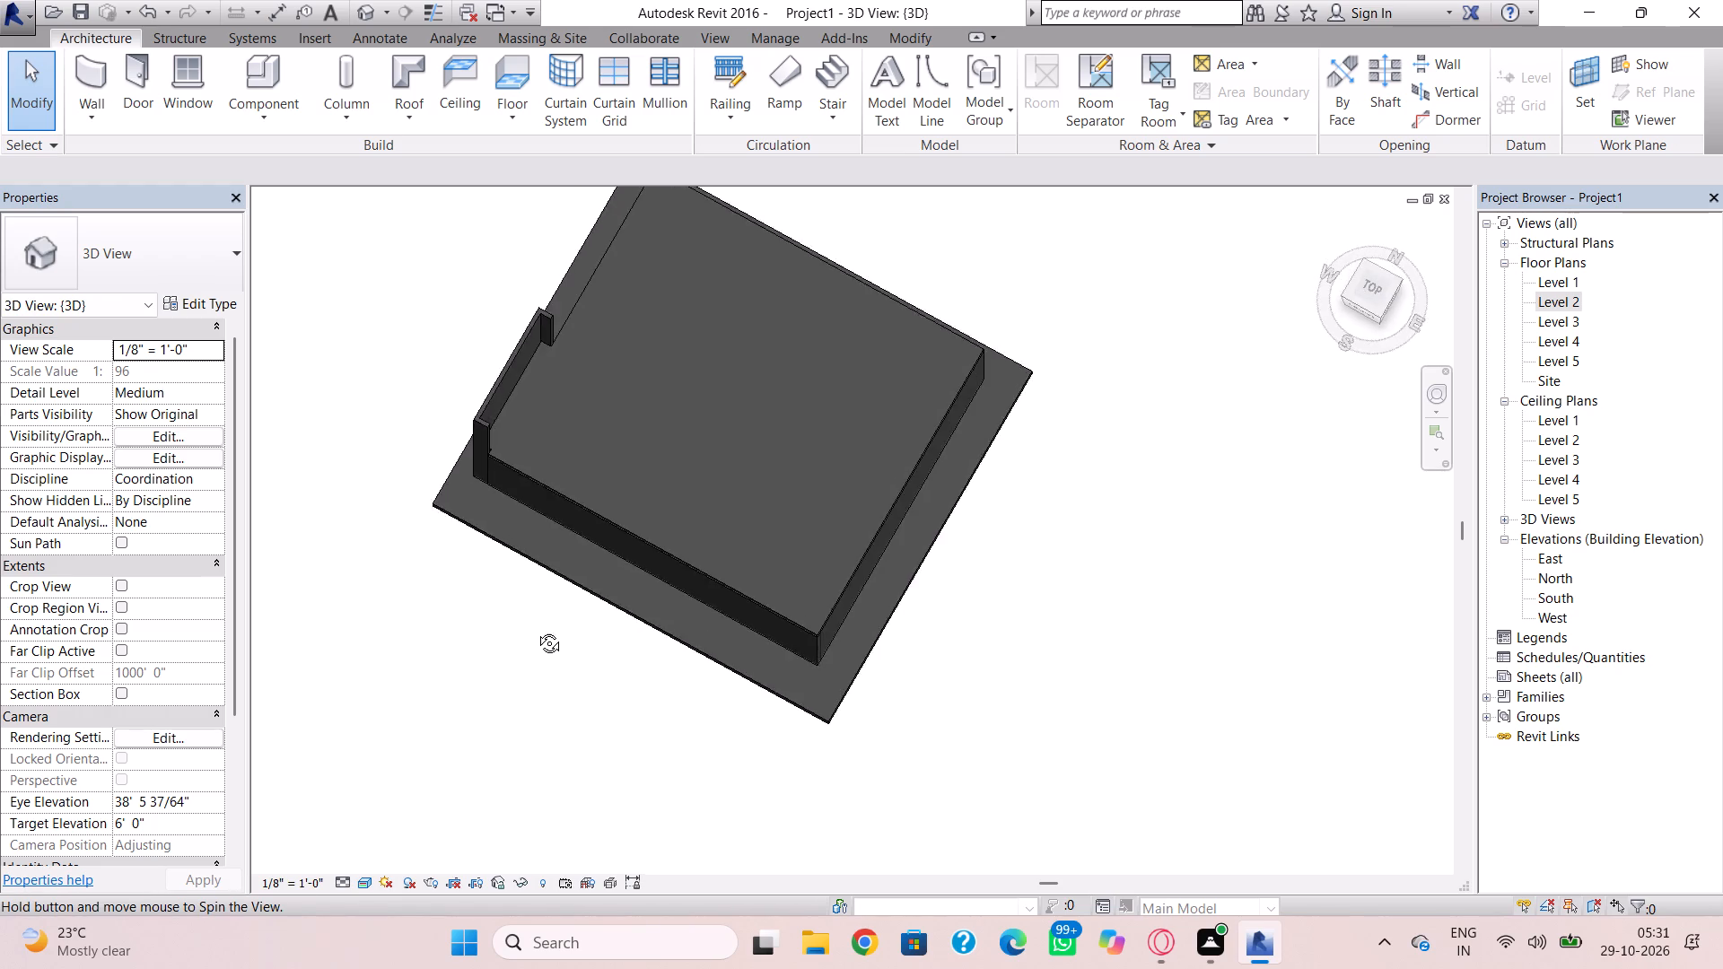
right_click_drag(536, 630, 848, 532, "shift")
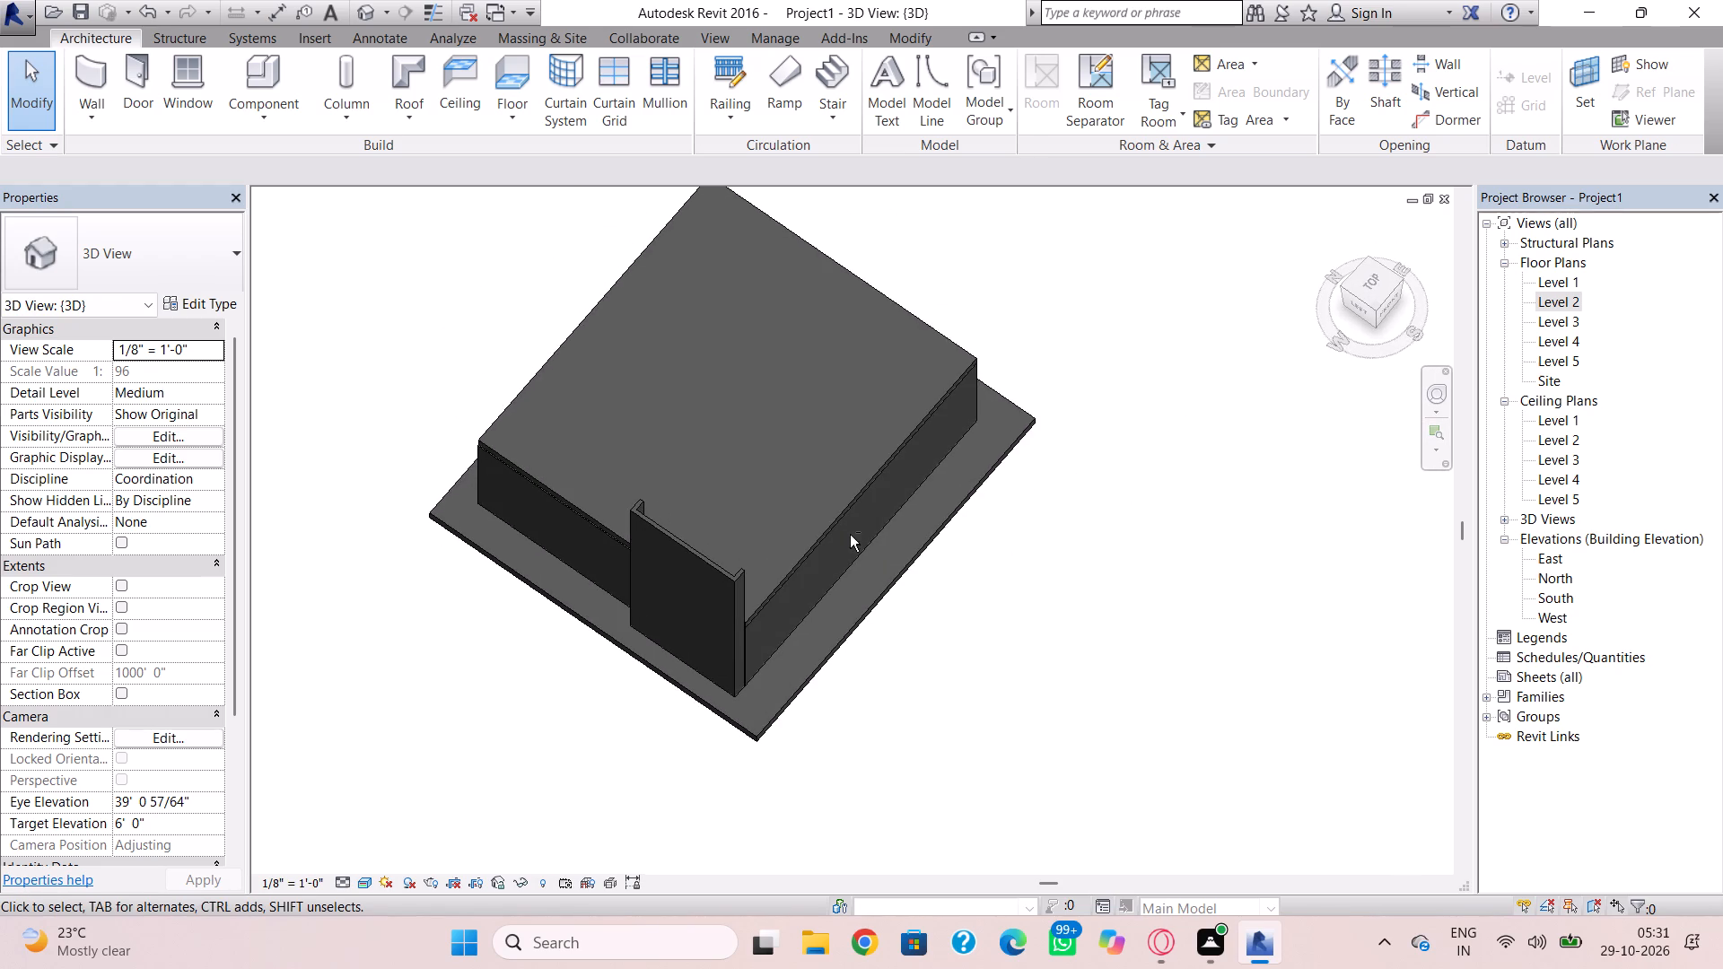
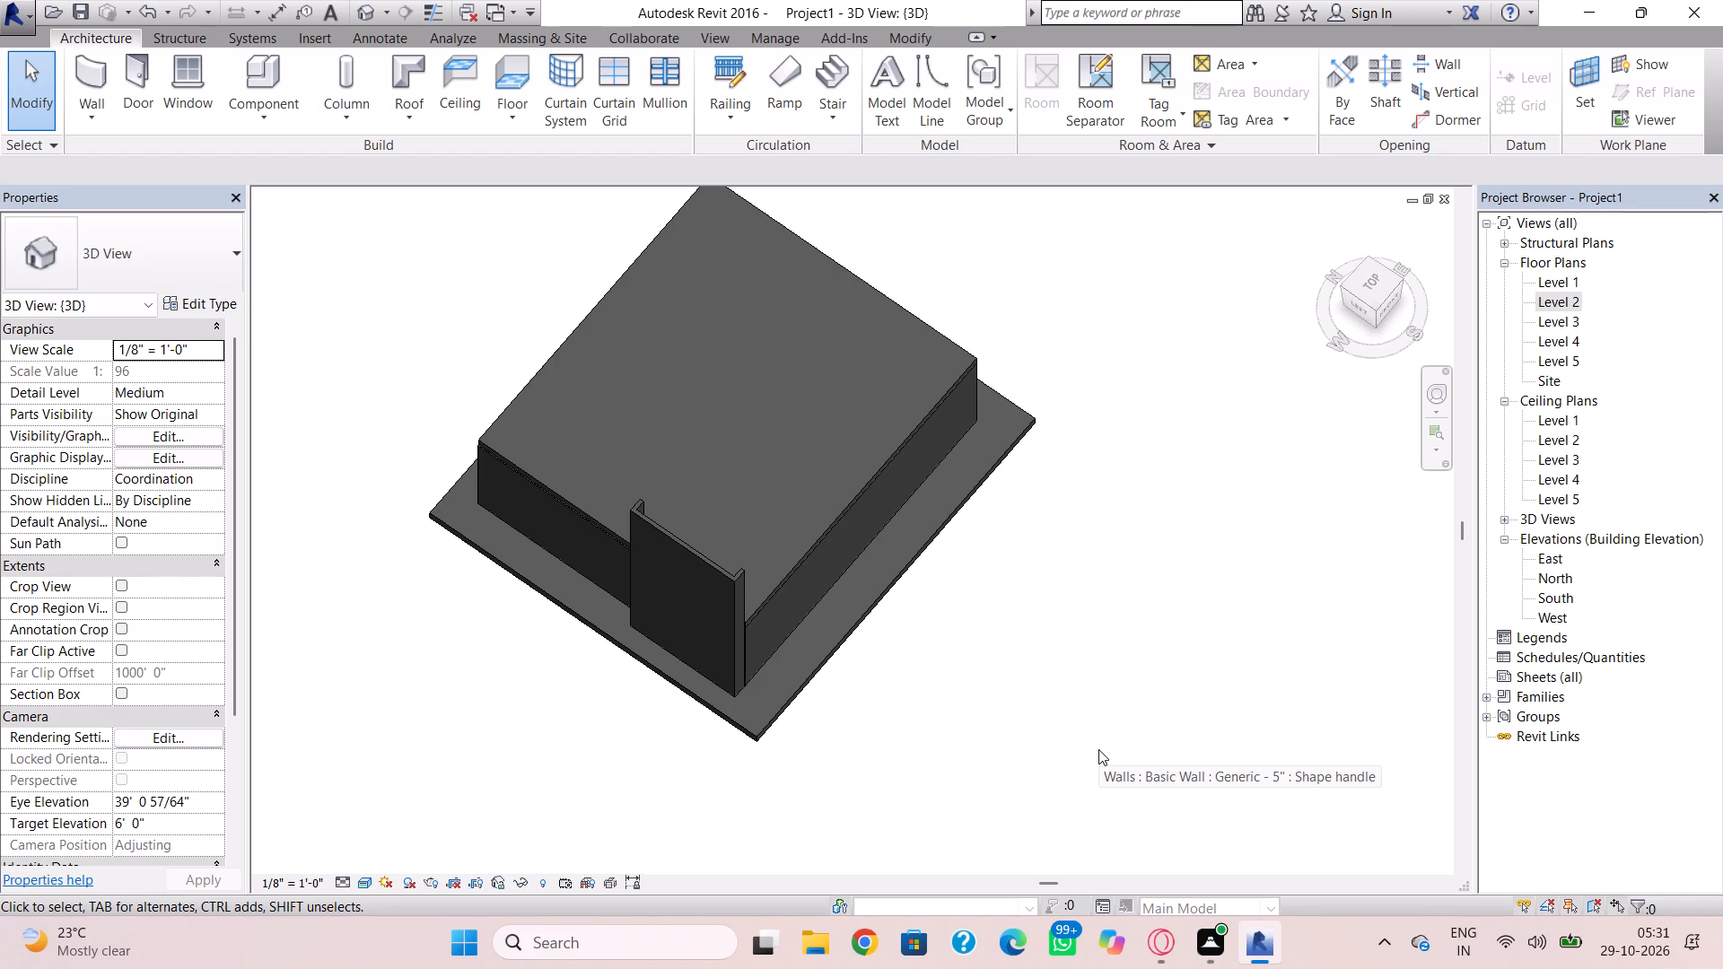
Open the Level 2 floor plan.
key("Escape")
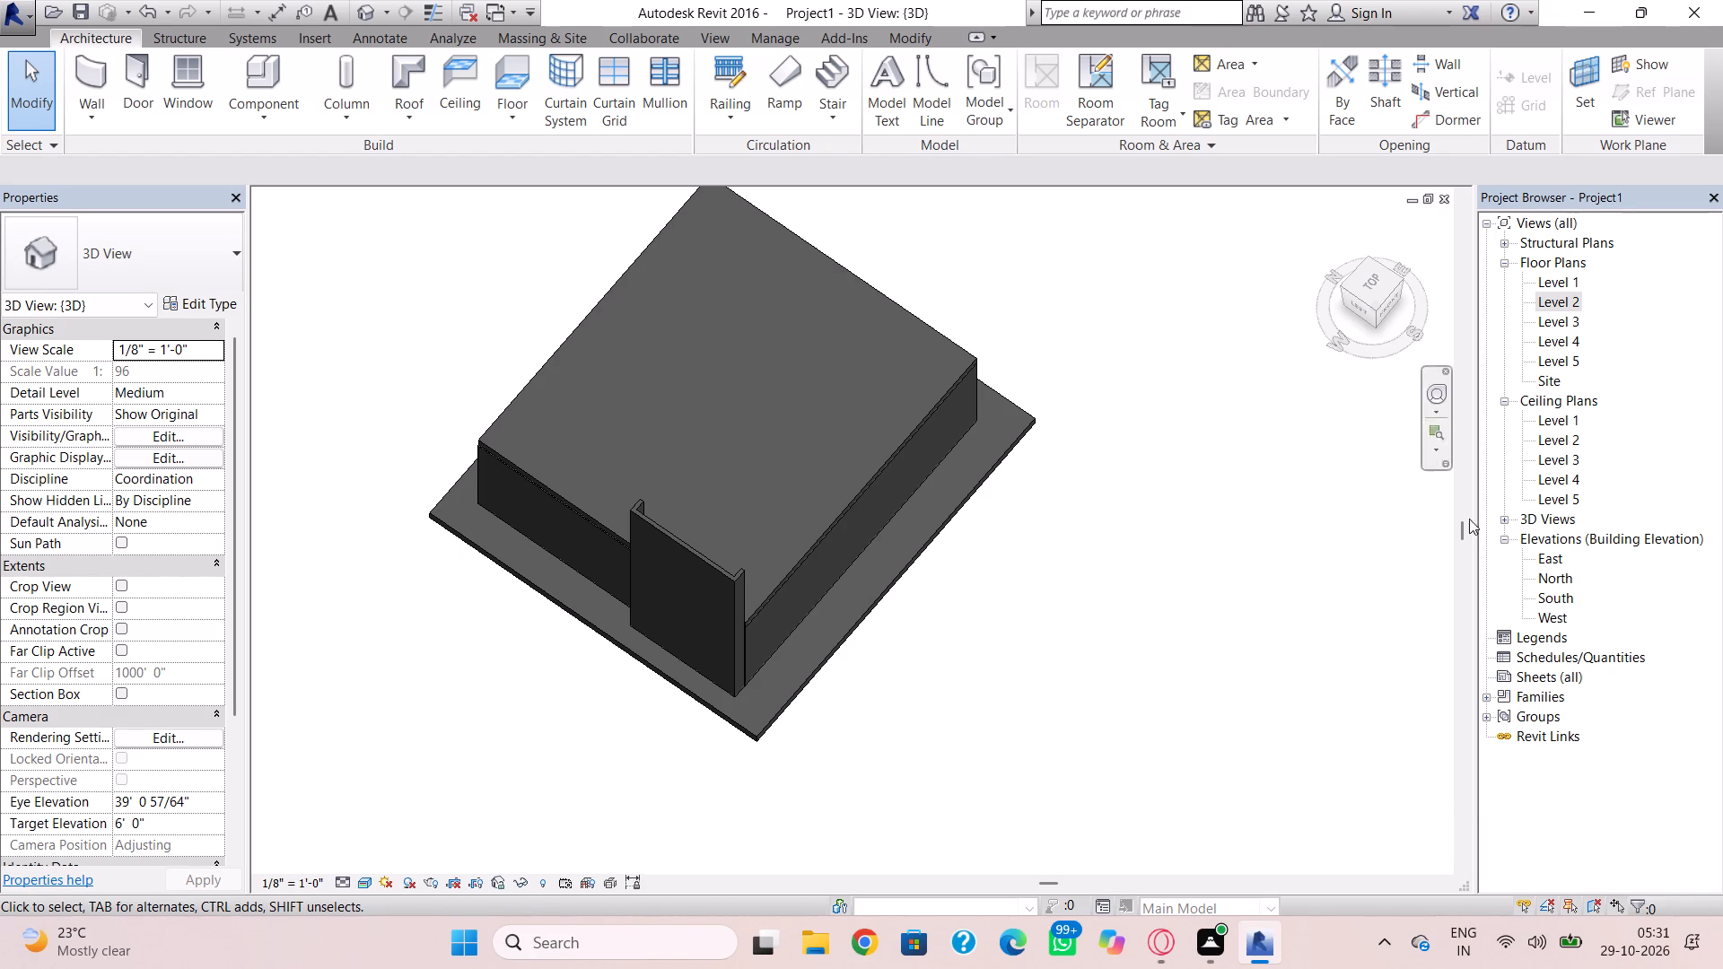
left_click(1559, 285)
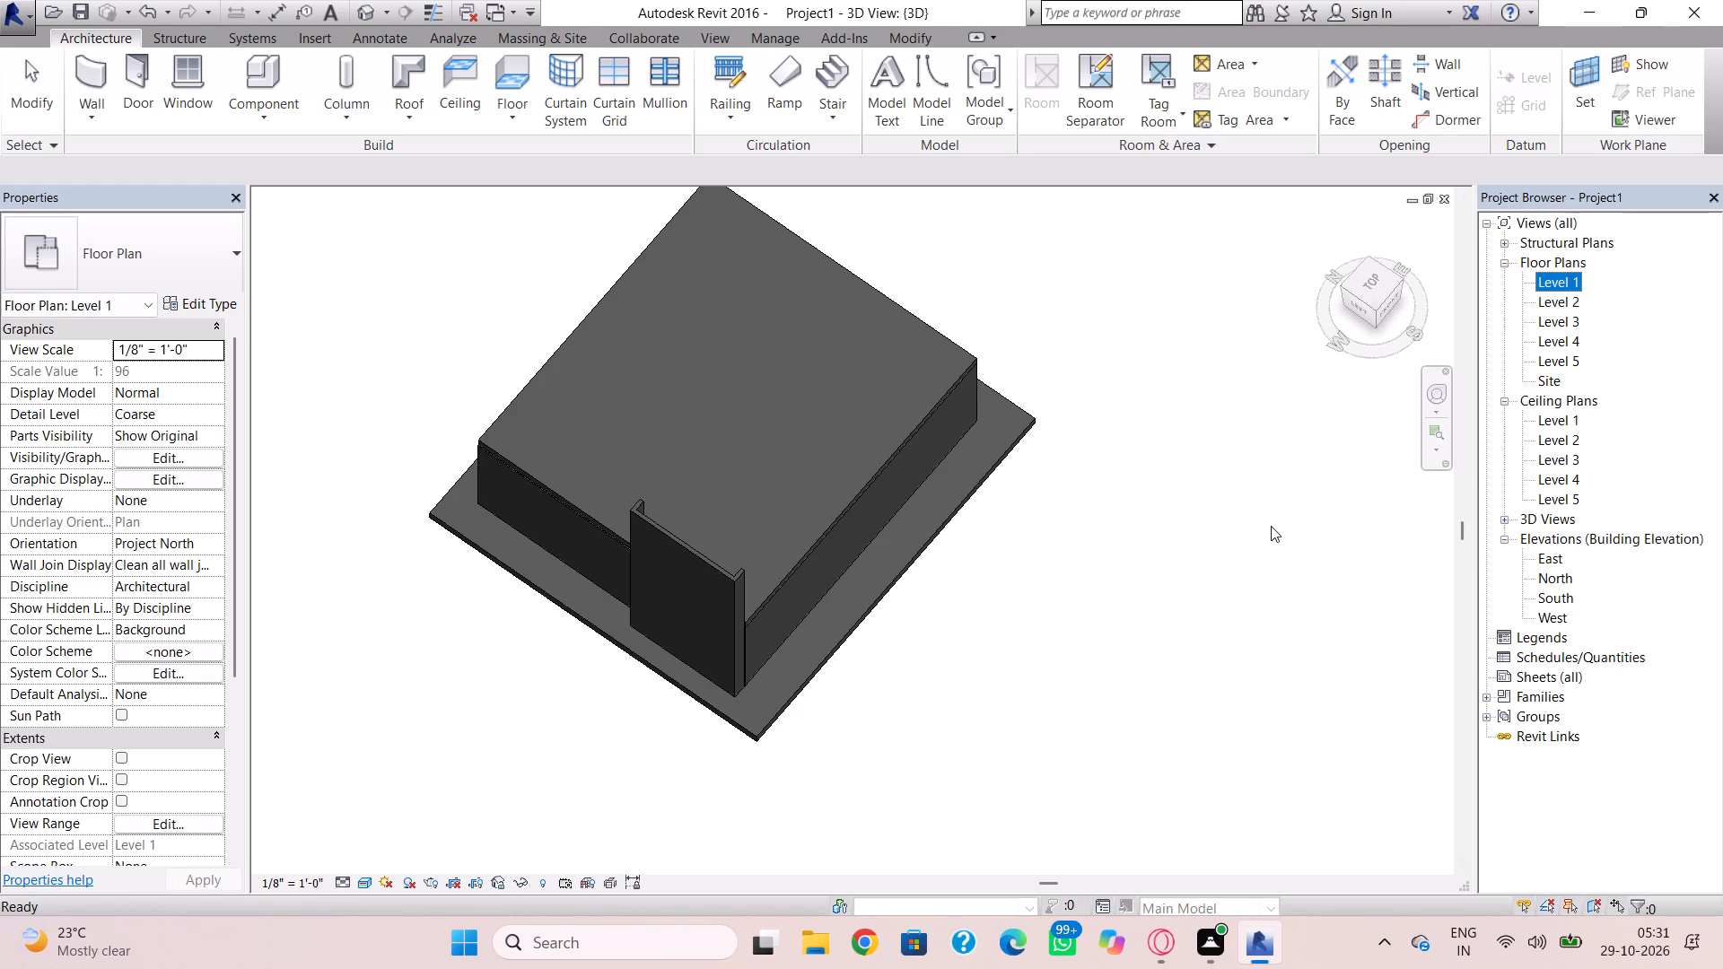
double_click(1551, 301)
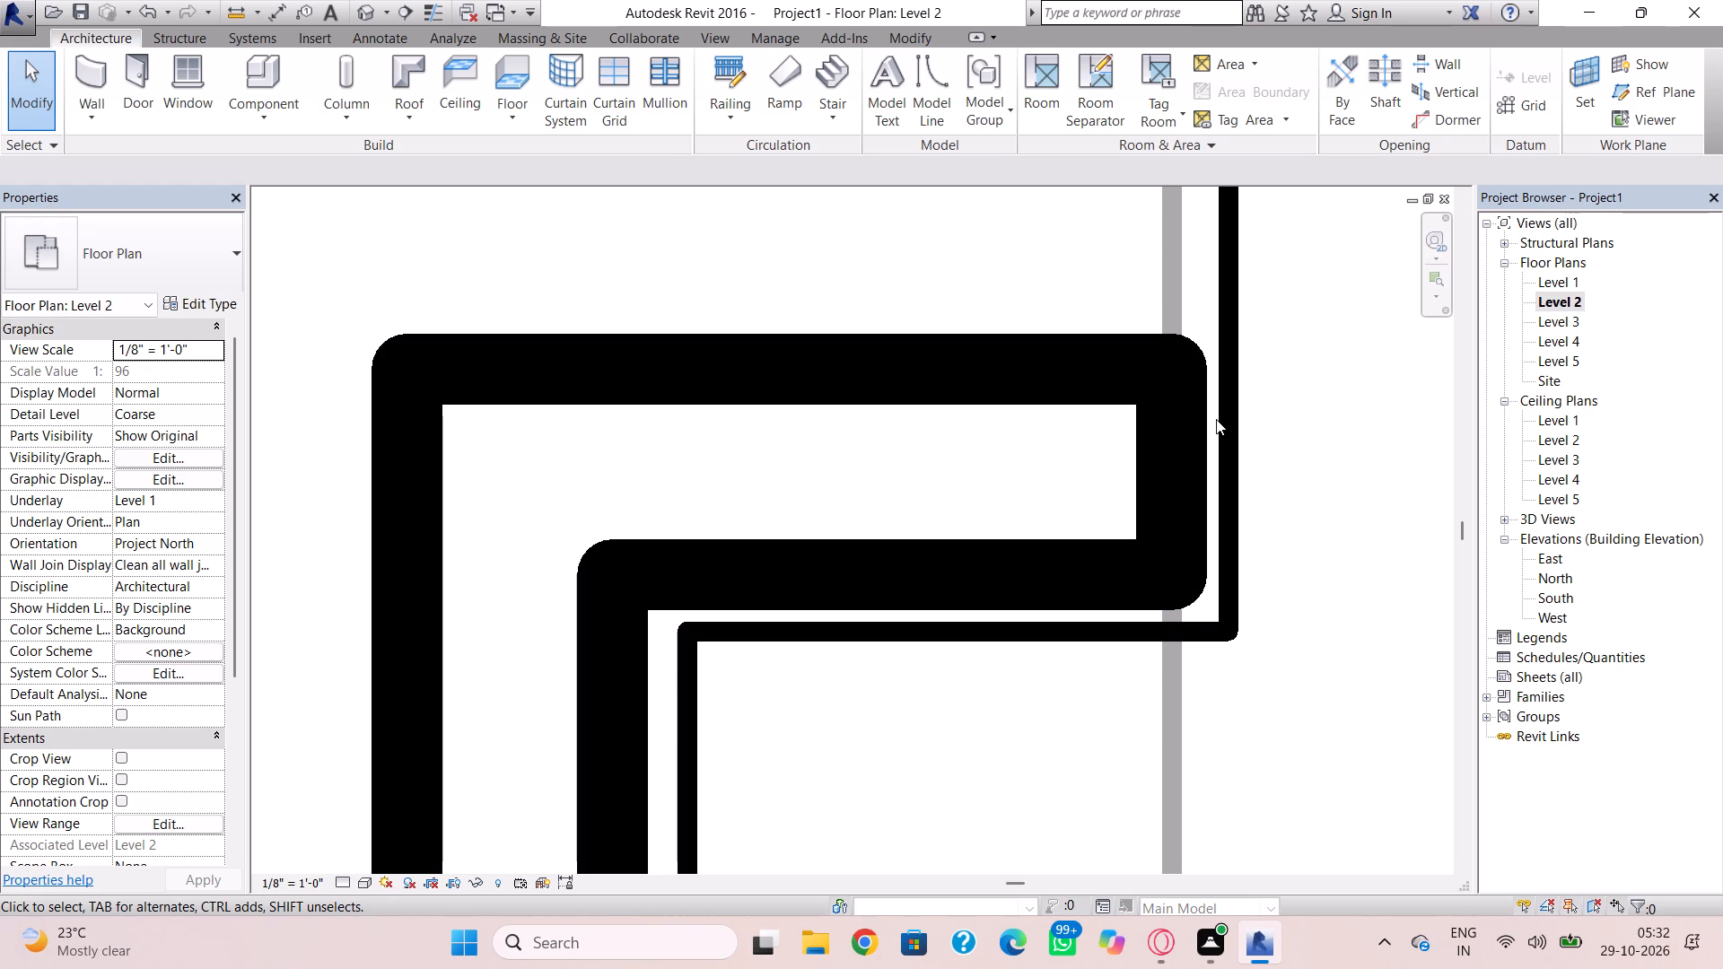
scroll(1272, 427, "down", 4)
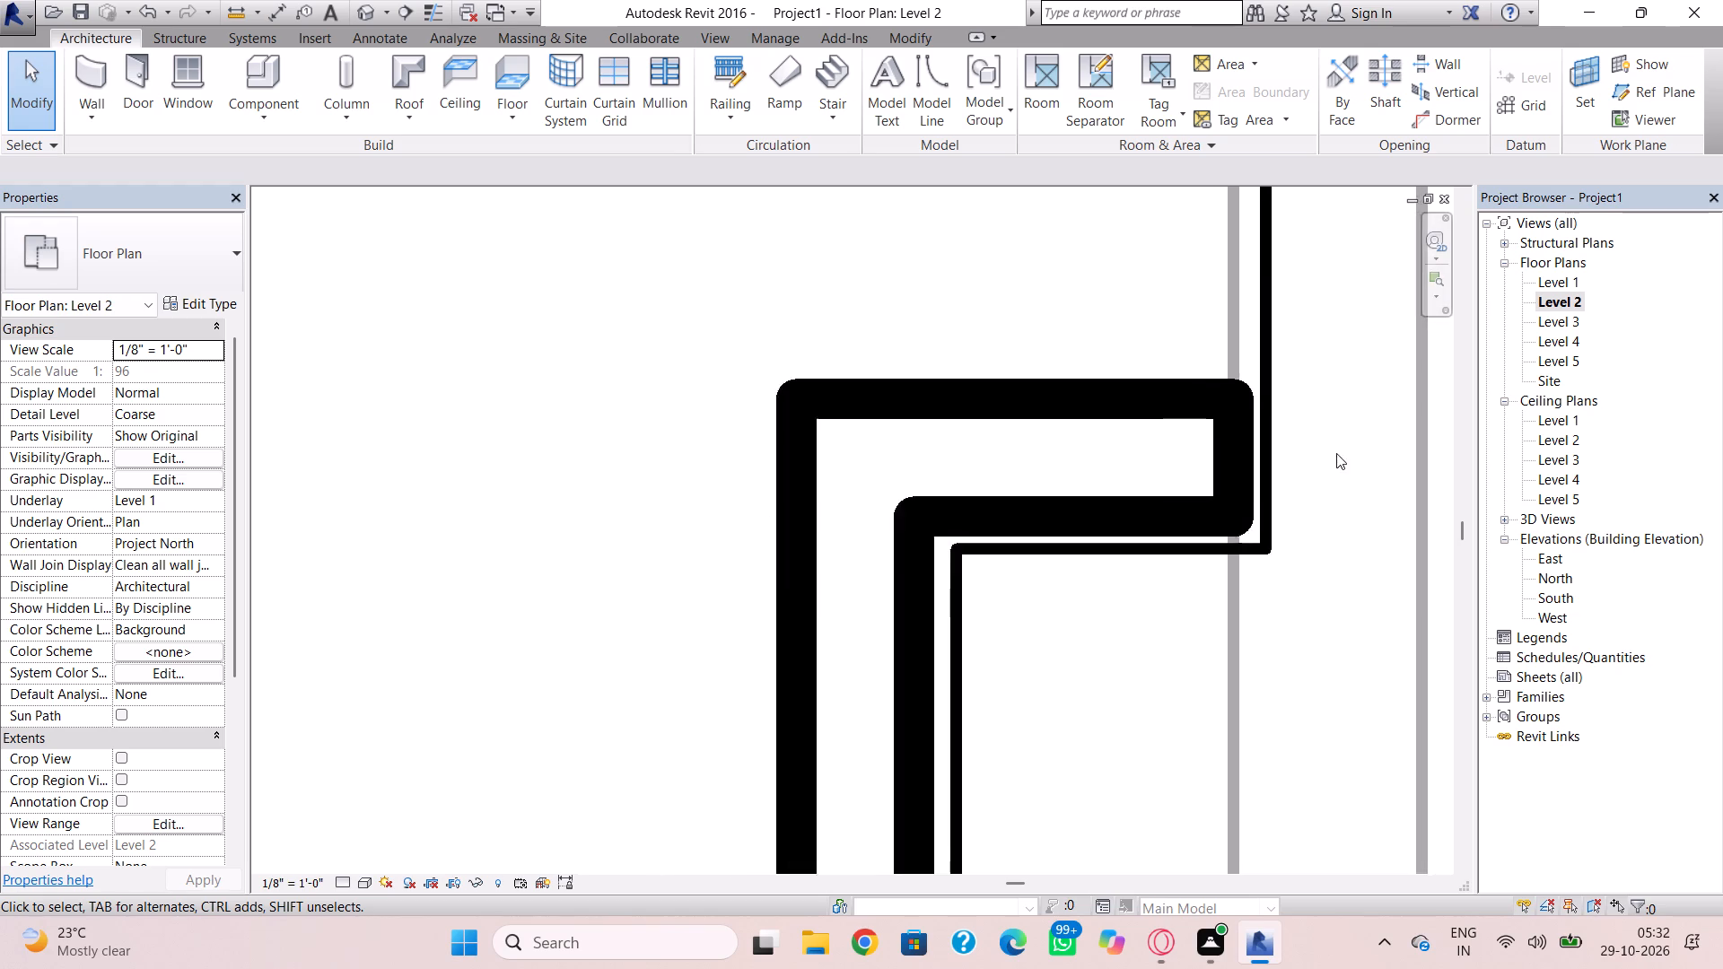
scroll(1336, 453, "down", 6)
scroll(1335, 525, "down", 4)
middle_click_drag(1335, 535, 1098, 282)
scroll(1163, 441, "down", 2)
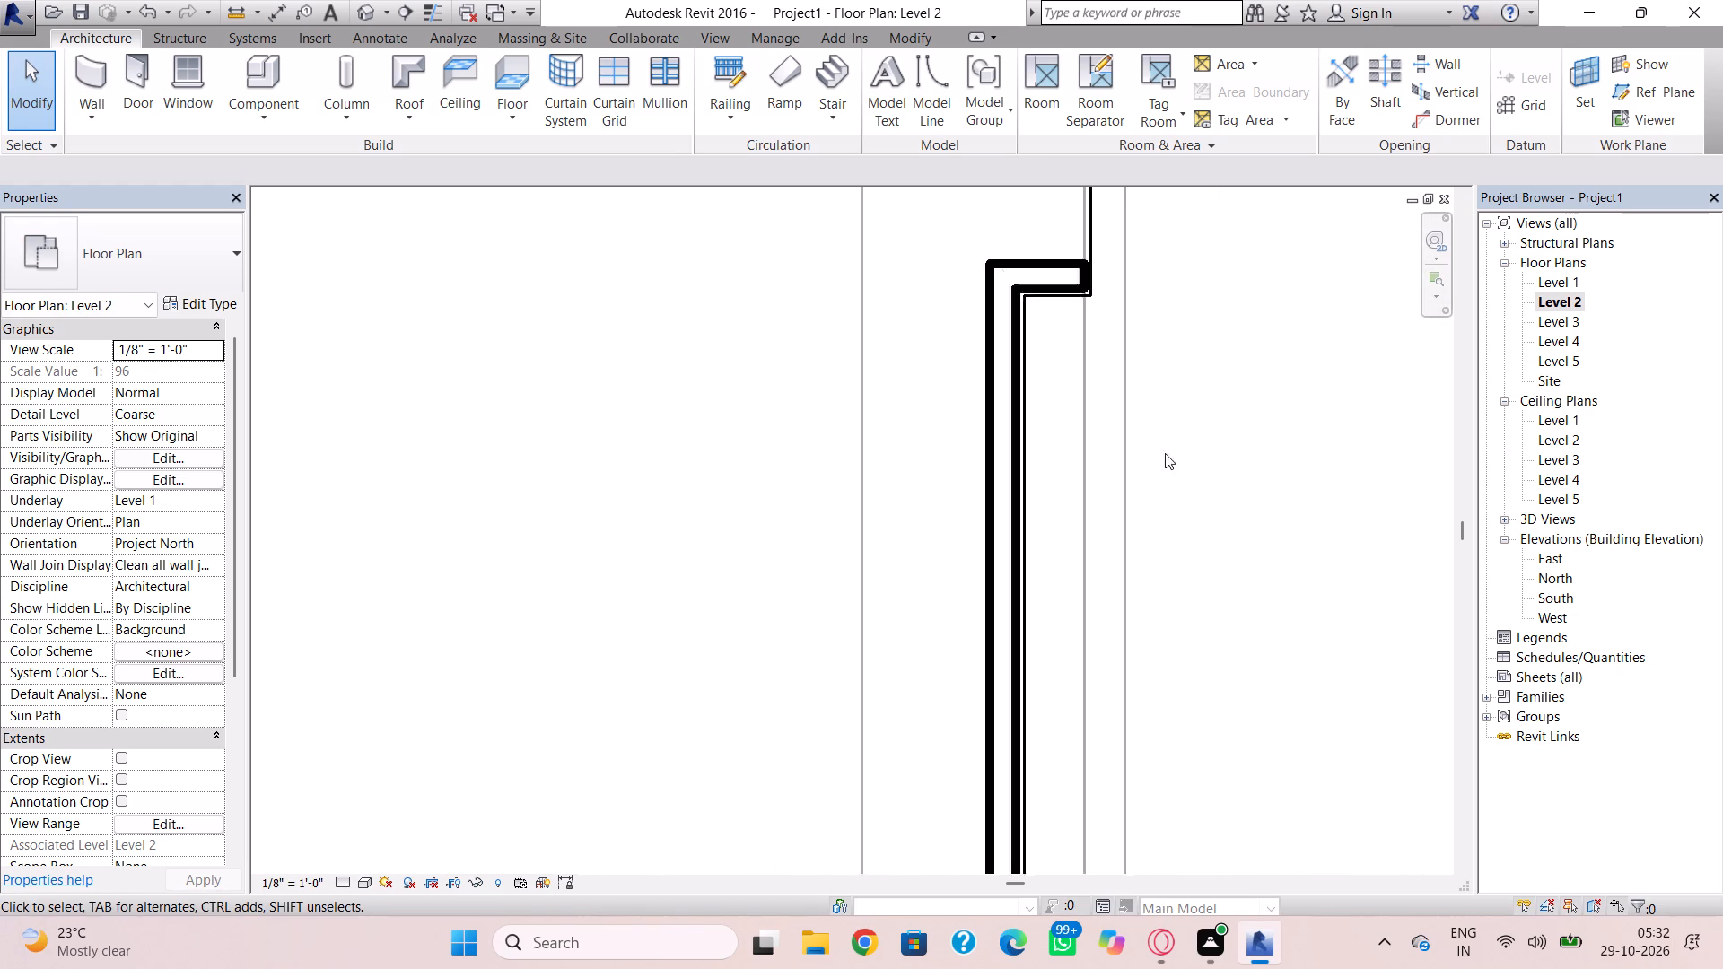
scroll(1165, 453, "down", 3)
Draw a Generic - 8" wall, located by Finish Face: Exterior, along the inside of the west projection wall between its two return walls.
left_click(80, 72)
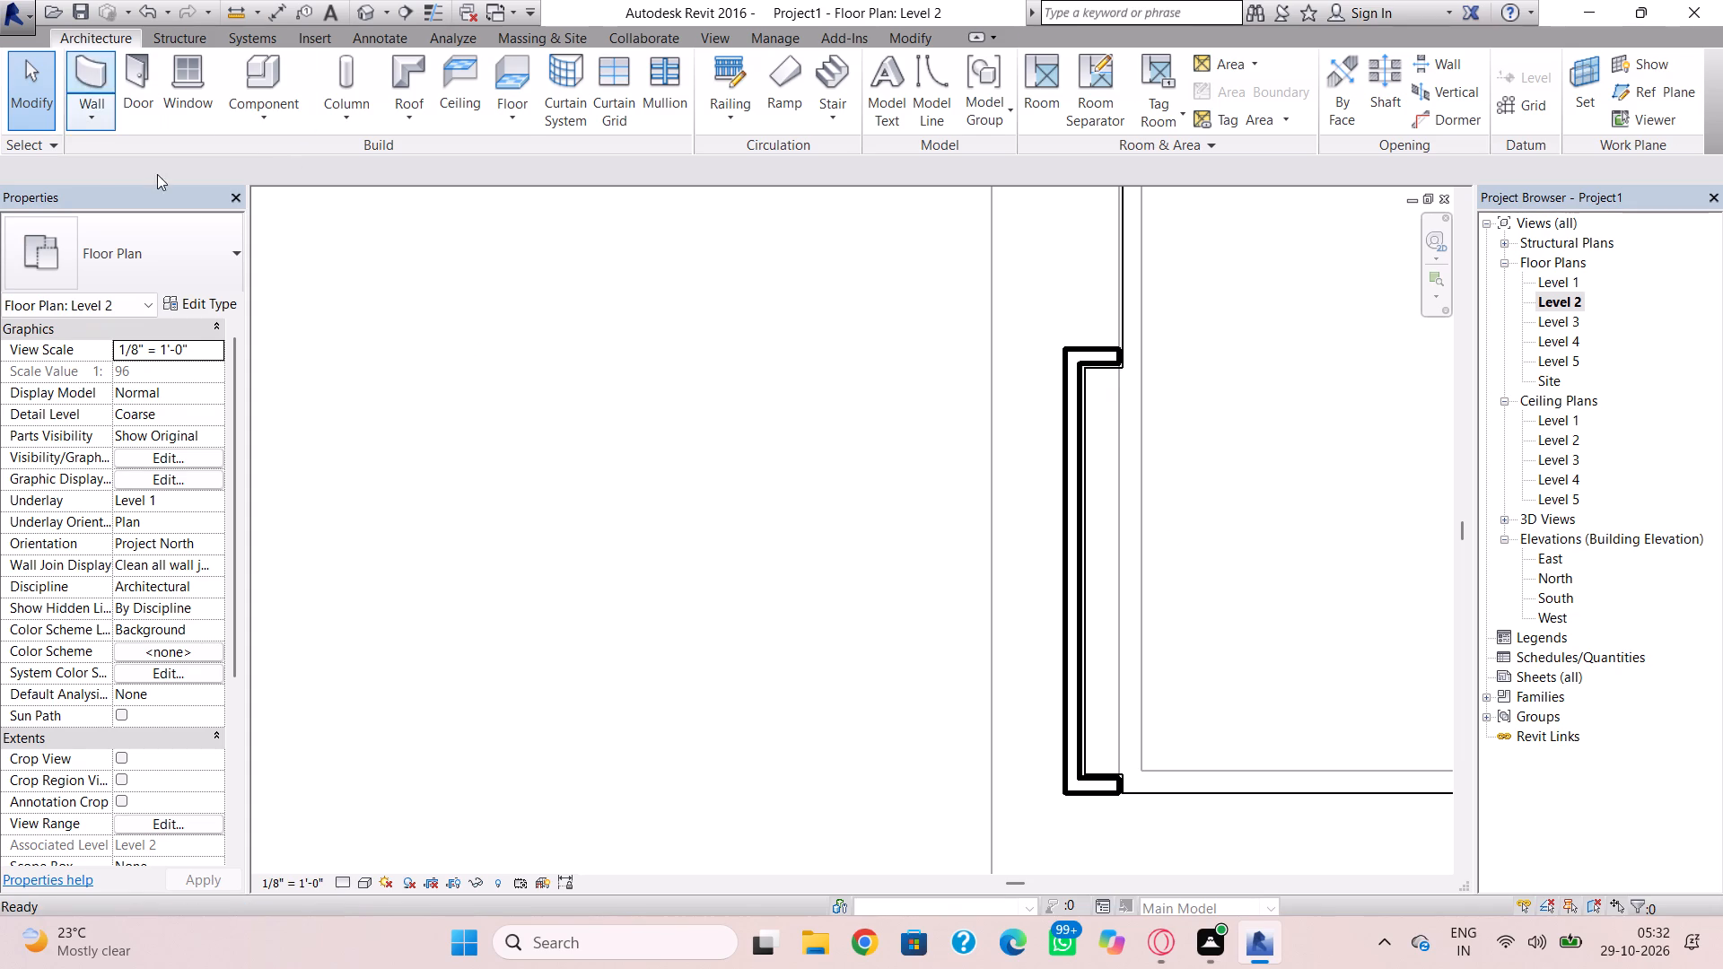
left_click(189, 253)
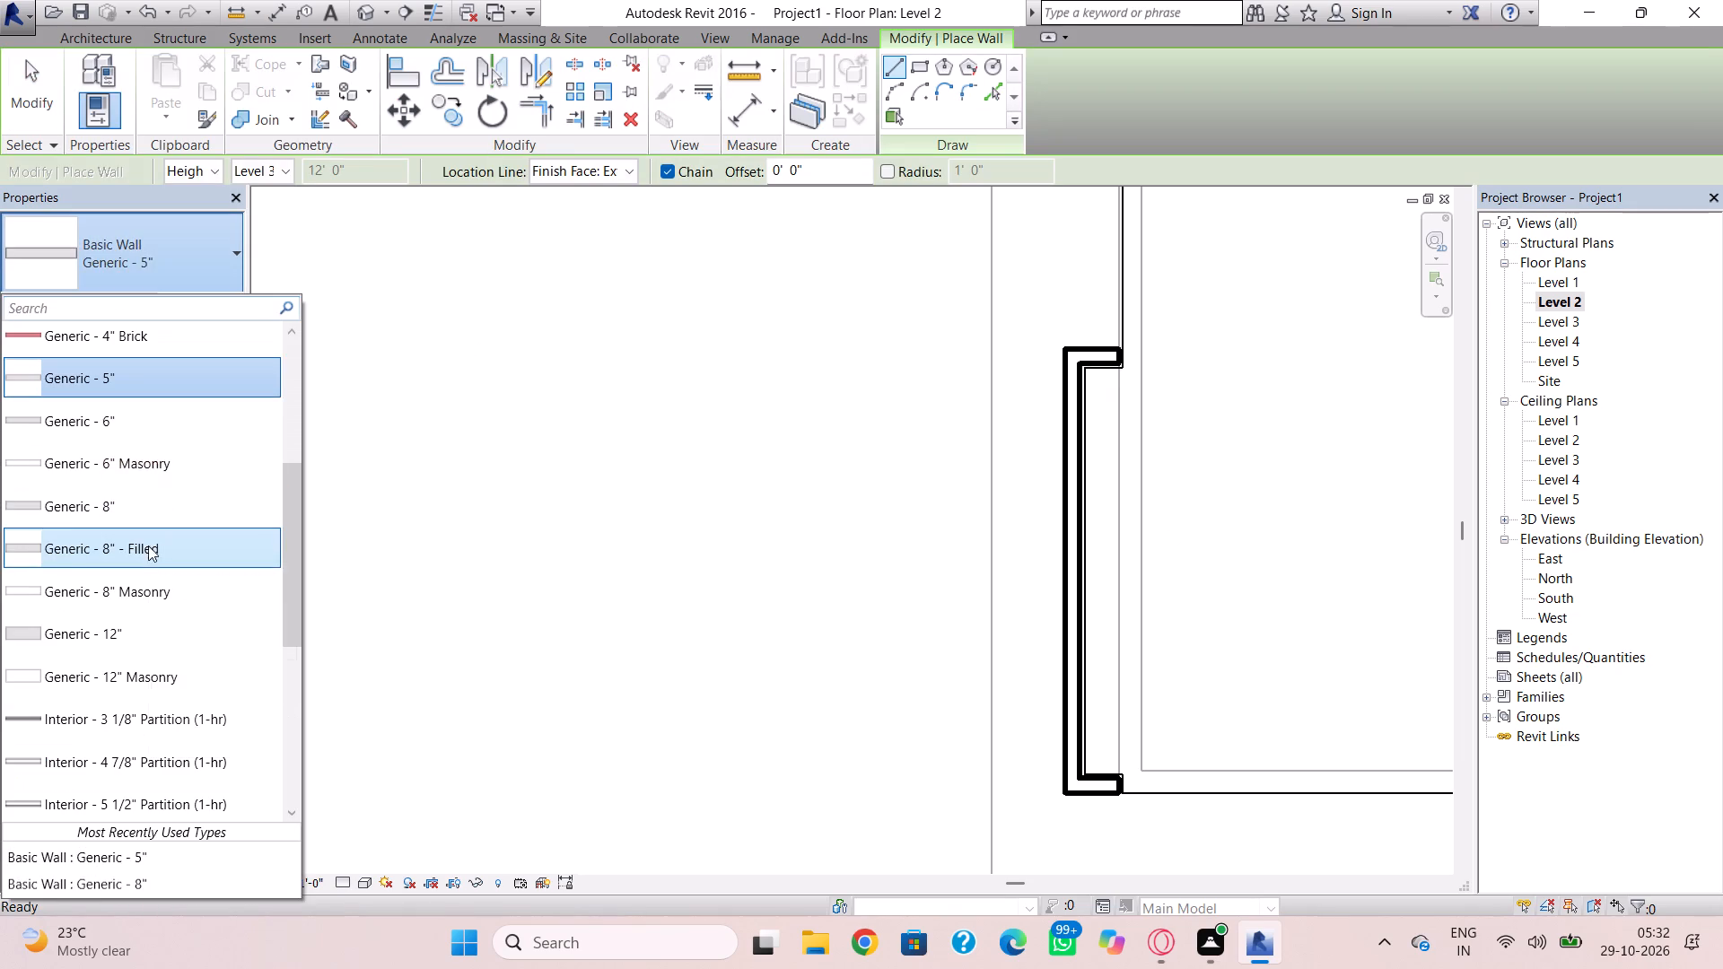
left_click(176, 510)
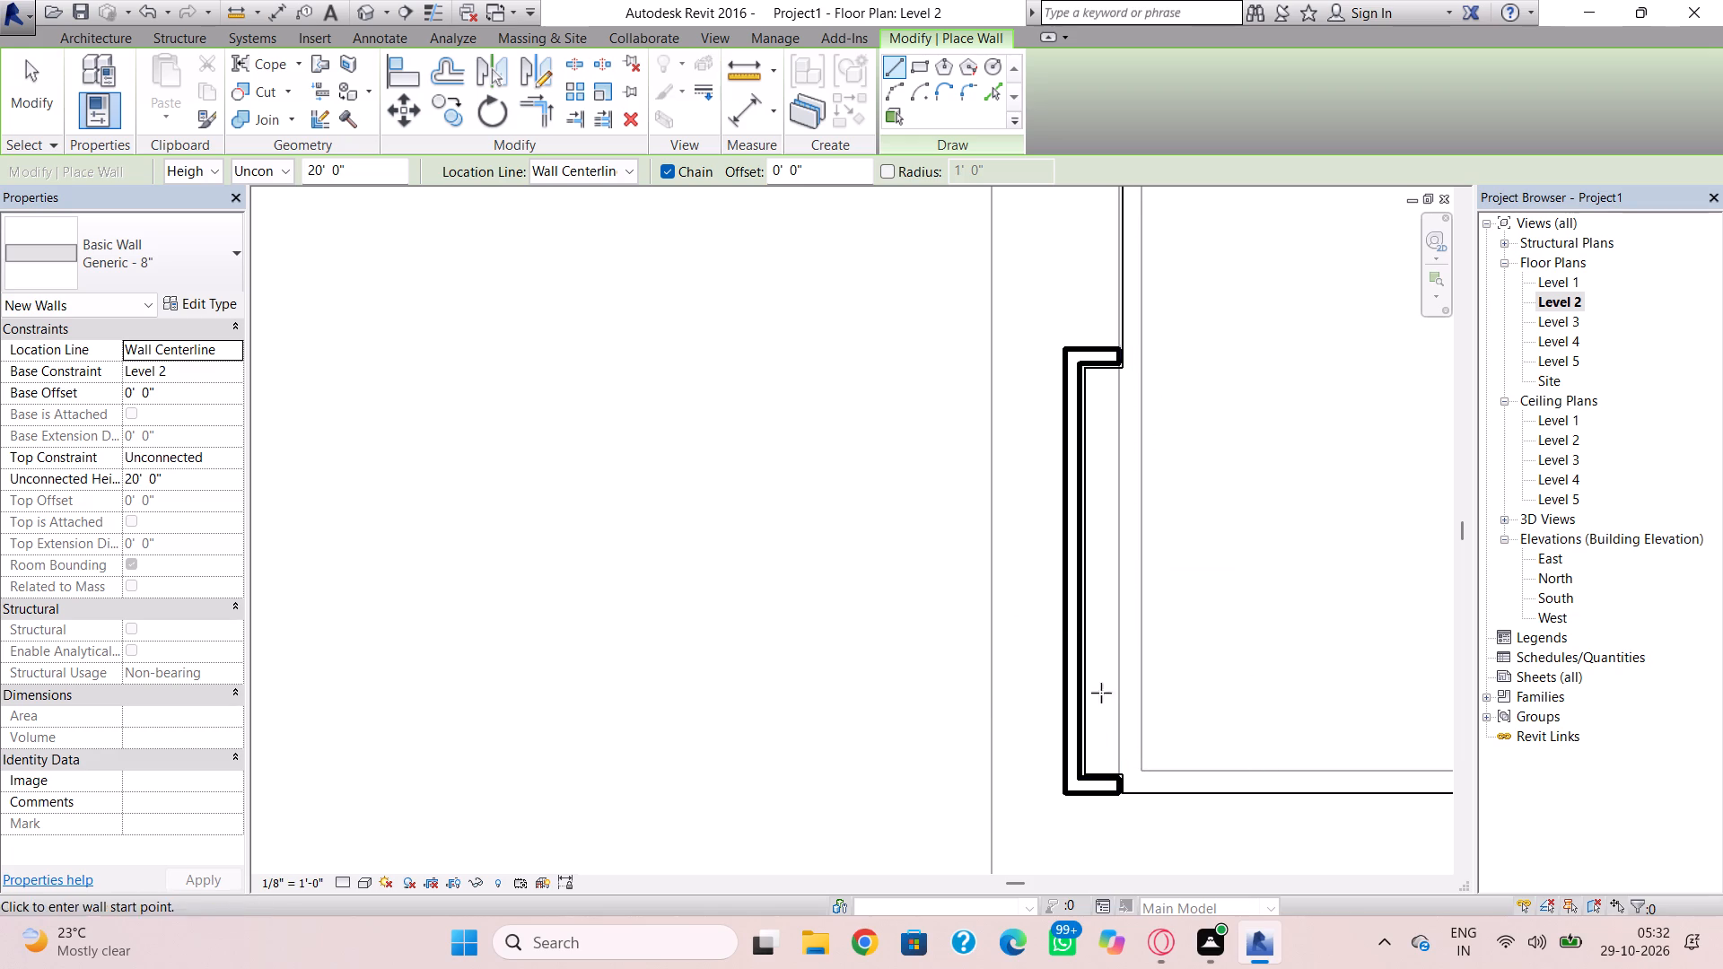
left_click(1093, 768)
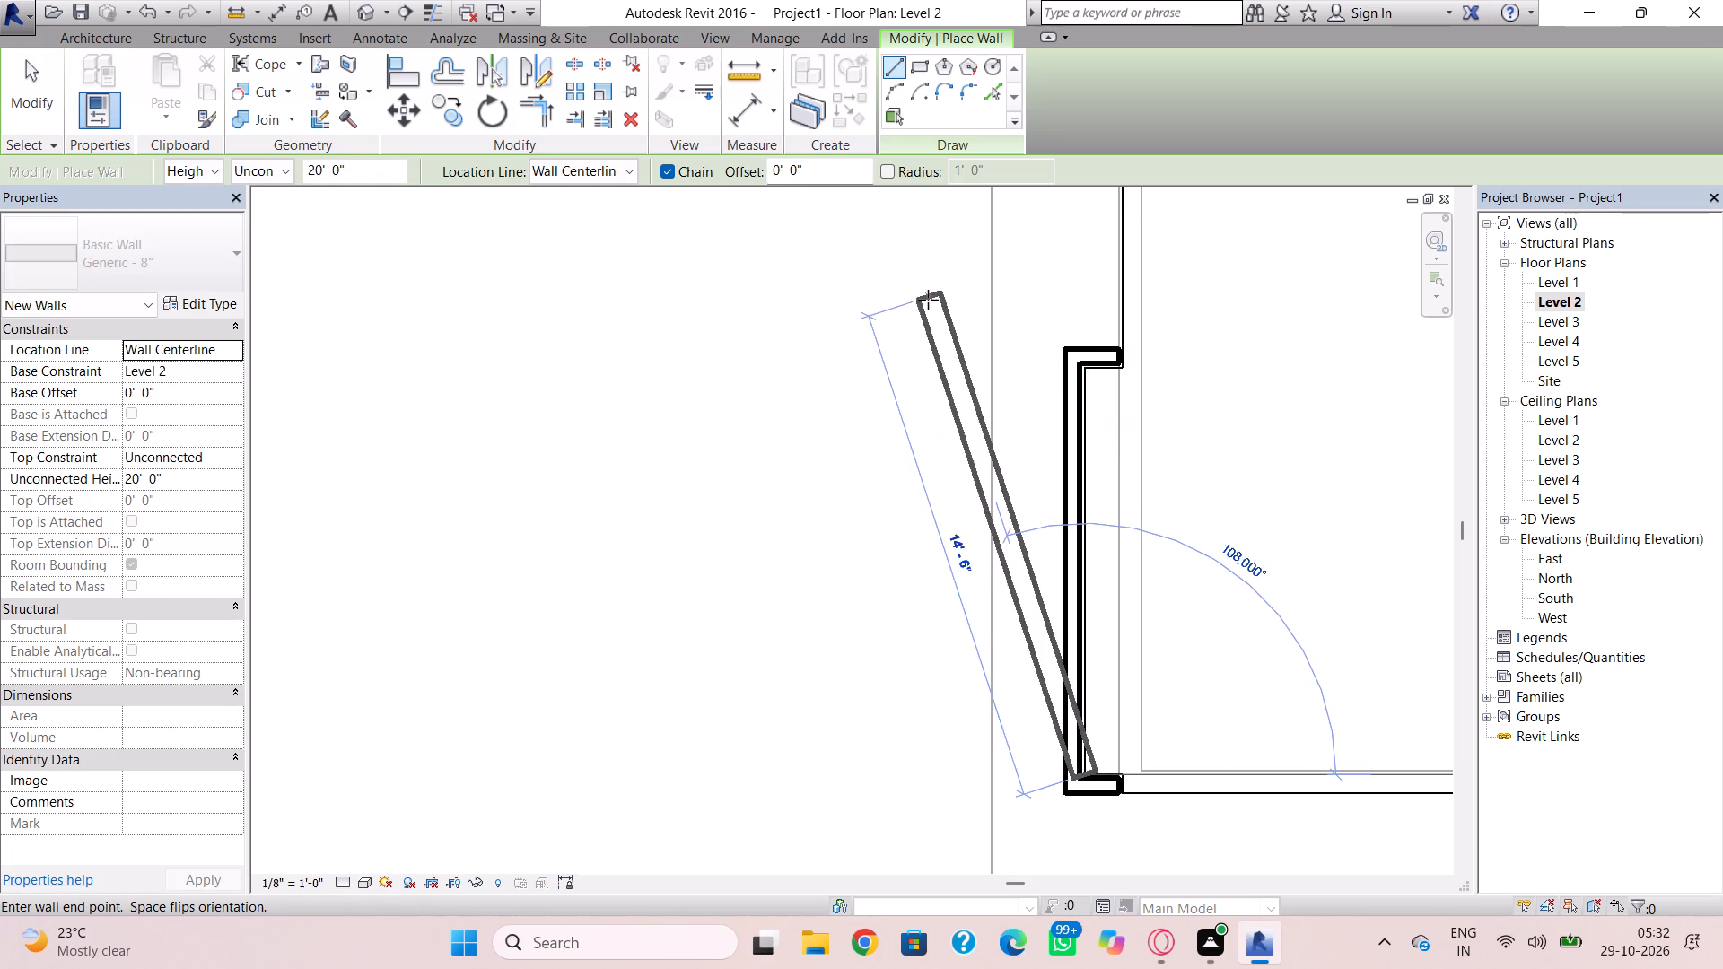
key("Escape")
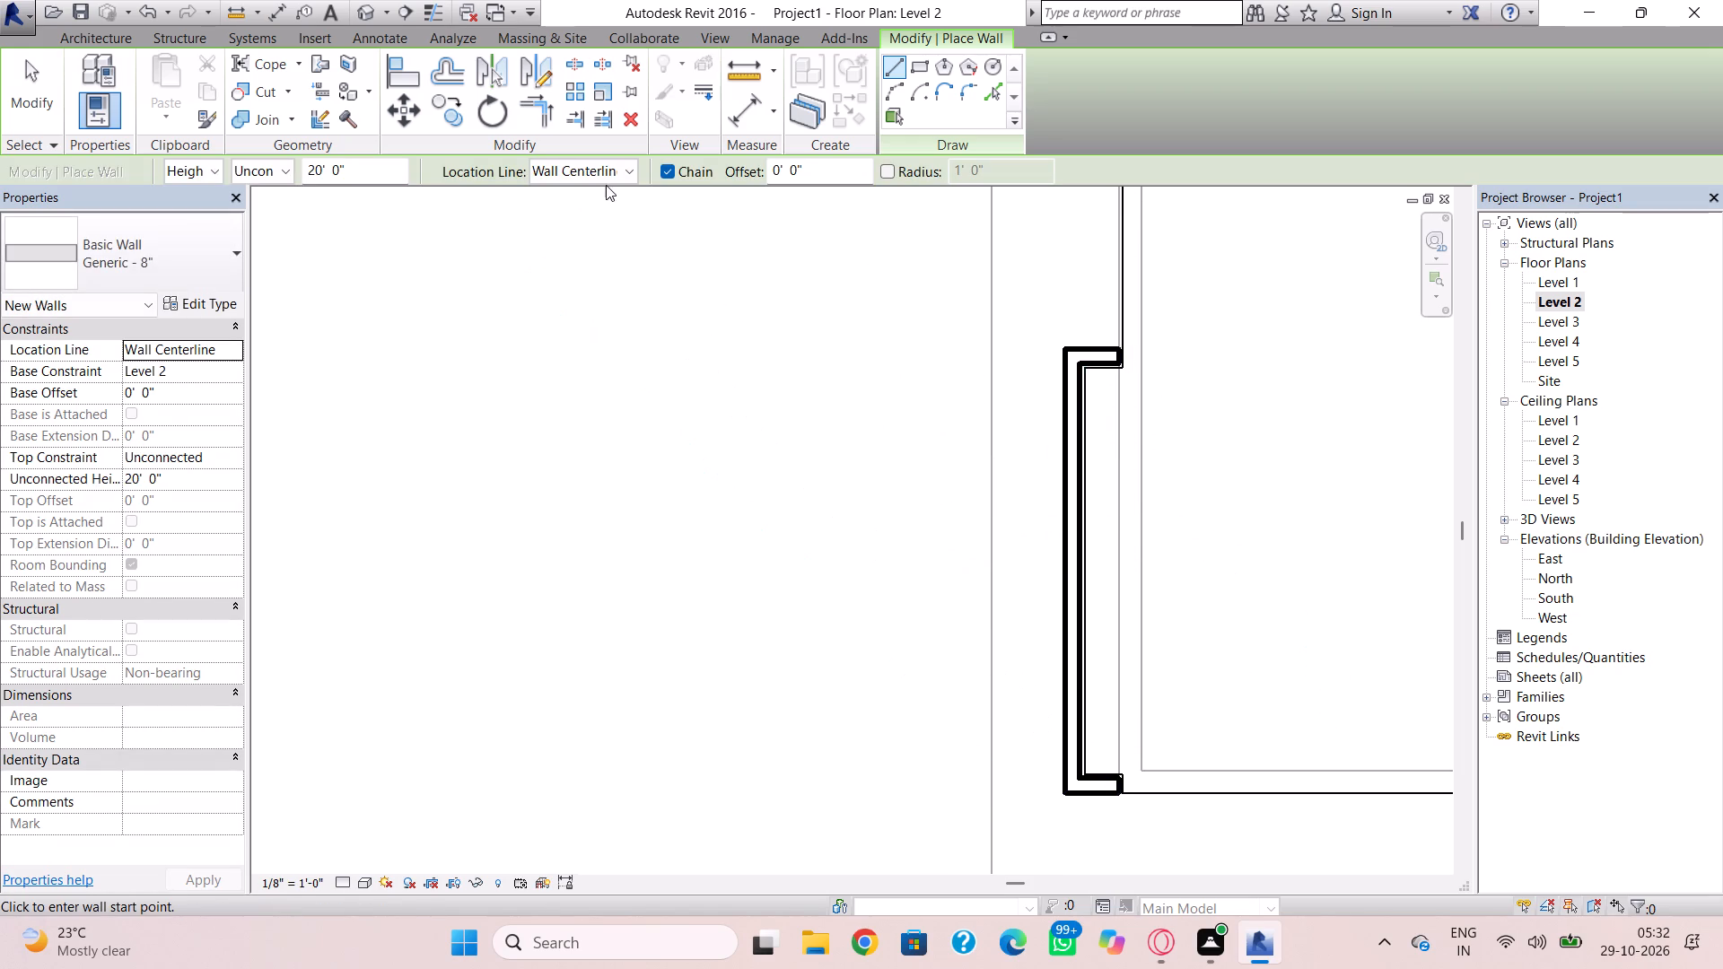
left_click(609, 182)
left_click(627, 223)
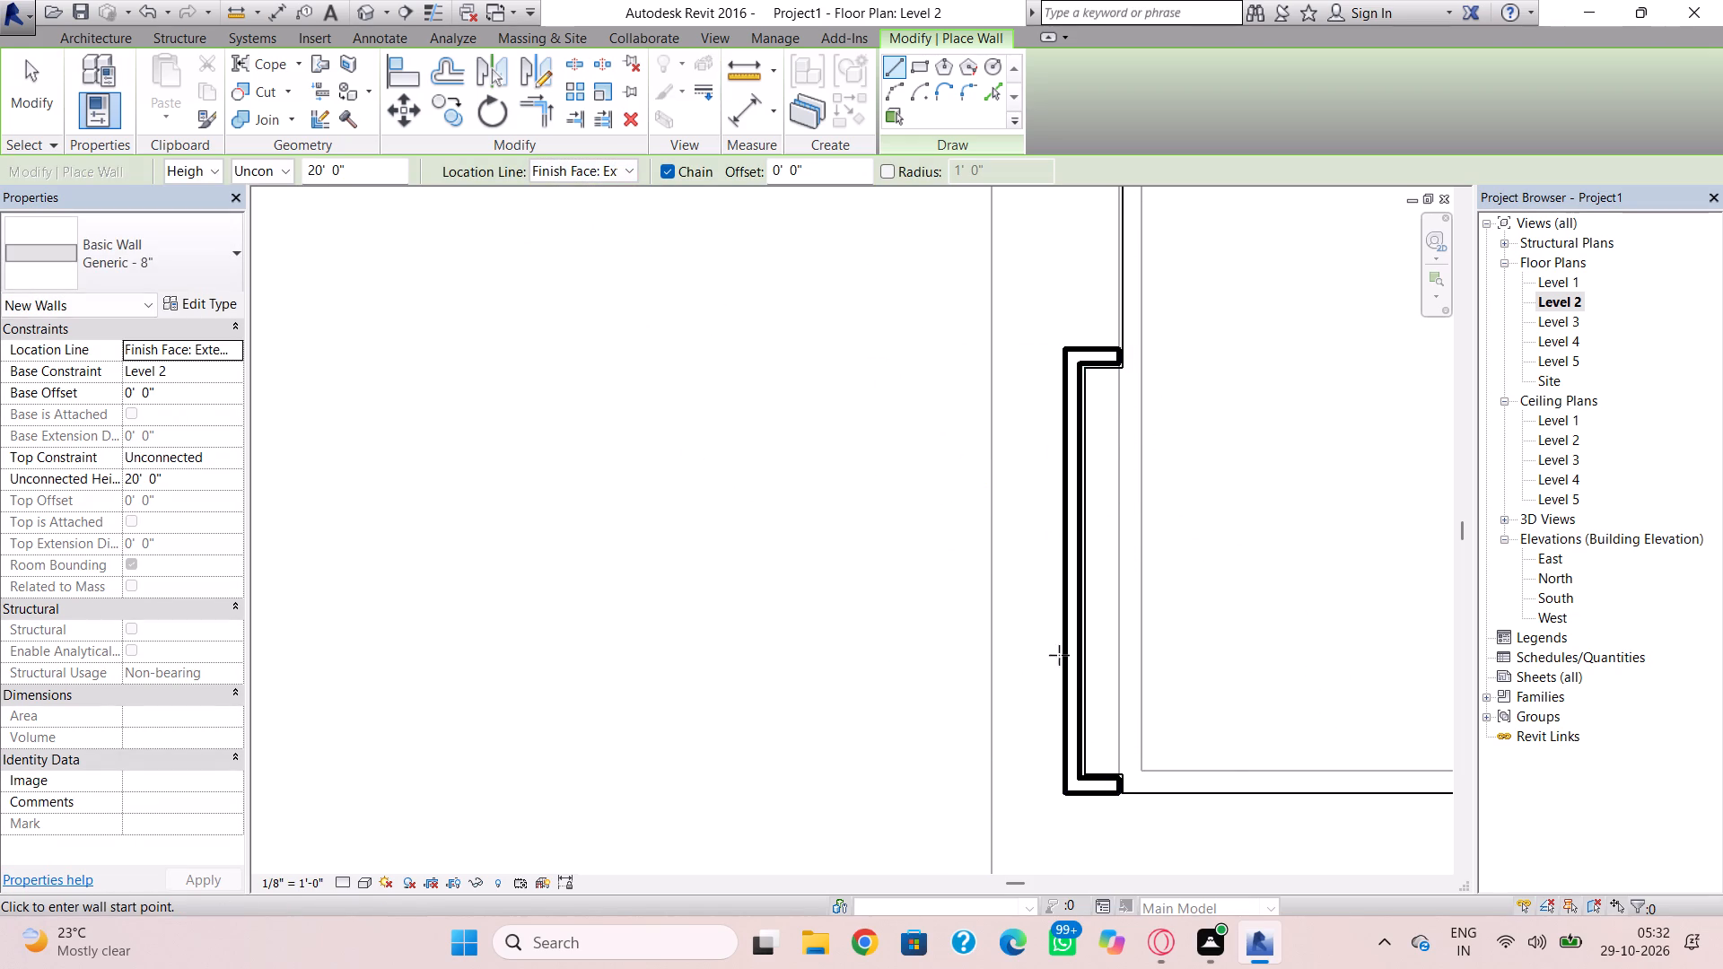
left_click(1090, 772)
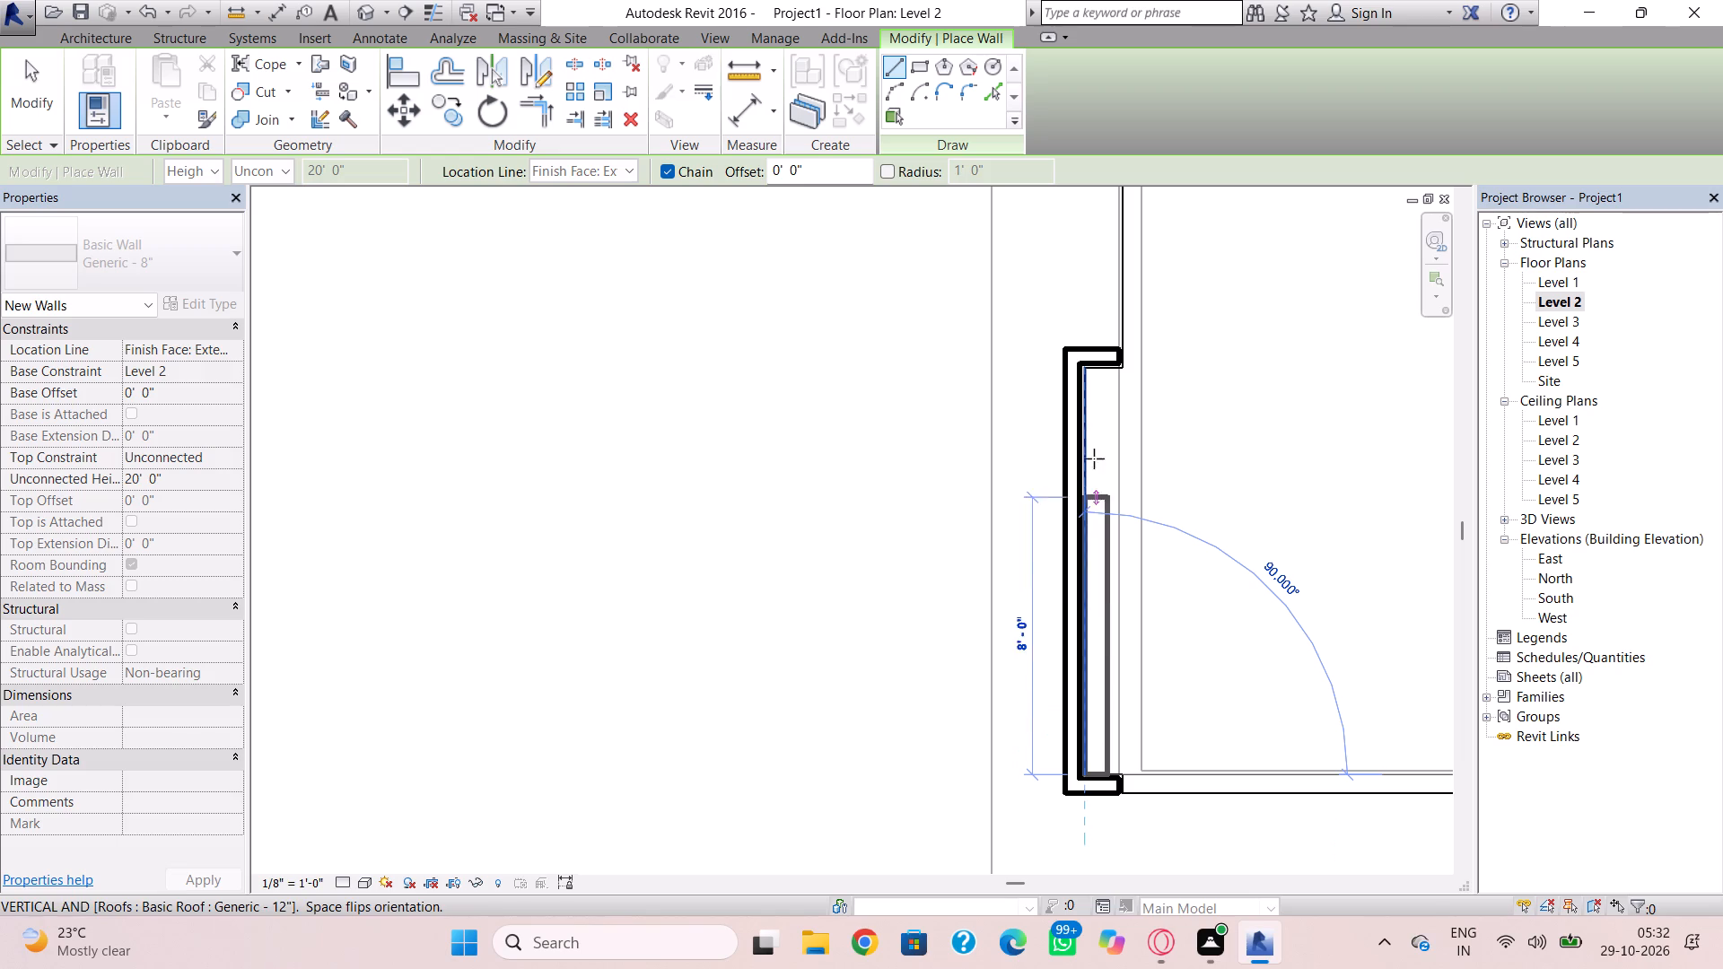
scroll(1078, 370, "up", 8)
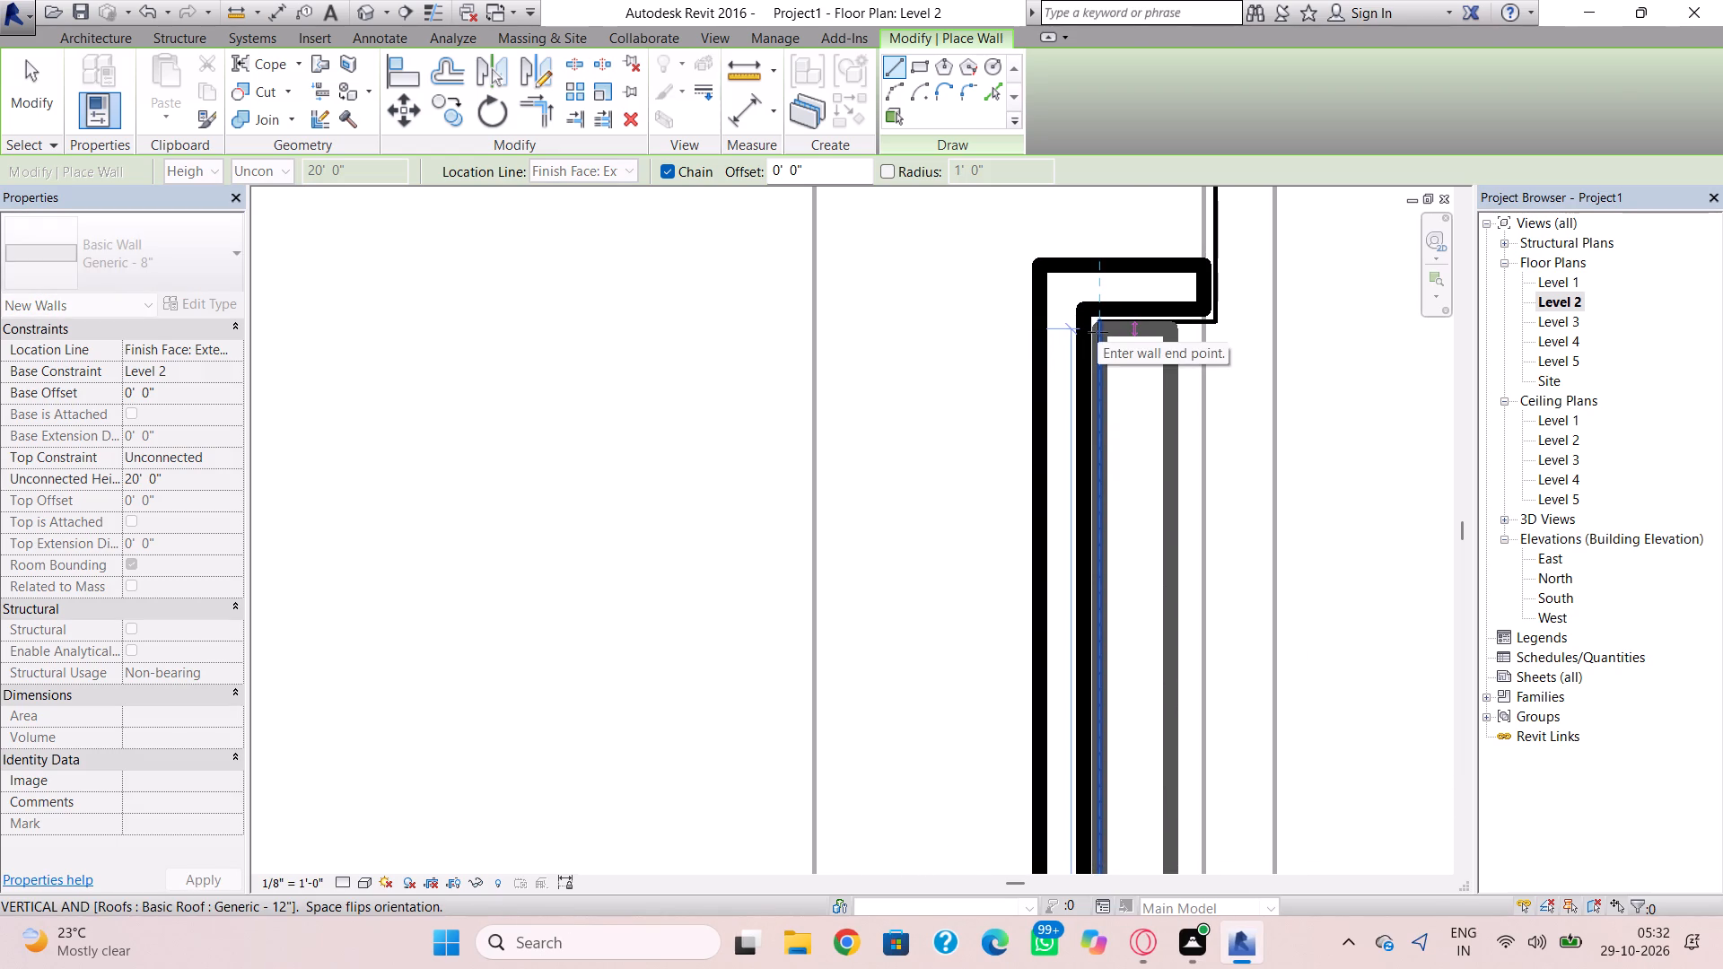
left_click(1098, 332)
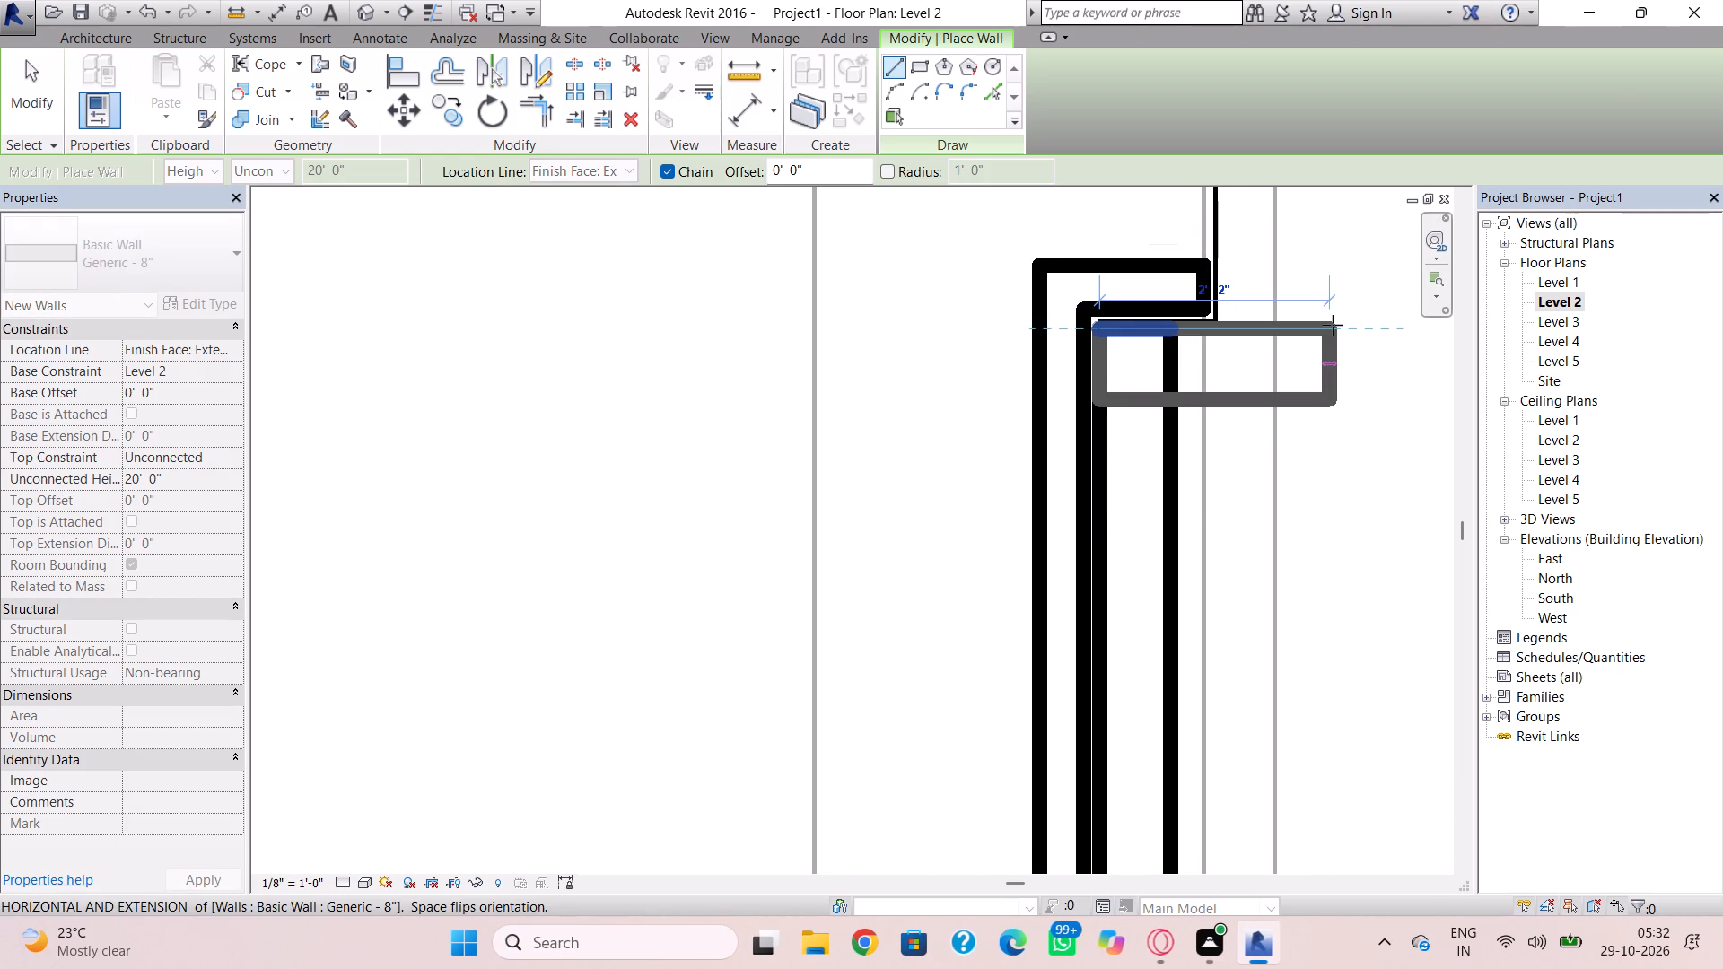
key("space")
key("Escape")
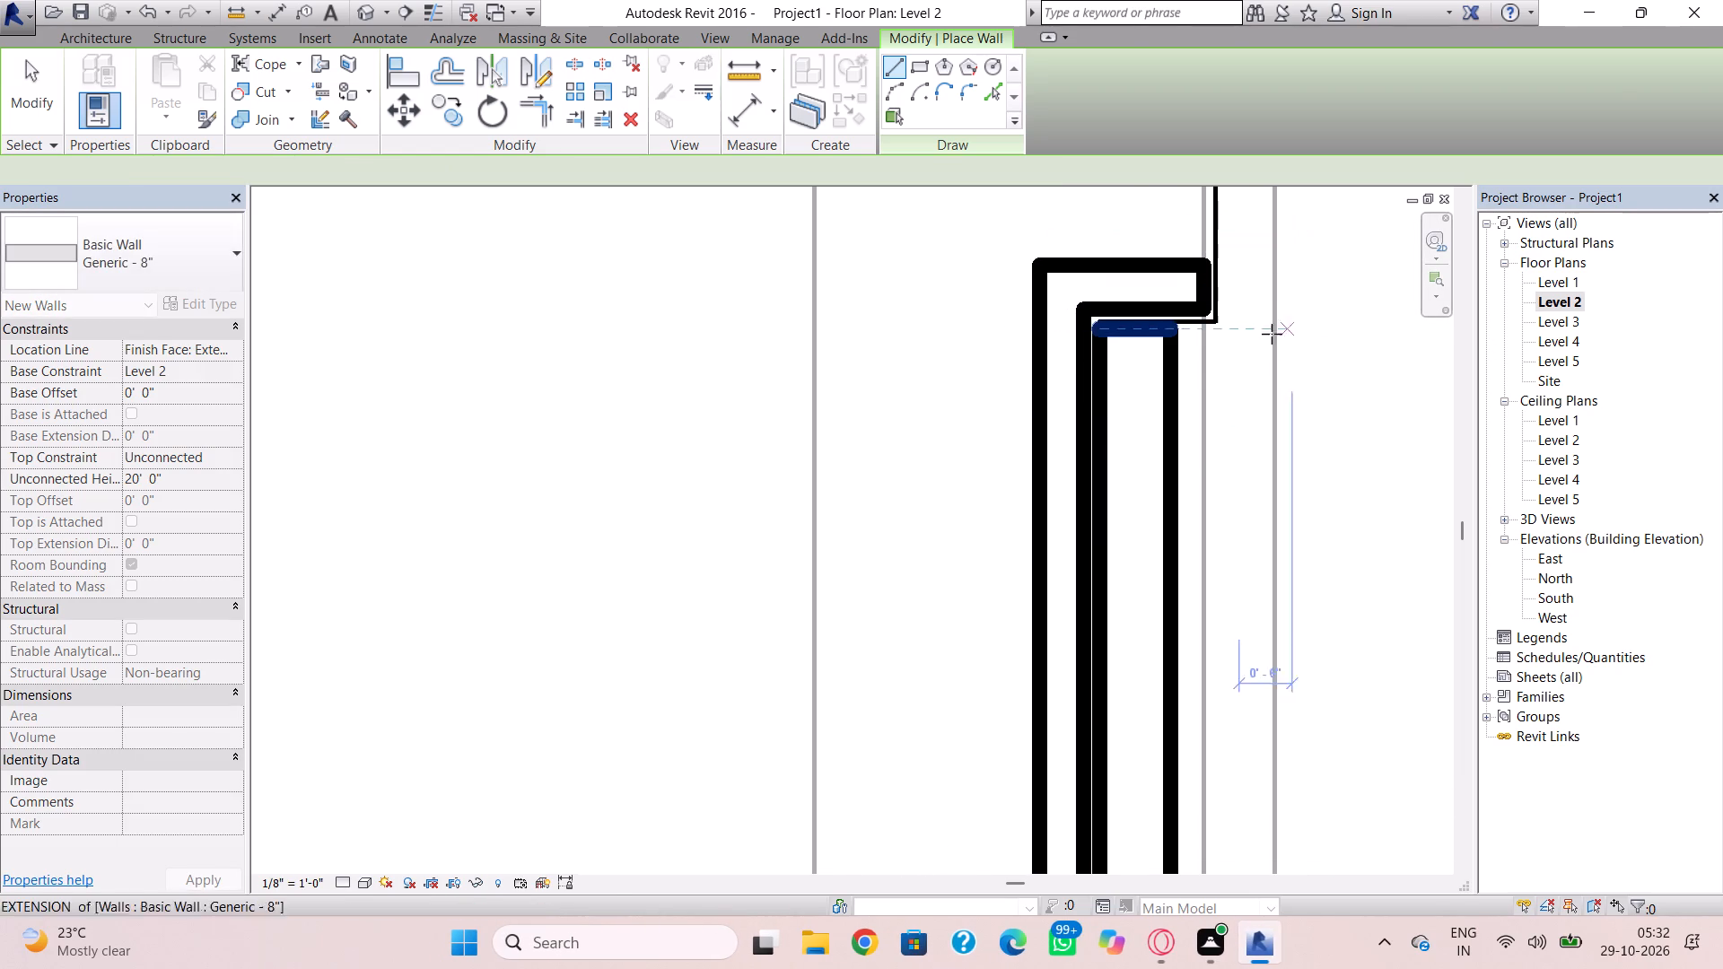
Draw a Generic - 8" wall about 14' long running east from the north end of the new inner wall.
left_click(1182, 335)
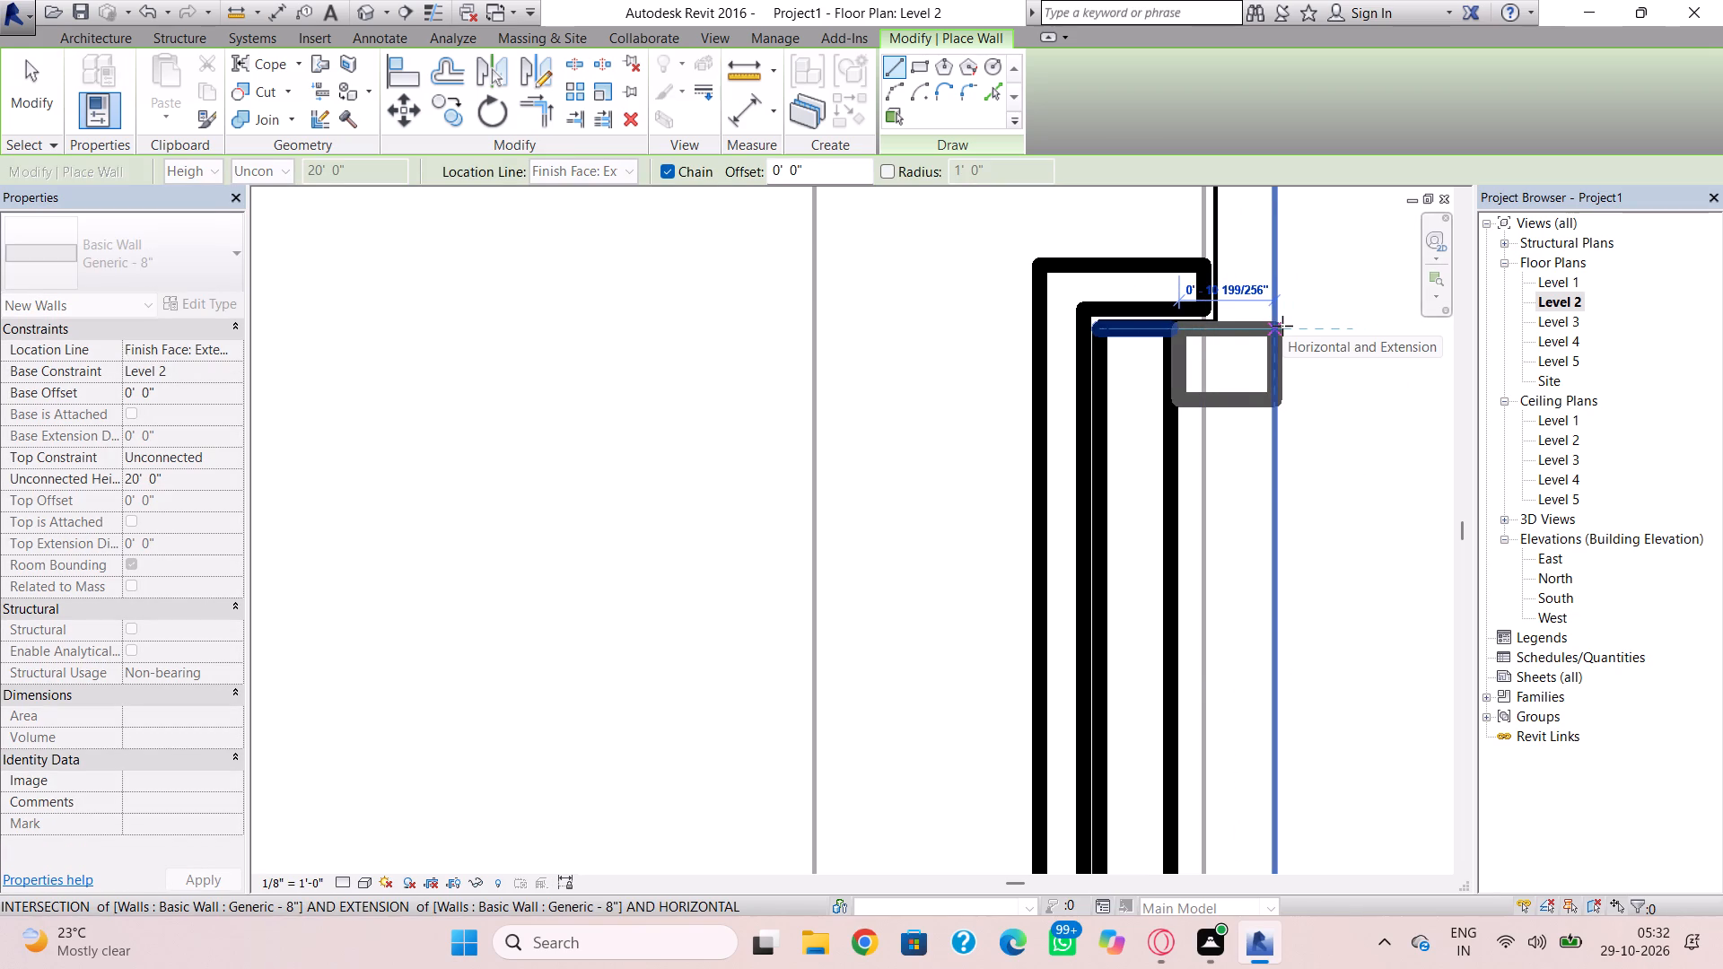
scroll(1282, 326, "down", 8)
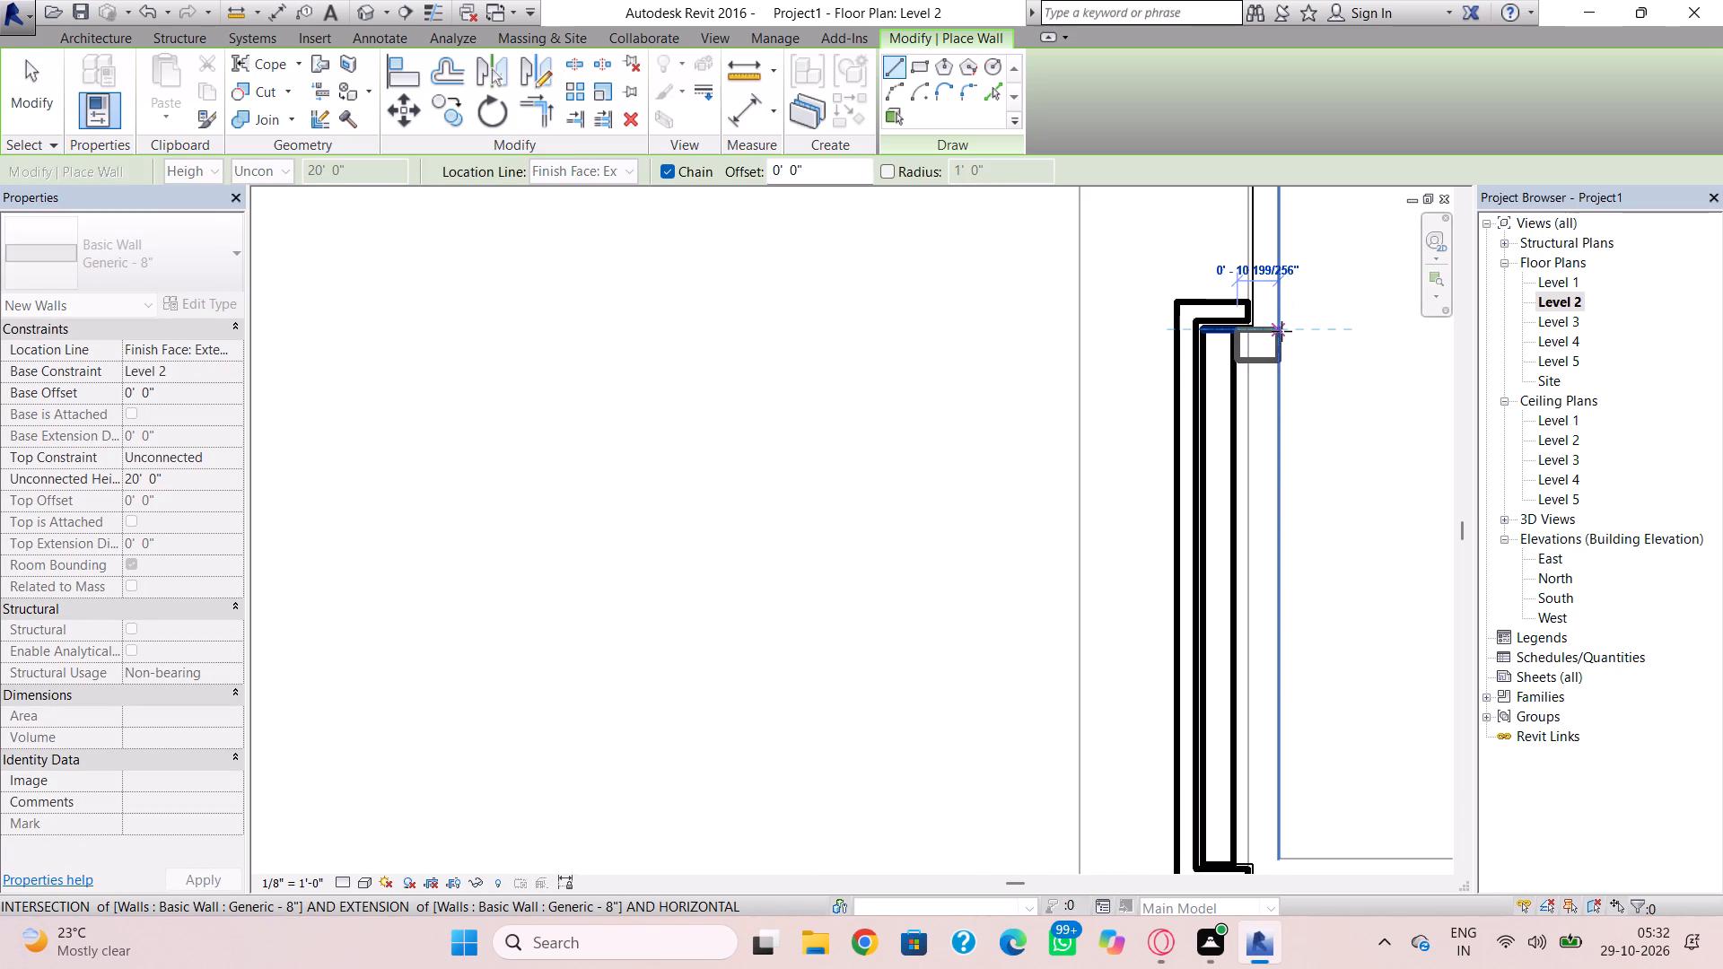
scroll(1281, 333, "down", 2)
middle_click_drag(1278, 341, 886, 370)
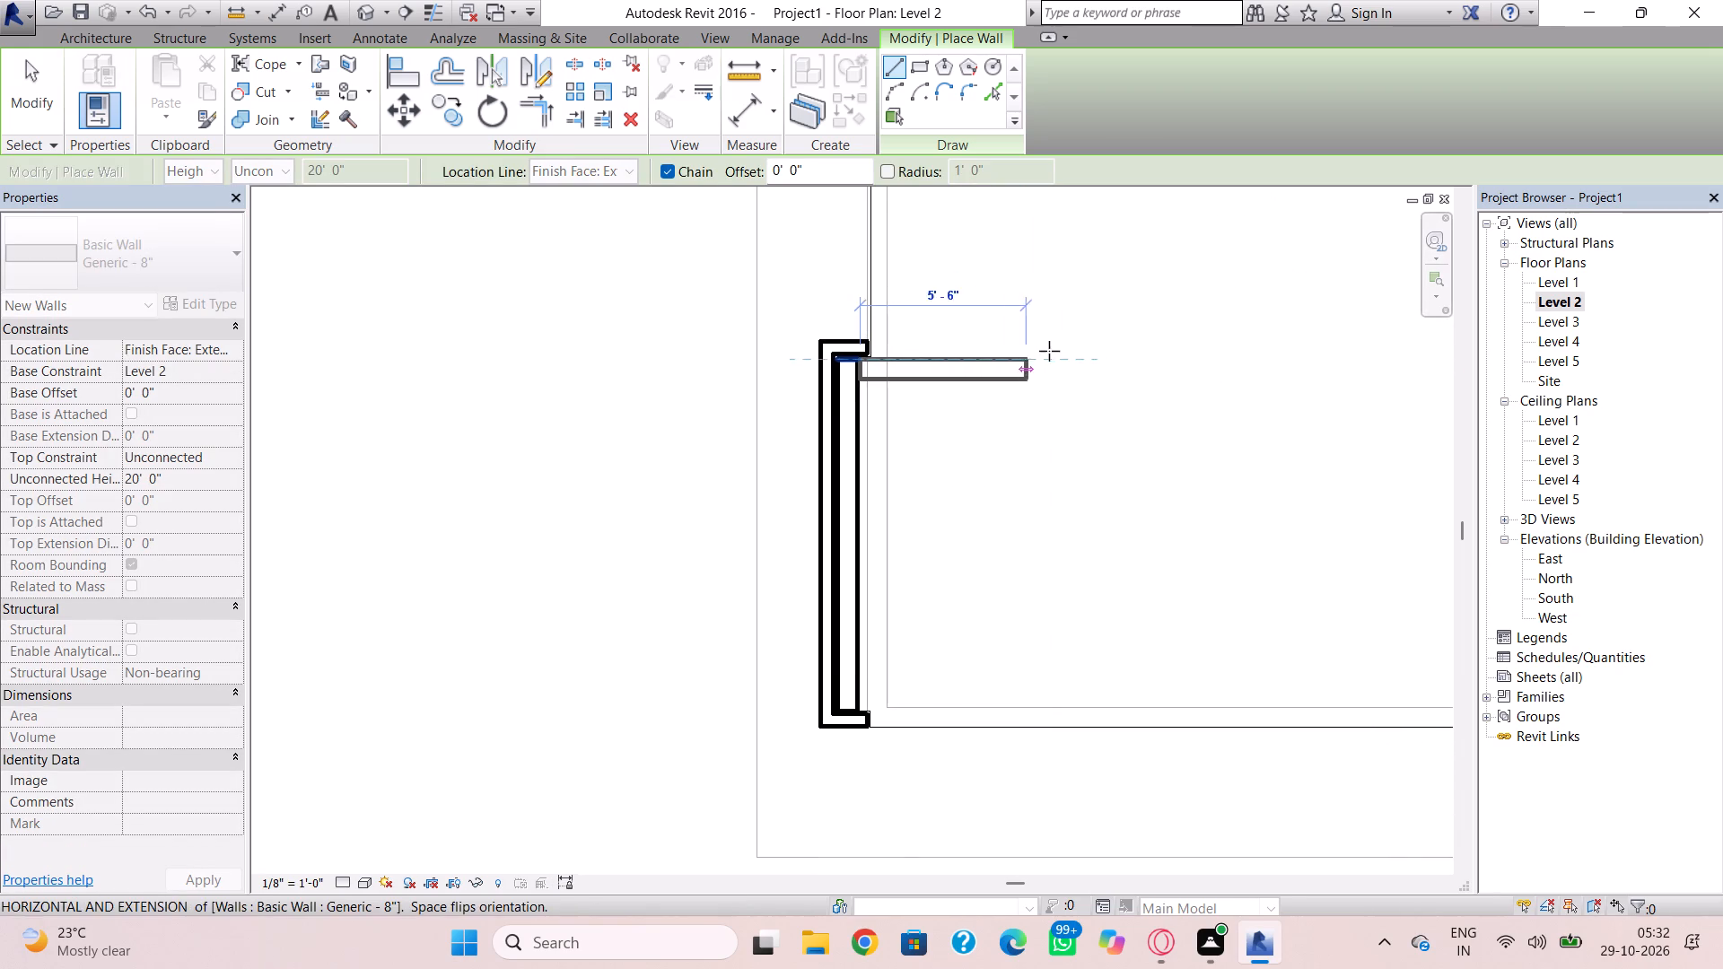
scroll(1203, 344, "down", 3)
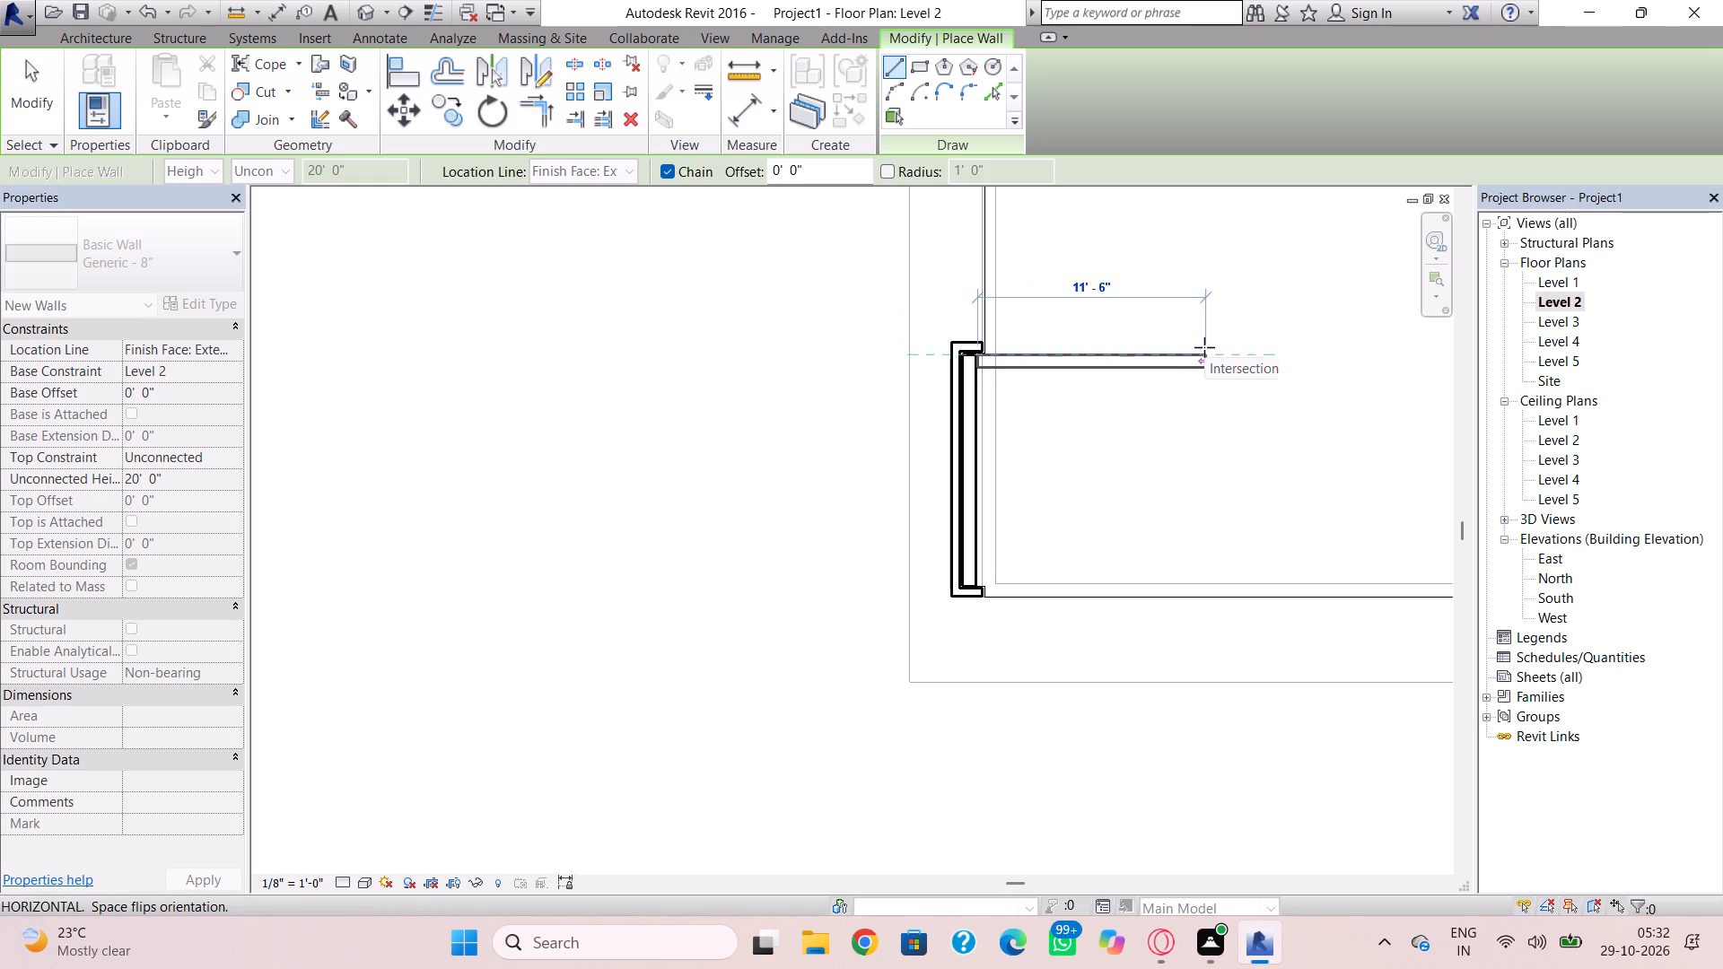
scroll(1204, 347, "down", 5)
middle_click_drag(1191, 371, 1095, 421)
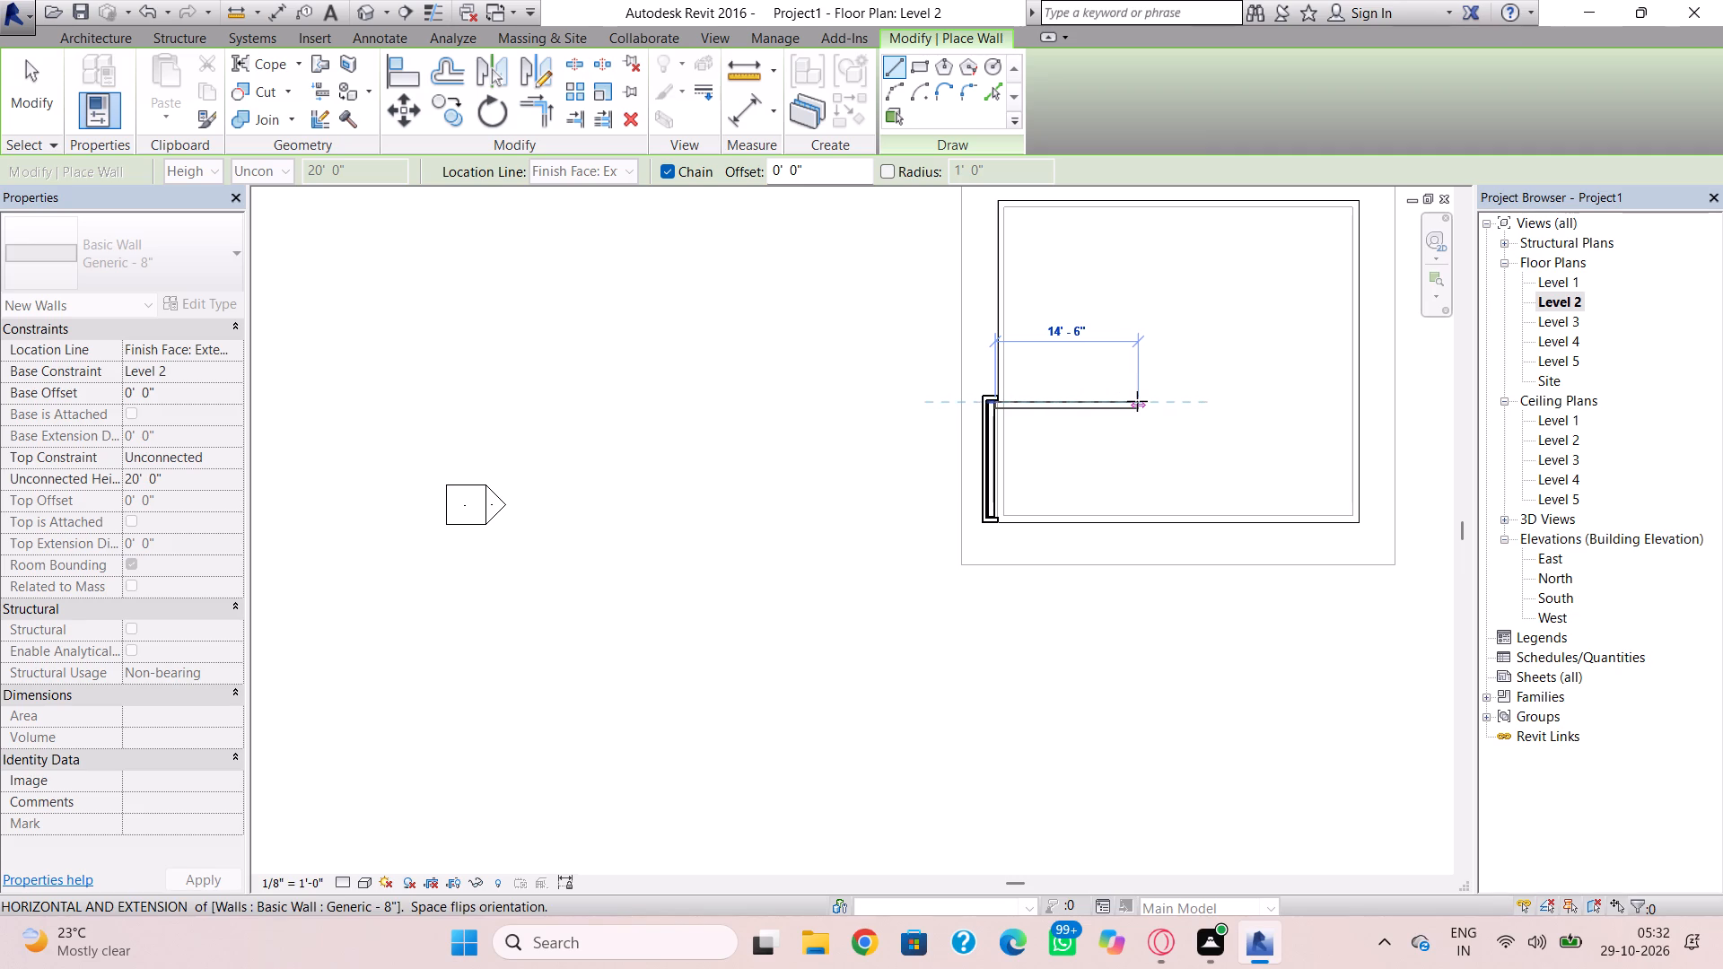
left_click(1134, 403)
key("Escape")
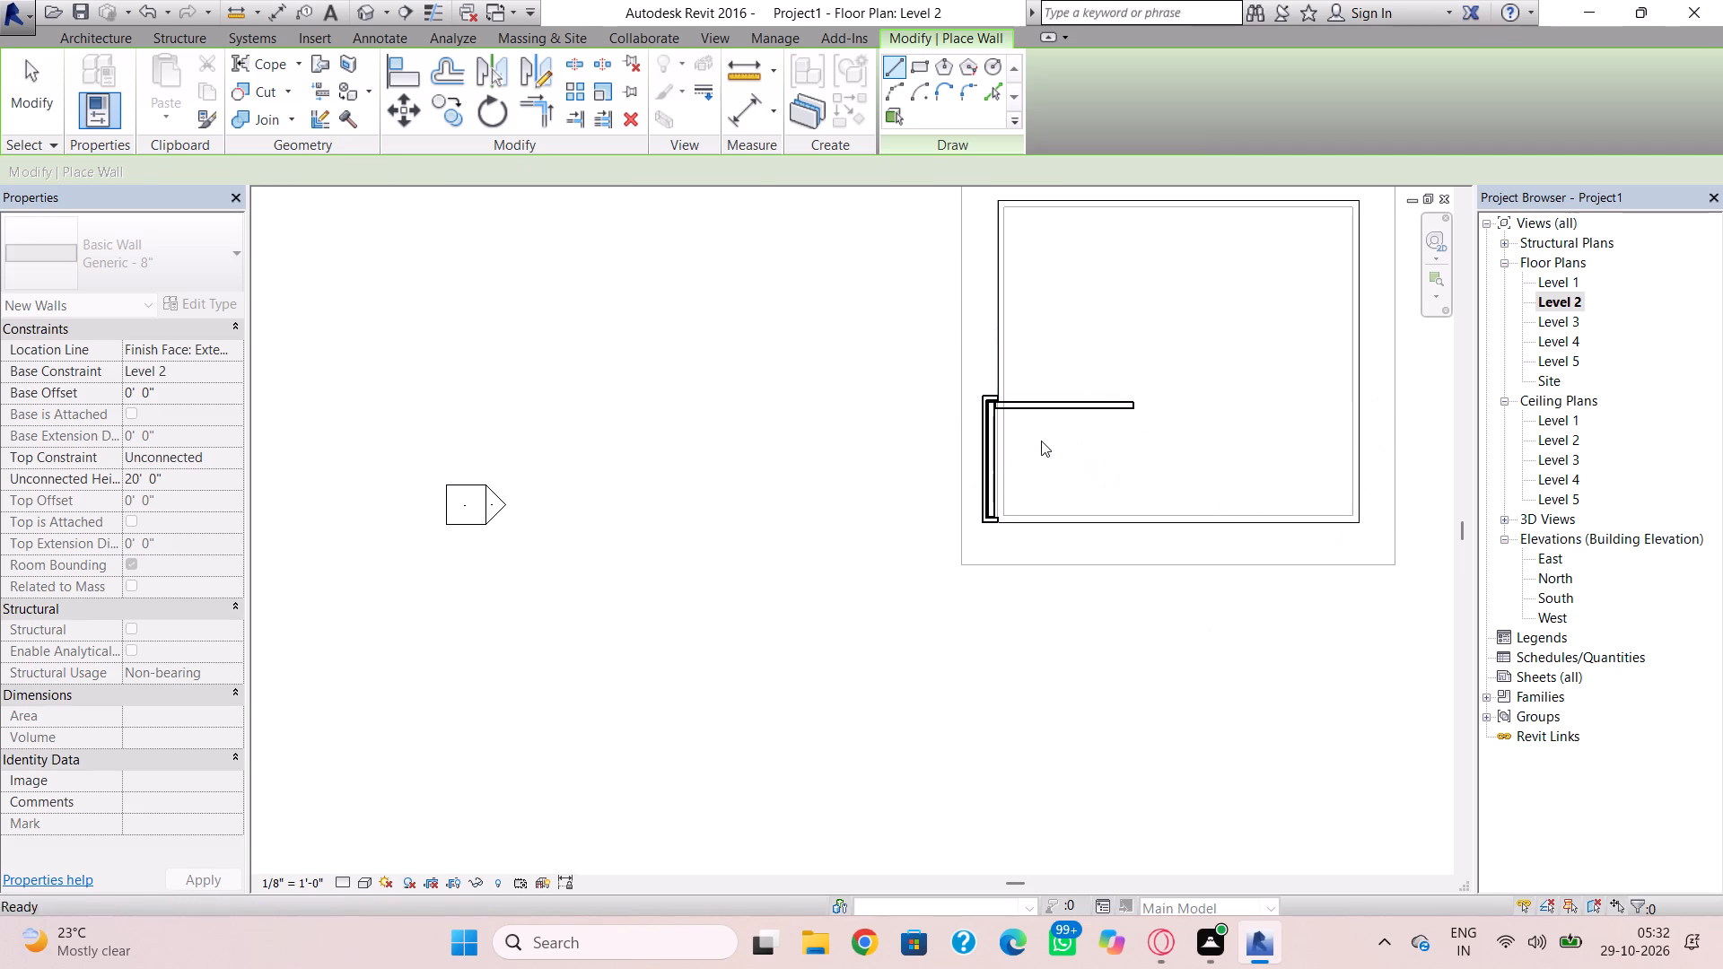
Draw a parallel Generic - 8" wall east from the inner wall's south end, ending in line with the north wall's east end.
scroll(997, 525, "up", 9)
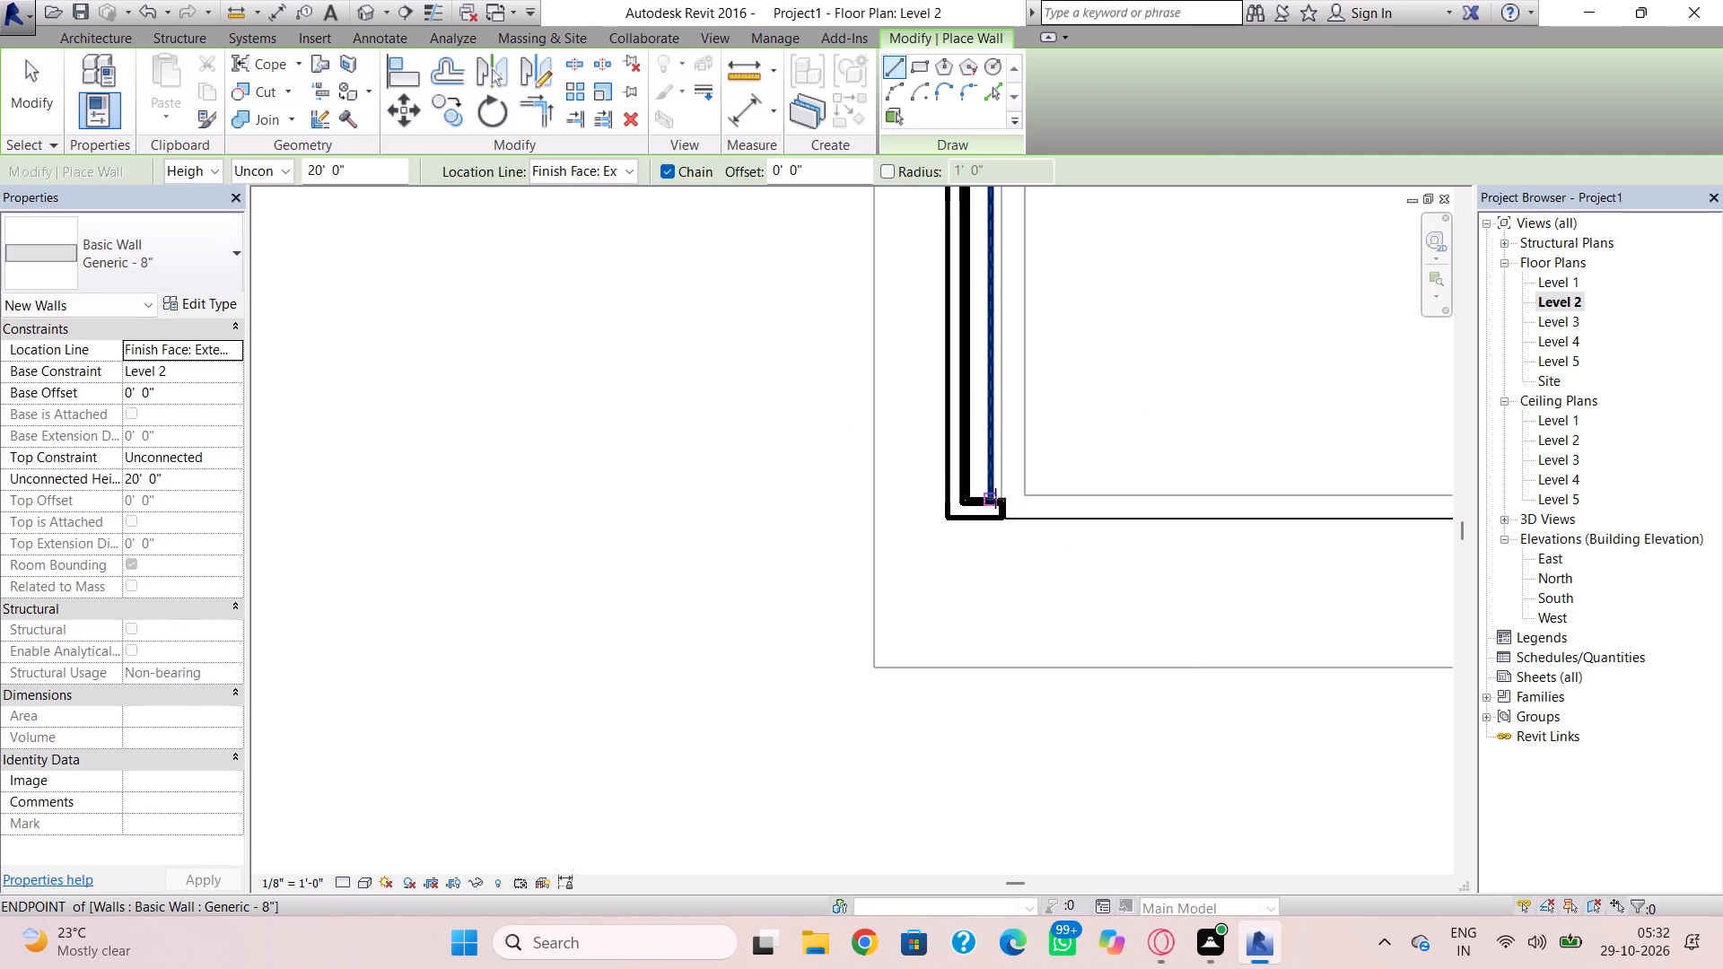
left_click(995, 496)
key("space")
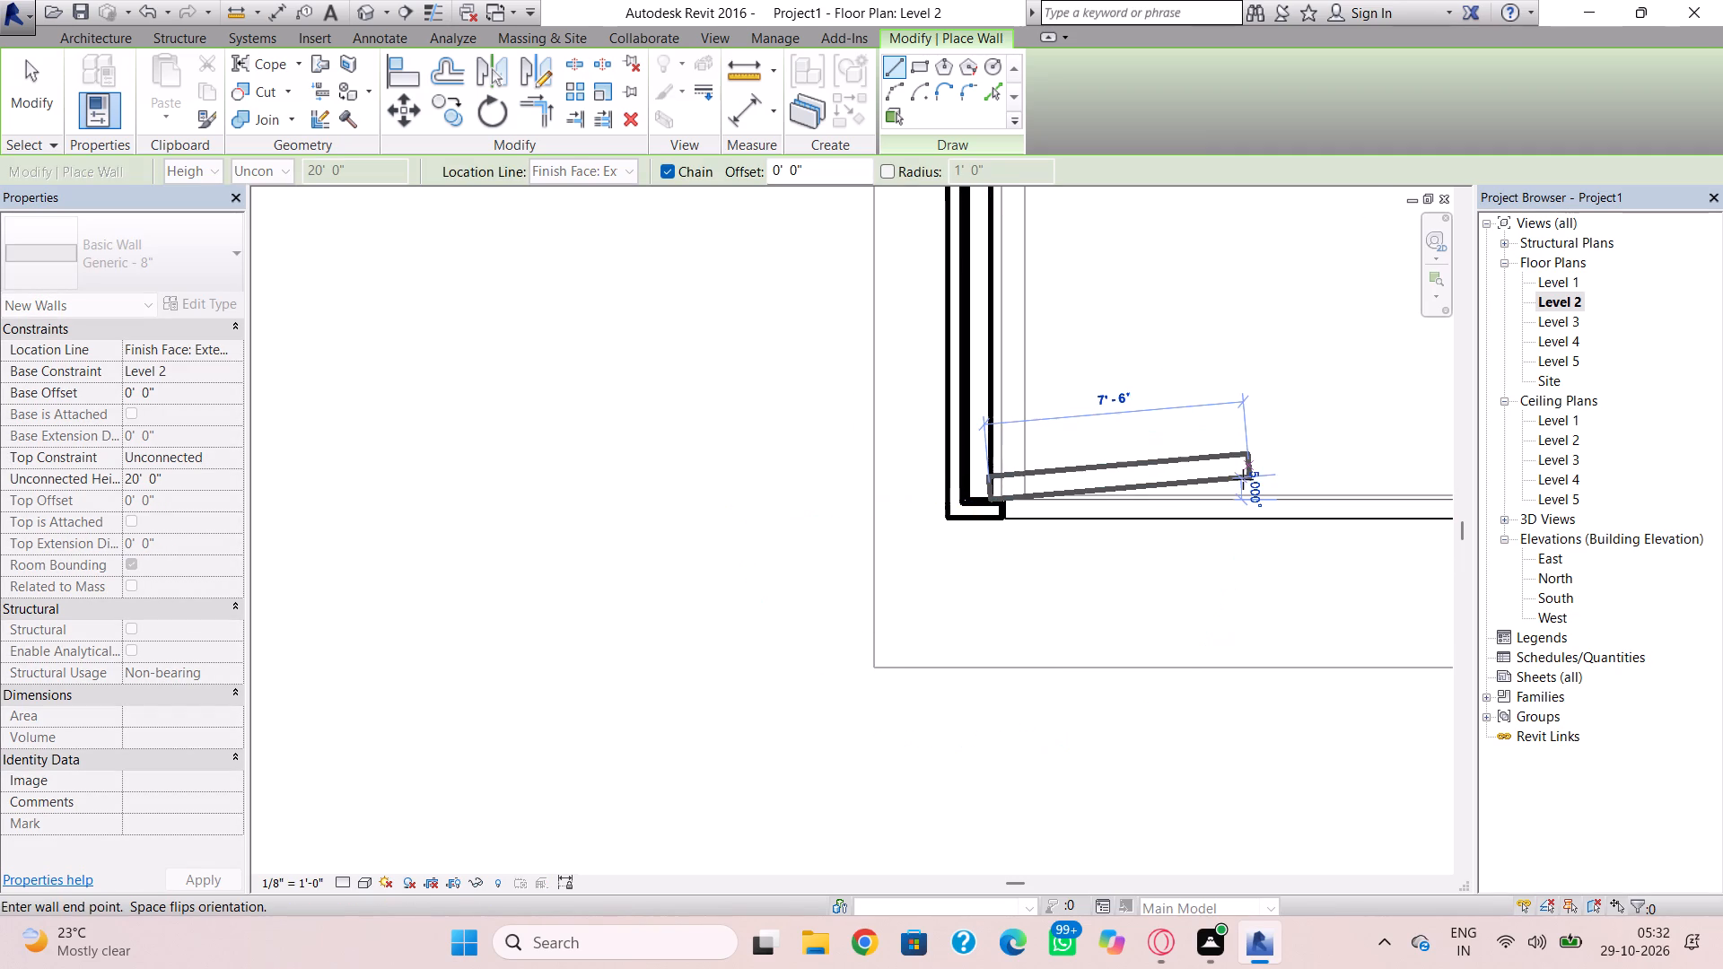
scroll(1358, 482, "down", 3)
middle_click_drag(1363, 504, 1098, 610)
scroll(1360, 509, "up", 1)
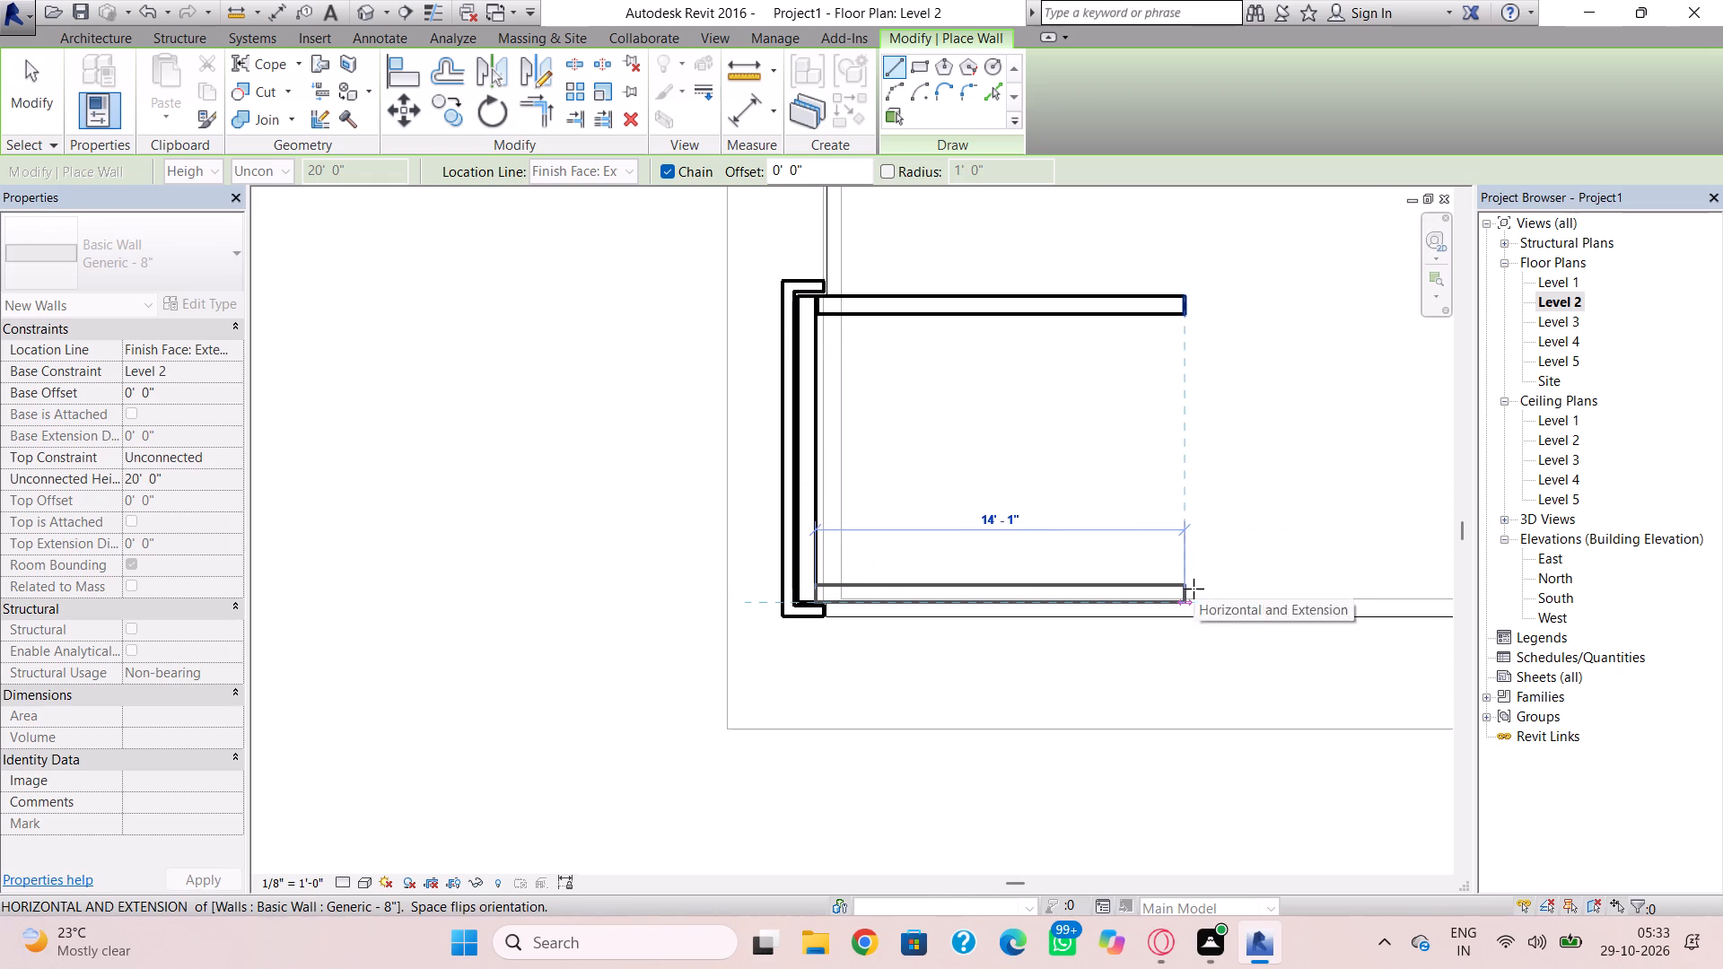
left_click(1194, 589)
key("Escape")
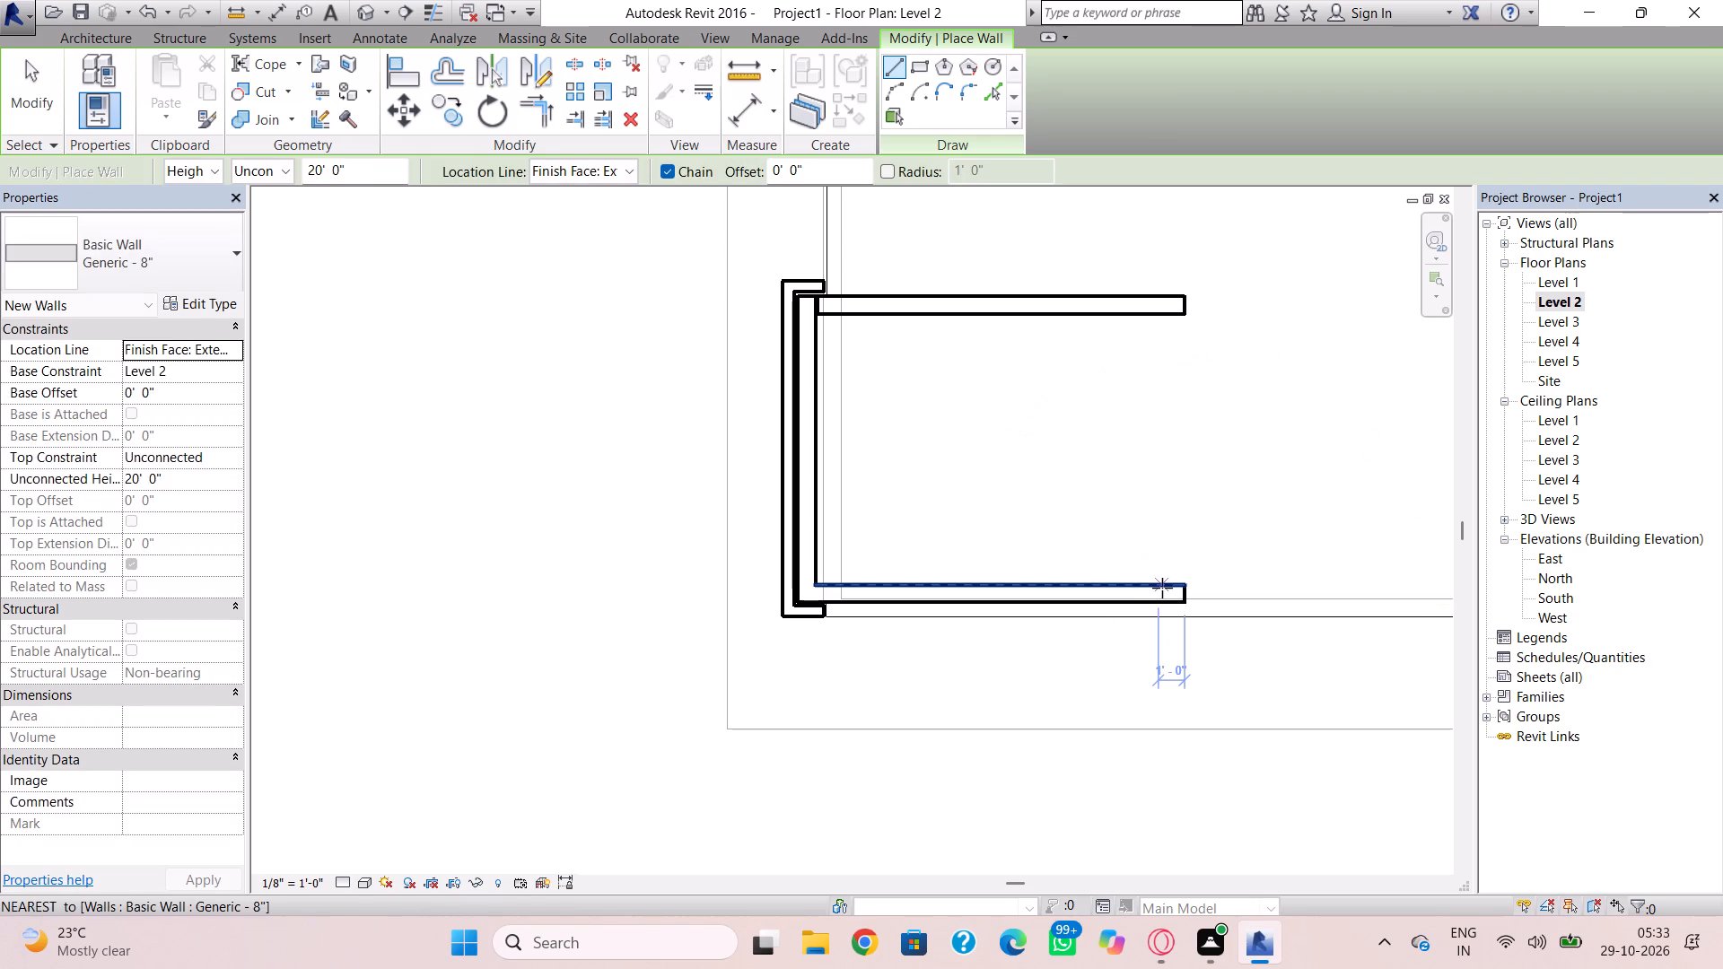
Stretch the east end of the north 8" wall to a length of 17' 6".
scroll(1173, 572, "down", 6)
middle_click_drag(1125, 564, 904, 576)
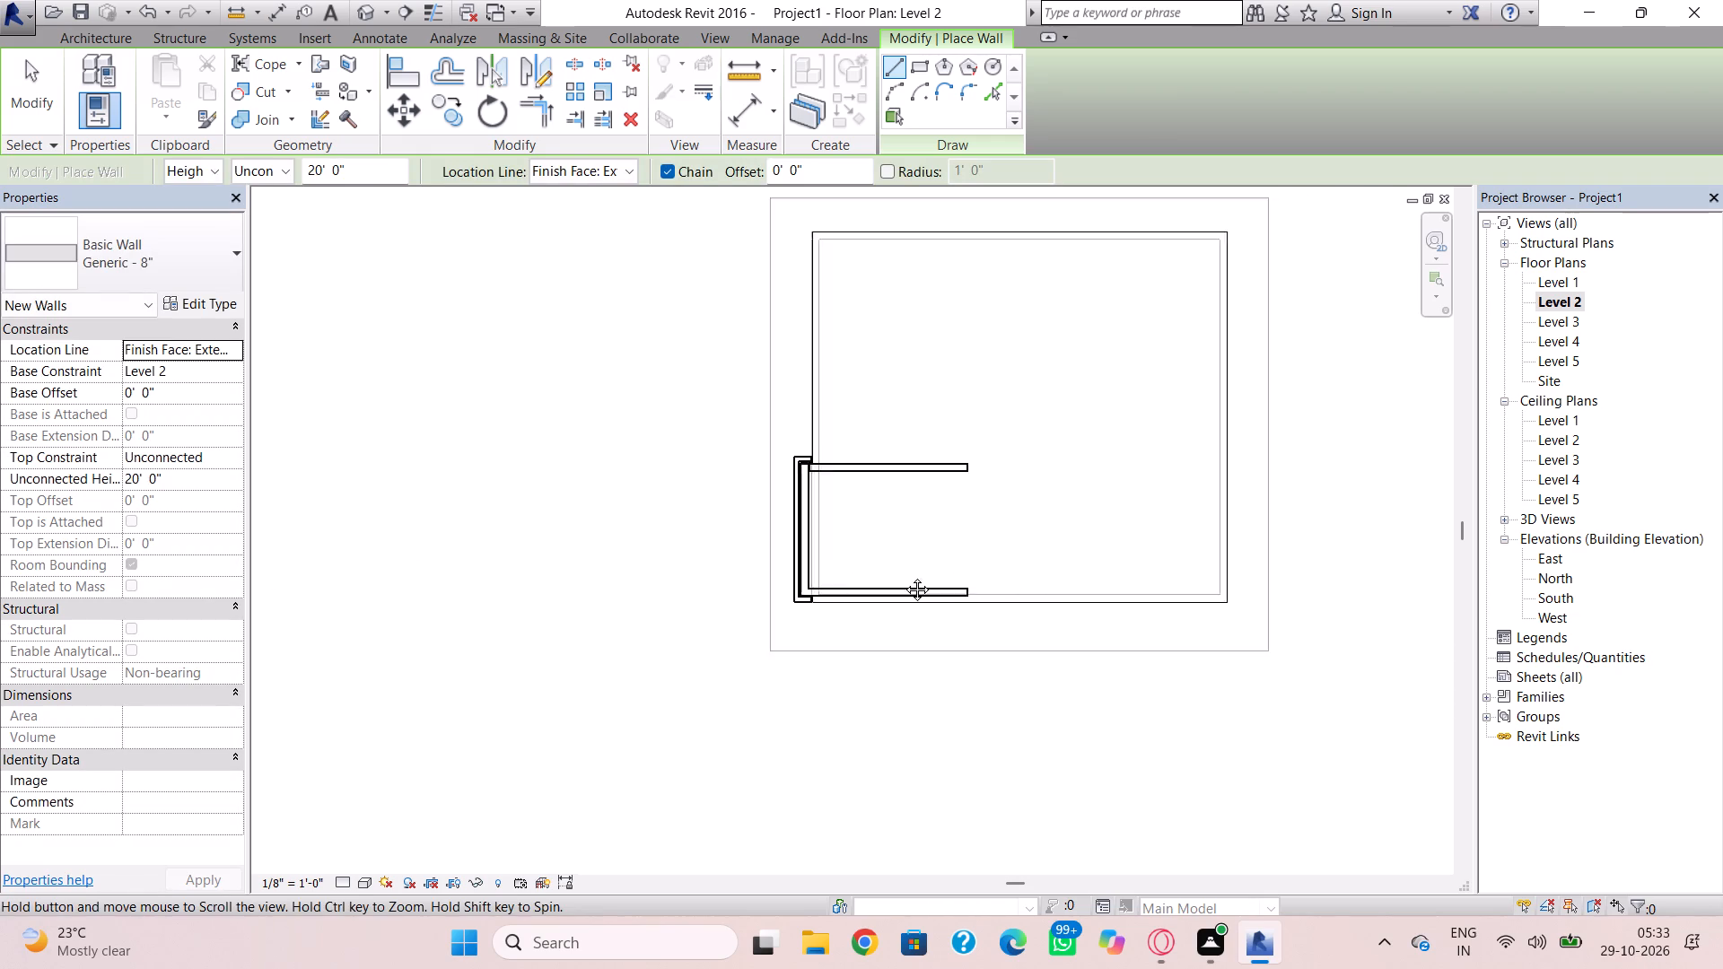
middle_click_drag(904, 576, 877, 579)
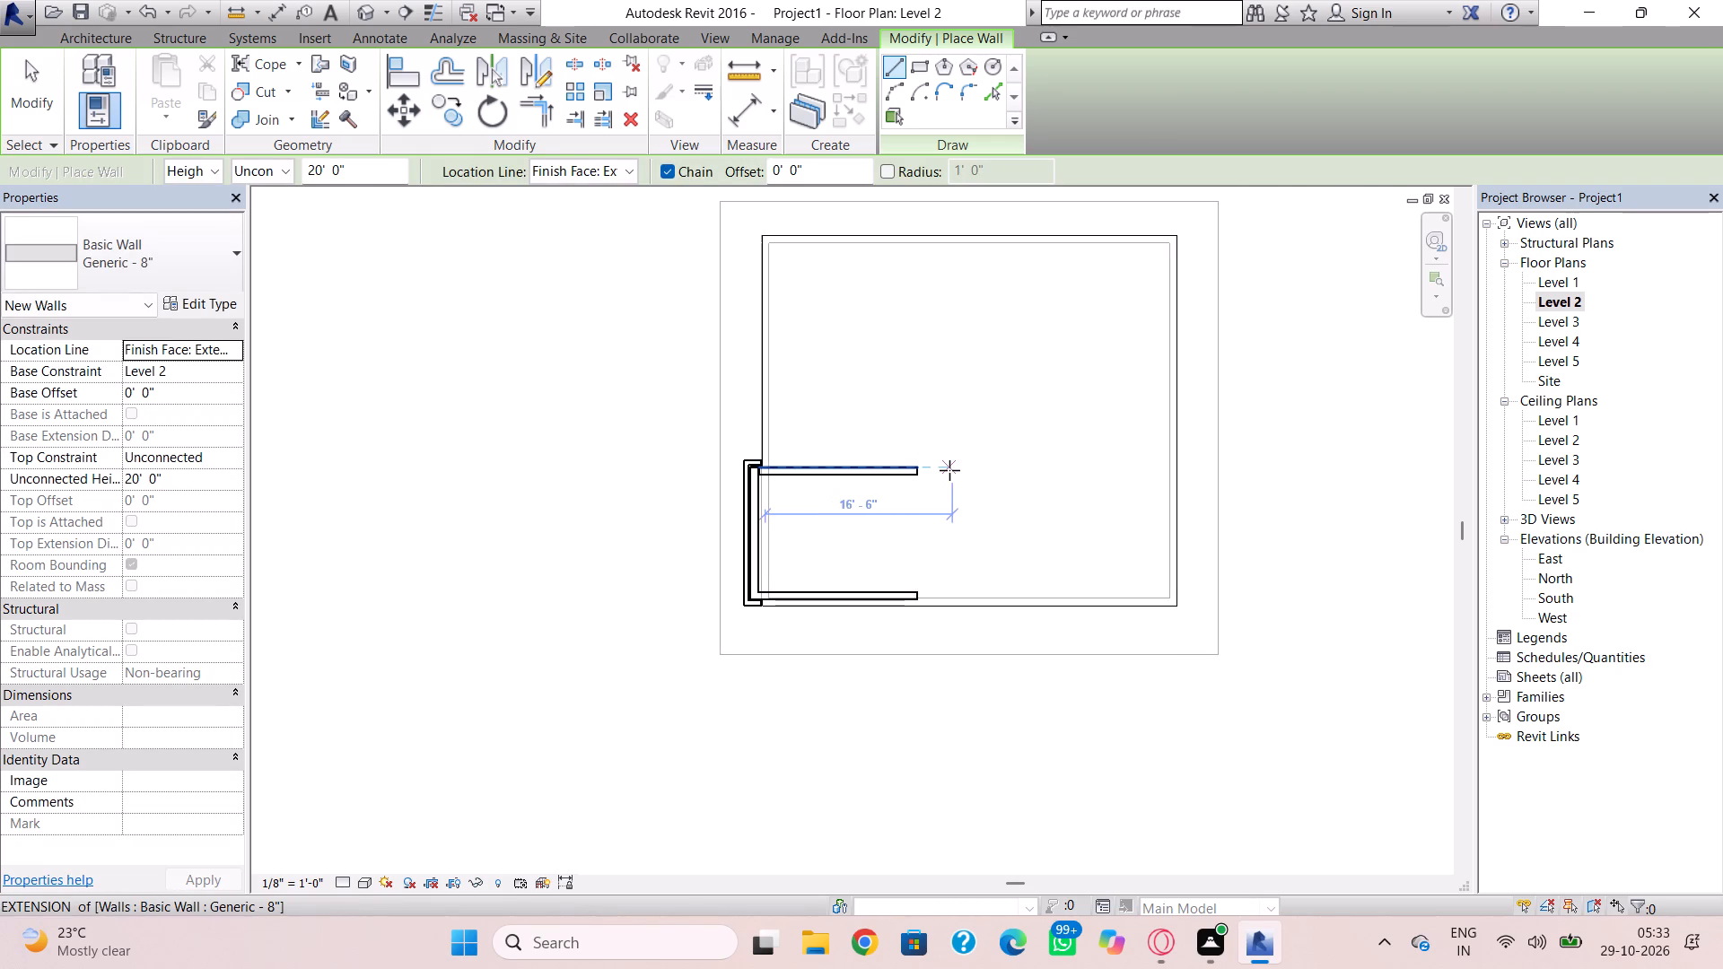
key("Escape")
key("Escape")
left_click(925, 480)
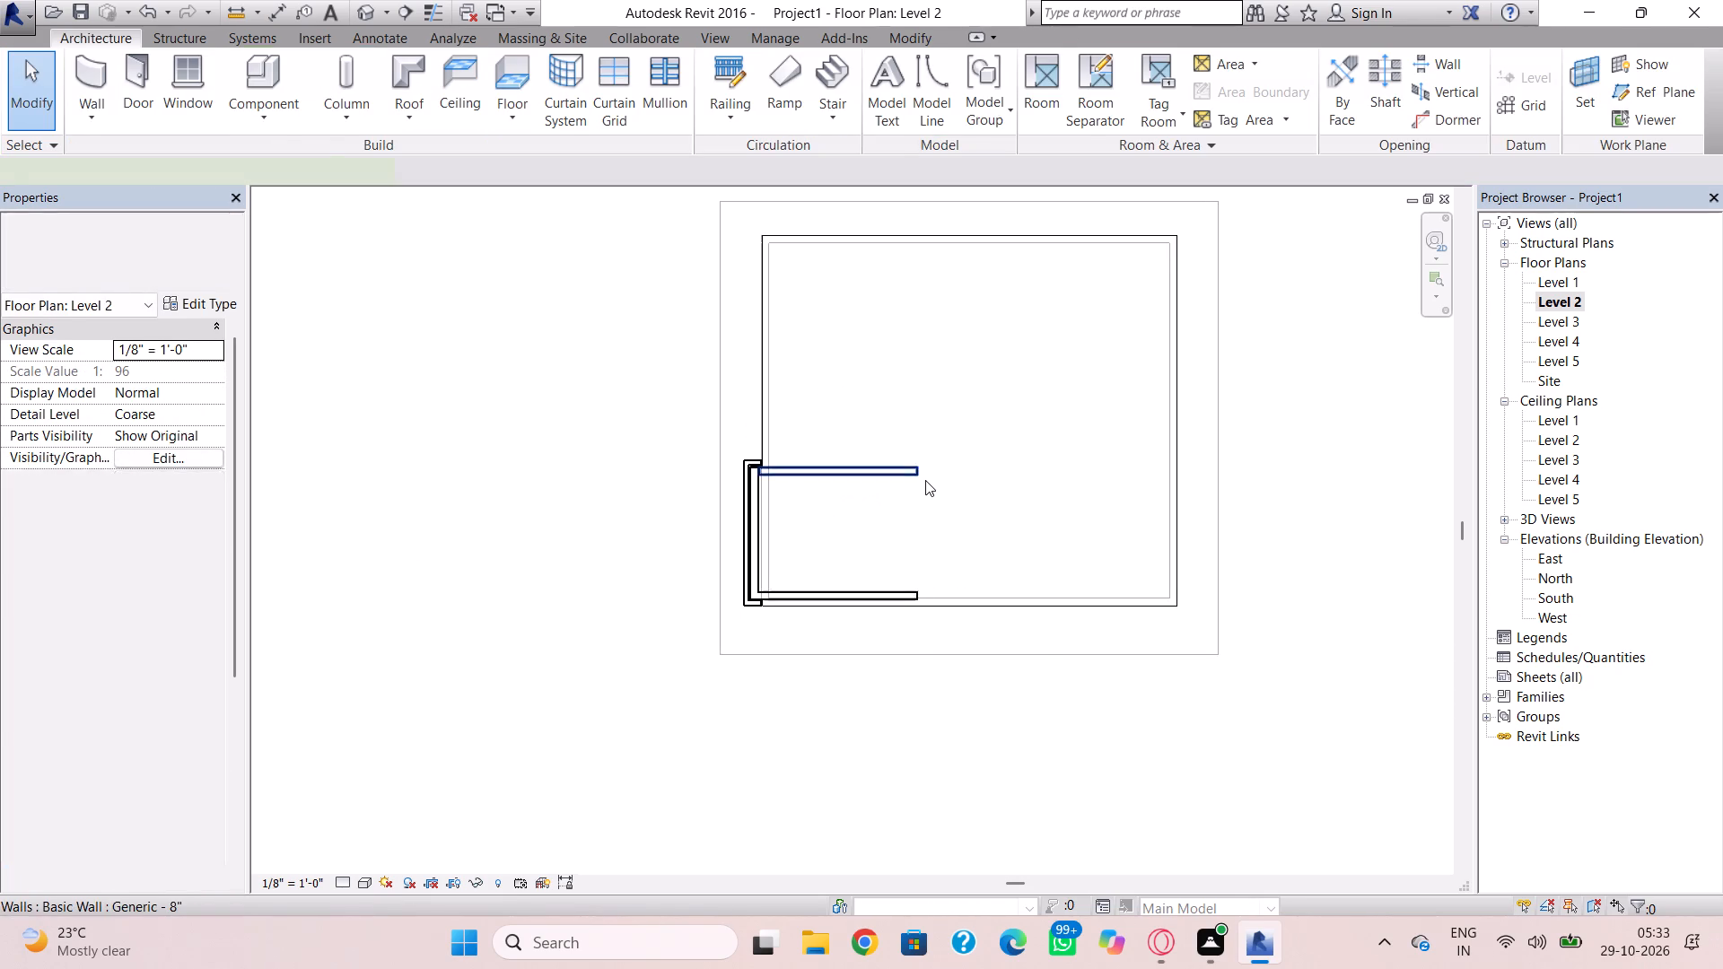
scroll(924, 479, "up", 8)
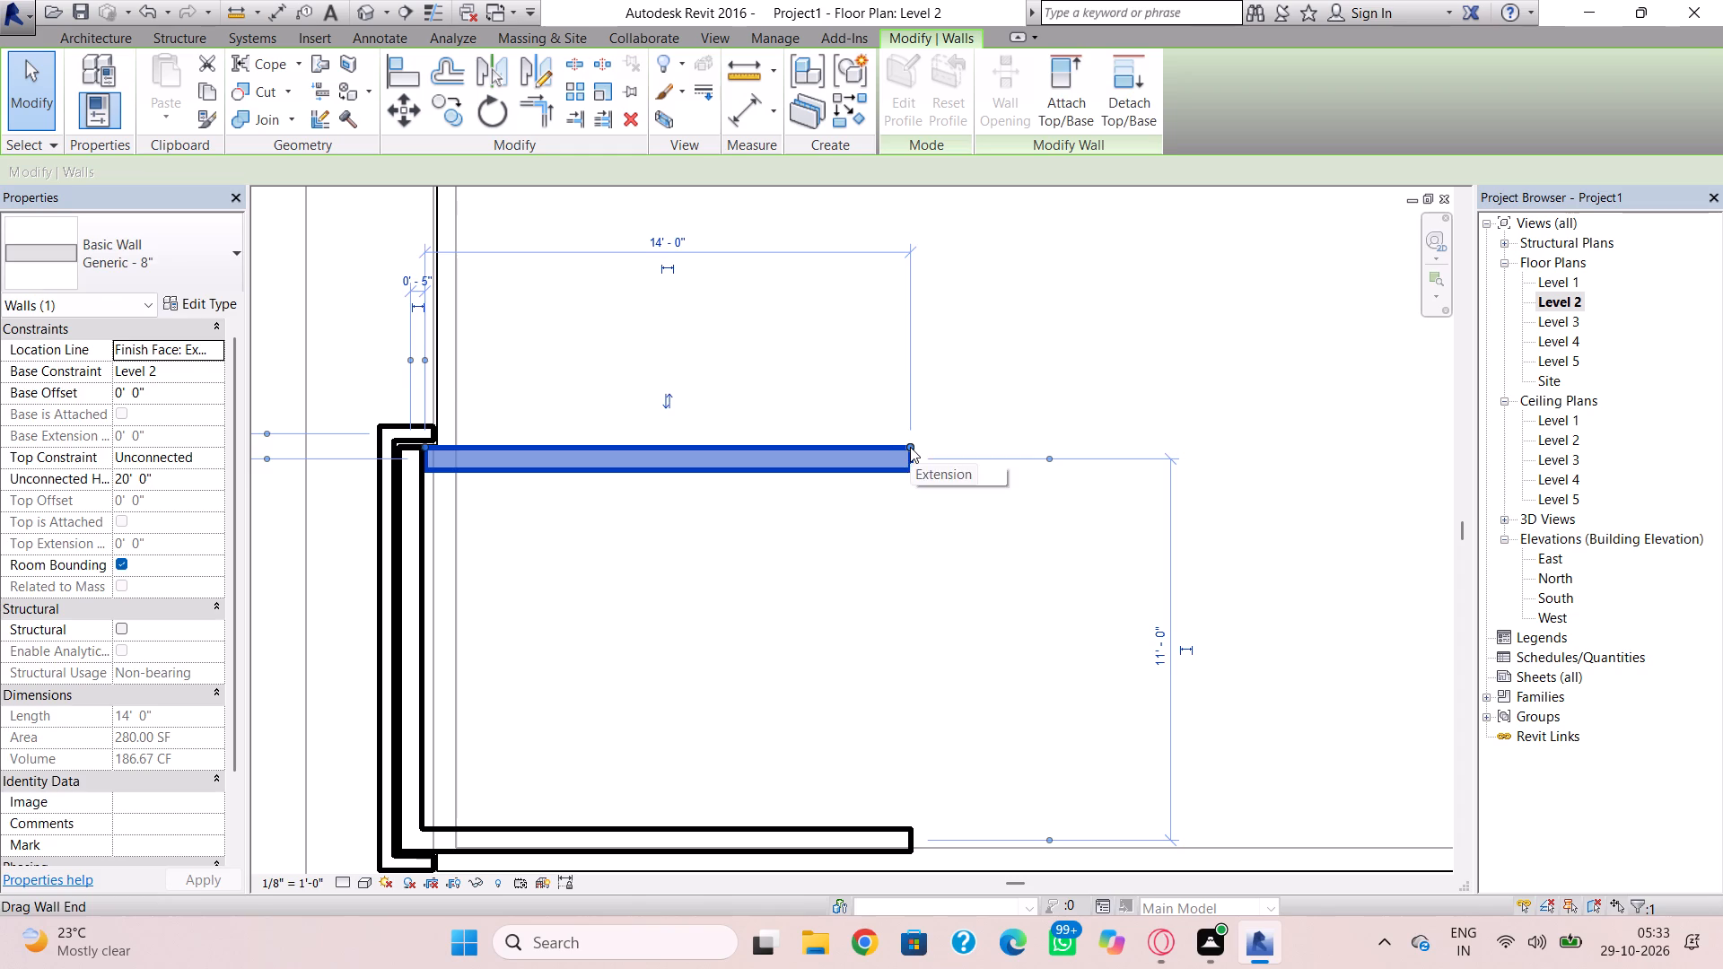
left_click_drag(910, 447, 1029, 451)
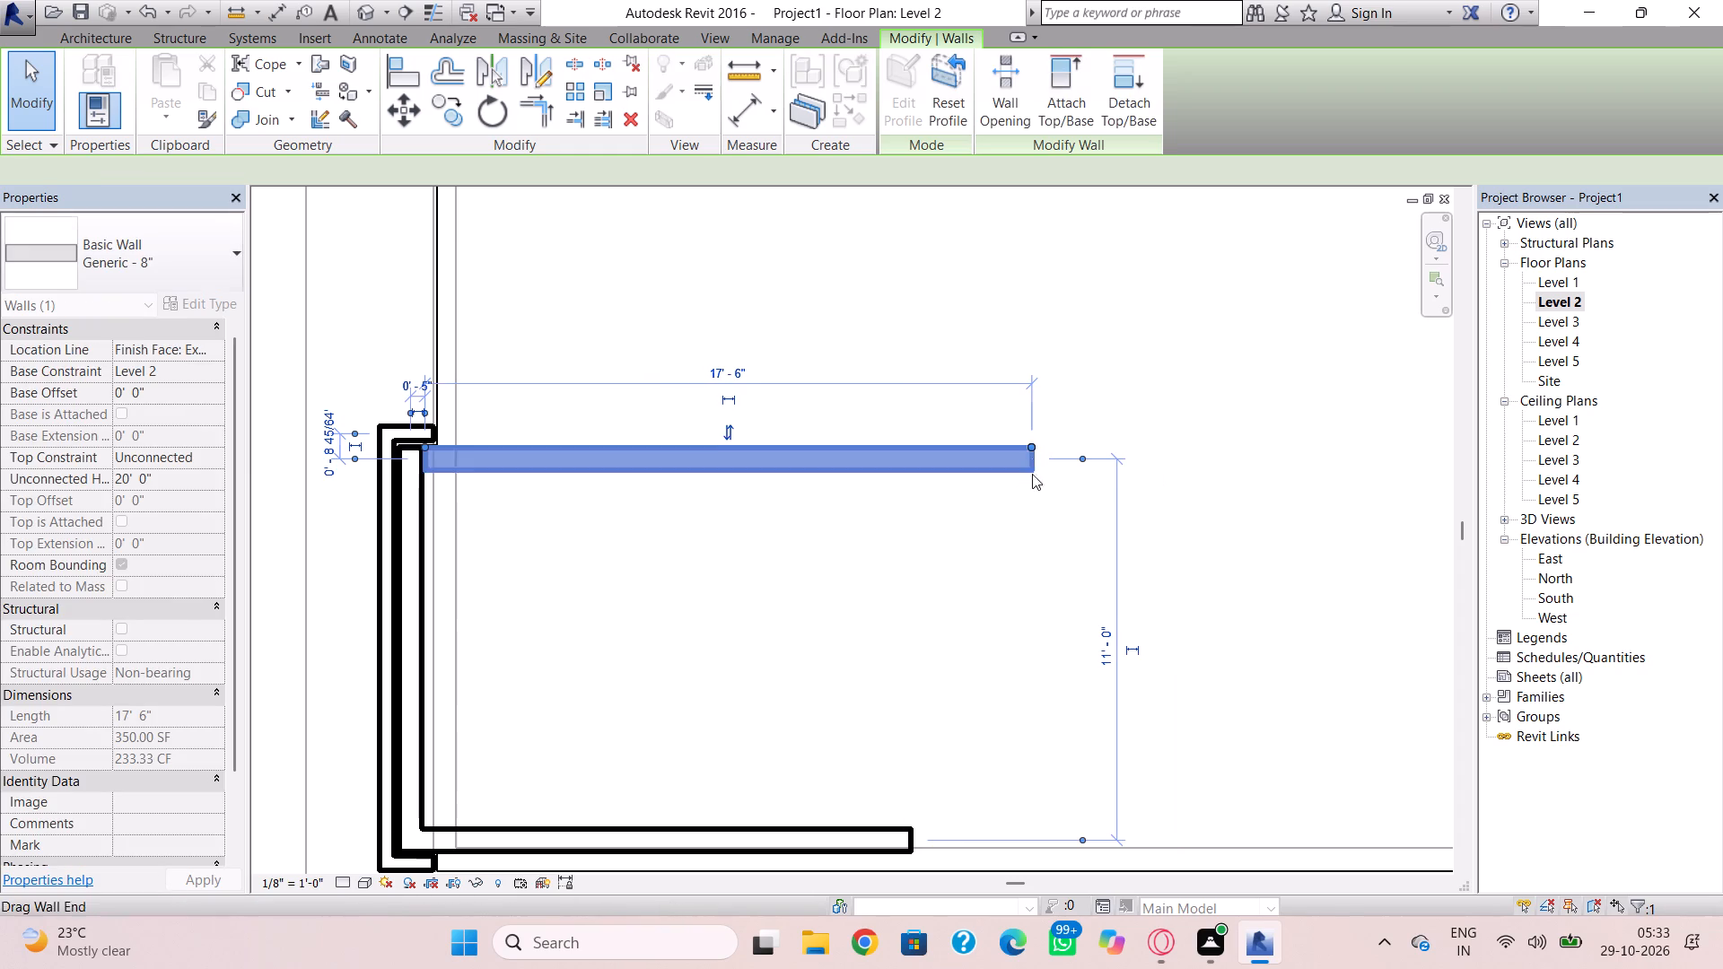
Stretch the east end of the south 8" wall to a length of 18' 0", about level with the north wall's end.
left_click(913, 845)
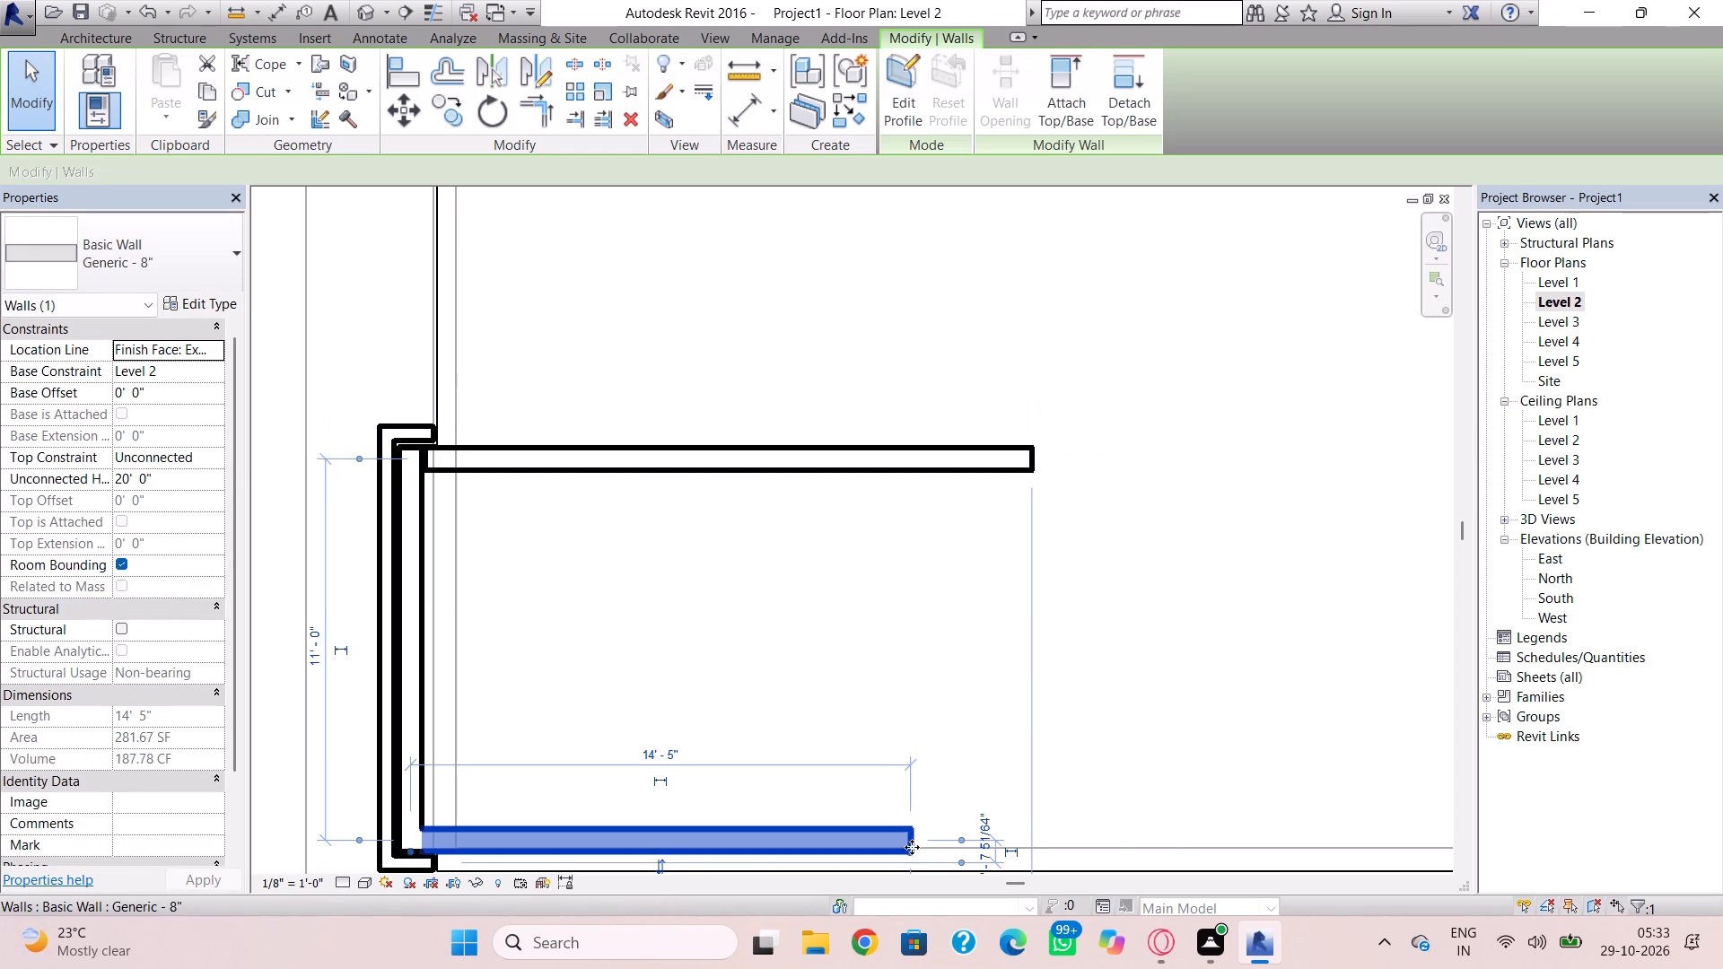
left_click_drag(910, 849, 1024, 851)
left_click(1146, 703)
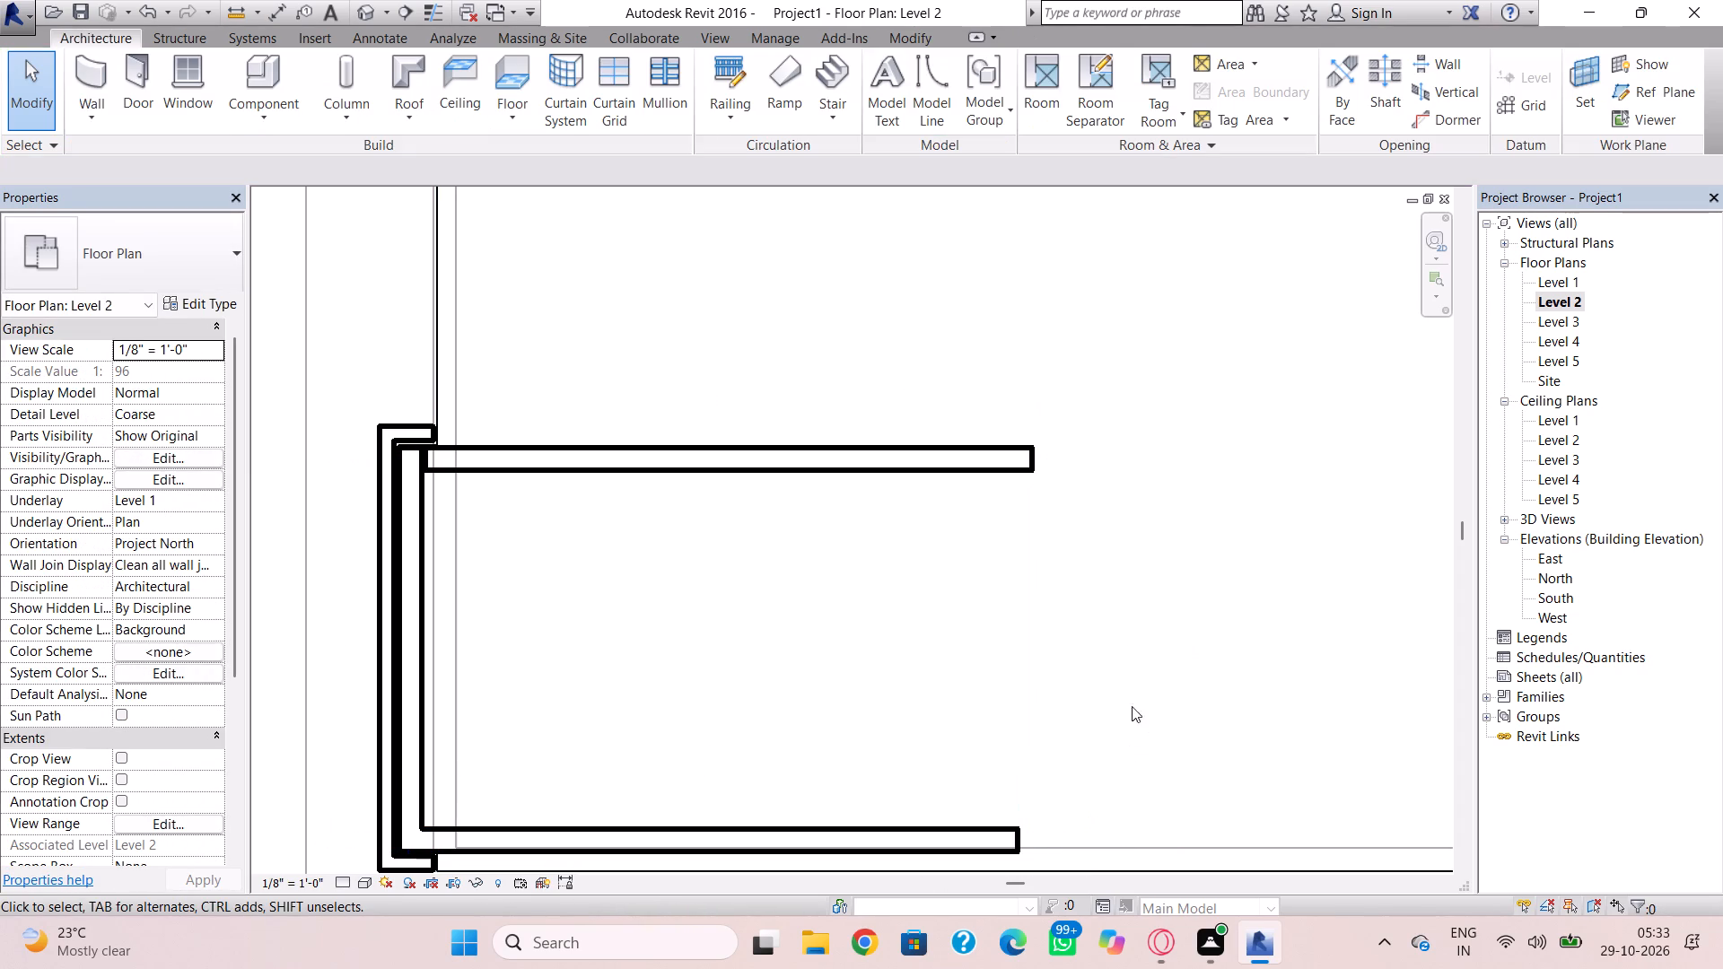
left_click(1012, 828)
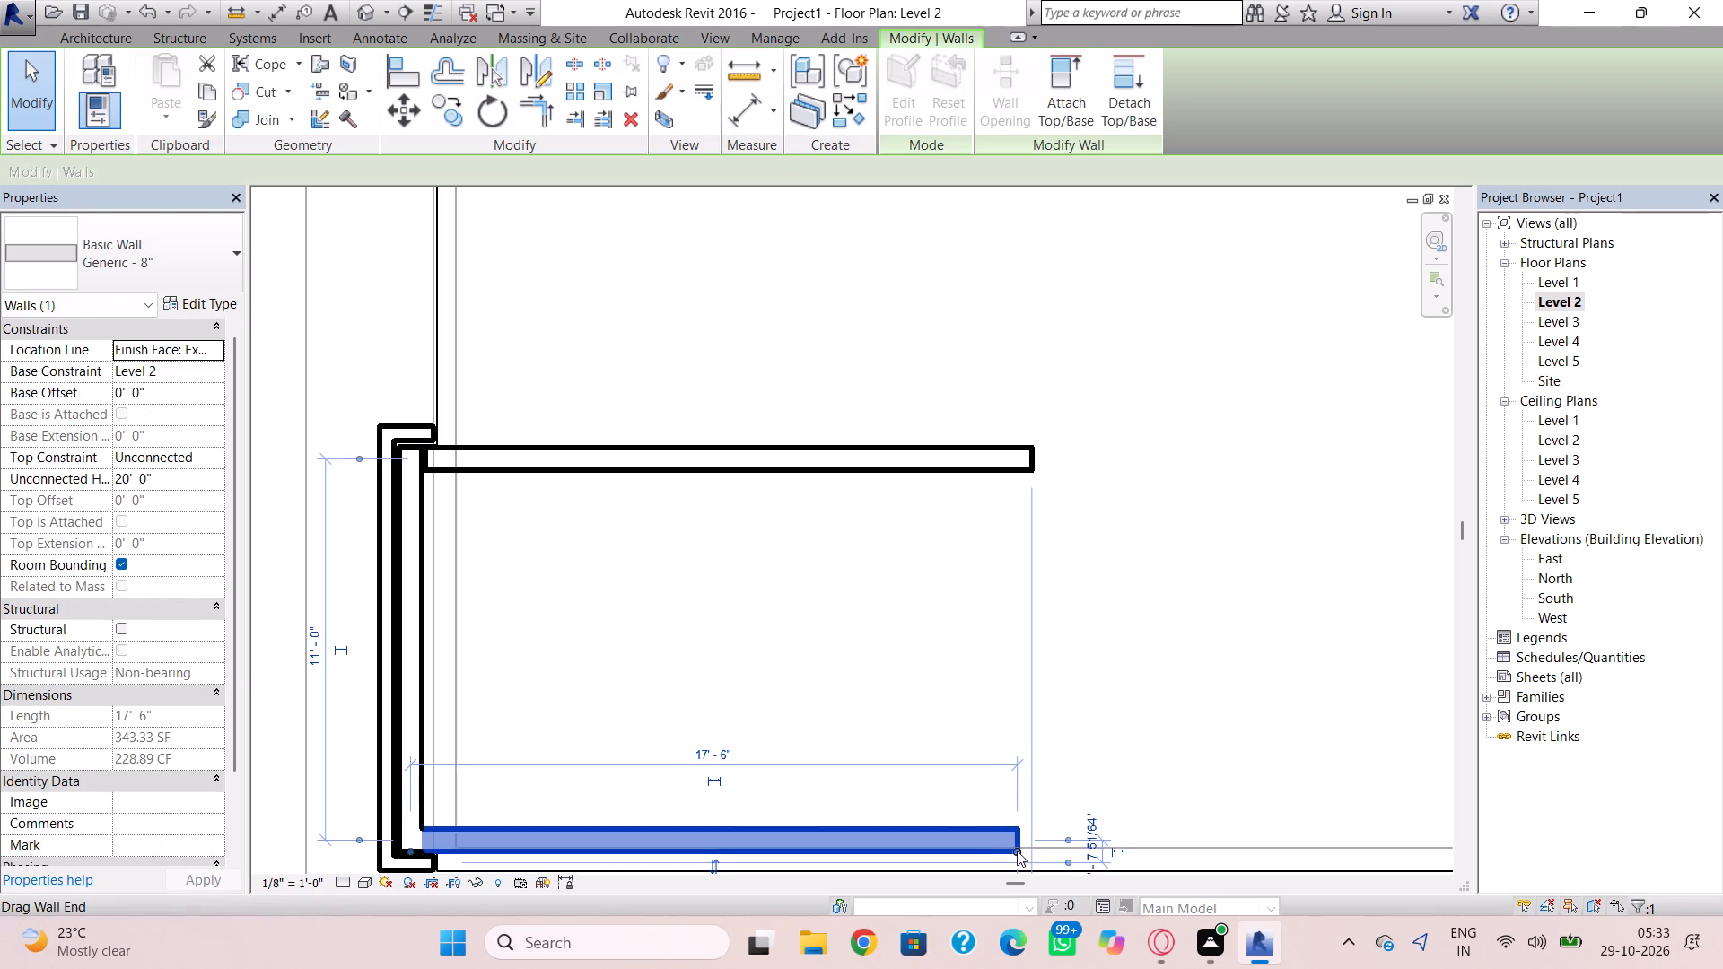
left_click_drag(1017, 851, 1030, 853)
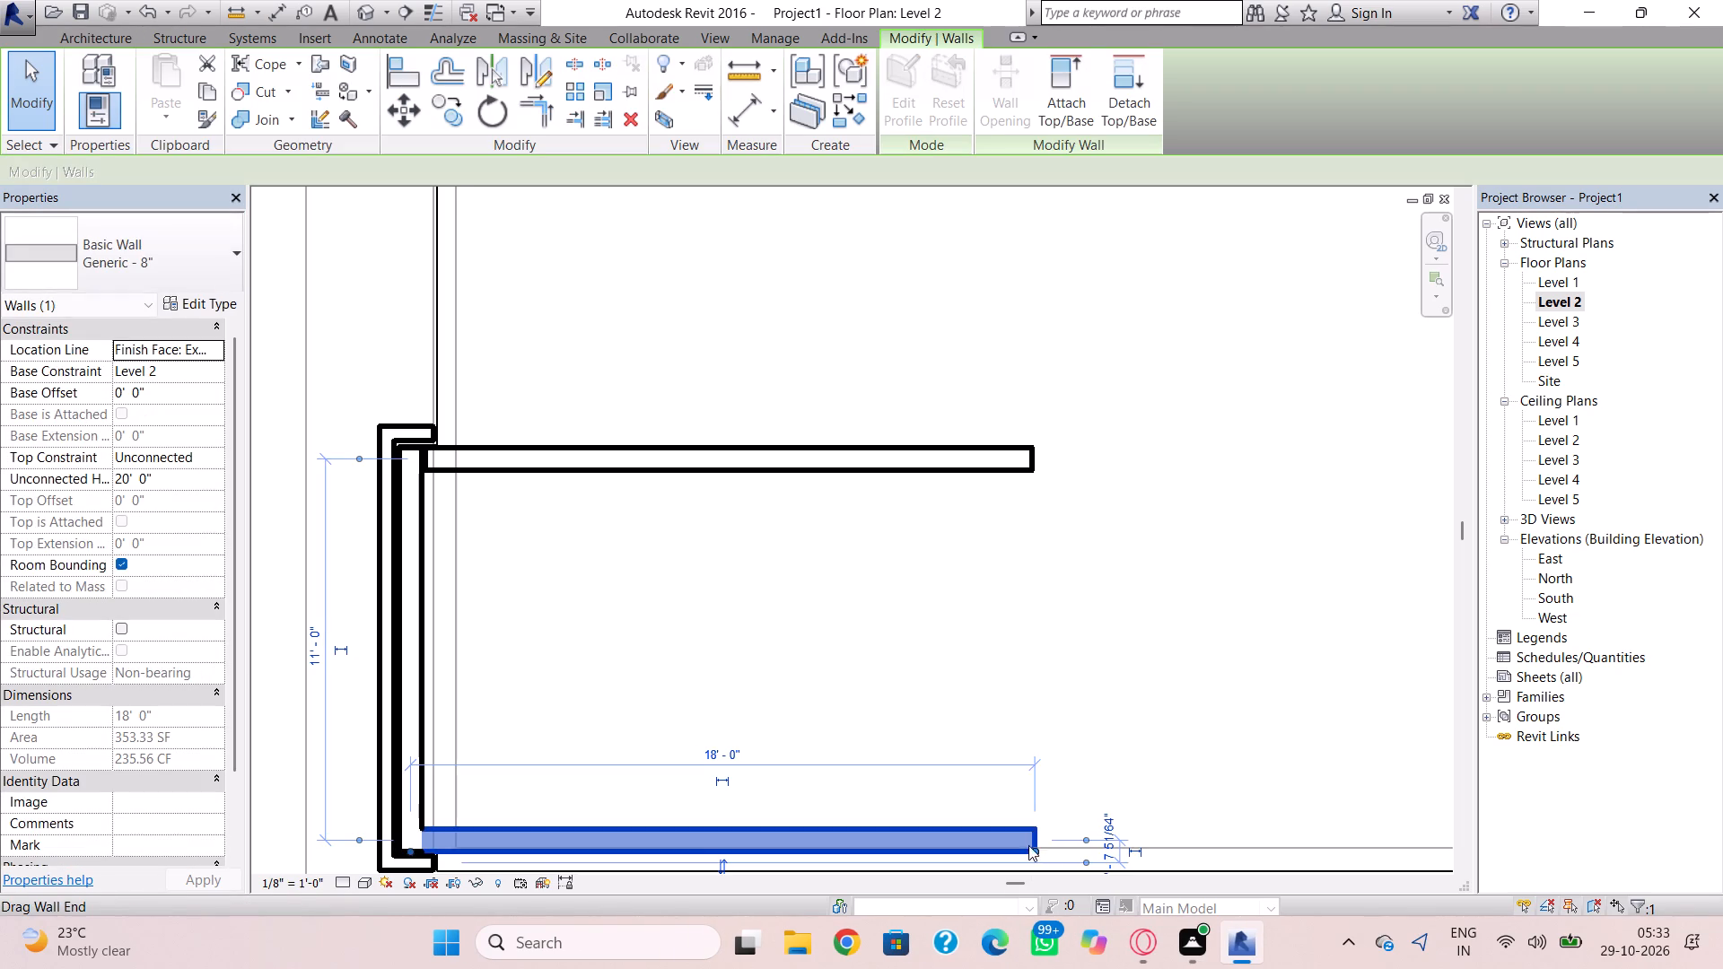
key("Escape")
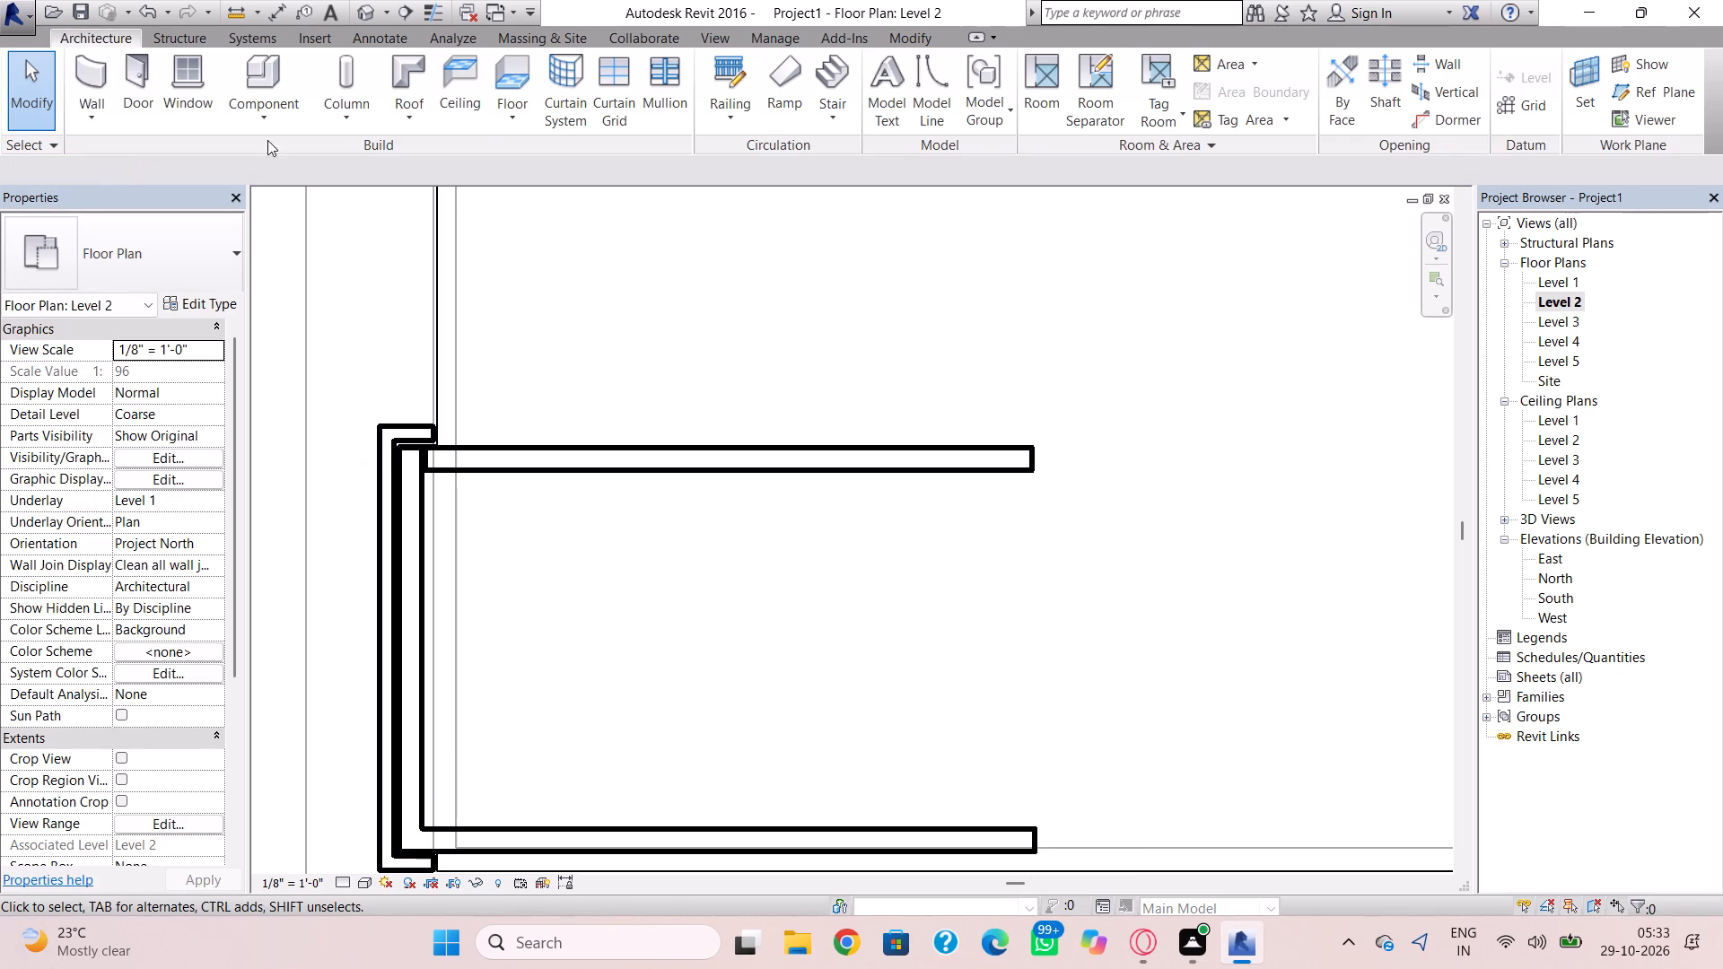
Draw a Generic - 8" wall from the north wall's east end down to the south wall, closing the enclosure's east side.
left_click(101, 86)
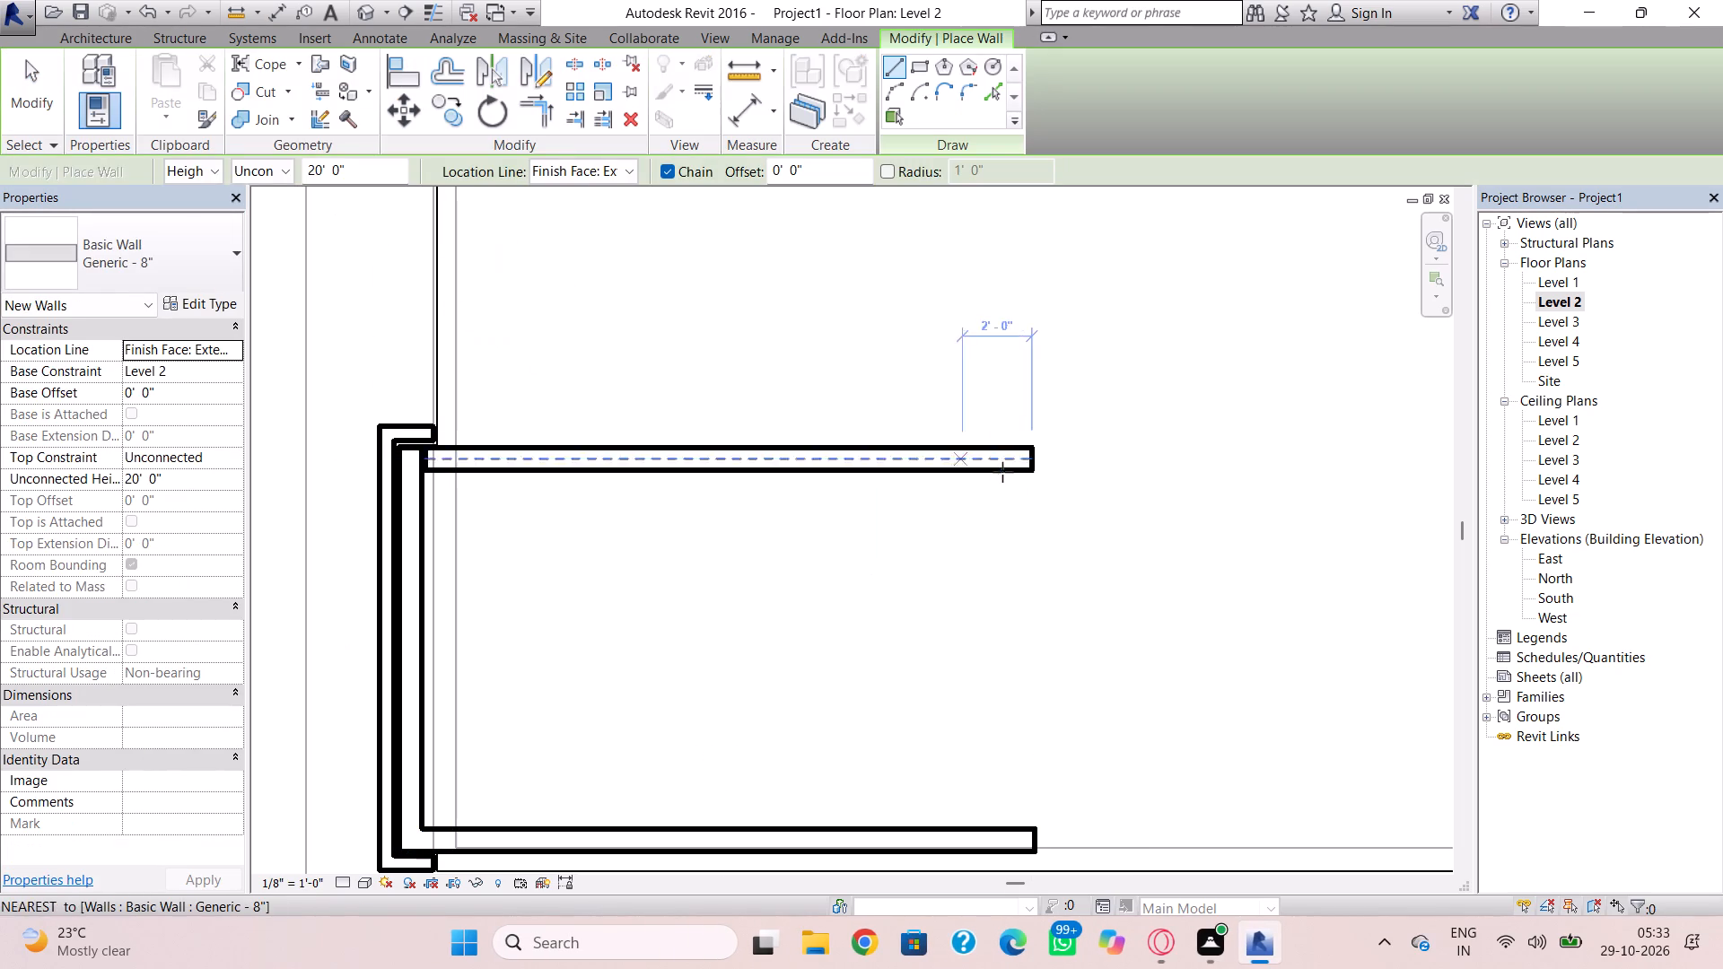
left_click(1035, 479)
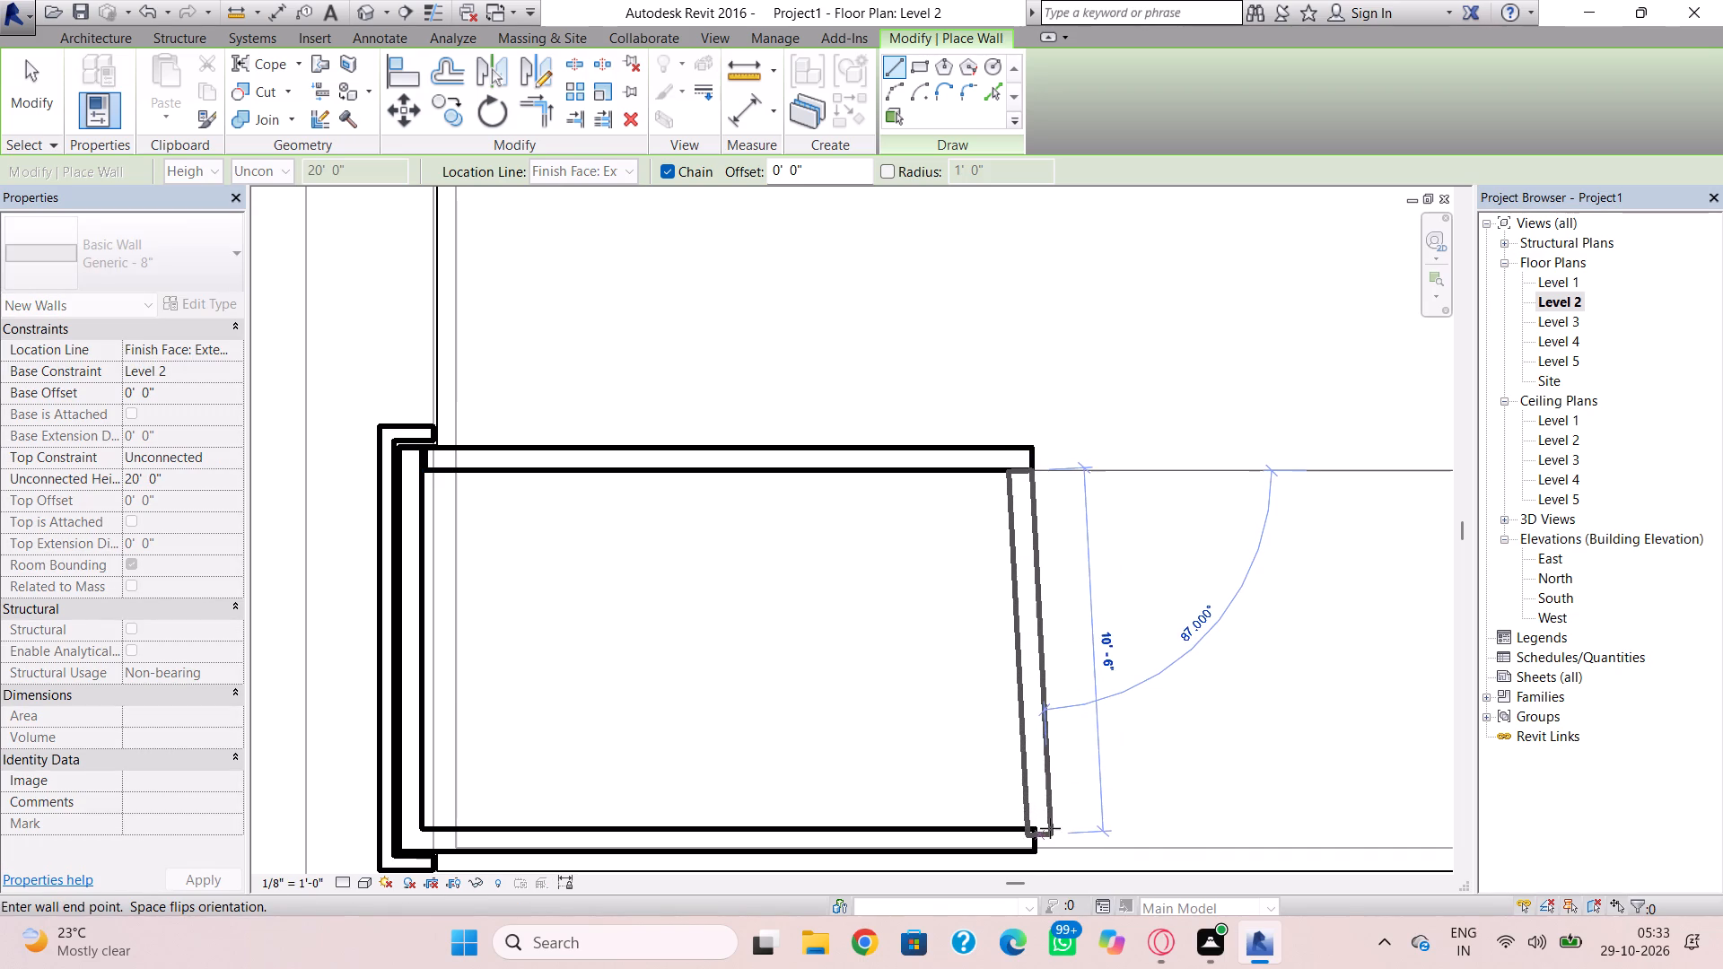
left_click(1044, 822)
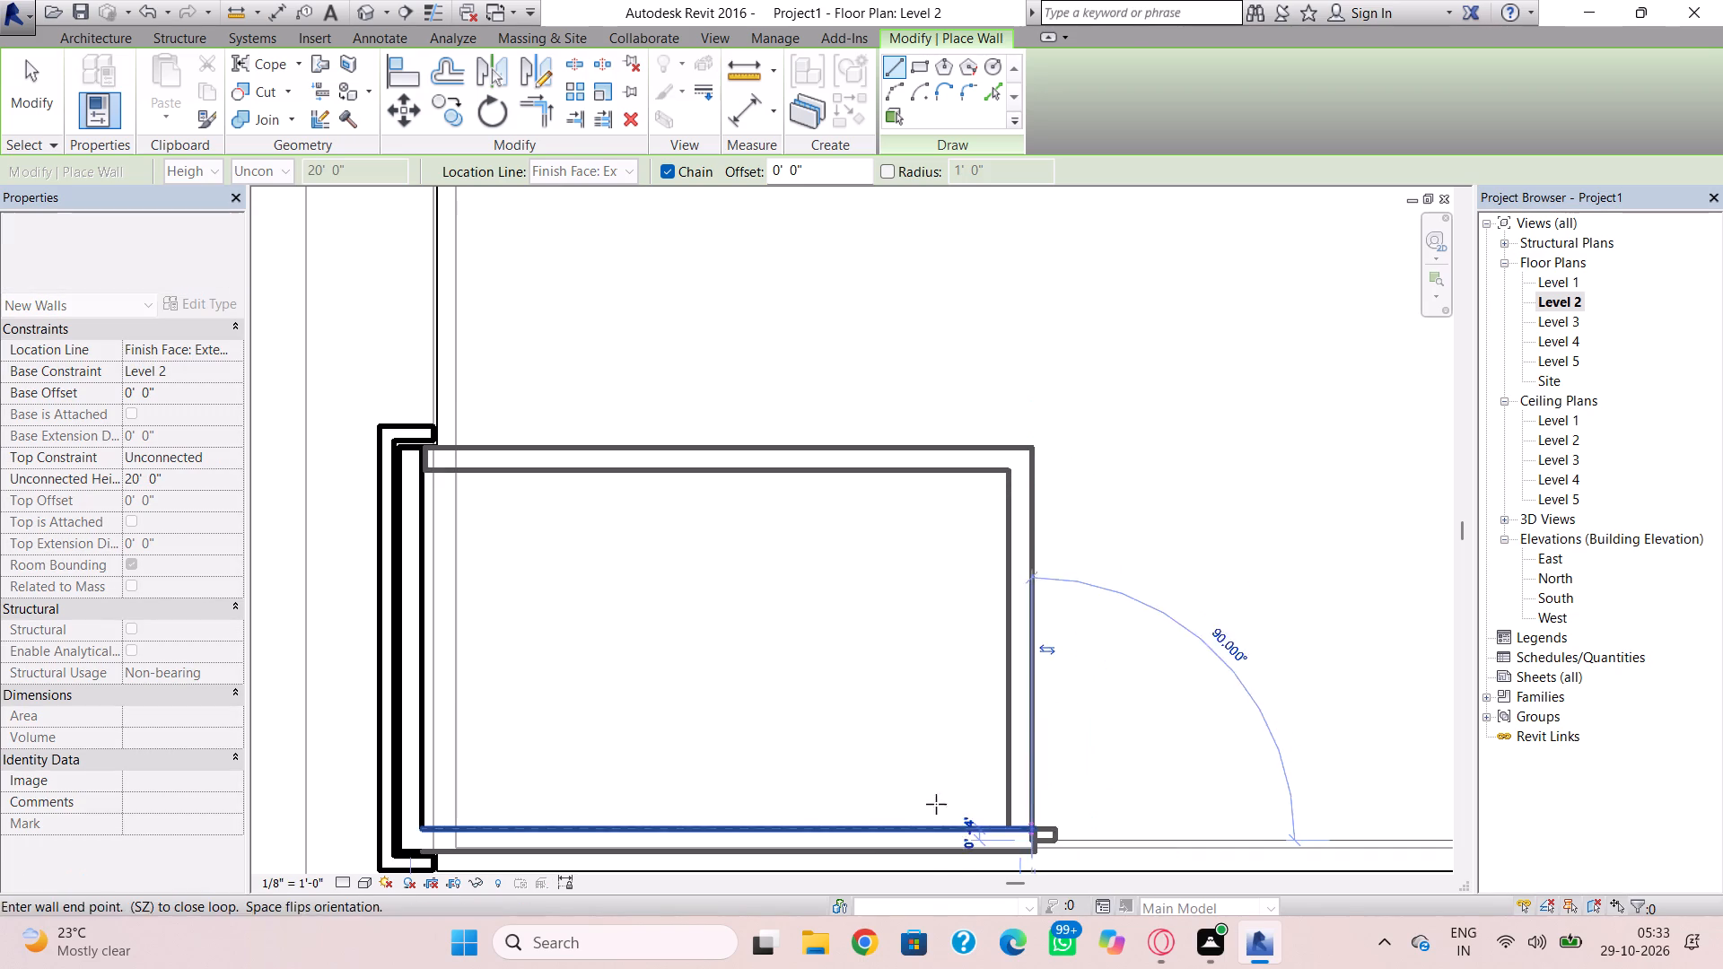
key("Escape")
scroll(996, 816, "up", 4)
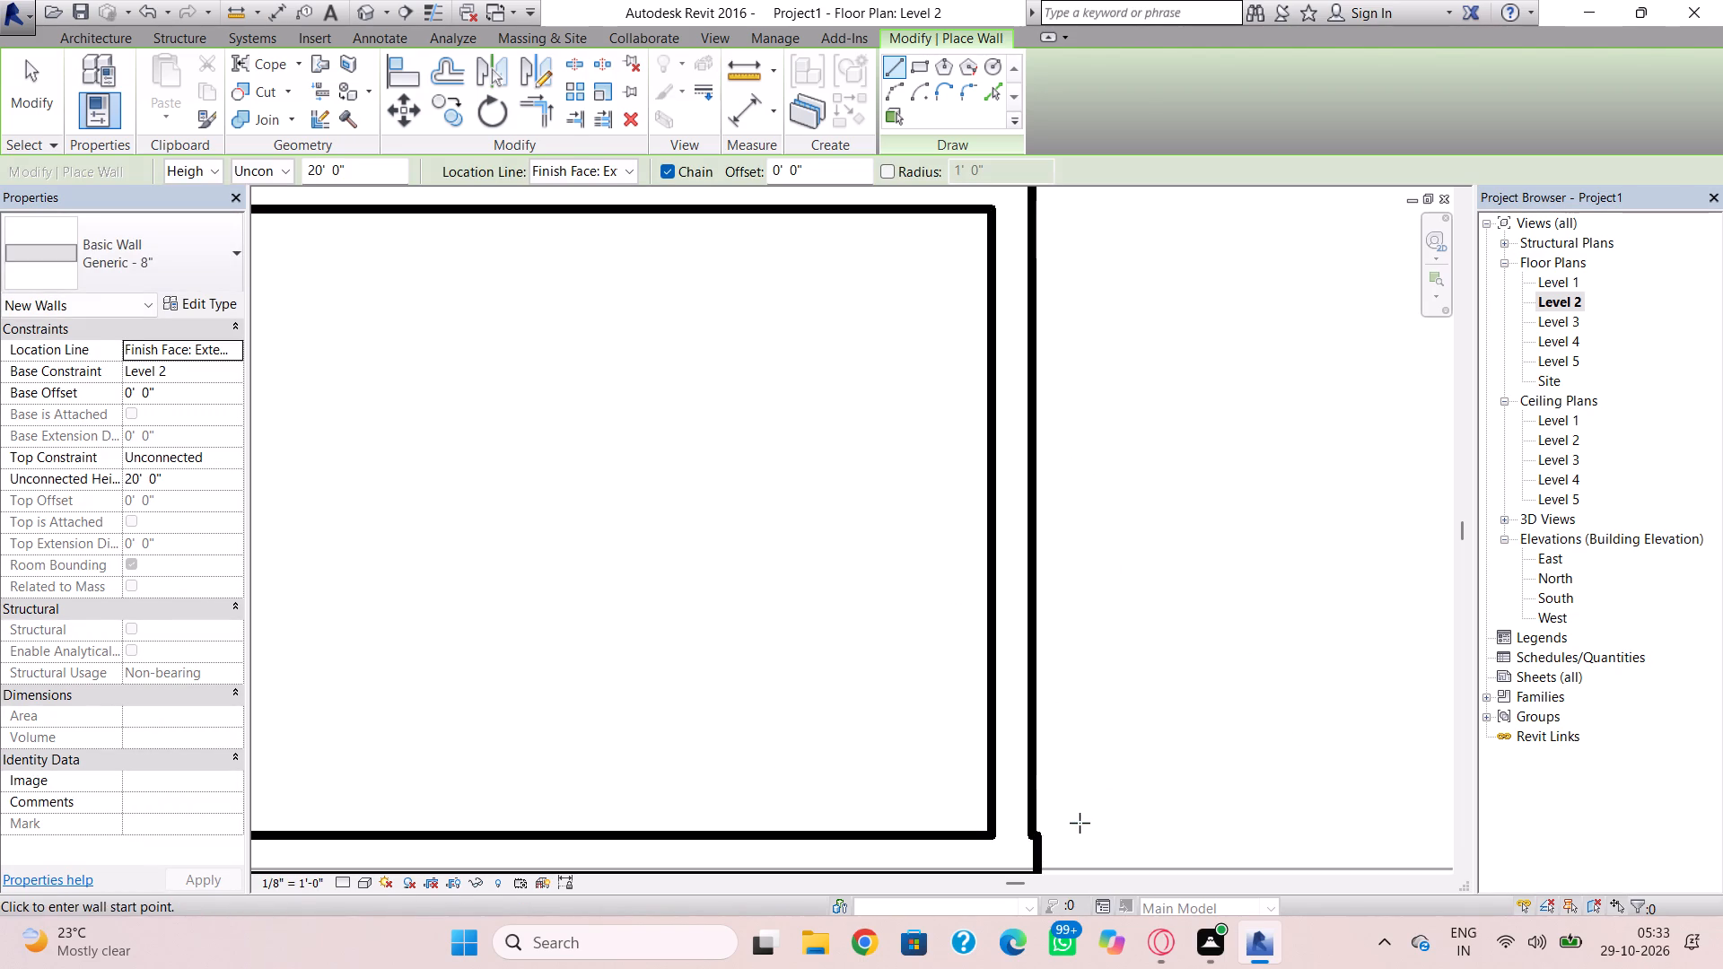
key("Escape")
Adjust the south 8" wall's east end to form a clean corner with the new east wall.
scroll(1039, 835, "up", 2)
middle_click_drag(1038, 835, 991, 606)
left_click(987, 618)
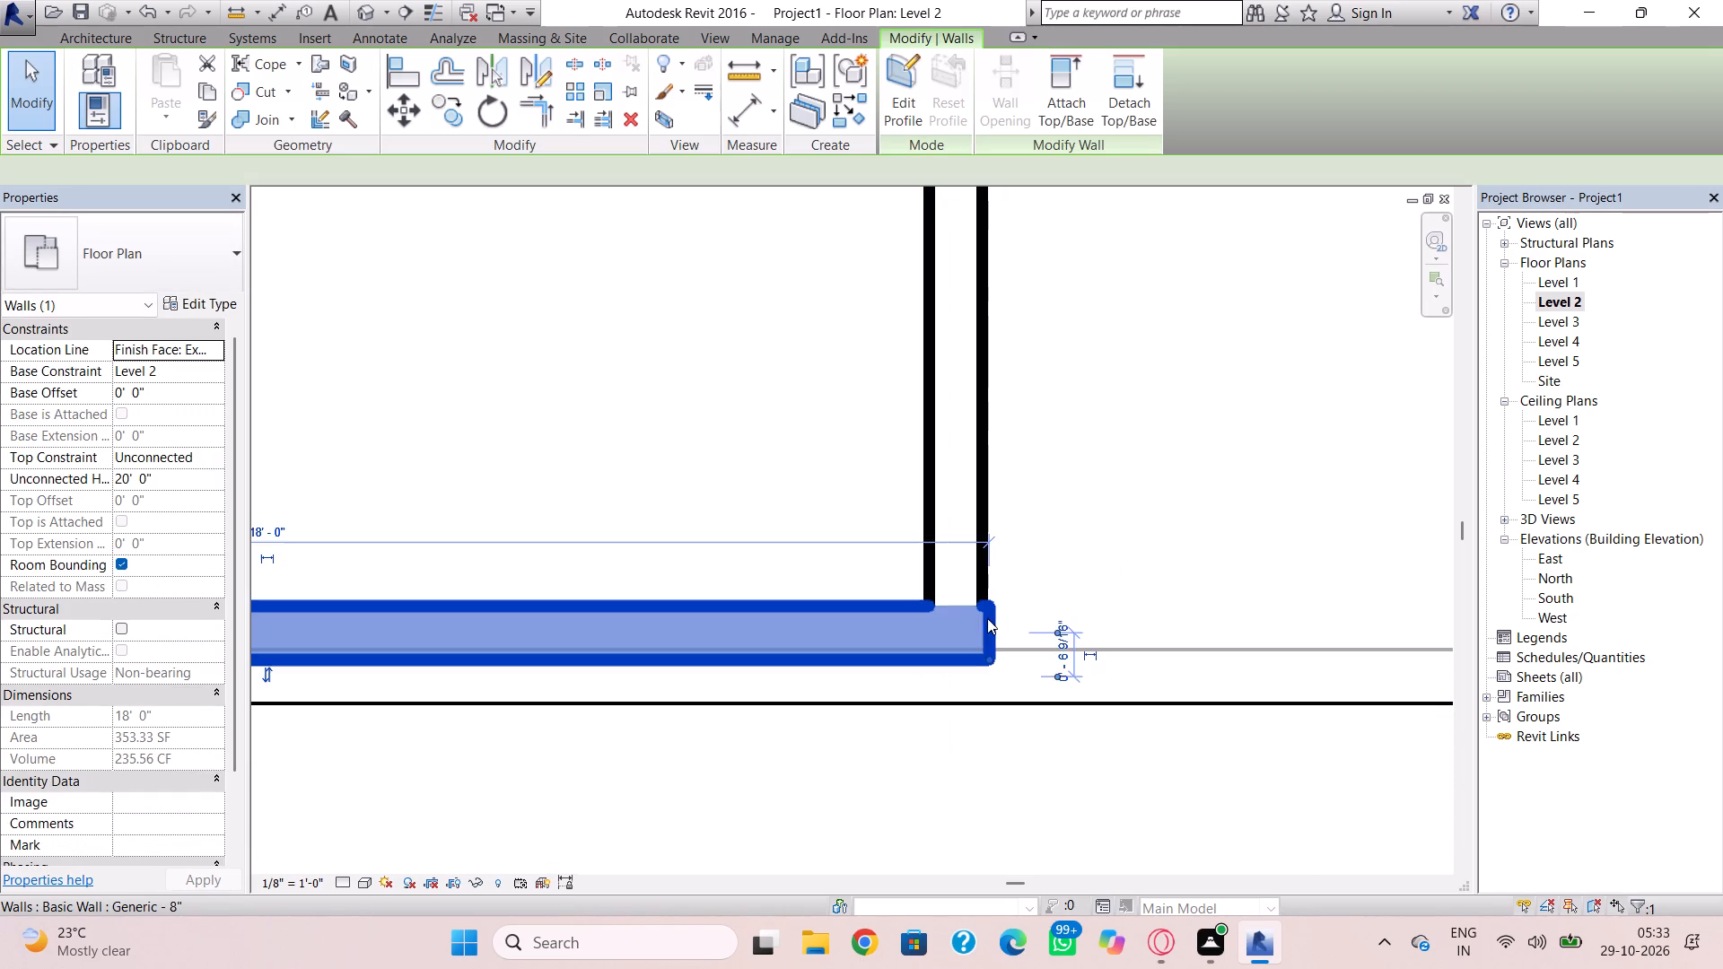
scroll(990, 620, "up", 3)
left_click(991, 682)
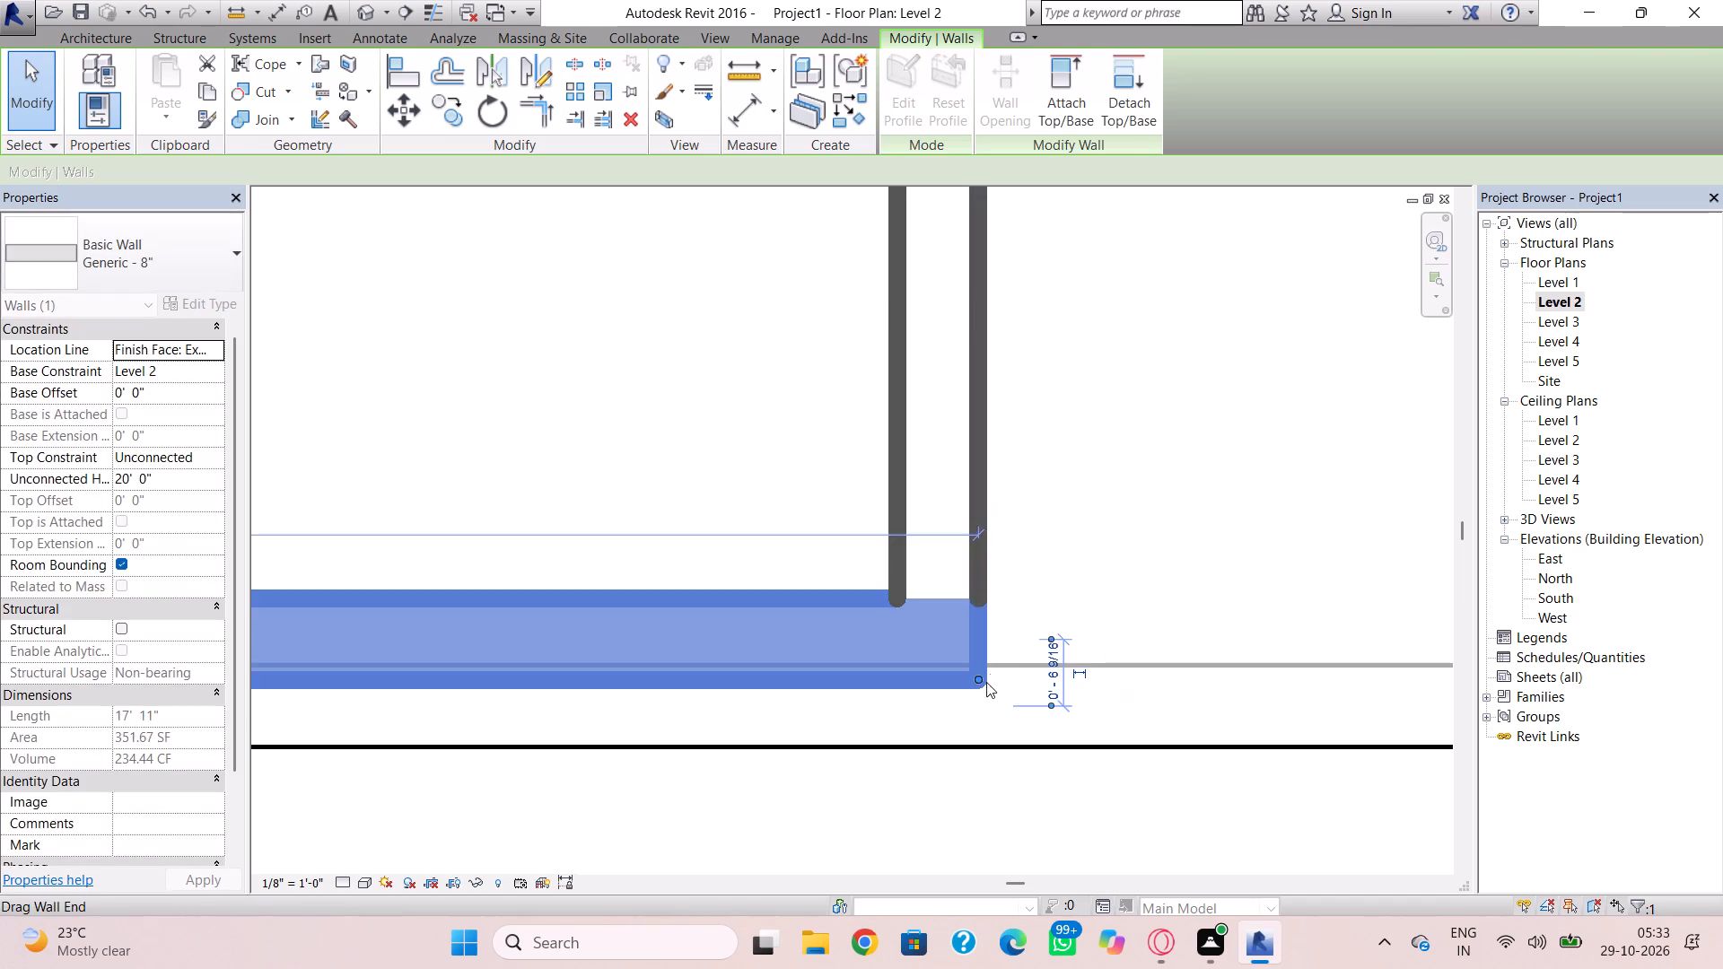
left_click(1076, 545)
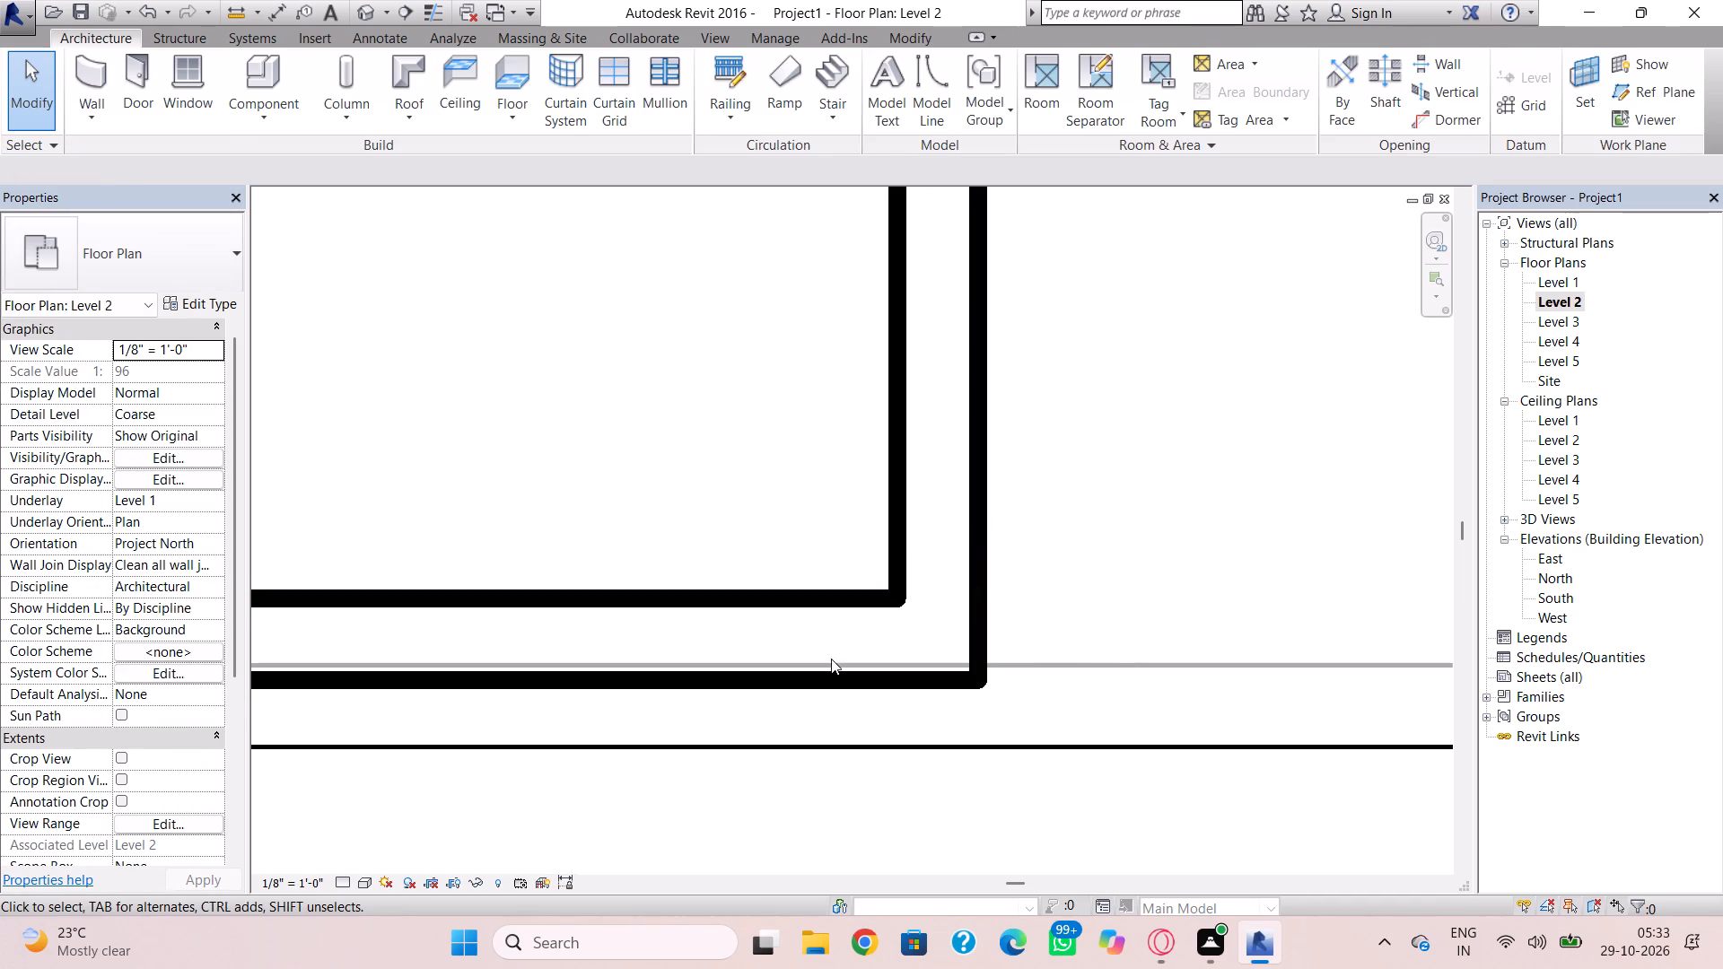
Nudge the south 8" wall slightly north.
left_click(831, 659)
left_click(747, 667)
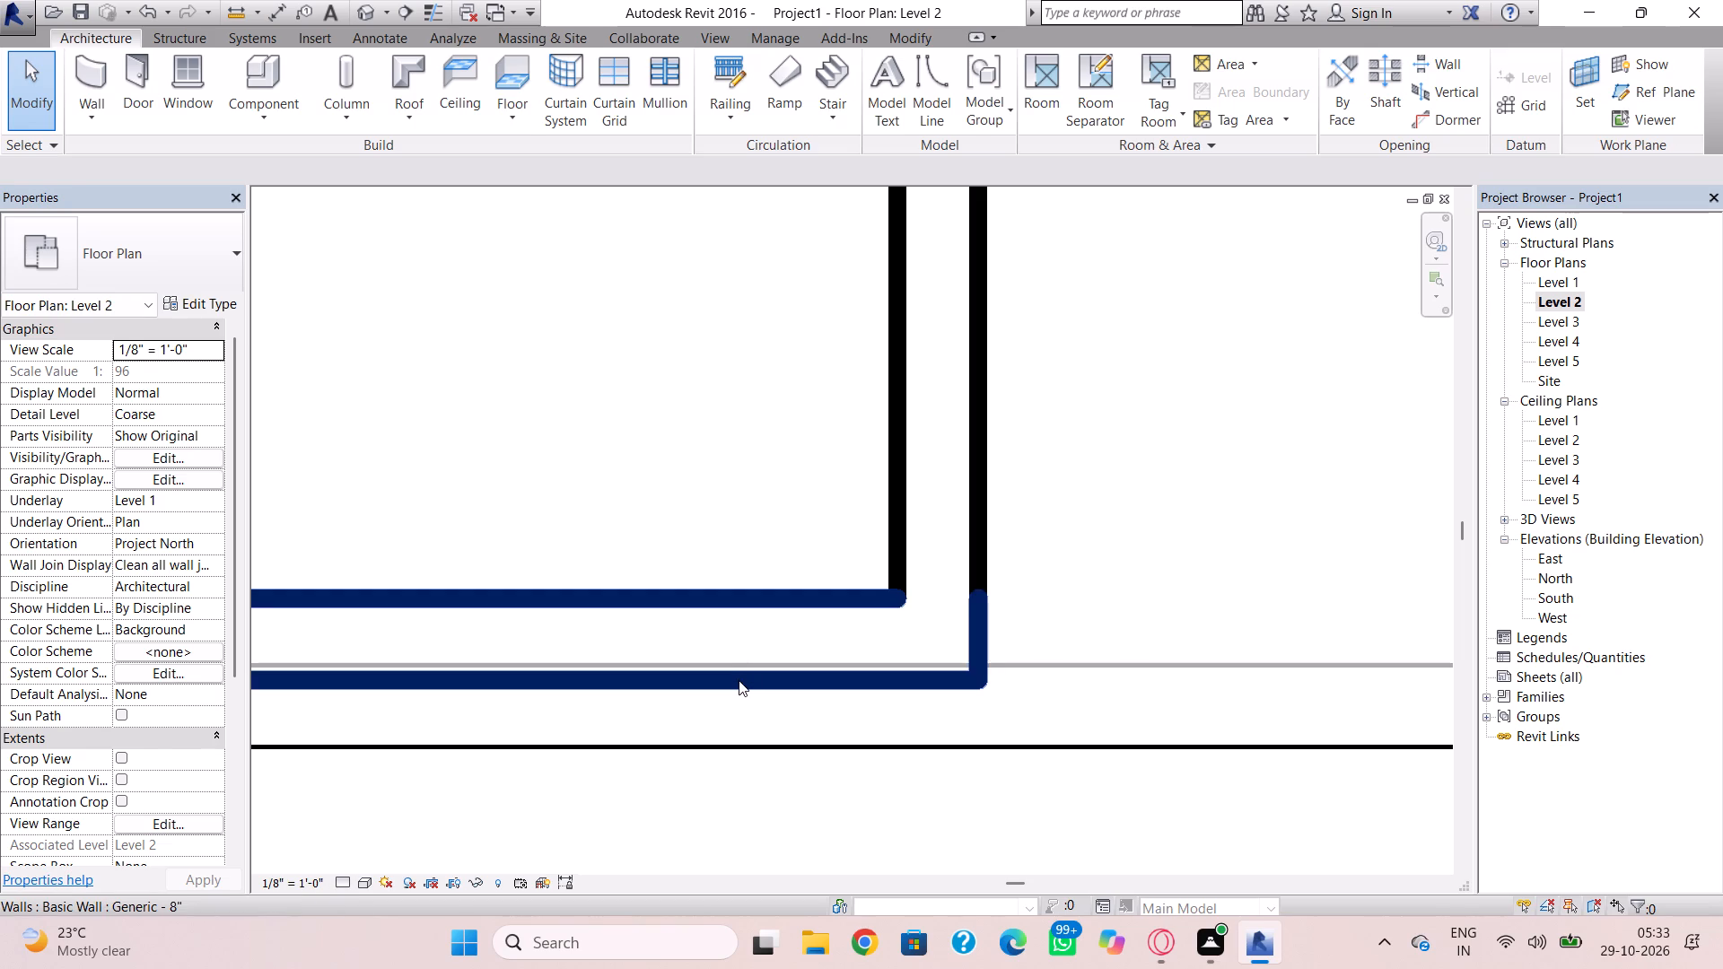
left_click(739, 680)
key("Up")
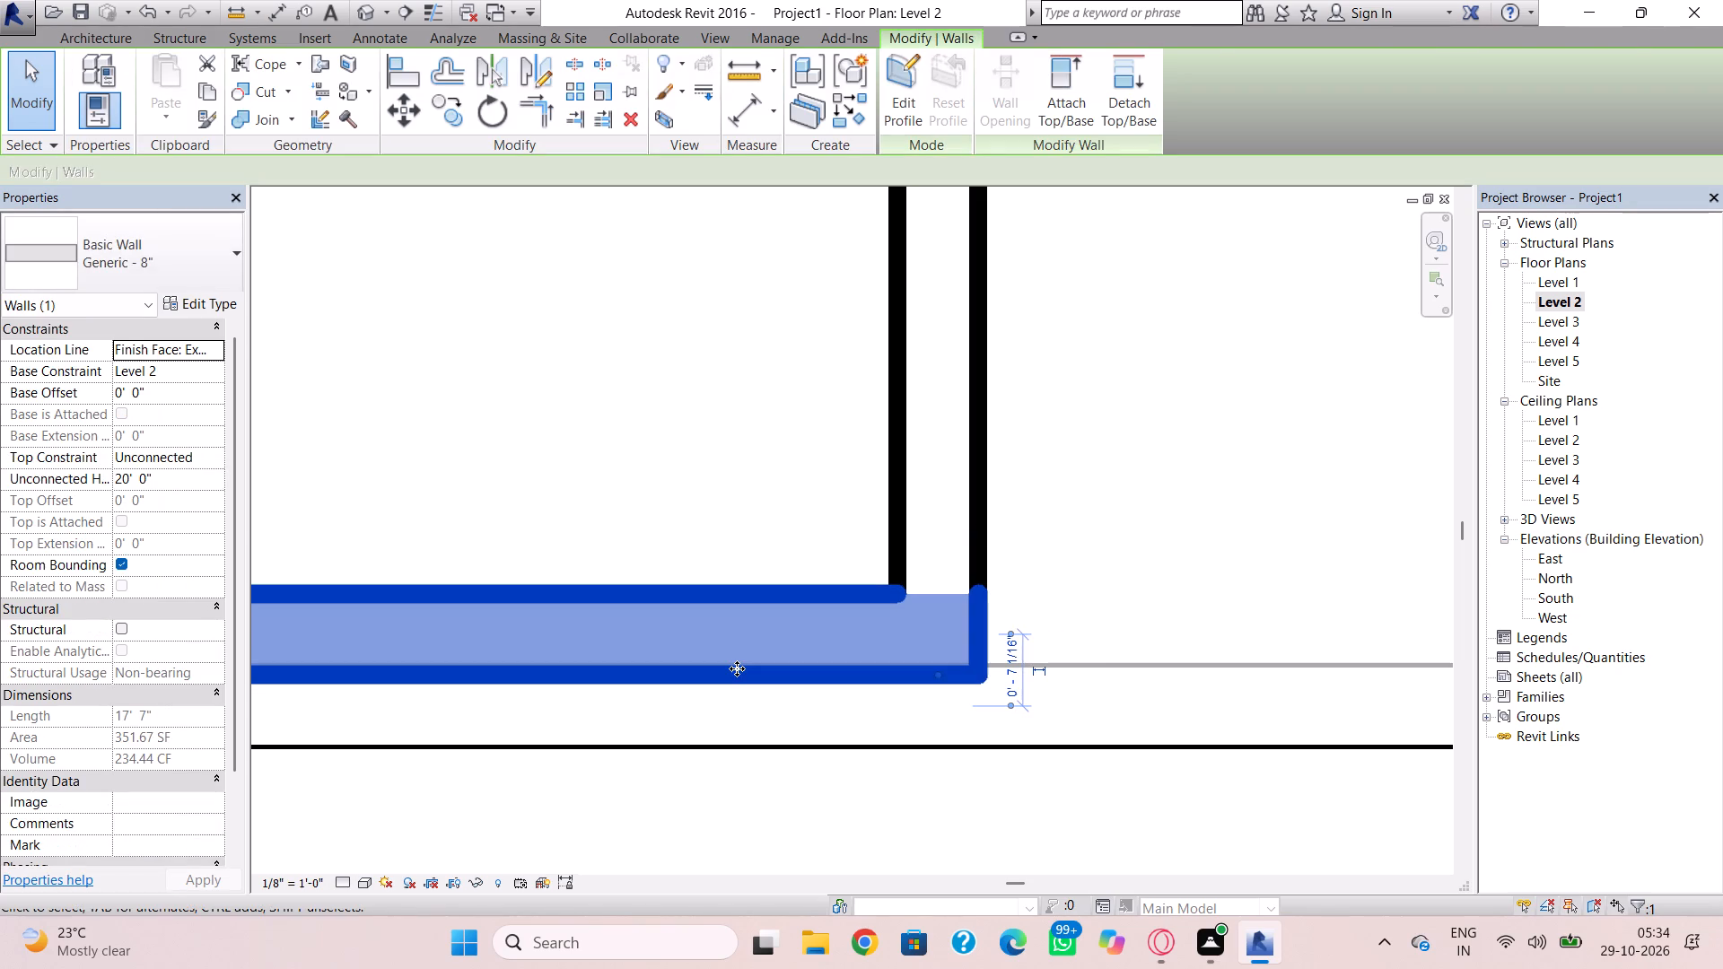
left_click(1106, 470)
Nudge the north 8" wall slightly north, to about 11' 1 1/2" from the south wall.
scroll(953, 545, "down", 6)
middle_click_drag(946, 547, 1173, 488)
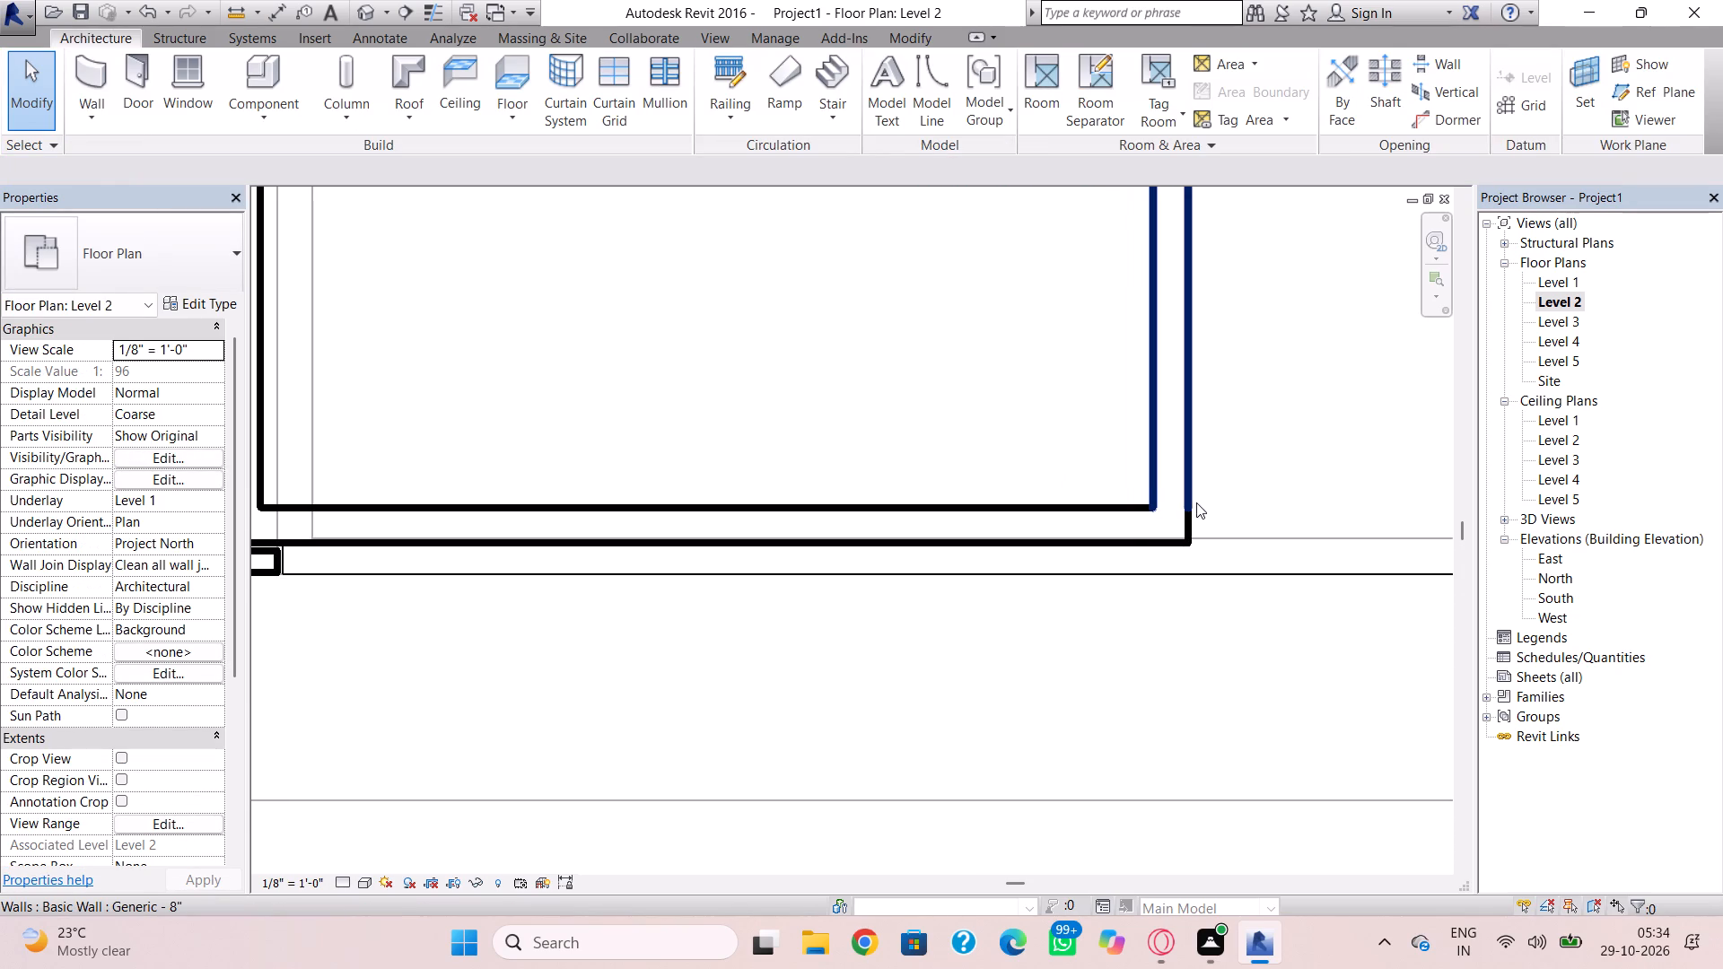
scroll(1085, 520, "down", 1)
middle_click_drag(1085, 522, 1001, 708)
scroll(1003, 697, "down", 1)
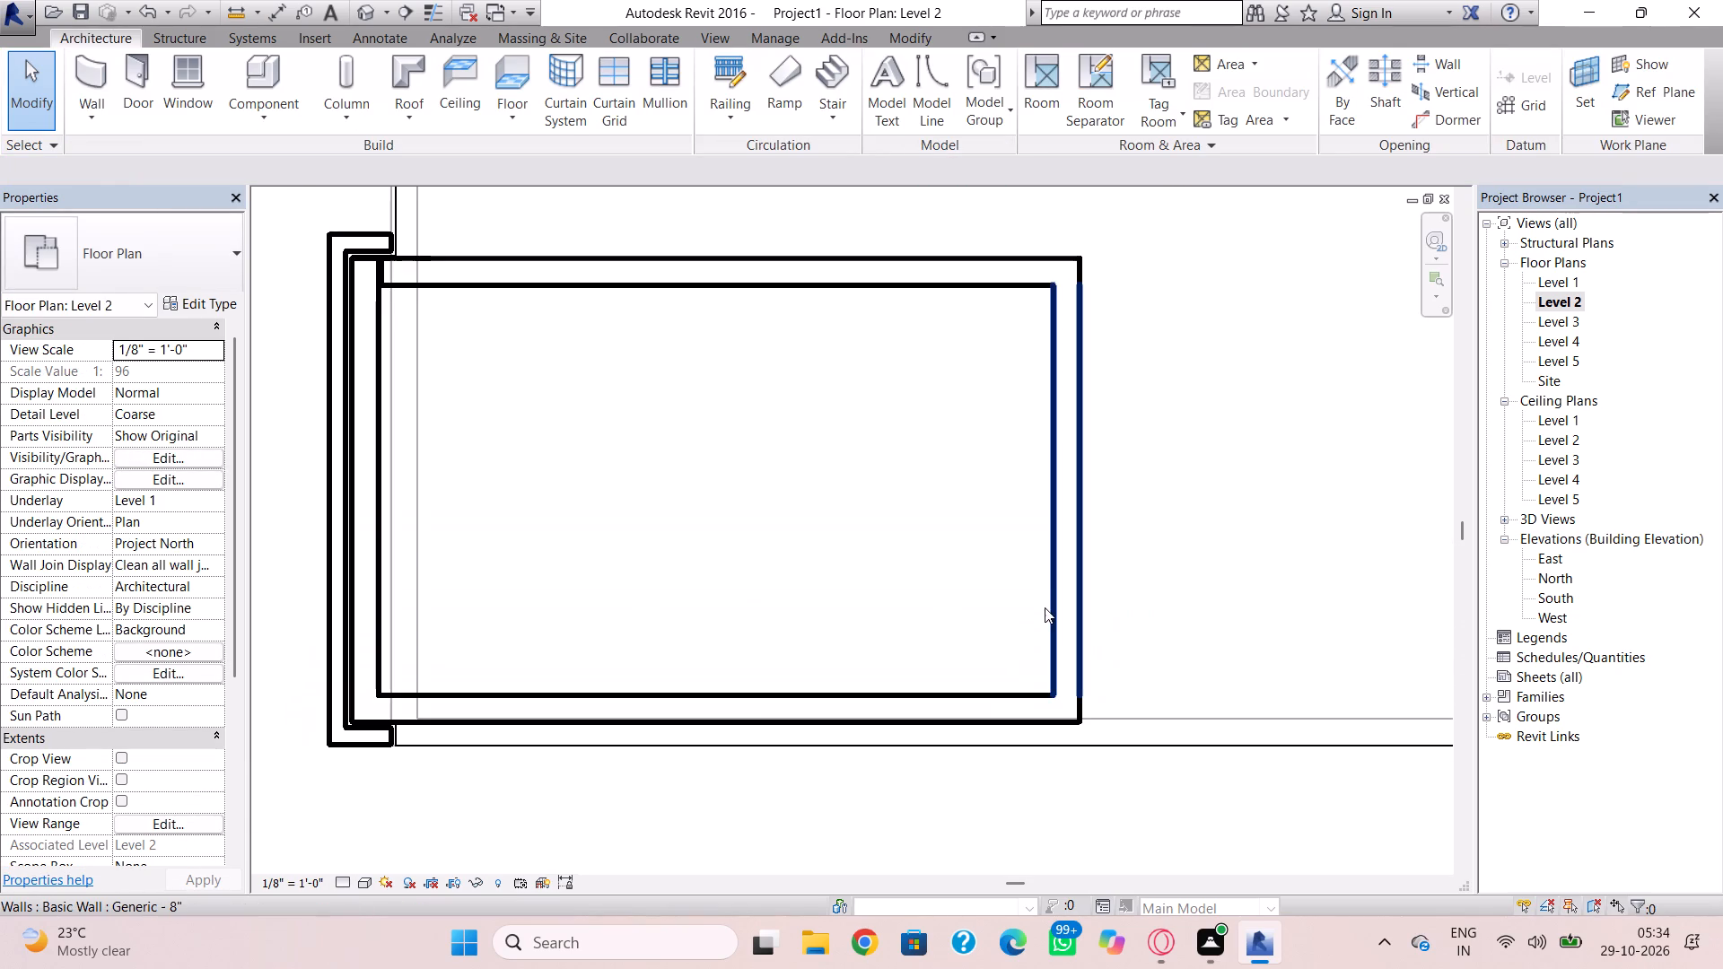
left_click(786, 268)
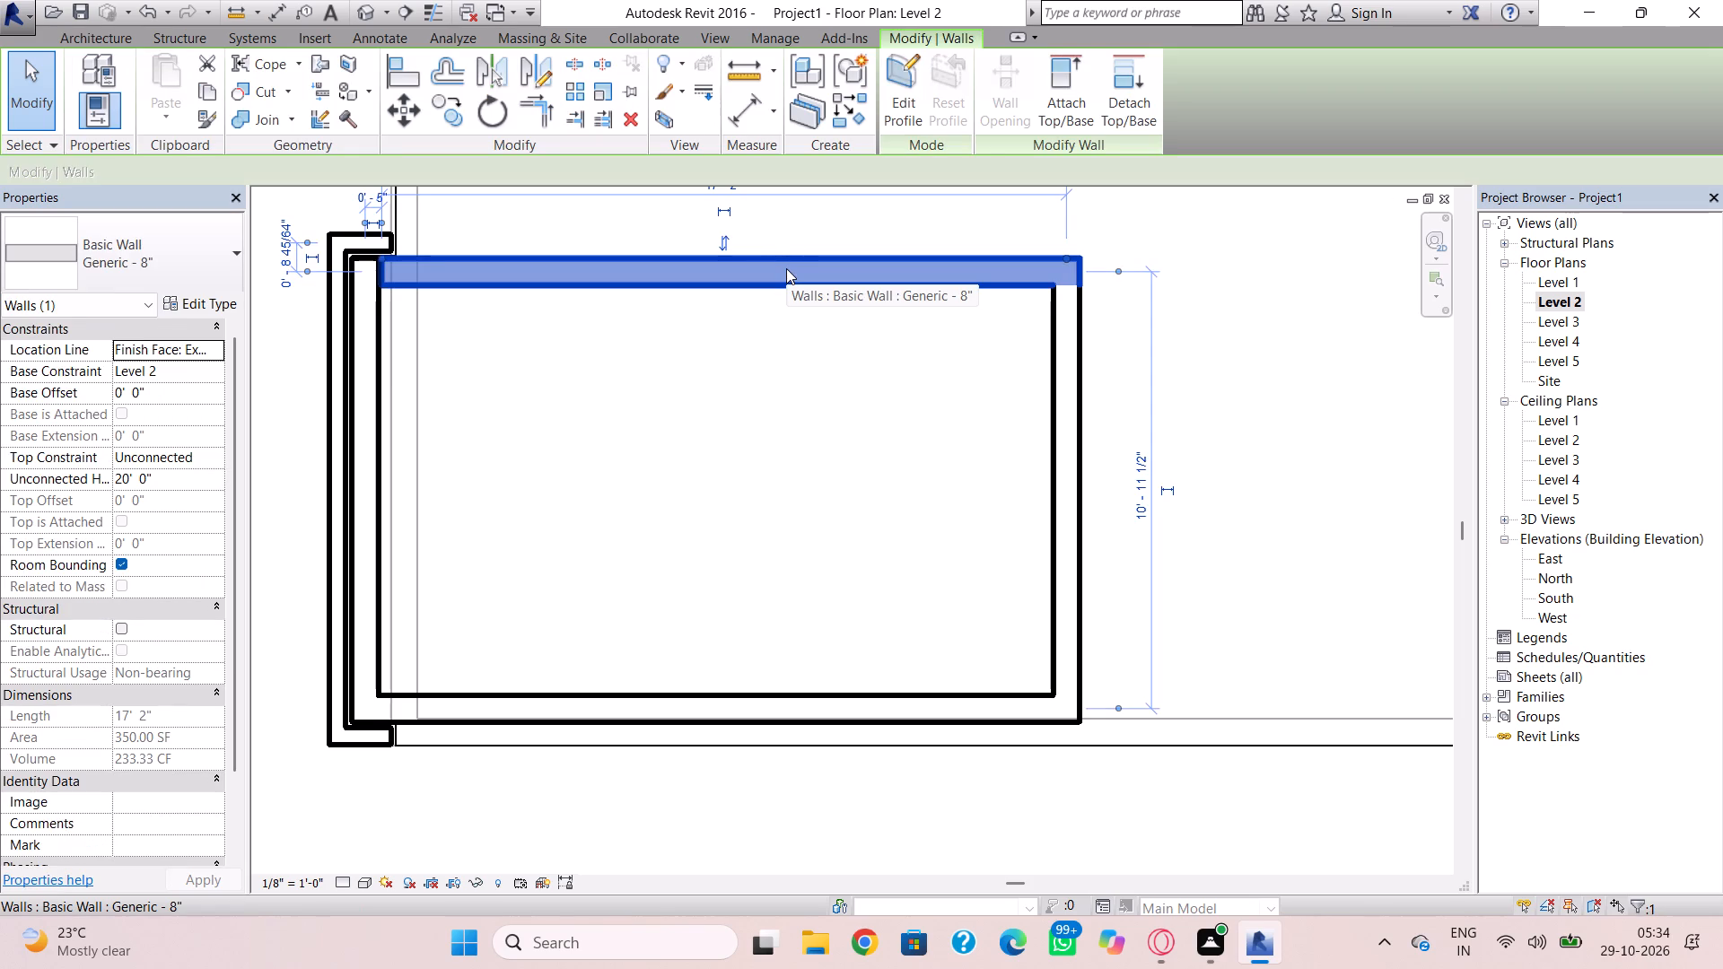
key("Up")
Stretch the north end of the inner west 8" wall to the 5" wall's inner face, for a length of about 11' 4".
scroll(752, 274, "up", 3)
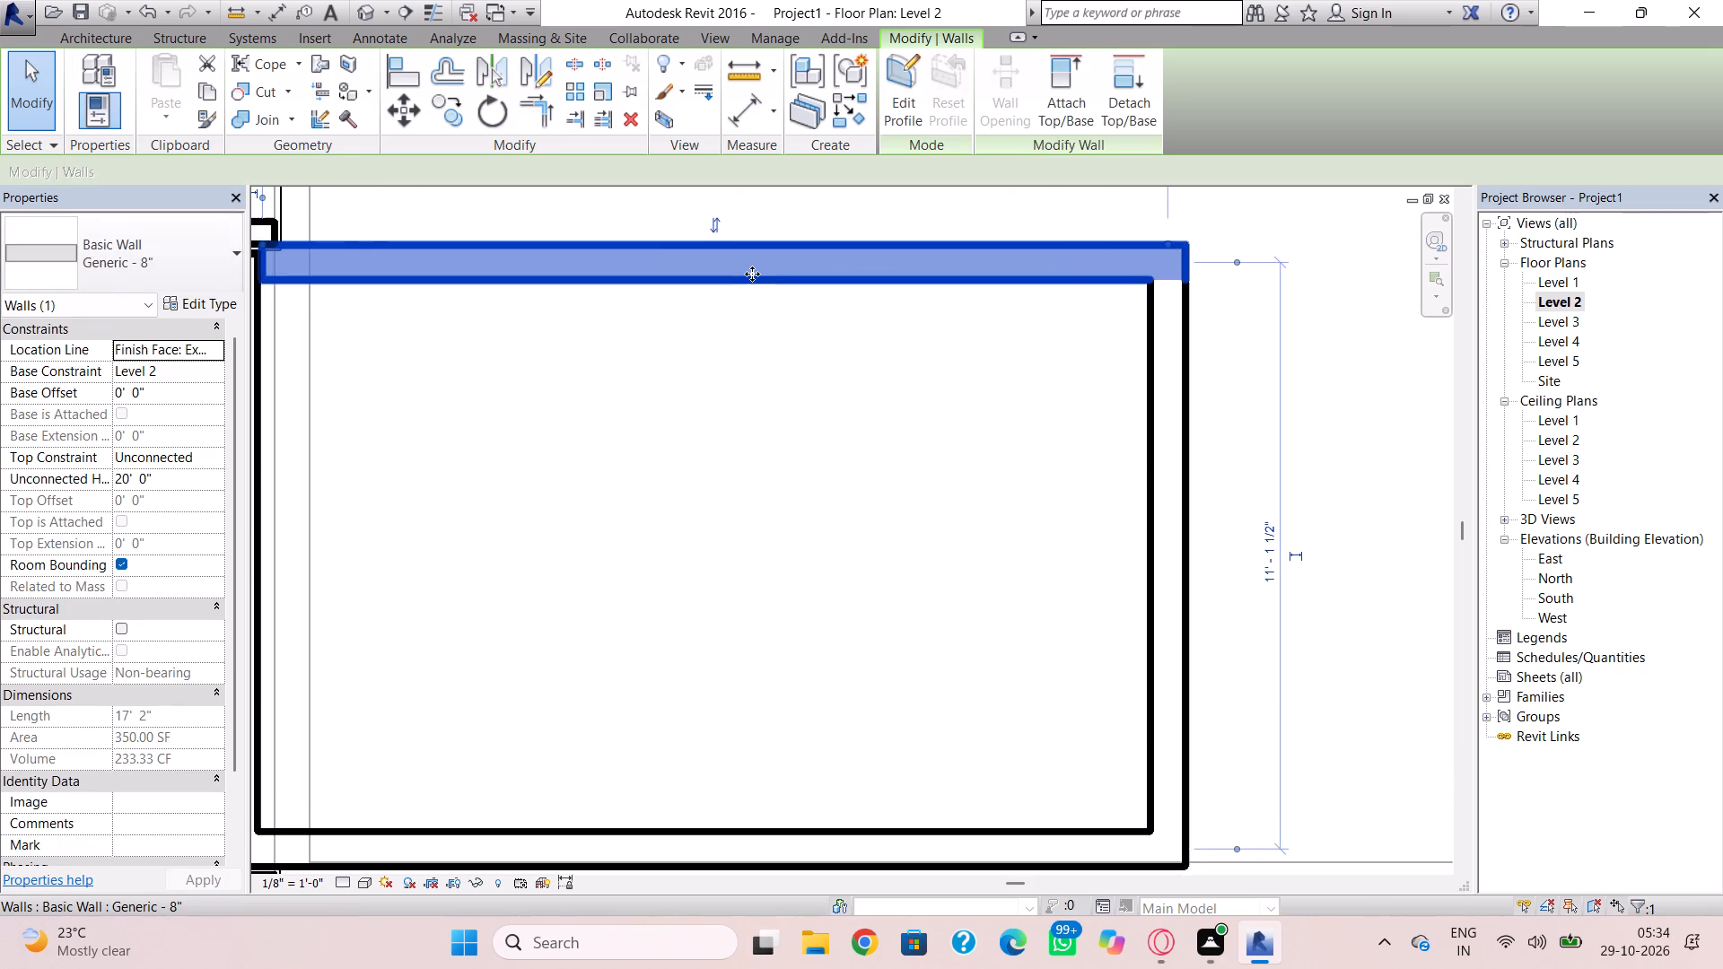
scroll(752, 274, "down", 1)
middle_click_drag(752, 274, 960, 317)
left_click(459, 308)
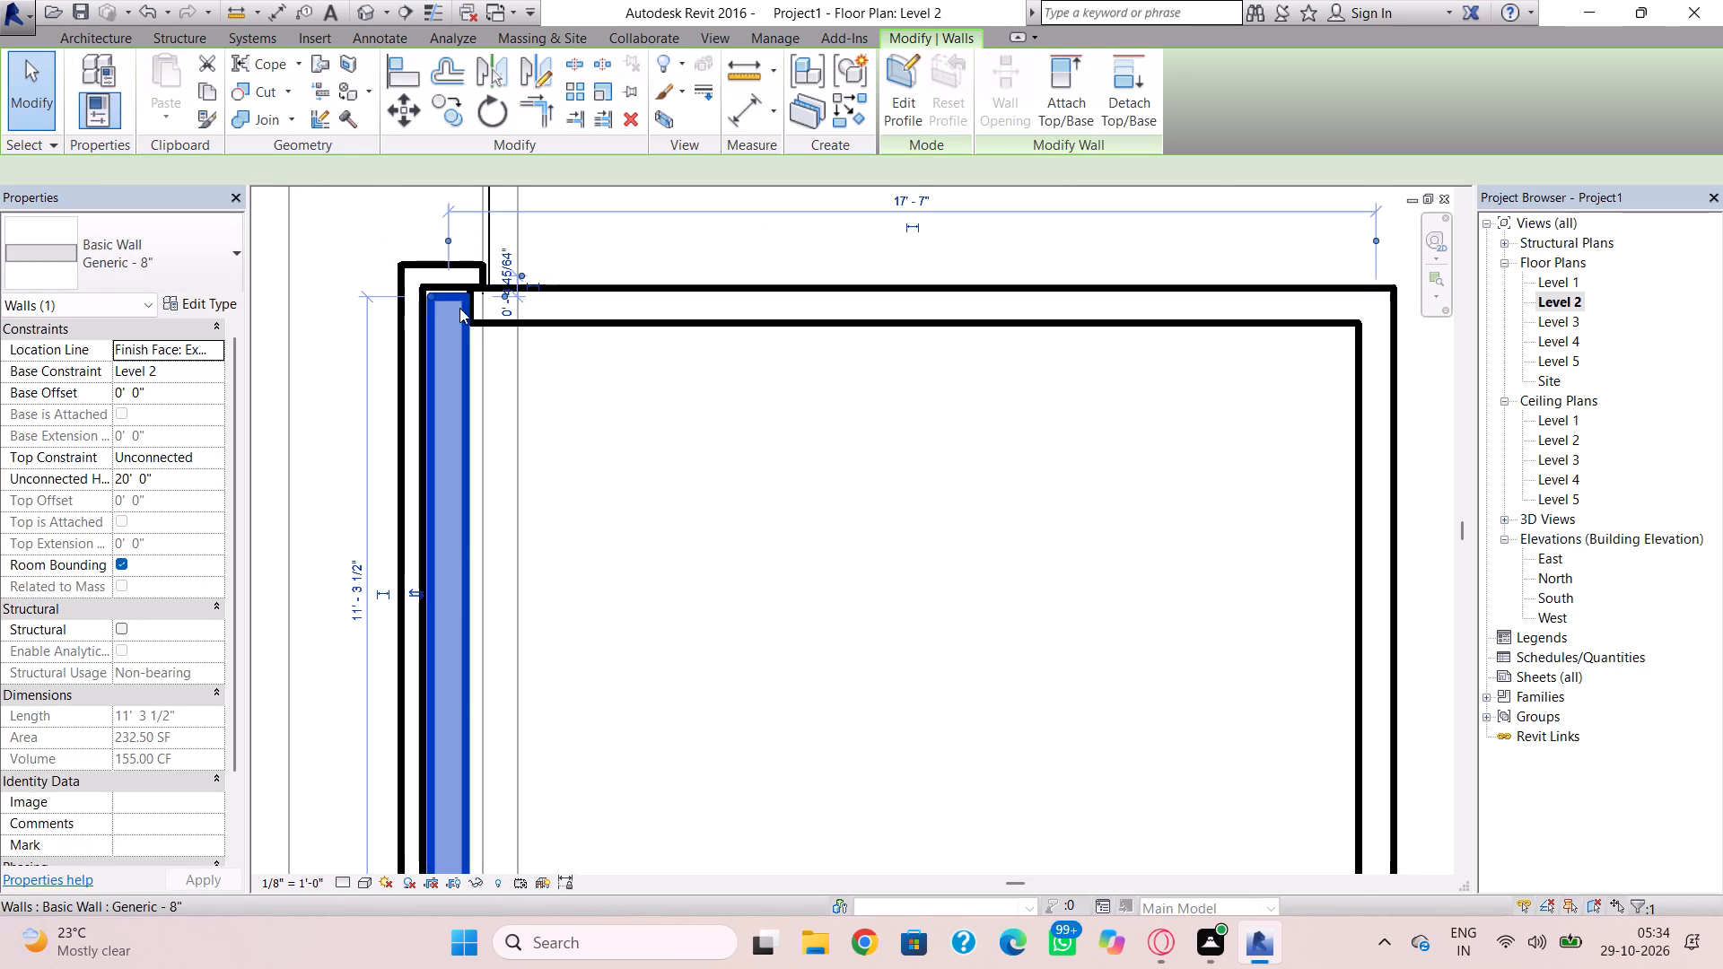
scroll(439, 306, "up", 8)
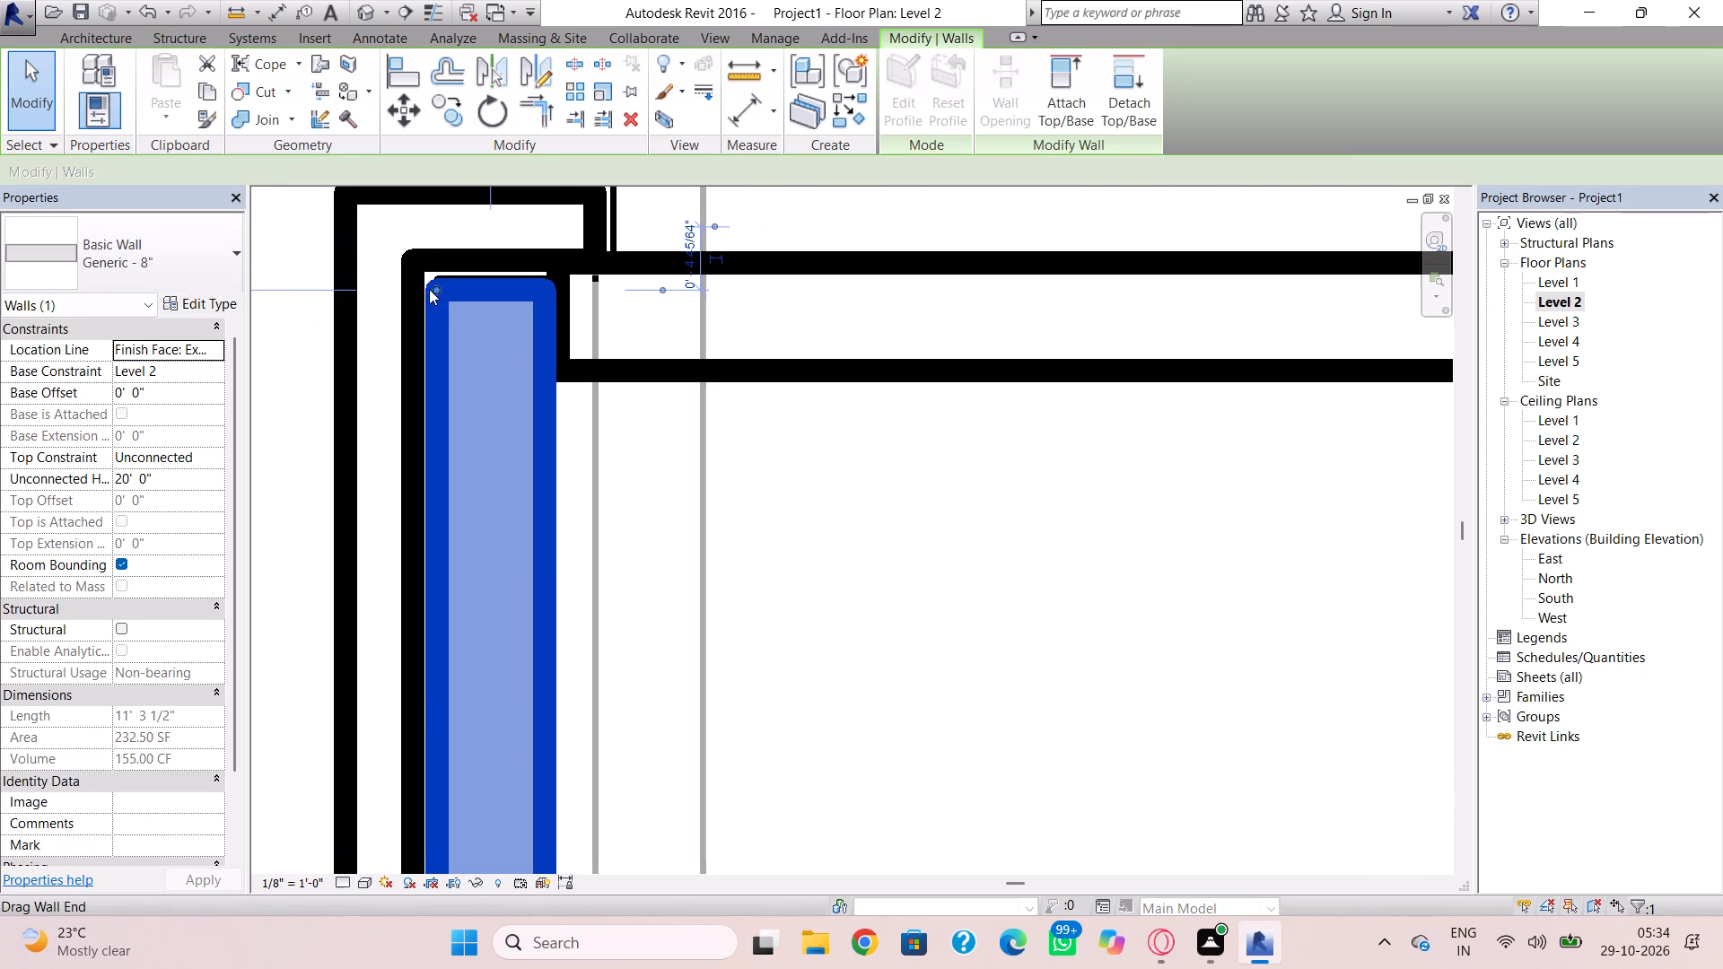
left_click_drag(431, 286, 426, 267)
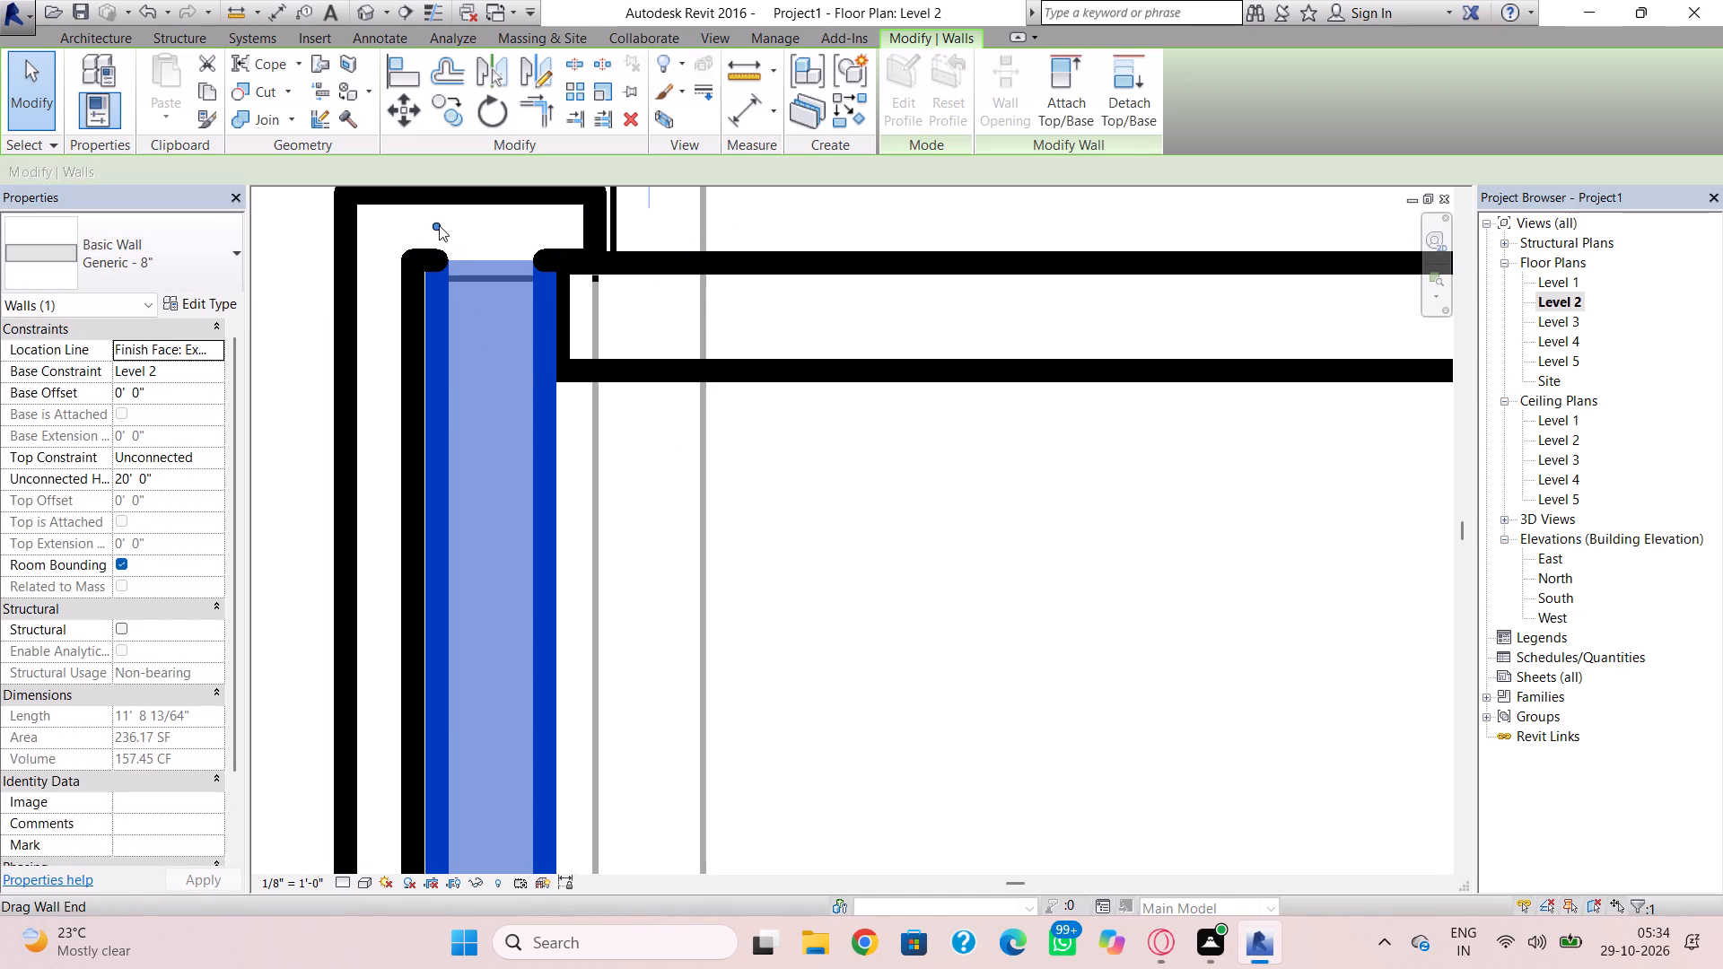
left_click_drag(438, 224, 440, 260)
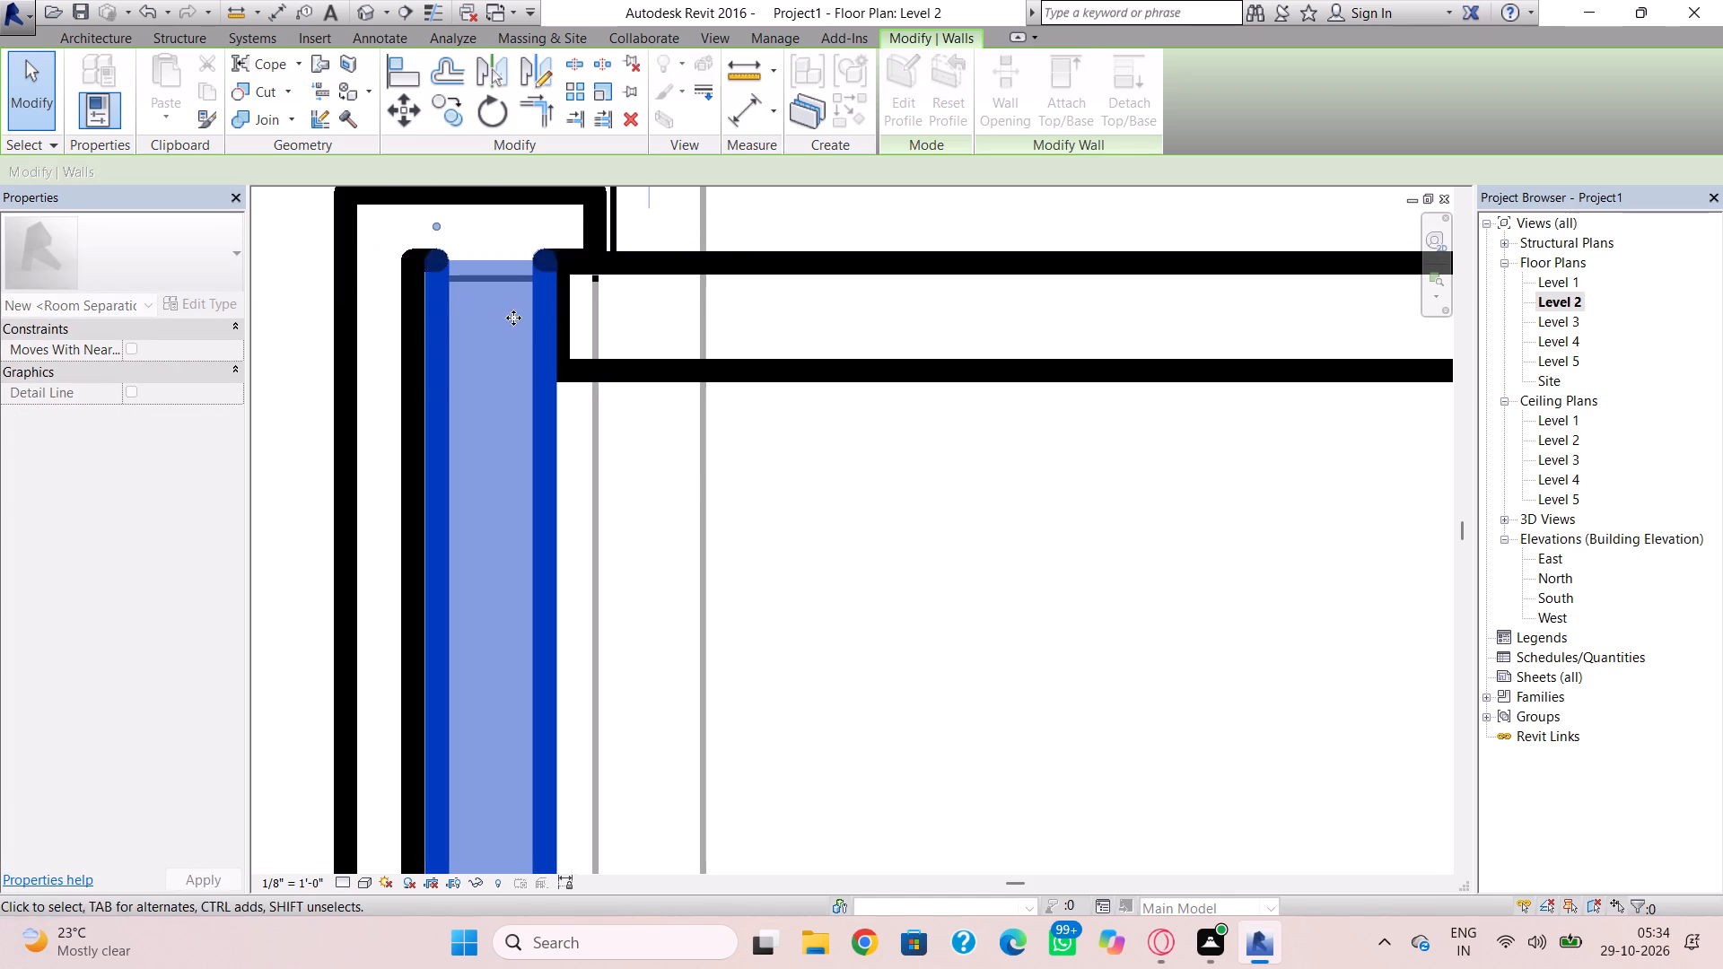
left_click_drag(435, 224, 445, 256)
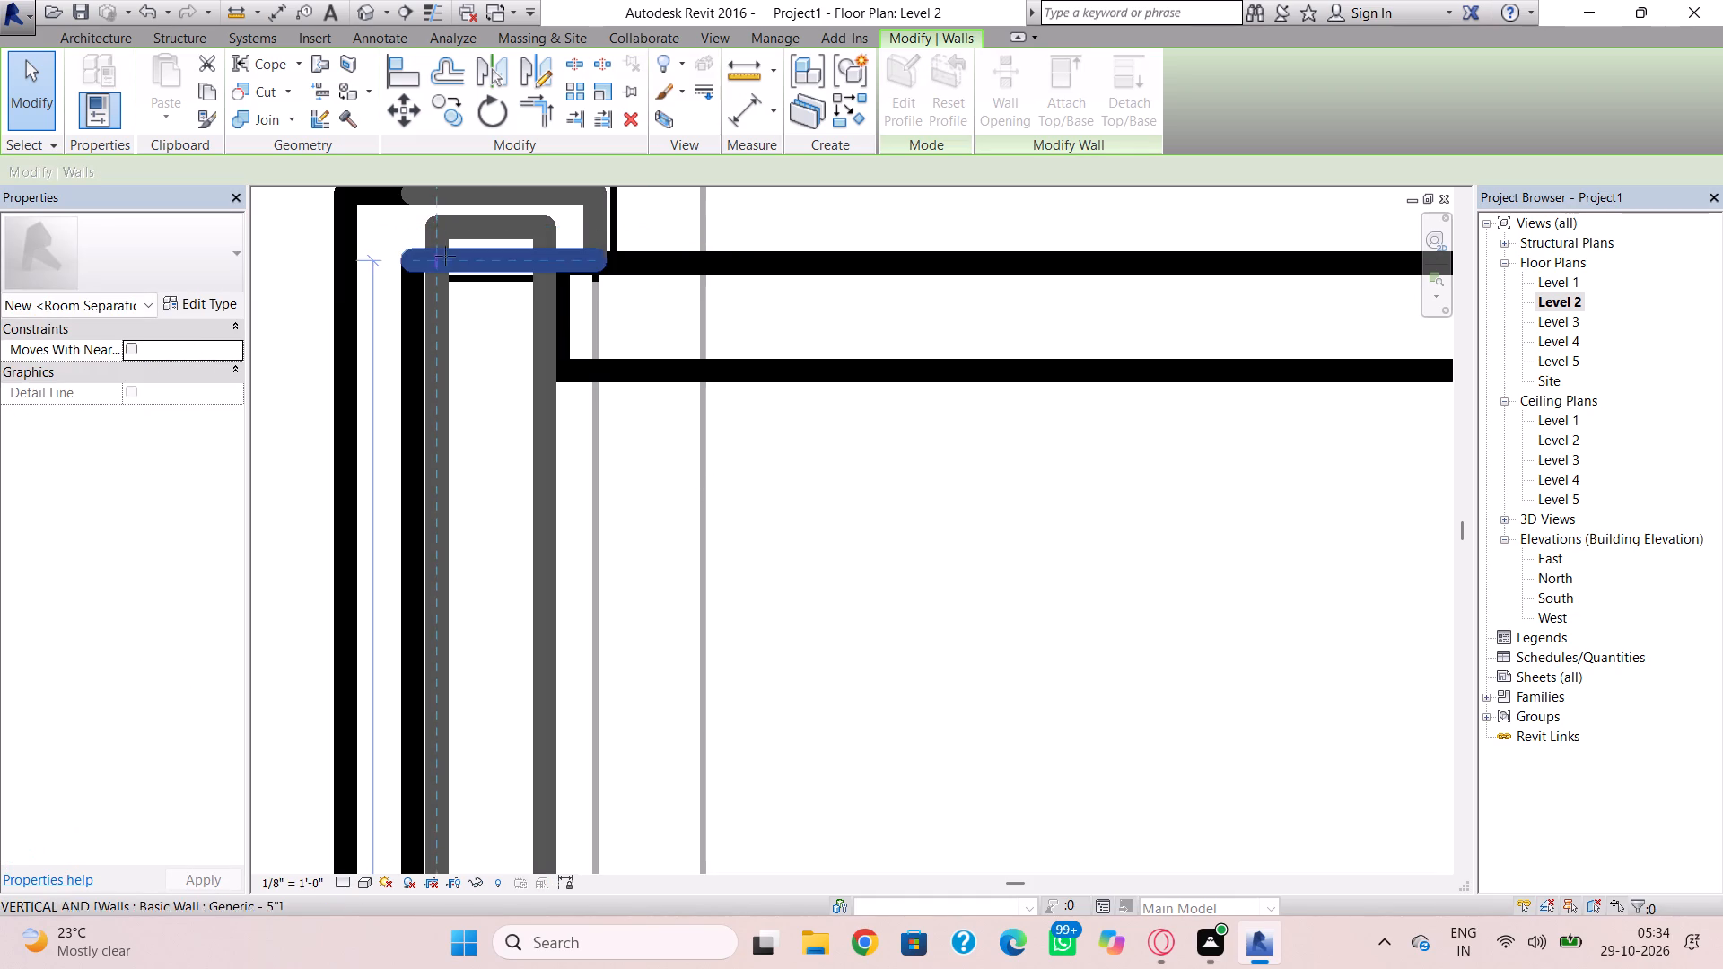
left_click_drag(445, 256, 443, 284)
scroll(475, 314, "up", 1)
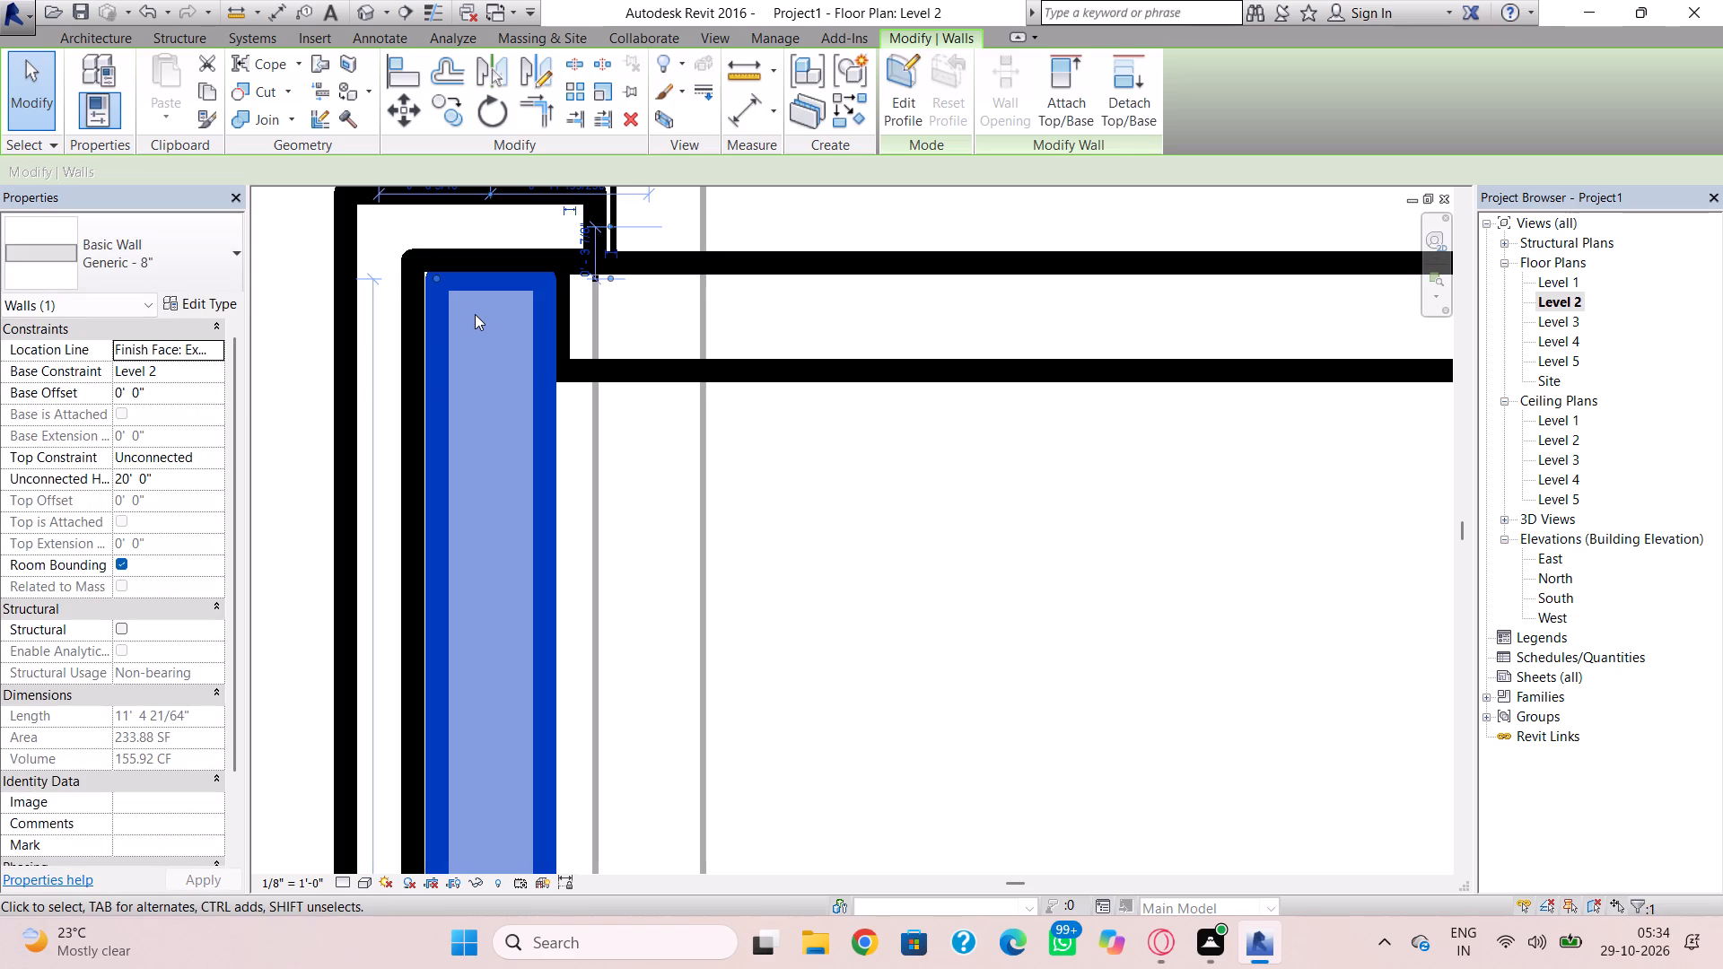
Extend the north 8" wall's west end to join the inner west wall in a clean corner.
left_click(593, 365)
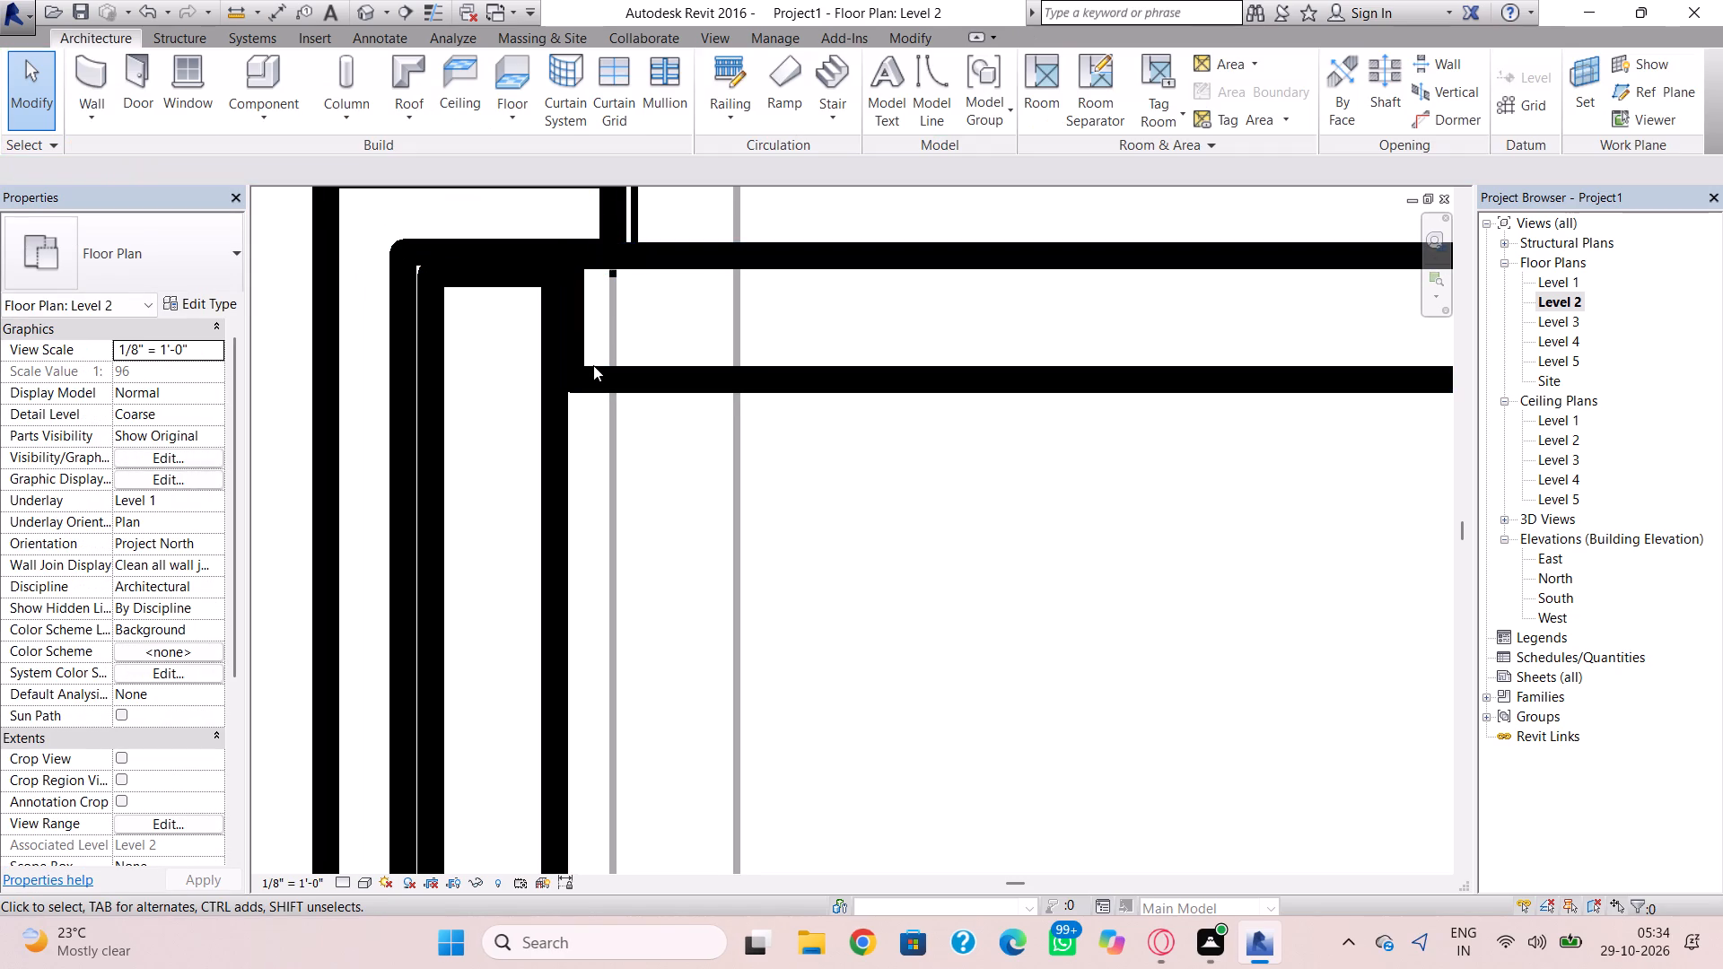
left_click(593, 365)
left_click(590, 376)
left_click_drag(570, 256, 558, 249)
left_click(825, 512)
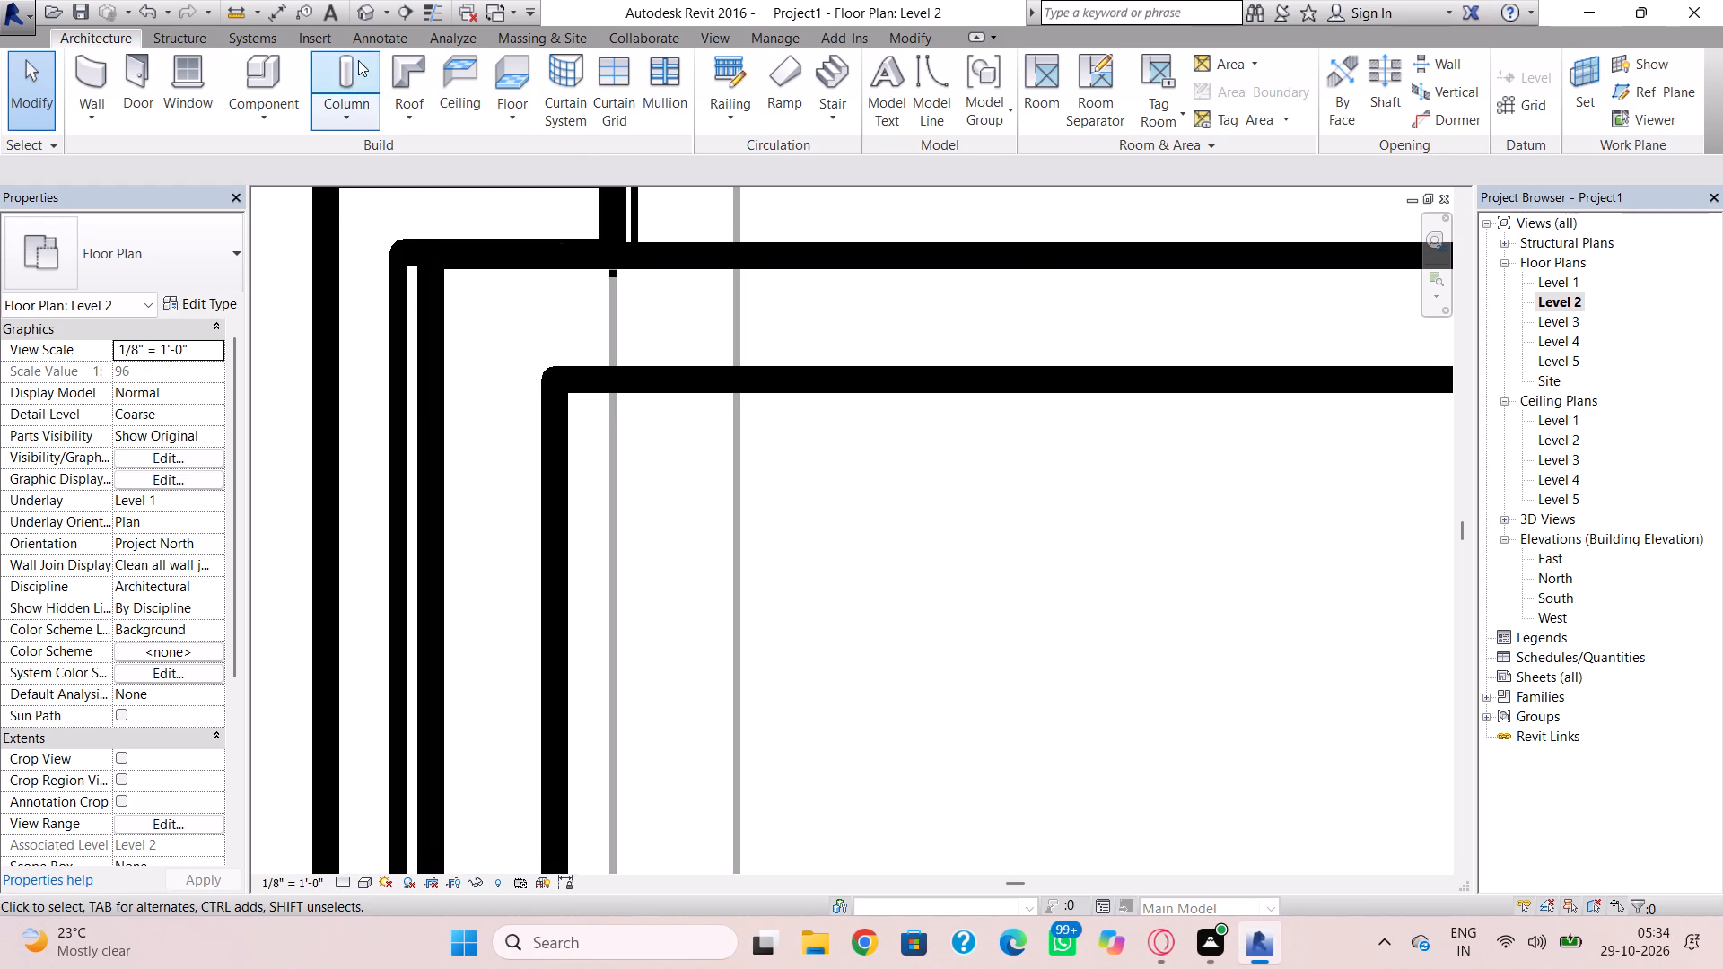
In the 3D view, raise the top of the projection's west 5" wall above the 8" enclosure, to a top offset of about 17' 1".
left_click(360, 15)
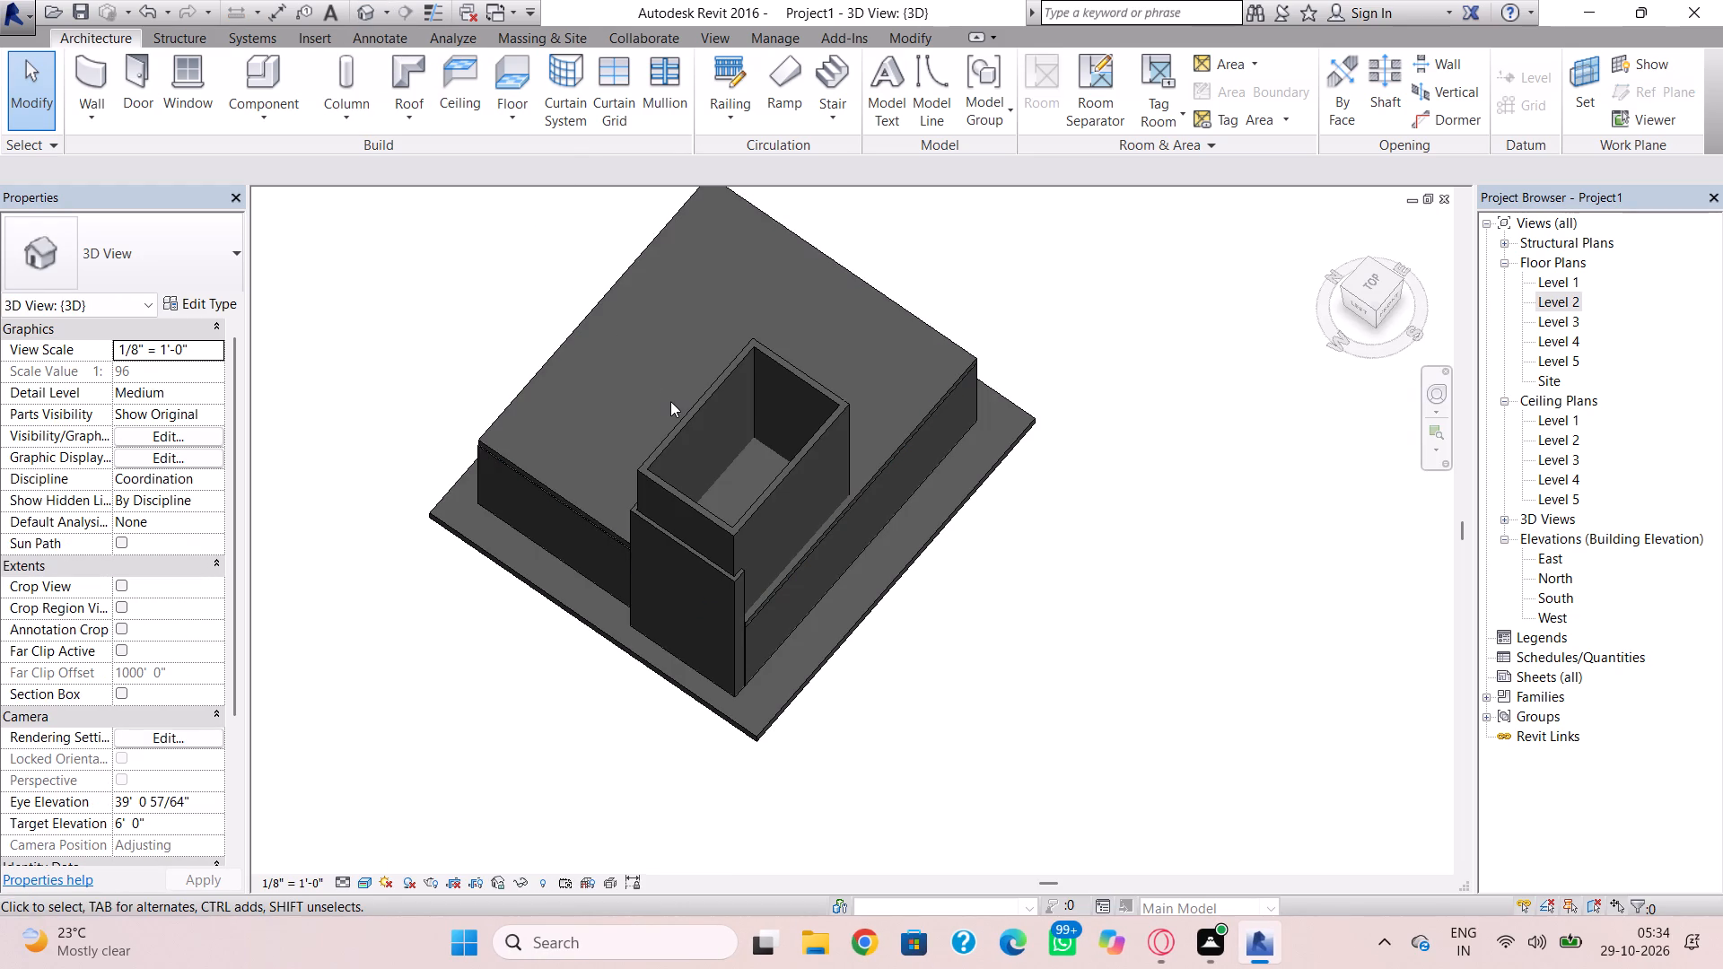
right_click_drag(674, 422, 611, 159, "shift")
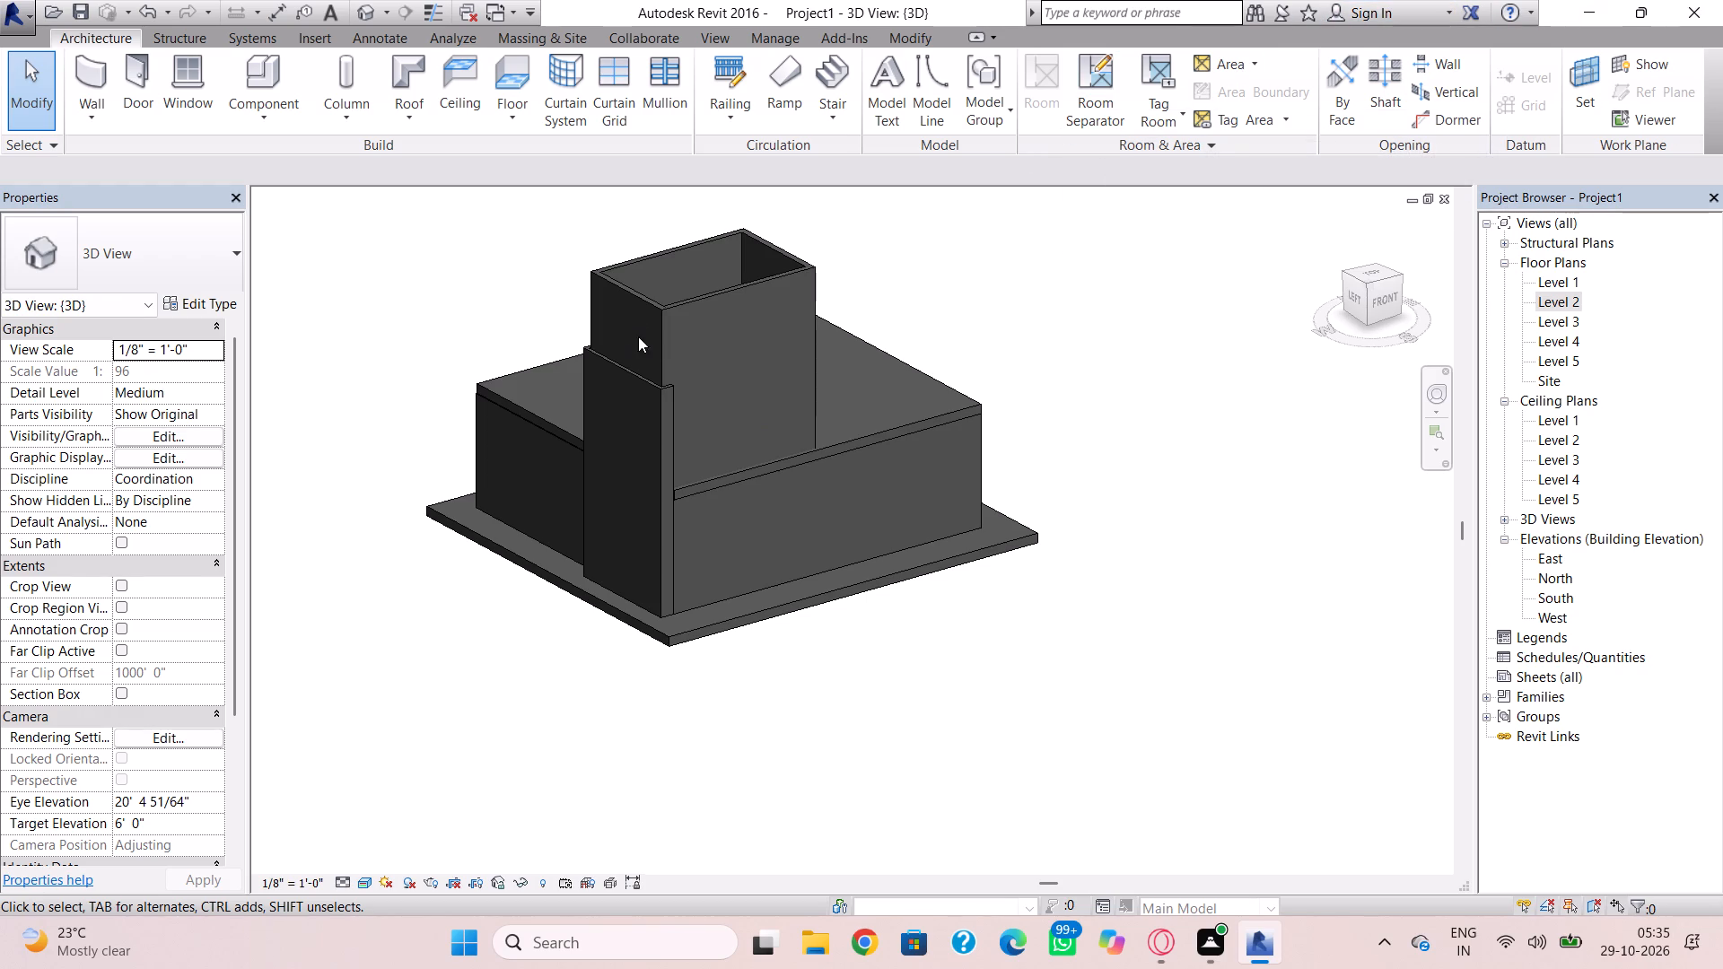
left_click(653, 381)
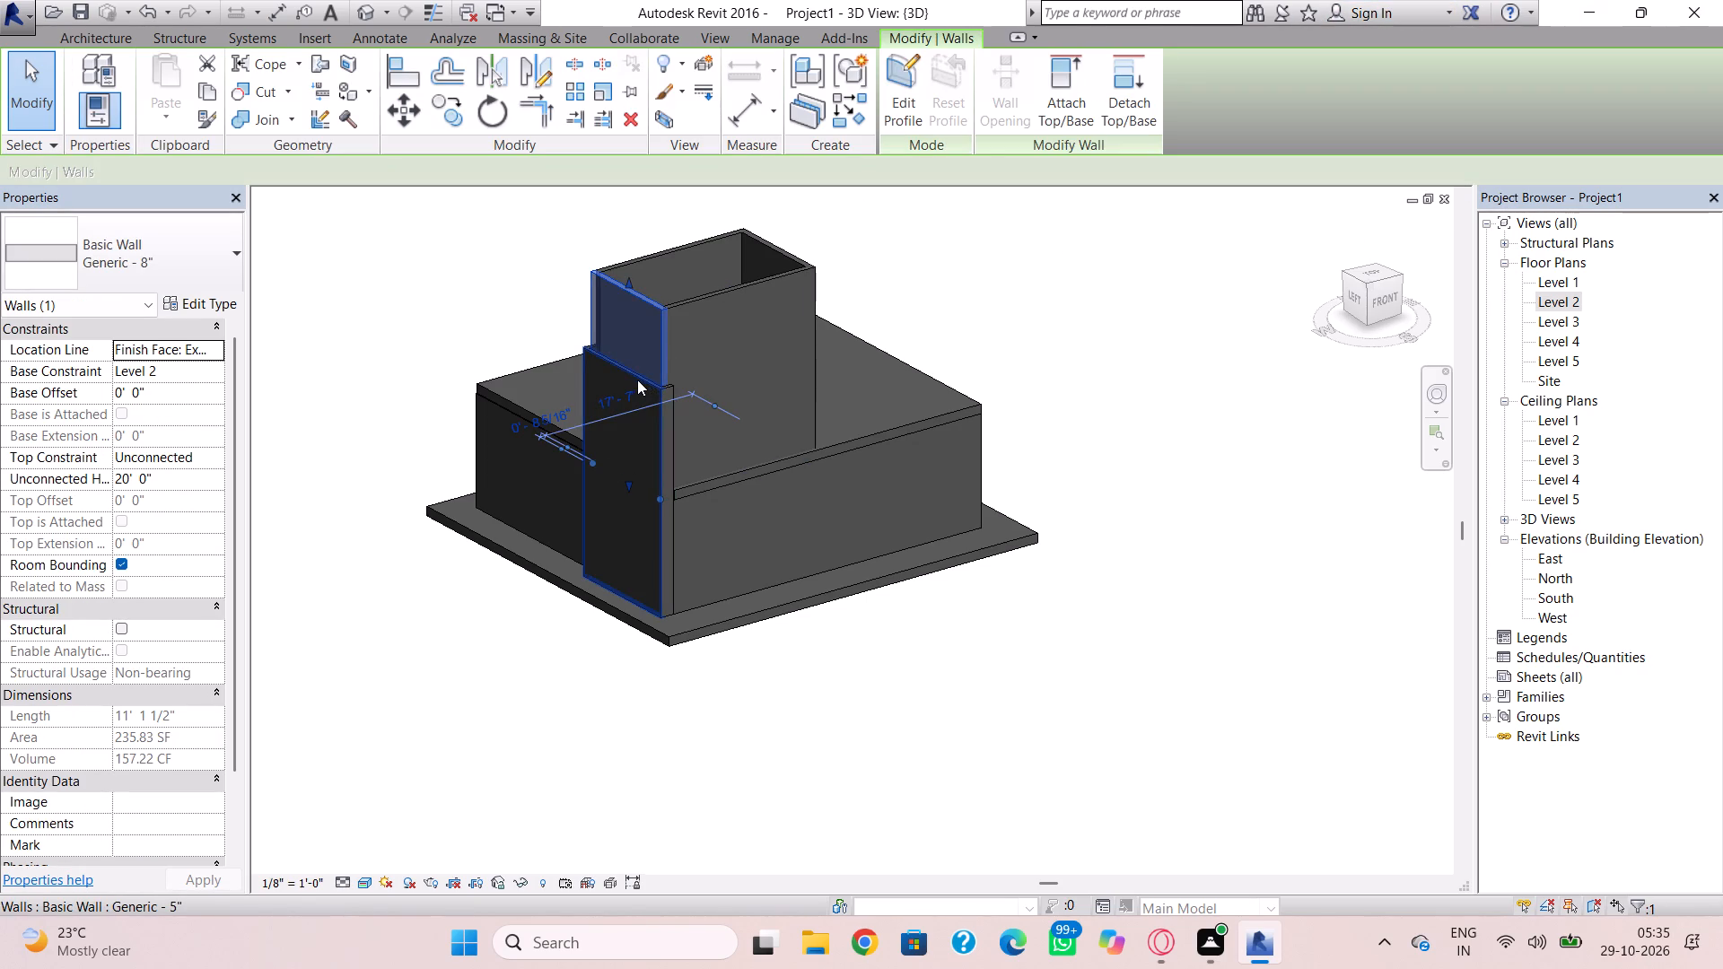
key("Escape")
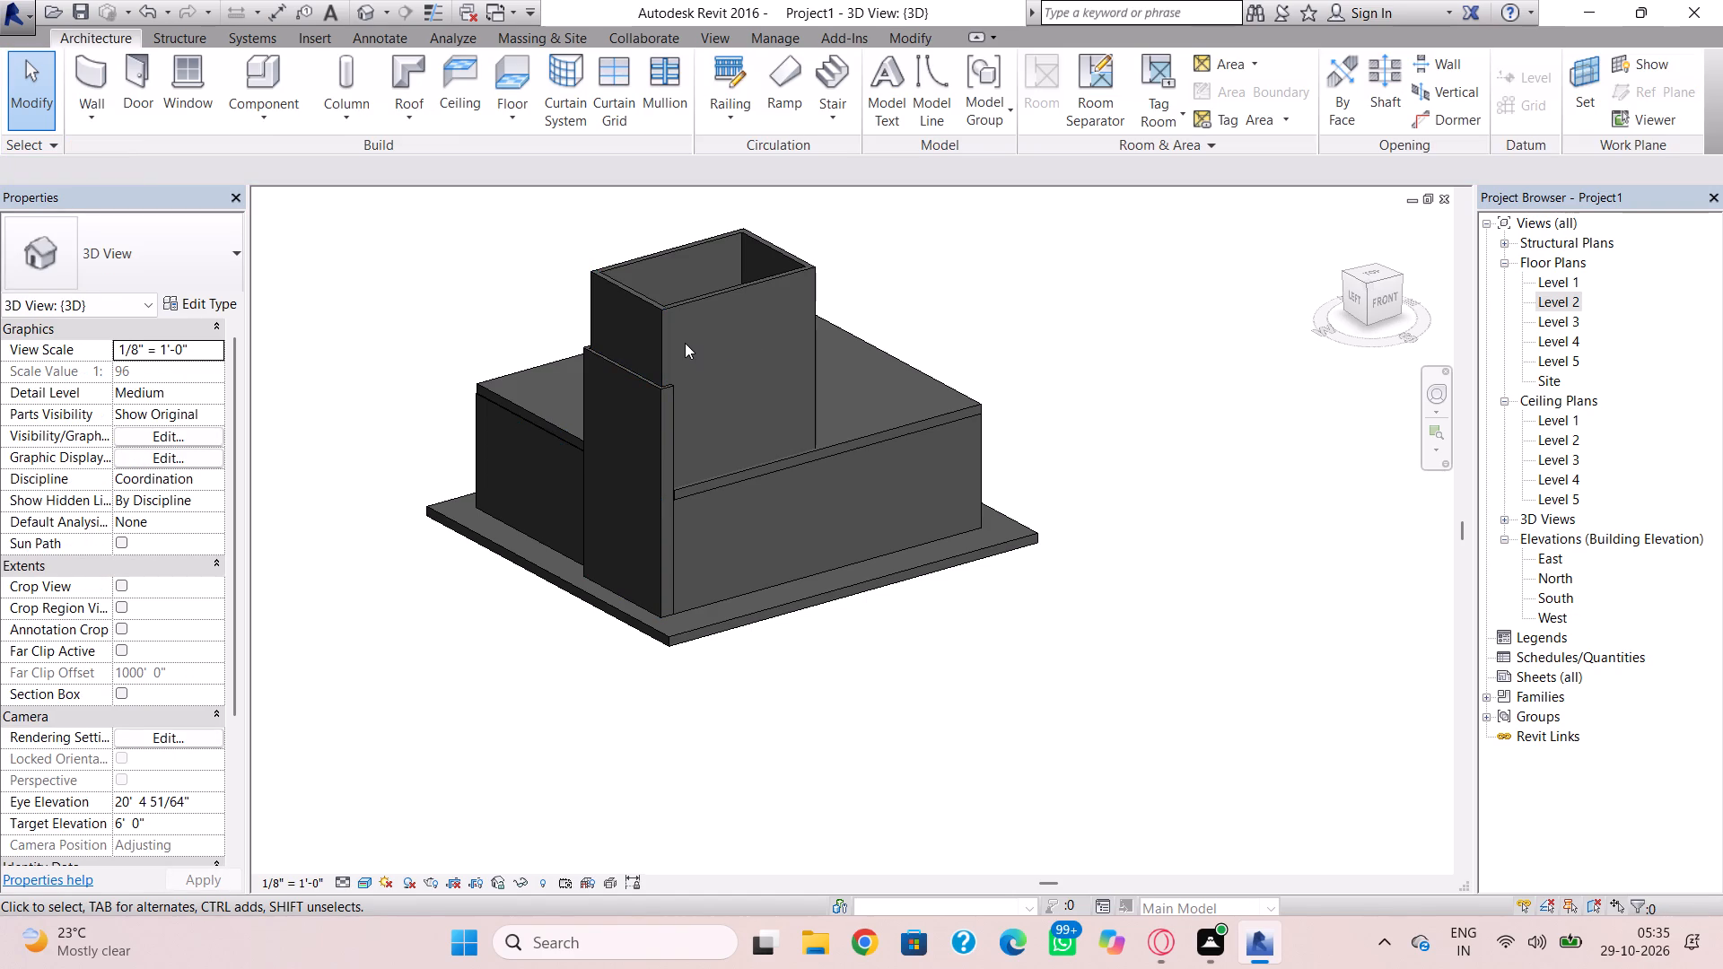
left_click(617, 364)
left_click_drag(623, 354, 624, 323)
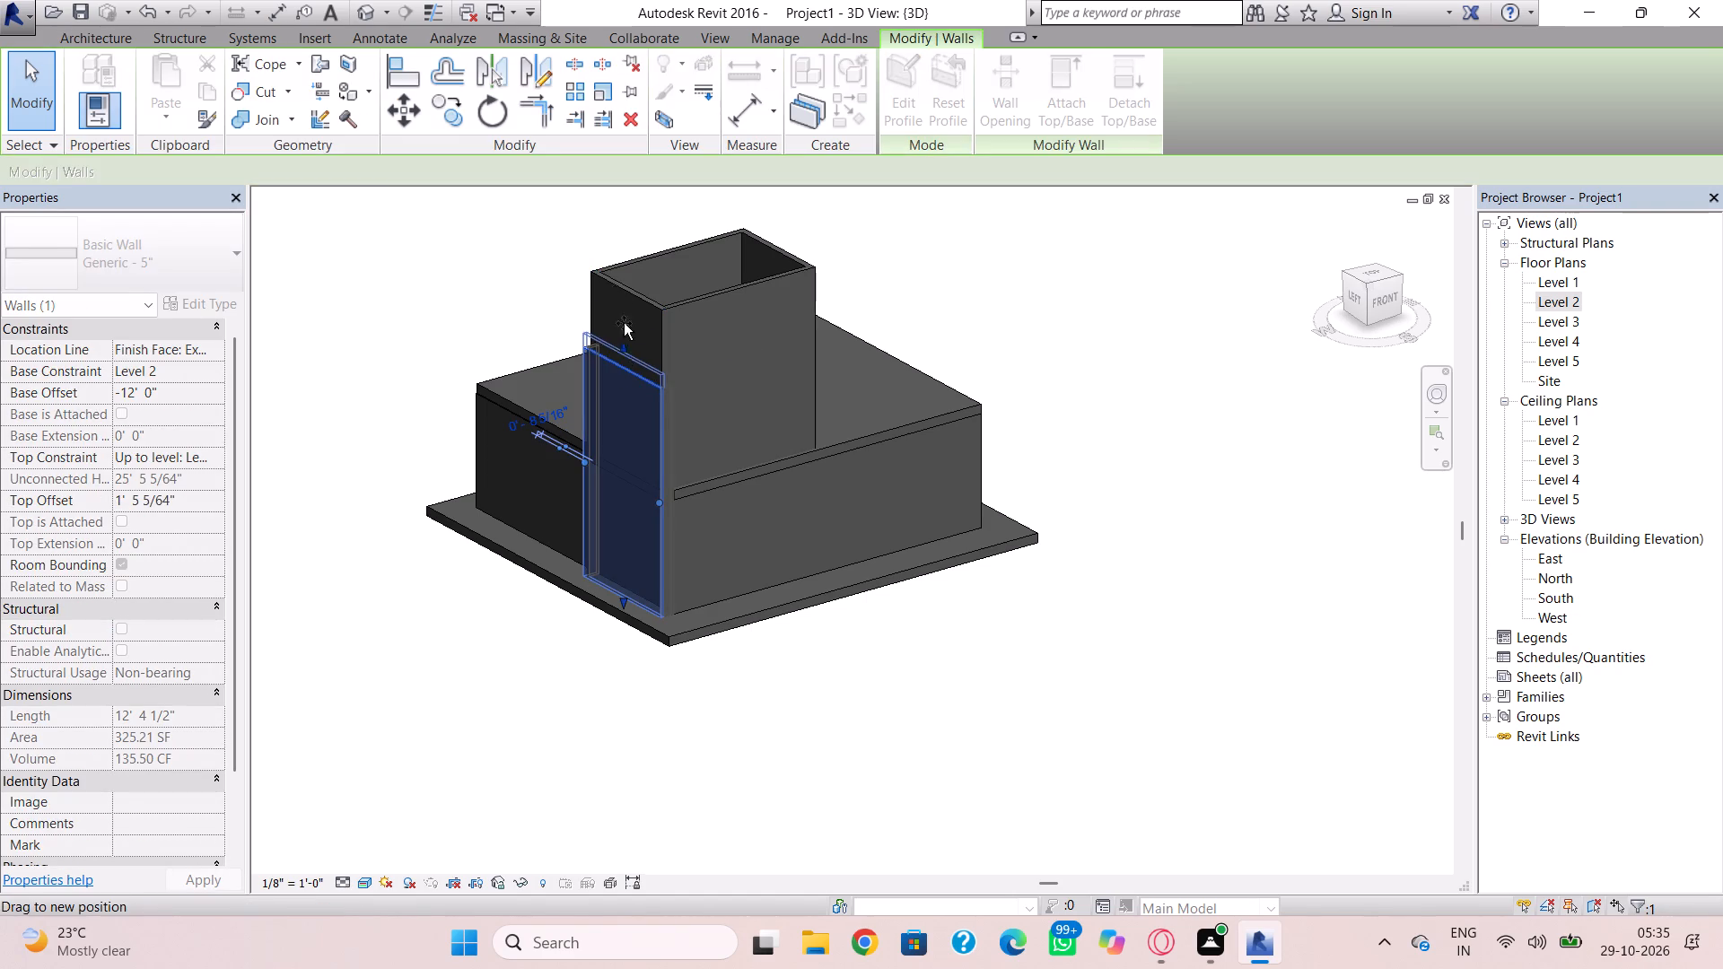
left_click_drag(624, 323, 628, 205)
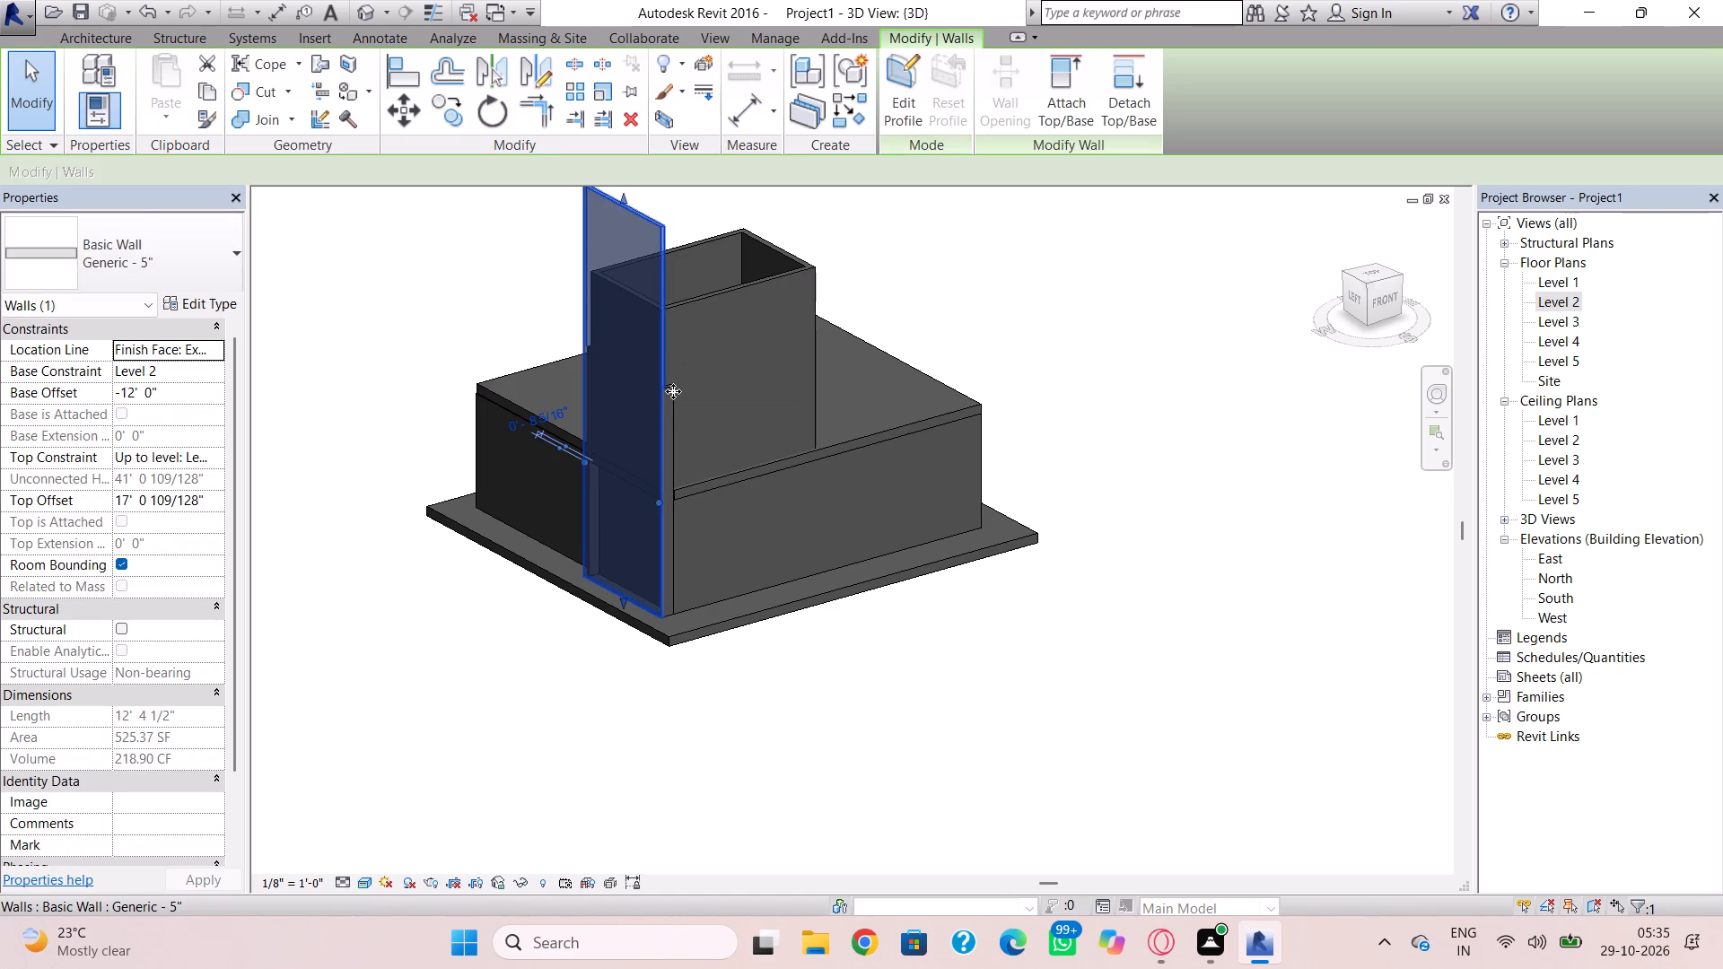
Raise the top of the projection's south 5" return wall level with the west wall, at a top offset of about 17' 1".
scroll(674, 391, "up", 5)
left_click(669, 385)
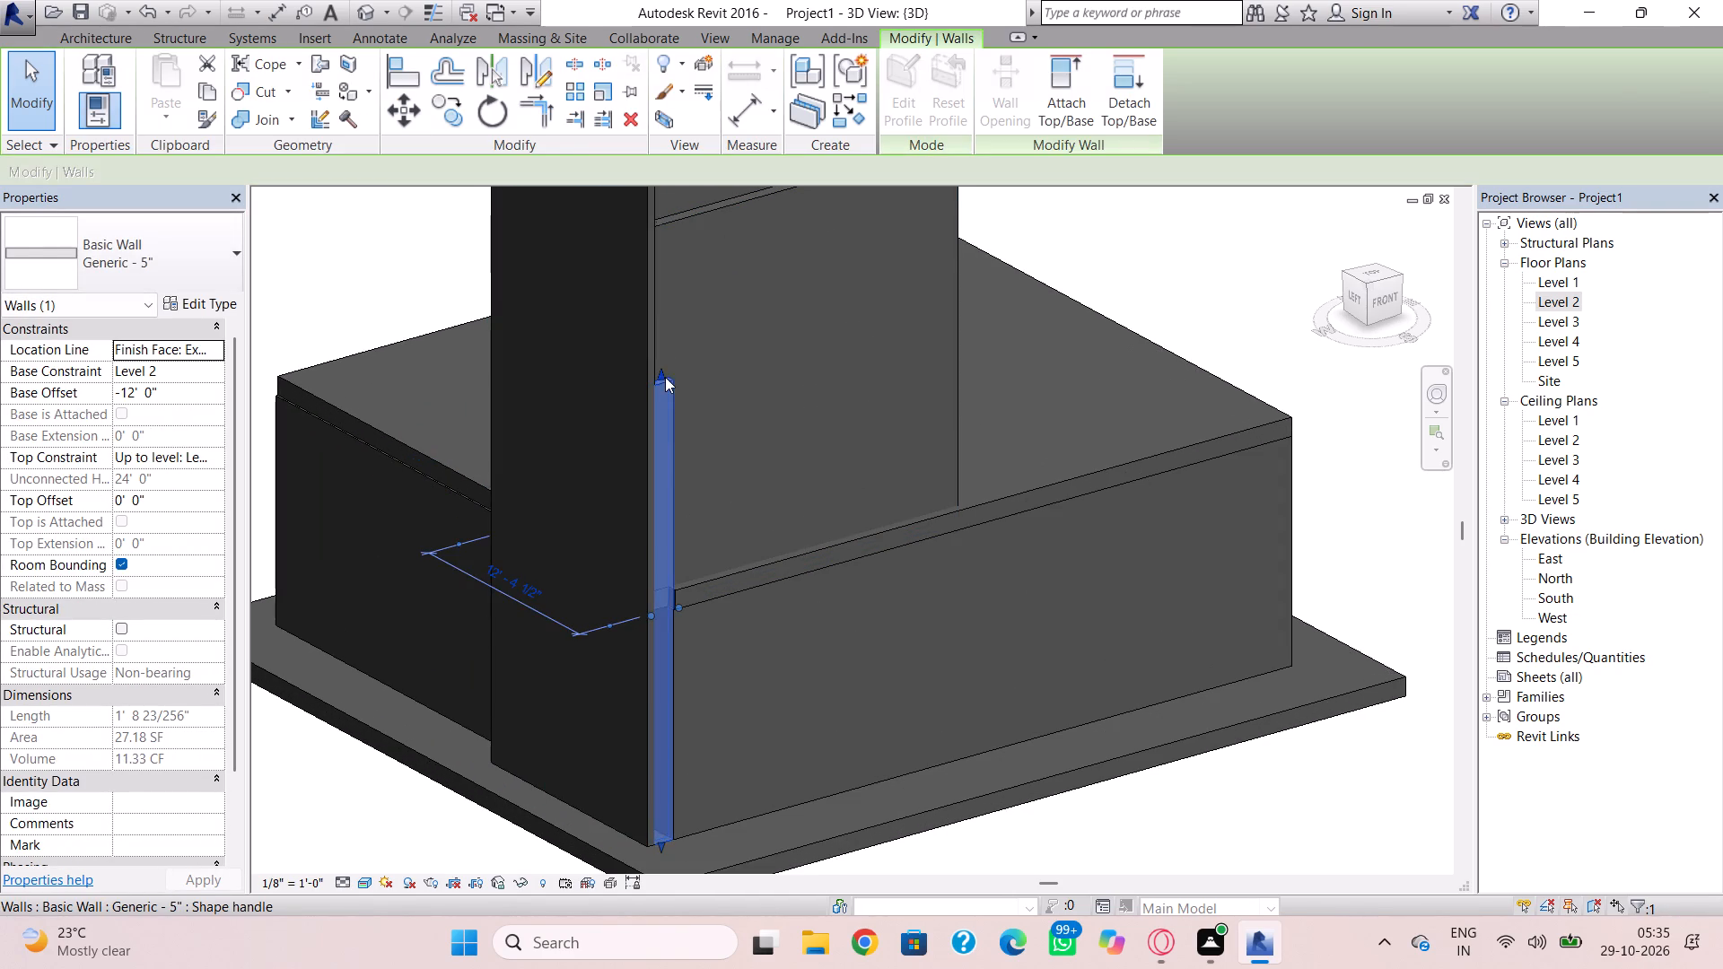
left_click_drag(660, 372, 667, 214)
scroll(667, 220, "down", 3)
middle_click_drag(668, 227, 699, 497)
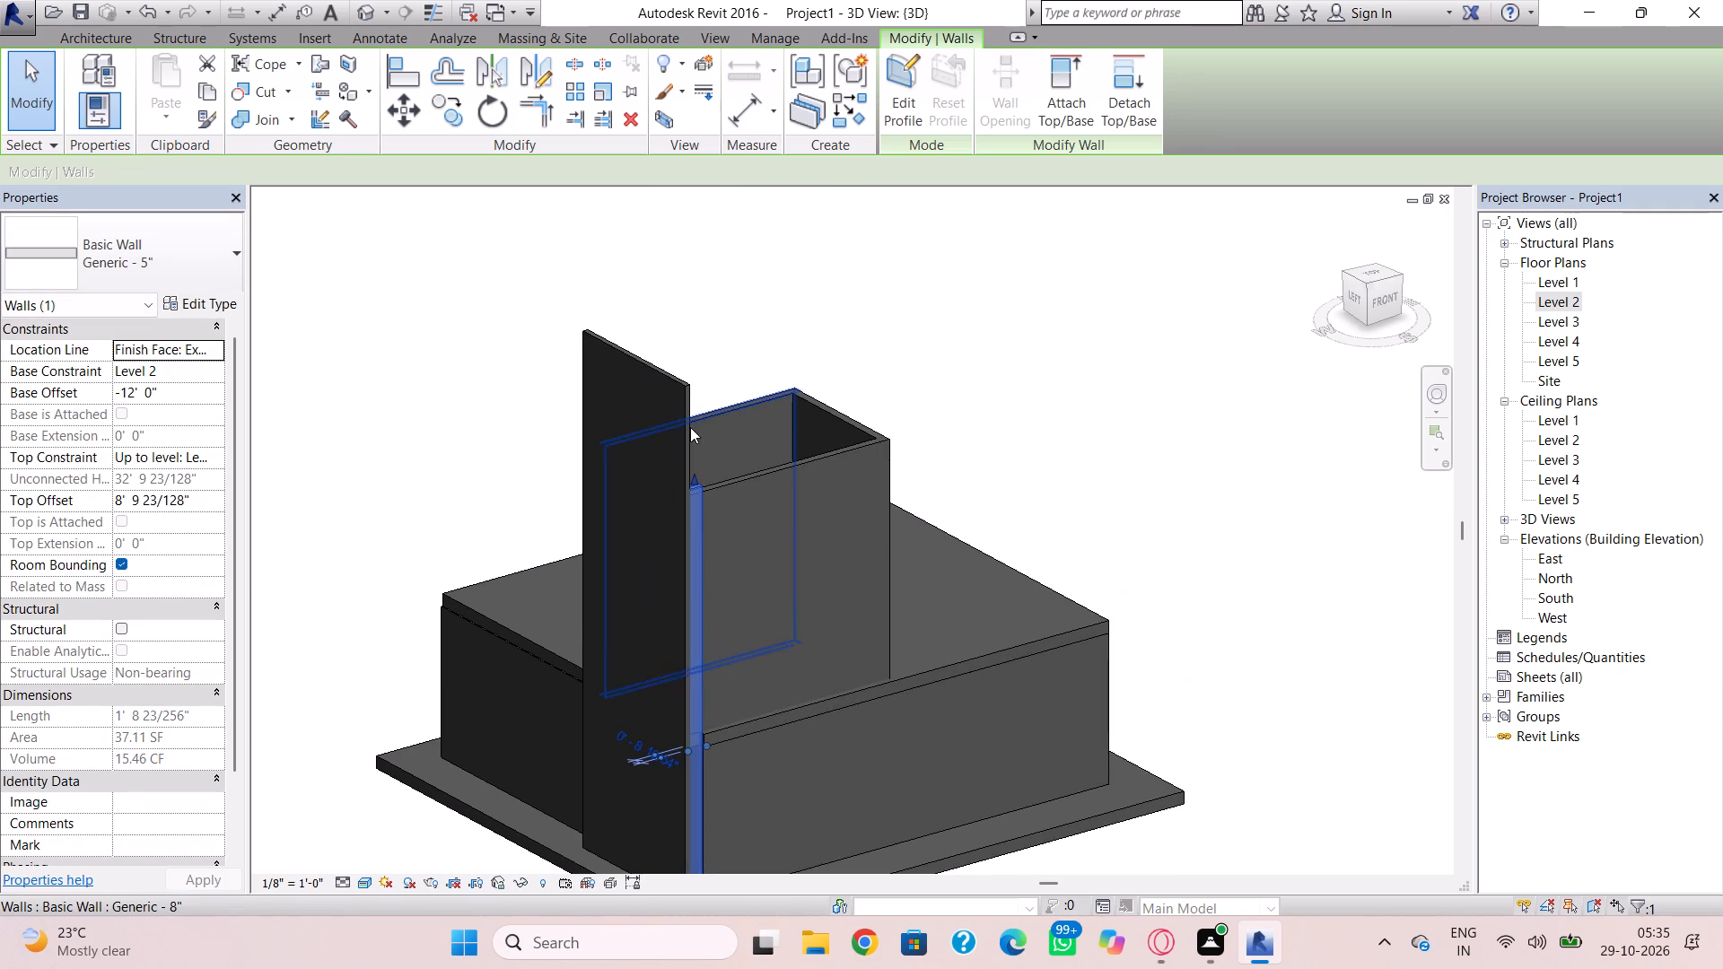
left_click_drag(697, 478, 699, 390)
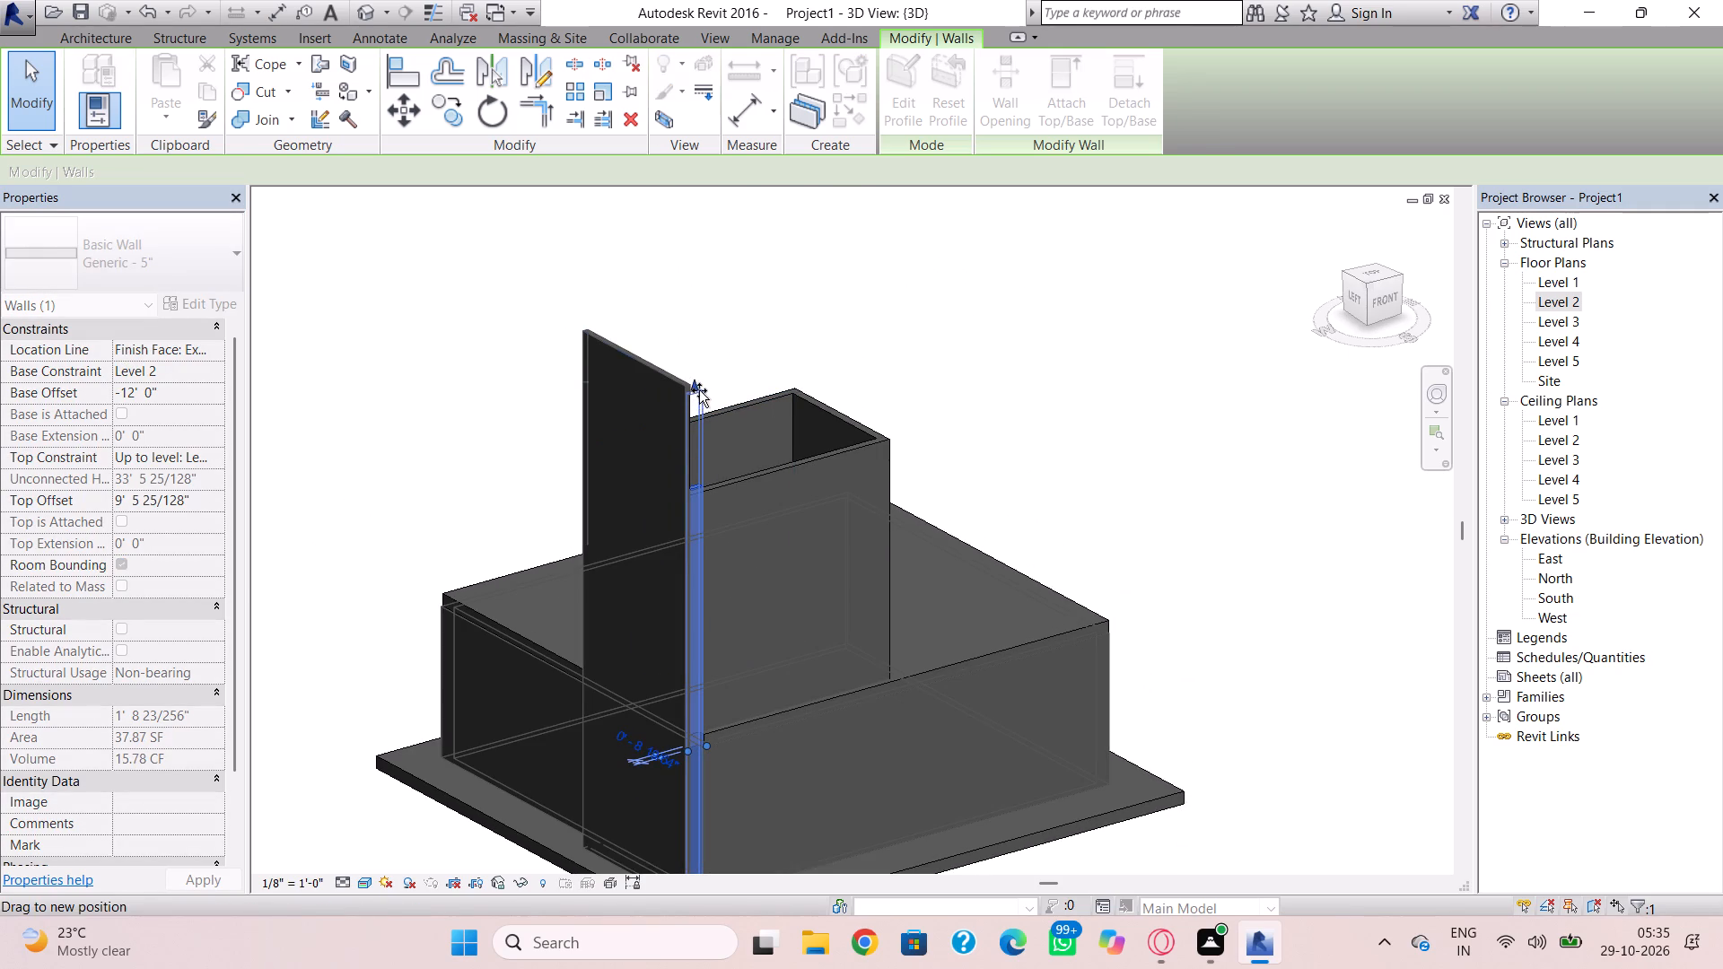
left_click_drag(699, 390, 699, 388)
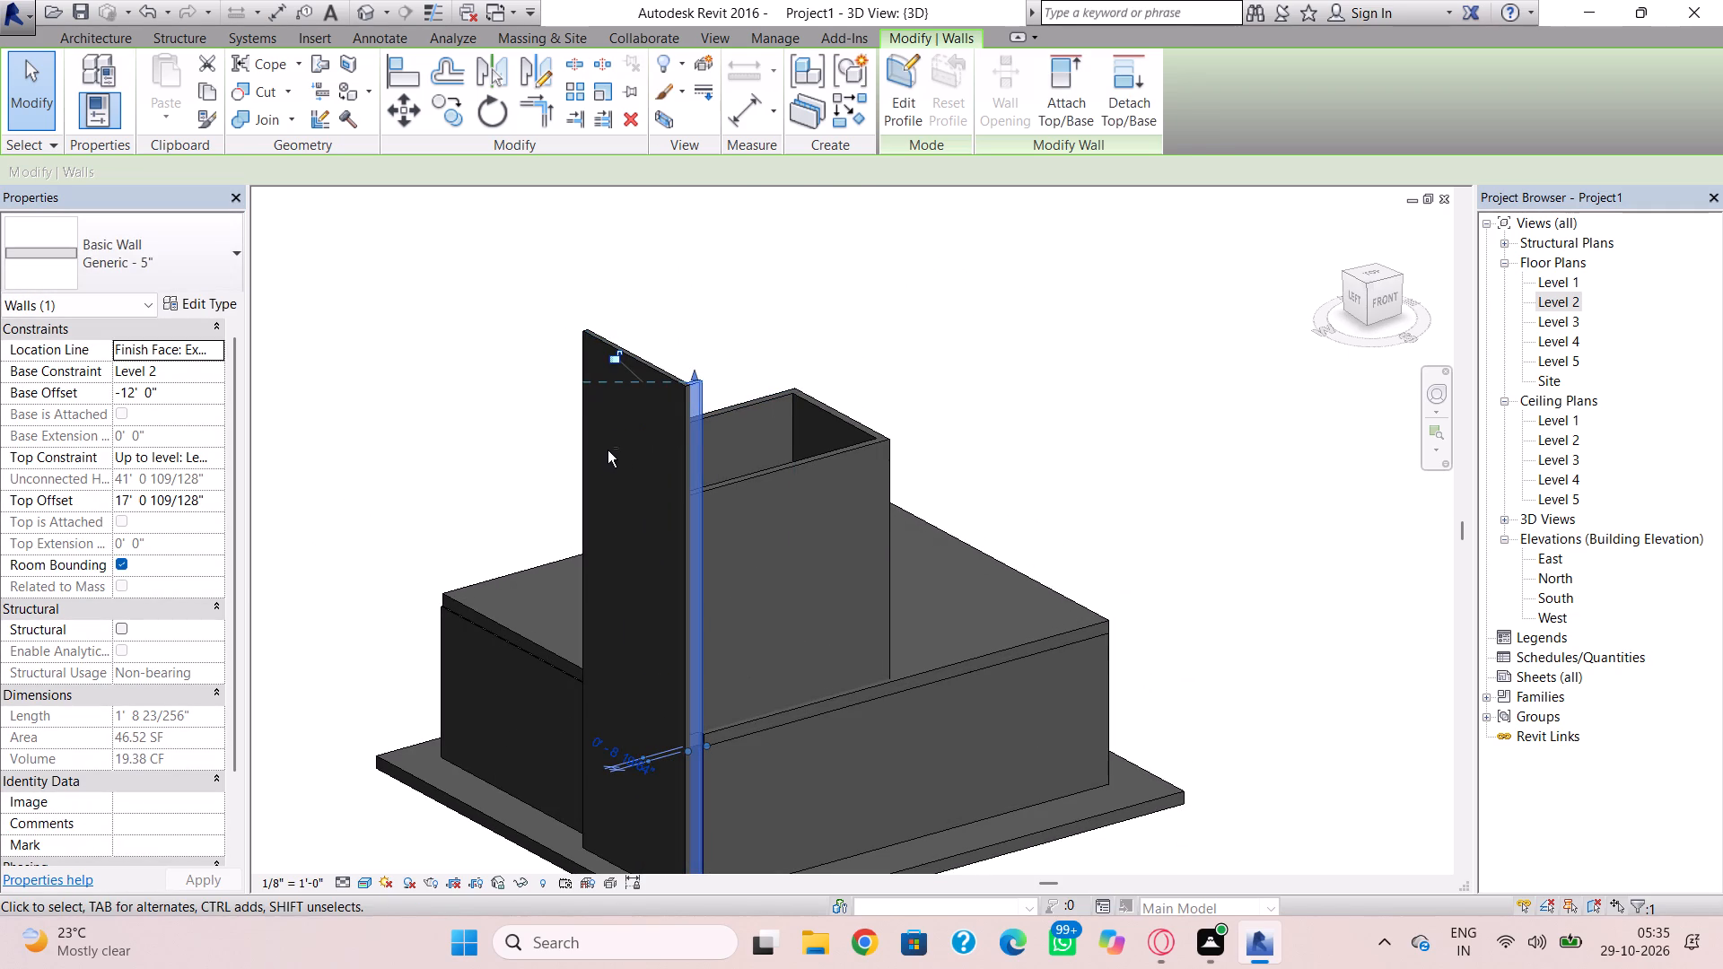
Raise the top of the projection's north 5" return wall level with the west wall, at a top offset of about 17' 1".
right_click_drag(608, 450, 1079, 487, "shift")
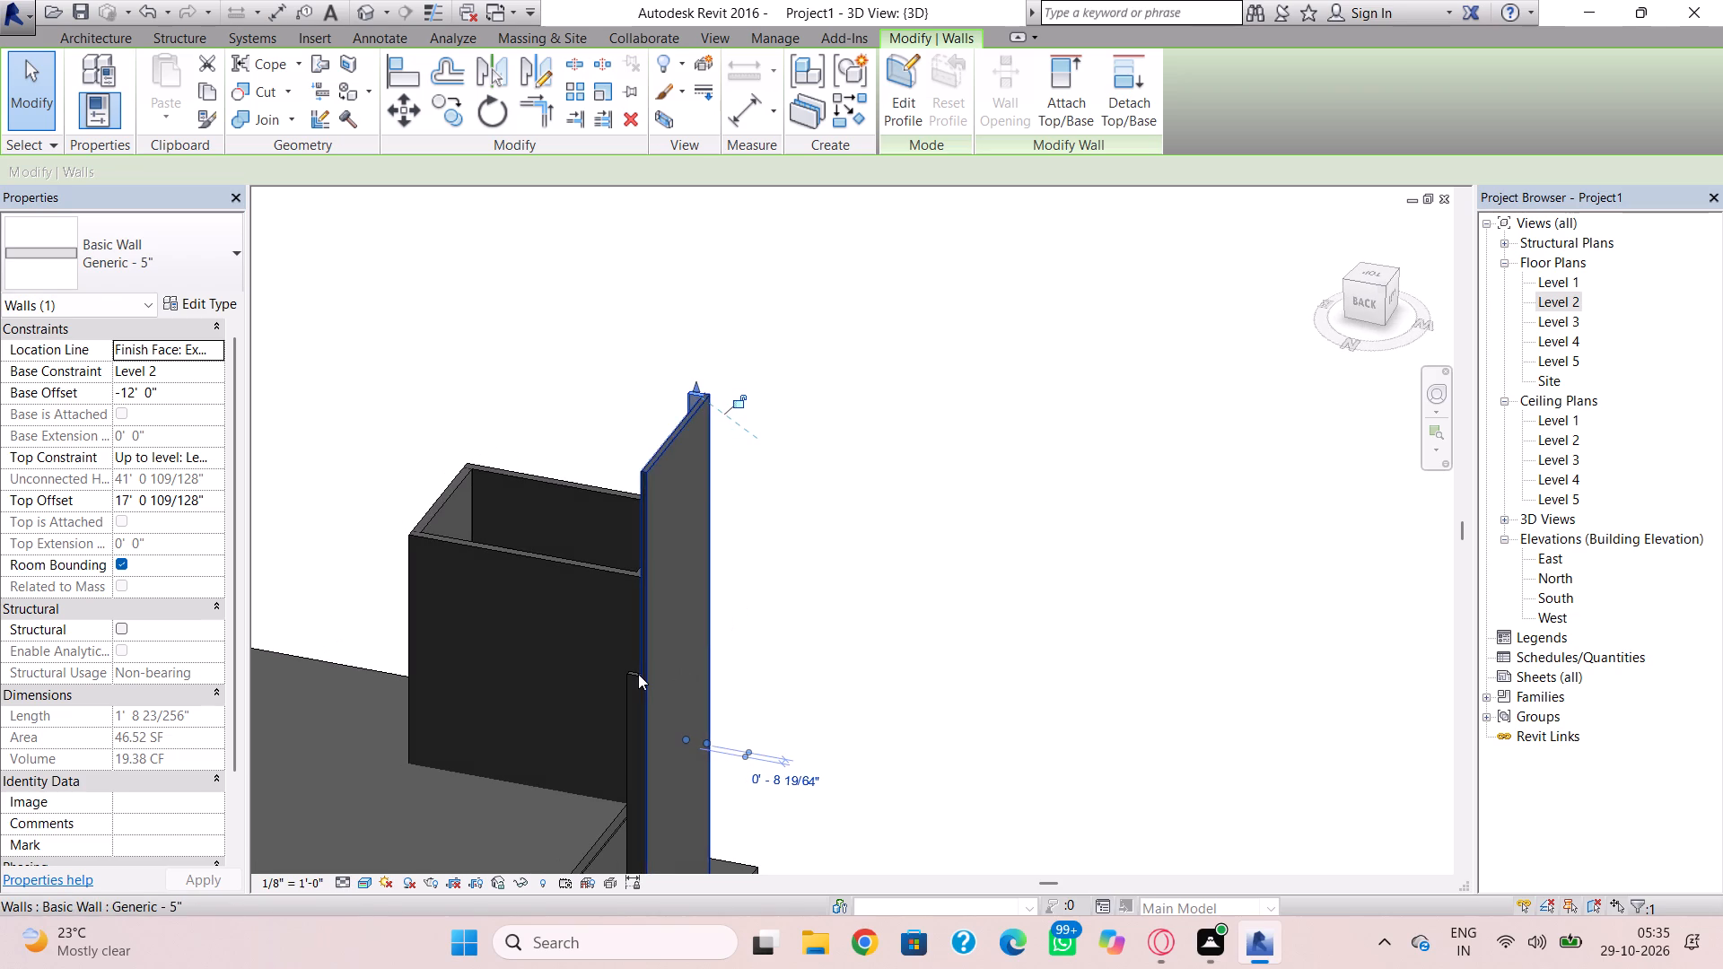
left_click(638, 674)
left_click_drag(636, 664, 657, 474)
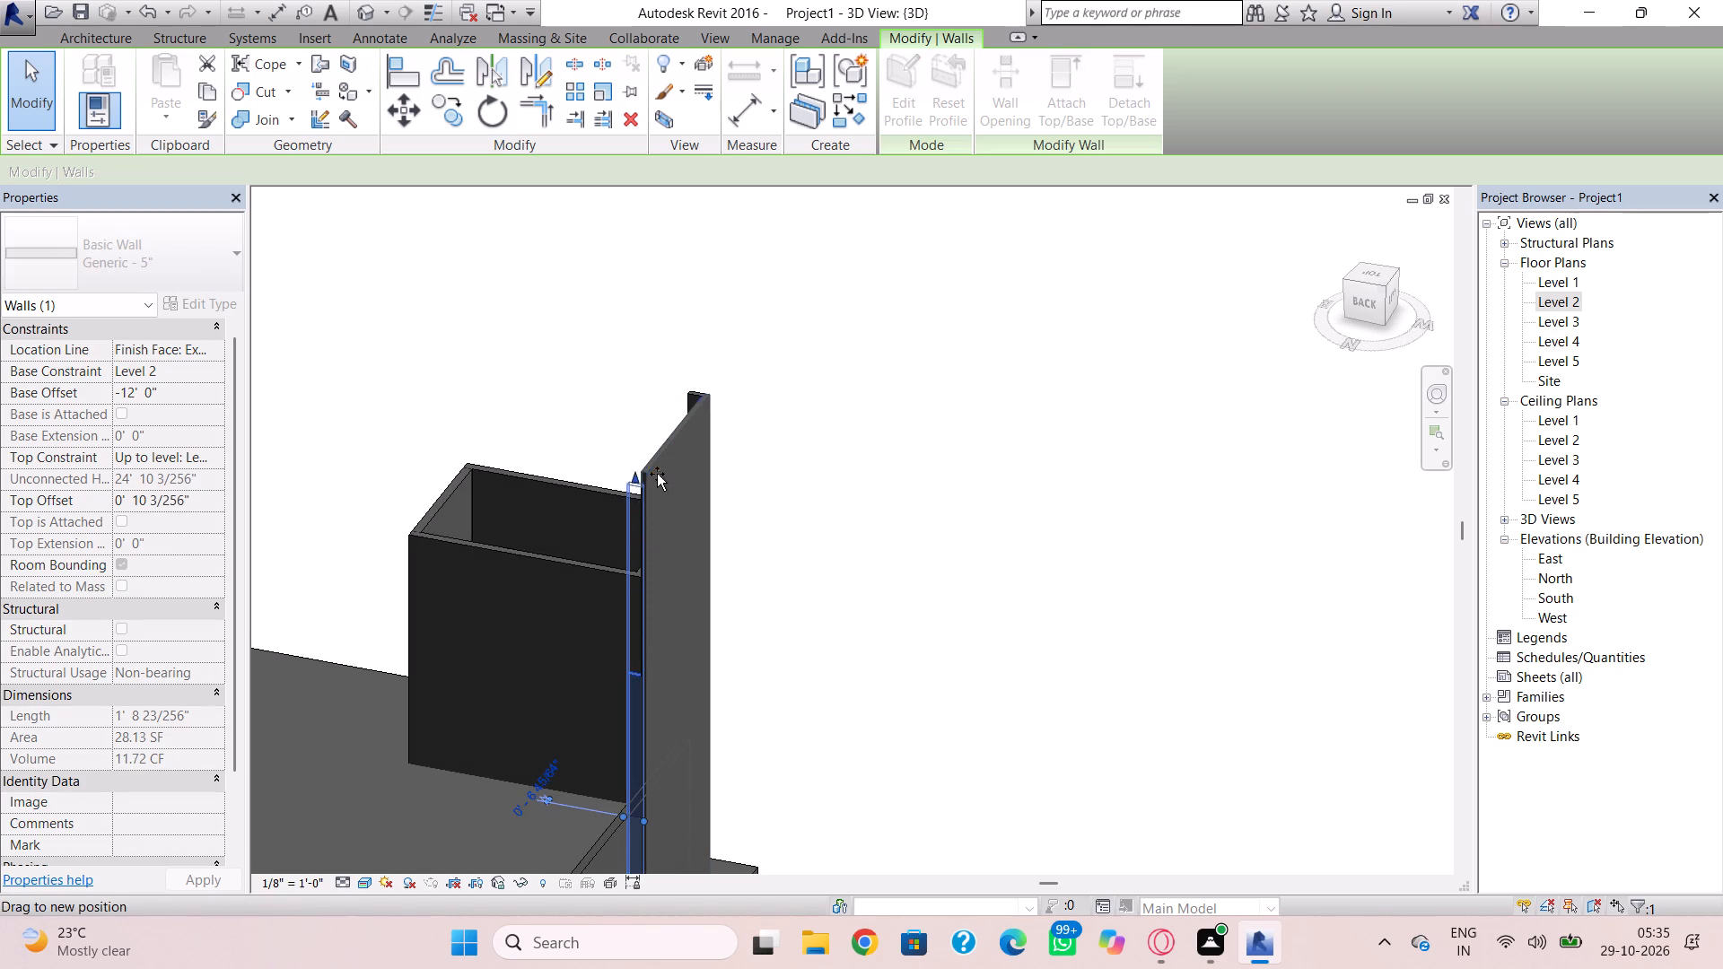
left_click_drag(657, 474, 657, 472)
right_click_drag(1010, 516, 1229, 582)
right_click_drag(990, 573, 1224, 568, "shift")
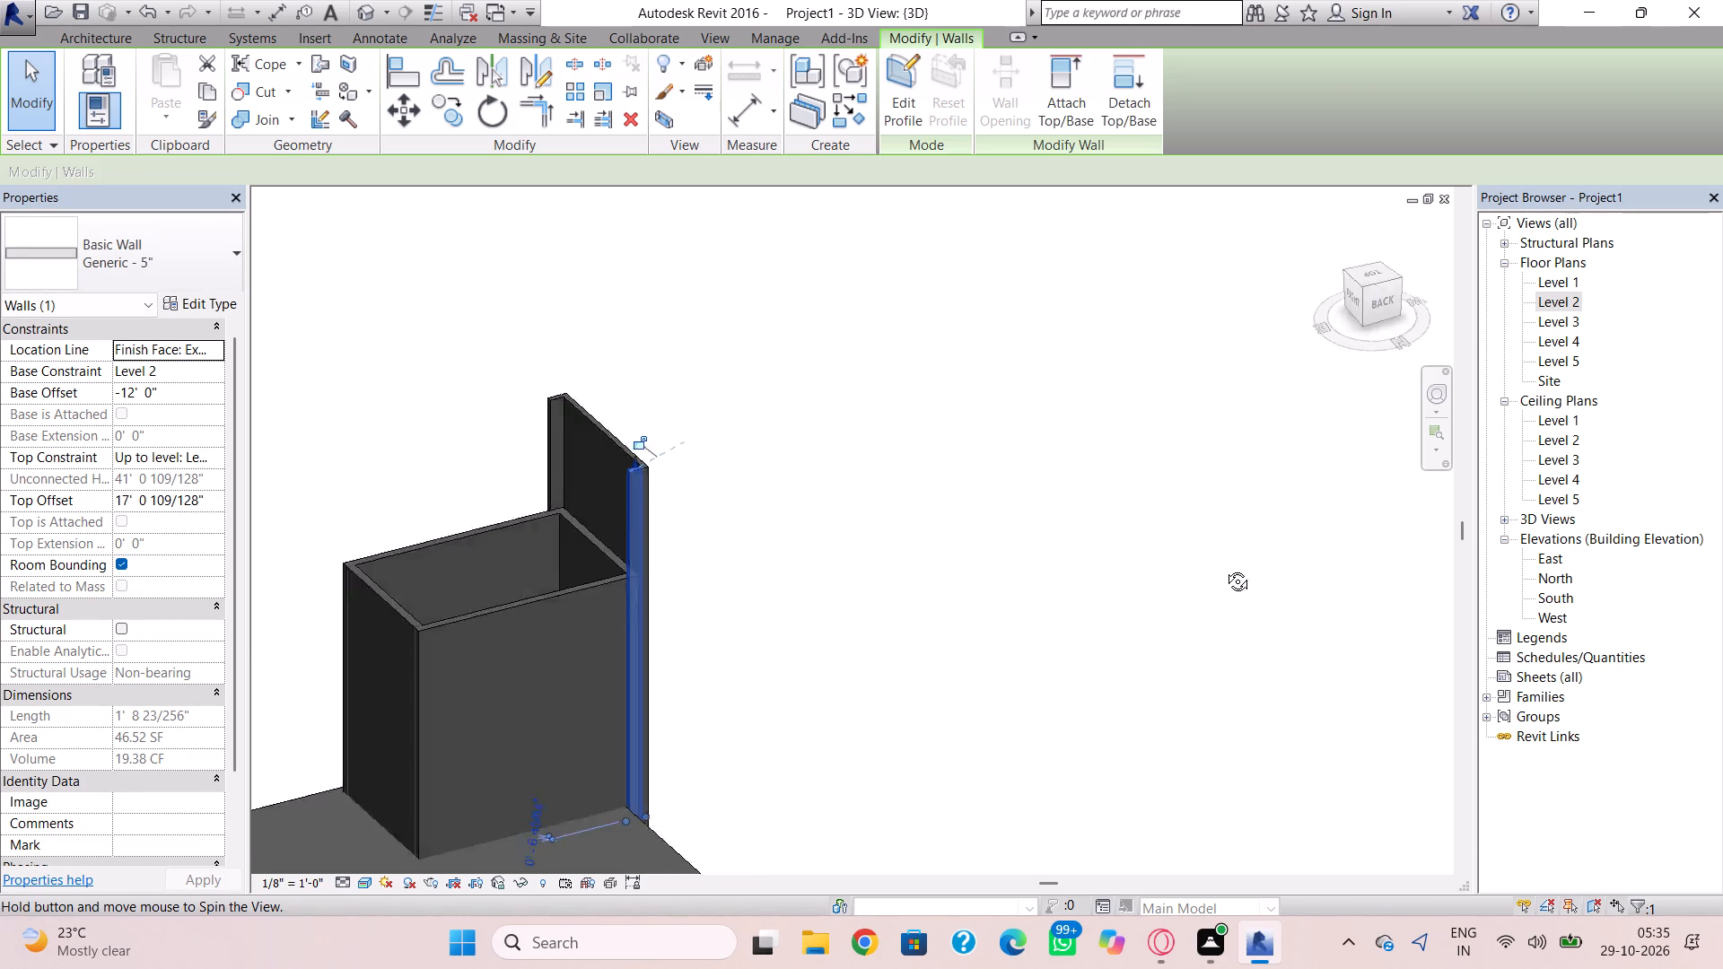
Copy the 12" roof at Level 2 and paste it aligned to Level 3.
right_click_drag(1224, 568, 1390, 532, "shift")
left_click(903, 561)
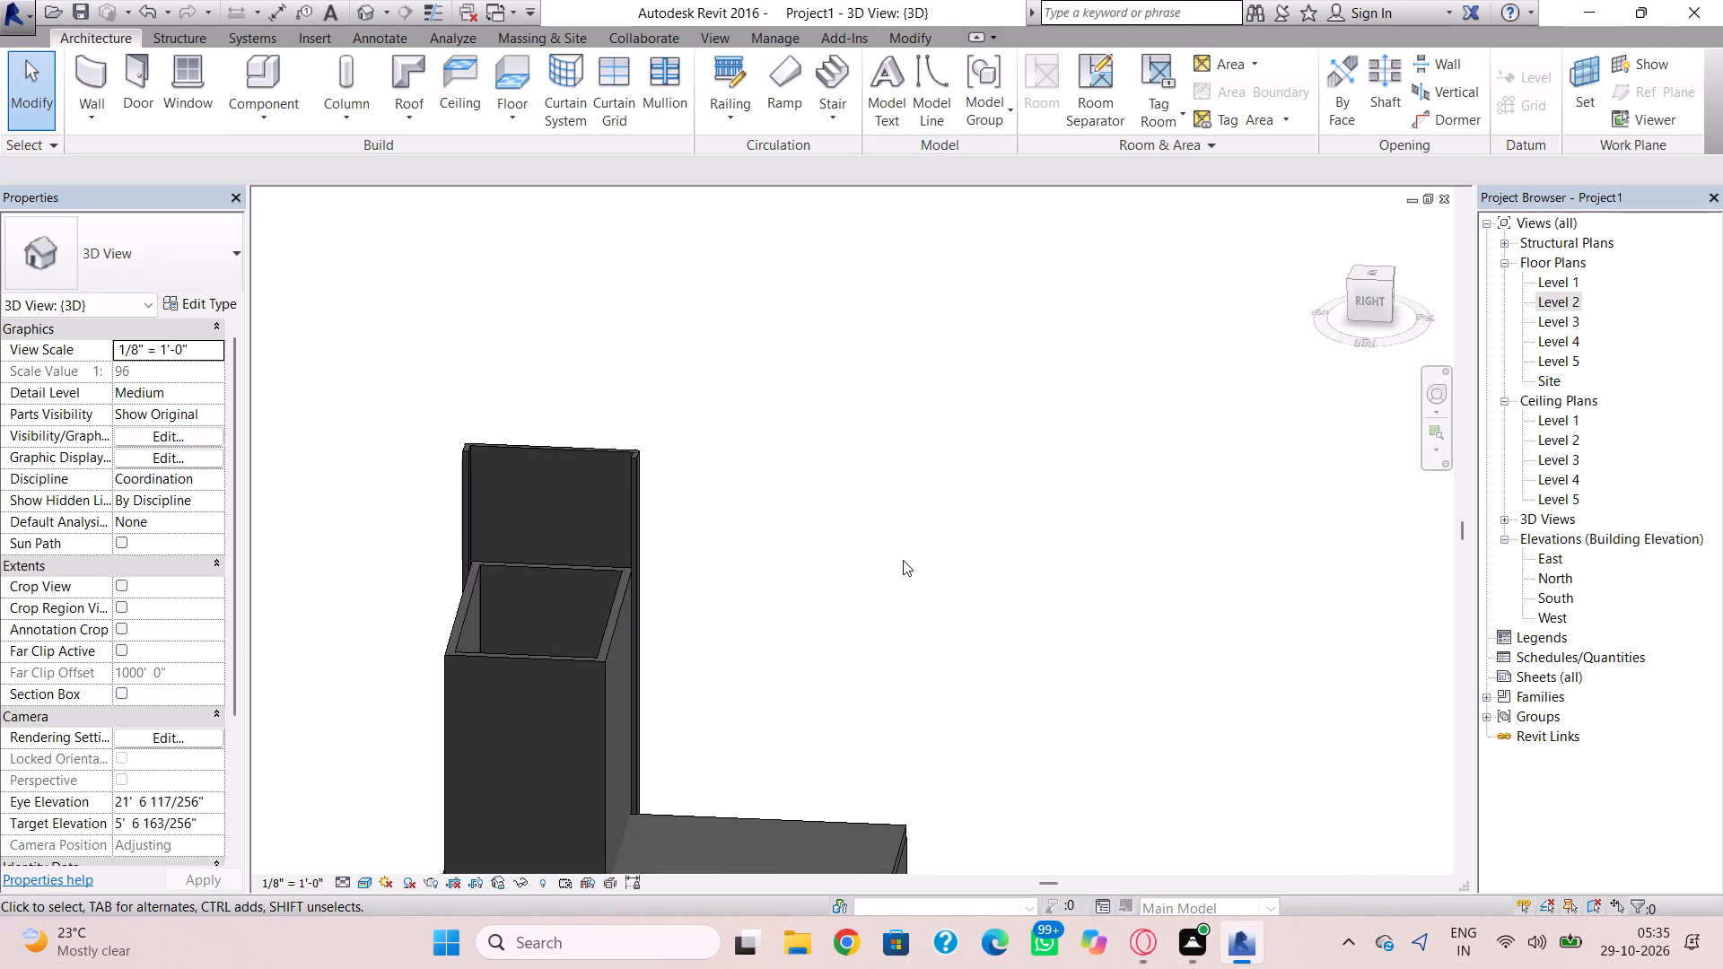
scroll(759, 746, "down", 3)
middle_click_drag(757, 725, 757, 491)
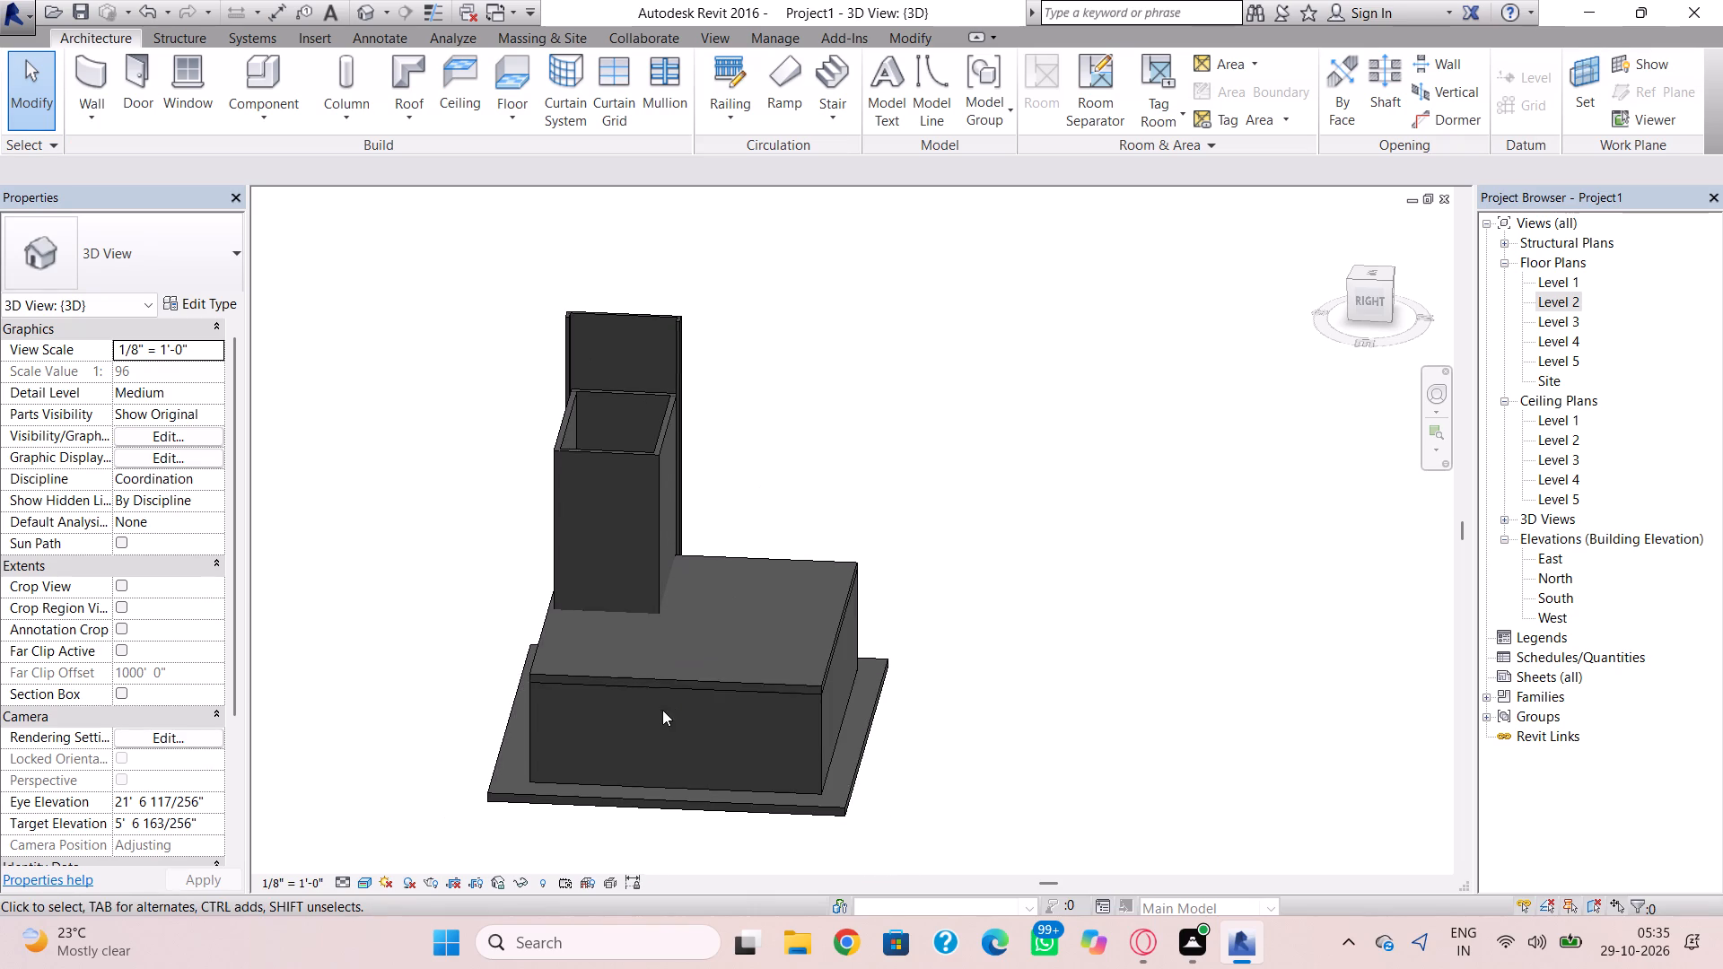
left_click(687, 677)
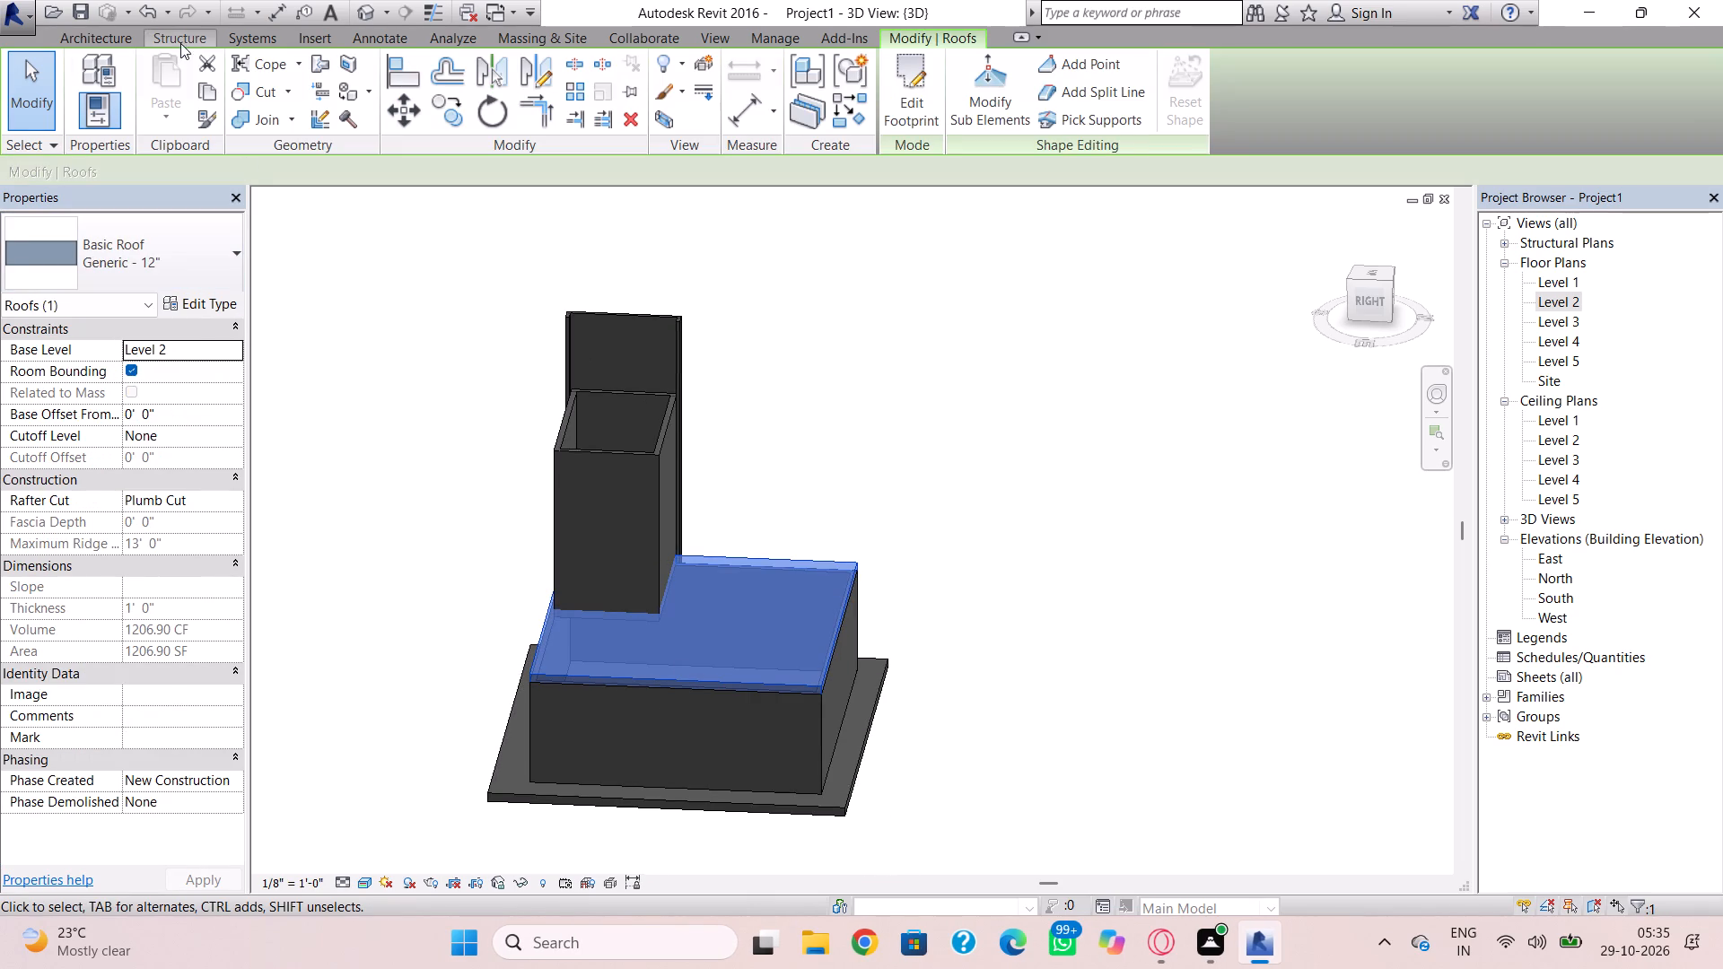
left_click(205, 88)
left_click(191, 114)
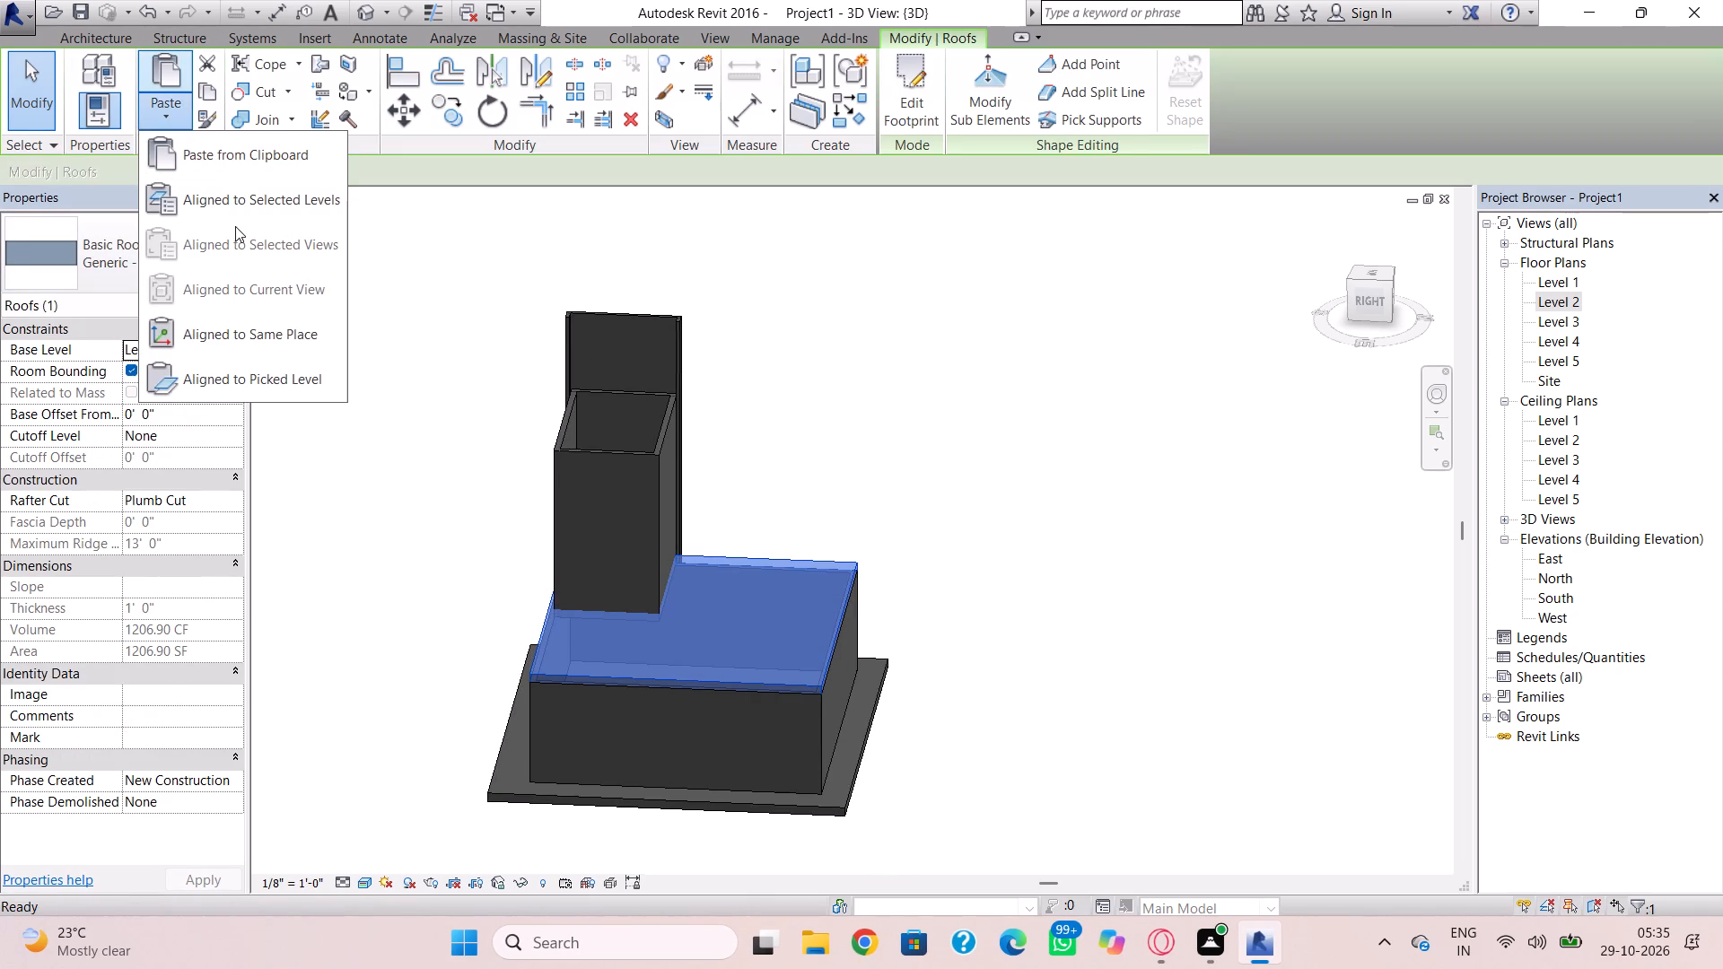
left_click(244, 205)
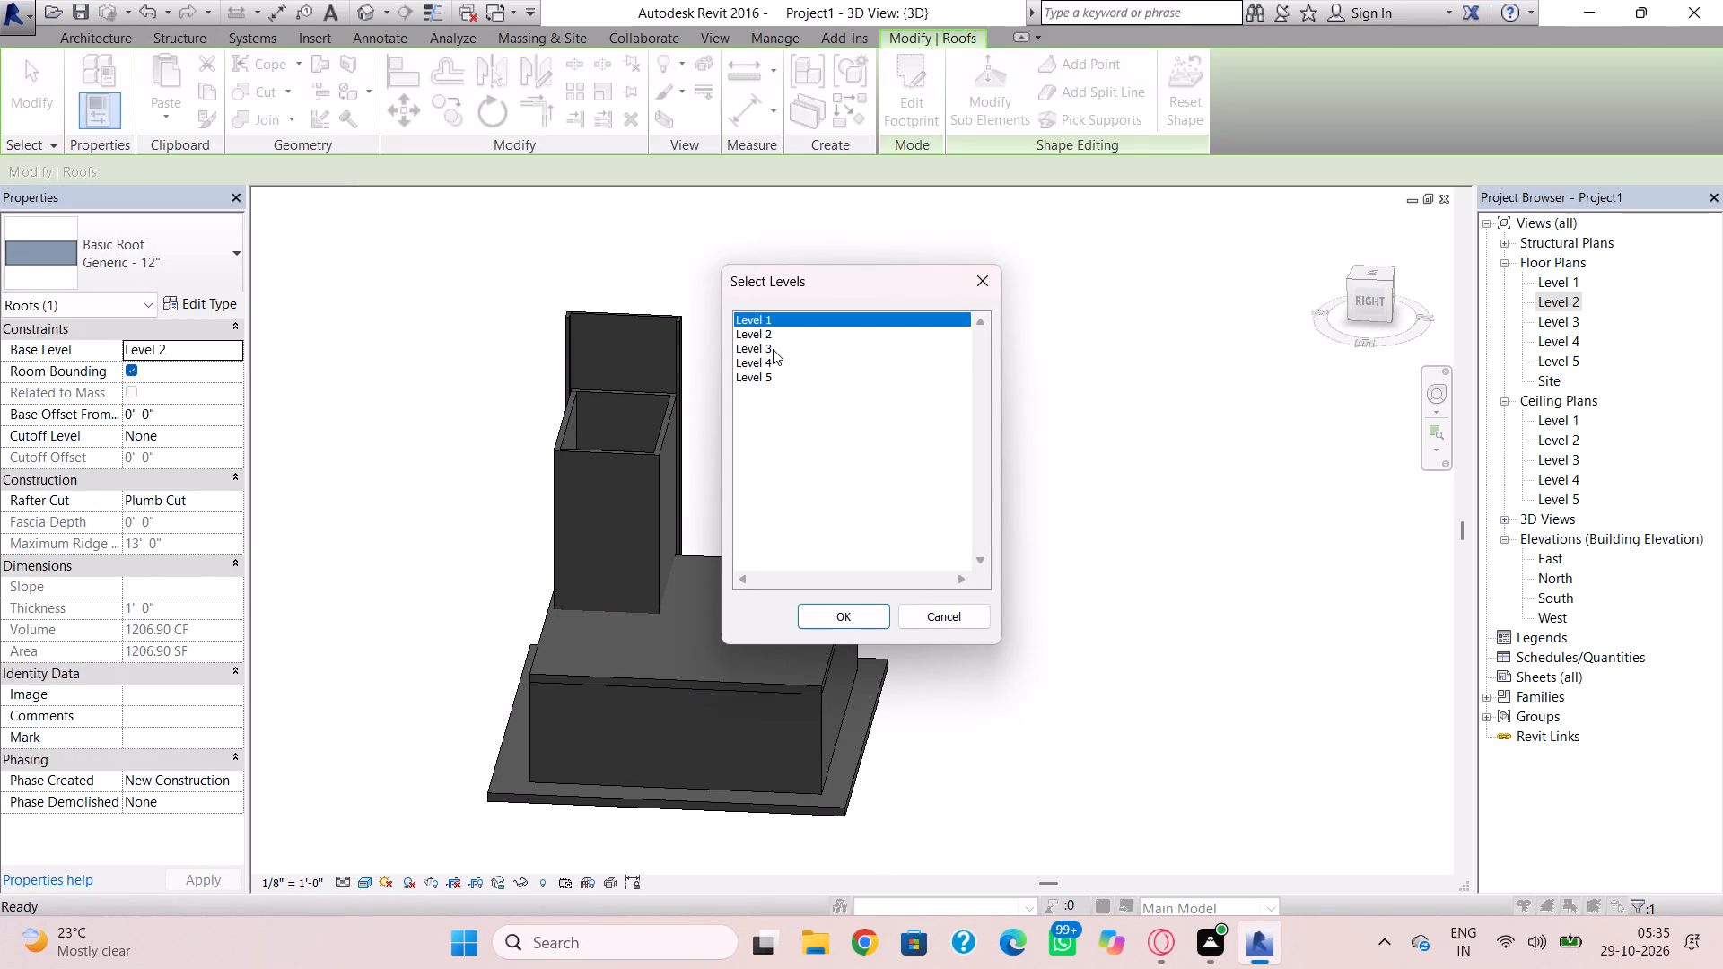
left_click(773, 349)
left_click(844, 613)
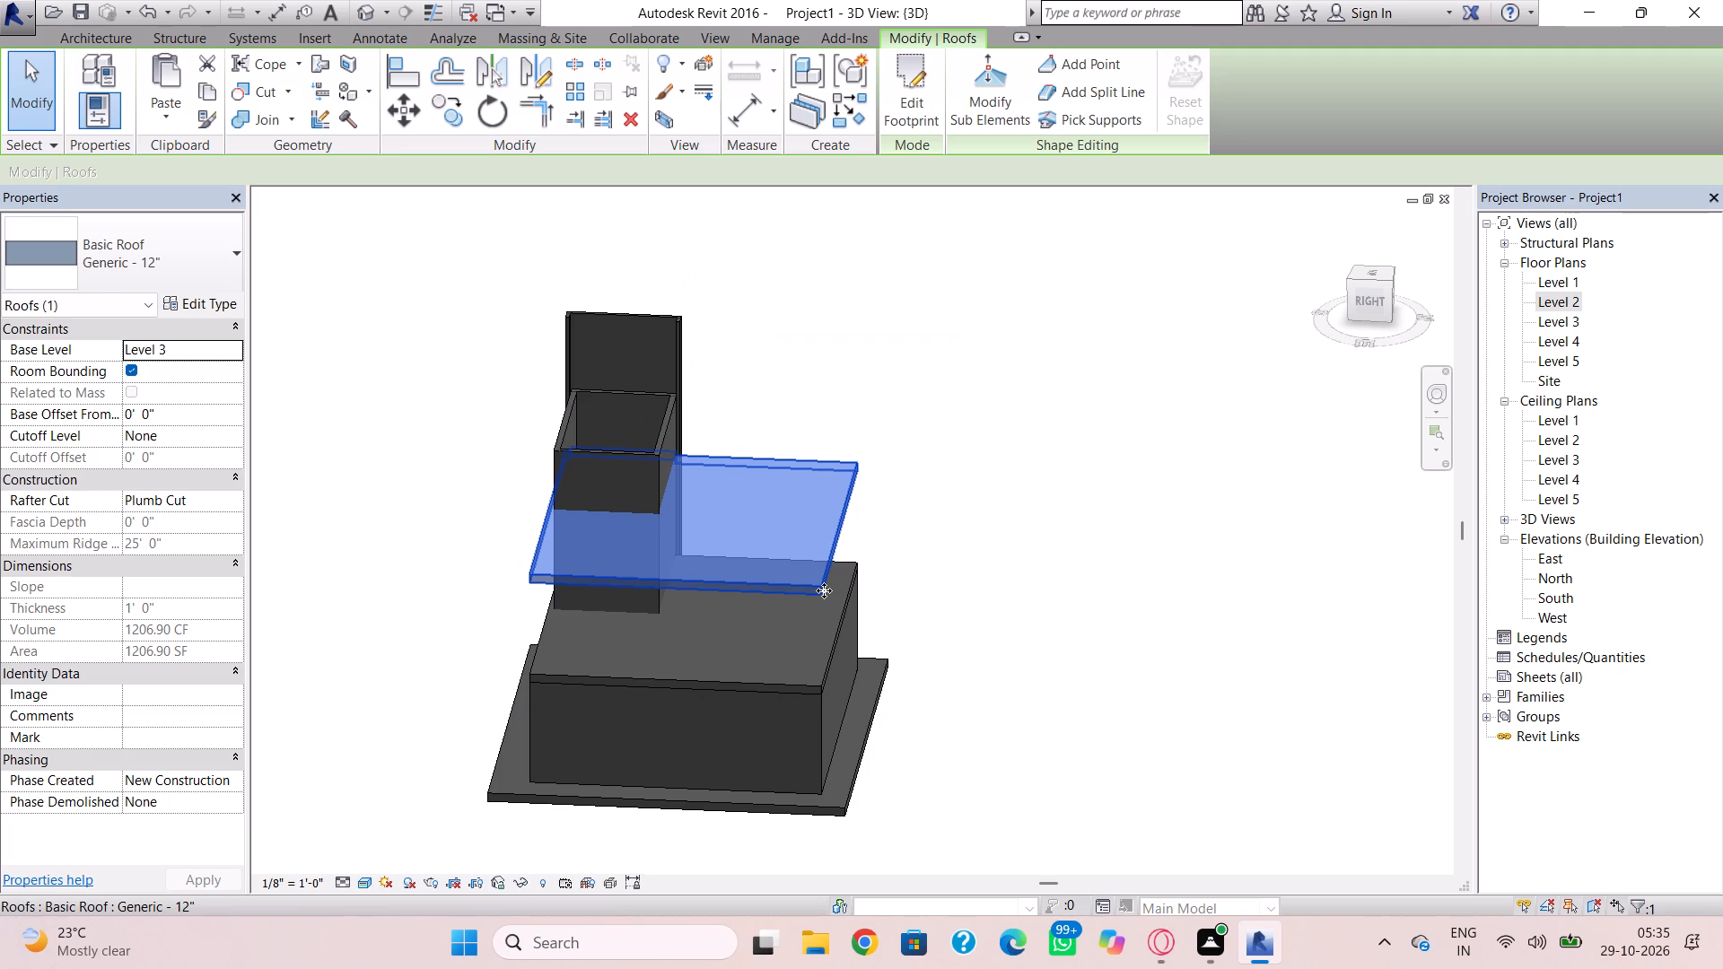
key("Escape")
Copy the Level 3 roof and paste it aligned to Level 4.
right_click_drag(906, 512, 1089, 485, "shift")
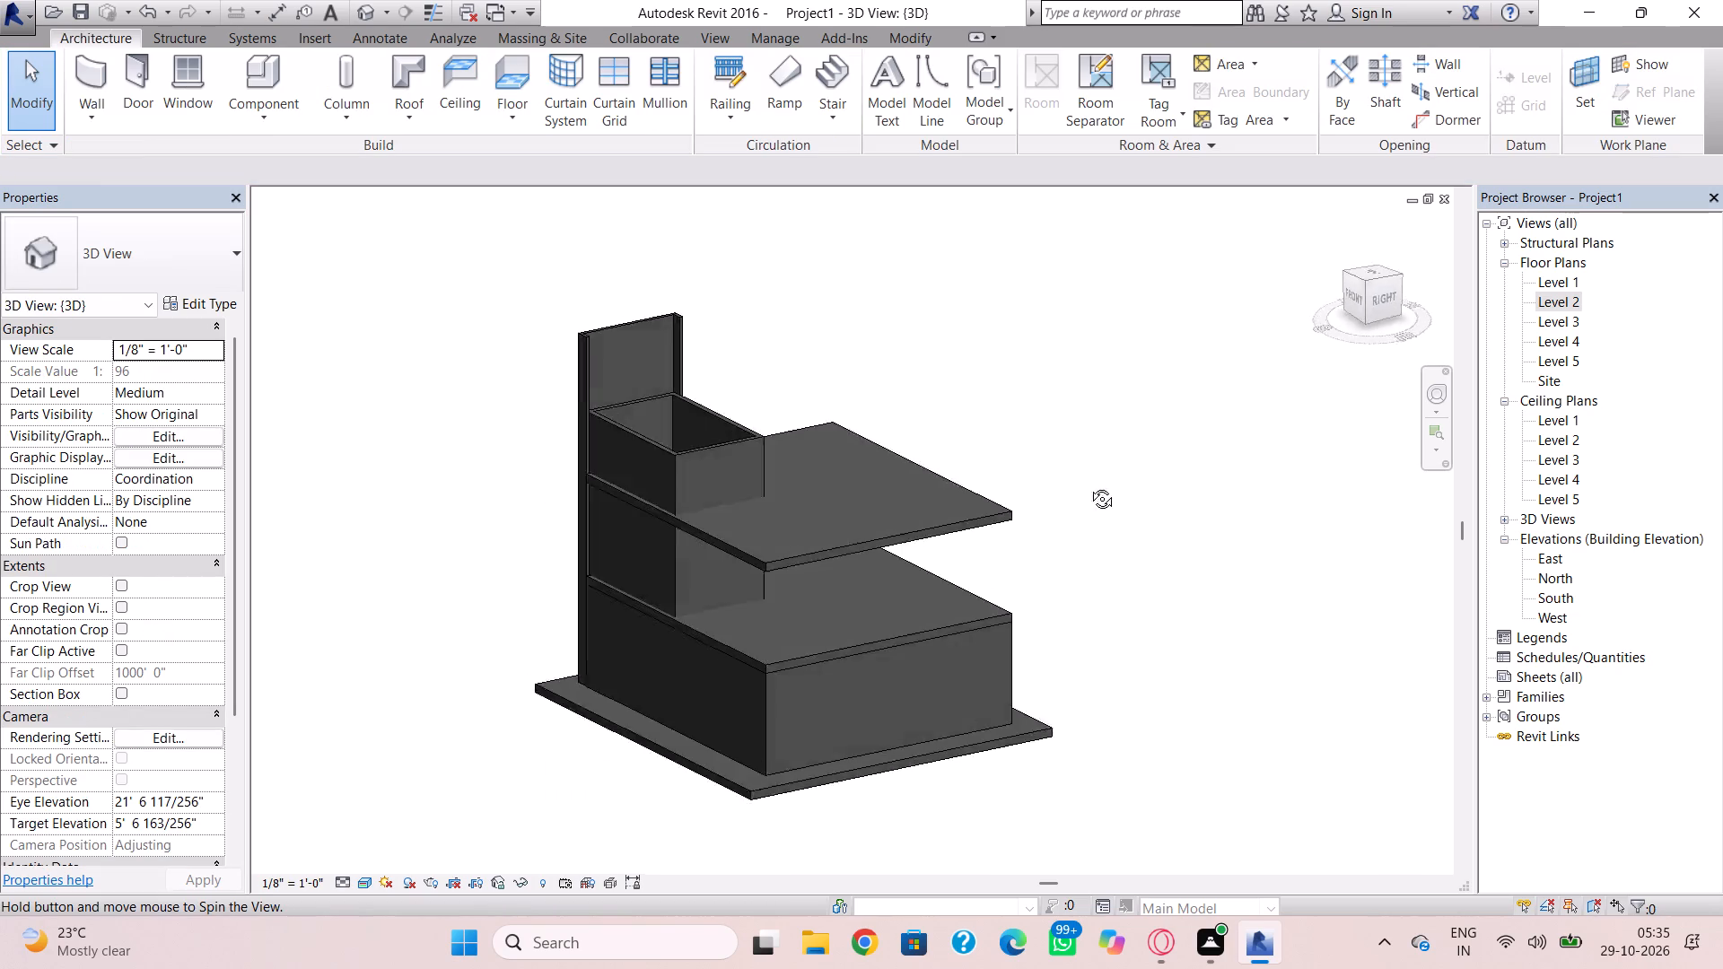
right_click_drag(1089, 485, 1291, 459, "shift")
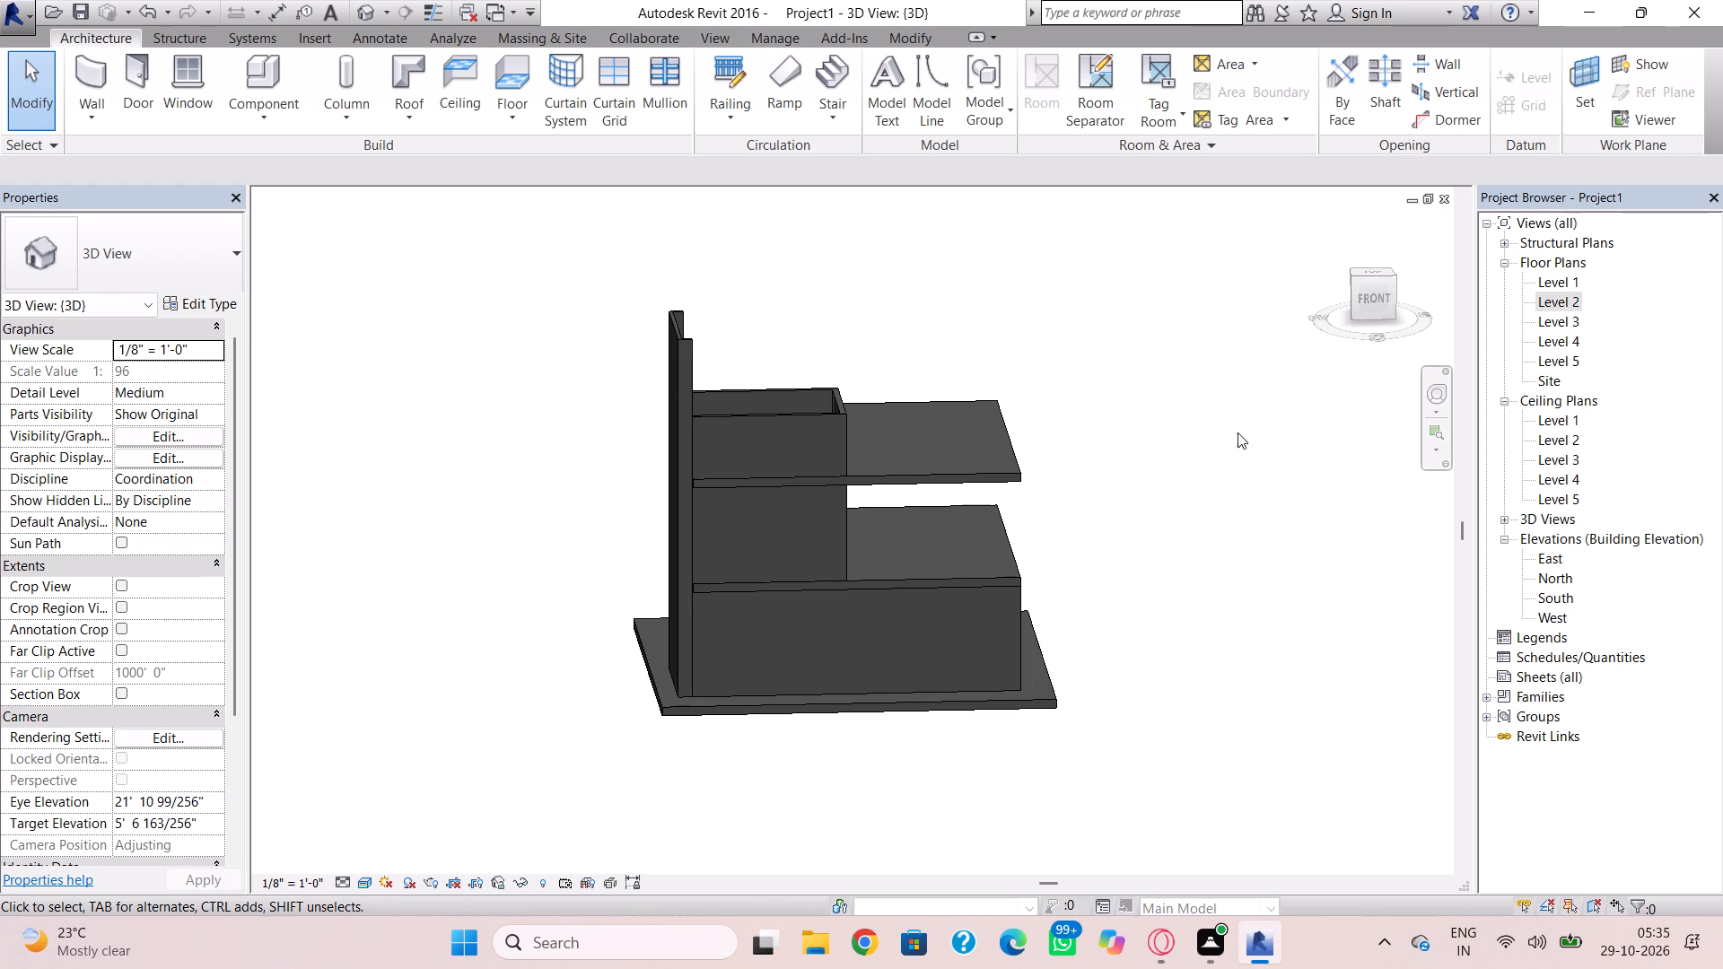
left_click(894, 477)
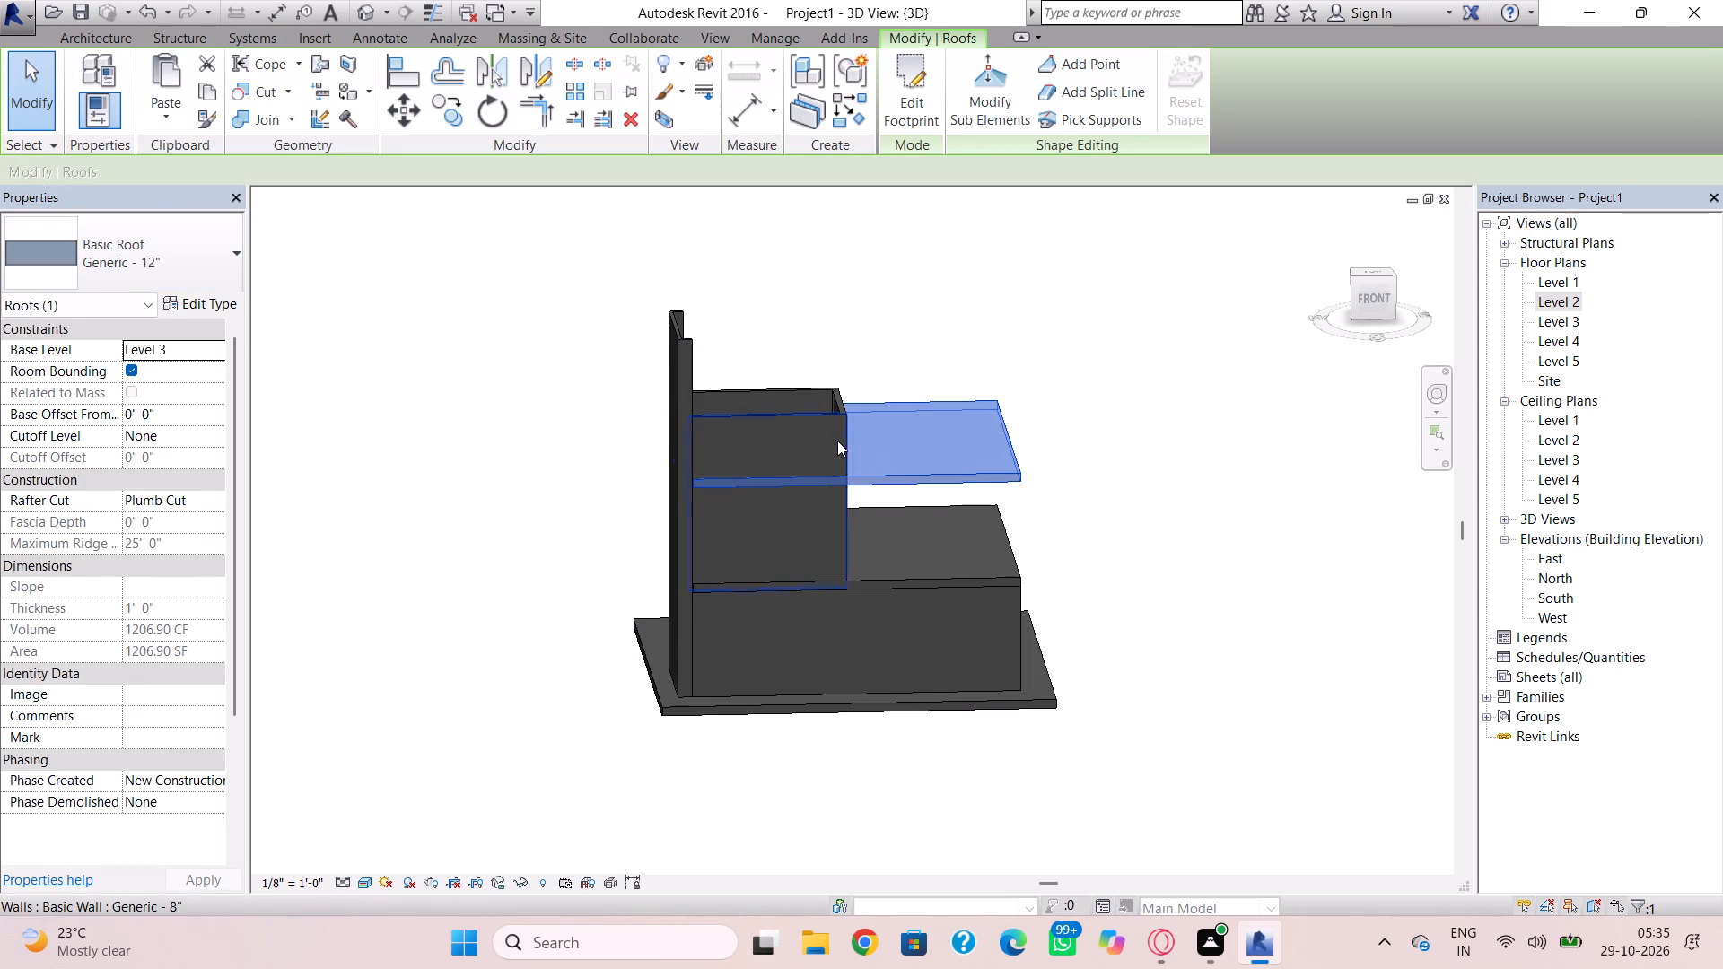
left_click(206, 92)
left_click(179, 102)
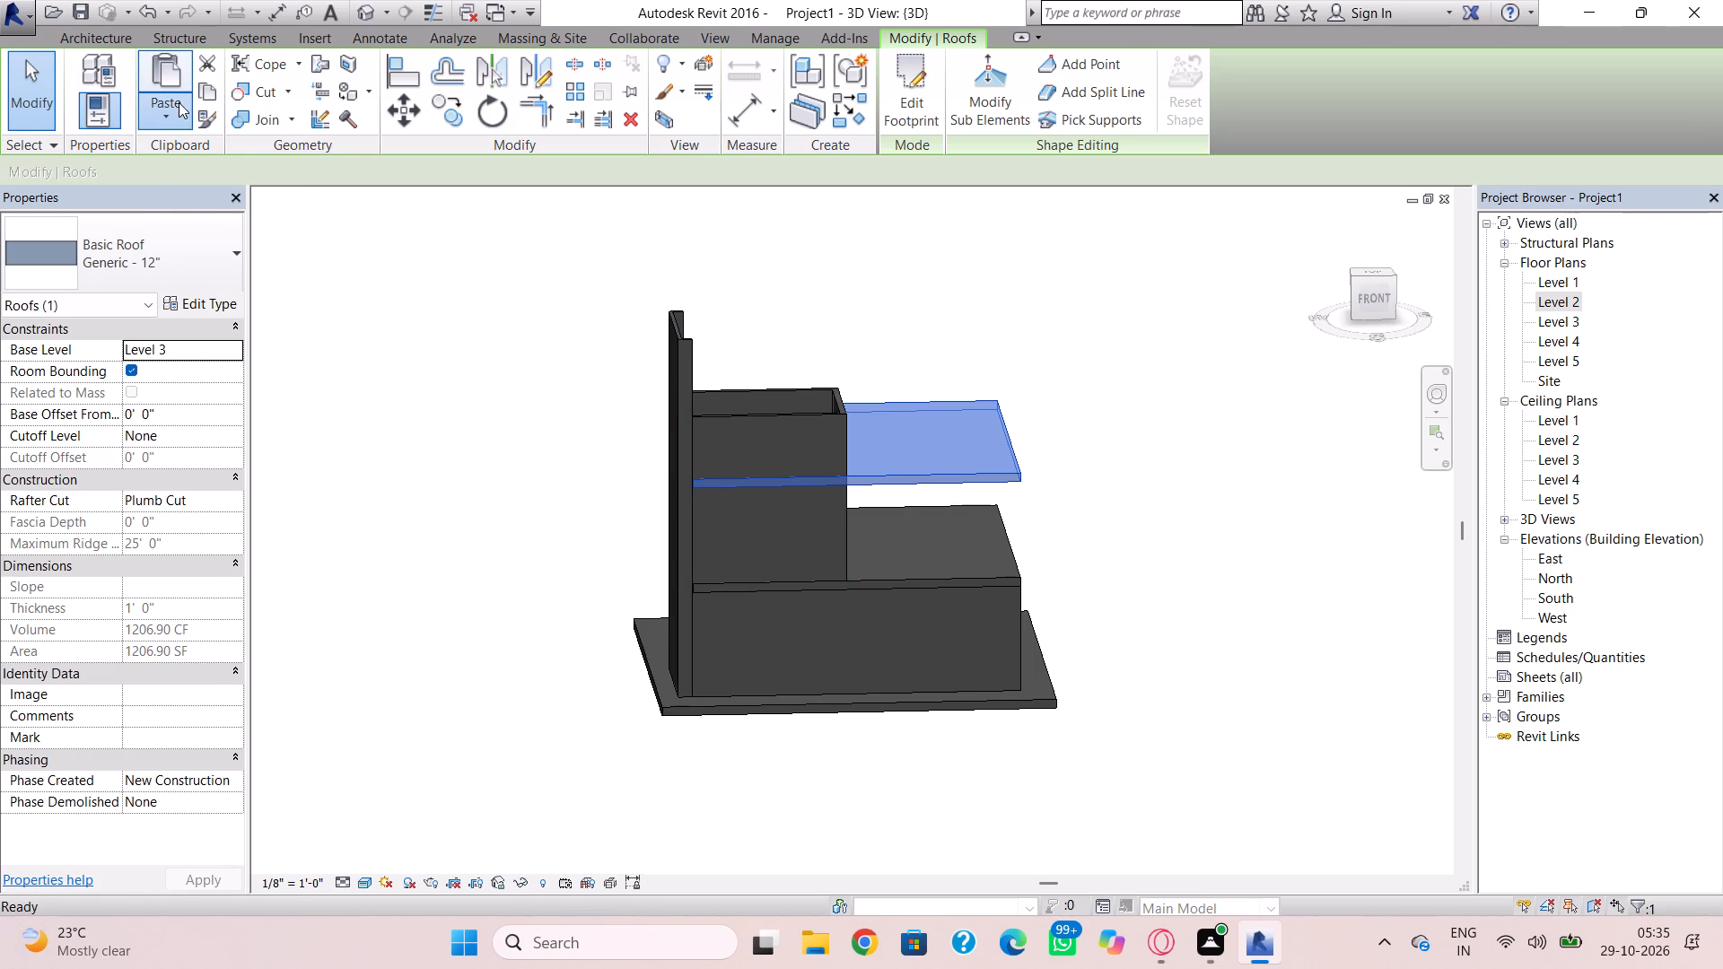
left_click(214, 194)
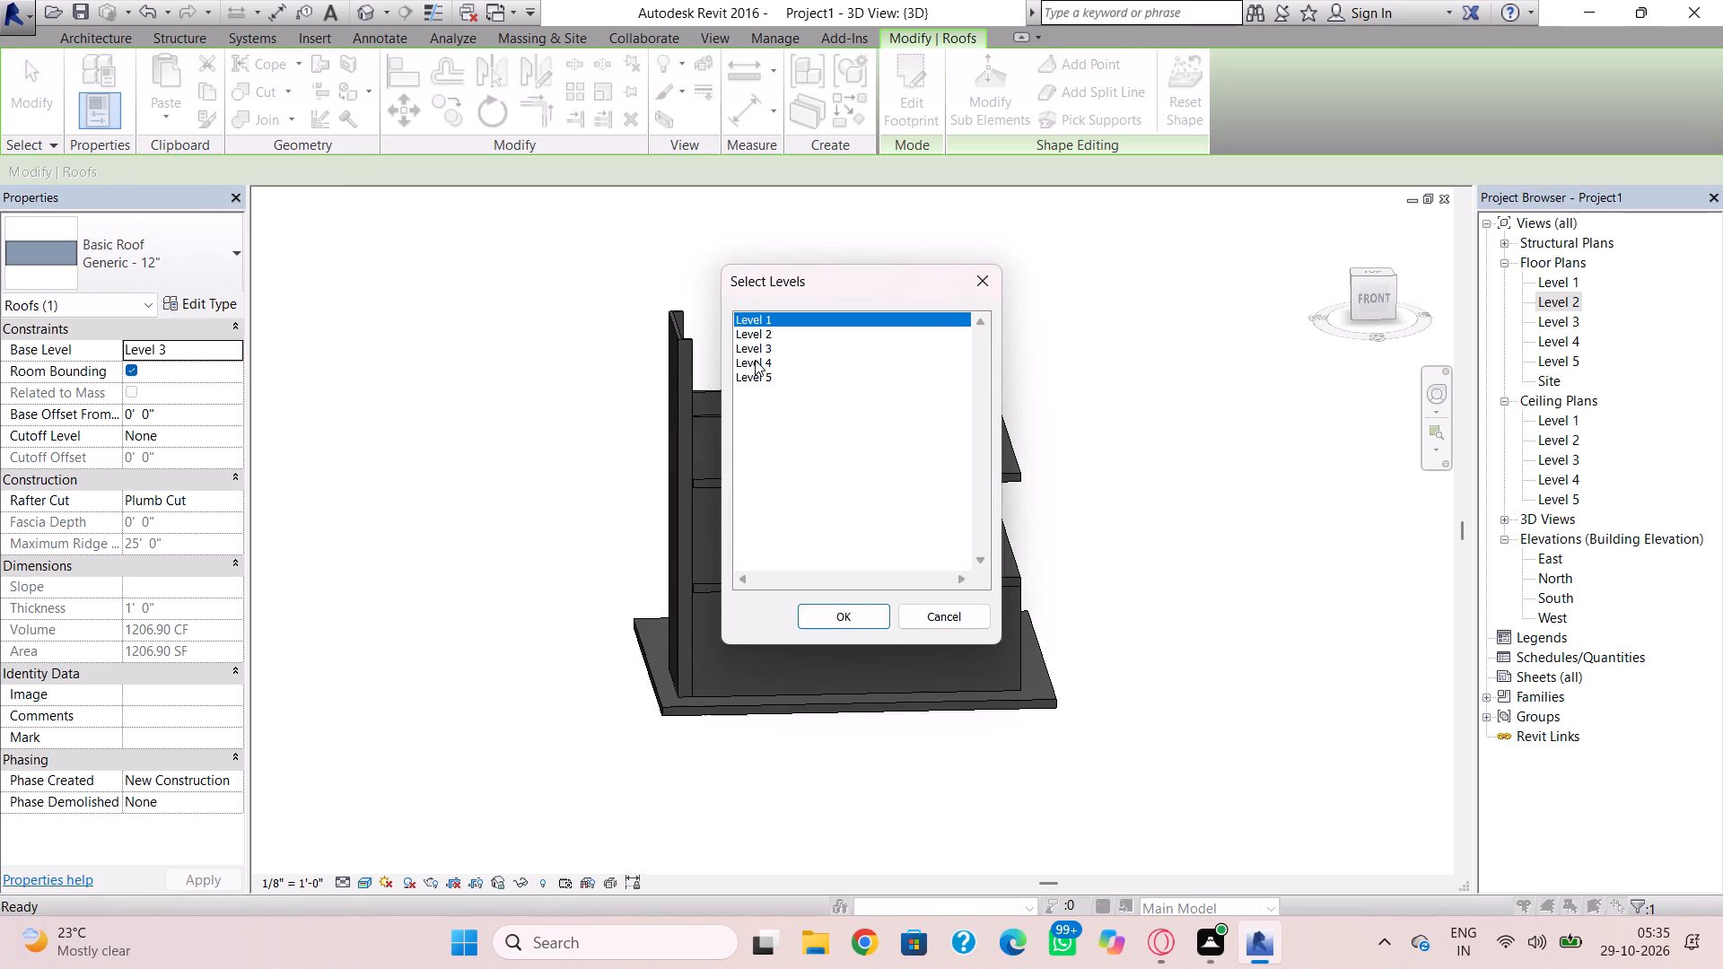
left_click(755, 361)
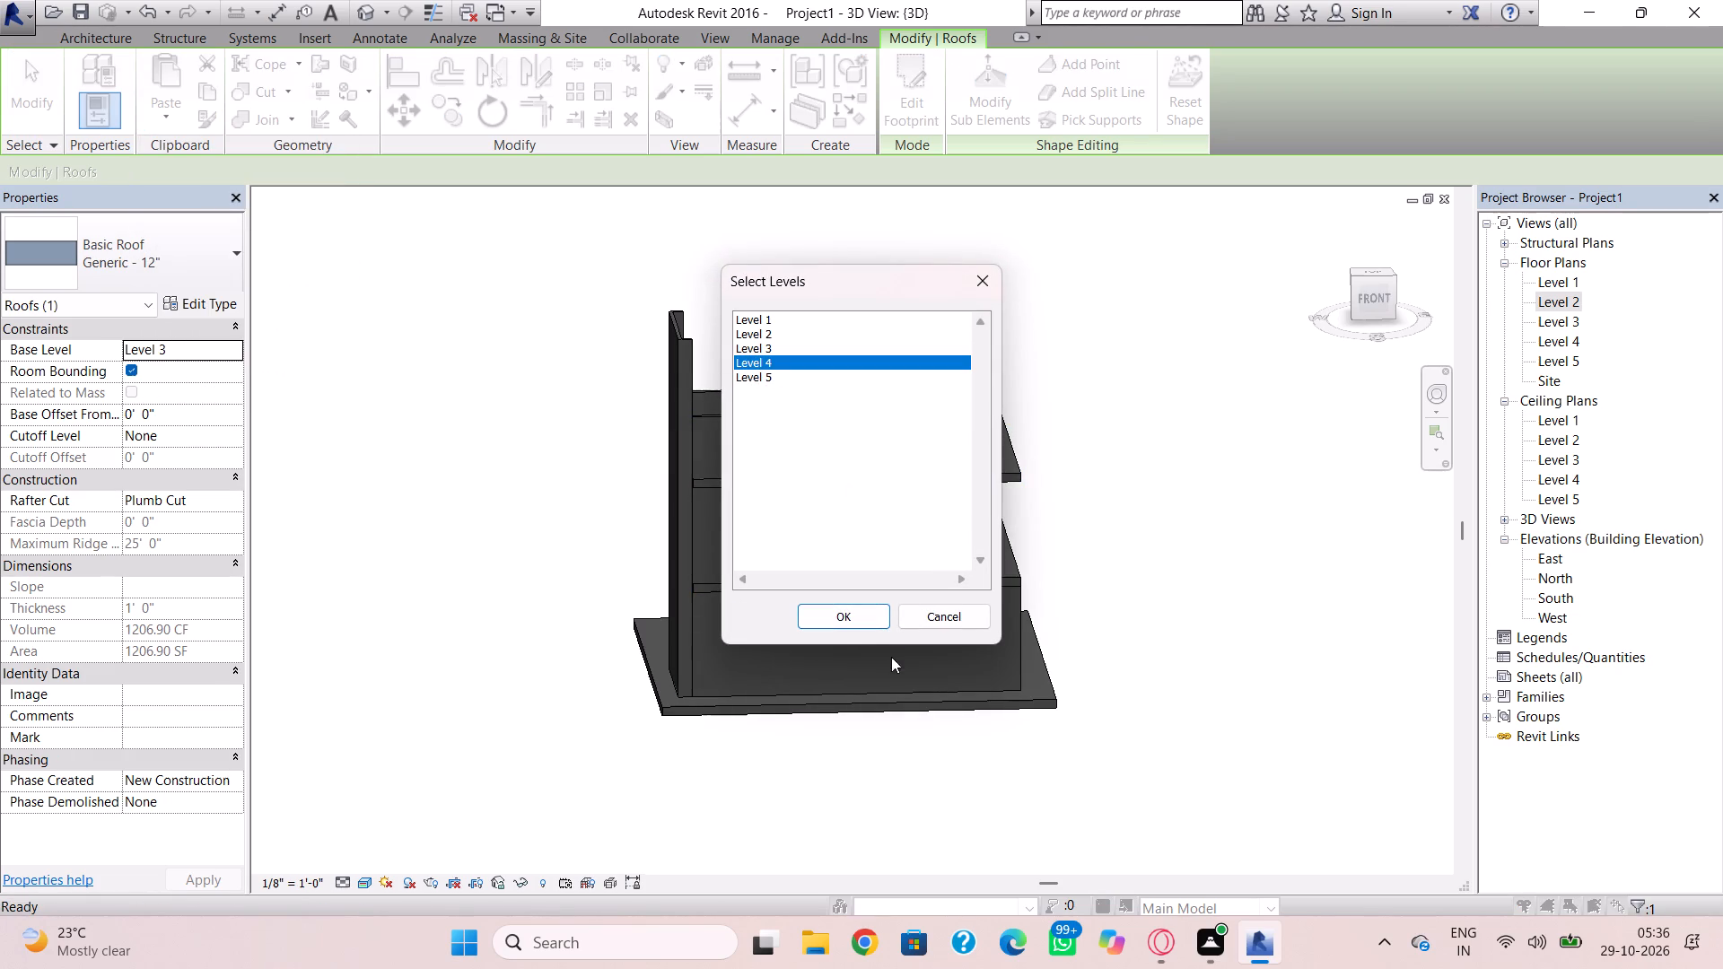
left_click(849, 610)
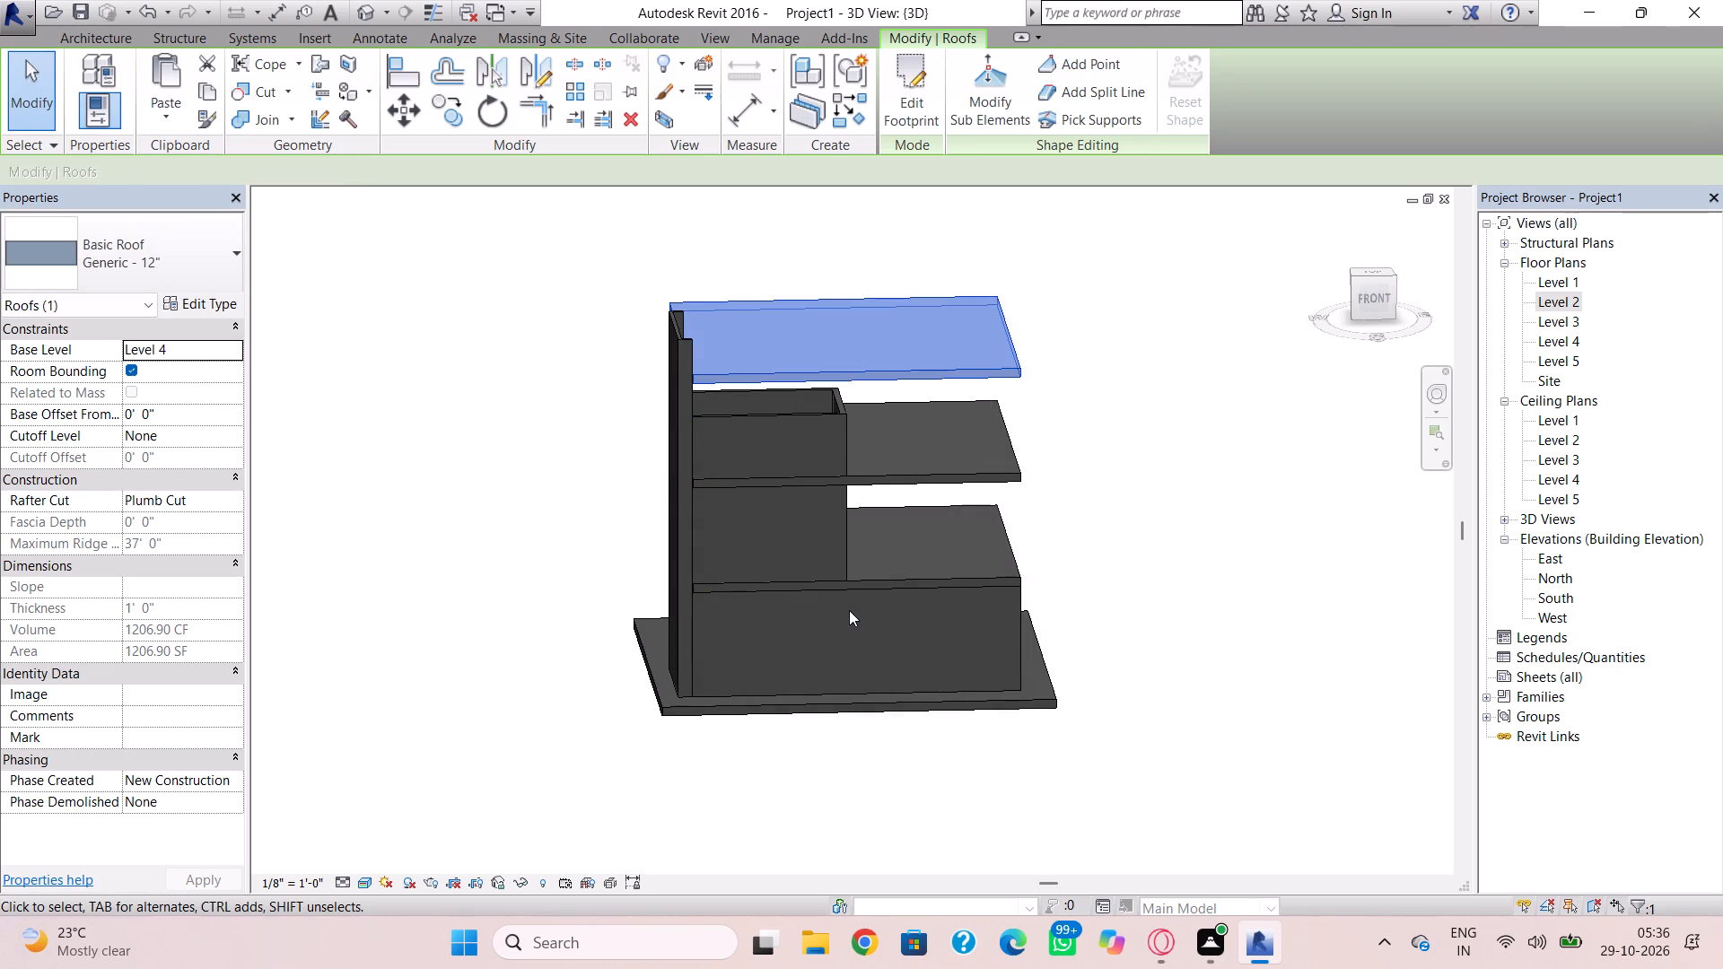
key("Escape")
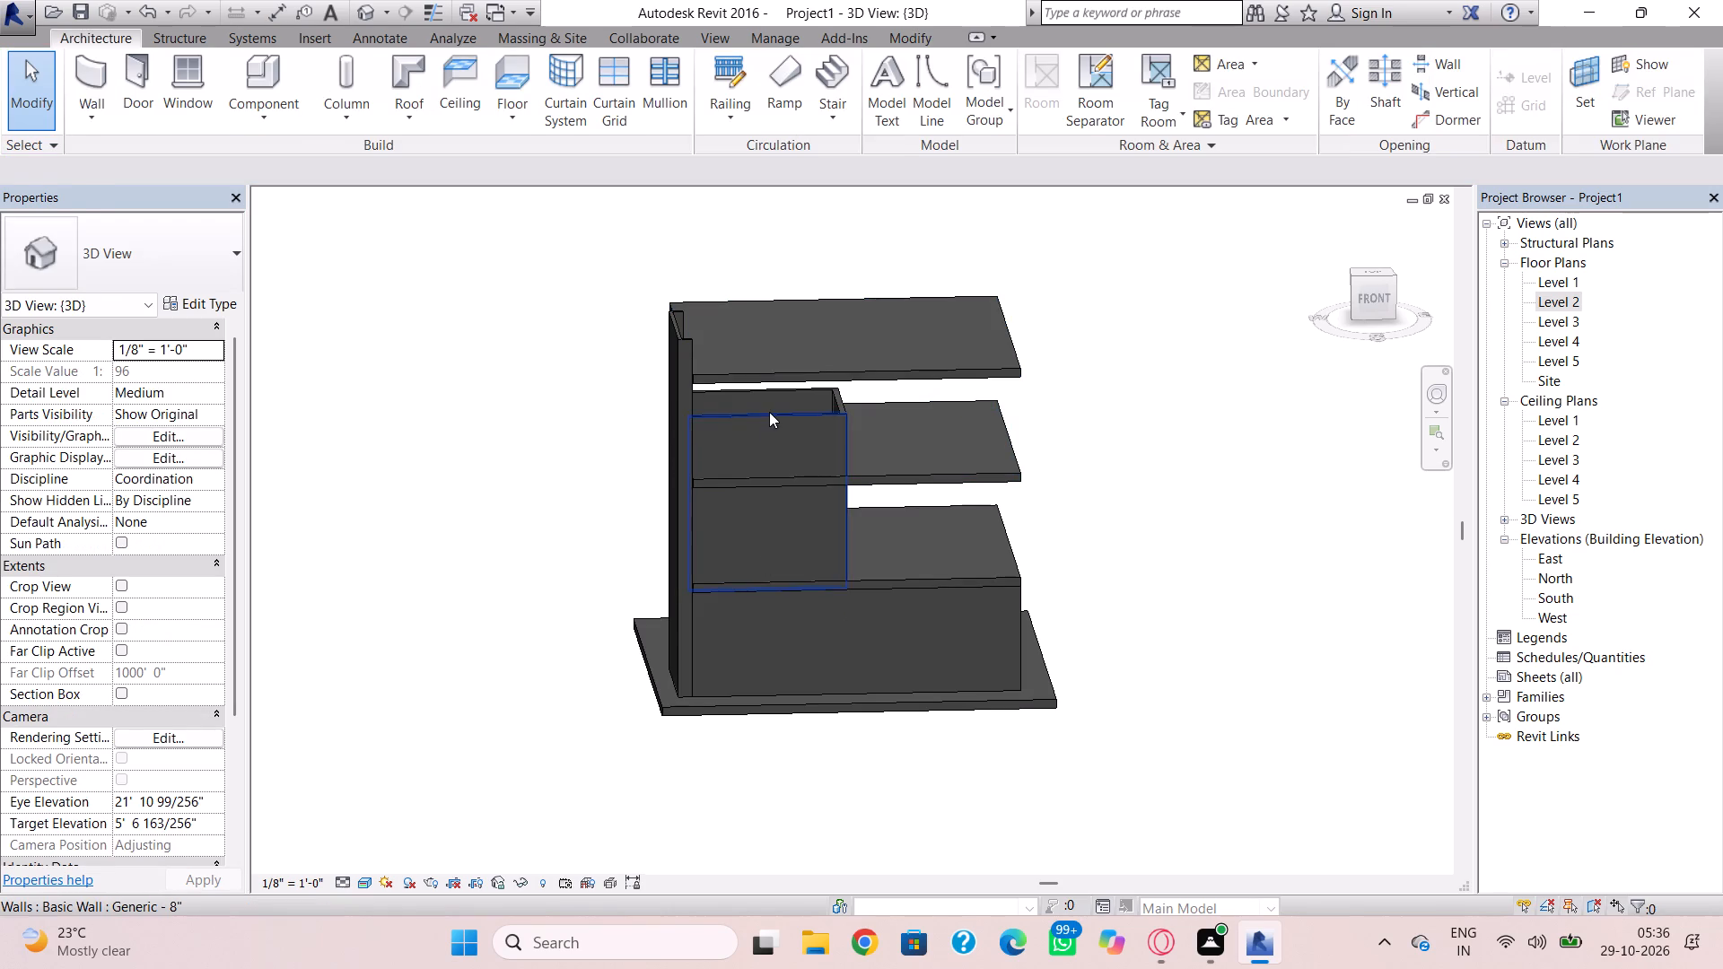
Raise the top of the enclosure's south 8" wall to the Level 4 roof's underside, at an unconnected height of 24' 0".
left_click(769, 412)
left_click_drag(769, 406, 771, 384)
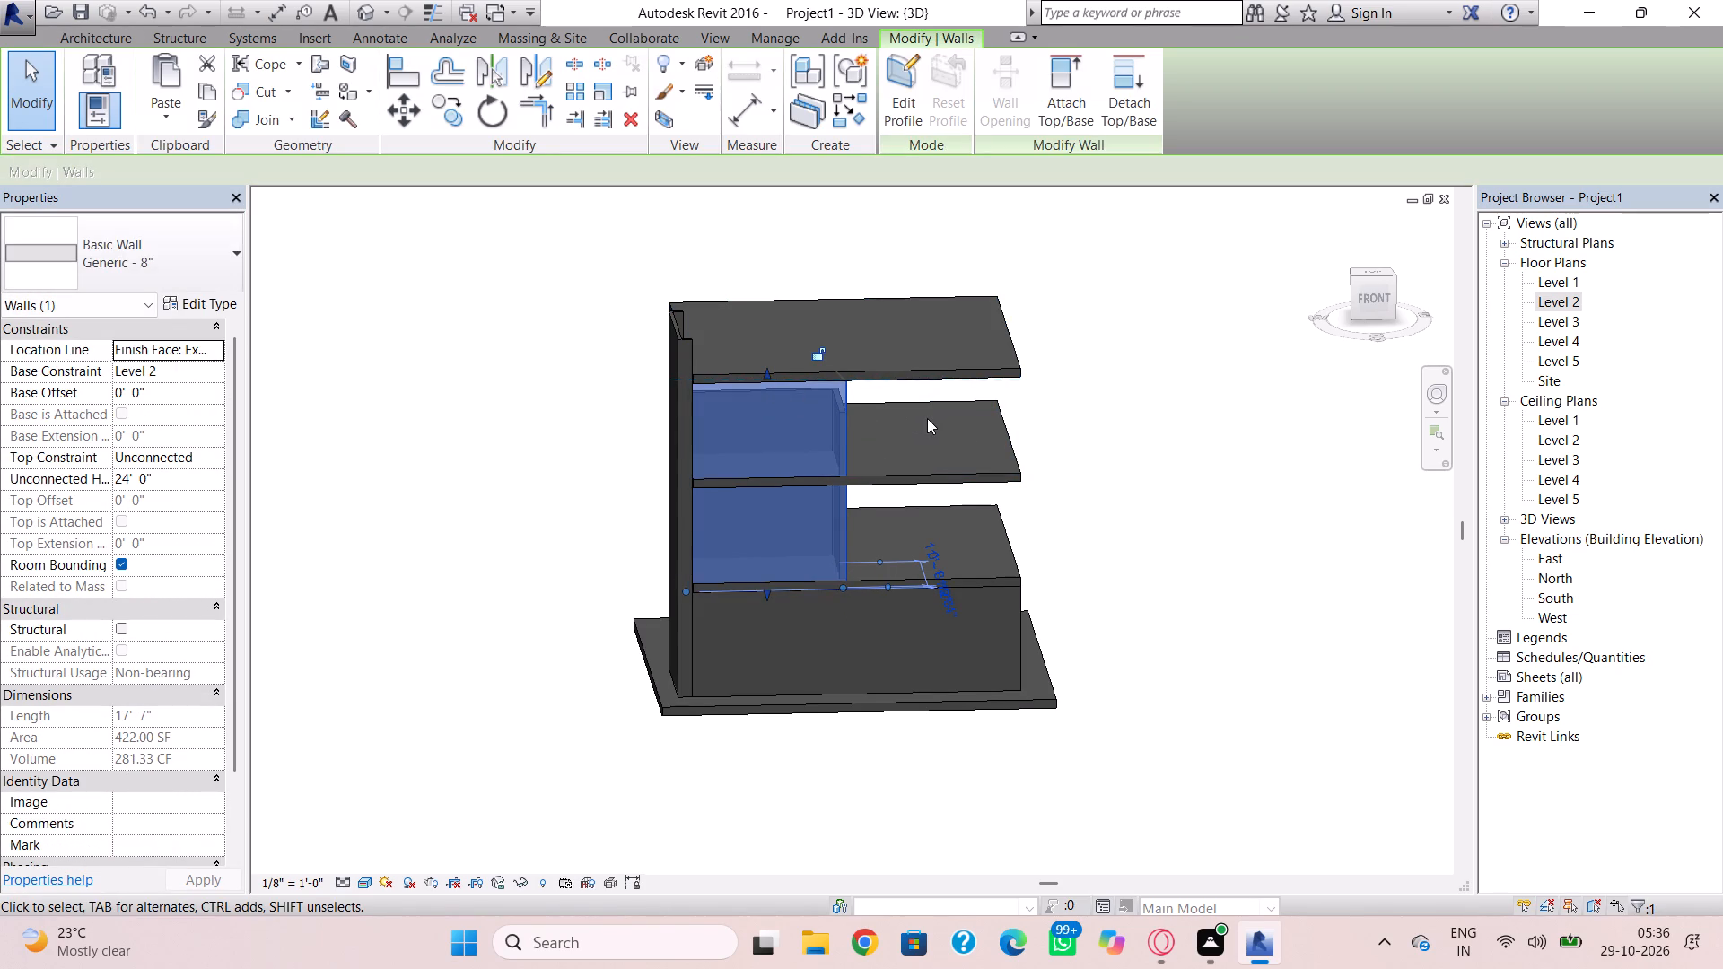
Raise the top of the enclosure's inner west 8" wall to the top of the Level 4 roof, an unconnected height of 25' 0".
right_click_drag(926, 420, 611, 422, "shift")
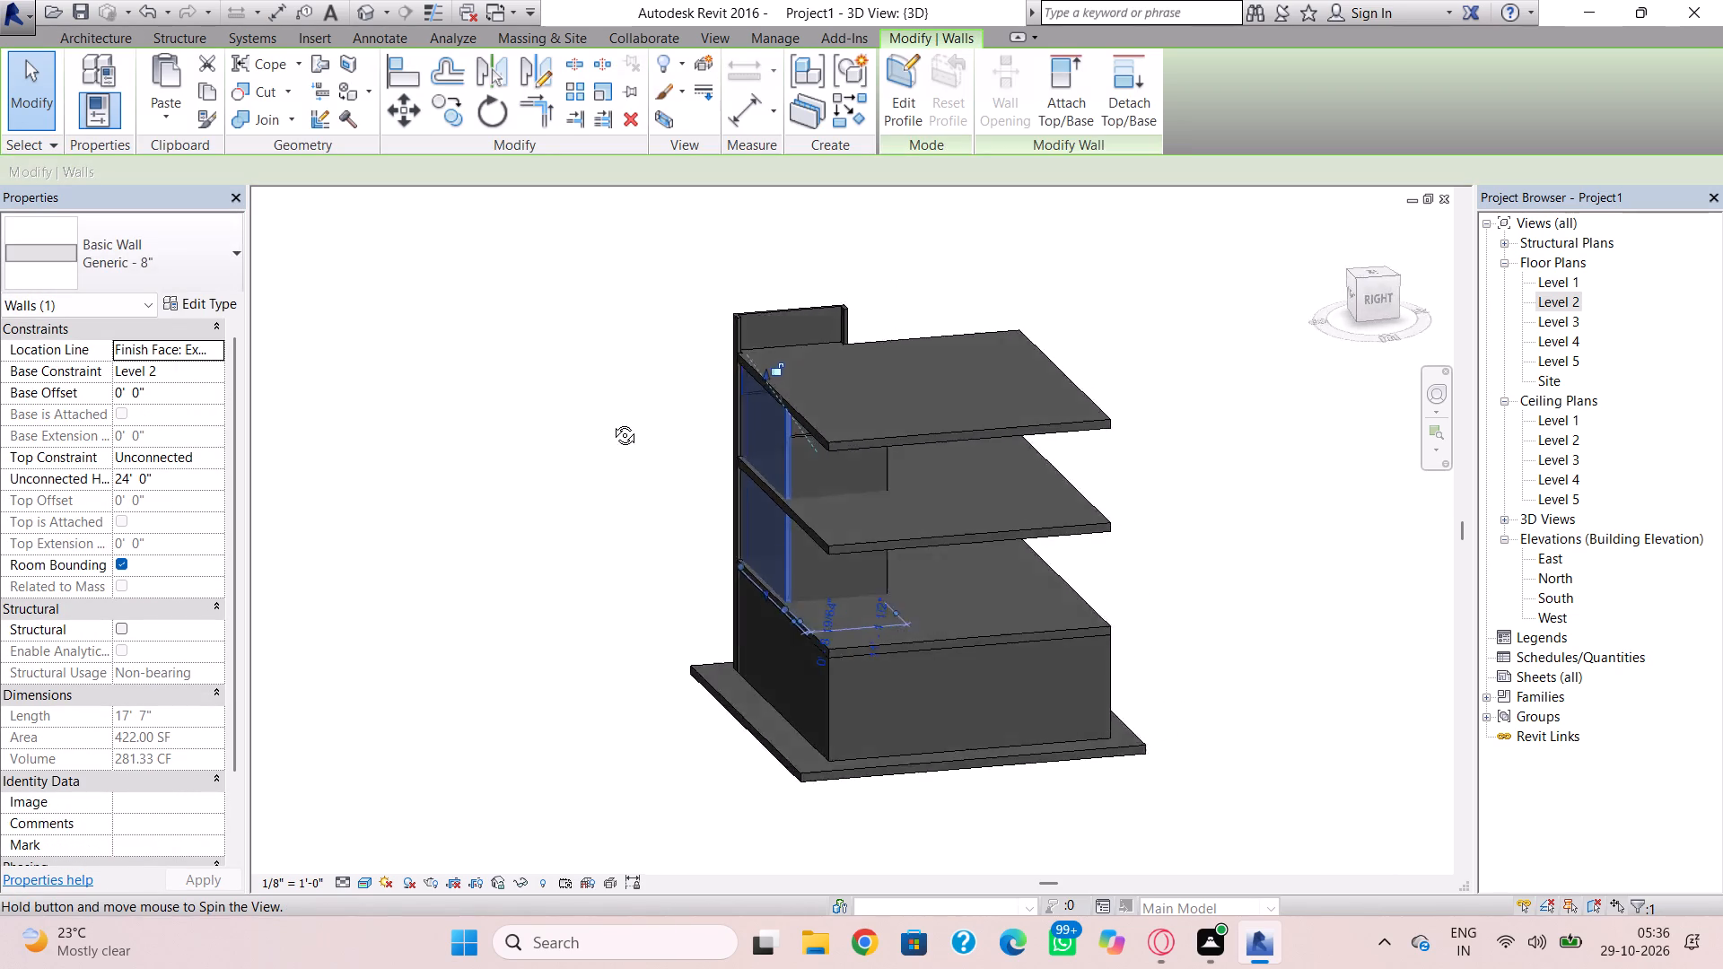
right_click_drag(611, 422, 571, 358, "shift")
scroll(827, 409, "up", 3)
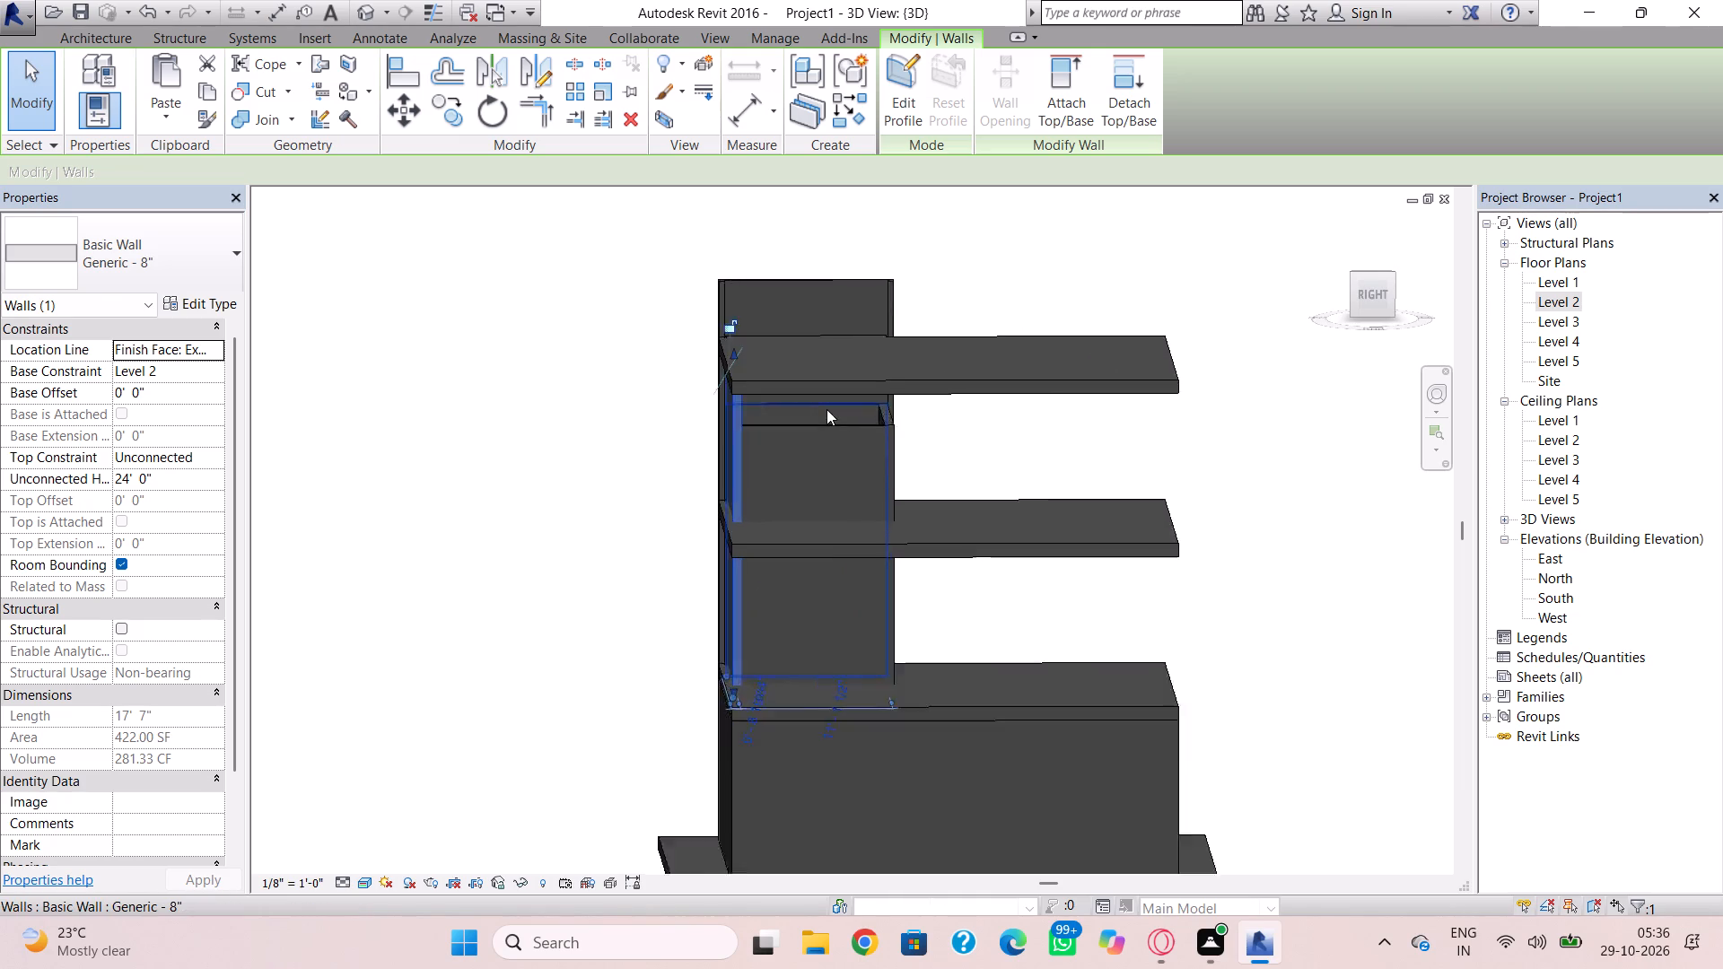
scroll(827, 409, "up", 2)
left_click(827, 409)
left_click_drag(798, 392, 794, 352)
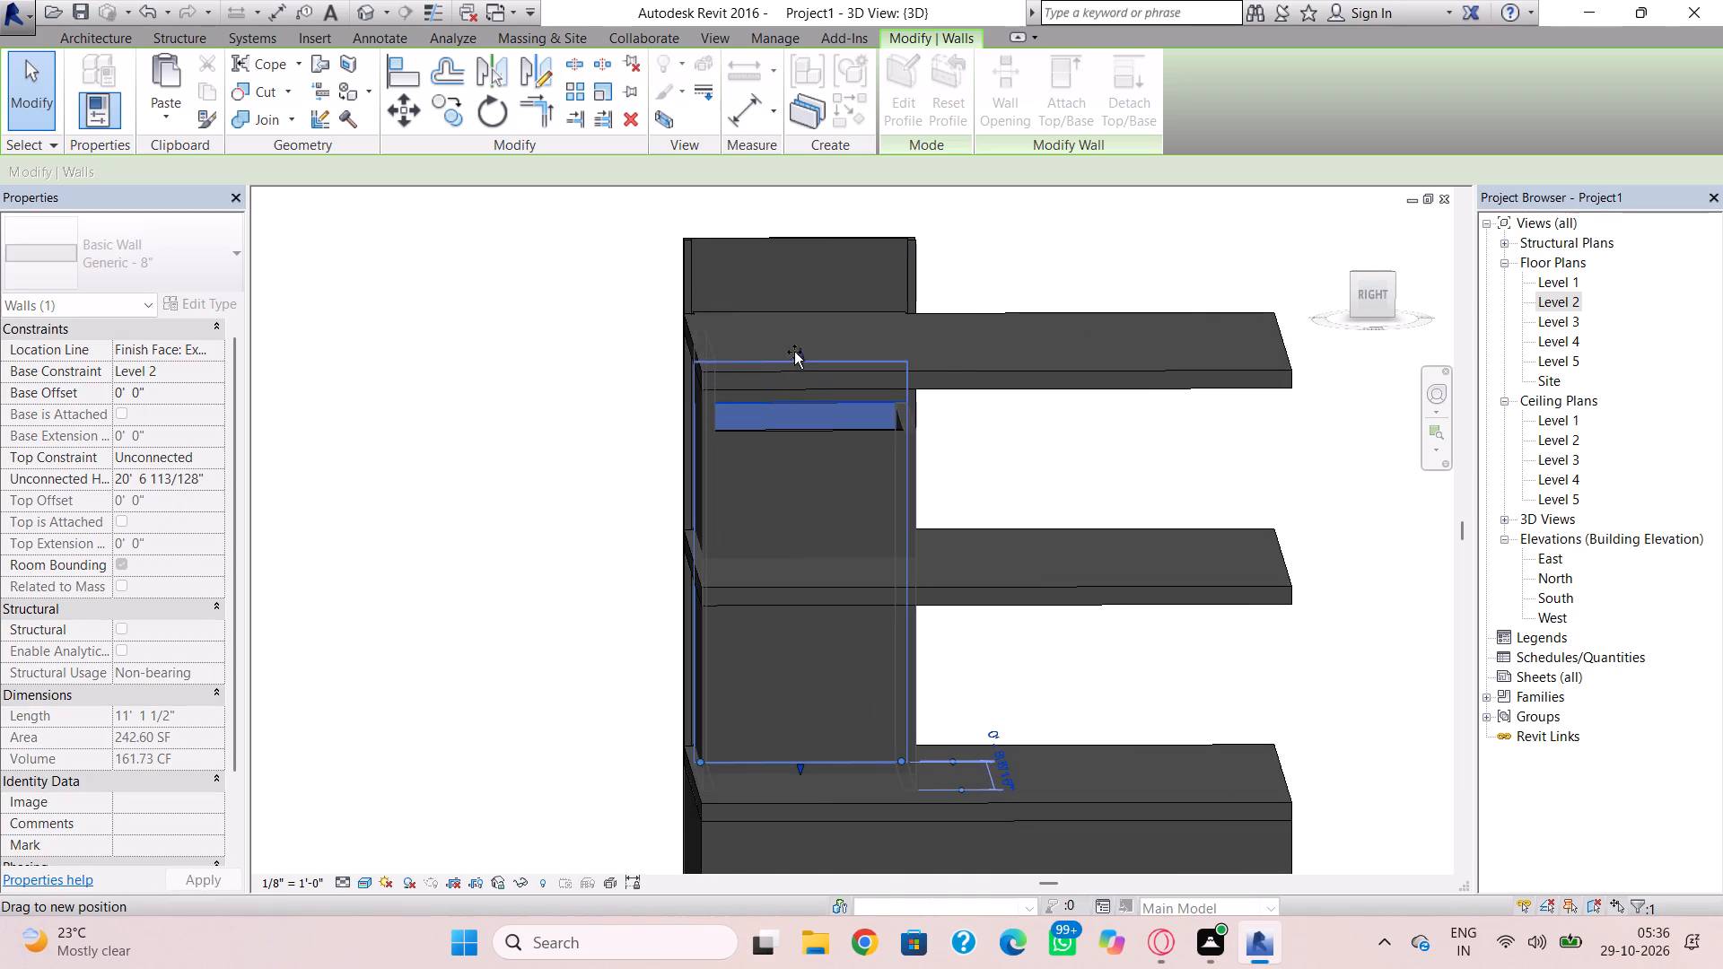
left_click_drag(794, 352, 799, 313)
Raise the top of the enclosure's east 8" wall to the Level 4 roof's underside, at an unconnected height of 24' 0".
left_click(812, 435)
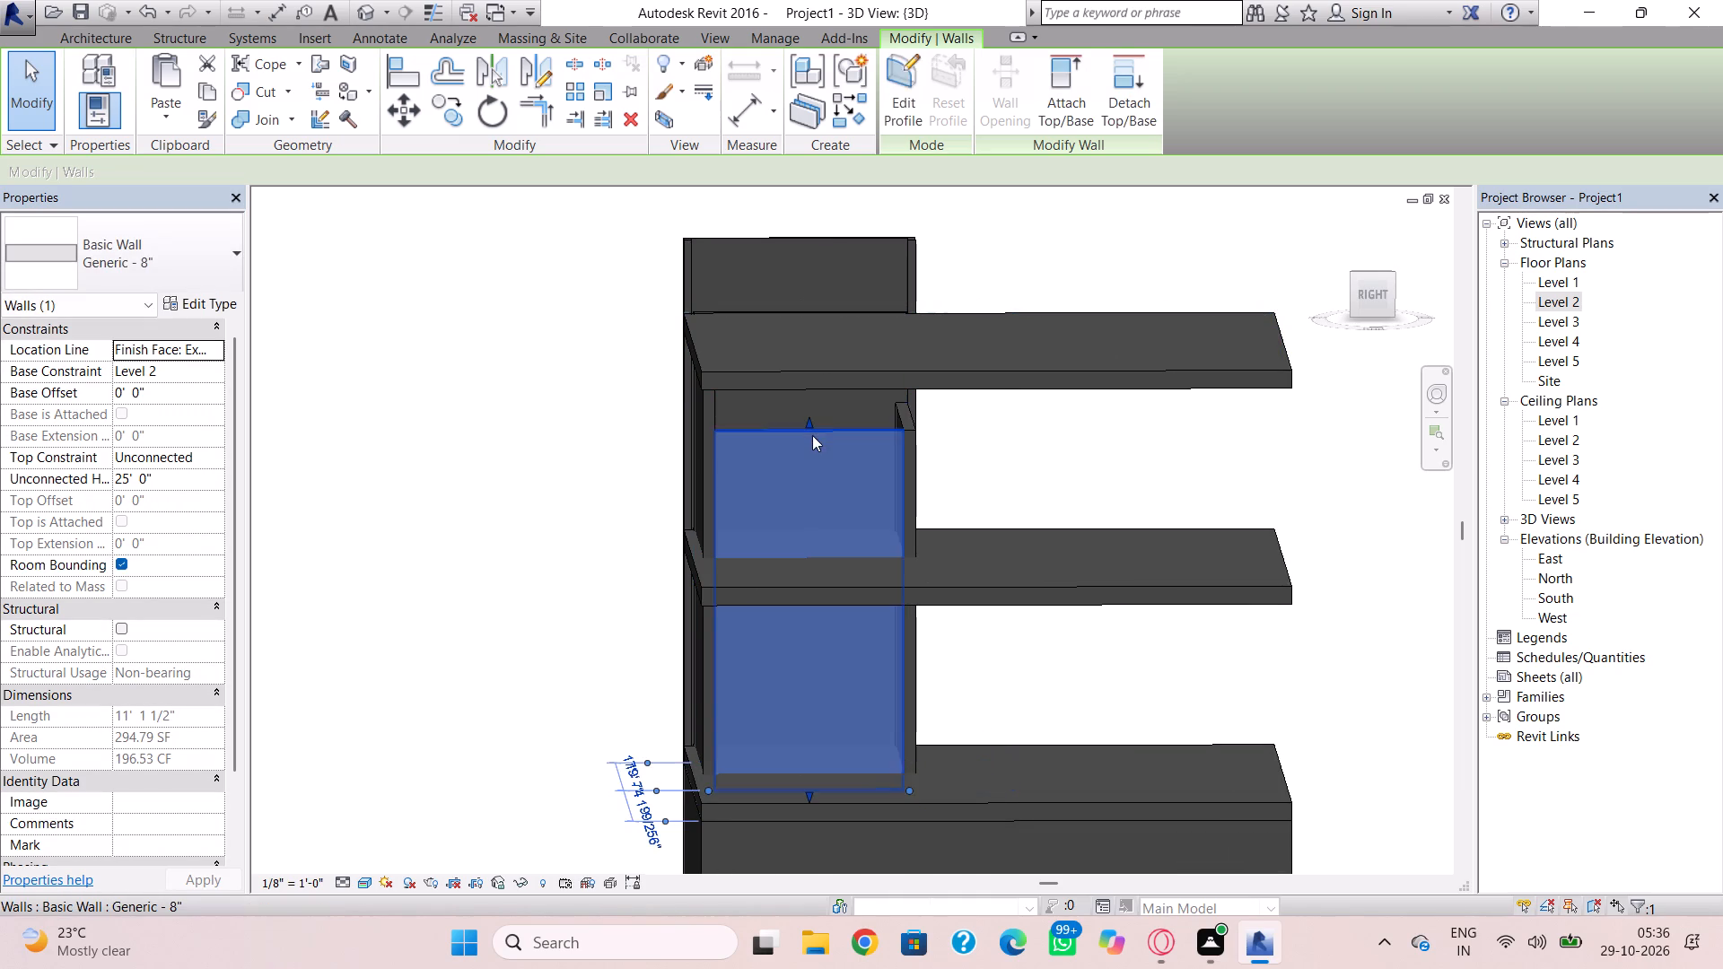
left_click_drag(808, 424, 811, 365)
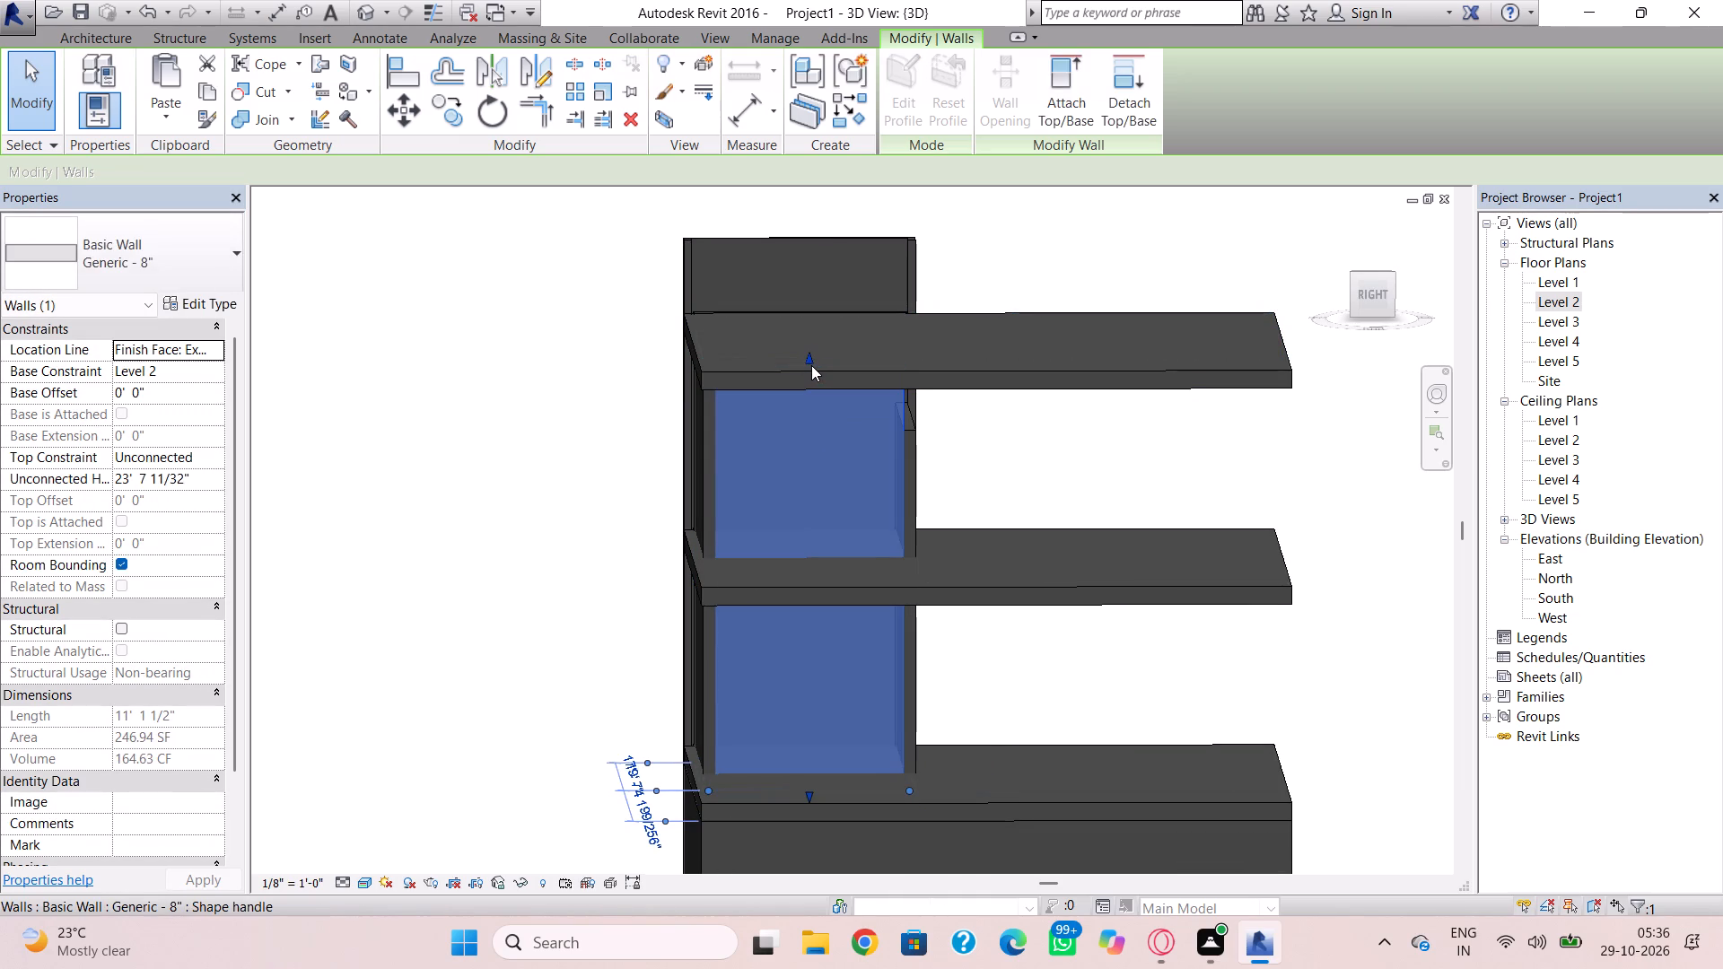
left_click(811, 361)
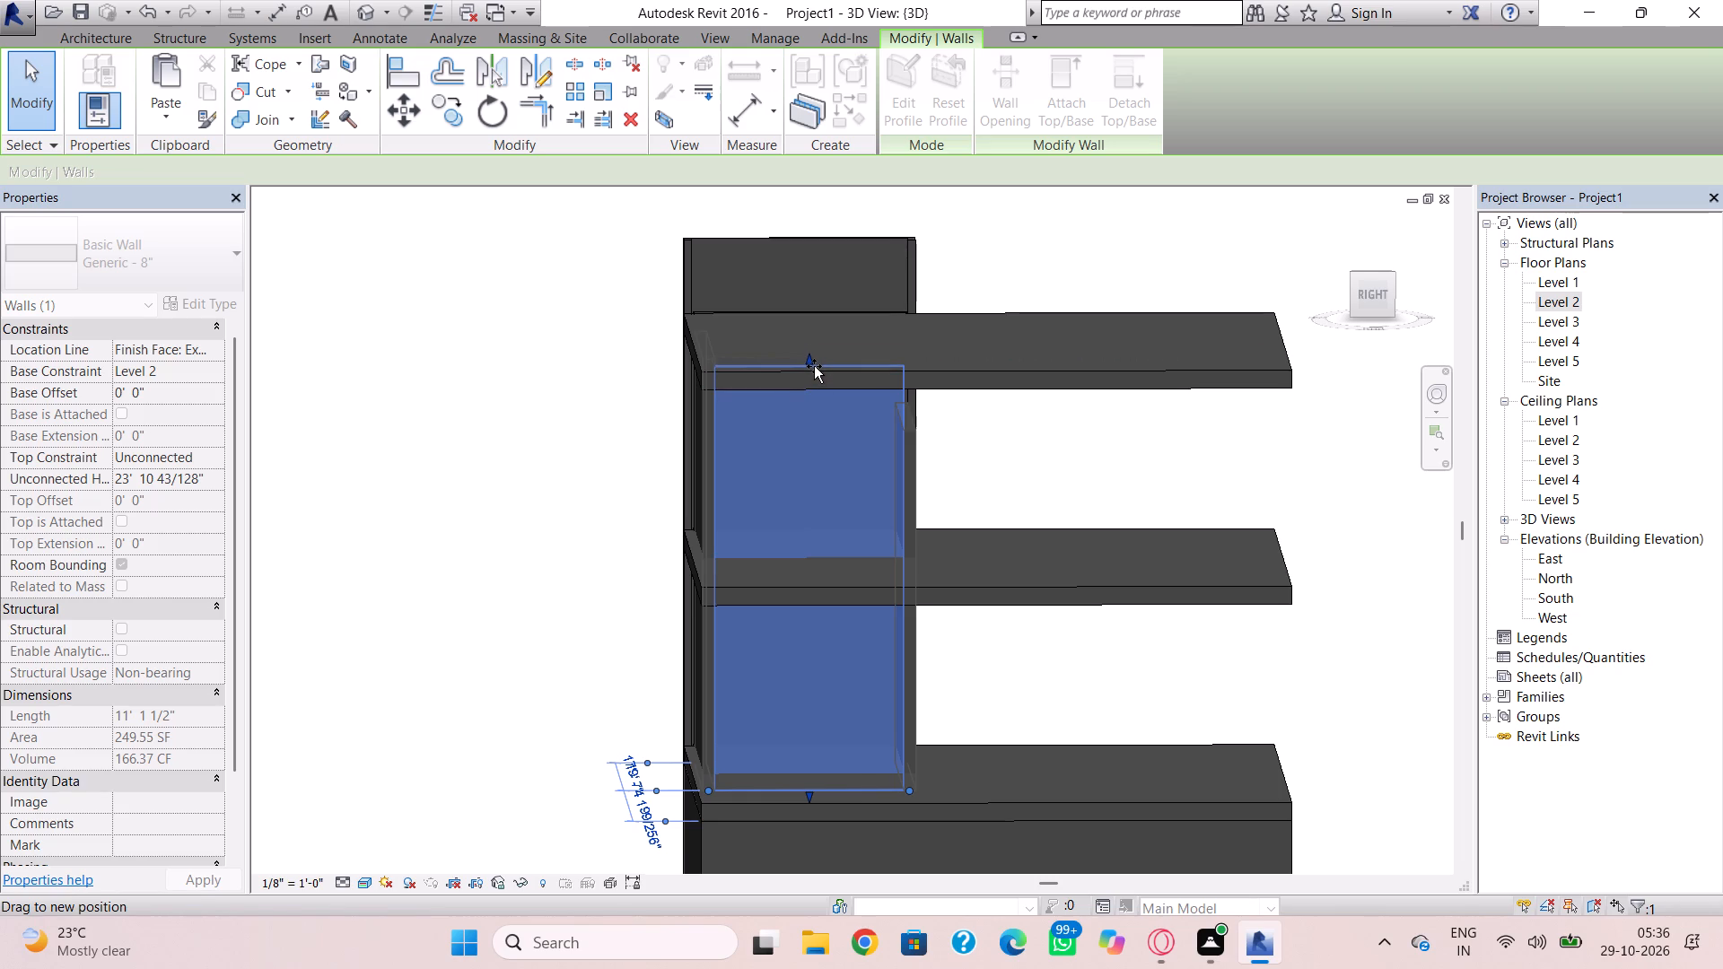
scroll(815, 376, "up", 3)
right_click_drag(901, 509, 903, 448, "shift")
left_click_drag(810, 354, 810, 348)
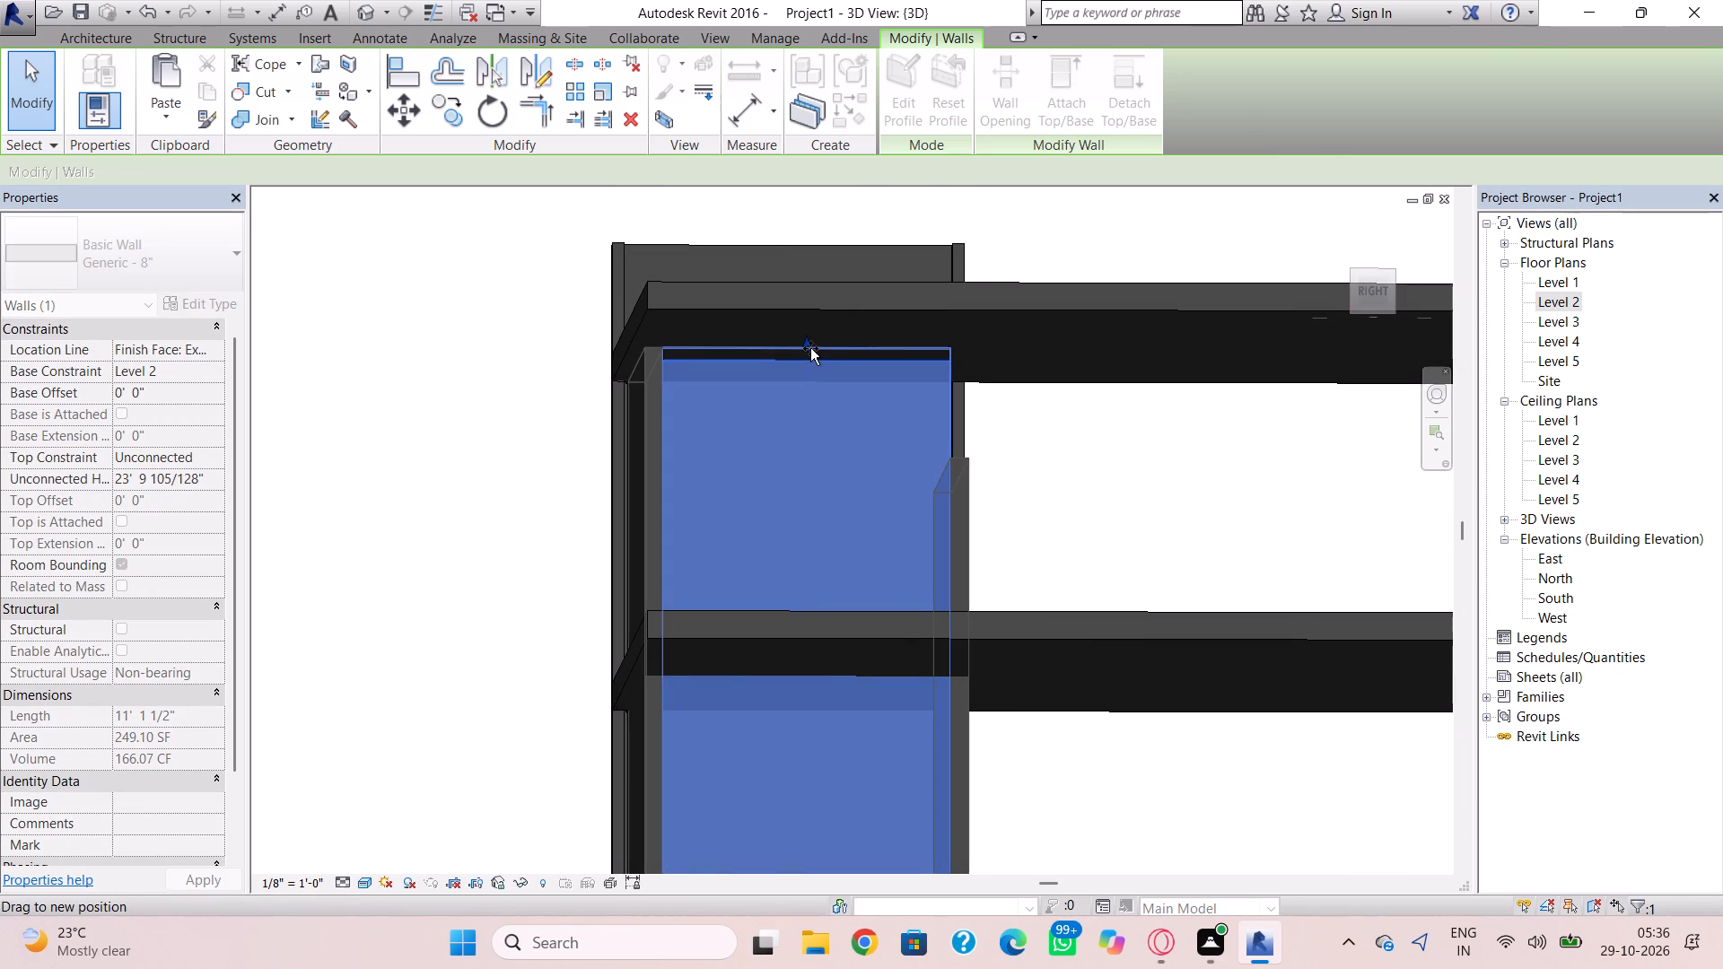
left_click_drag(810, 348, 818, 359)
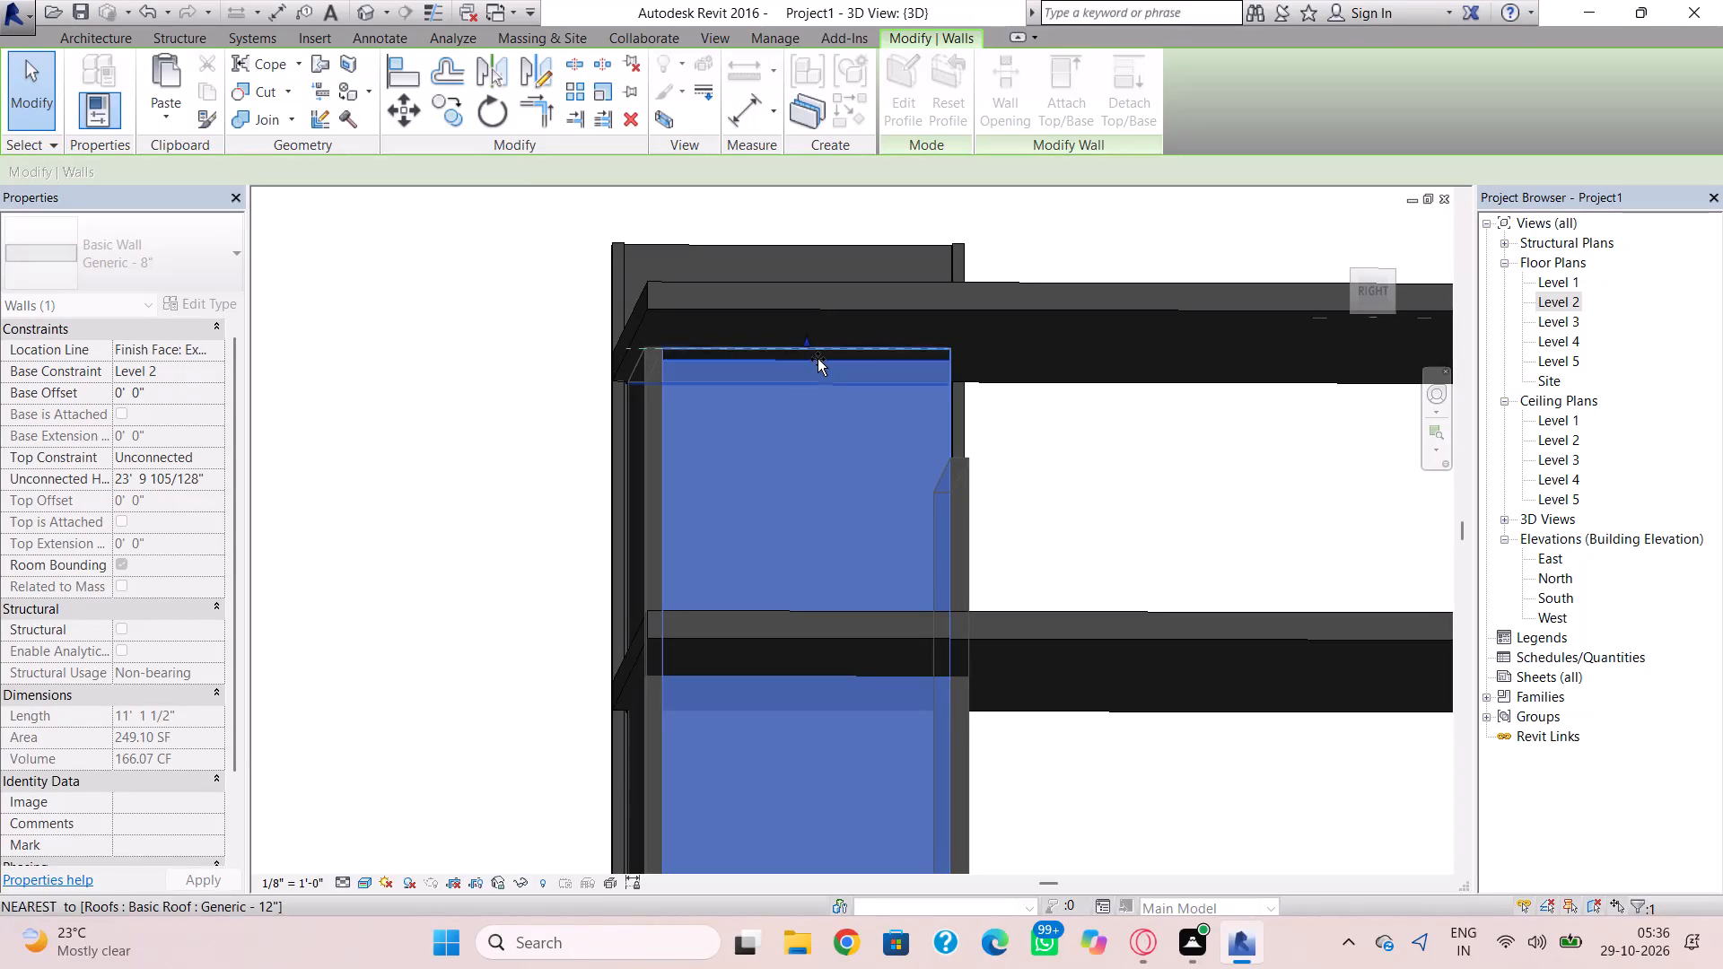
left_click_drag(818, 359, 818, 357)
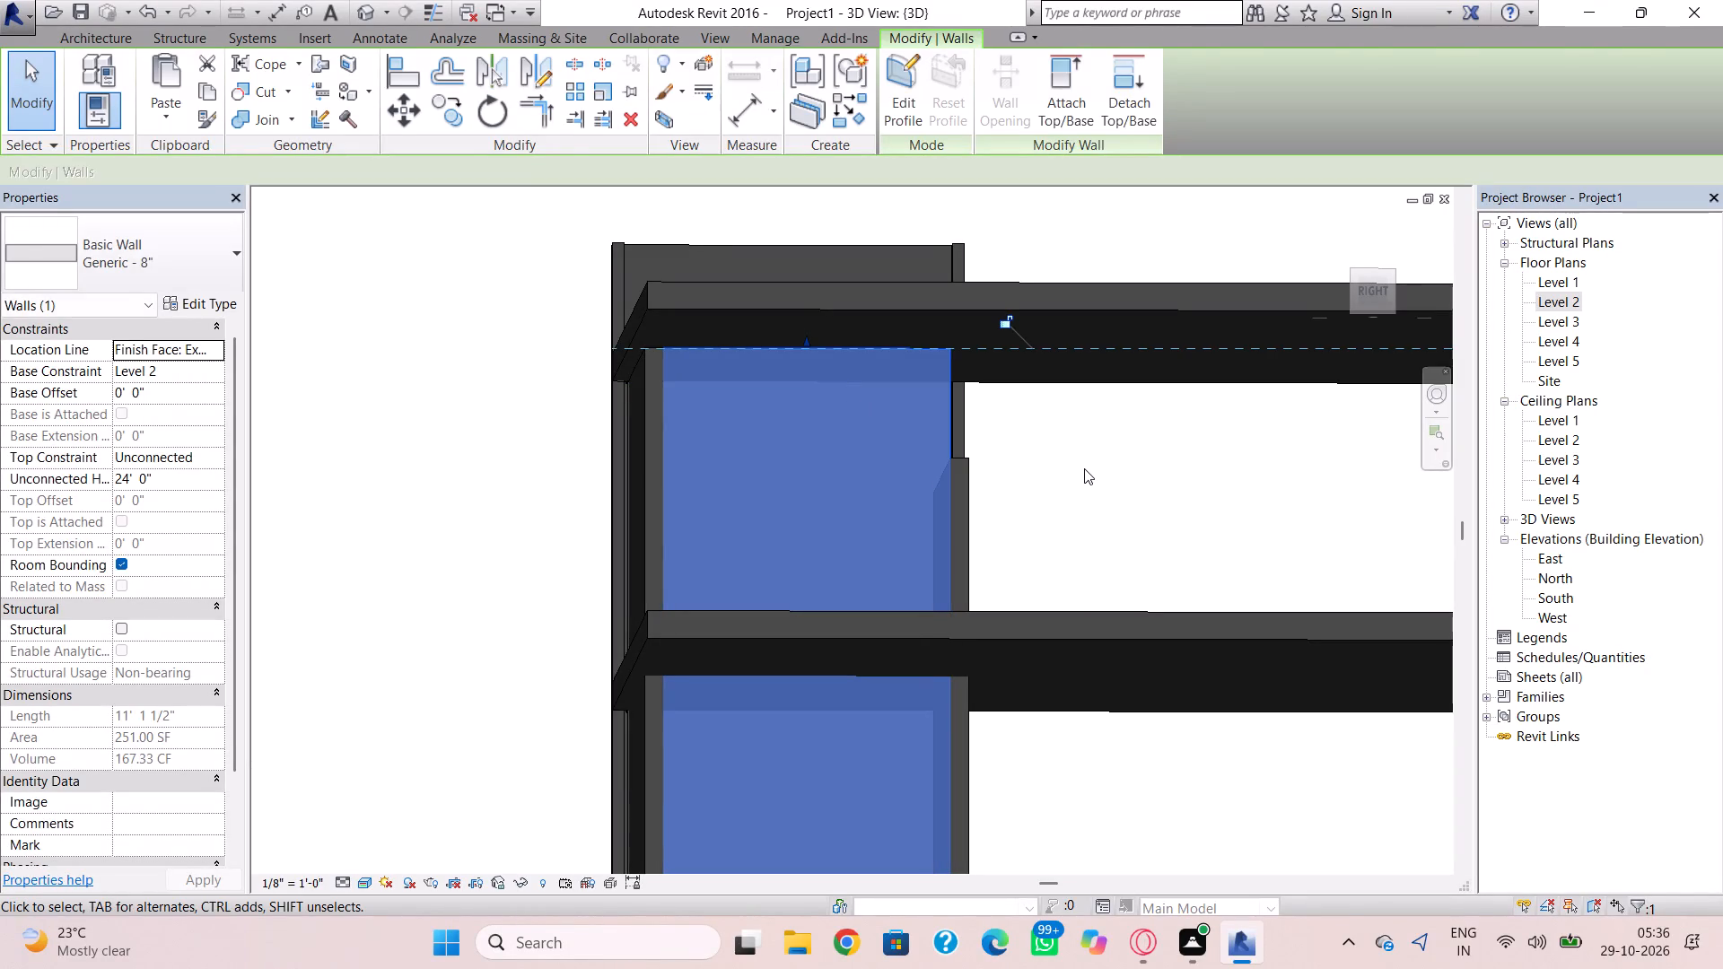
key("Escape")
Raise the top of the enclosure's north 8" wall to the Level 4 roof's underside, at an unconnected height of 24' 0".
right_click_drag(1084, 469, 914, 505, "shift")
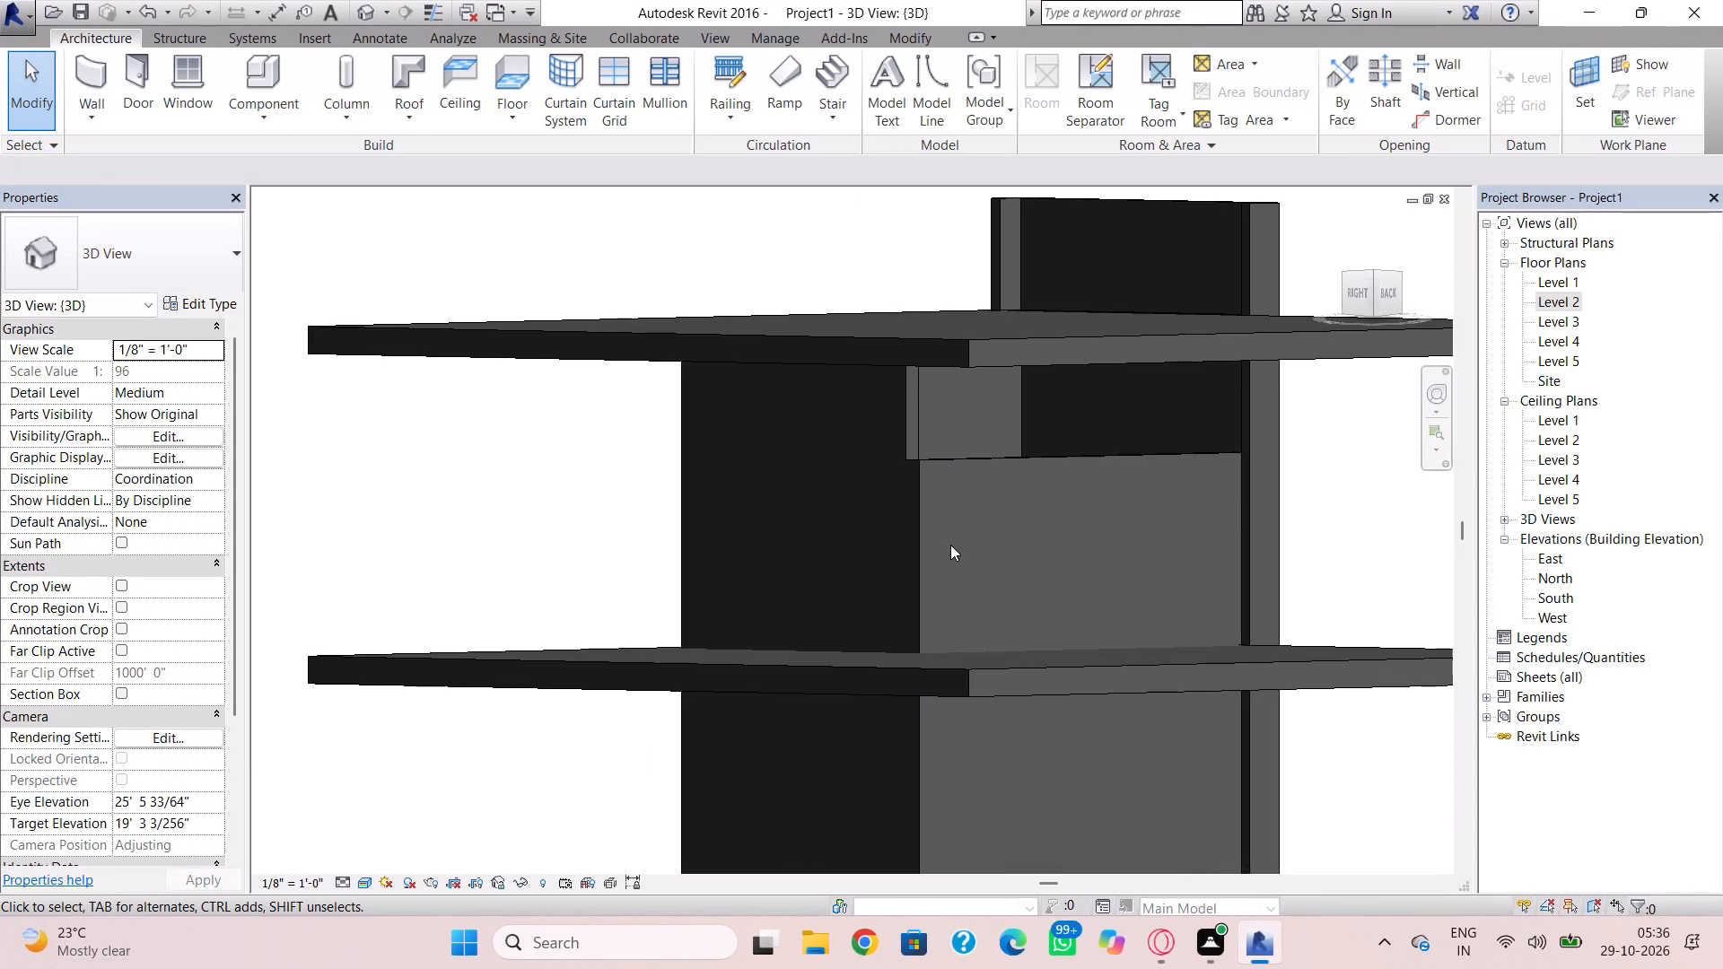
left_click(1063, 462)
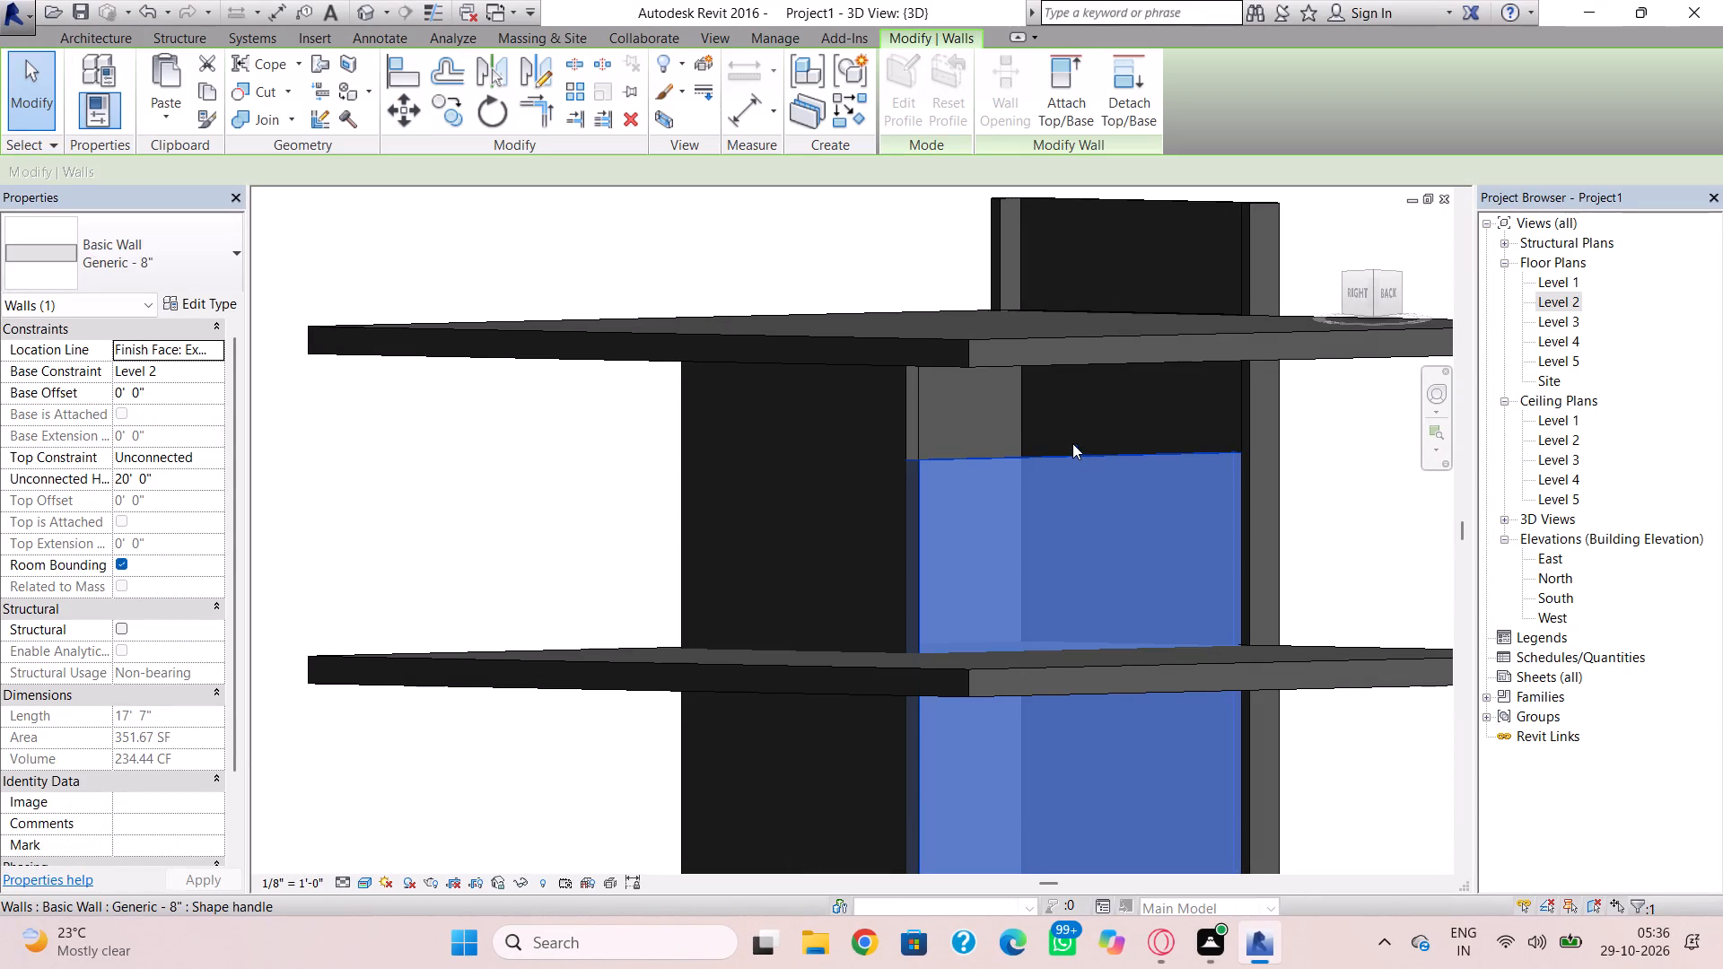
left_click_drag(1072, 443, 1074, 352)
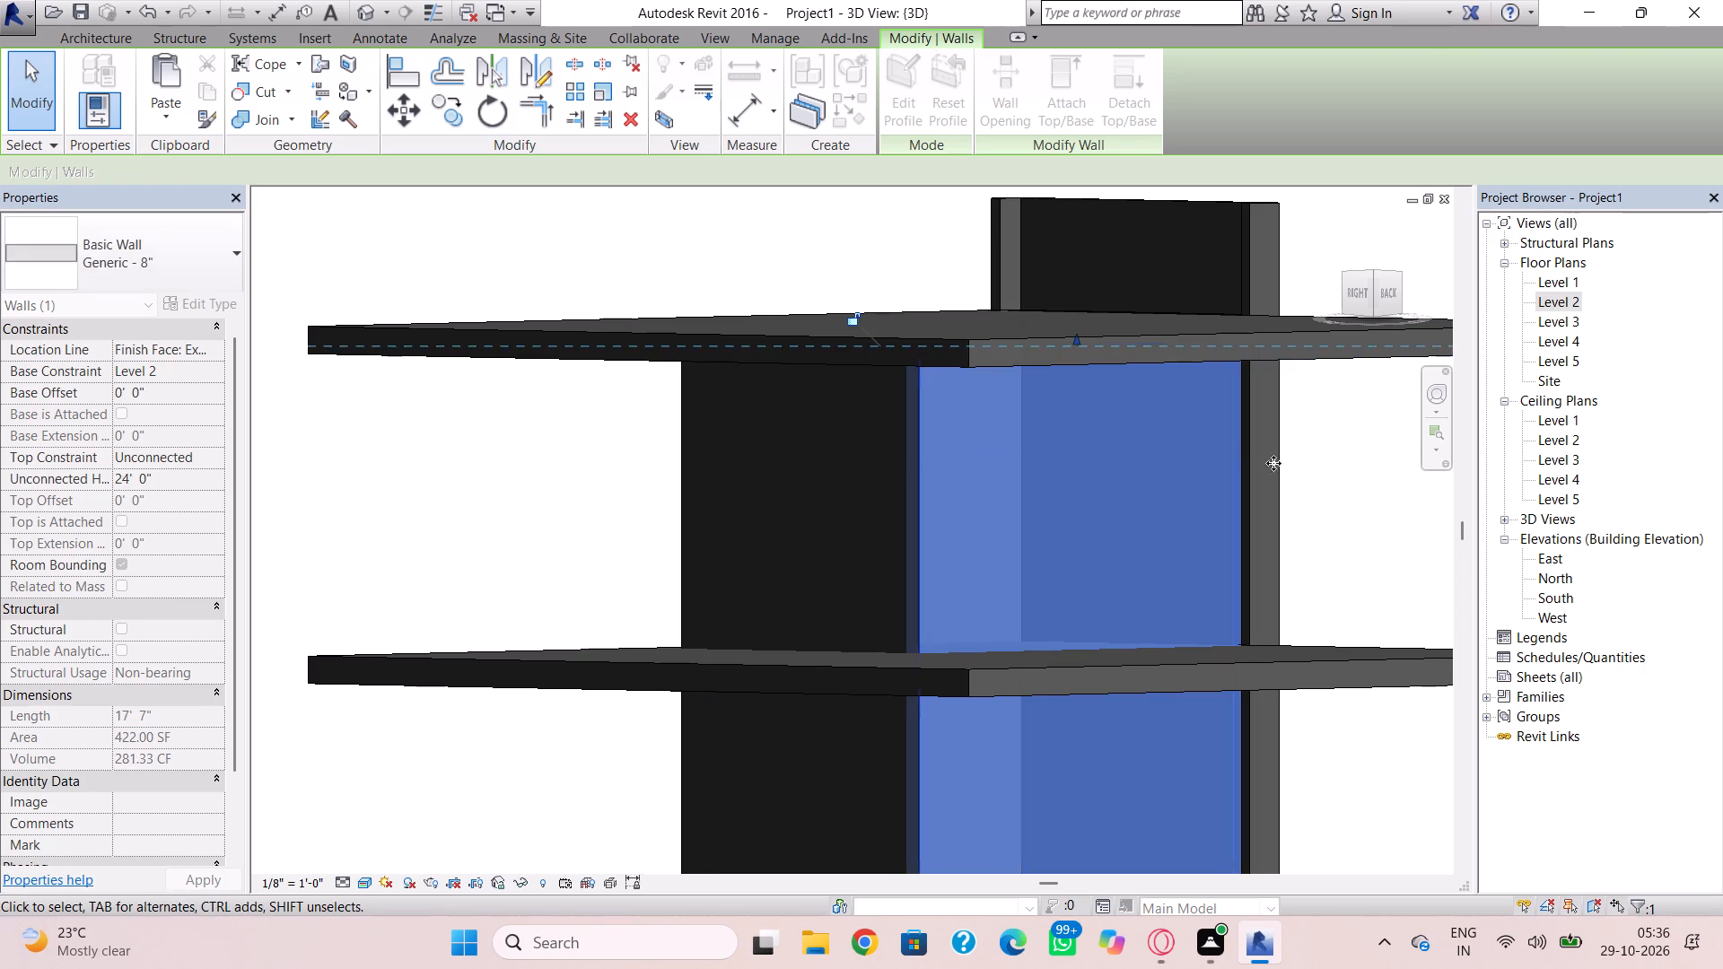
left_click(1333, 472)
Raise the top of the south 8" wall above the Level 4 roof, to an unconnected height of about 28' 9".
right_click_drag(1026, 574, 1027, 574, "shift")
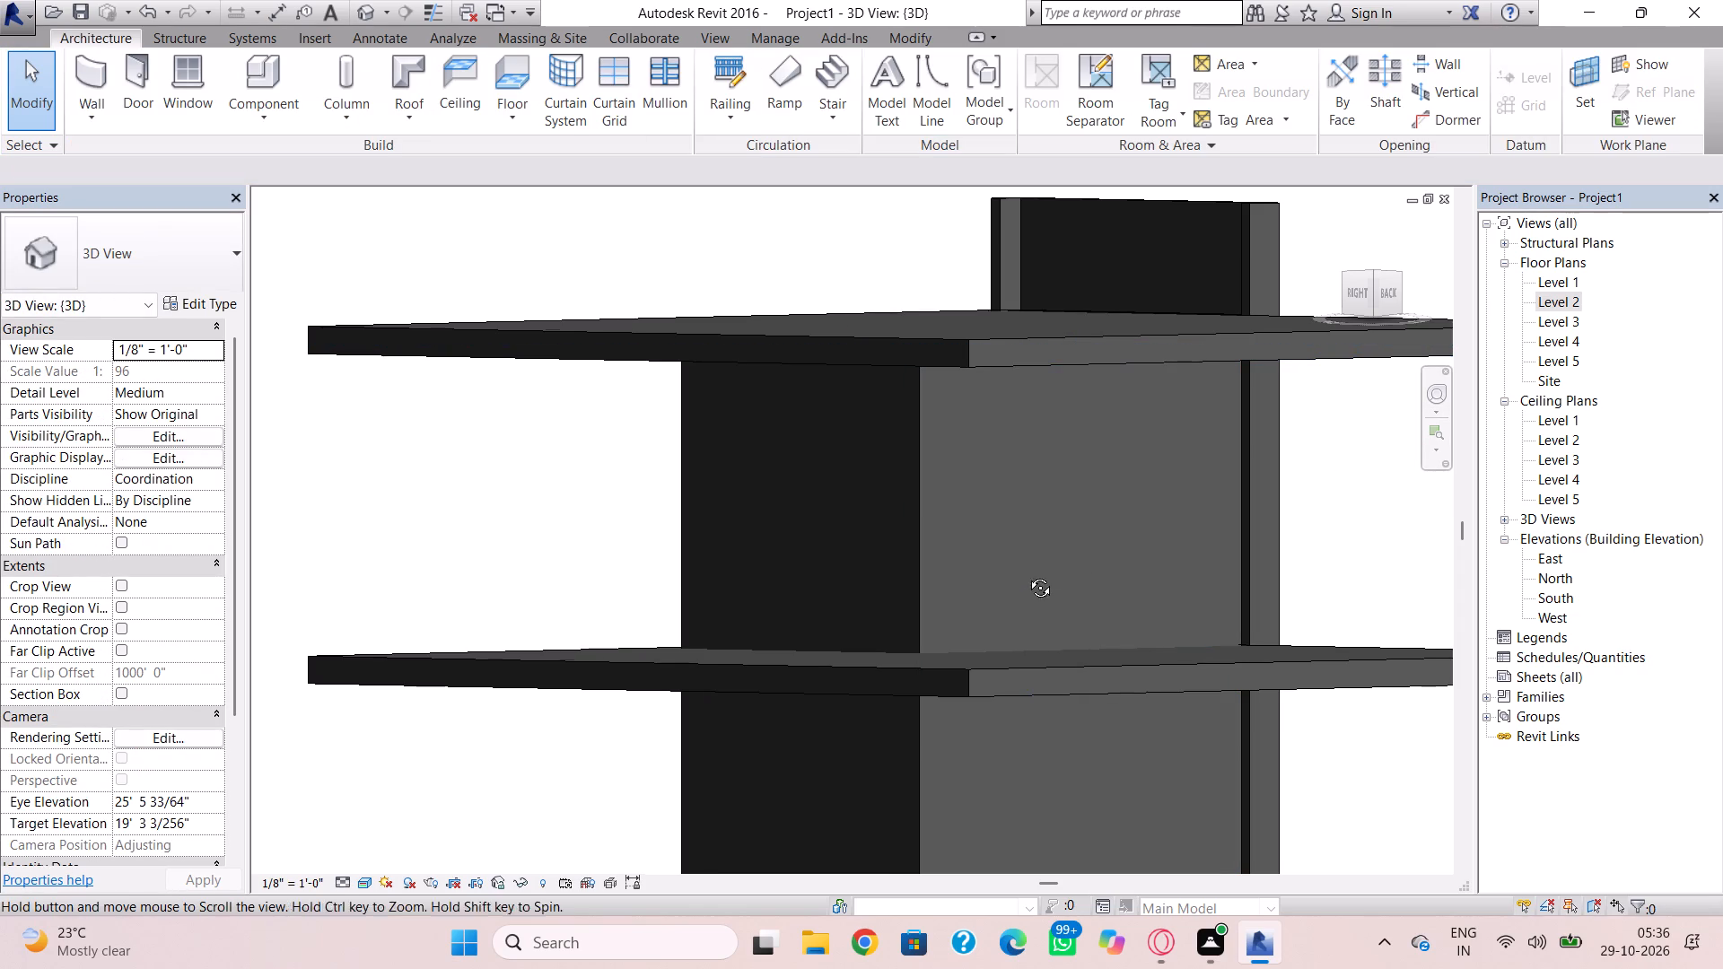
right_click_drag(1027, 574, 1465, 633, "shift")
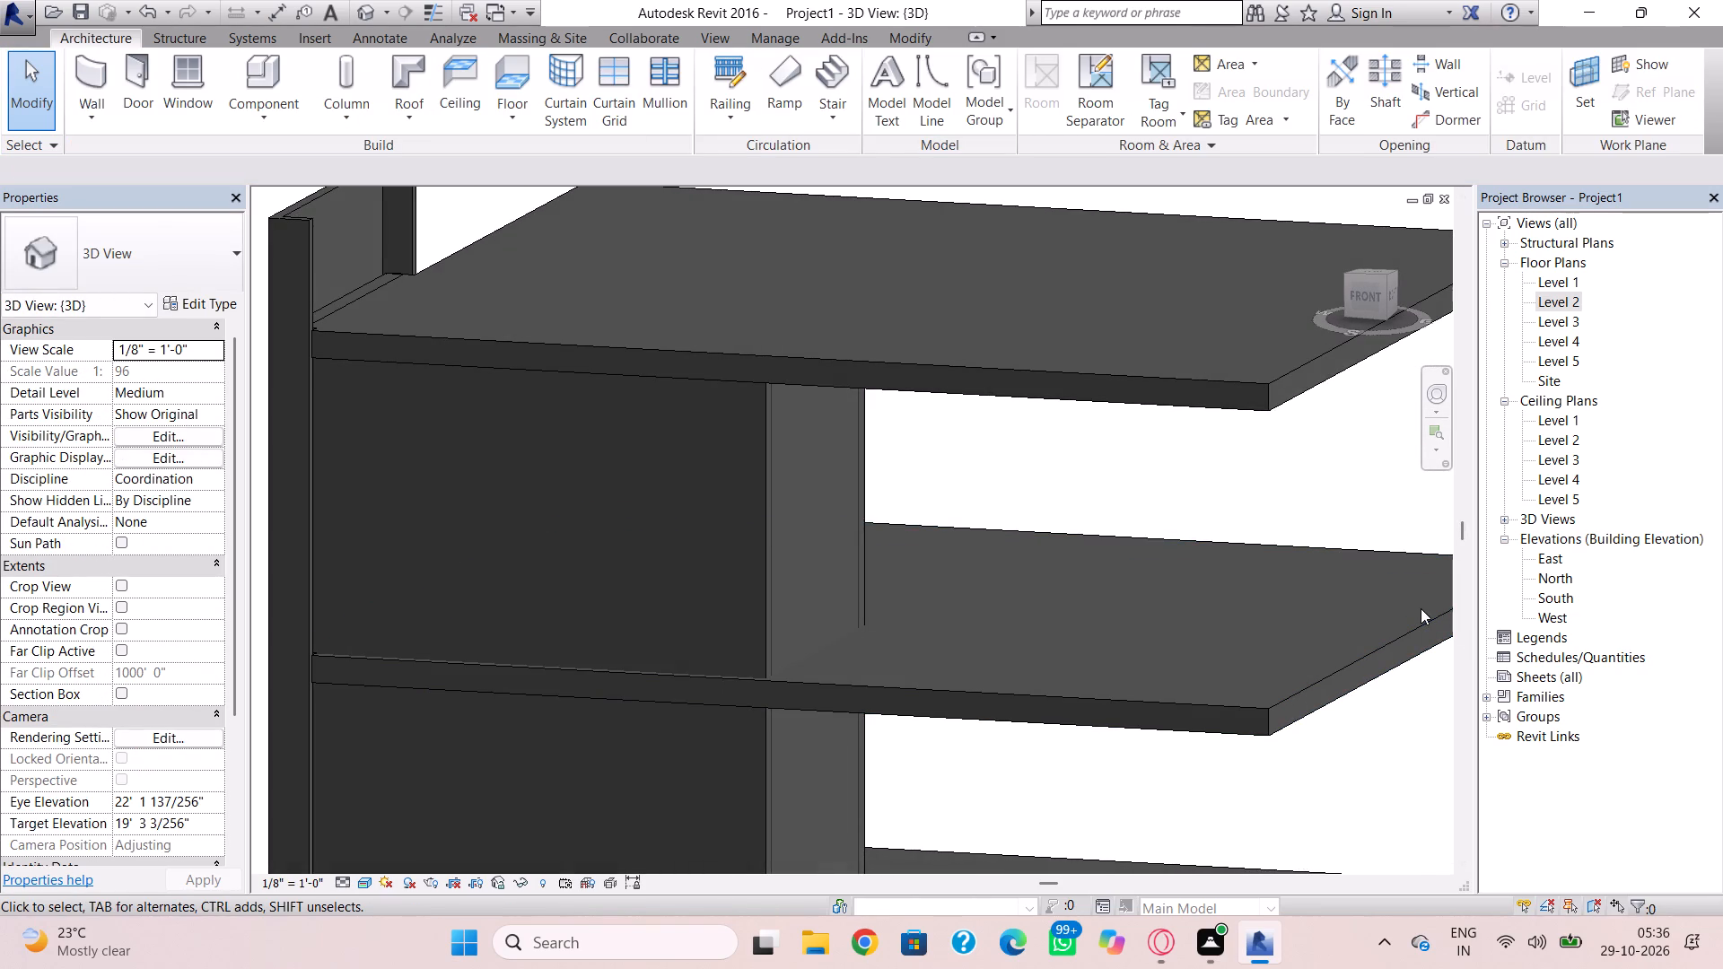
scroll(1417, 605, "down", 3)
scroll(1080, 649, "down", 2)
middle_click_drag(1087, 642, 1028, 455)
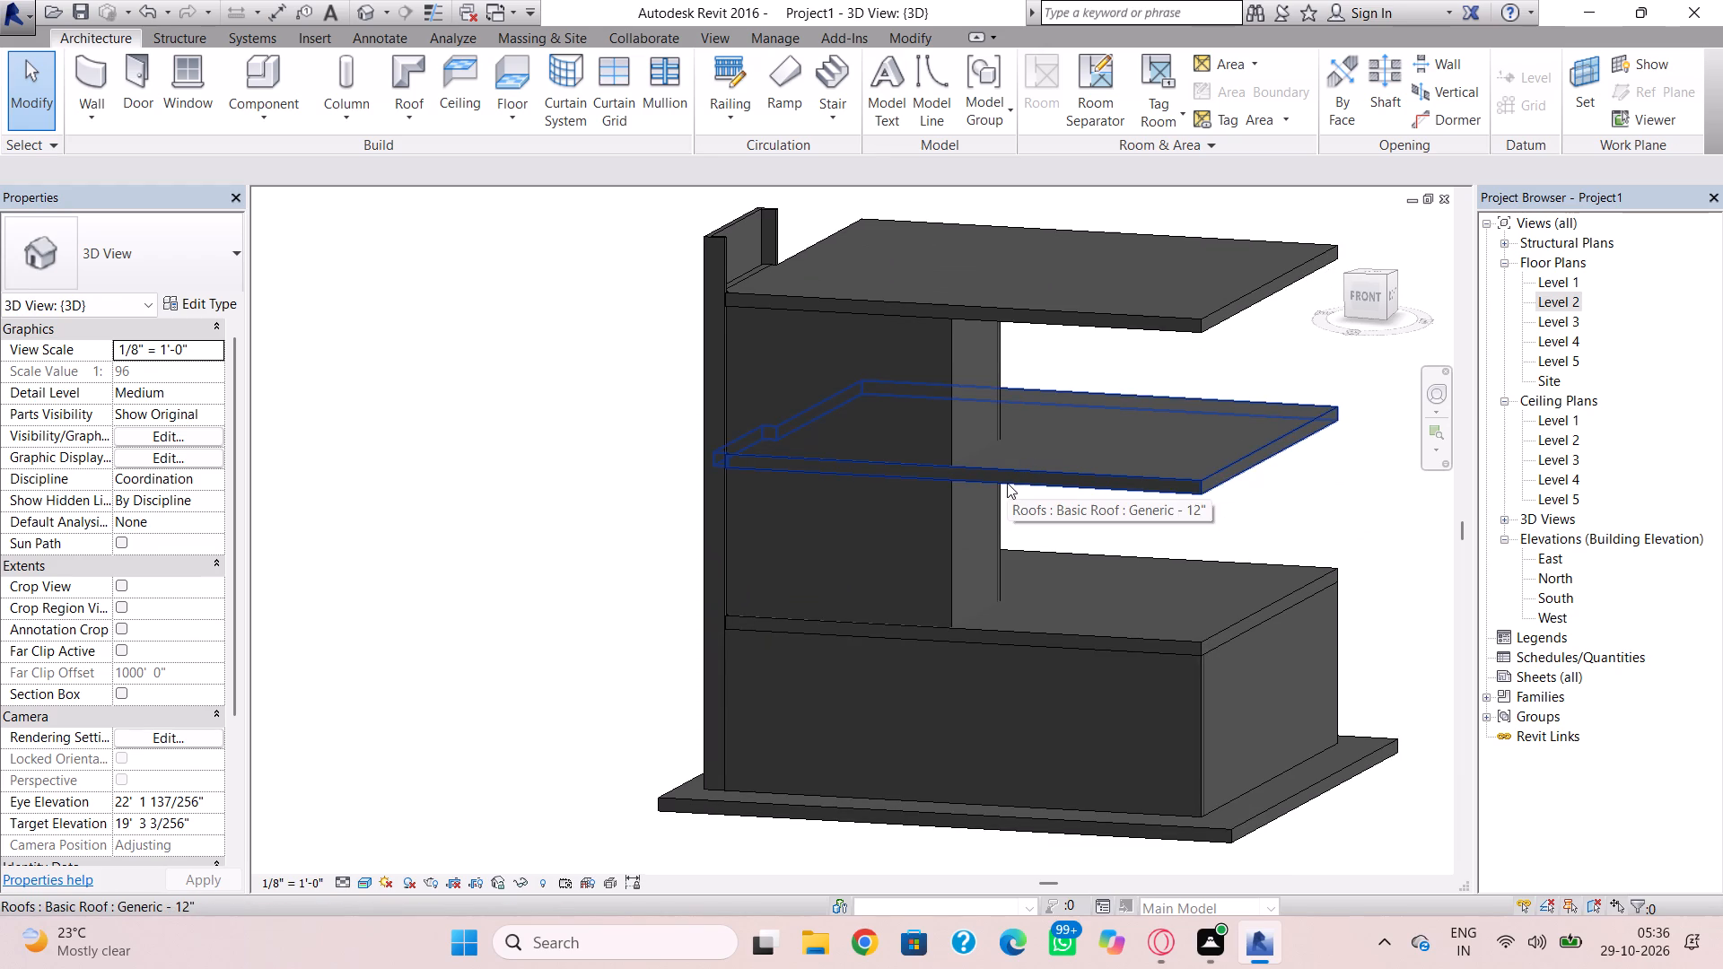
left_click(950, 400)
left_click_drag(835, 298, 831, 246)
Raise the top of the east 8" wall level with the projection's 5" walls, at an unconnected height of about 29' 1".
right_click_drag(1085, 417, 1087, 419, "shift")
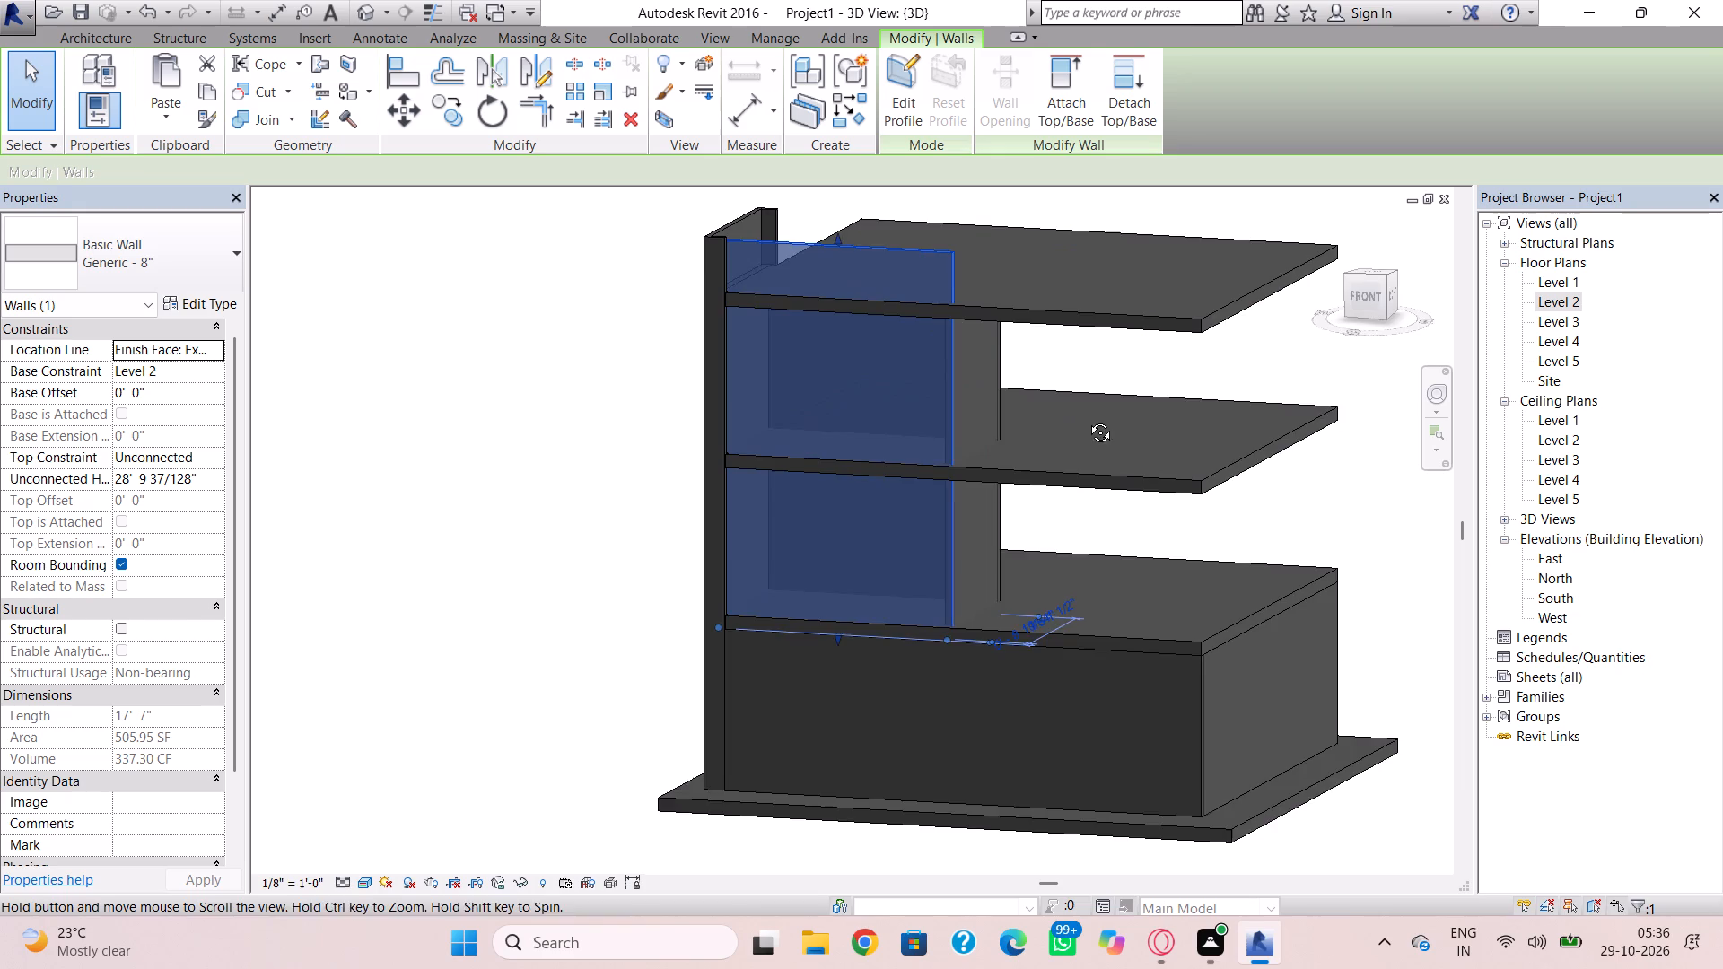
right_click_drag(1087, 419, 895, 347, "shift")
left_click(967, 310)
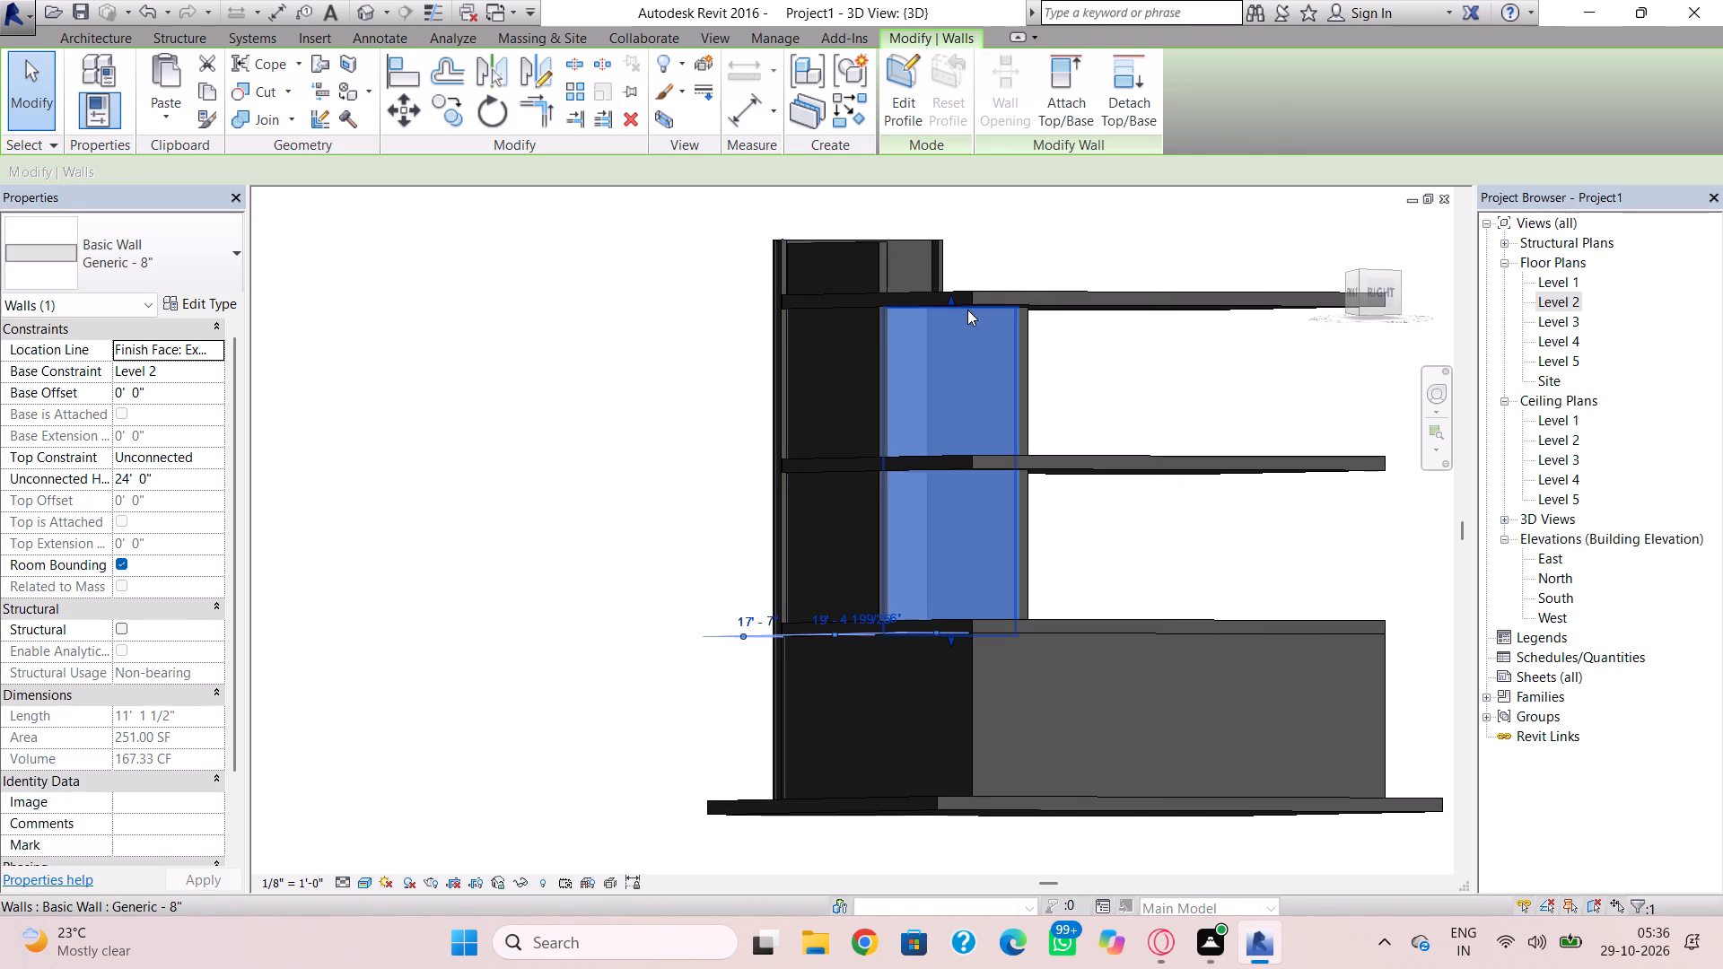
left_click_drag(949, 300, 942, 241)
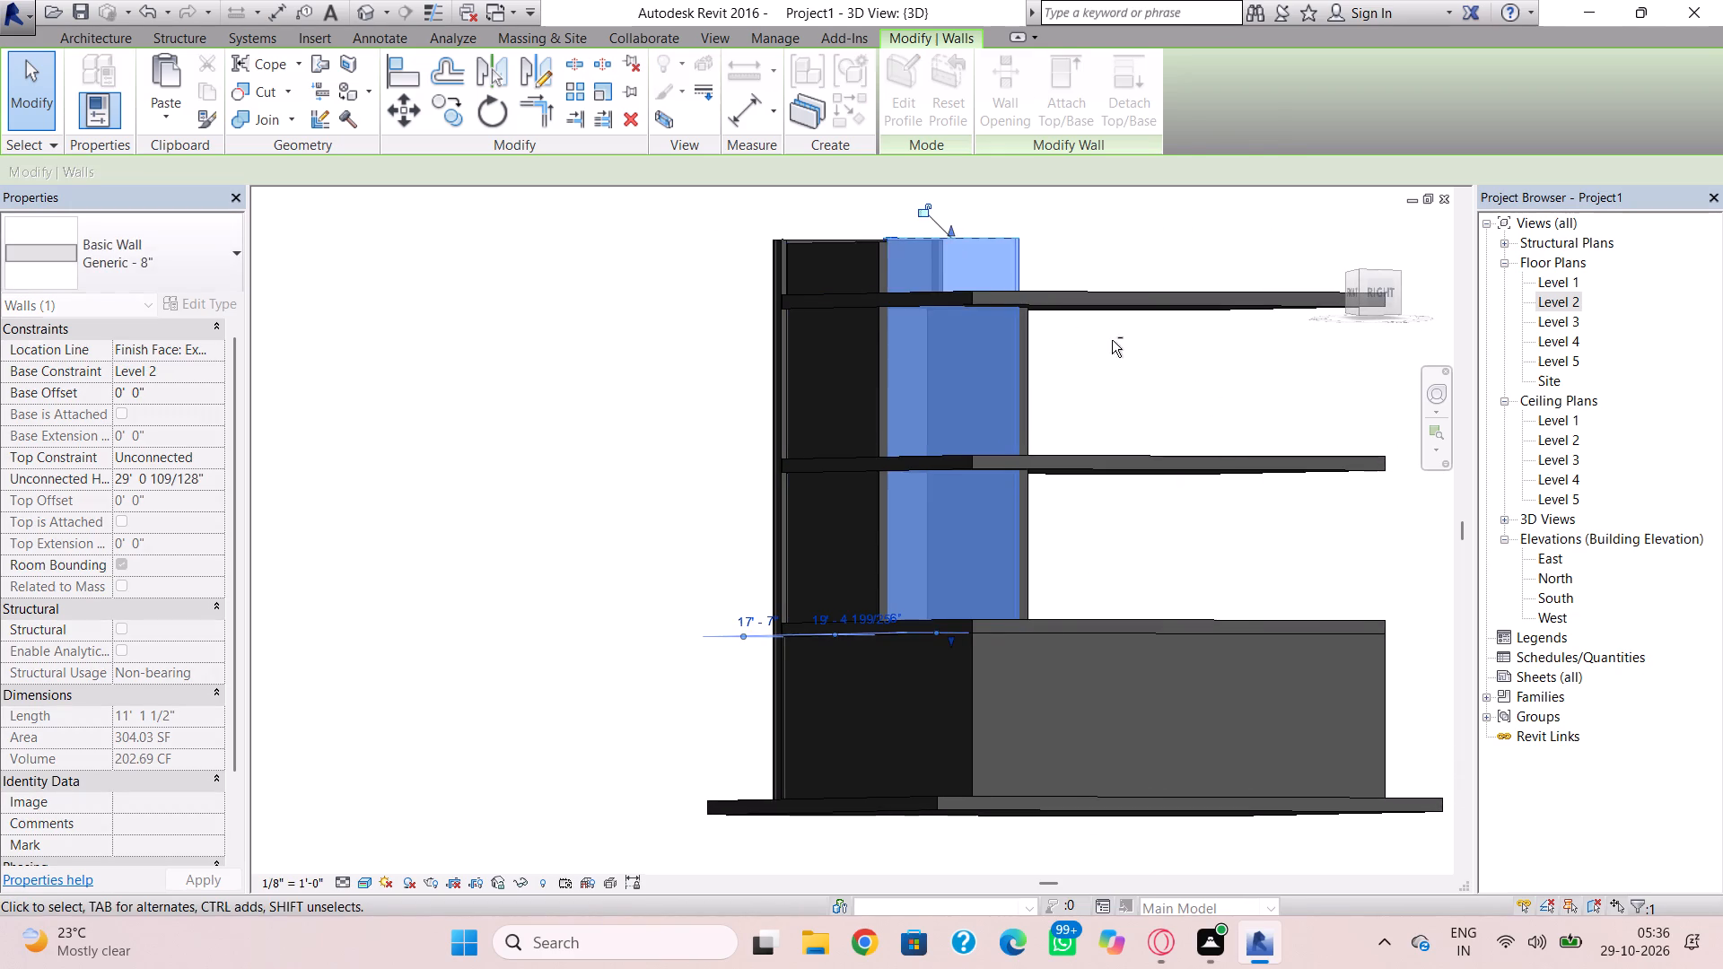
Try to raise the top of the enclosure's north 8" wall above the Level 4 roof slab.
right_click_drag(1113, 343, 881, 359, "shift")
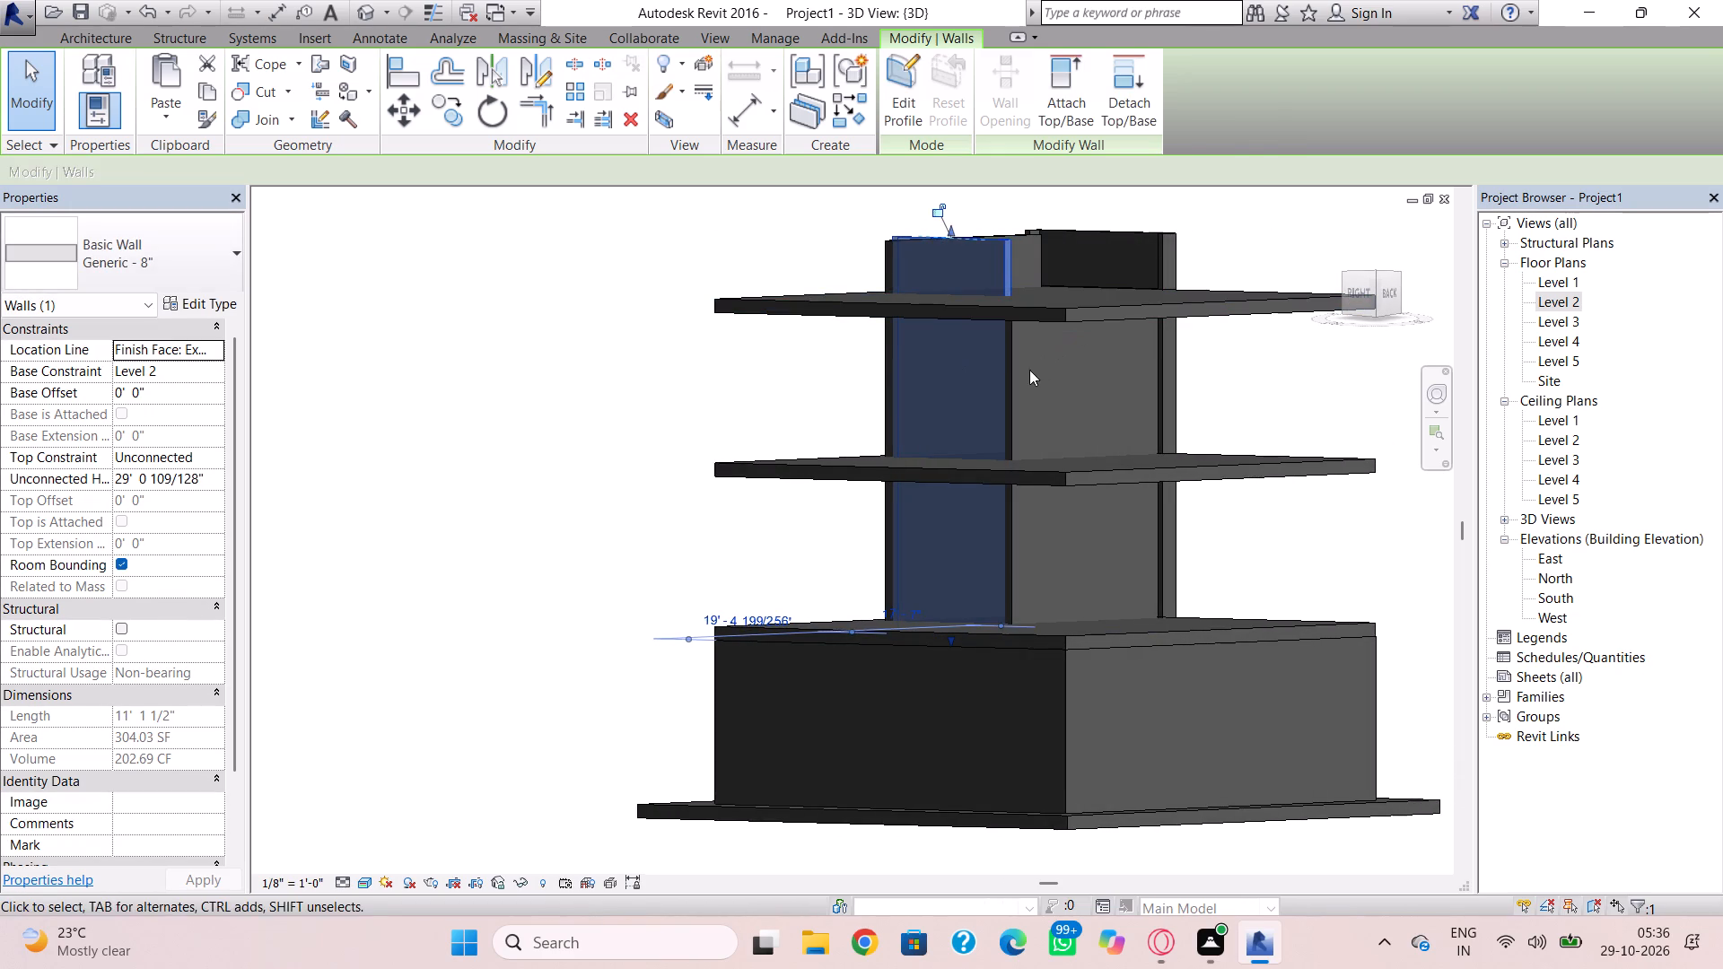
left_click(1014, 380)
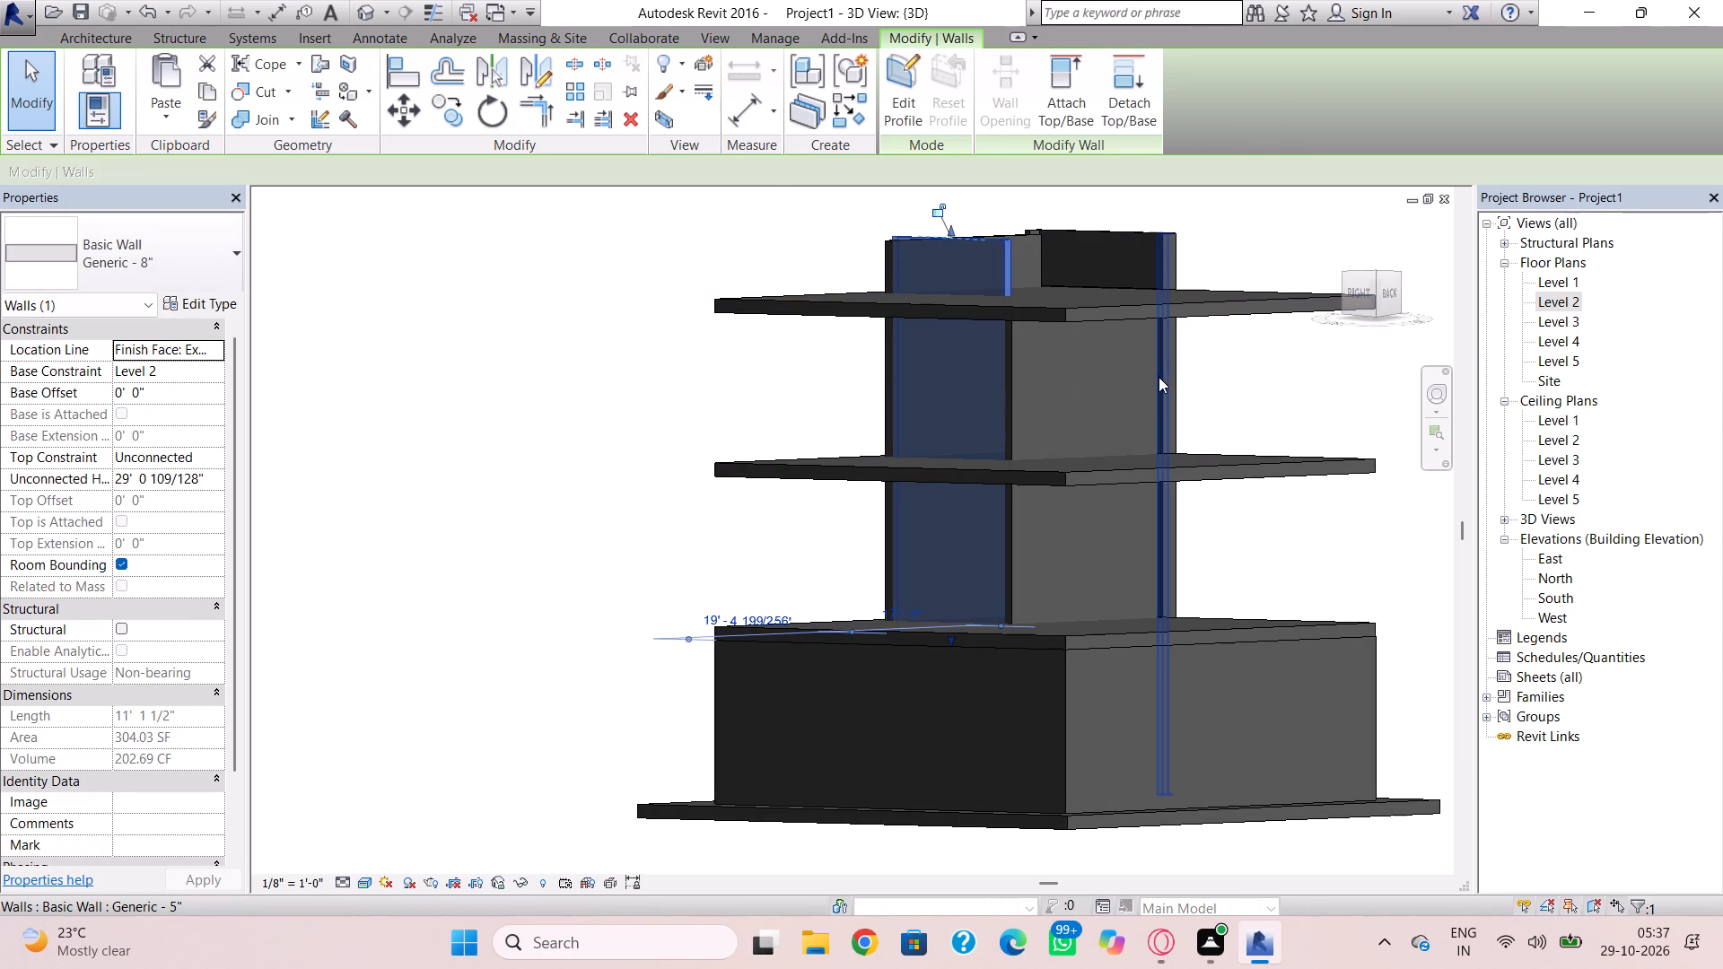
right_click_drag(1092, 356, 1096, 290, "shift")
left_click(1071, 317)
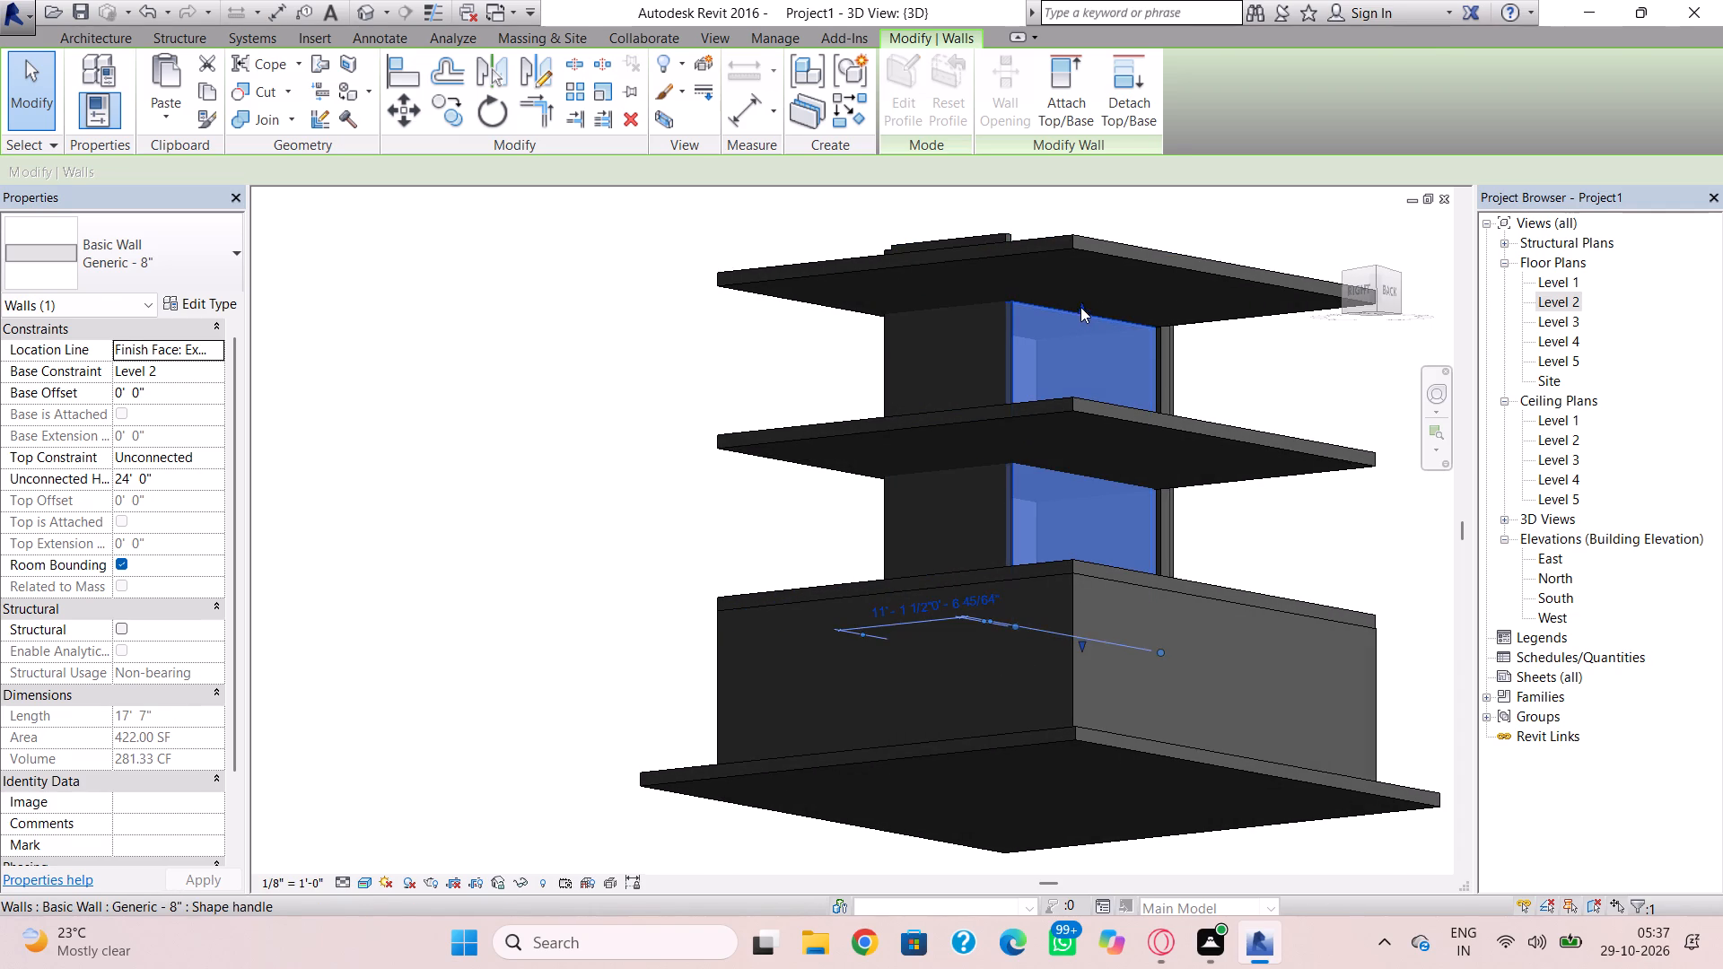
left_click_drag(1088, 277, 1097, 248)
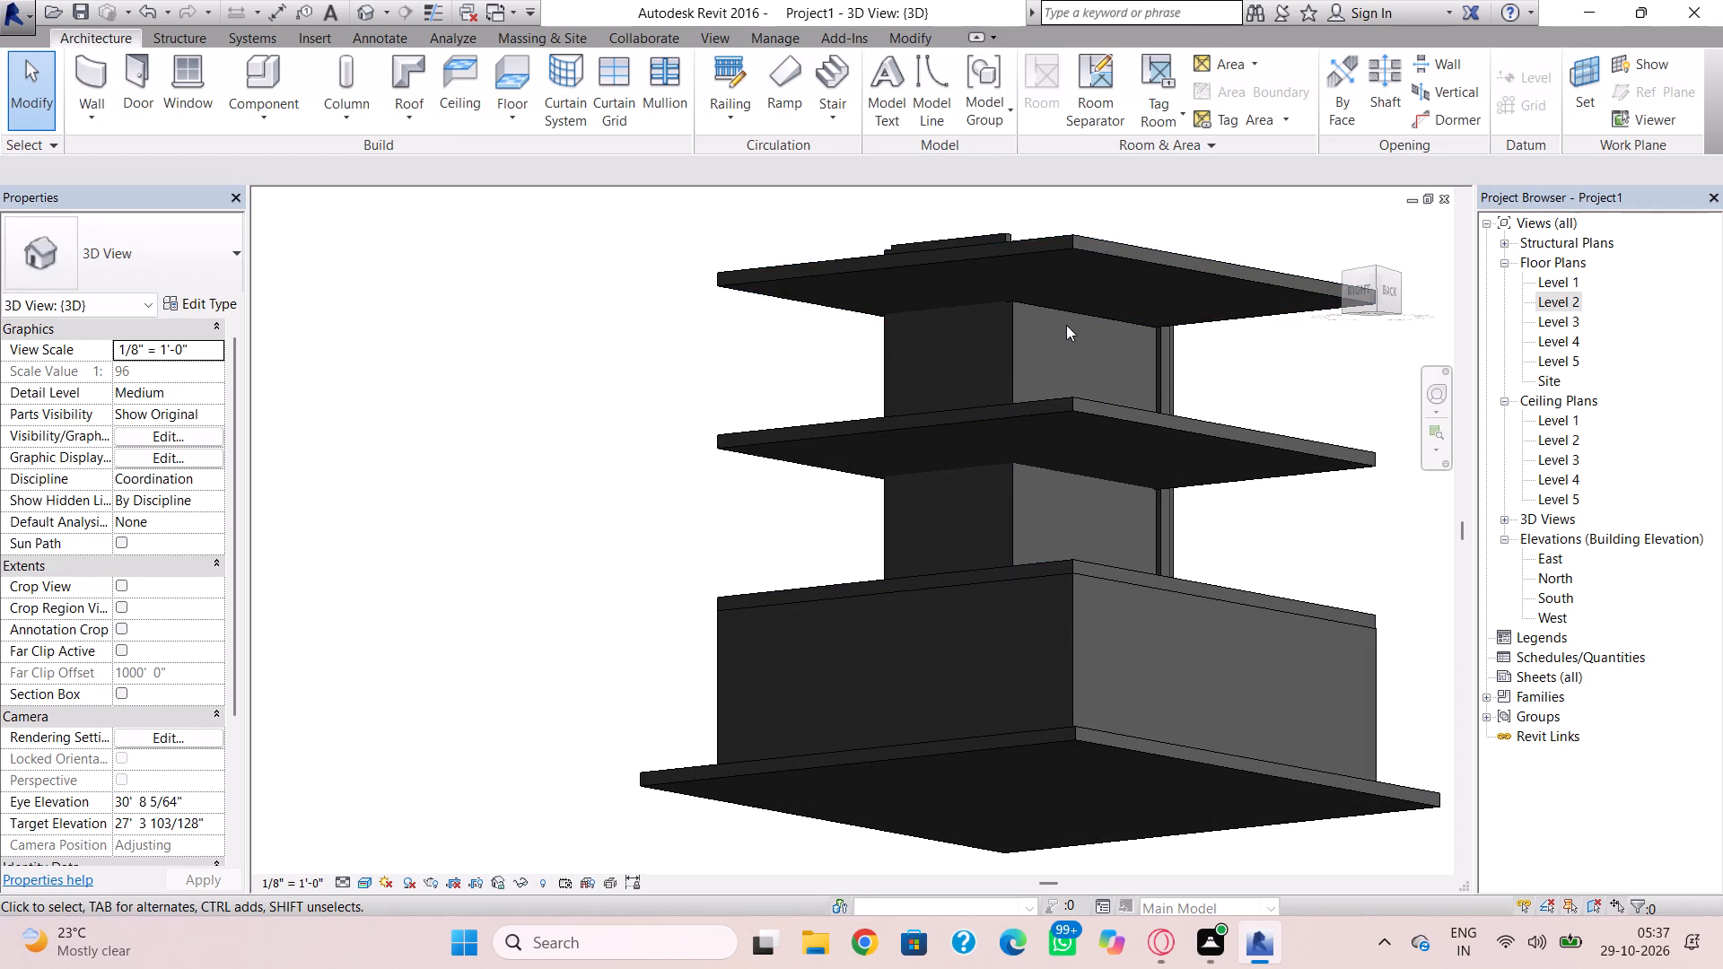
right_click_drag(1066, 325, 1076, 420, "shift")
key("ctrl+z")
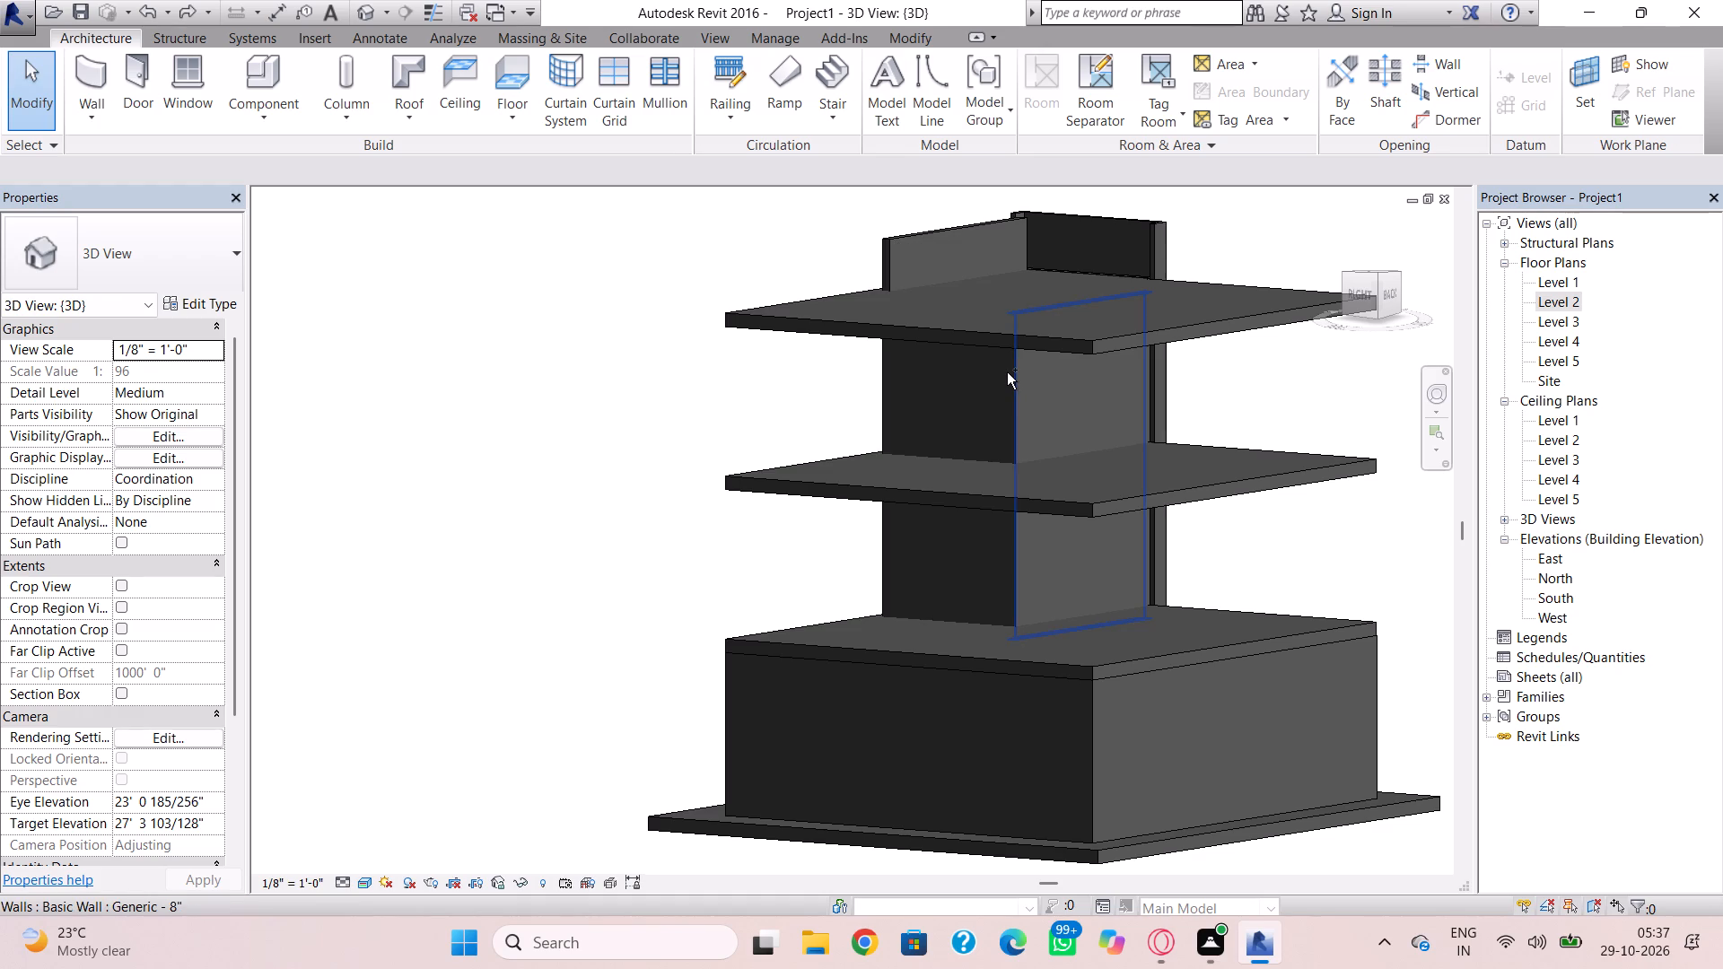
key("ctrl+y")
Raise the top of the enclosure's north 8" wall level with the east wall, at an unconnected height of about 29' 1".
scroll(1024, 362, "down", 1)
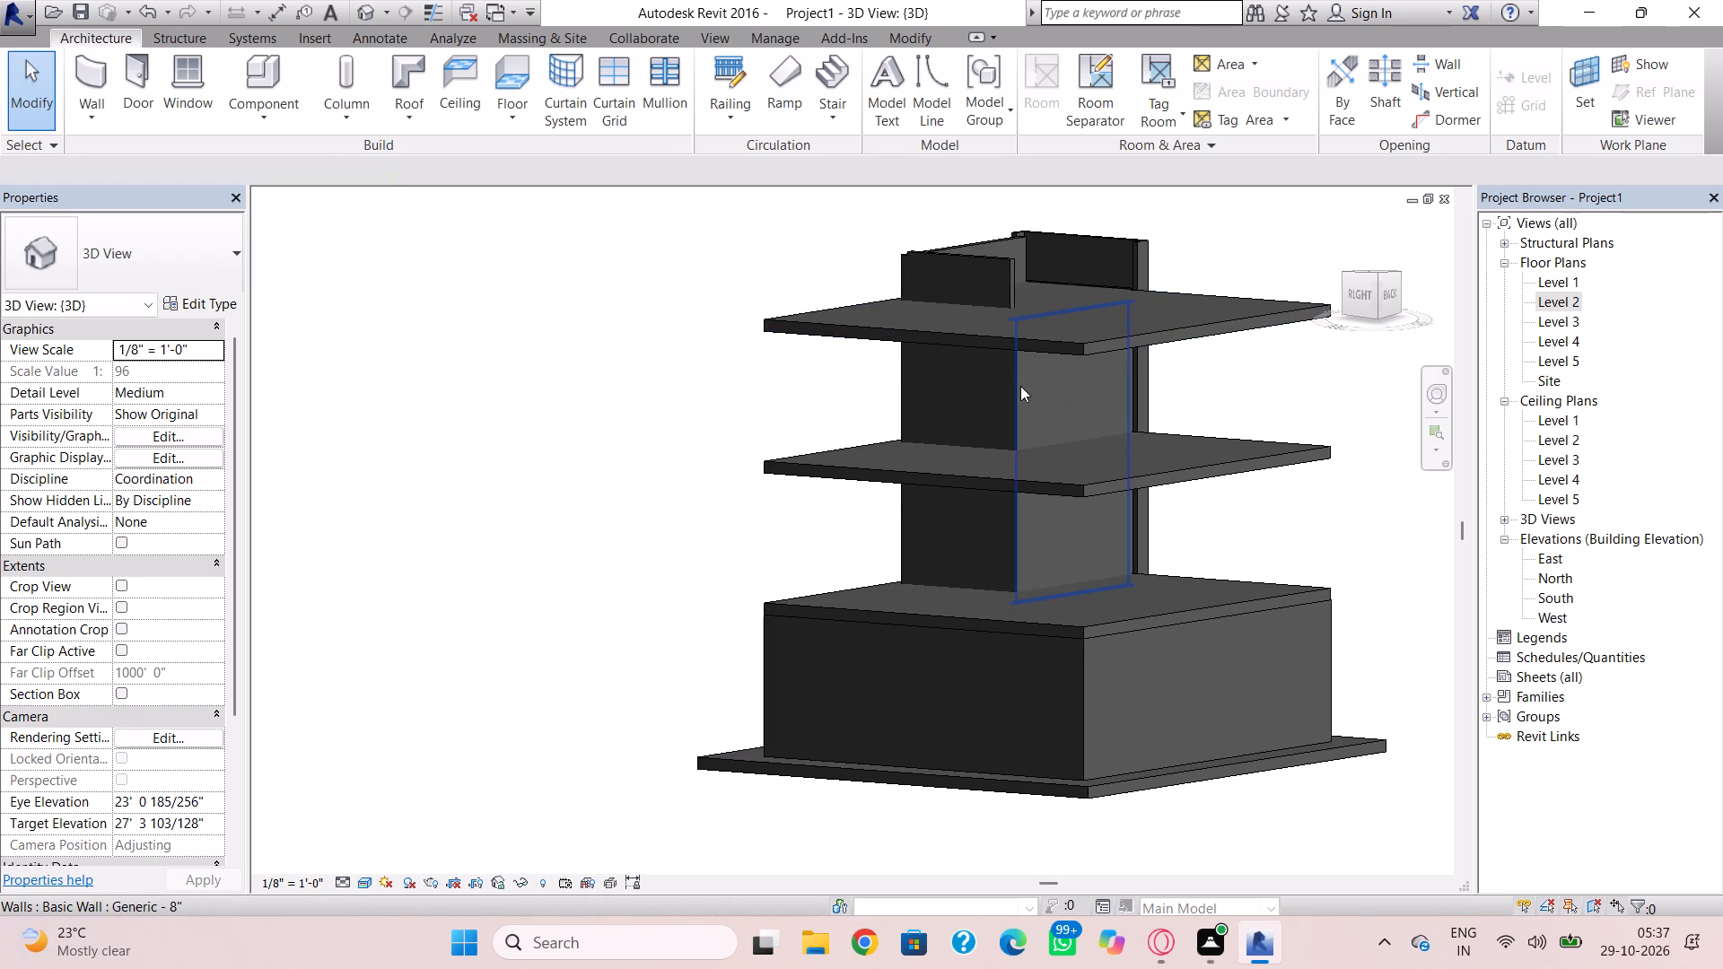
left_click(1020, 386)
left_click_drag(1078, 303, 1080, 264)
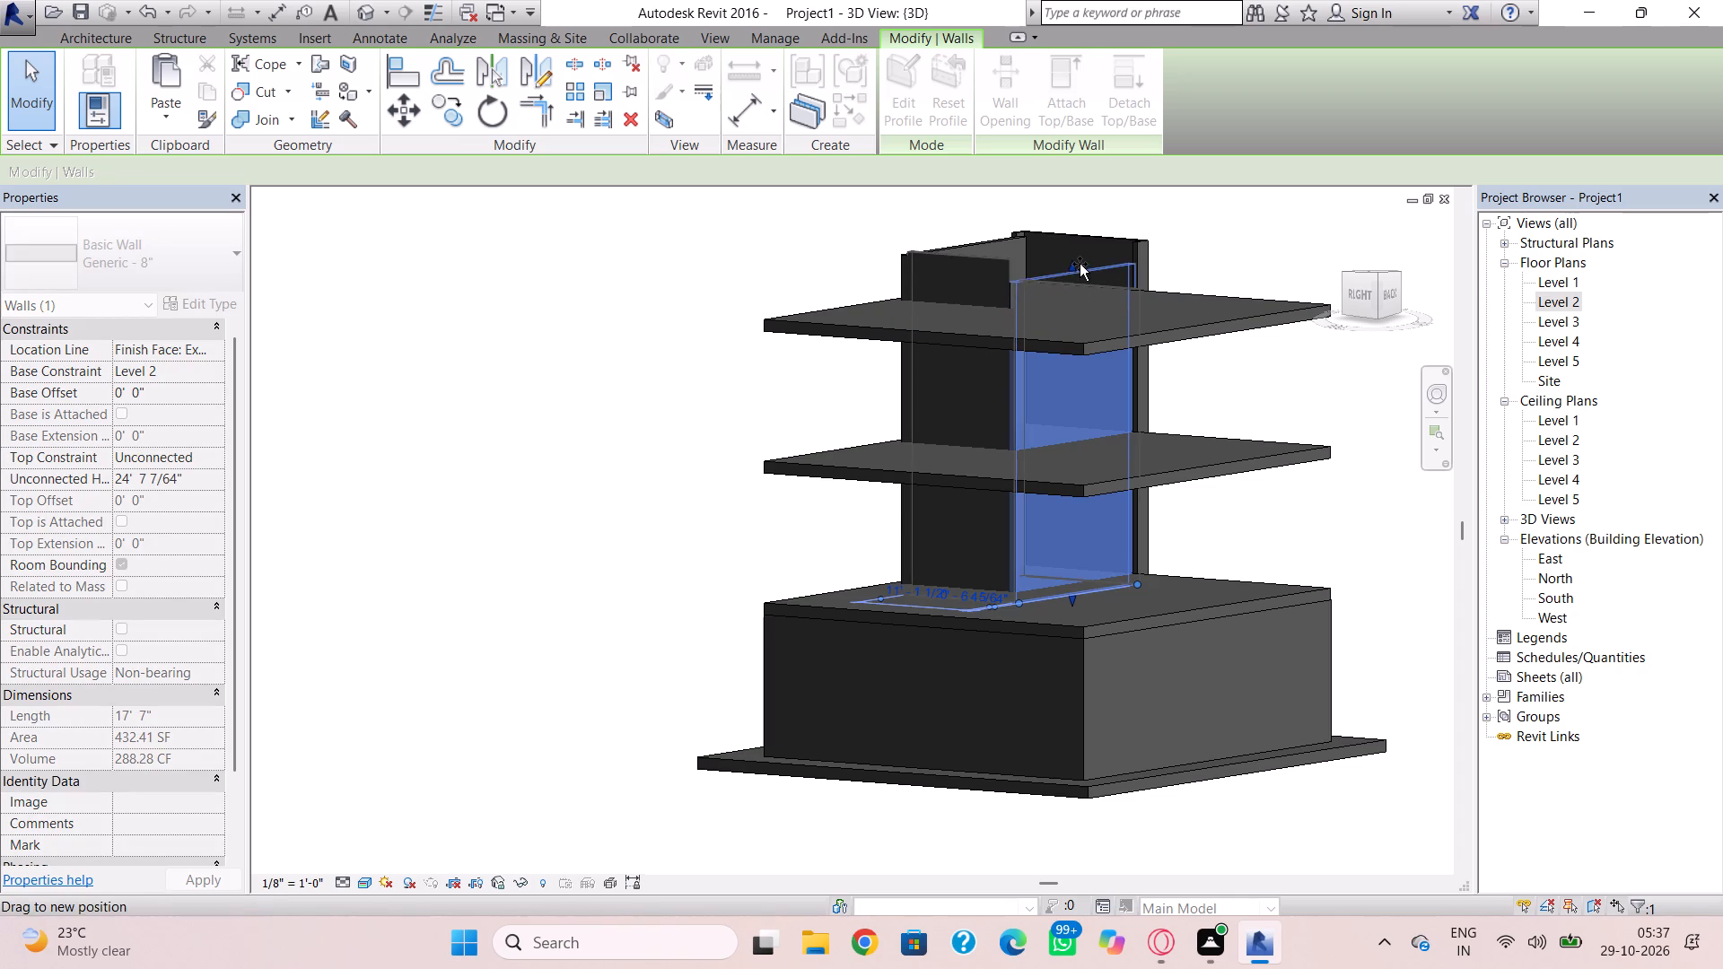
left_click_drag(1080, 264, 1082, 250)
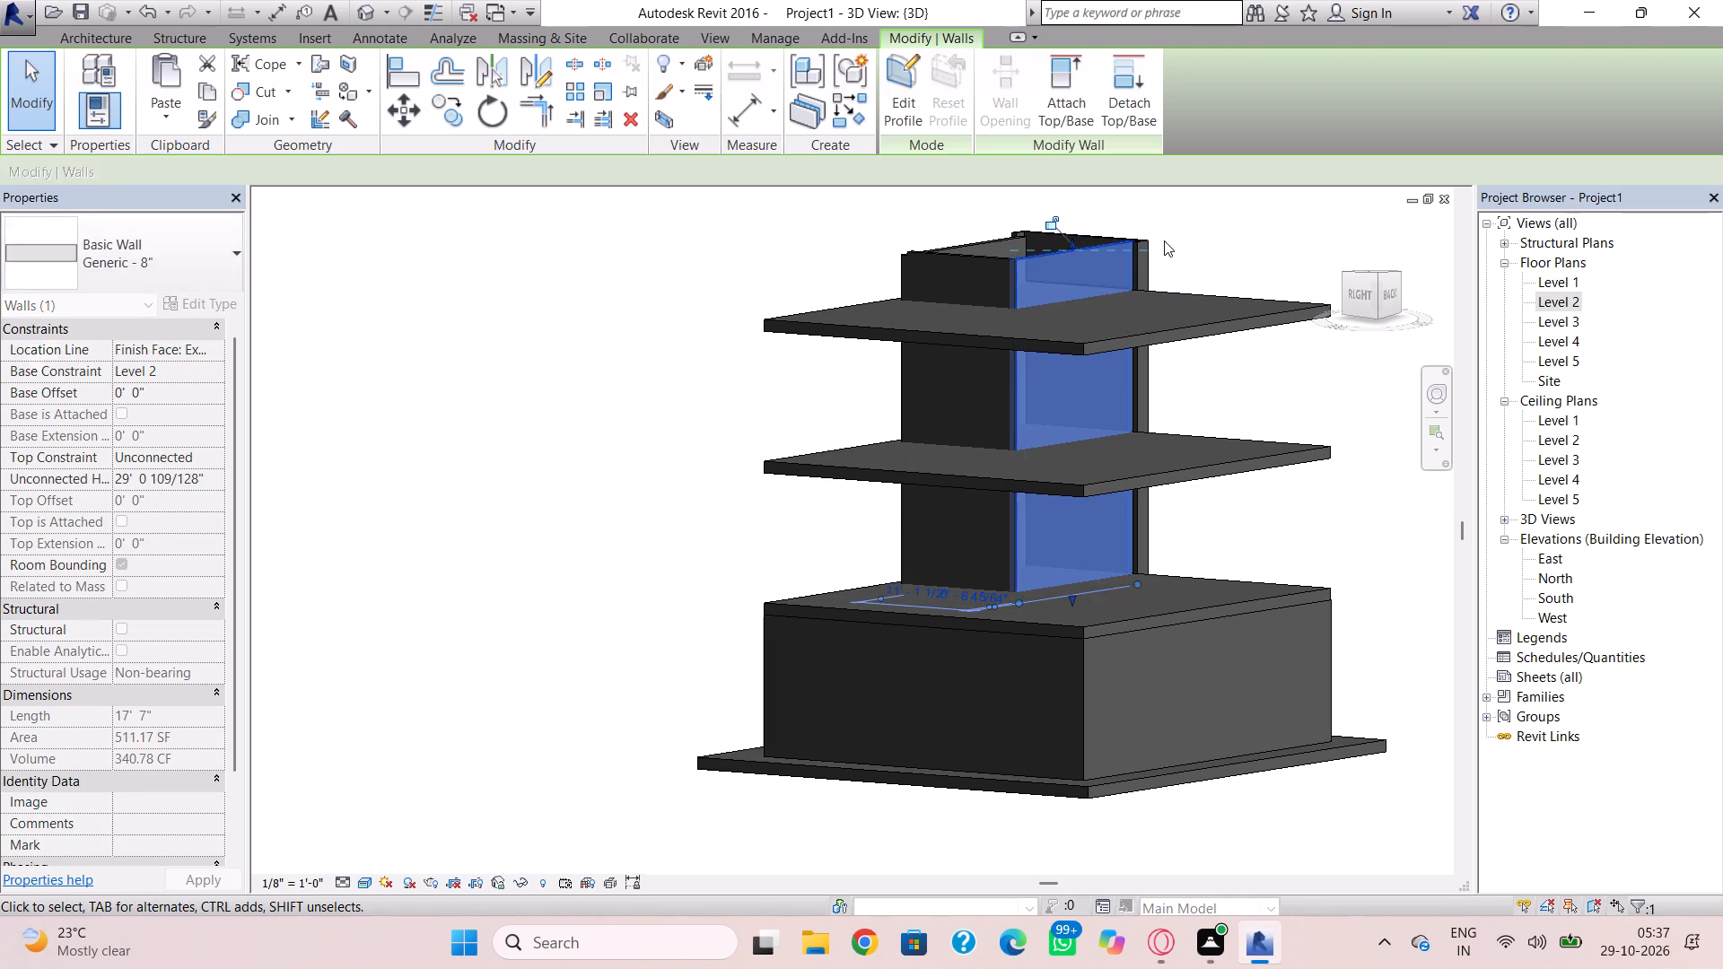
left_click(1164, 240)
Raise the top of the enclosure's south 8" wall to an unconnected height of about 34' 2".
right_click_drag(1148, 260, 1318, 338, "shift")
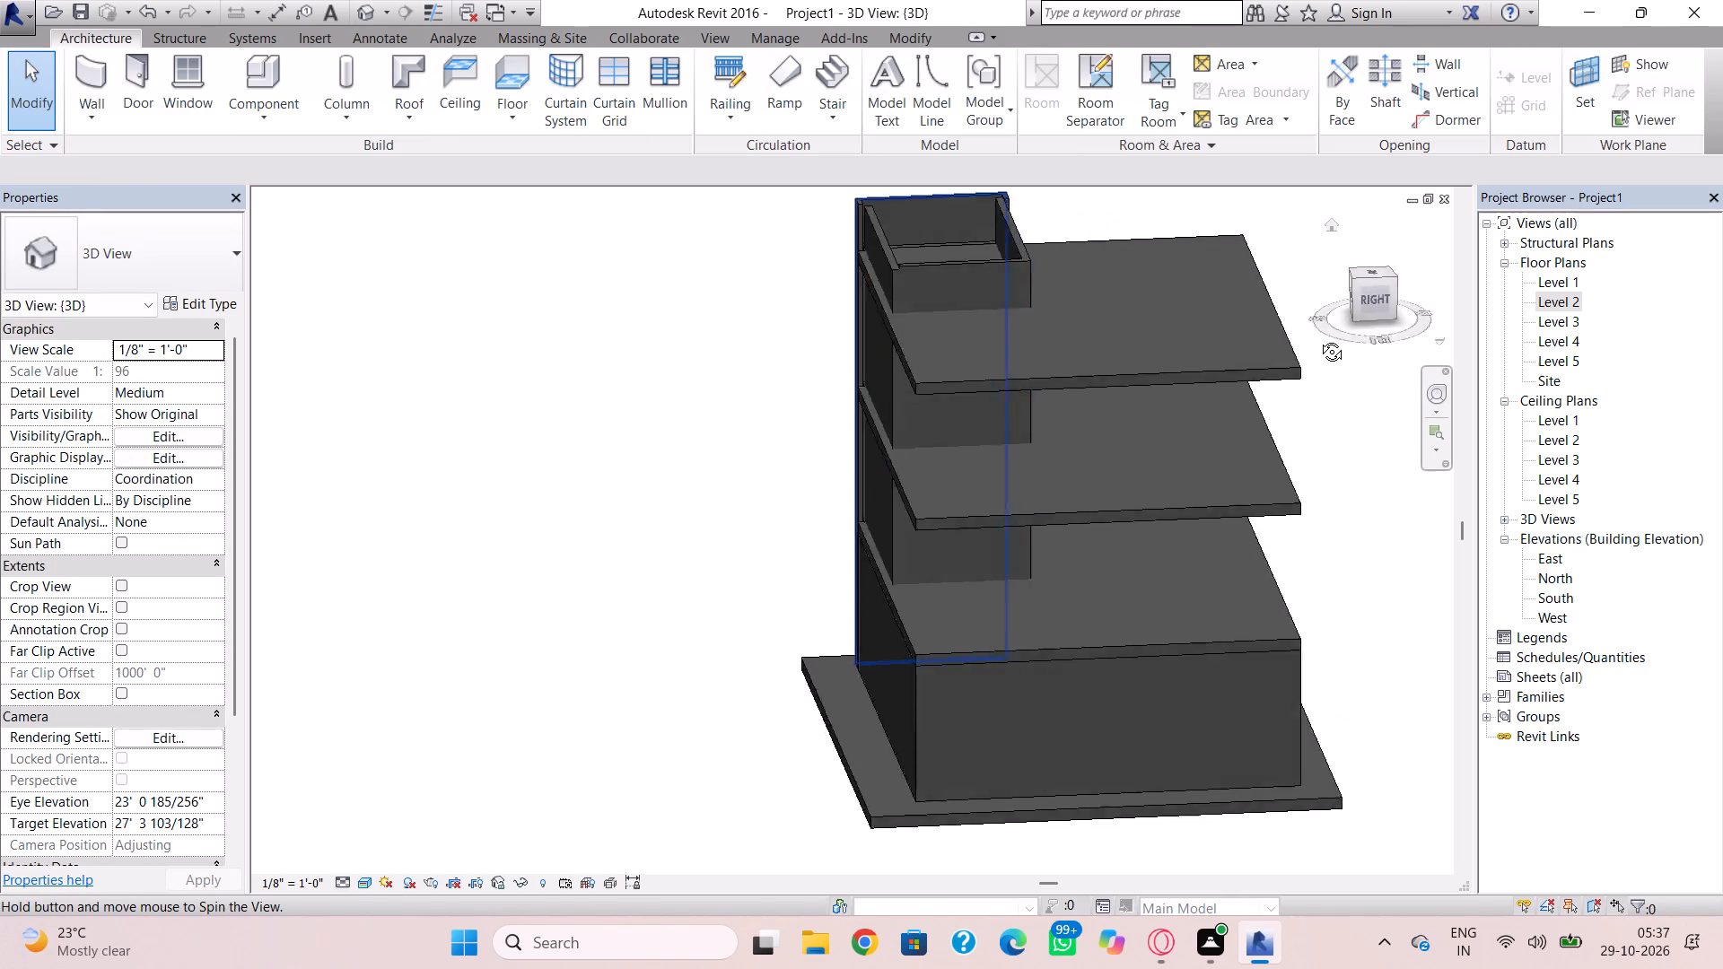
right_click_drag(1318, 338, 1537, 249, "shift")
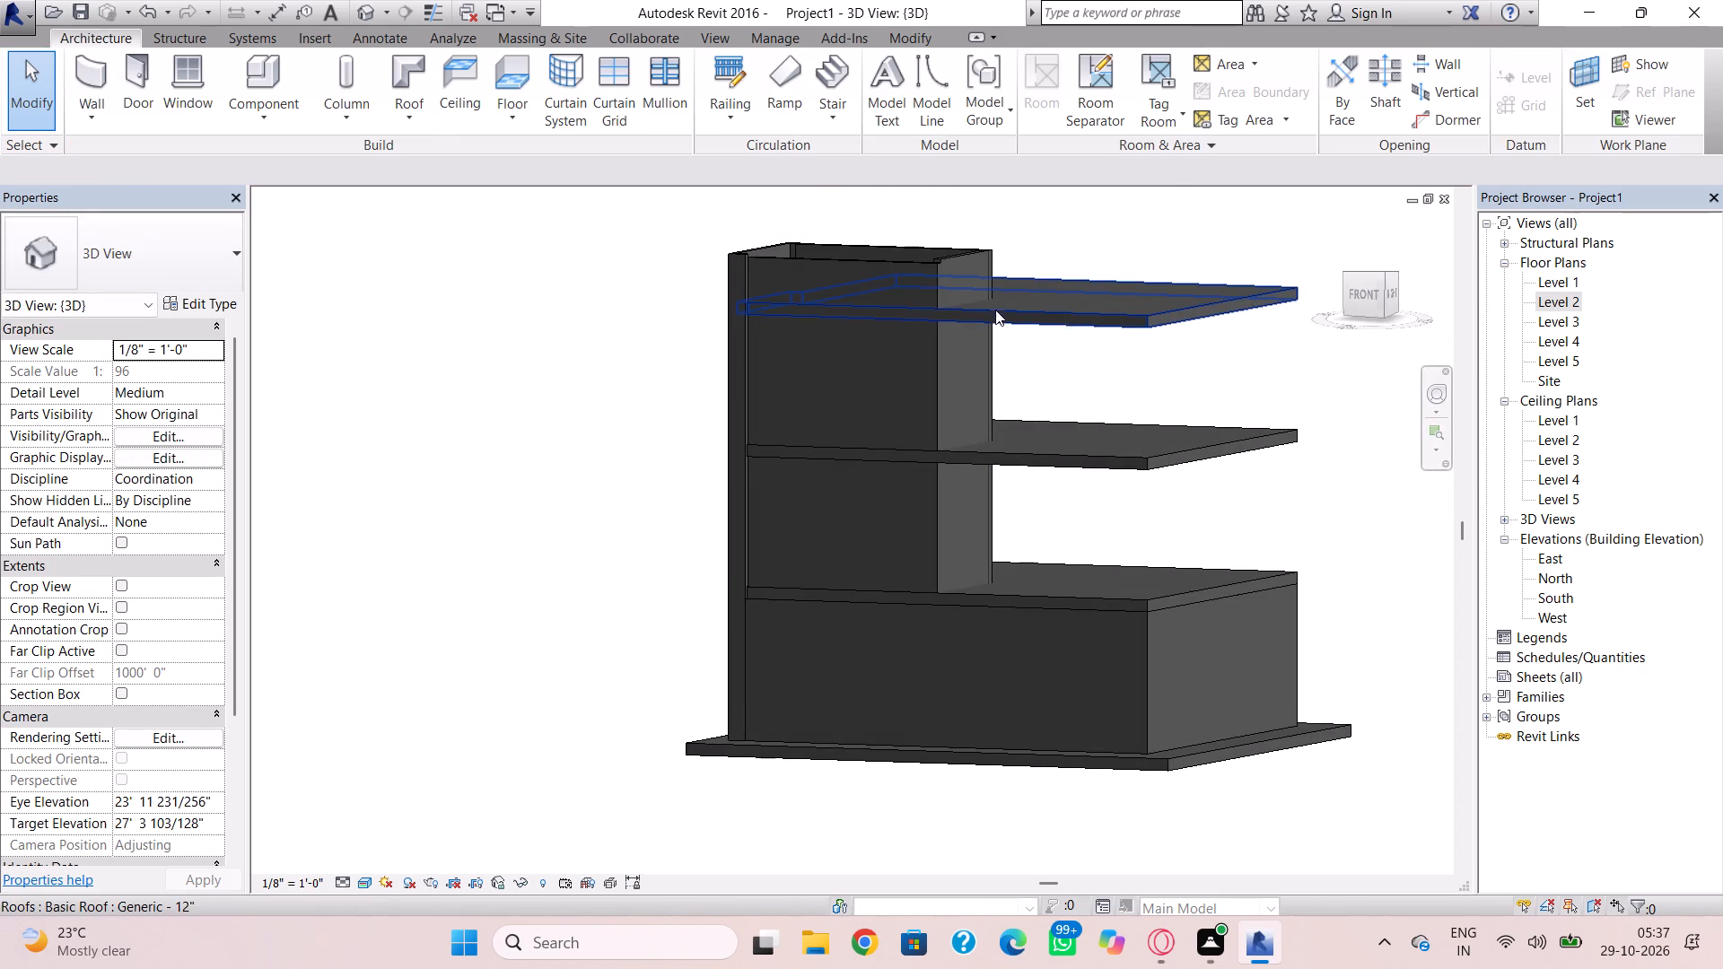
middle_click_drag(1010, 302, 1125, 396)
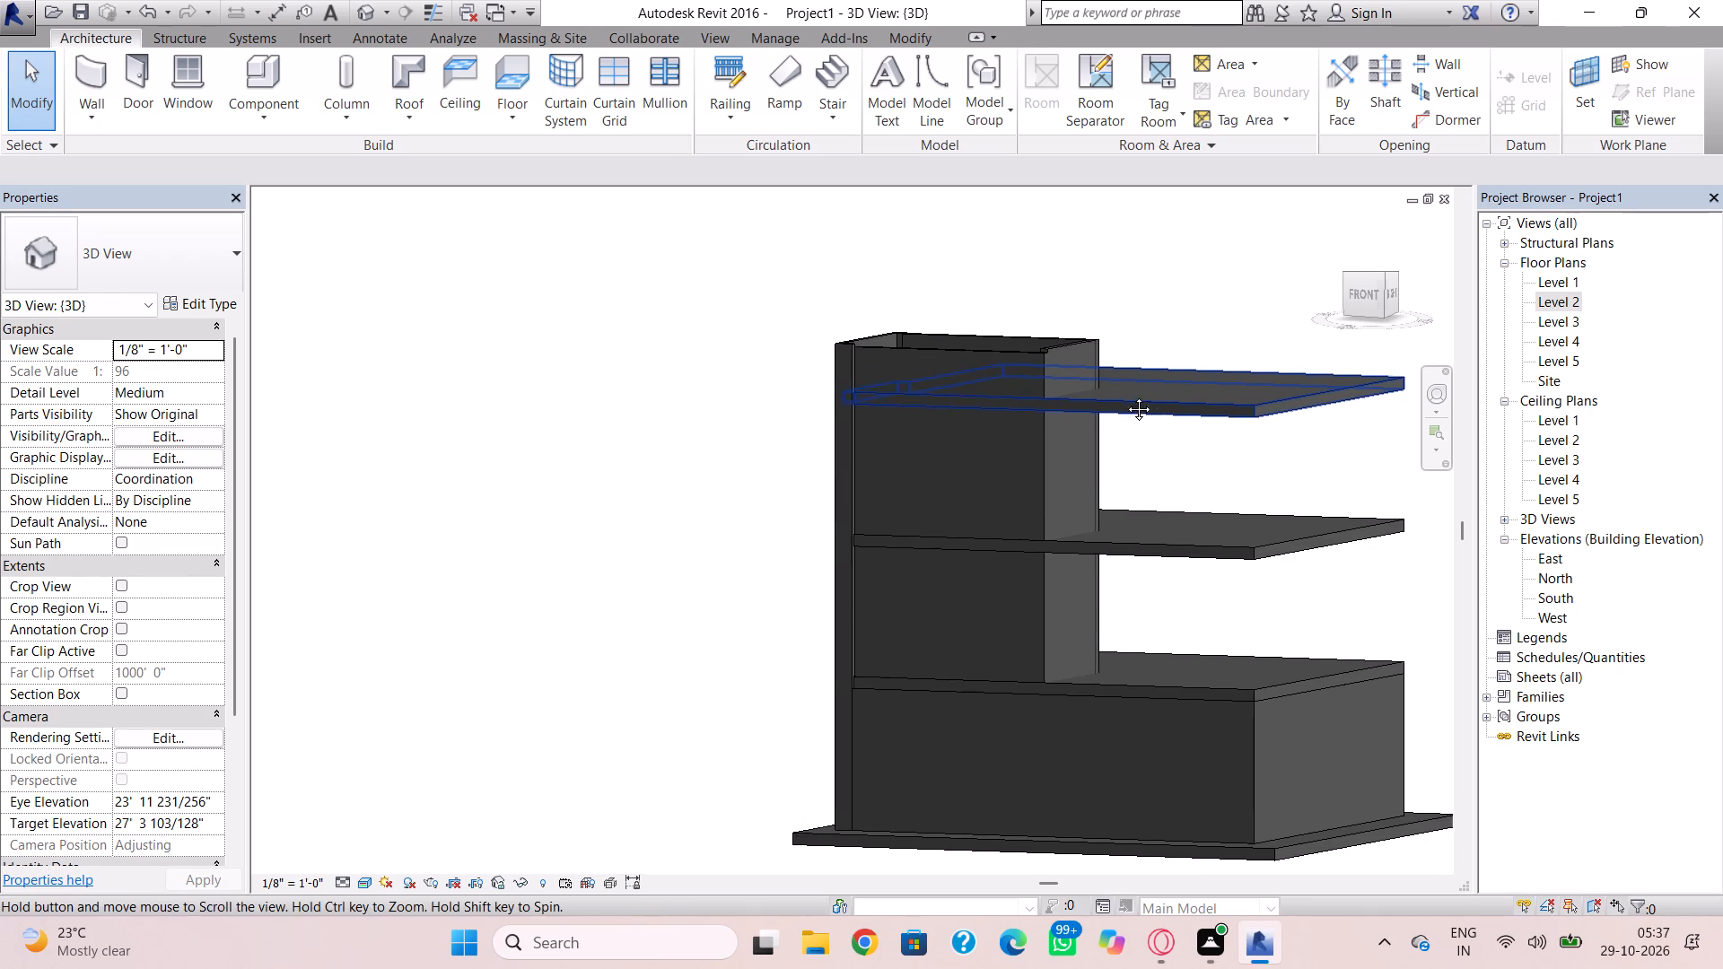
middle_click_drag(1125, 396, 1129, 397)
left_click(993, 362)
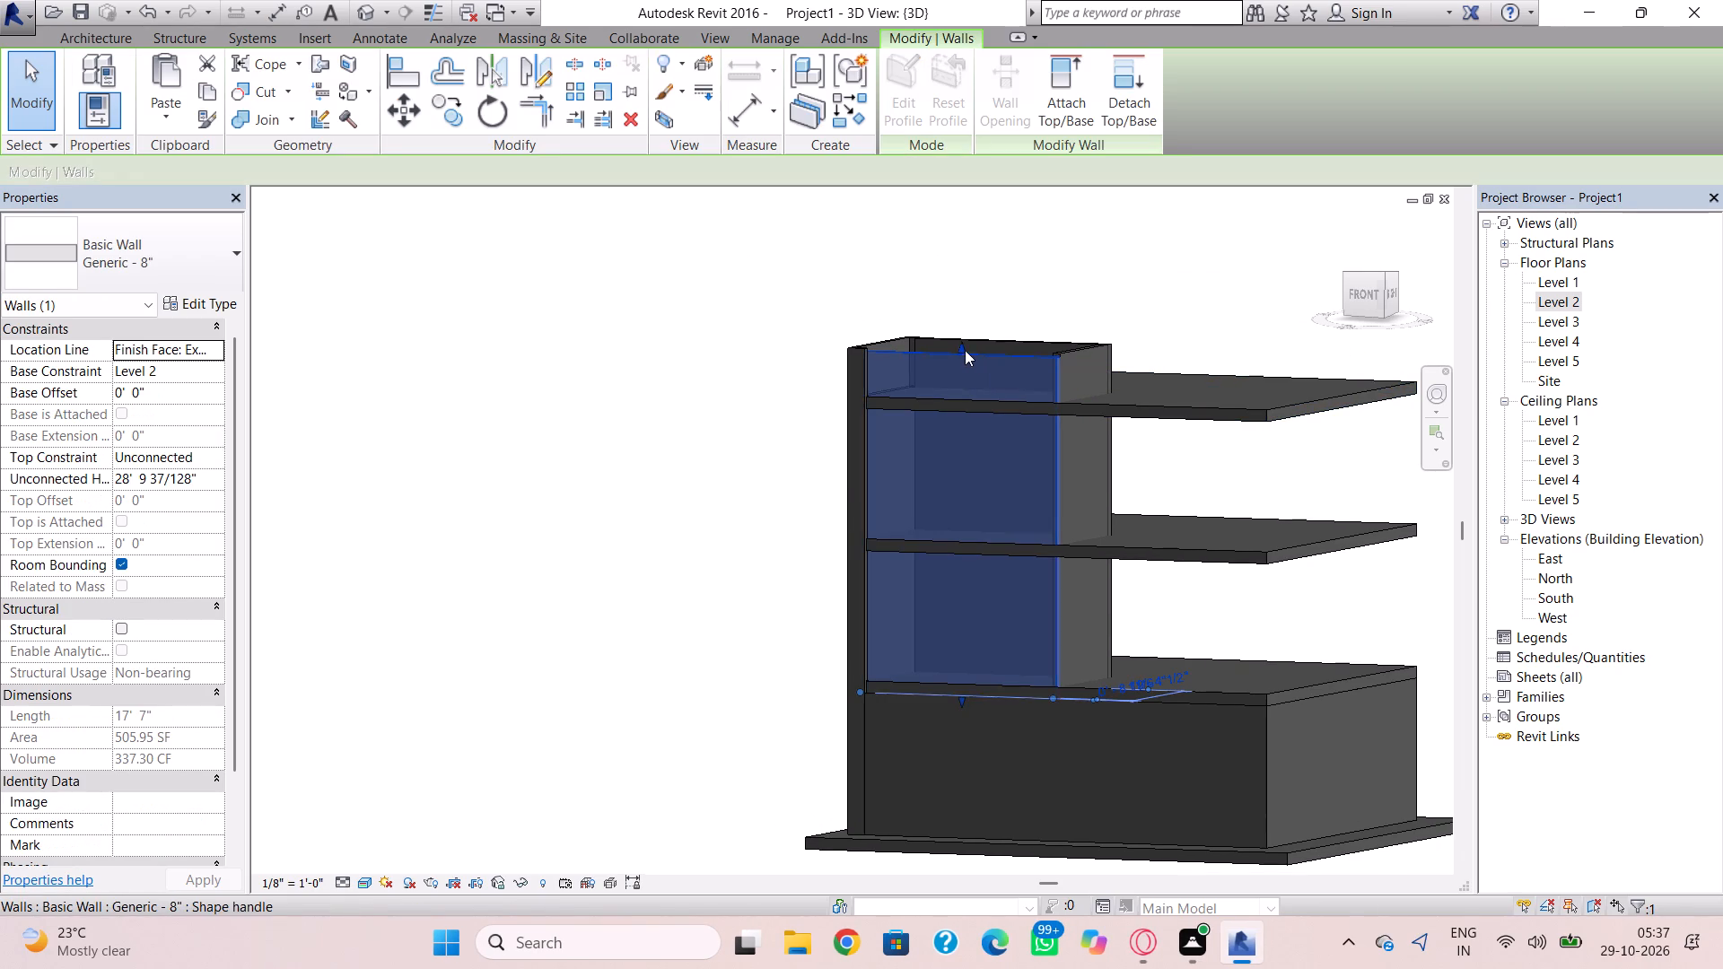
left_click_drag(965, 350, 958, 291)
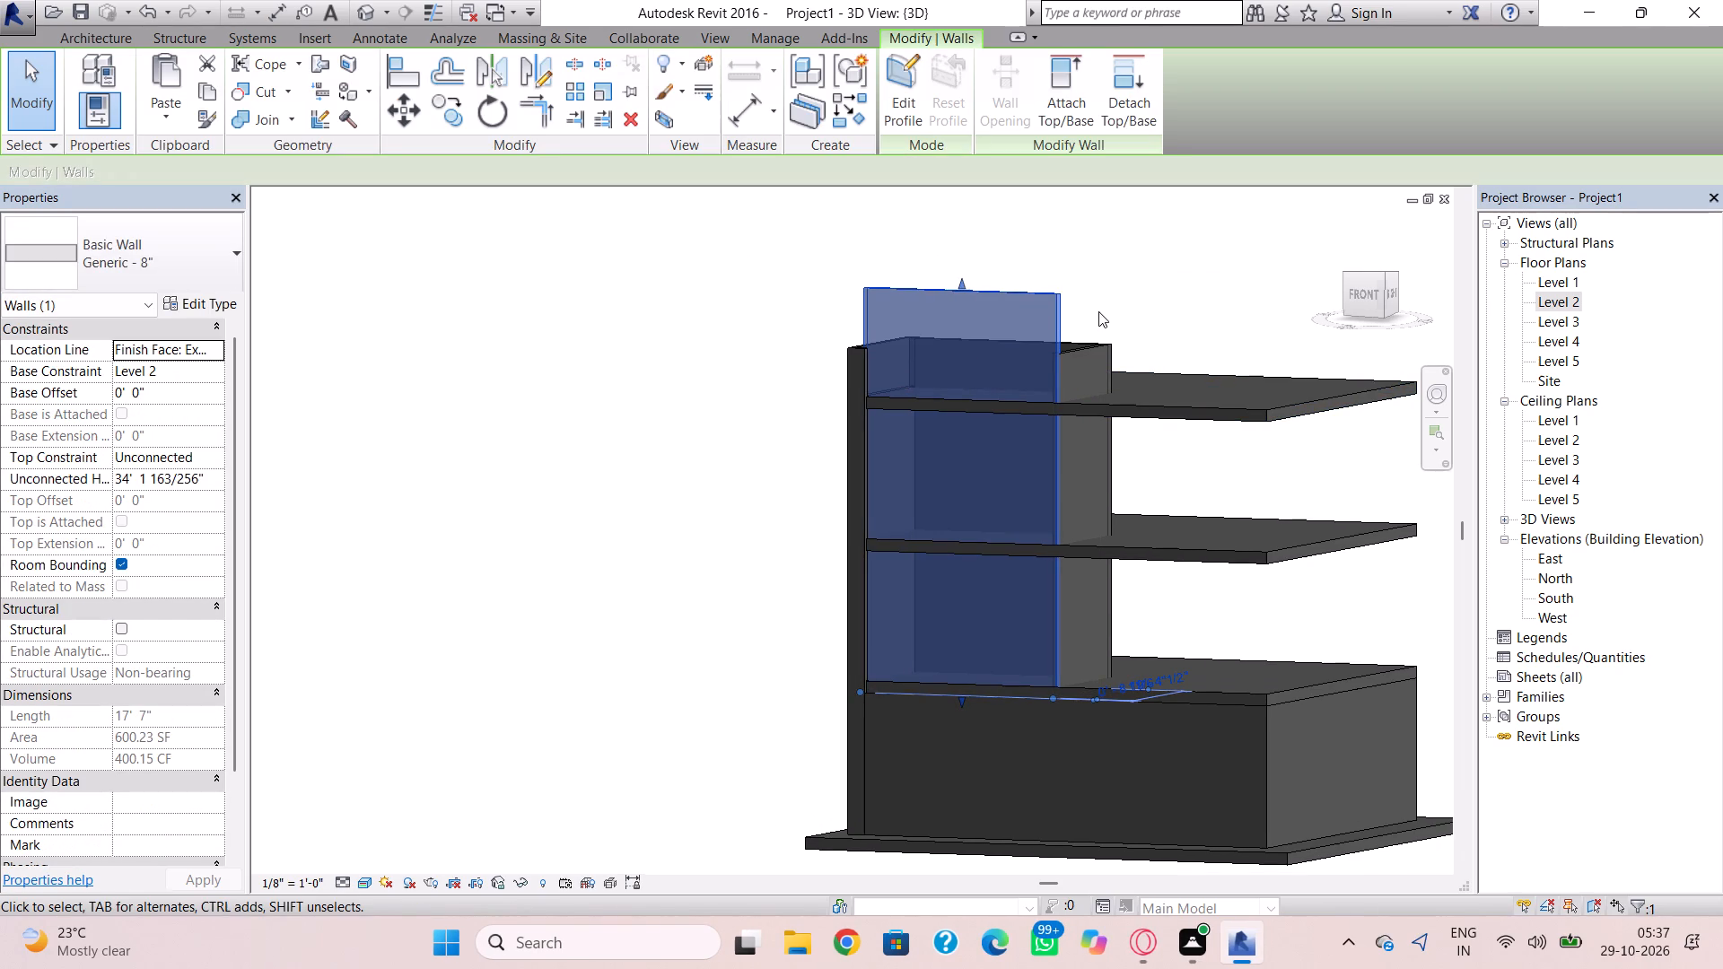
Raise the top of the projection's long west 5" wall to a top offset of about 22' 4".
right_click_drag(1099, 311, 1425, 351, "shift")
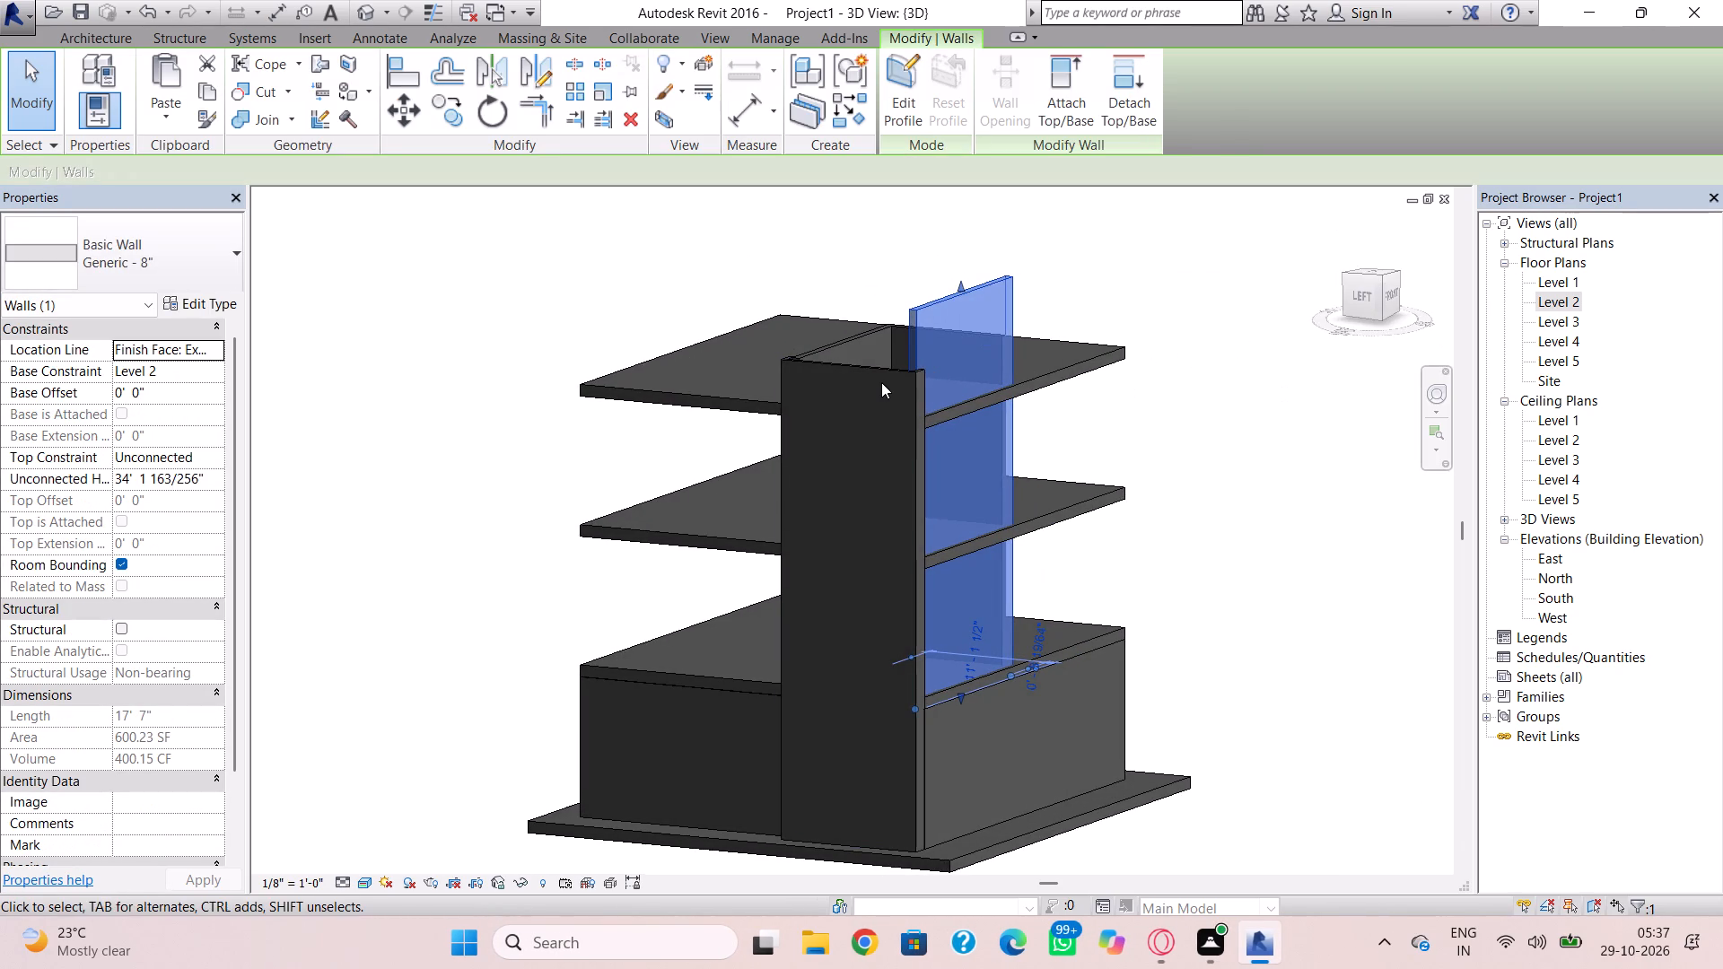
left_click(879, 374)
left_click_drag(846, 358, 854, 318)
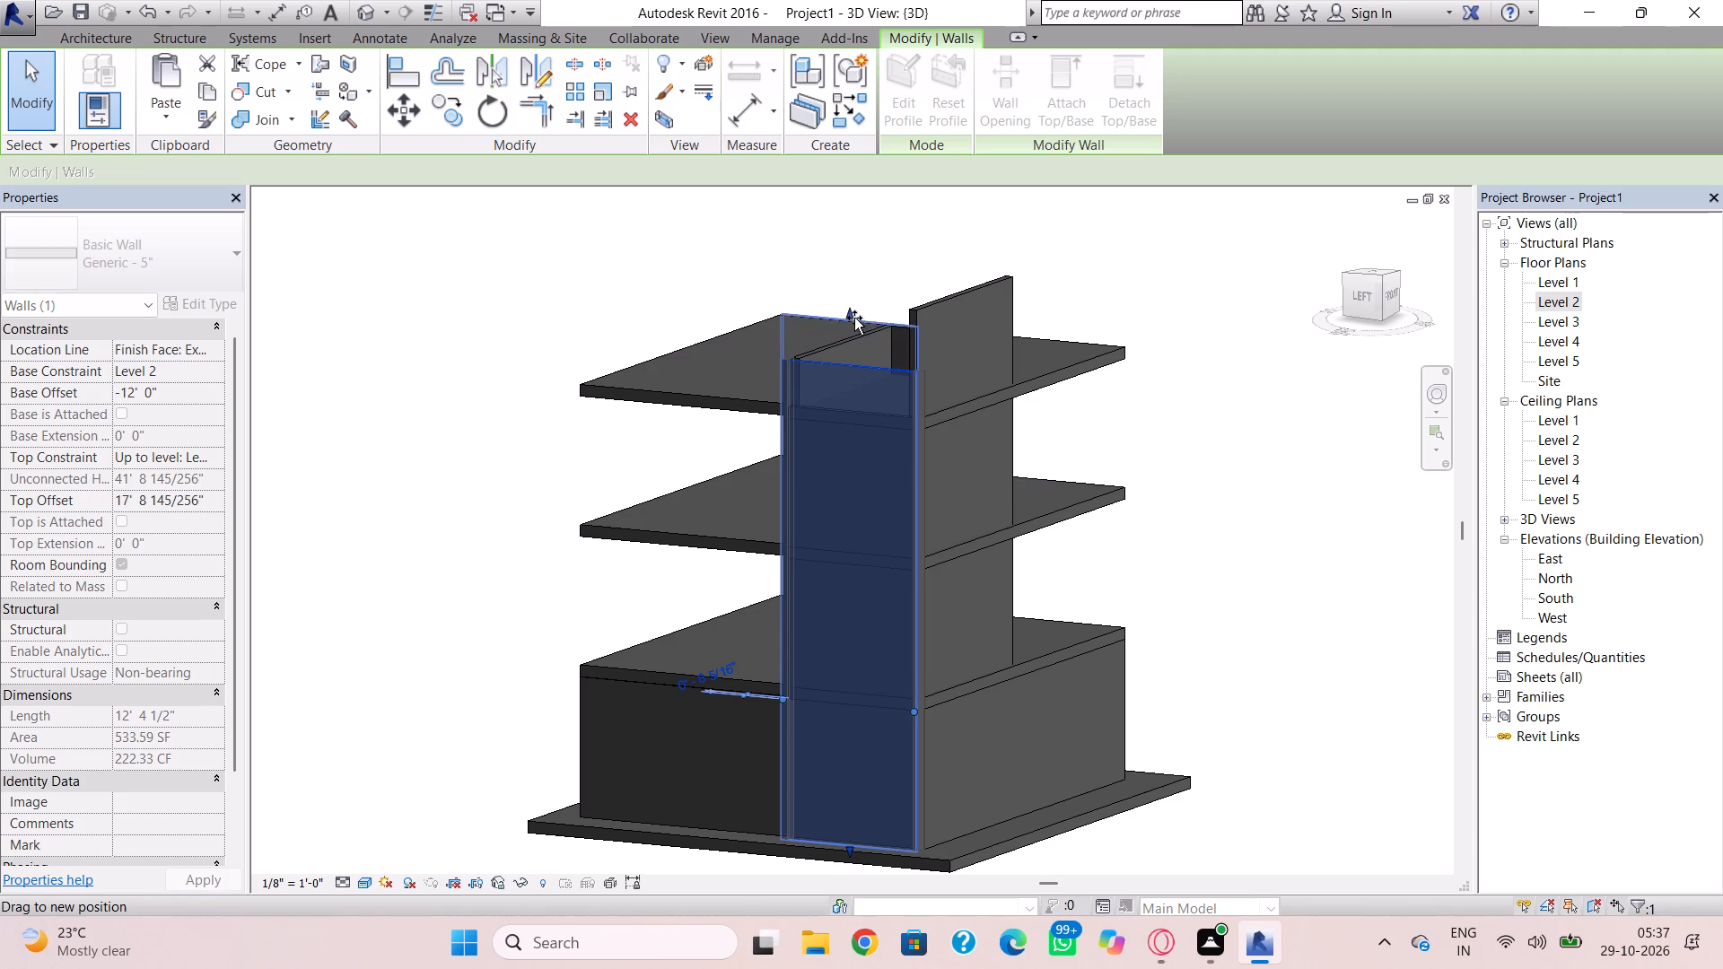
left_click_drag(854, 318, 858, 304)
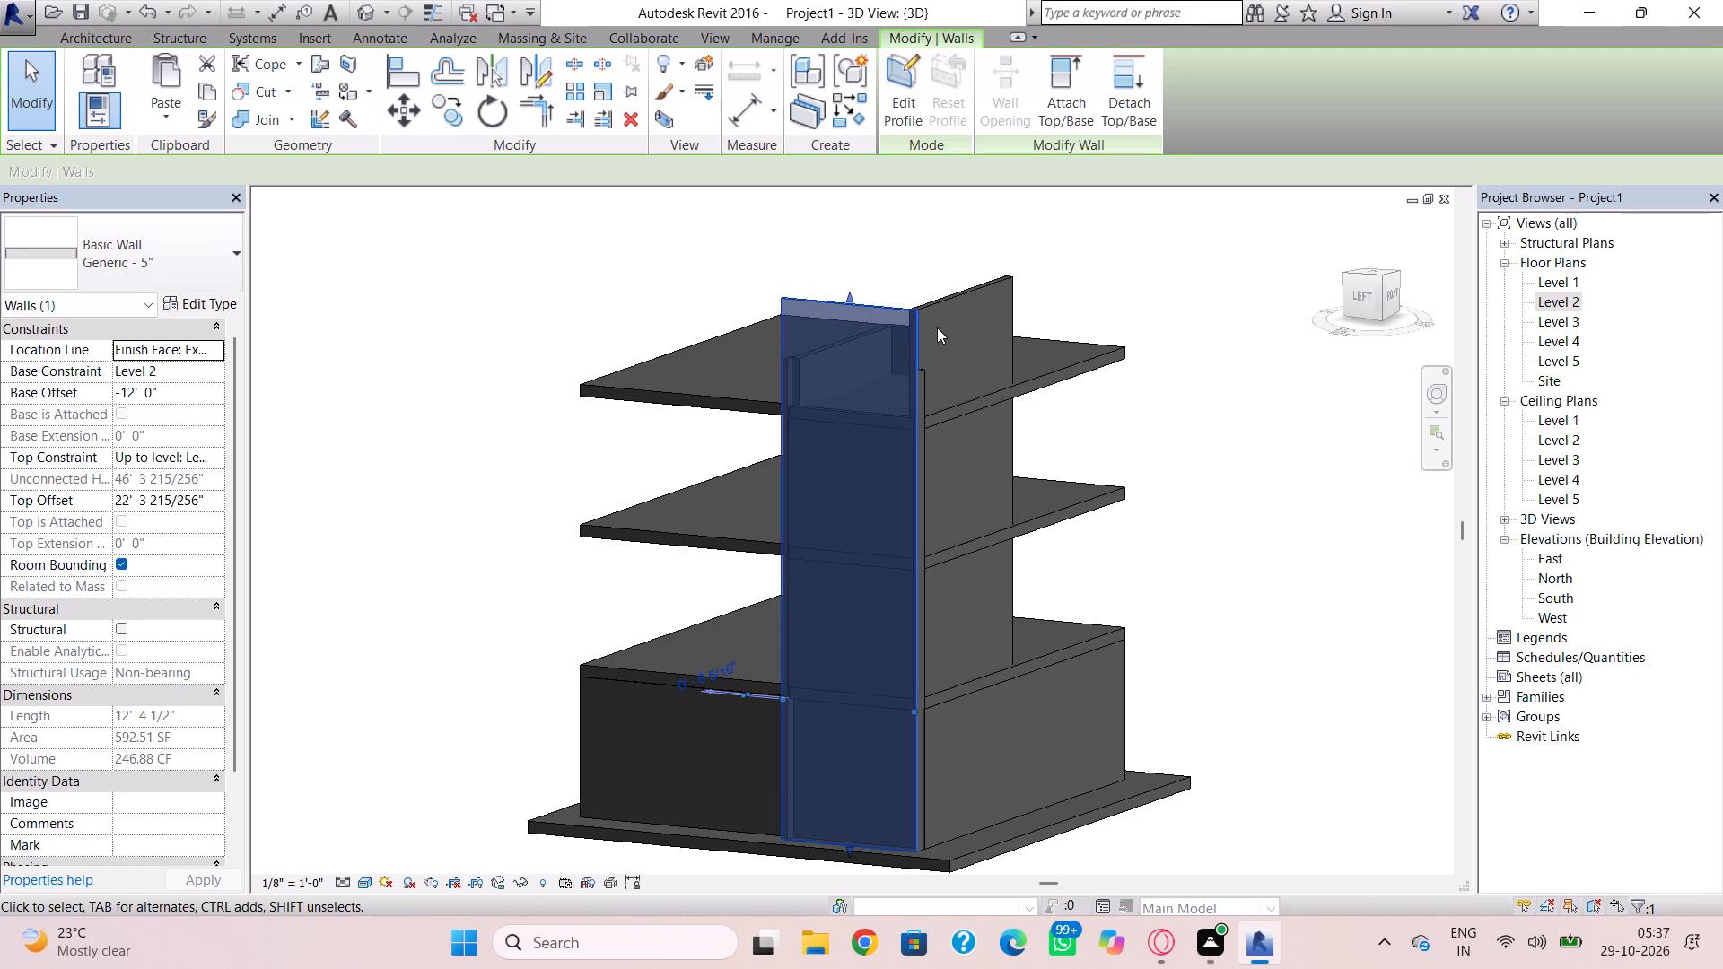
Raise the top of the projection's short south 5" wall level with the south 8" wall, at a top offset of about 22' 2".
right_click_drag(937, 327, 841, 355, "shift")
right_click_drag(921, 367, 820, 357, "shift")
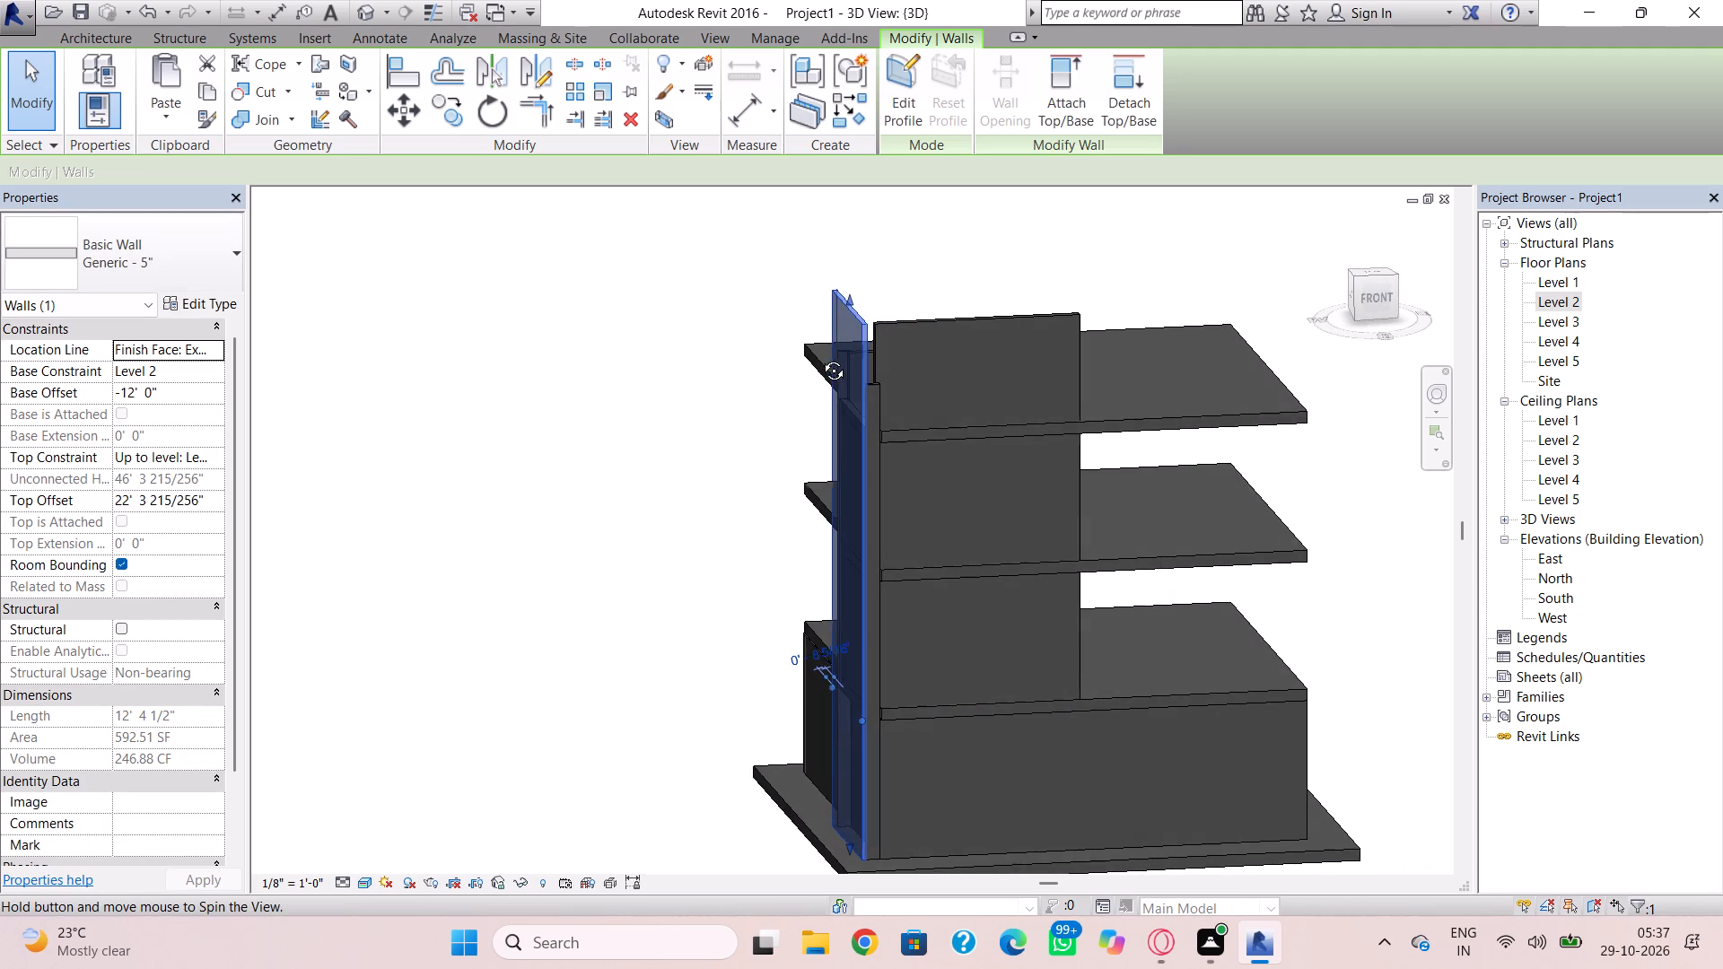
right_click_drag(820, 357, 818, 355, "shift")
scroll(880, 388, "up", 4)
left_click(874, 384)
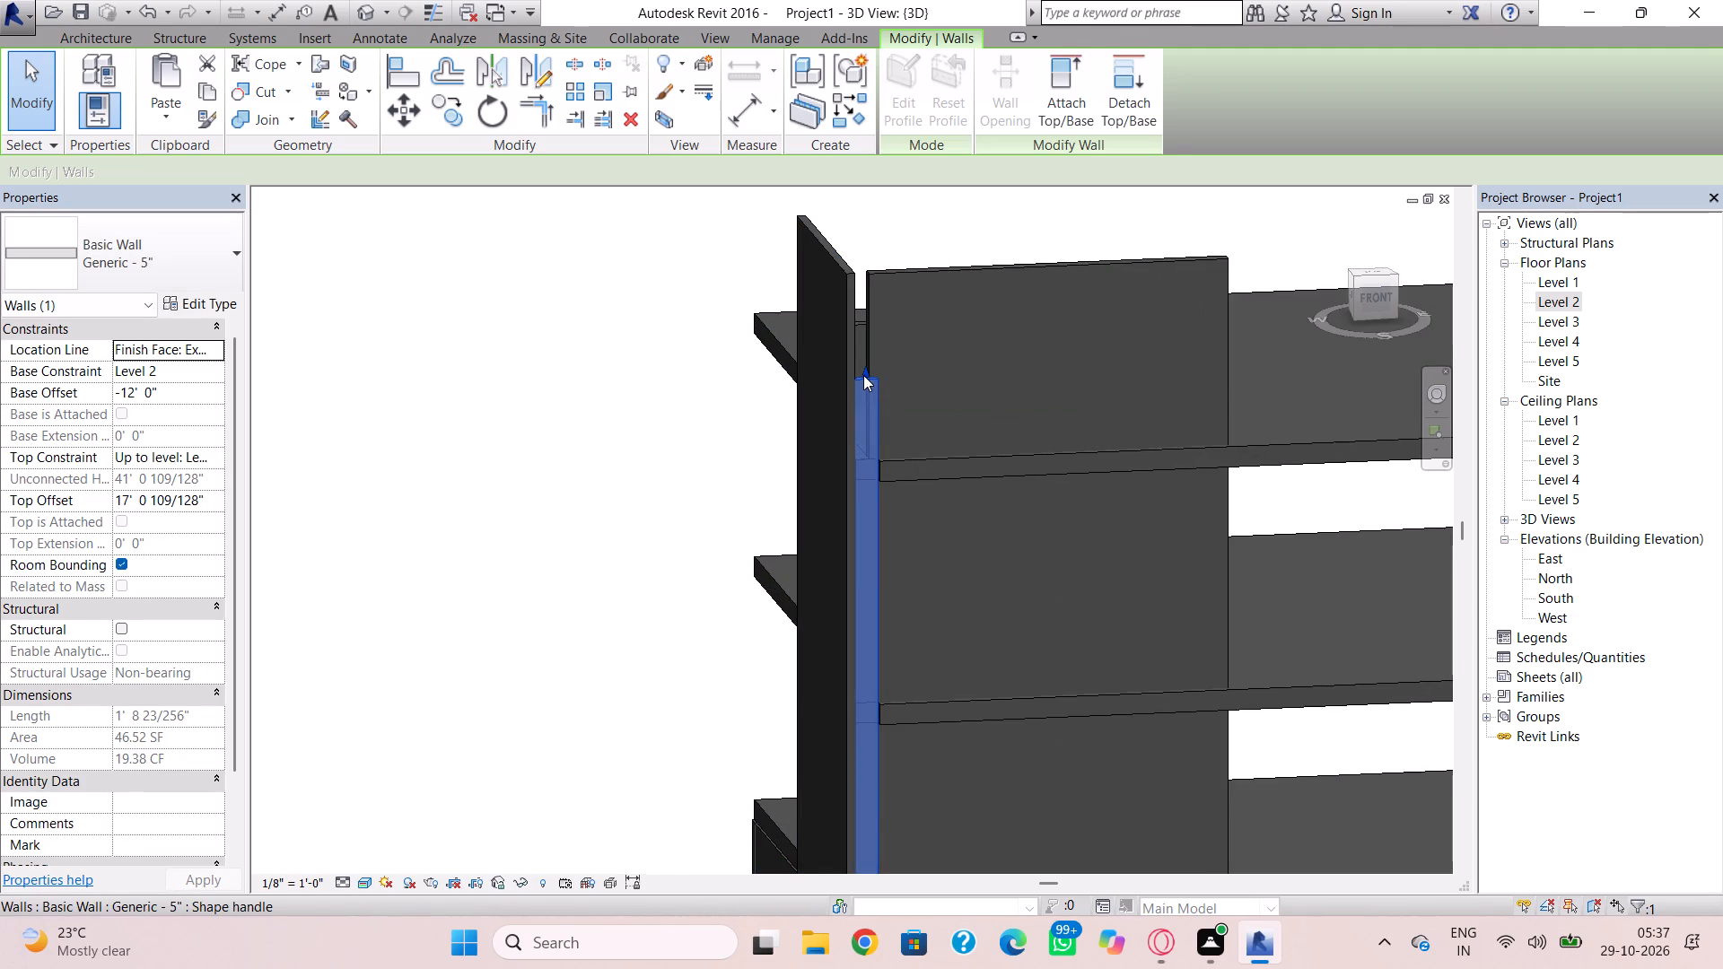
left_click_drag(863, 371, 876, 280)
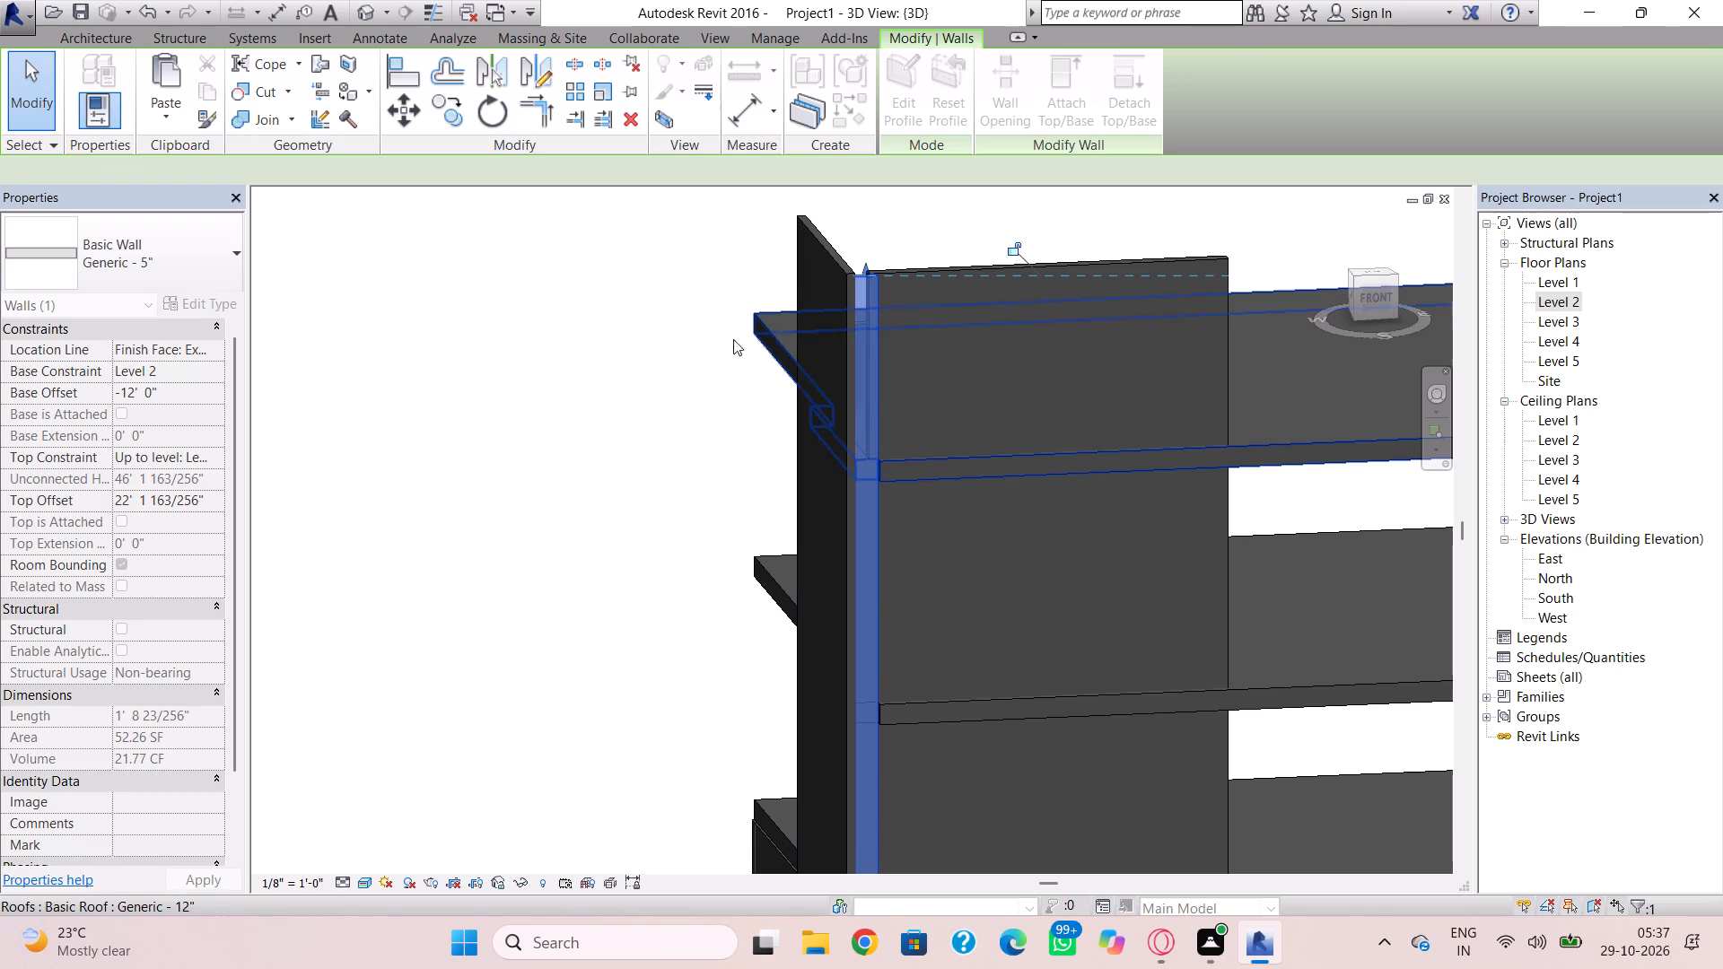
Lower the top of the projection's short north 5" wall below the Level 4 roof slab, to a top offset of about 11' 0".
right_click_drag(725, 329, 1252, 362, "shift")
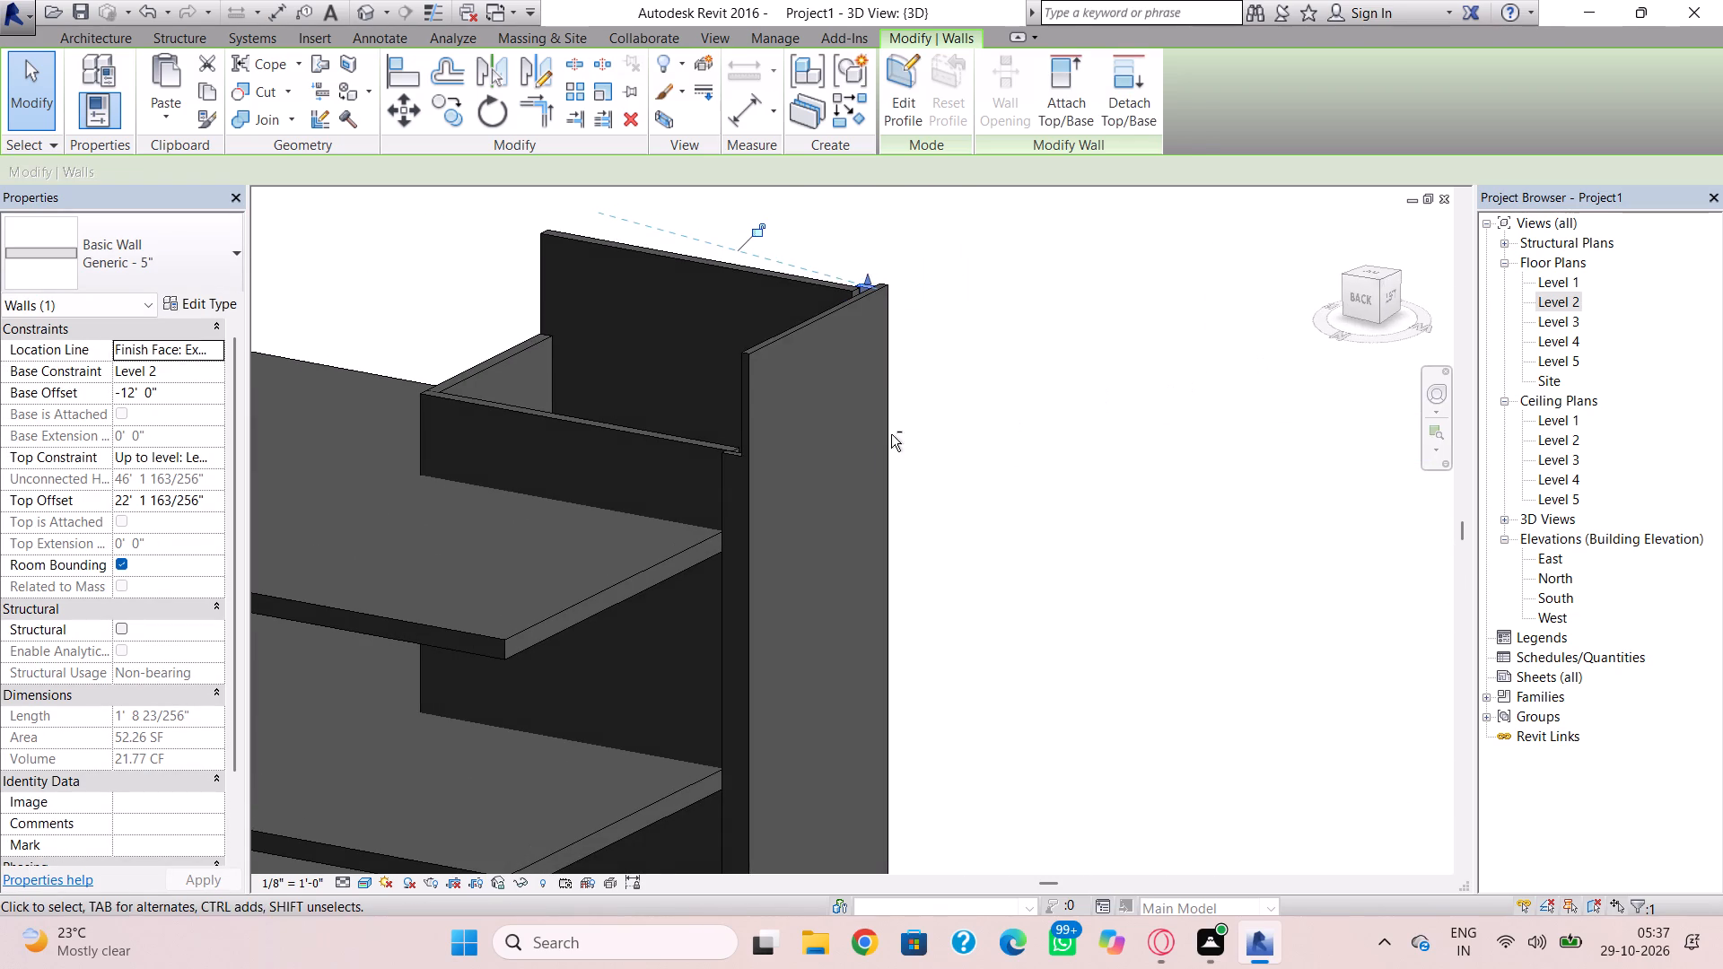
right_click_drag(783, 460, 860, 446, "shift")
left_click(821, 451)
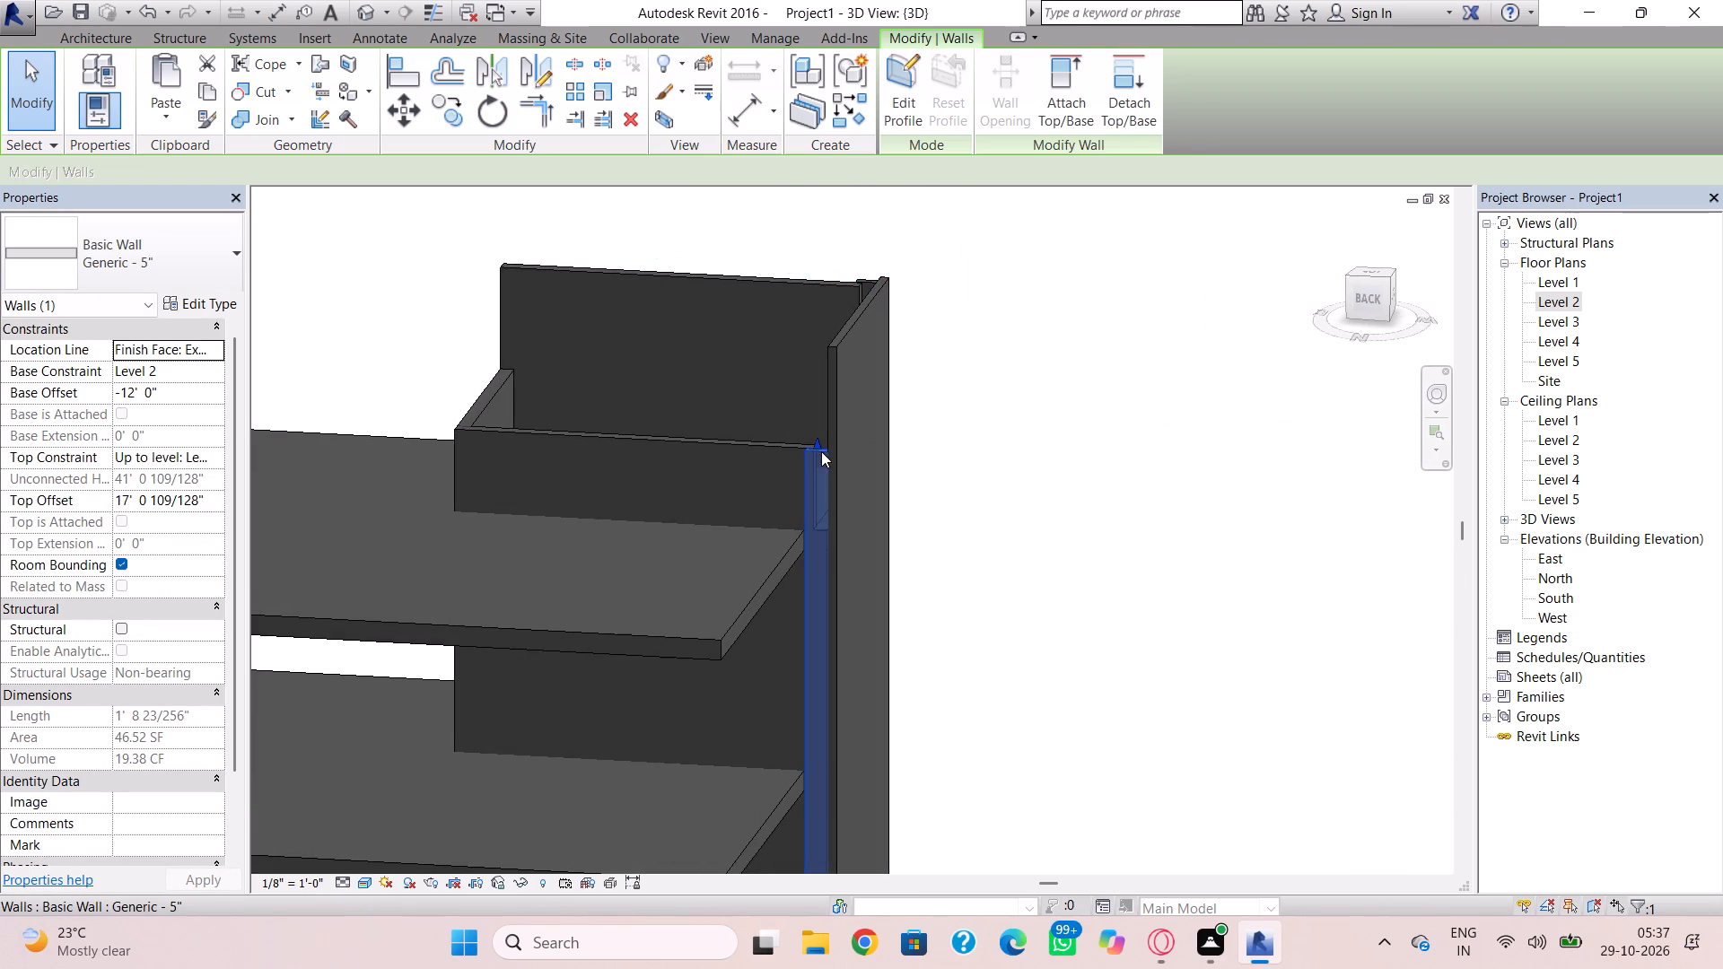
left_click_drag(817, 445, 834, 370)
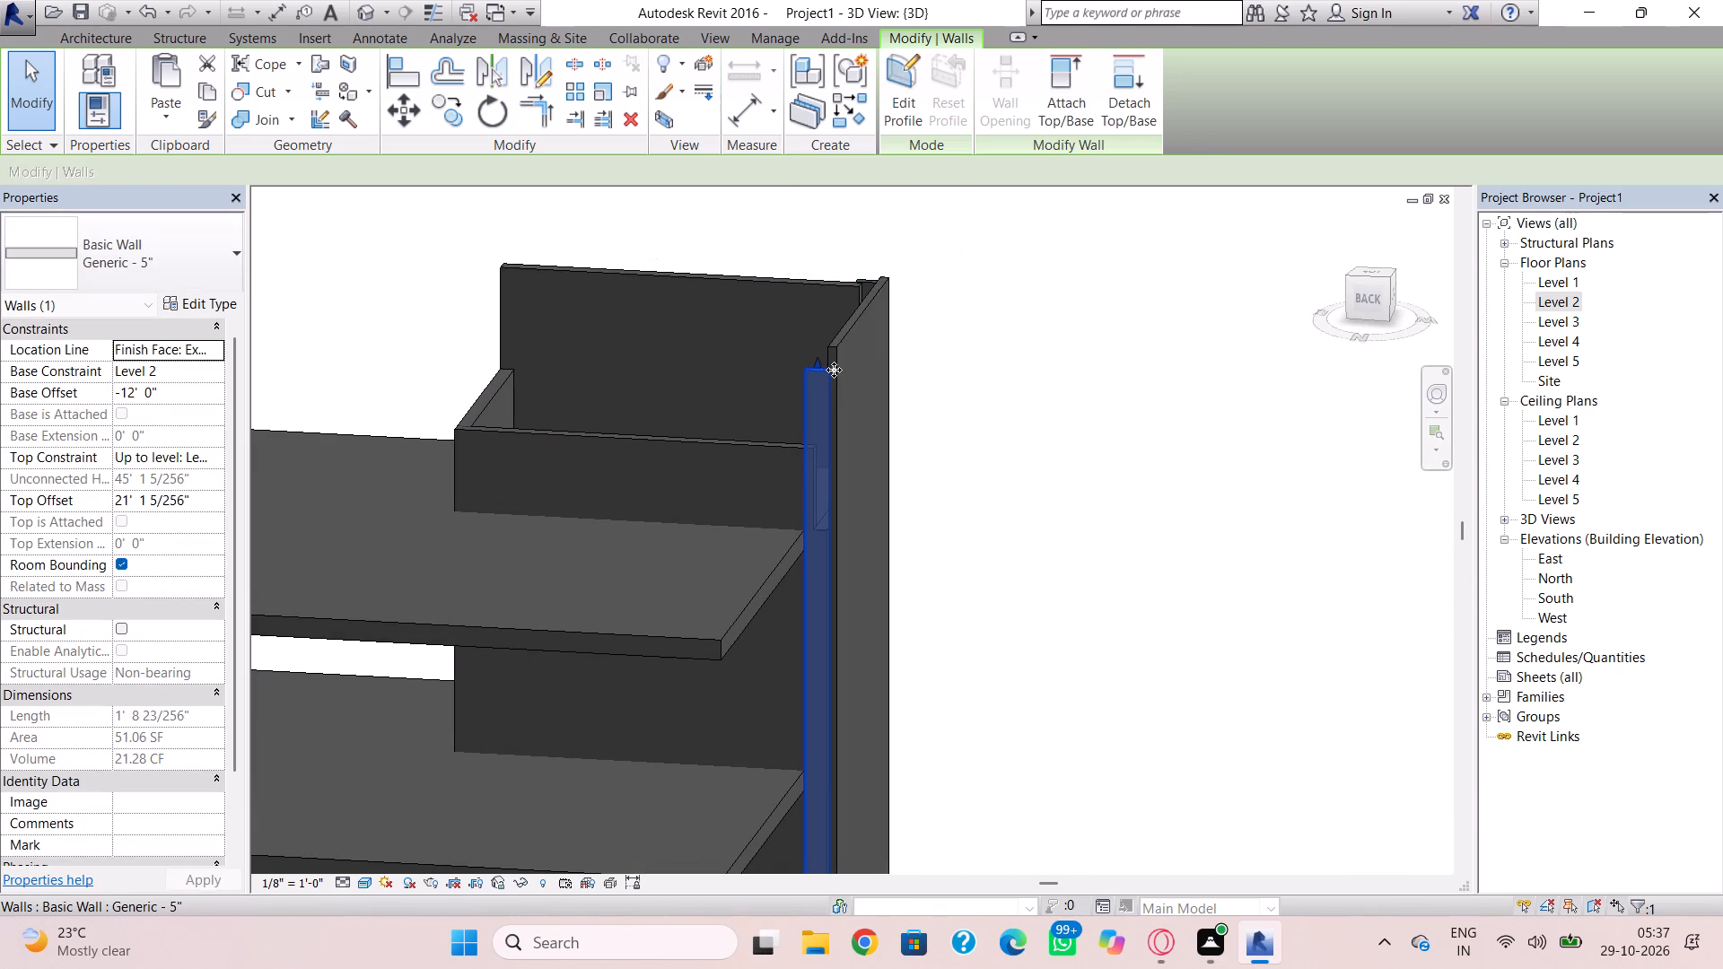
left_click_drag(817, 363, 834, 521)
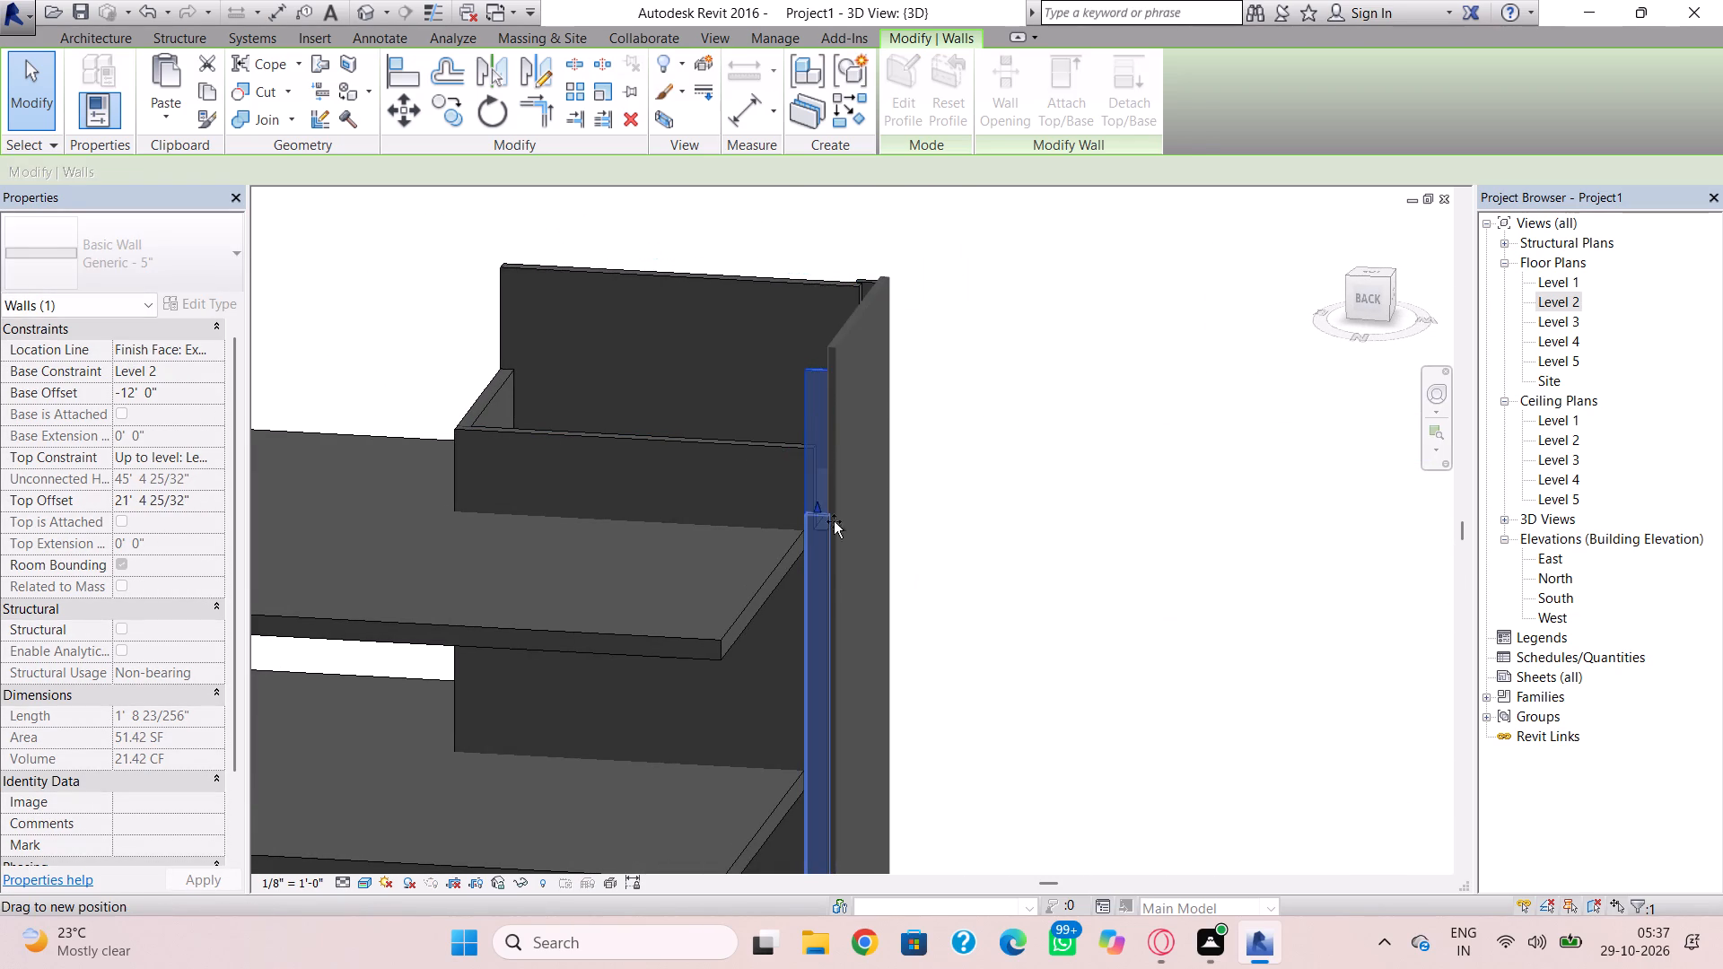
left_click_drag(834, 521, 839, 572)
Raise the top of the enclosure's west 8" wall, just inside the projection, up to the top of the raised projection walls.
scroll(820, 544, "up", 1)
left_click(818, 528)
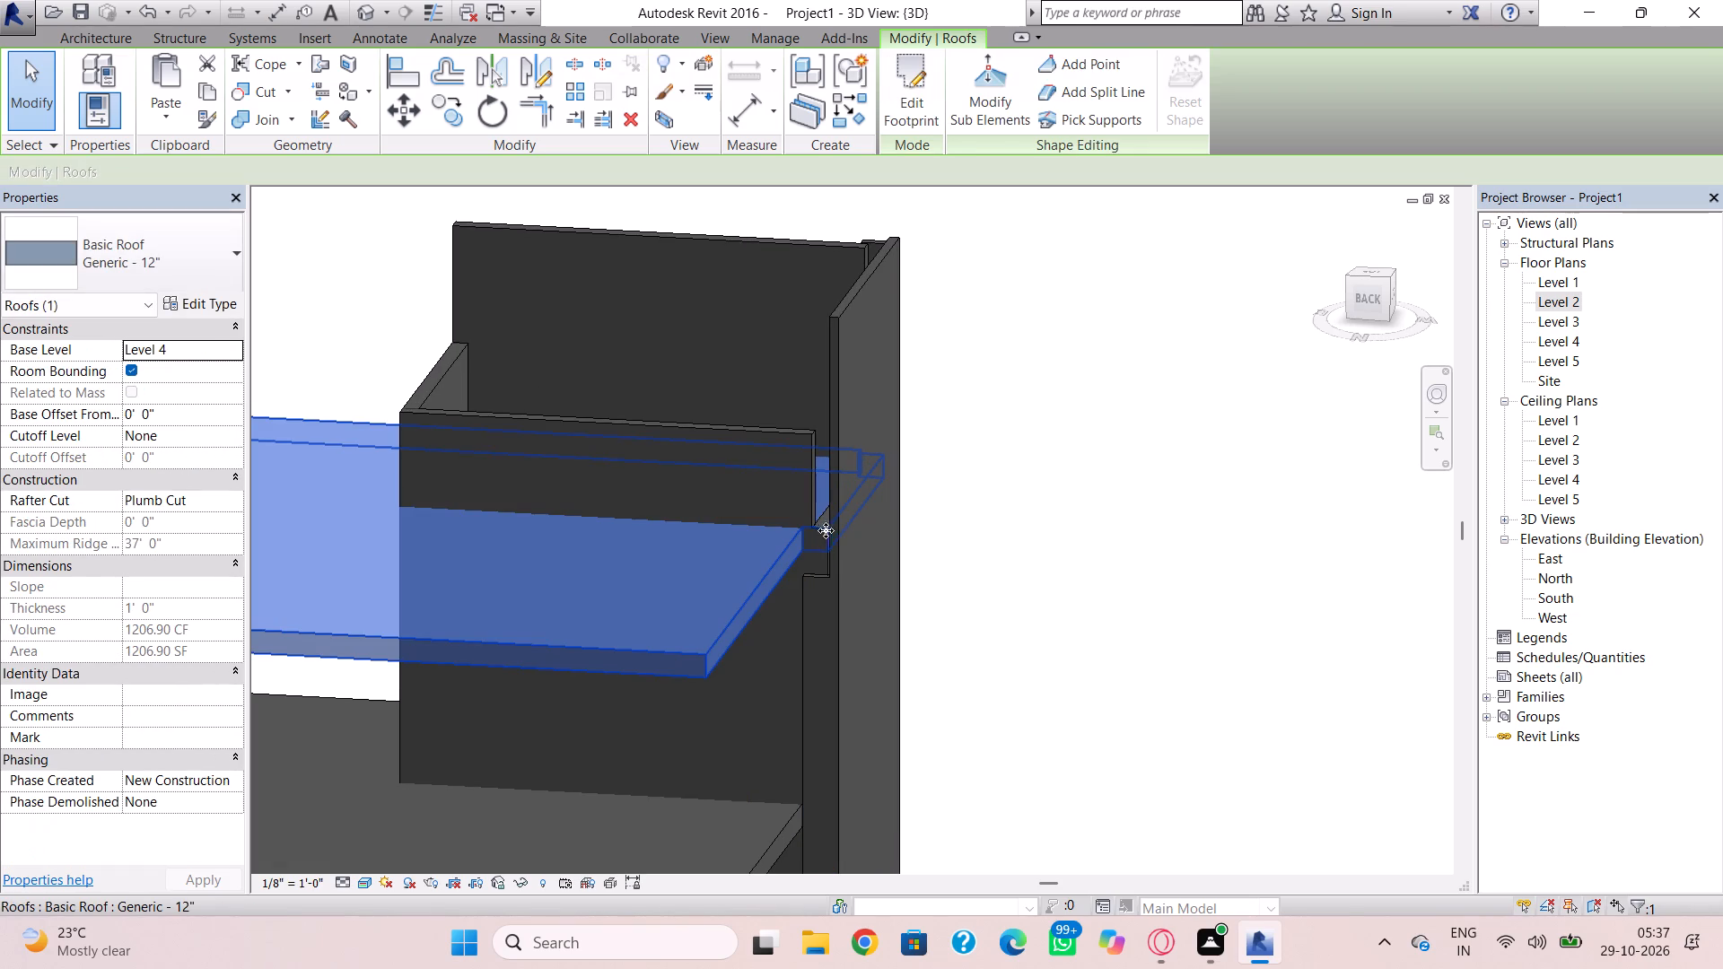
left_click(828, 534)
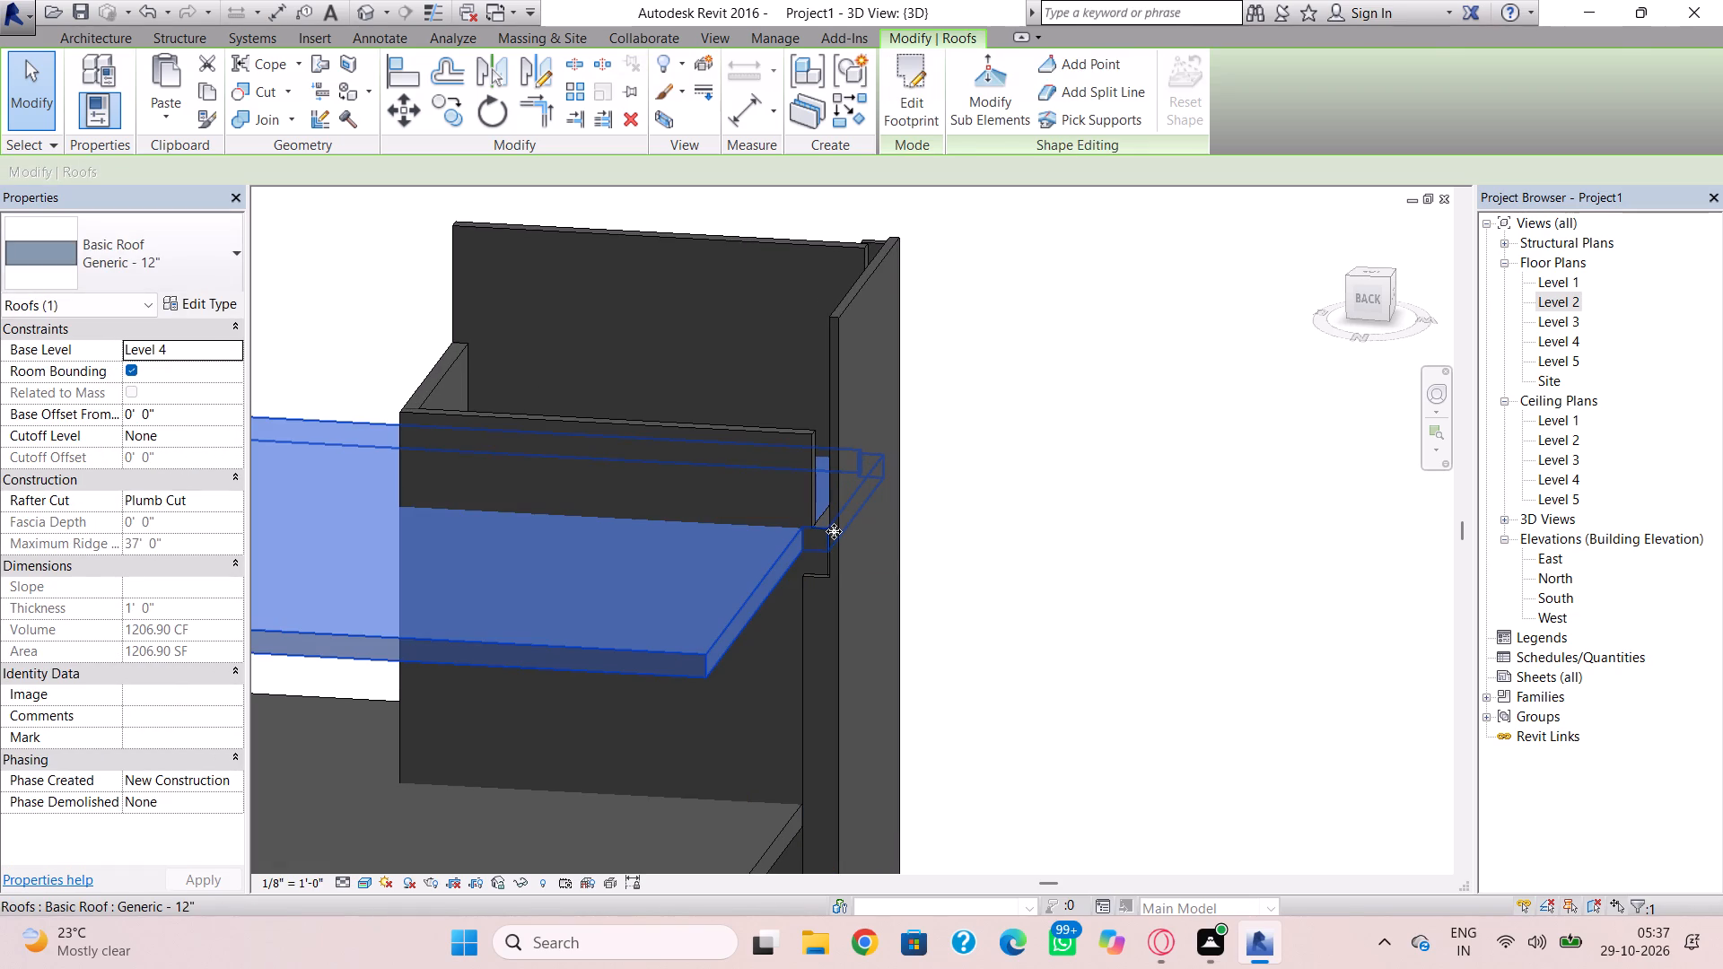
key("Escape")
left_click(821, 515)
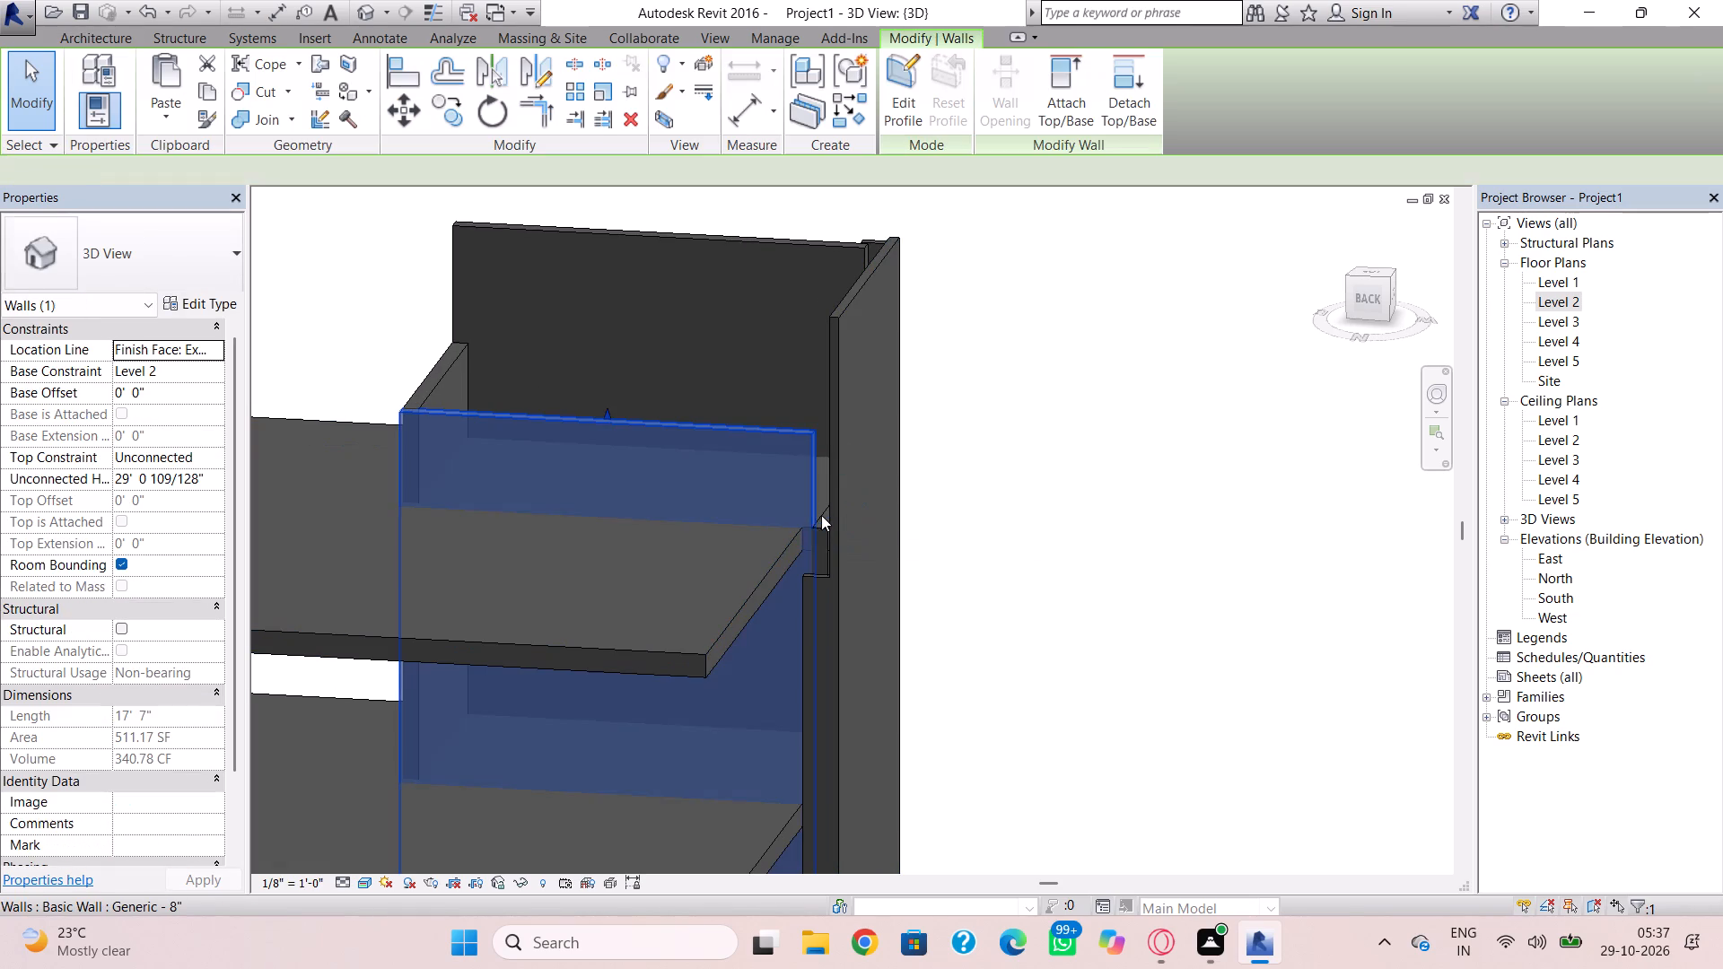
left_click(824, 528)
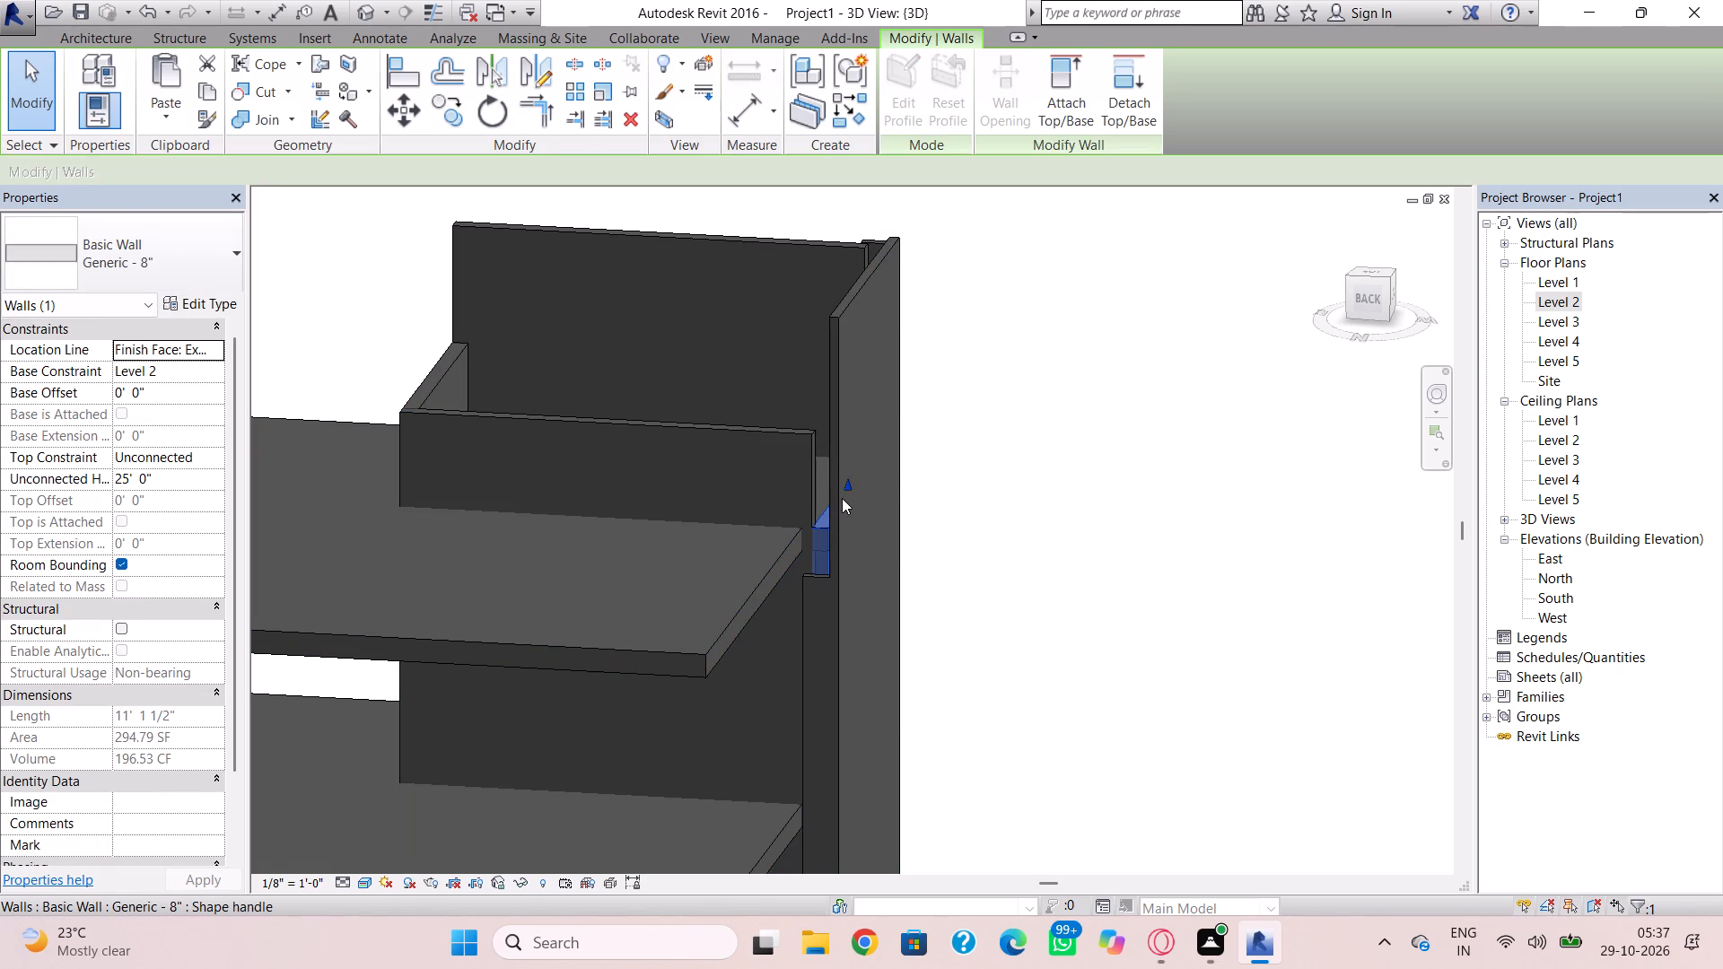
left_click_drag(847, 484, 869, 280)
Raise the top of the projection's short north 5" wall level with the adjoining west 8" wall.
left_click(817, 576)
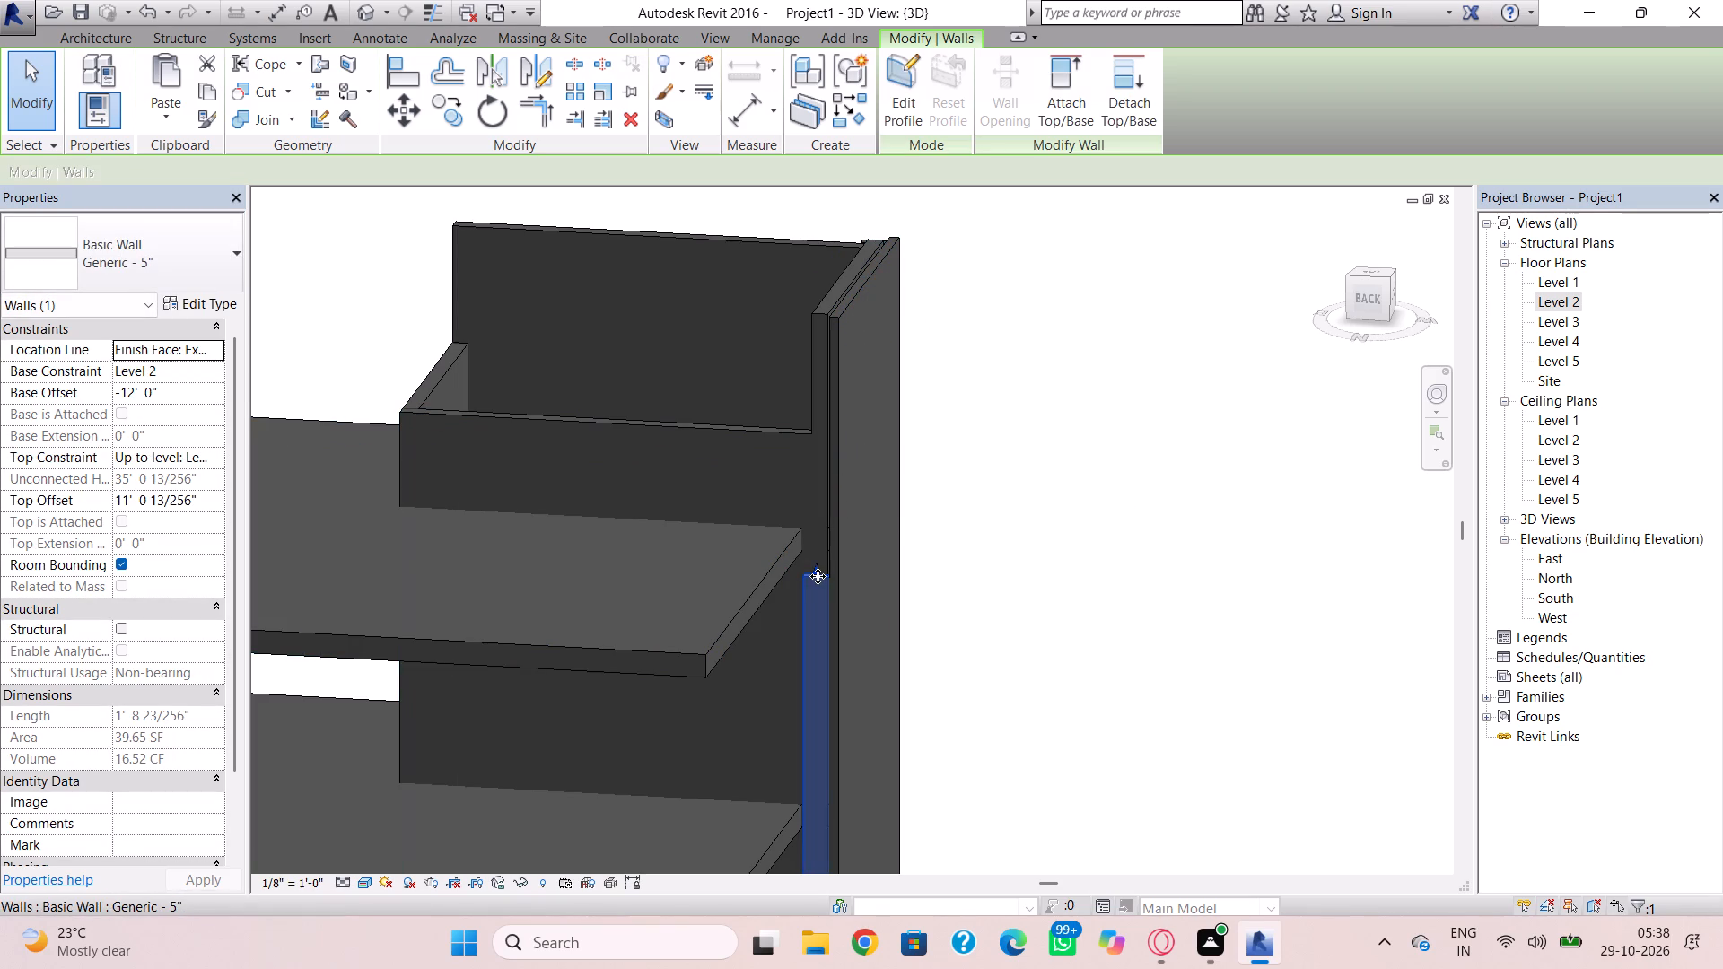
left_click_drag(816, 571, 830, 363)
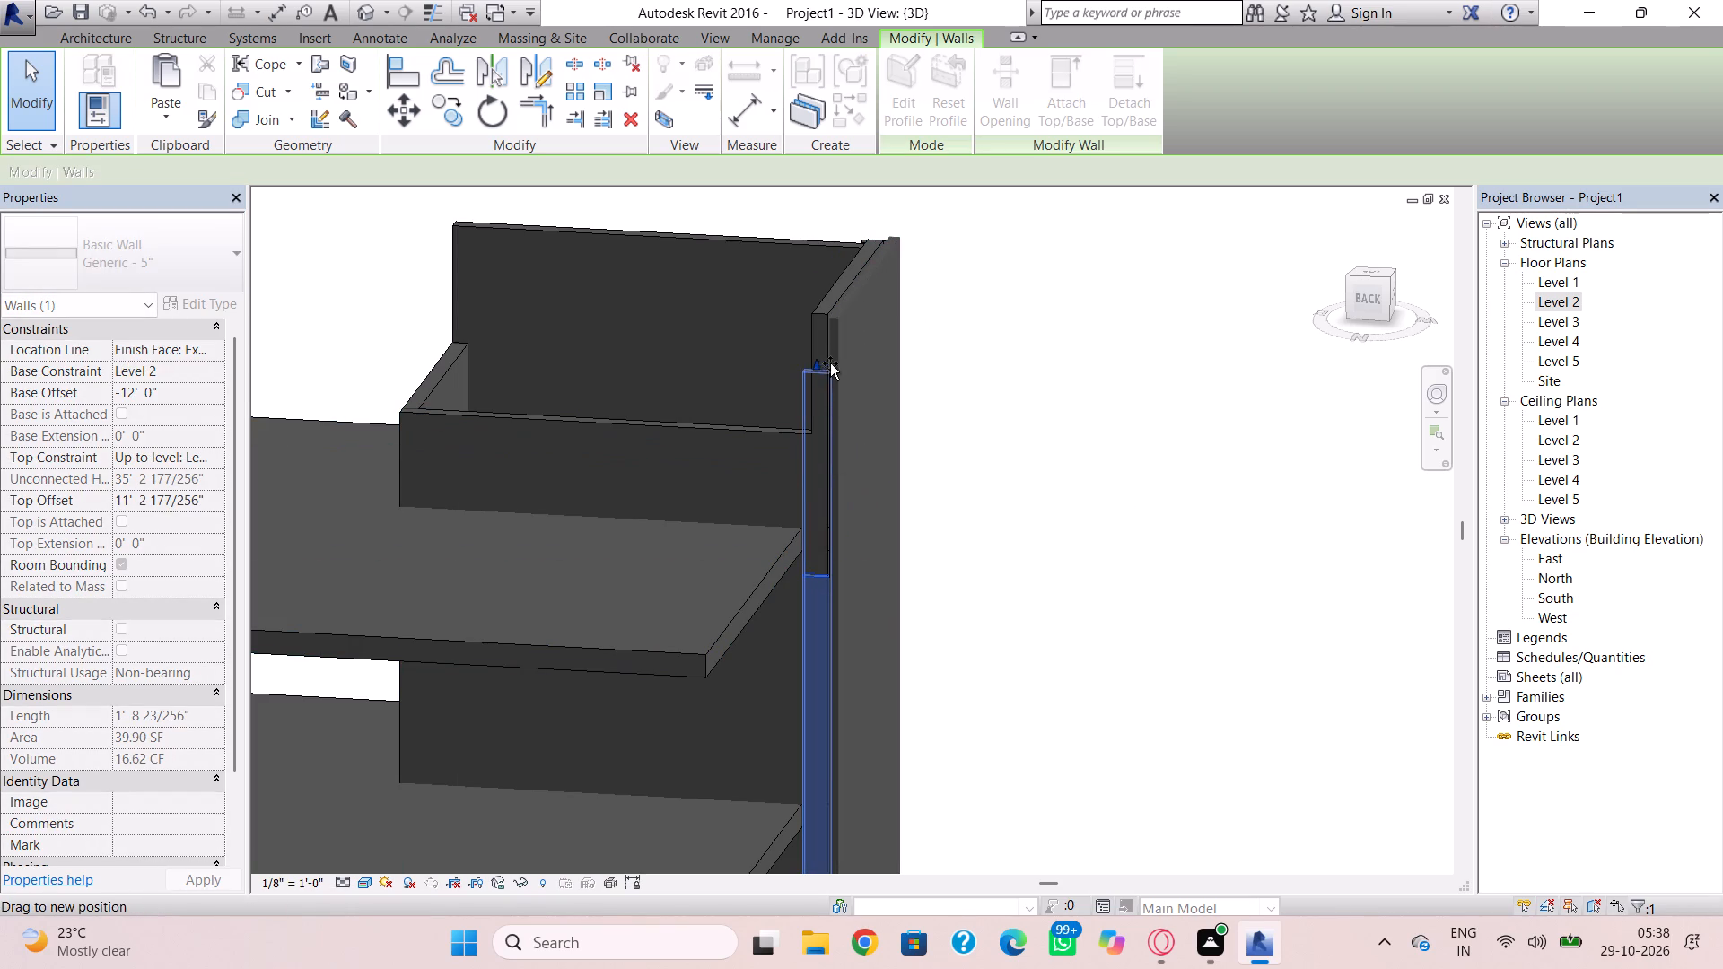
left_click_drag(830, 363, 835, 319)
Raise the top of the enclosure's north 8" wall to an unconnected height of about 34' 1".
left_click(723, 435)
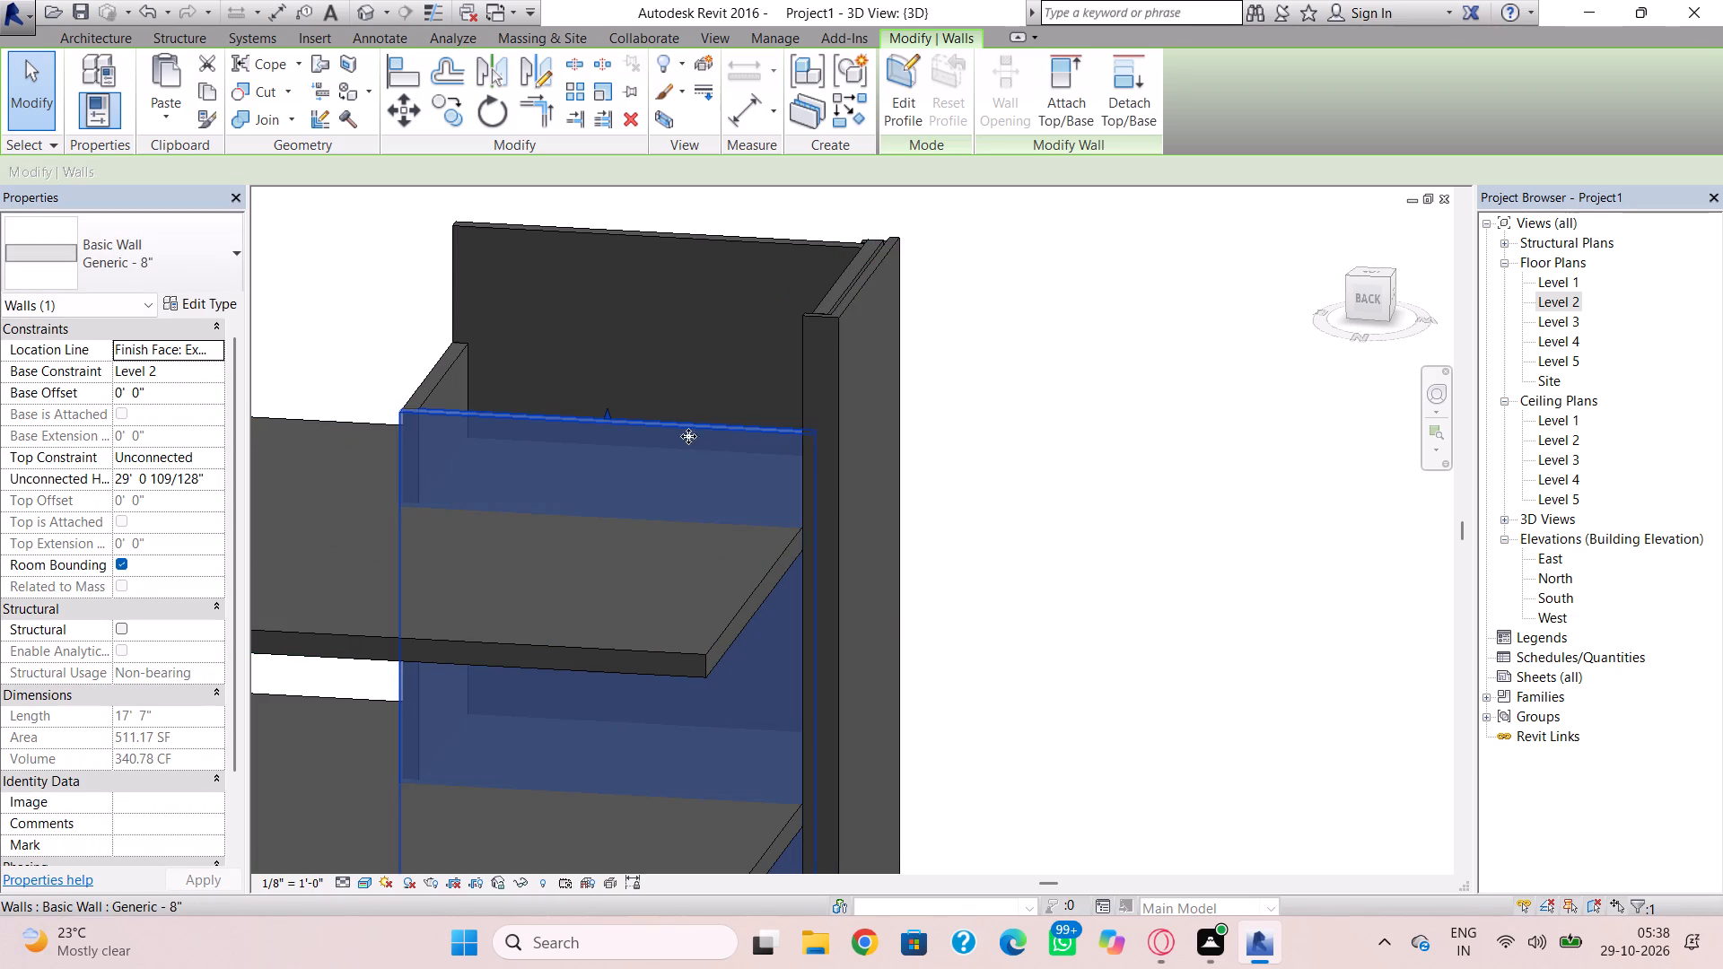
left_click_drag(607, 413, 637, 305)
Raise the top of the enclosure's east 8" wall level with its neighbours, at an unconnected height of about 34' 1".
right_click_drag(547, 385, 951, 394, "shift")
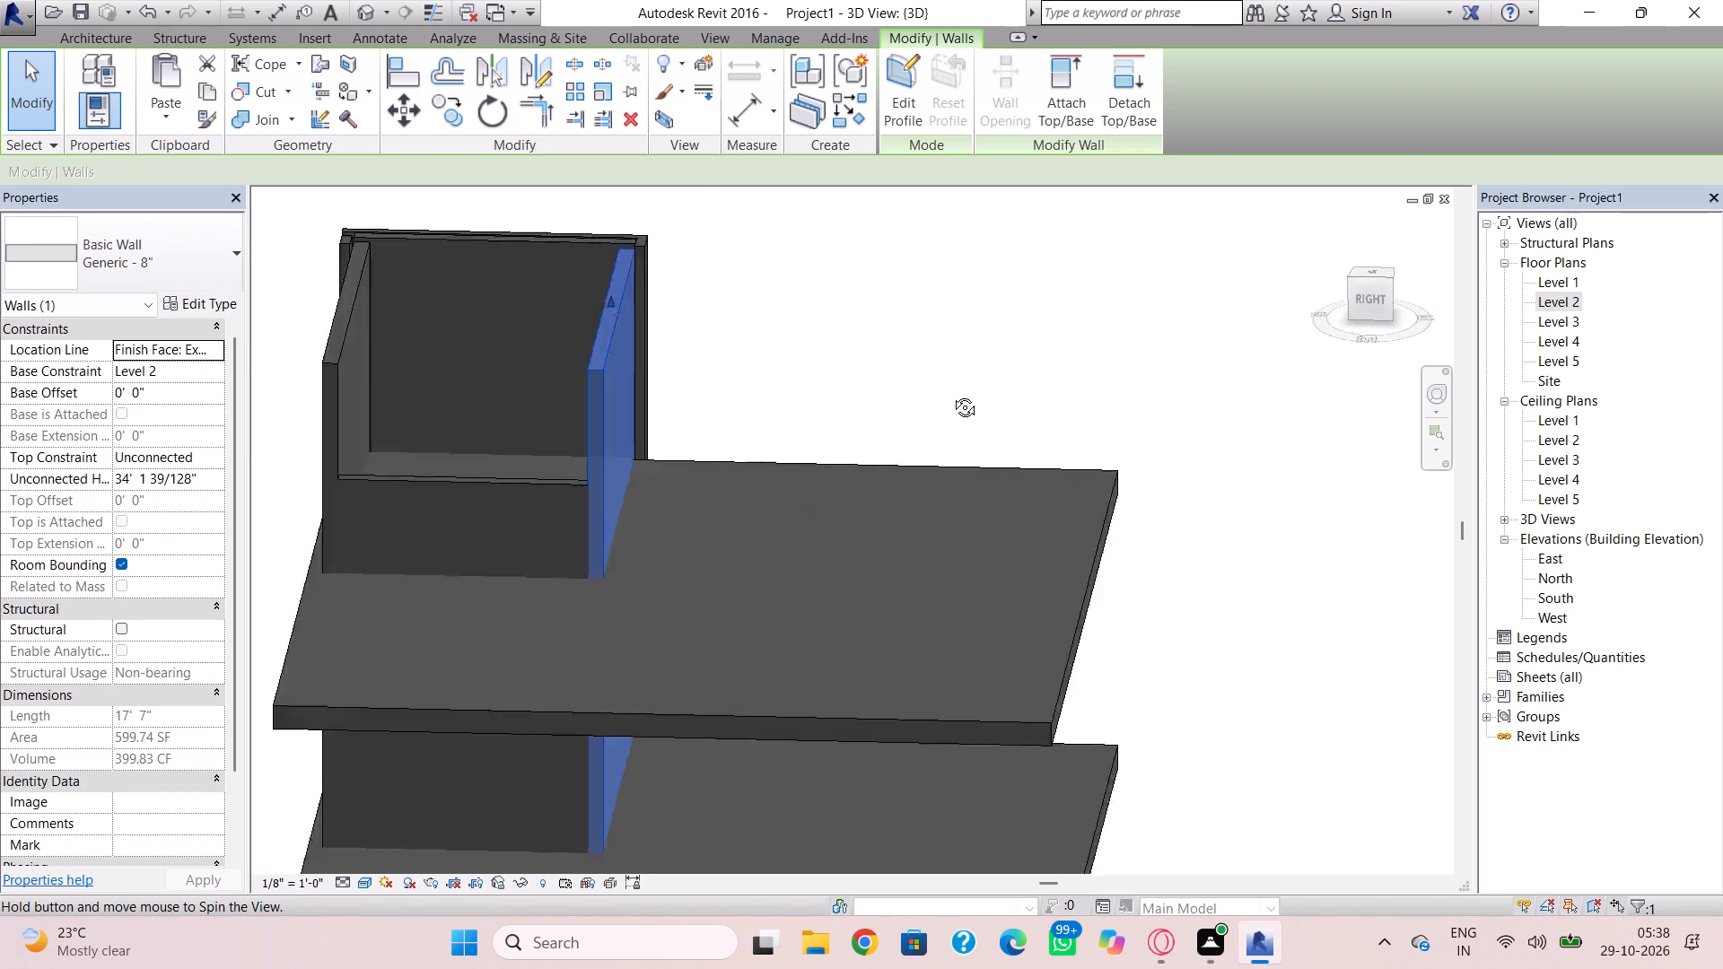
right_click_drag(951, 394, 992, 392, "shift")
left_click(602, 487)
left_click_drag(541, 487, 547, 369)
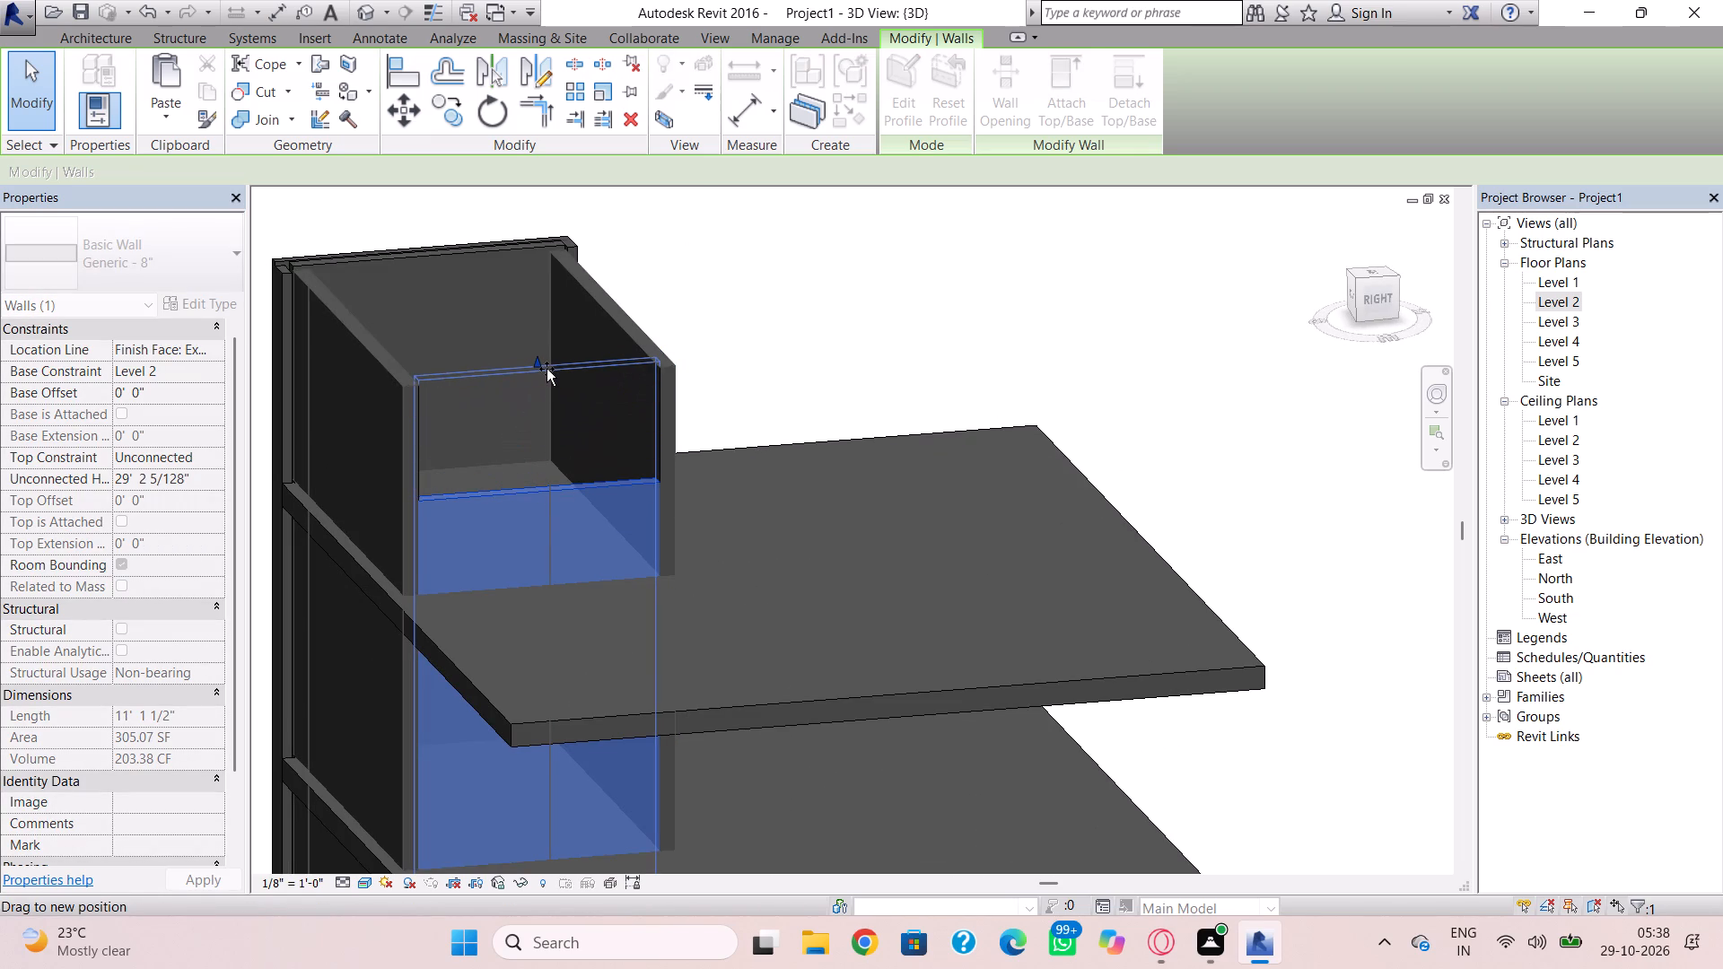
left_click_drag(547, 369, 550, 374)
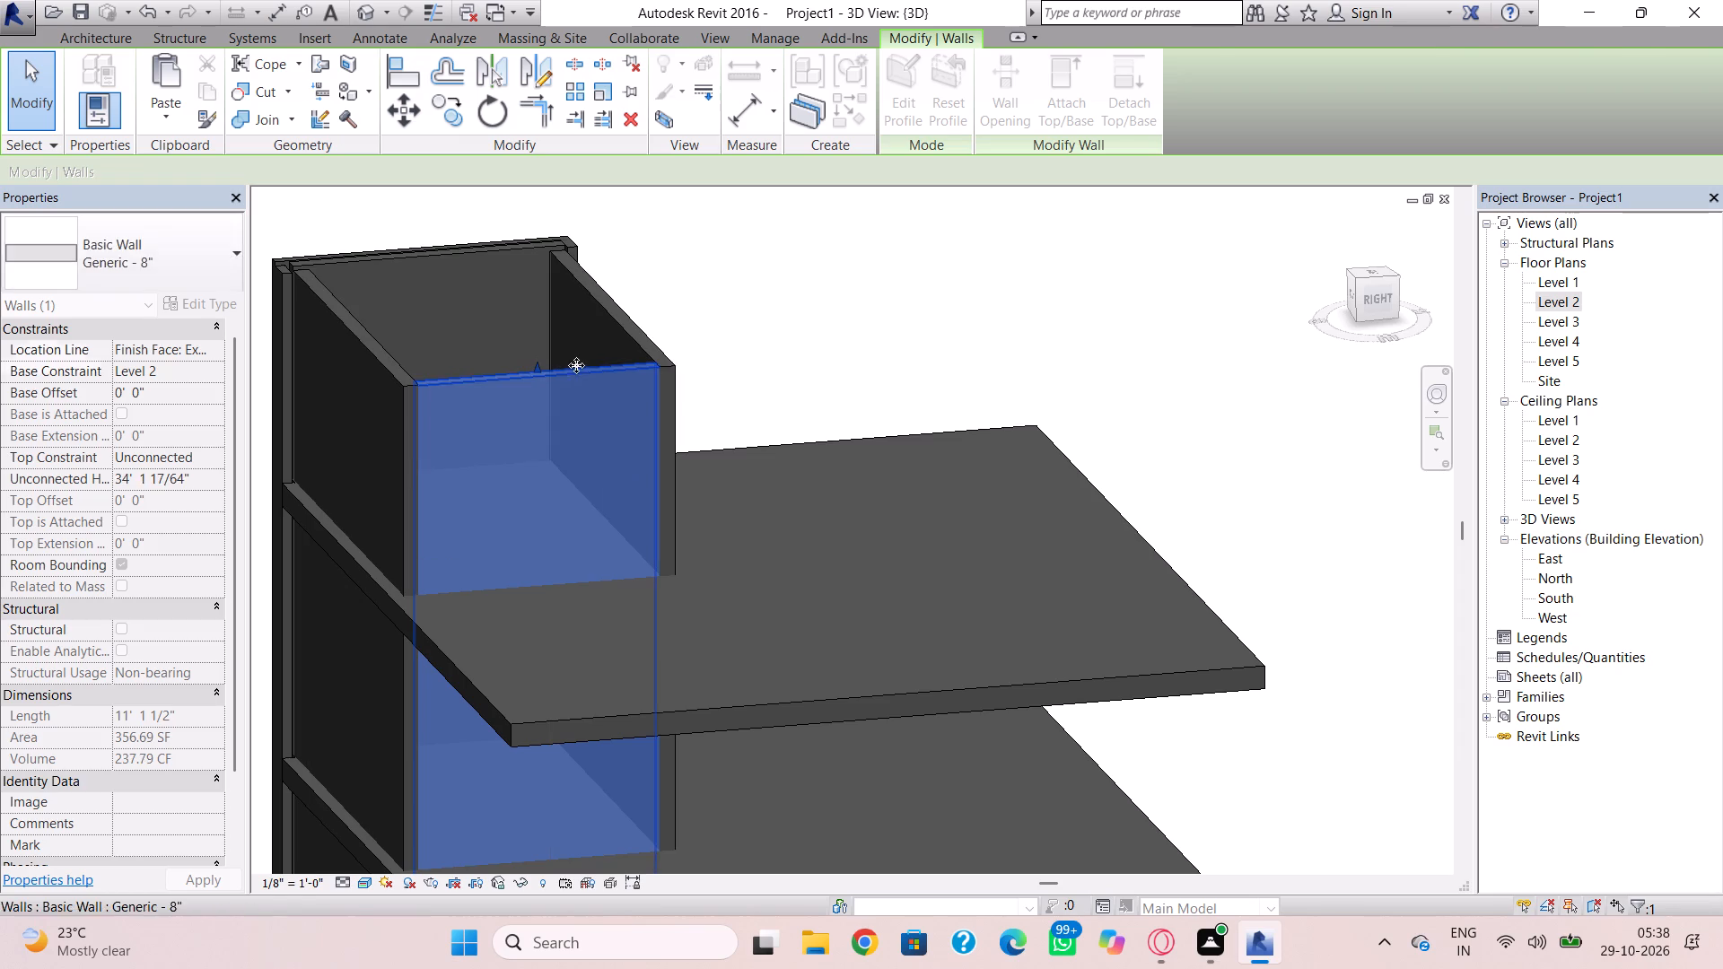
key("Escape")
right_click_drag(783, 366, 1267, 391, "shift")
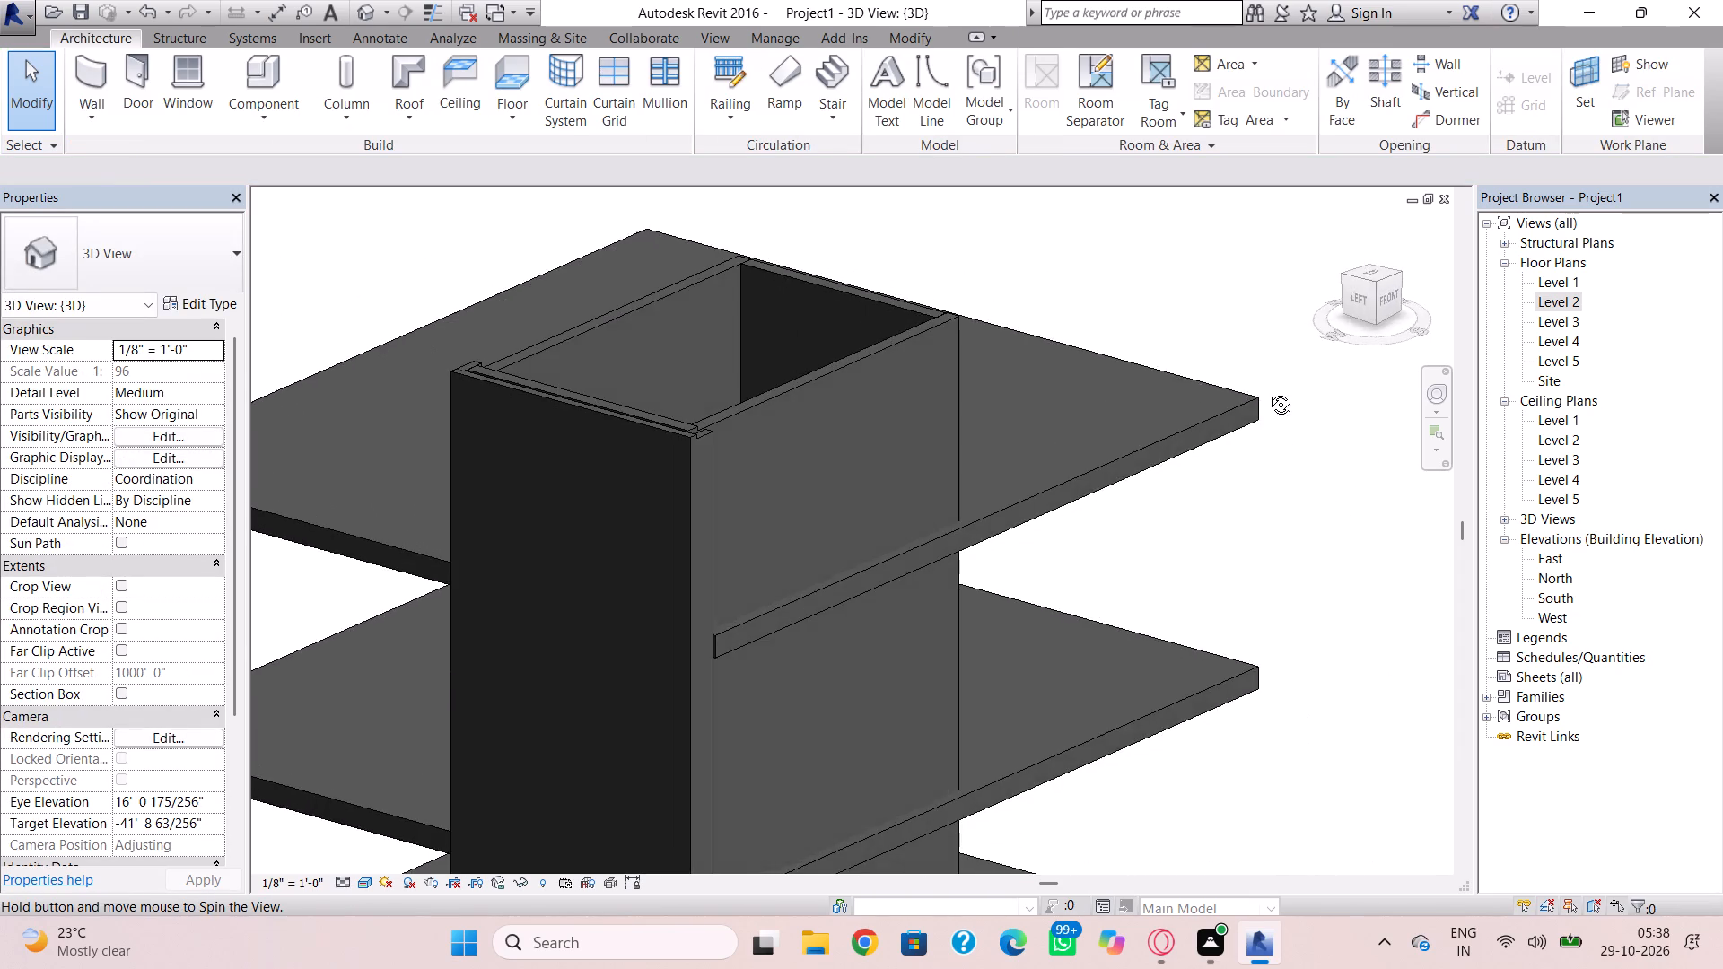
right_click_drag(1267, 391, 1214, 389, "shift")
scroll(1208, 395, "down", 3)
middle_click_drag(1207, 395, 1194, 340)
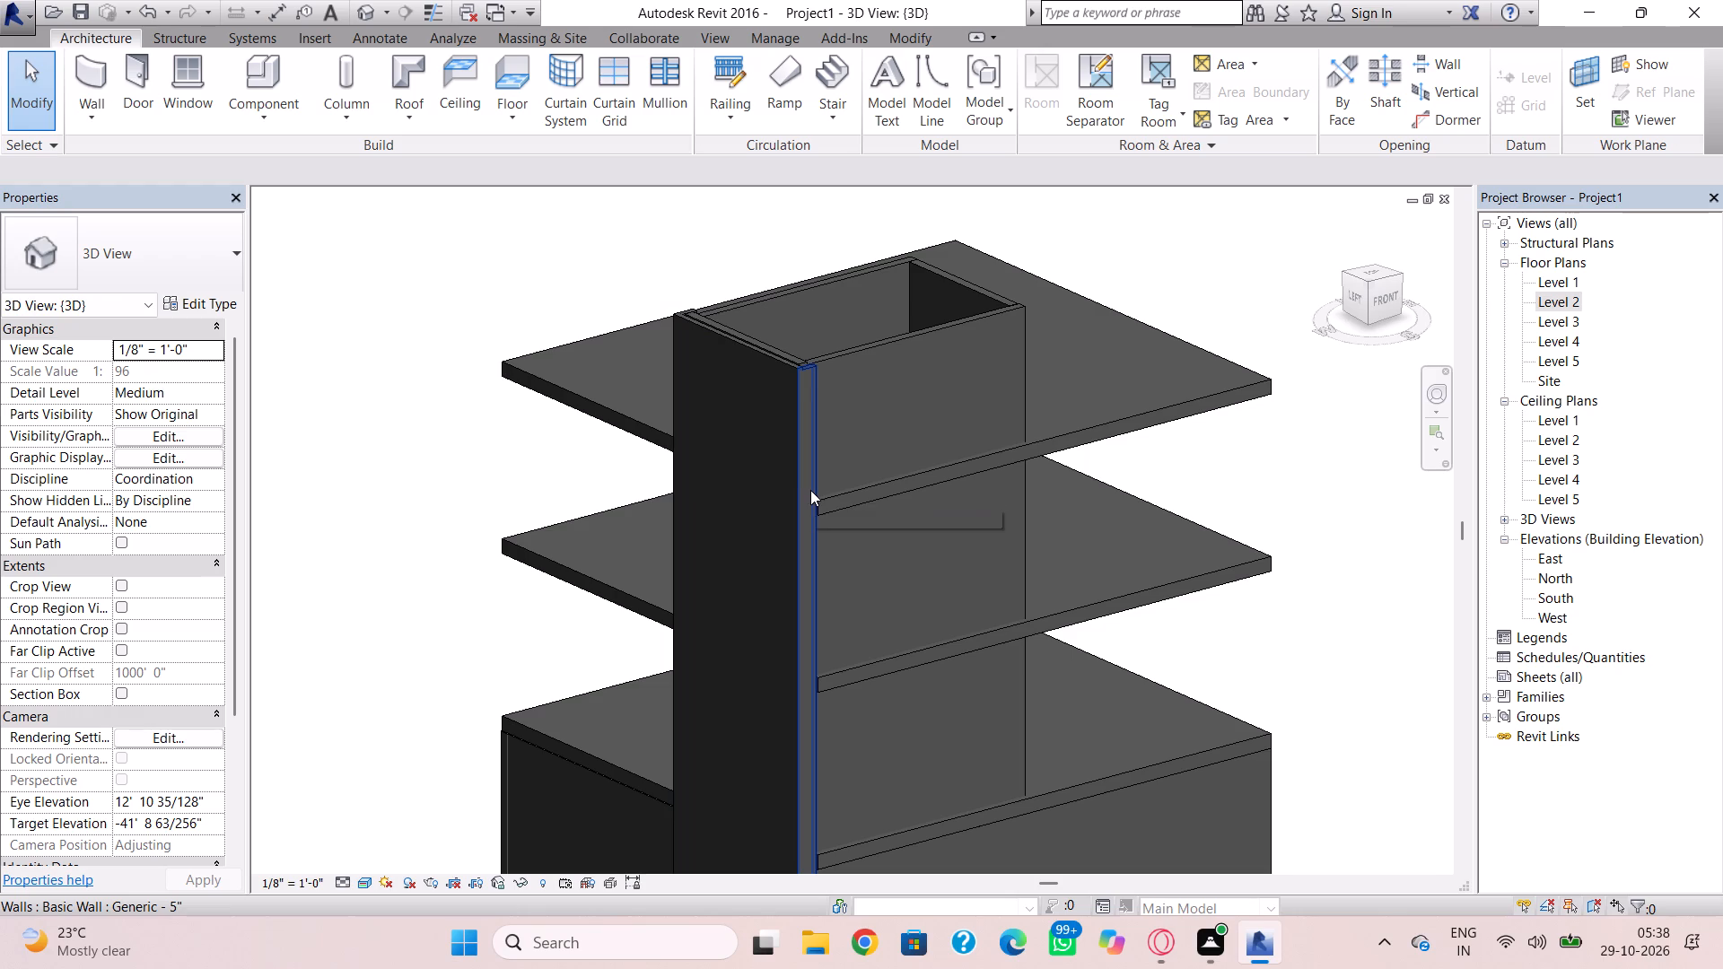
Raise the top of the enclosure's west 8" wall to an unconnected height of about 37' 8".
scroll(762, 488, "down", 2)
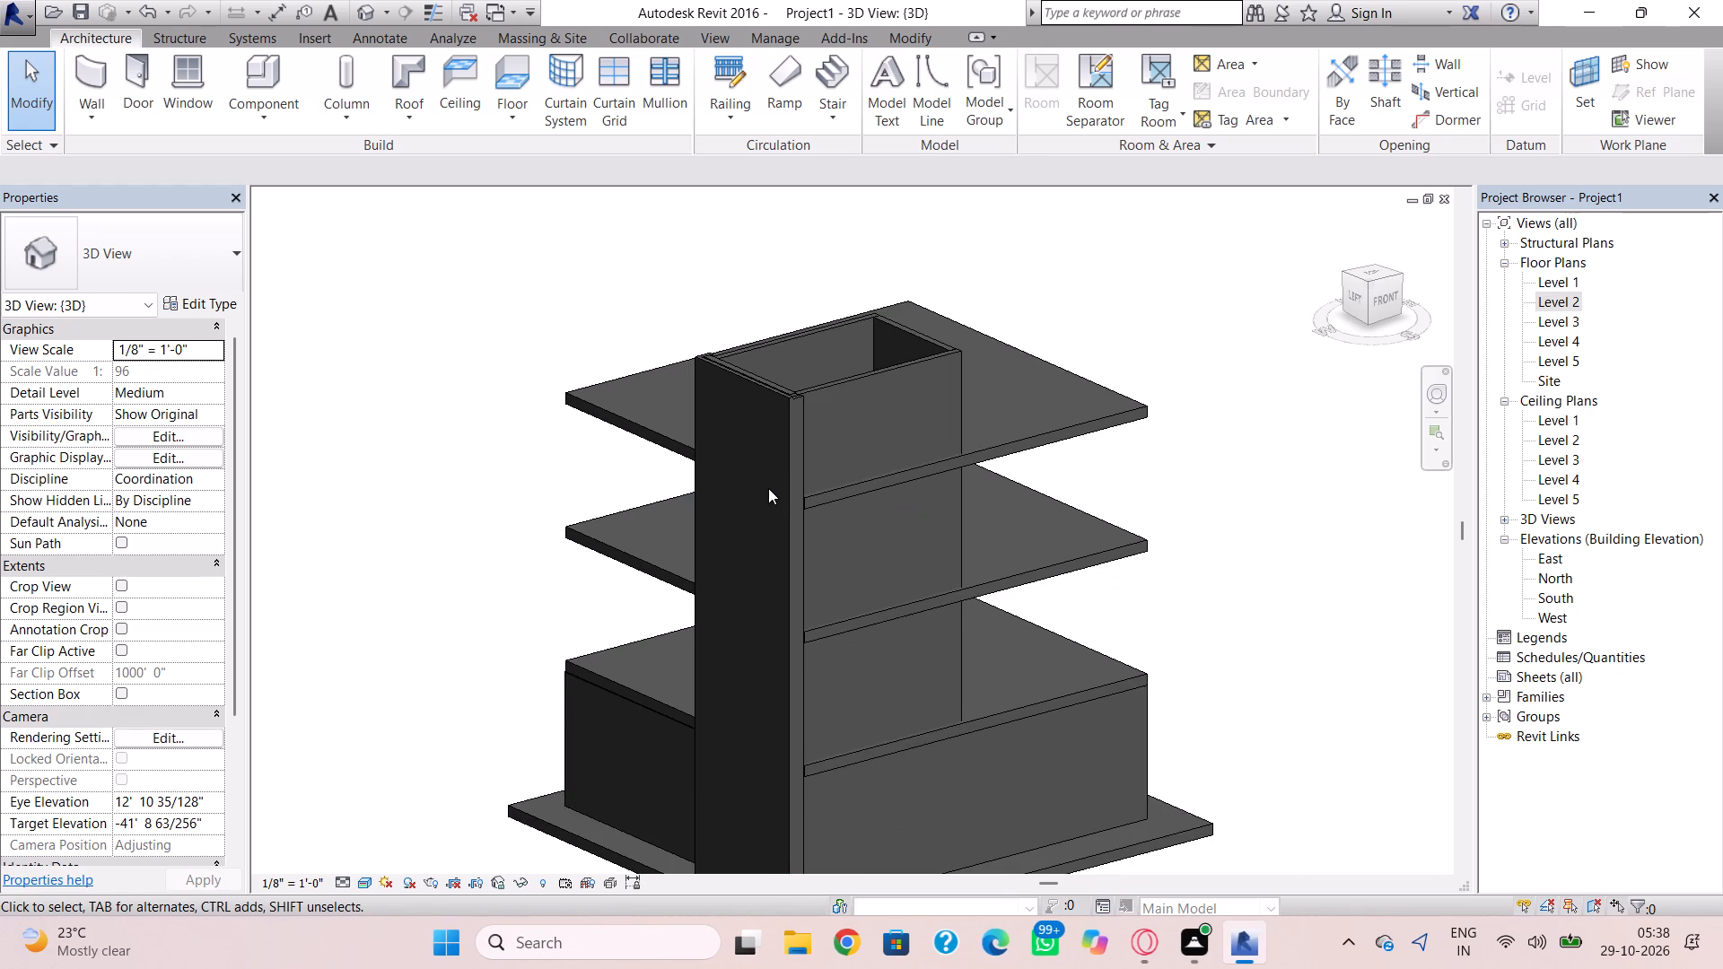
right_click_drag(762, 423, 680, 297, "shift")
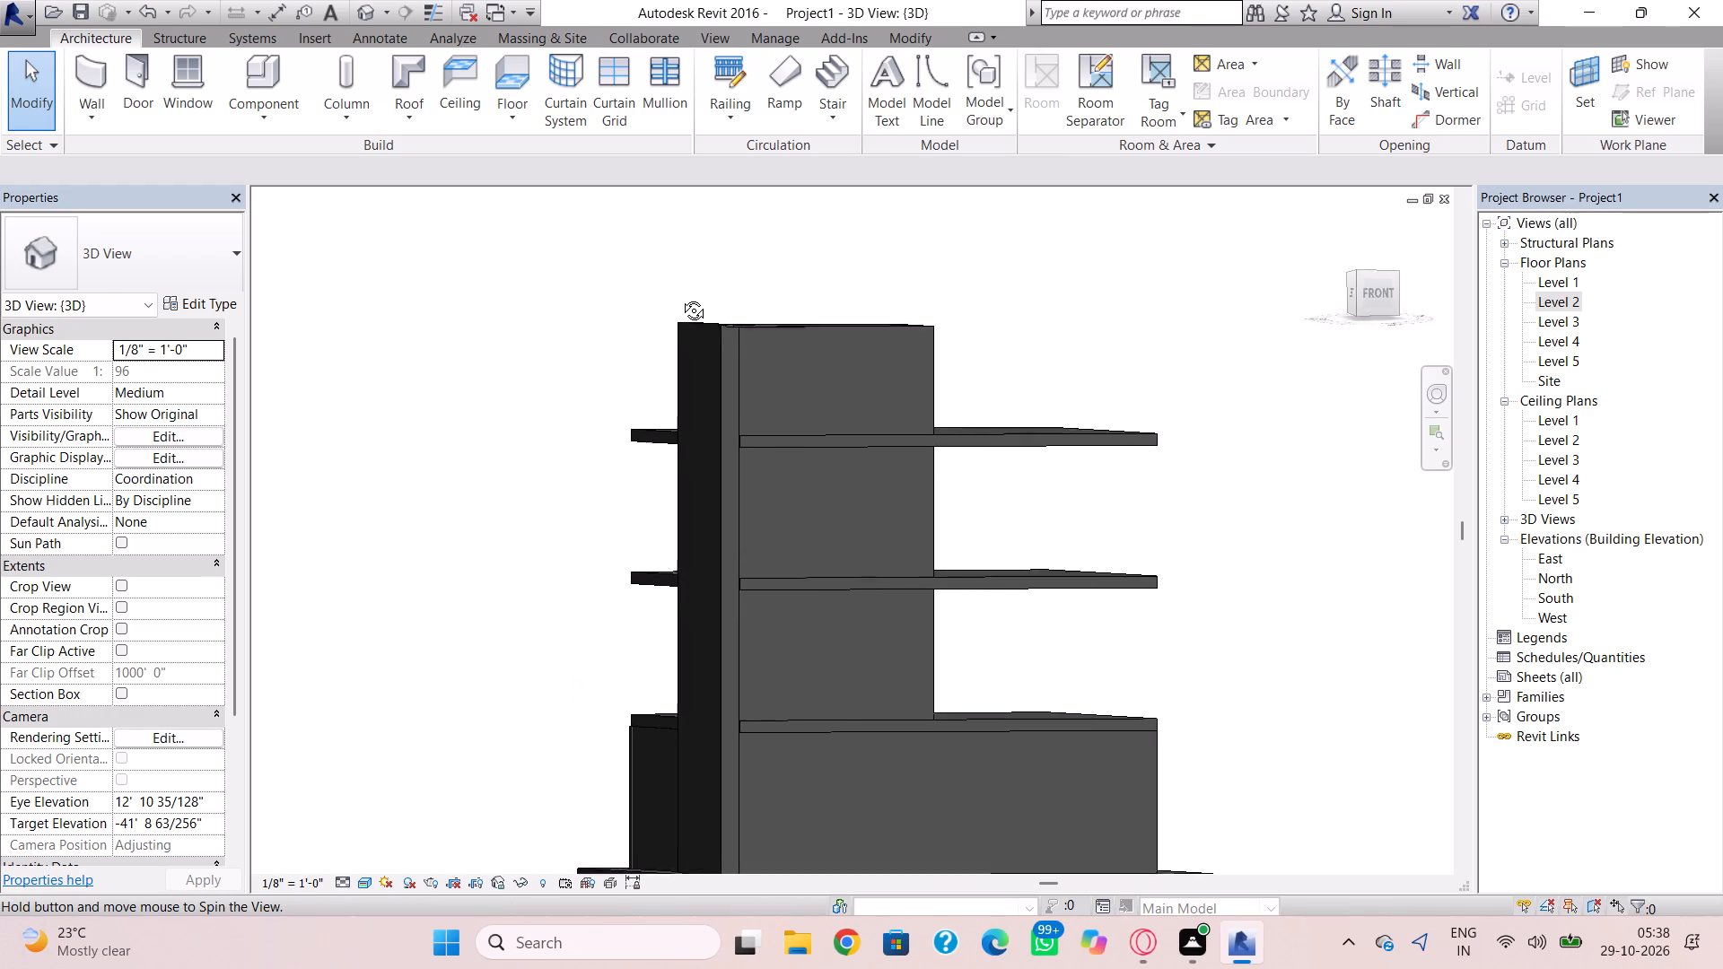
right_click_drag(680, 297, 689, 325, "shift")
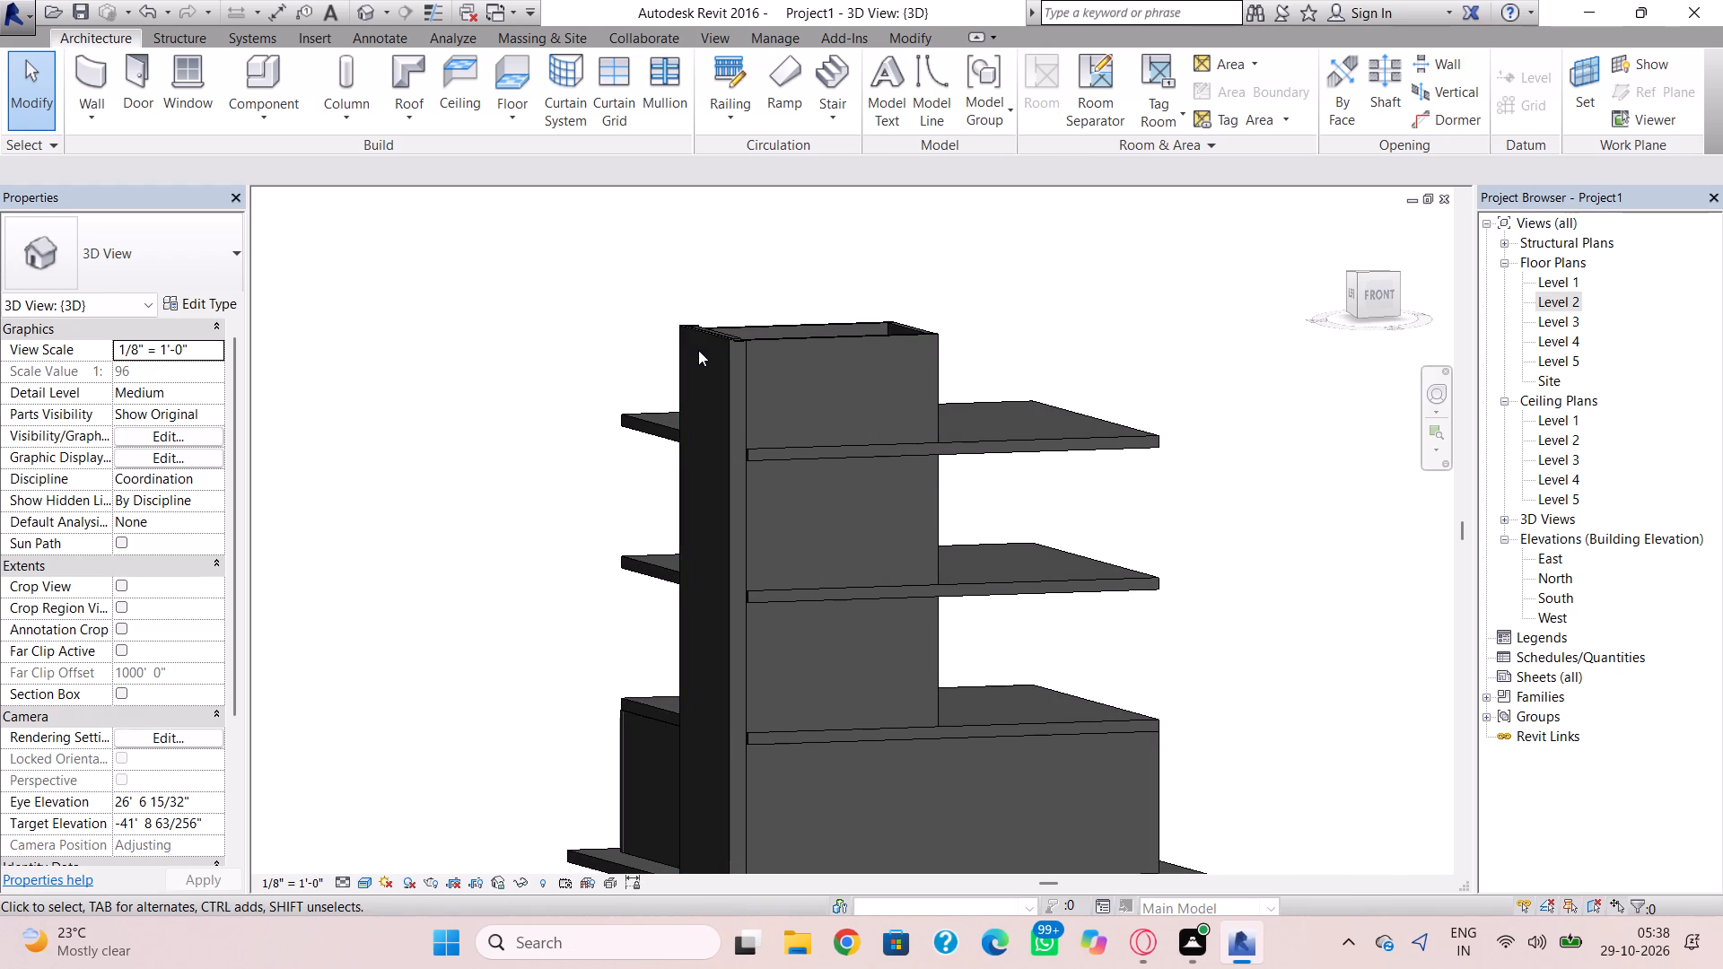
right_click_drag(1085, 339, 660, 561, "shift")
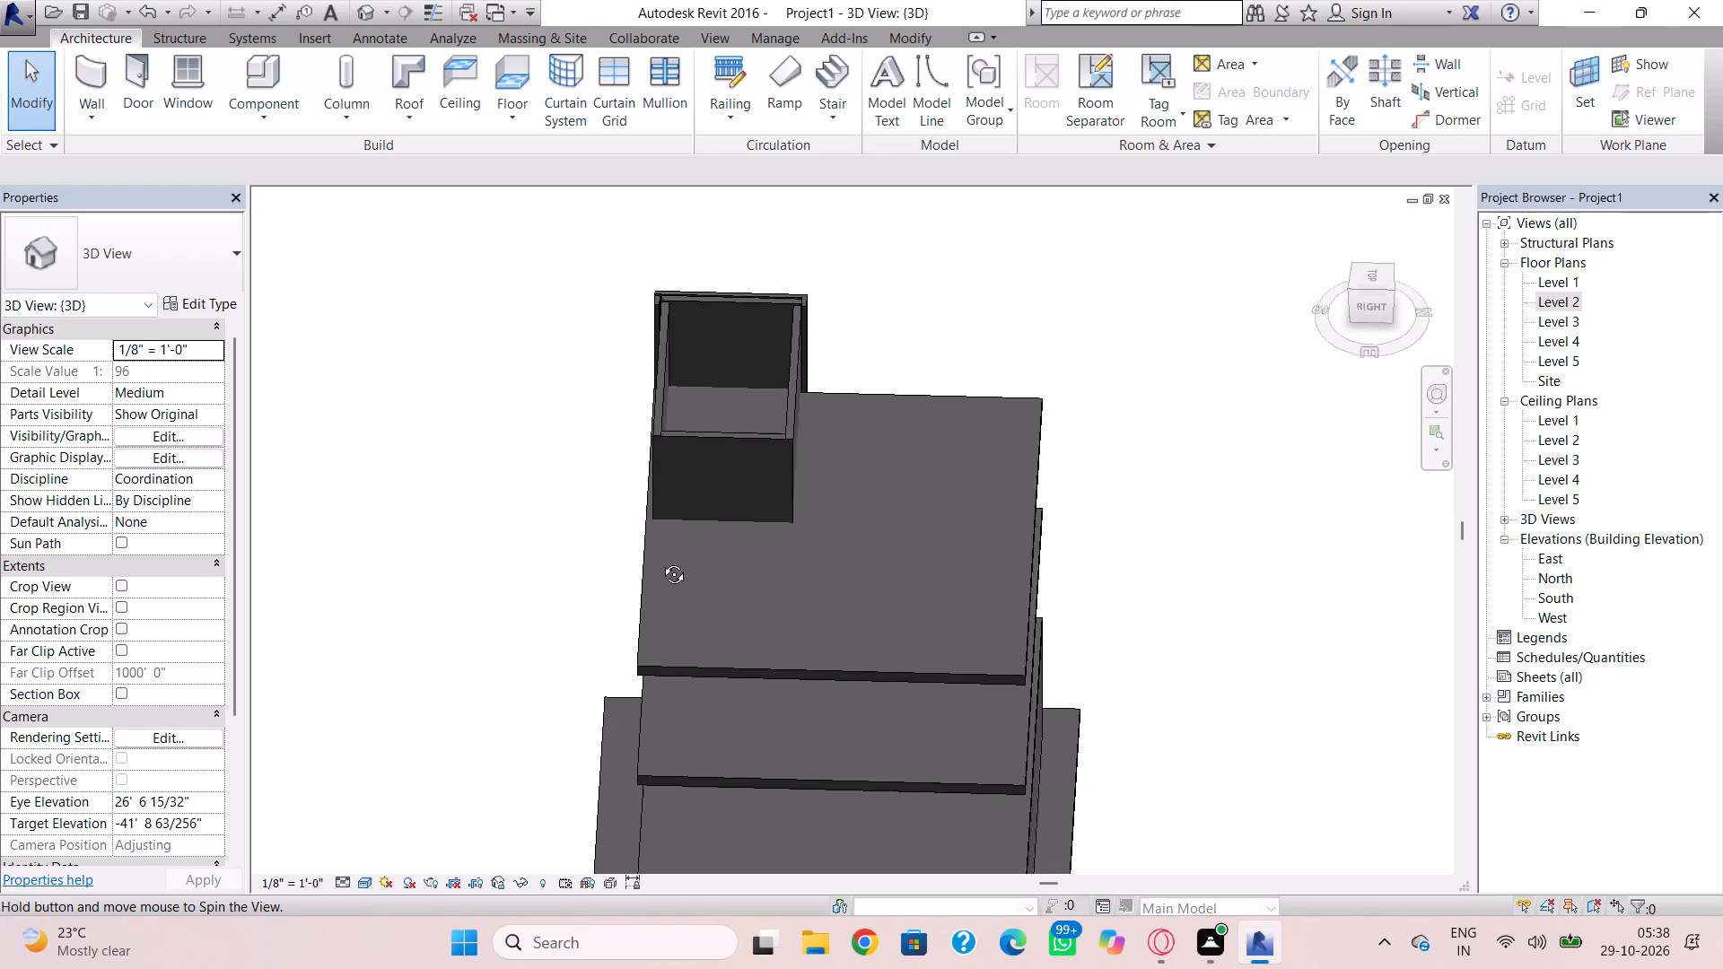
right_click_drag(660, 561, 660, 562, "shift")
left_click(728, 301)
left_click_drag(733, 289, 732, 281)
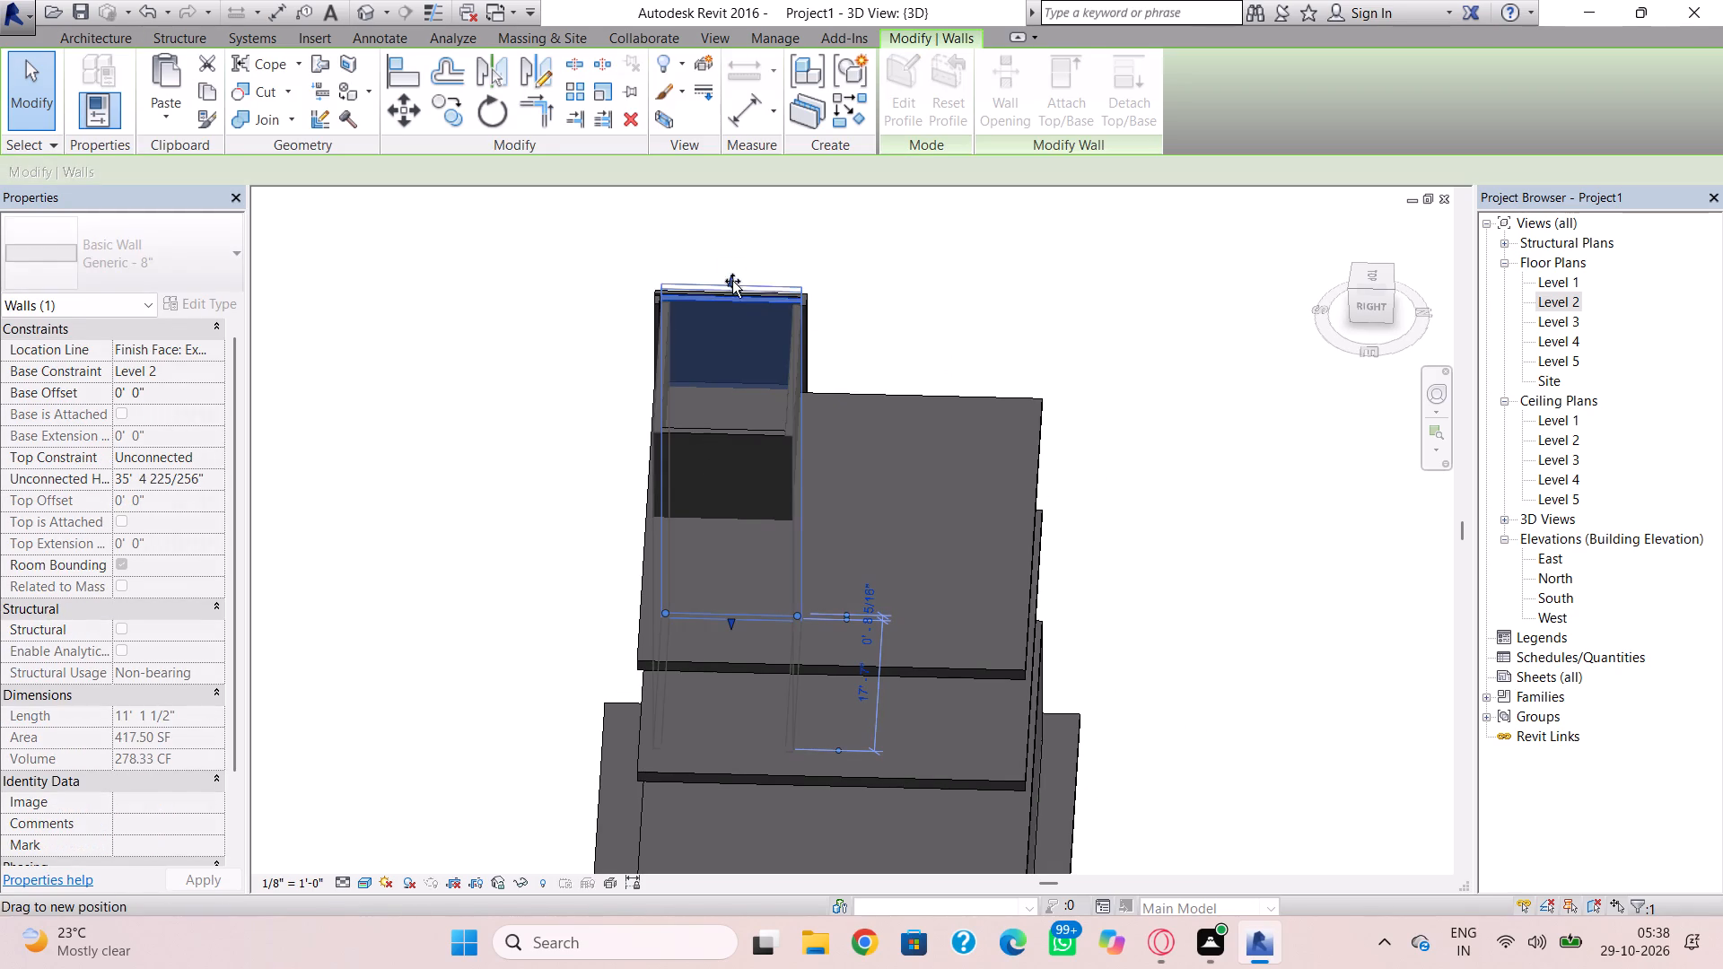
left_click_drag(732, 281, 730, 268)
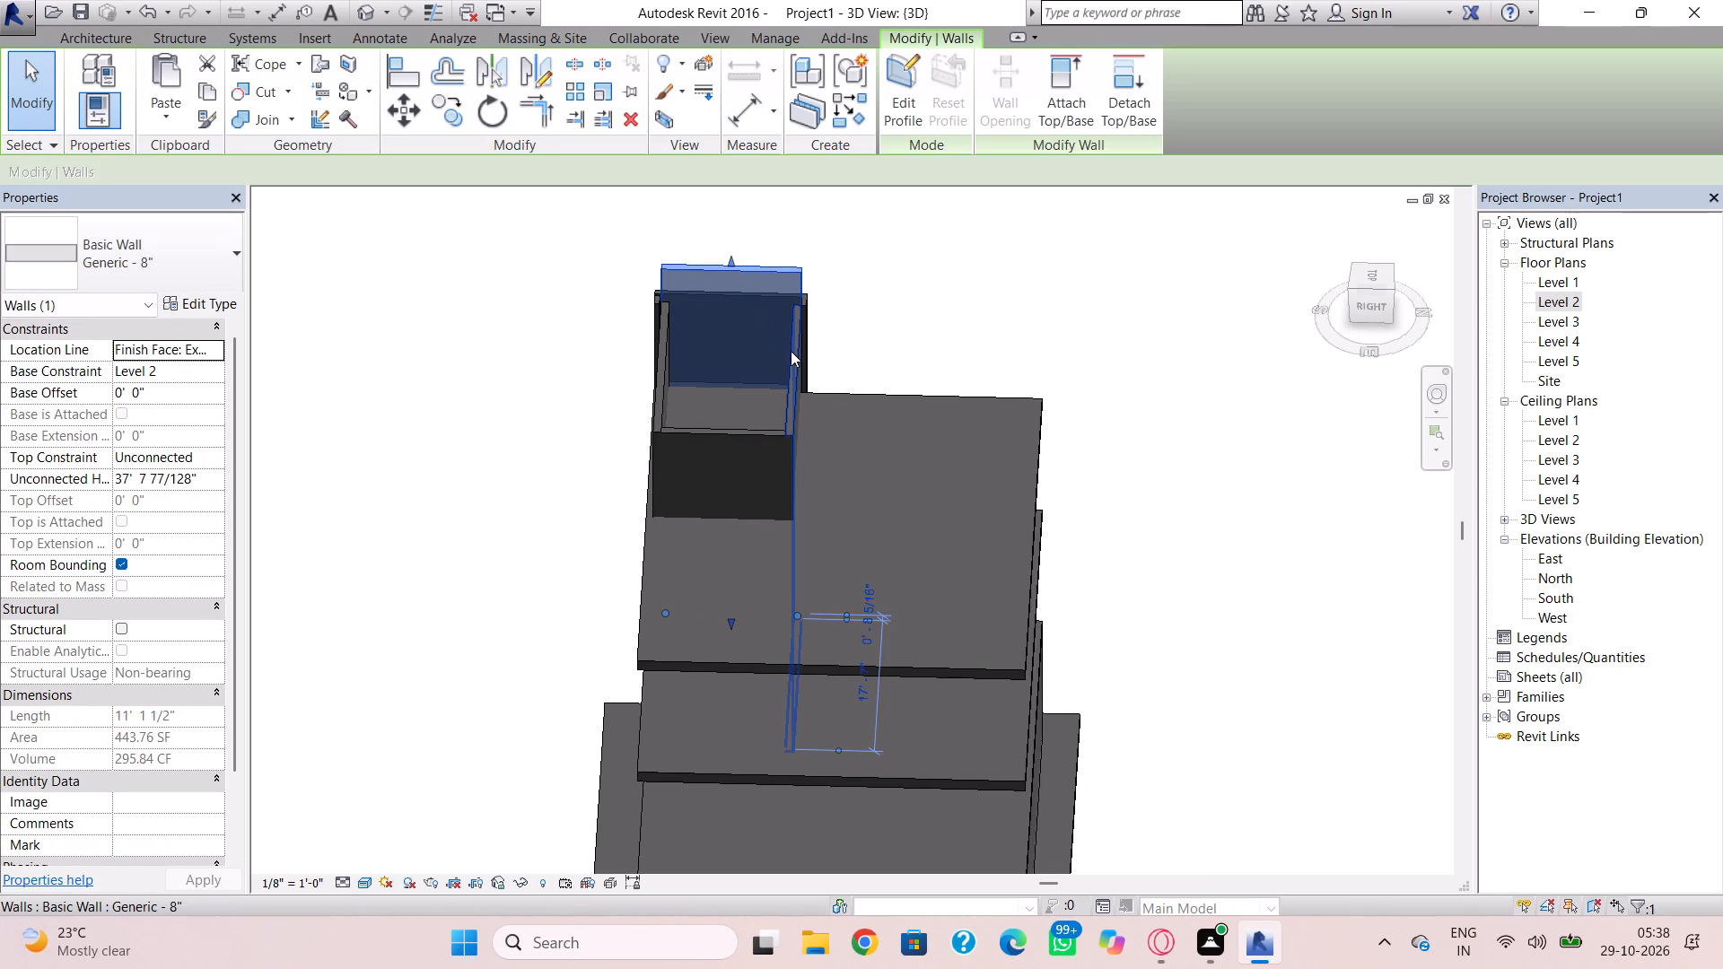
Raise the top of the enclosure's north 8" wall to an unconnected height of about 37' 9".
right_click_drag(782, 362, 989, 217, "shift")
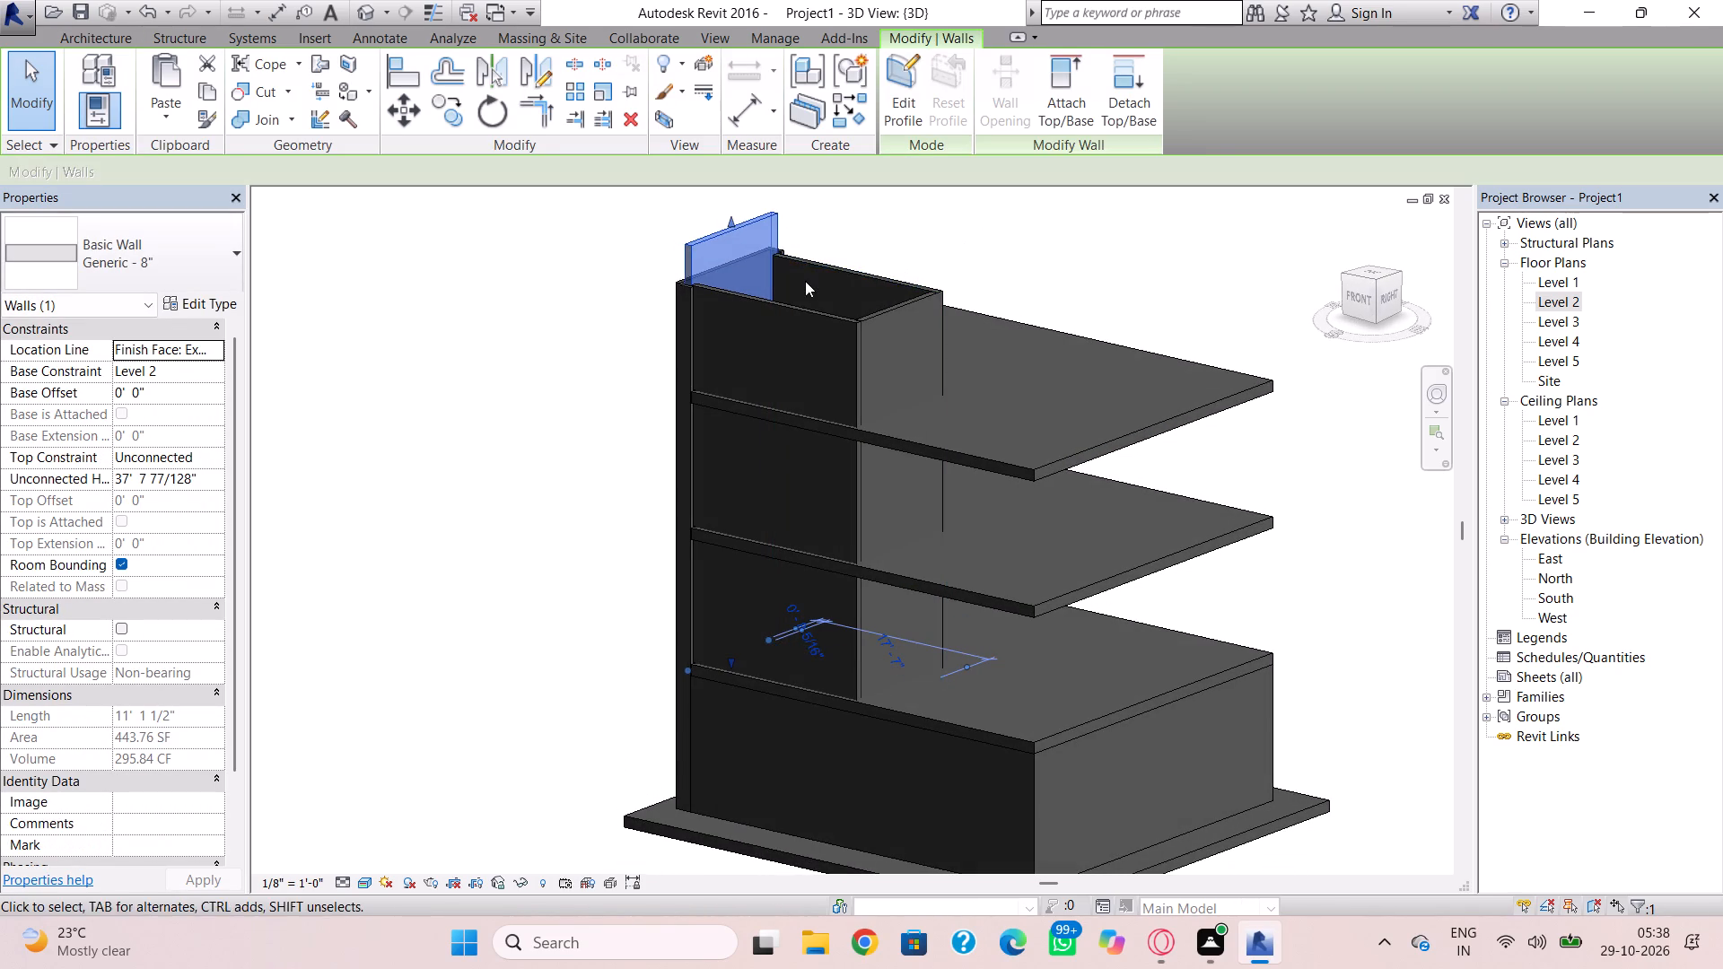
left_click(812, 268)
left_click_drag(859, 267, 865, 240)
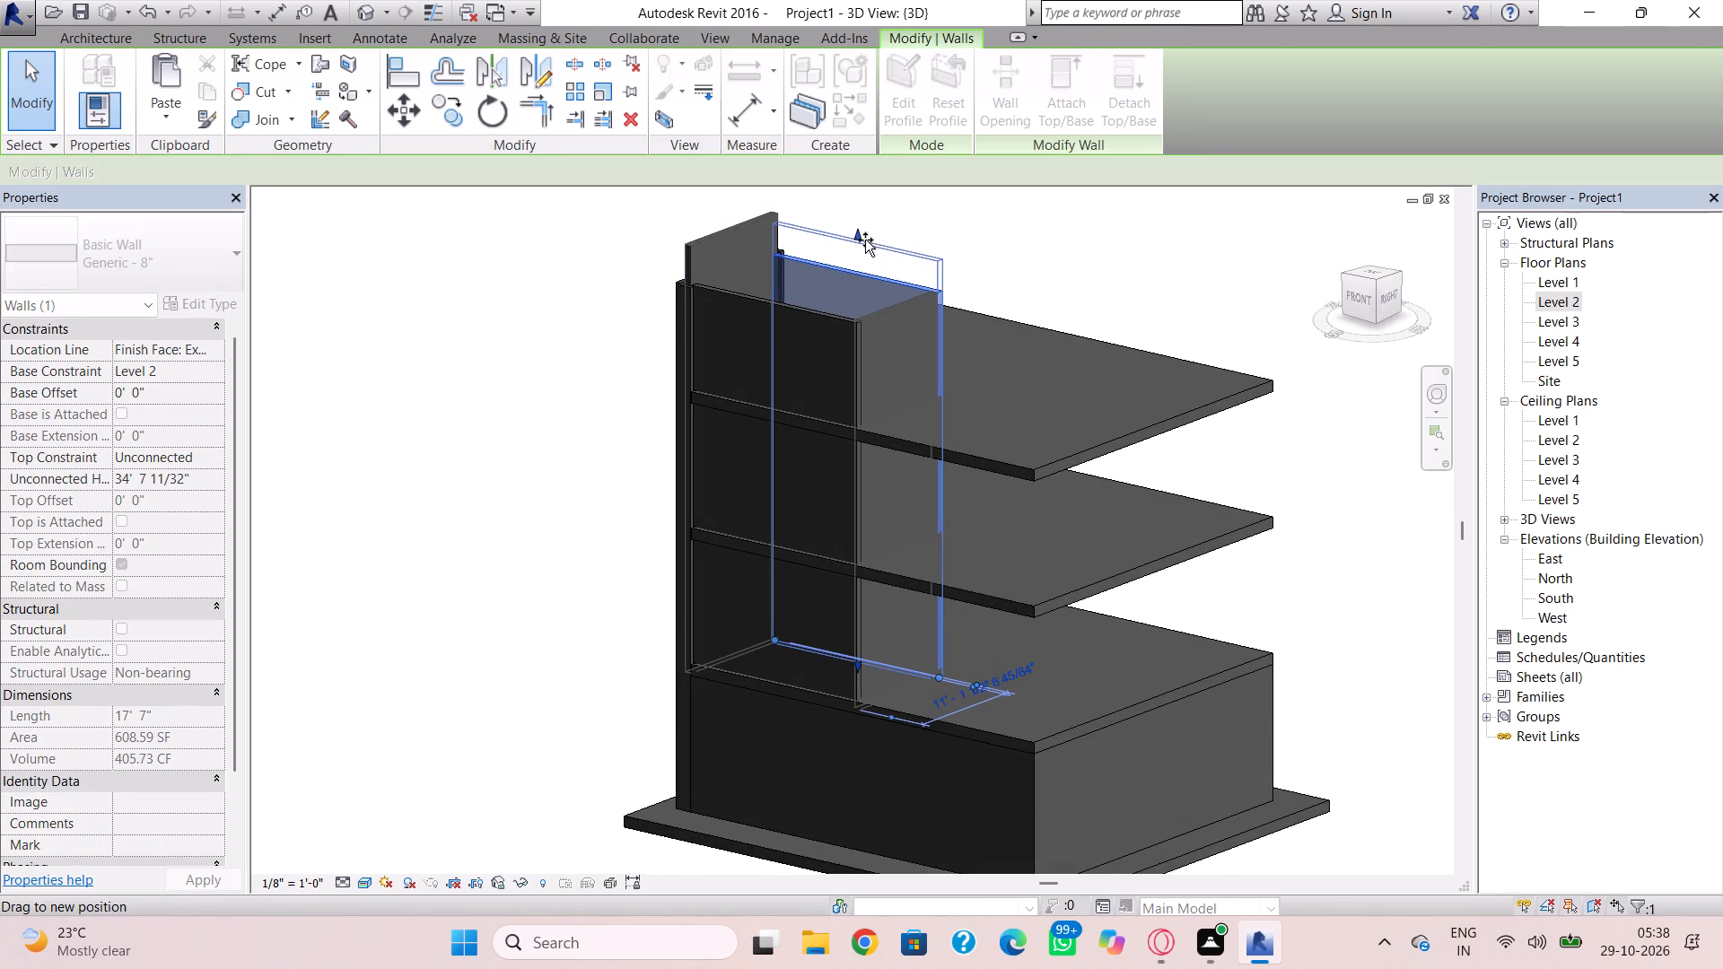
left_click_drag(865, 240, 866, 231)
Raise the top of the enclosure's east 8" wall to an unconnected height of about 37' 11".
right_click_drag(863, 276, 1199, 300, "shift")
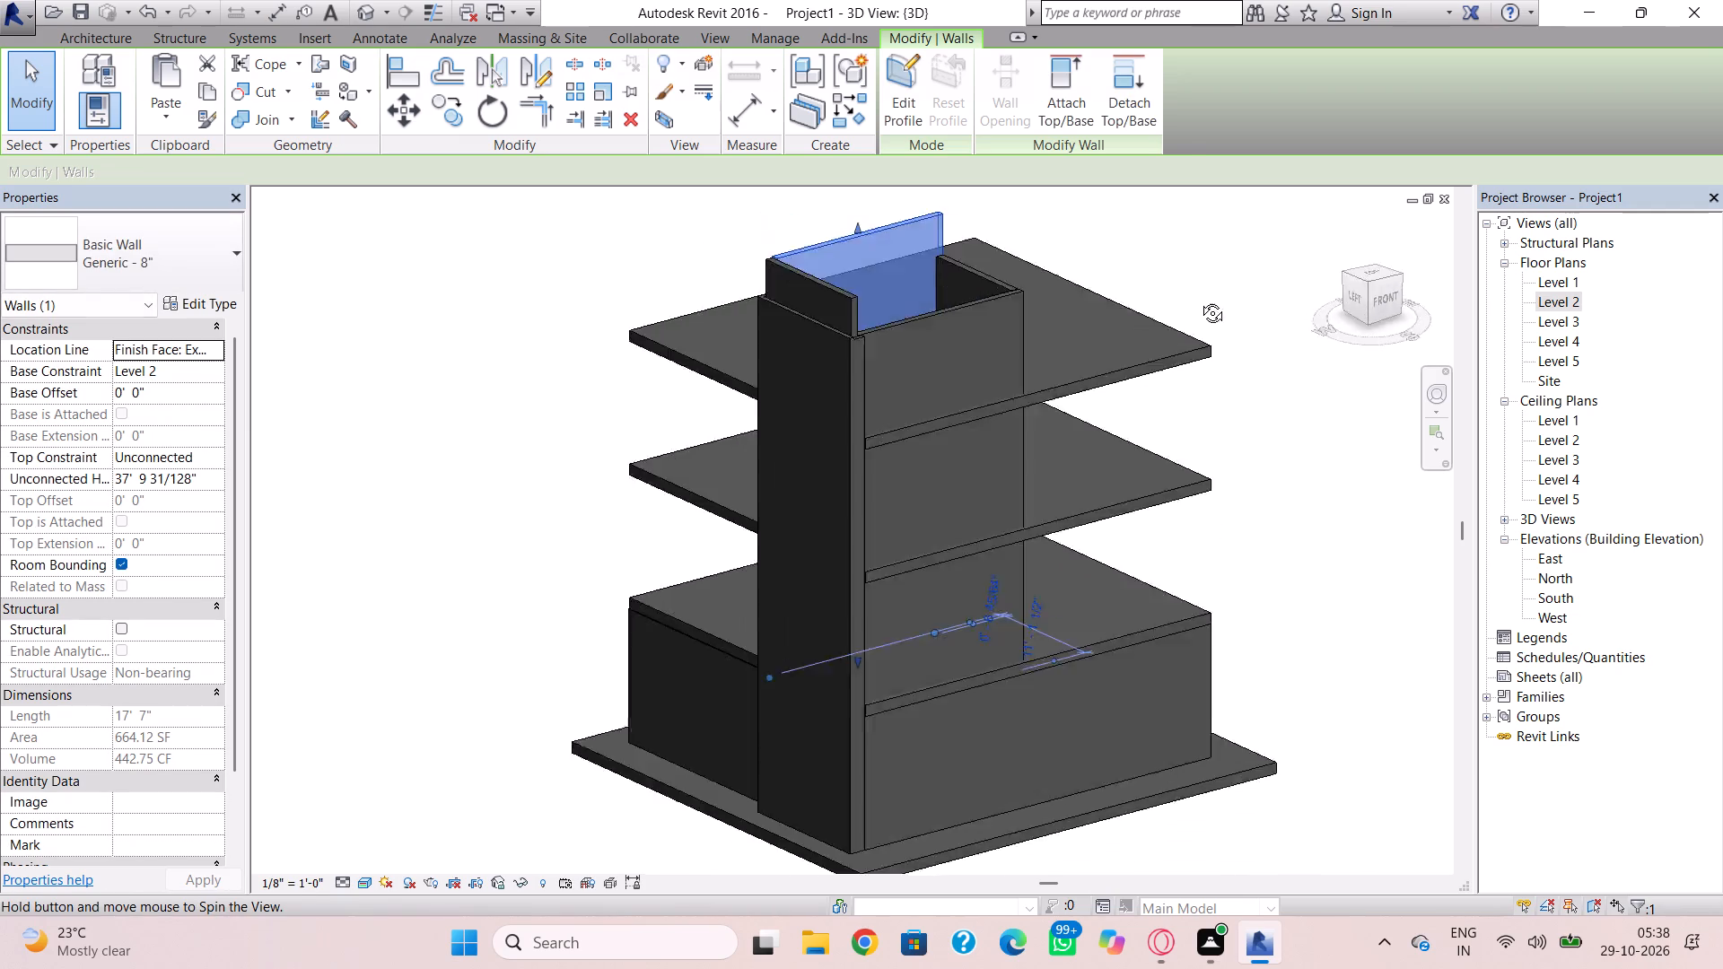
right_click_drag(1199, 300, 1284, 300, "shift")
left_click(980, 259)
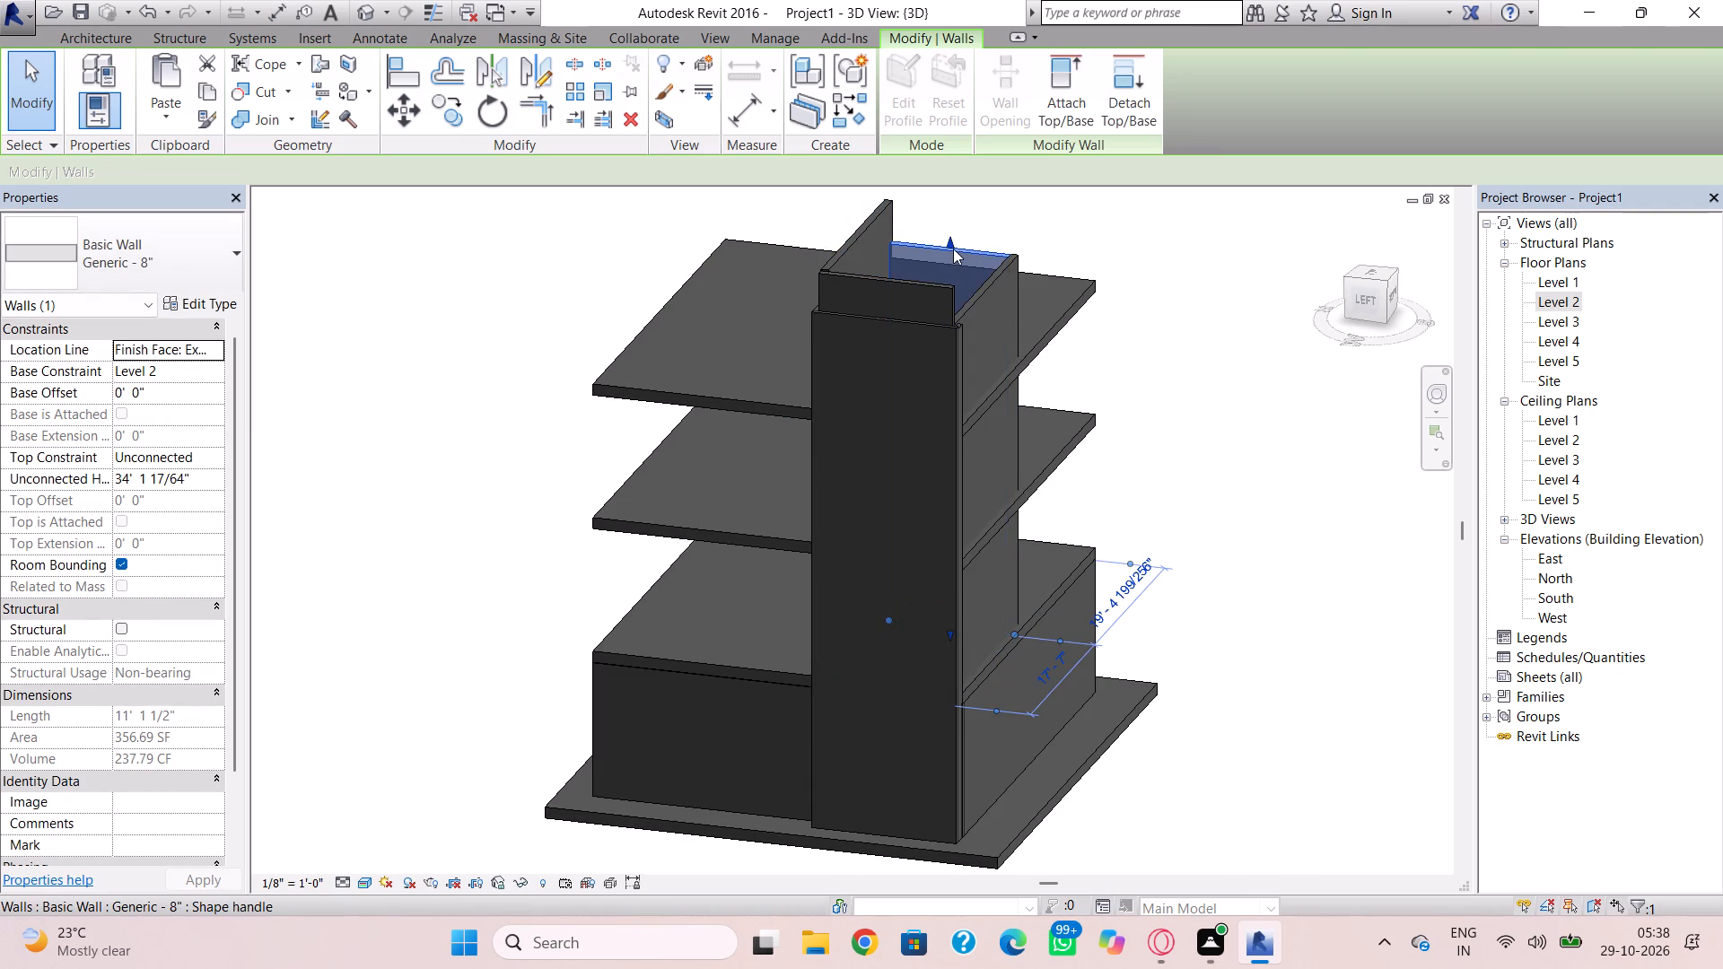
left_click_drag(949, 241, 947, 205)
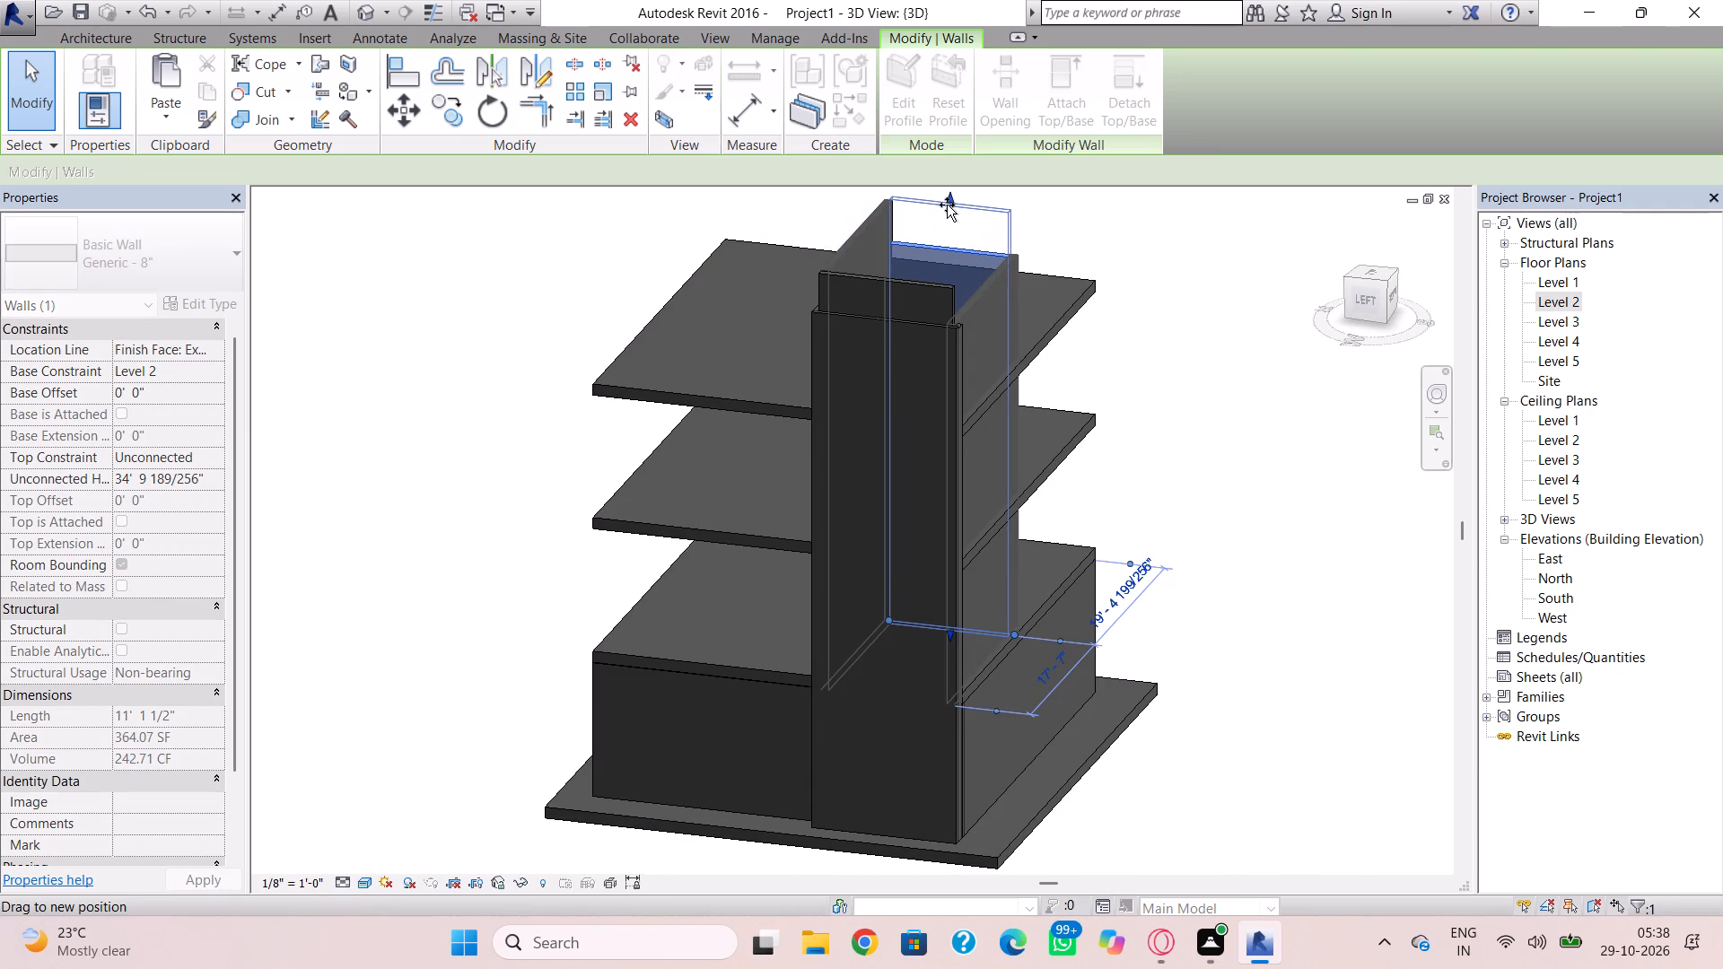
left_click_drag(947, 205, 948, 206)
Raise the top of the enclosure's south 8" wall level with the east wall, at an unconnected height of about 37' 11 1/2".
right_click_drag(955, 231, 1169, 250, "shift")
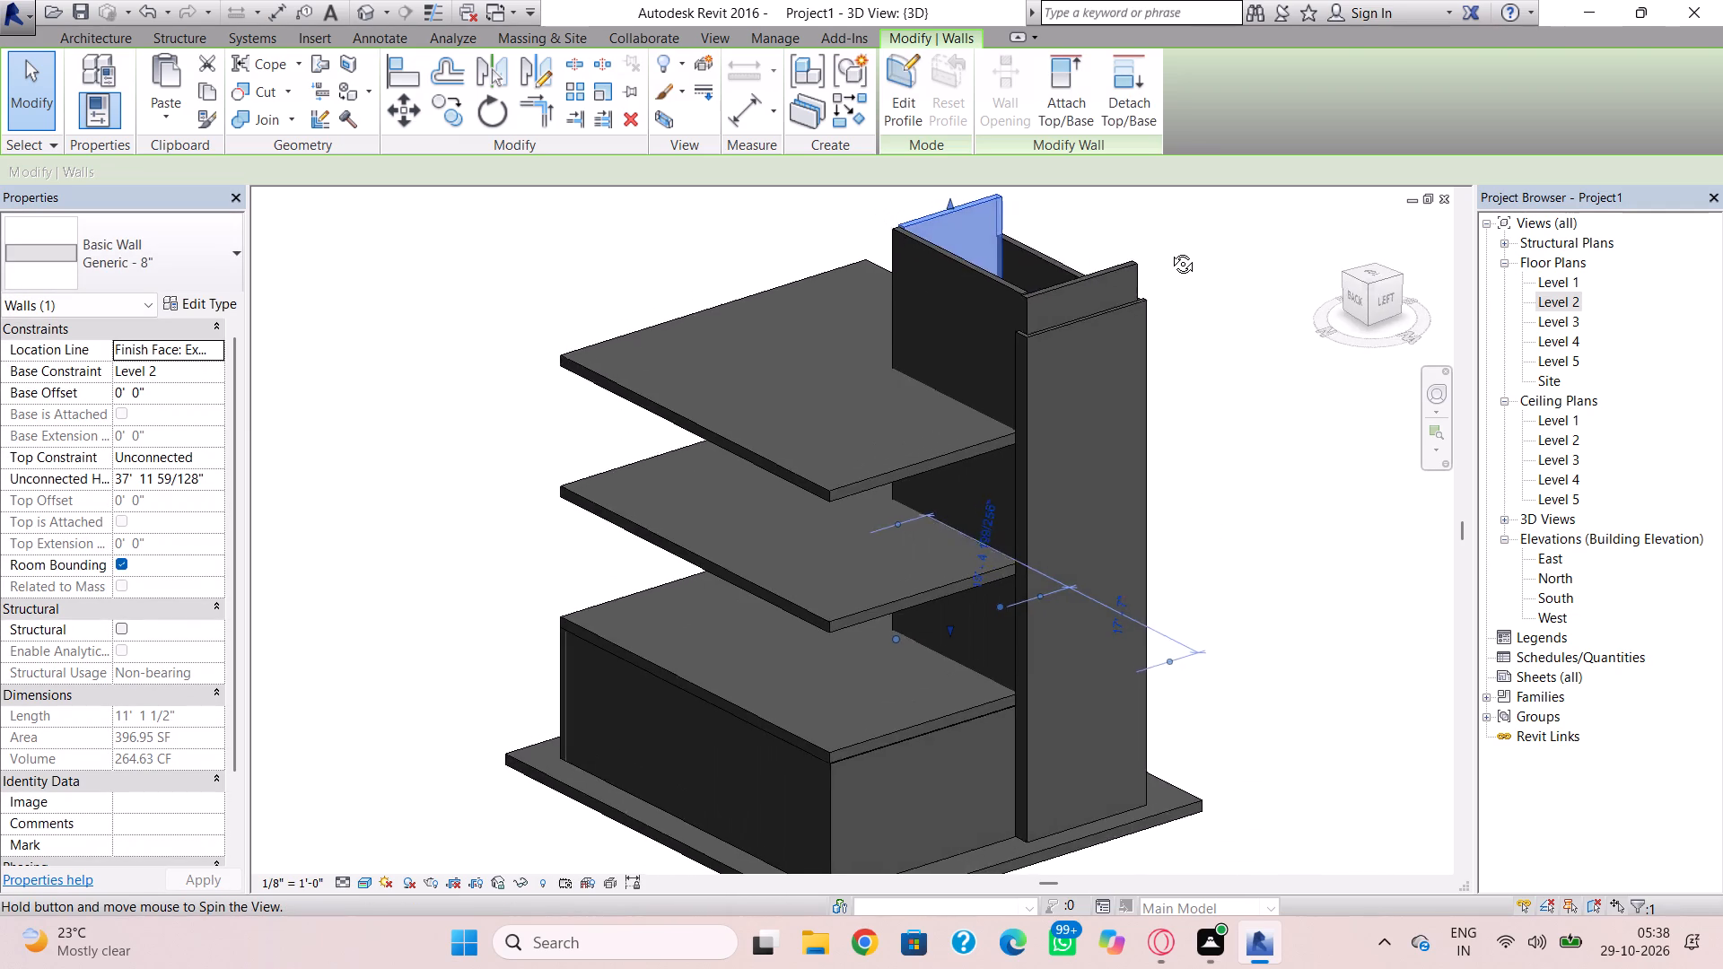
right_click_drag(1169, 250, 1185, 249, "shift")
left_click(1054, 254)
left_click_drag(1061, 254, 1059, 243)
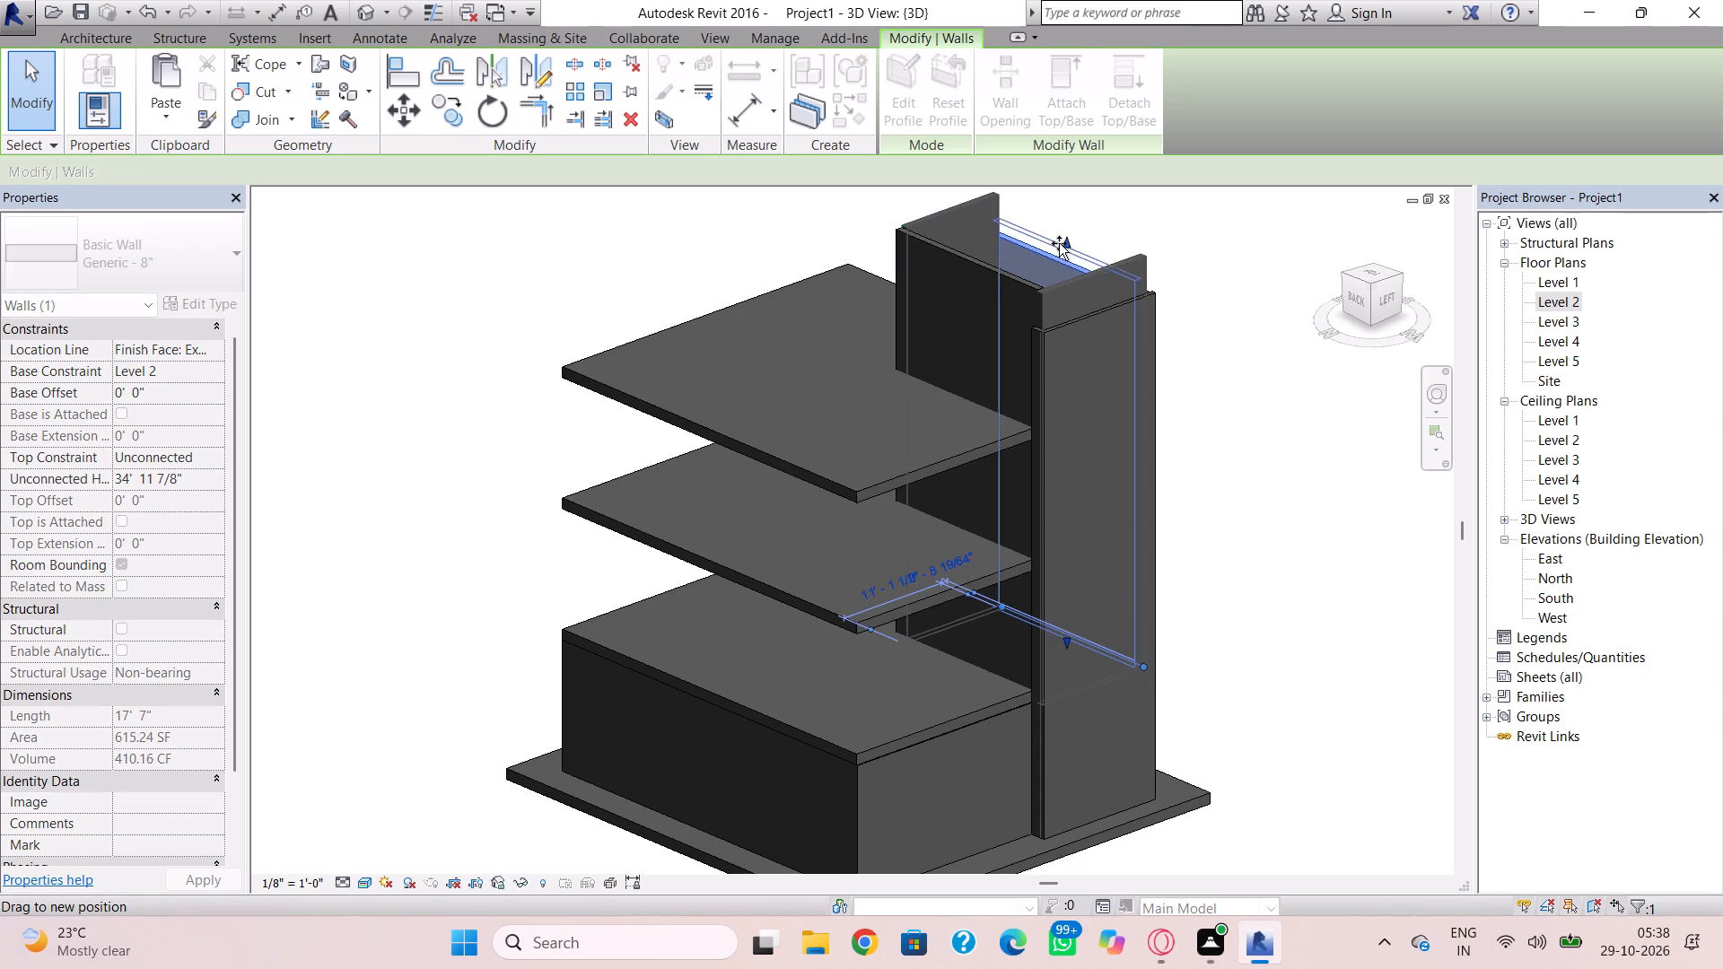
left_click_drag(1059, 243, 1062, 224)
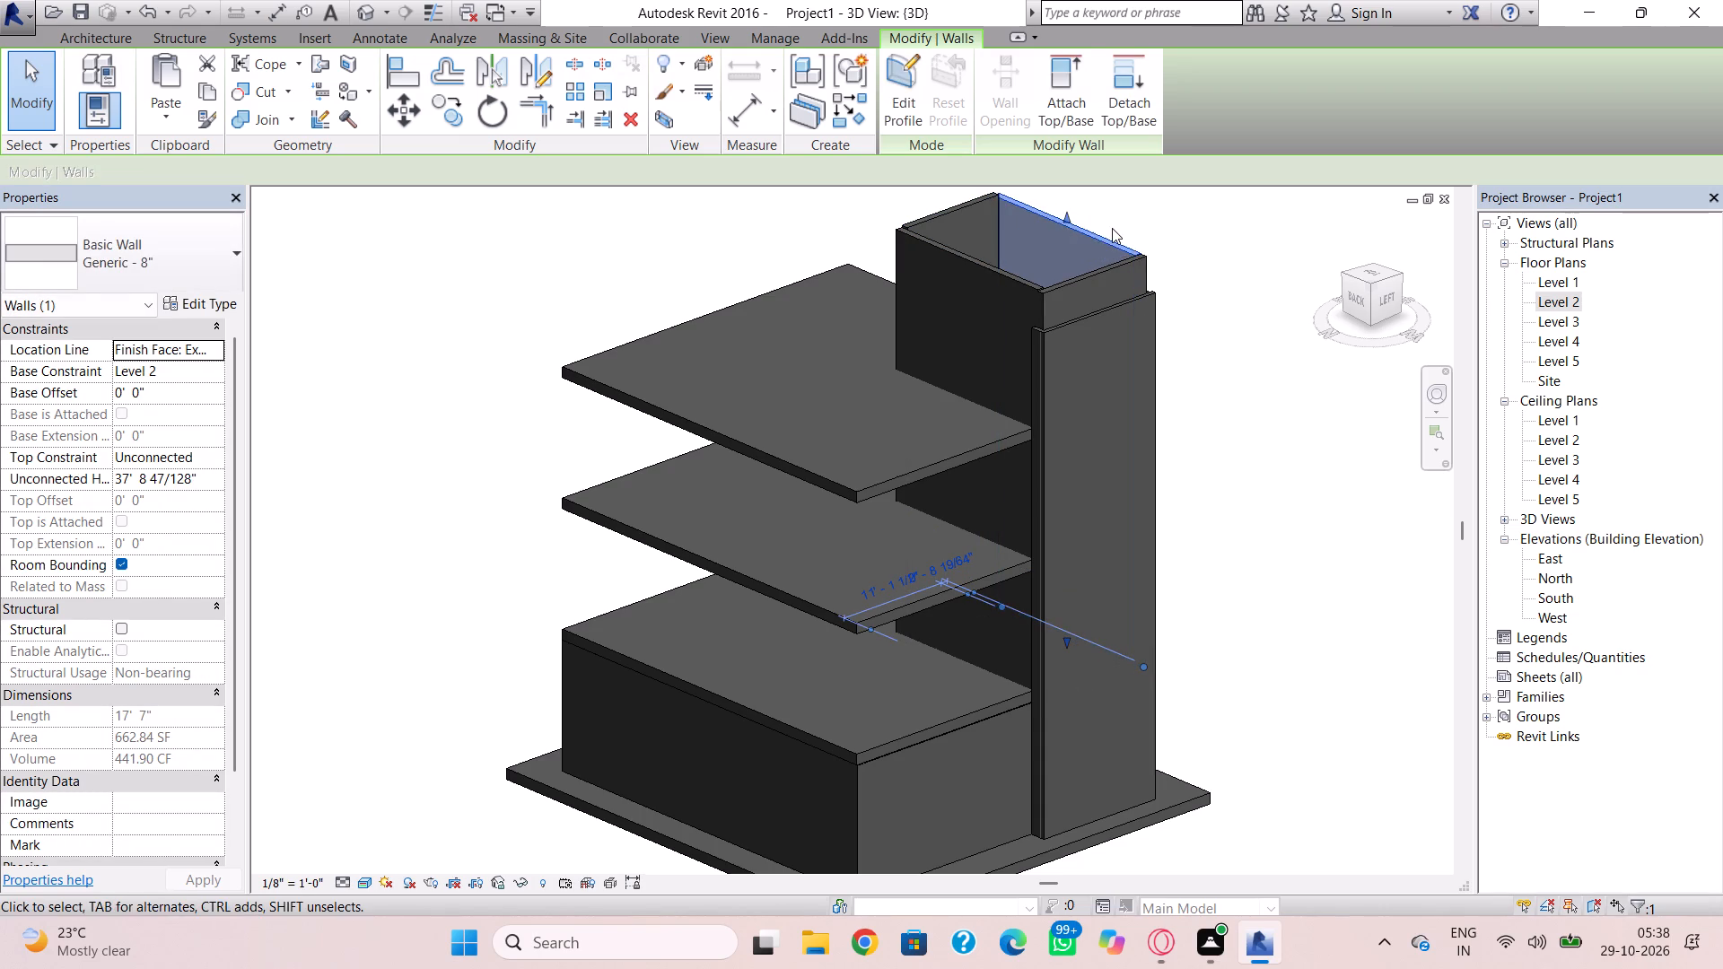
middle_click_drag(1063, 227, 1048, 329)
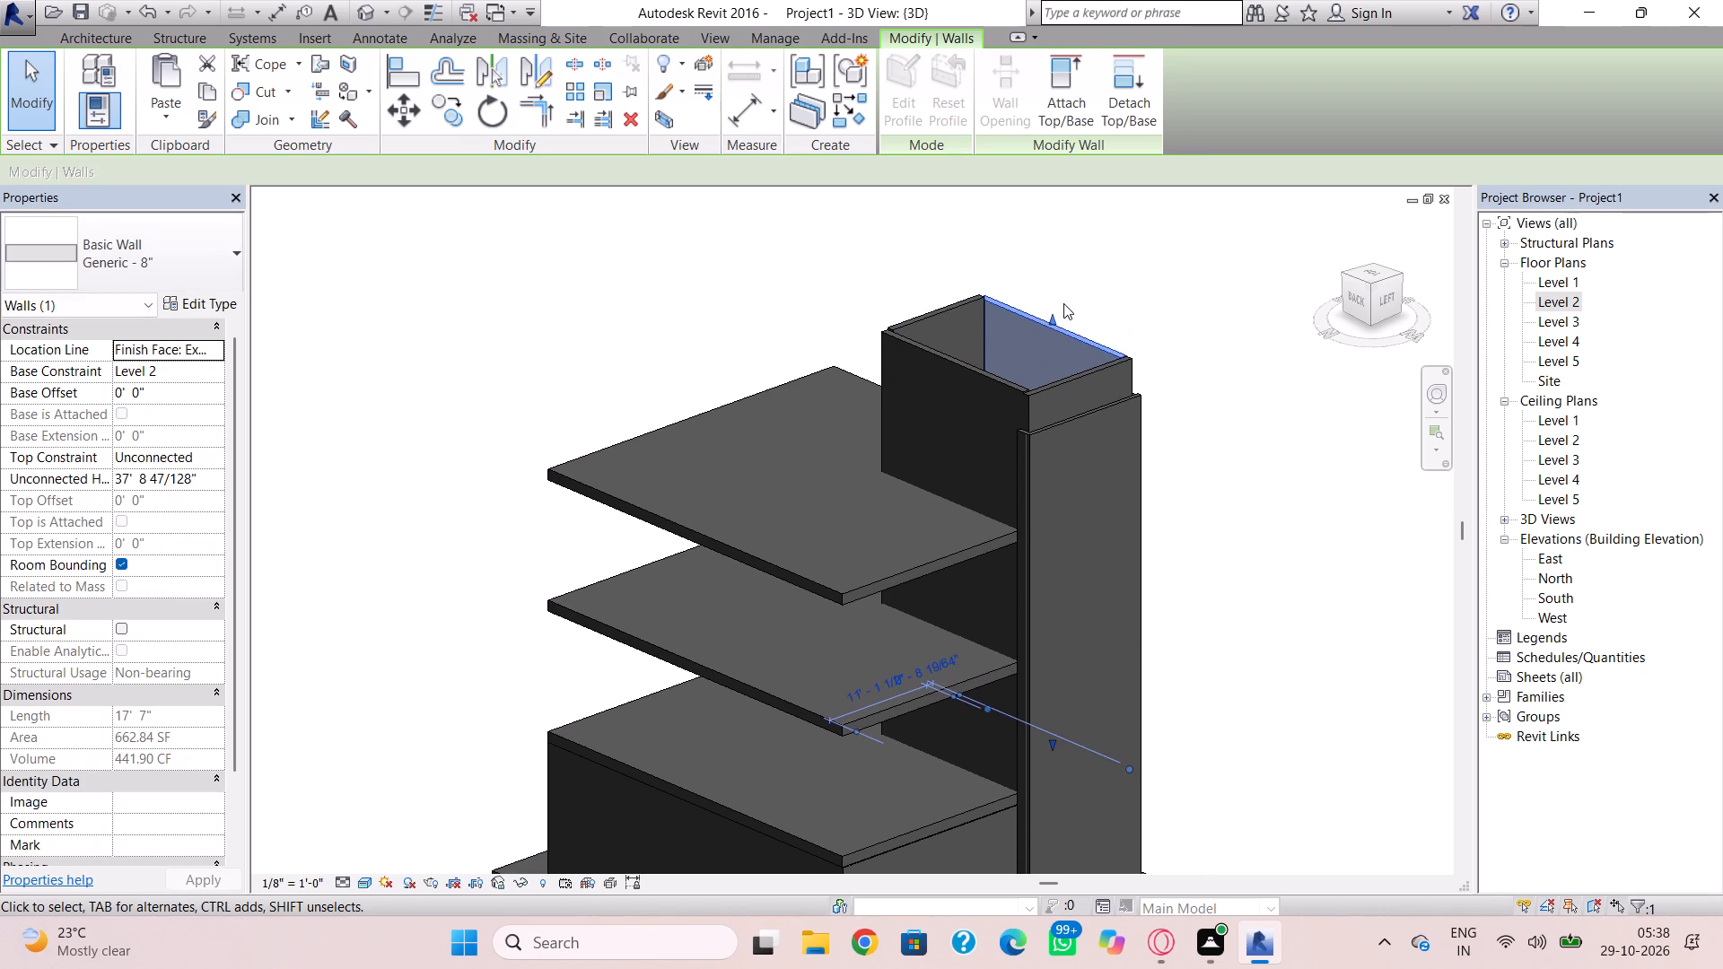
scroll(1063, 303, "up", 9)
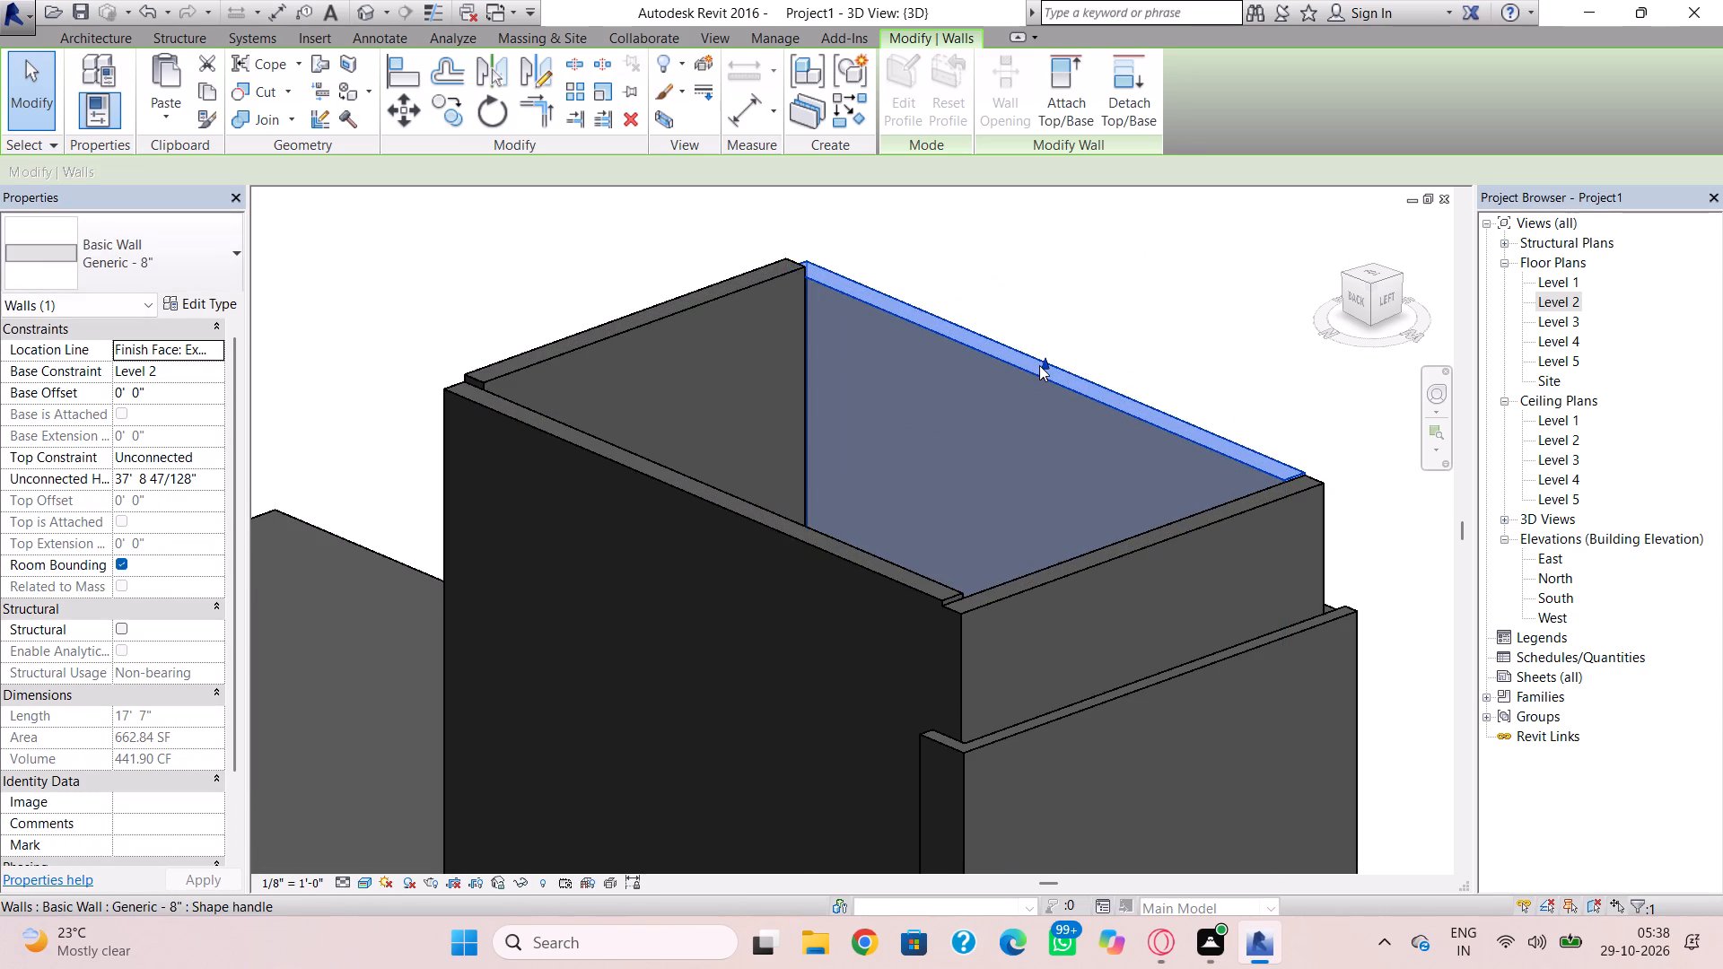
left_click(1039, 365)
left_click(1100, 317)
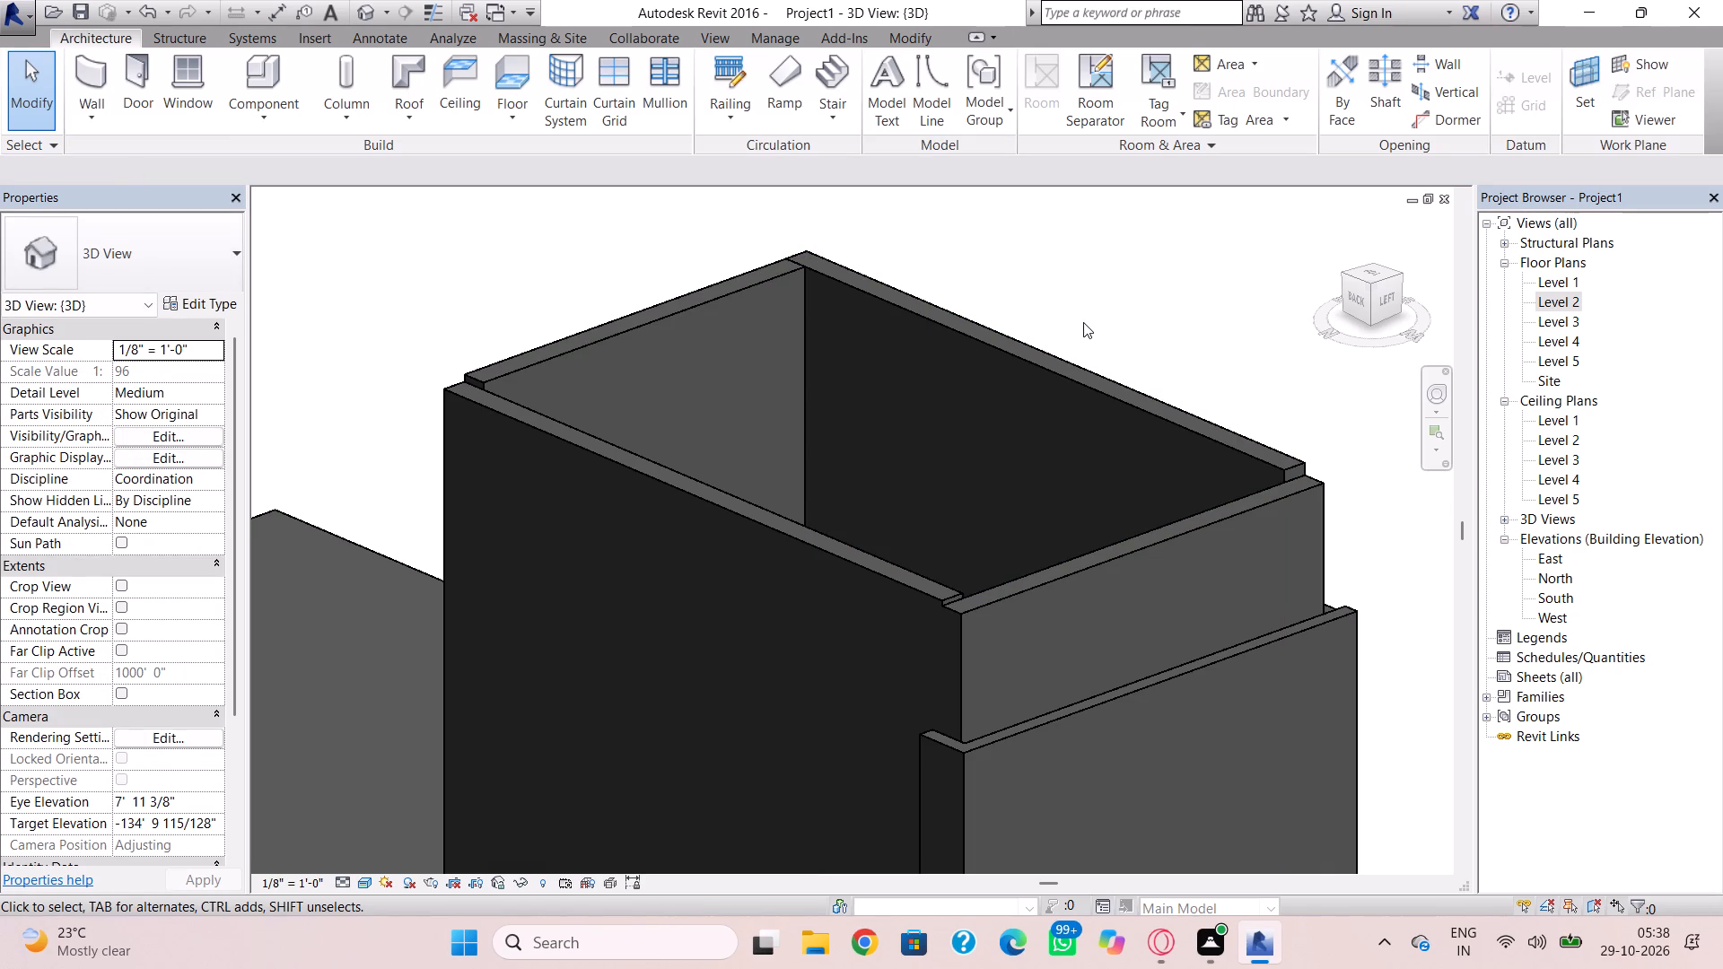
Adjust the top of the enclosure's west 8" wall to an unconnected height of about 37' 10".
left_click(1141, 551)
left_click(1135, 540)
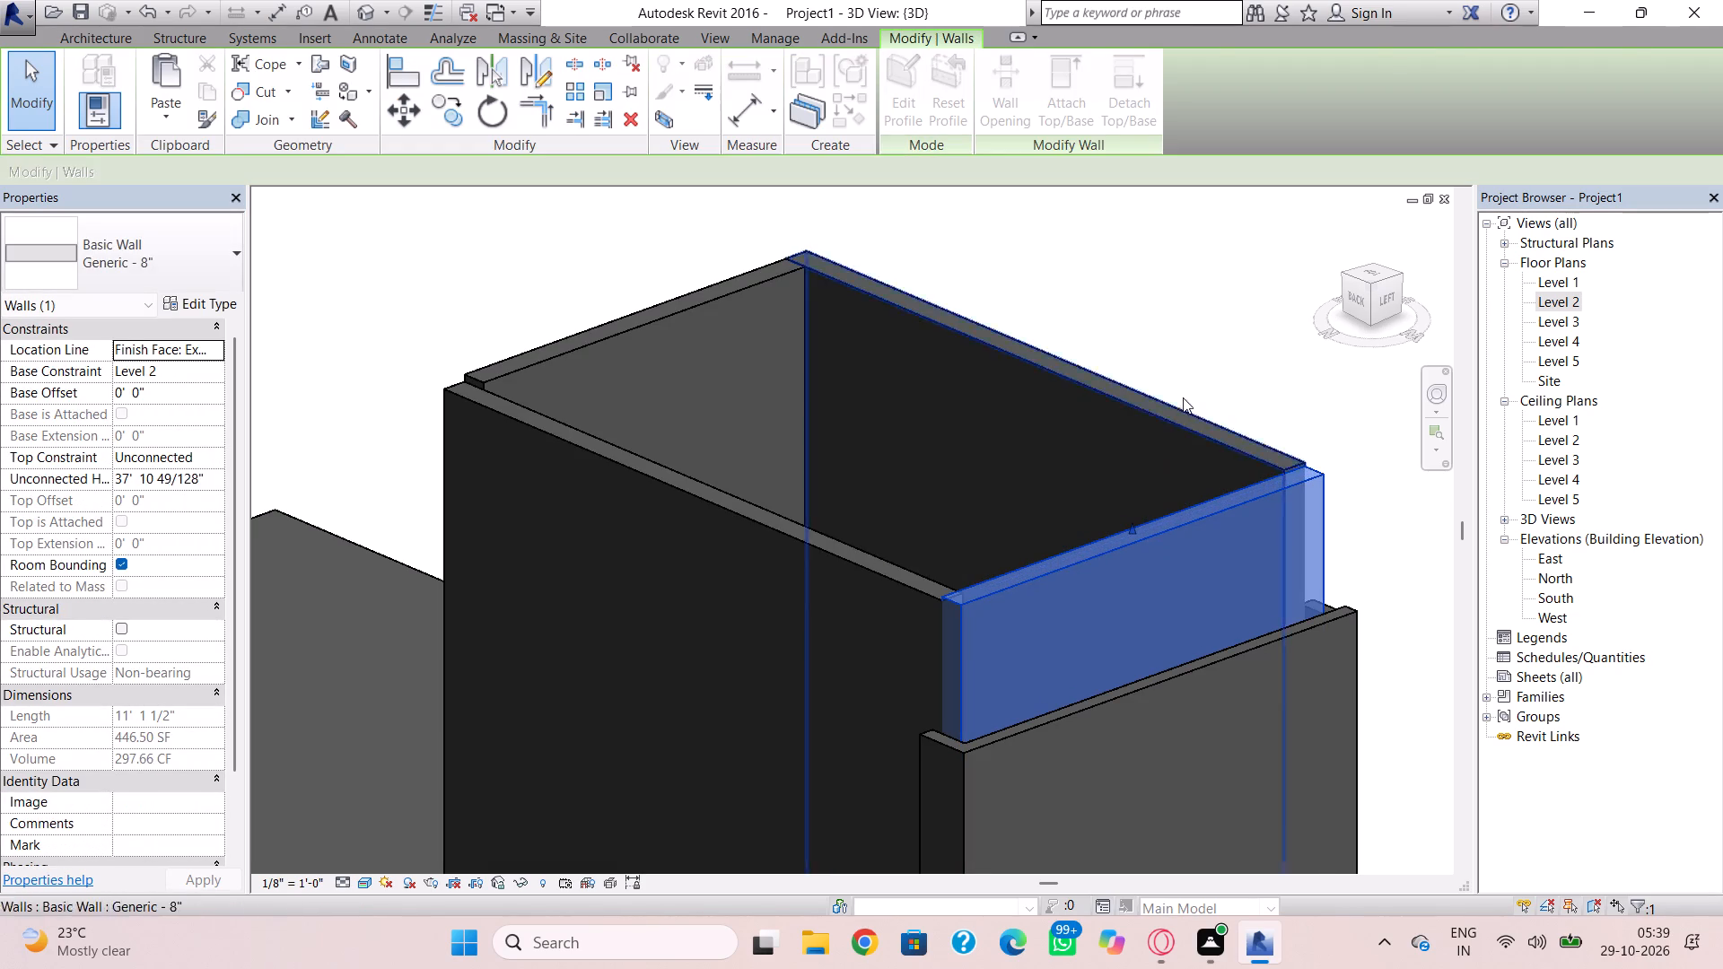
left_click(1189, 368)
Raise the projection's long west 5" wall level with the west 8" wall behind it, at a top offset of about 25' 10".
left_click(1152, 672)
left_click_drag(1153, 672, 1150, 633)
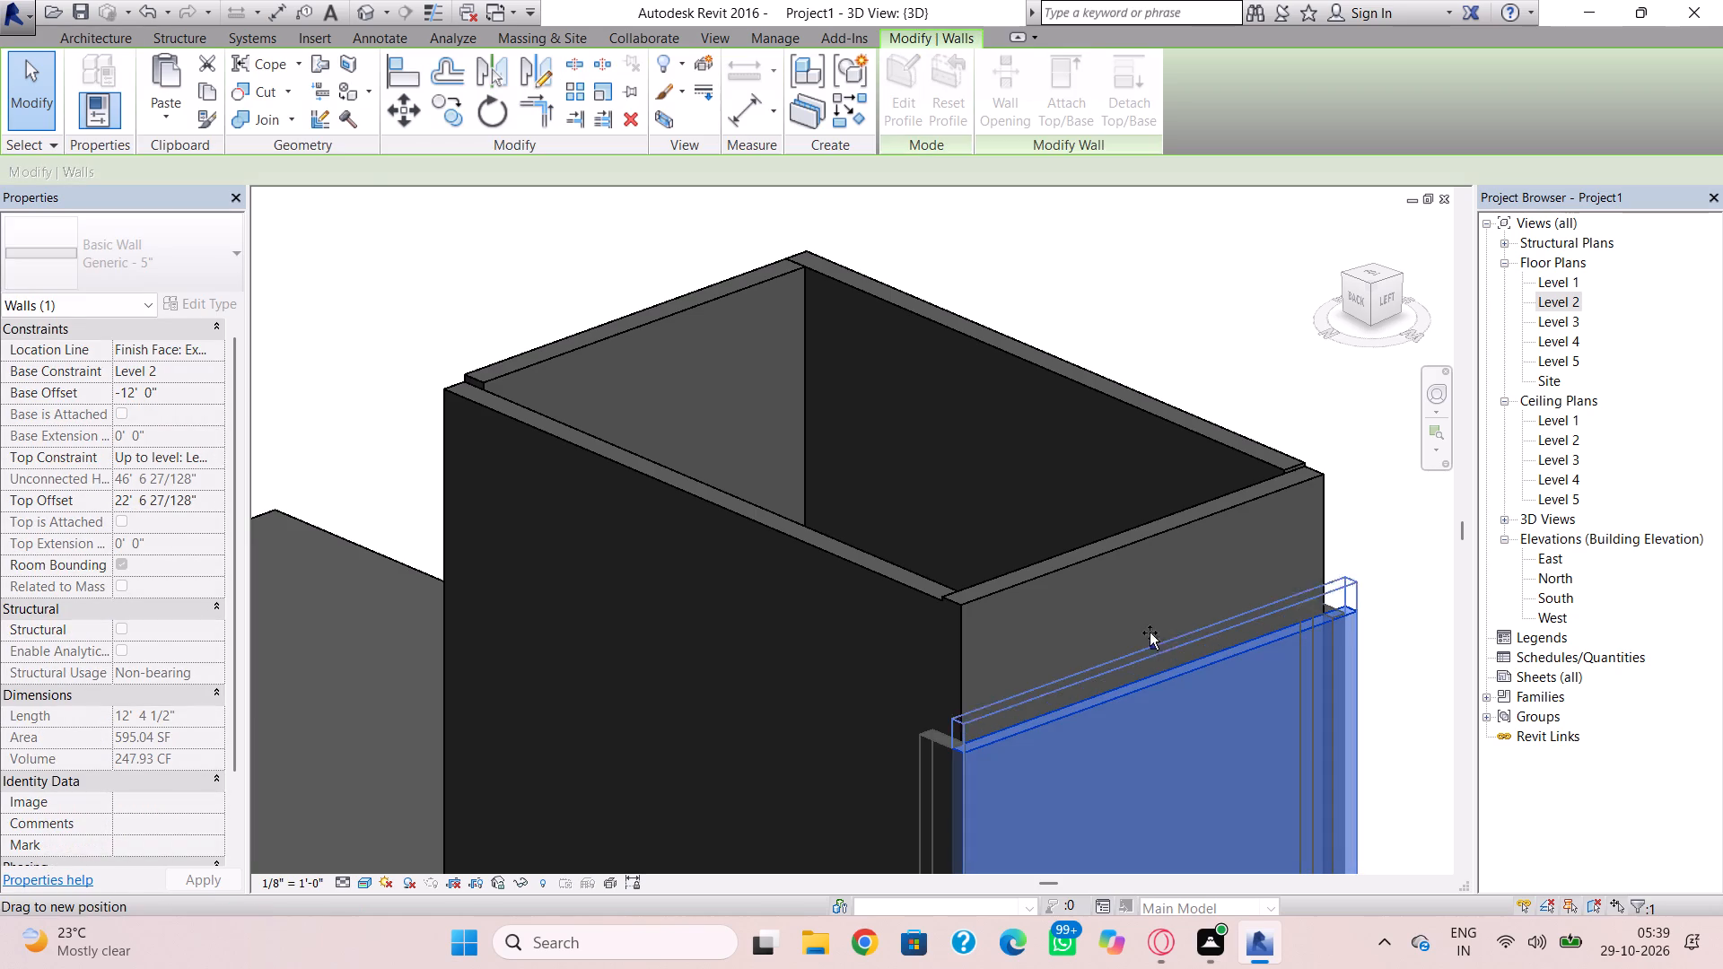
left_click_drag(1150, 633, 1142, 543)
Raise the top of the projection's short north 5" wall level with the long west 5" wall.
left_click(933, 742)
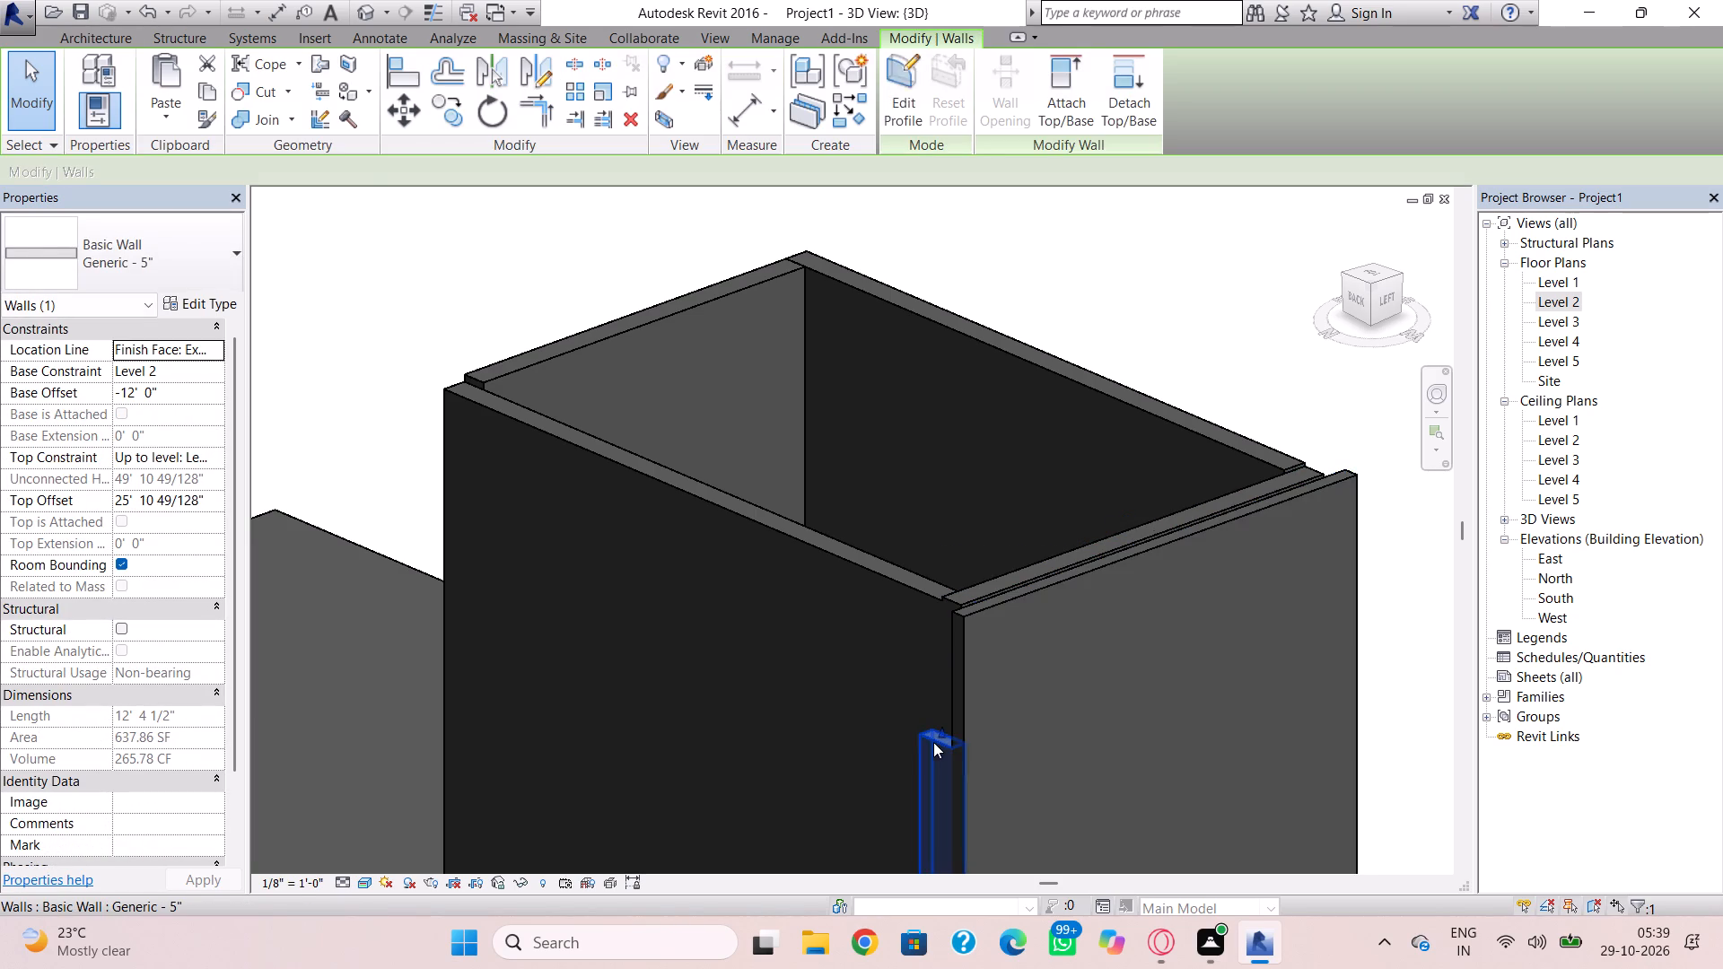
left_click_drag(938, 725, 964, 609)
right_click(1006, 611)
key("Escape")
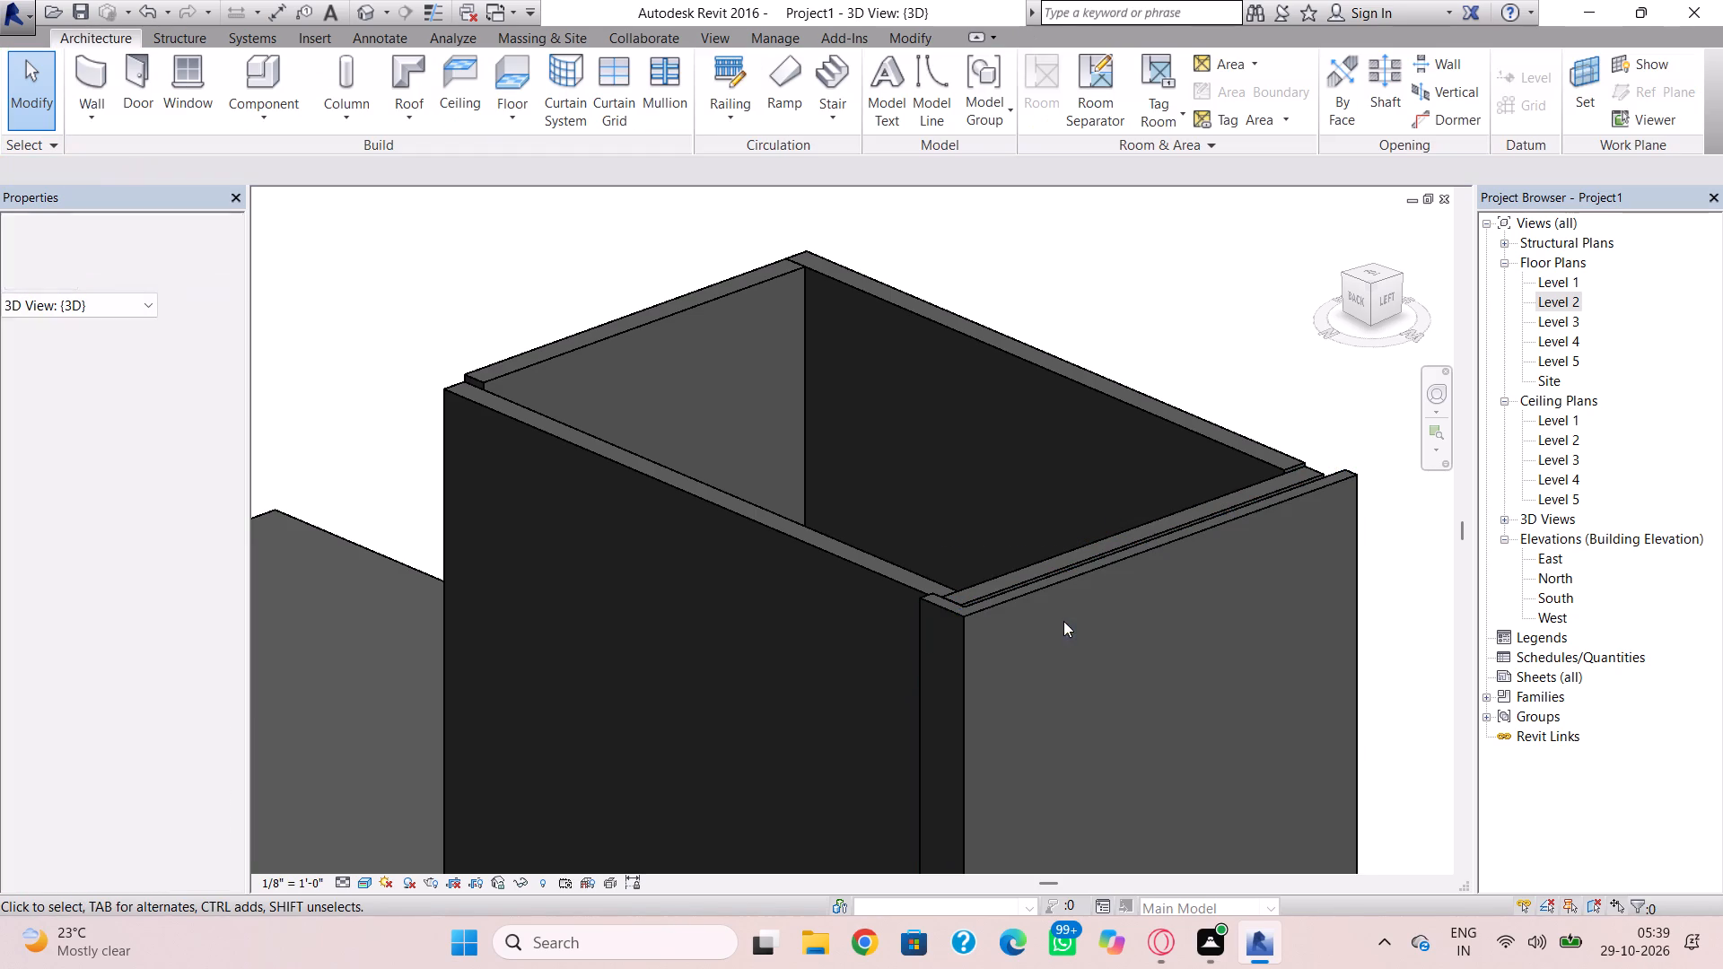
Raise the projection's short south 5" wall level with the long west 5" wall, at a top offset of about 25' 10".
right_click_drag(1062, 624, 749, 621, "shift")
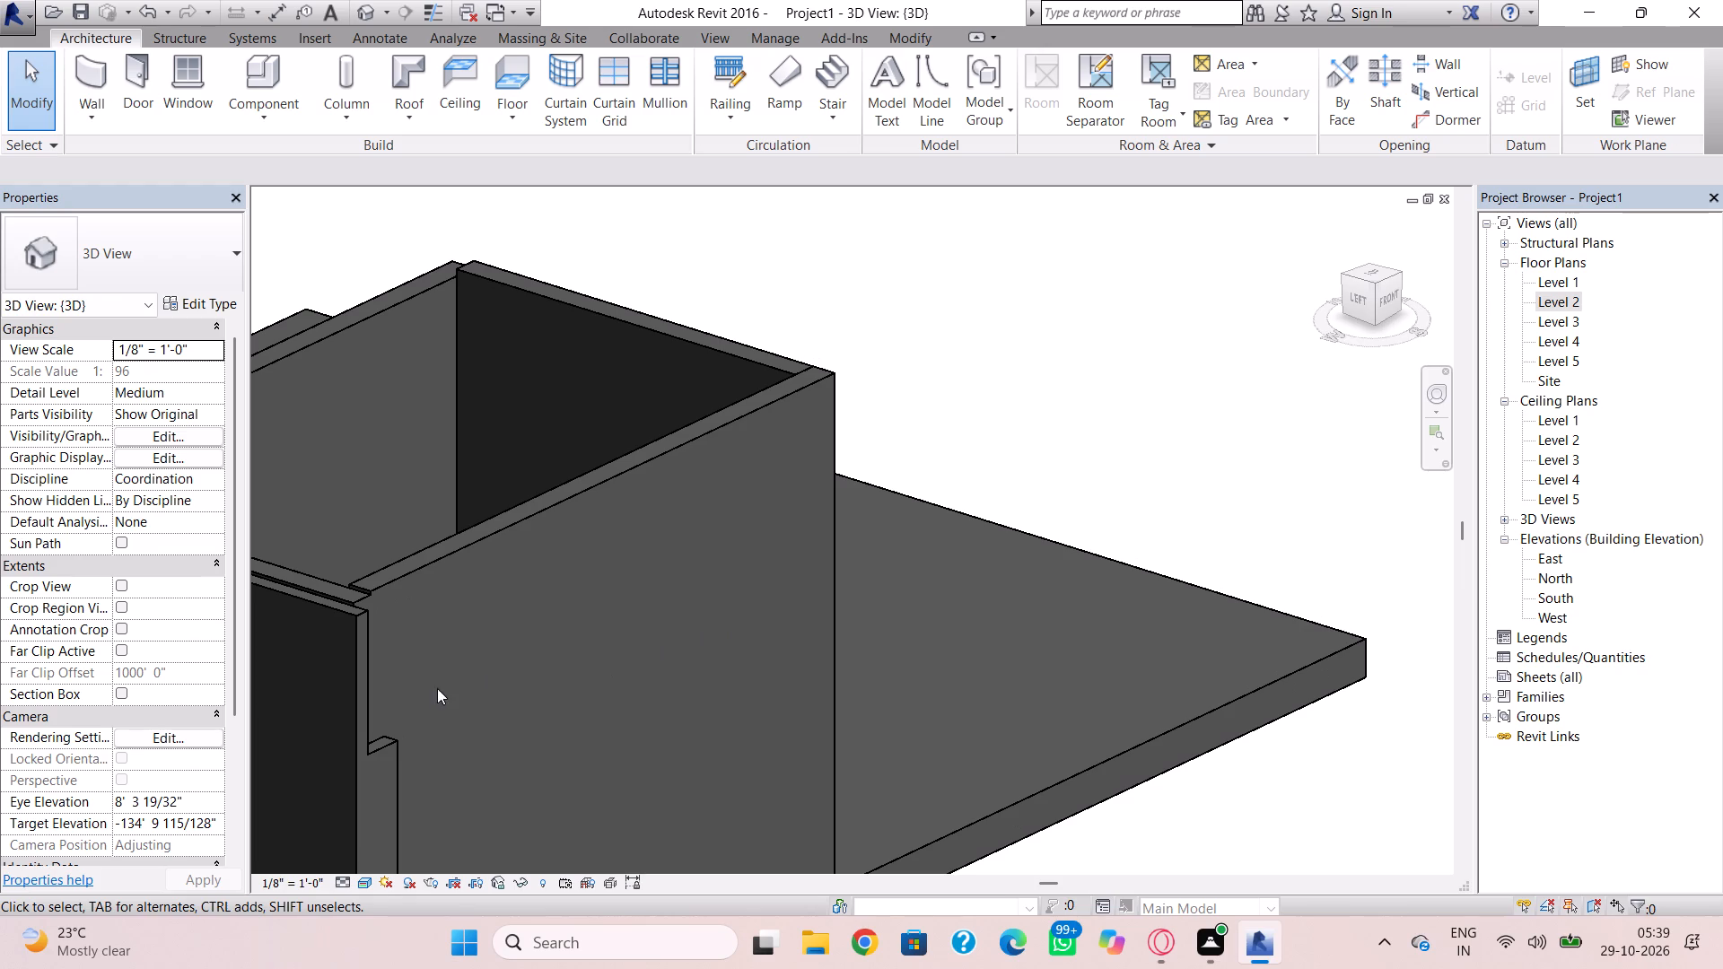
left_click(398, 745)
left_click_drag(377, 739, 370, 667)
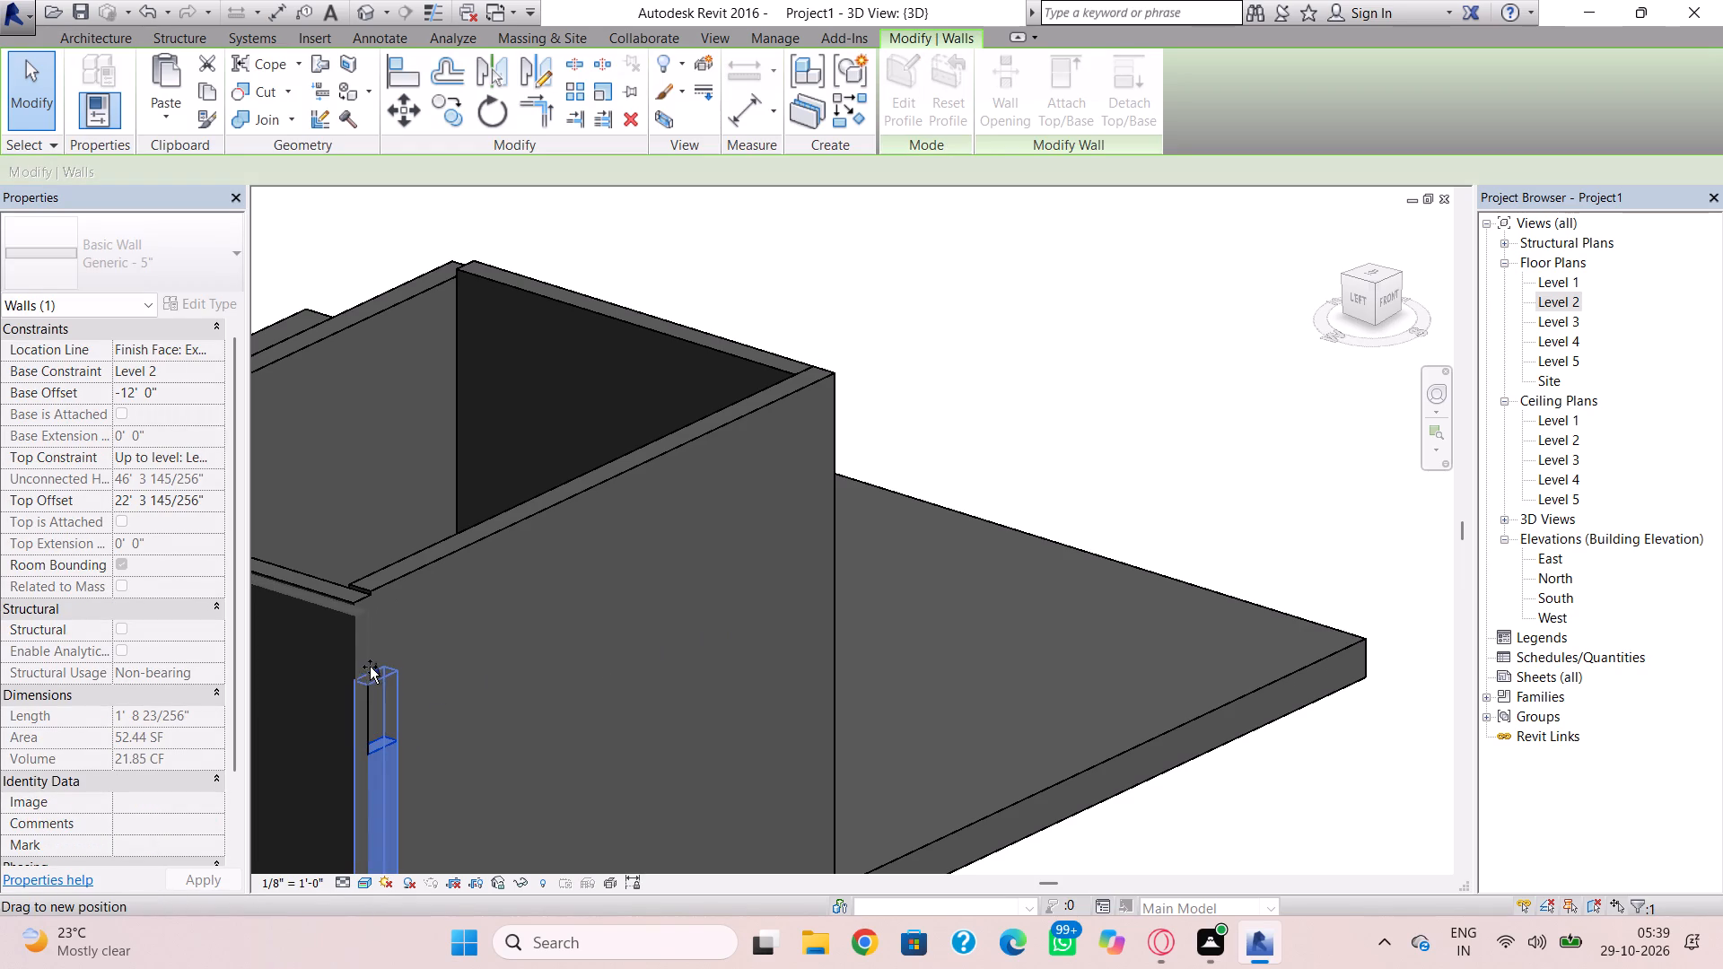
left_click_drag(370, 667, 371, 607)
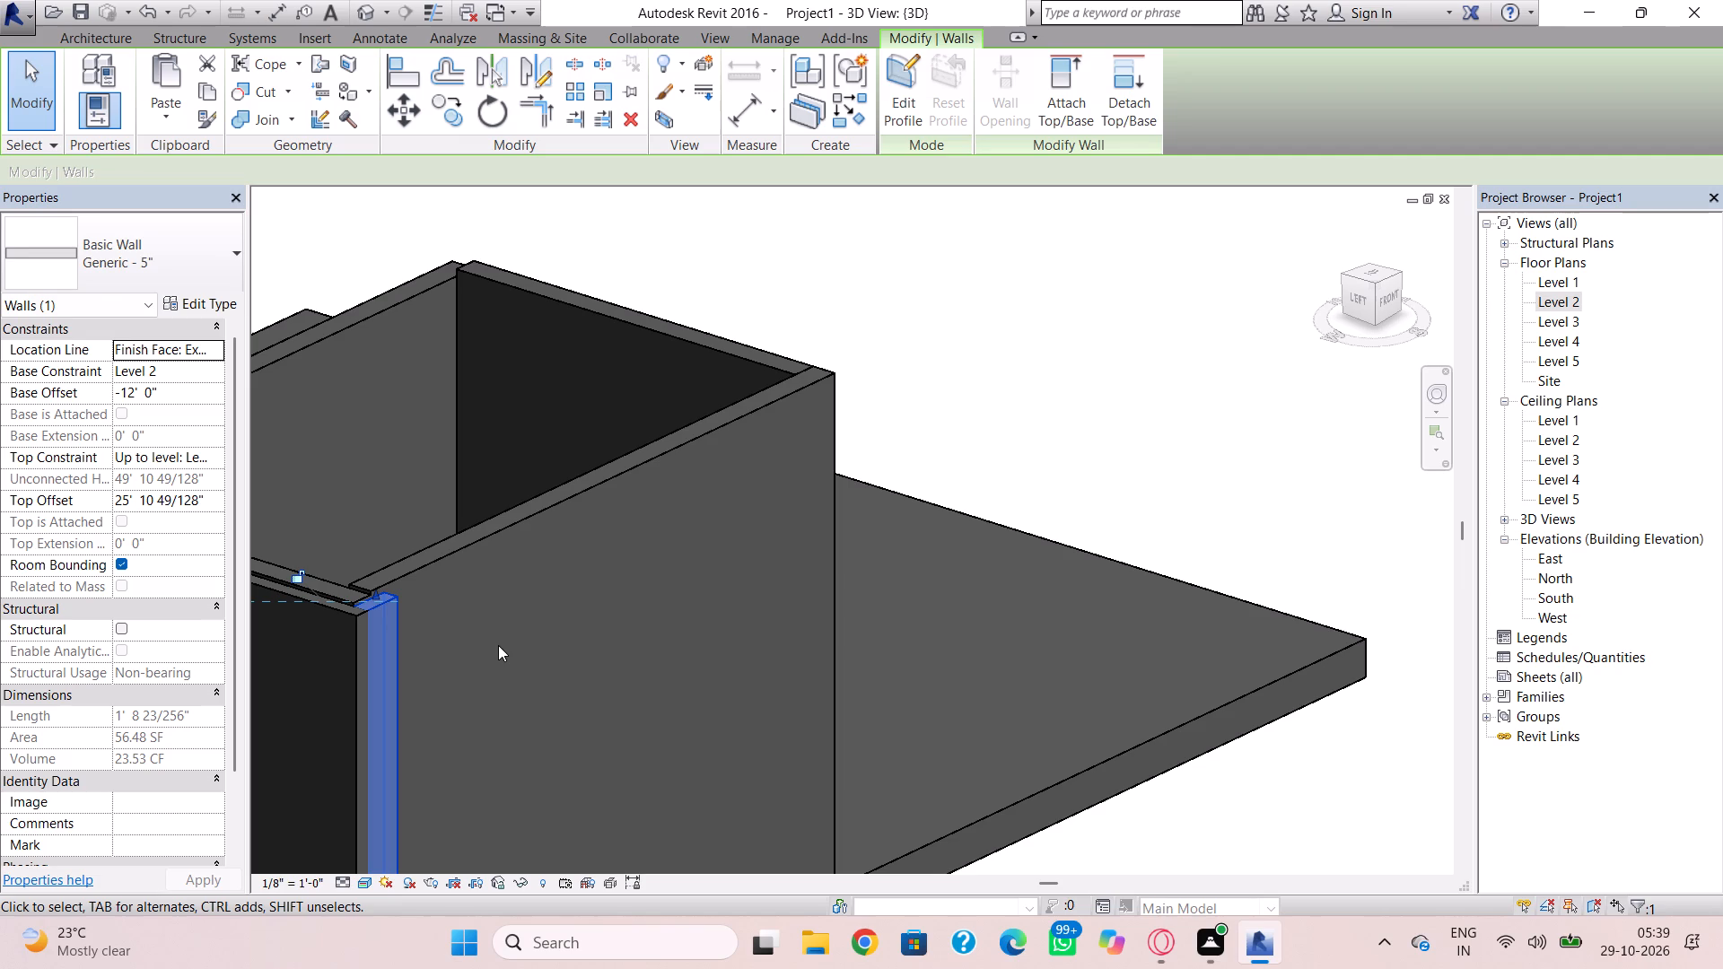
key("Escape")
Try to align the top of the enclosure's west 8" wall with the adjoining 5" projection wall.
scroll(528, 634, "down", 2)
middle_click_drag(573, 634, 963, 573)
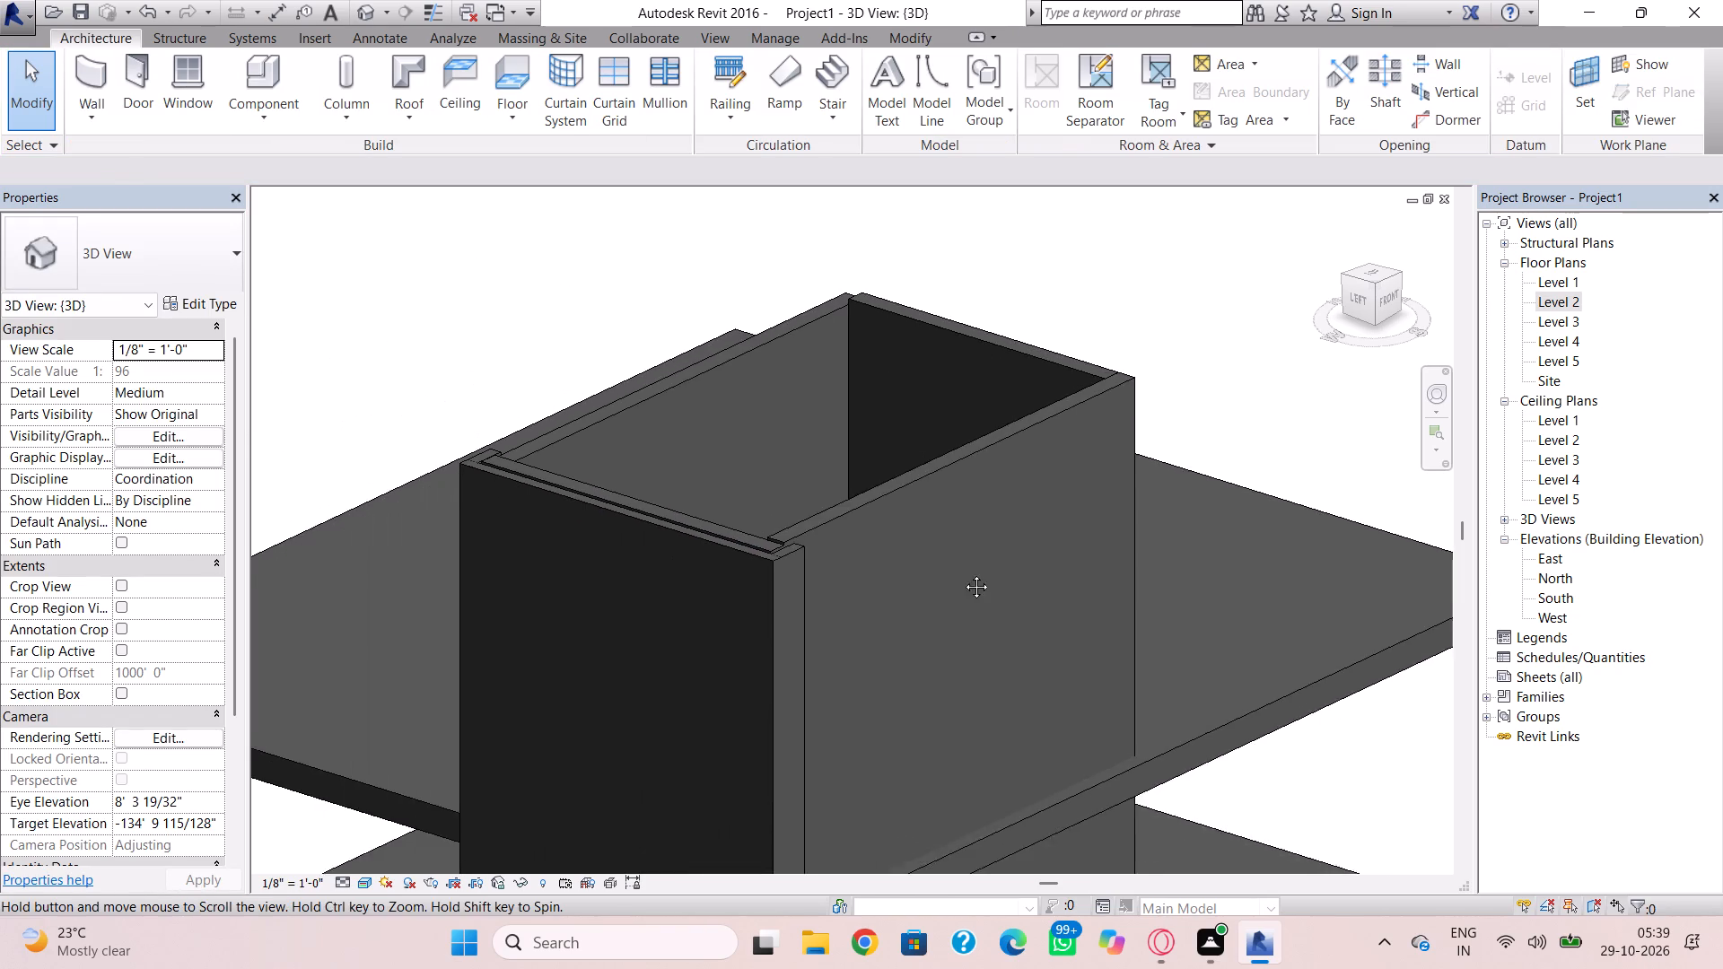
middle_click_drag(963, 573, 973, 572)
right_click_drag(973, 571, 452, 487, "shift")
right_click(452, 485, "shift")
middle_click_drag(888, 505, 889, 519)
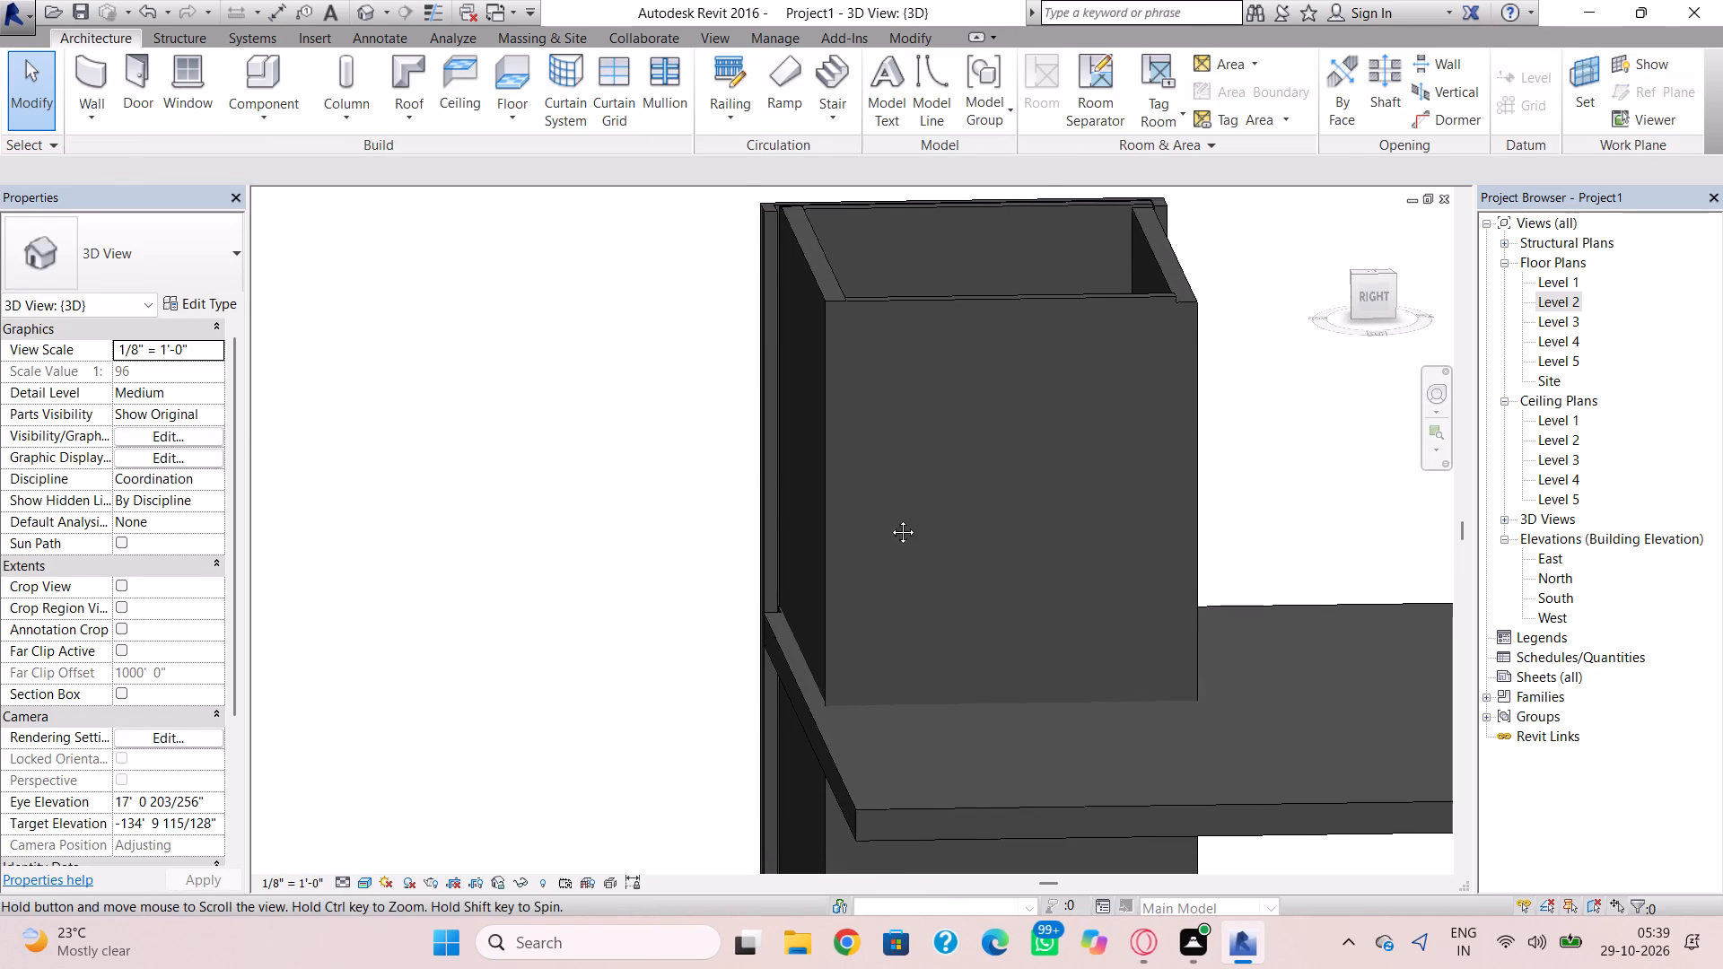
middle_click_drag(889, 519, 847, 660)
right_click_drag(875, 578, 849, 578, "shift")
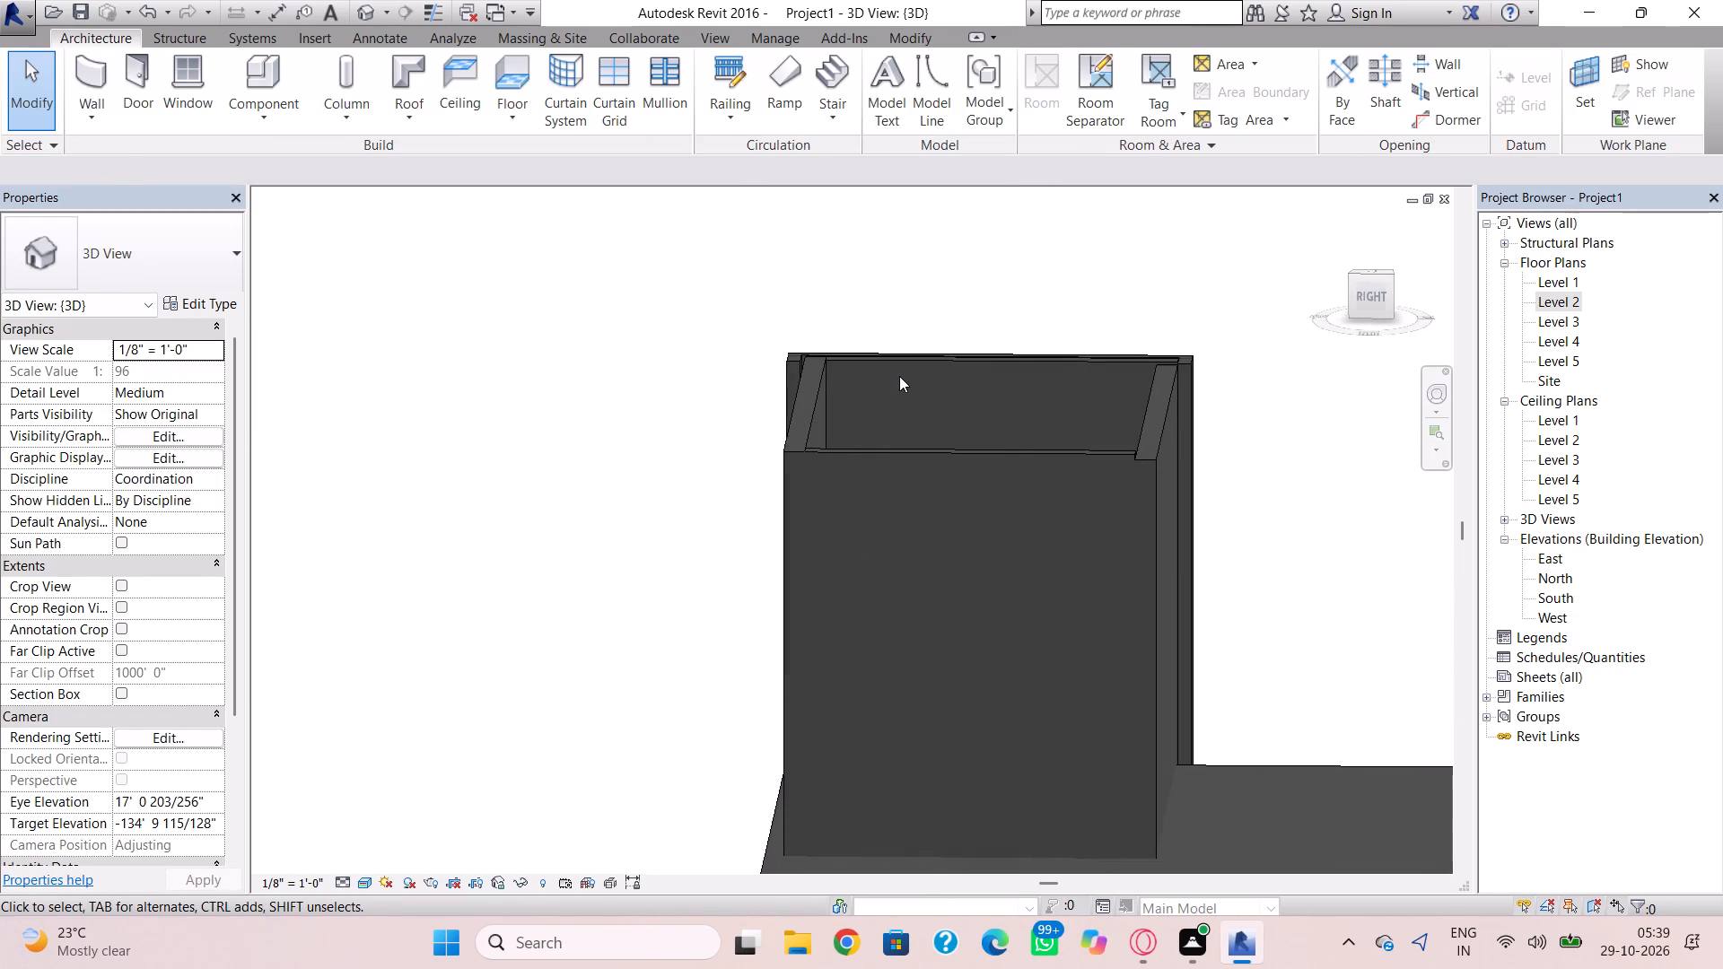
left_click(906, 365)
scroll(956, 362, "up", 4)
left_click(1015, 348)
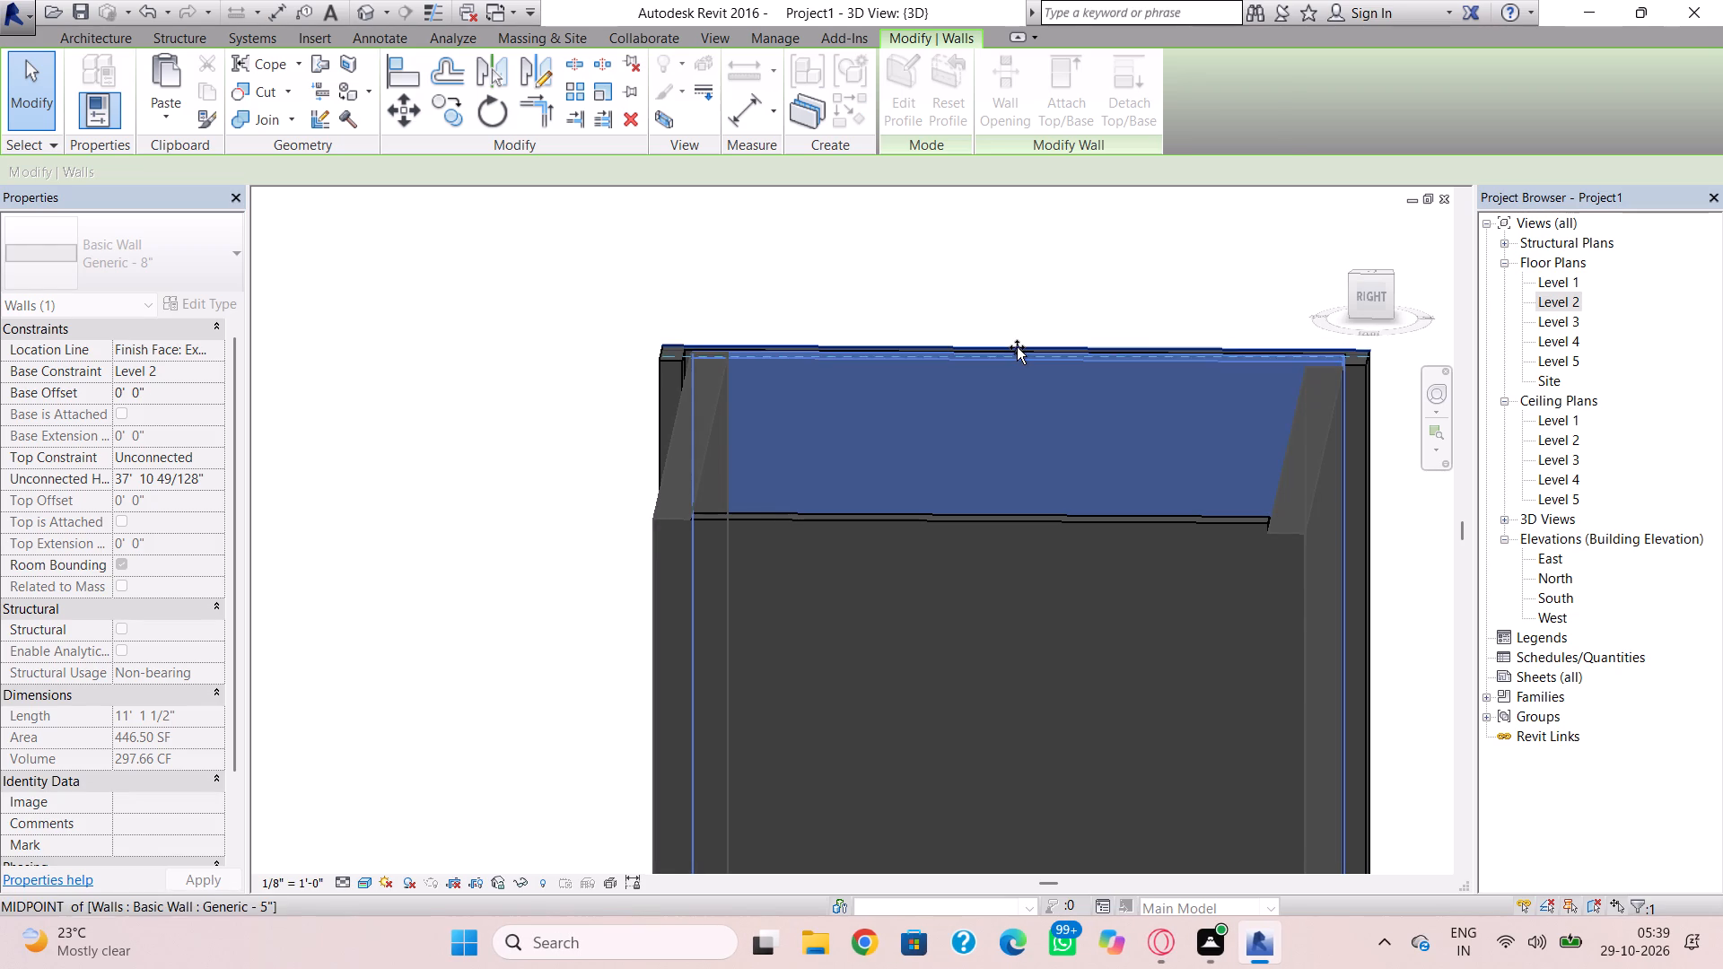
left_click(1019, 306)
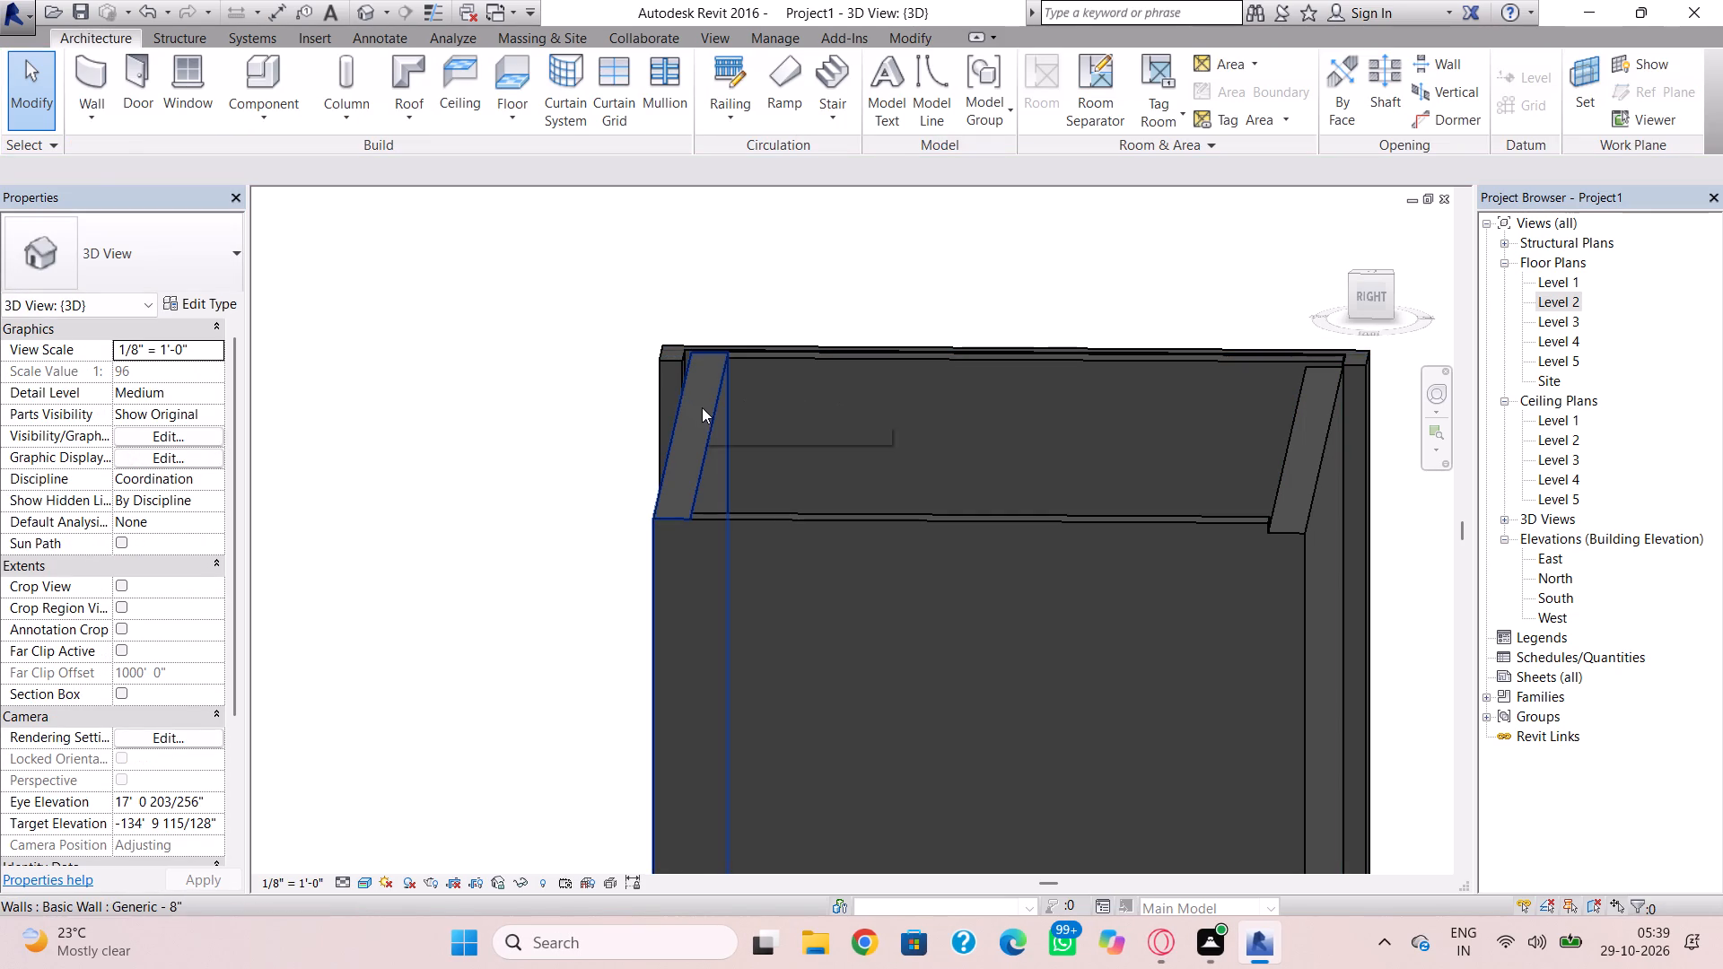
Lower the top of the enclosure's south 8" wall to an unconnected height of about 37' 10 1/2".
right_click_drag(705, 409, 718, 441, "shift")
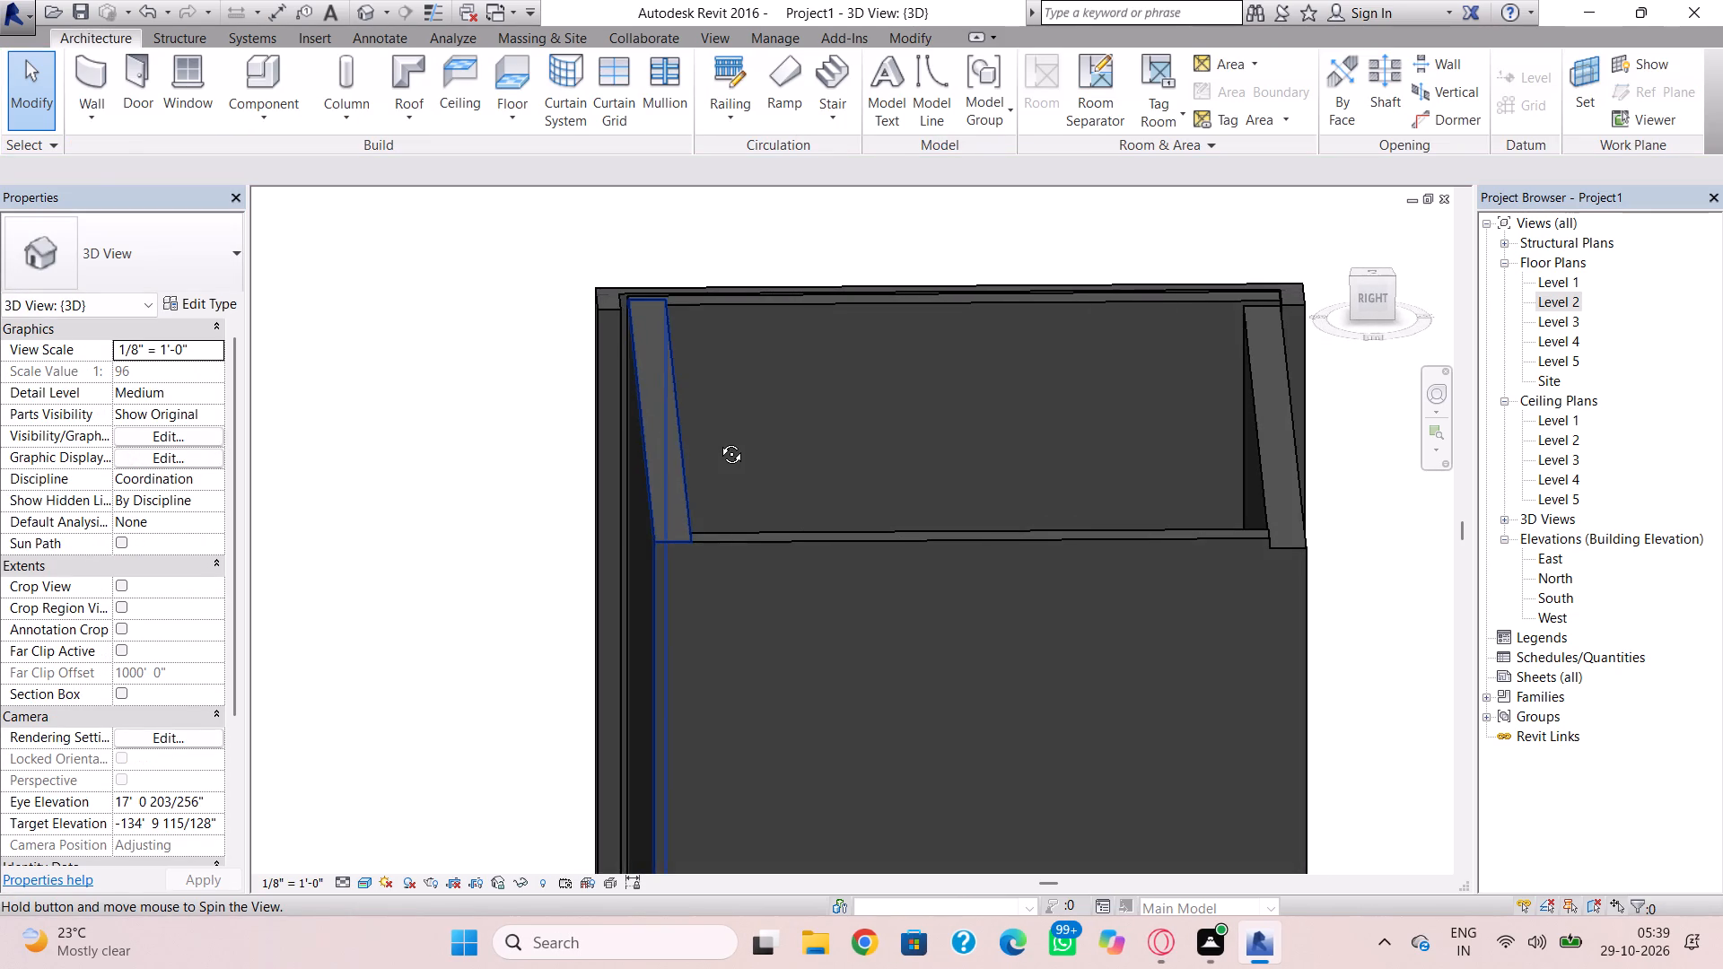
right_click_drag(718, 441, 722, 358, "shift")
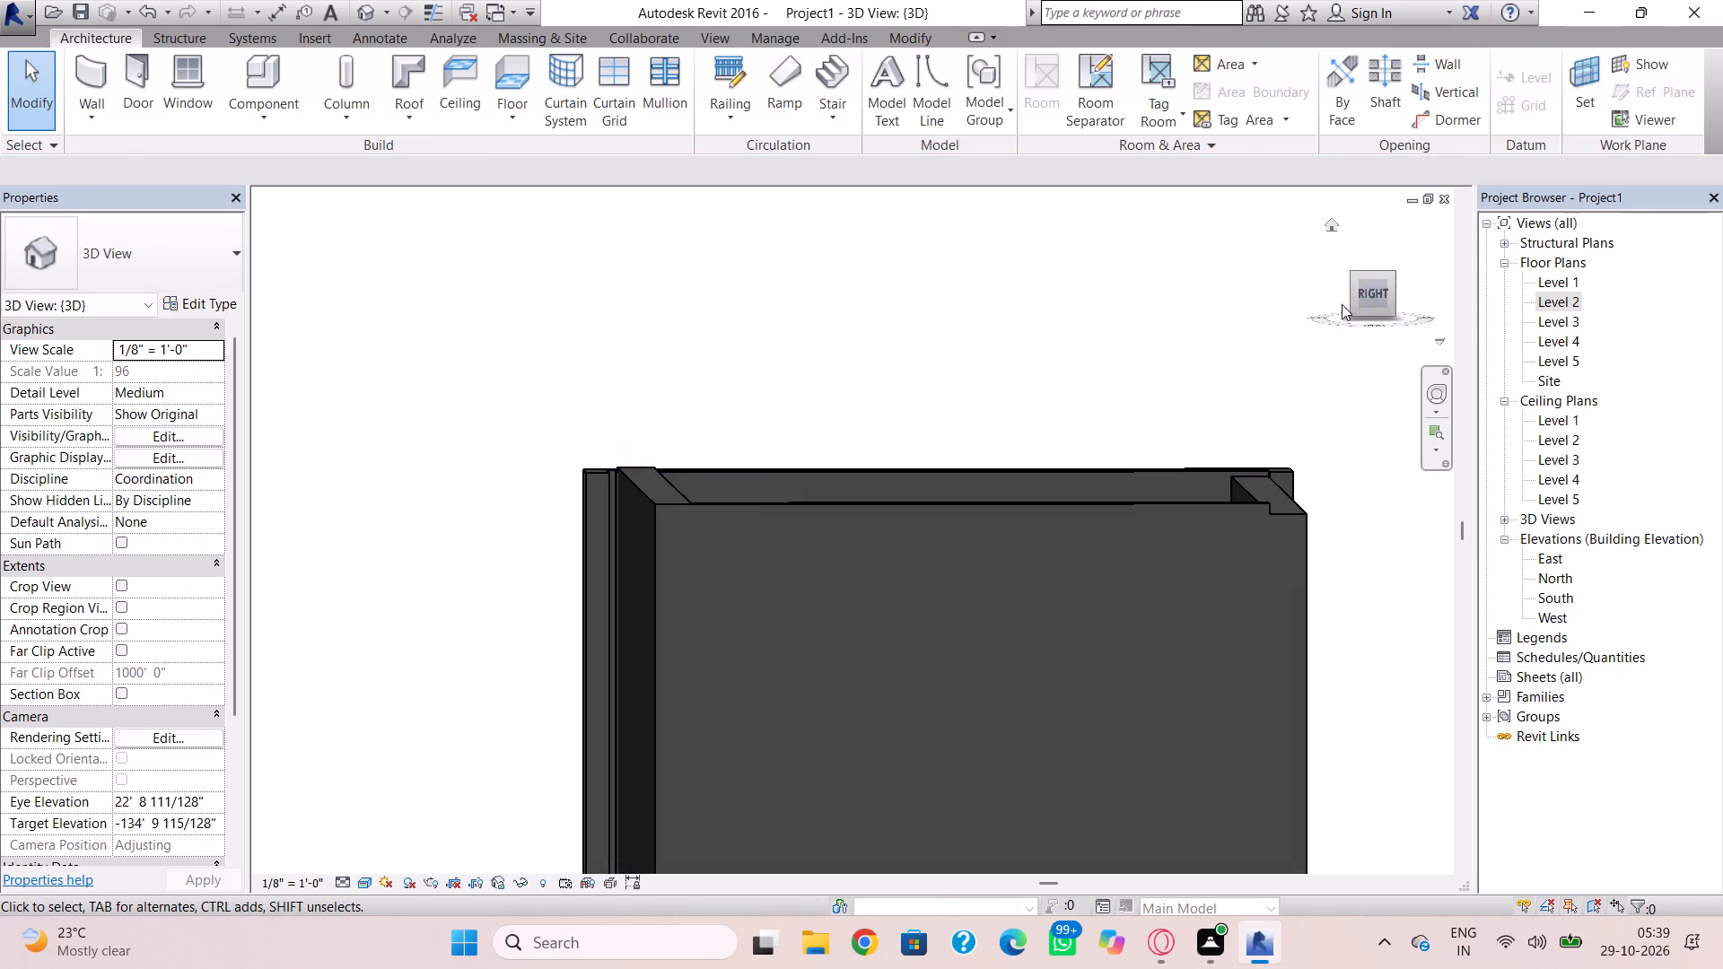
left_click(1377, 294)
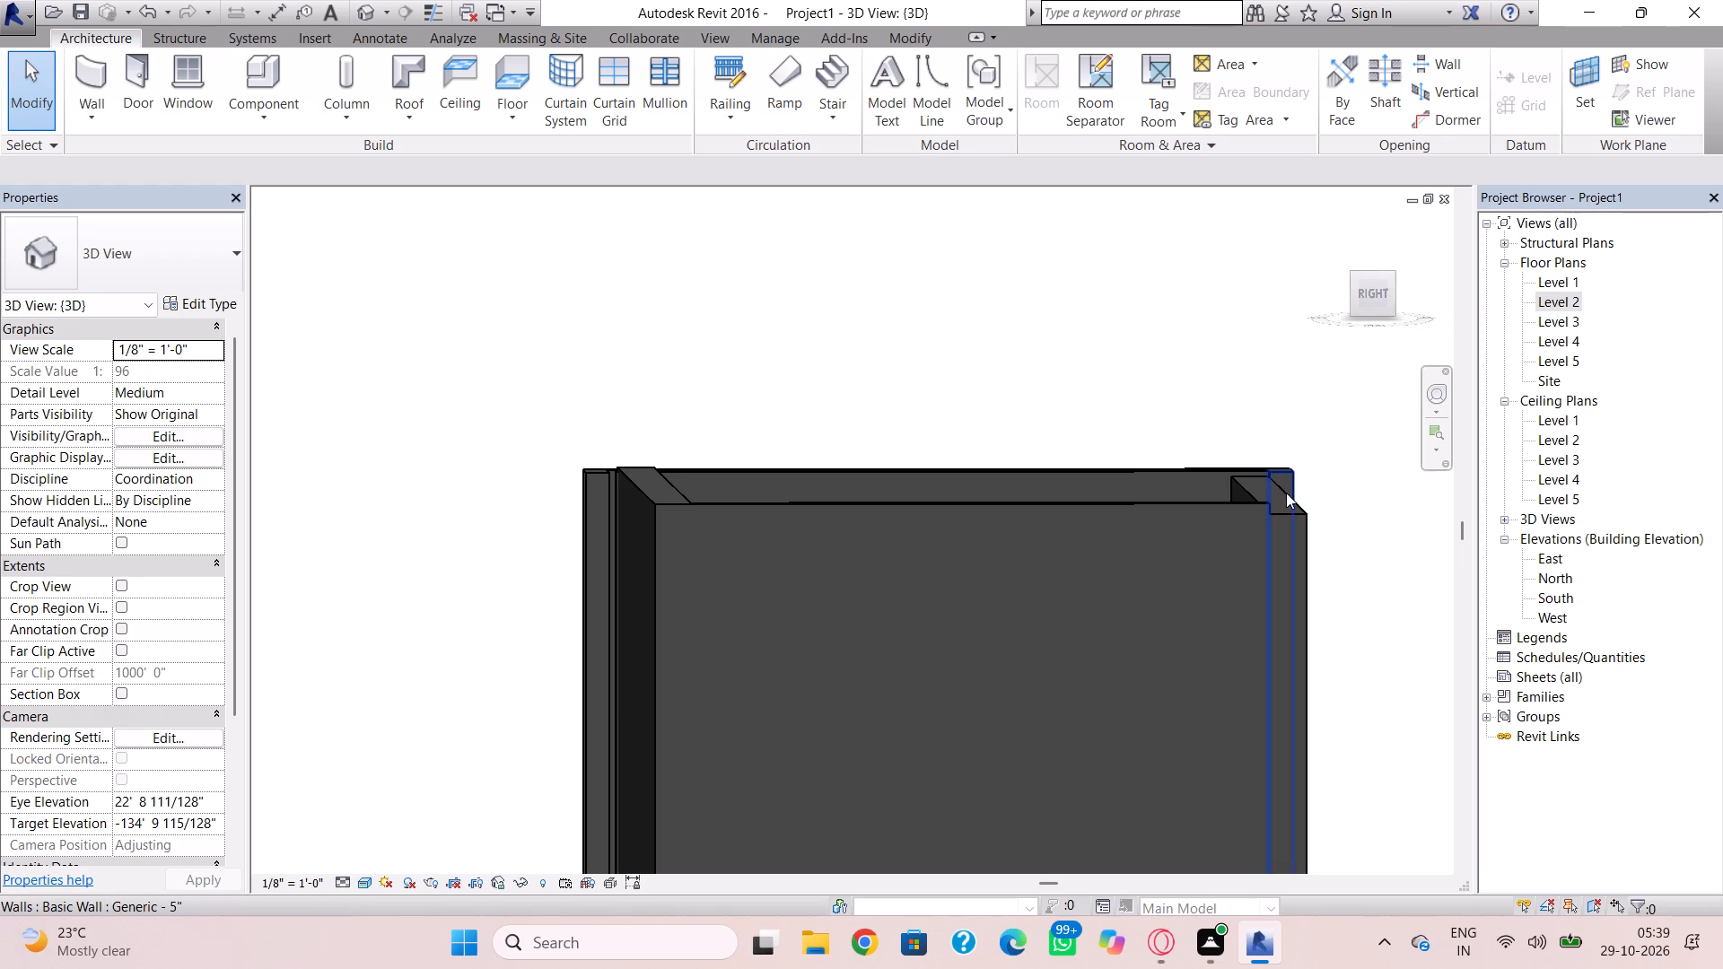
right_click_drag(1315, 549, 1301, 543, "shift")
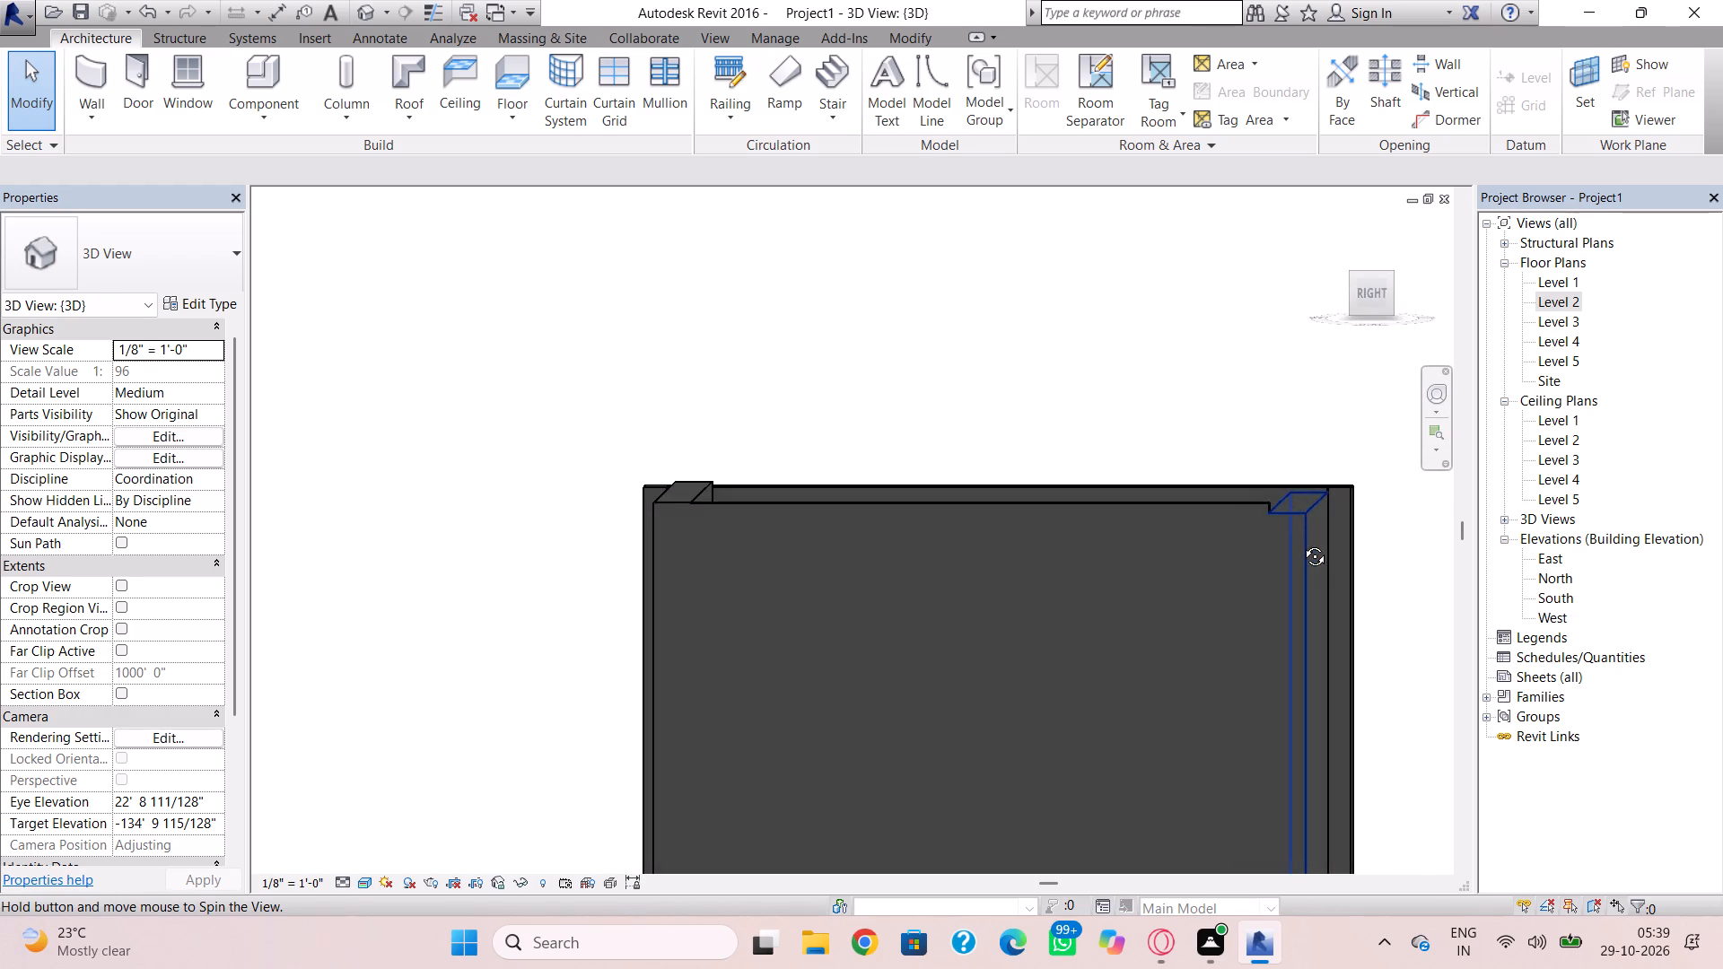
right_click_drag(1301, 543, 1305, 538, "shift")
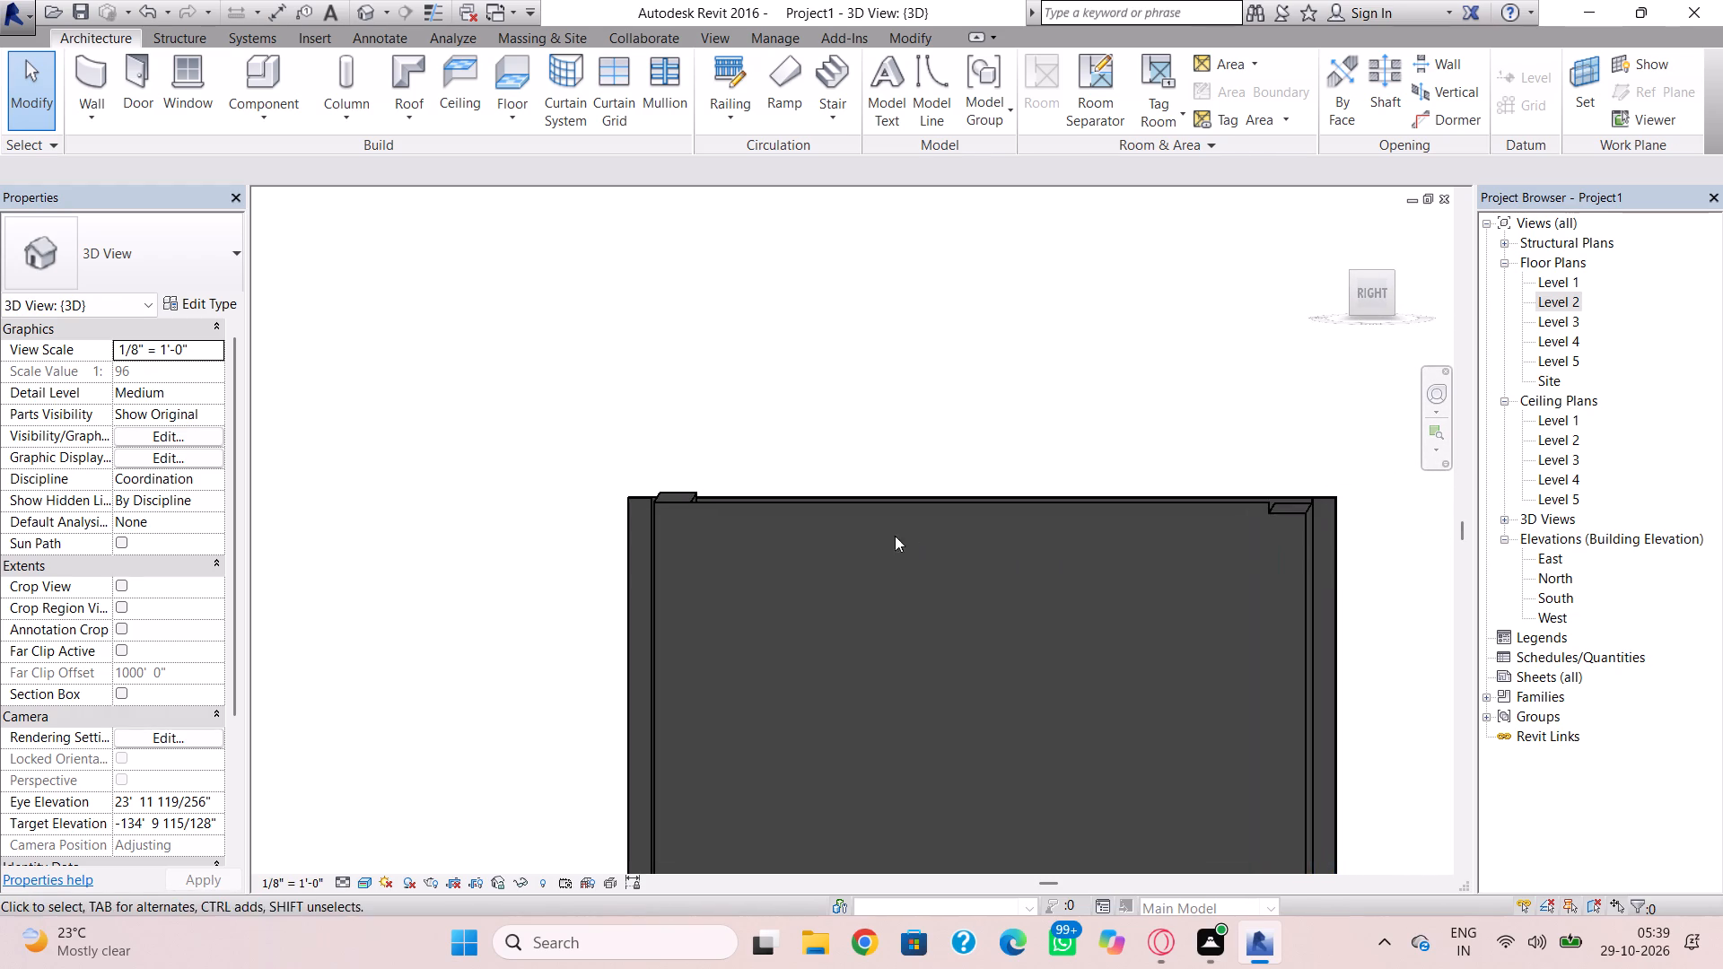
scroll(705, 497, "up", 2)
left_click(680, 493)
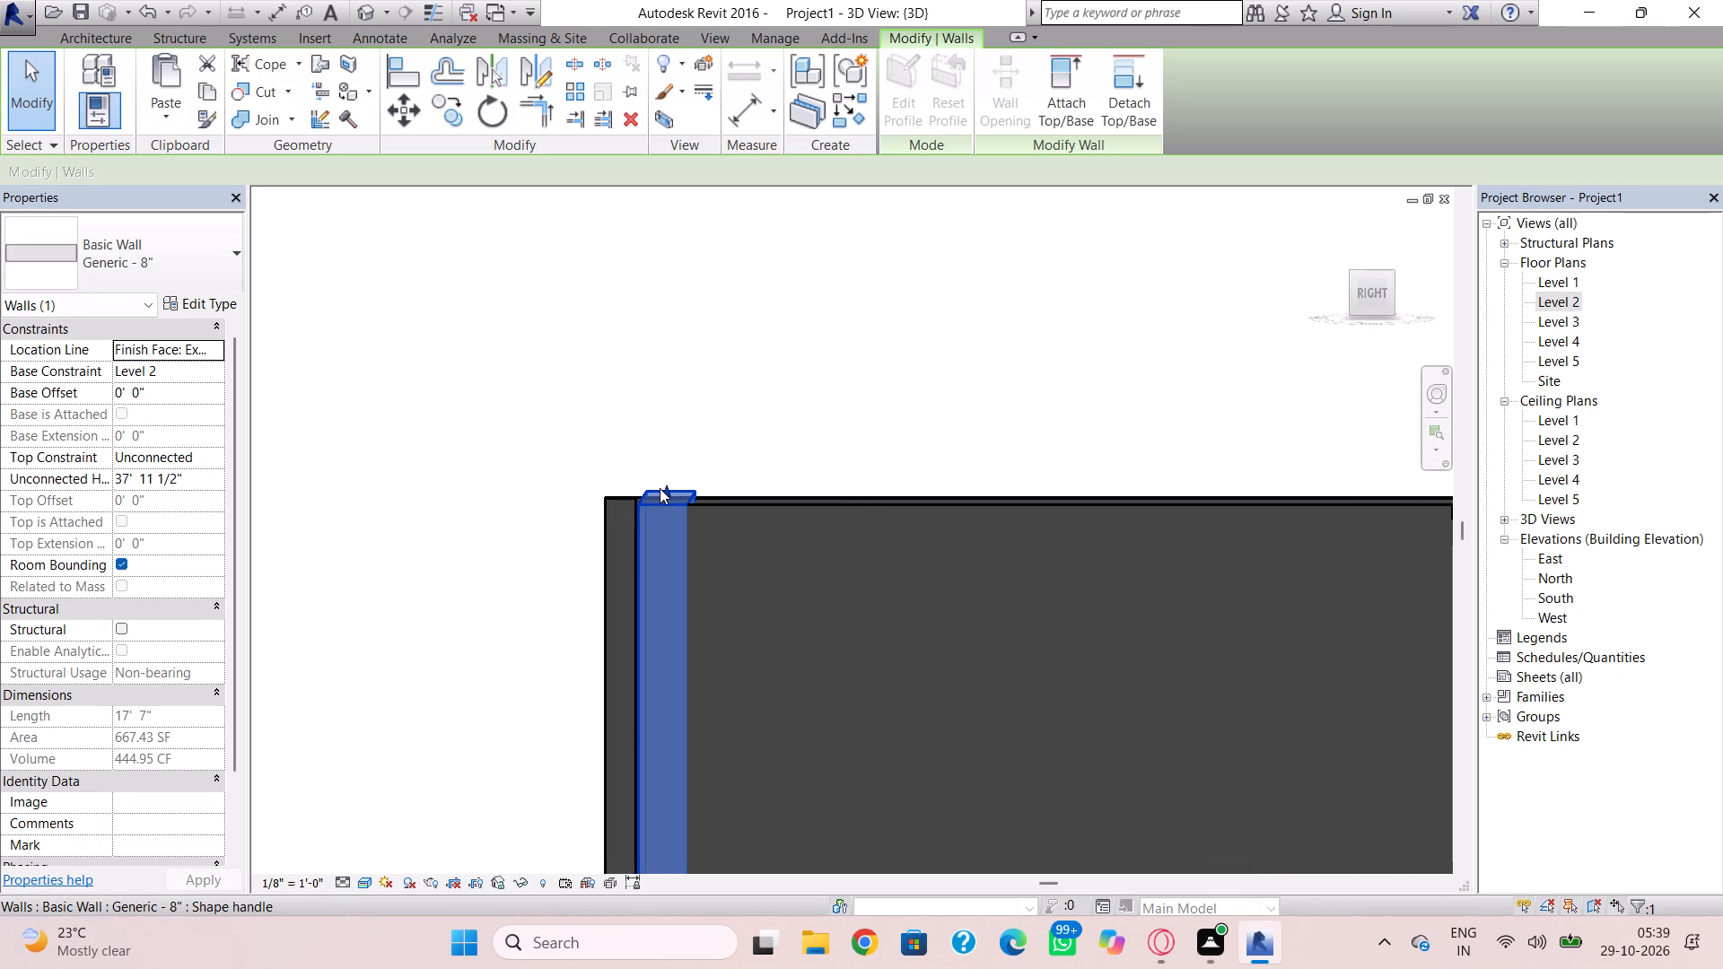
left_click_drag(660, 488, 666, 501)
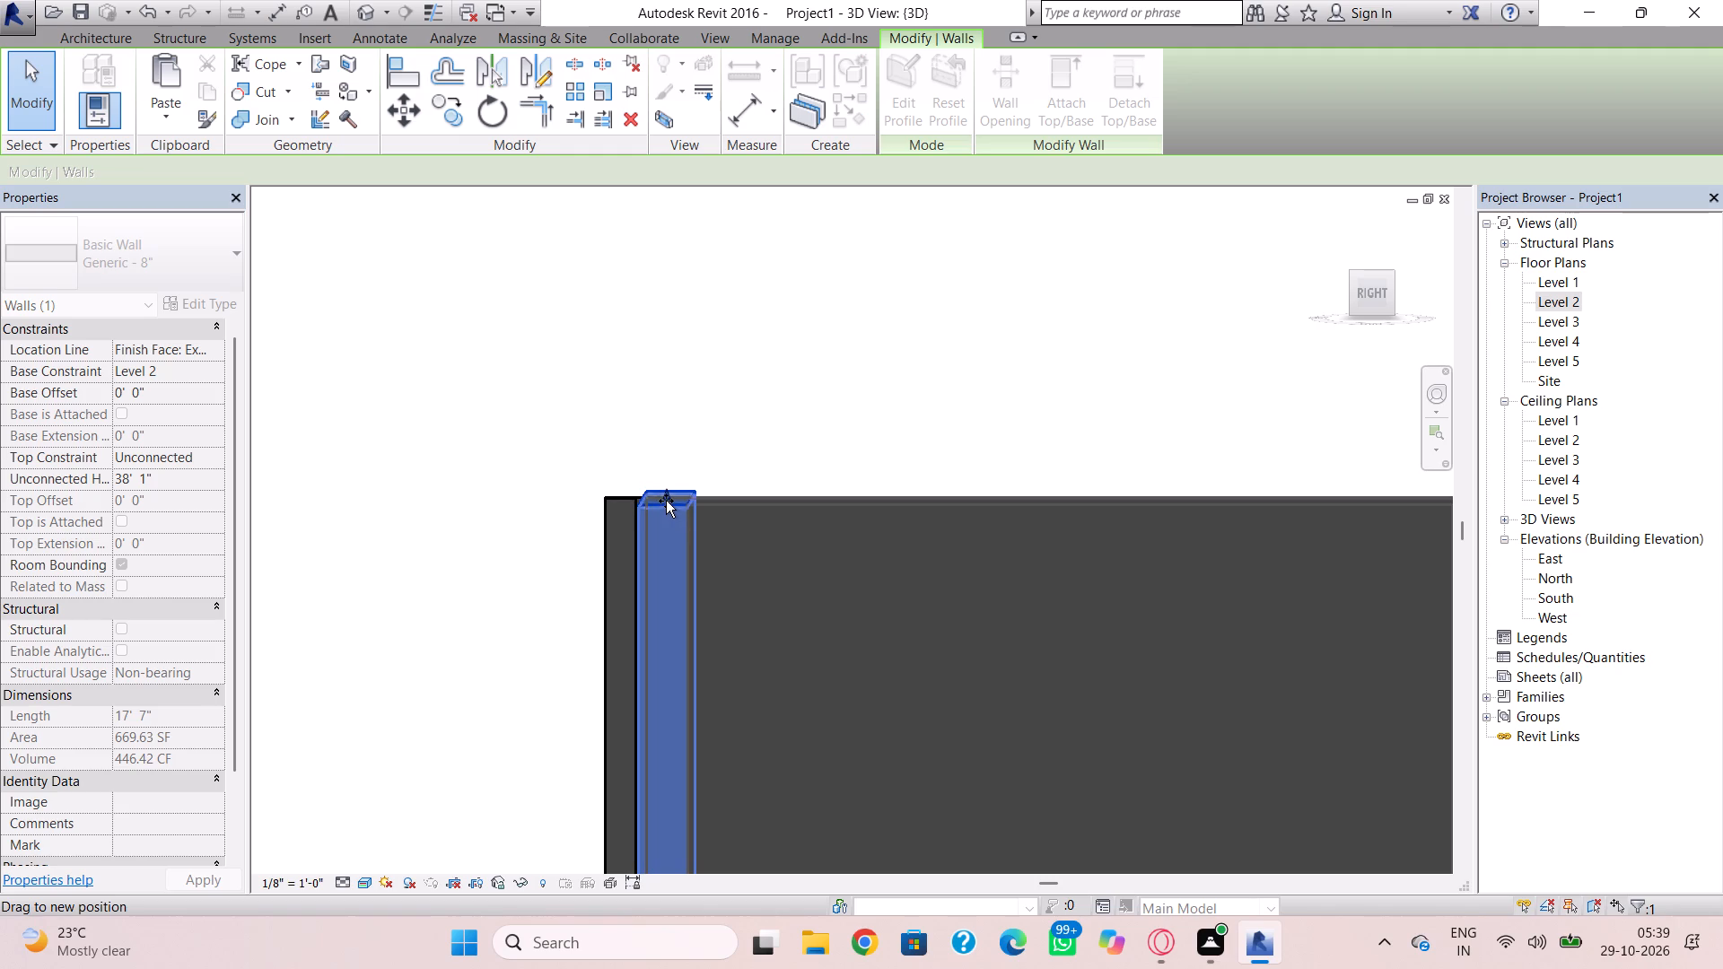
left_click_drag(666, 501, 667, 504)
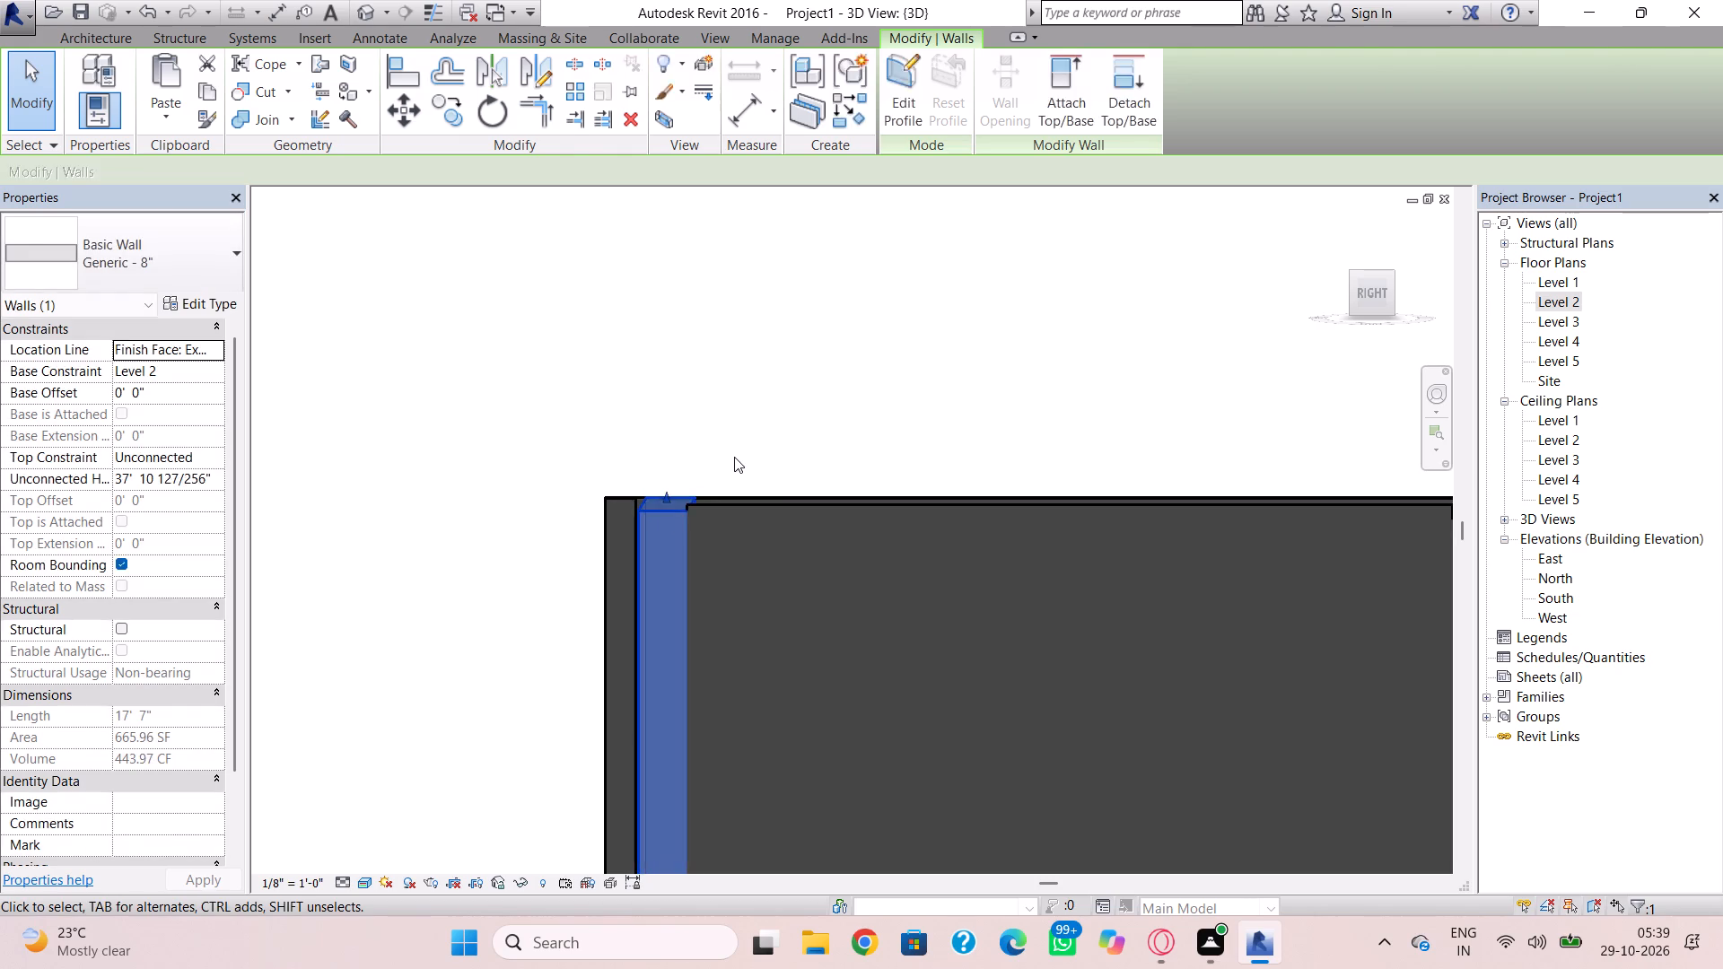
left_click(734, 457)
Lower the top of the enclosure's east 8" wall to an unconnected height of about 37' 10 3/8".
middle_click_drag(950, 537, 816, 548)
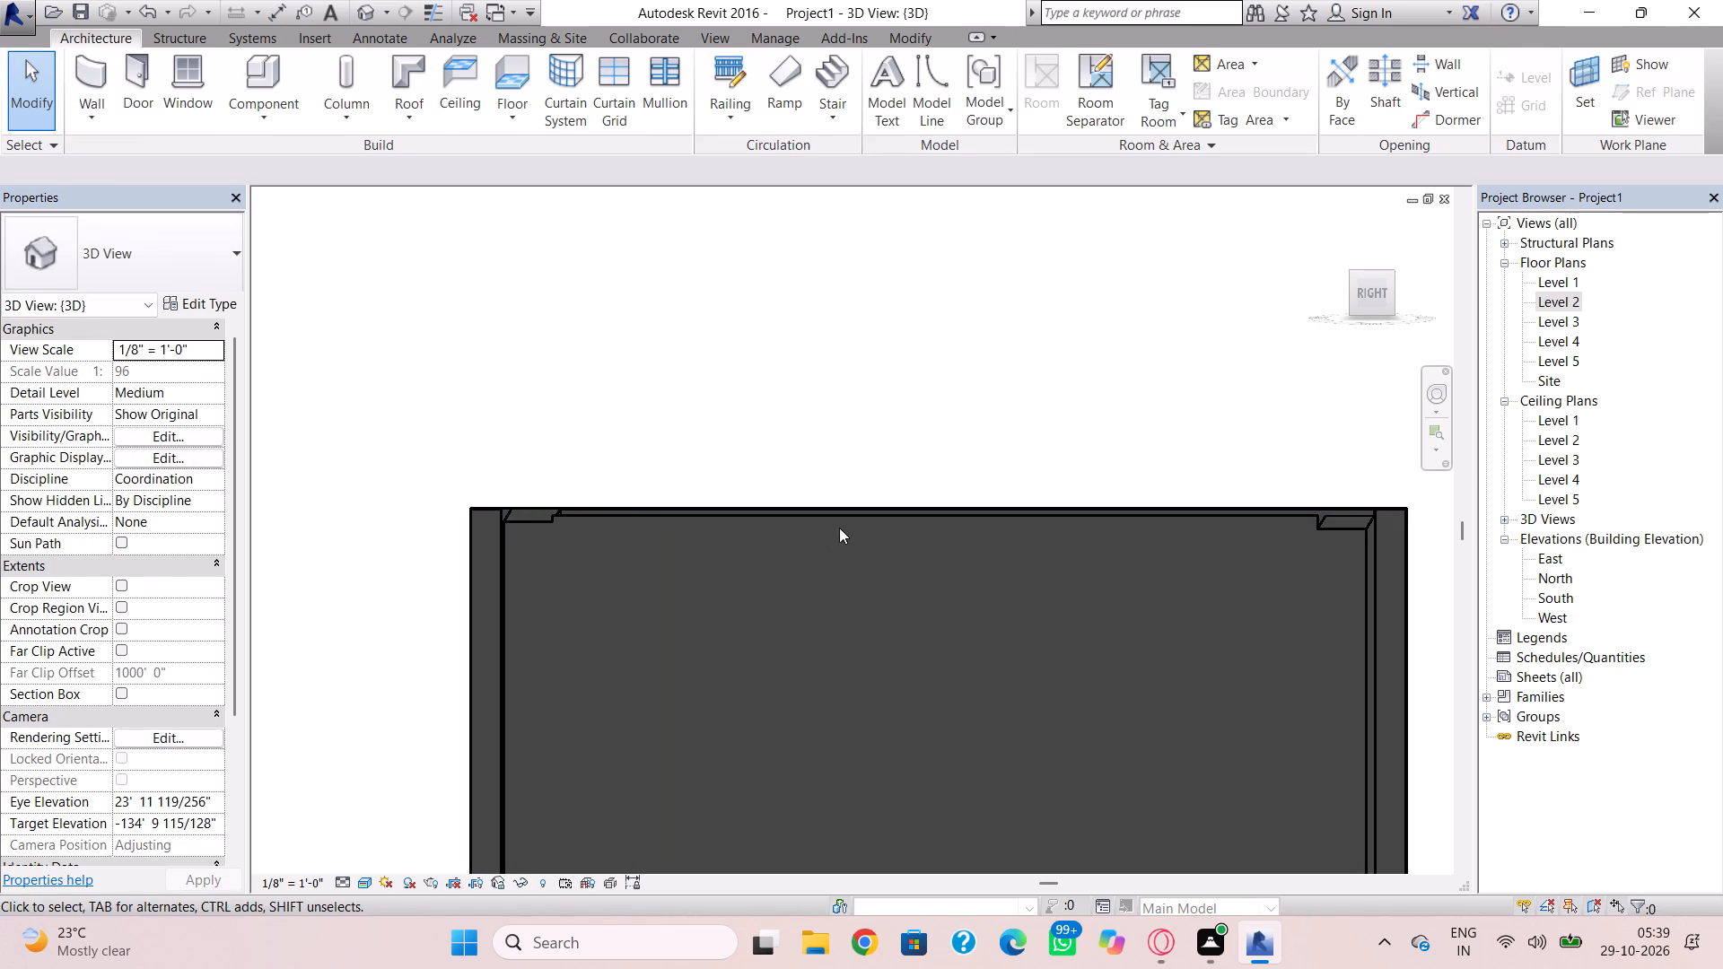
left_click(844, 518)
left_click(932, 512)
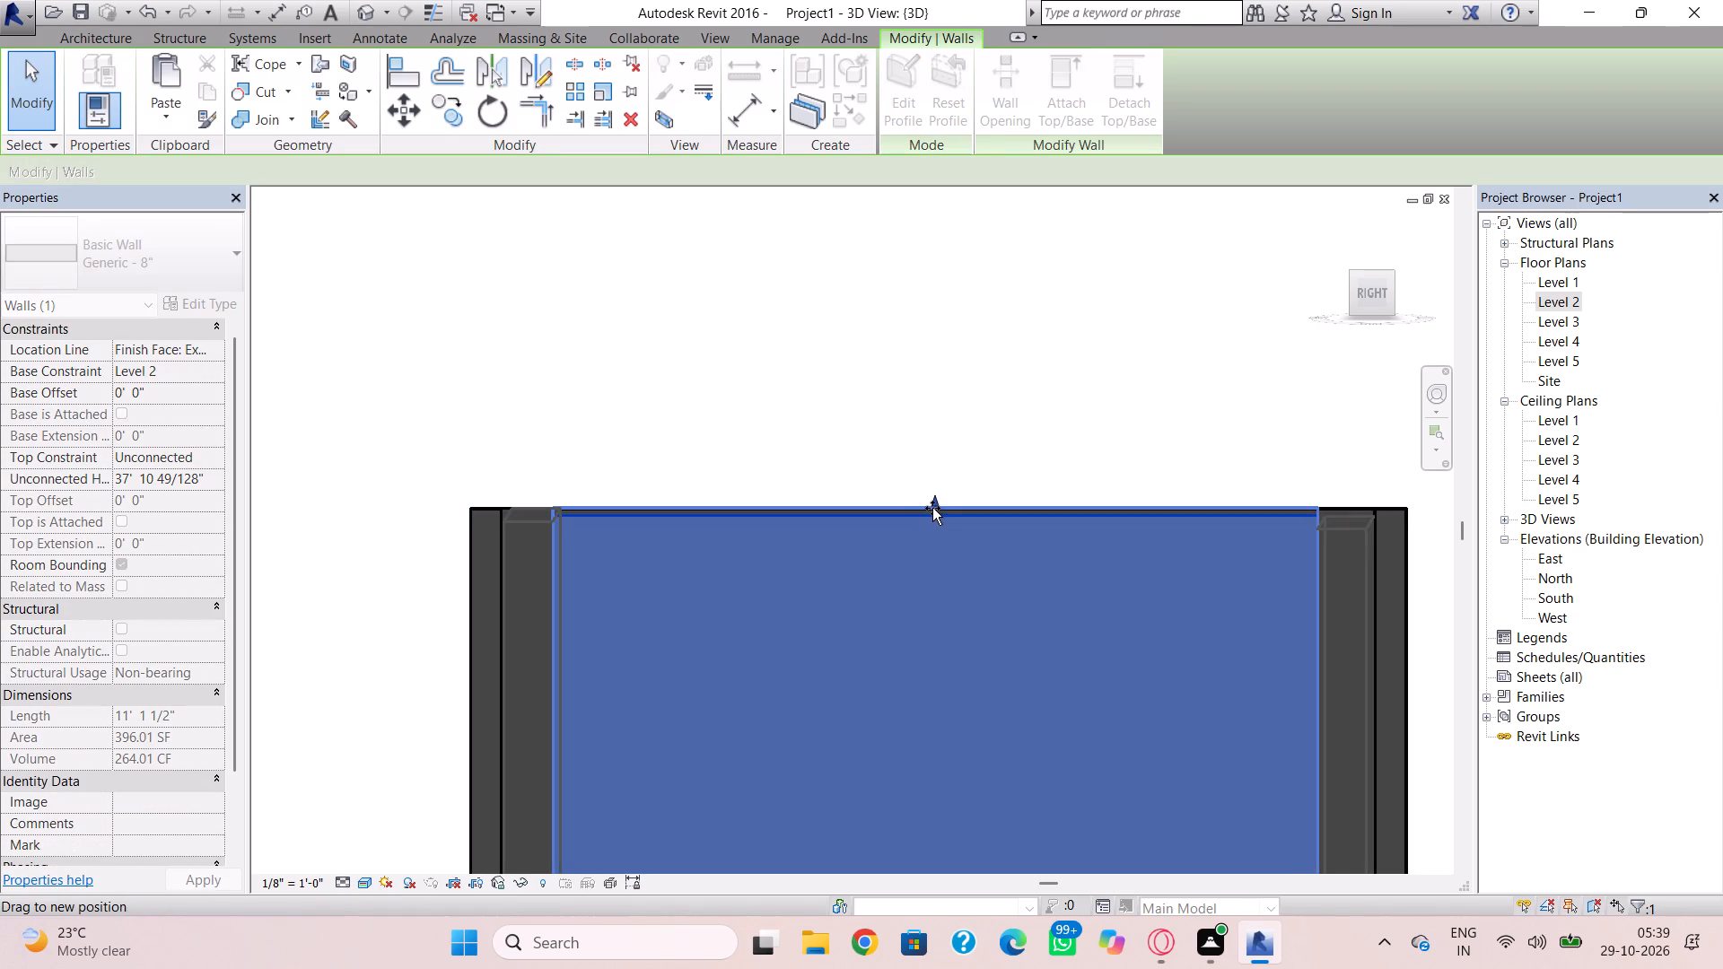
left_click(1019, 456)
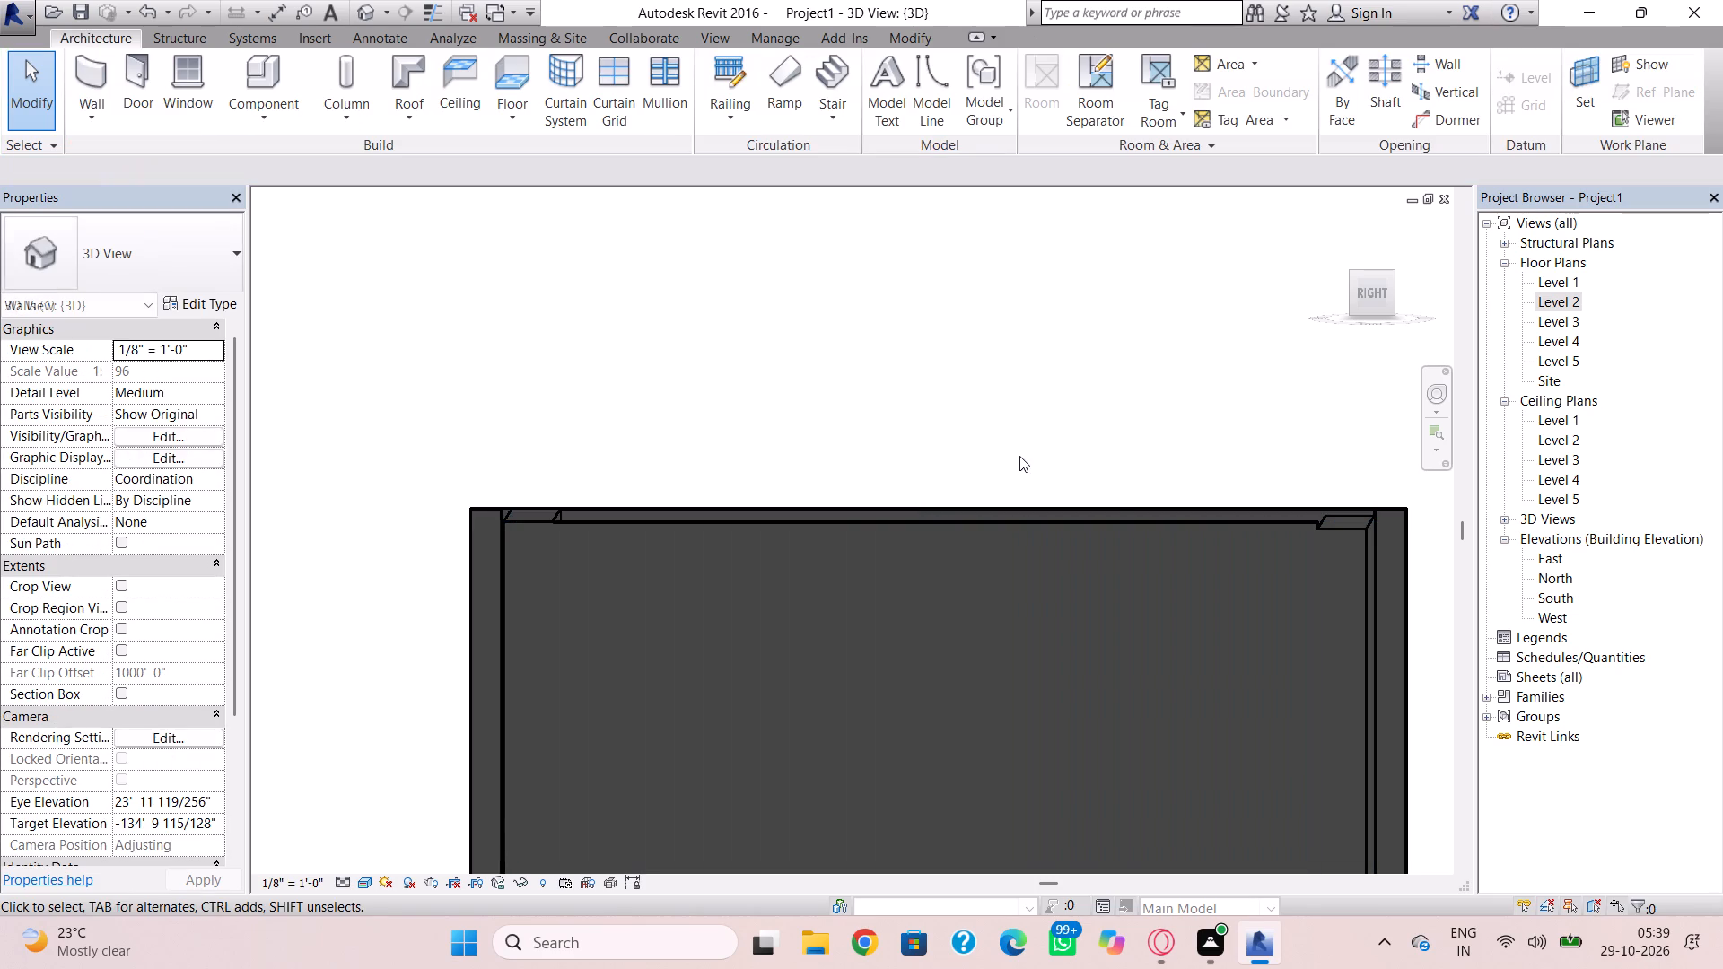
Raise the top of the enclosure's north 8" wall slightly, level with the adjoining east 8" wall.
left_click(1336, 528)
left_click(1350, 534)
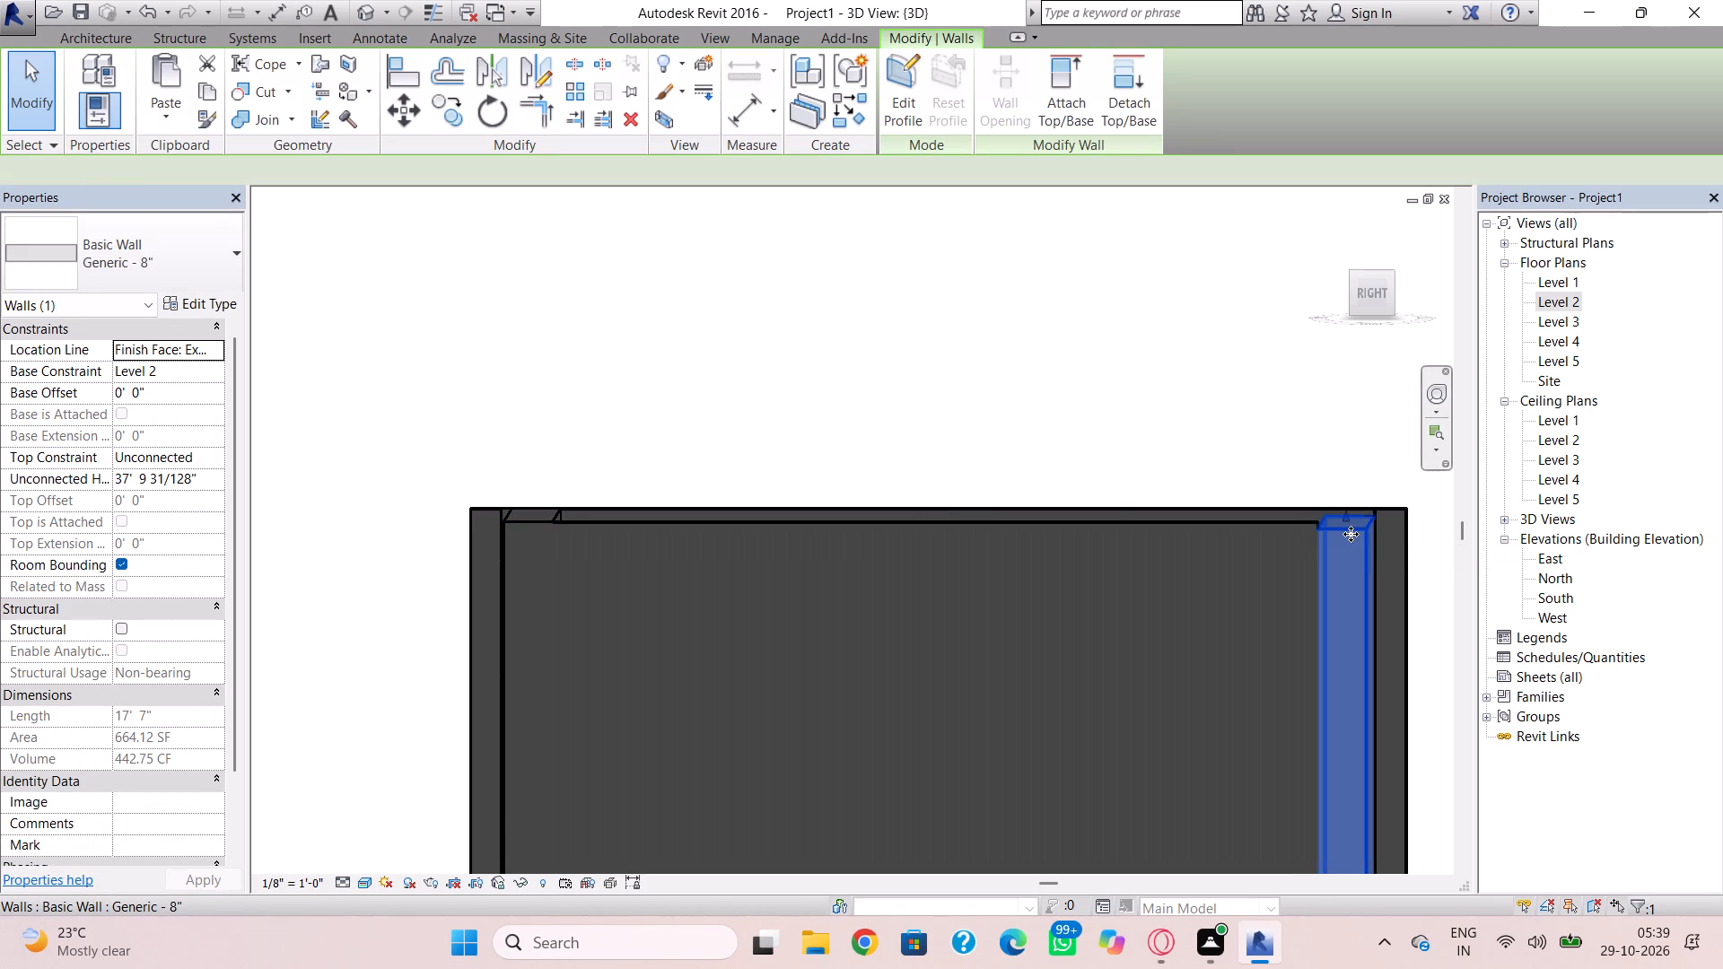
left_click_drag(1350, 525, 1348, 517)
left_click(1325, 465)
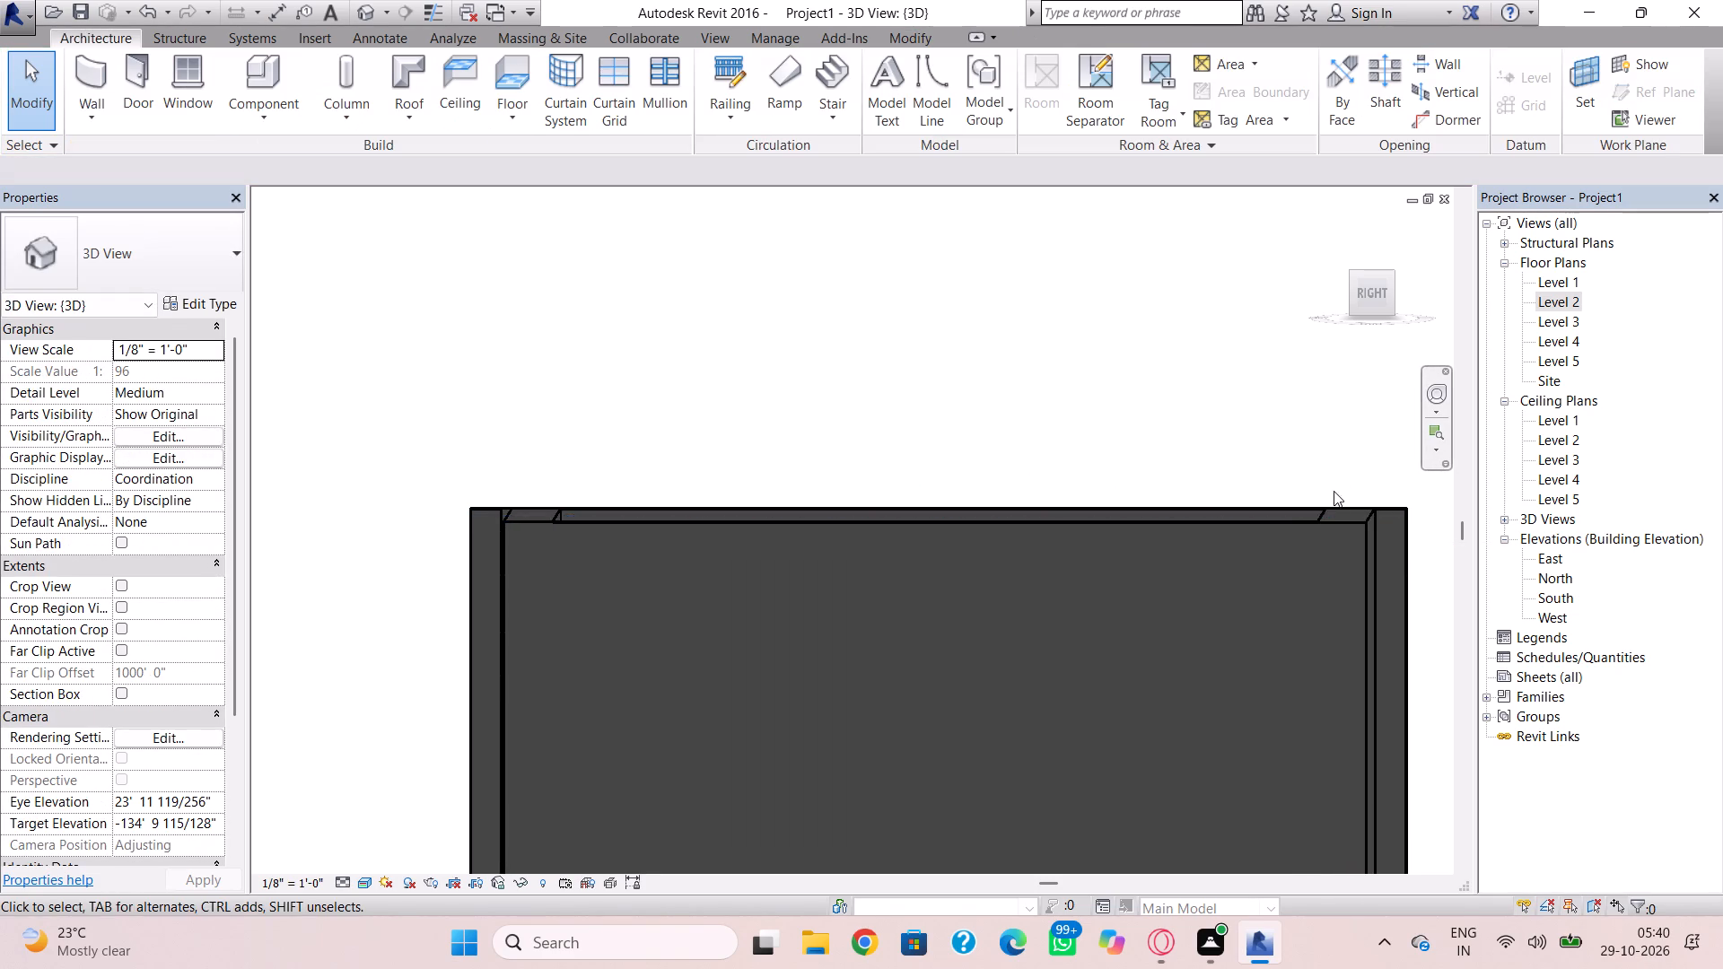
Copy the Level 4 roof slab and paste it aligned to Level 5.
scroll(1325, 511, "down", 1)
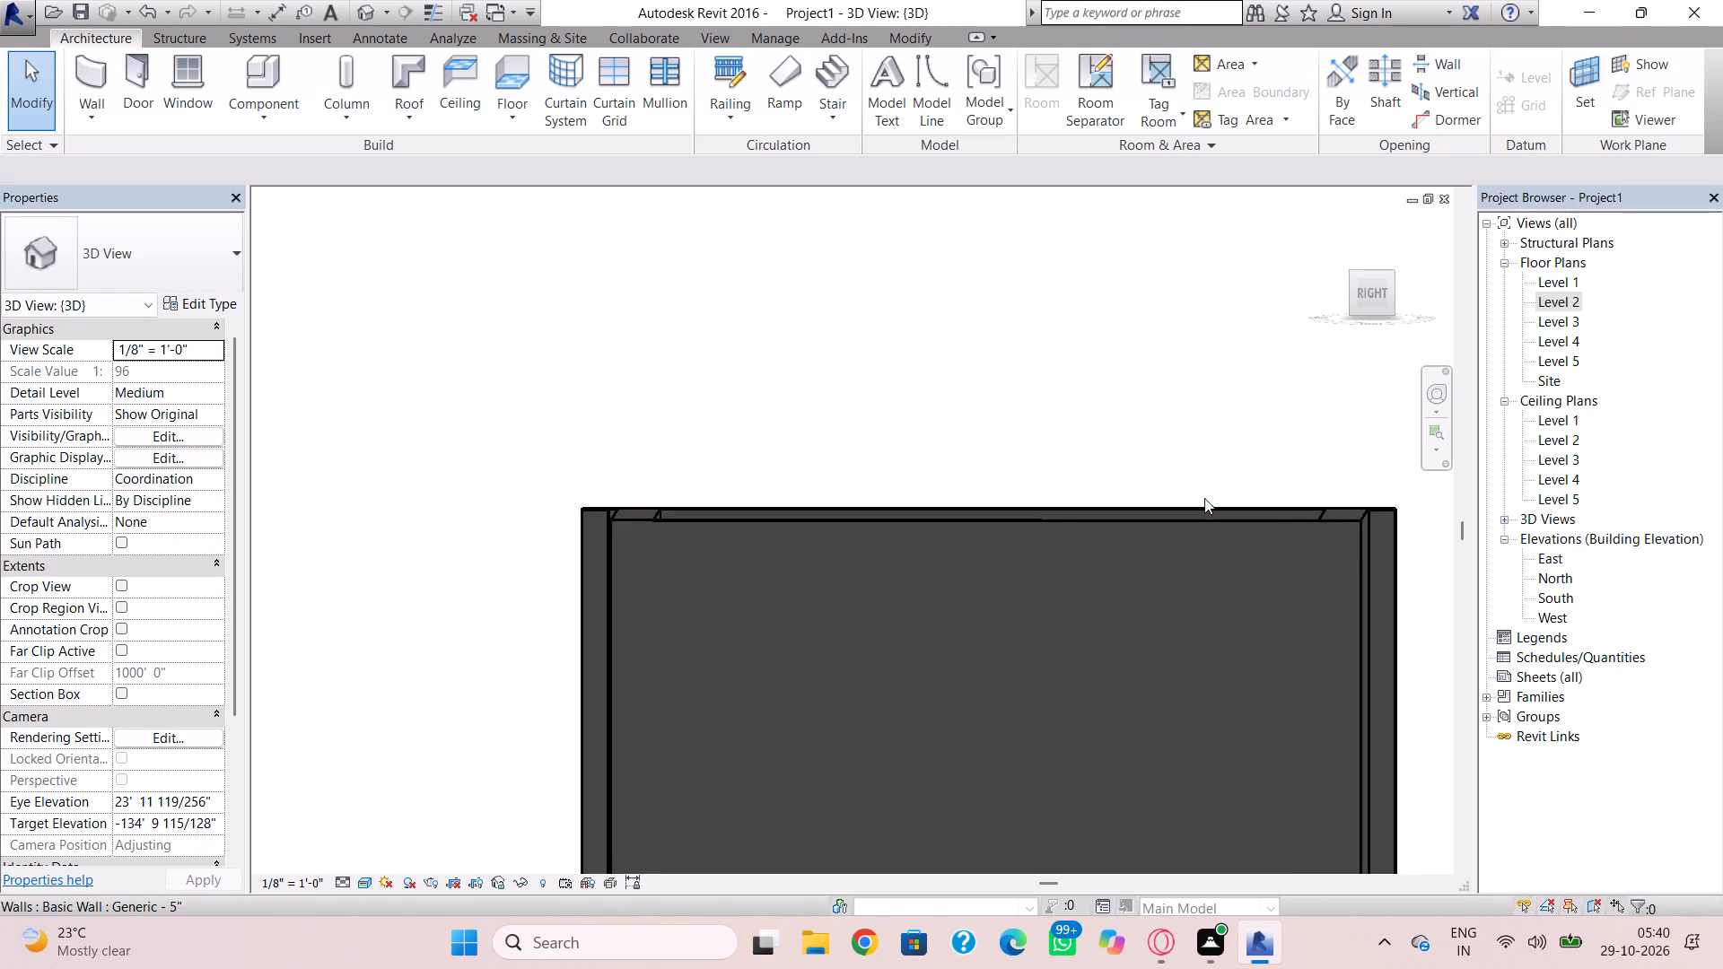
right_click_drag(1170, 520, 969, 573)
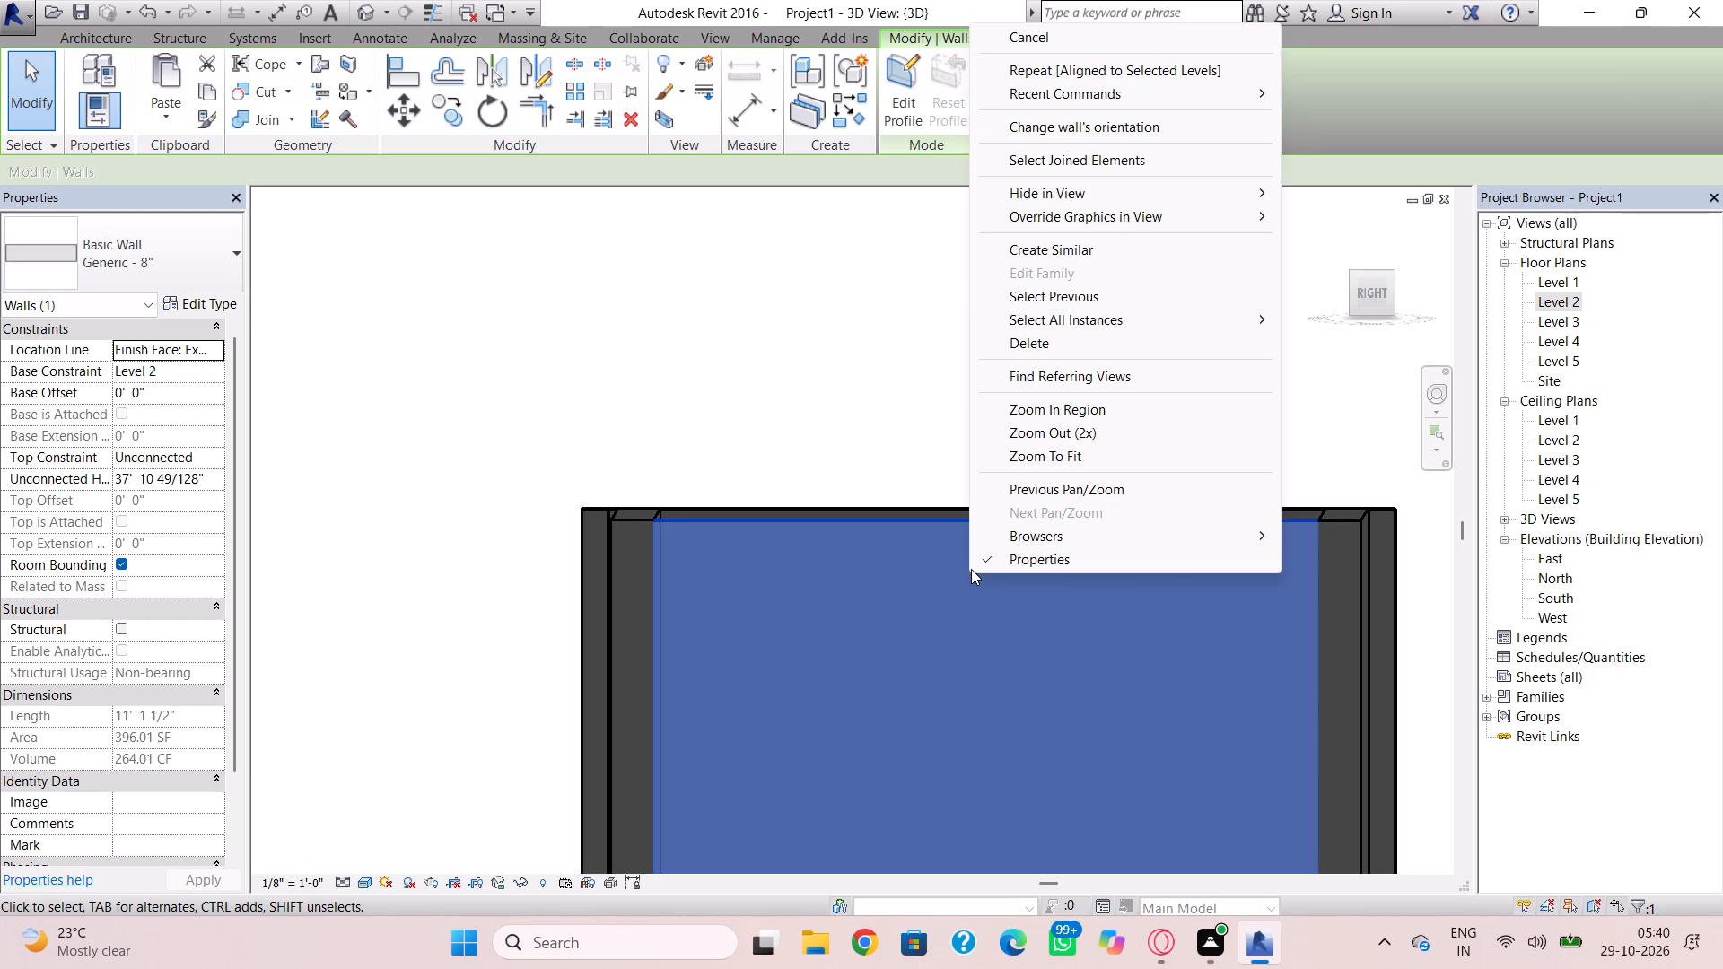
key("Escape")
right_click_drag(1042, 441, 846, 483, "shift")
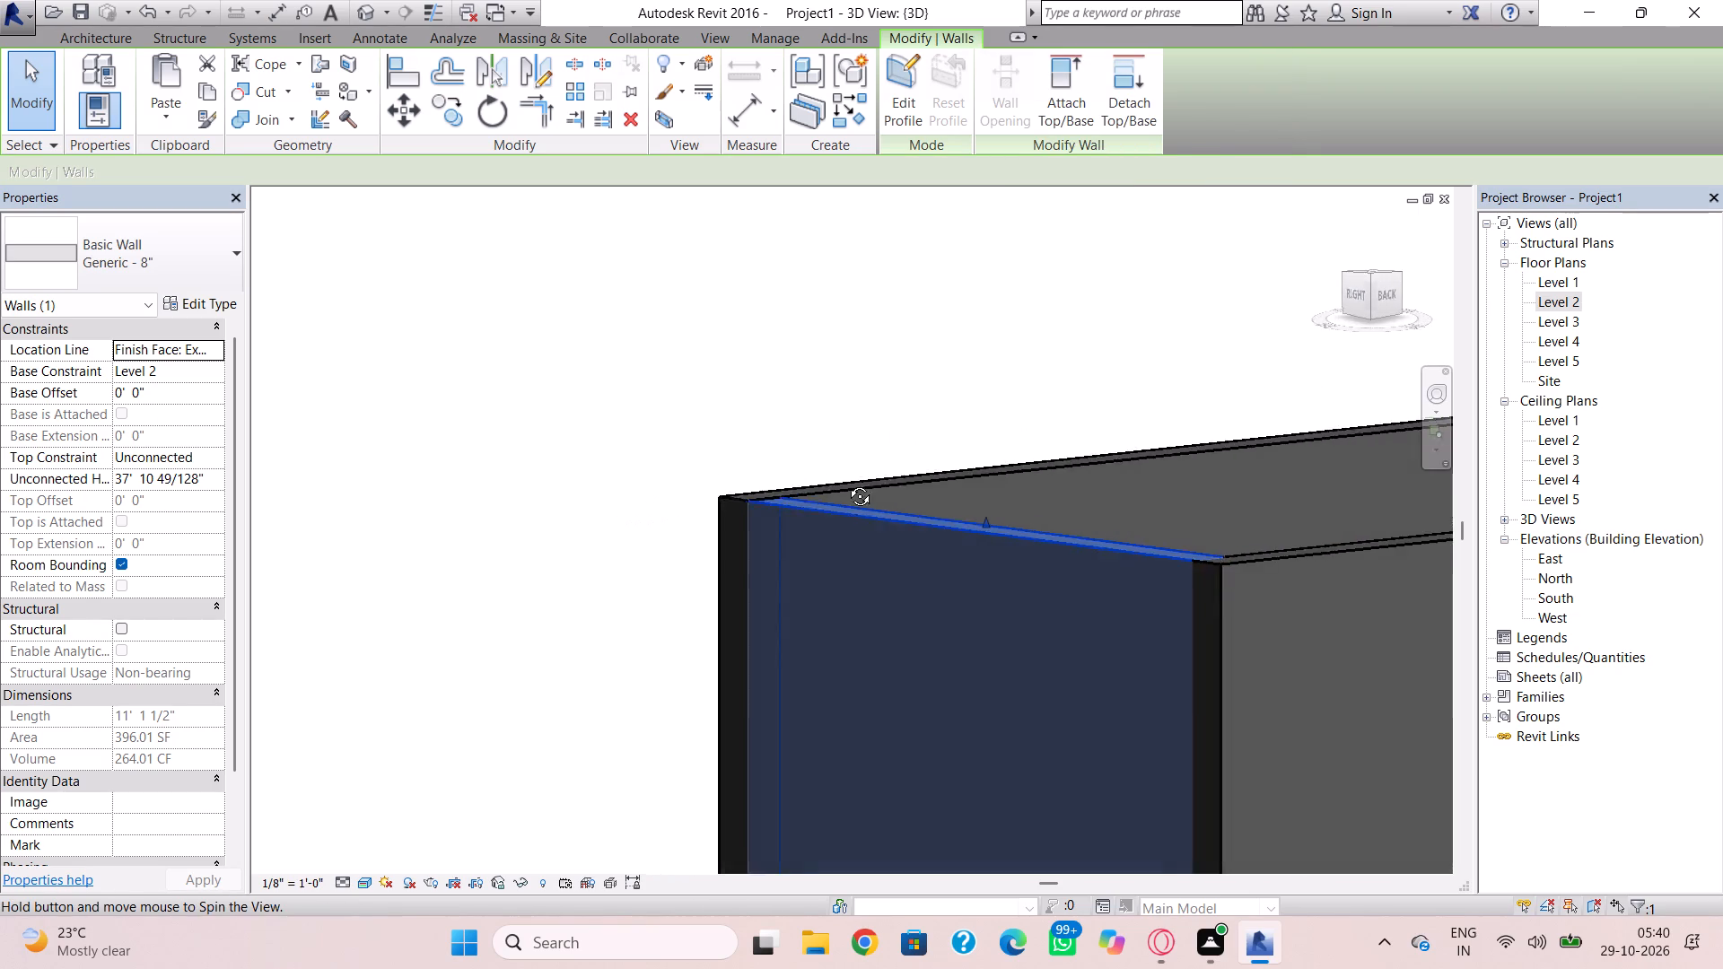
right_click_drag(846, 483, 821, 483, "shift")
scroll(828, 488, "down", 5)
key("Escape")
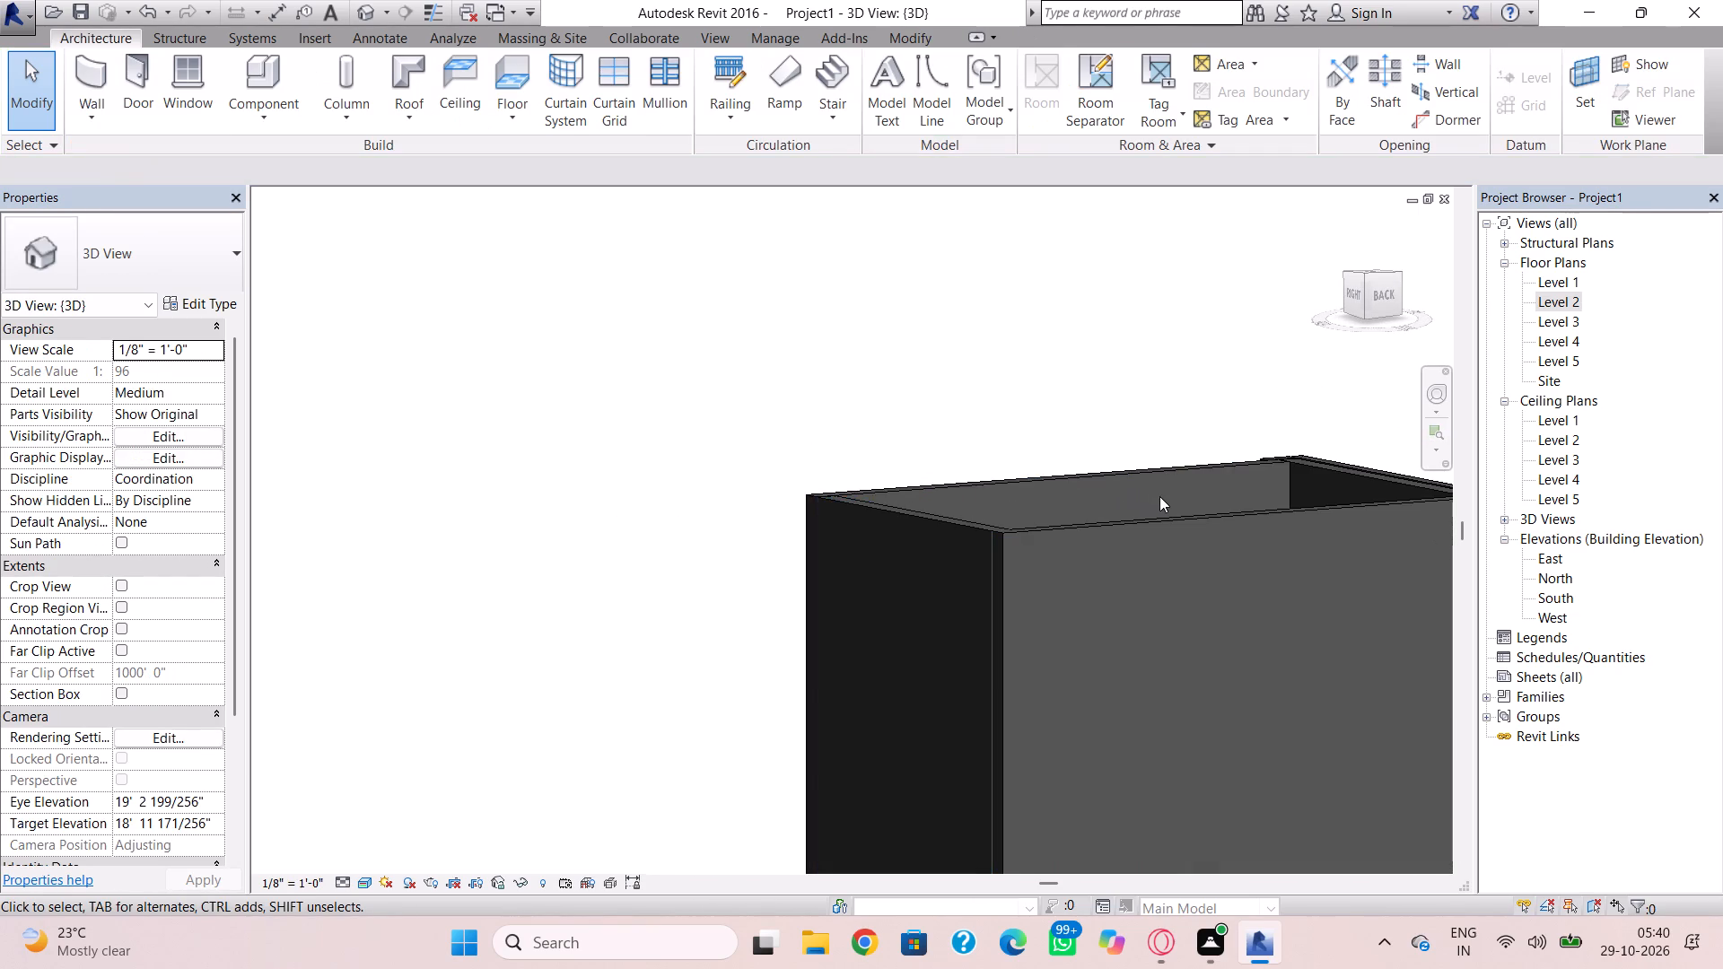
scroll(1159, 496, "down", 3)
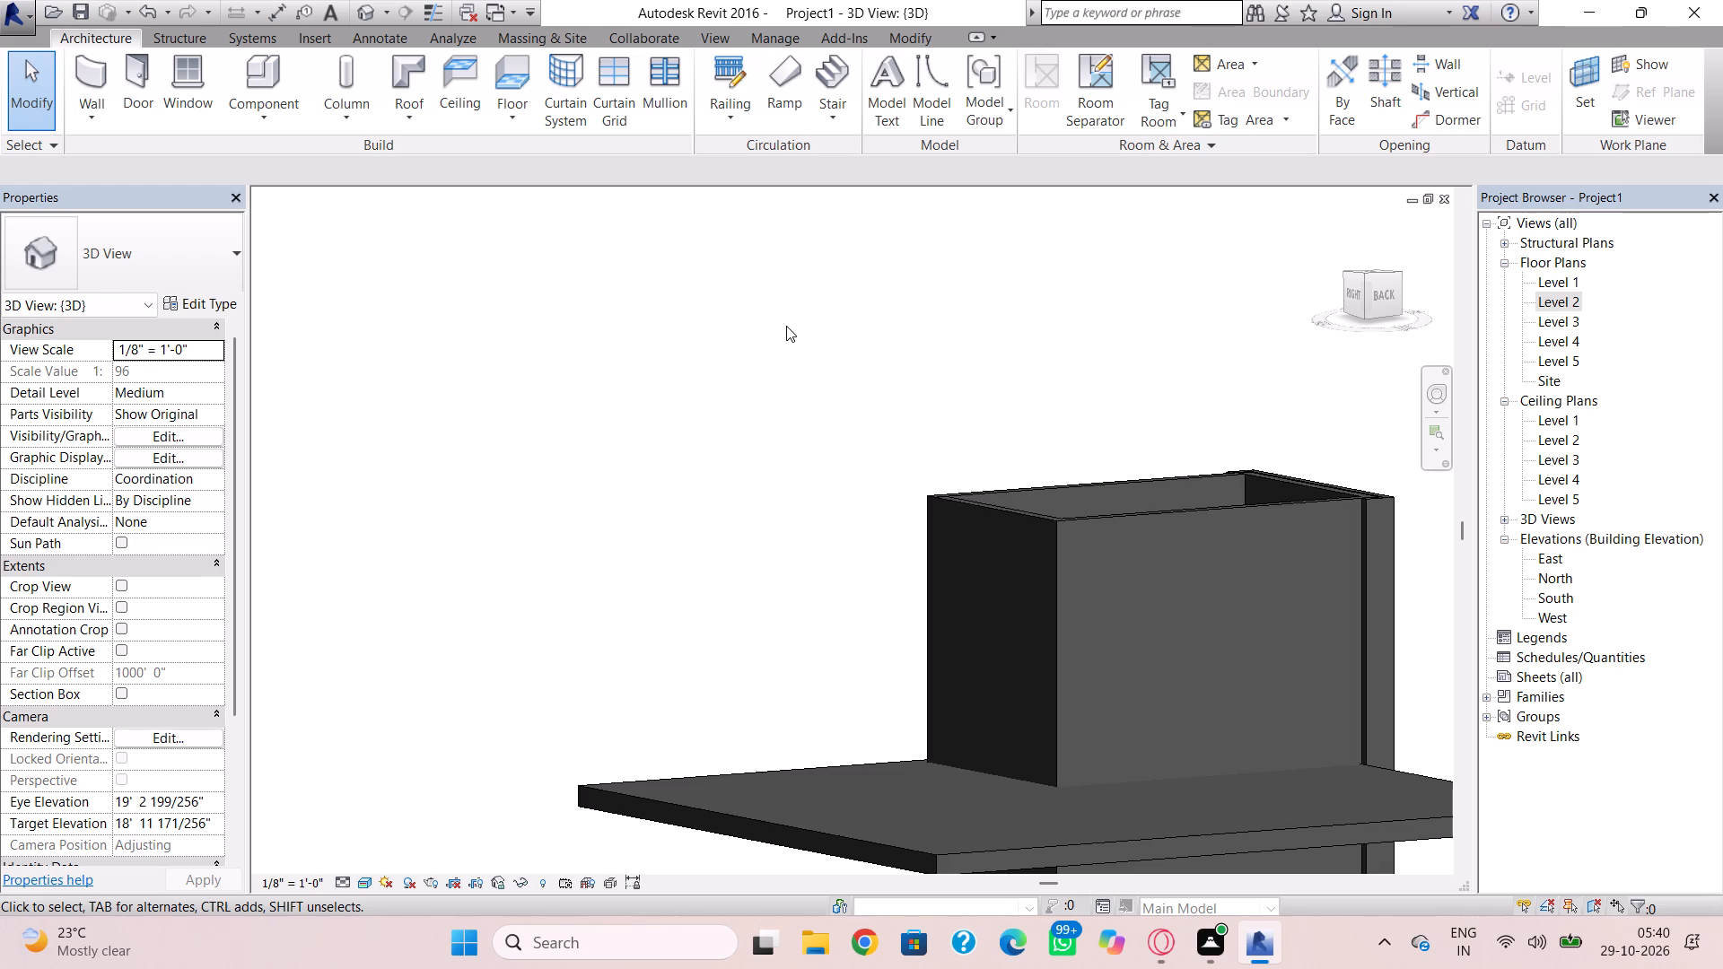
left_click(647, 803)
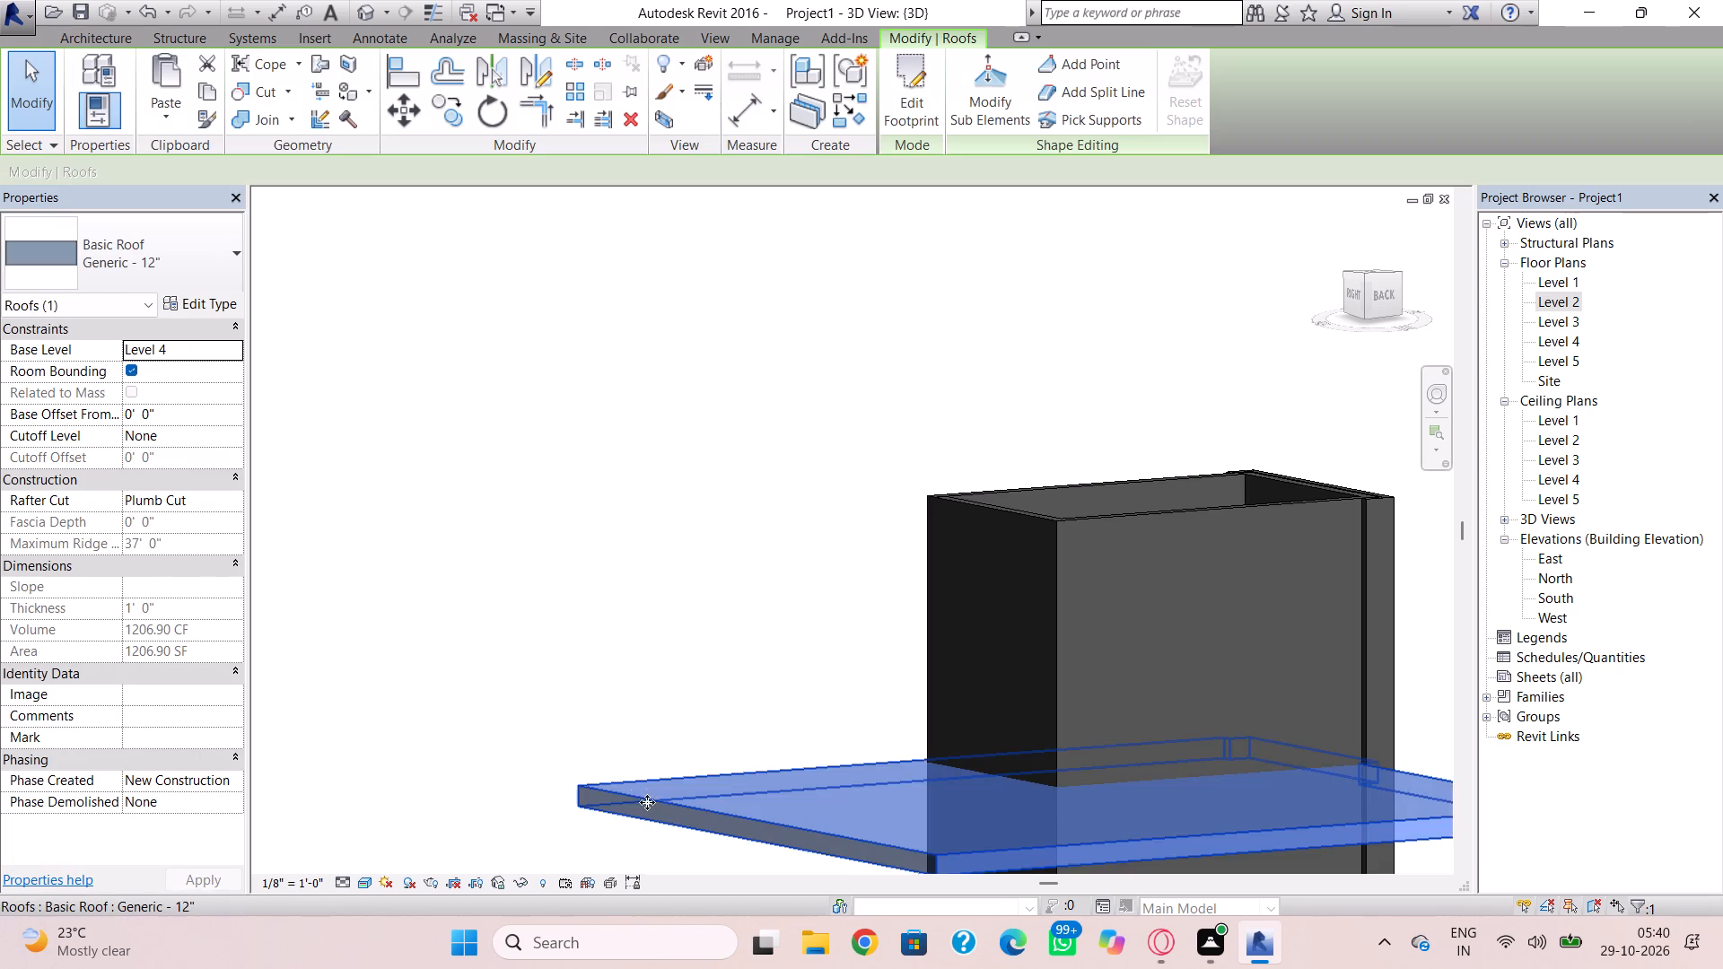
left_click(203, 90)
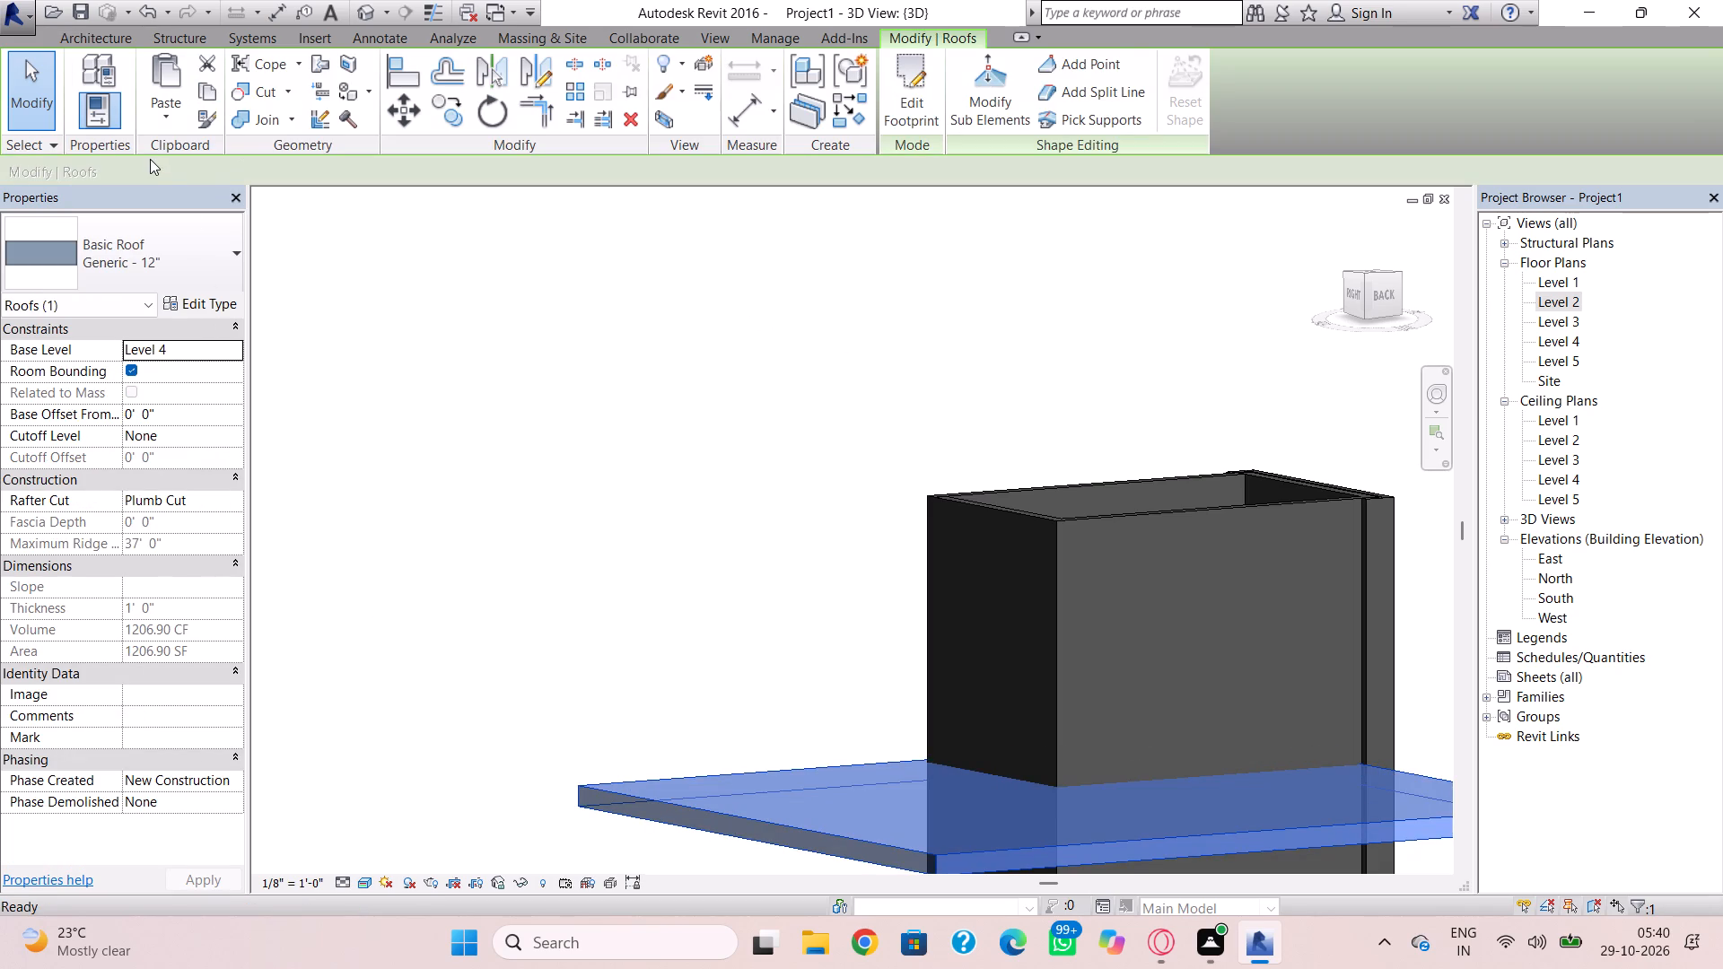
left_click(162, 126)
left_click(293, 187)
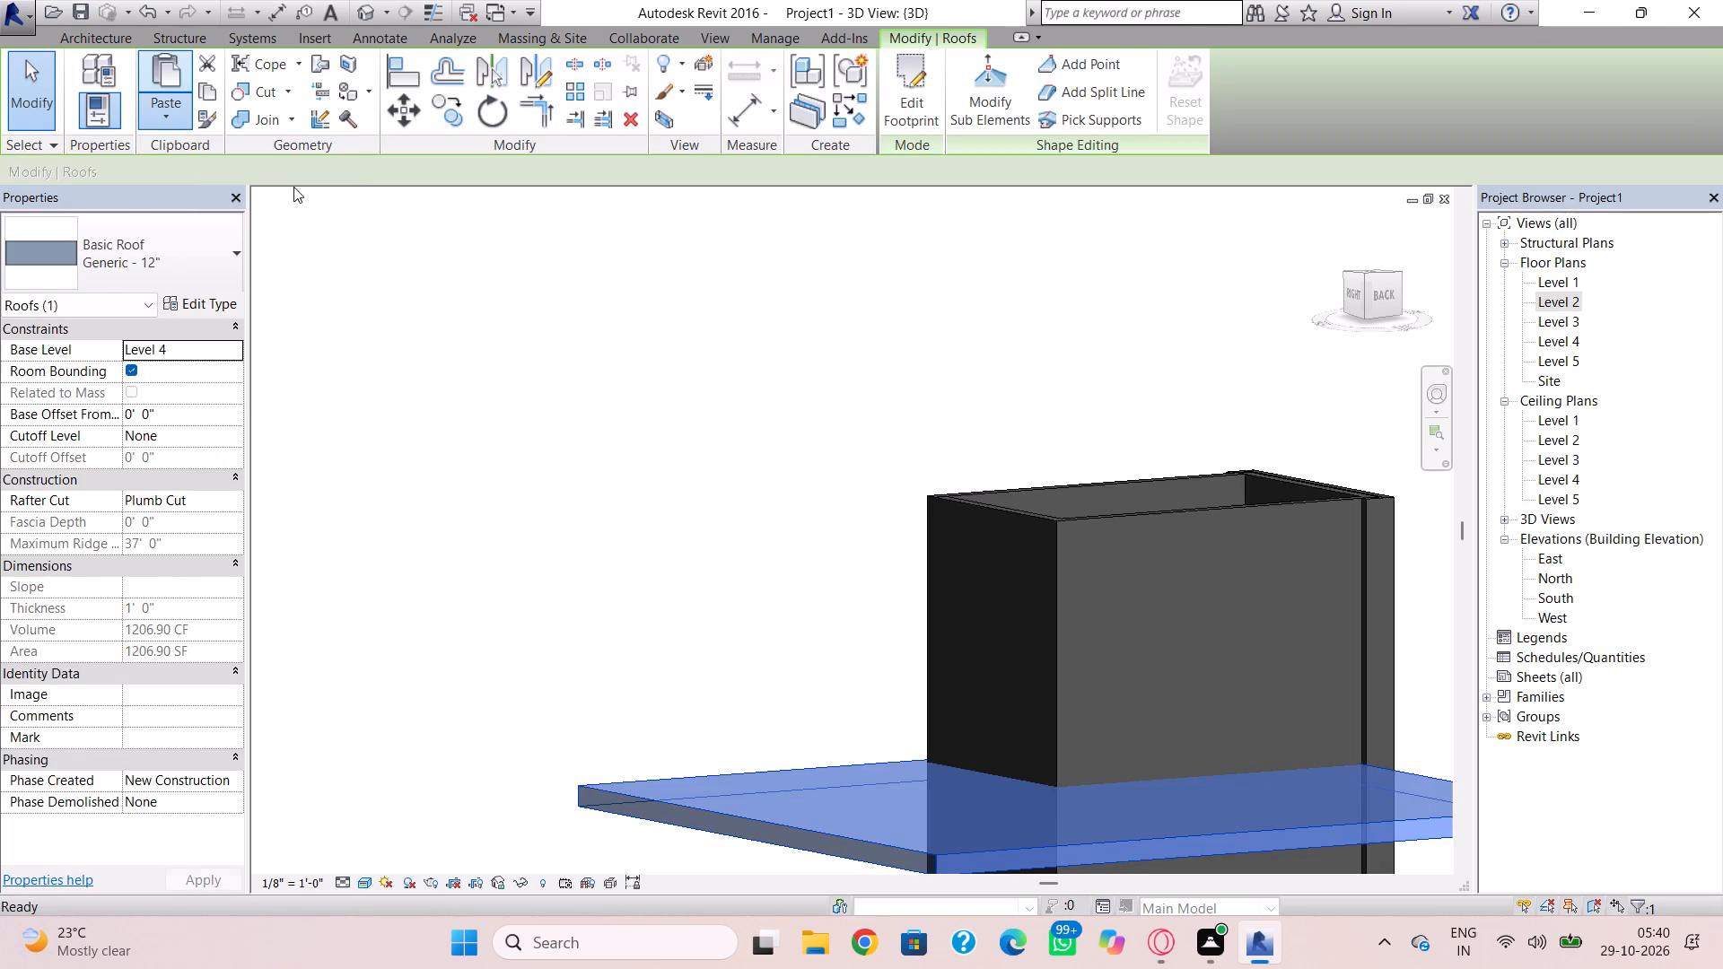
left_click(770, 380)
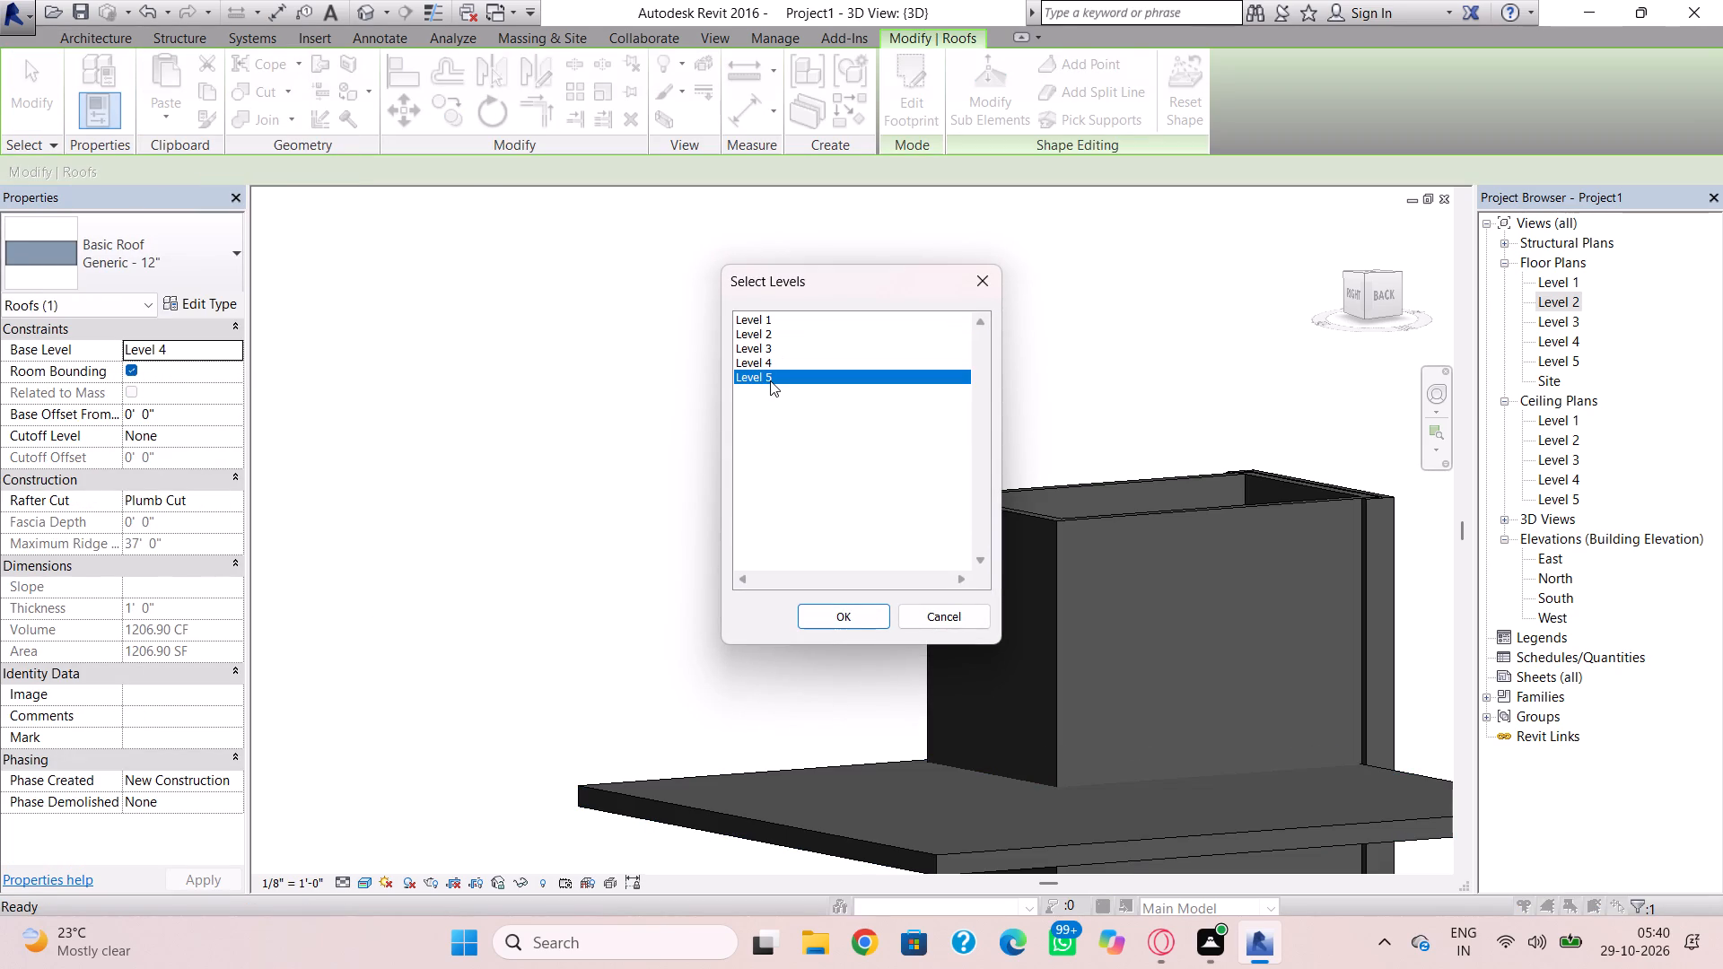
left_click(828, 614)
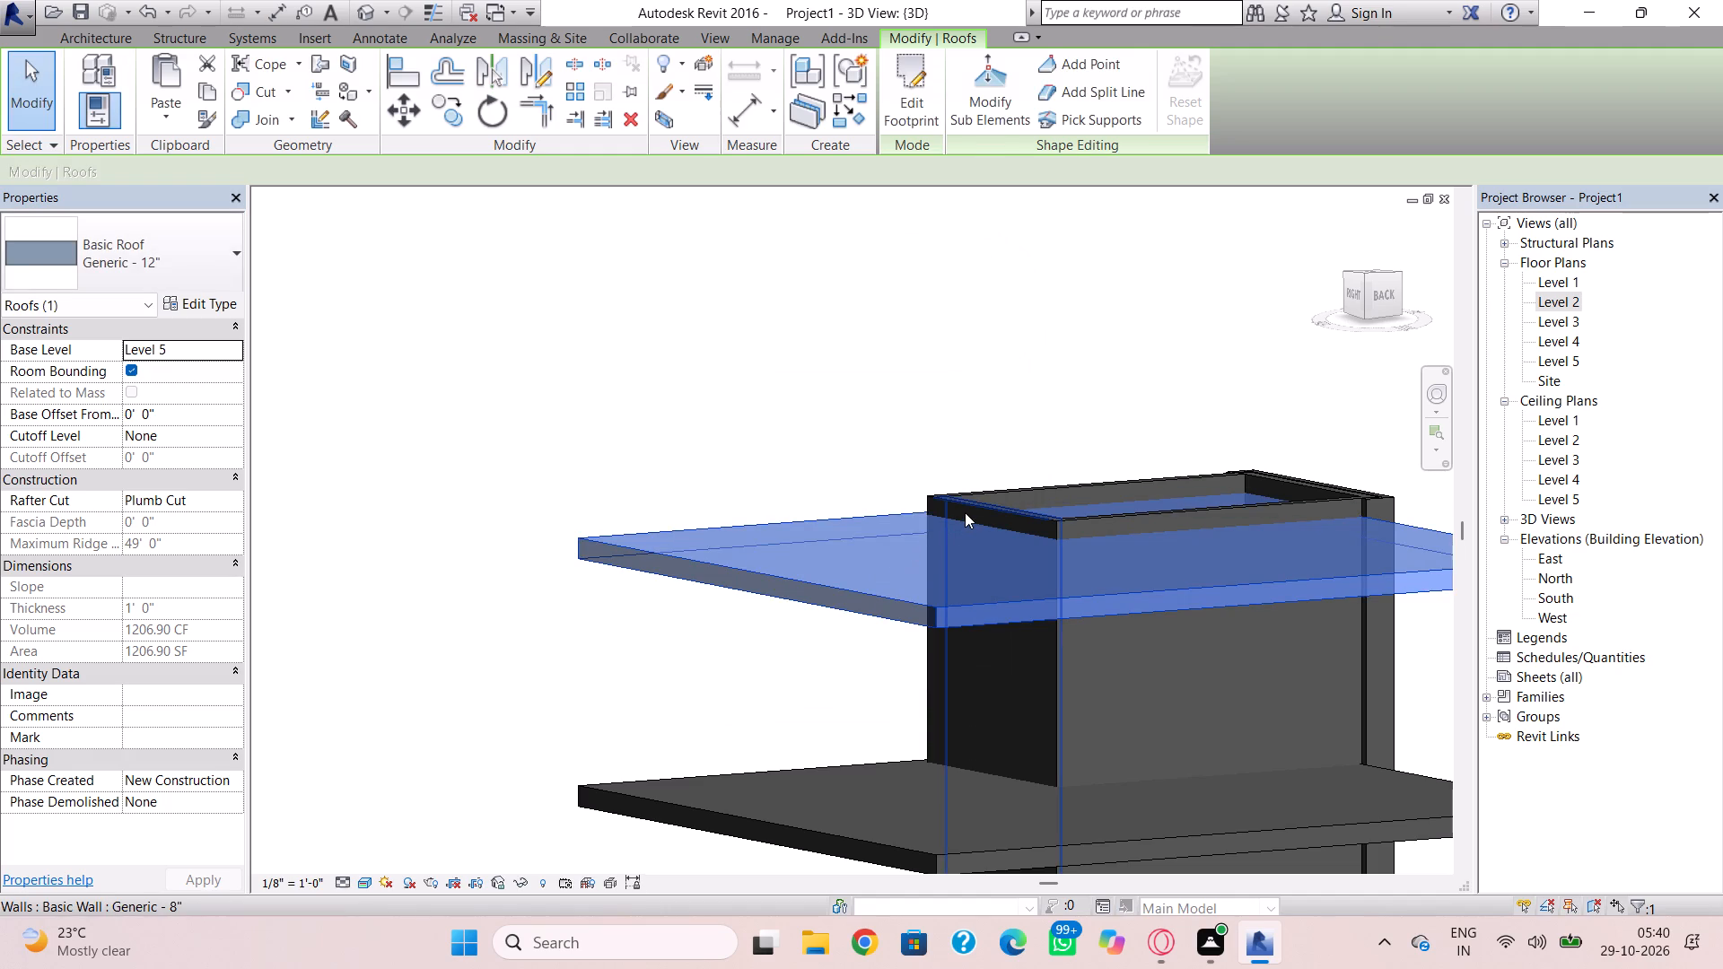
Lower the enclosure's south 8" wall to the underside of the Level 5 roof slab, at an unconnected height of 36' 0".
scroll(961, 518, "down", 3)
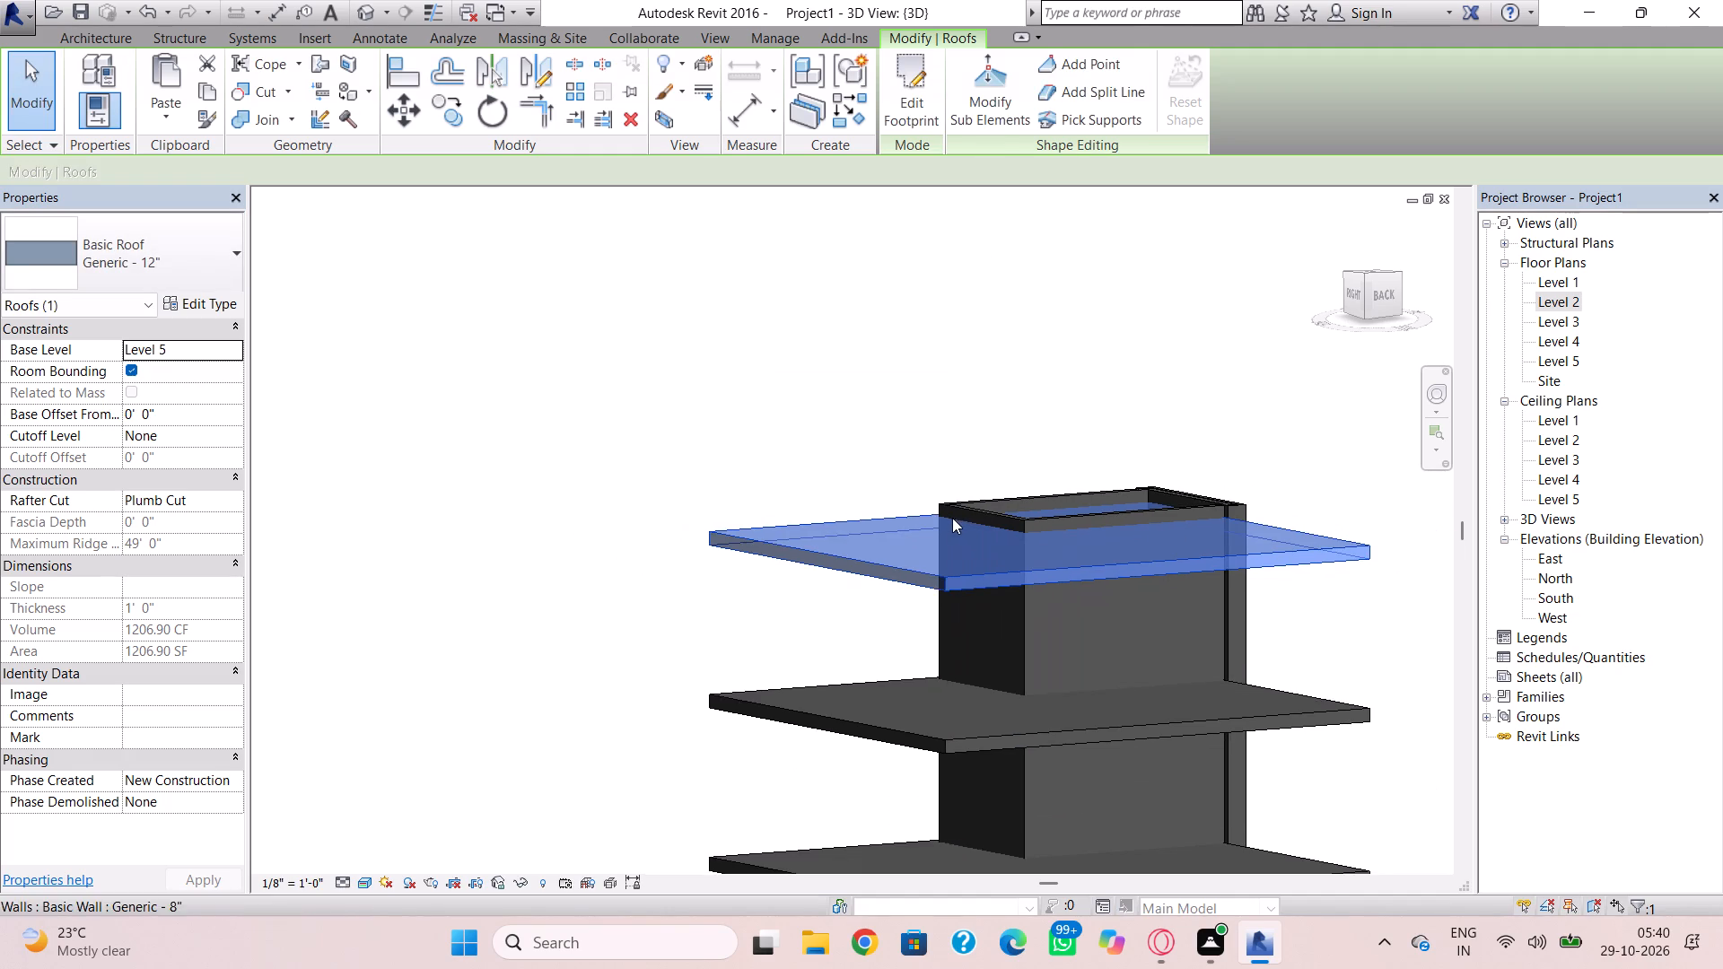
right_click_drag(952, 518, 1518, 561, "shift")
scroll(926, 537, "up", 3)
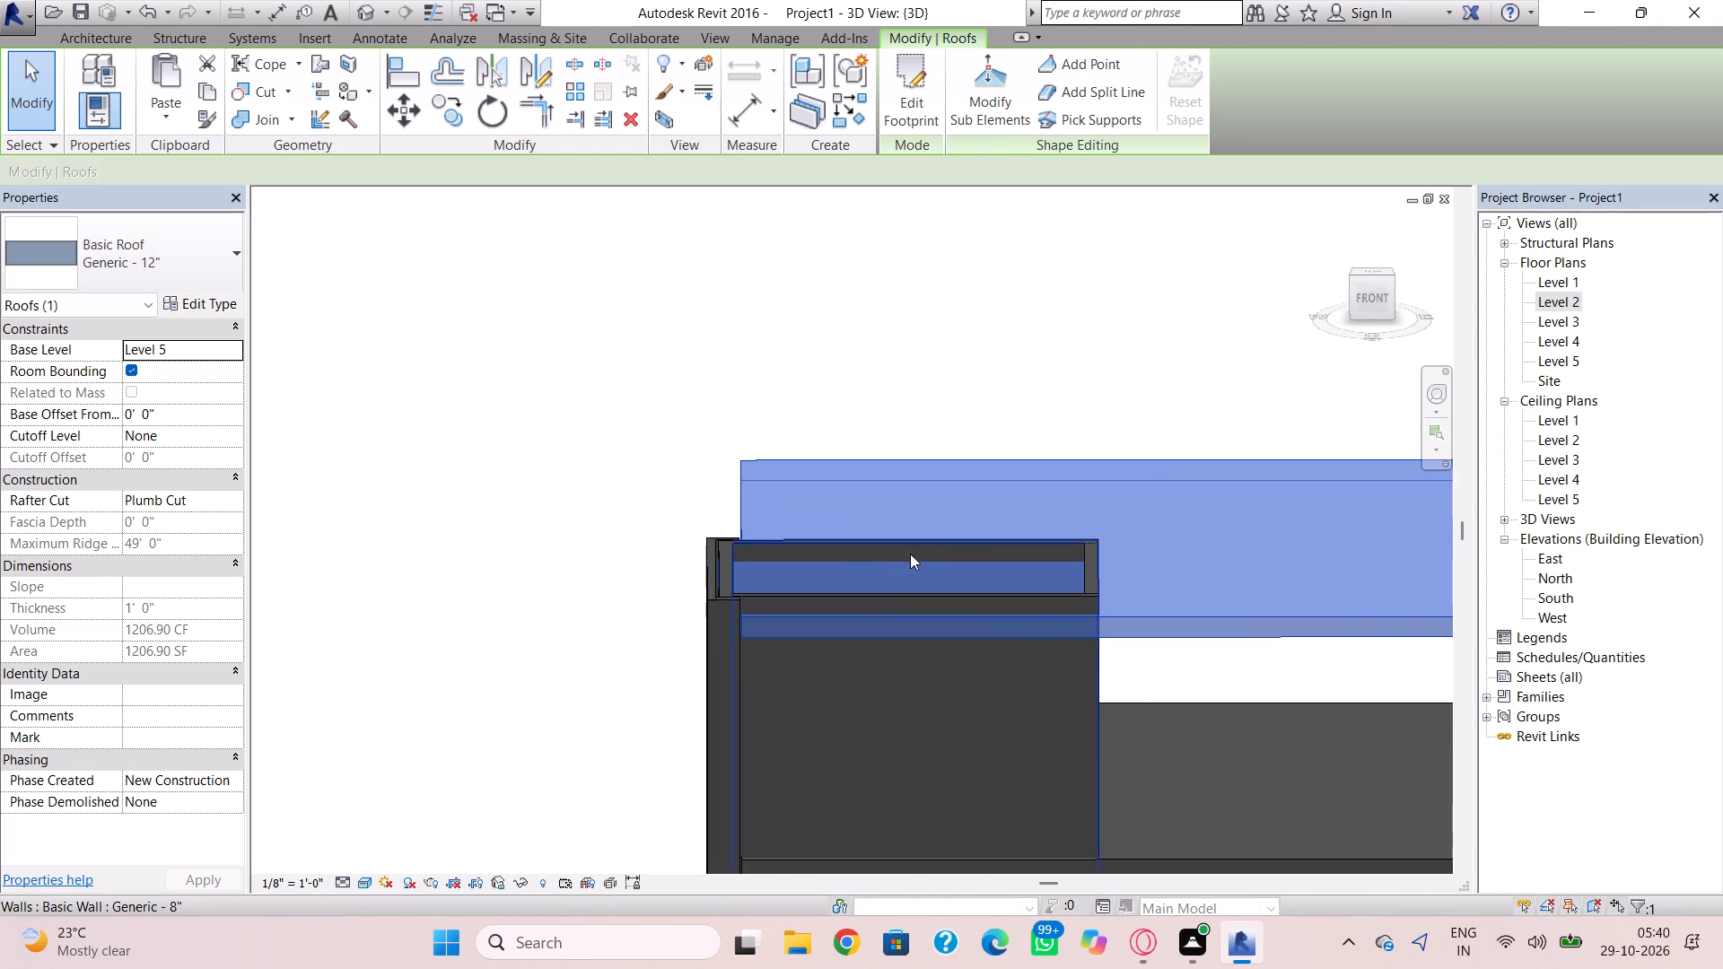
left_click(899, 599)
left_click_drag(912, 588, 913, 615)
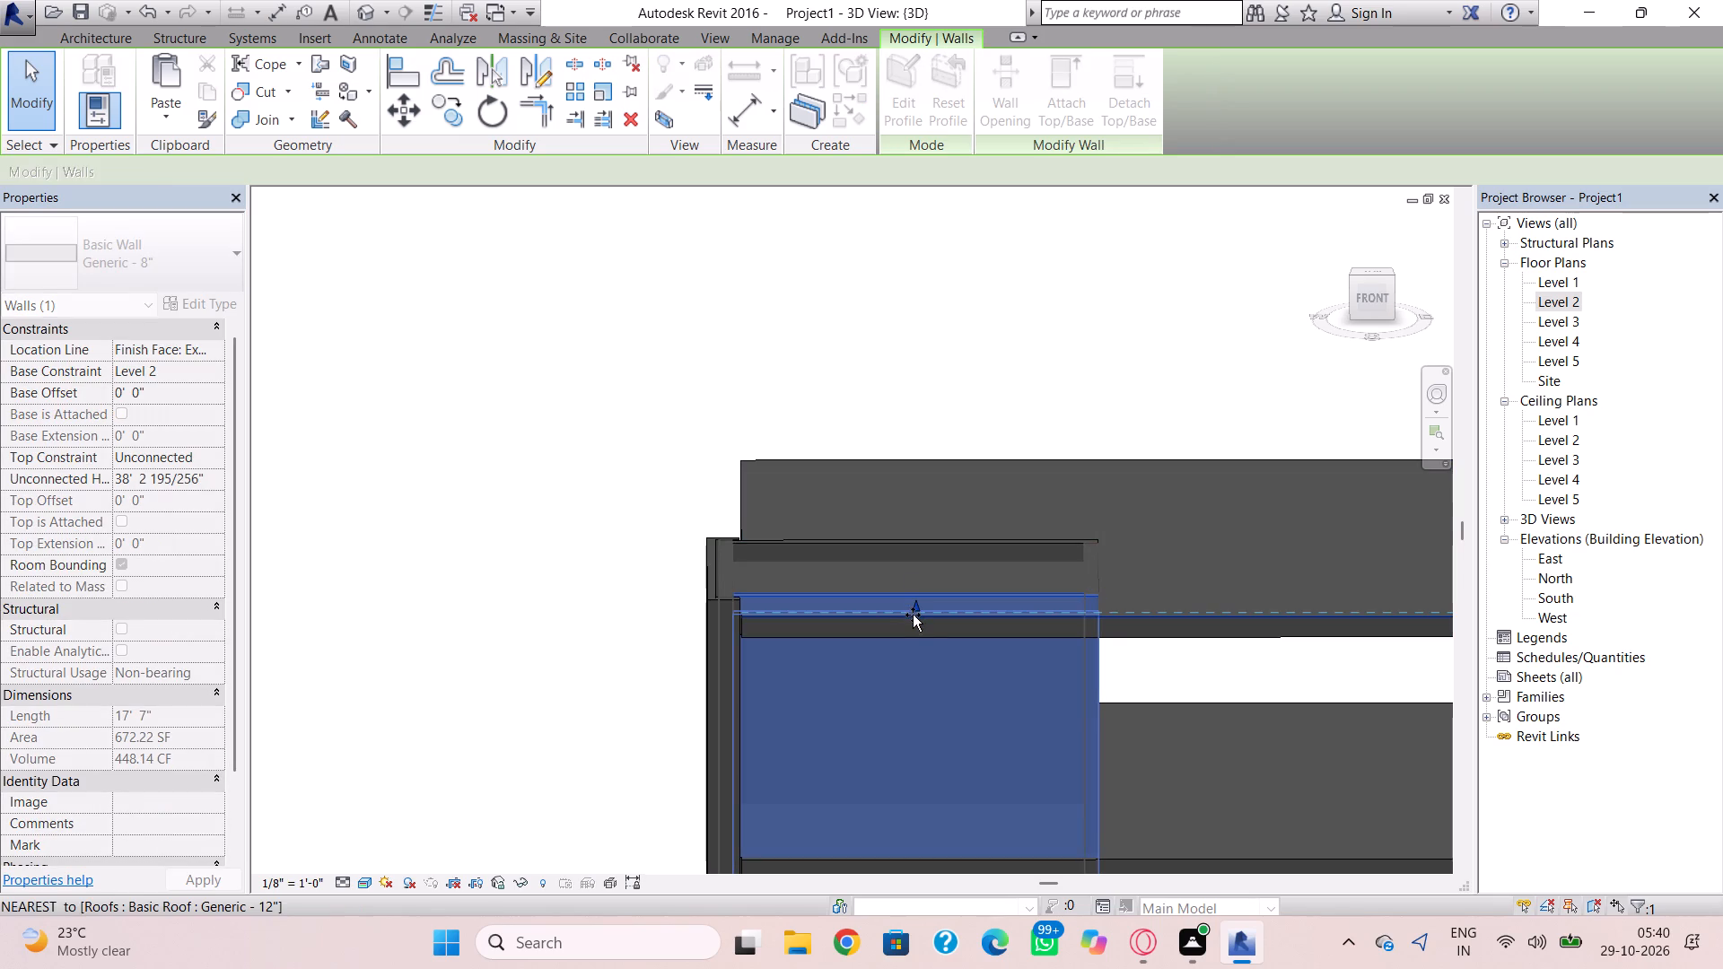
left_click_drag(913, 615, 913, 619)
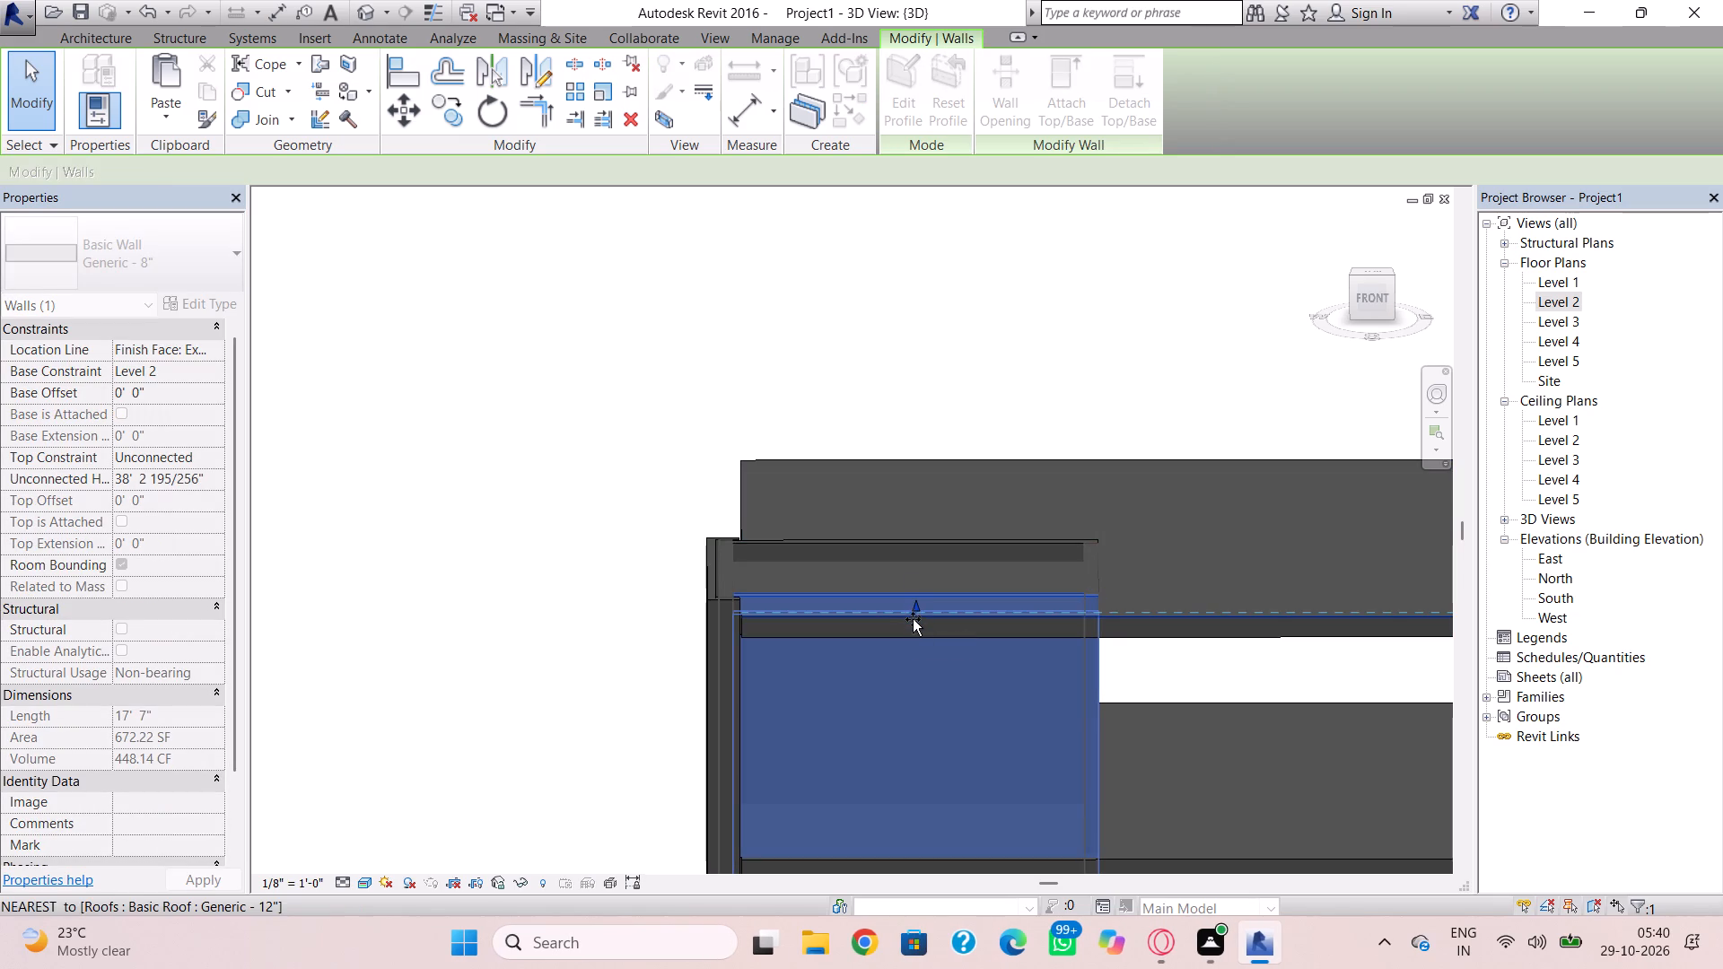
left_click_drag(913, 619, 913, 630)
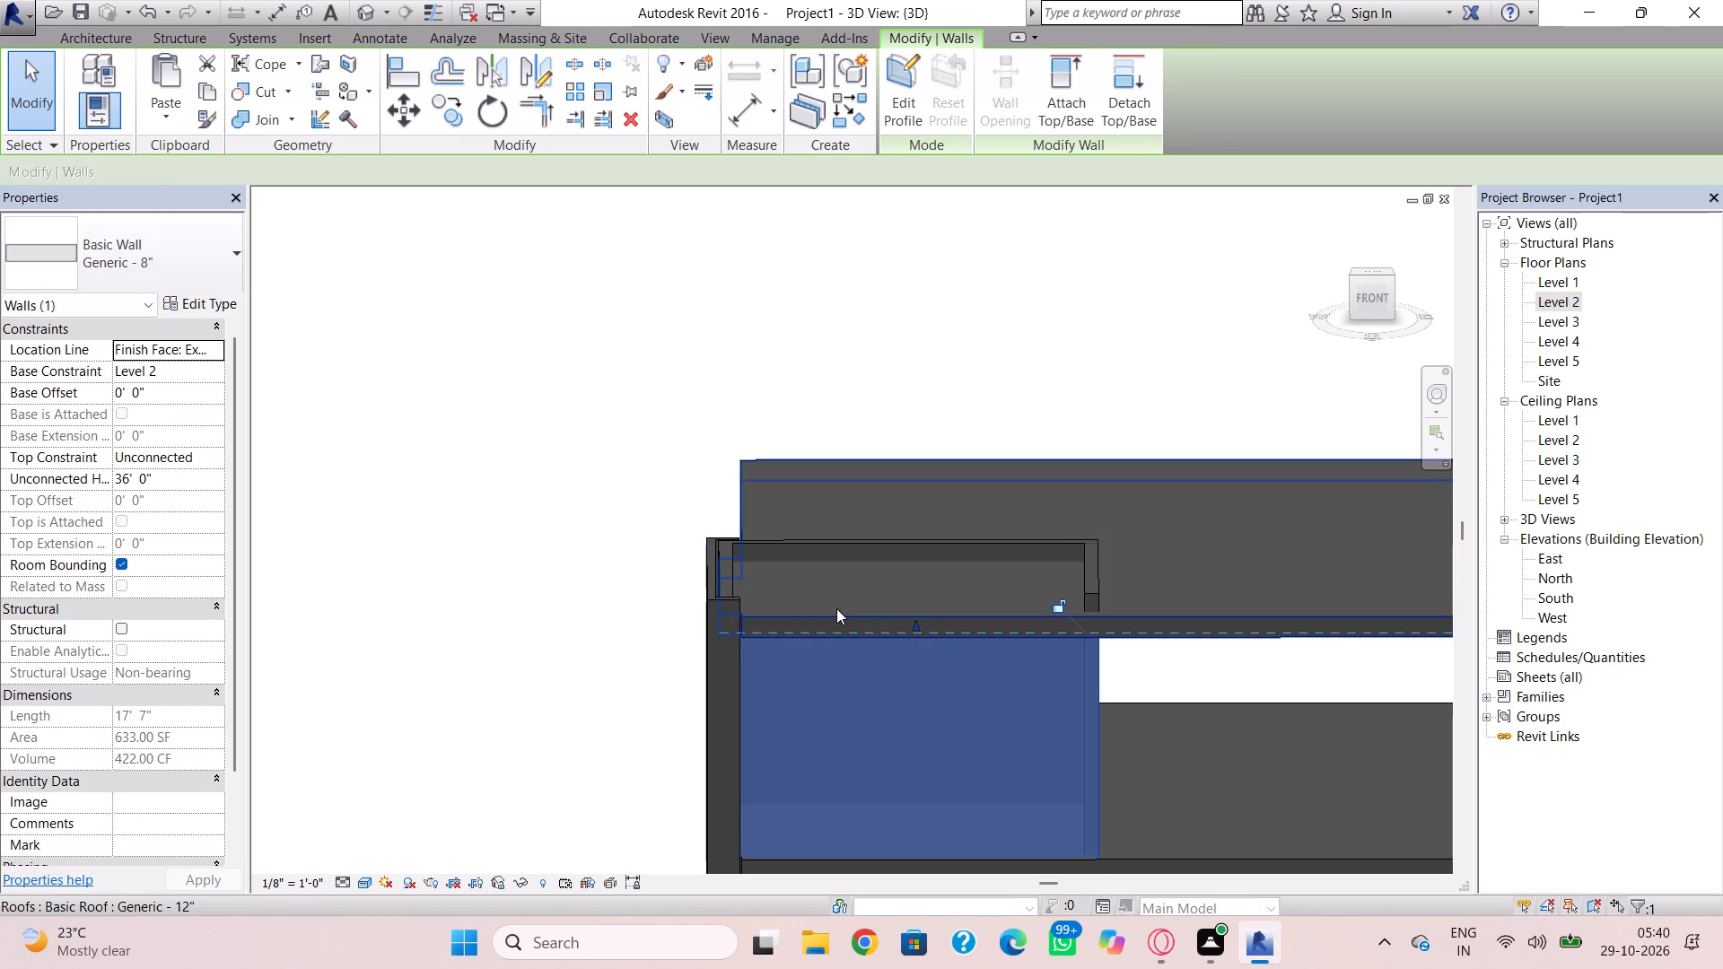
key("Escape")
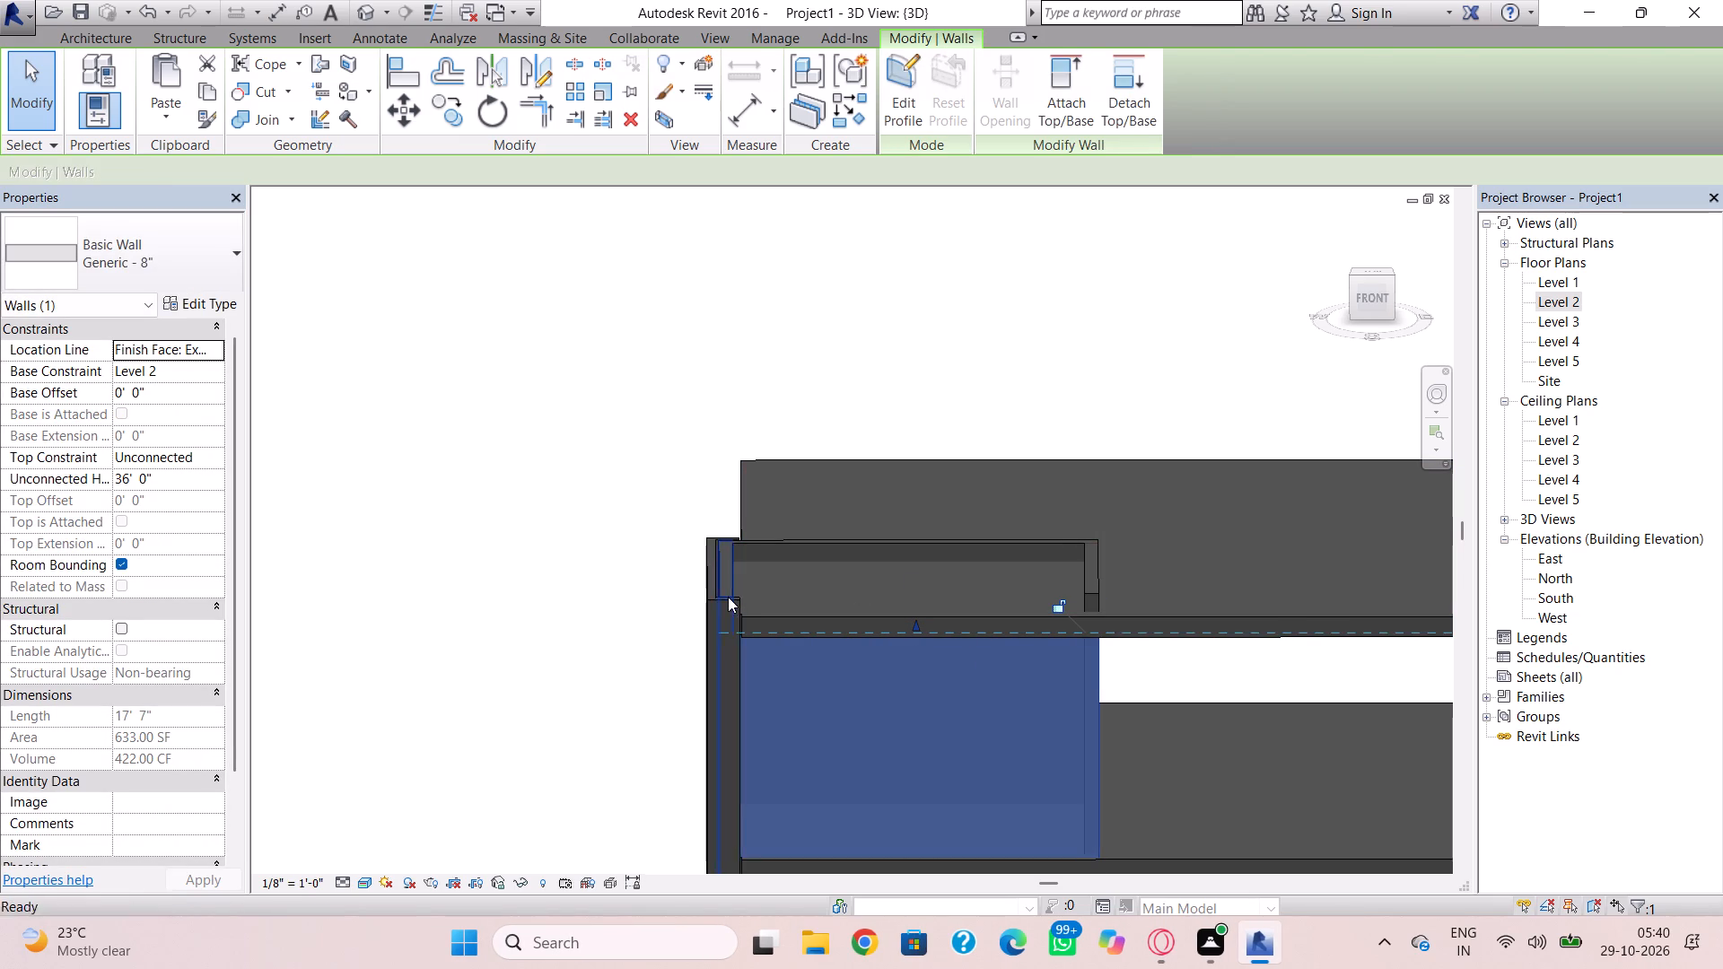
Lower the enclosure's west 8" wall to the top of the Level 5 roof slab, at an unconnected height of 37' 0".
left_click(727, 593)
key("Escape")
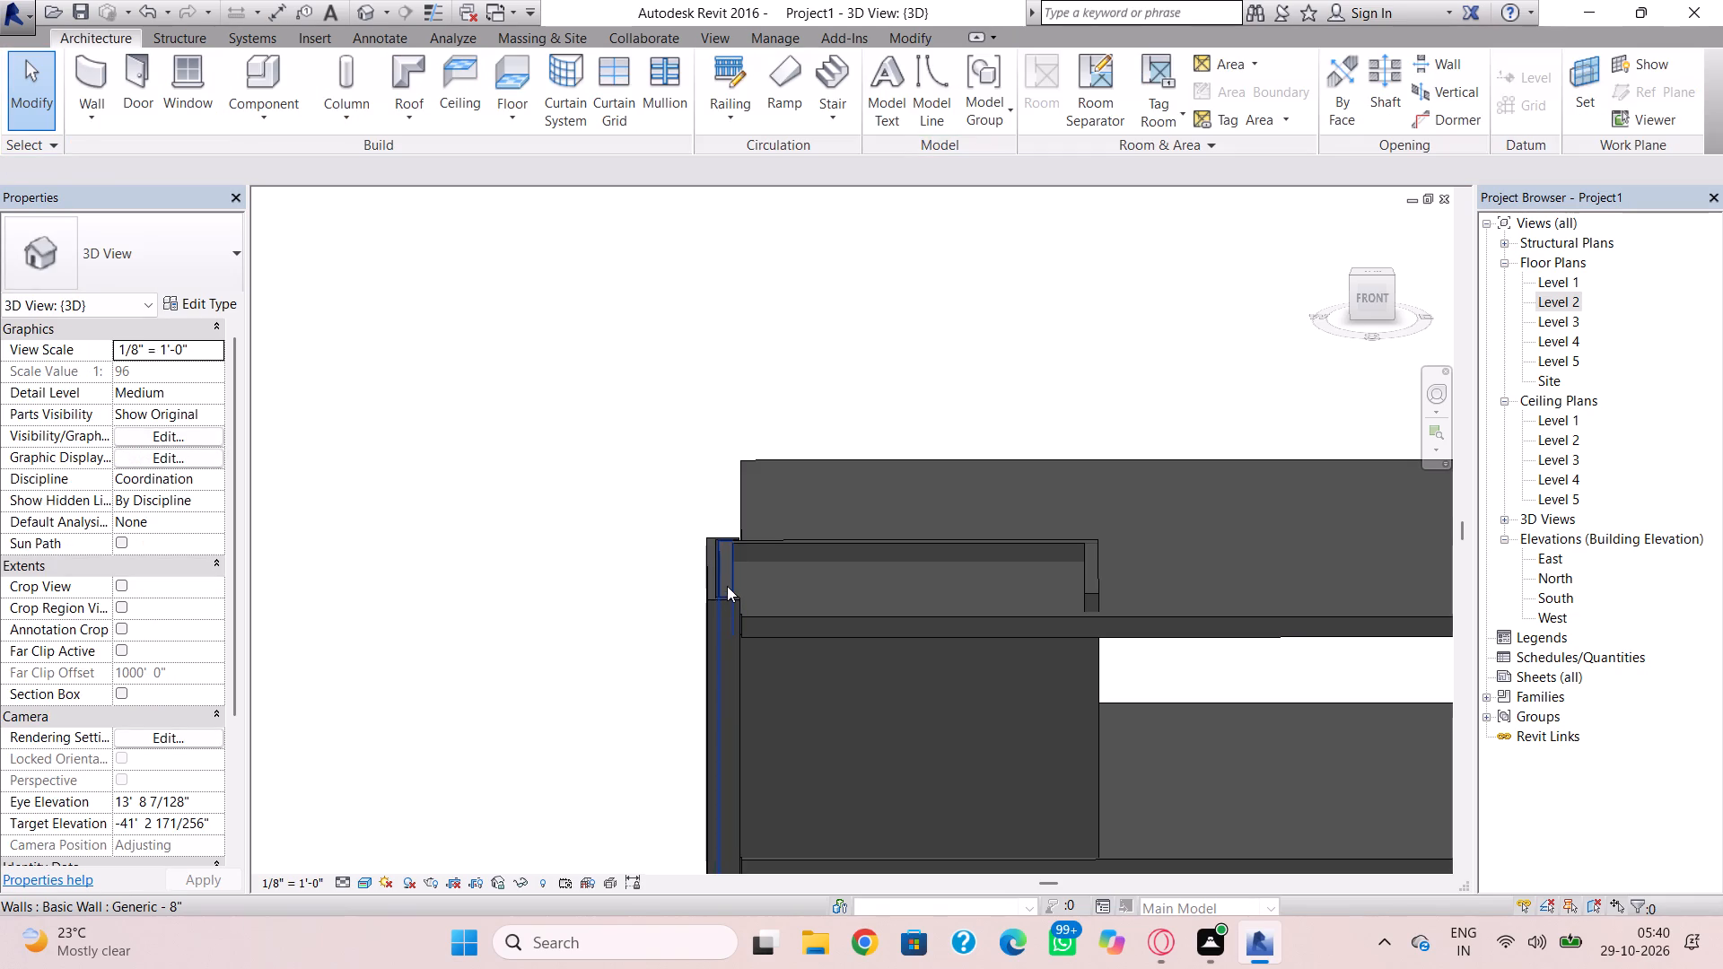
left_click(727, 586)
left_click_drag(727, 557, 725, 574)
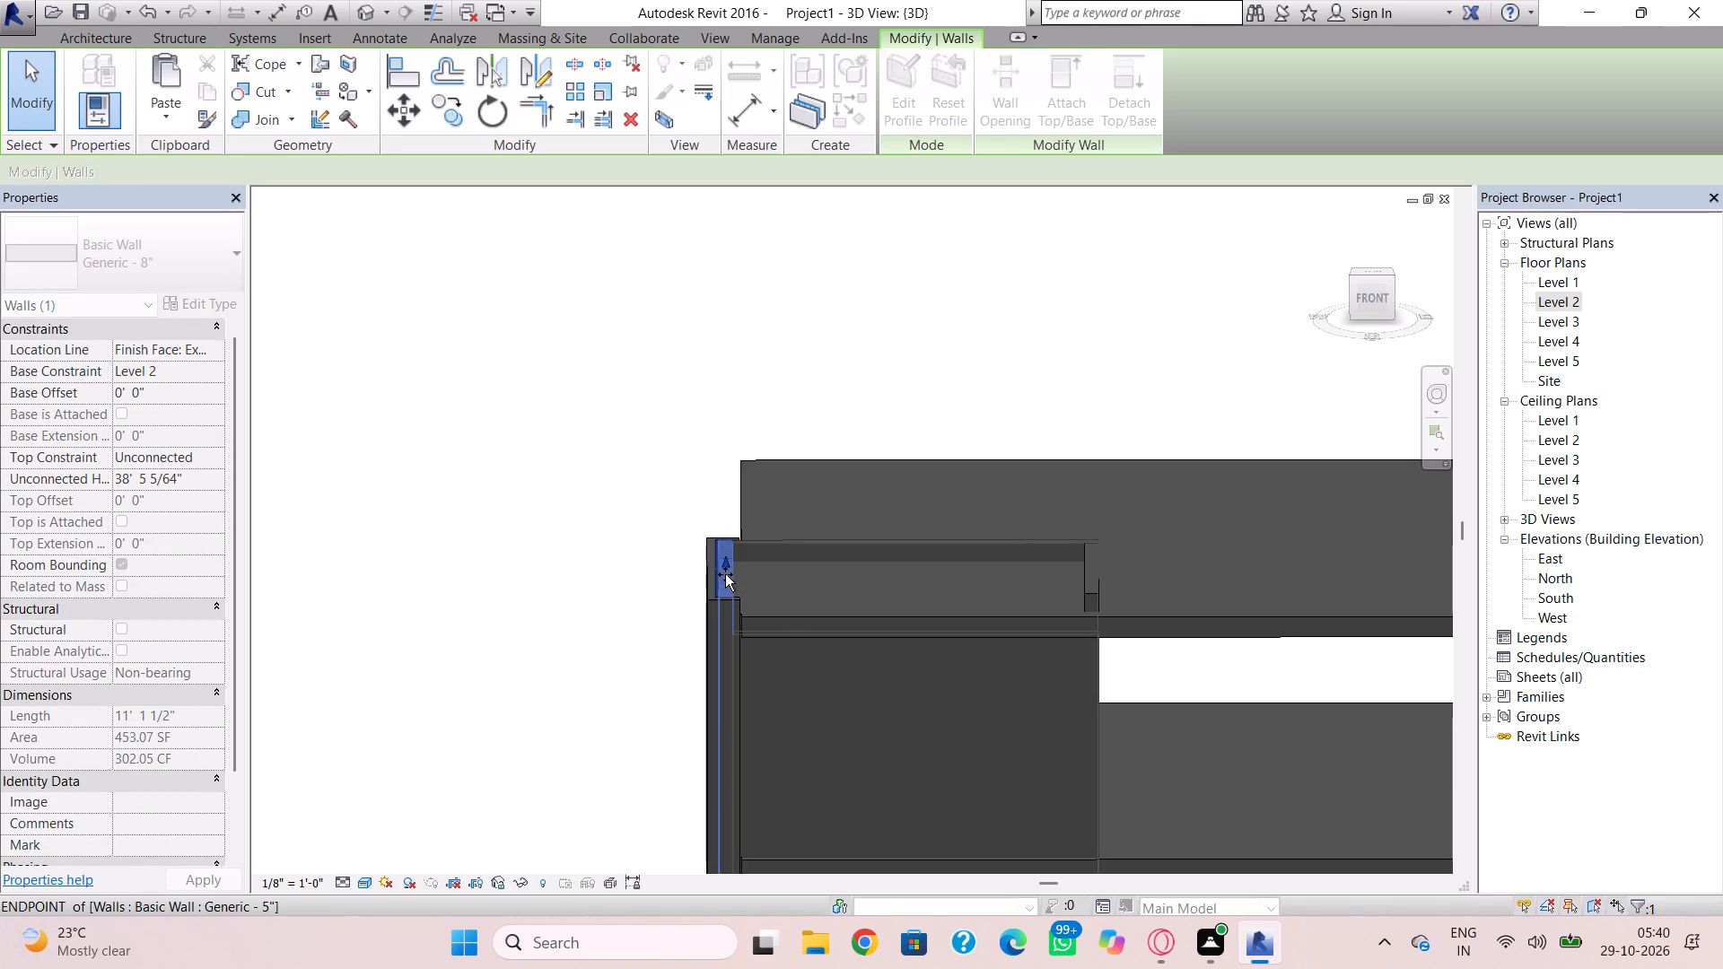
left_click_drag(725, 574, 724, 583)
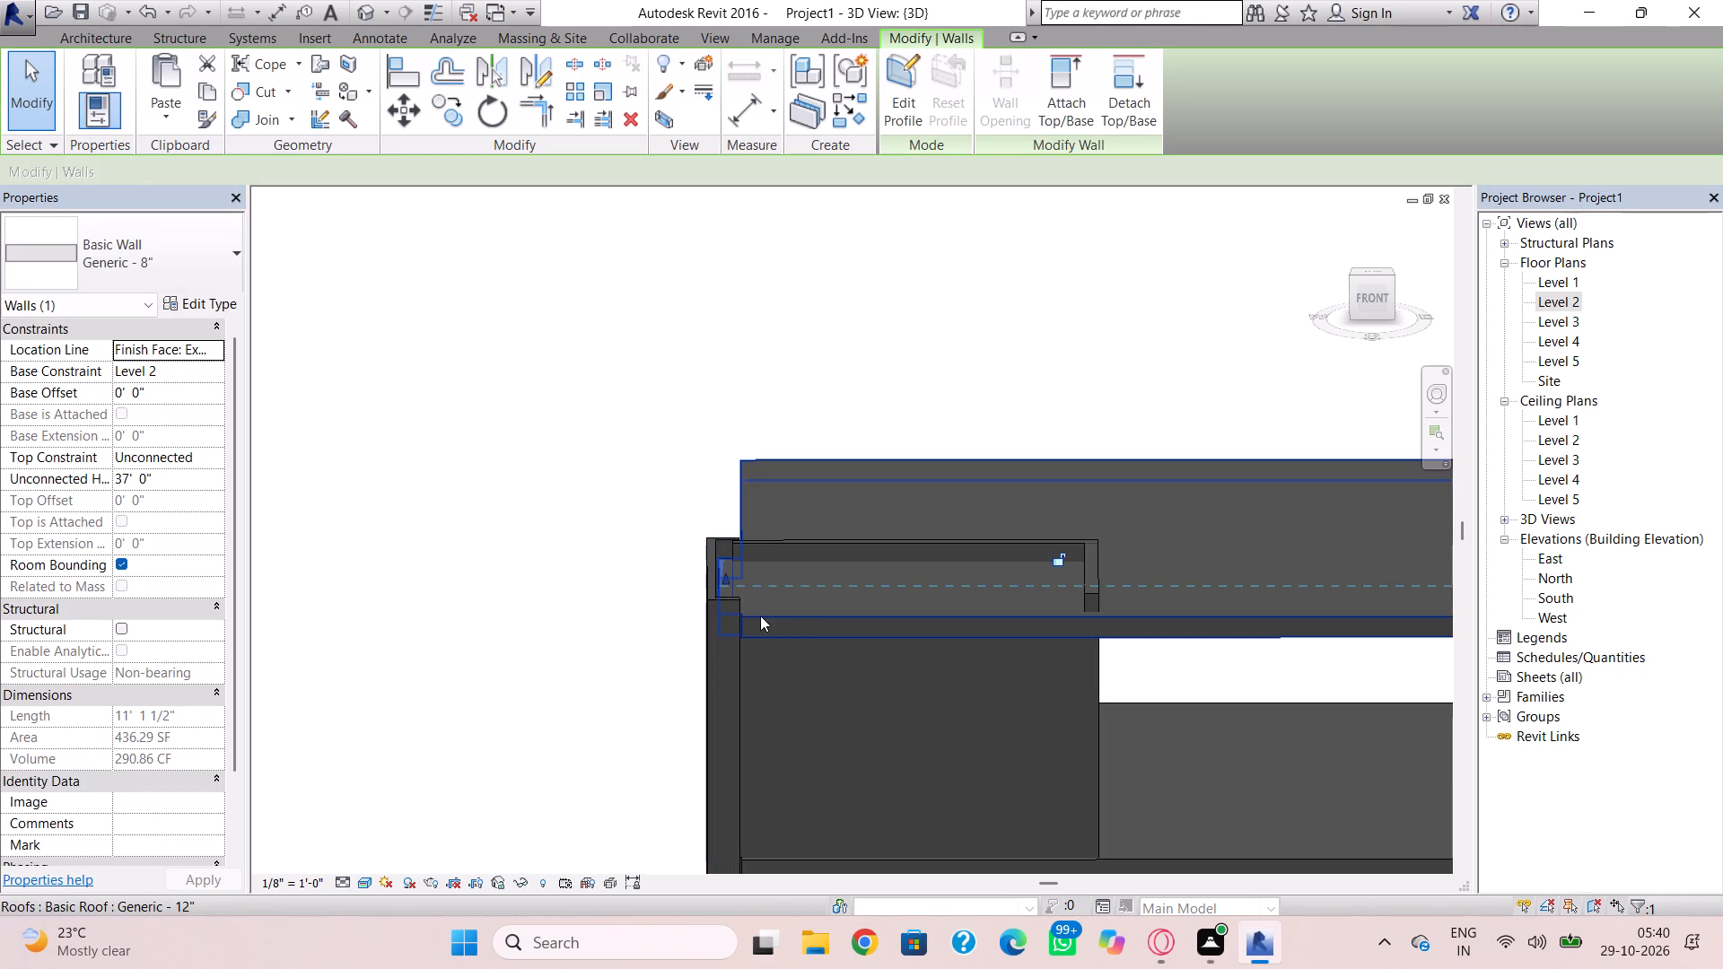
Lower the projection's short south 5" wall to the underside of the Level 5 roof slab, at a top offset of 24' 0".
left_click(736, 606)
left_click_drag(730, 590, 741, 632)
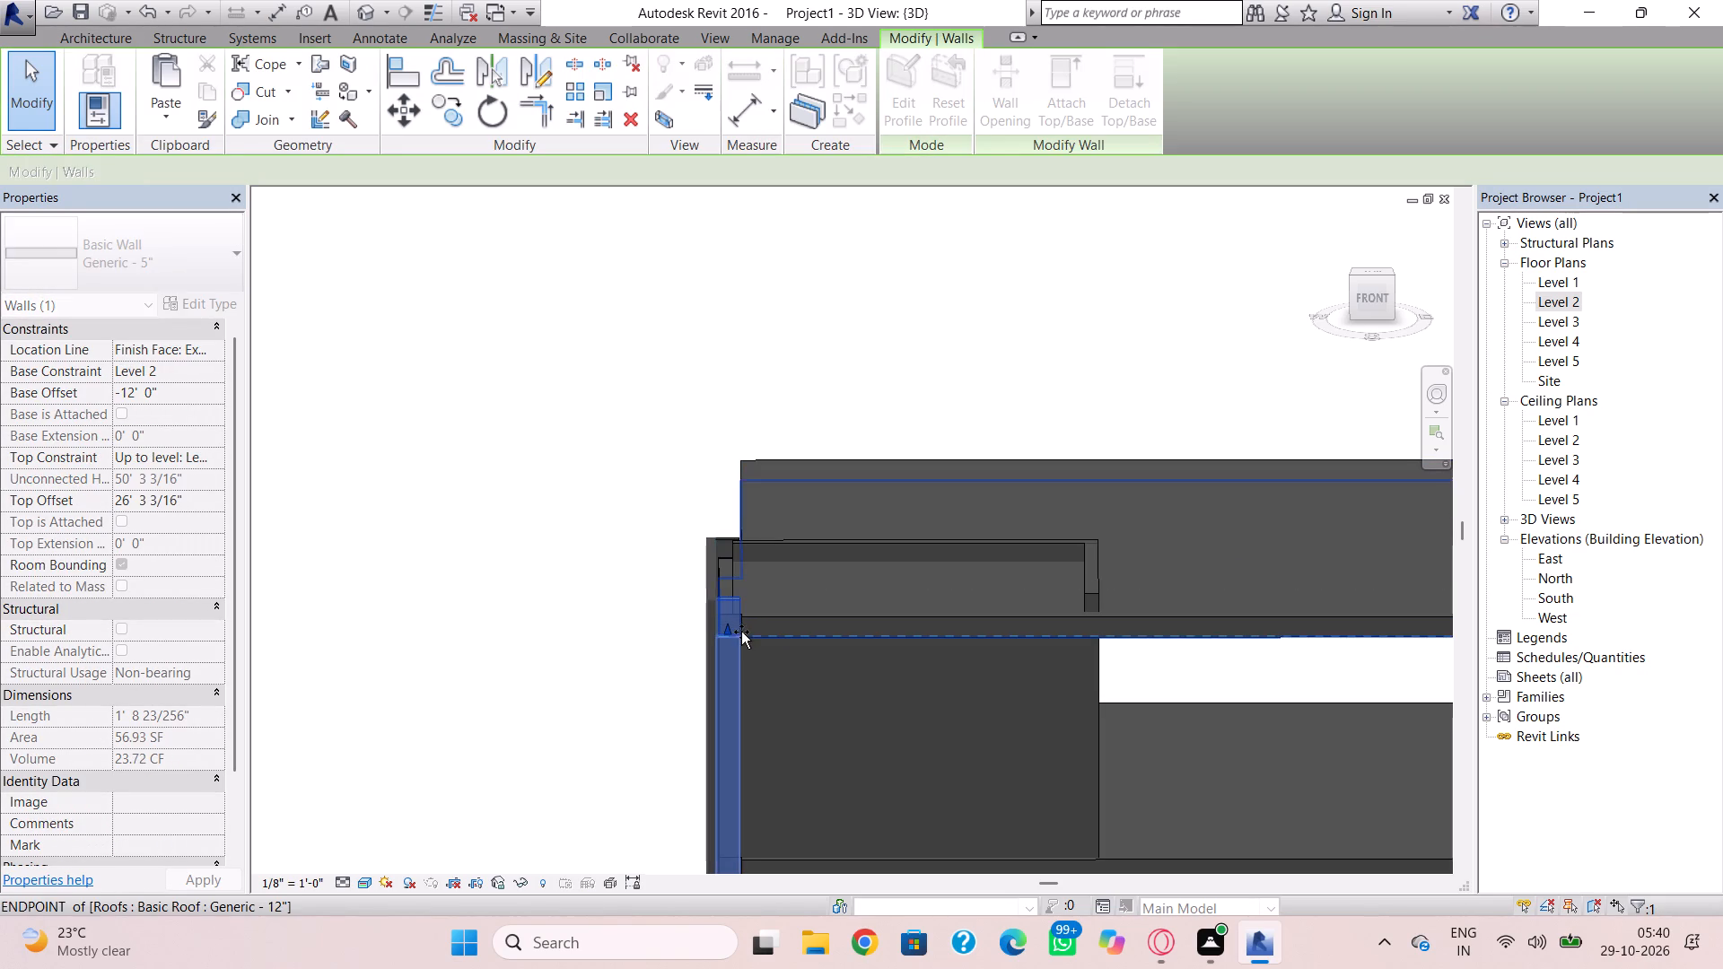
left_click_drag(741, 632, 741, 633)
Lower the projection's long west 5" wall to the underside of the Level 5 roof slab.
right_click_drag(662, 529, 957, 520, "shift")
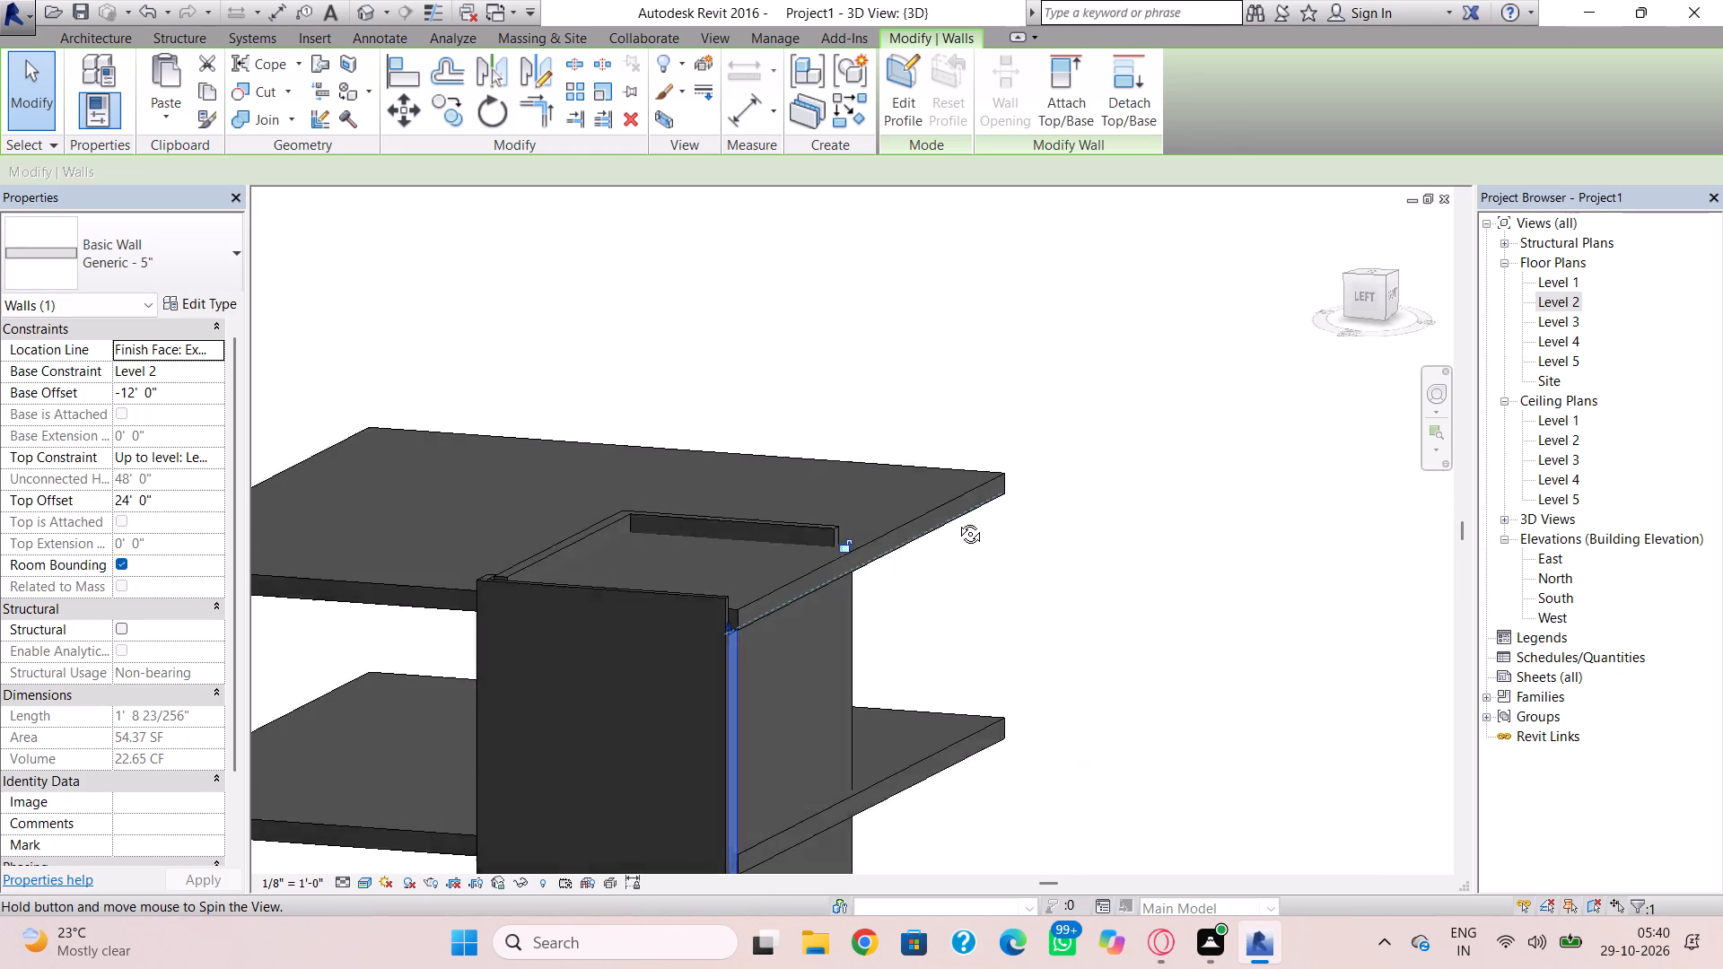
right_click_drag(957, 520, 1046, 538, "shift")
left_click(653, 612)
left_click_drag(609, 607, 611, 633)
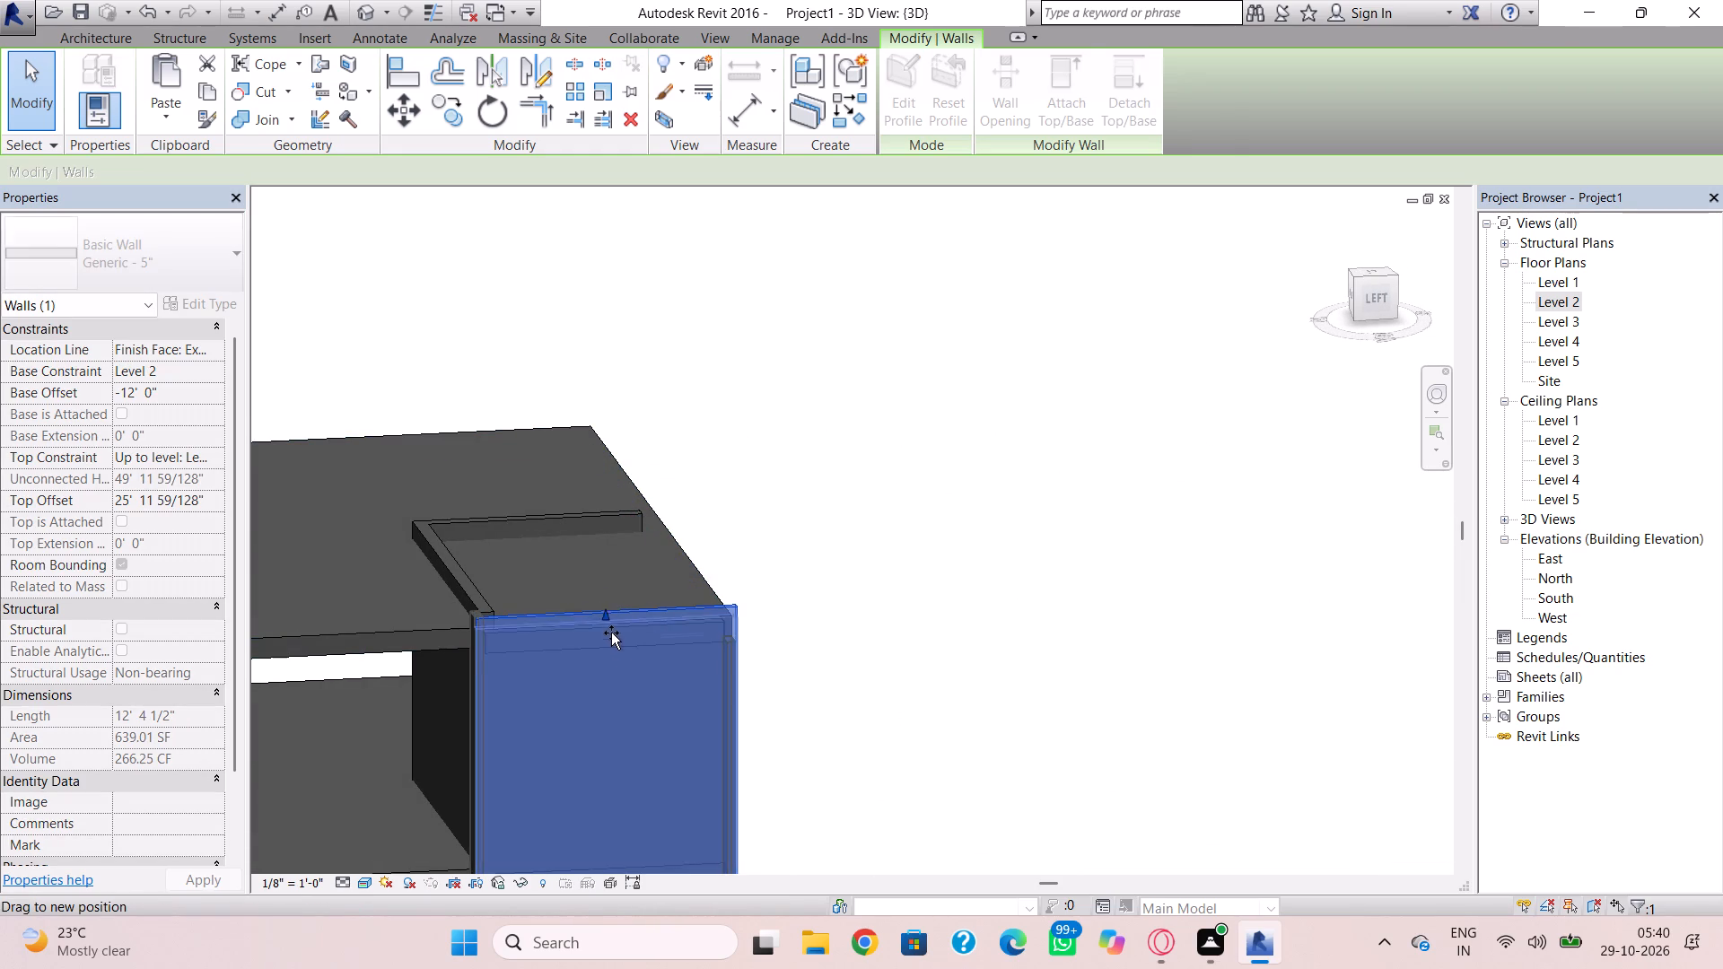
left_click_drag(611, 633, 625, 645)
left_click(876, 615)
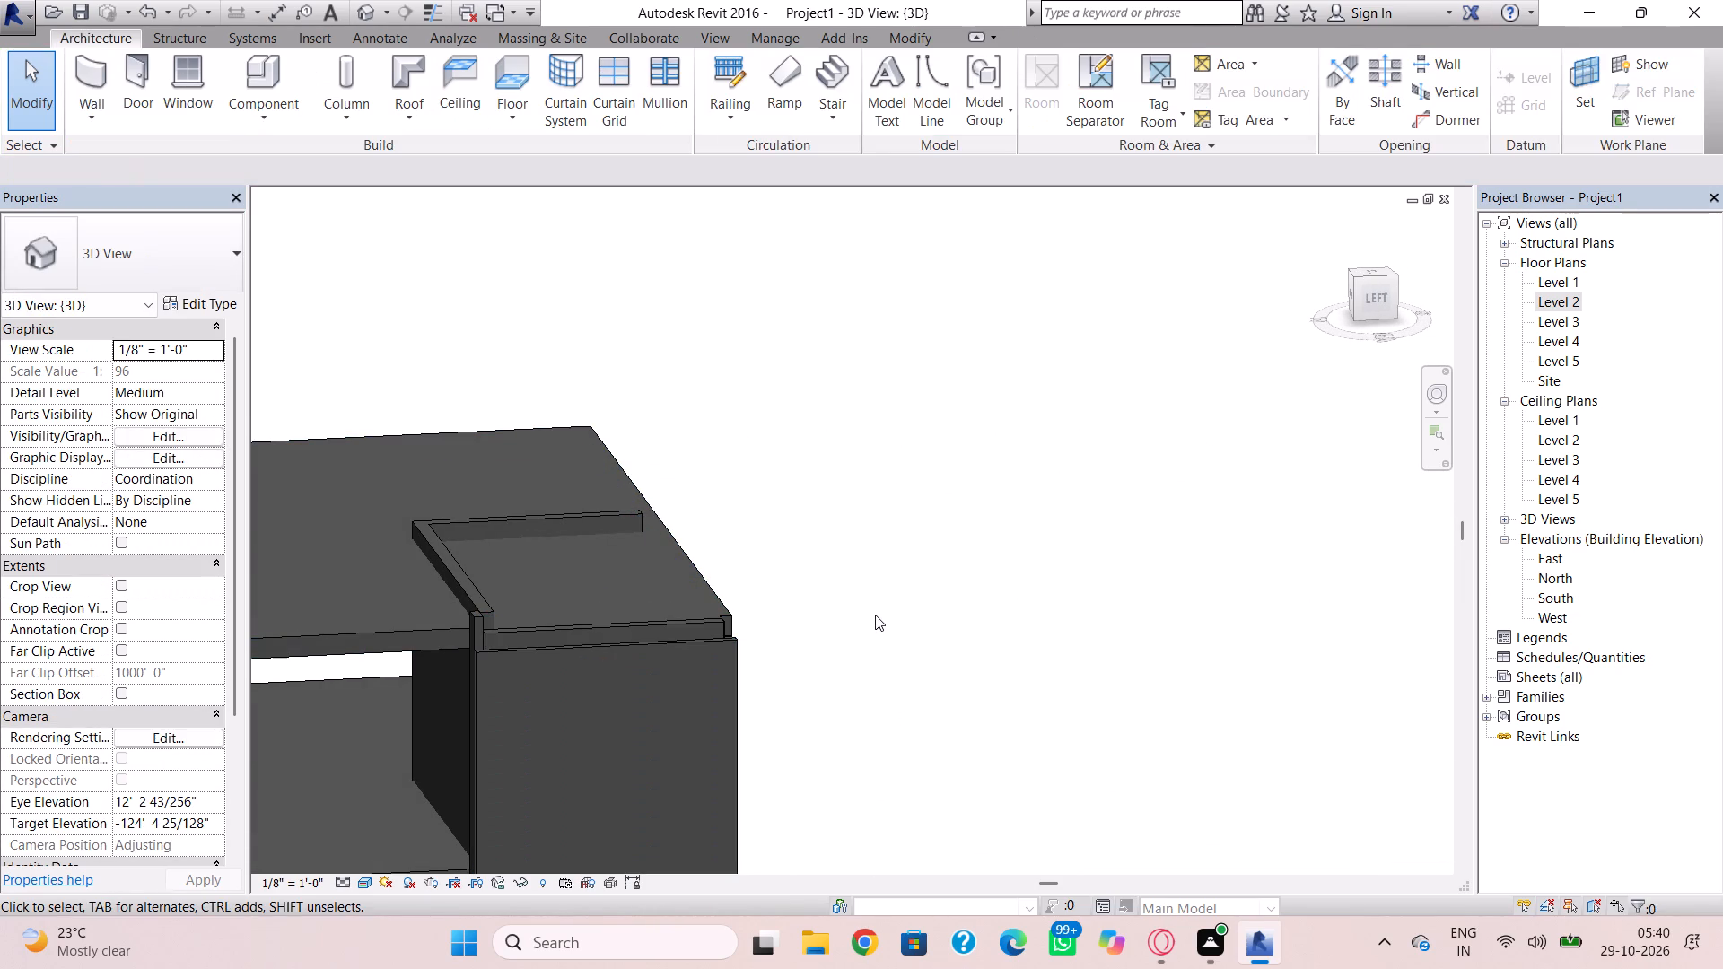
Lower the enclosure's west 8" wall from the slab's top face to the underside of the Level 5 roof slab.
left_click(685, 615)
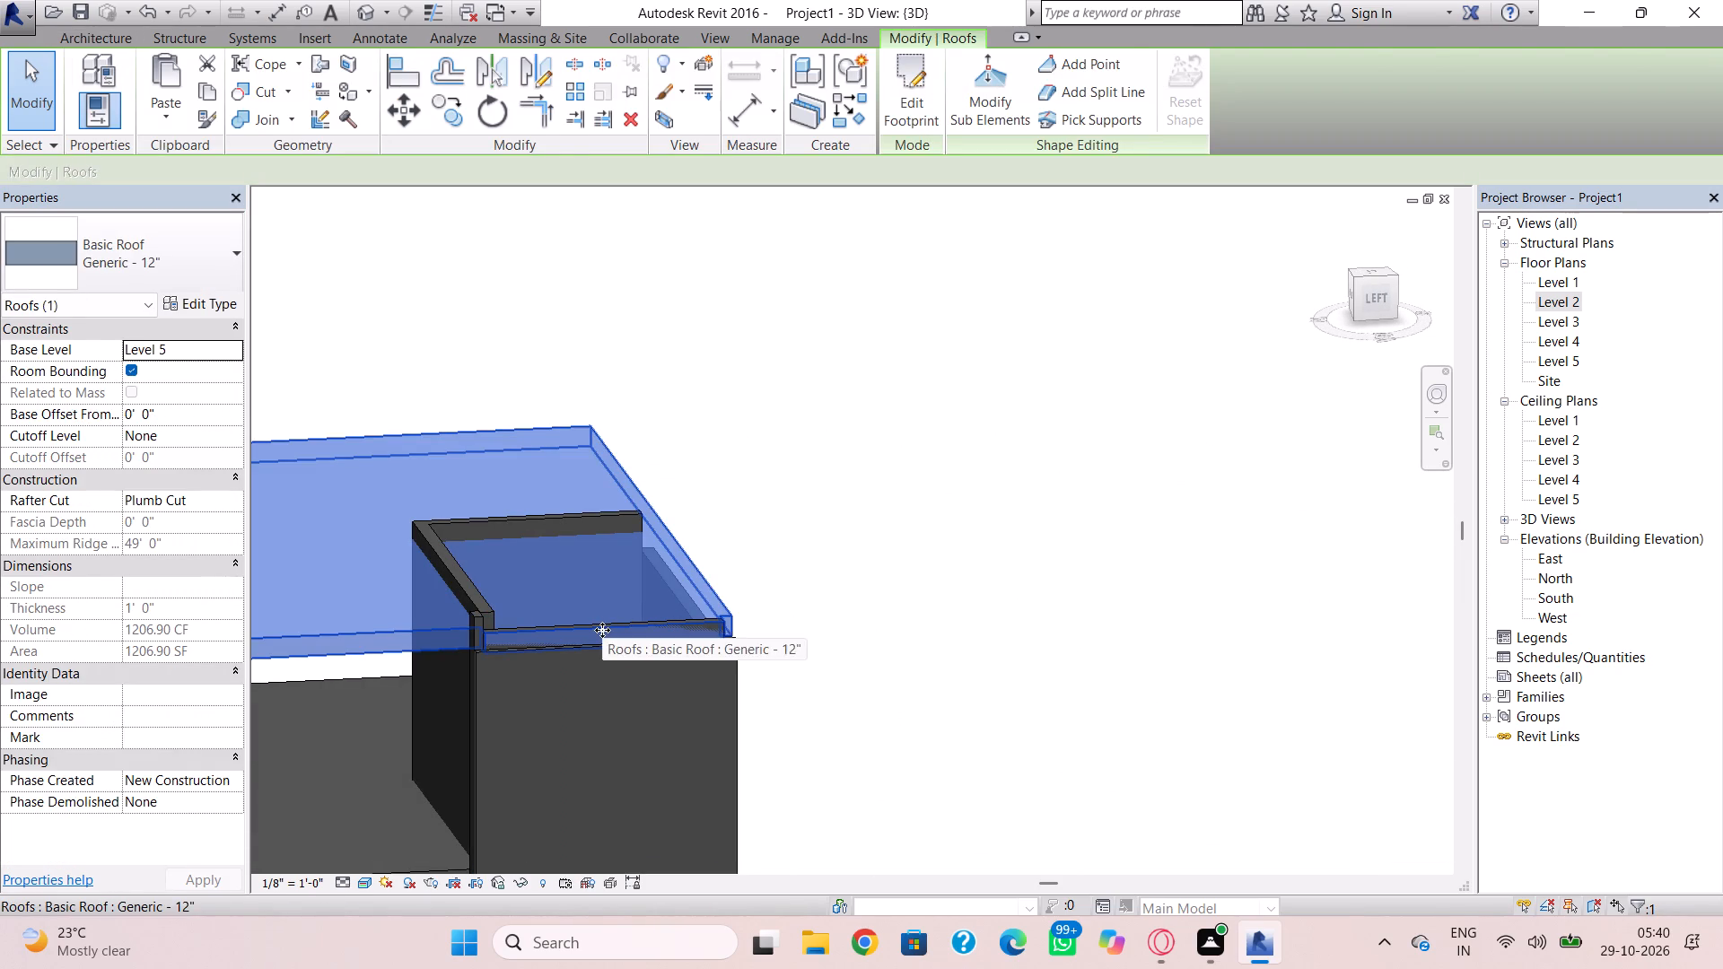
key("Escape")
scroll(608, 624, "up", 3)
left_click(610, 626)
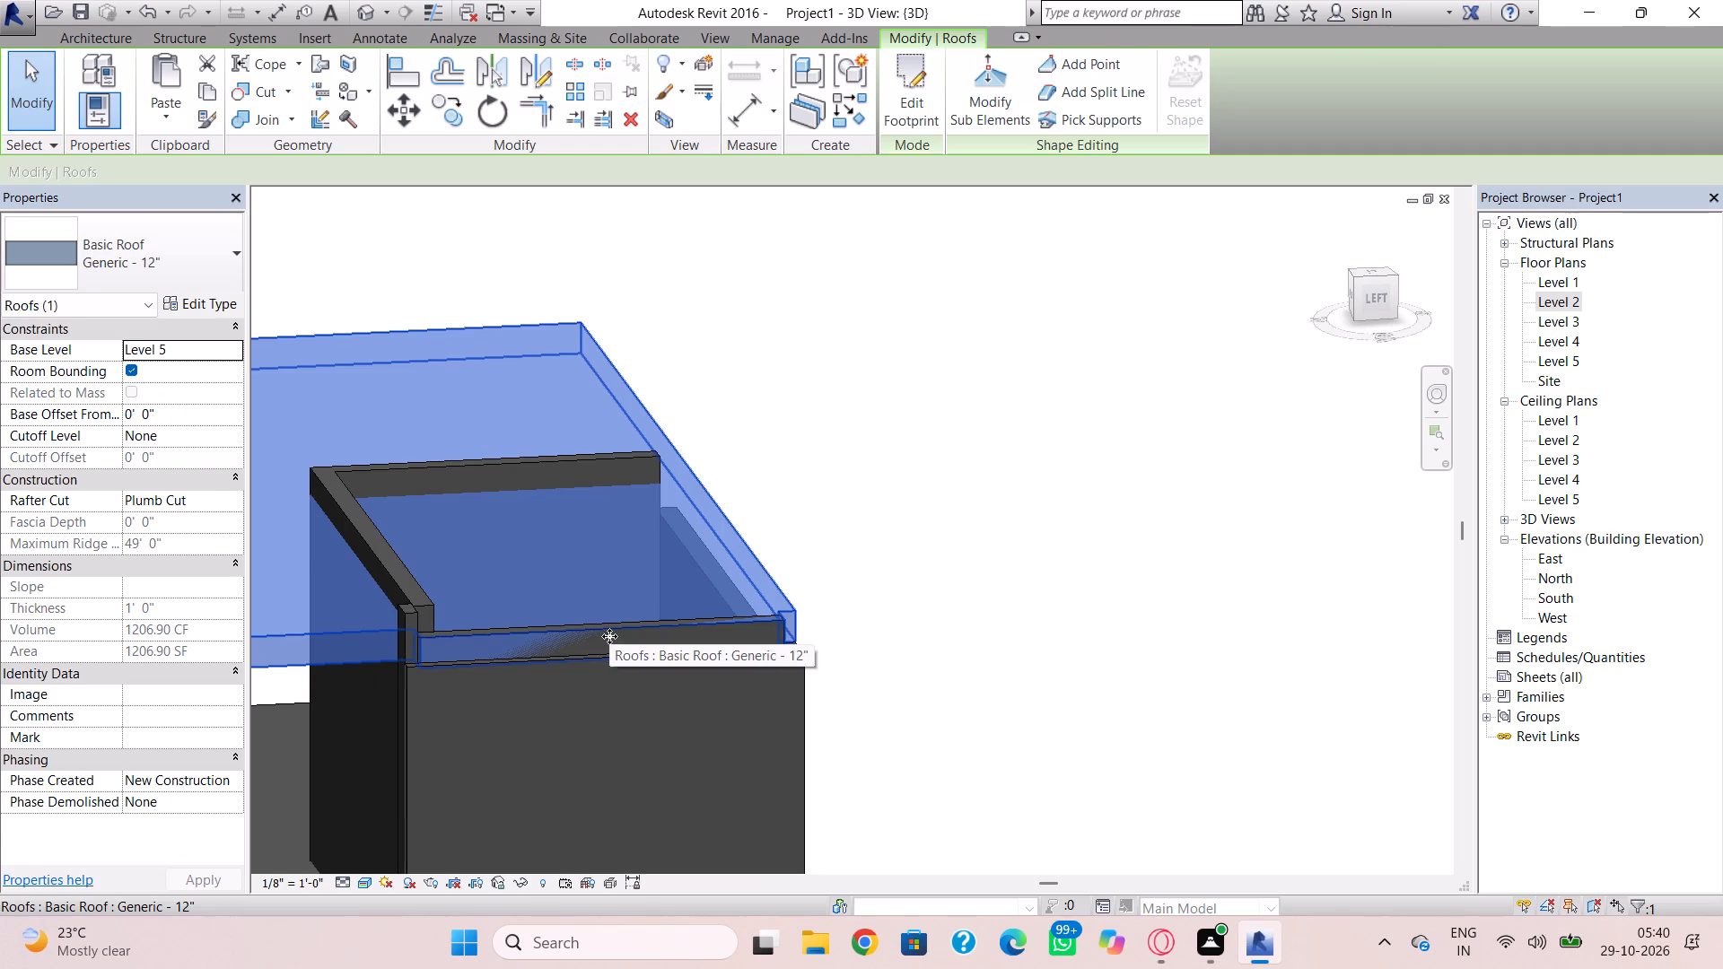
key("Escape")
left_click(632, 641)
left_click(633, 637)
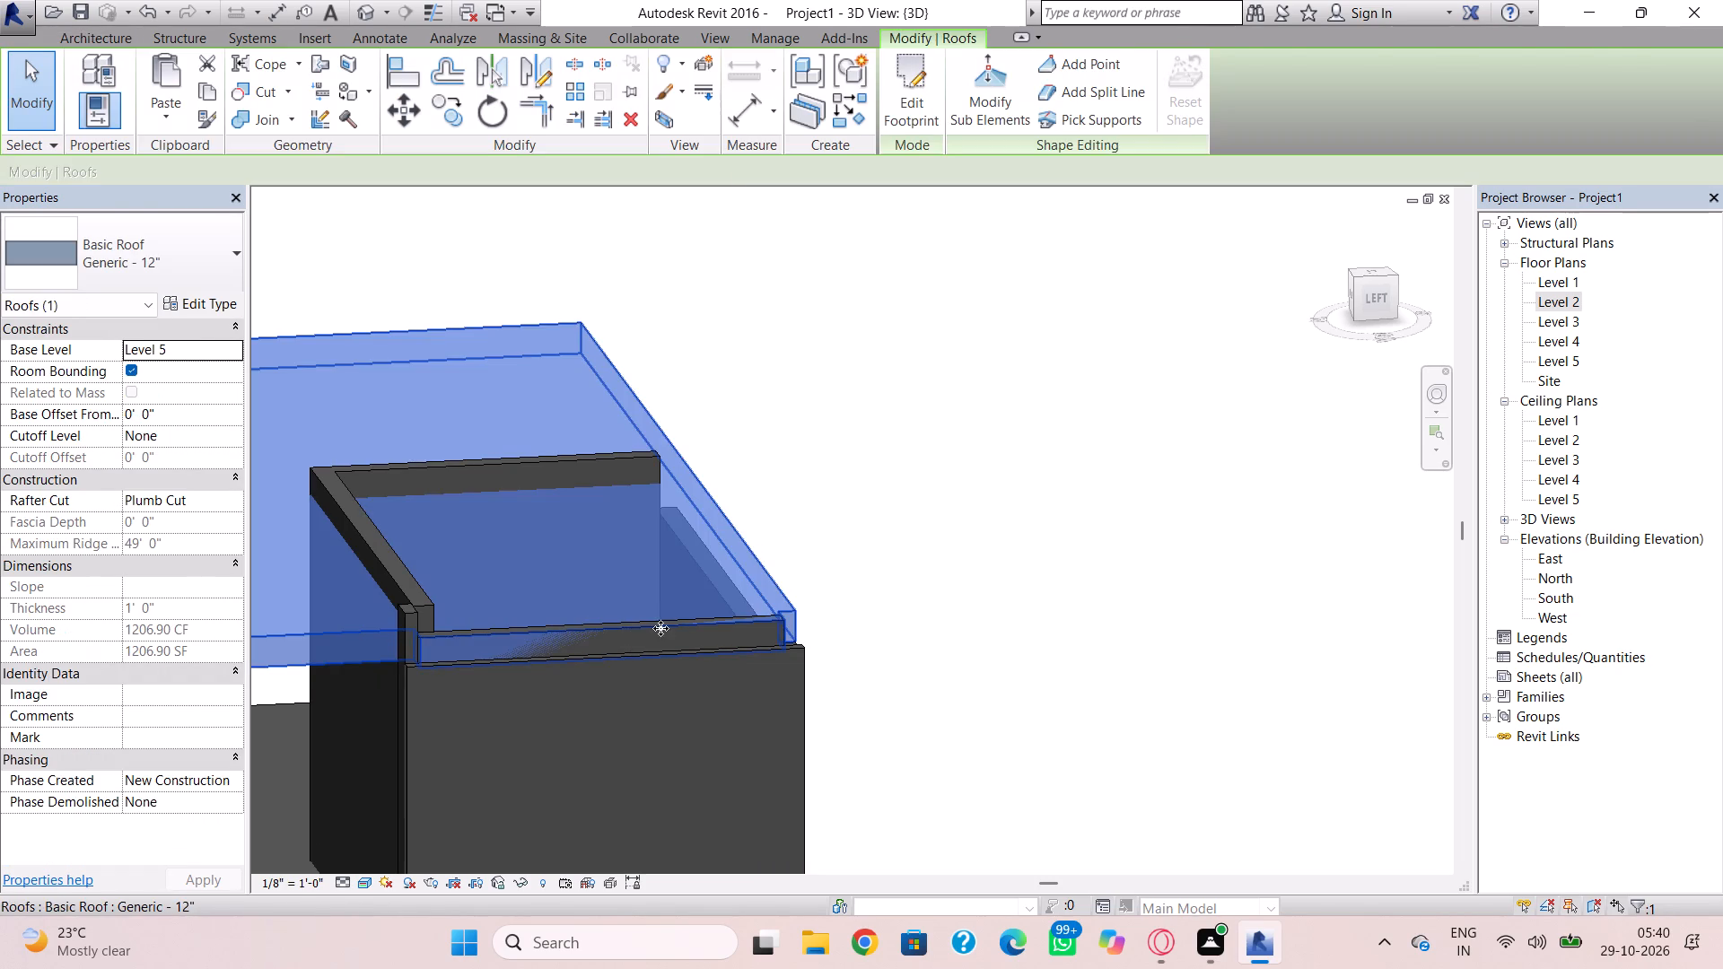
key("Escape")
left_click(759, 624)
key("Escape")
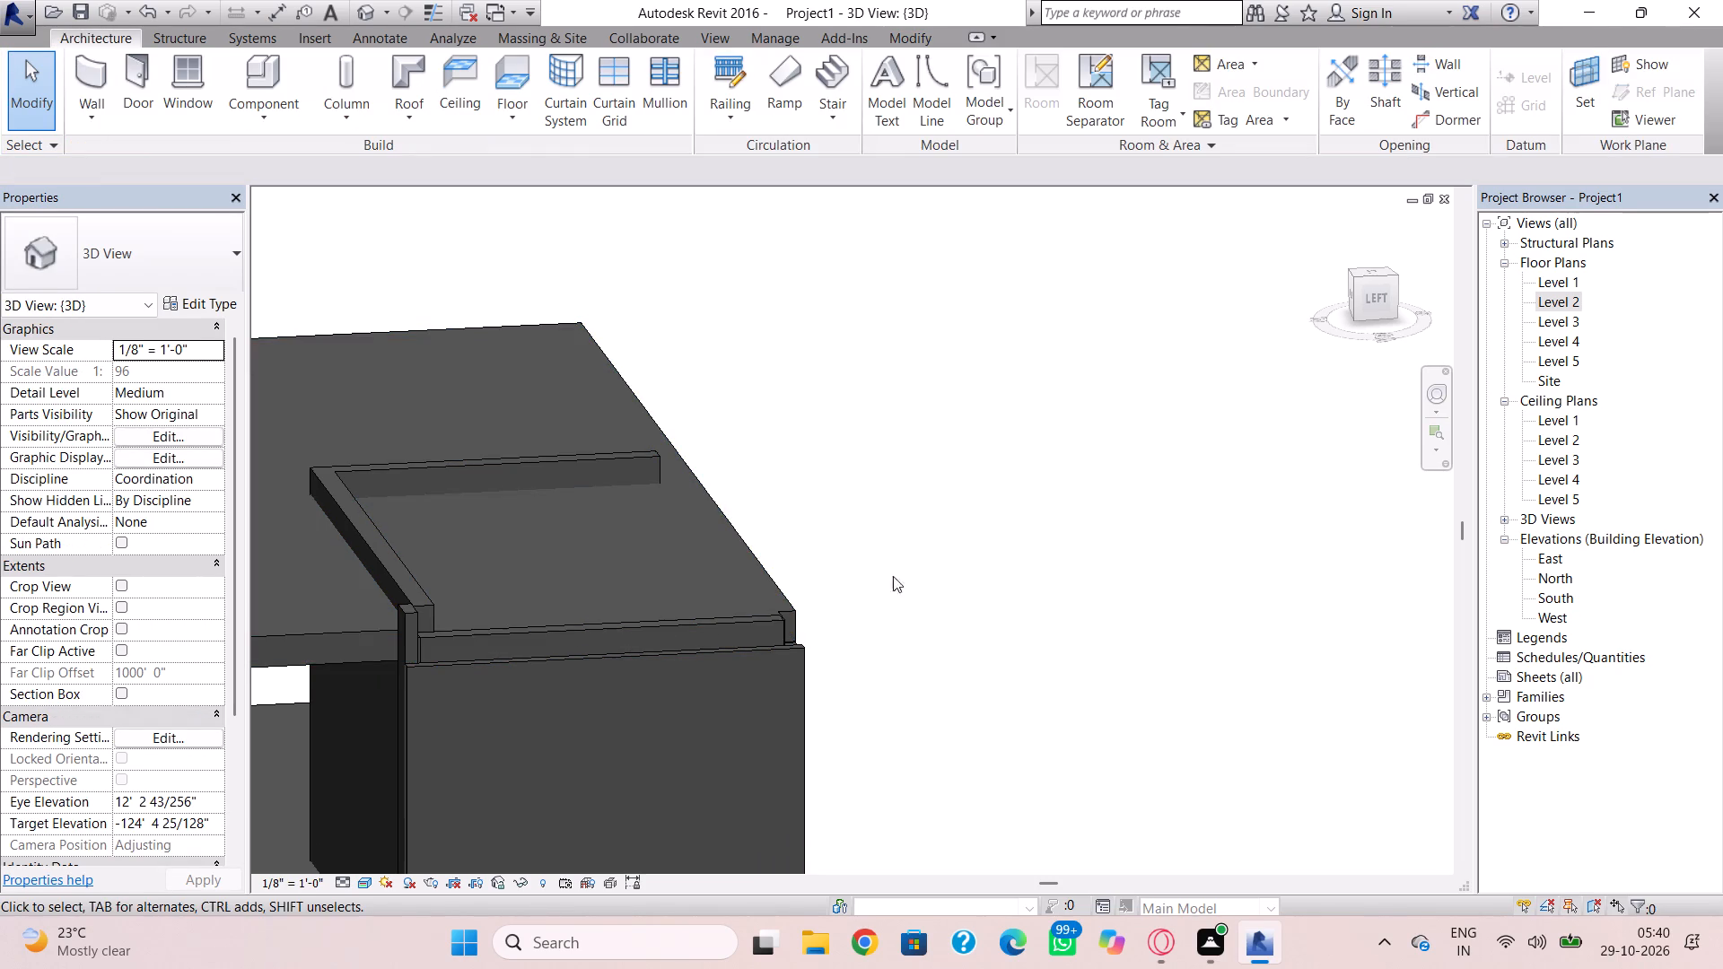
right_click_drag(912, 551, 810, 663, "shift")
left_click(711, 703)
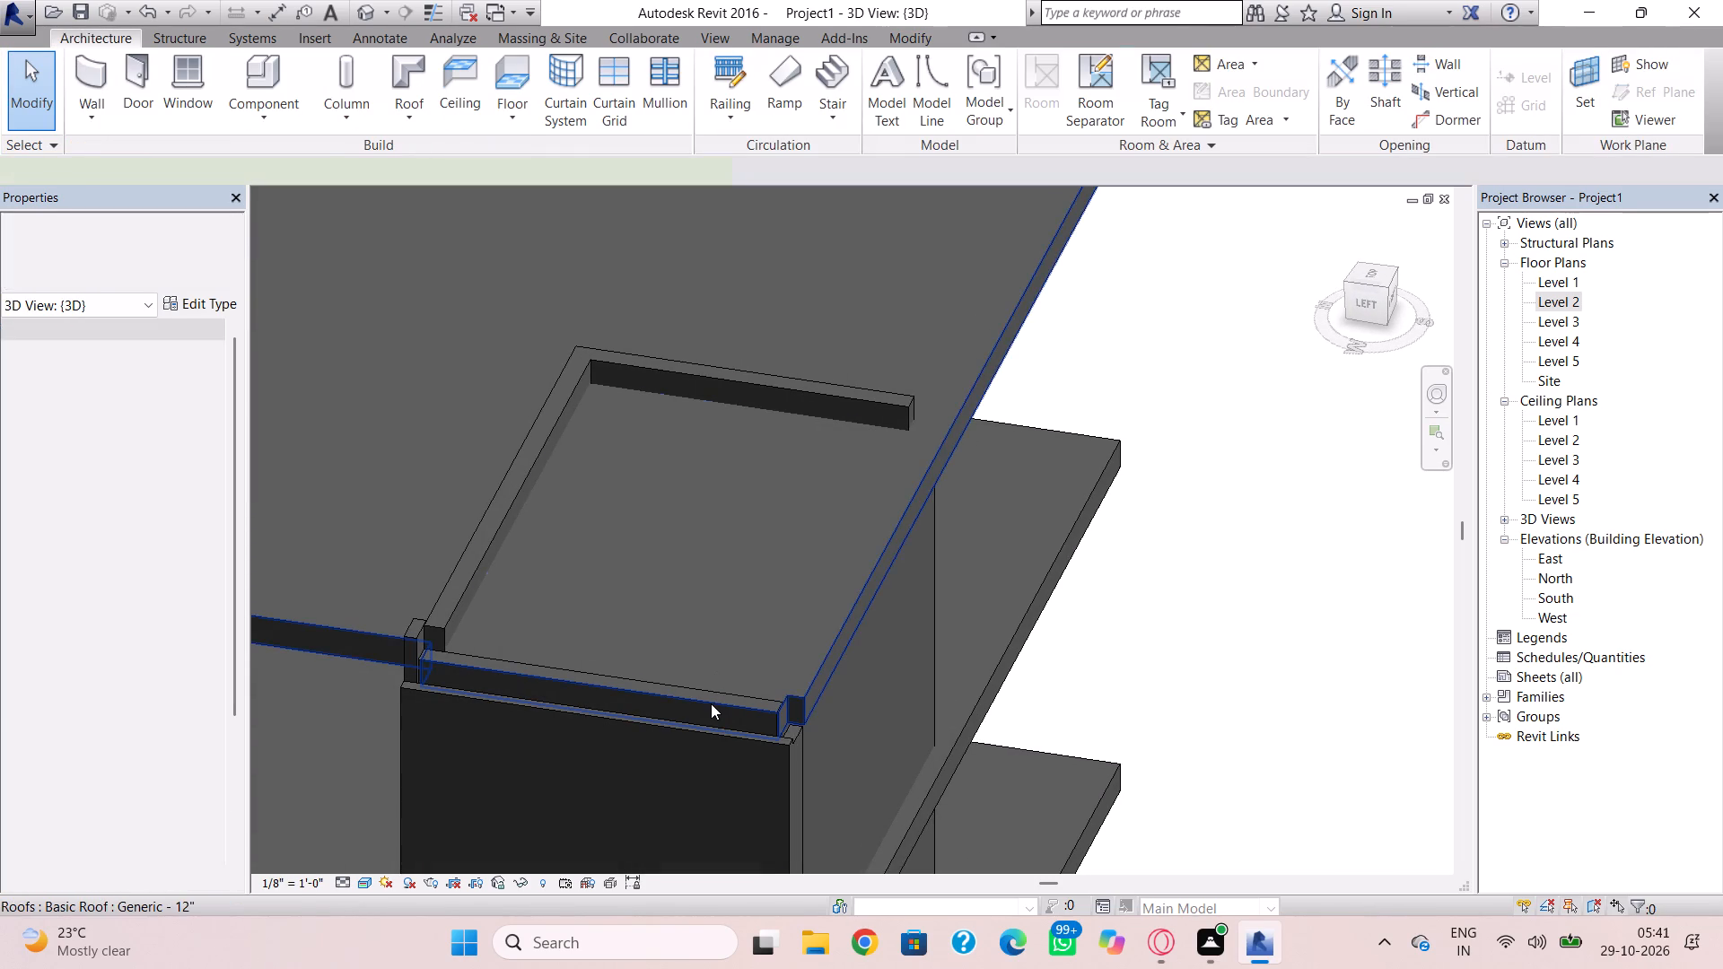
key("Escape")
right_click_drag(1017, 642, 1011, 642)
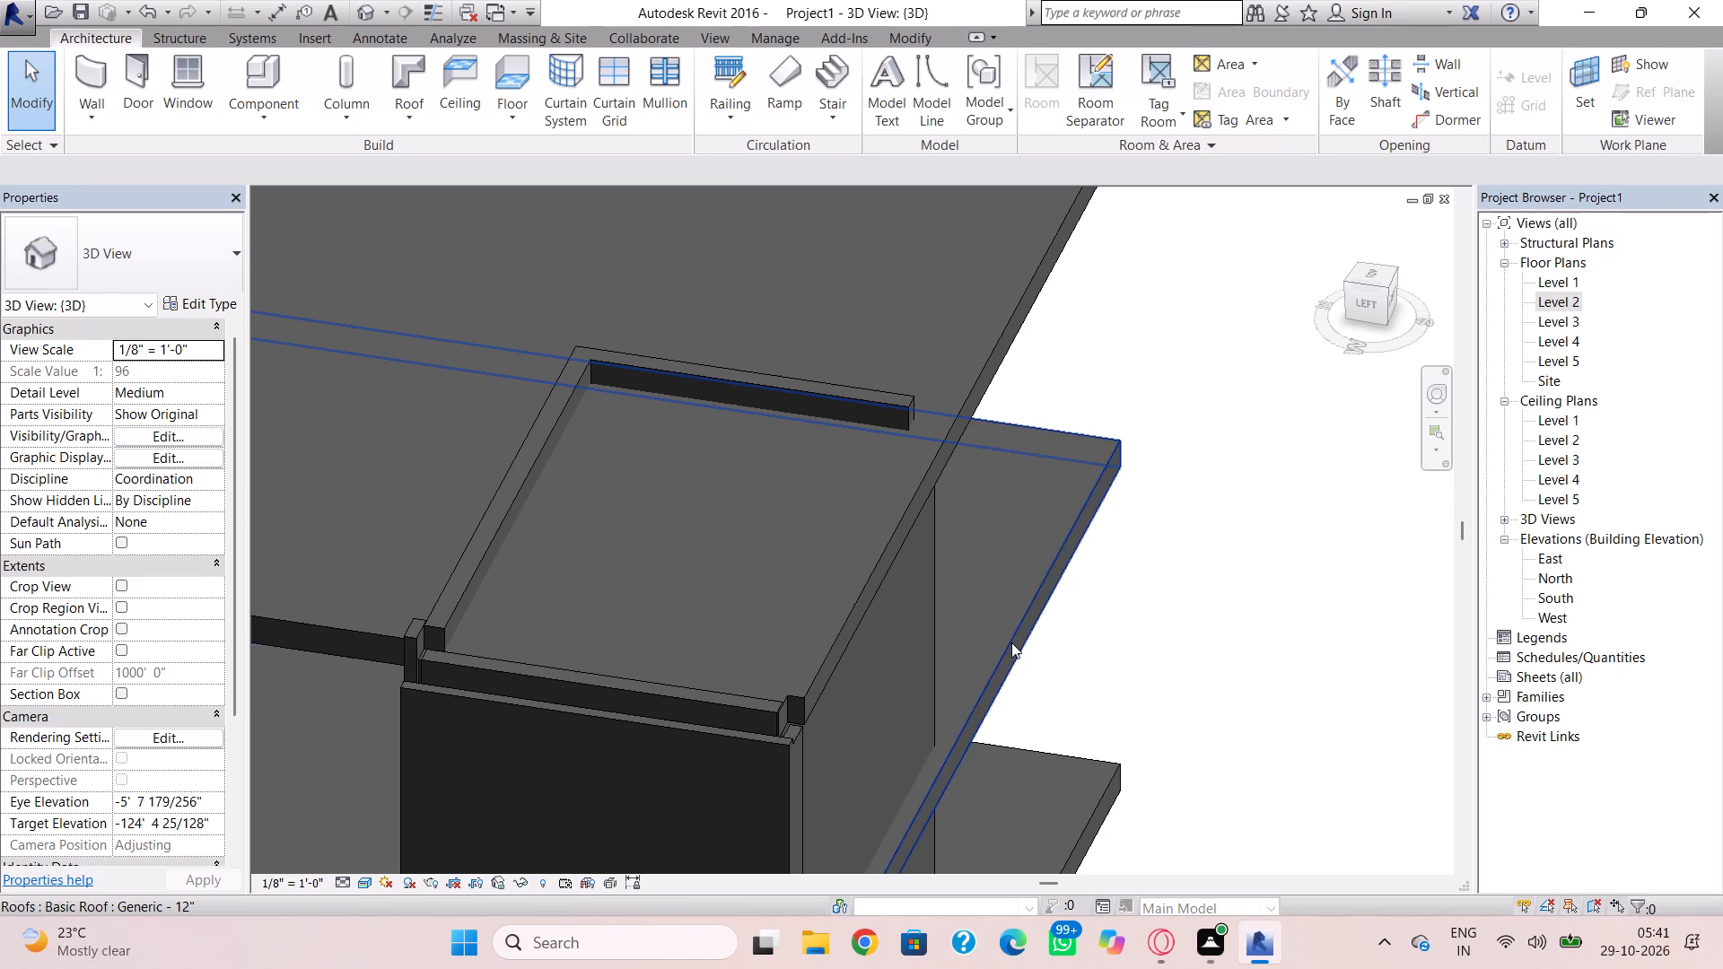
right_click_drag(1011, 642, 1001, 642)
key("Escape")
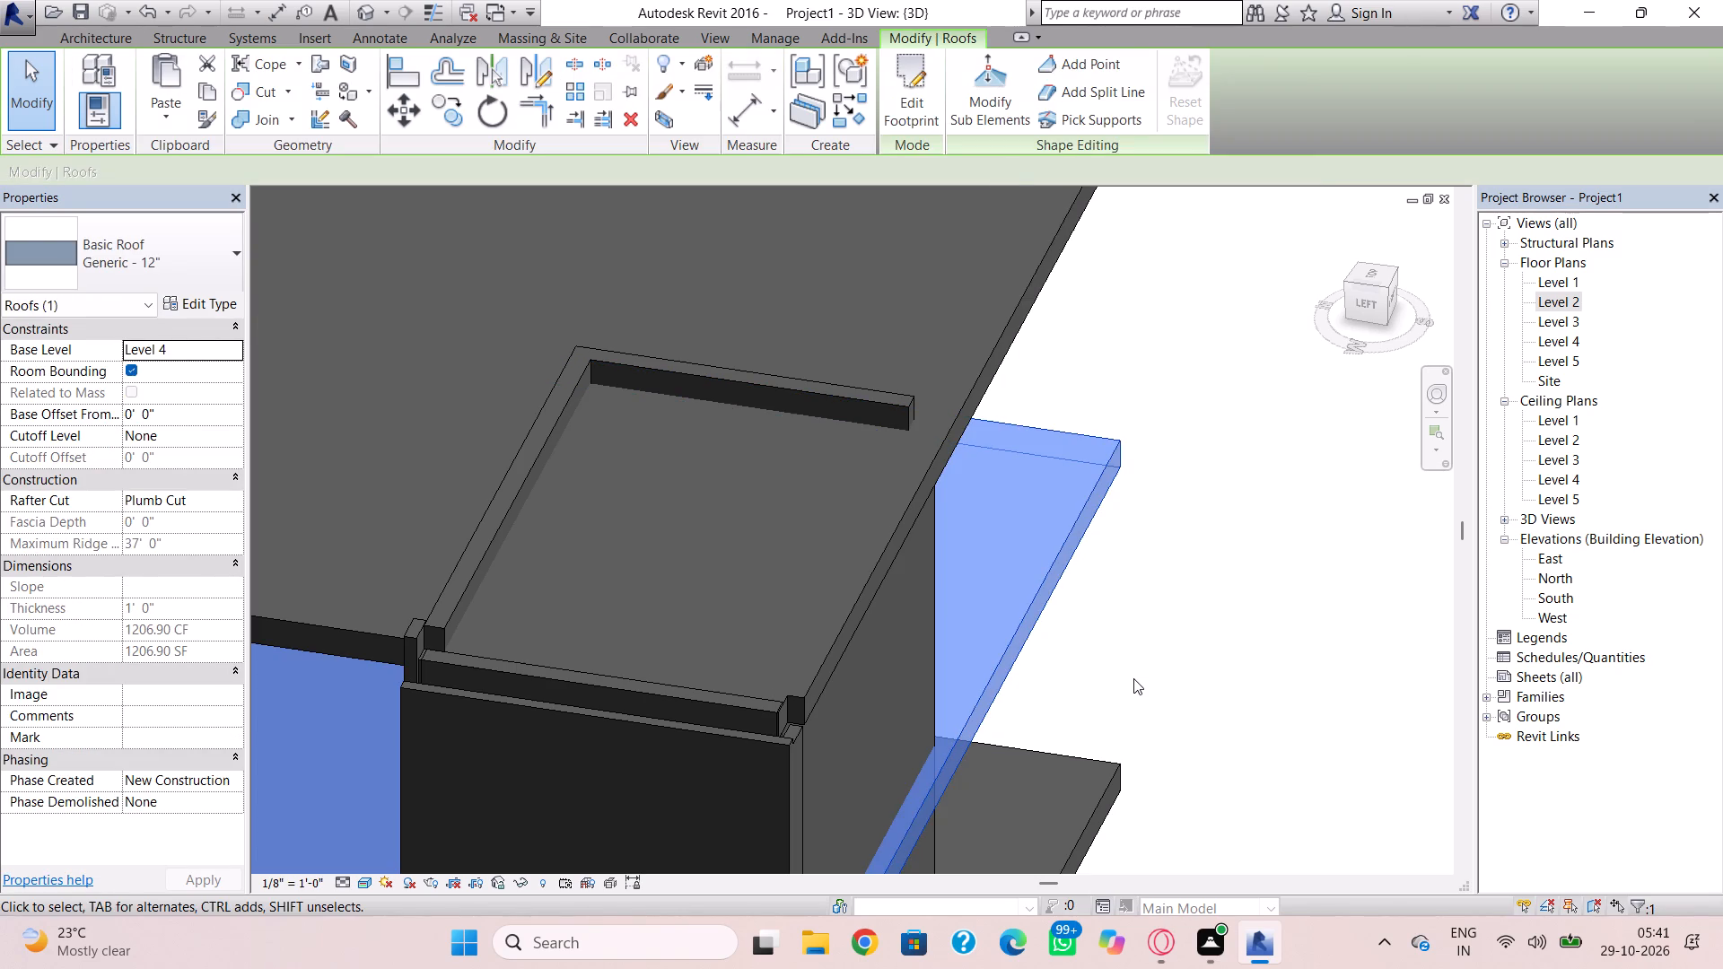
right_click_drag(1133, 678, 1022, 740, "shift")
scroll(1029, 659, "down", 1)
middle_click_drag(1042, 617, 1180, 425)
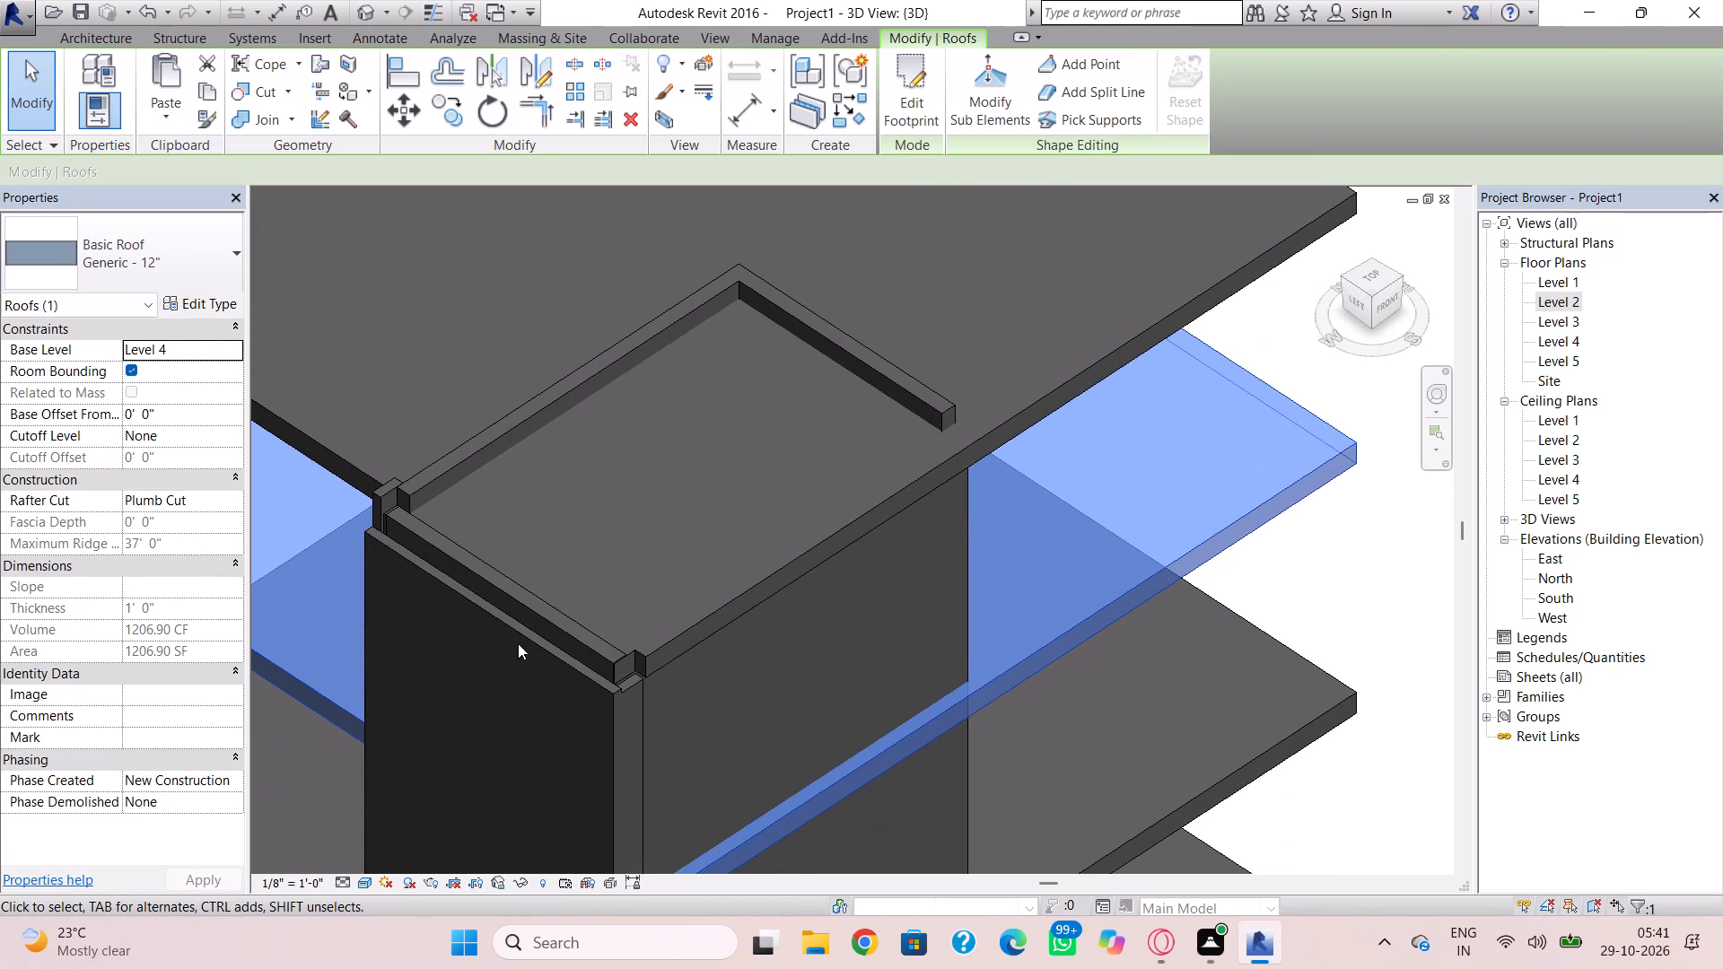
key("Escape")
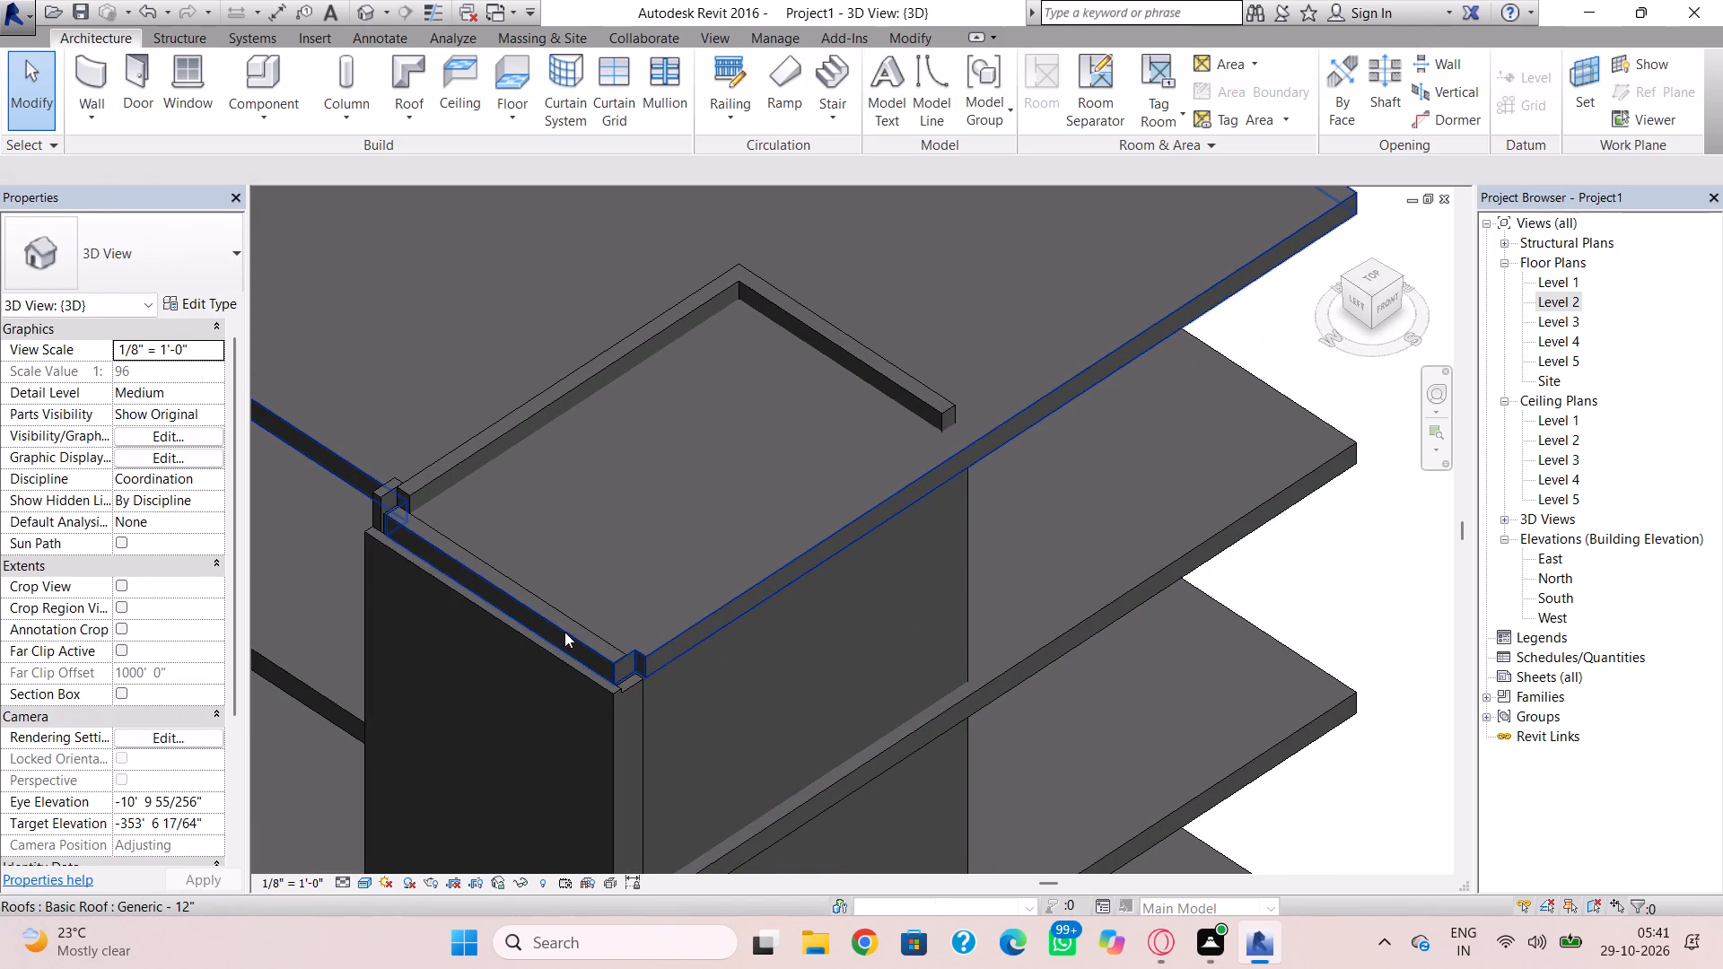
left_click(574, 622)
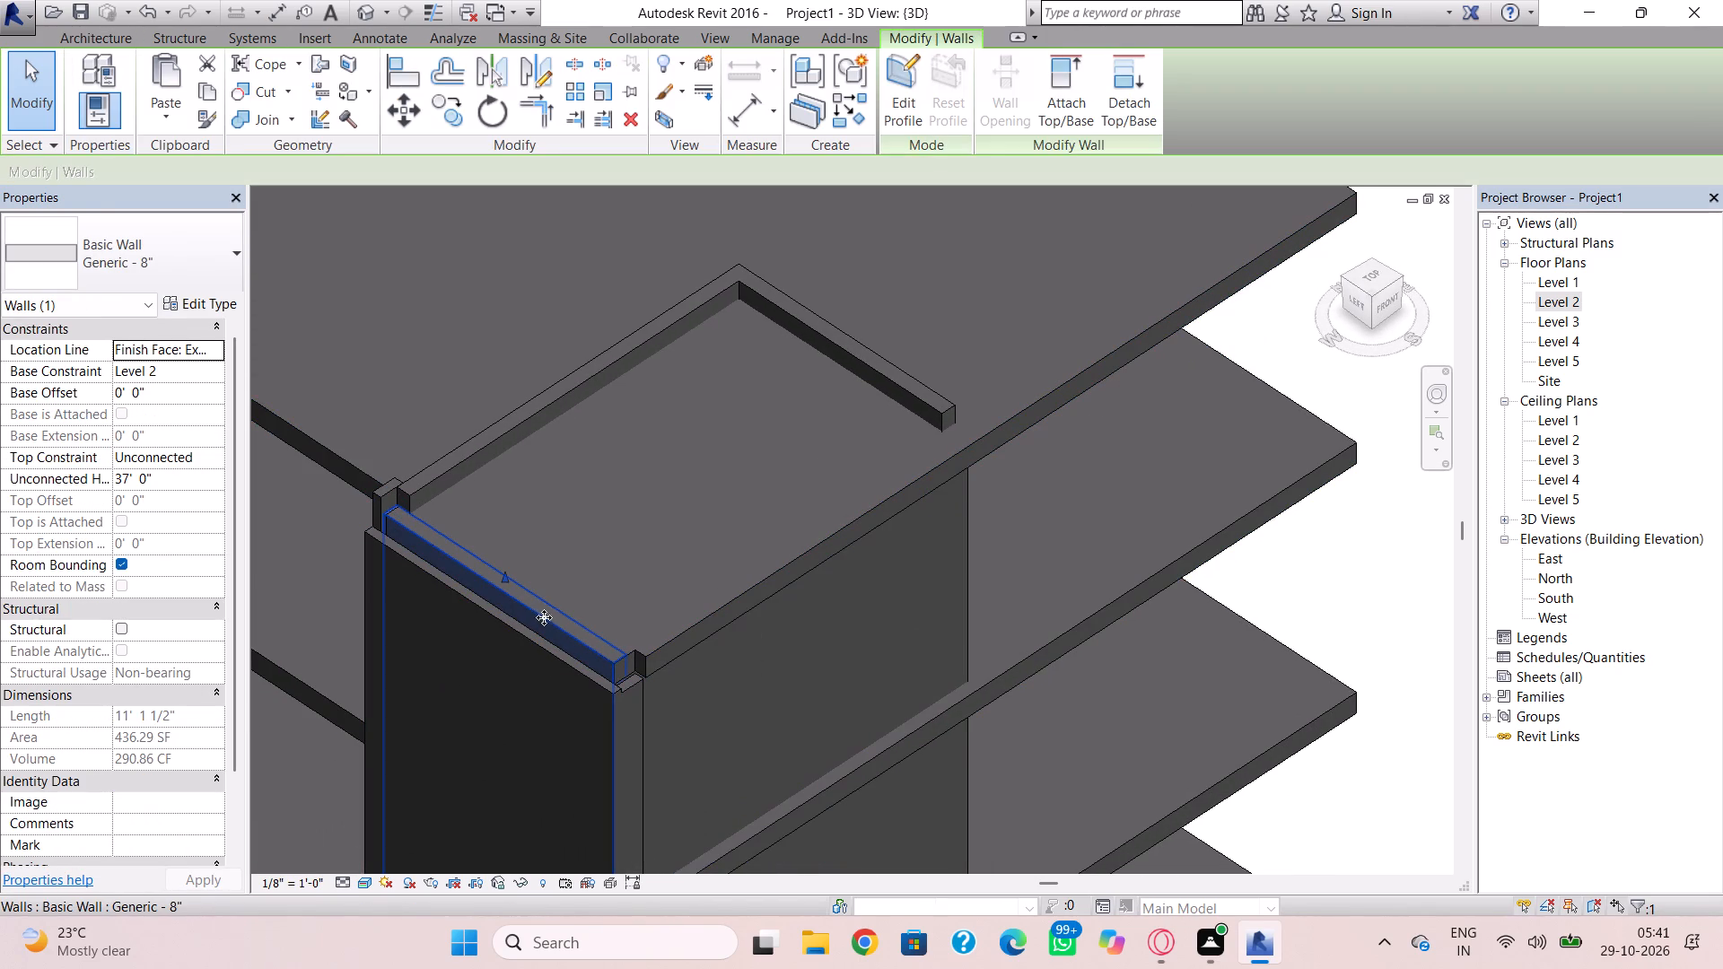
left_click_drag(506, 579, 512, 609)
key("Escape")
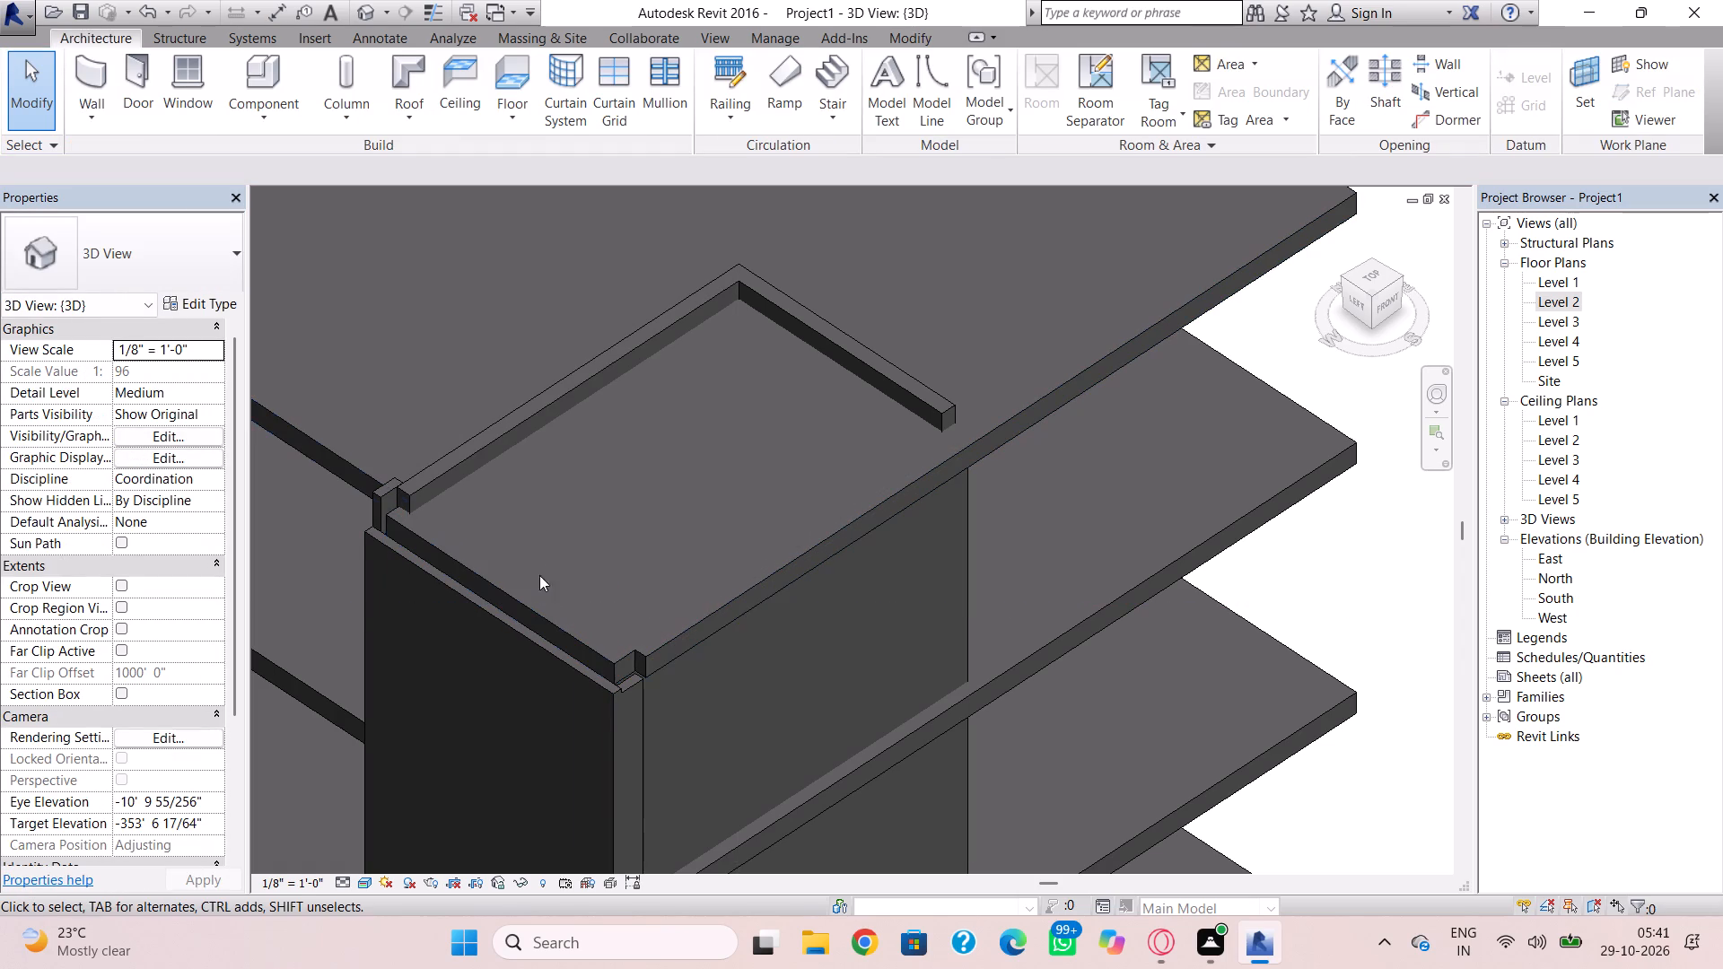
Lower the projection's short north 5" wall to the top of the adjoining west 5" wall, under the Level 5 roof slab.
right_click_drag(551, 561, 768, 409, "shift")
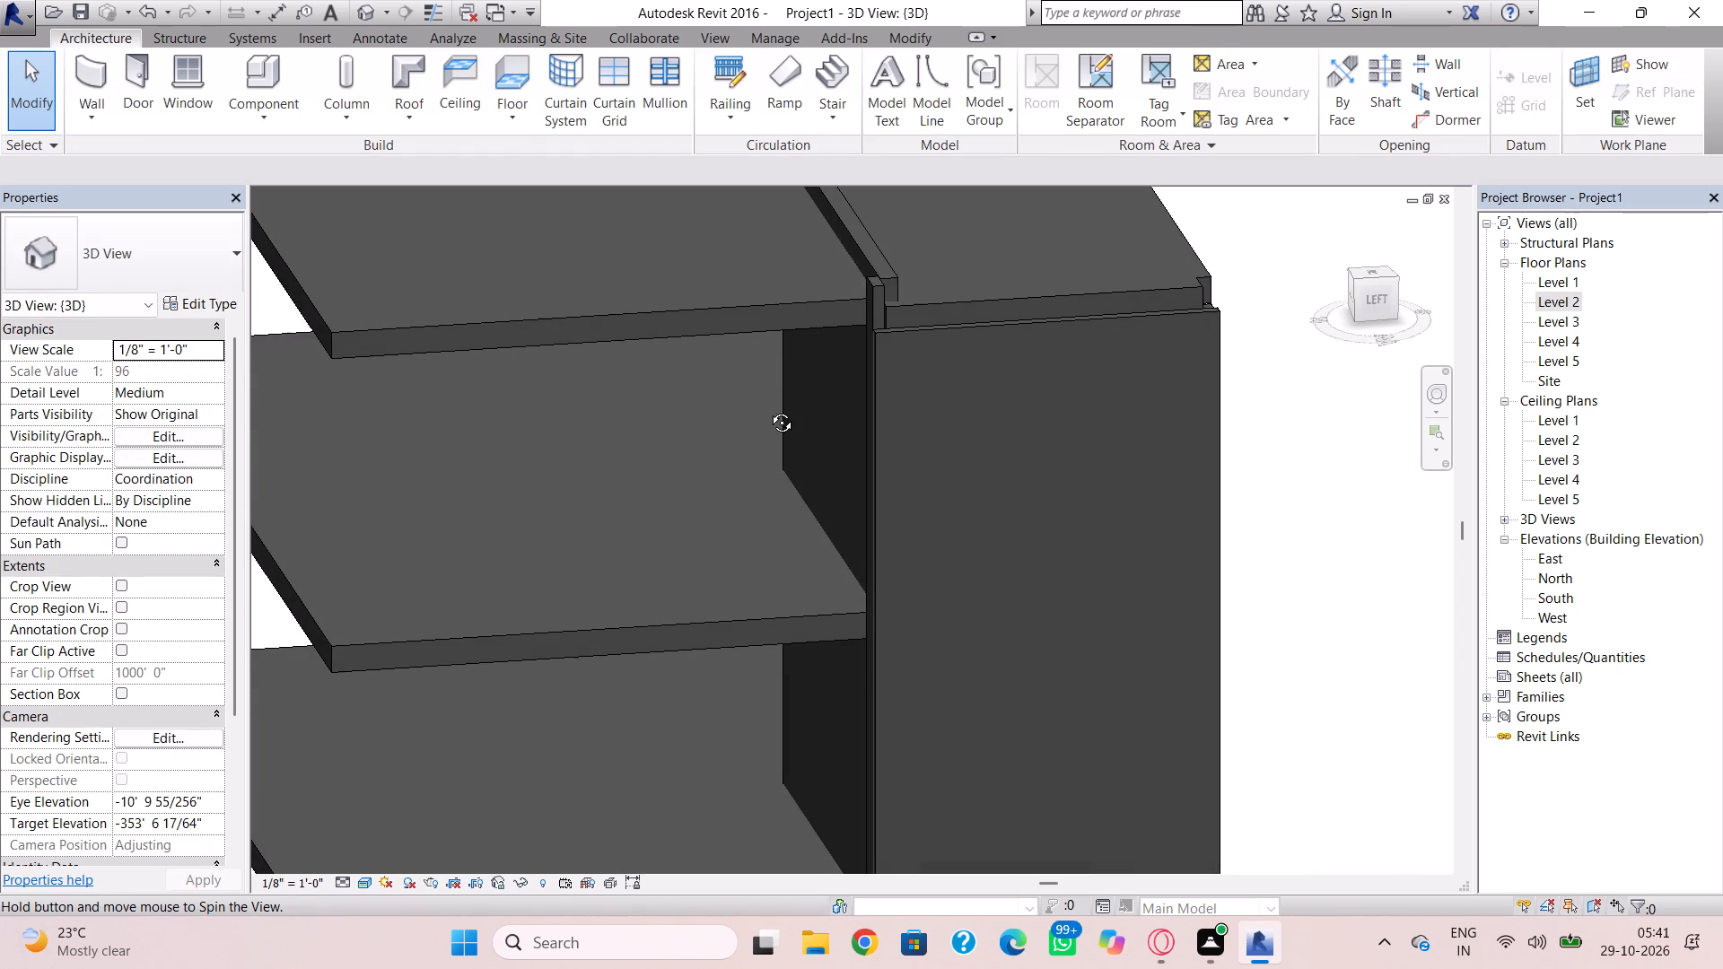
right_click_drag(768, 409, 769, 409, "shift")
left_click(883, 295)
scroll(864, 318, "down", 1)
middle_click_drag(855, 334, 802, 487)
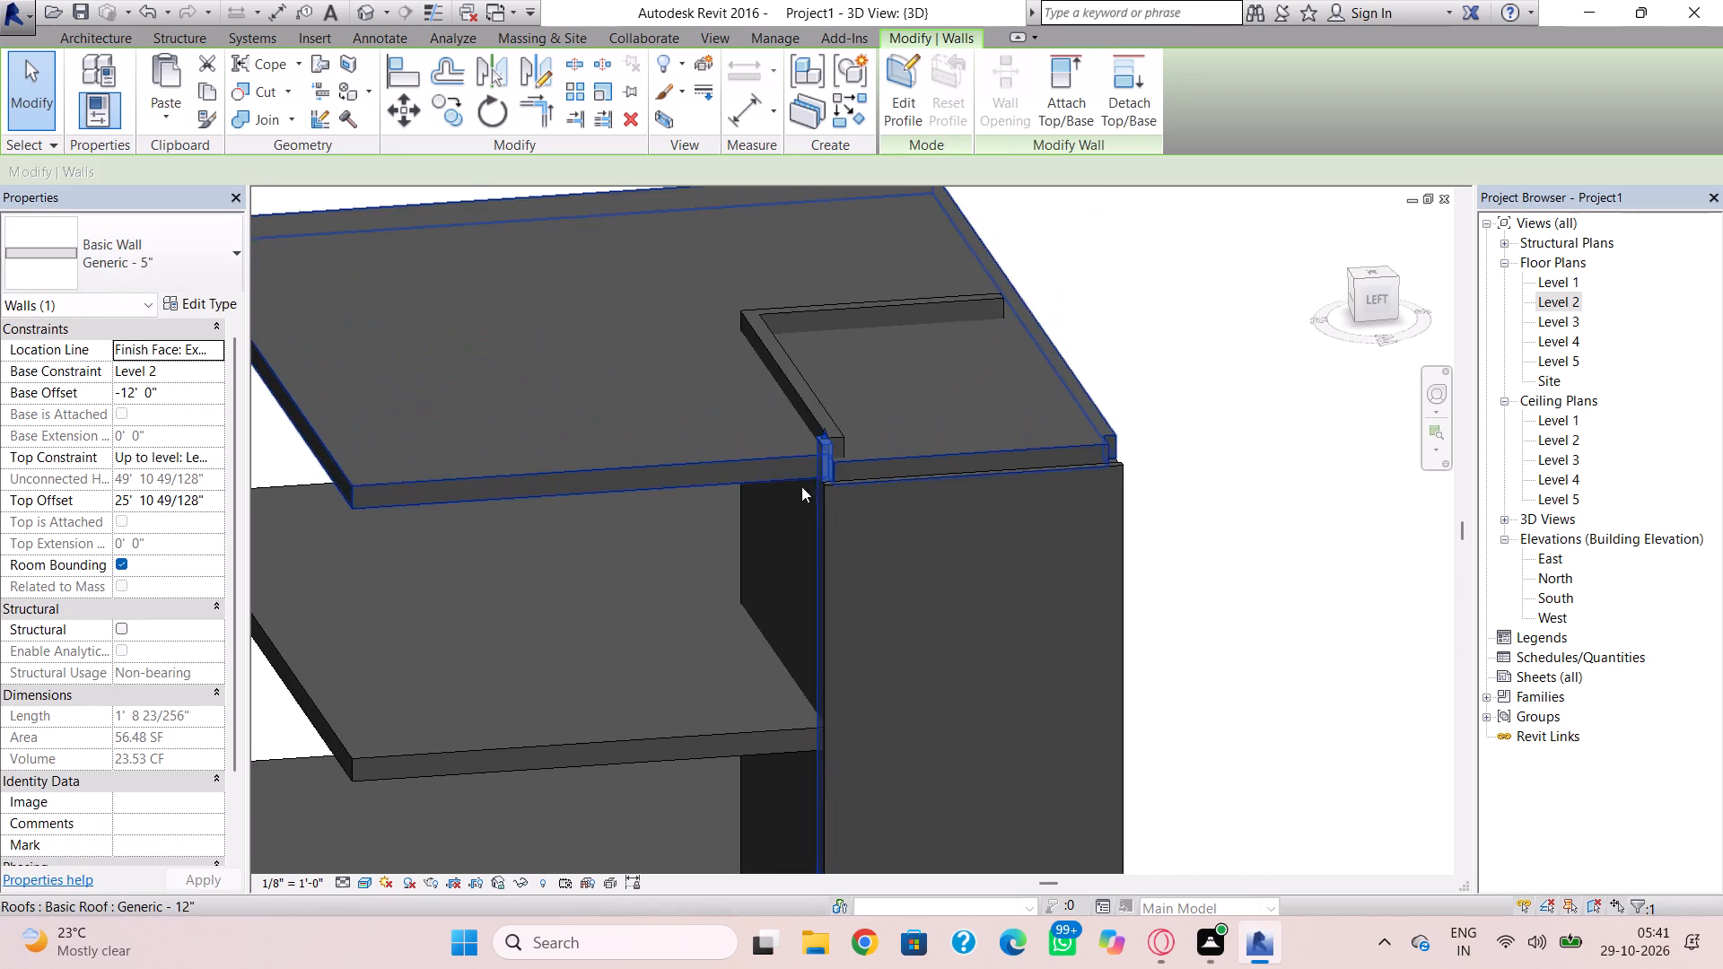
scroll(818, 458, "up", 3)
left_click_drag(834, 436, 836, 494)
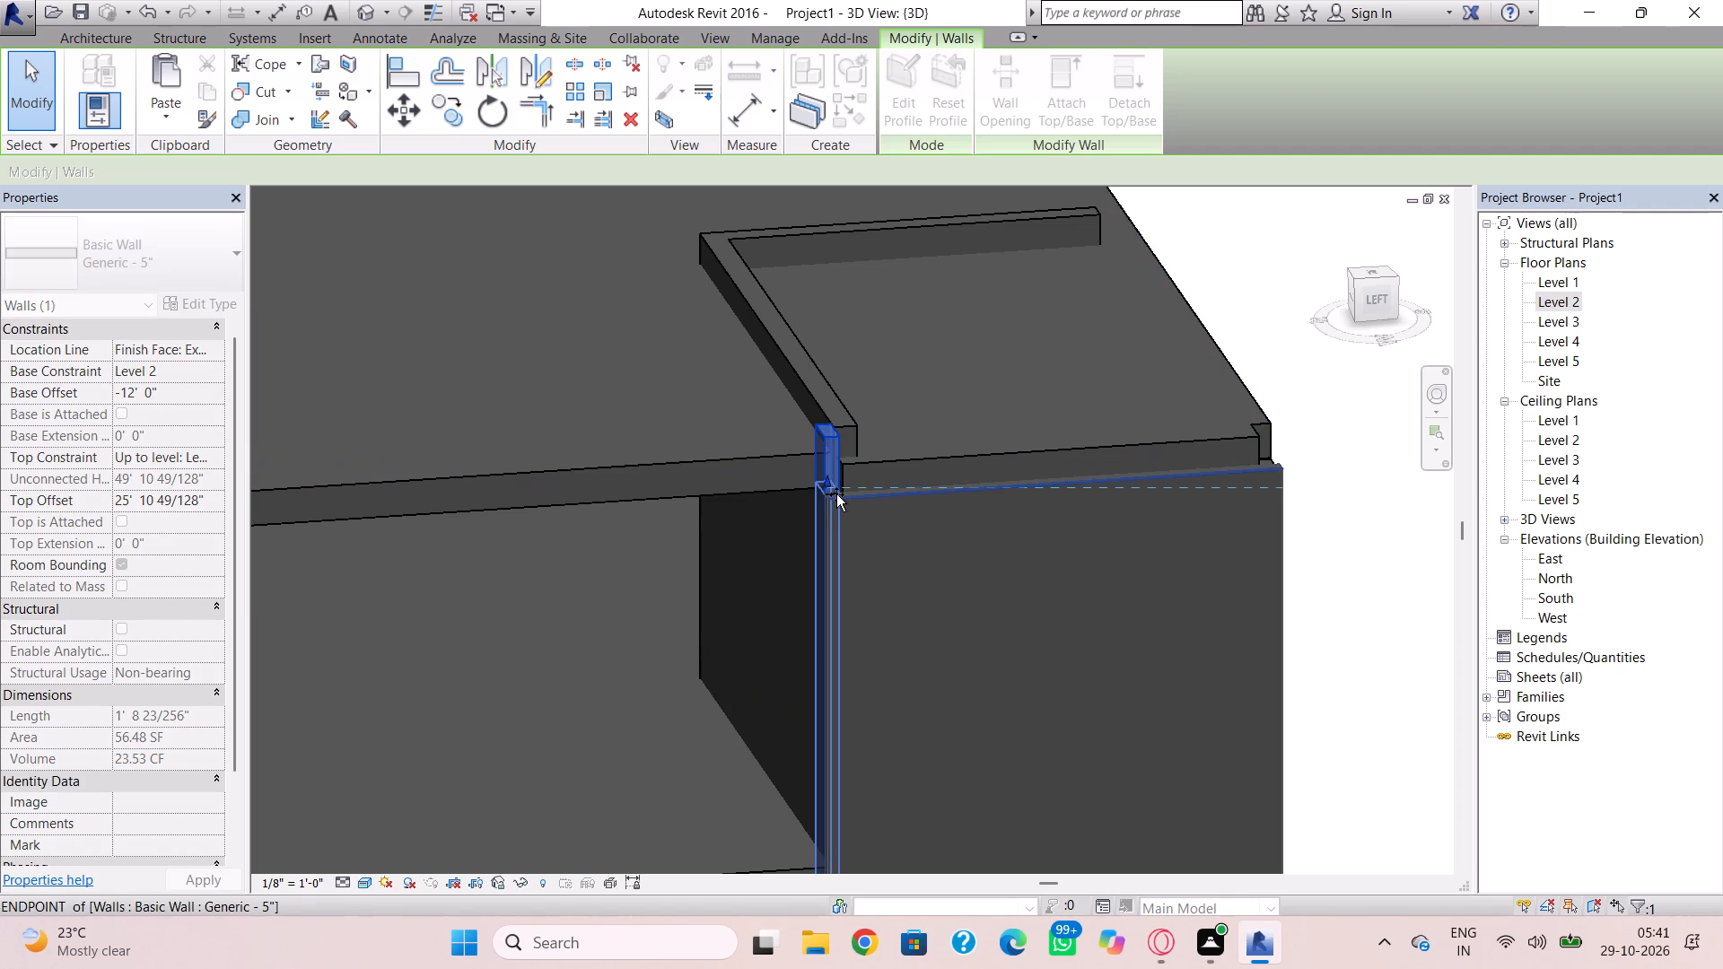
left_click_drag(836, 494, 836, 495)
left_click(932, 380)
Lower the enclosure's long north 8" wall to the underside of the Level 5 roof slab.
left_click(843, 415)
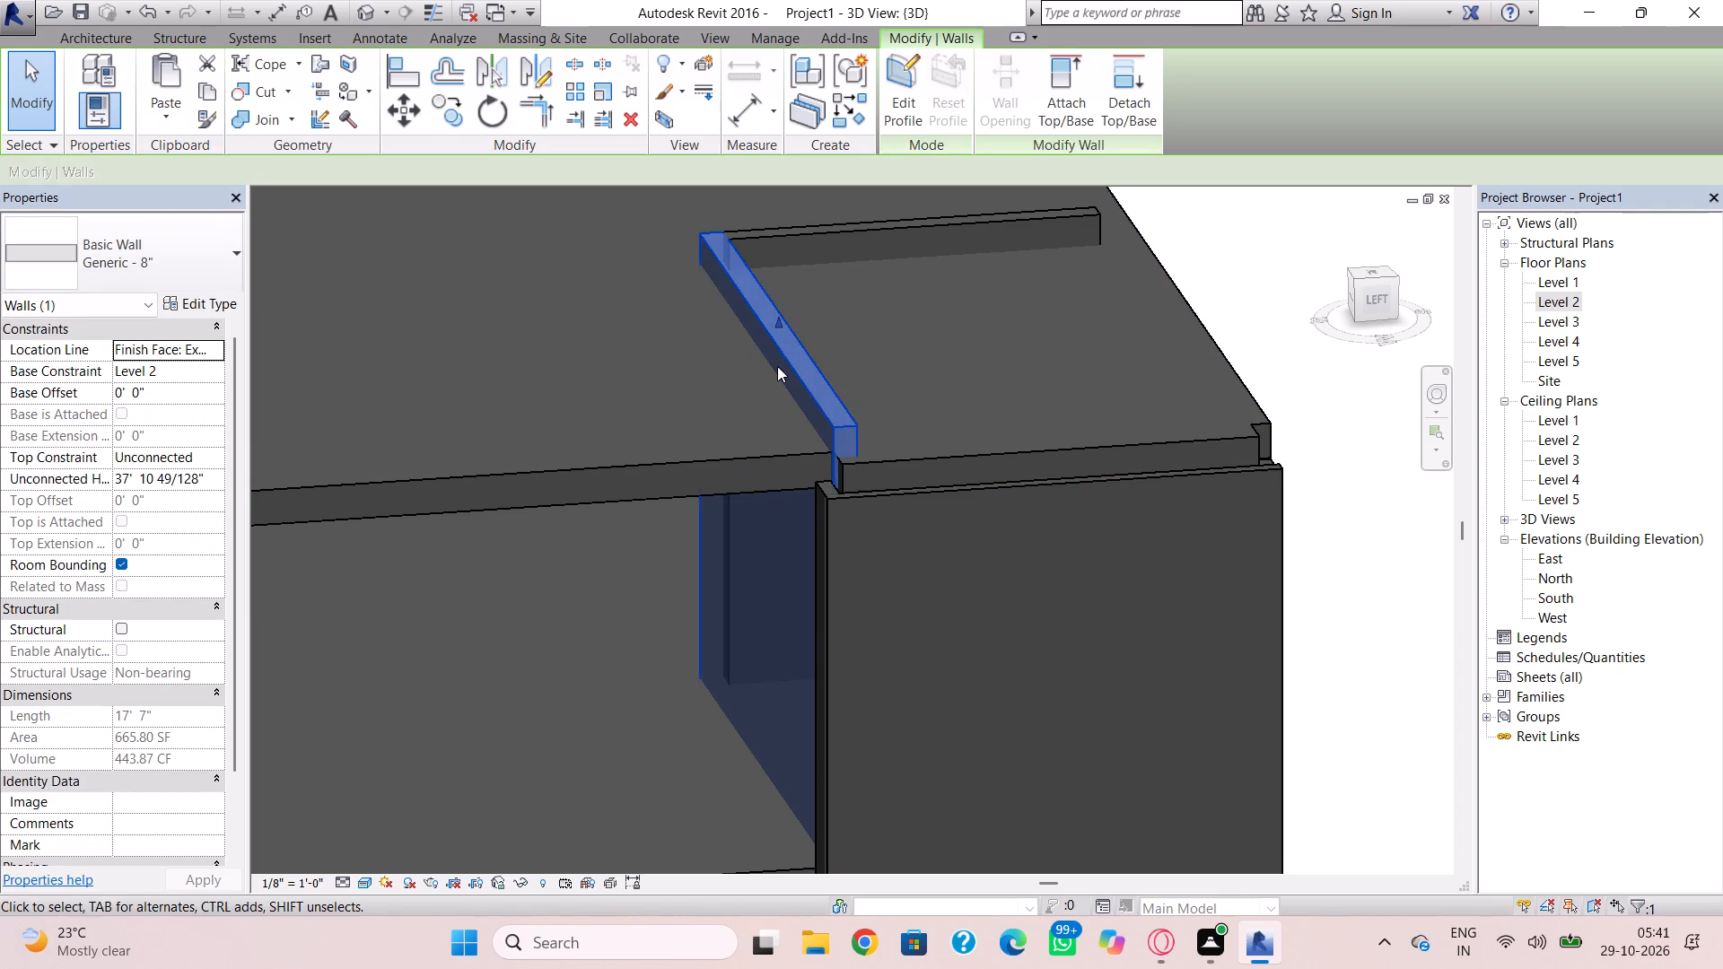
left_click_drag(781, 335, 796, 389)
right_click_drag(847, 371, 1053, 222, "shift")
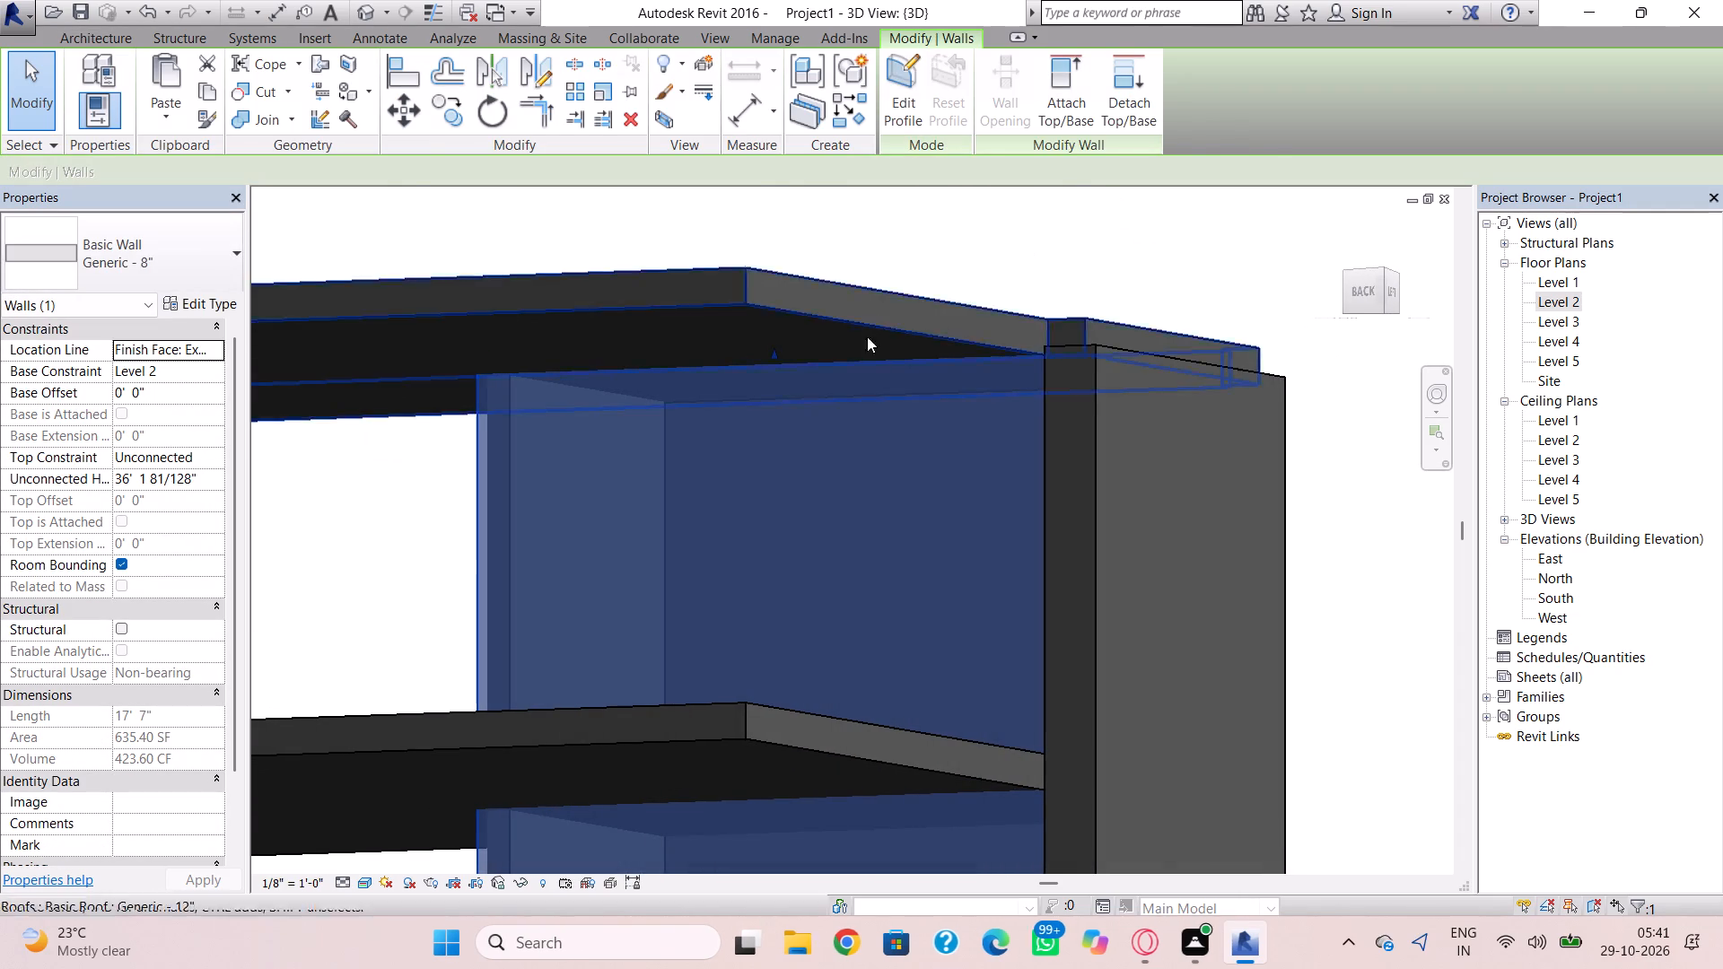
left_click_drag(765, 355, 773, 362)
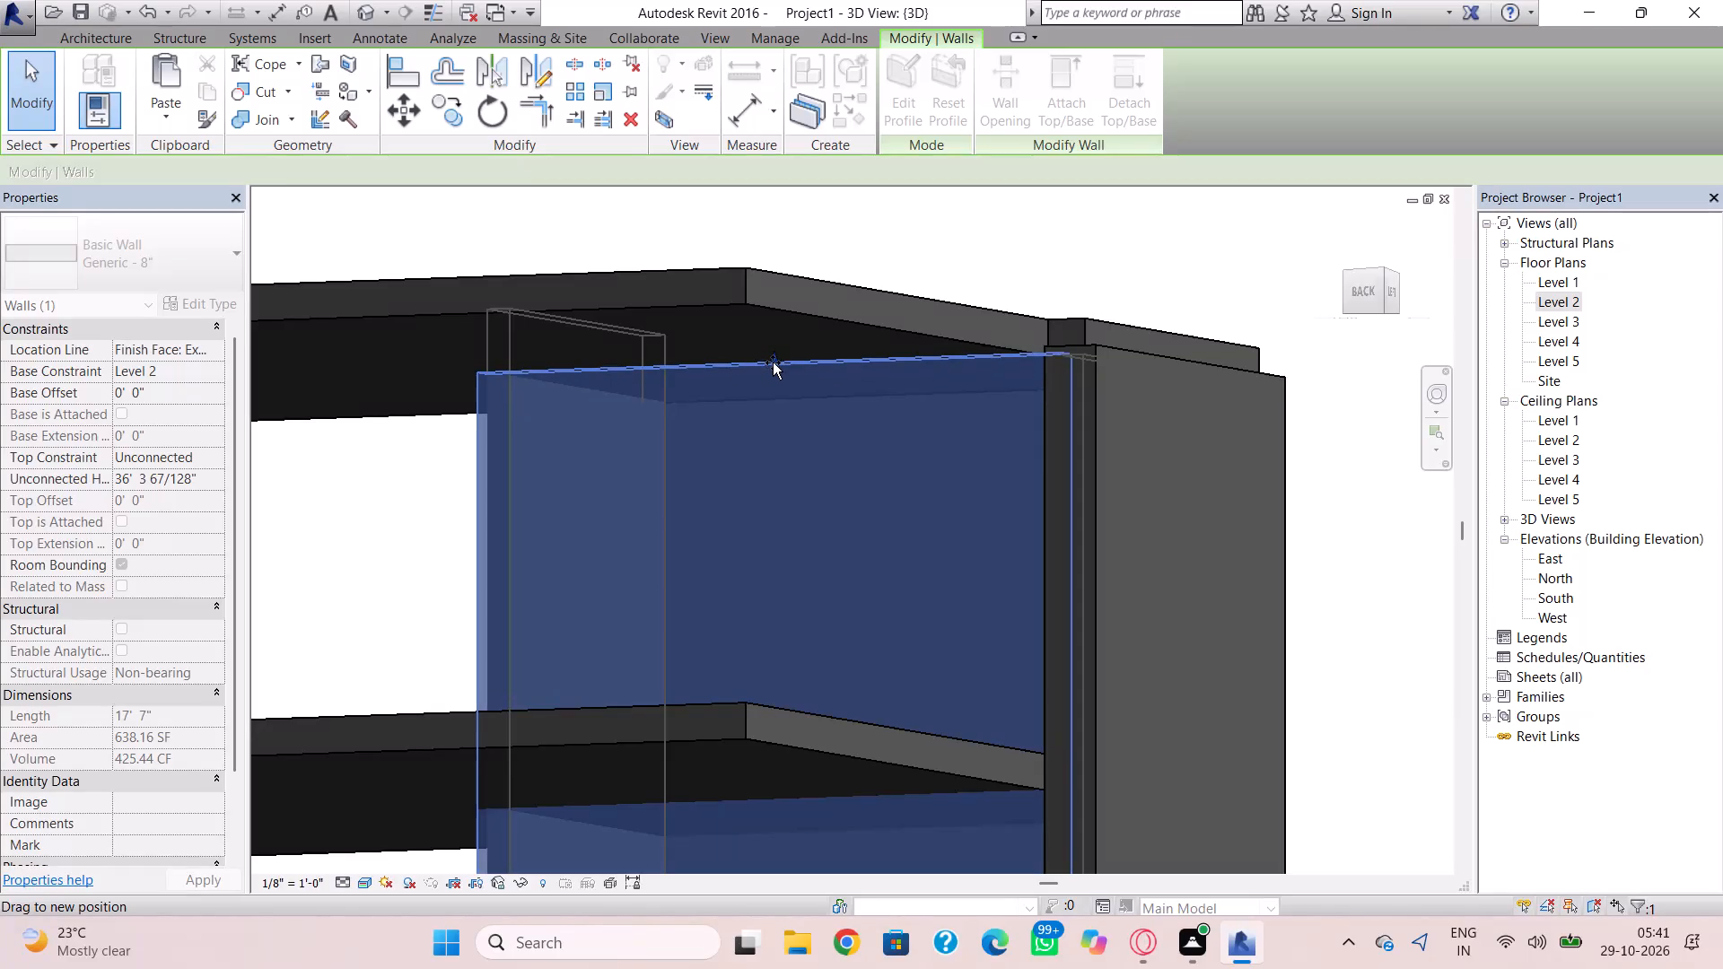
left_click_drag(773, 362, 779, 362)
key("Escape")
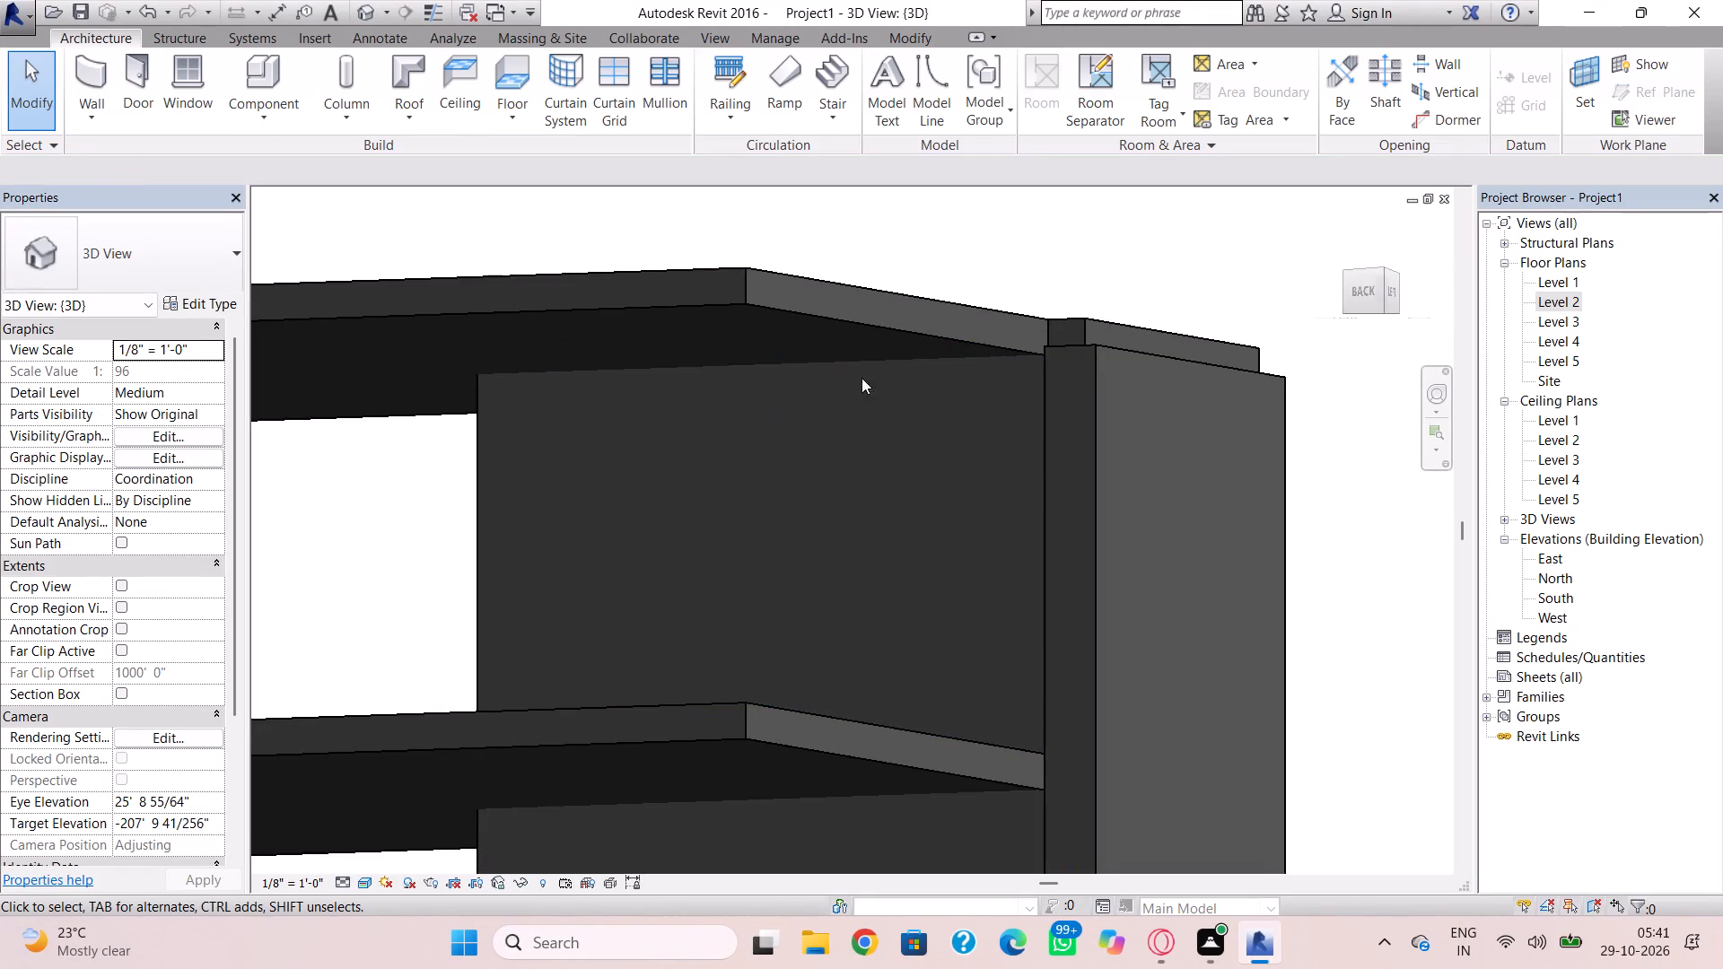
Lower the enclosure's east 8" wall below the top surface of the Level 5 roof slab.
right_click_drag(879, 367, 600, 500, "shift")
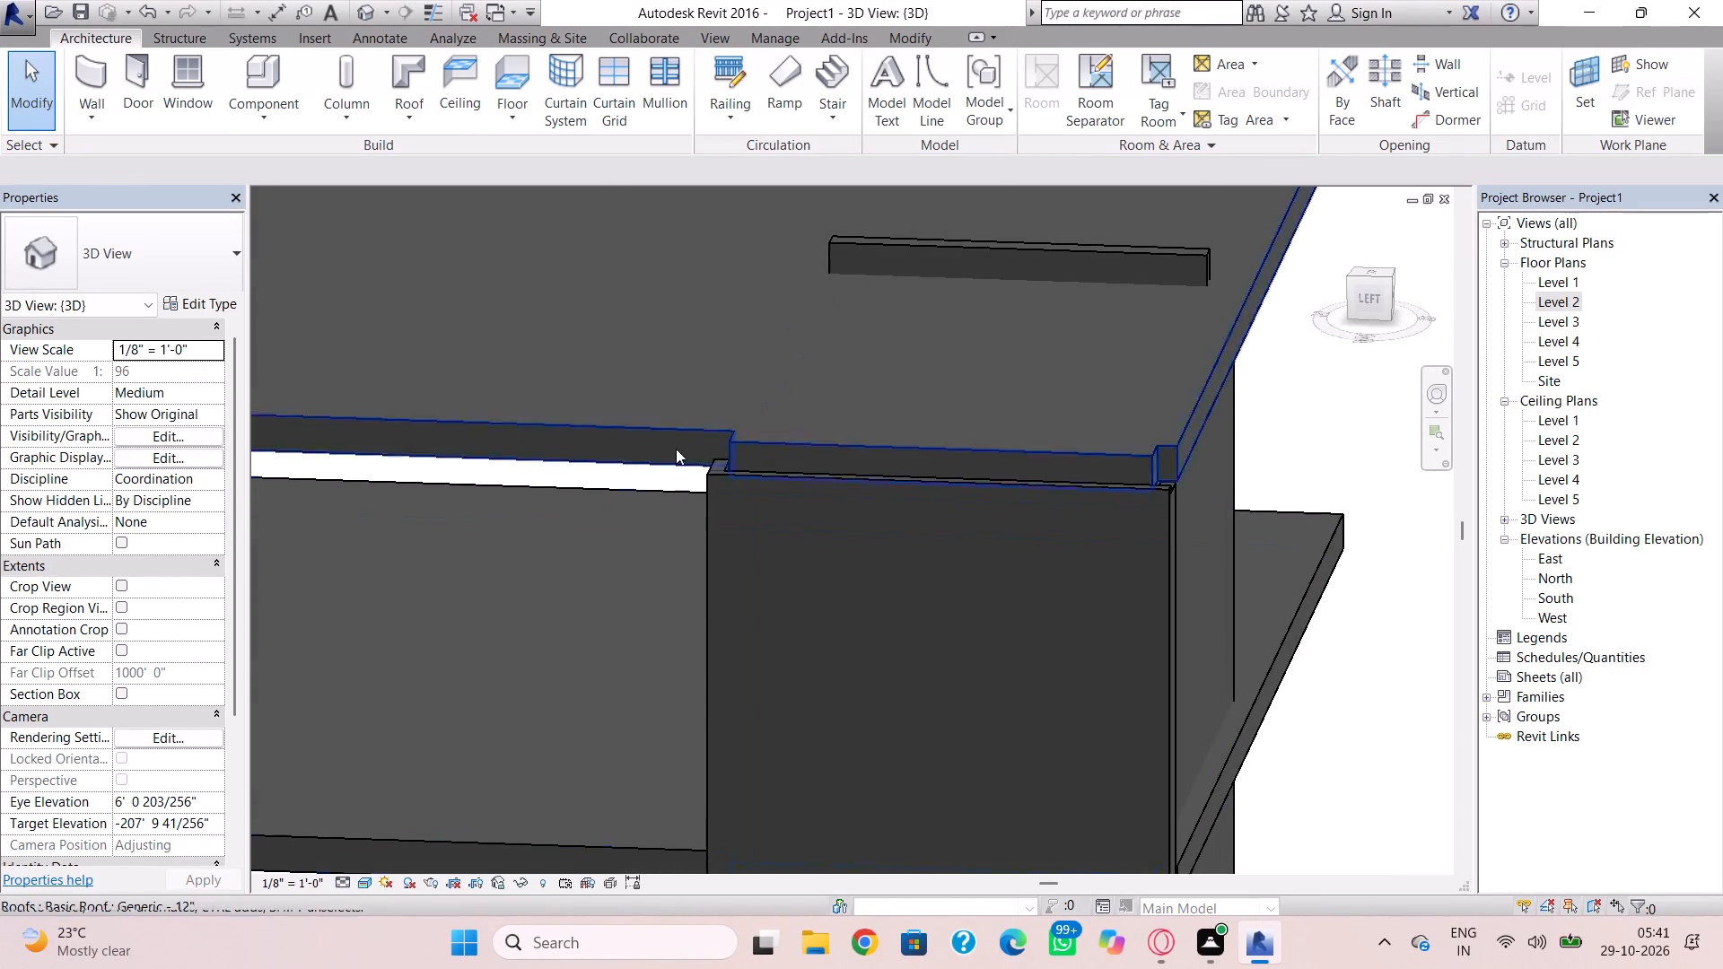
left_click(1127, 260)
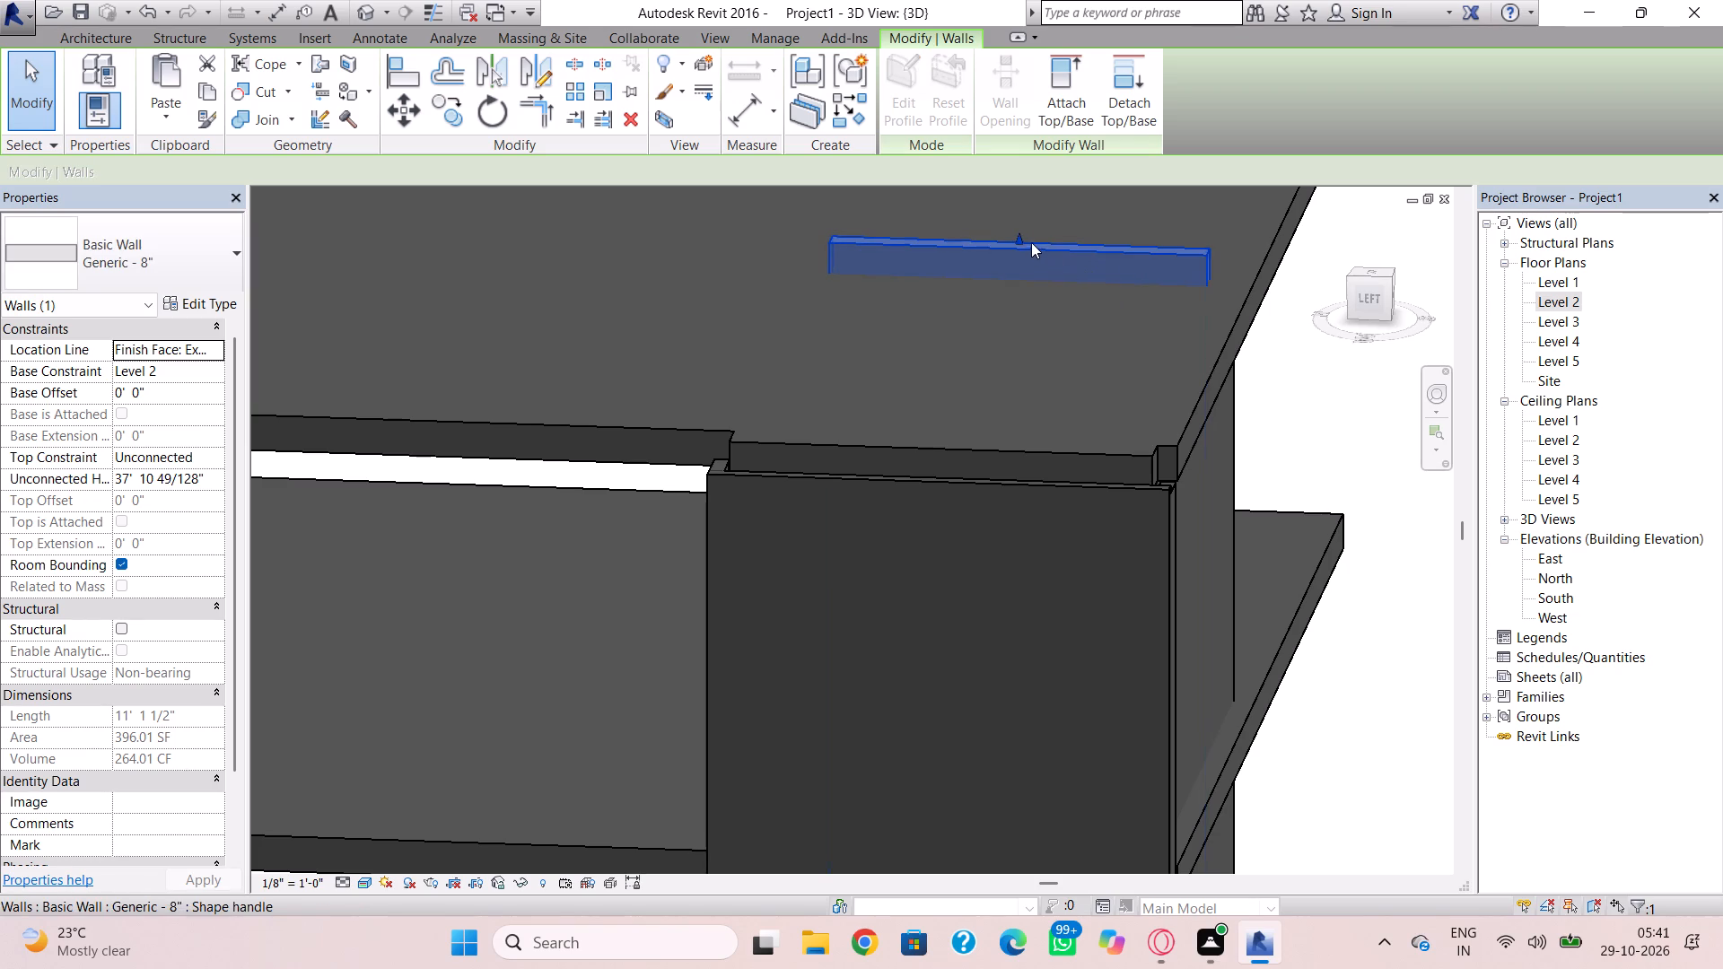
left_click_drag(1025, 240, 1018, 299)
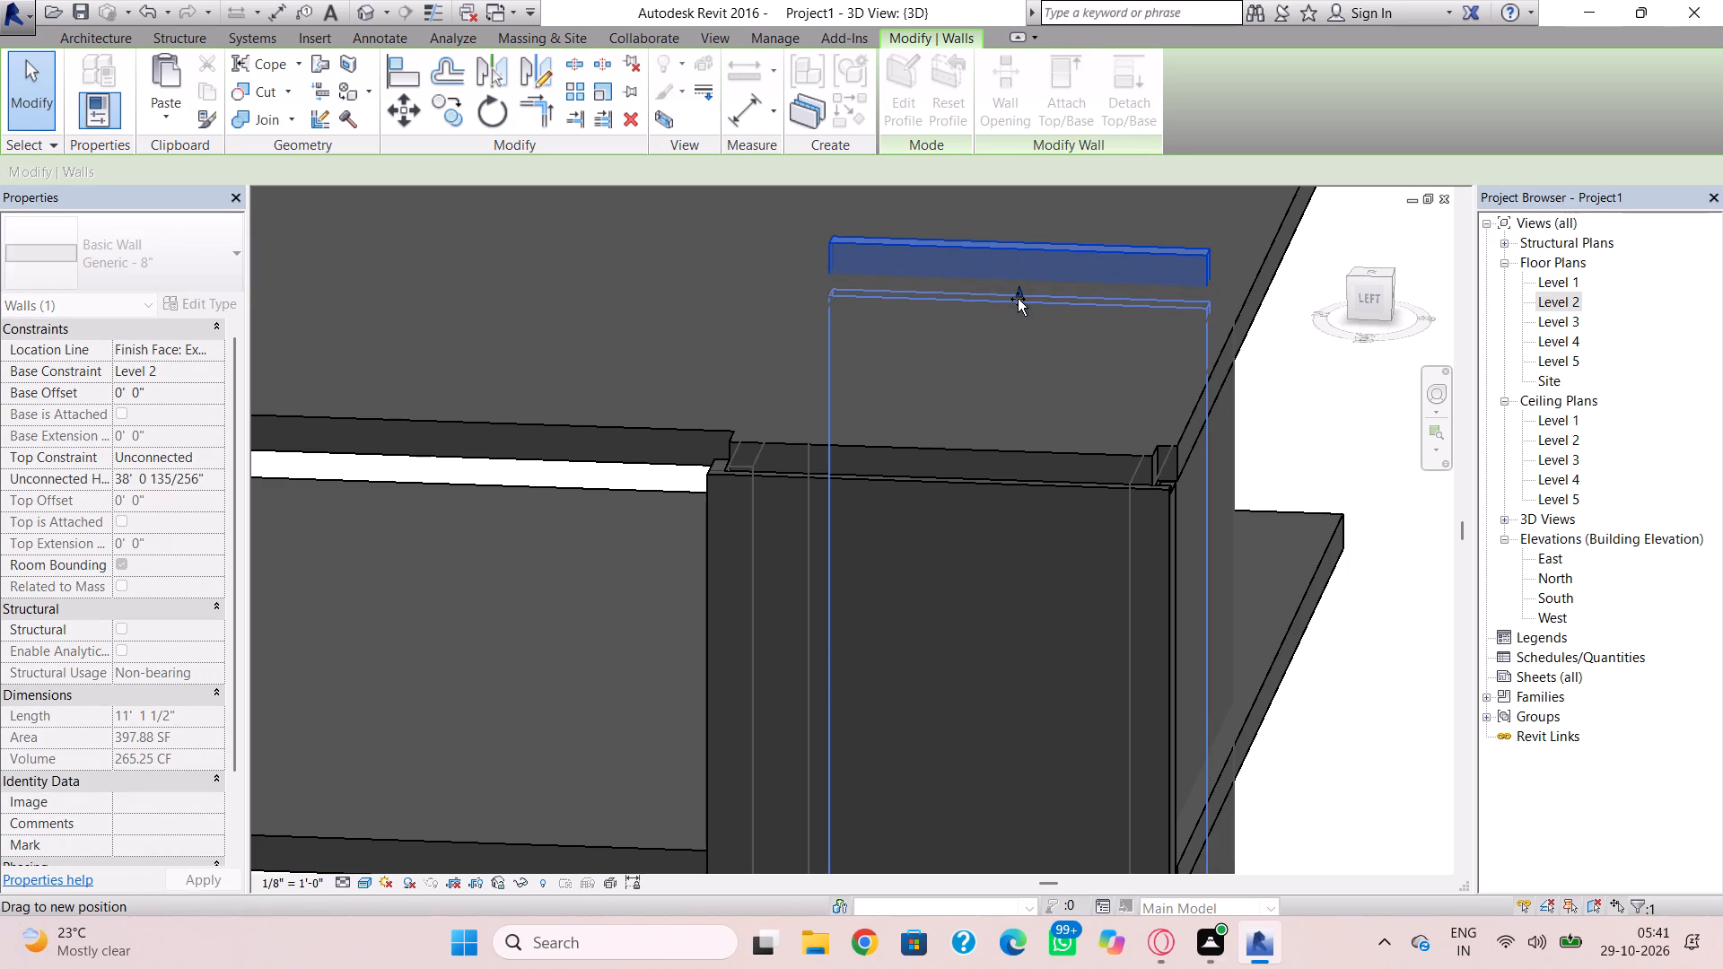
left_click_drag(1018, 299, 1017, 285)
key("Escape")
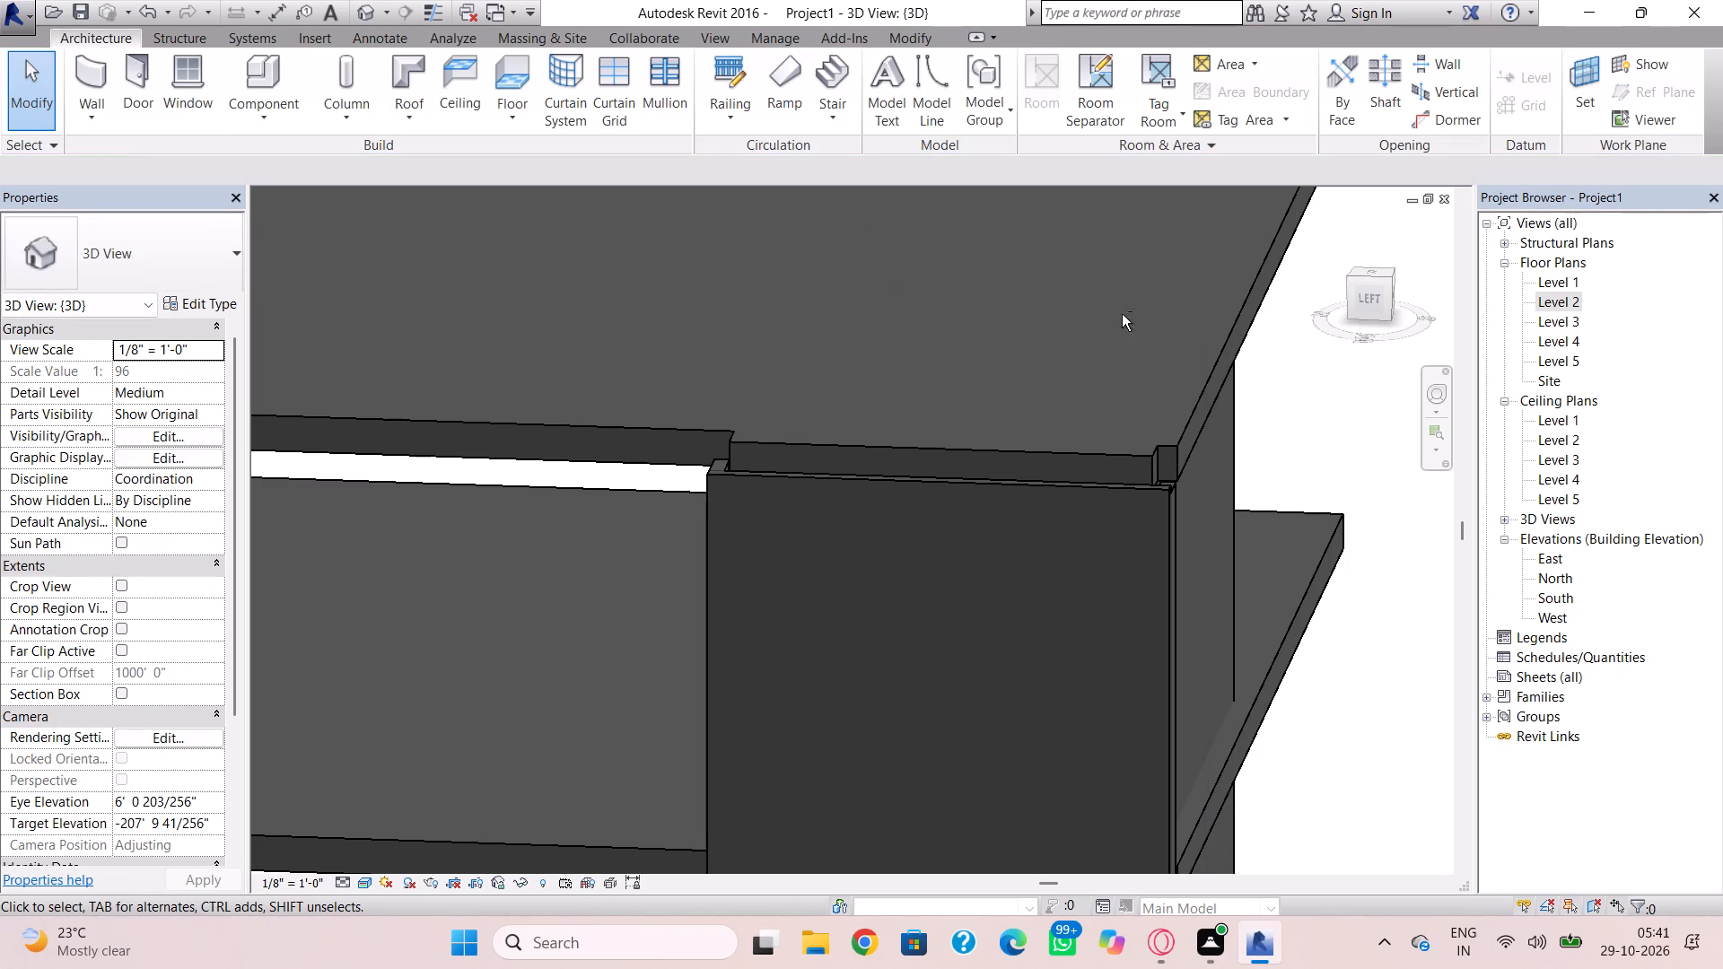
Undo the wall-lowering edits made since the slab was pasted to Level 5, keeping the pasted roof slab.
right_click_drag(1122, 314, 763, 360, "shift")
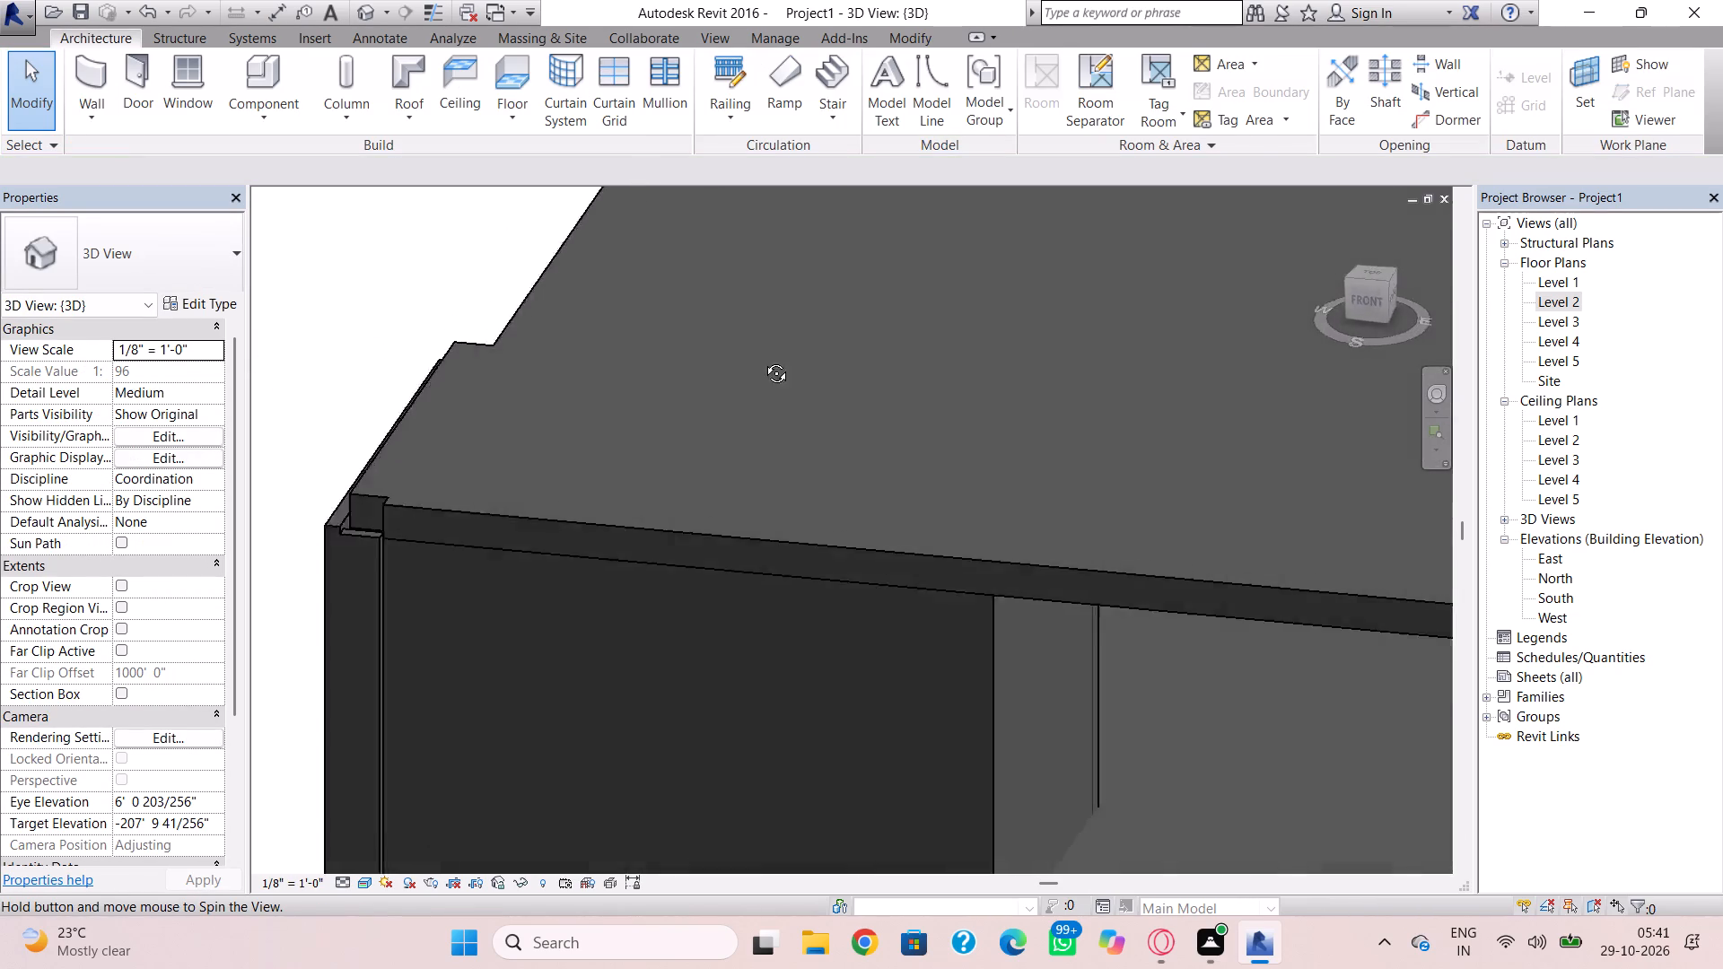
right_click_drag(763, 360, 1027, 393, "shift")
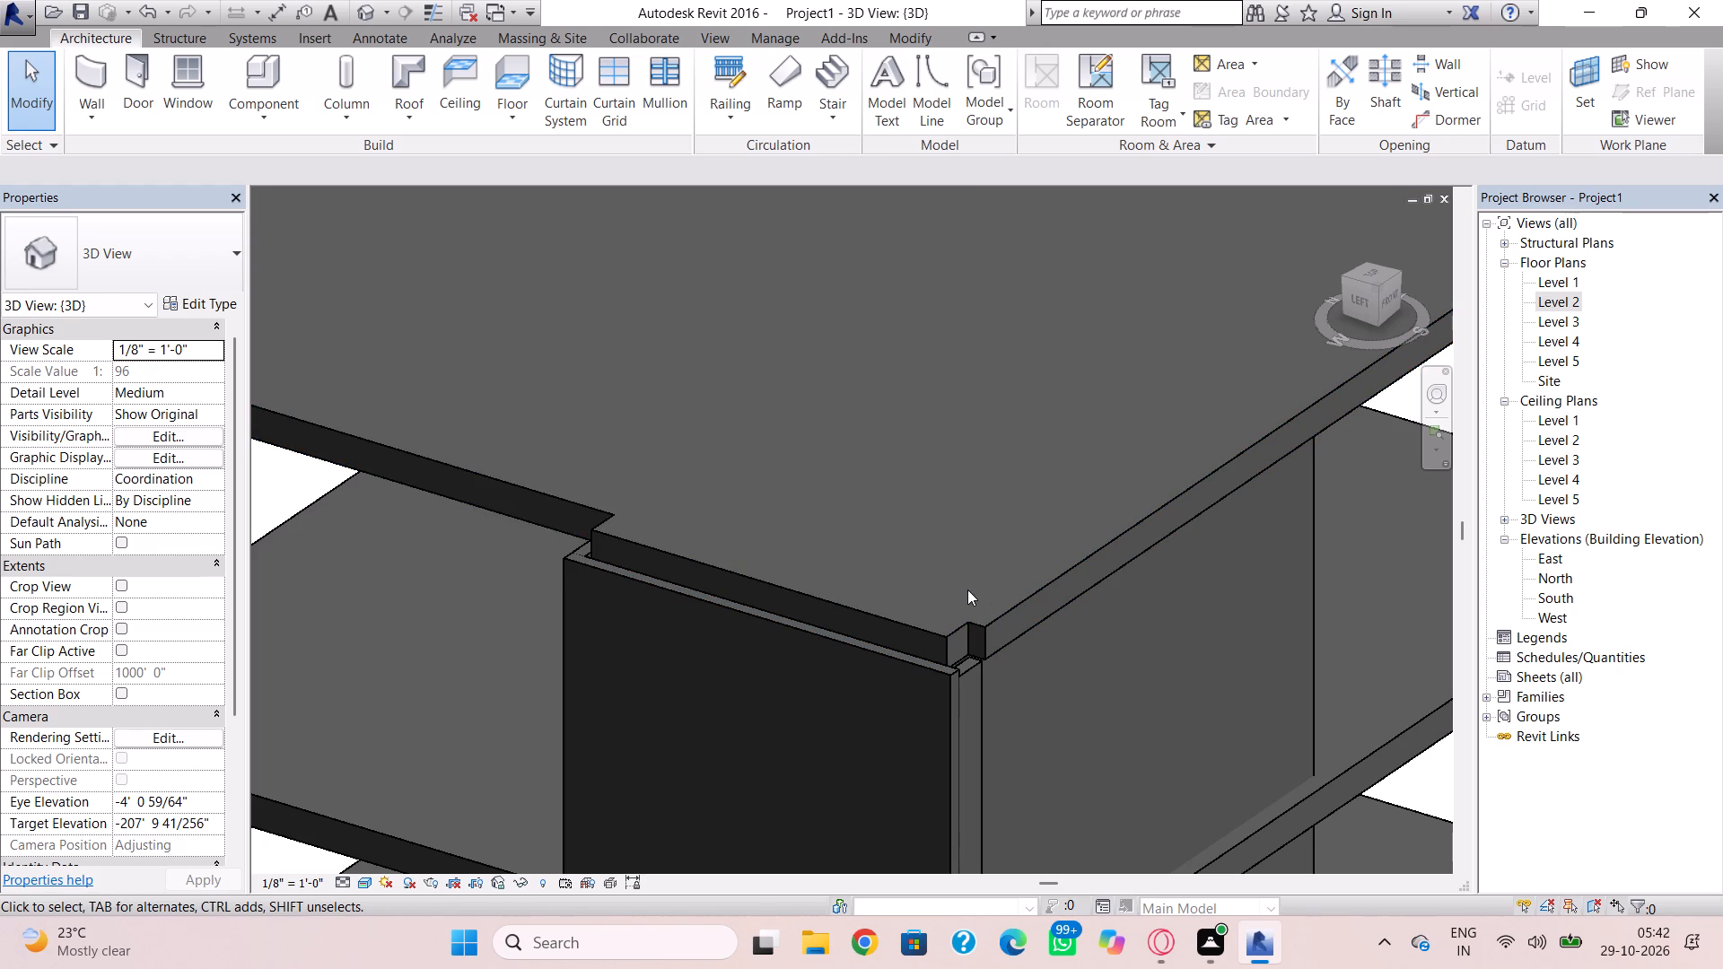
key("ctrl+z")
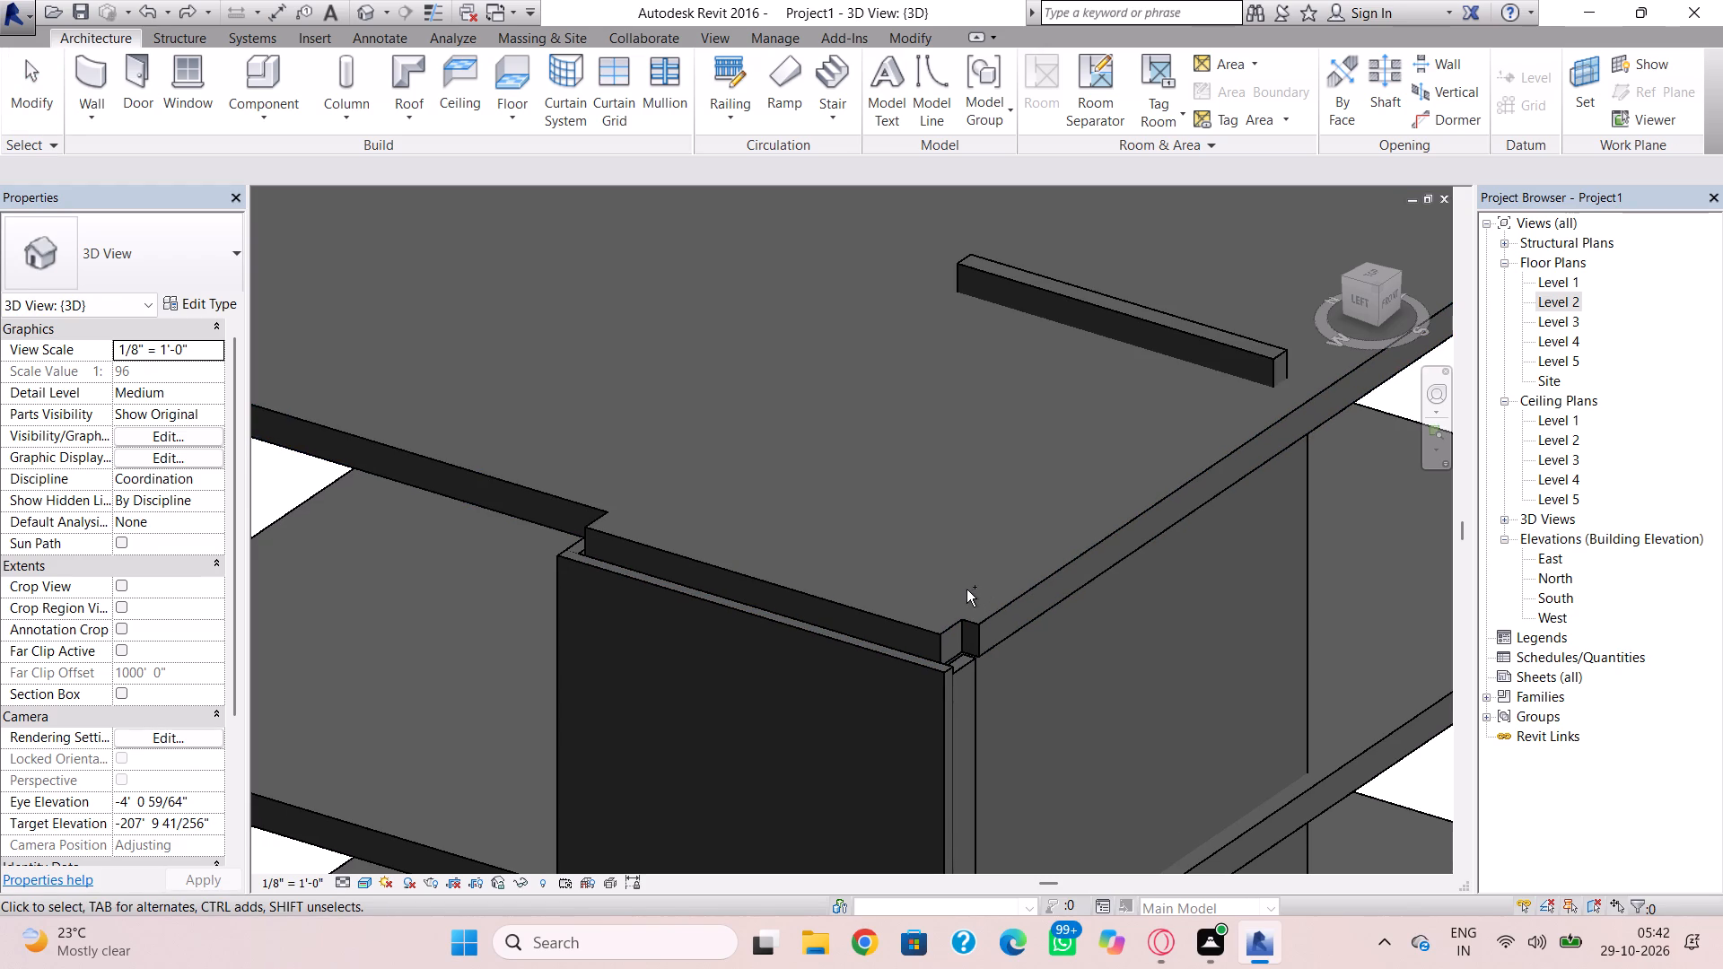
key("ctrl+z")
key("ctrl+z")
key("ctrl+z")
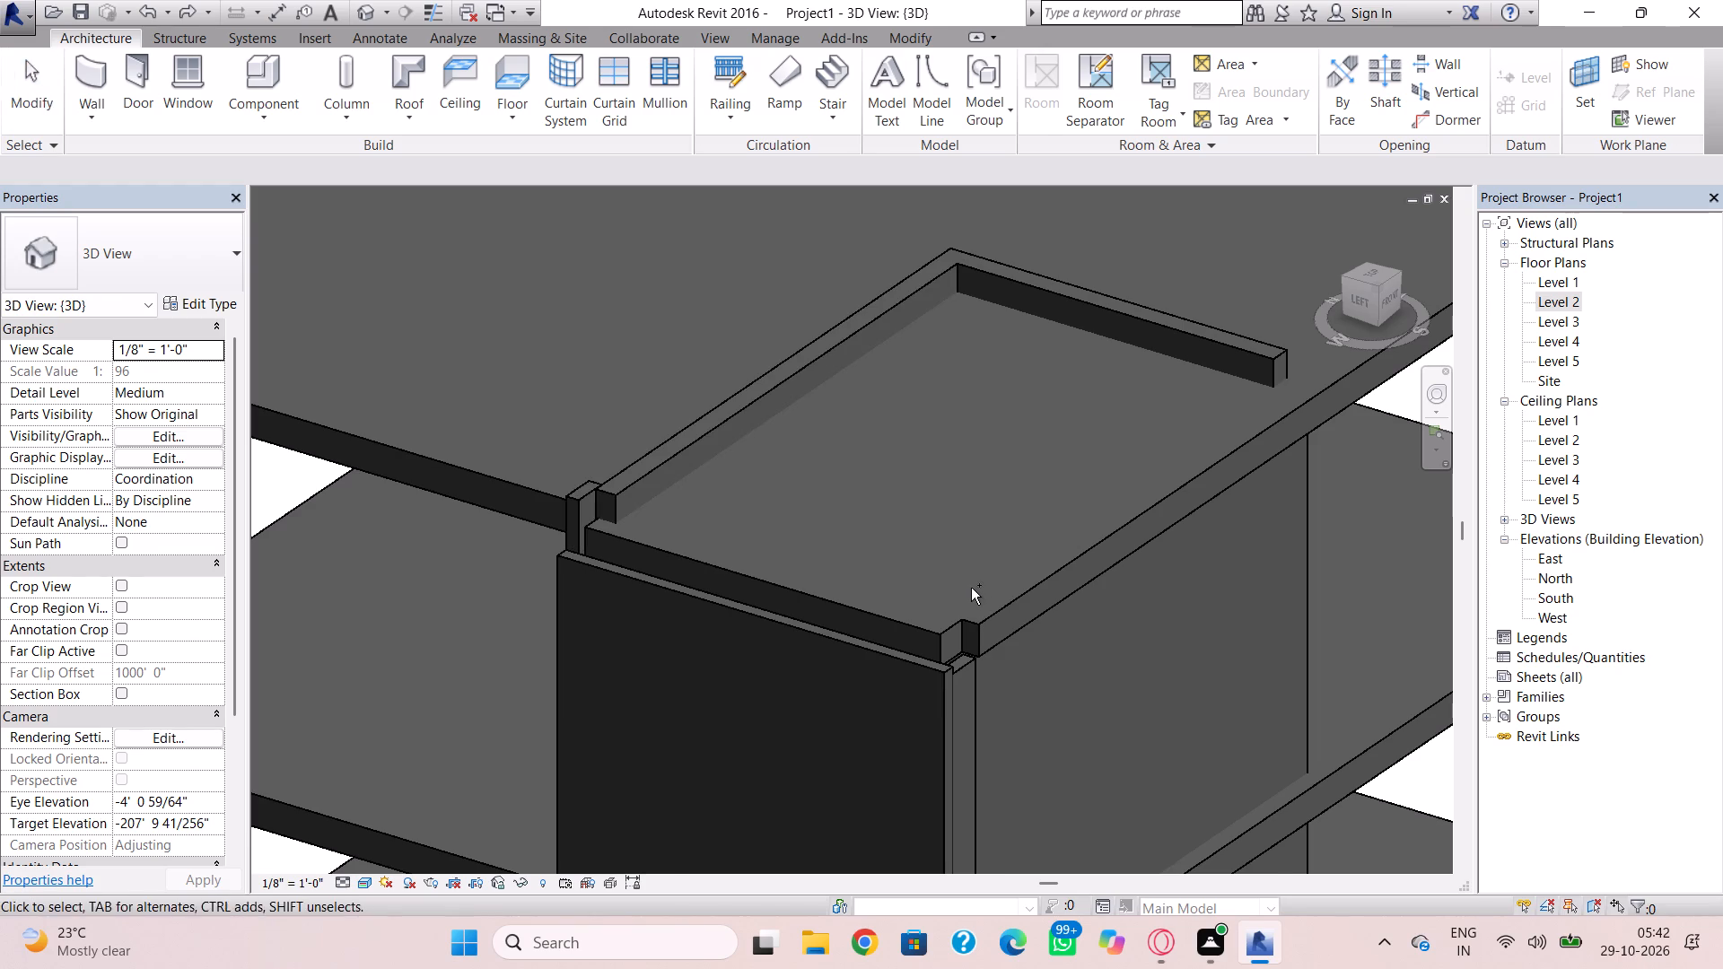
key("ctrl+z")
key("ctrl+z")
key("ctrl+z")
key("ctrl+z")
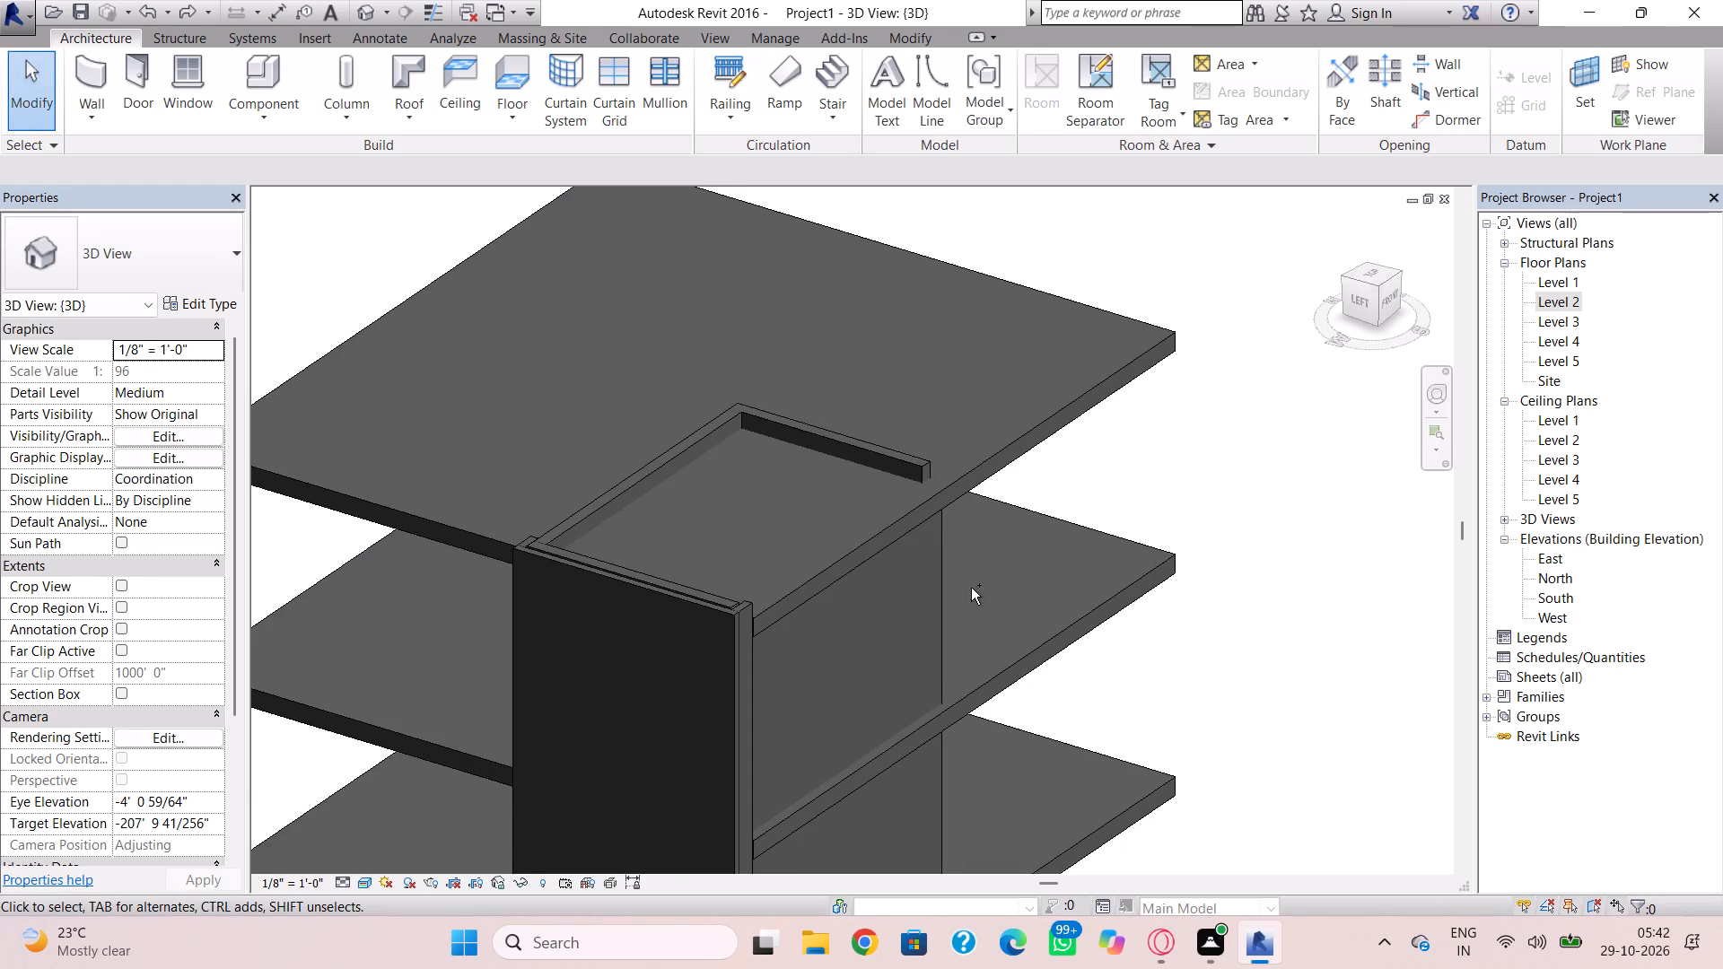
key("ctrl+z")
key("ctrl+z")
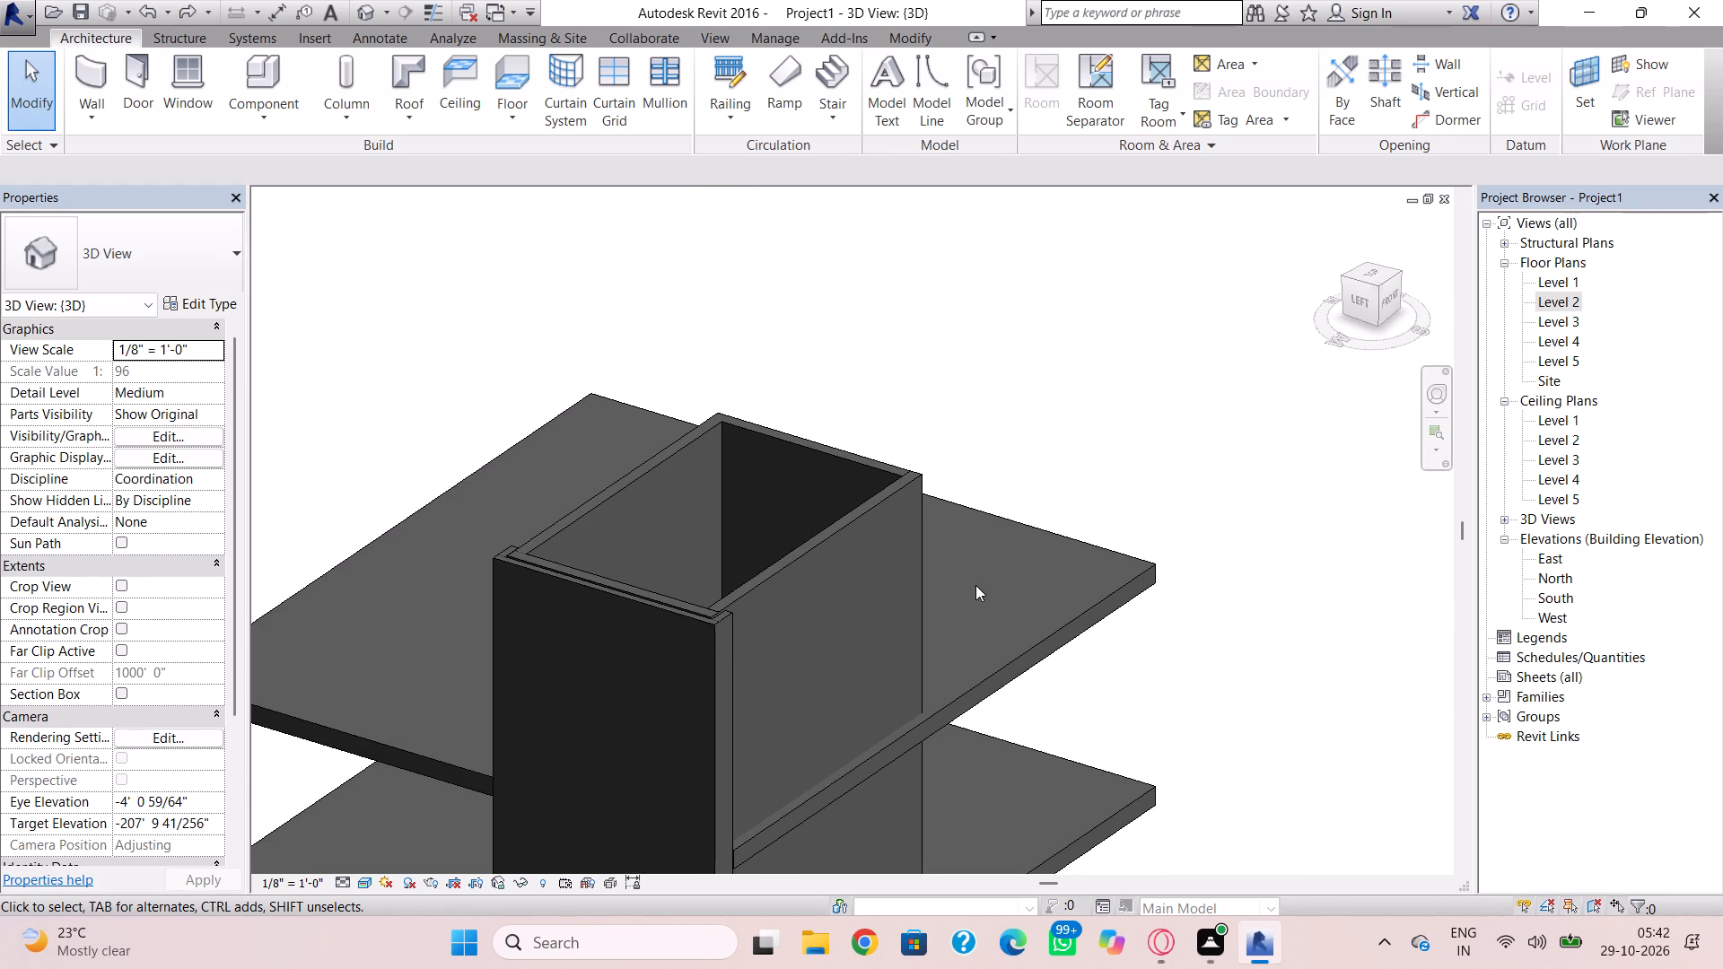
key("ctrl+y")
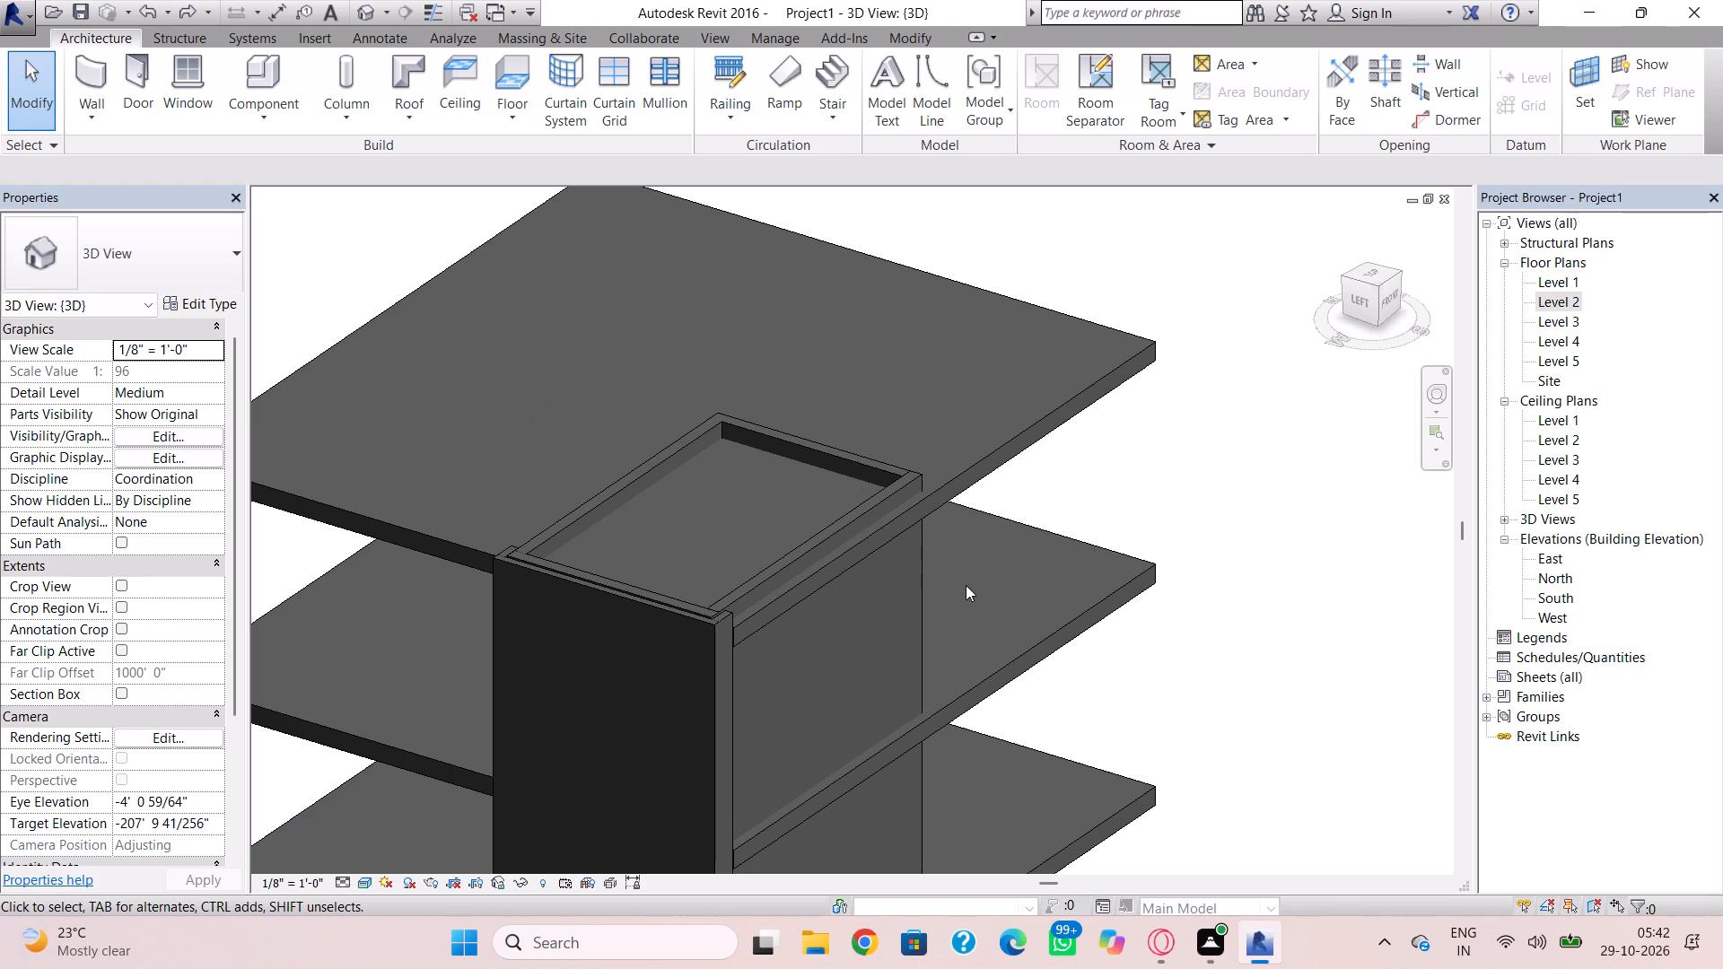
Open the Level 5 roof slab's footprint for editing and show it in the Level 5 floor plan.
left_click(874, 551)
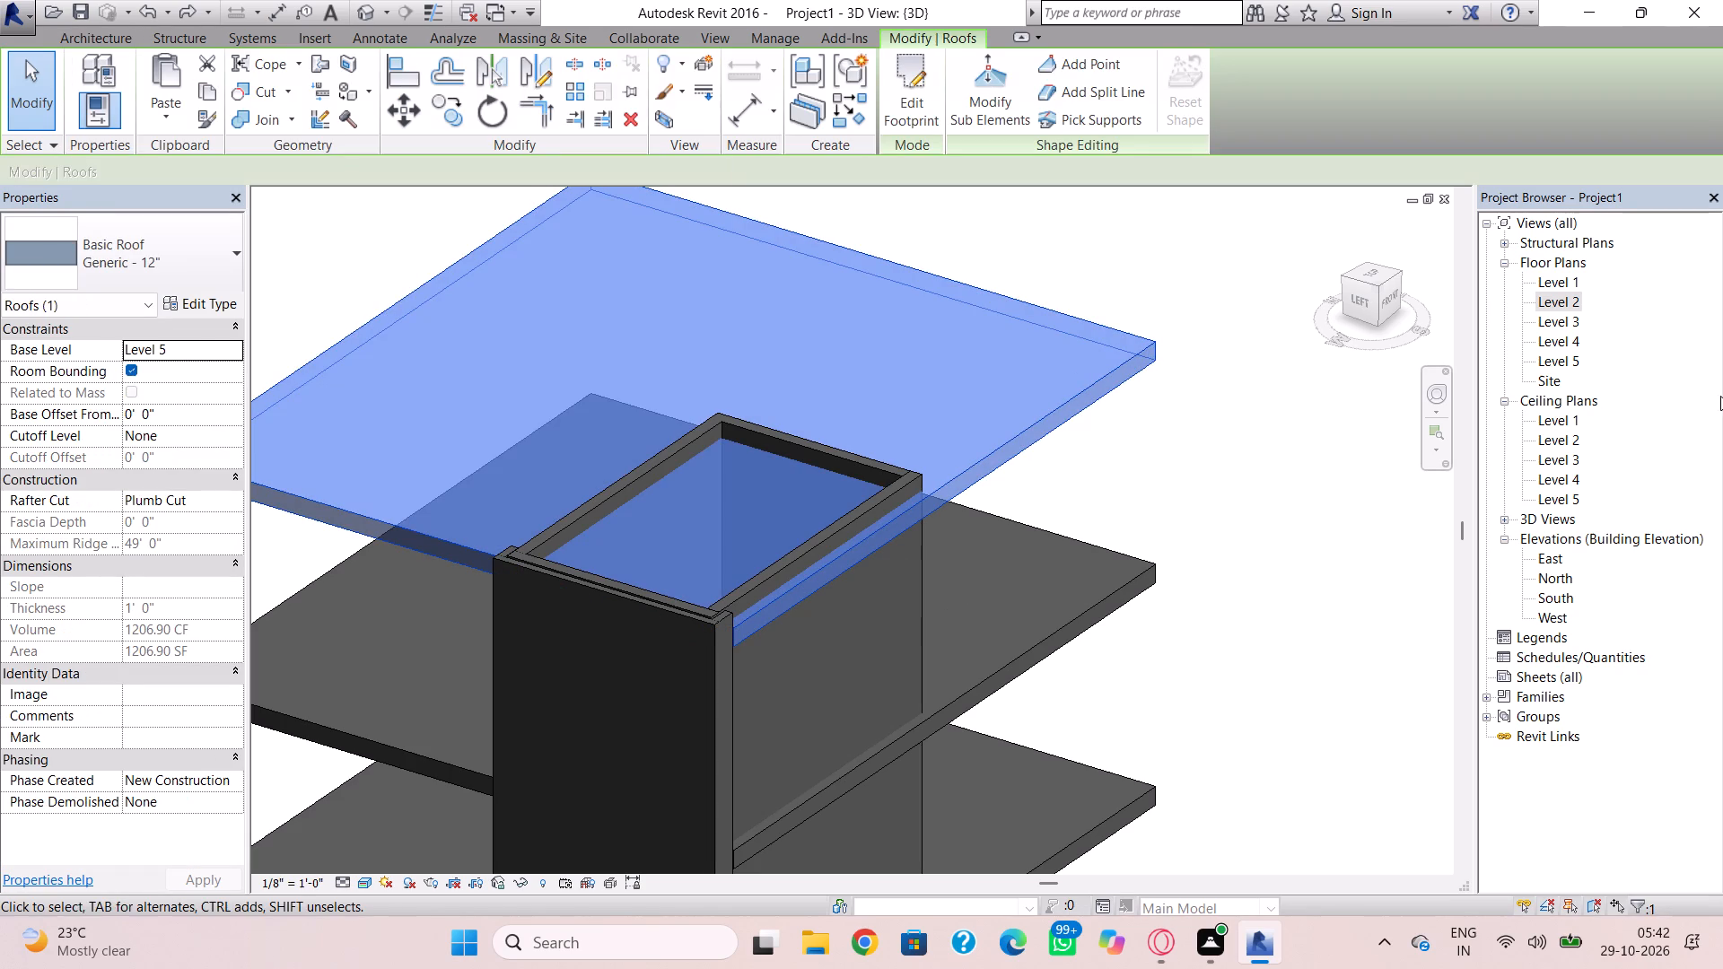
double_click(1009, 466)
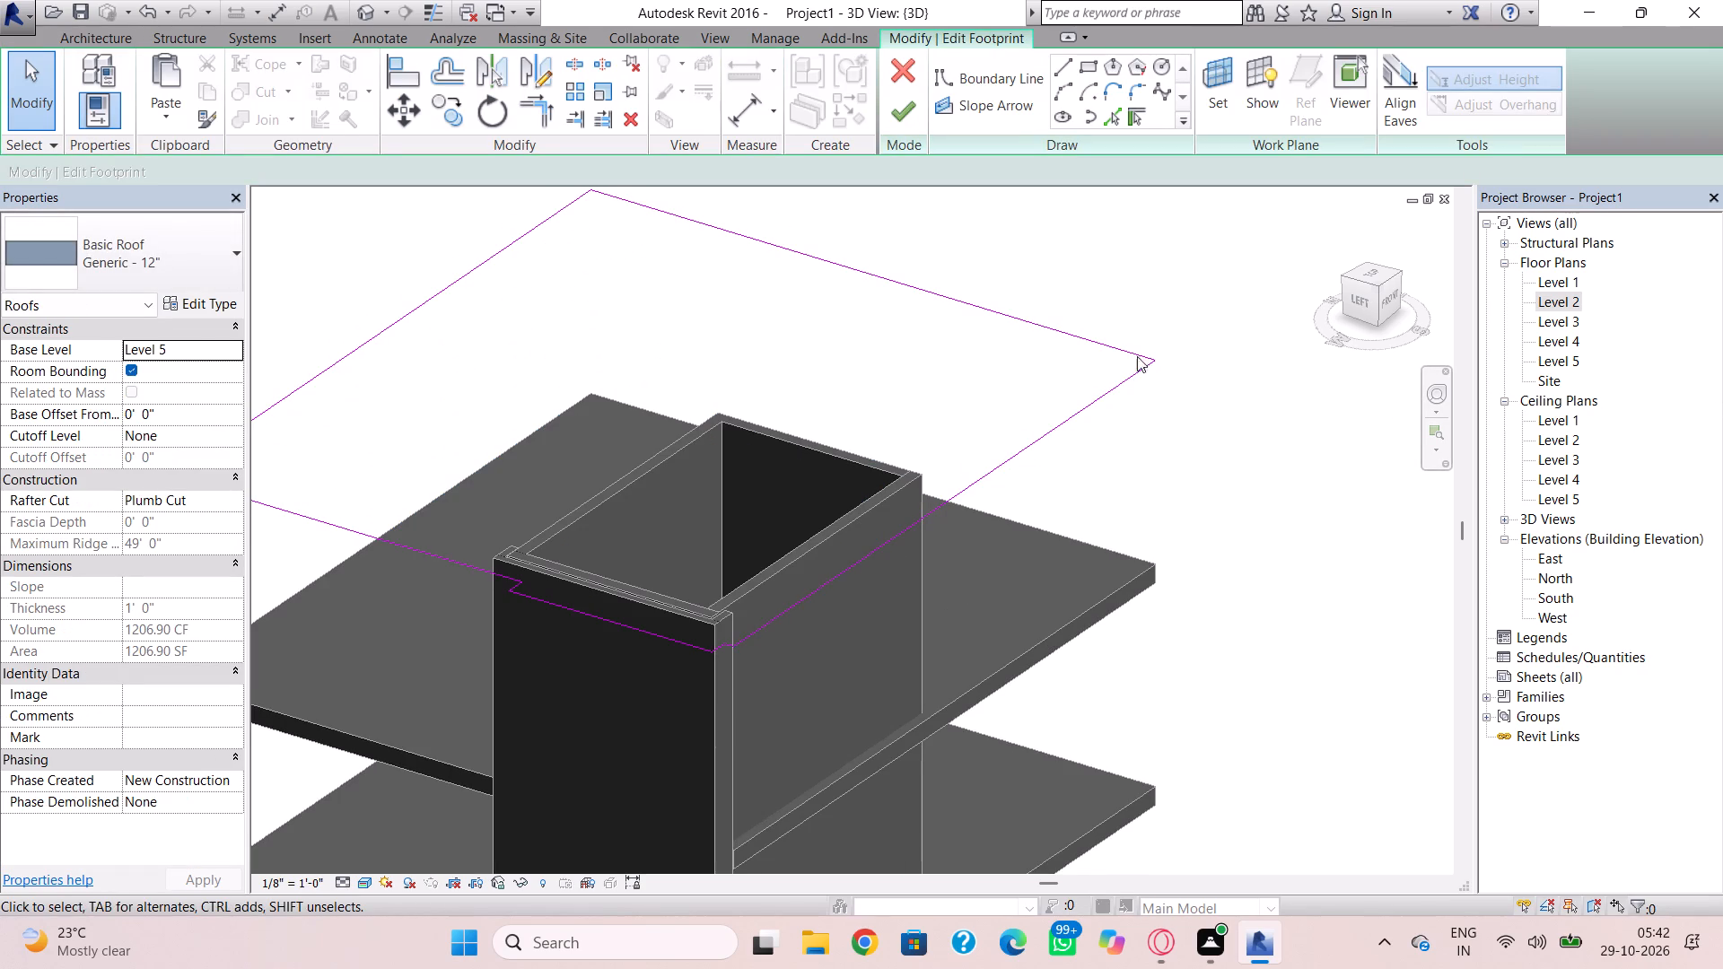
double_click(1561, 361)
scroll(1272, 437, "down", 7)
middle_click_drag(1201, 455, 1189, 426)
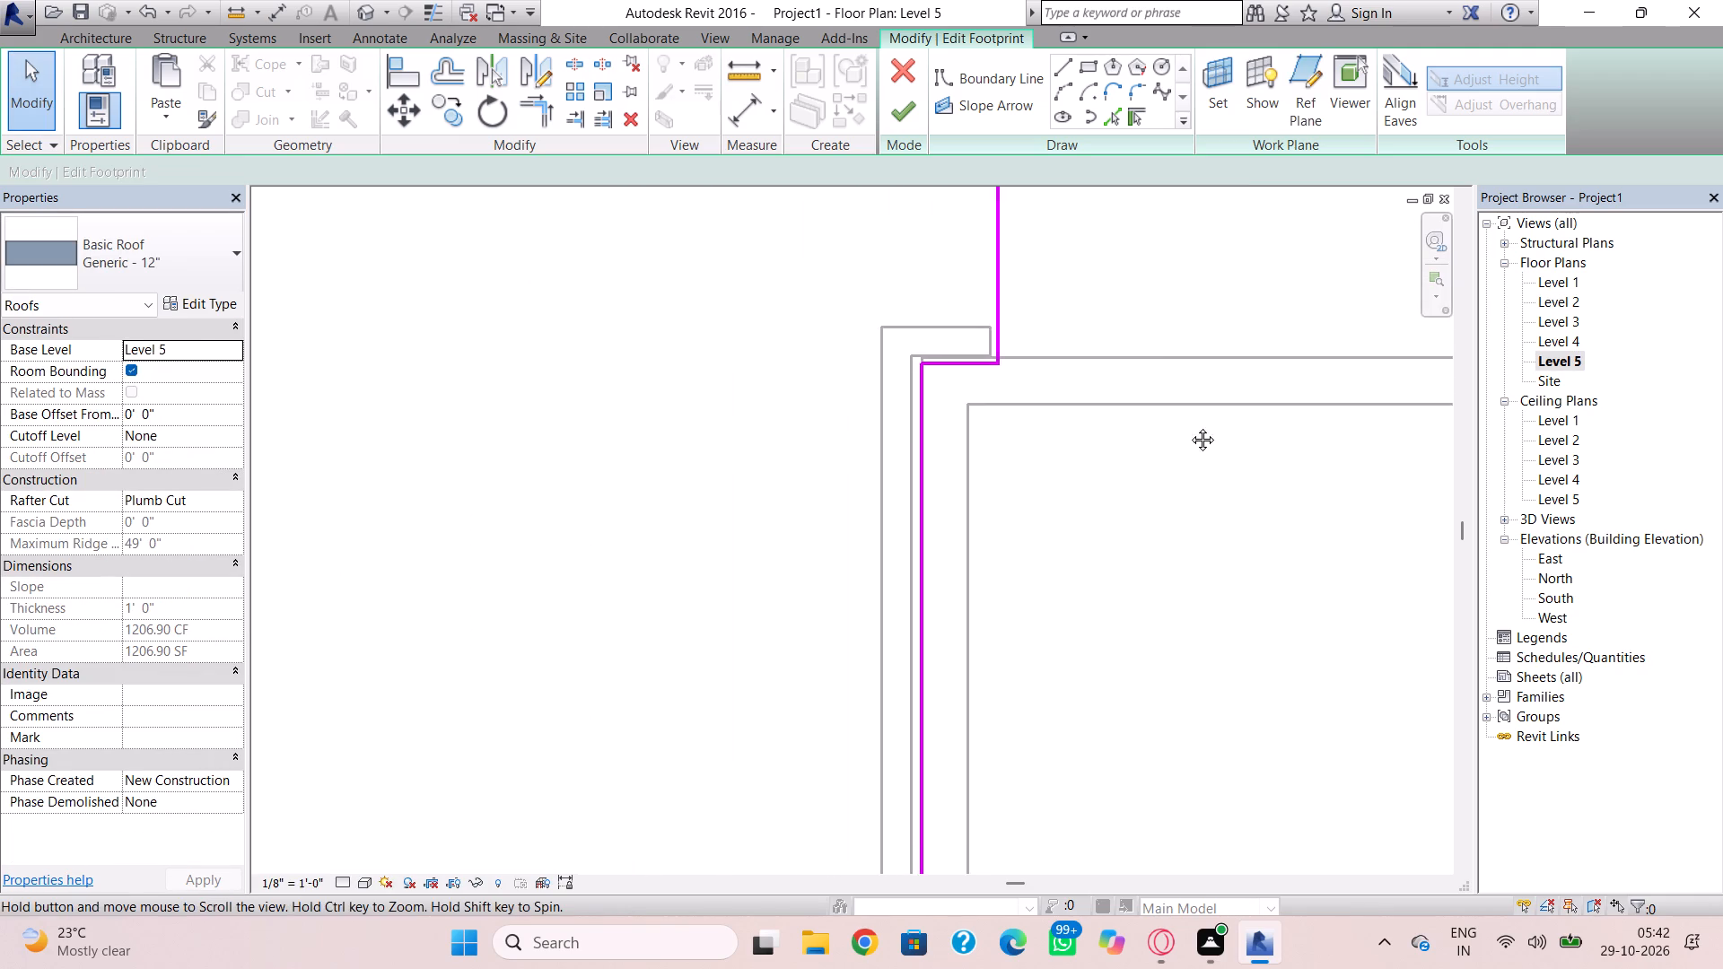
middle_click_drag(1189, 426, 1099, 257)
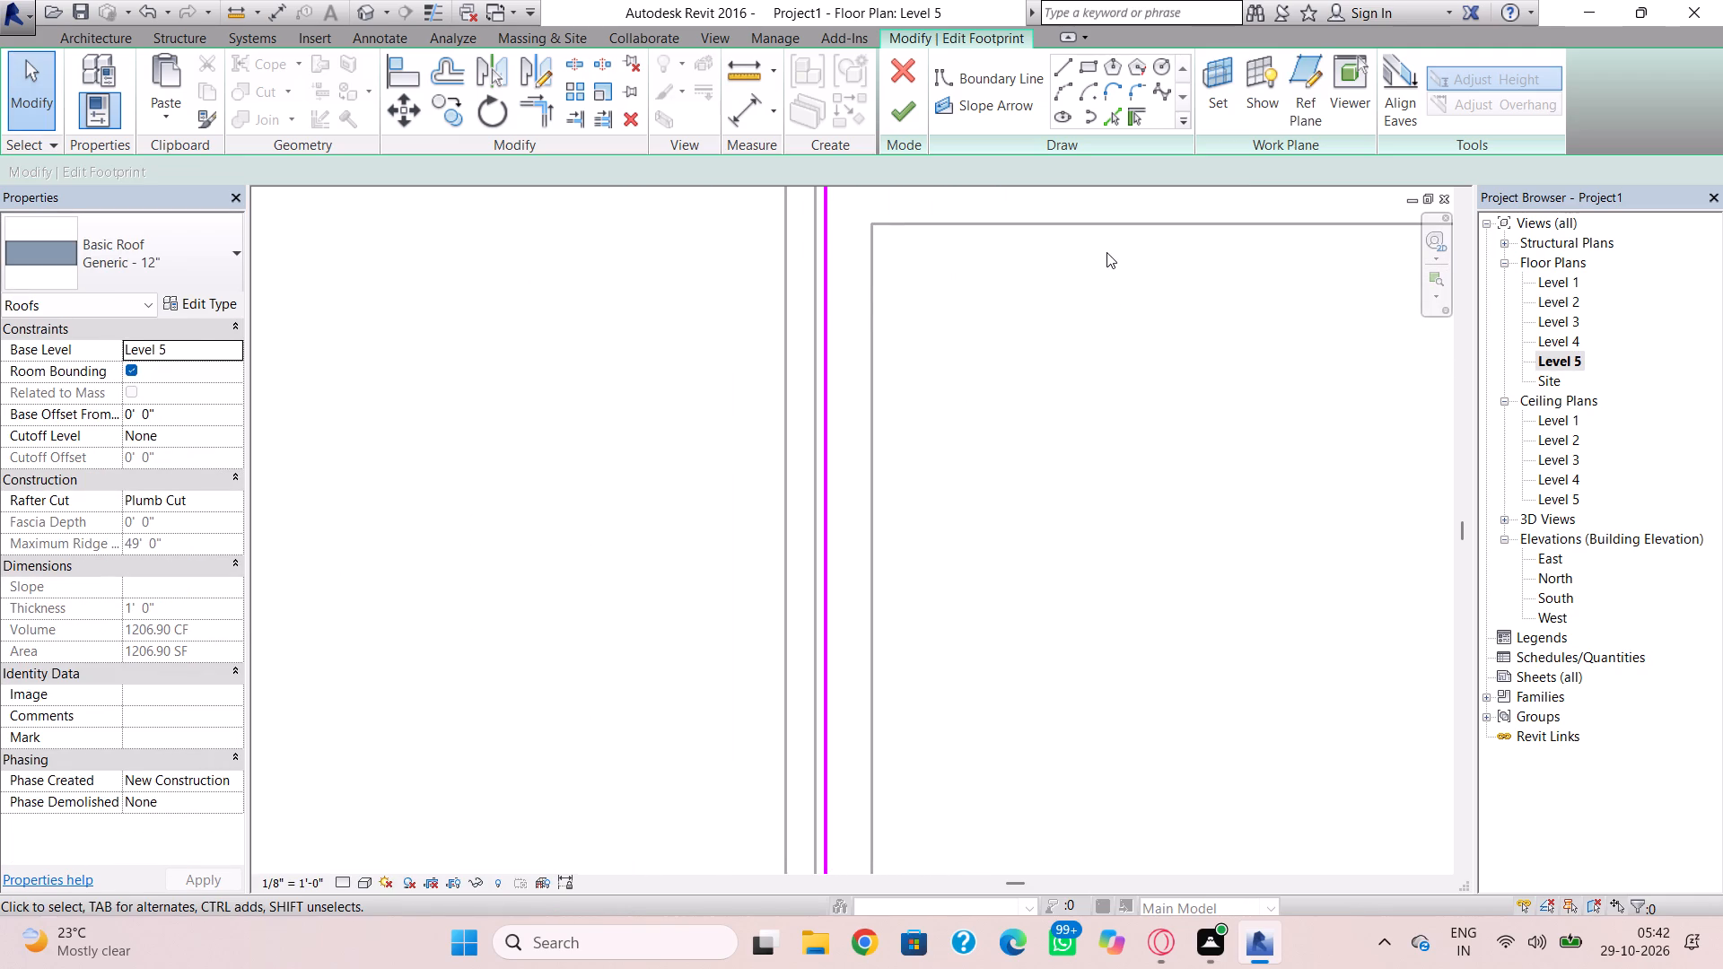
scroll(1107, 254, "down", 6)
middle_click_drag(1115, 276, 798, 368)
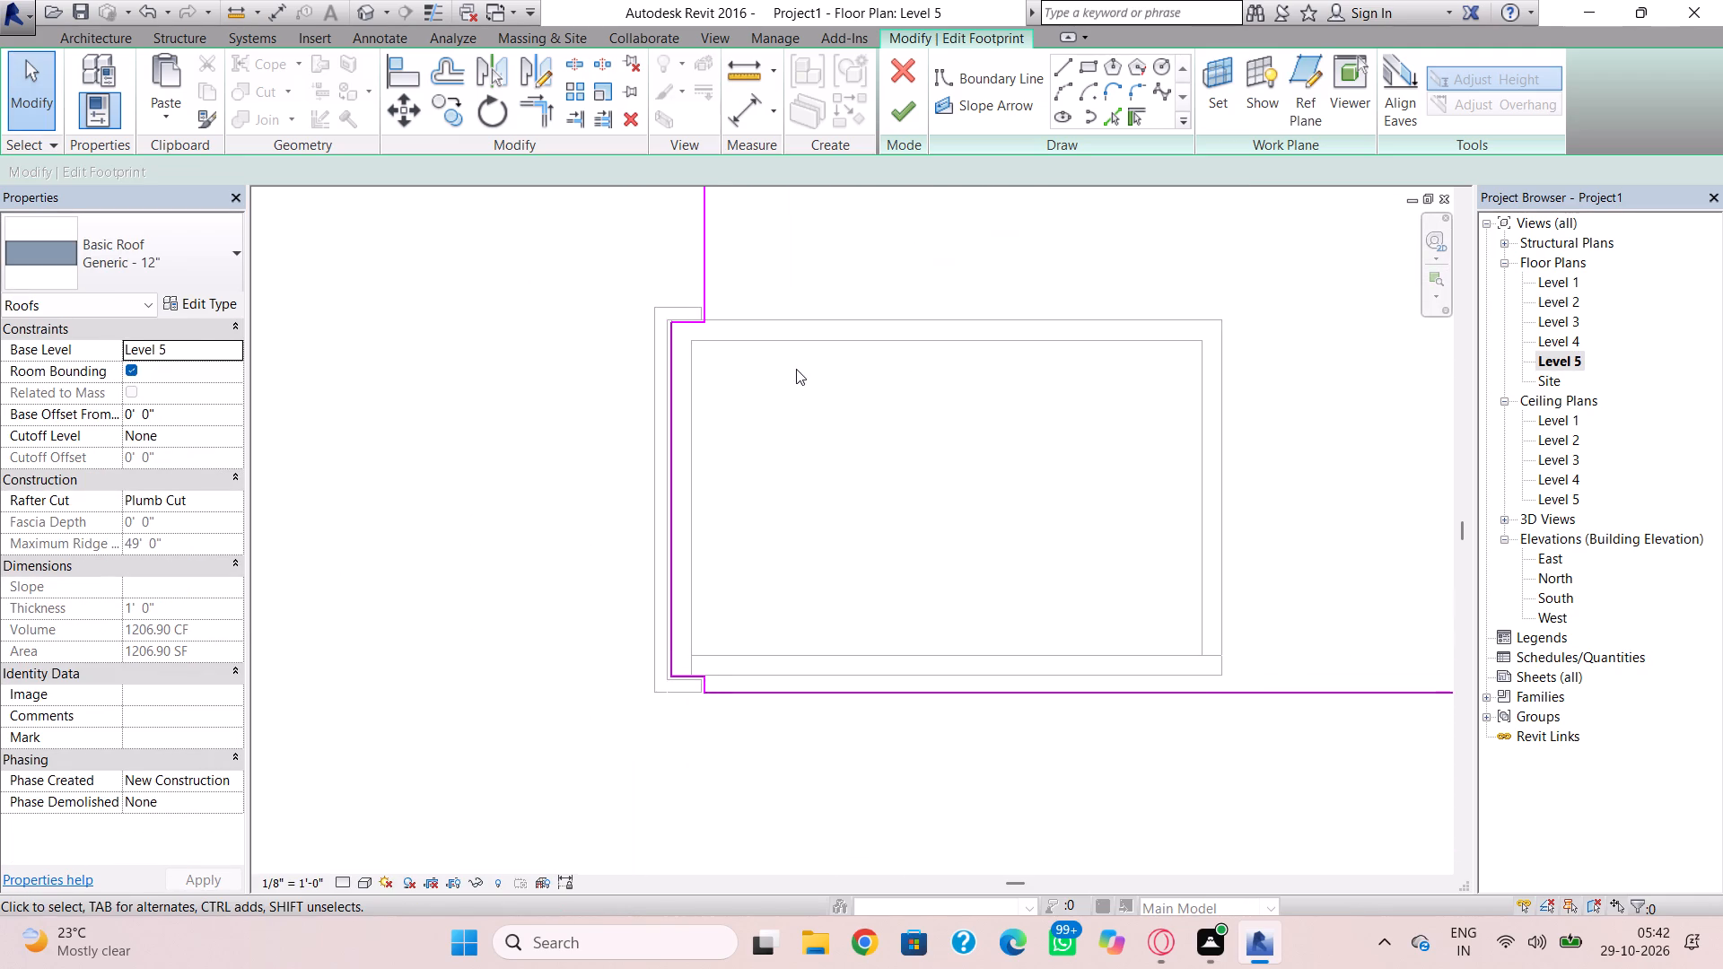
Draw footprint boundary lines about 17' along the enclosure's north 8" wall and down its east 8" wall to the slab's south edge.
left_click(1088, 72)
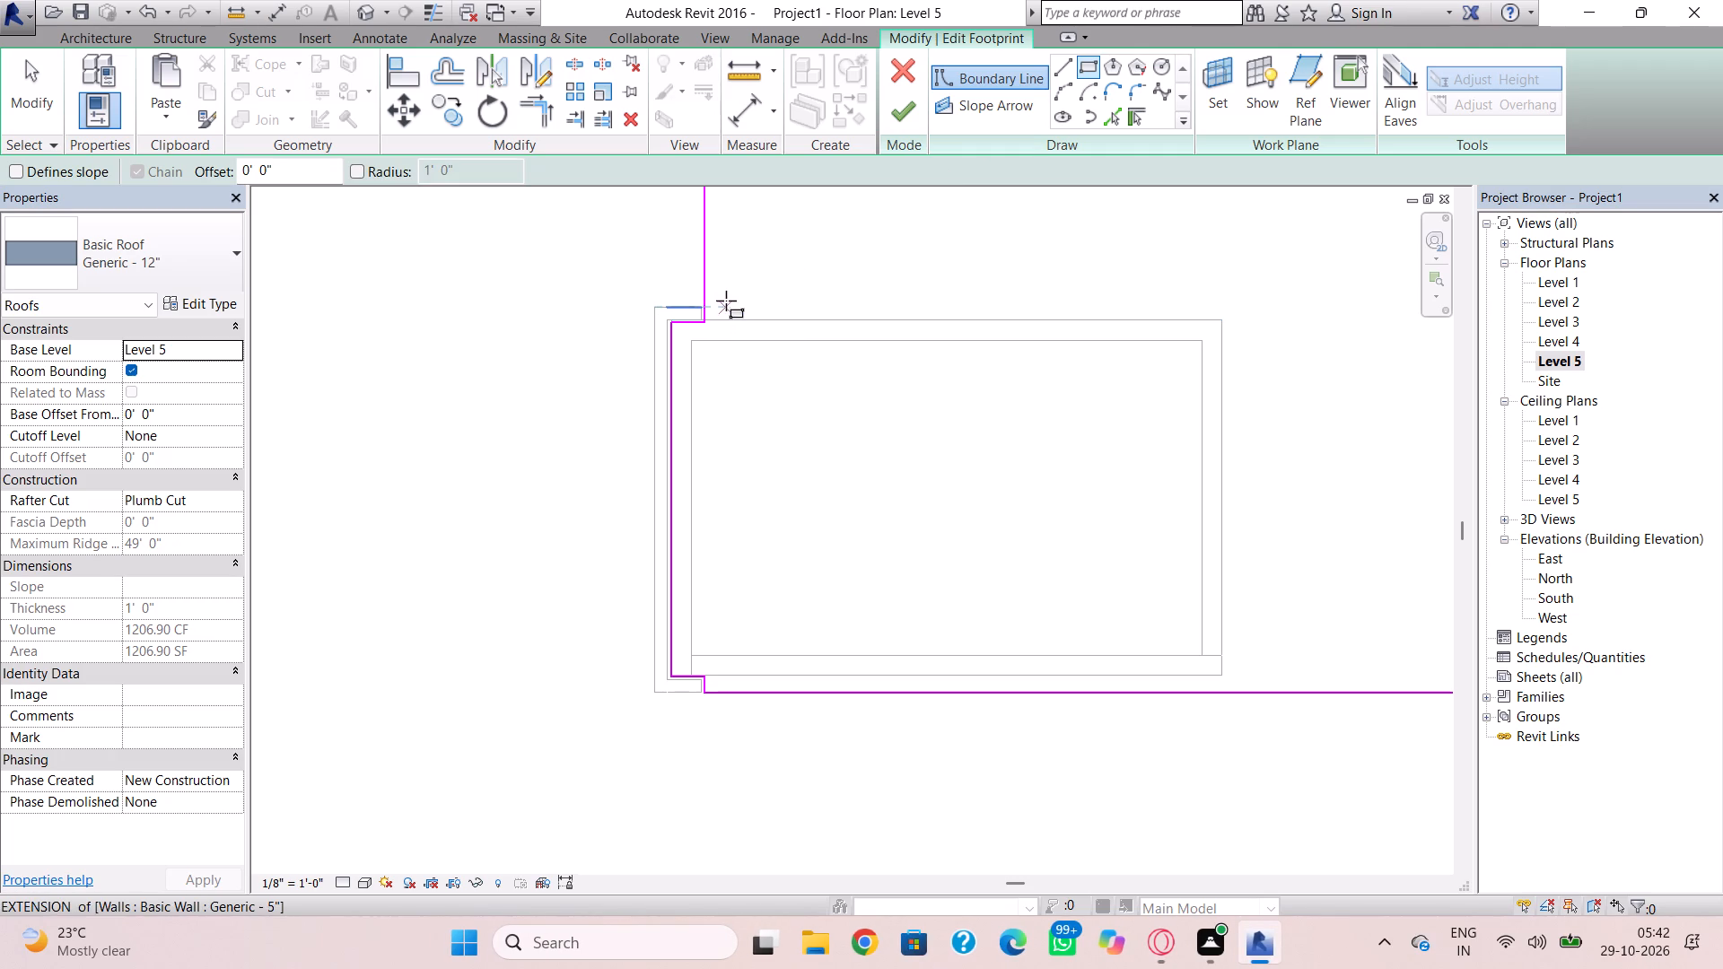
left_click(1069, 68)
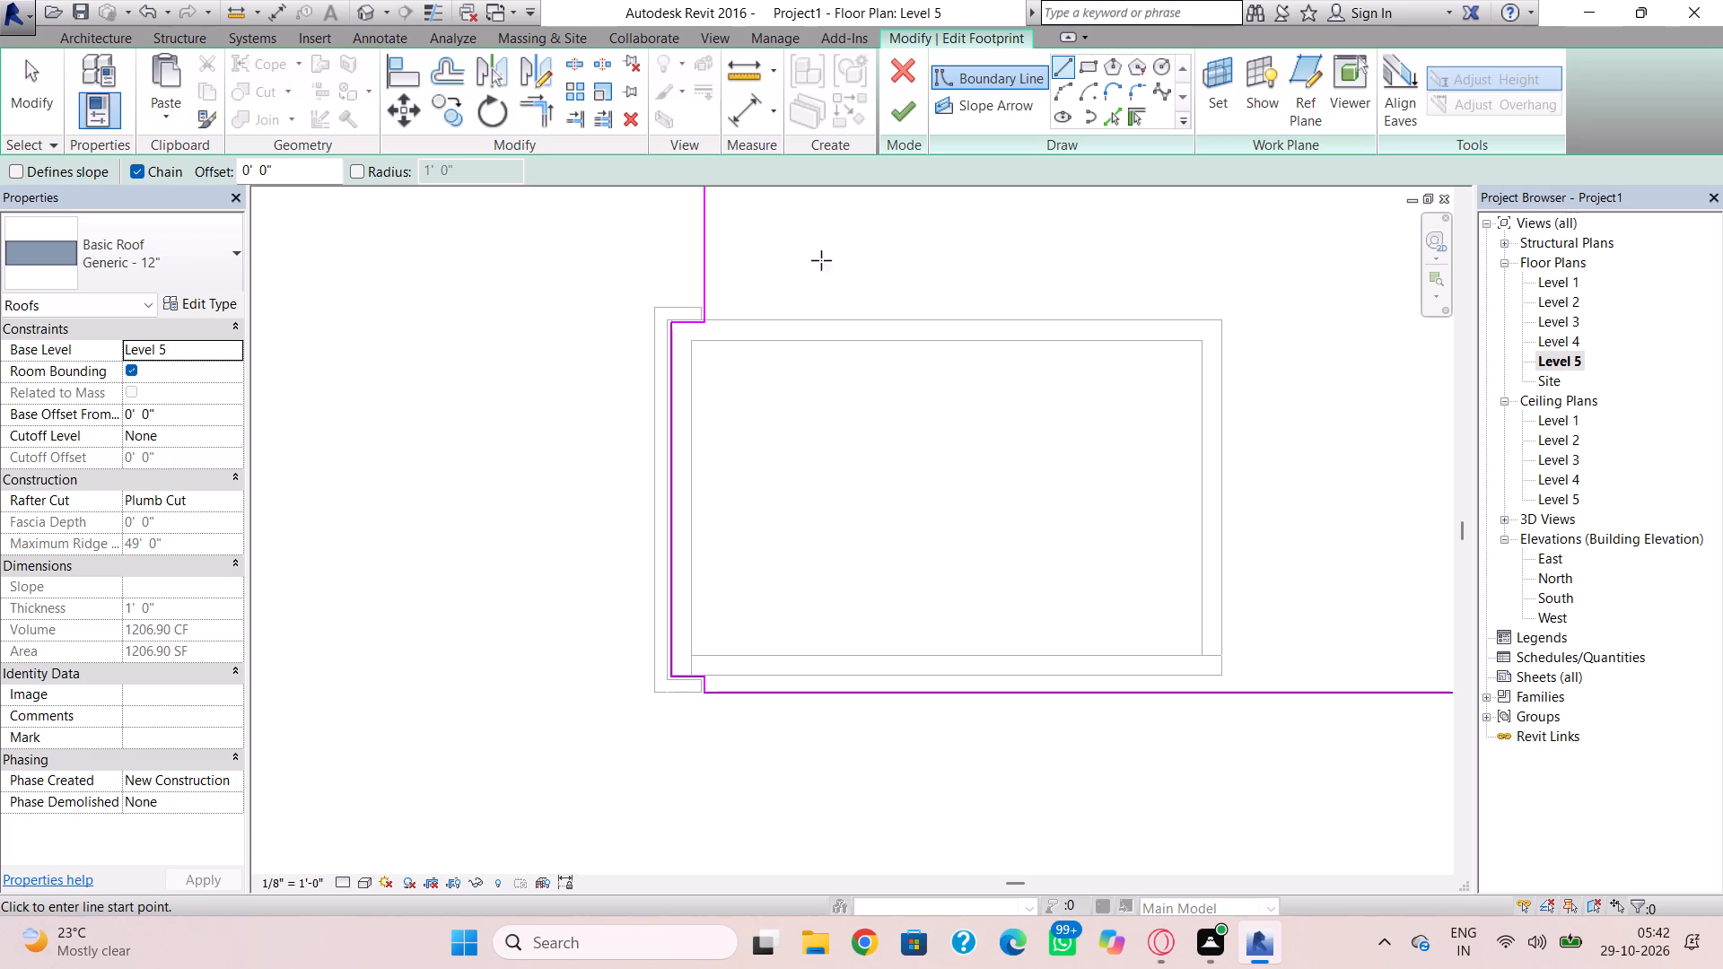
scroll(730, 295, "up", 3)
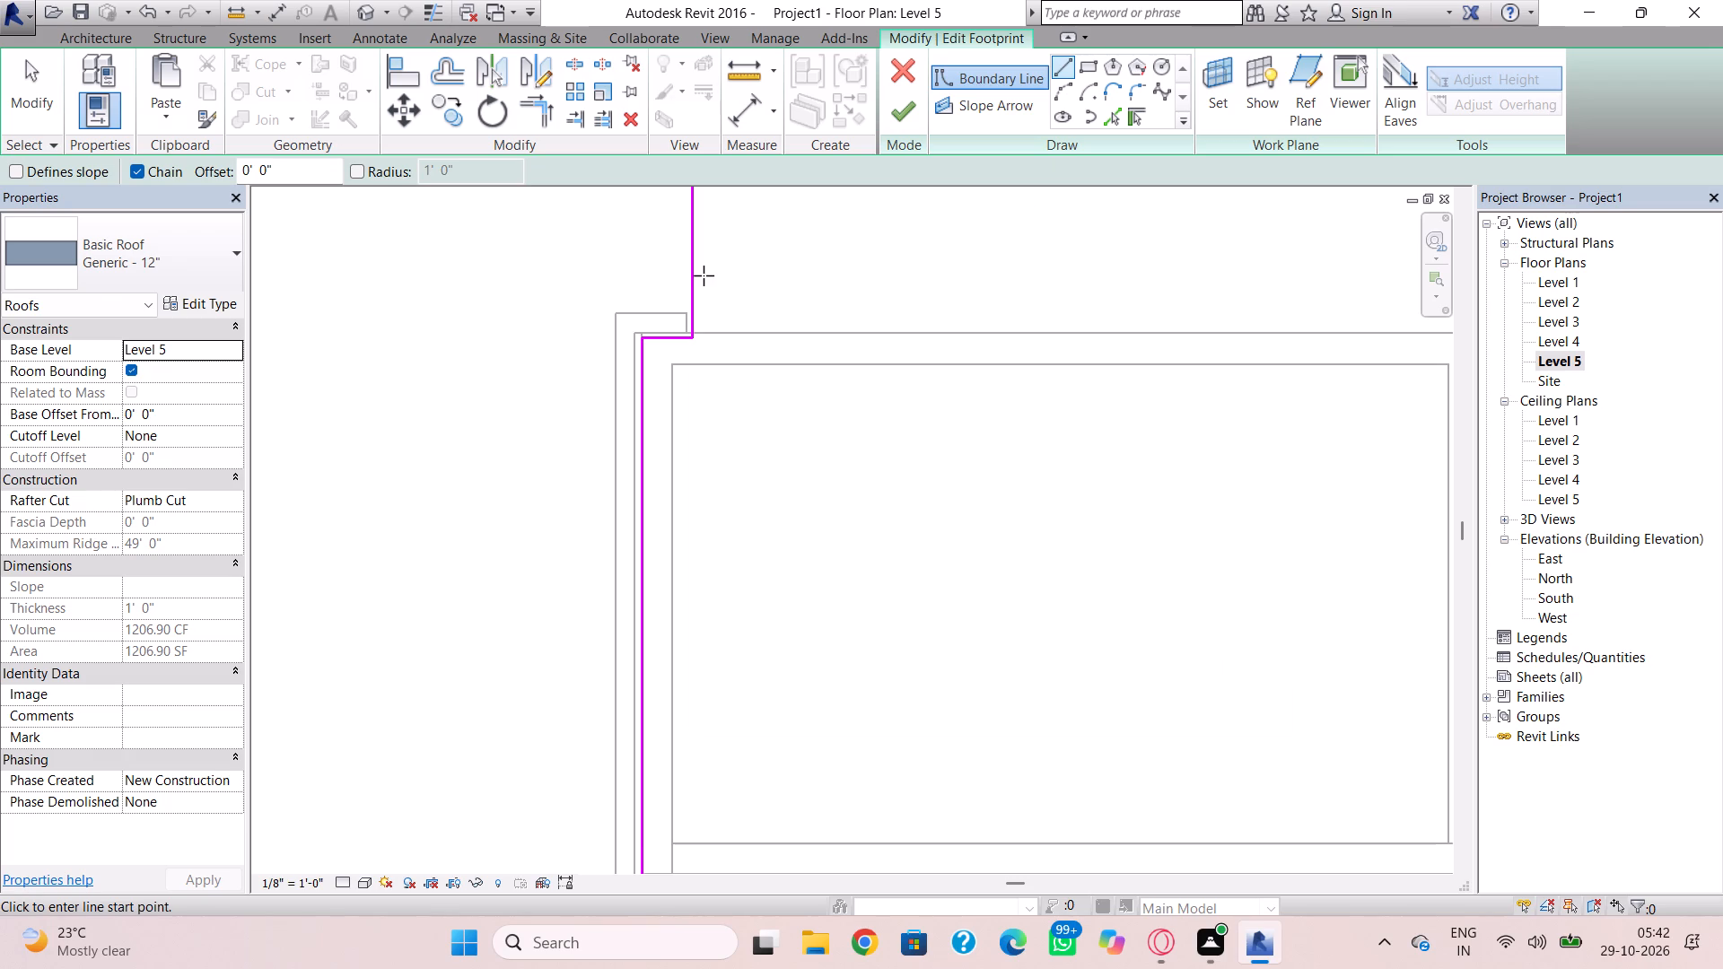
left_click(696, 339)
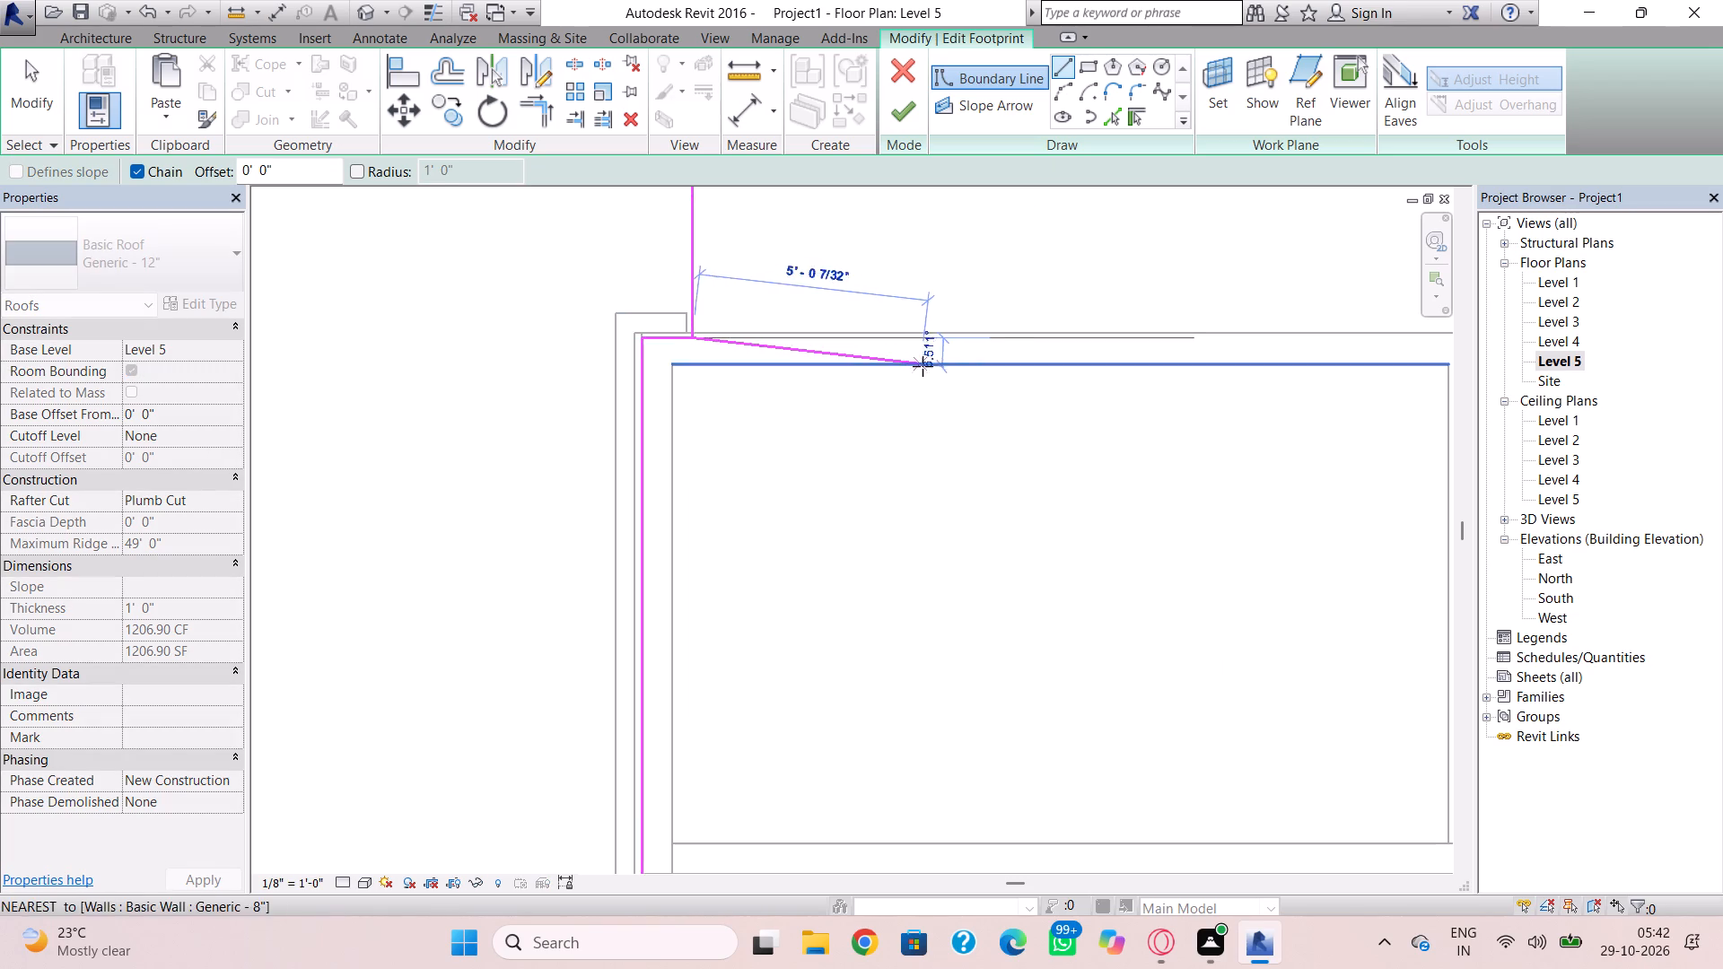
scroll(1011, 342, "down", 2)
middle_click_drag(1018, 339, 648, 297)
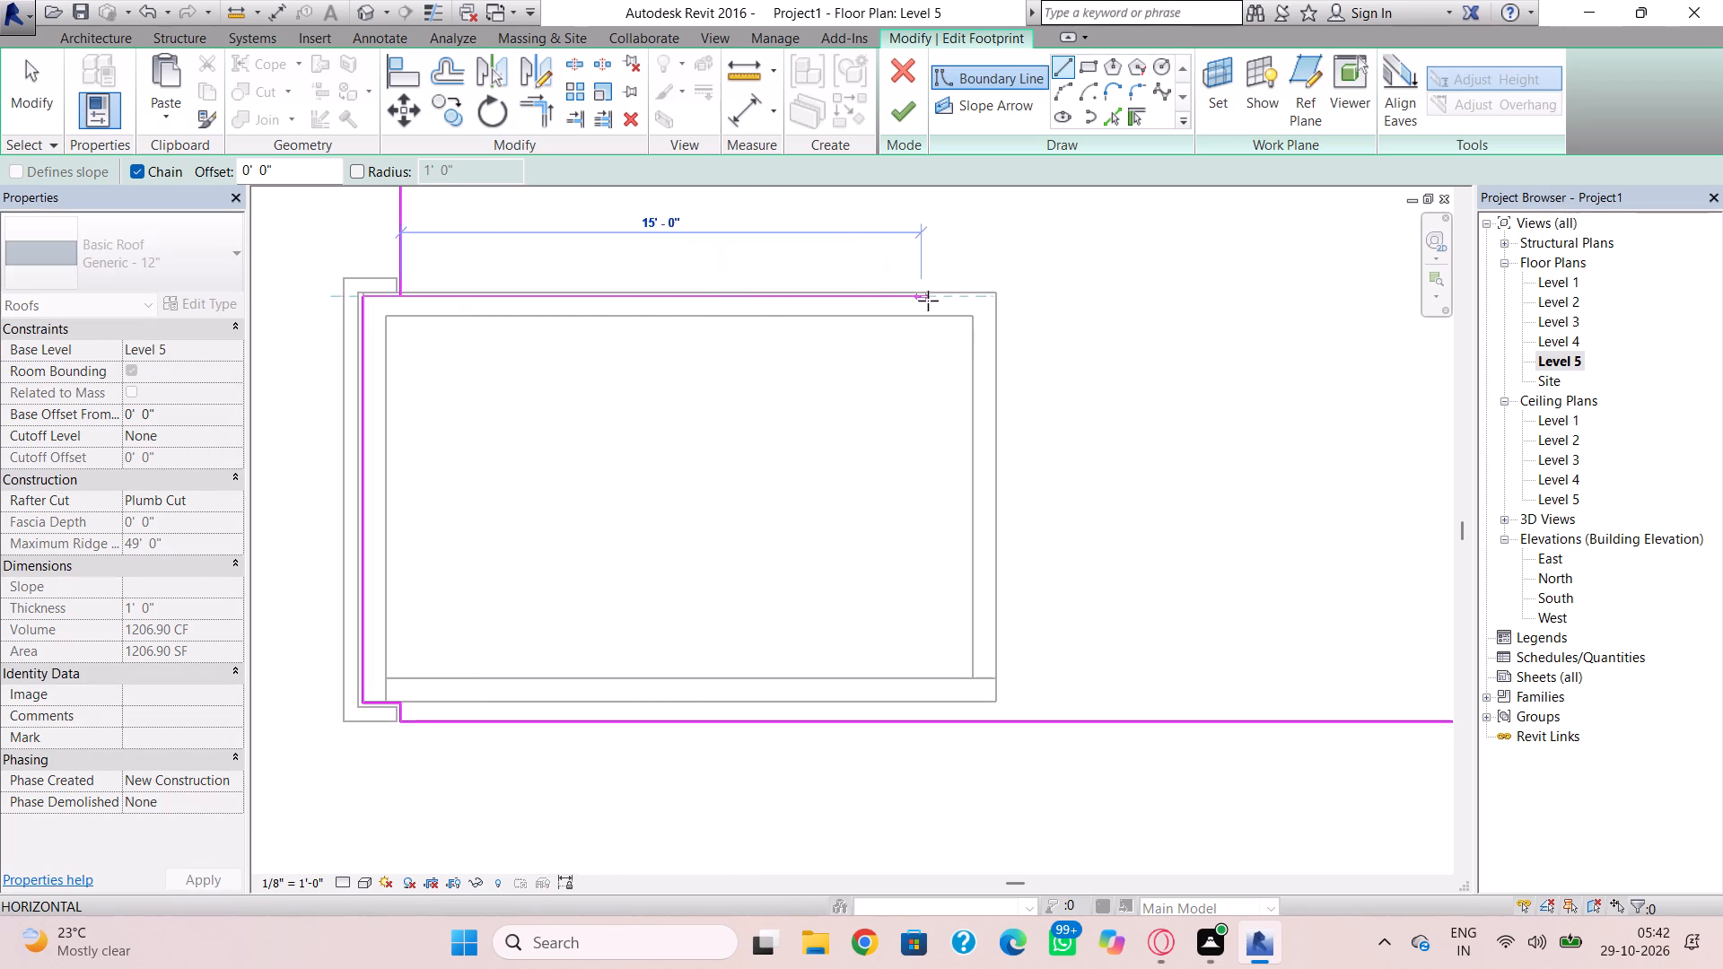
left_click(997, 301)
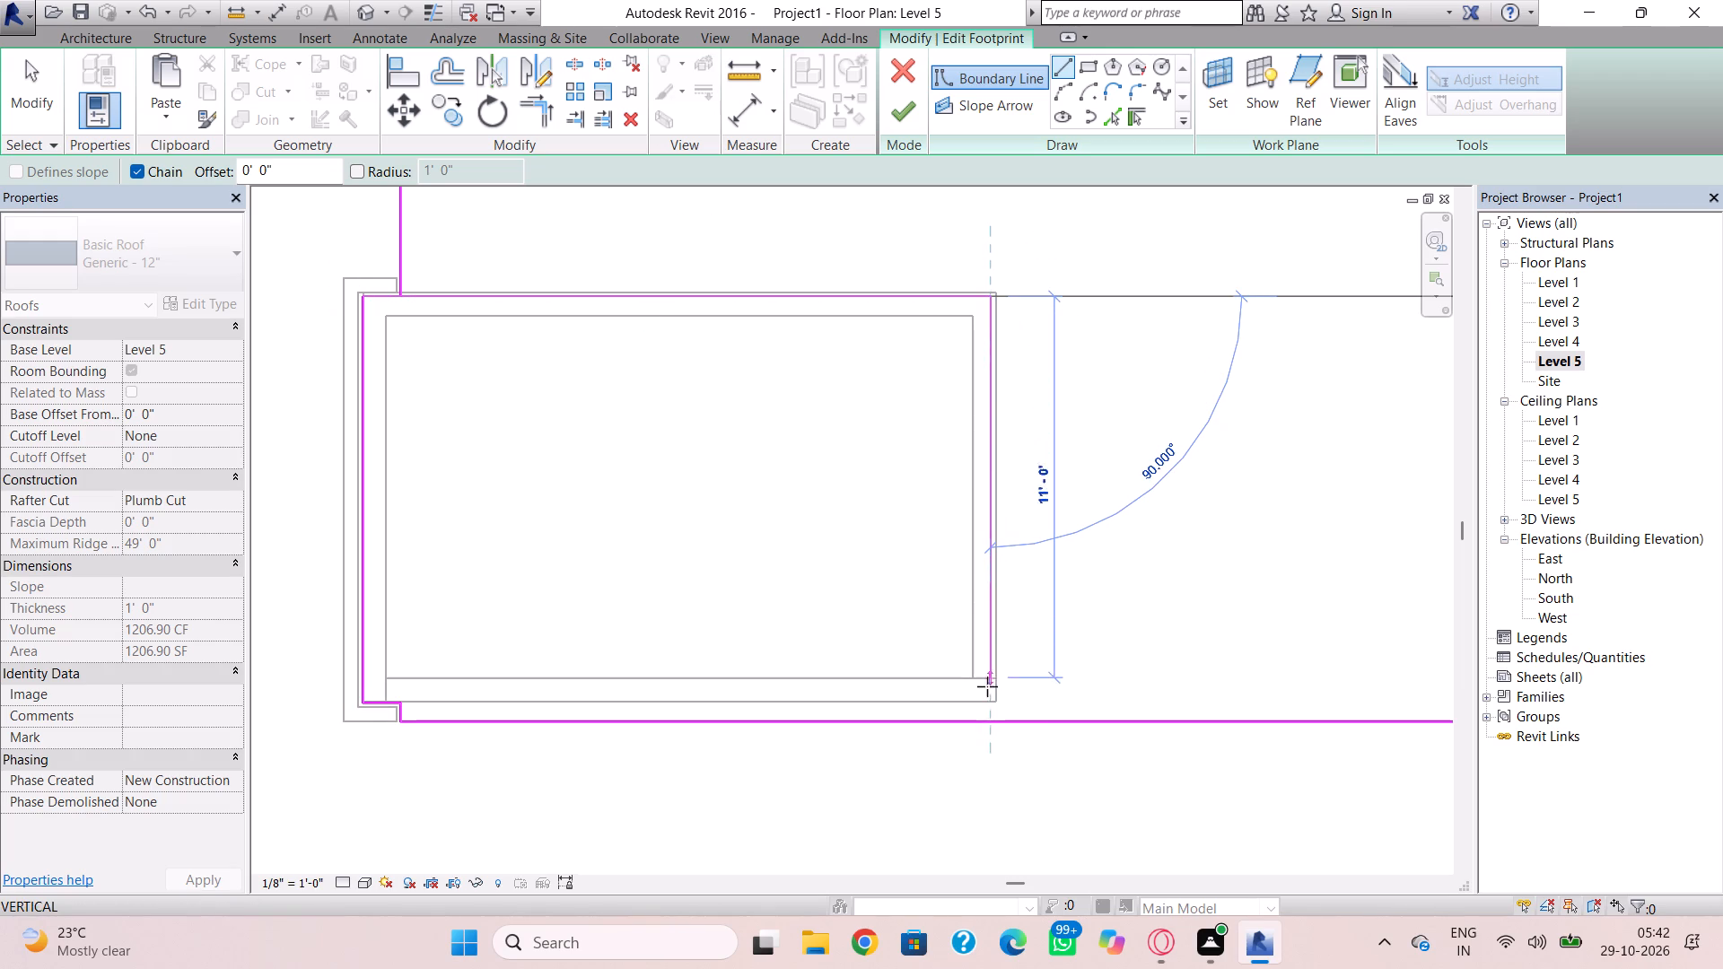
left_click(990, 720)
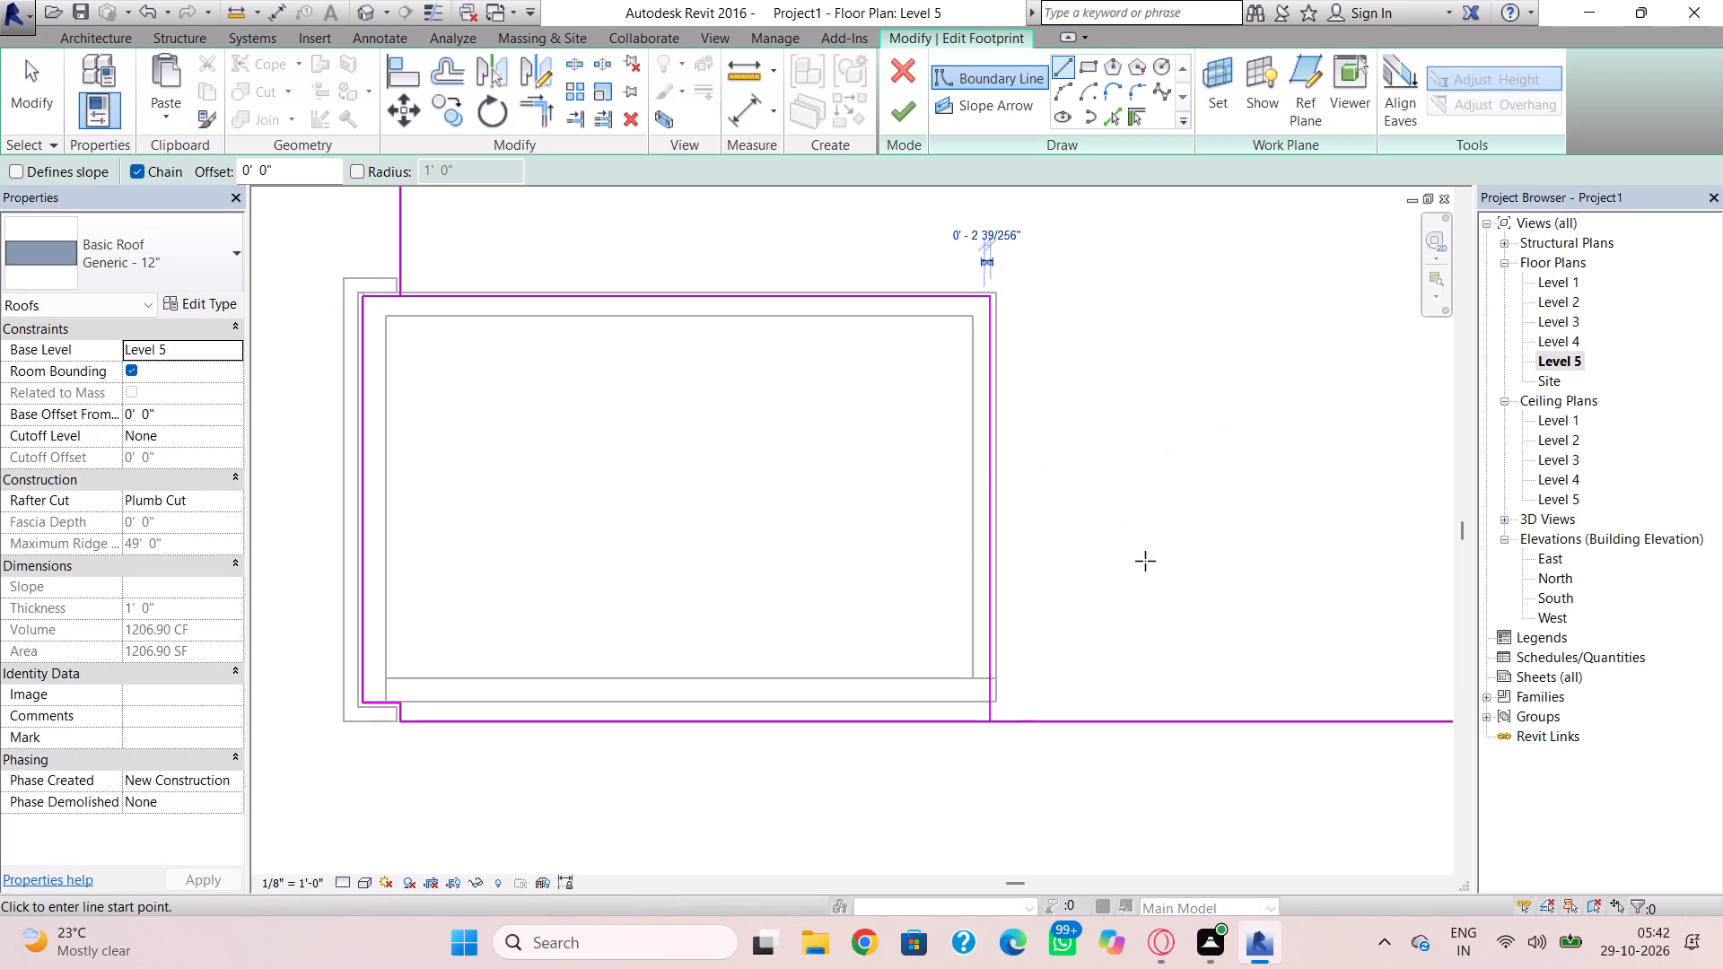
key("Escape")
scroll(1101, 561, "down", 3)
middle_click_drag(1101, 561, 784, 518)
key("Escape")
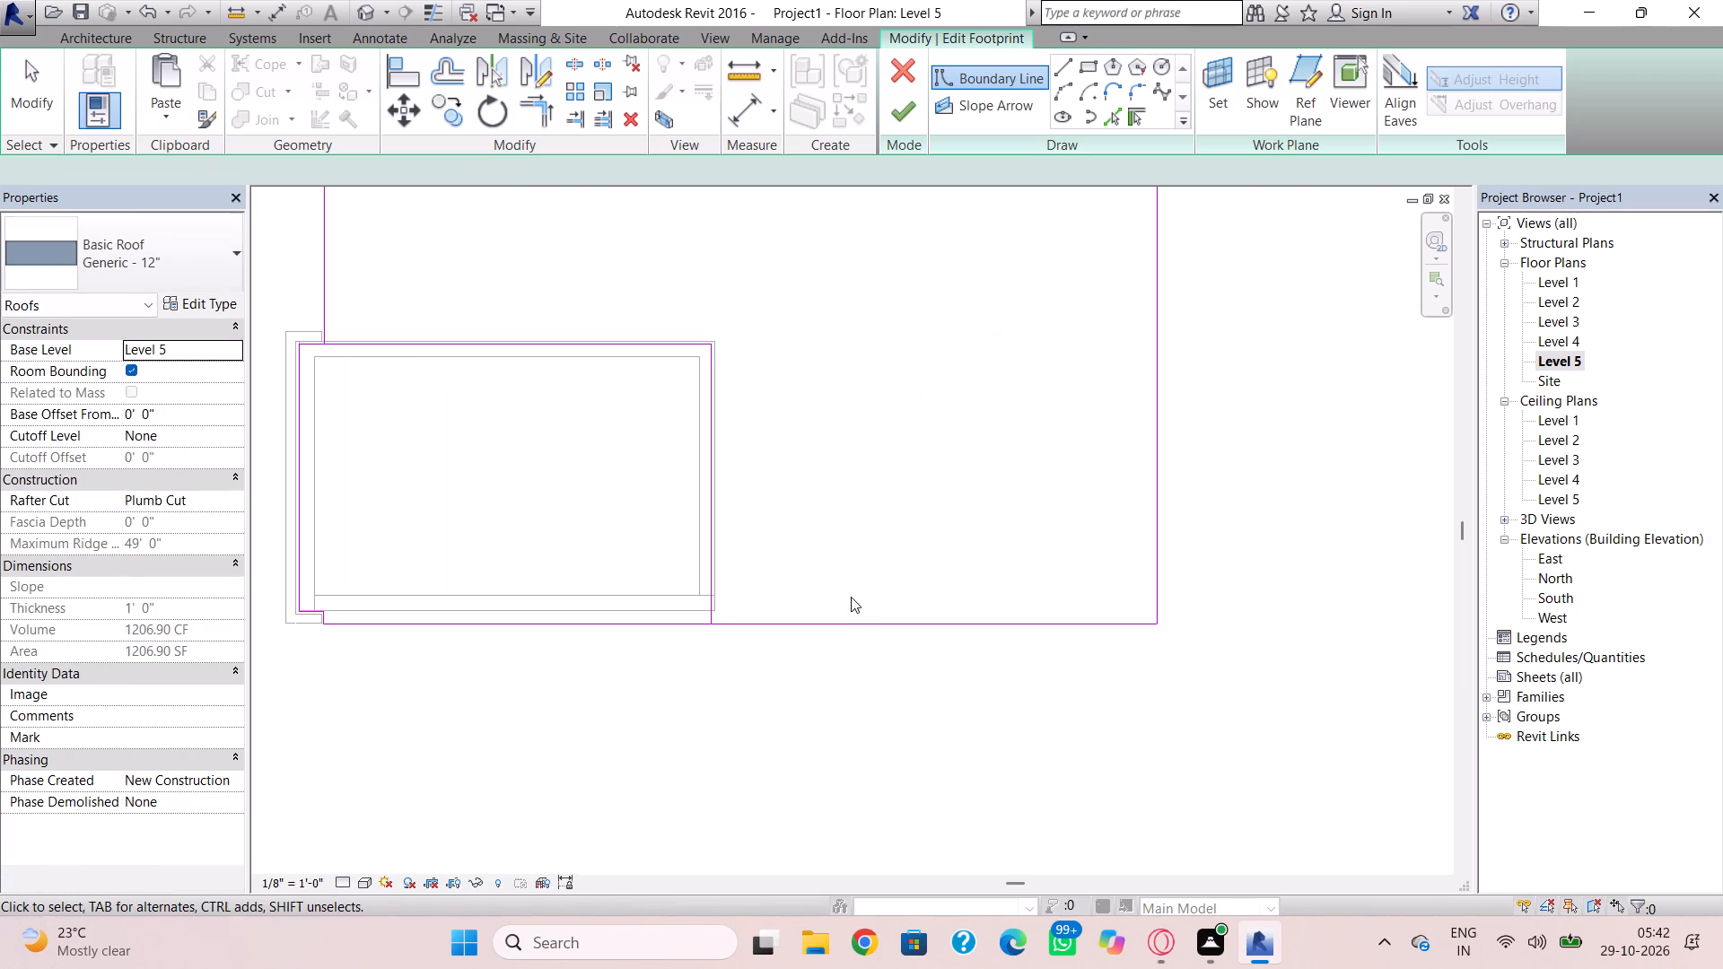
Shorten the footprint's south boundary line so it ends at the new east boundary line.
left_click(852, 634)
left_click(853, 631)
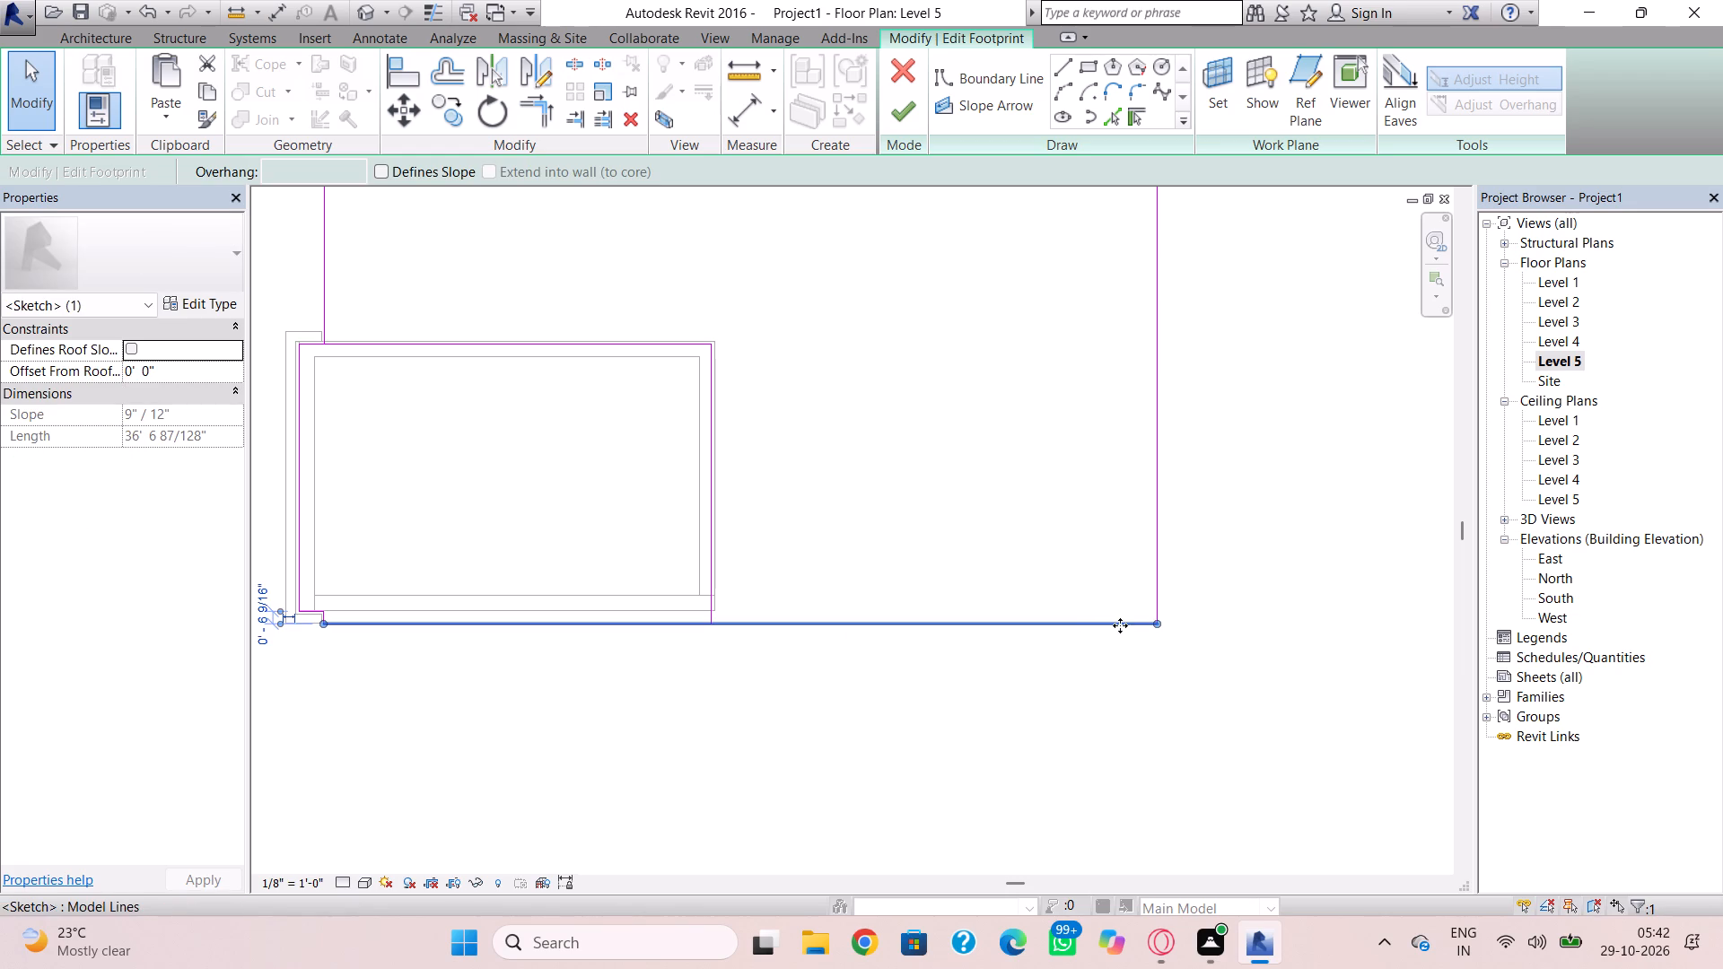
left_click_drag(1158, 628, 797, 633)
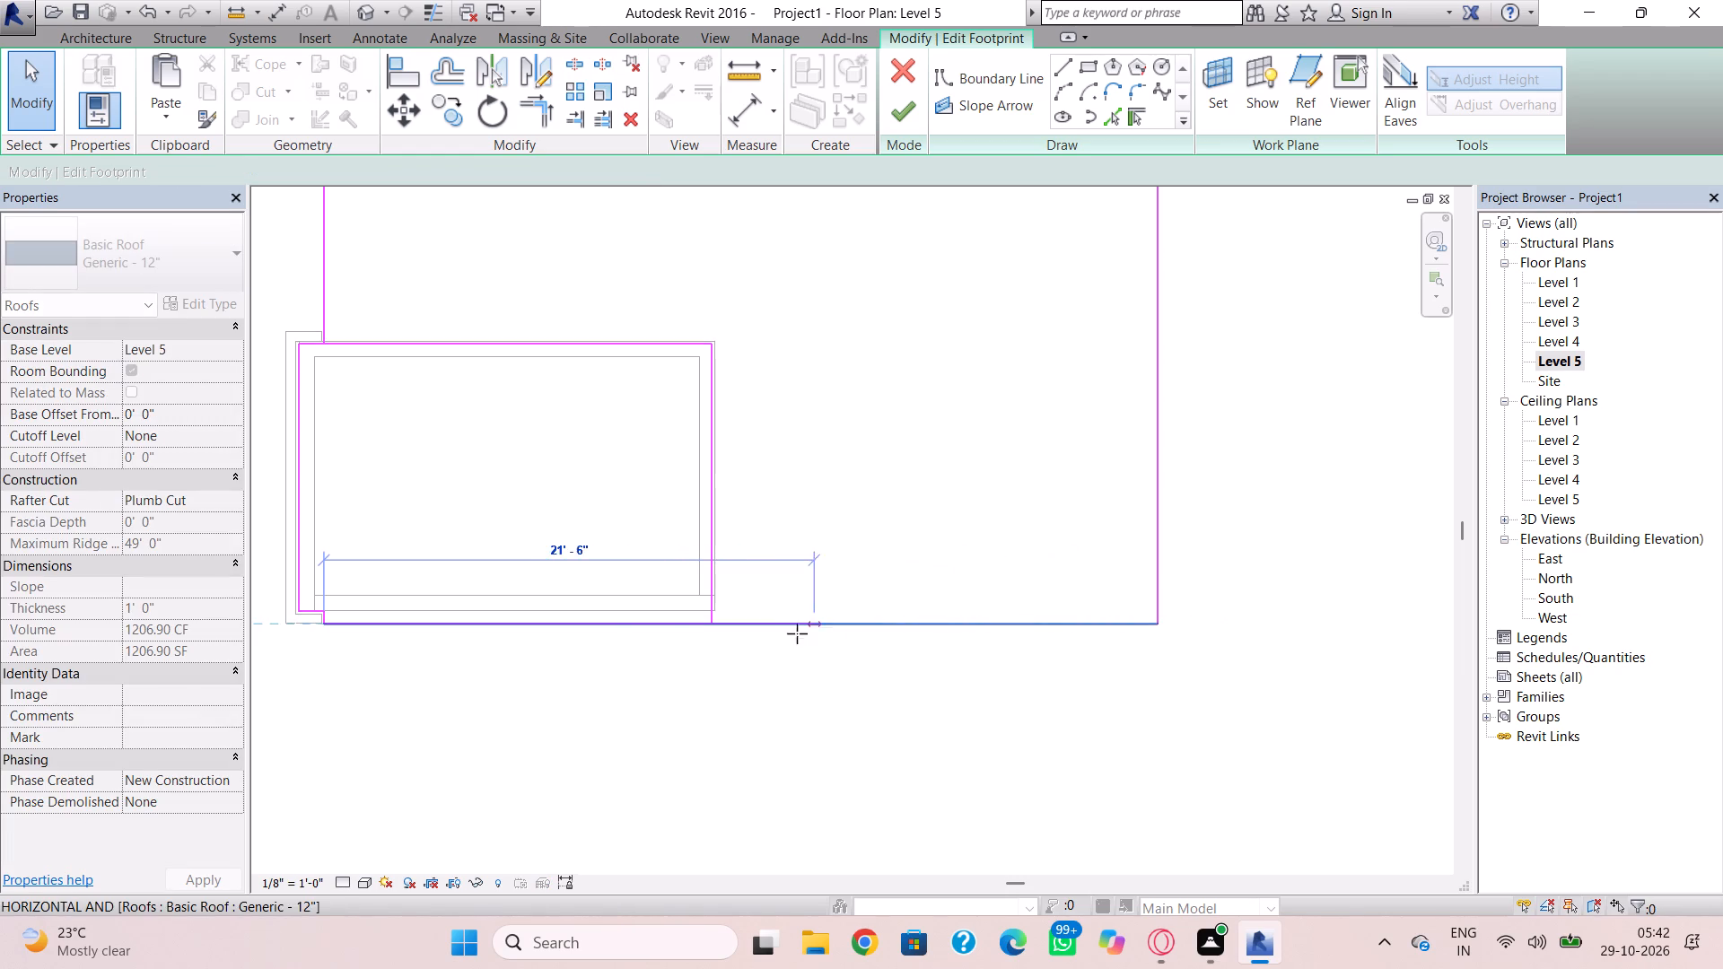
left_click_drag(797, 633, 708, 630)
left_click(814, 563)
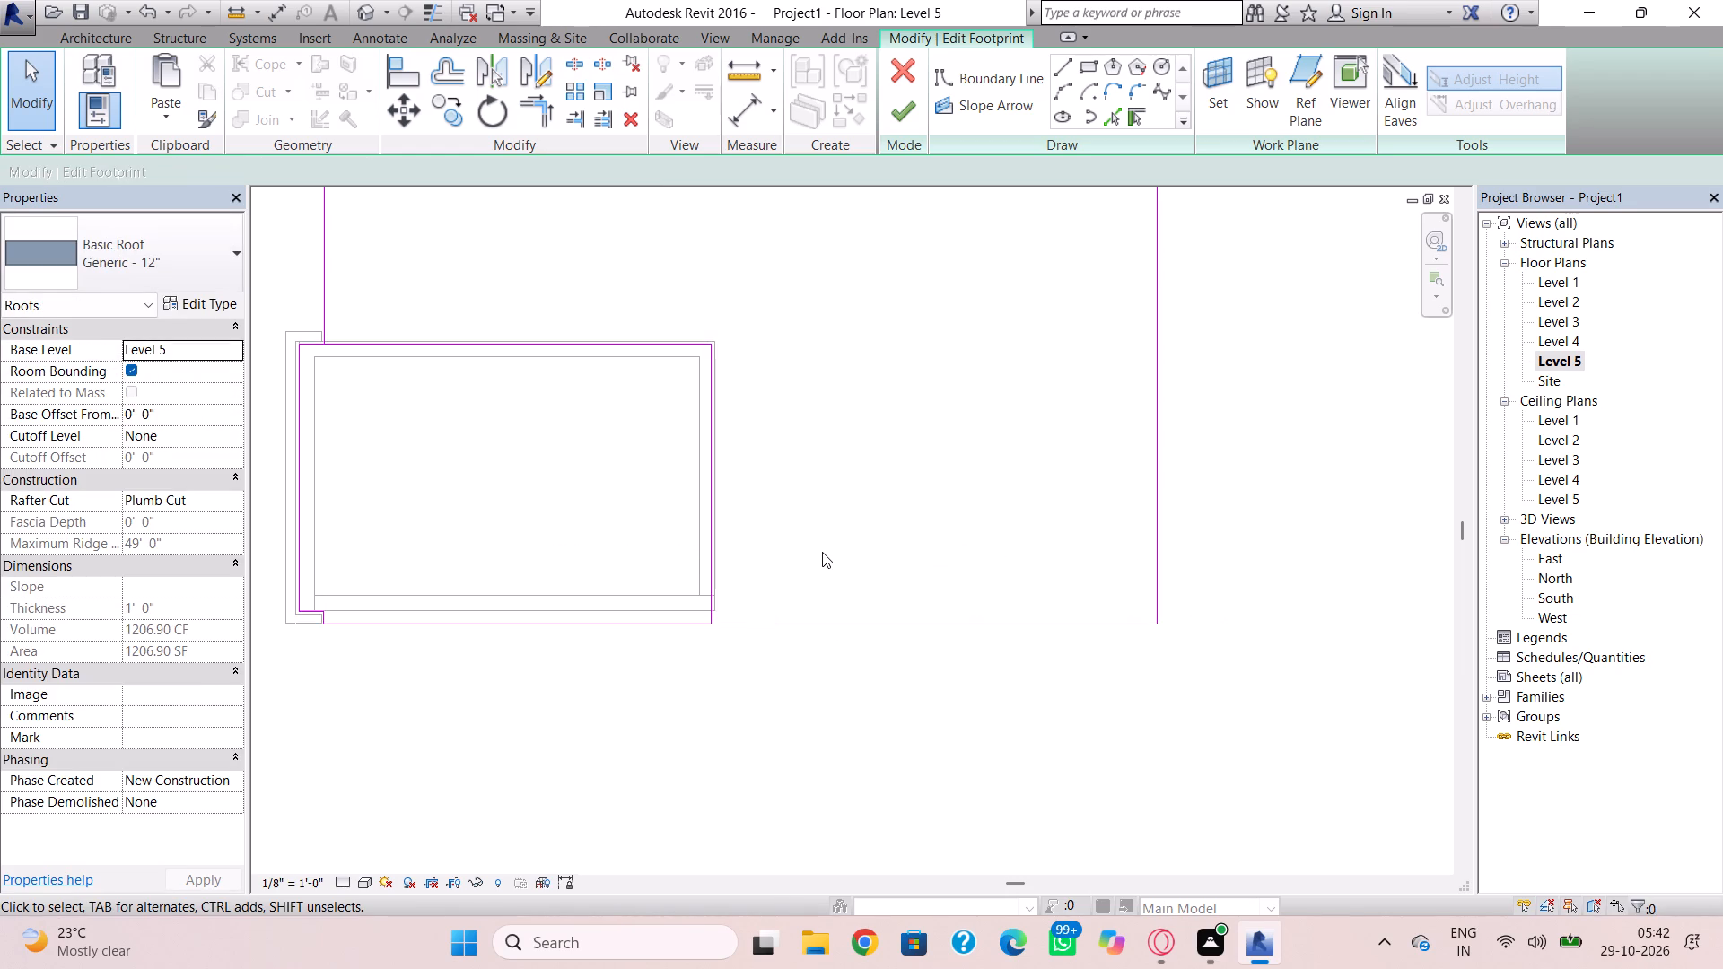
Delete the old slab outline's west, north and east boundary lines outside the enclosure.
scroll(823, 551, "down", 1)
middle_click_drag(823, 551, 875, 666)
left_click(449, 420)
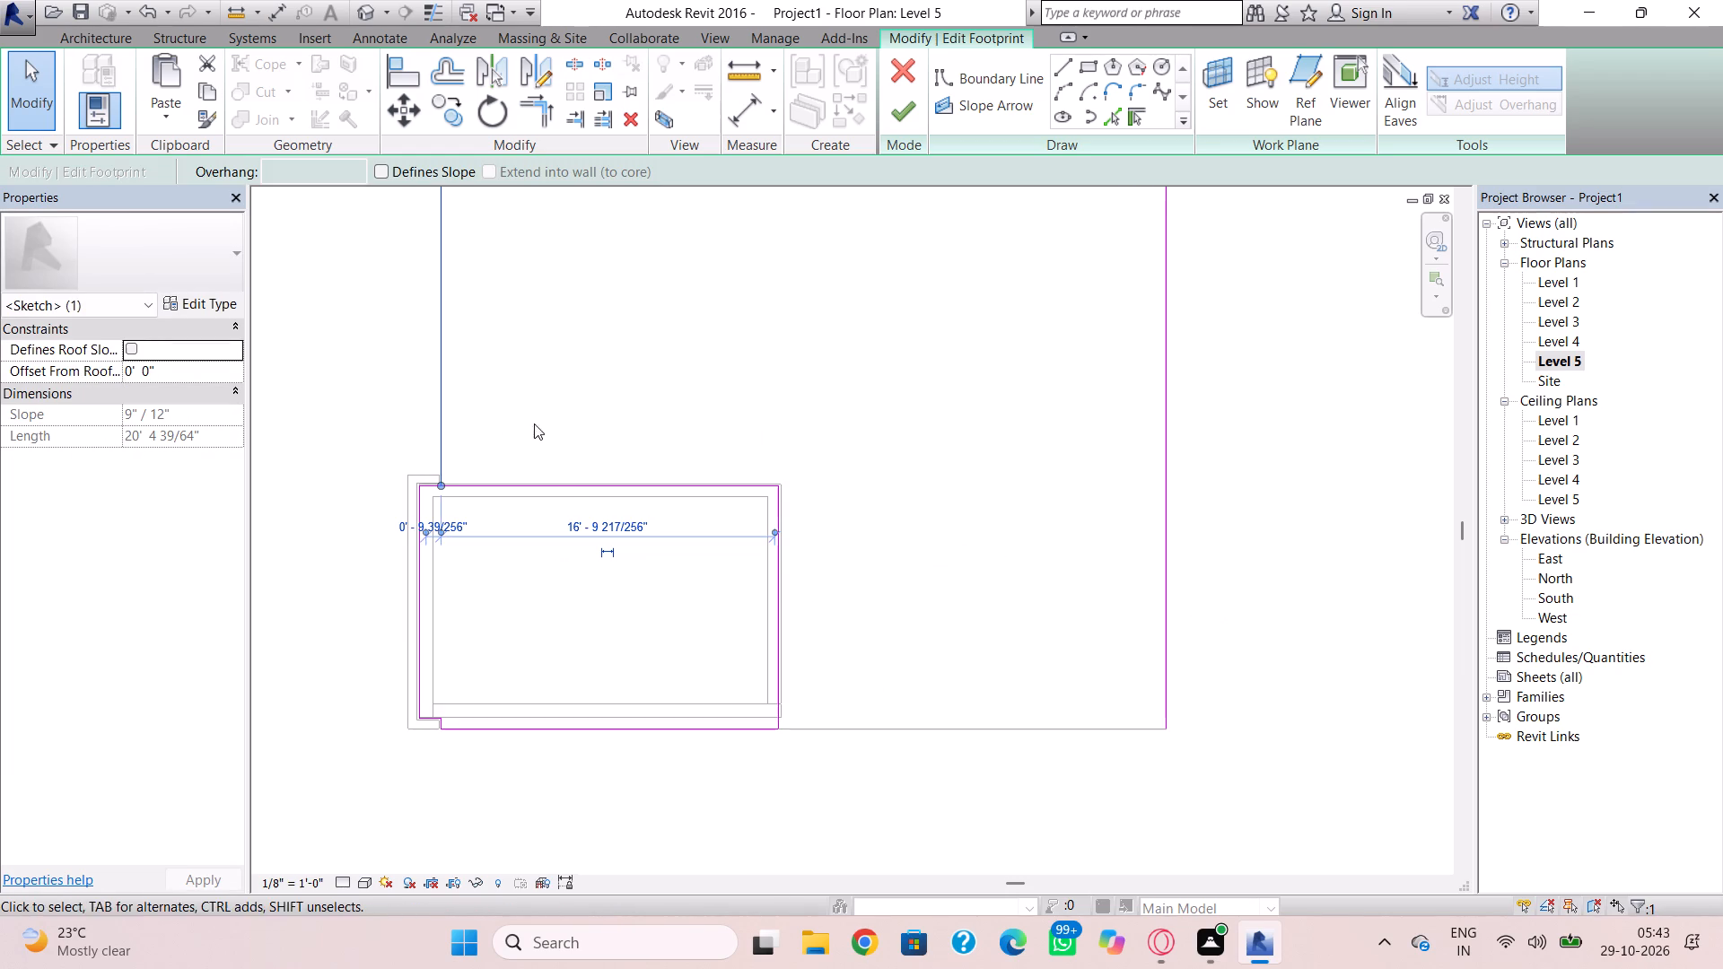
key("Delete")
scroll(634, 412, "down", 2)
middle_click_drag(646, 422, 635, 542)
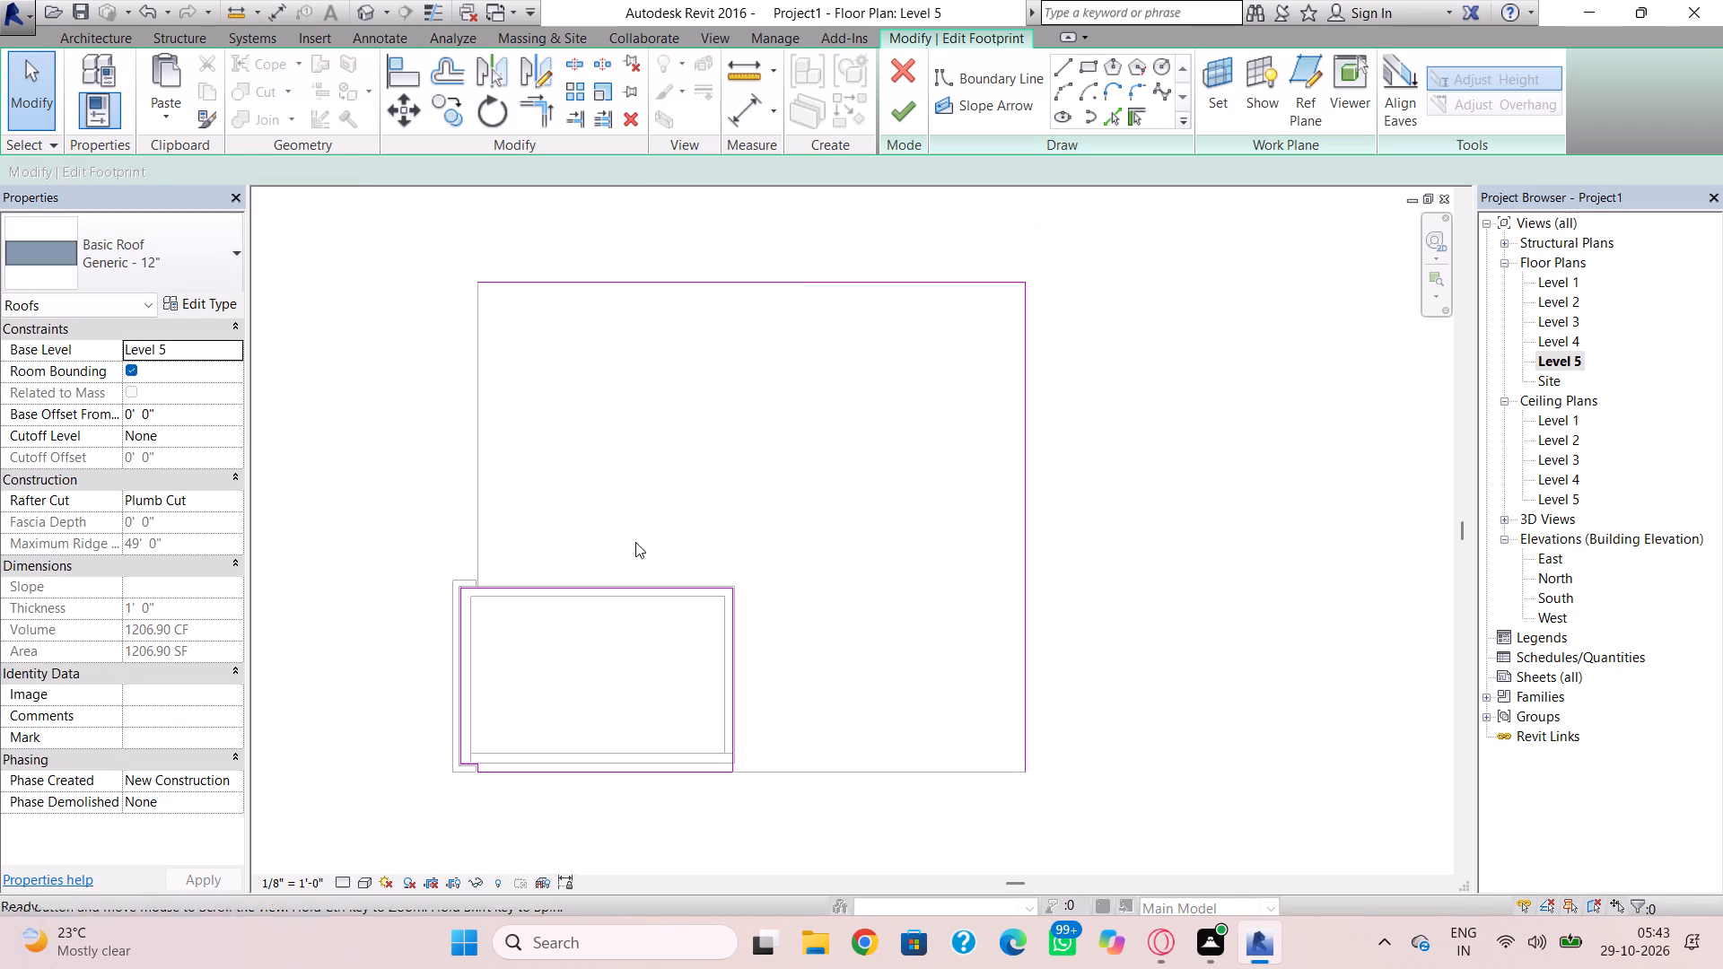
left_click(801, 279)
key("Delete")
left_click(1014, 422)
left_click(1021, 424)
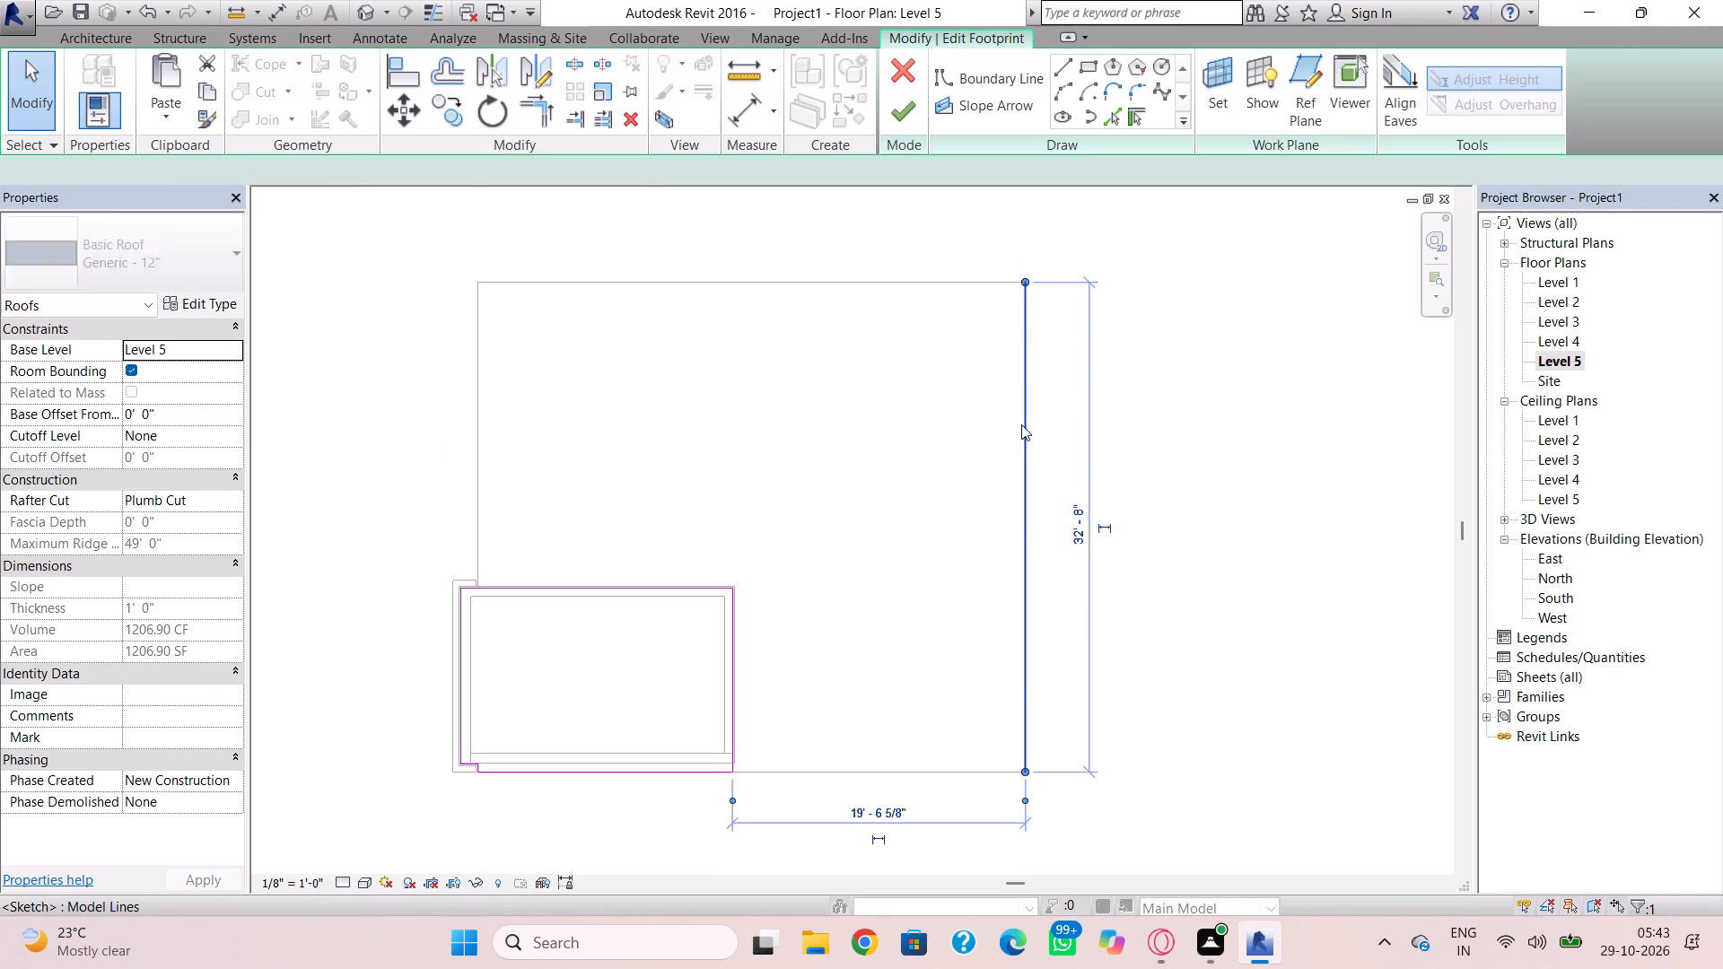
key("Delete")
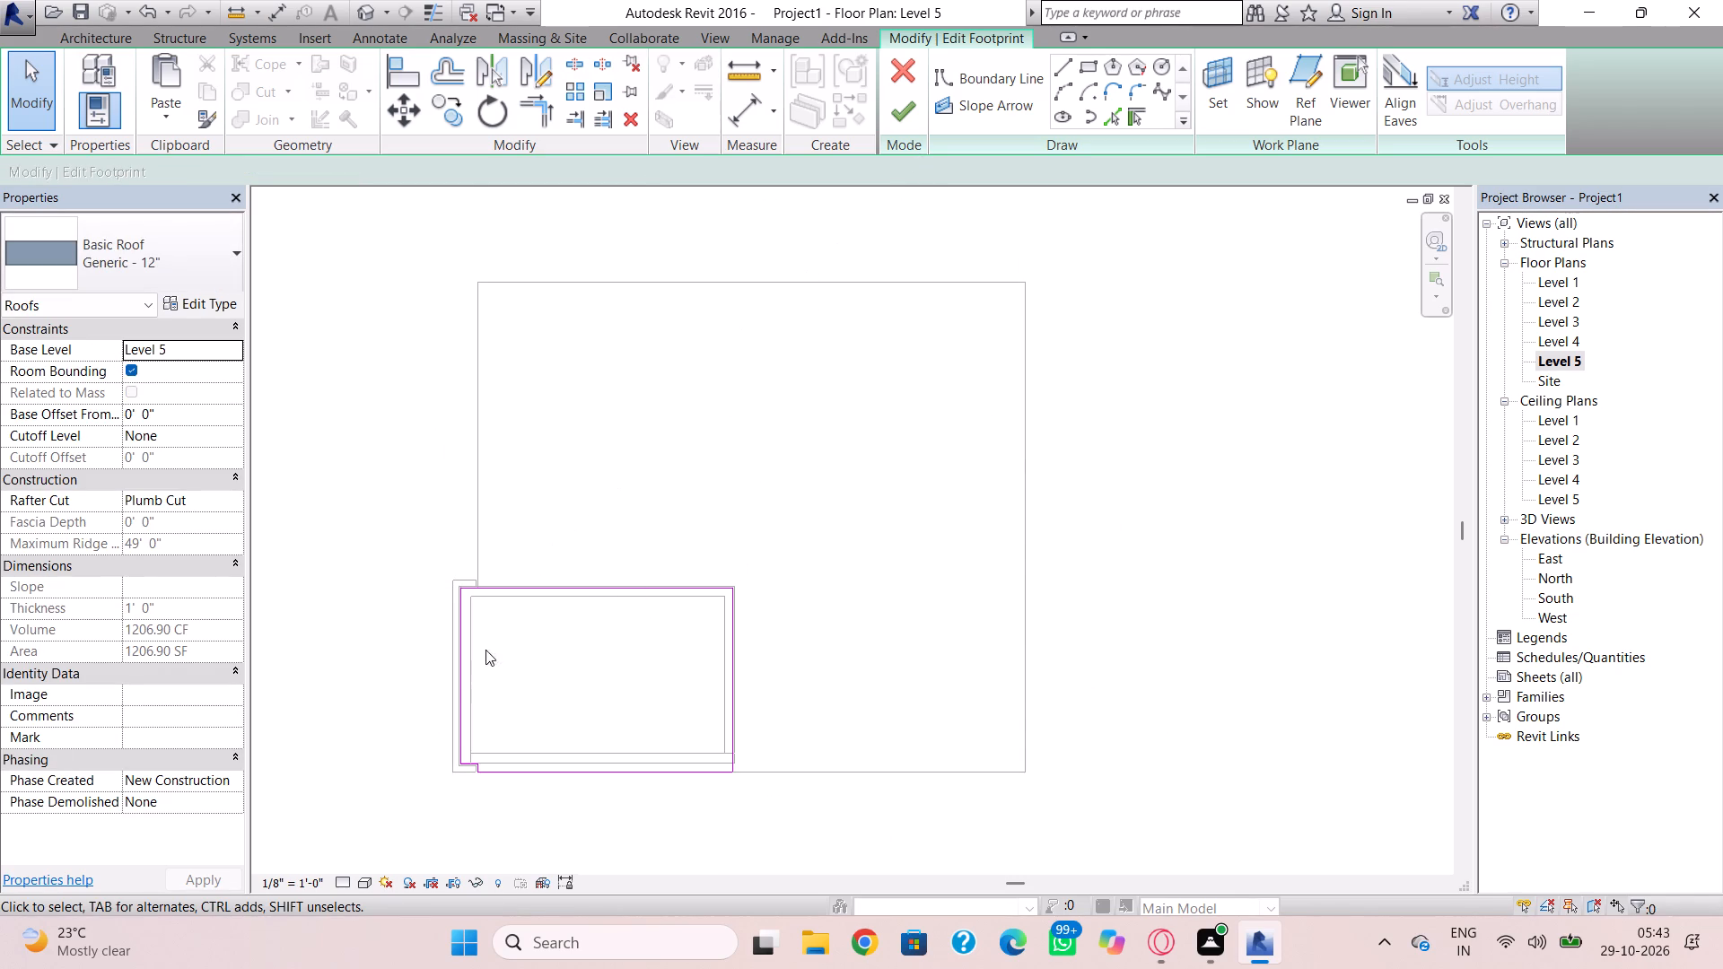
Delete the two short jog lines at the footprint's southwest corner.
scroll(463, 685, "up", 3)
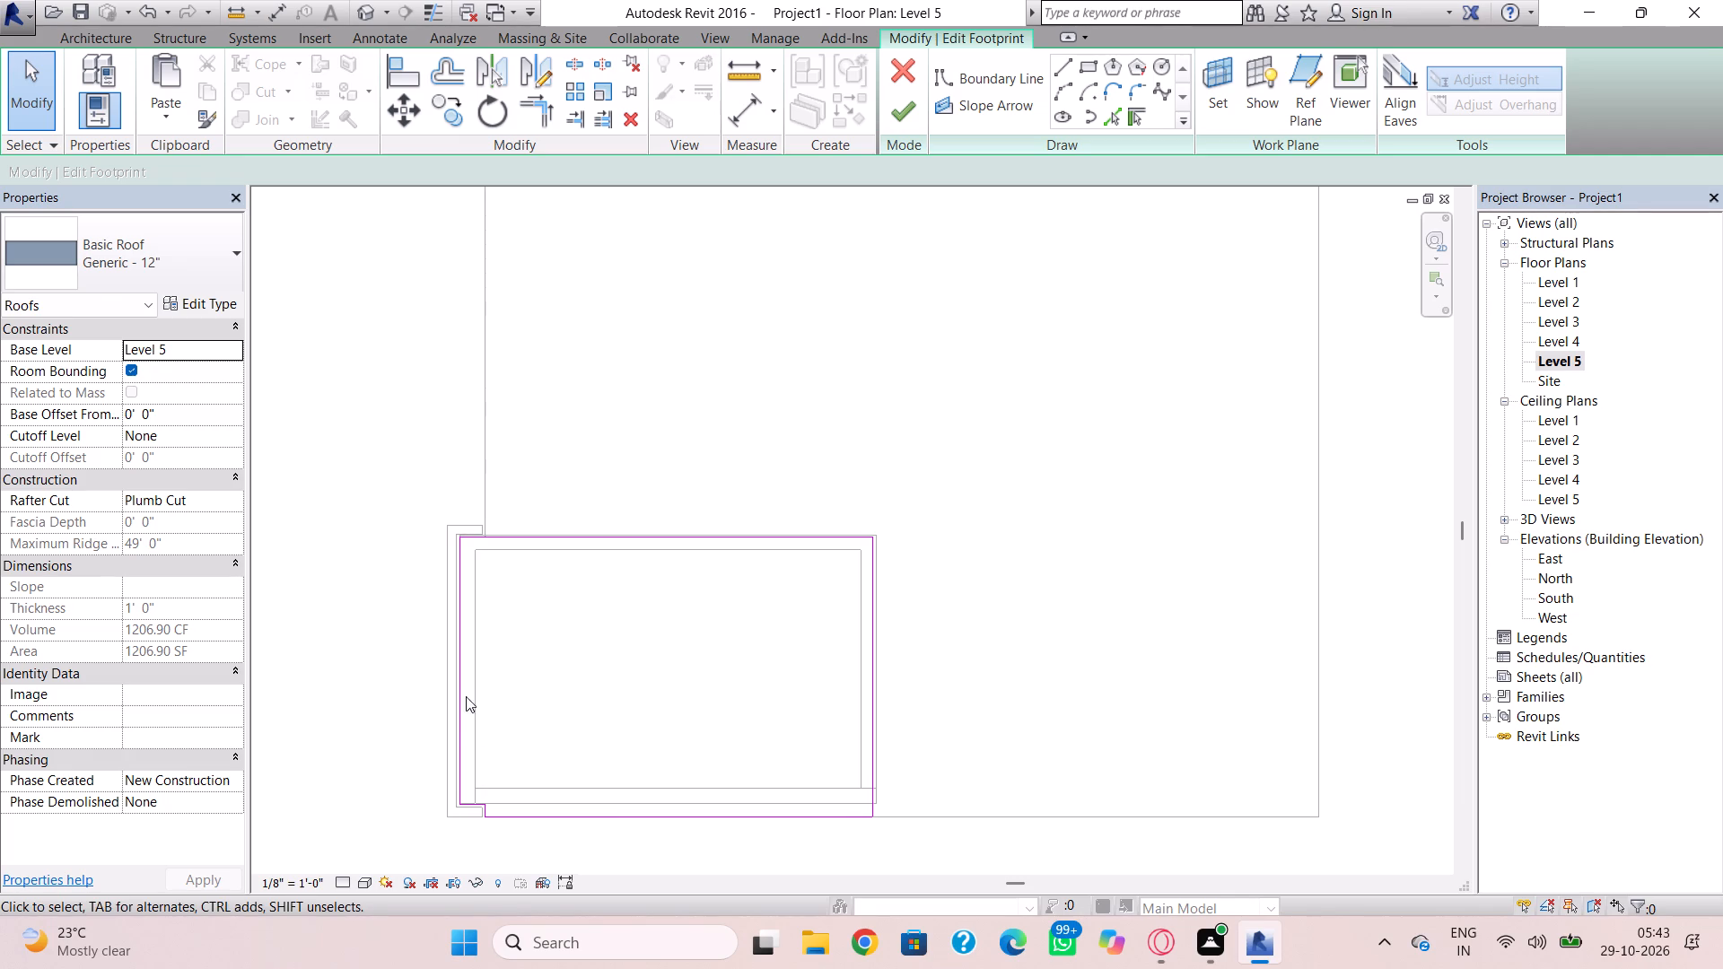
left_click(468, 804)
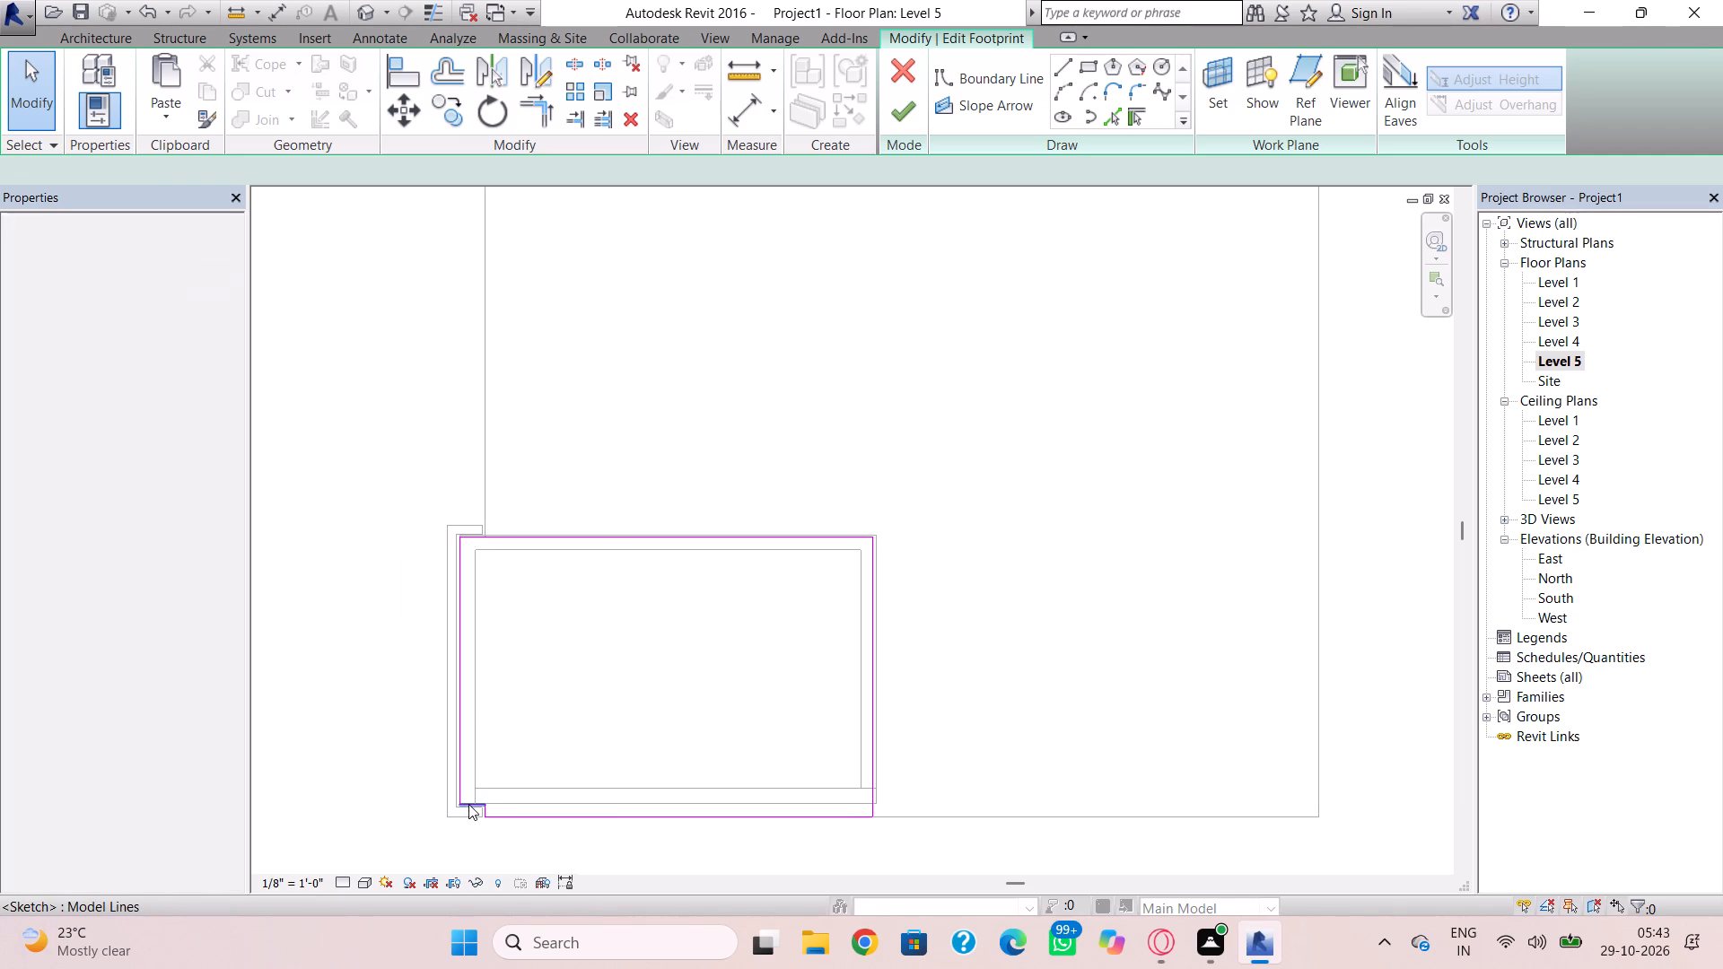
key("Delete")
left_click(479, 807)
key("Delete")
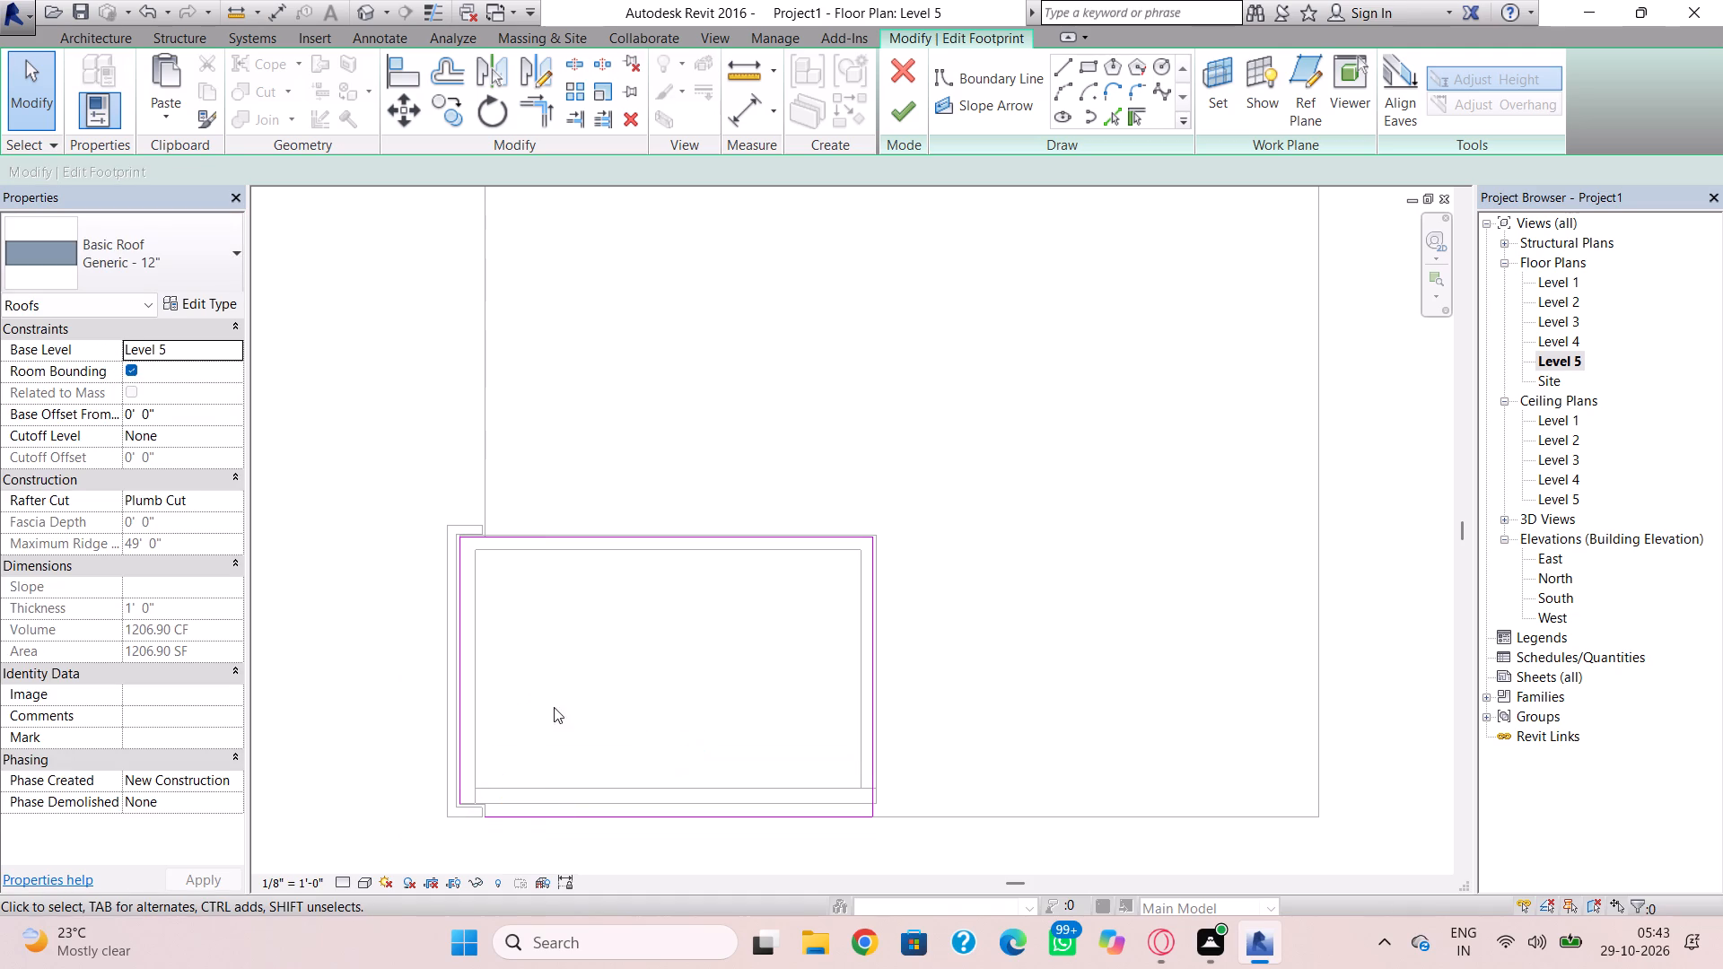
left_click(1071, 66)
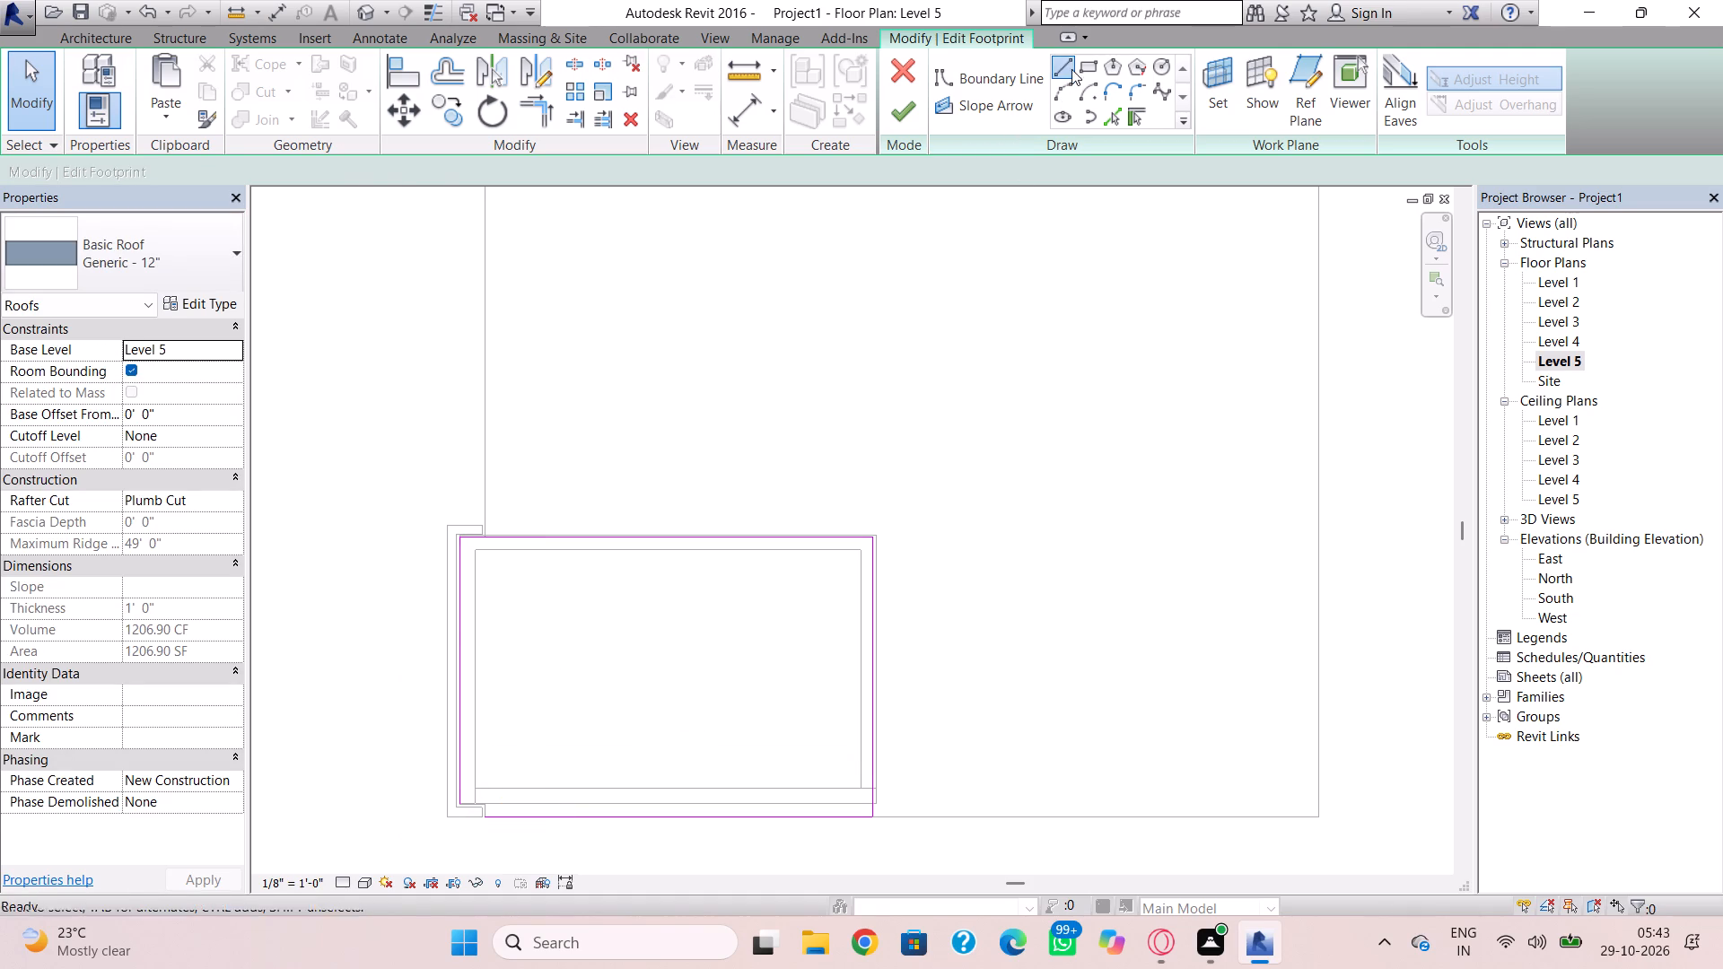
key("Escape")
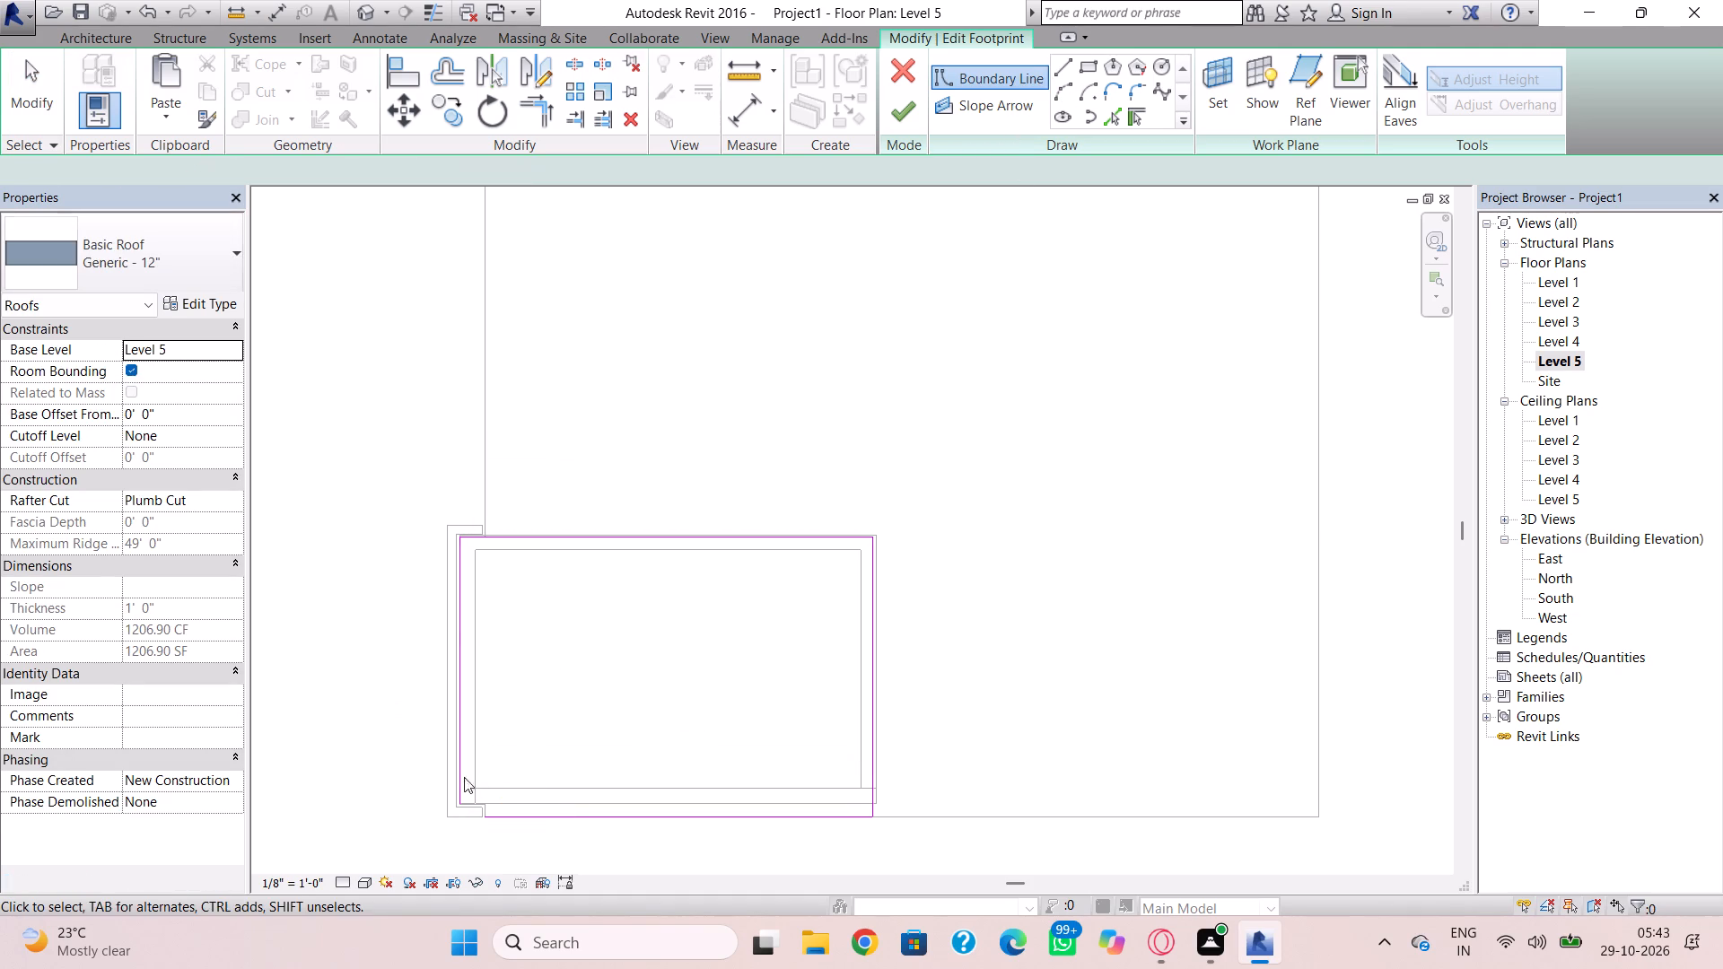
Extend the south boundary line west and the west boundary line south so they meet at the footprint's southwest corner.
scroll(497, 799, "up", 3)
left_click(487, 823)
scroll(484, 827, "up", 3)
left_click_drag(476, 813, 417, 808)
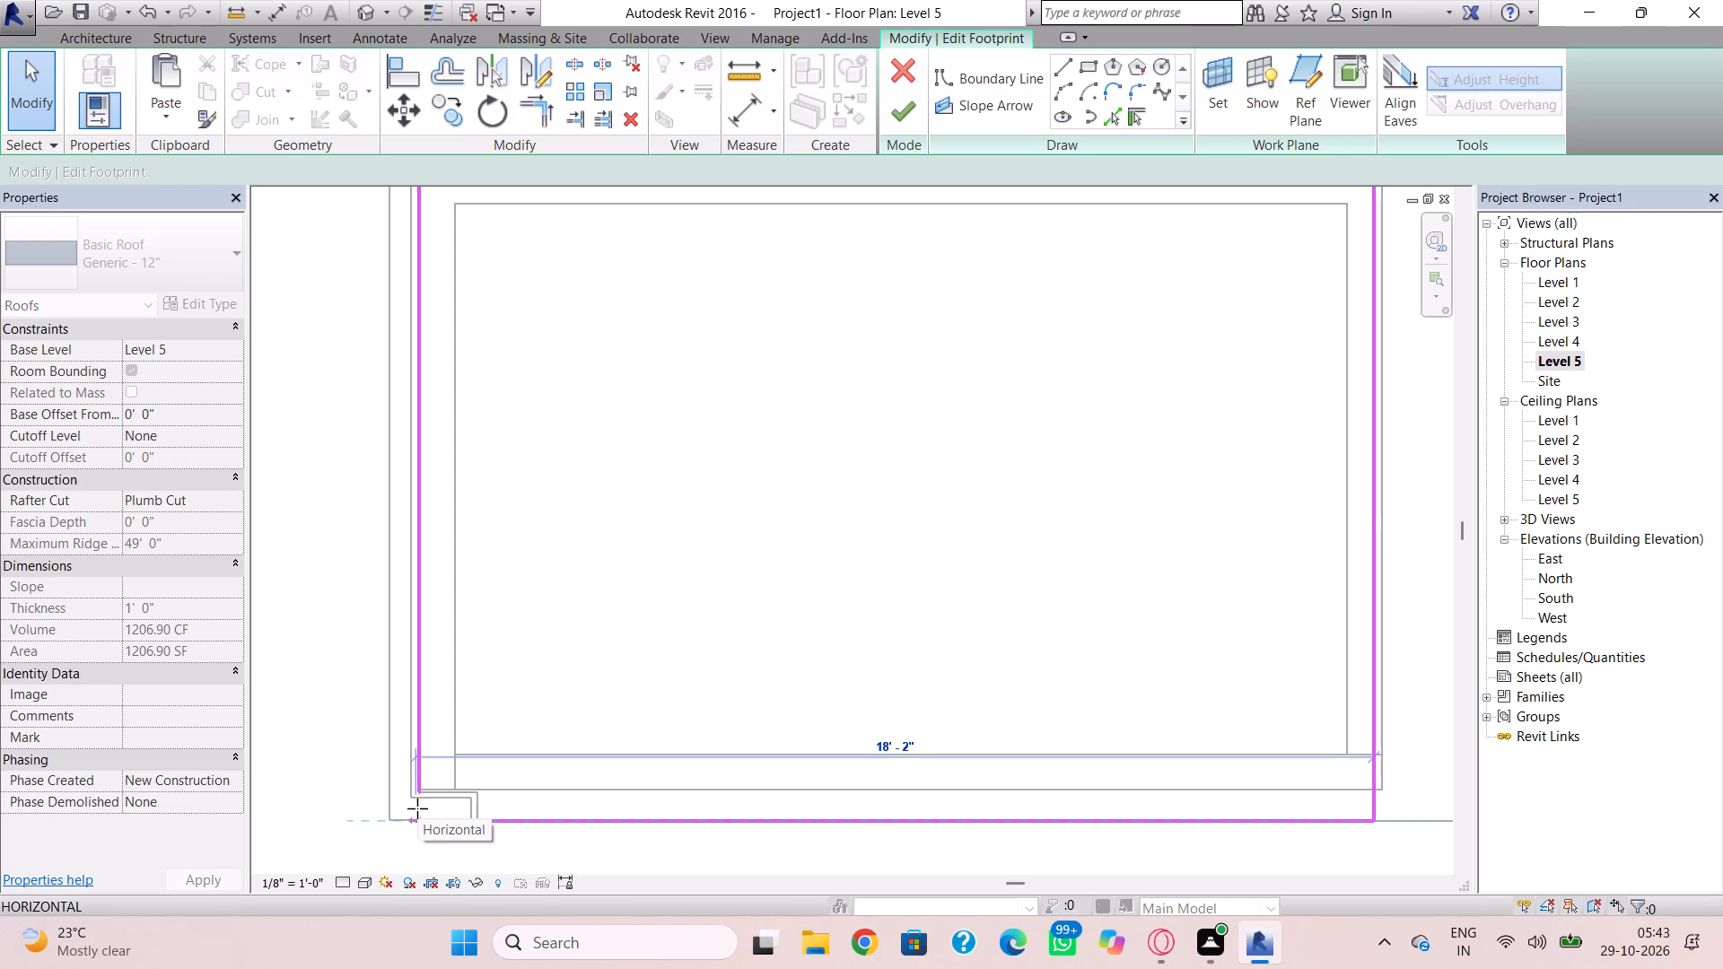
left_click_drag(417, 808, 420, 810)
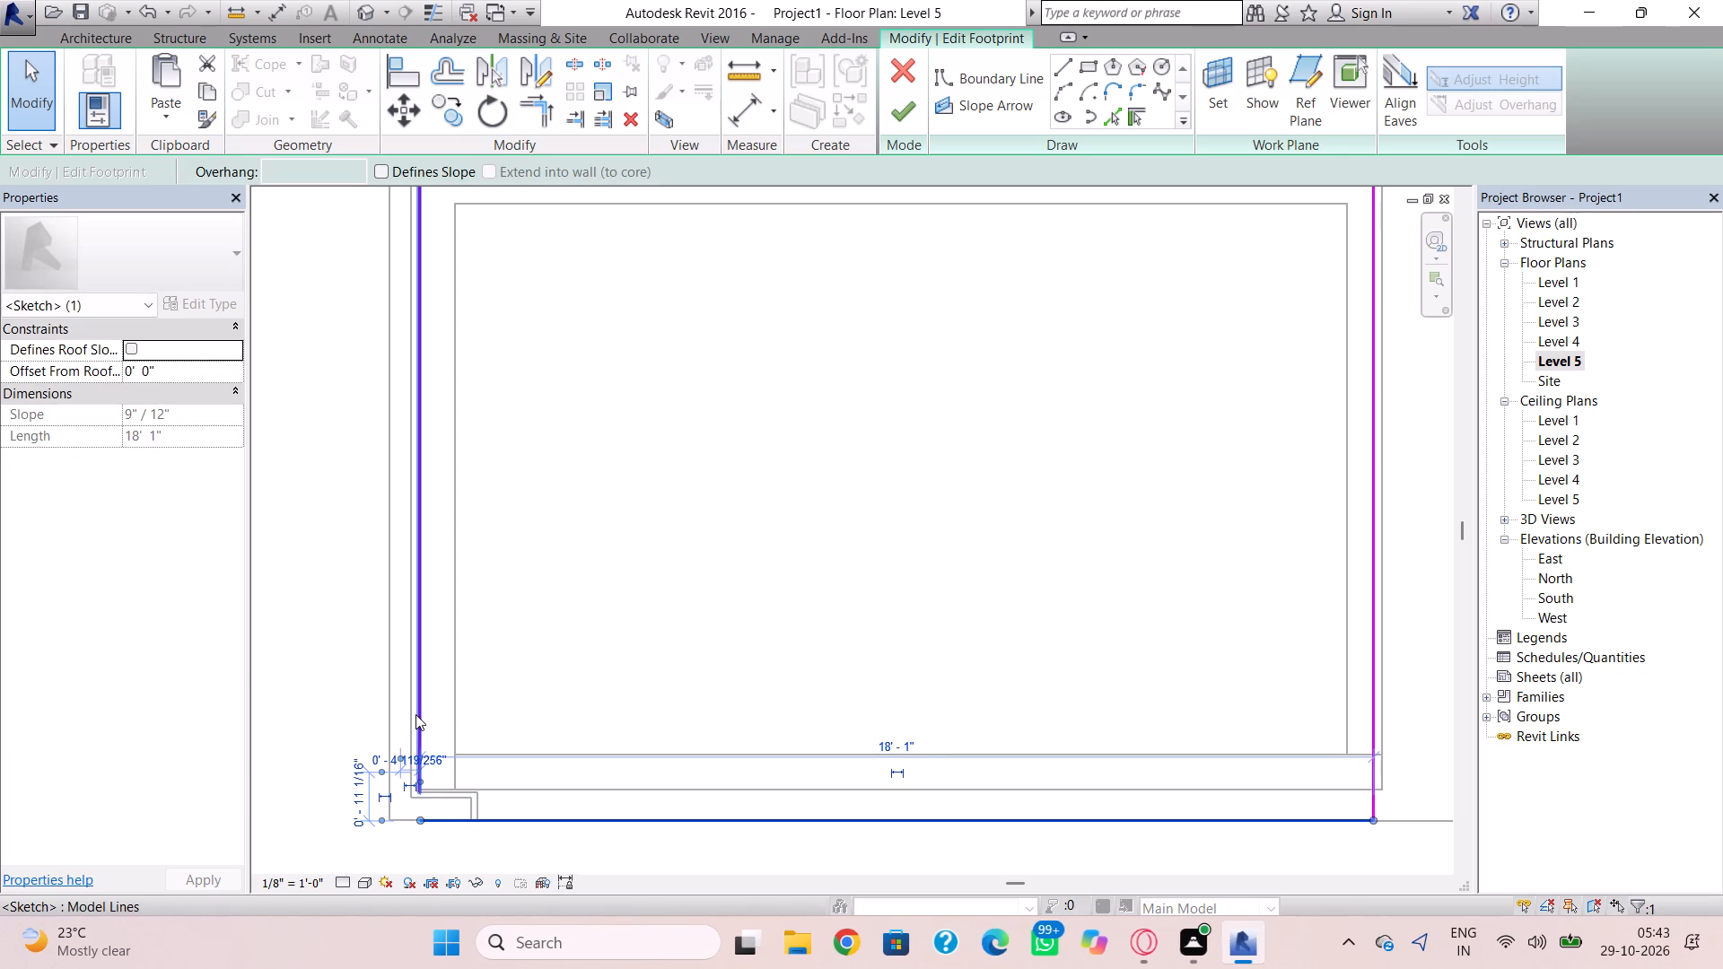
left_click(415, 713)
scroll(421, 791, "up", 3)
left_click_drag(416, 789, 419, 803)
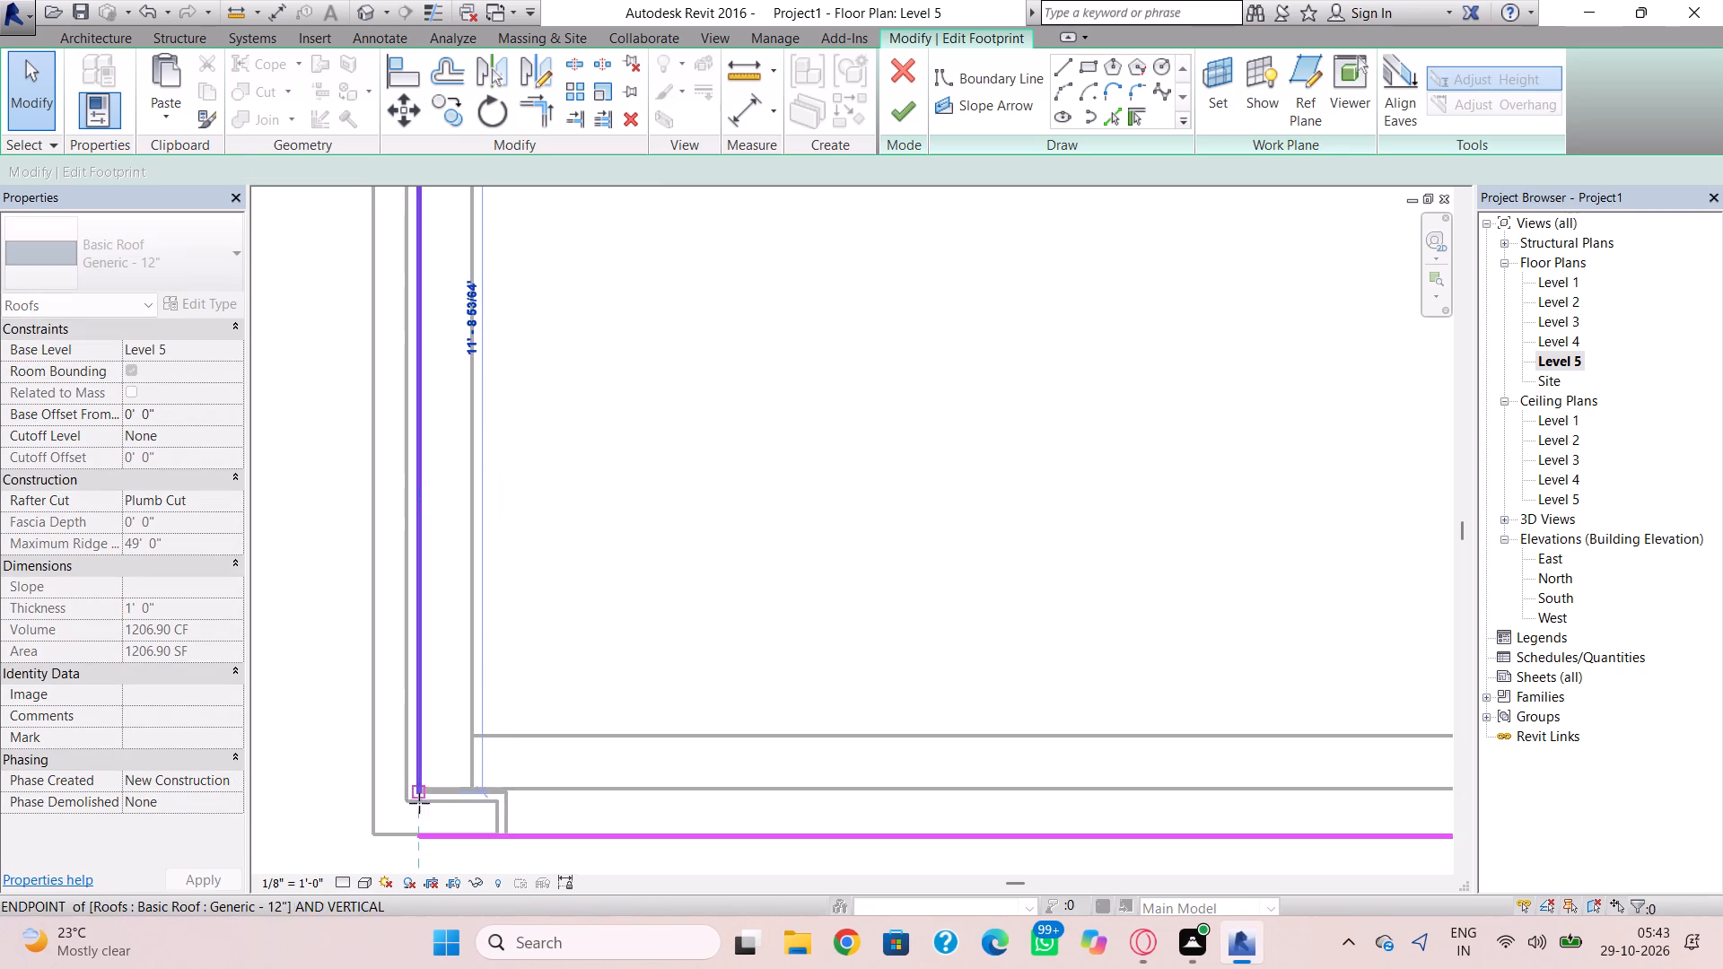
left_click_drag(419, 803, 421, 830)
left_click(344, 794)
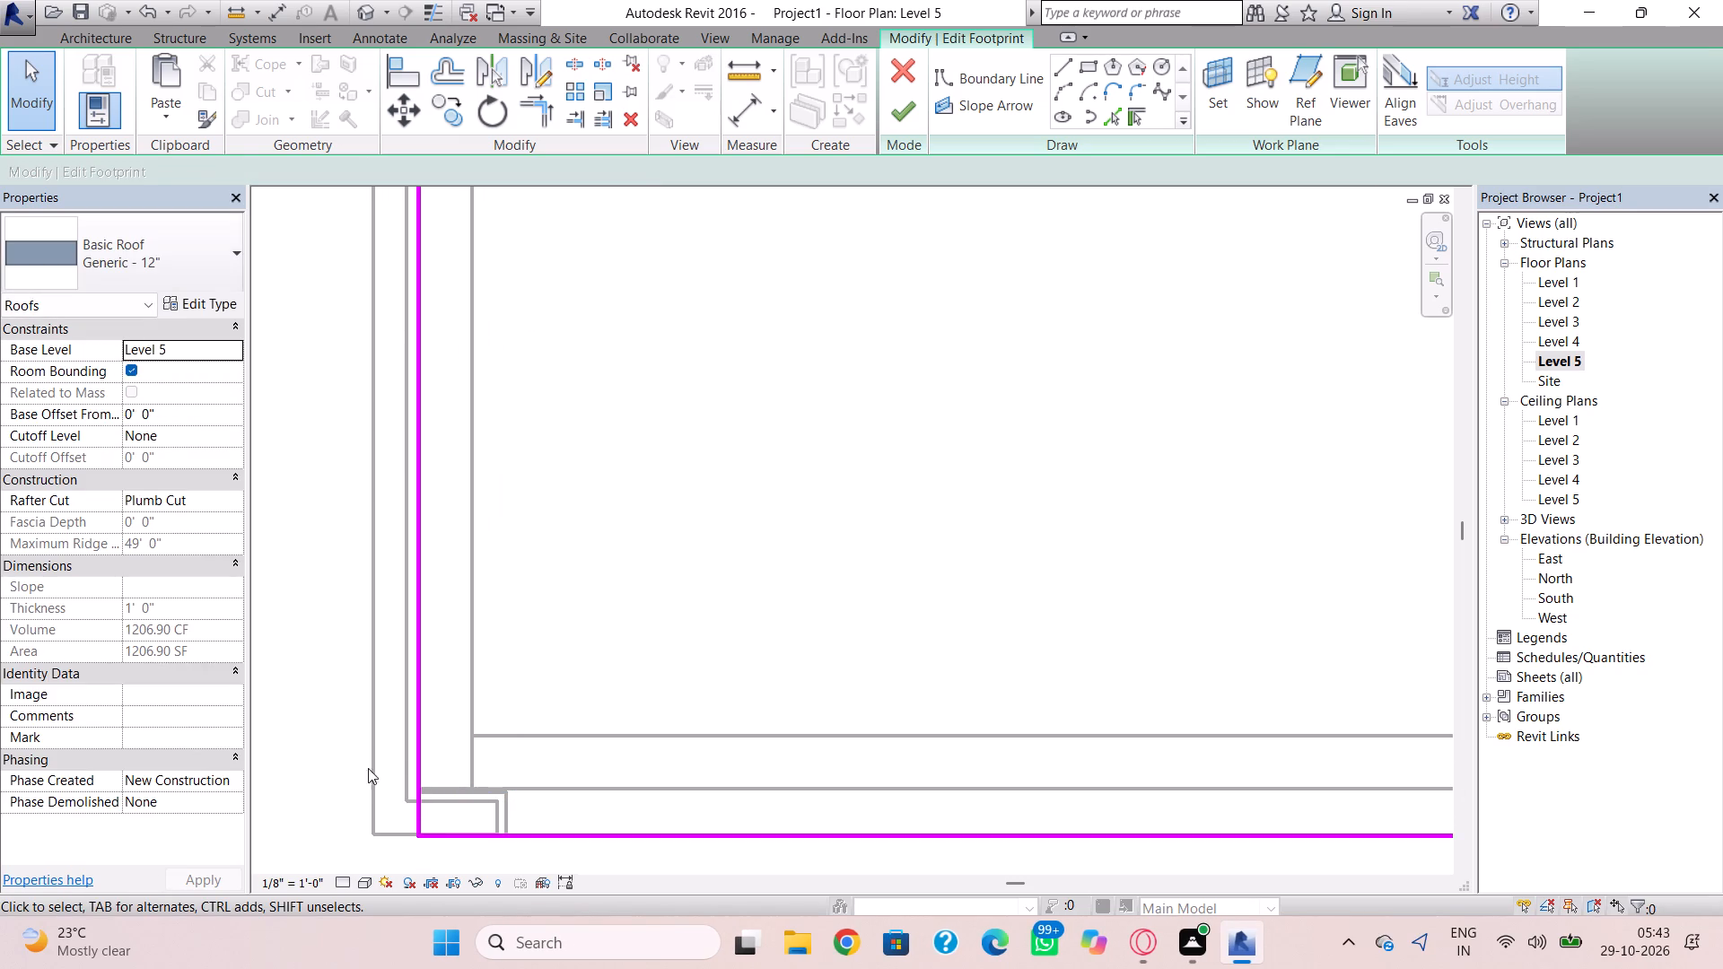
Nudge the west boundary line outward past the projection's west 5" wall, making the south edge about 19' 5 5/8" long.
left_click(412, 742)
key("Left")
key("Left")
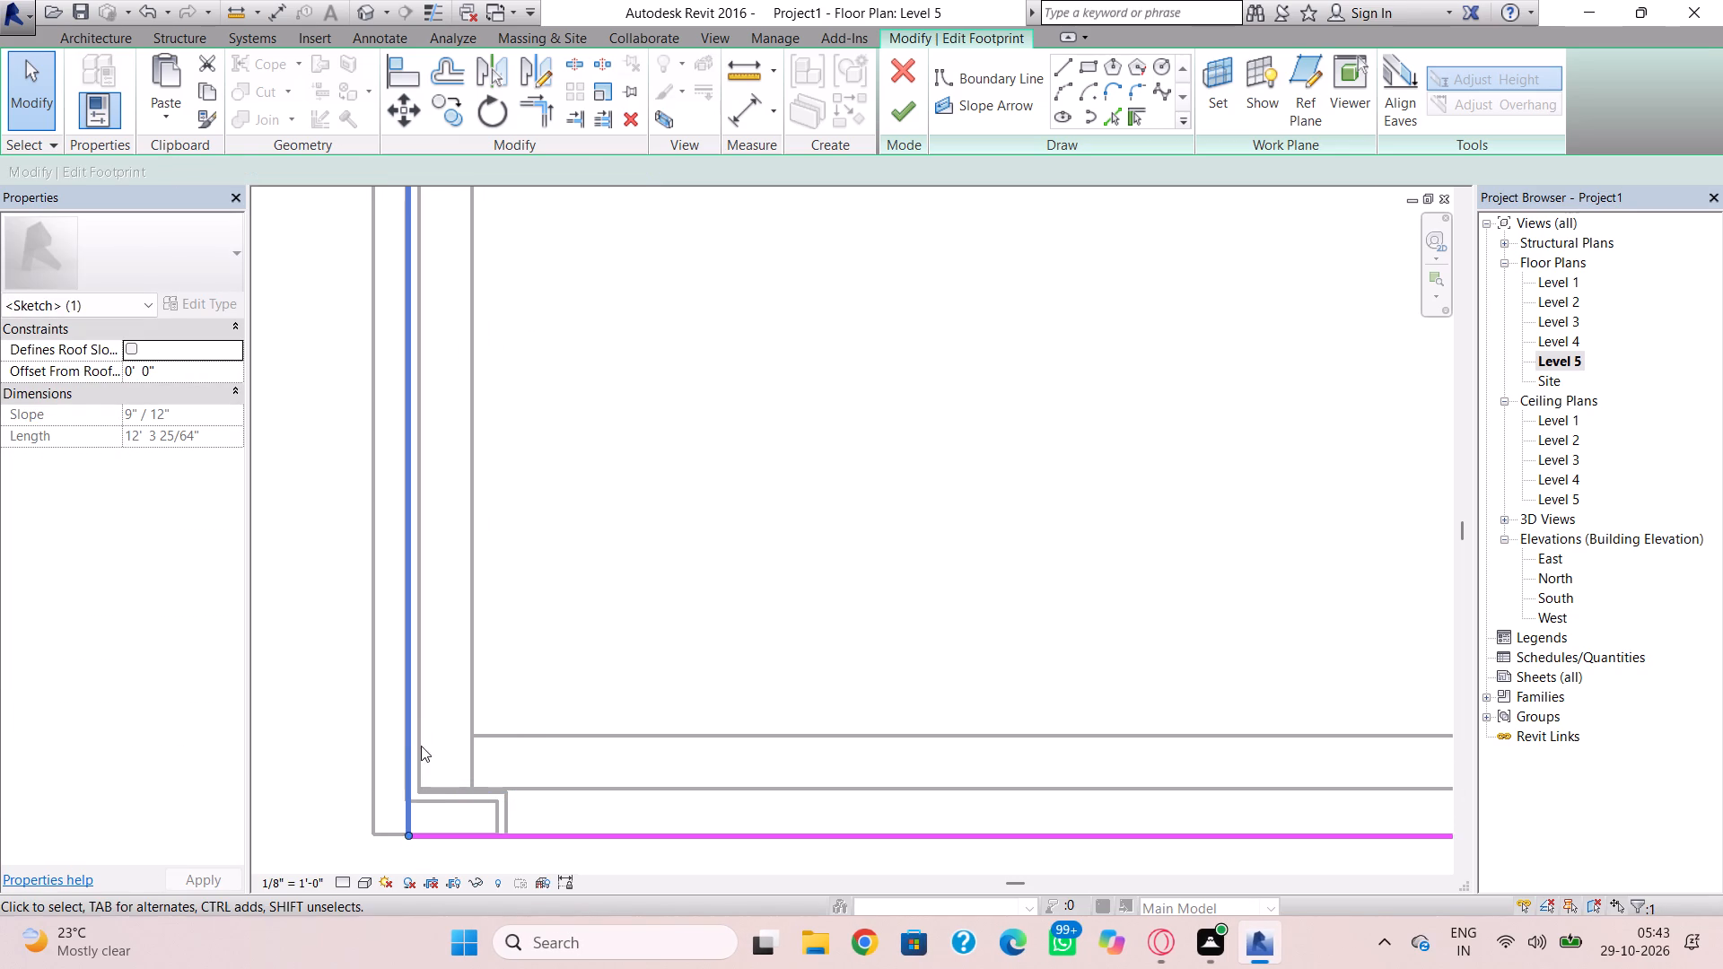
key("Left")
key("Left")
key("Left")
key("Left")
key("Left")
key("Left")
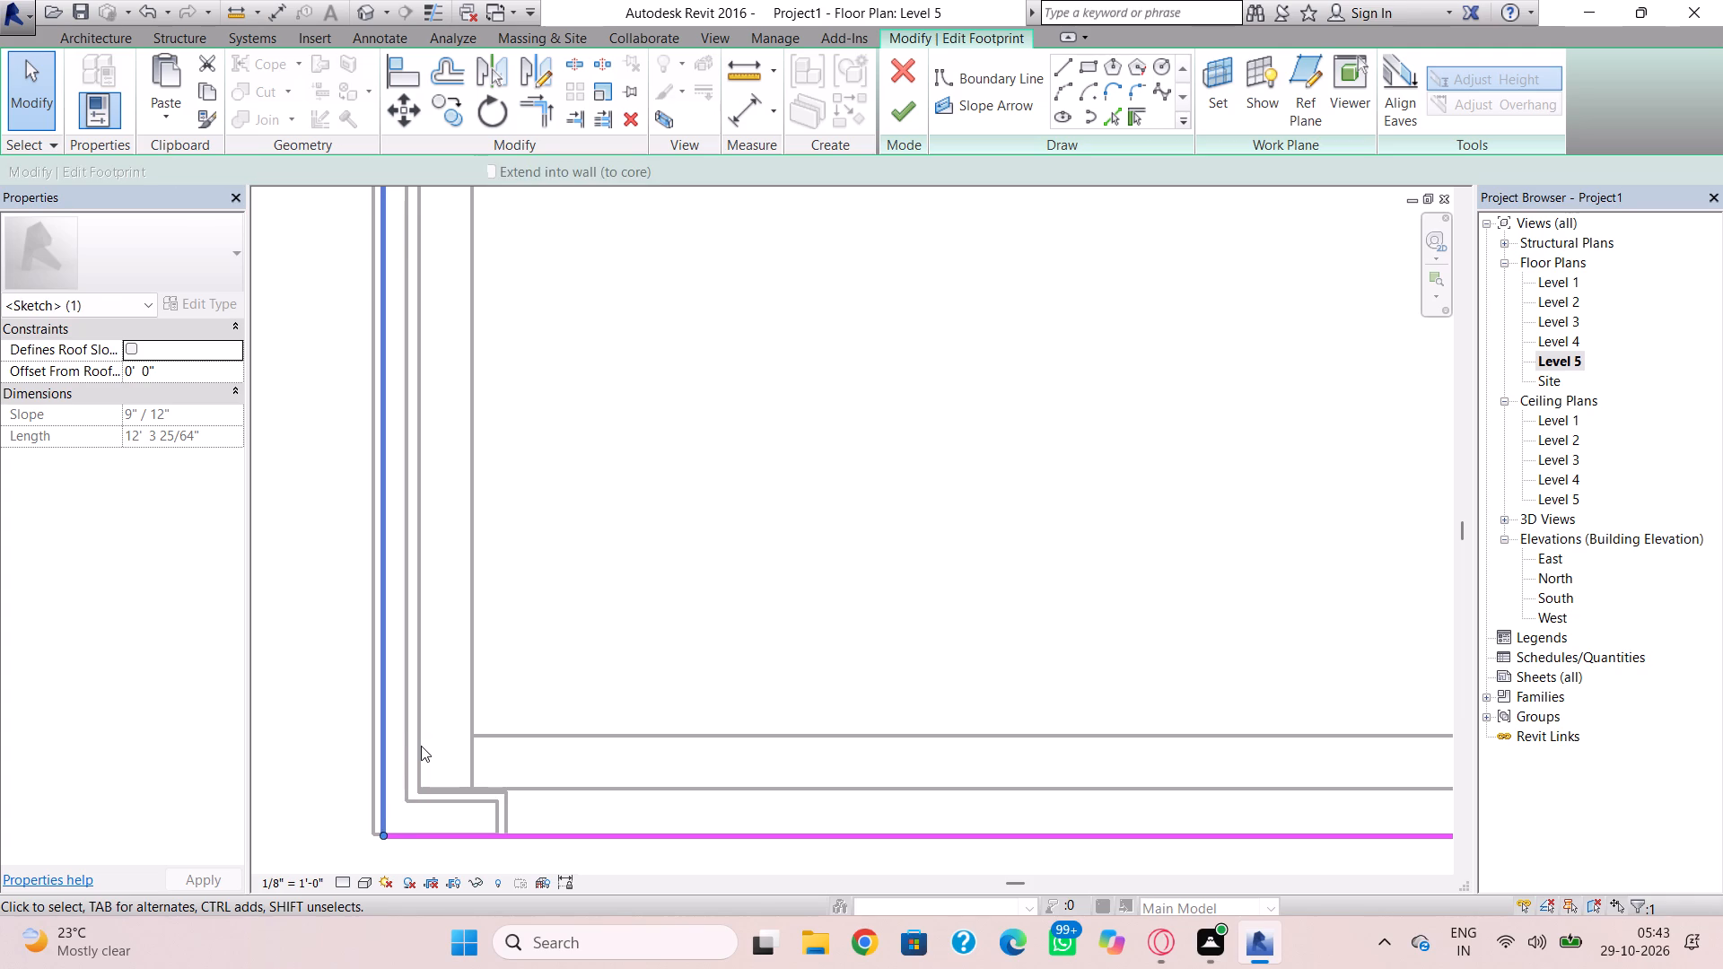
key("Left")
key("Left")
key("Left")
key("Left")
key("Left")
key("Left")
key("Left")
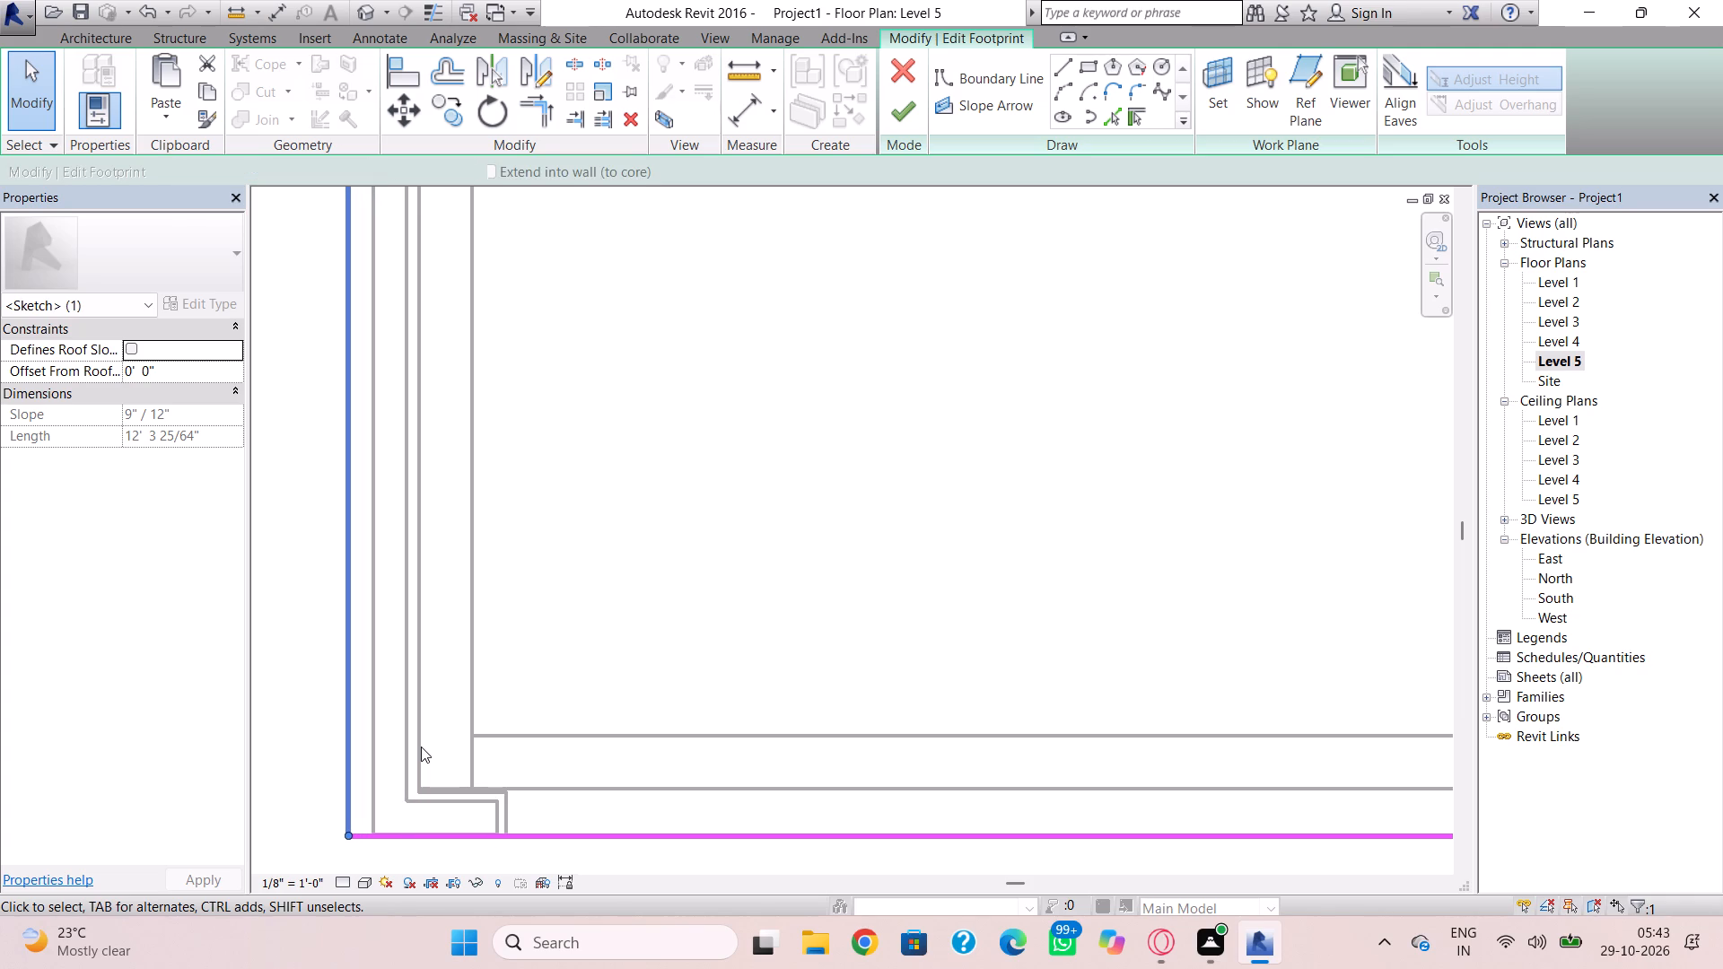
key("Left")
key("Left")
key("Left")
key("Left")
key("Left")
key("Left")
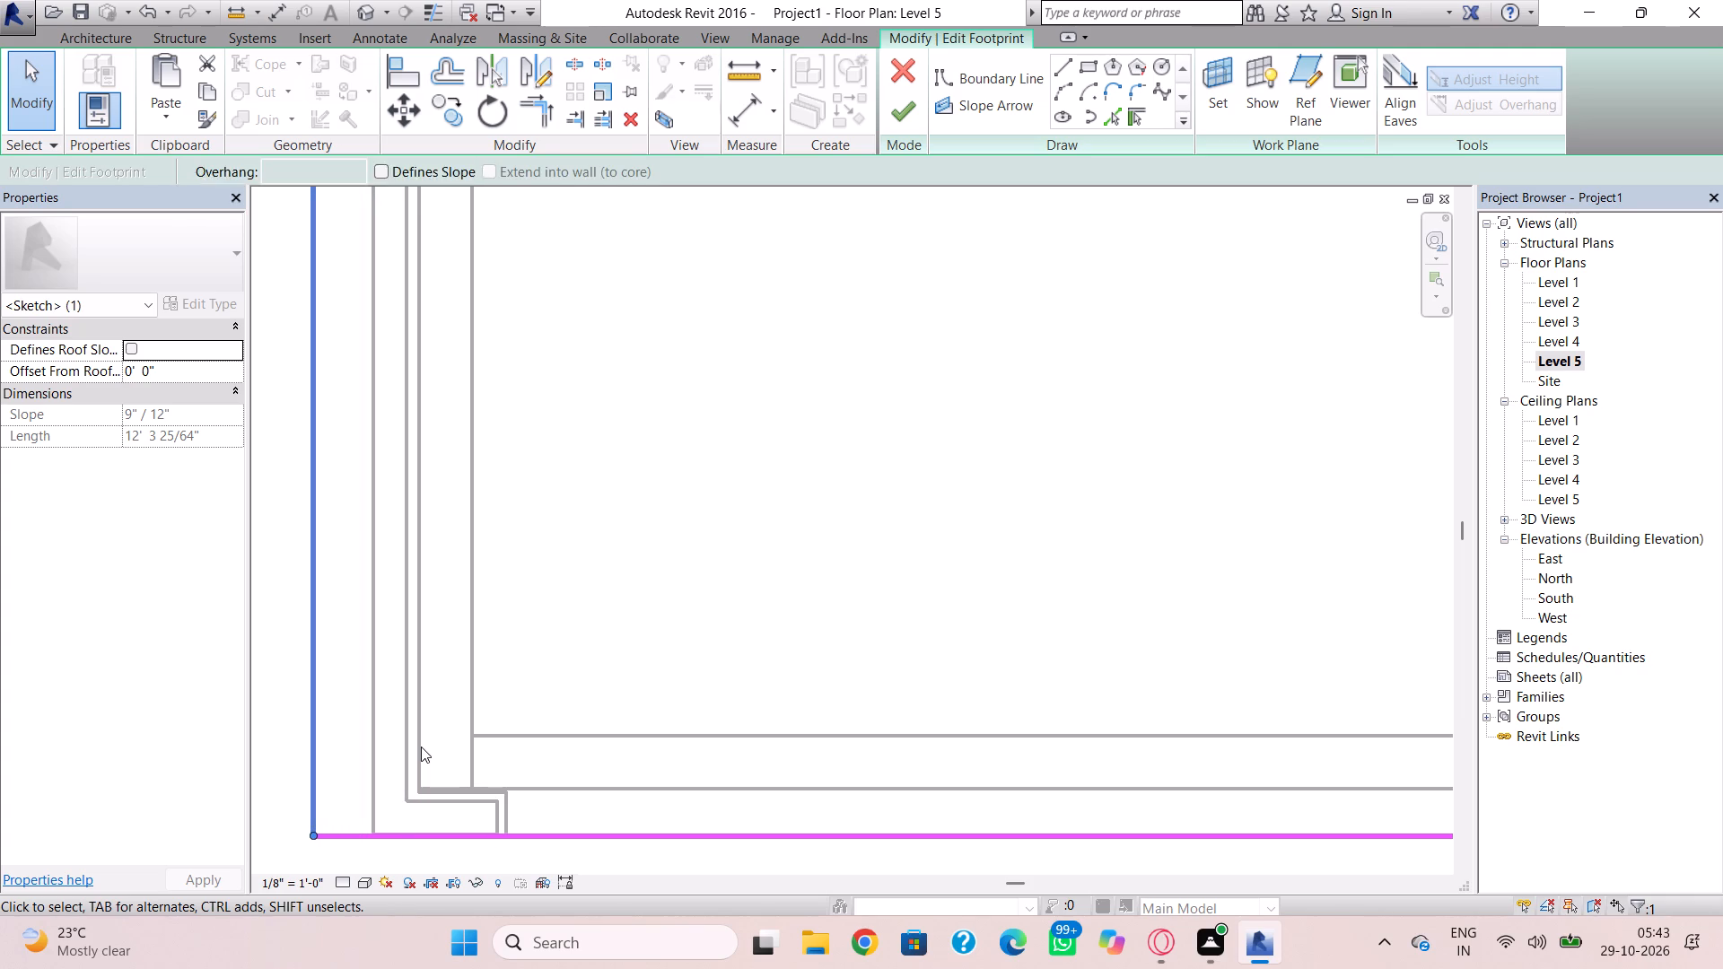
key("Left")
Nudge the roof footprint's south boundary line outward beyond the enclosure, making the footprint about 14' 1 3/8" from north to south.
scroll(421, 747, "down", 1)
middle_click_drag(421, 747, 398, 665)
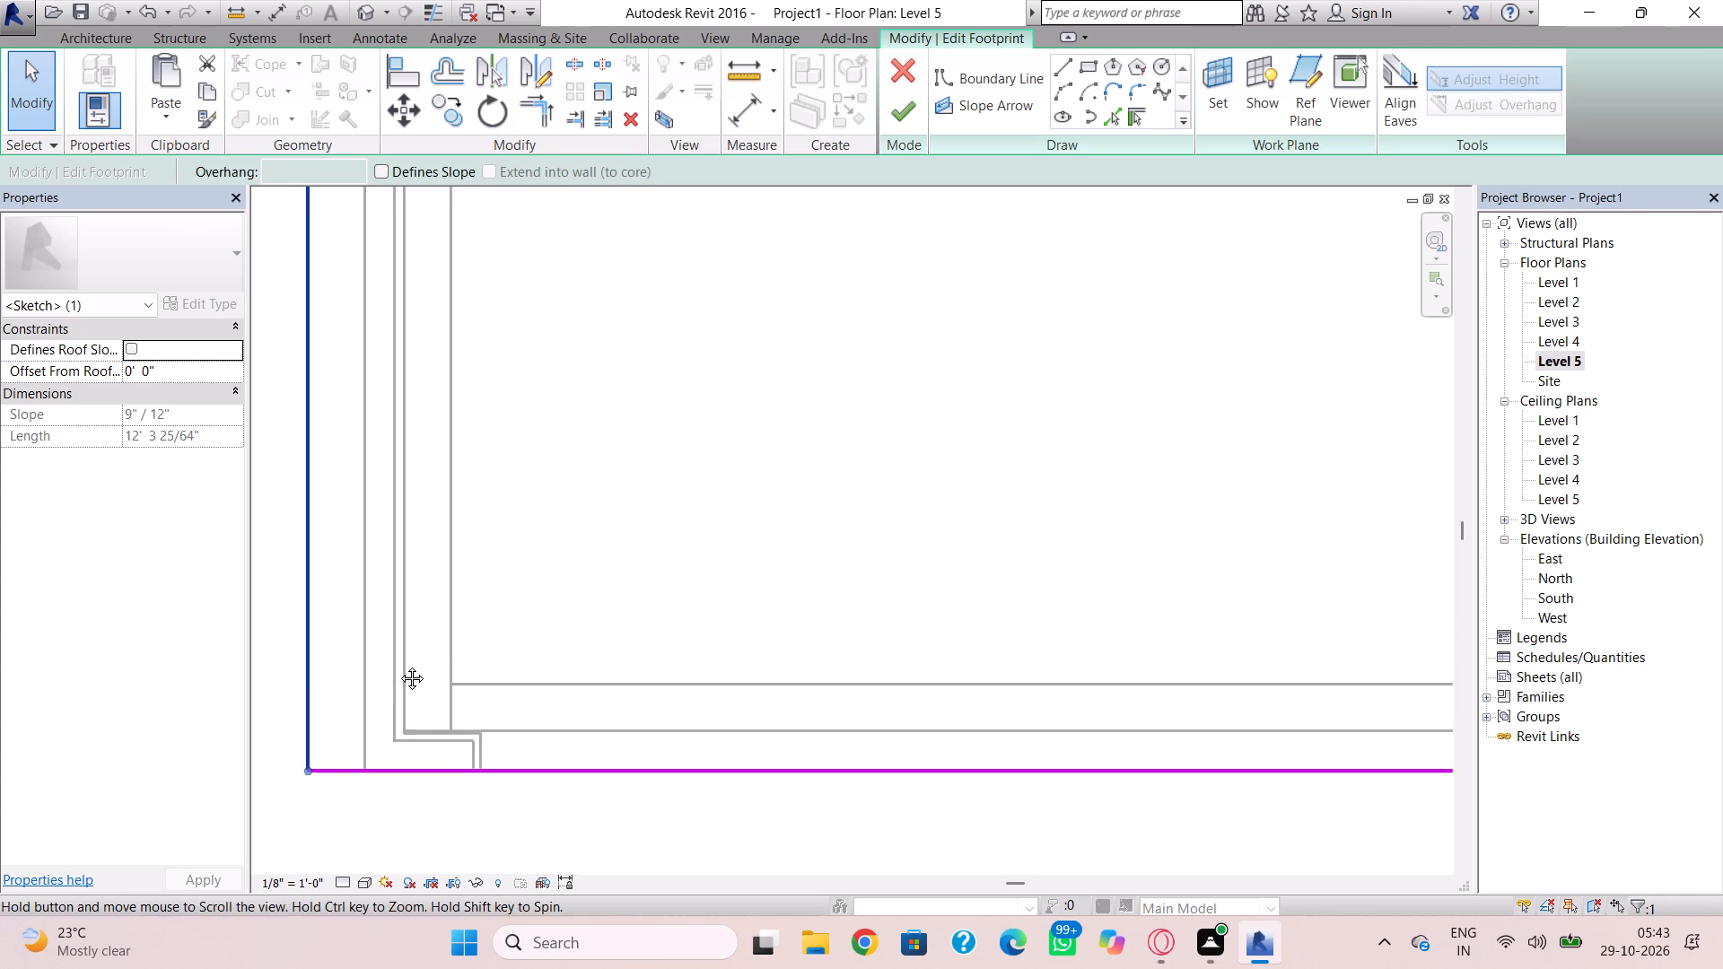
middle_click_drag(398, 665, 393, 631)
left_click(429, 716)
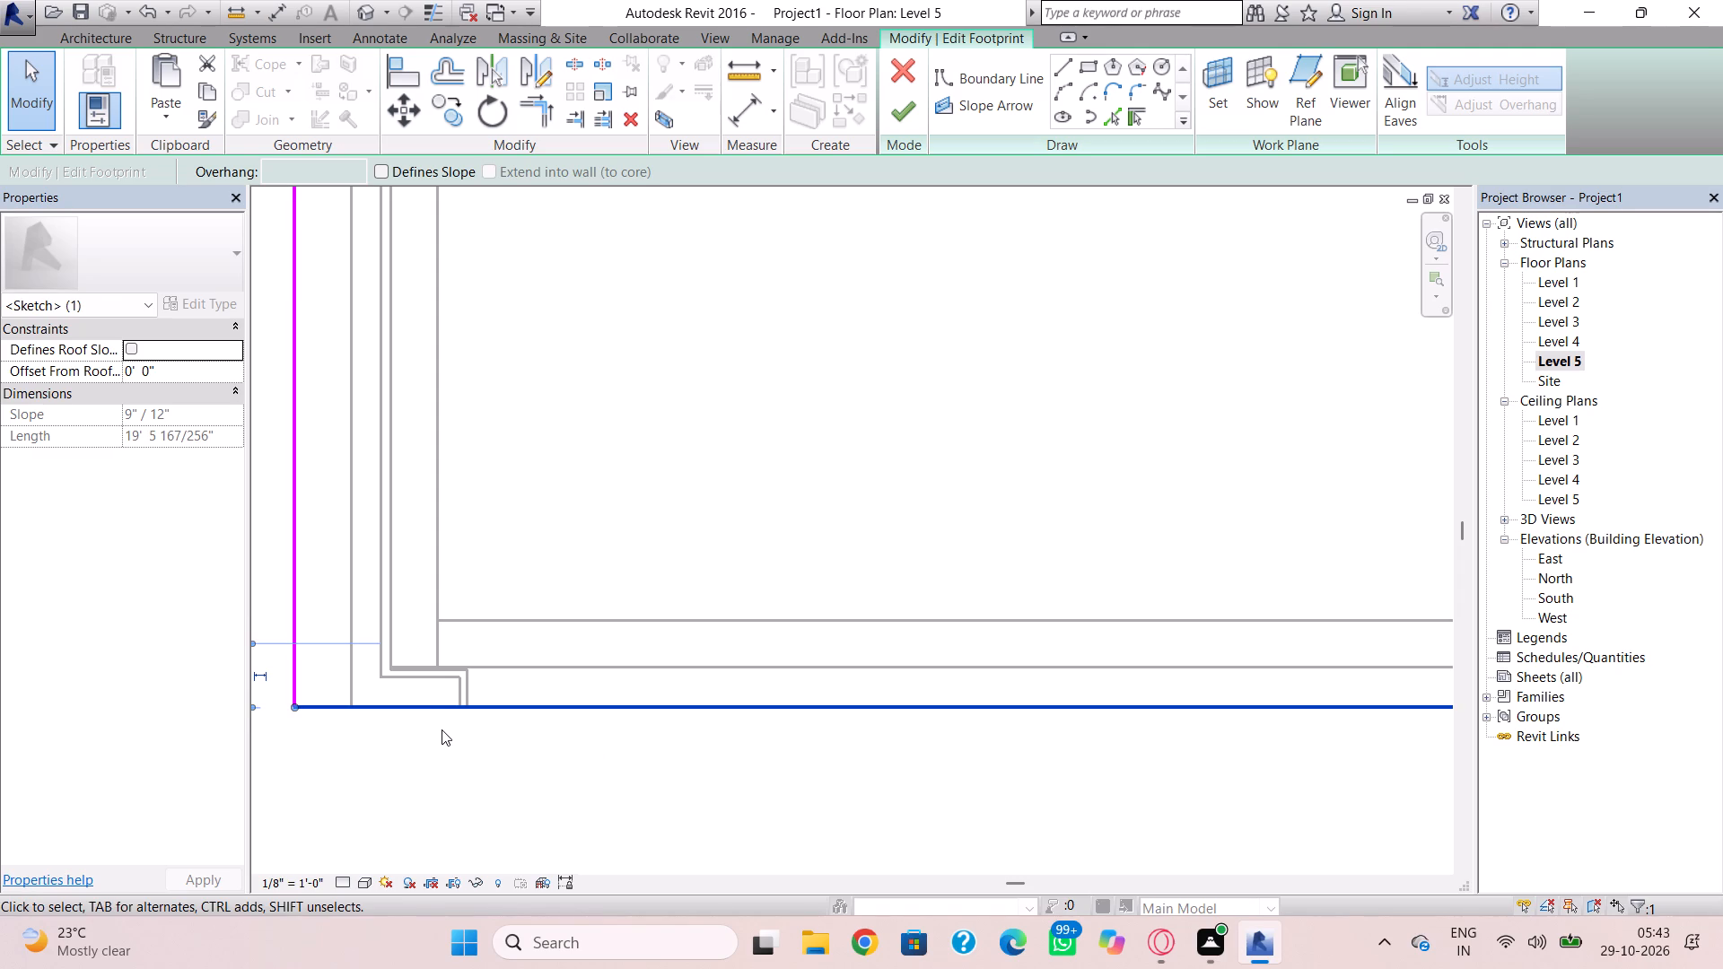
key("Down")
key("Down")
key("Down")
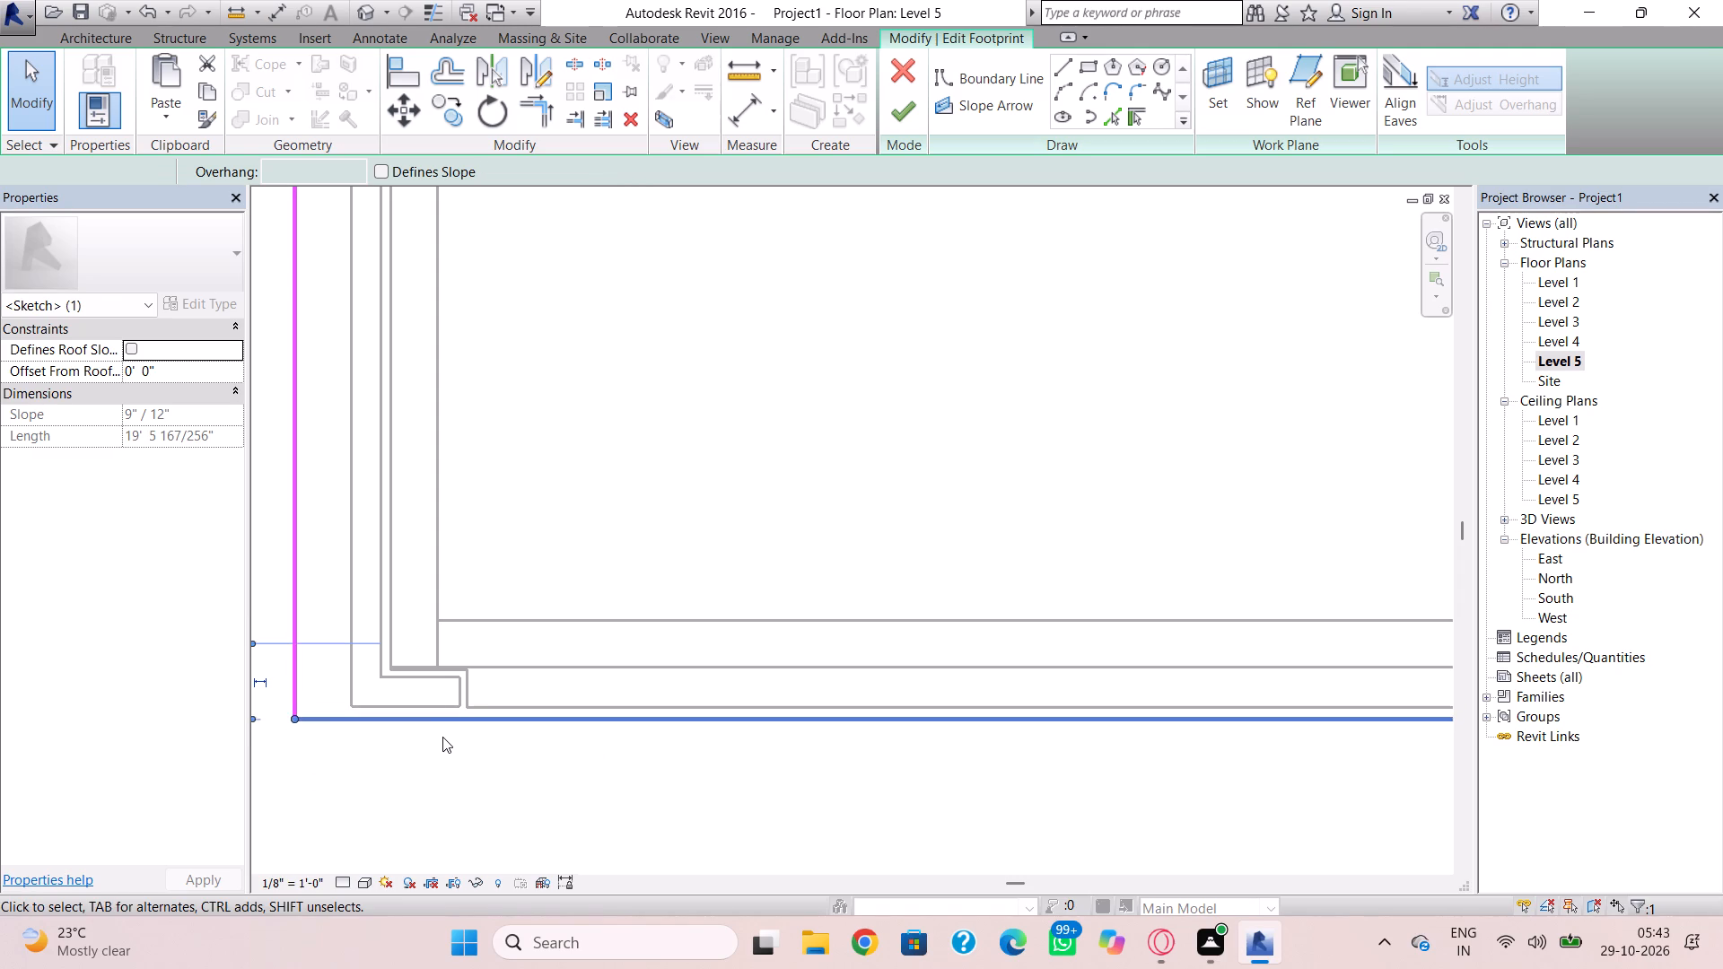
key("Down")
key("Down")
key("Down")
key("Down")
key("Down")
key("Down")
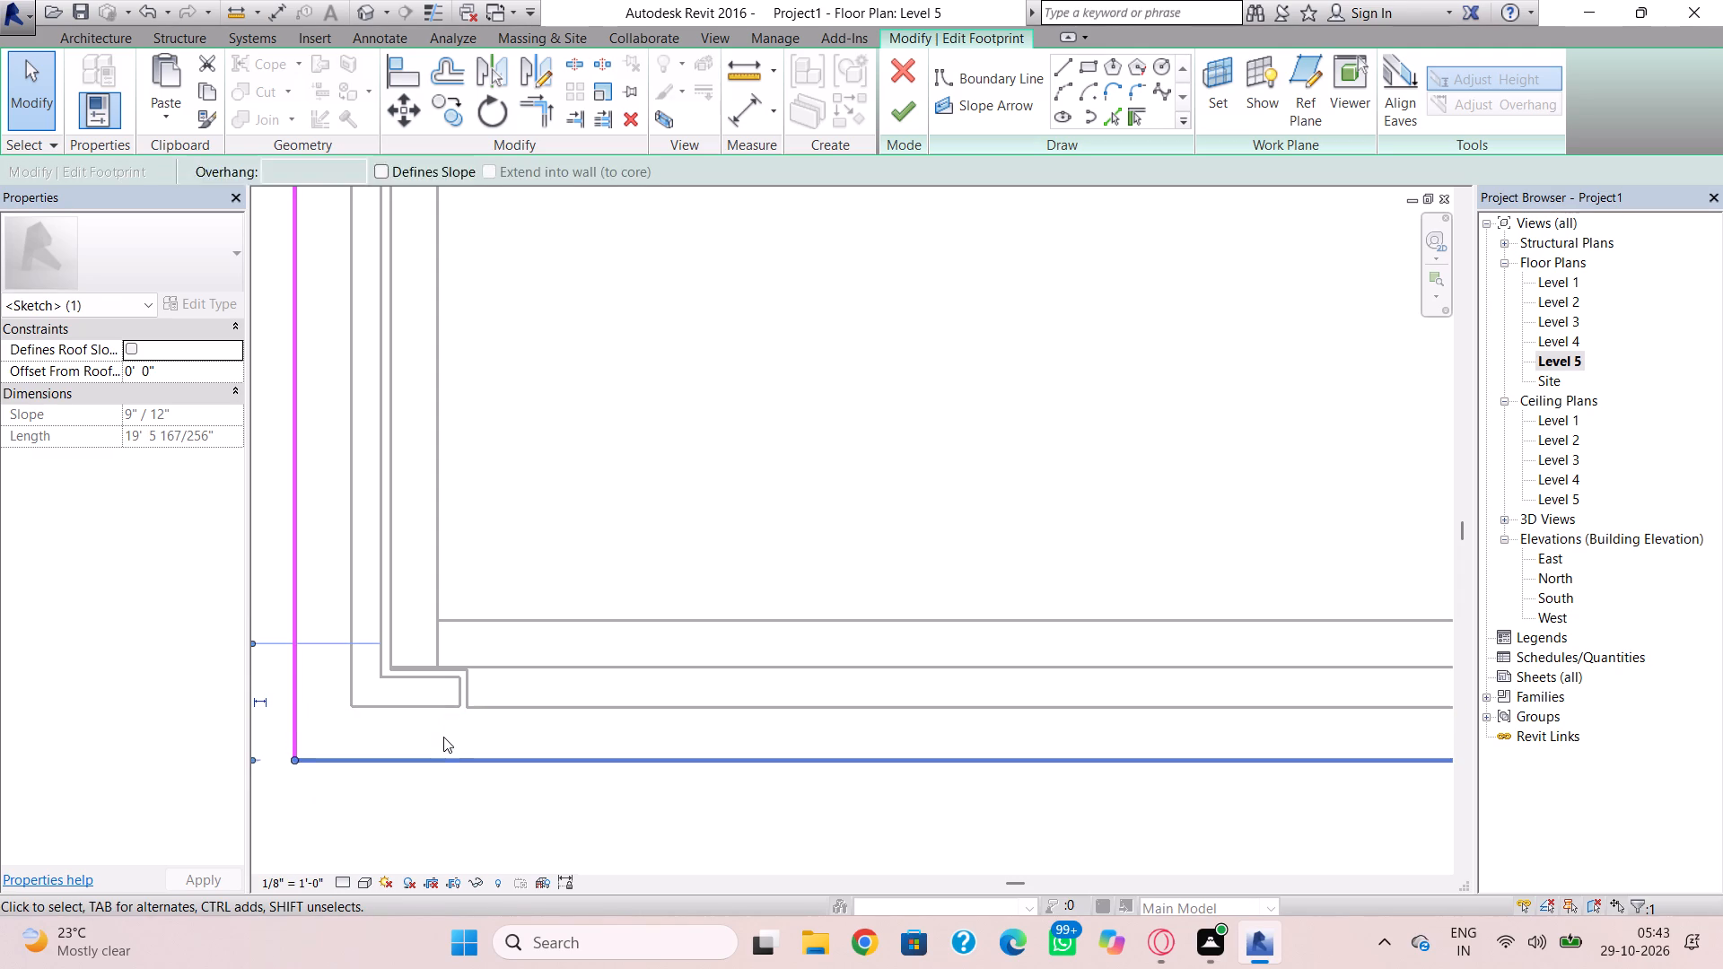
key("Down")
key("Down")
key("Down")
key("Down")
key("Down")
key("Down")
key("Down")
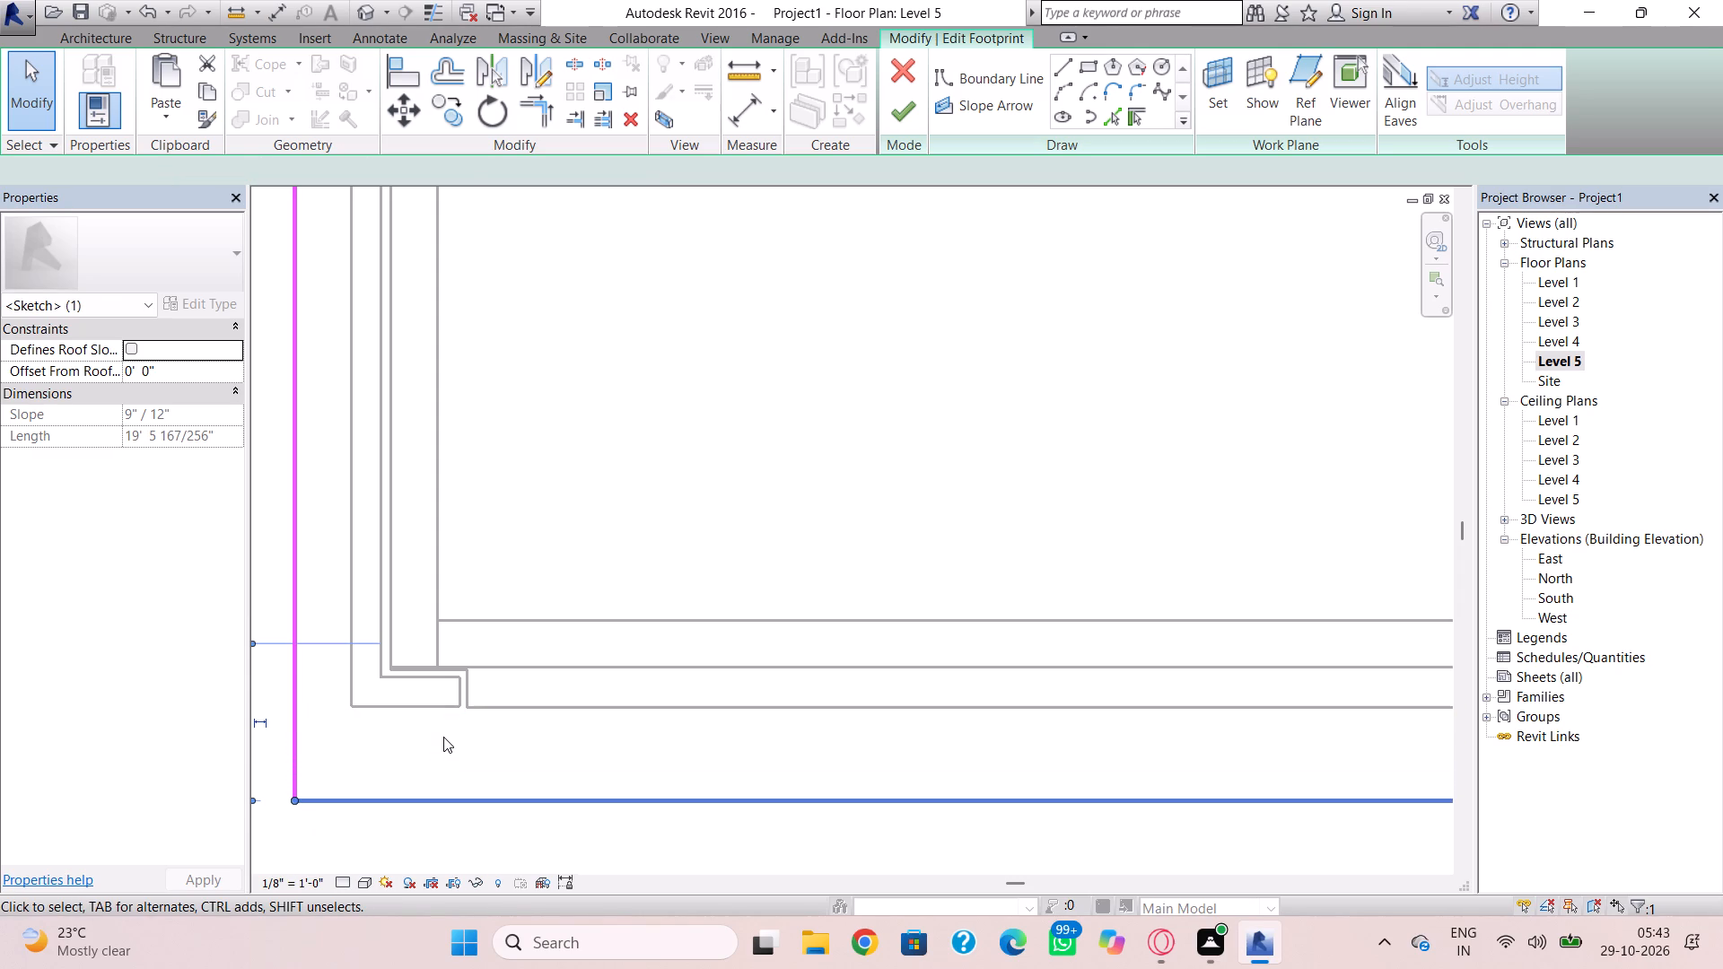
scroll(458, 729, "down", 5)
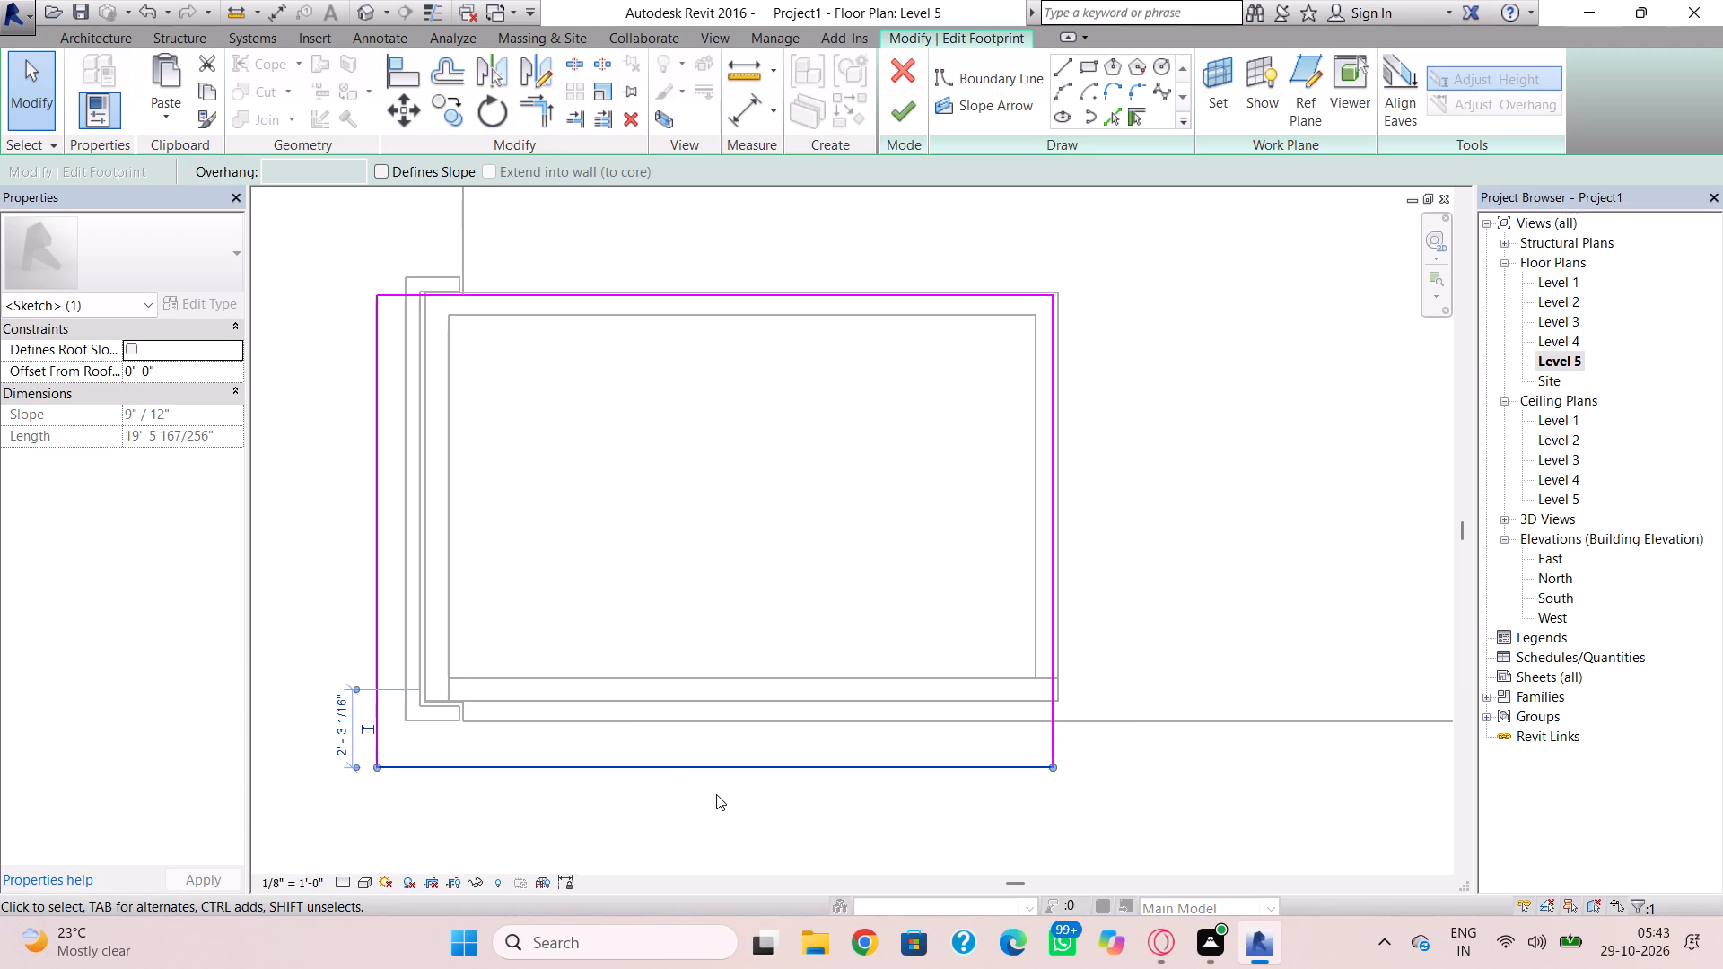
key("Down")
key("Down")
key("Down")
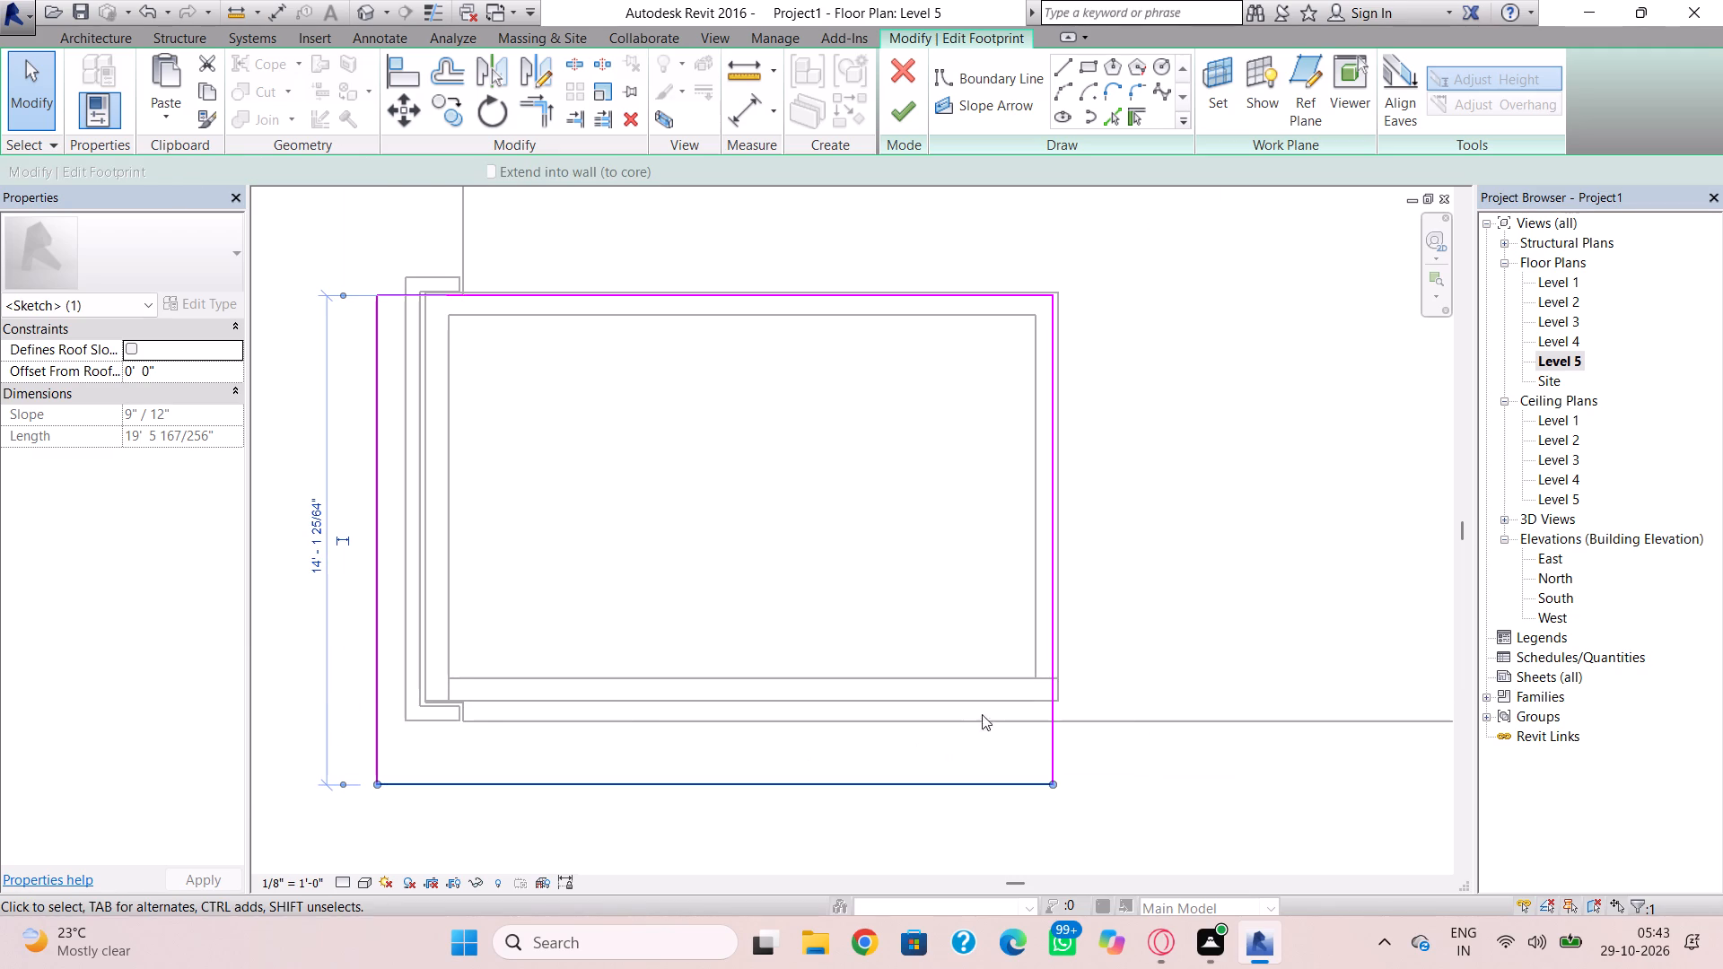
Nudge the footprint's east boundary line outward to about 1' 8" beyond the east 8" wall's centreline.
left_click(1047, 667)
key("Right")
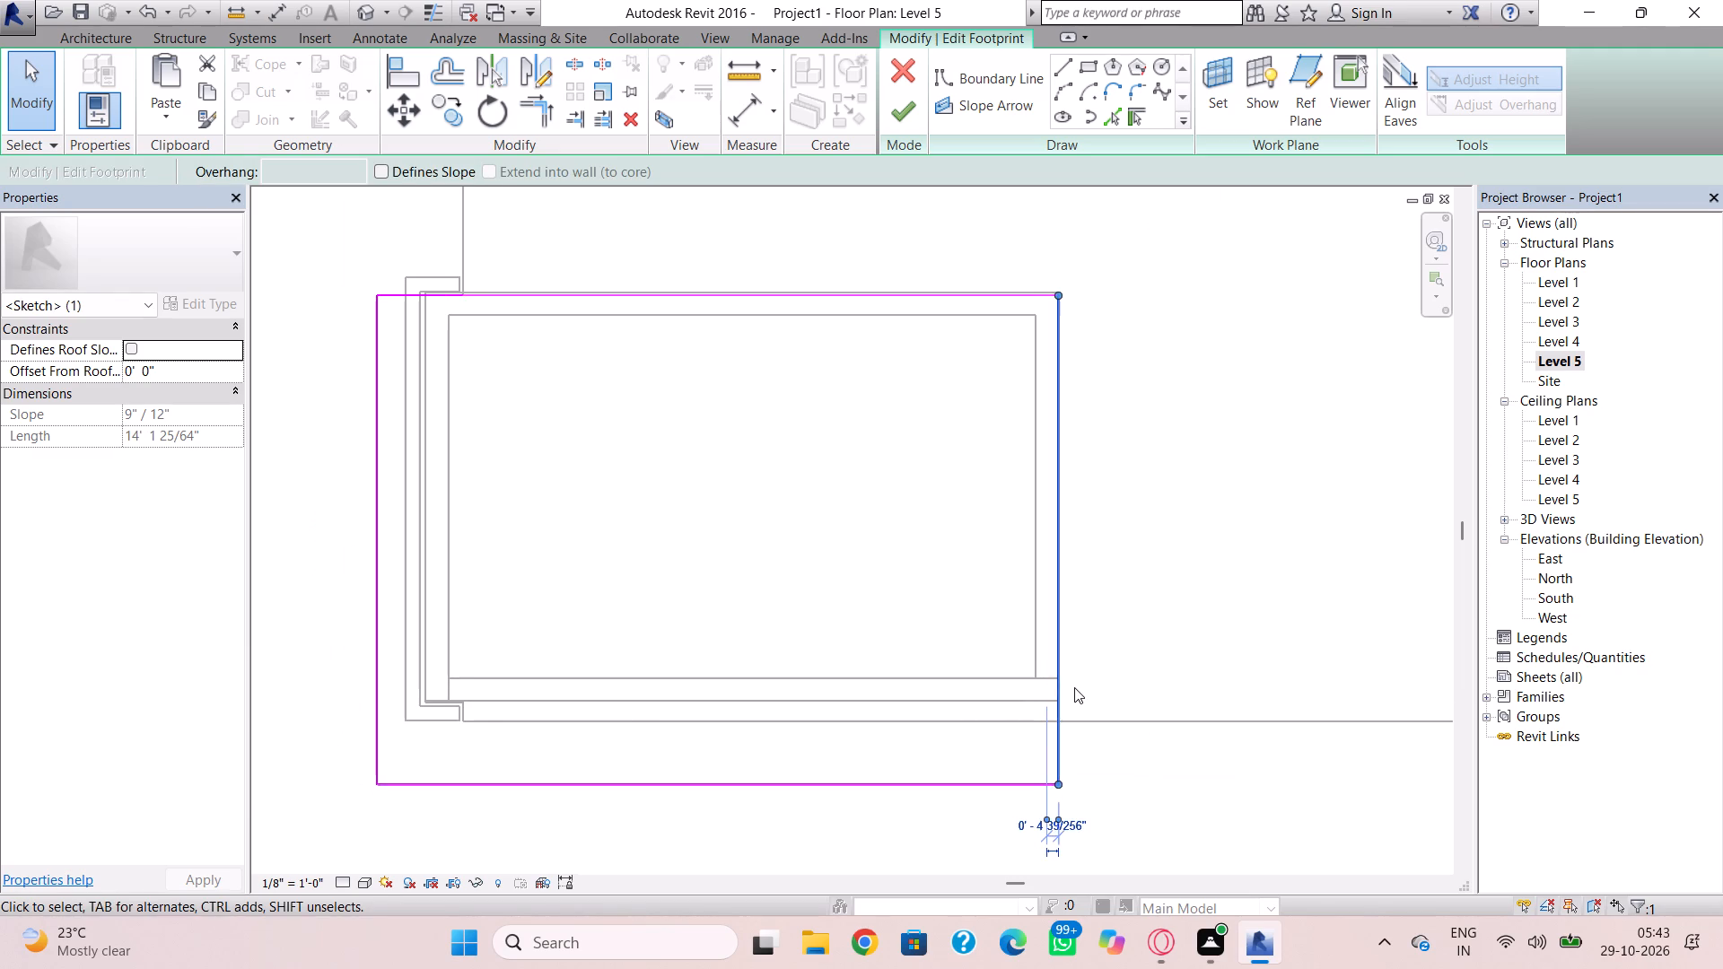
key("Right")
key("Right")
key("Right")
key("Right")
key("Right")
key("Right")
key("Right")
key("Right")
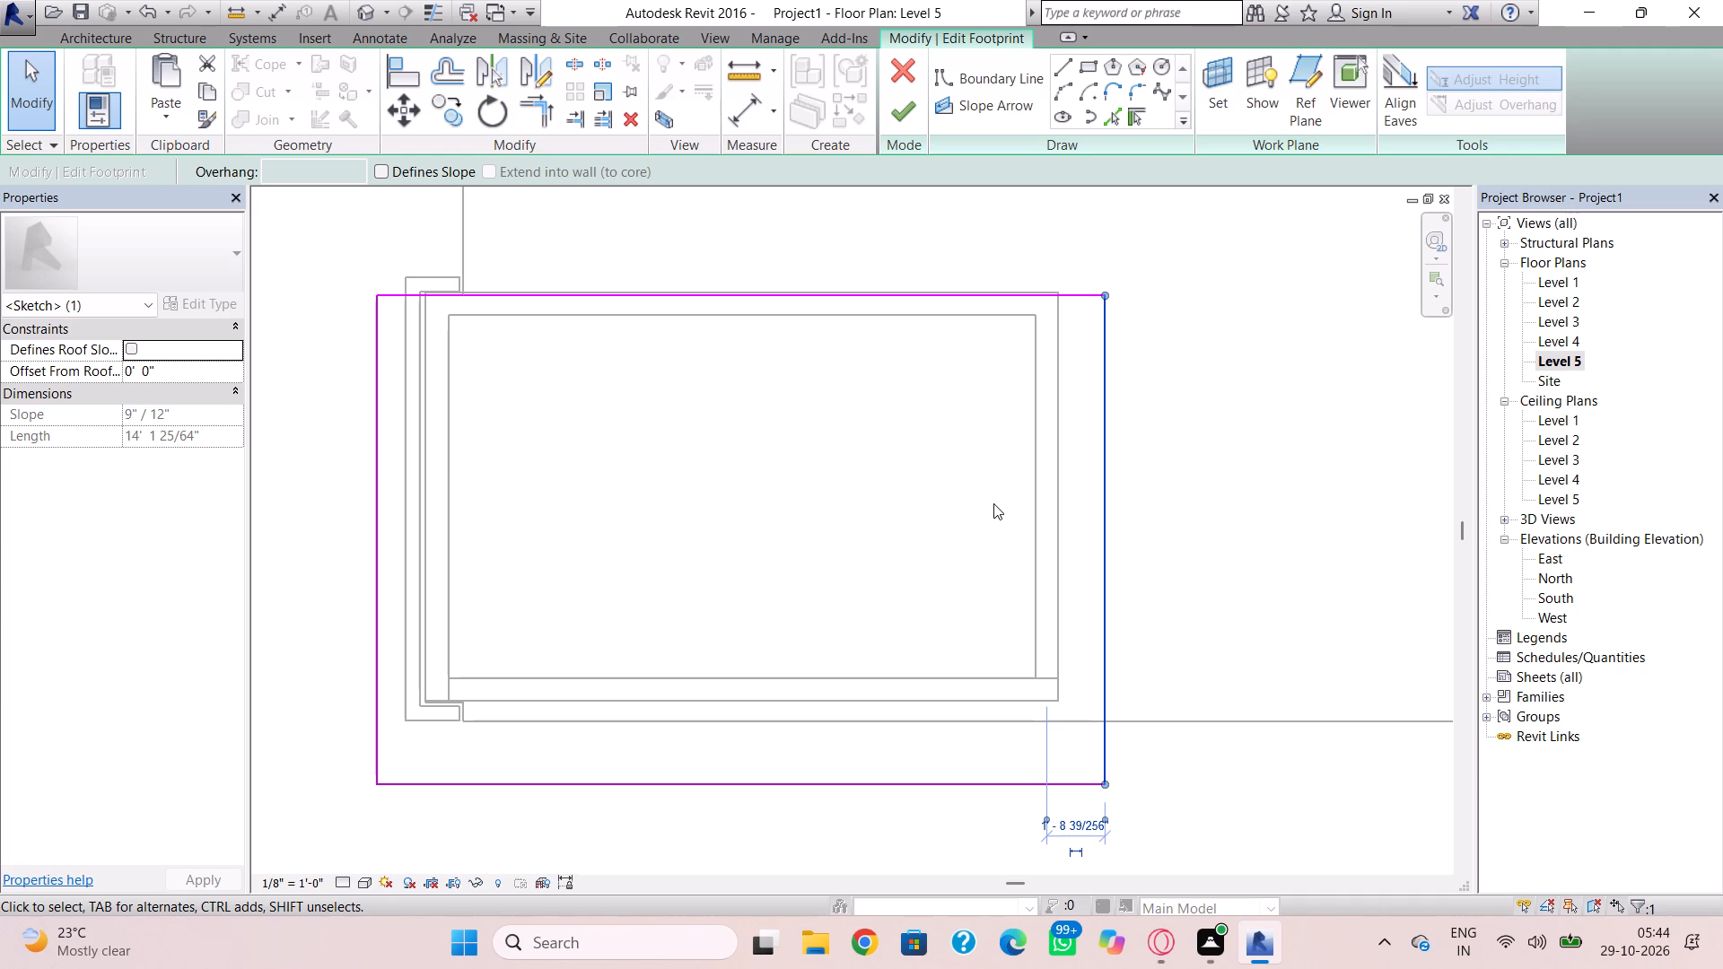
Nudge the north boundary line outward until the footprint is about 15' 11 3/8" north to south, and finish the roof sketch.
left_click(941, 303)
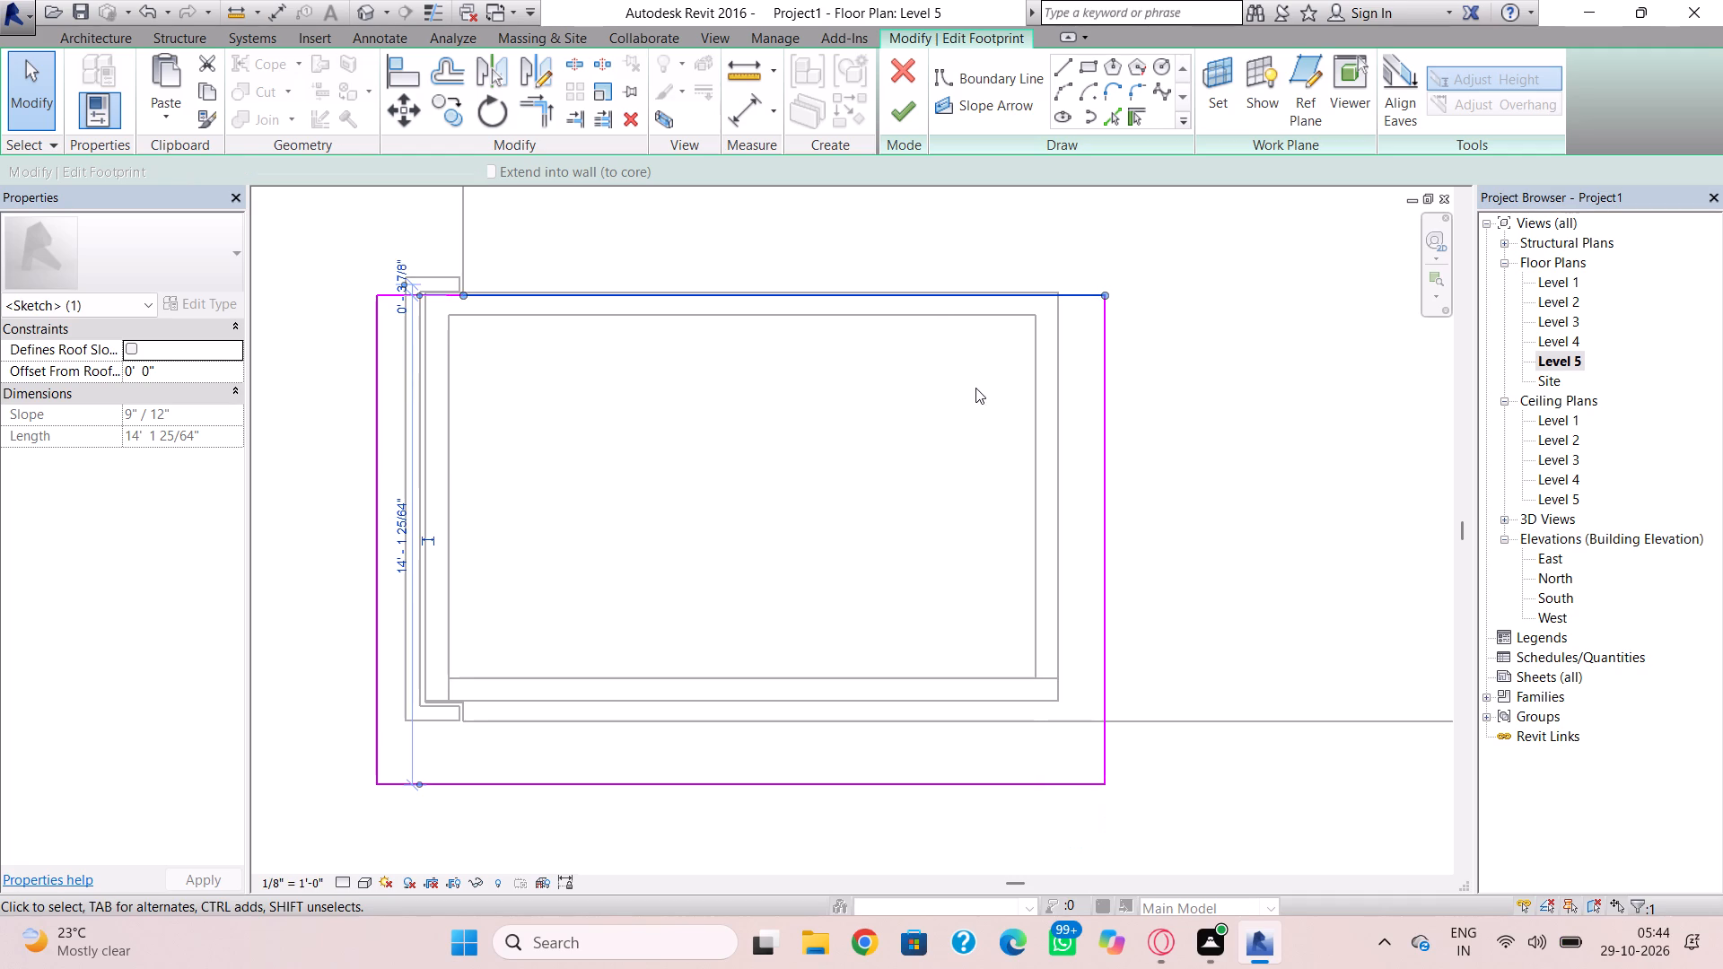
key("Up")
key("Up")
key("Up")
key("Up")
key("Up")
key("Up")
key("Up")
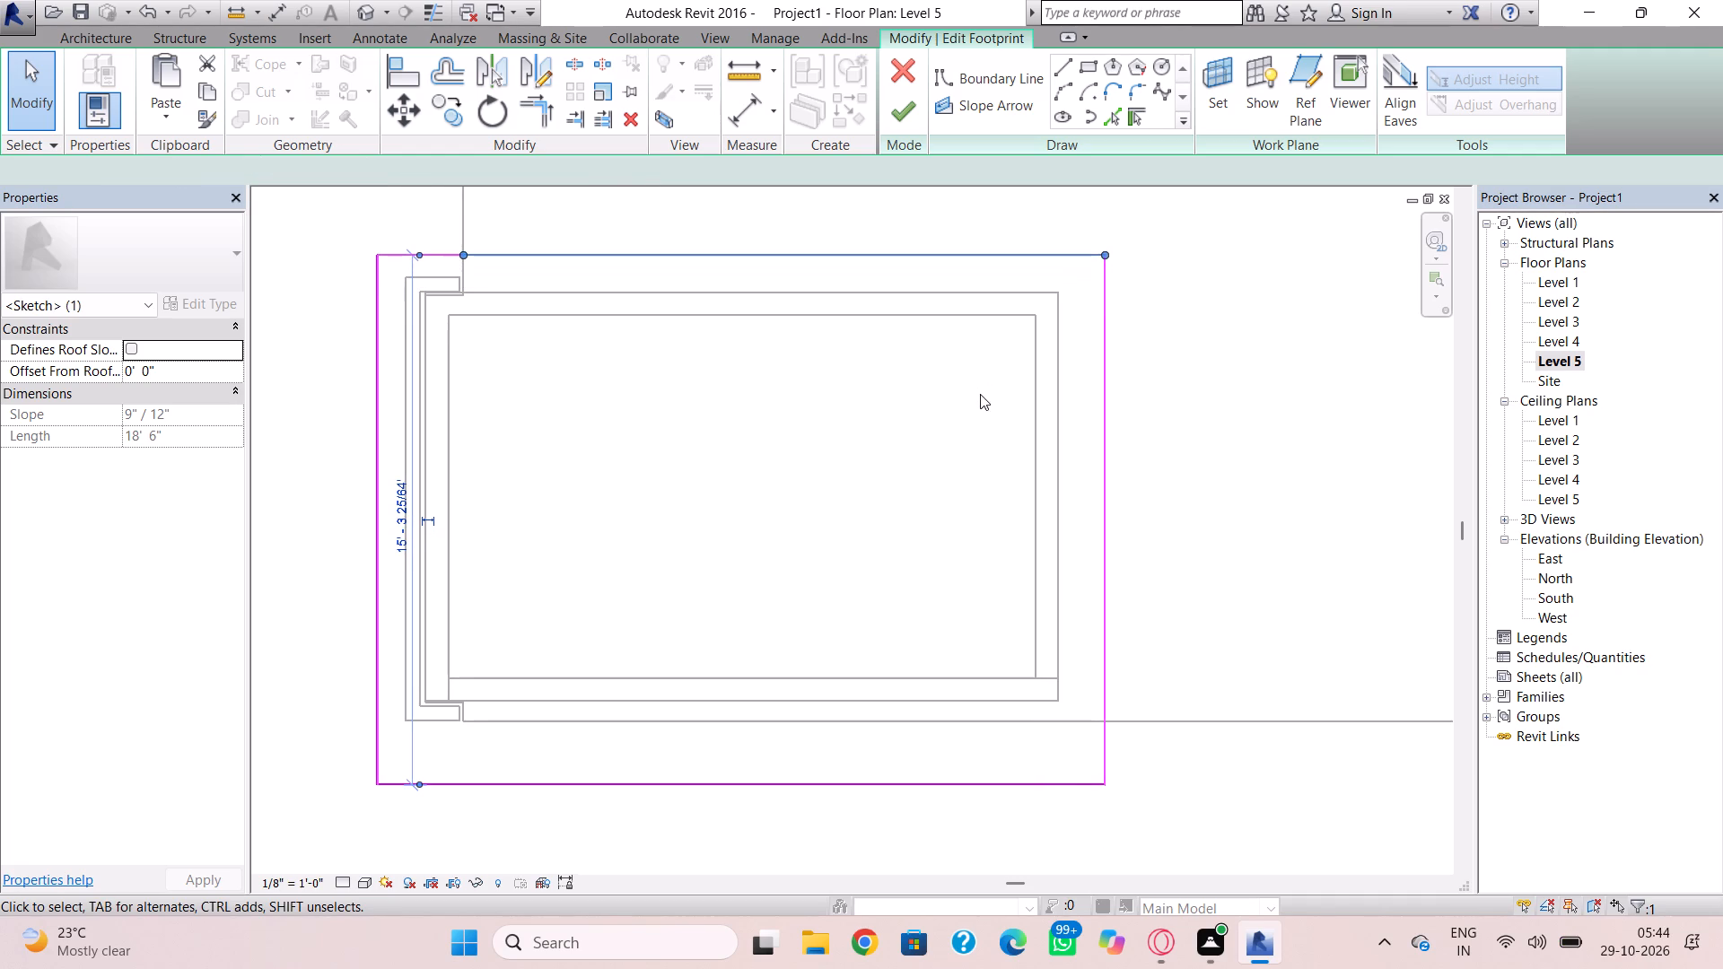
key("Up")
key("Up")
key("Up")
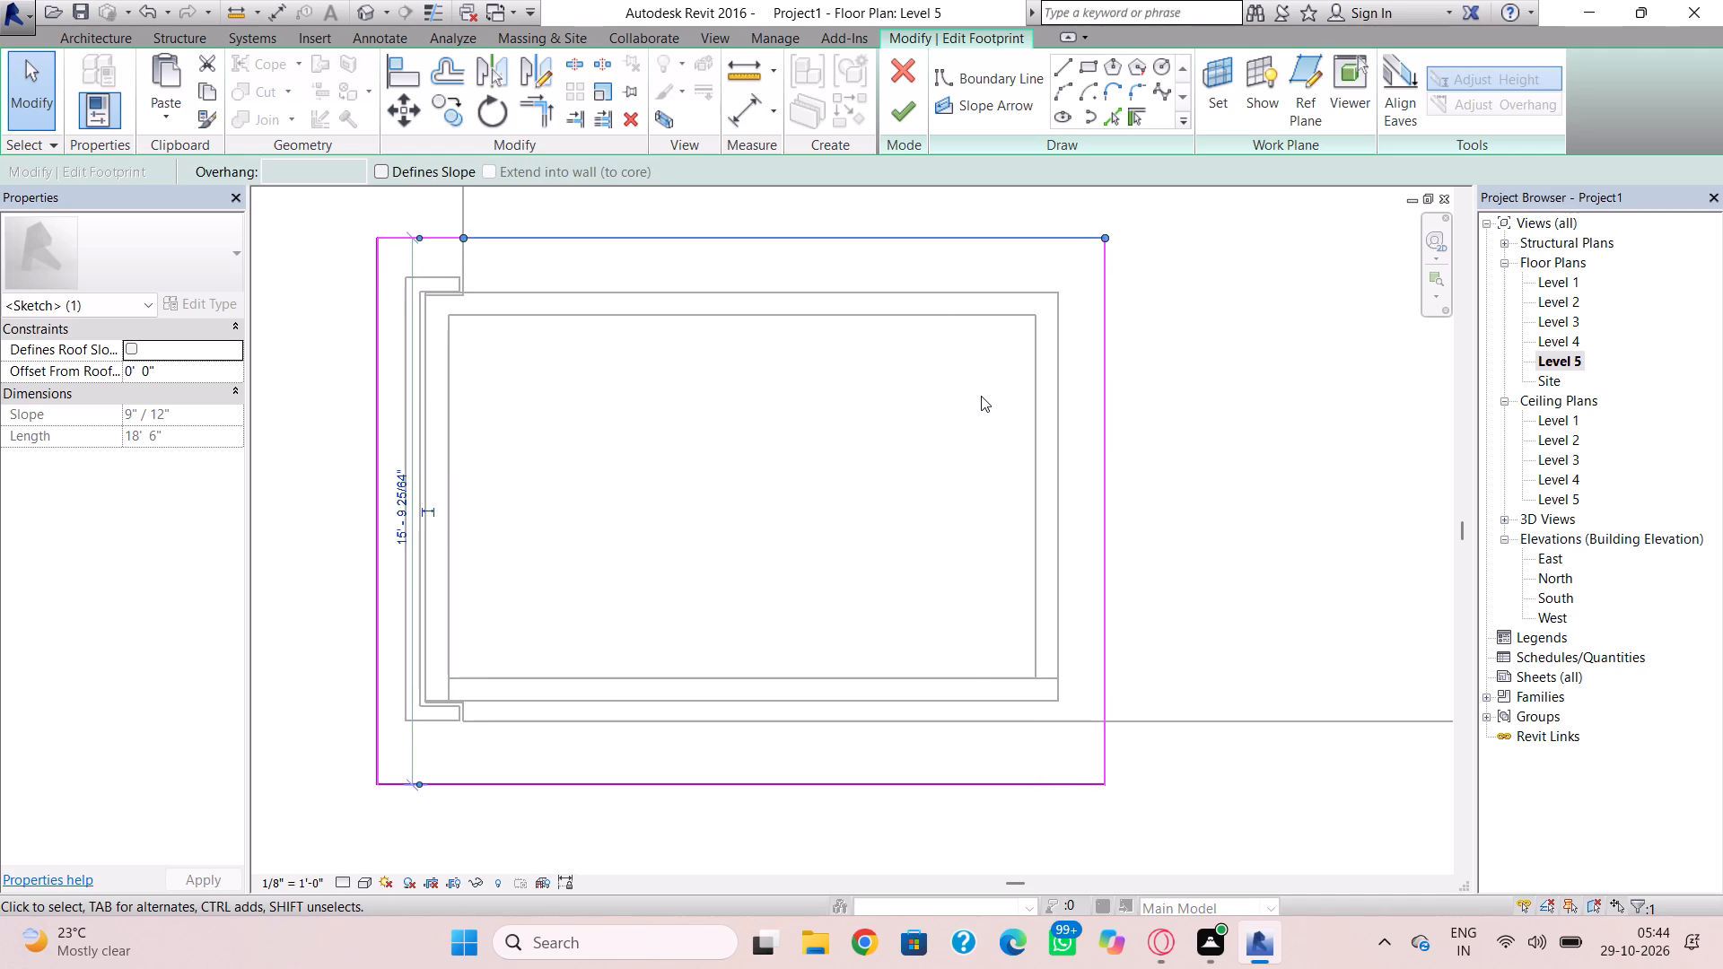
key("Up")
left_click_drag(888, 98, 889, 100)
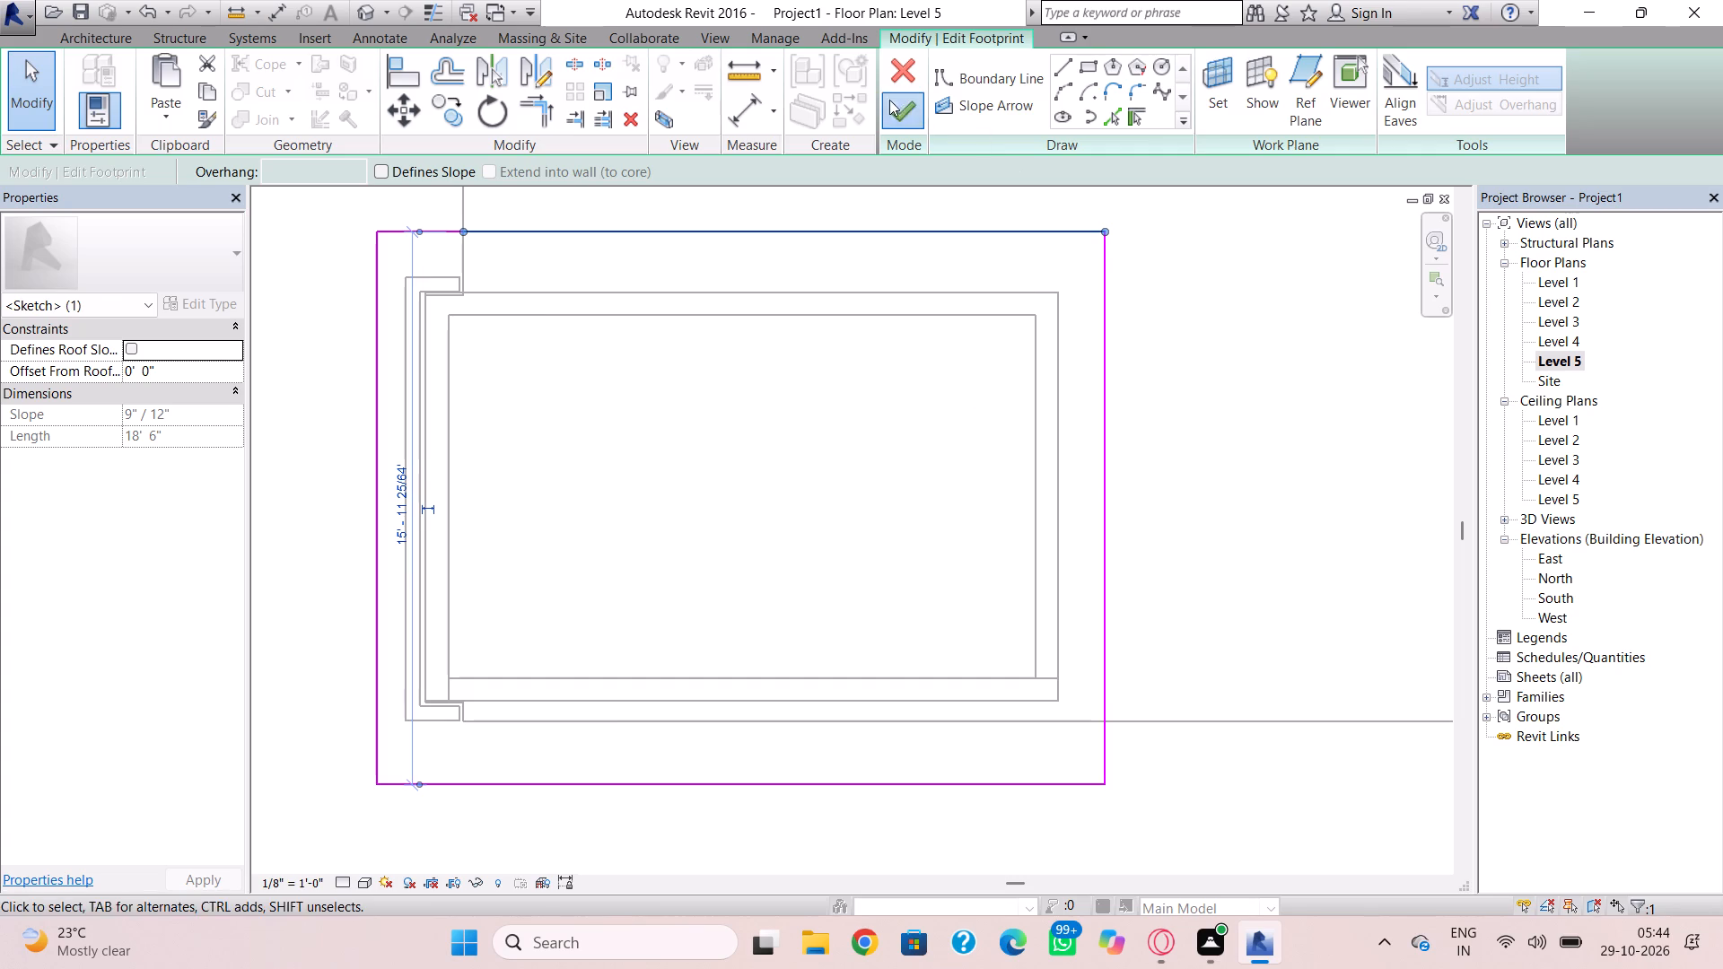
left_click_drag(889, 100, 896, 105)
left_click(896, 491)
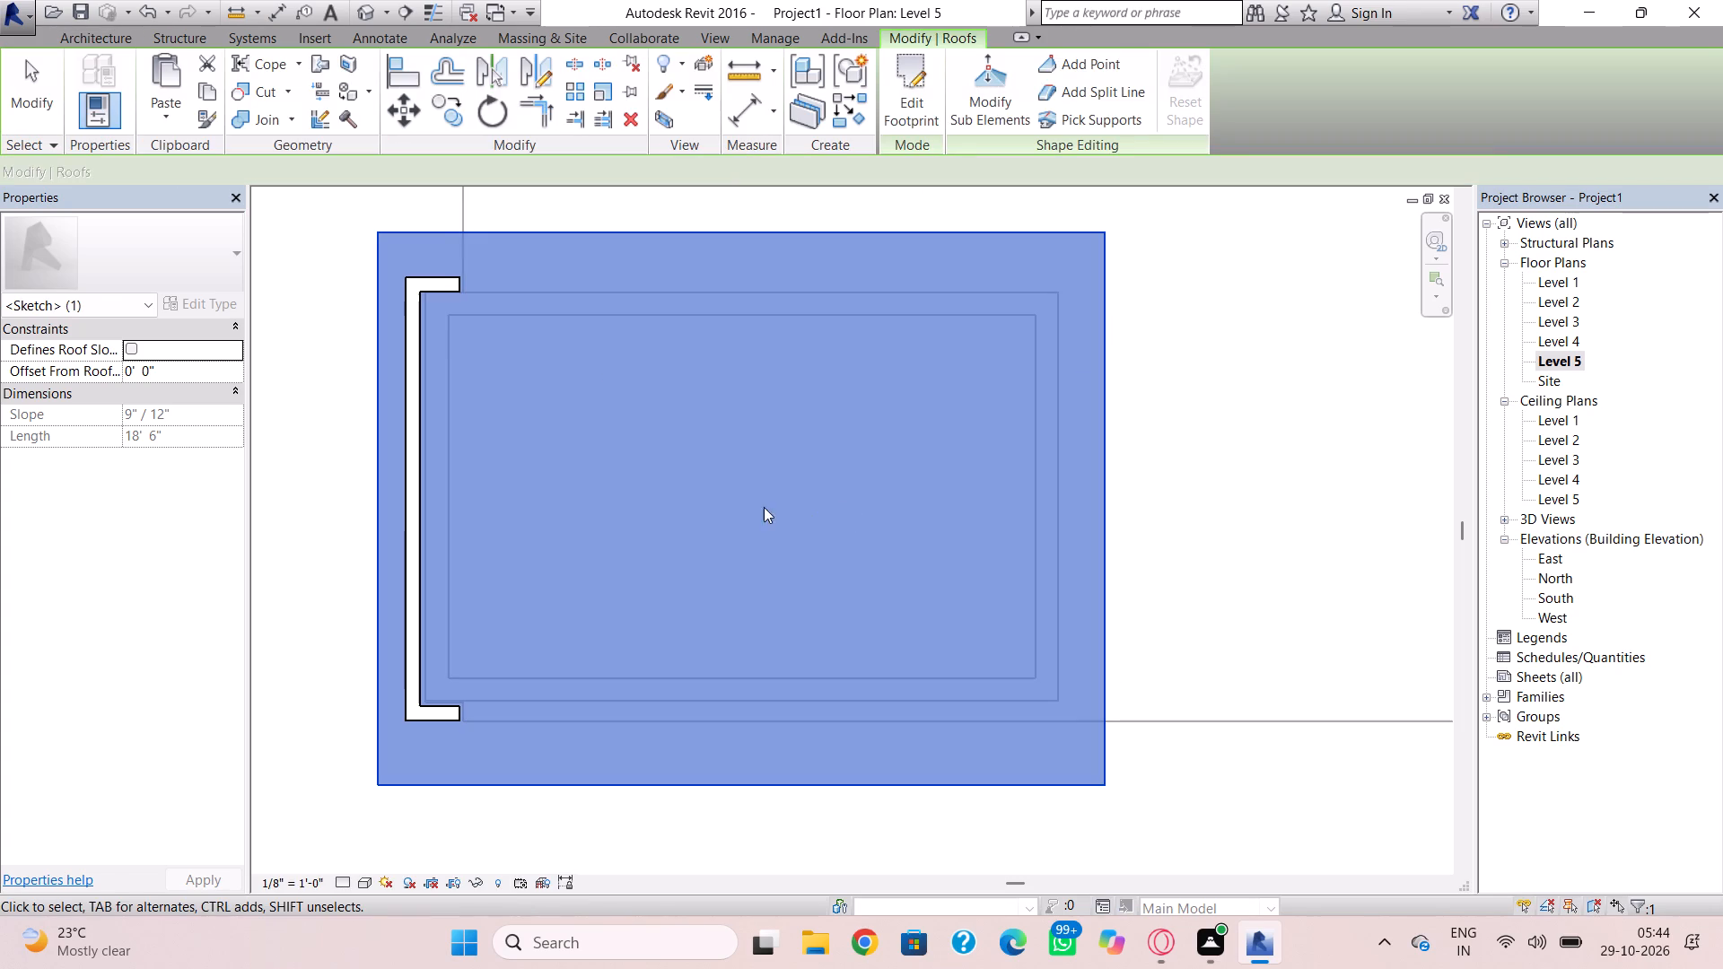
Undo the attachment of the enclosure's 8" walls to the Level 5 roof in the 3D view.
left_click(365, 13)
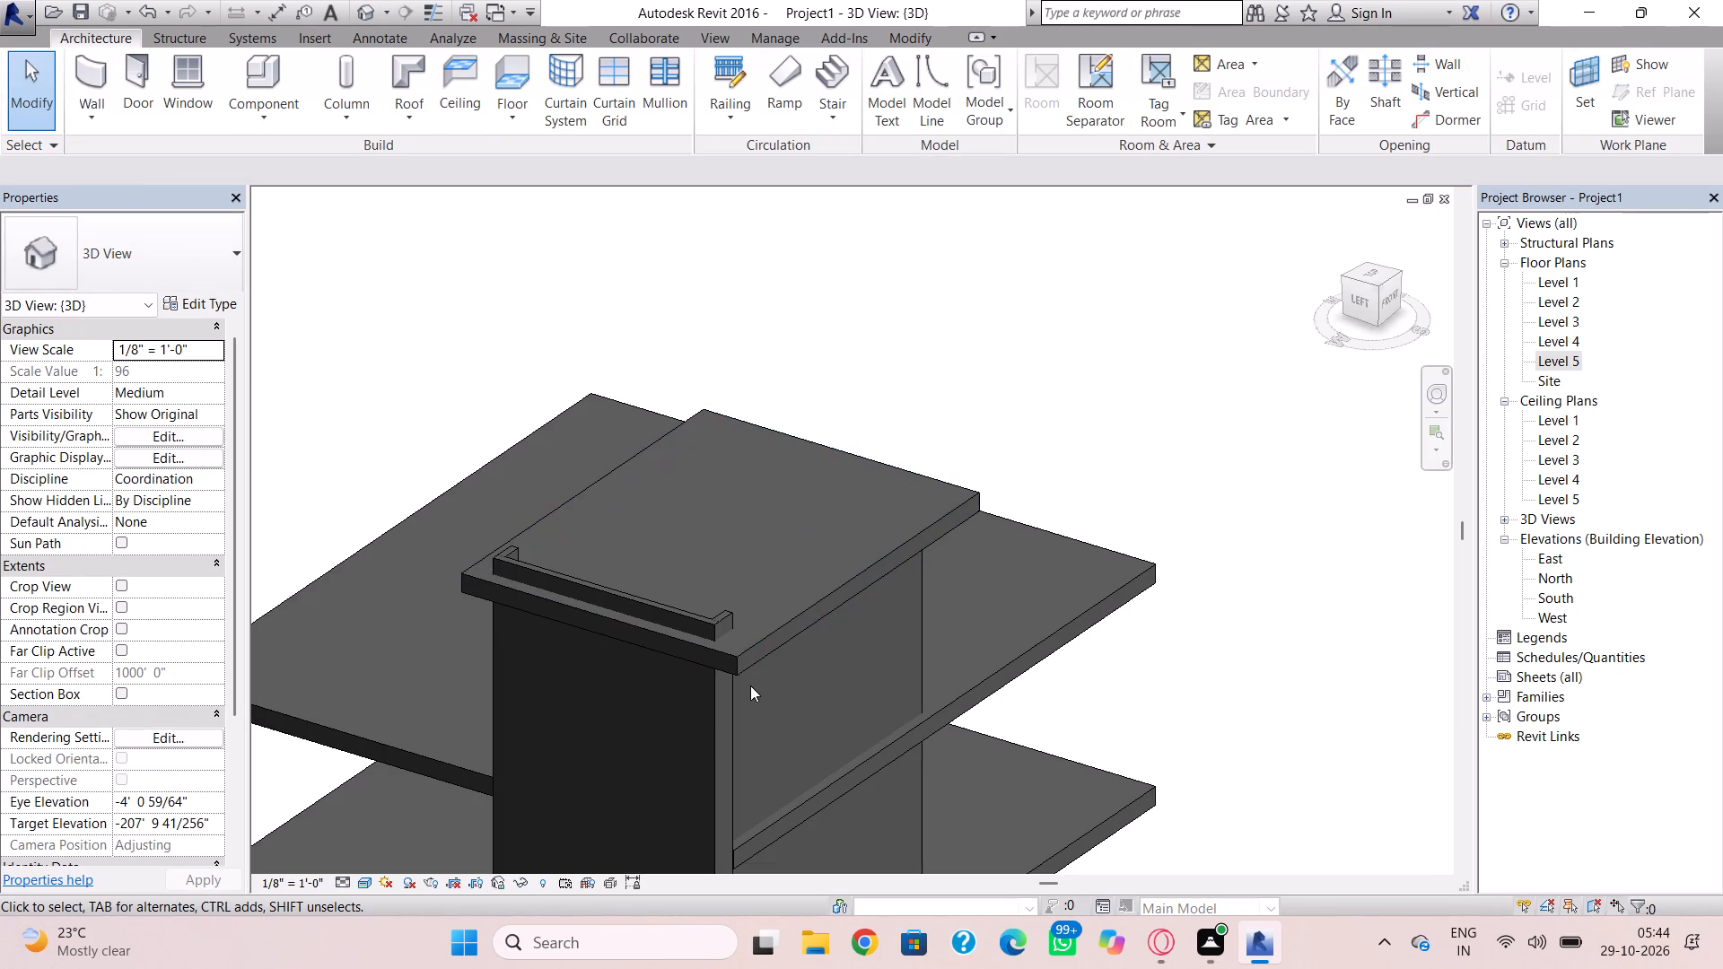
key("ctrl+z")
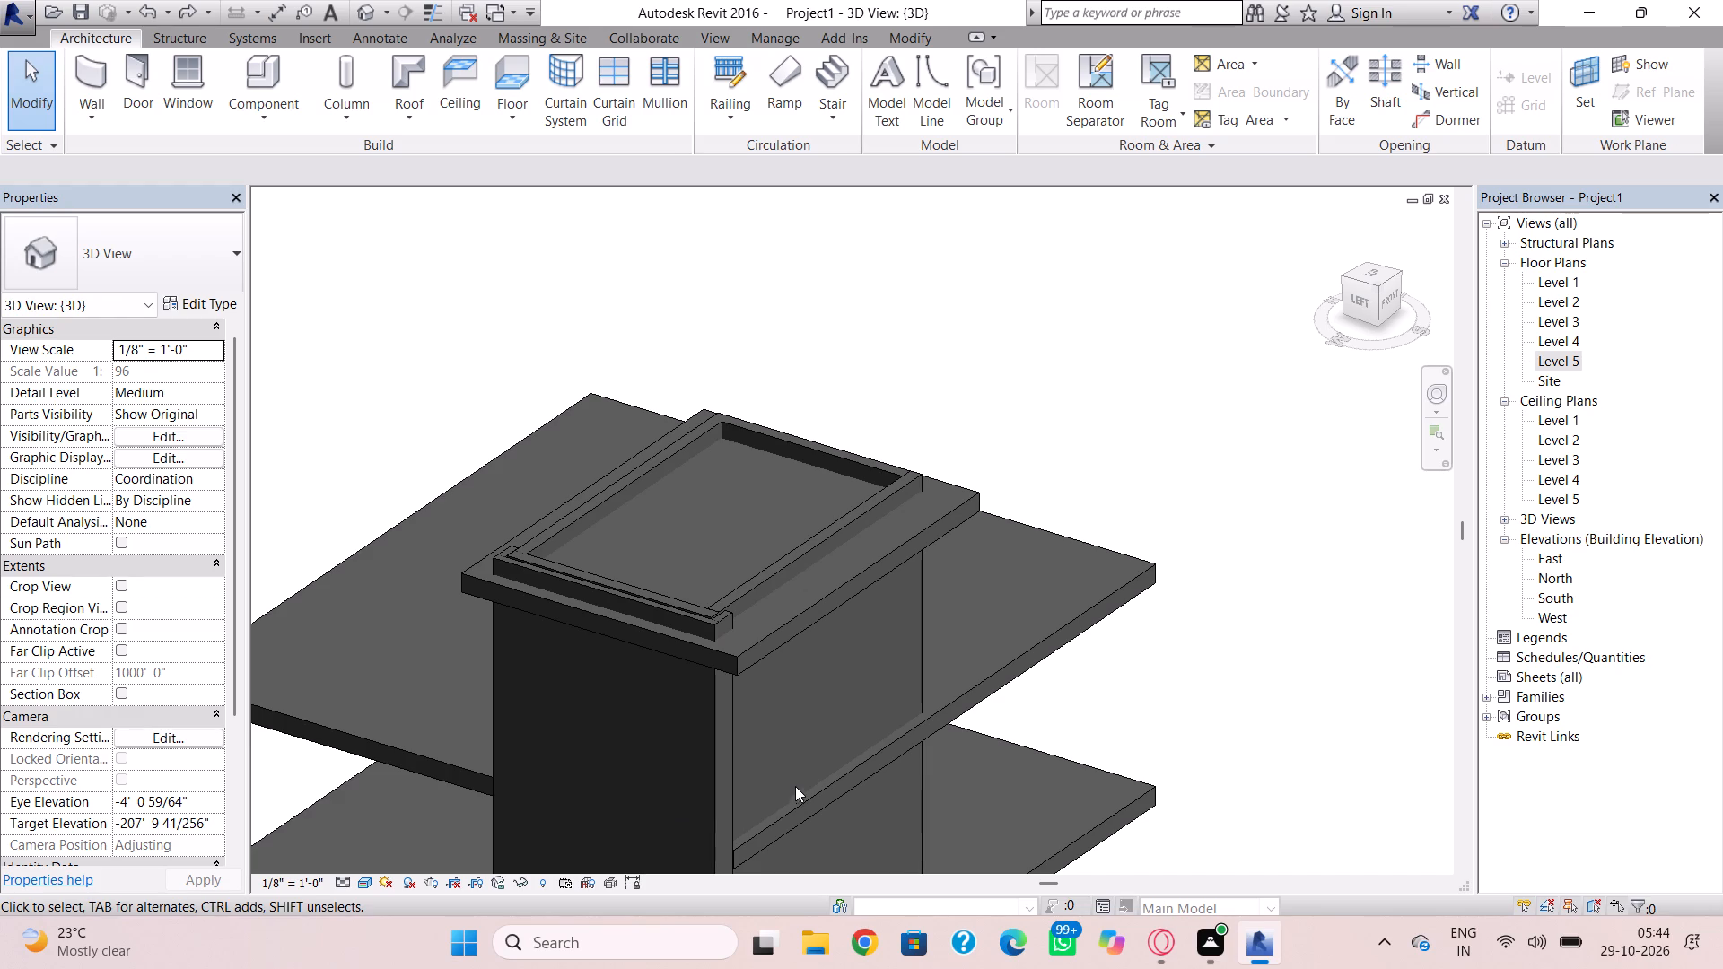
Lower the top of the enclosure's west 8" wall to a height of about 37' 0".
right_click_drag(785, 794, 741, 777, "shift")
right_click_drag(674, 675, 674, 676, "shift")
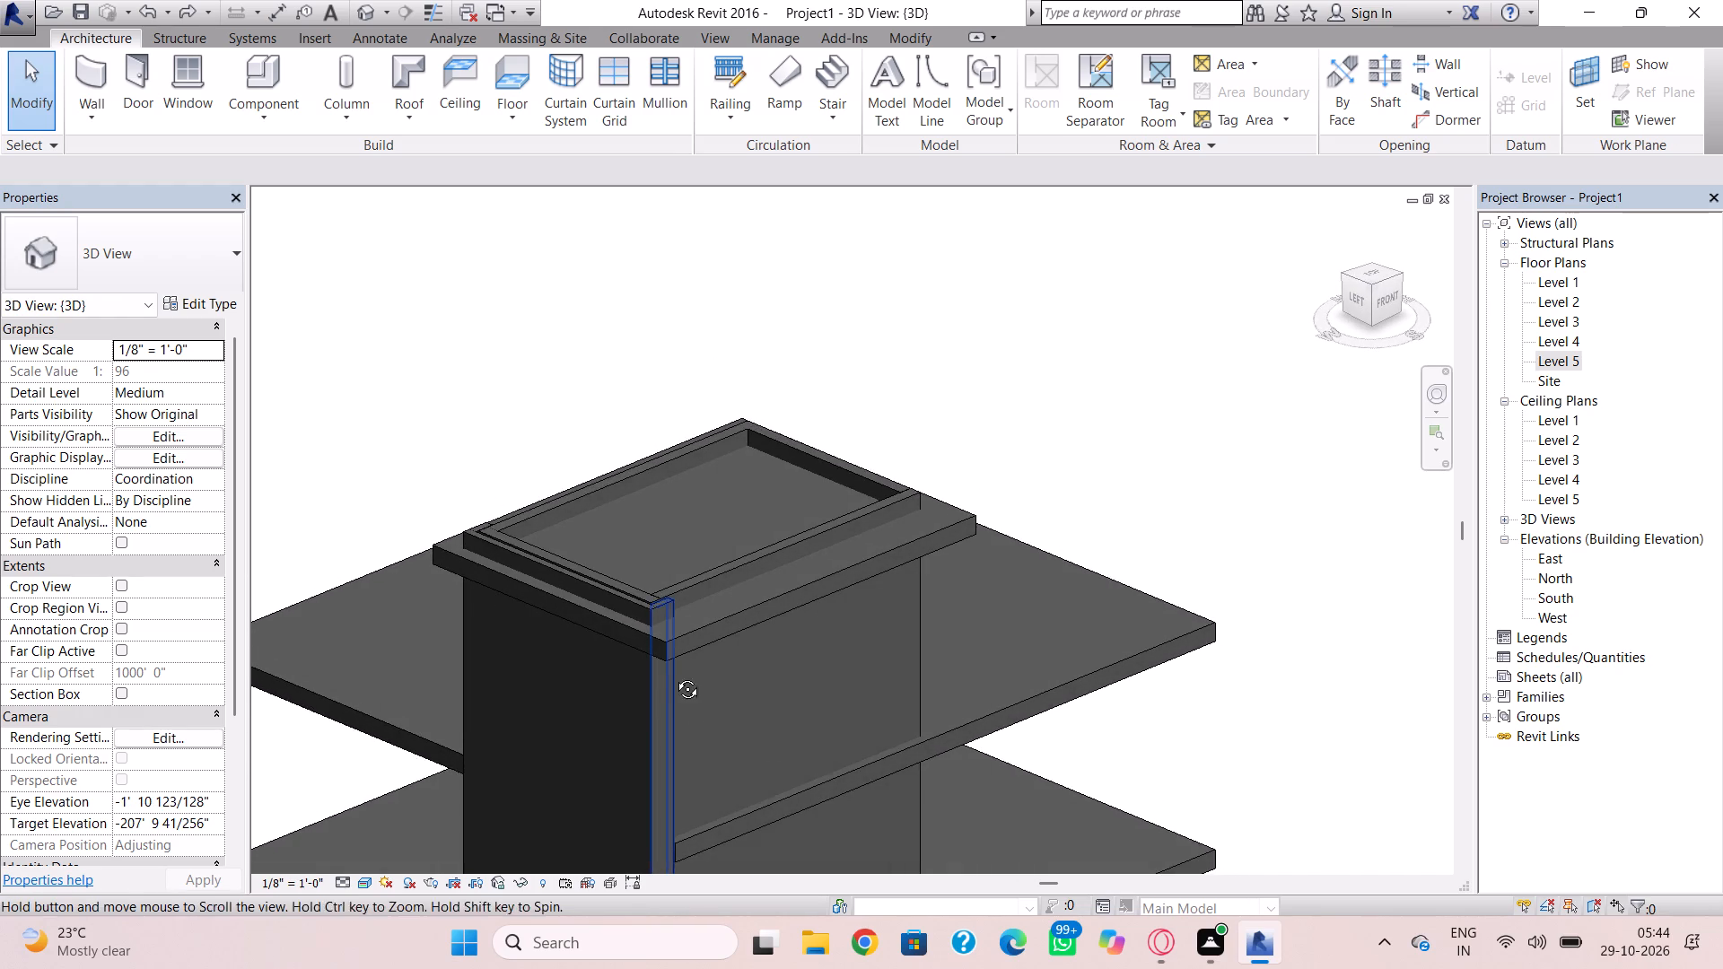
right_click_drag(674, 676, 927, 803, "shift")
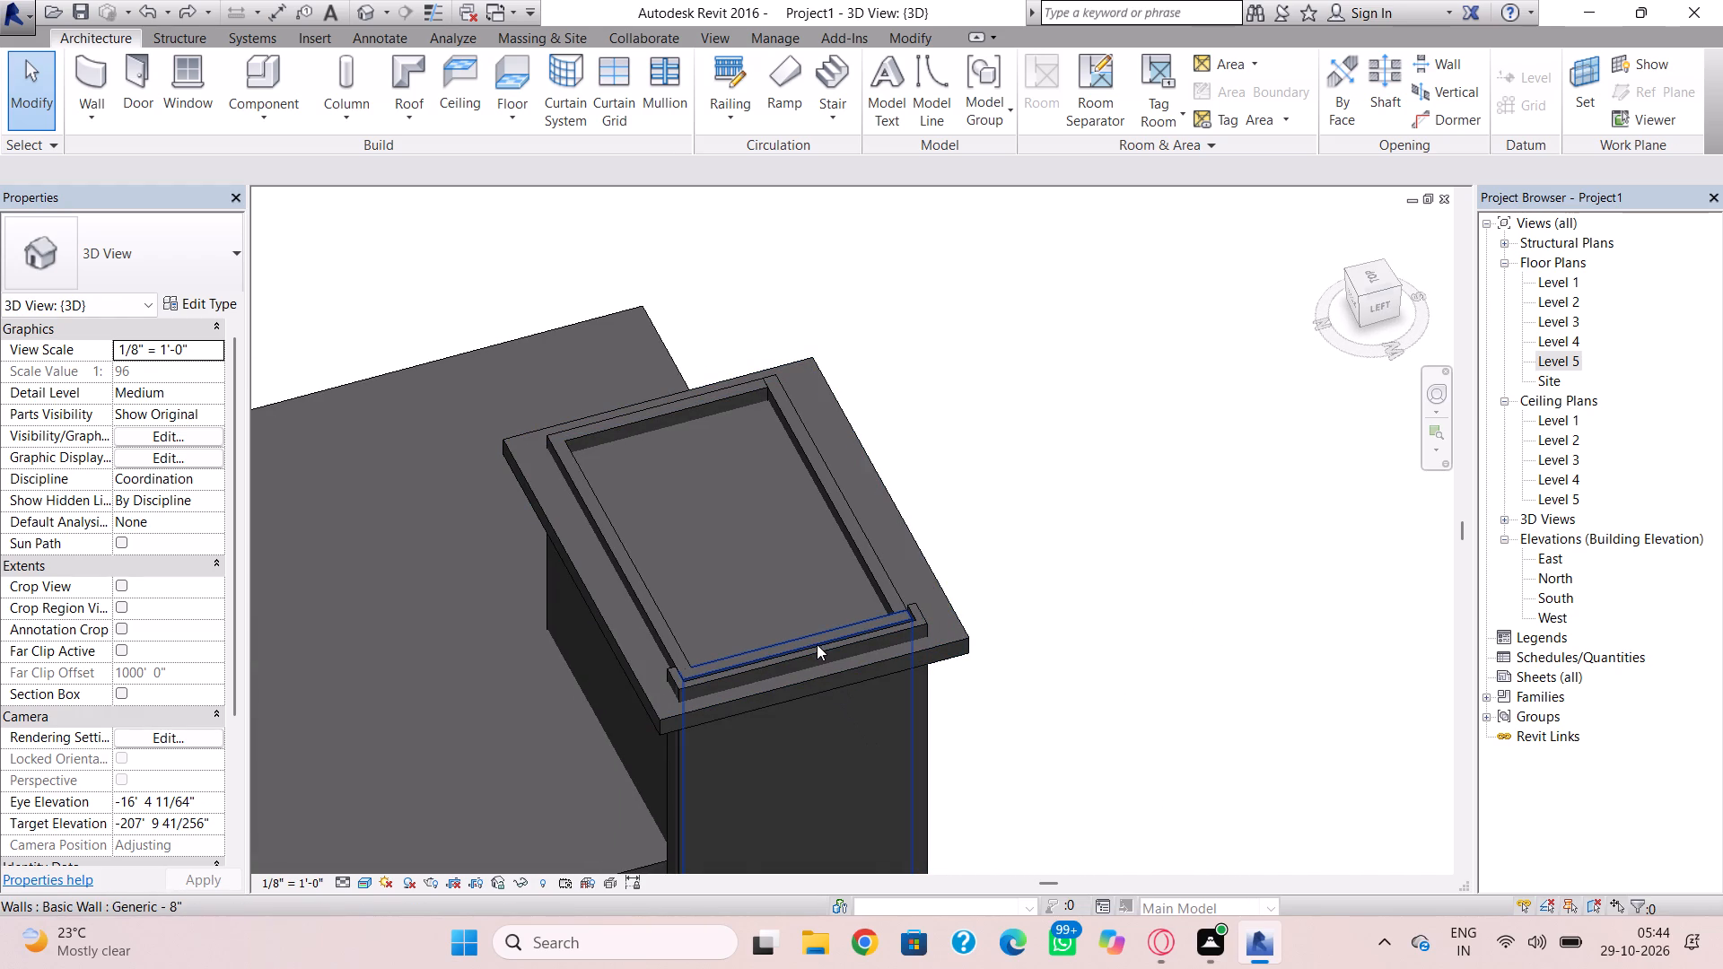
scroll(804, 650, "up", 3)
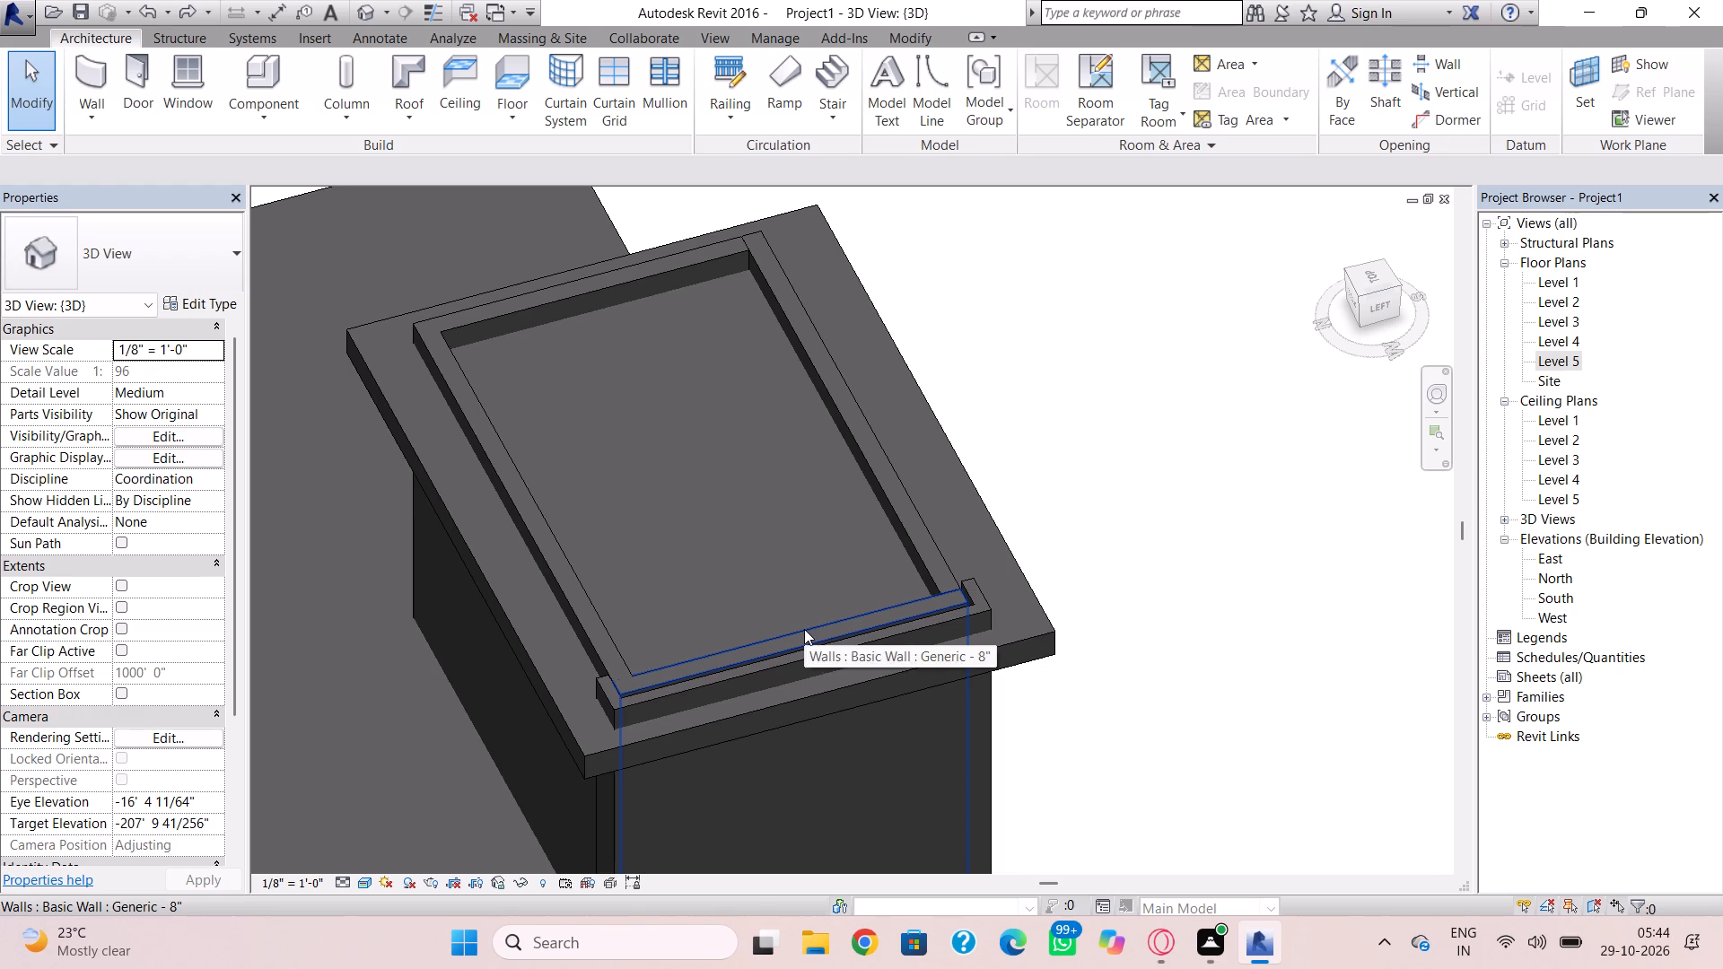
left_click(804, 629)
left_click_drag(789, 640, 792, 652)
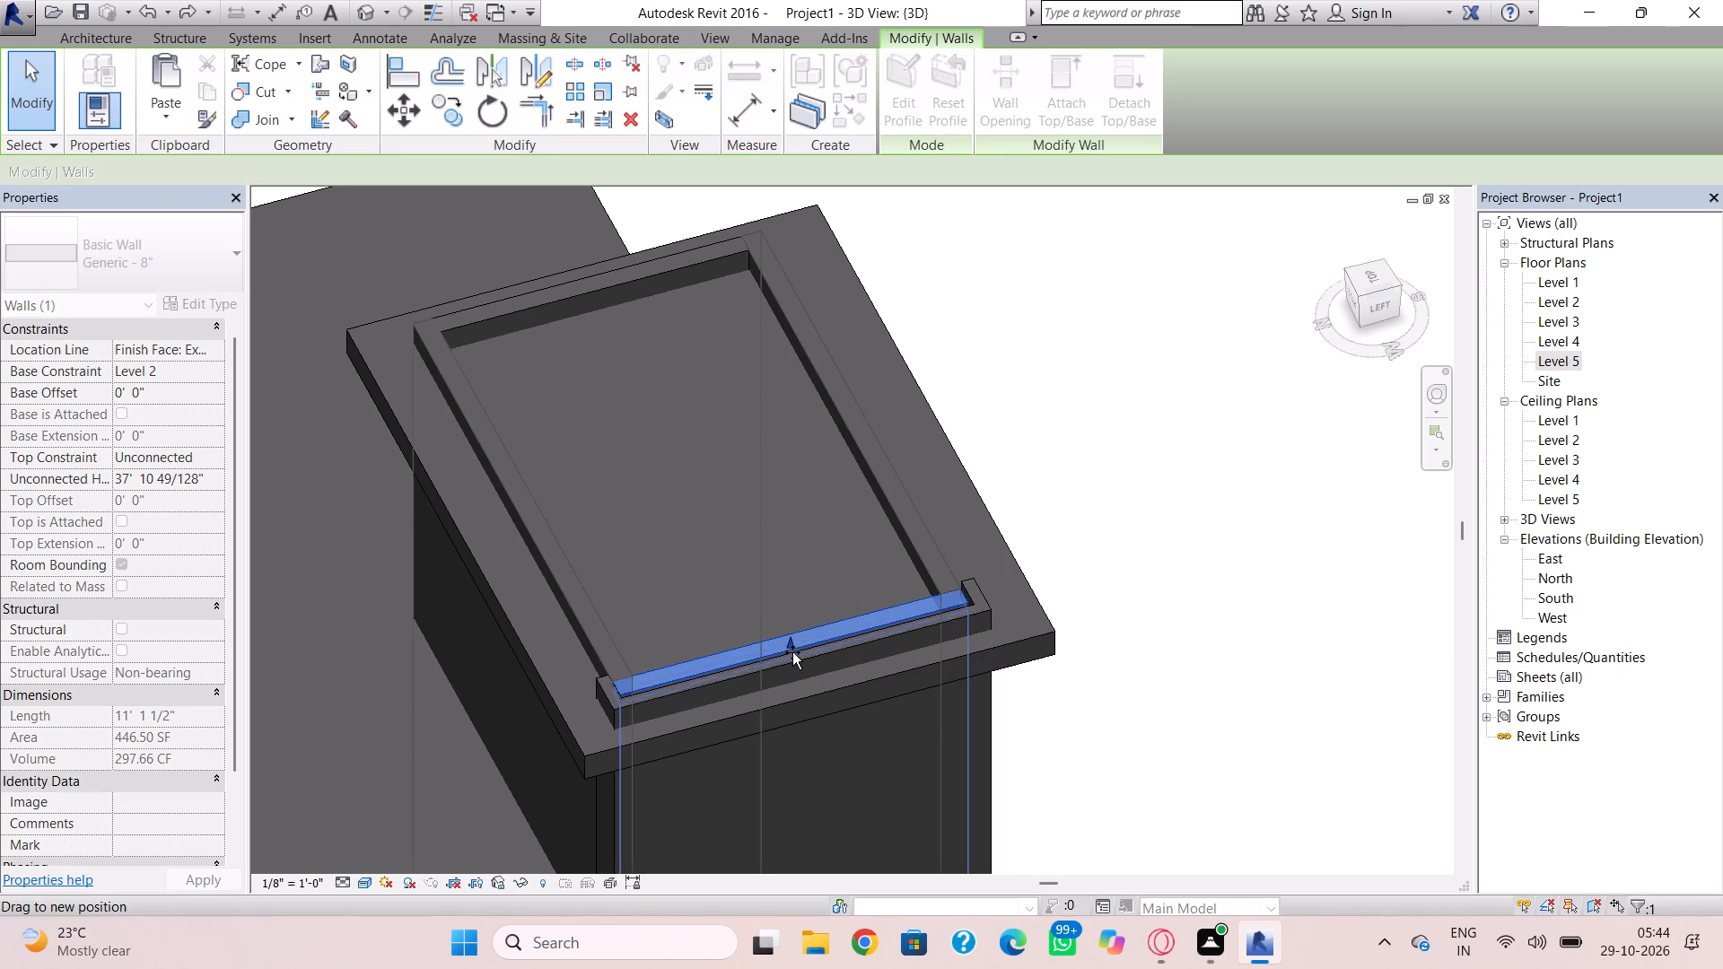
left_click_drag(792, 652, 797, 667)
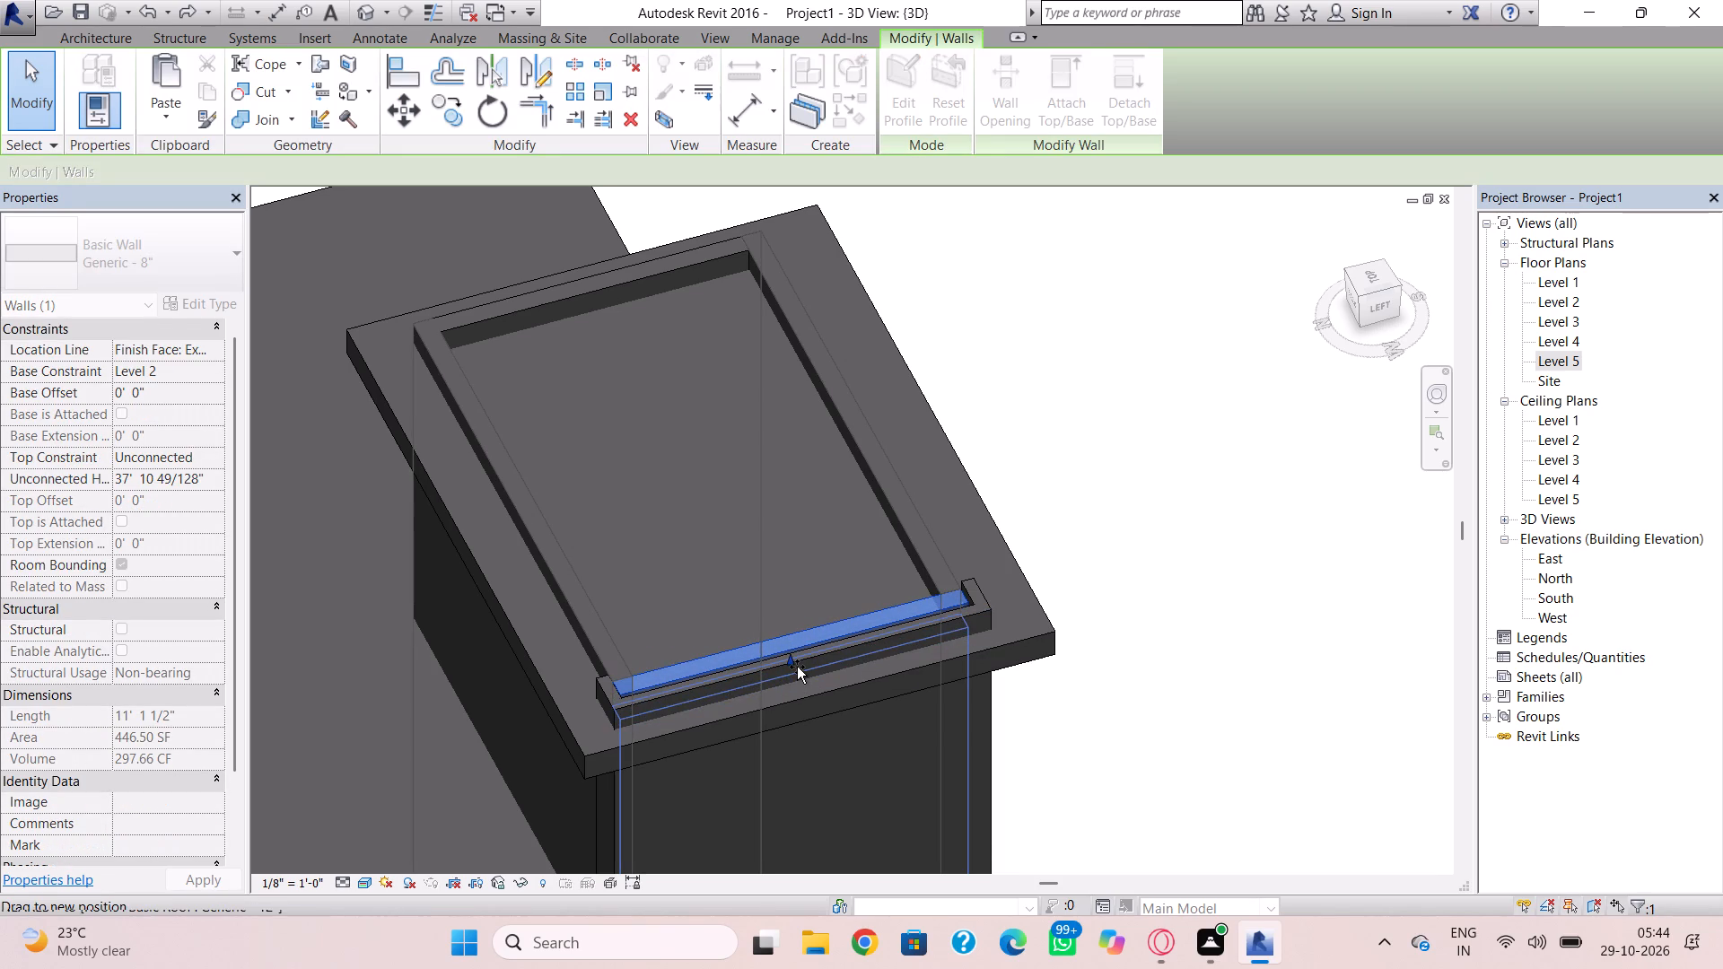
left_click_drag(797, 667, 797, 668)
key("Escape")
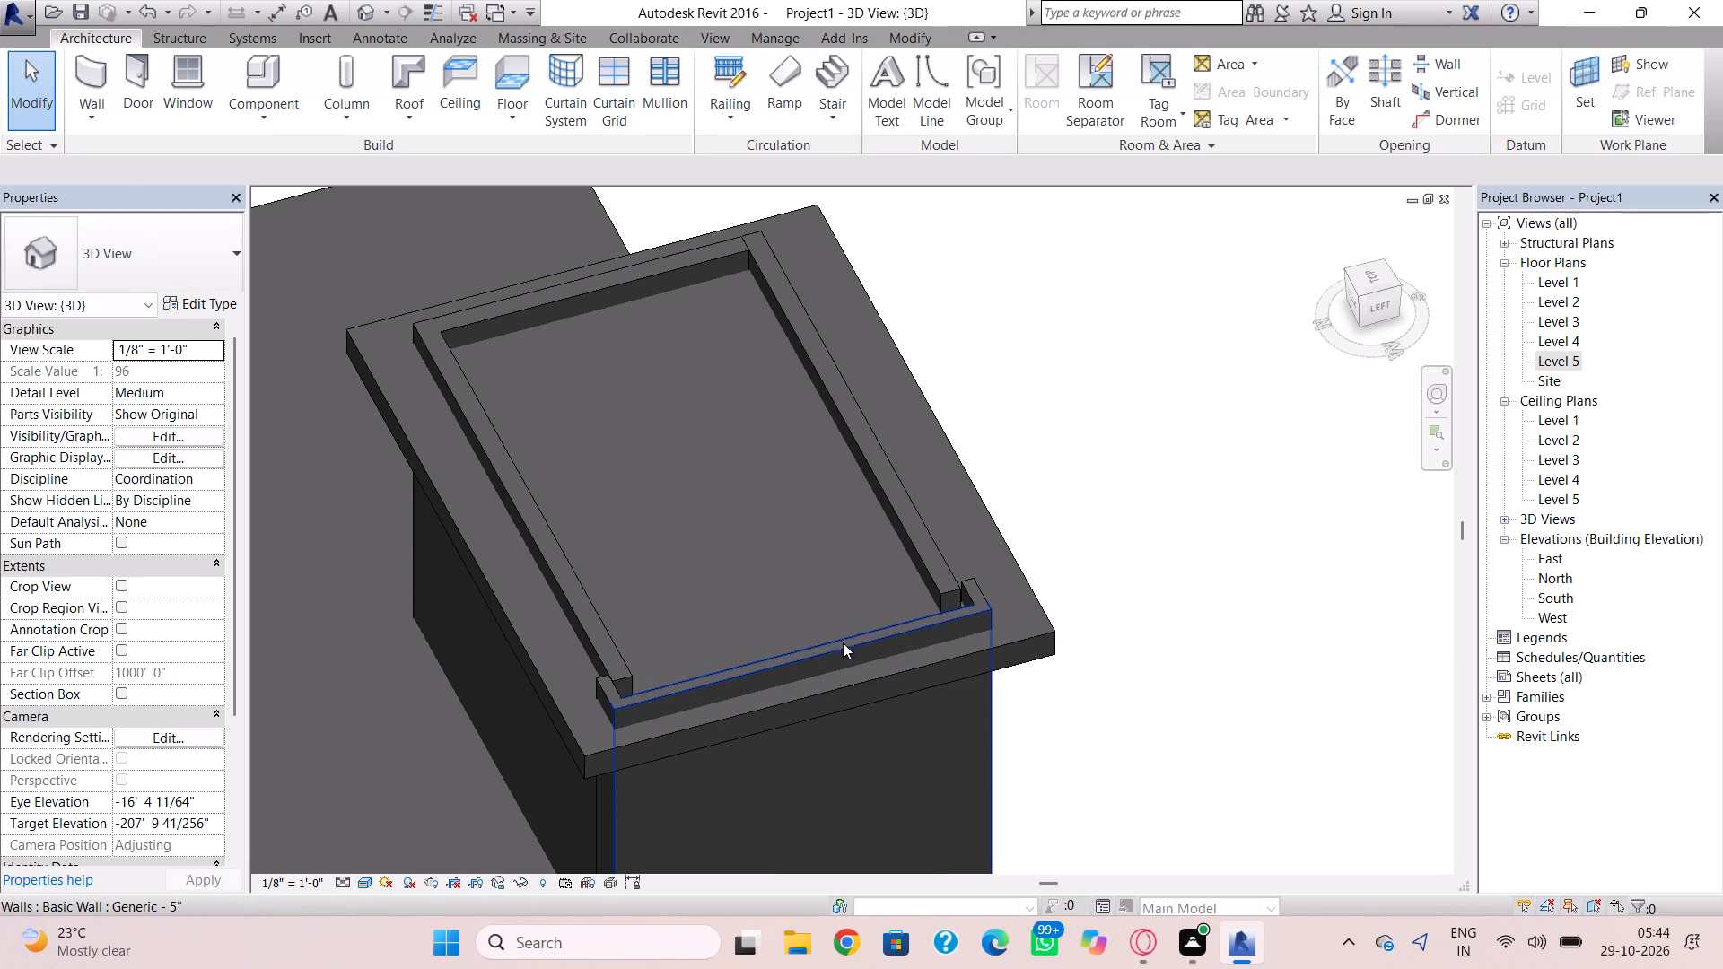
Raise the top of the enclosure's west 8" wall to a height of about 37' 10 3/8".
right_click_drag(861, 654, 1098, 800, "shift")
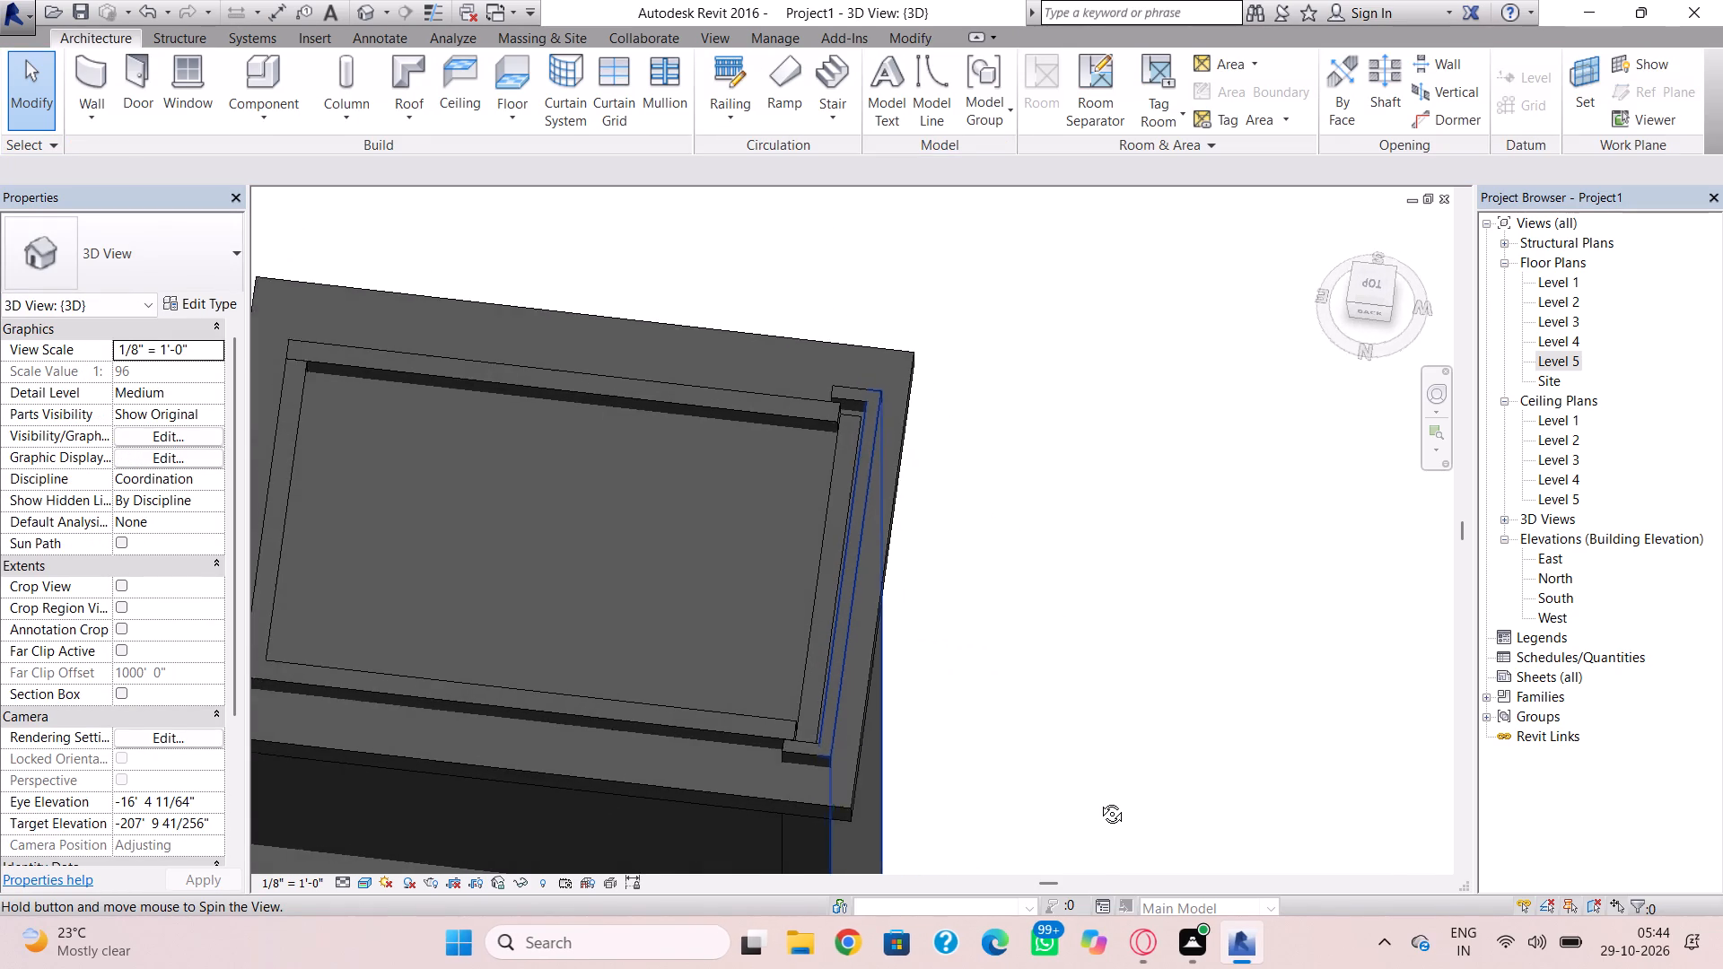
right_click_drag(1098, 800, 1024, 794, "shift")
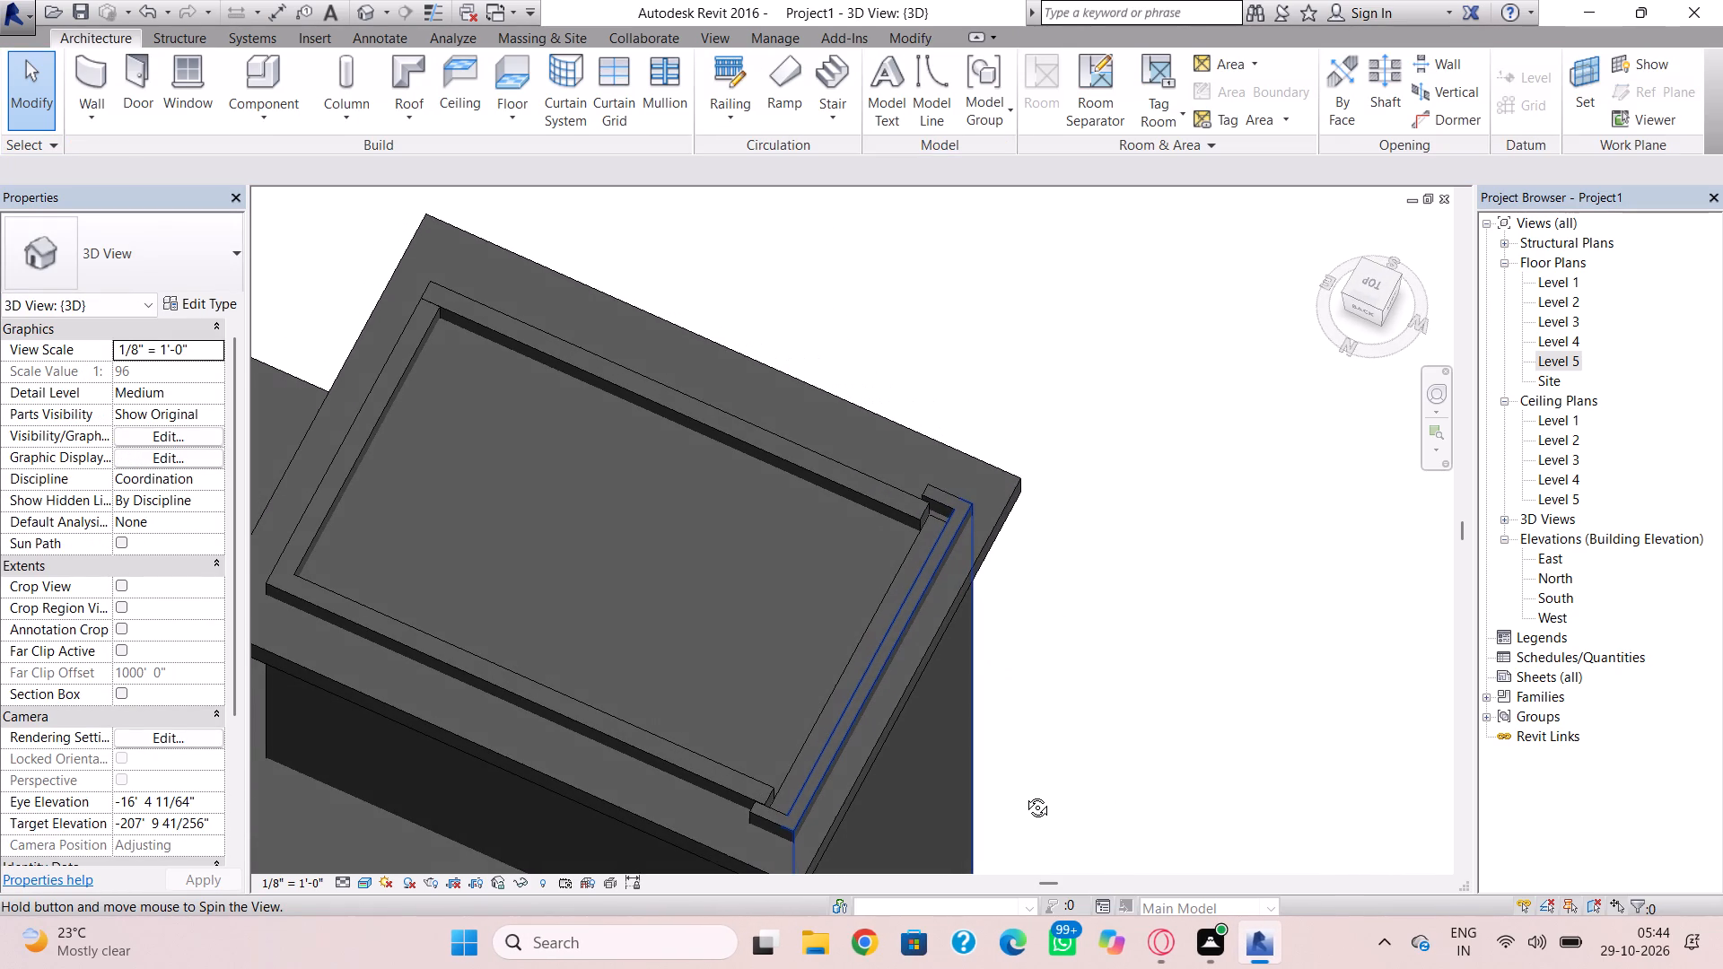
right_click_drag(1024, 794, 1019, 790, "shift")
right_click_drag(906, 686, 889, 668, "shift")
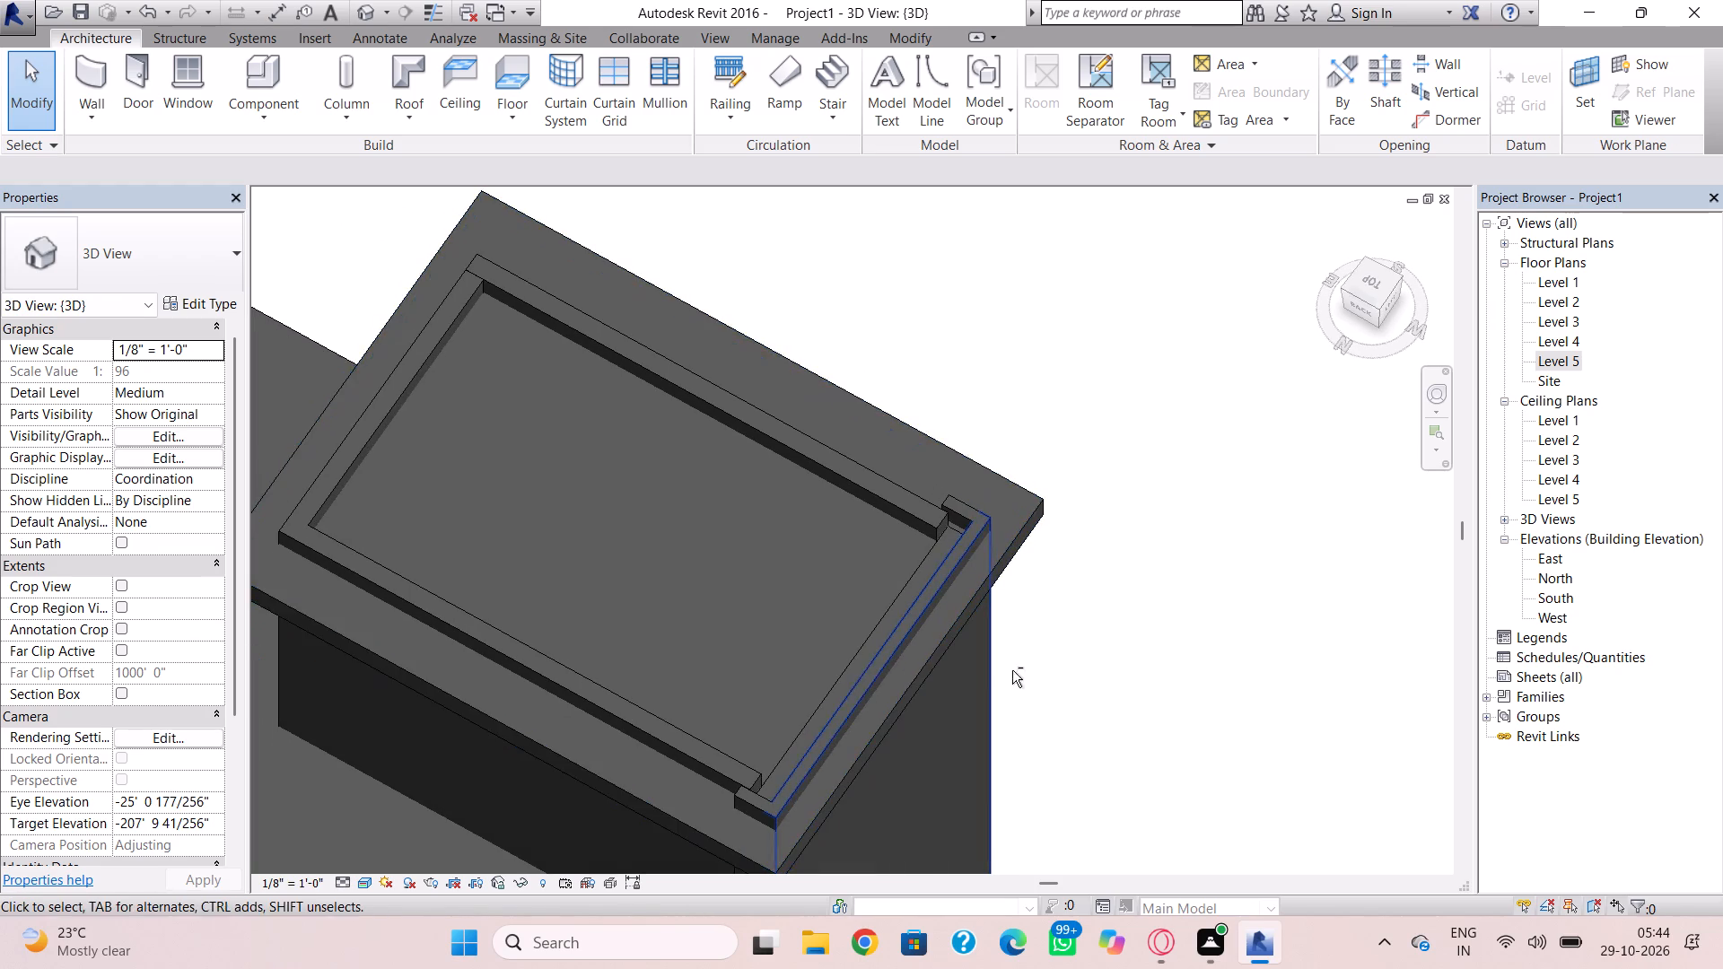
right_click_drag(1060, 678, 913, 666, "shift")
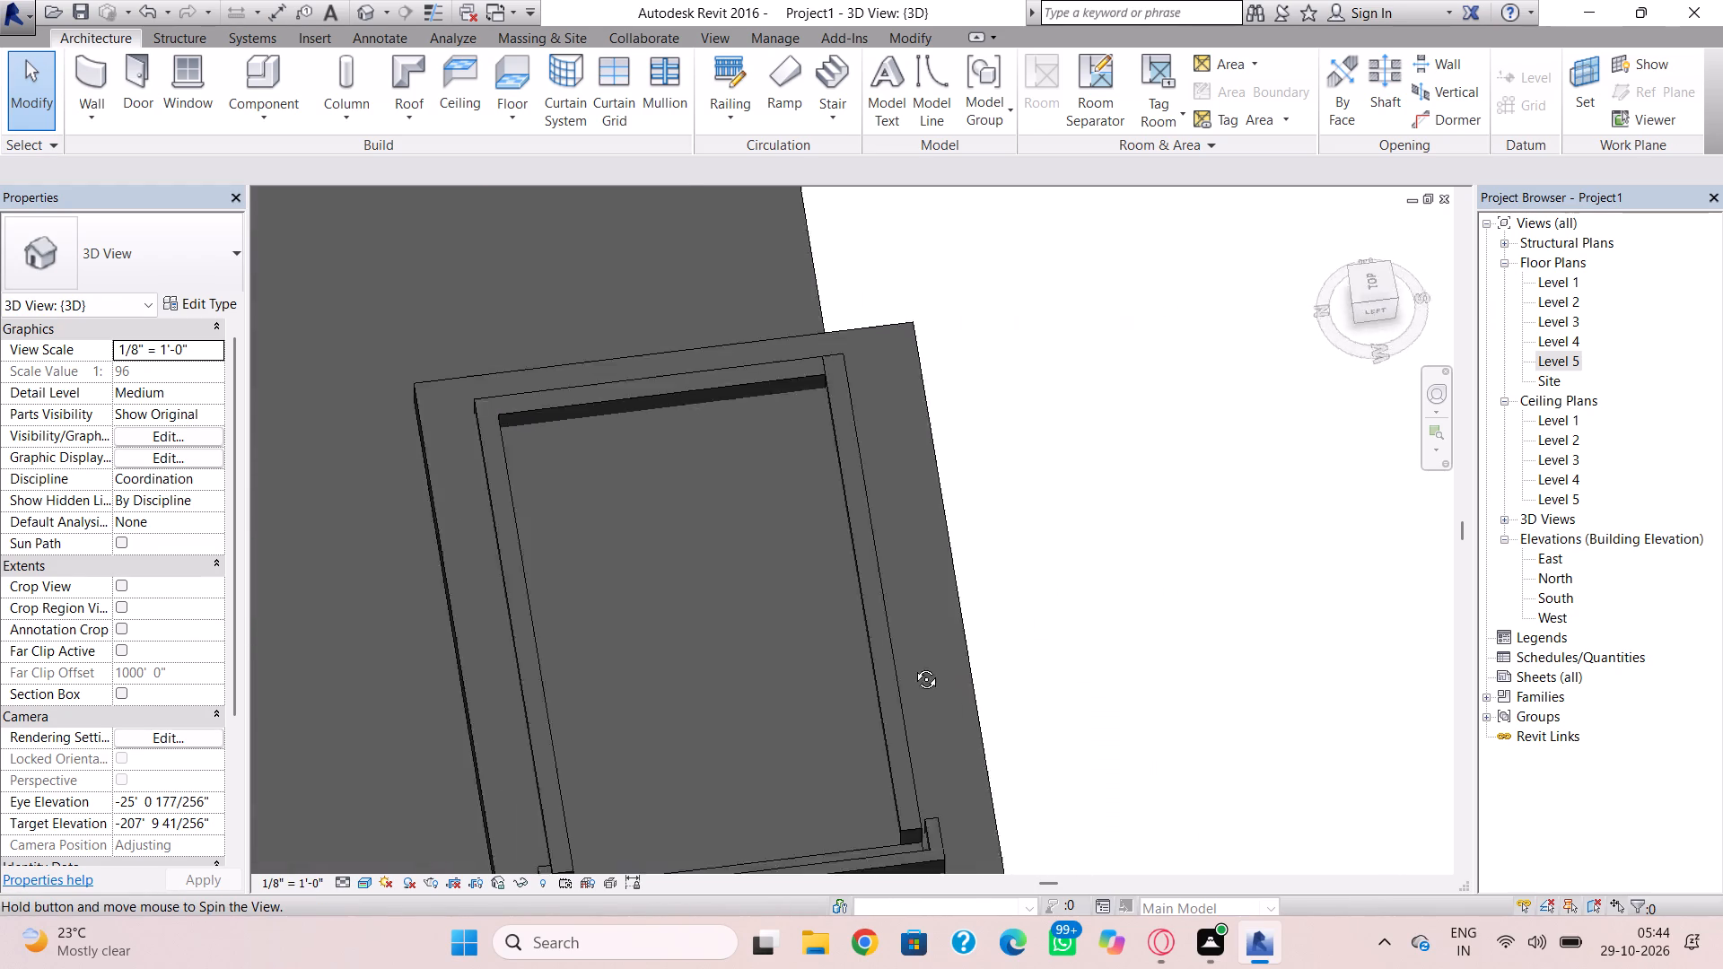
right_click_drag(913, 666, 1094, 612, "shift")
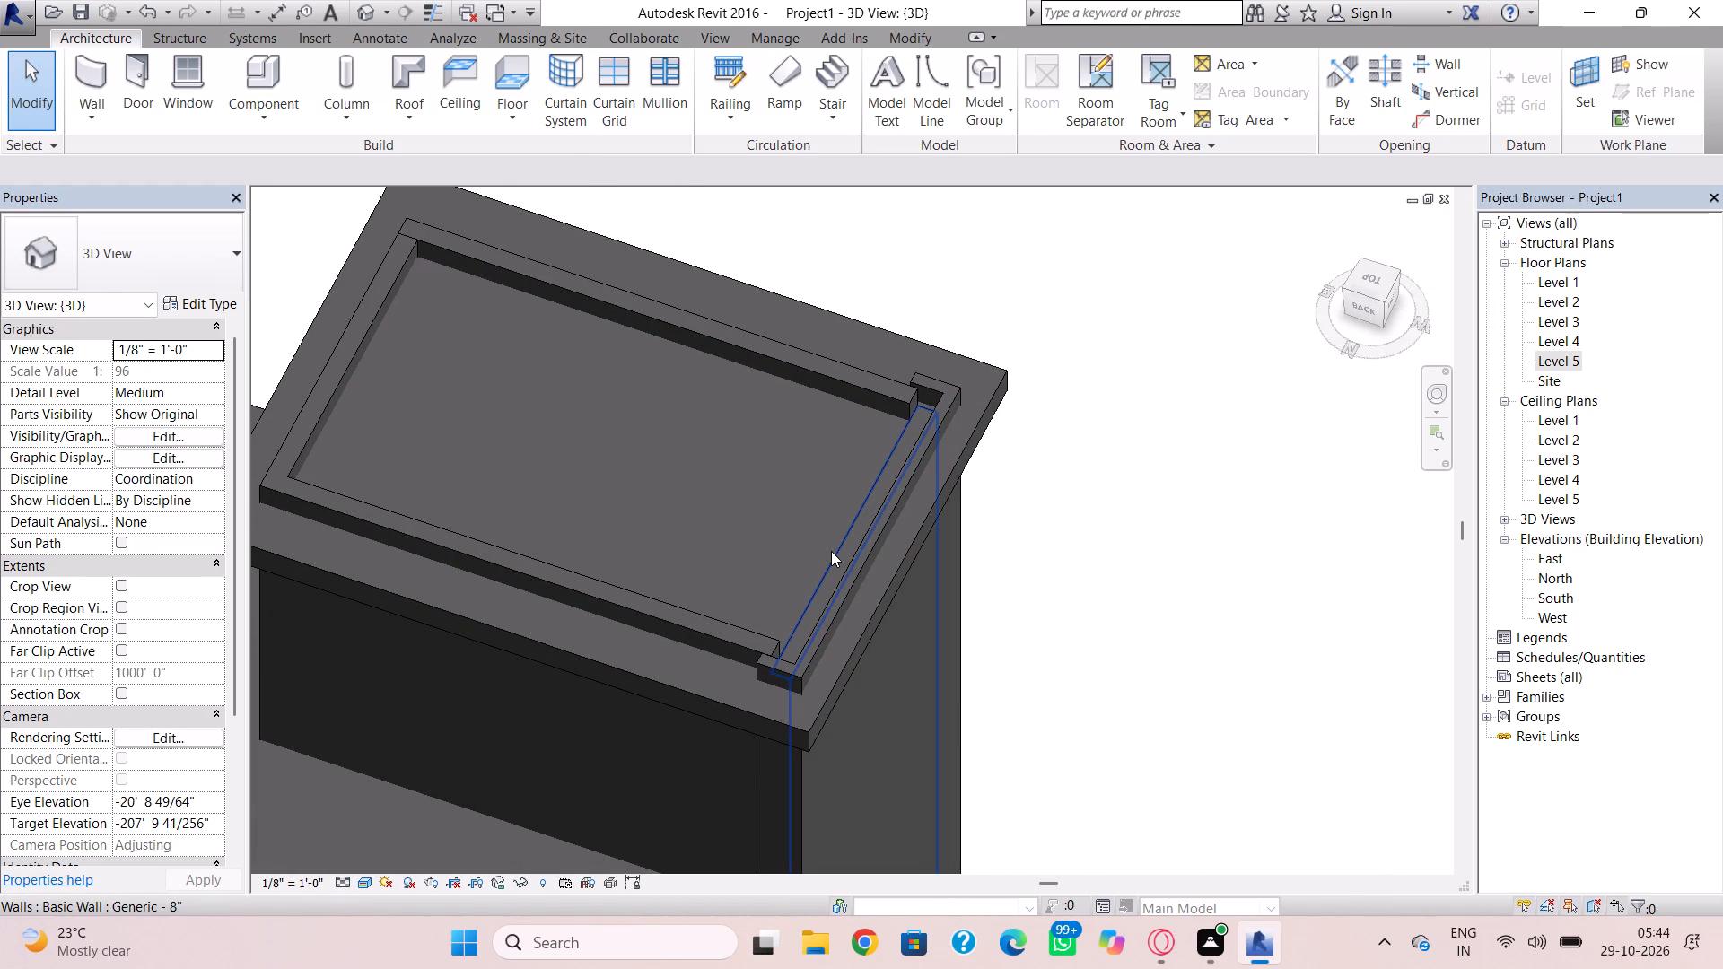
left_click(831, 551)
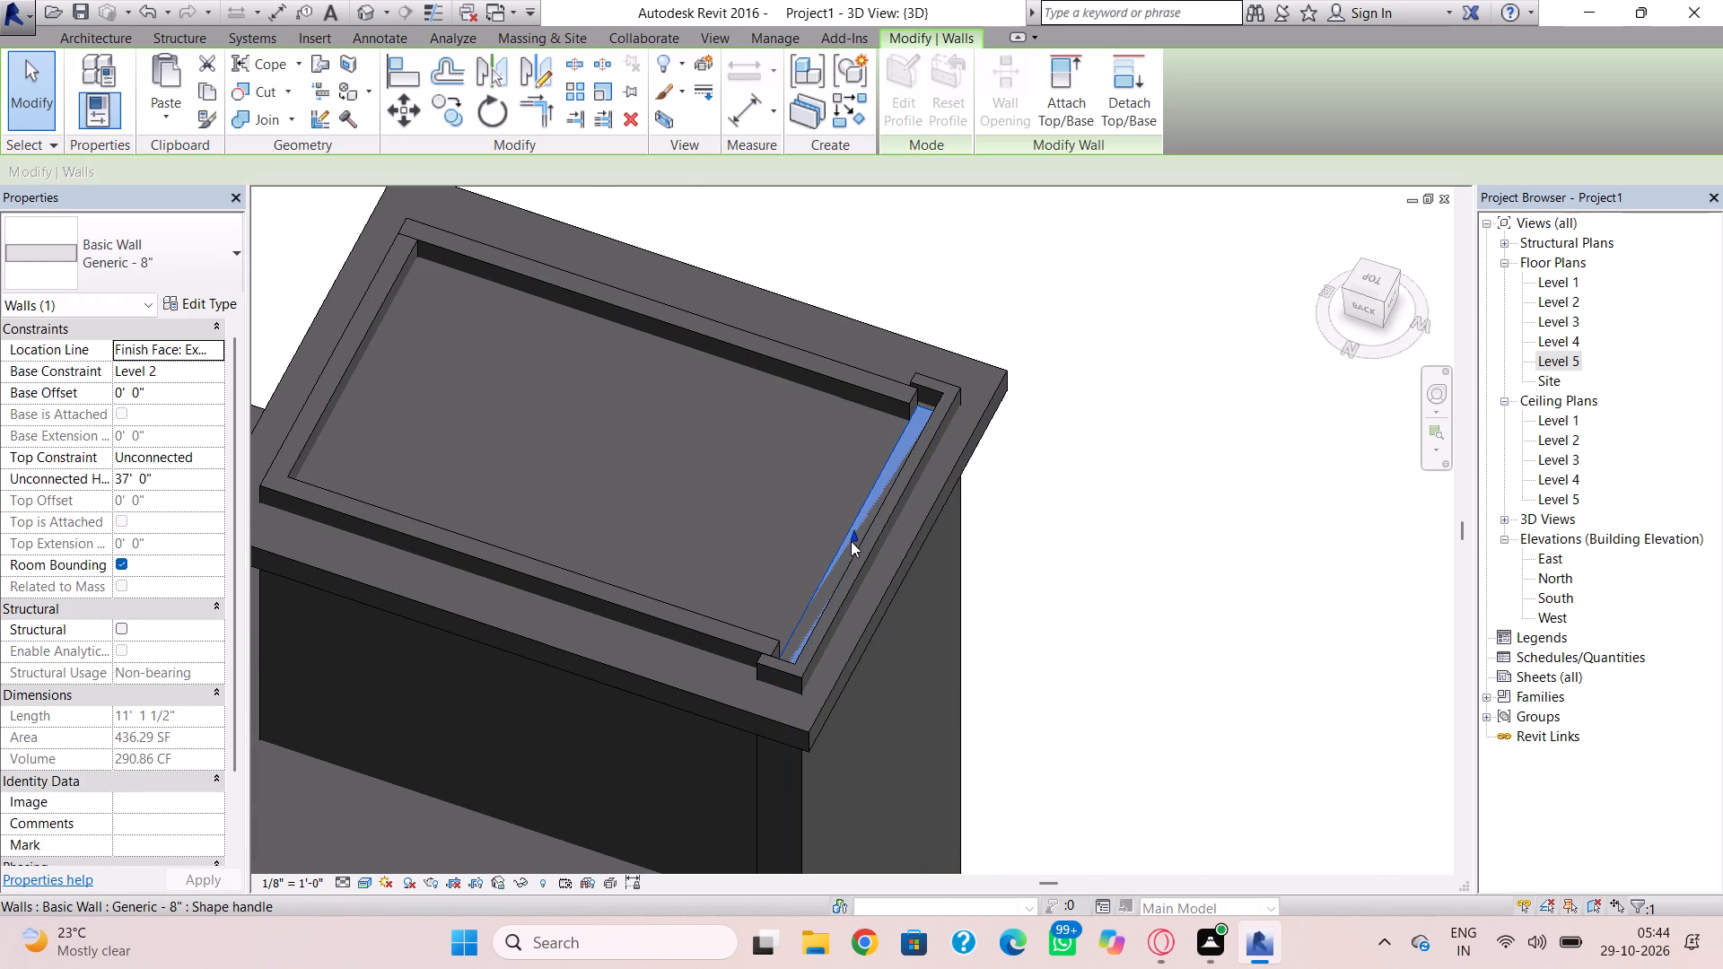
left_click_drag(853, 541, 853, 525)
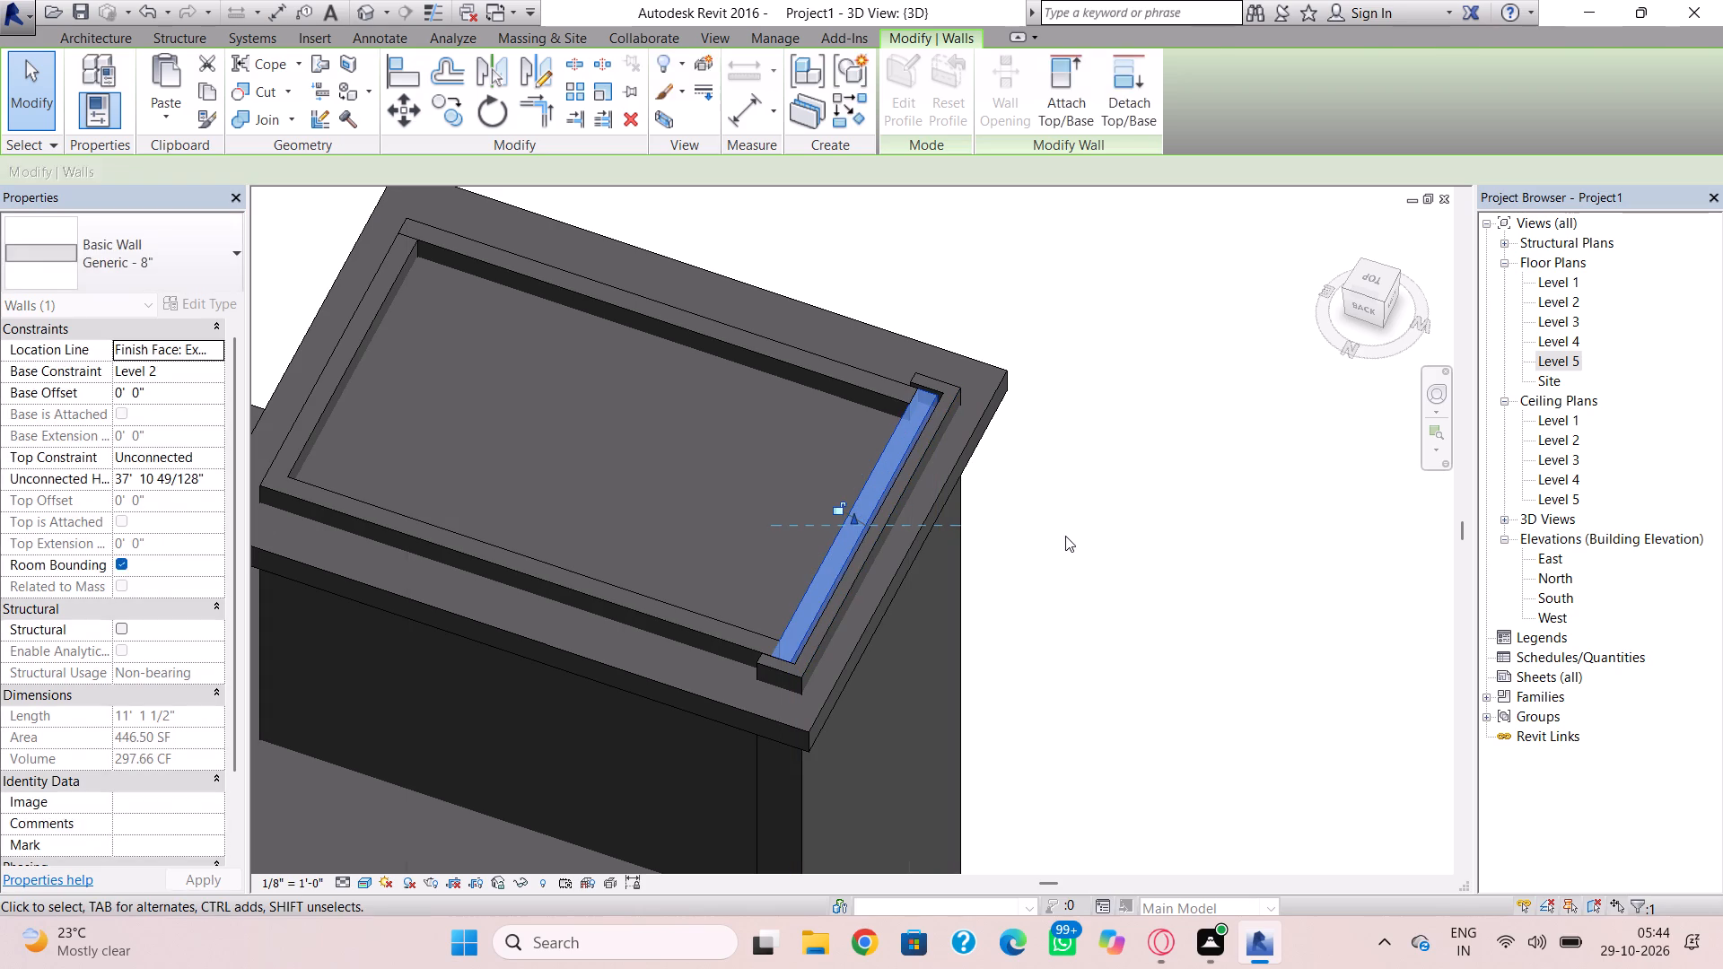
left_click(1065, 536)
Nudge the west boundary line of the Level 5 roof outward three increments and finish the sketch without attaching the walls.
right_click_drag(1063, 552, 713, 425, "shift")
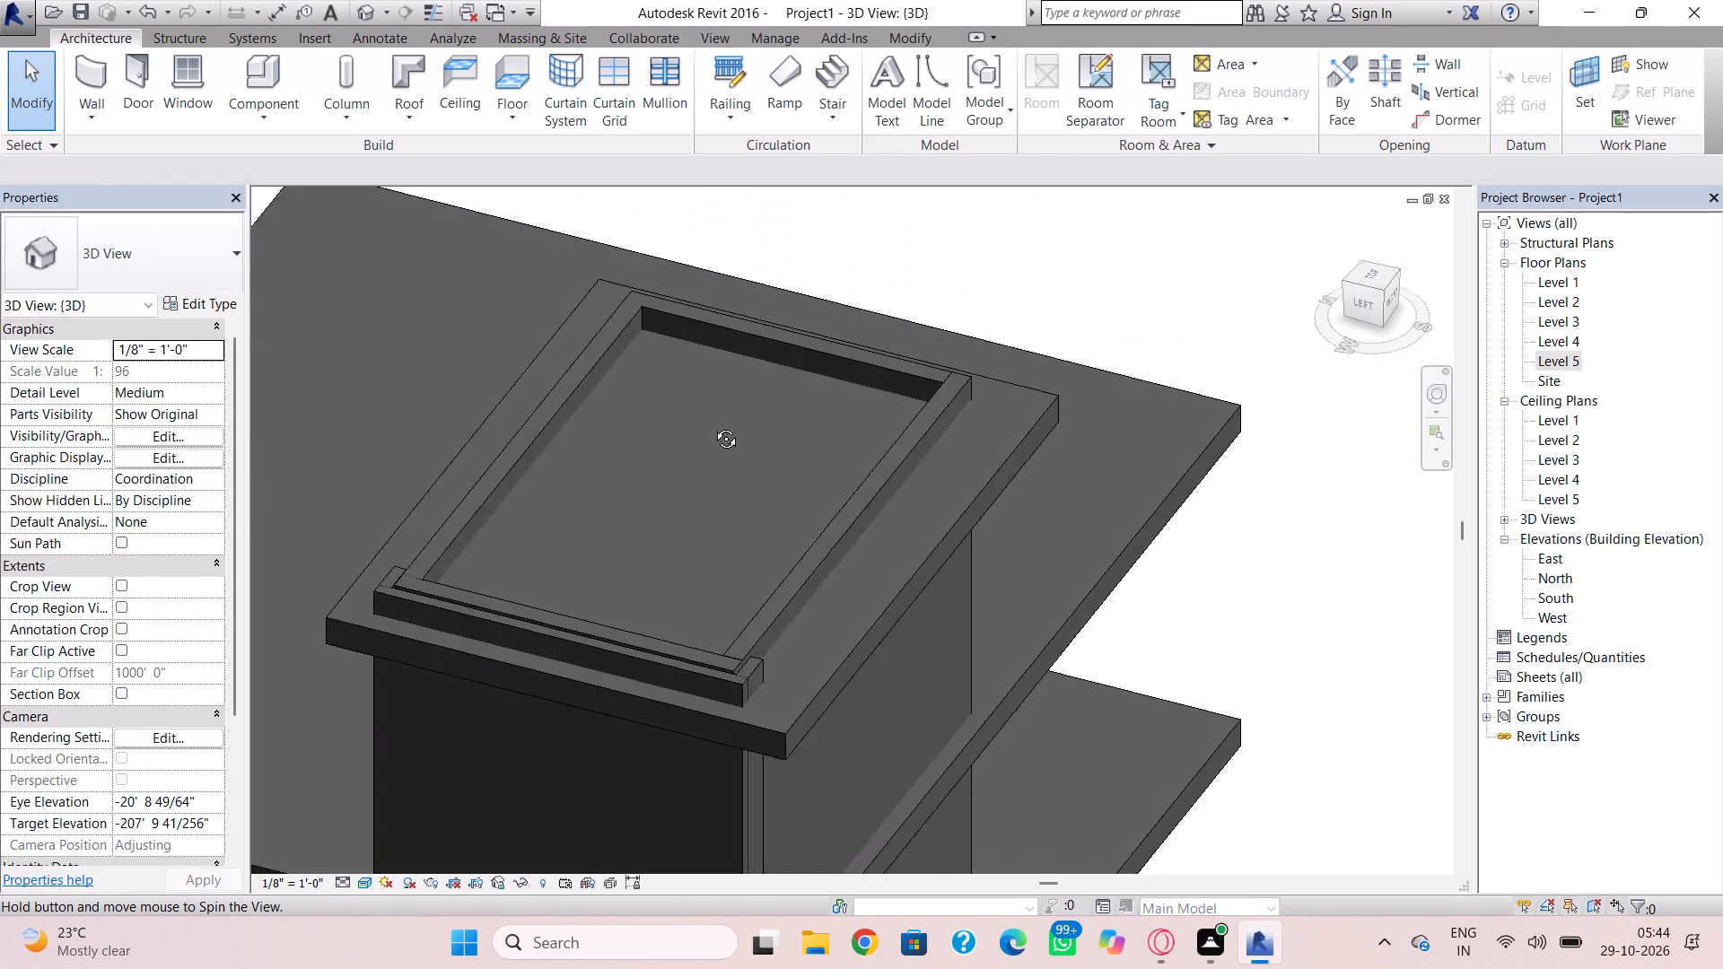
right_click_drag(713, 425, 712, 414, "shift")
scroll(712, 406, "down", 4)
right_click_drag(737, 536, 734, 534, "shift")
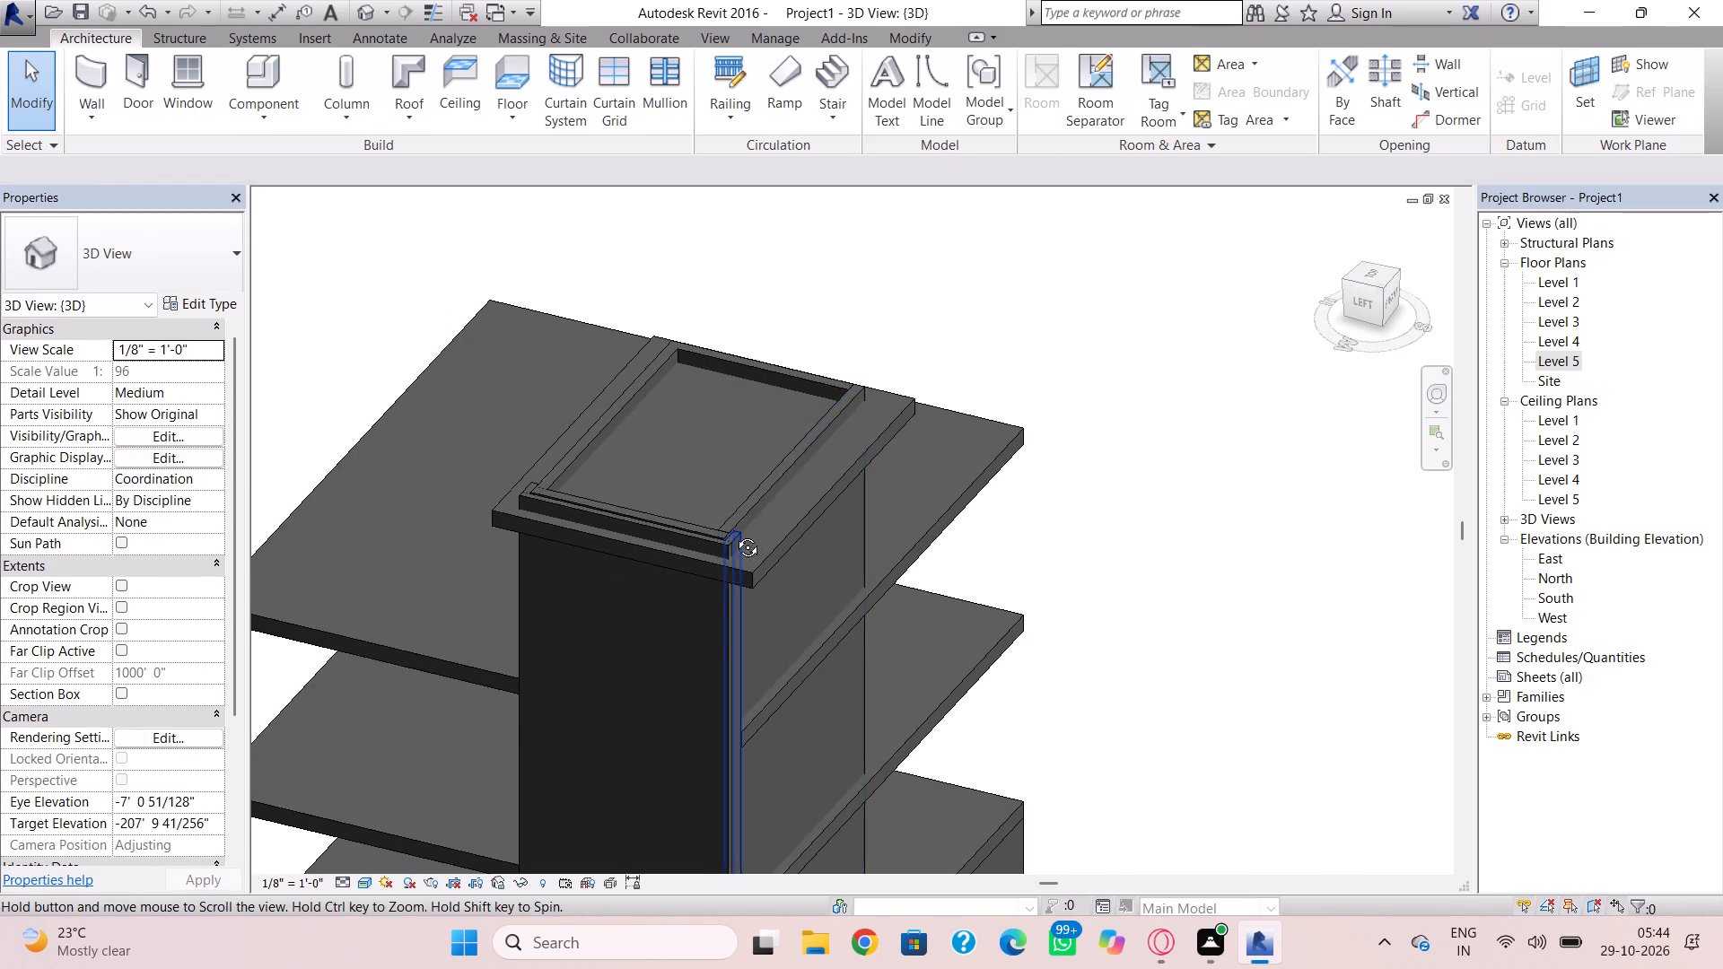
right_click_drag(734, 534, 639, 367, "shift")
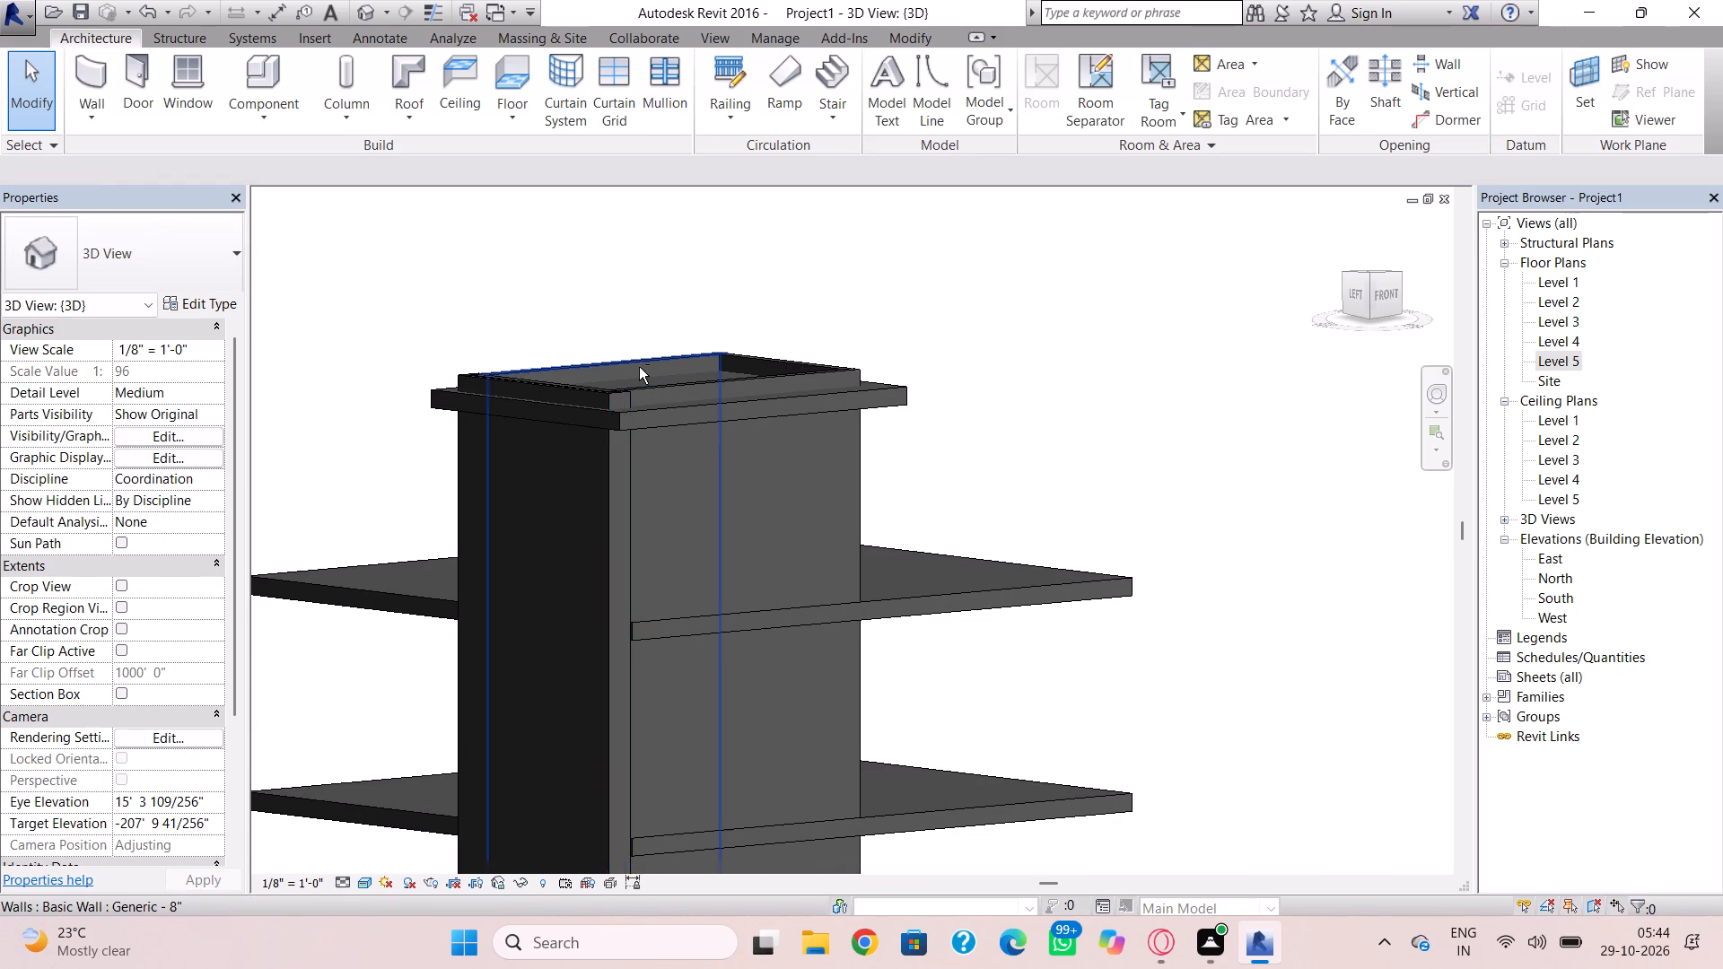
right_click_drag(639, 367, 662, 526, "shift")
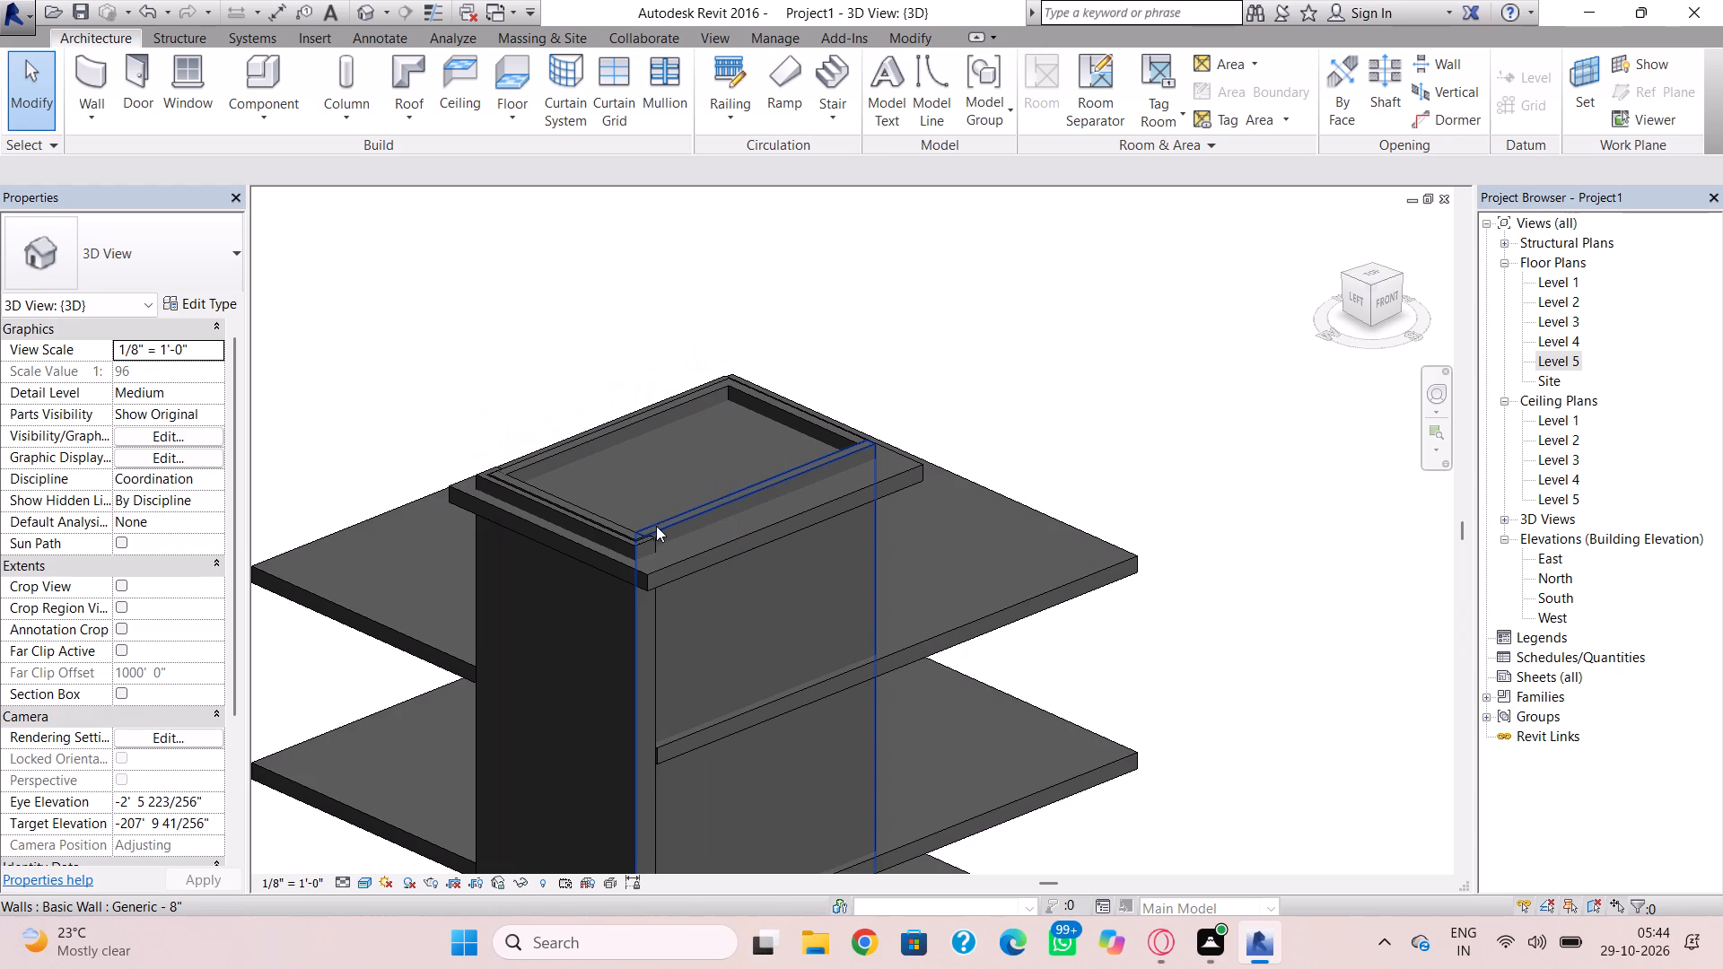
double_click(612, 555)
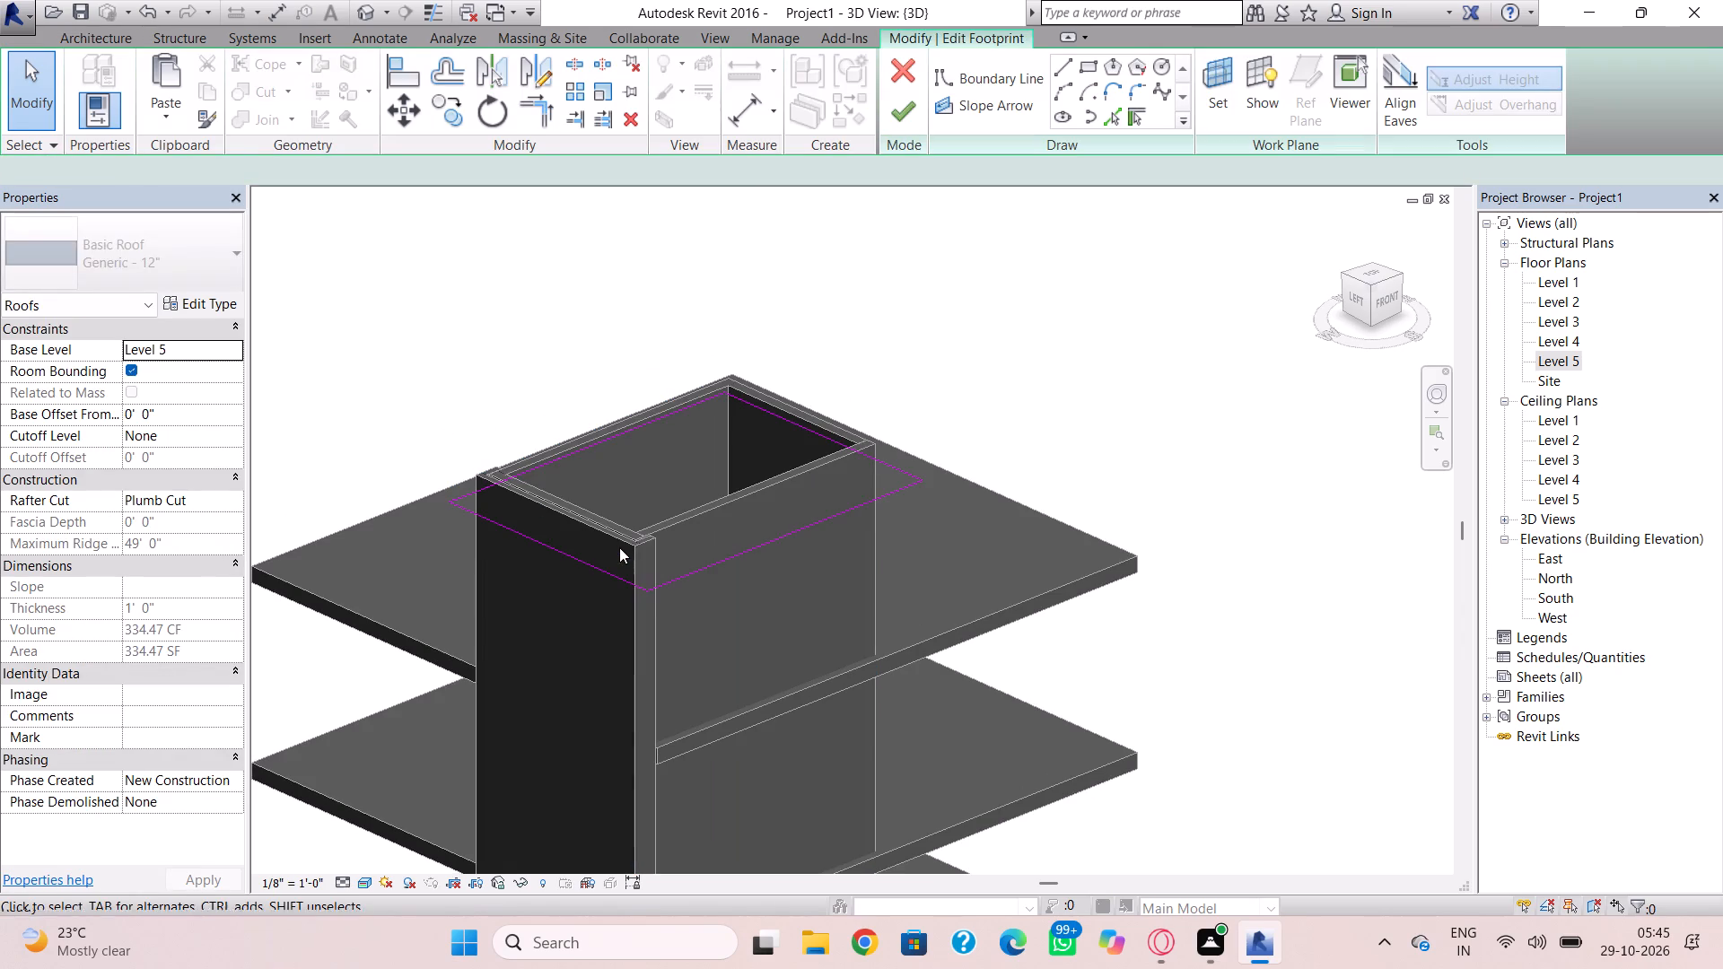
left_click(1562, 361)
left_click(1562, 361)
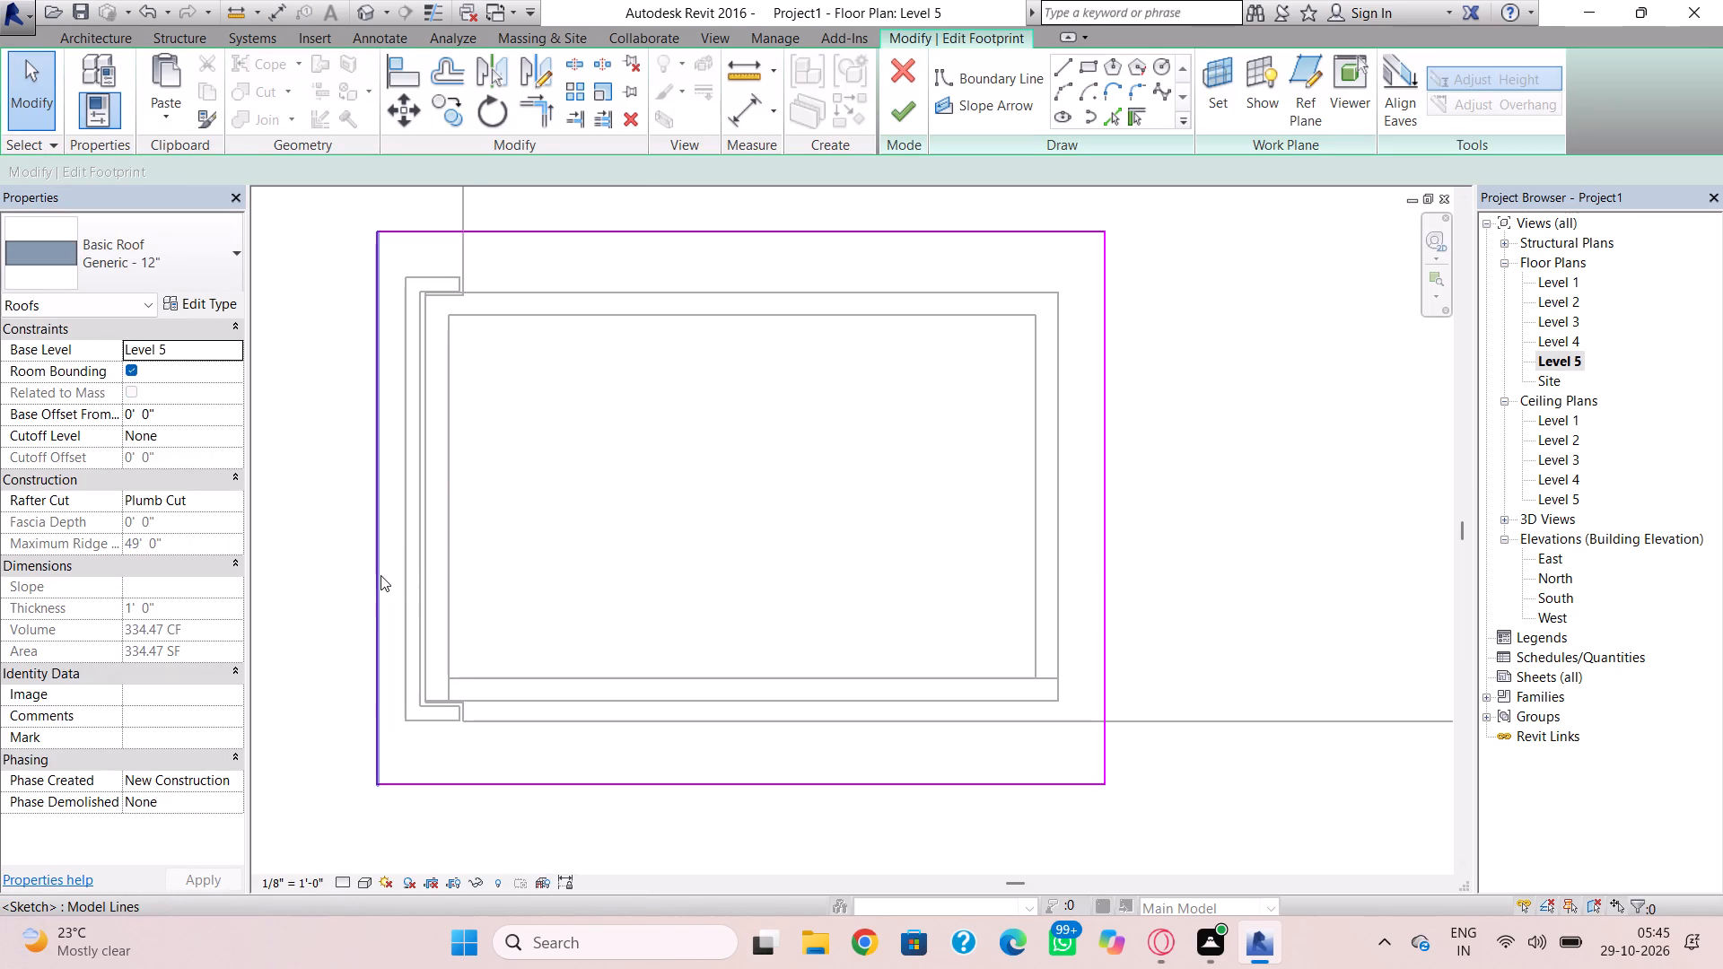
left_click(380, 575)
key("Left")
key("Left")
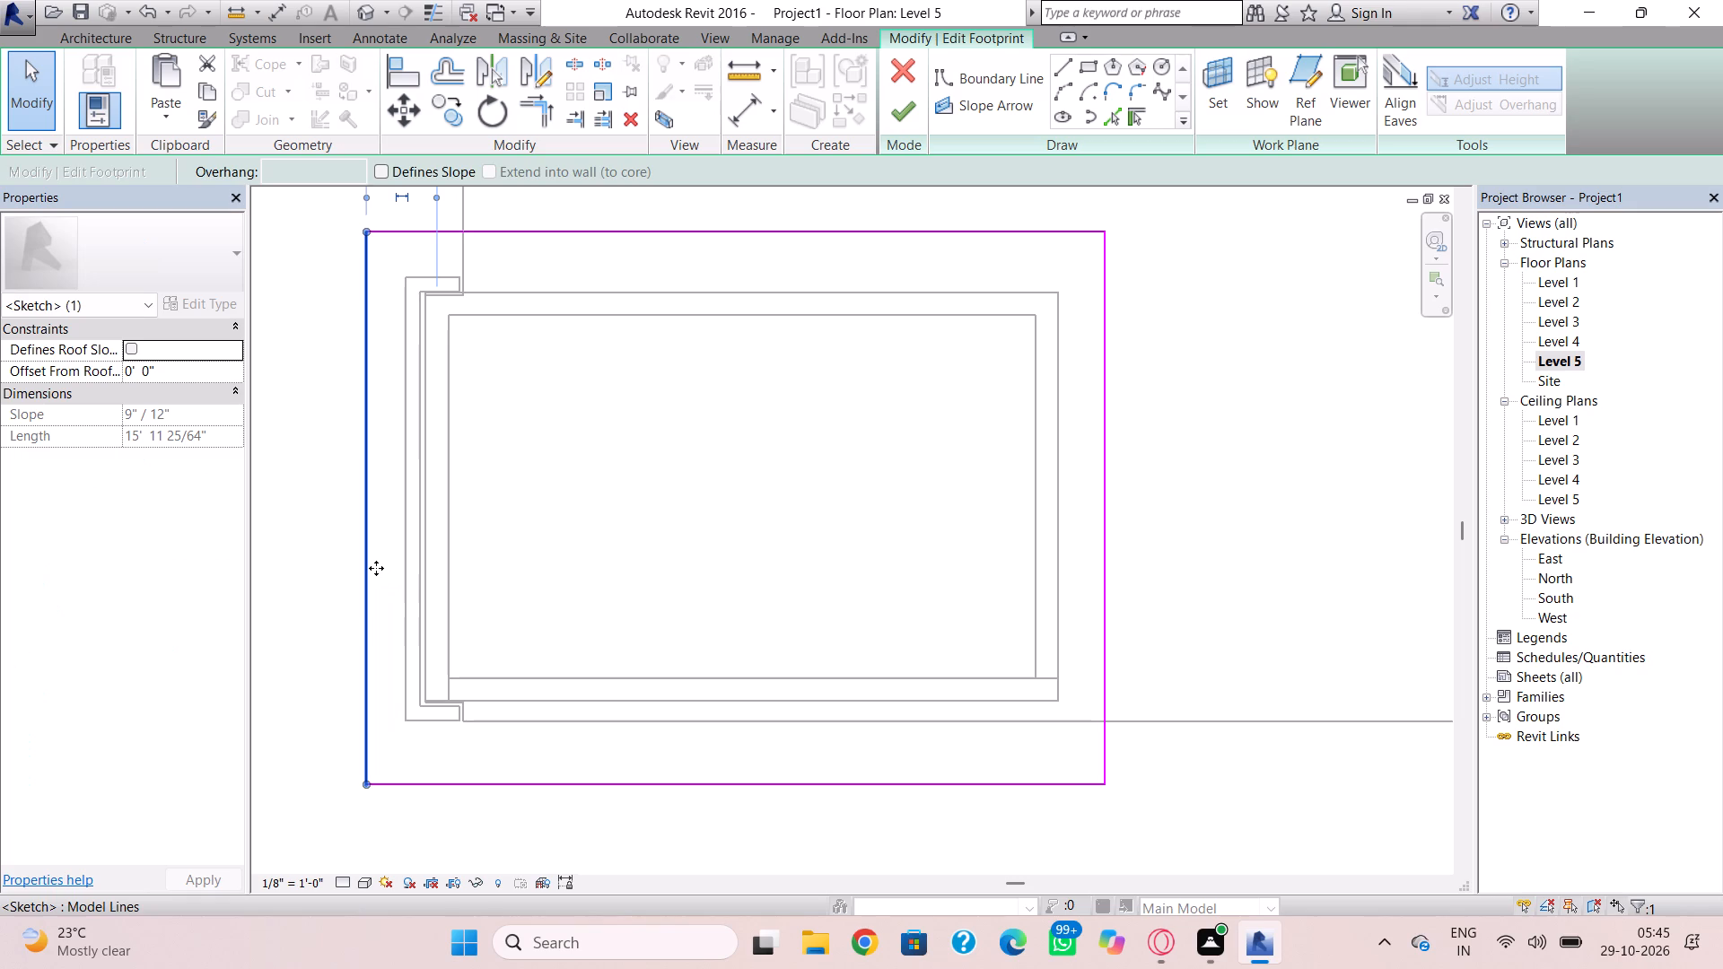
key("Left")
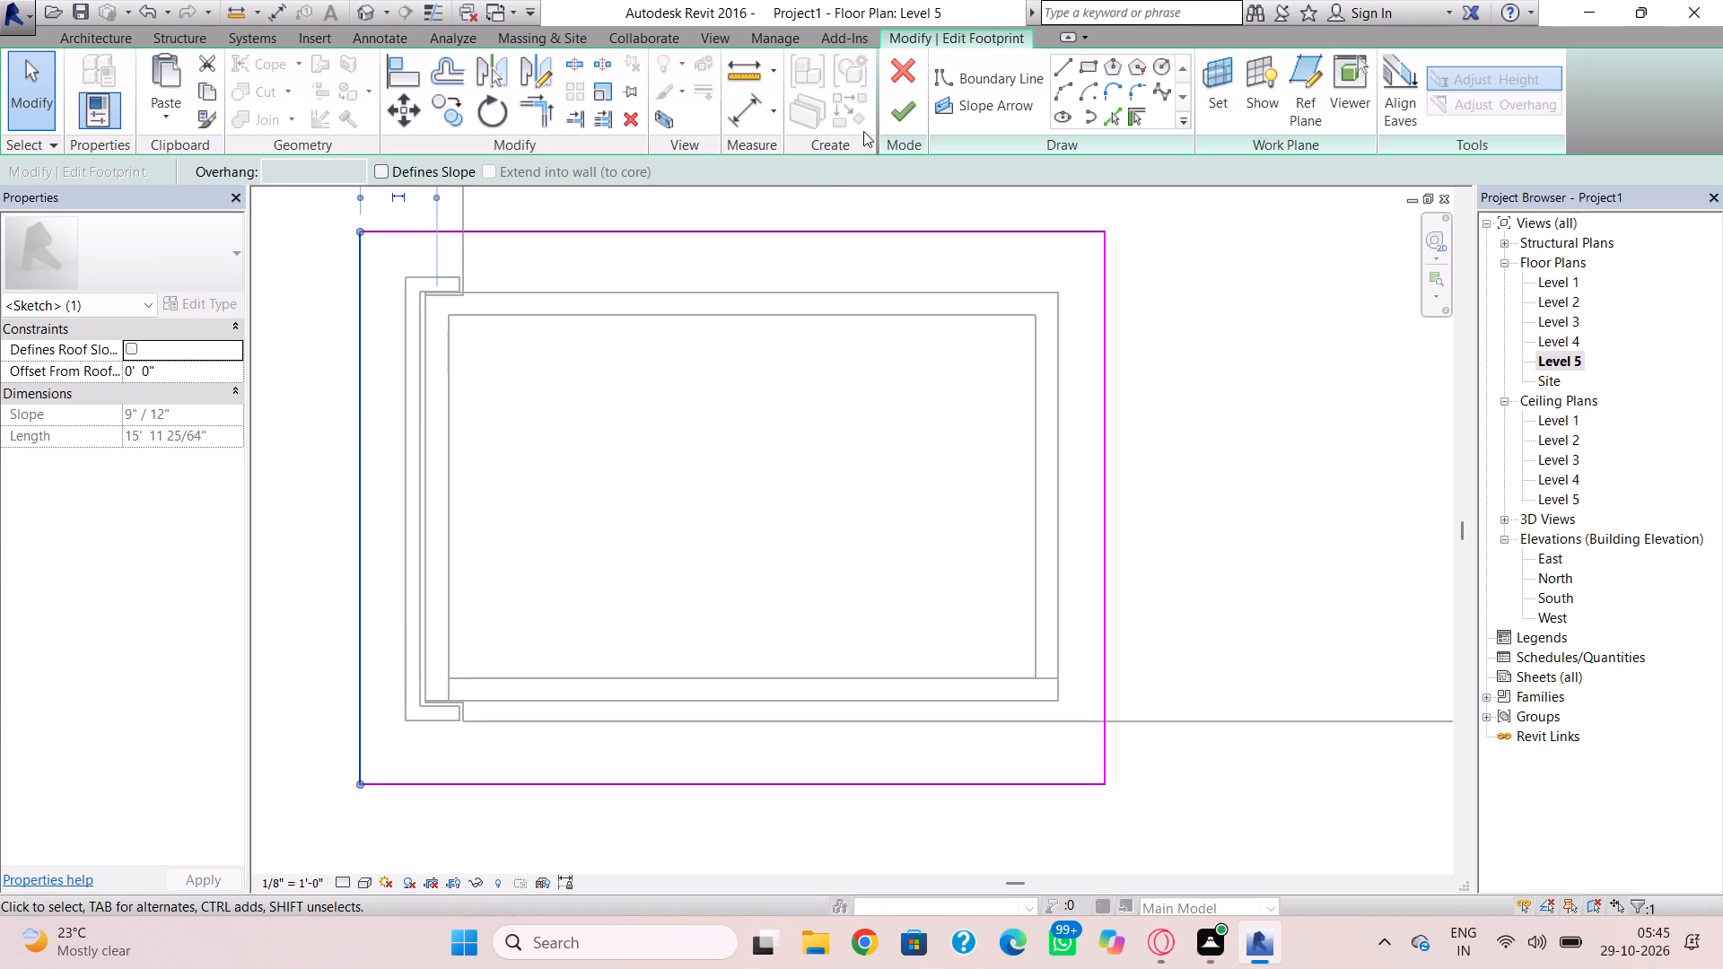
left_click(912, 111)
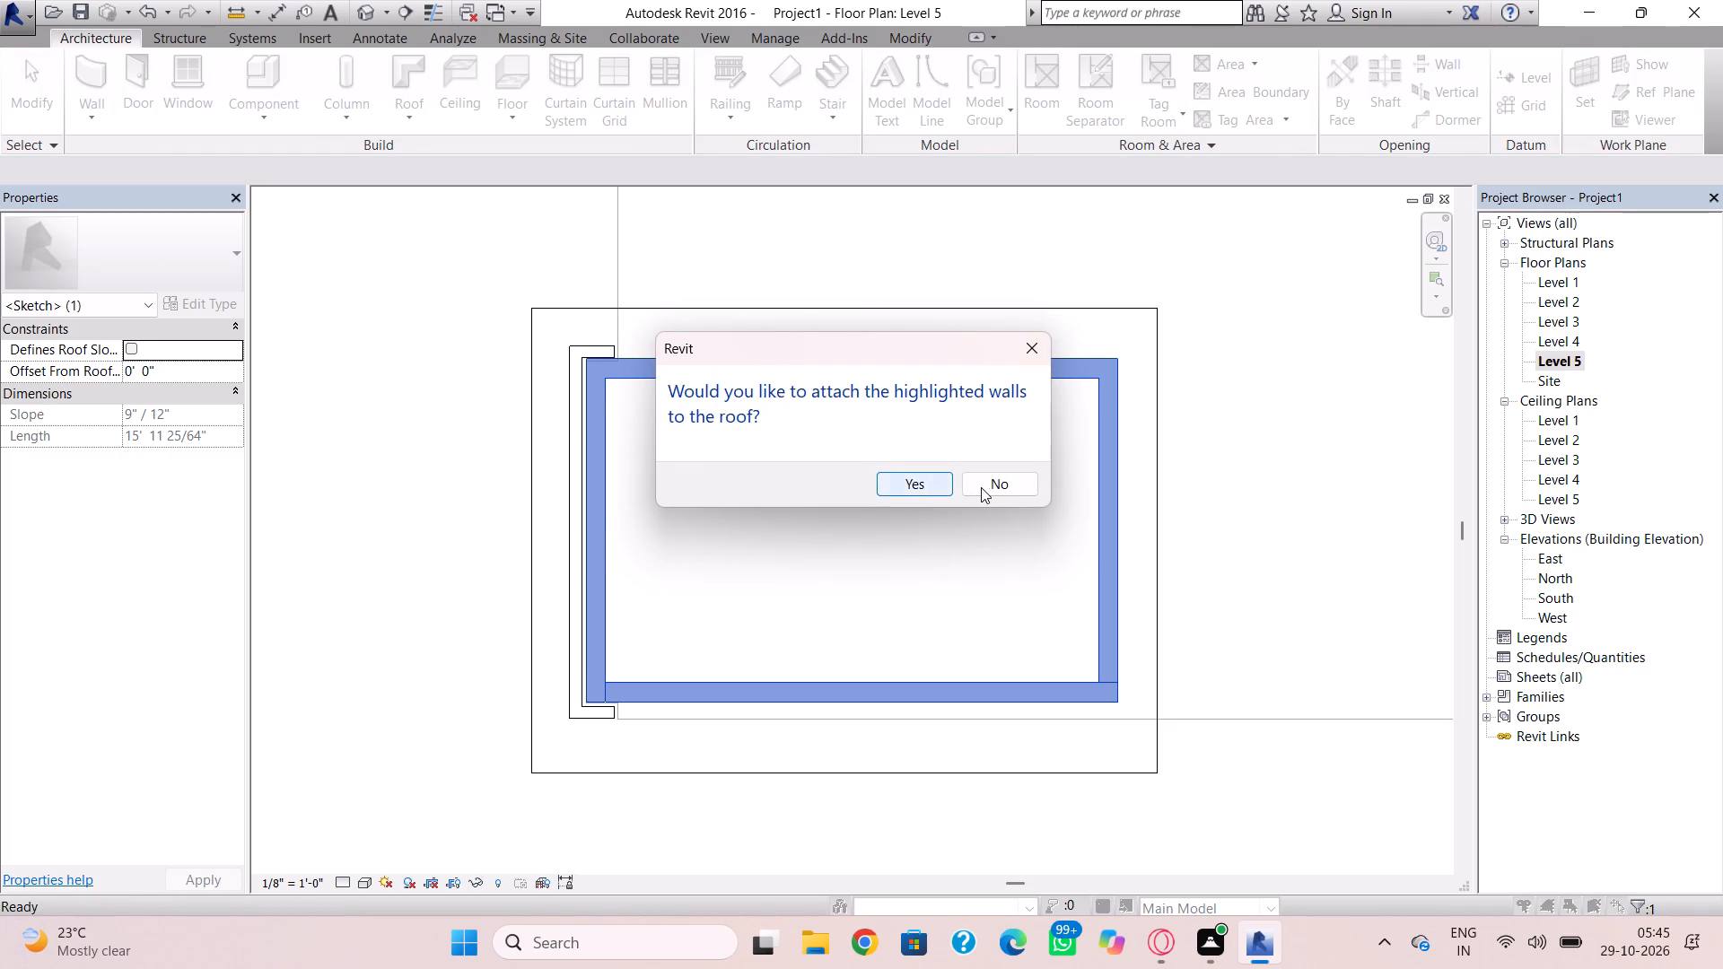
left_click(984, 487)
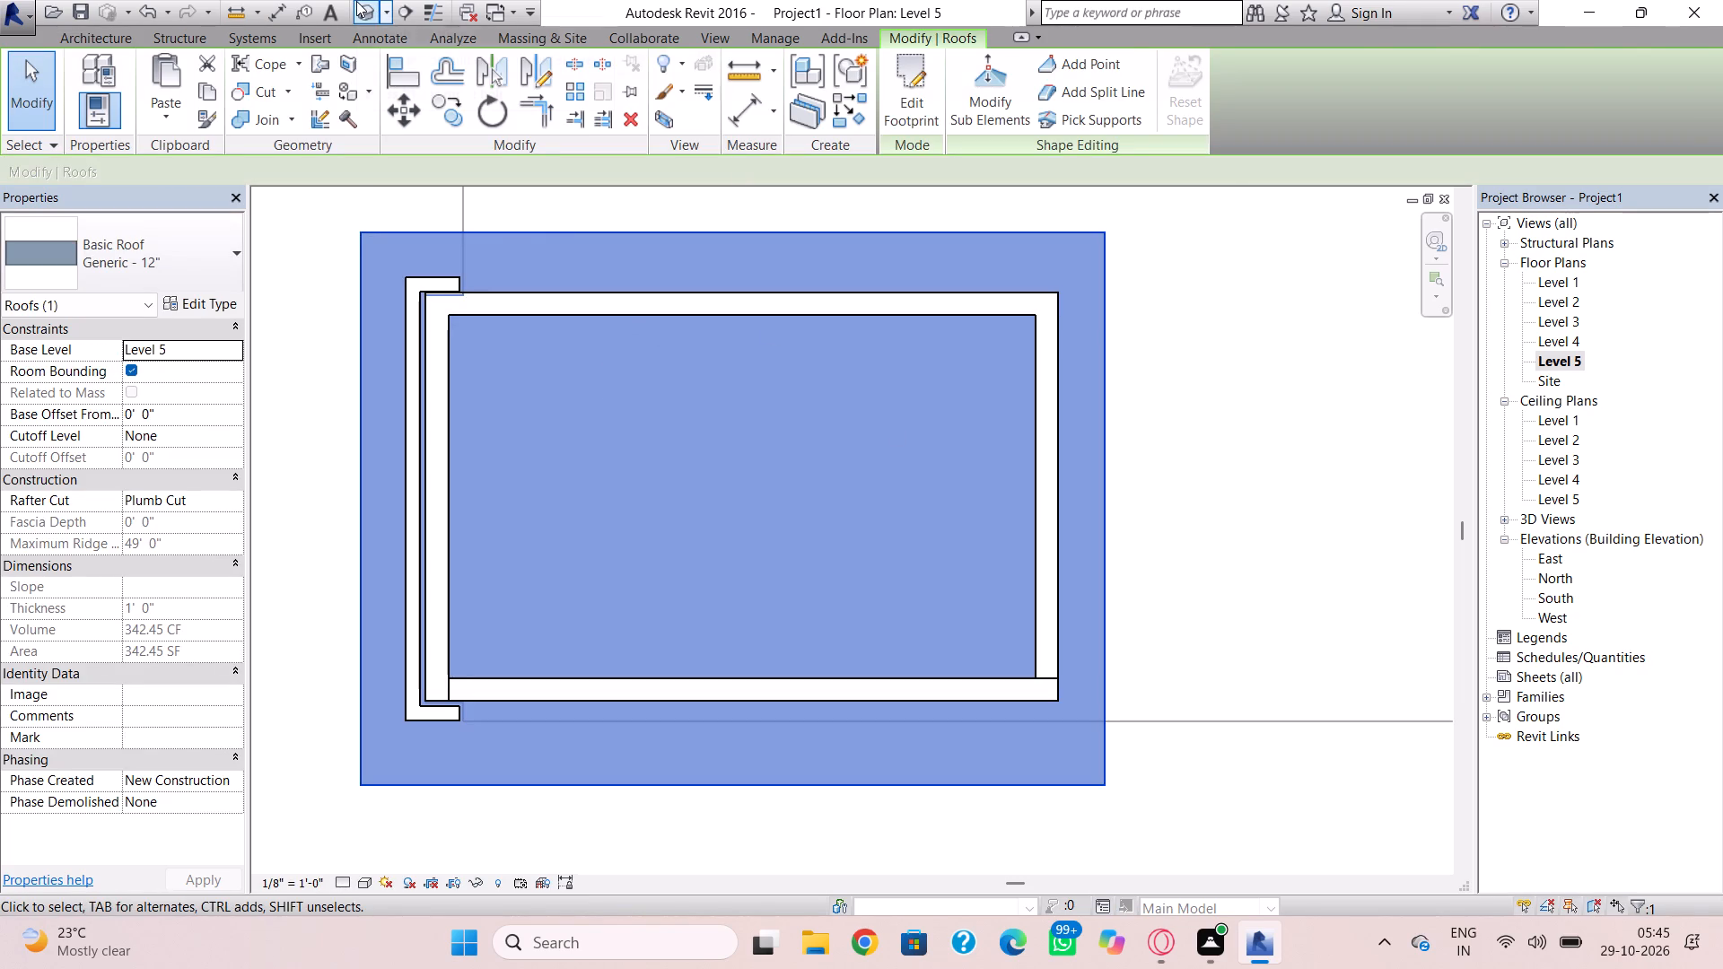
Examine the whole building in 3D, checking the Level 5 roof overhang and the slabs from the front.
left_click(356, 1)
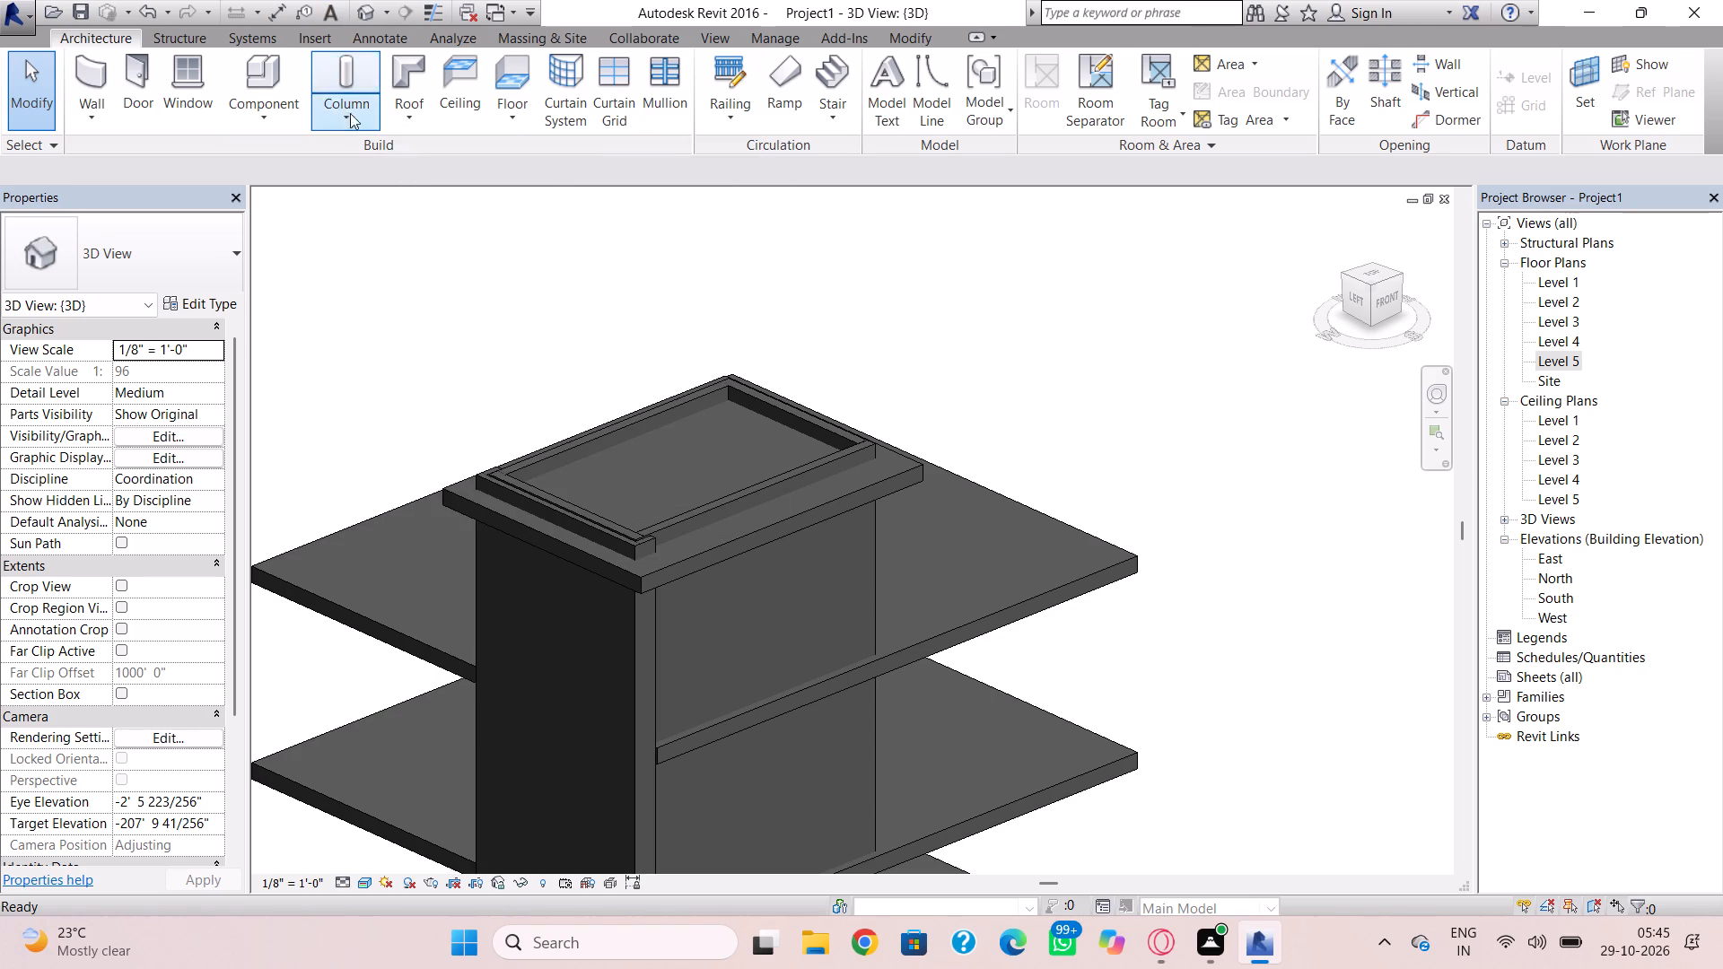
scroll(553, 176, "down", 1)
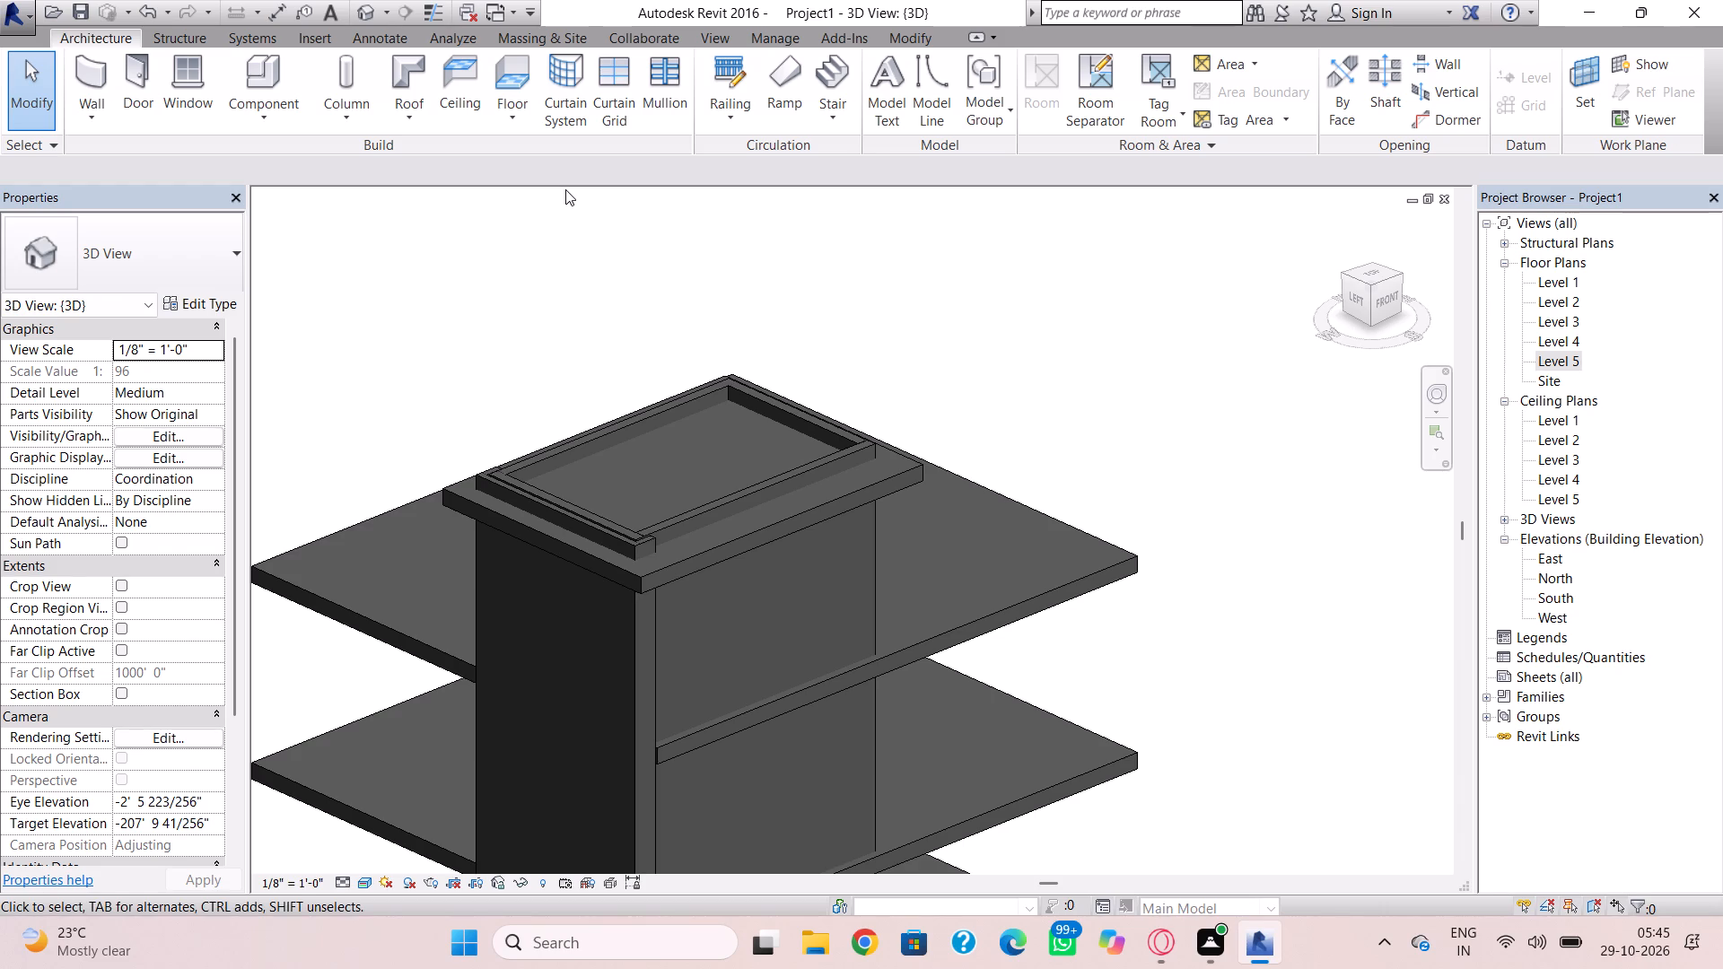
scroll(565, 190, "down", 2)
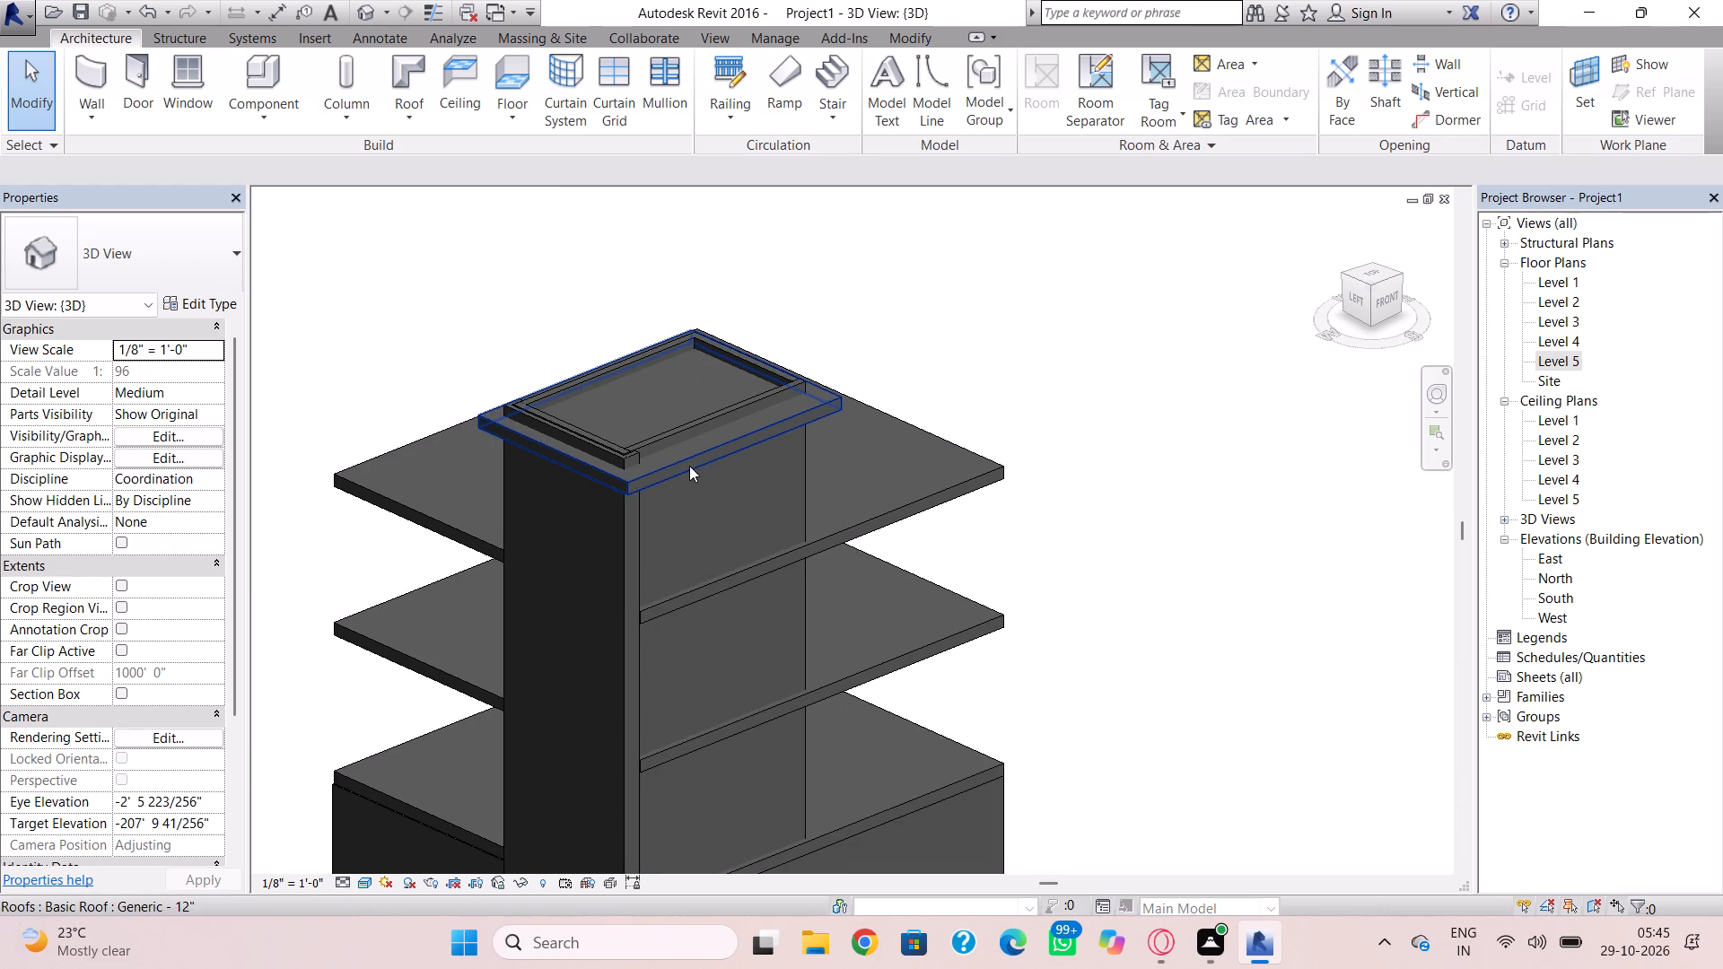
scroll(632, 539, "down", 1)
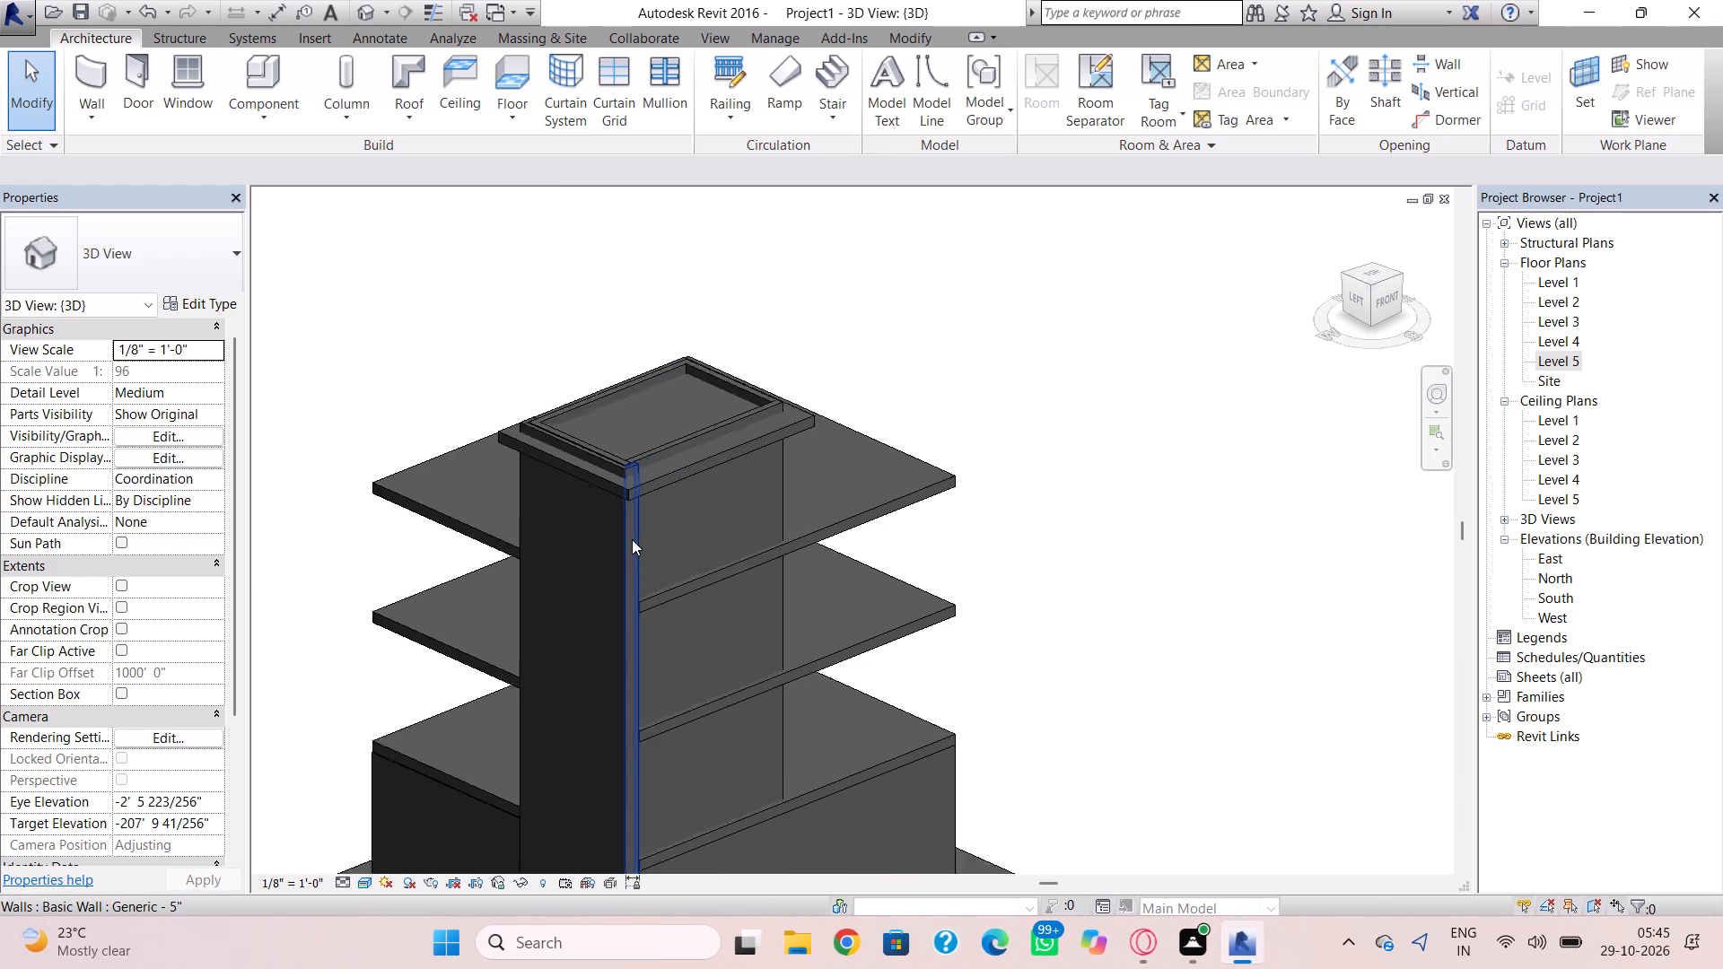
scroll(632, 539, "down", 1)
middle_click_drag(632, 539, 590, 349)
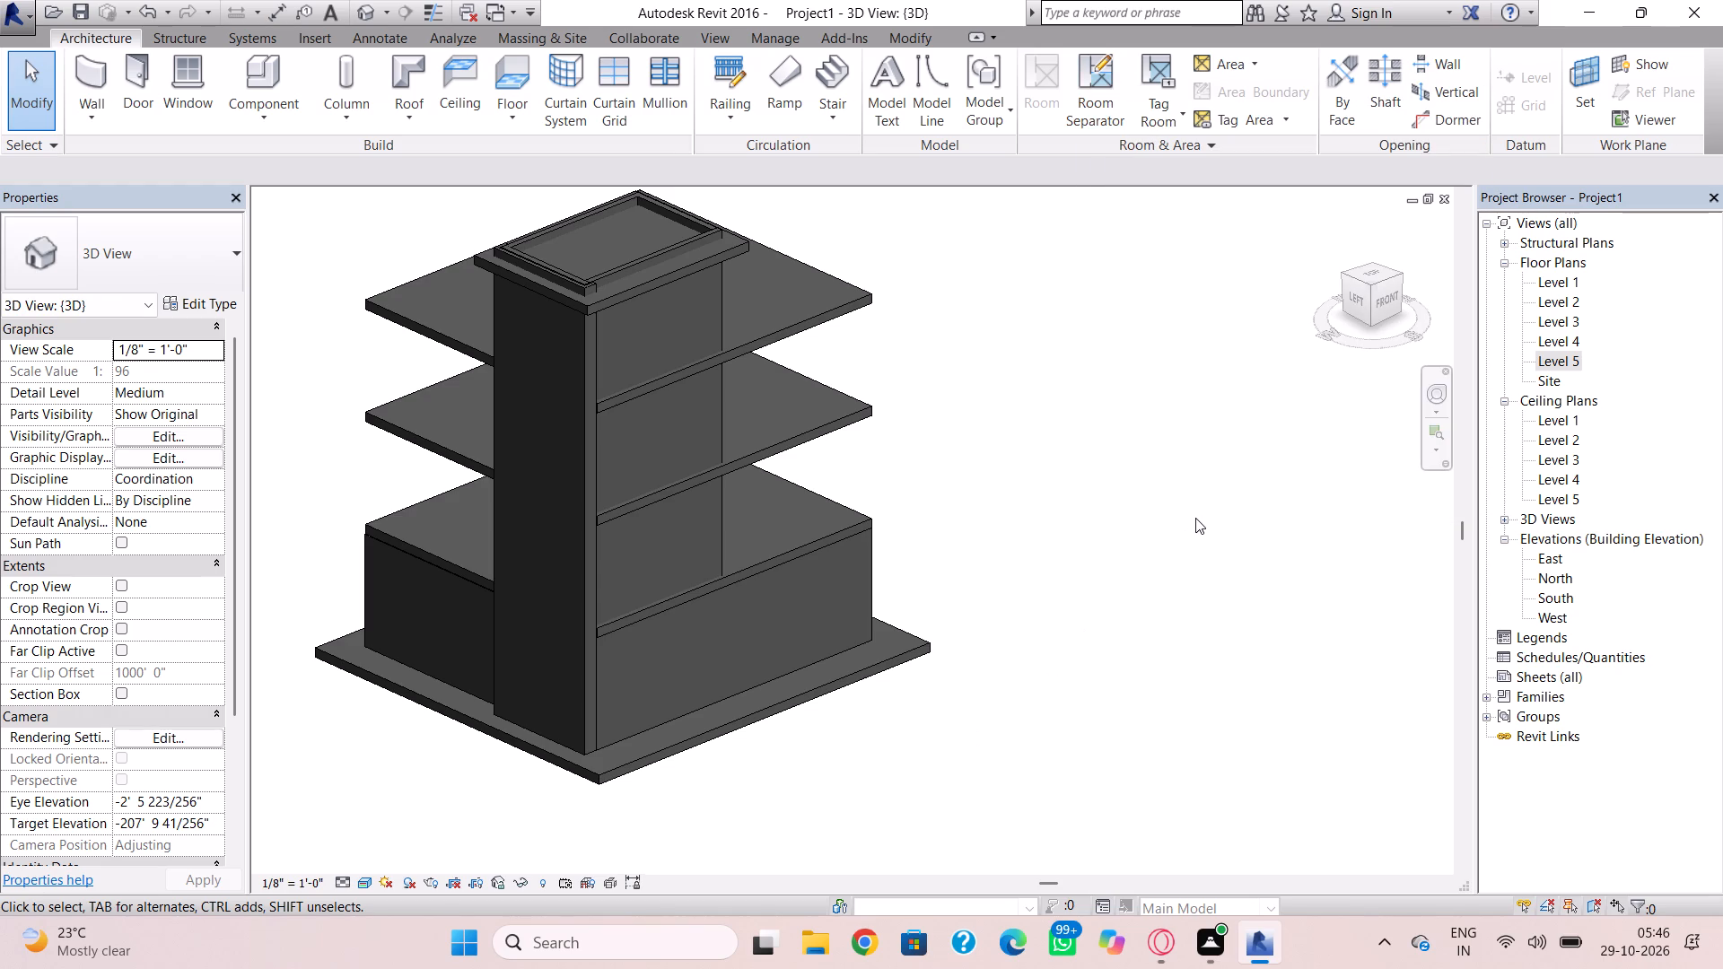
scroll(1169, 476, "down", 3)
right_click_drag(1185, 502, 1081, 458, "shift")
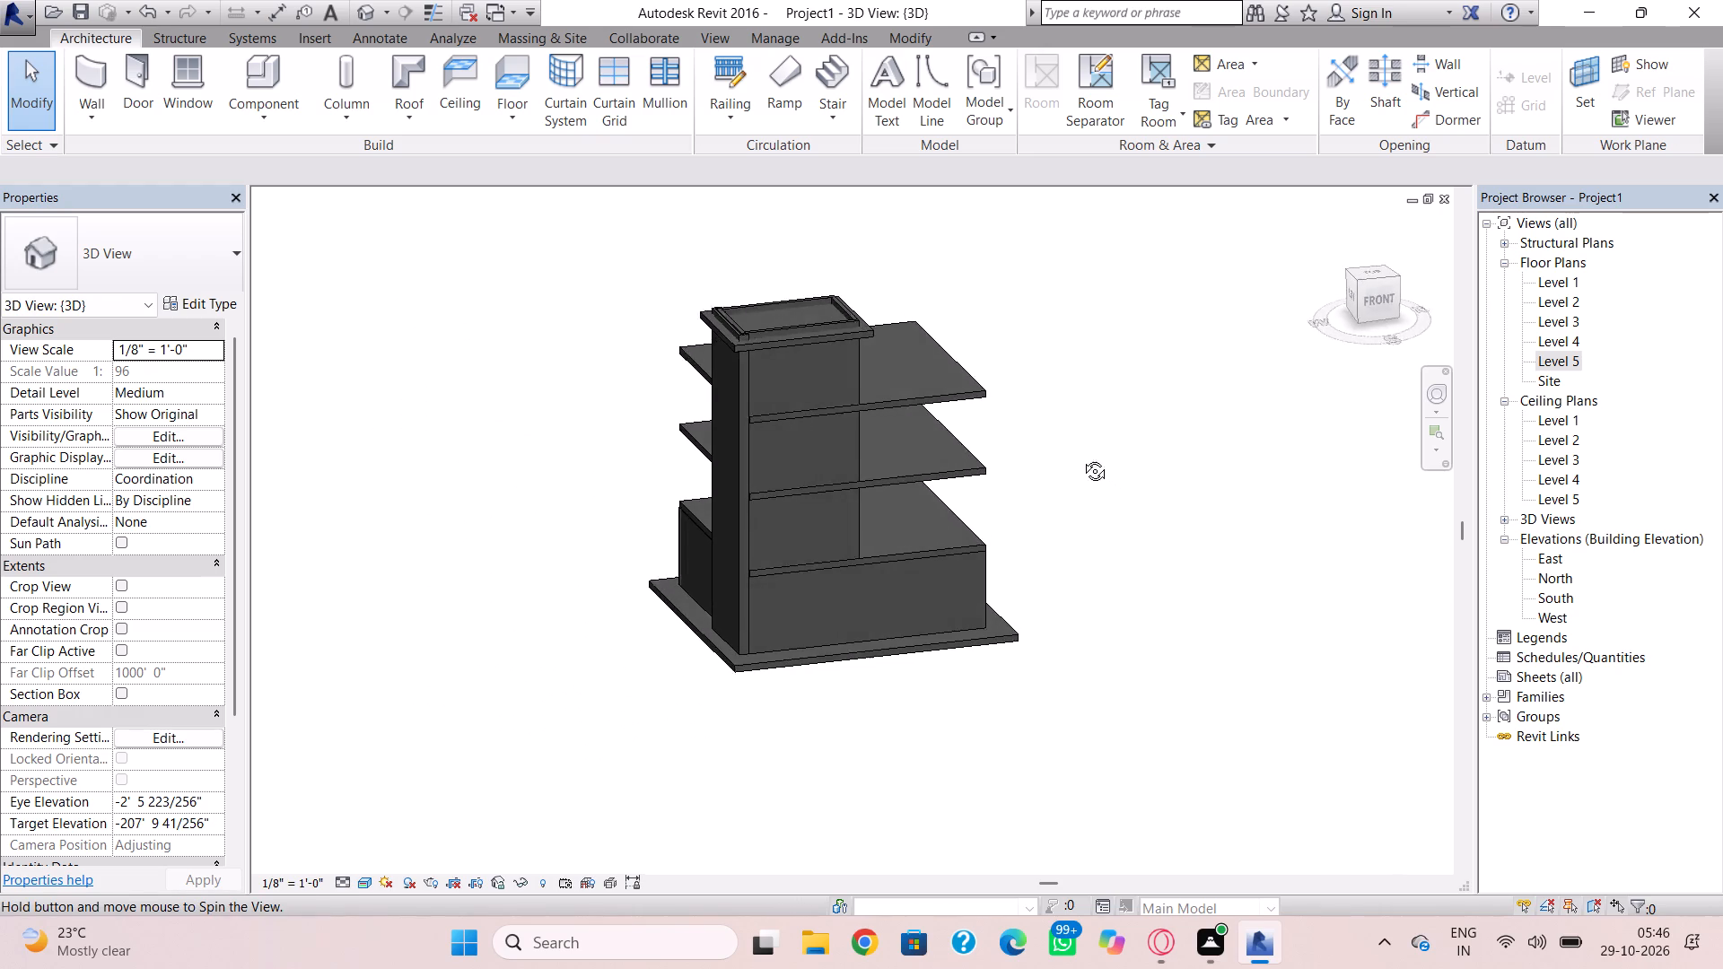
right_click_drag(1081, 458, 1082, 468, "shift")
scroll(1026, 491, "up", 4)
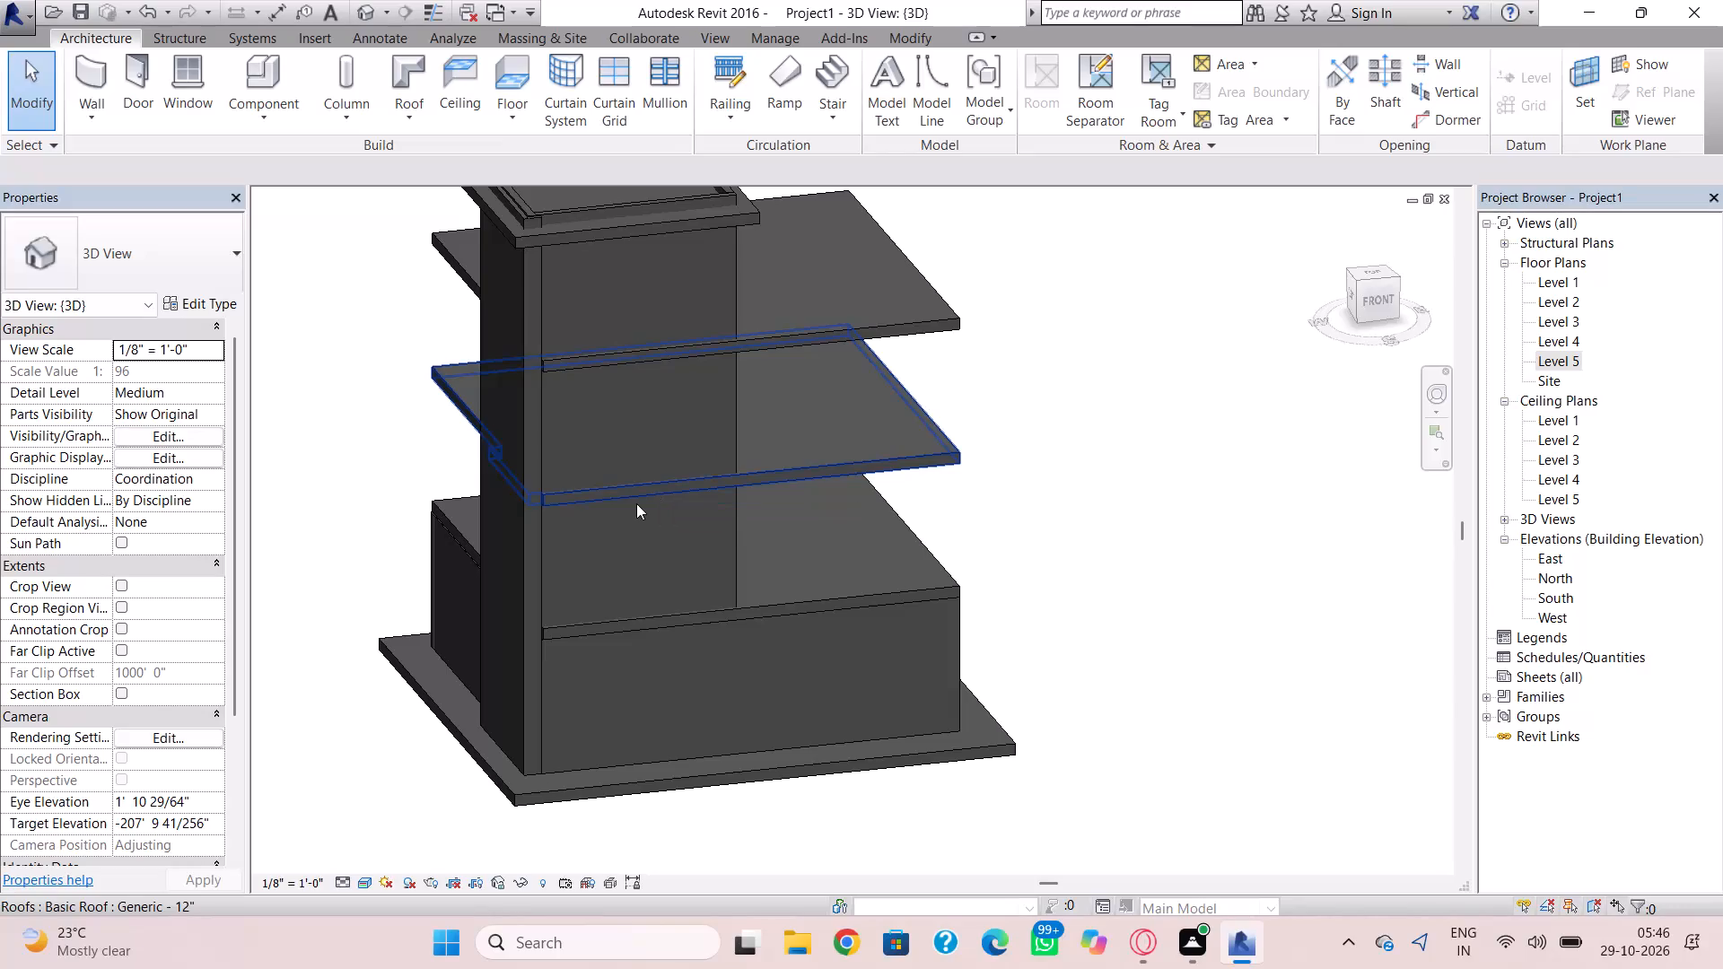
Start an in-place model in the Walls category, keeping the default name.
left_click(293, 109)
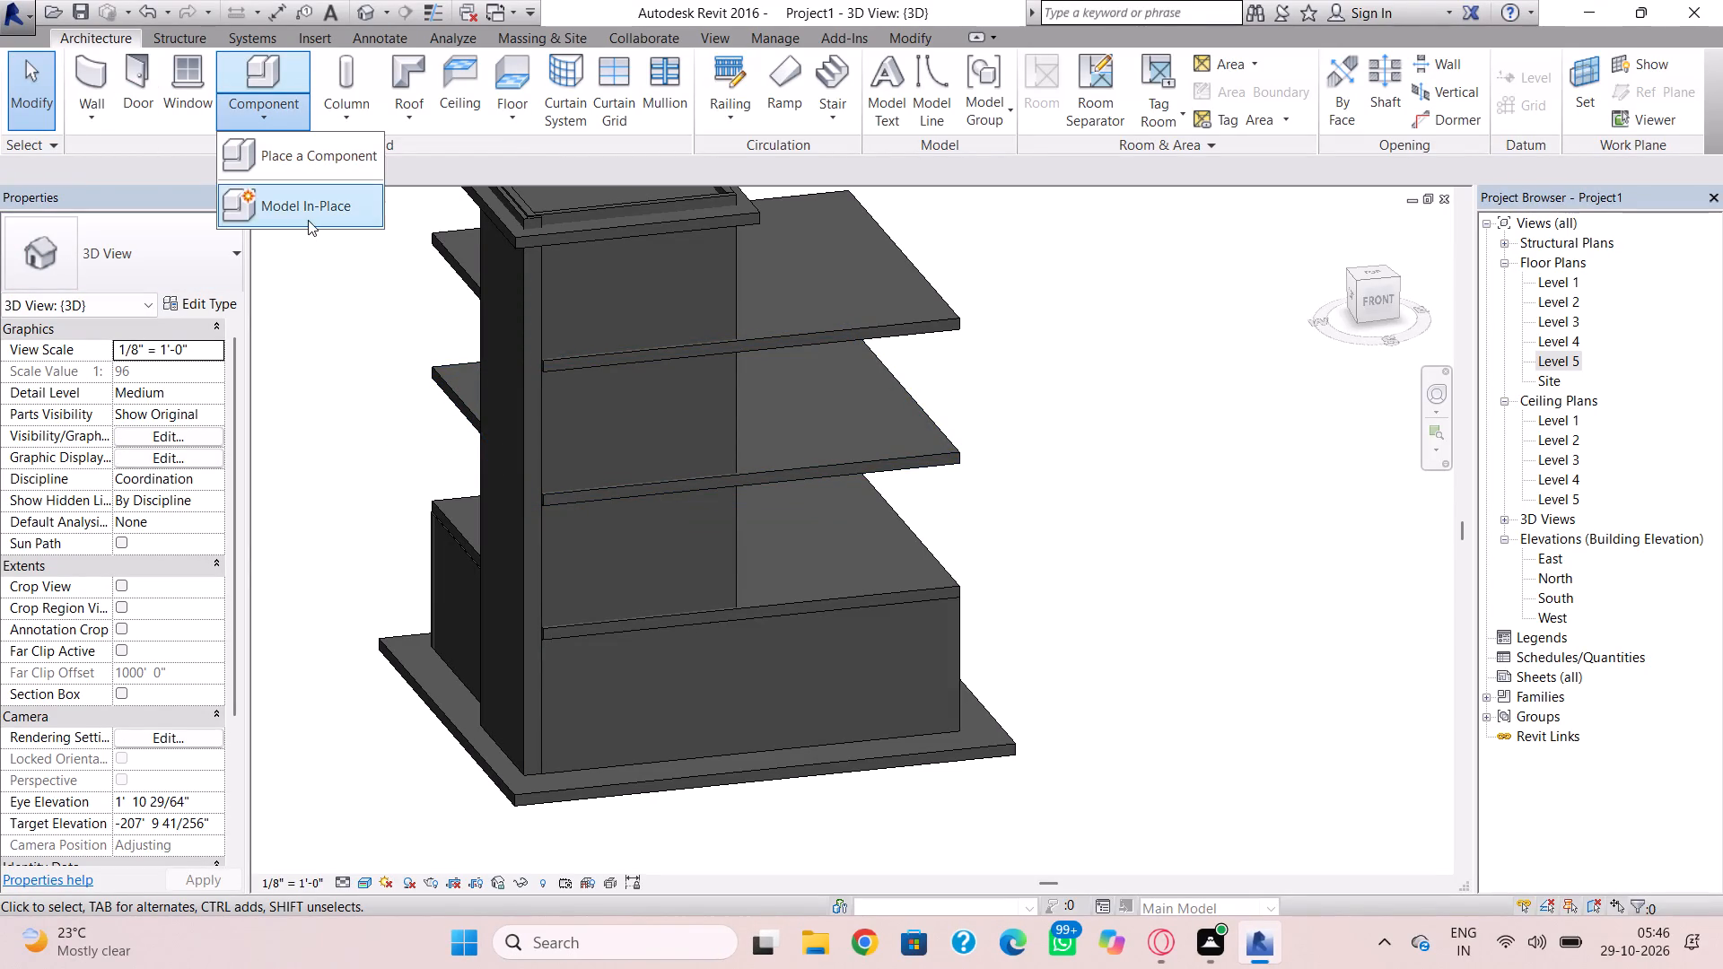
left_click(308, 220)
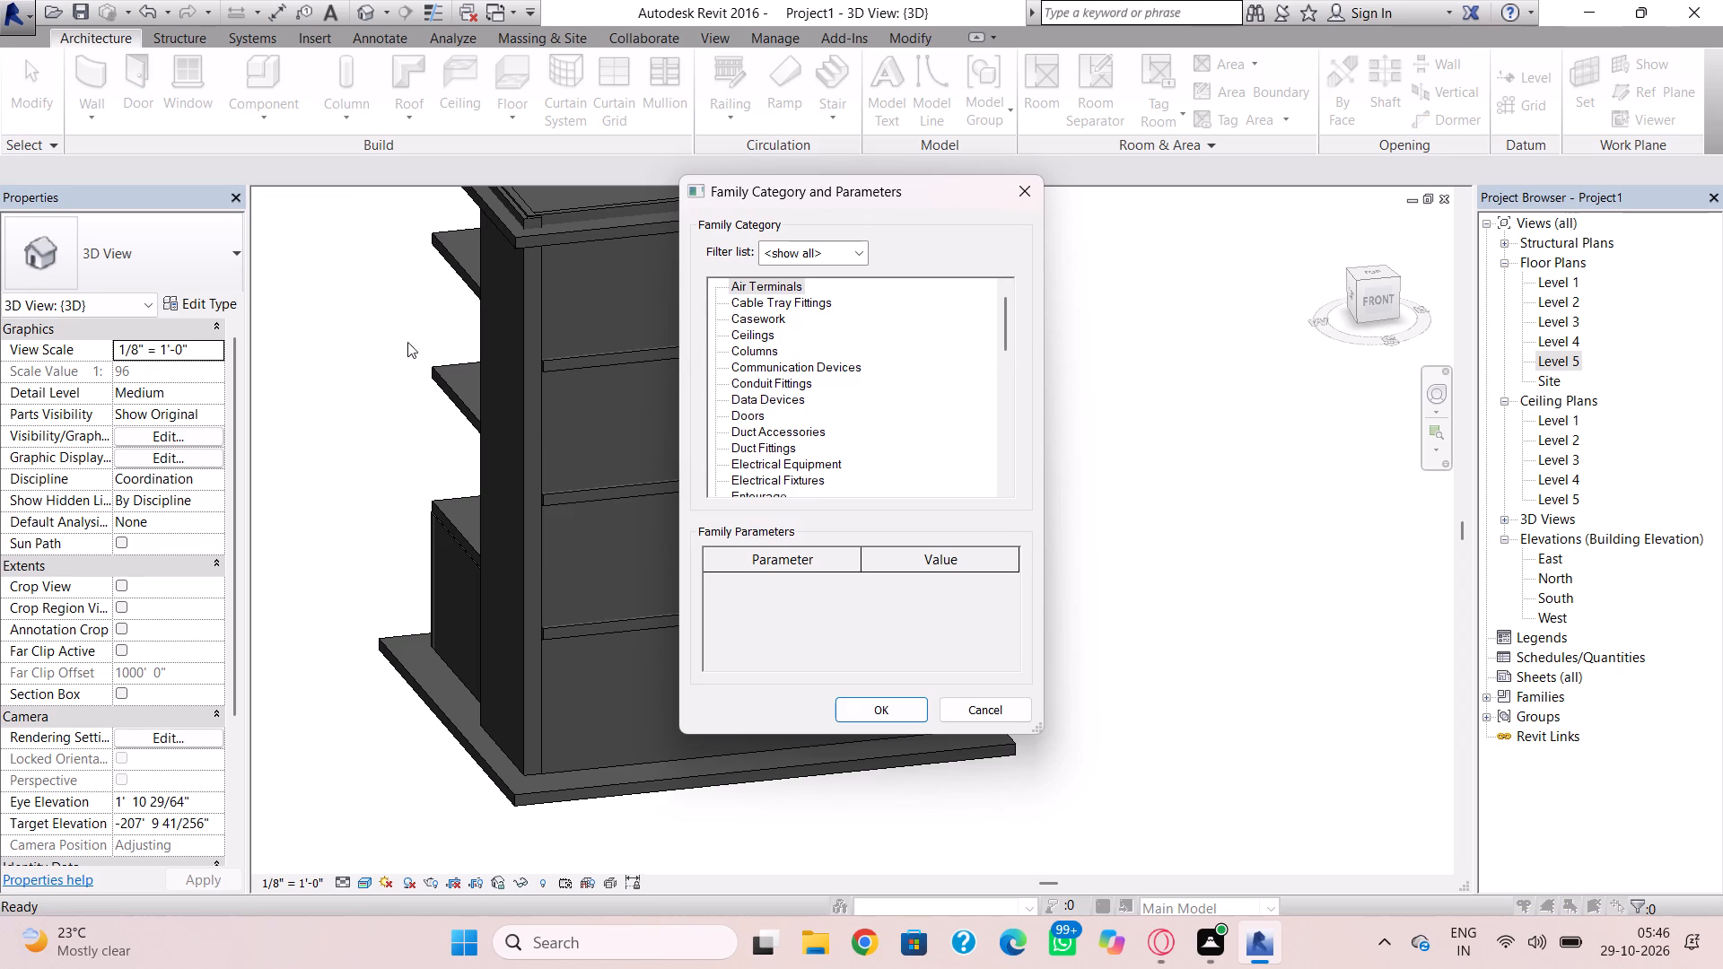
left_click_drag(1004, 351, 1027, 450)
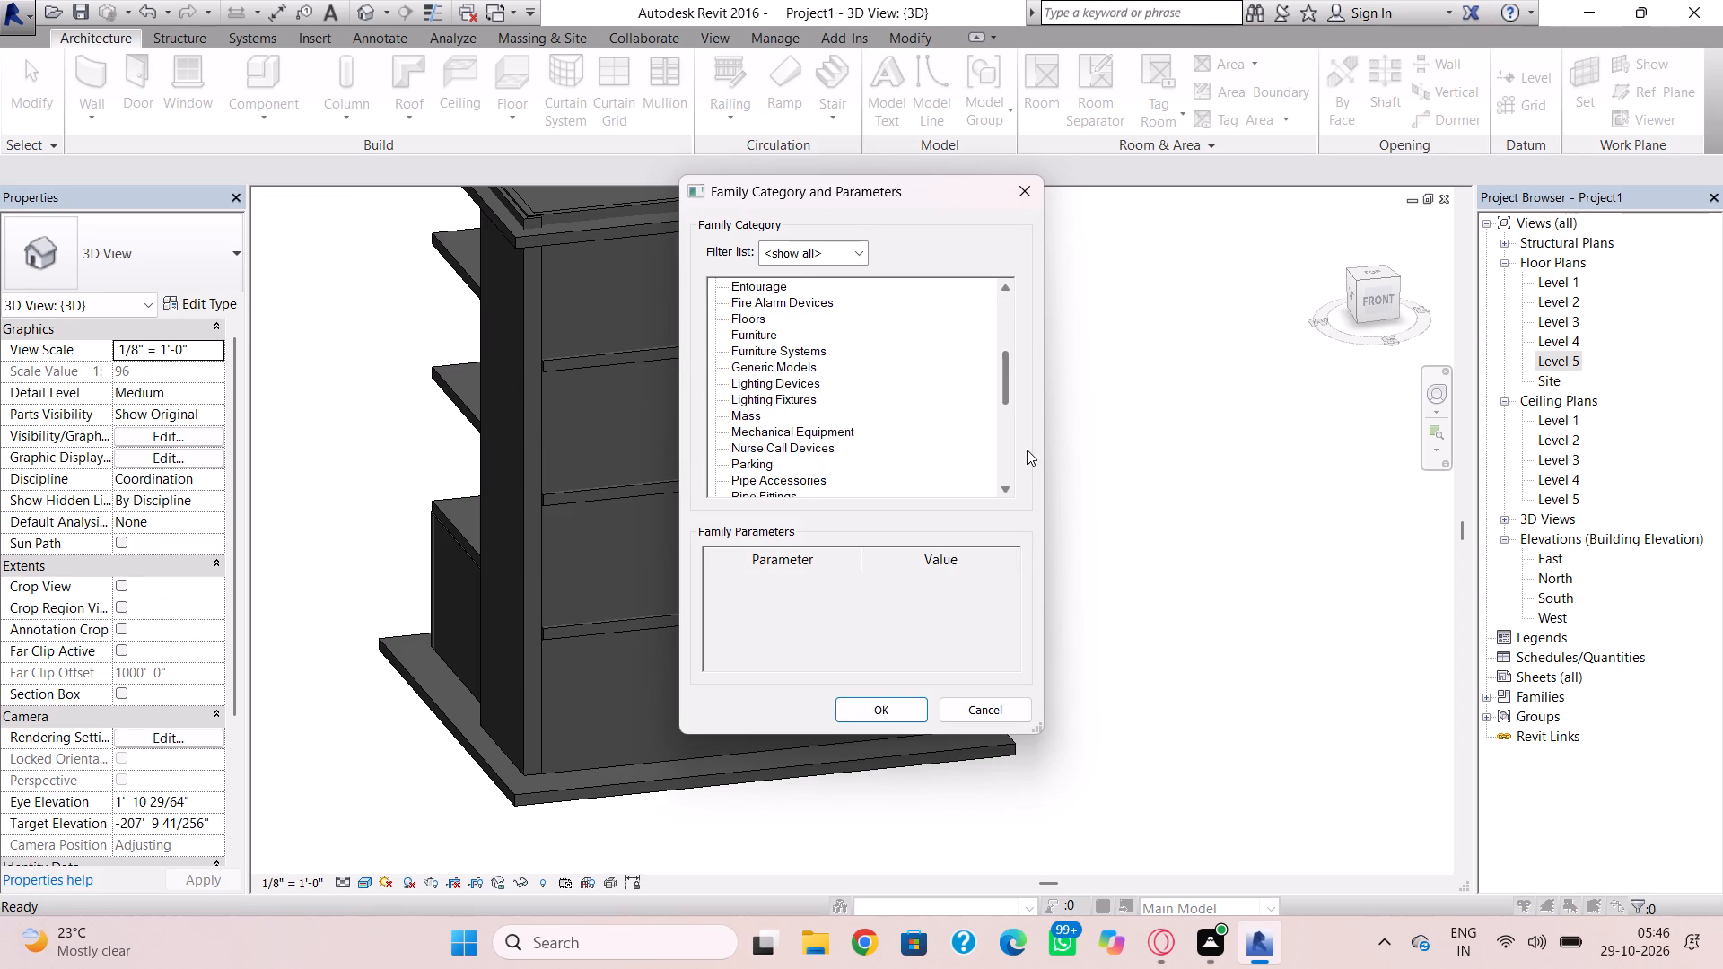
left_click_drag(1004, 395, 1027, 457)
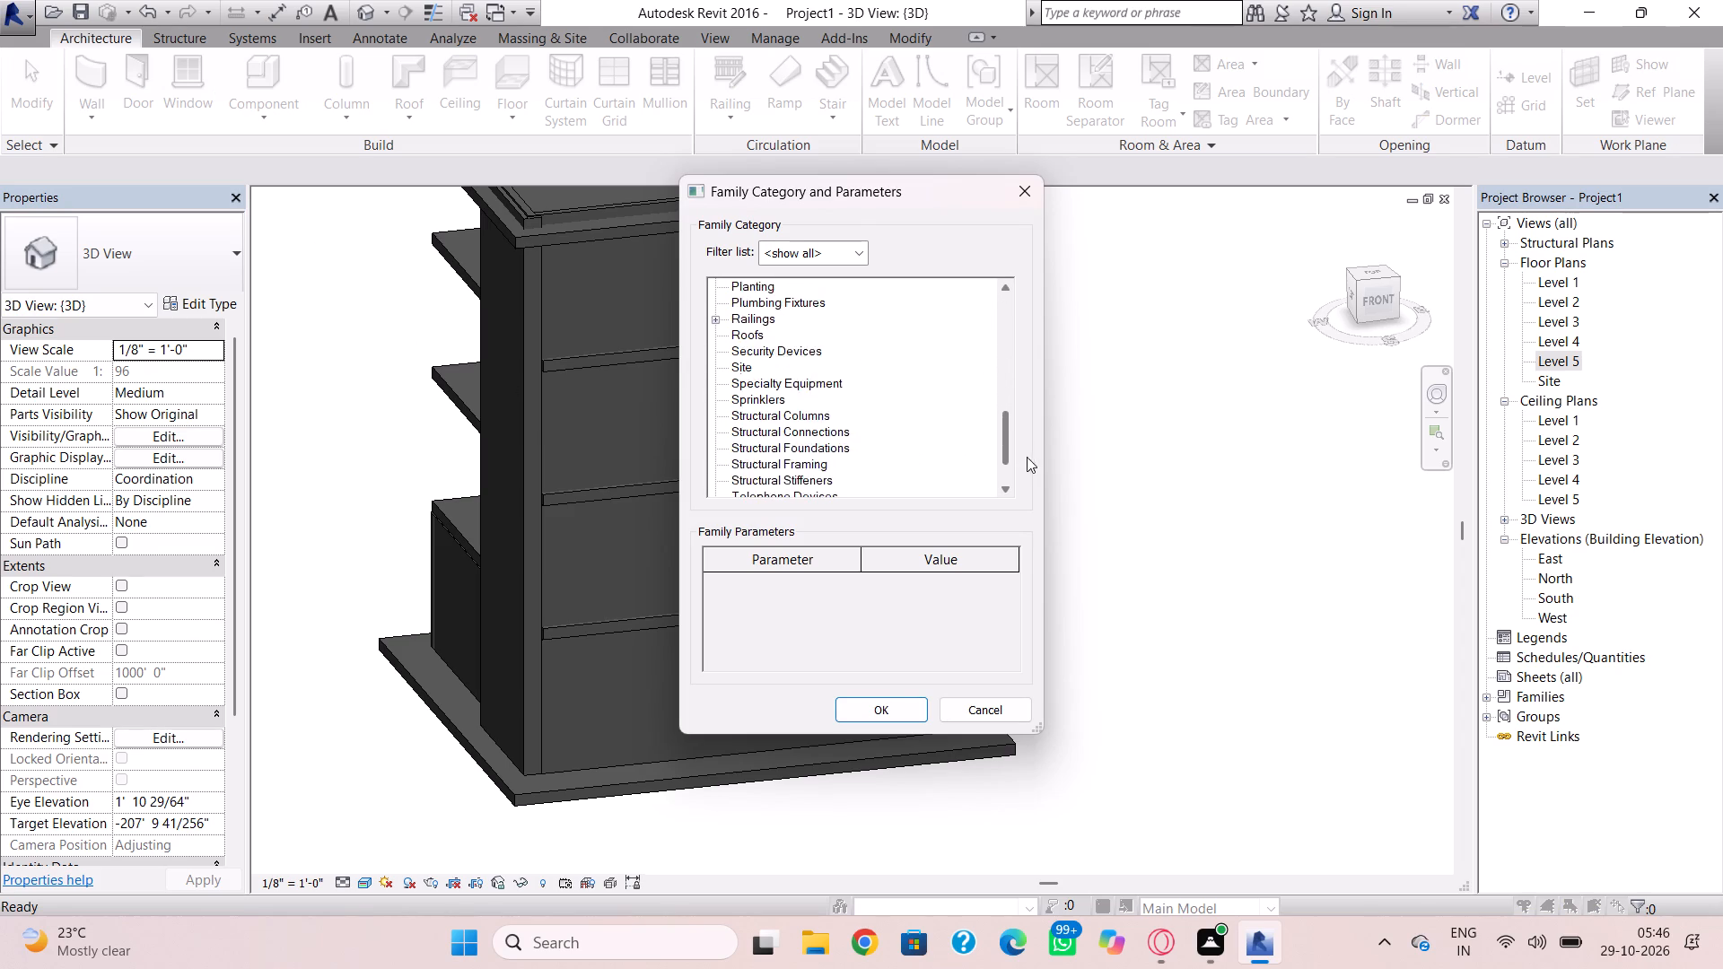
left_click_drag(1027, 457, 1045, 501)
left_click(744, 462)
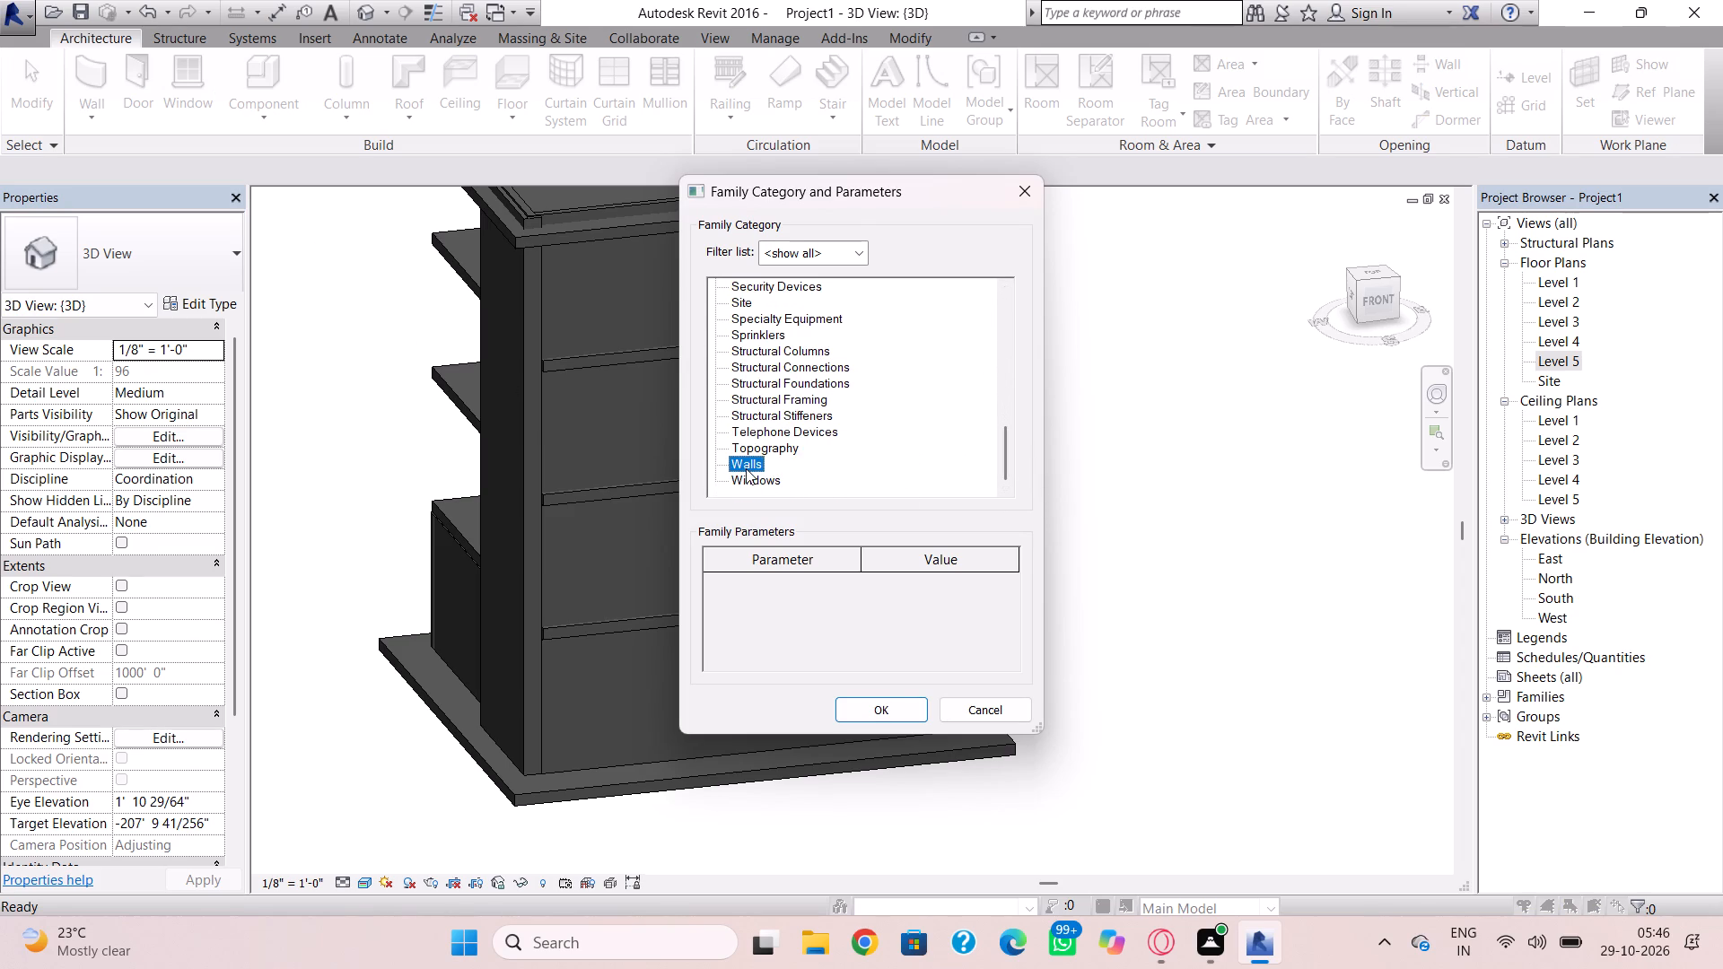
left_click(867, 703)
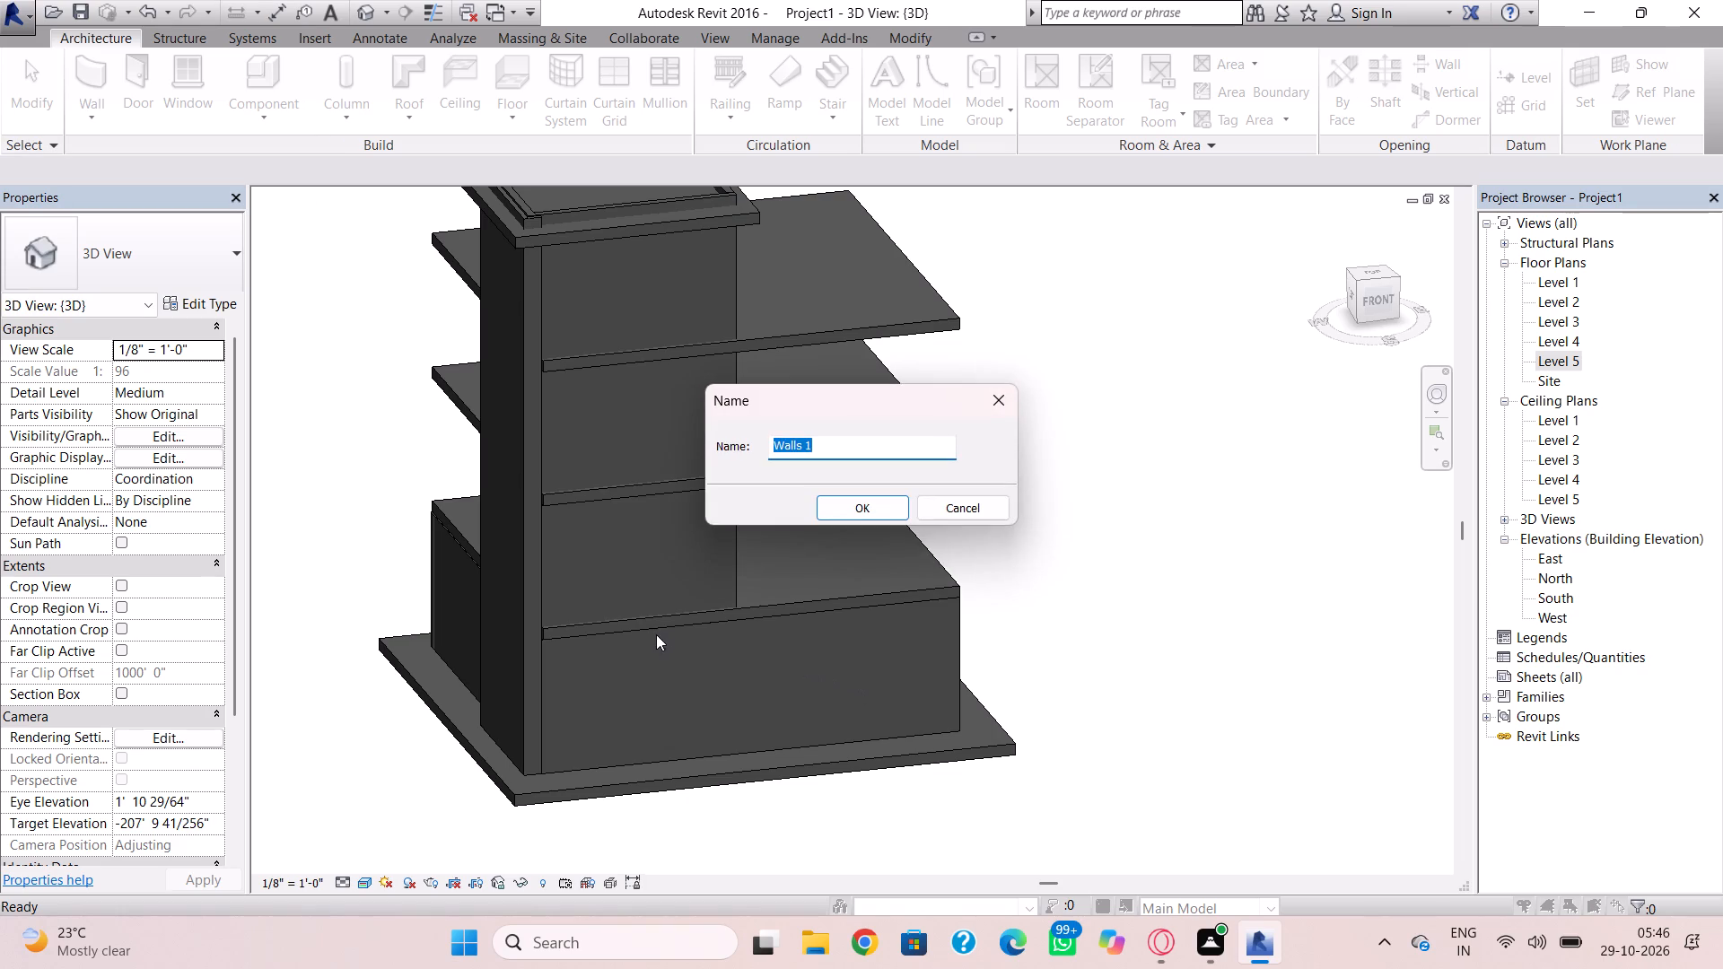
left_click(853, 518)
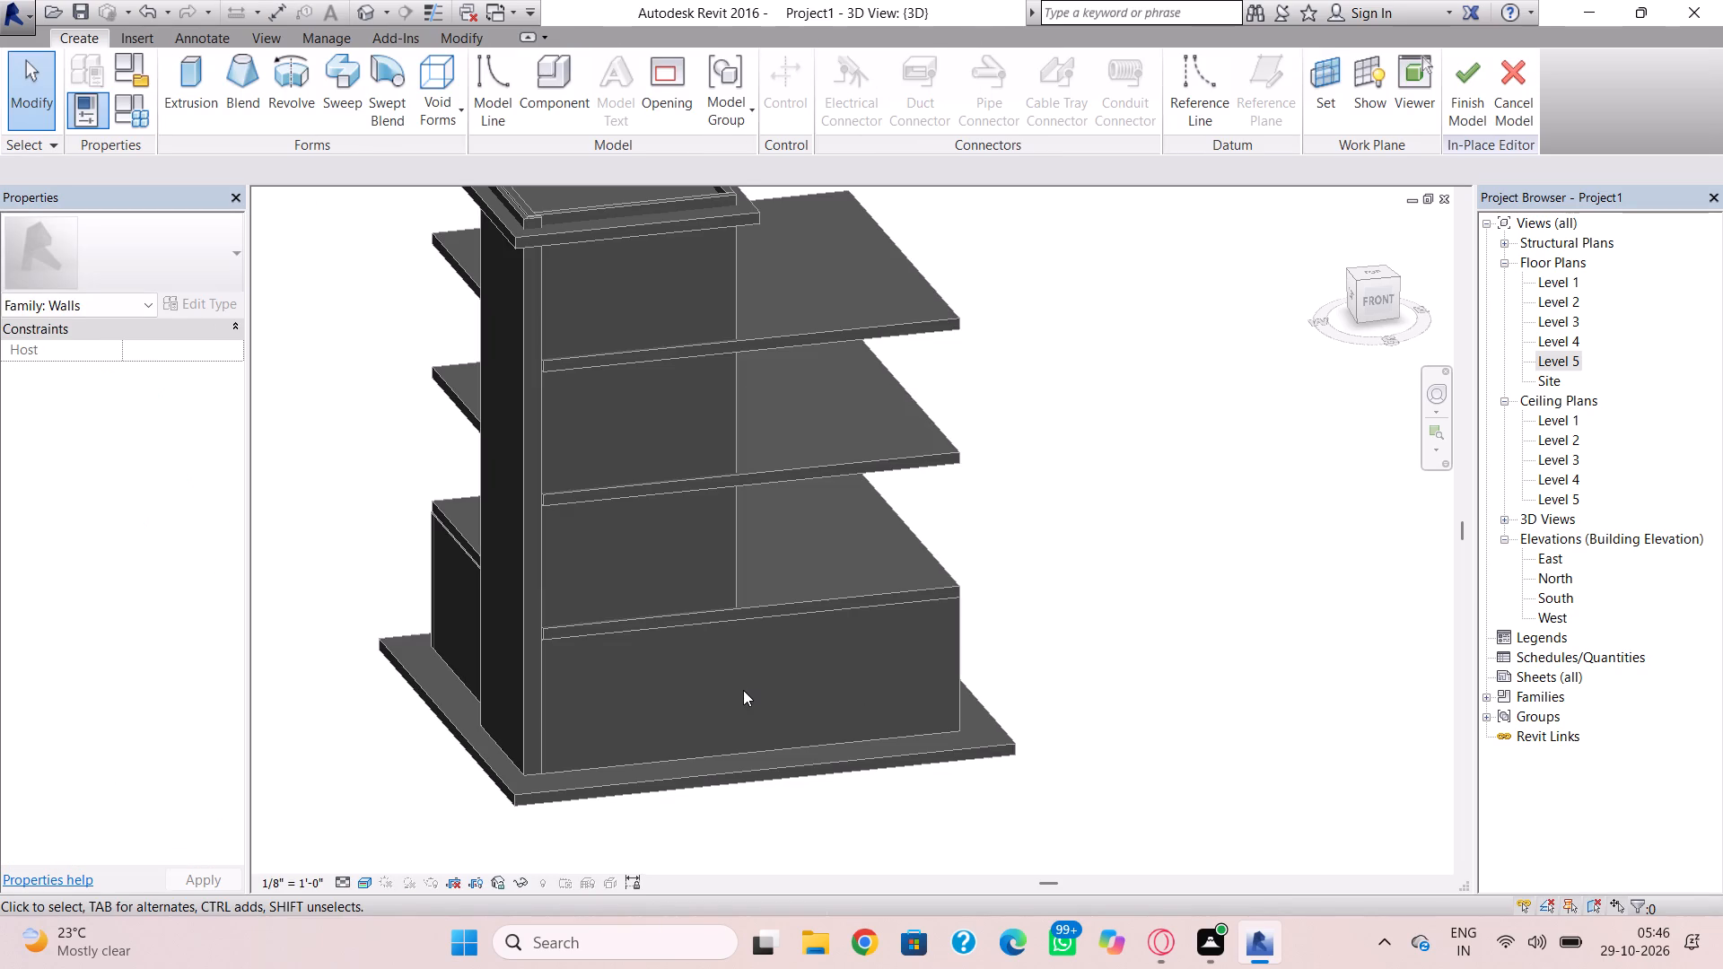
Set the work plane by picking the front edge face of the Level 2 roof slab.
left_click(1370, 303)
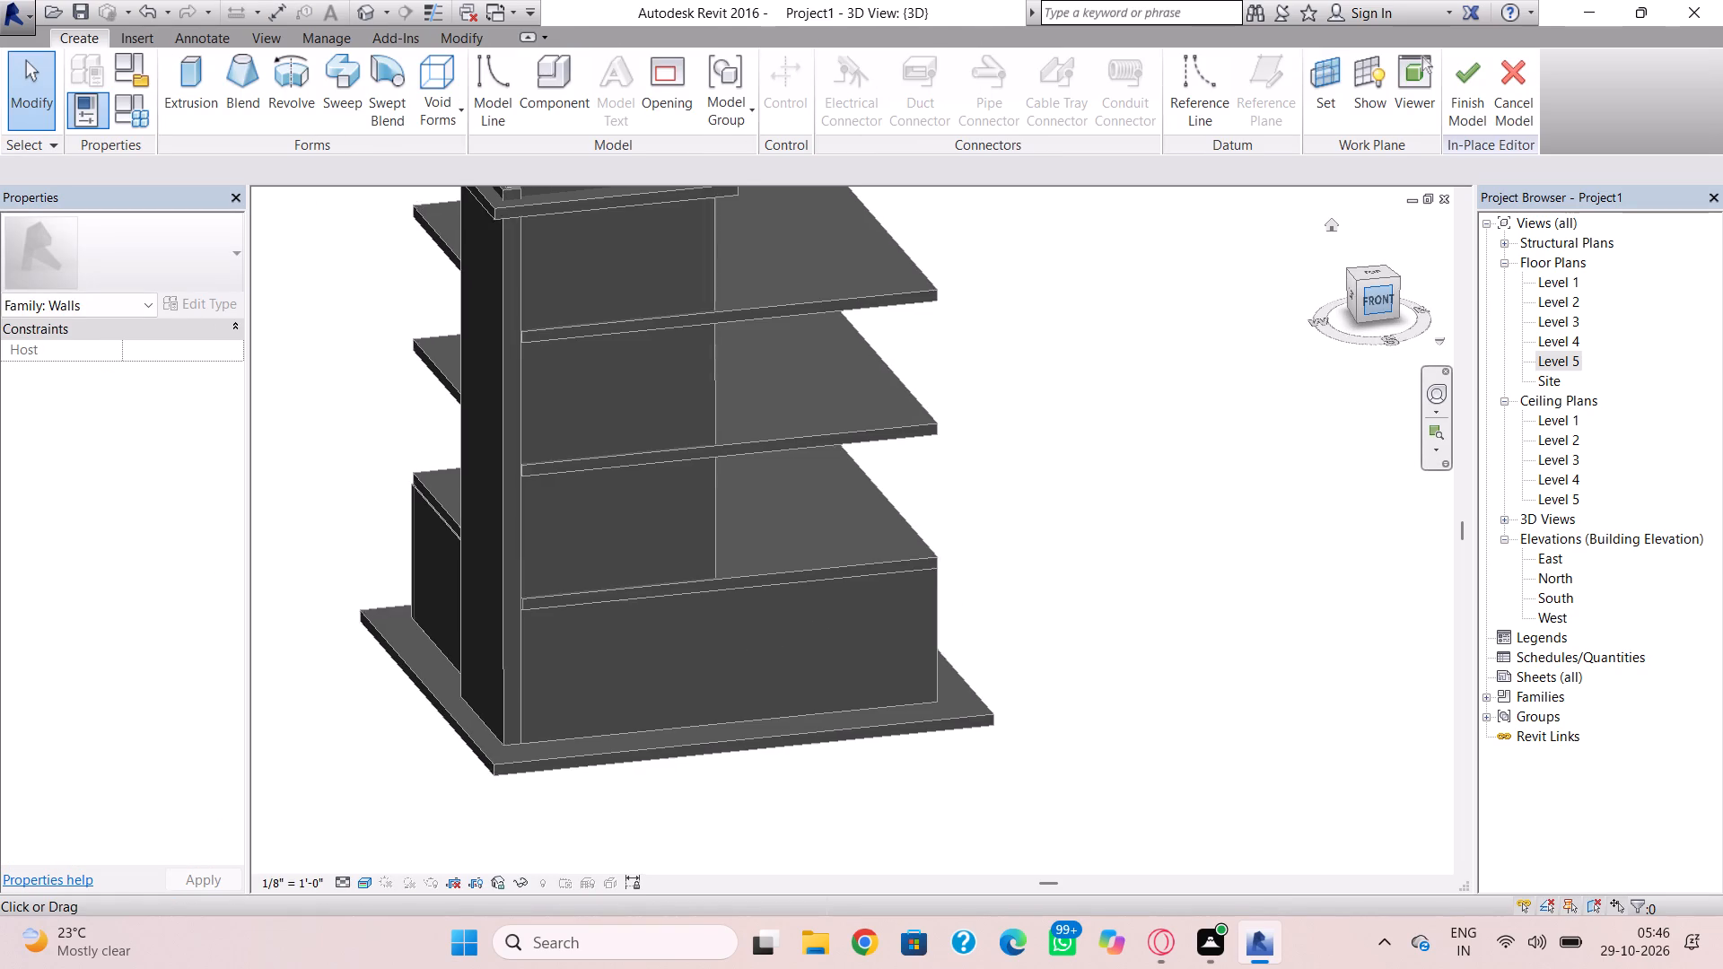
scroll(701, 693, "up", 1)
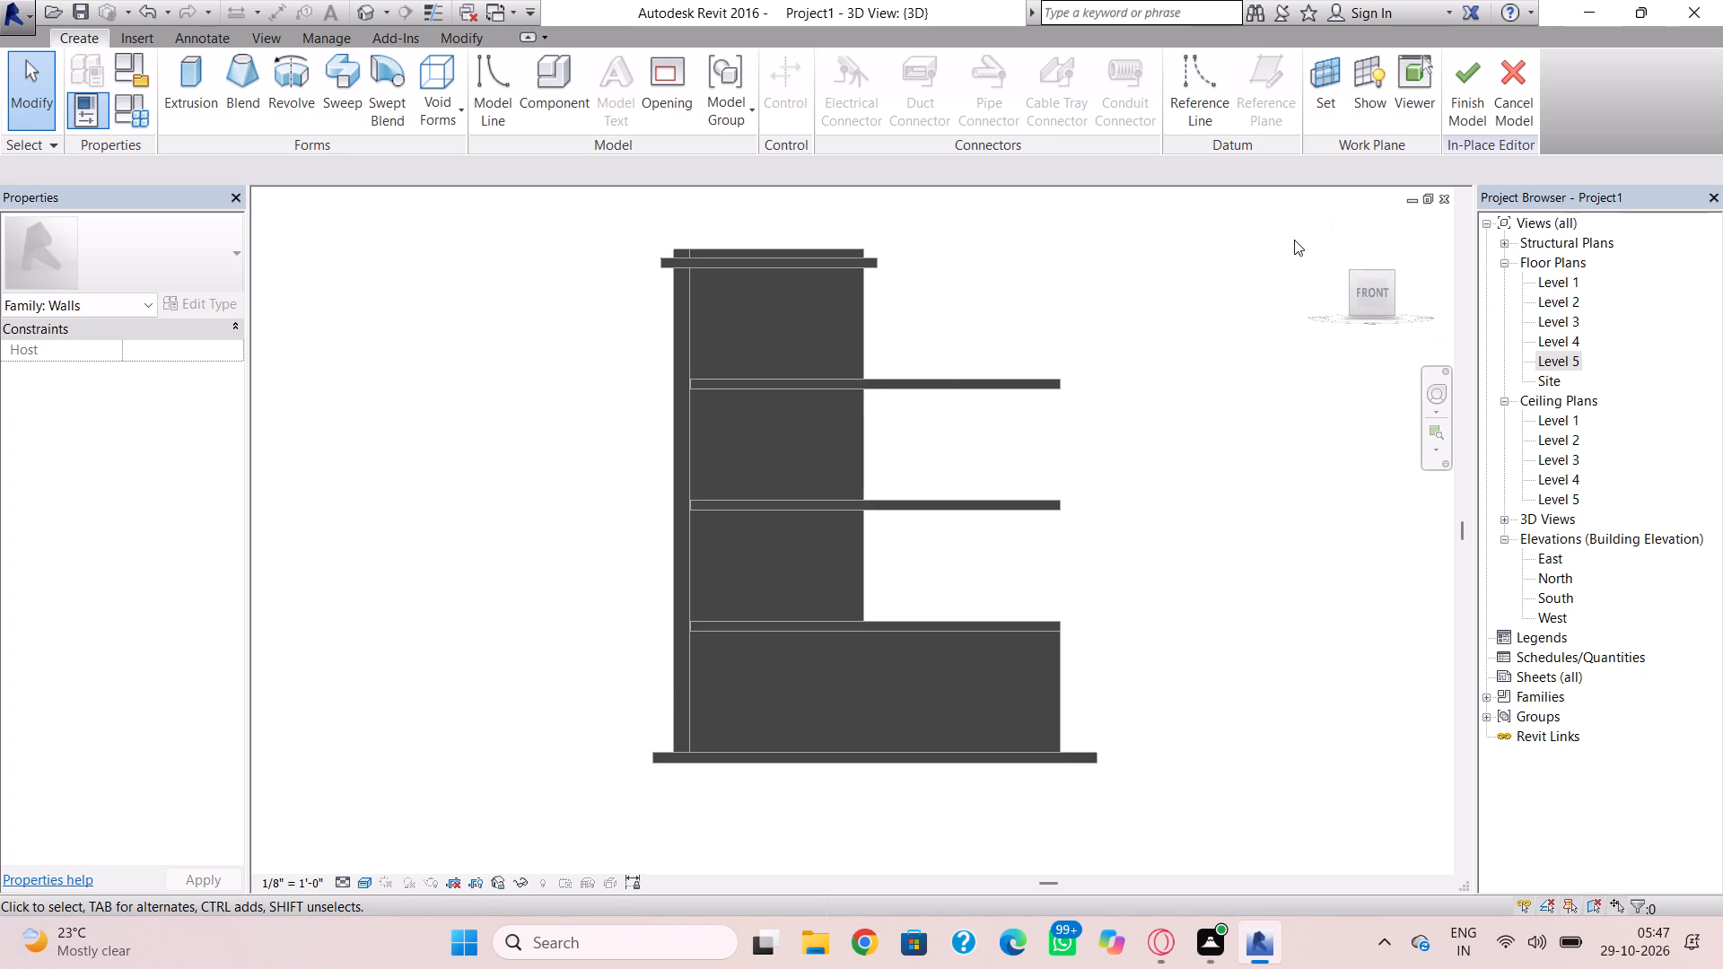
left_click(1326, 97)
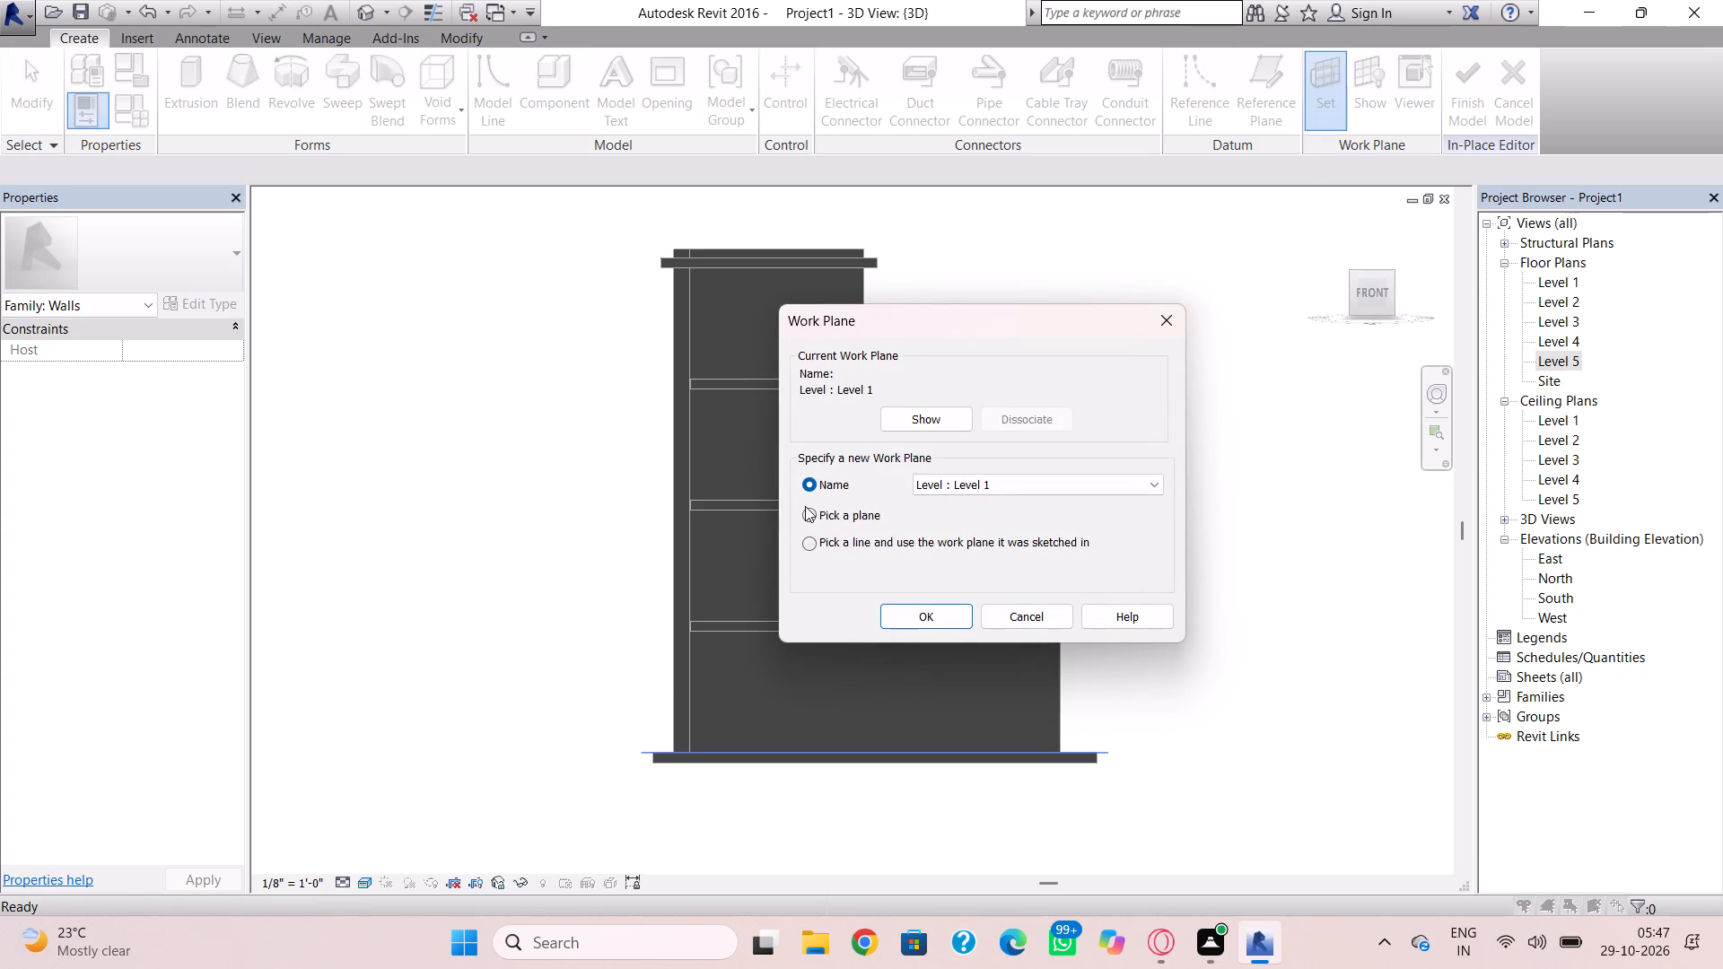
left_click(805, 505)
left_click(813, 515)
left_click(906, 611)
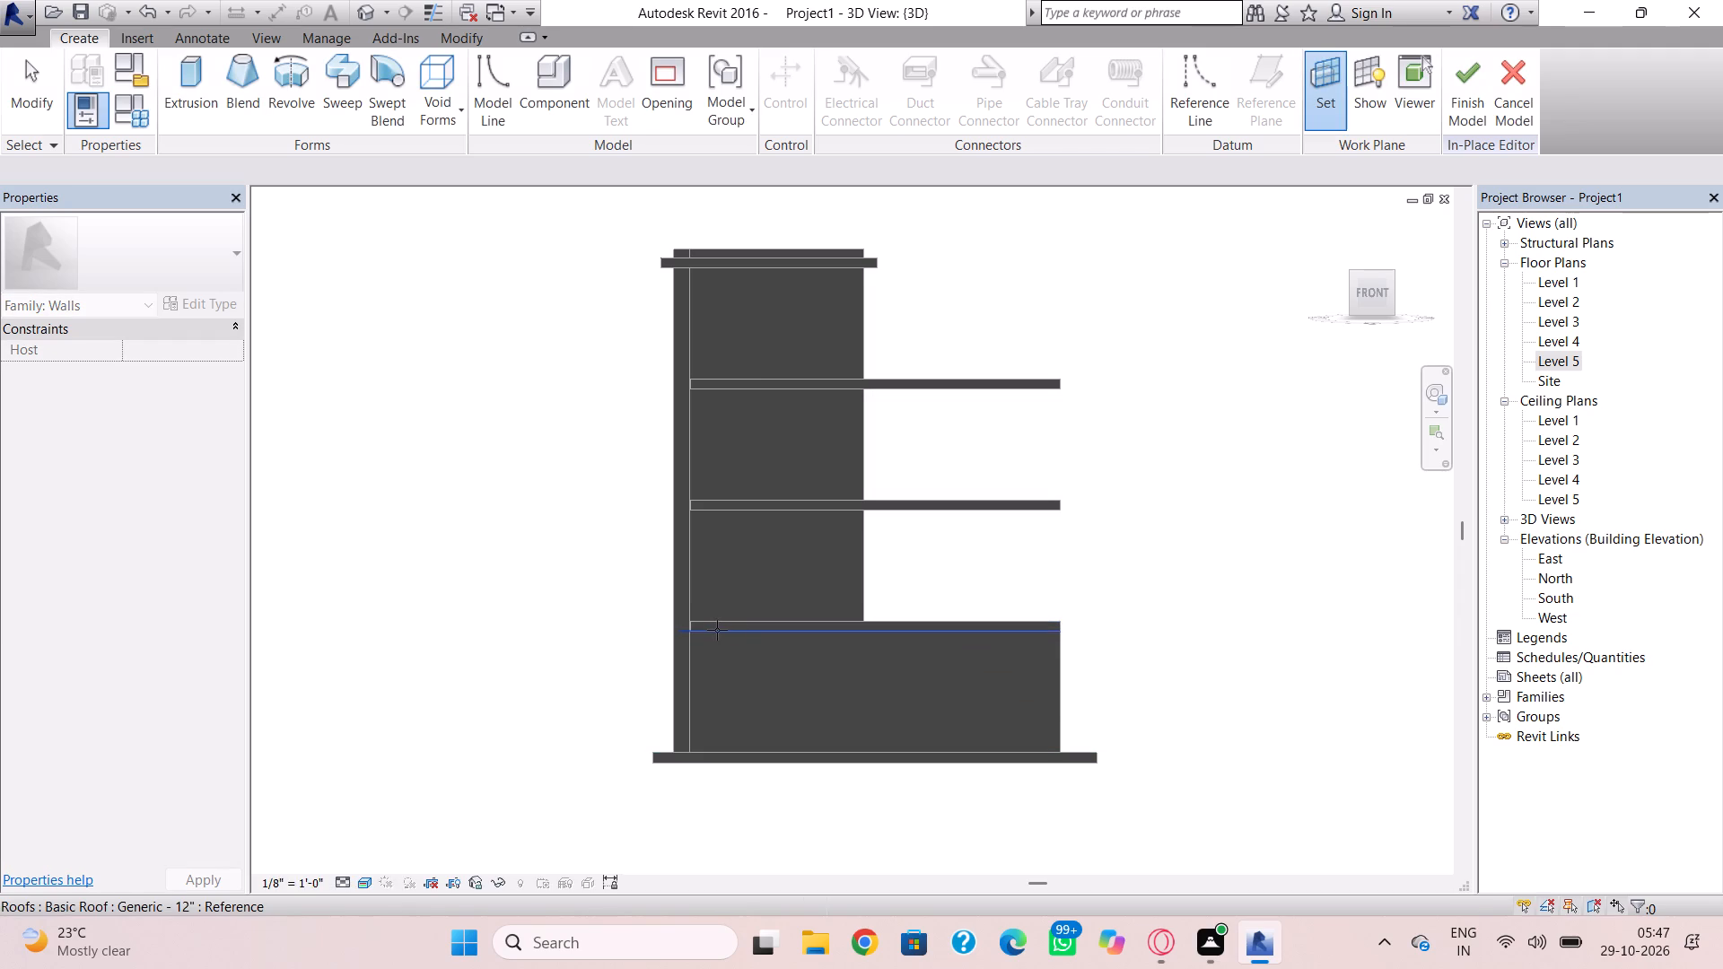
scroll(717, 630, "up", 9)
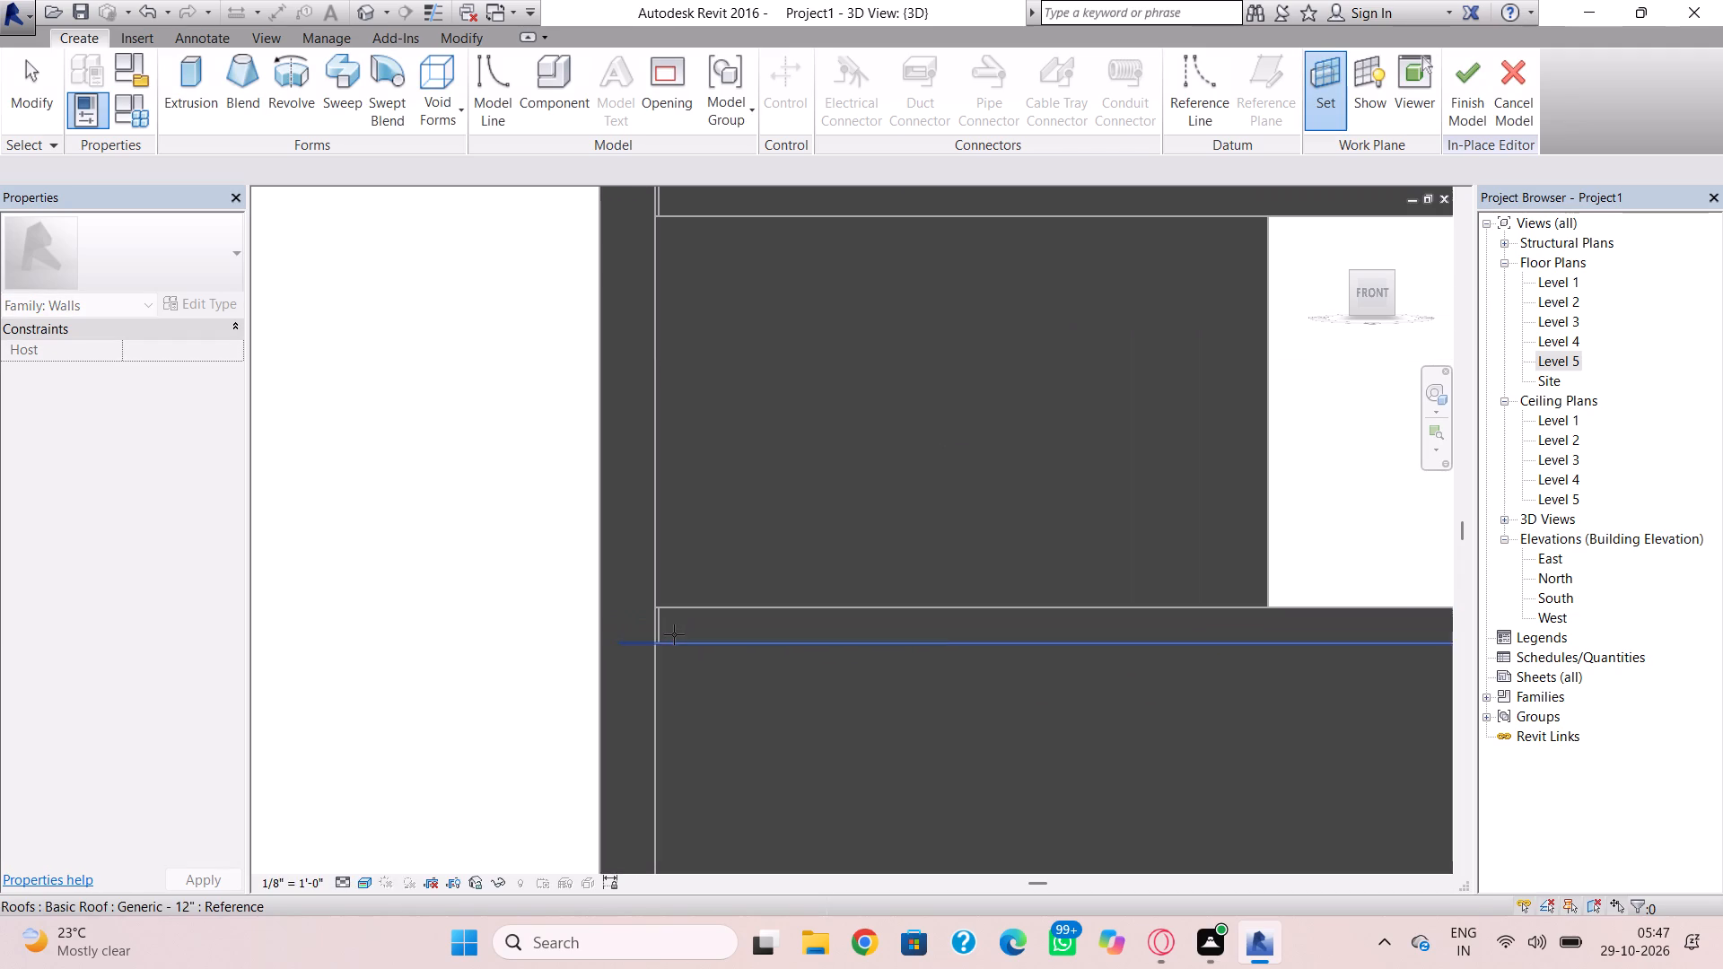
scroll(670, 619, "up", 3)
right_click_drag(670, 619, 755, 652, "shift")
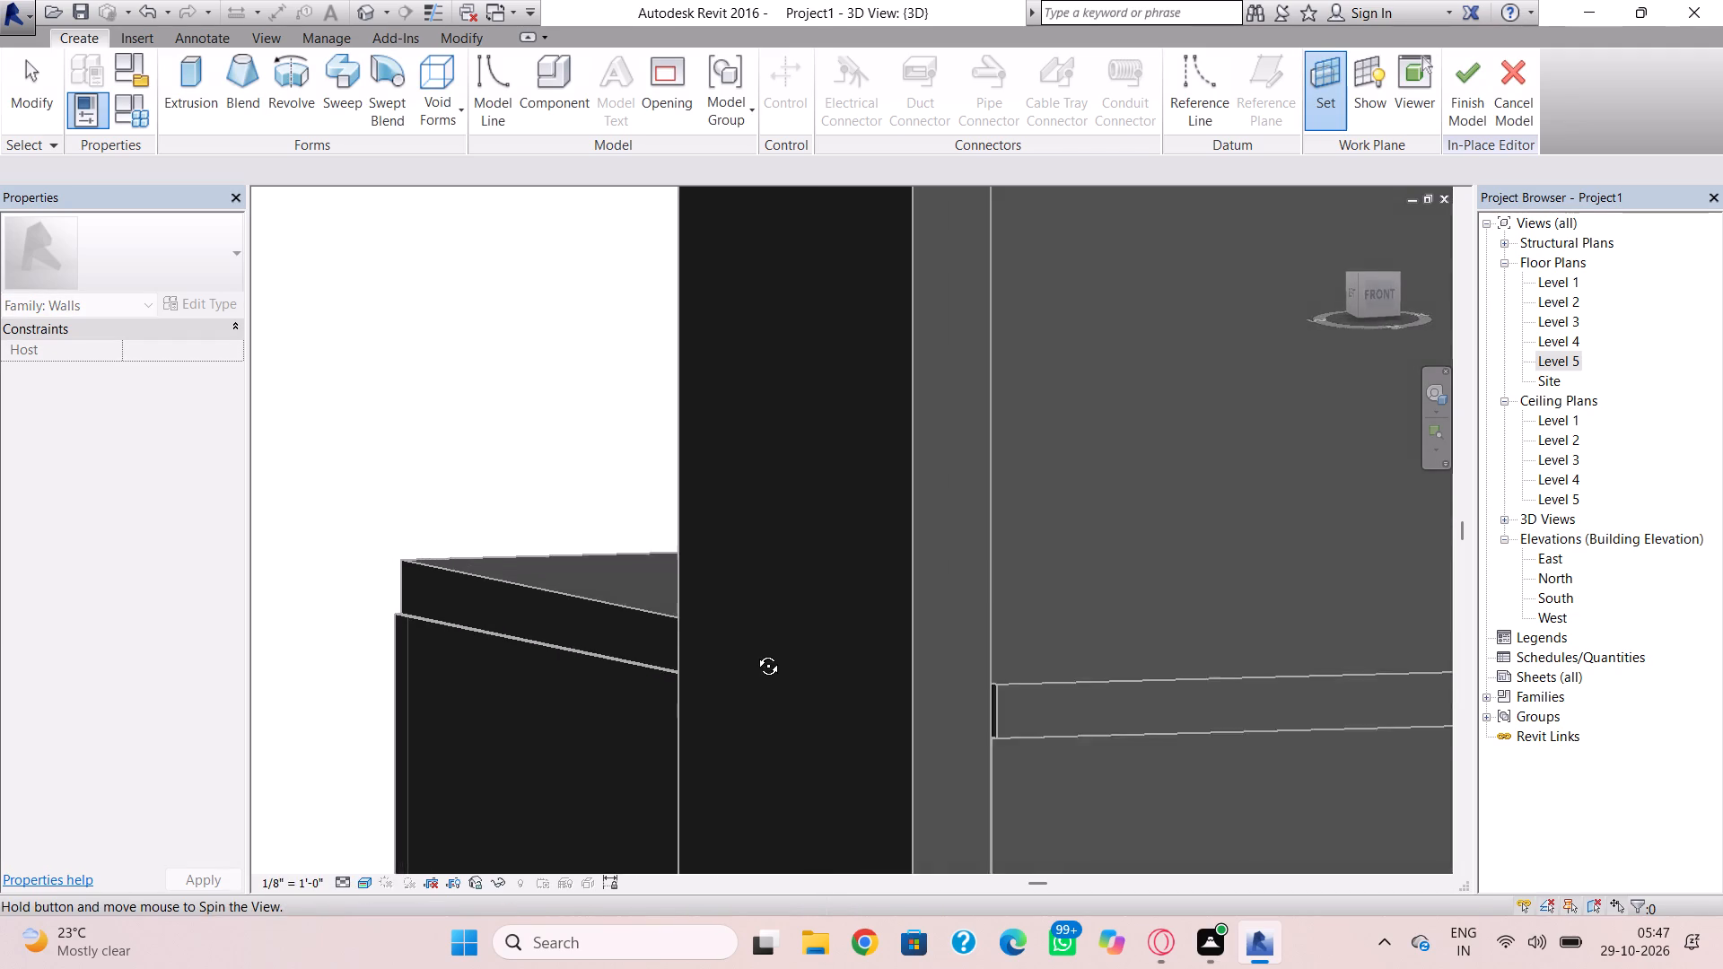
right_click_drag(755, 652, 761, 658, "shift")
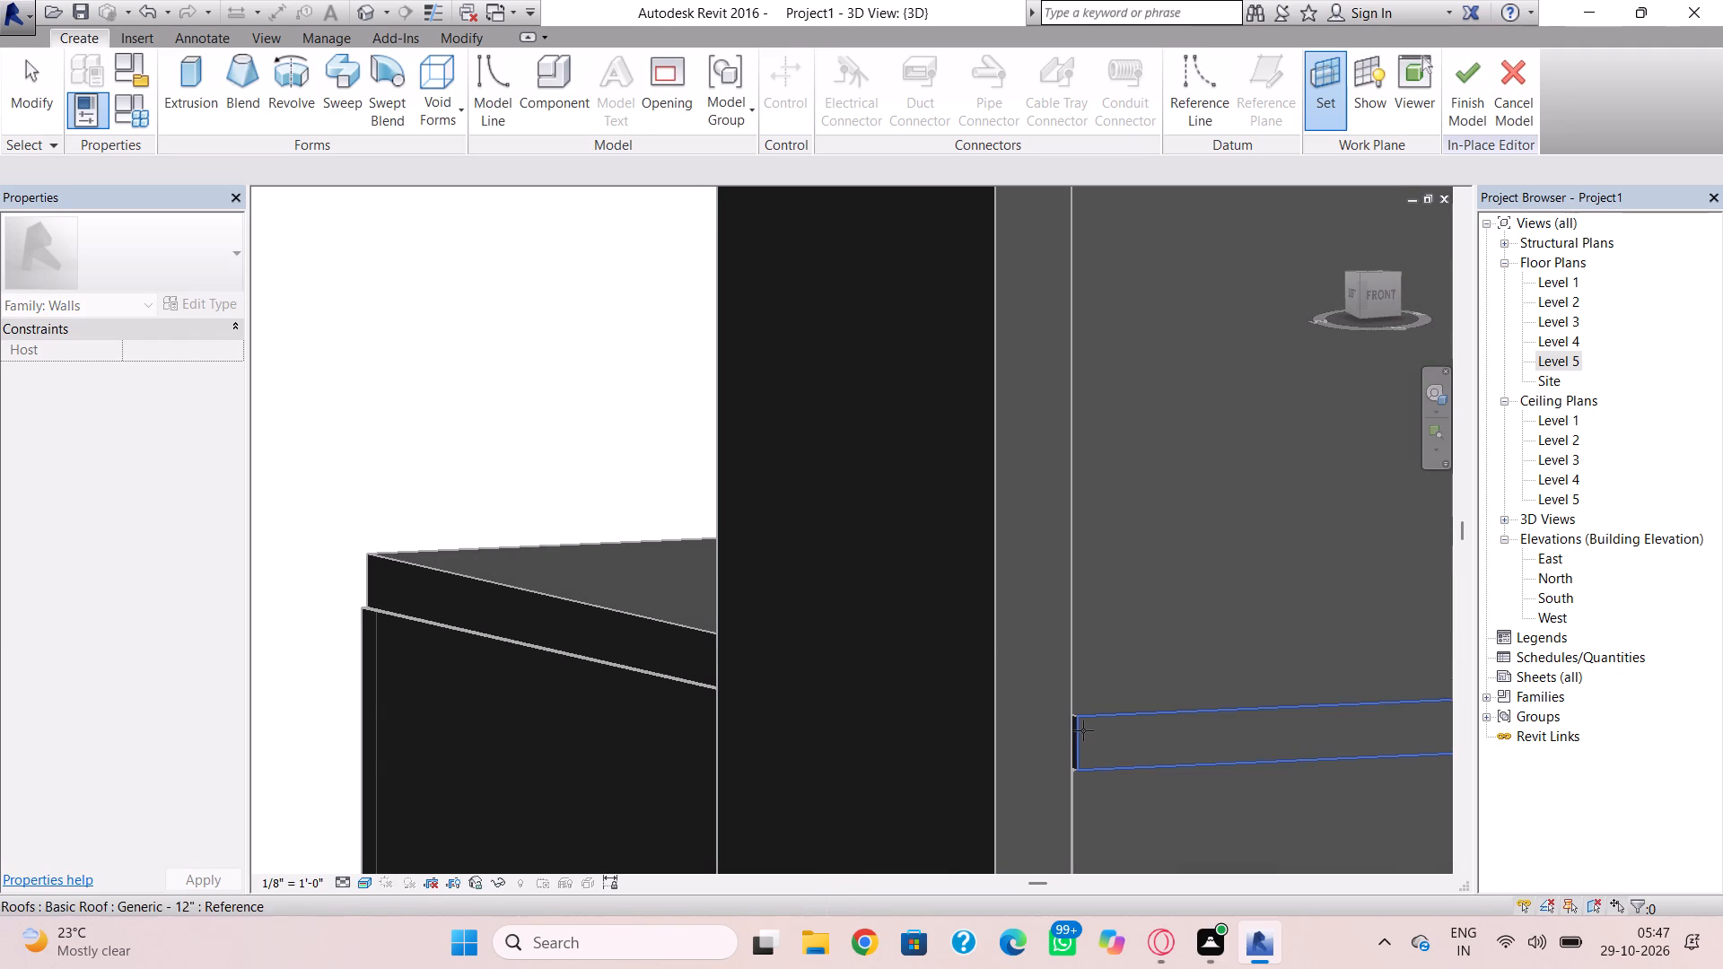
left_click(1083, 730)
key("Escape")
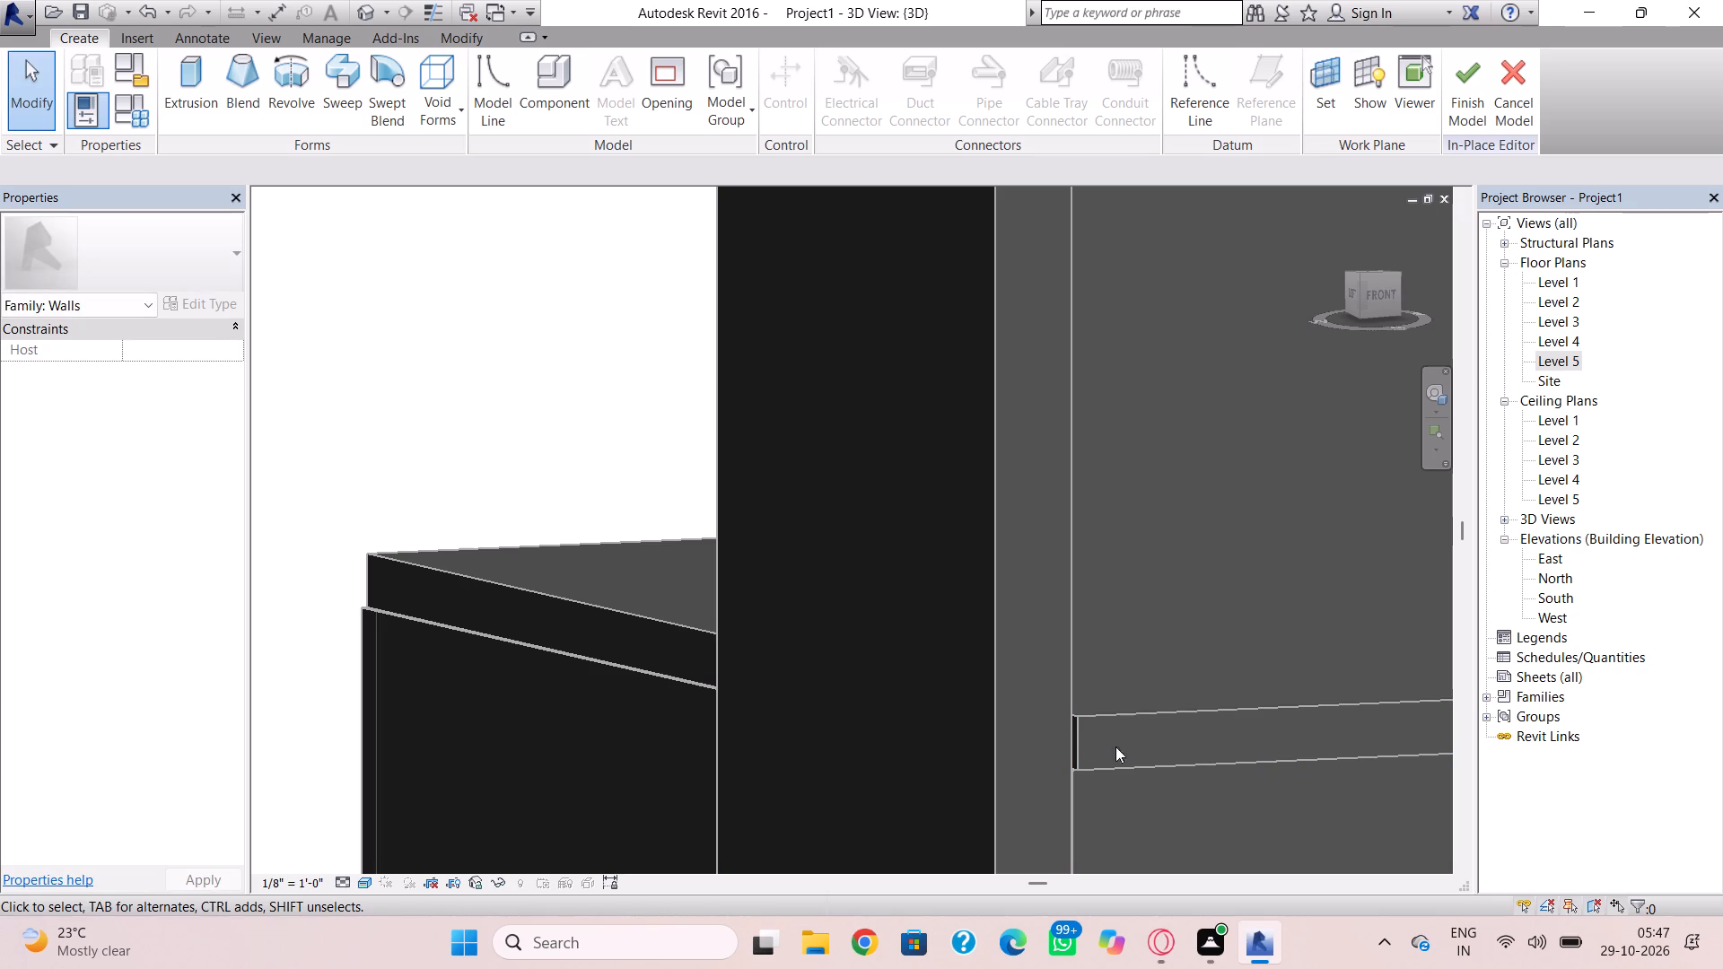
Create a 1' 0" deep extrusion from a rectangle covering the Level 2 slab's front edge across the front wall's width.
scroll(1134, 754, "down", 4)
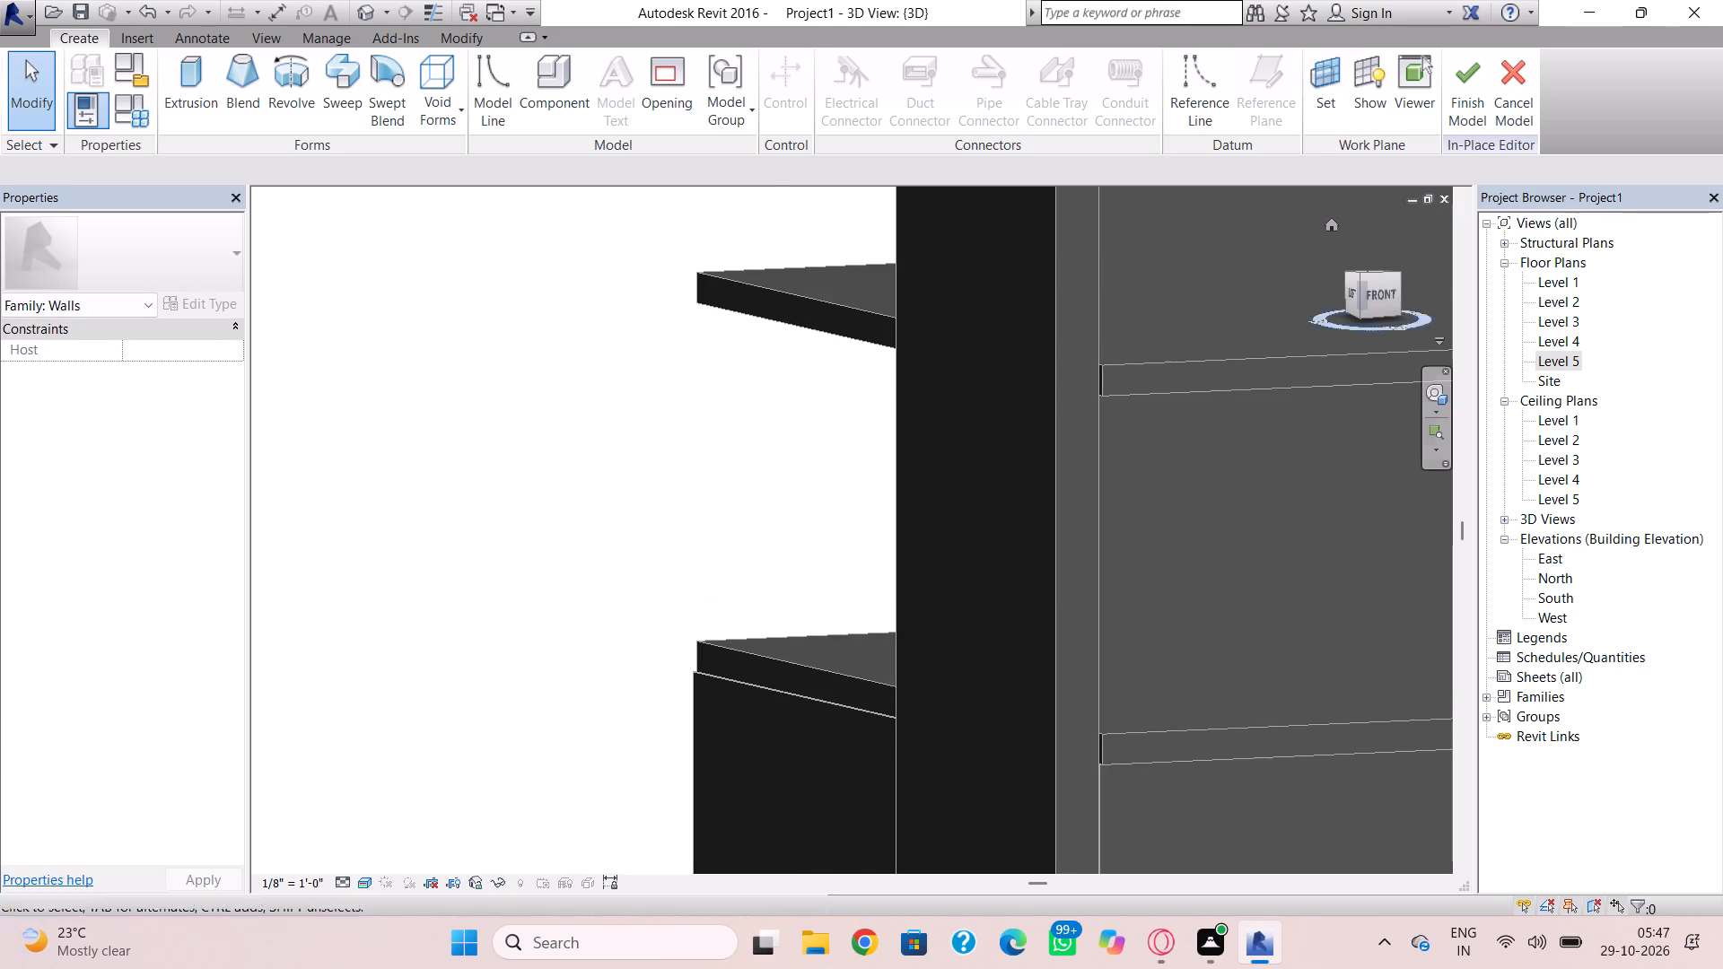
left_click(1396, 298)
left_click(1356, 296)
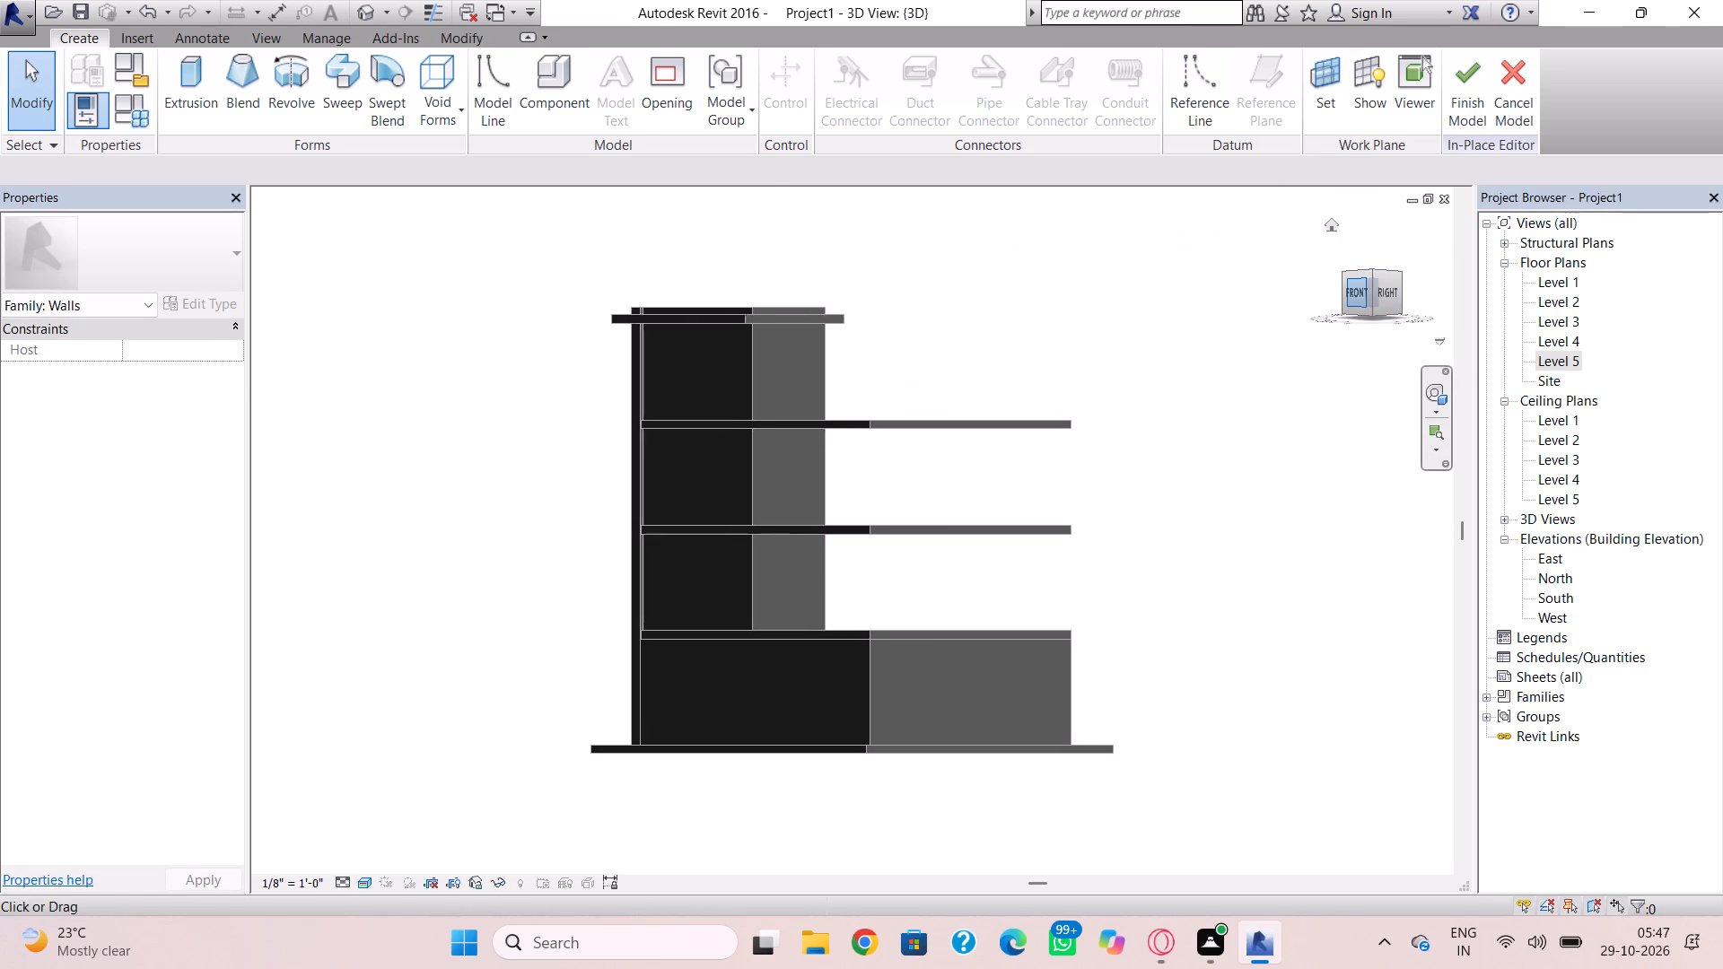
scroll(849, 624, "up", 7)
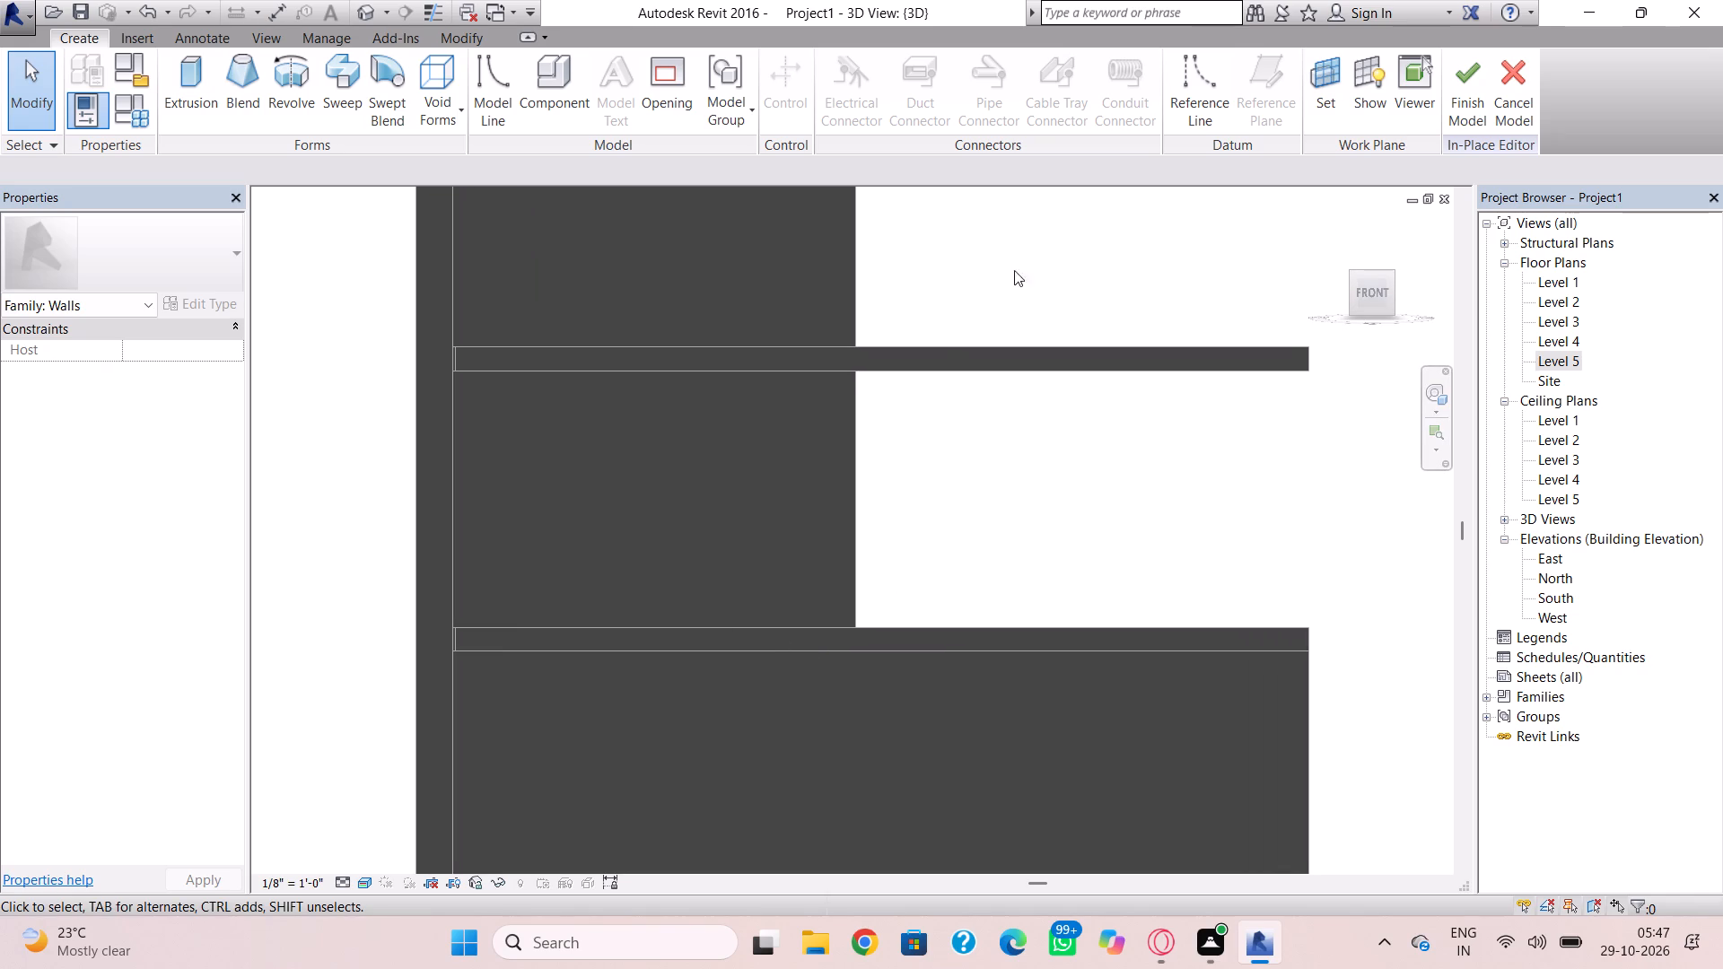
left_click(183, 92)
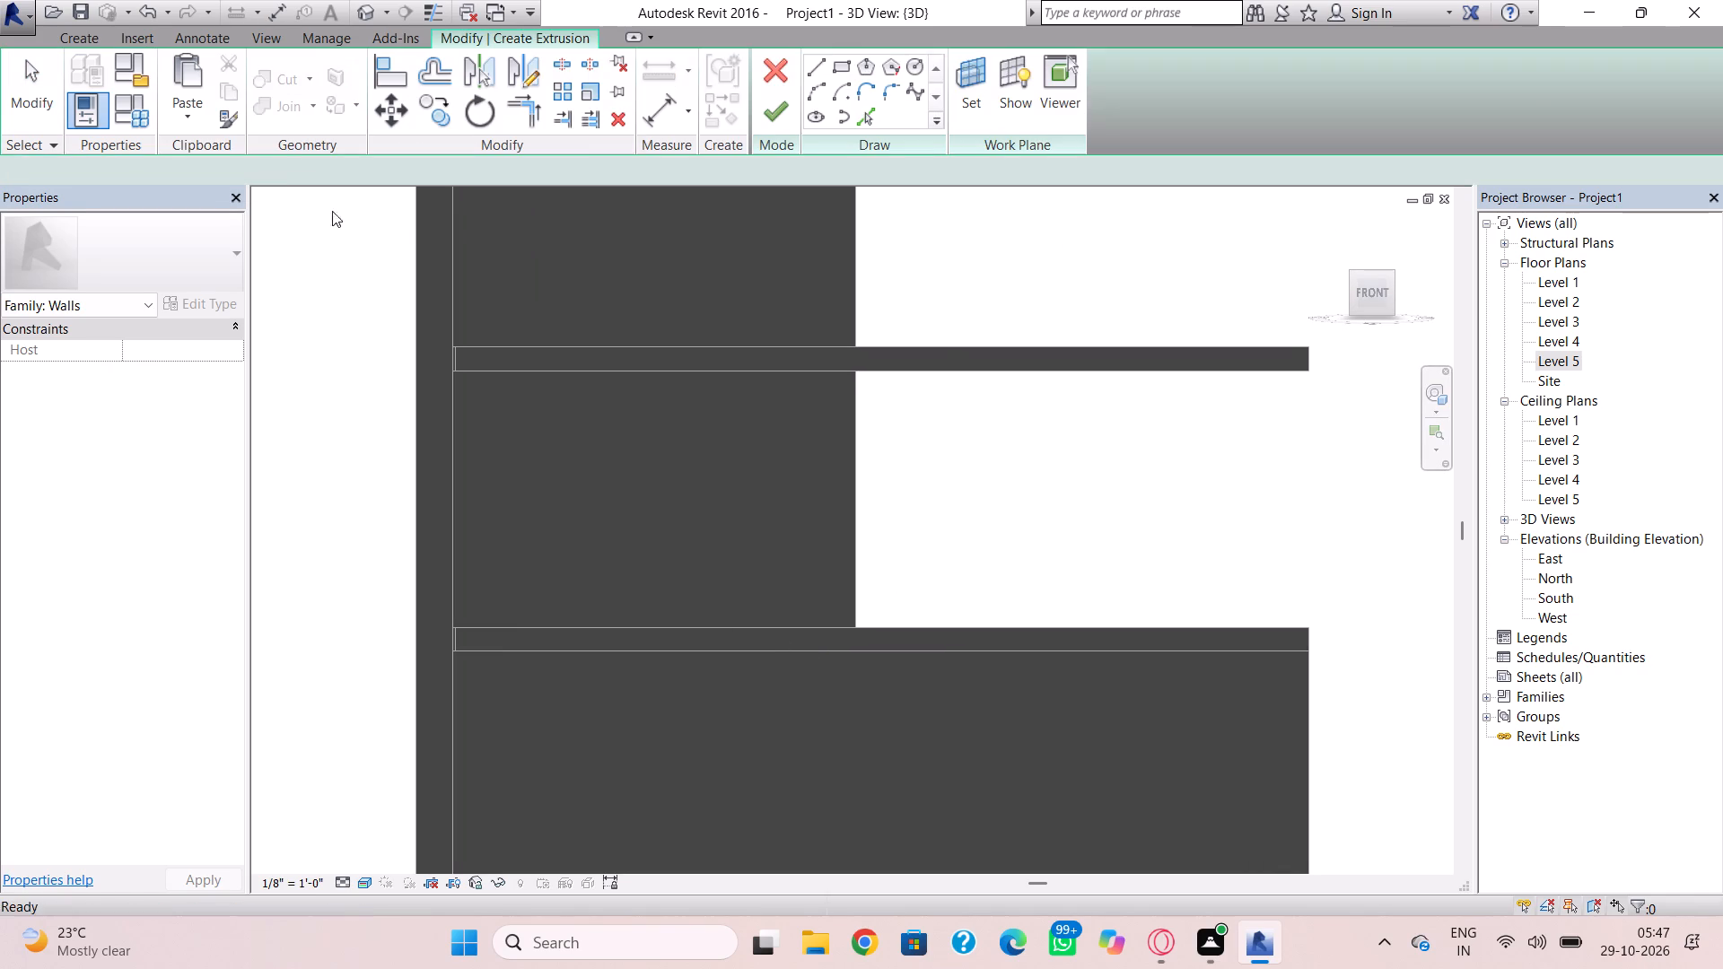
left_click(835, 68)
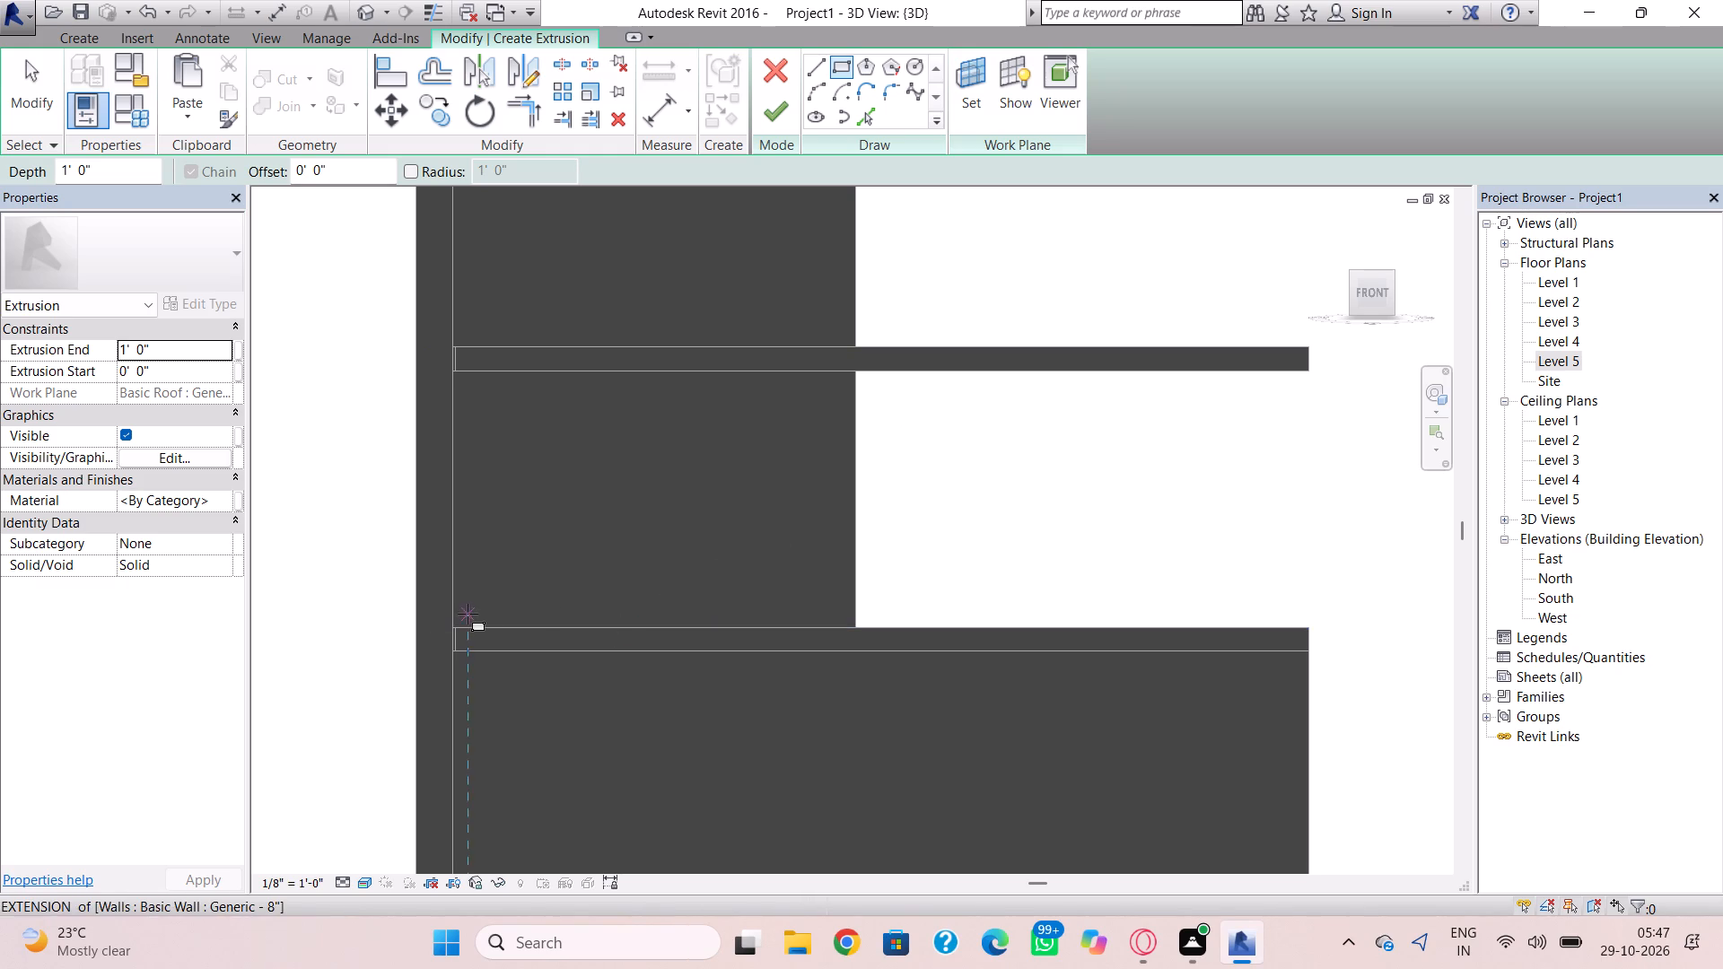
scroll(468, 614, "up", 4)
left_click(442, 618)
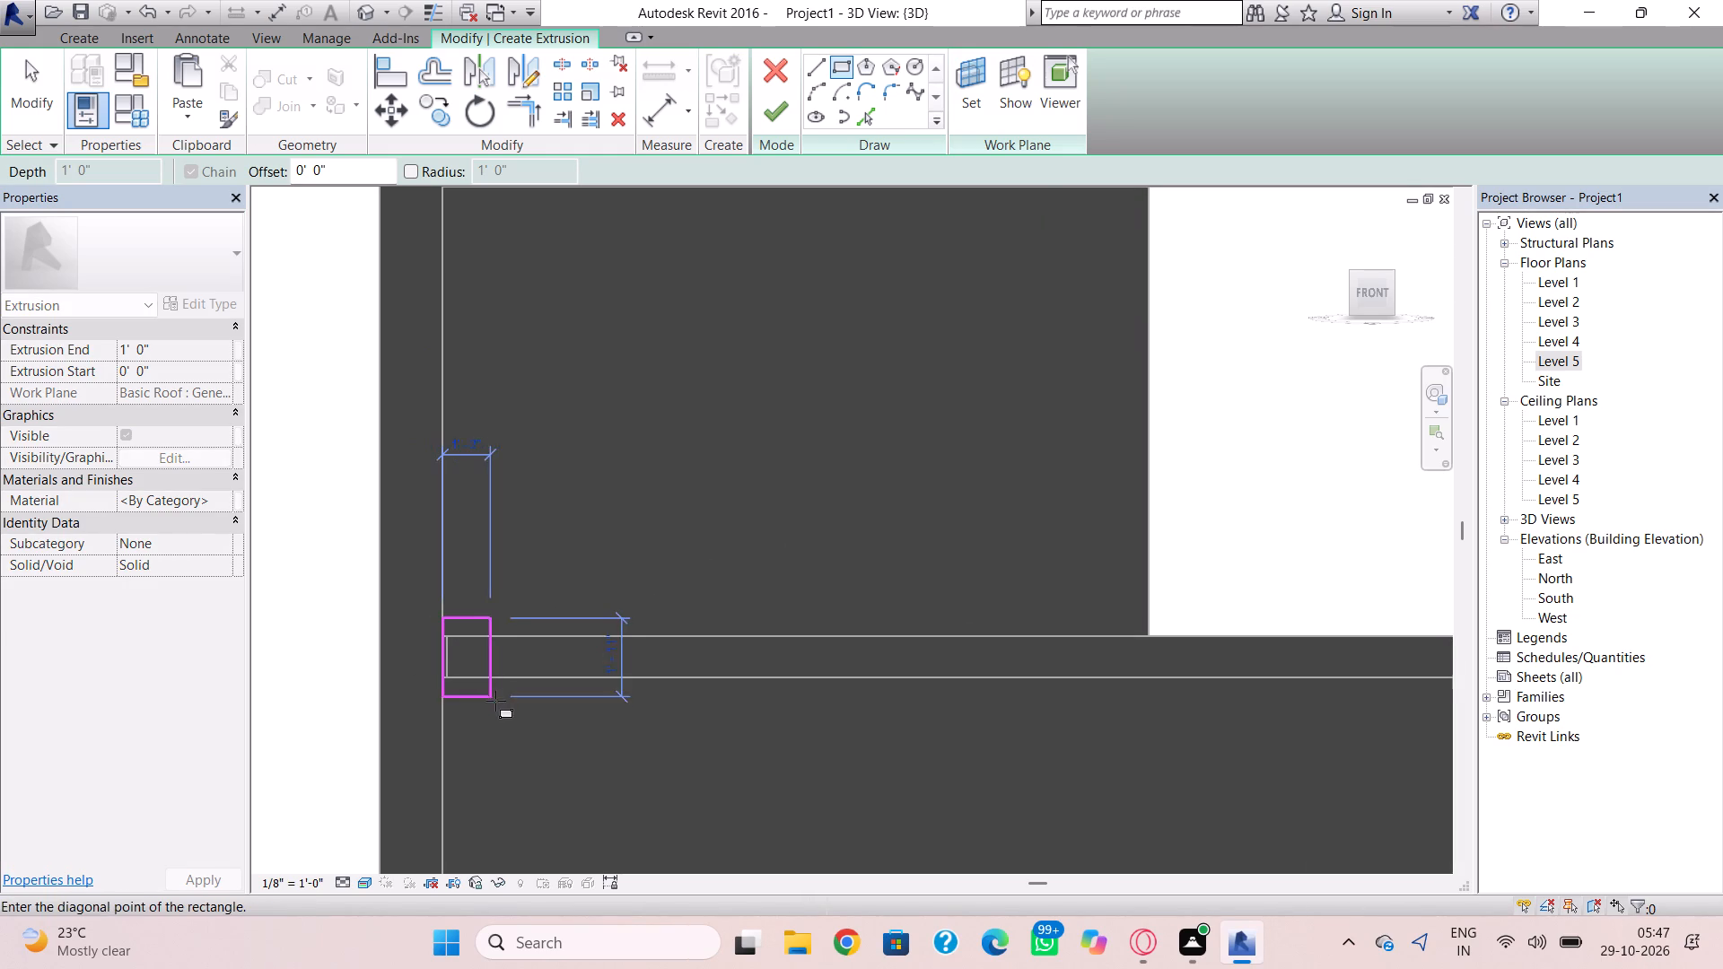
left_click(1153, 694)
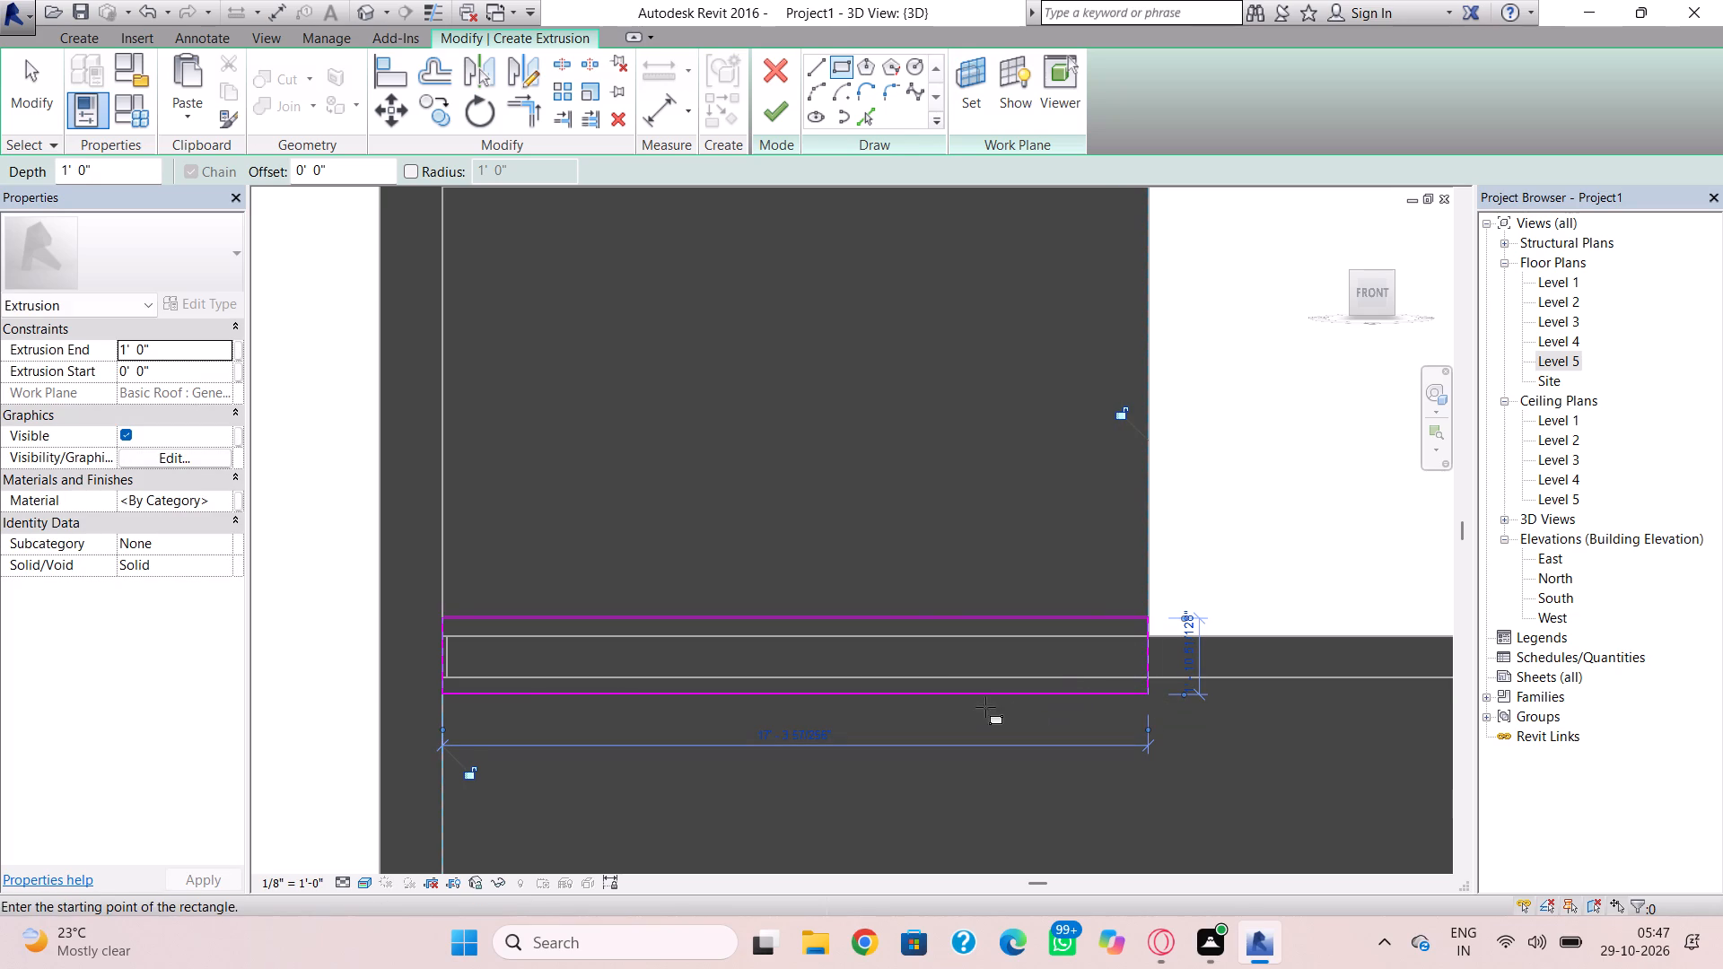
key("Escape")
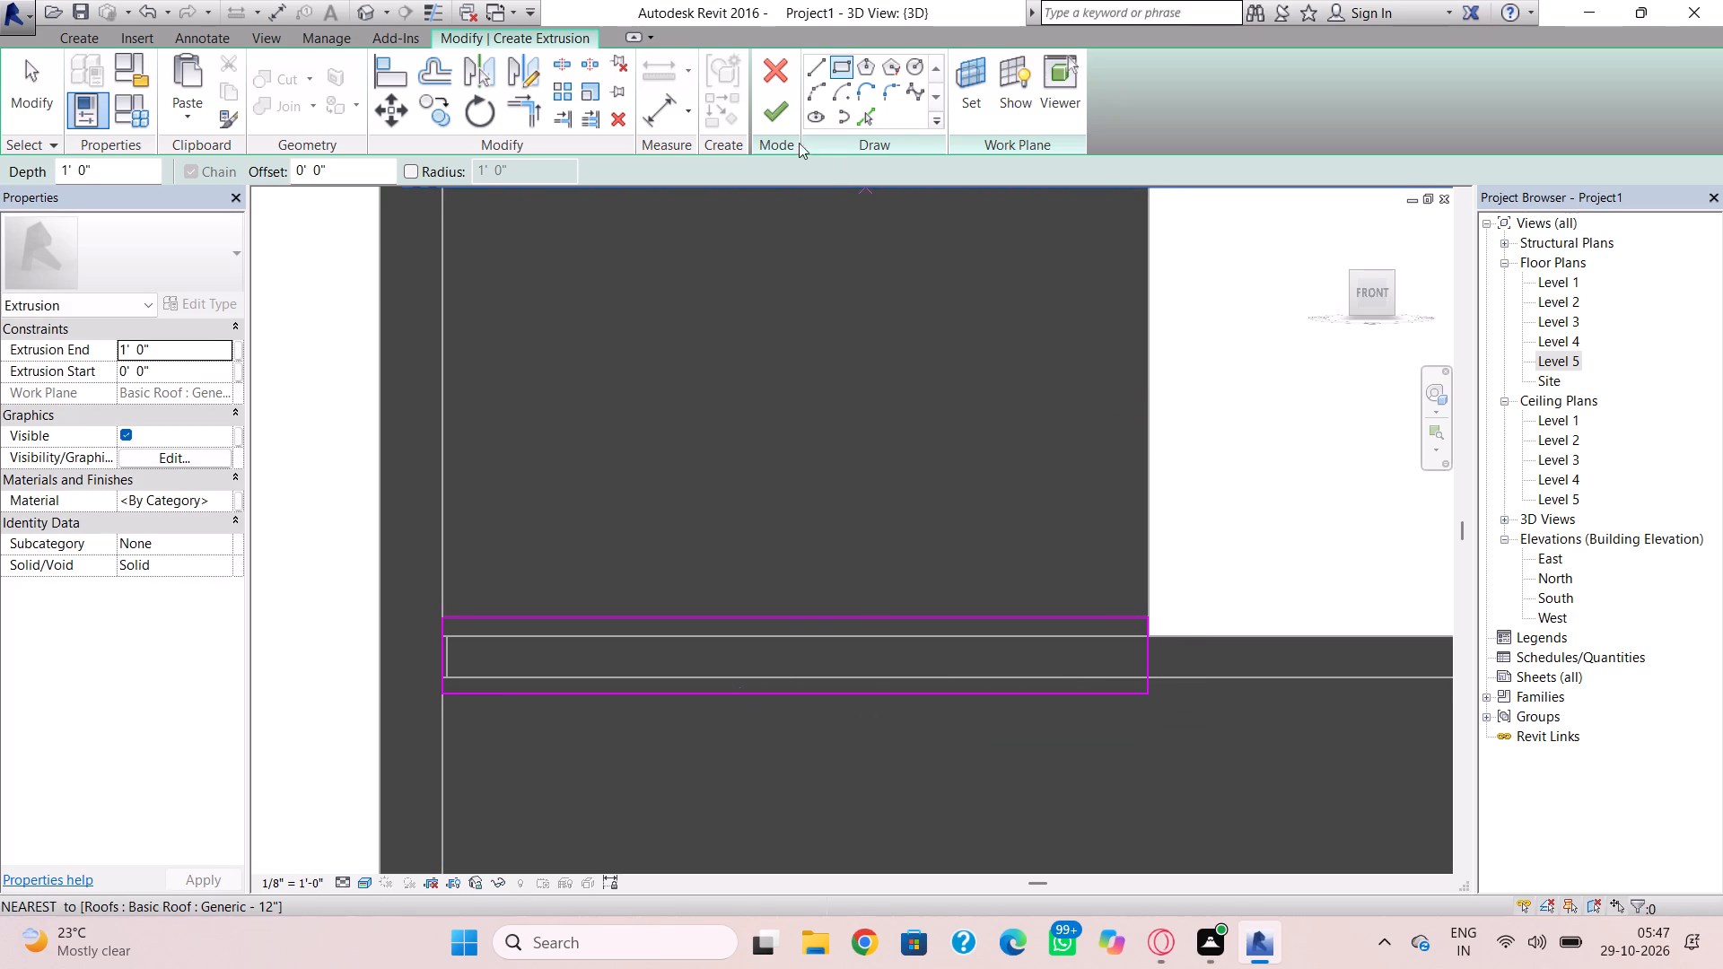
left_click(776, 123)
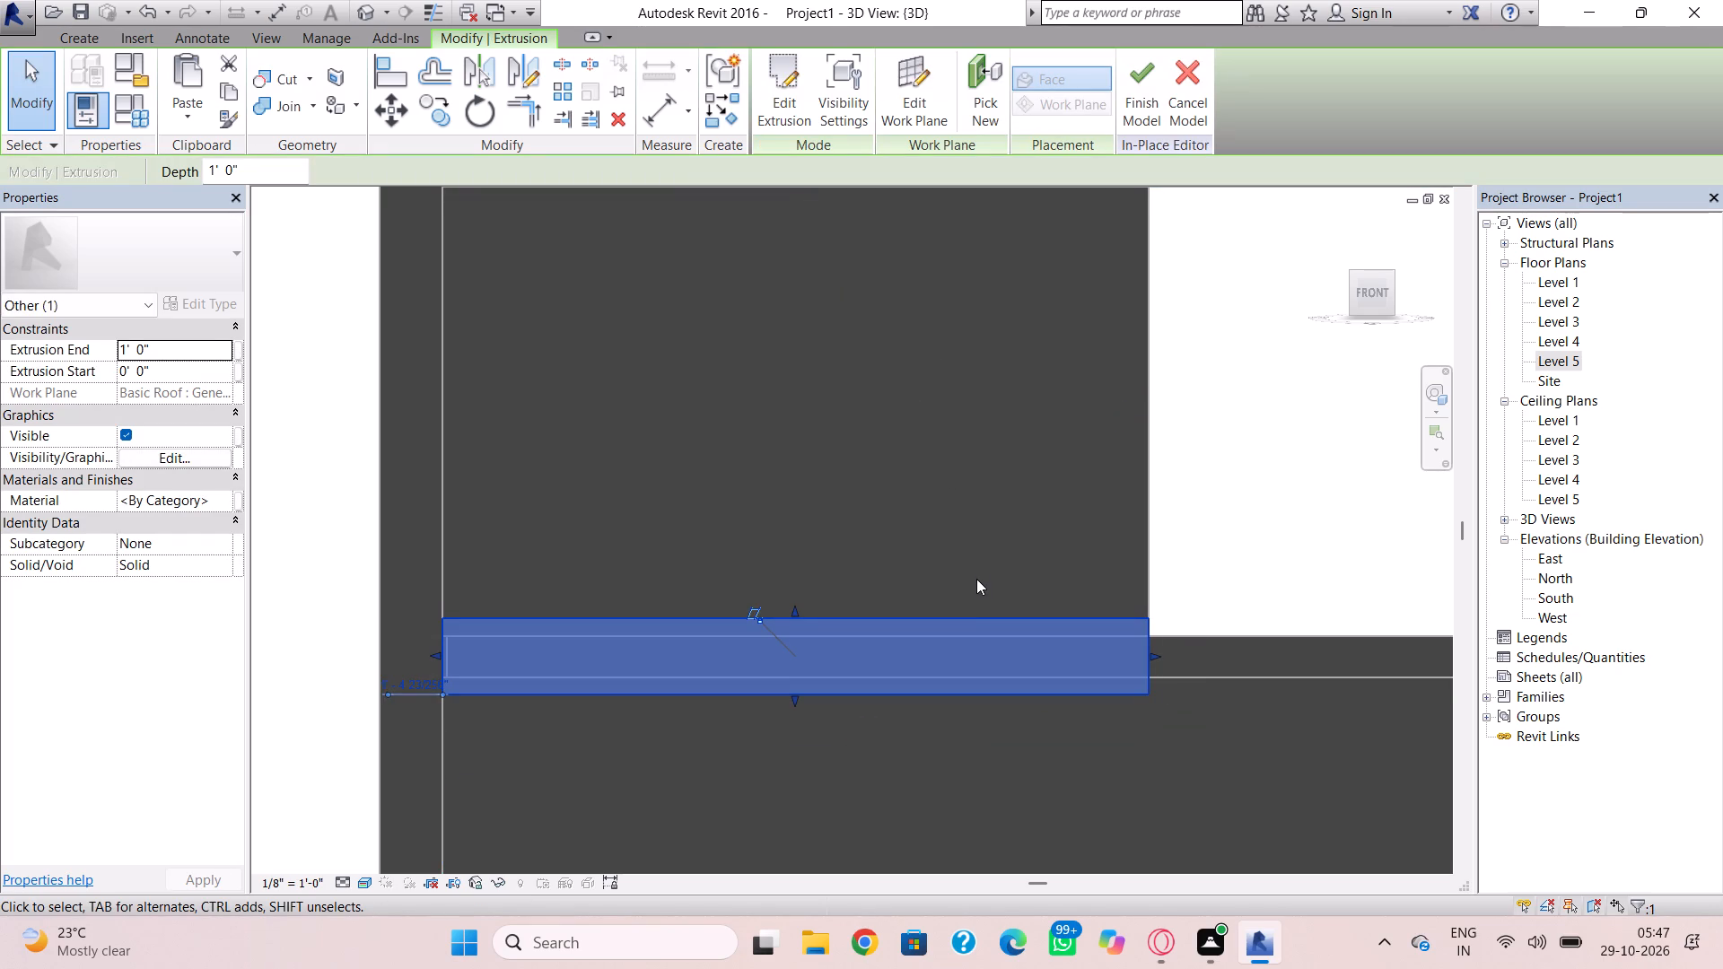
Copy the extruded band and paste it aligned to Levels 2, 3 and 4.
left_click(232, 101)
left_click(197, 114)
left_click(223, 188)
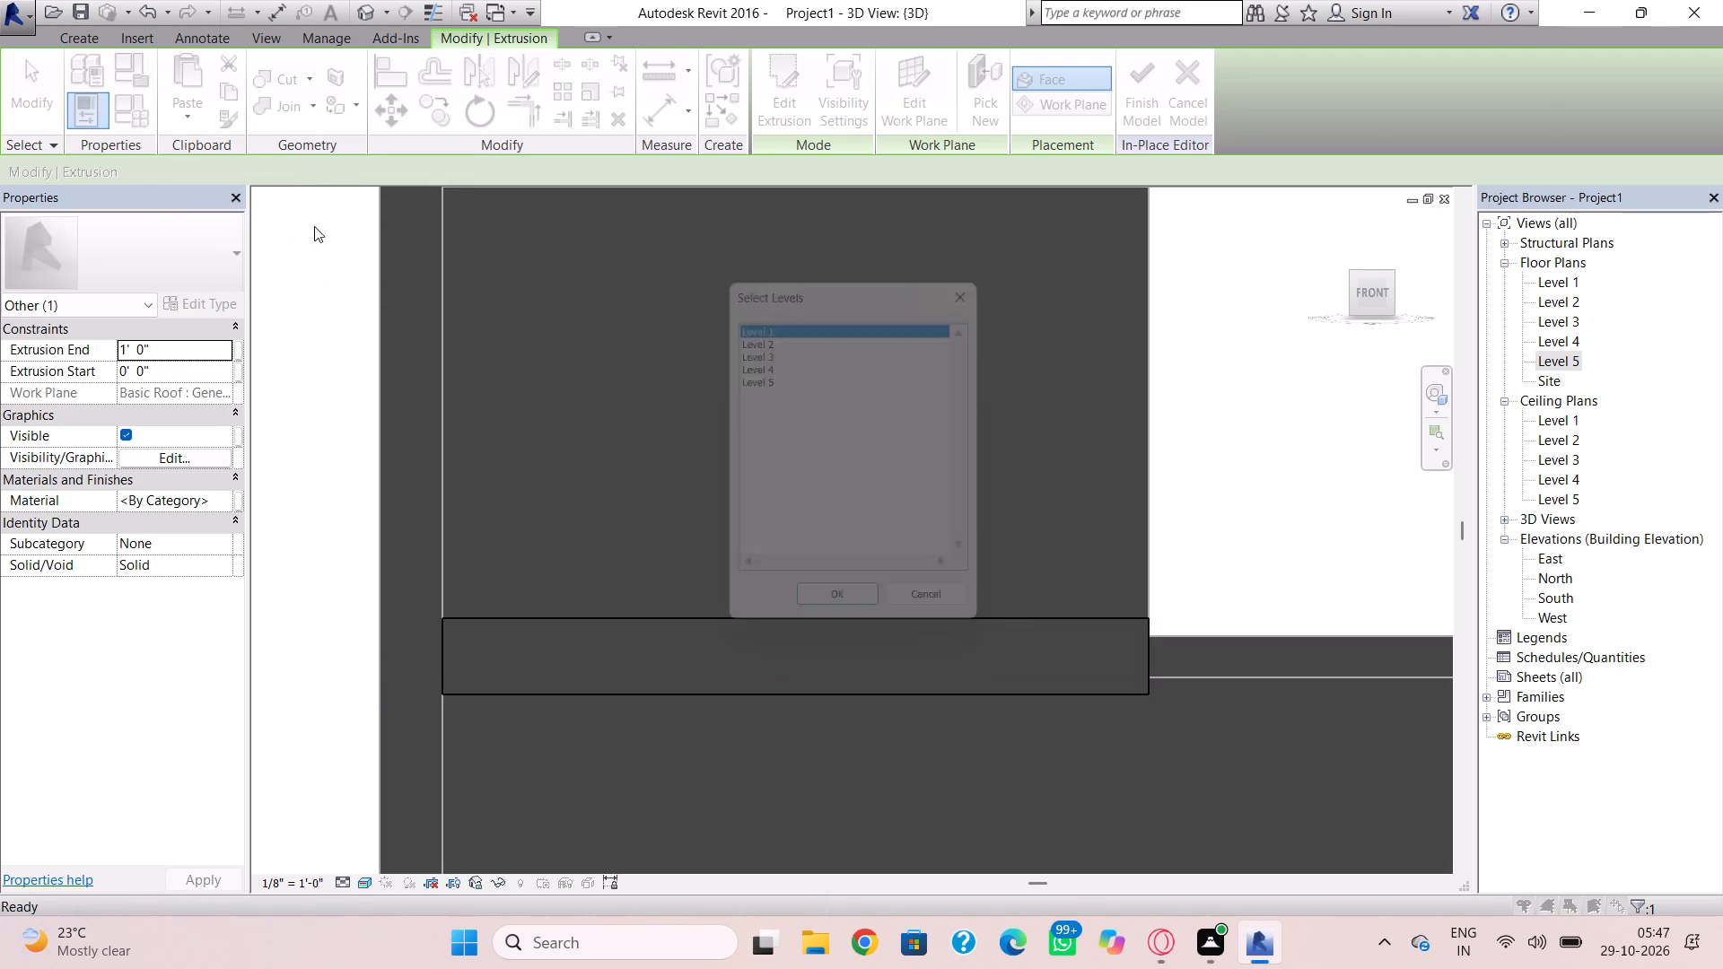
left_click_drag(760, 331, 760, 348)
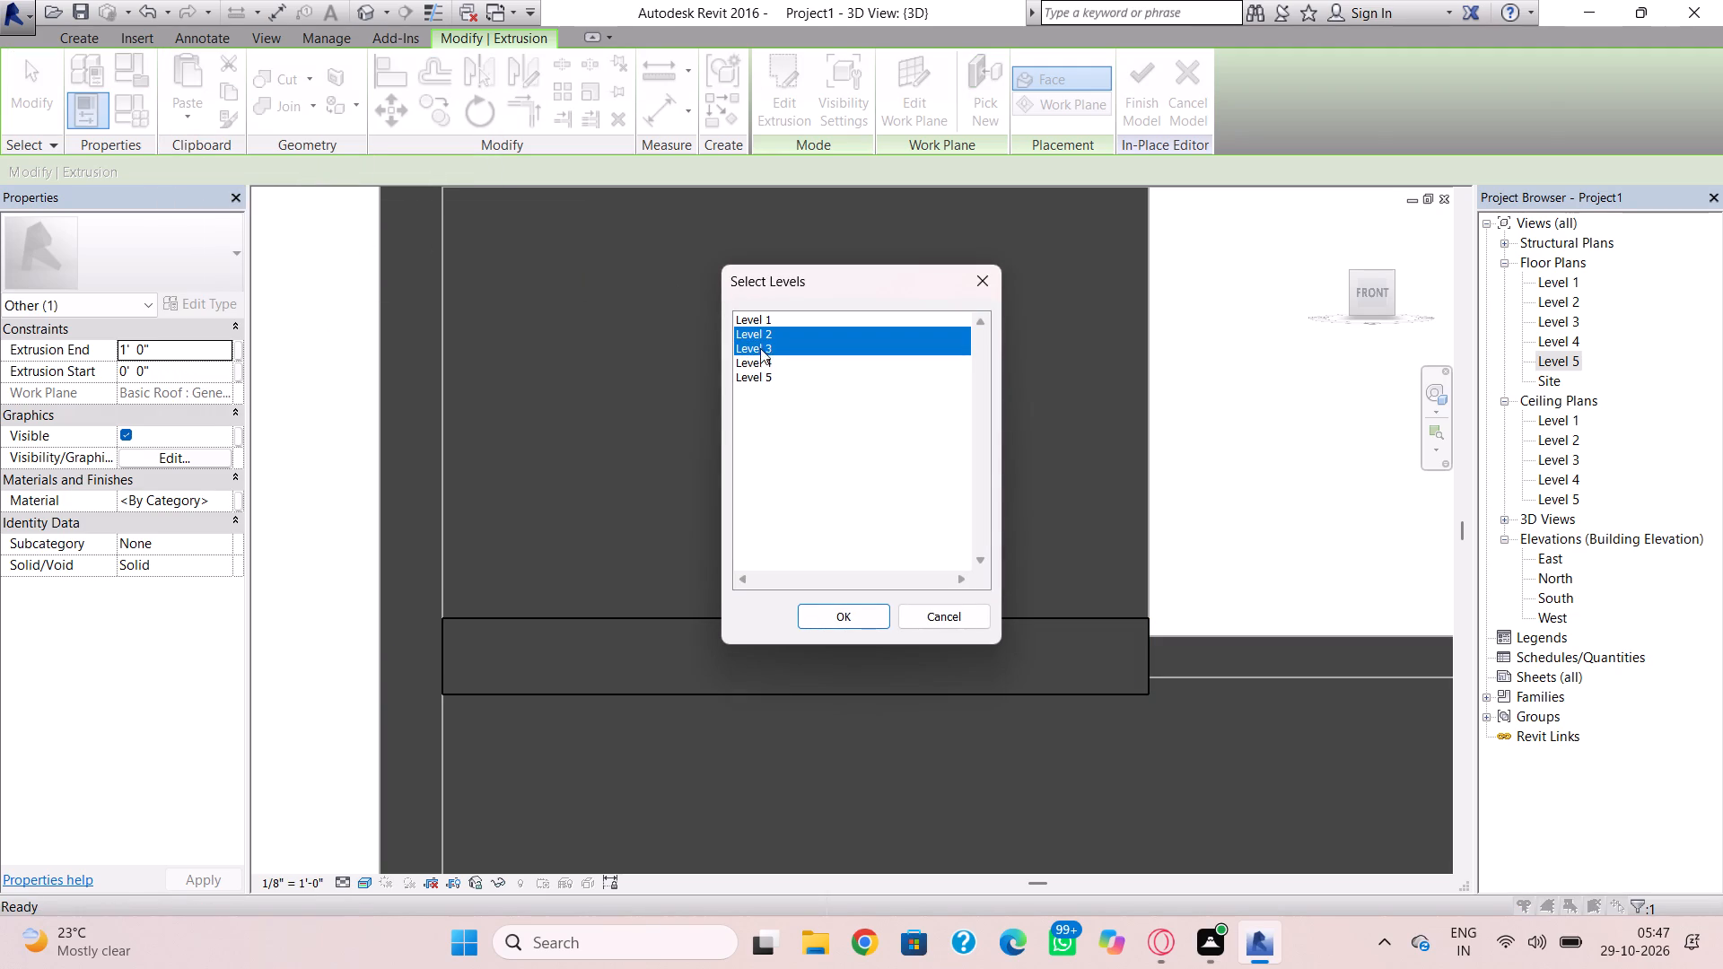
left_click_drag(760, 348, 762, 358)
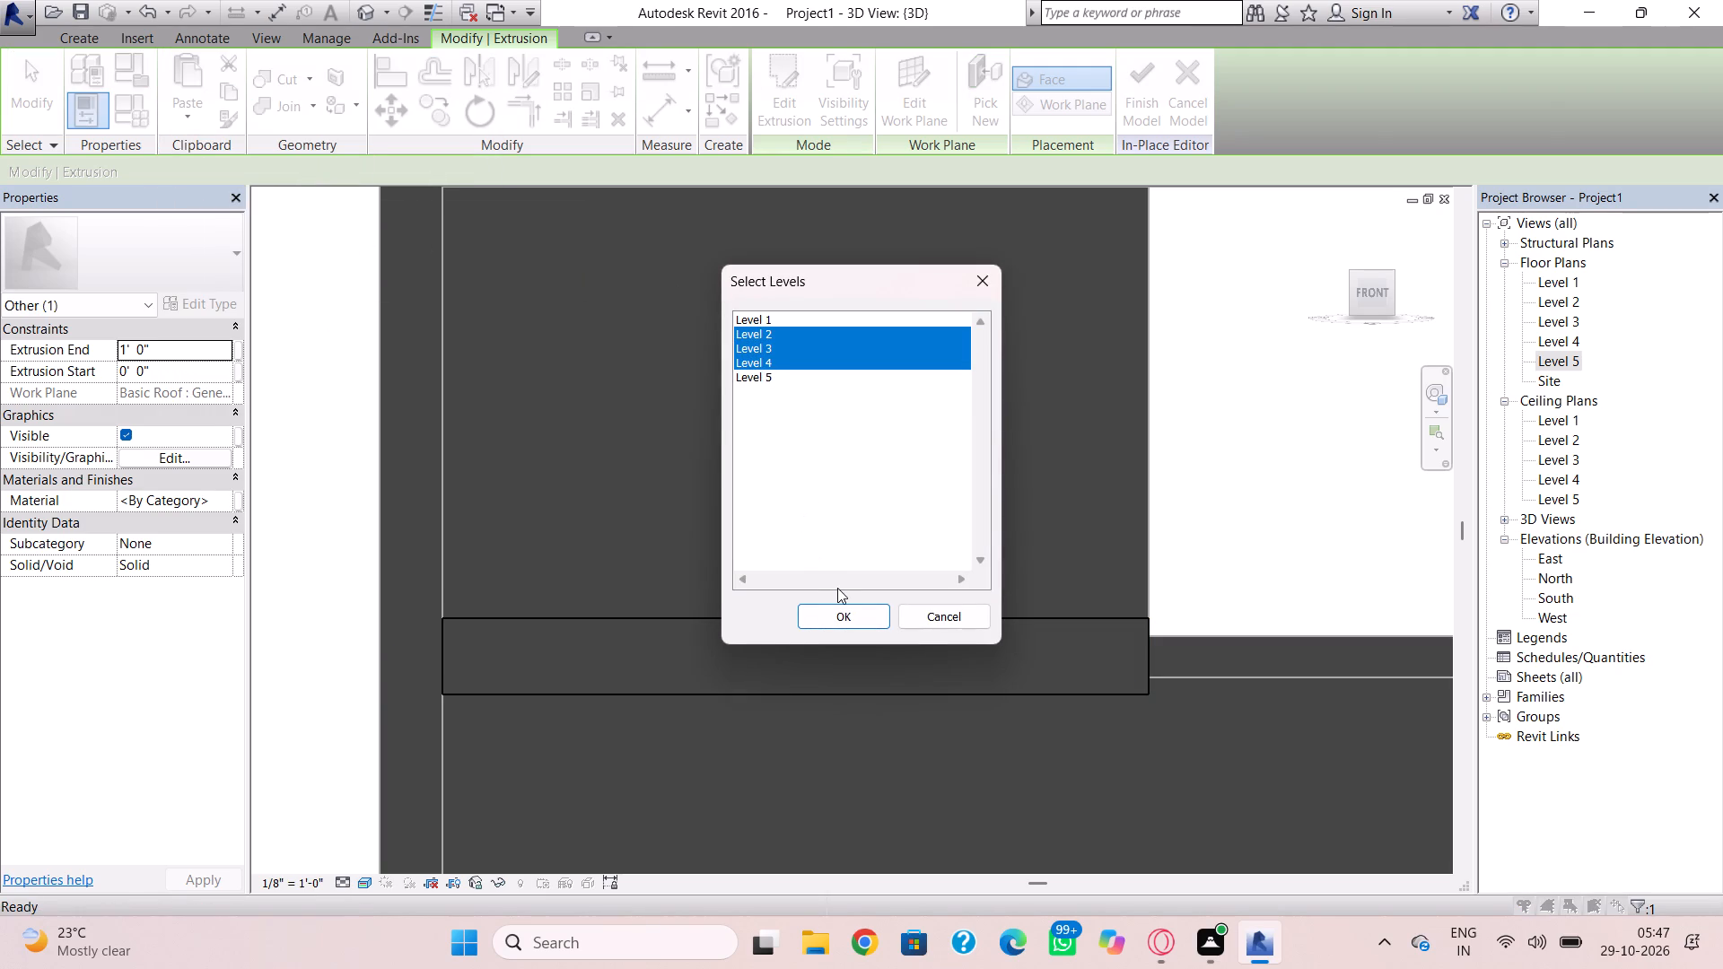
left_click(848, 609)
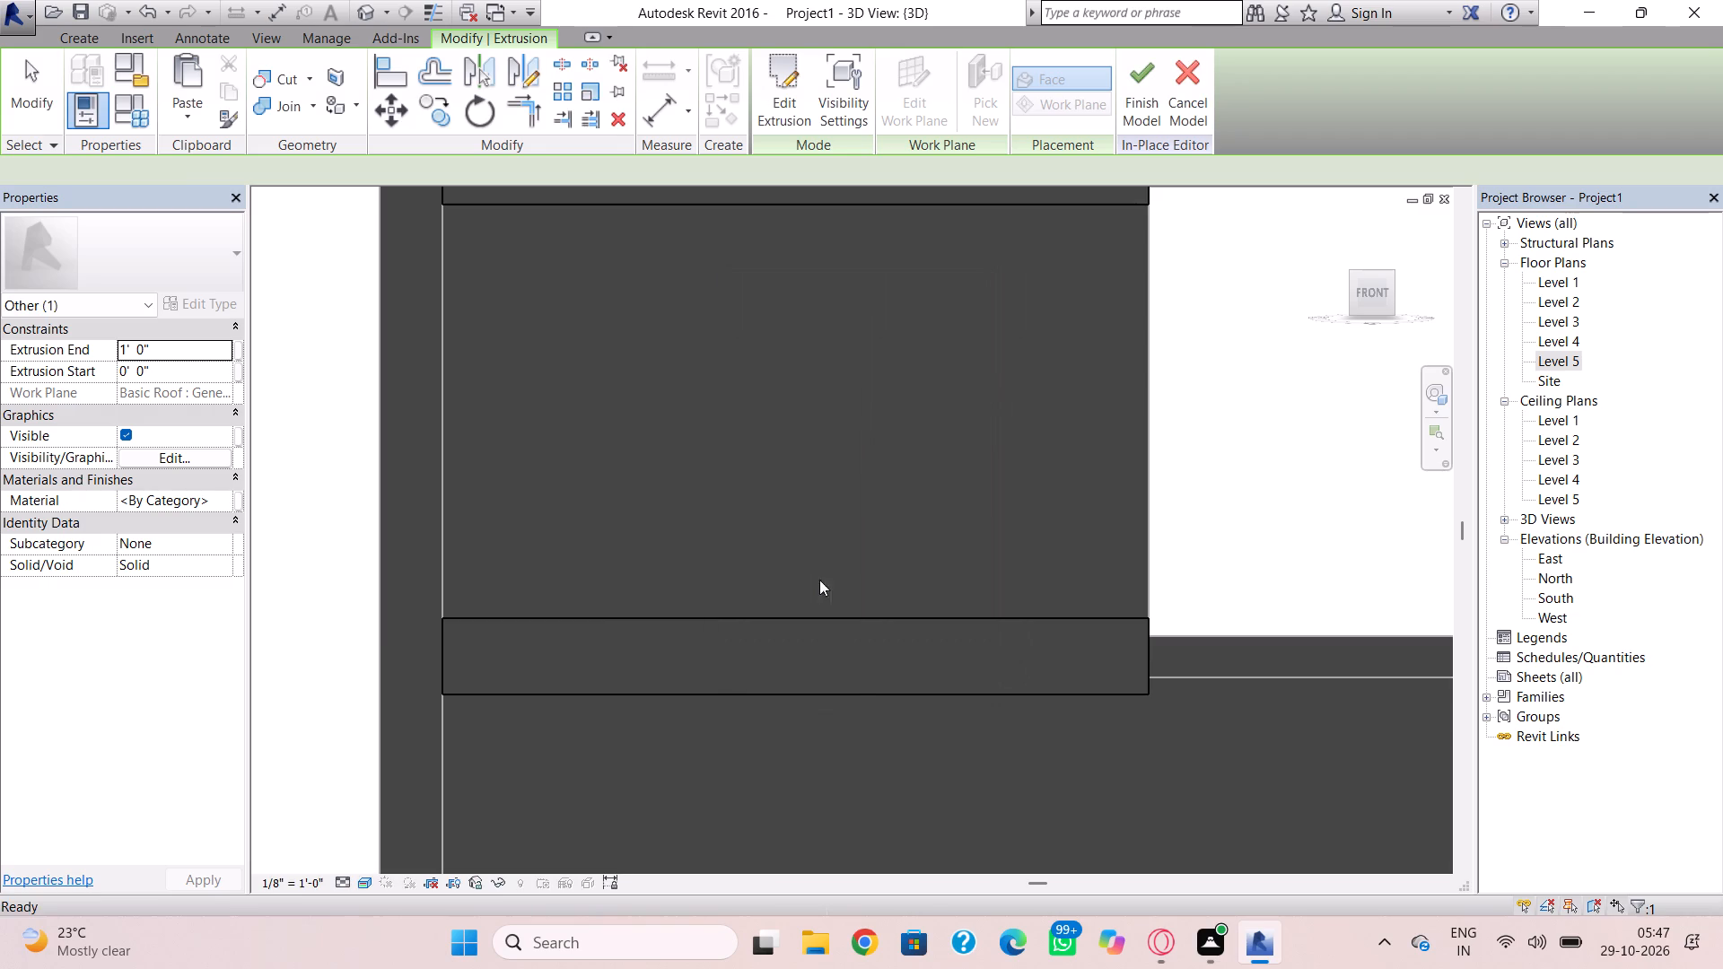
scroll(822, 535, "down", 3)
middle_click_drag(800, 572, 769, 705)
scroll(770, 698, "up", 1)
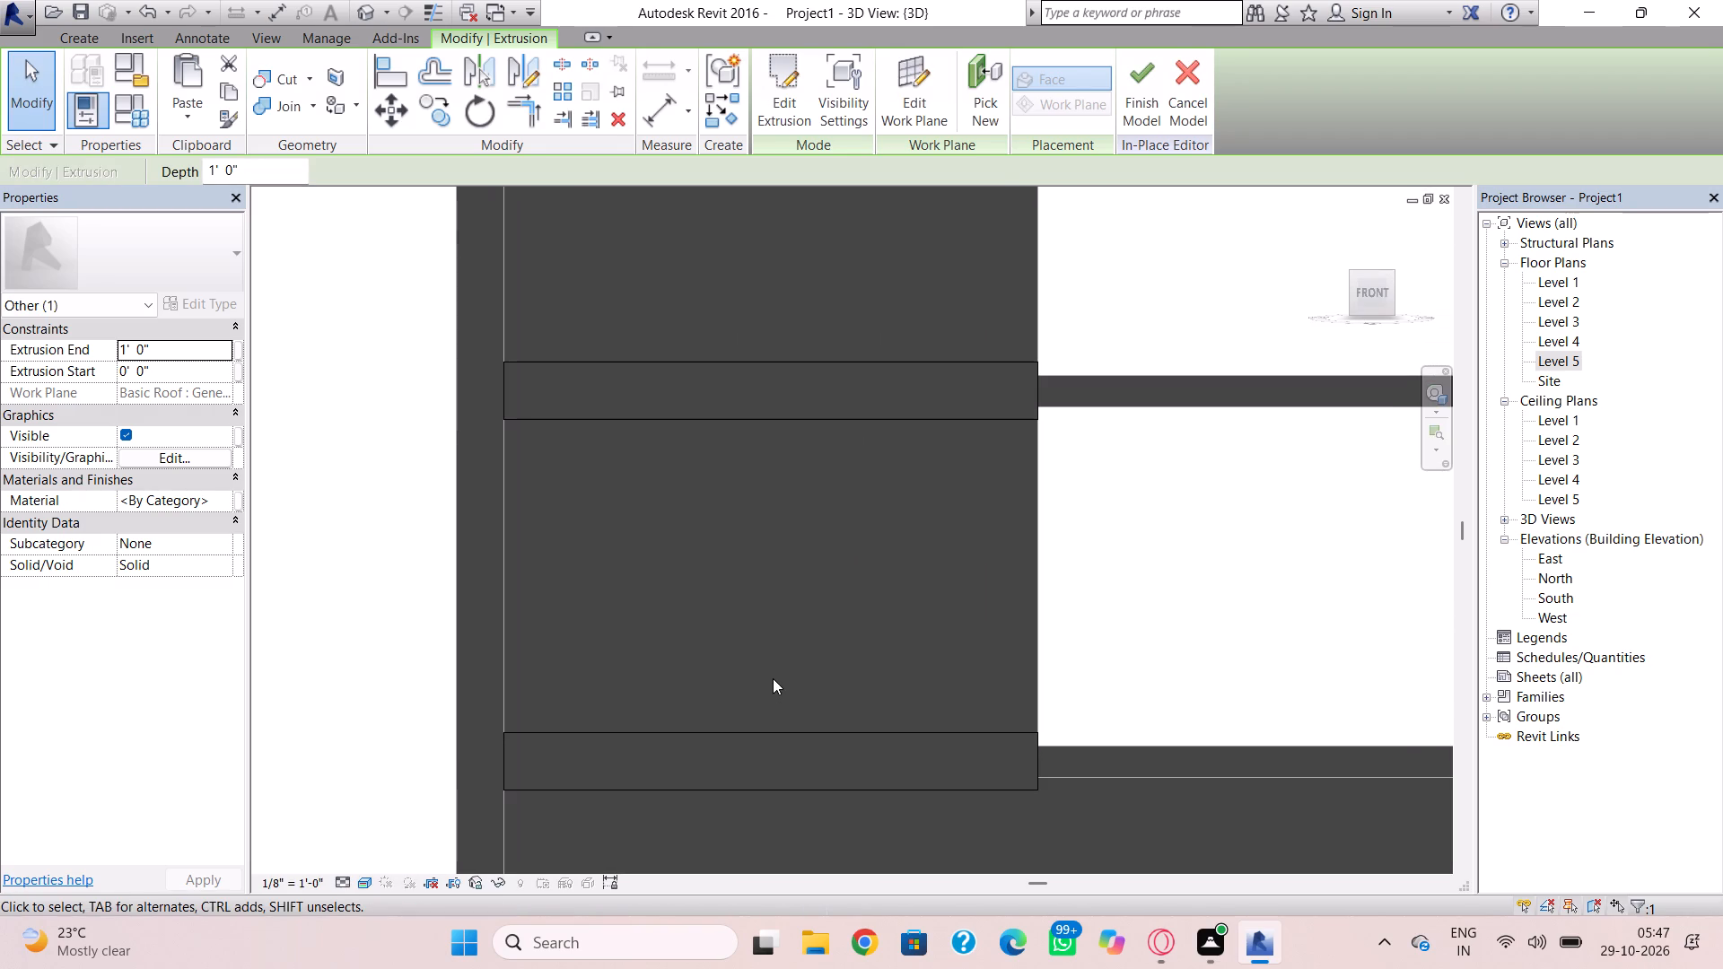
key("Escape")
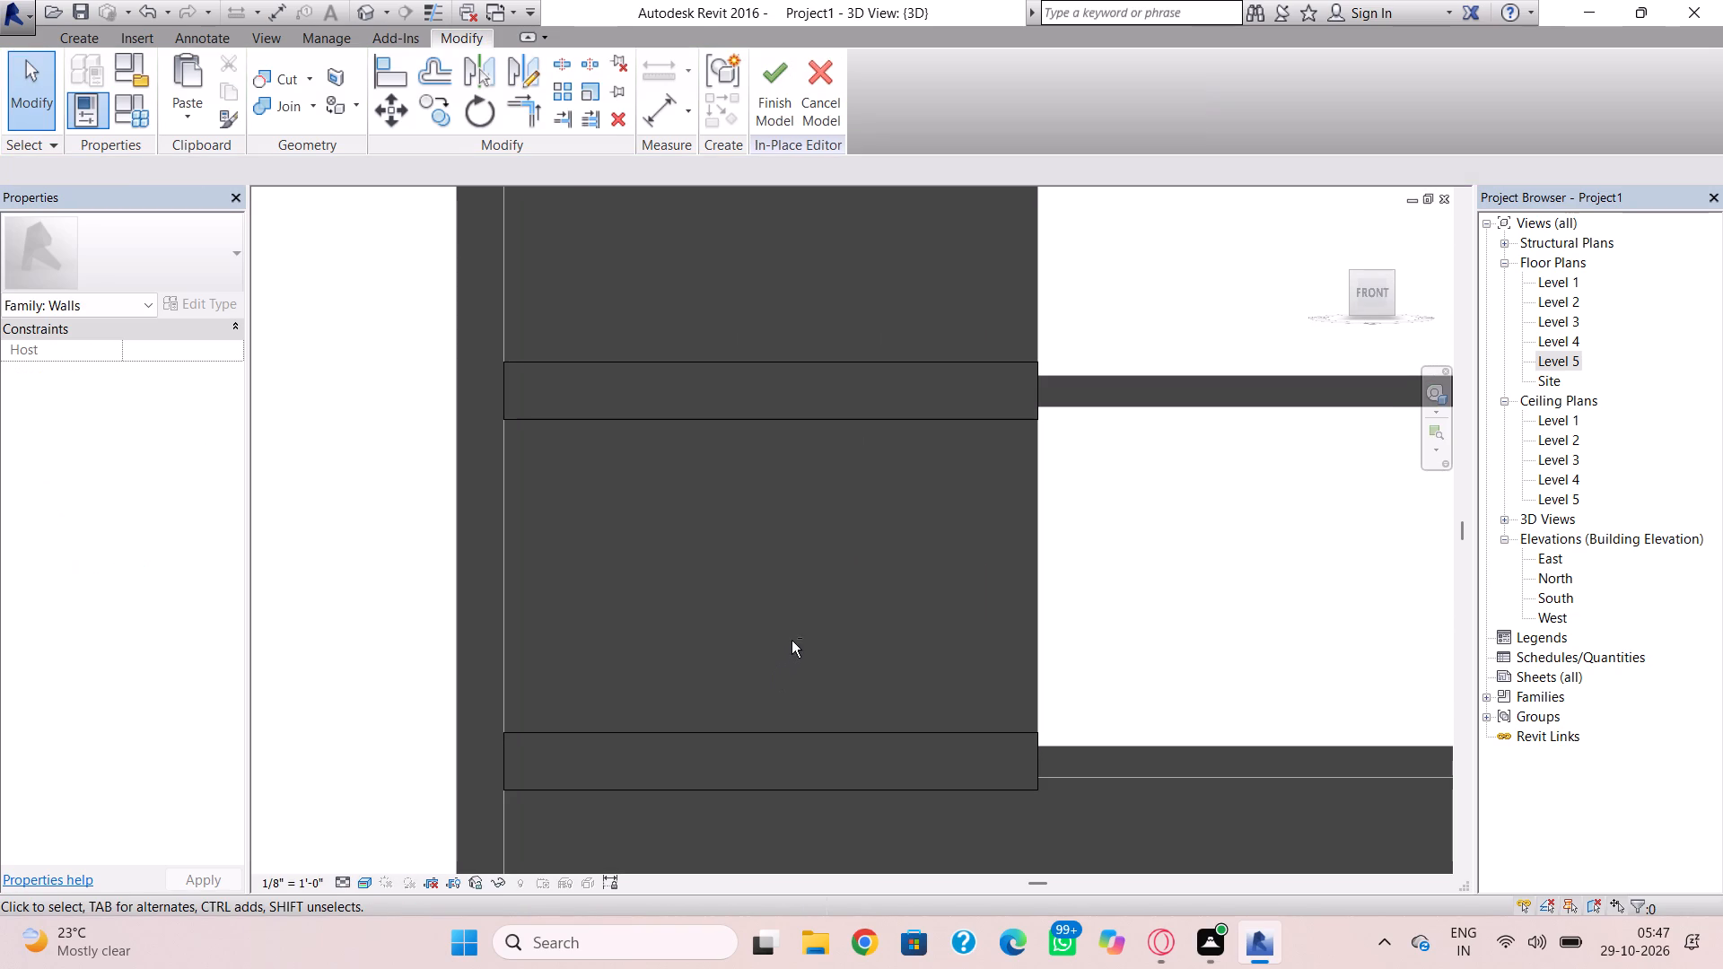
Slim the Level 3 band by reshaping its depth, setting the extrusion start to -0' 4" and the end to about 2.8 inches.
right_click_drag(794, 618, 971, 687, "shift")
middle_click_drag(1062, 610, 931, 572)
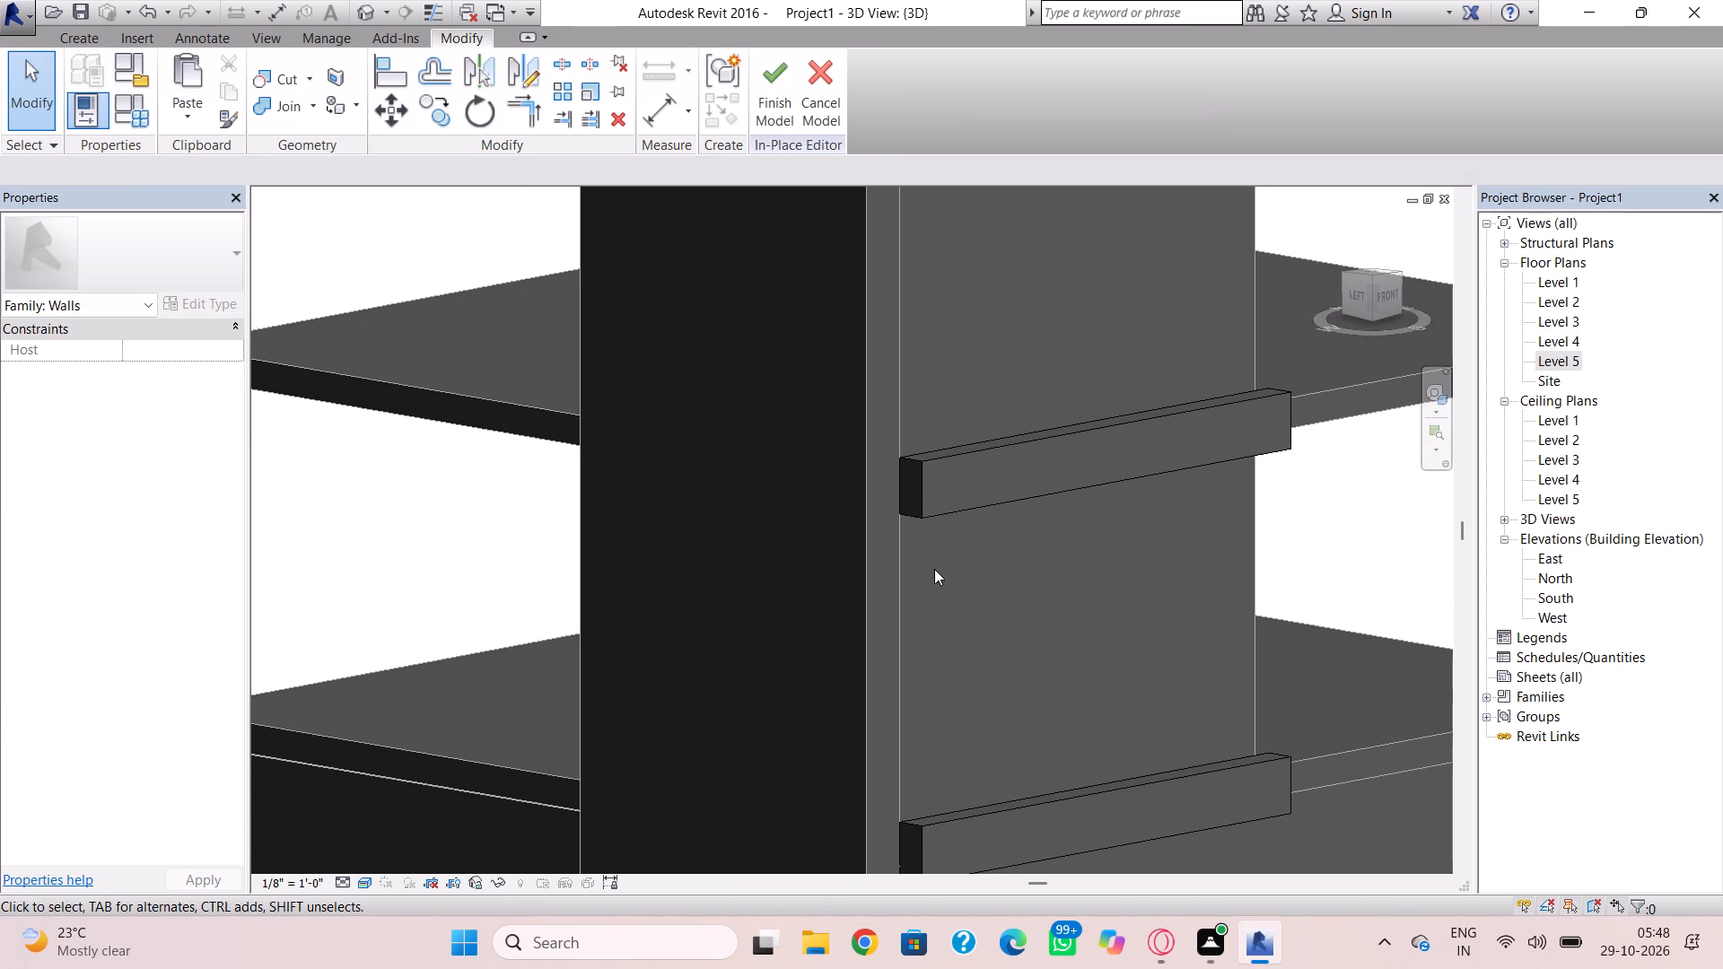
left_click(915, 505)
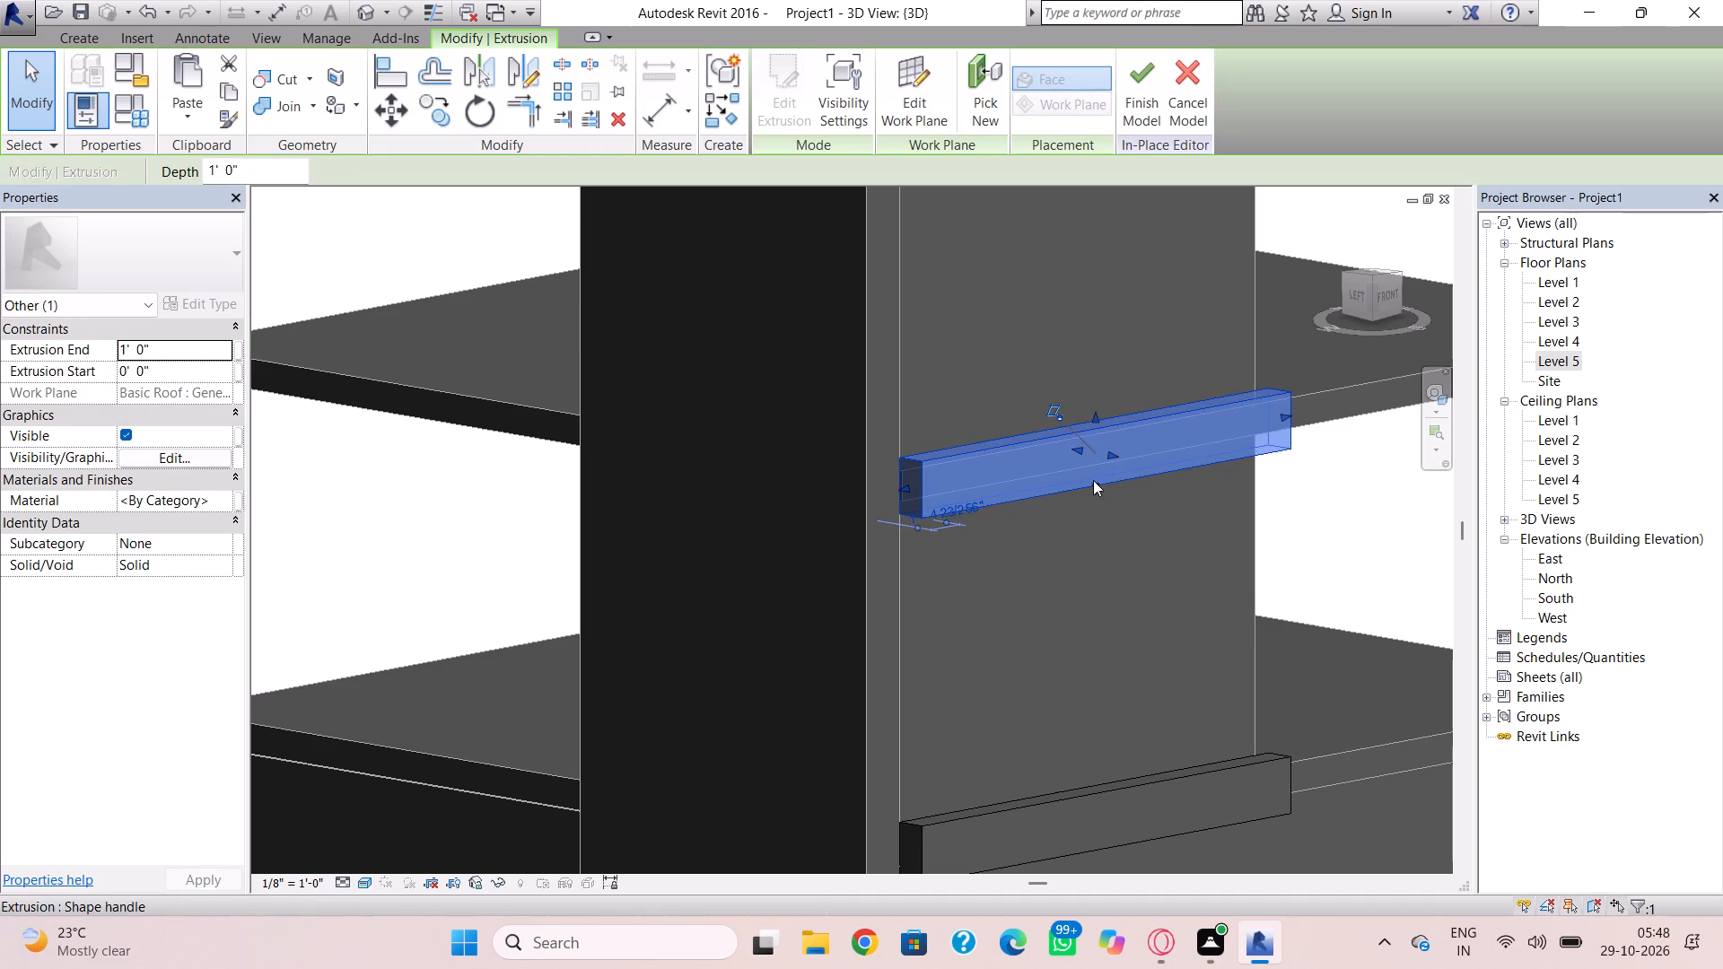
left_click(1080, 449)
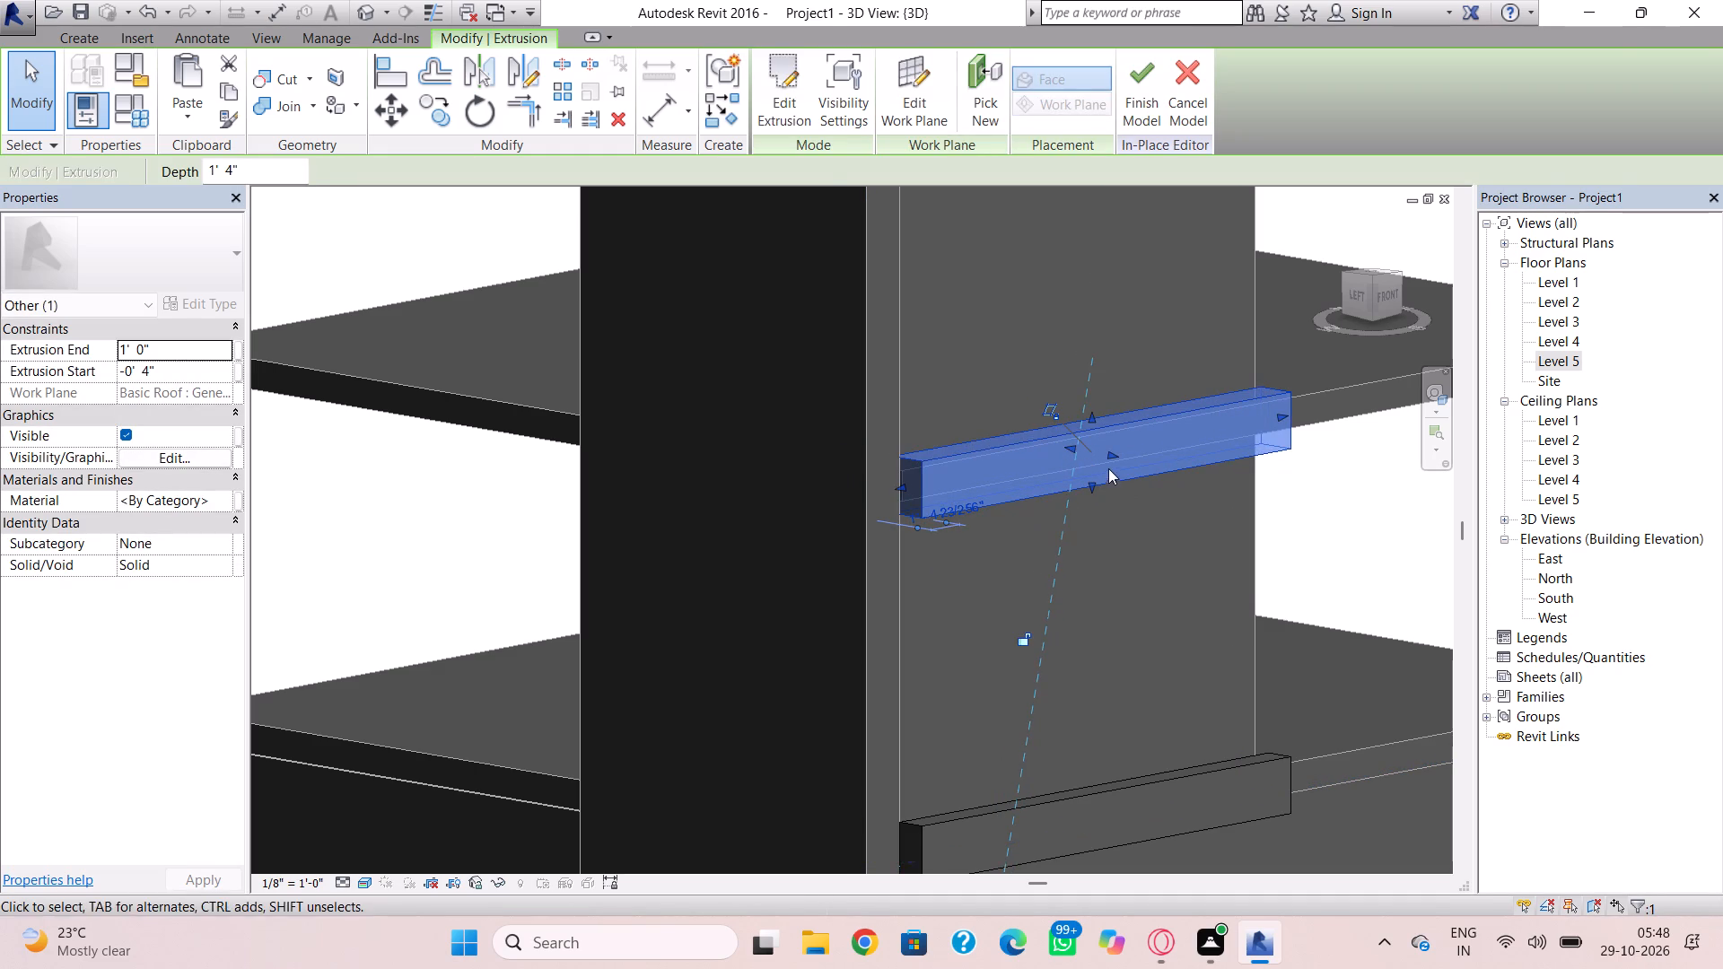
scroll(1101, 455, "up", 4)
left_click_drag(1108, 457, 1075, 443)
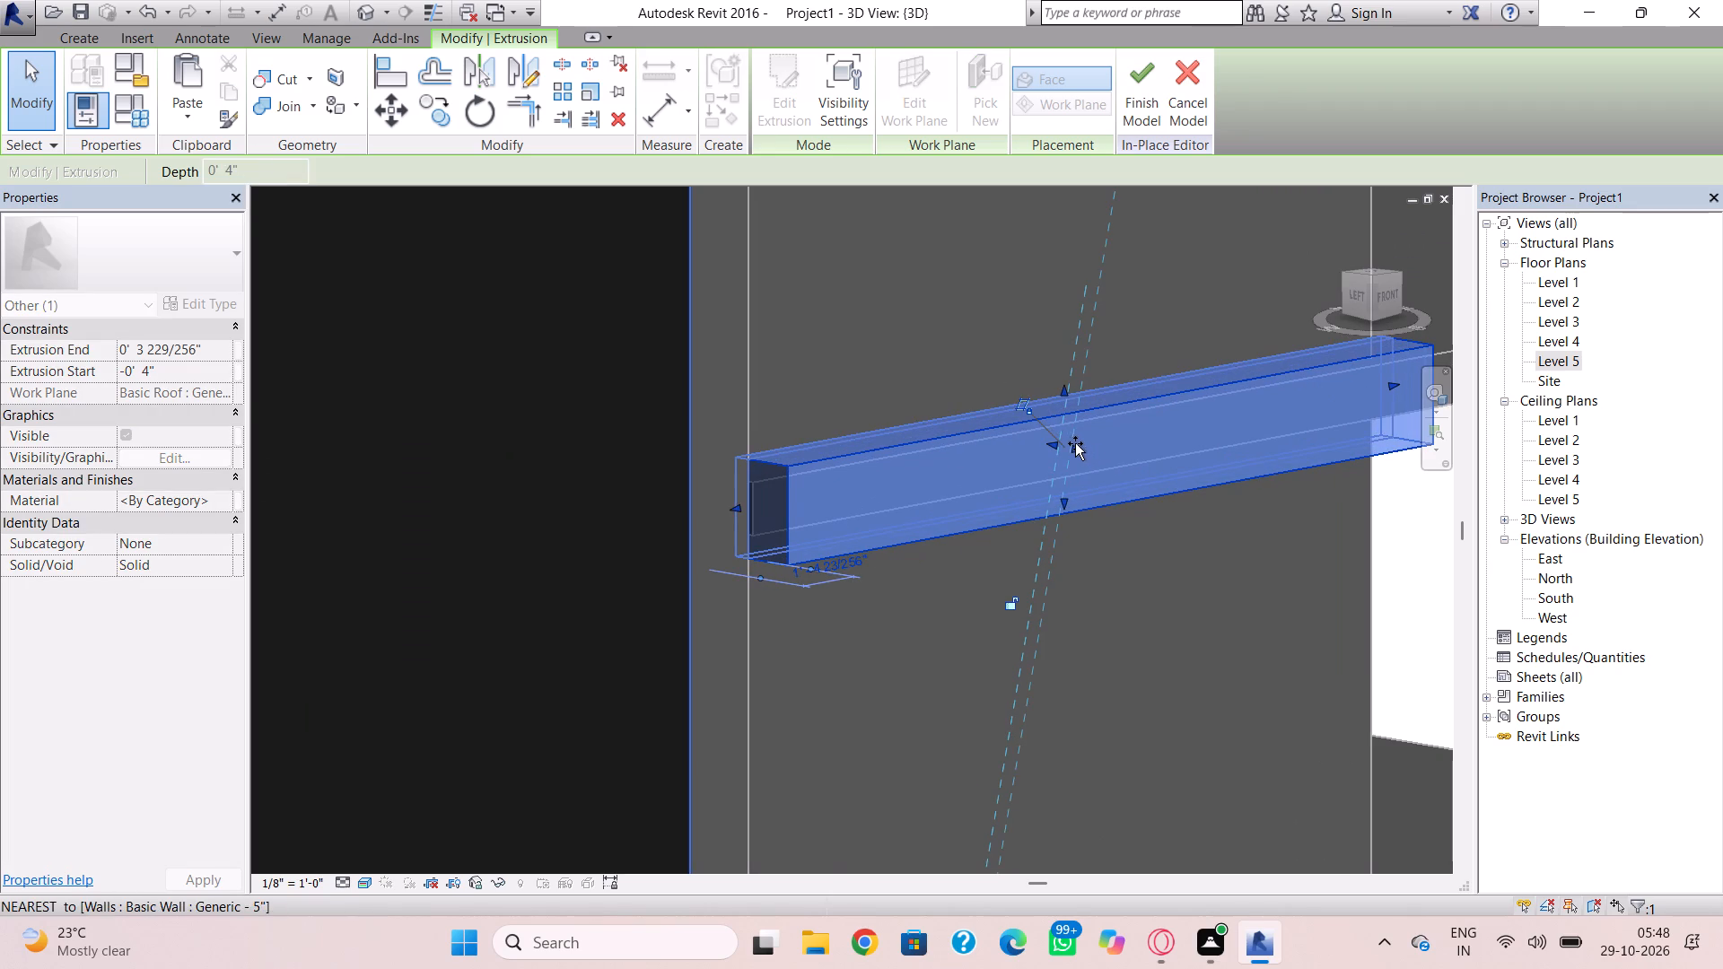
left_click_drag(1075, 443, 1076, 443)
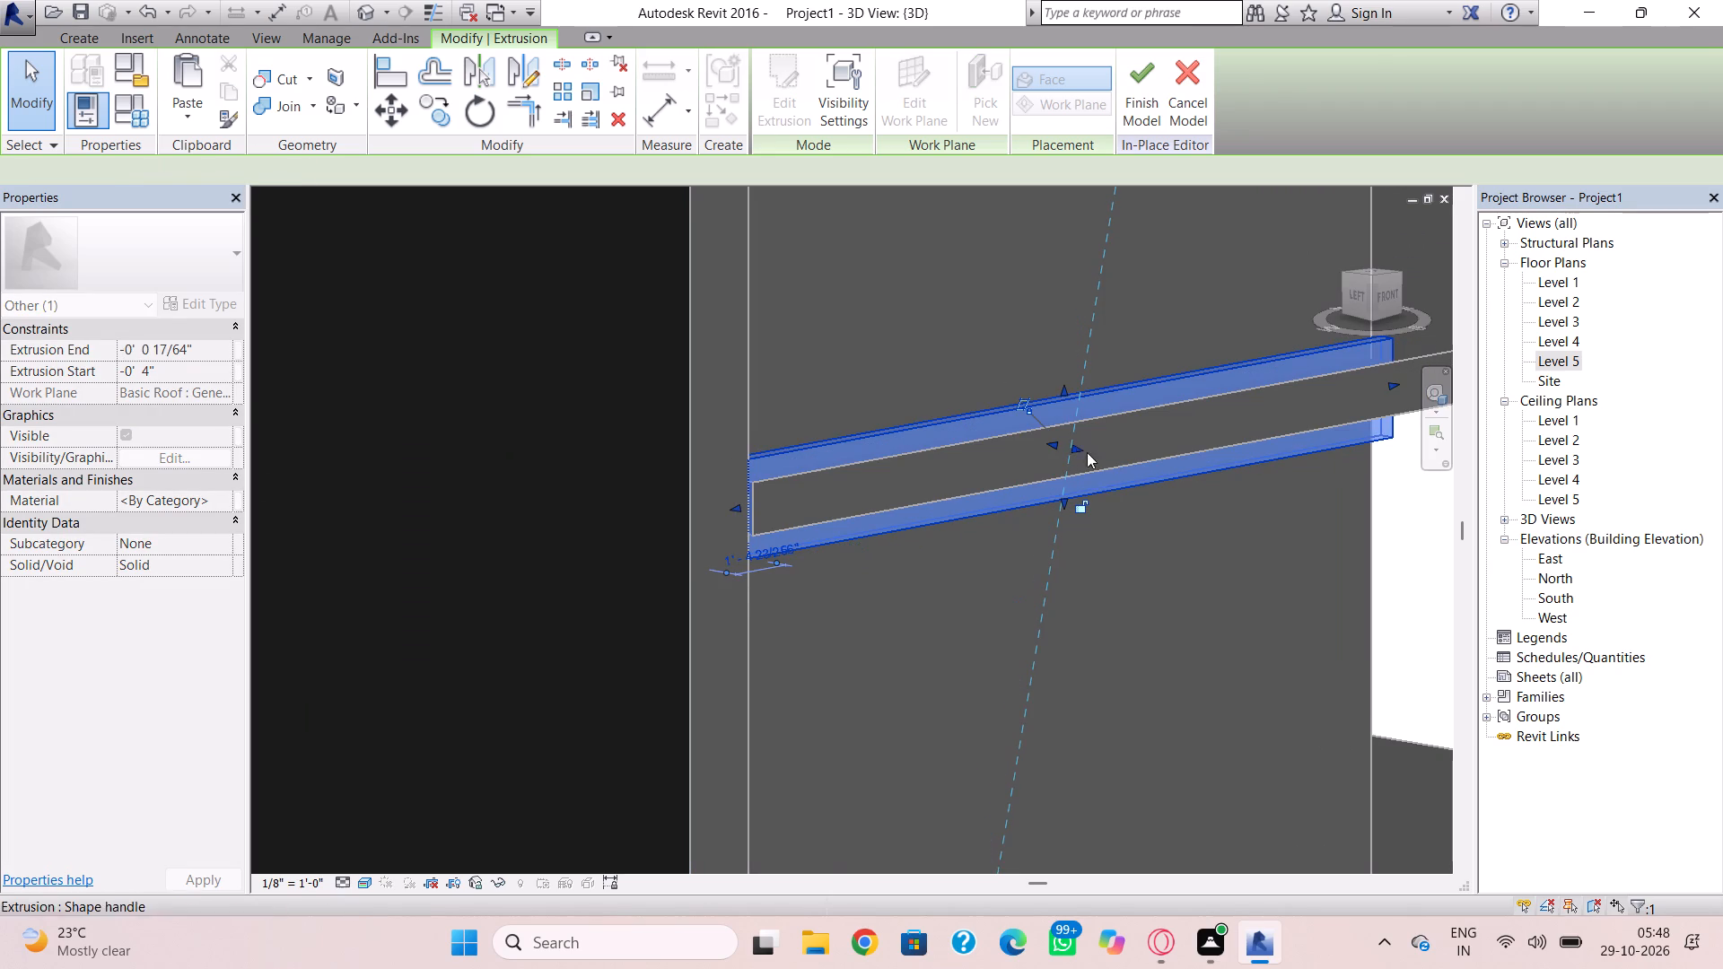
left_click(1074, 450)
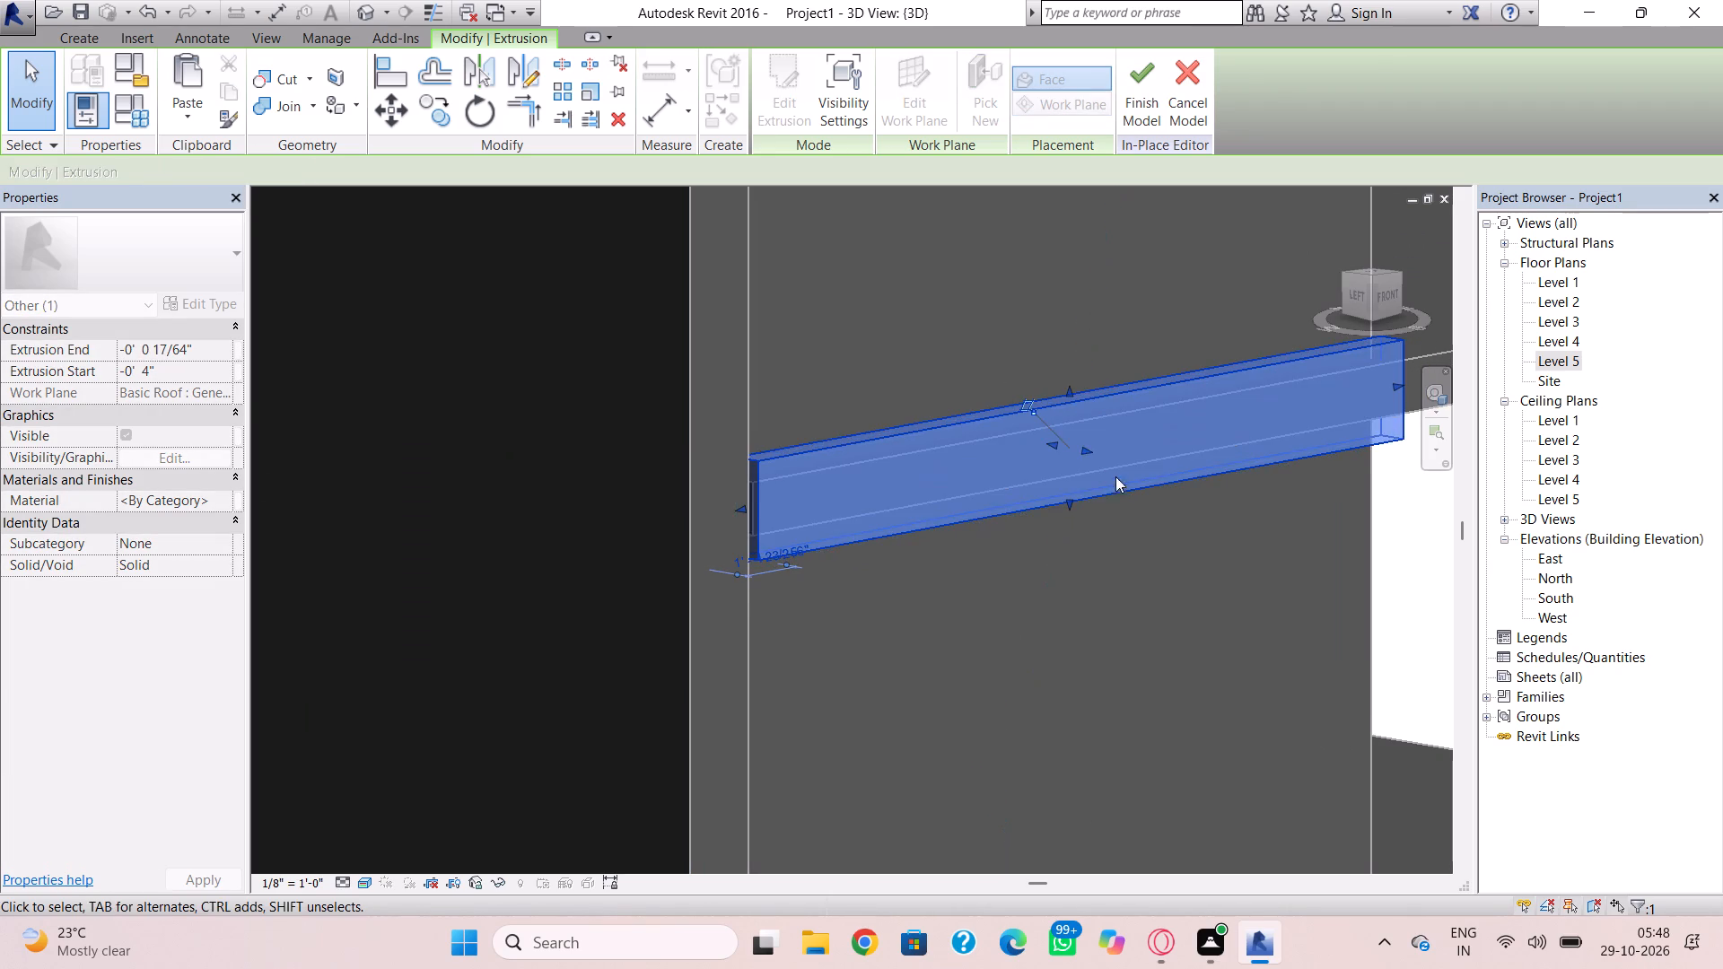
left_click(1176, 529)
Delete the thicker bands at Level 2 and Level 4, keeping the slim Level 3 band.
scroll(1176, 530, "down", 4)
middle_click_drag(1179, 533, 1144, 433)
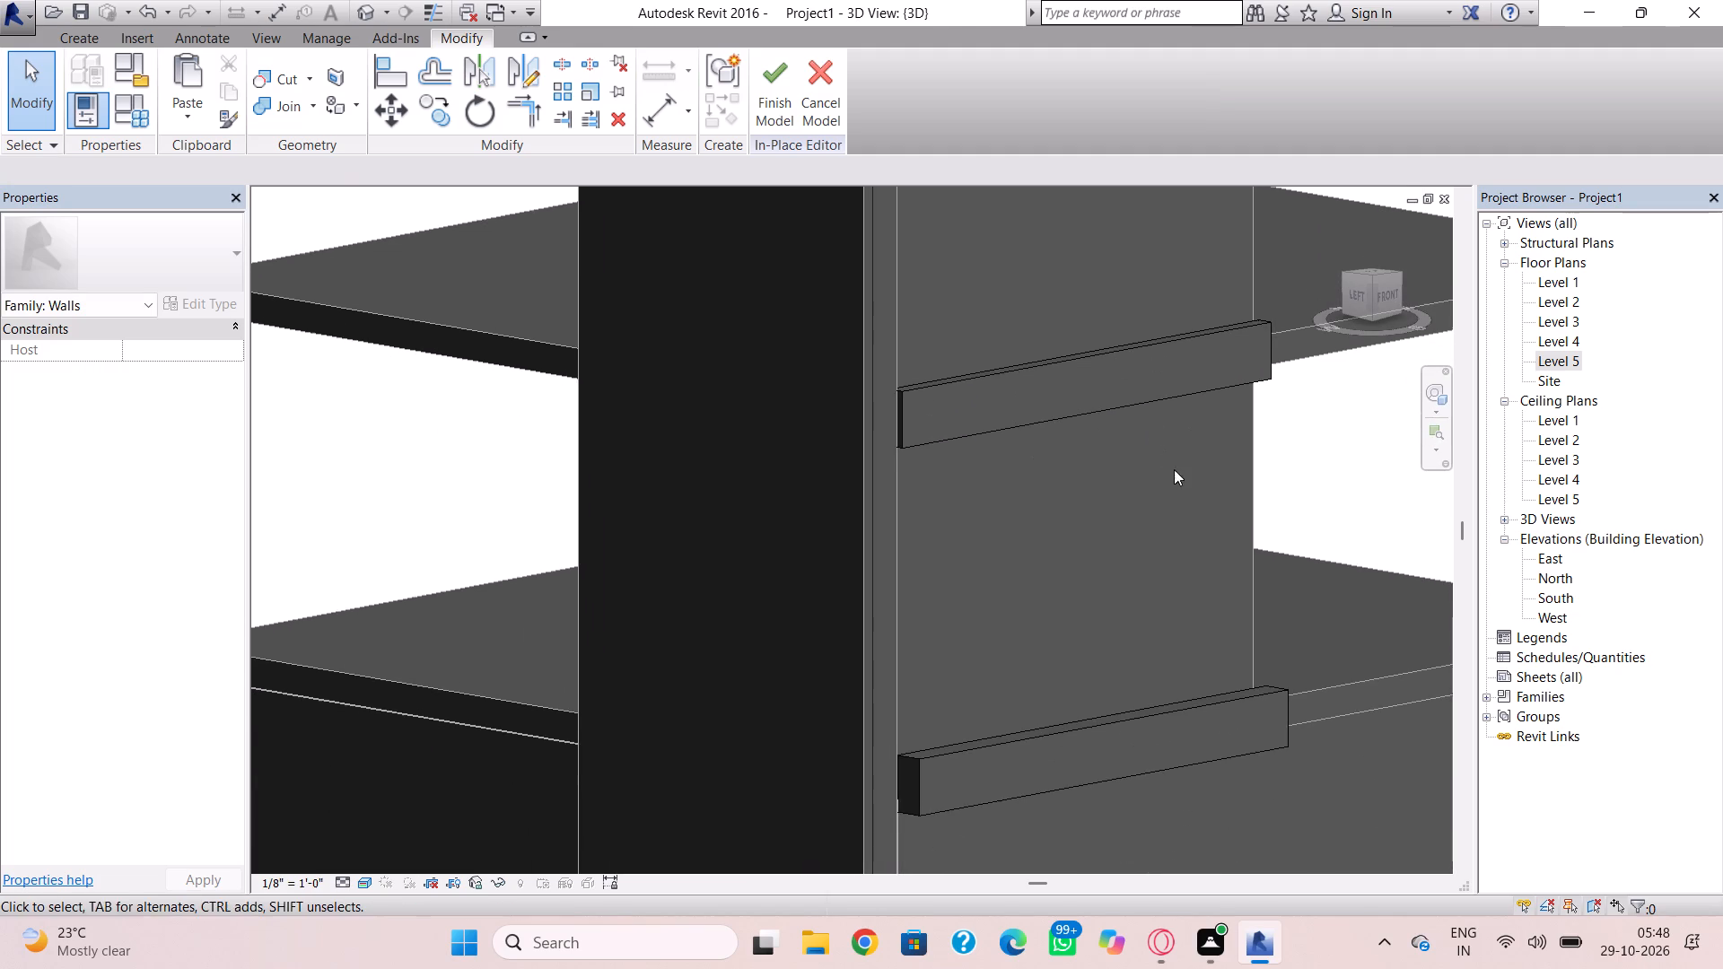
left_click(1202, 717)
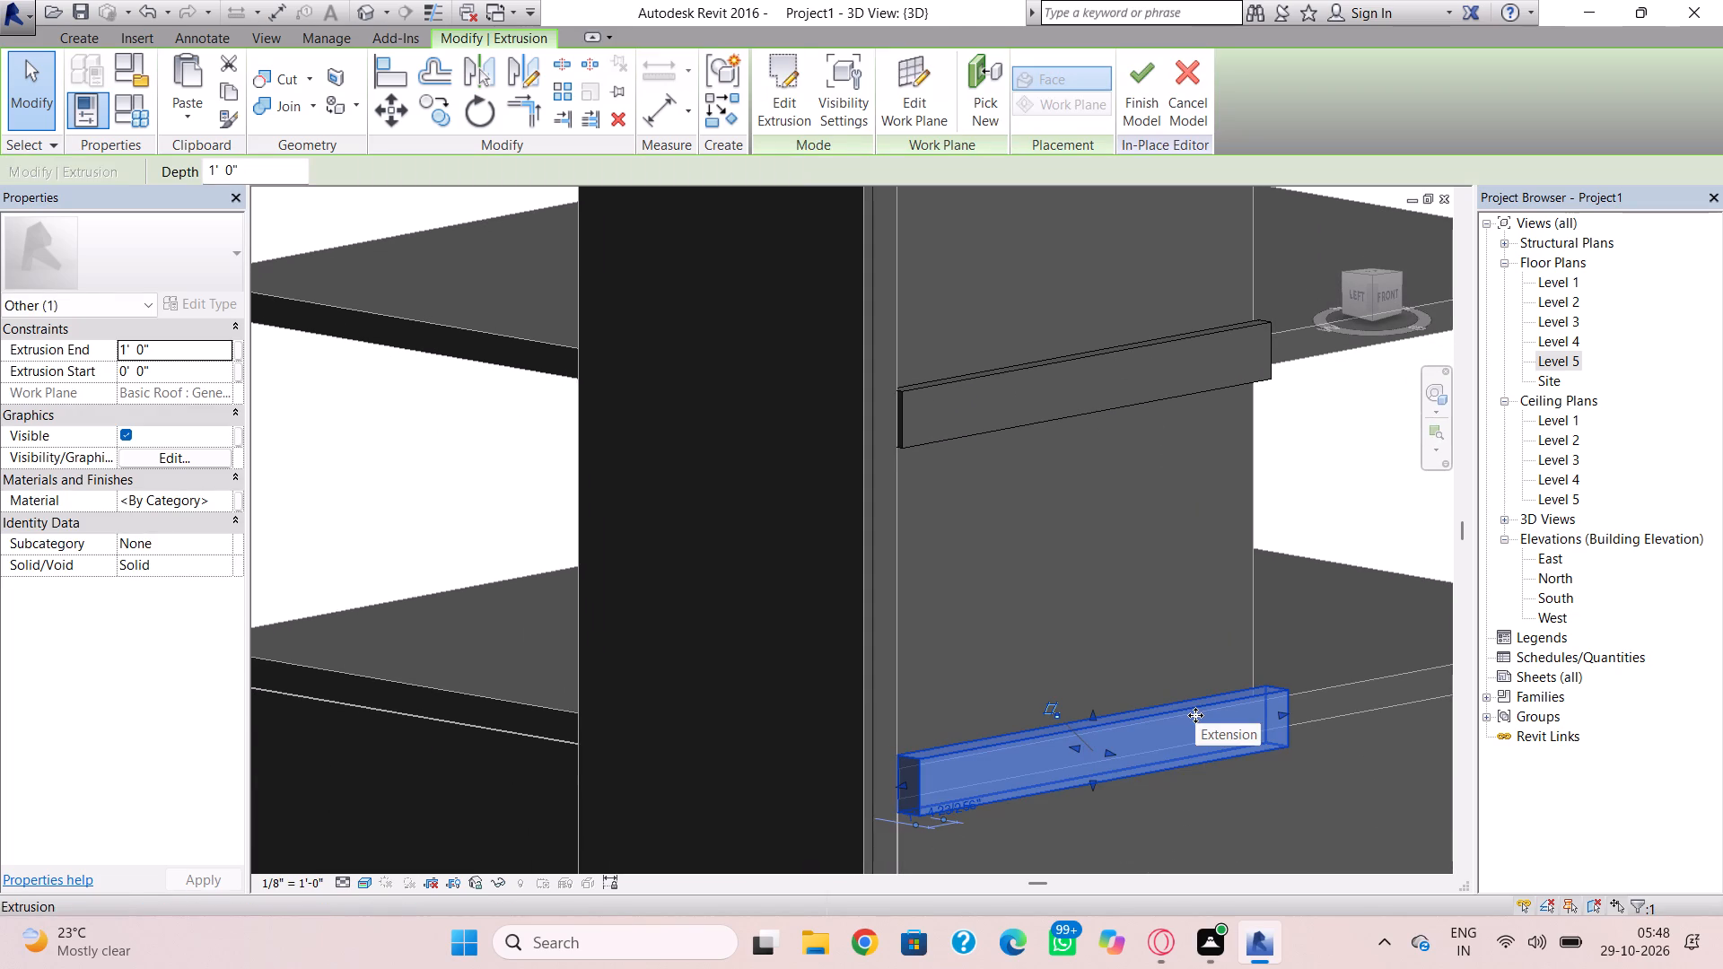
key("Delete")
scroll(1146, 719, "down", 1)
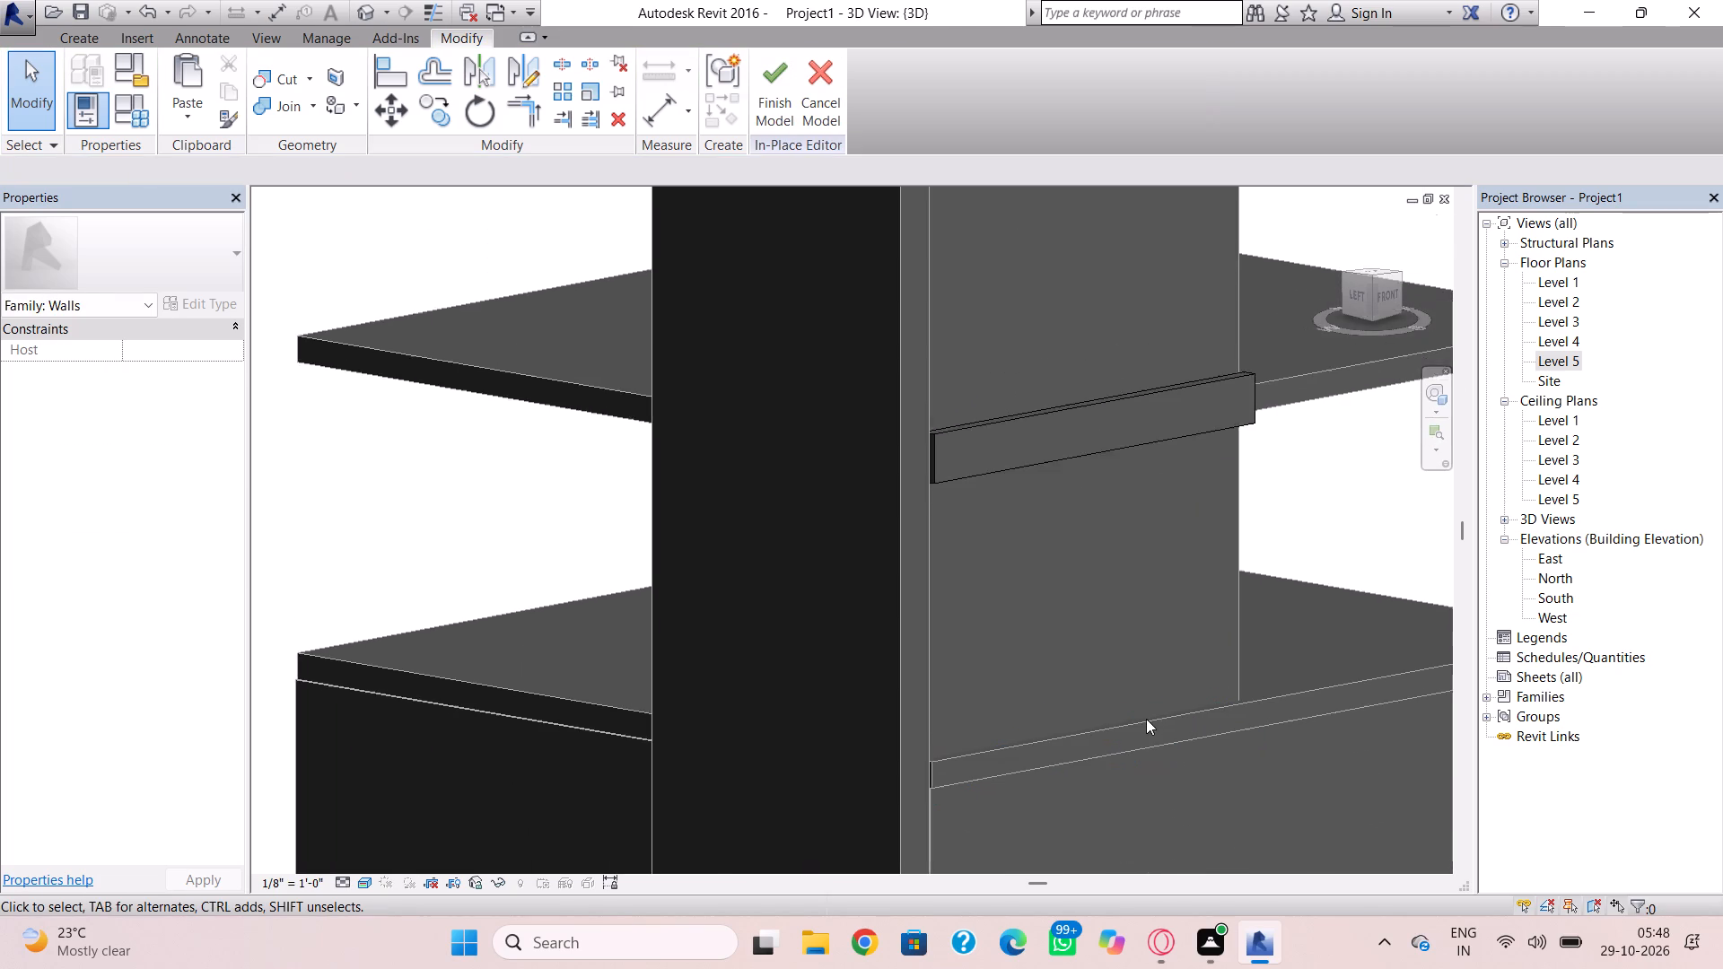
scroll(1146, 719, "down", 1)
middle_click_drag(1146, 721, 1126, 863)
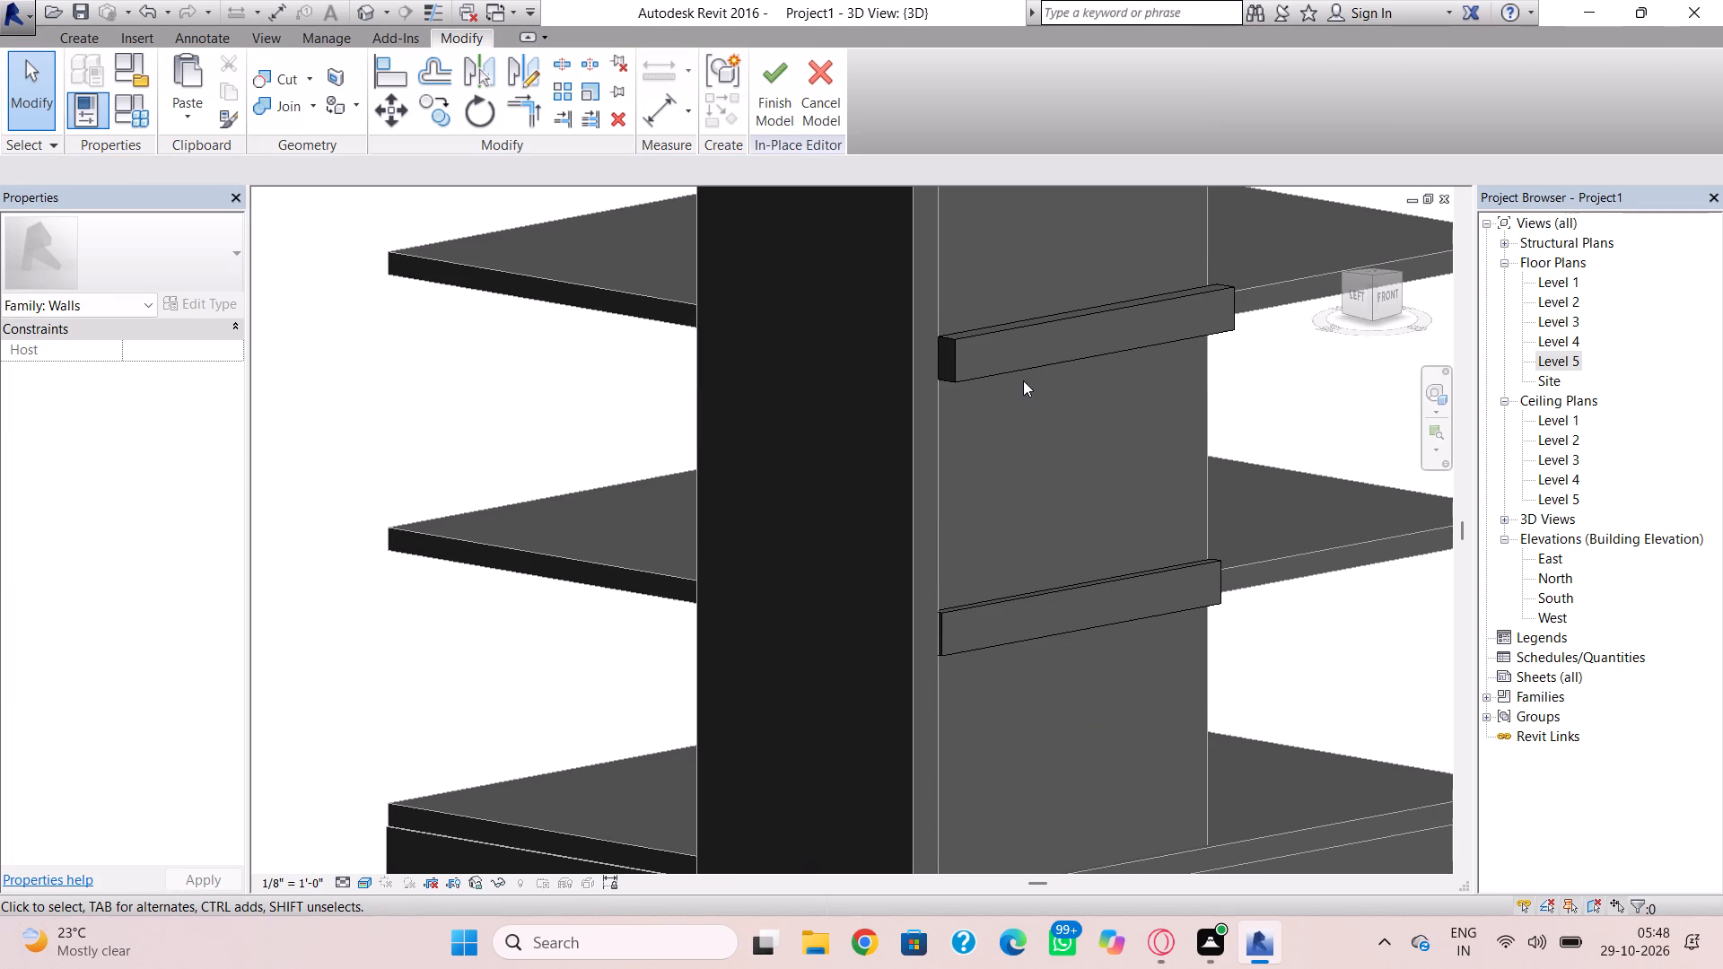
left_click(1021, 373)
key("Delete")
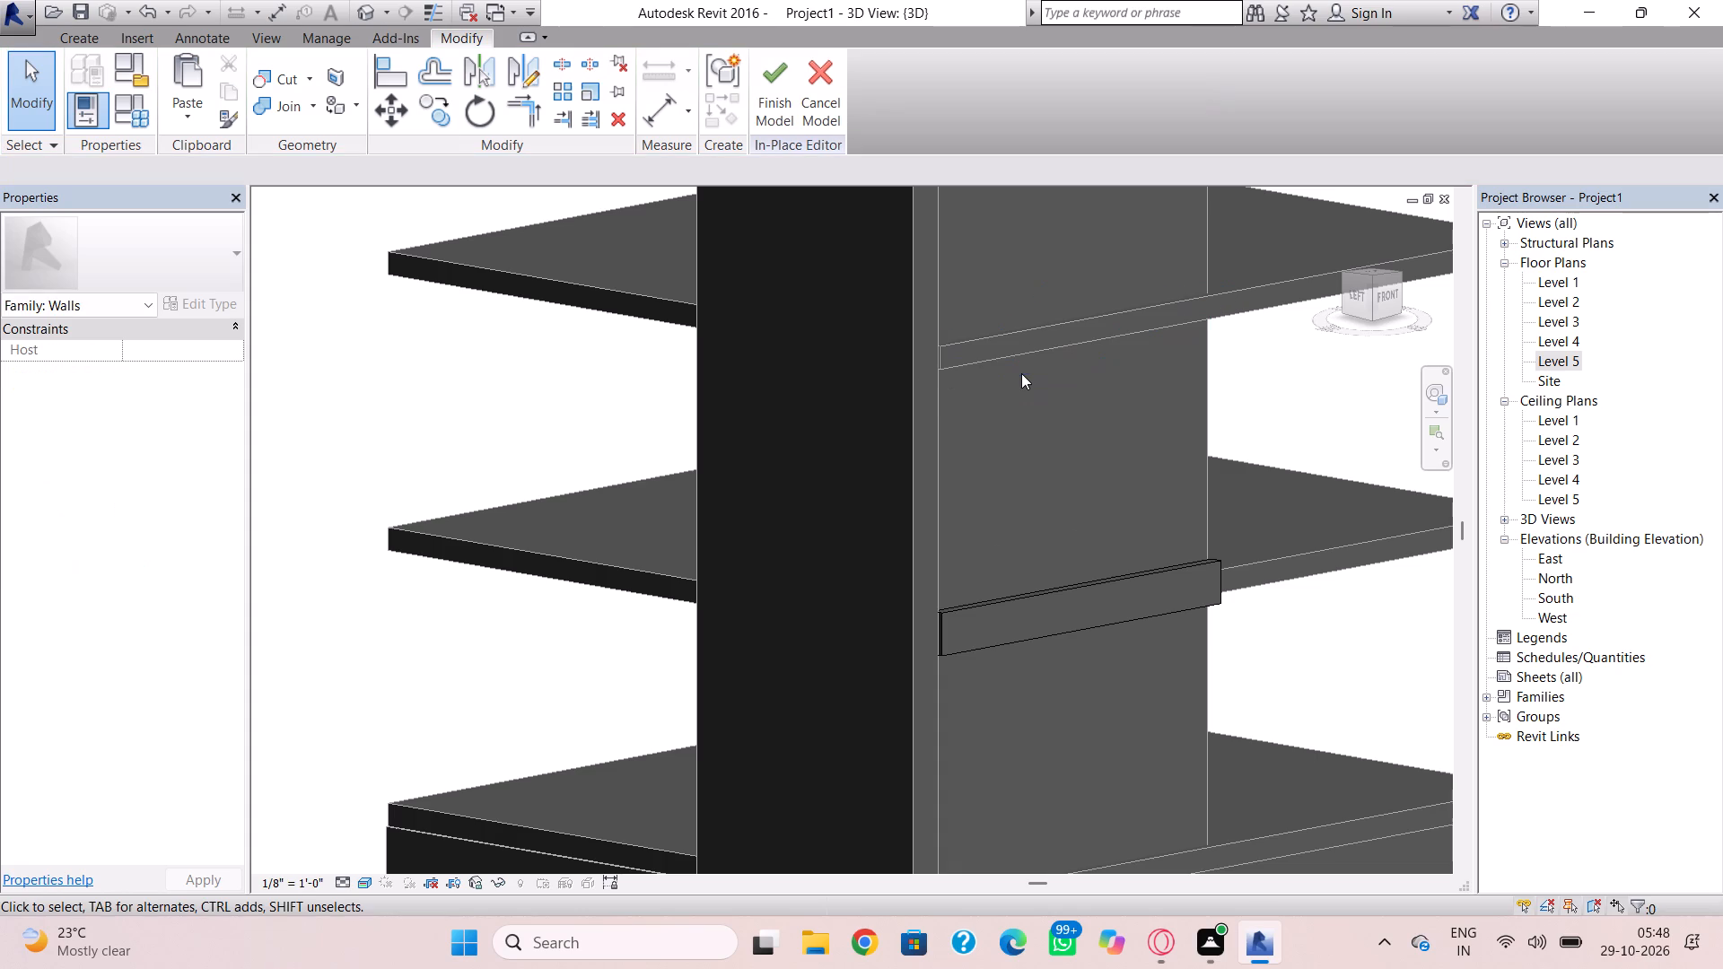
Examine the slim Level 3 band and its fit against the slab edge from the front and both sides.
right_click_drag(1134, 628, 835, 649, "shift")
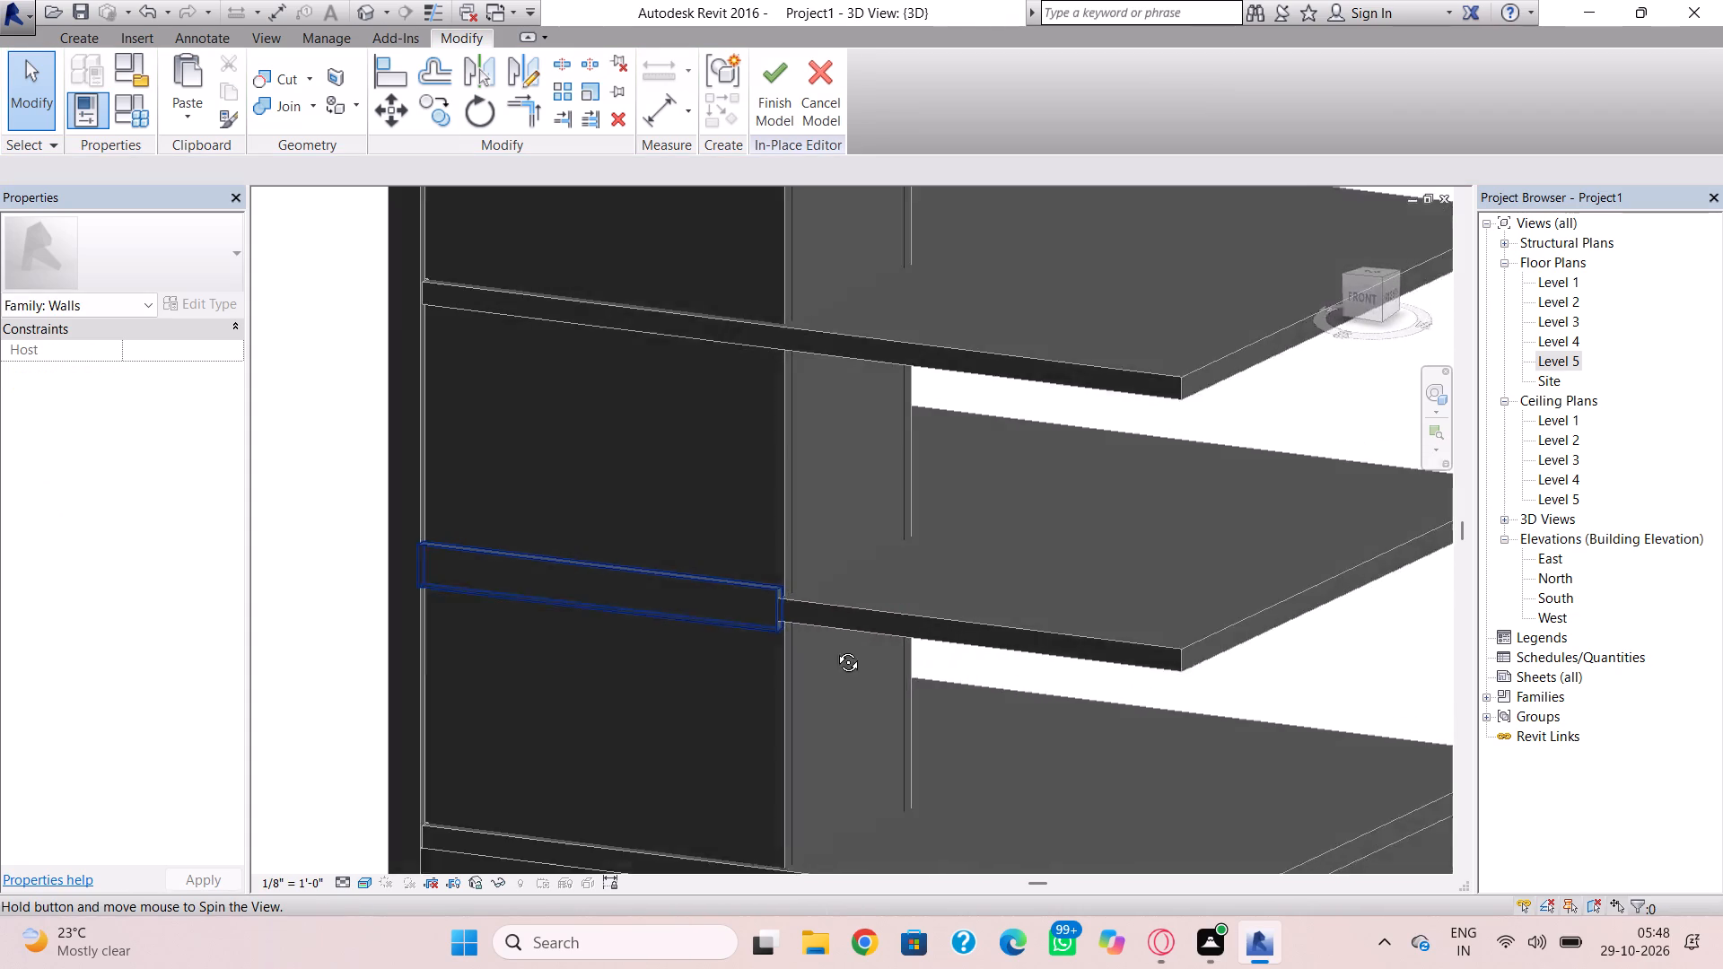
right_click_drag(835, 649, 604, 643, "shift")
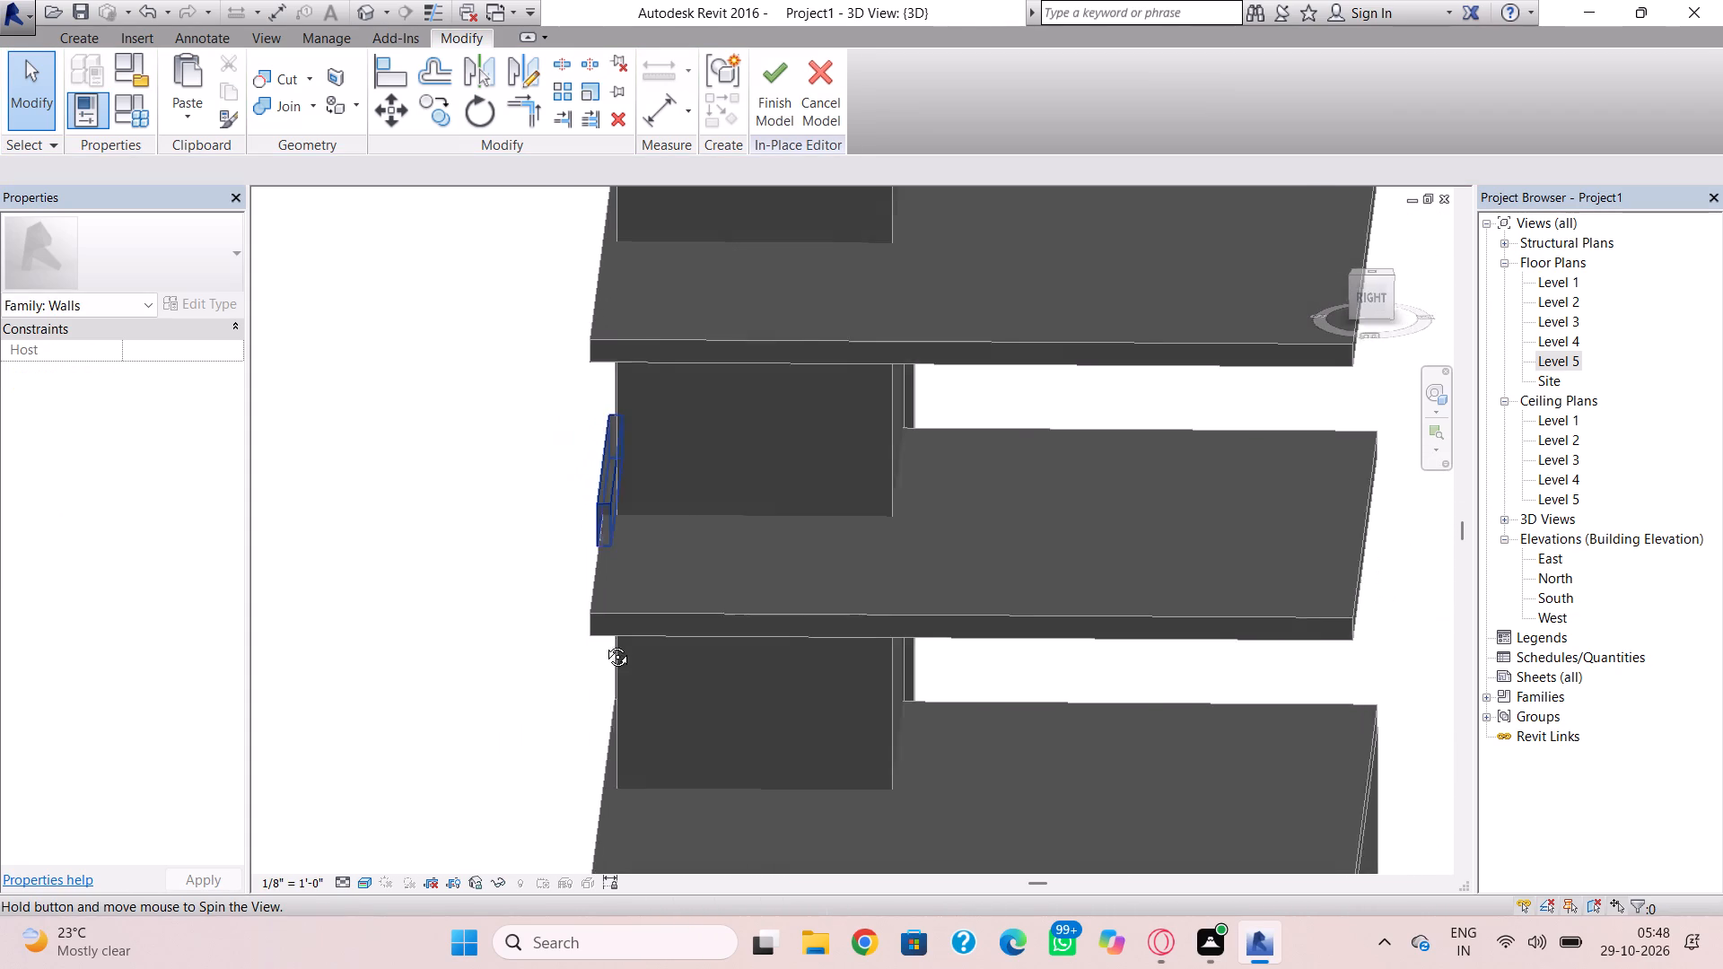
right_click_drag(604, 643, 634, 708, "shift")
right_click_drag(641, 708, 730, 703, "shift")
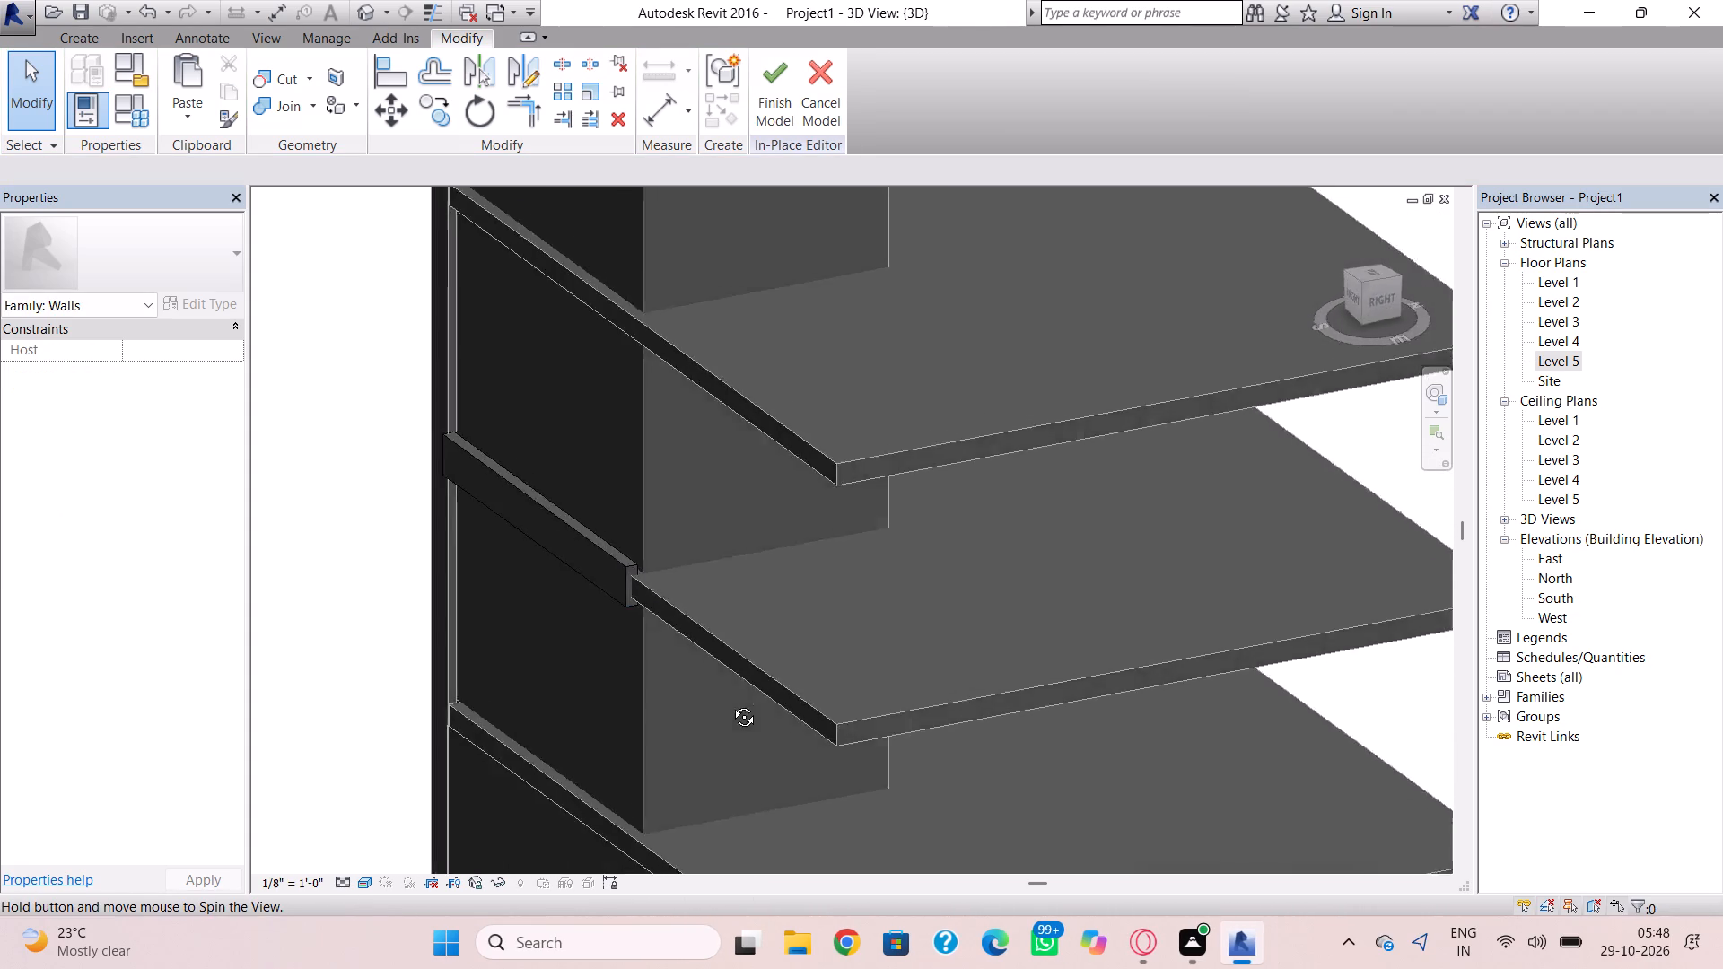
right_click_drag(730, 703, 905, 691, "shift")
scroll(929, 697, "down", 2)
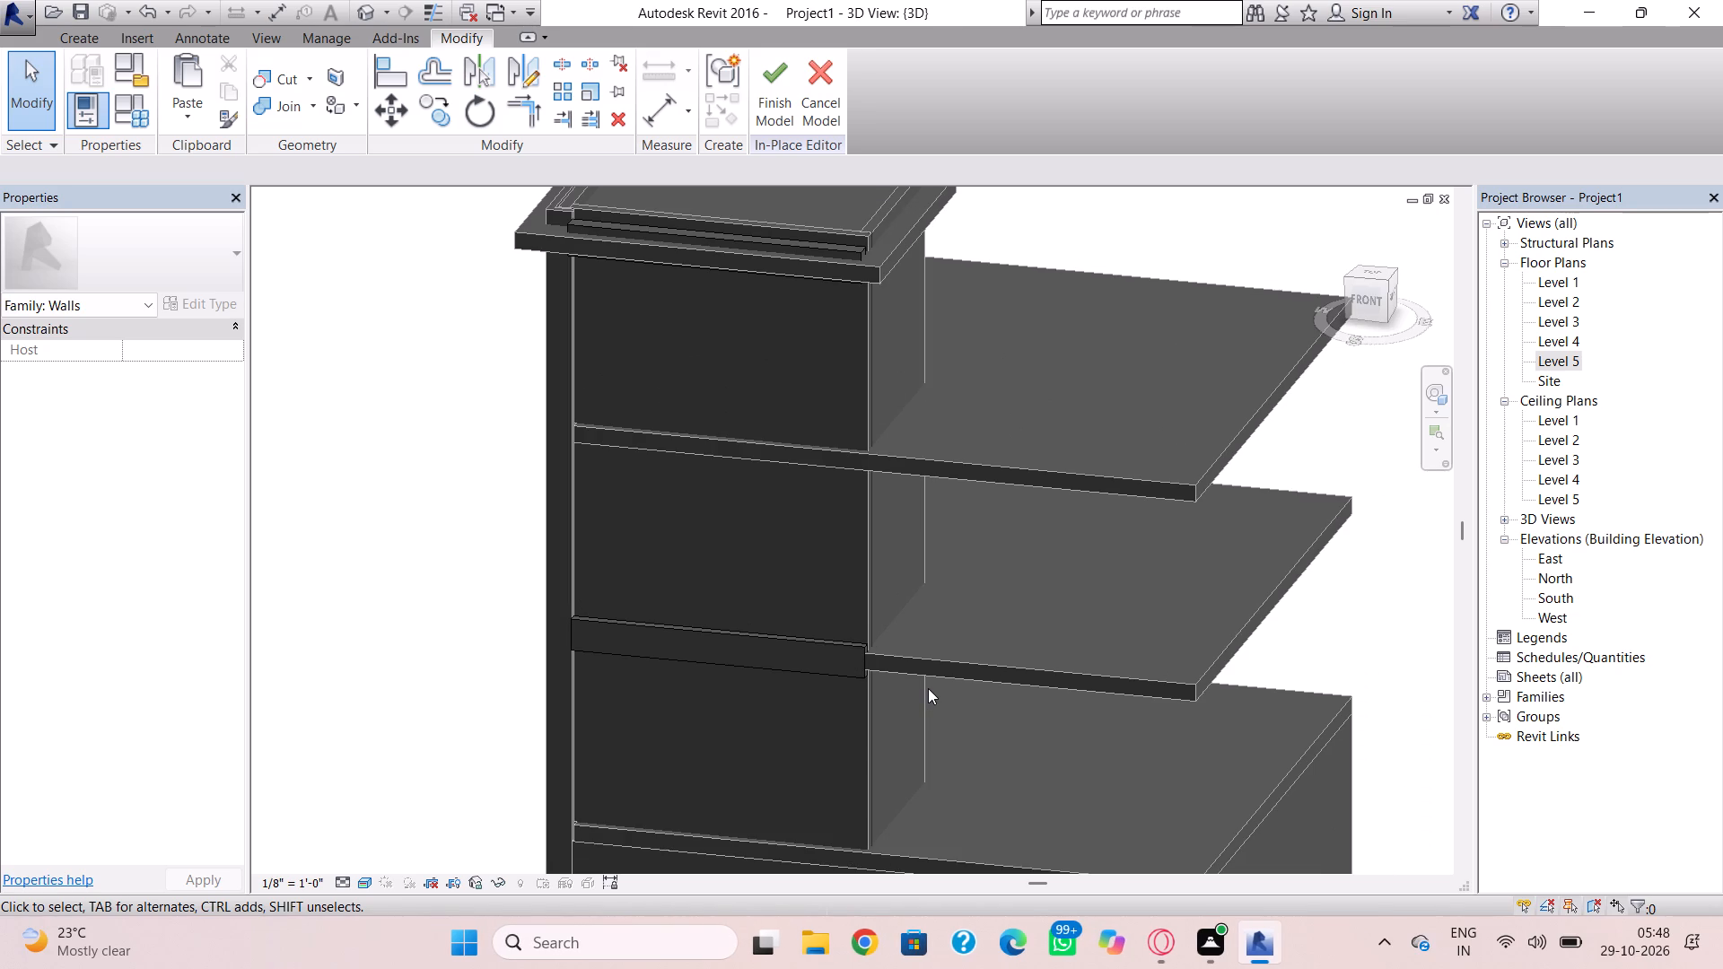
right_click_drag(1023, 635, 795, 748, "shift")
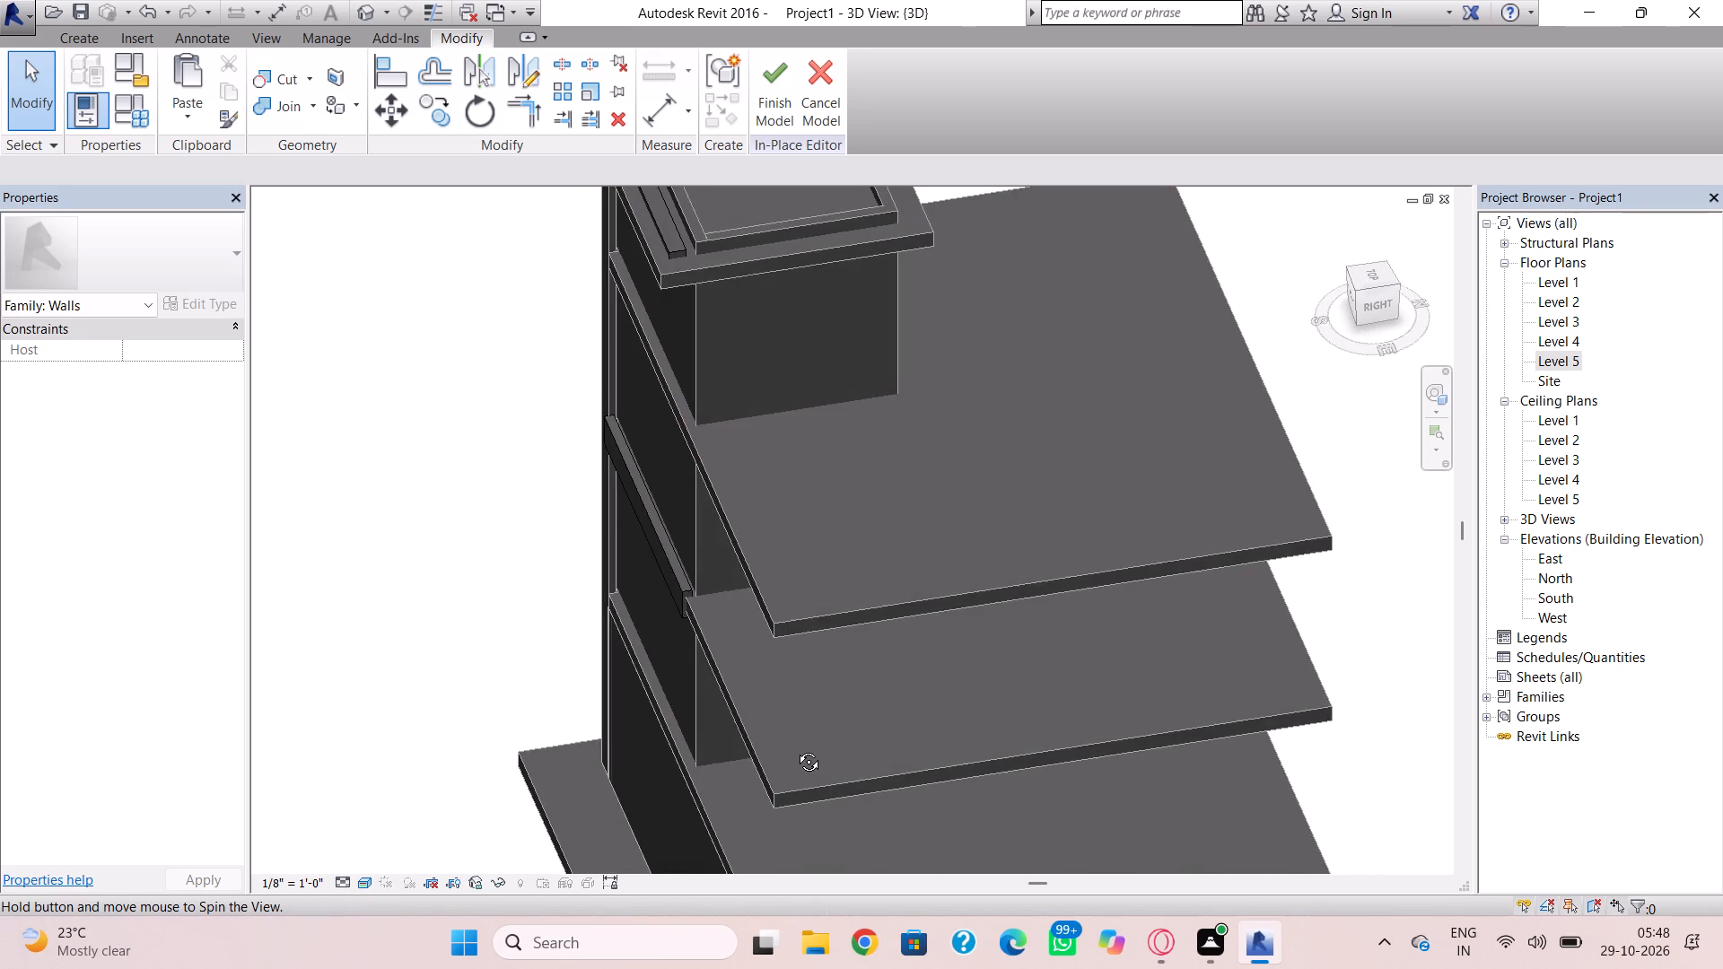
right_click_drag(795, 748, 1229, 680, "shift")
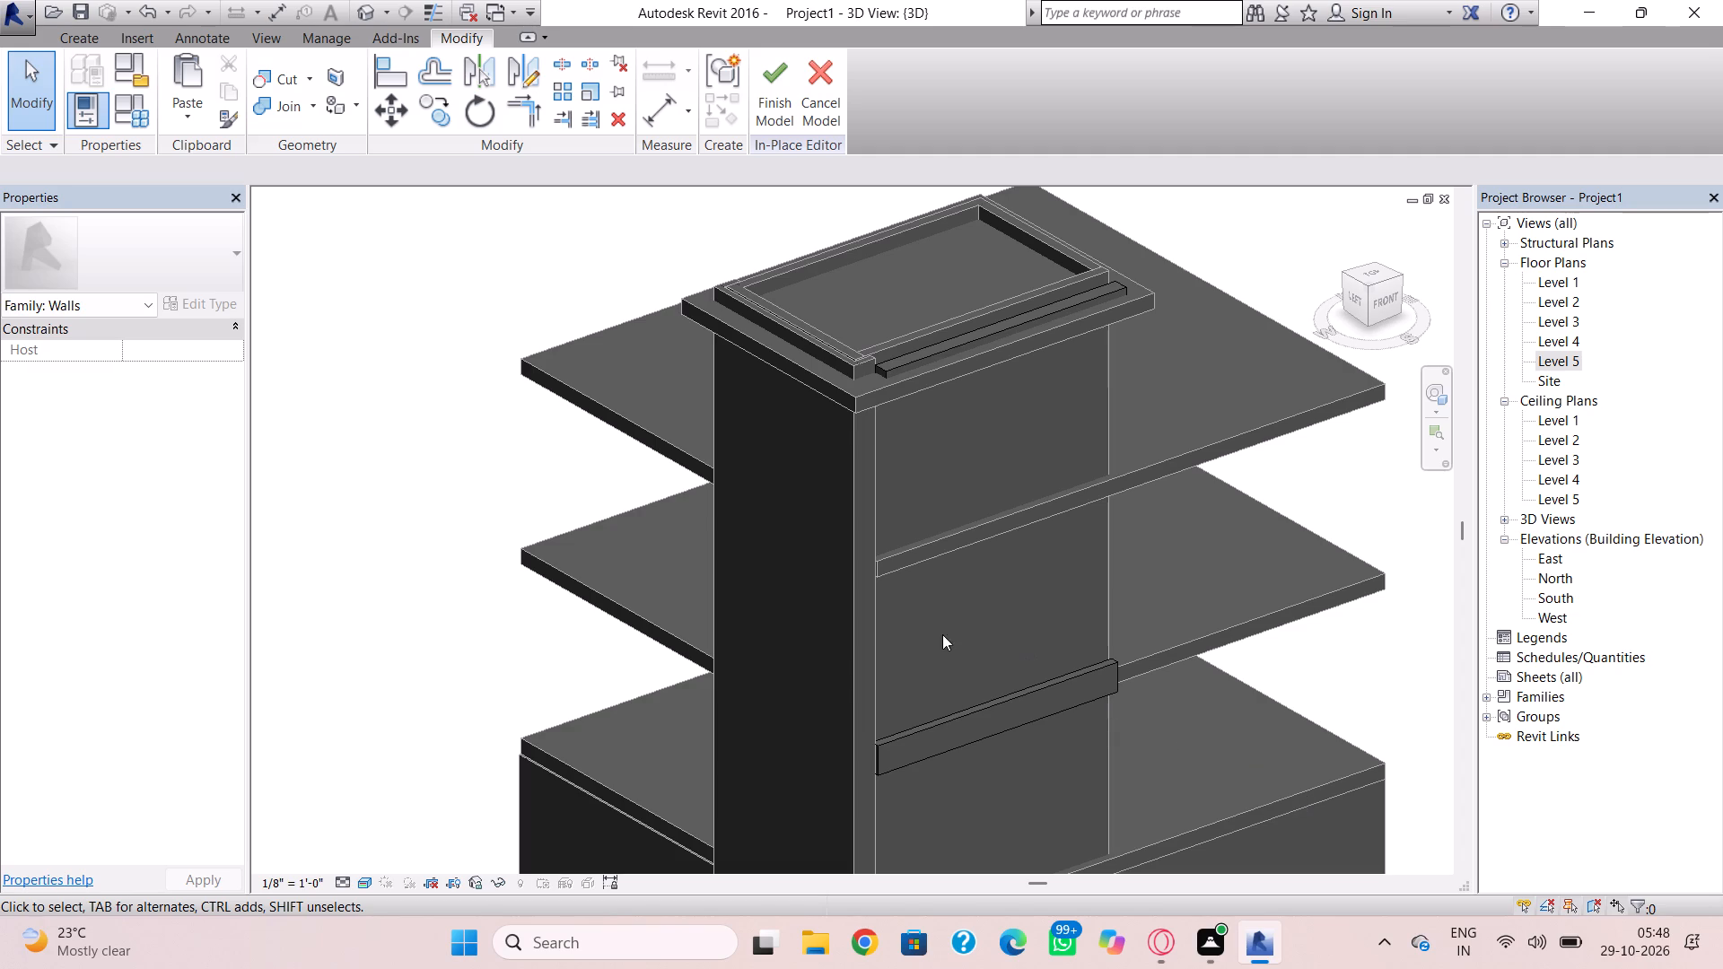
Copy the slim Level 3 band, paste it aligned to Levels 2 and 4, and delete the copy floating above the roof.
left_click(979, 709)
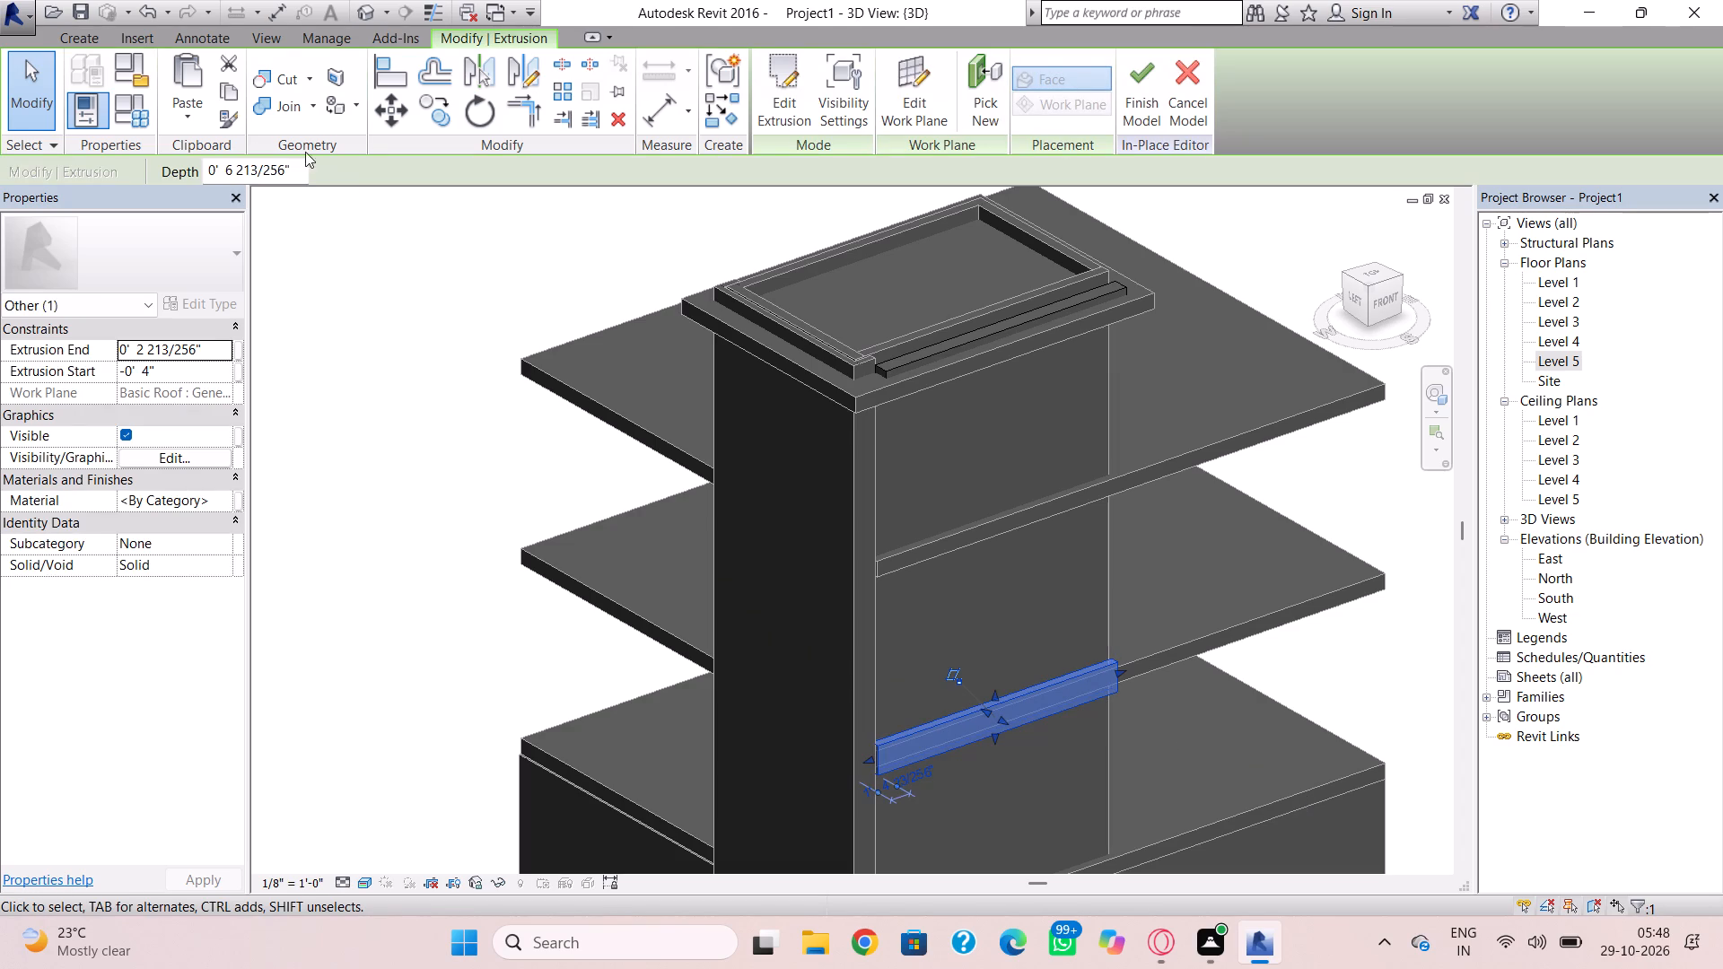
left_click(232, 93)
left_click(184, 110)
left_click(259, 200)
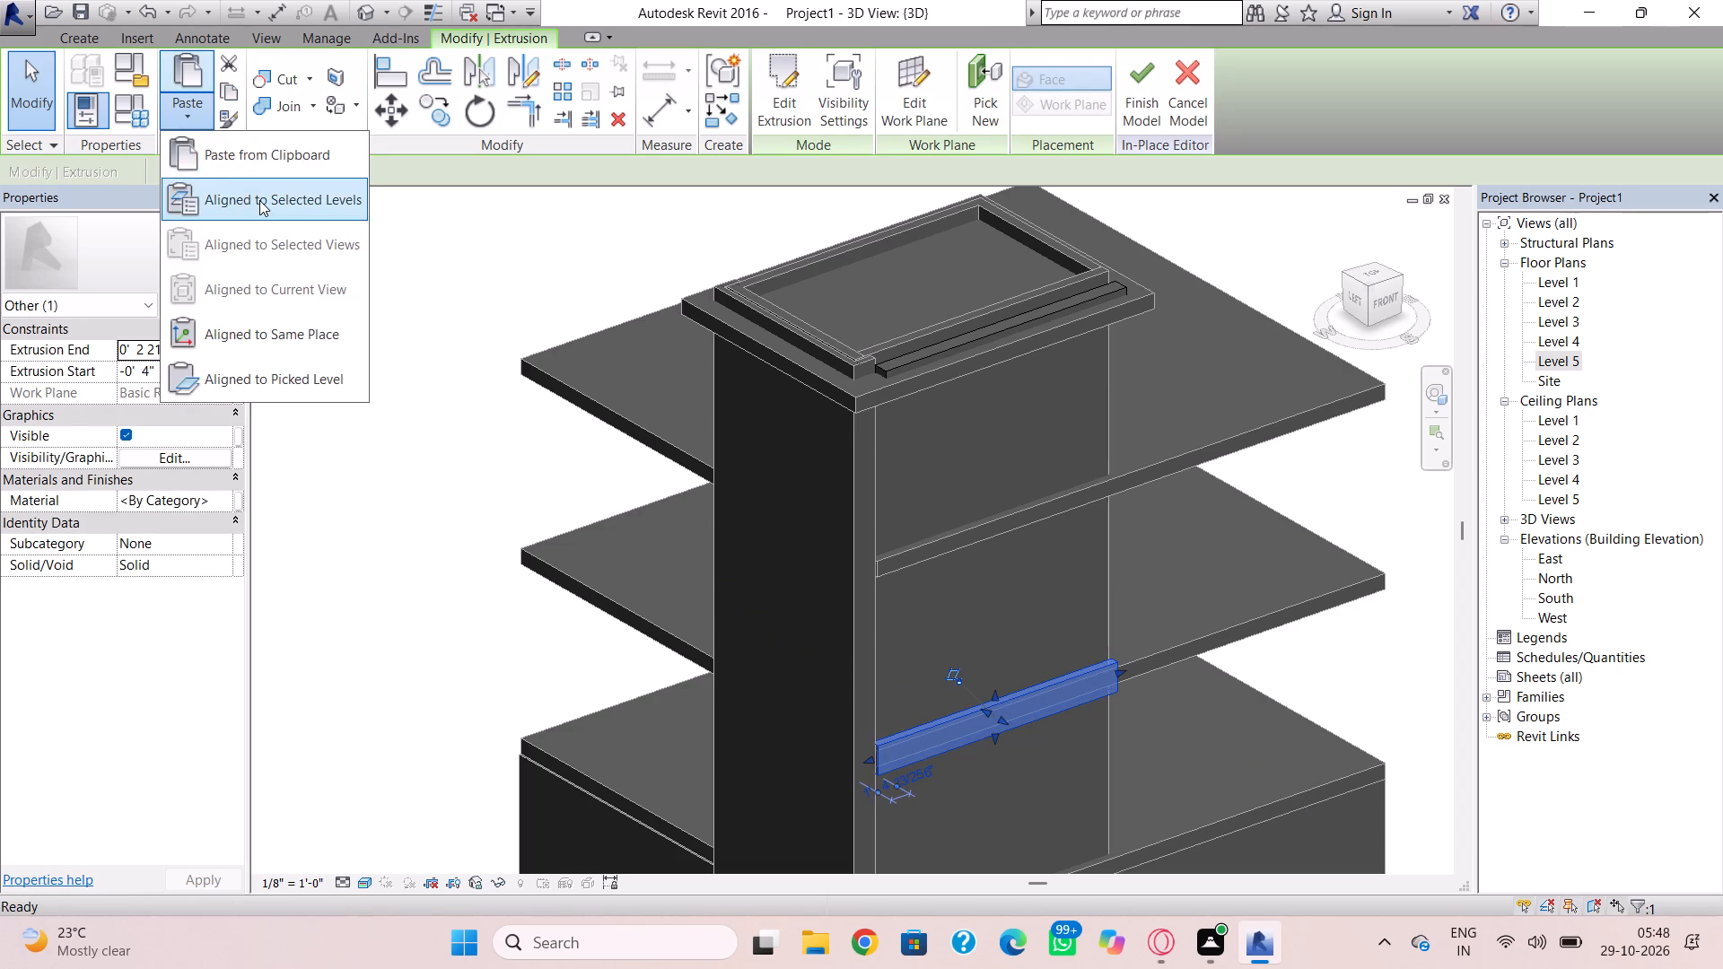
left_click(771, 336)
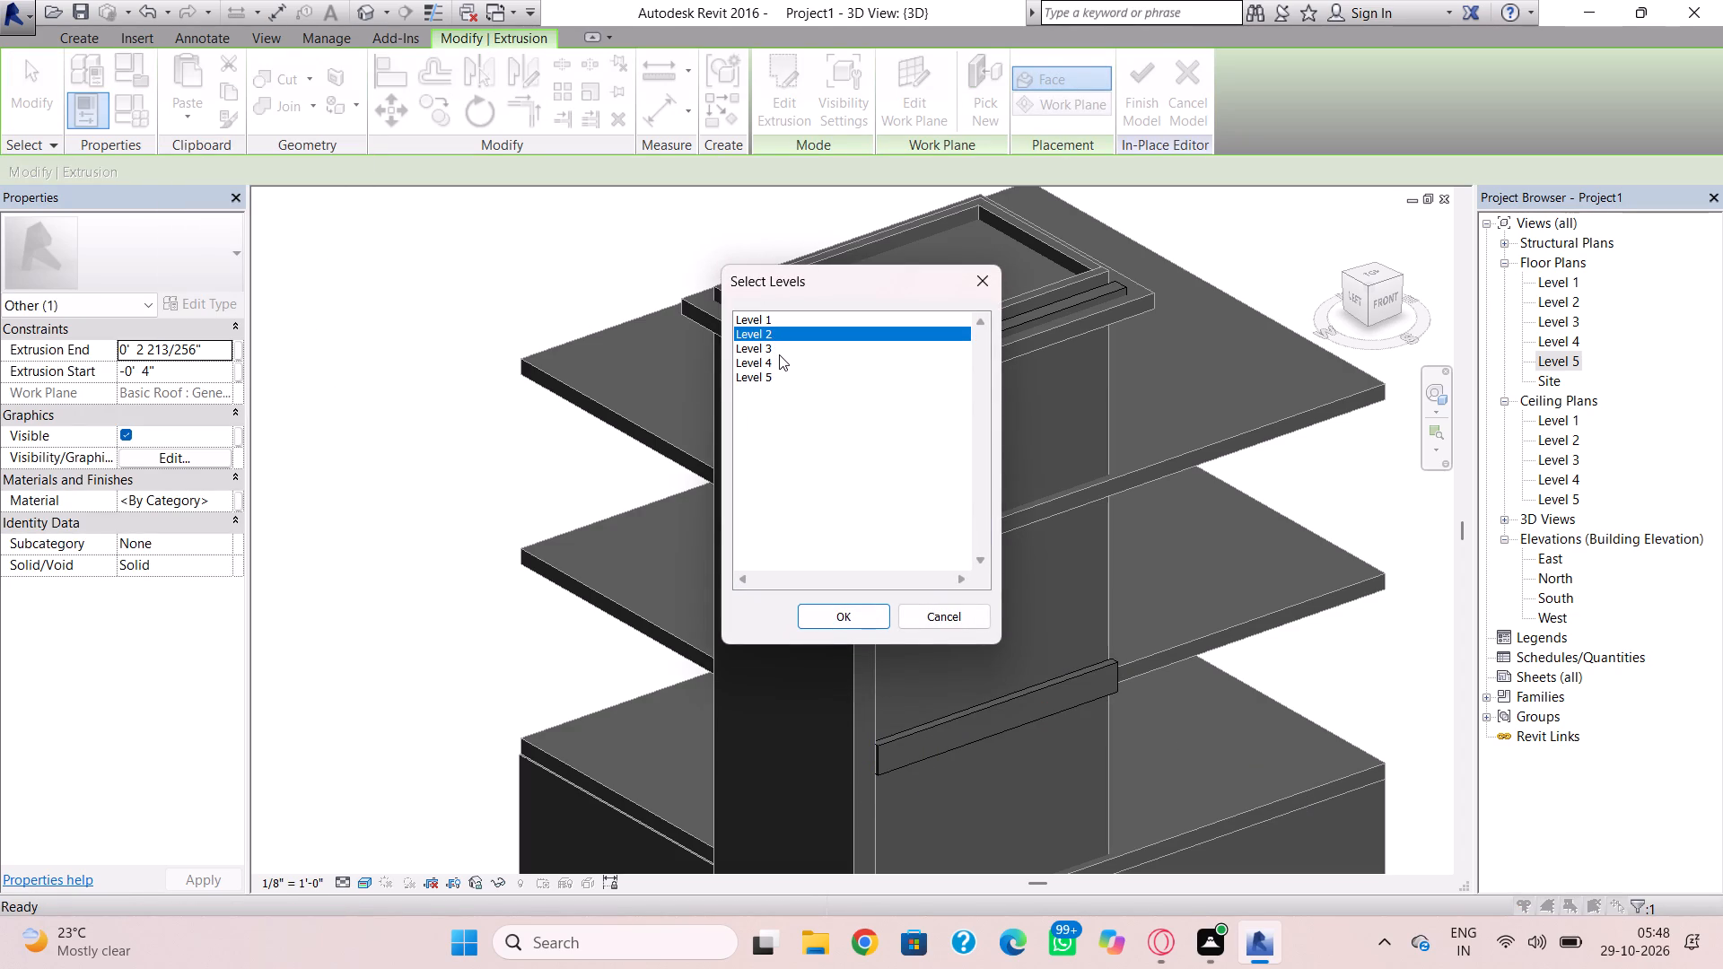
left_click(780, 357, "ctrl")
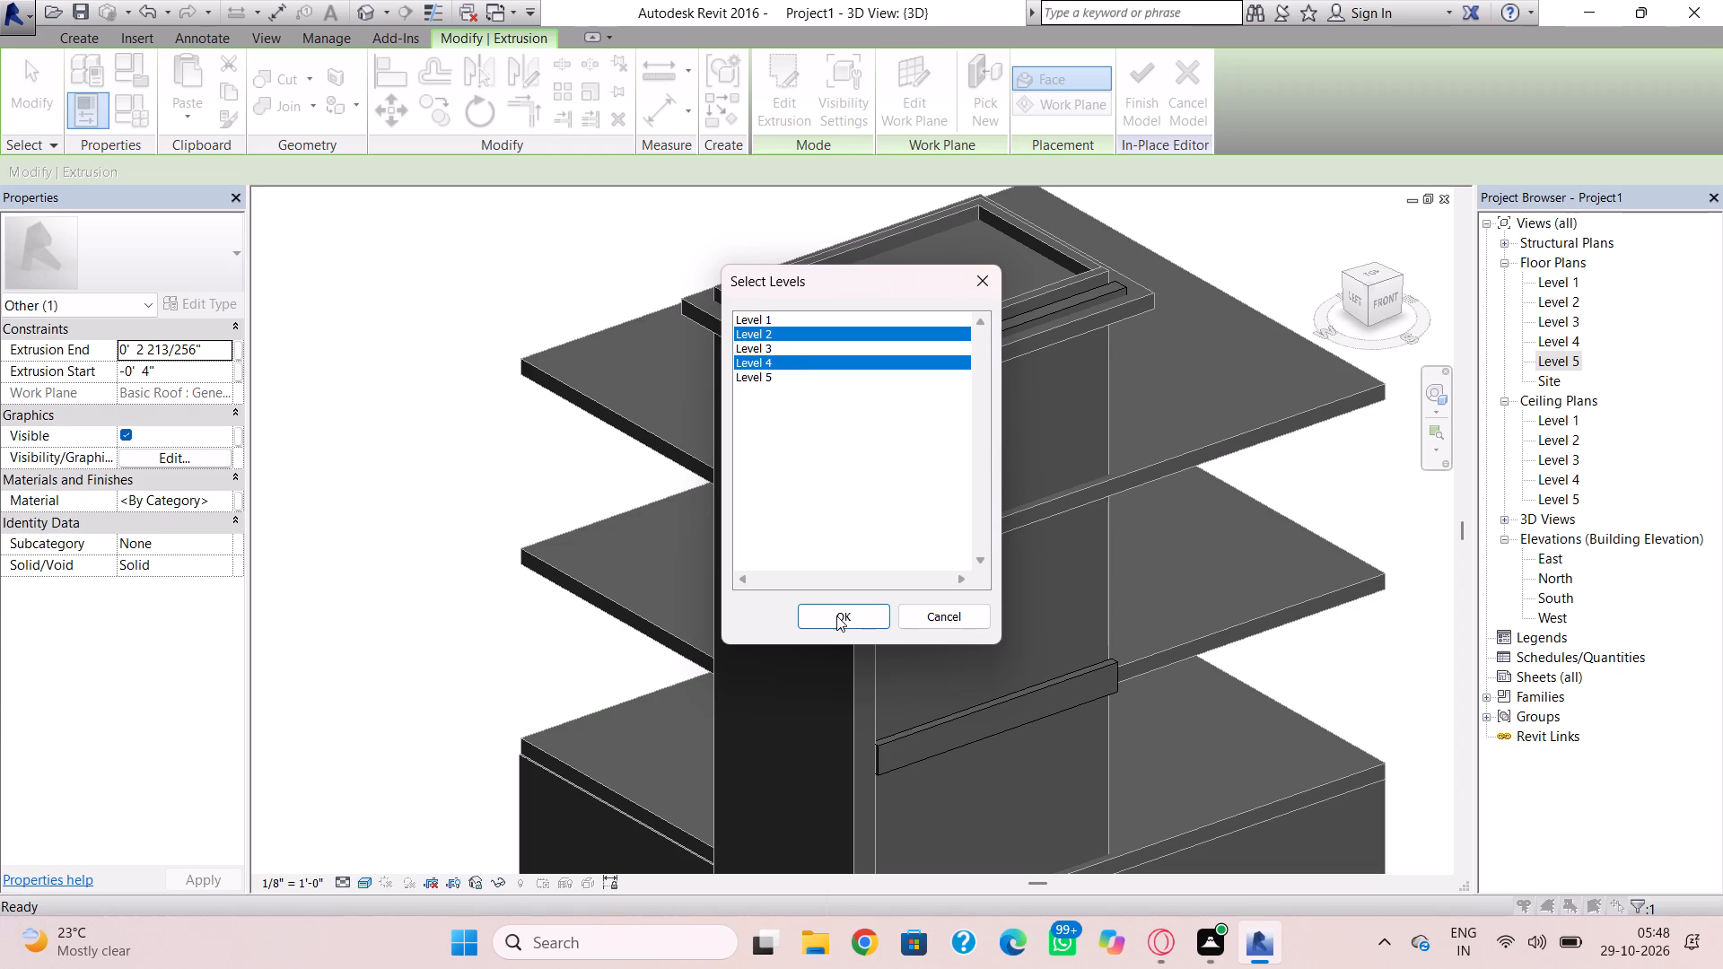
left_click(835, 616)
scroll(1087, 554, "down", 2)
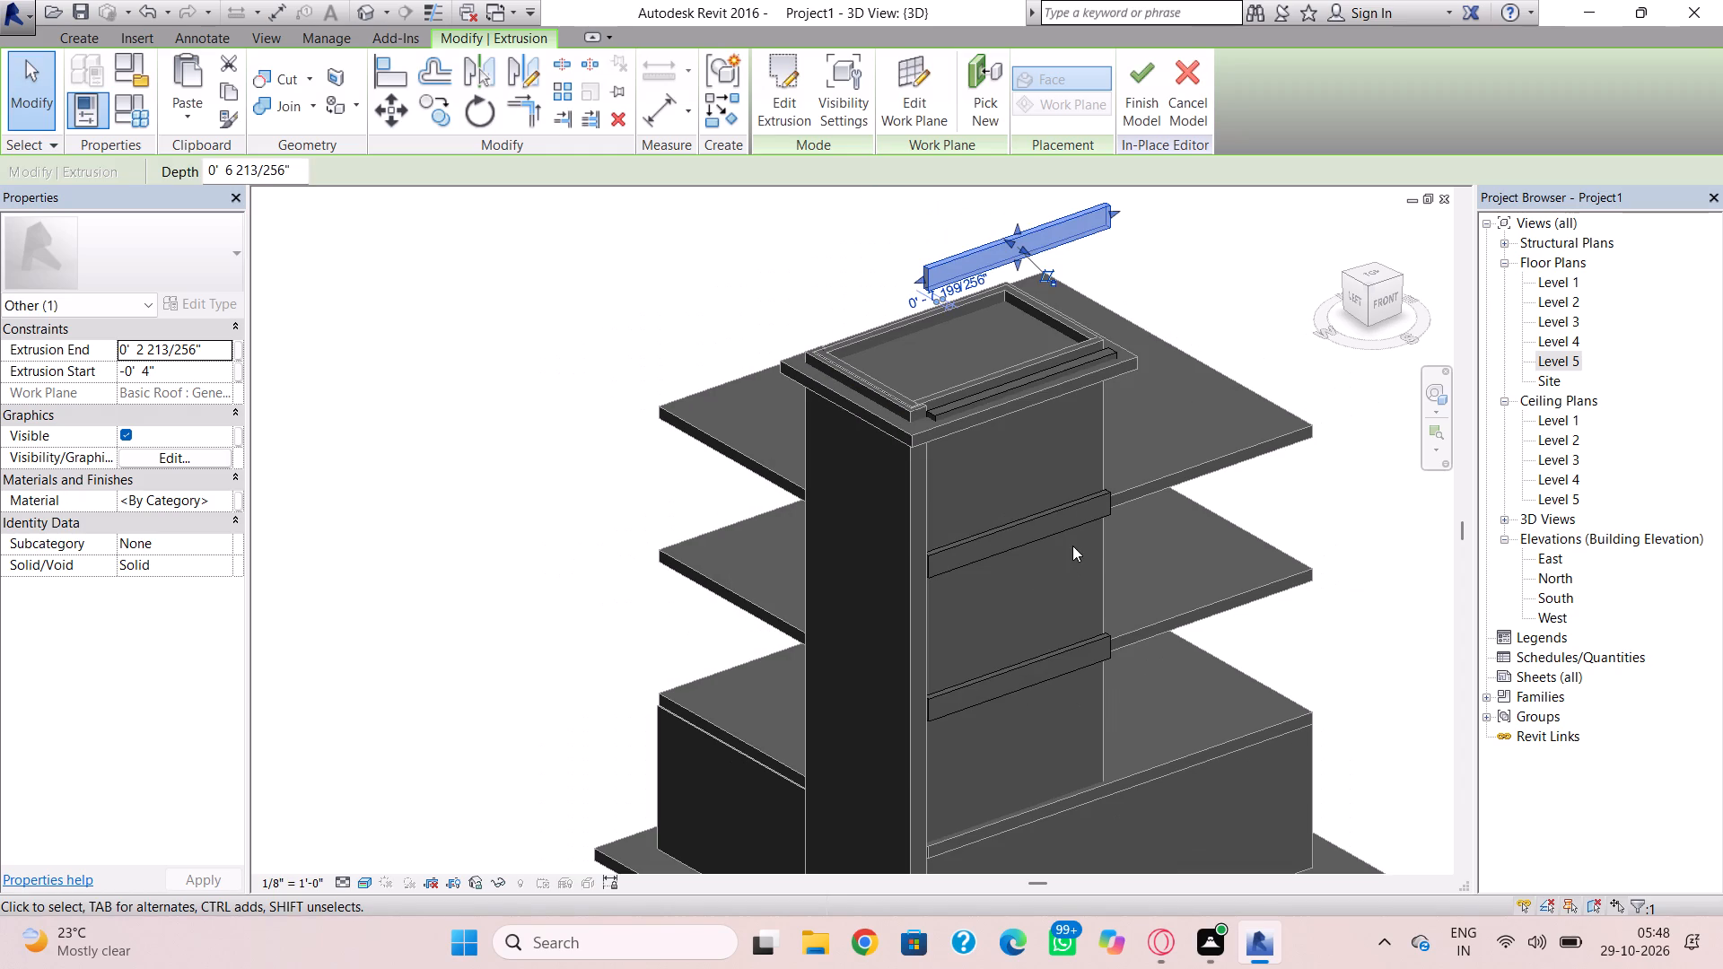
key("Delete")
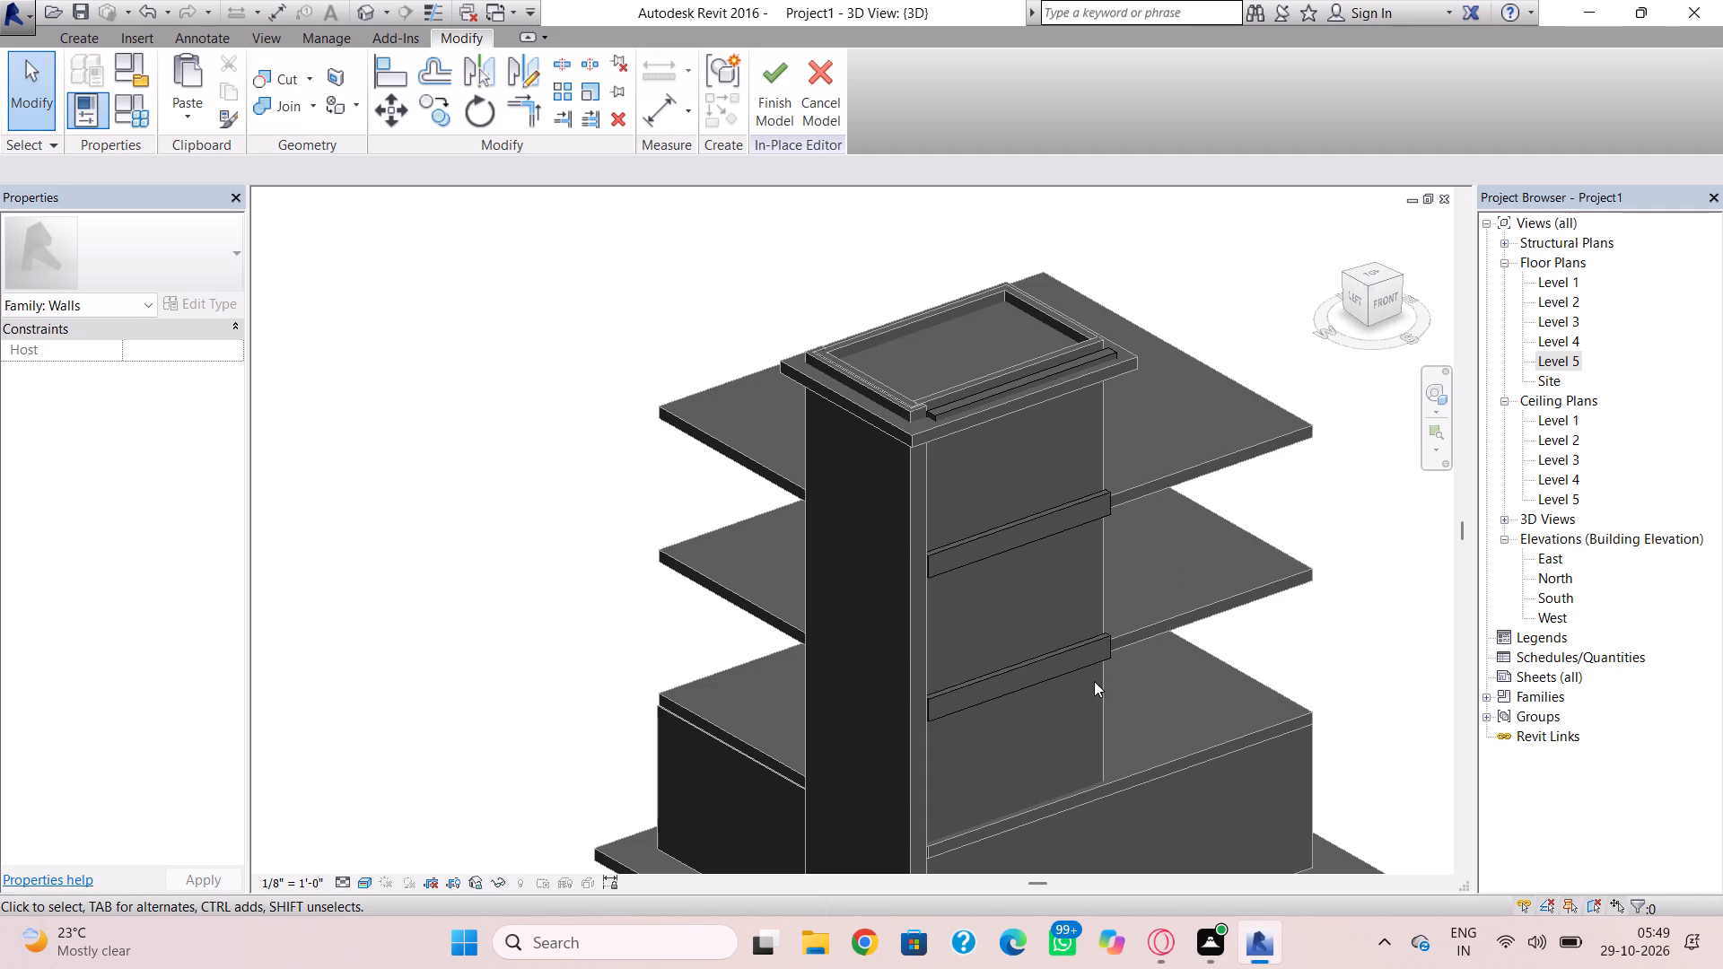
Undo back through the pasted copies and the thick-band deletions, including the last depth change to the Level 3 band.
key("ctrl+z")
key("ctrl+z")
key("ctrl+z")
key("ctrl+z")
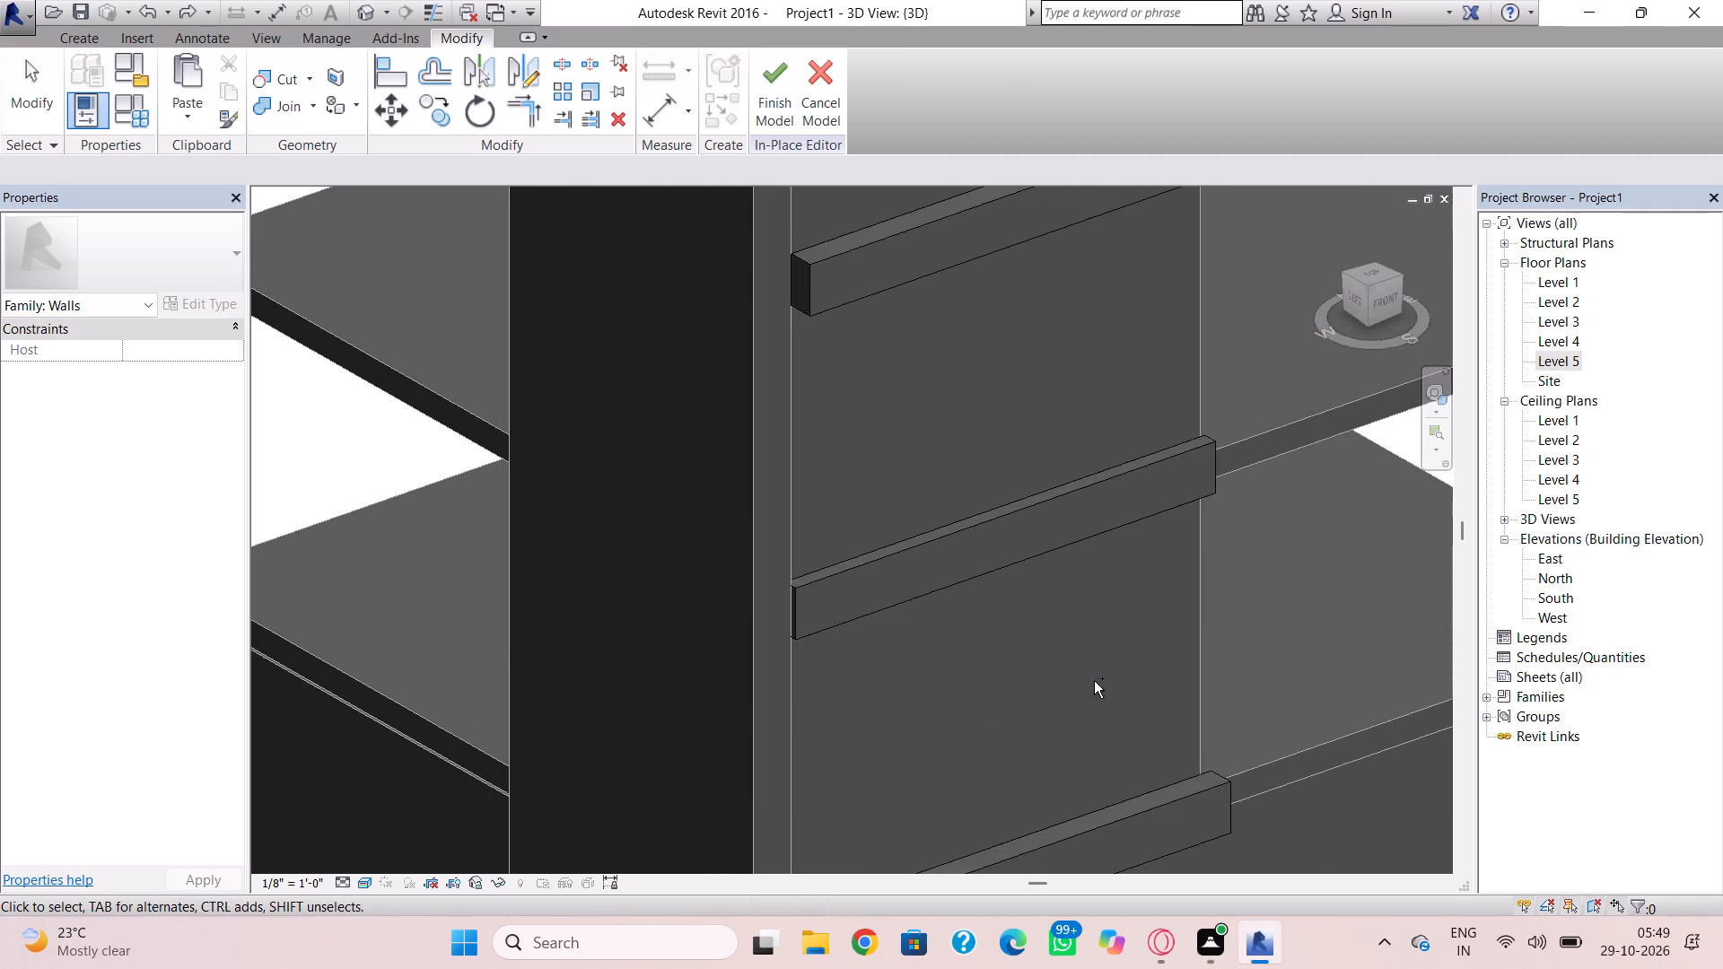
key("ctrl+z")
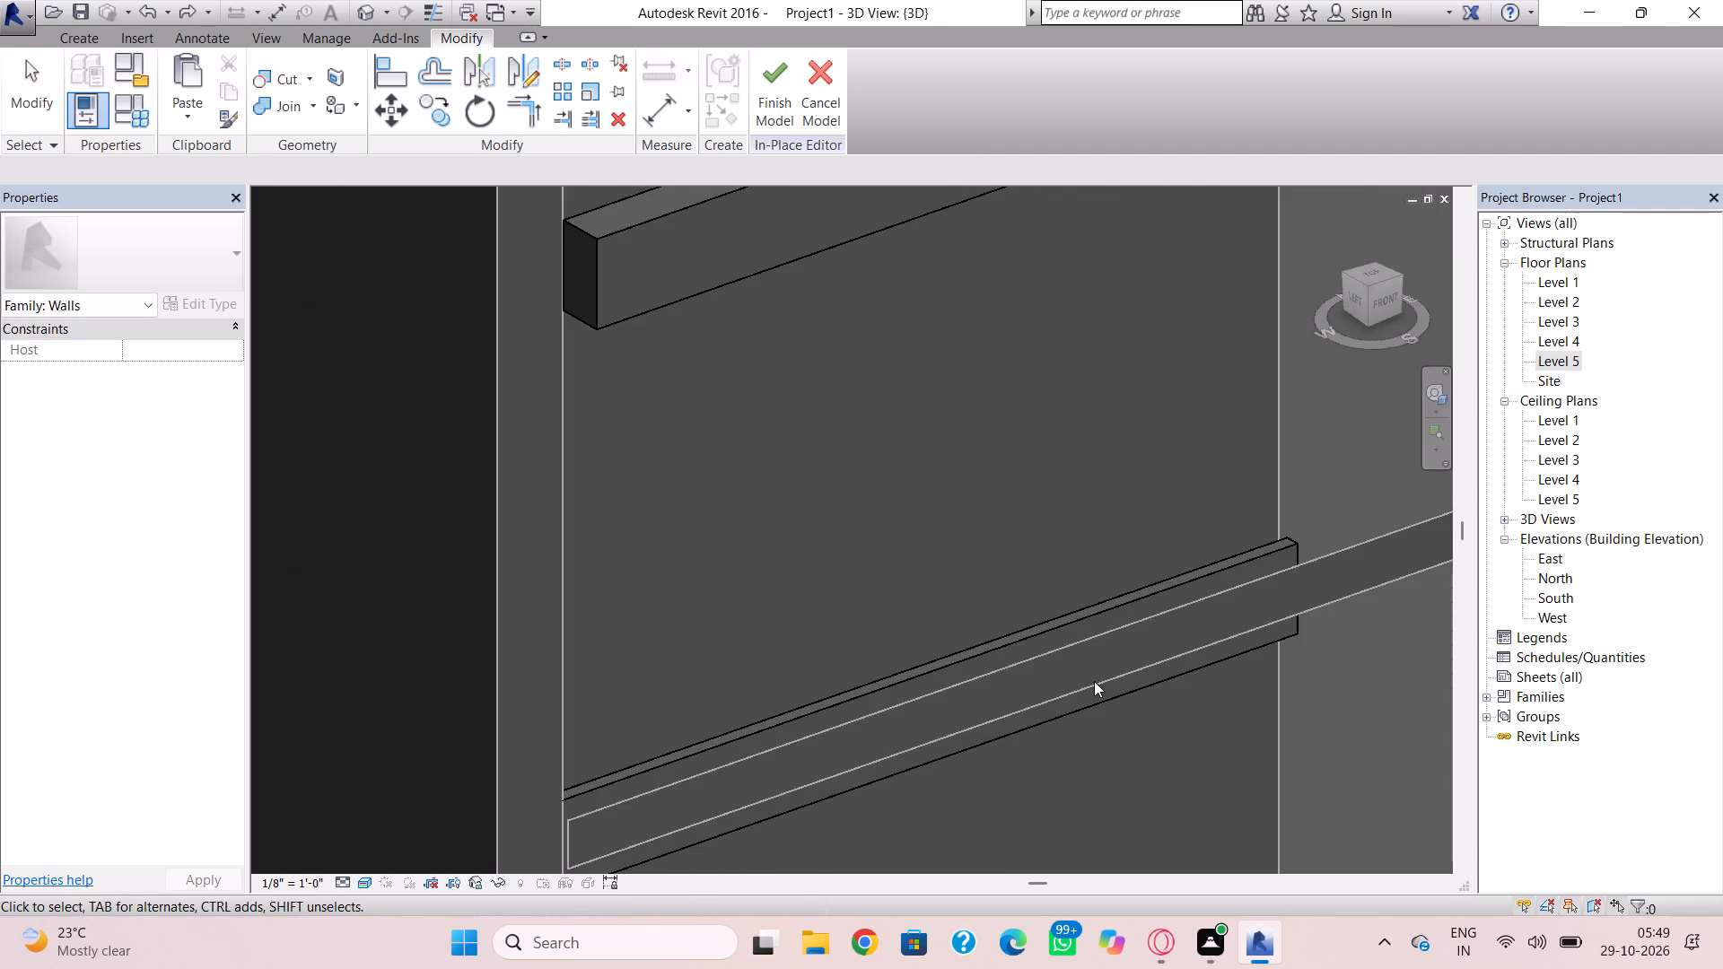
Reshape the back face of the thick Level 2 band, bringing its extrusion start to about -0' 2 49/64".
scroll(1054, 598, "down", 7)
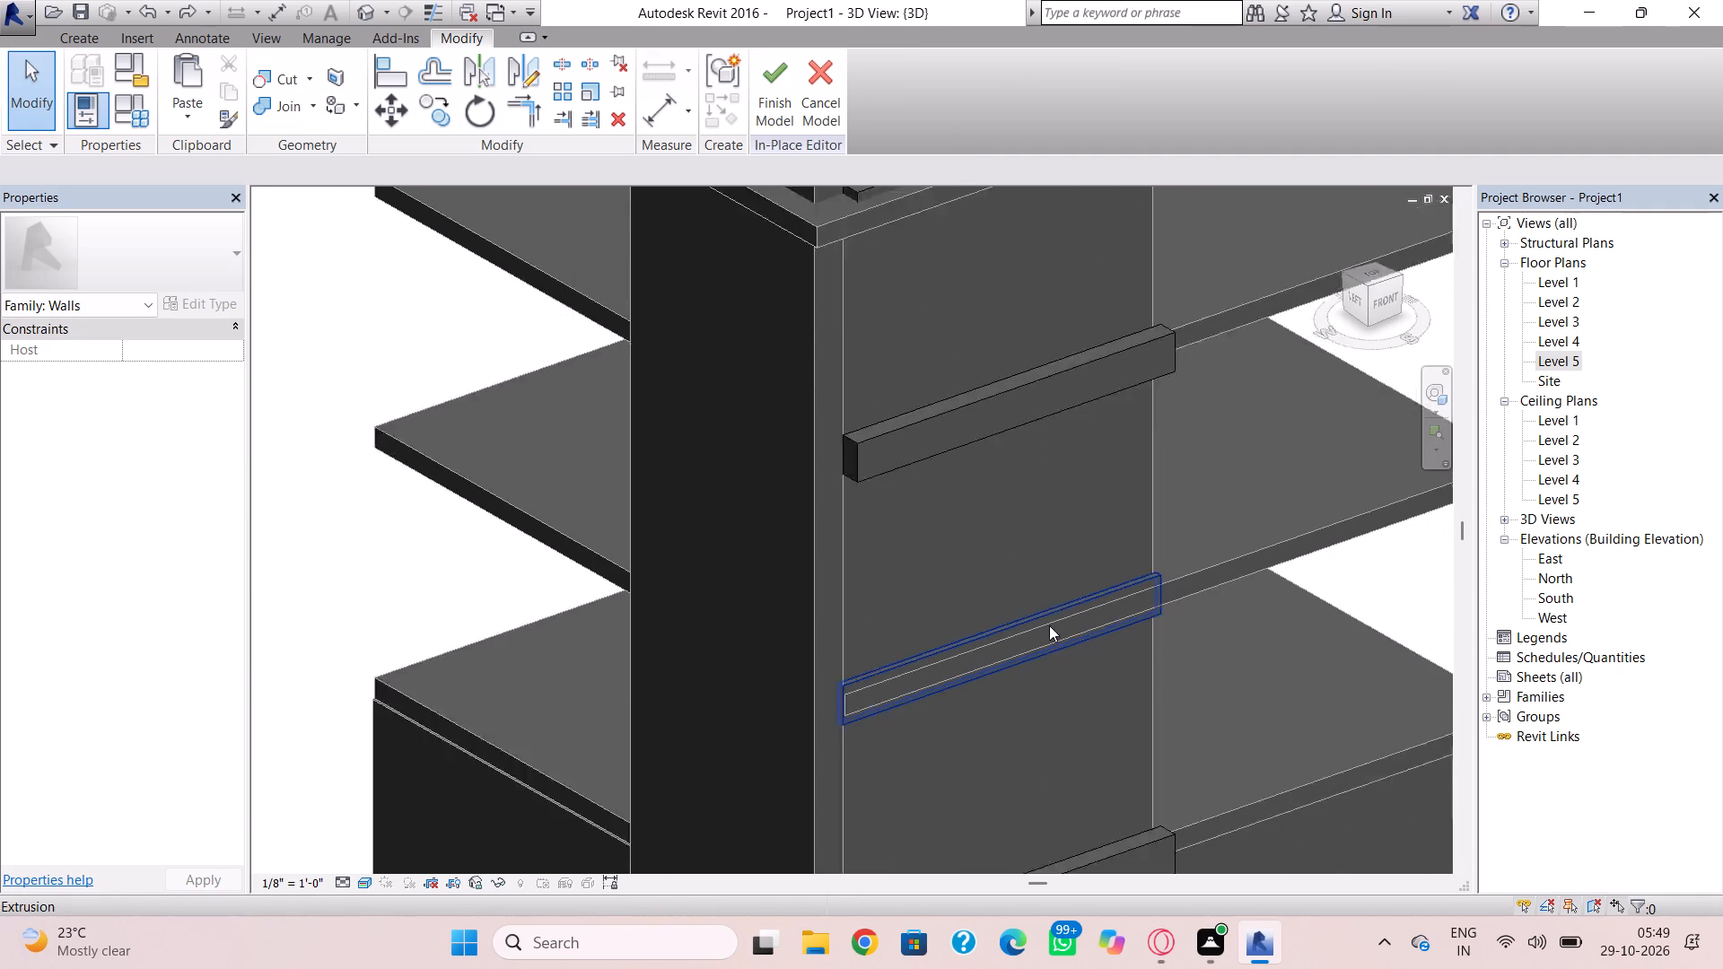
scroll(1049, 625, "down", 2)
middle_click_drag(1033, 795, 1045, 755)
scroll(1013, 773, "up", 3)
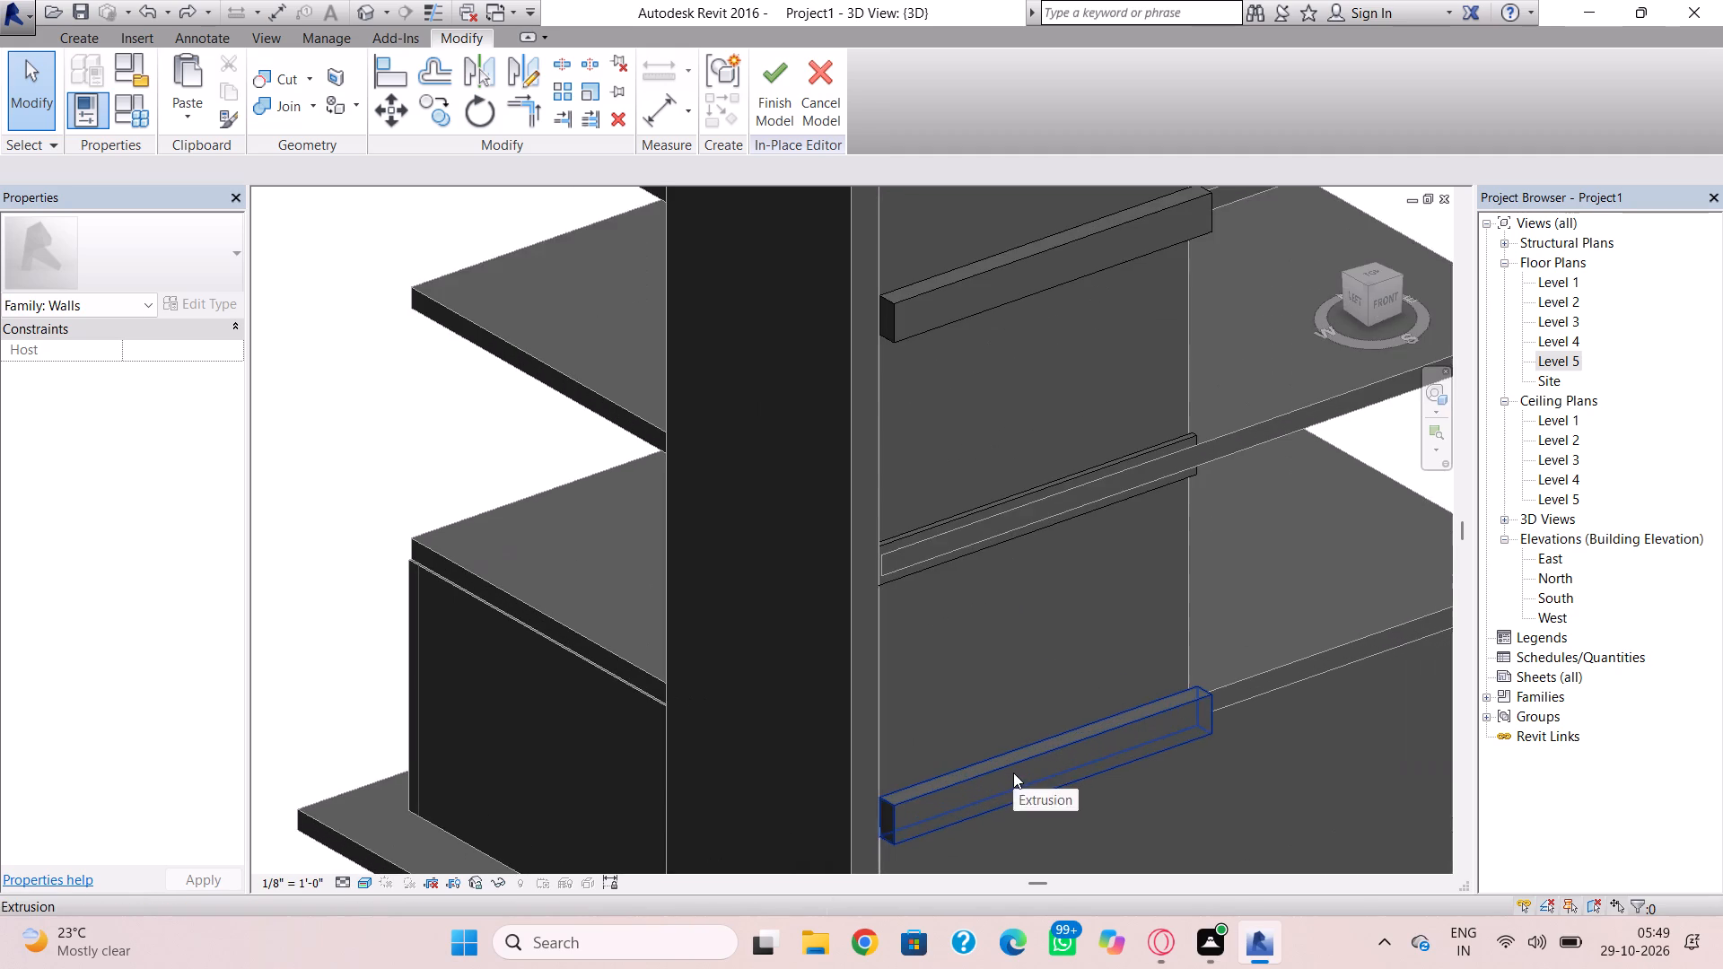
scroll(1012, 773, "up", 3)
middle_click_drag(1012, 773, 1020, 676)
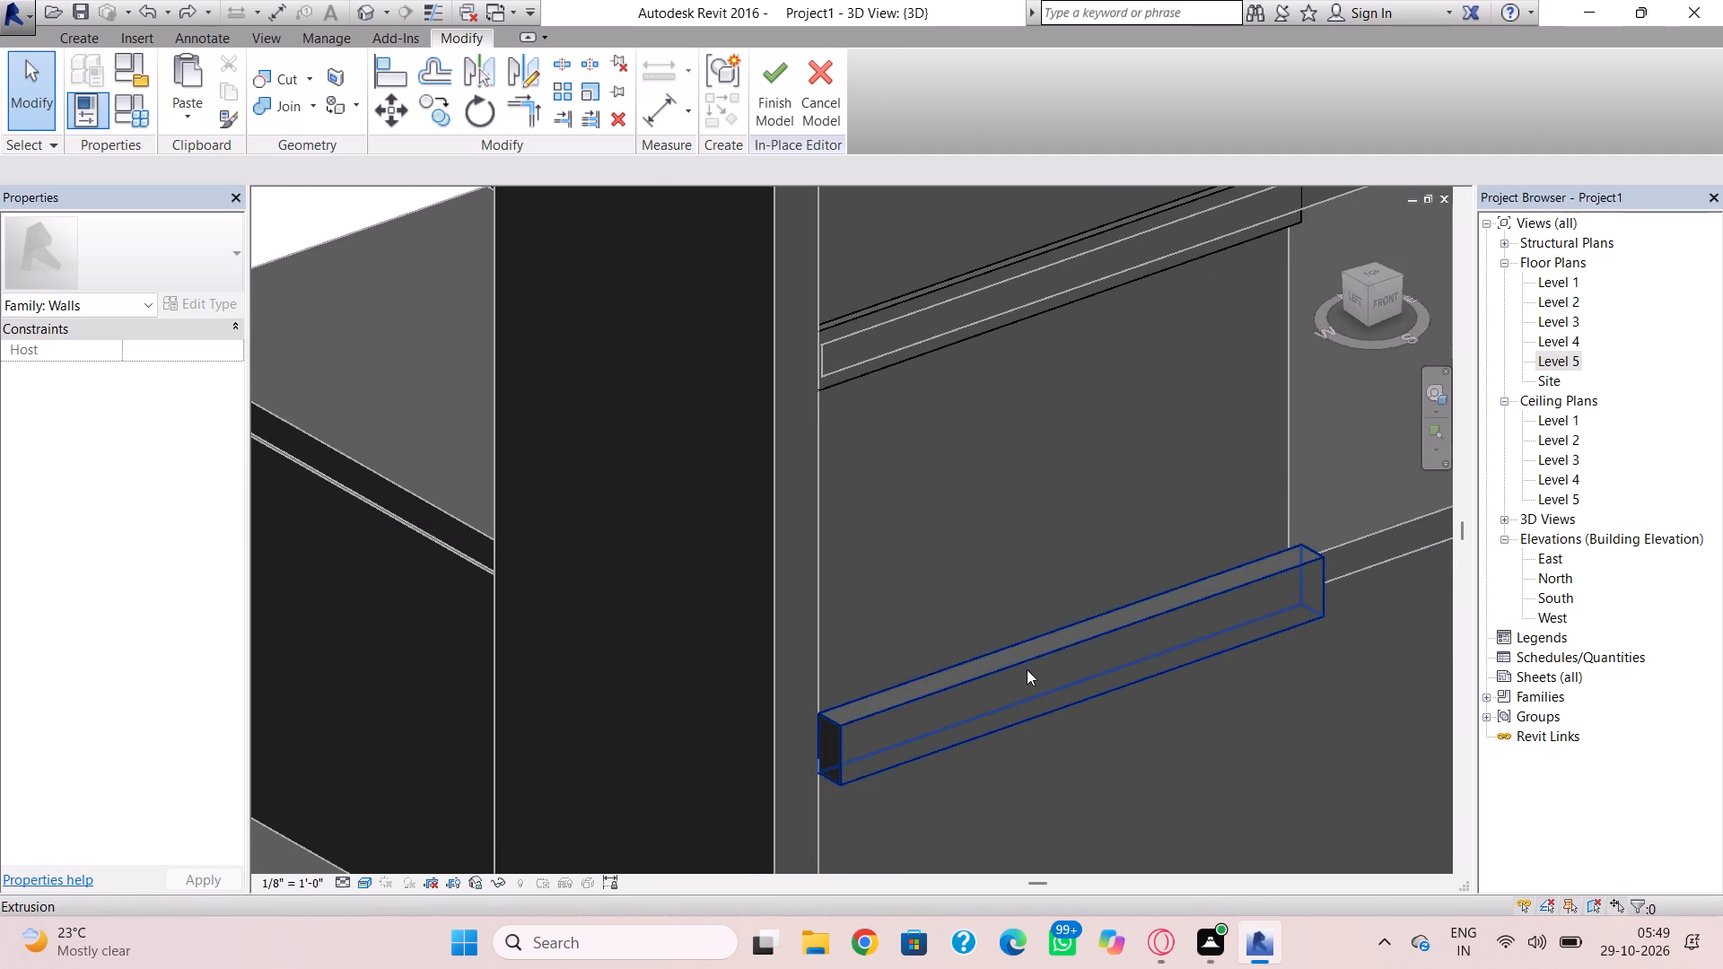
left_click(1036, 654)
scroll(1040, 663, "up", 3)
left_click(1065, 655)
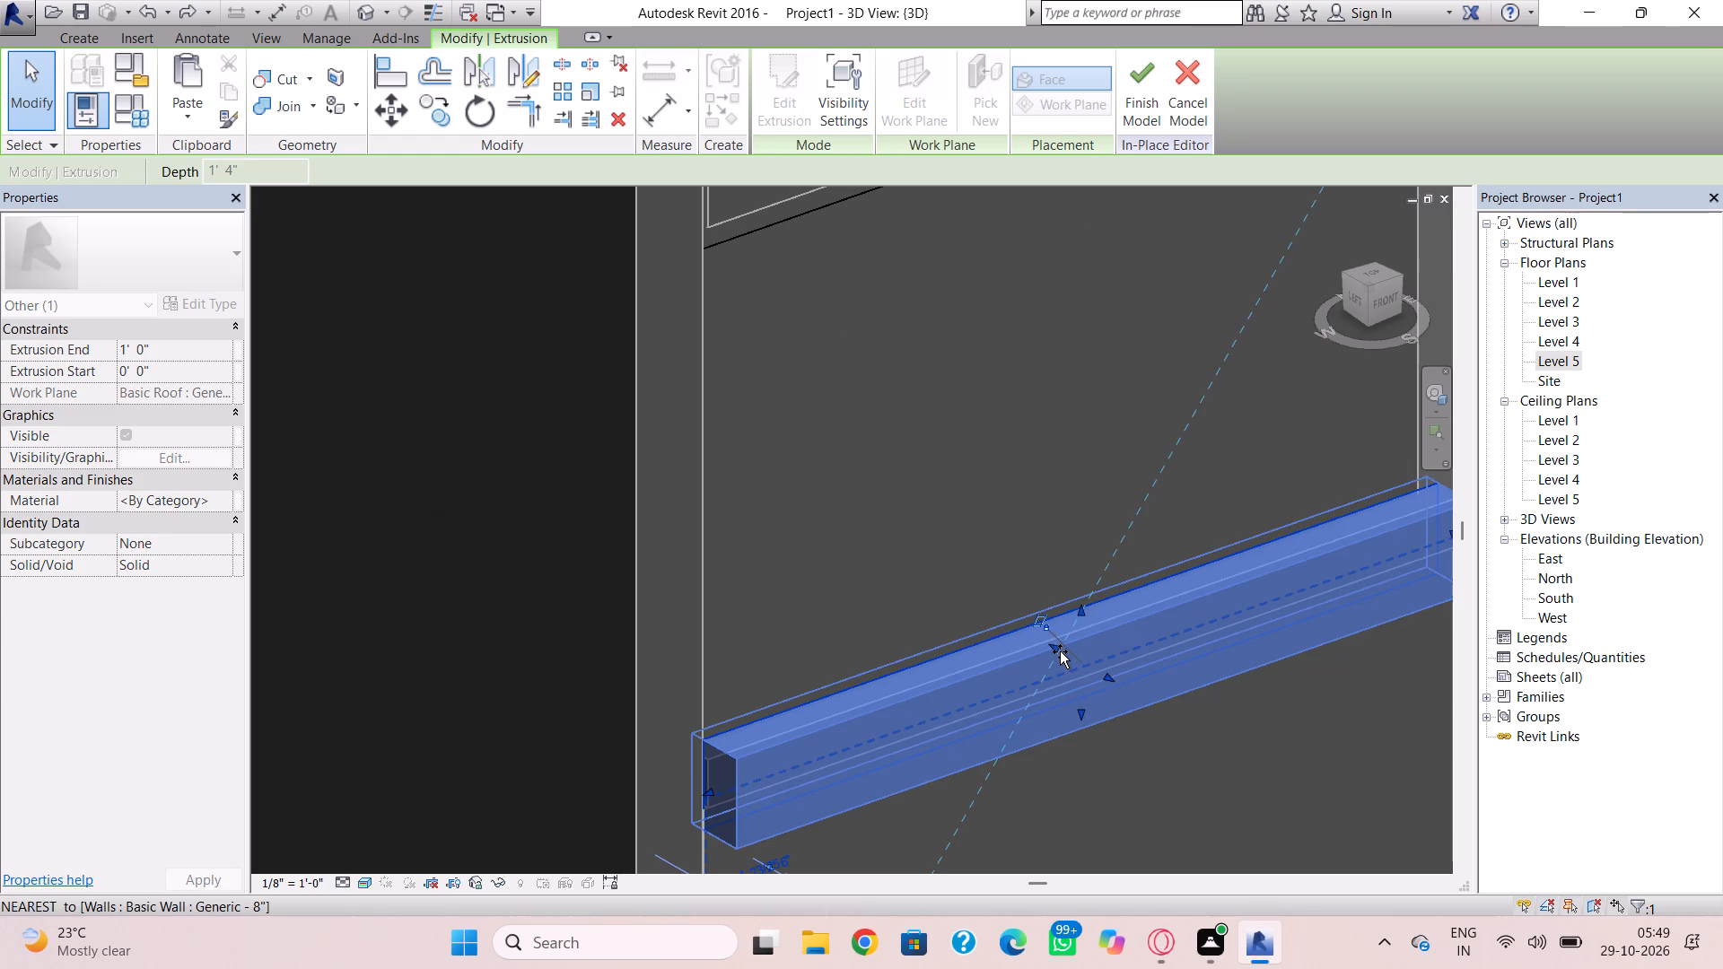
scroll(1053, 661, "up", 1)
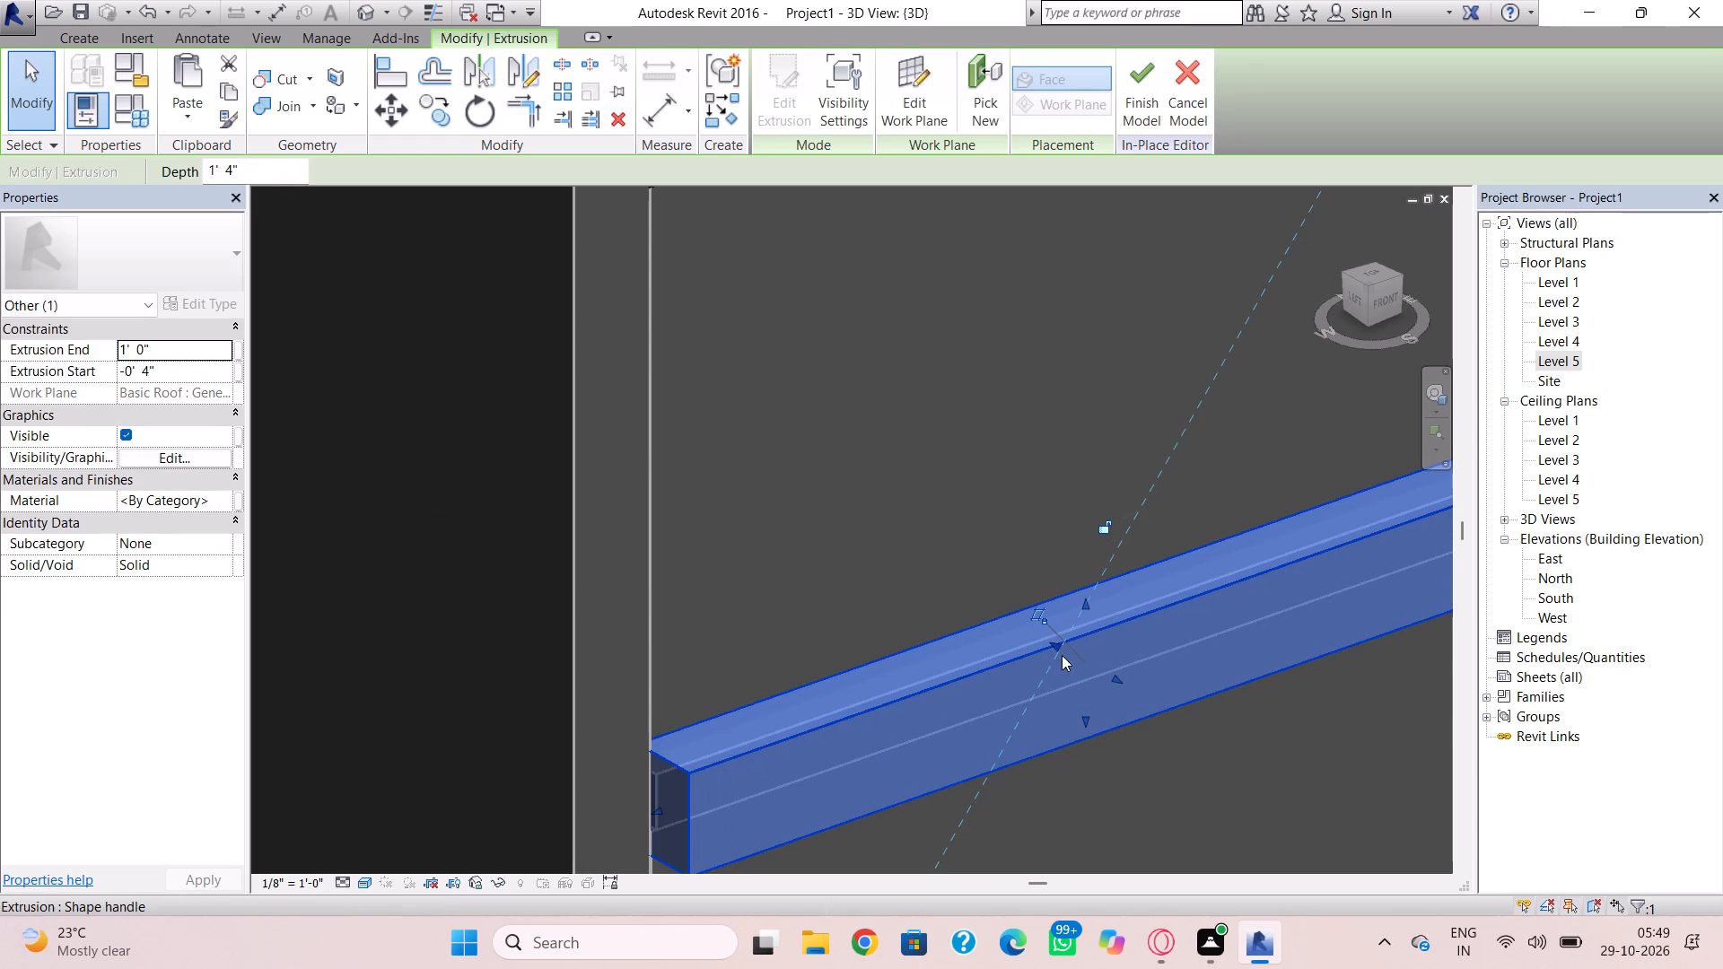
scroll(1061, 649, "up", 1)
middle_click_drag(1045, 648, 1070, 597)
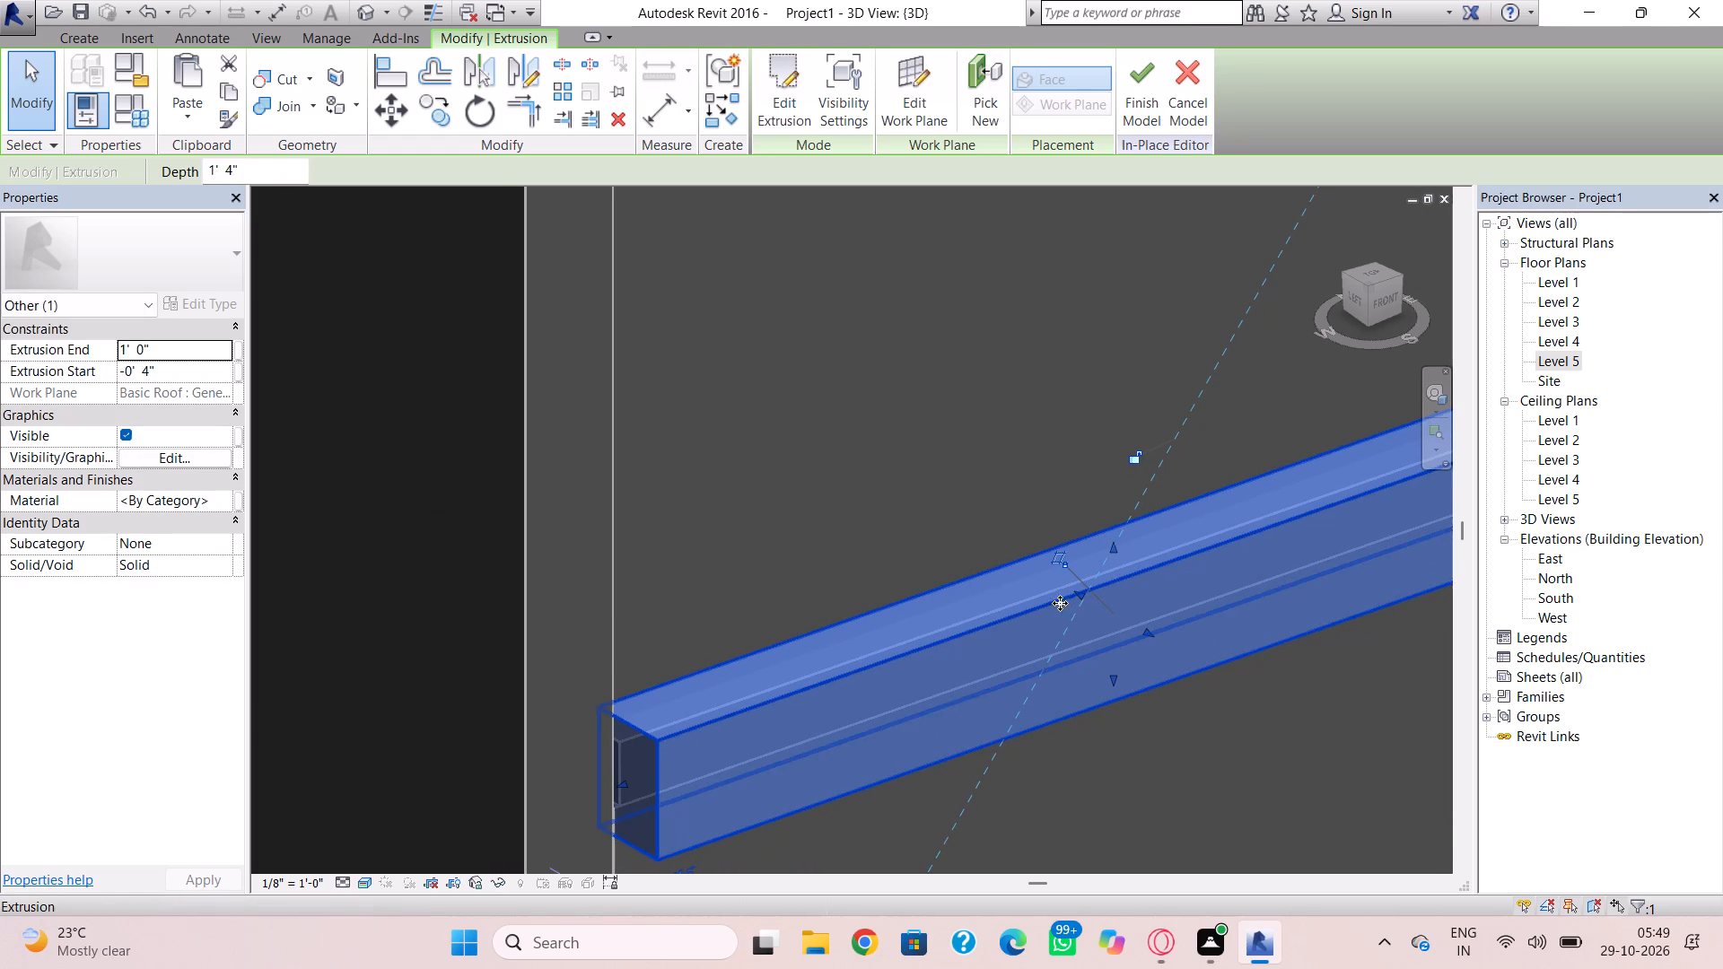
left_click_drag(1079, 591, 1089, 601)
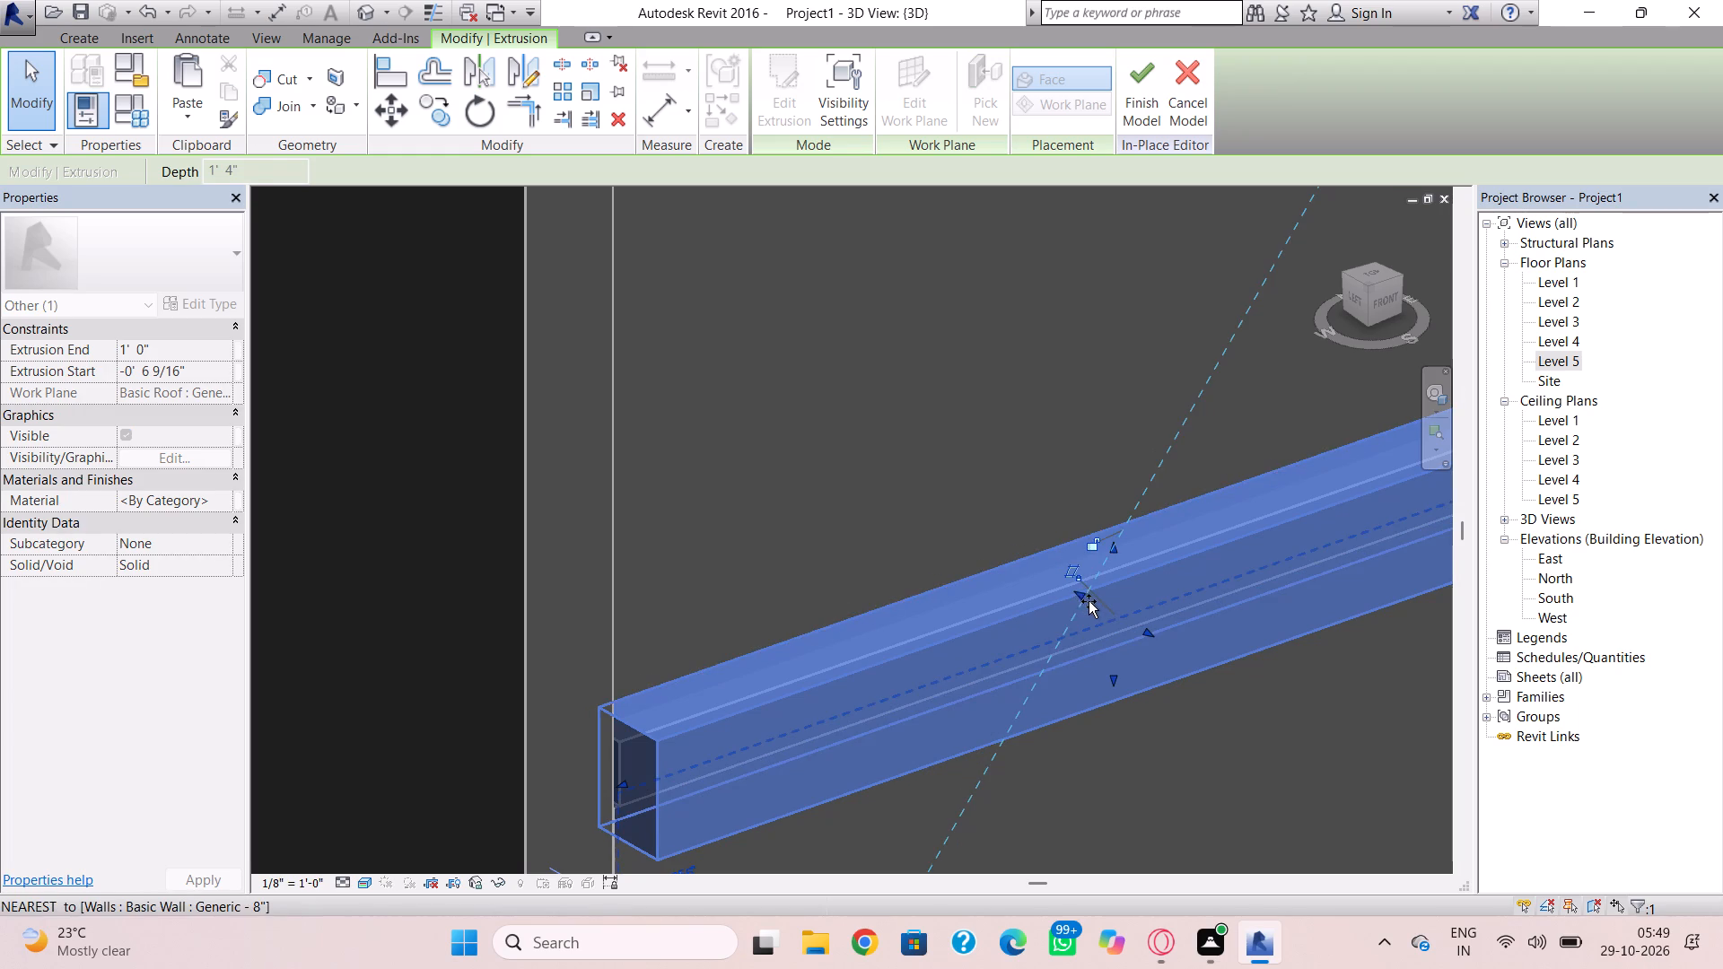
left_click_drag(1089, 601, 1090, 606)
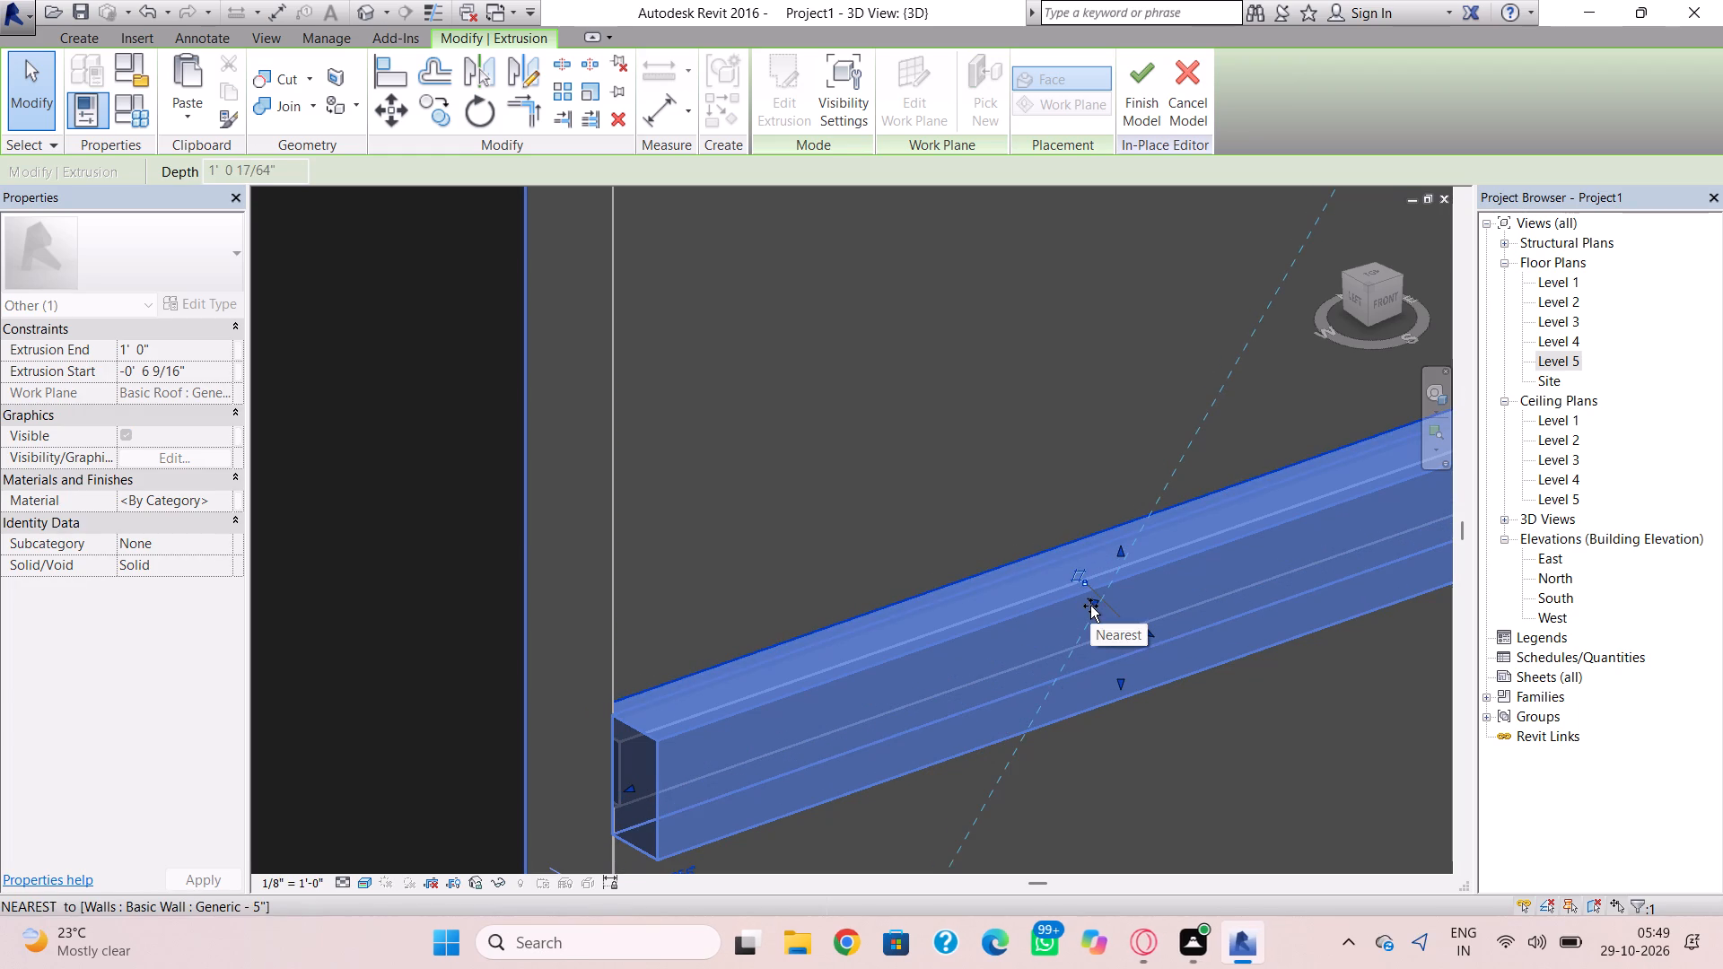
left_click_drag(1090, 606, 1088, 607)
Pull the Level 2 band's front face in toward the wall, bringing its extrusion end to about 0' 3".
left_click_drag(1142, 633, 1135, 626)
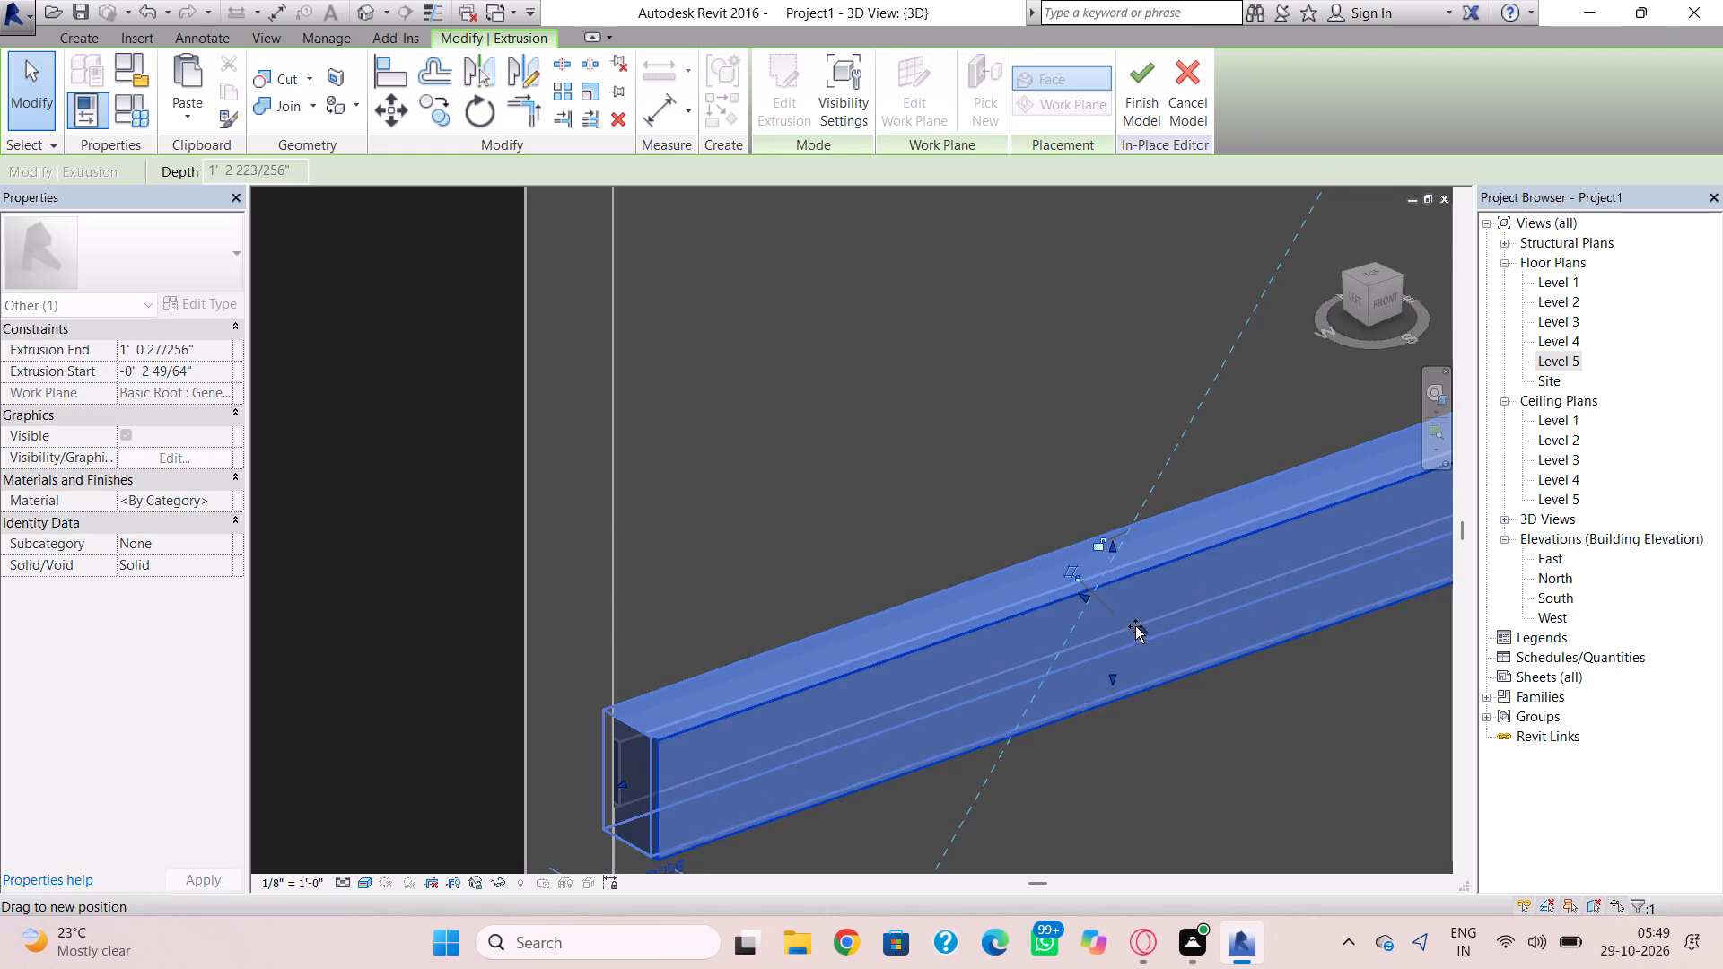
left_click_drag(1135, 626, 1110, 595)
left_click(1186, 709)
left_click(1138, 652)
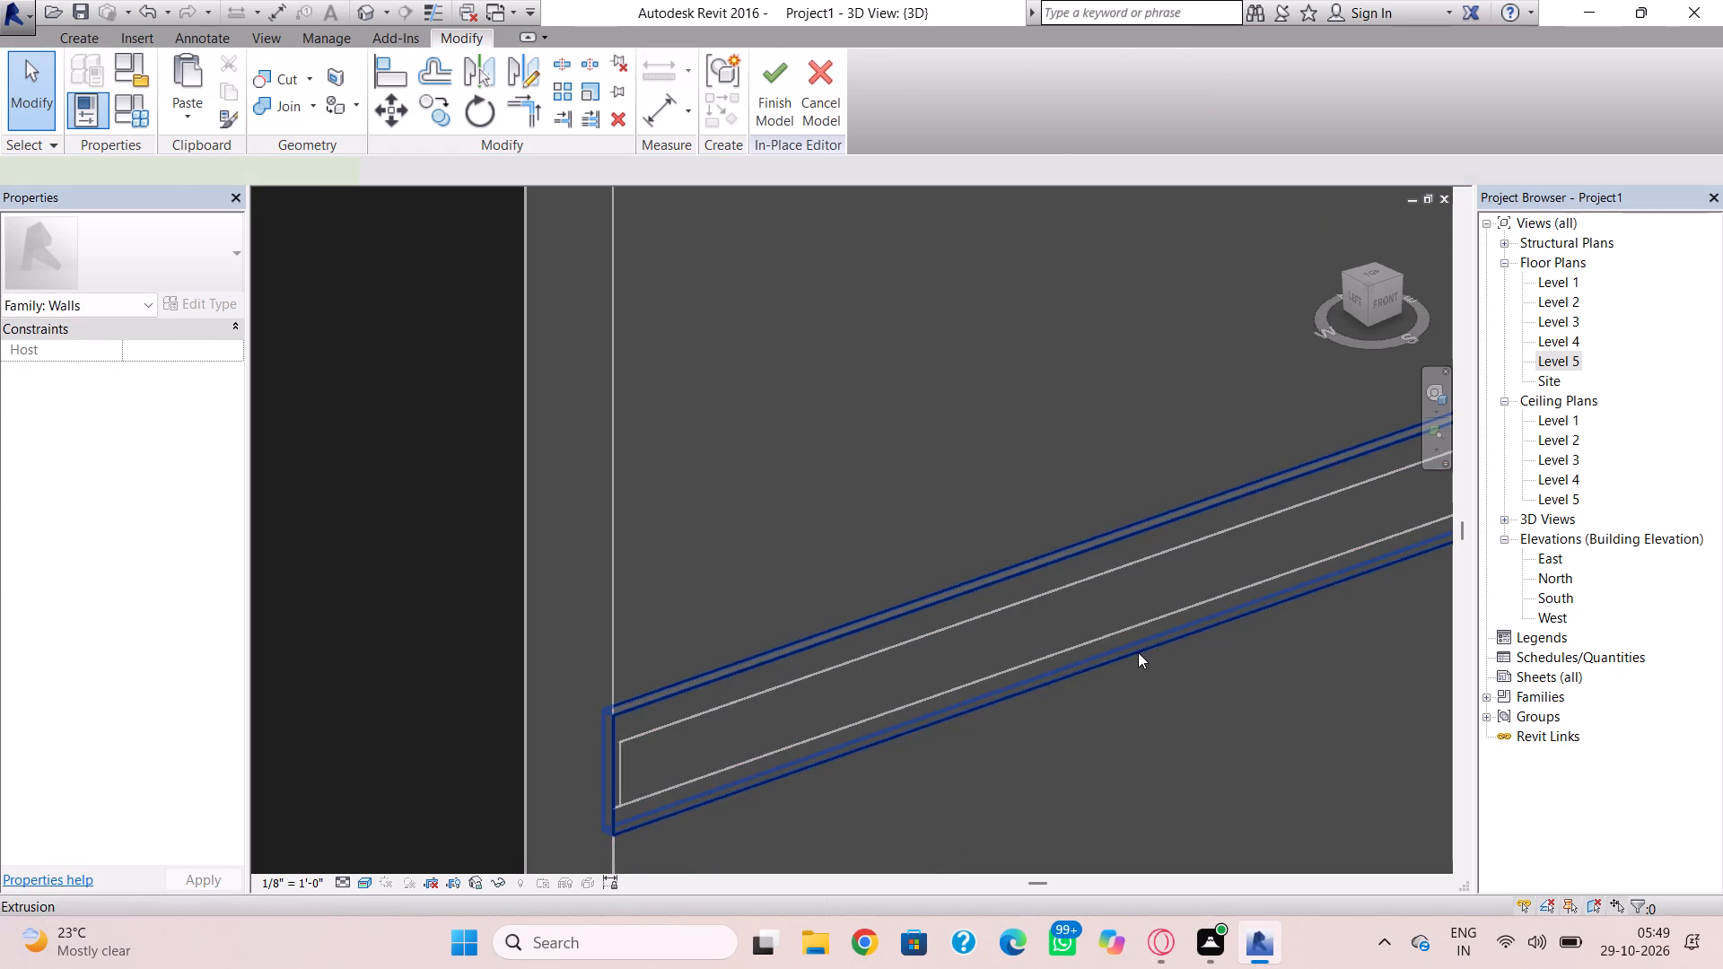
left_click(1106, 605)
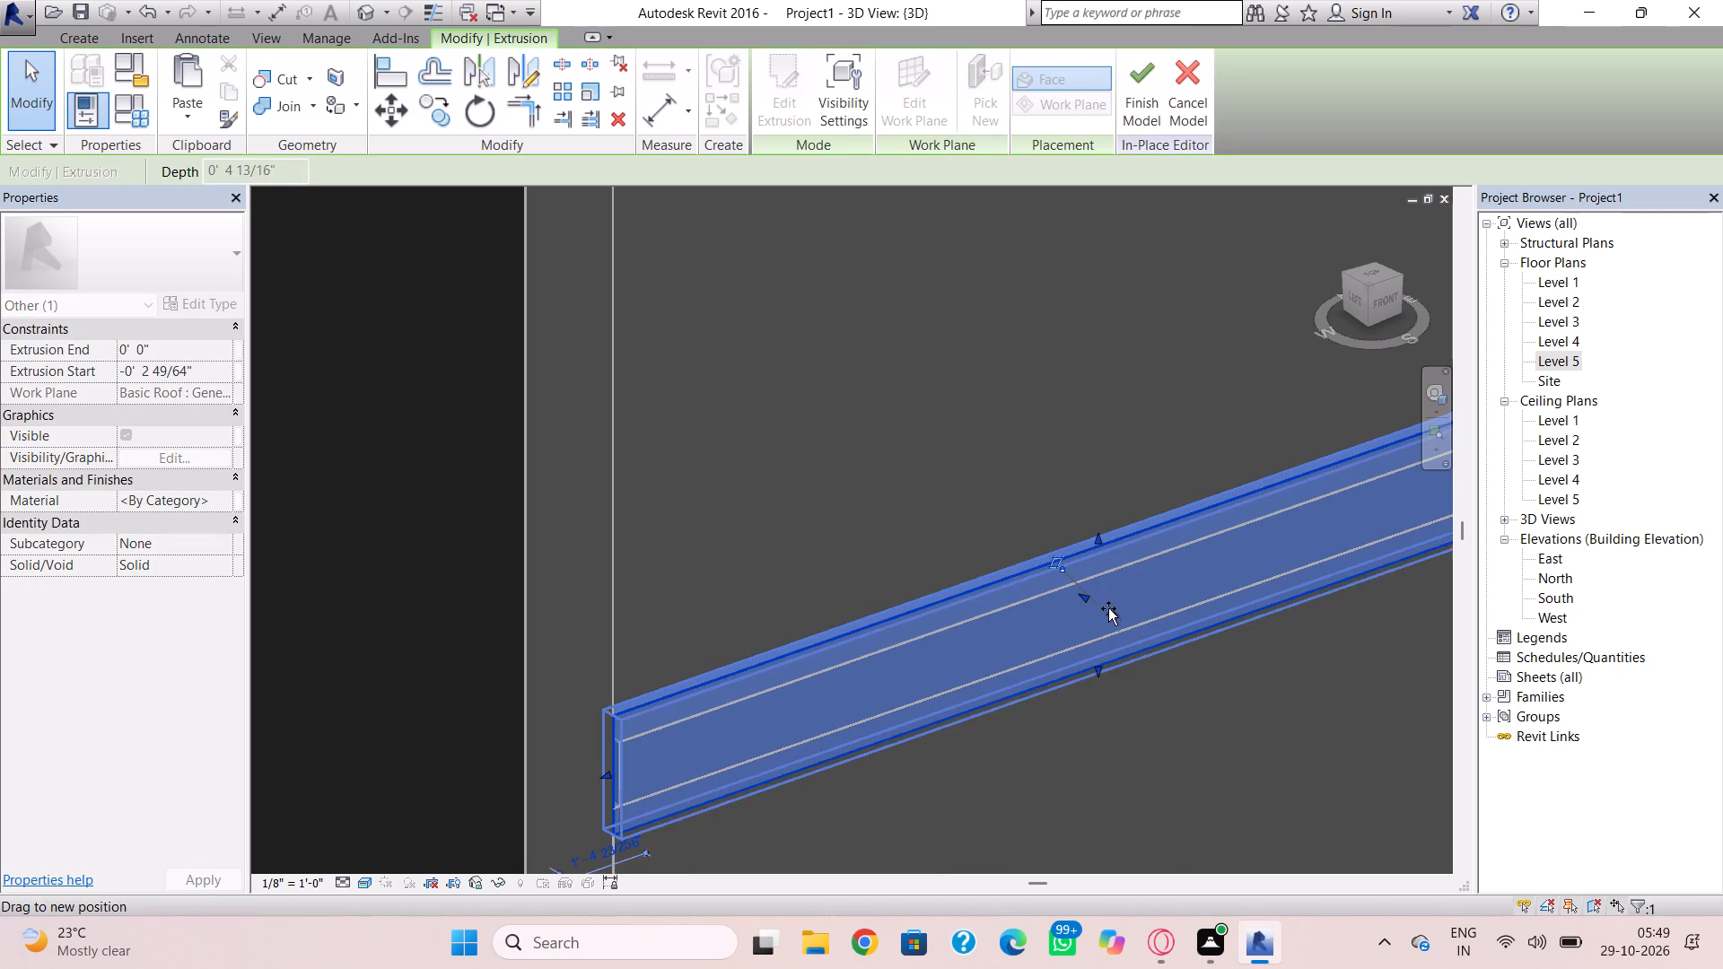
left_click(1176, 694)
Delete the Level 3 and Level 4 bands, keeping only the slimmed Level 2 band.
scroll(1231, 696, "down", 3)
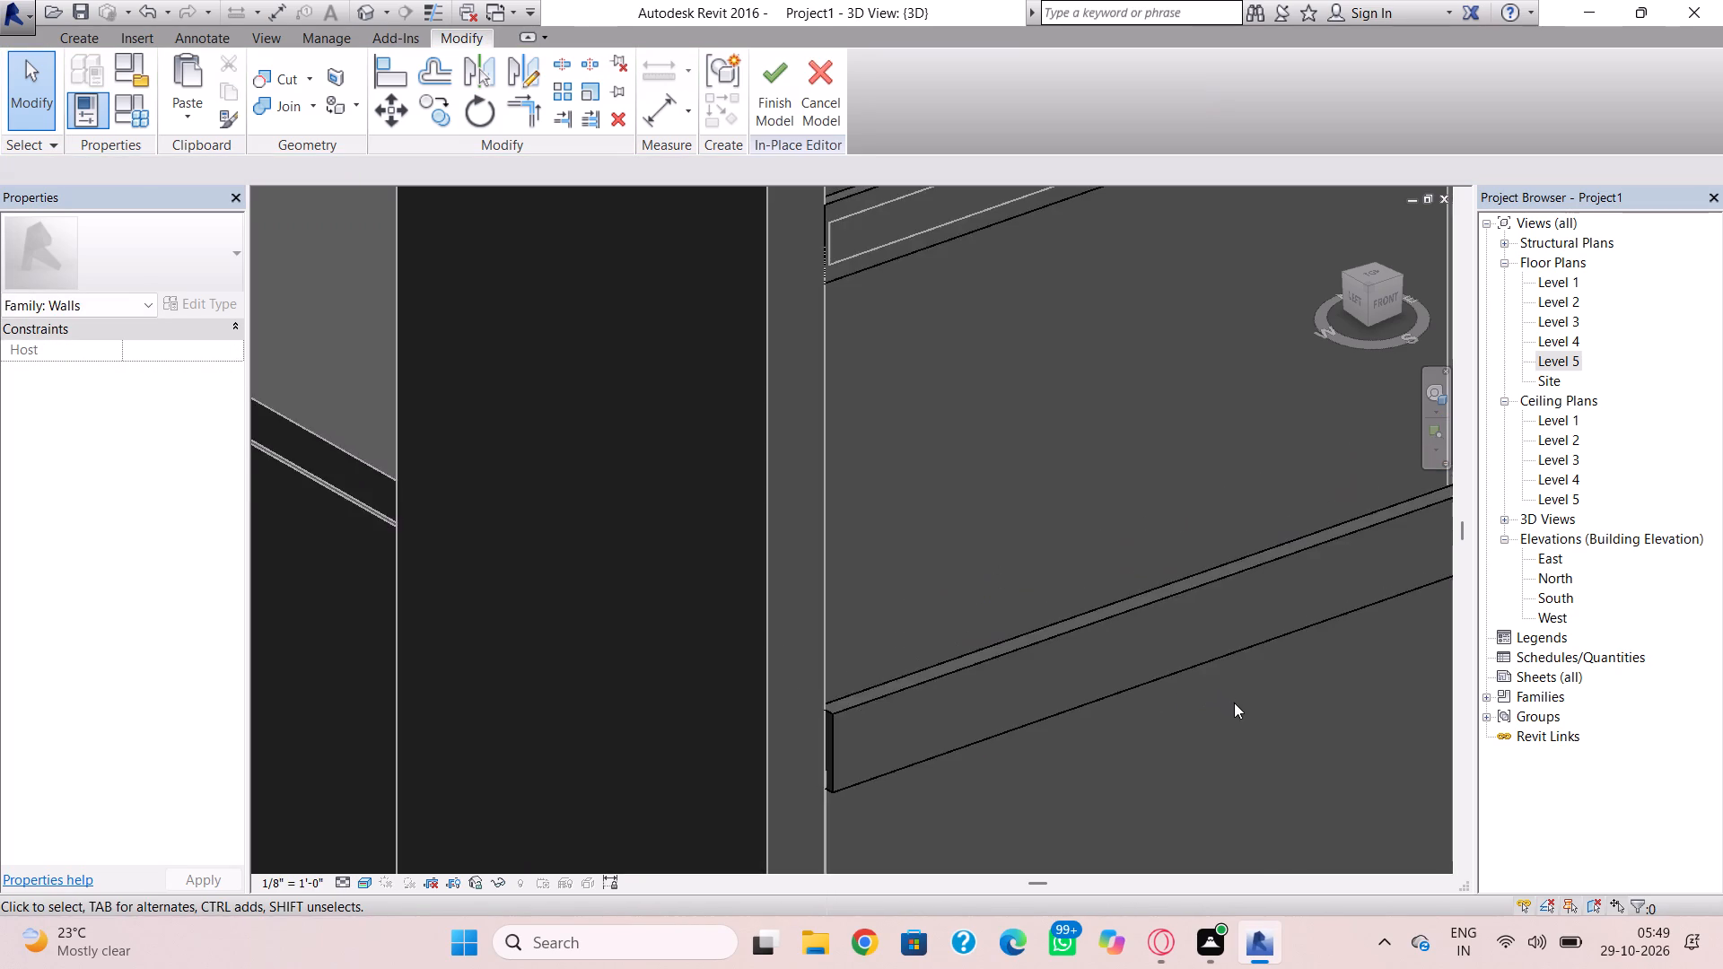
middle_click_drag(1234, 703, 934, 596)
scroll(1051, 646, "down", 3)
middle_click_drag(1099, 692, 1140, 765)
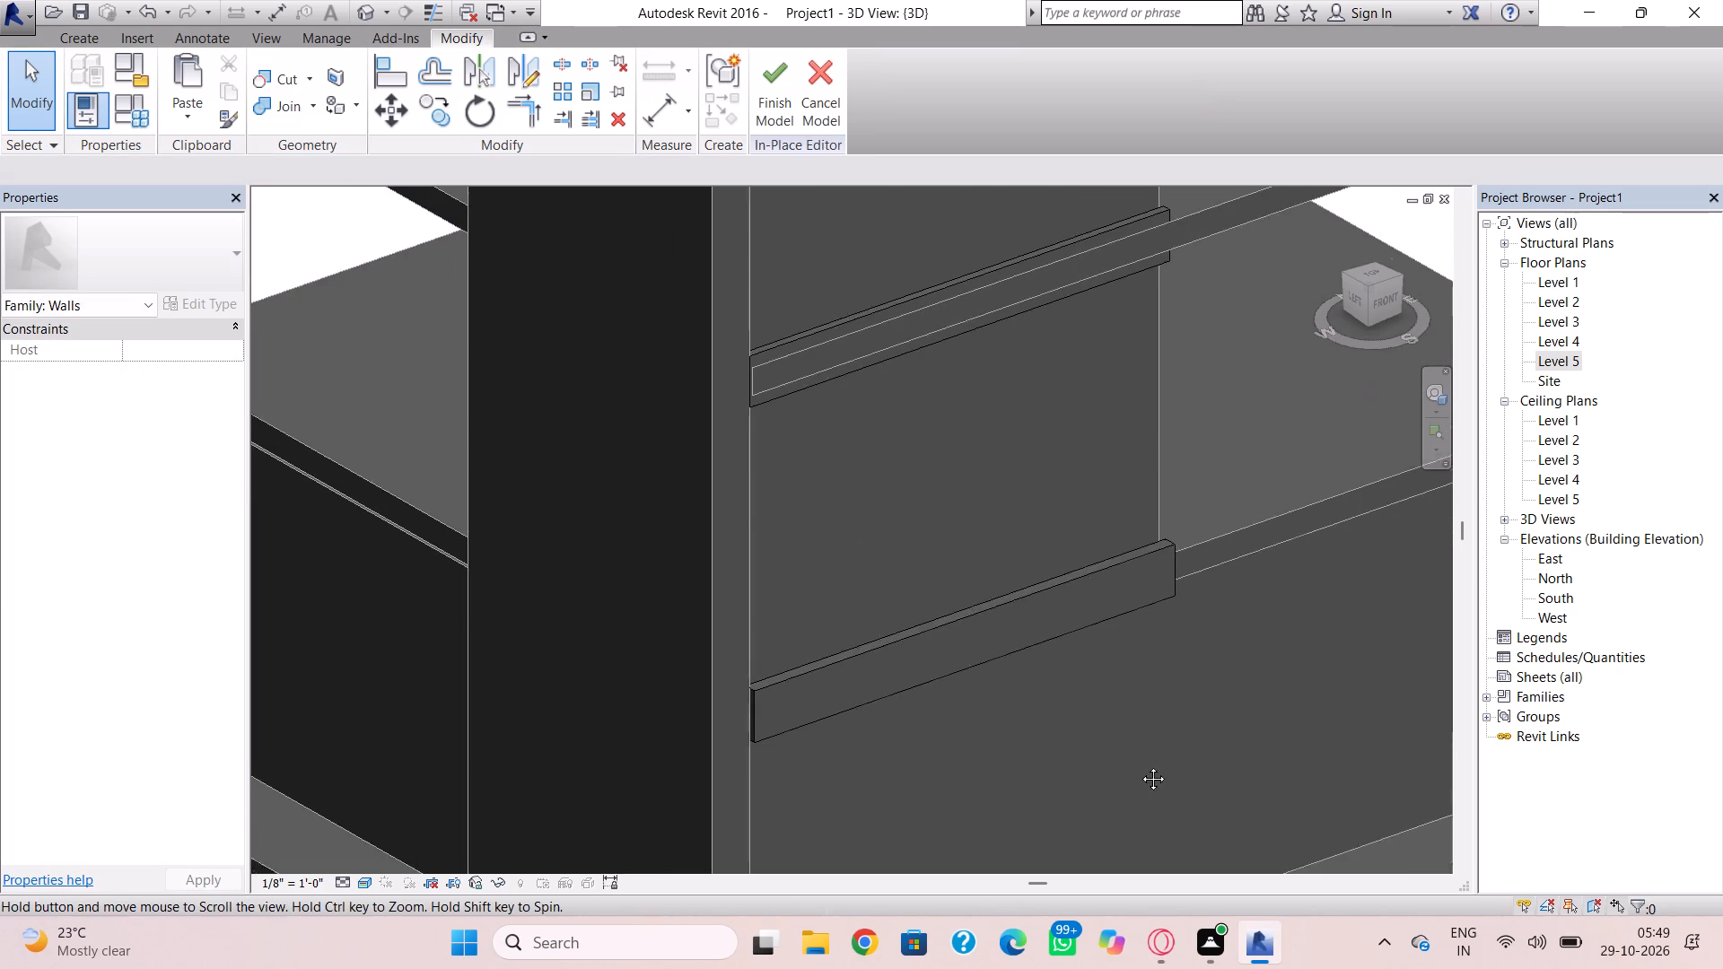
middle_click_drag(1140, 765, 1140, 772)
left_click(926, 318)
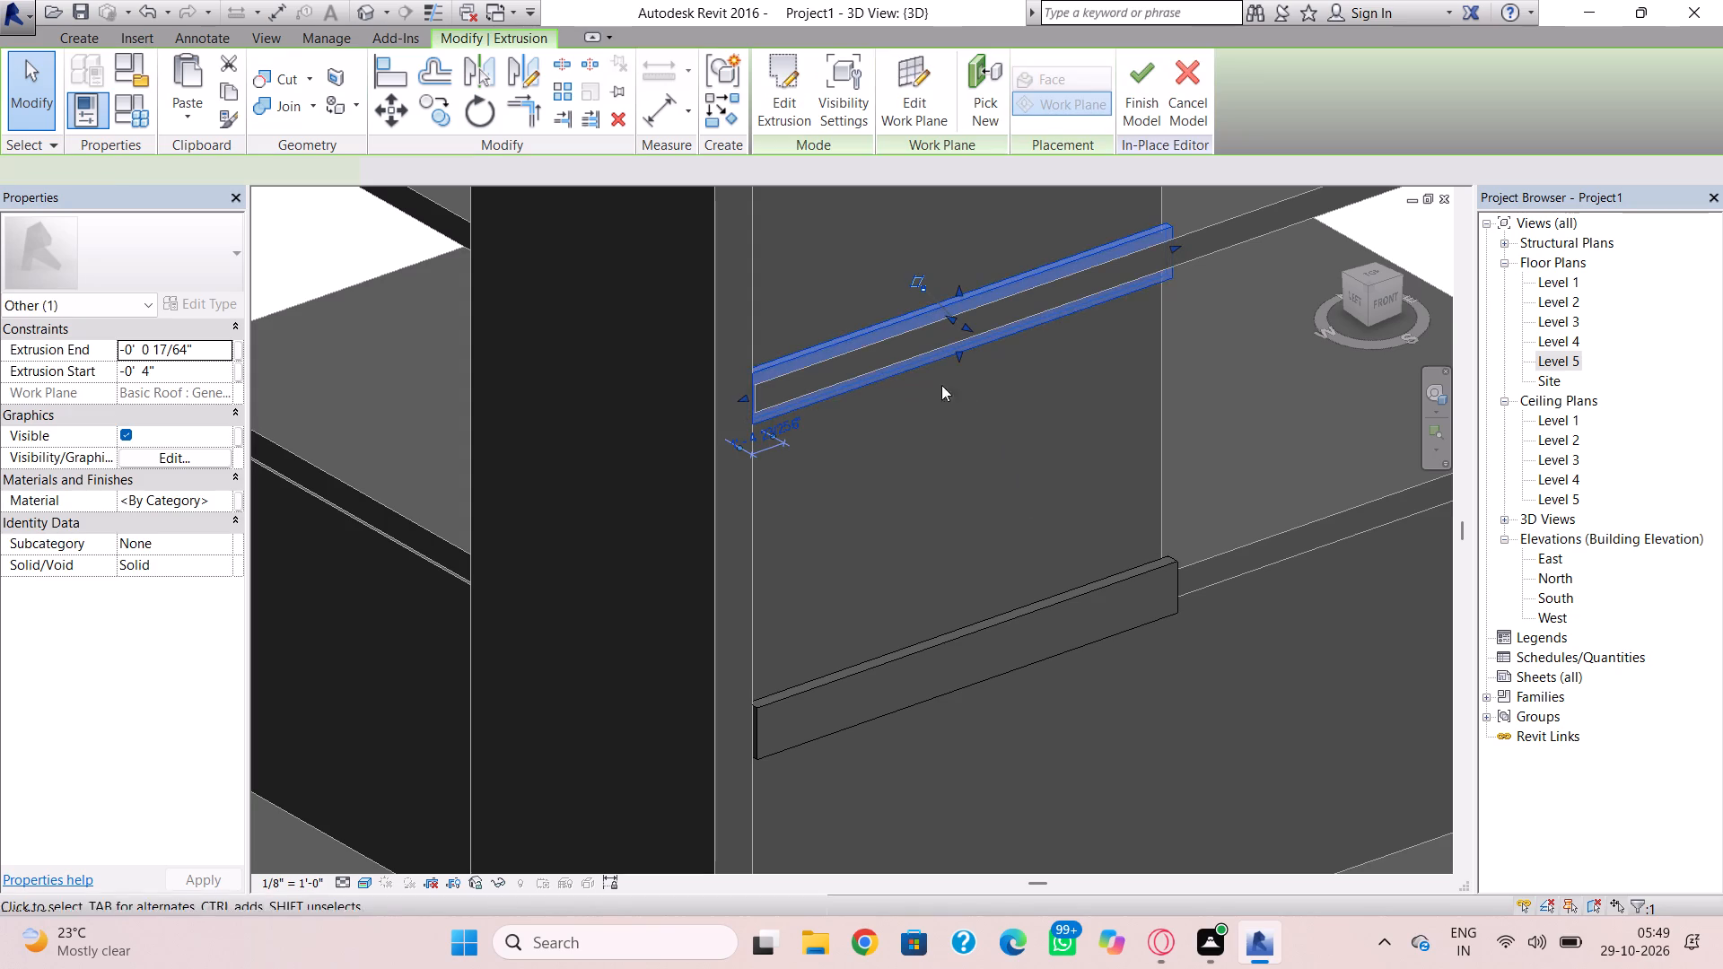
middle_click_drag(958, 457, 1001, 694)
key("Delete")
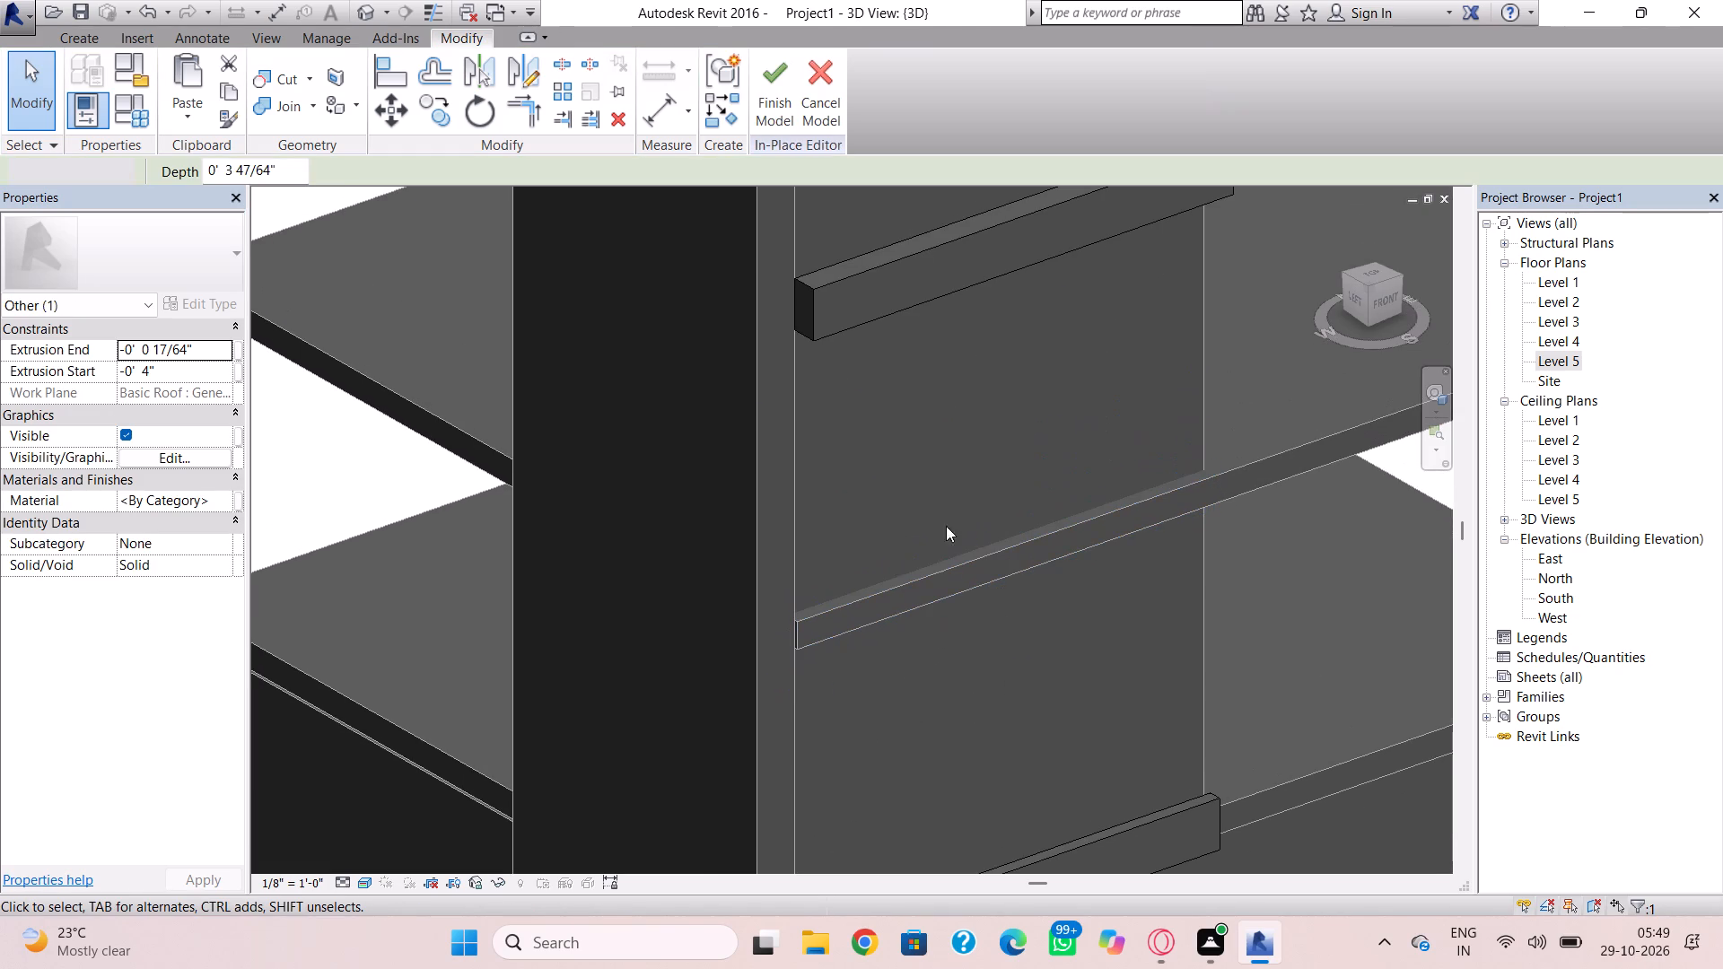
left_click(846, 281)
key("Delete")
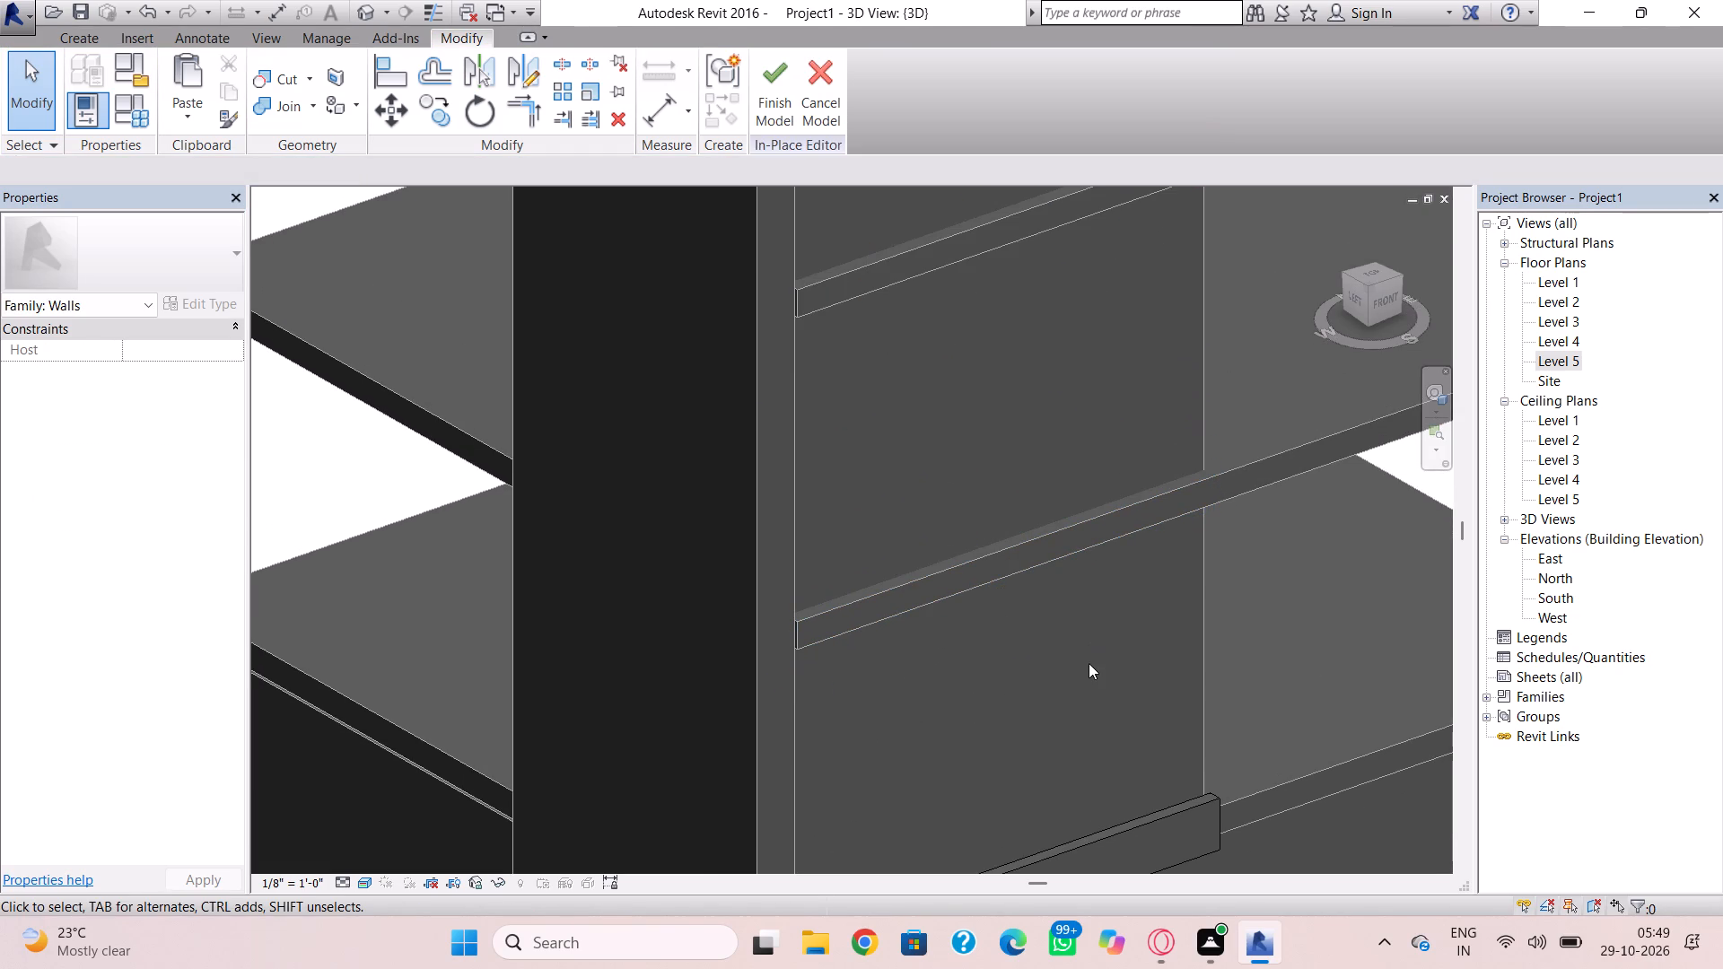
Copy the slim Level 2 band, paste it aligned to Levels 3 and 4, and delete the uppermost copy at the roof.
middle_click_drag(1089, 640, 1082, 540)
left_click(1119, 719)
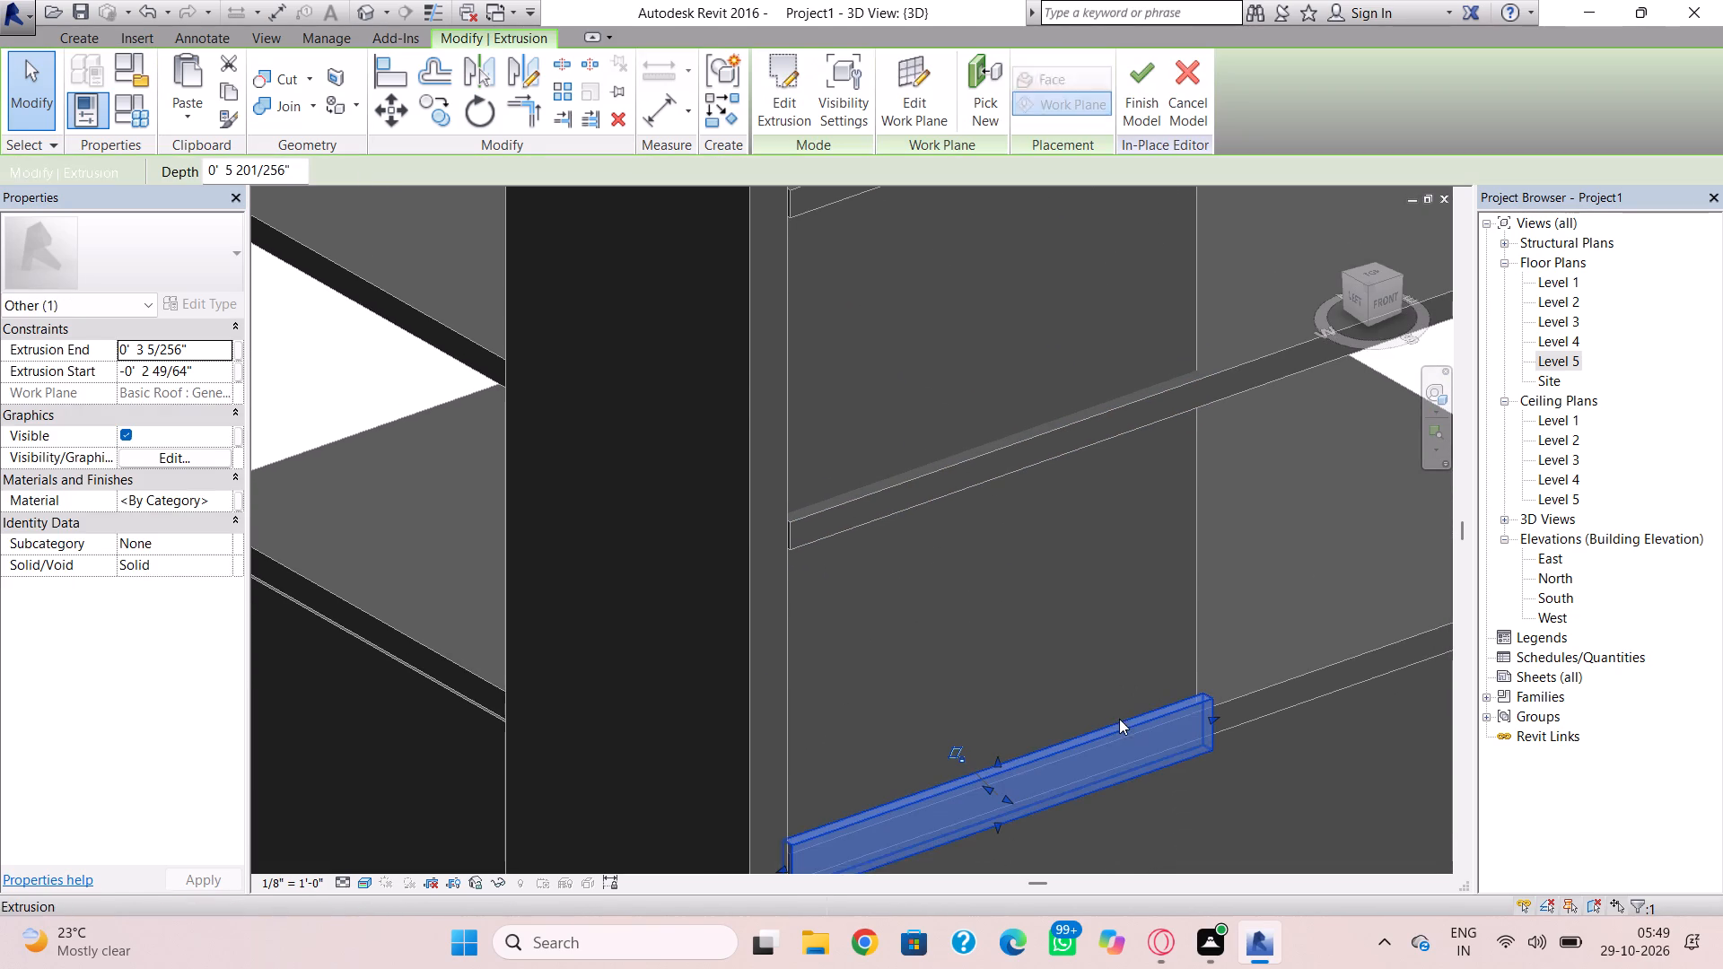
left_click(223, 86)
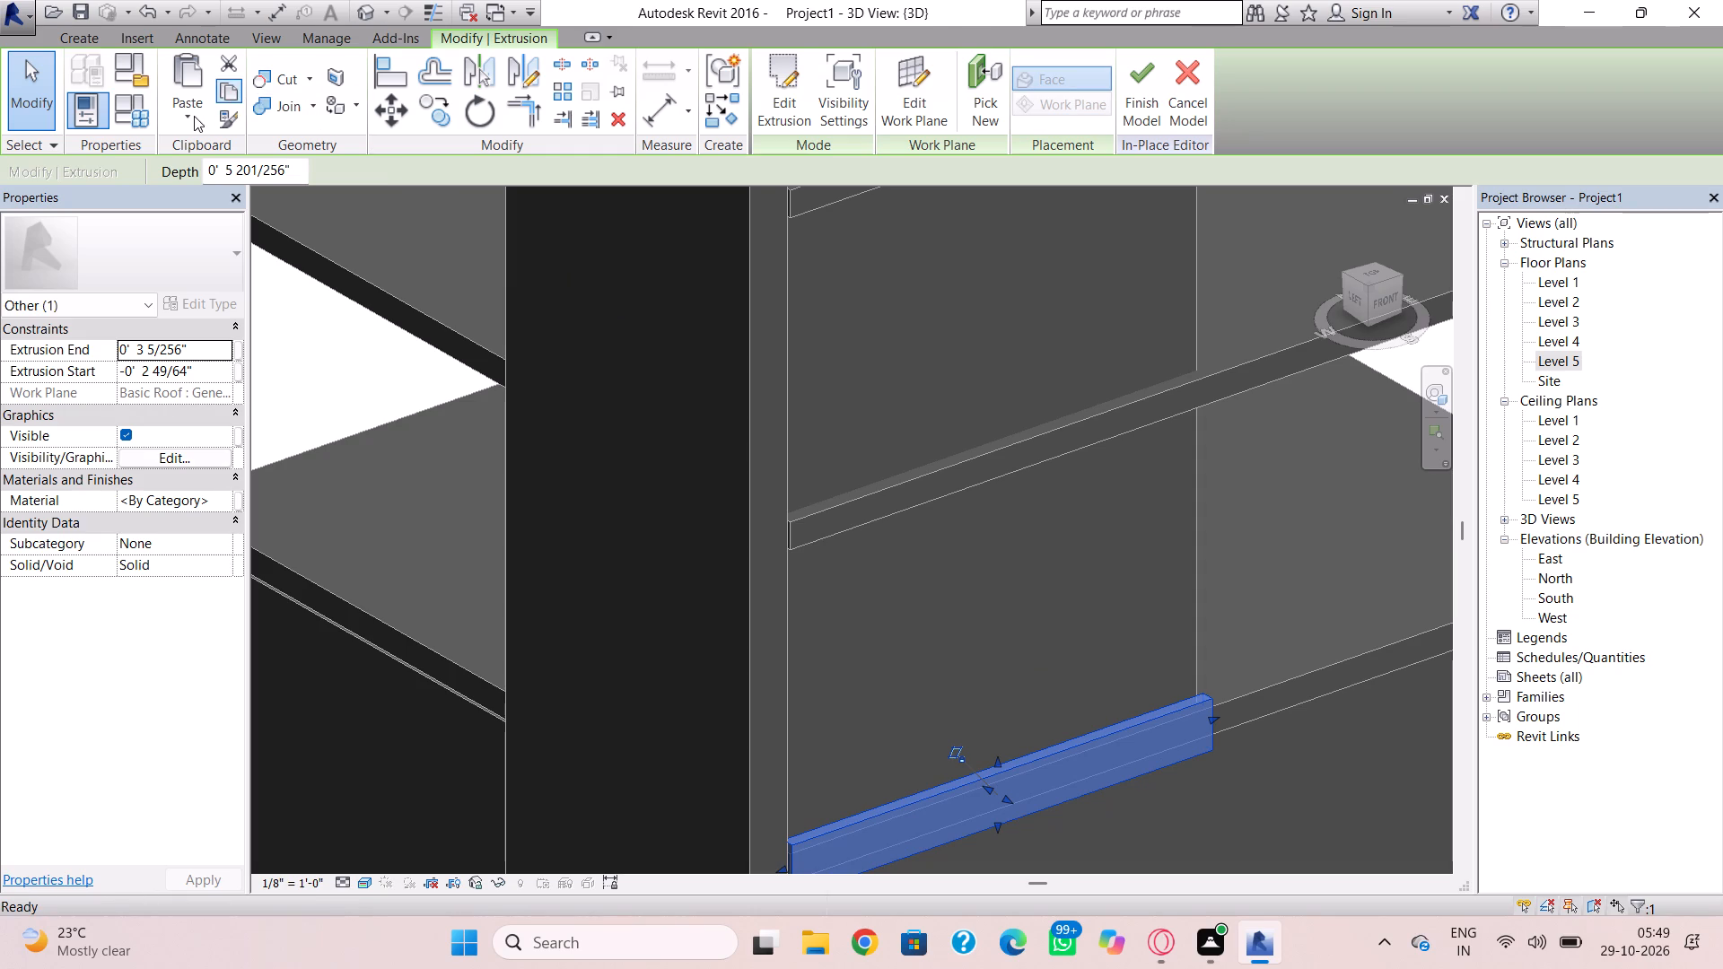
left_click(194, 116)
left_click(281, 208)
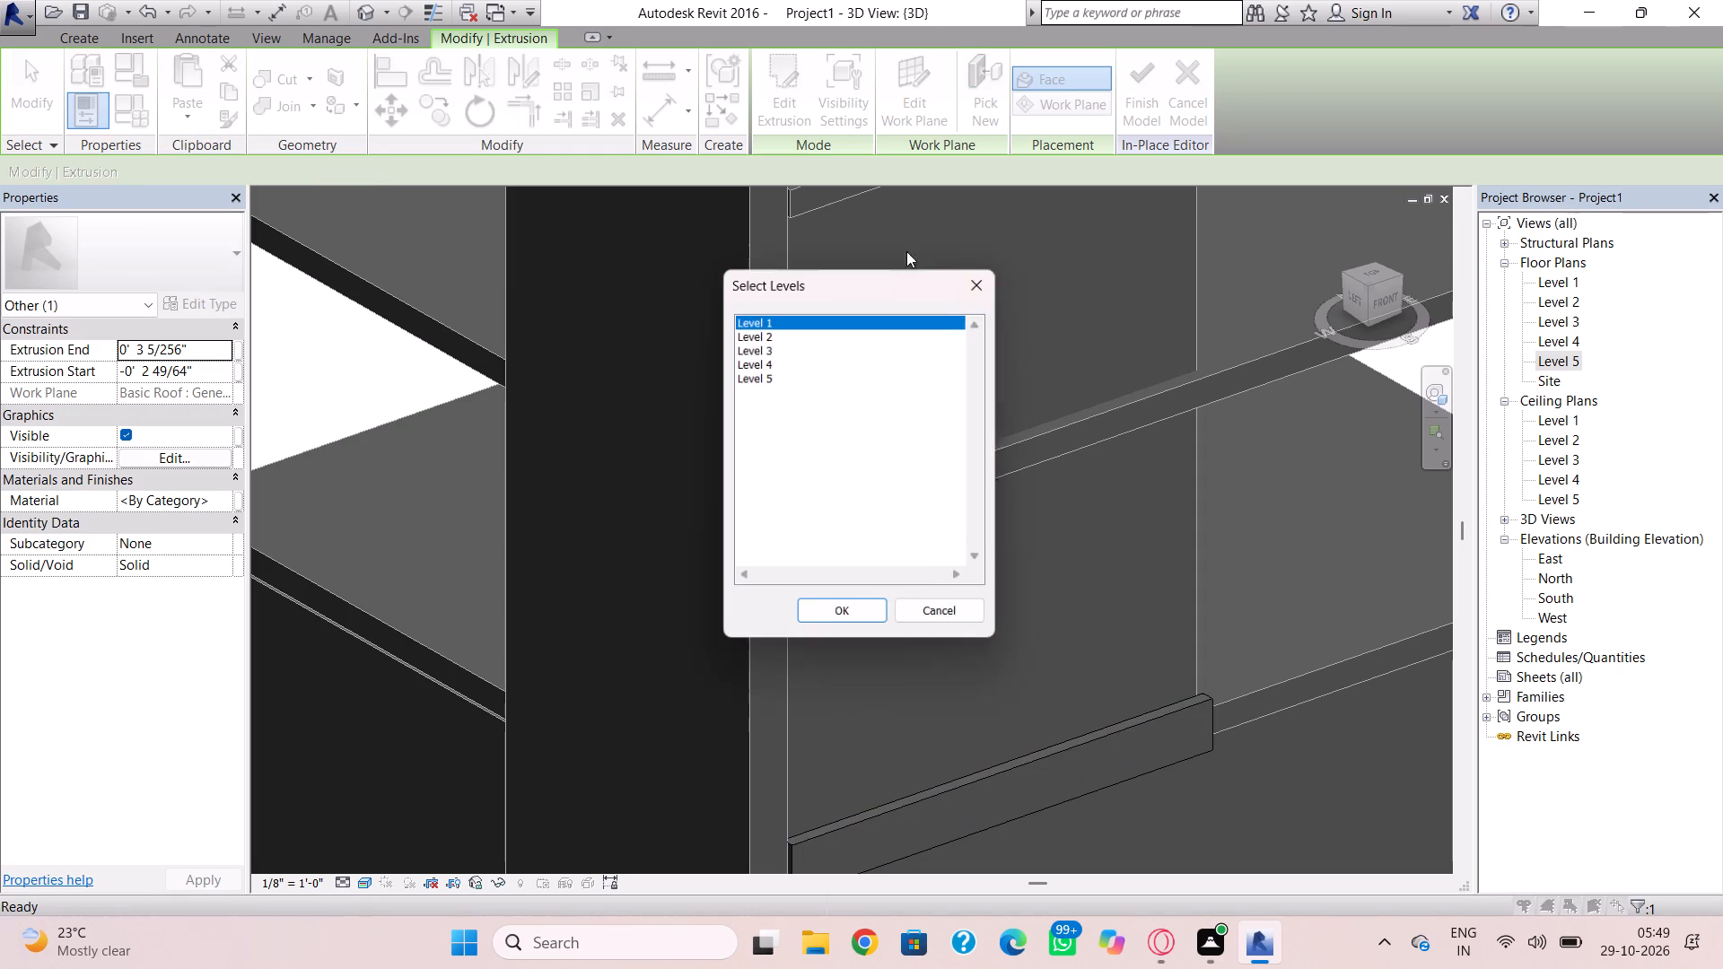
left_click_drag(819, 343, 825, 355)
left_click(872, 614)
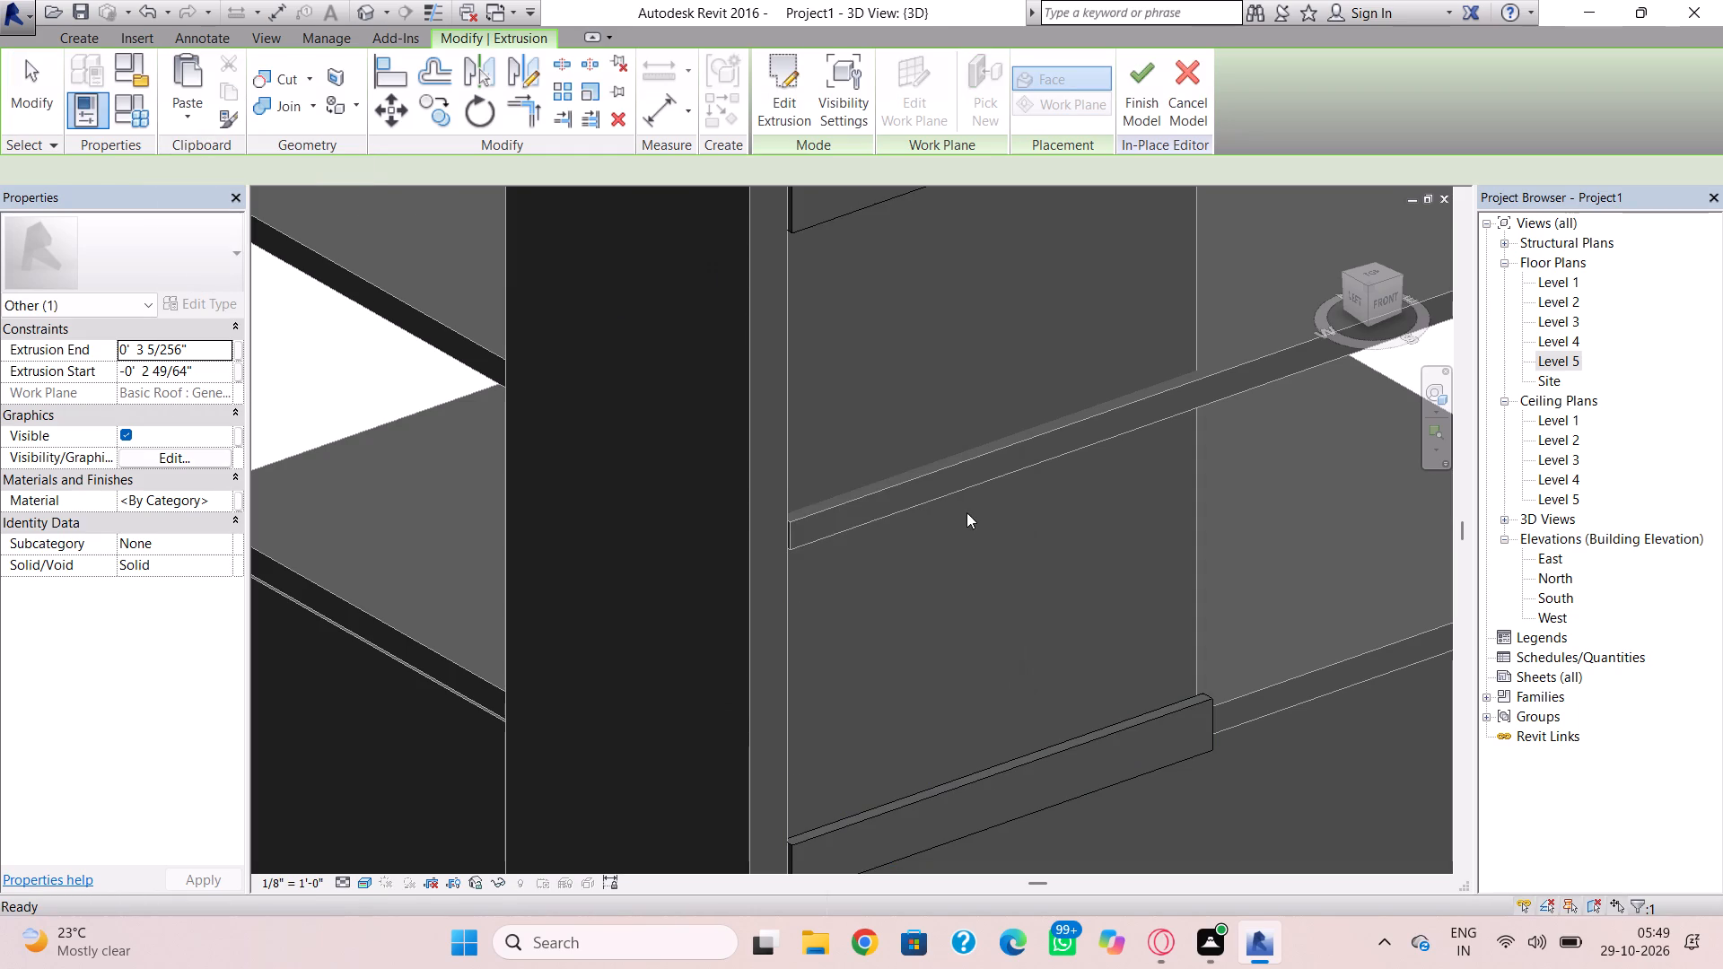
scroll(974, 507, "down", 1)
middle_click_drag(980, 539, 949, 801)
scroll(949, 801, "down", 4)
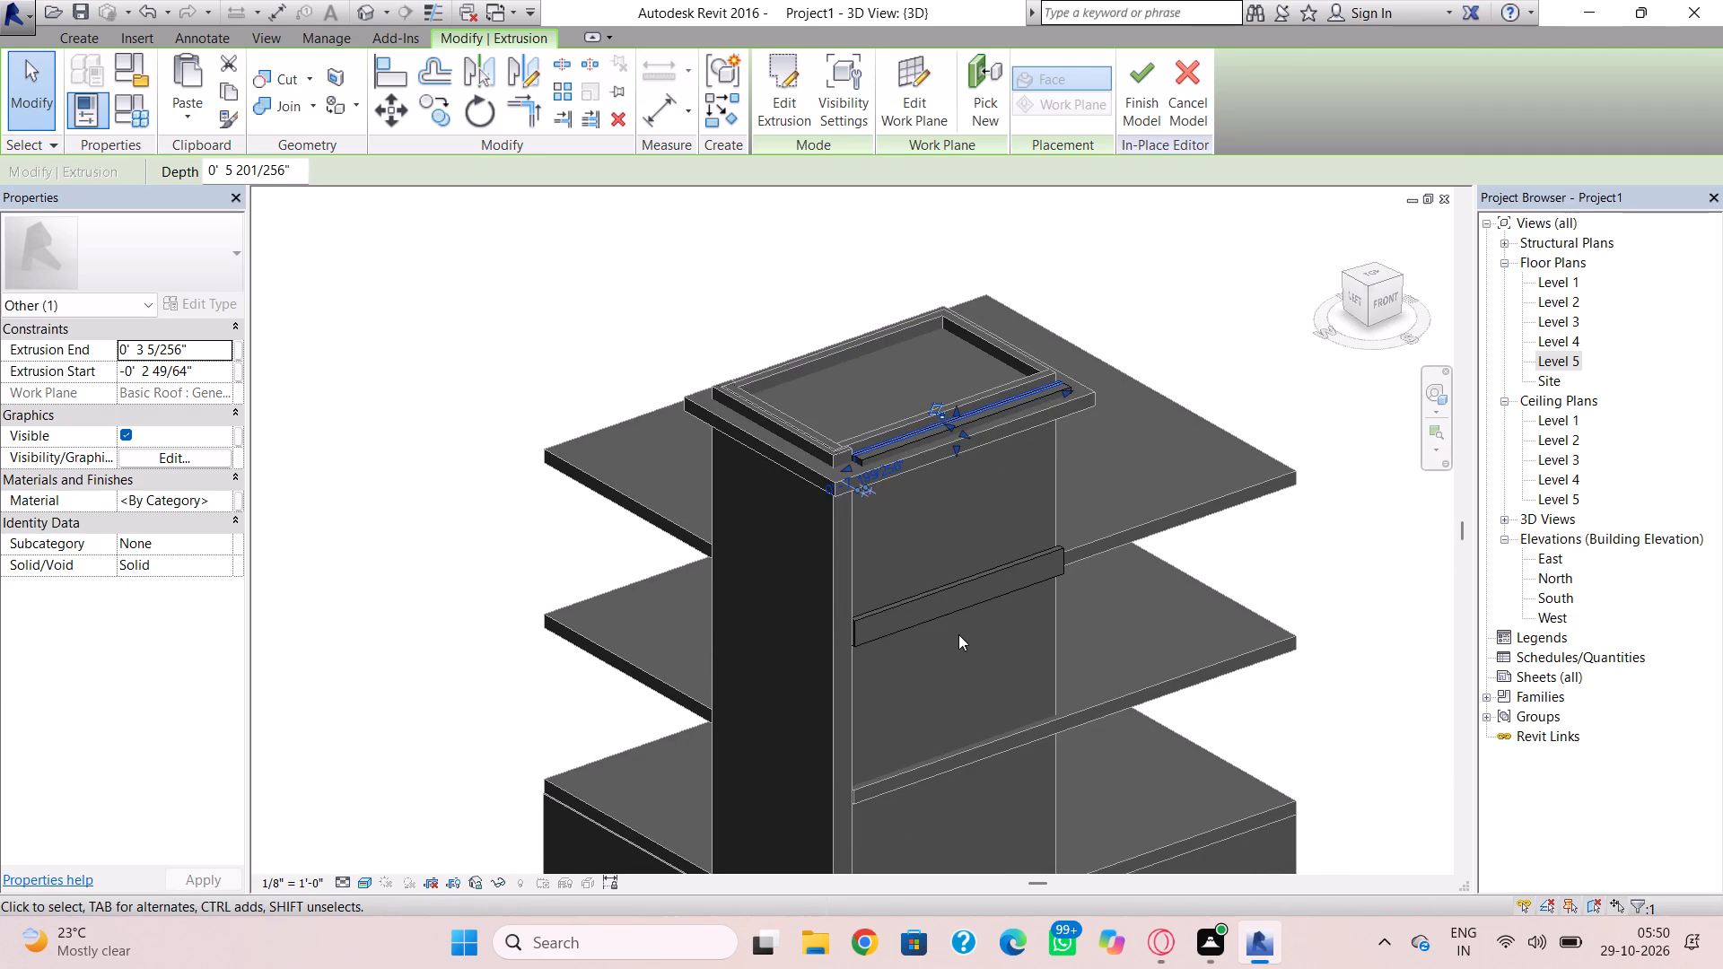
key("Delete")
Copy the slim Level 2 band again and paste it aligned to Level 3.
scroll(966, 674, "down", 1)
middle_click_drag(961, 599, 940, 484)
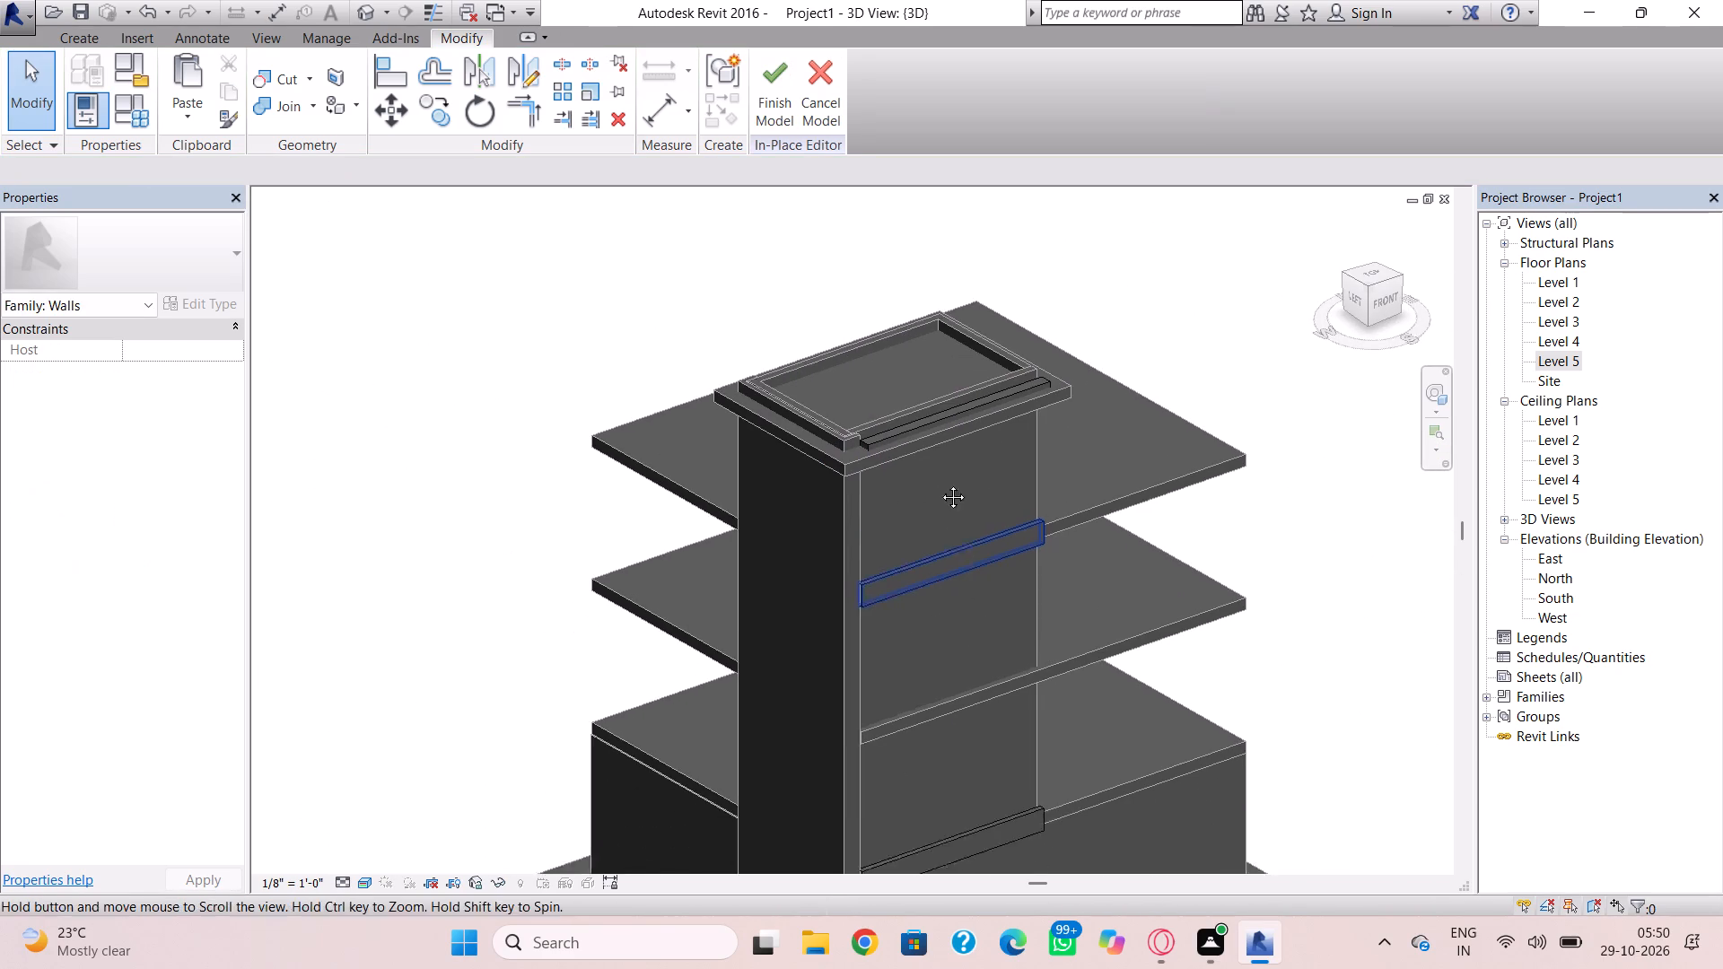
middle_click_drag(940, 484, 934, 452)
left_click(971, 716)
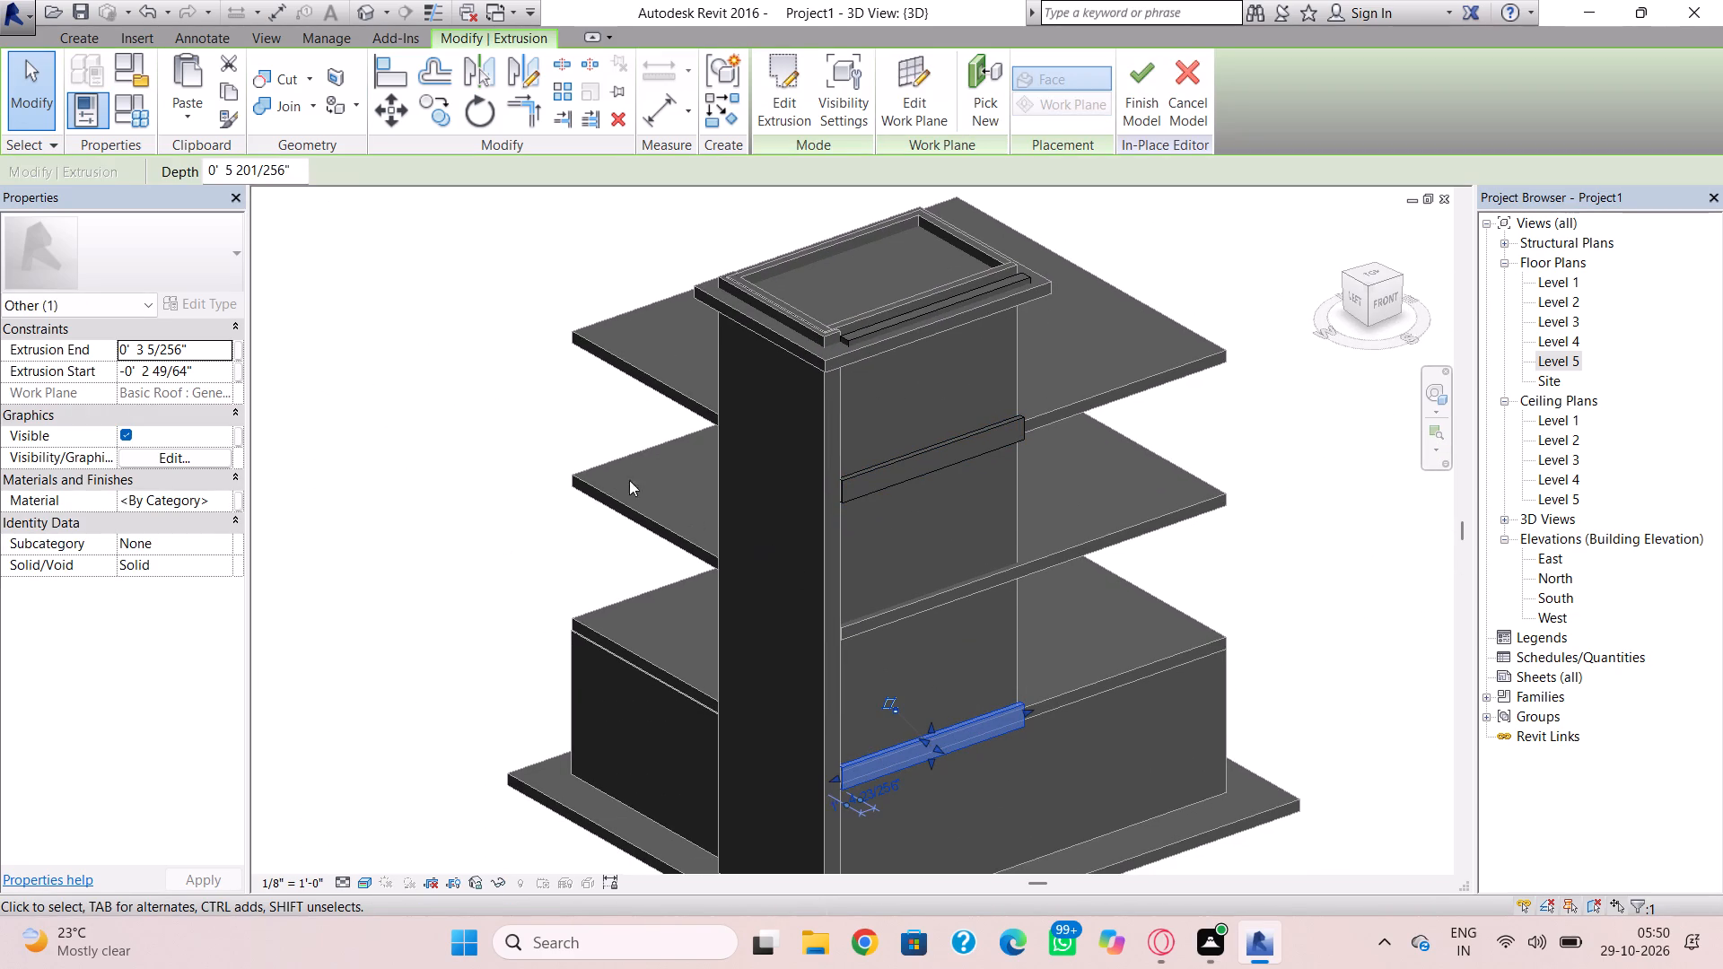
left_click(238, 93)
left_click(199, 119)
left_click(220, 215)
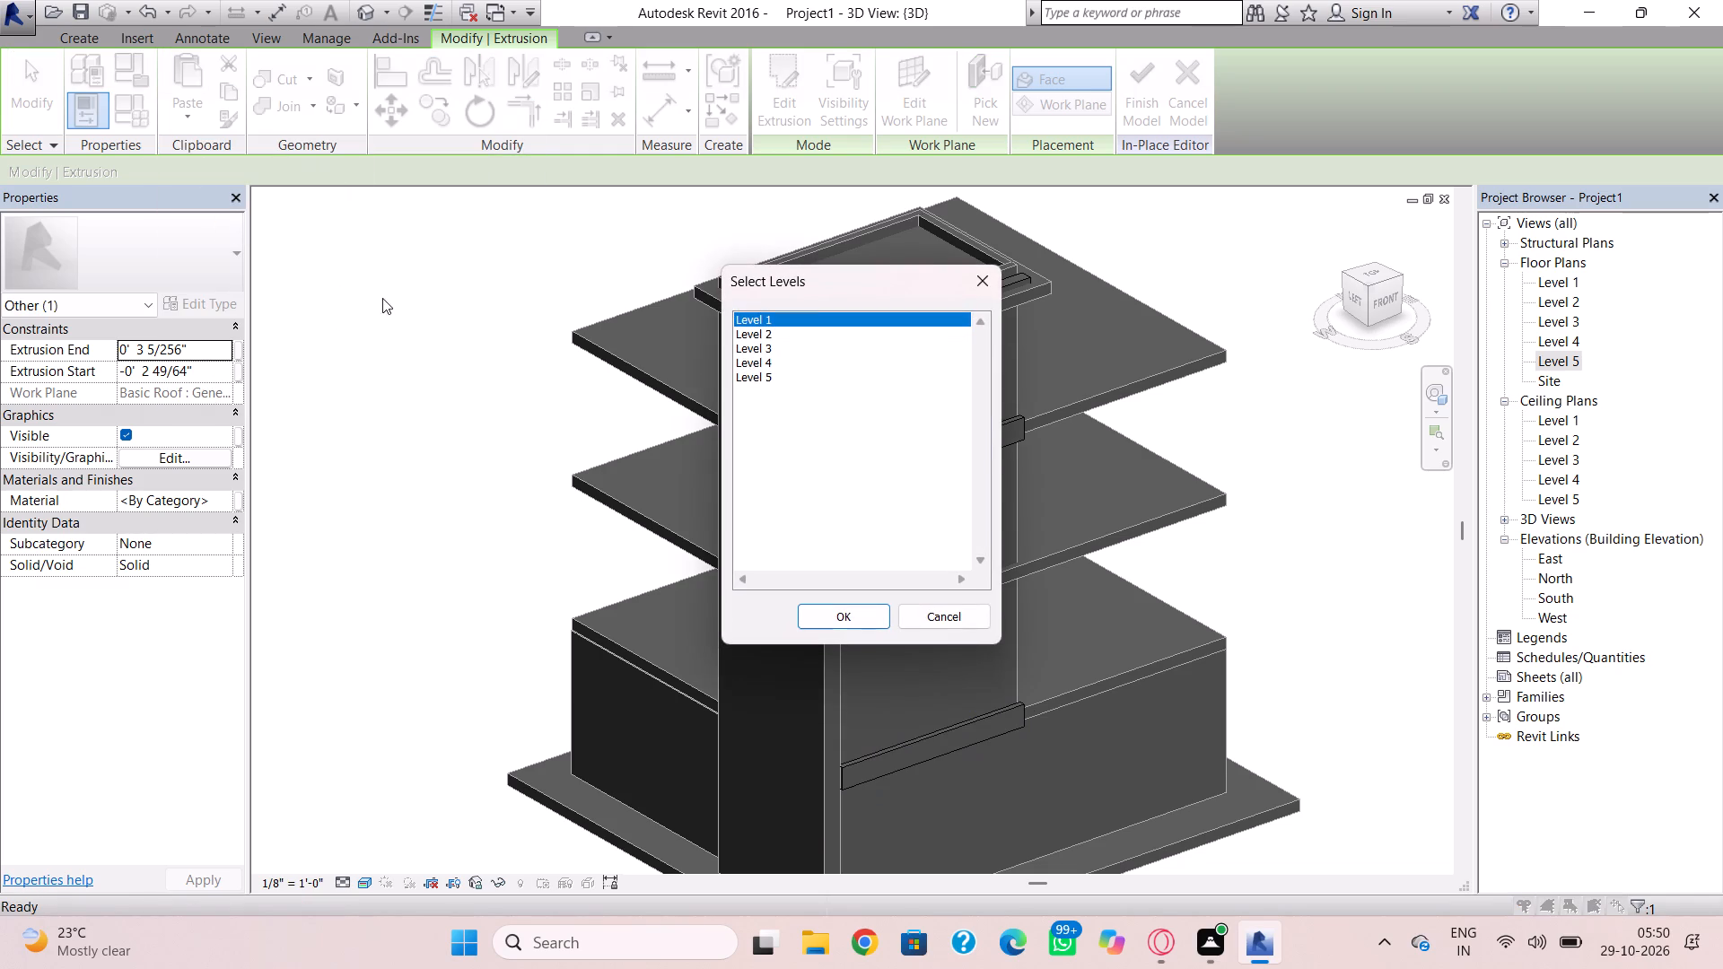
left_click(754, 351)
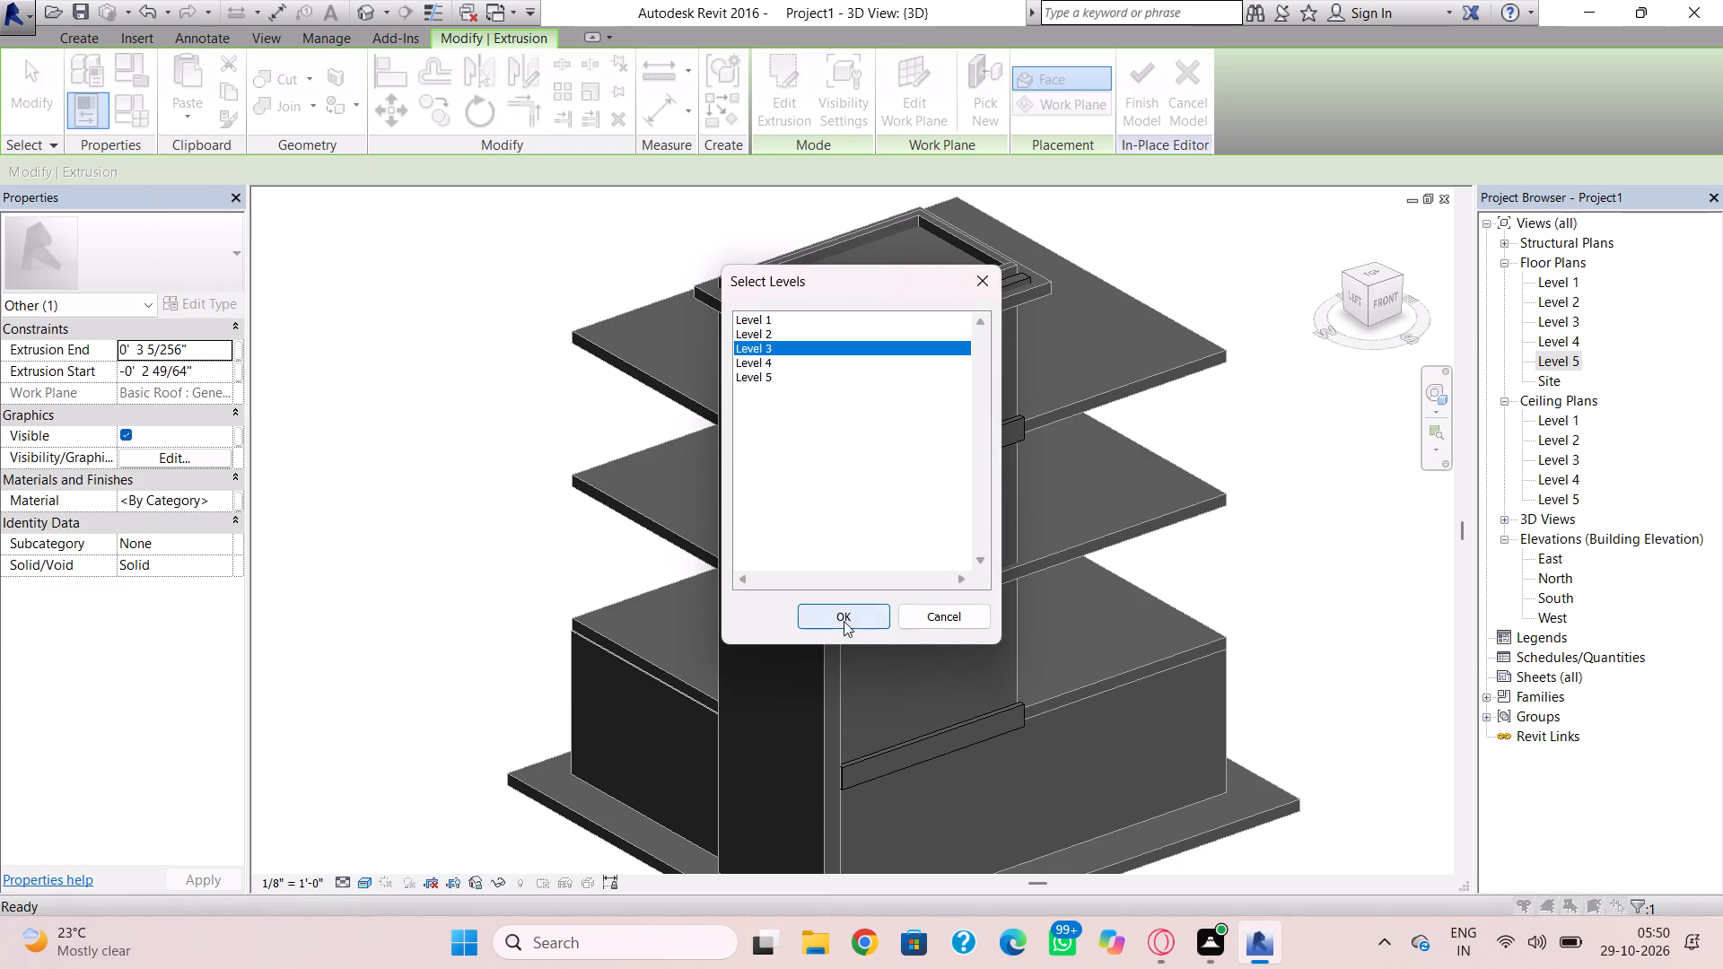
left_click(844, 621)
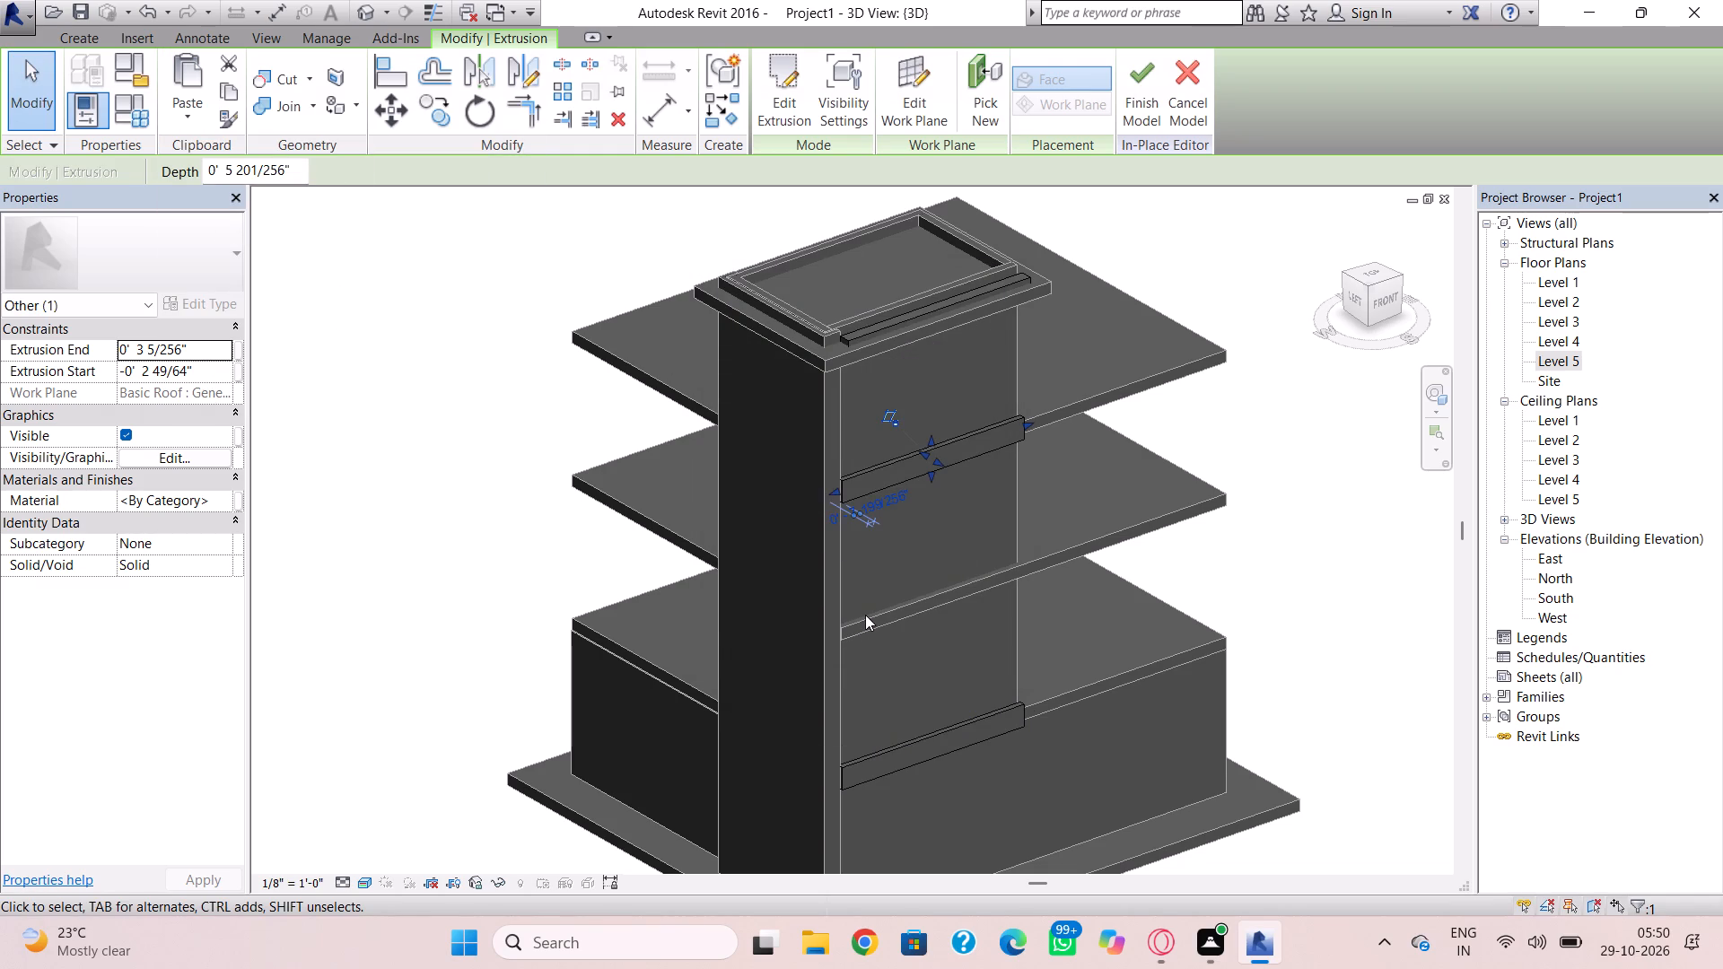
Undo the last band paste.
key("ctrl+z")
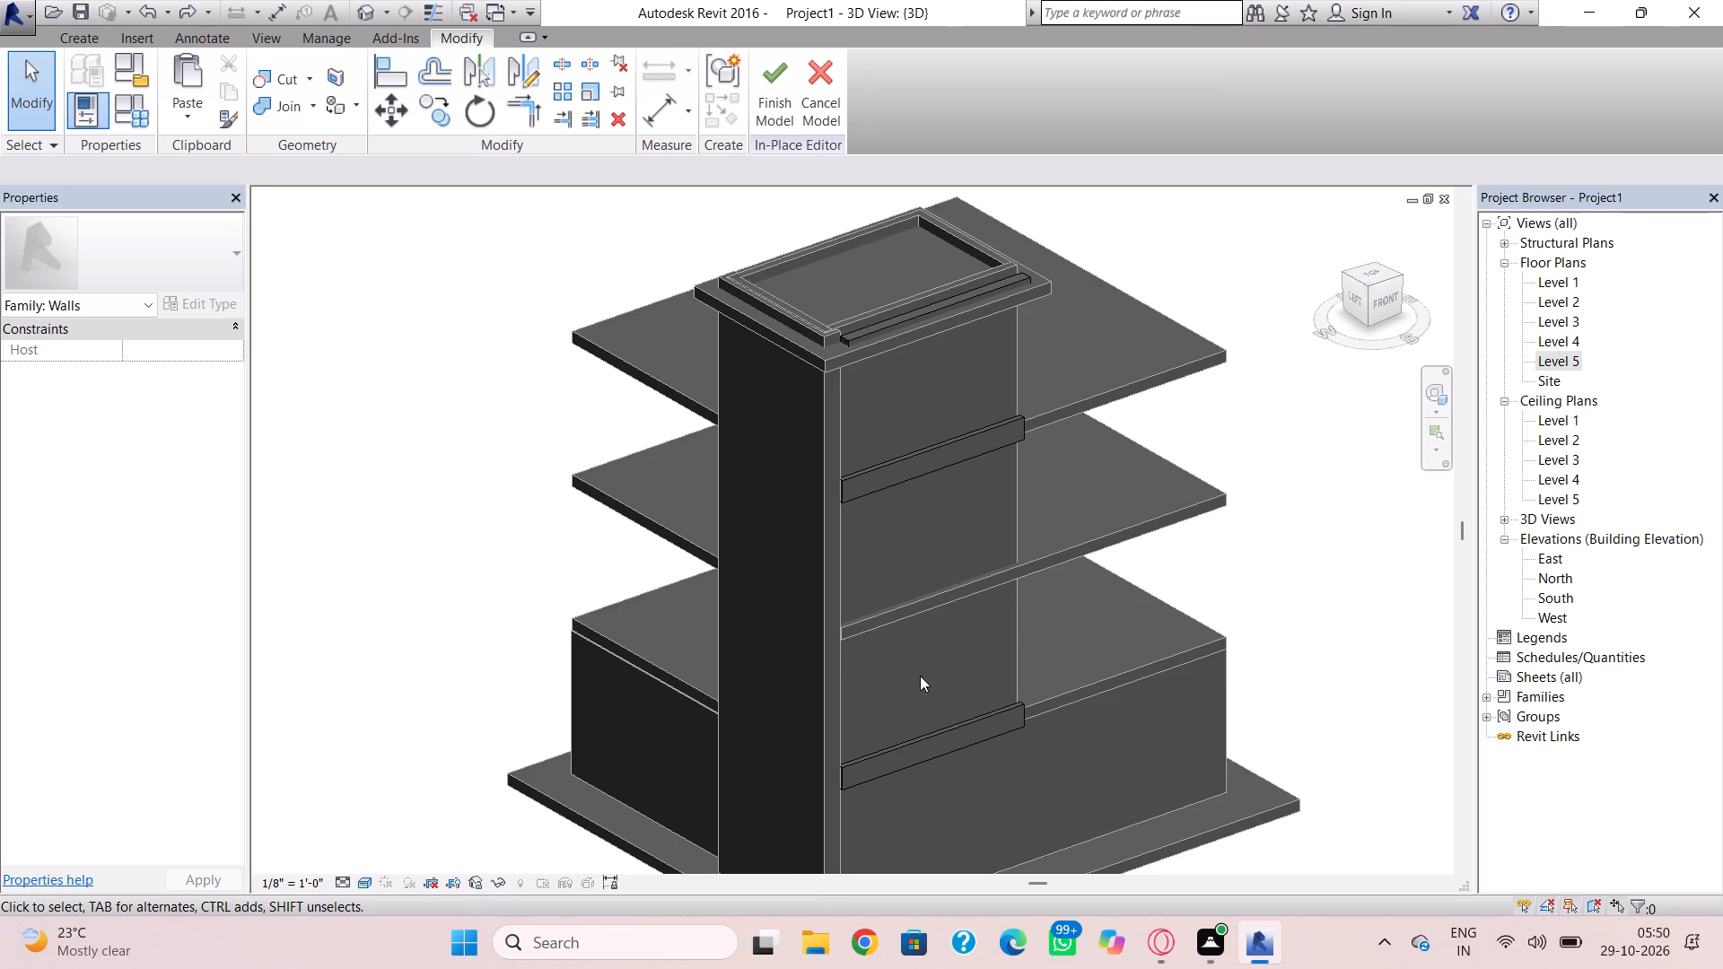
Copy the lowest slim band and paste it aligned to selected Level 2, adding a matching band over the Level 3 slab edge.
scroll(920, 677, "down", 2)
middle_click_drag(920, 677, 883, 563)
scroll(880, 563, "up", 1)
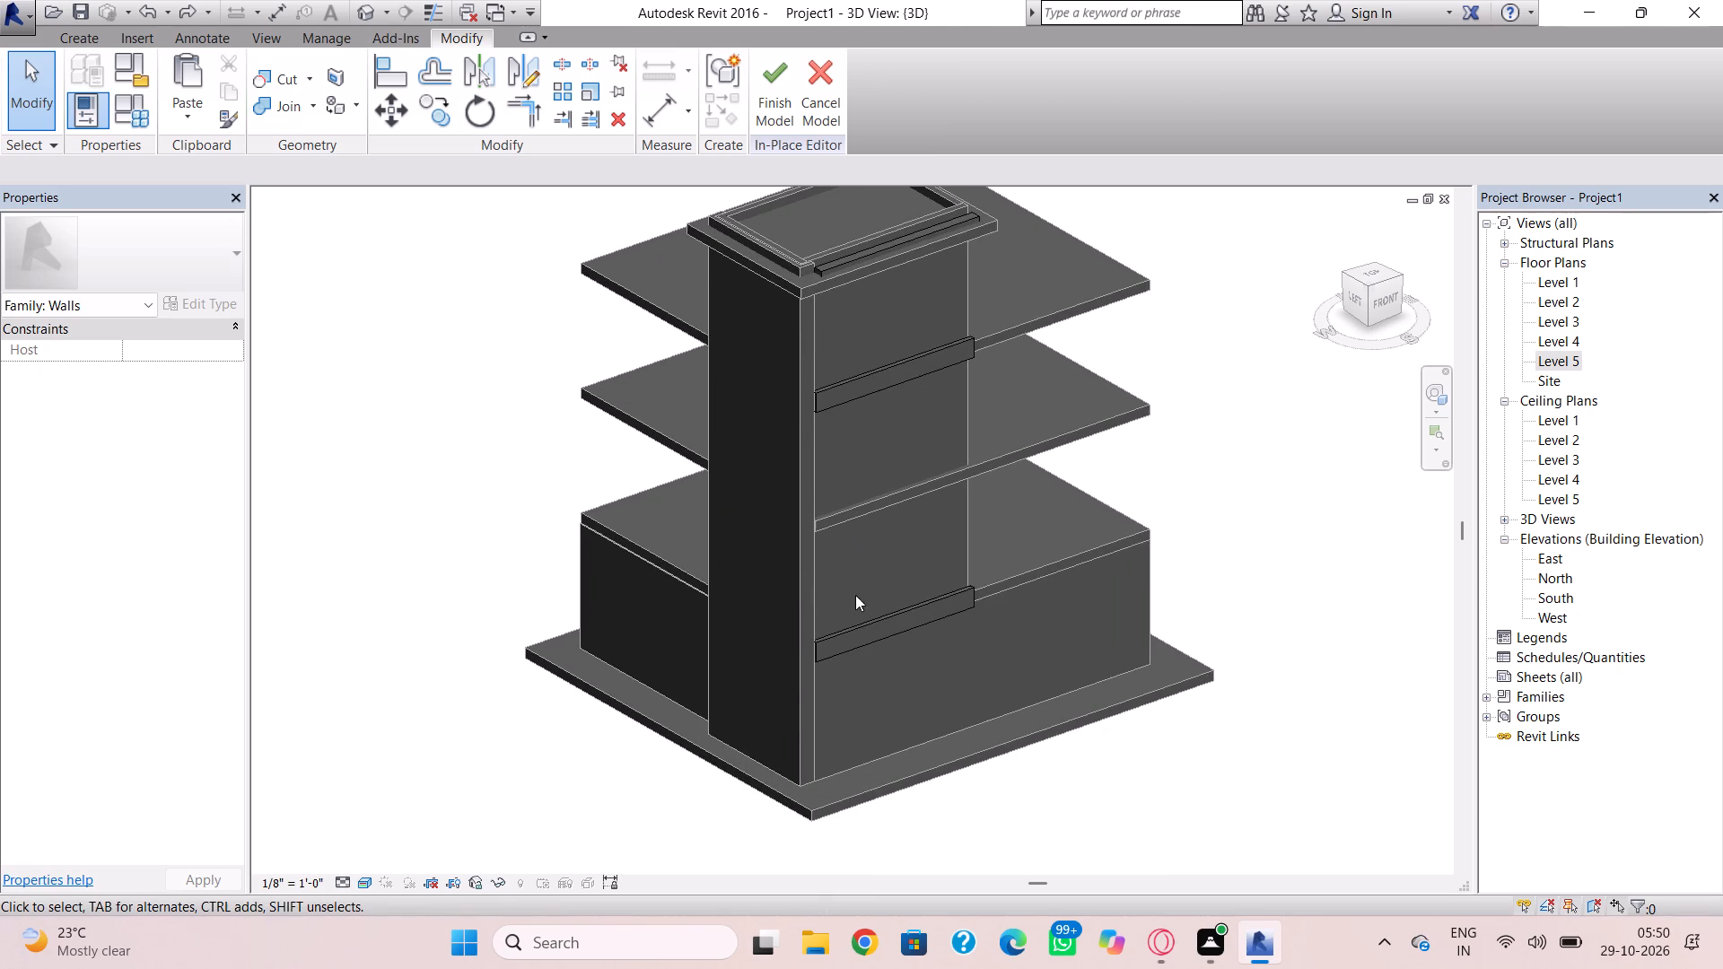
left_click(871, 624)
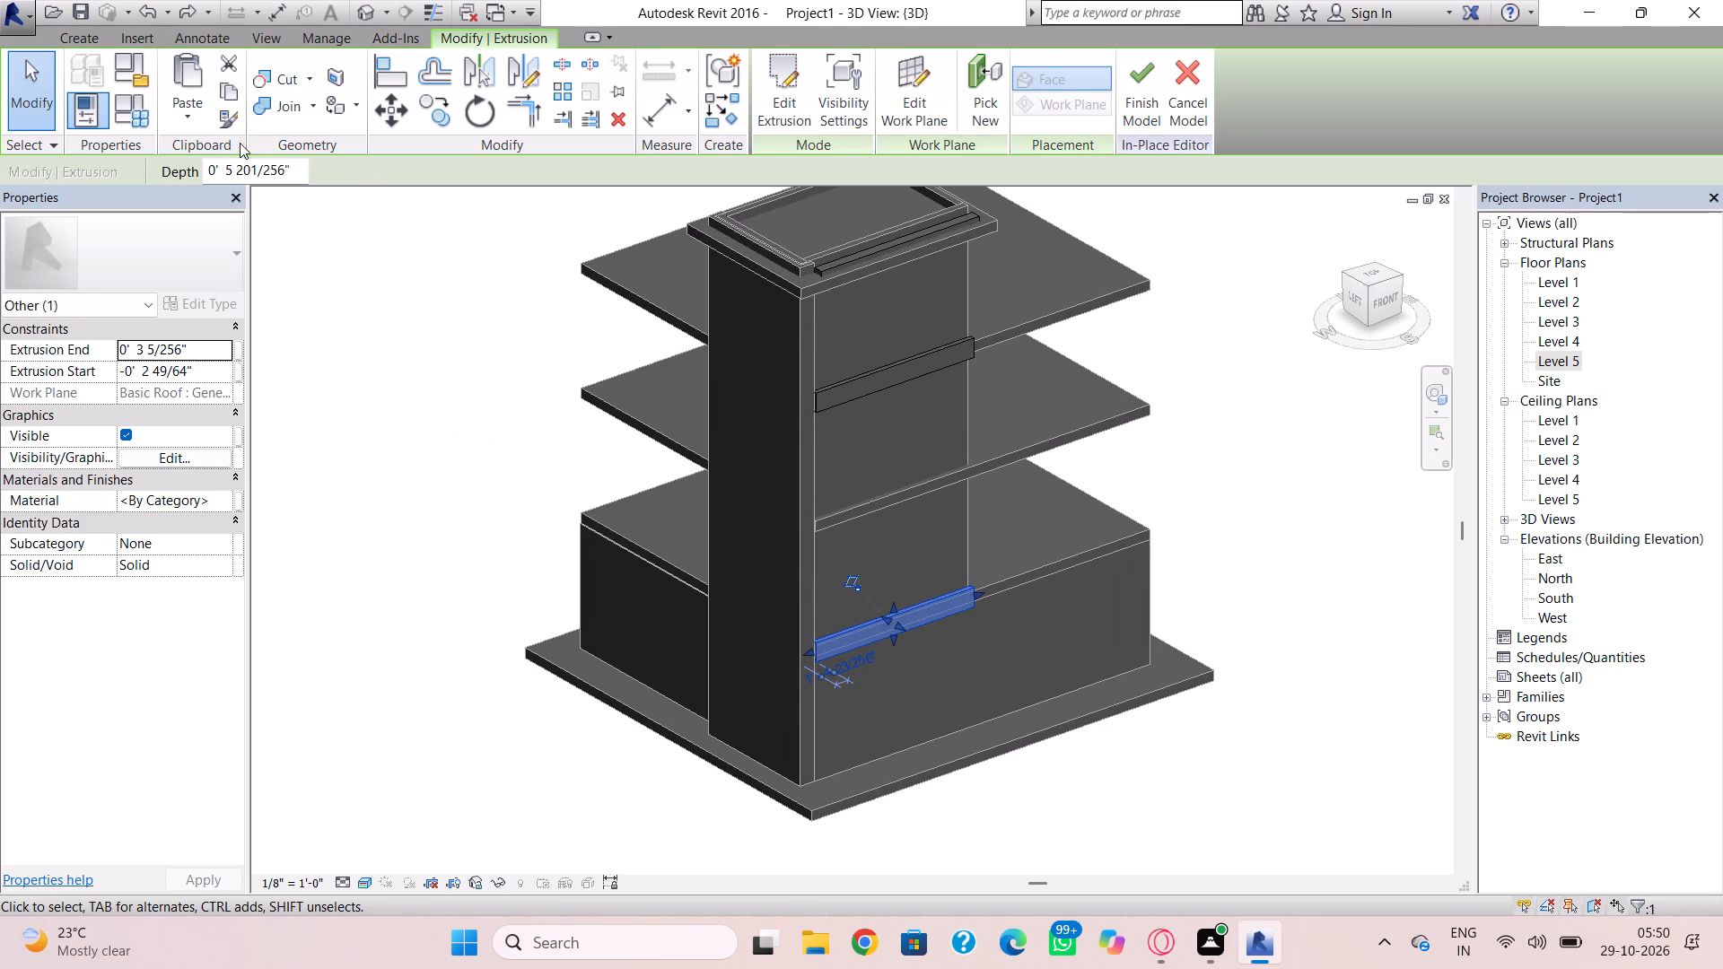
left_click(222, 96)
left_click(204, 108)
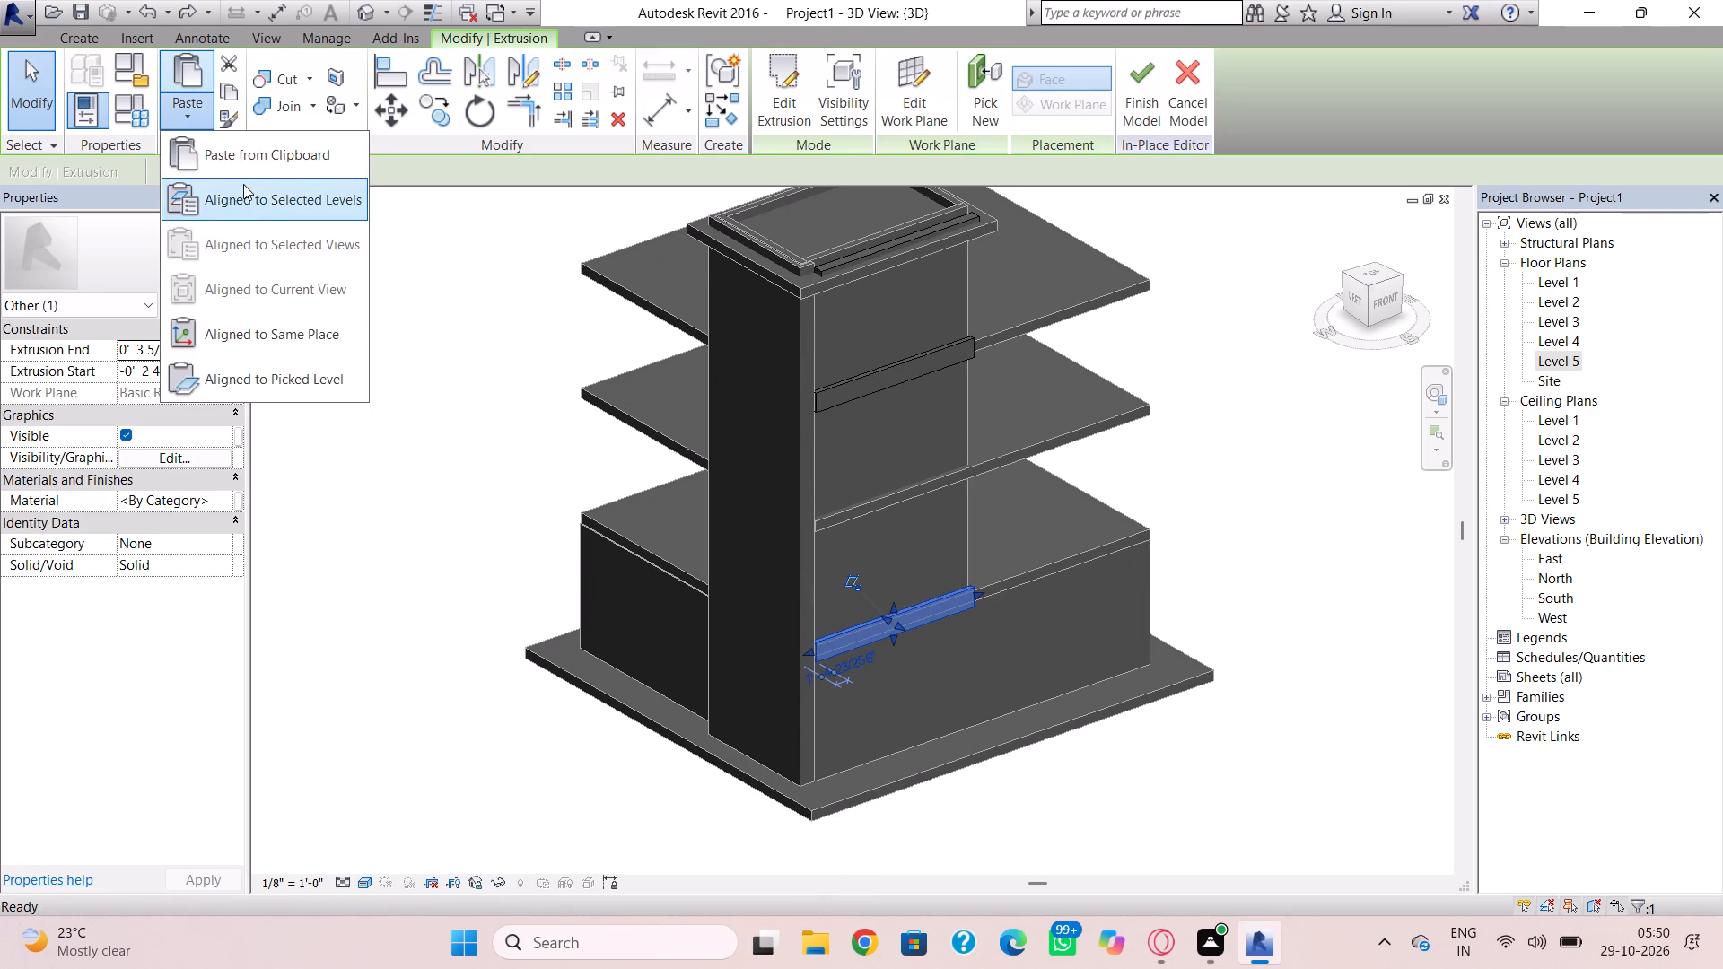
left_click(245, 186)
left_click(751, 339)
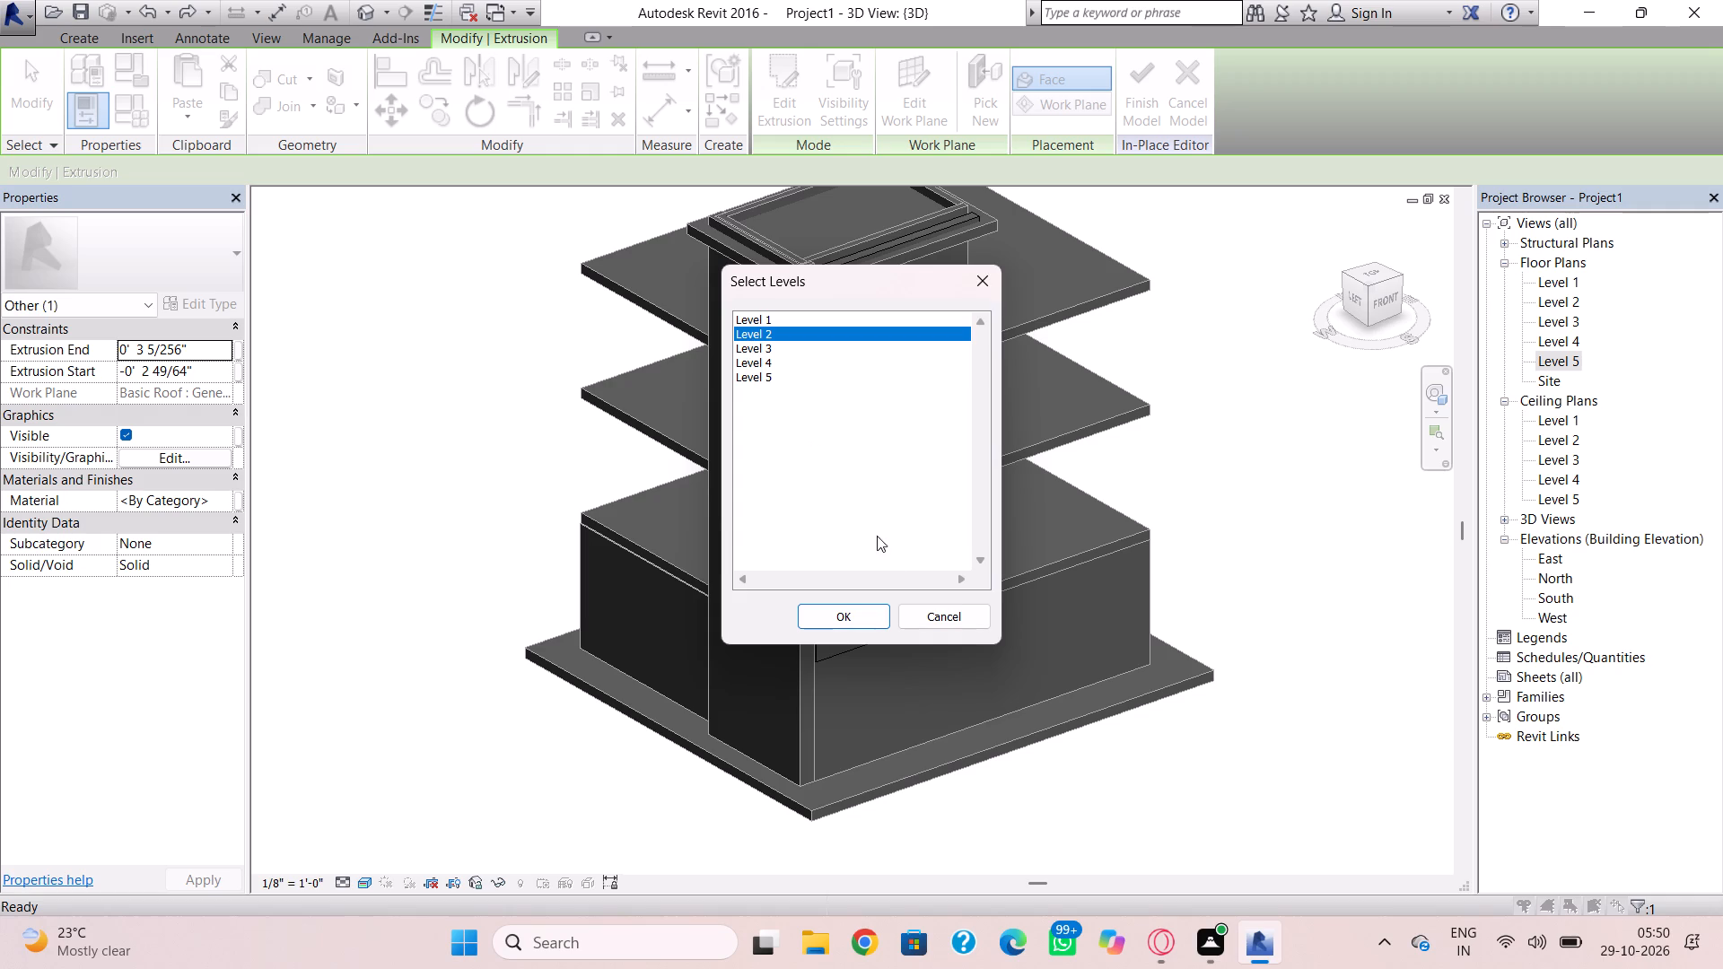
left_click(838, 615)
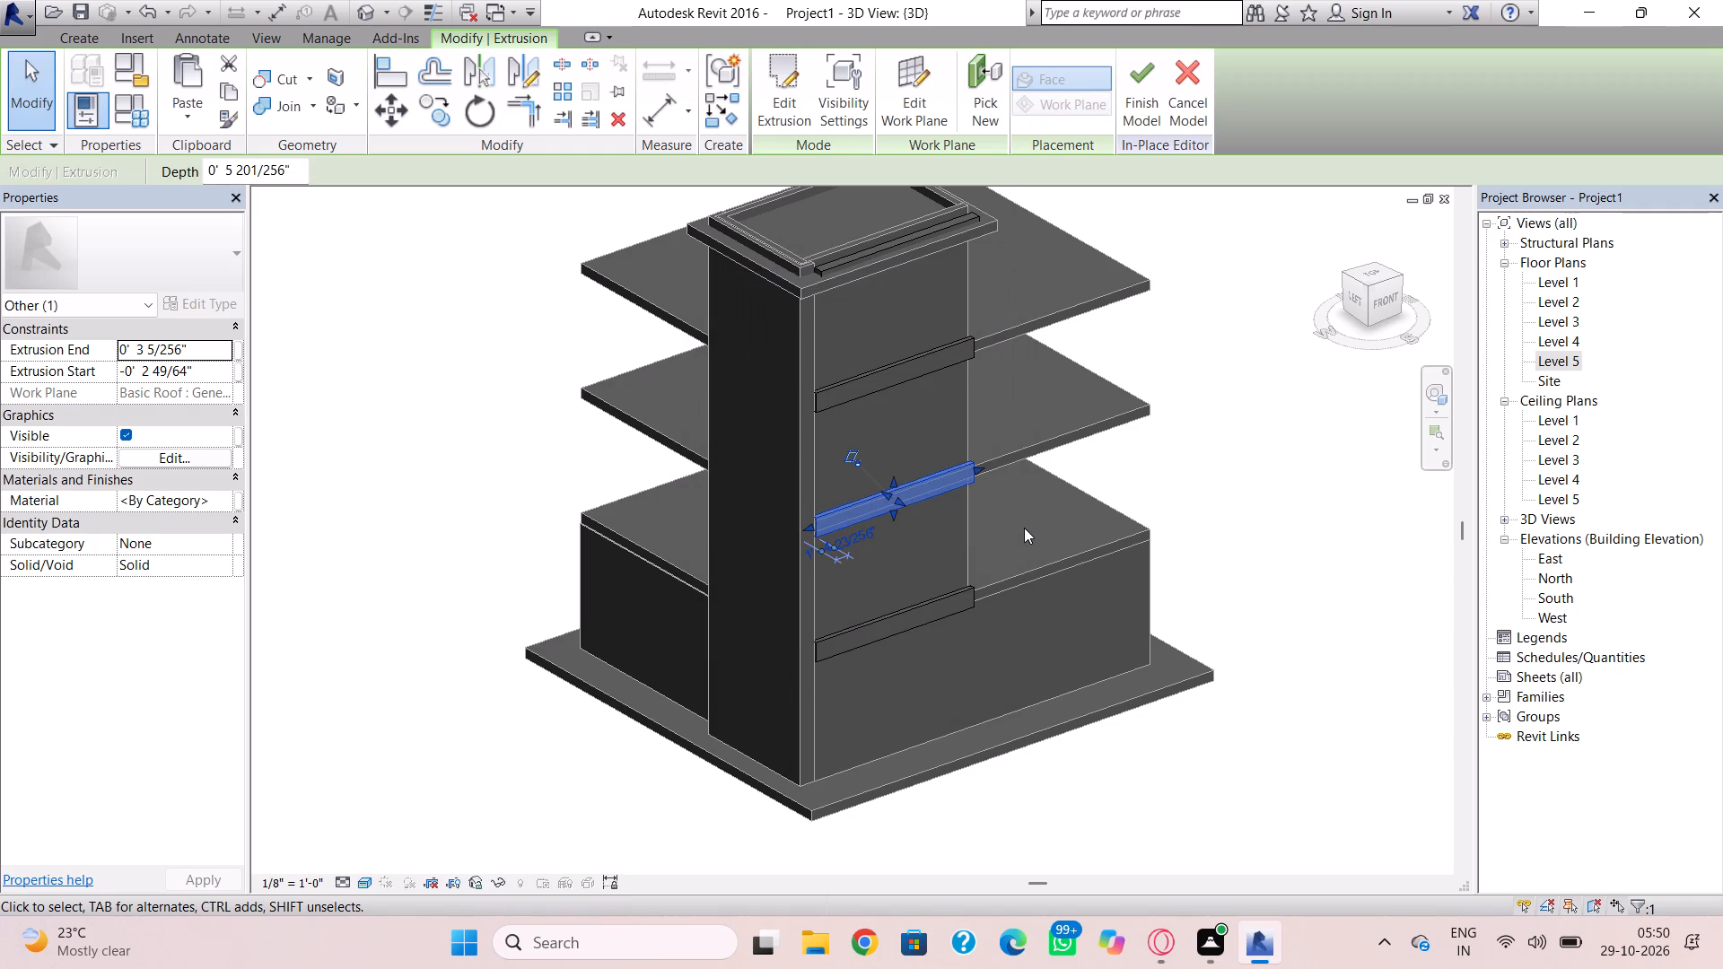
key("Escape")
Inspect the three front bands and finish the in-place model.
right_click_drag(1118, 494, 959, 502, "shift")
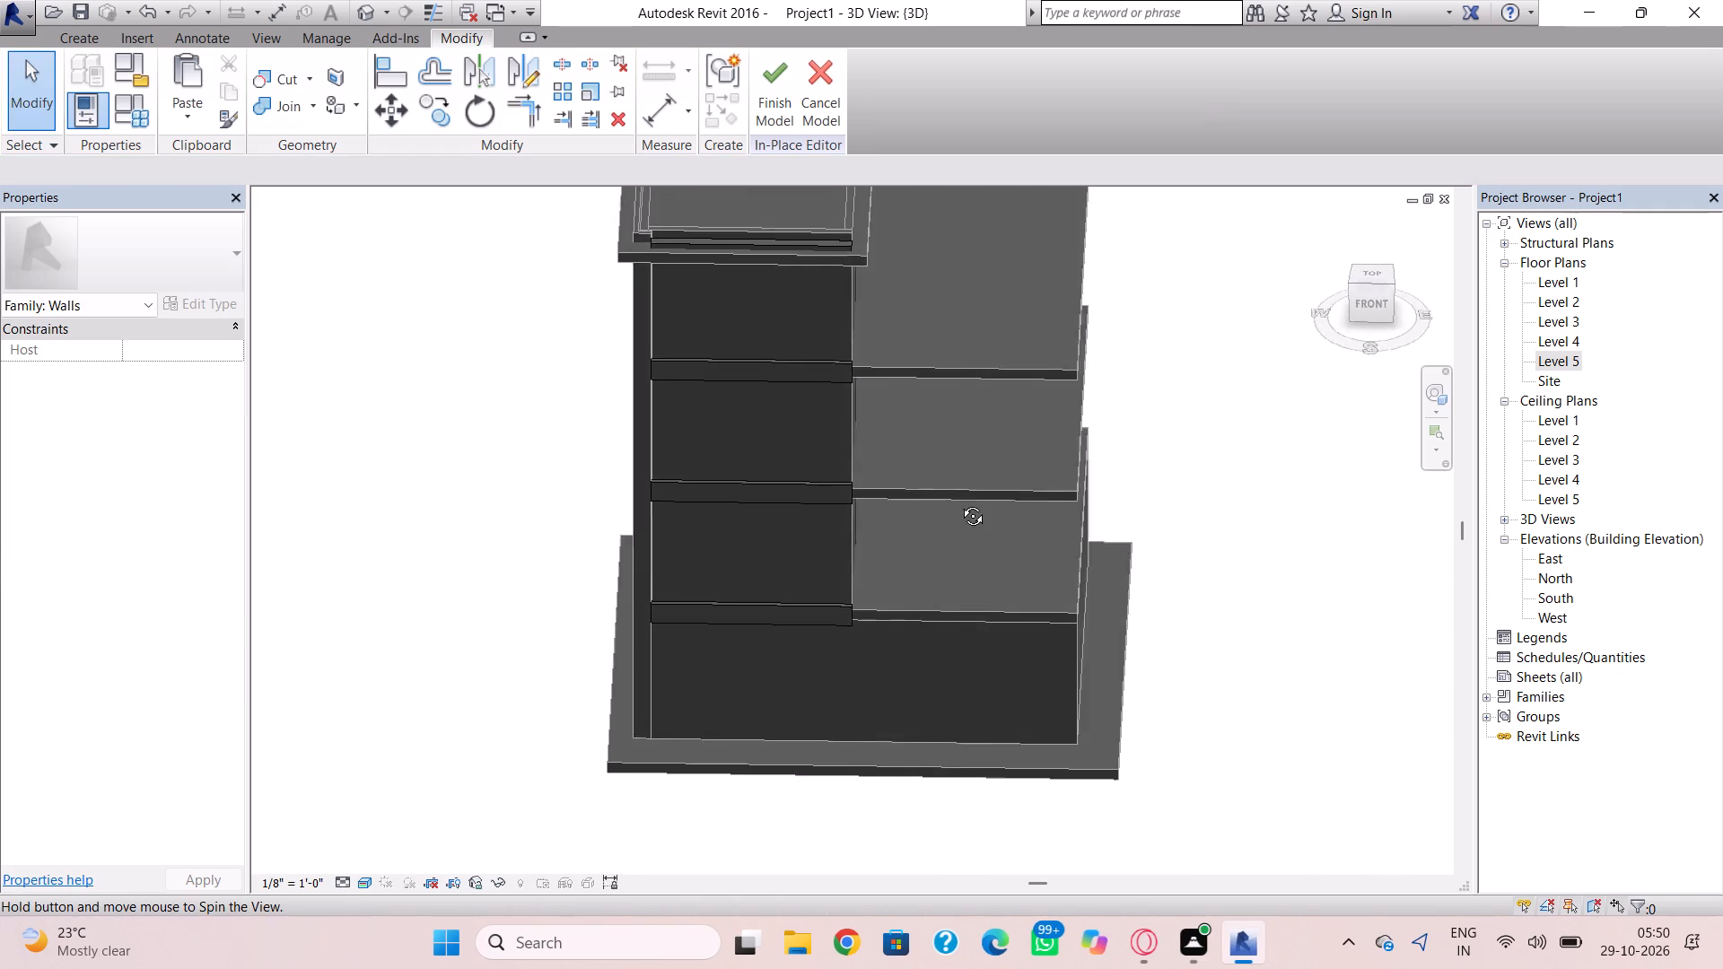
right_click_drag(959, 502, 909, 457, "shift")
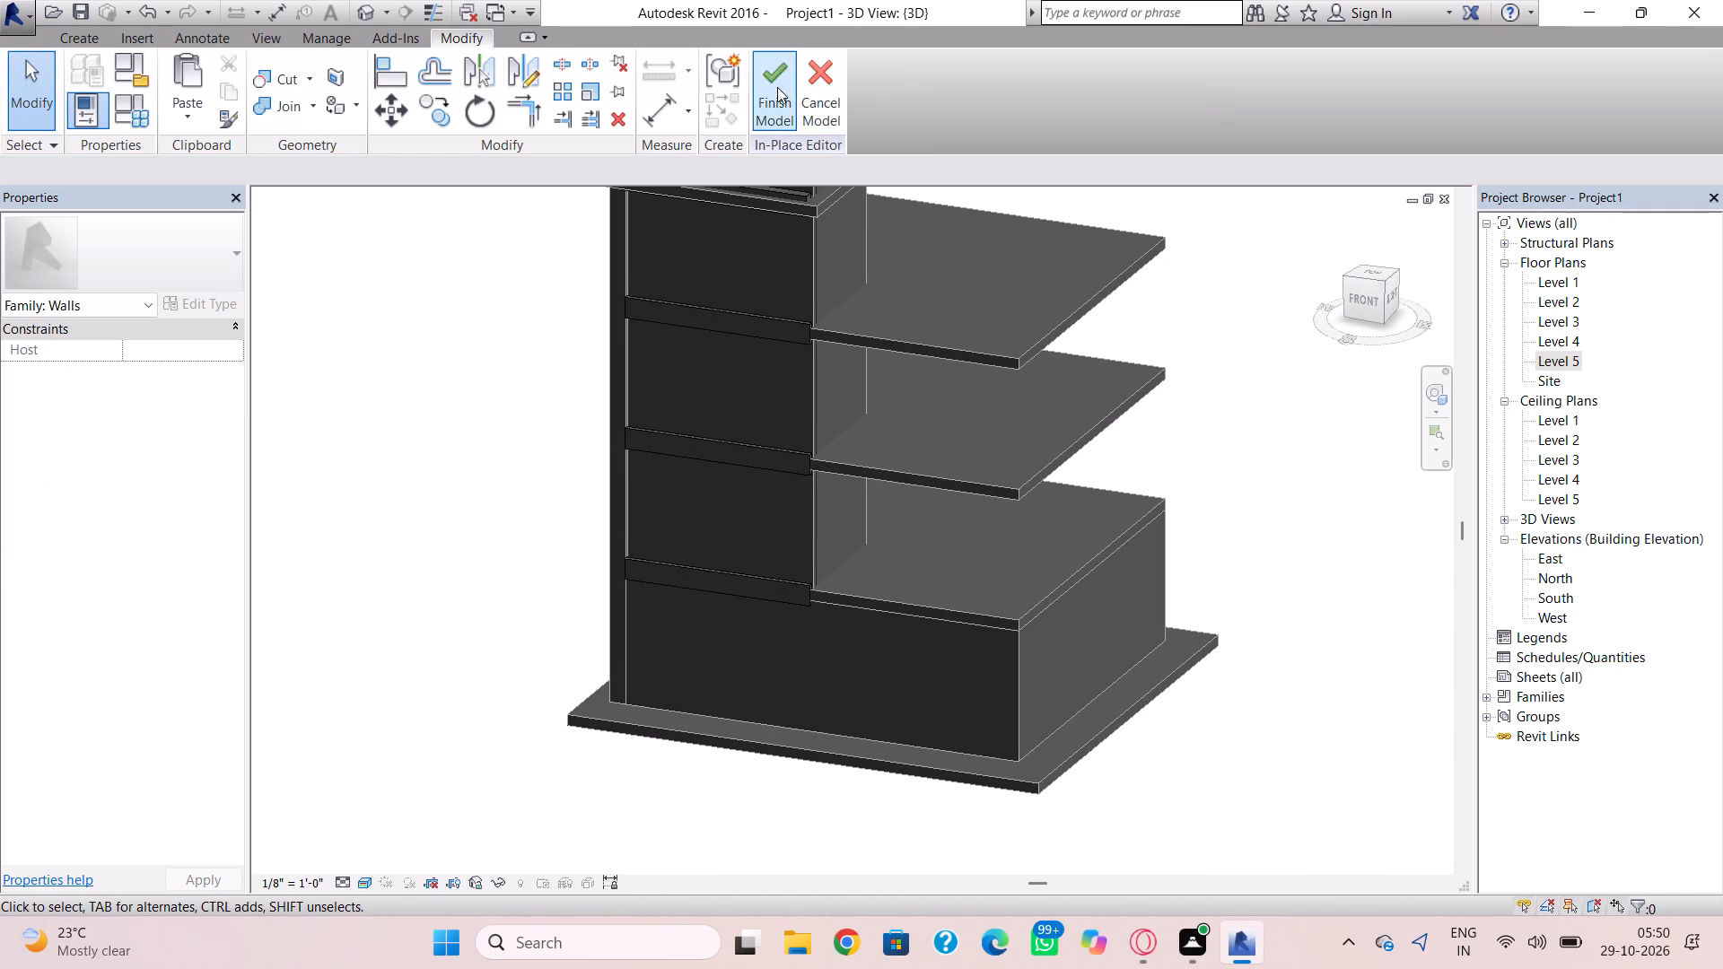
left_click(777, 87)
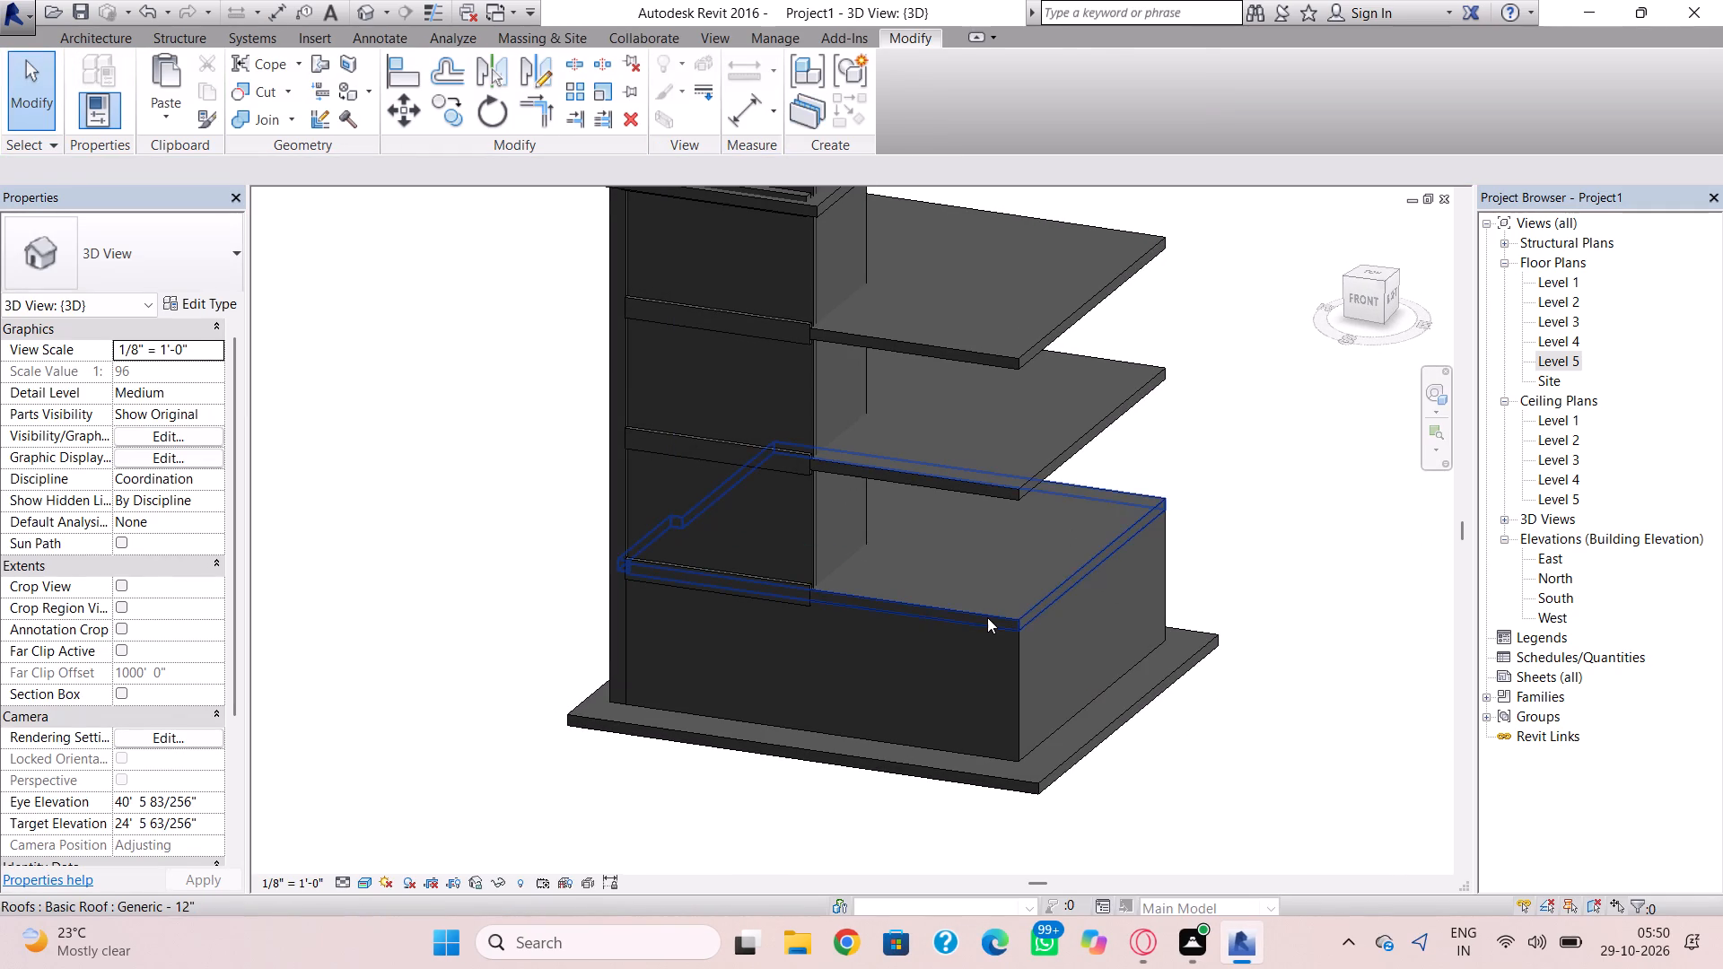
Edit the Level 2 roof footprint in its floor plan, nudging the front boundary line inward toward the front wall, and finish the sketch.
double_click(987, 617)
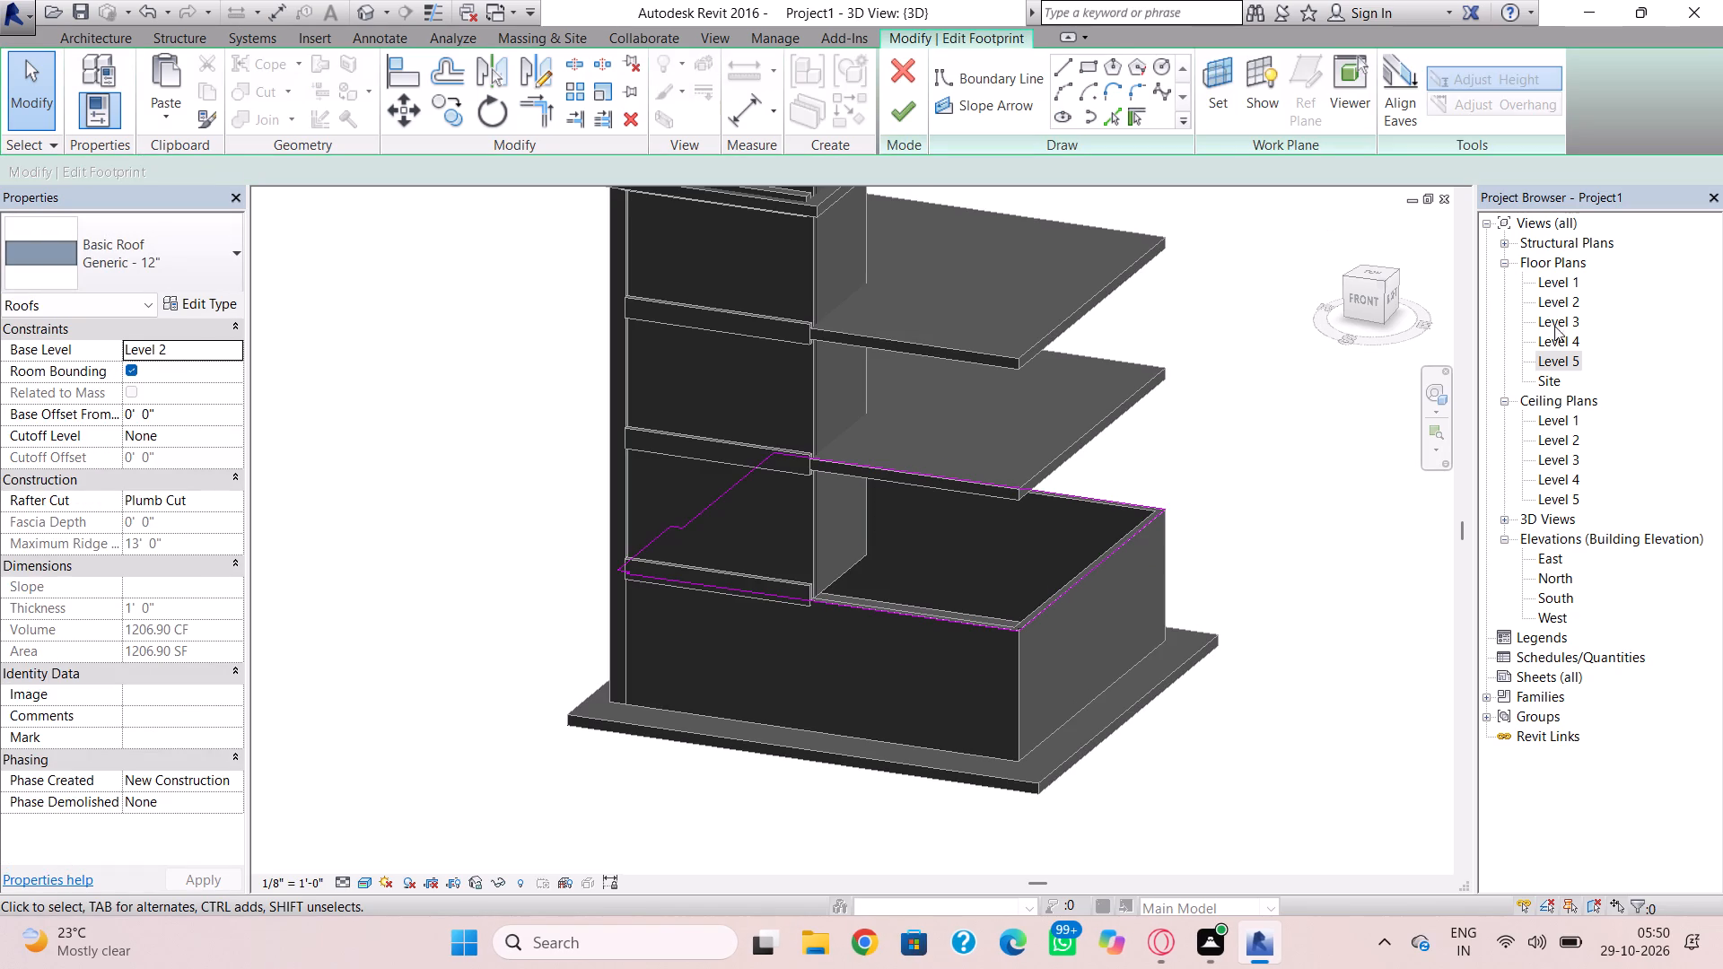
double_click(1568, 309)
scroll(926, 679, "down", 4)
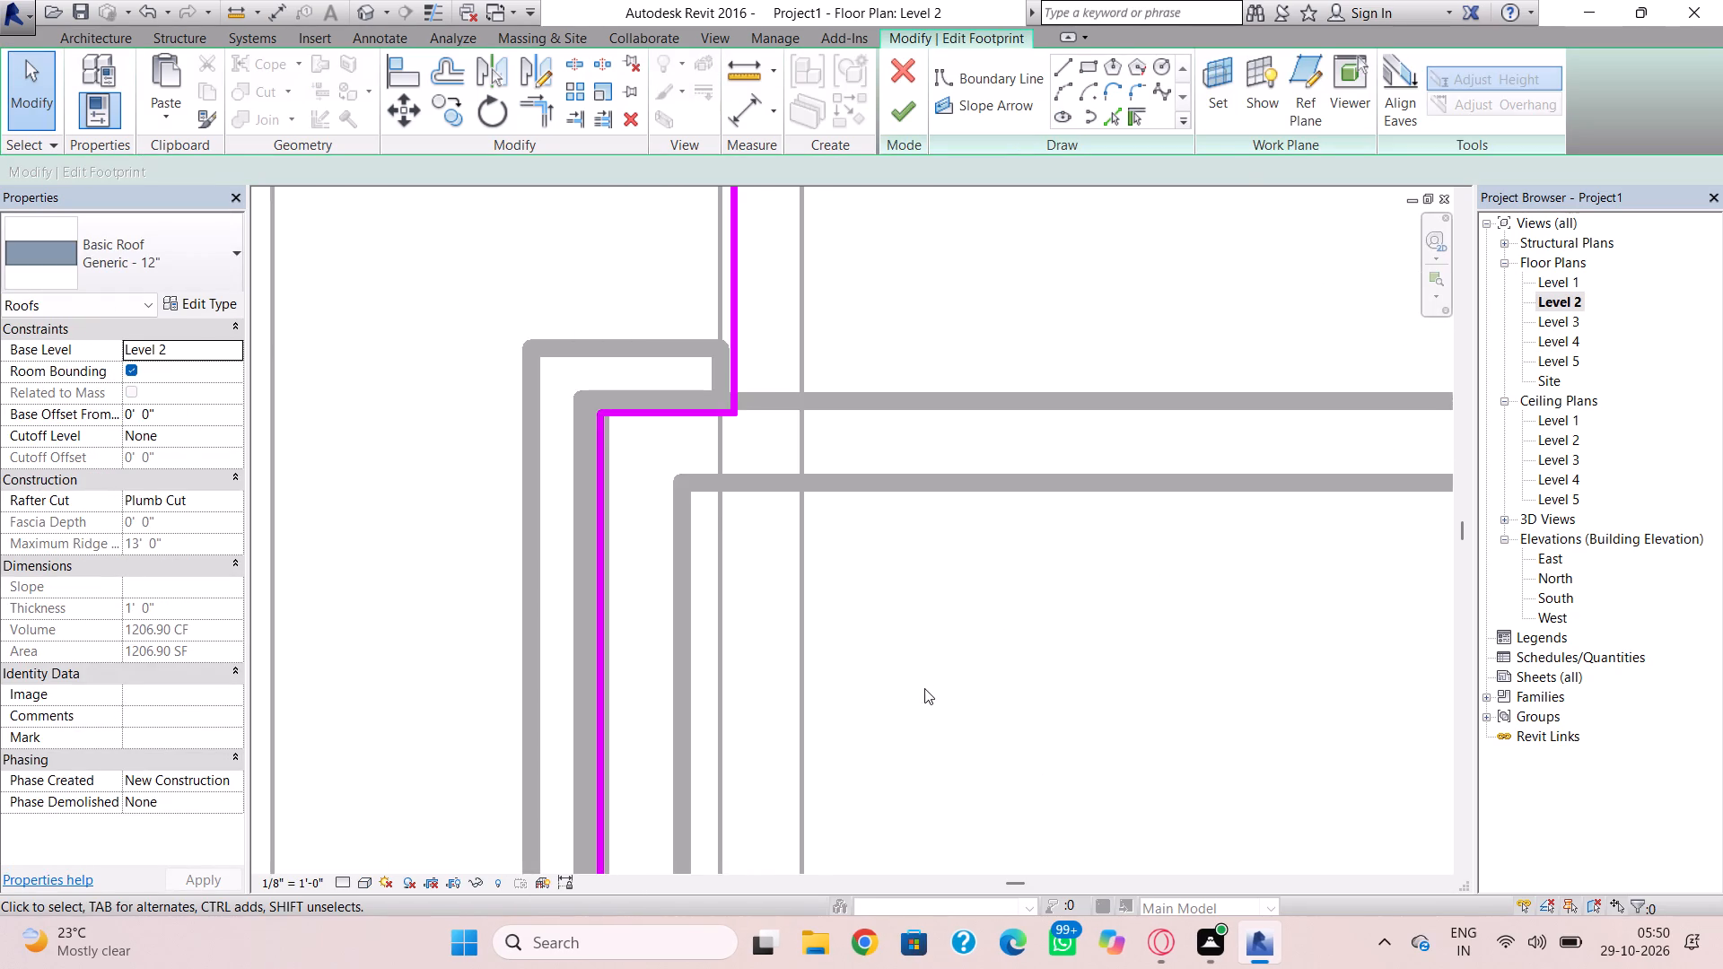
scroll(924, 688, "down", 3)
middle_click_drag(924, 688, 852, 412)
scroll(909, 575, "down", 5)
scroll(964, 624, "down", 1)
middle_click_drag(965, 628, 906, 519)
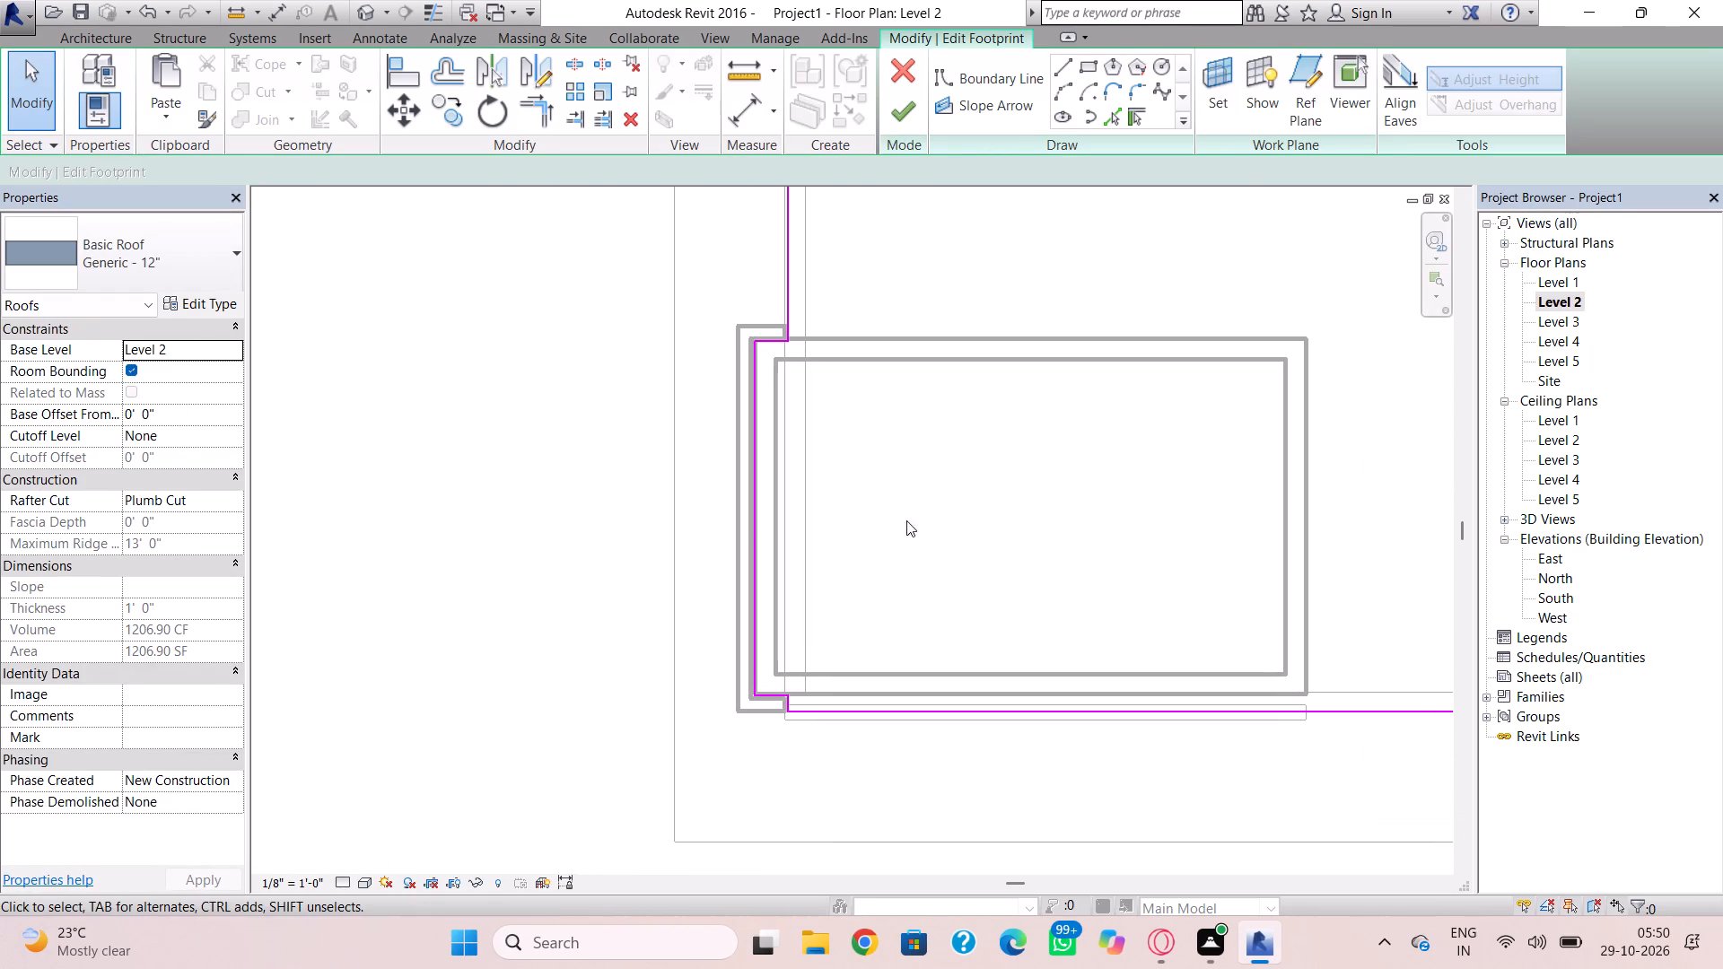
middle_click_drag(1037, 645, 646, 598)
scroll(1037, 645, "up", 1)
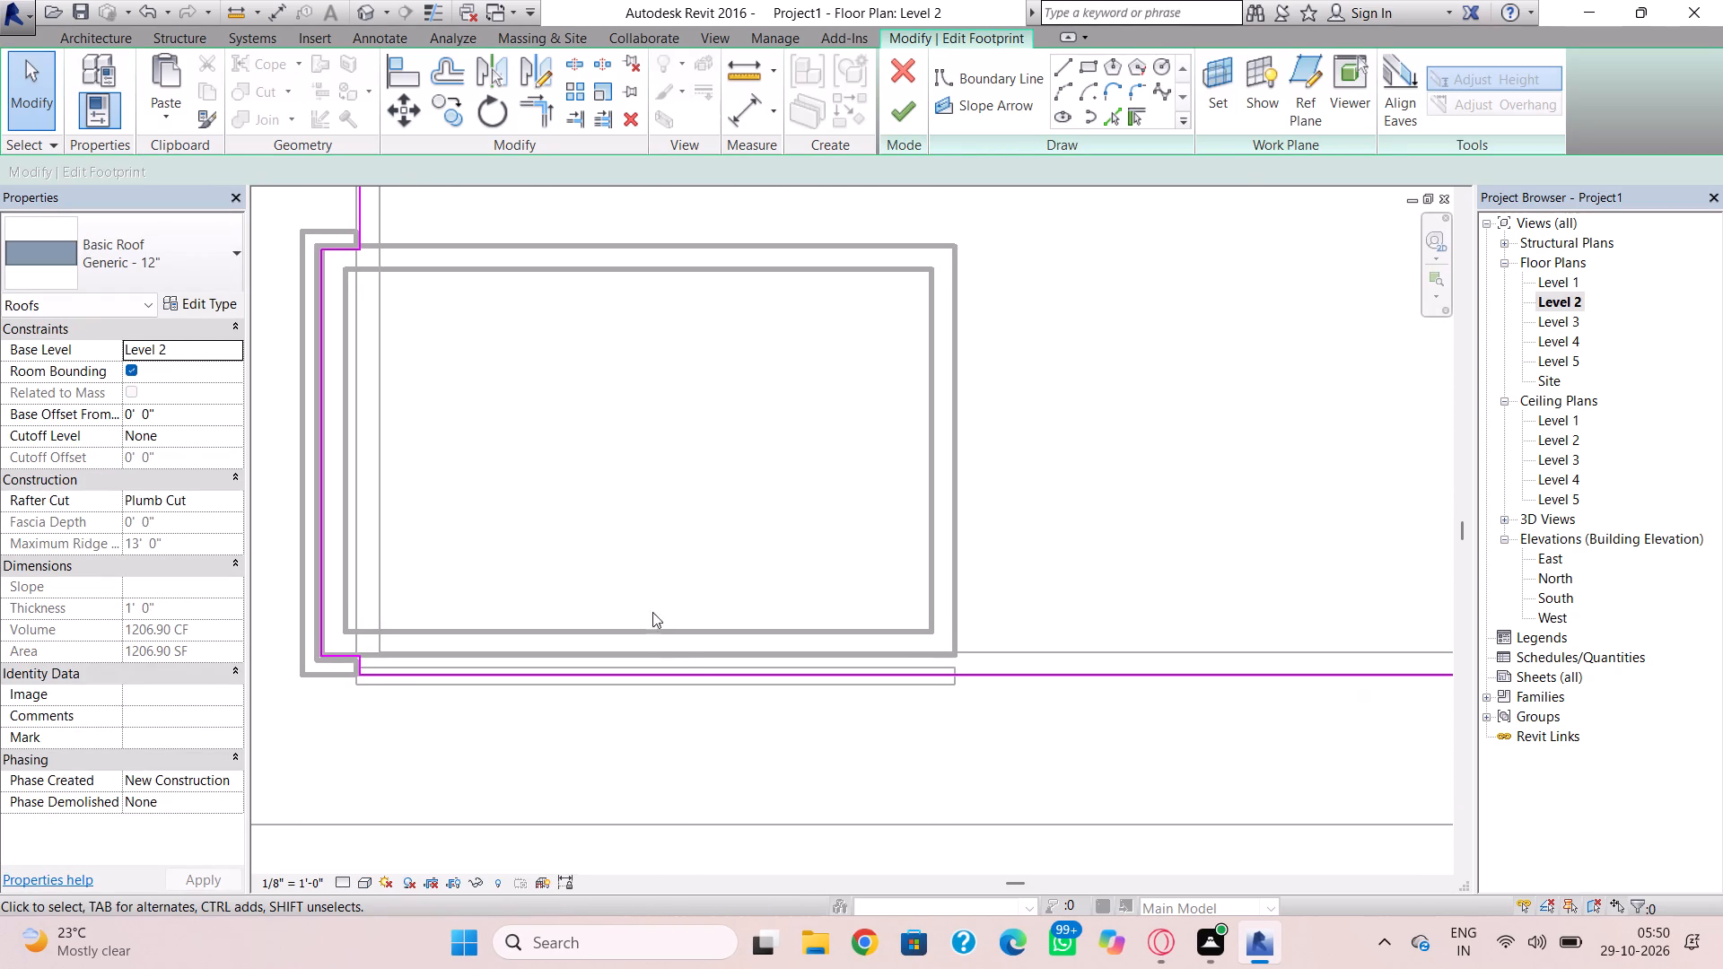
left_click(698, 671)
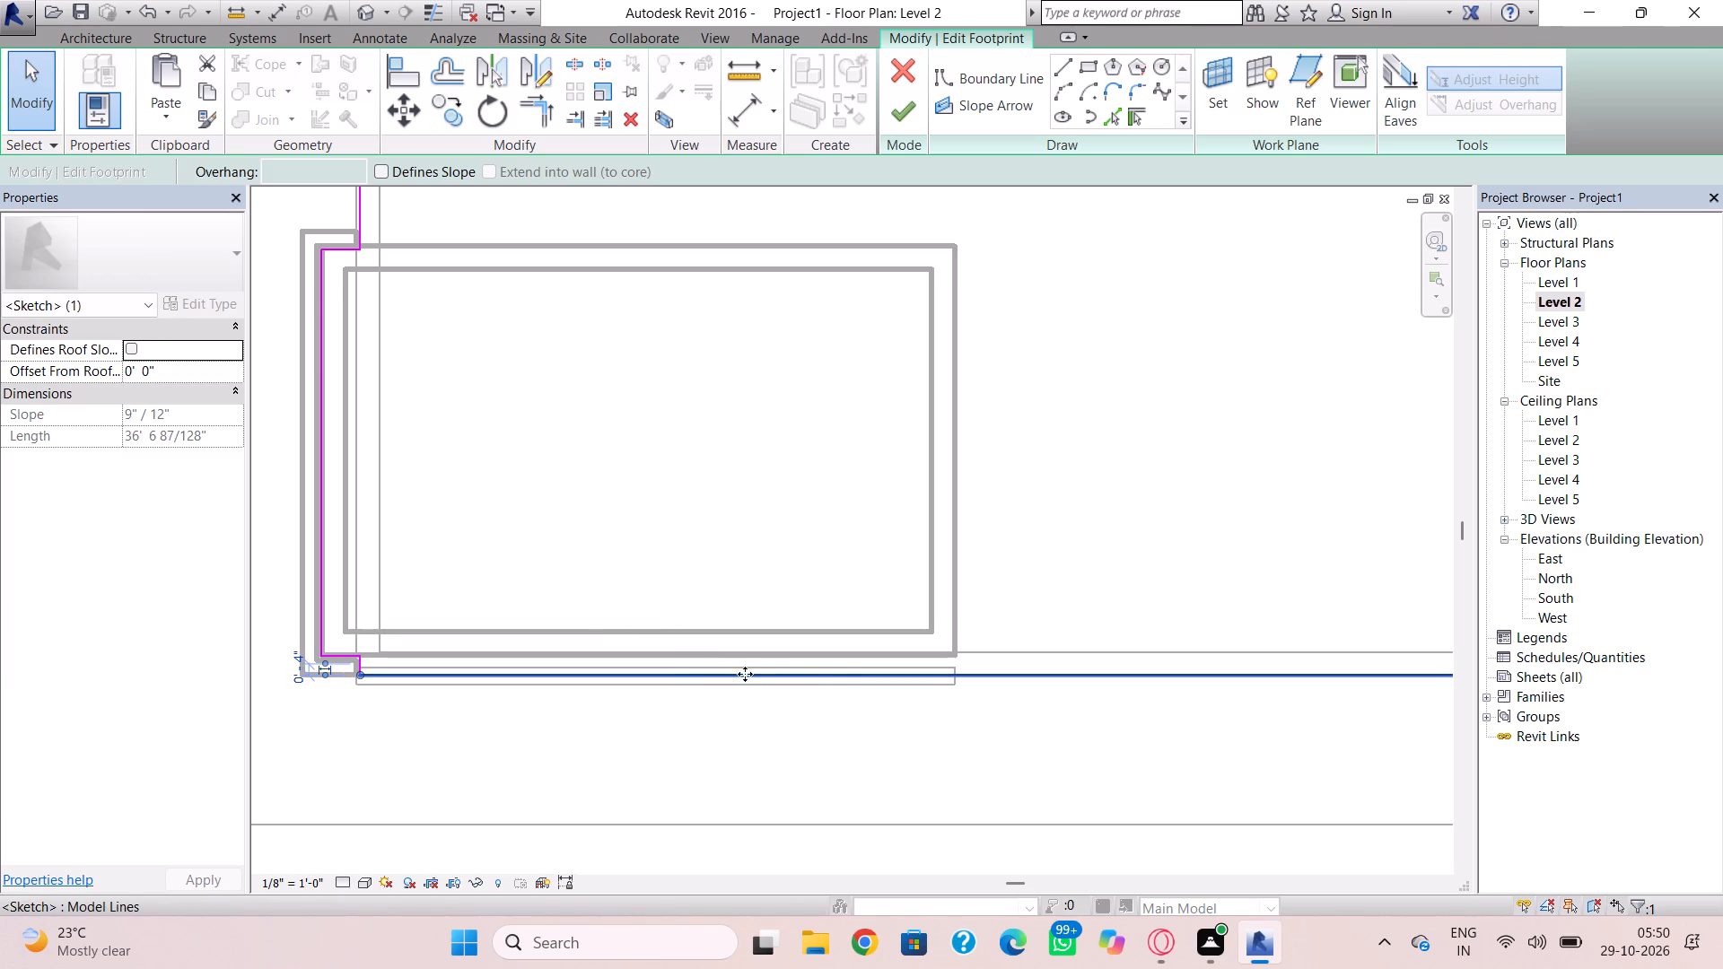
scroll(843, 677, "down", 2)
middle_click_drag(843, 683, 784, 700)
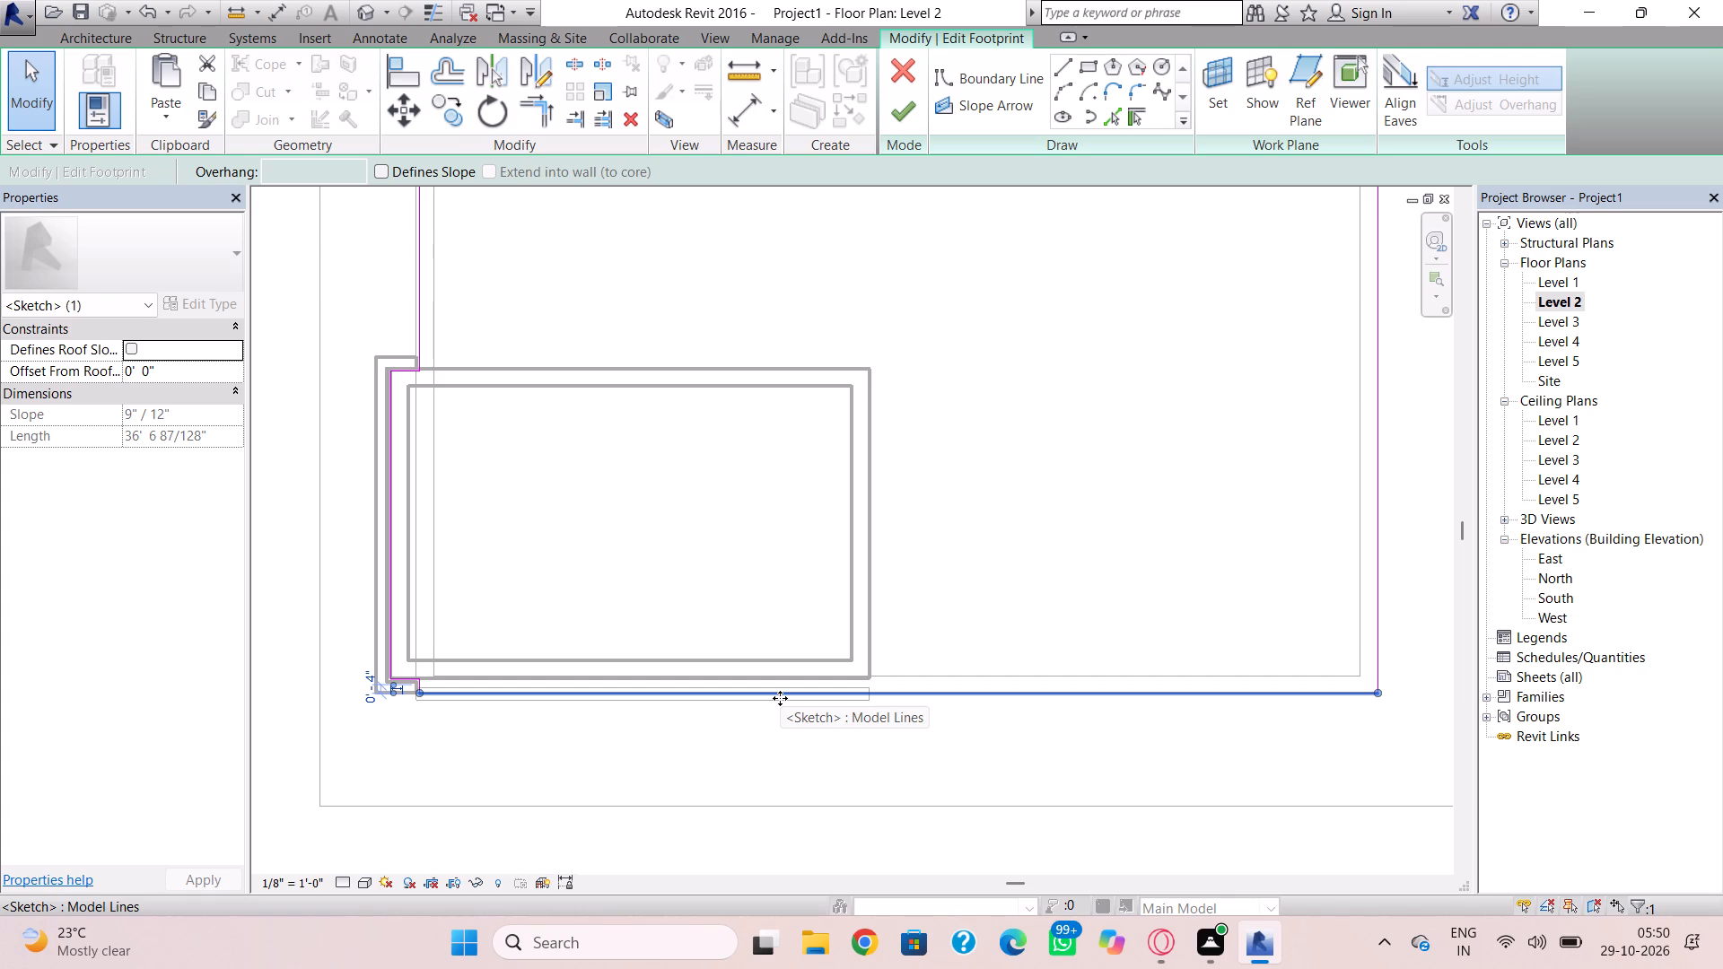
key("Up")
key("Up")
key("Up")
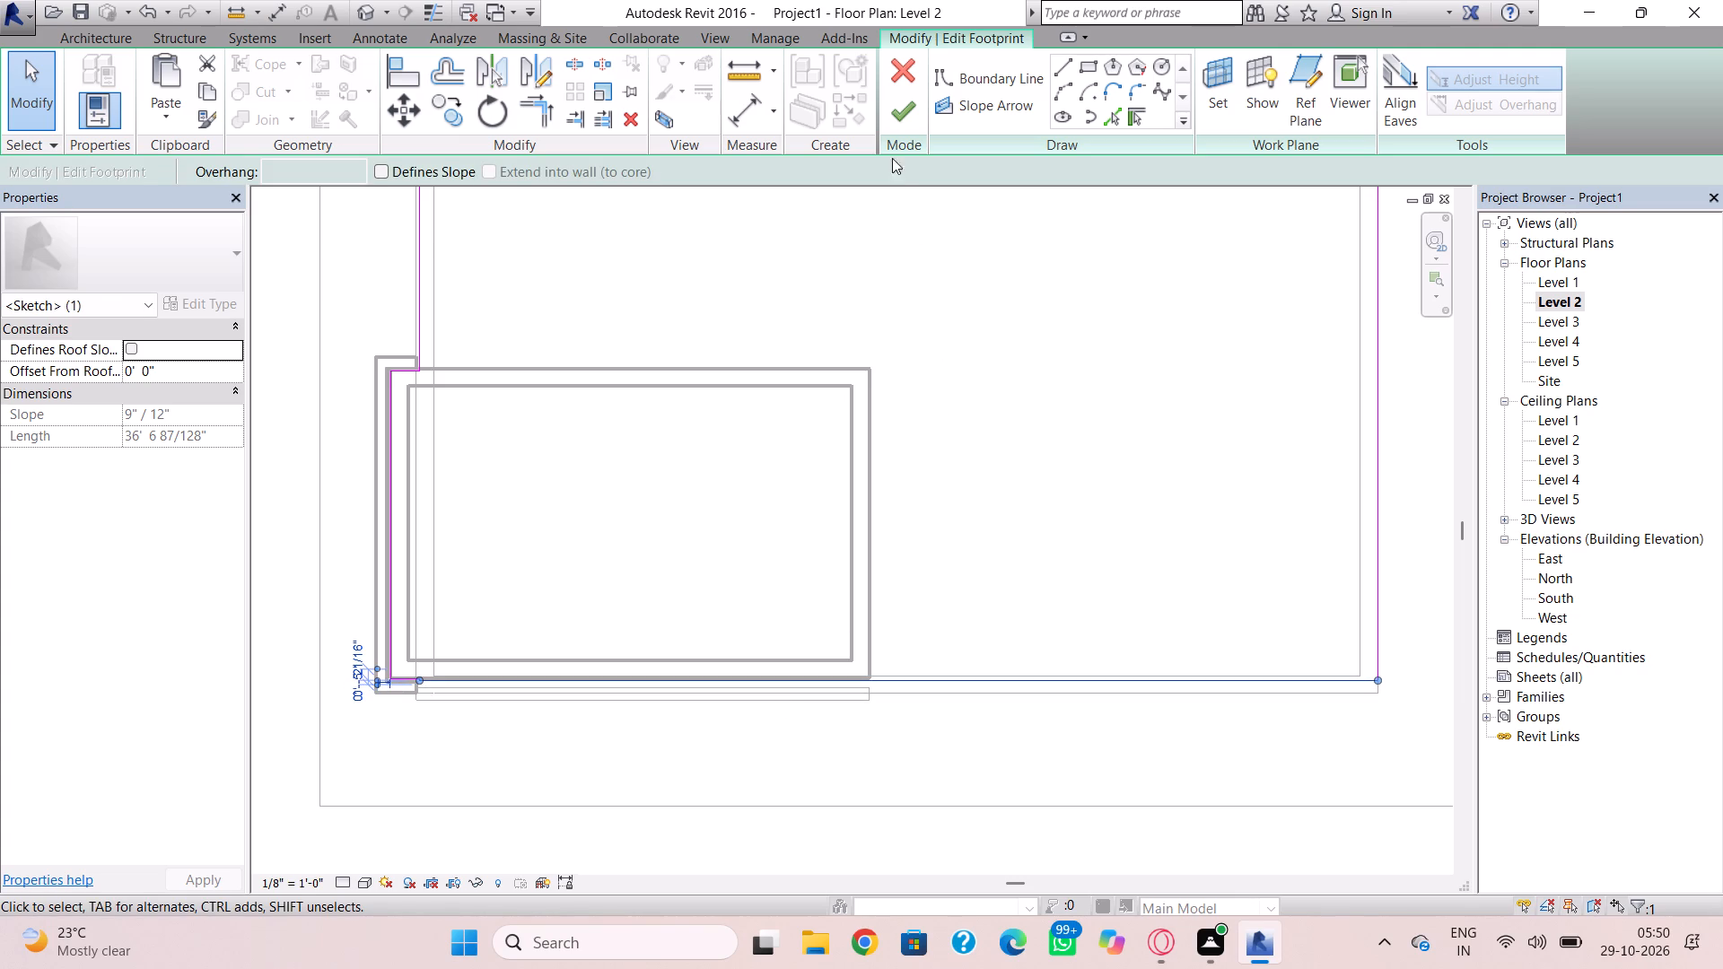
left_click(905, 120)
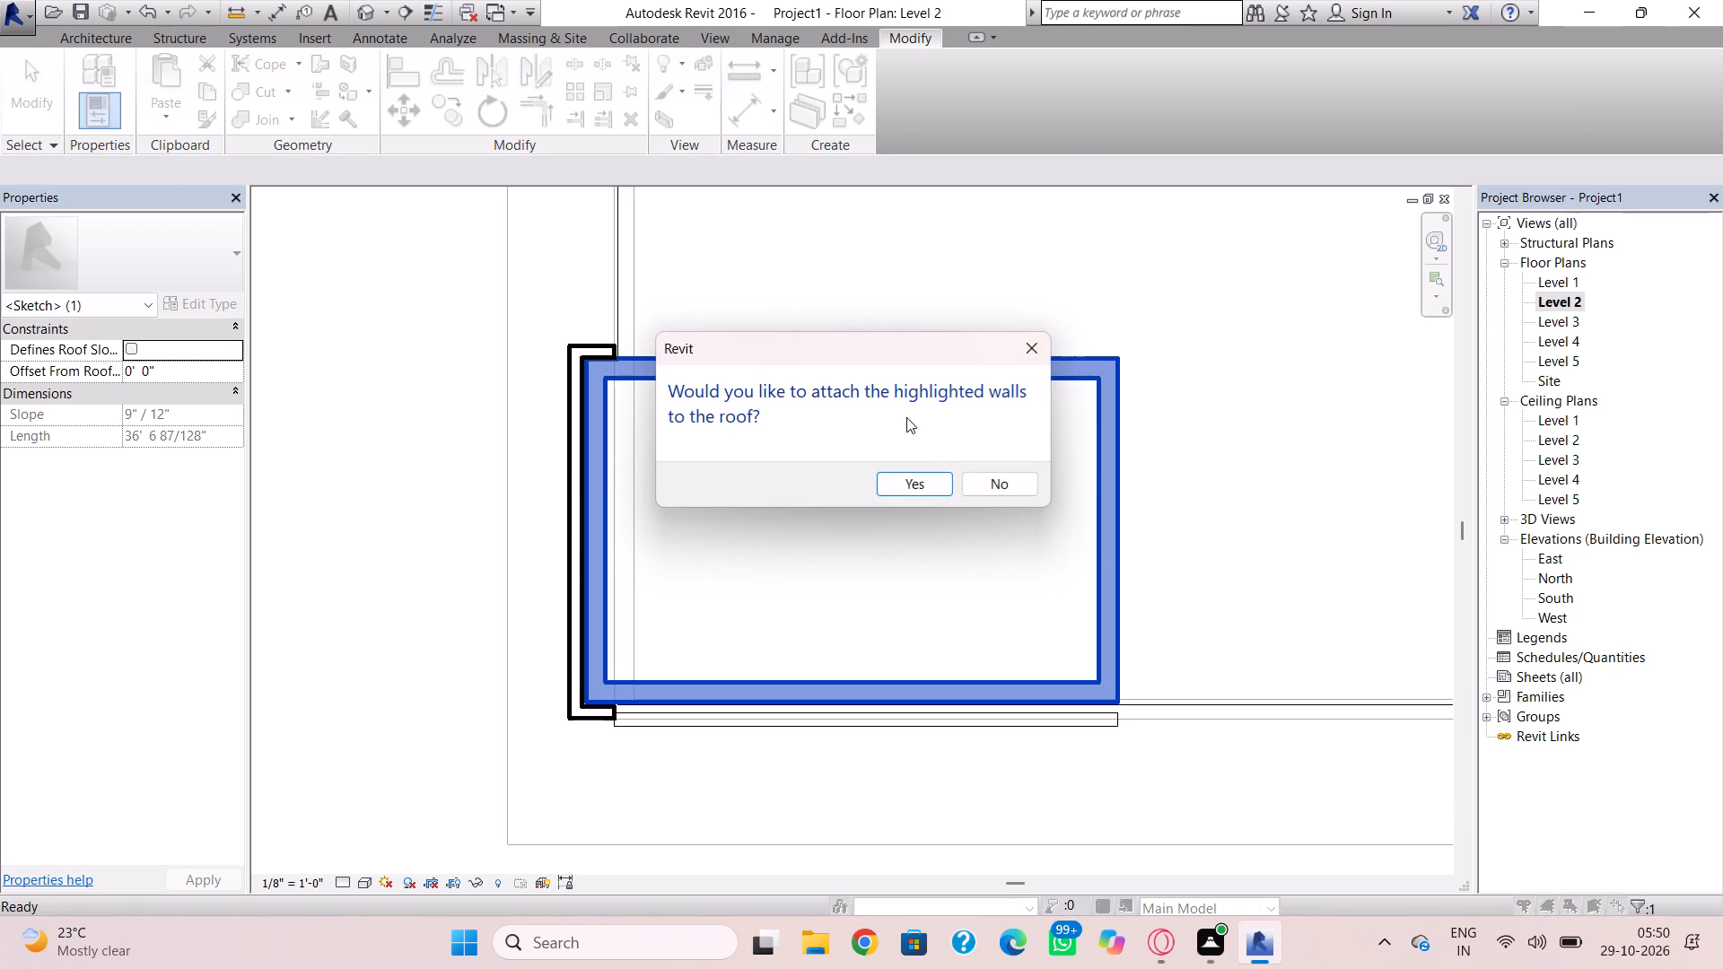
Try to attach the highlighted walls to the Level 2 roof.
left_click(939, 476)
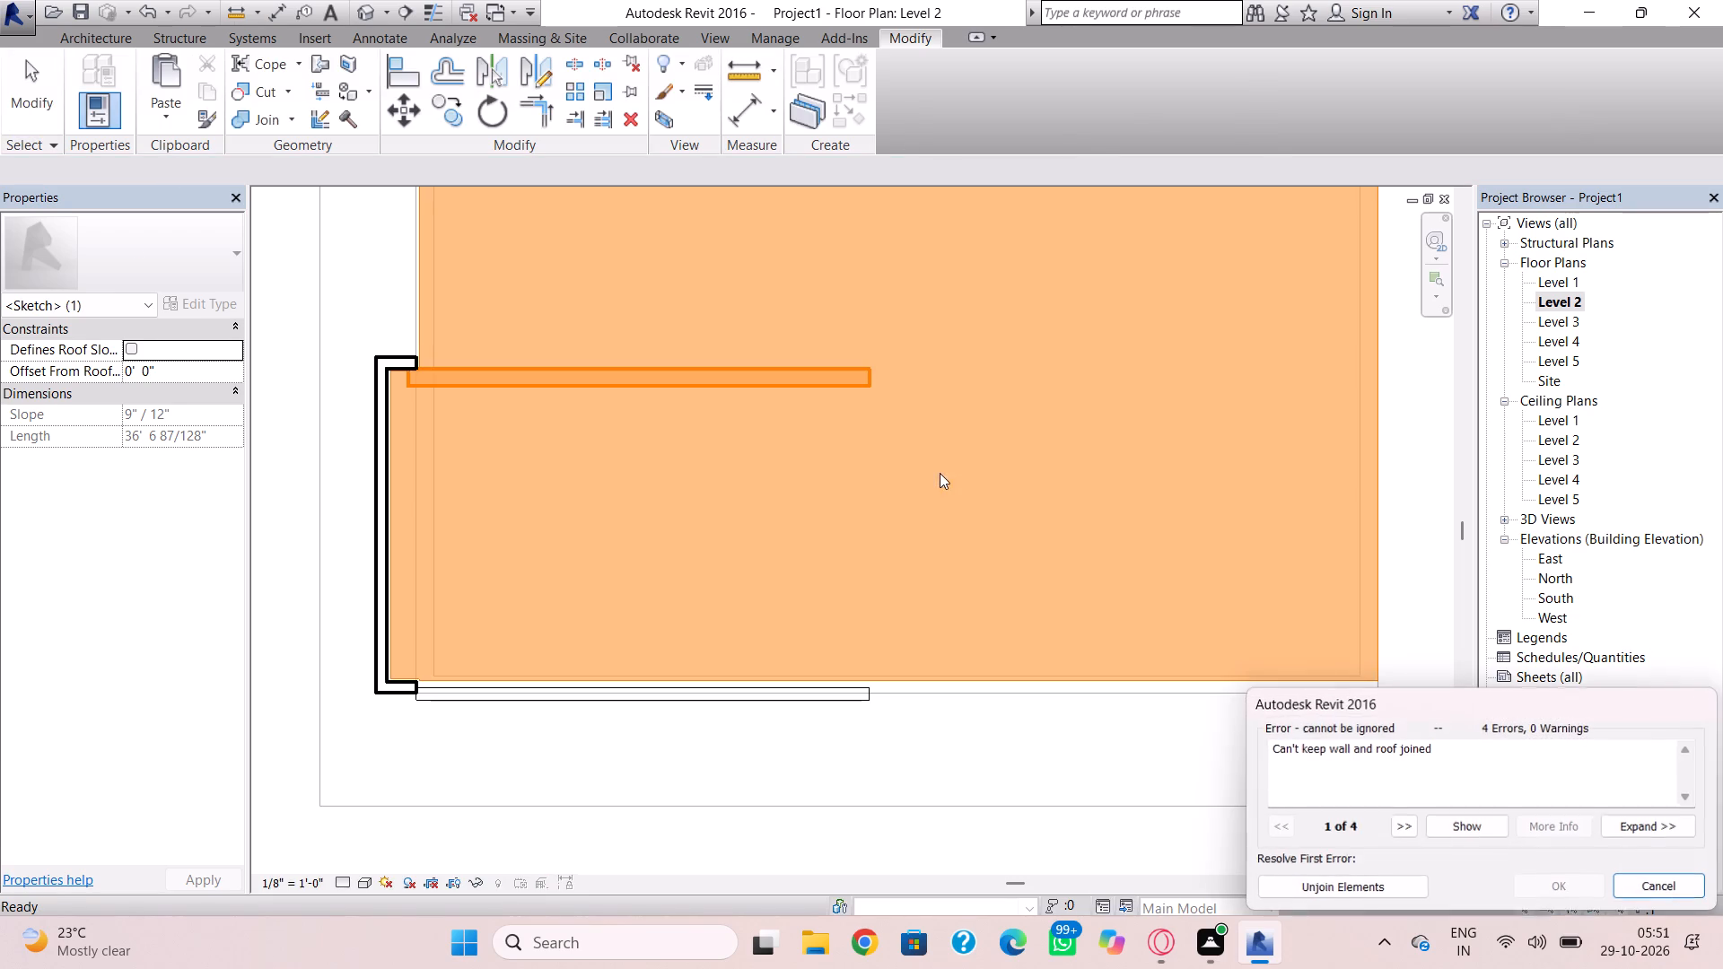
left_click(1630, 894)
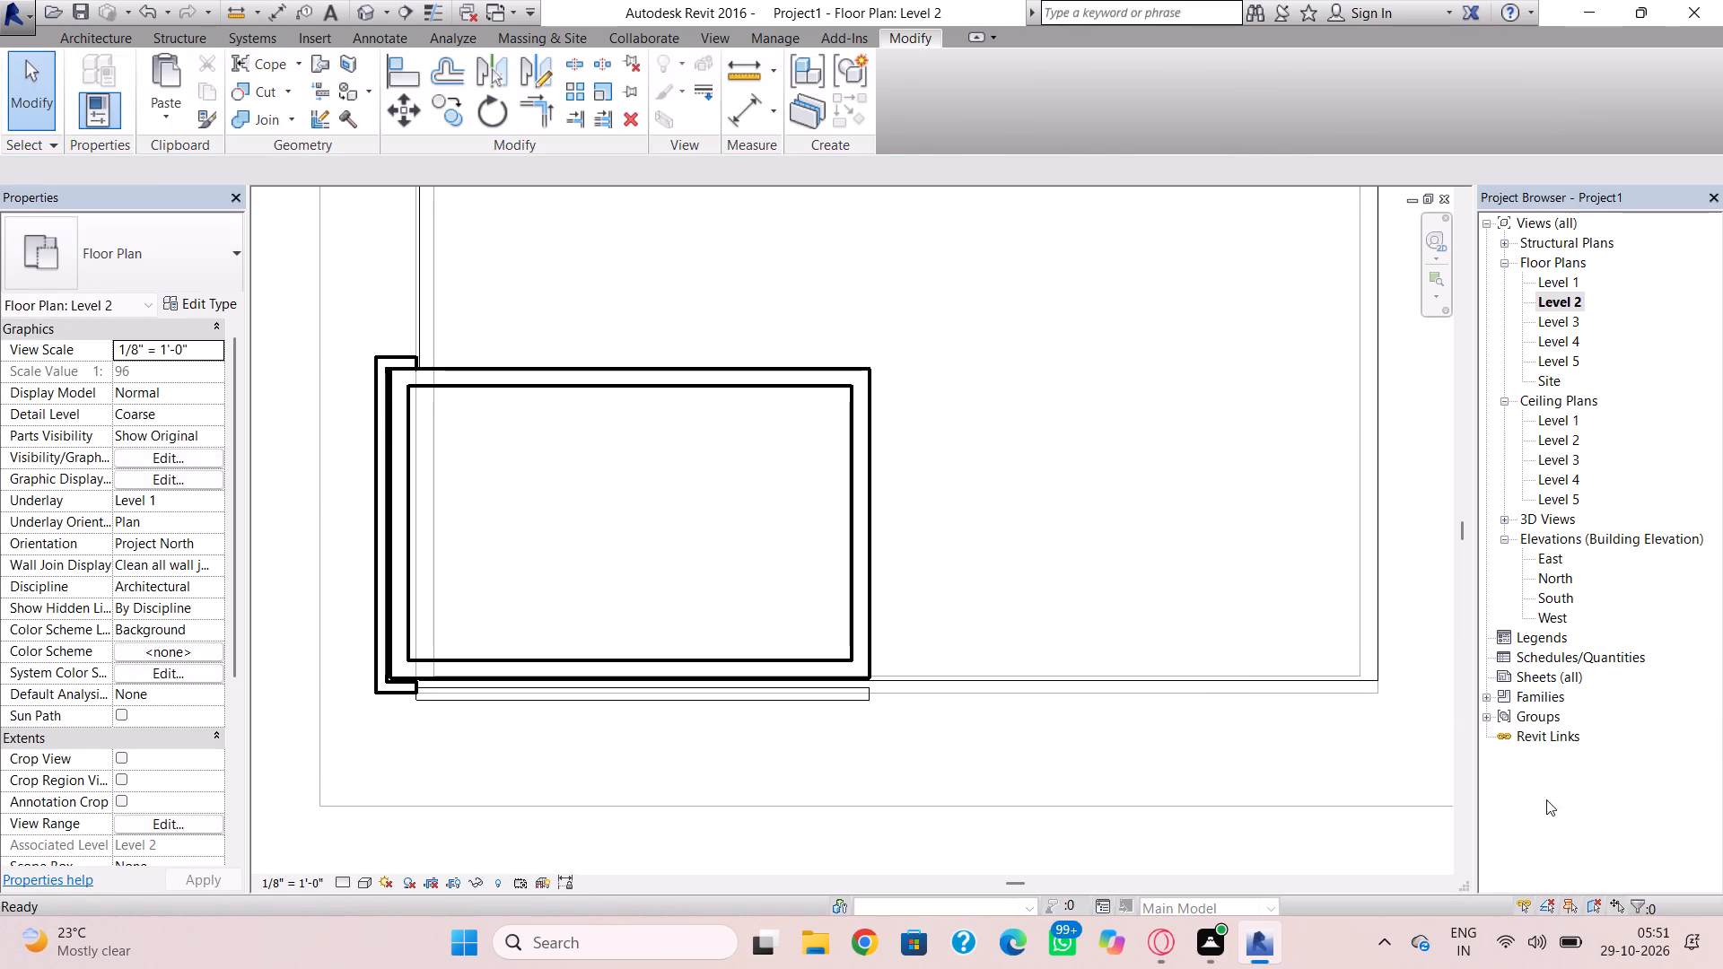
Save the project in Documents as REVIT INTERNSHIP 26.
left_click(374, 23)
left_click(888, 434)
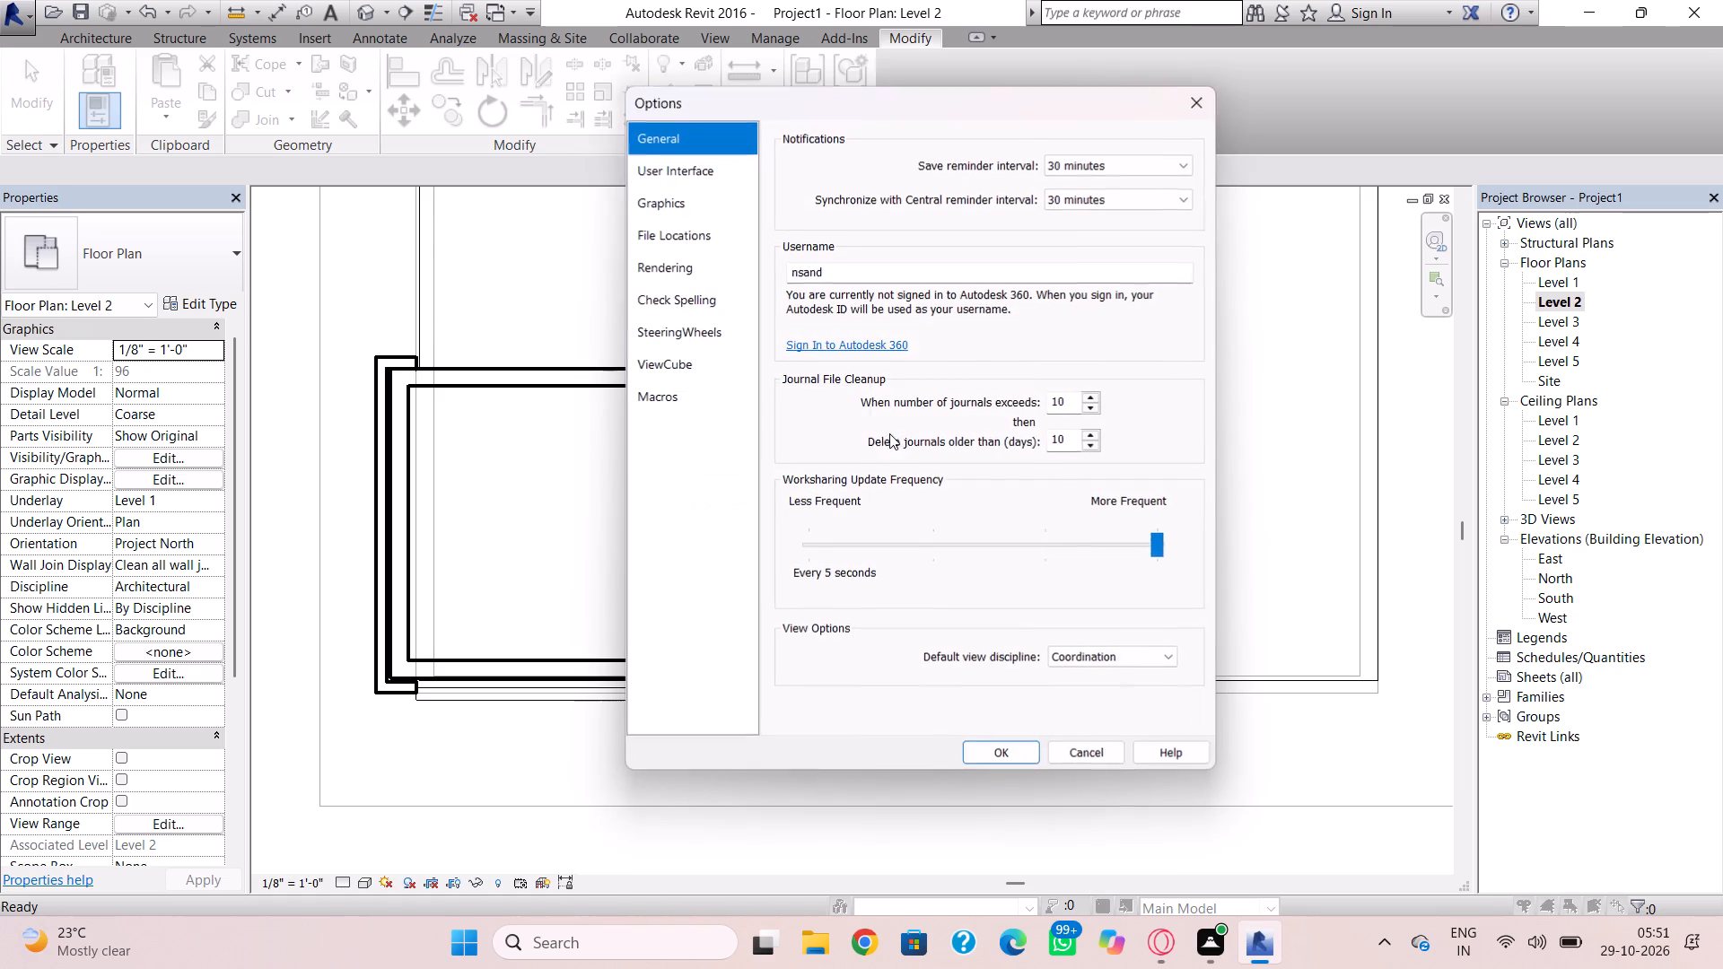
left_click(1194, 109)
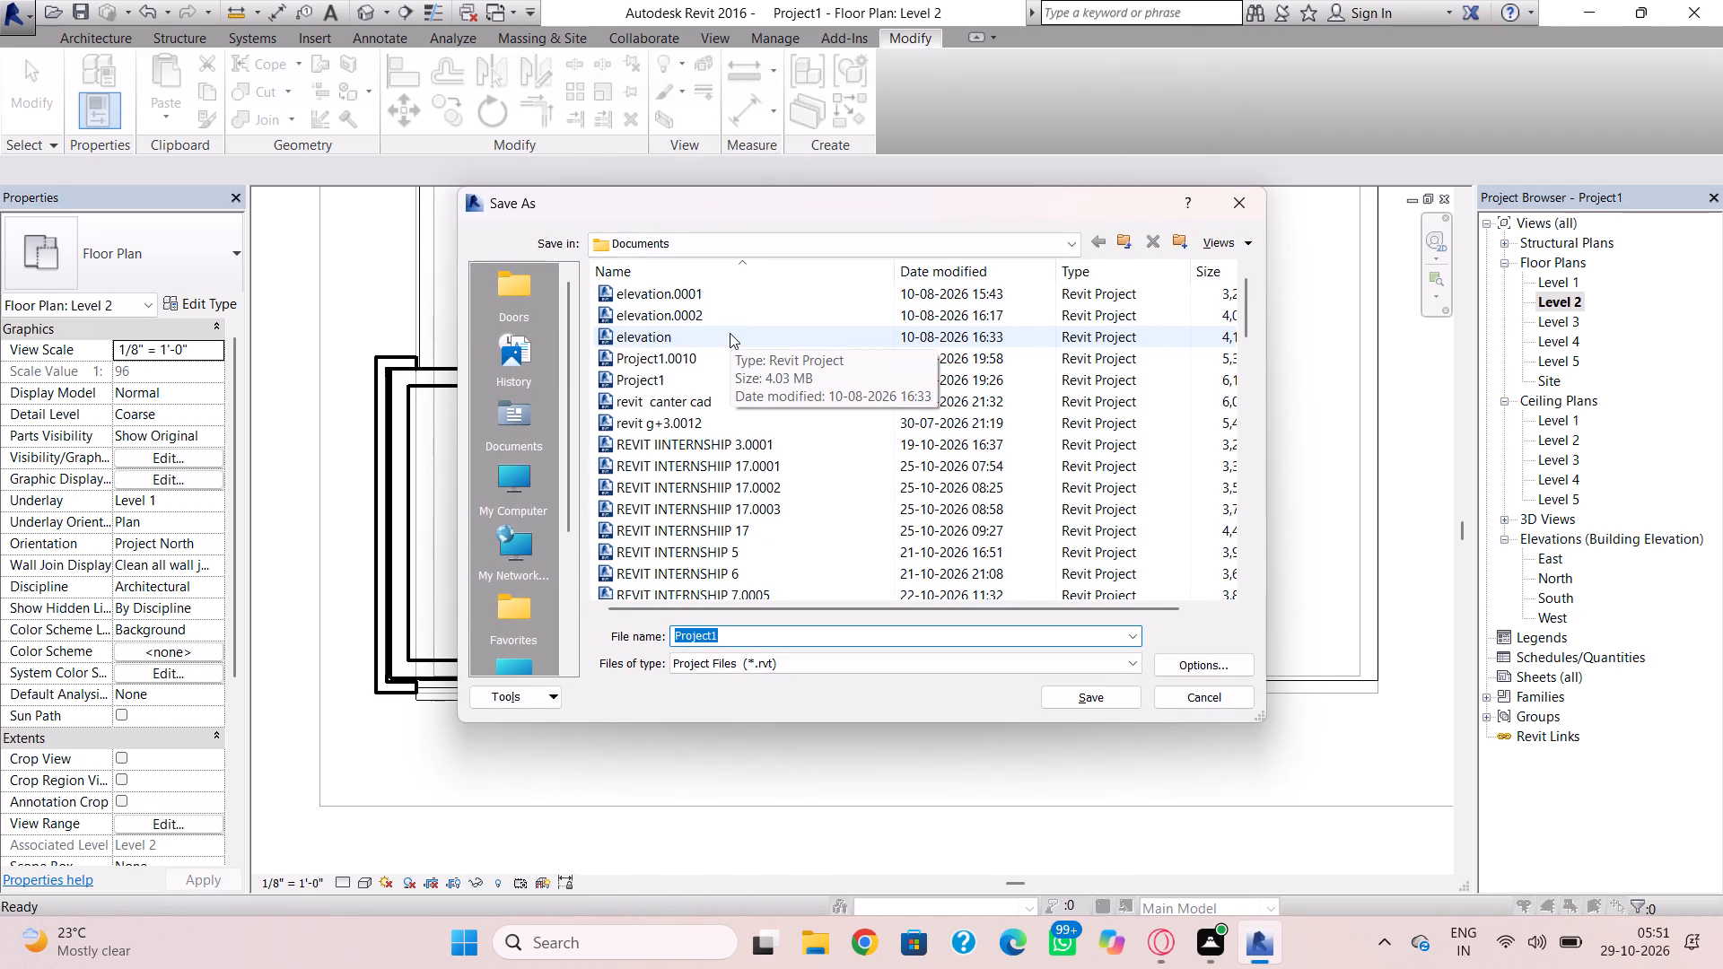
key("BackSpace")
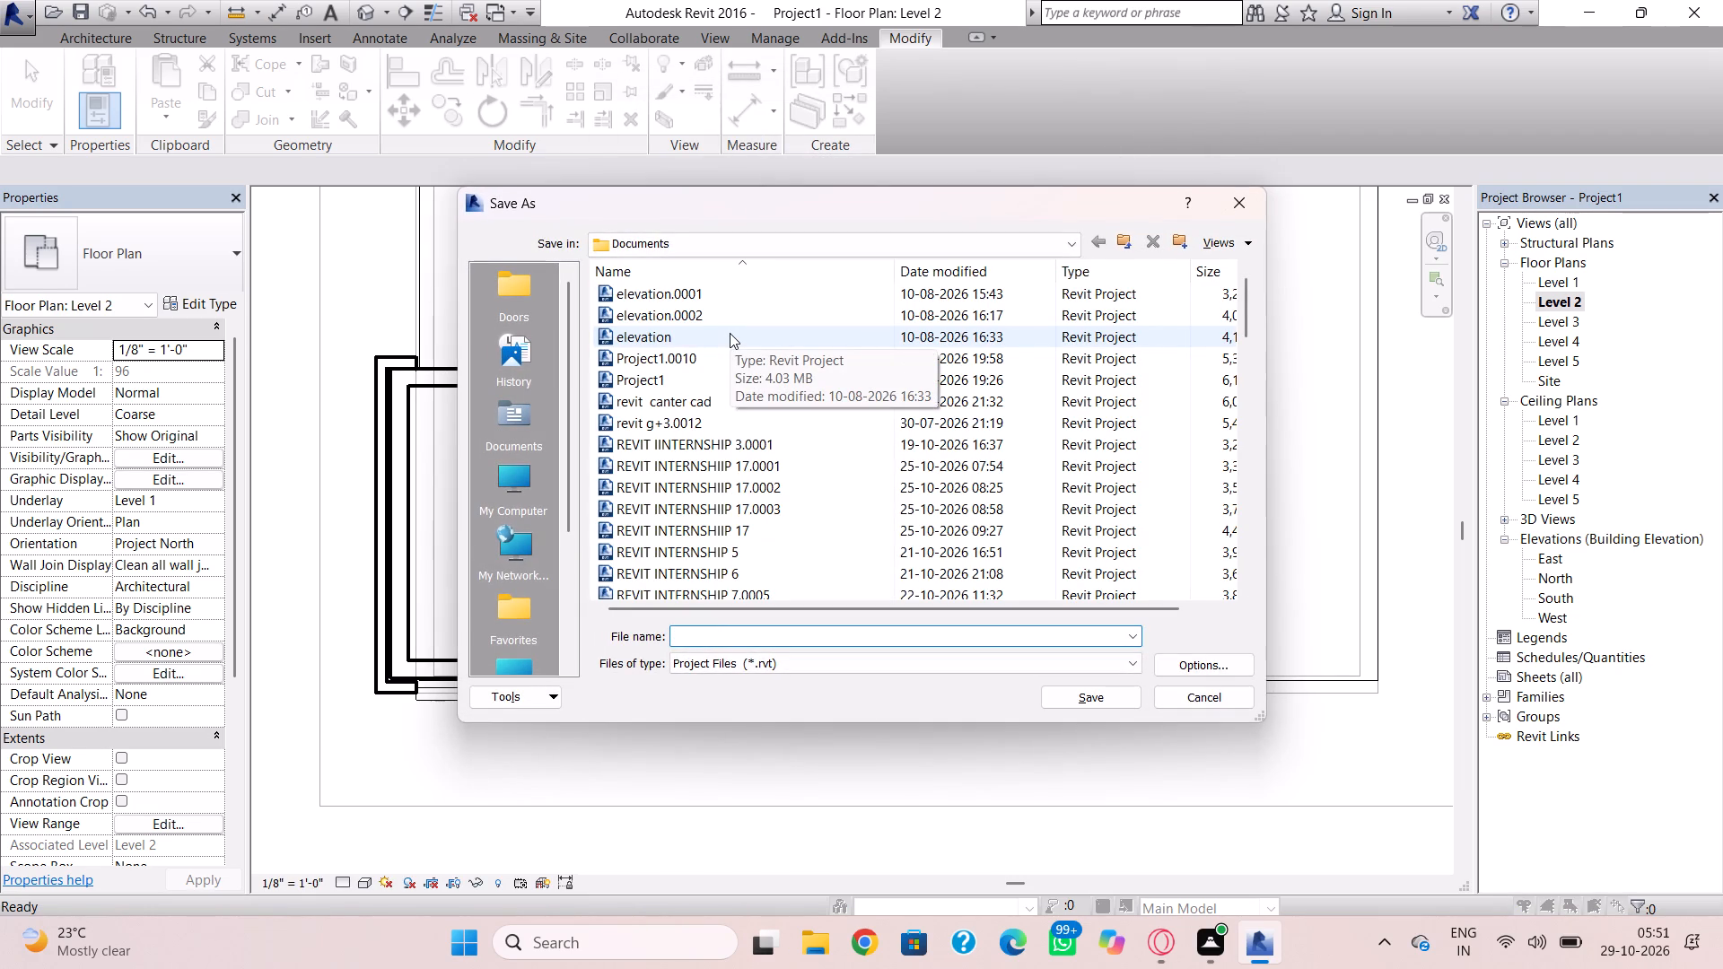
type("RE")
type("VIT")
key("space")
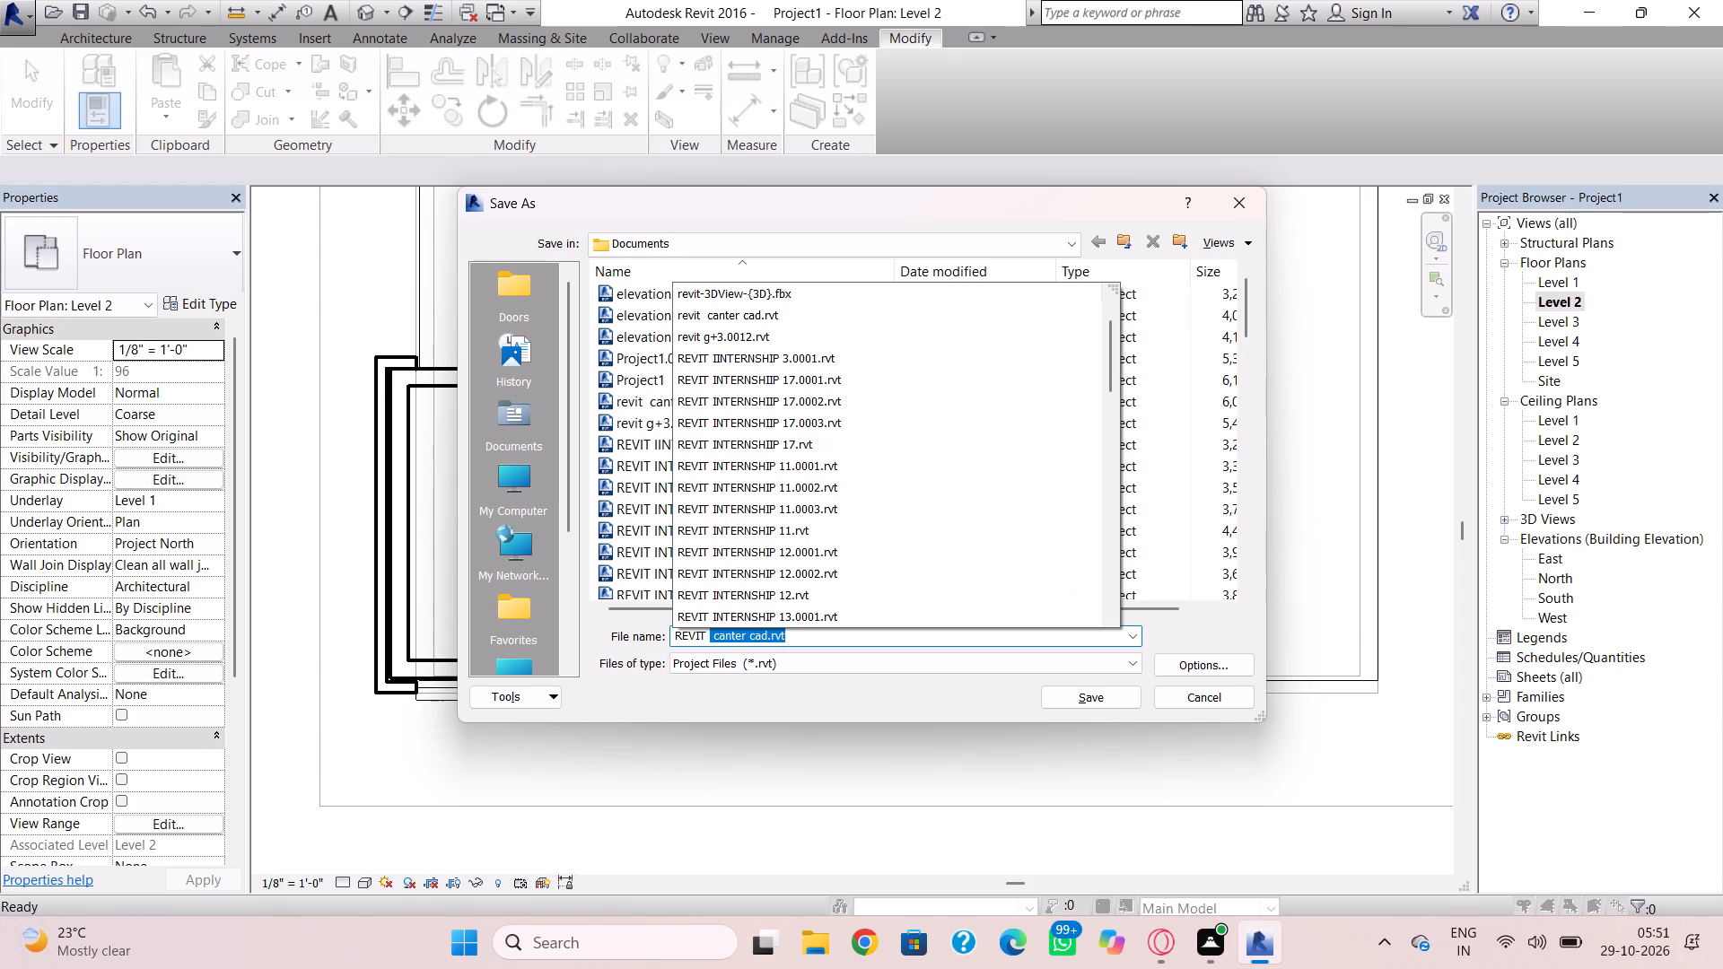
key("i")
type("NTER")
key("n")
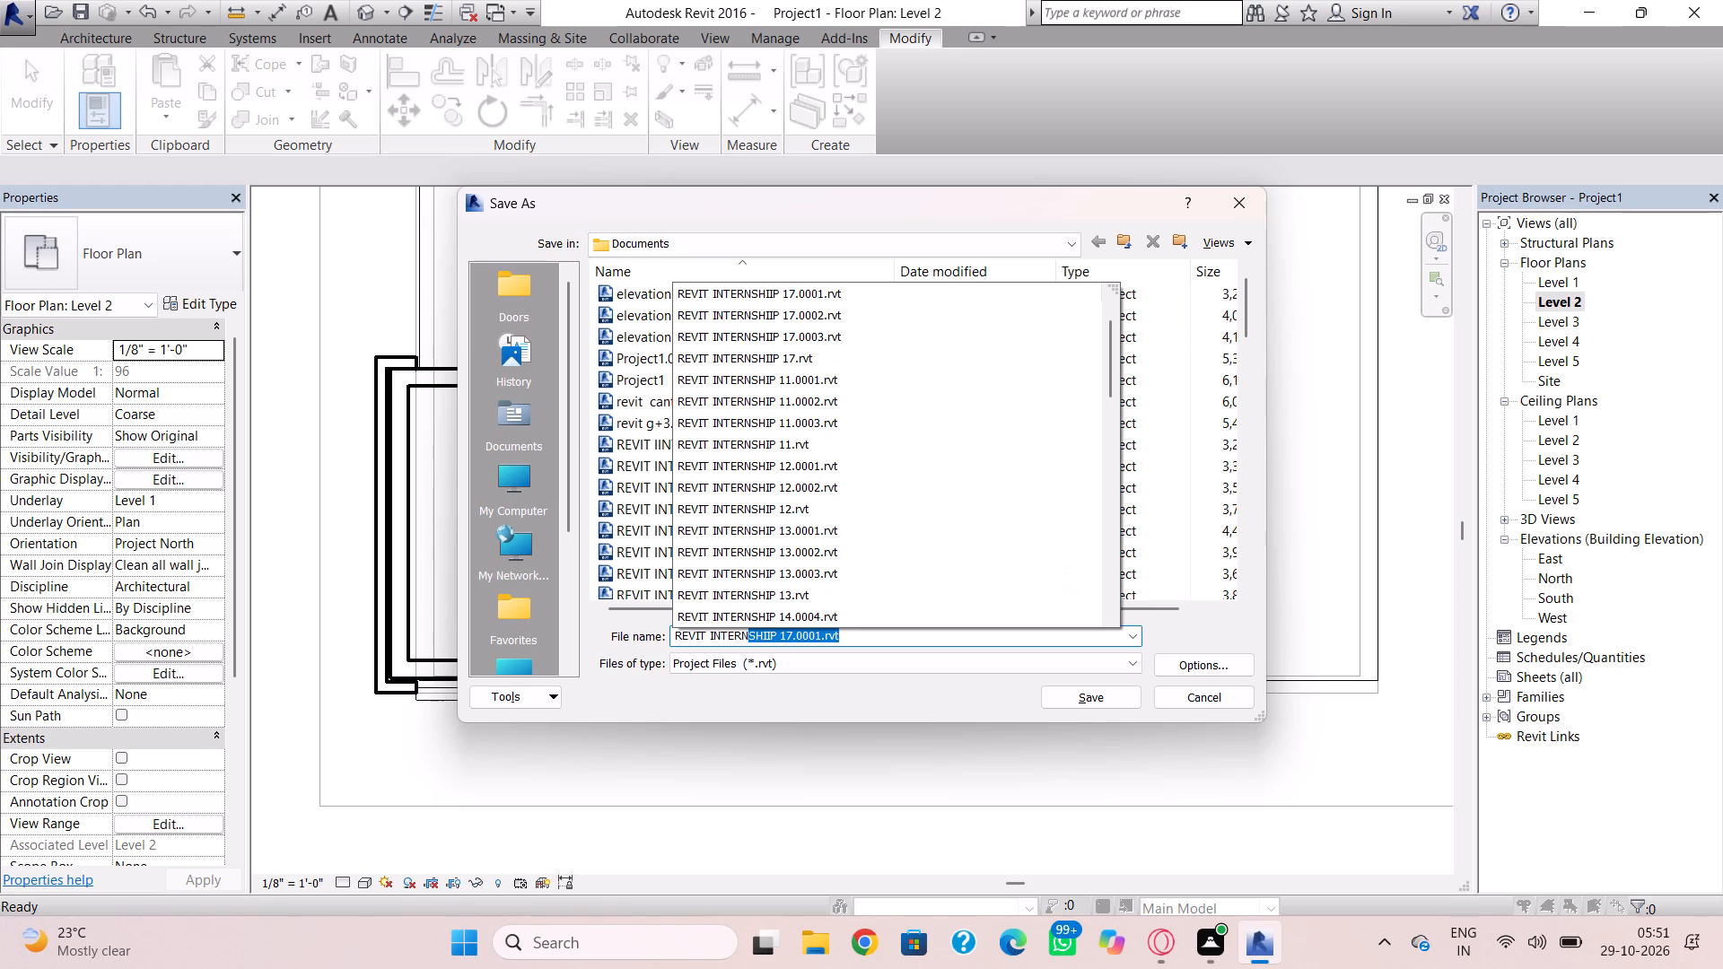
key("s")
key("h")
type("IP")
key("space")
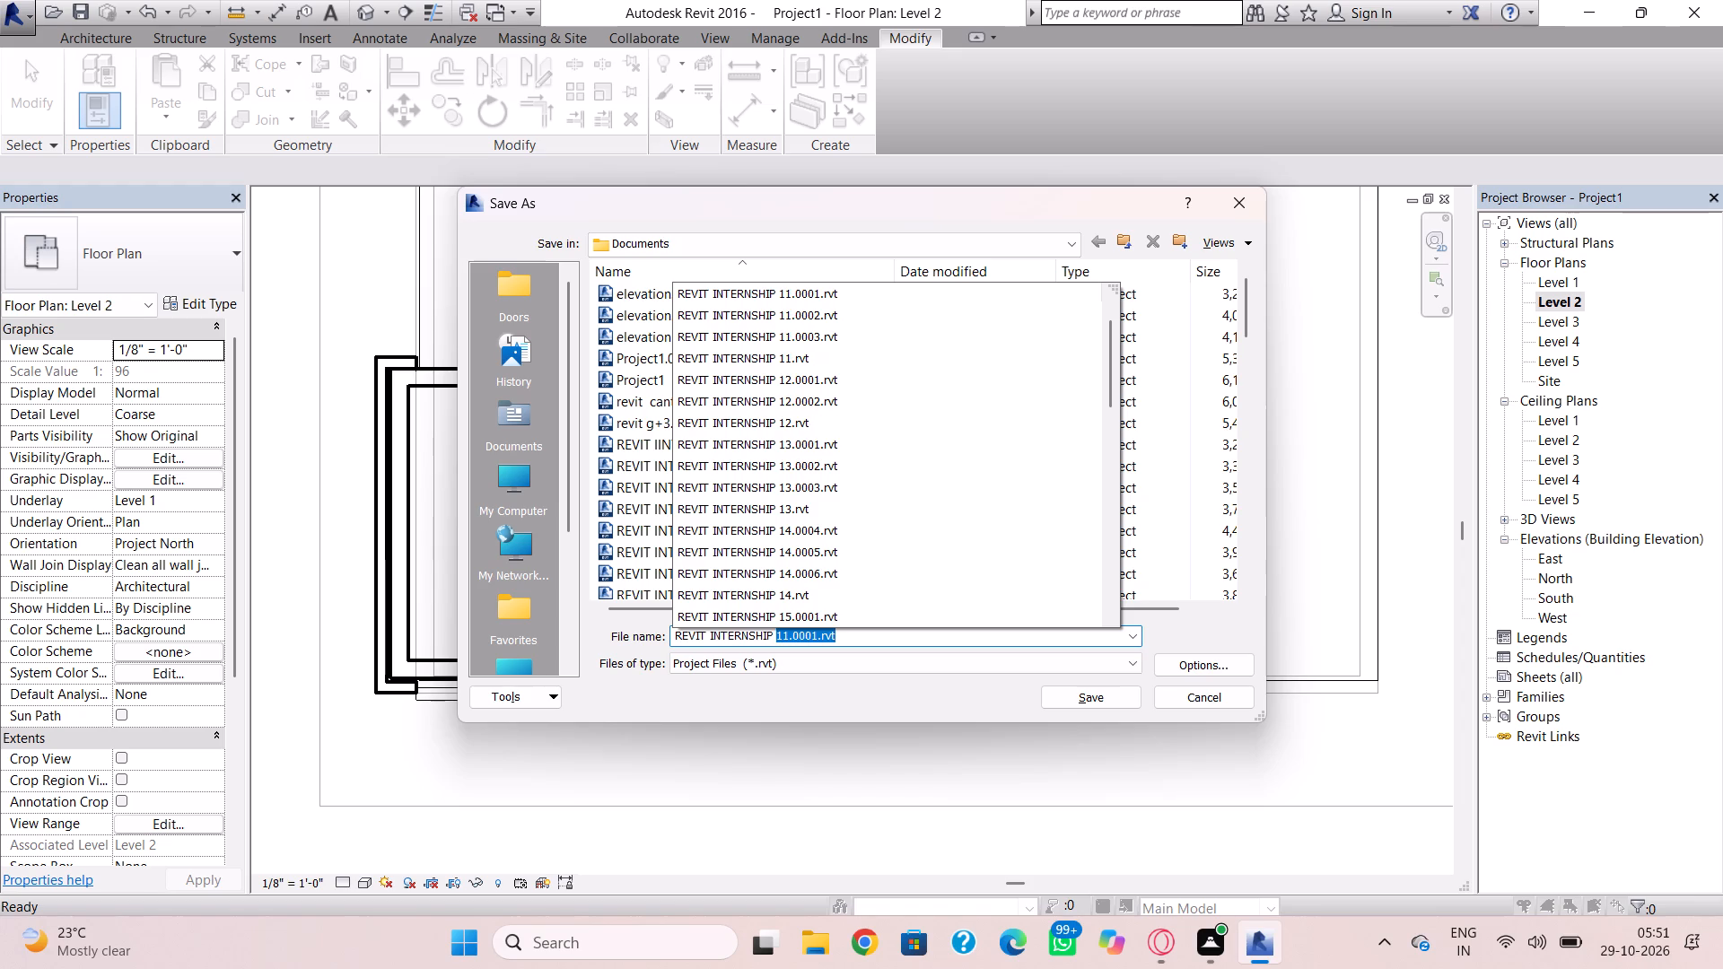
key("2")
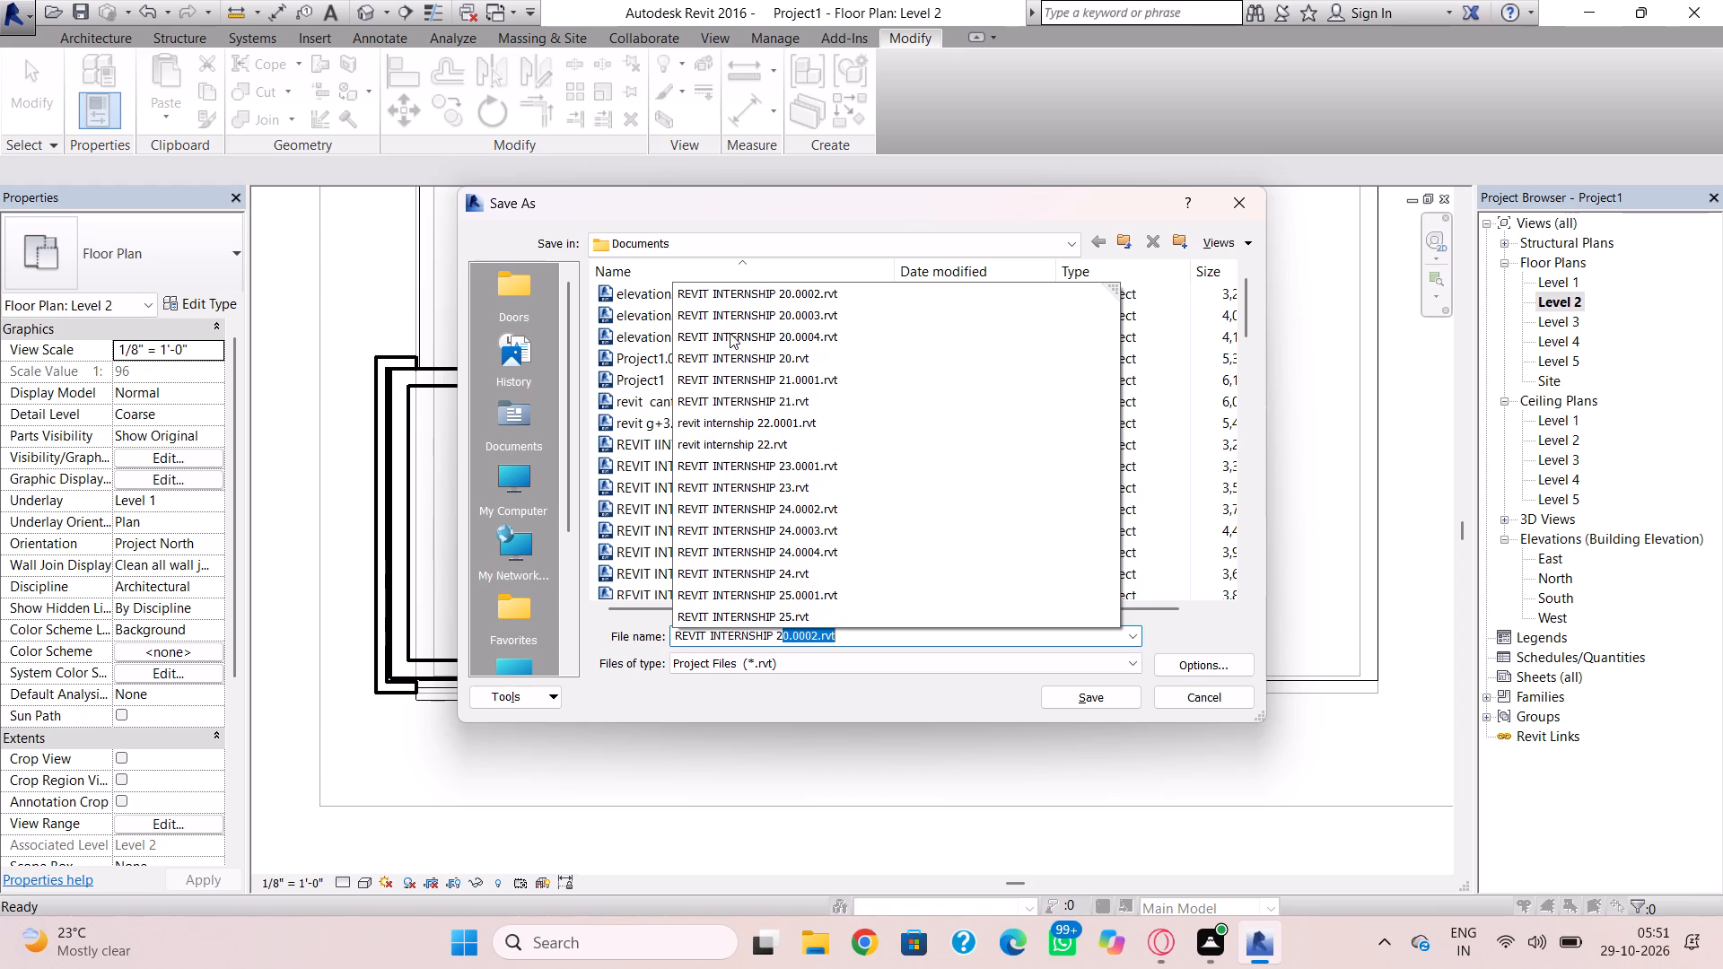
key("6")
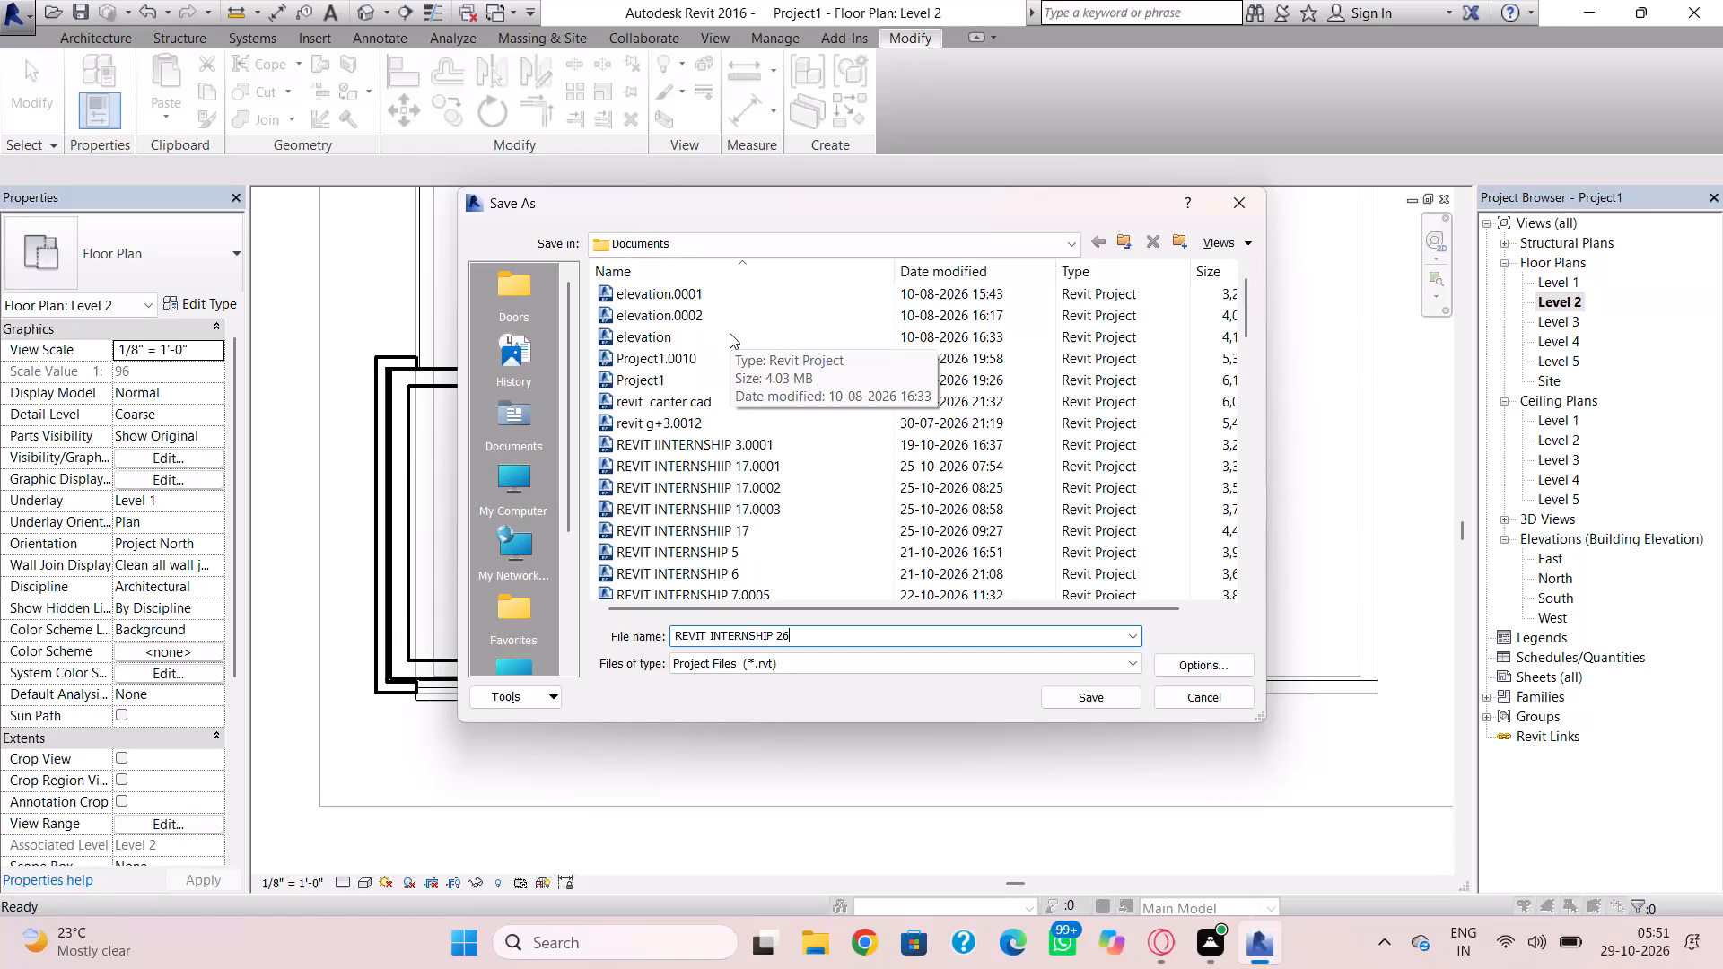
left_click(1118, 691)
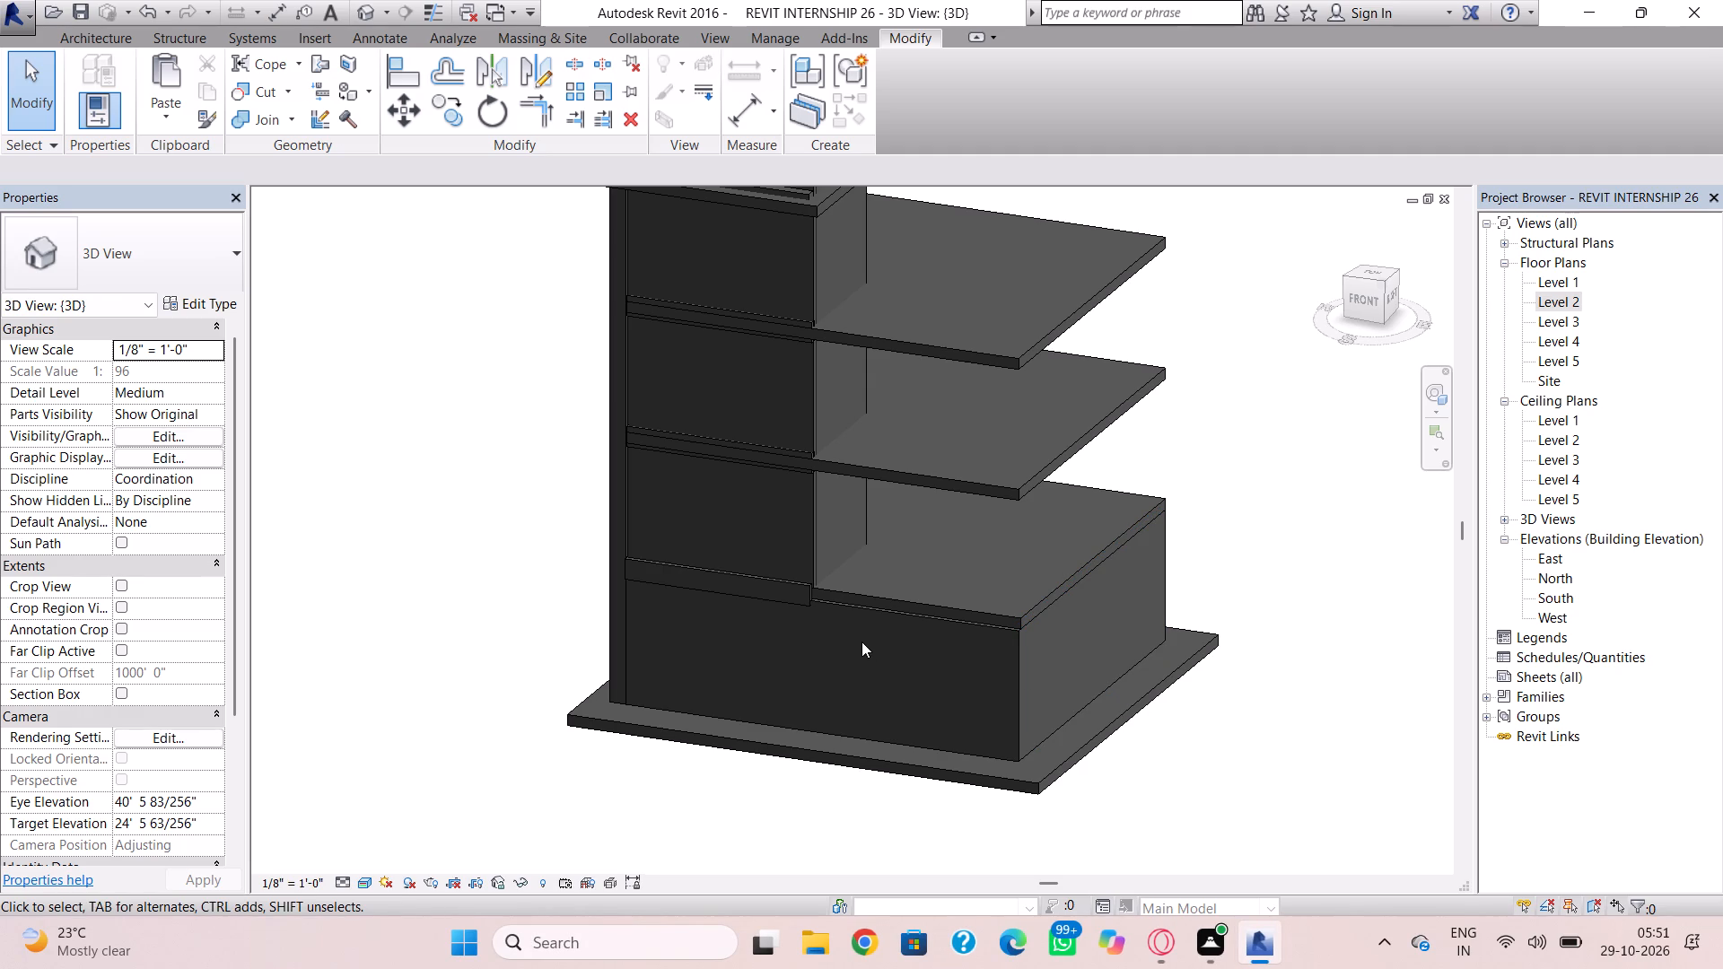
Edit the Level 3 roof footprint in its floor plan, nudging the front boundary line inward to the front wall, and finish the sketch.
left_click(935, 468)
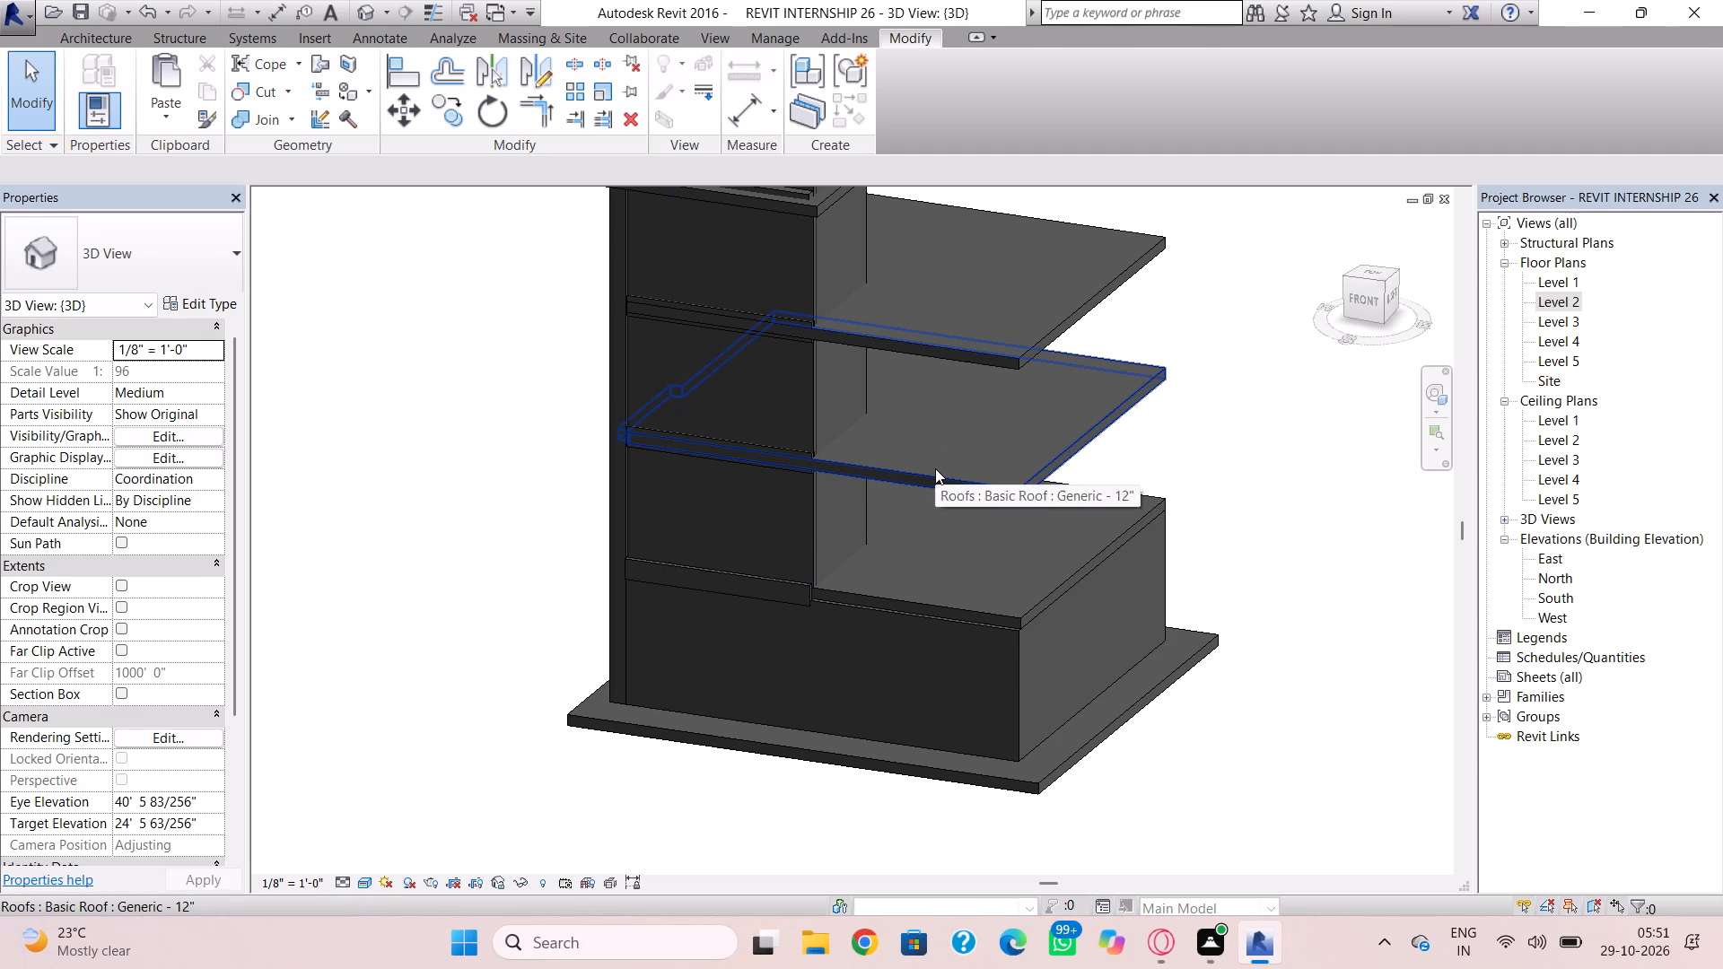
left_click(935, 468)
left_click(935, 468)
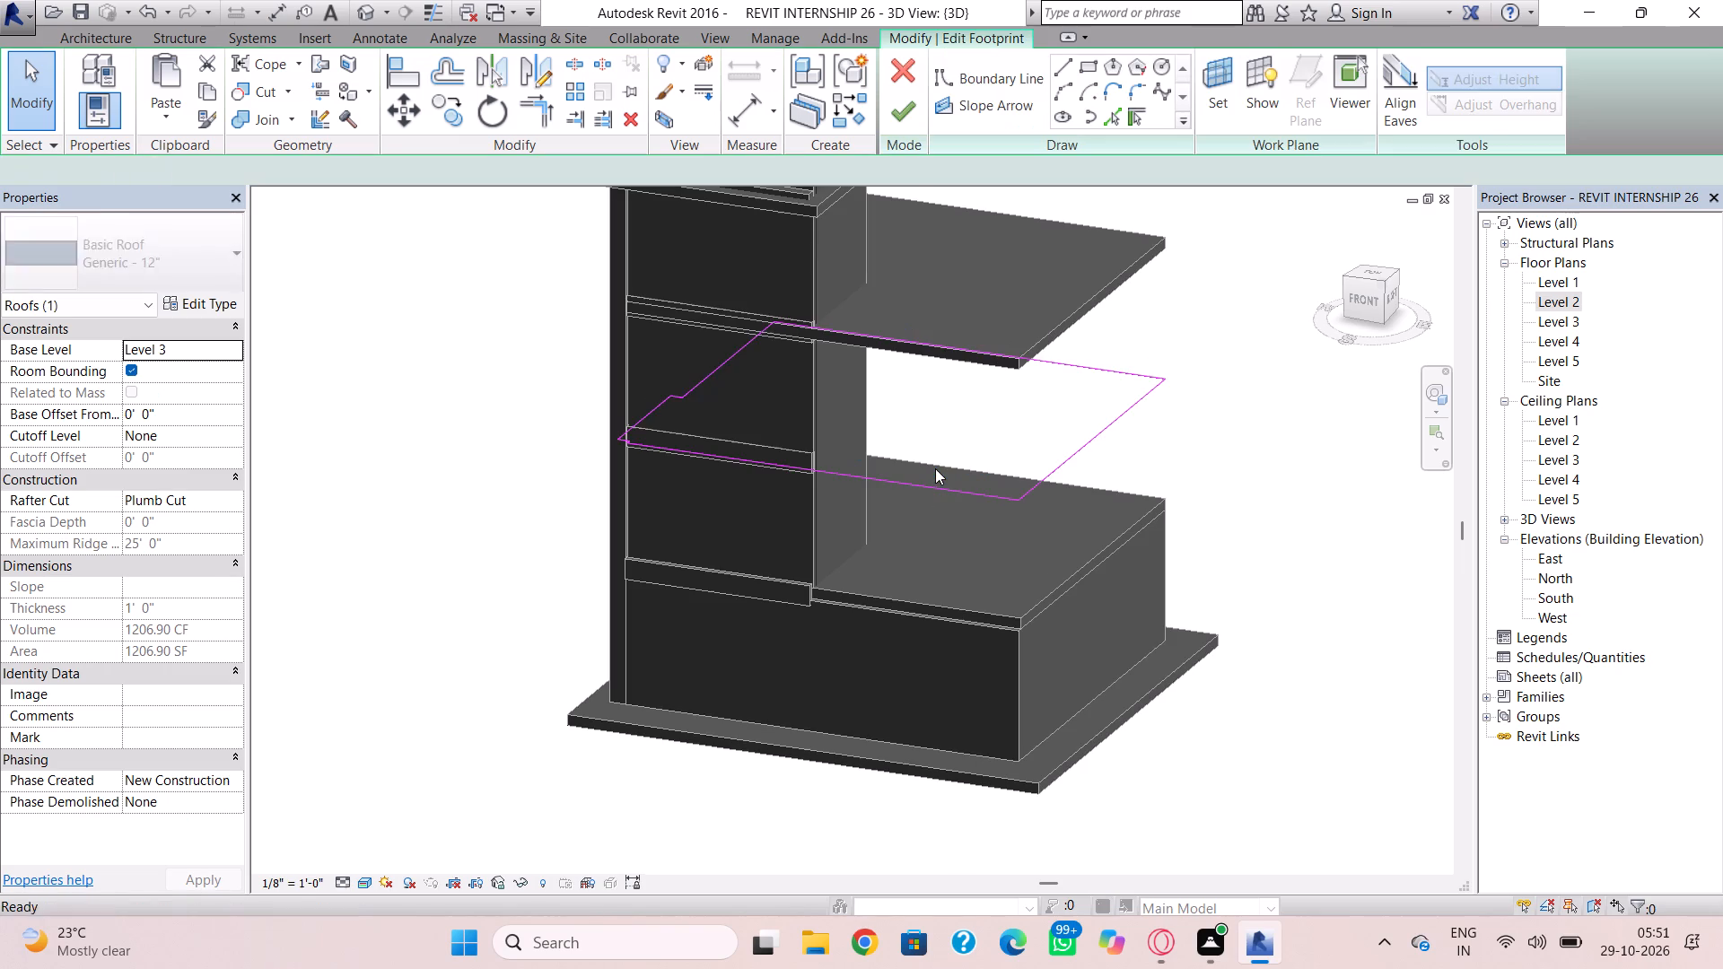
double_click(1561, 323)
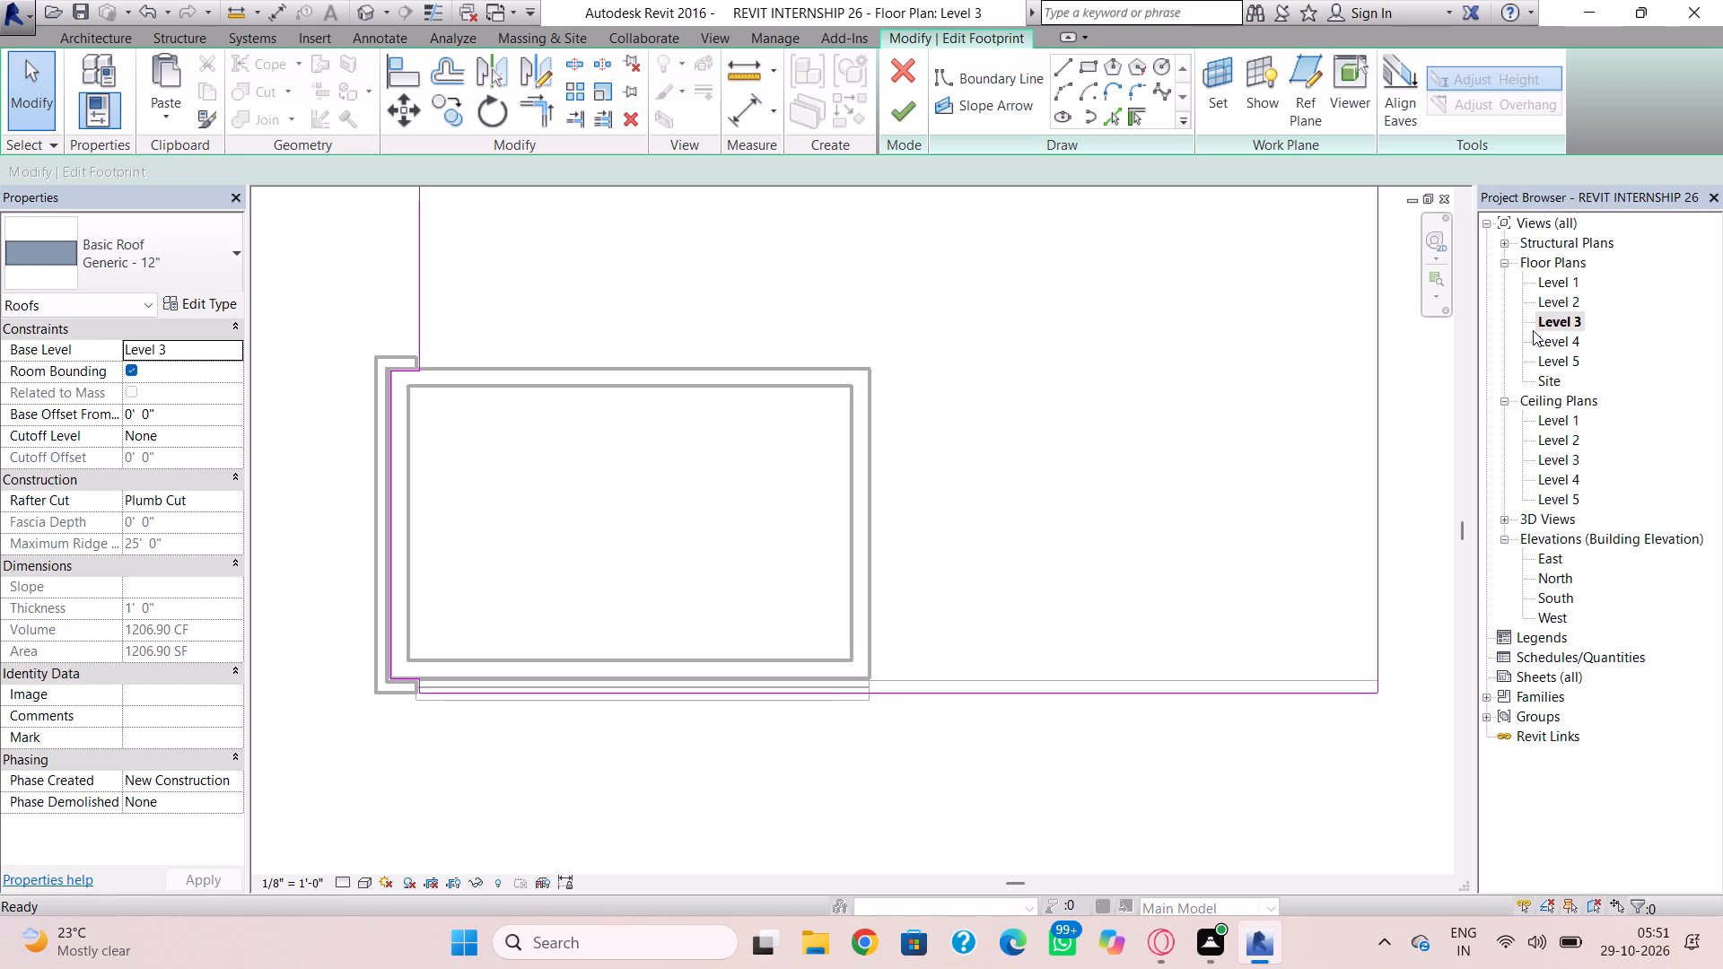
left_click(1104, 690)
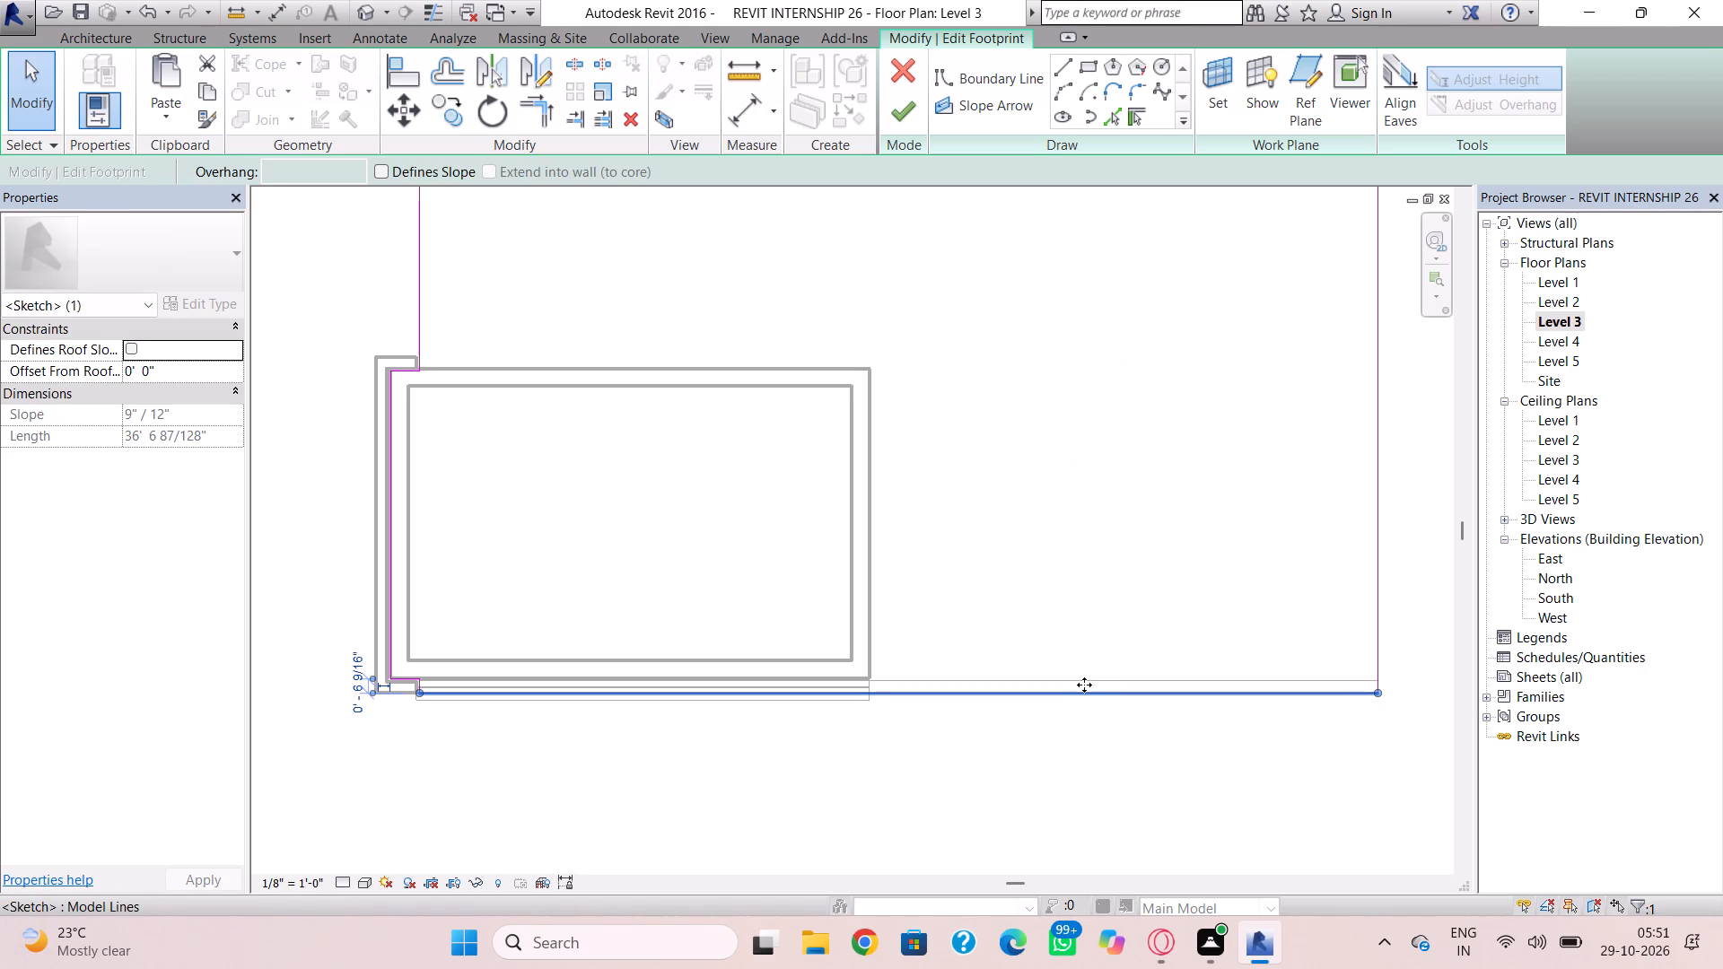
key("Up")
key("Up")
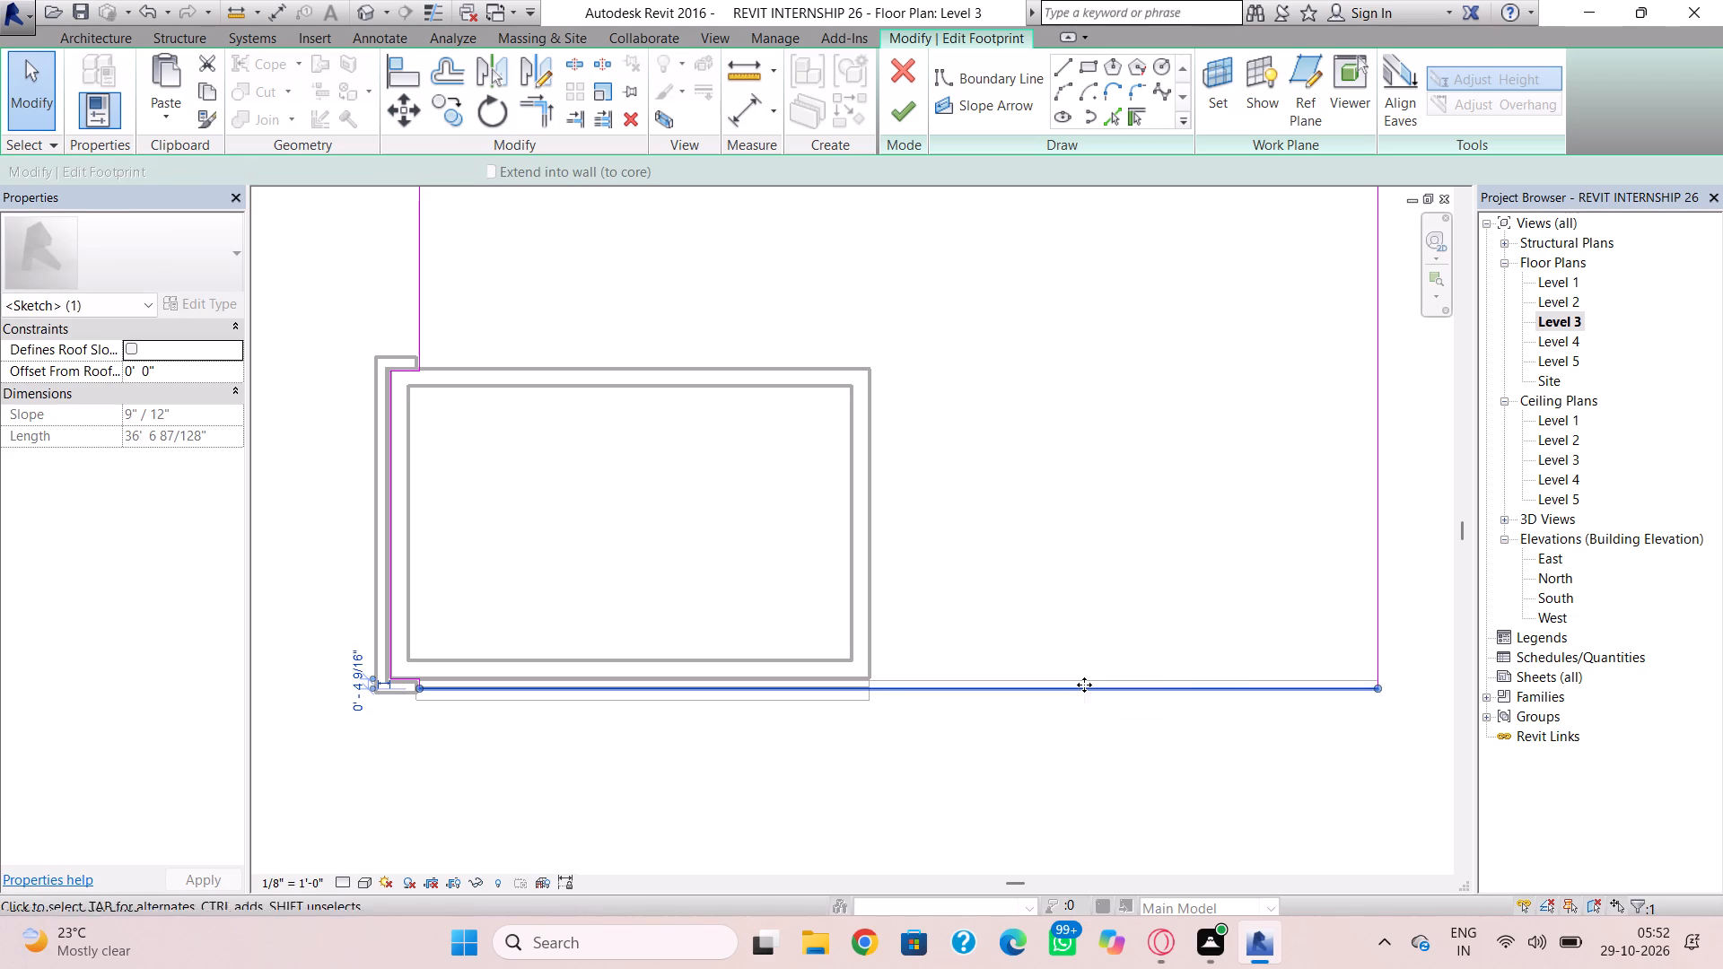
key("Up")
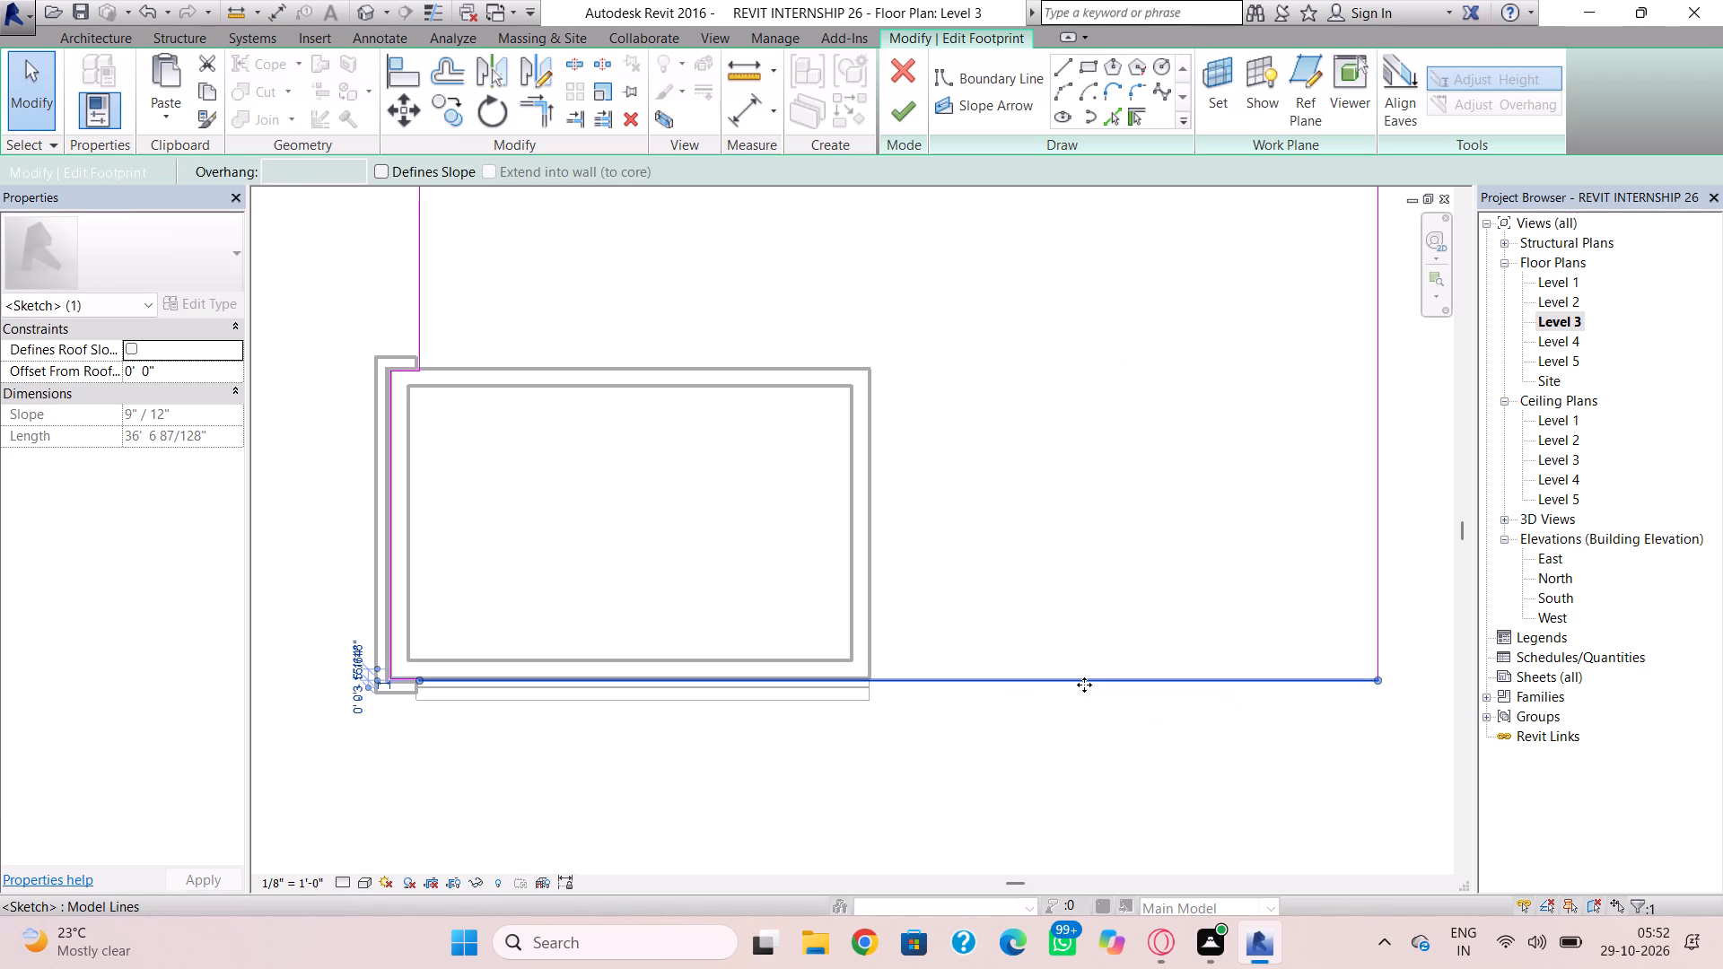
left_click(908, 123)
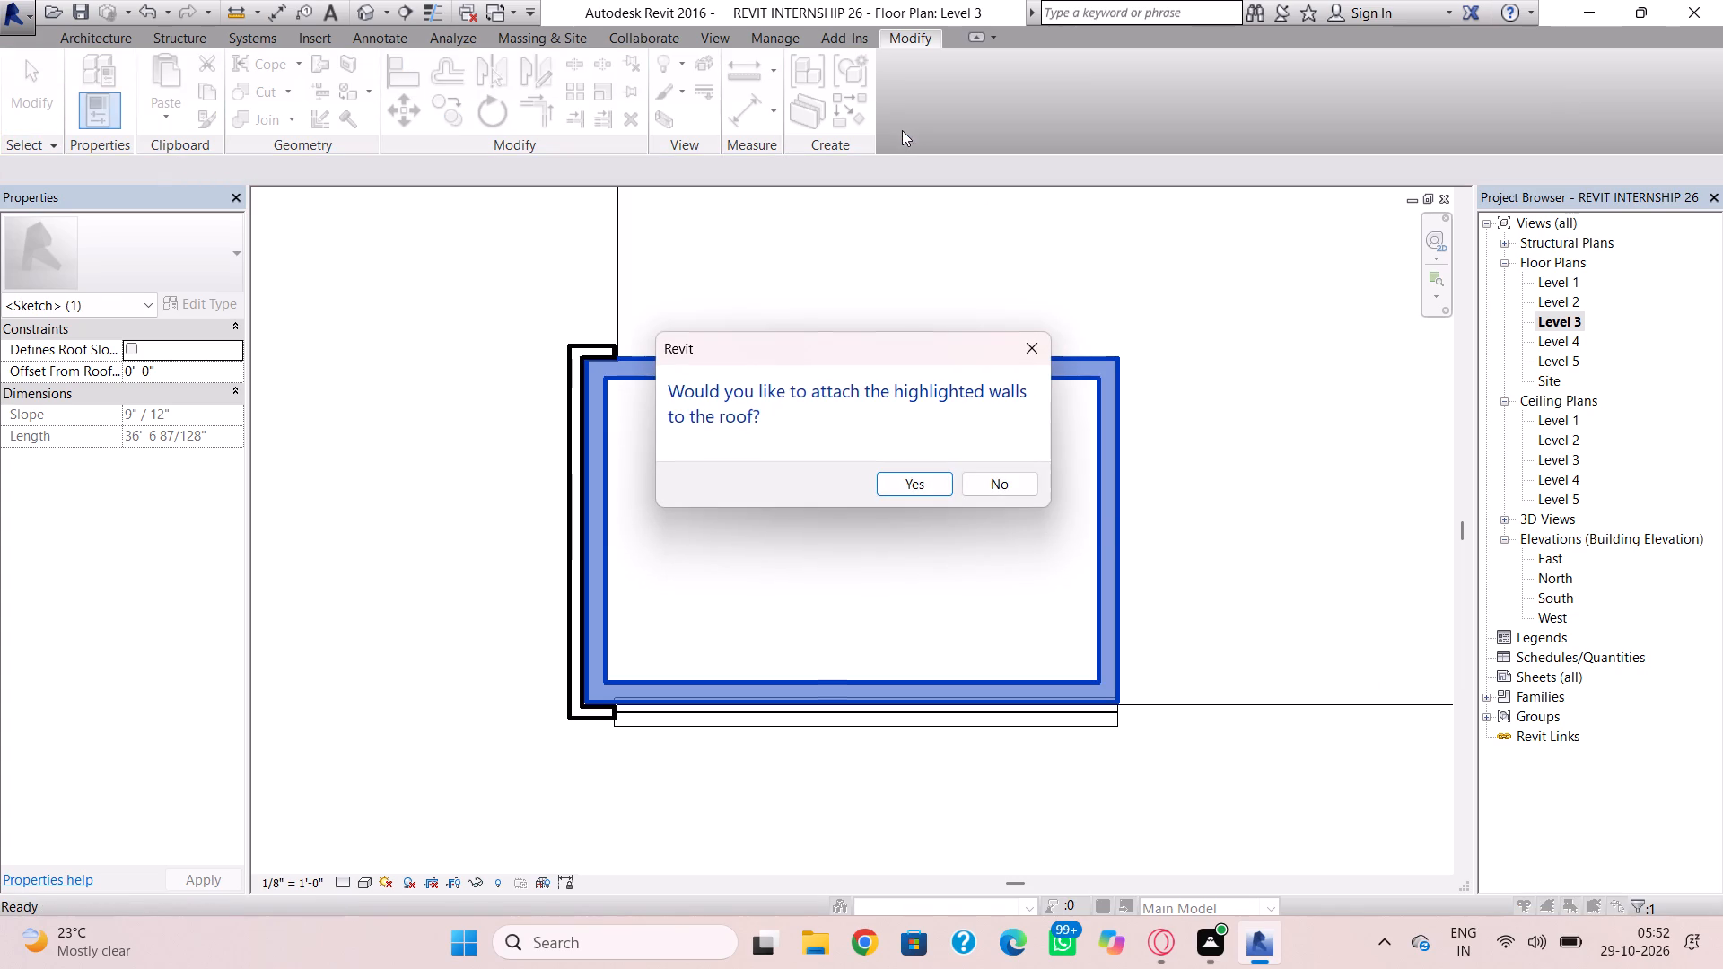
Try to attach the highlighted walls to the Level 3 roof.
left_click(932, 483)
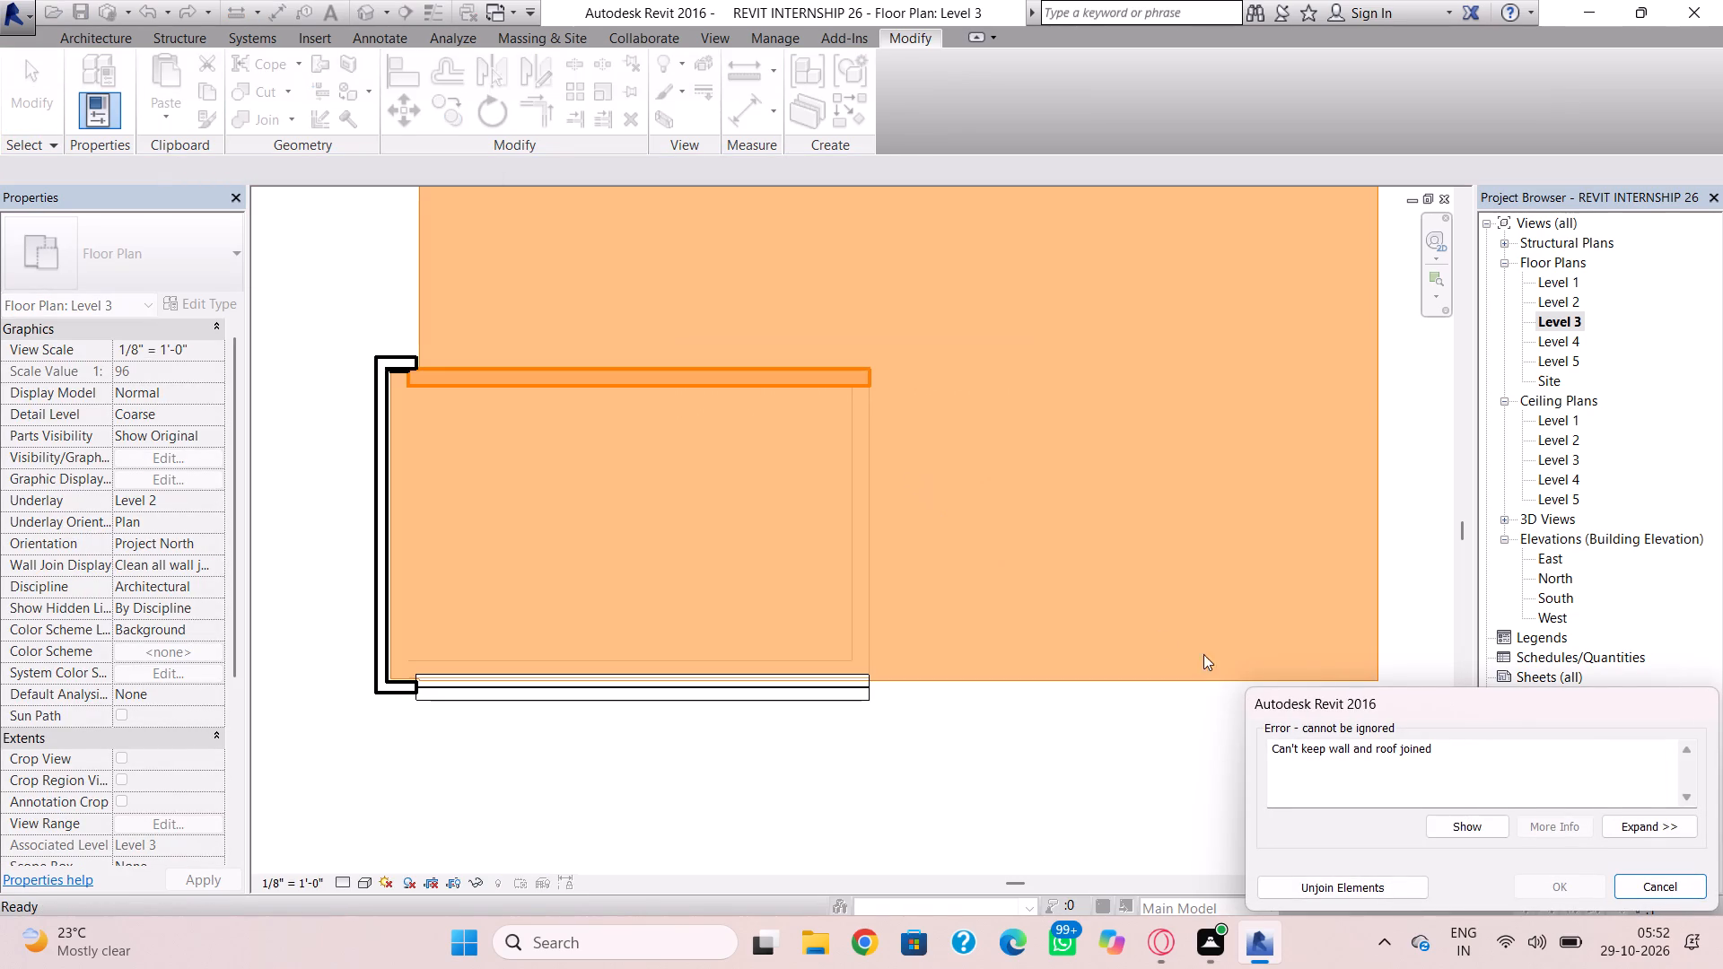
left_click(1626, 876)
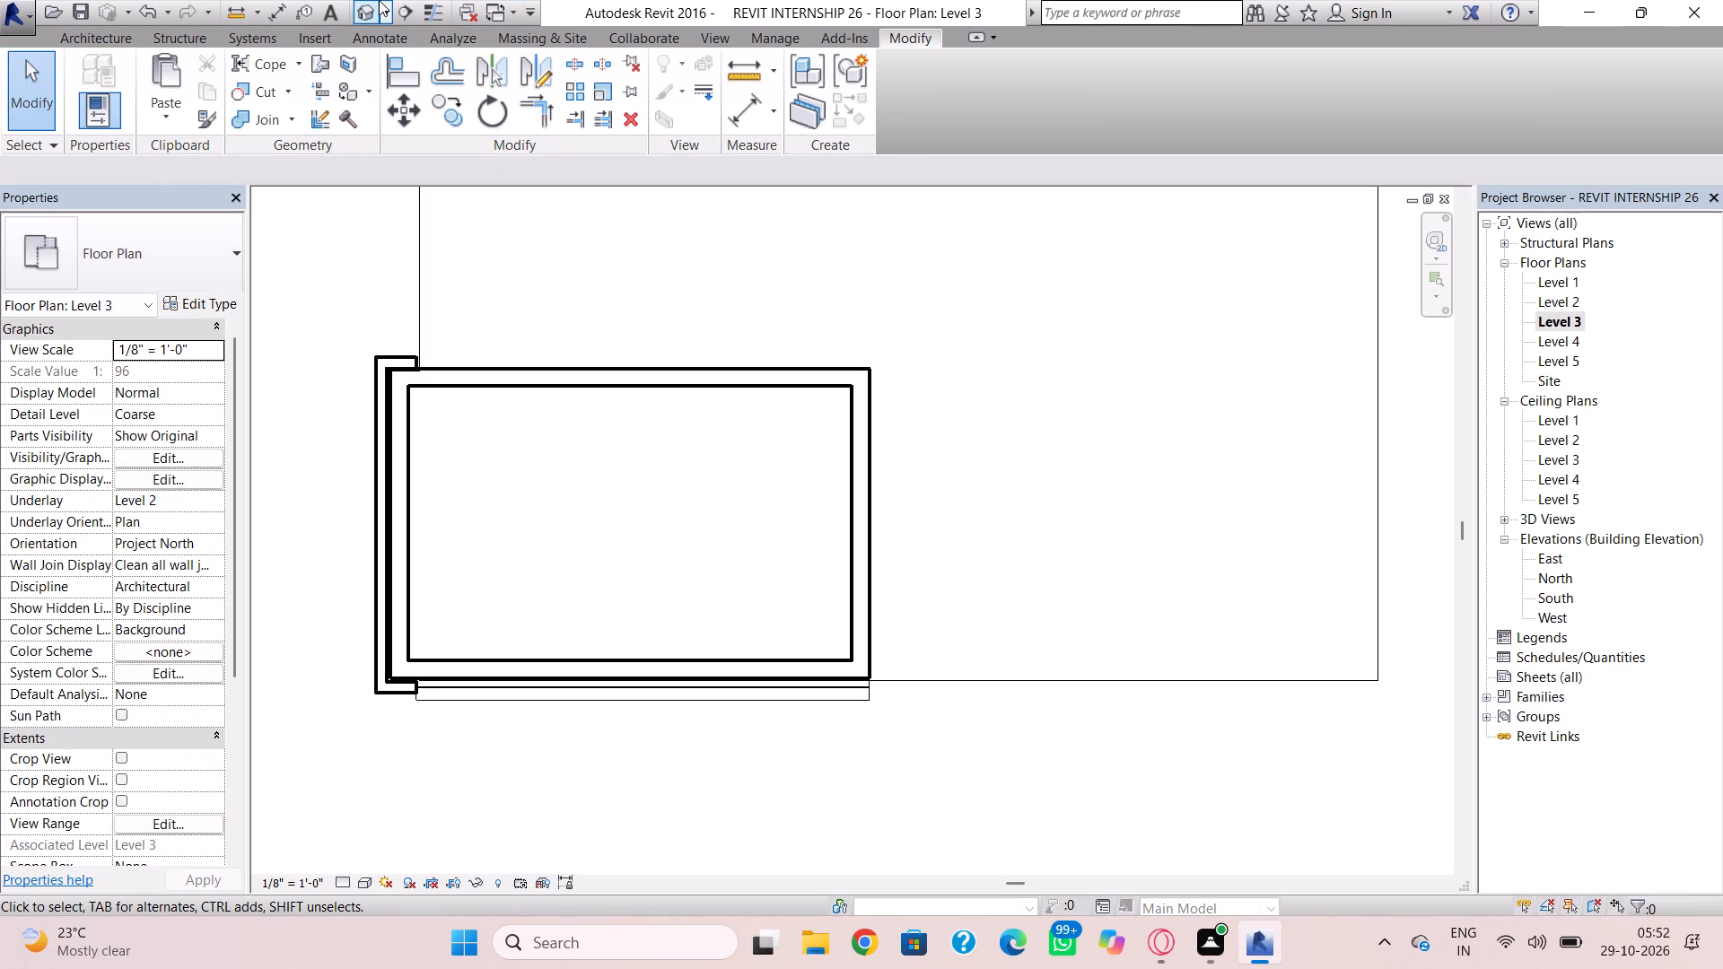
Edit the Level 4 roof footprint in its floor plan, nudging the front boundary line inward to the front wall, and finish the sketch.
left_click(367, 8)
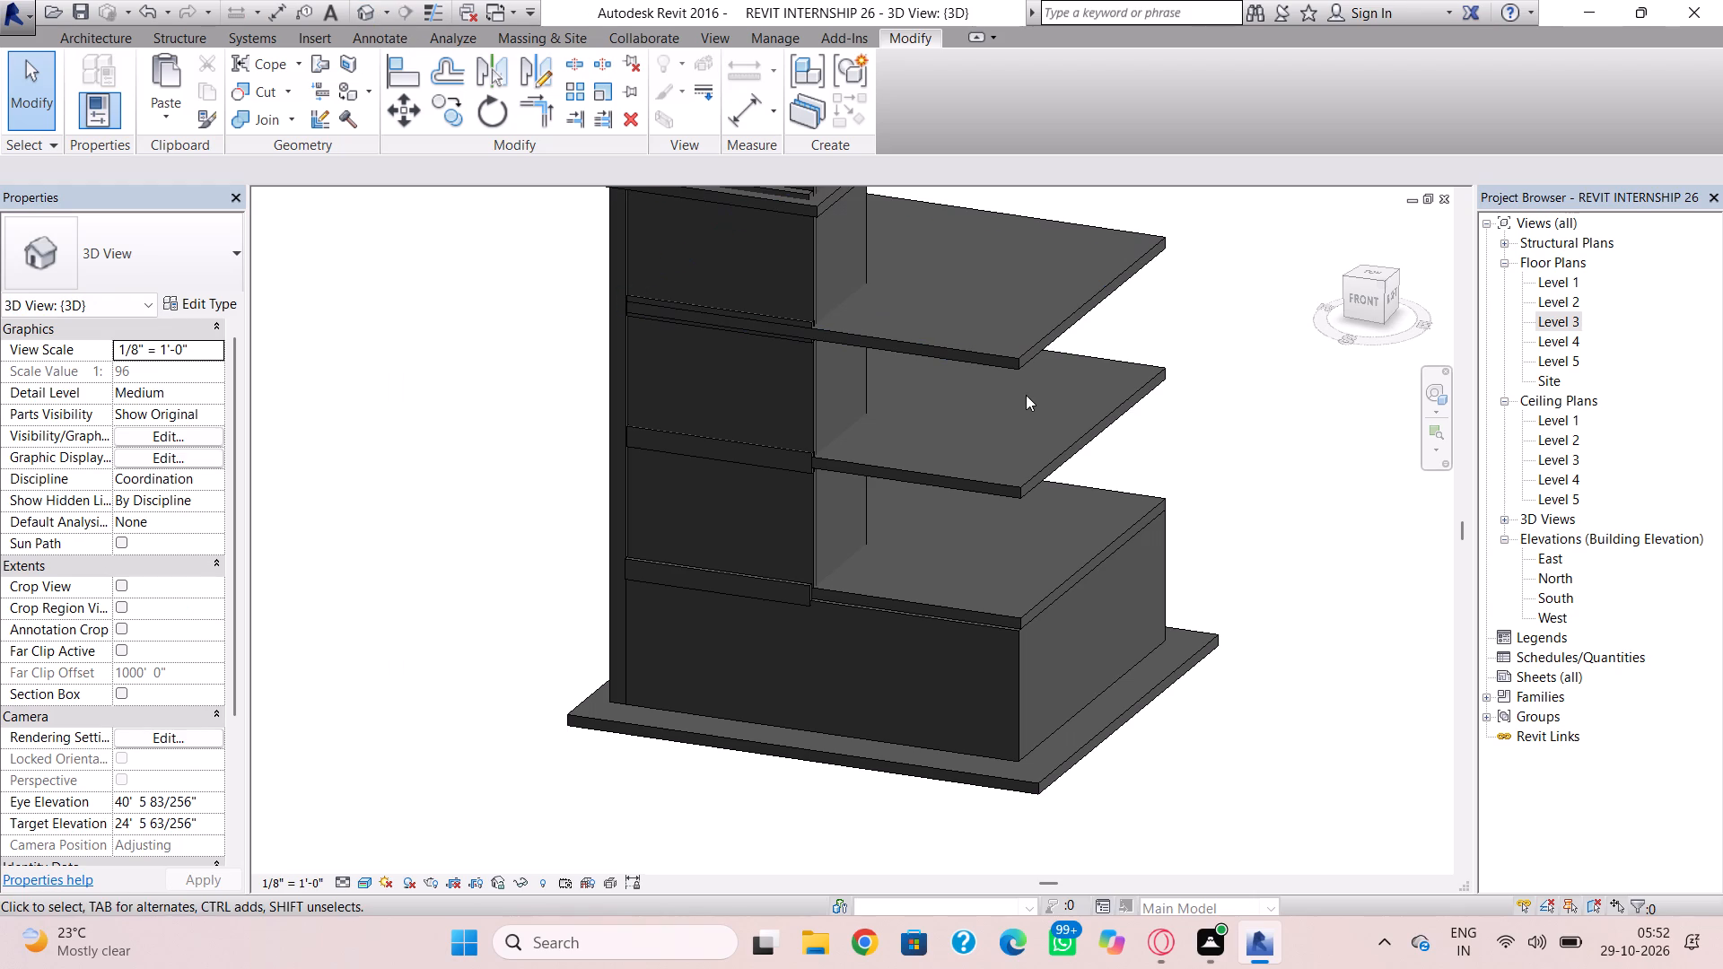
left_click(1011, 371)
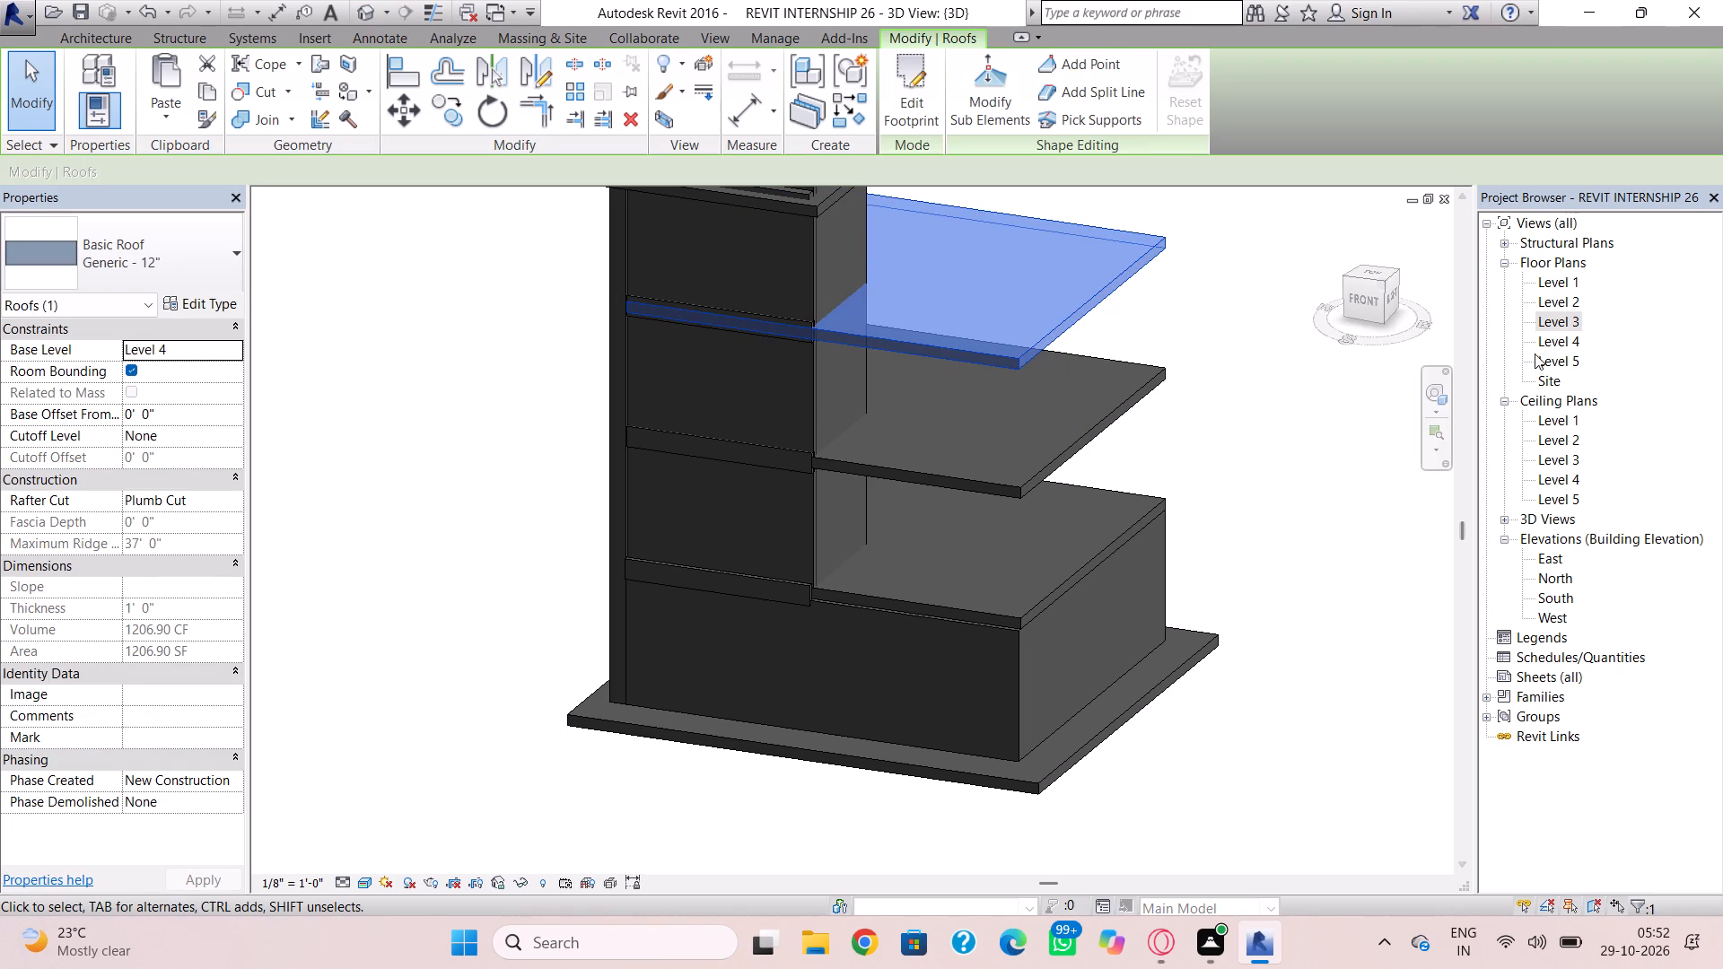
double_click(1550, 347)
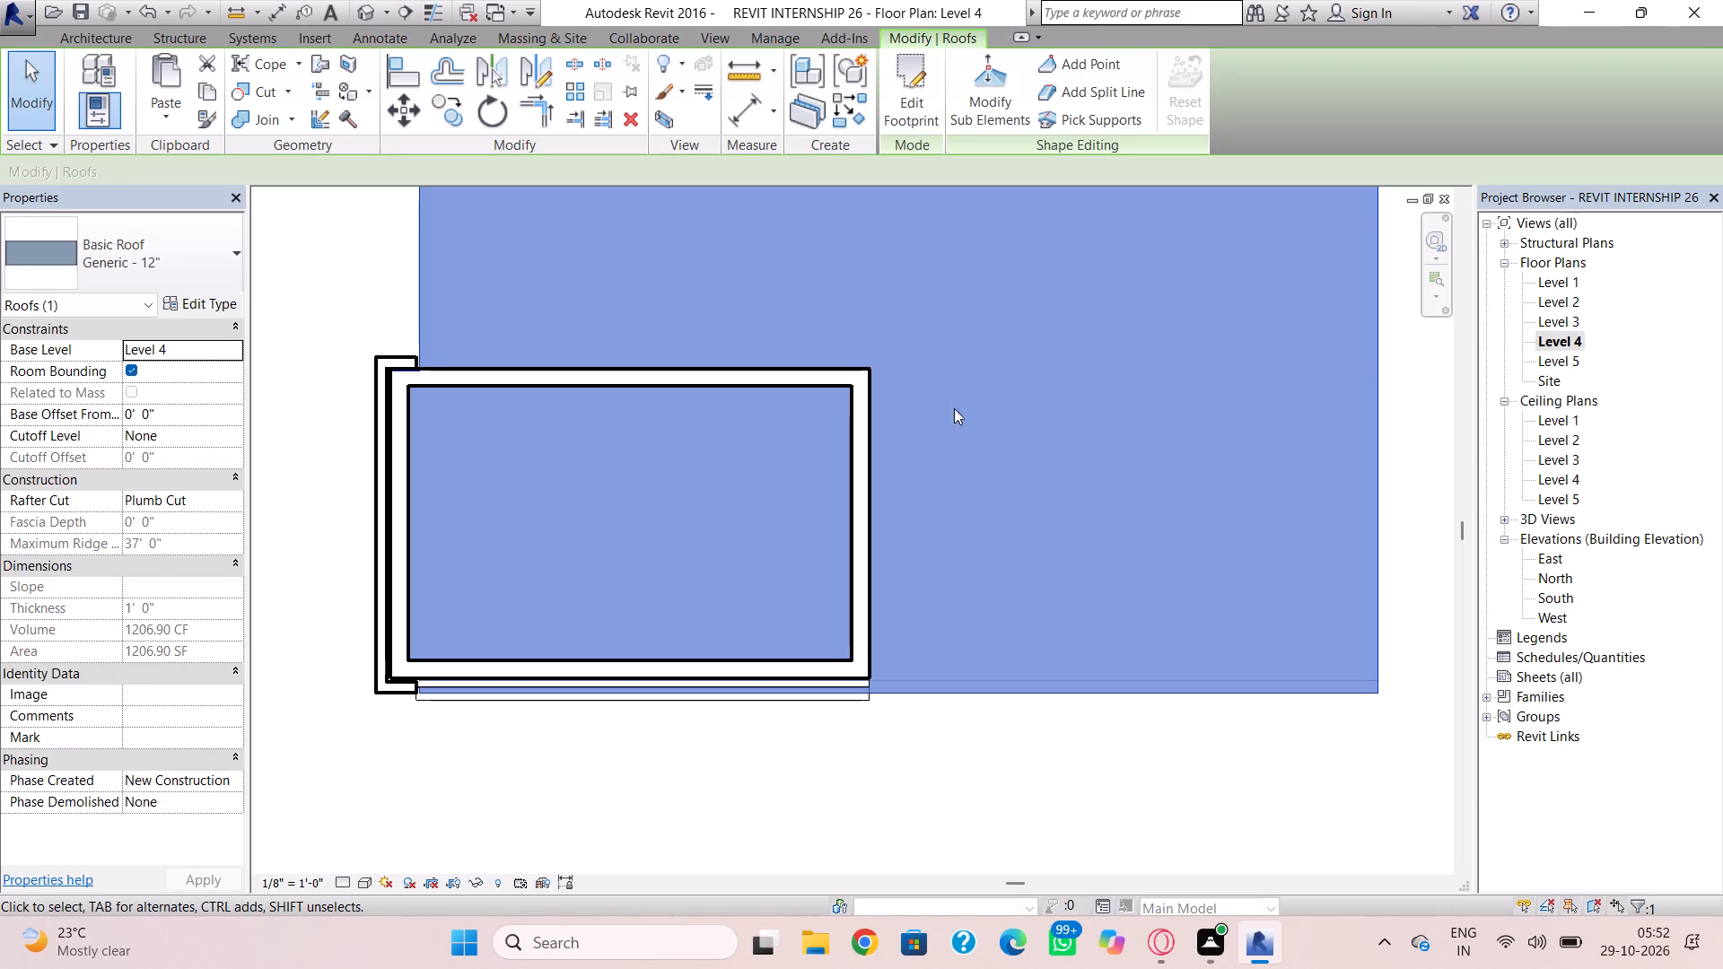
double_click(1069, 699)
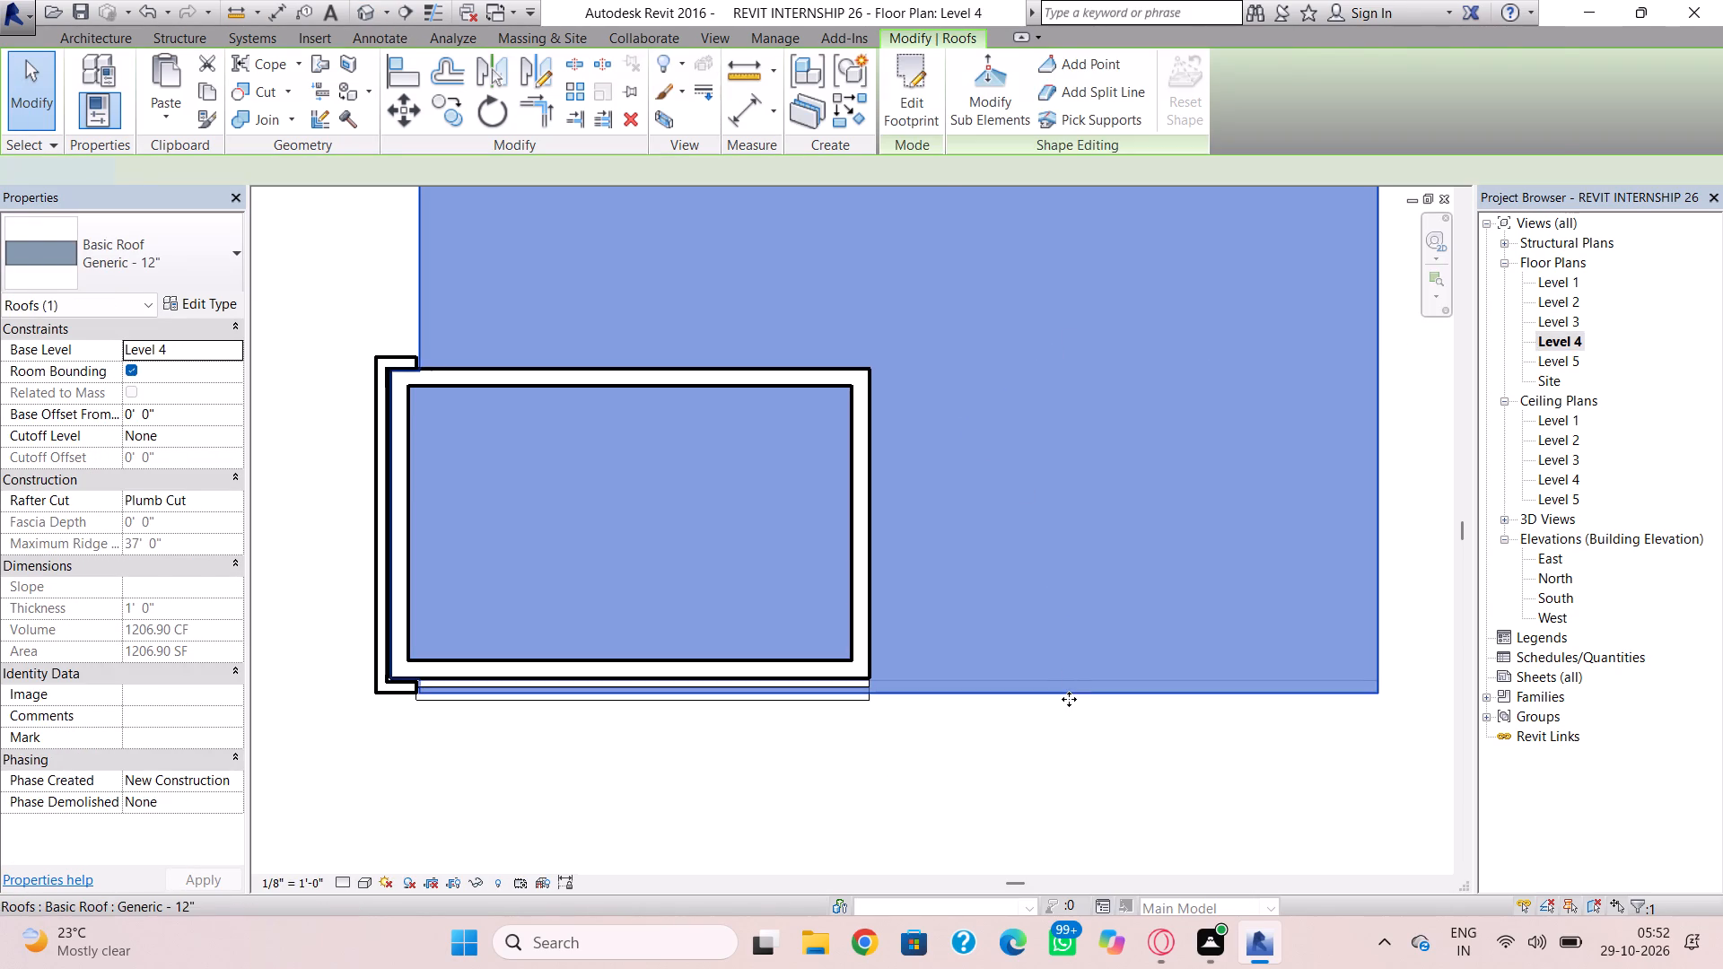
left_click(1052, 684)
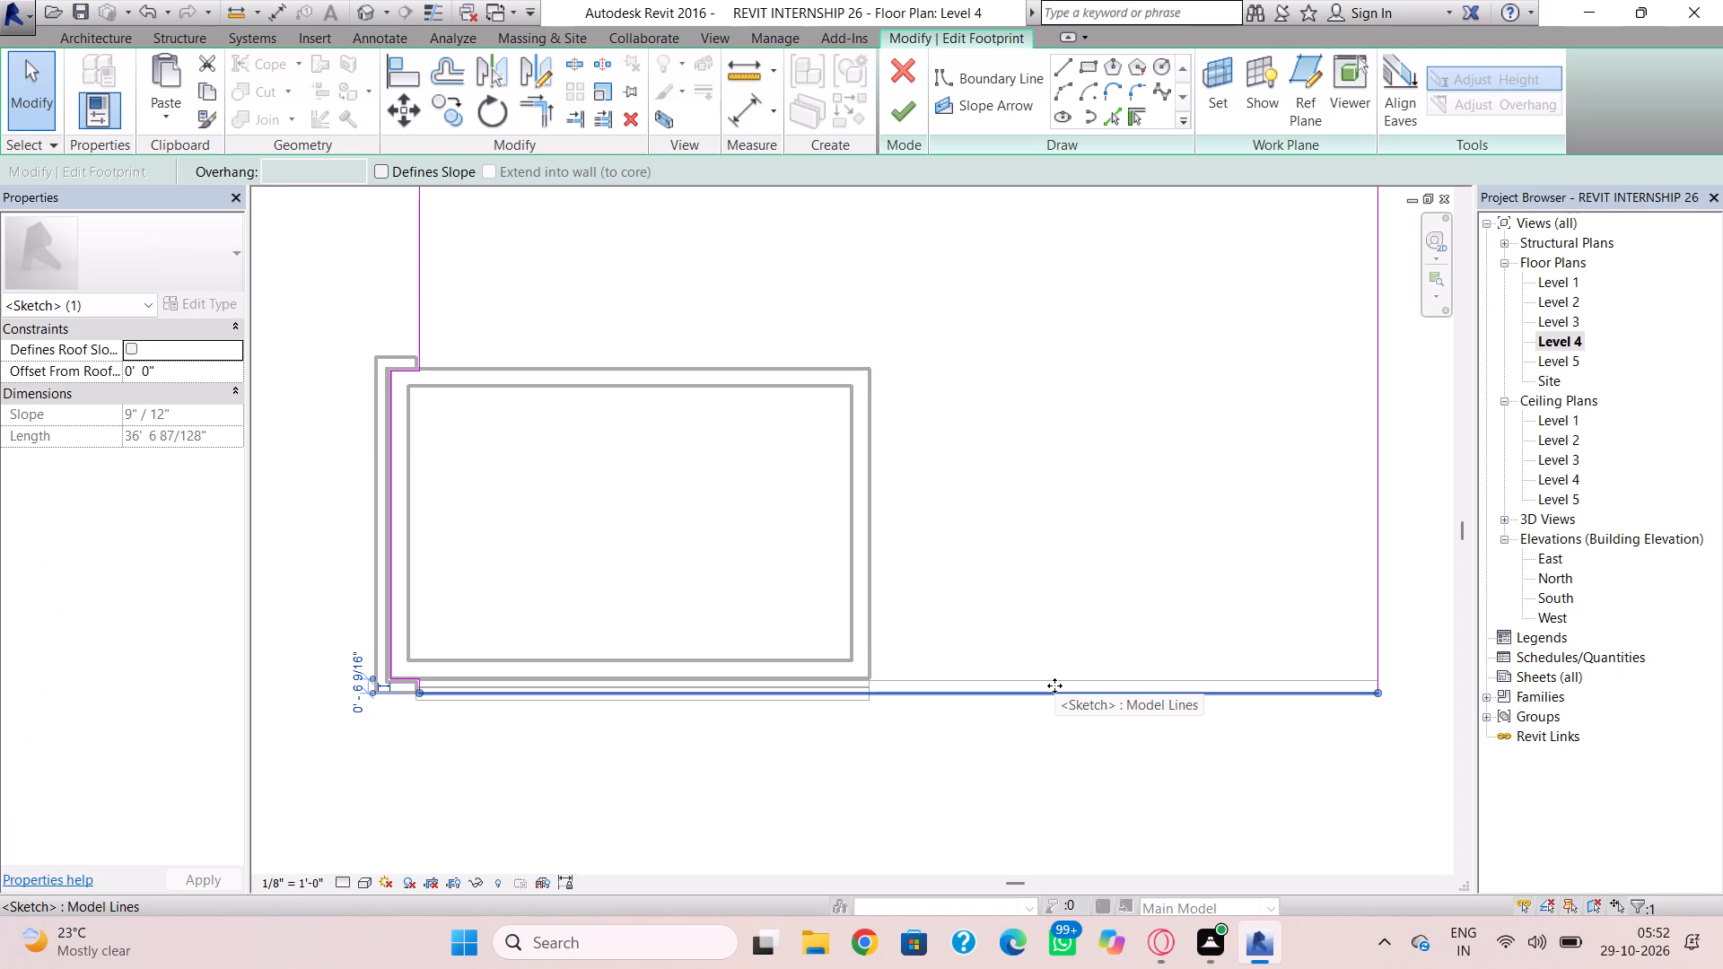
key("Up")
key("Up")
key("Up")
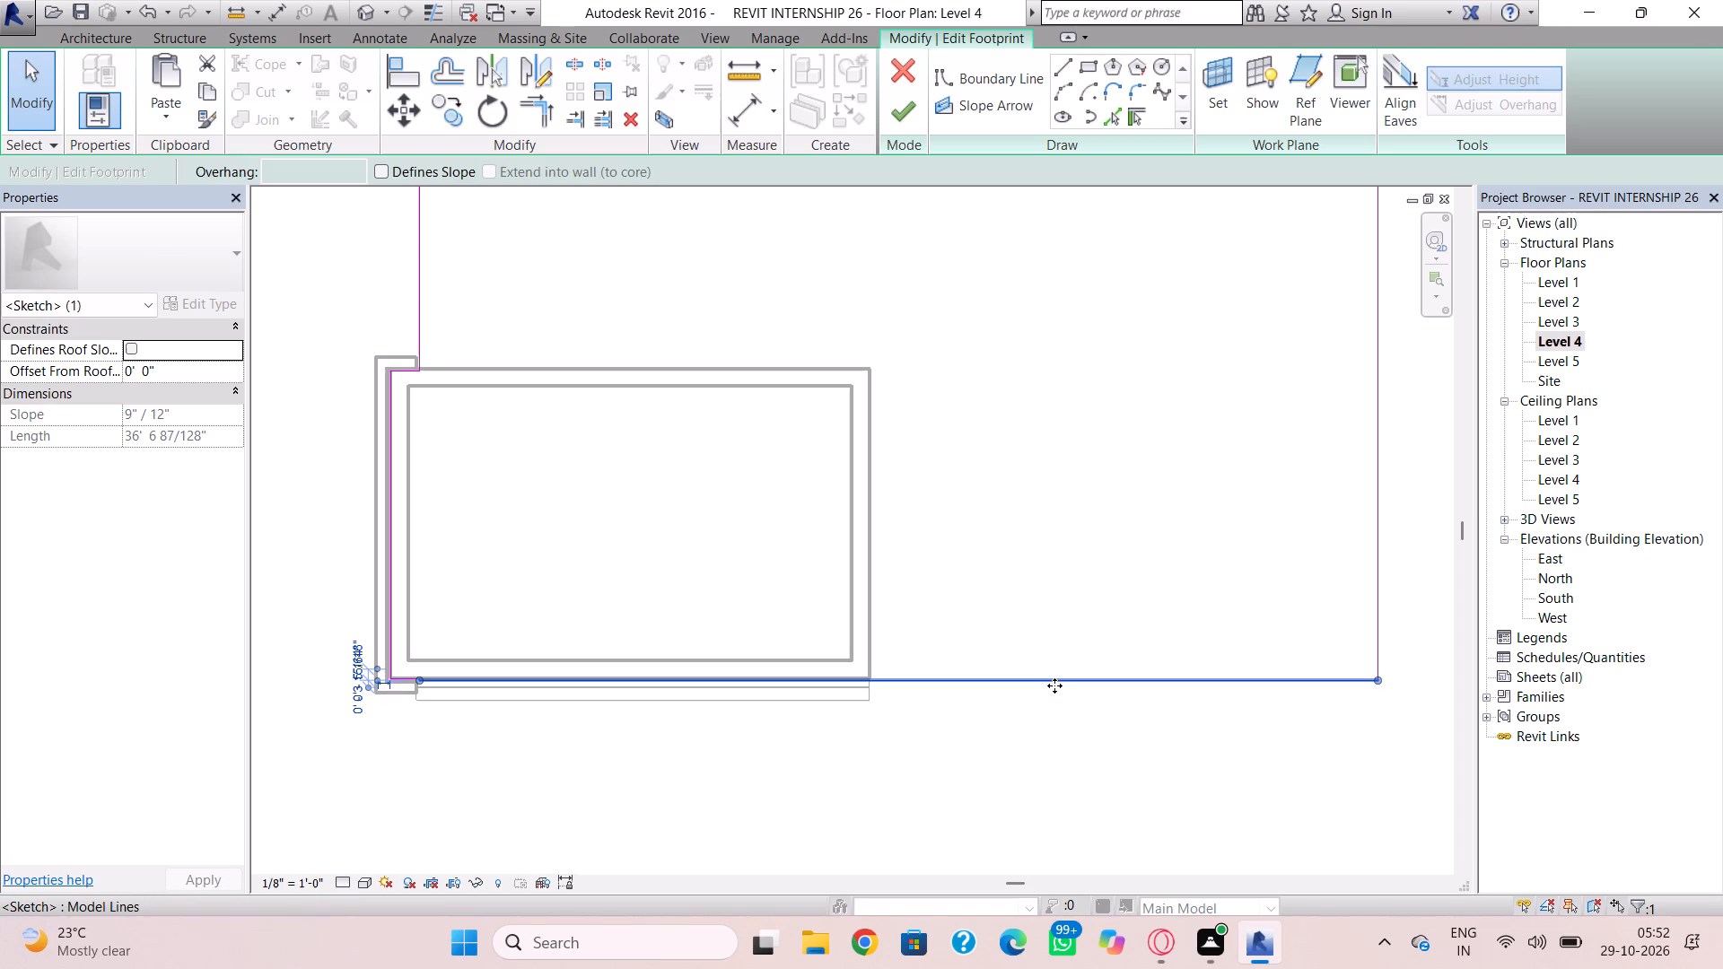
key("Up")
key("Down")
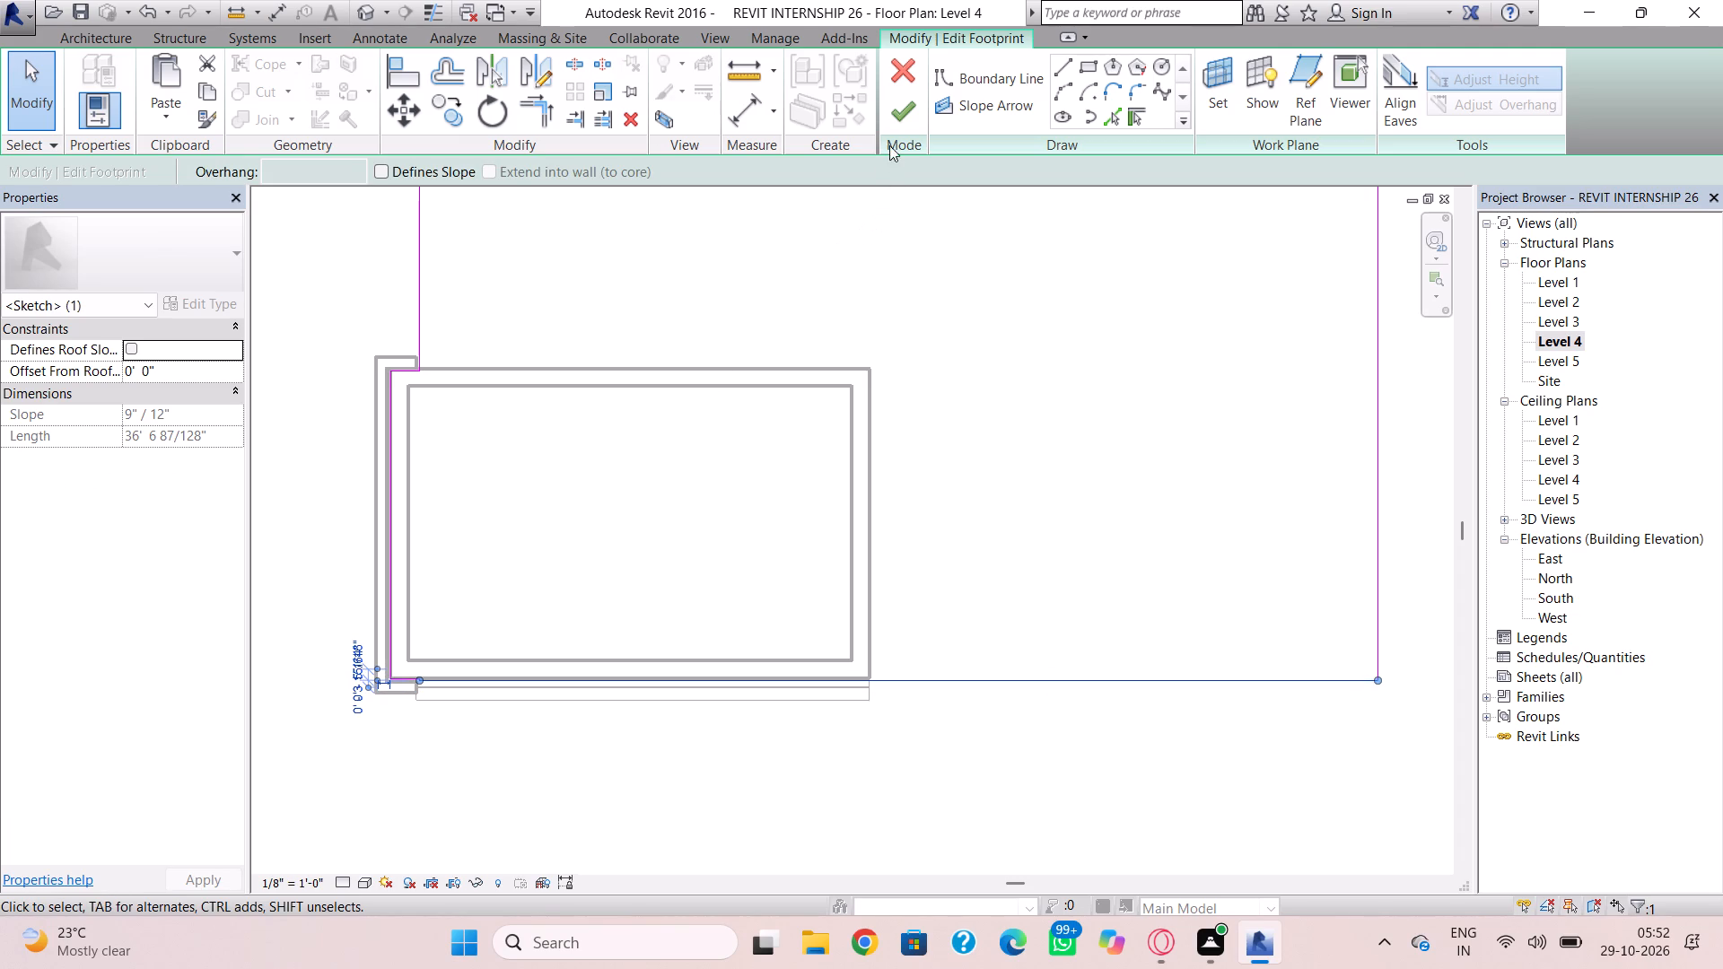
left_click(904, 122)
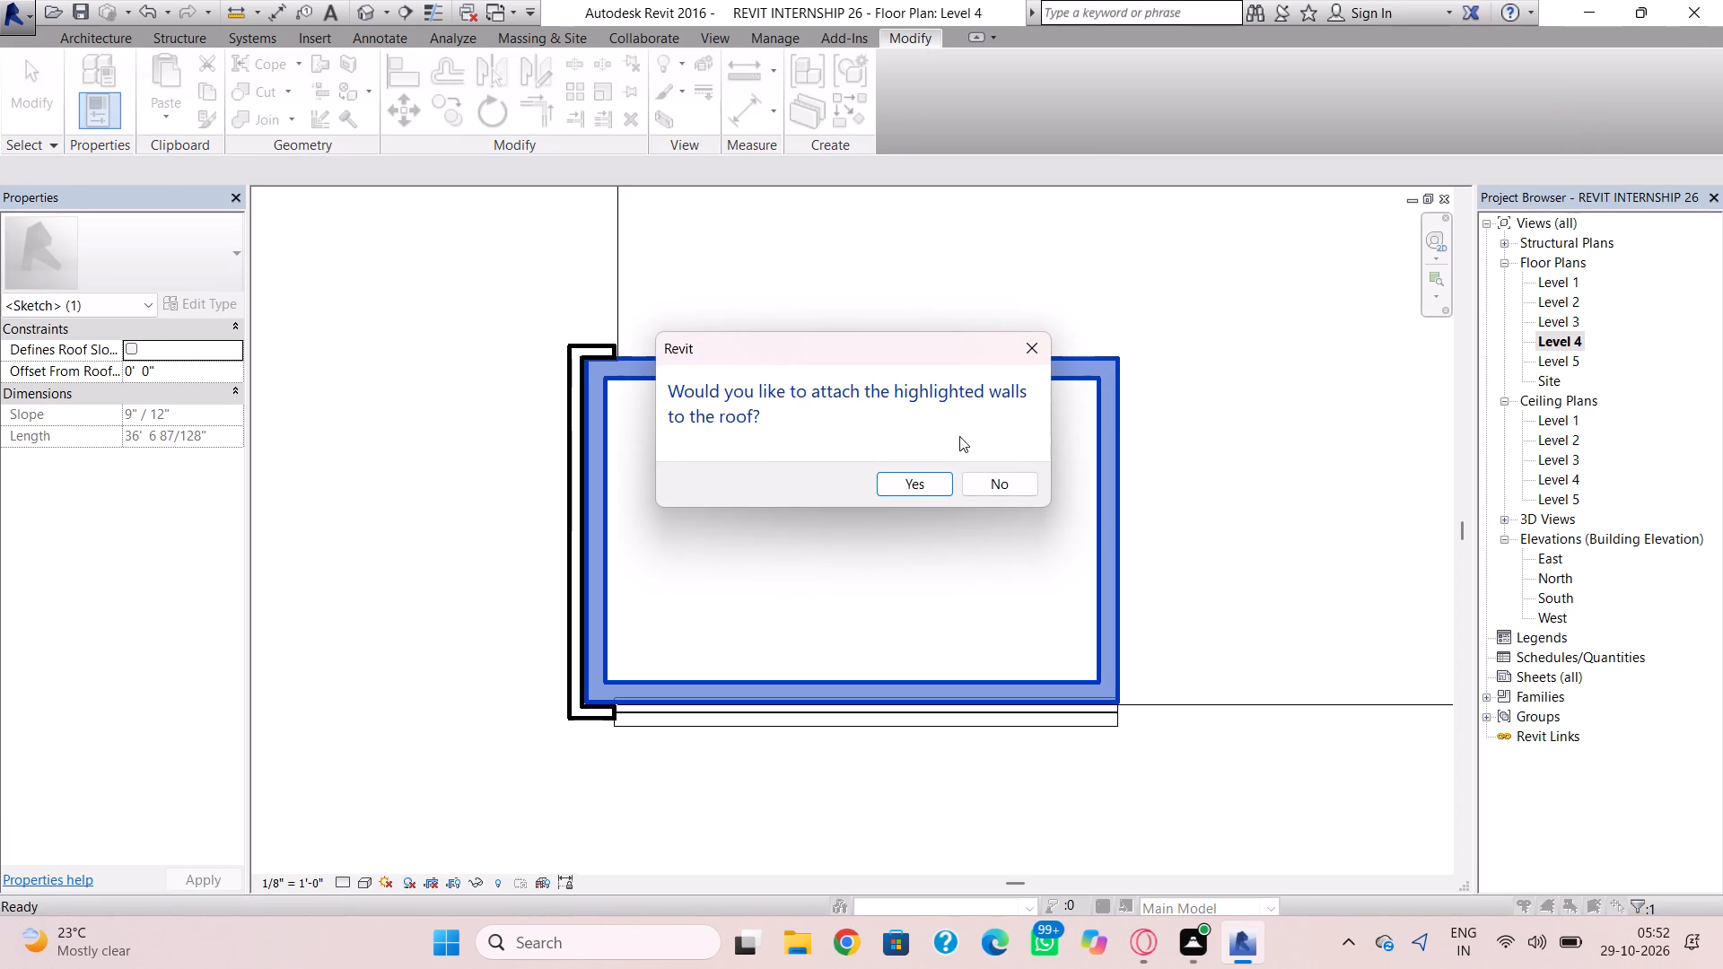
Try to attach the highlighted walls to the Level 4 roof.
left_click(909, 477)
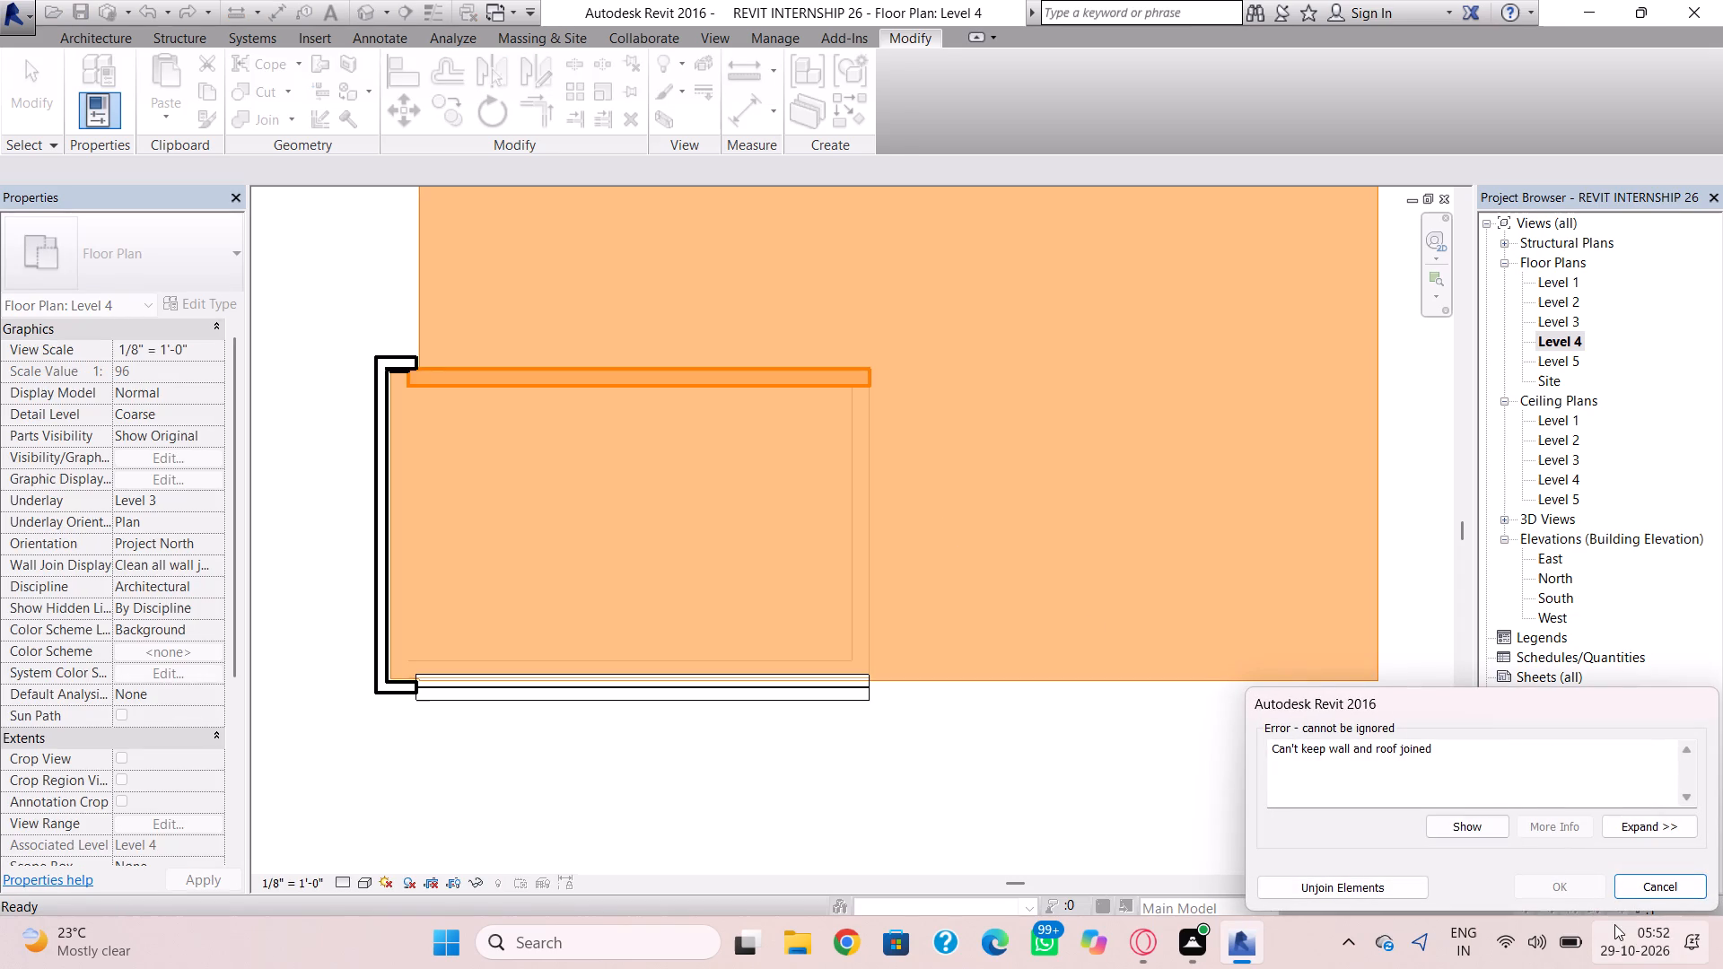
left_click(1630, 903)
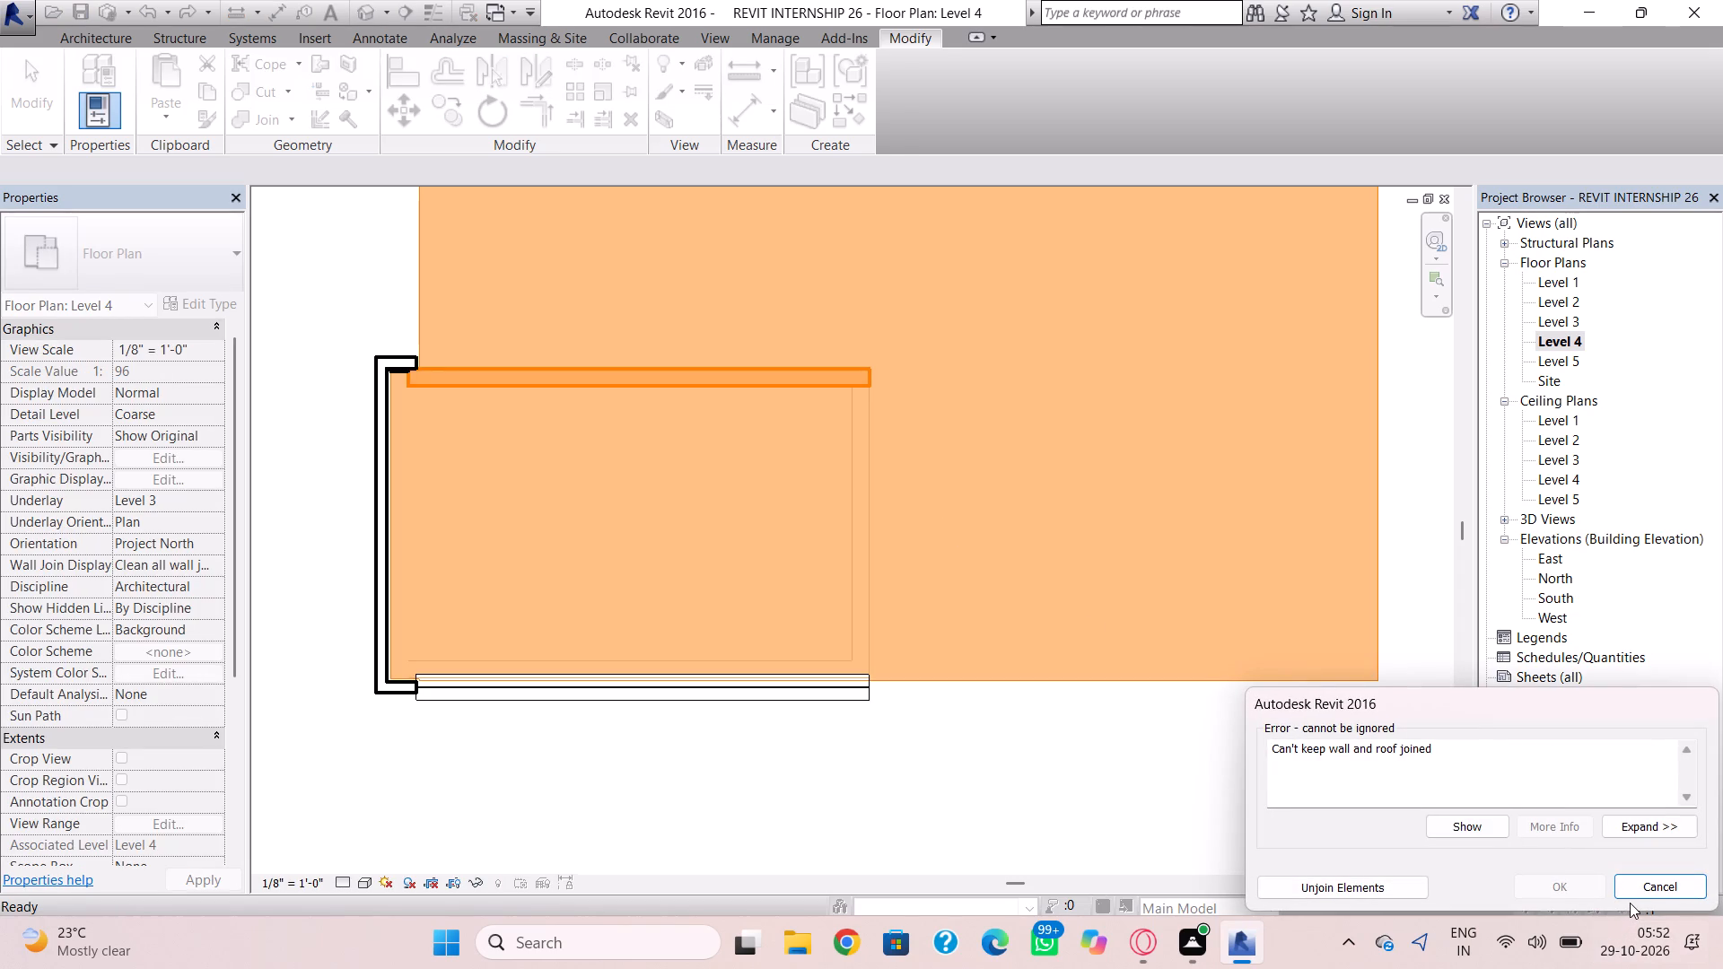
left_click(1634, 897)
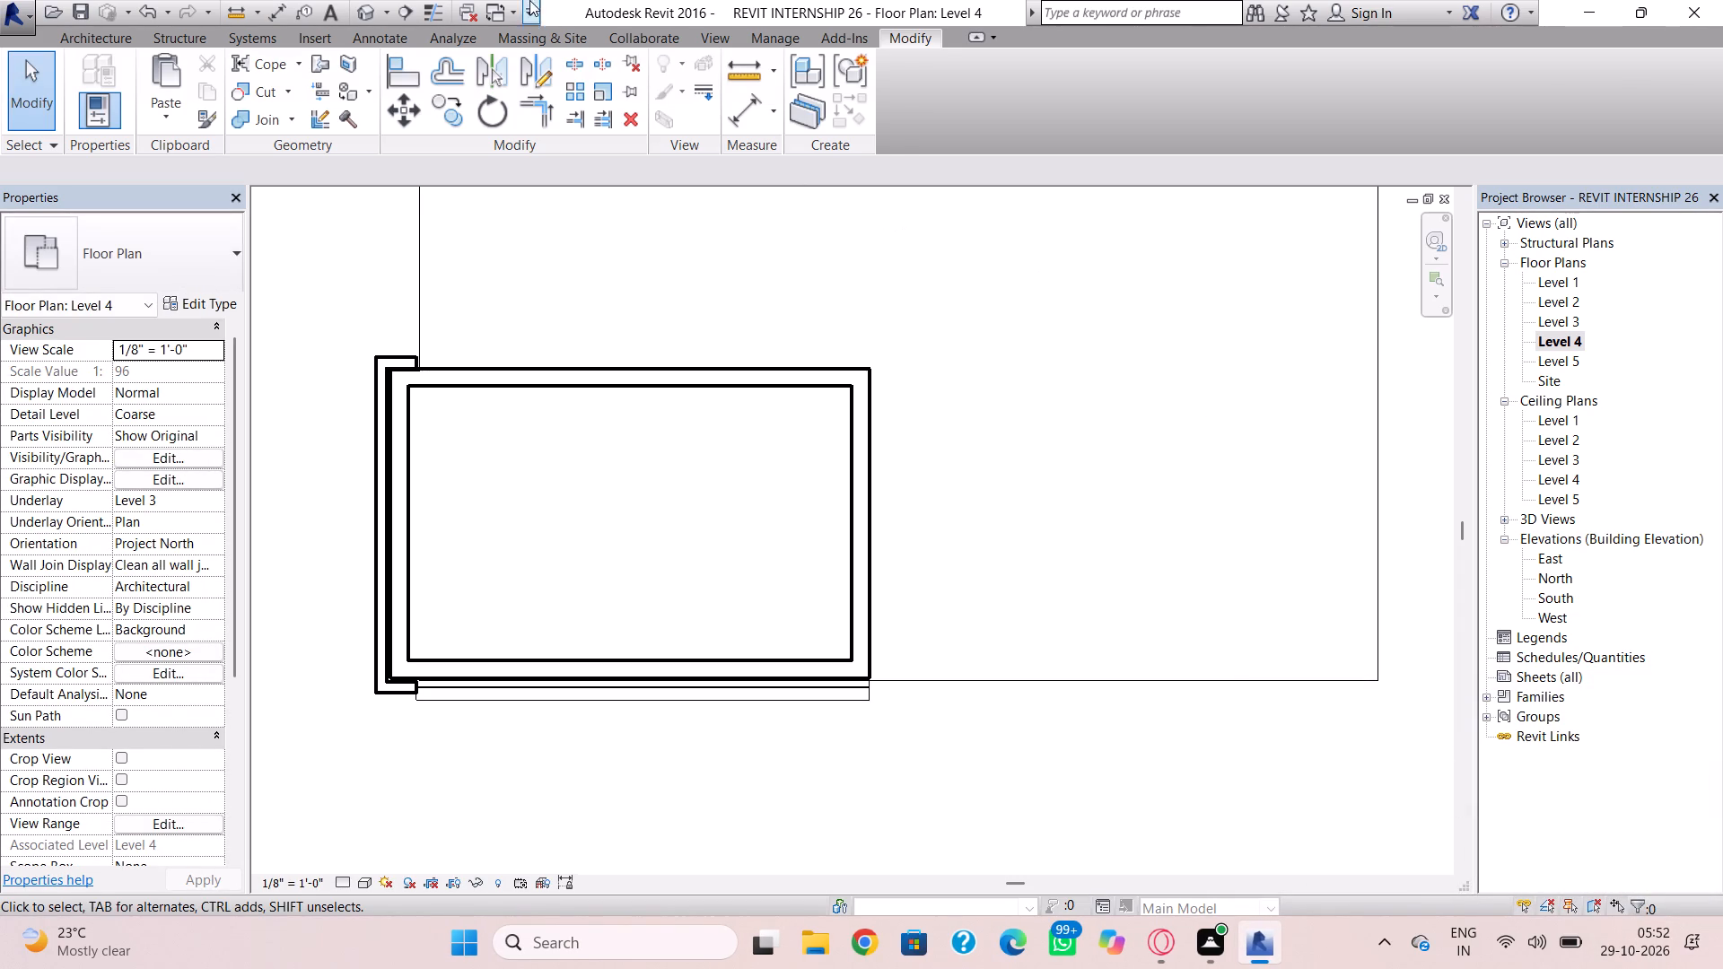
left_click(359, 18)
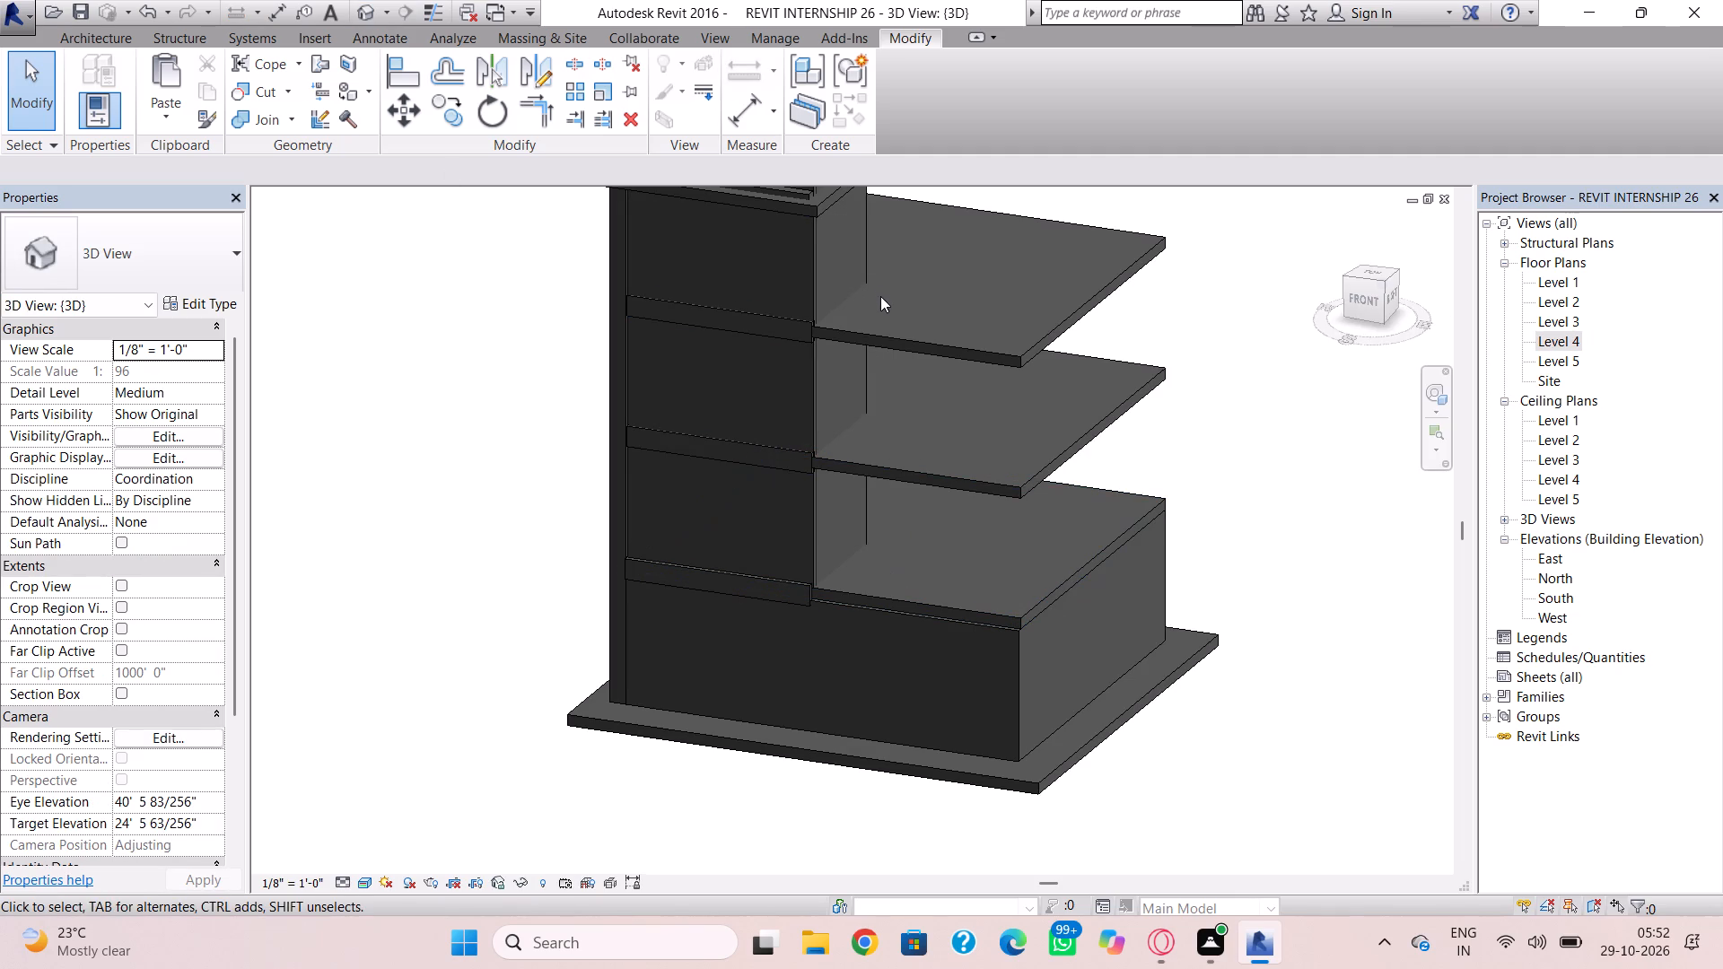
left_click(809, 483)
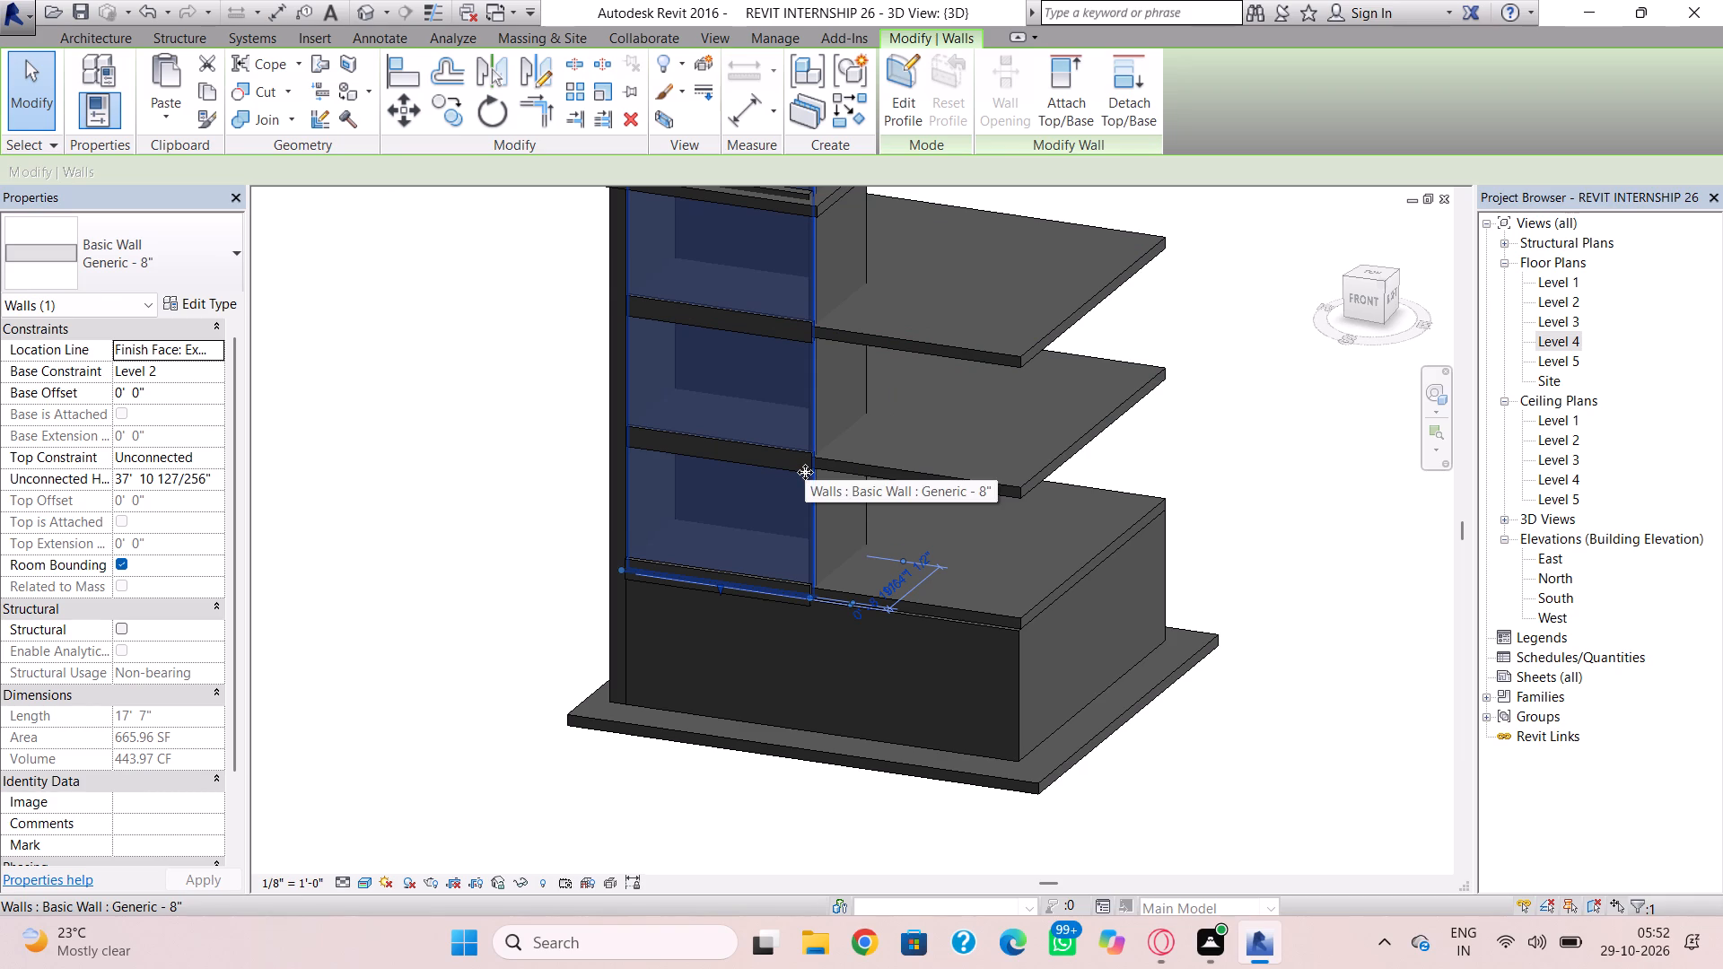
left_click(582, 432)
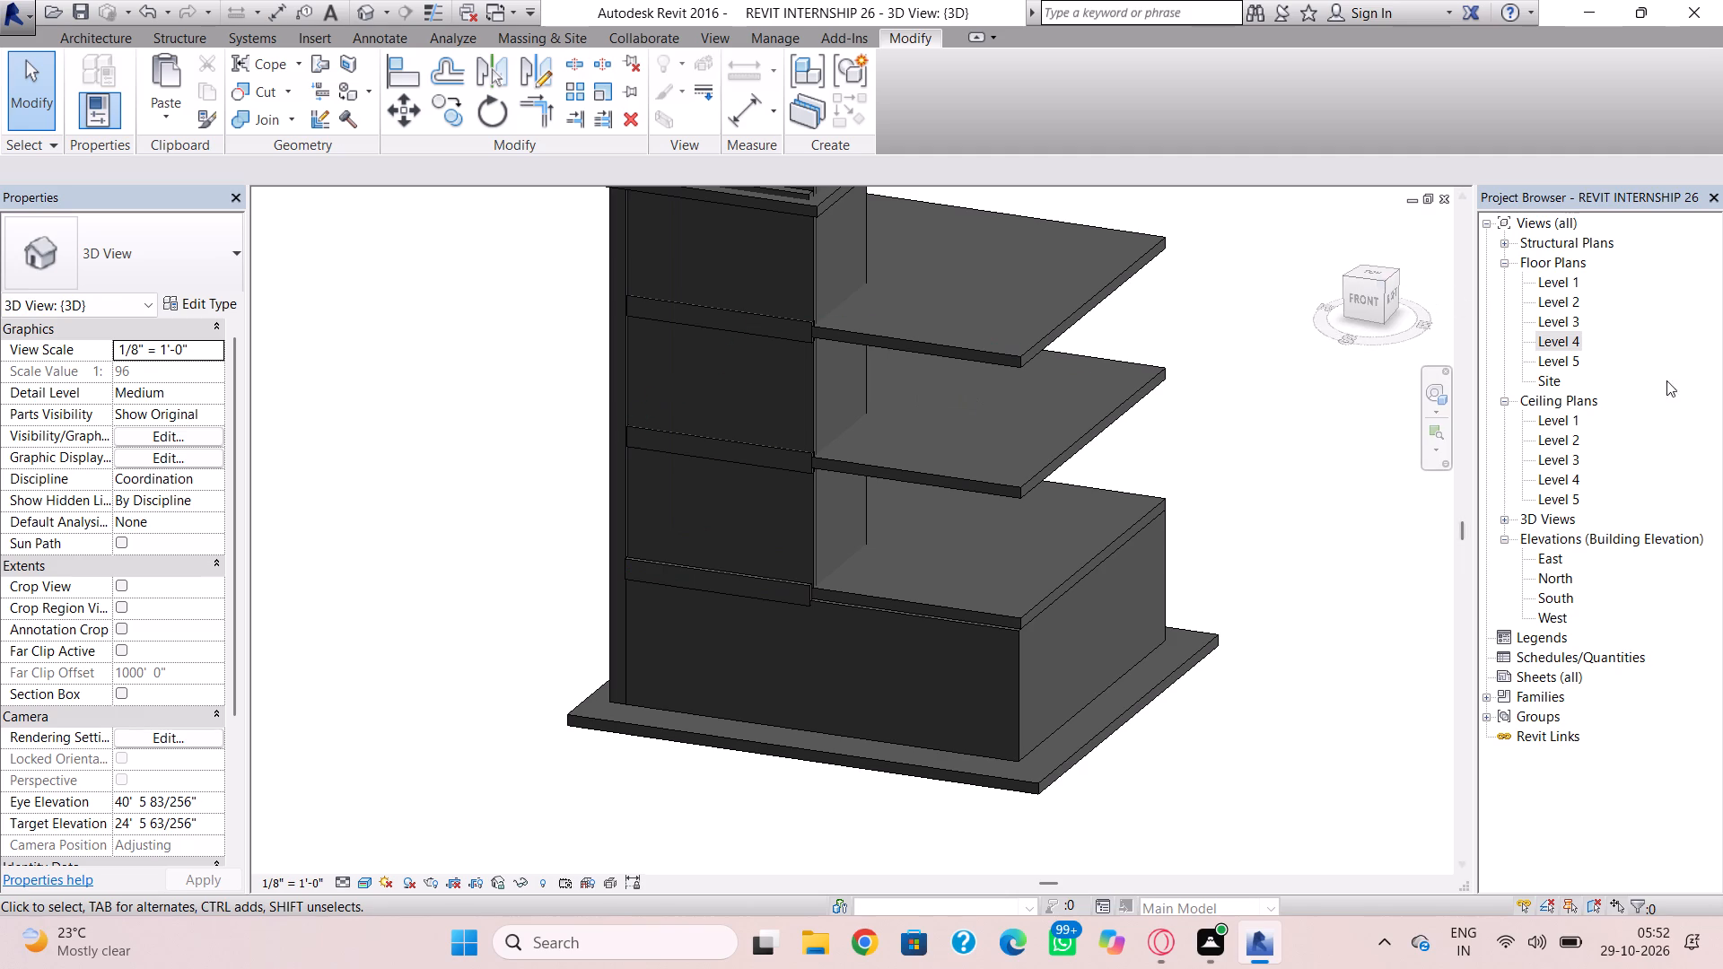
Draw a Generic - 8" wall about 18' long on Level 5, along the roof slab's front edge to its east corner, with its thickness flipped inward.
double_click(1568, 360)
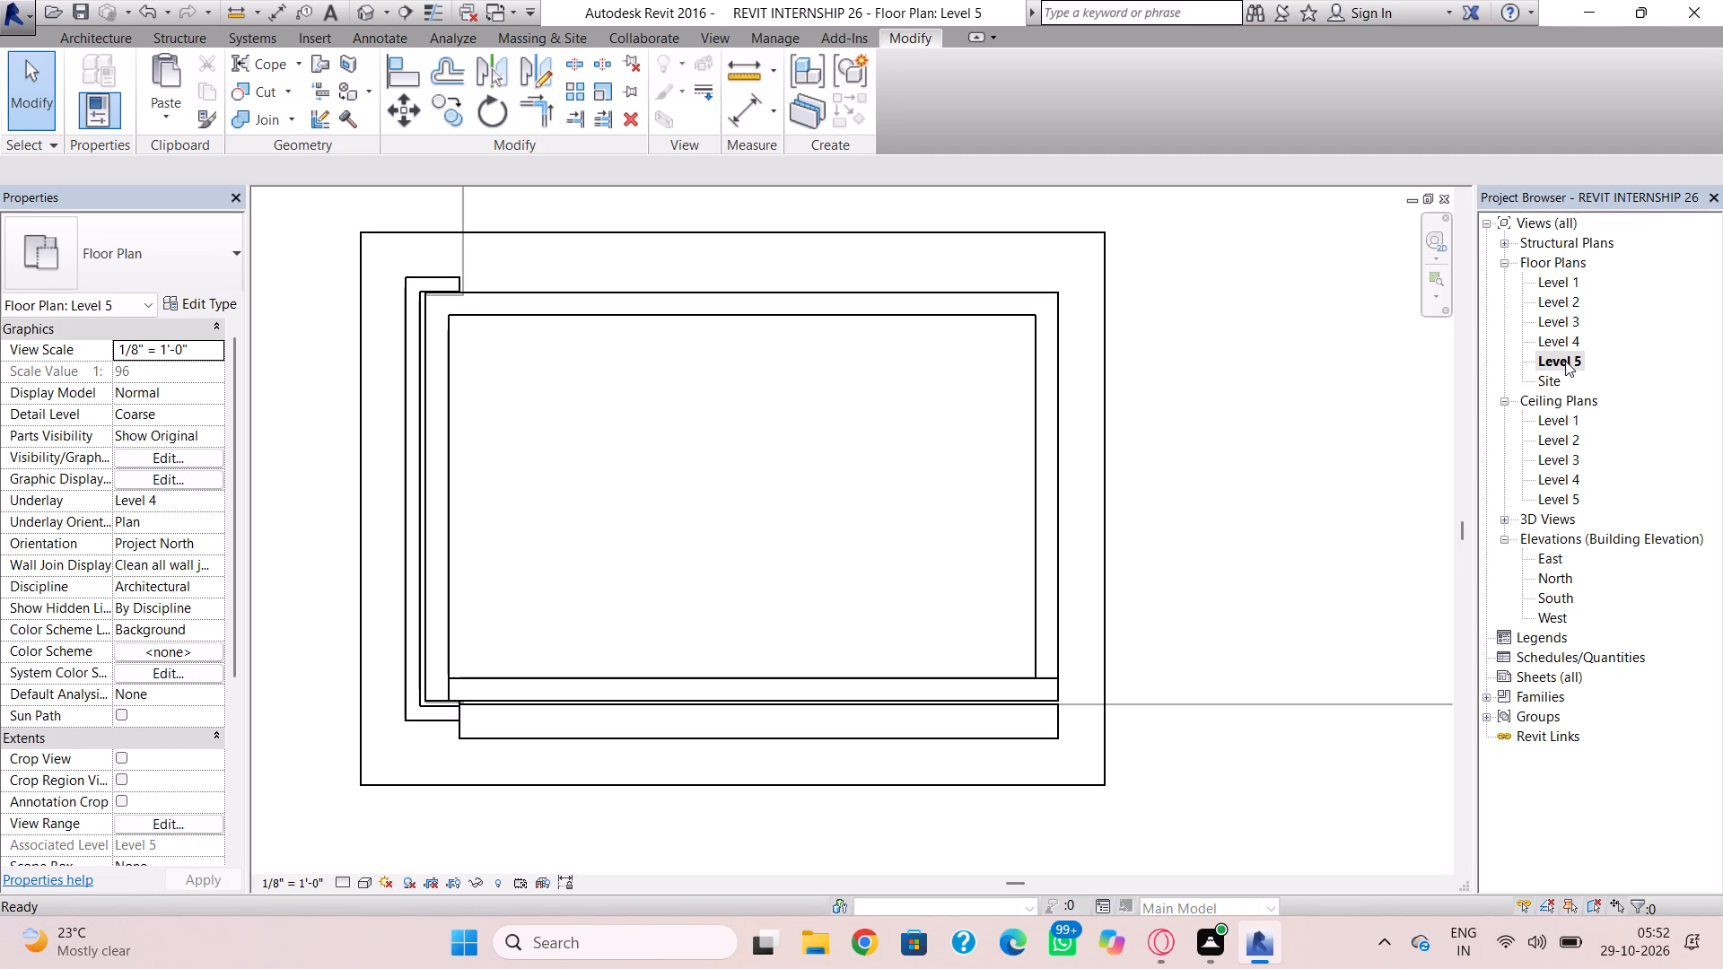
scroll(1341, 398, "down", 4)
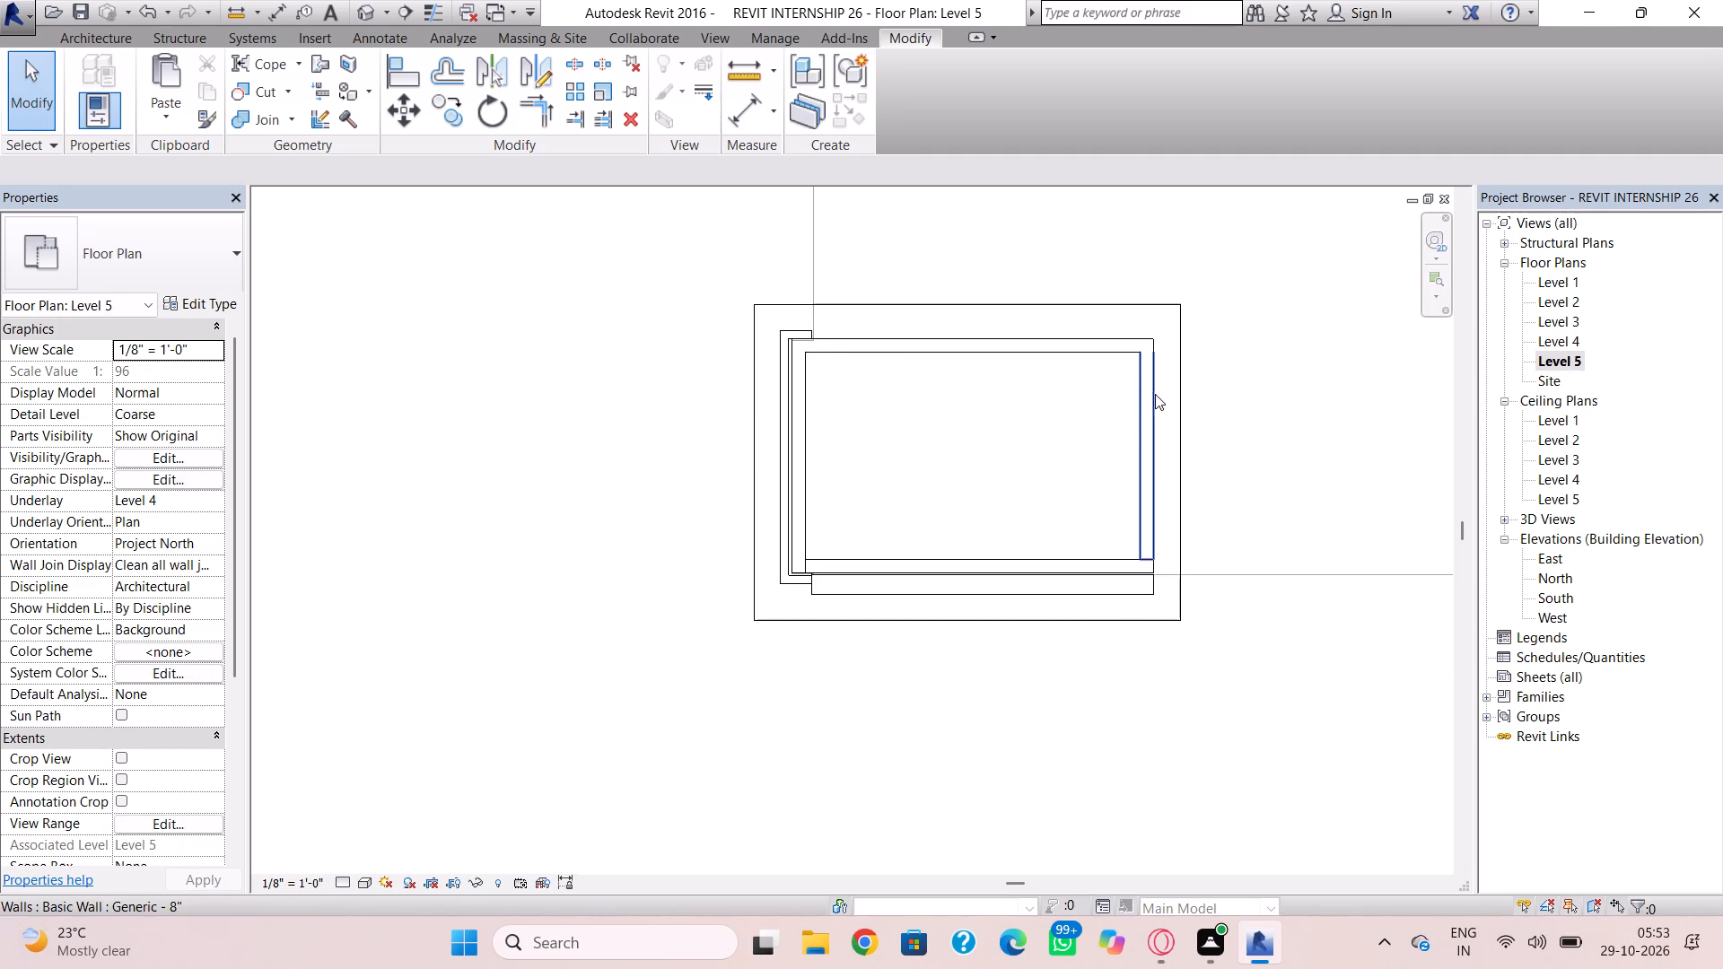
scroll(1124, 421, "down", 1)
middle_click_drag(1080, 446, 622, 450)
scroll(614, 441, "up", 2)
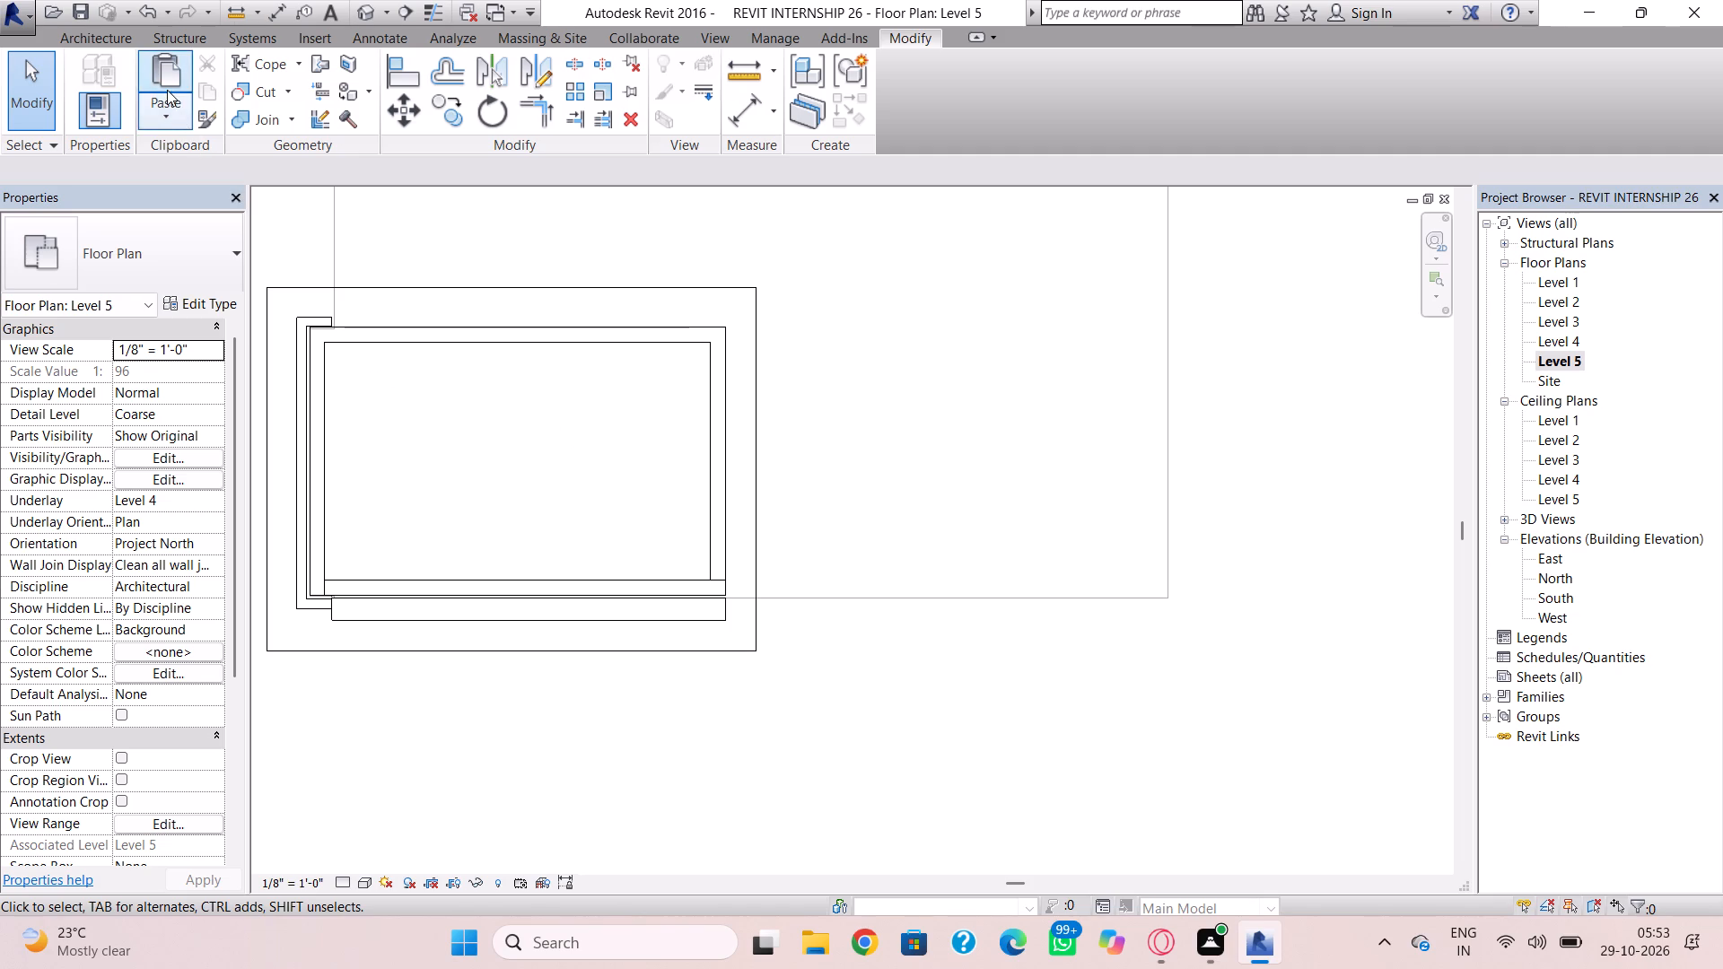
left_click(111, 39)
left_click(99, 62)
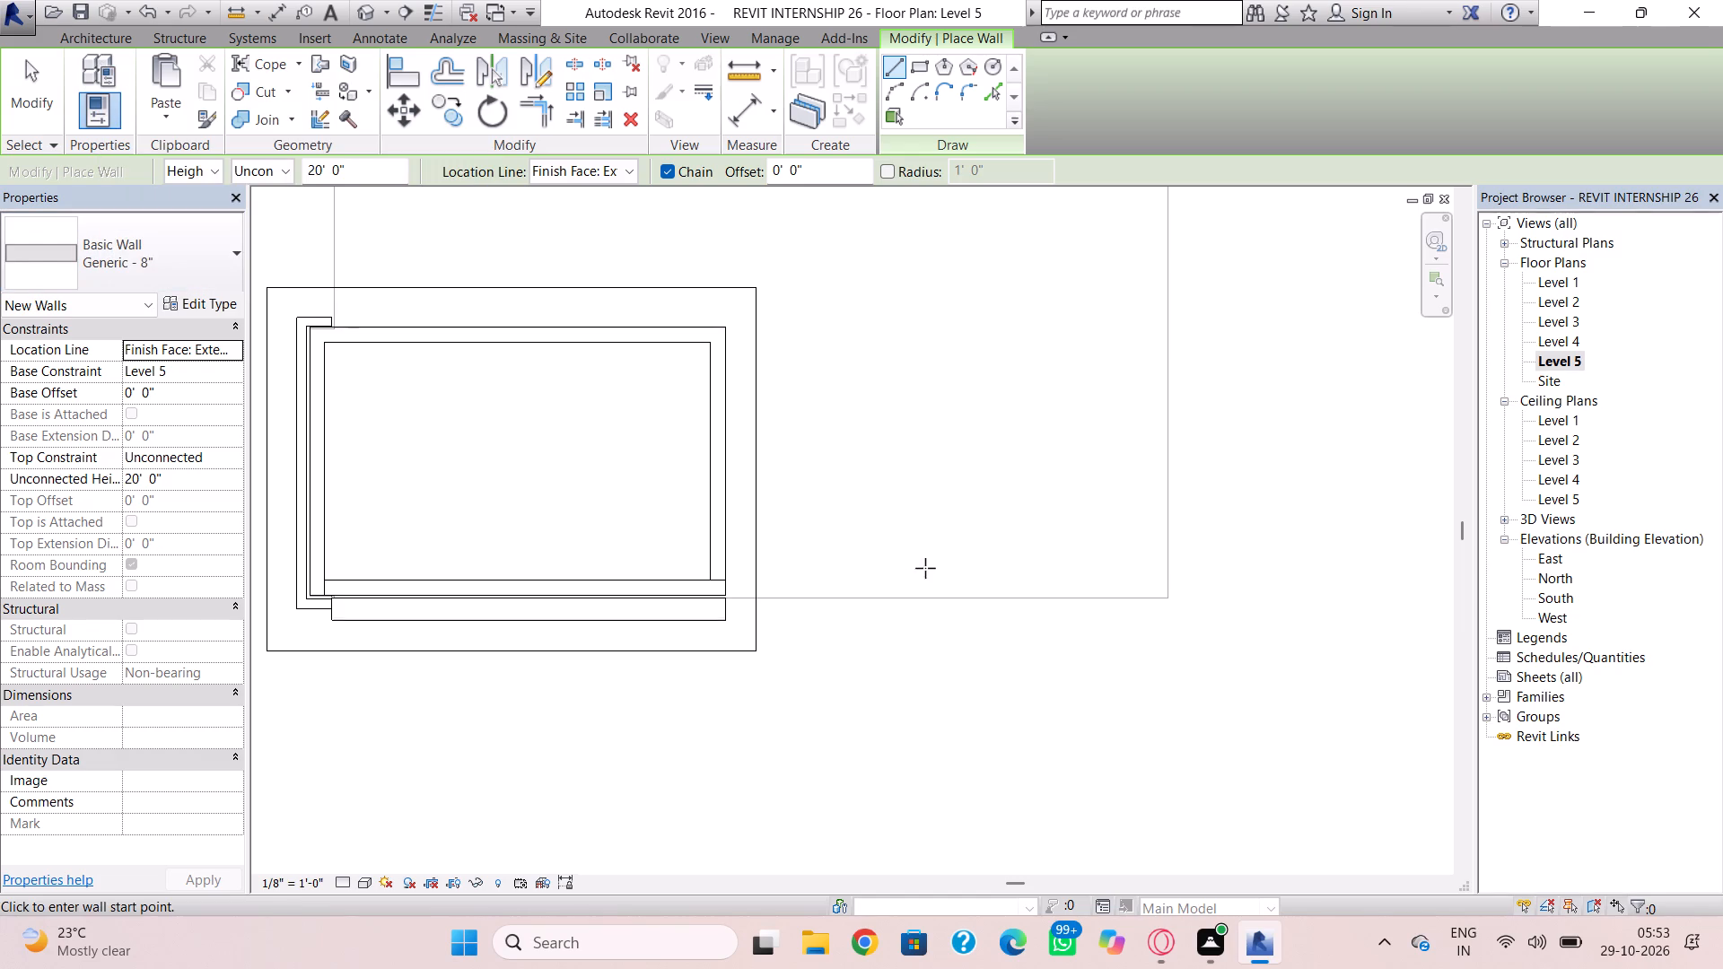
left_click(765, 590)
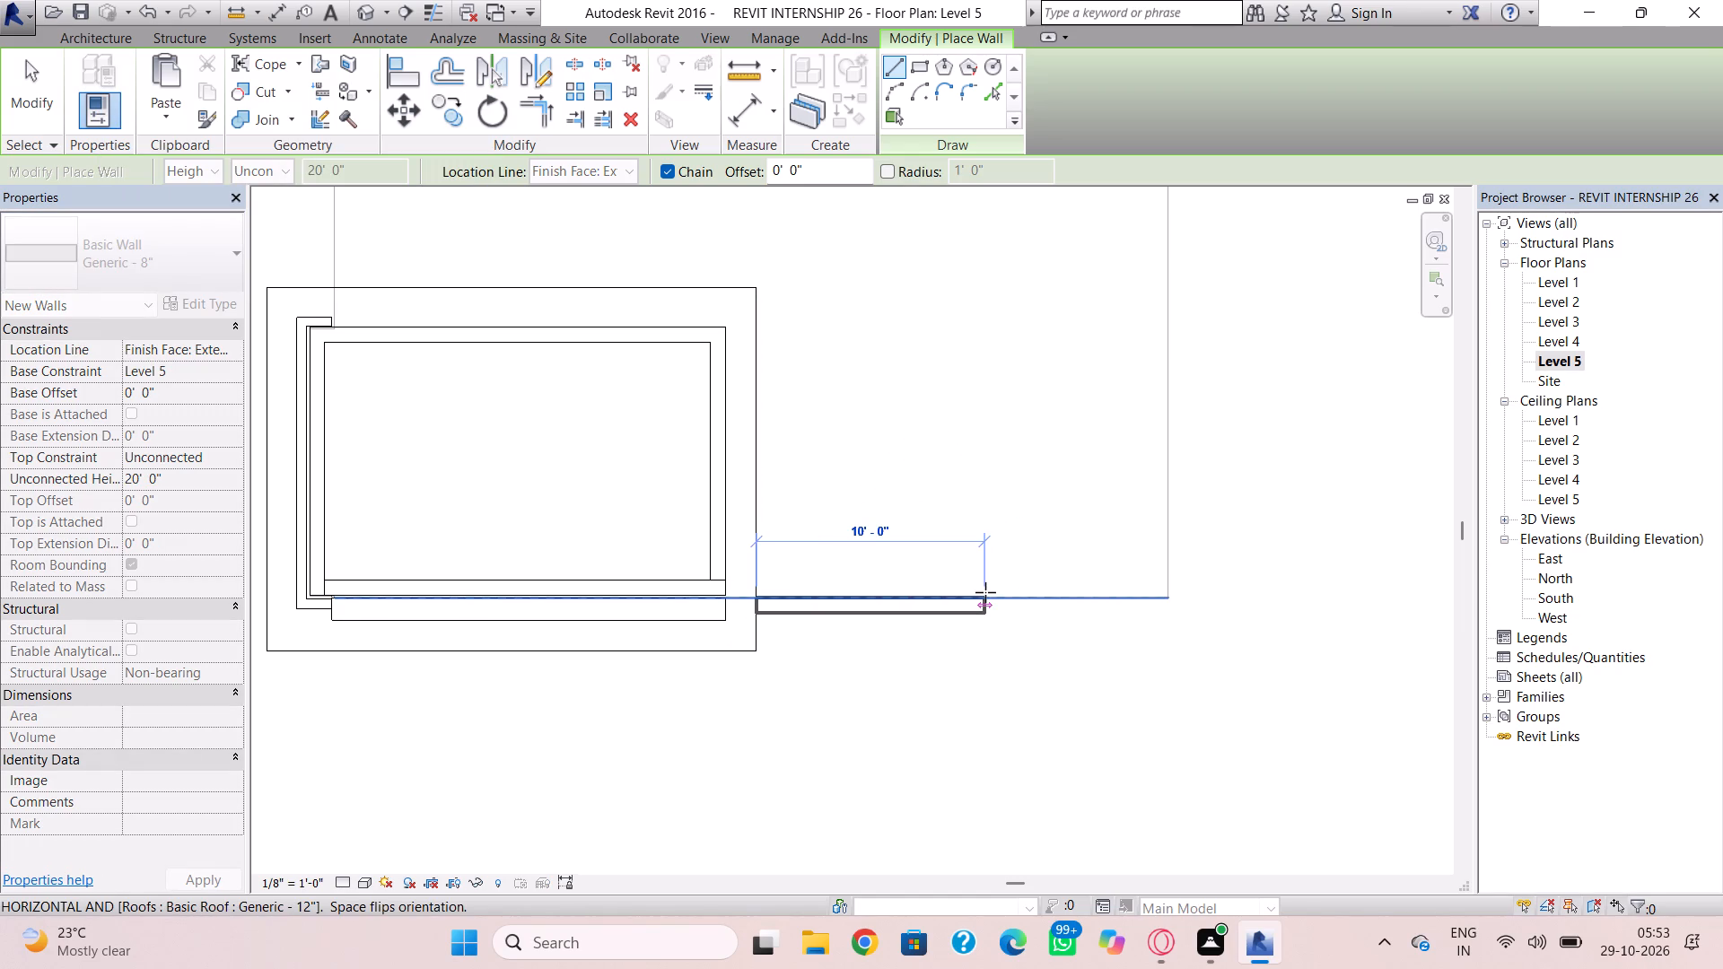
key("space")
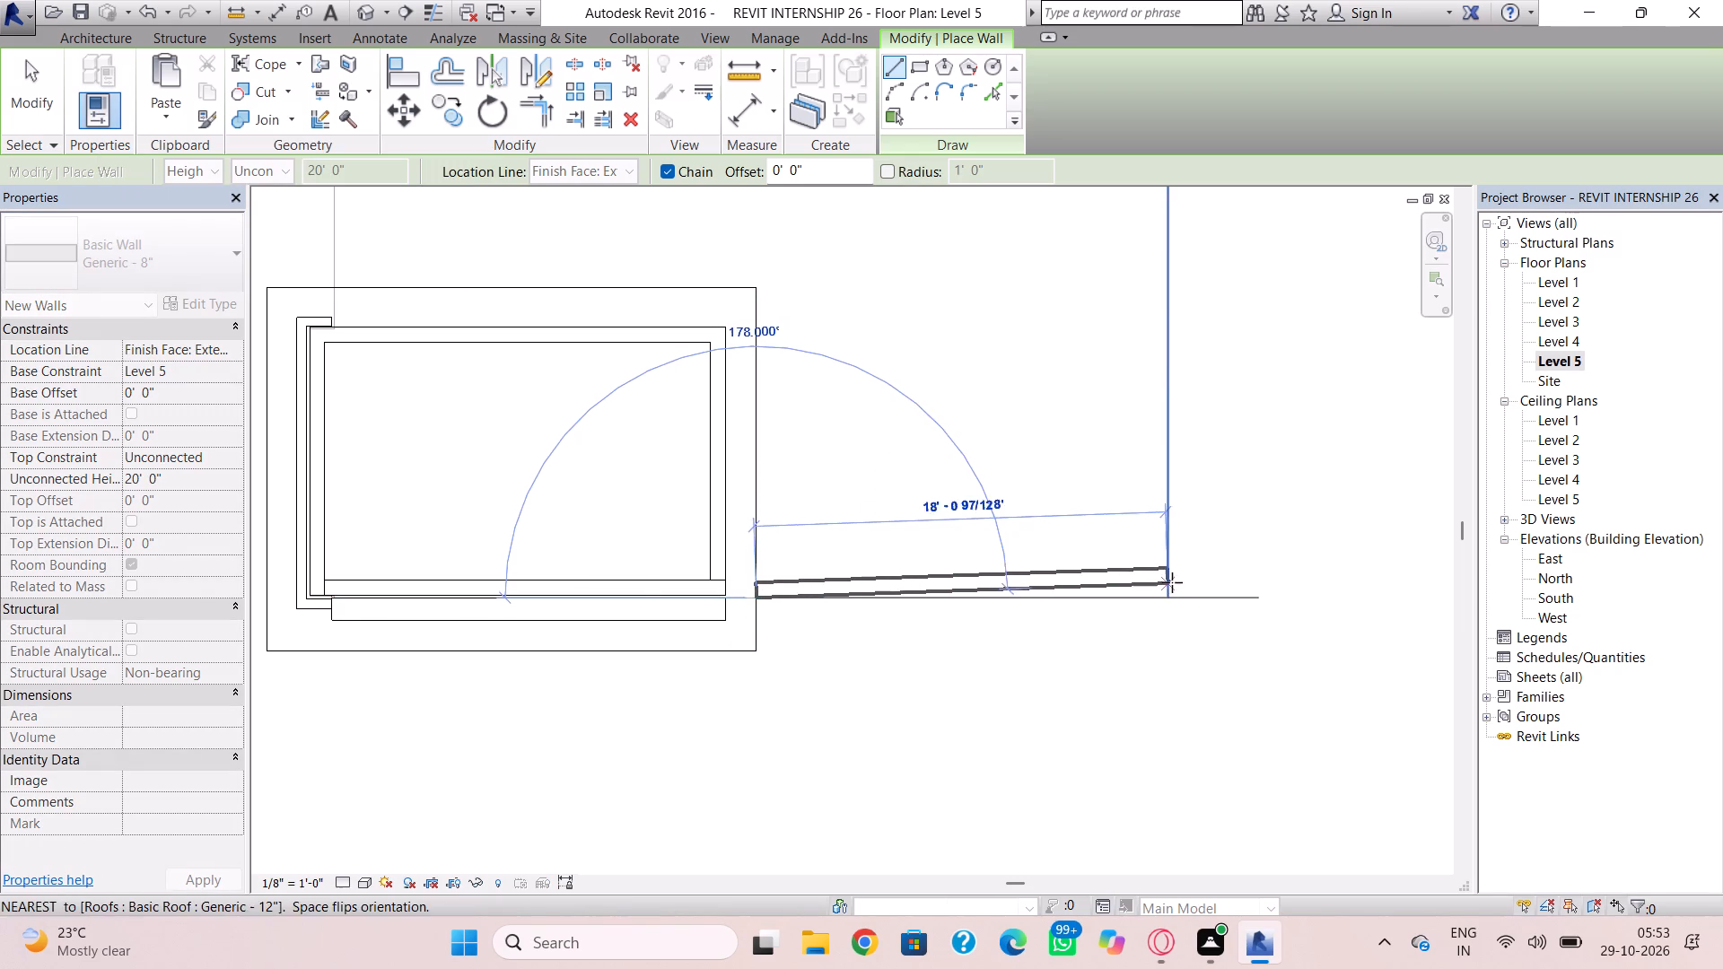
left_click(1168, 598)
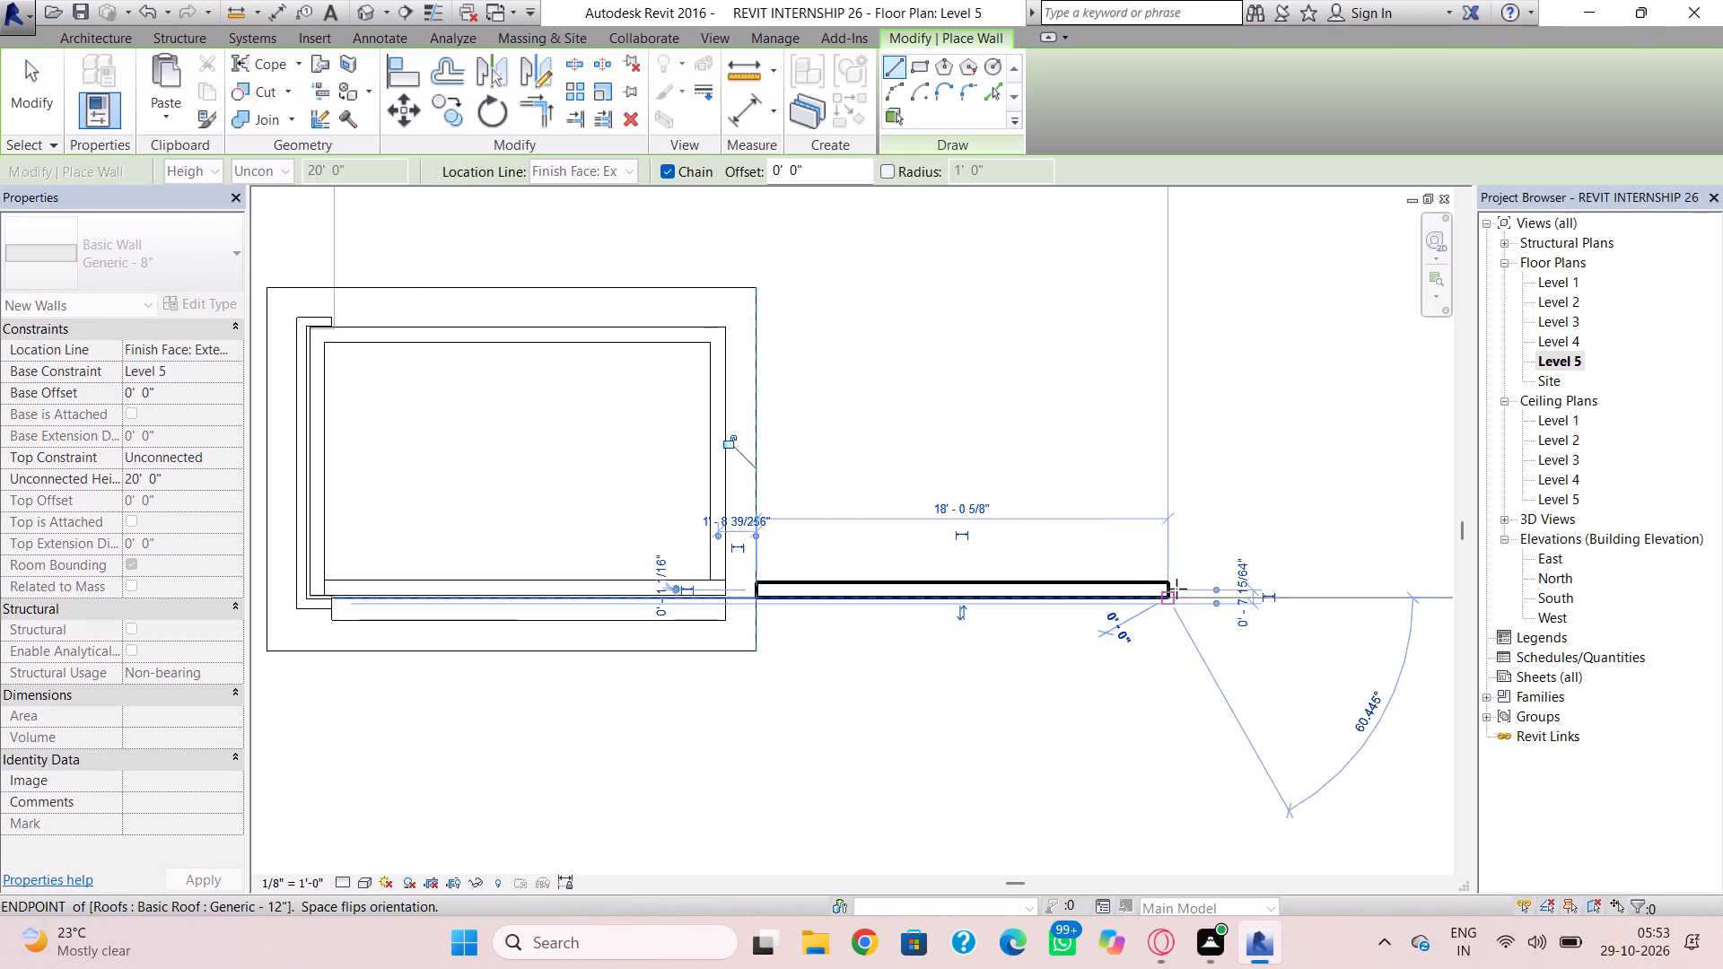
key("Escape")
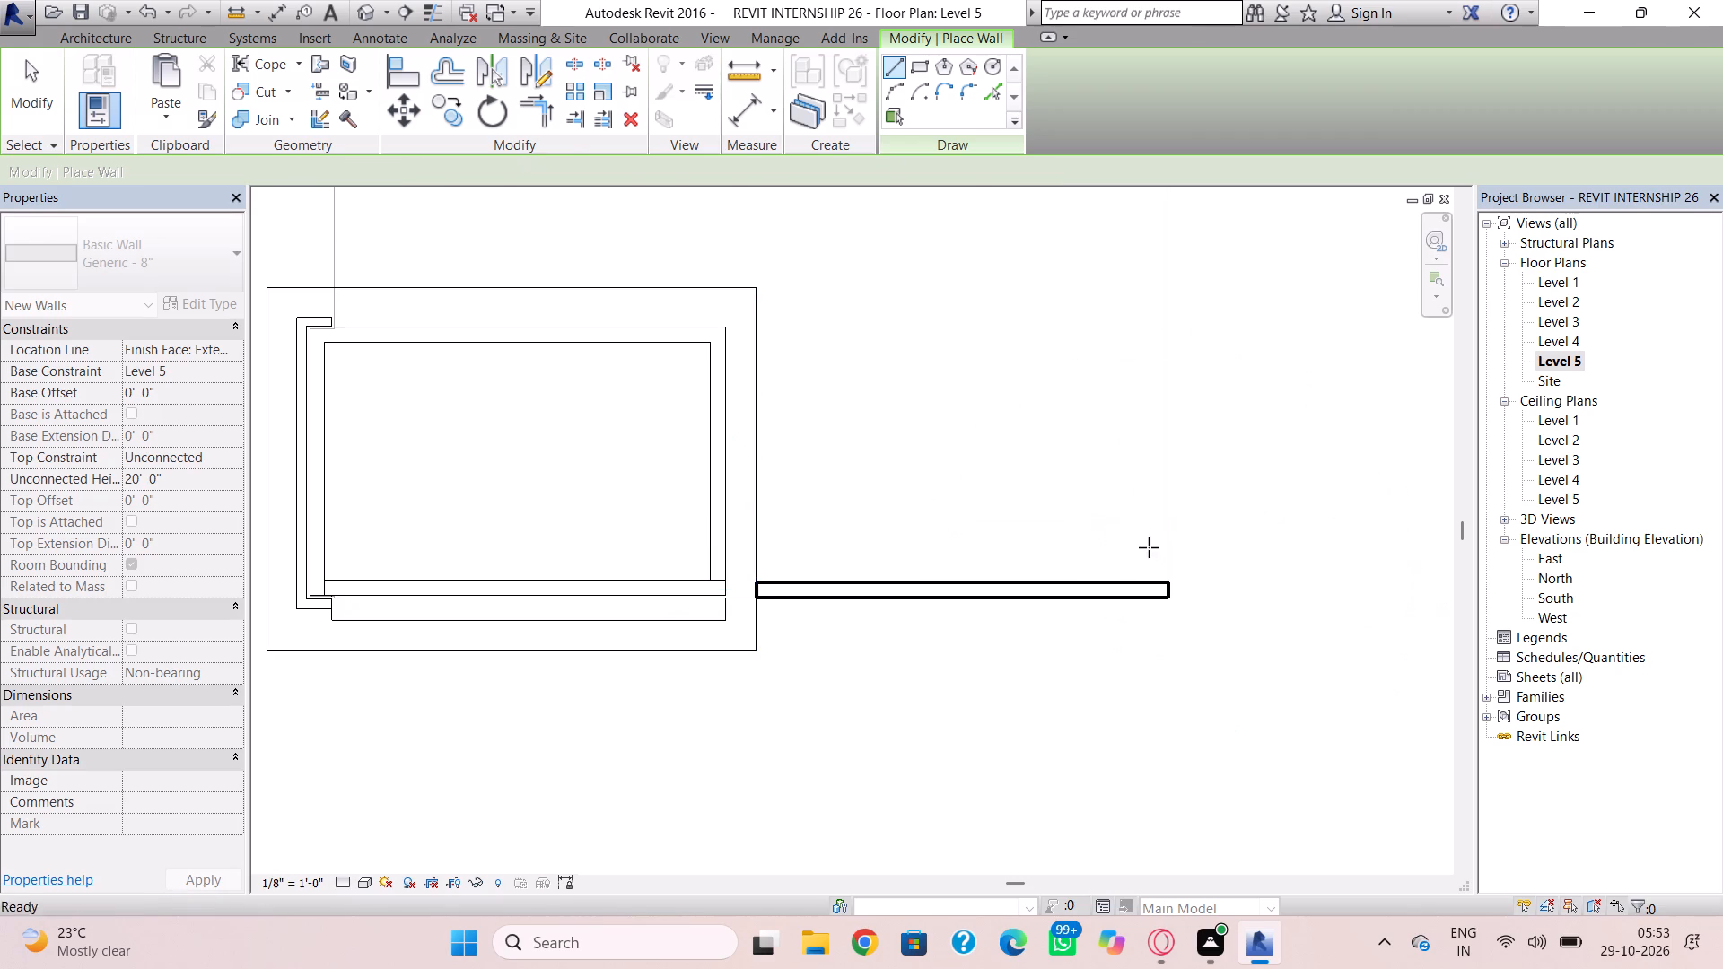
Draw a Generic - 8" wall about 31'-6" long on Level 5 along the slab's east edge to the back corner, flipped inward.
left_click(1161, 576)
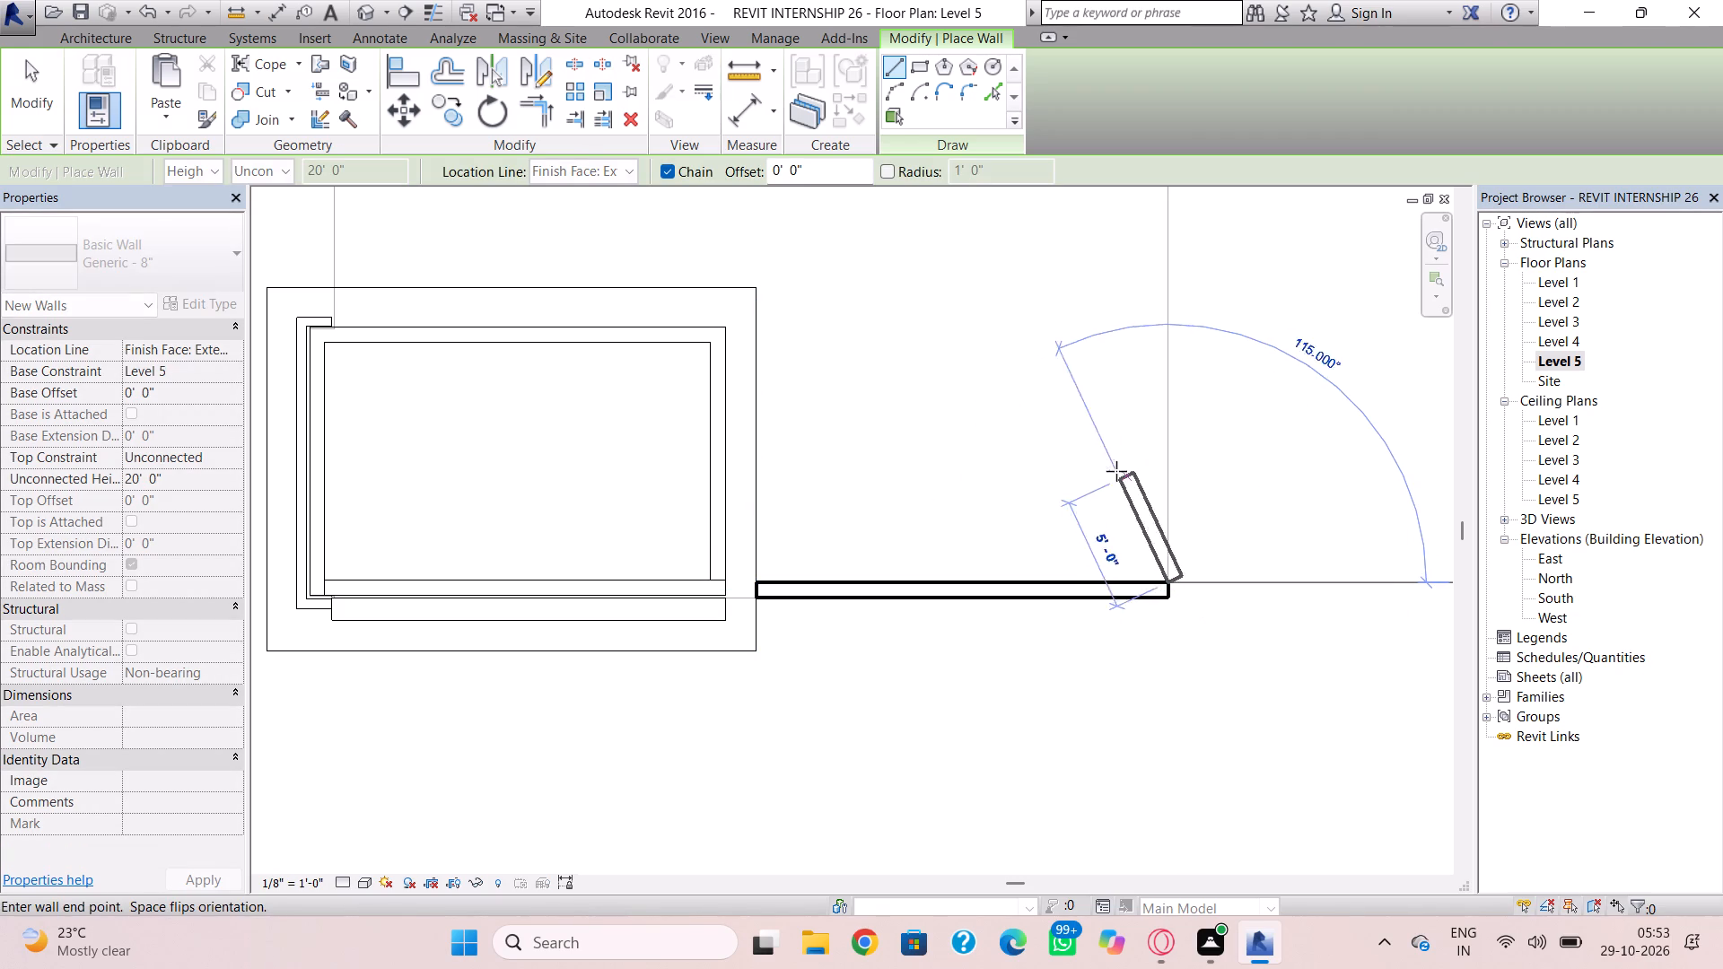
key("space")
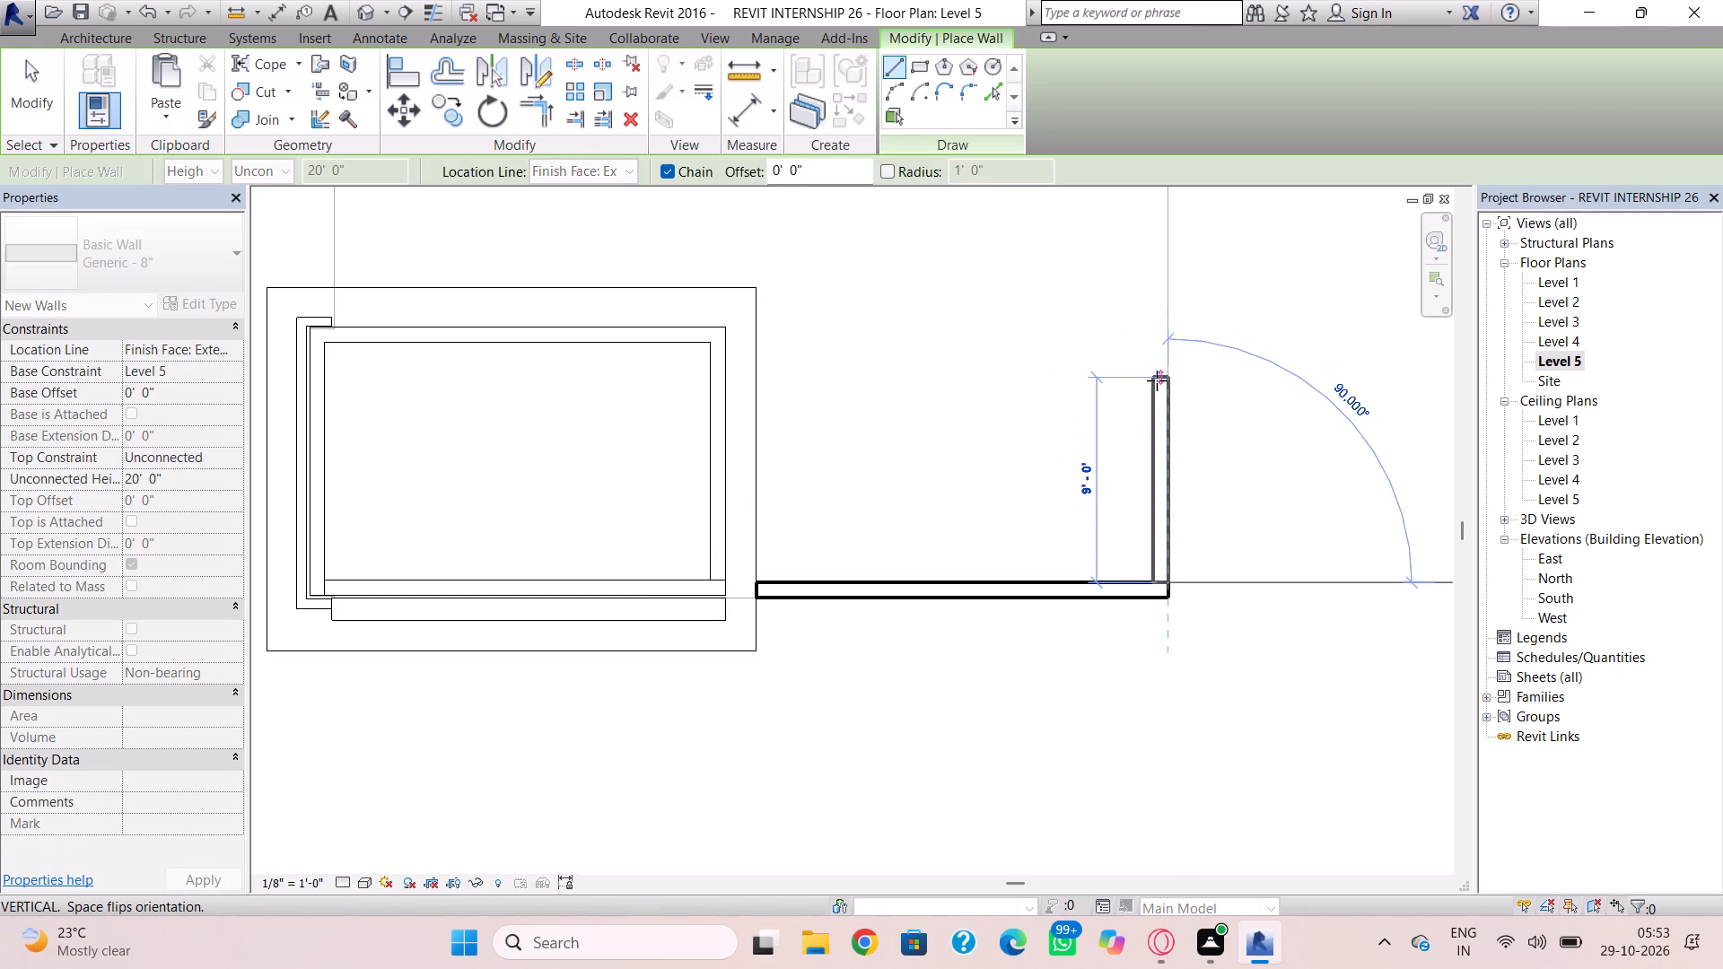
scroll(1156, 386, "down", 2)
middle_click_drag(1151, 415, 1158, 790)
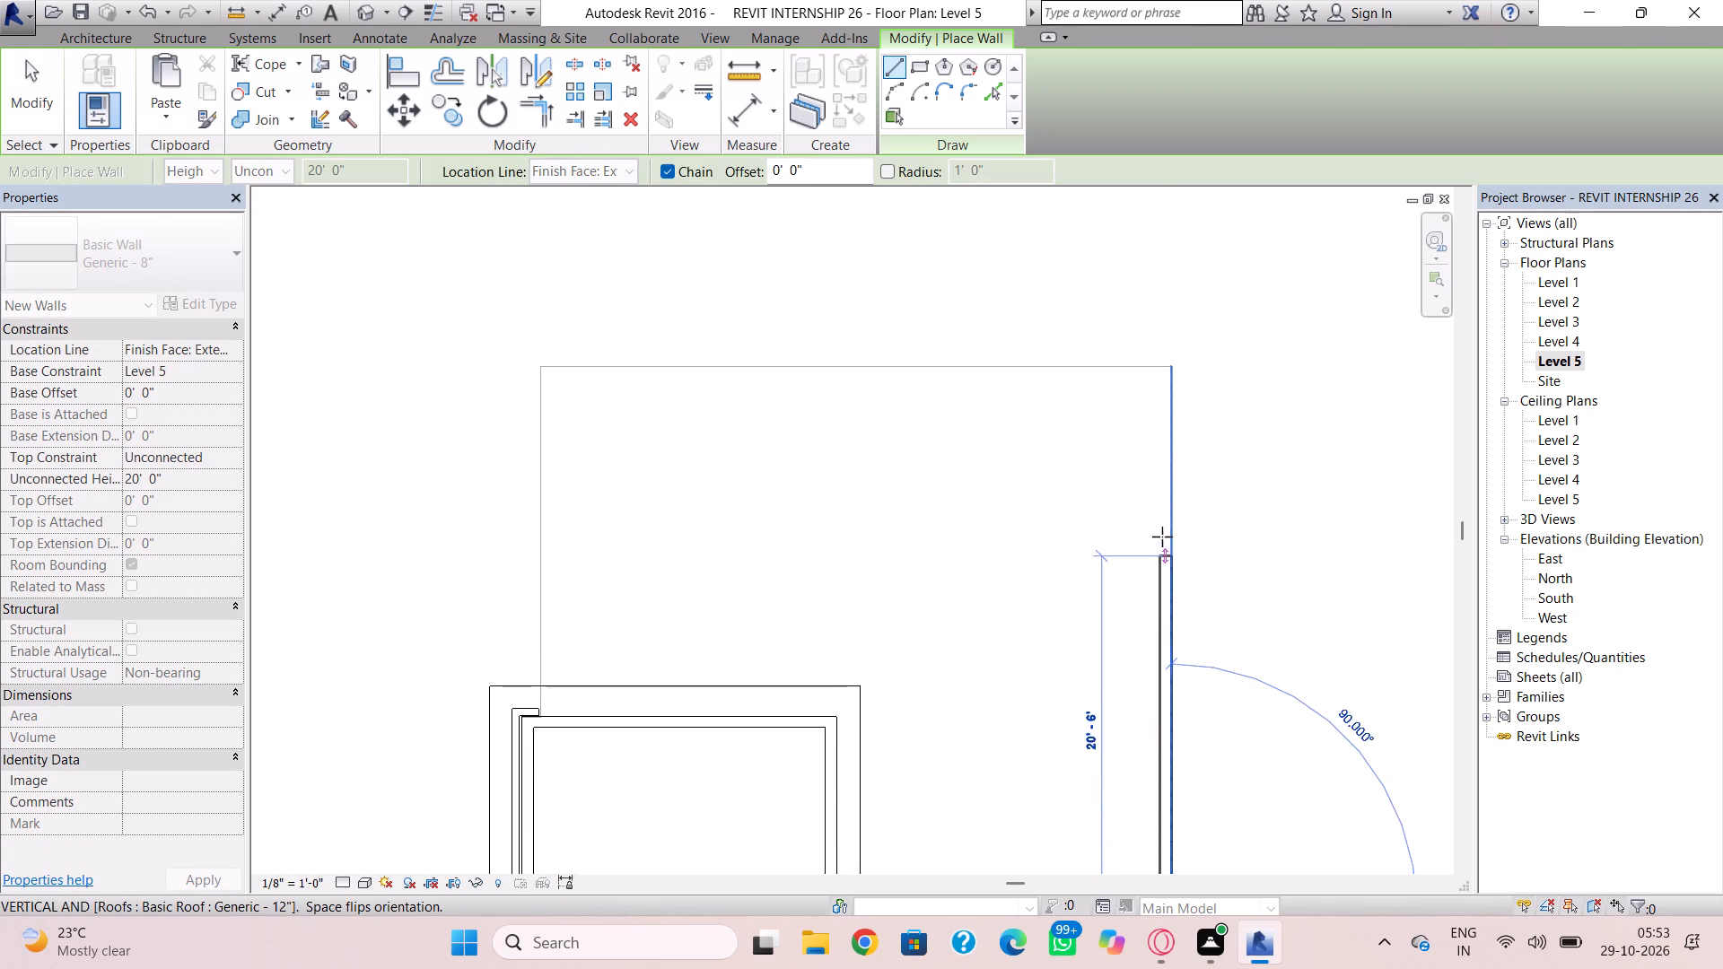
left_click(1166, 364)
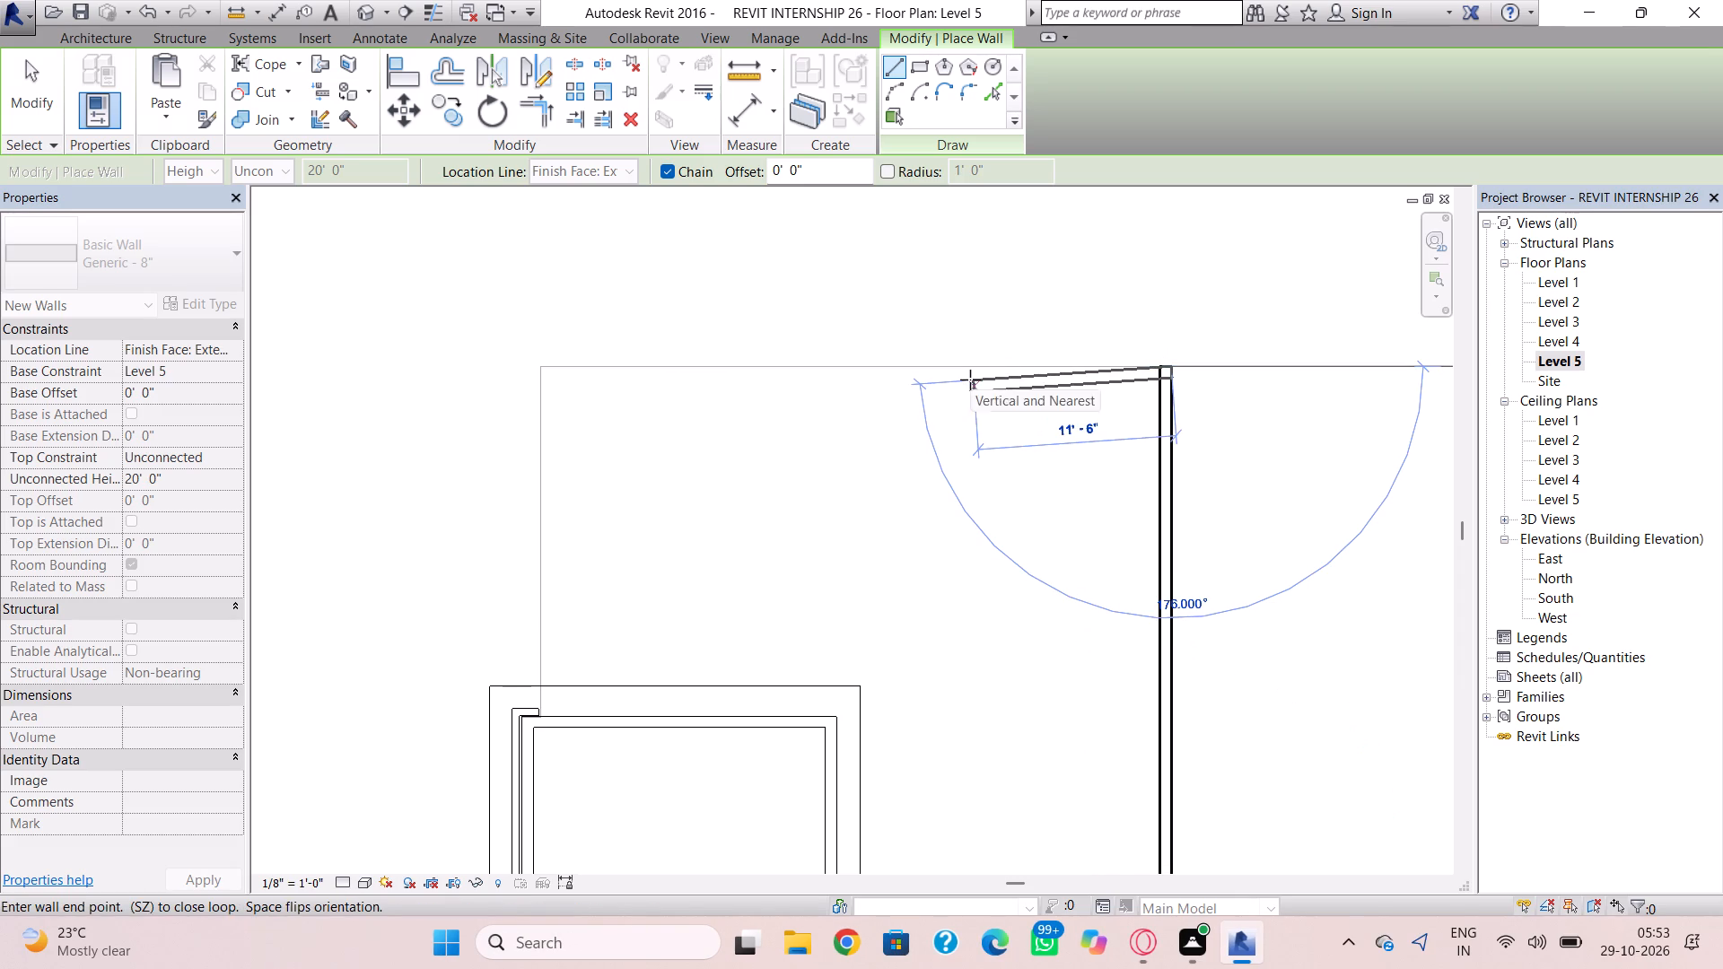
Draw a Generic - 8" wall on Level 5 along the slab's back edge from the east corner to the west corner, flipped inward.
key("space")
key("Escape")
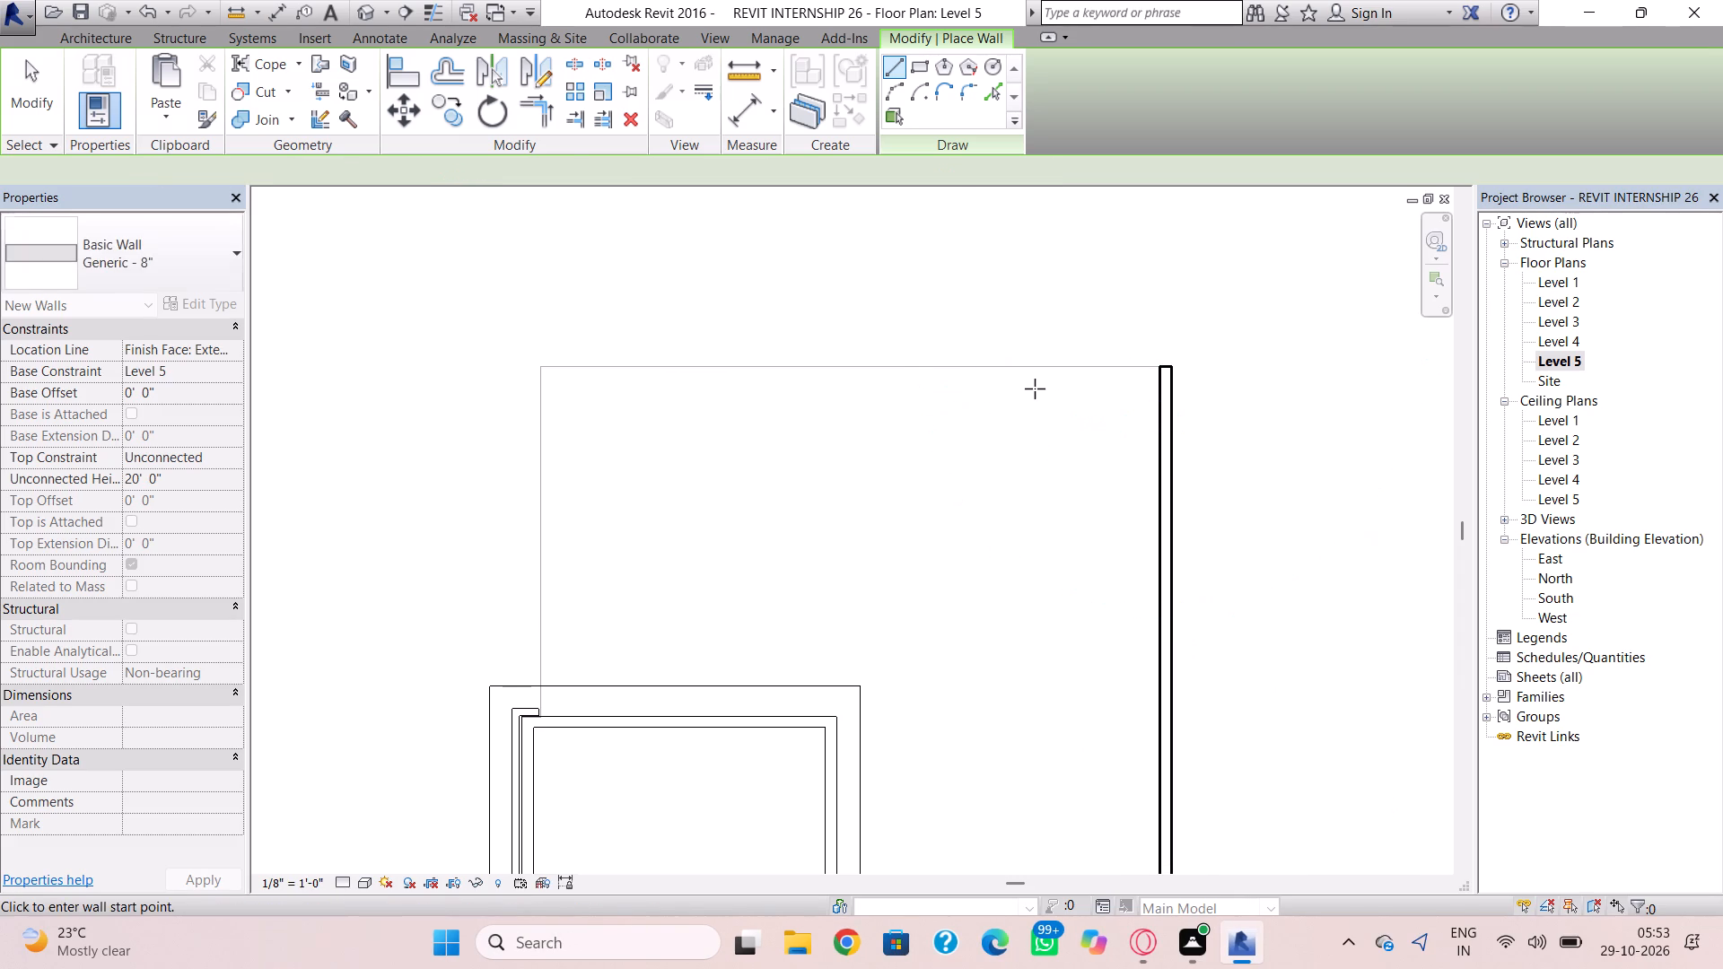
left_click(1156, 366)
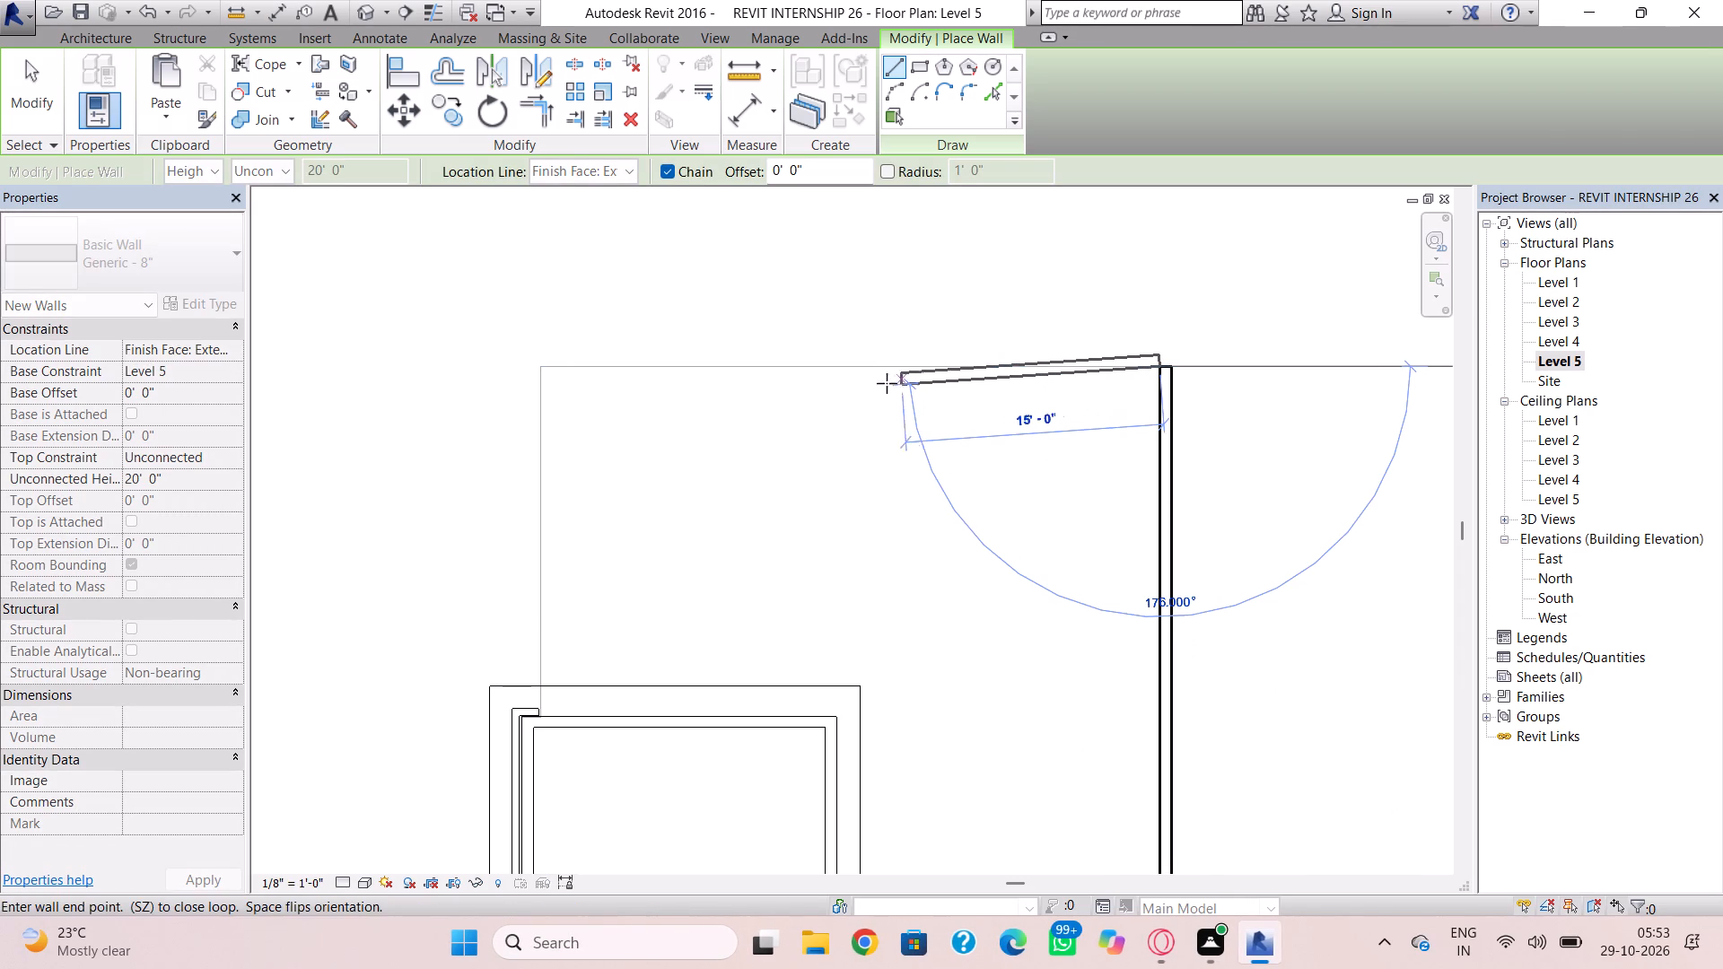
key("space")
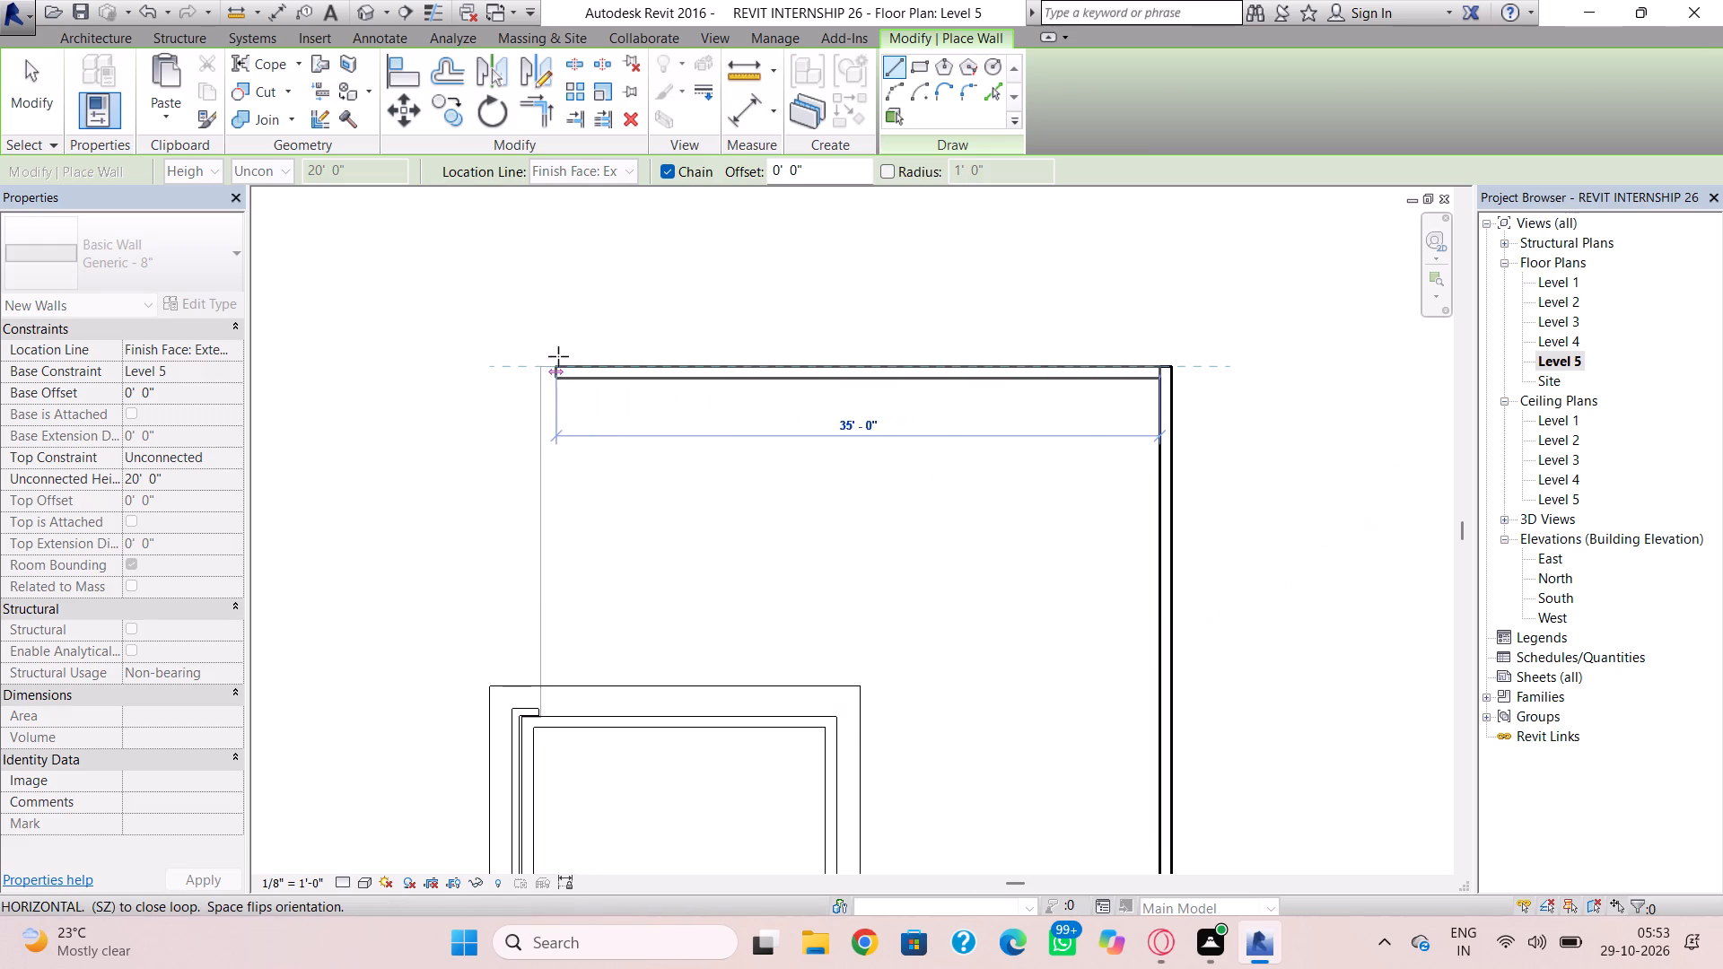
left_click(534, 360)
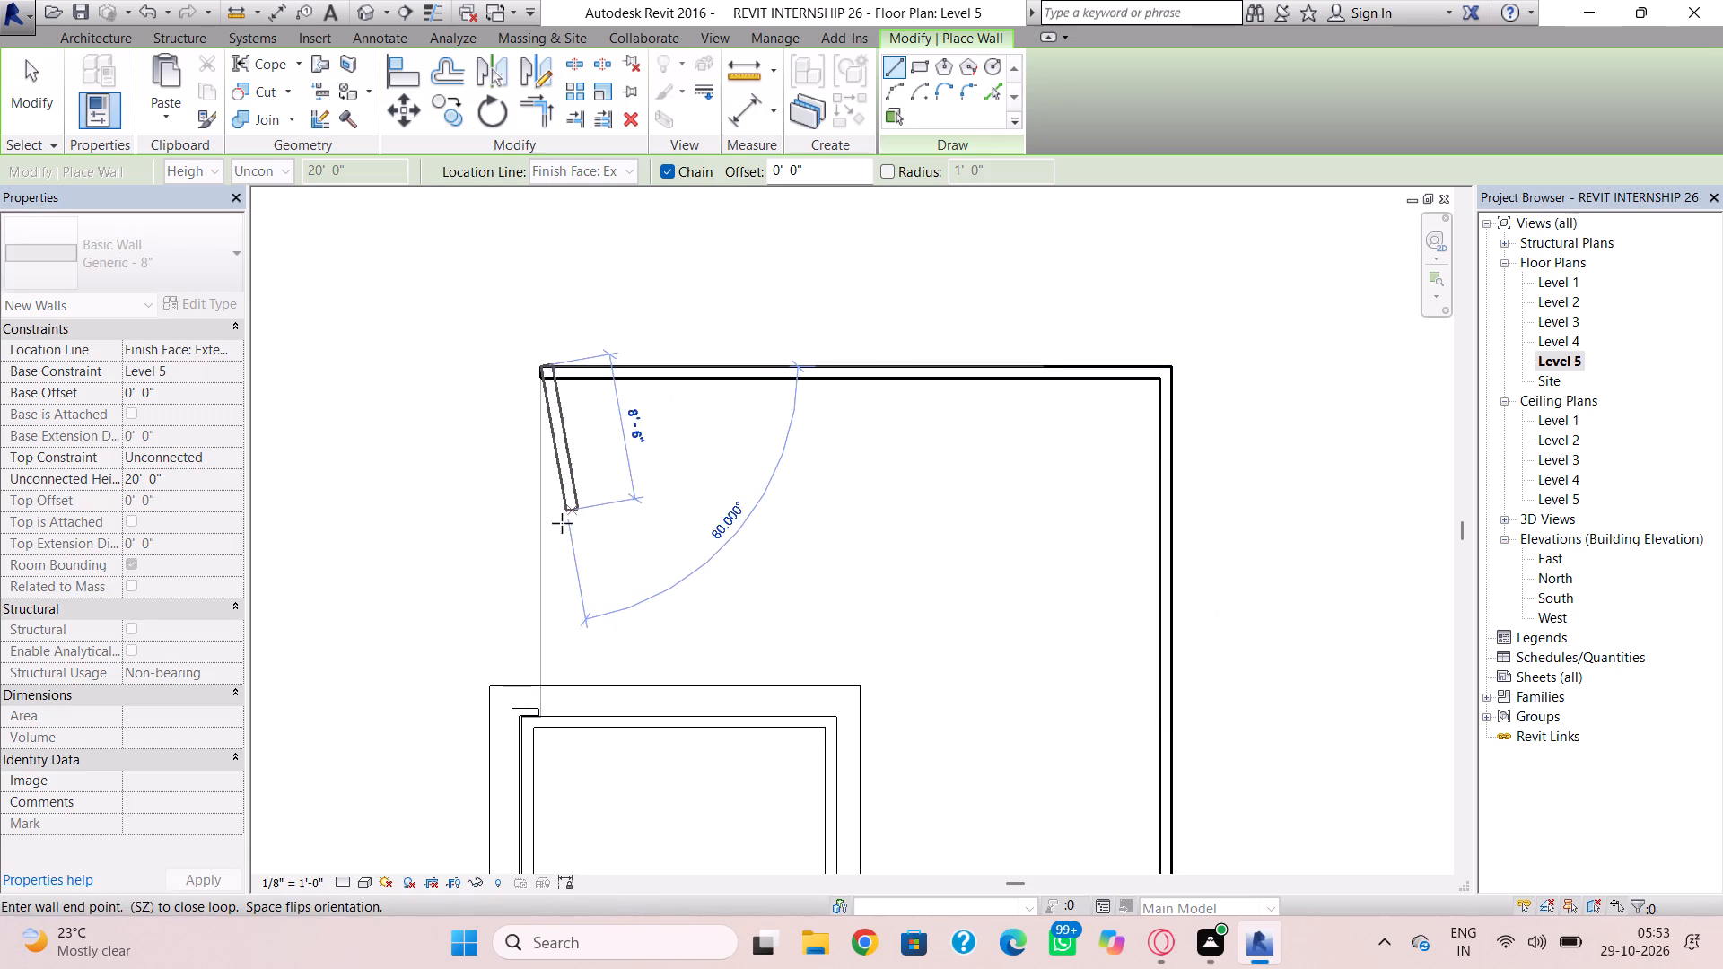
key("Escape")
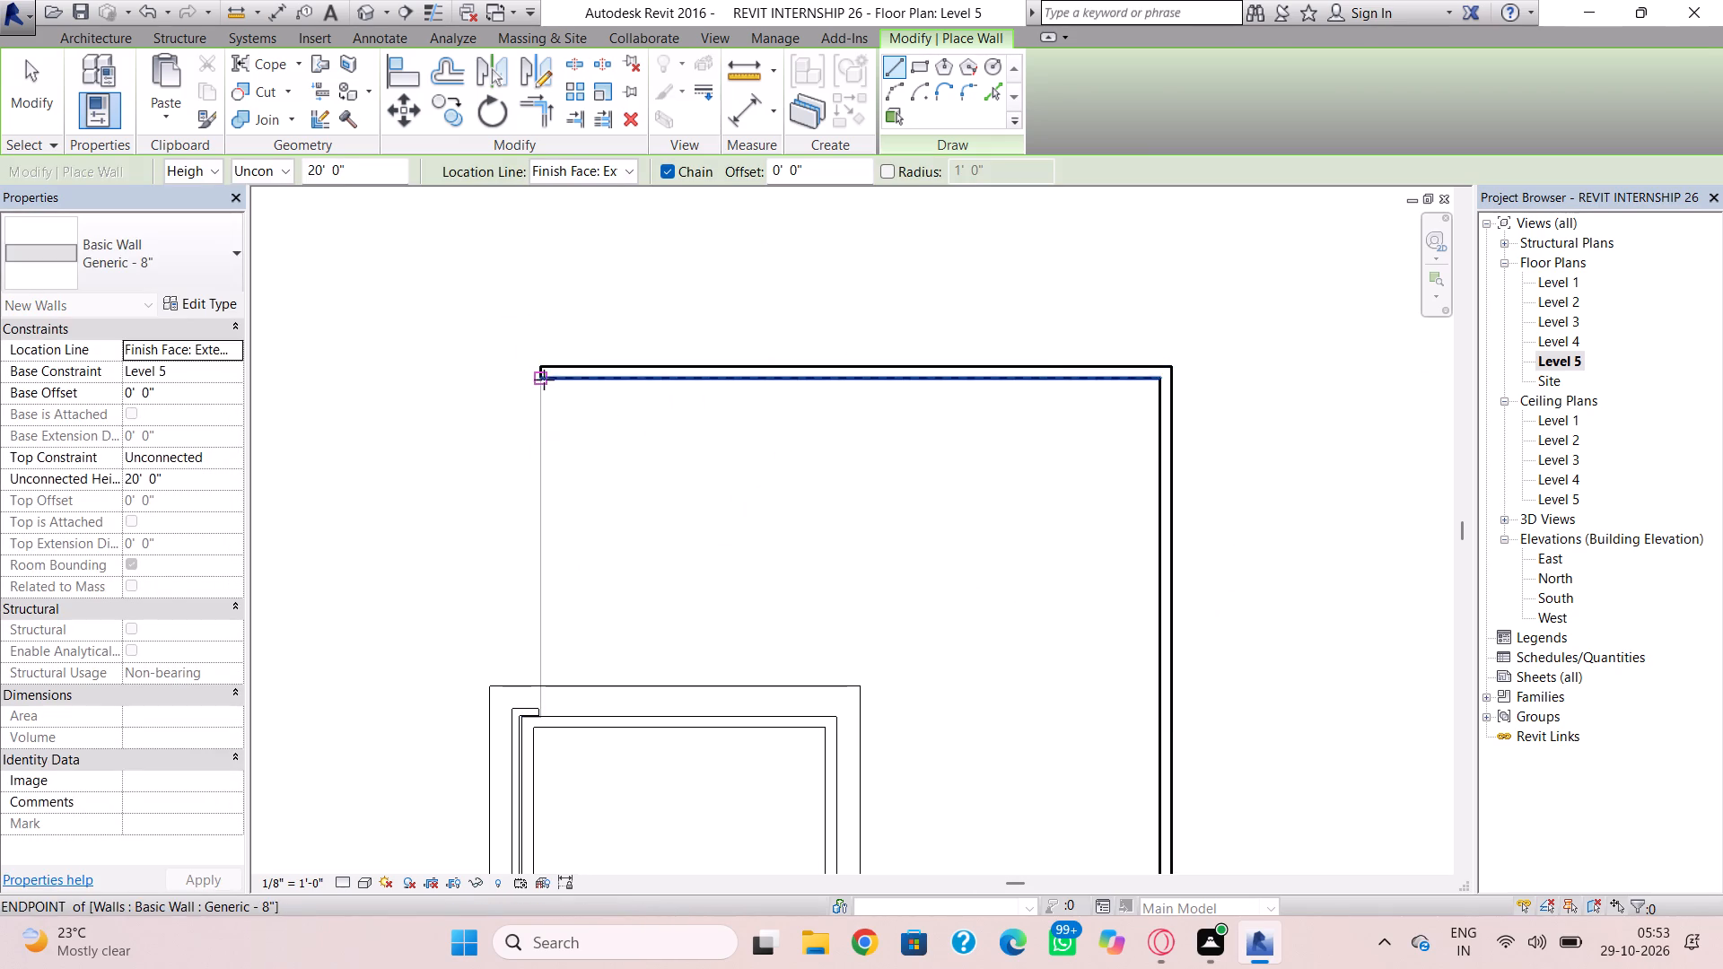
Draw a Generic - 8" wall about 18'-2" long on Level 5, from the back-west corner along the west edge to the small block's roof outline, flipped inward.
left_click(544, 380)
key("space")
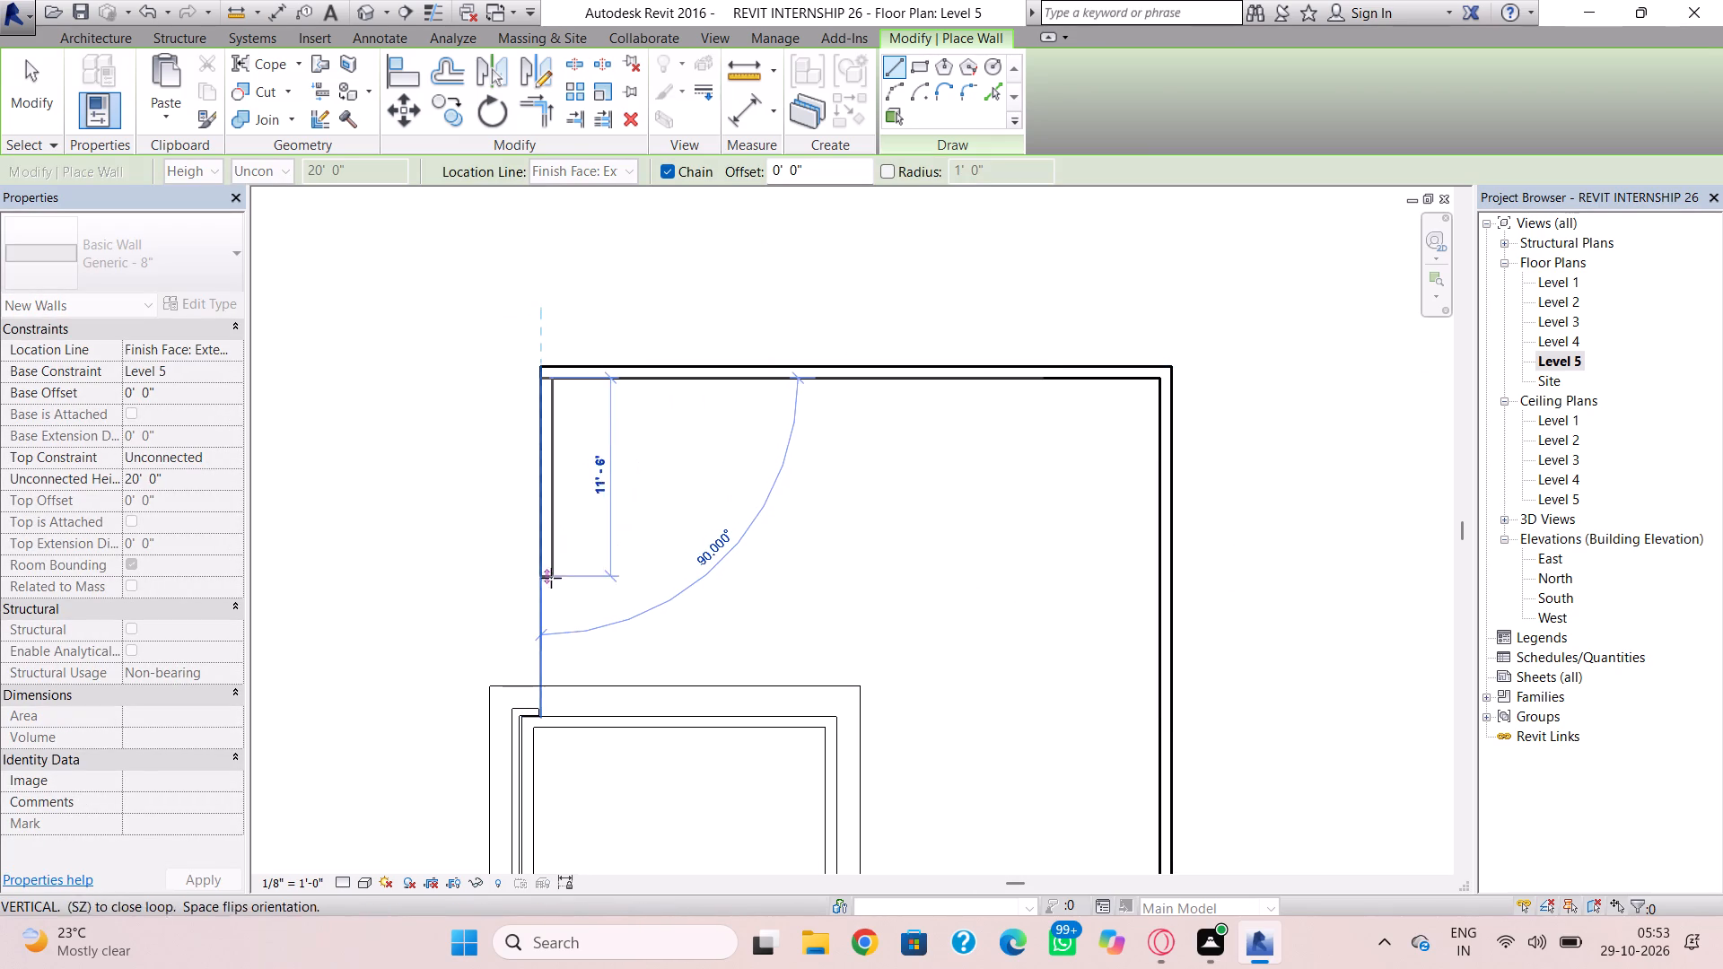
left_click(536, 678)
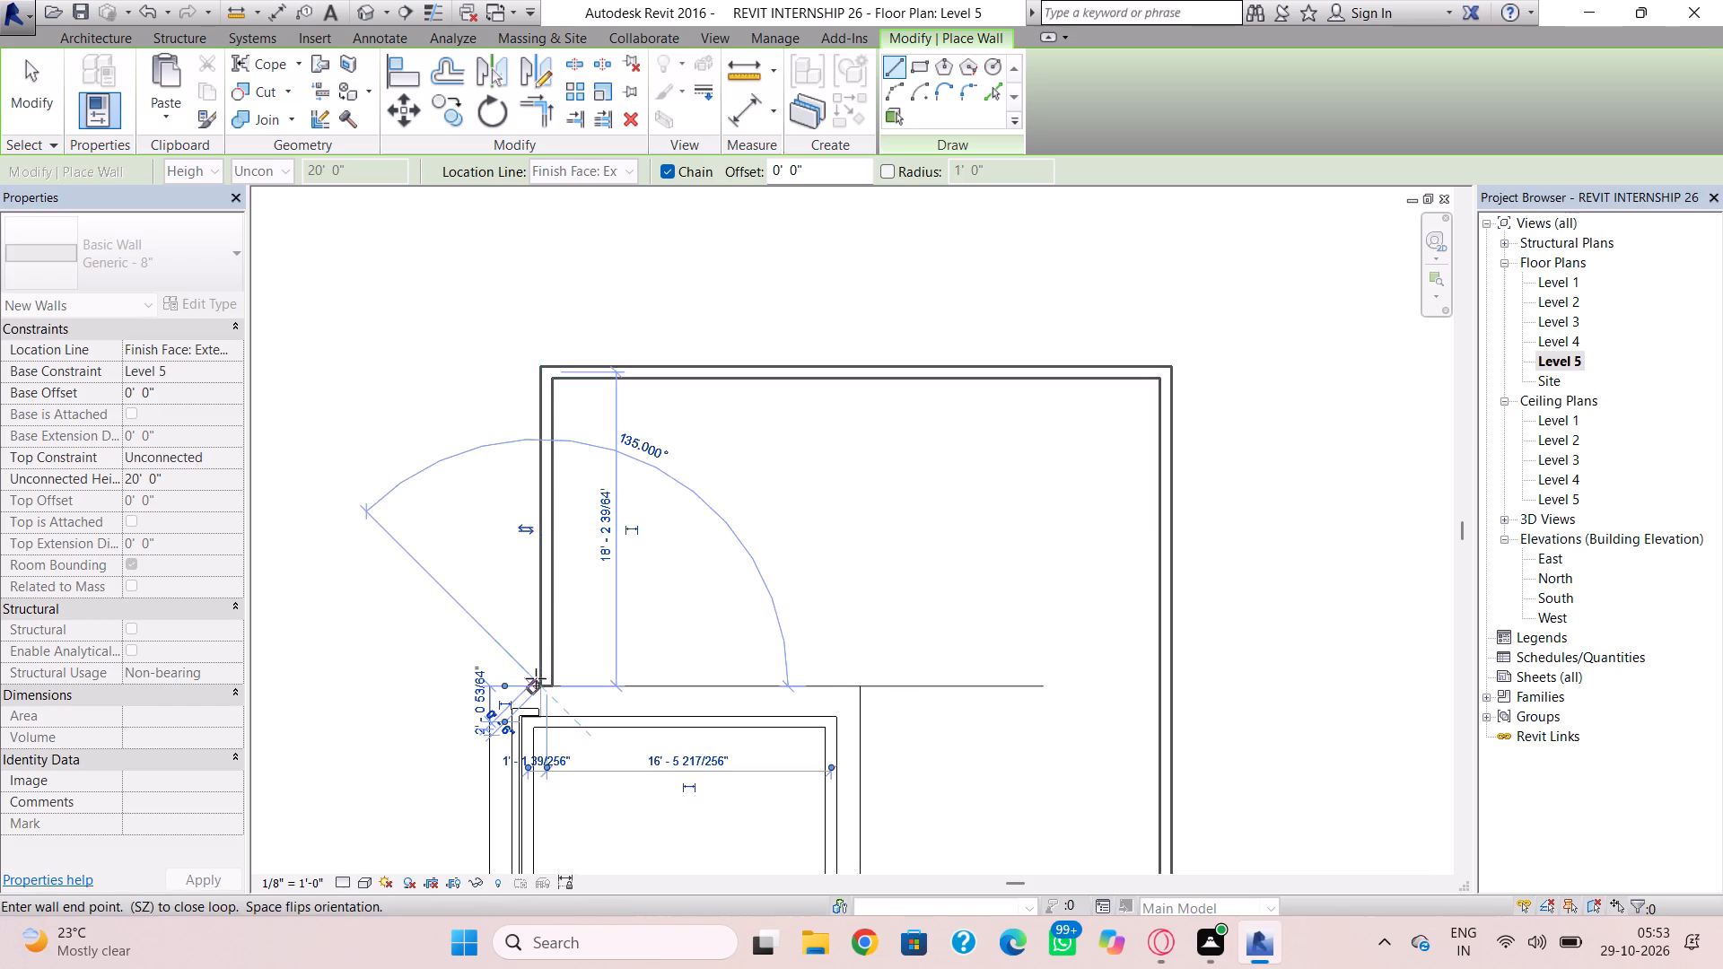
key("Escape")
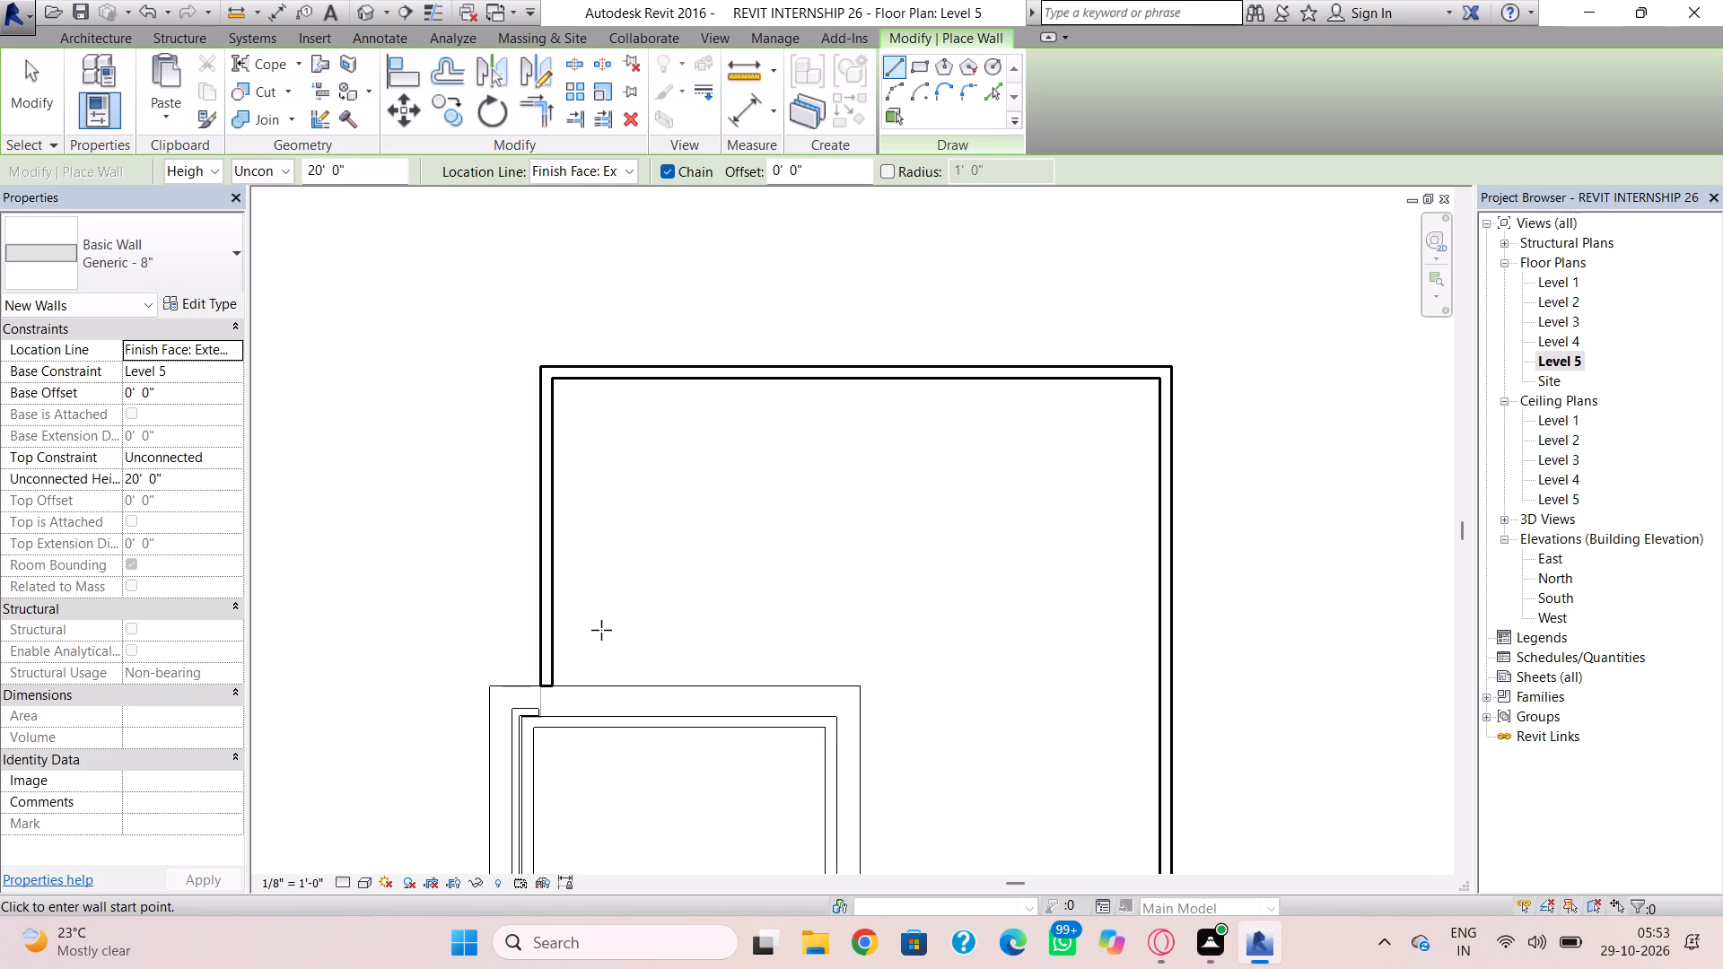
key("Escape")
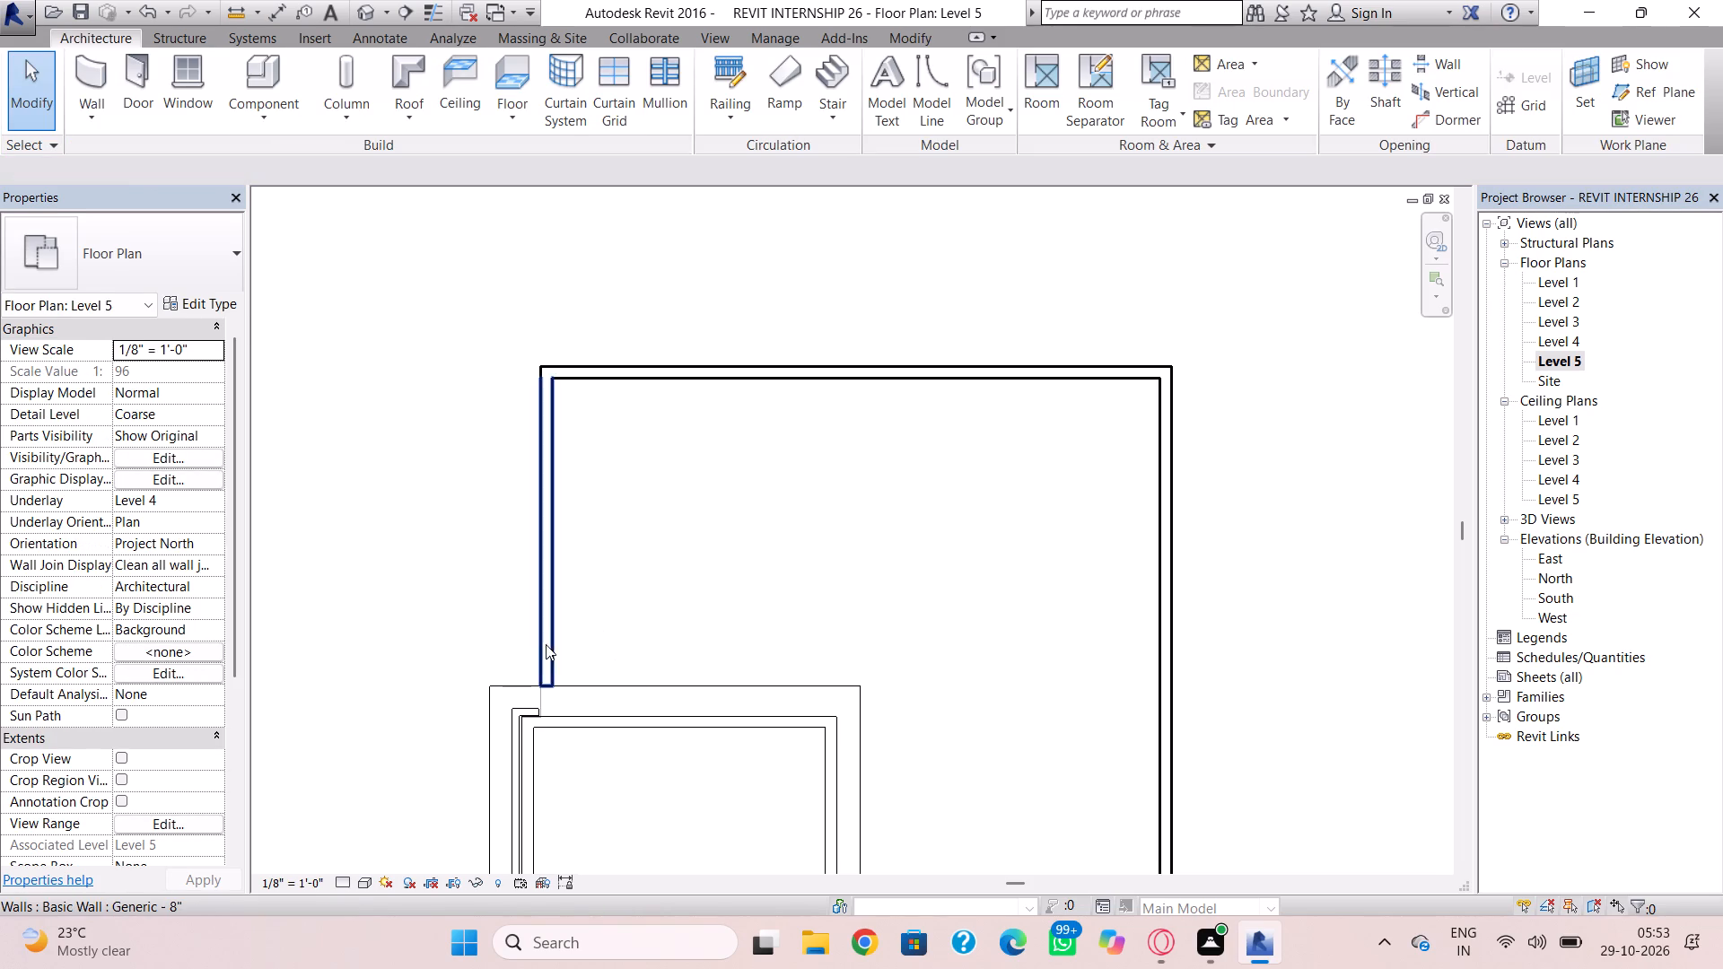
Extend the west wall's front end past the small block's roof edge to the outer face line of the block's wall.
scroll(540, 664, "up", 4)
left_click(542, 691)
left_click_drag(542, 702, 543, 708)
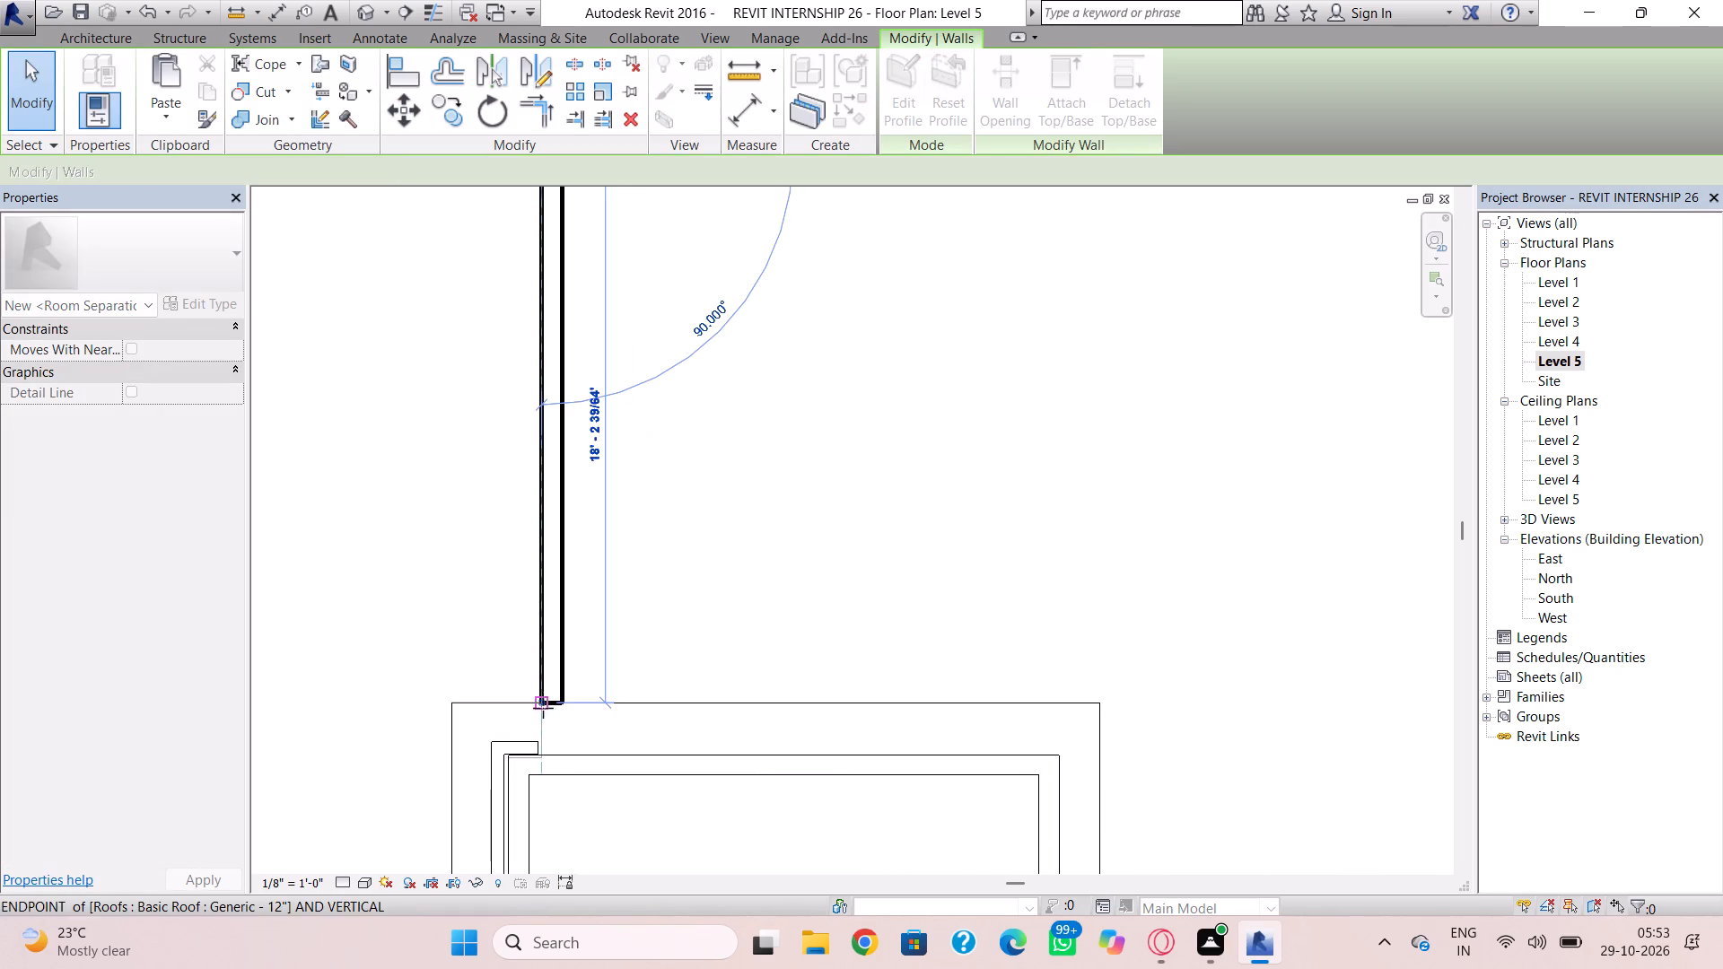
left_click_drag(543, 708, 544, 749)
left_click(819, 625)
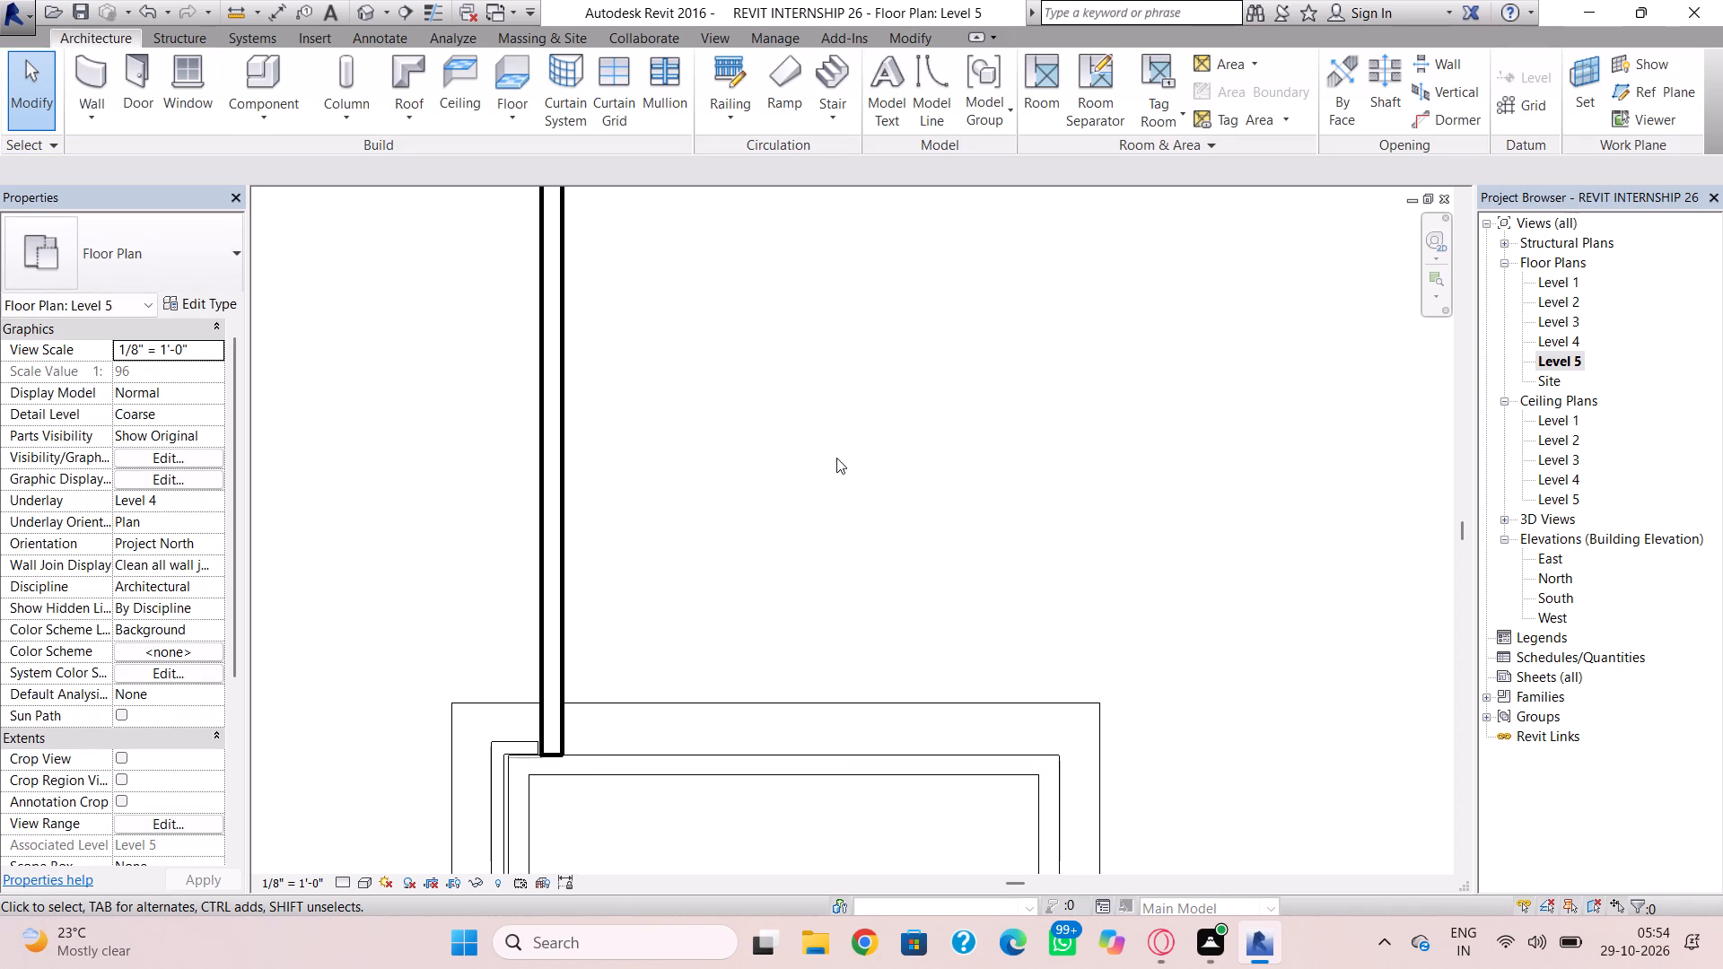
Select the extended west wall on Level 5.
left_click(564, 715)
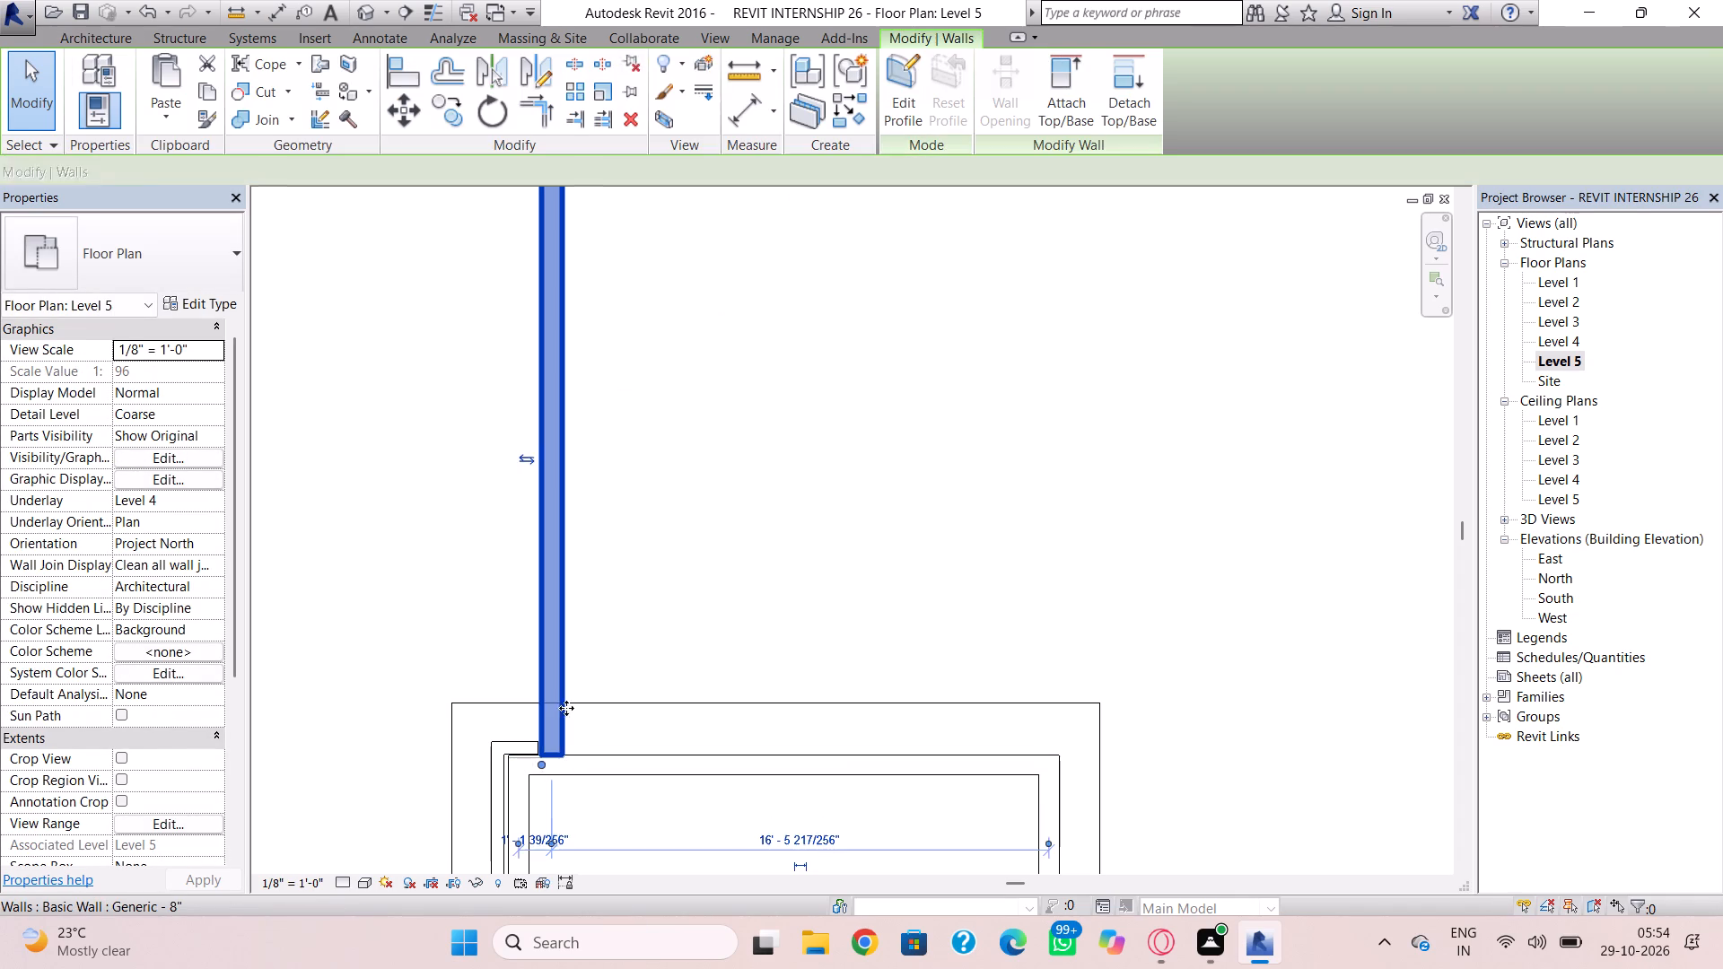
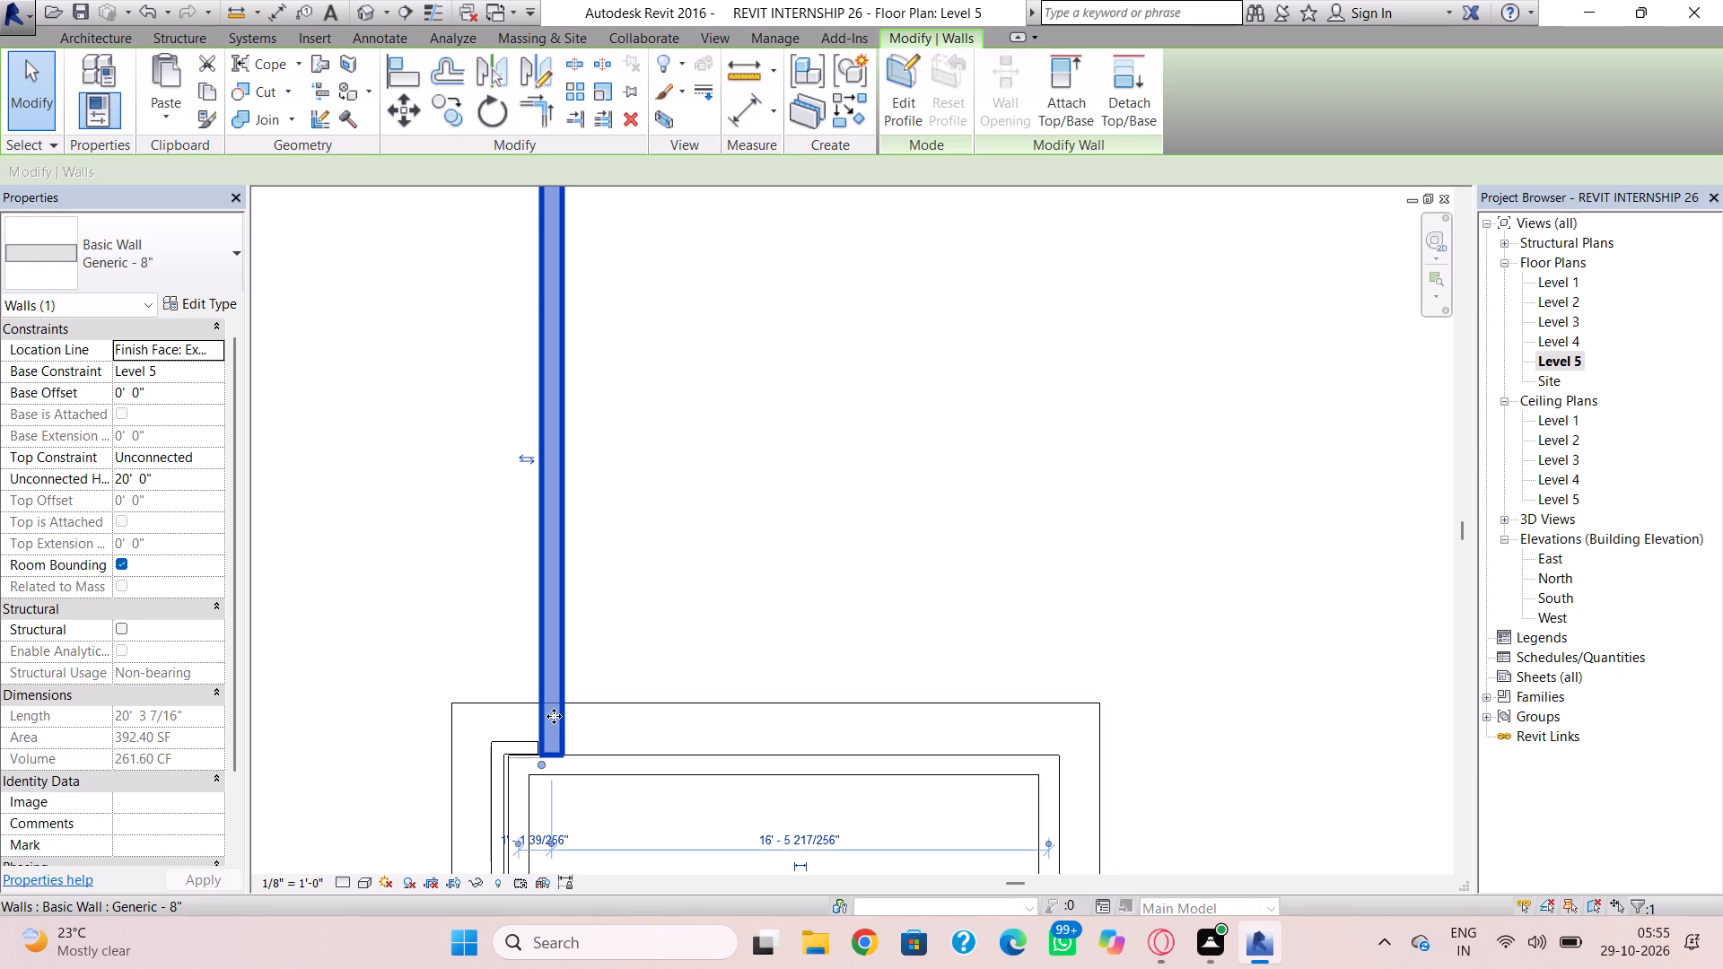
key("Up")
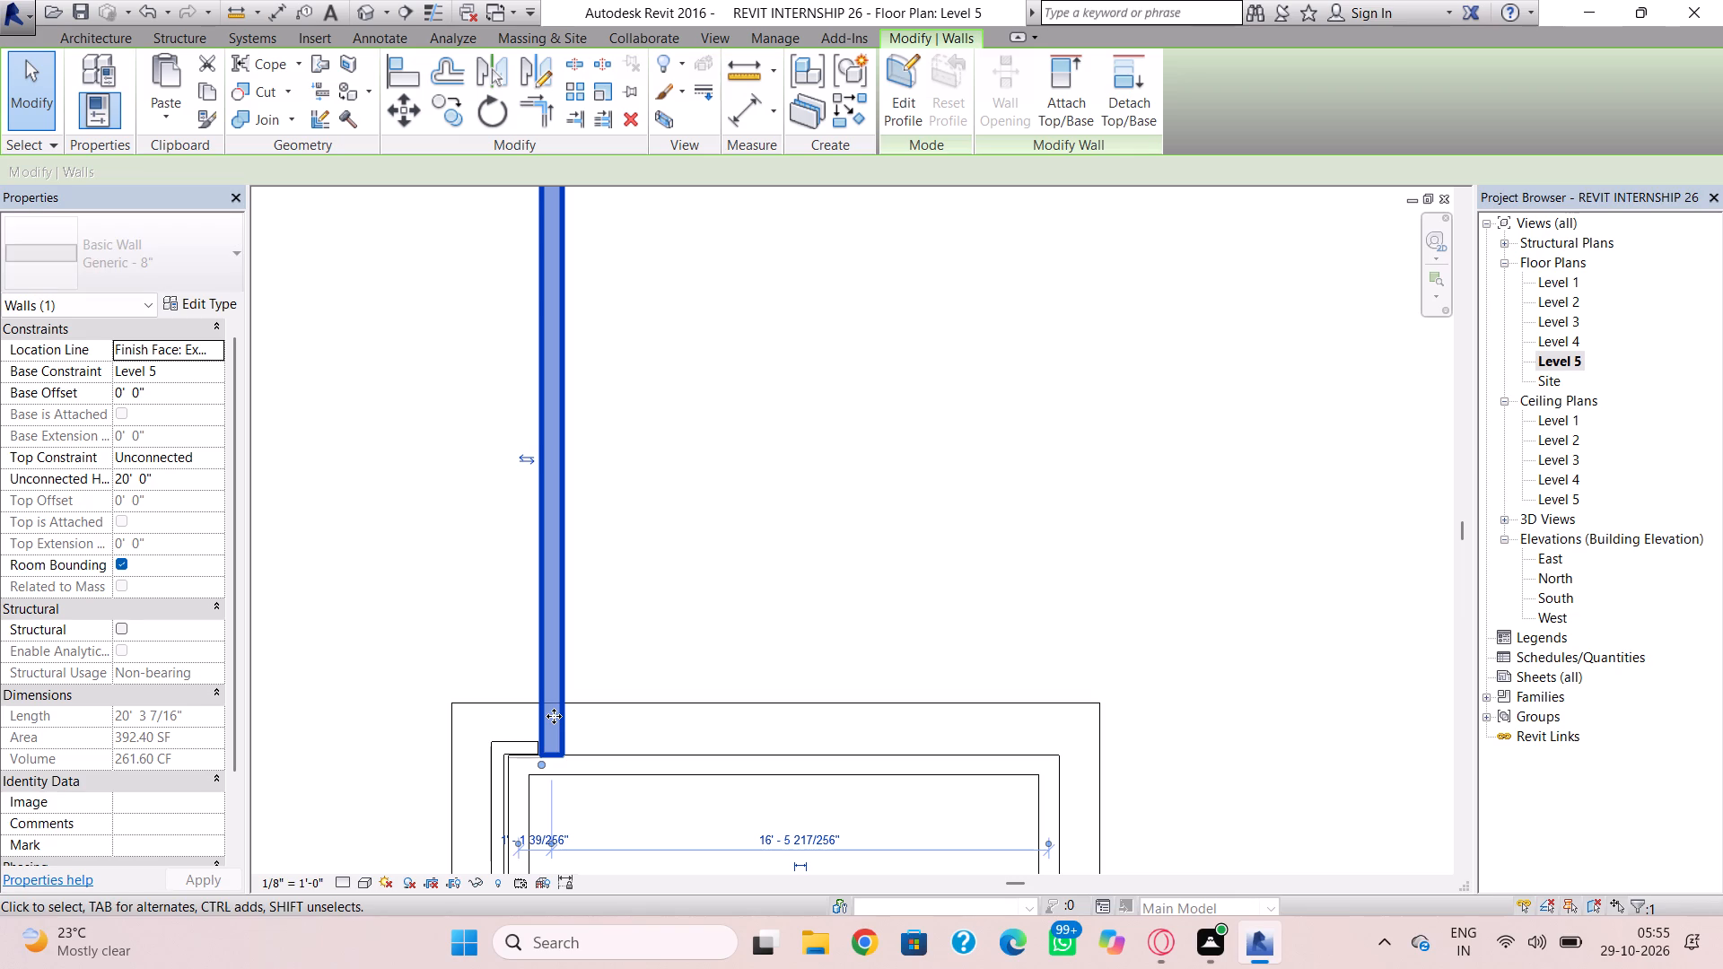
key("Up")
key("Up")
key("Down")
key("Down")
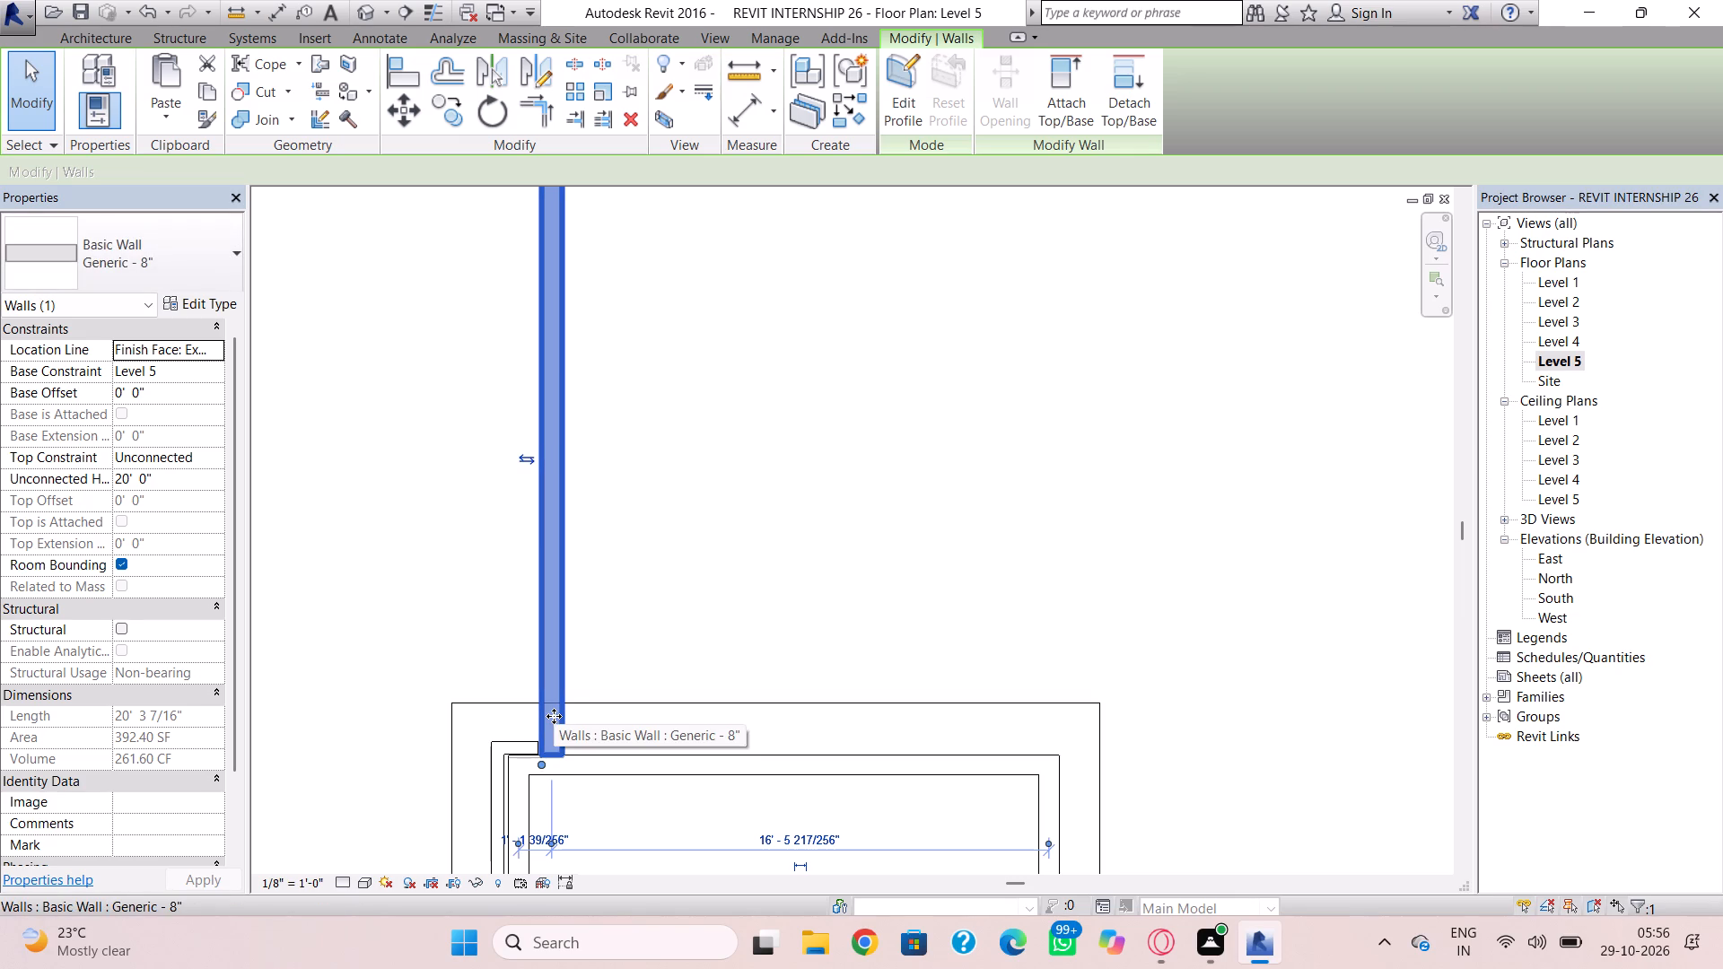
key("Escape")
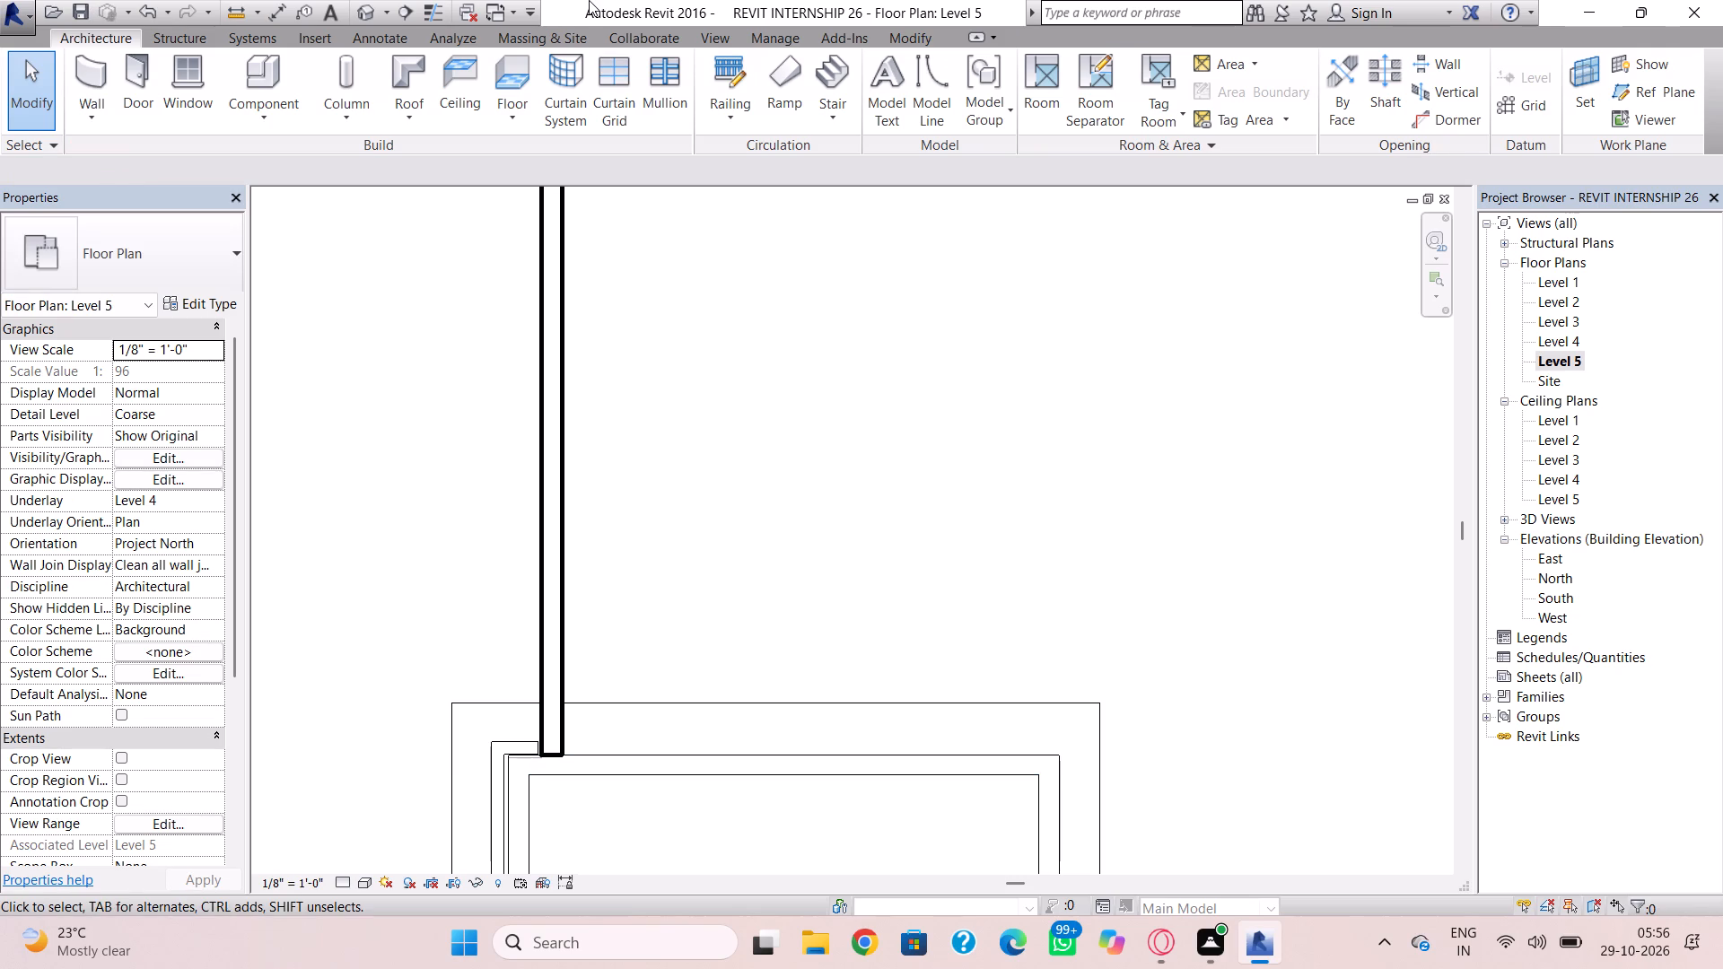
Set the base constraint of the four Level 5 perimeter walls to Level 4 in the 3D view.
left_click(364, 11)
scroll(805, 353, "down", 3)
middle_click_drag(805, 353, 781, 443)
scroll(901, 300, "down", 1)
middle_click_drag(899, 308, 881, 441)
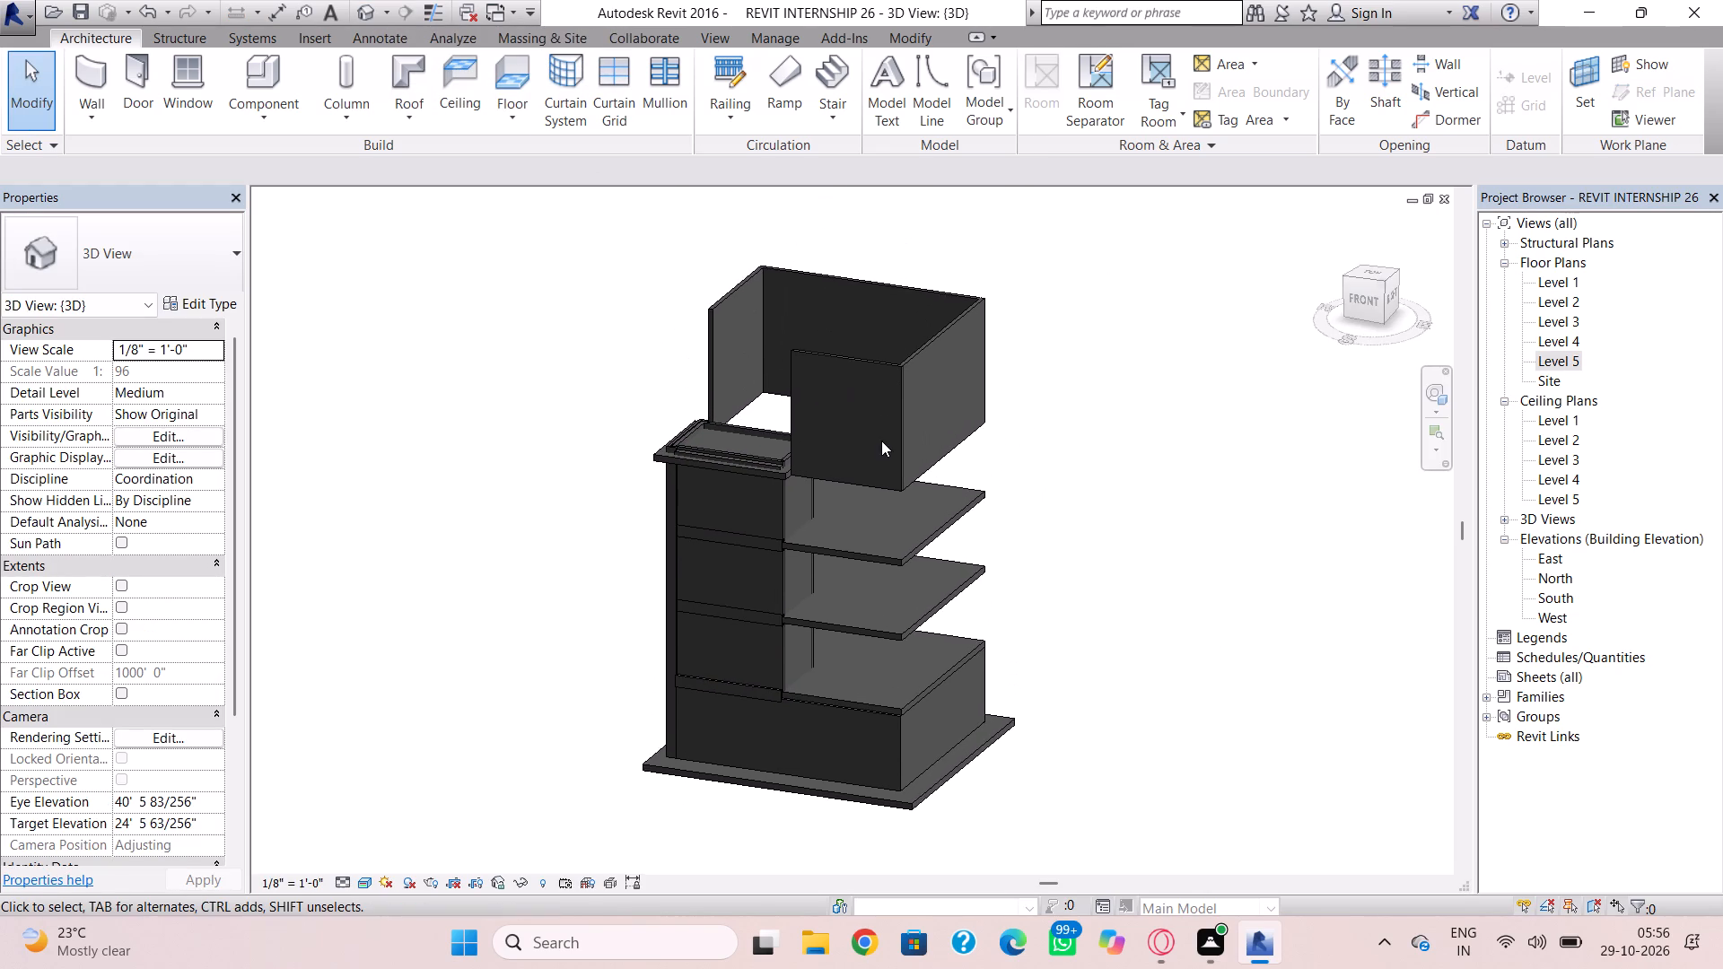
left_click(863, 360)
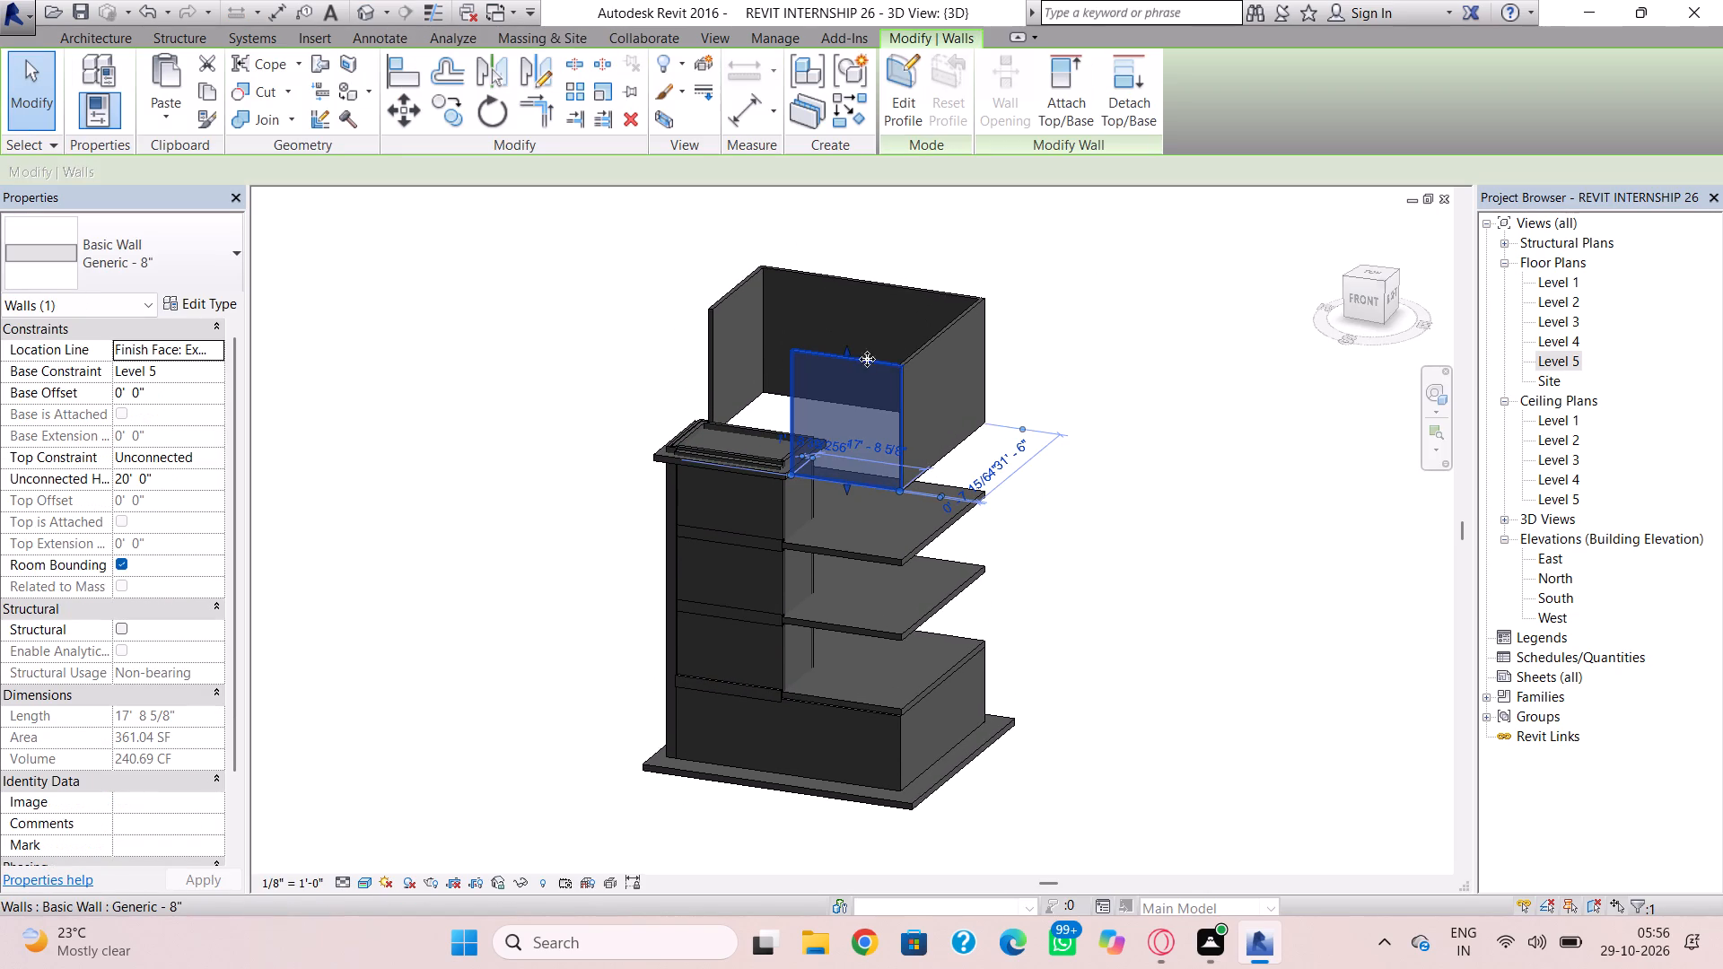
left_click(945, 333, "ctrl")
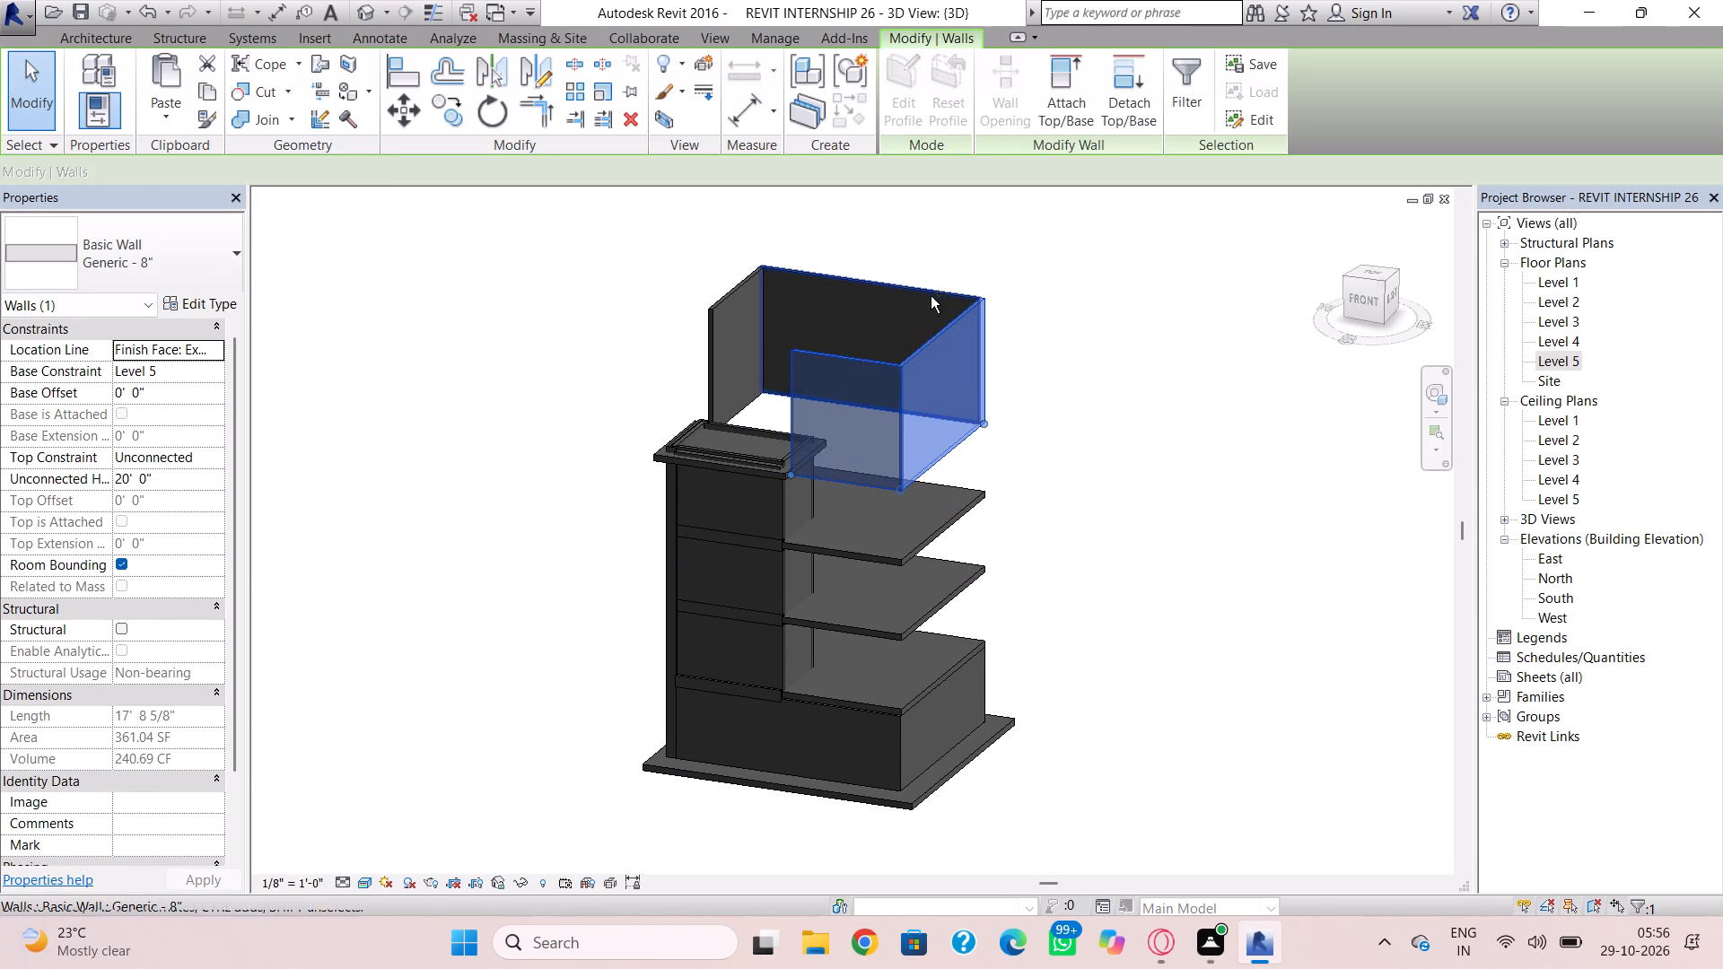
left_click(931, 294, "ctrl")
left_click(733, 304, "ctrl")
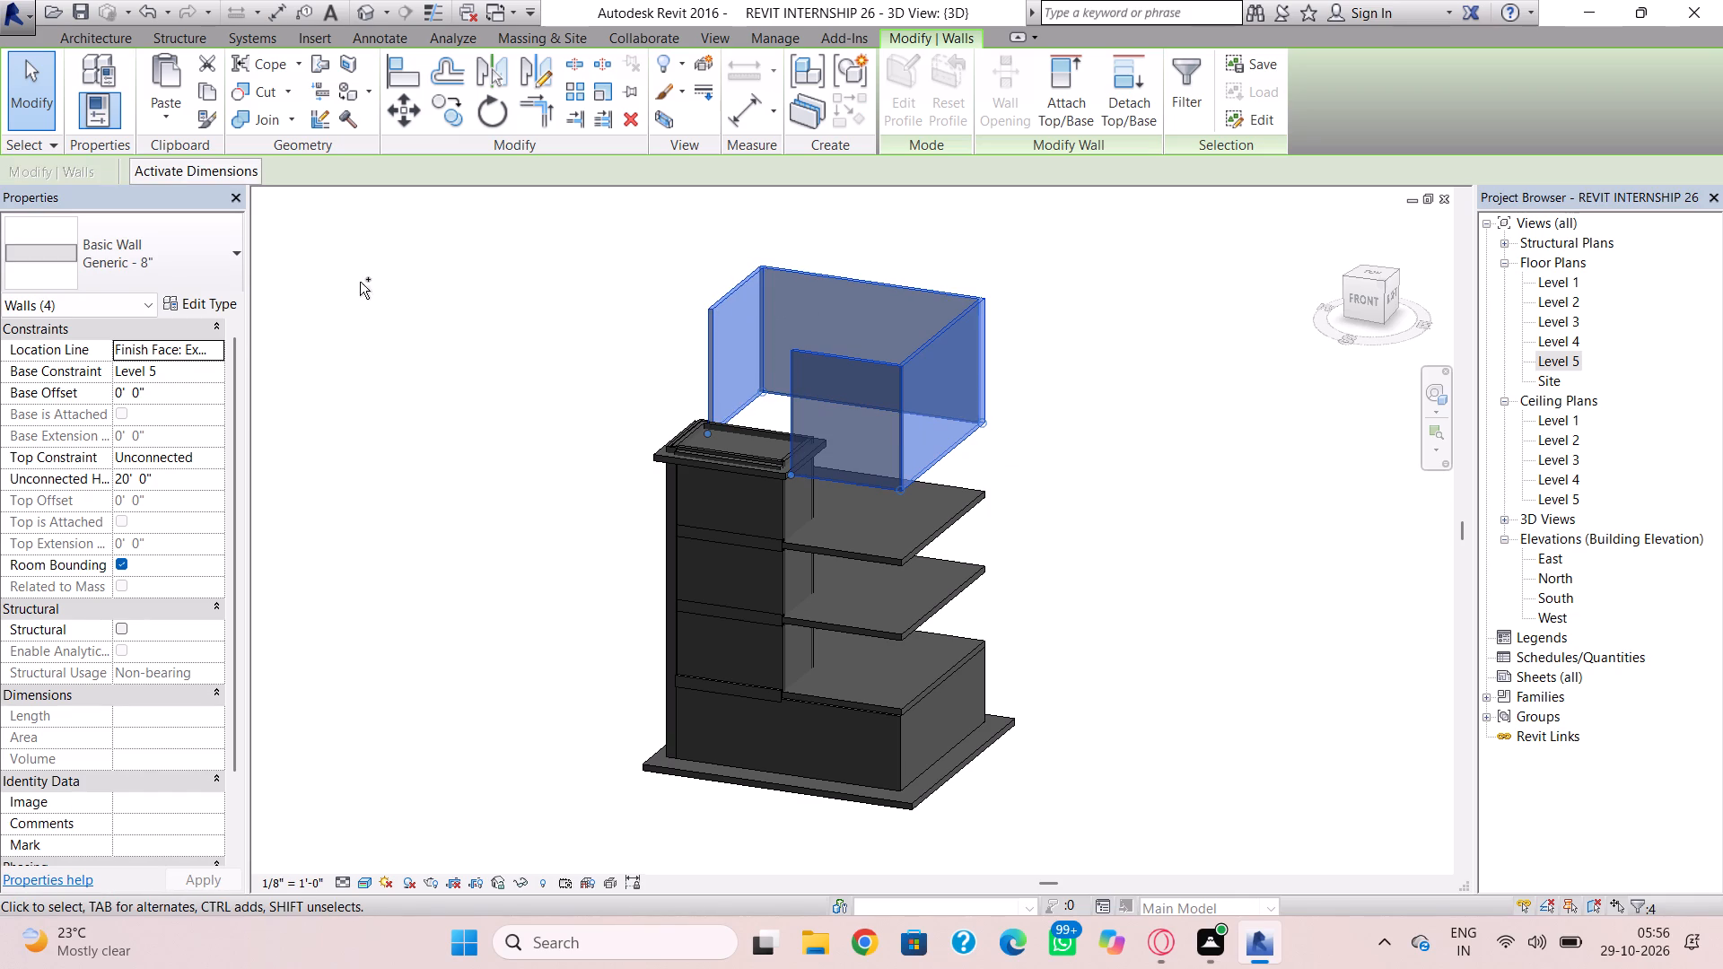
left_click(218, 365)
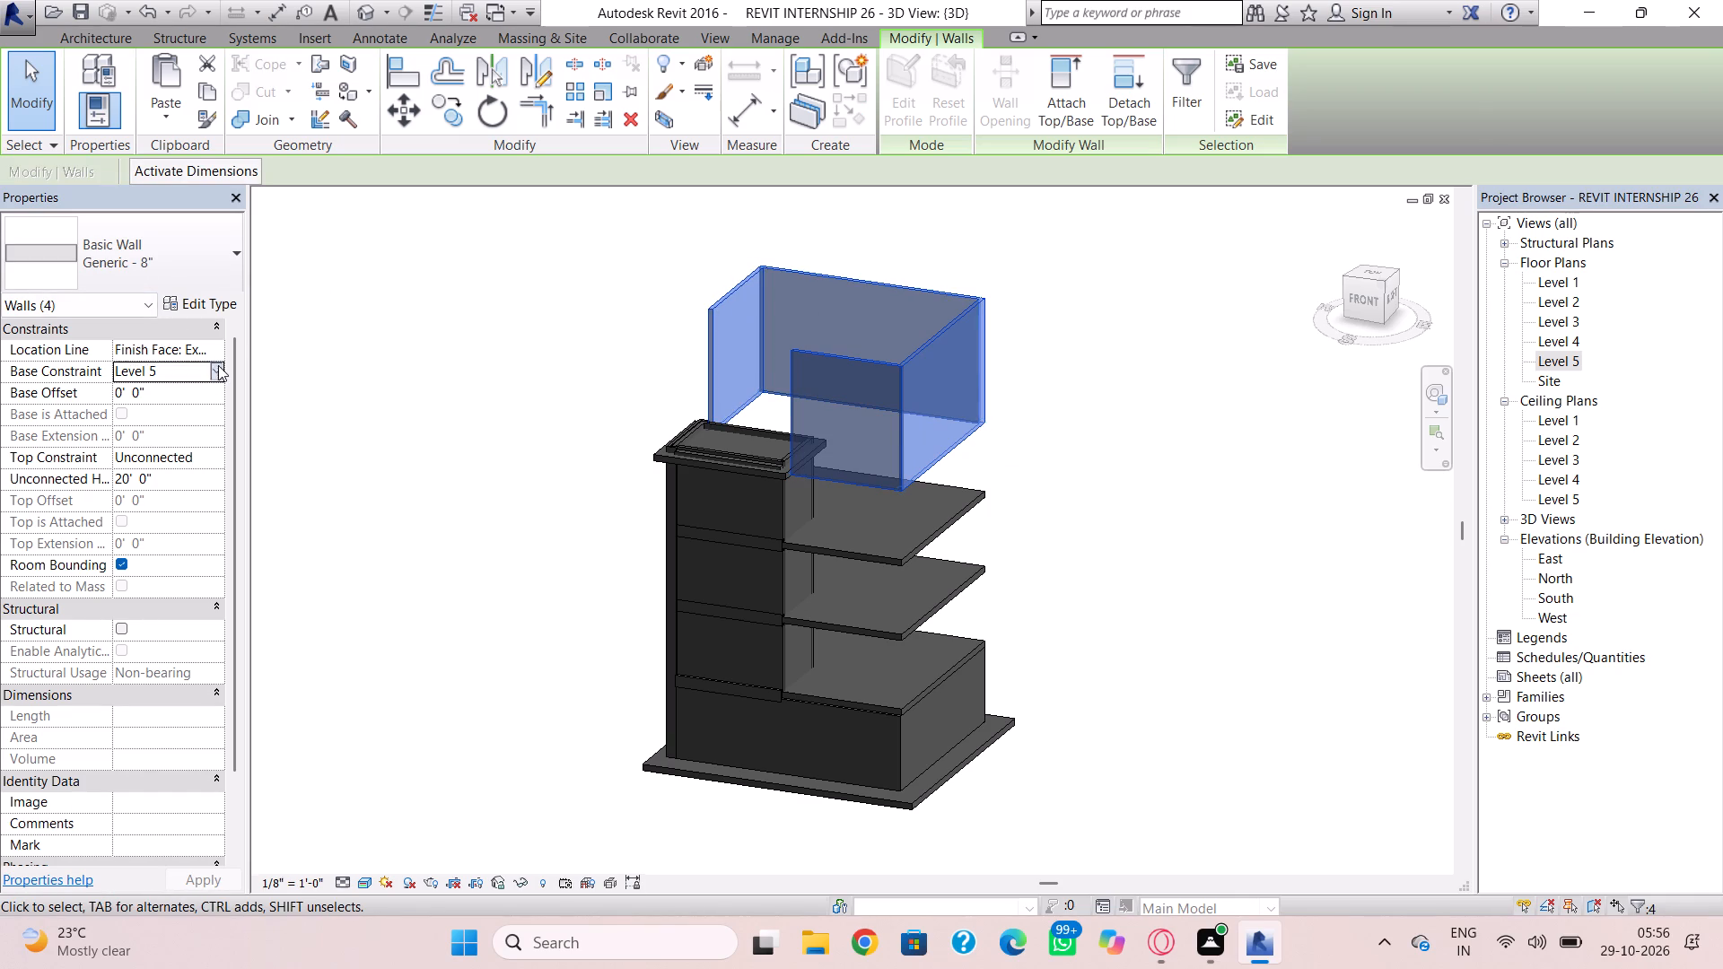
left_click(170, 429)
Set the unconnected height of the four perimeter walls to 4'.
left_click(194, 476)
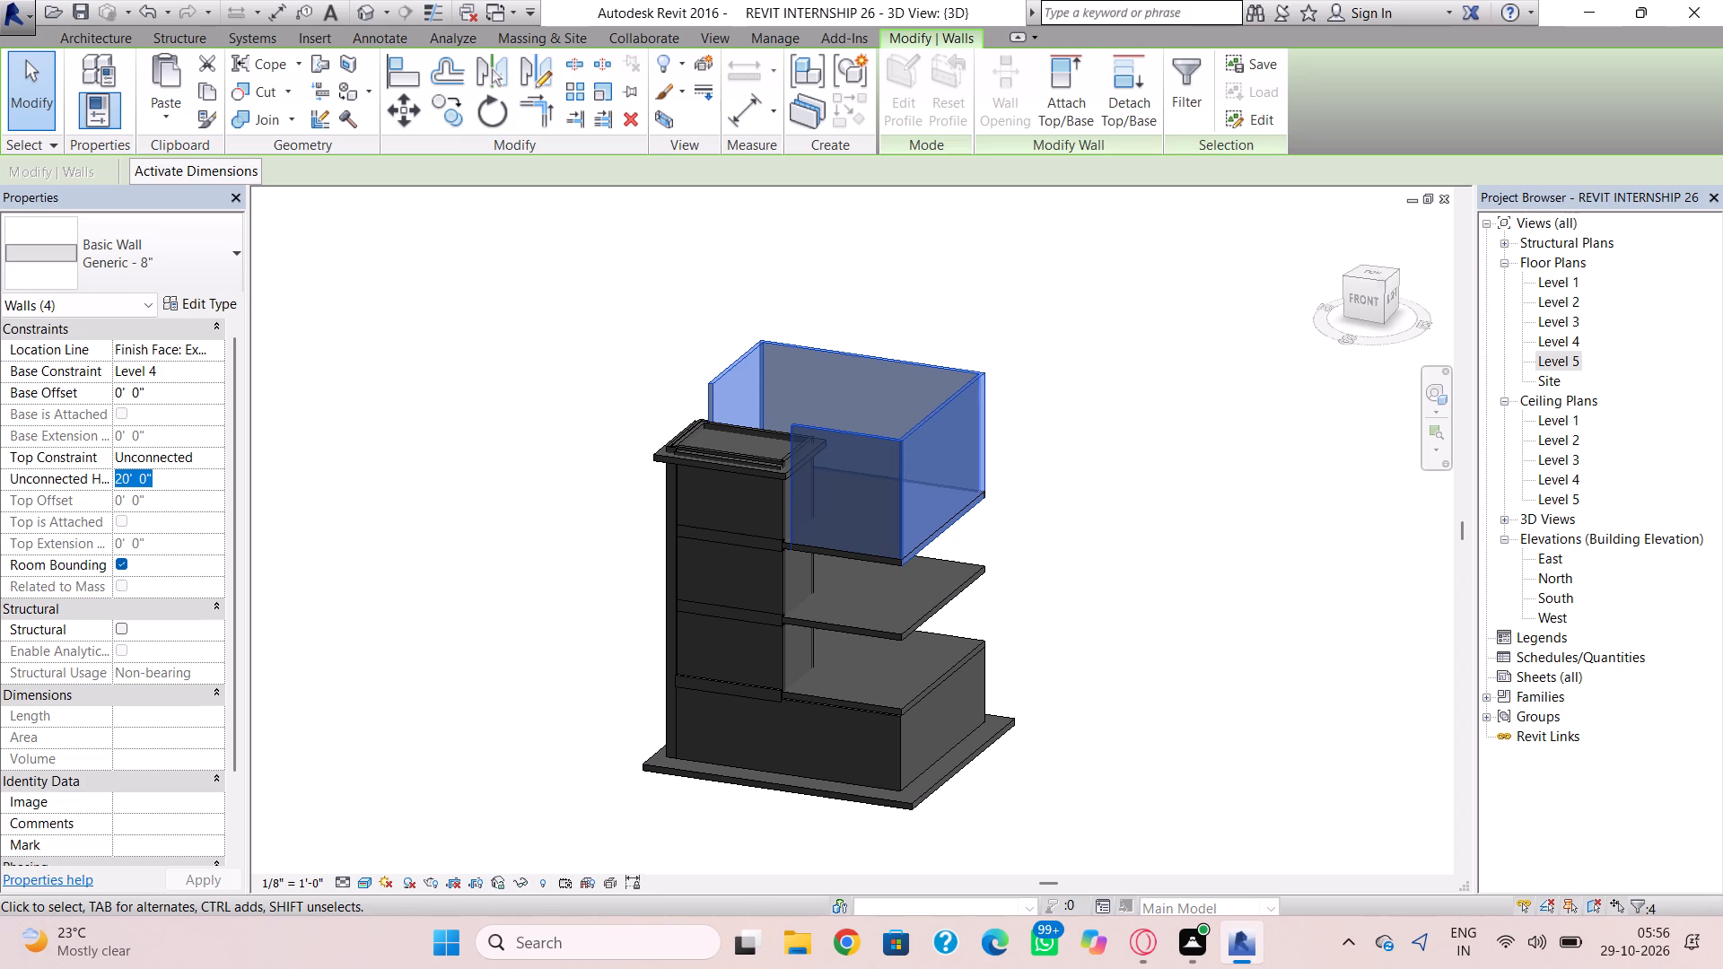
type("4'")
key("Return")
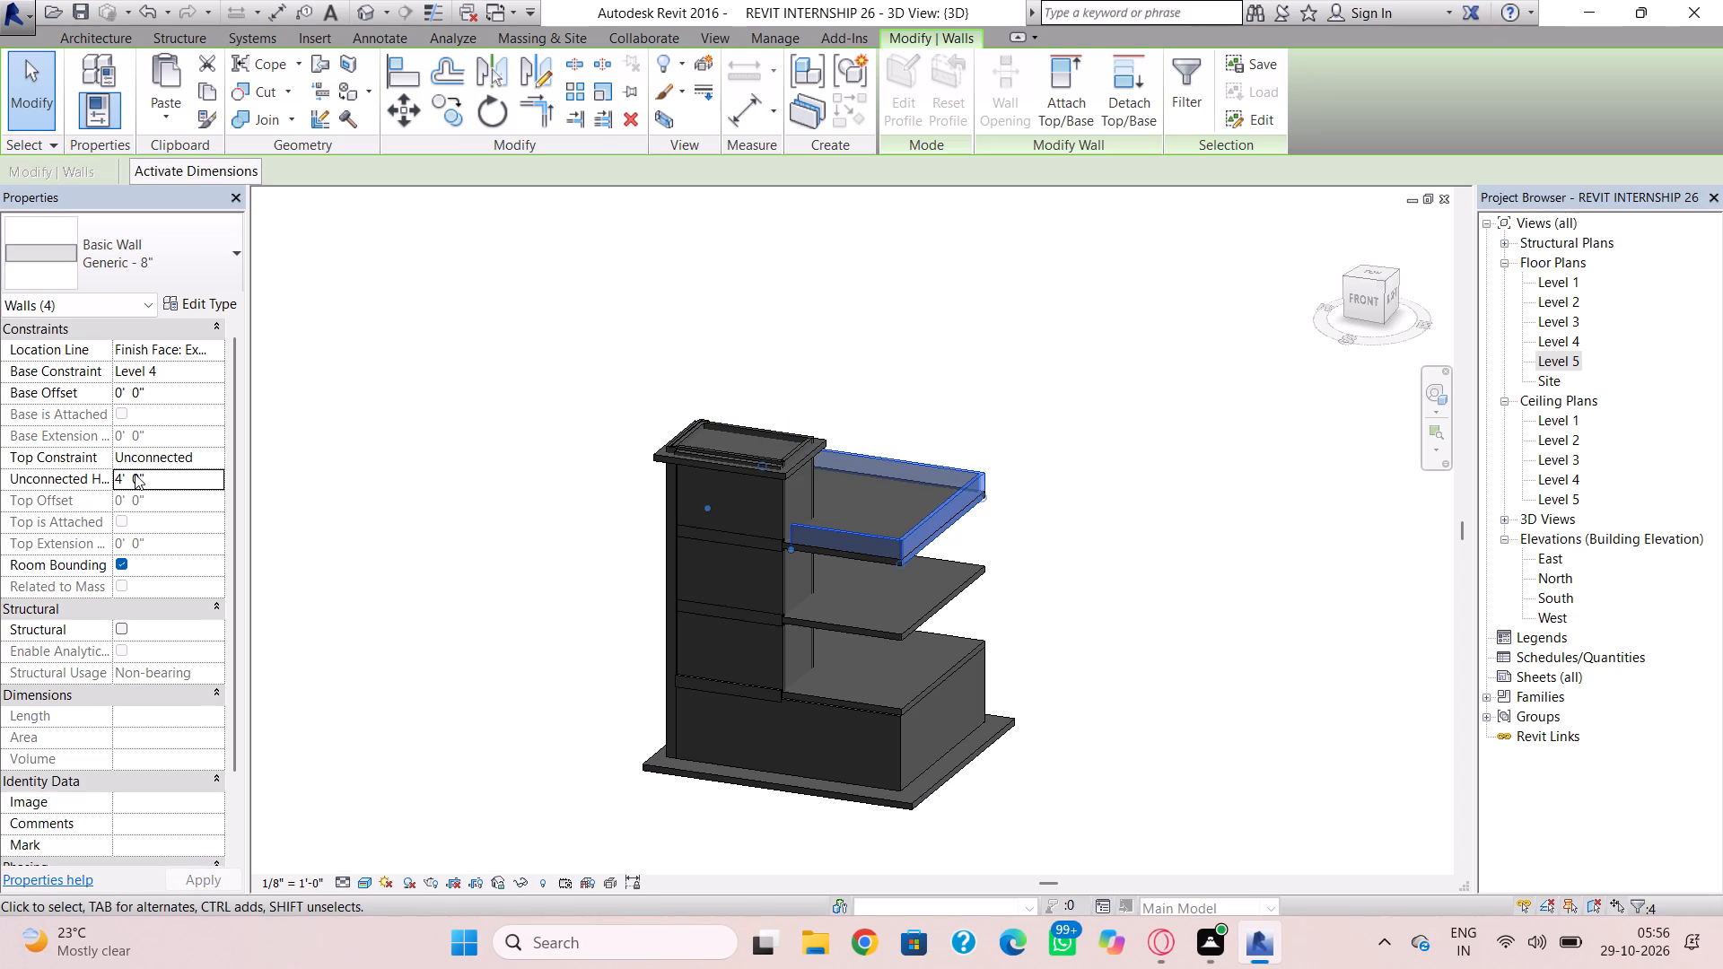
Set the unconnected height of the four perimeter walls to 5'.
left_click(158, 479)
type("5'")
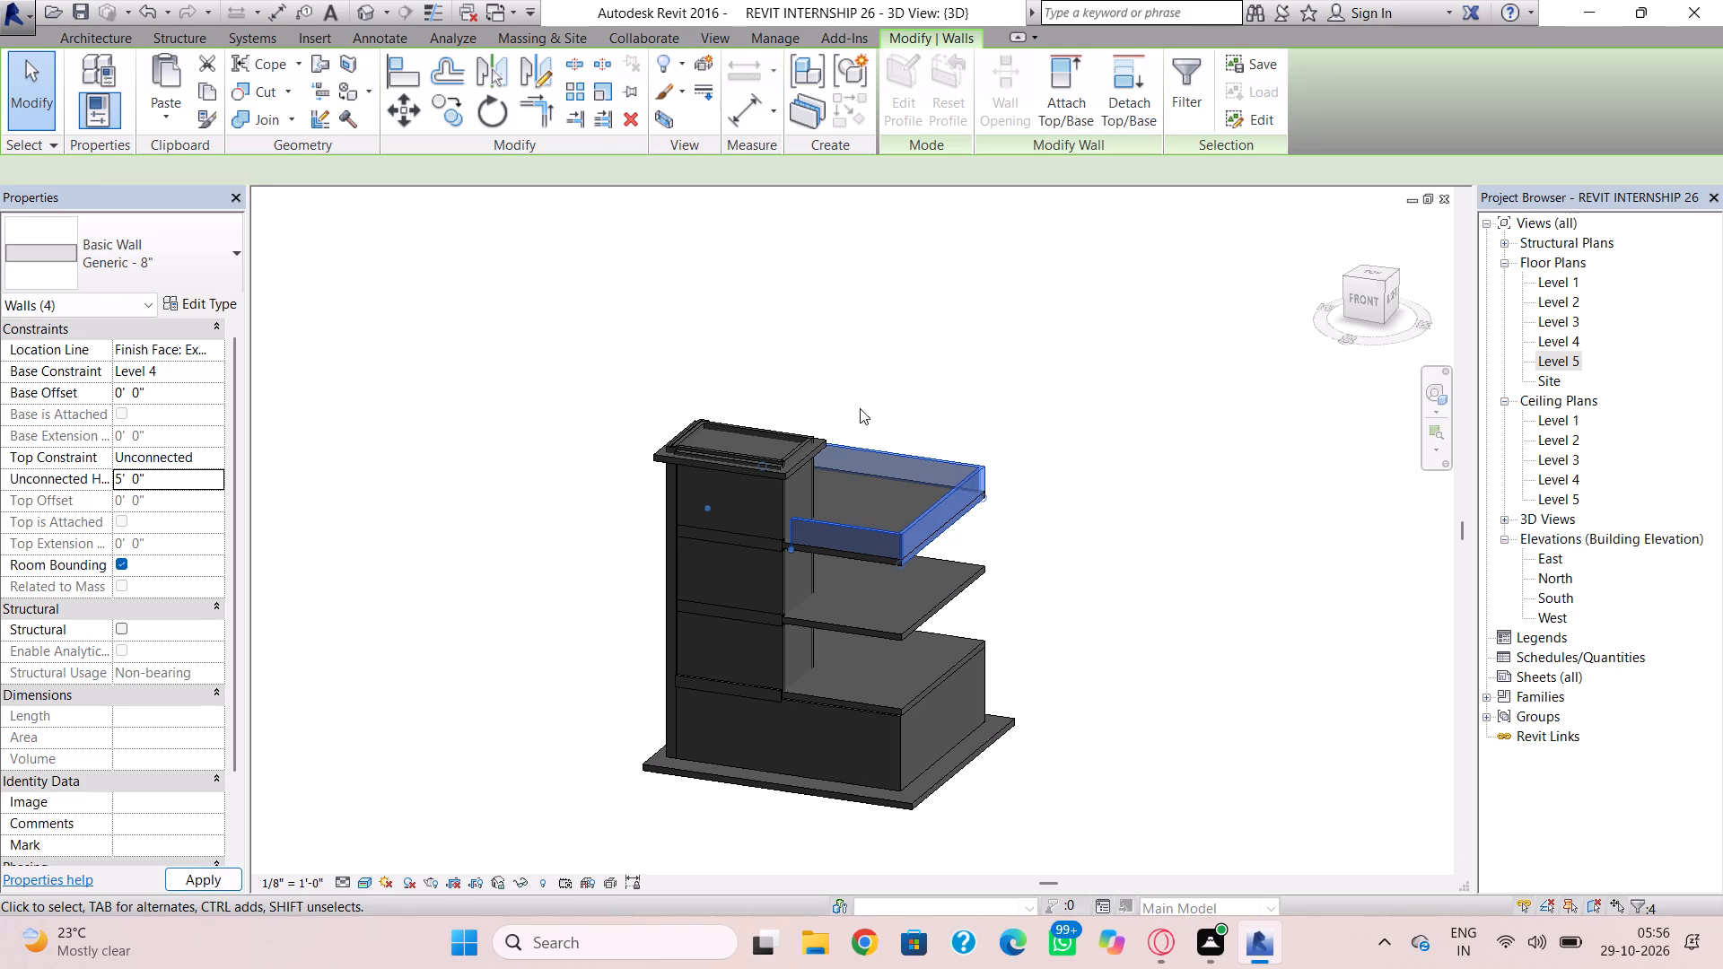
key("Escape")
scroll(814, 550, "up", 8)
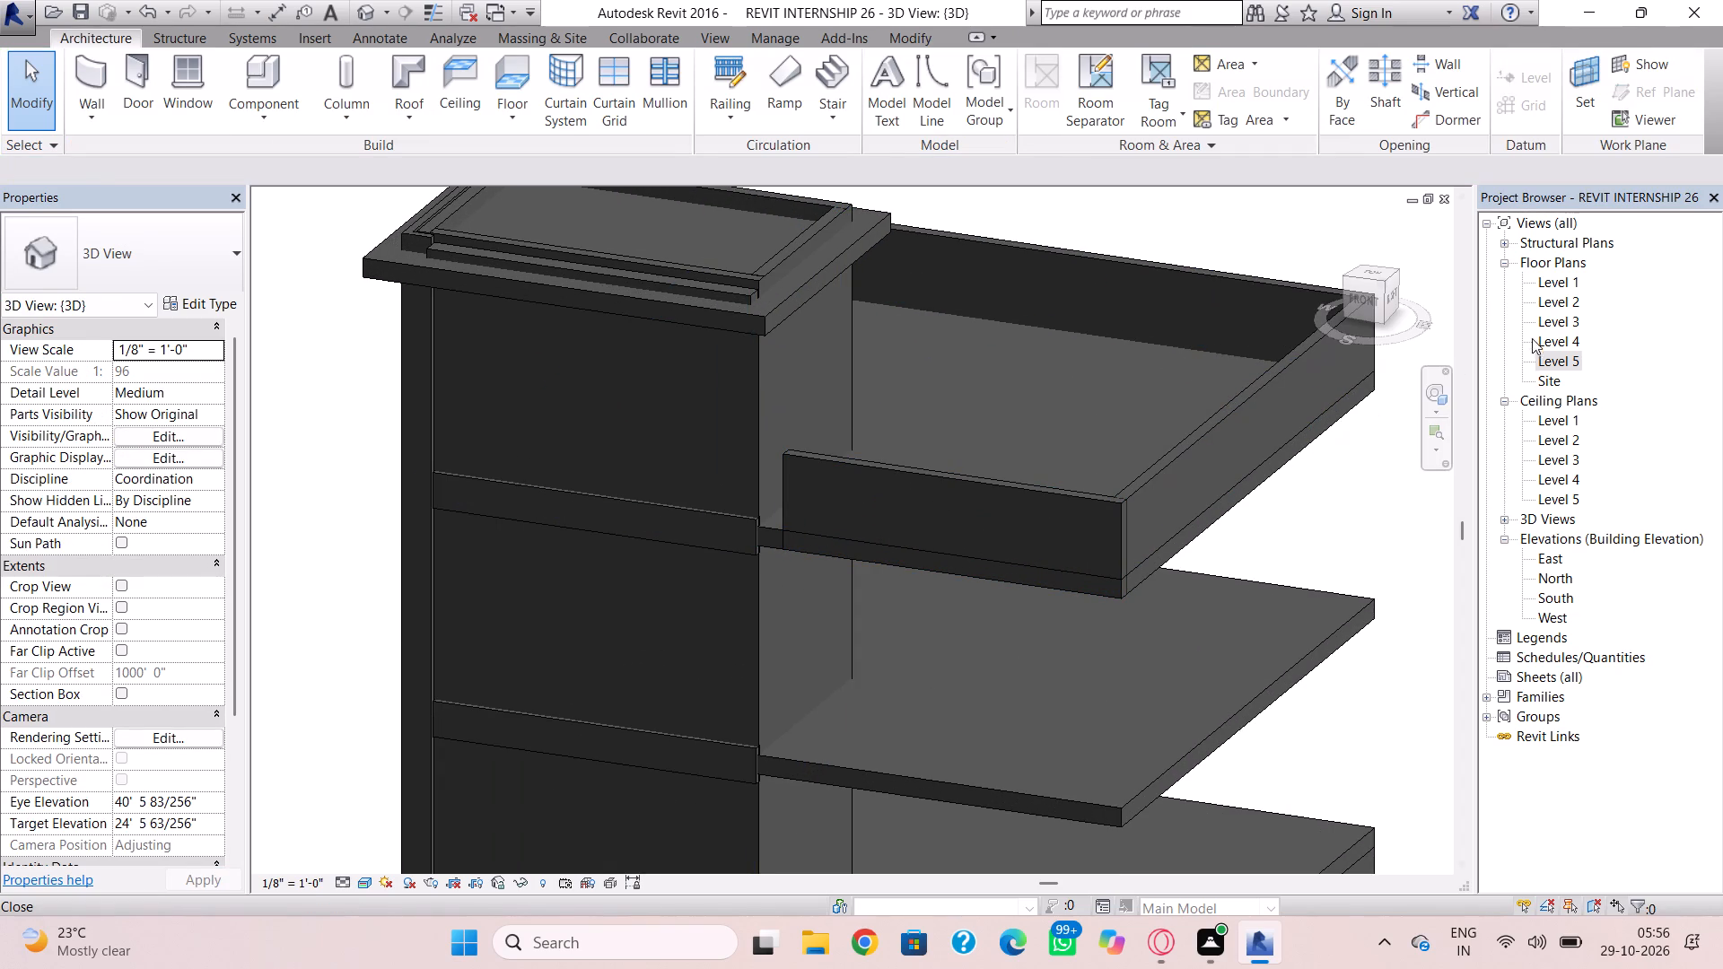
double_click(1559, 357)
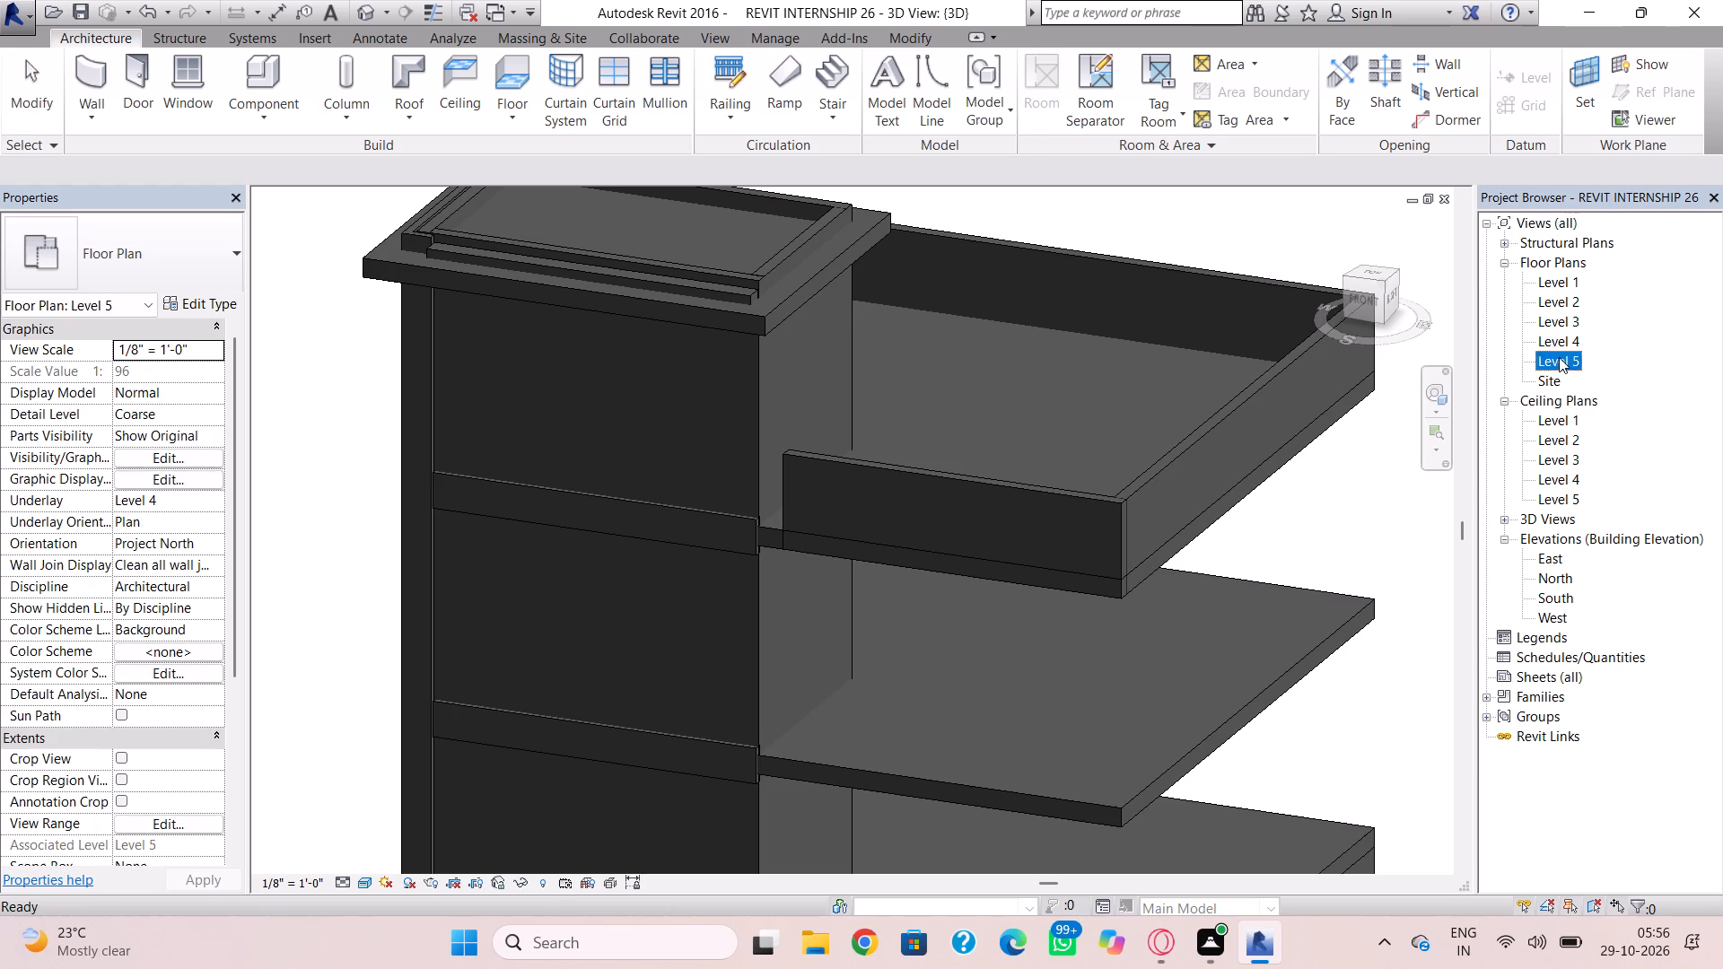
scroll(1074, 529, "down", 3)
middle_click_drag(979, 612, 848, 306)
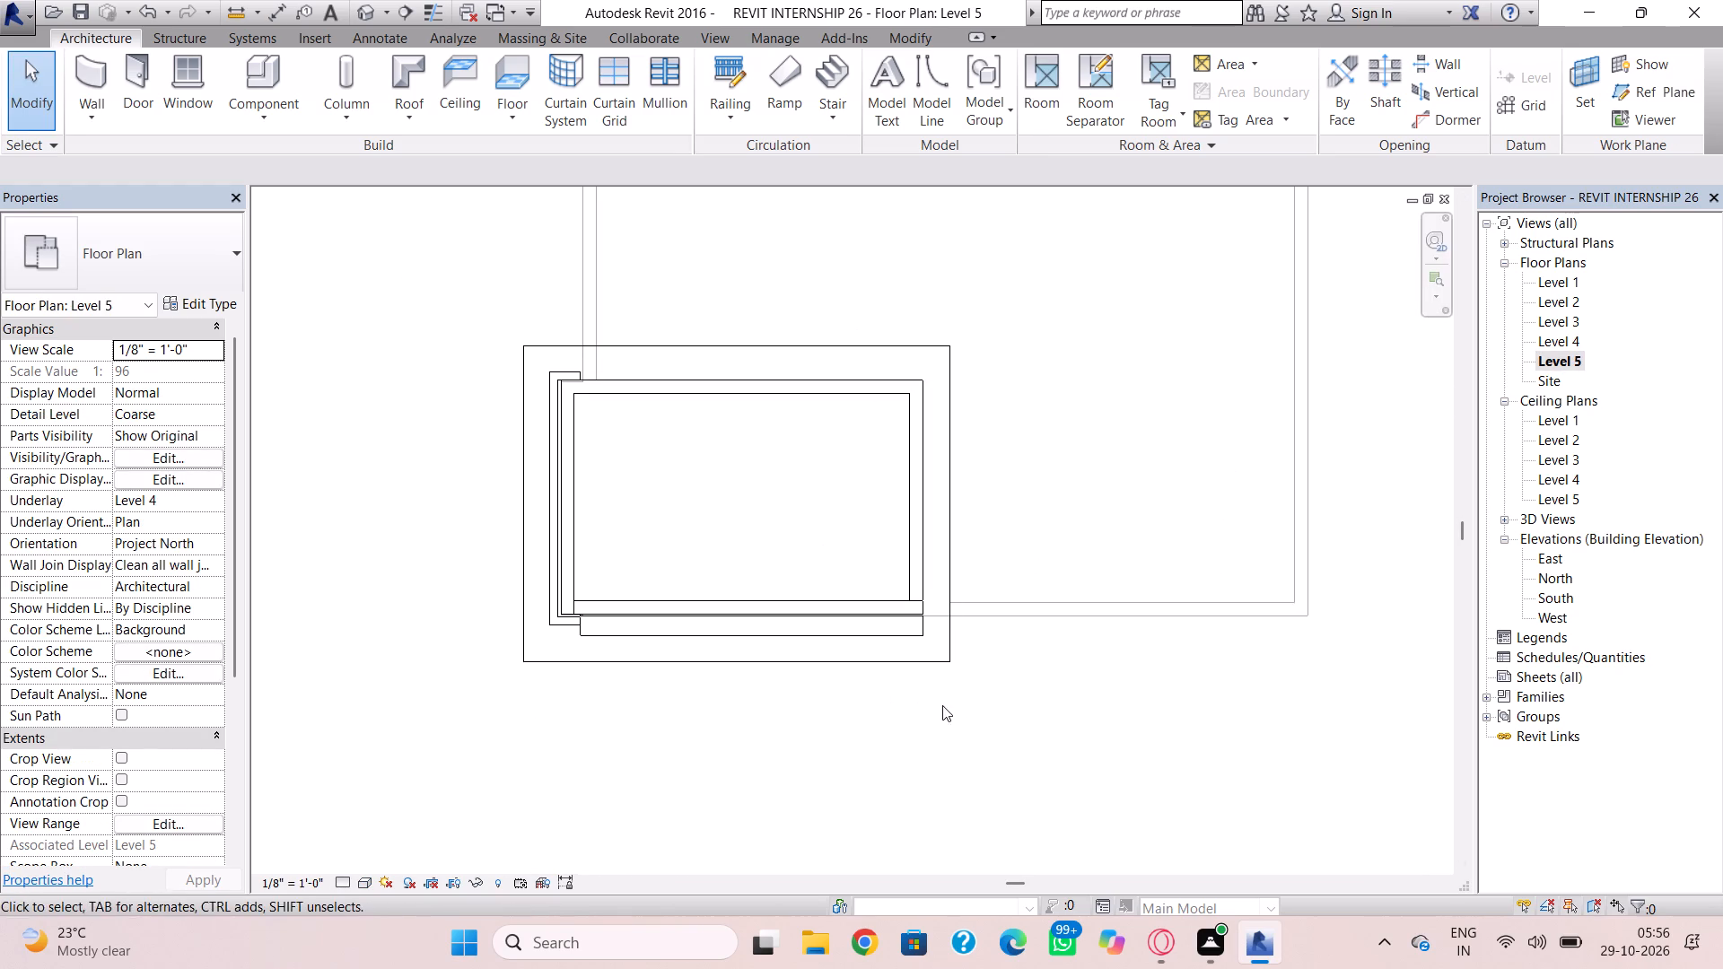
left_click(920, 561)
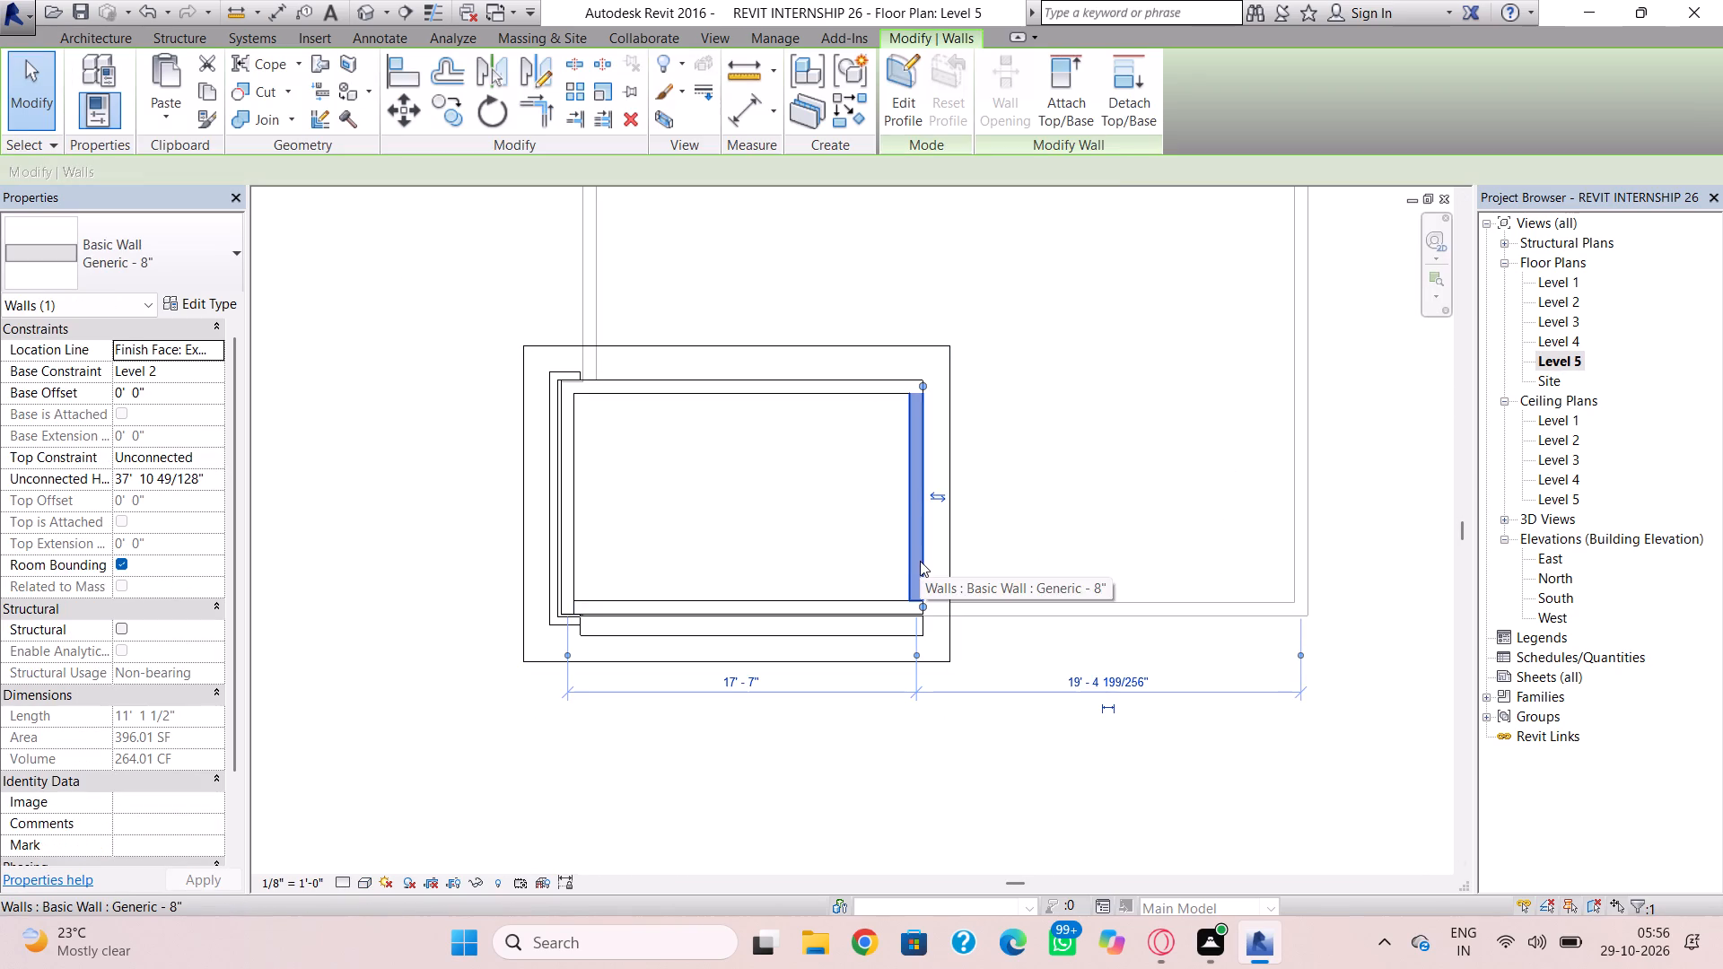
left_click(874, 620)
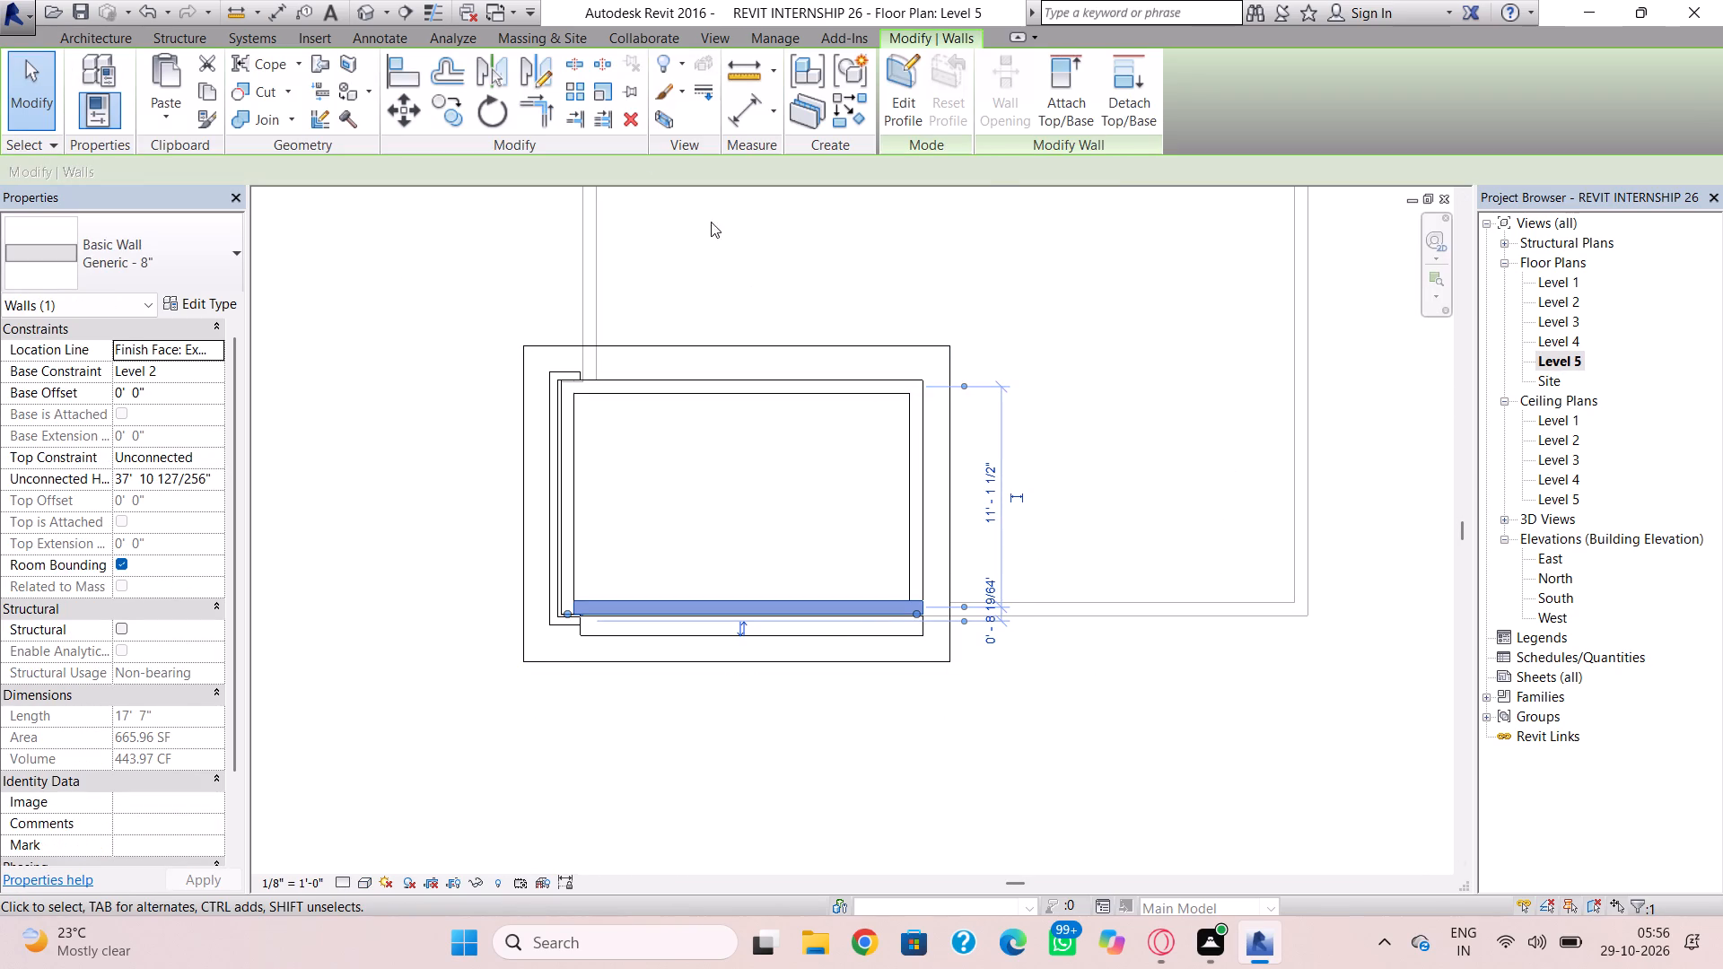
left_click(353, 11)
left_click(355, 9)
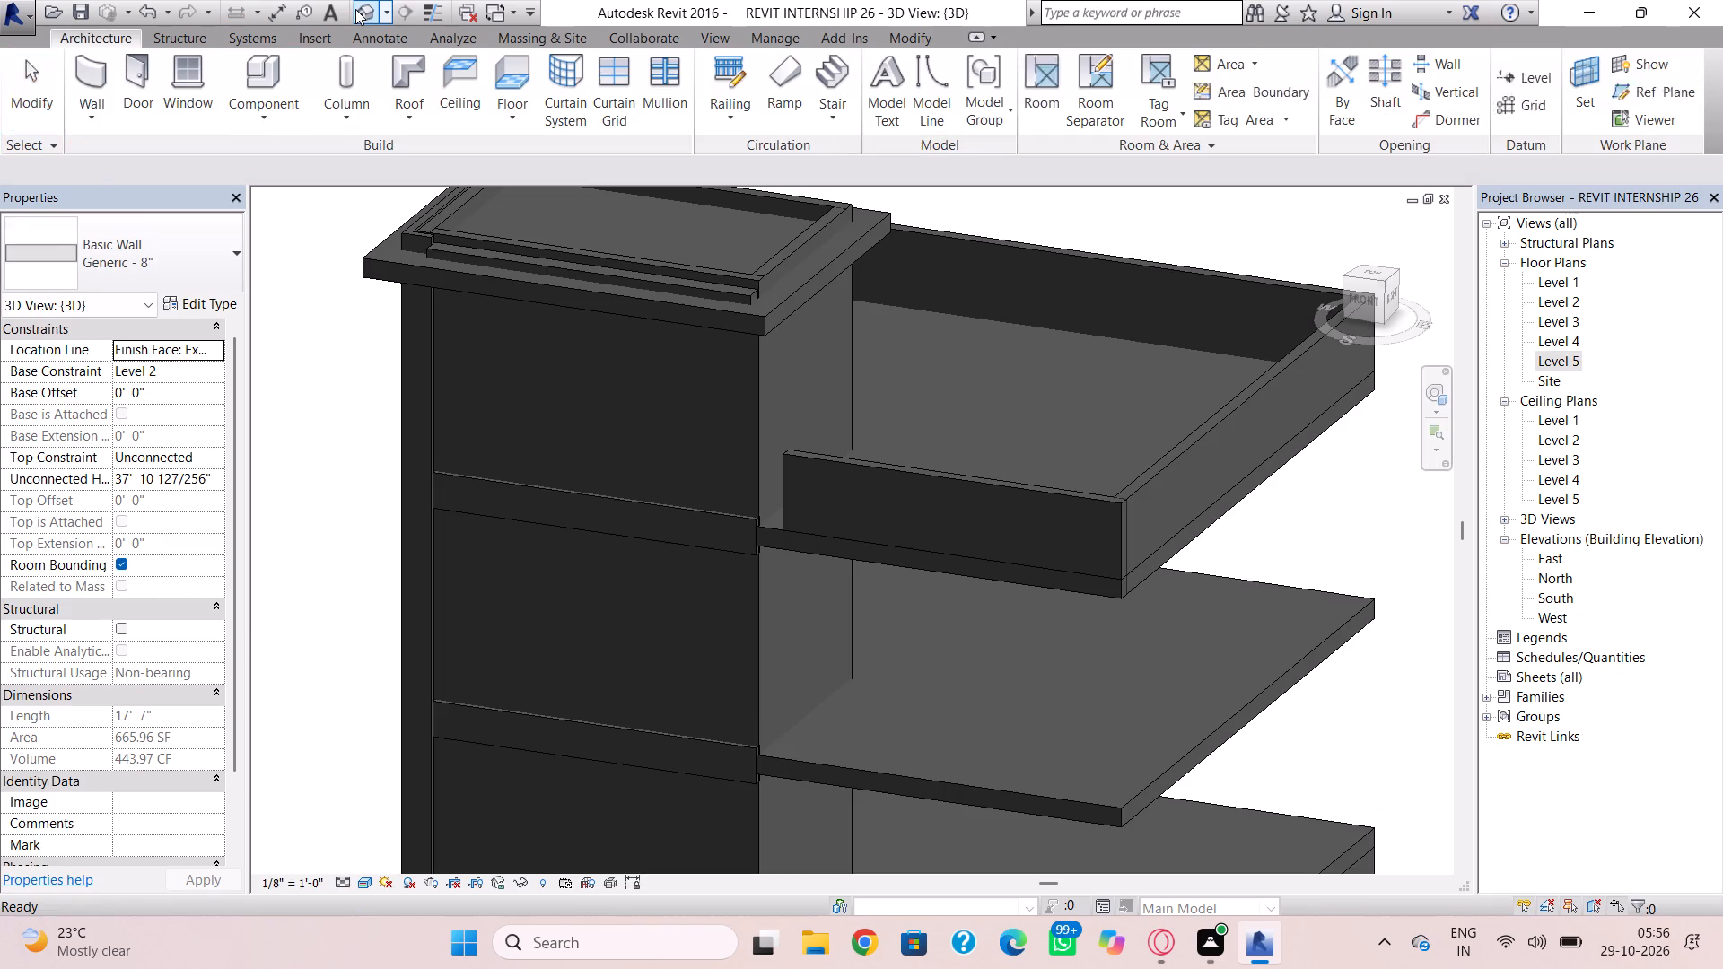
Extend the front perimeter wall on the Level 4 plan to the small block's east wall face, making it about 19'-0" long.
double_click(822, 461)
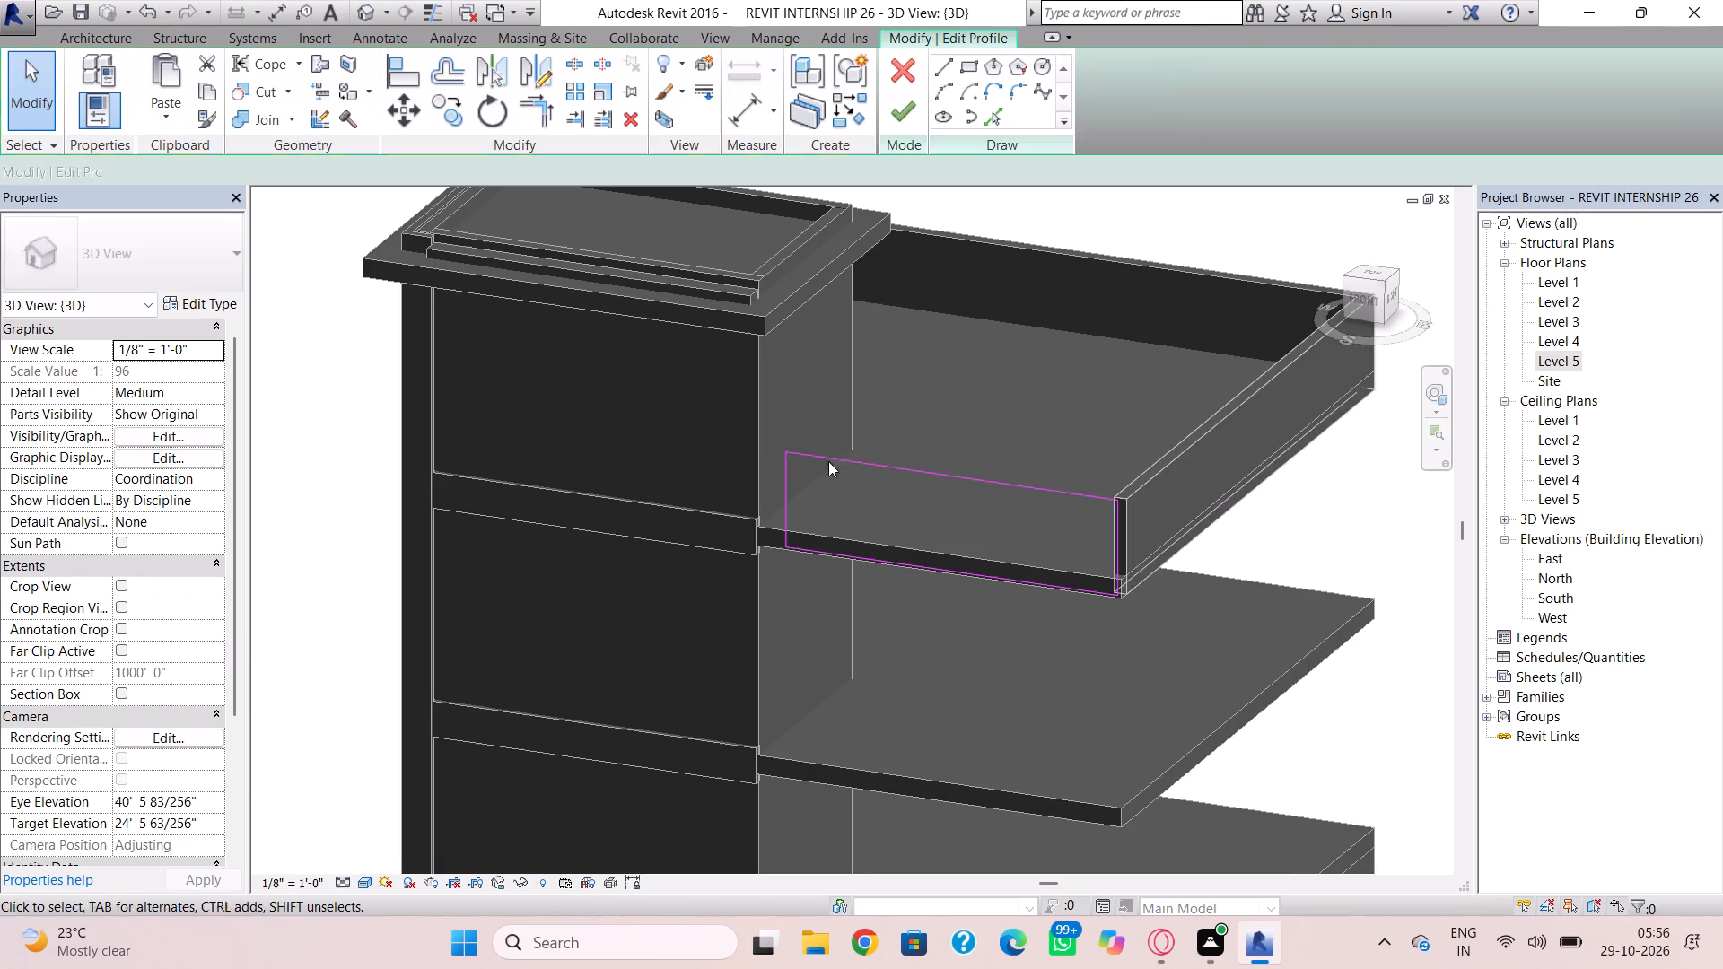
double_click(1565, 346)
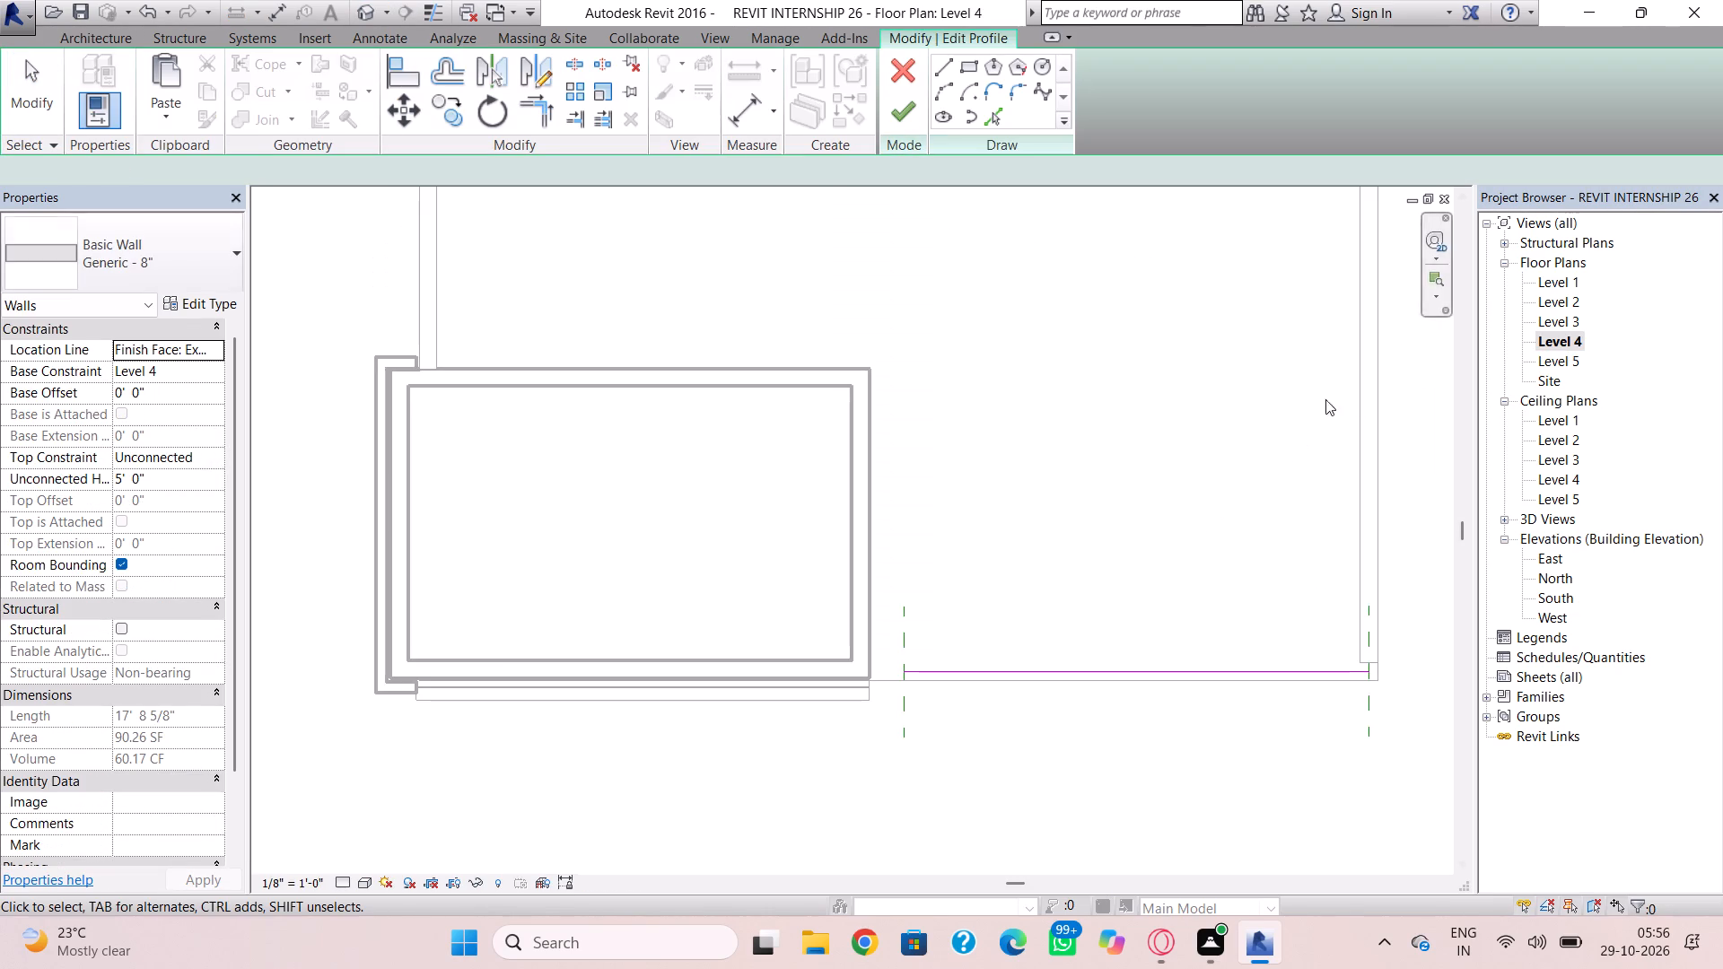
scroll(1229, 417, "down", 3)
left_click(897, 124)
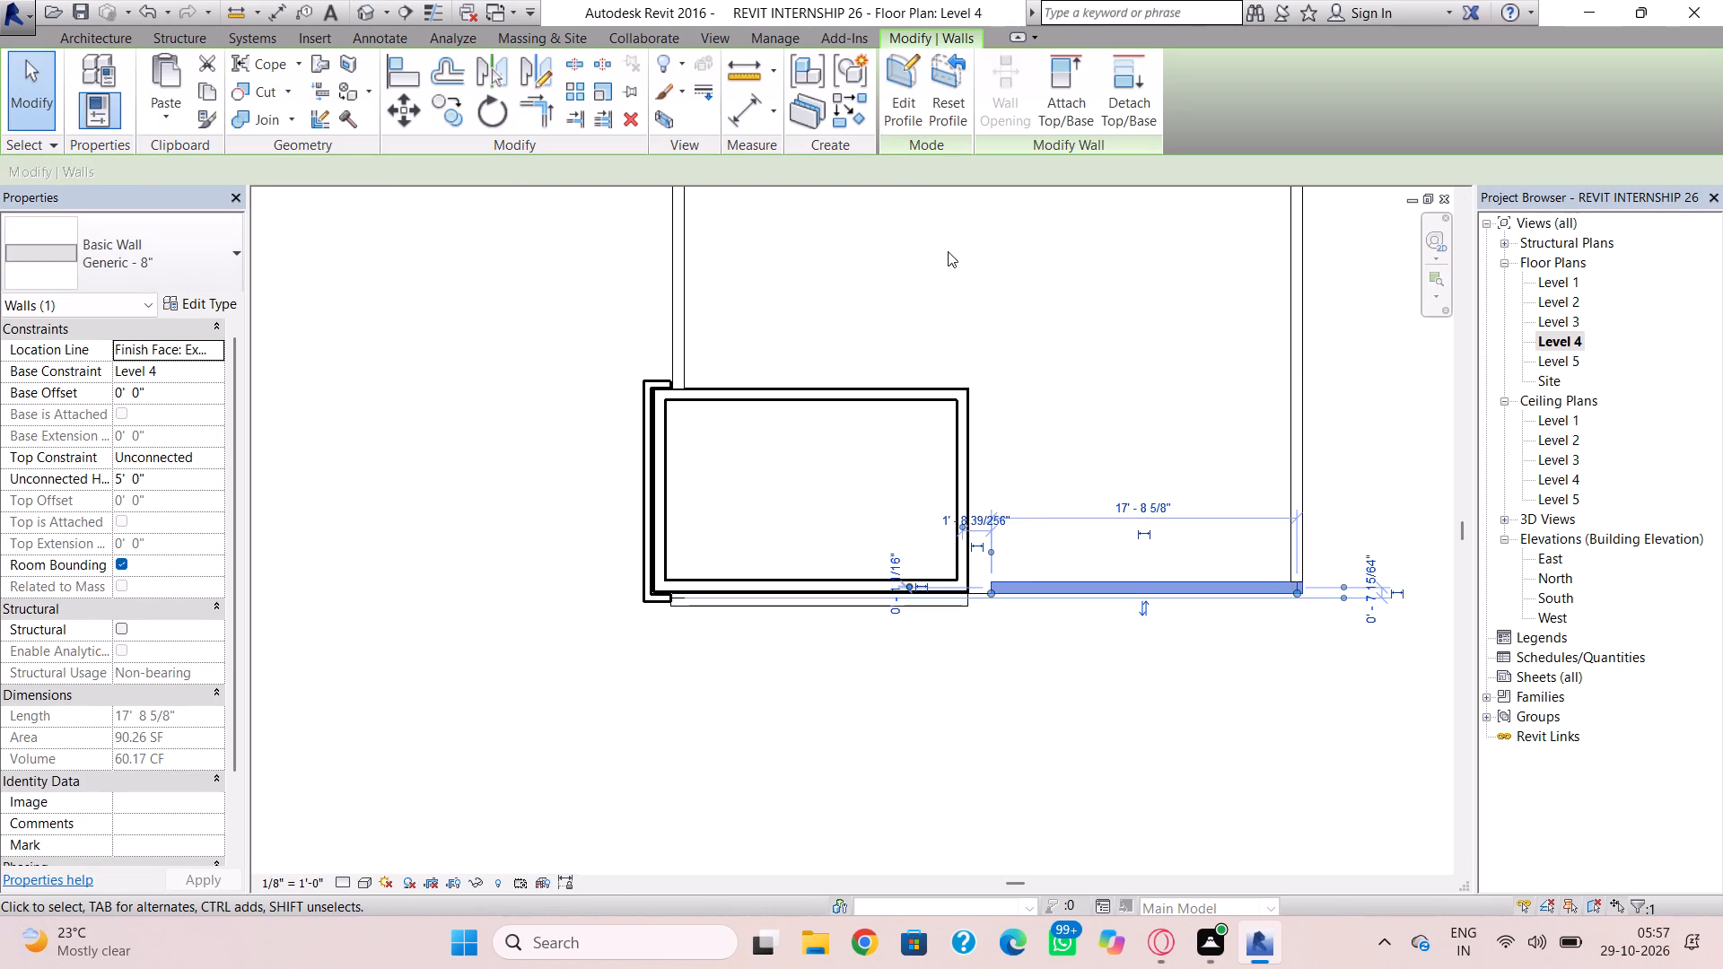
scroll(1014, 594, "up", 9)
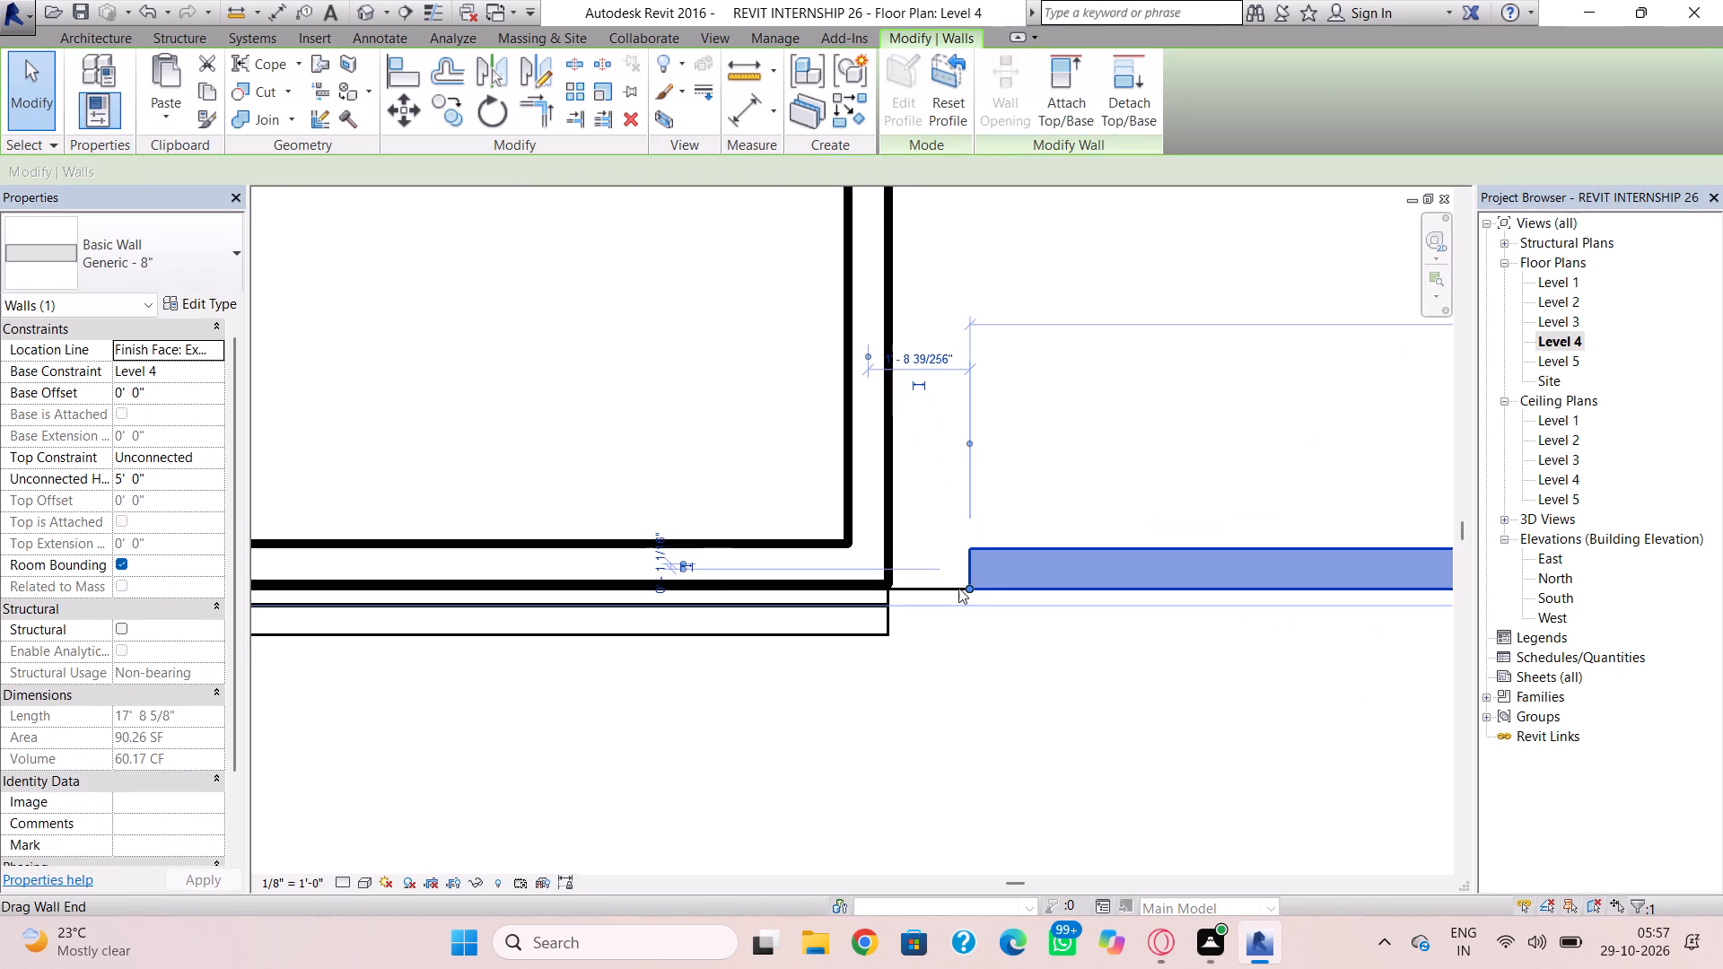
left_click_drag(963, 586, 891, 587)
key("Escape")
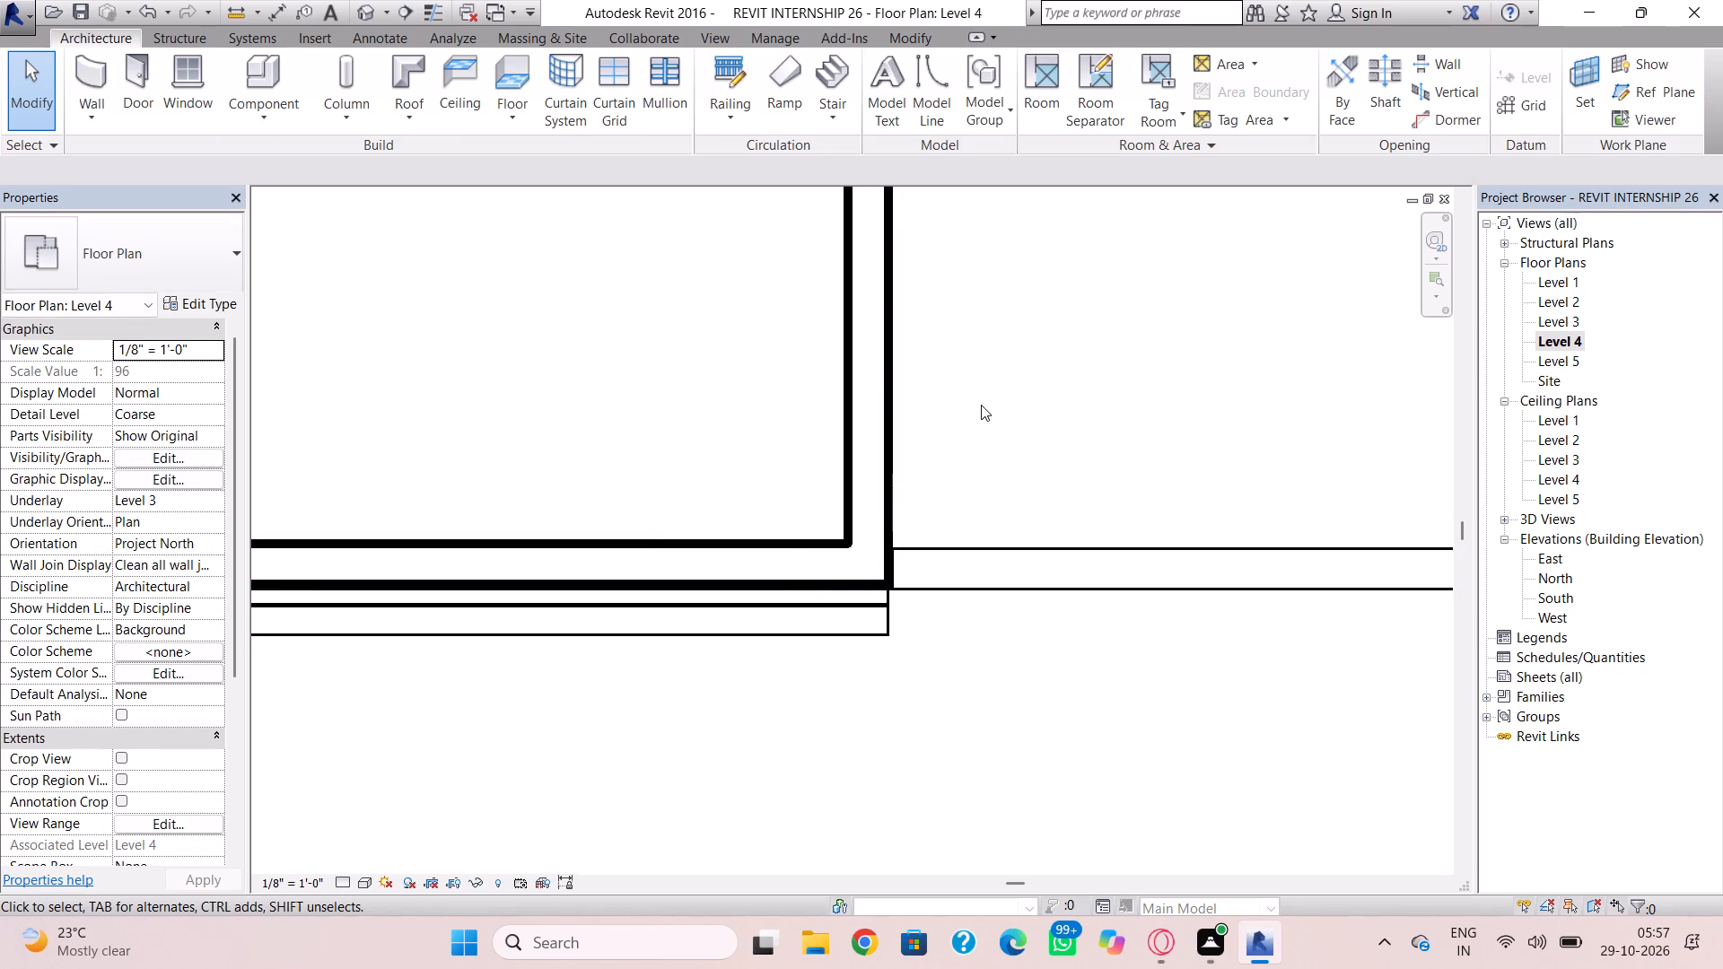
Raise the front perimeter wall's bottom edge to the roof slab's top in 3D, giving a 1' base offset and 4' height.
left_click(362, 12)
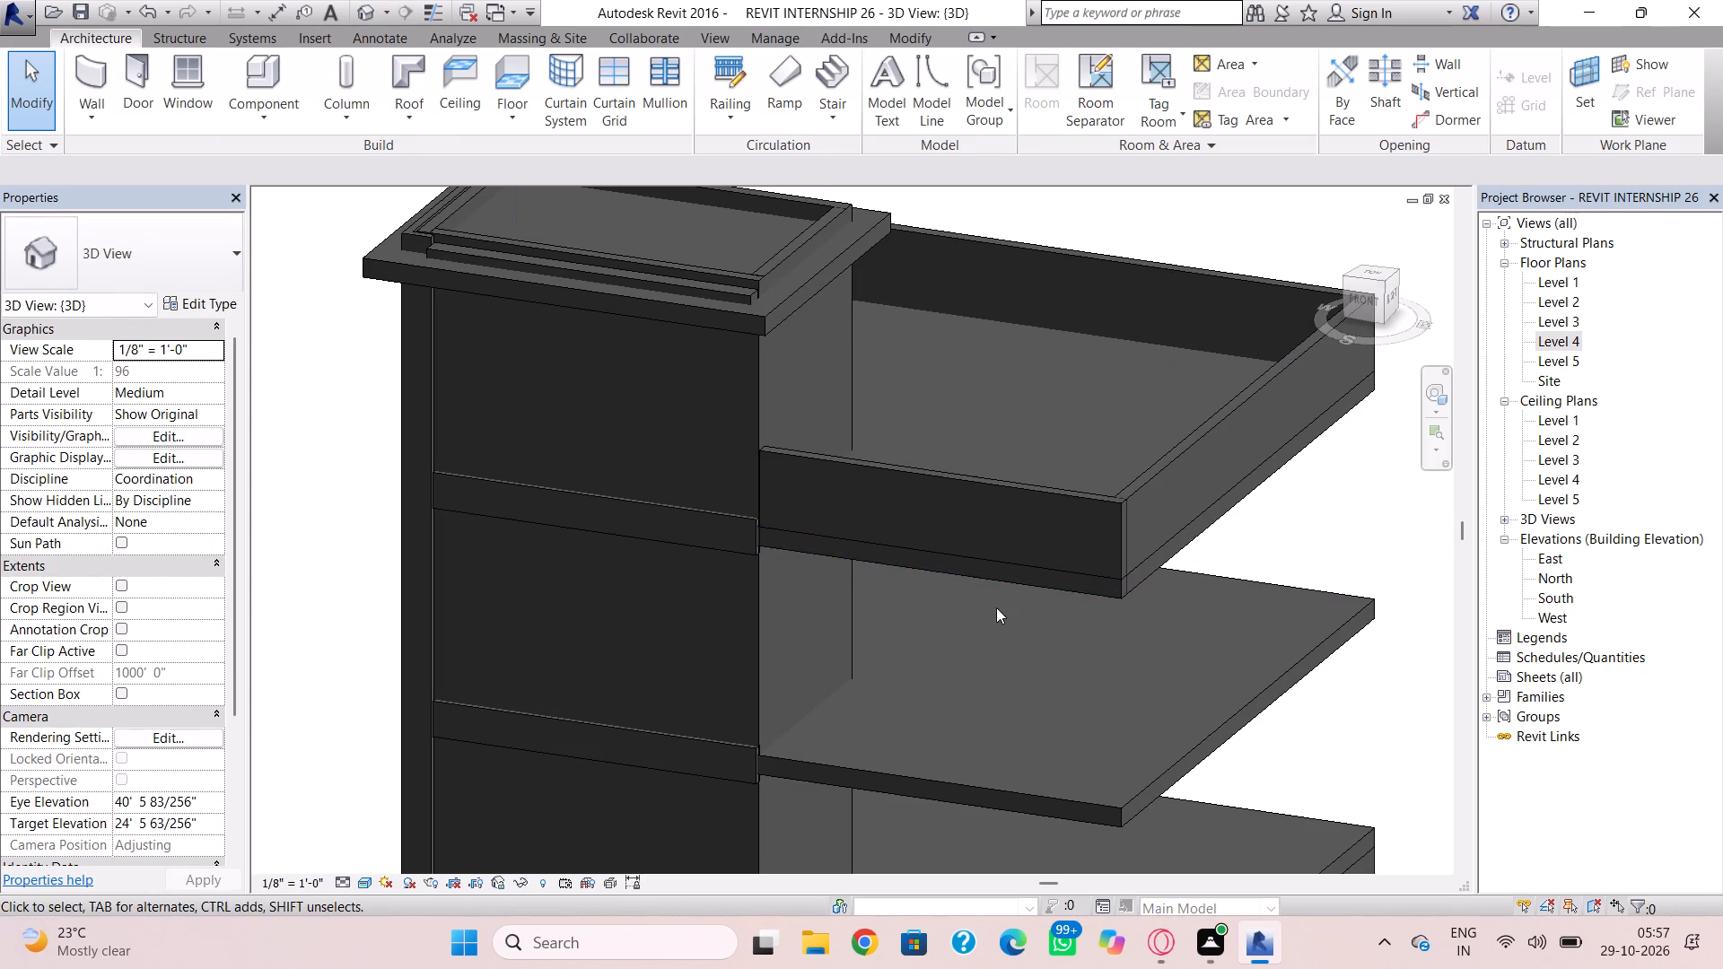
left_click(1038, 499)
scroll(951, 587, "up", 3)
left_click_drag(932, 563, 932, 559)
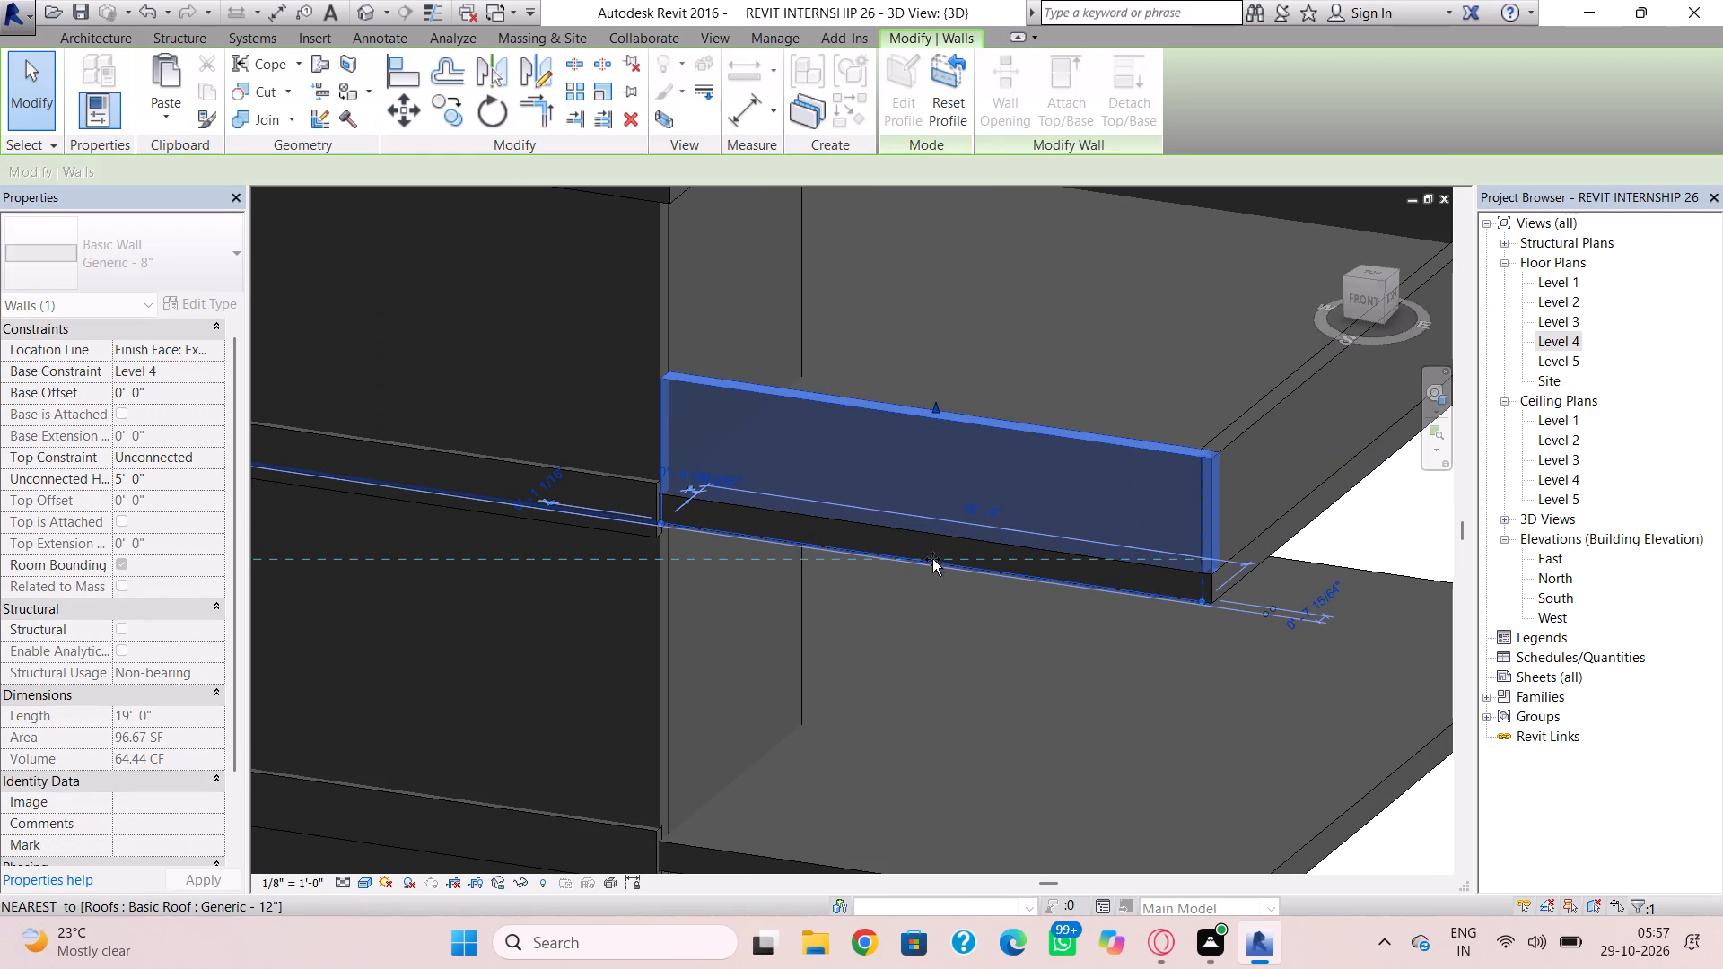
left_click_drag(932, 559, 930, 537)
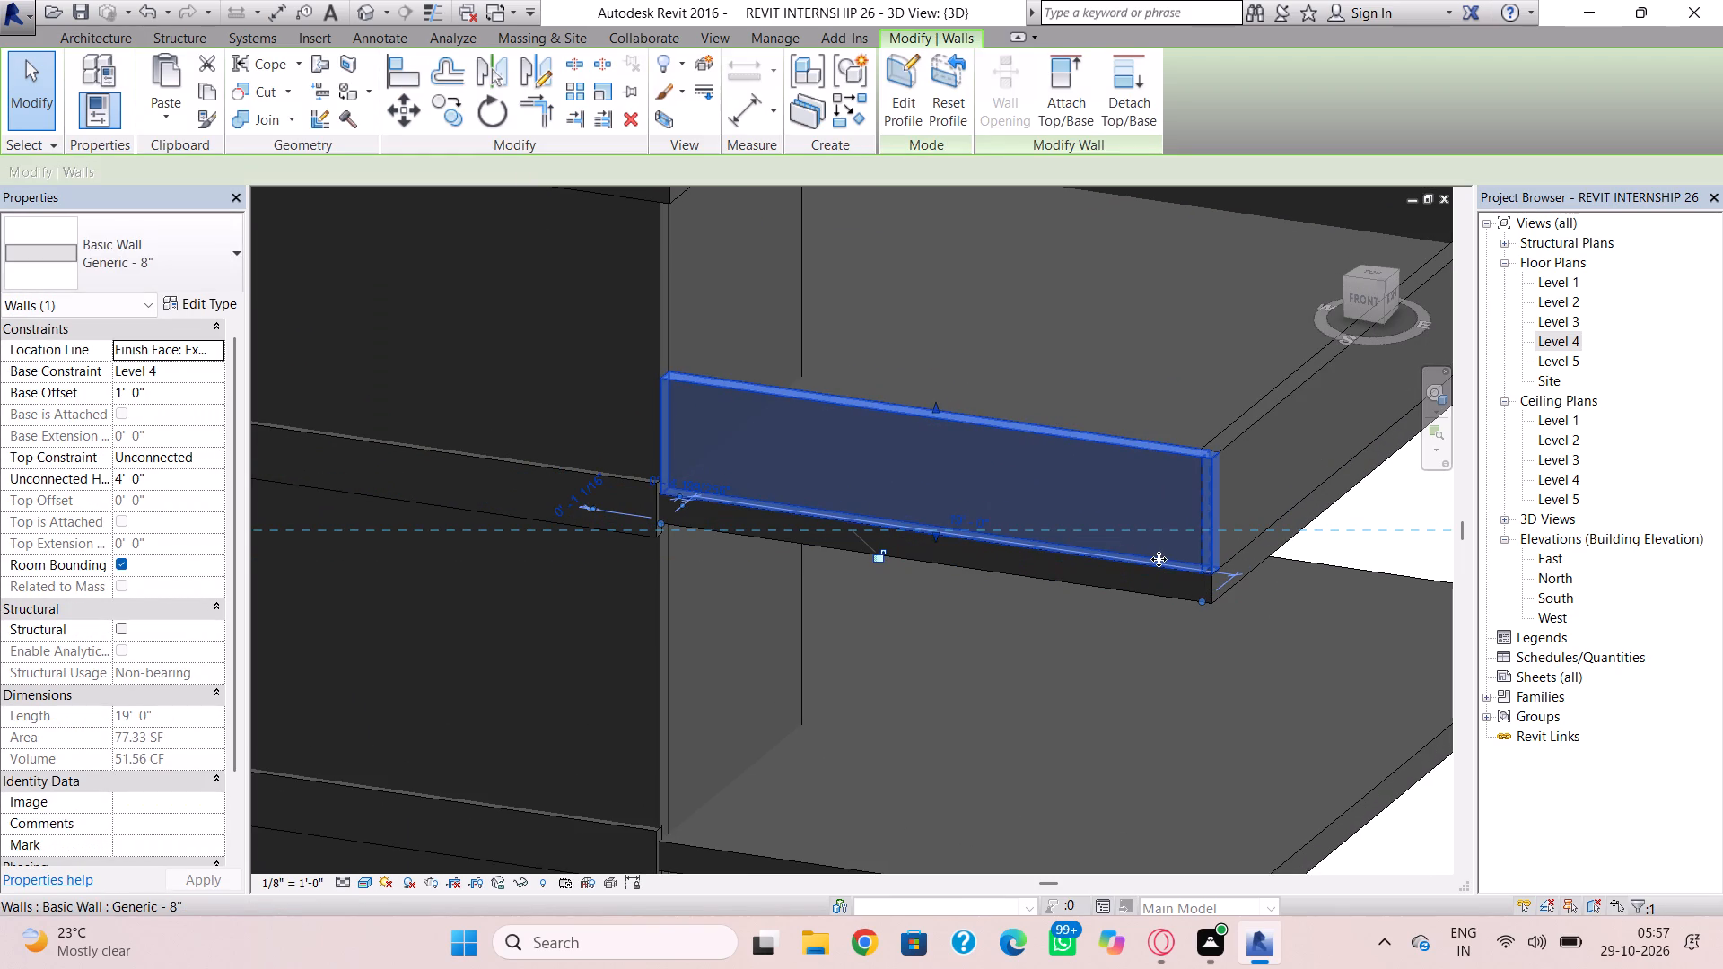
key("Escape")
Raise the east perimeter wall's bottom edge to the roof slab's top, giving a 1' base offset and 4' height.
right_click_drag(1179, 562, 1011, 546, "shift")
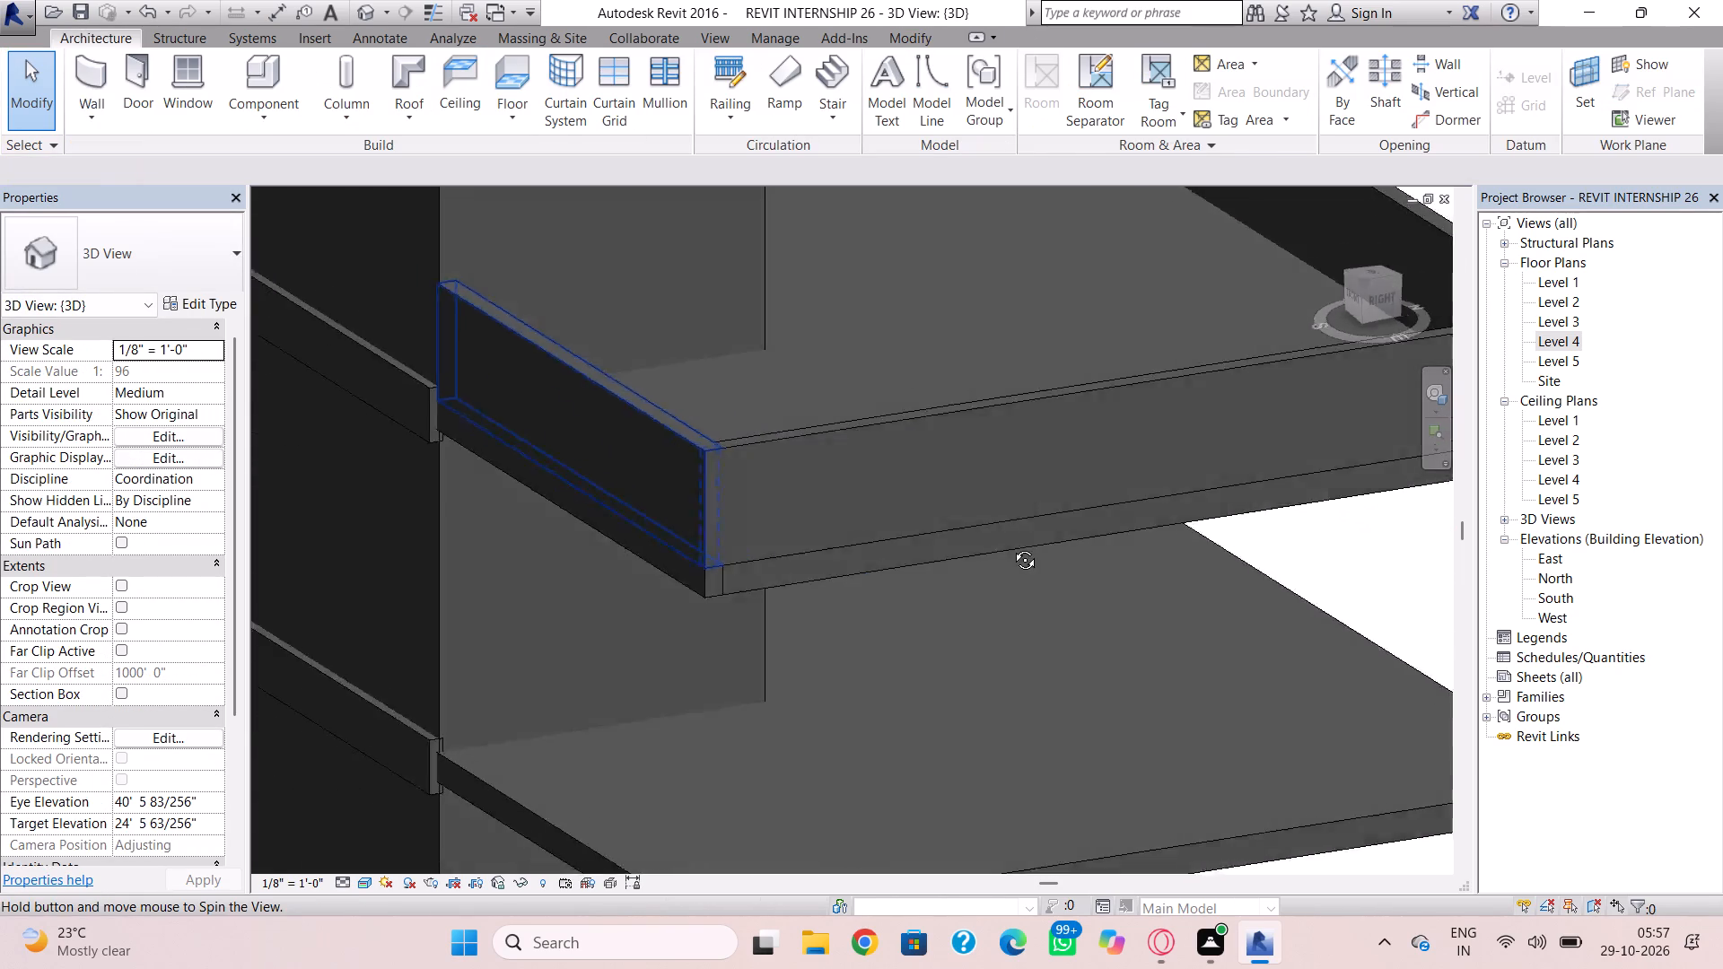
right_click_drag(1011, 546, 948, 539, "shift")
left_click(948, 534)
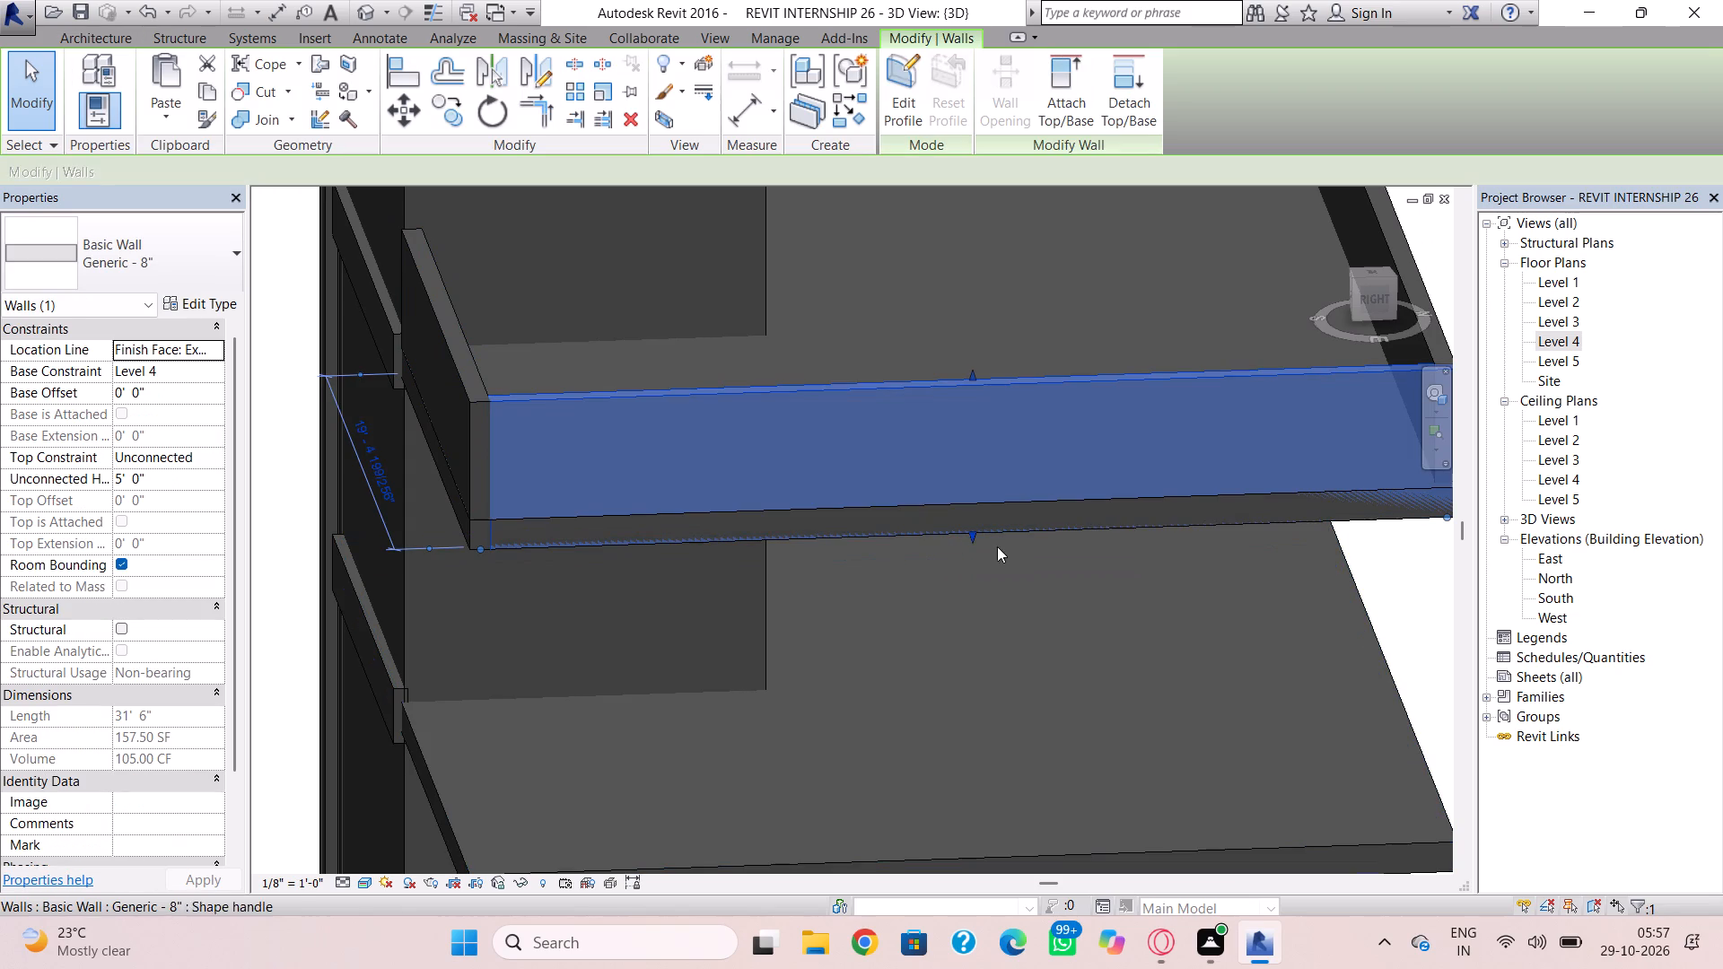
left_click_drag(976, 537, 973, 514)
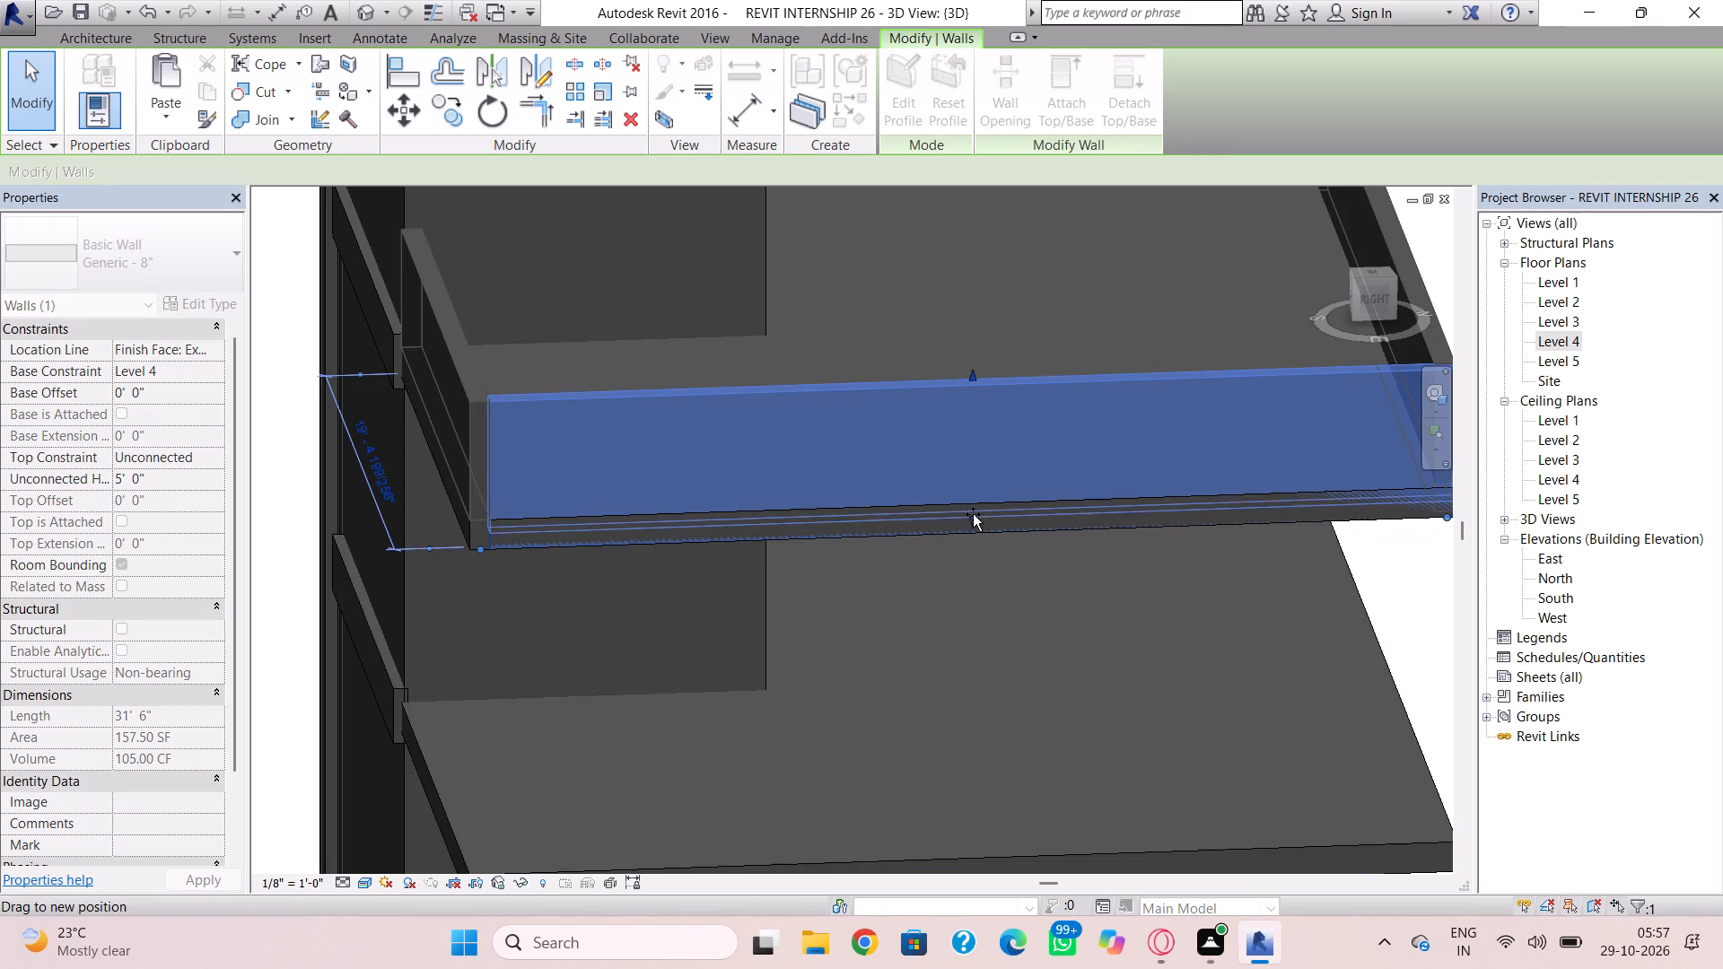
left_click_drag(973, 514, 973, 506)
Raise the back perimeter wall's bottom edge from the underside of the roof slab to its top.
scroll(999, 528, "down", 3)
middle_click_drag(1004, 538, 987, 531)
right_click_drag(995, 522, 908, 503, "shift")
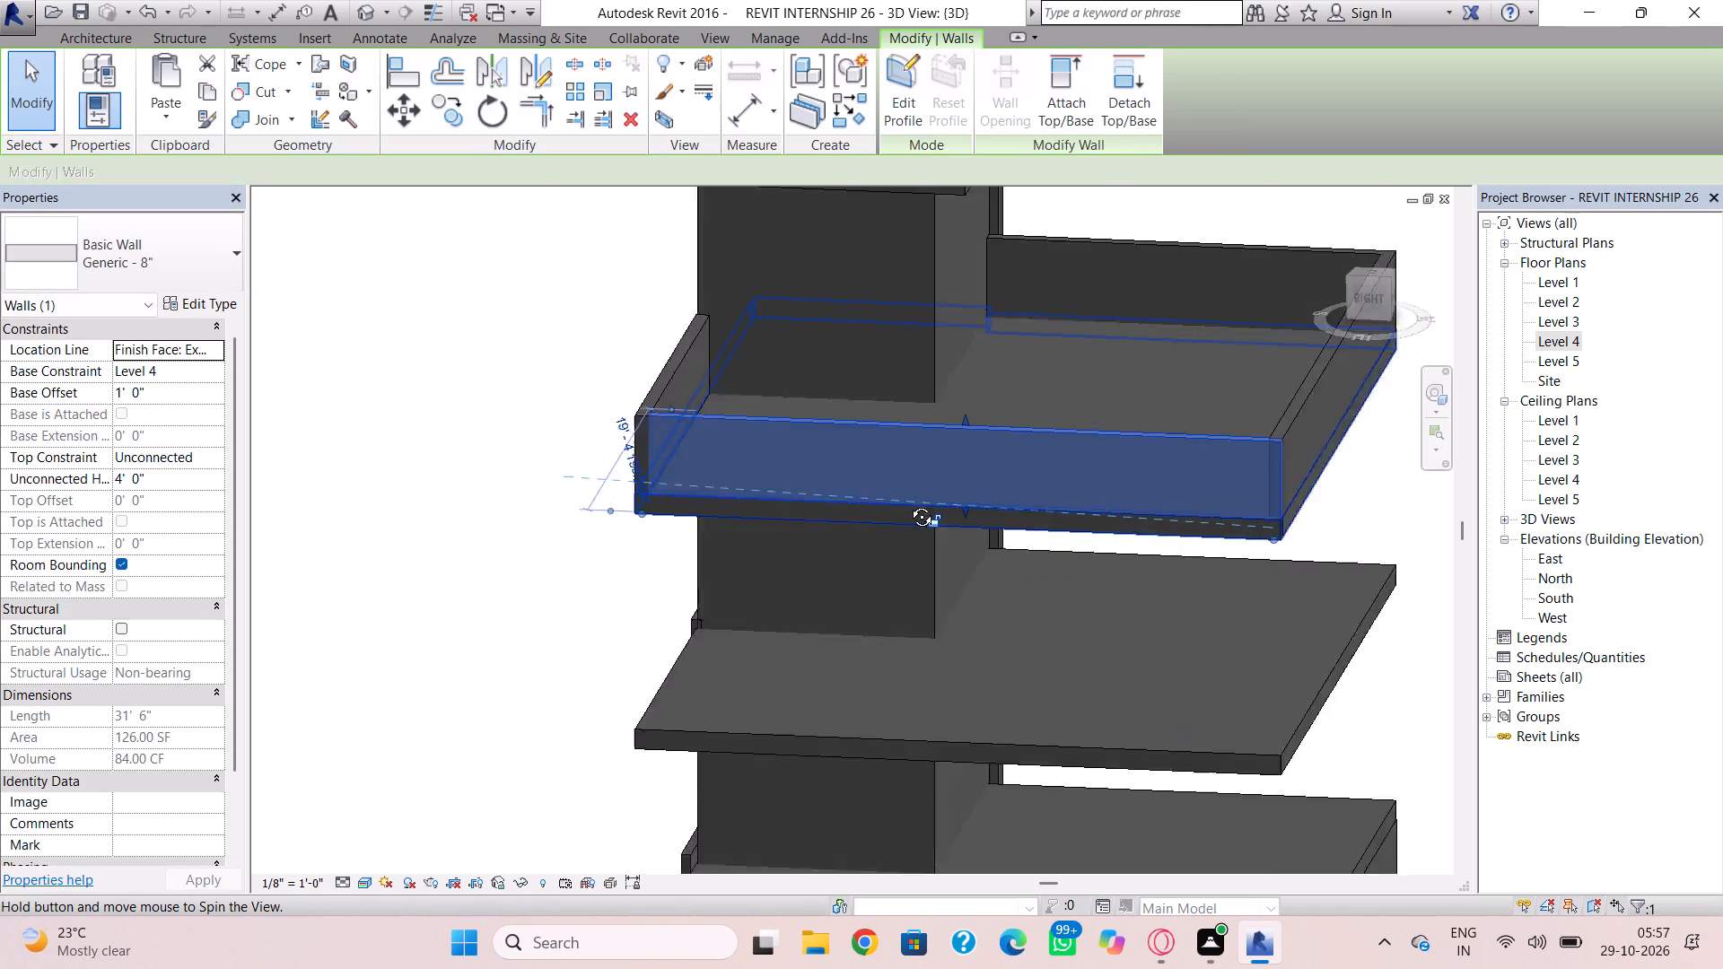
right_click_drag(908, 503, 765, 470, "shift")
scroll(1154, 532, "down", 1)
middle_click_drag(1154, 532, 893, 528)
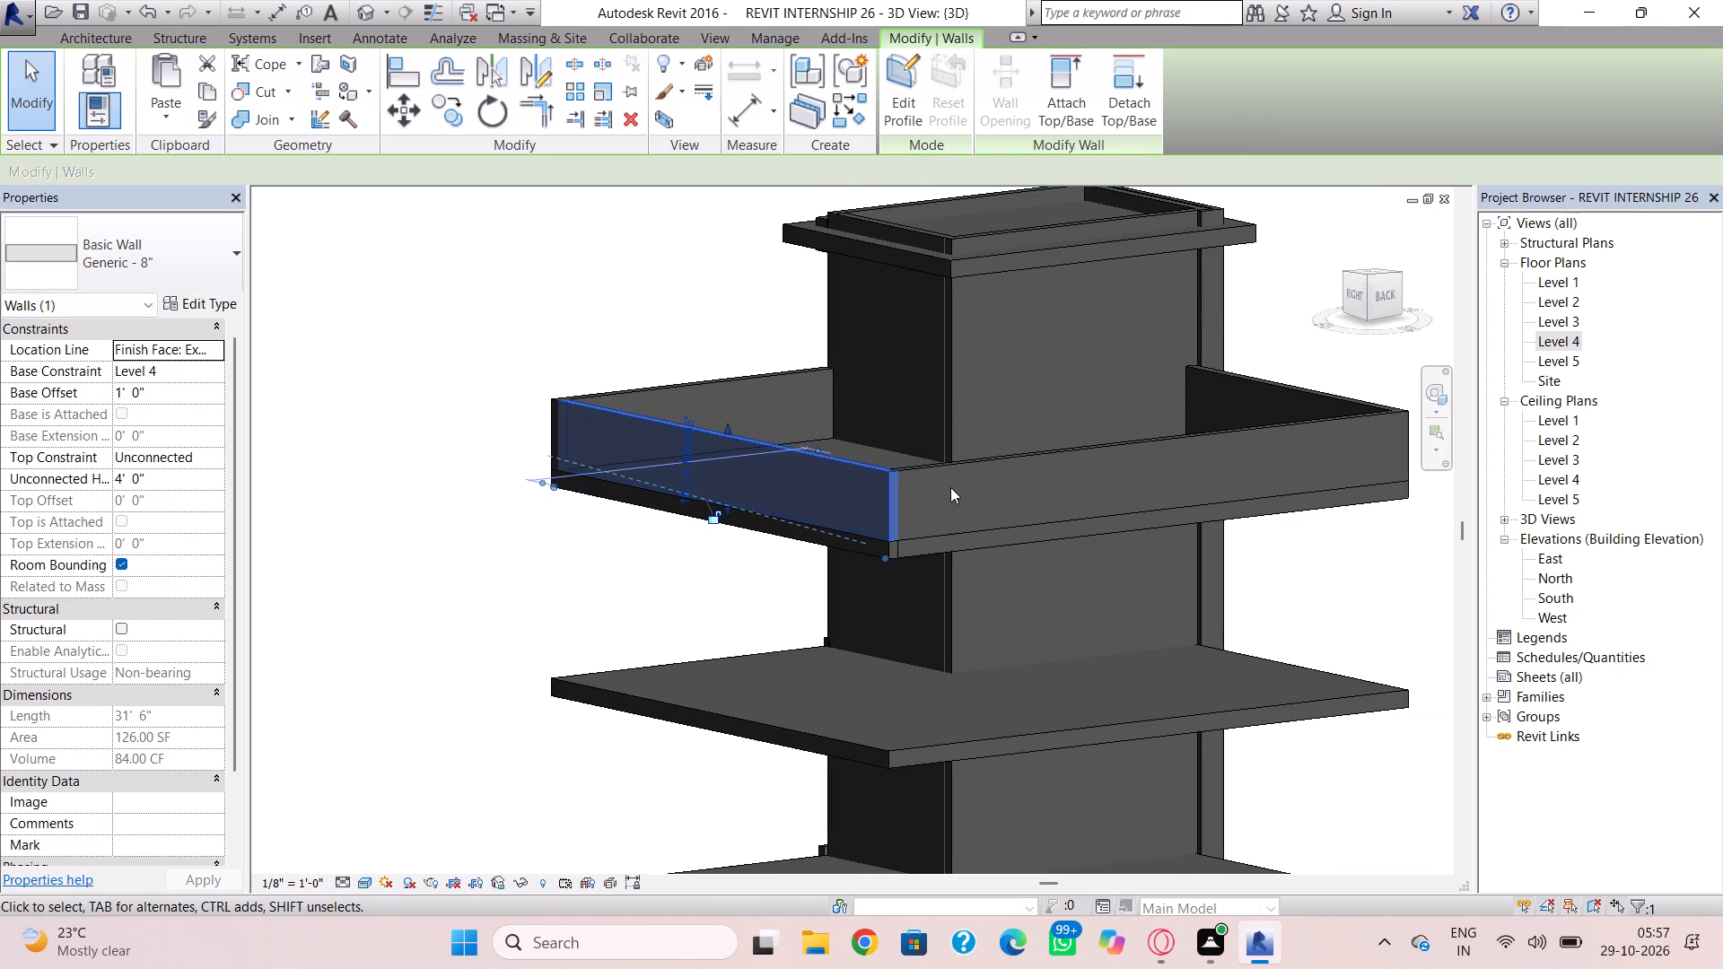
left_click(956, 473)
left_click_drag(1151, 535, 1157, 519)
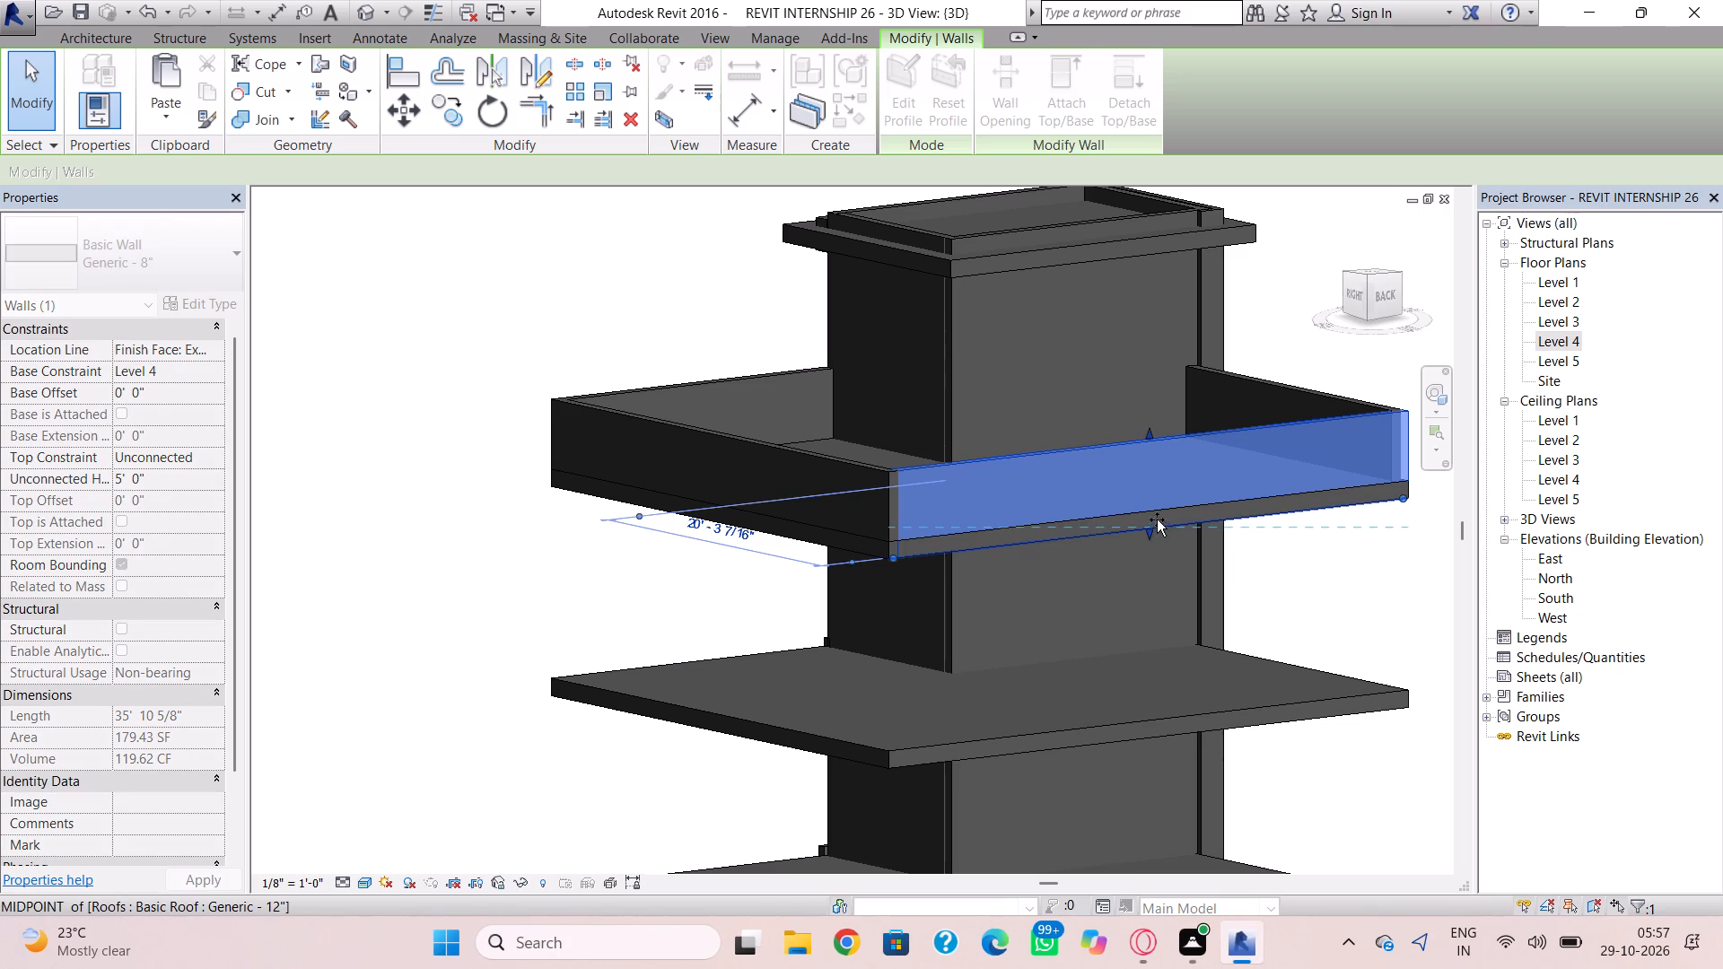
left_click_drag(1157, 519, 1158, 512)
key("Escape")
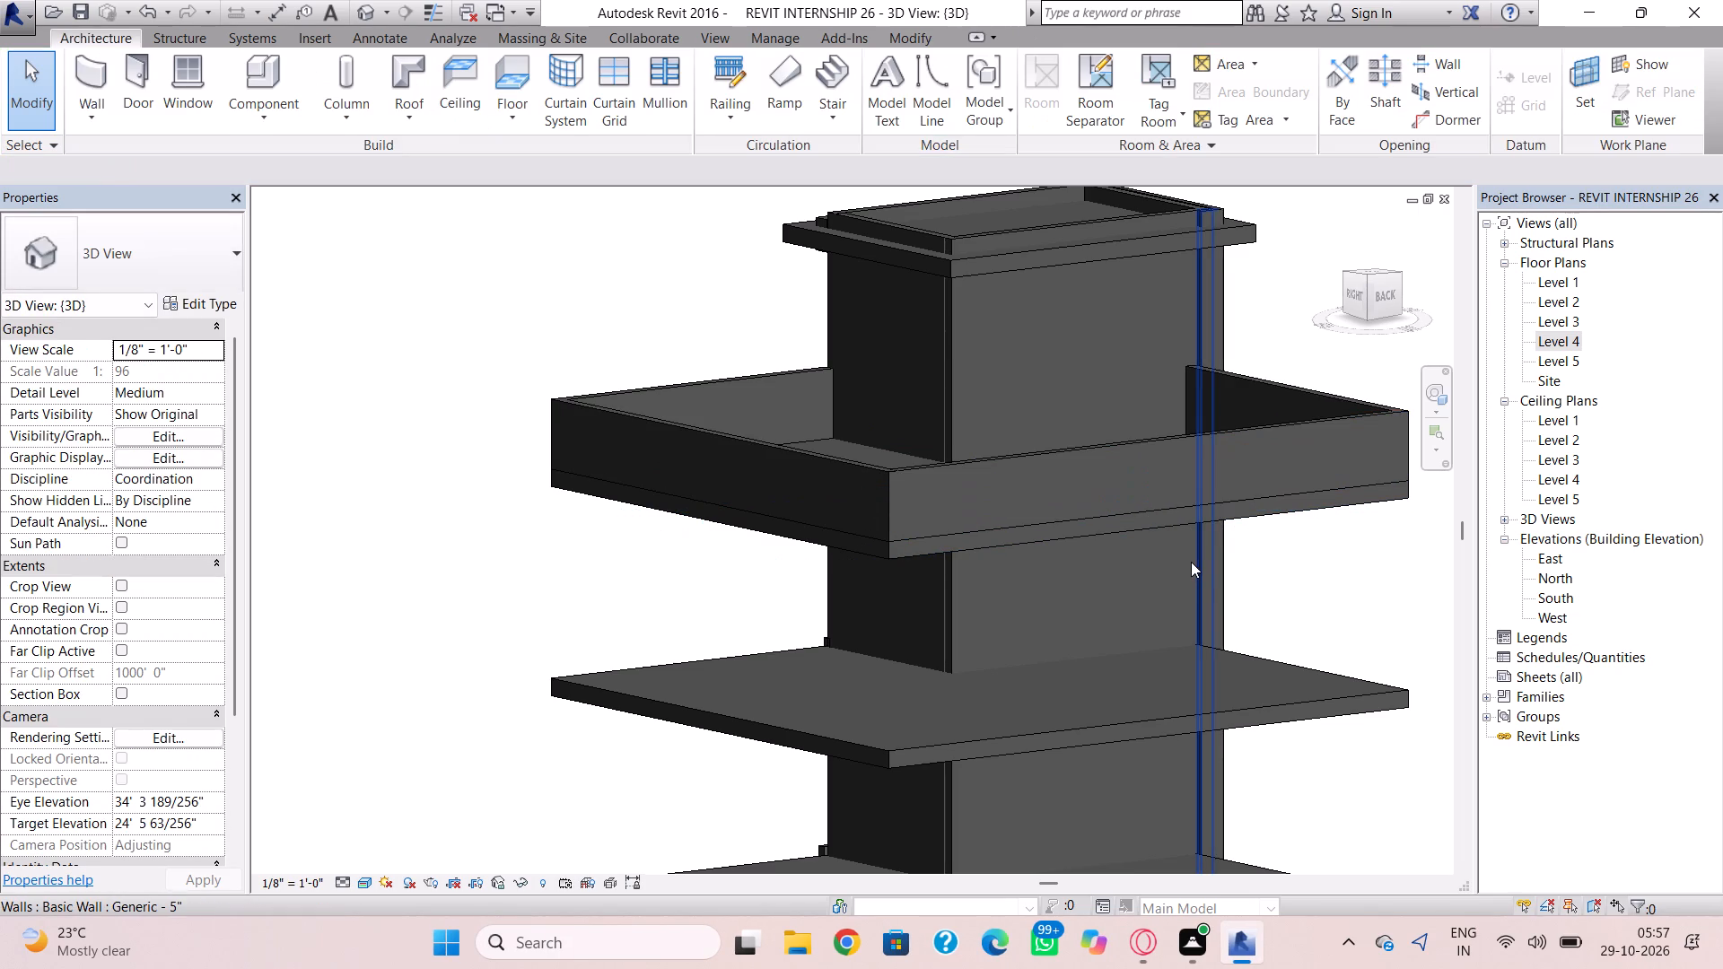
Raise the west perimeter wall's bottom edge from the underside of the Level 4 roof slab to its top.
right_click_drag(1191, 562, 880, 565, "shift")
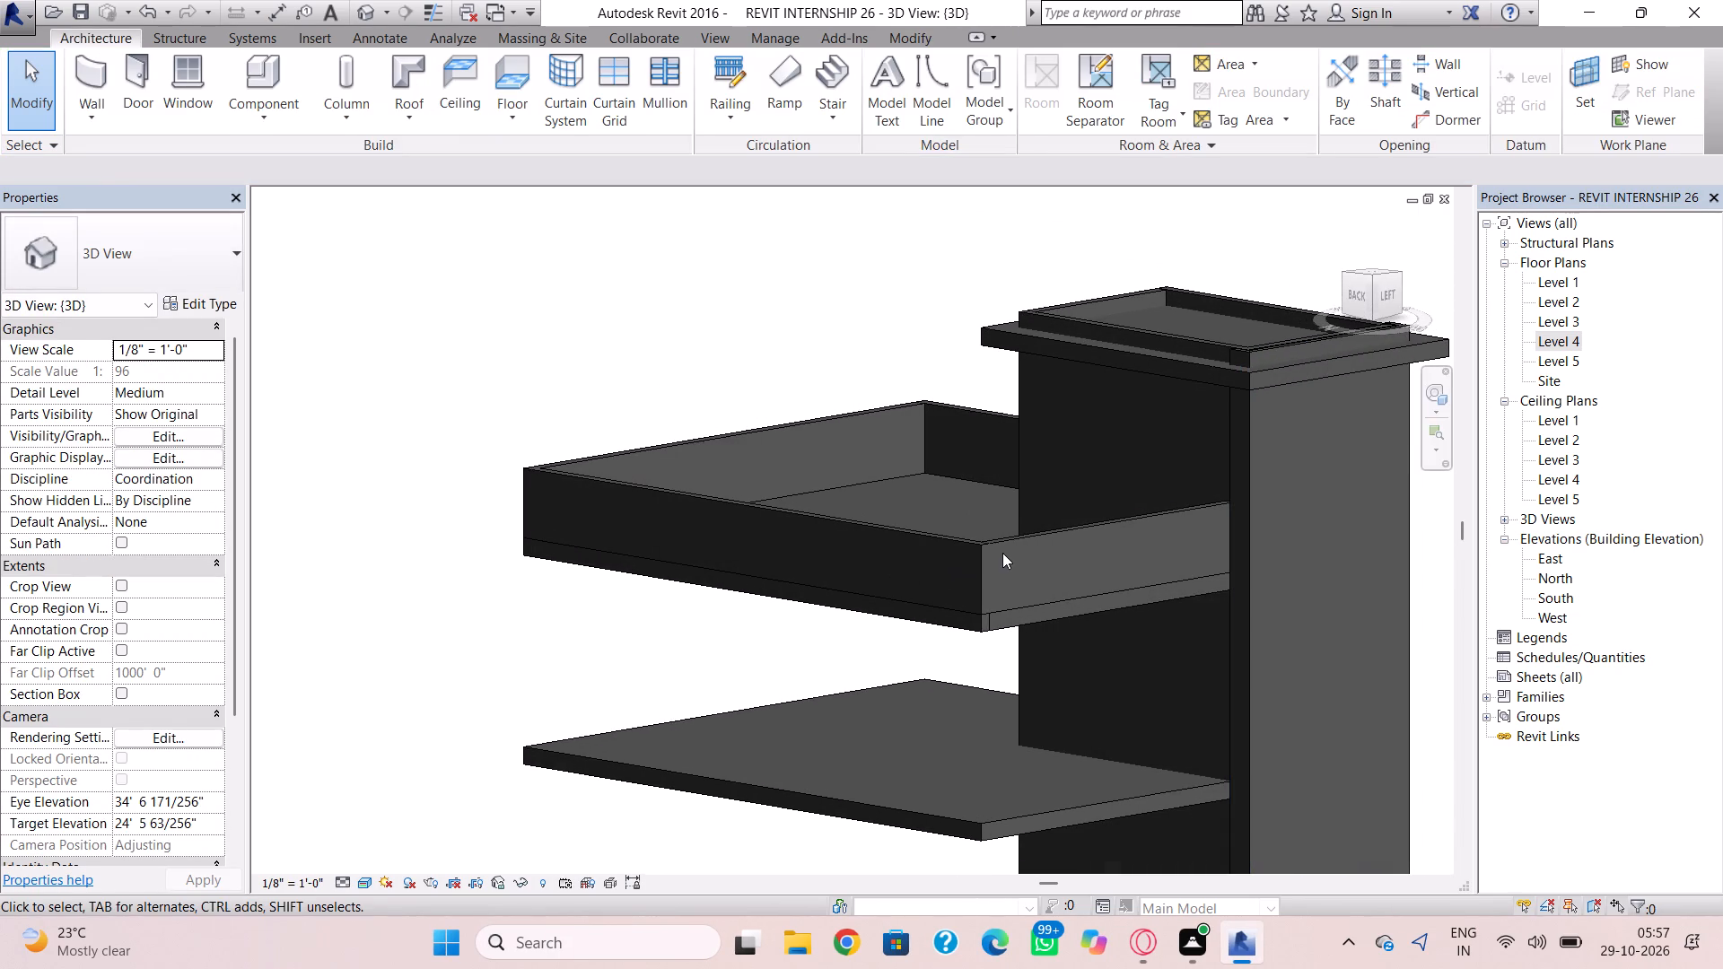
left_click(1002, 548)
left_click_drag(1113, 612, 1114, 606)
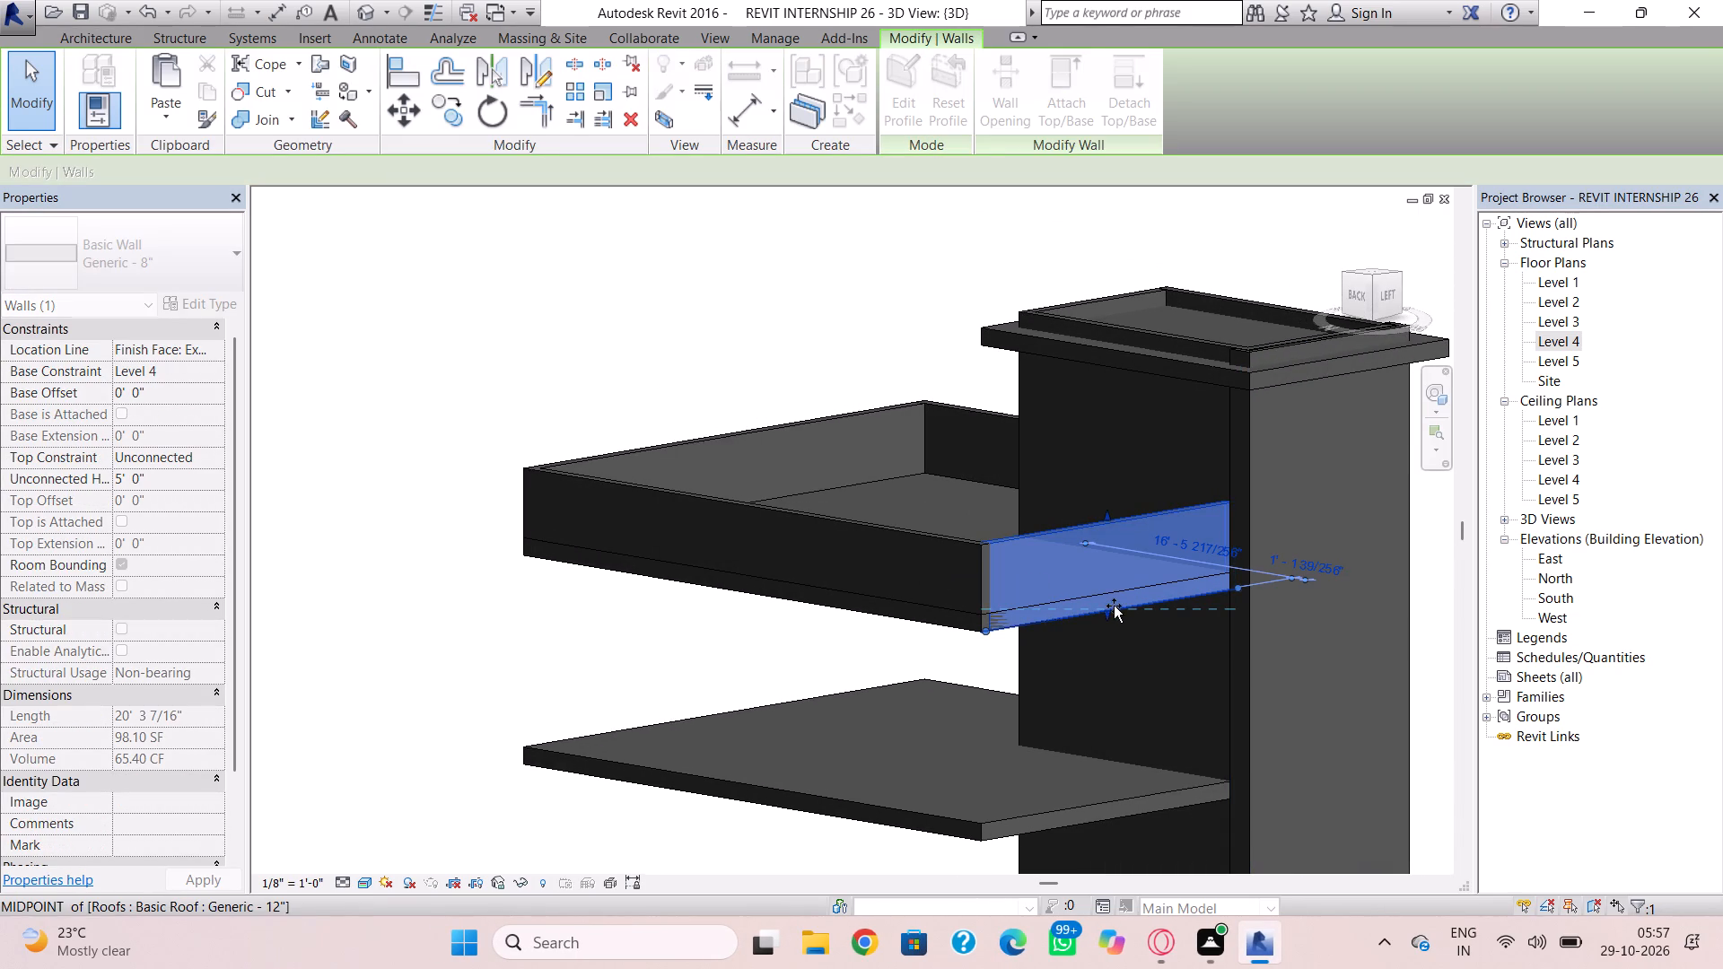
left_click_drag(1114, 606, 1113, 595)
key("Escape")
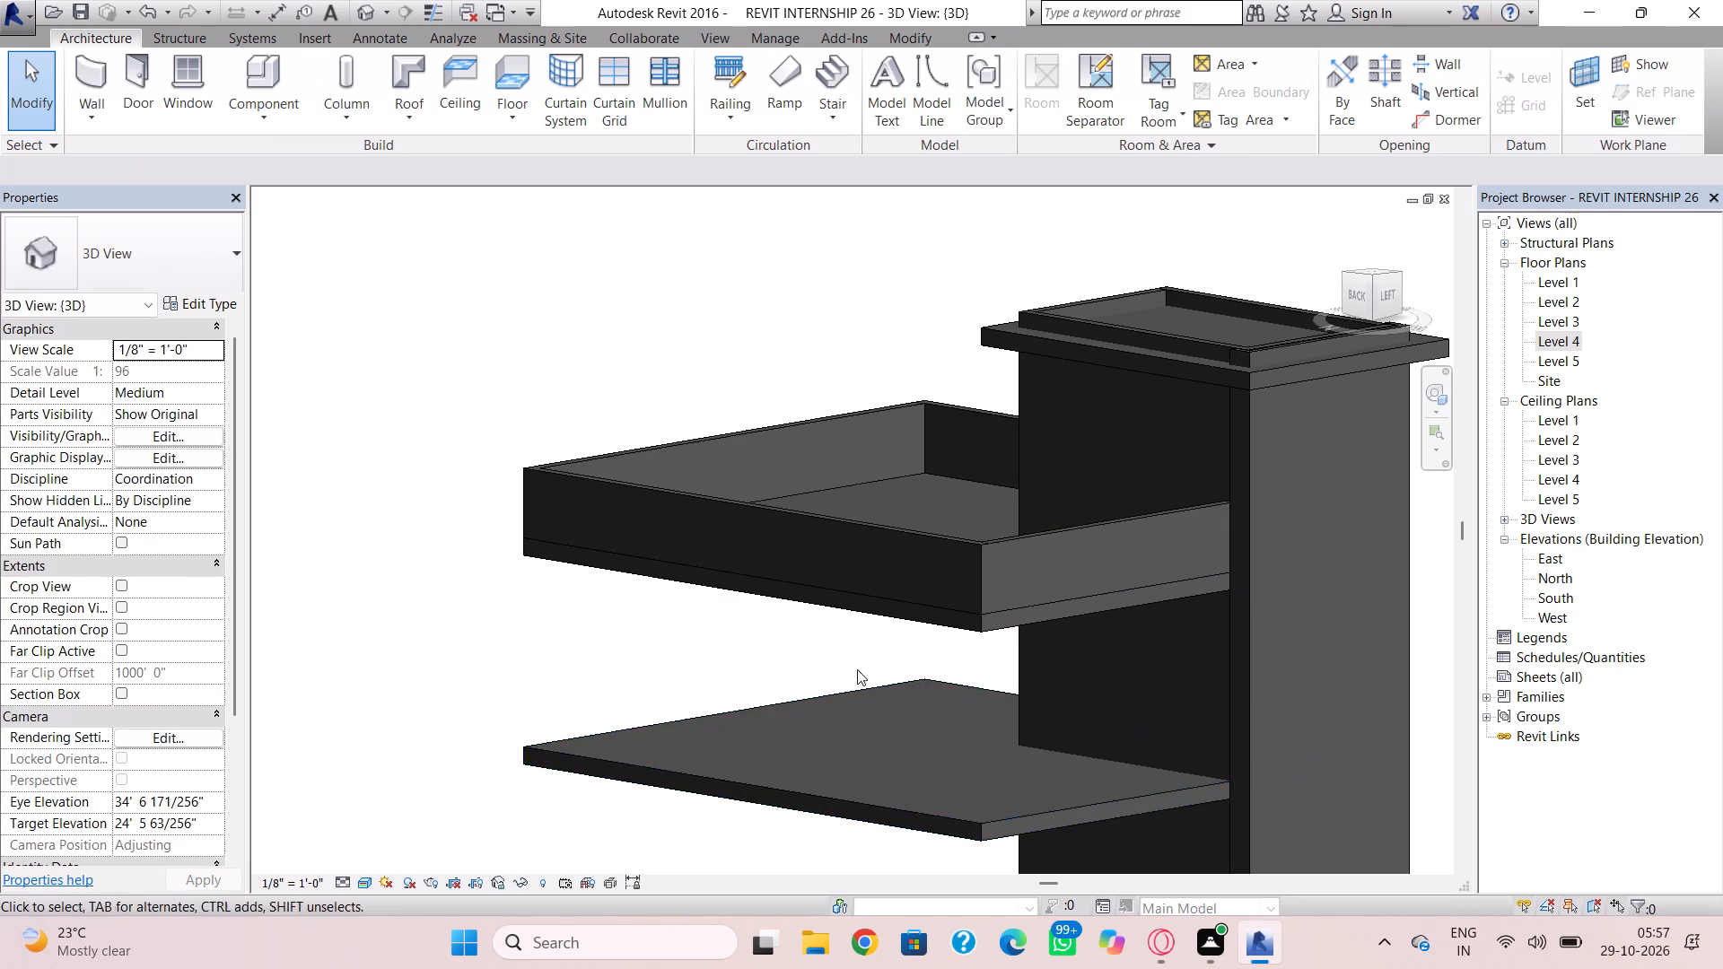
On the Level 2 plan, draw a Generic - 8" front wall about 18'-9" long from the small block's east face to the lower east wall's inner face.
right_click_drag(855, 668, 1472, 615, "shift")
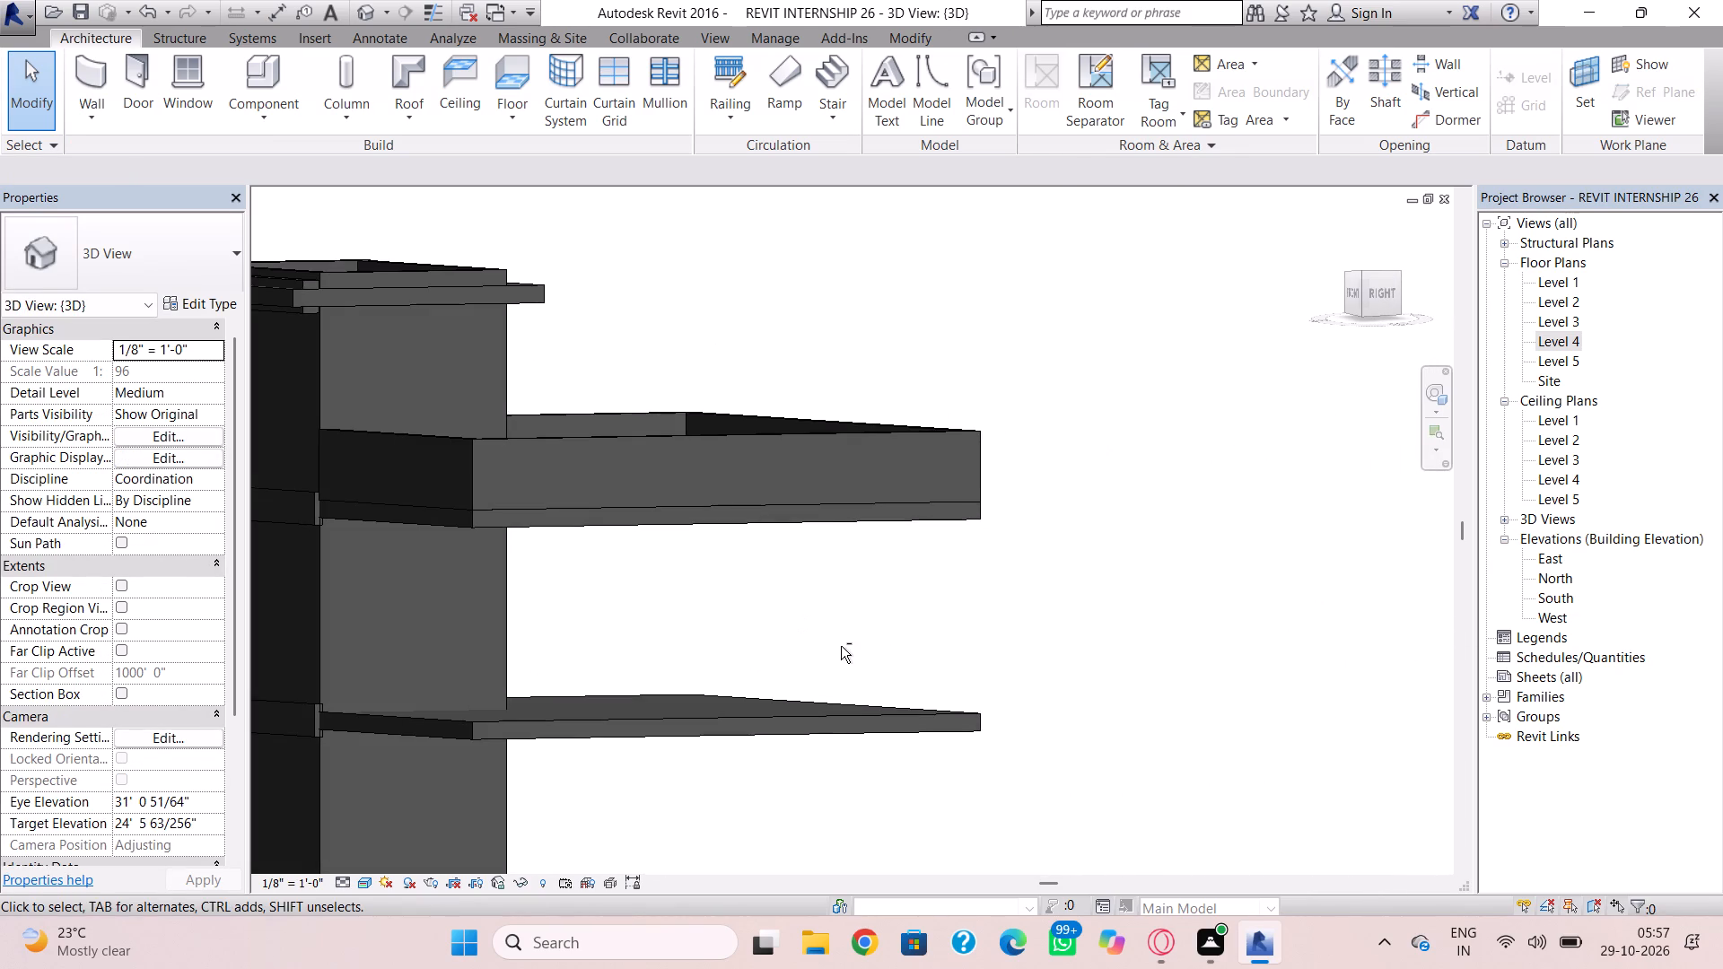
right_click_drag(841, 646, 1158, 655, "shift")
scroll(1130, 648, "down", 2)
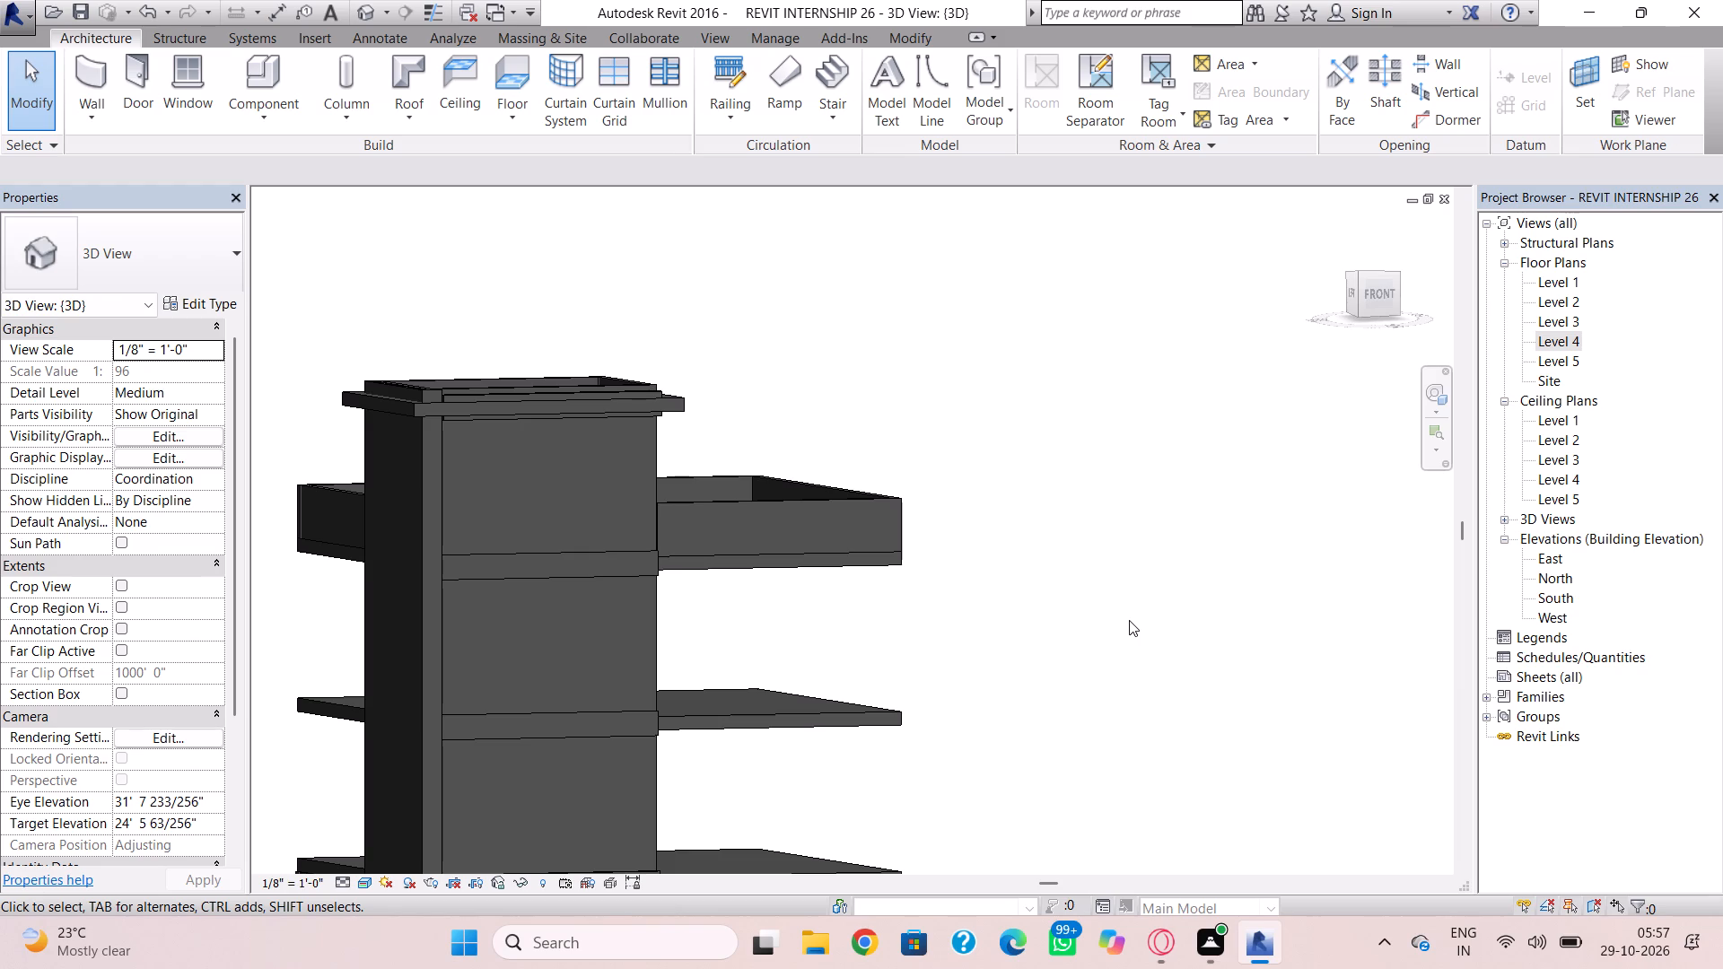
scroll(940, 601, "down", 2)
middle_click_drag(916, 539, 865, 446)
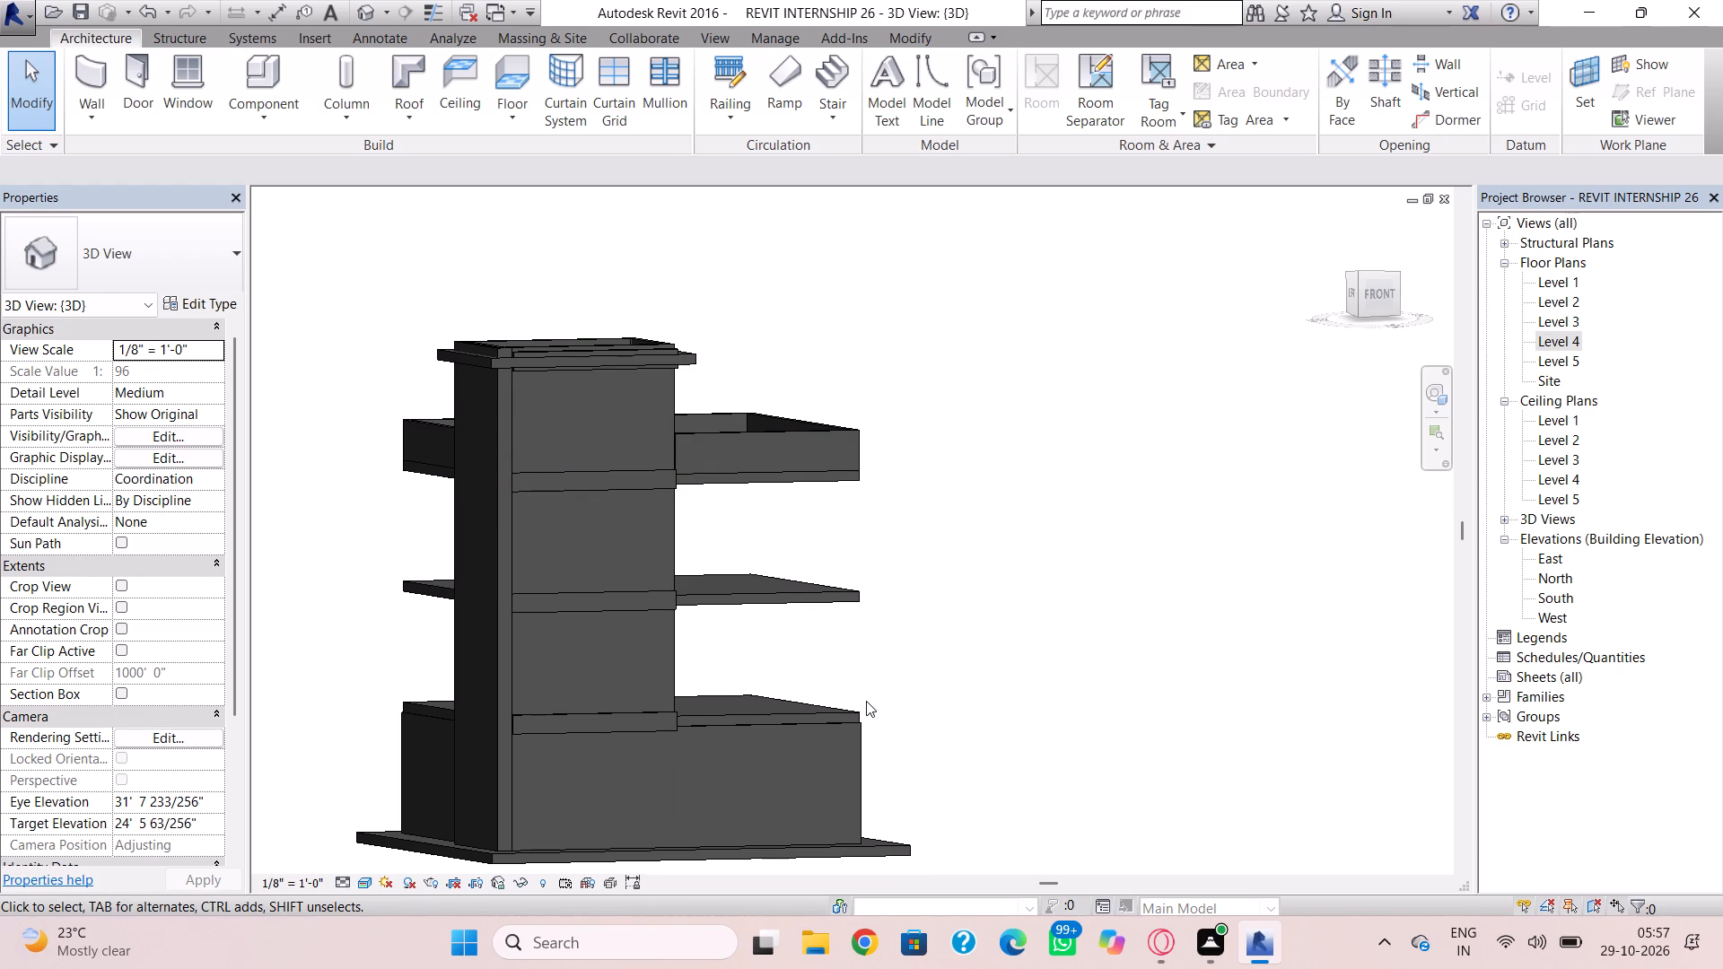
double_click(1544, 303)
scroll(907, 604, "down", 1)
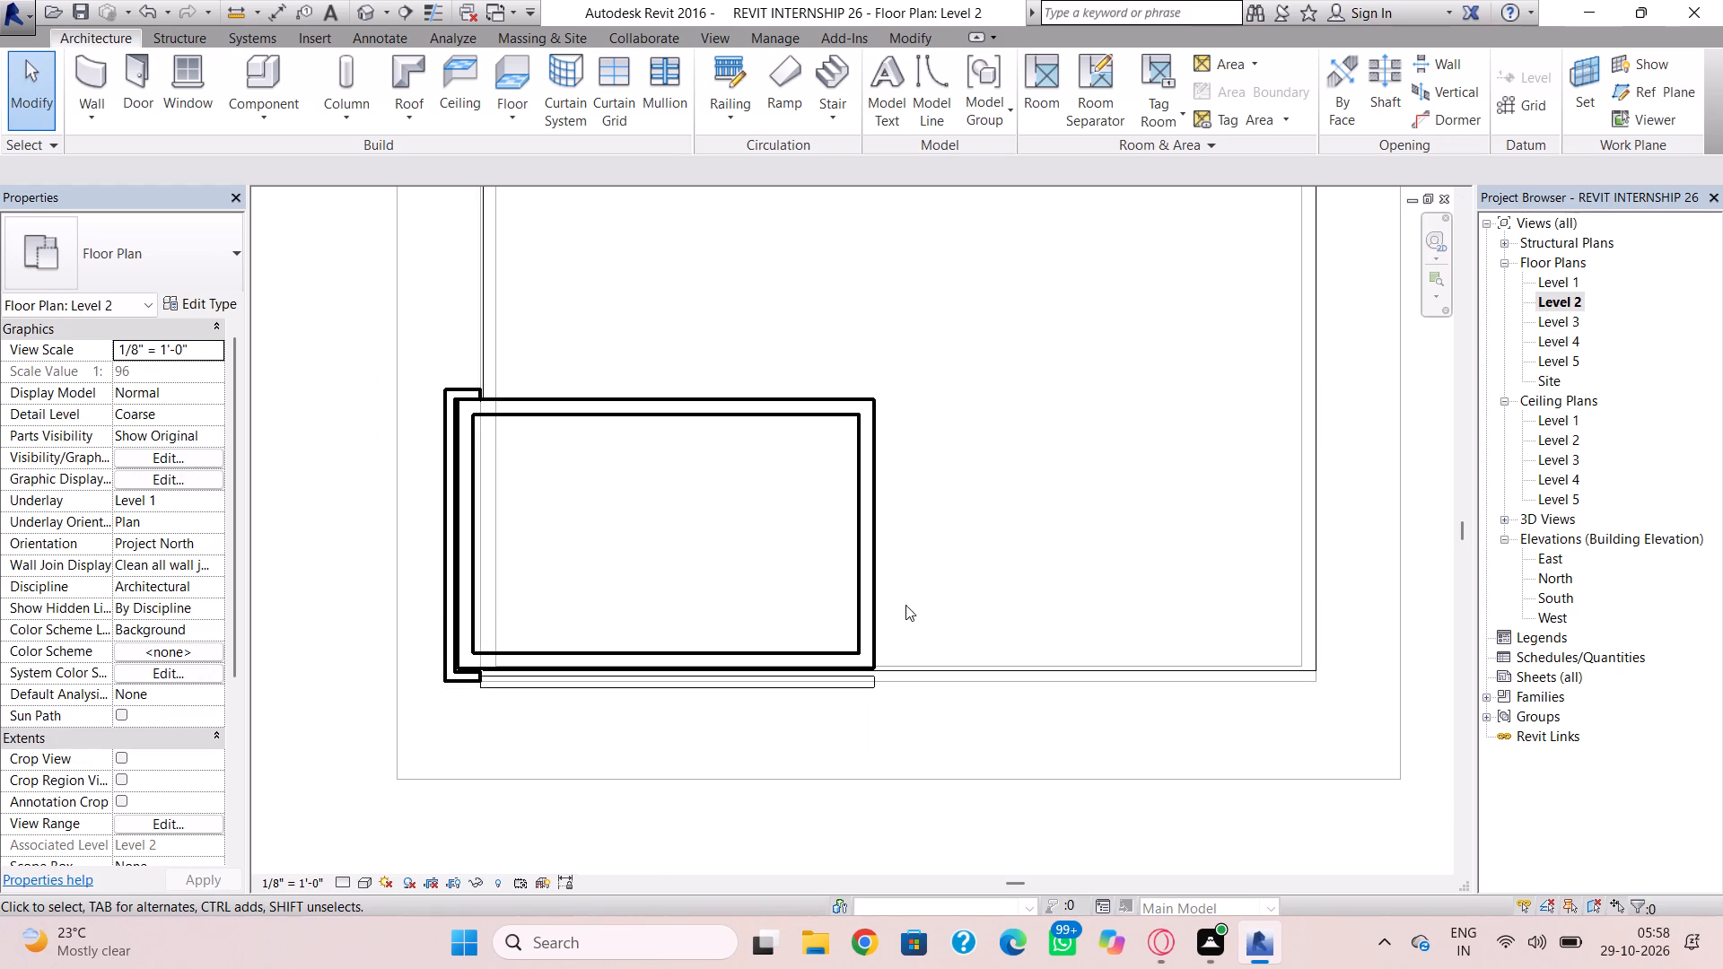
scroll(905, 605, "down", 2)
middle_click_drag(893, 589, 862, 538)
left_click(95, 92)
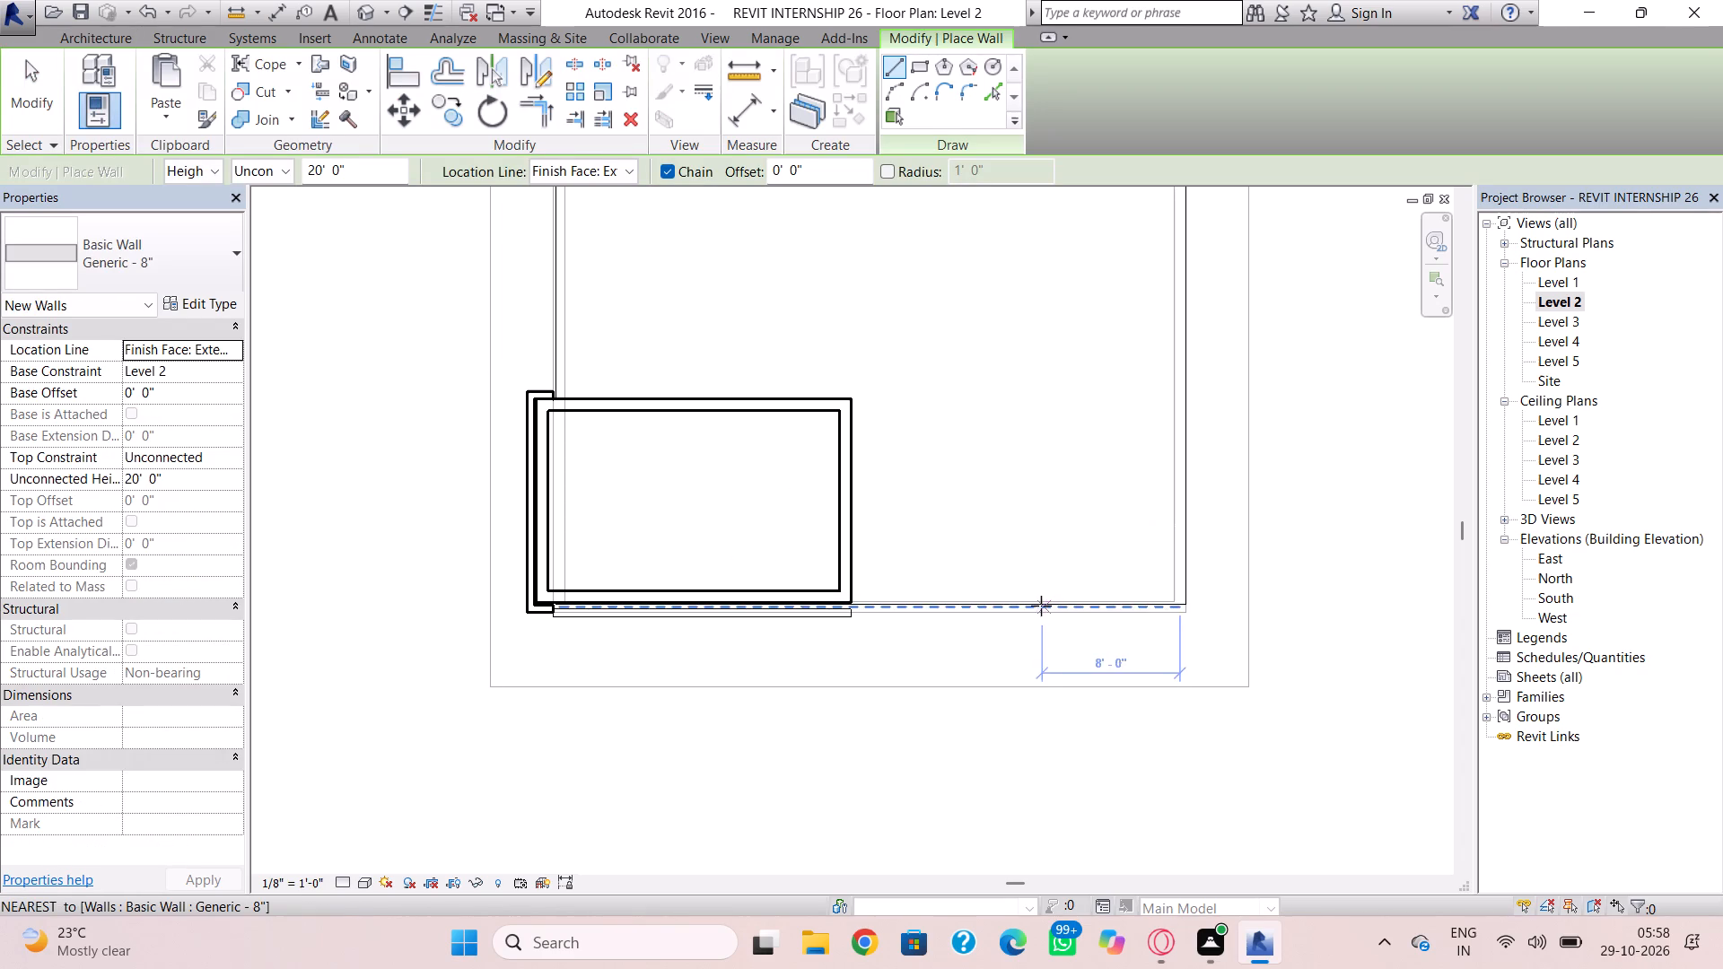
left_click(853, 530)
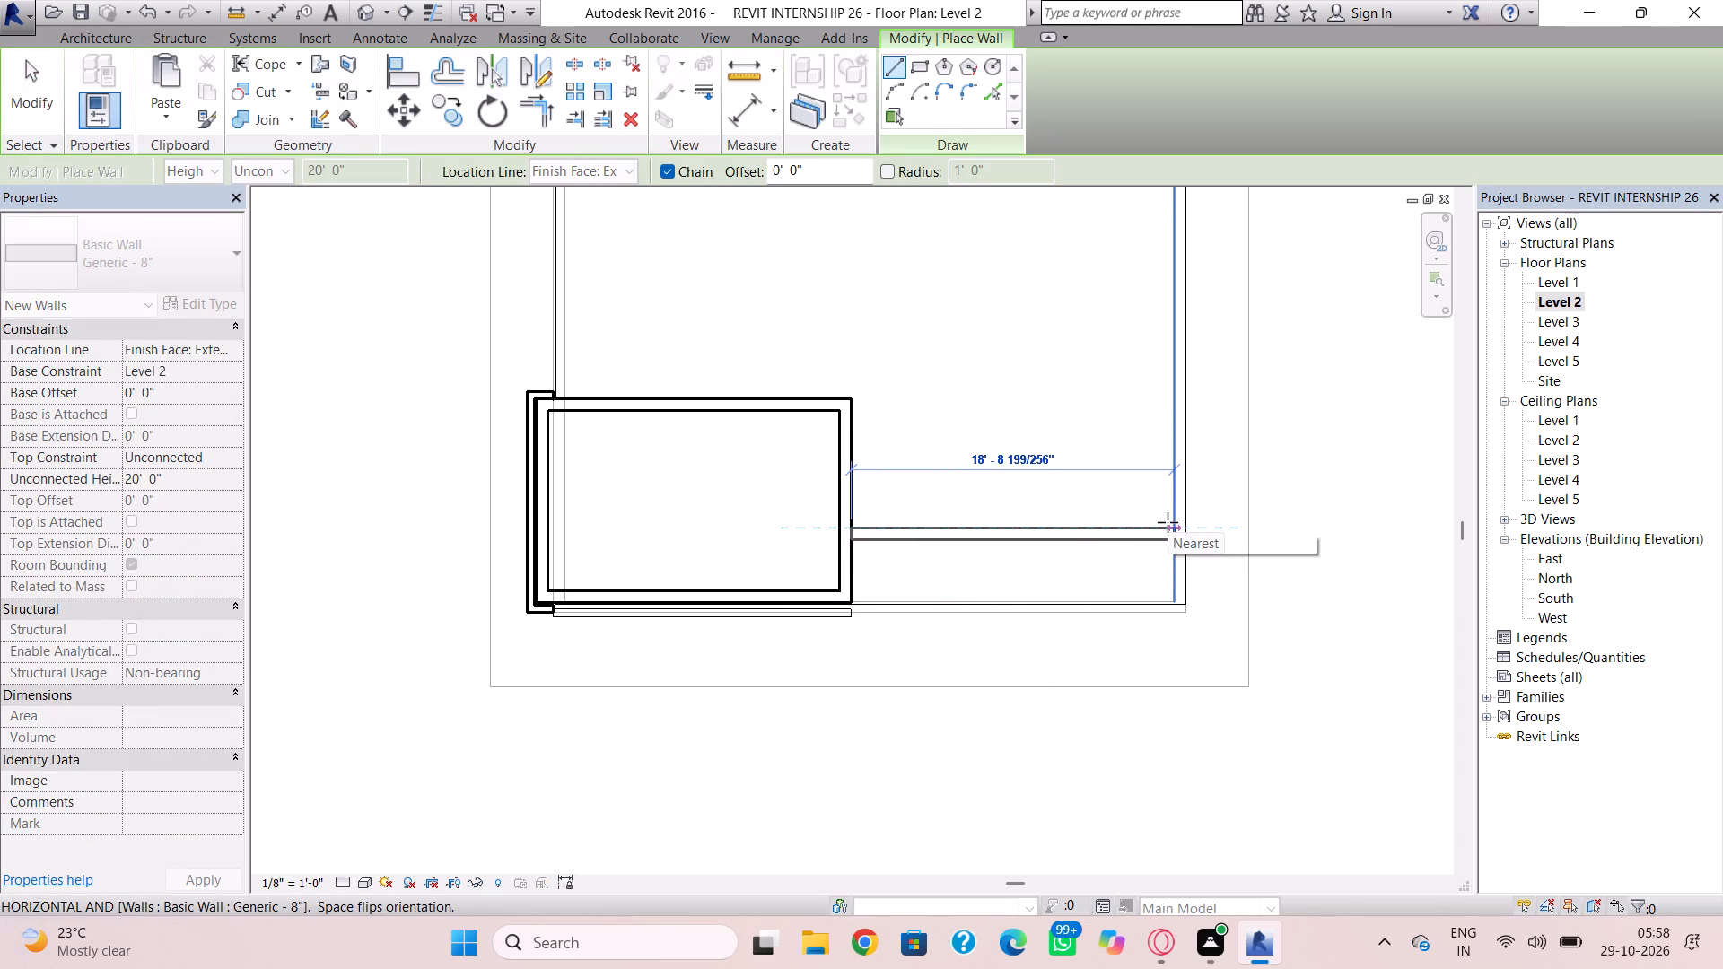
scroll(1173, 524, "up", 3)
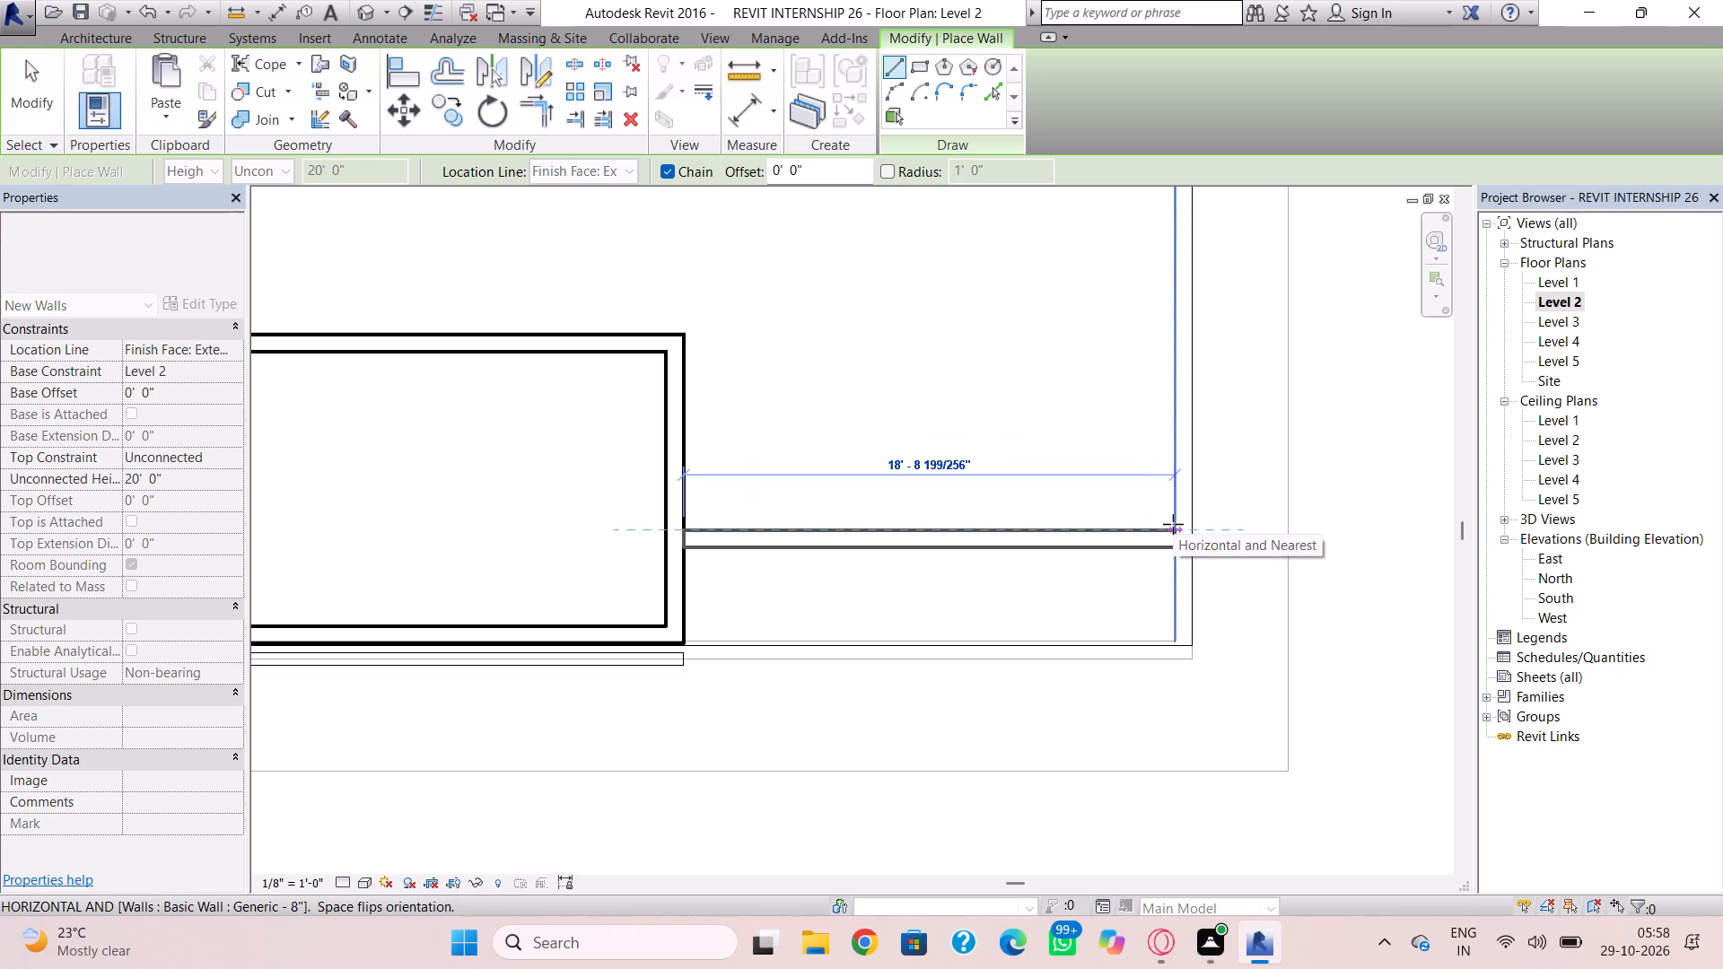
left_click(1171, 528)
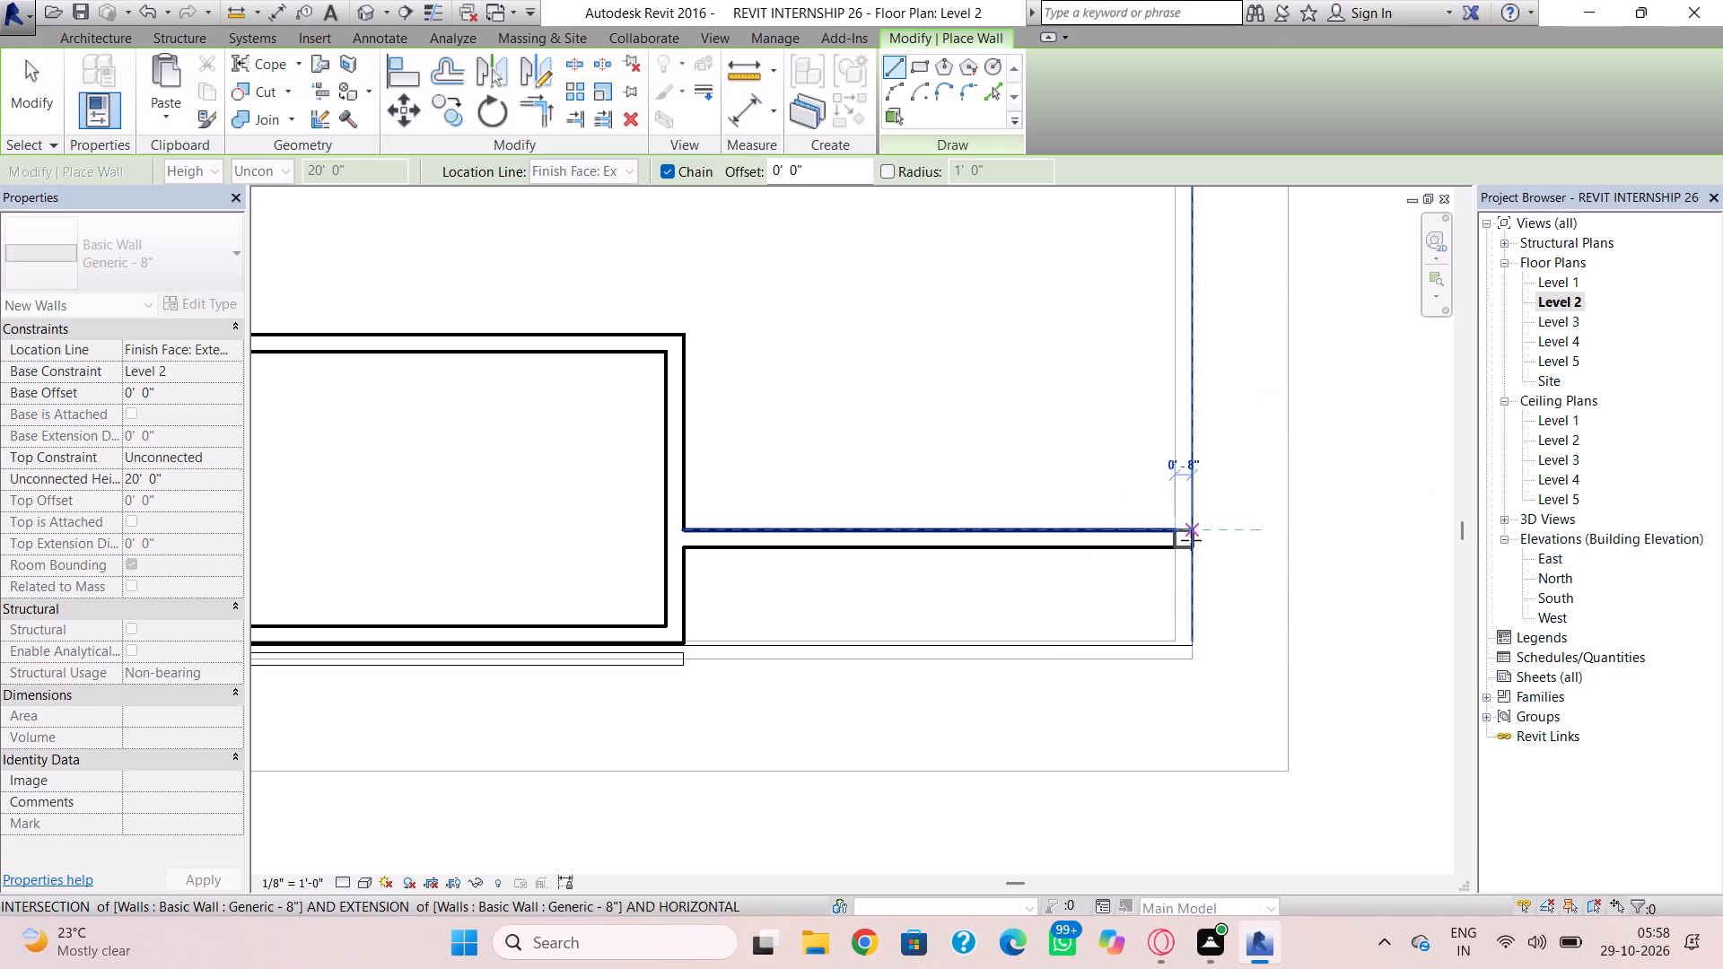
key("Escape")
Chain walls from the front wall's east end 17'-0" north, west to the small block's east side, and south to the block's corner.
left_click(1179, 549)
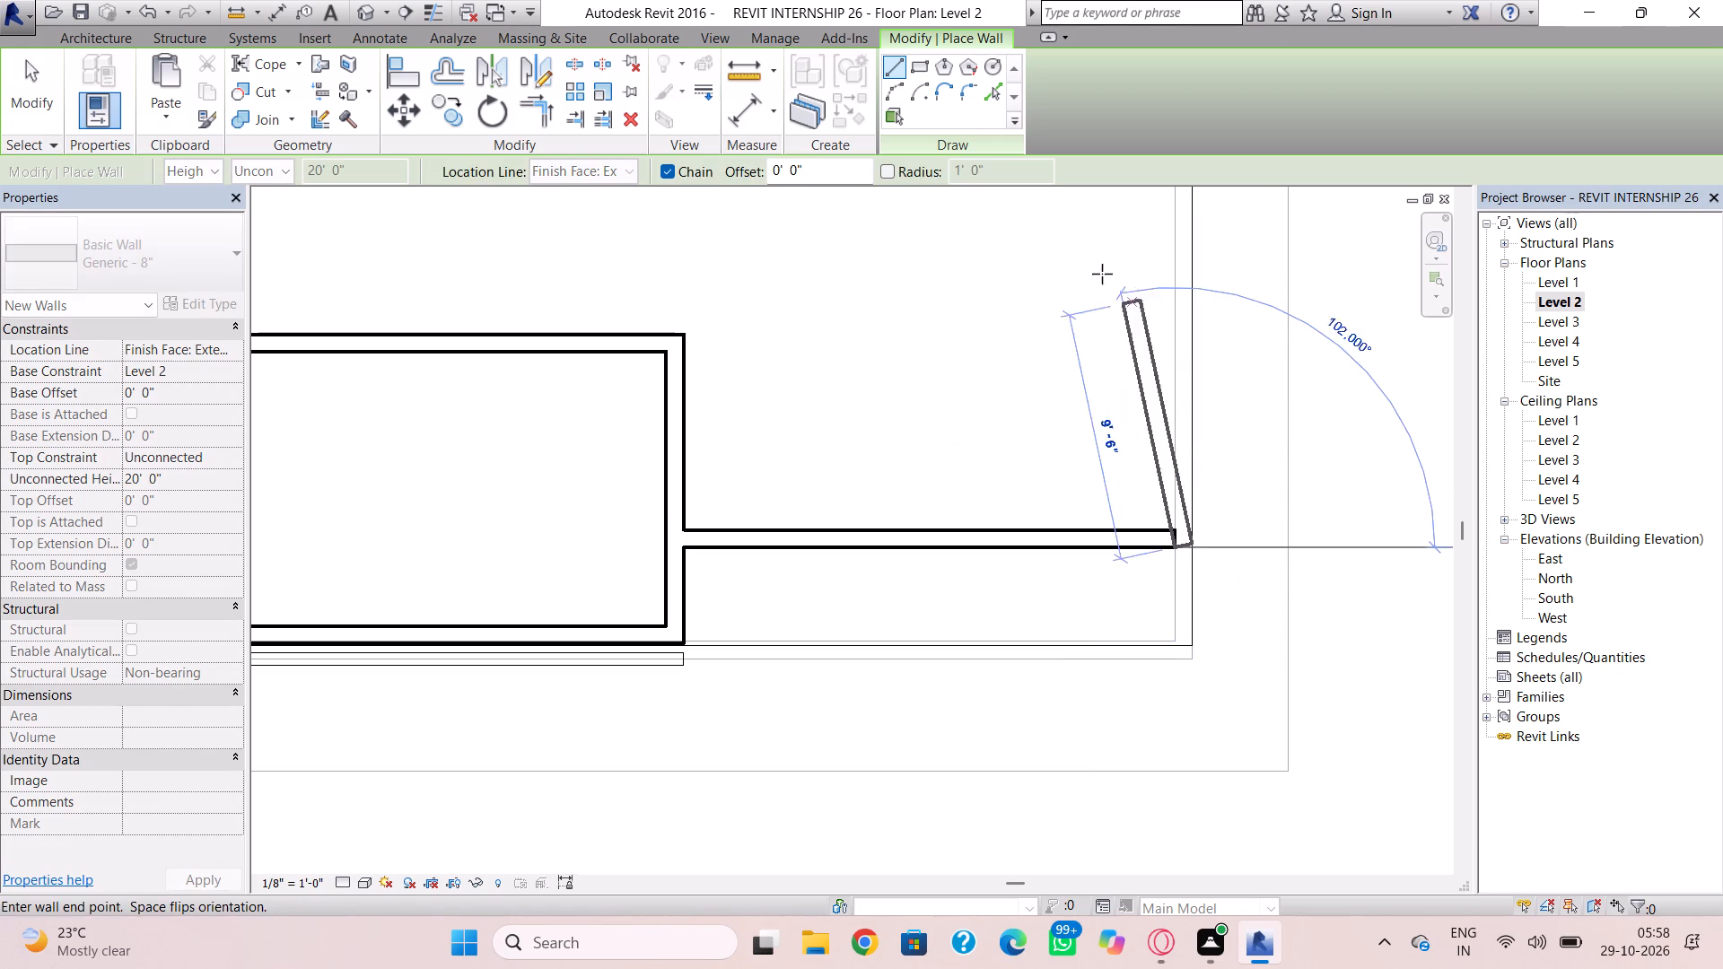
middle_click_drag(1186, 304, 1193, 476)
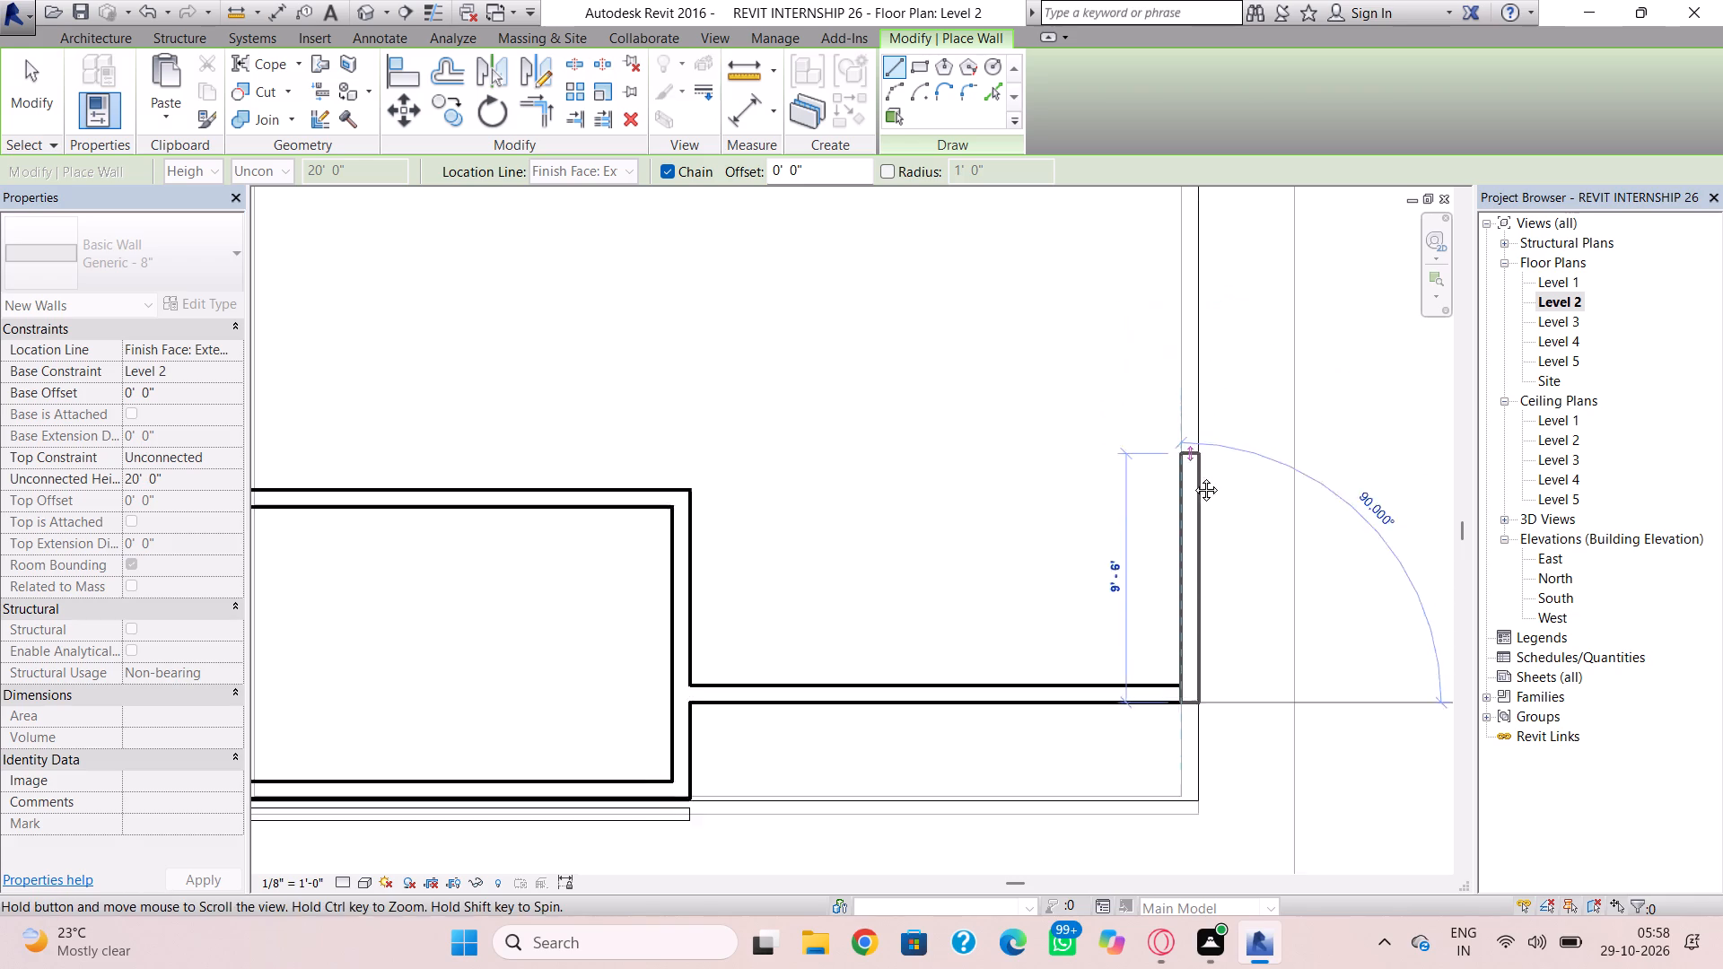
middle_click_drag(1193, 476, 1195, 522)
scroll(1195, 522, "down", 2)
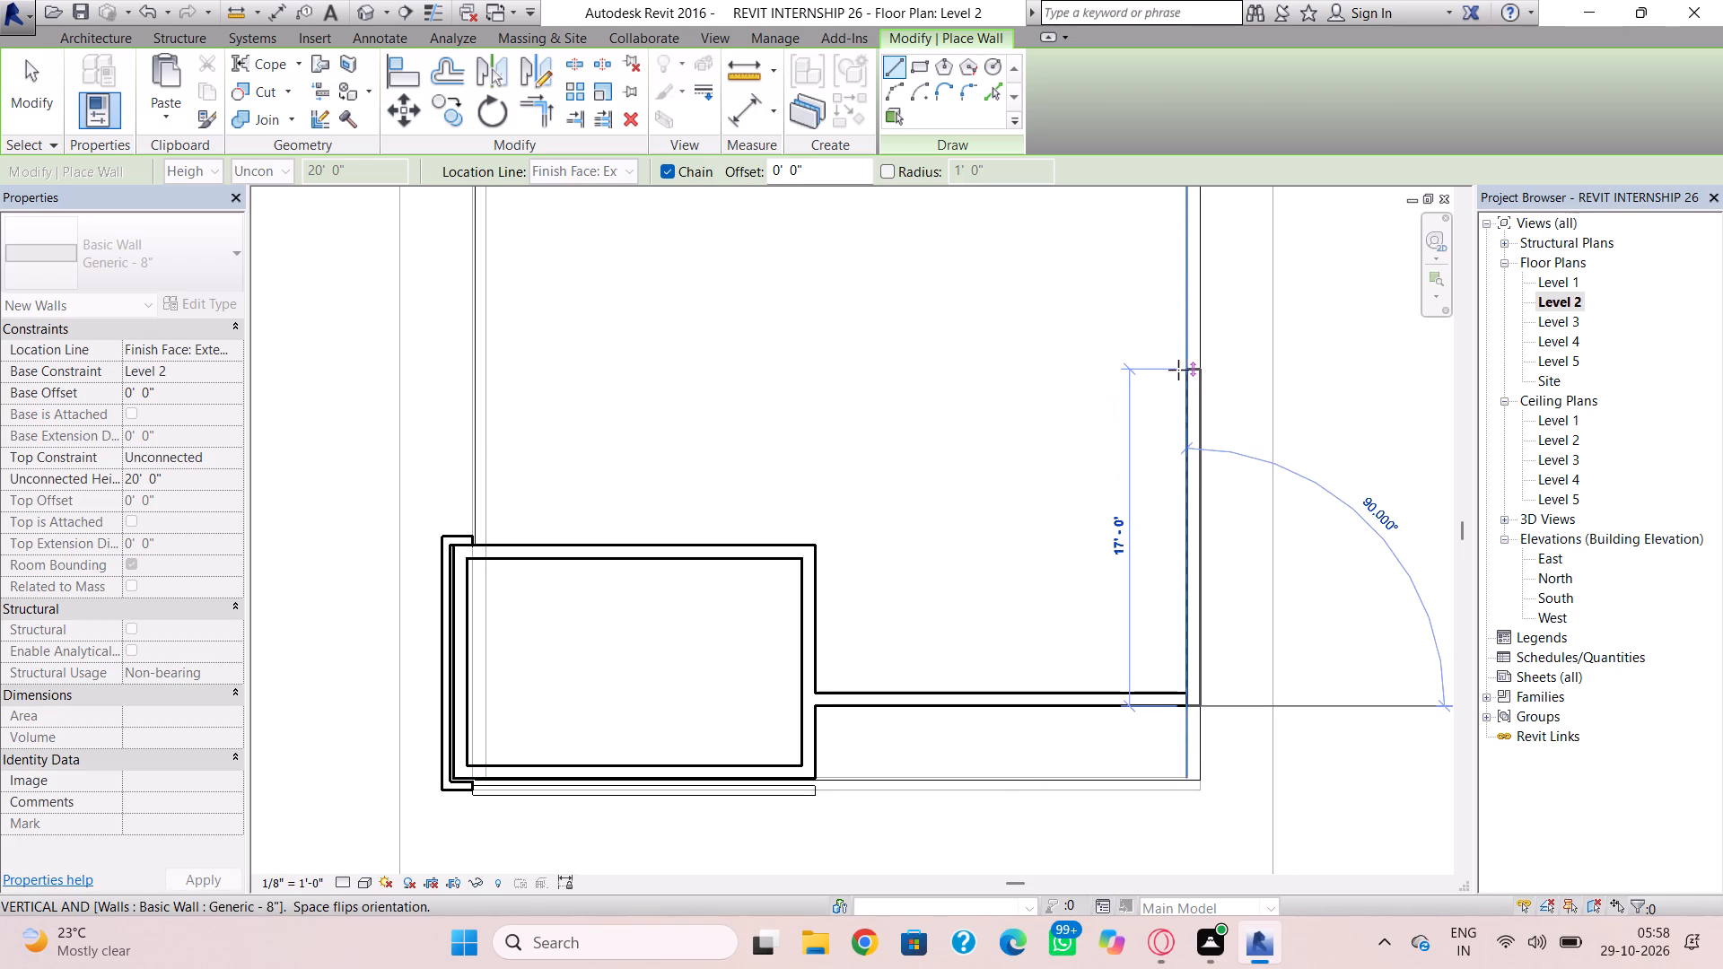
left_click(1178, 370)
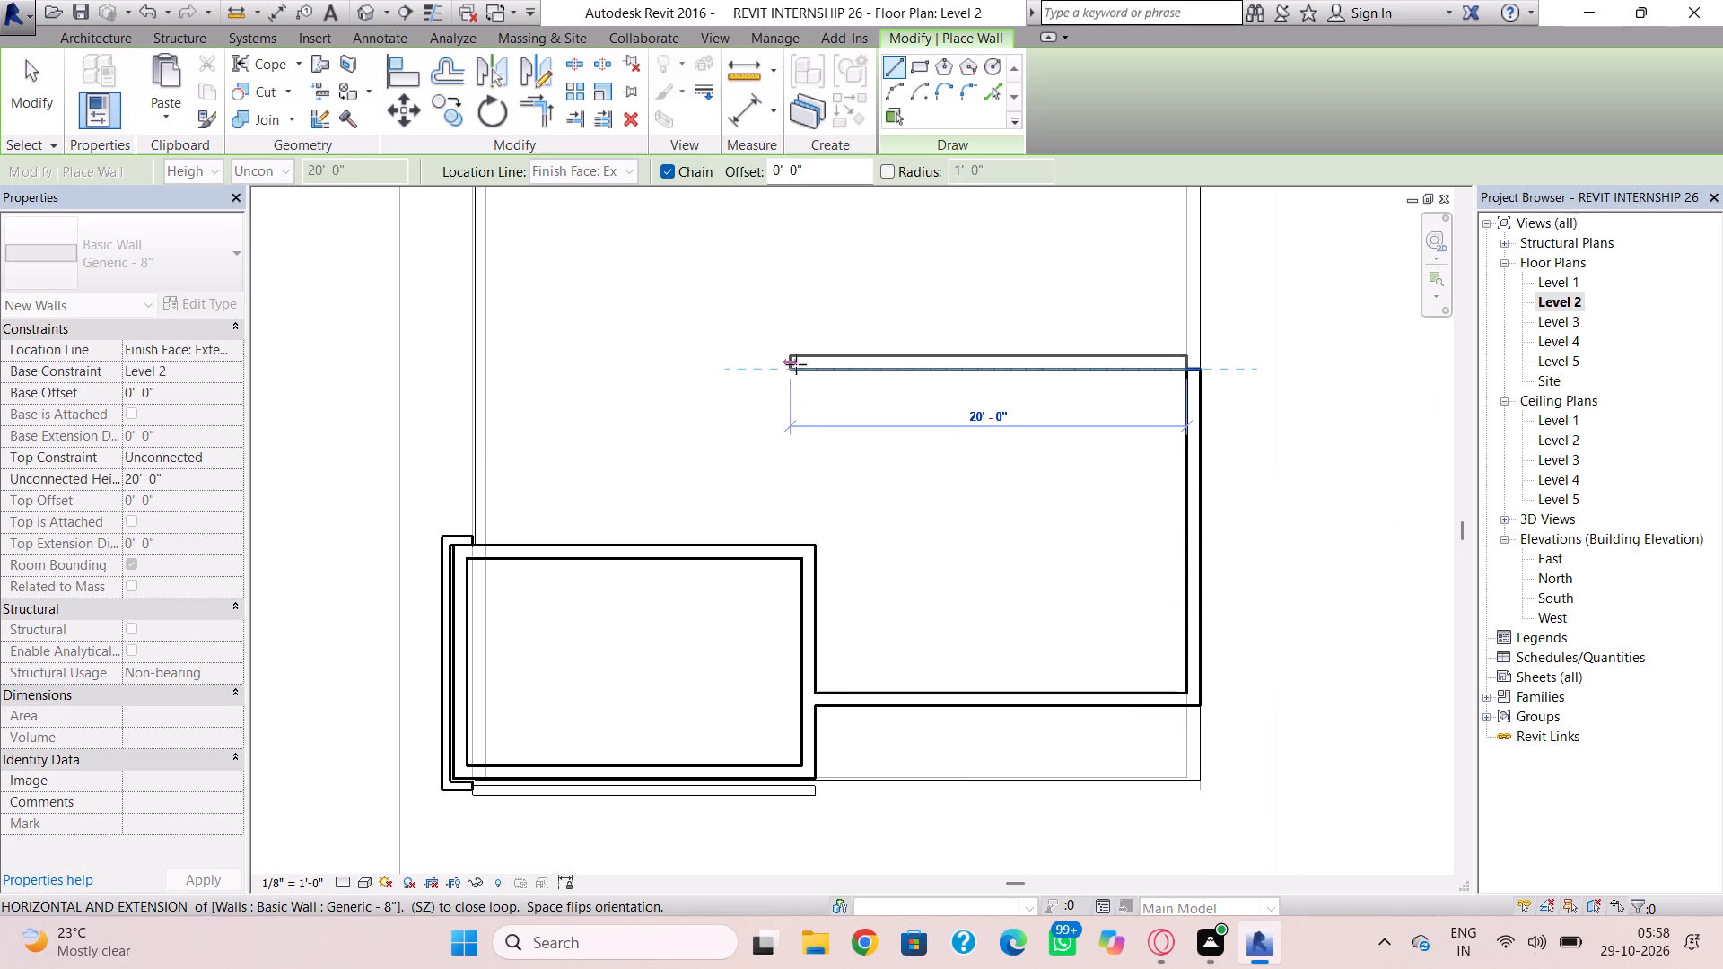
left_click(818, 355)
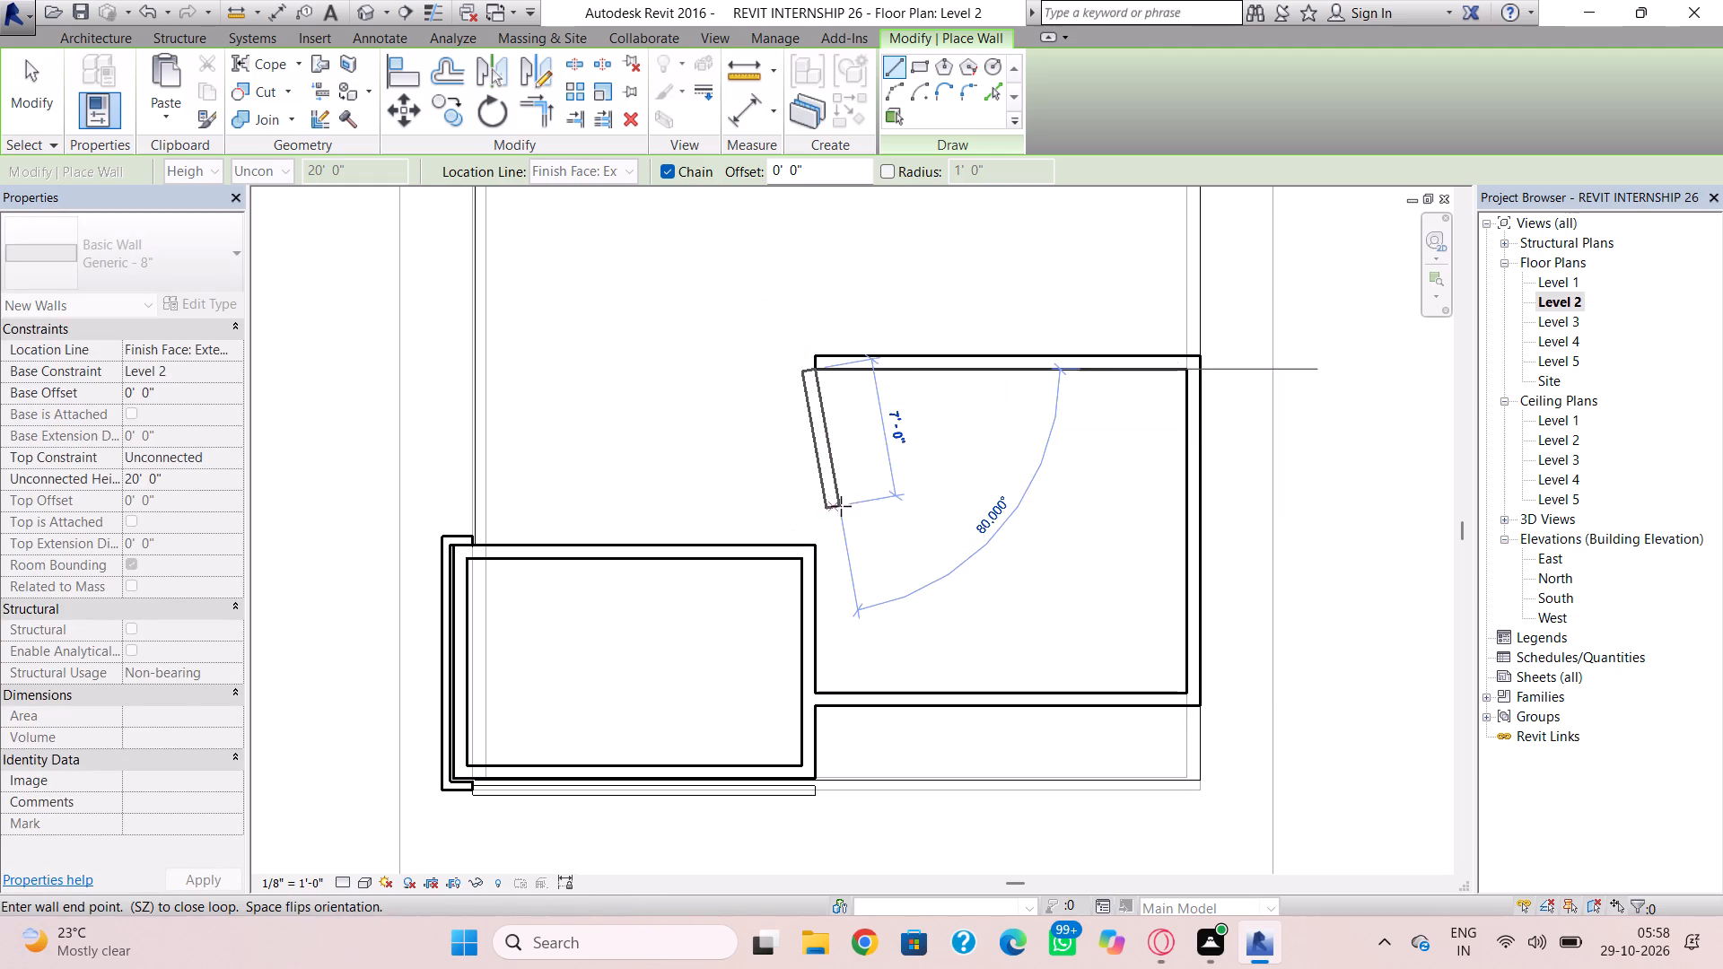
left_click(820, 537)
key("Escape")
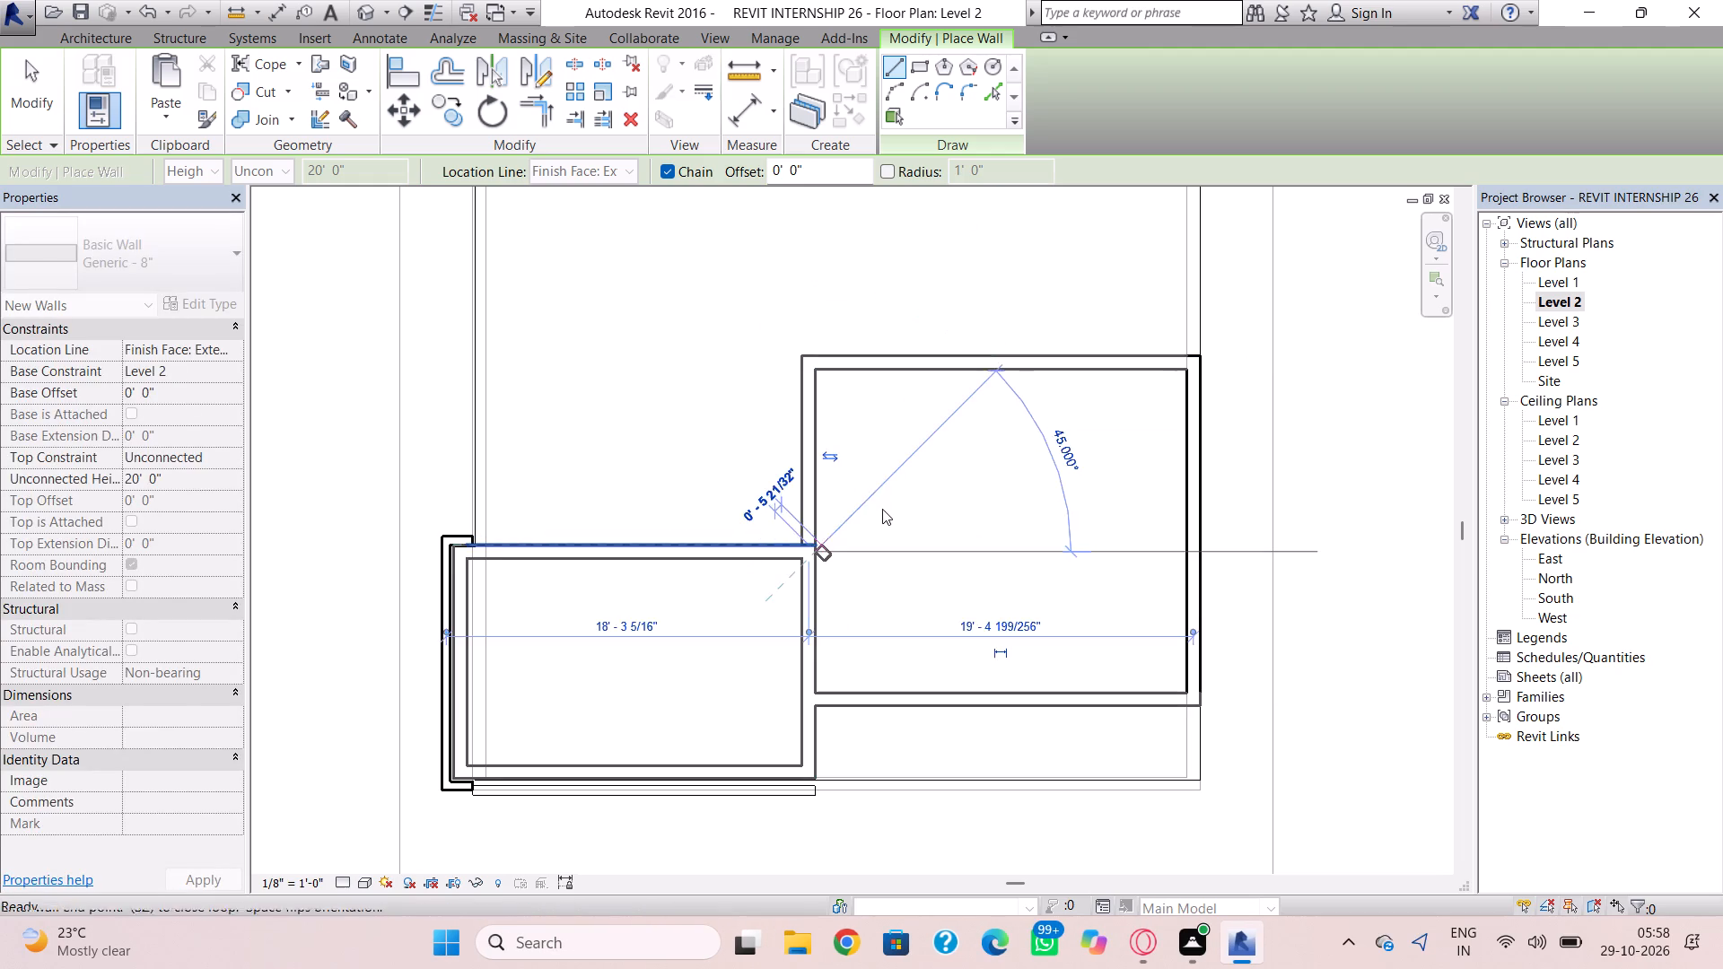
Draw the Level 2 west wall from the small block's north wall up to the outer face of the back wall below.
scroll(820, 515, "down", 2)
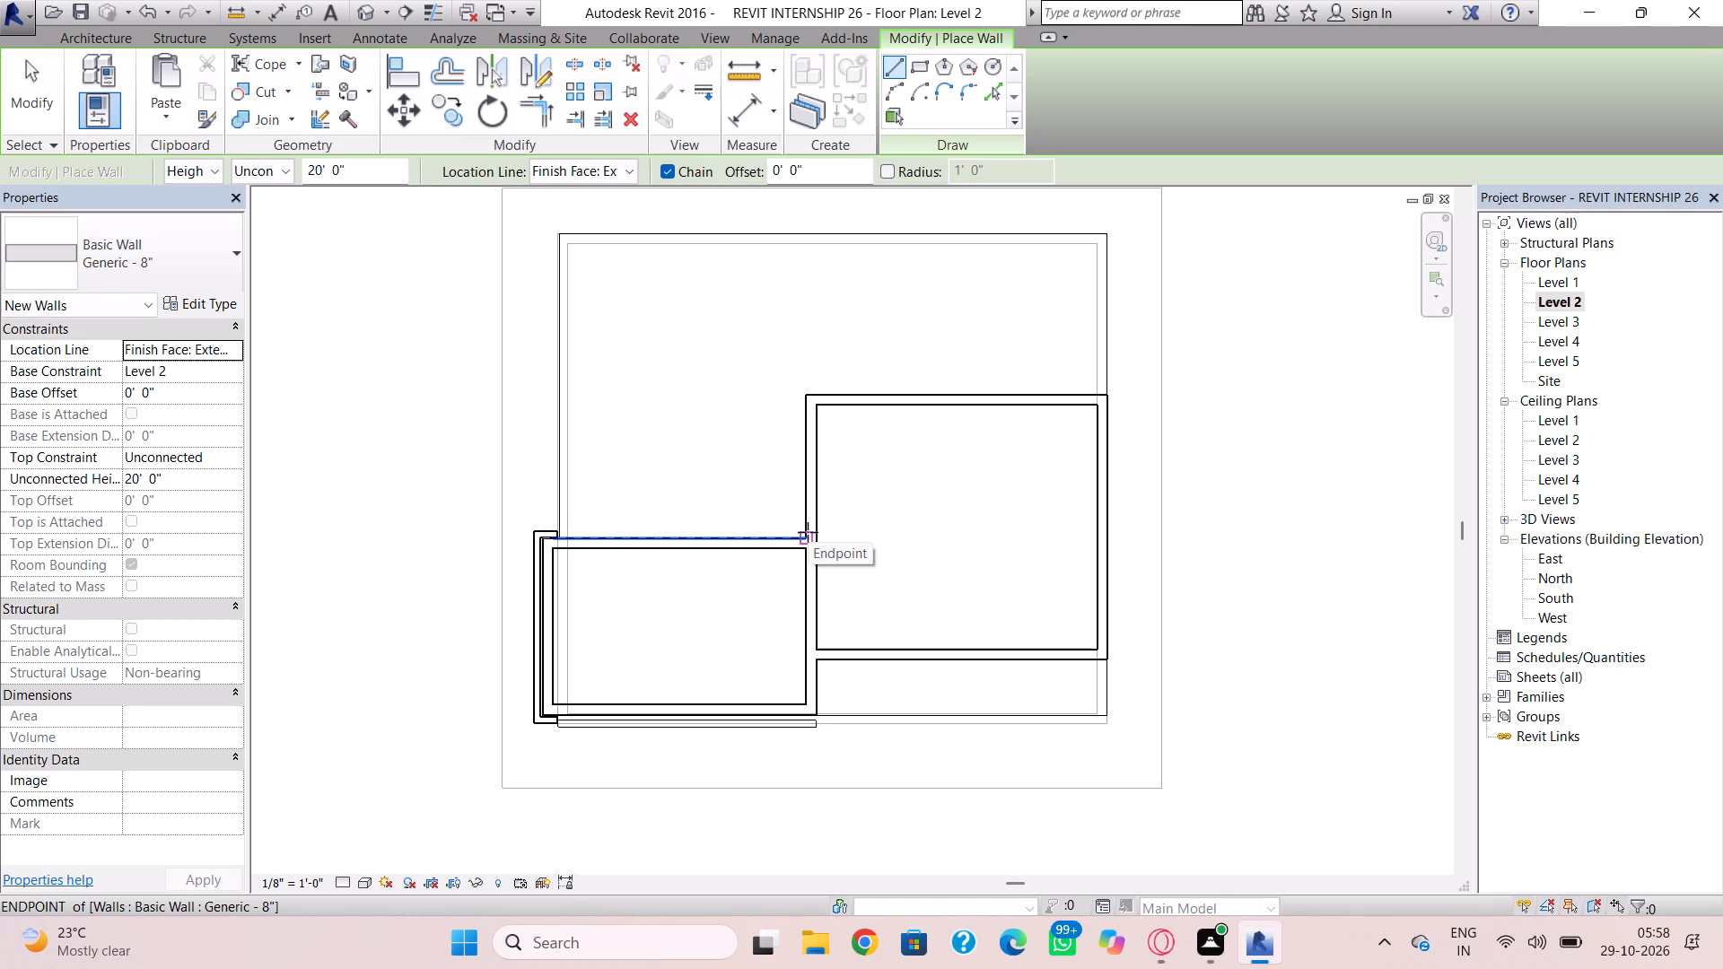
scroll(563, 532, "up", 2)
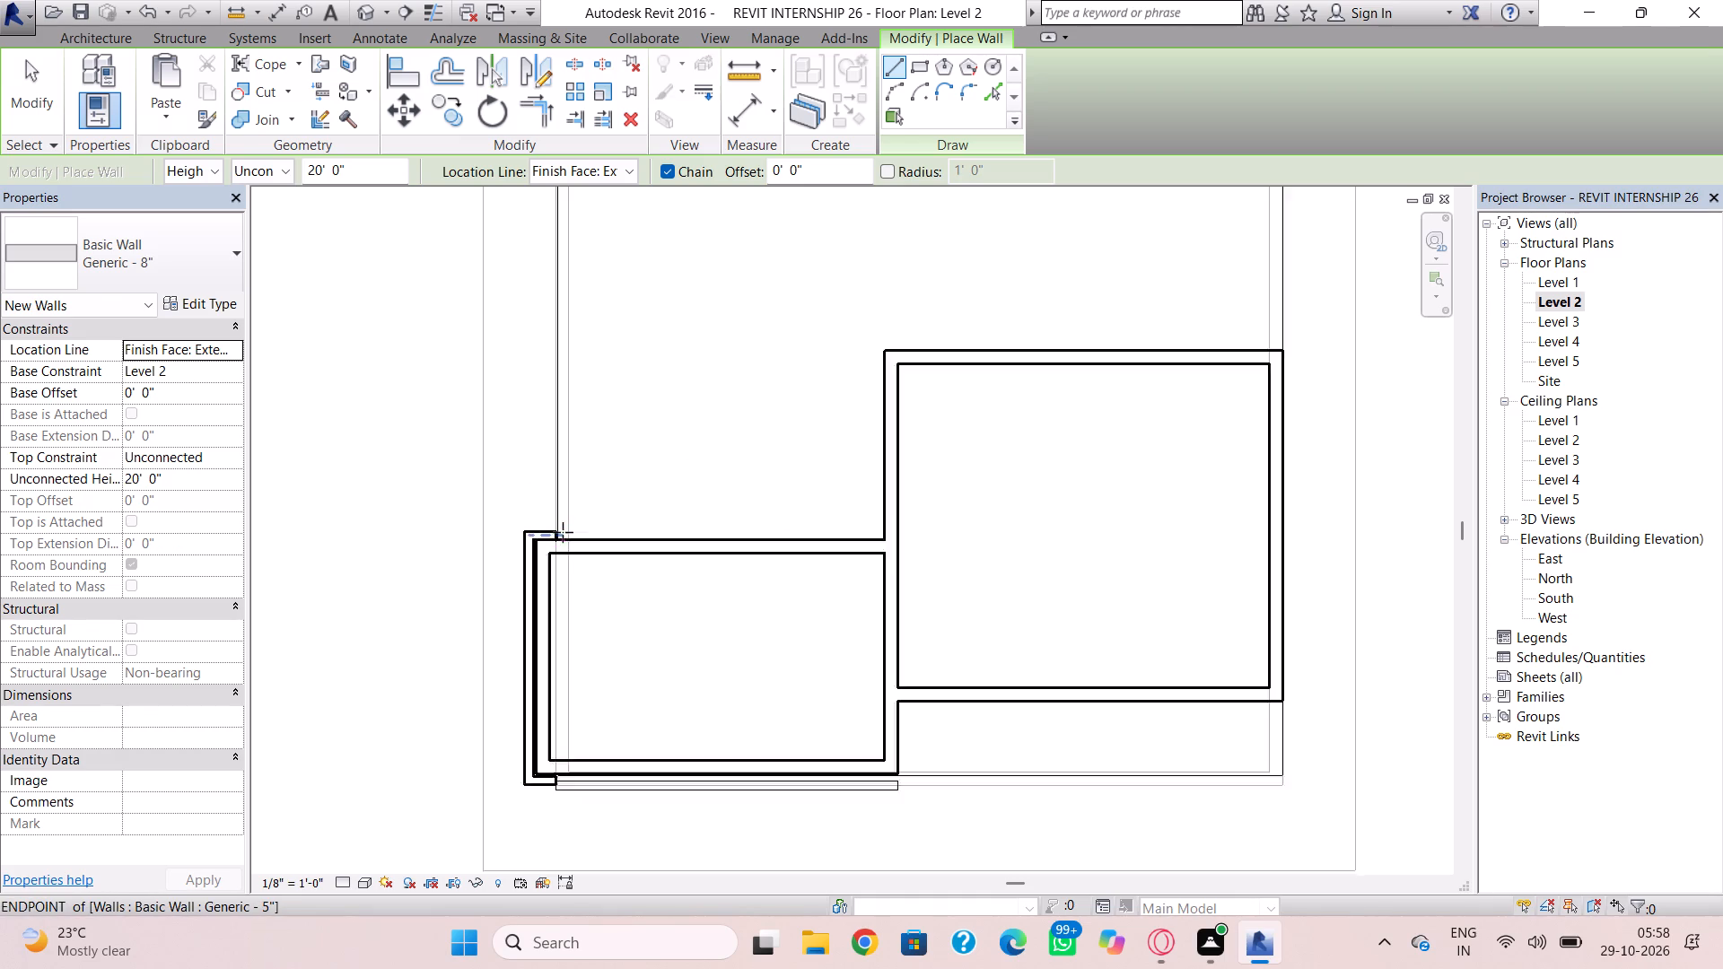
scroll(563, 532, "up", 6)
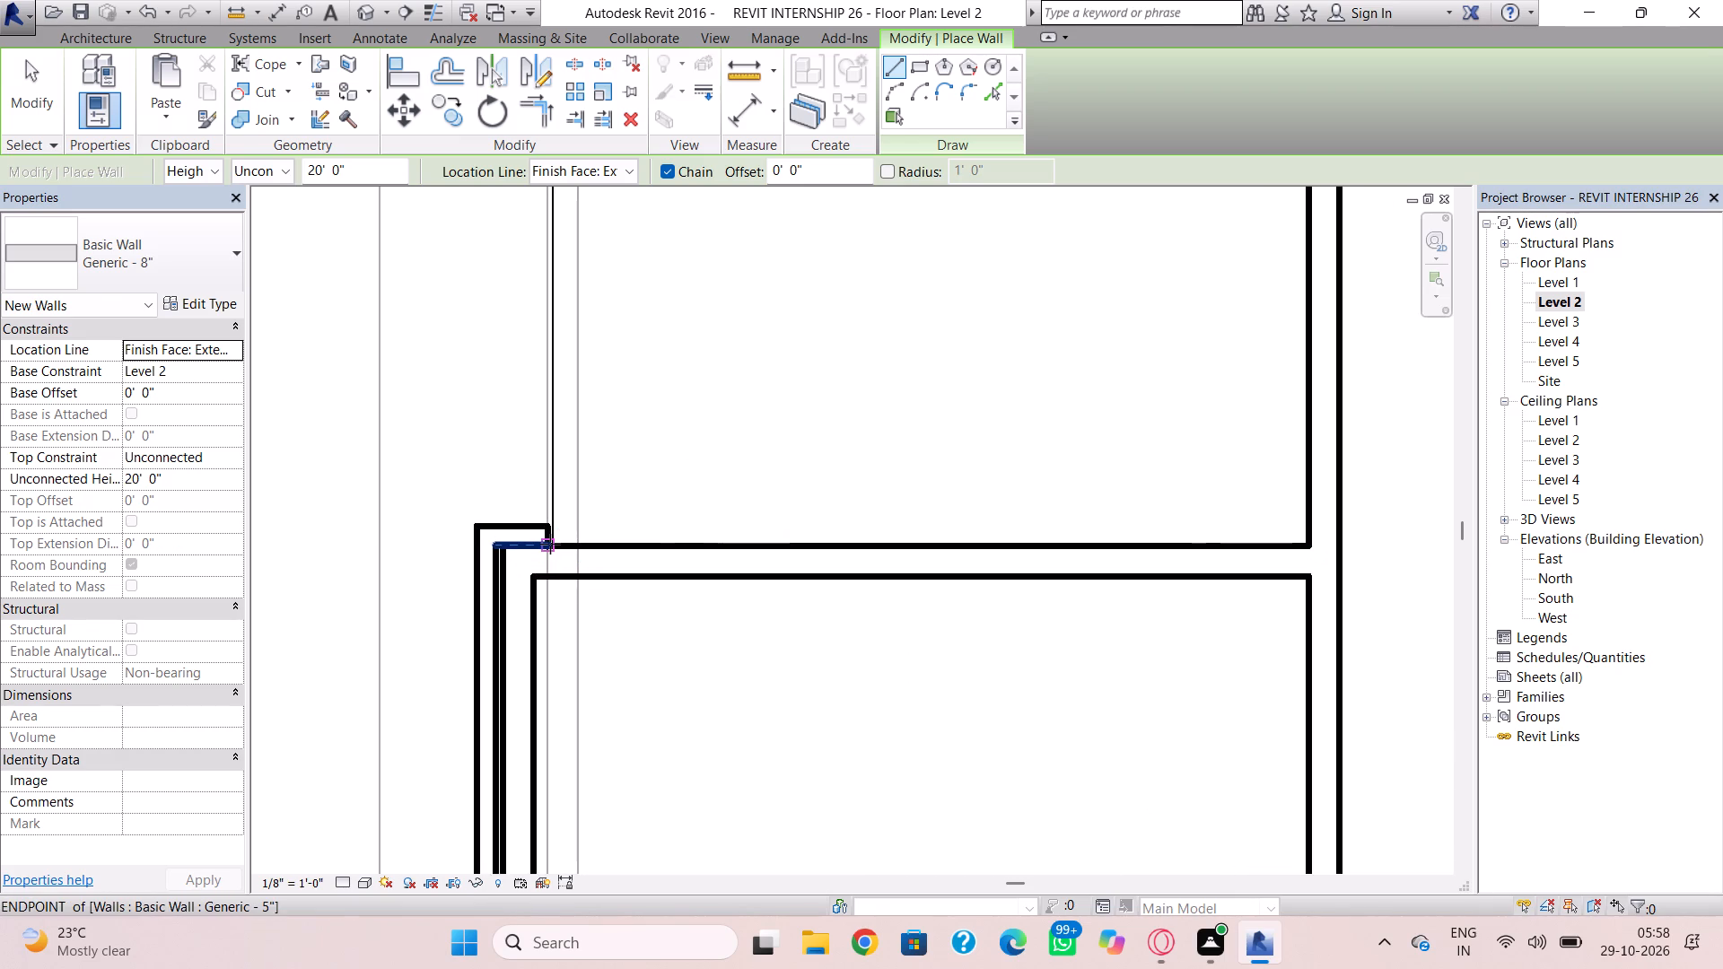
left_click(552, 539)
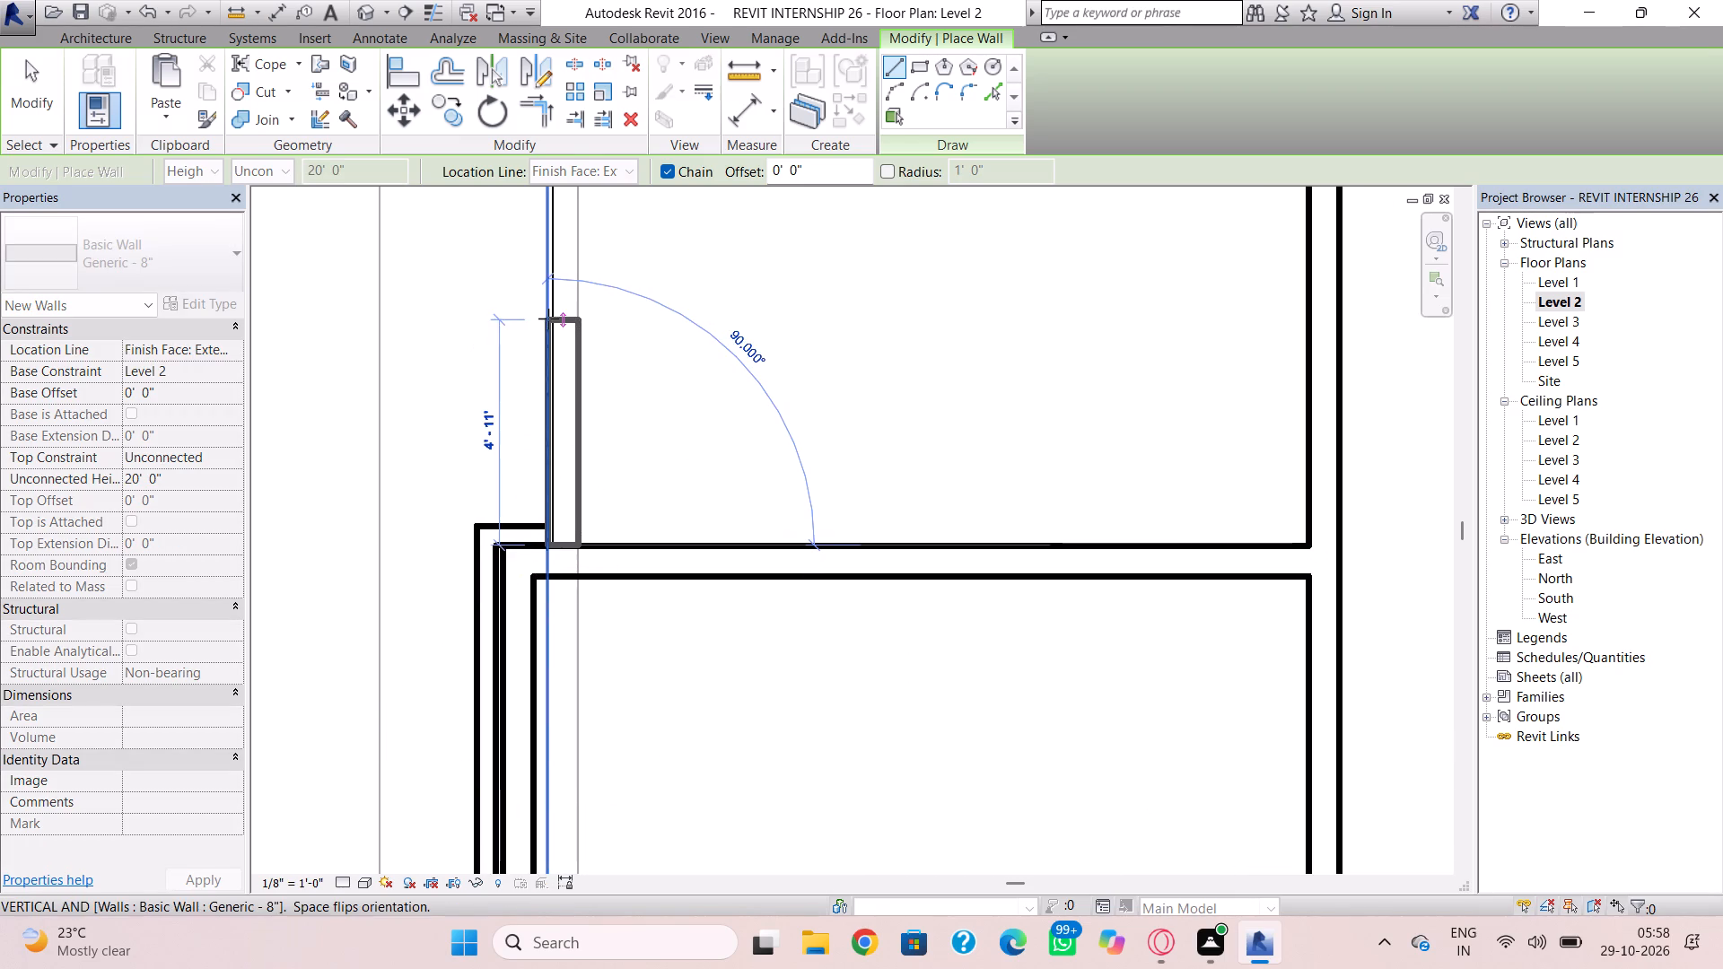
scroll(548, 319, "down", 3)
middle_click_drag(548, 324, 542, 588)
scroll(542, 333, "down", 1)
middle_click_drag(540, 348, 529, 529)
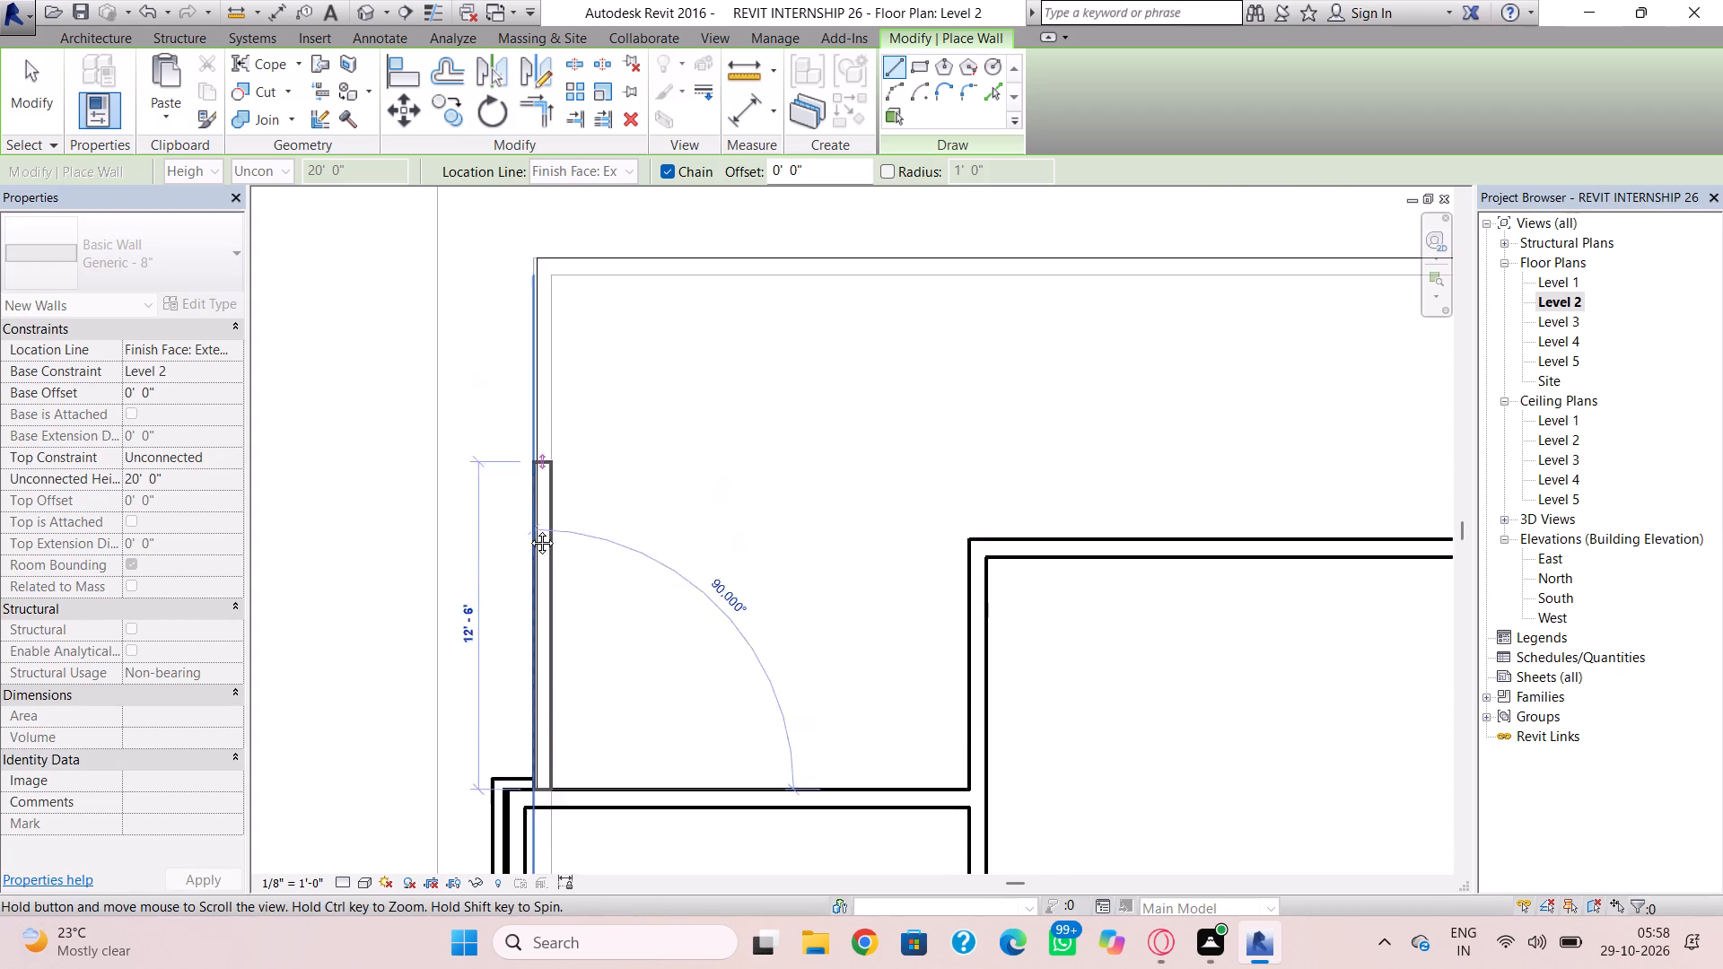
middle_click_drag(529, 529, 516, 673)
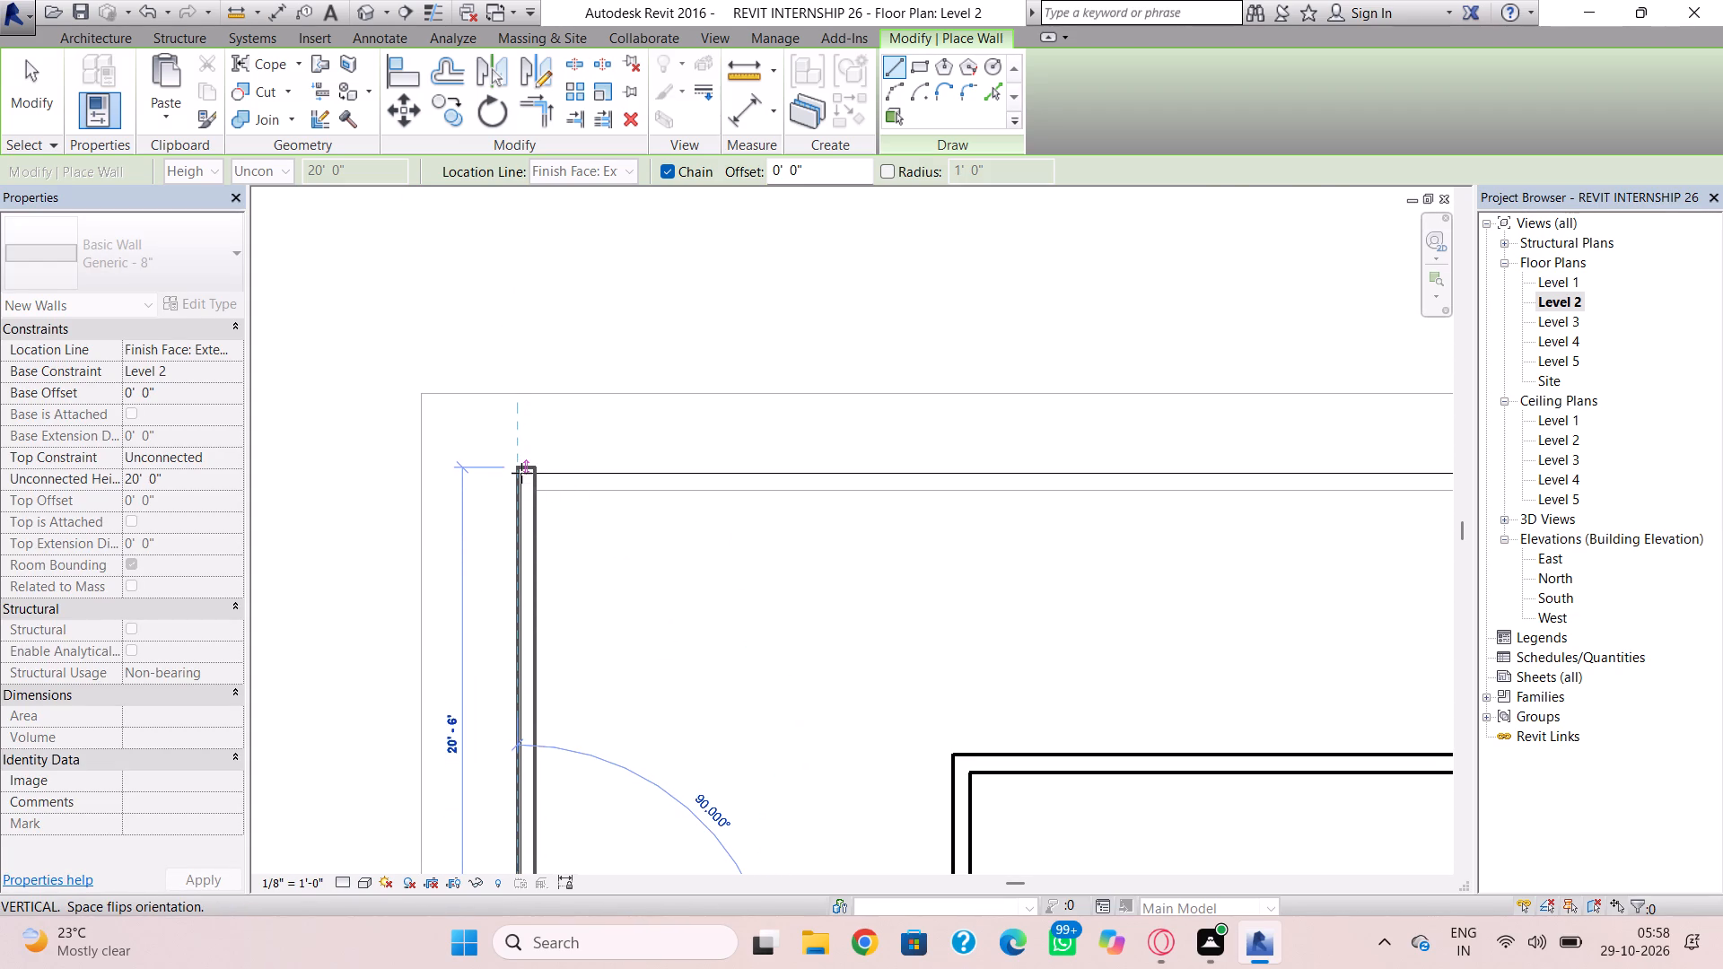
scroll(524, 481, "up", 8)
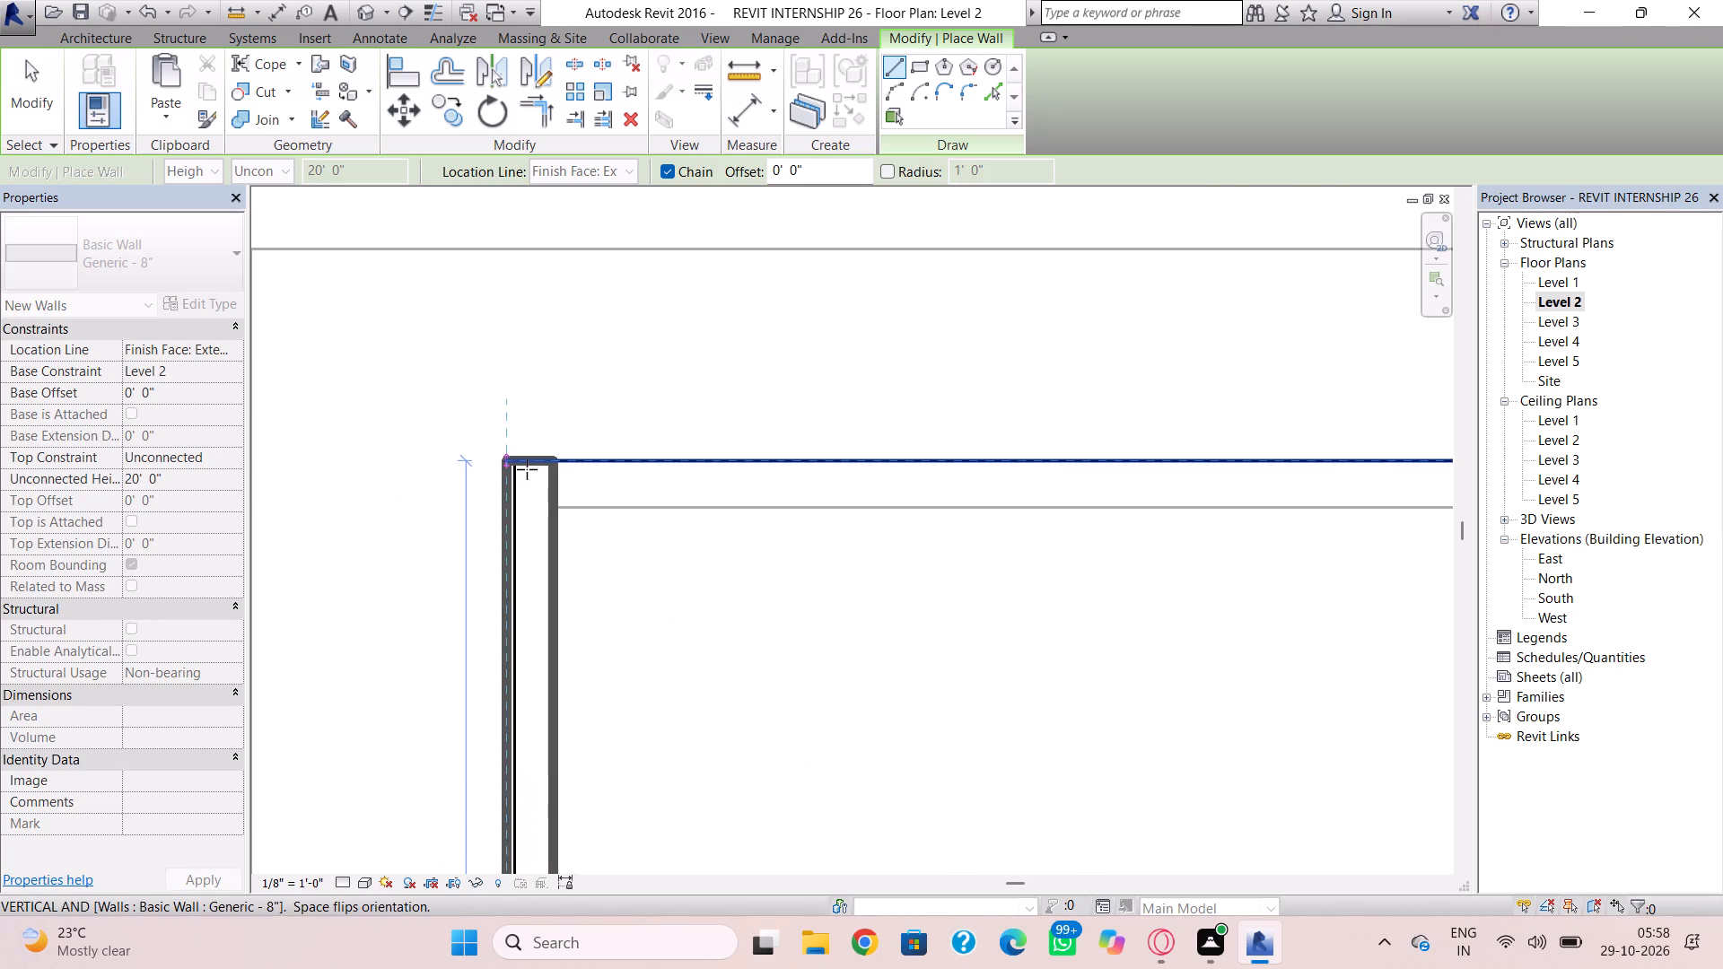
left_click(527, 469)
key("Escape")
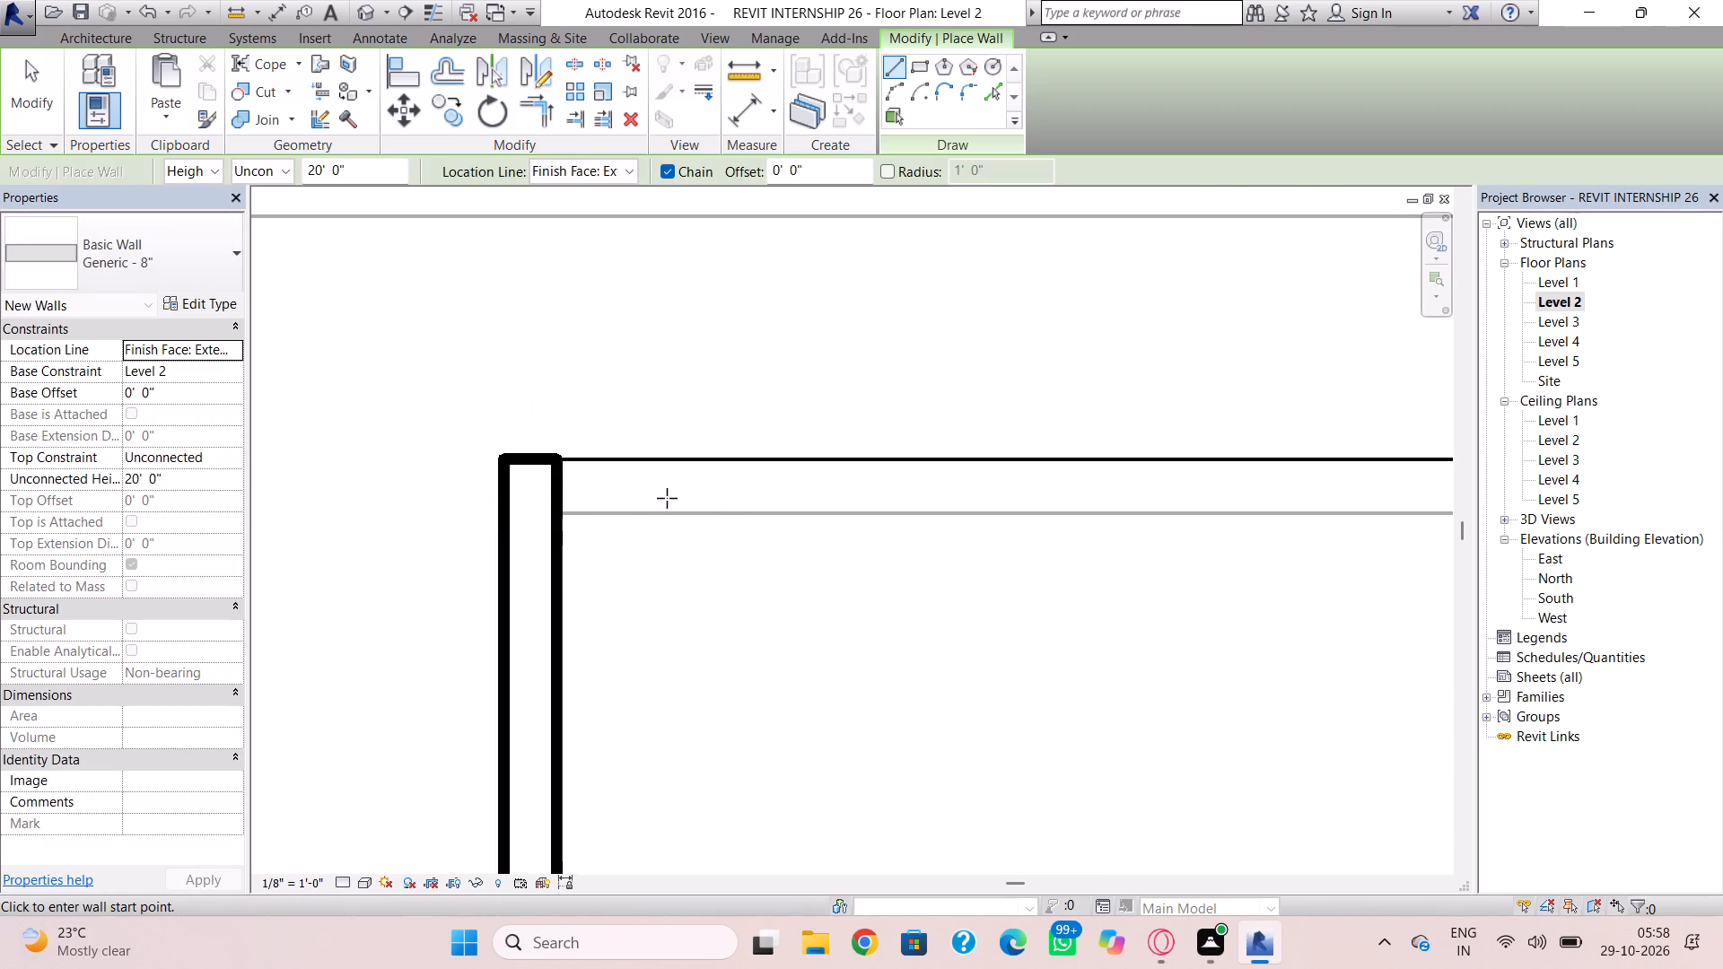
Draw the Level 2 back wall 36'-0" long from the west wall's inner face, flipped outward over the wall below, to the east edge.
left_click(567, 510)
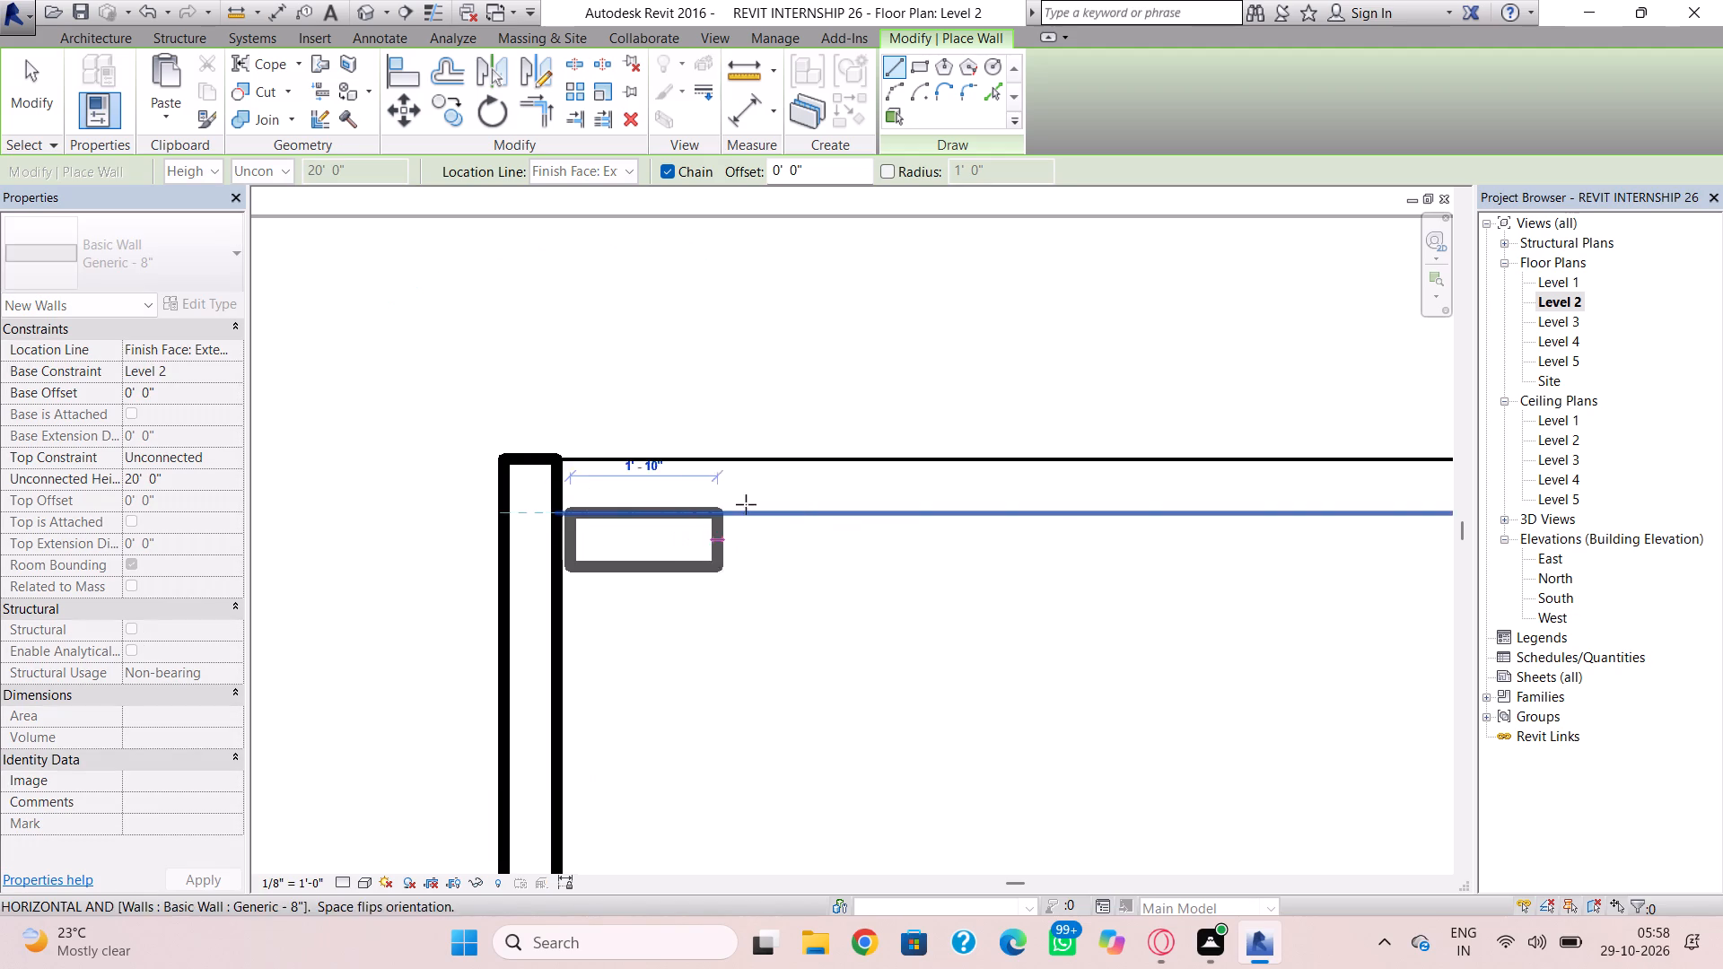
key("Escape")
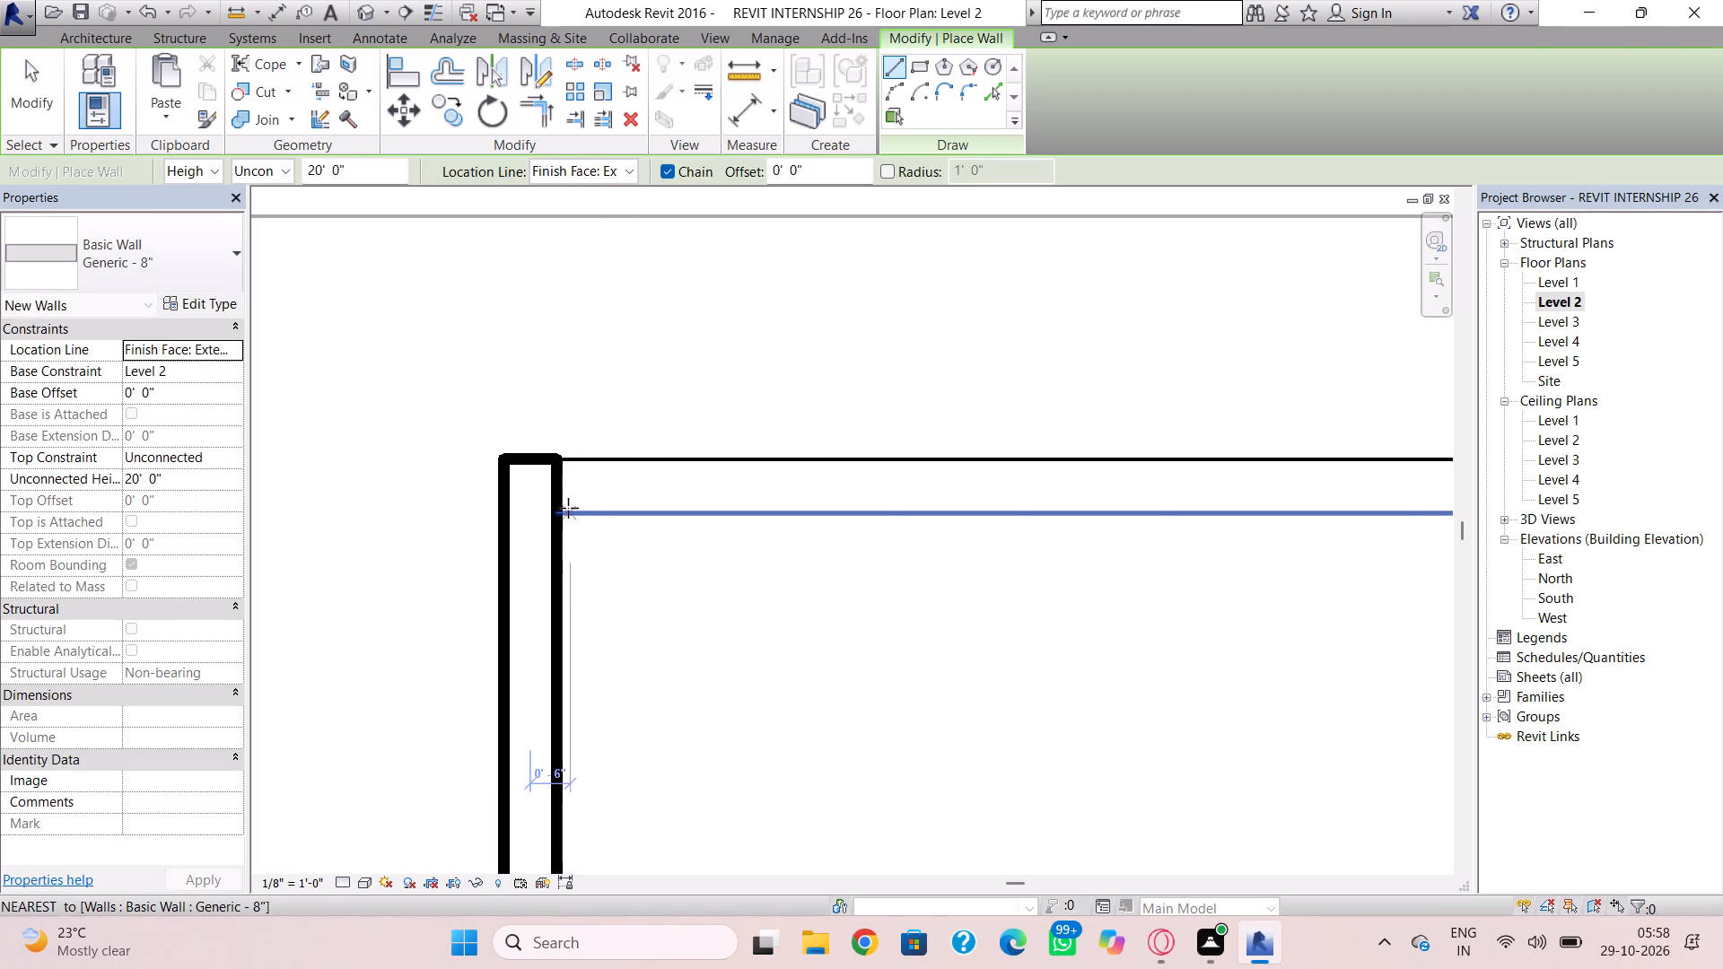
left_click(563, 511)
key("space")
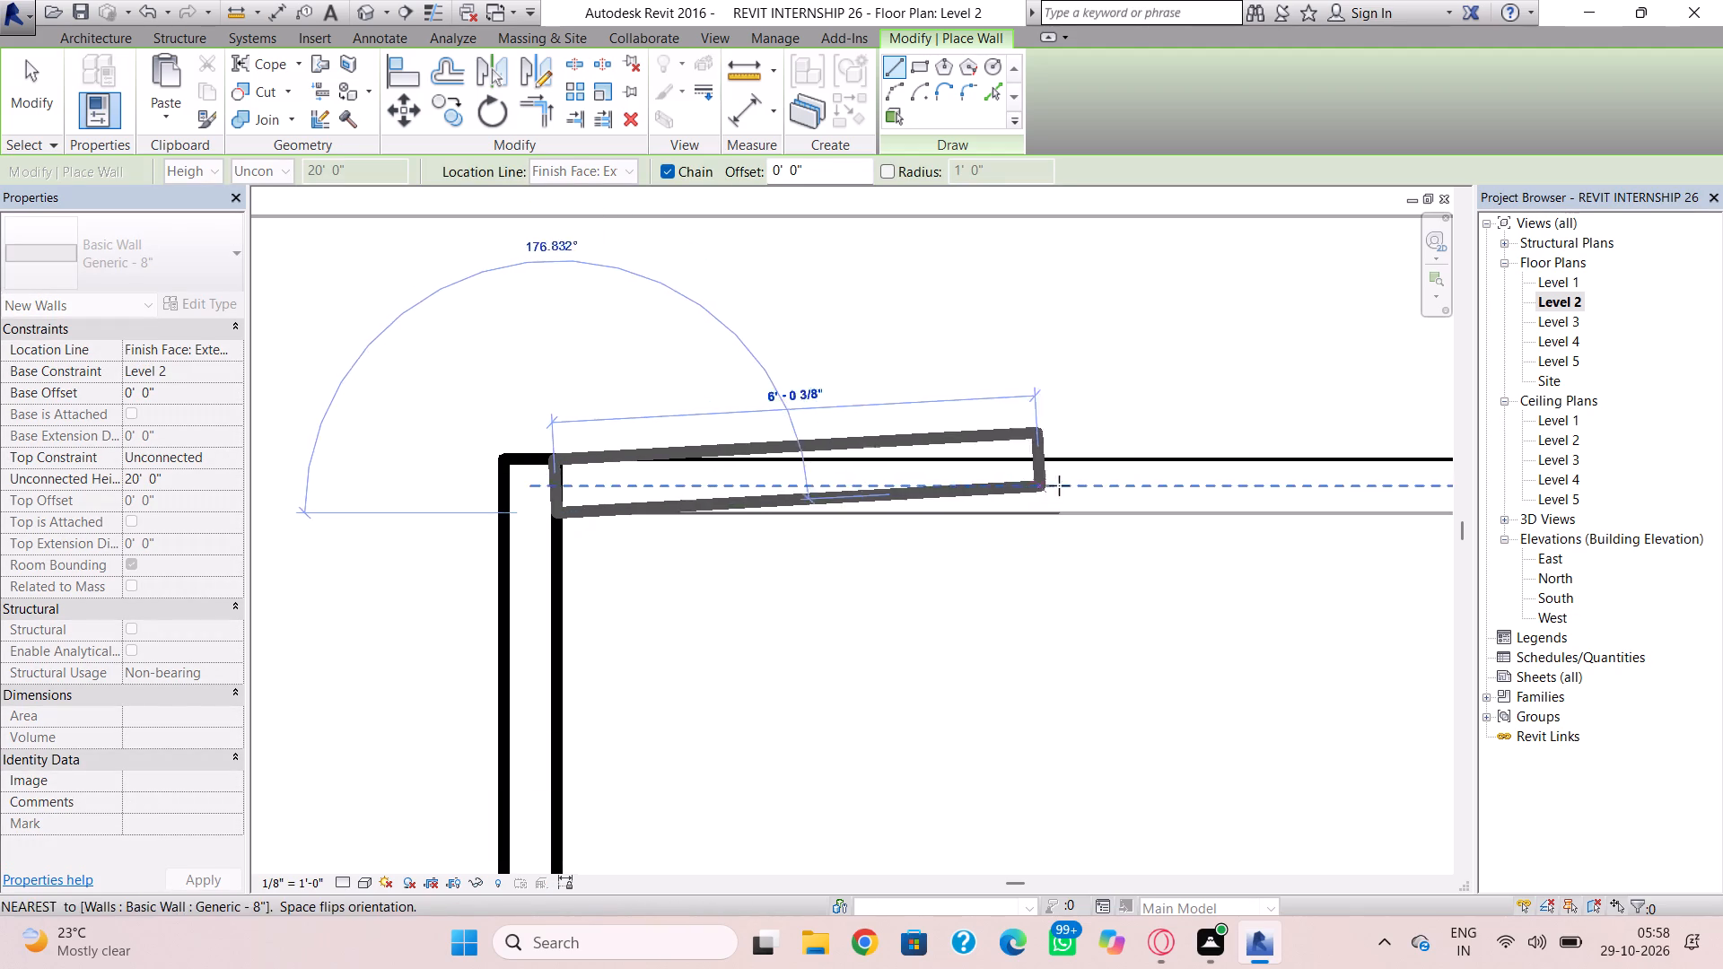
scroll(1233, 502, "down", 3)
middle_click_drag(1233, 502, 468, 543)
scroll(1029, 545, "down", 3)
middle_click_drag(1070, 556, 760, 545)
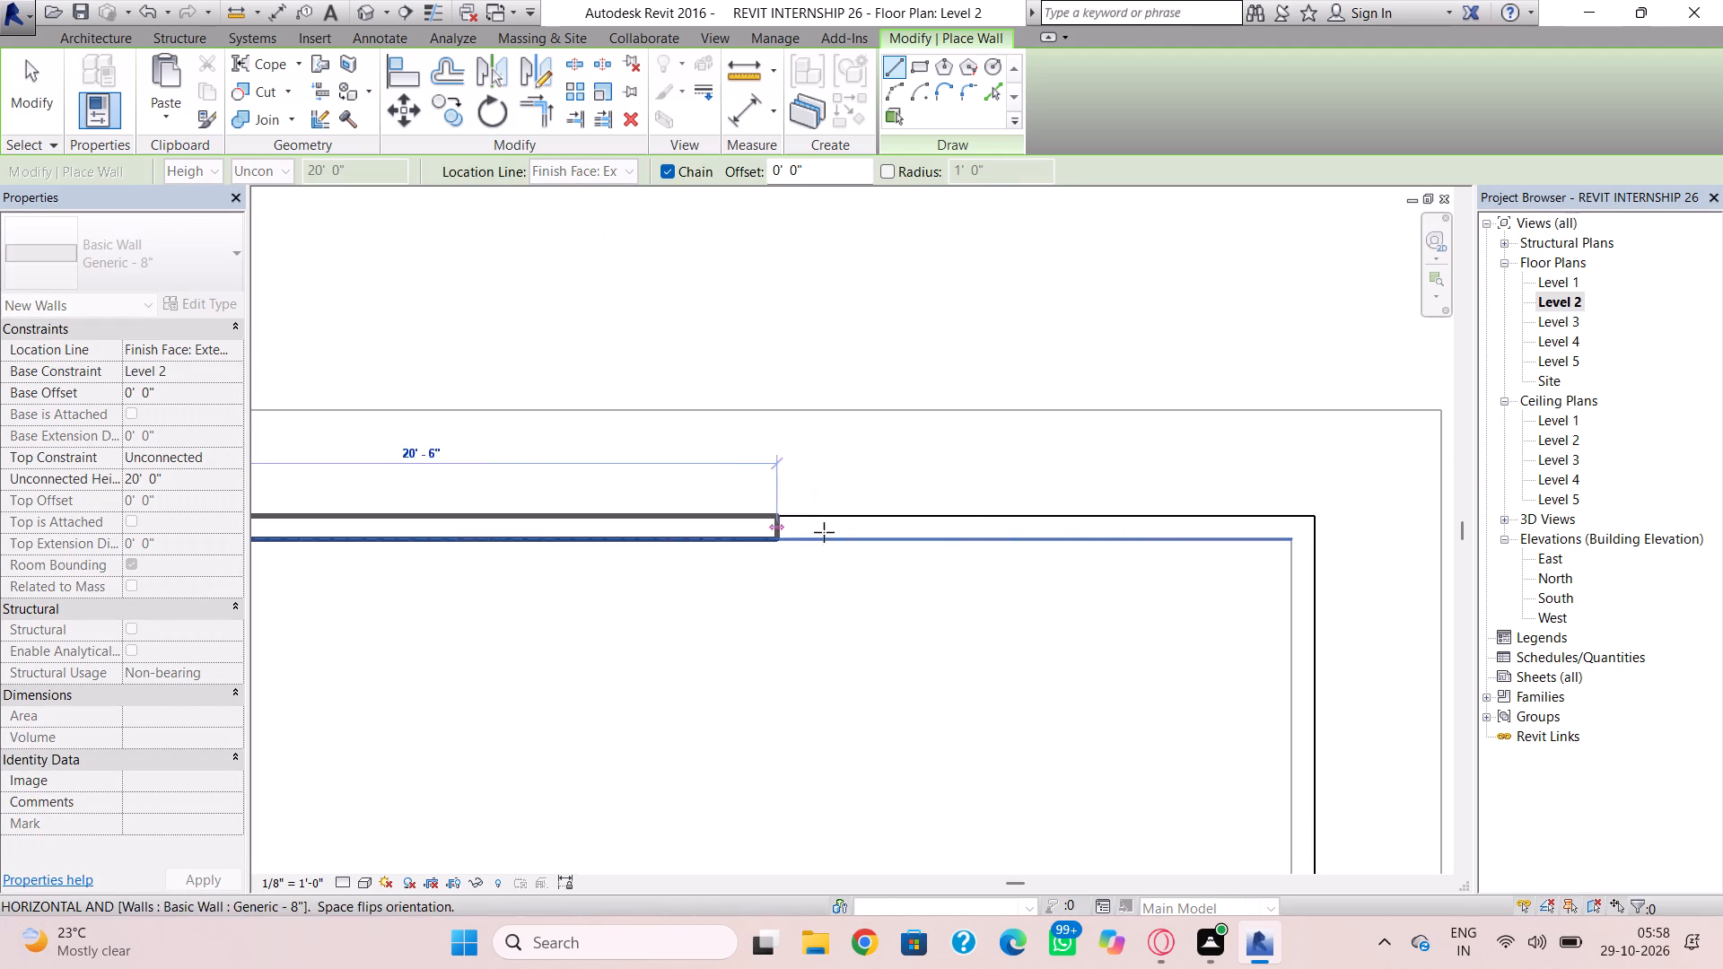
left_click(1312, 535)
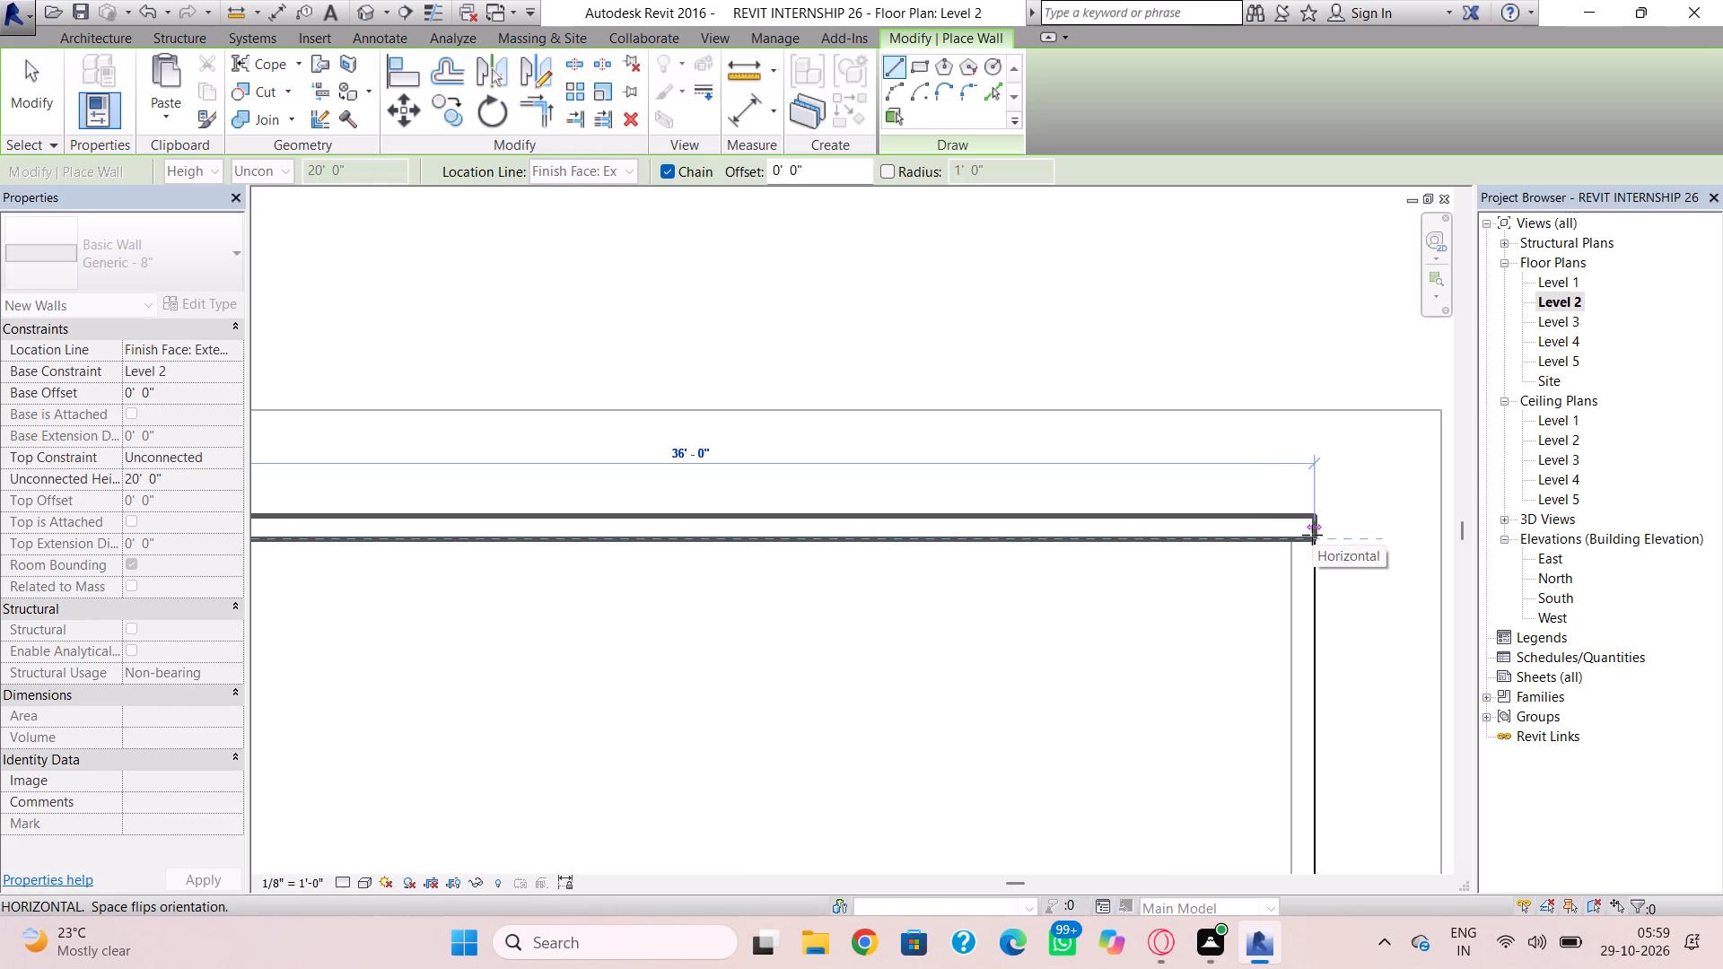
key("Escape")
Draw the remaining east wall 10'-0" south from the back wall's inner face to the enclosed east room's corner.
middle_click_drag(1302, 597, 1223, 488)
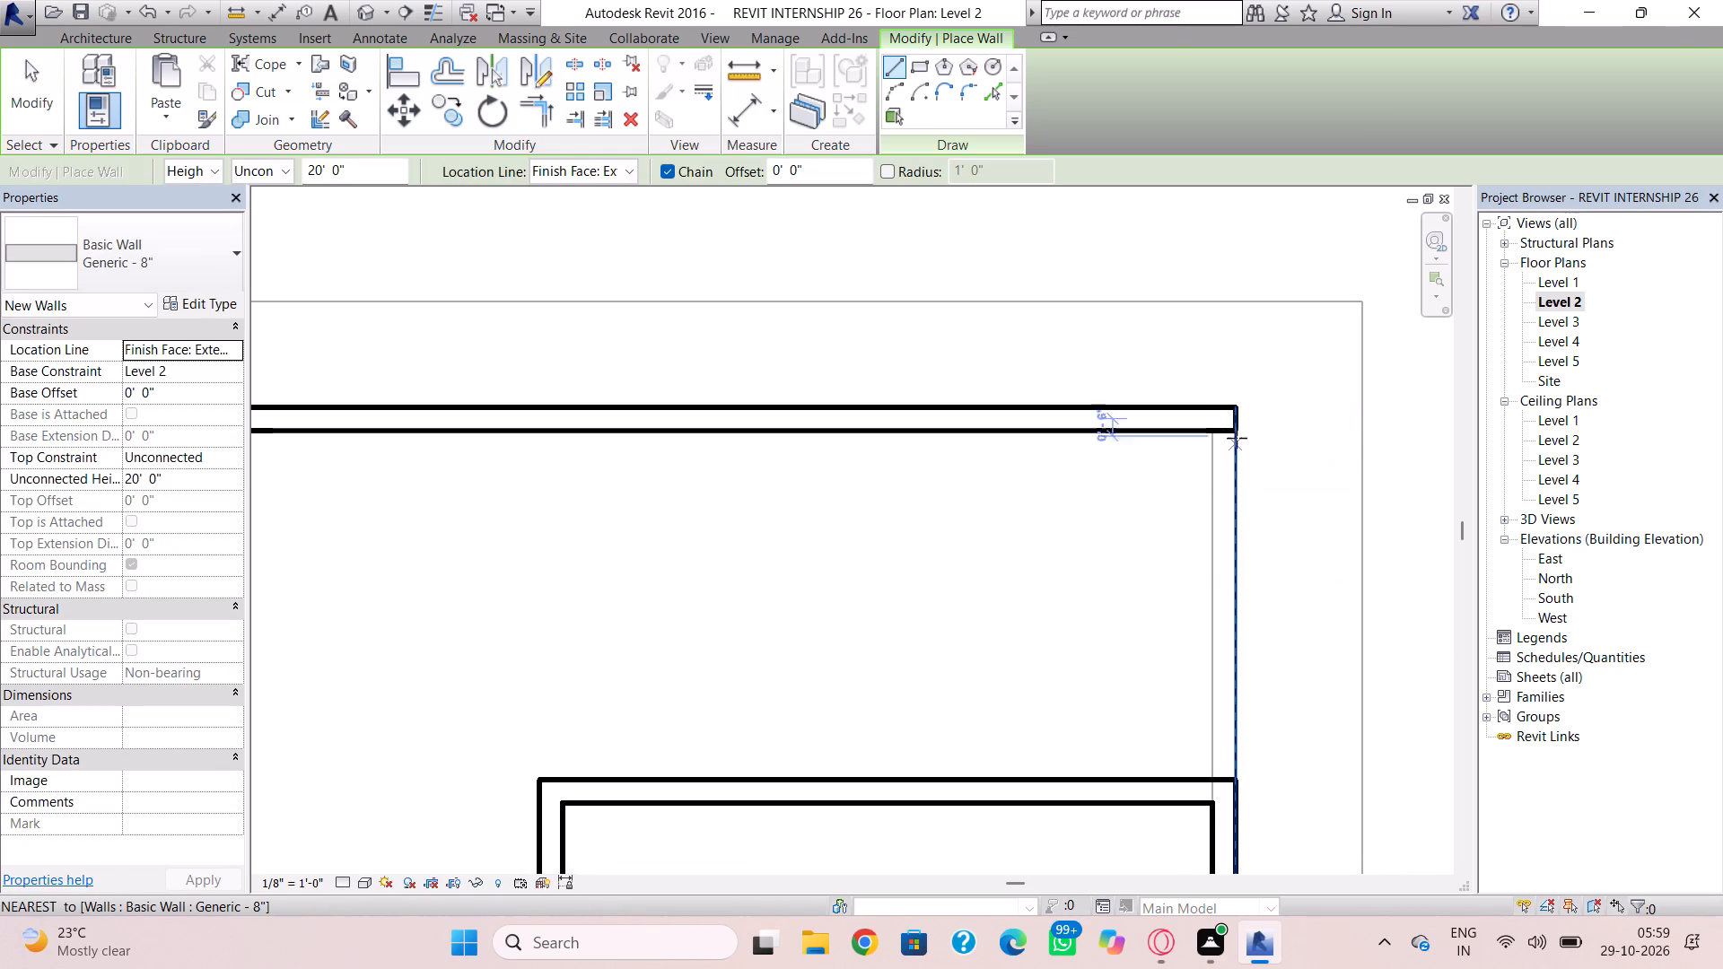
left_click(1235, 435)
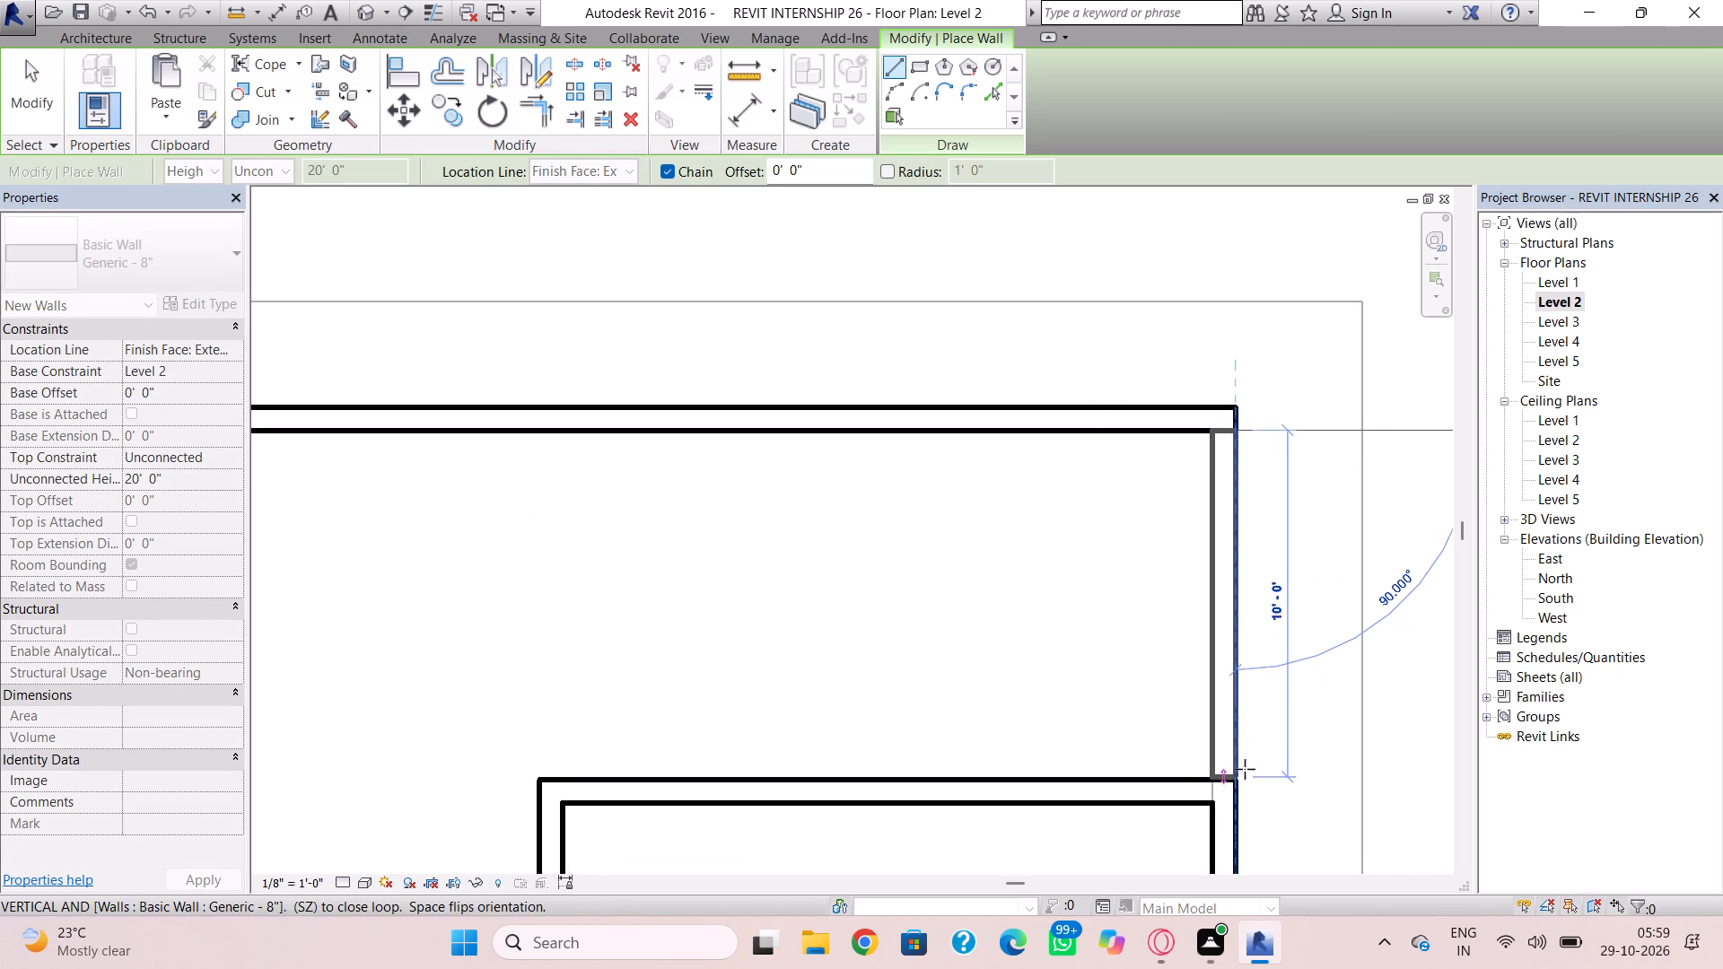
left_click(1246, 771)
key("Escape")
Draw a partition wall about 10'-1" long from the east room's northwest corner north to the back wall.
scroll(1058, 673, "down", 1)
middle_click_drag(1055, 672, 1175, 439)
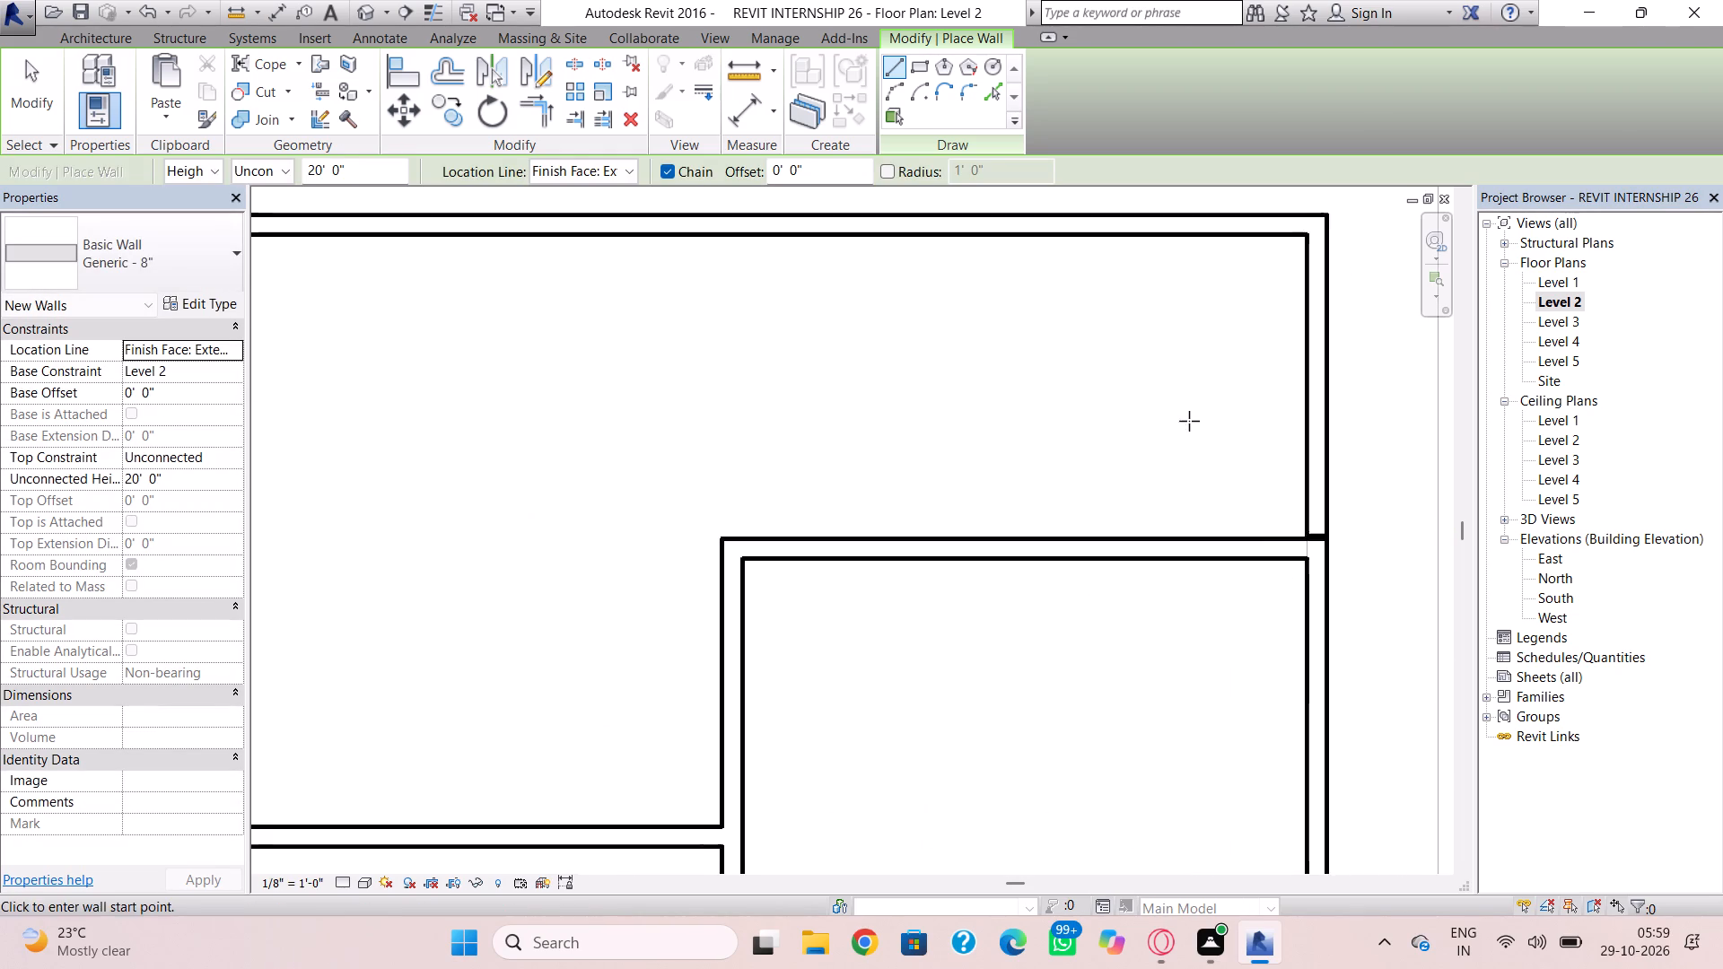
scroll(779, 639, "down", 2)
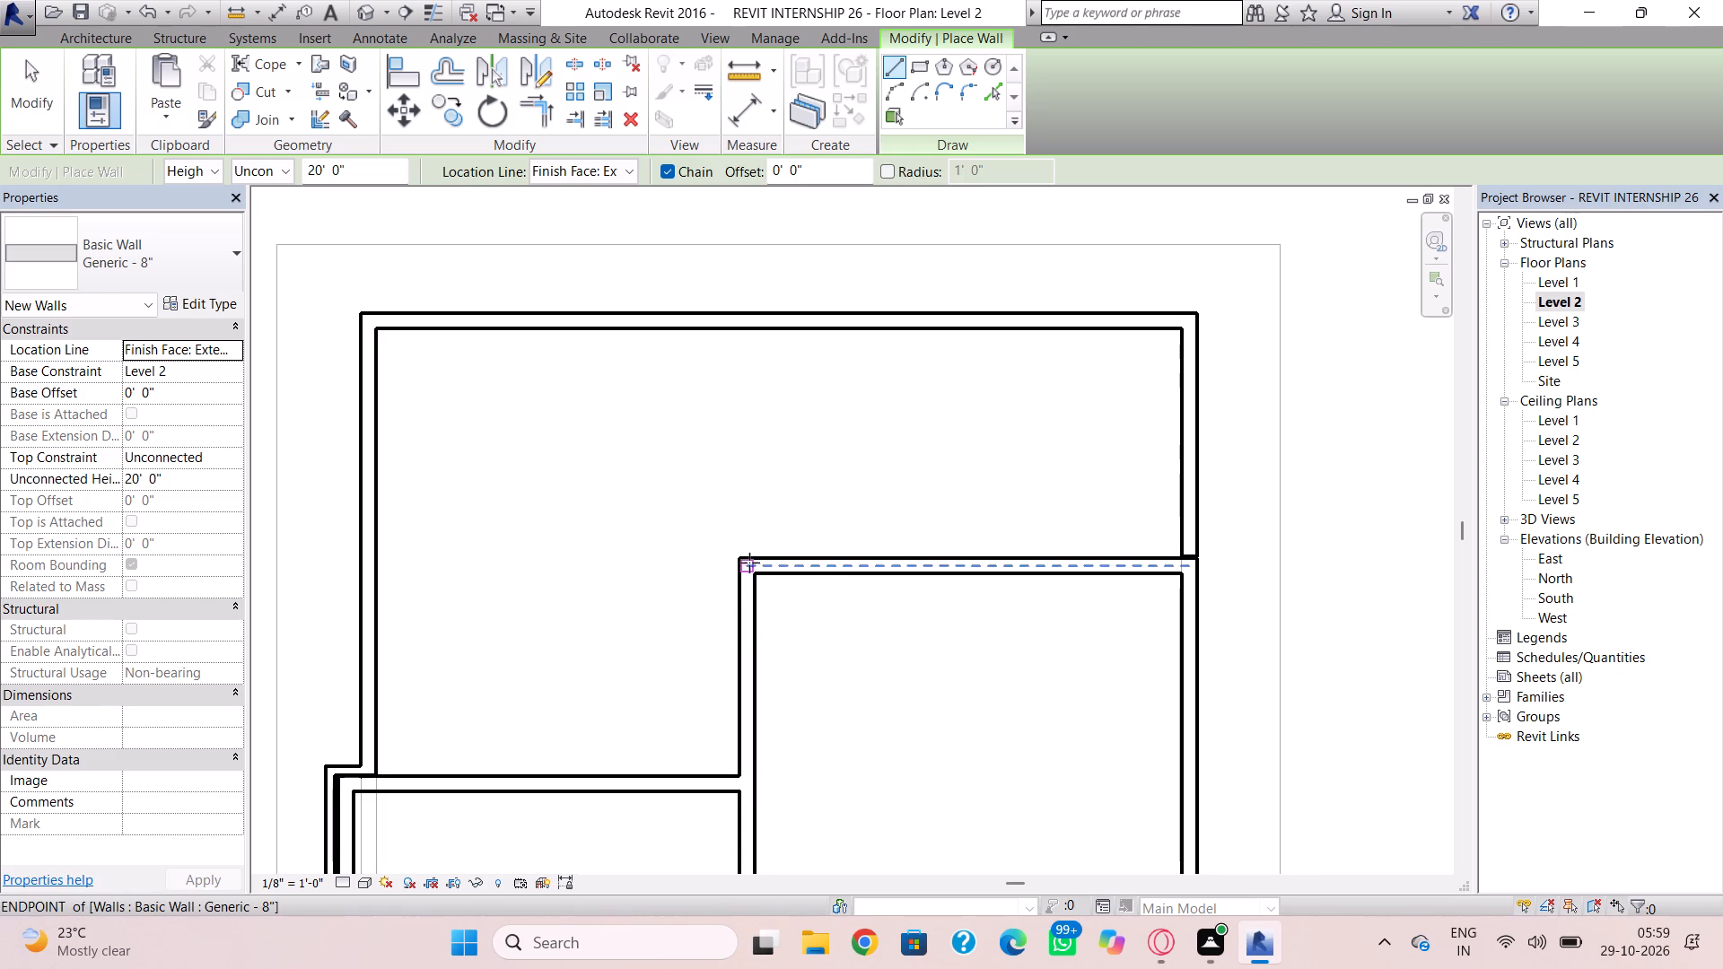
left_click(744, 559)
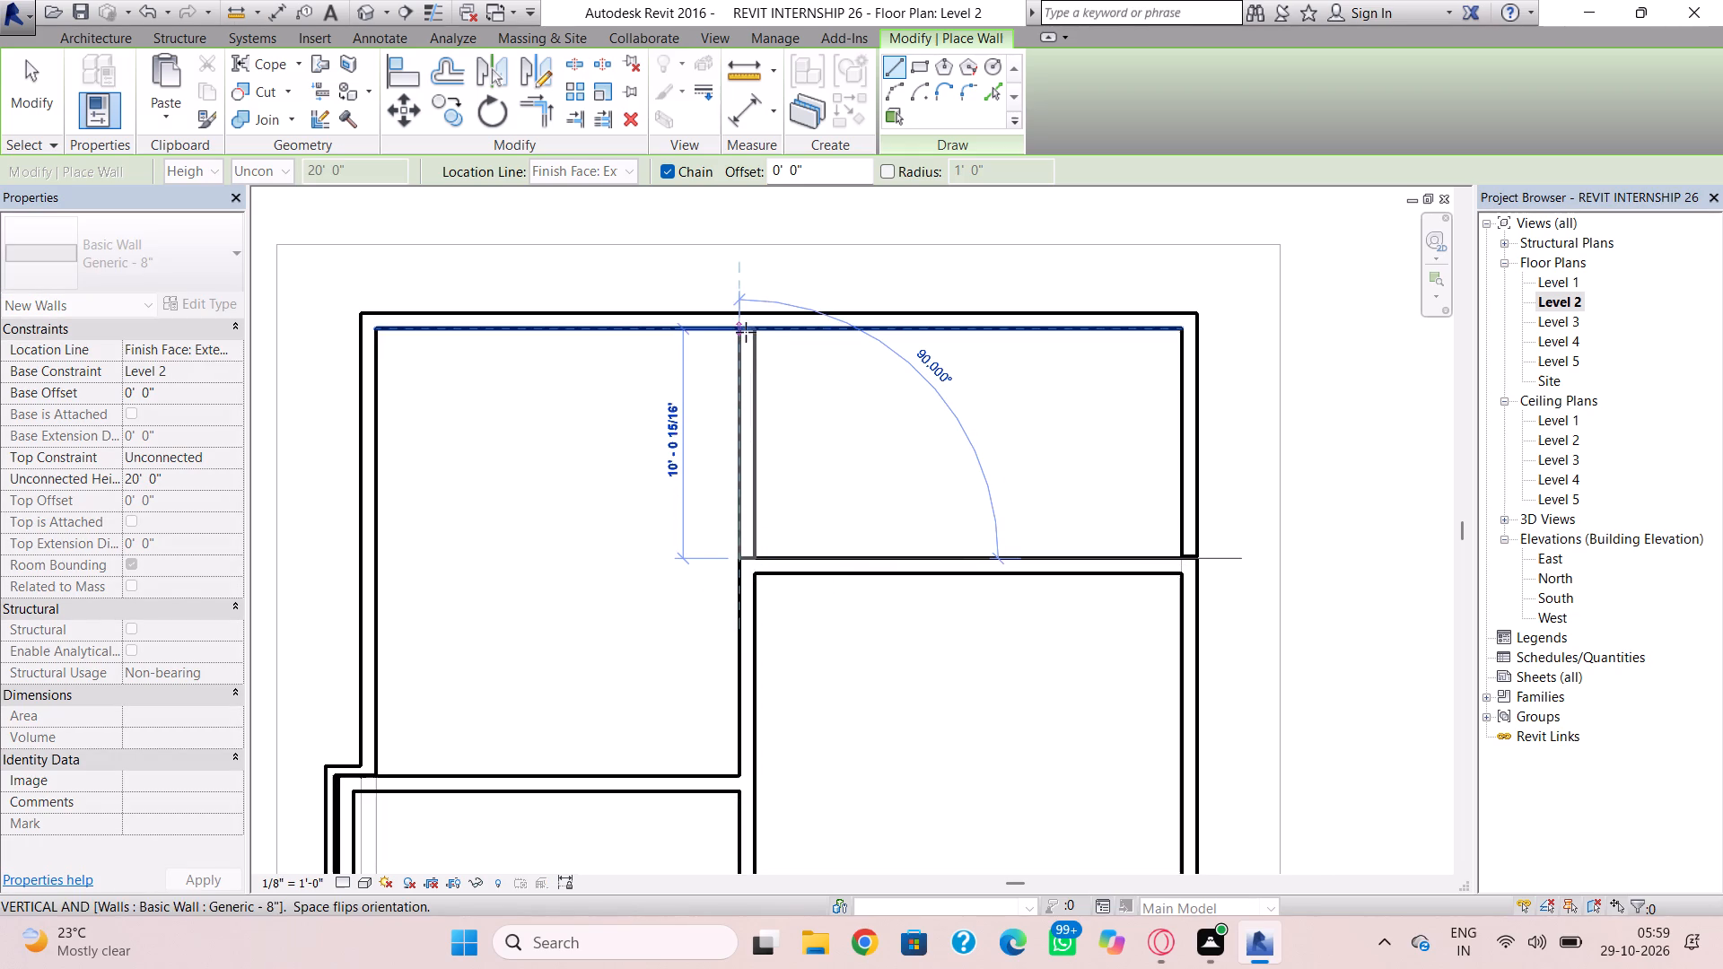
left_click(746, 332)
key("Escape")
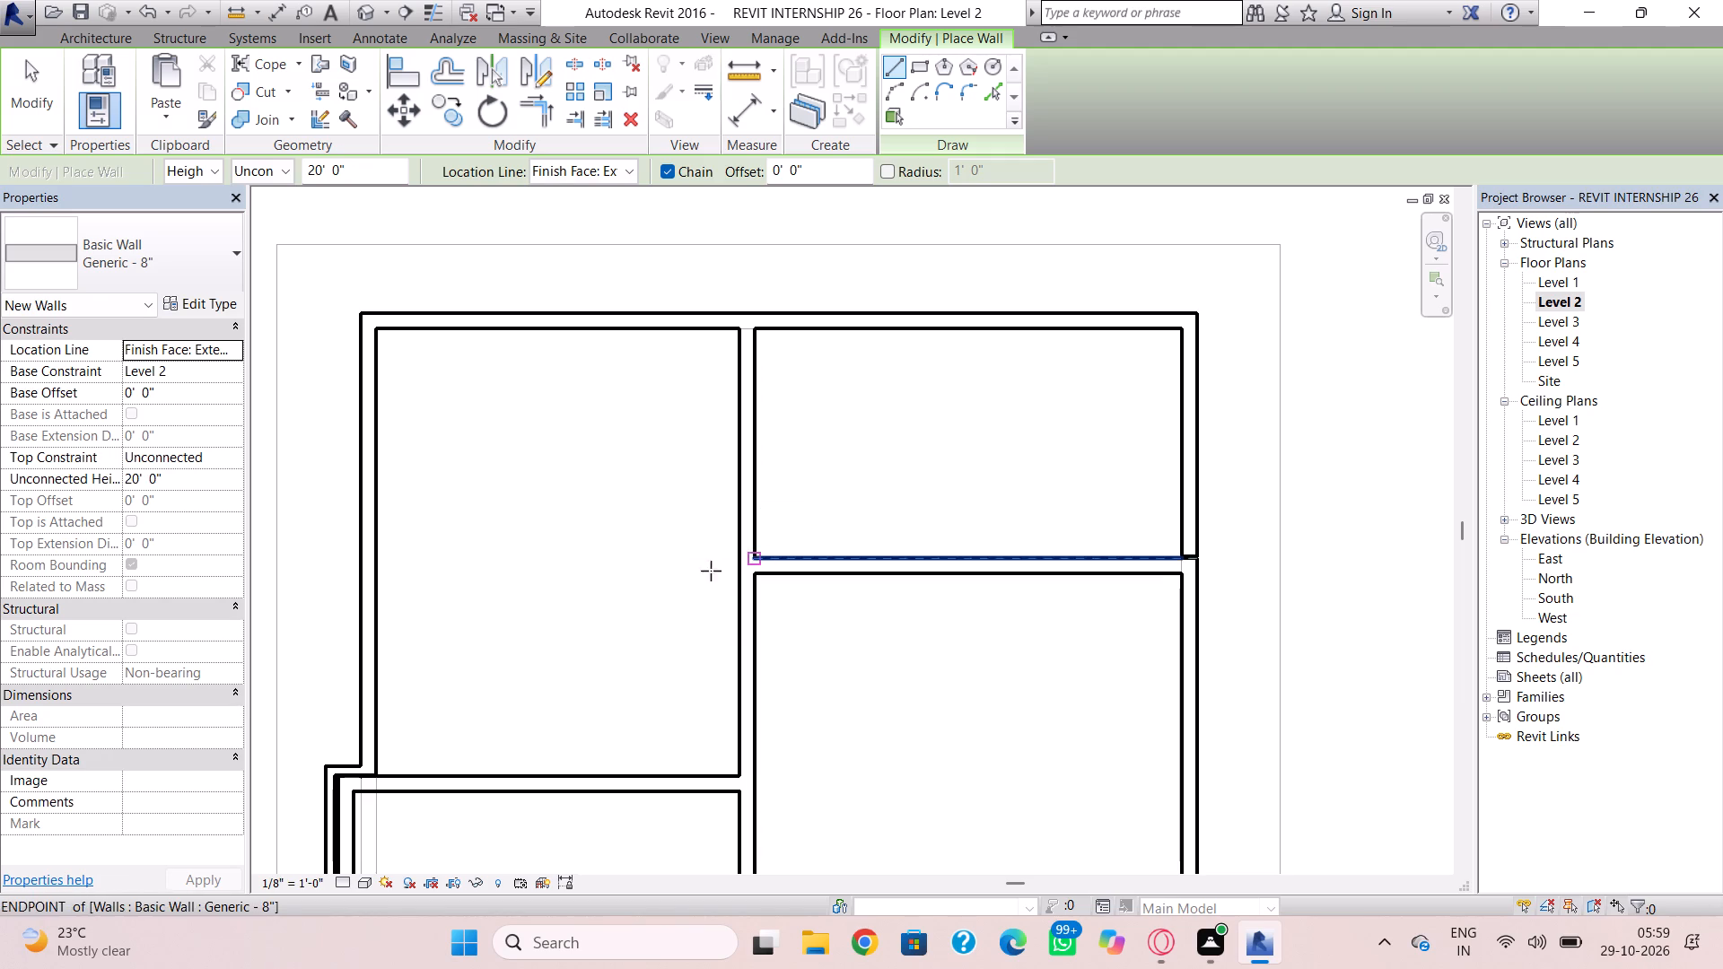
Inspect the new Level 2 walls in the 3D view and return to the Level 2 plan.
left_click(369, 11)
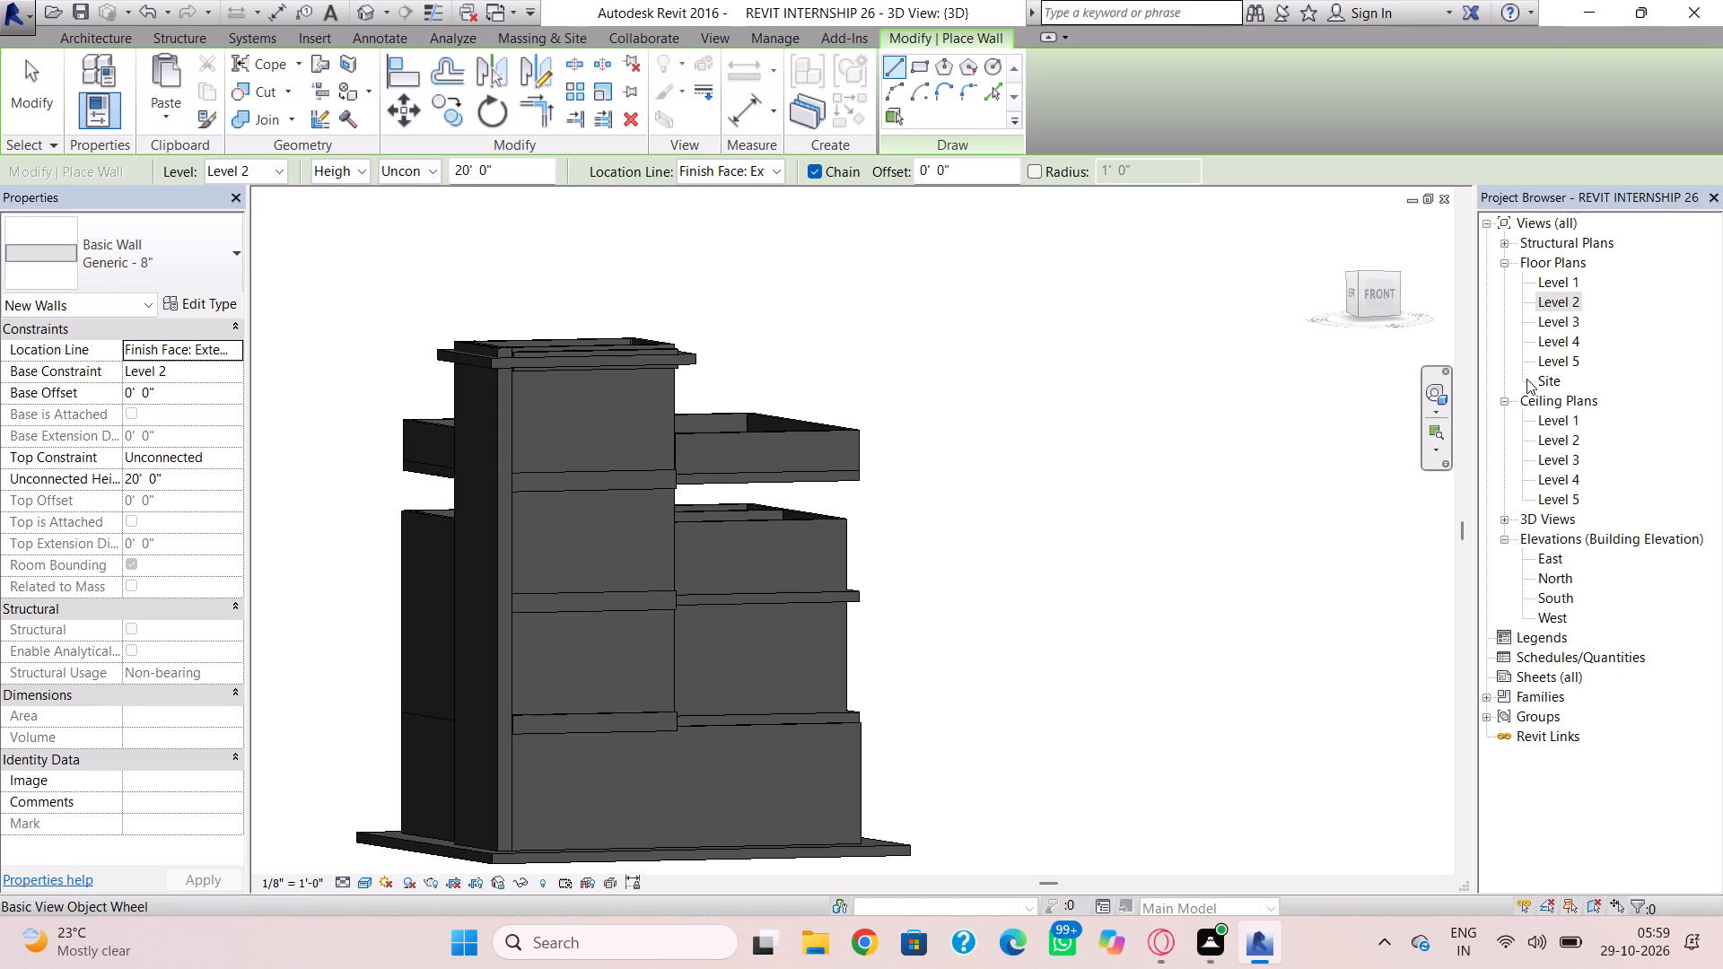
double_click(1552, 303)
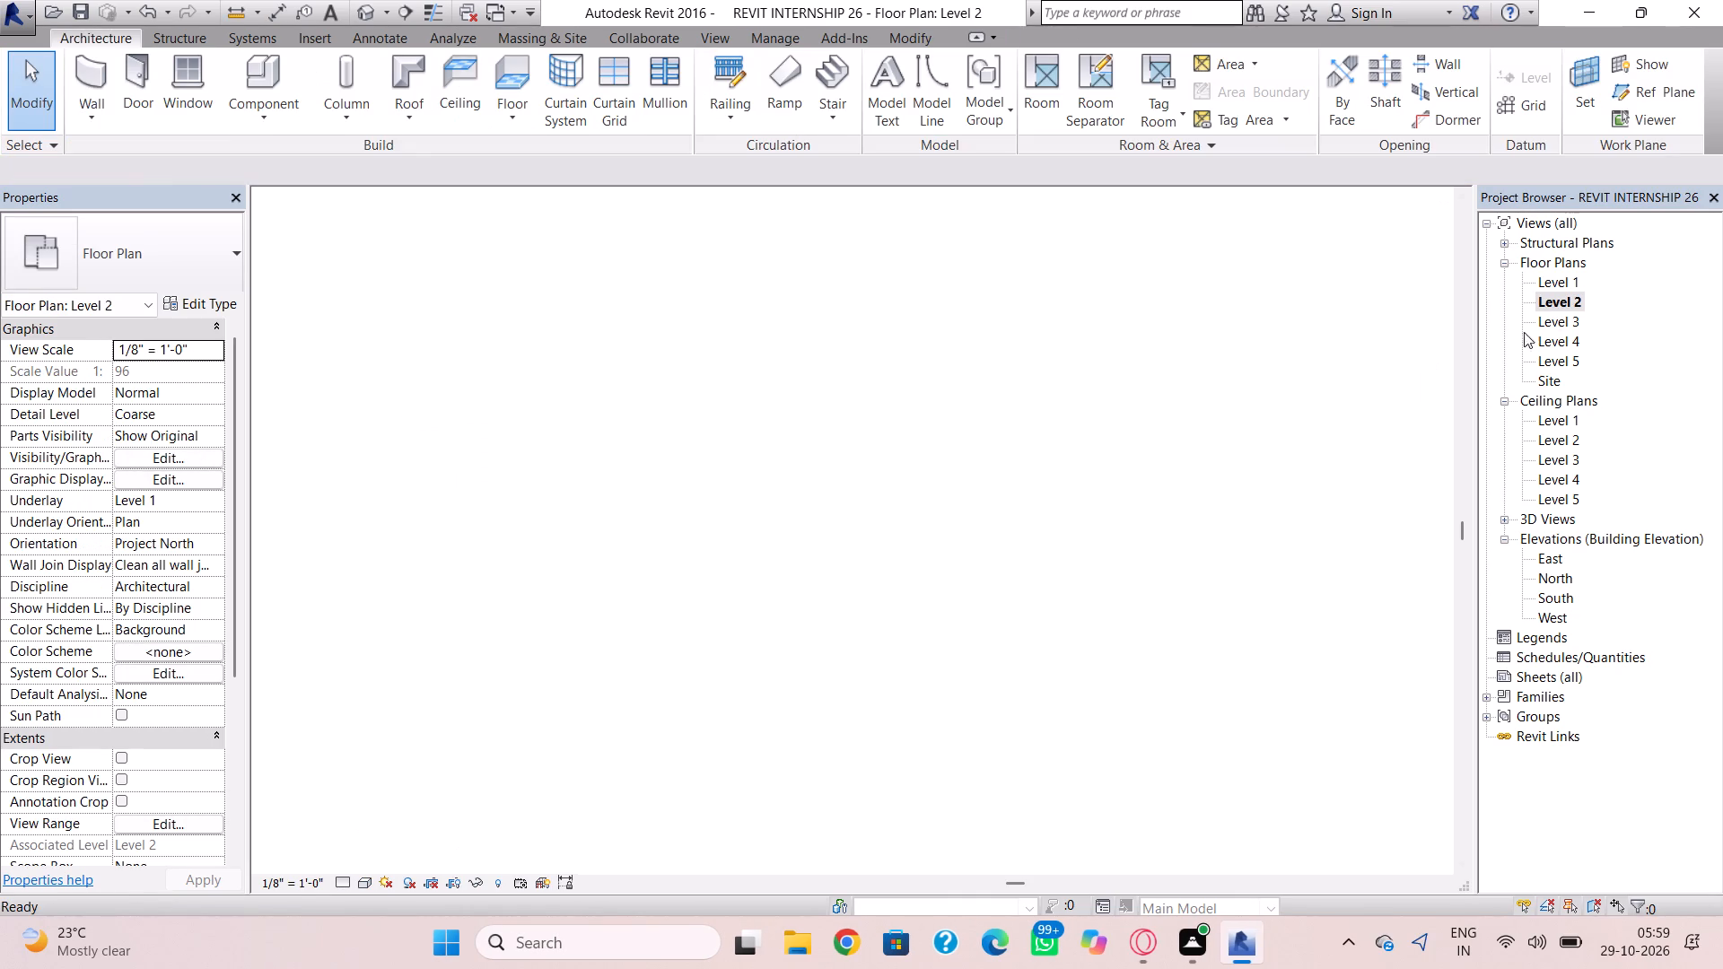
scroll(987, 581, "down", 4)
middle_click_drag(978, 573, 953, 523)
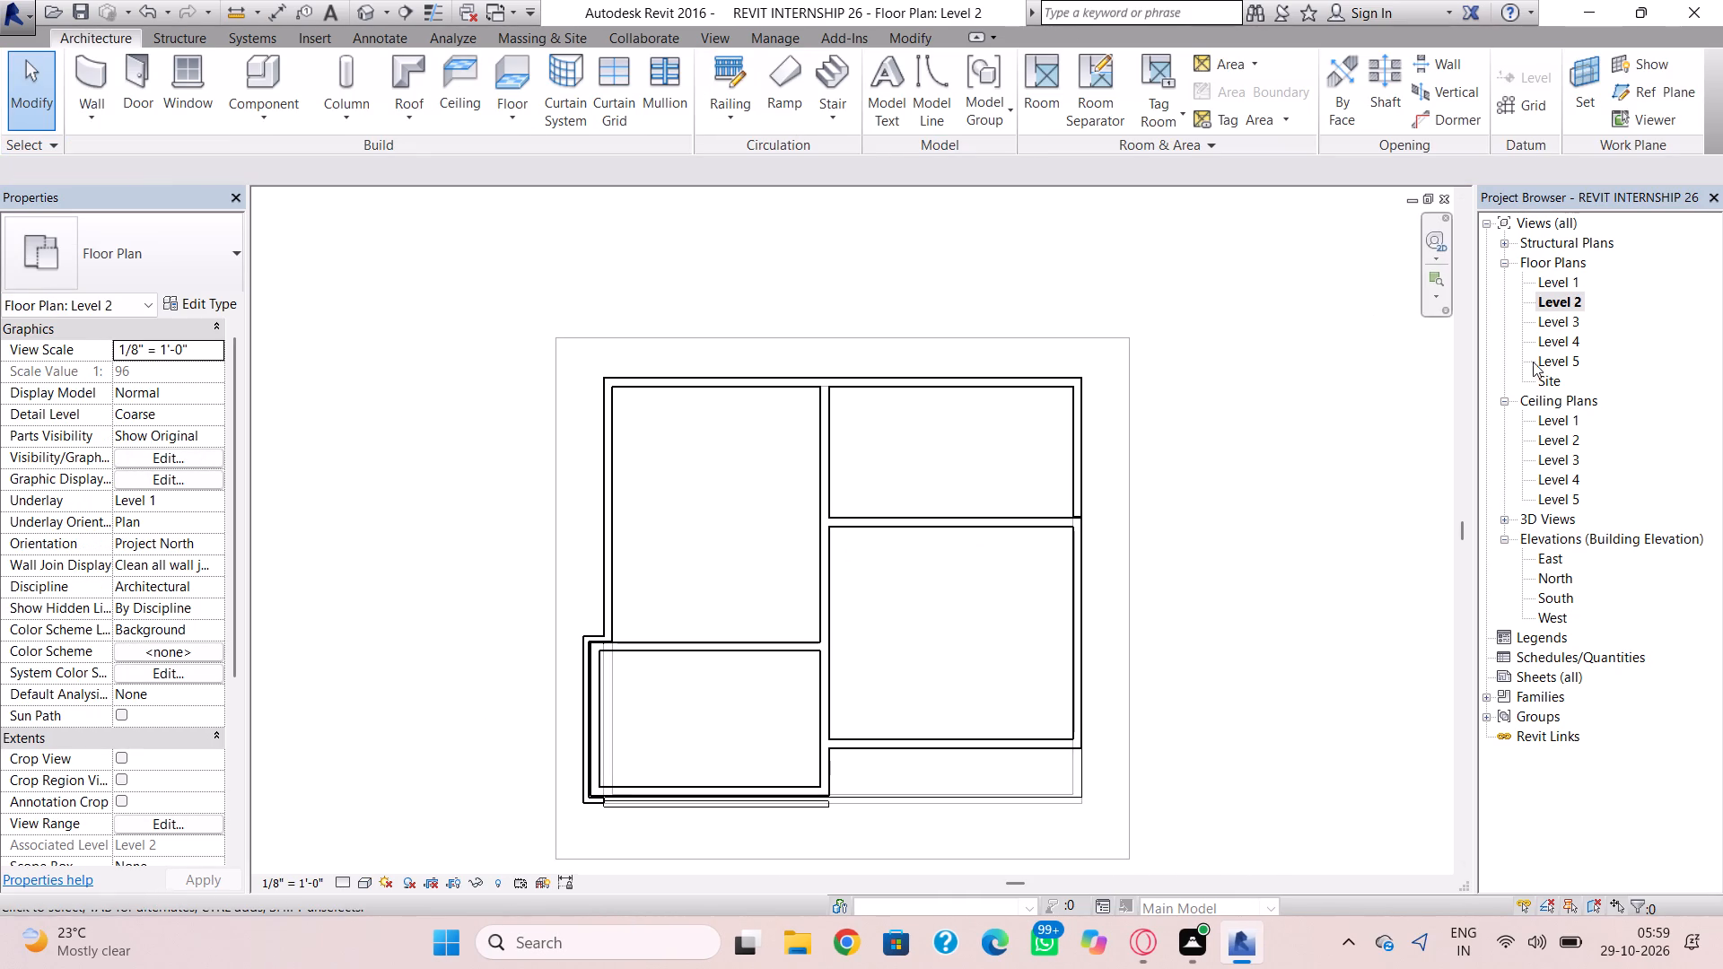
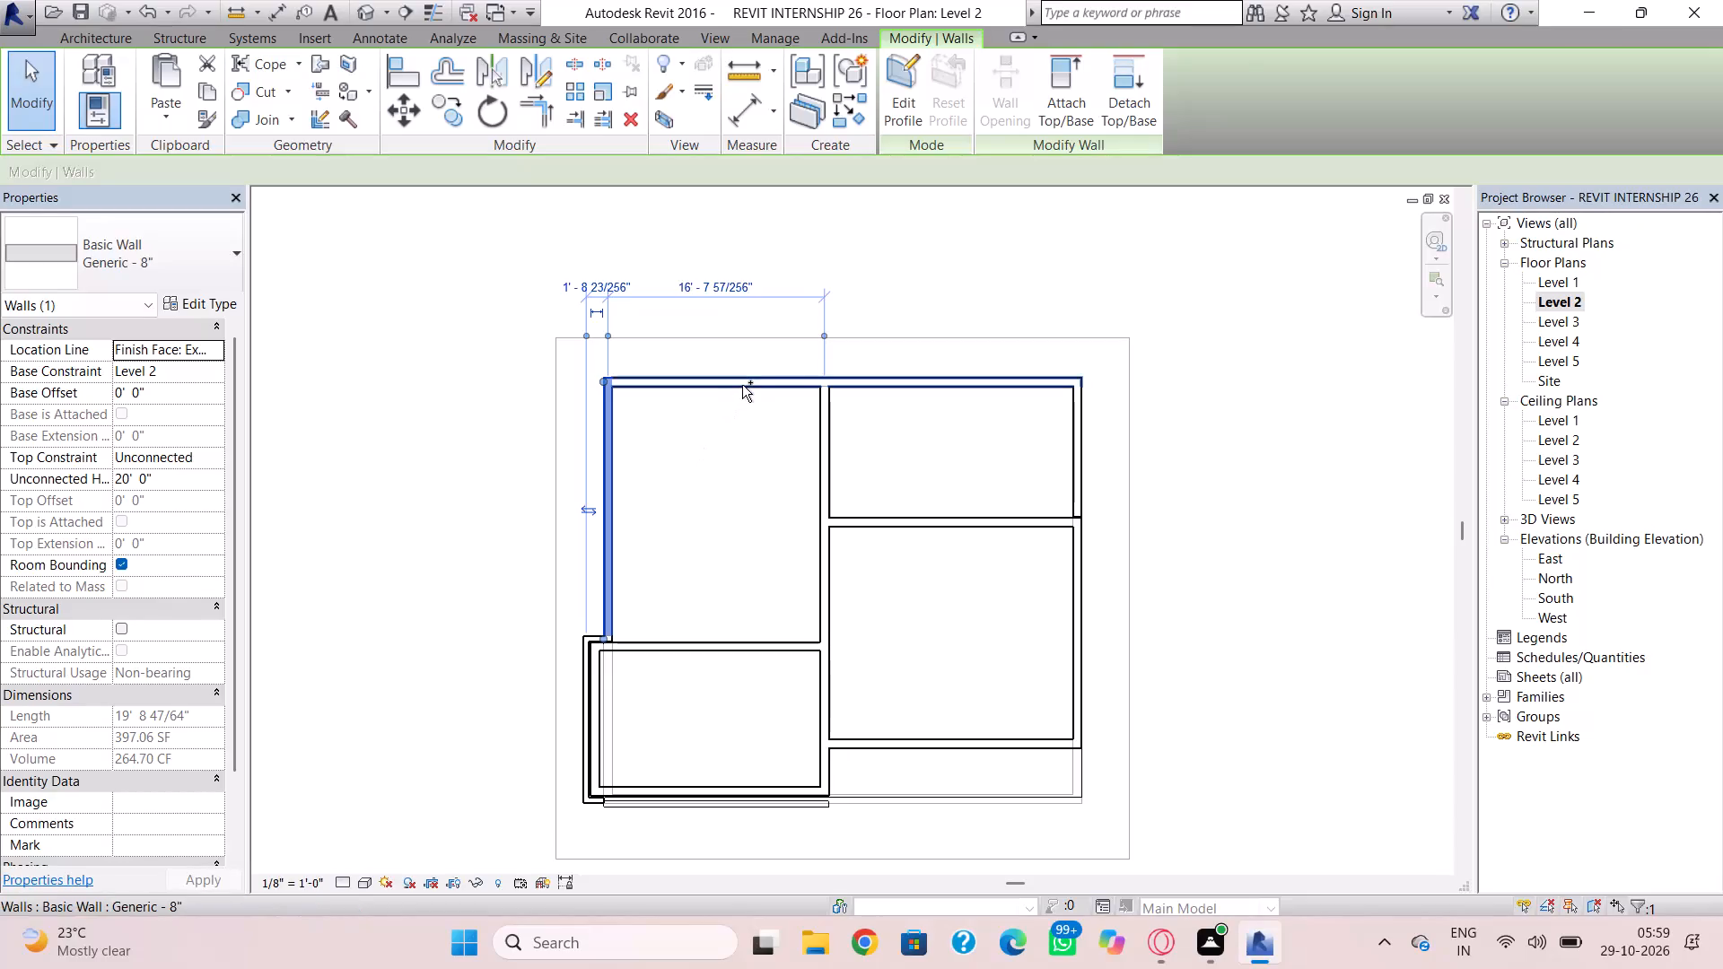
Set the unconnected height of the eight upper and right-hand room walls on Level 2 to 12', and open the 3D view.
left_click(742, 385, "ctrl")
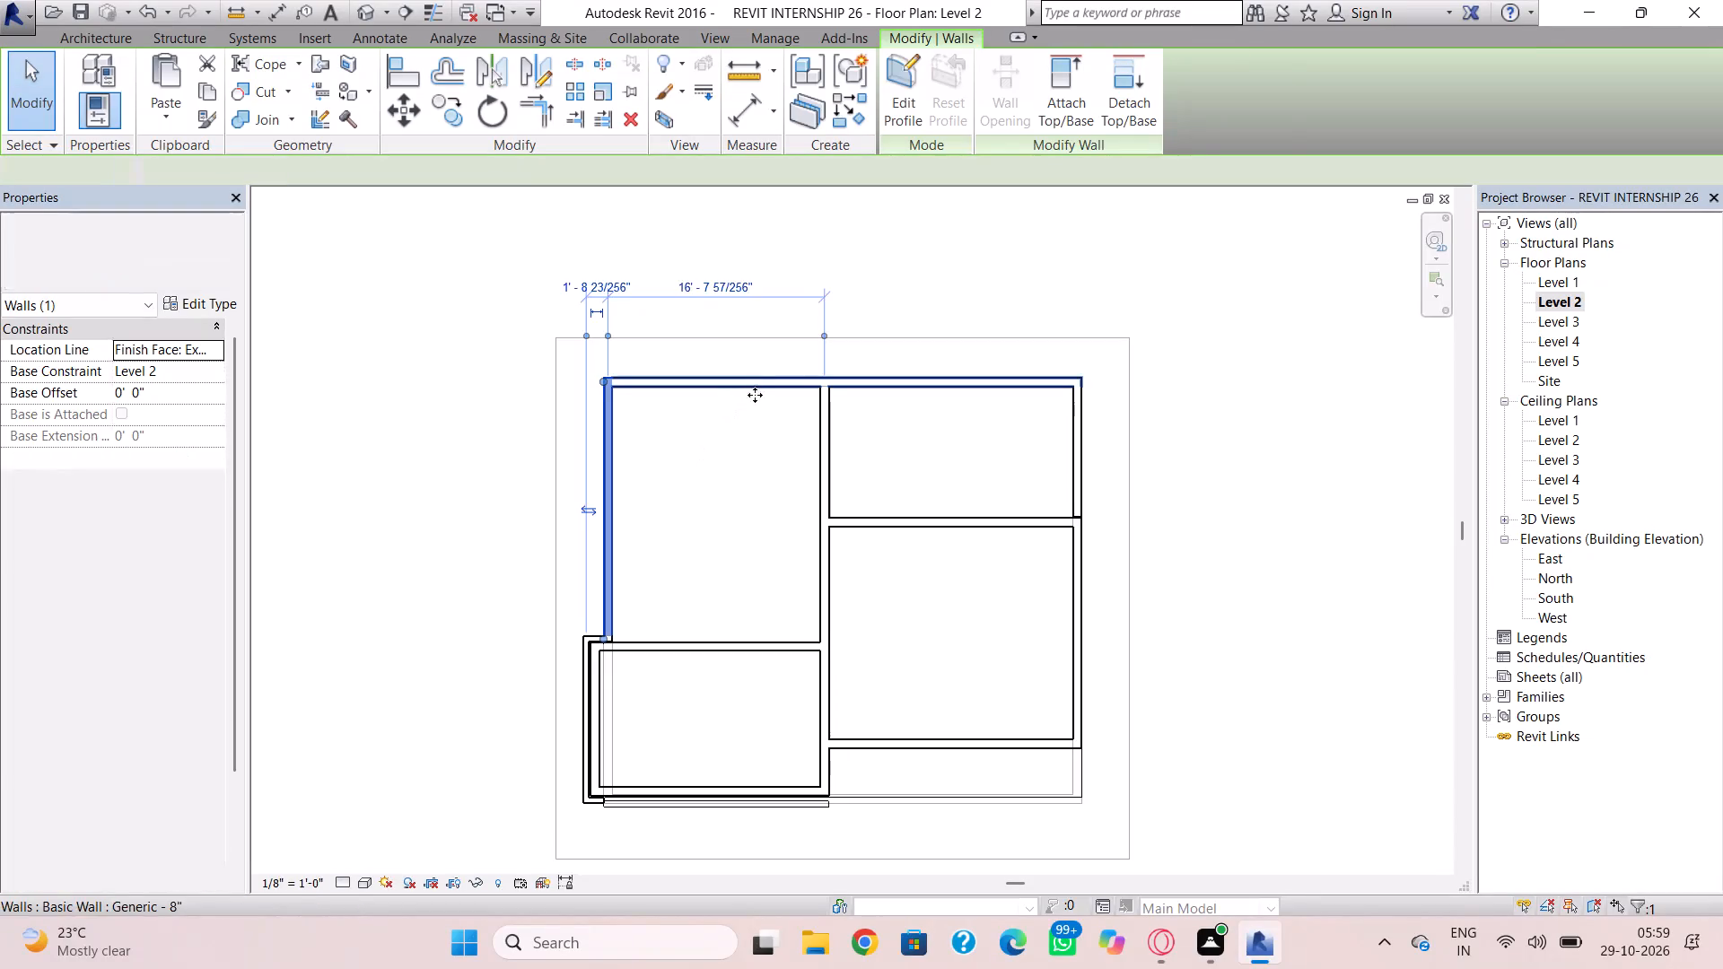
left_click(824, 461, "ctrl")
left_click(838, 586, "ctrl")
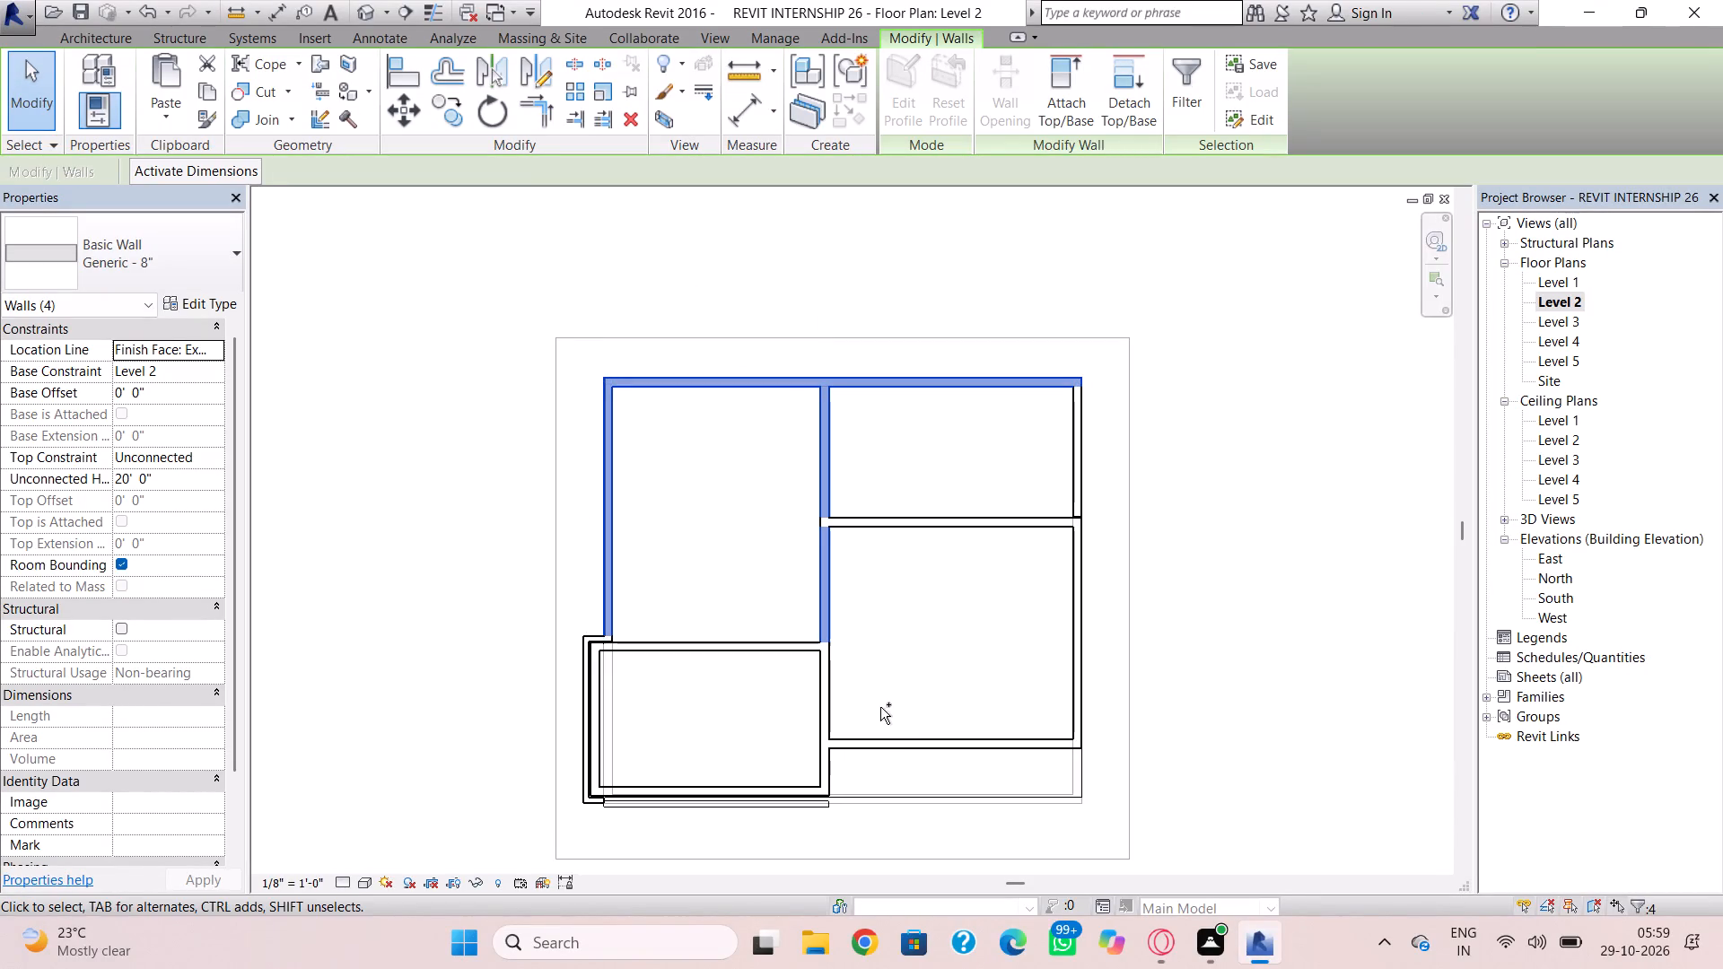
left_click(882, 733, "ctrl")
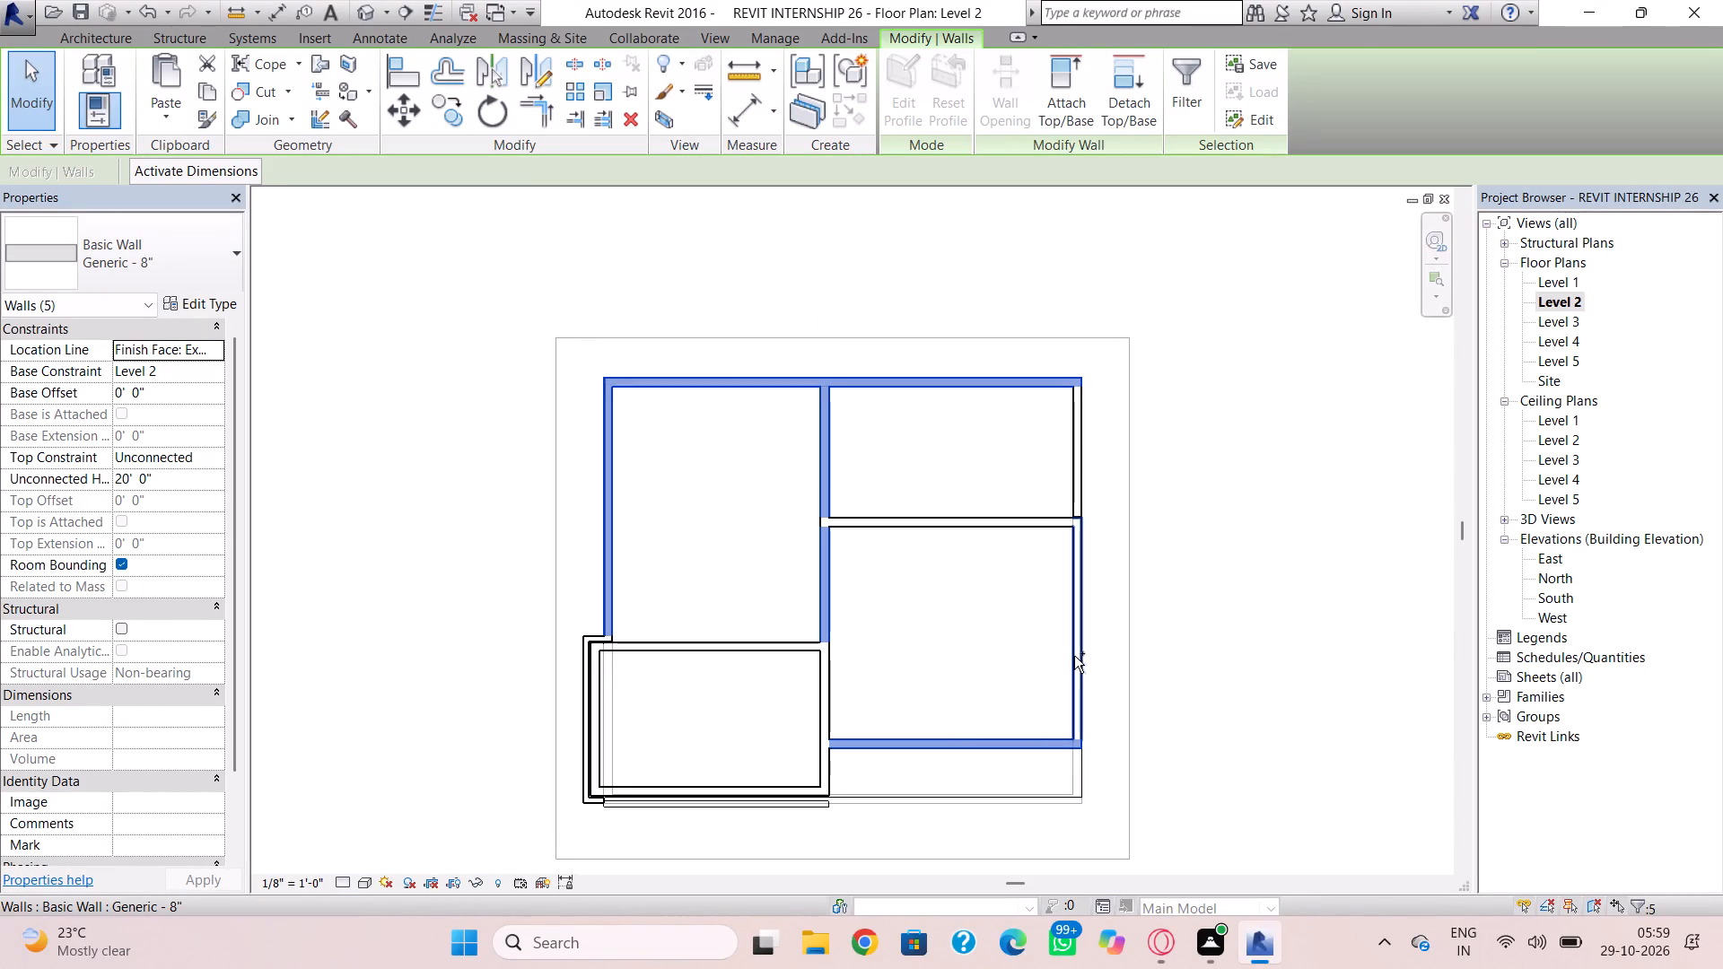
left_click(1074, 656, "ctrl")
left_click(1034, 520, "ctrl")
left_click(1076, 484, "ctrl")
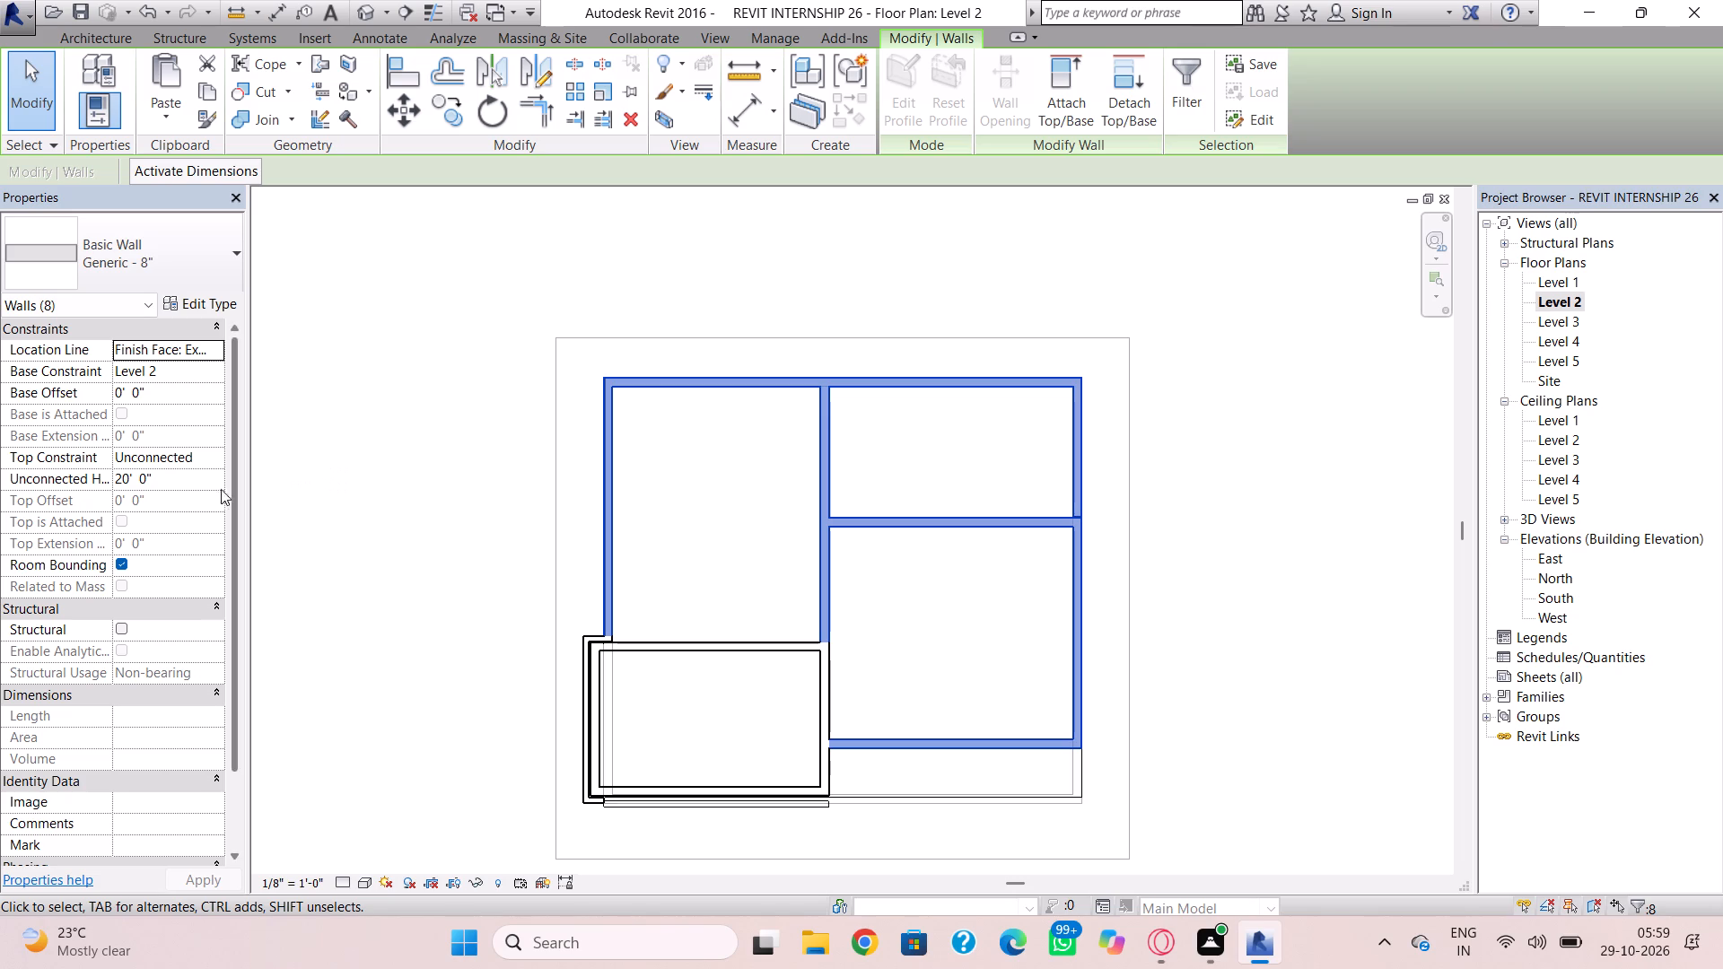
left_click(177, 482, "ctrl")
type("12'")
key("Return")
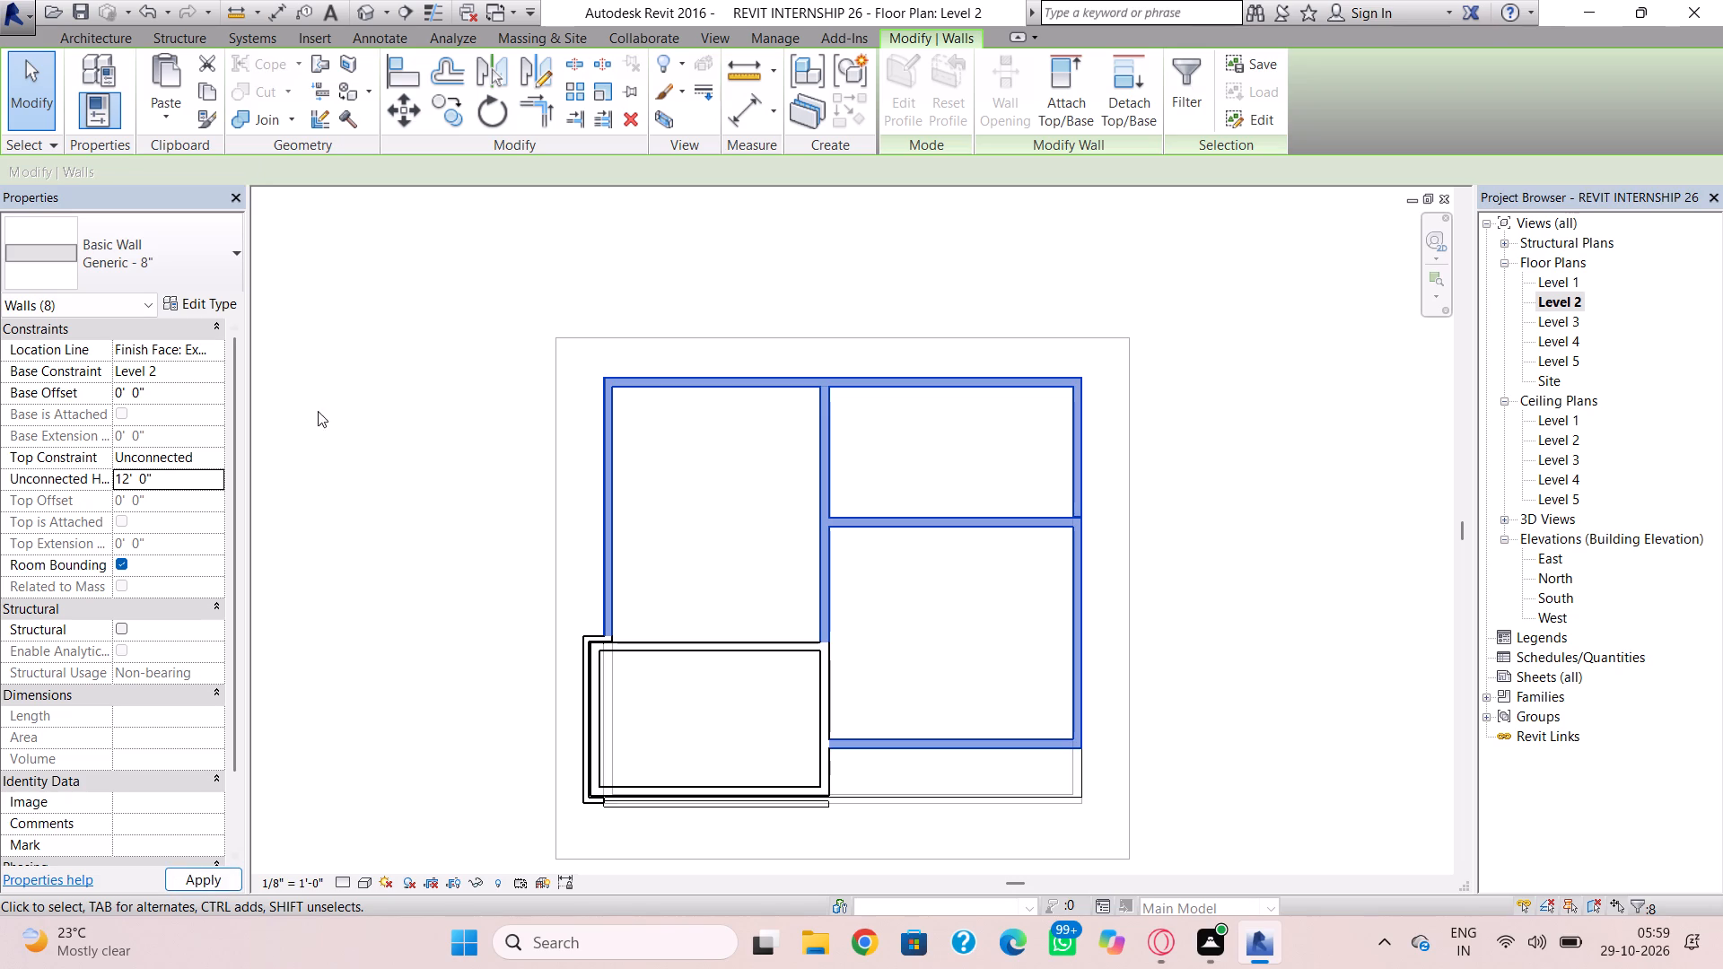
left_click(364, 16)
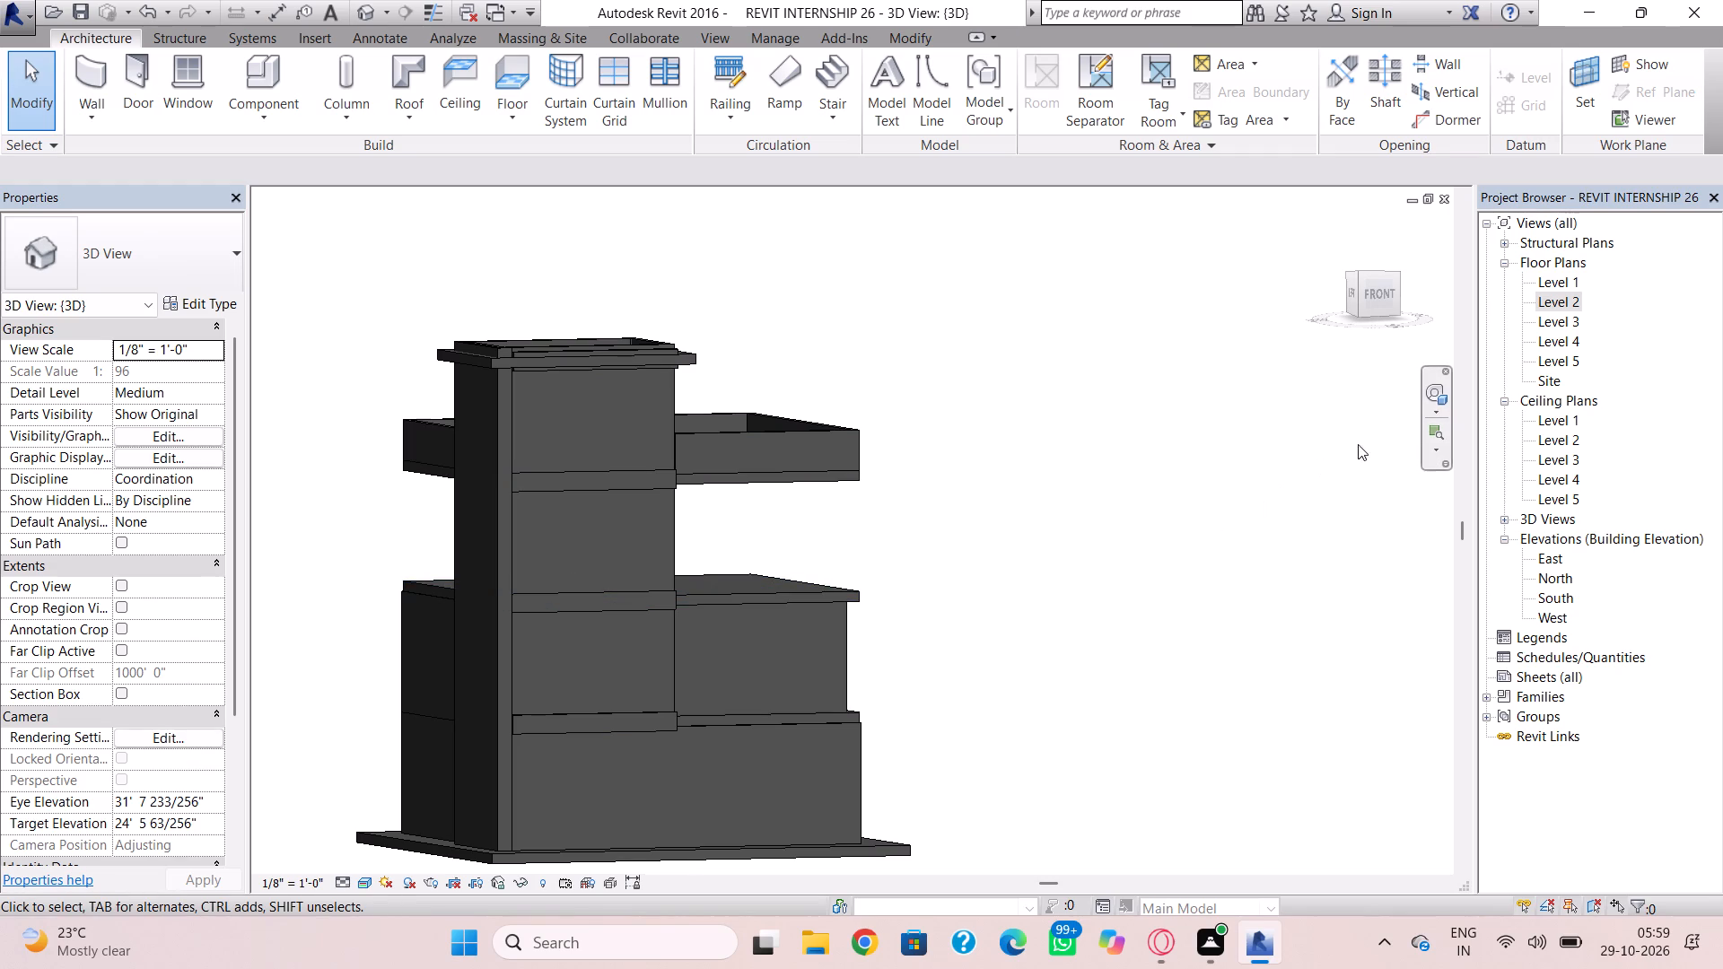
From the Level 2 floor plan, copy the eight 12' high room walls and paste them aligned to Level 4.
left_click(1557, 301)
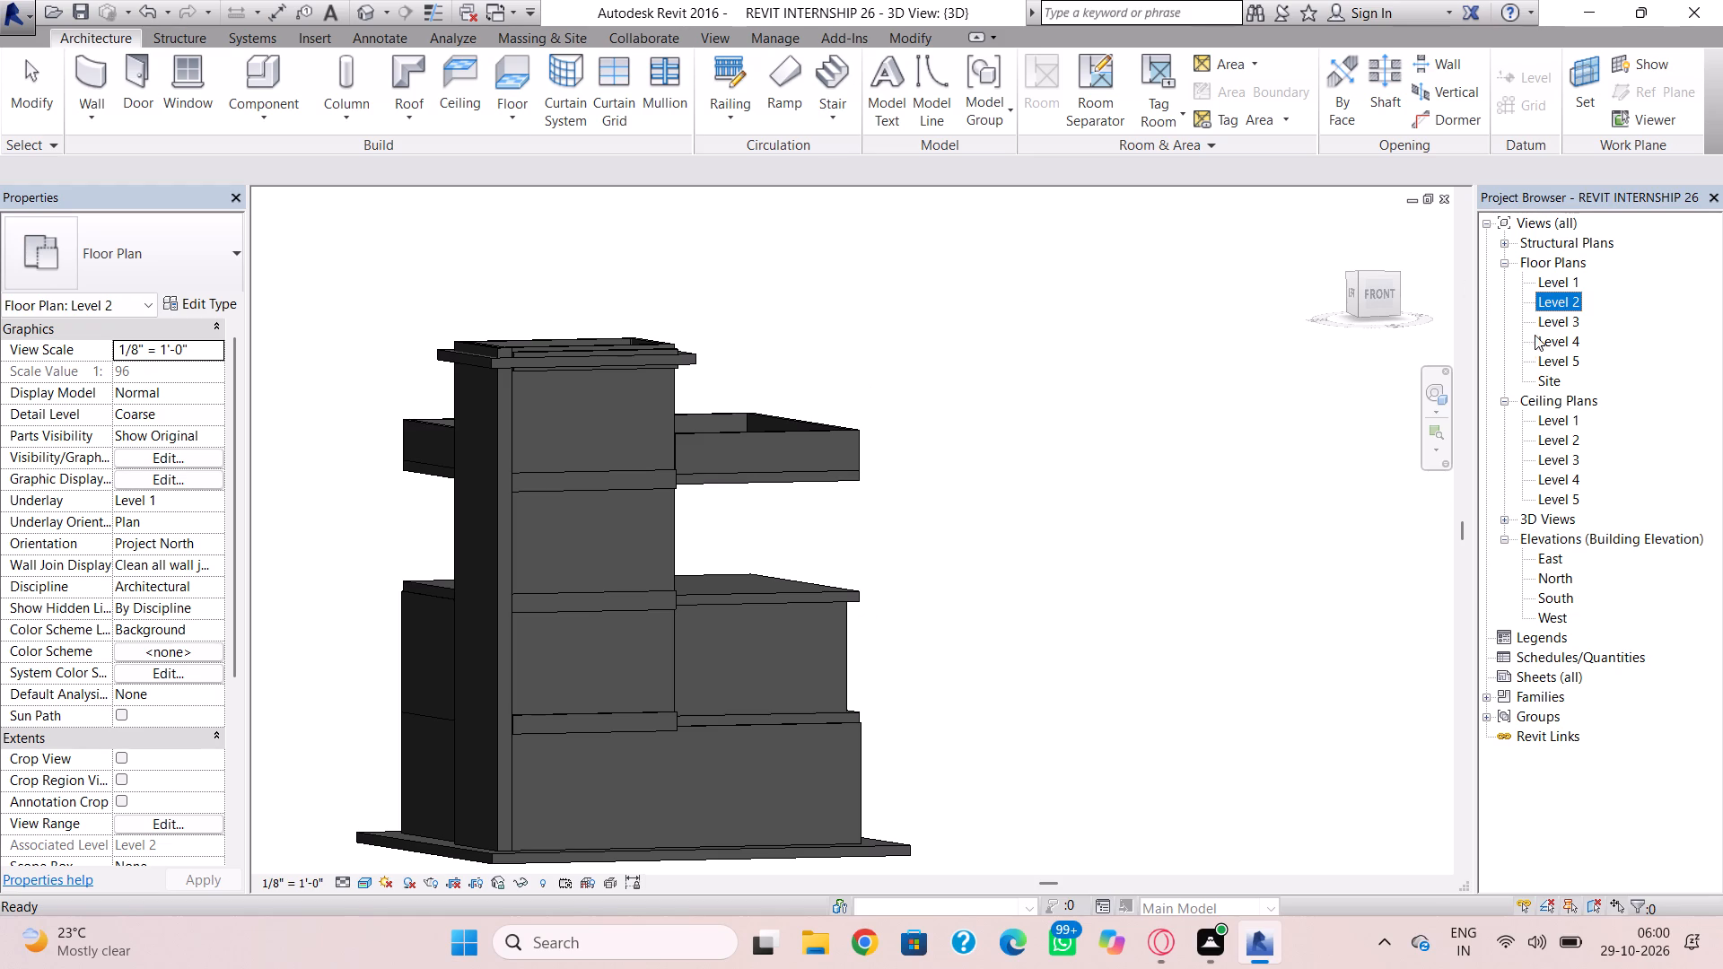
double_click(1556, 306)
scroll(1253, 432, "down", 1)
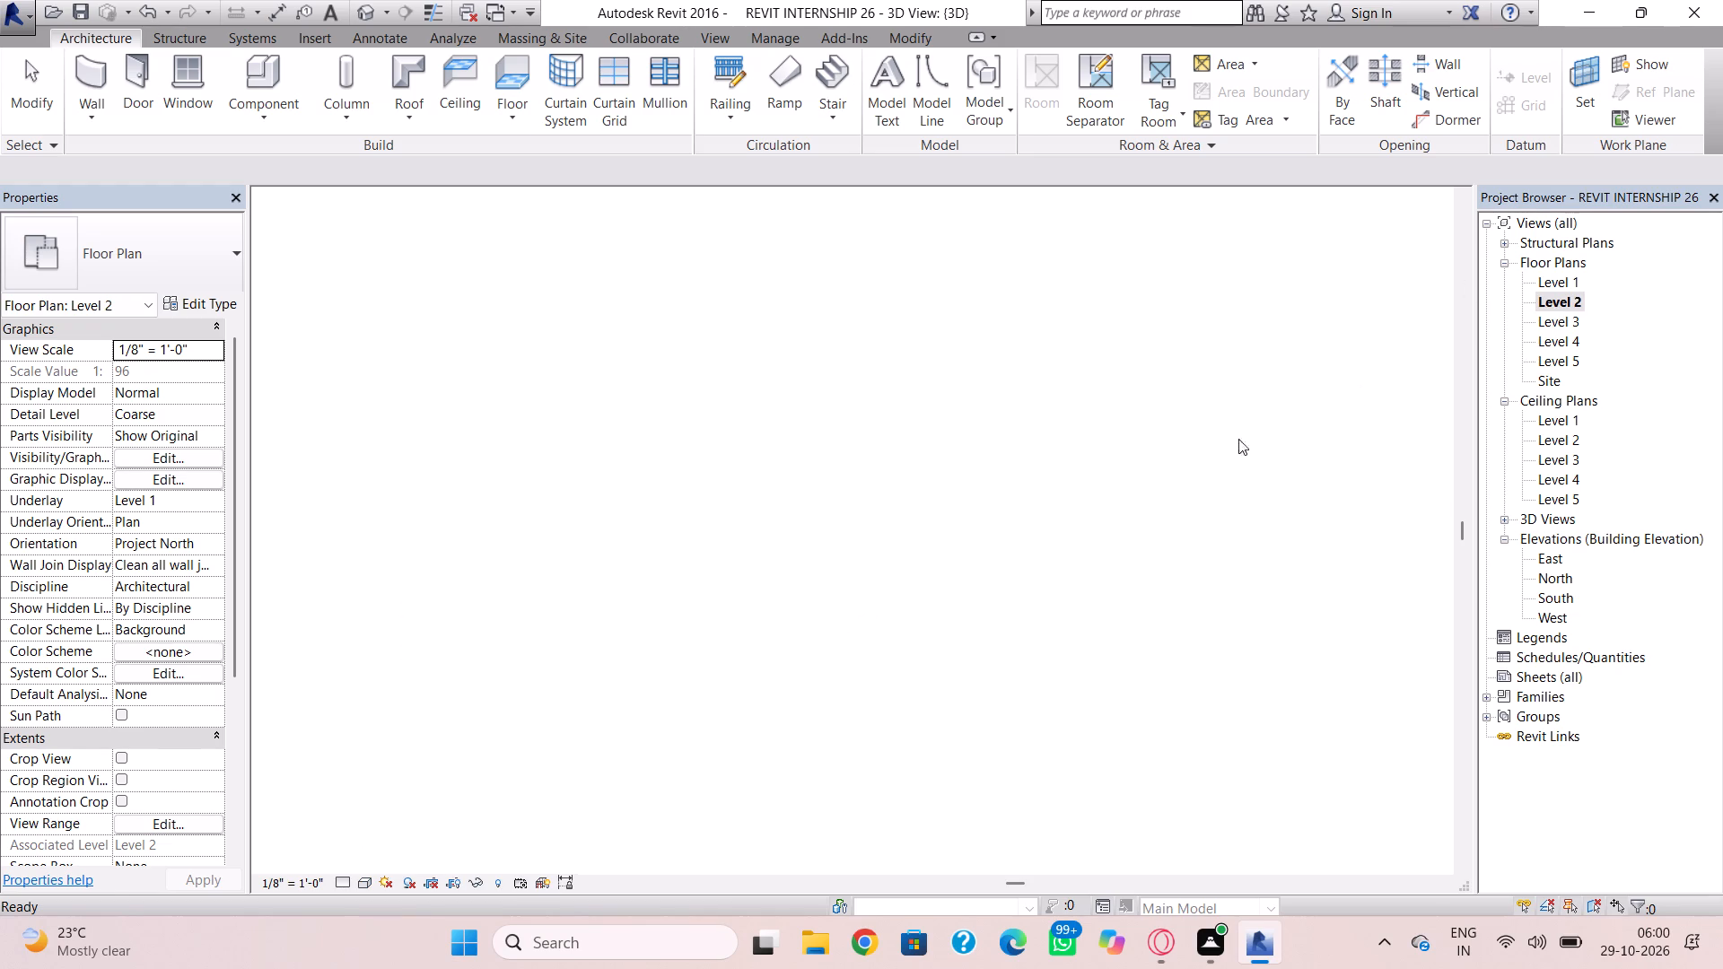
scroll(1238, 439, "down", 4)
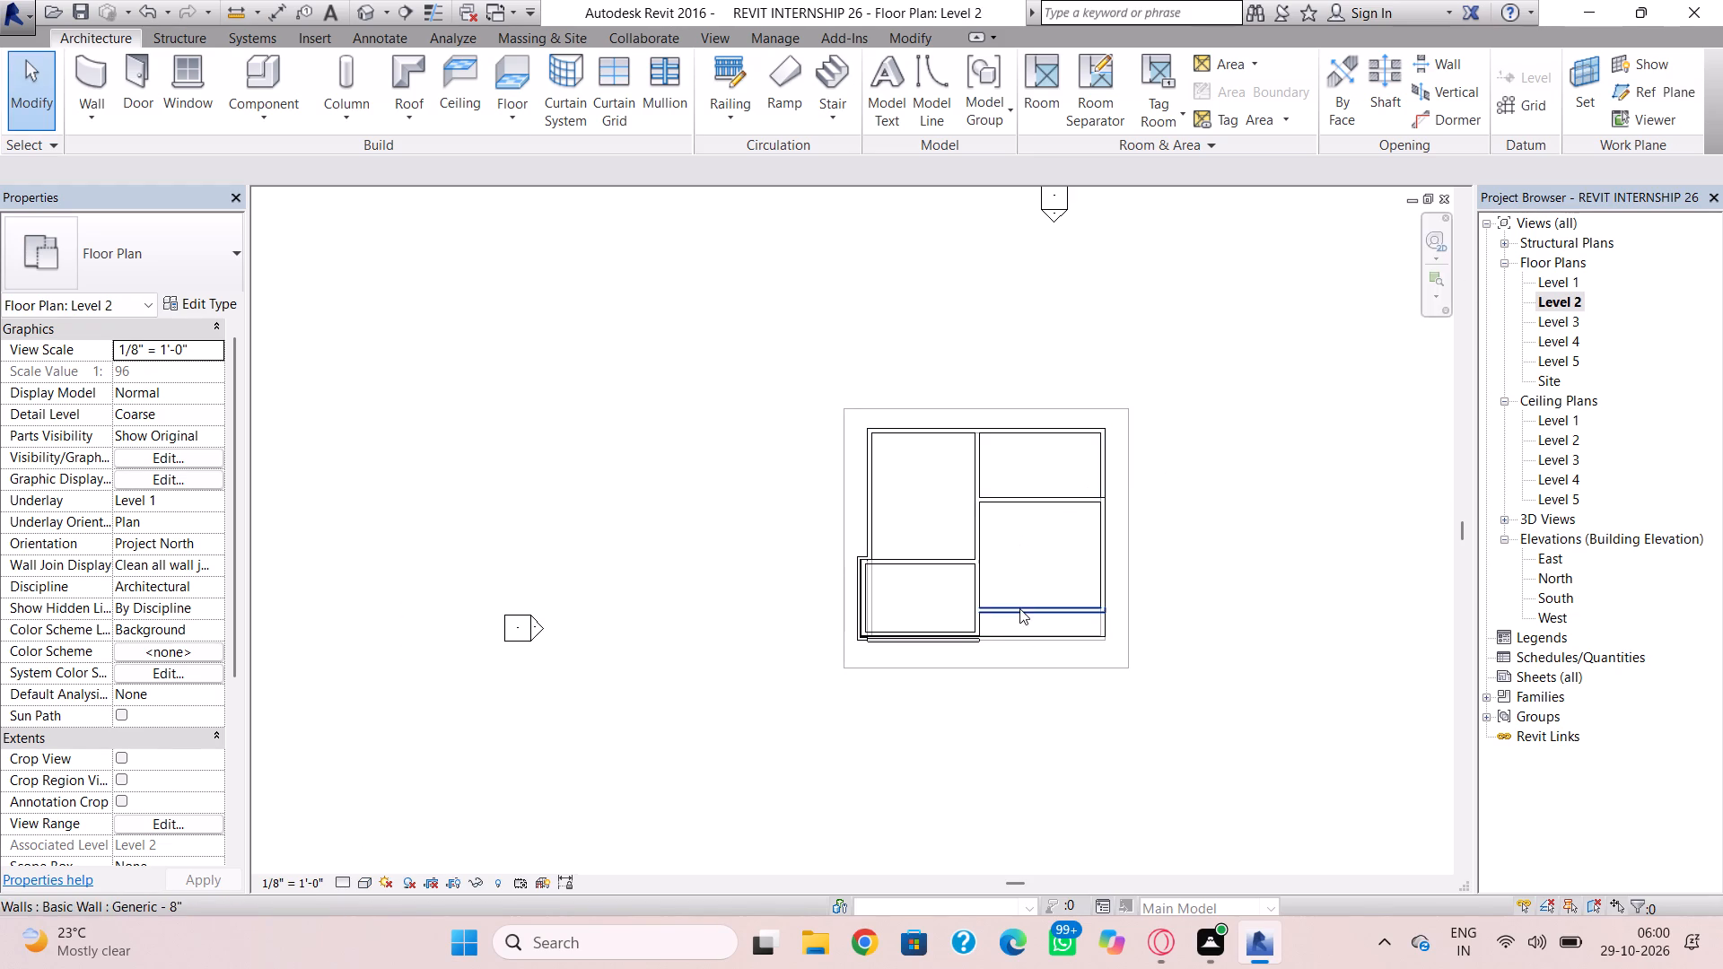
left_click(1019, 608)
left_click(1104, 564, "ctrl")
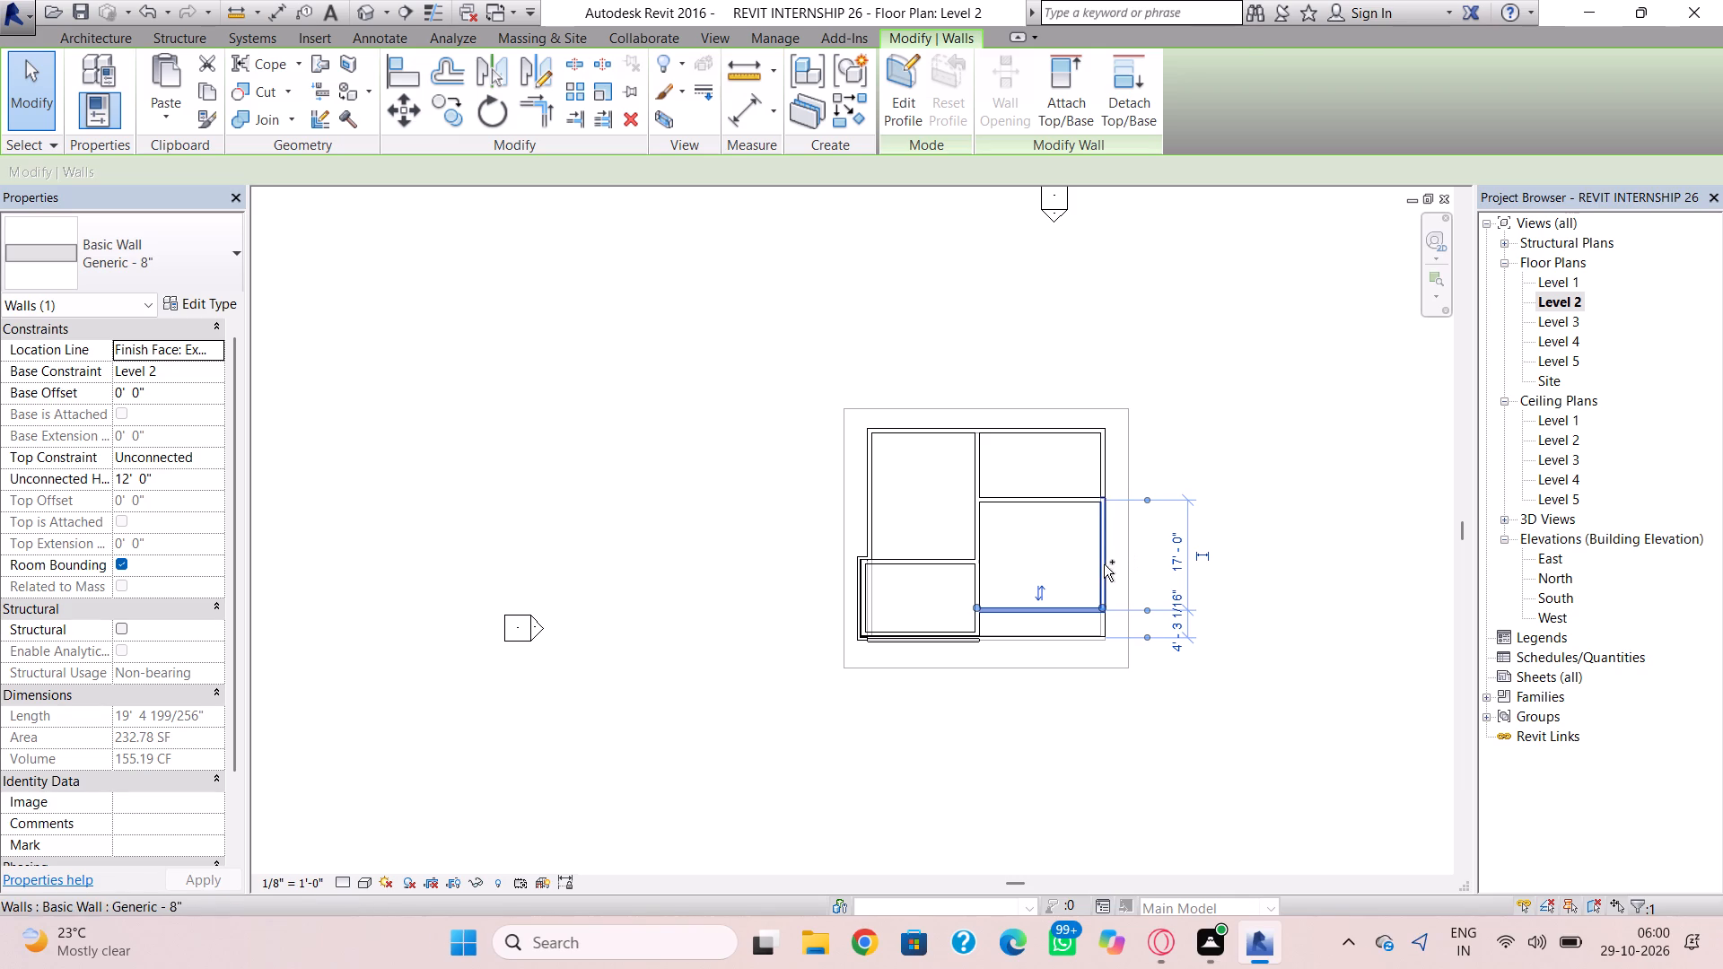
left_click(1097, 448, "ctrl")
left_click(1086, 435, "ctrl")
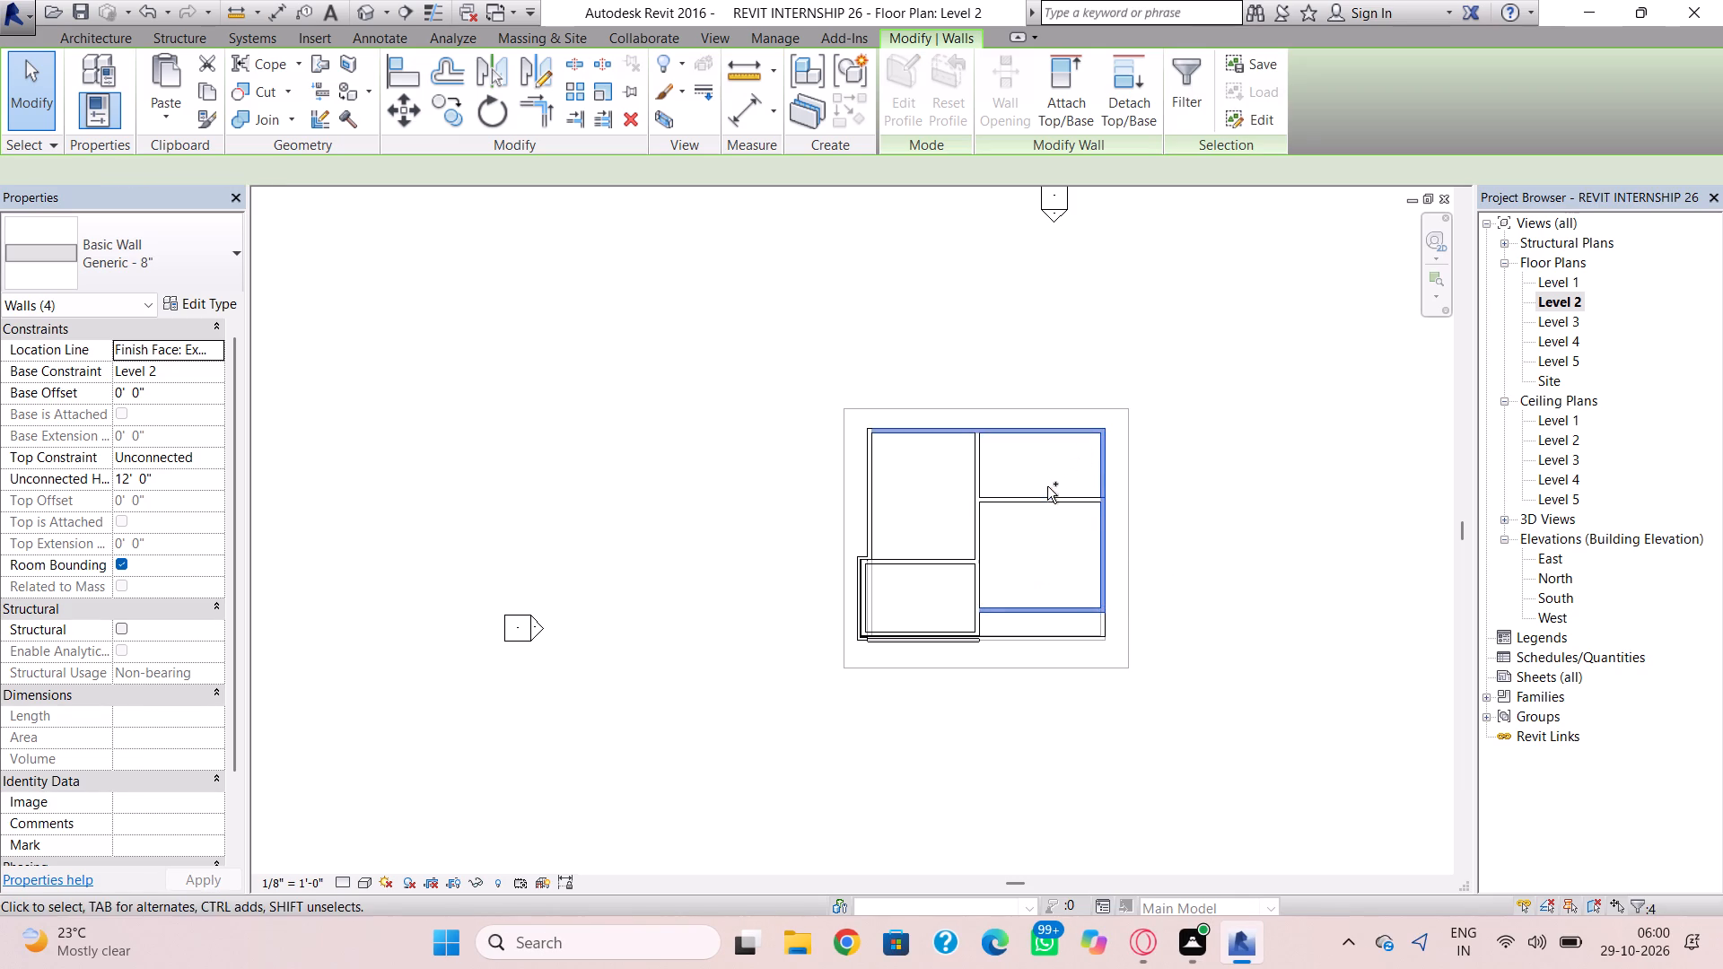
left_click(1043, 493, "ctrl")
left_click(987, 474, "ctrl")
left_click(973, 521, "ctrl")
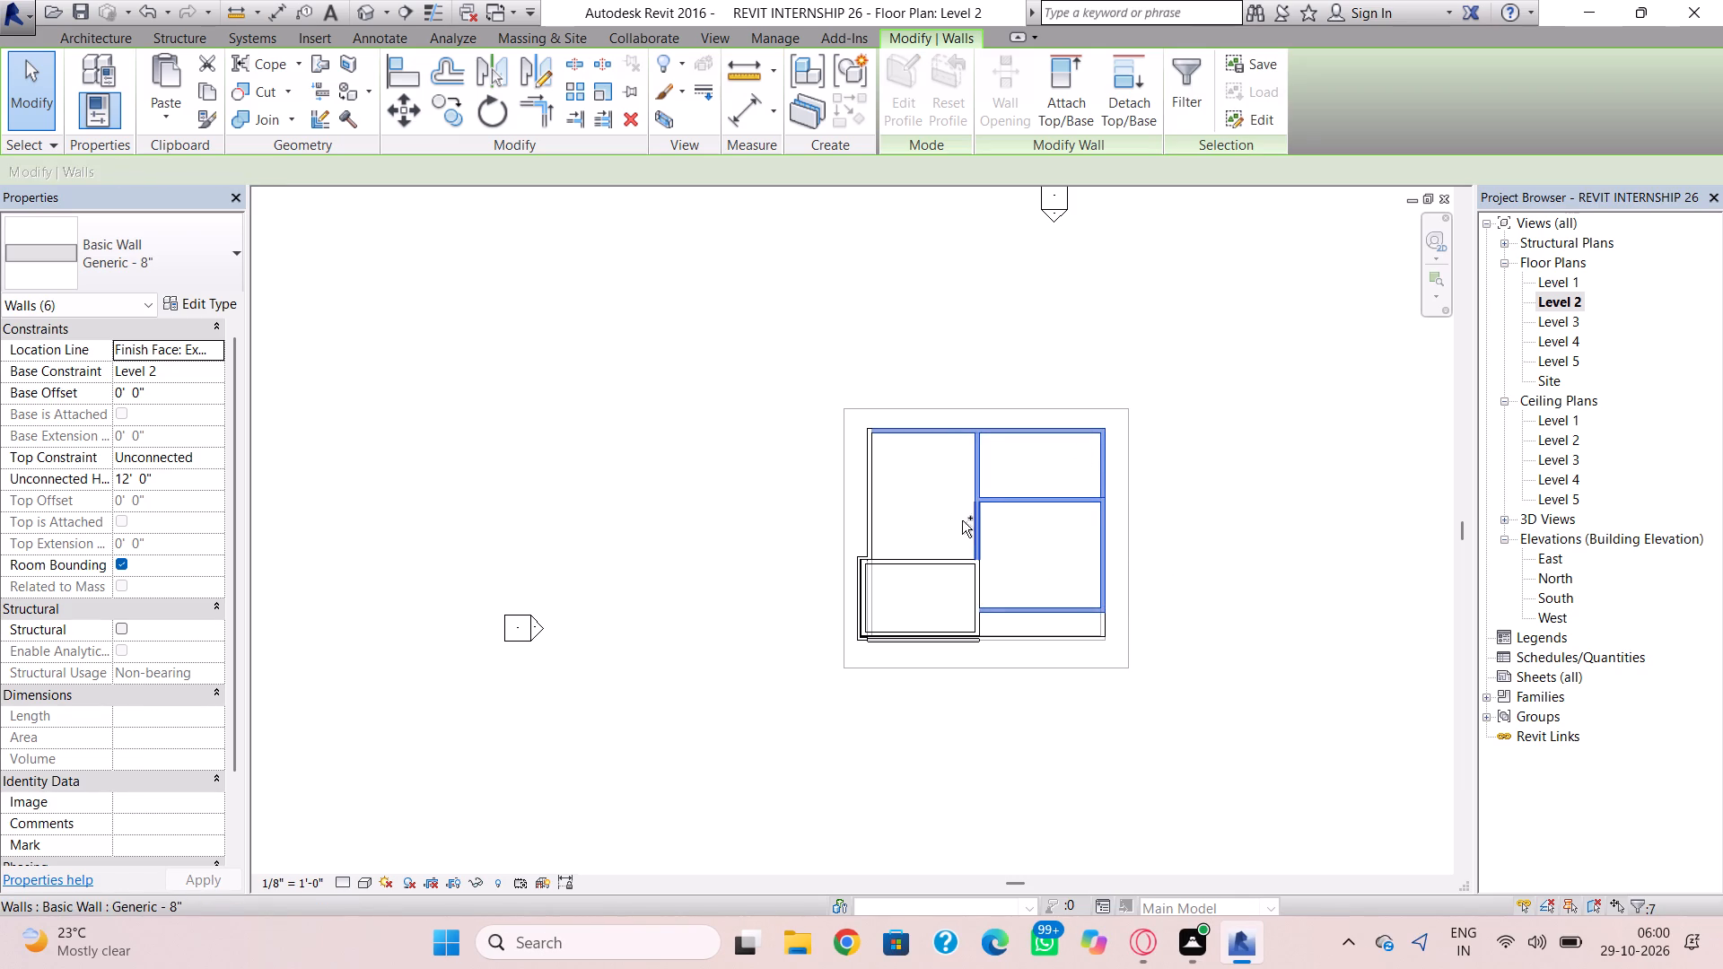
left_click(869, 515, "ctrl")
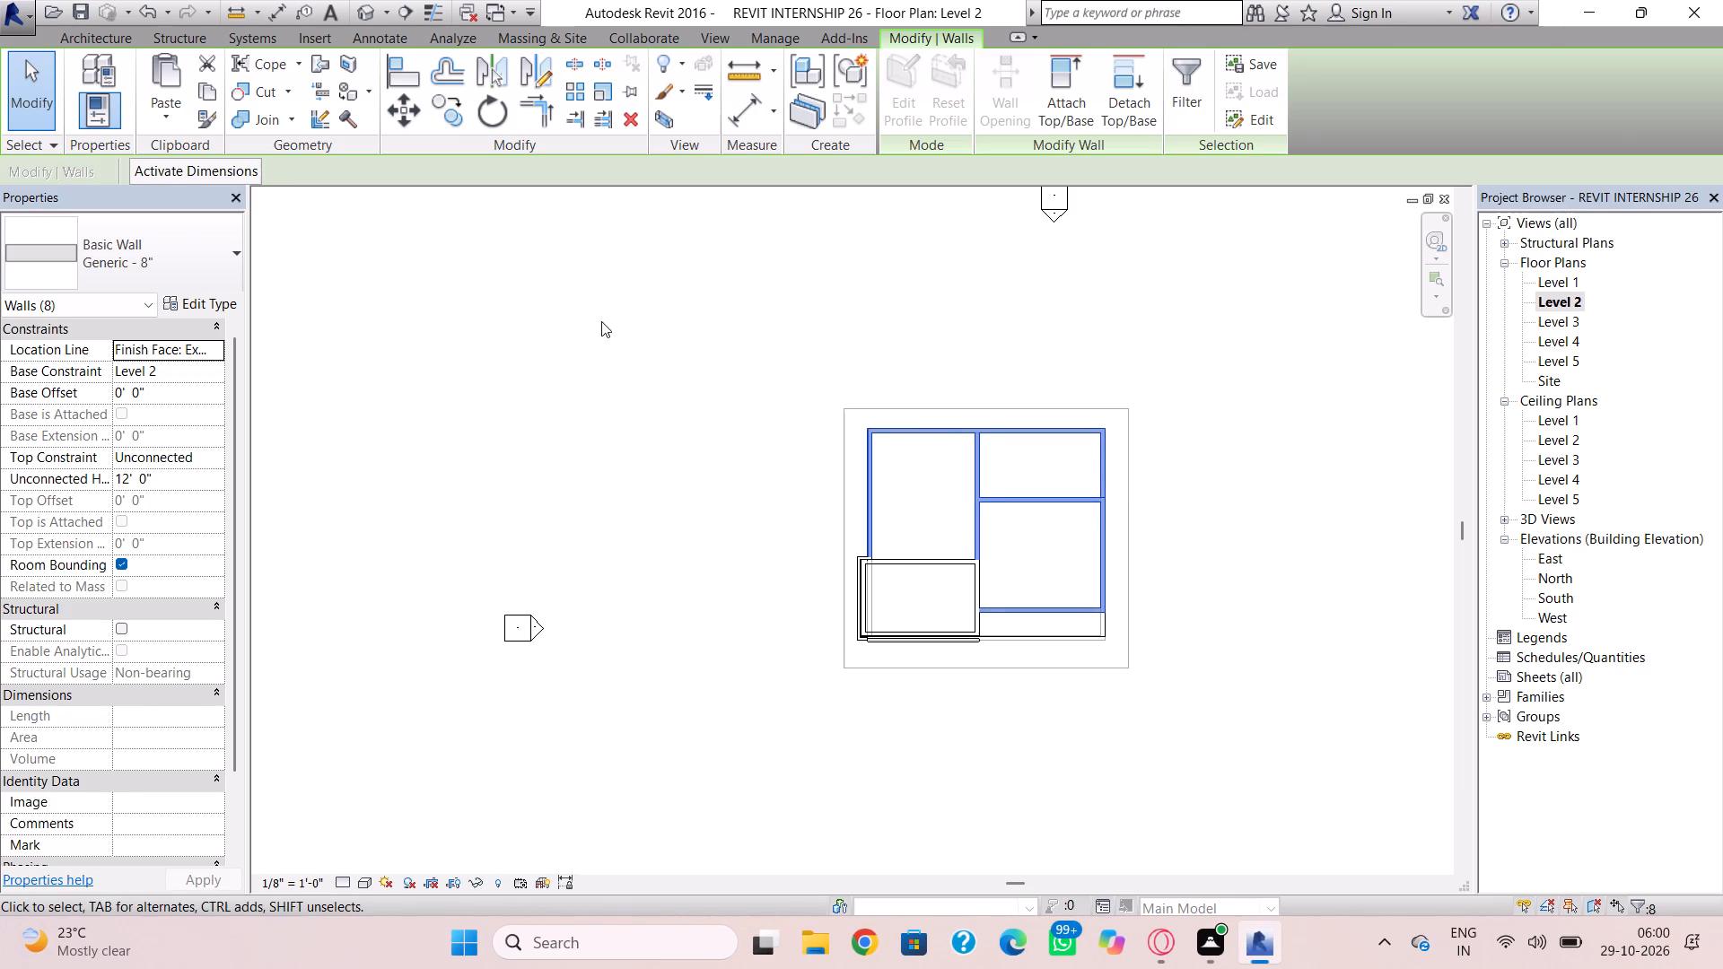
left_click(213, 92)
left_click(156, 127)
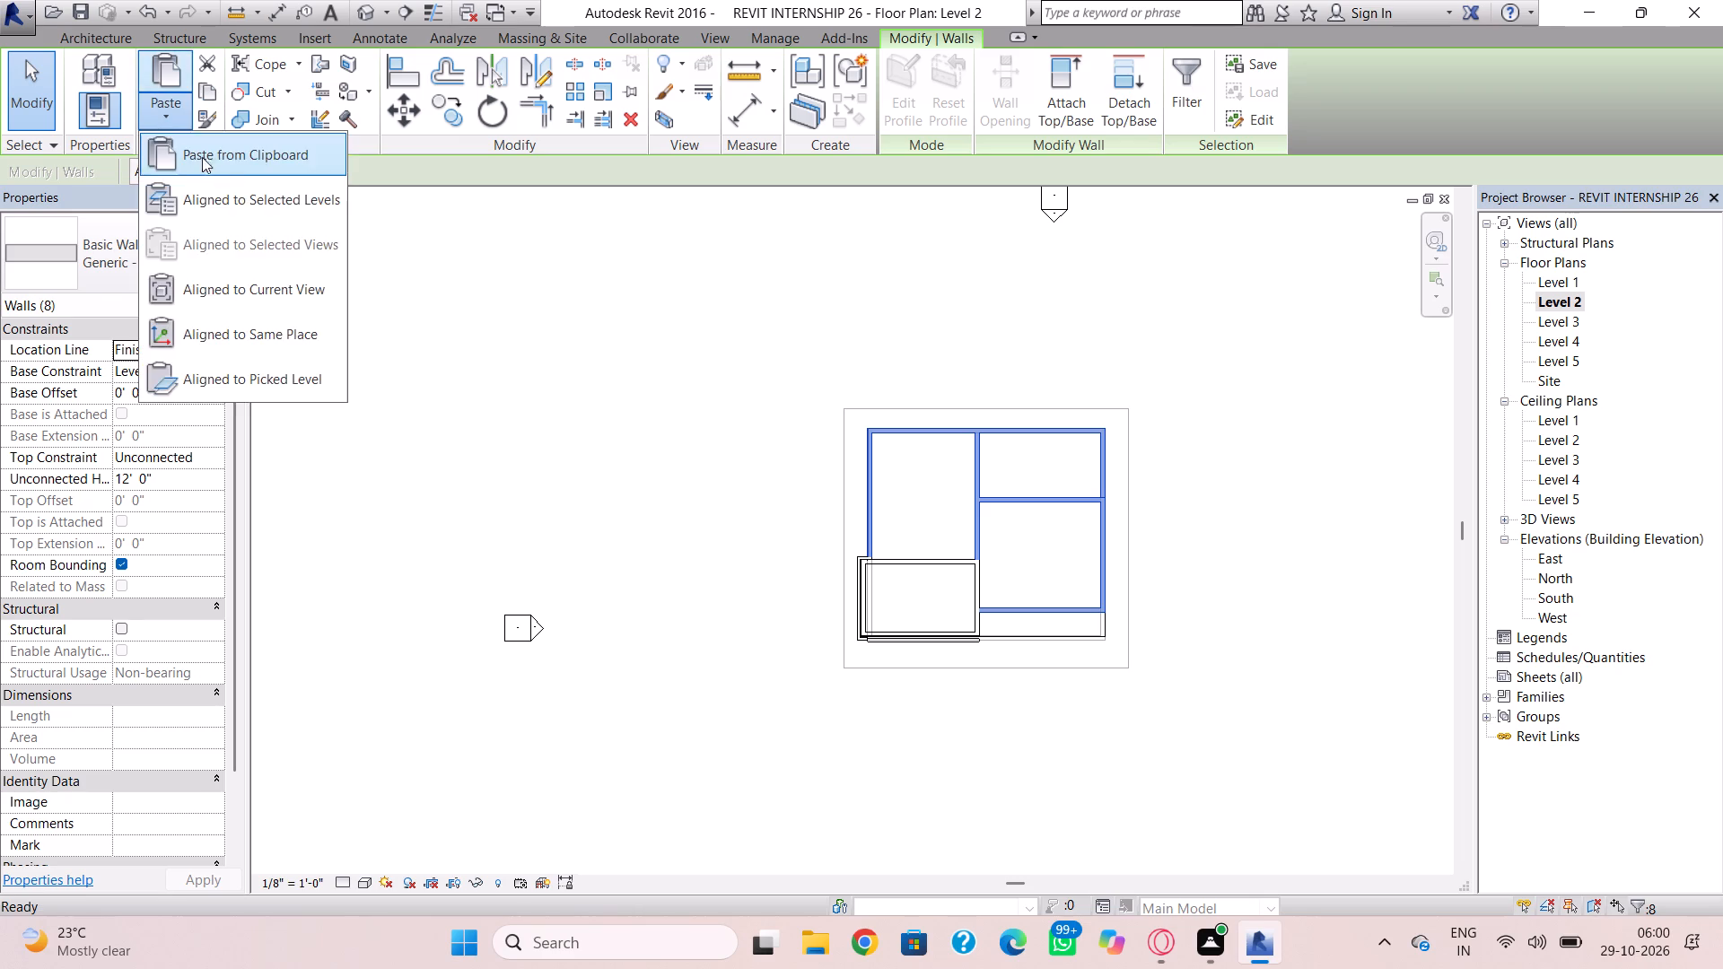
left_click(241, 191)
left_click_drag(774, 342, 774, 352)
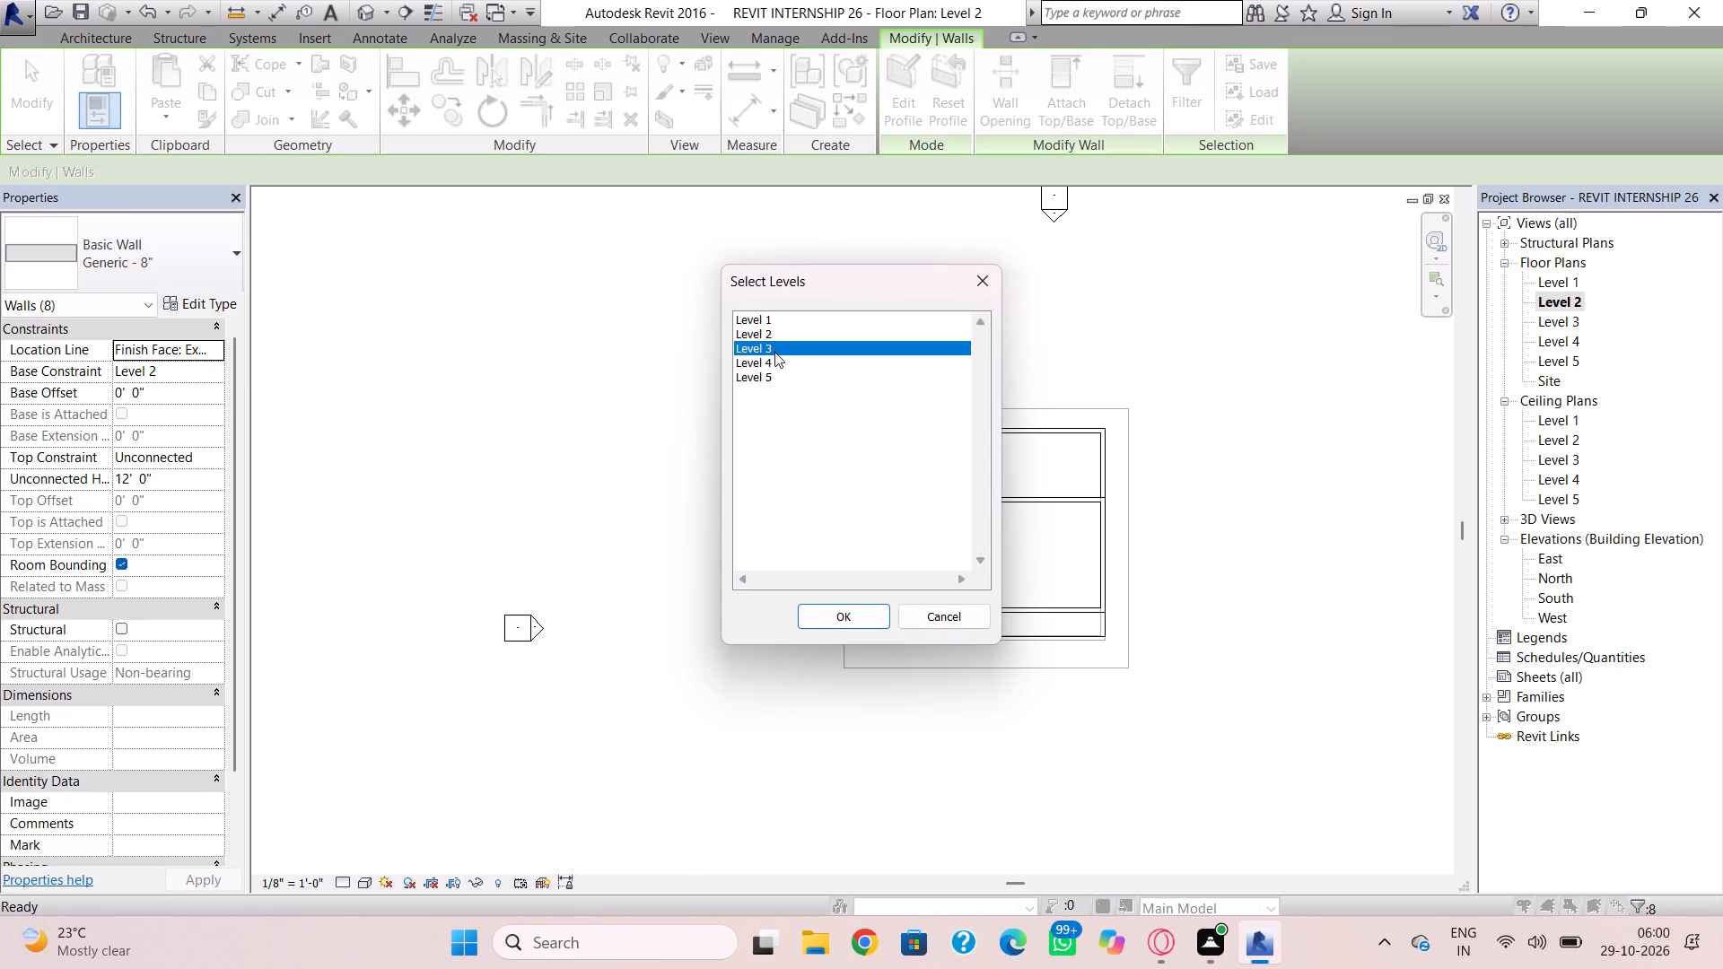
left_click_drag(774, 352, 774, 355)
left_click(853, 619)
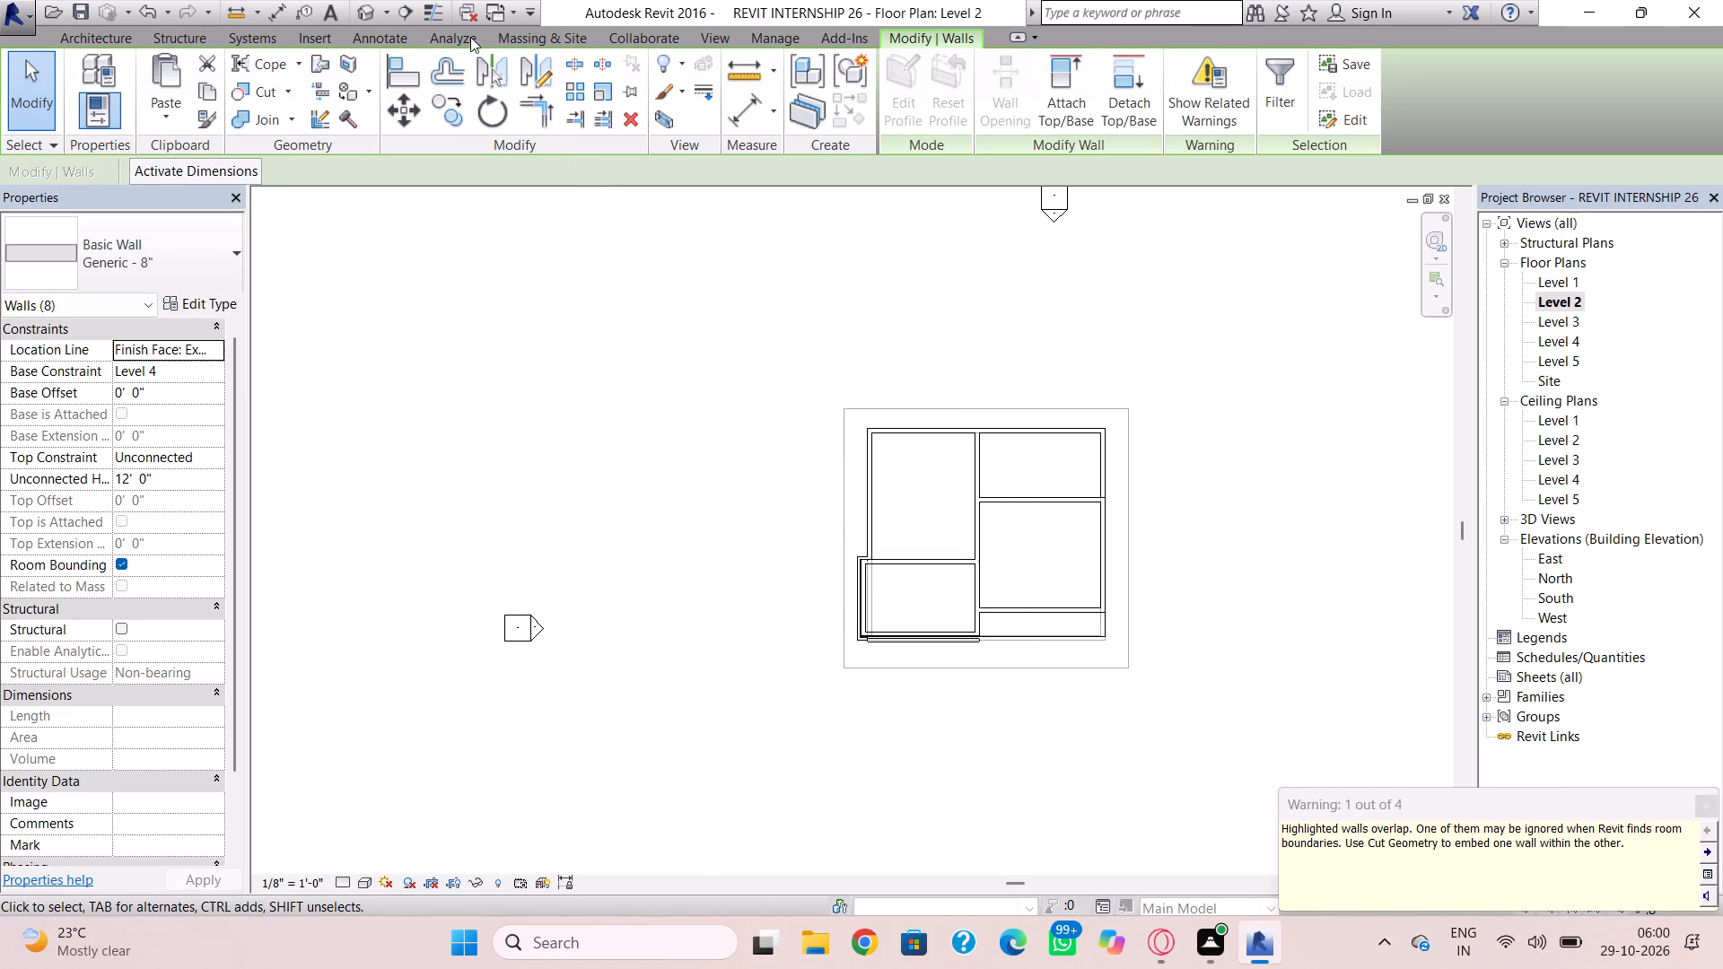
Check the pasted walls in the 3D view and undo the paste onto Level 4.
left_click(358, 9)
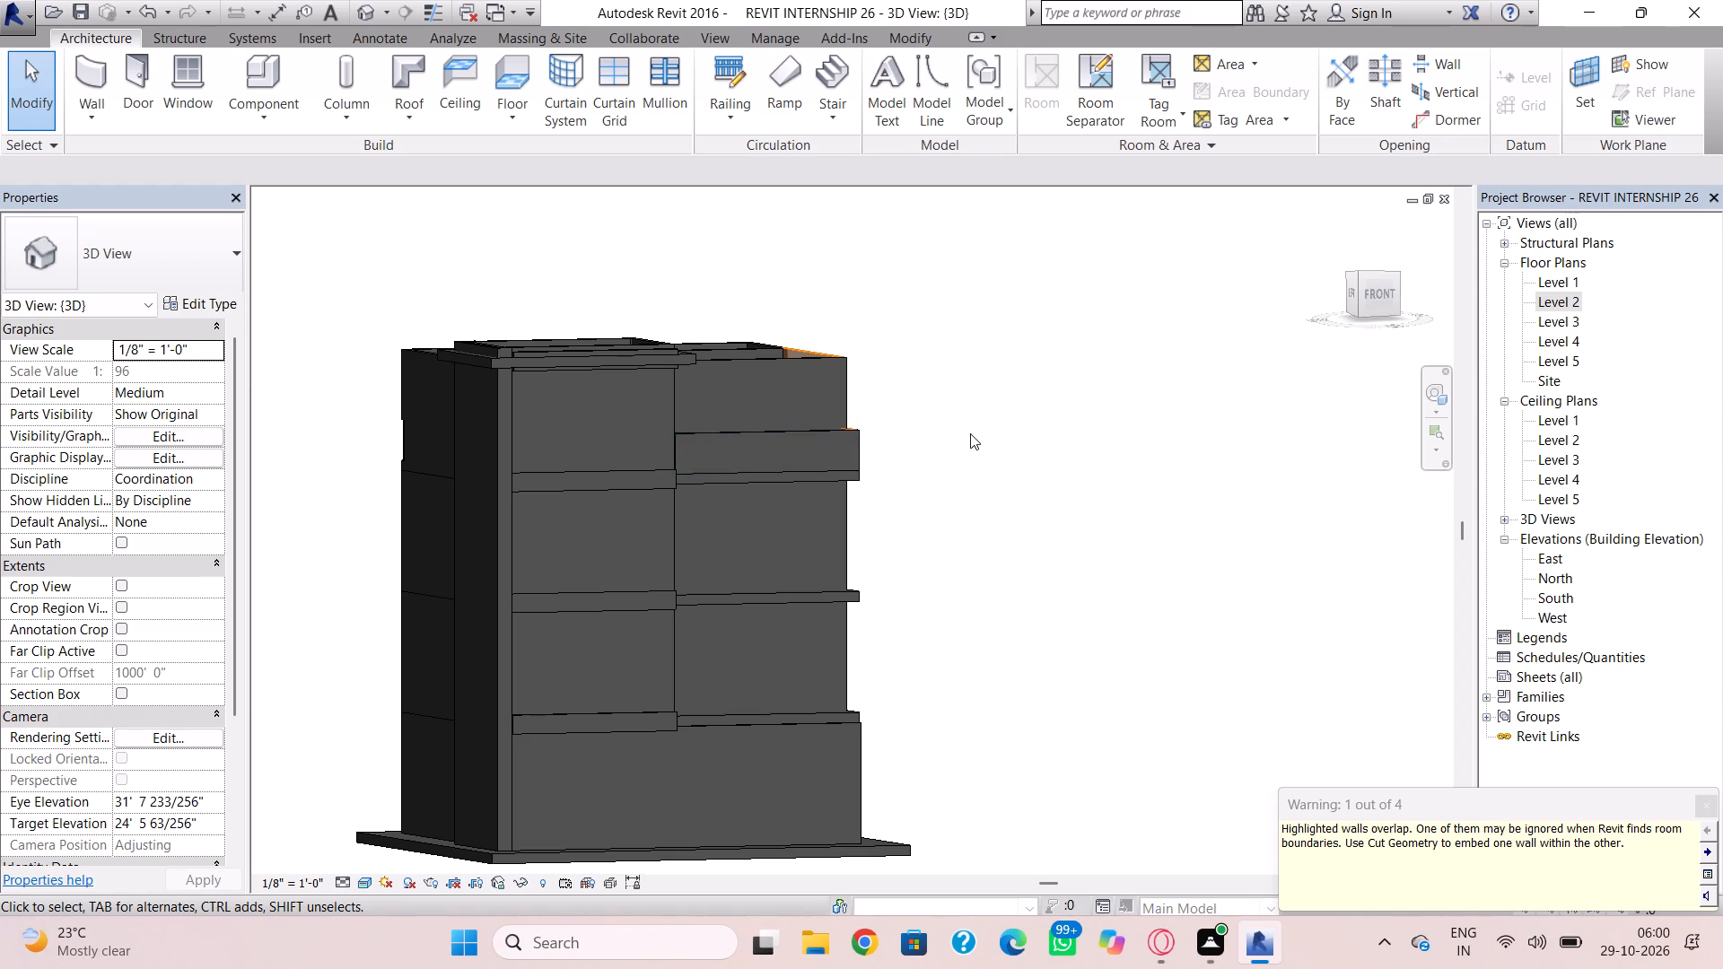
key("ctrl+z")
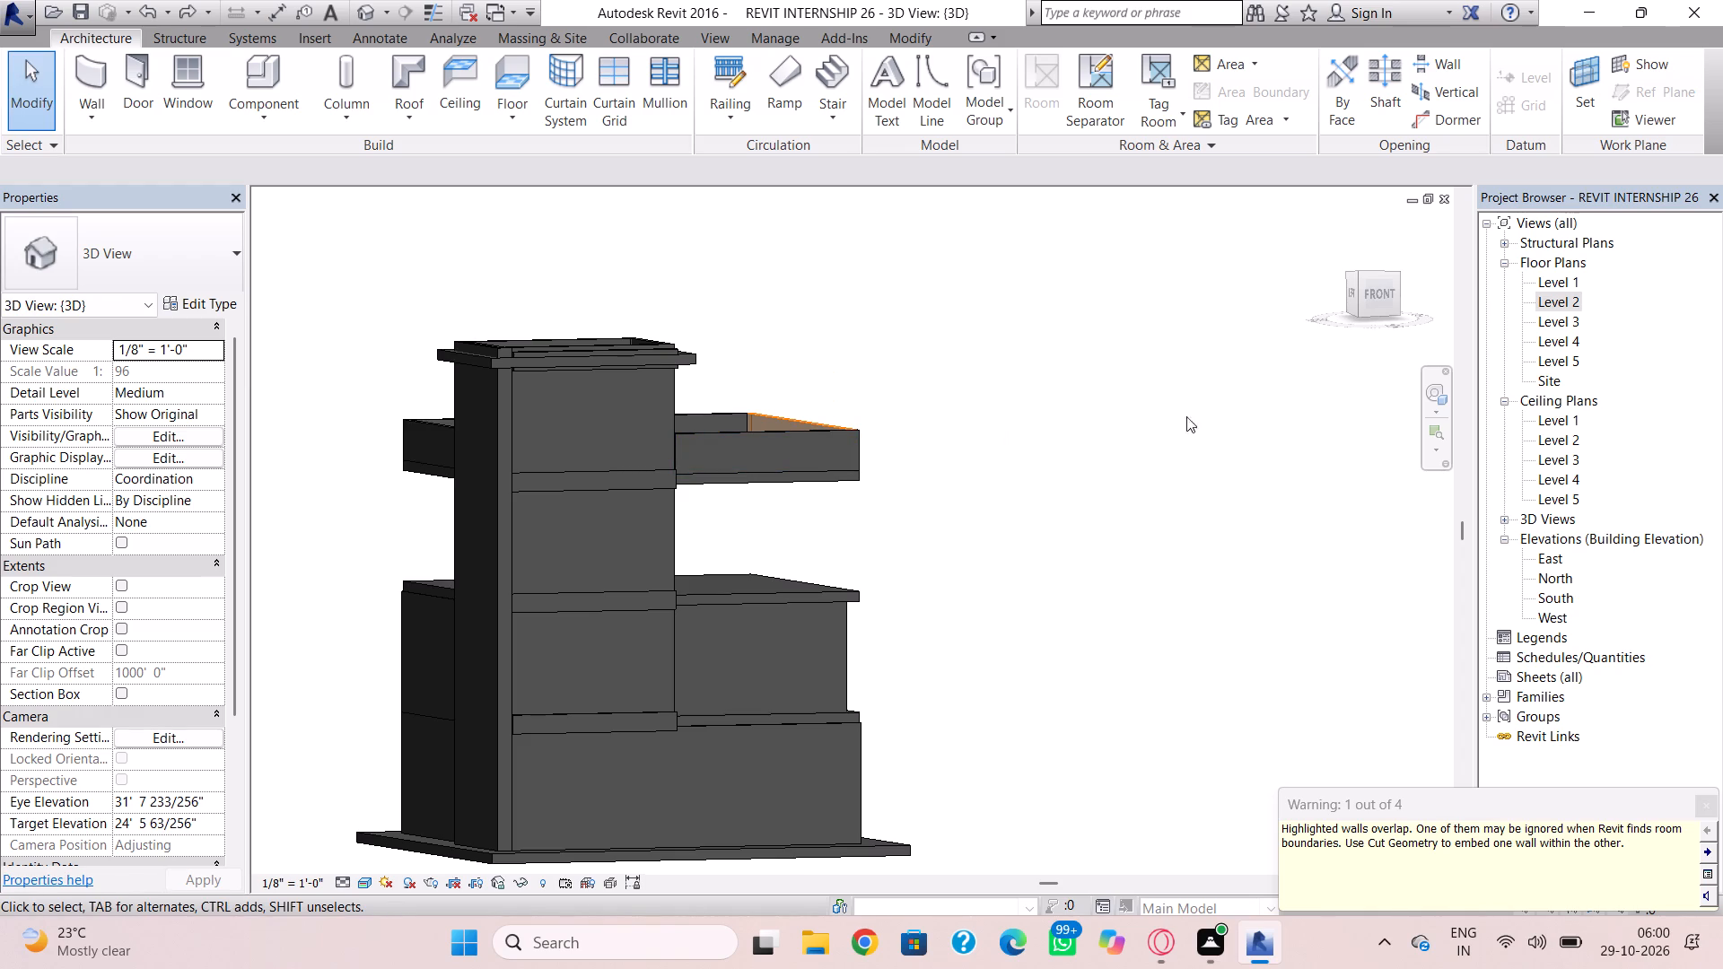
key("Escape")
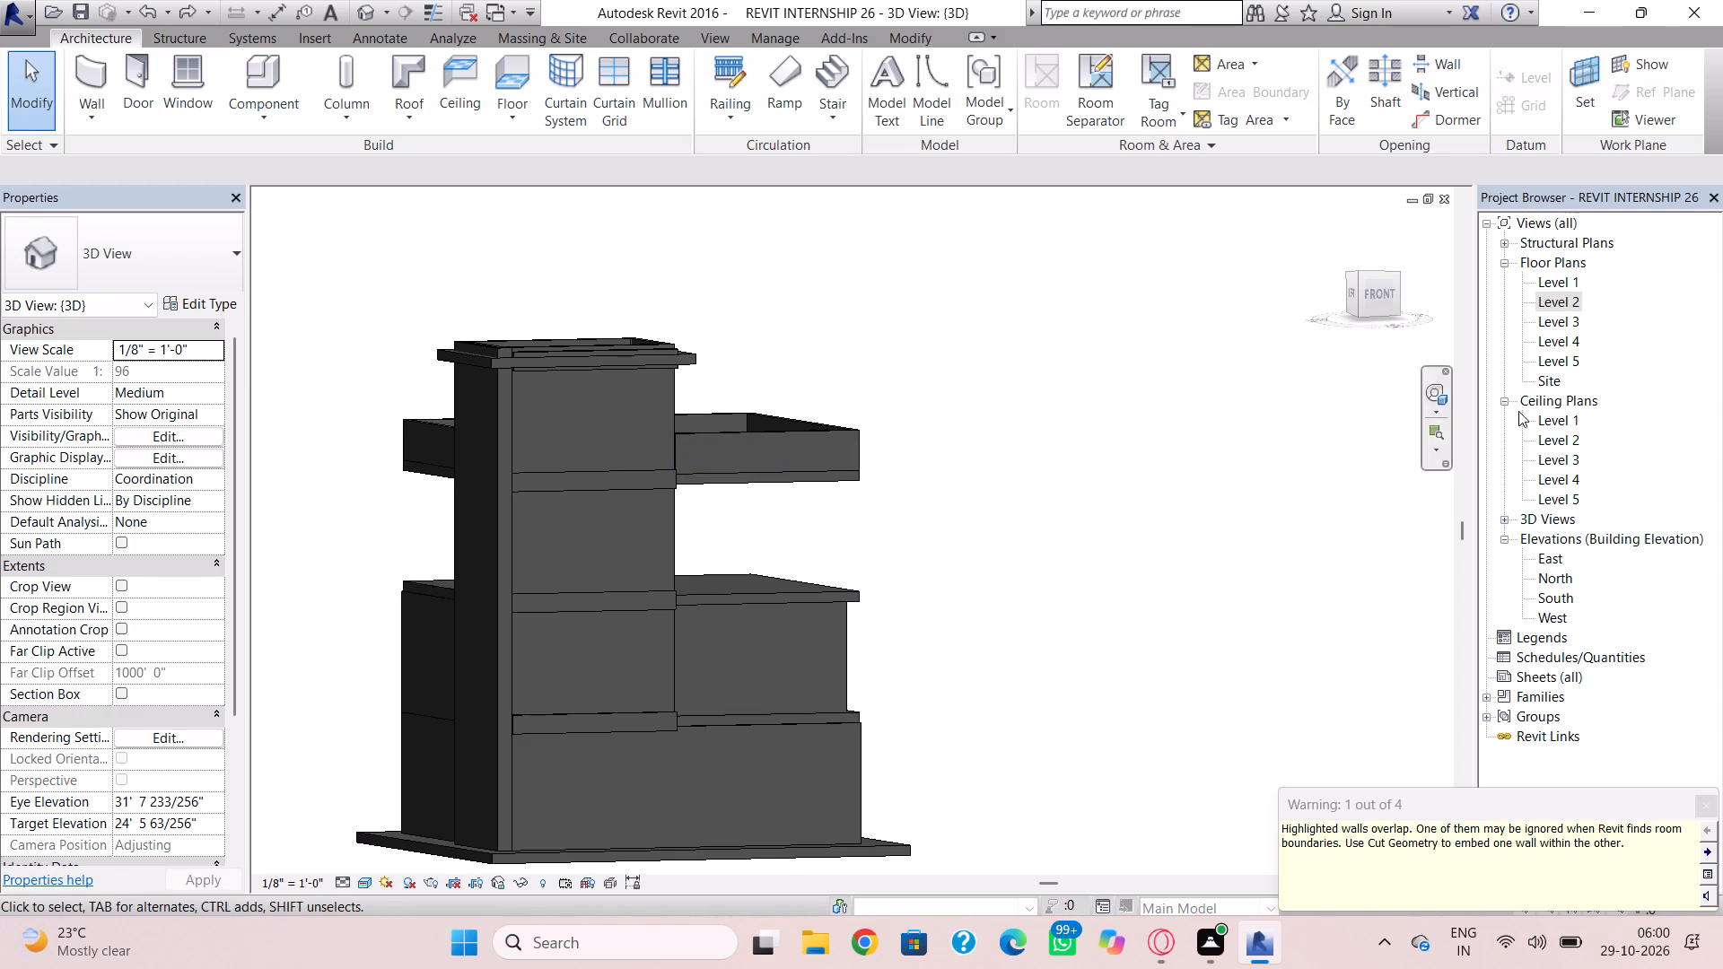
From the Level 2 floor plan, copy the eight 12' high room walls and paste them aligned to Level 3.
double_click(1552, 300)
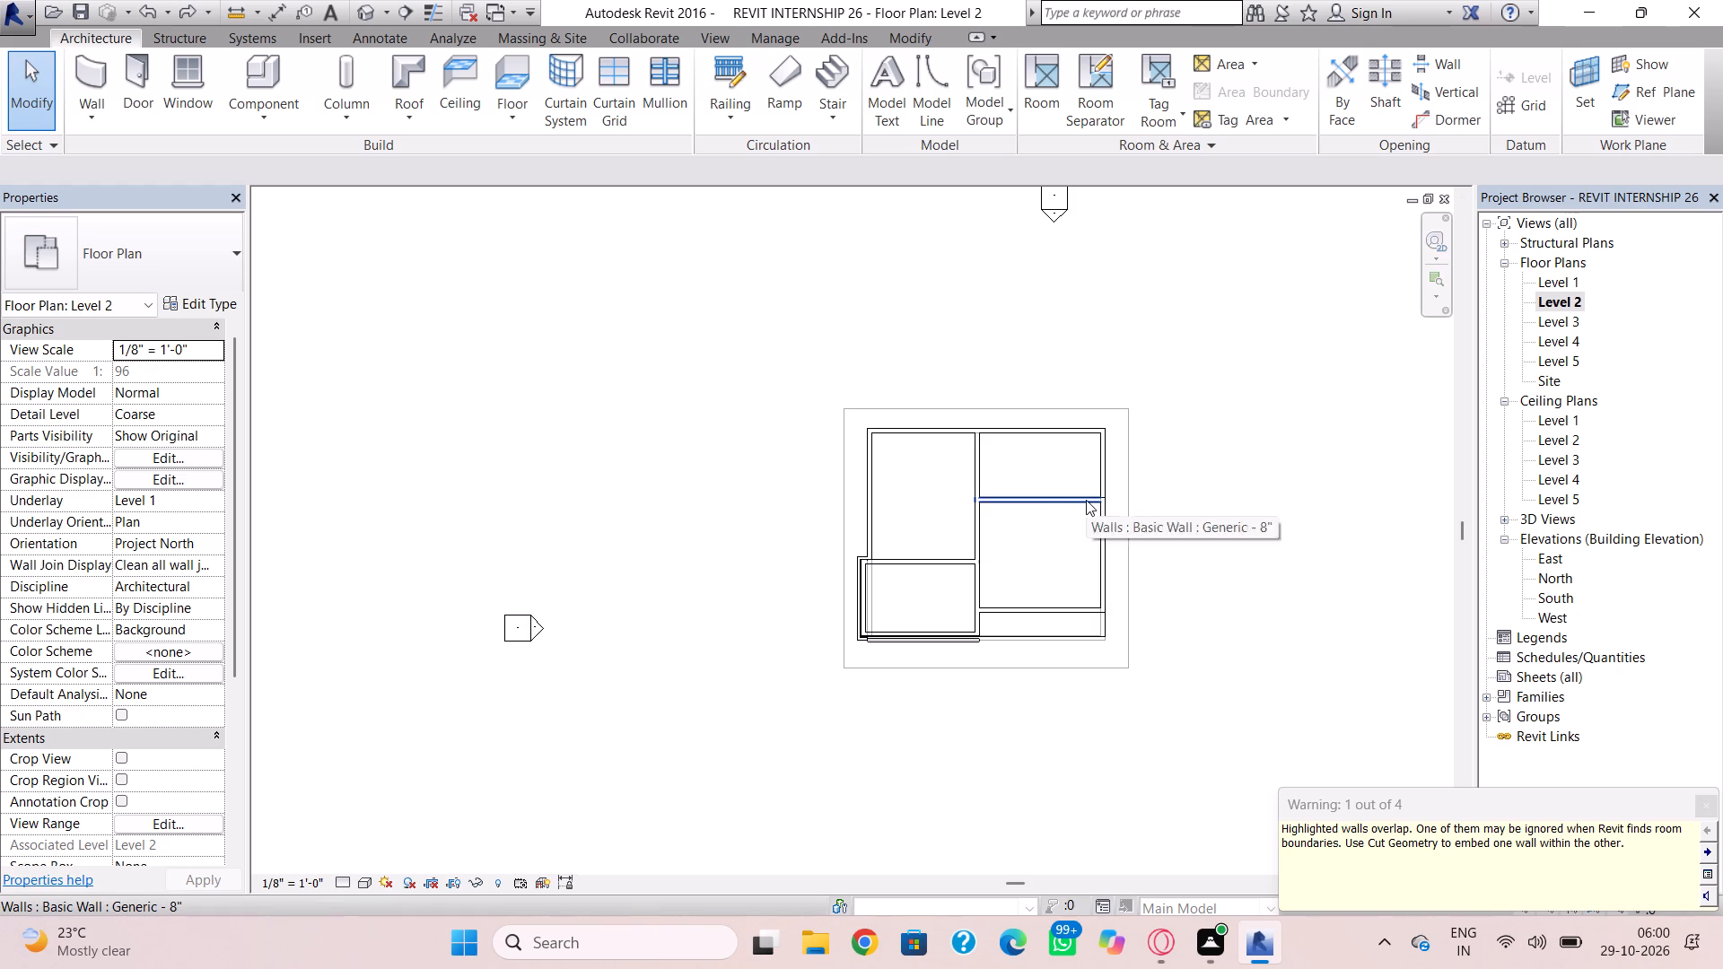
left_click(1052, 509)
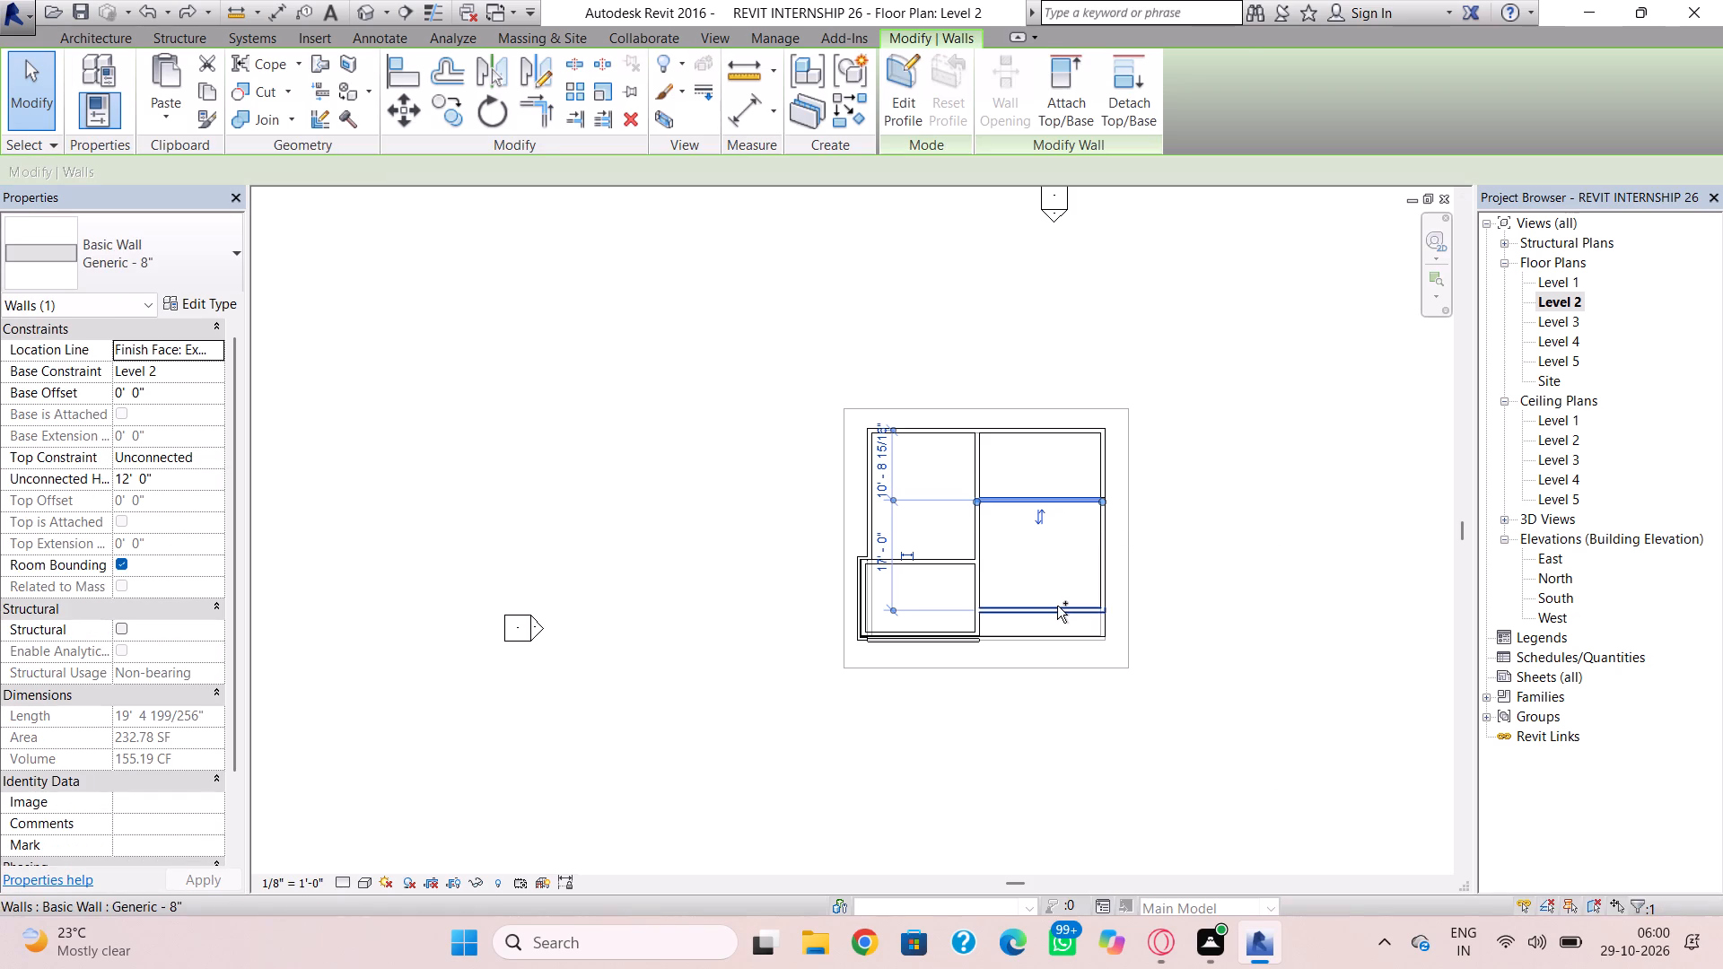
left_click(1057, 606, "ctrl")
left_click(1097, 565, "ctrl")
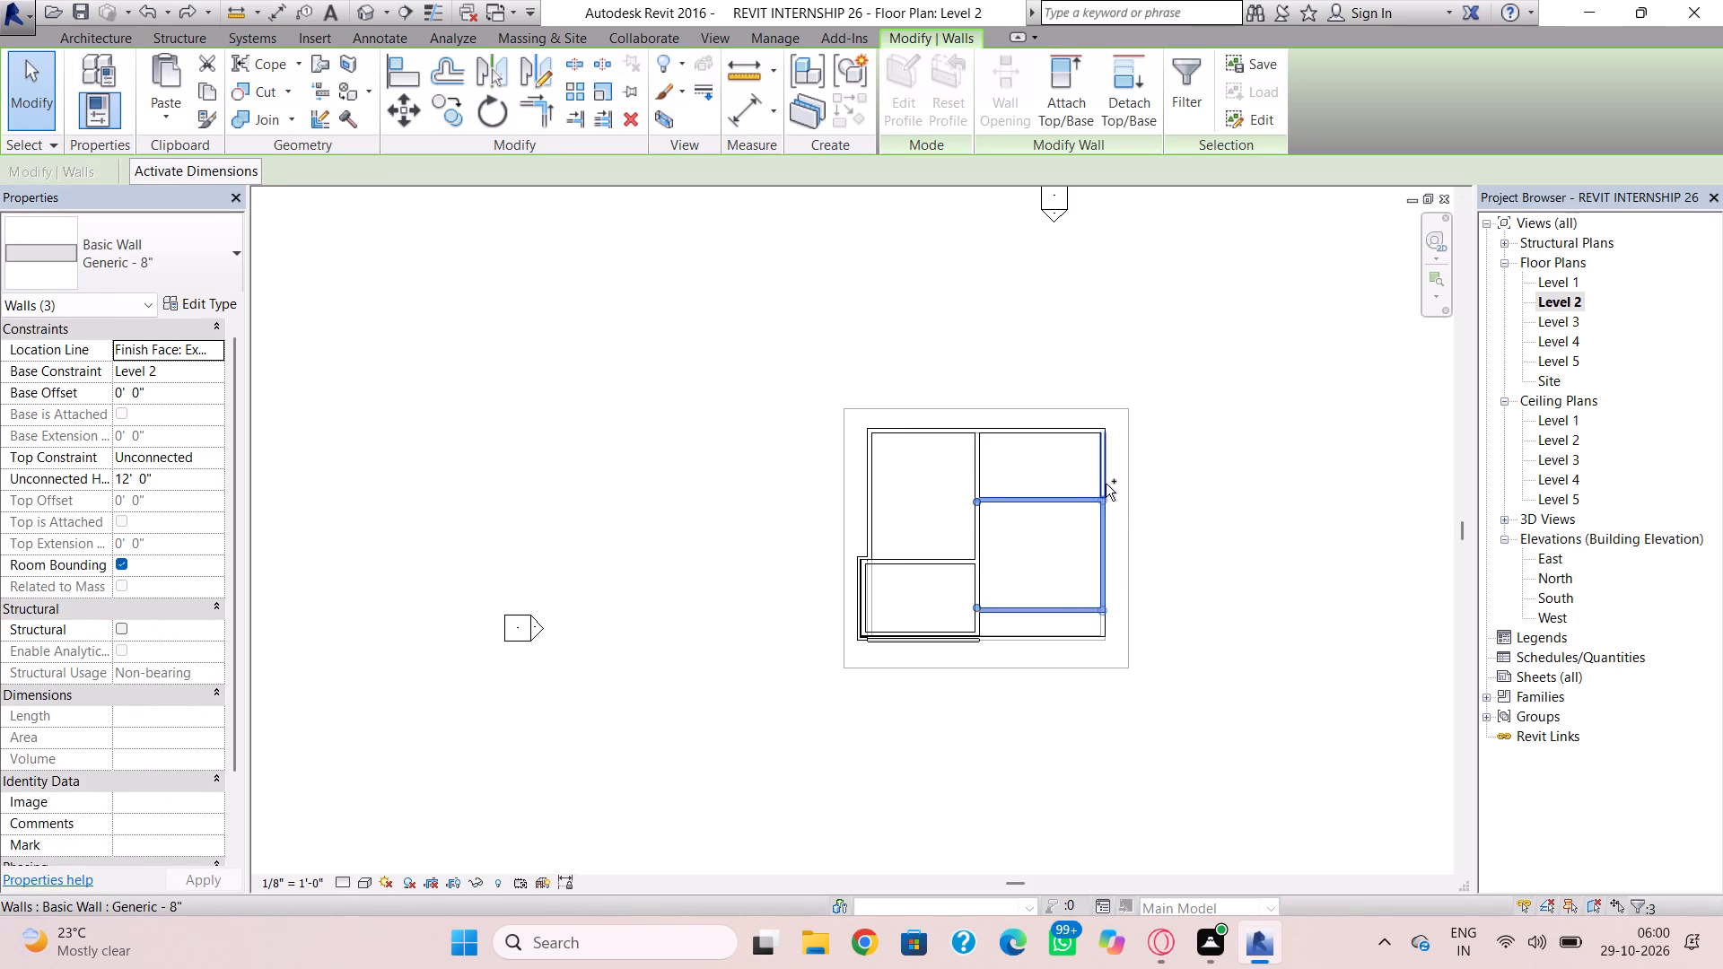
left_click(1106, 484, "ctrl")
left_click(1061, 440, "ctrl")
left_click(980, 484, "ctrl")
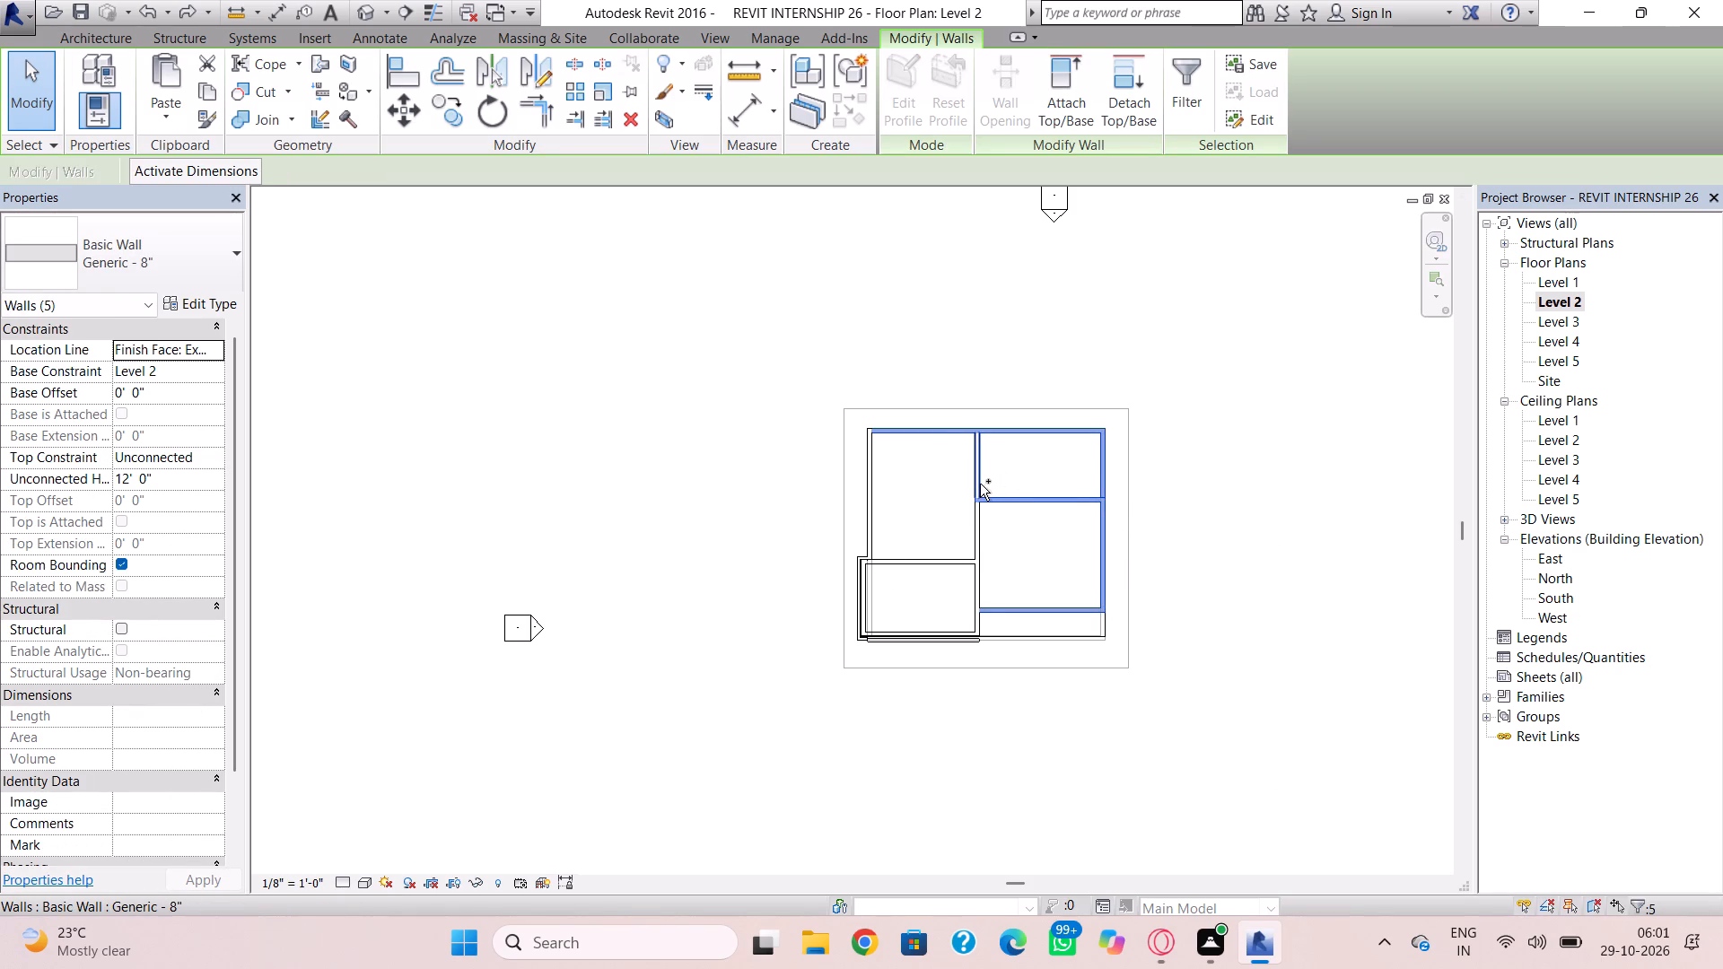
left_click(980, 520, "ctrl")
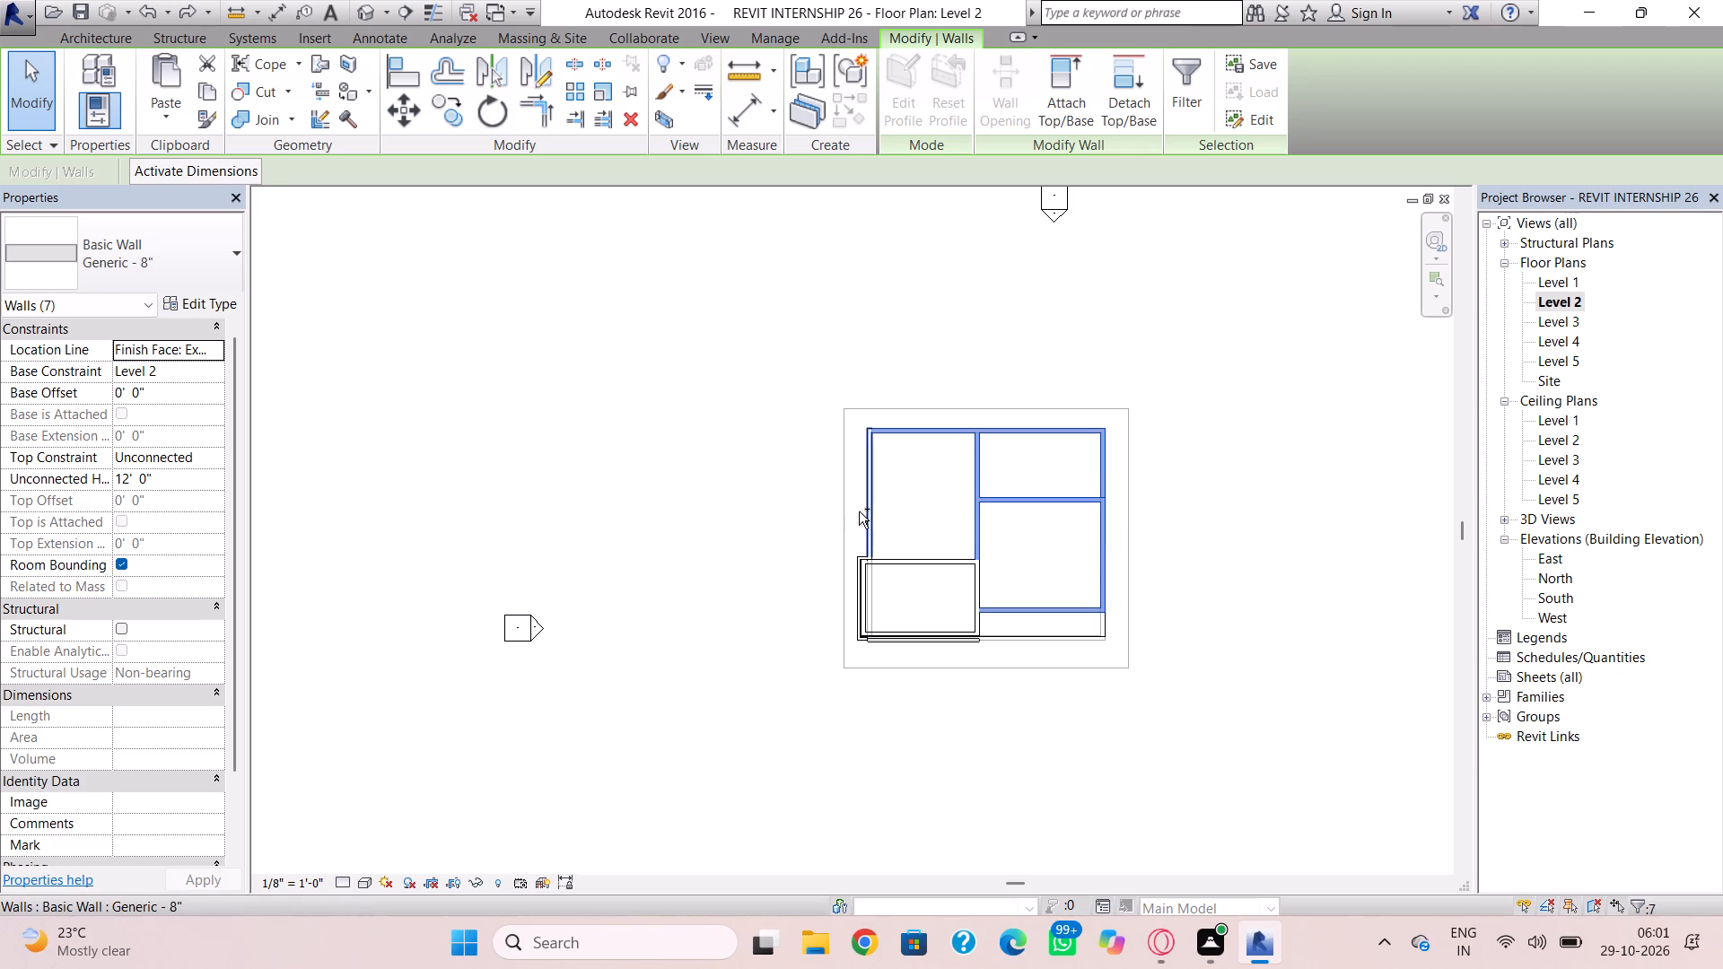
left_click(860, 510, "ctrl")
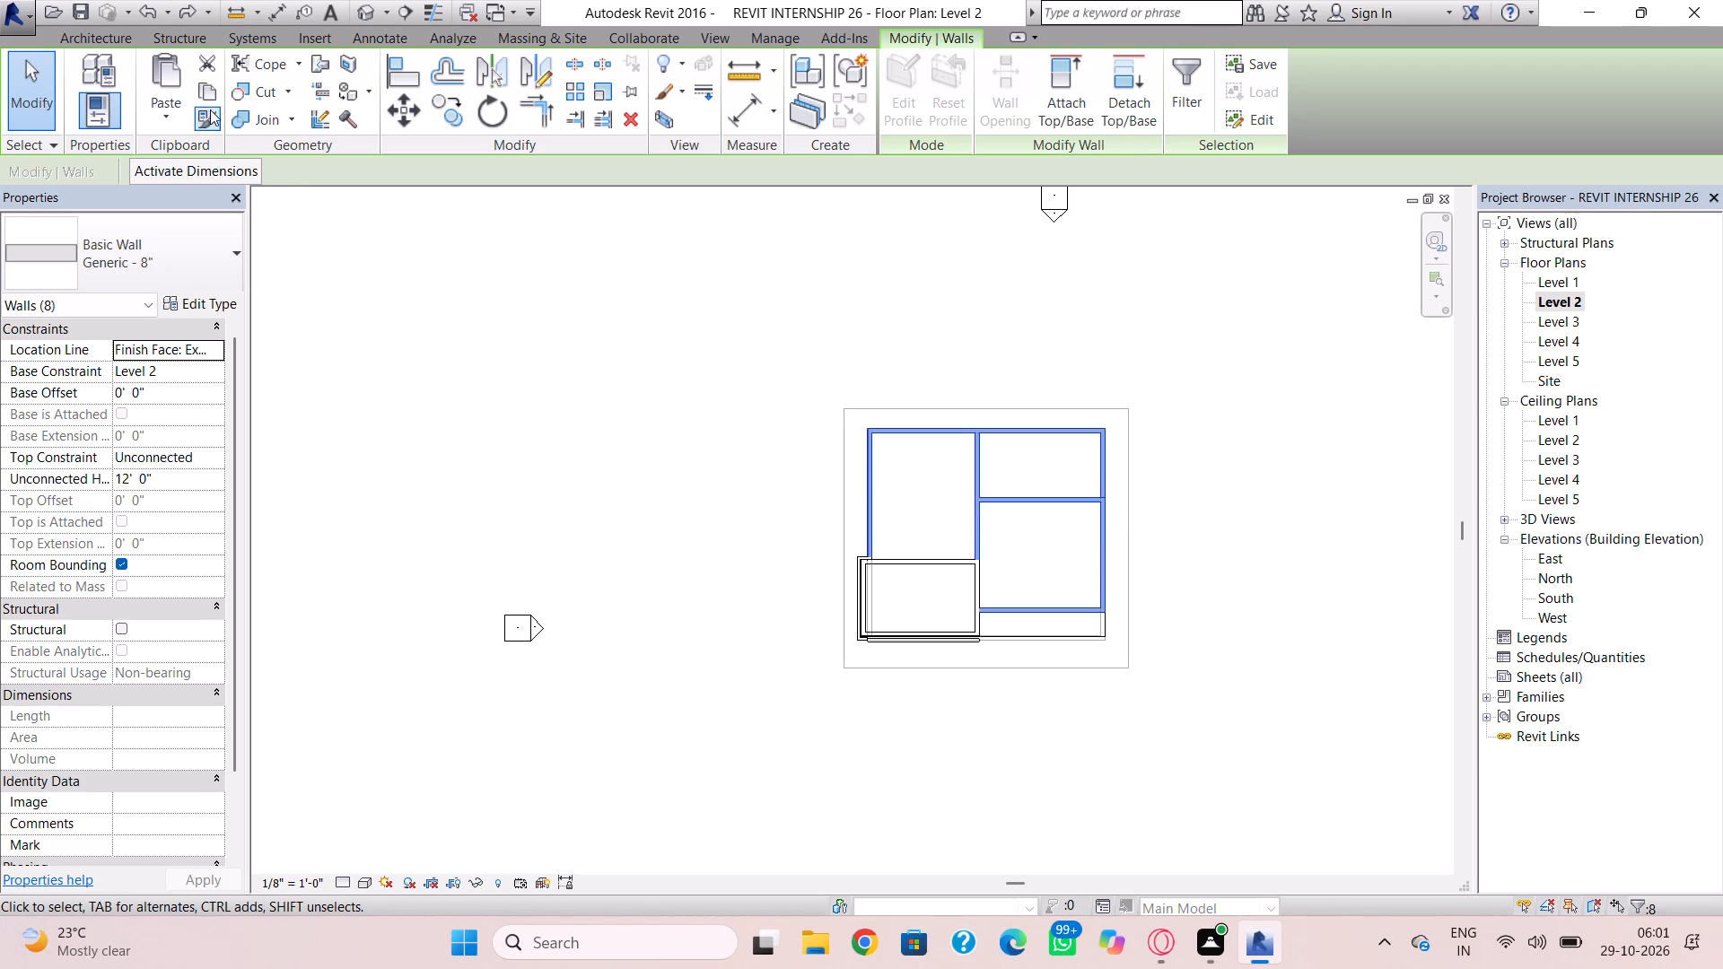
left_click(203, 92)
left_click(170, 123)
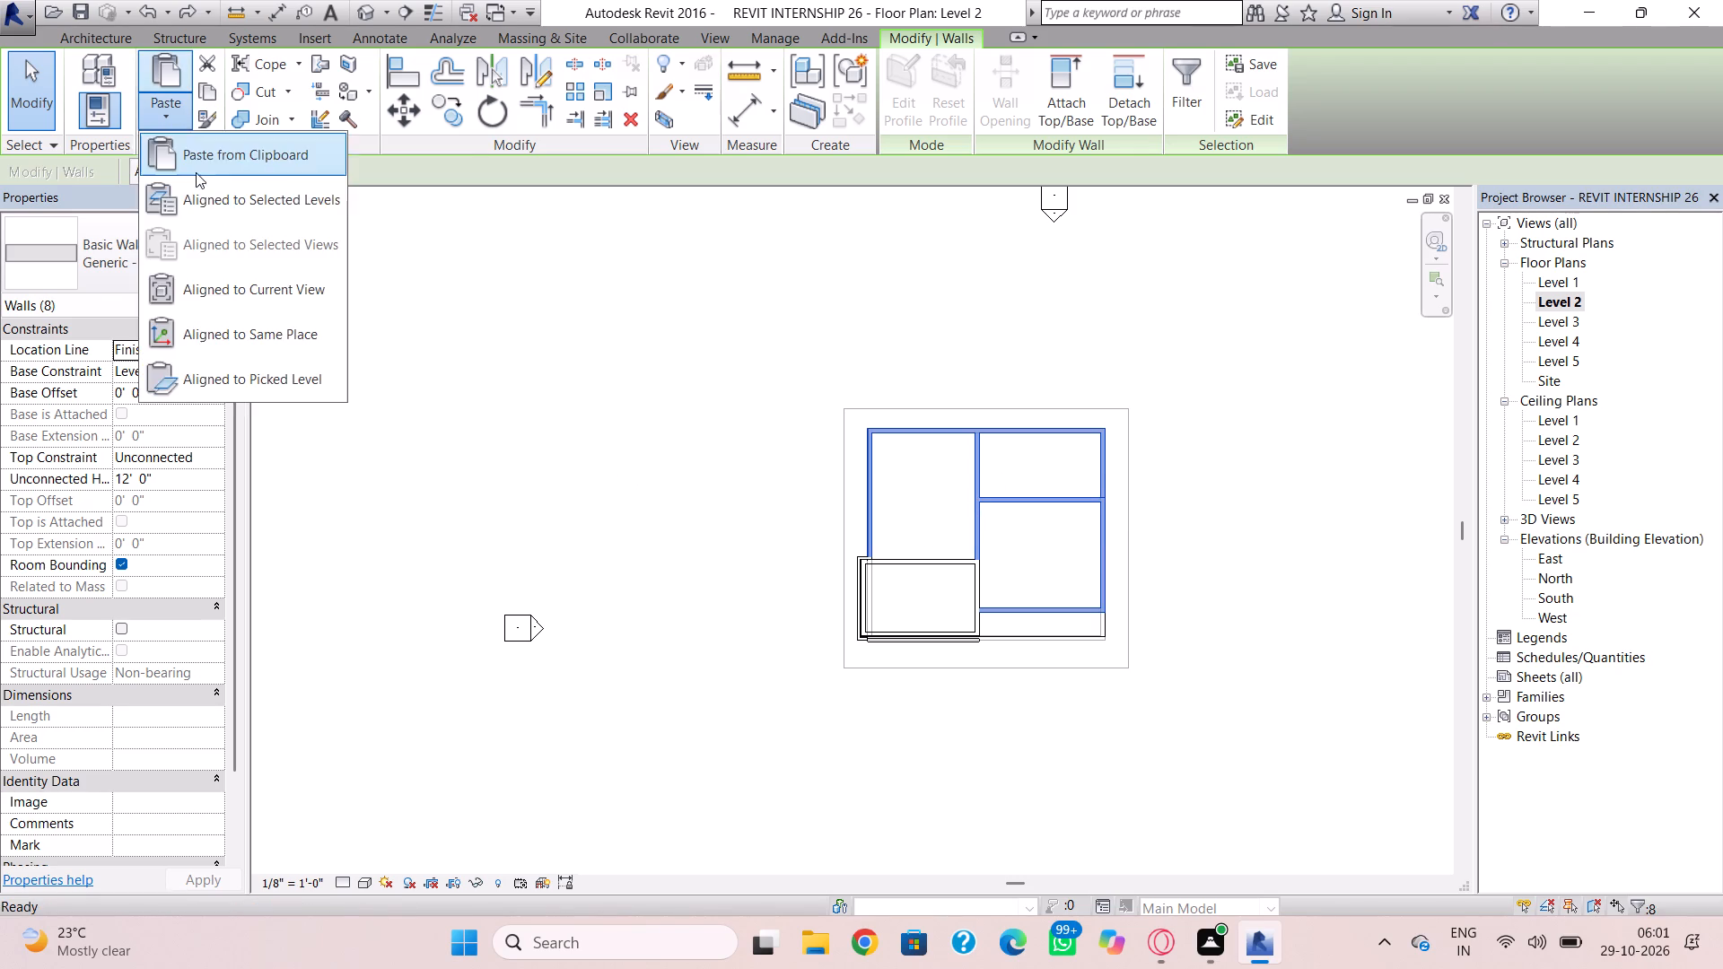
left_click(202, 187)
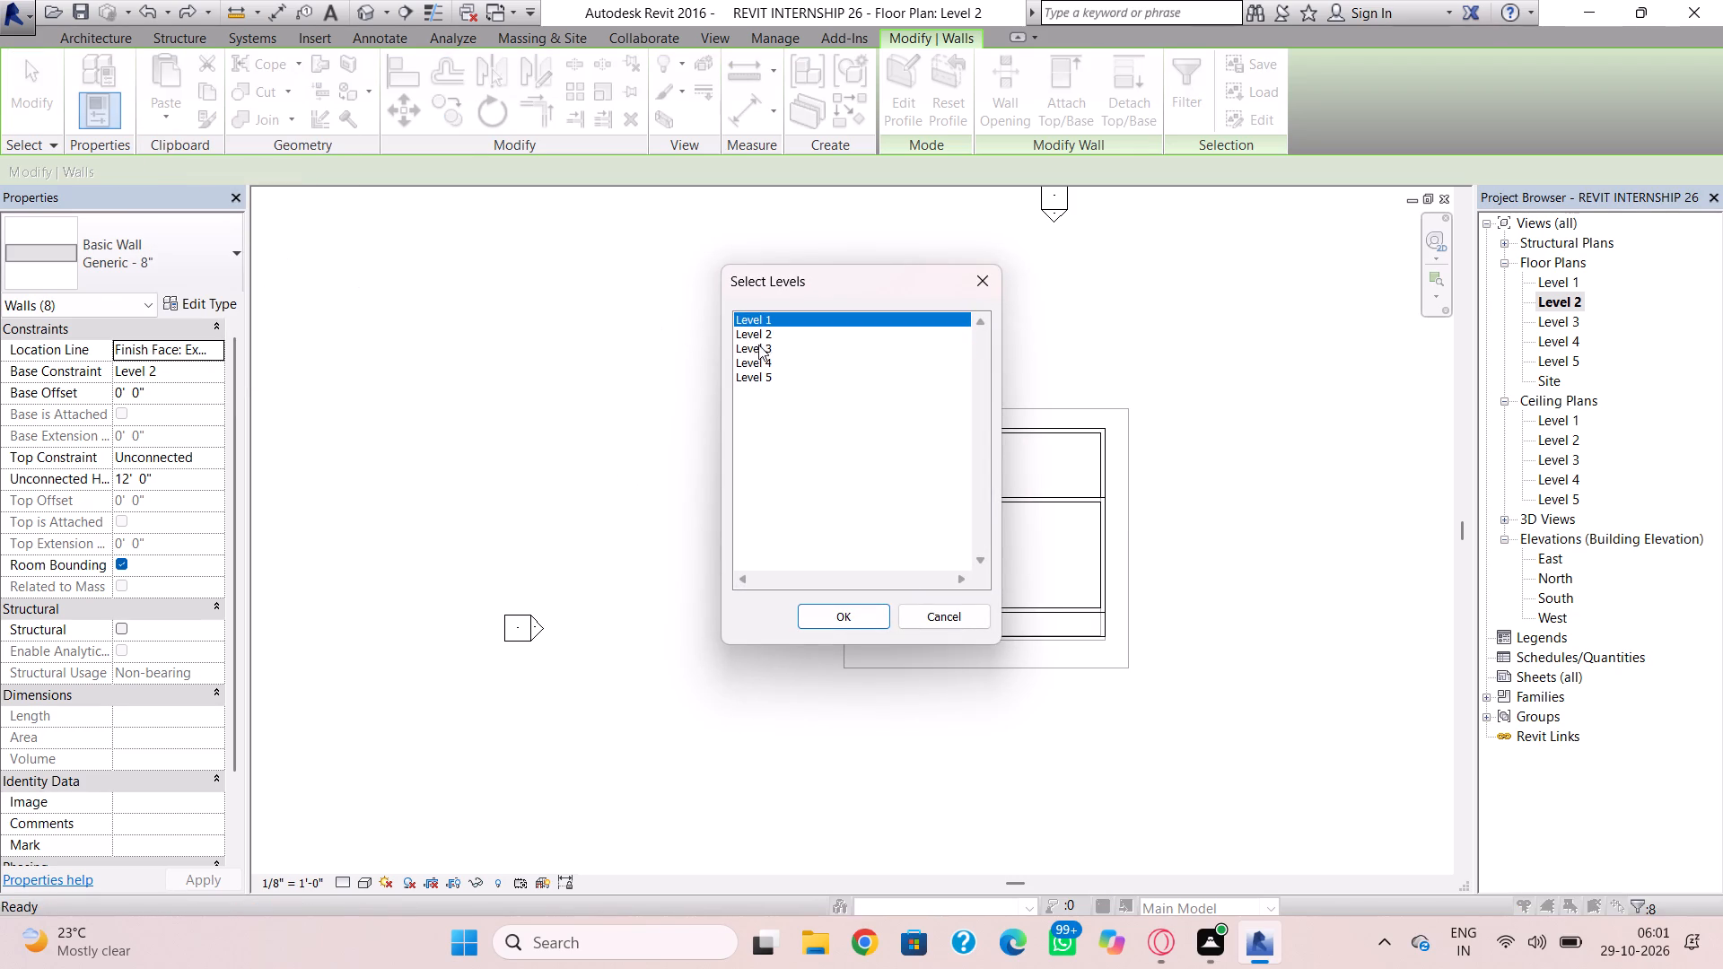
left_click(759, 345)
left_click(853, 619)
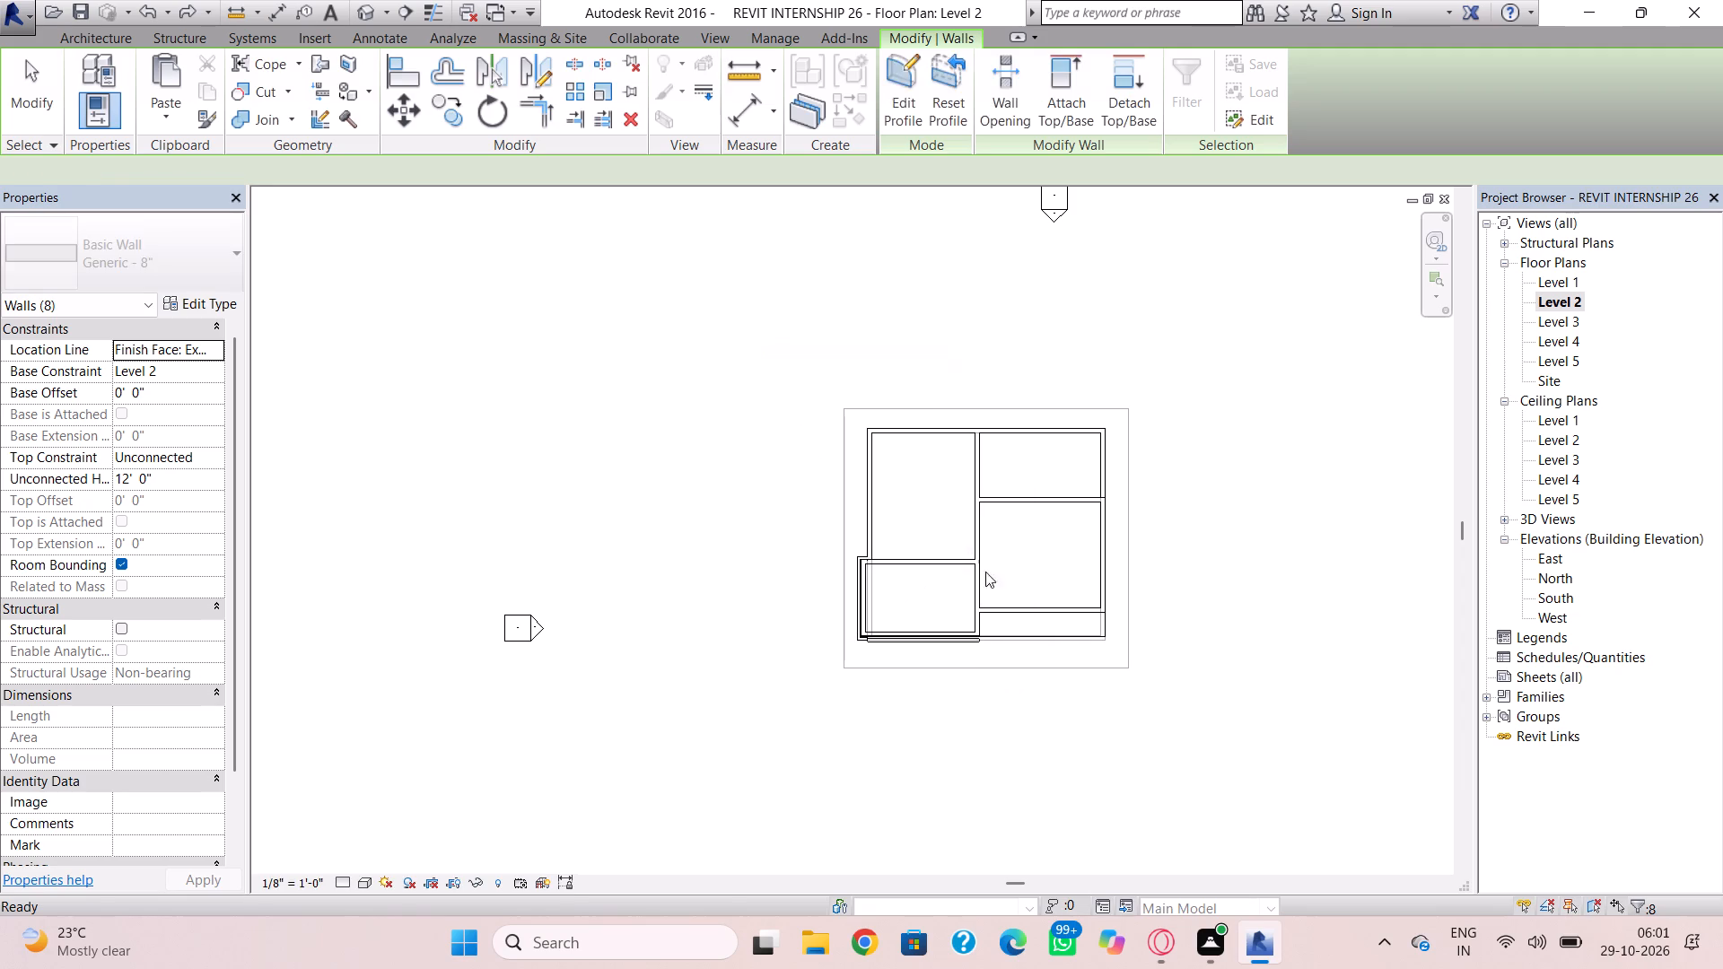
Examine the pasted storey walls, the tower top and the roof terrace parapets in the 3D view.
left_click(361, 13)
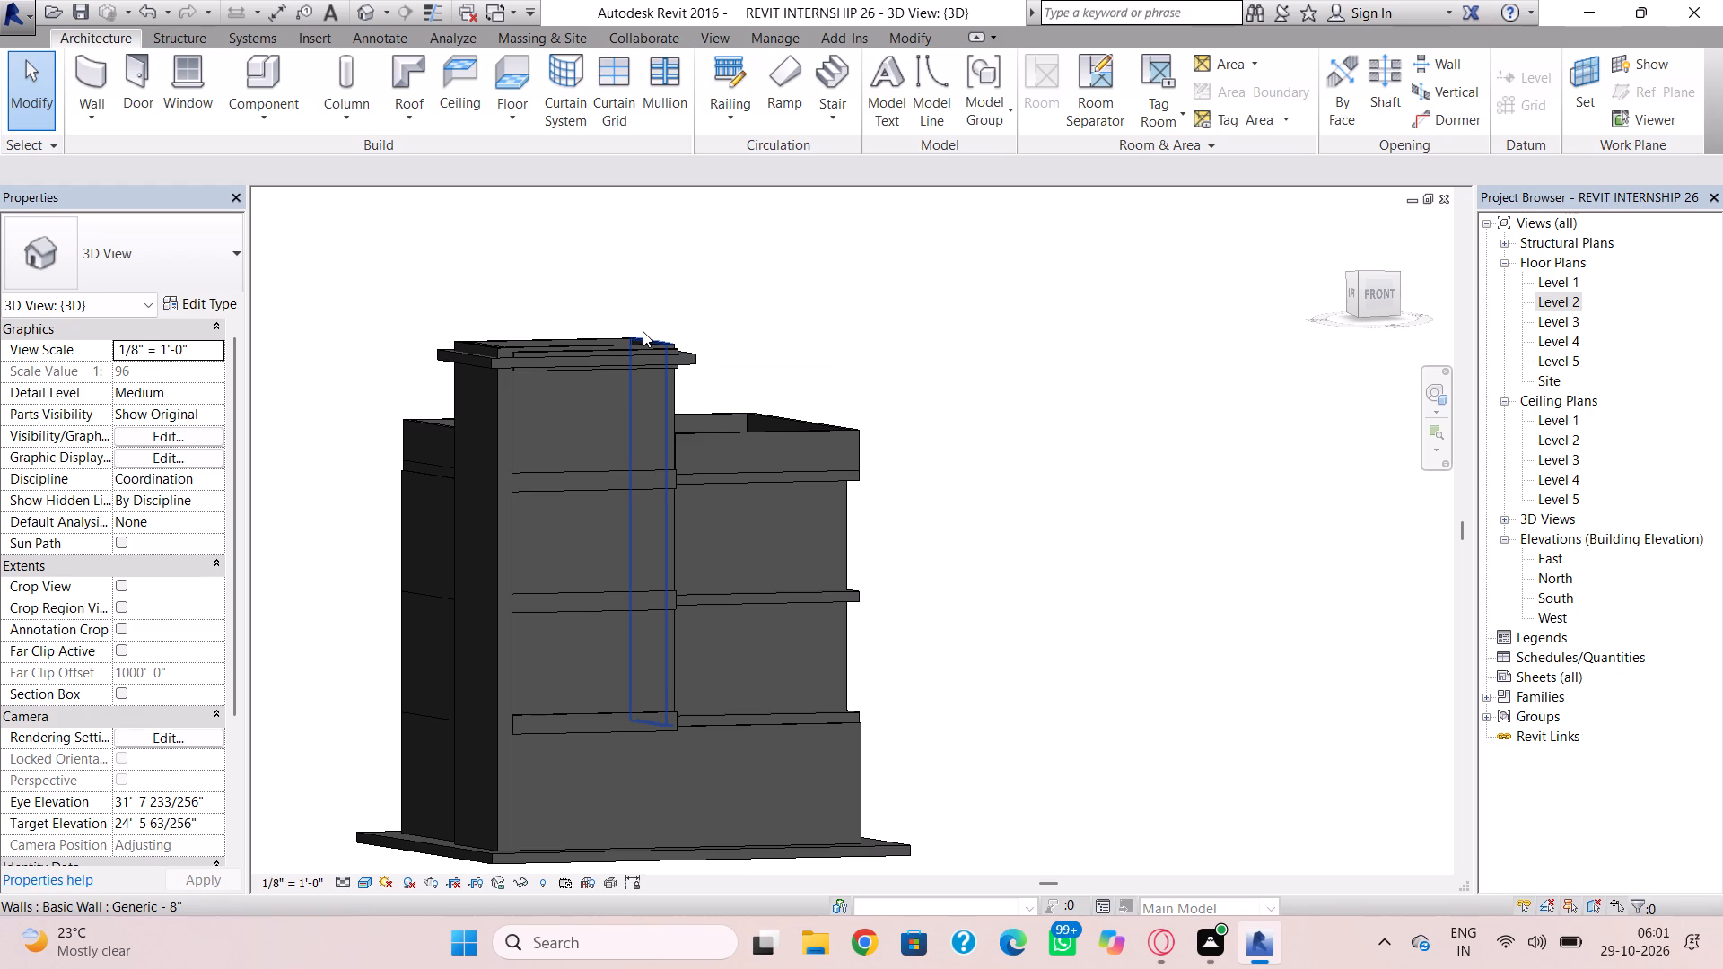
key("Escape")
scroll(635, 305, "down", 2)
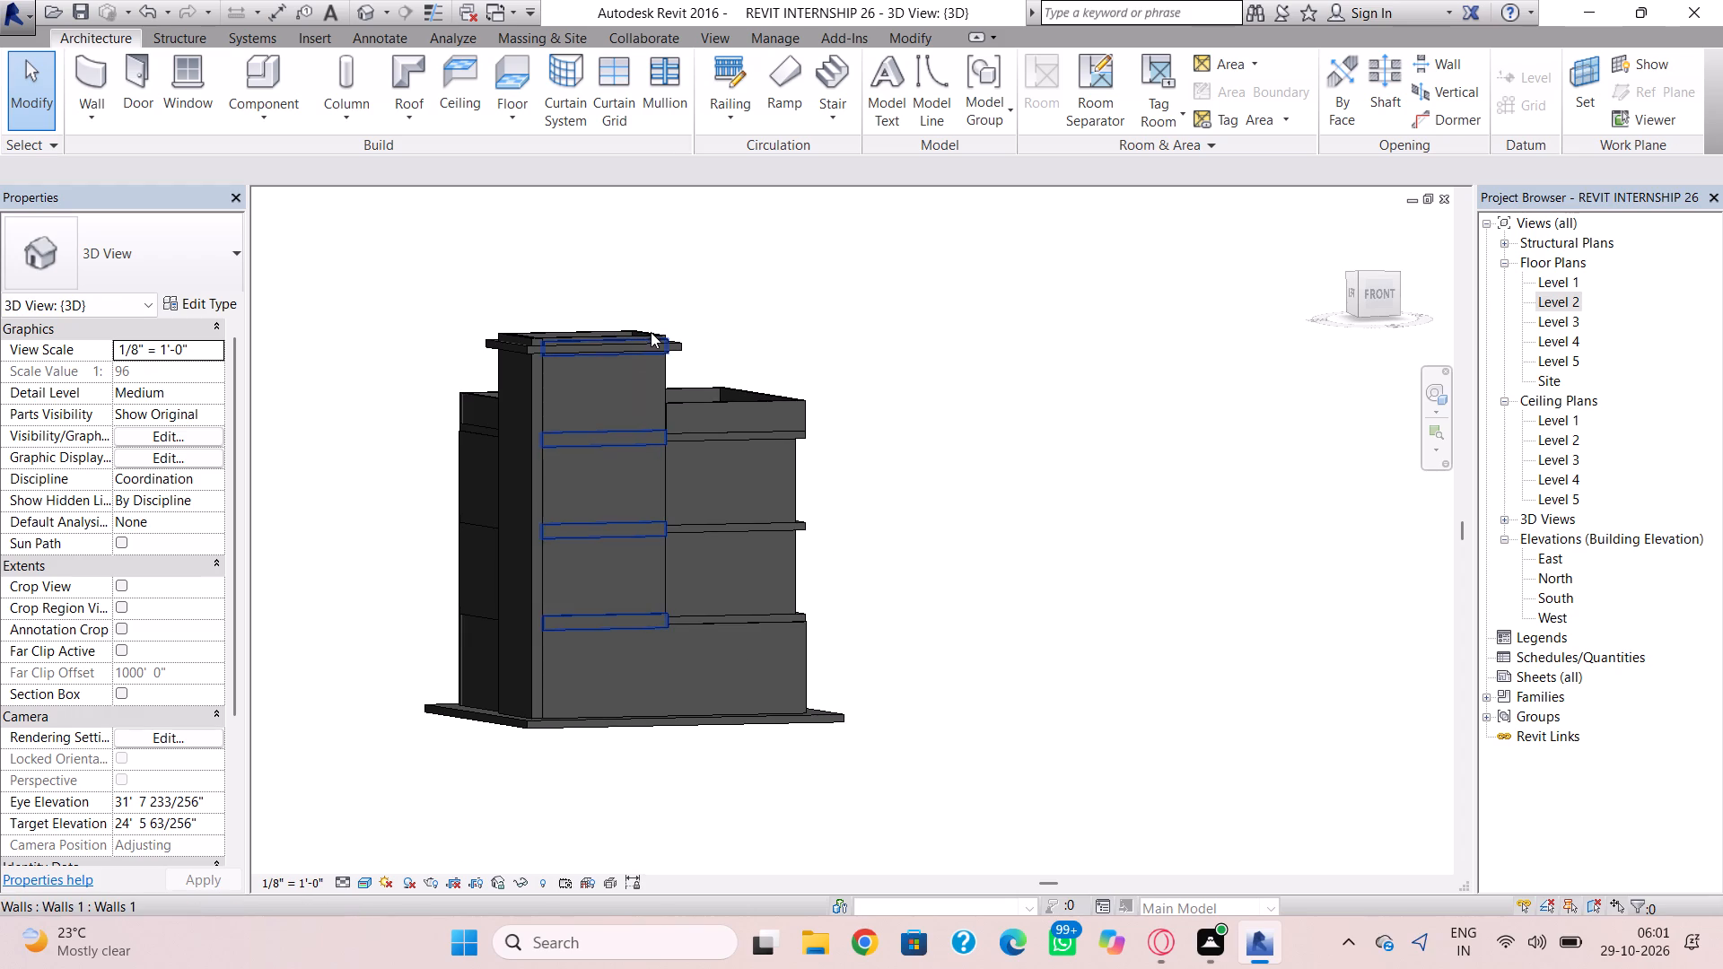
scroll(567, 330, "up", 4)
key("Escape")
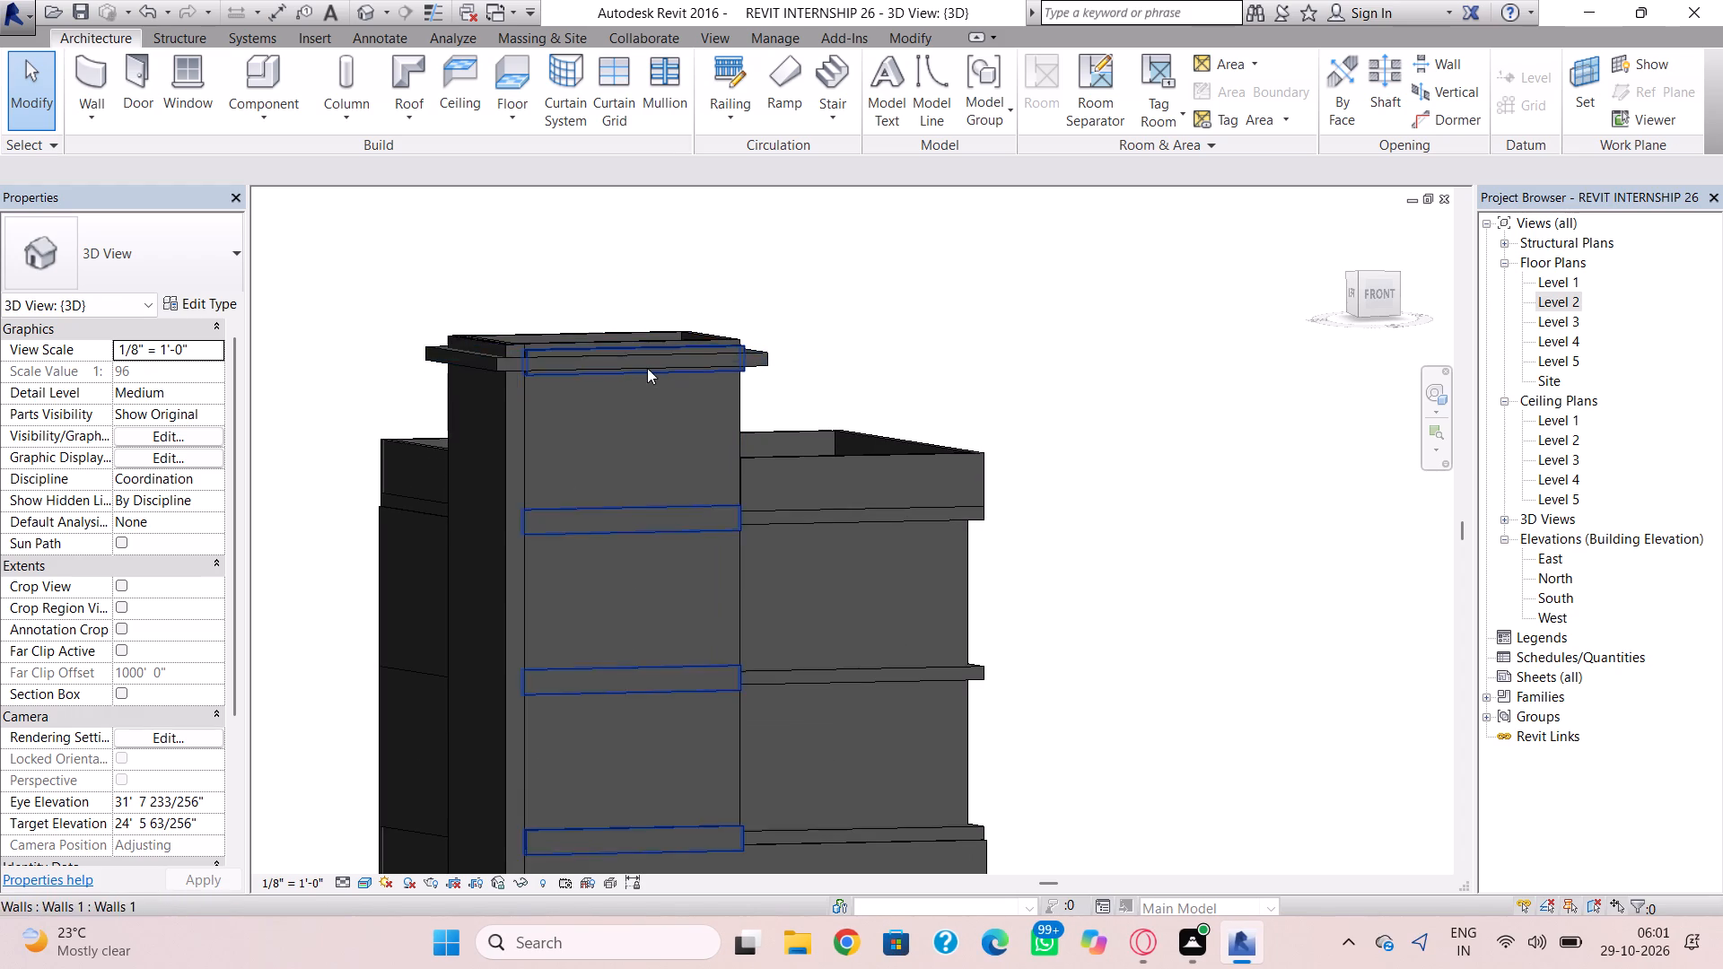
scroll(642, 369, "up", 4)
middle_click_drag(638, 371, 665, 445)
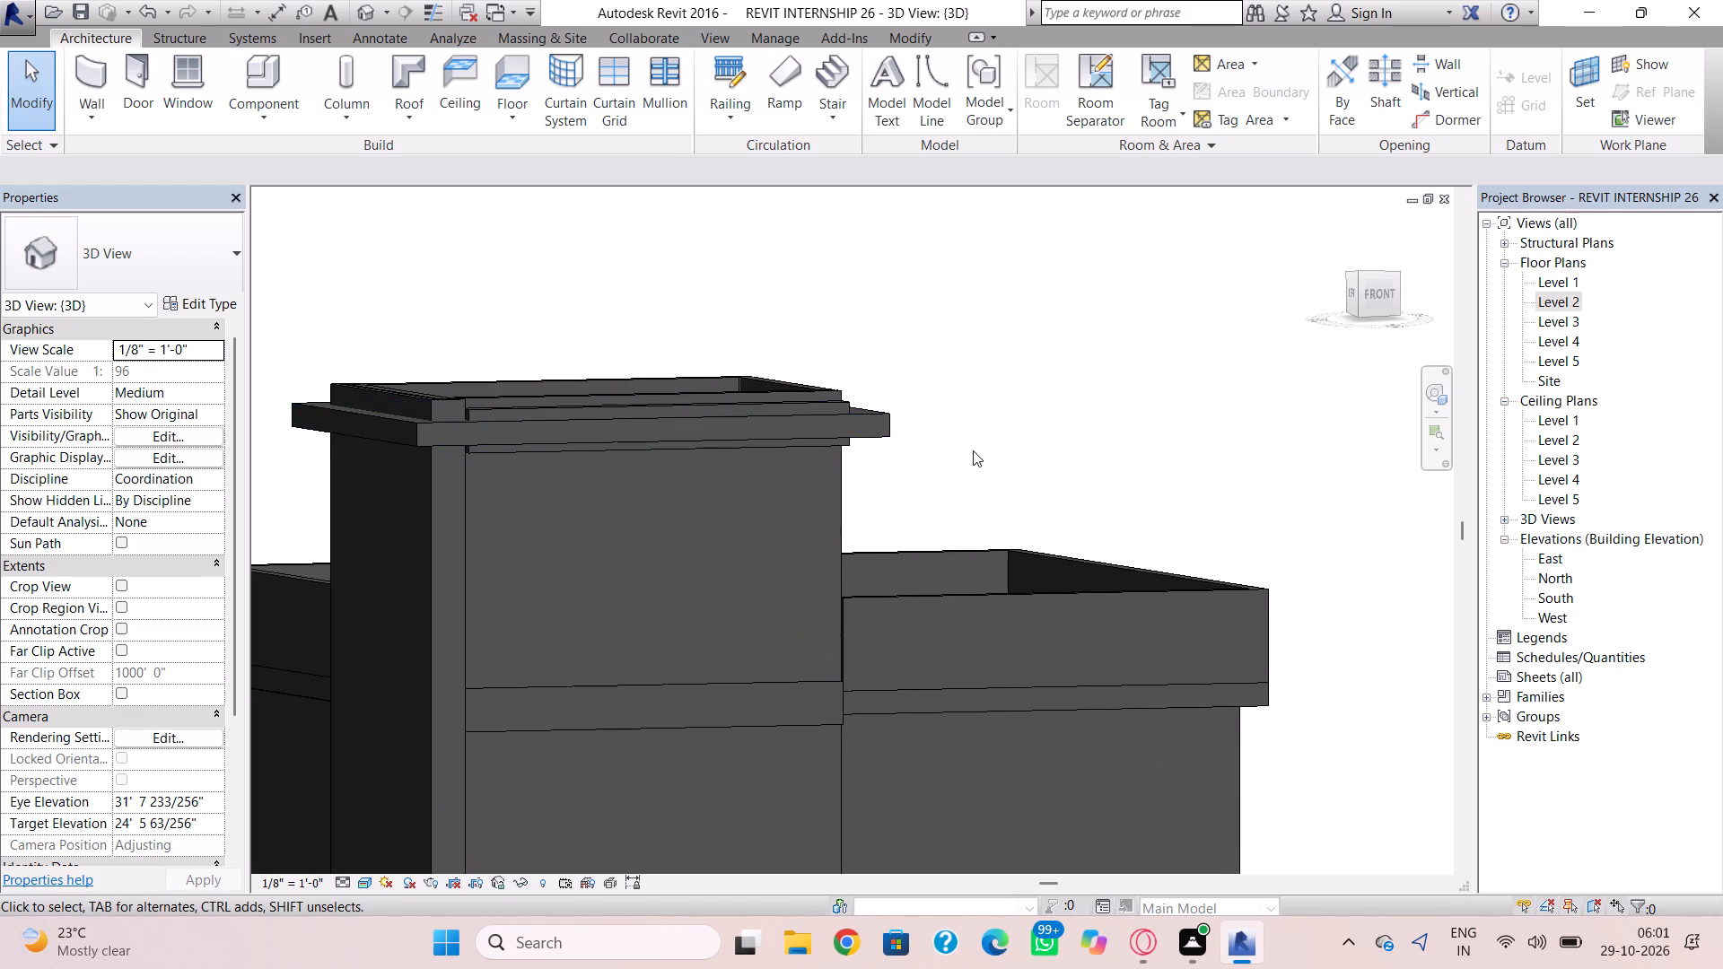
right_click_drag(973, 450, 946, 585, "shift")
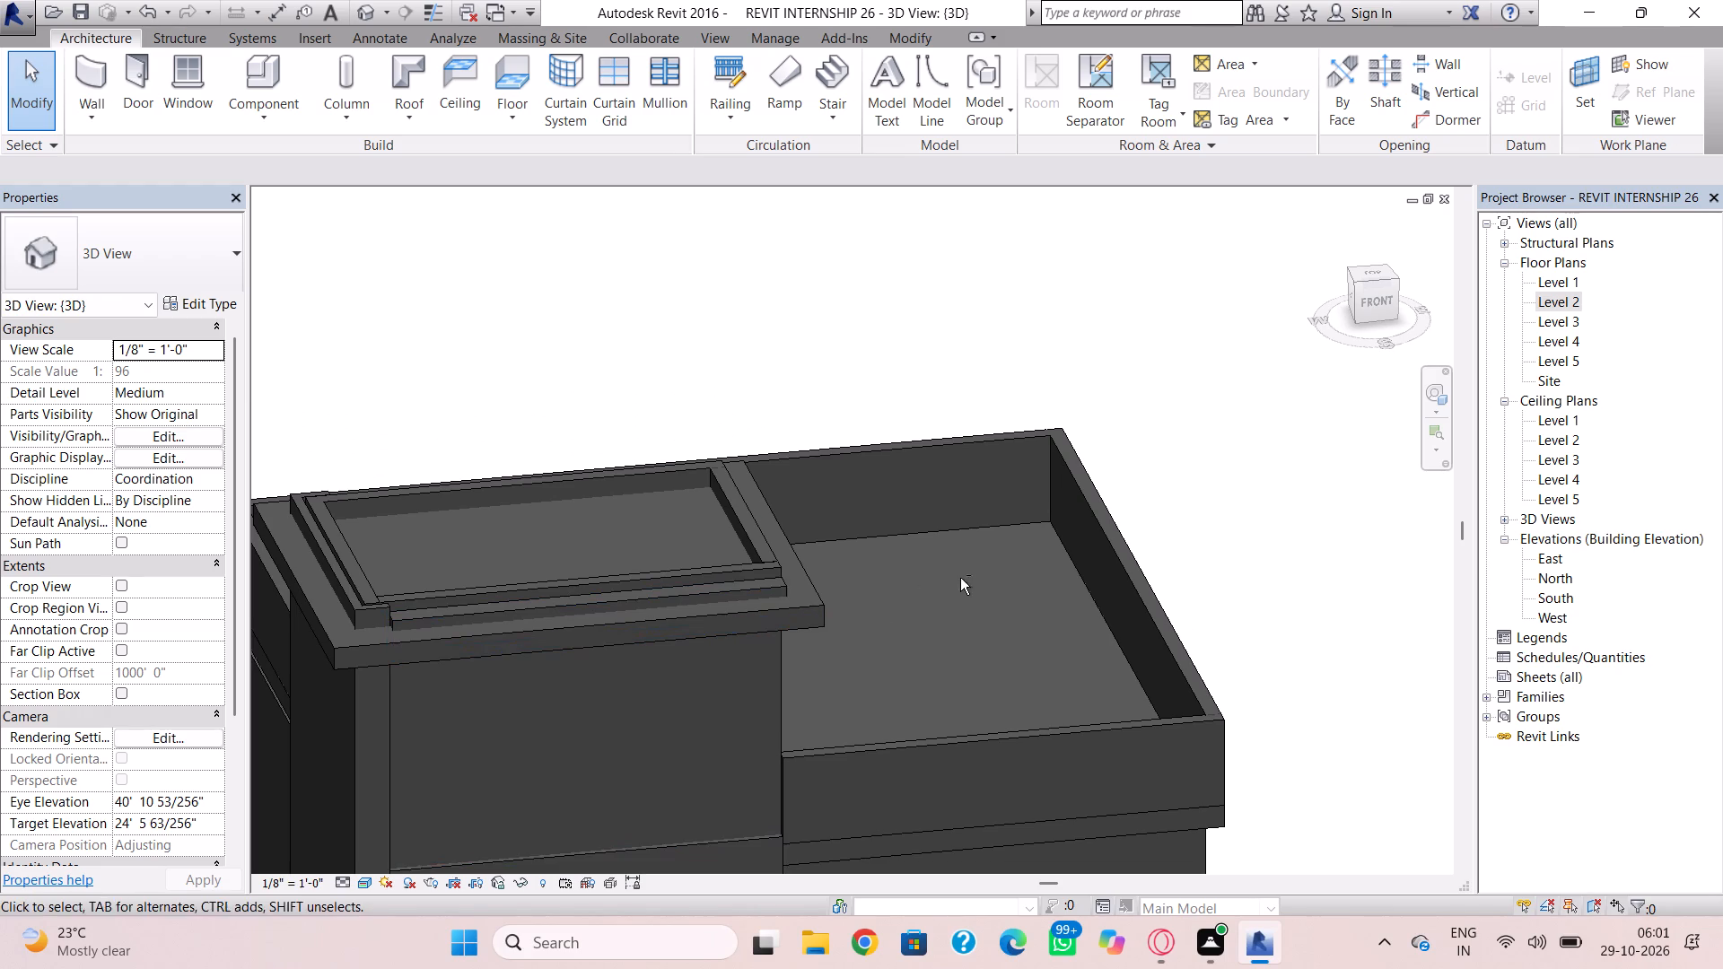
right_click_drag(960, 578, 902, 559, "shift")
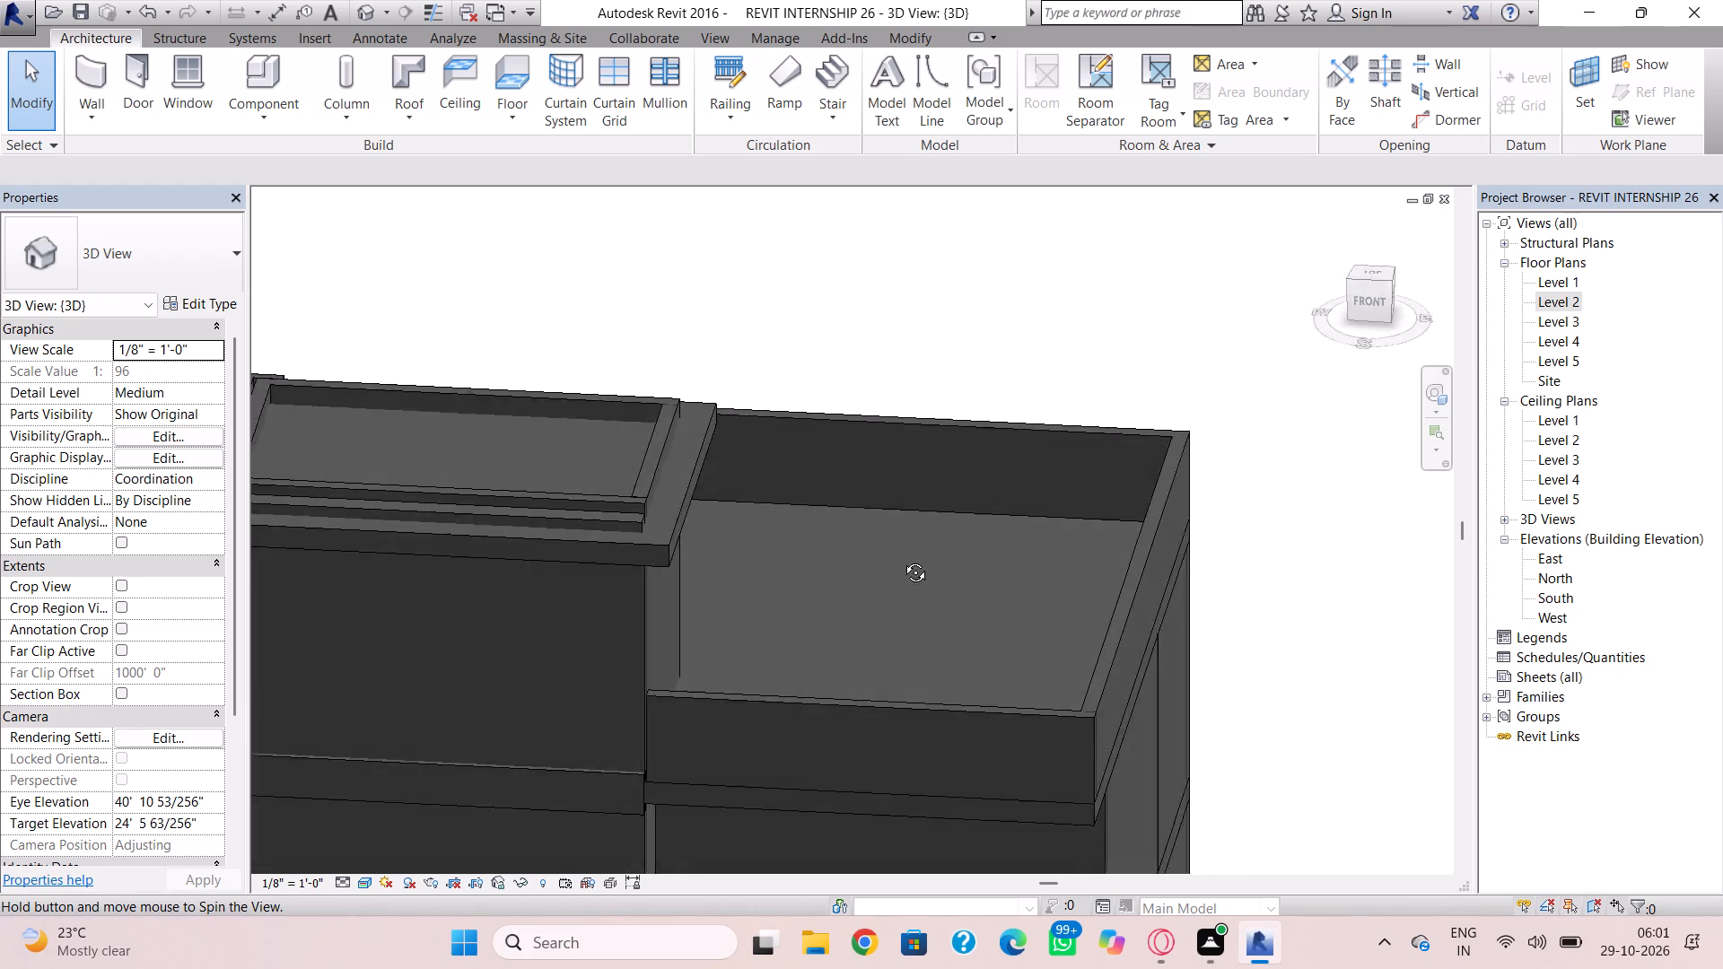
Delete the in-place wall bands on the tower's front face around the top cornice and the storey line below.
right_click_drag(902, 559, 1002, 457, "shift")
left_click(878, 528)
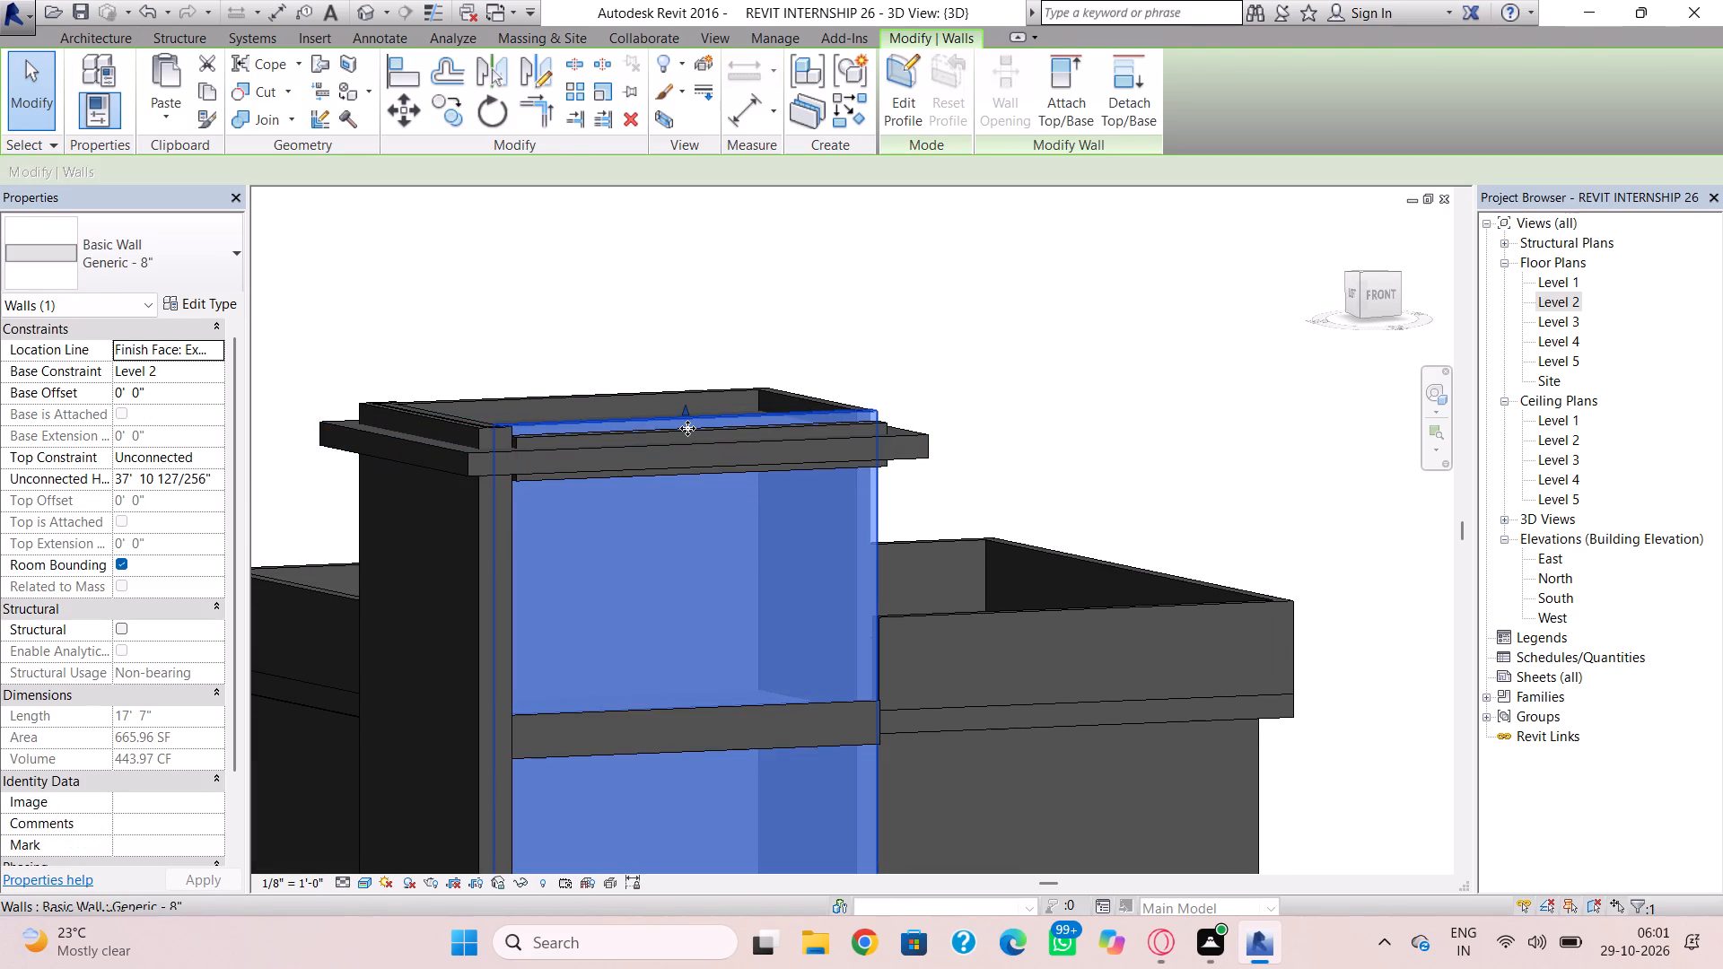
key("Escape")
scroll(542, 438, "up", 3)
left_click(542, 437)
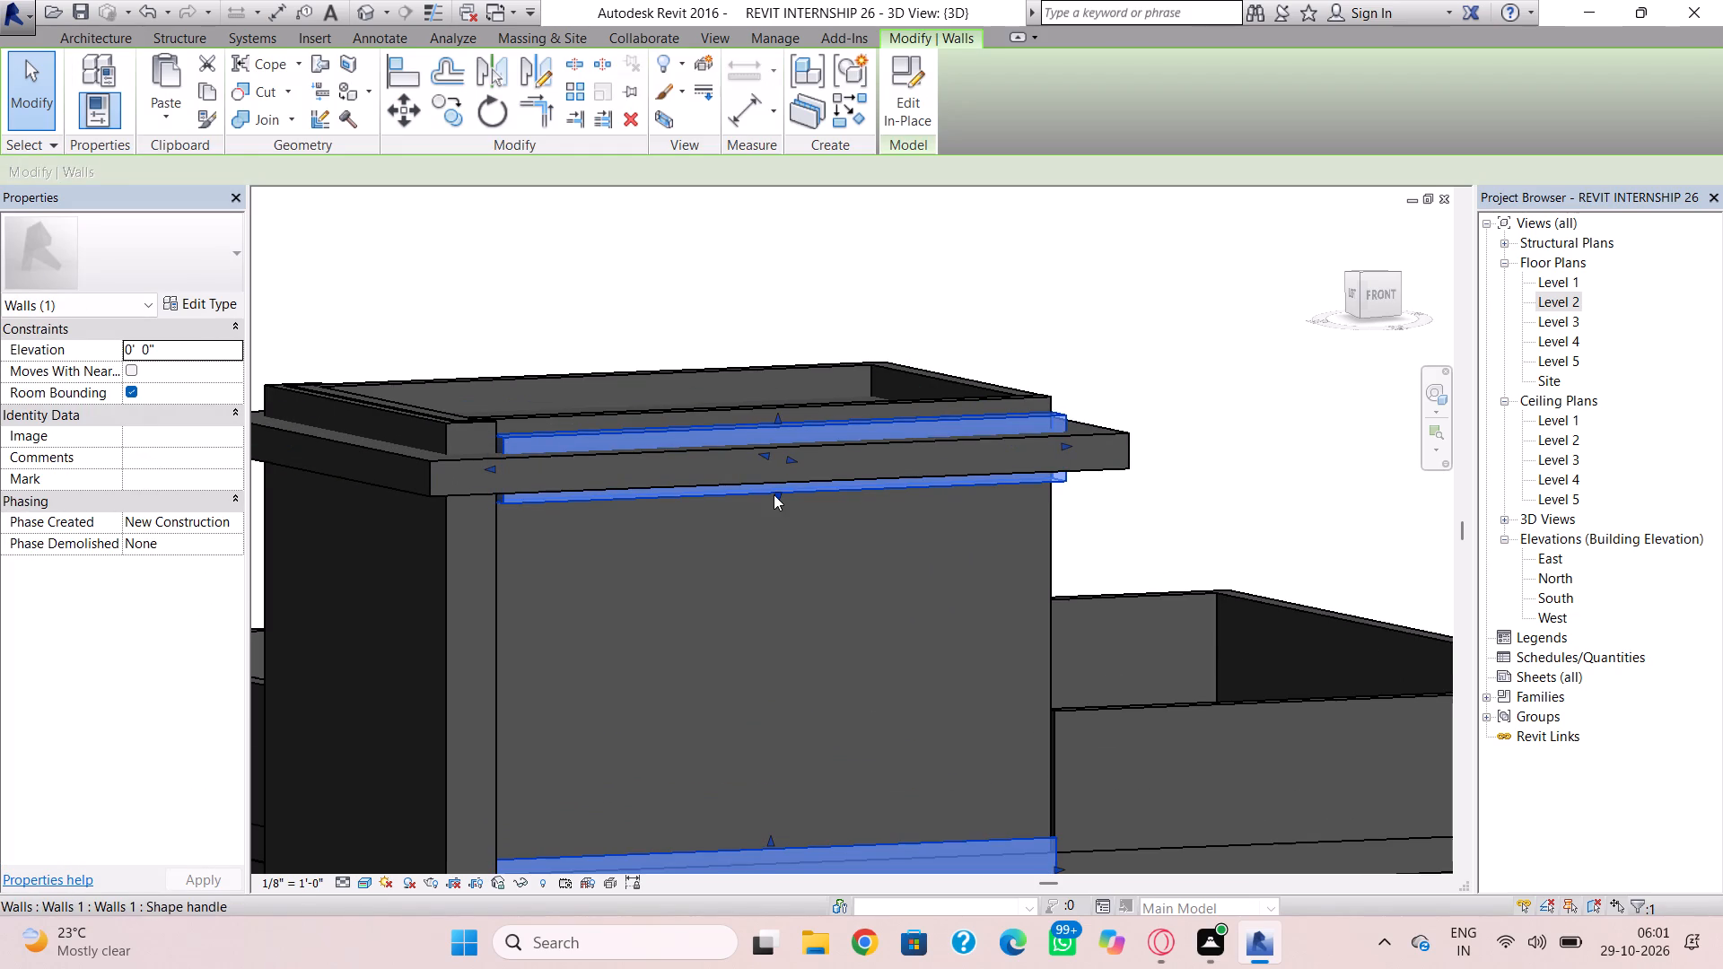
key("Delete")
scroll(809, 497, "down", 4)
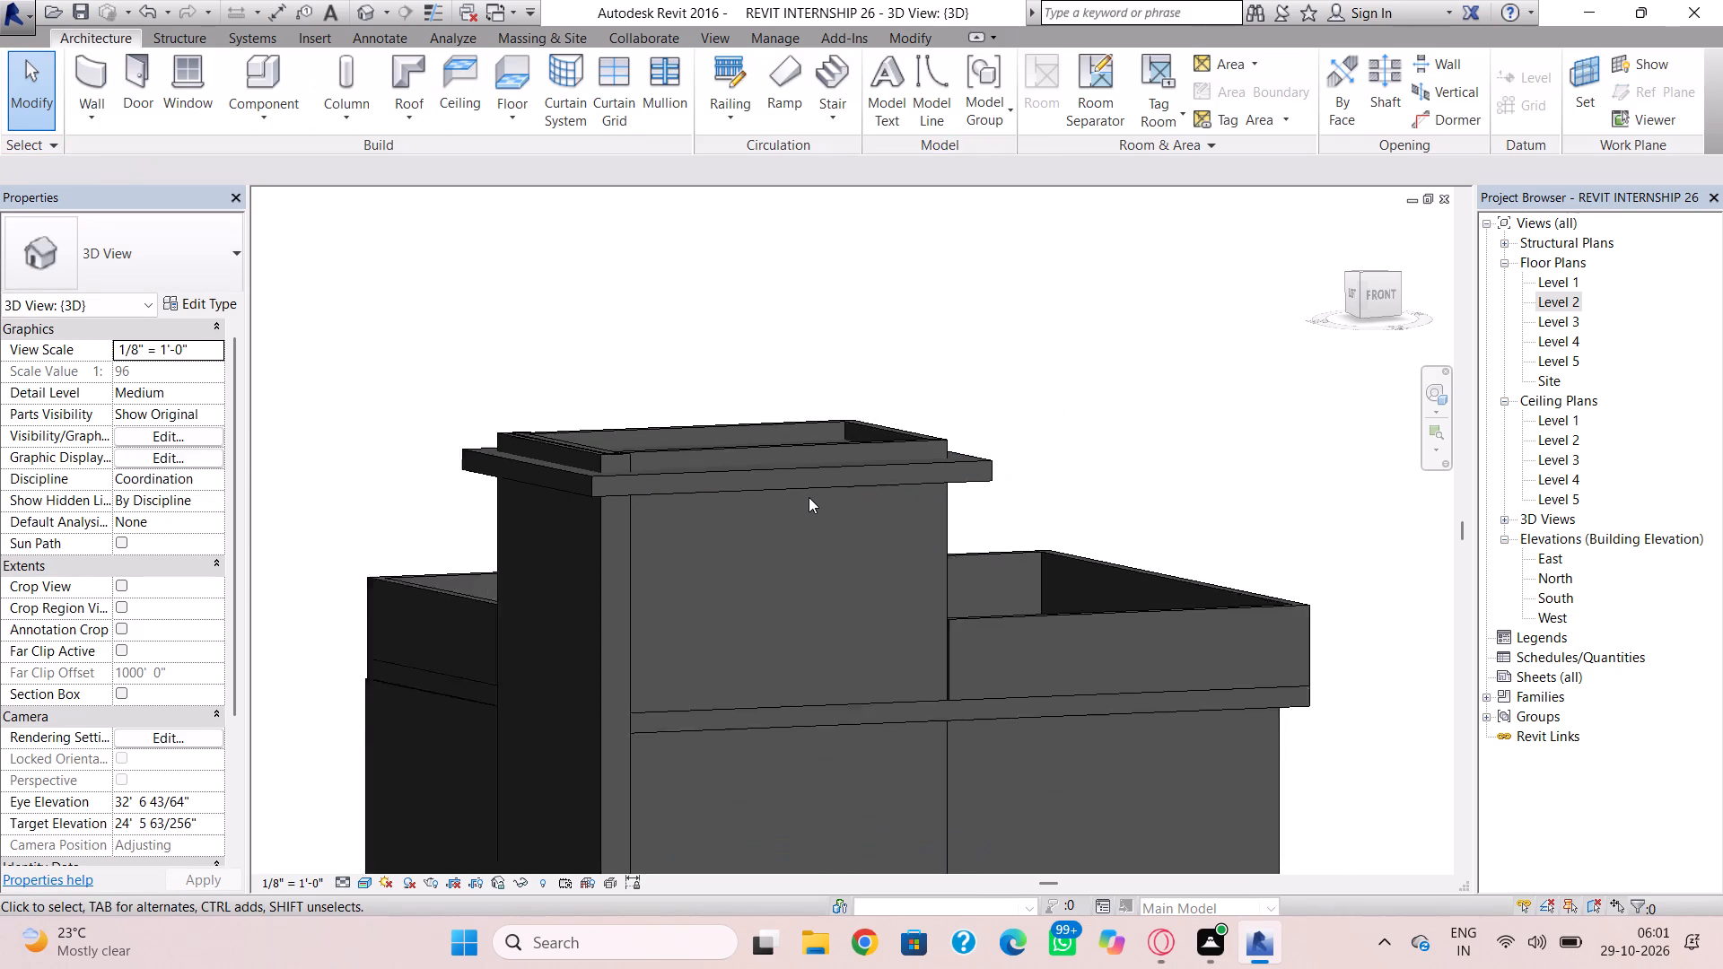
scroll(809, 497, "down", 1)
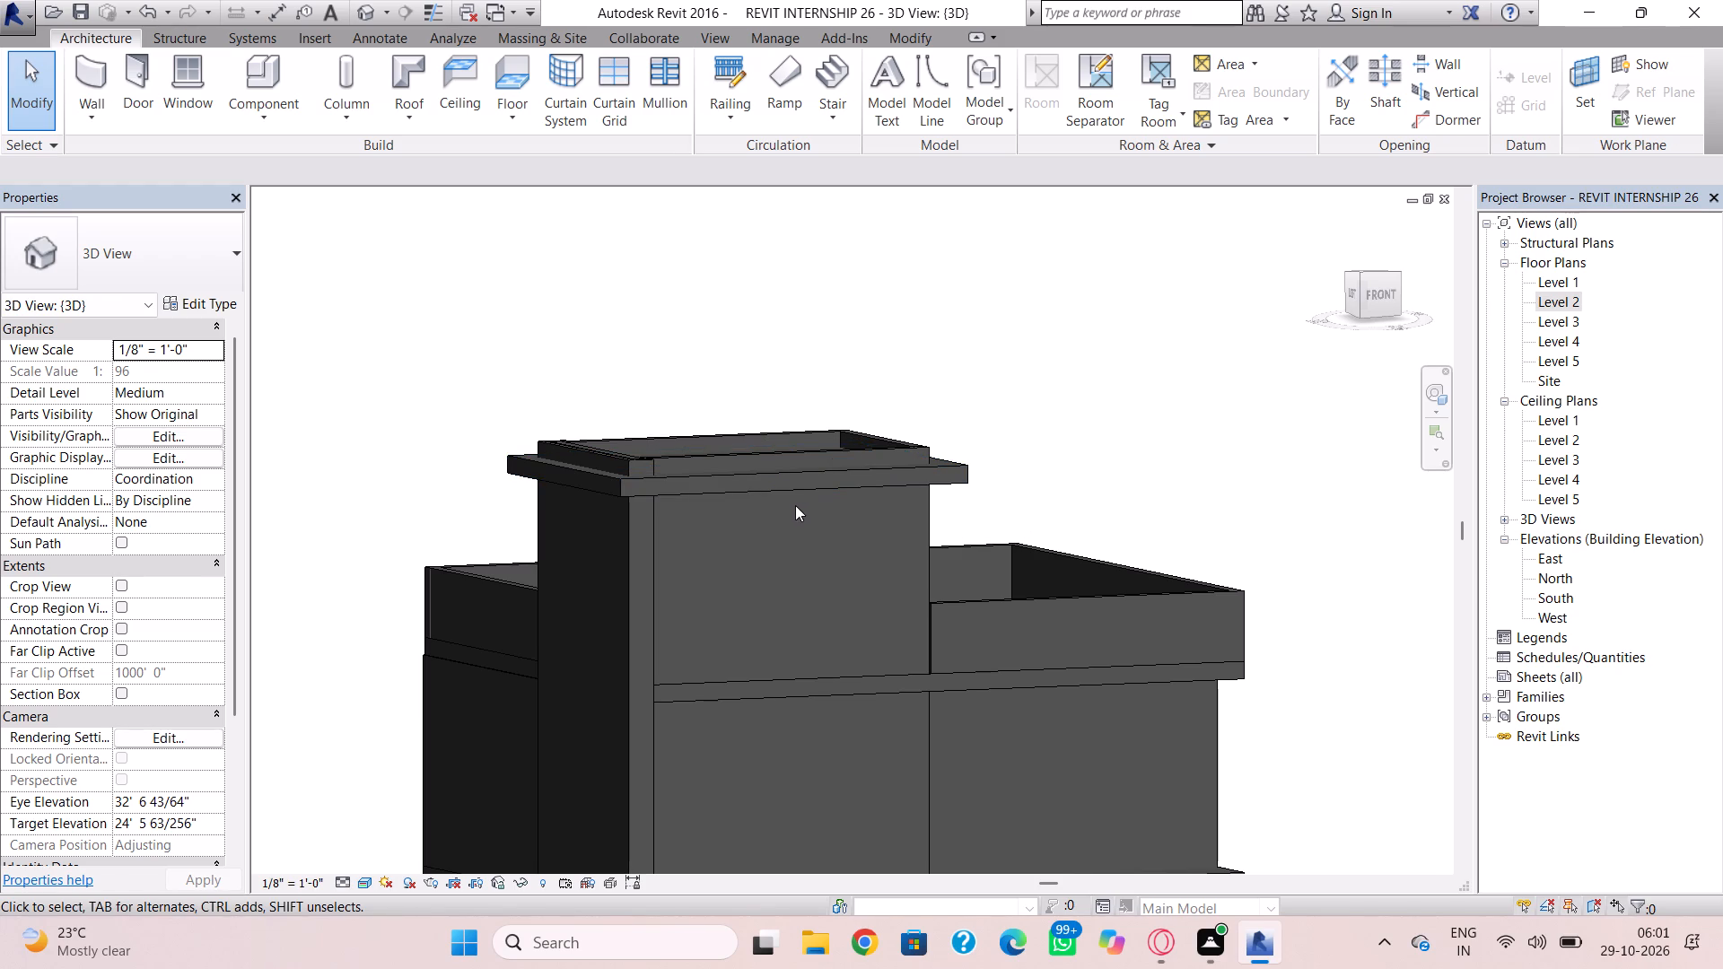
Load the Casement Dbl with Trim.0001 window family from the US Imperial Windows library.
left_click(195, 79)
left_click(900, 92)
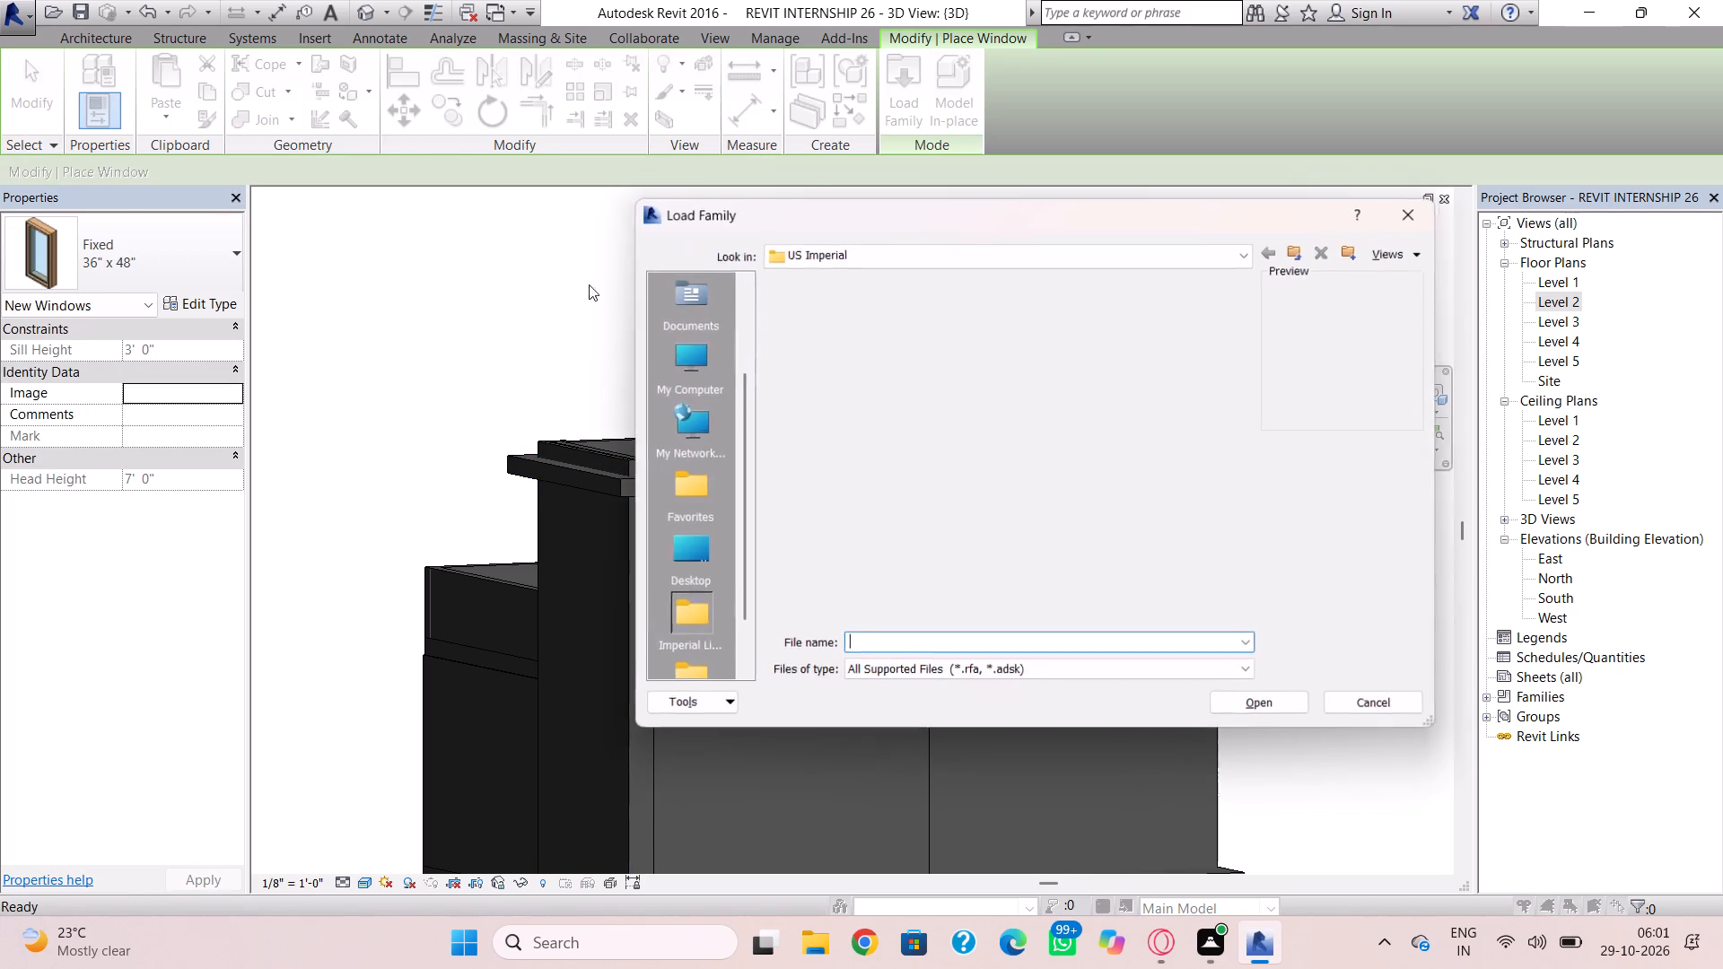
scroll(1128, 460, "down", 5)
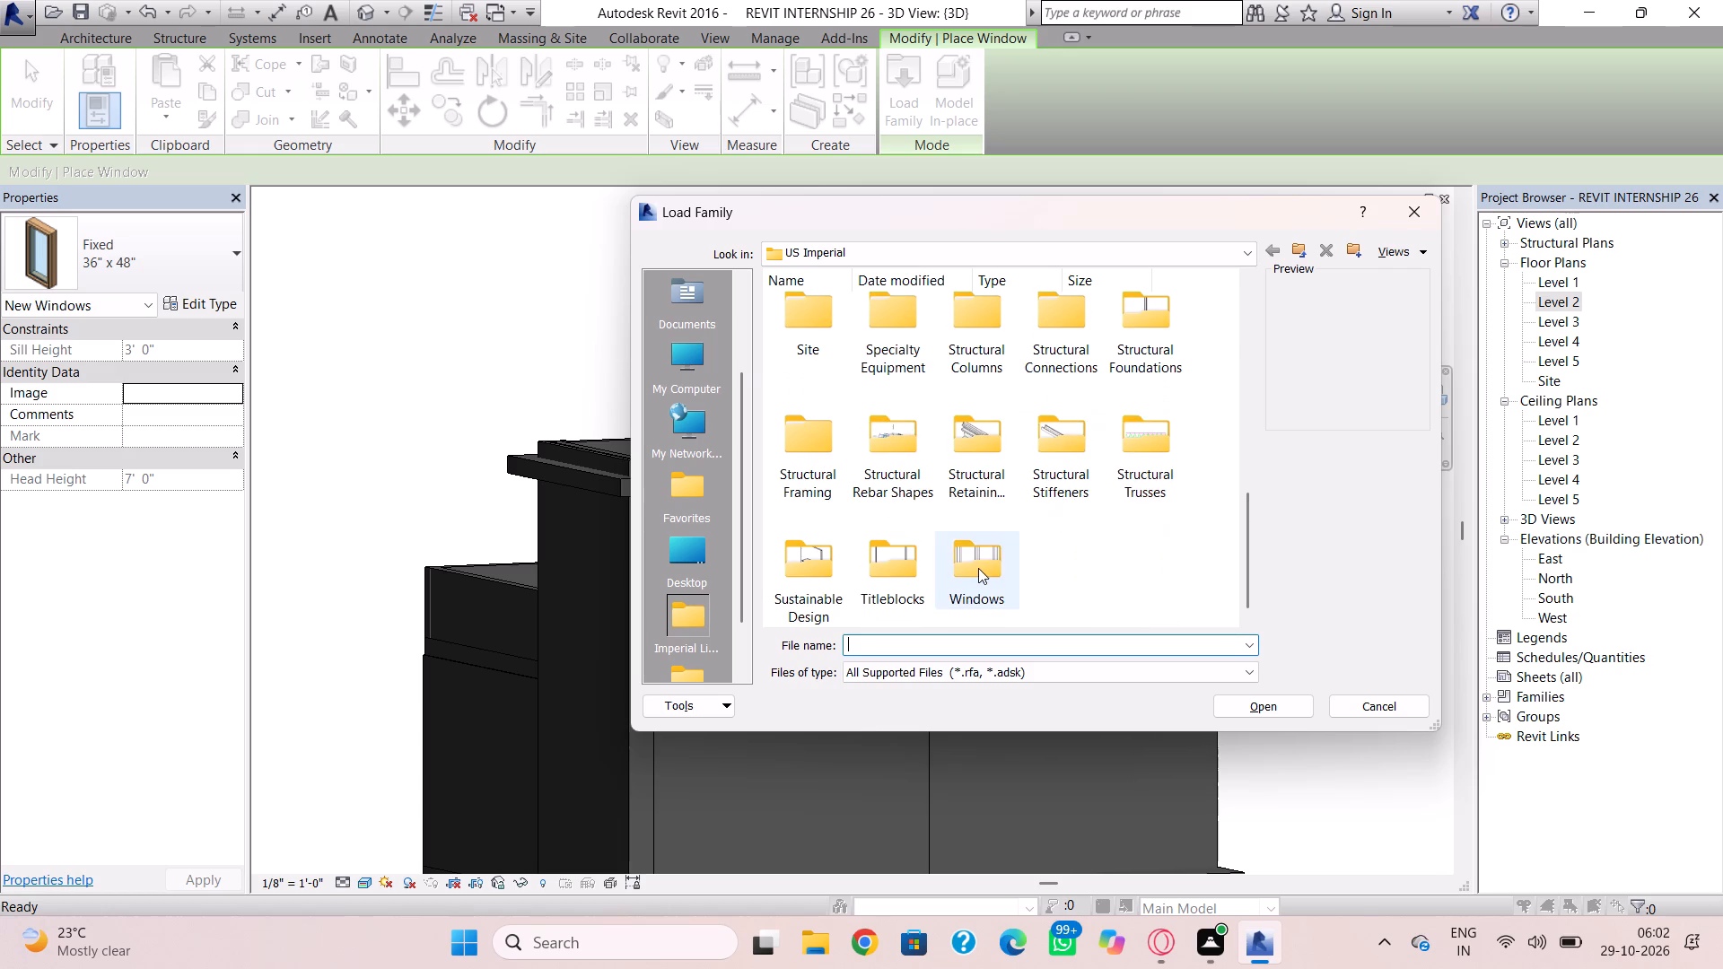
double_click(977, 568)
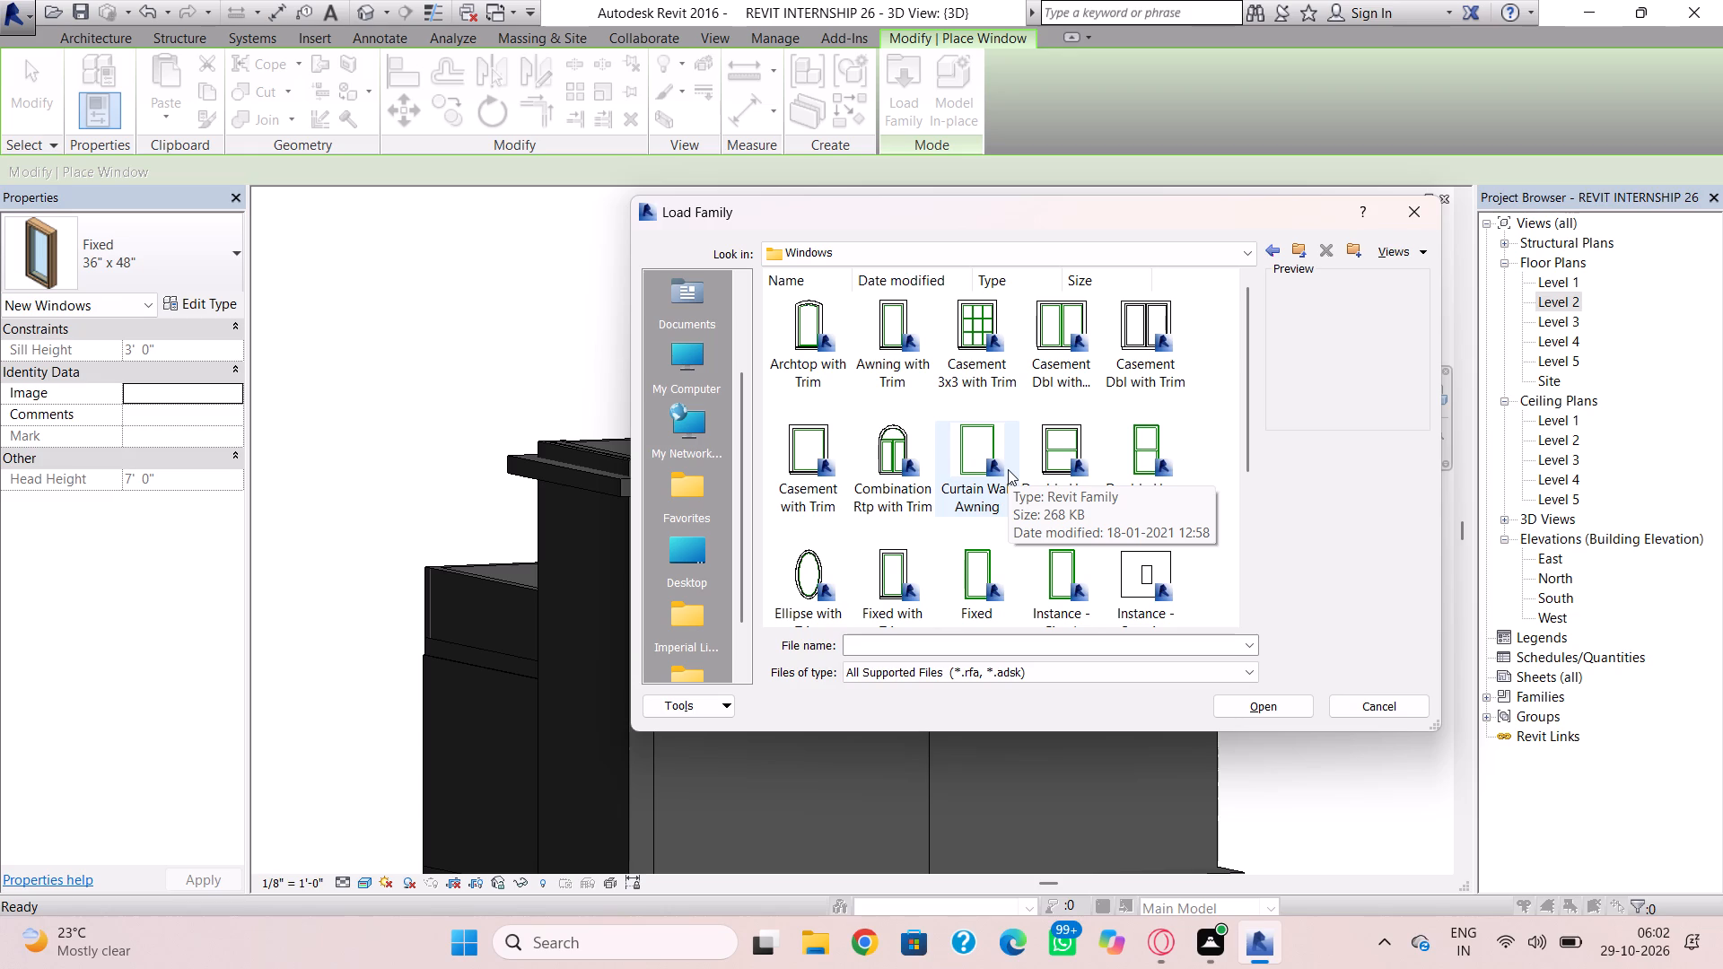
left_click(1082, 318)
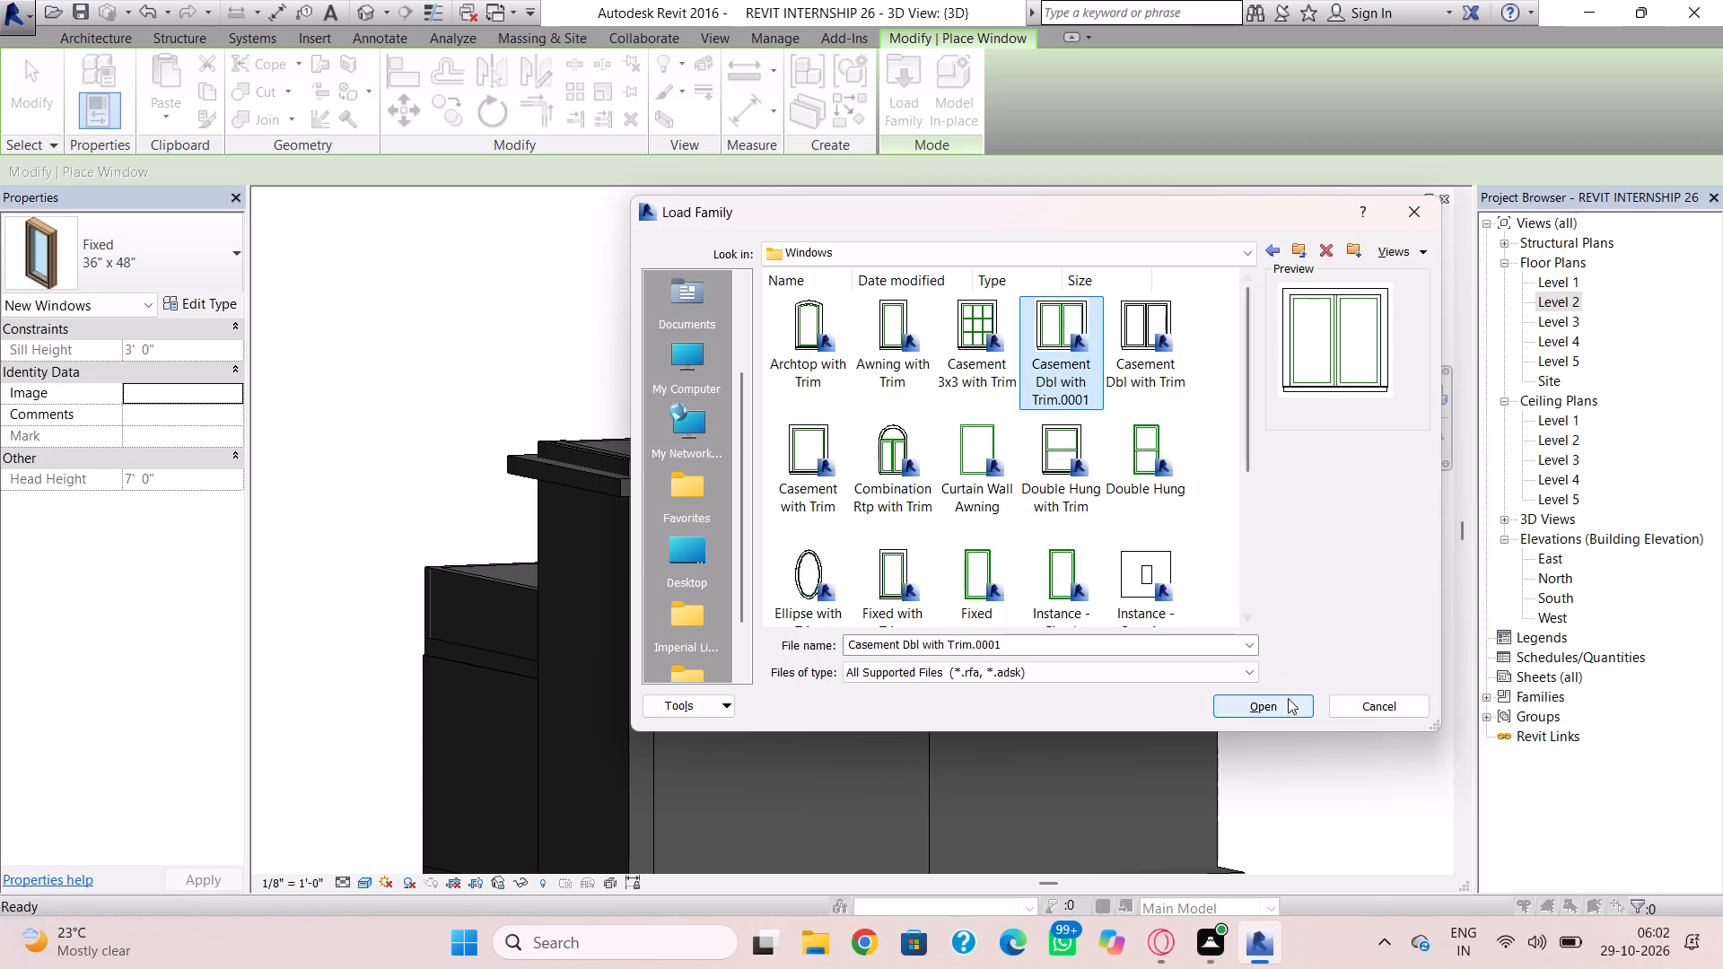
left_click(1288, 702)
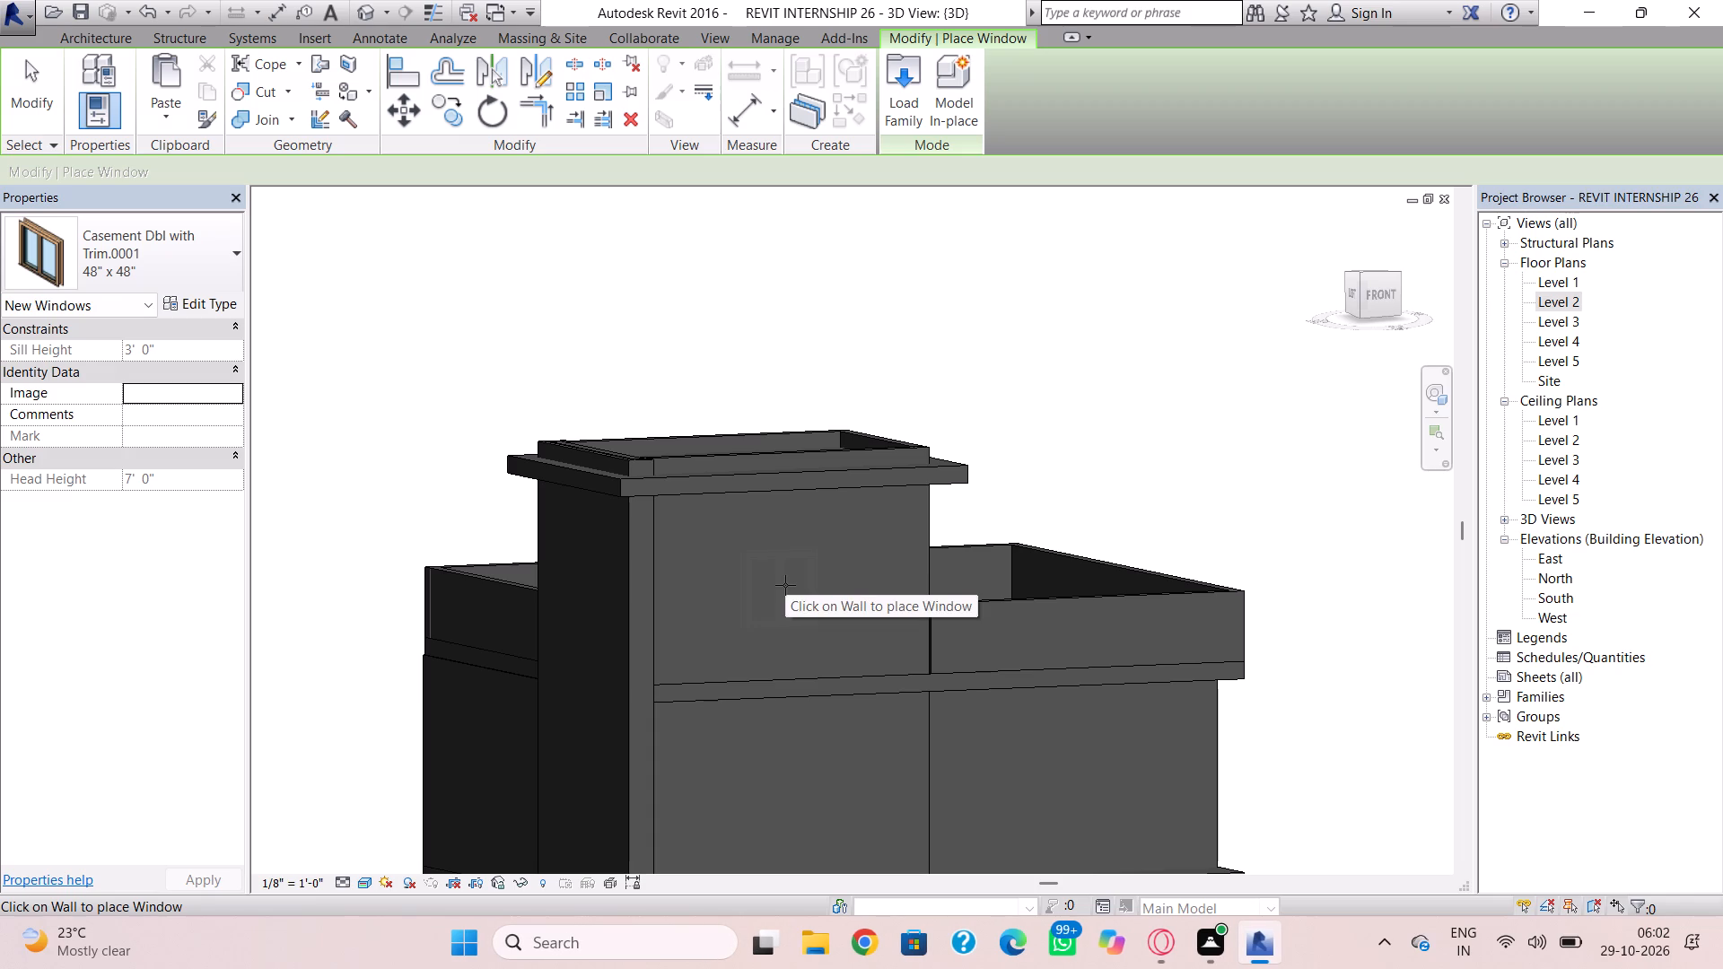
Place one 48" x 48" casement window in the tower's front wall at Level 2, sill about 4' 5" above the level.
scroll(745, 572, "down", 1)
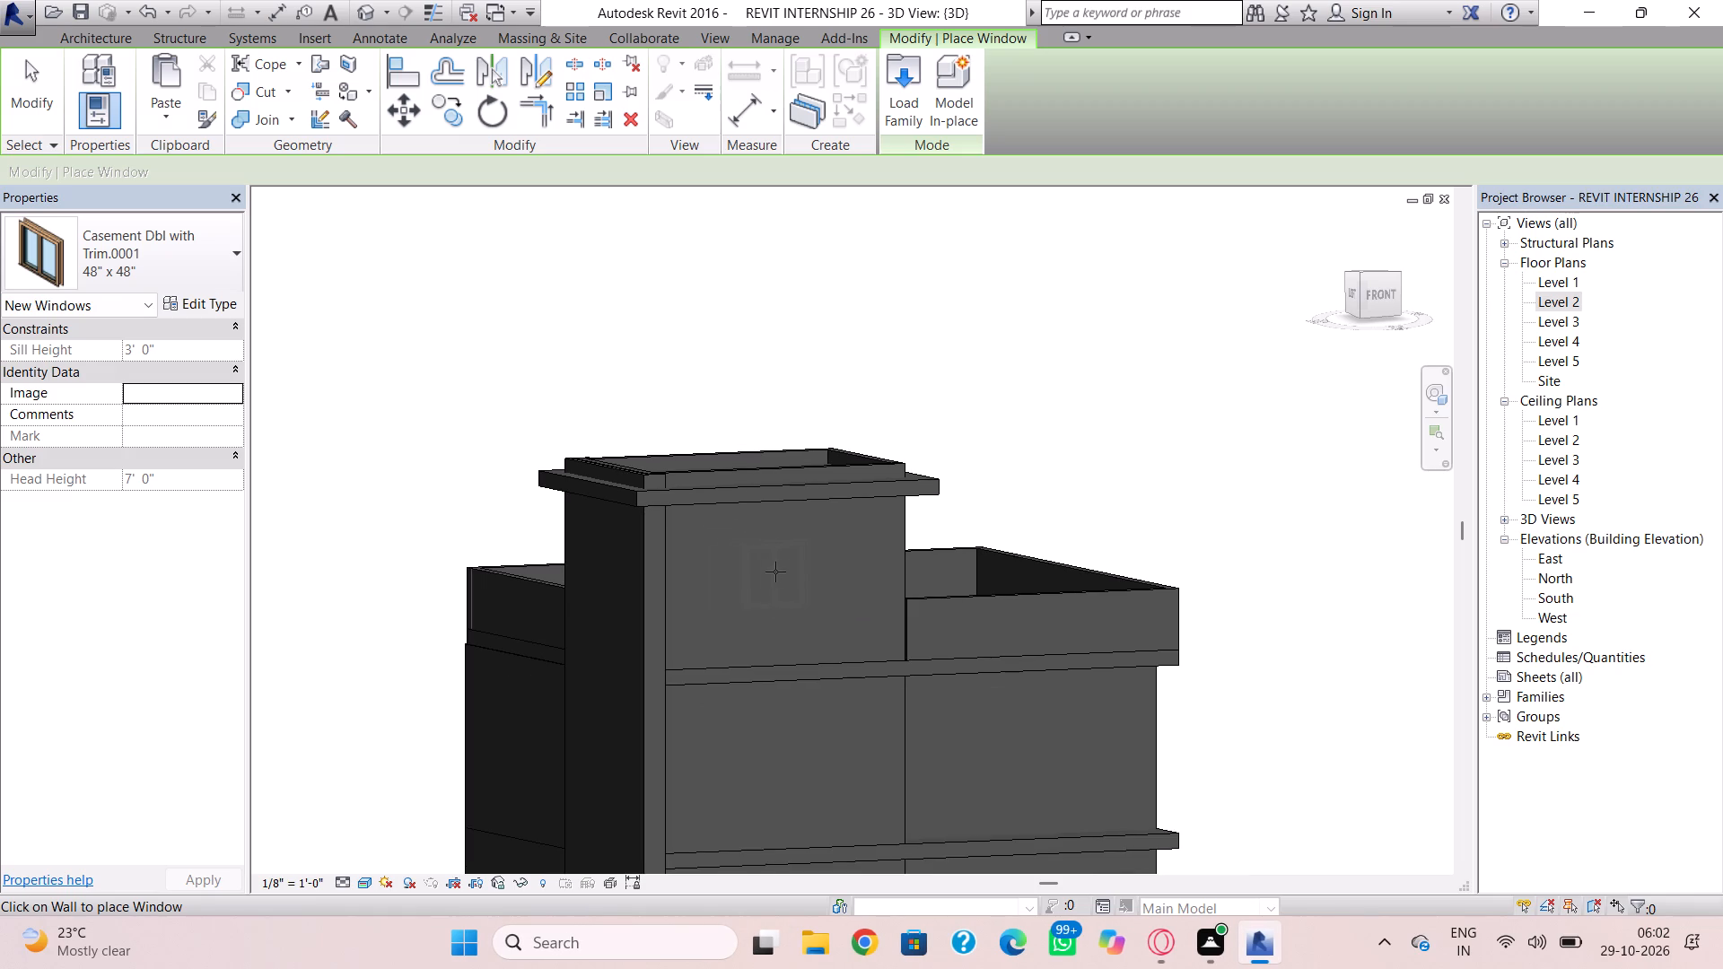
scroll(850, 709, "down", 2)
middle_click_drag(844, 654, 829, 520)
middle_click_drag(827, 772, 830, 712)
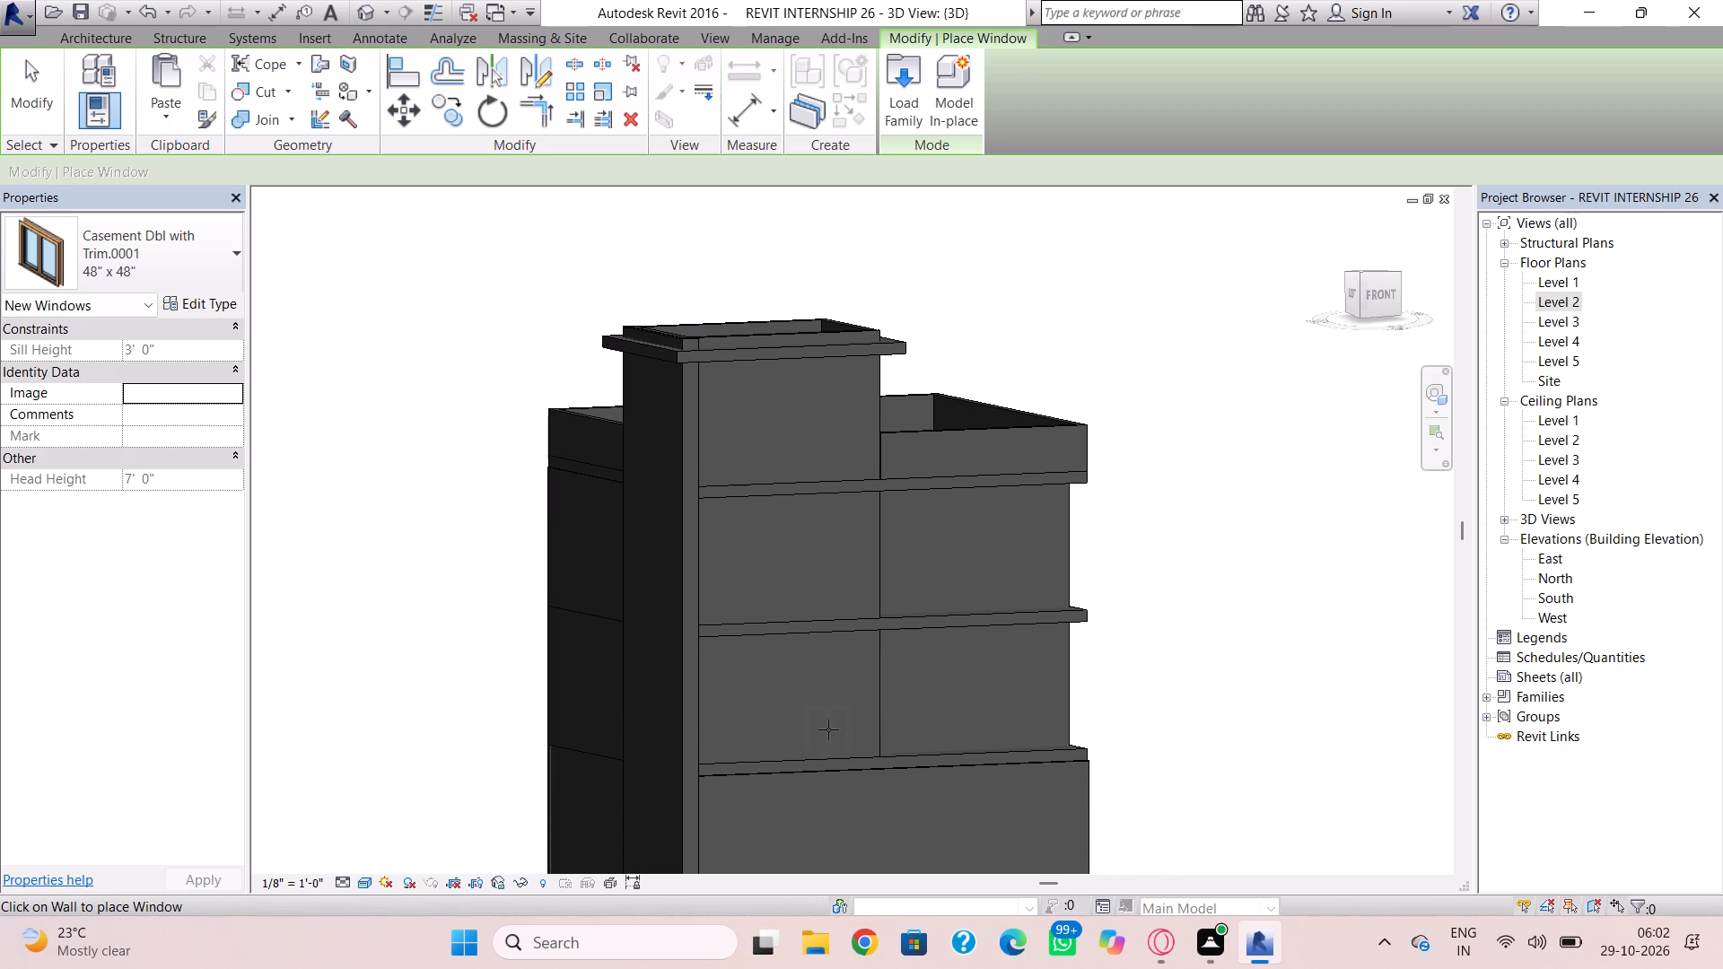
left_click(792, 694)
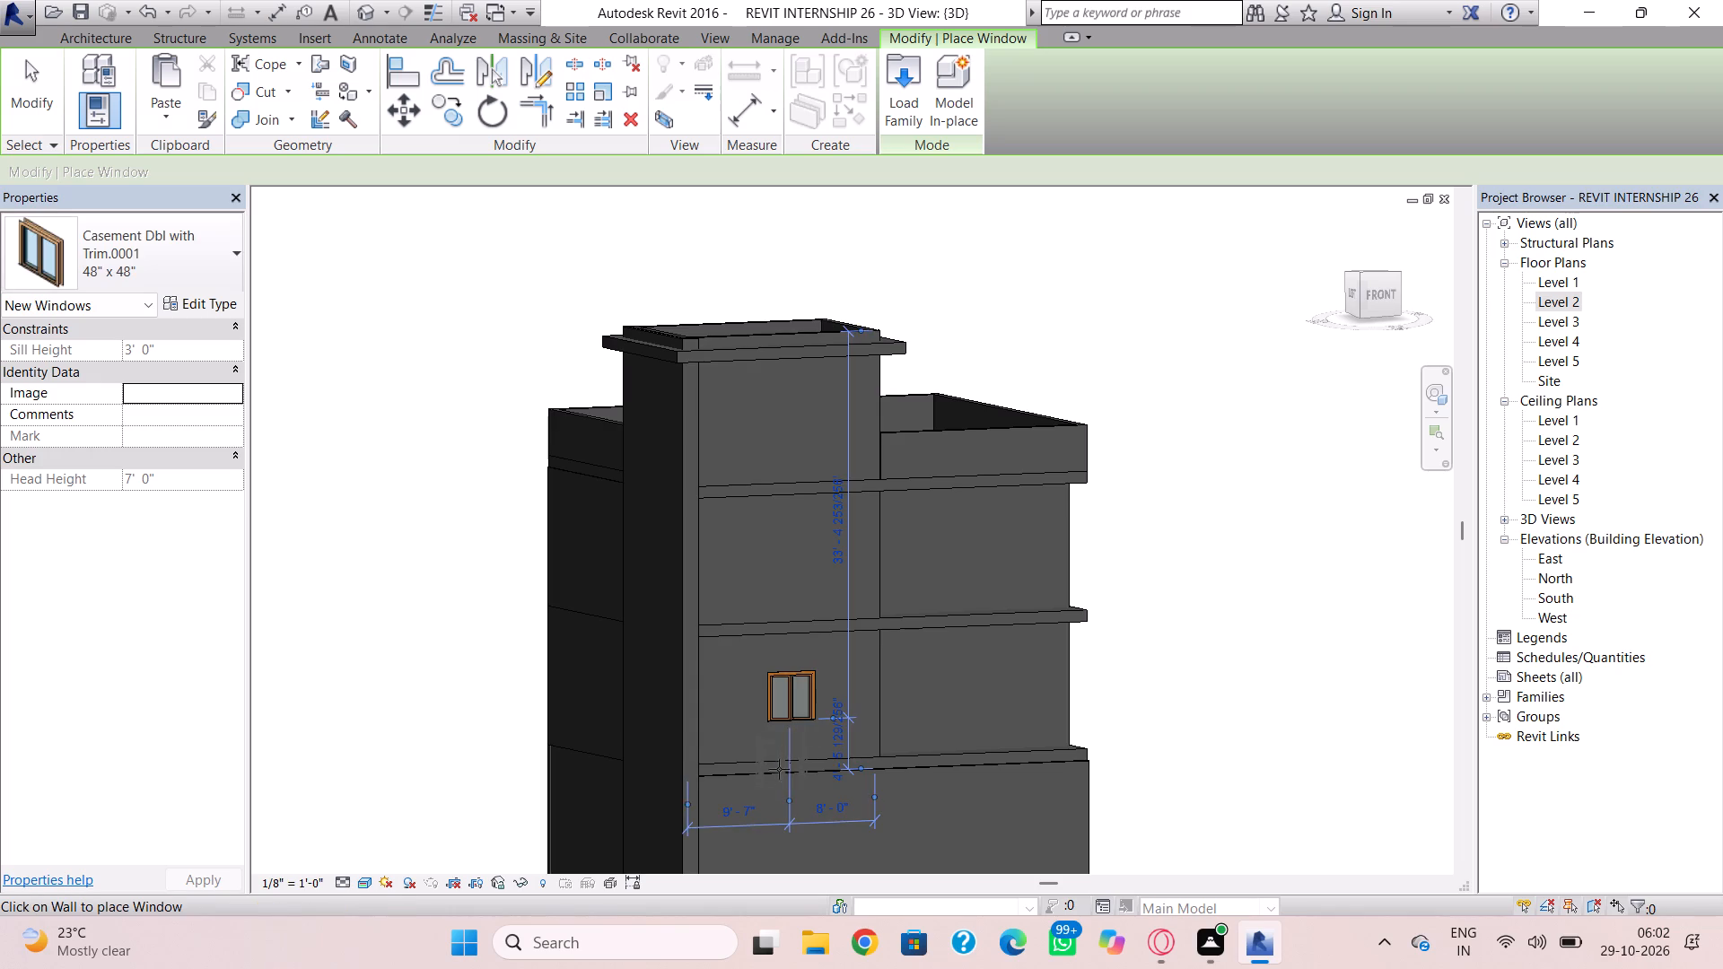
key("Escape")
key("Escape")
key("Escape")
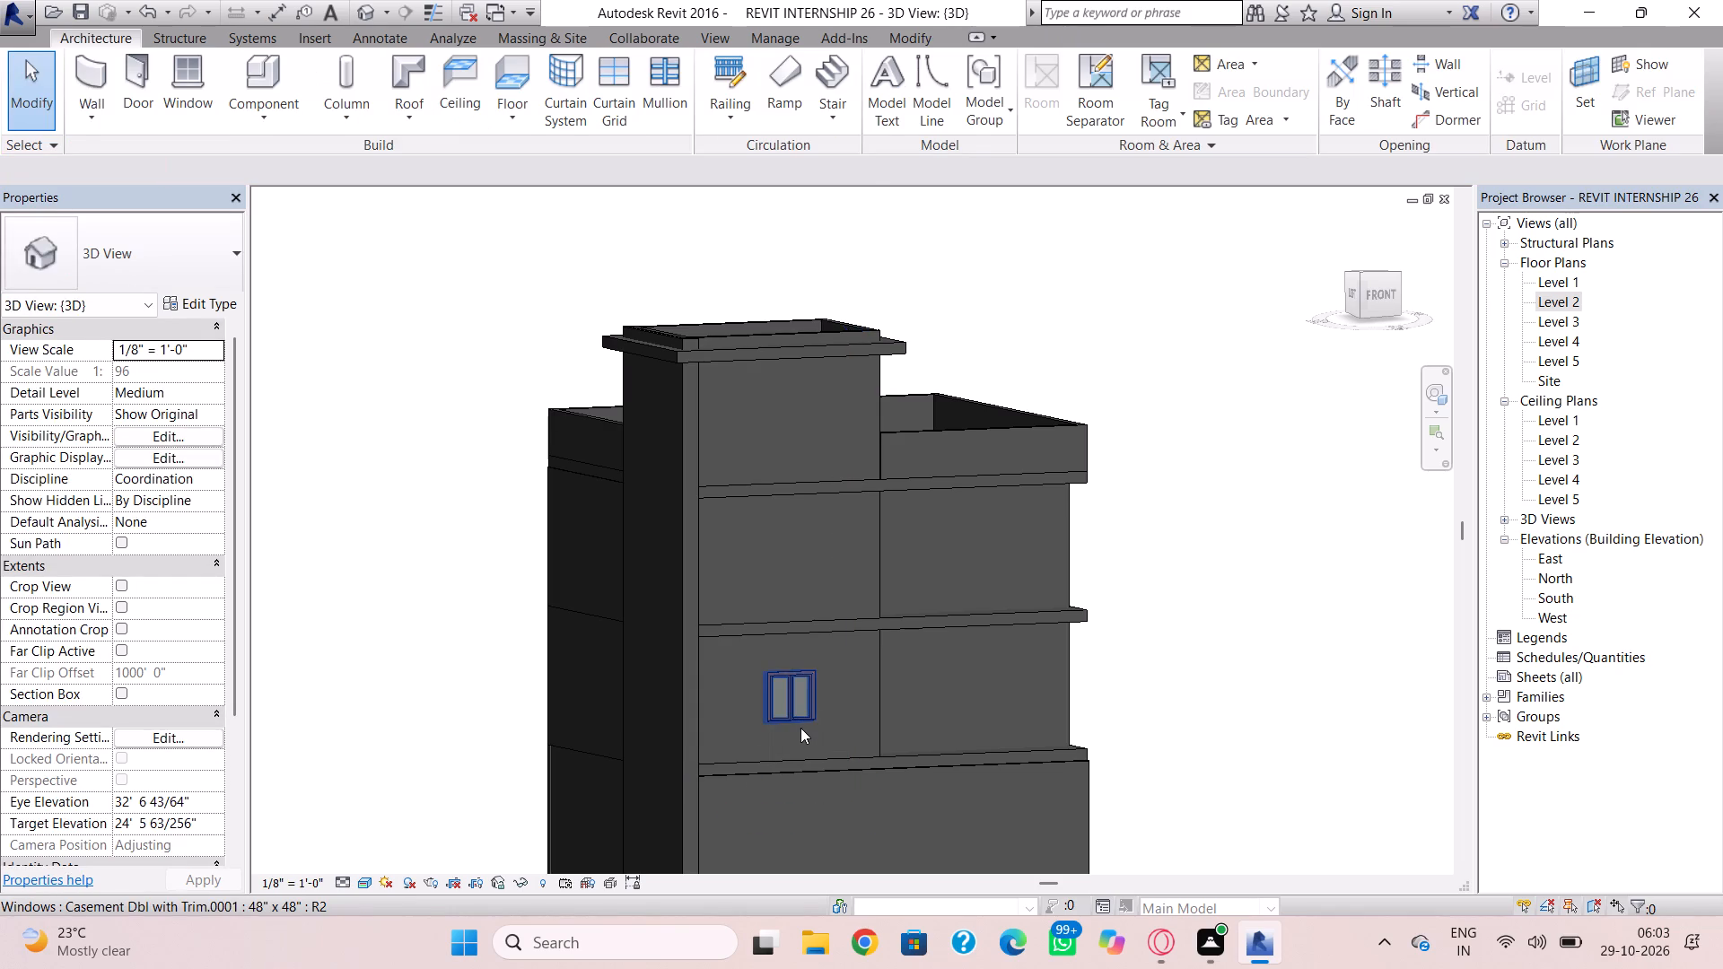
Set the placed casement window type's height and width to 5' each.
left_click(800, 728)
left_click(188, 305)
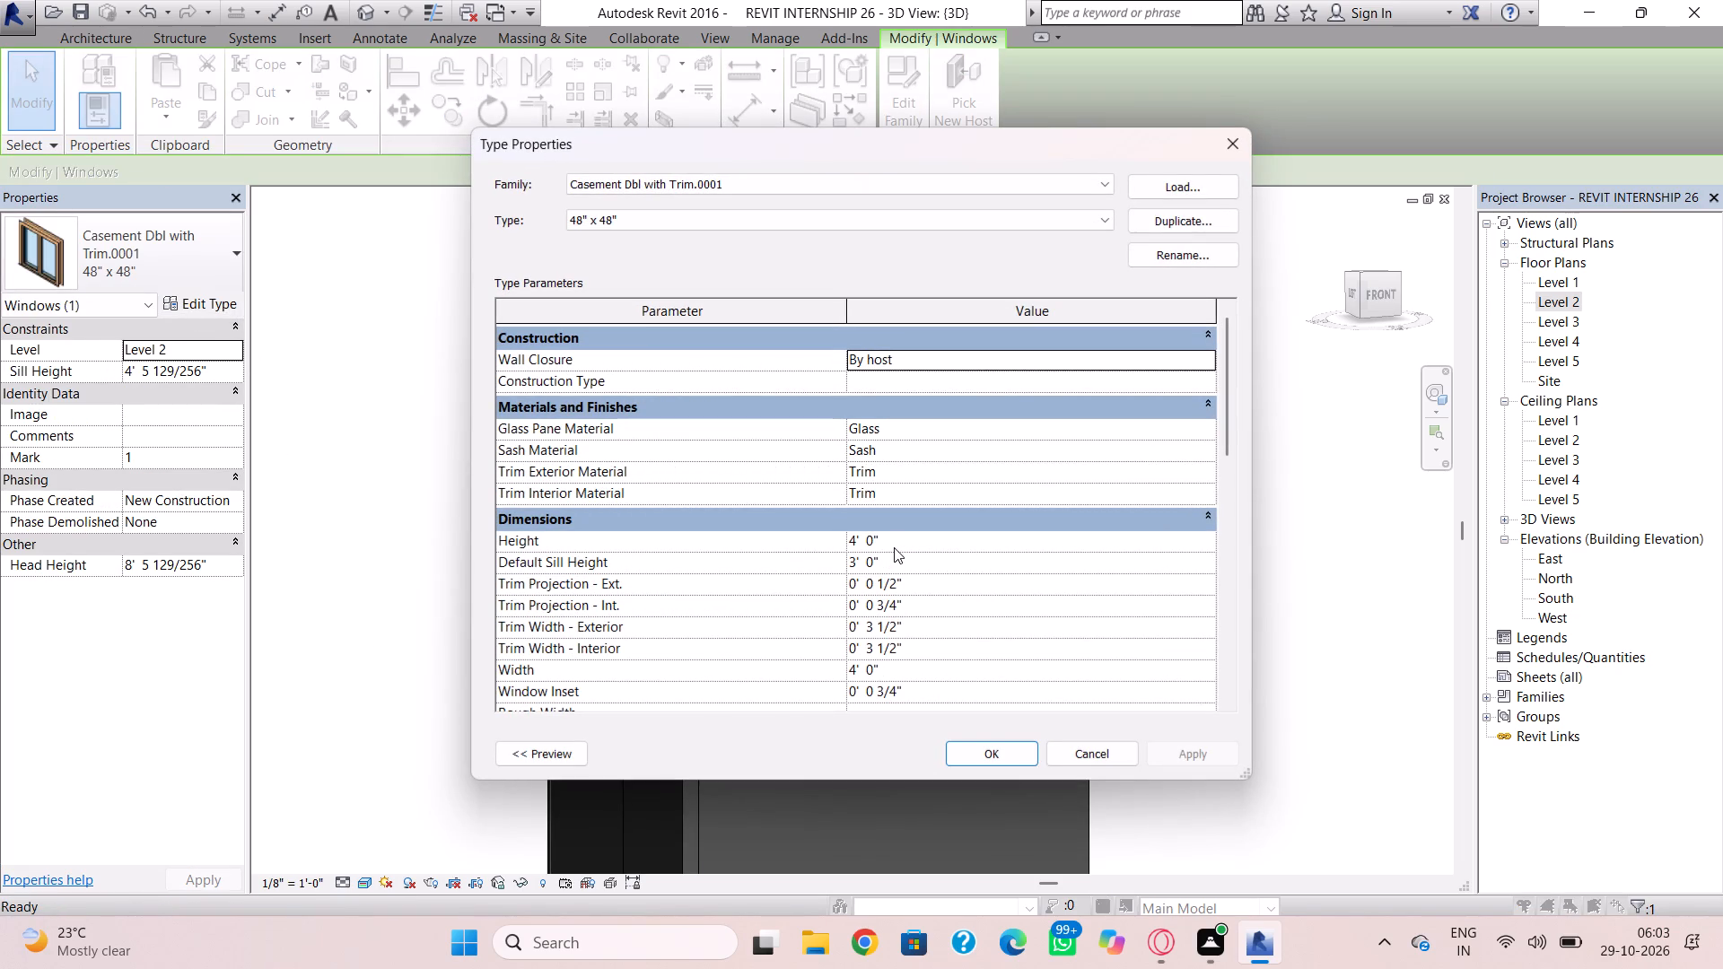
left_click(897, 543)
type("5'")
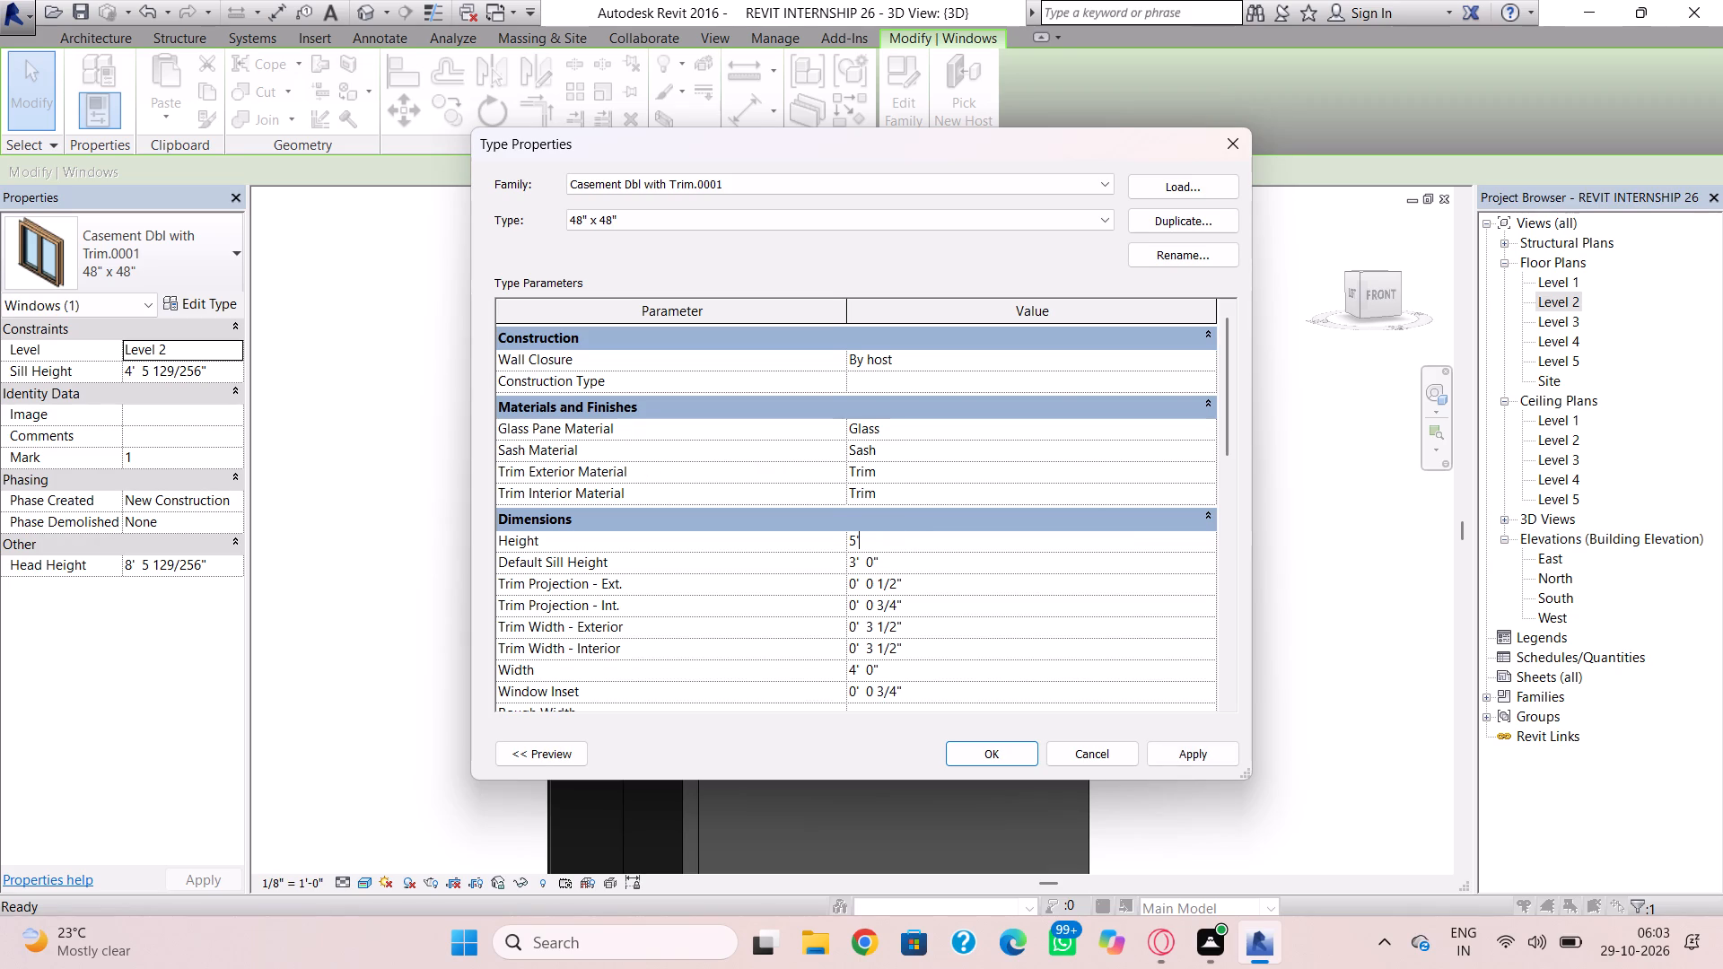
left_click(919, 670)
type("5'")
key("Return")
left_click(972, 748)
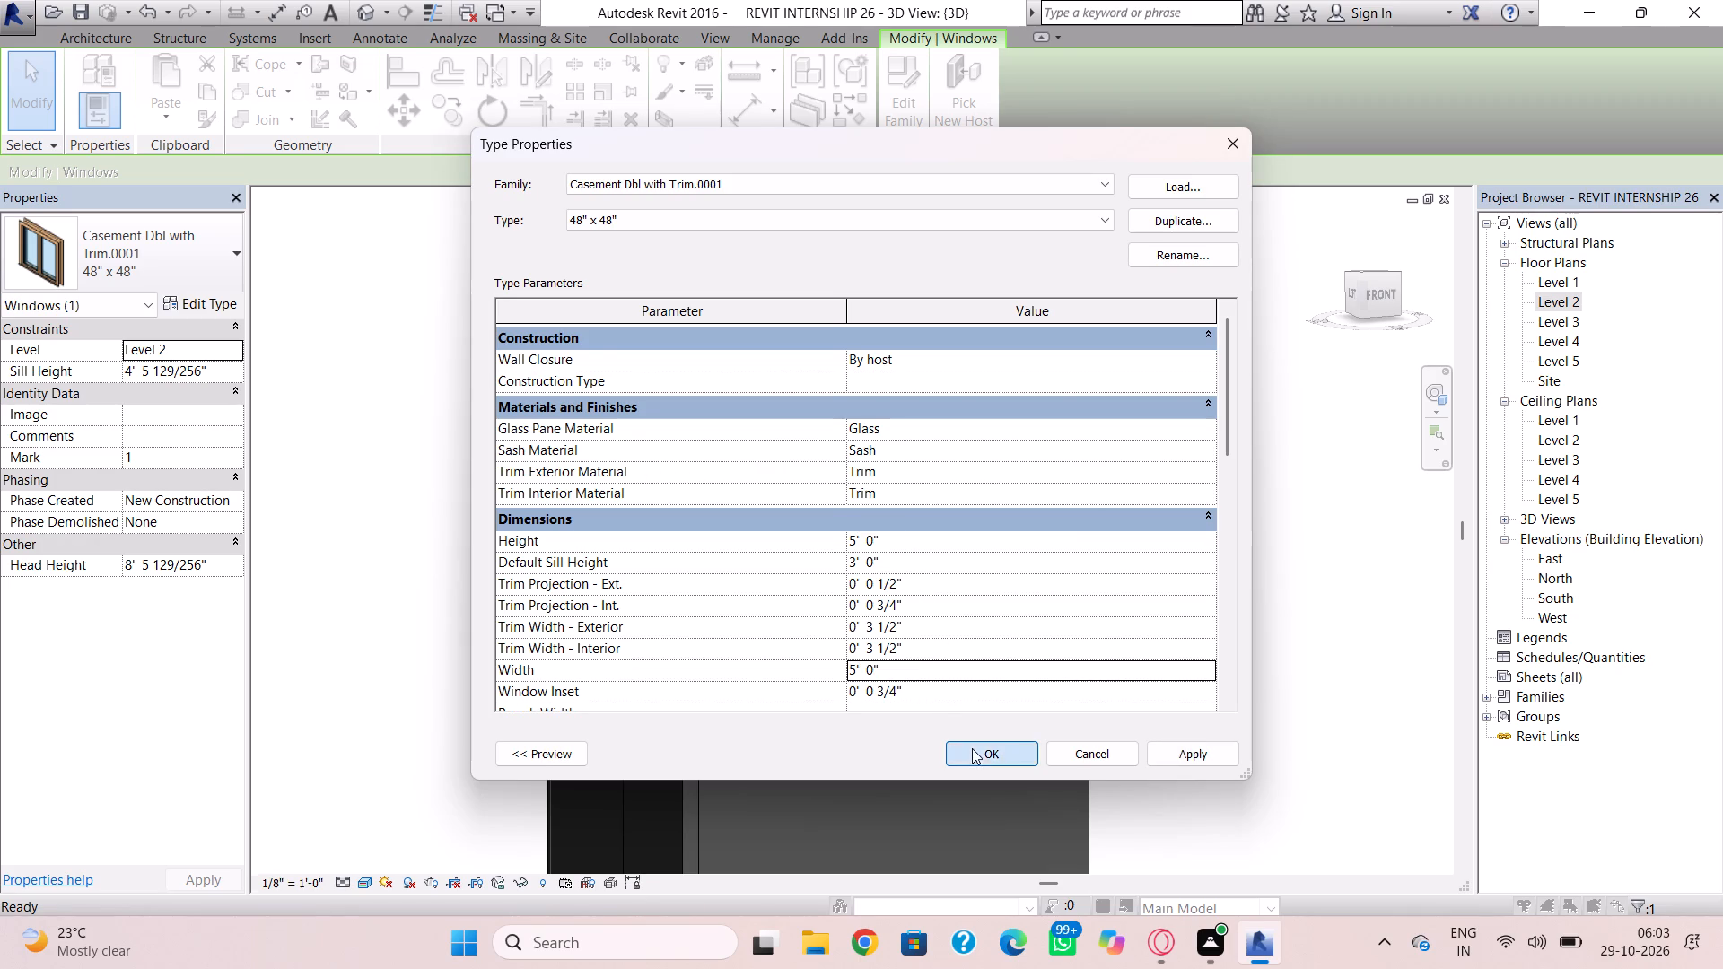
key("Escape")
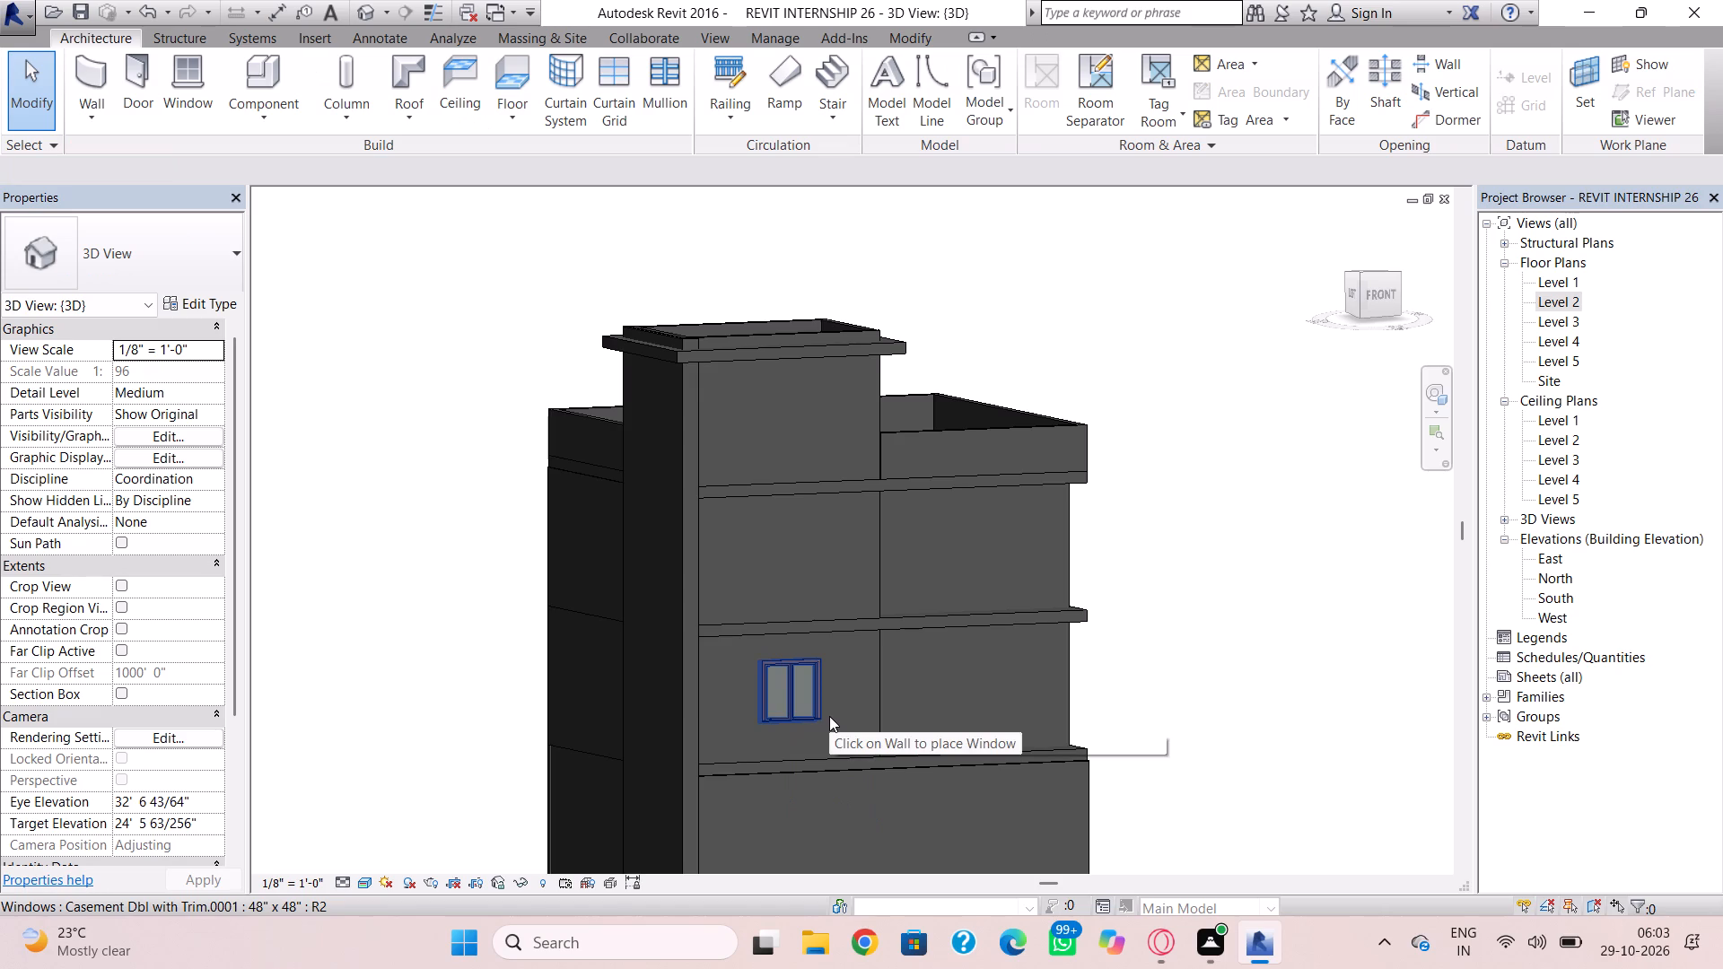
key("Escape")
Start a new in-place model component in the Walls category from the front 3D view, keeping the default name.
left_click(1384, 299)
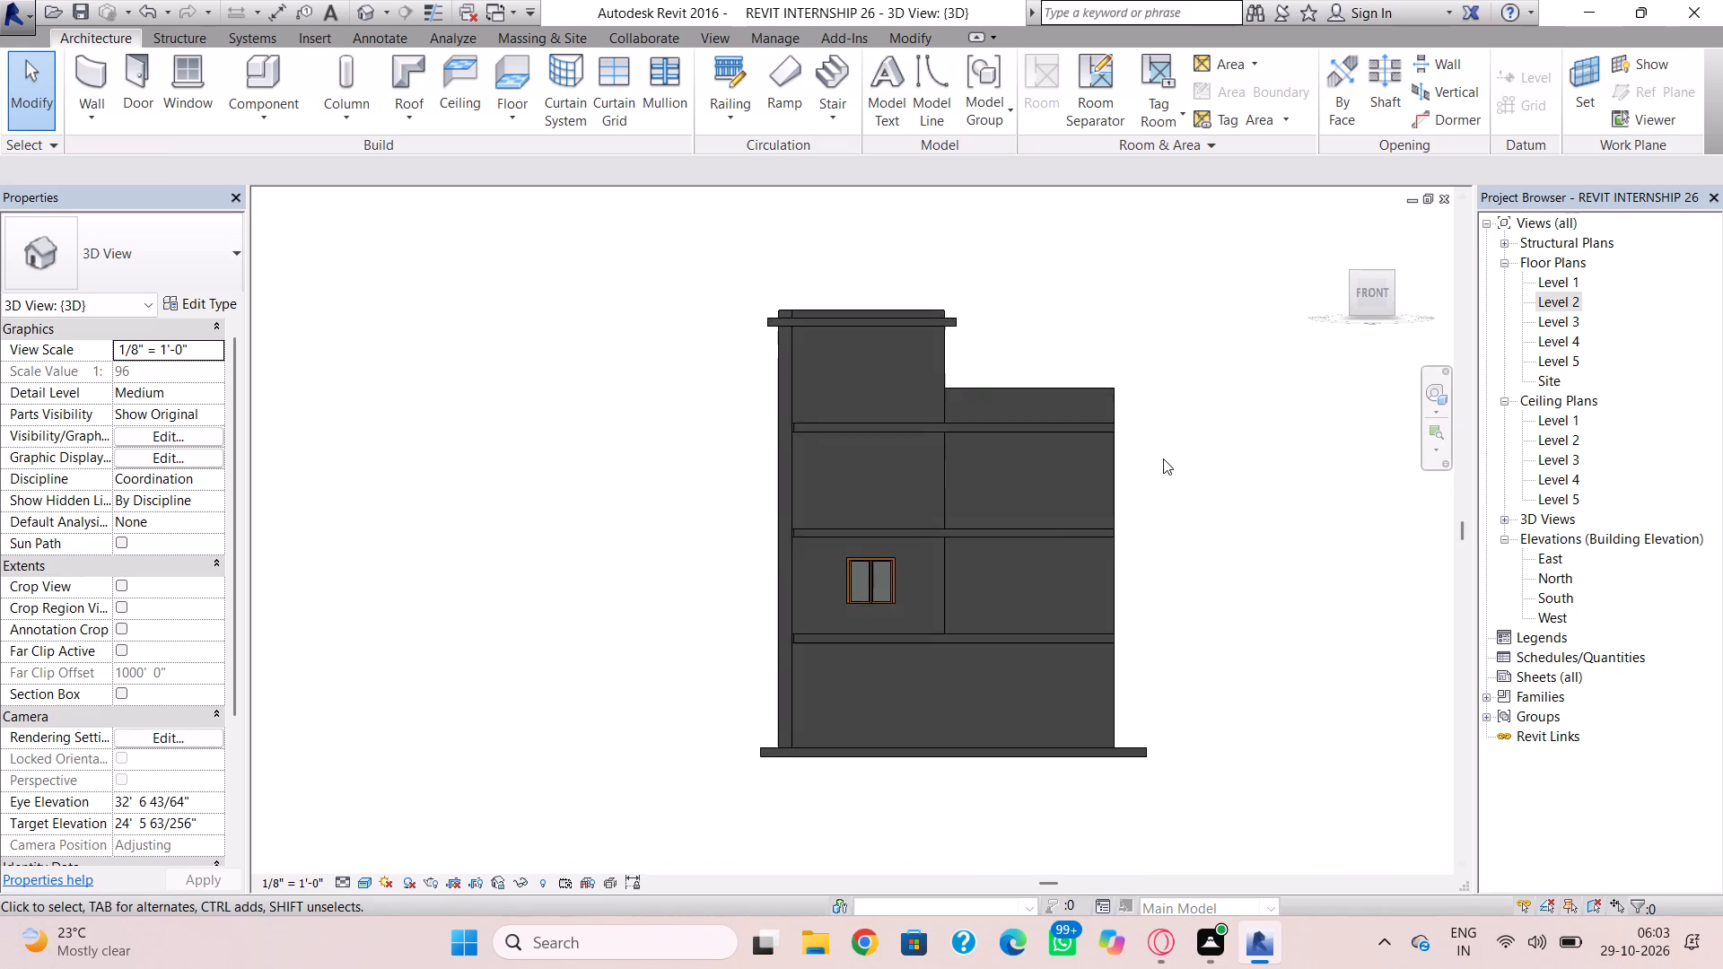
scroll(775, 573, "up", 4)
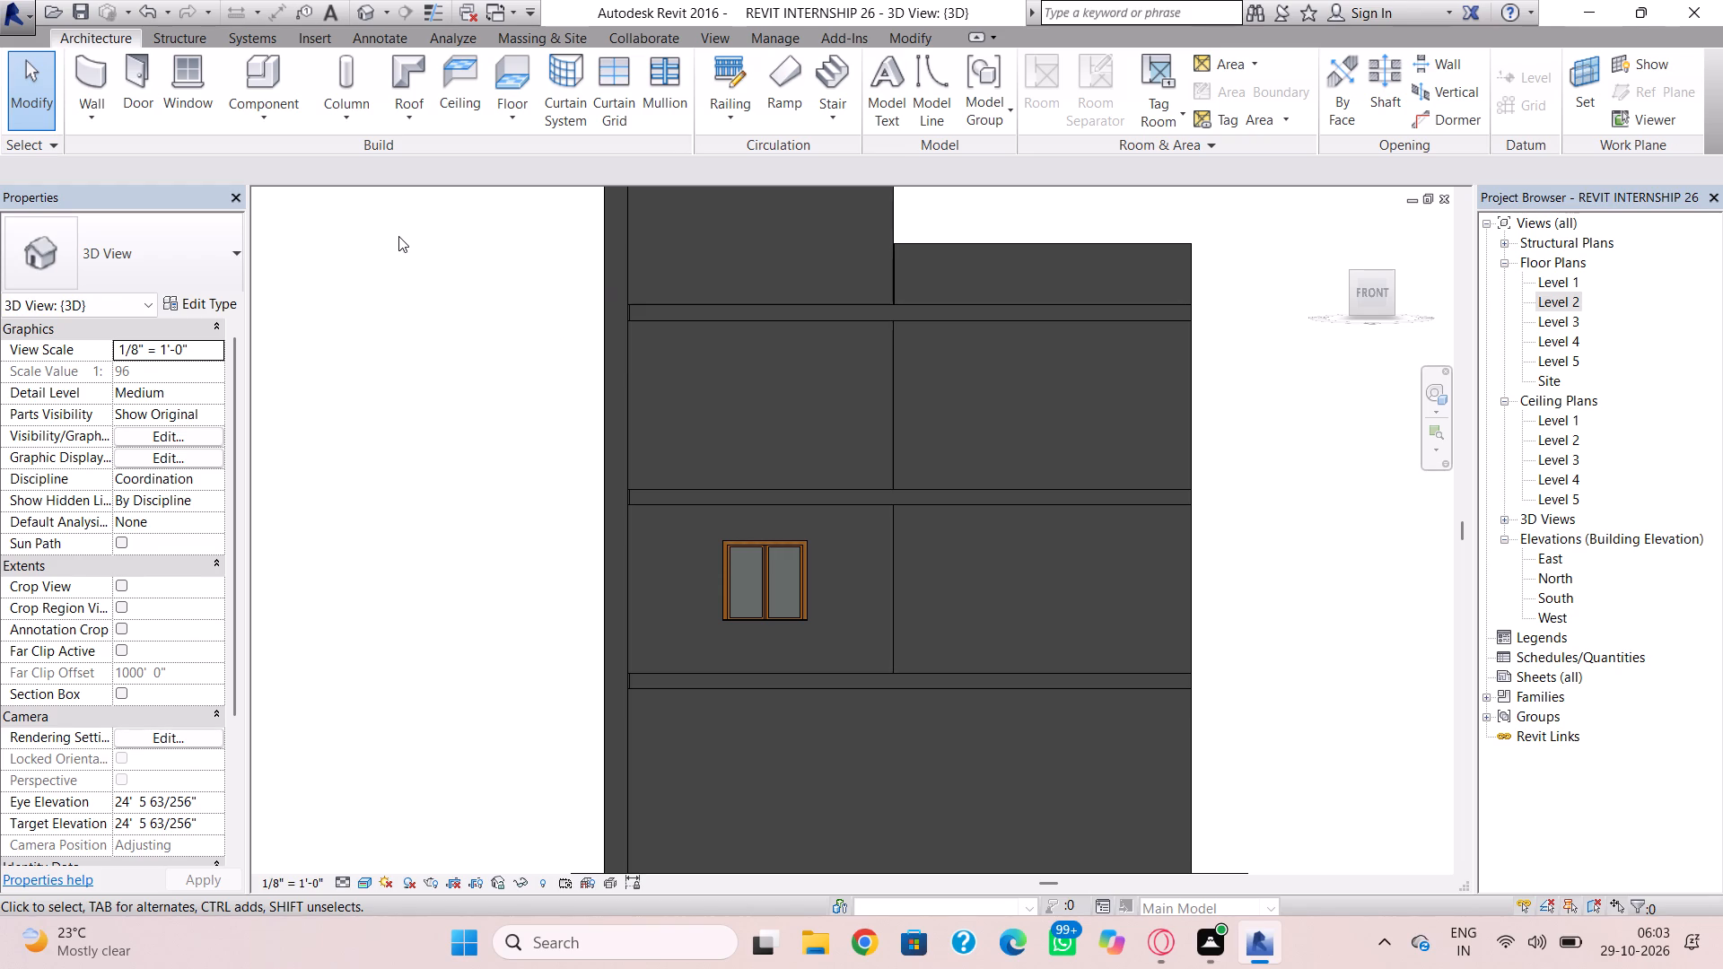
left_click(272, 126)
left_click(348, 192)
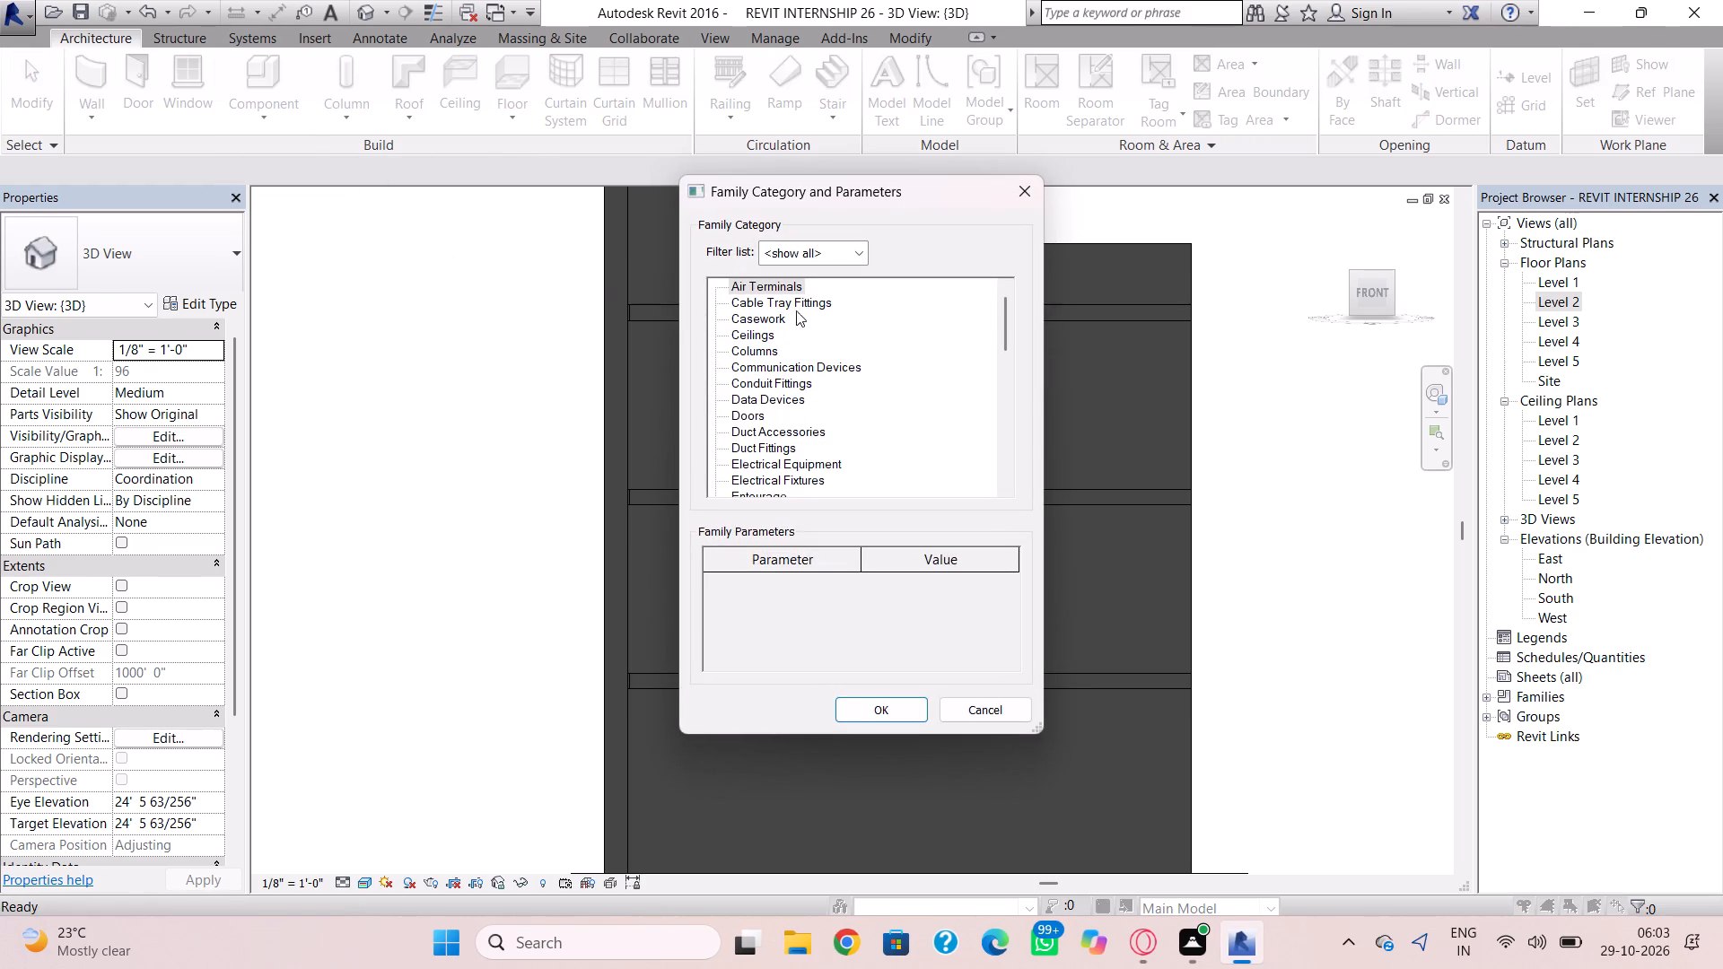
left_click_drag(1010, 343, 1053, 487)
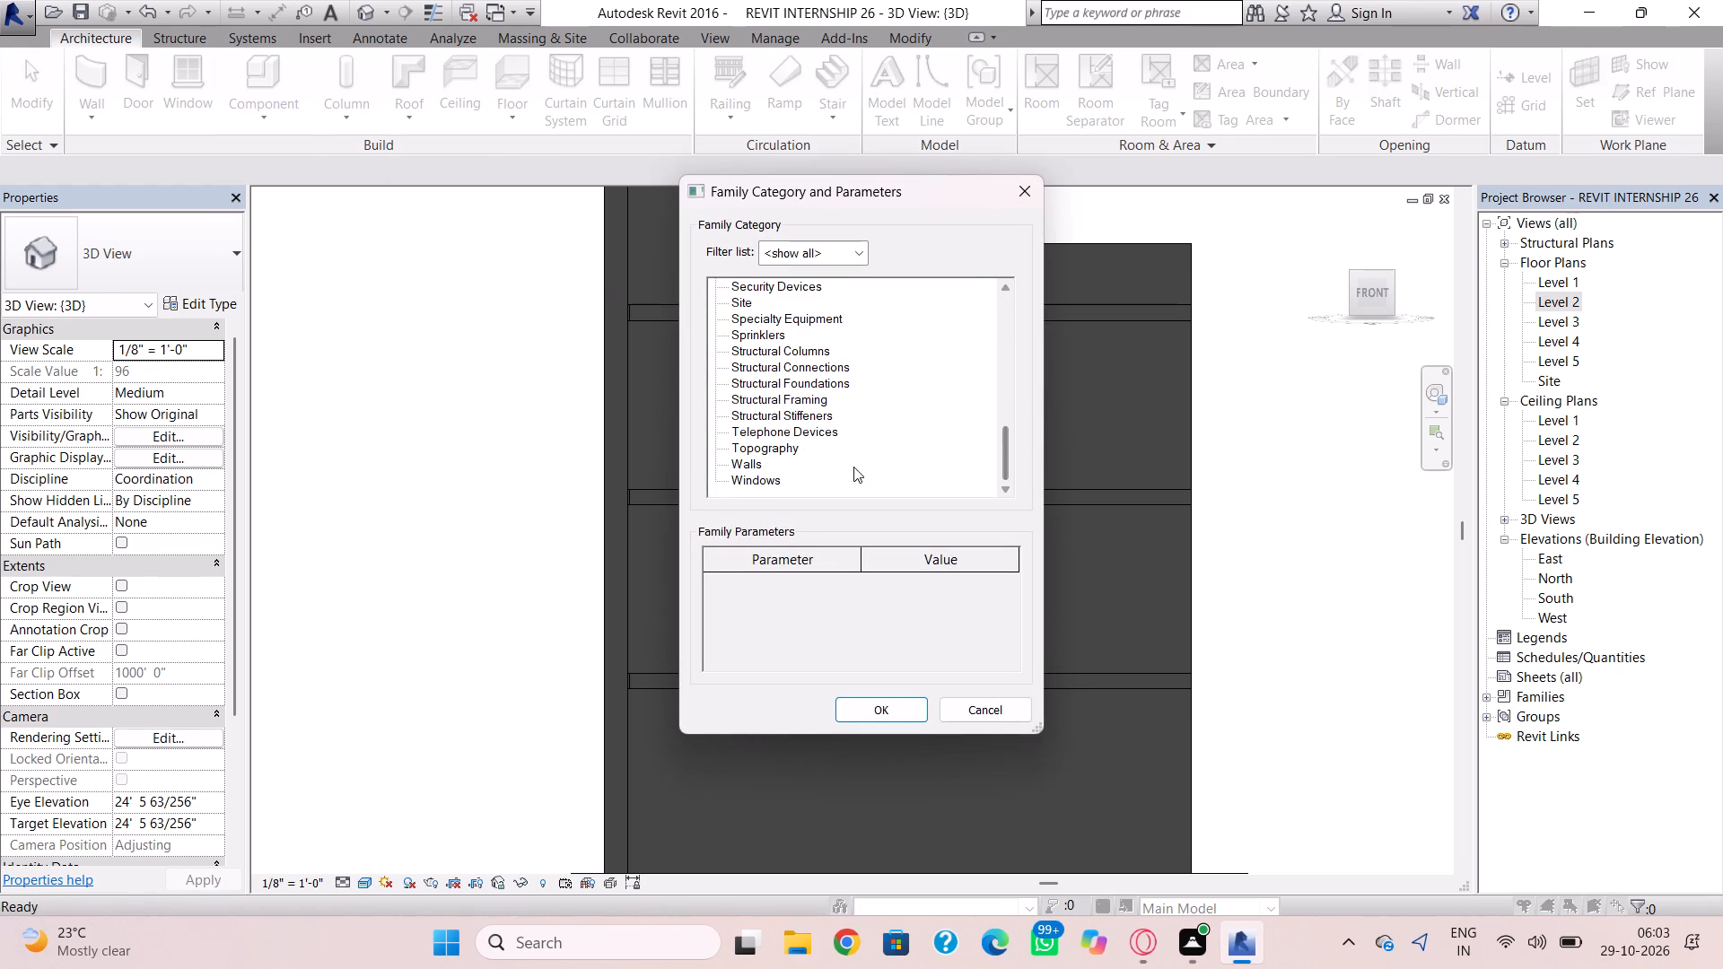
left_click(753, 462)
left_click(905, 703)
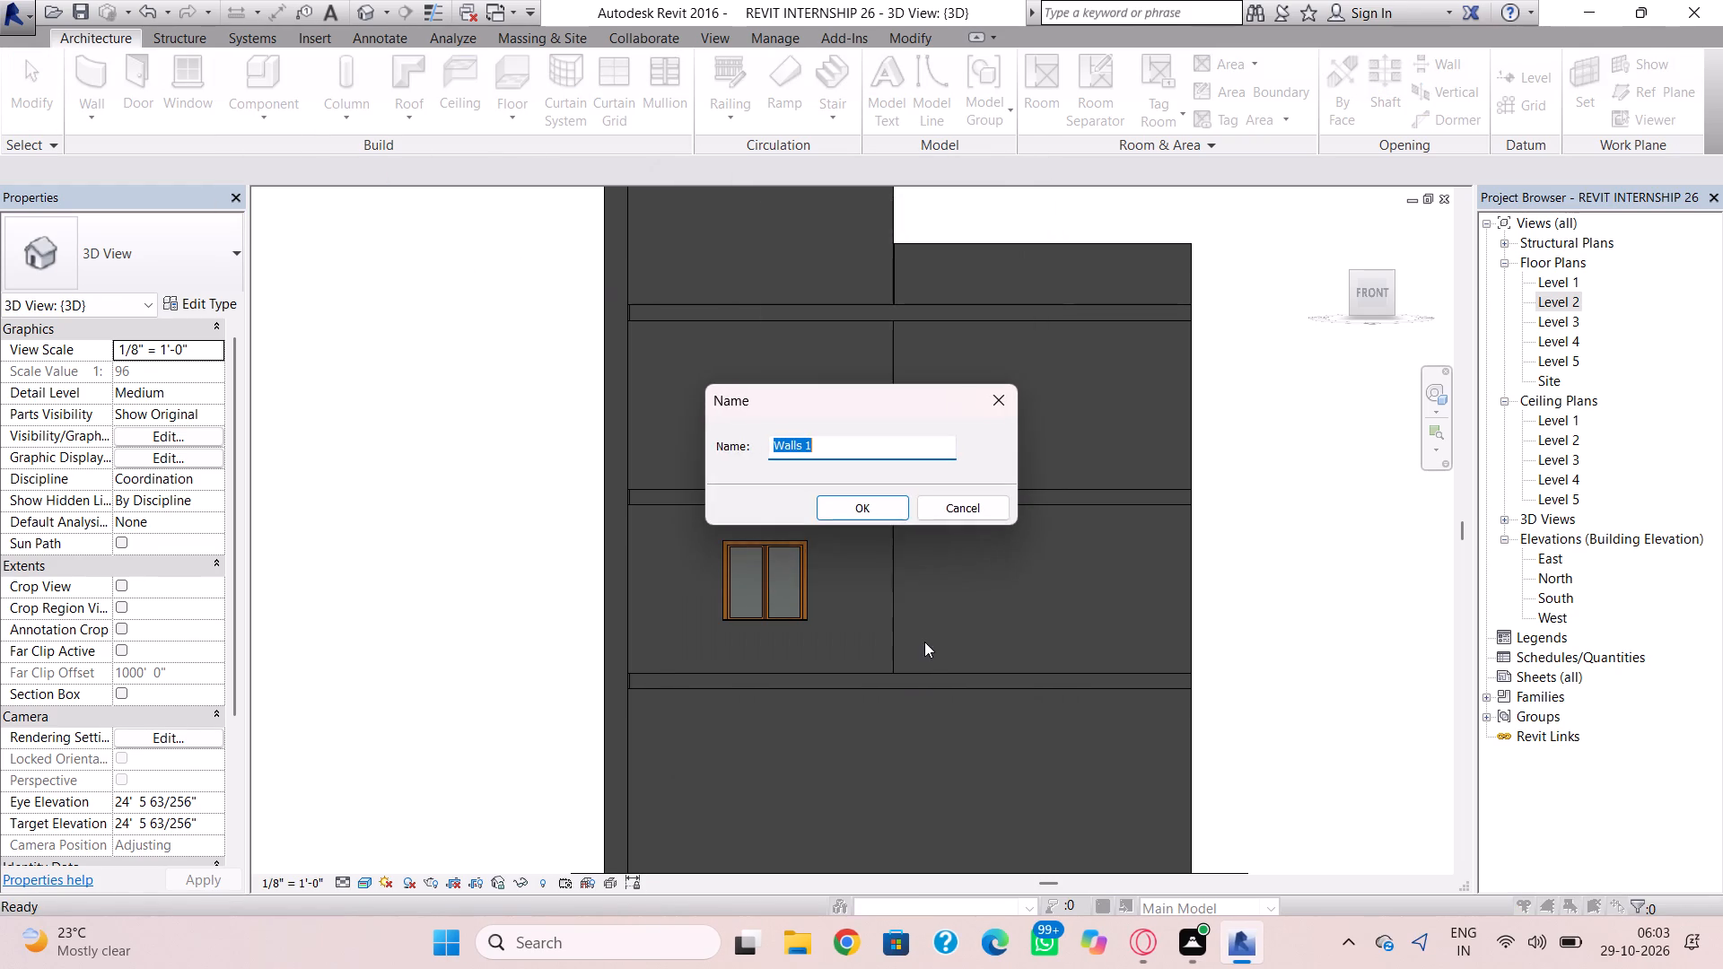
left_click(878, 515)
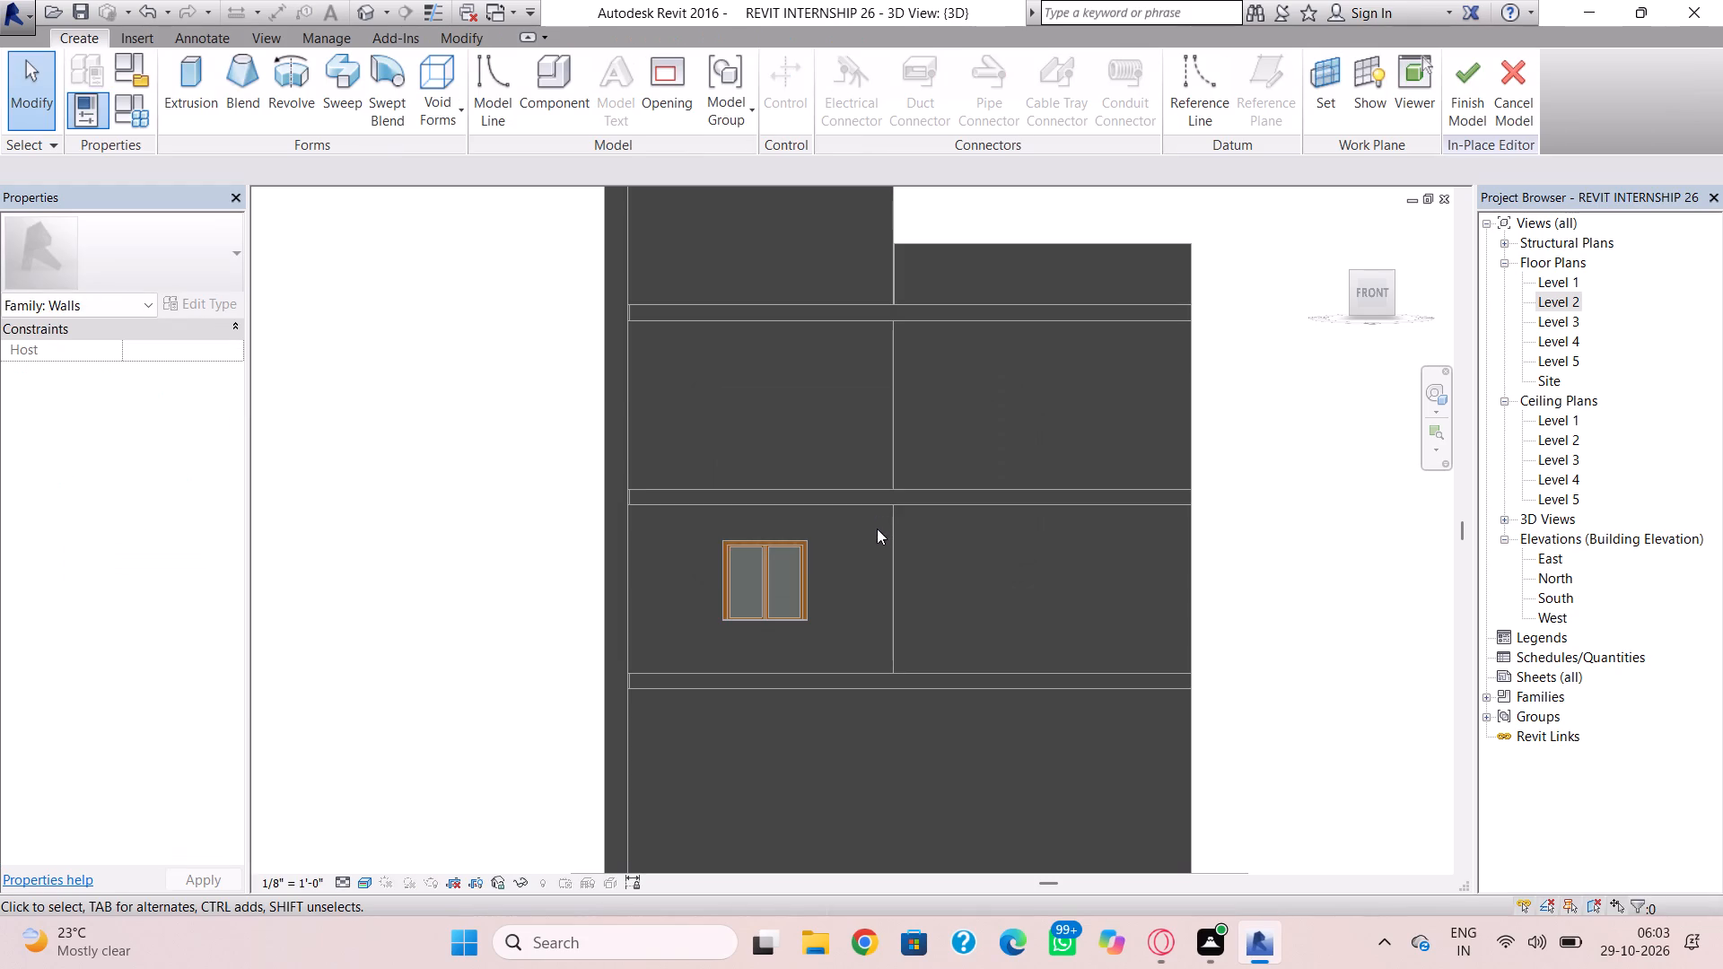
Set the work plane by picking the front wall face that hosts the casement window.
left_click(1319, 91)
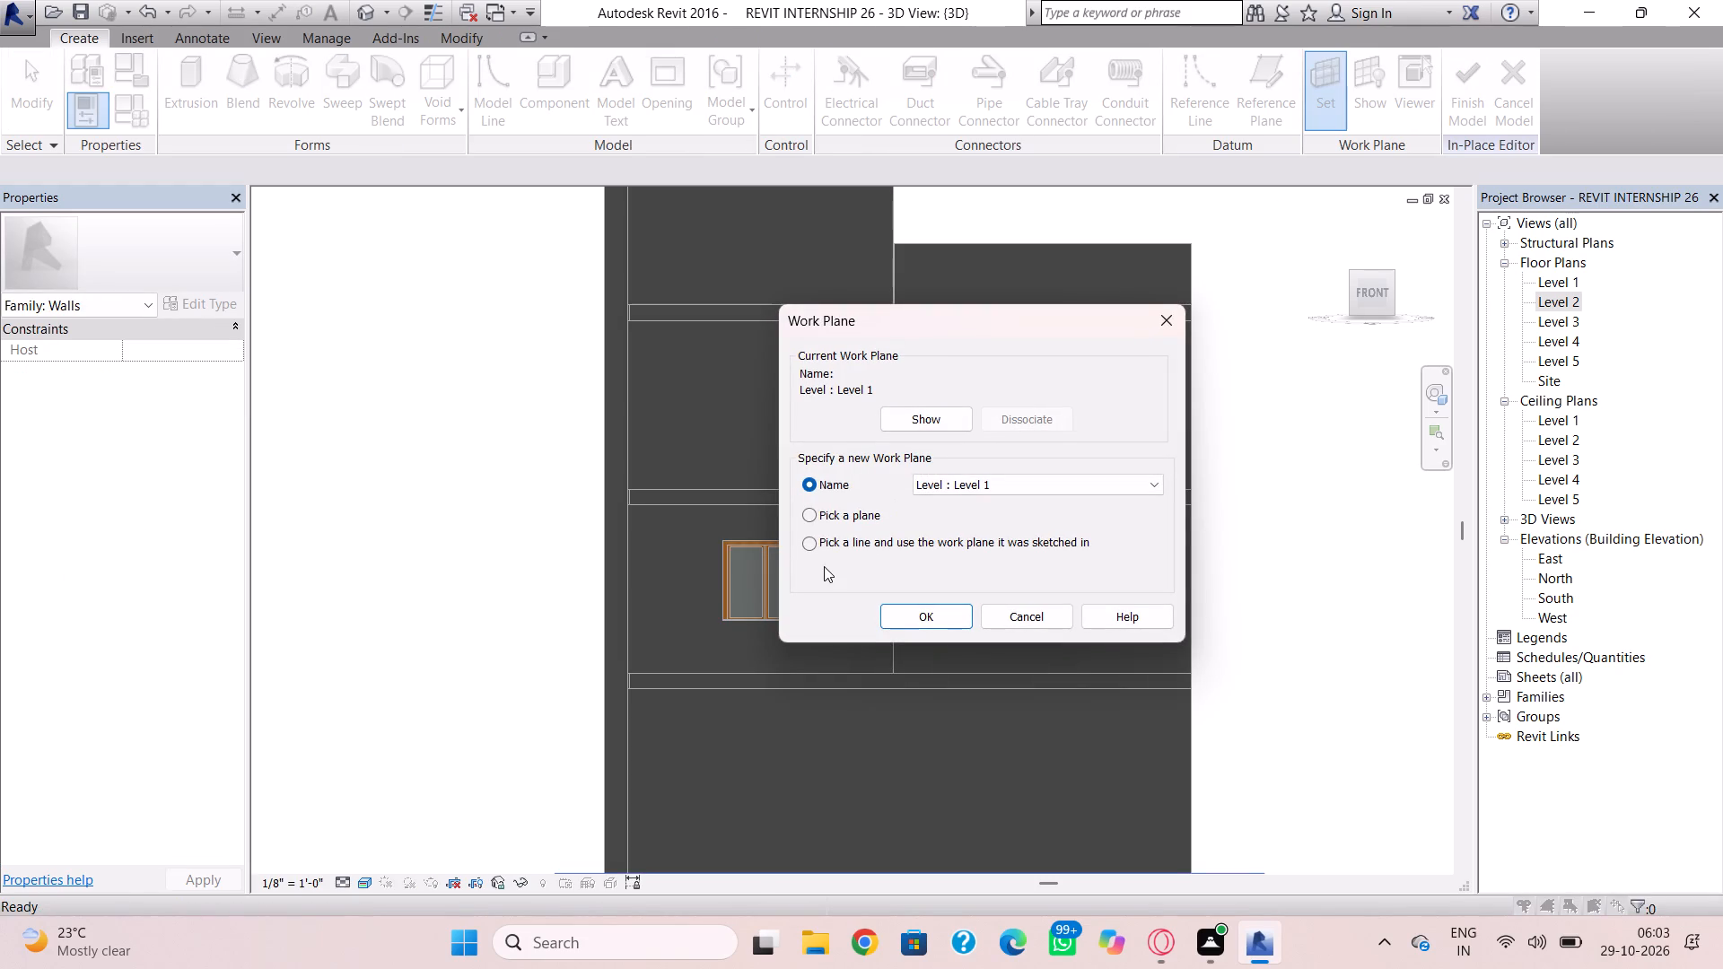
left_click(811, 513)
left_click(920, 608)
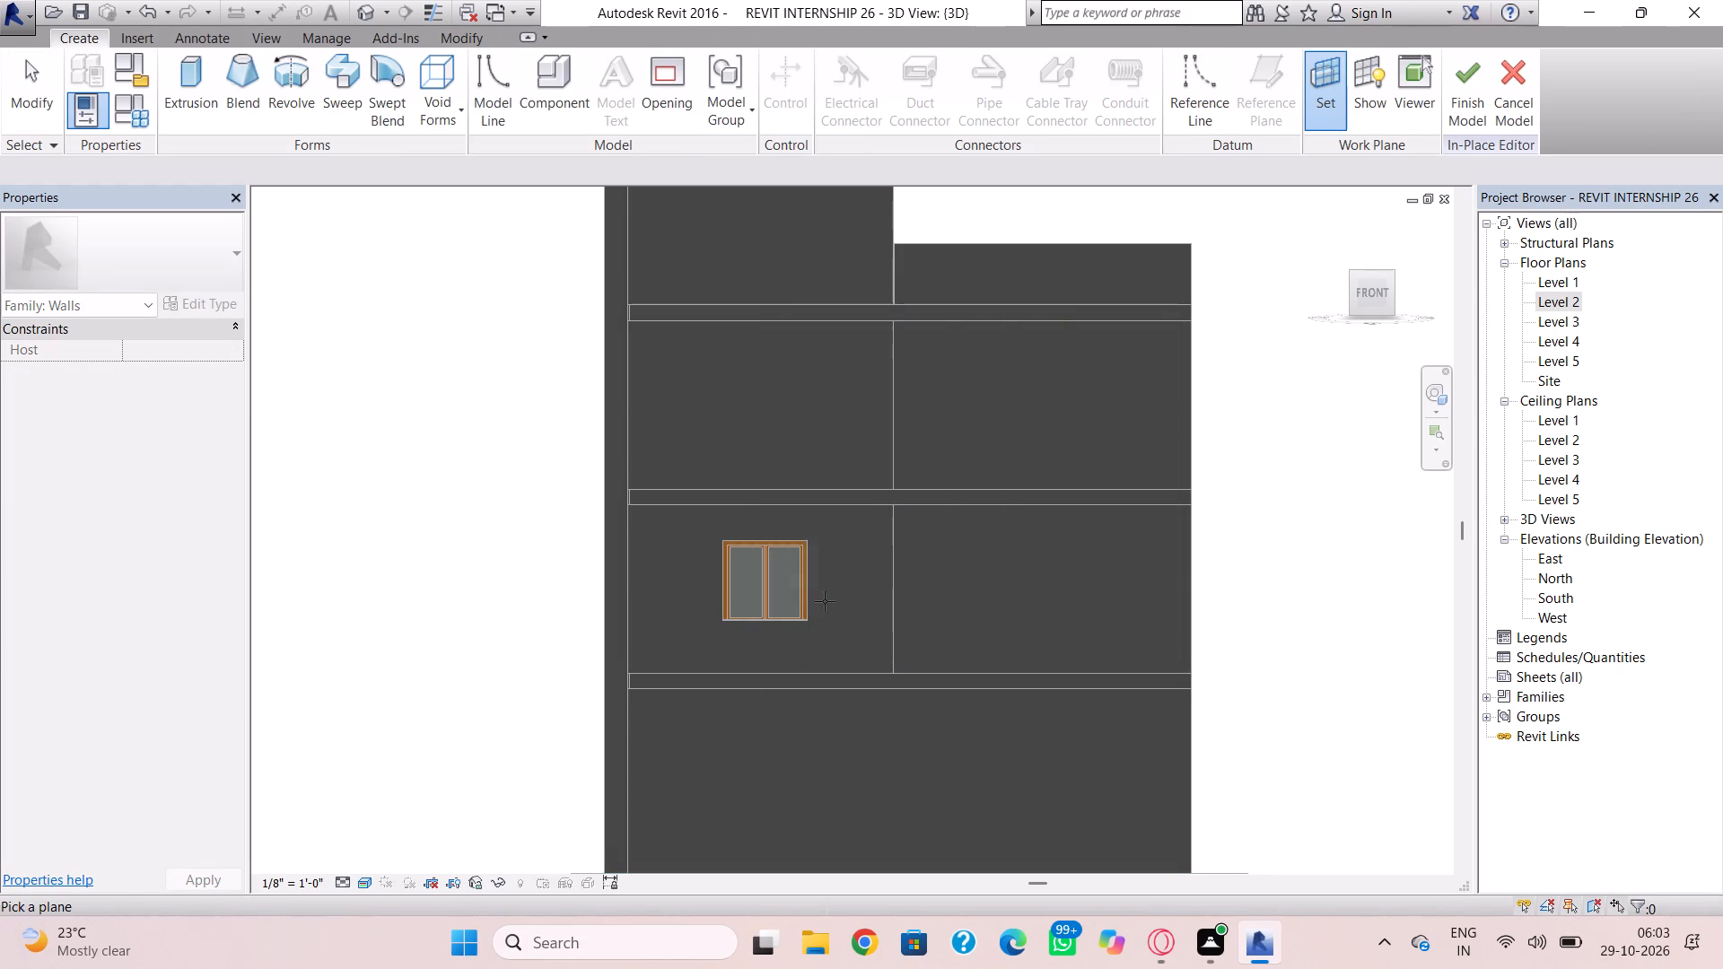
right_click_drag(735, 609, 837, 672, "shift")
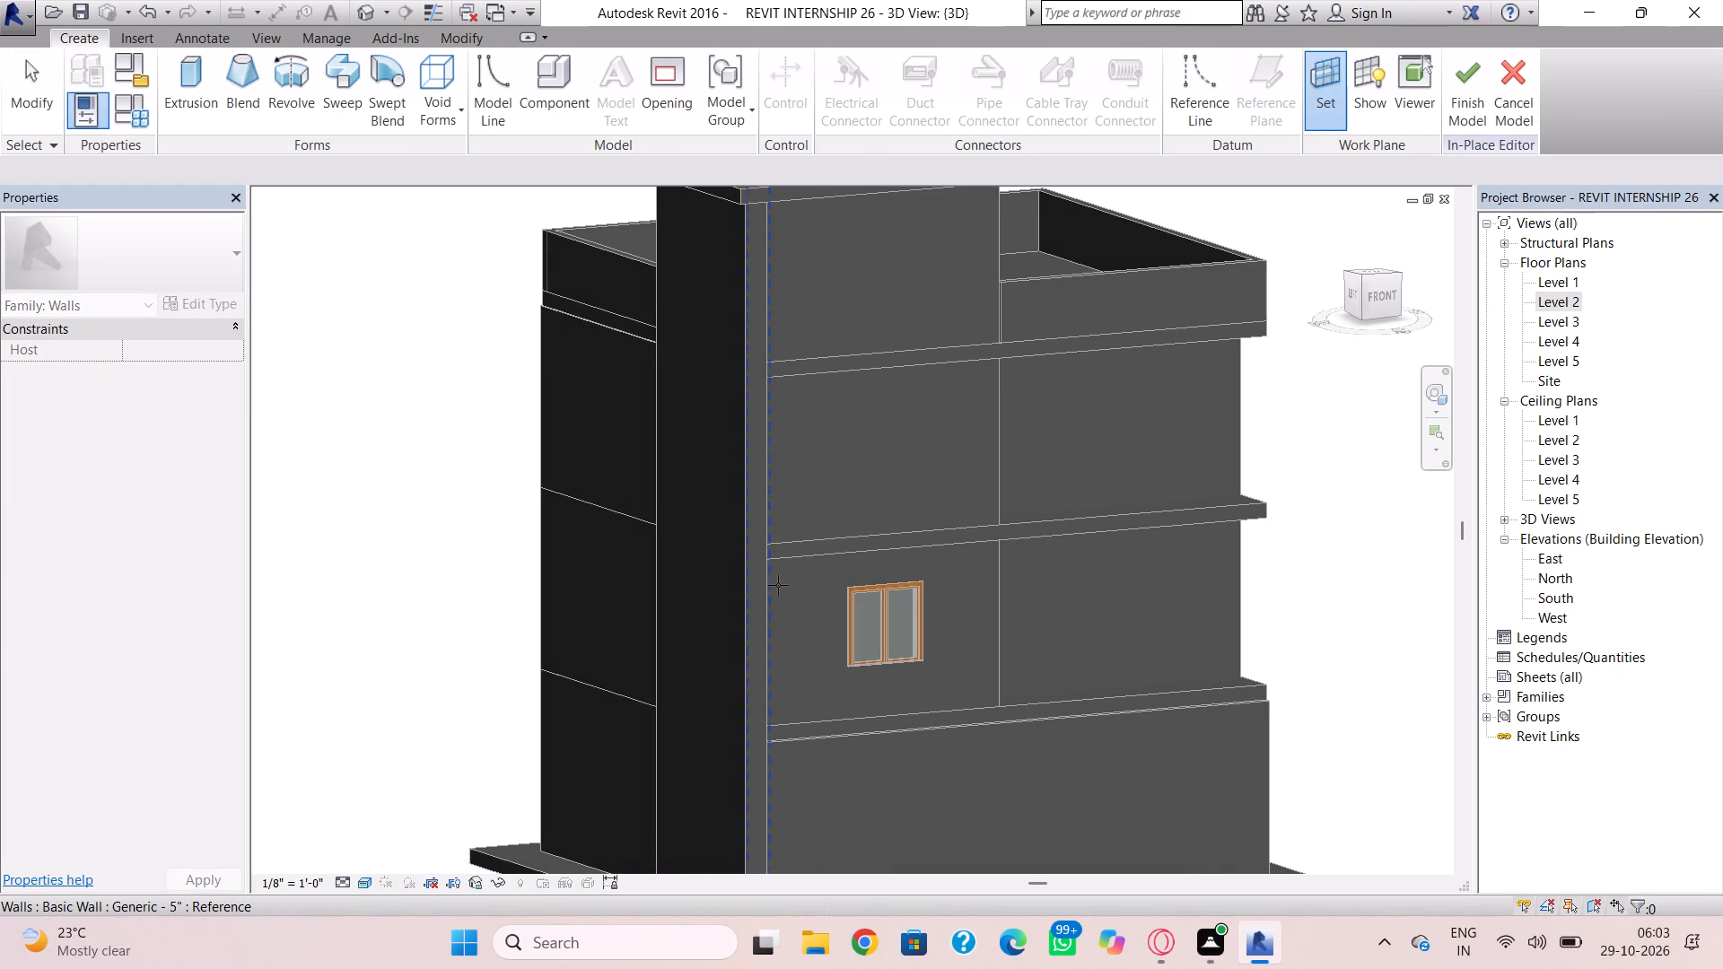
right_click_drag(789, 575, 791, 581, "shift")
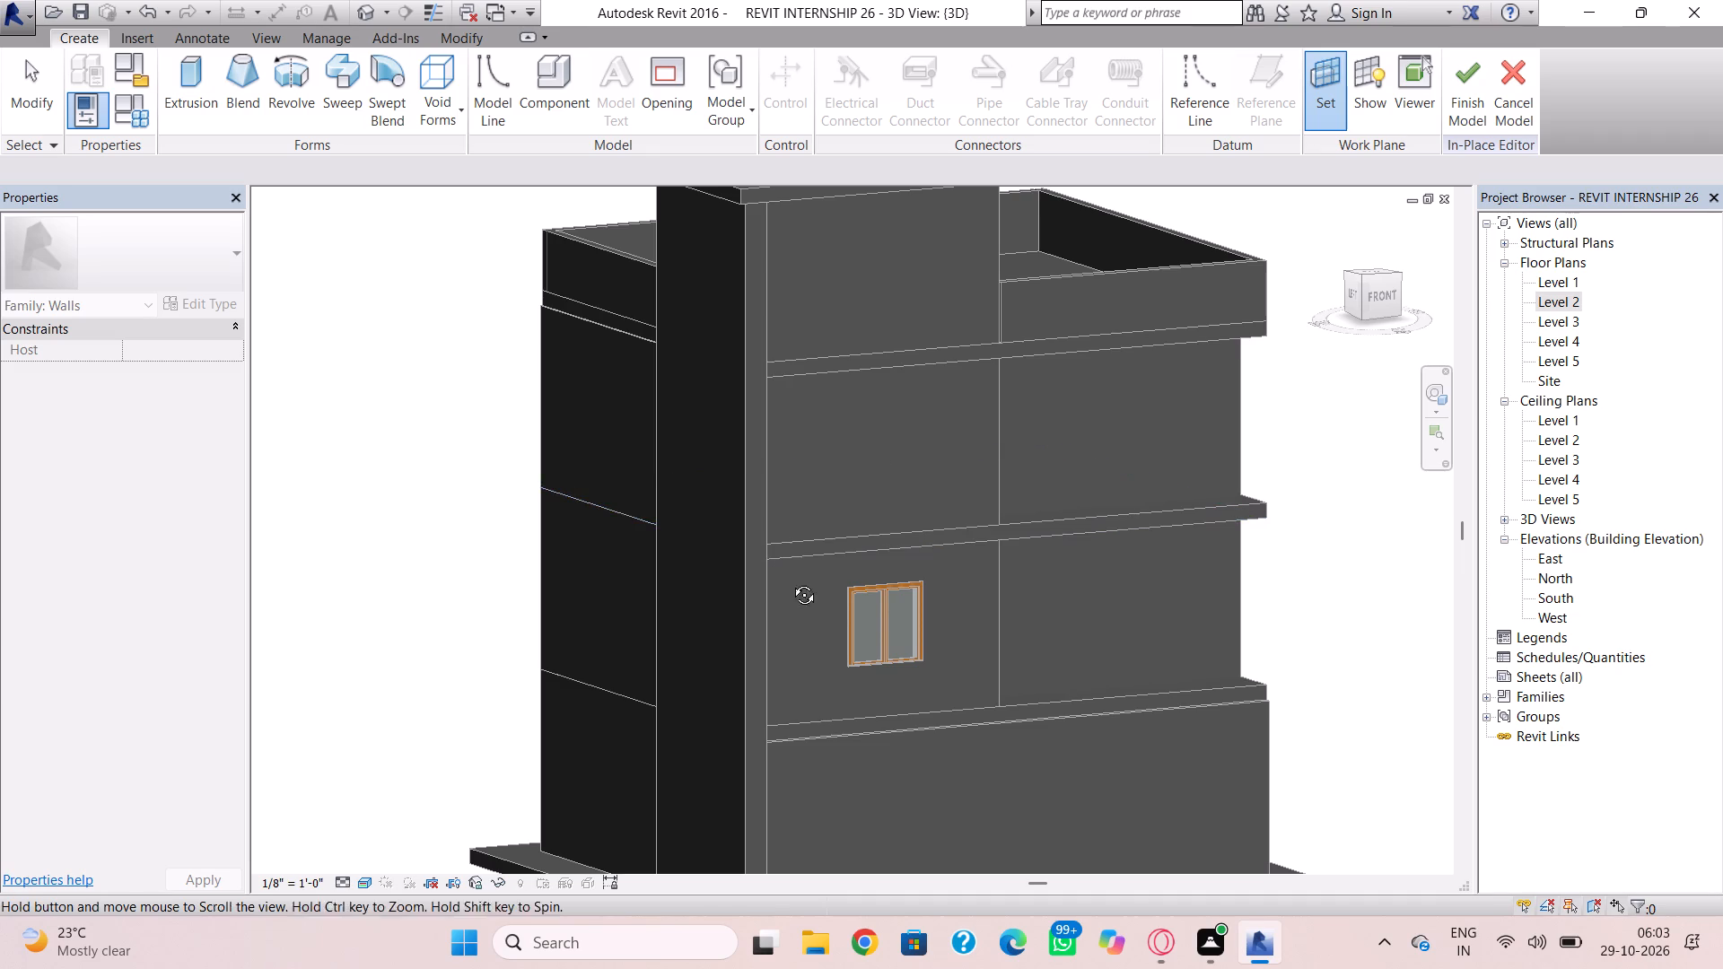
right_click_drag(791, 581, 826, 649, "shift")
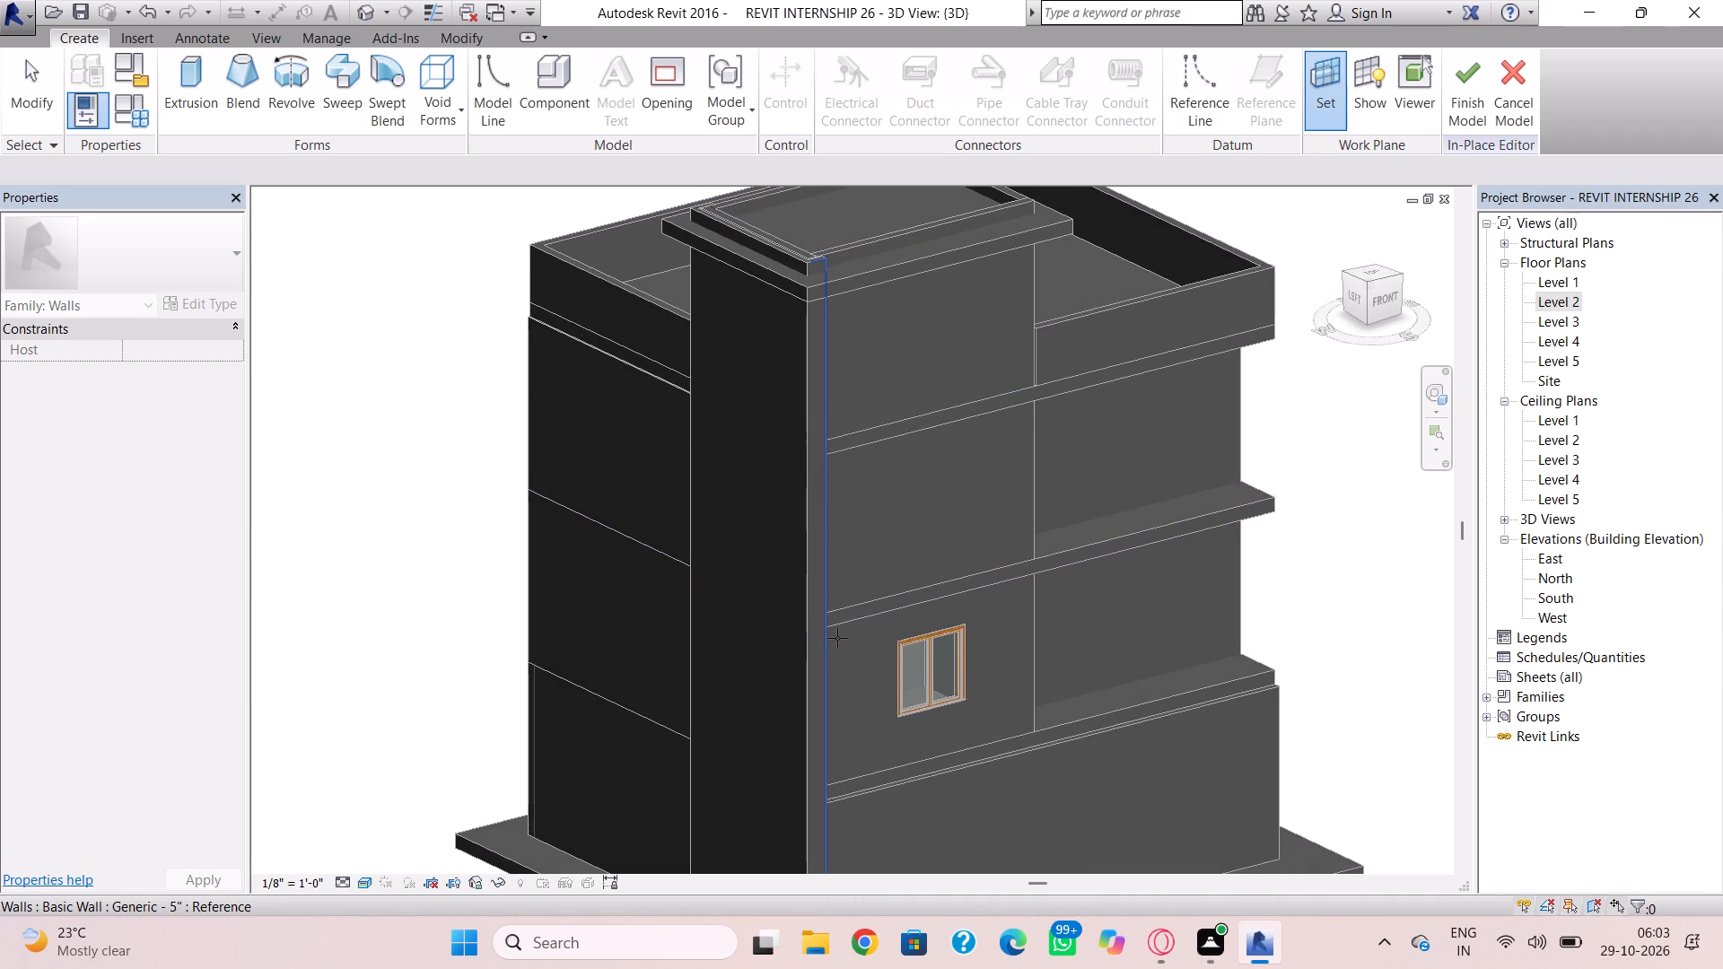
left_click(1033, 598)
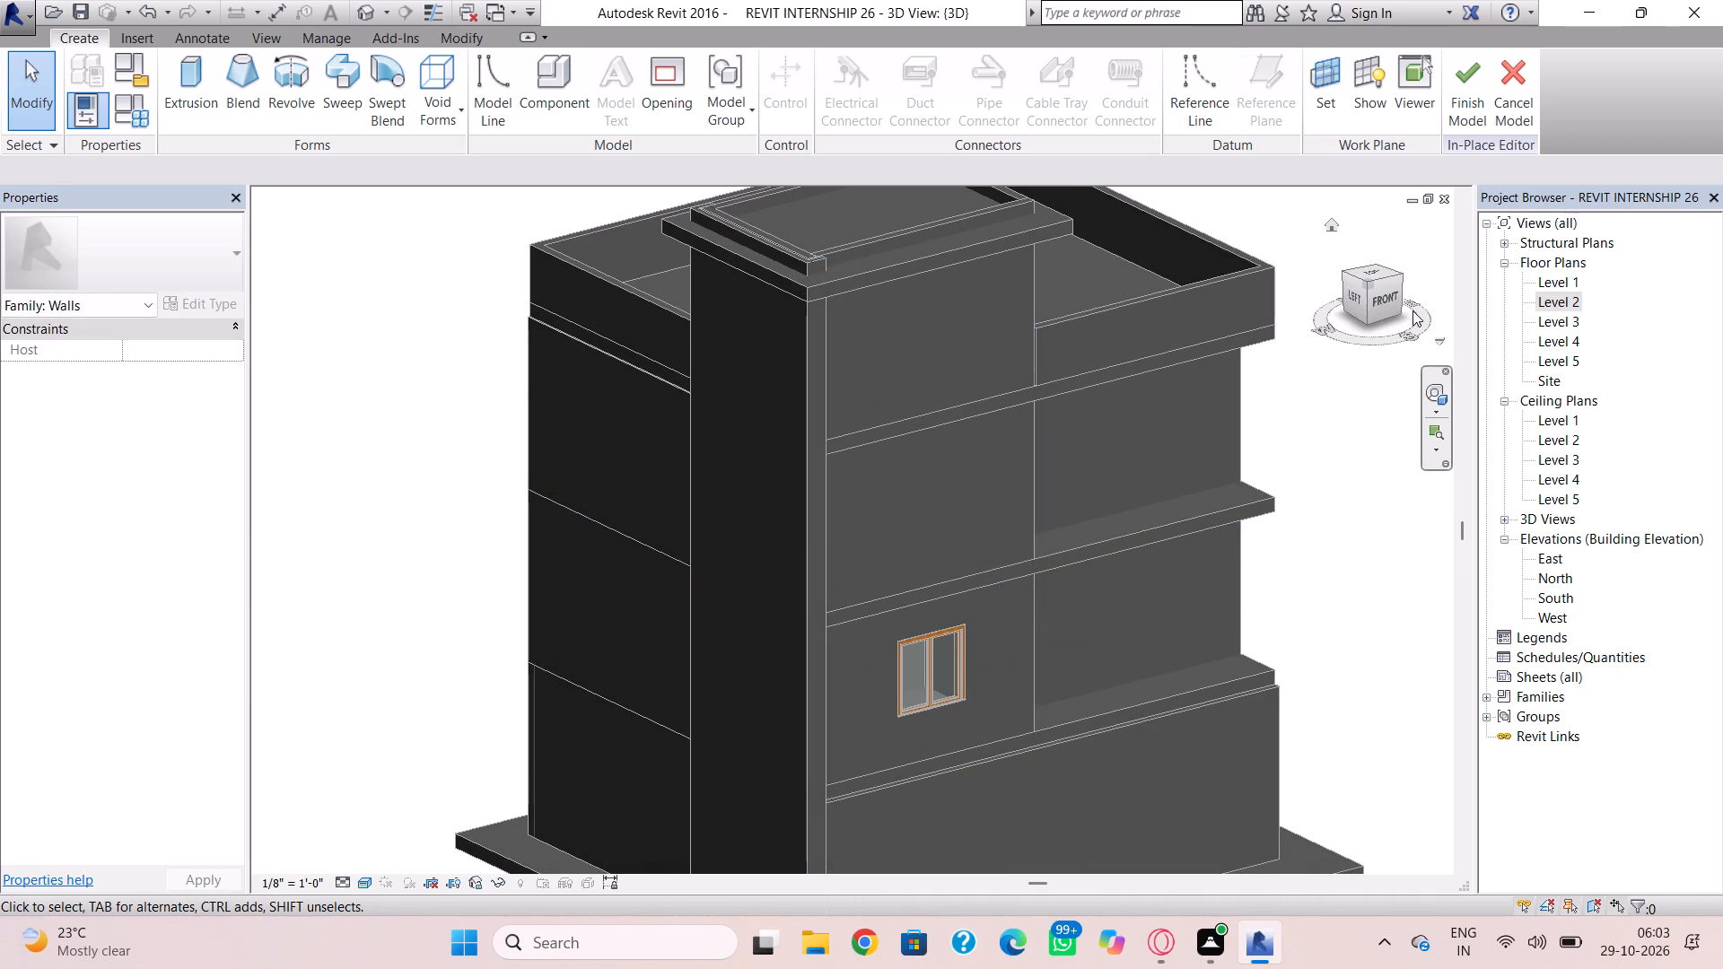
Start an extrusion on the front wall plane and sketch a rectangle tracing the casement window's outer trim.
left_click(1392, 298)
scroll(882, 515, "up", 2)
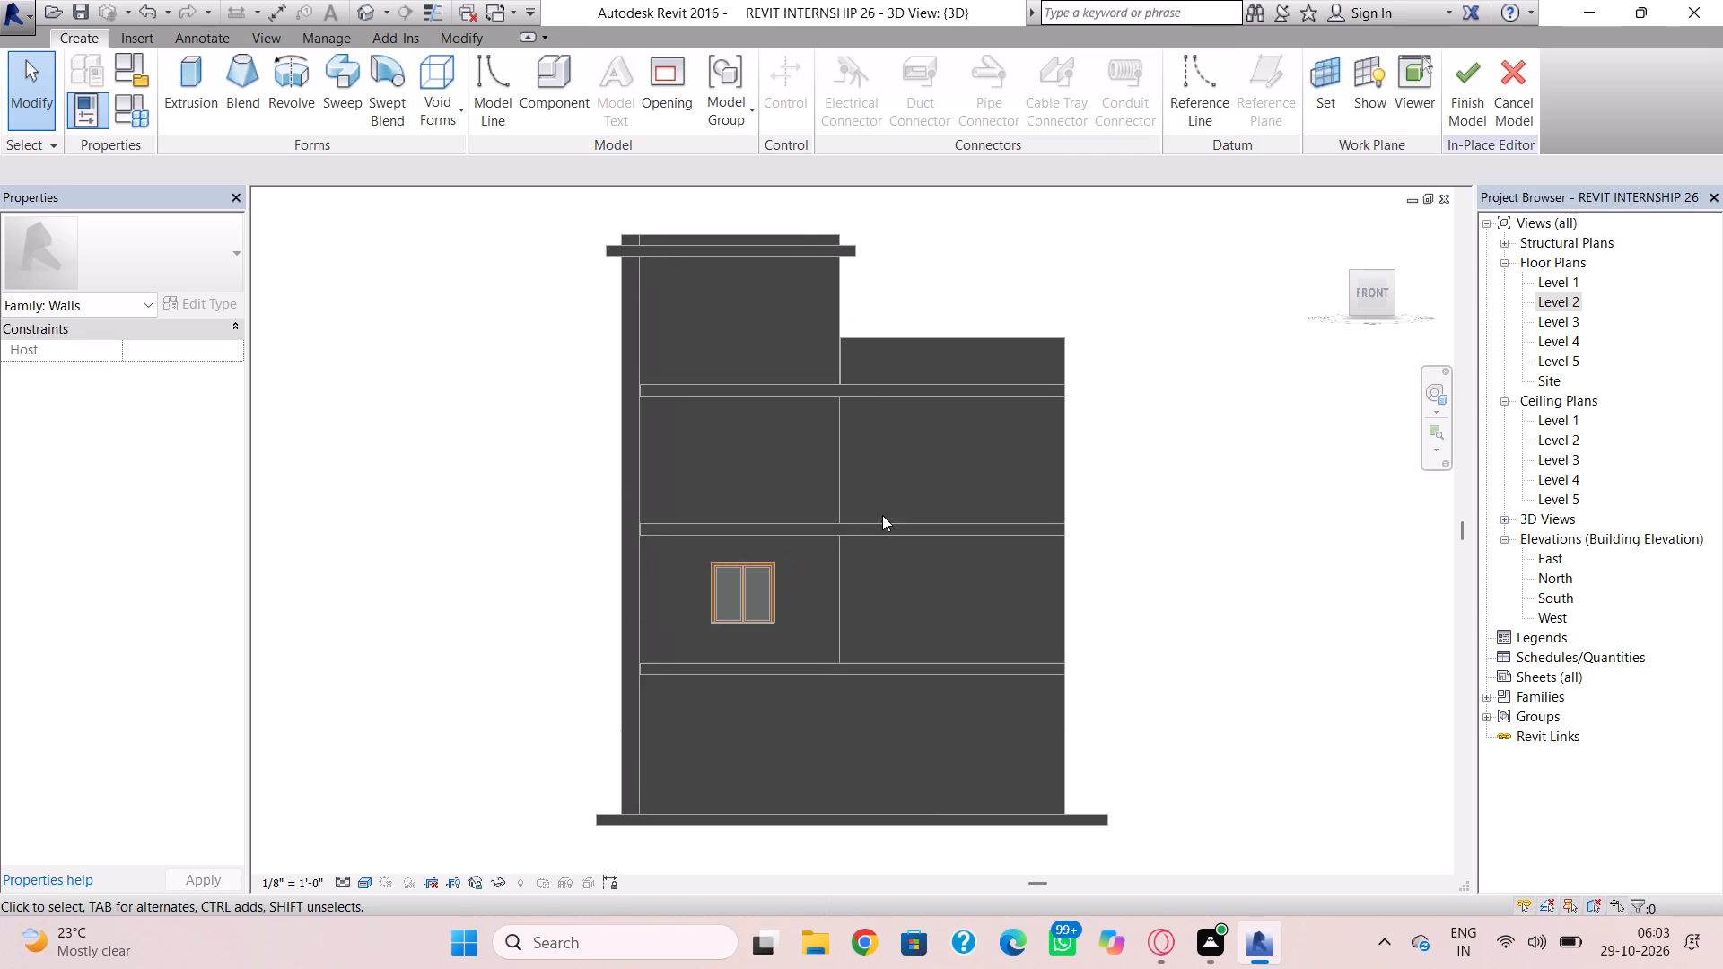
scroll(882, 515, "up", 1)
left_click(188, 82)
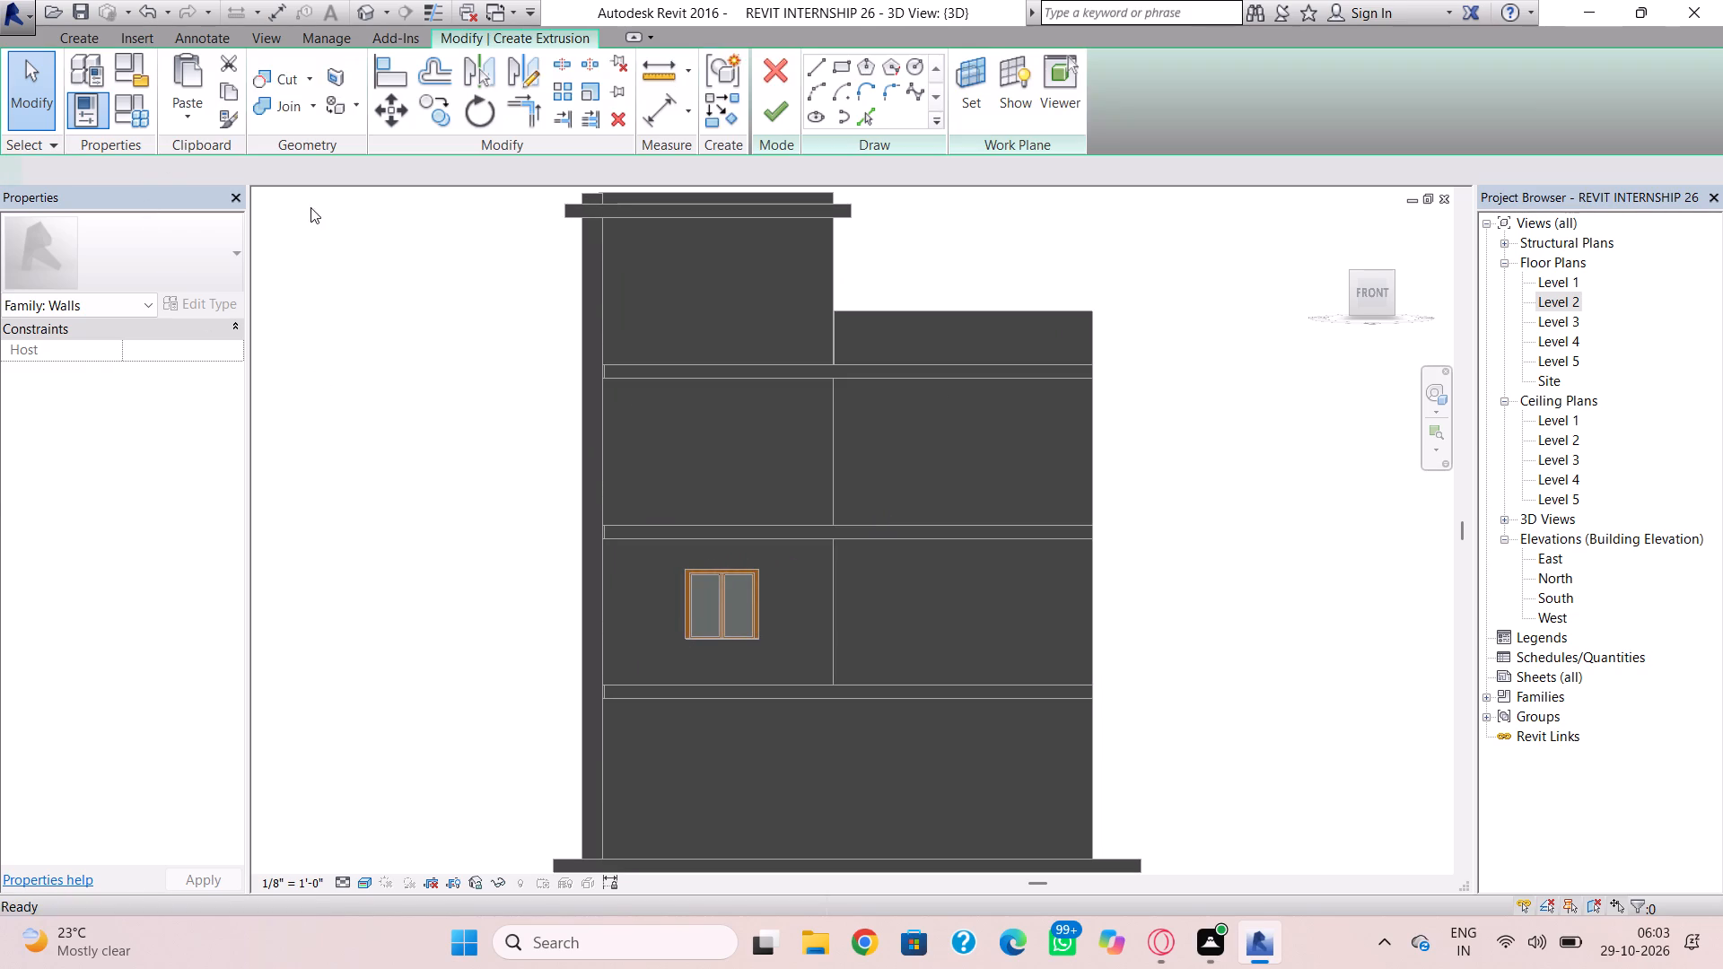
scroll(697, 577, "up", 3)
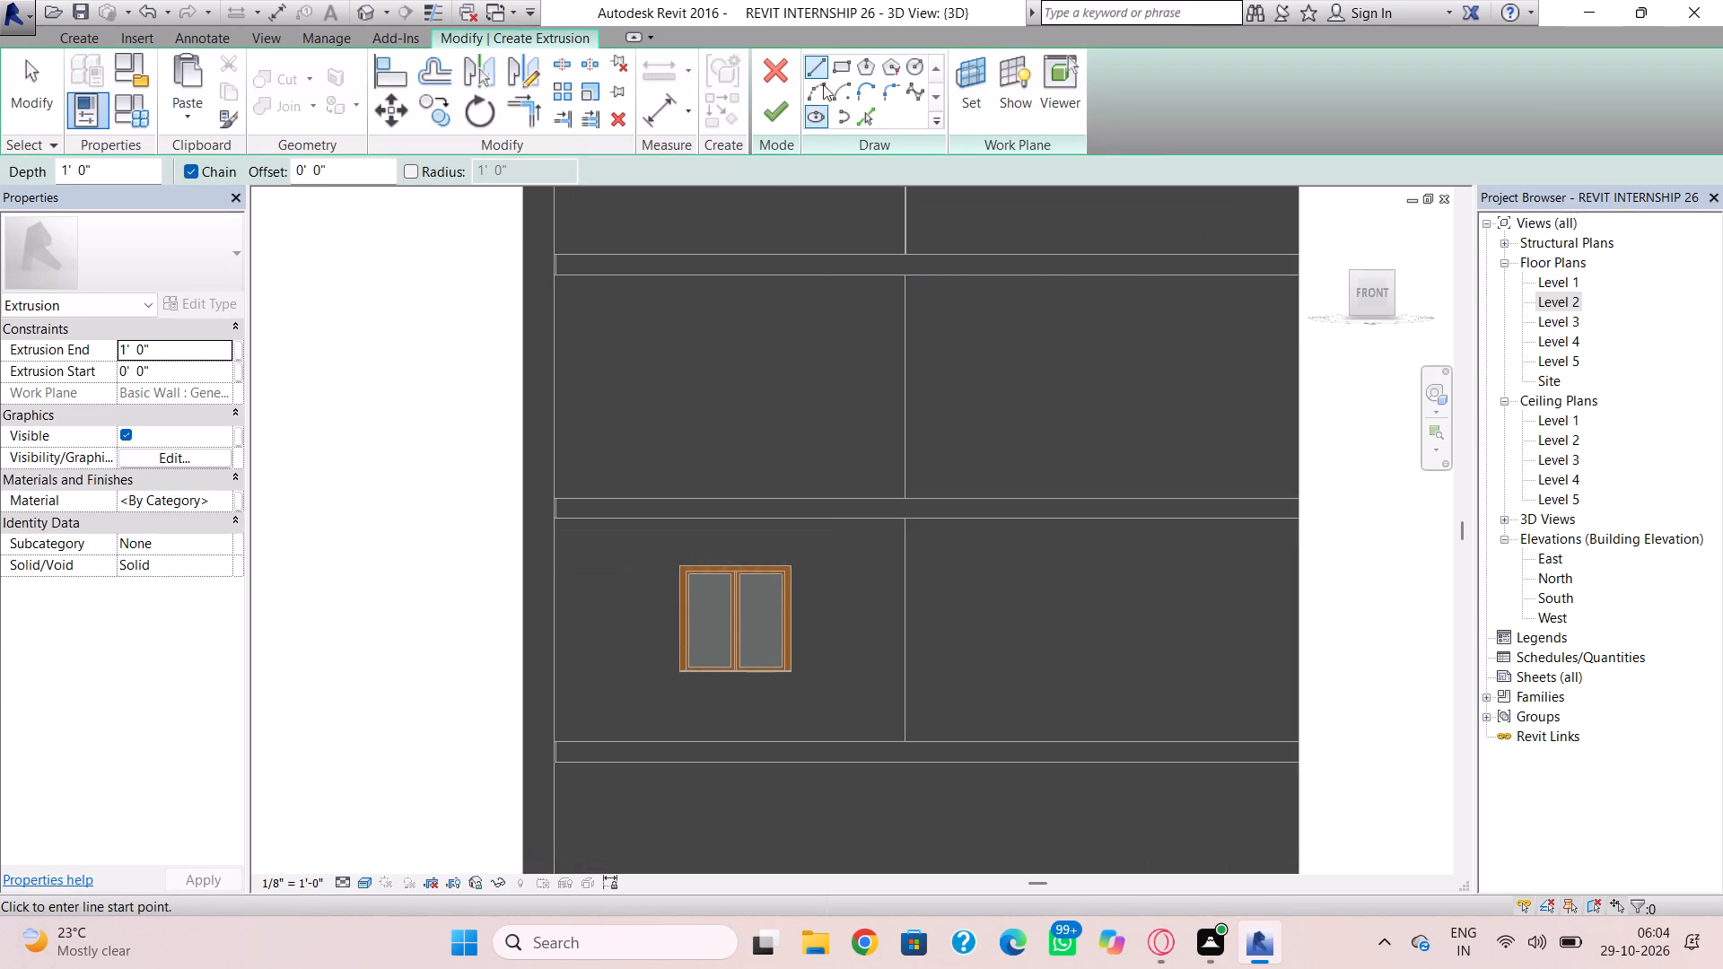
left_click(844, 60)
scroll(726, 467, "up", 4)
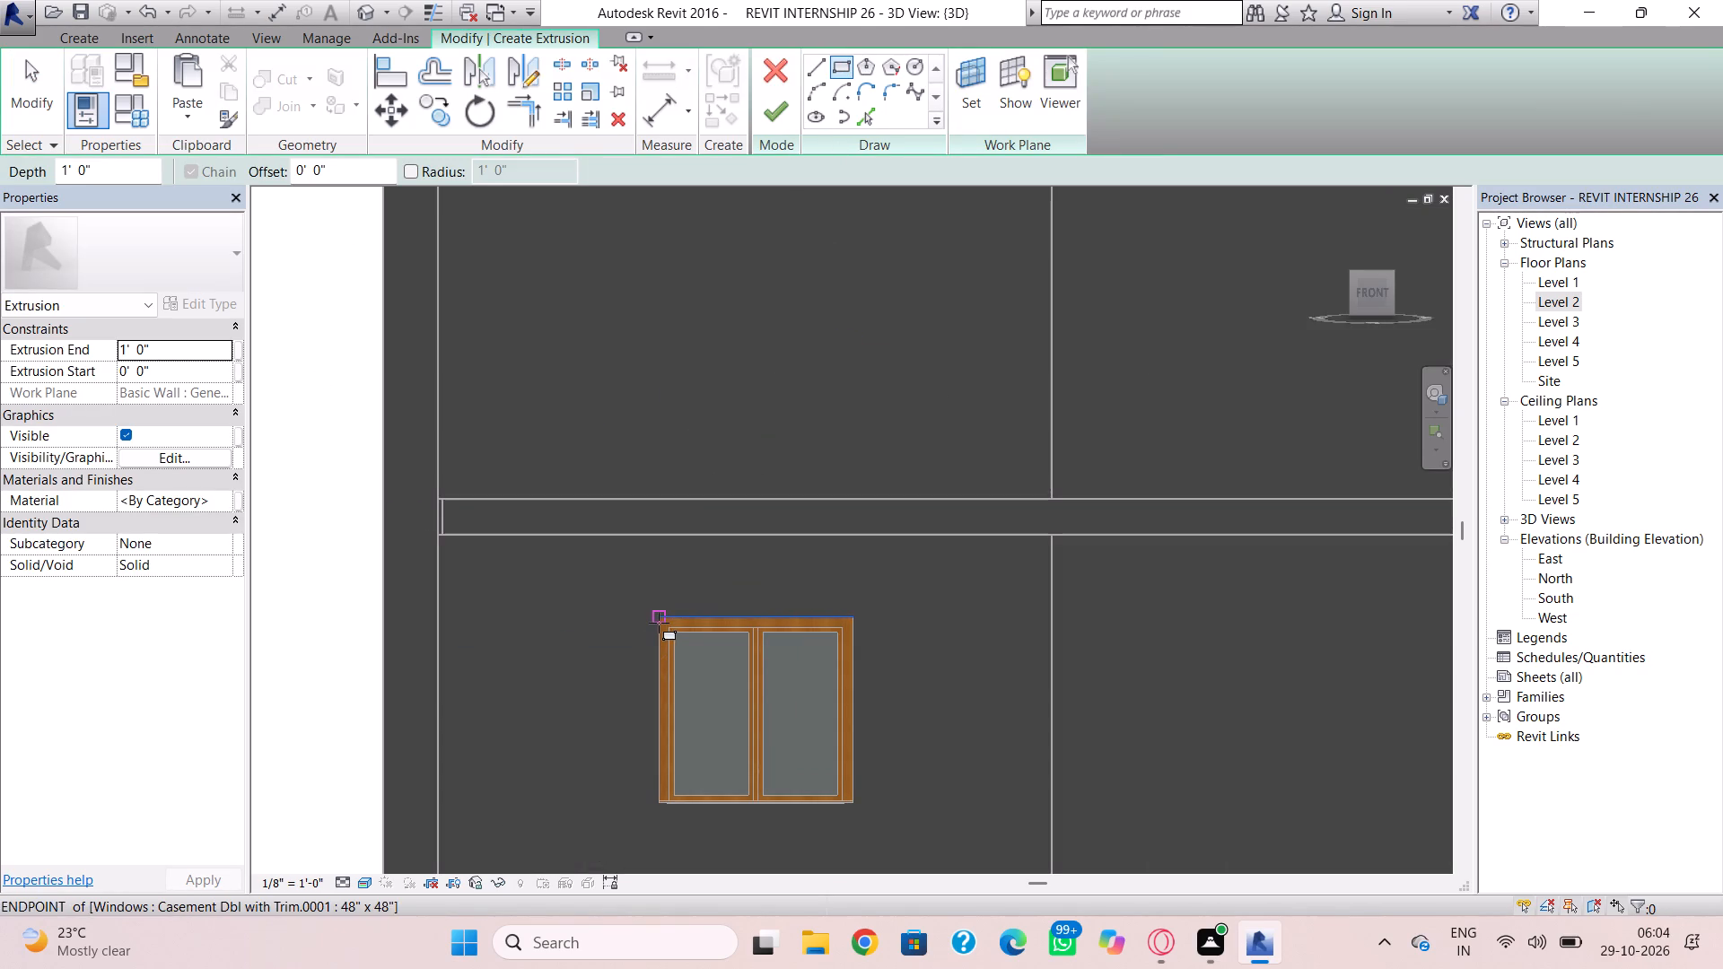
left_click(659, 622)
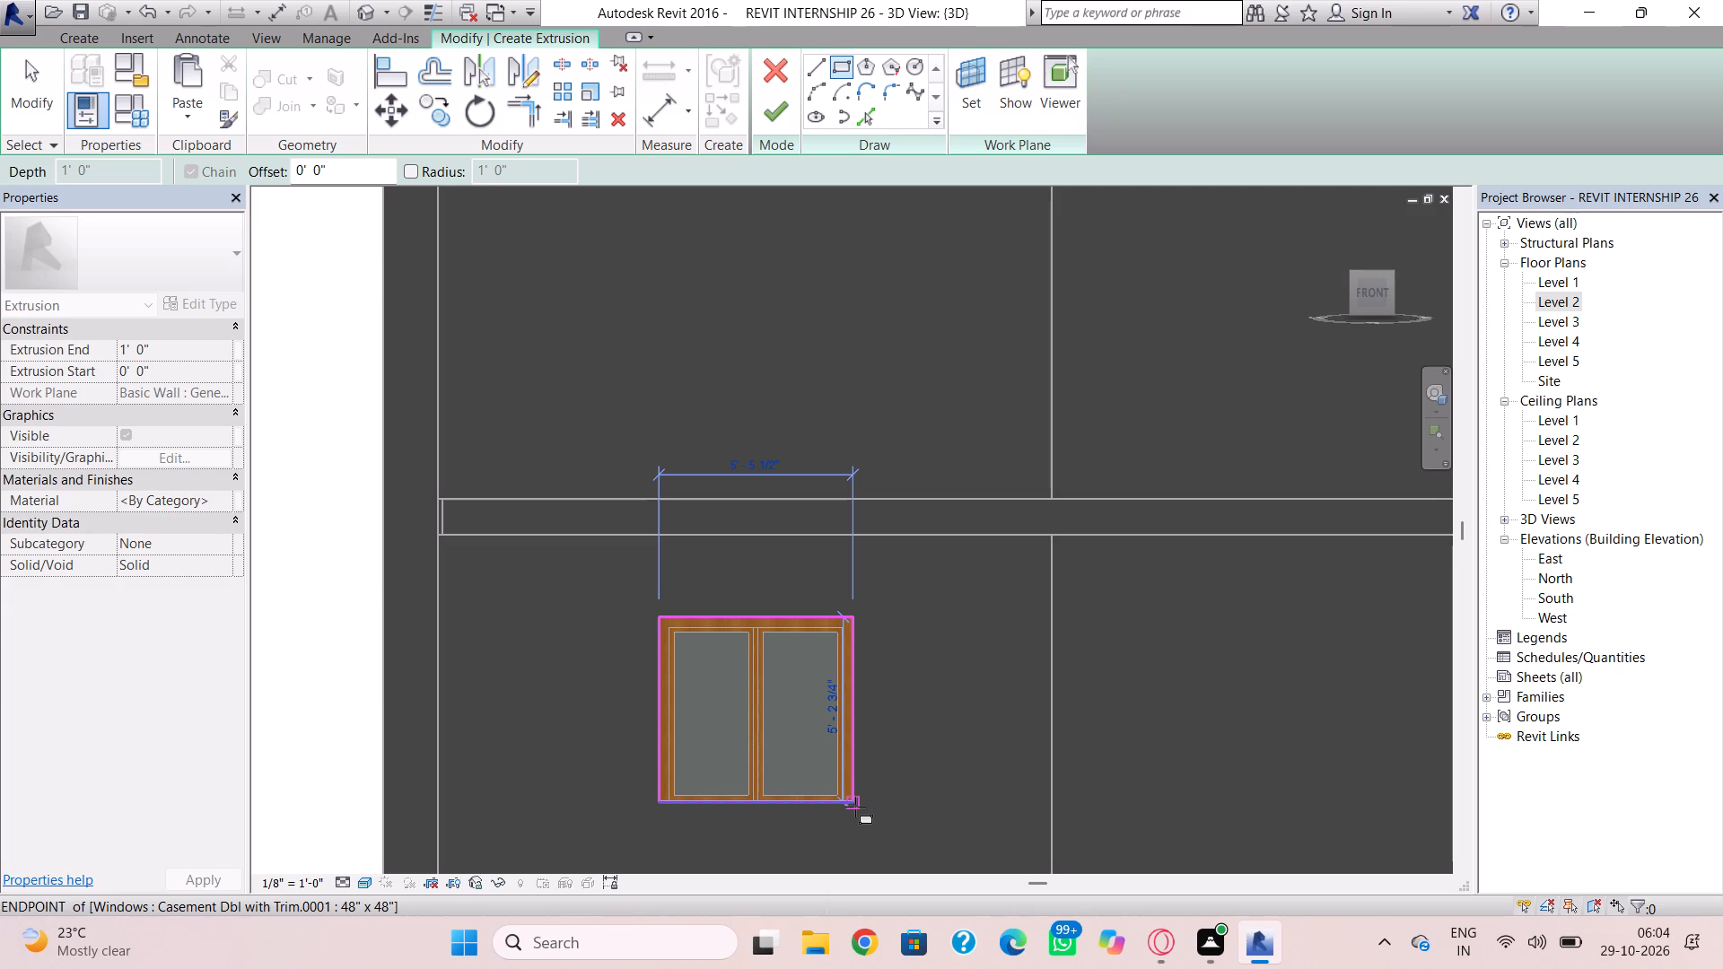
left_click(858, 807)
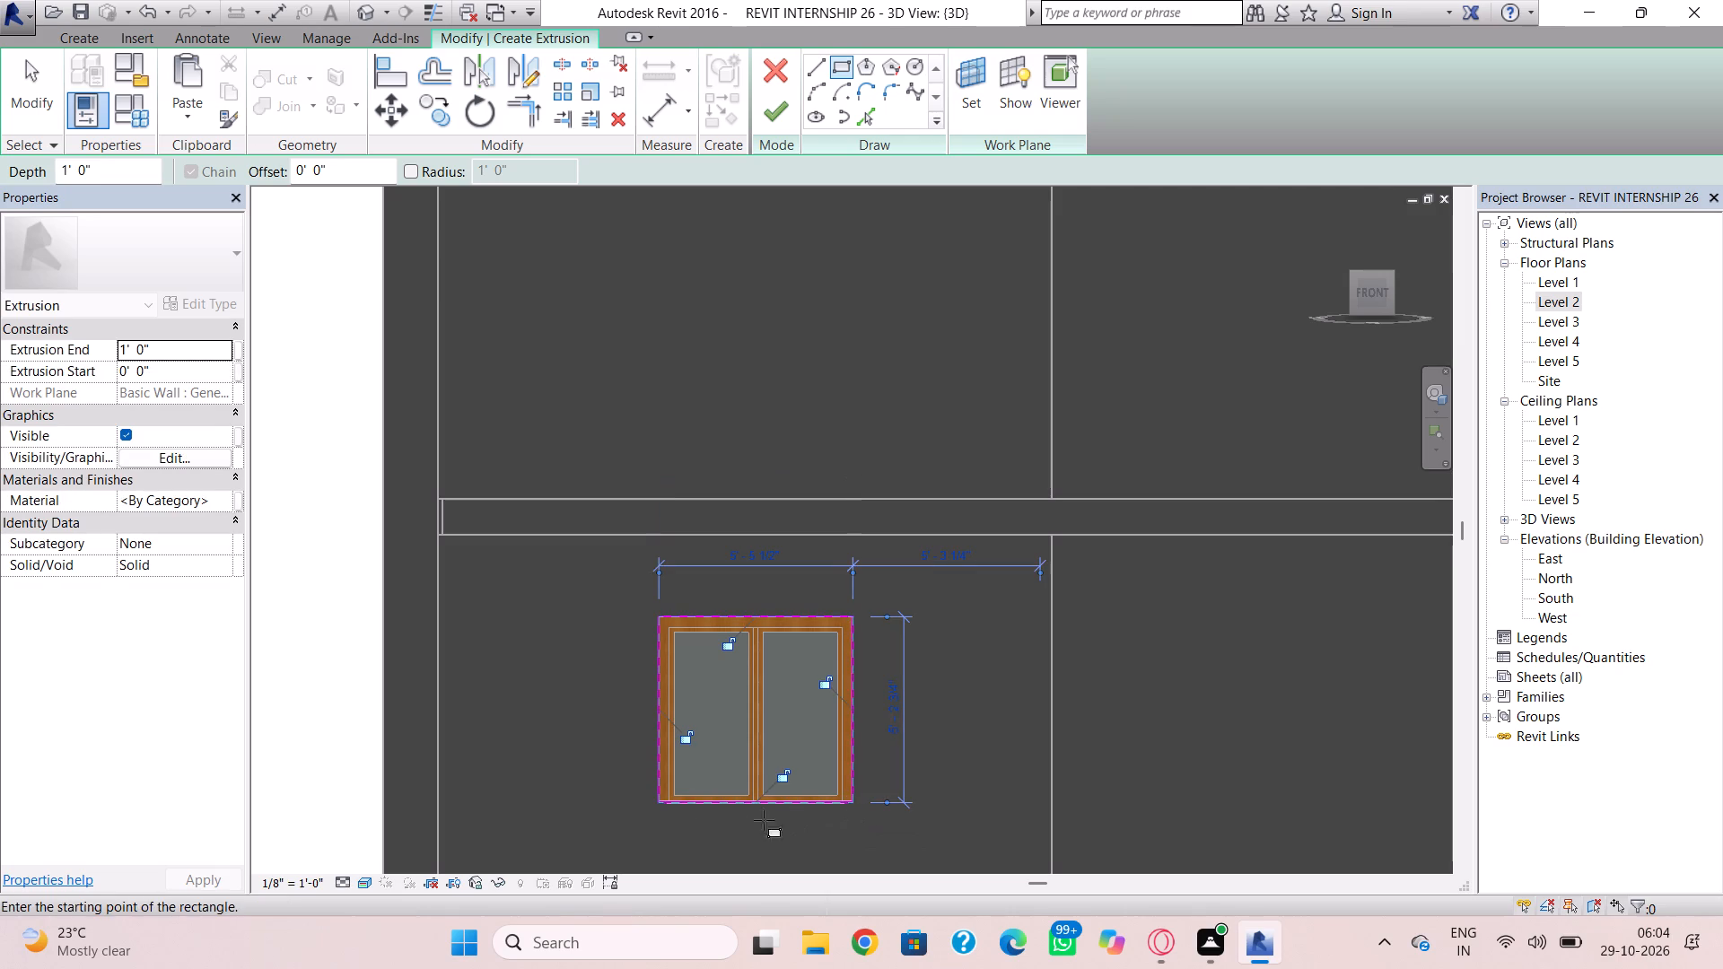
key("Escape")
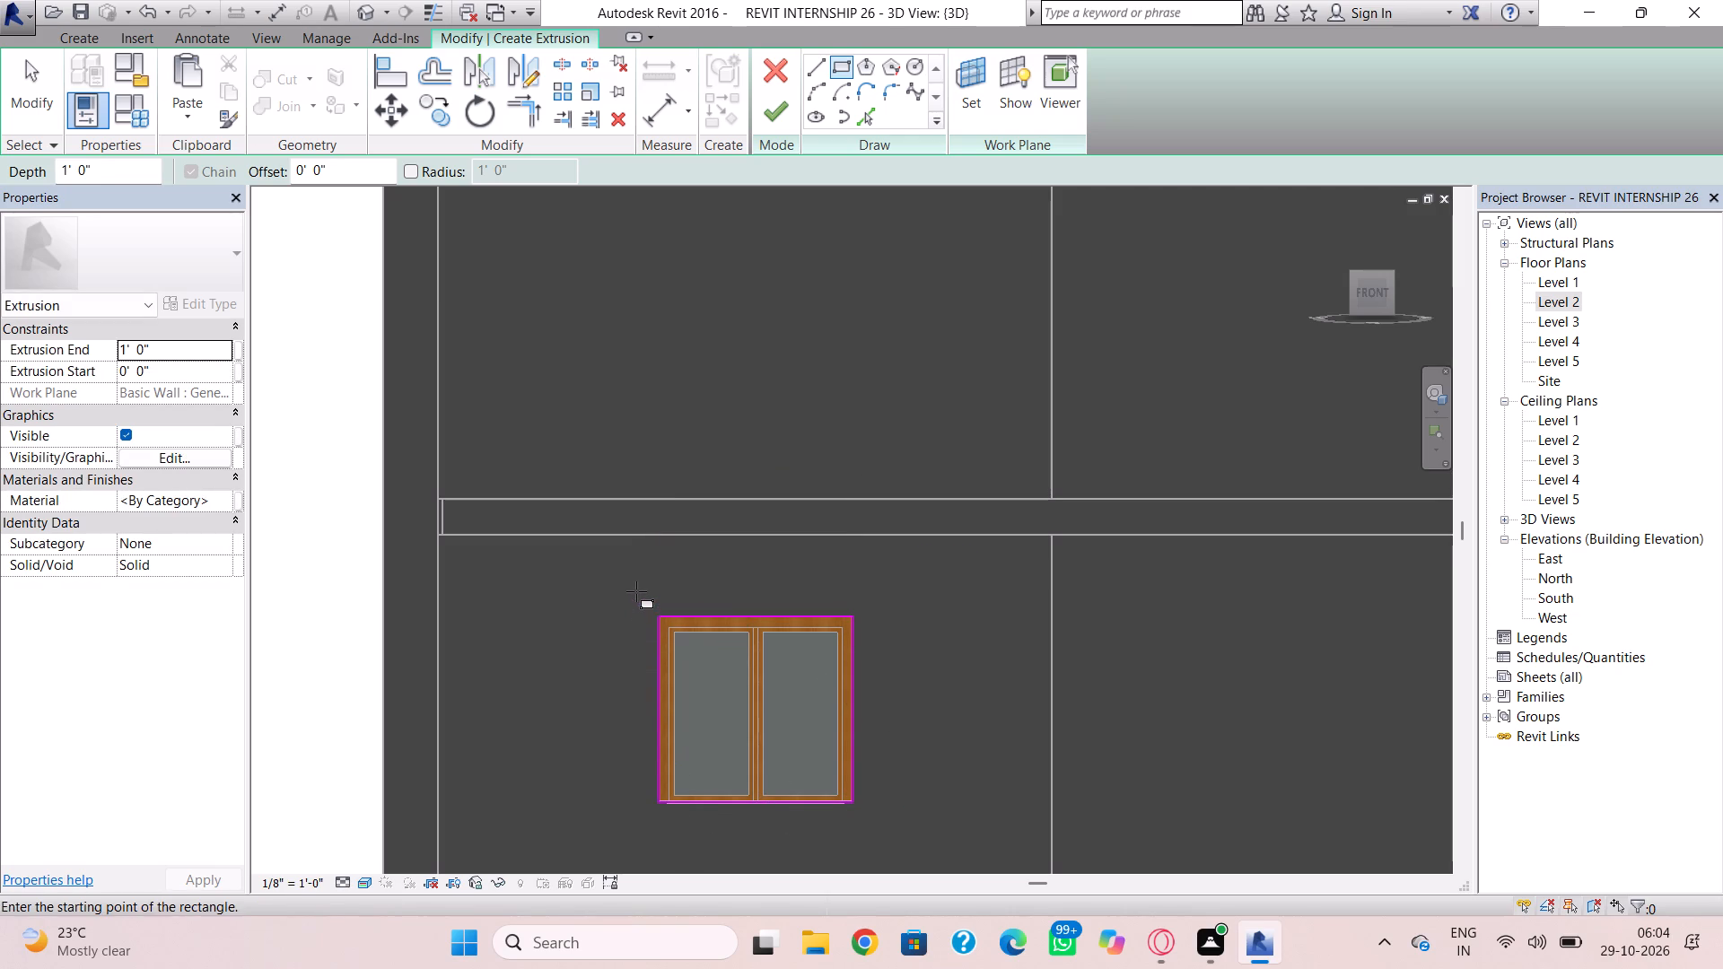
Sketch a second, larger rectangle about 7' high around the window to form the frame's outer boundary.
left_click(636, 591)
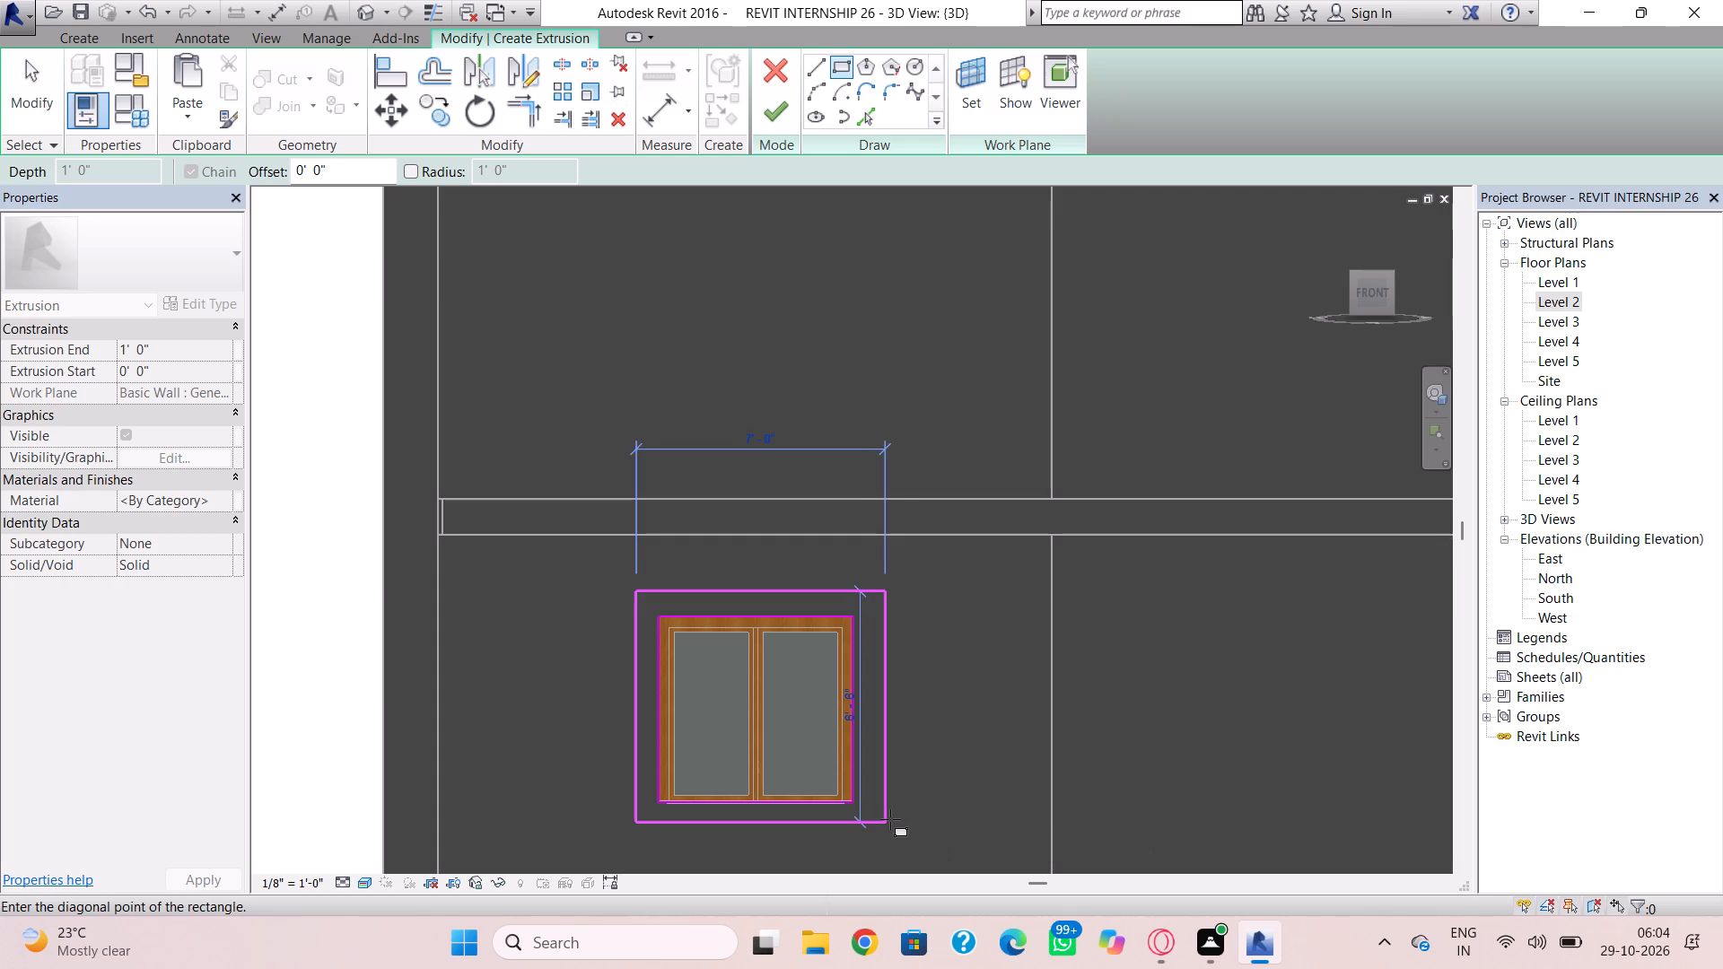
left_click(901, 833)
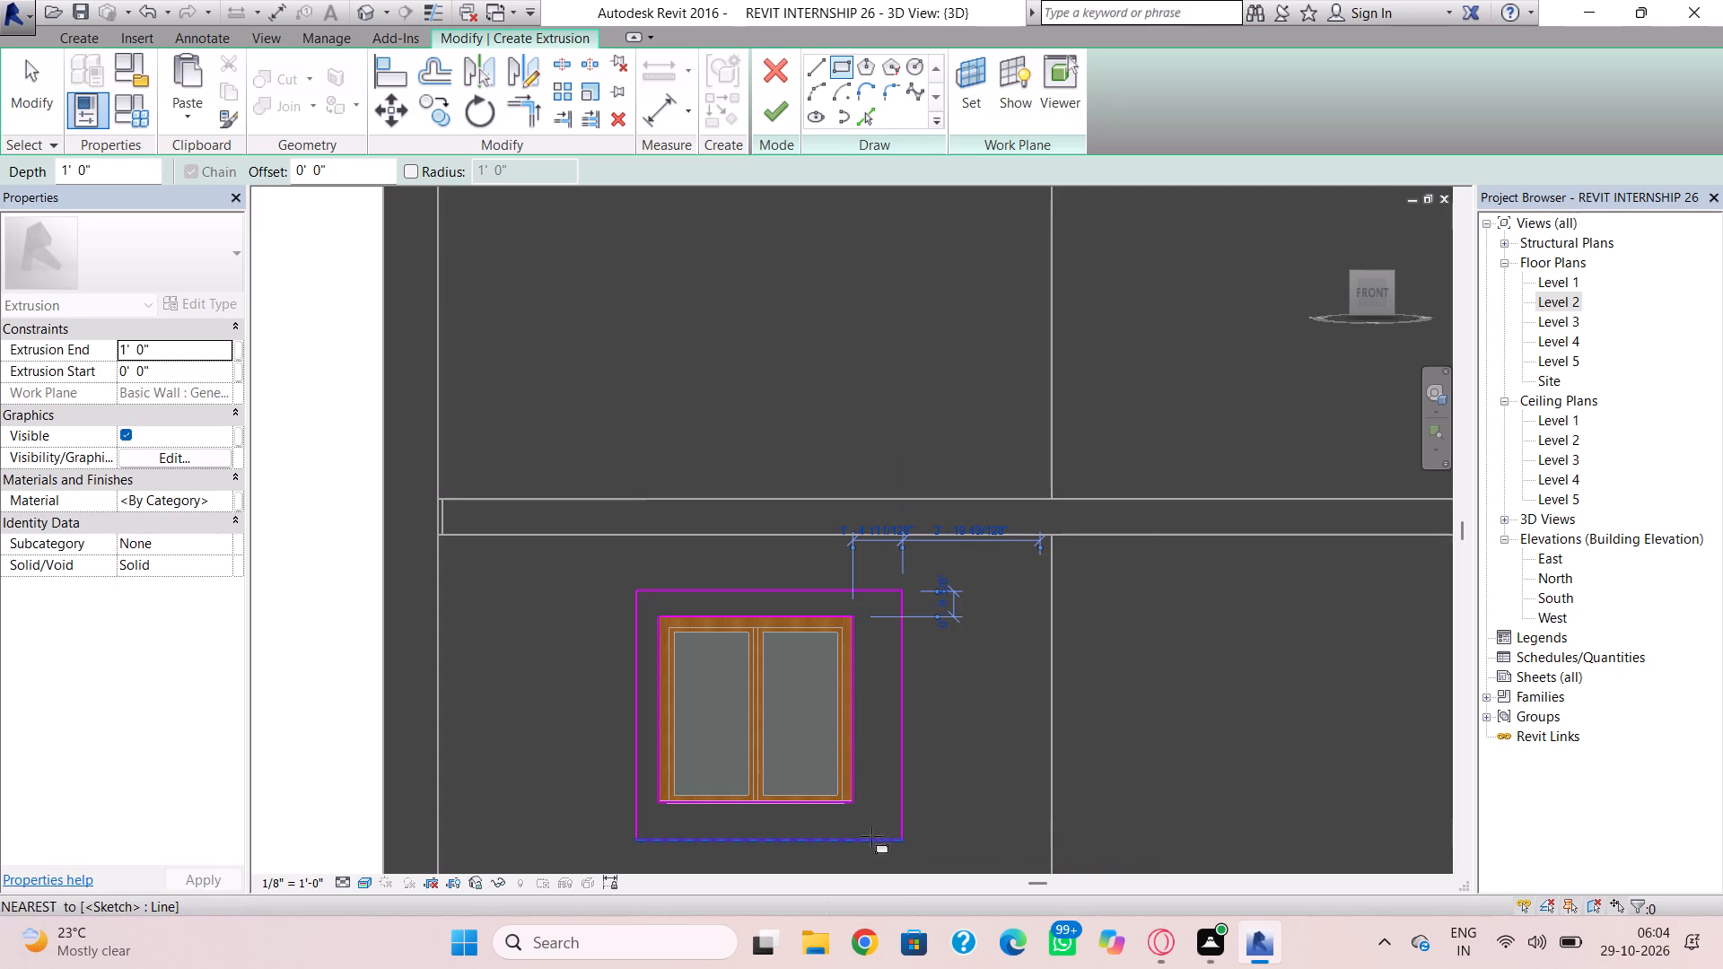
key("Escape")
key("Escape")
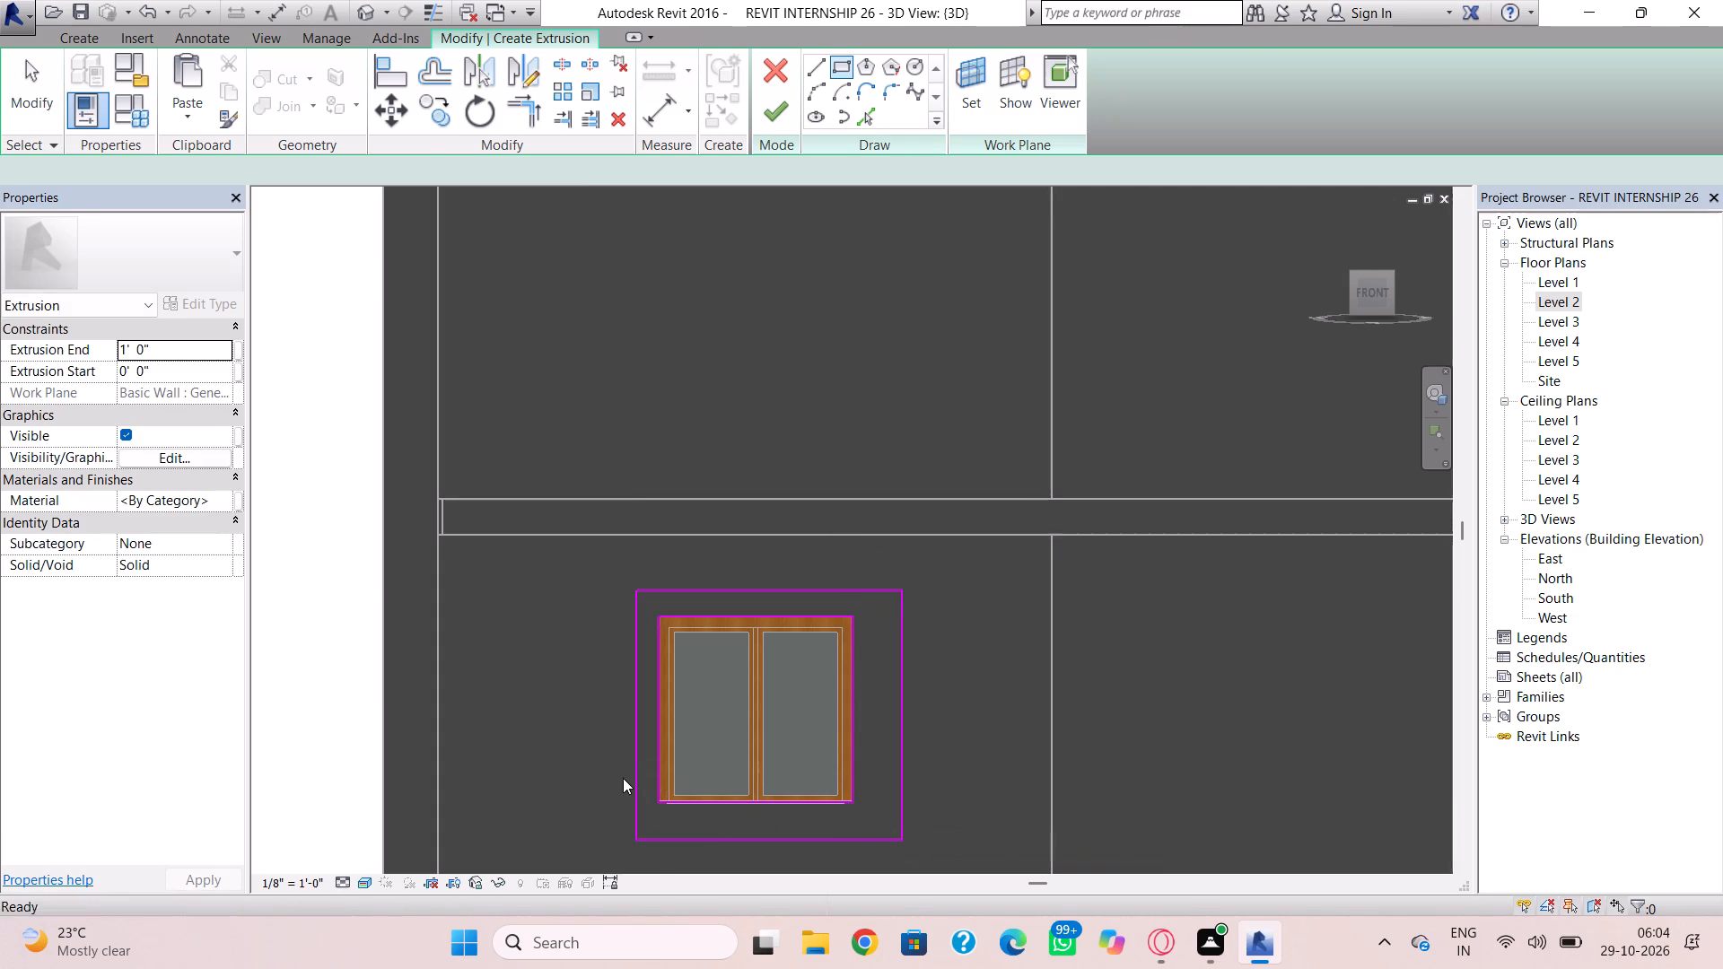
Nudge the outer rectangle's left edge outward and its top edge upward, making the rectangle 7' 6" high.
left_click(630, 781)
key("Left")
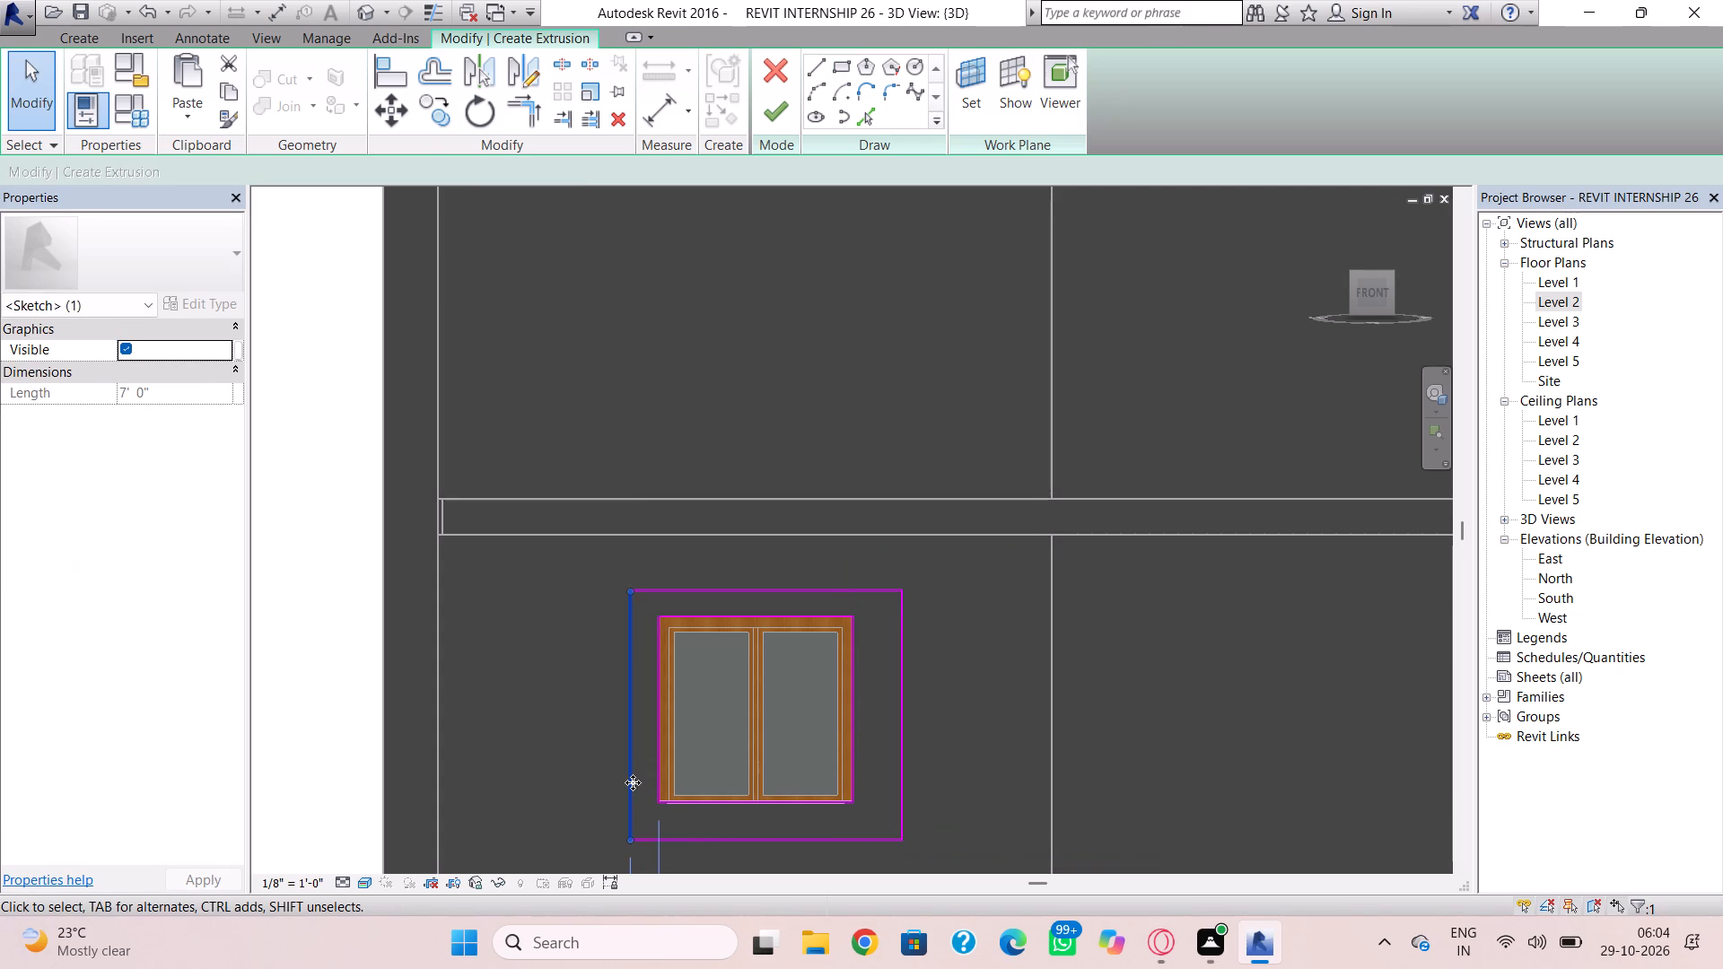
key("Left")
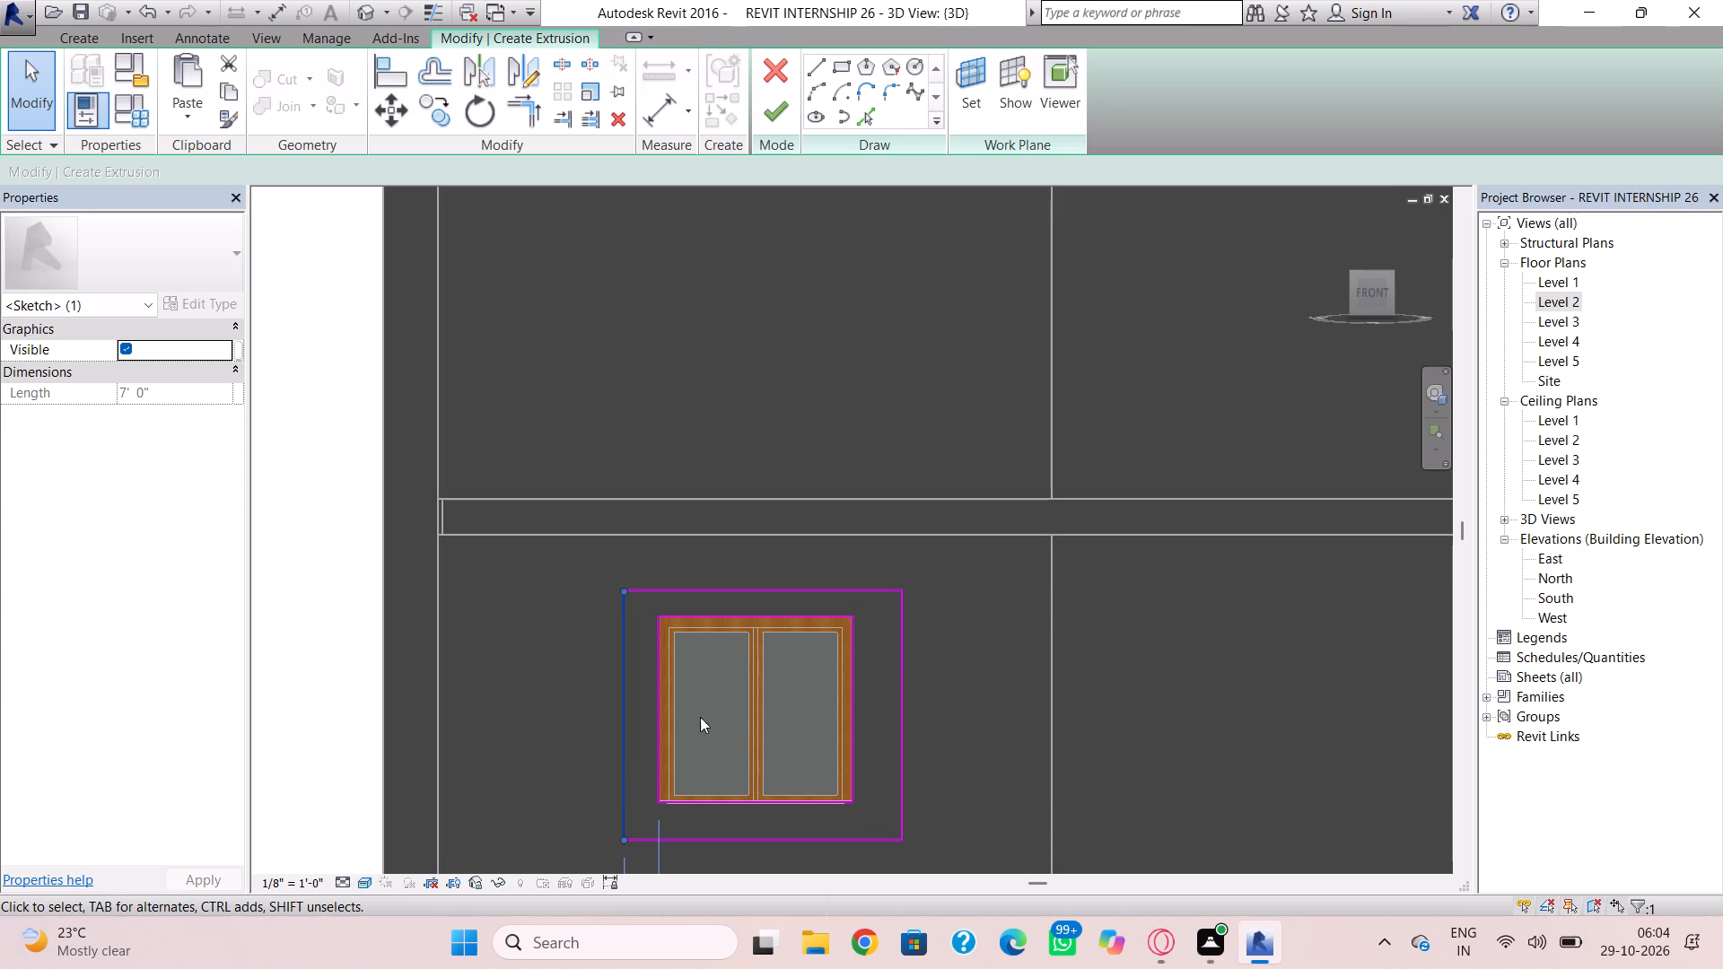
left_click(737, 593)
key("Up")
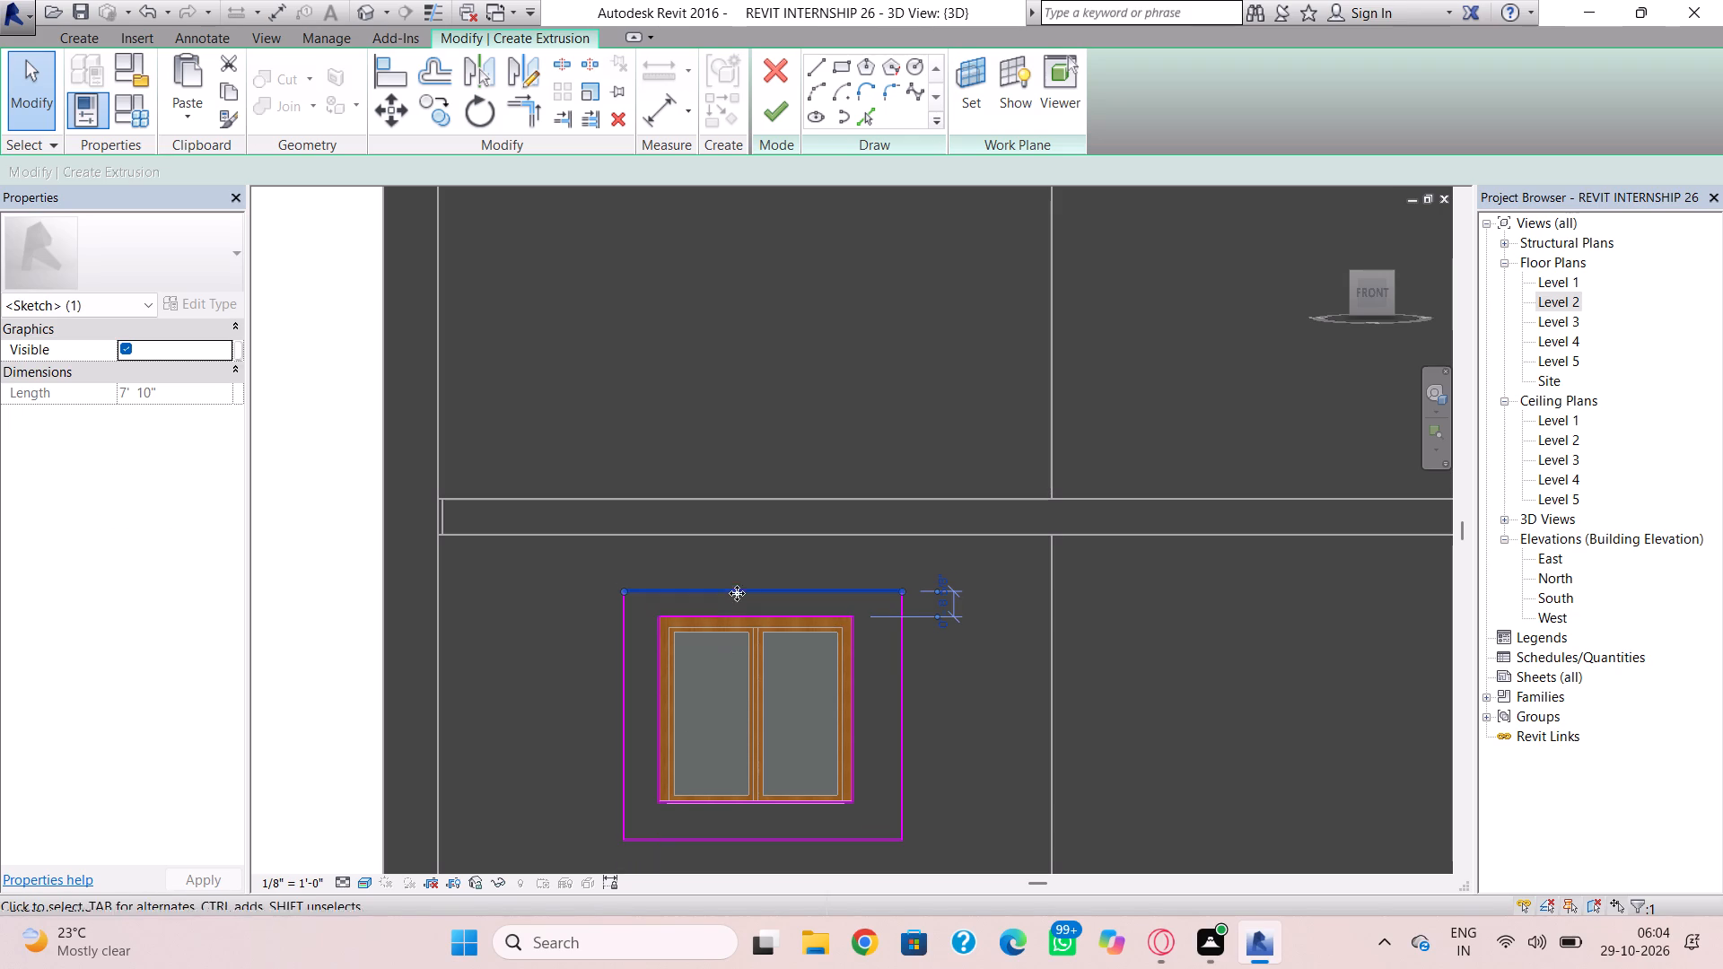
key("Up")
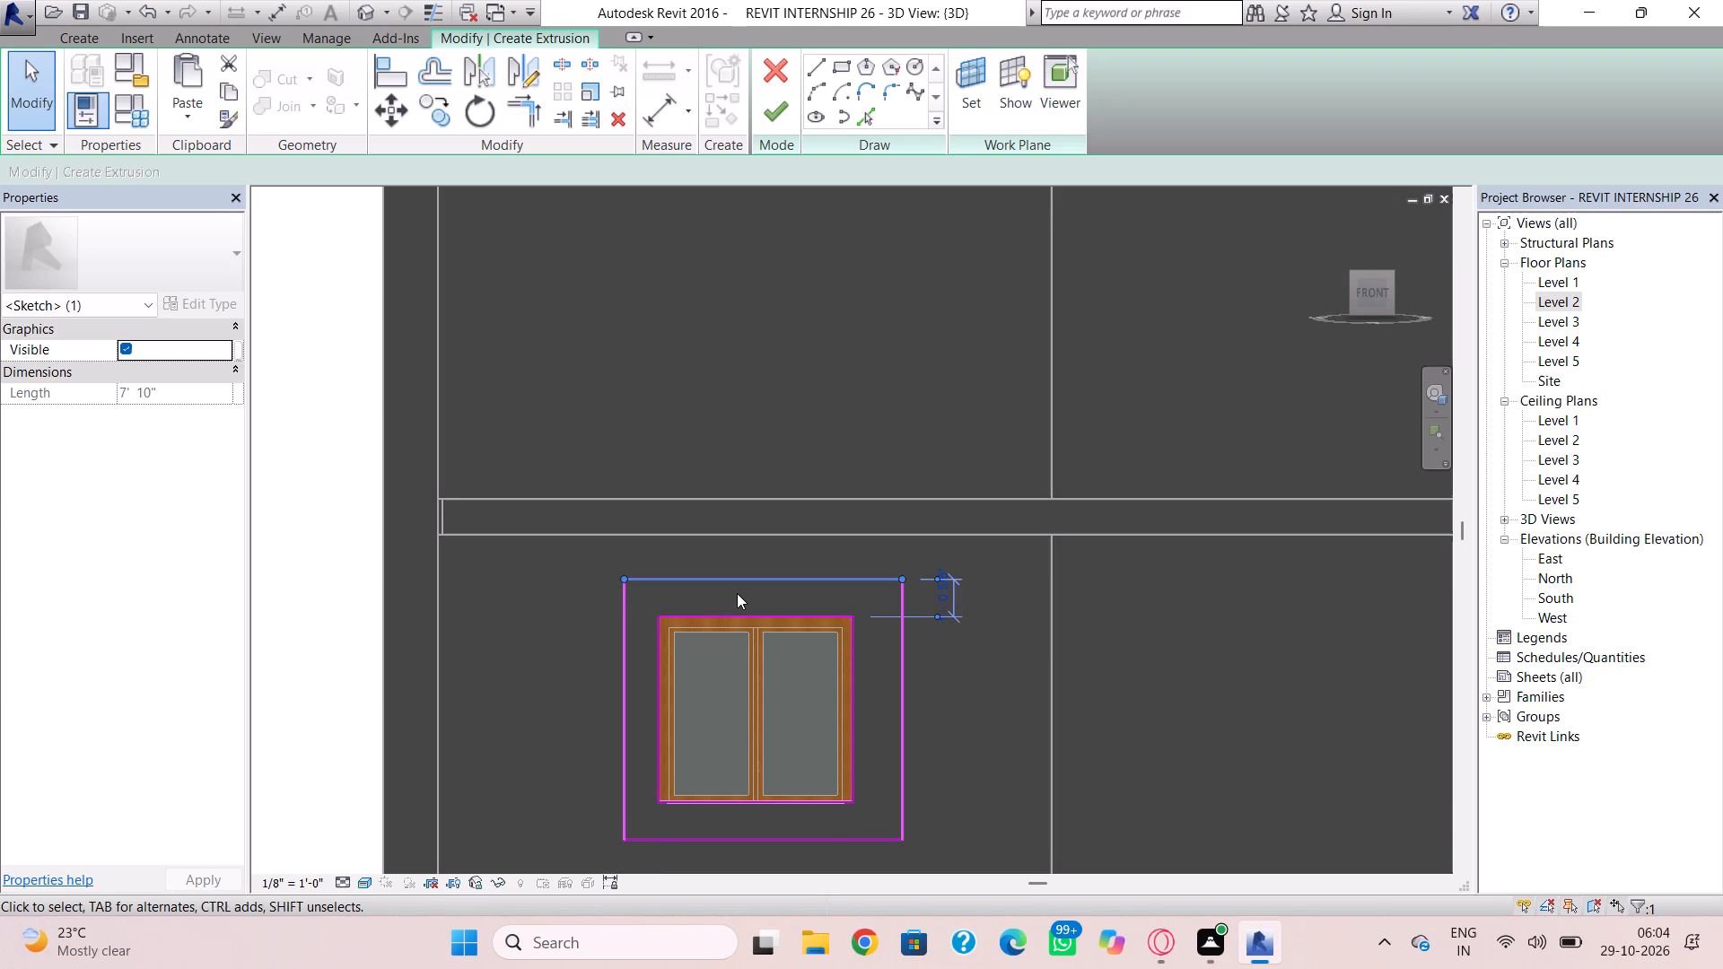
key("Up")
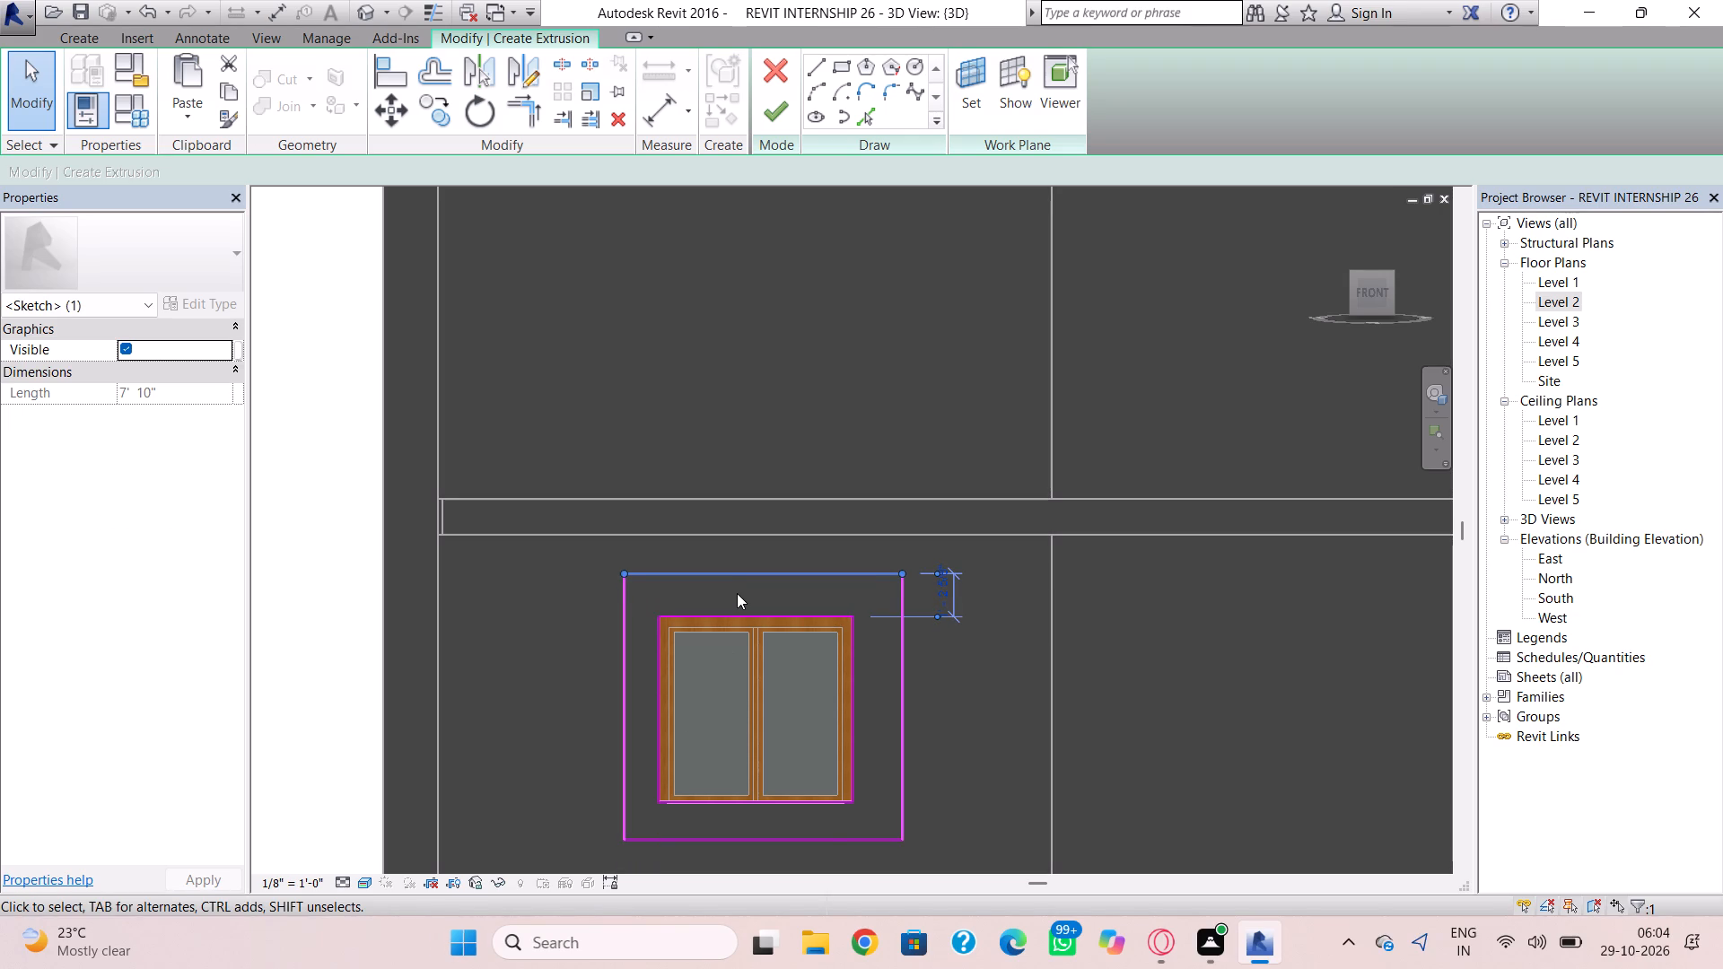
left_click(630, 660)
key("Left")
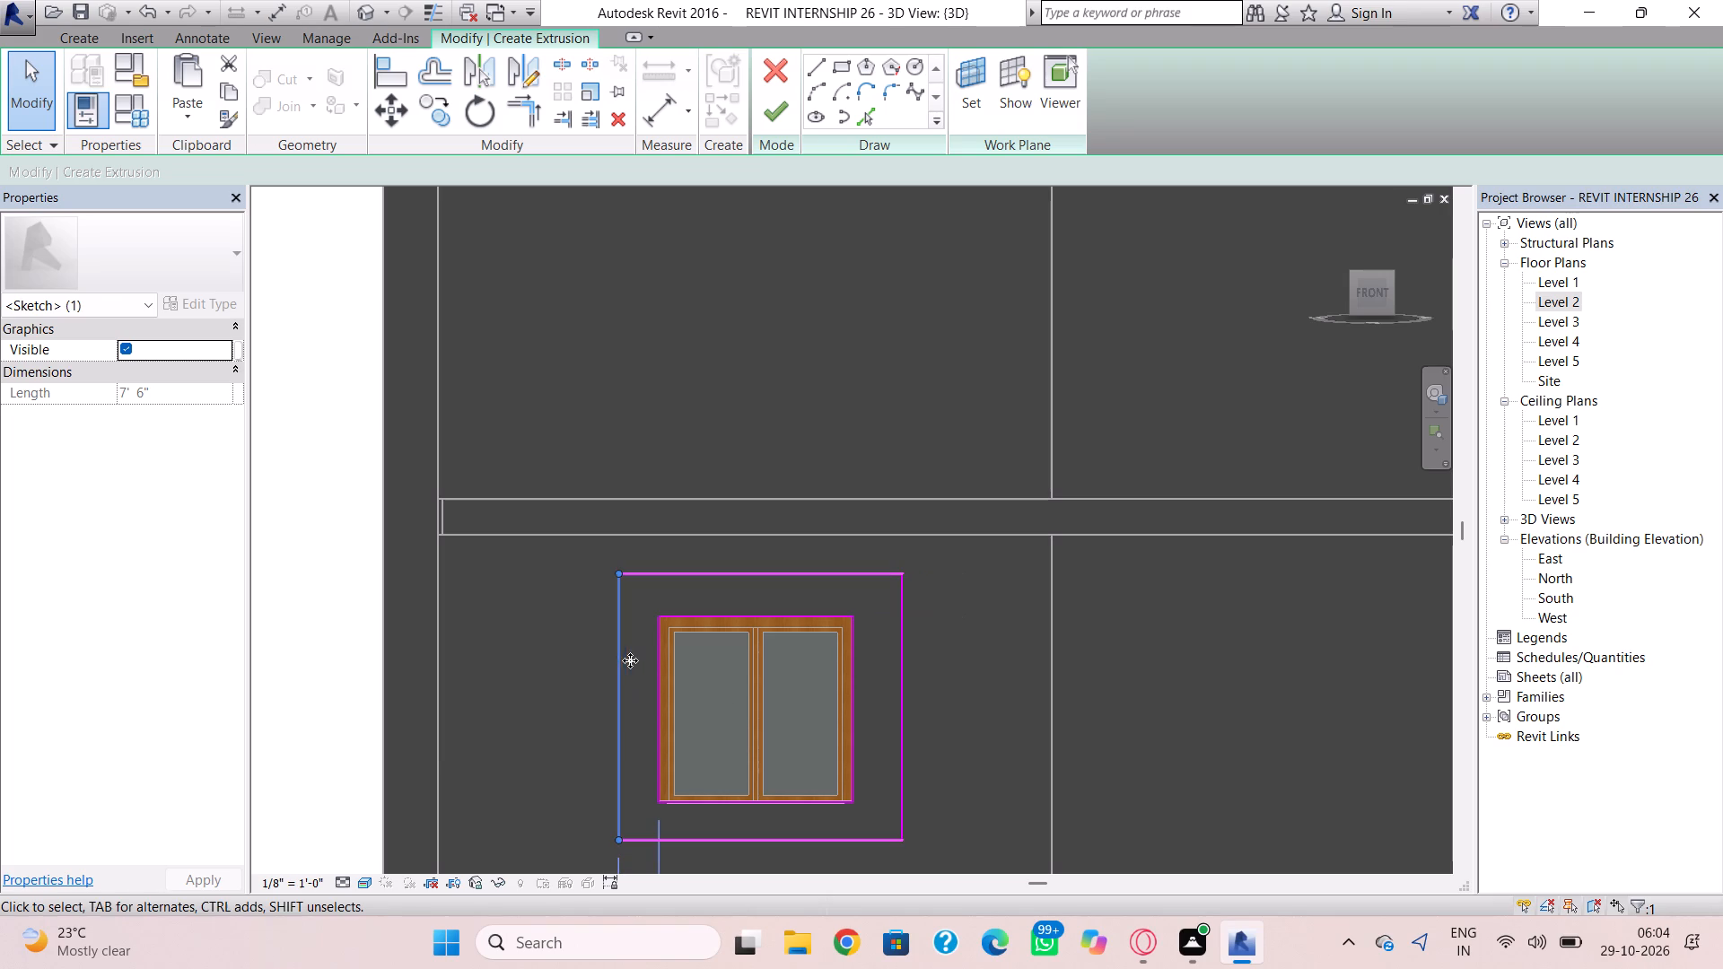
key("Escape")
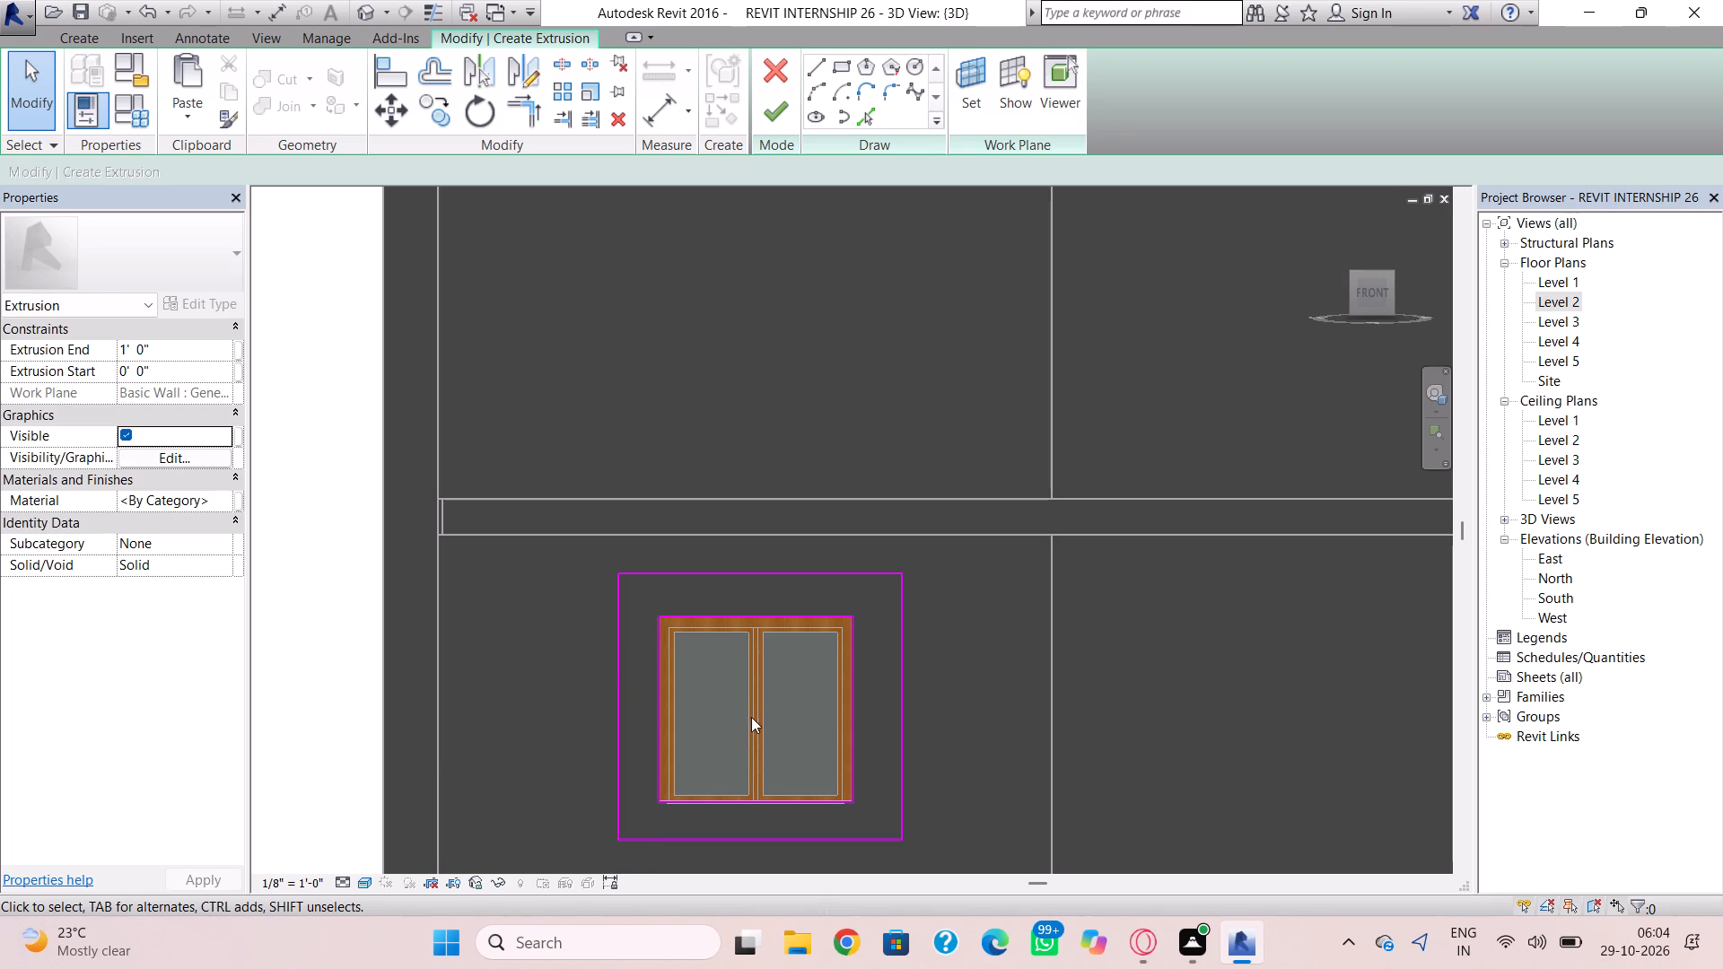
left_click(627, 716)
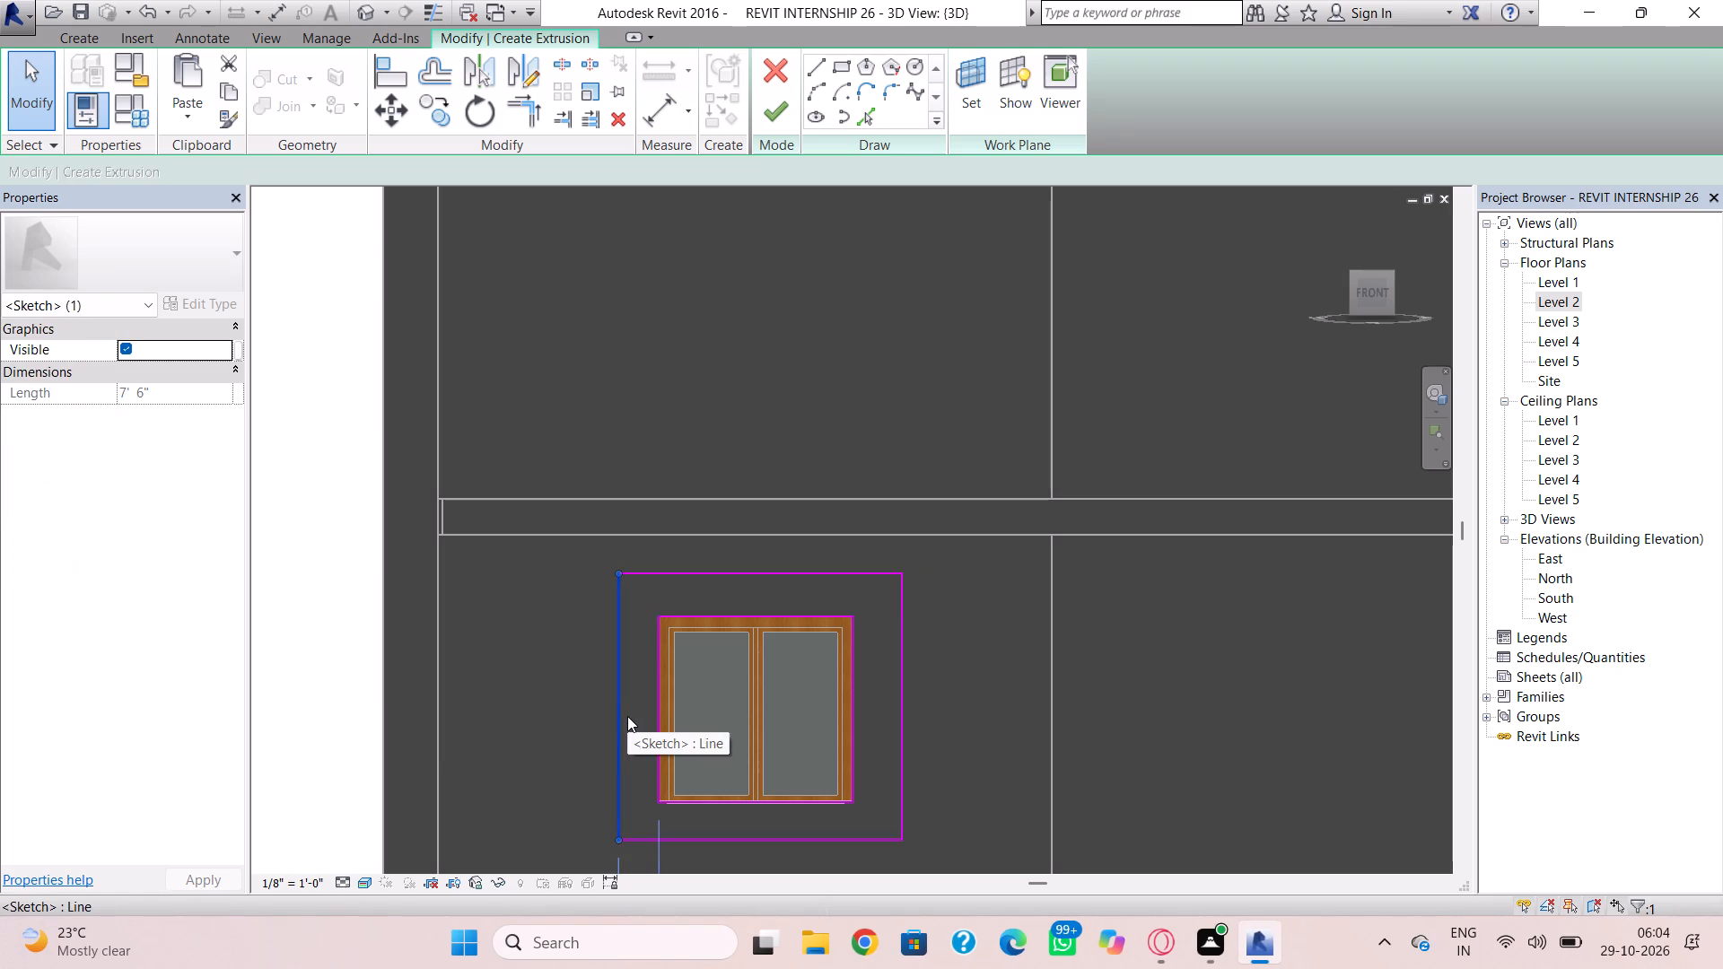
key("Left")
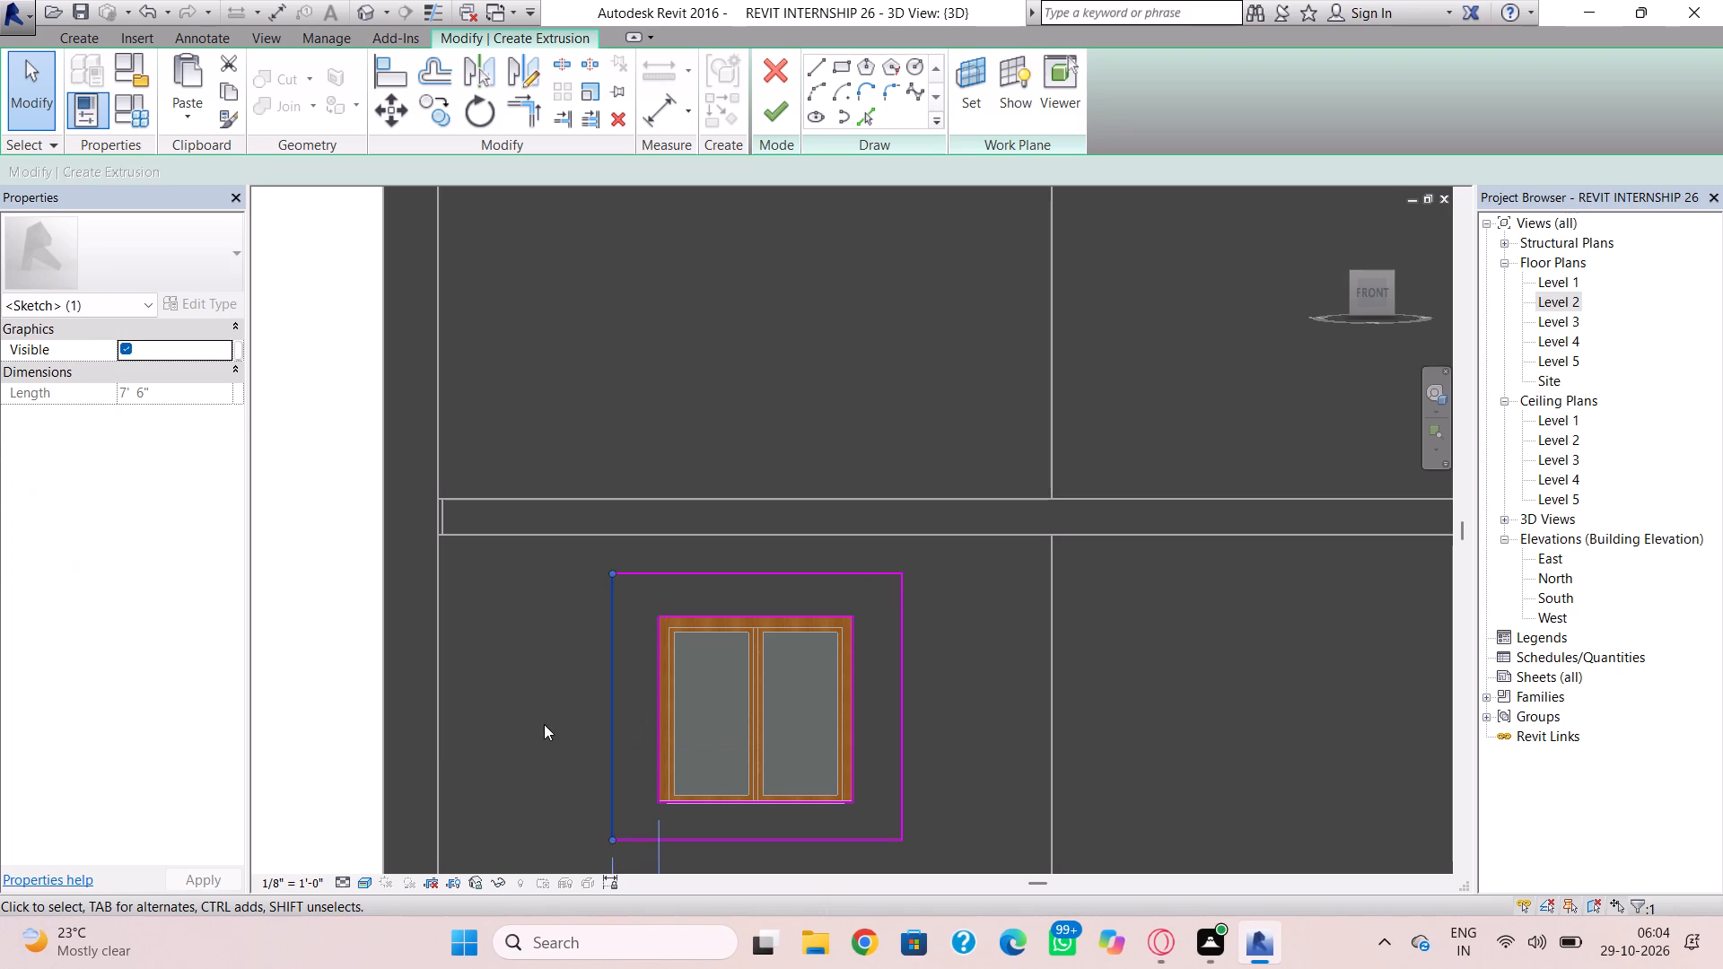
key("Escape")
Finish the window surround sketch as a solid extrusion 1' deep.
right_click_drag(483, 735, 527, 710, "shift")
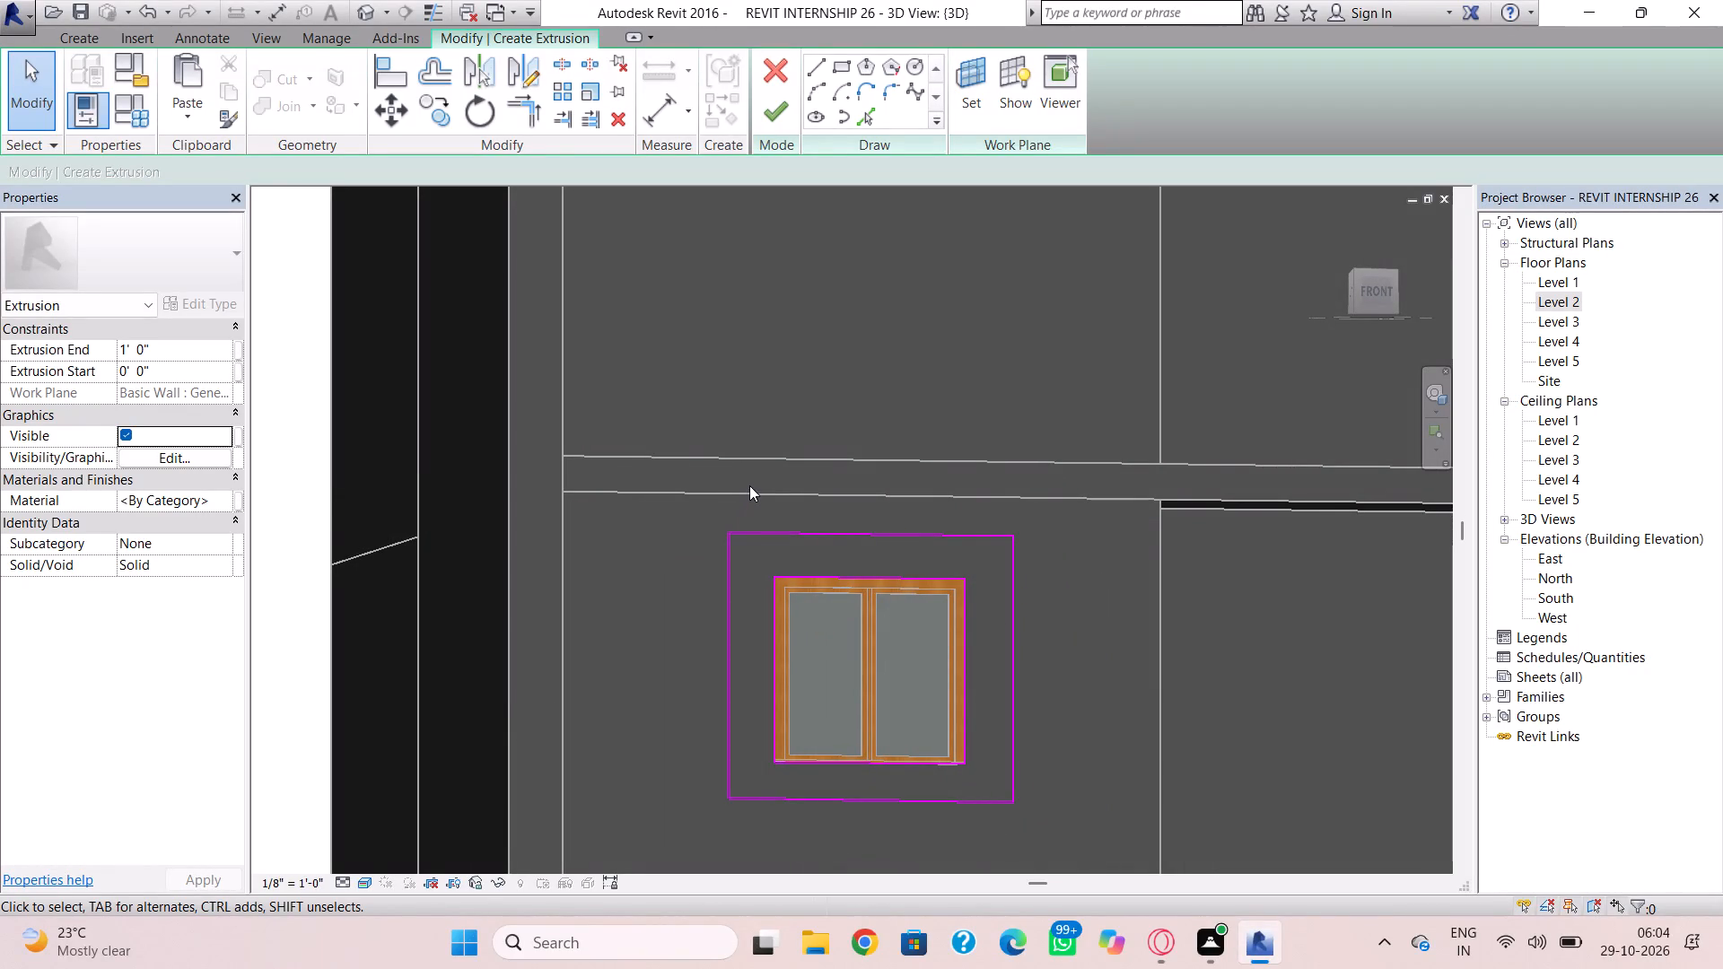
left_click(780, 115)
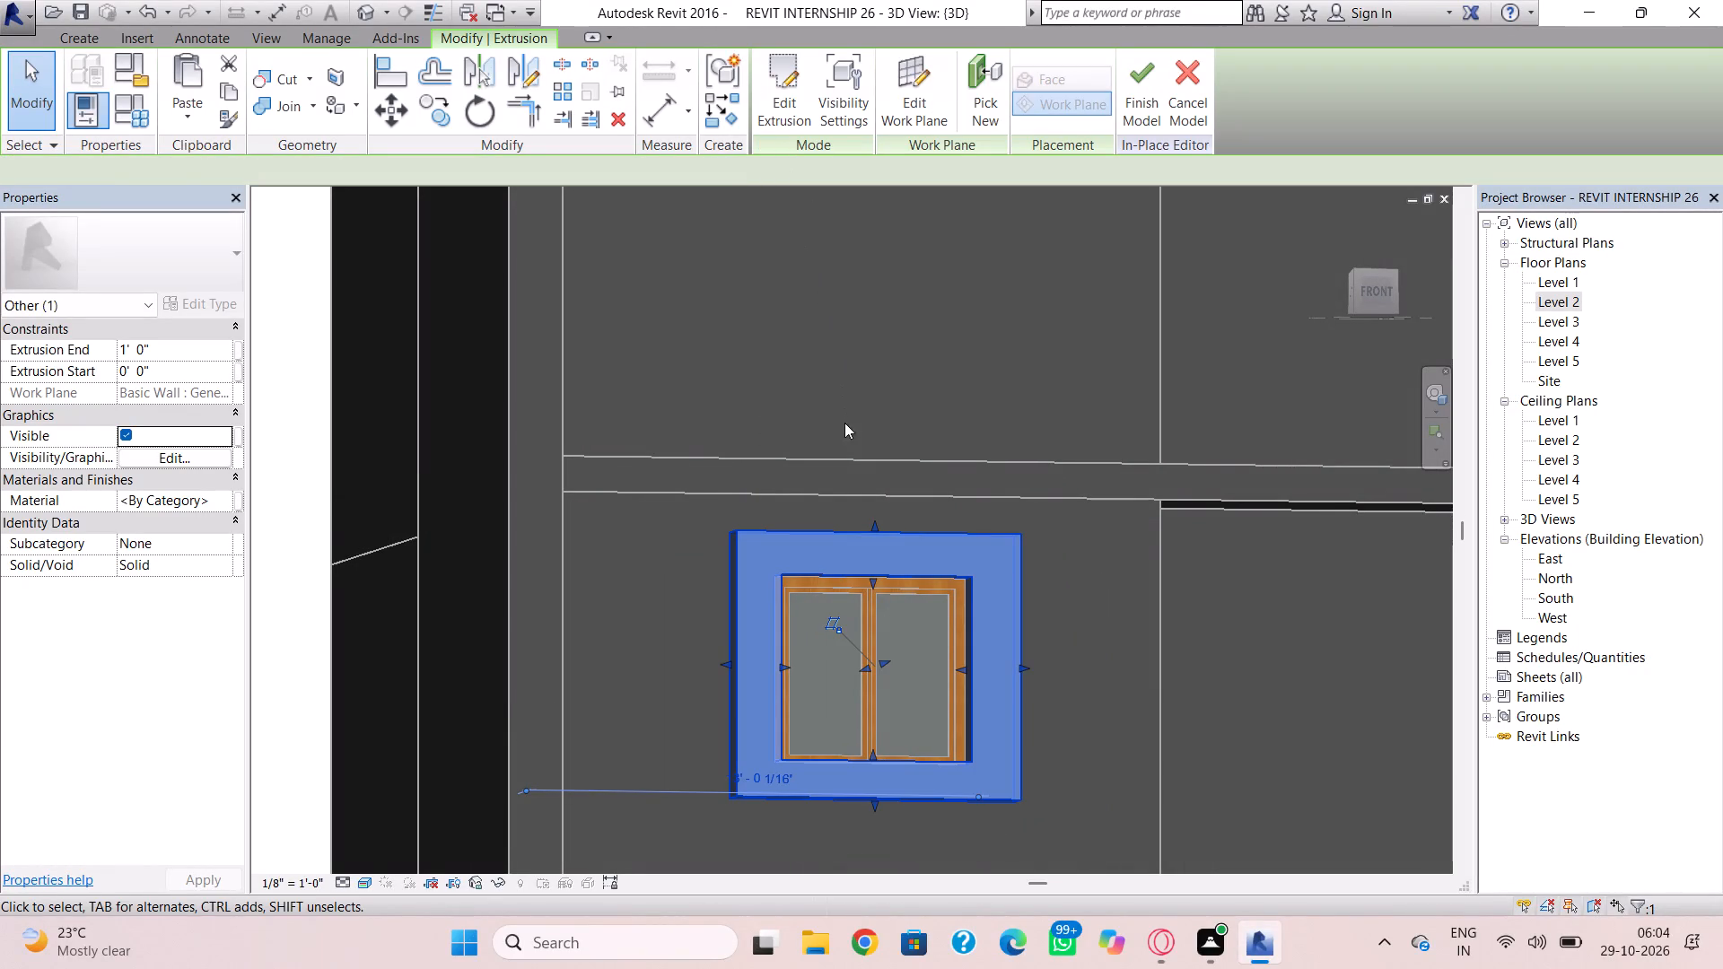
left_click(806, 420)
Move the surround's extrusion start to -0' 4" and pull its front face slightly in toward the wall.
right_click_drag(681, 781, 681, 782, "shift")
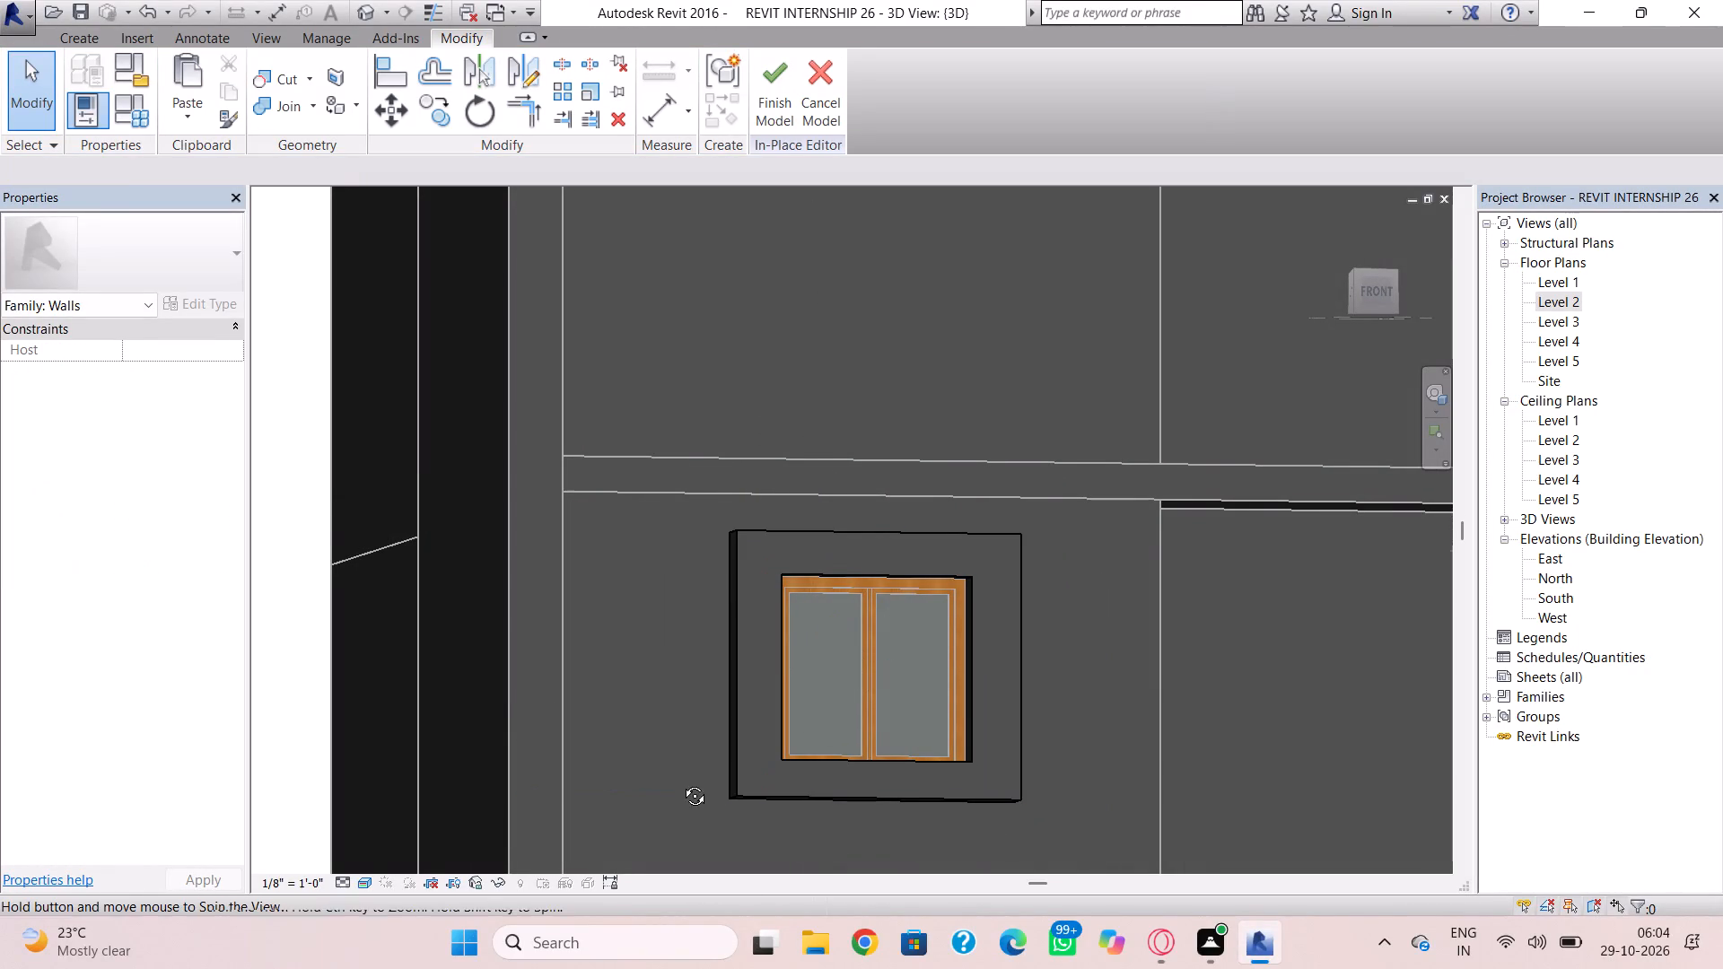
right_click_drag(681, 782, 762, 916, "shift")
scroll(765, 912, "down", 1)
middle_click_drag(756, 839, 711, 694)
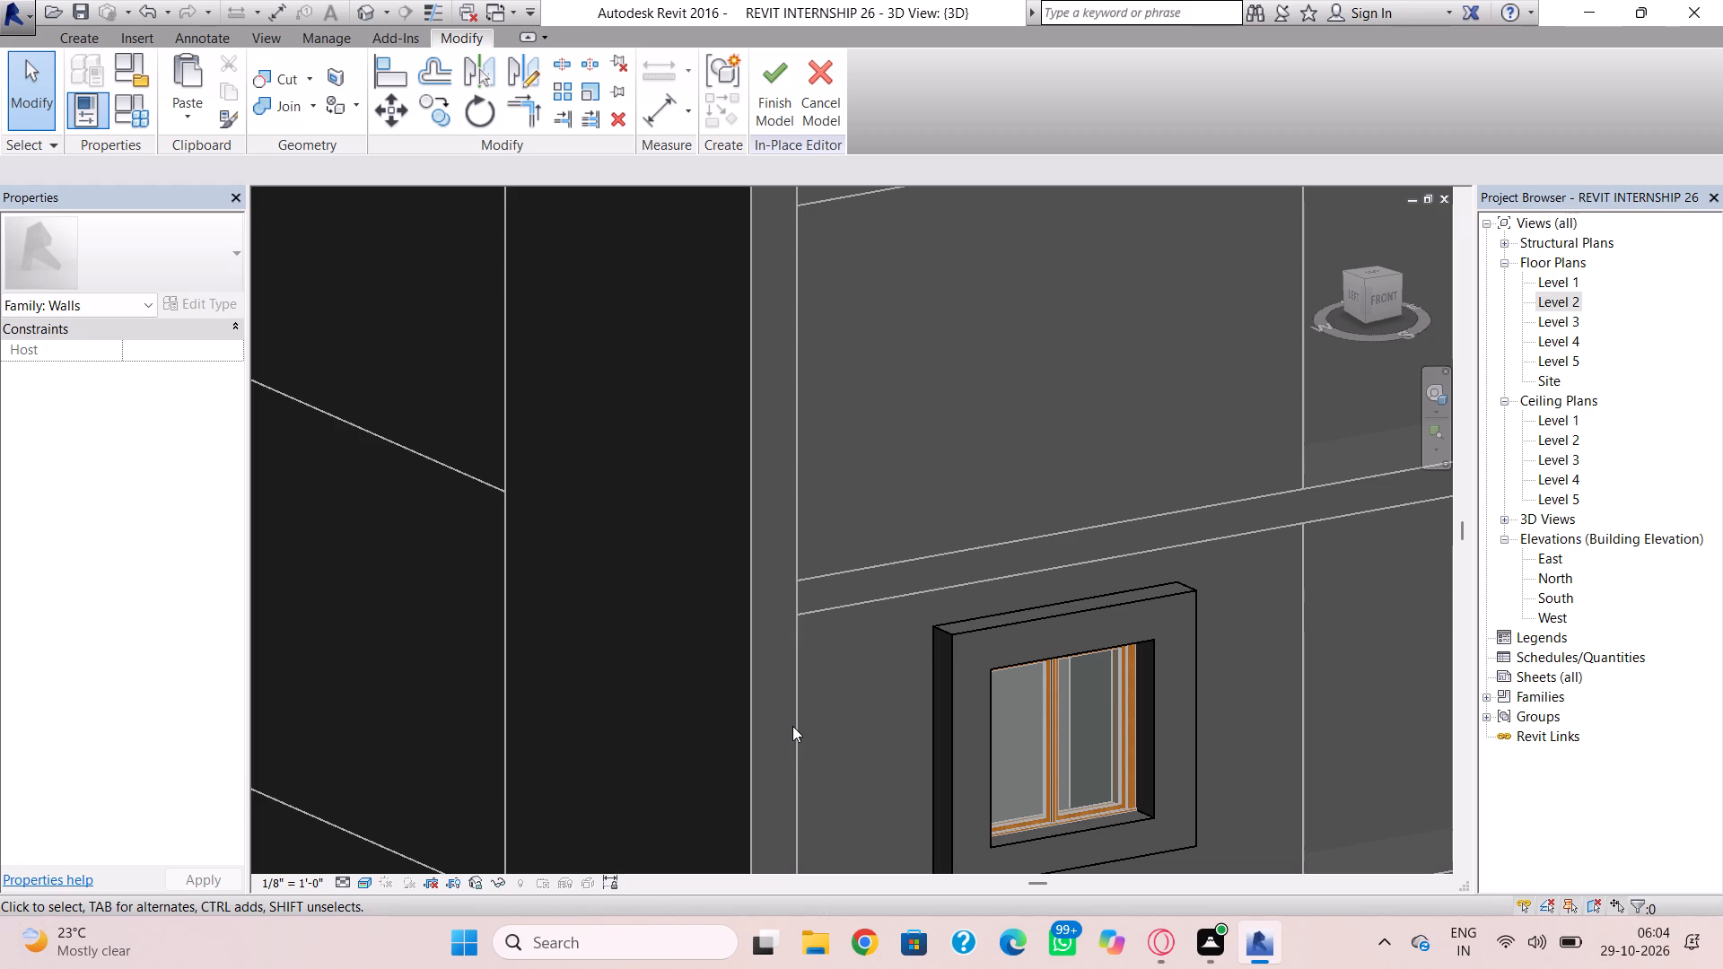
left_click(984, 676)
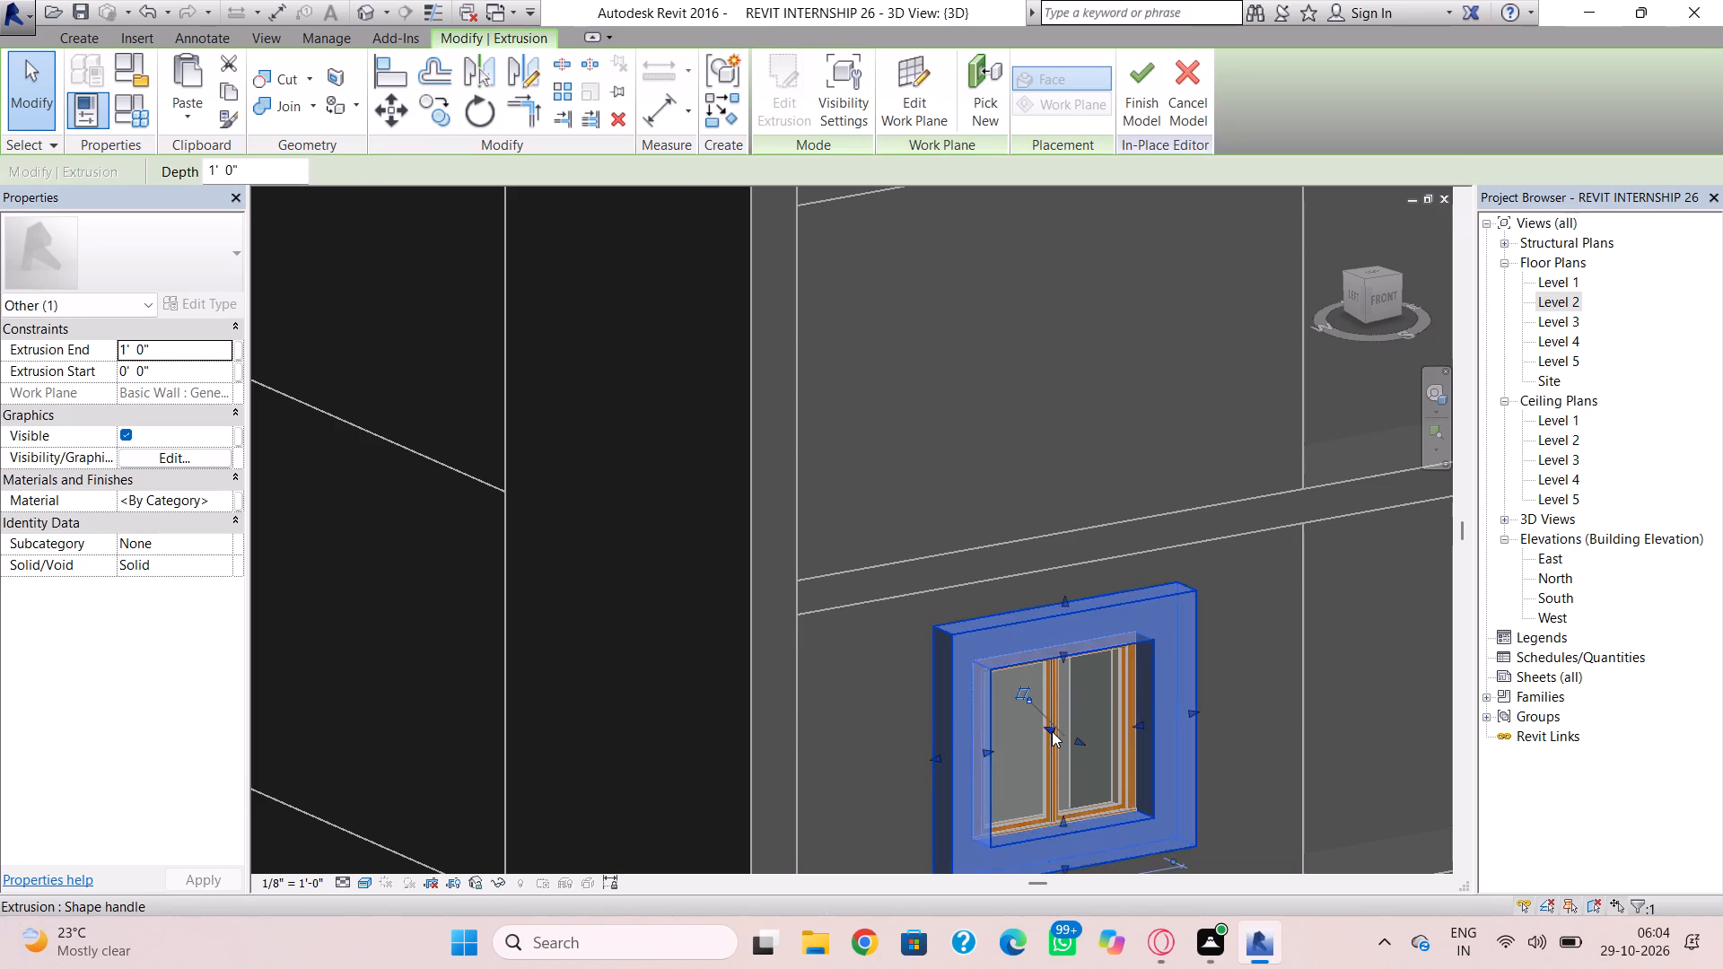
scroll(1052, 731, "up", 3)
left_click(1052, 732)
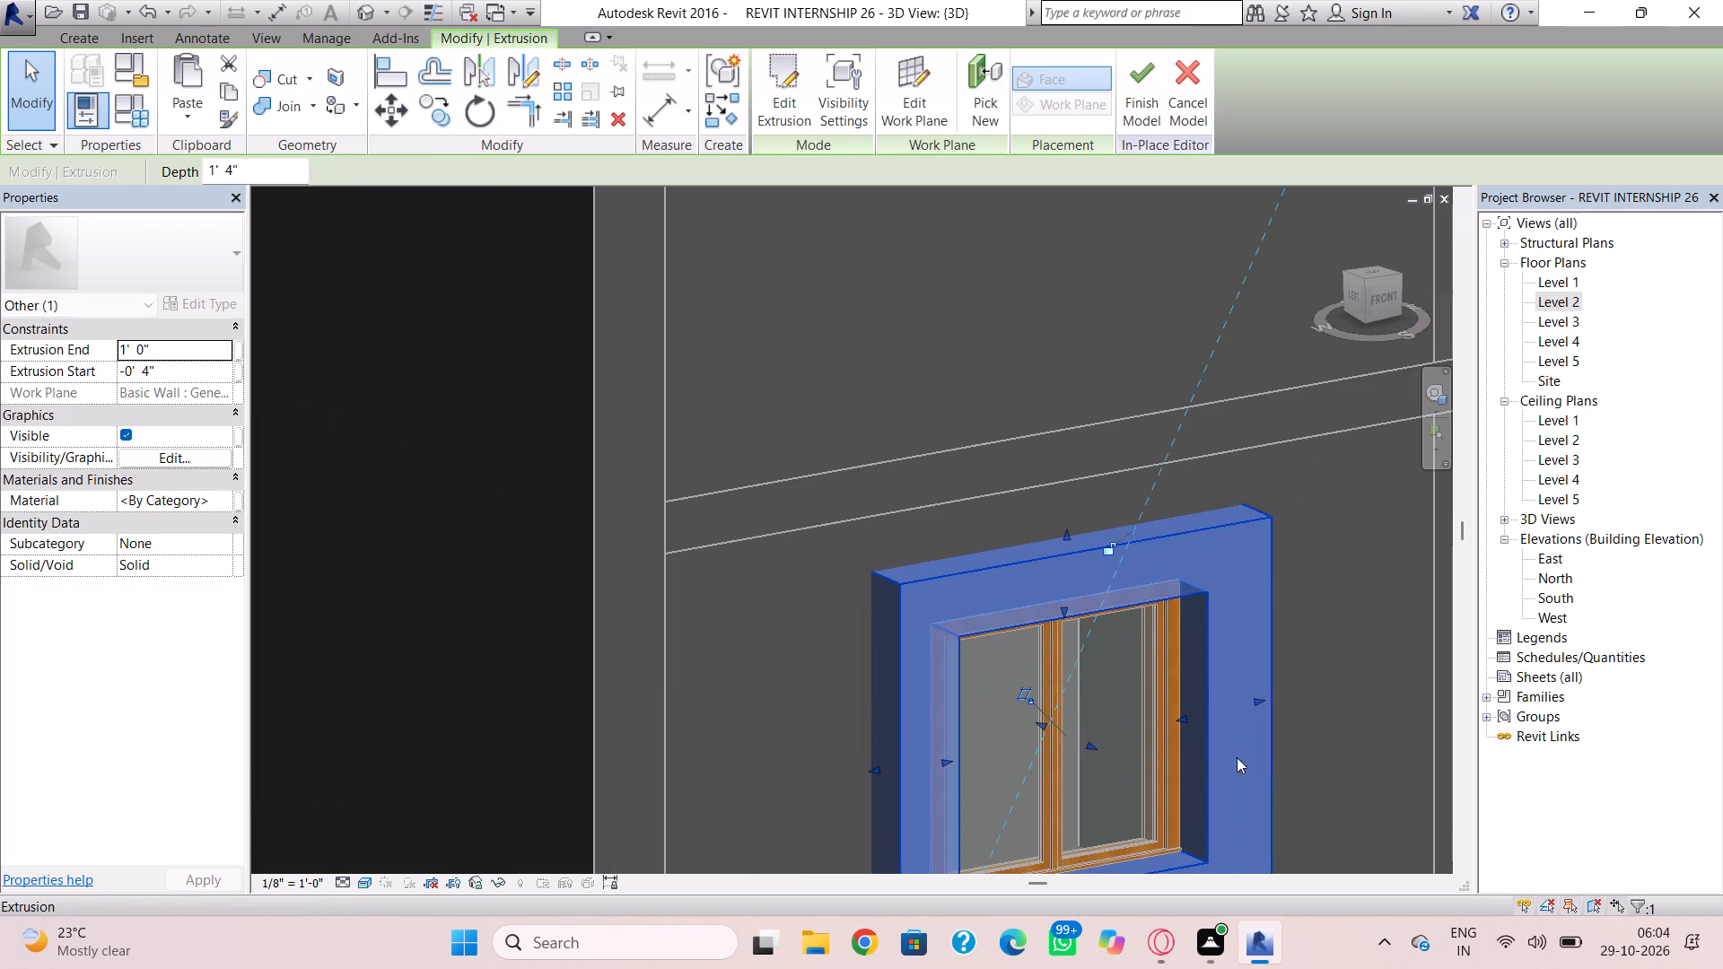
left_click_drag(1091, 746, 1083, 742)
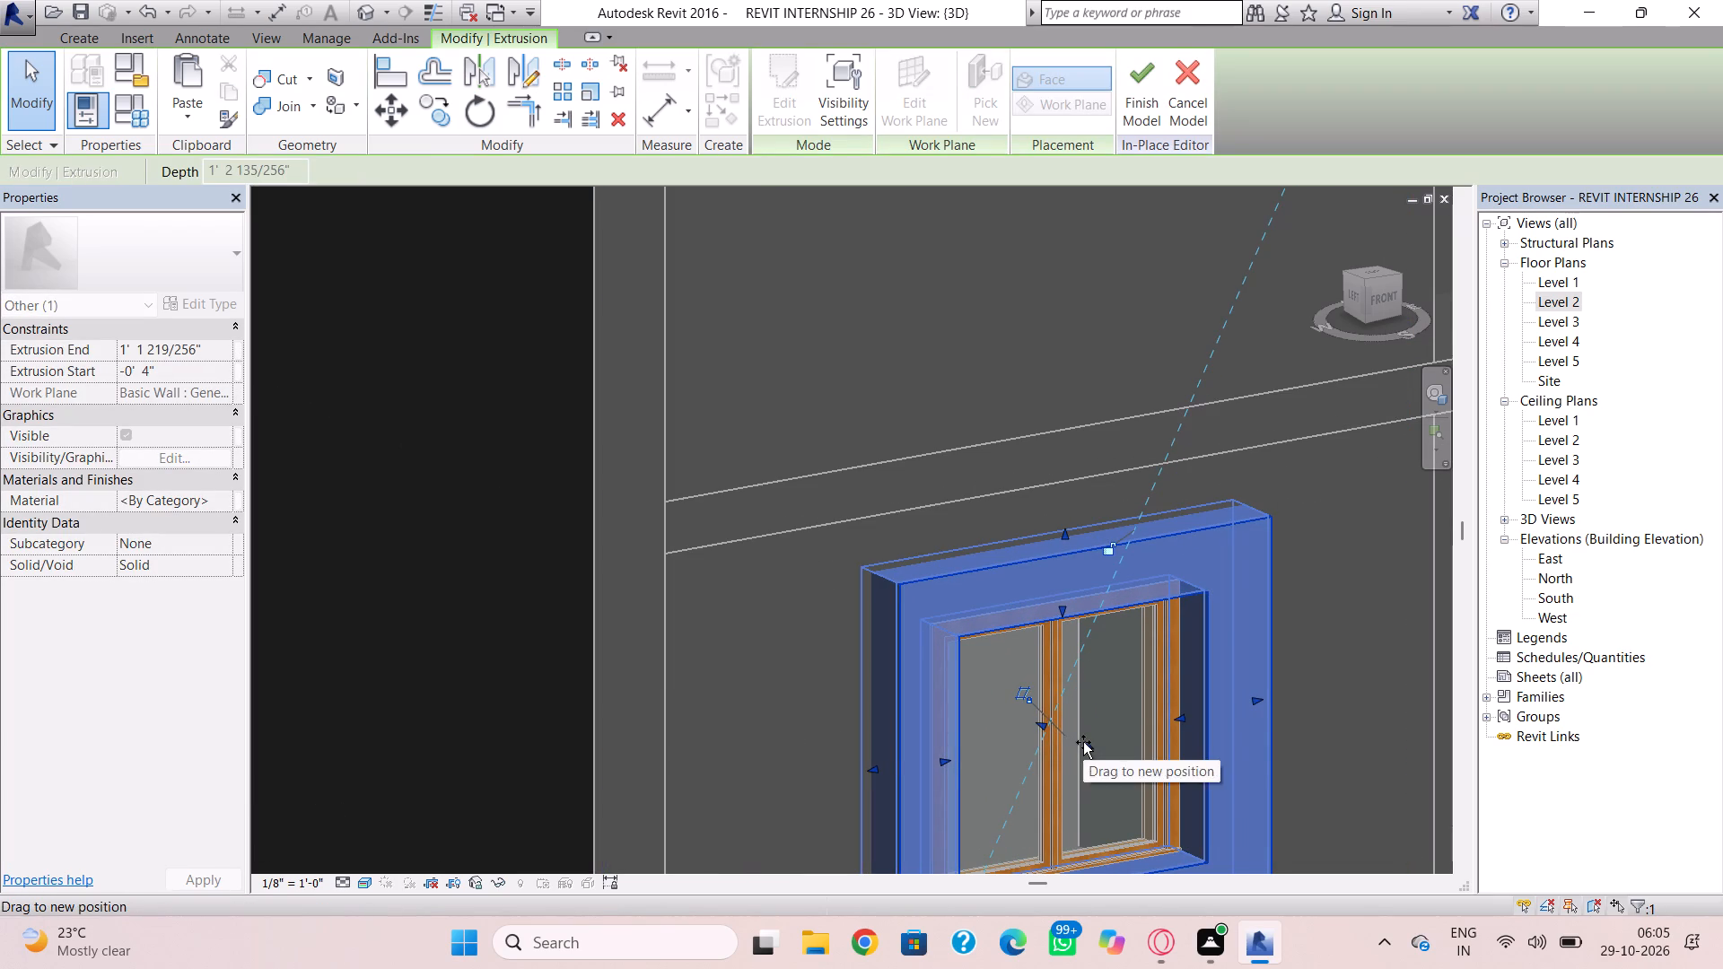
left_click_drag(1083, 742, 1078, 738)
left_click(1309, 695)
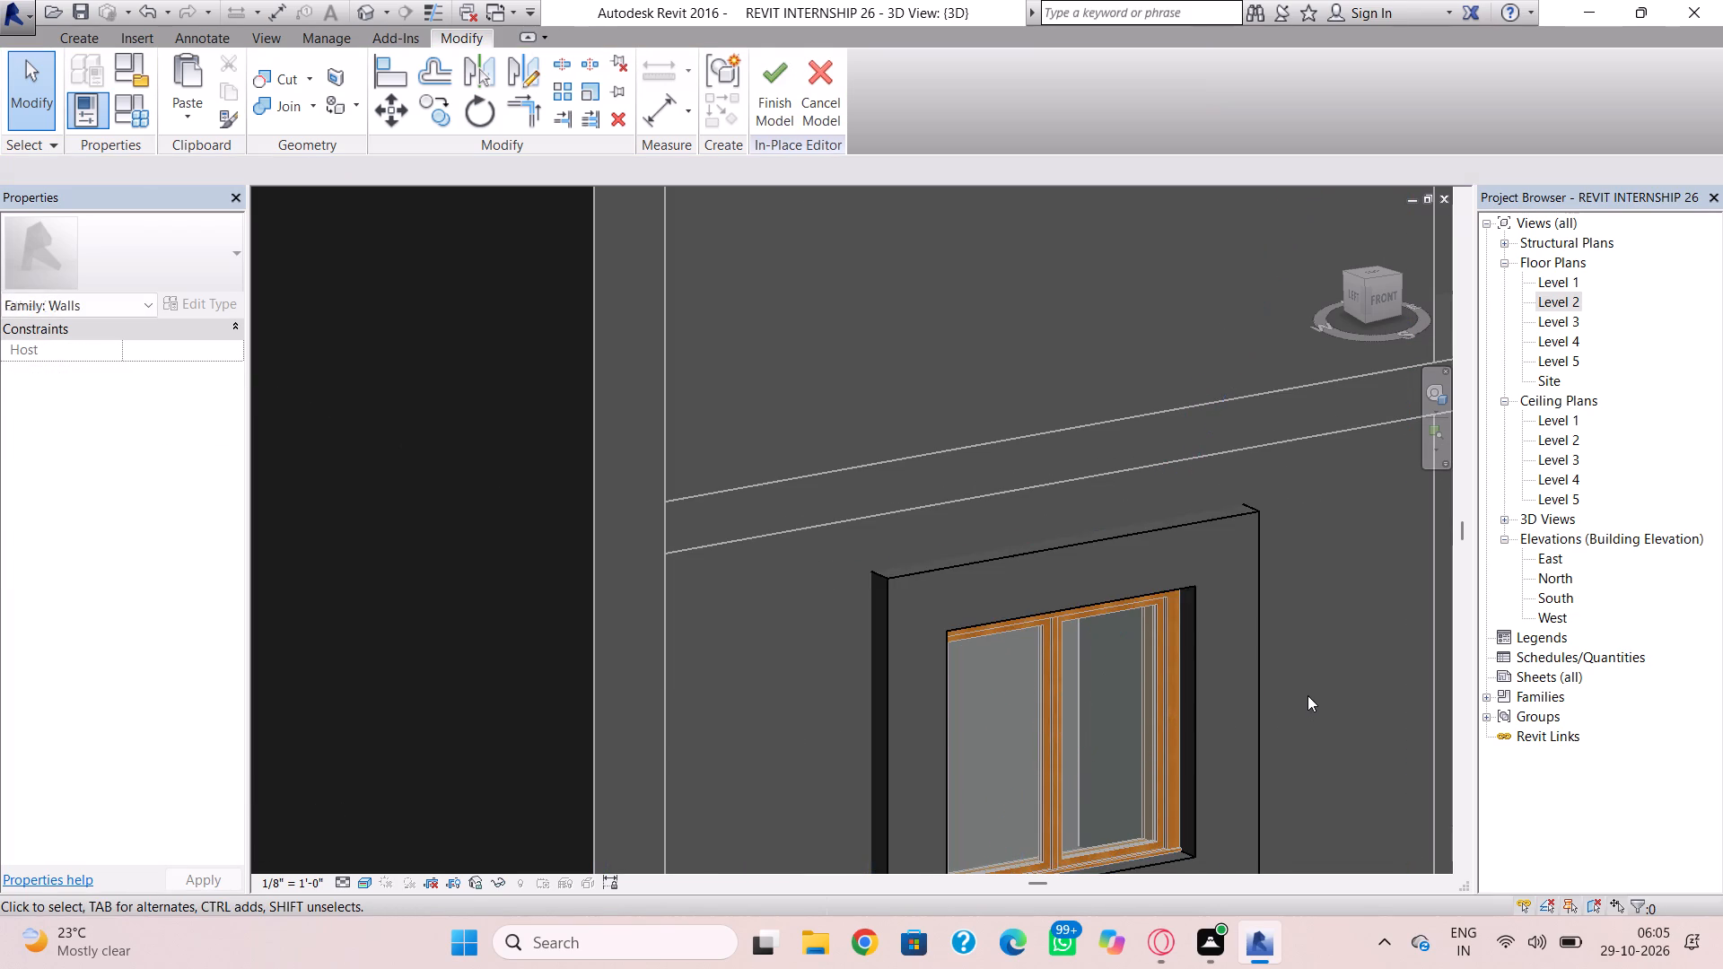
Finish the in-place wall model of the window surround.
scroll(1225, 740, "down", 2)
middle_click_drag(1219, 742, 1124, 602)
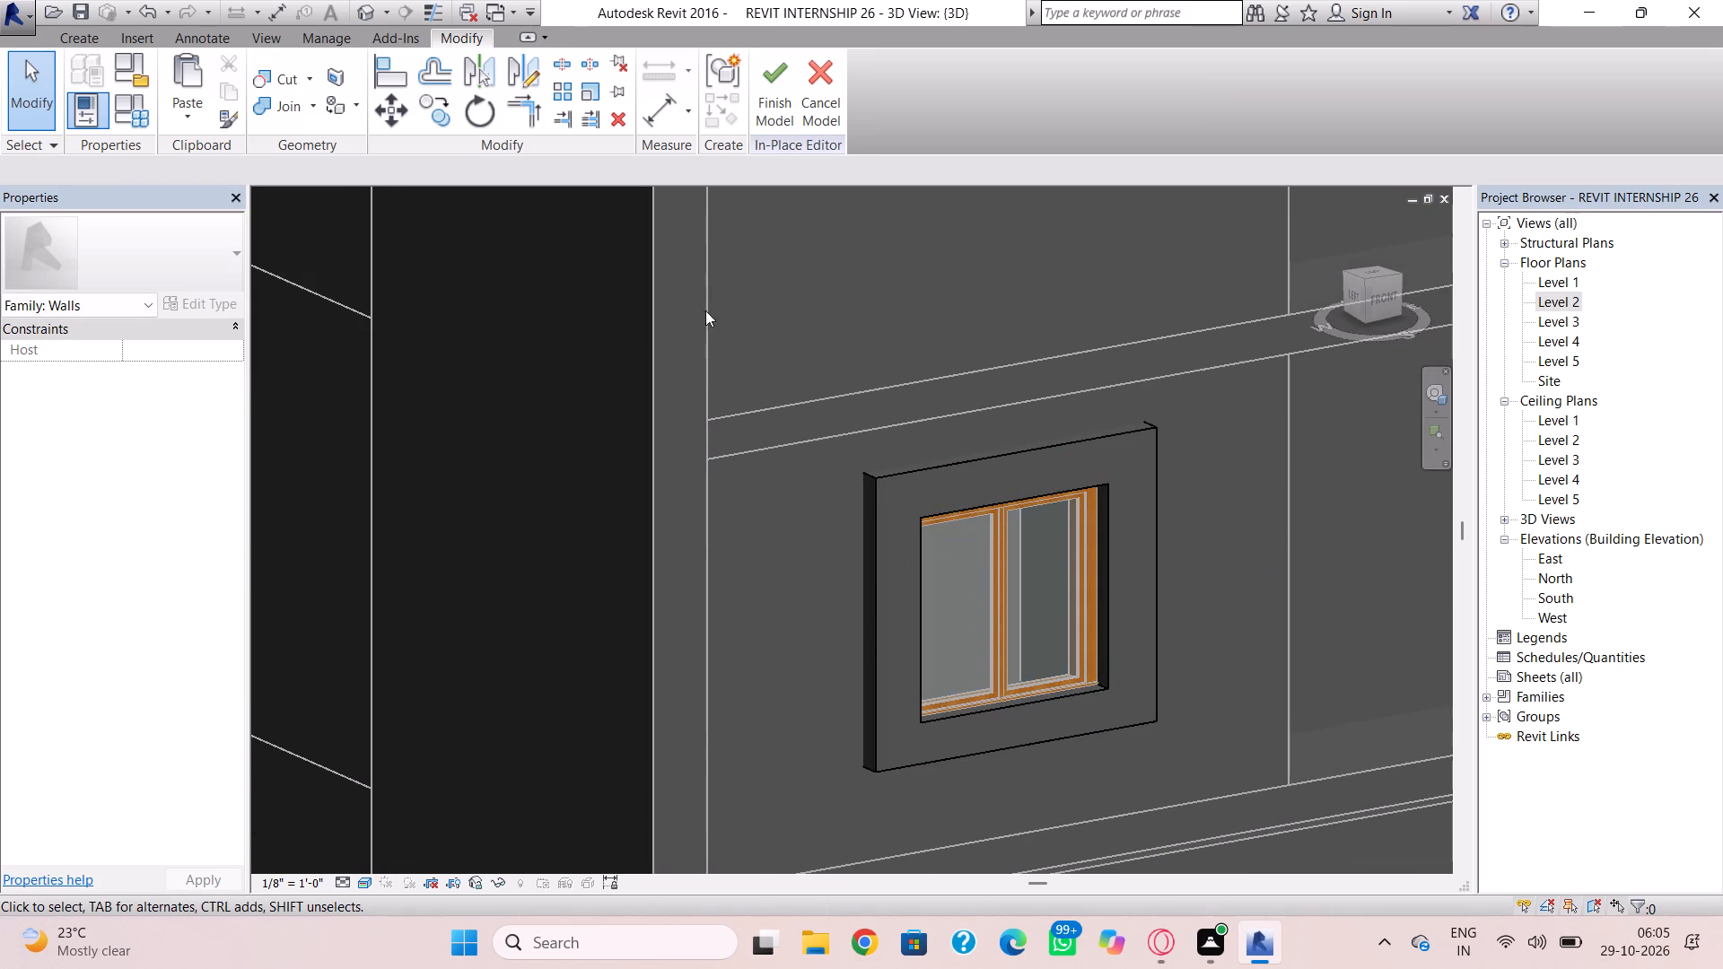
left_click(769, 95)
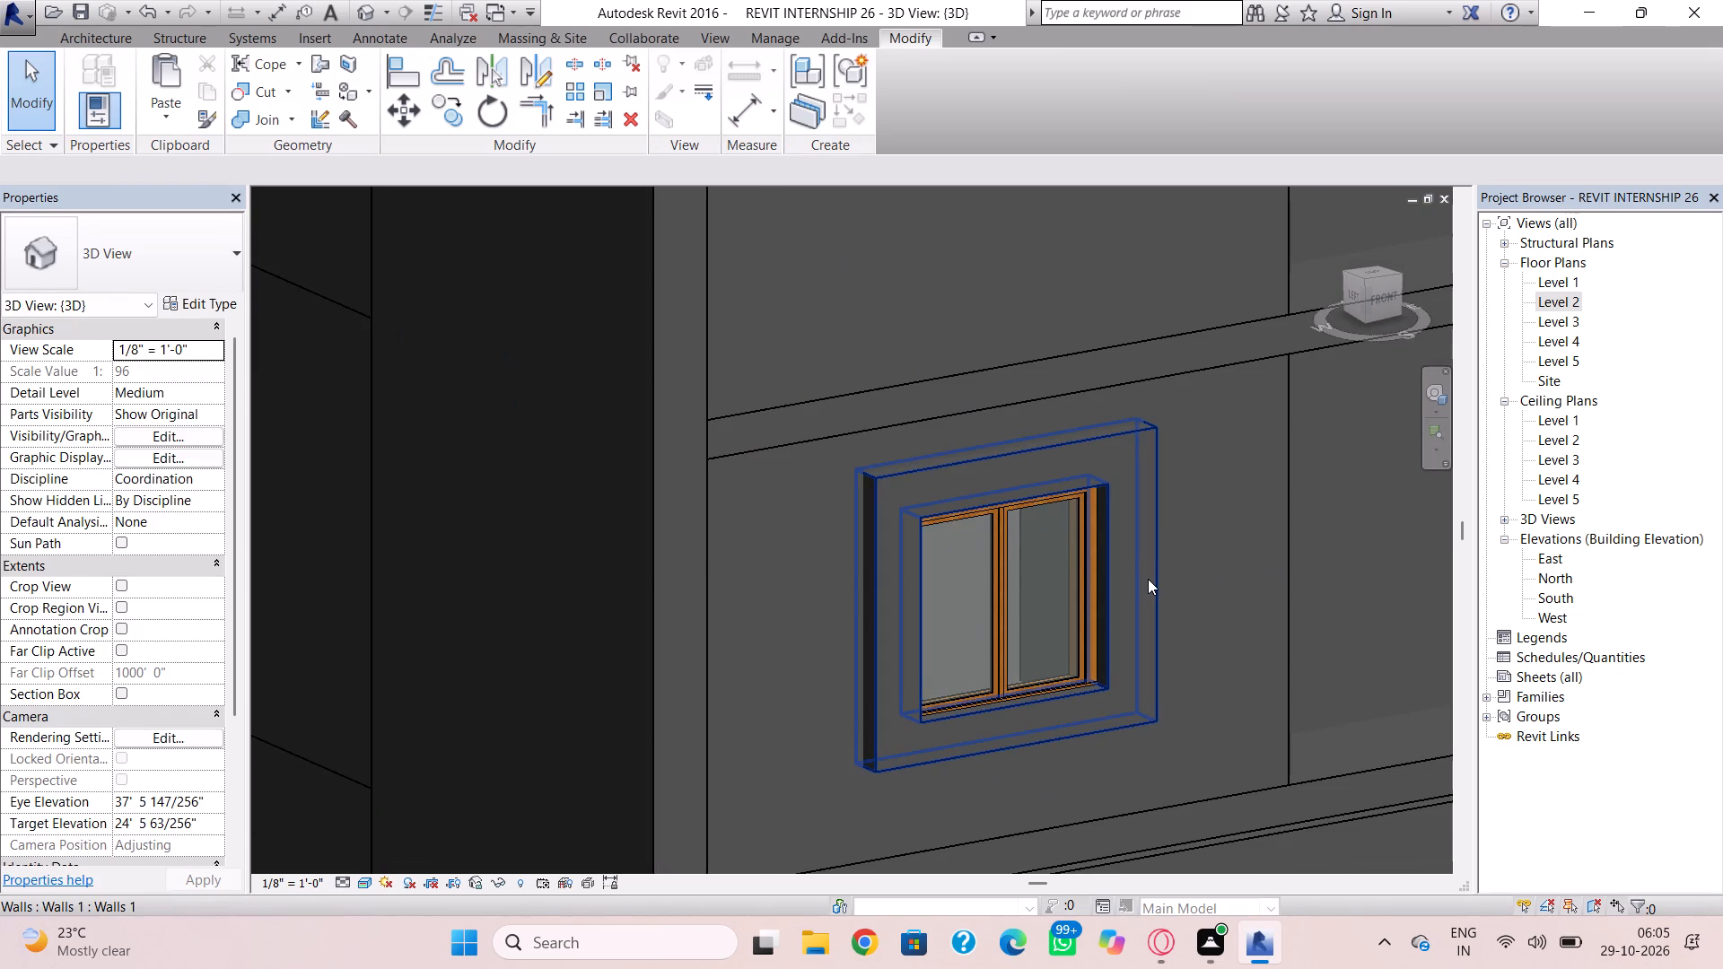
left_click(1105, 593)
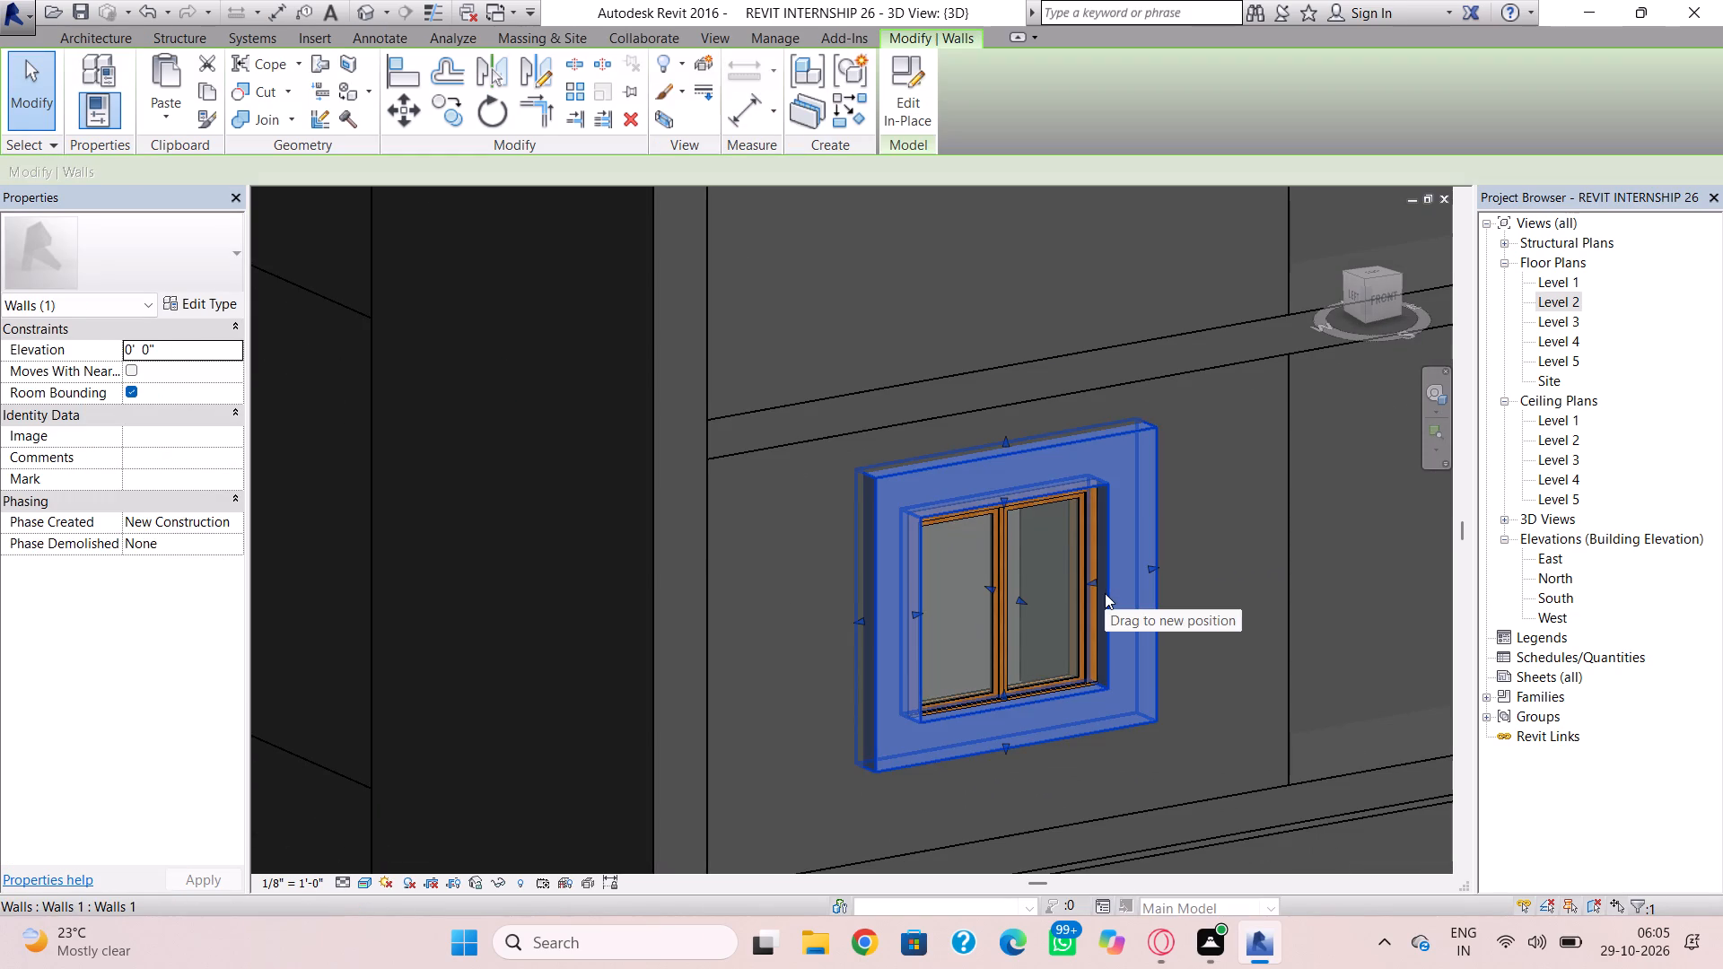
key("Escape")
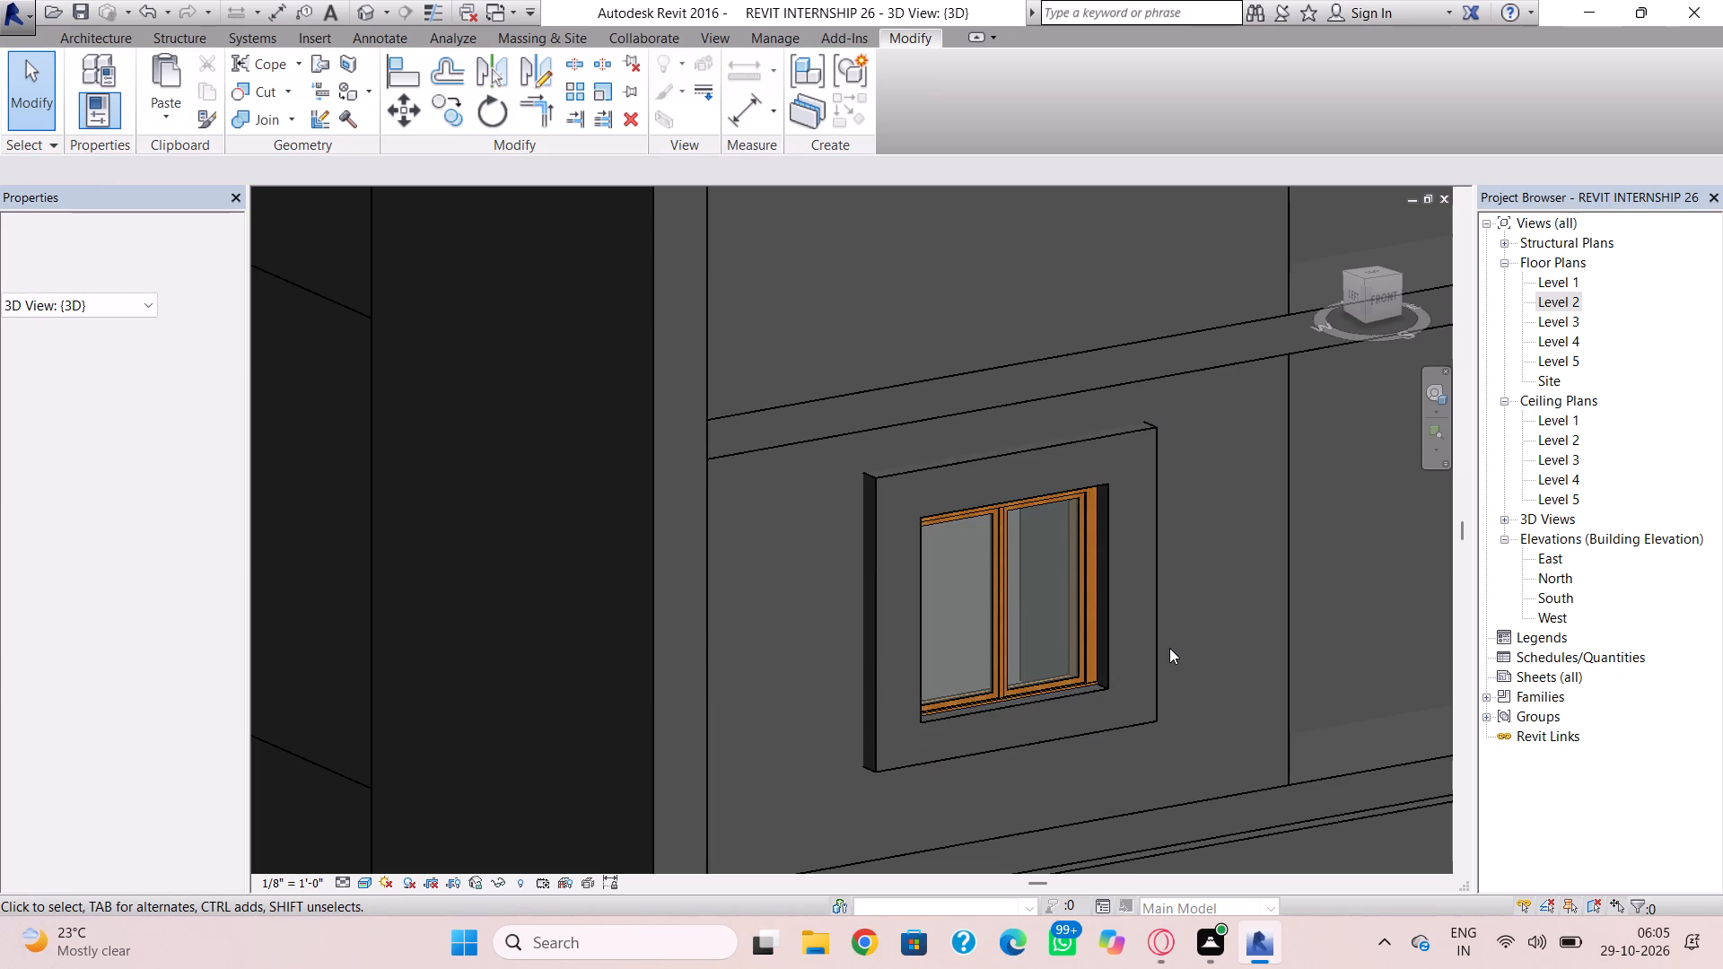
Copy the Level 2 casement window and paste it aligned to Level 3 and Level 4.
right_click_drag(1159, 655, 1152, 656, "shift")
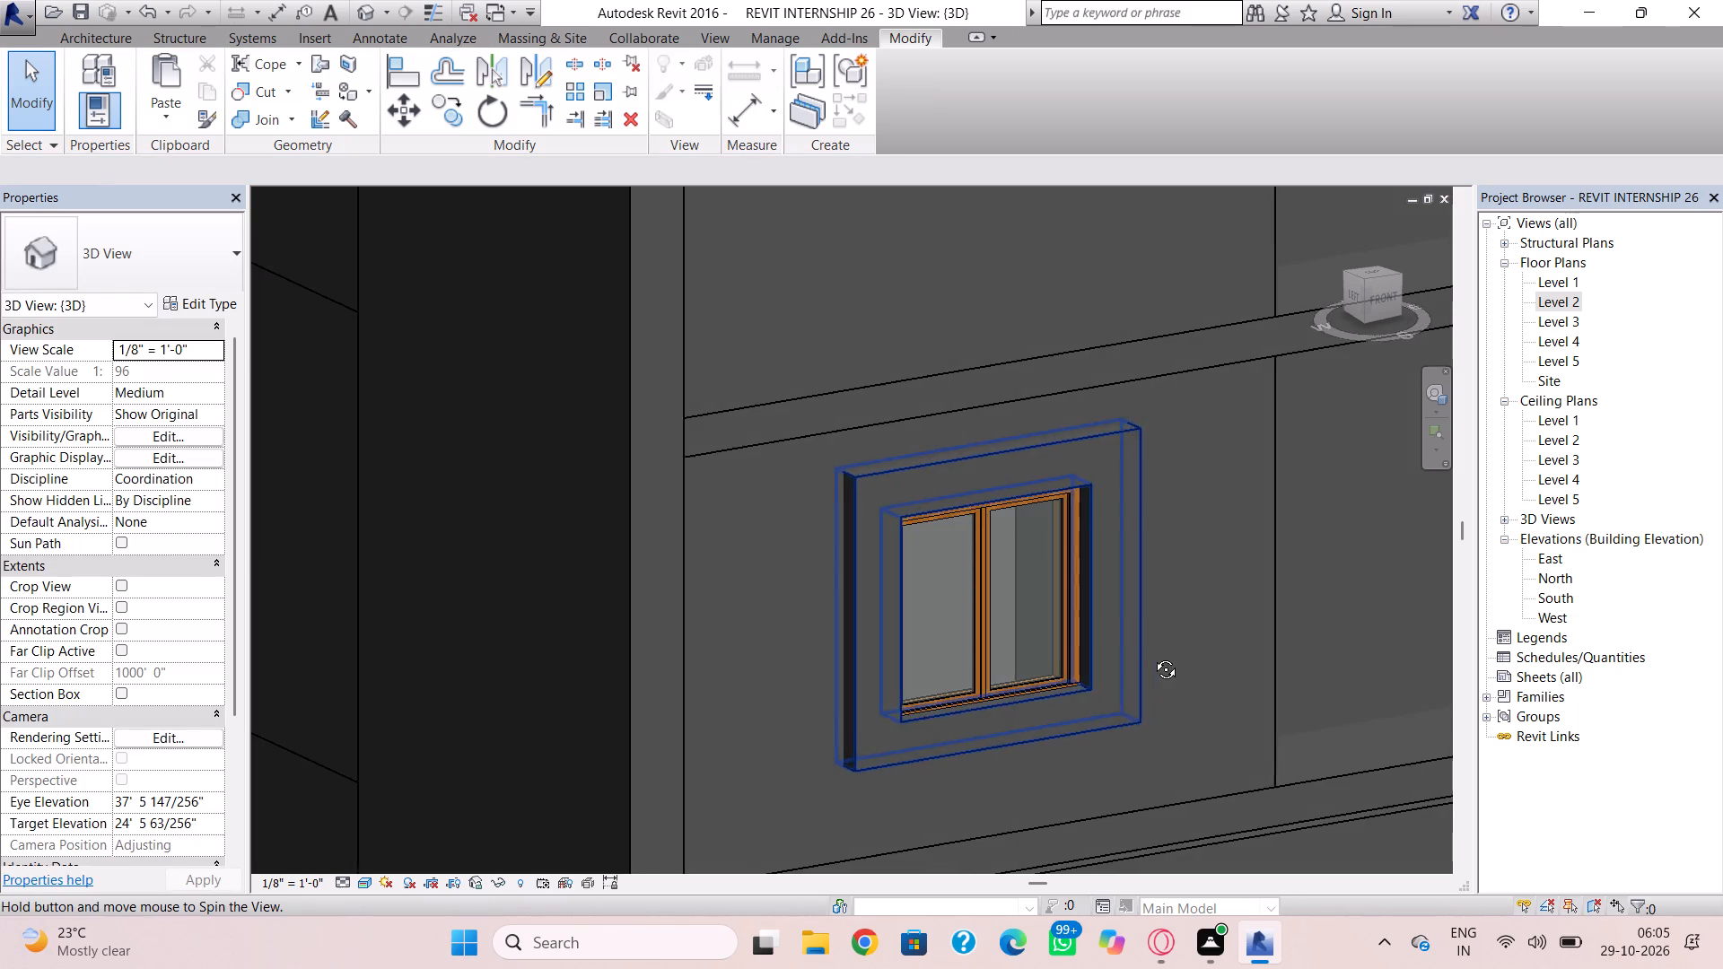
right_click_drag(1152, 656, 1133, 645, "shift")
left_click(1008, 623)
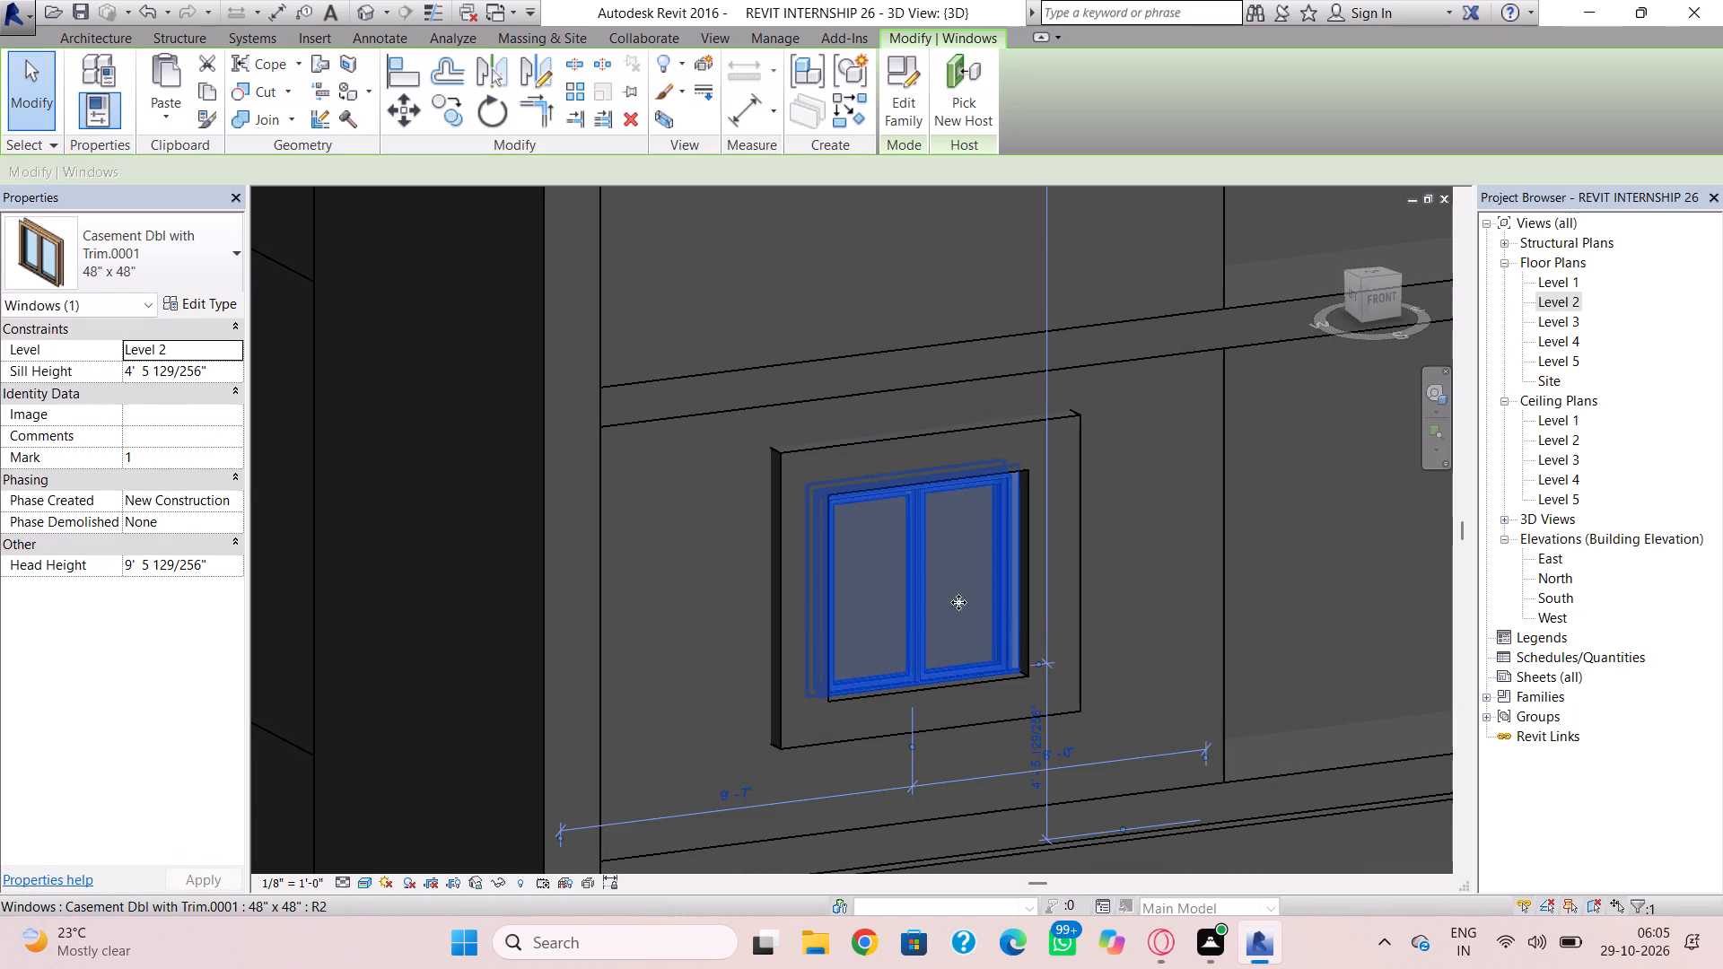
left_click(211, 95)
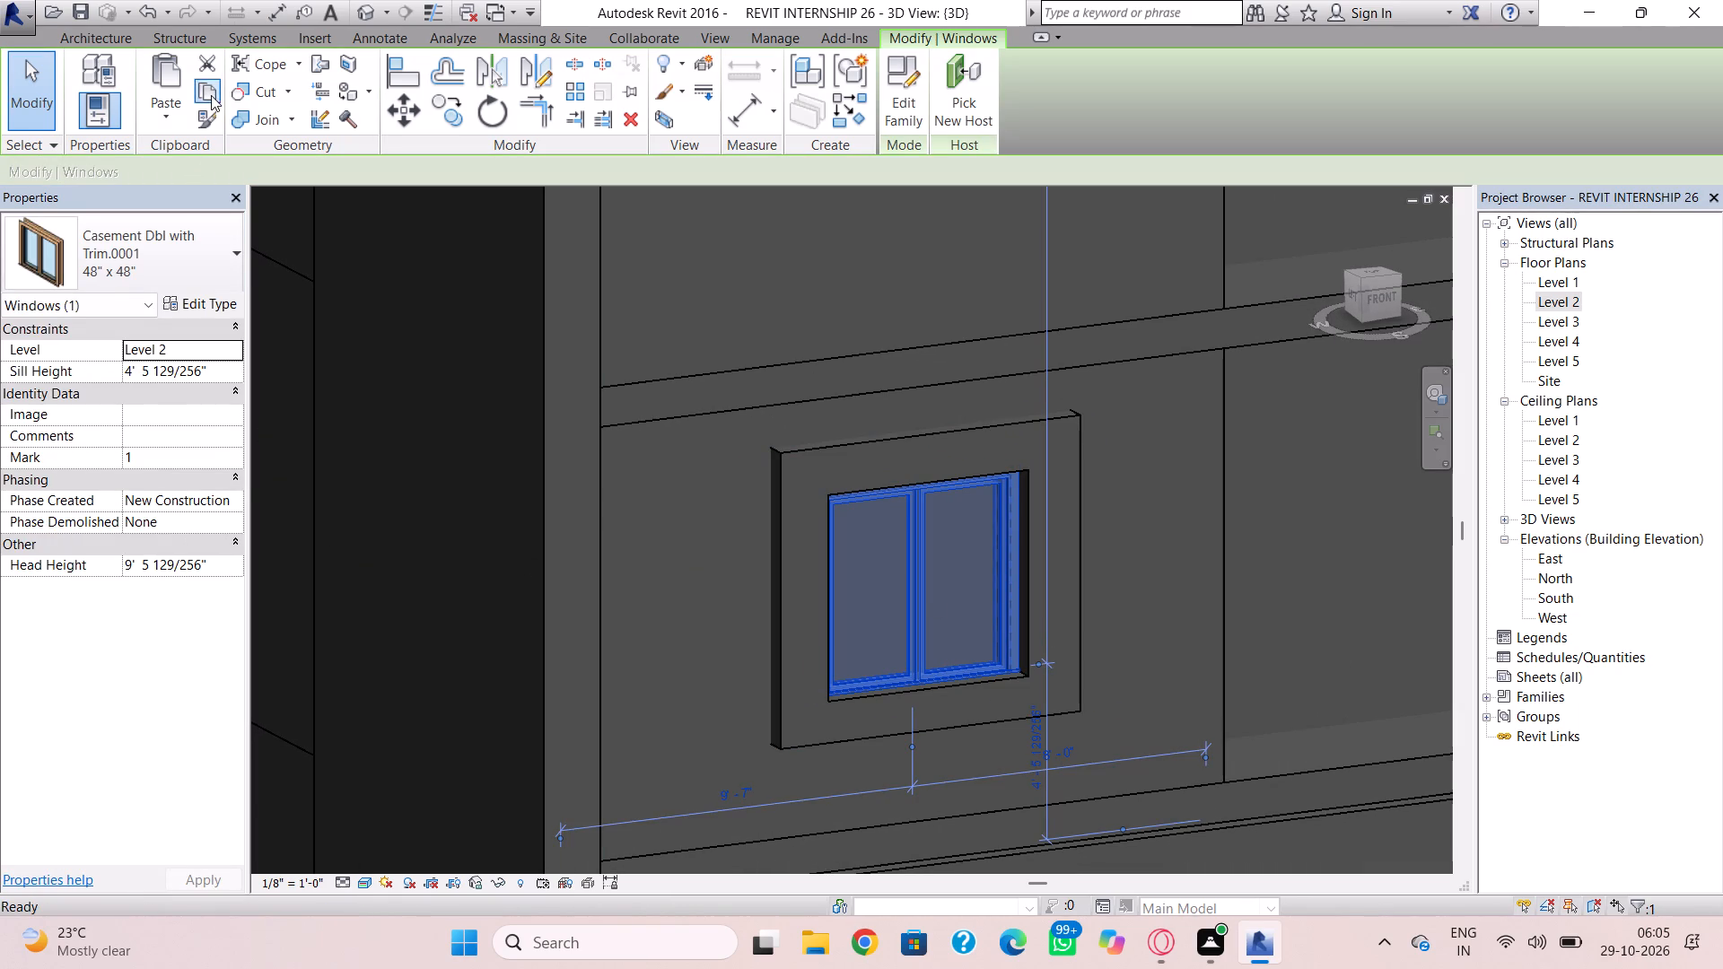
left_click(175, 118)
left_click(208, 198)
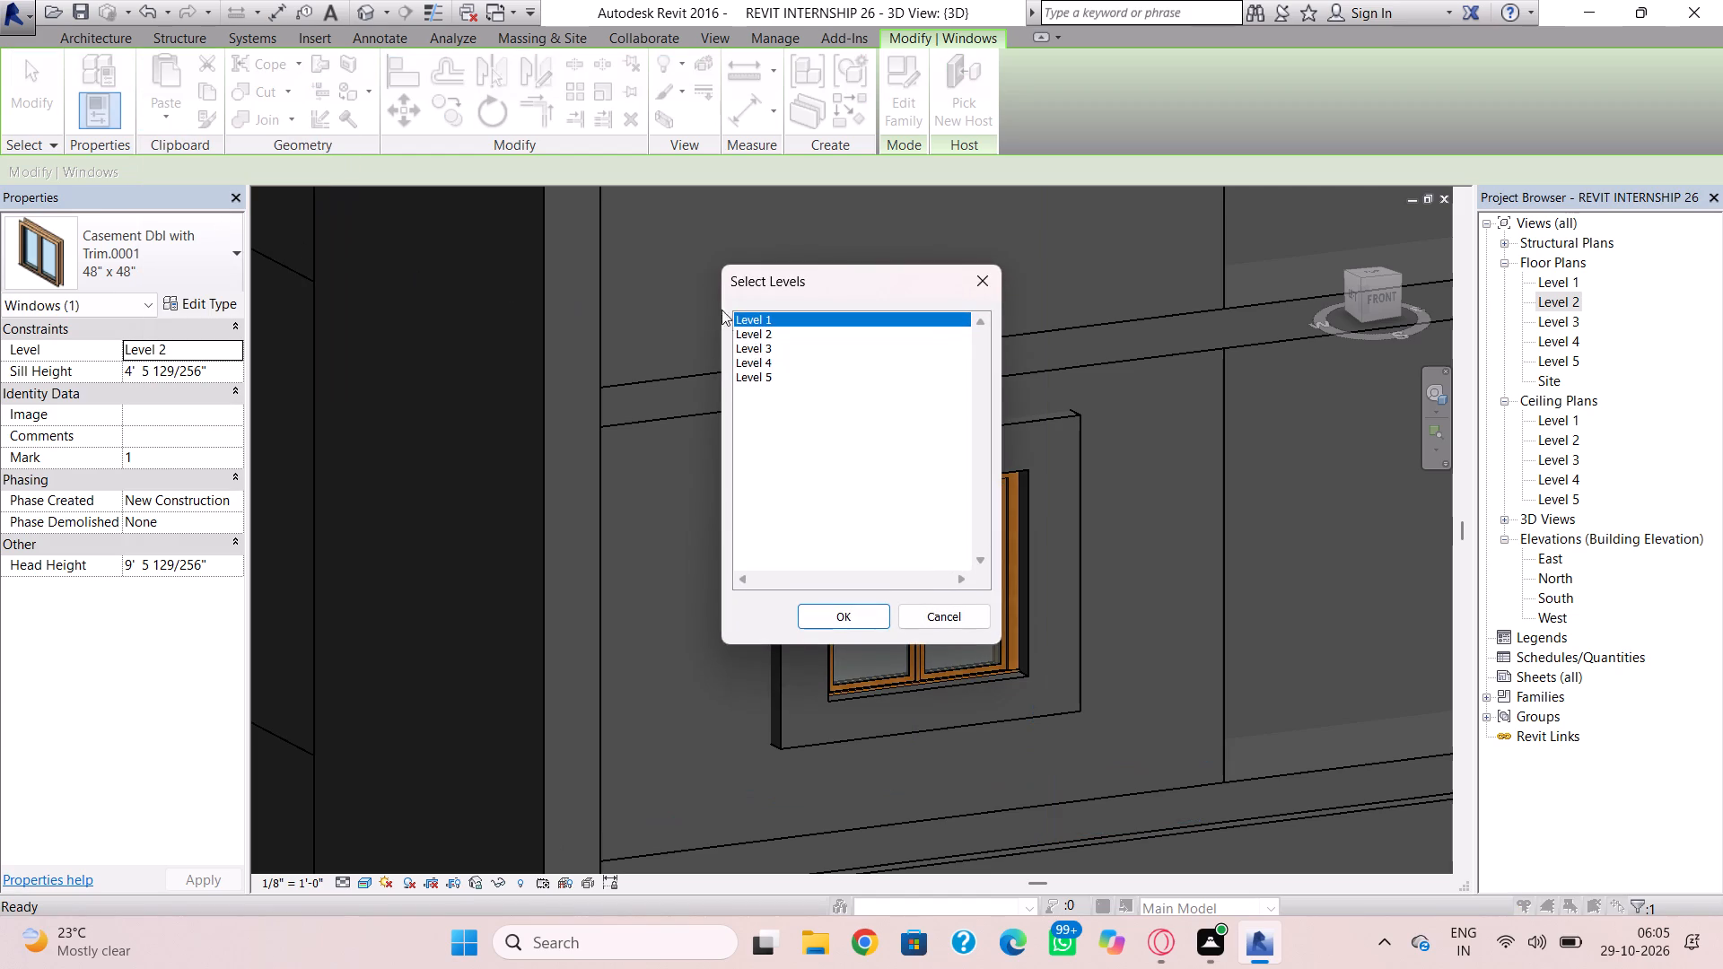
left_click(760, 345)
left_click_drag(760, 347, 765, 356)
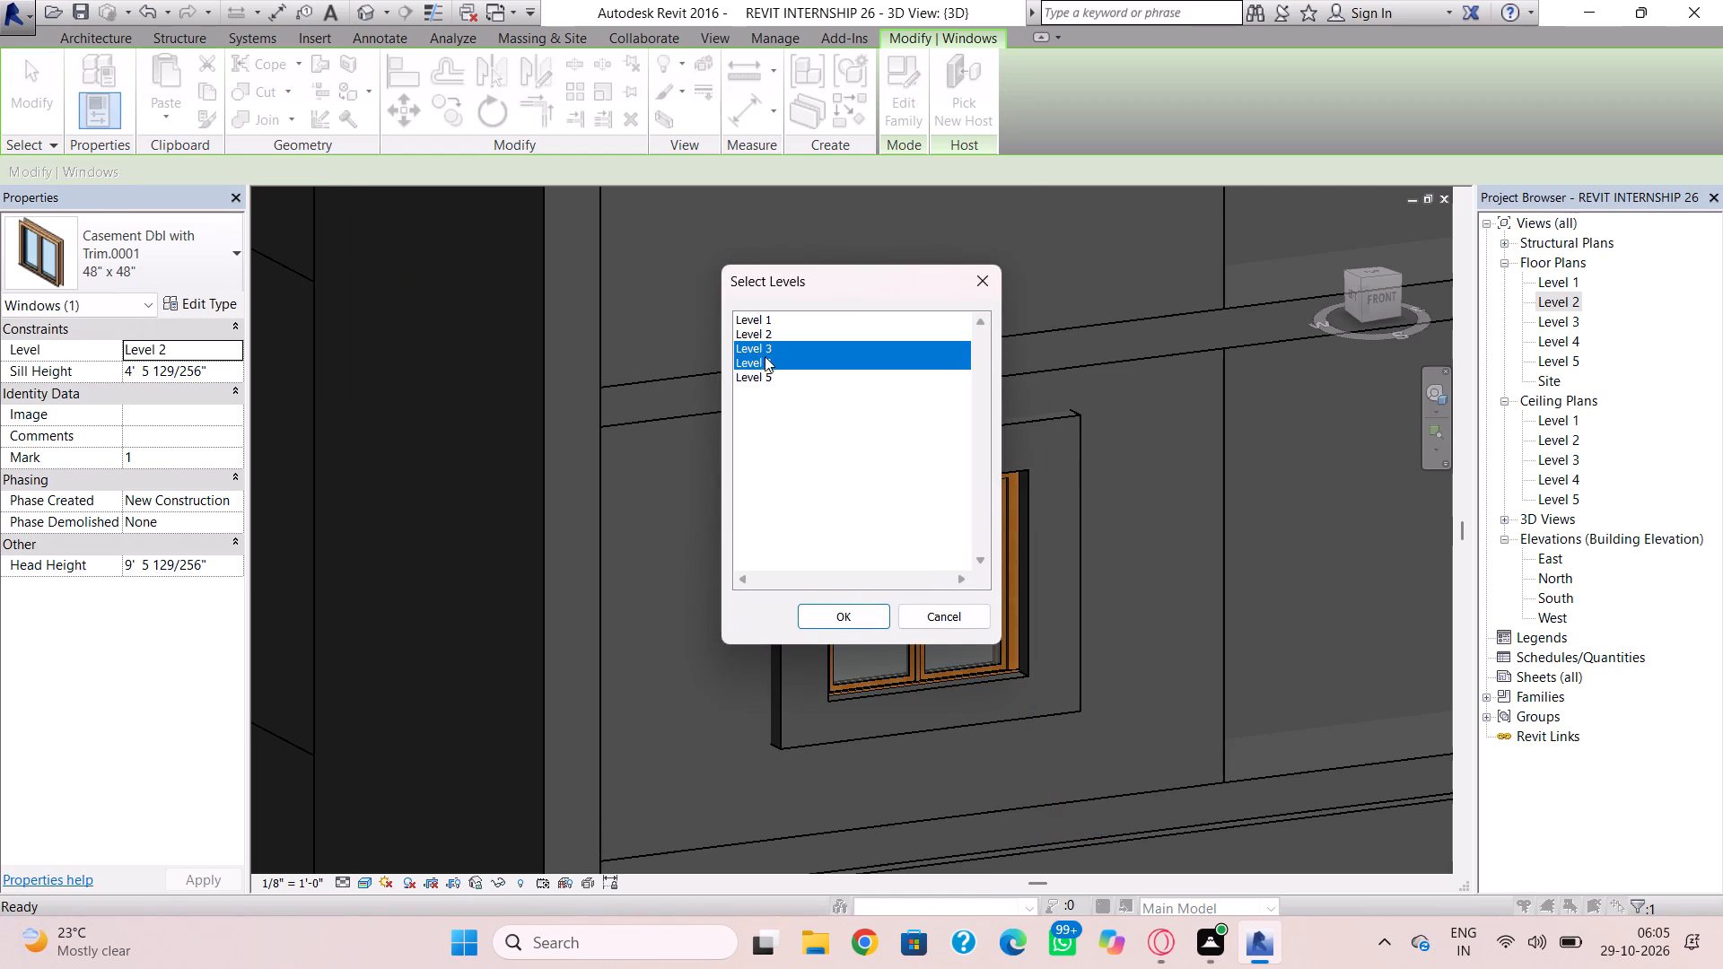
left_click_drag(765, 356, 765, 358)
left_click(830, 605)
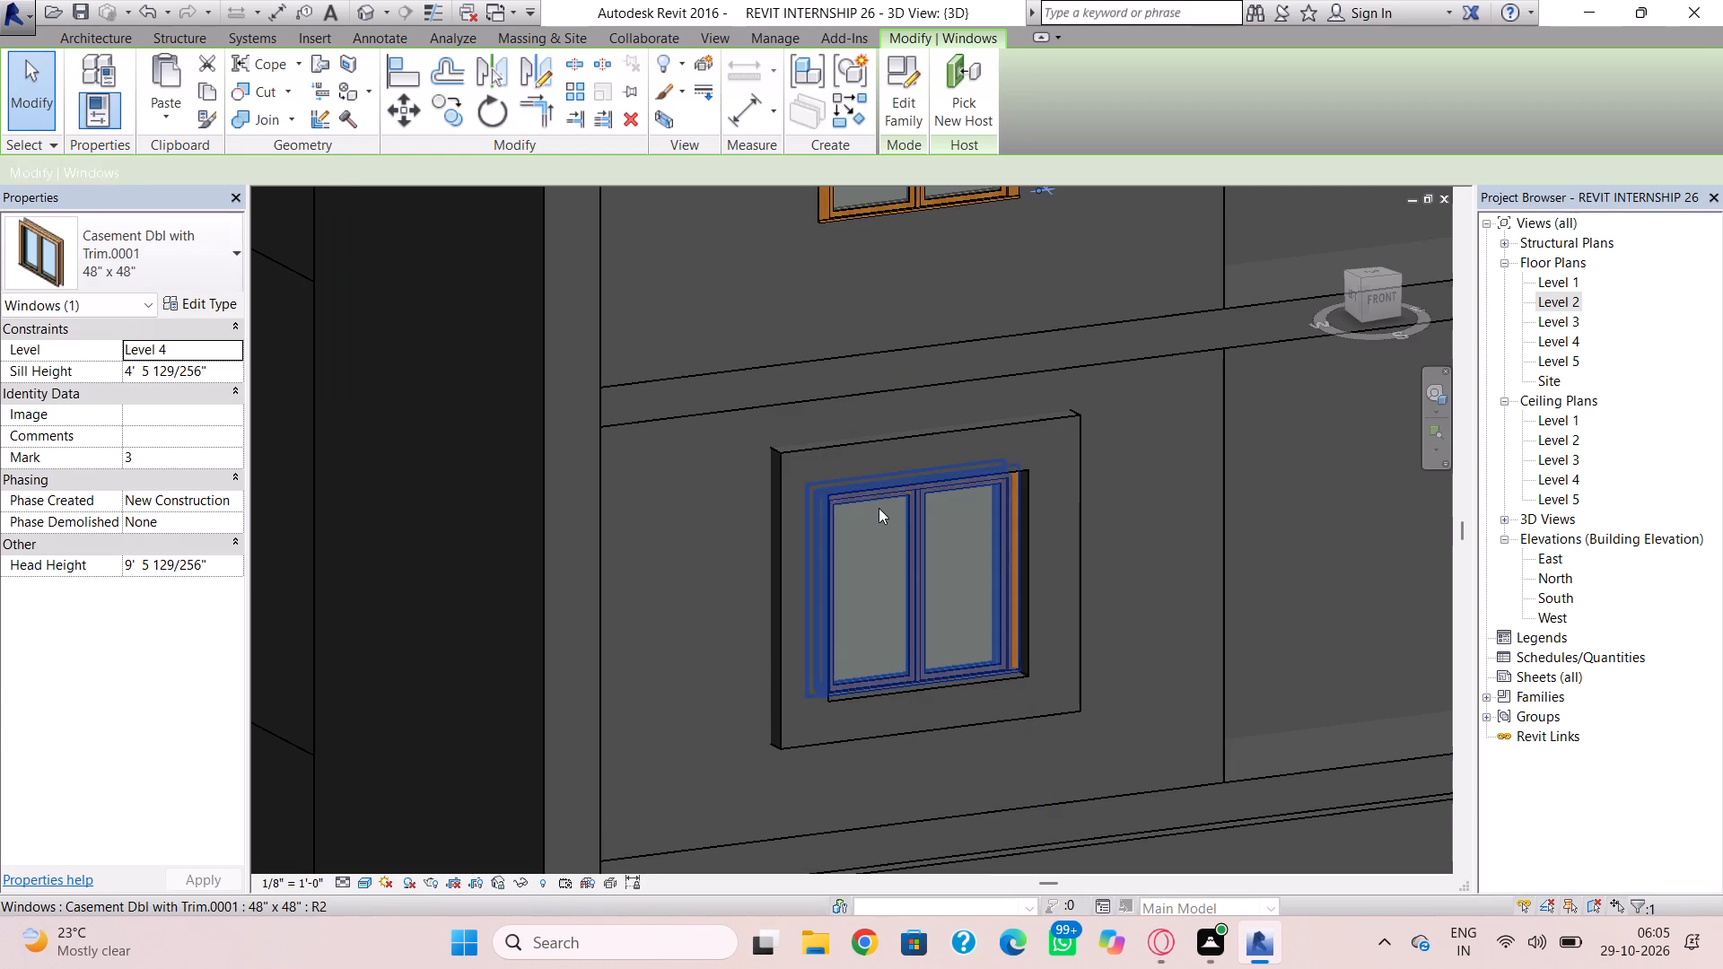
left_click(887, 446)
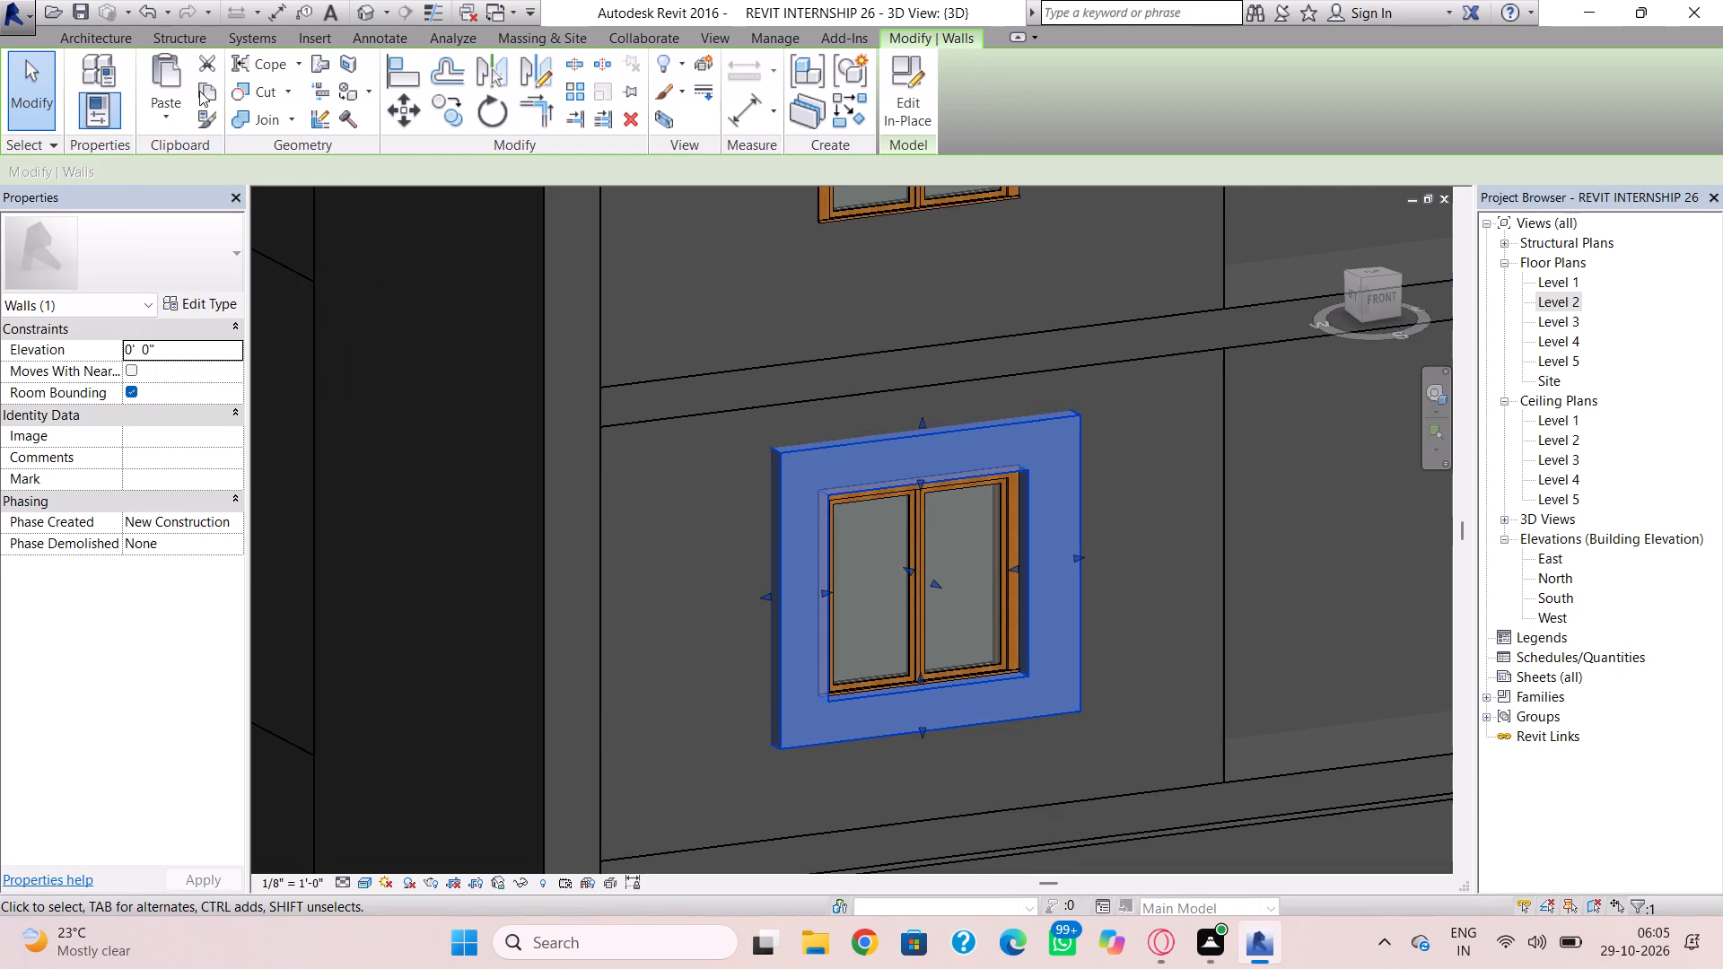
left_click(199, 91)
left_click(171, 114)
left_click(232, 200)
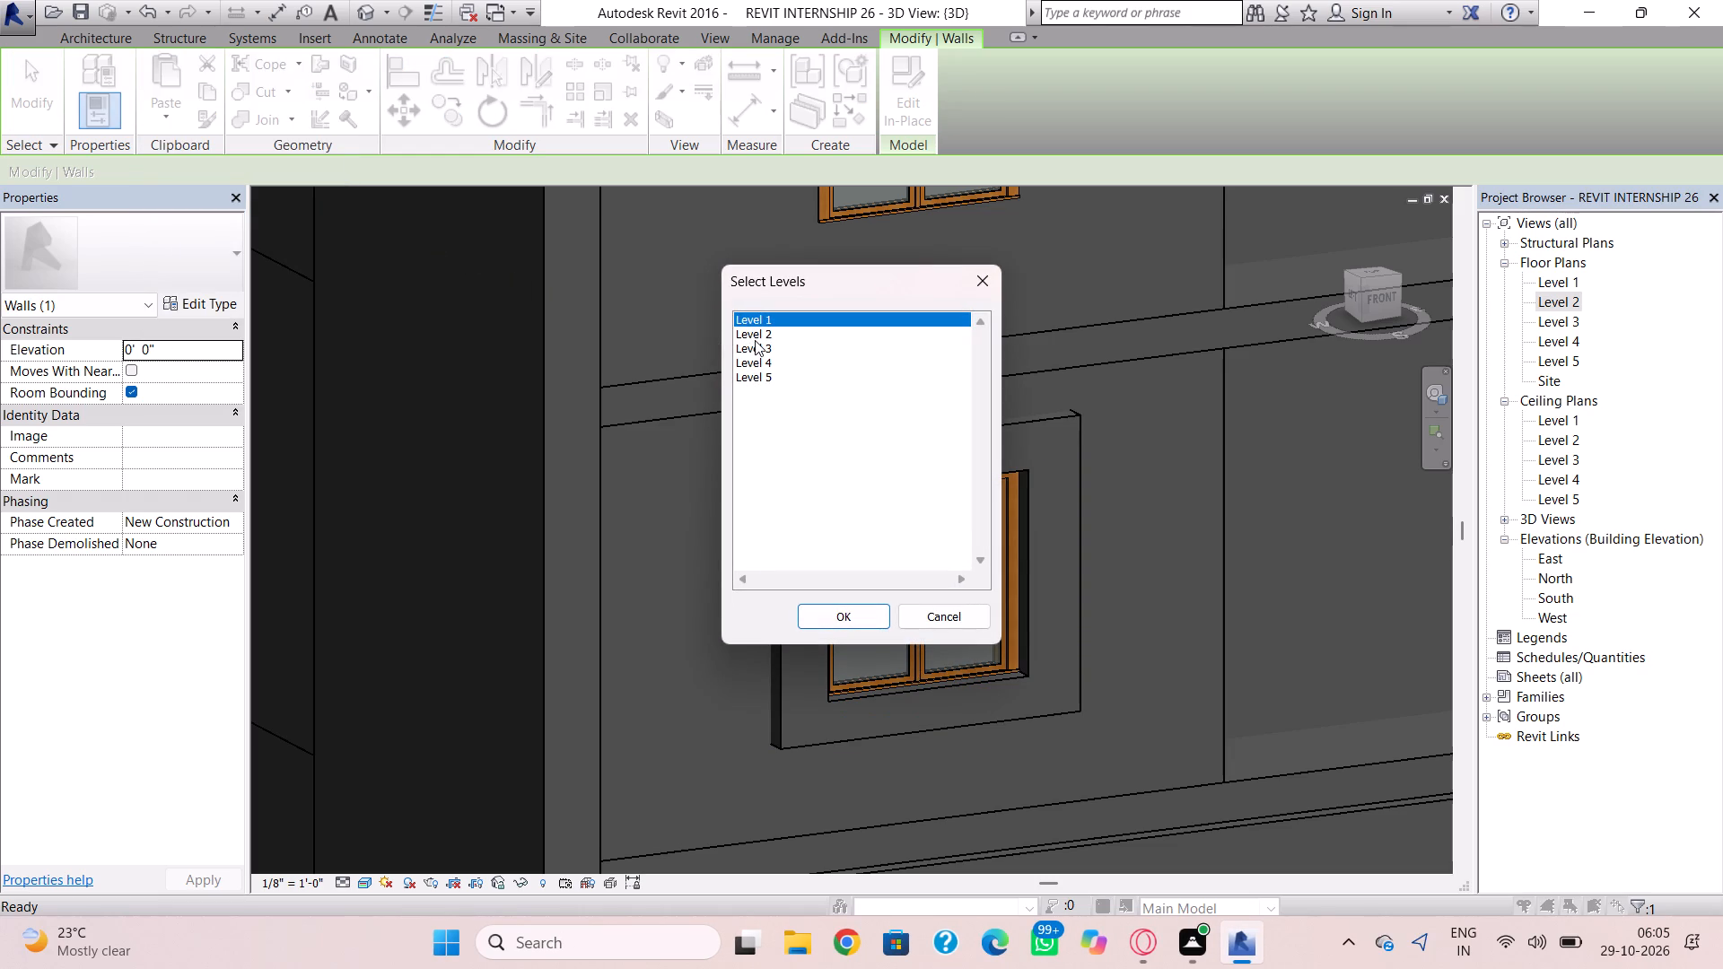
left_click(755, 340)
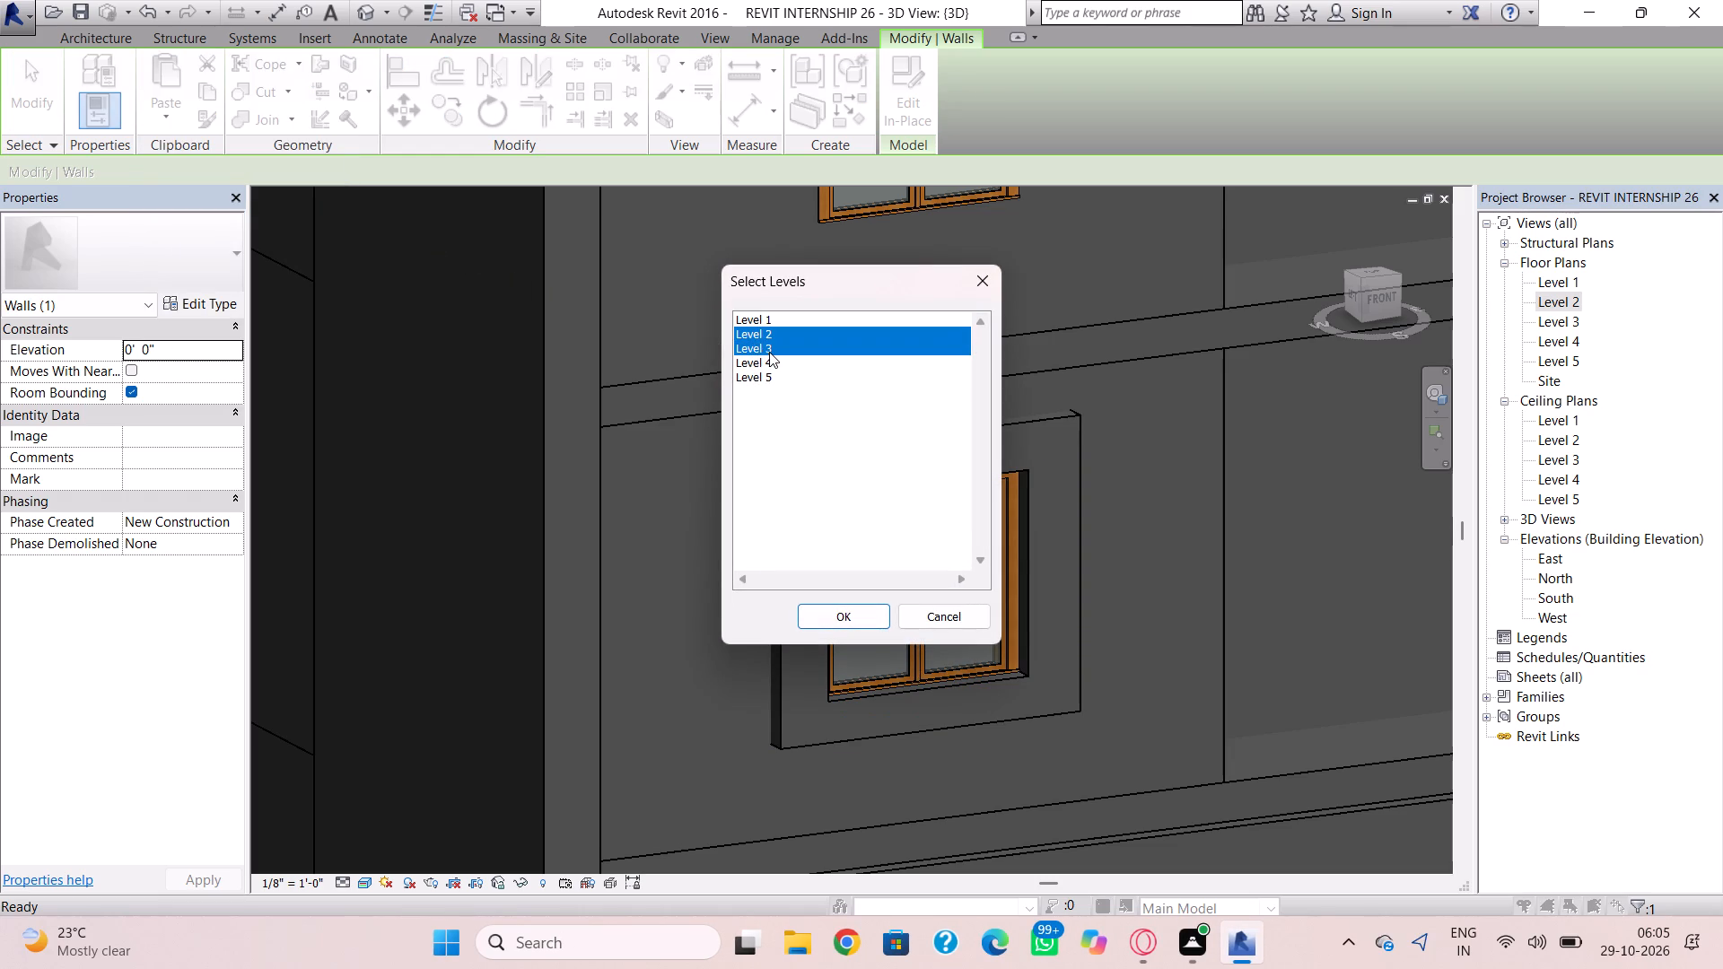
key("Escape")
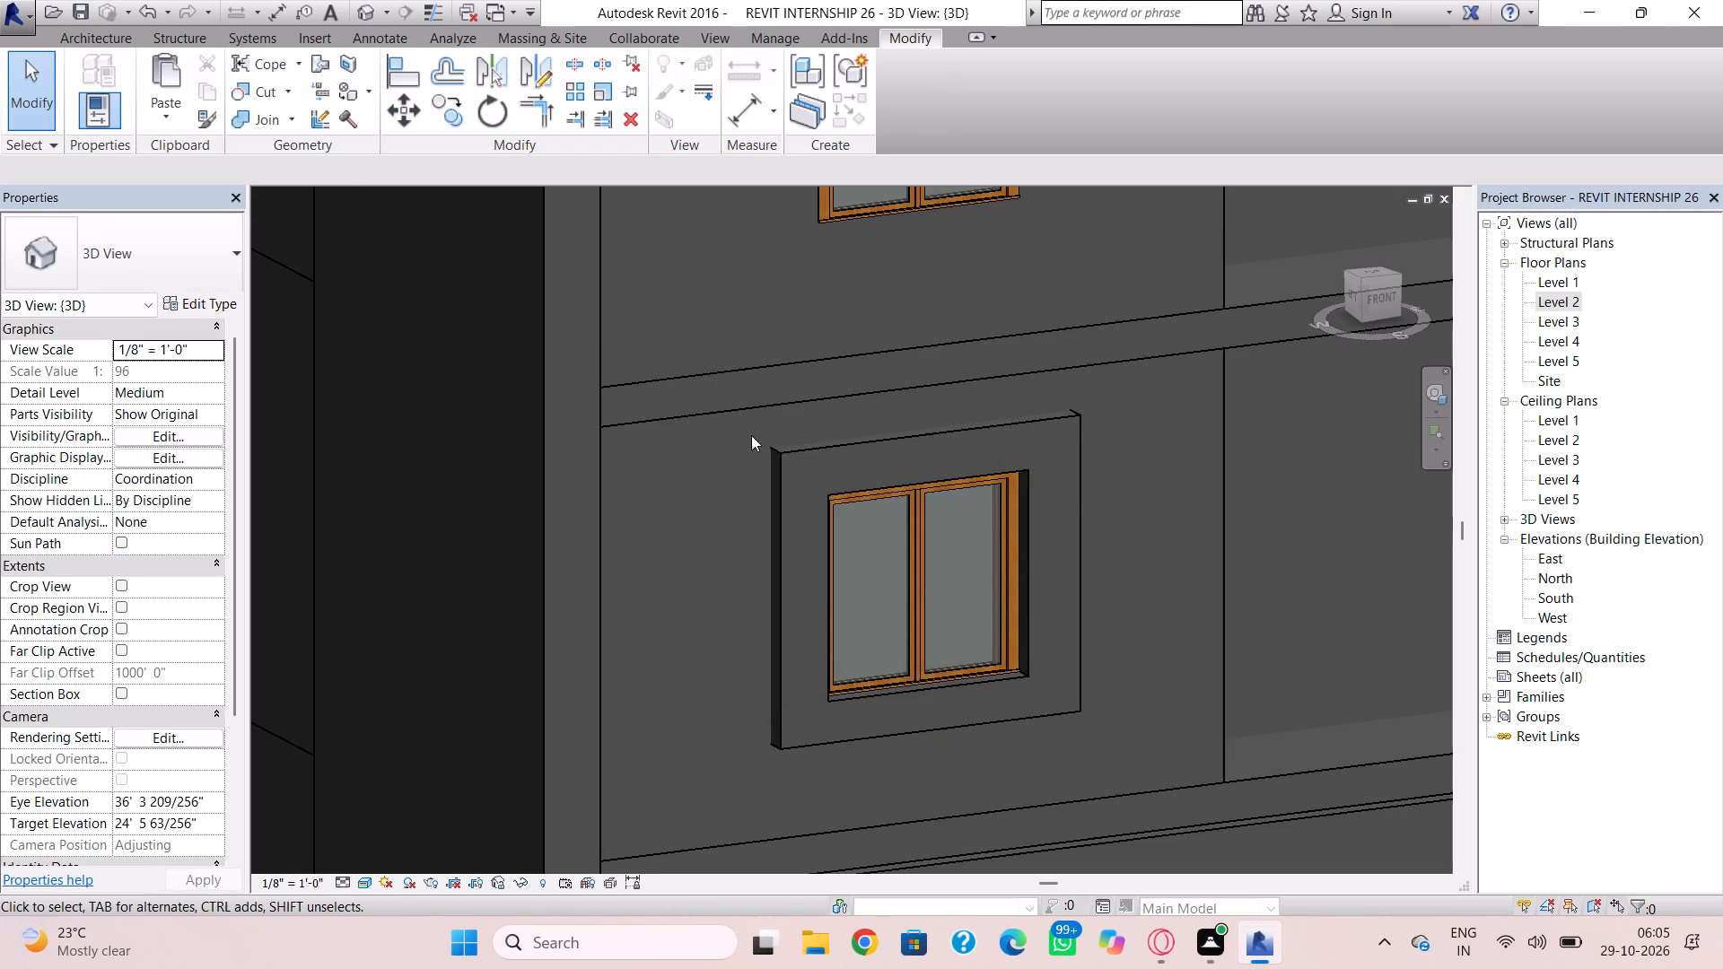
Copy the window surround and paste it aligned to Level 3 and Level 4.
left_click(782, 457)
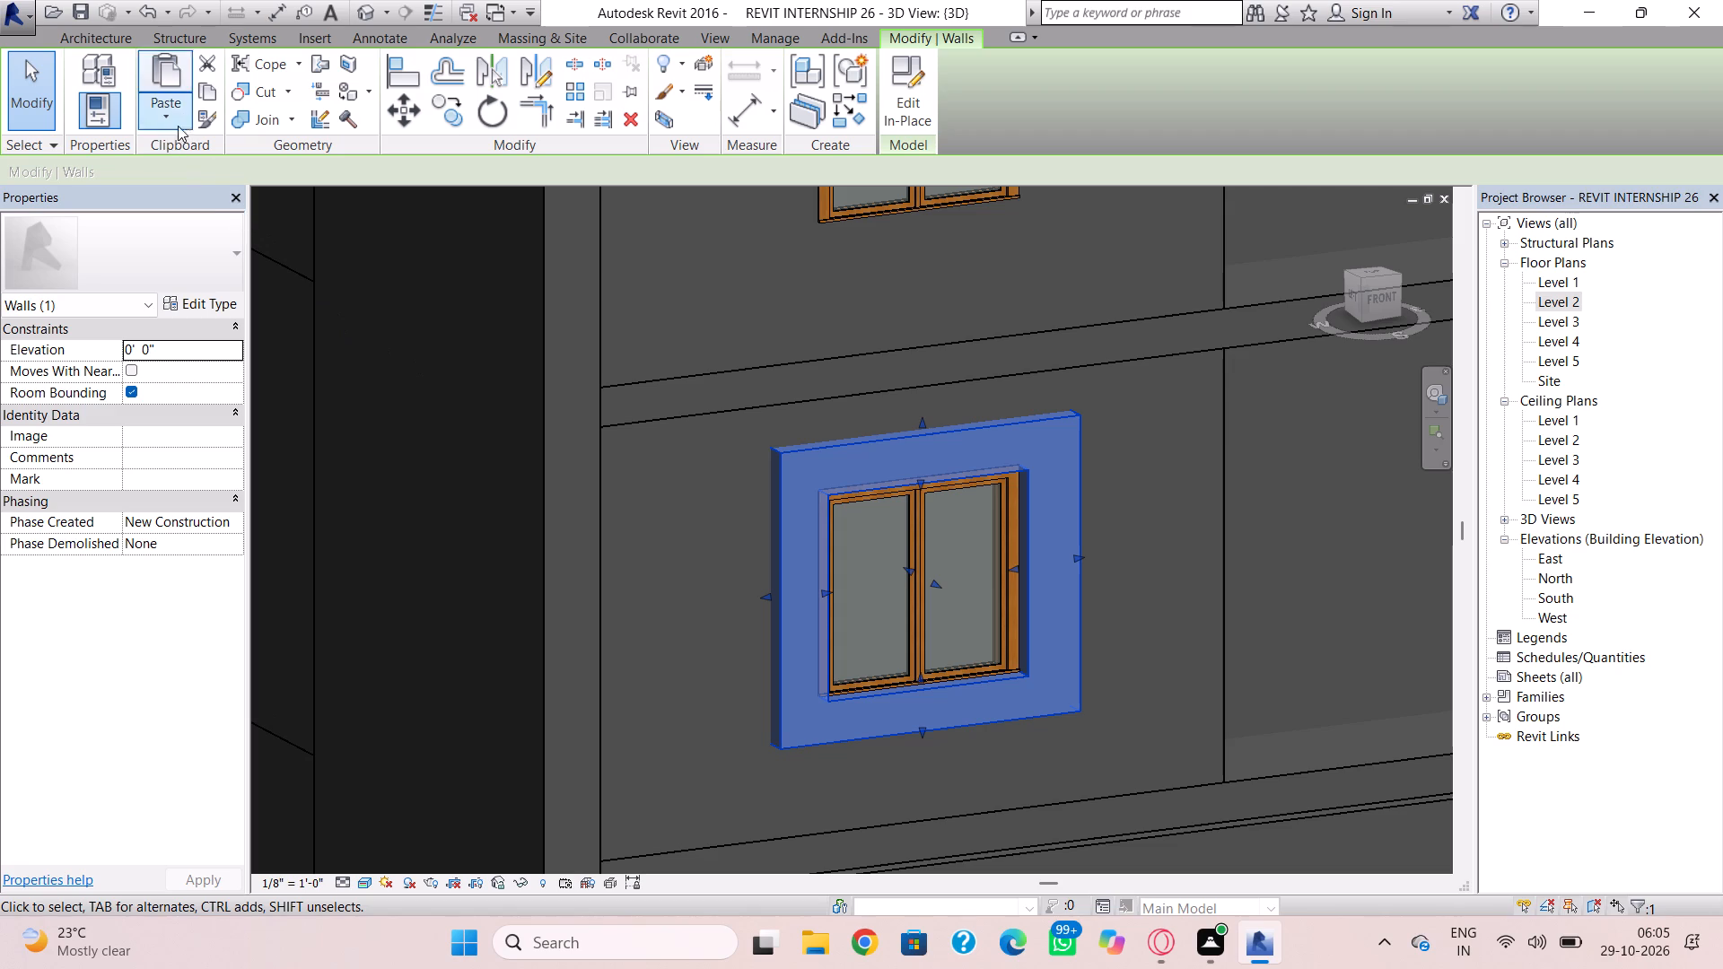
left_click(197, 96)
left_click(162, 118)
left_click(208, 199)
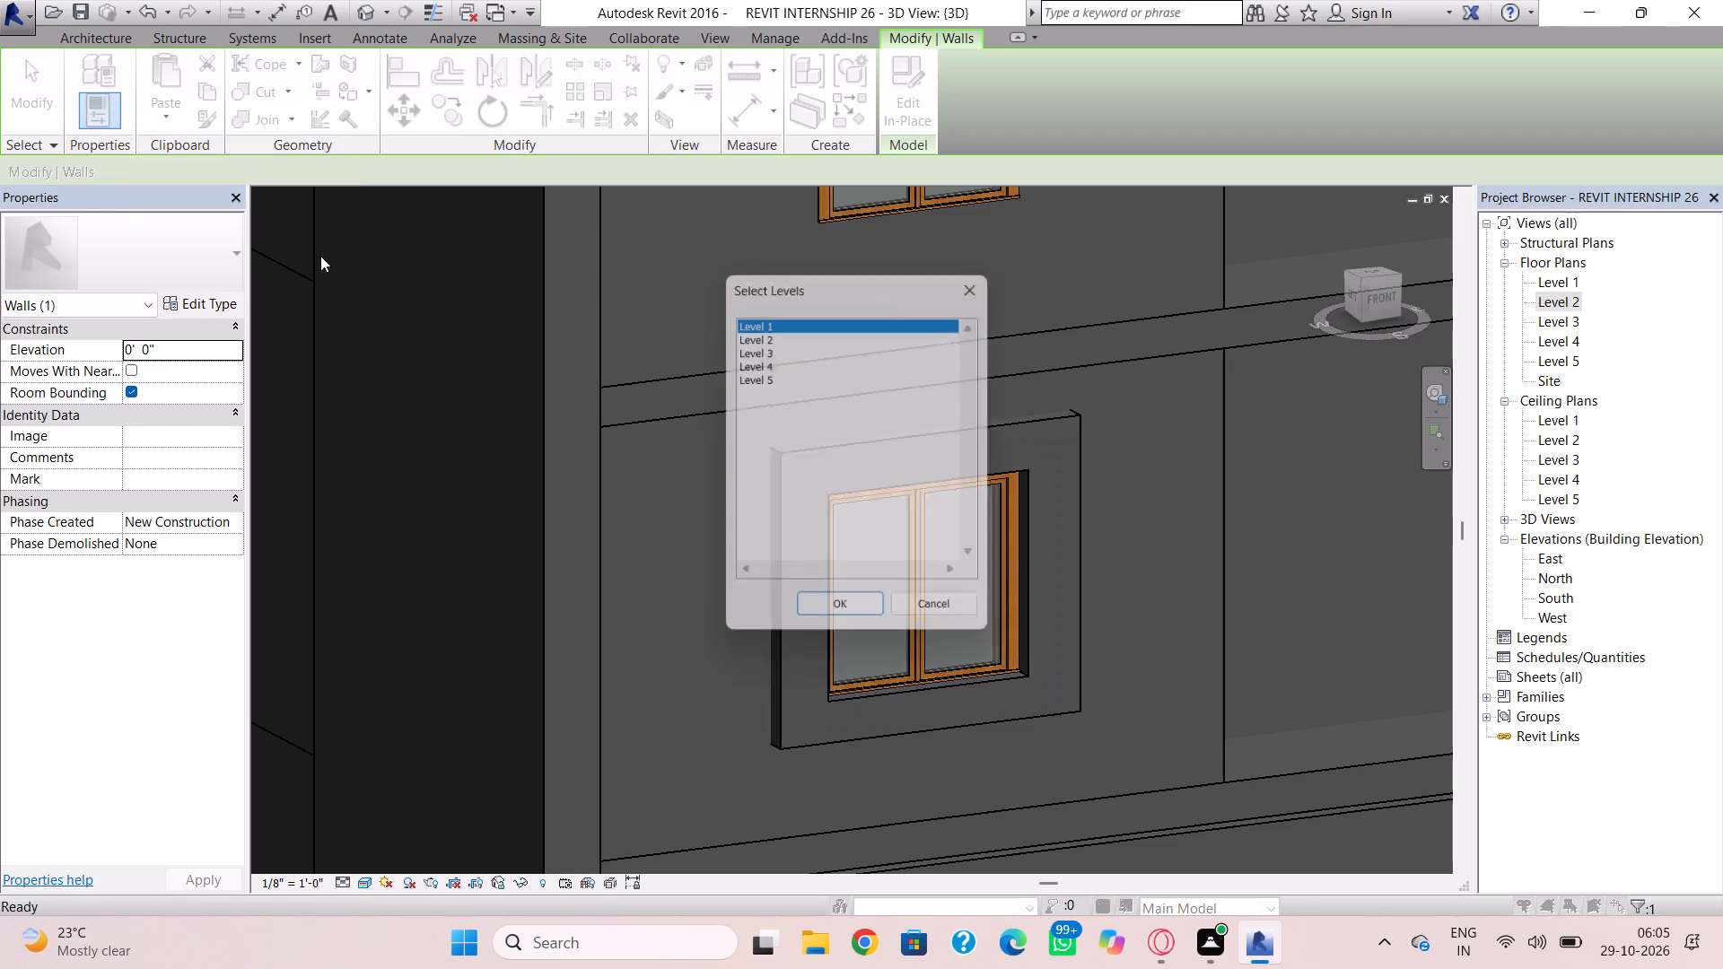
left_click_drag(759, 348, 759, 357)
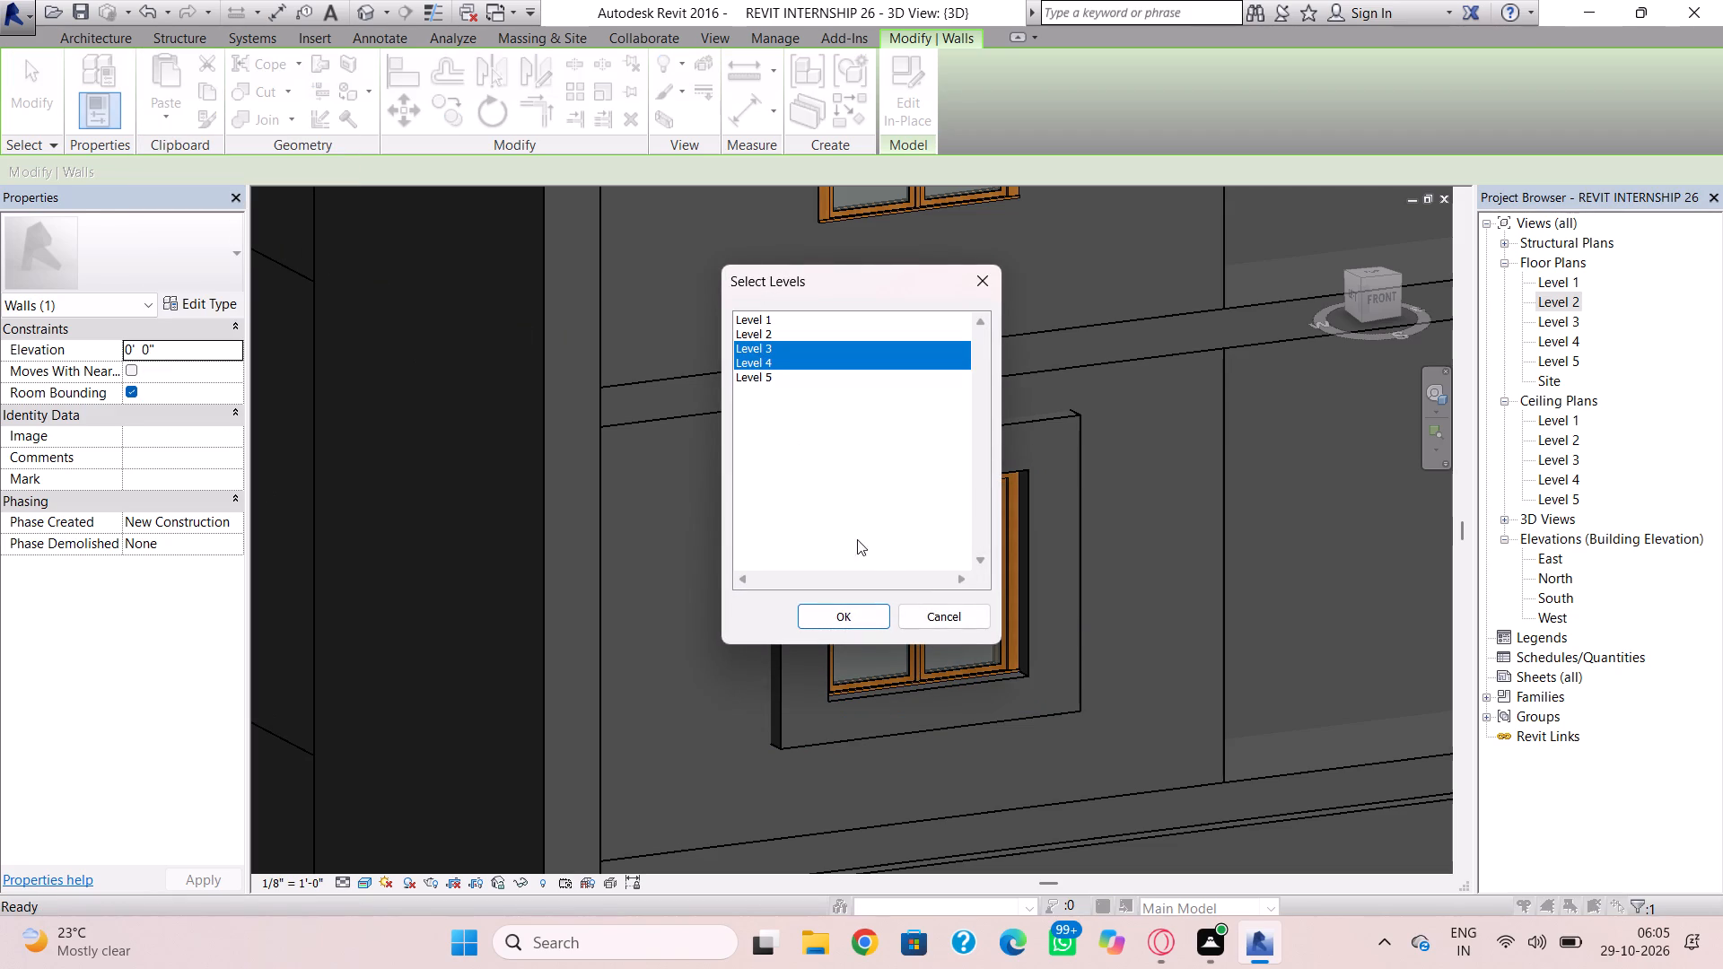
left_click(837, 612)
Delete the copied window surround standing above the roof.
middle_click_drag(914, 490, 941, 815)
scroll(941, 815, "down", 4)
scroll(931, 712, "down", 4)
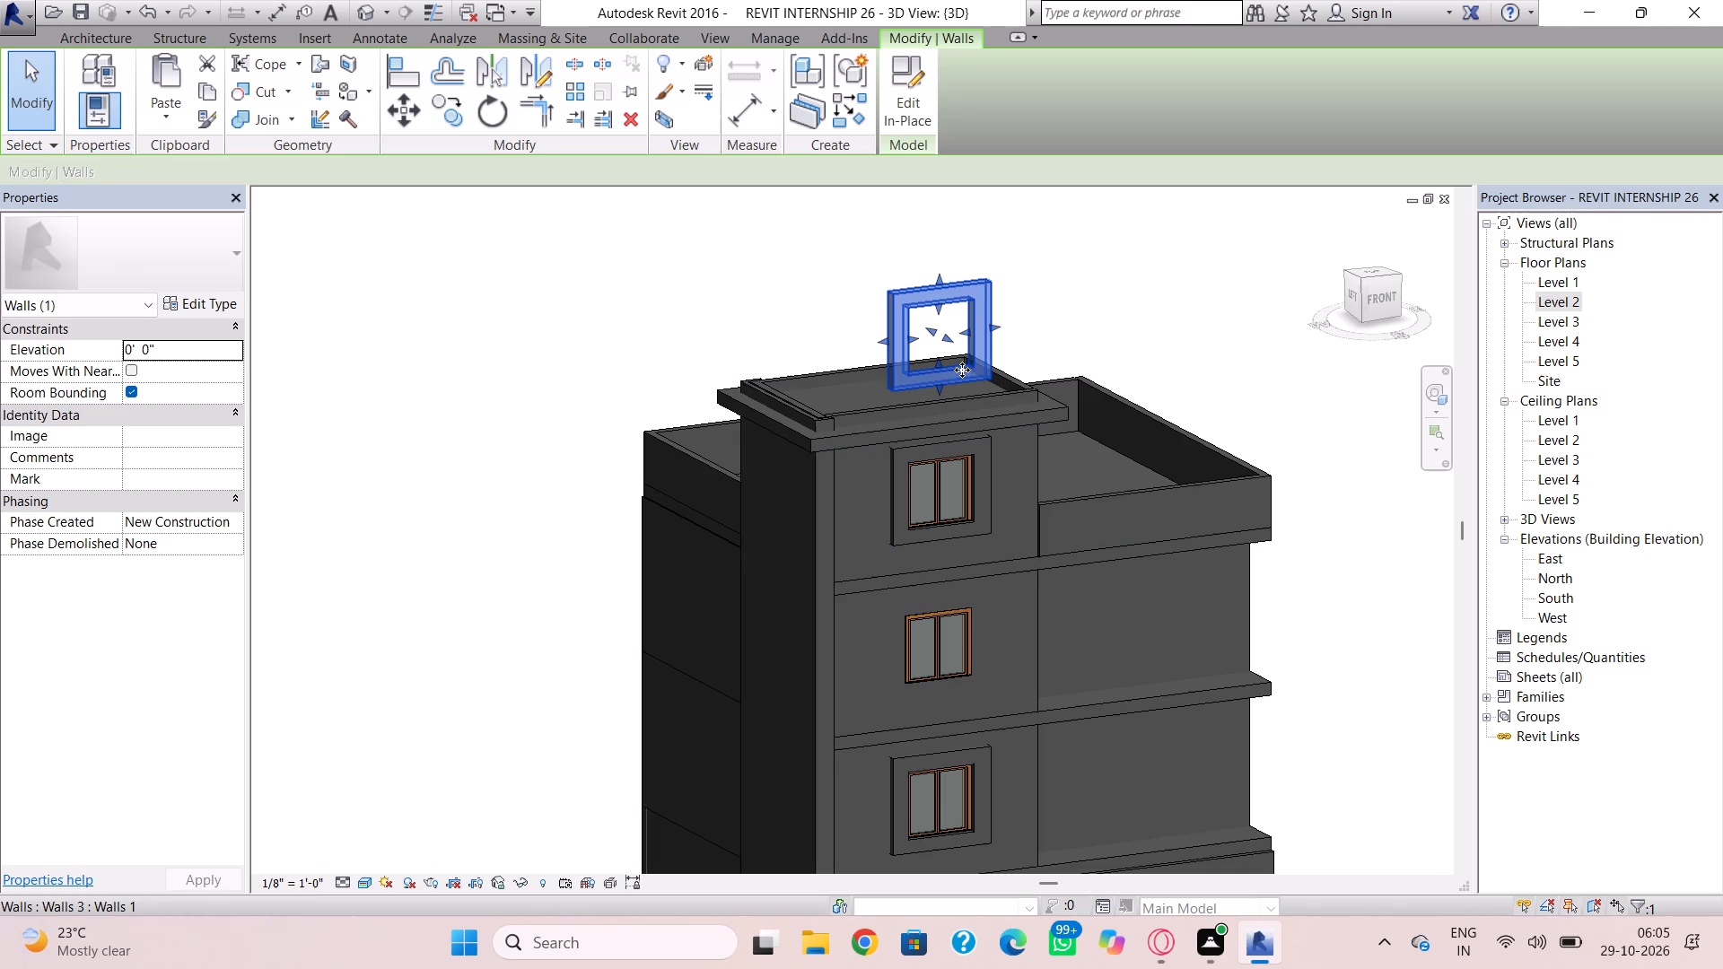
key("Escape")
left_click(962, 370)
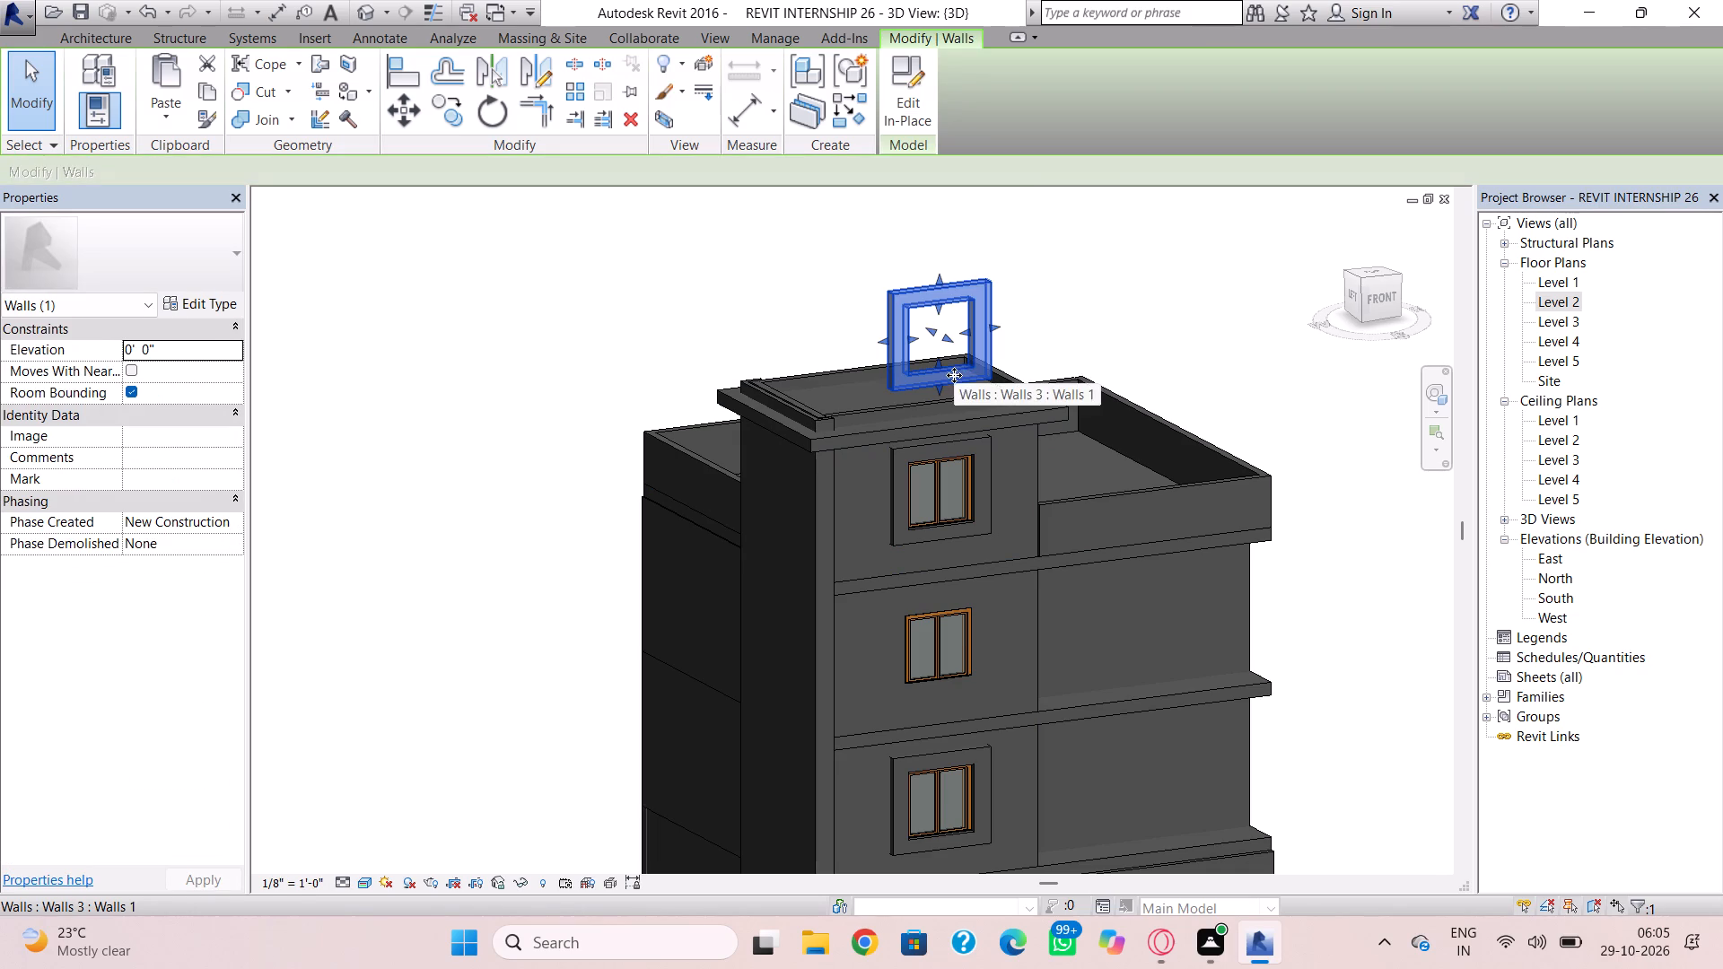
key("Delete")
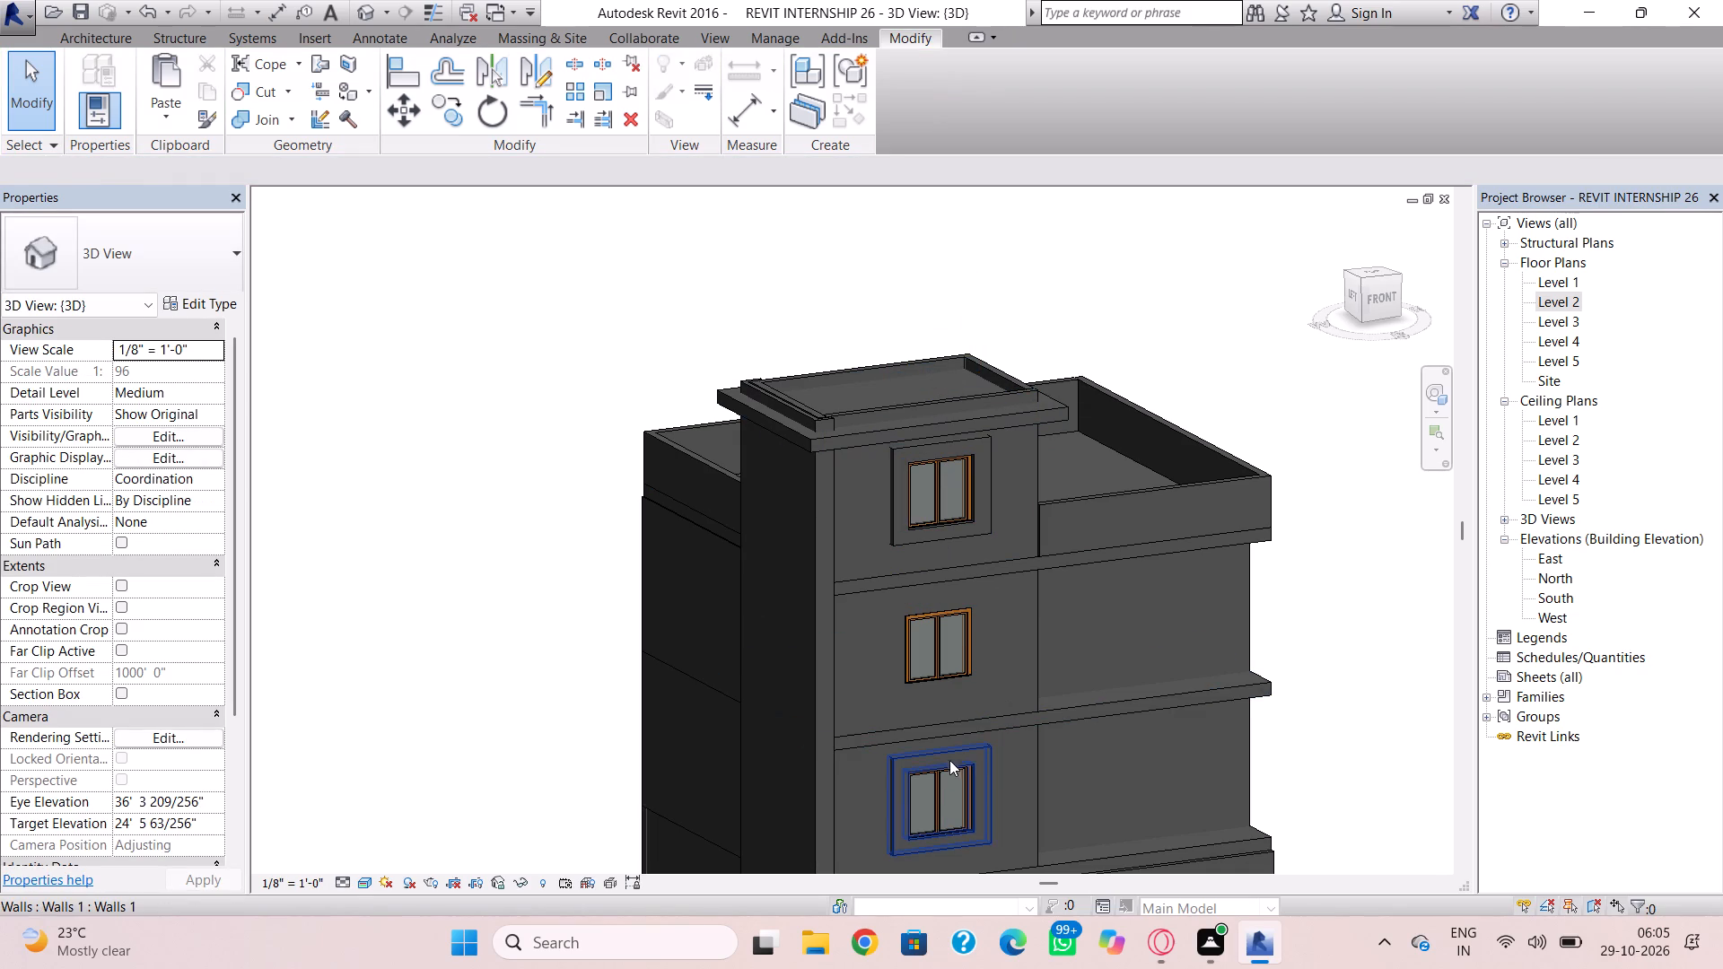
Copy the lowest window surround and paste it aligned to Level 2 so that it frames the middle window.
left_click(949, 755)
left_click(203, 97)
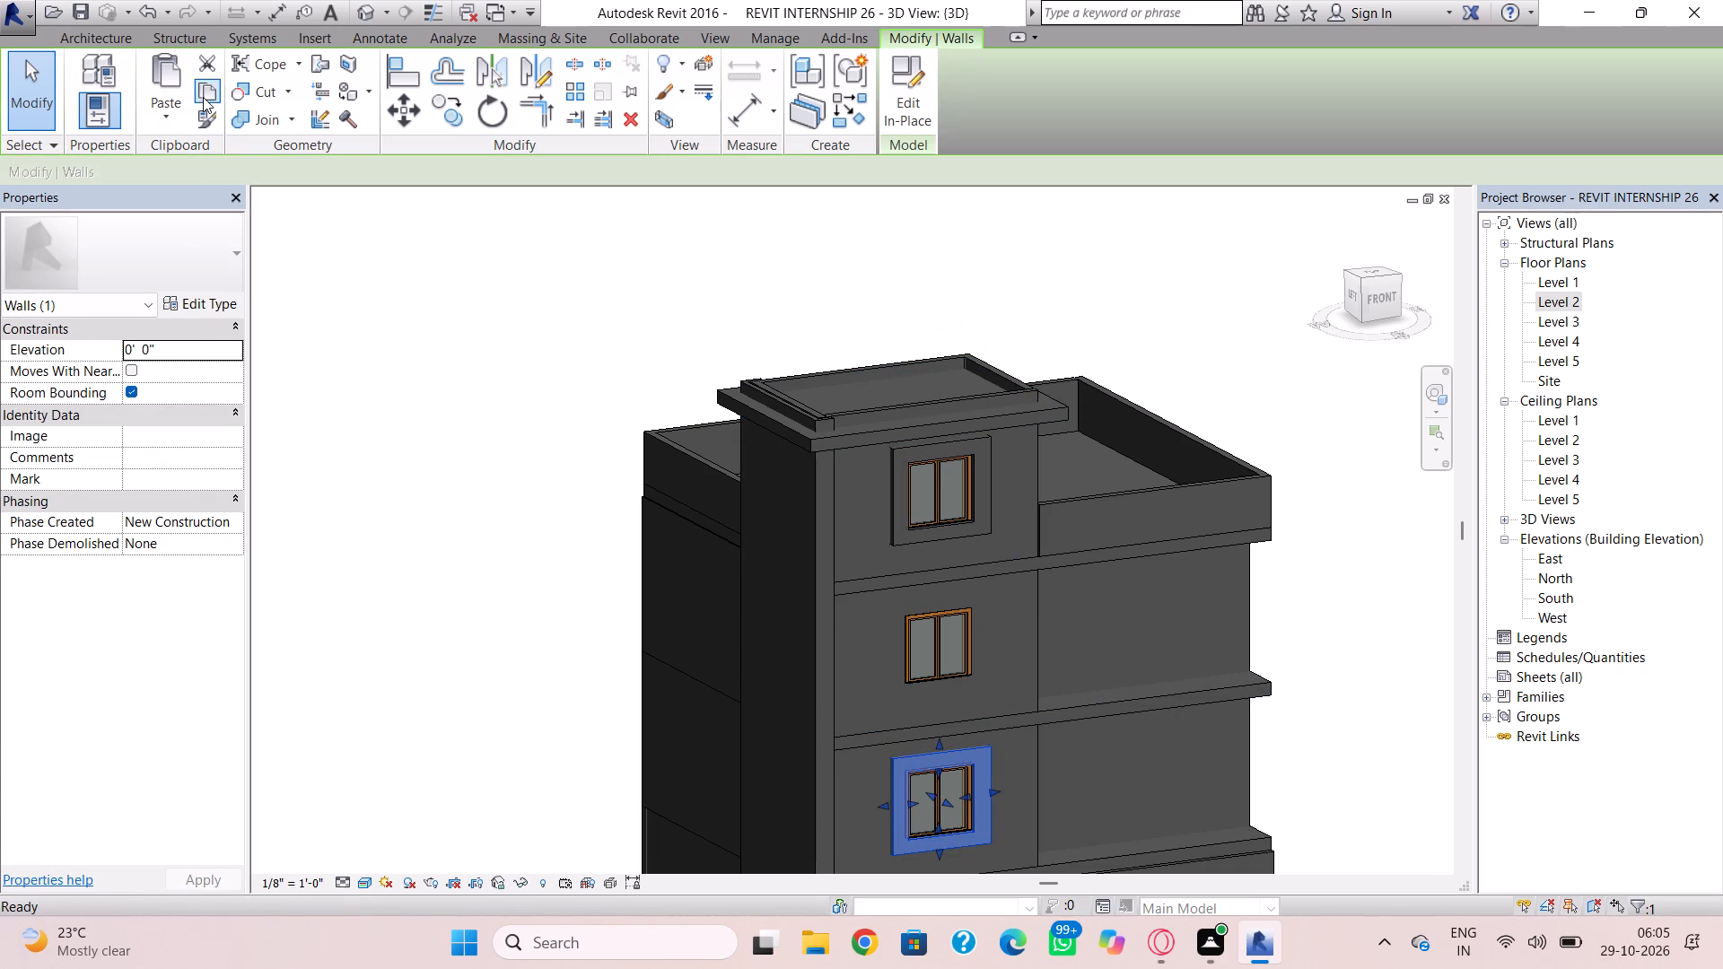
left_click(187, 103)
left_click(229, 187)
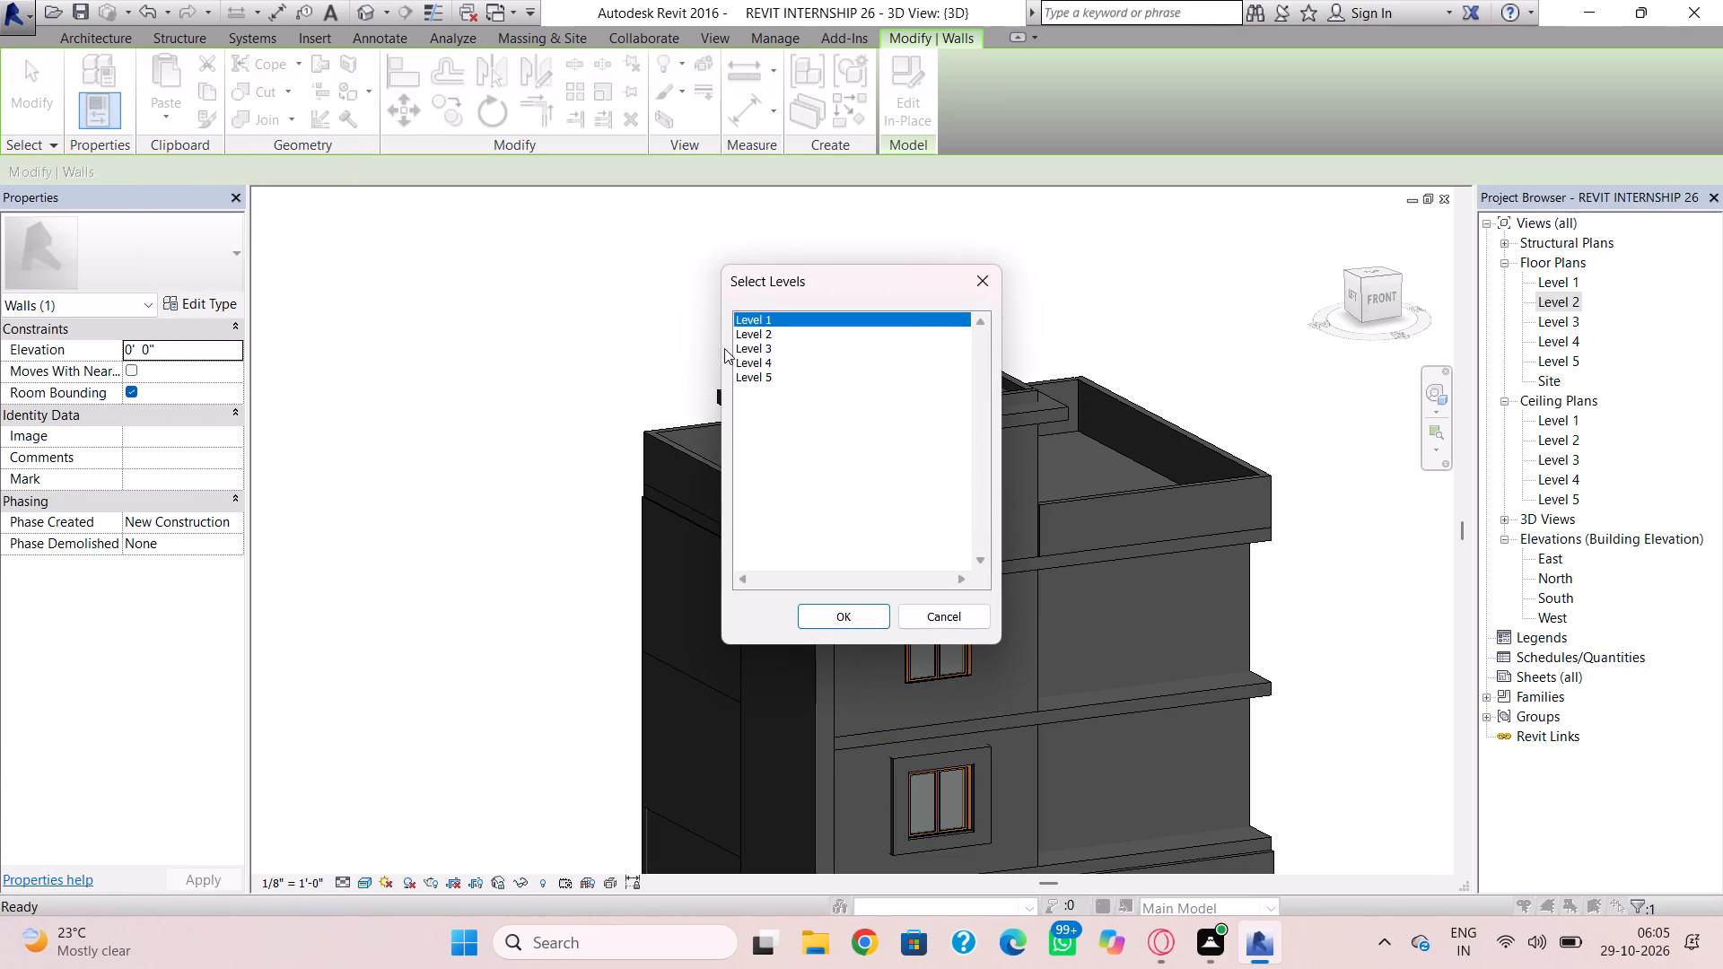
left_click(744, 339)
left_click(837, 608)
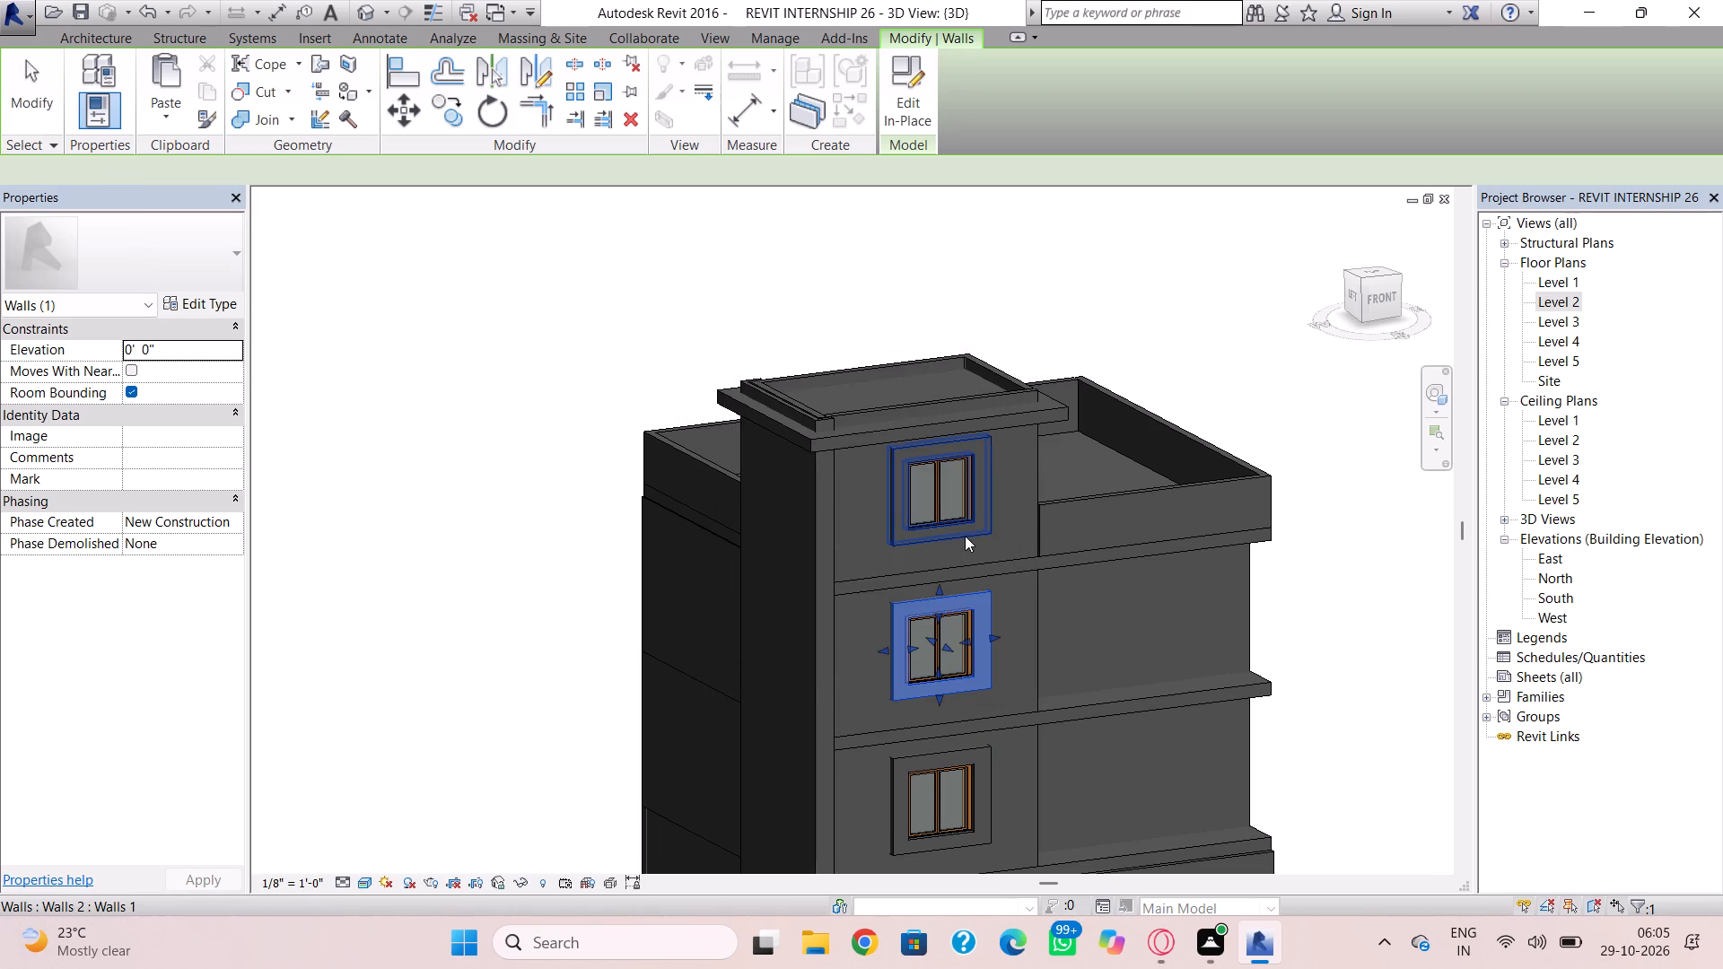
key("Escape")
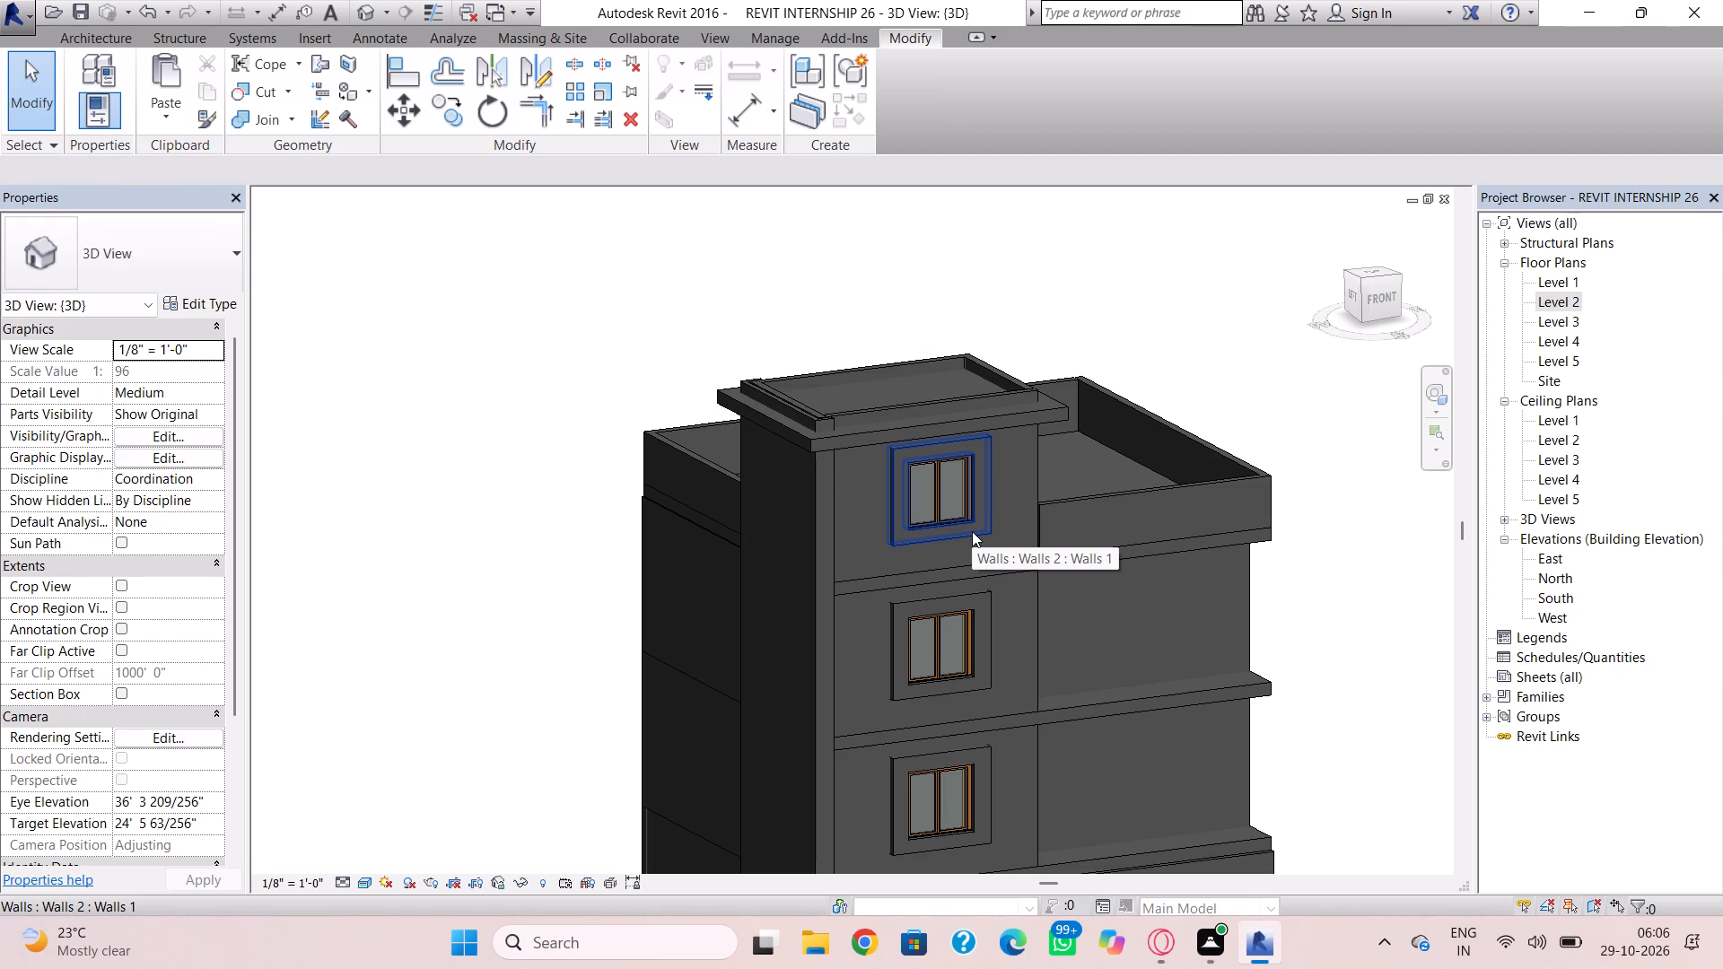
key("Escape")
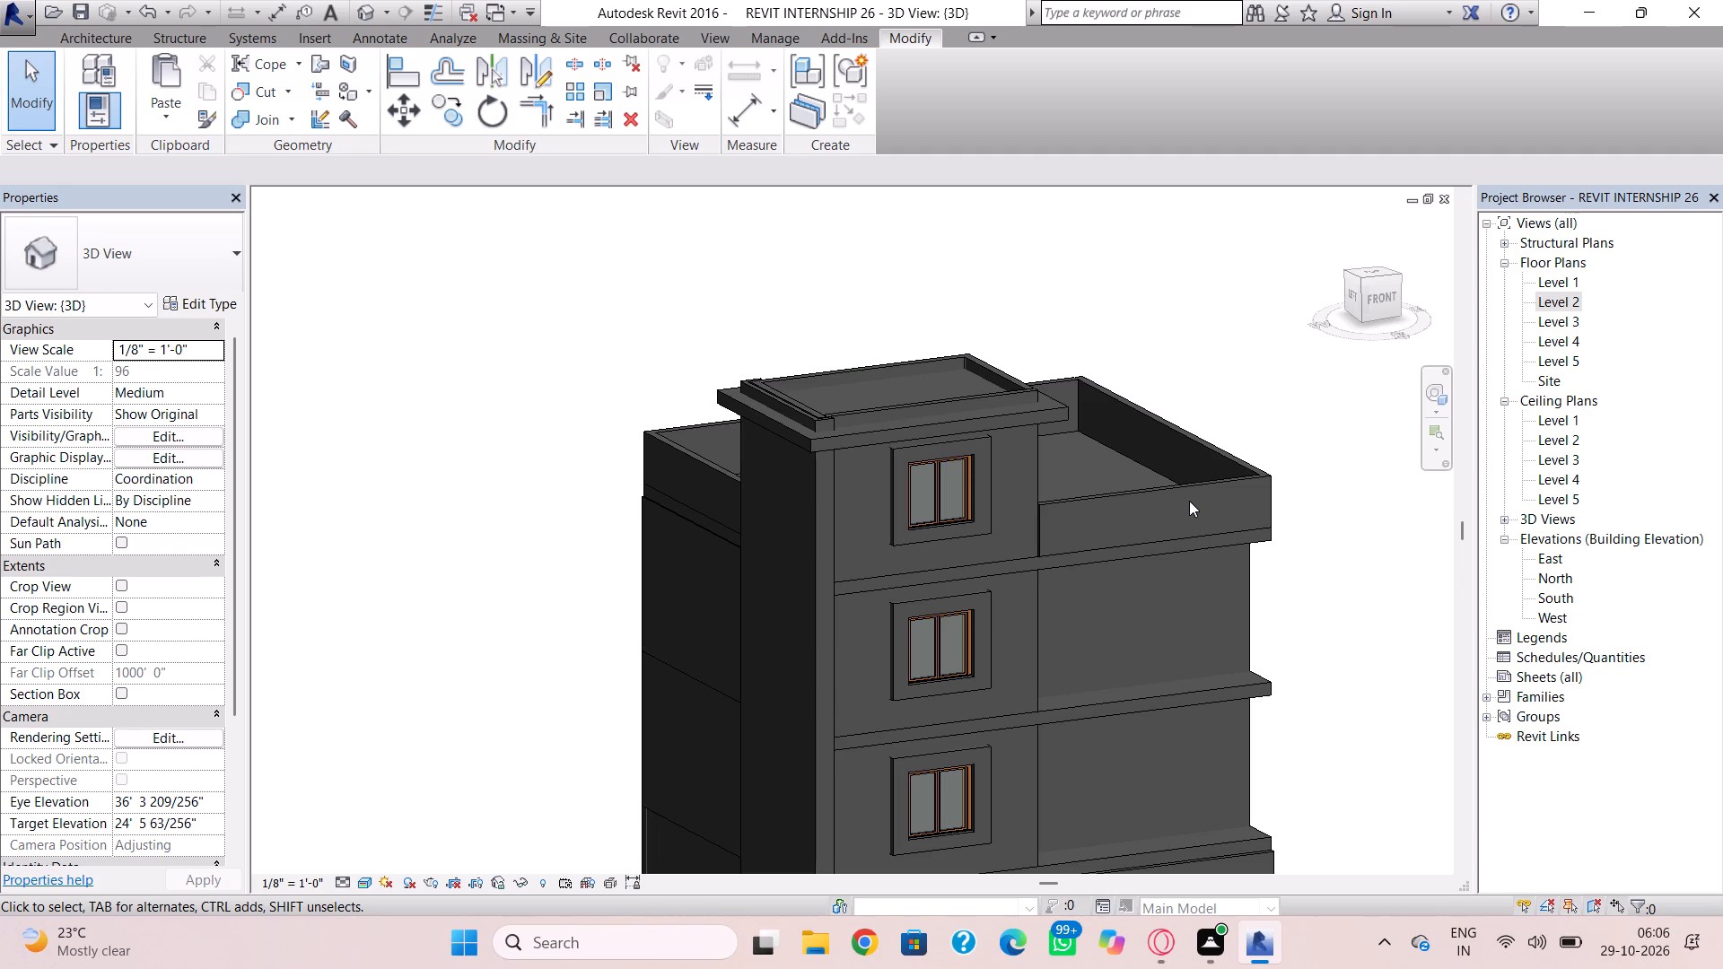
In the Level 2 floor plan, nudge the recessed front wall back to 14' 11" from the parallel wall behind it.
scroll(1186, 501, "down", 2)
middle_click_drag(1181, 498, 1103, 438)
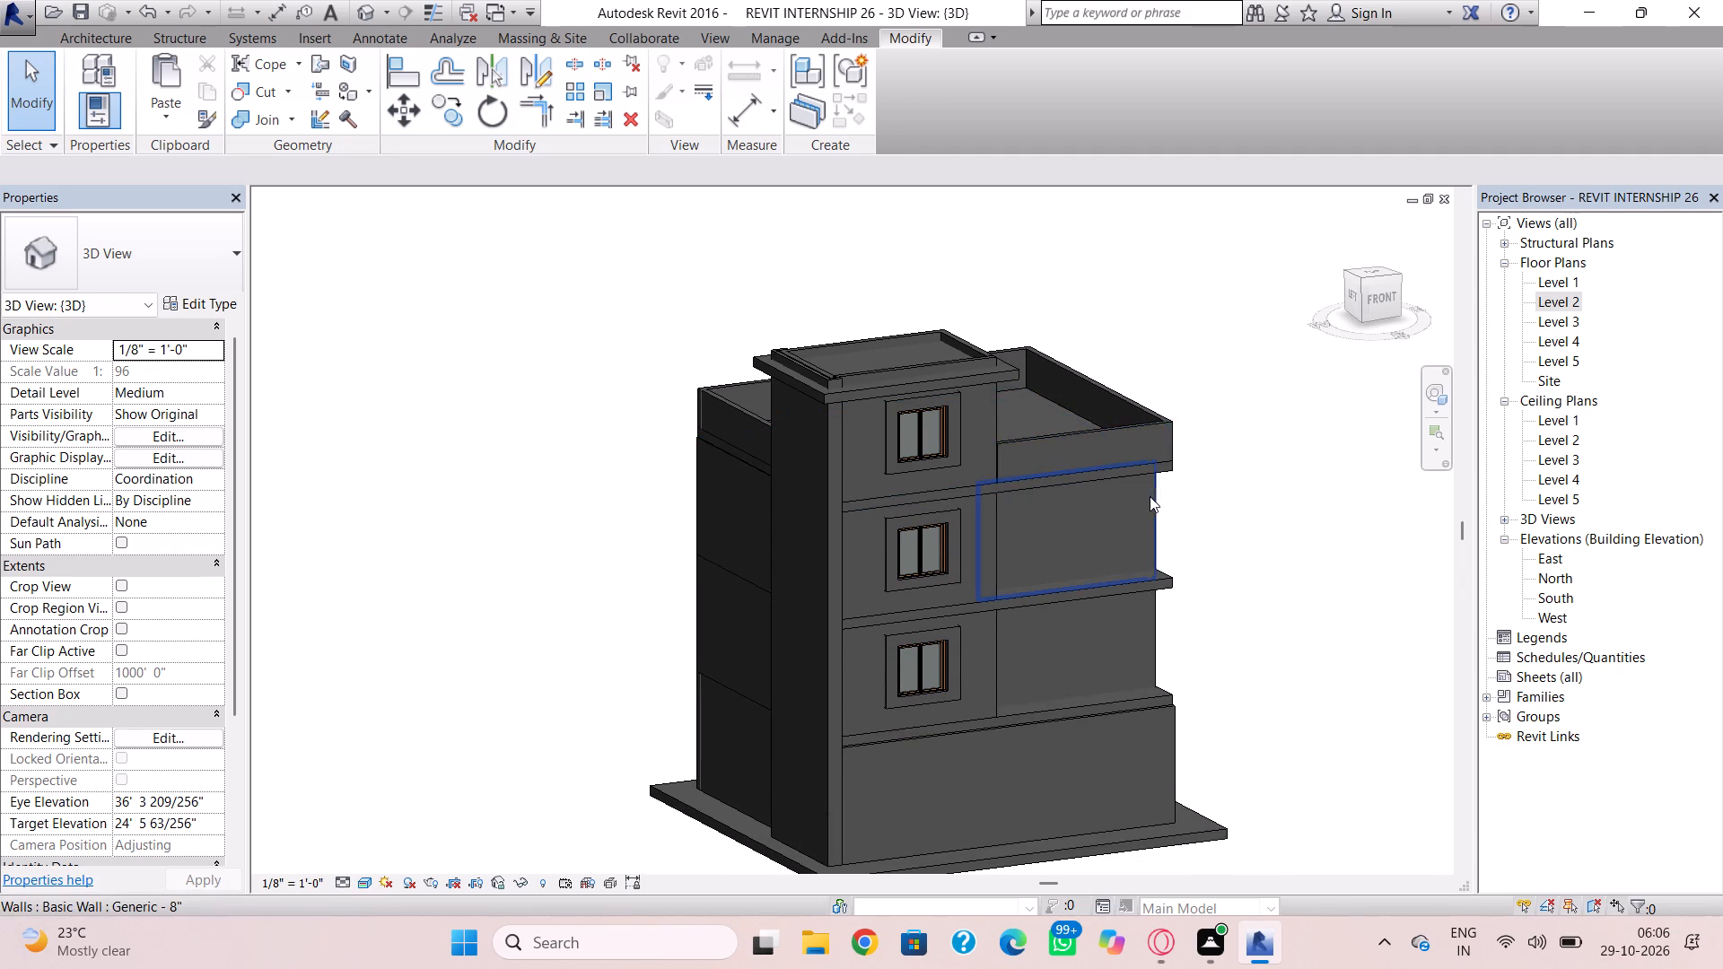
right_click_drag(1150, 496, 1005, 649, "shift")
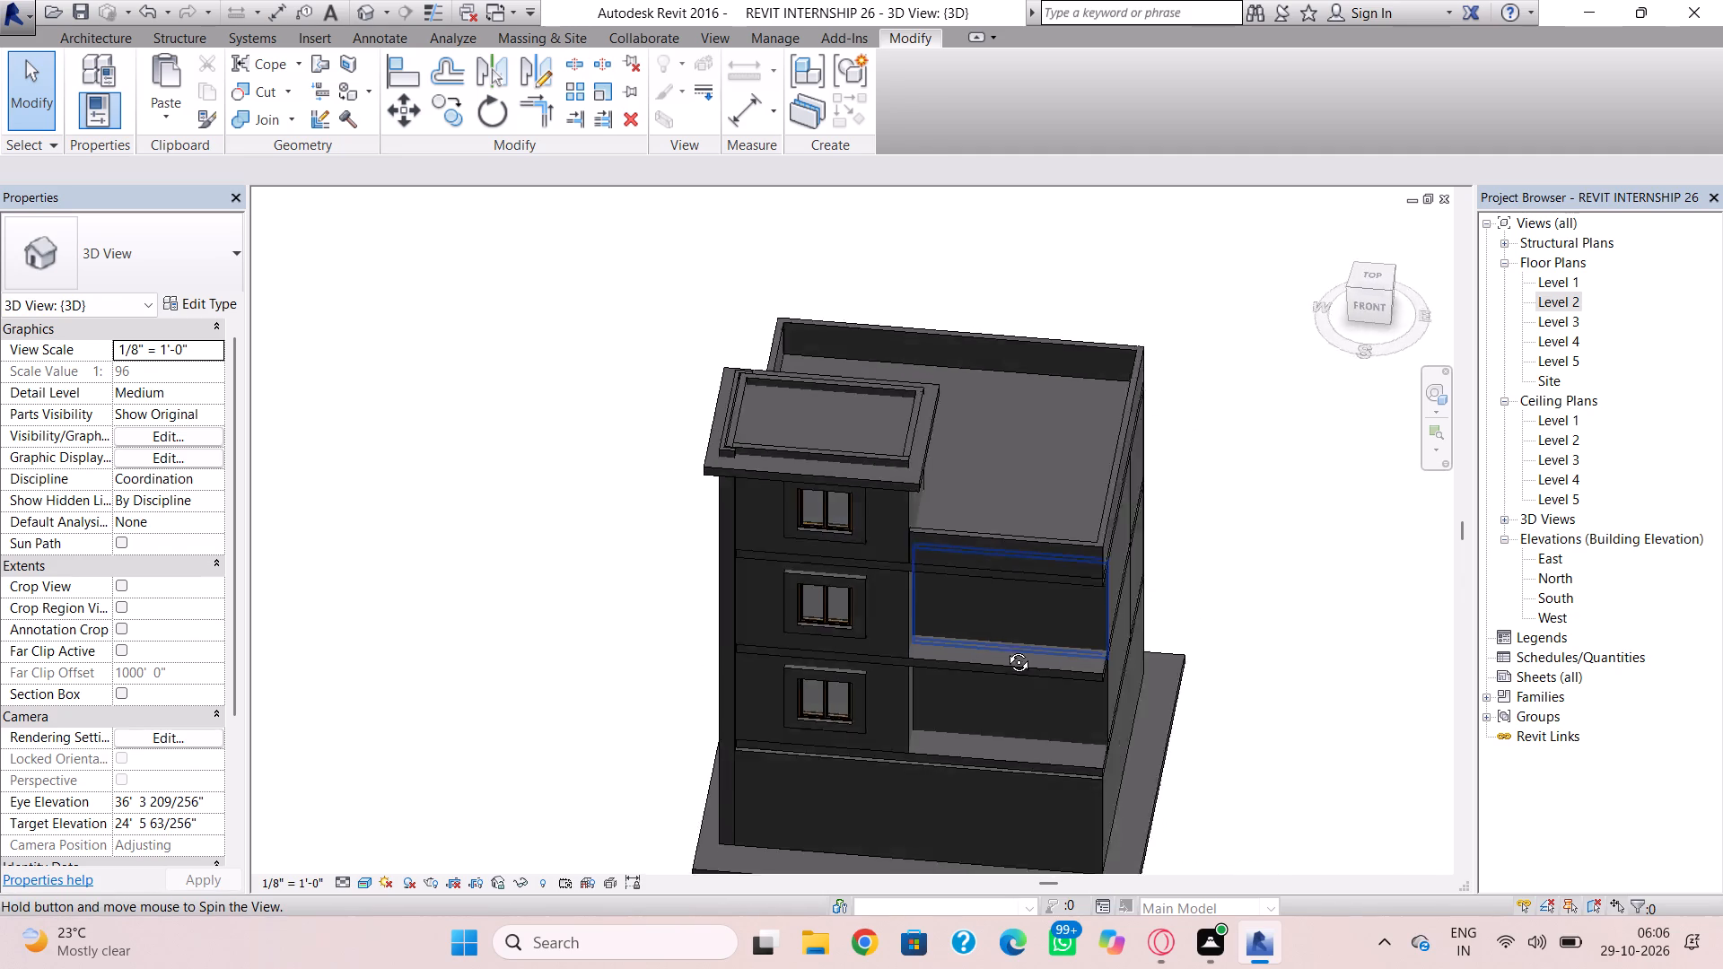
right_click_drag(1005, 649, 936, 501, "shift")
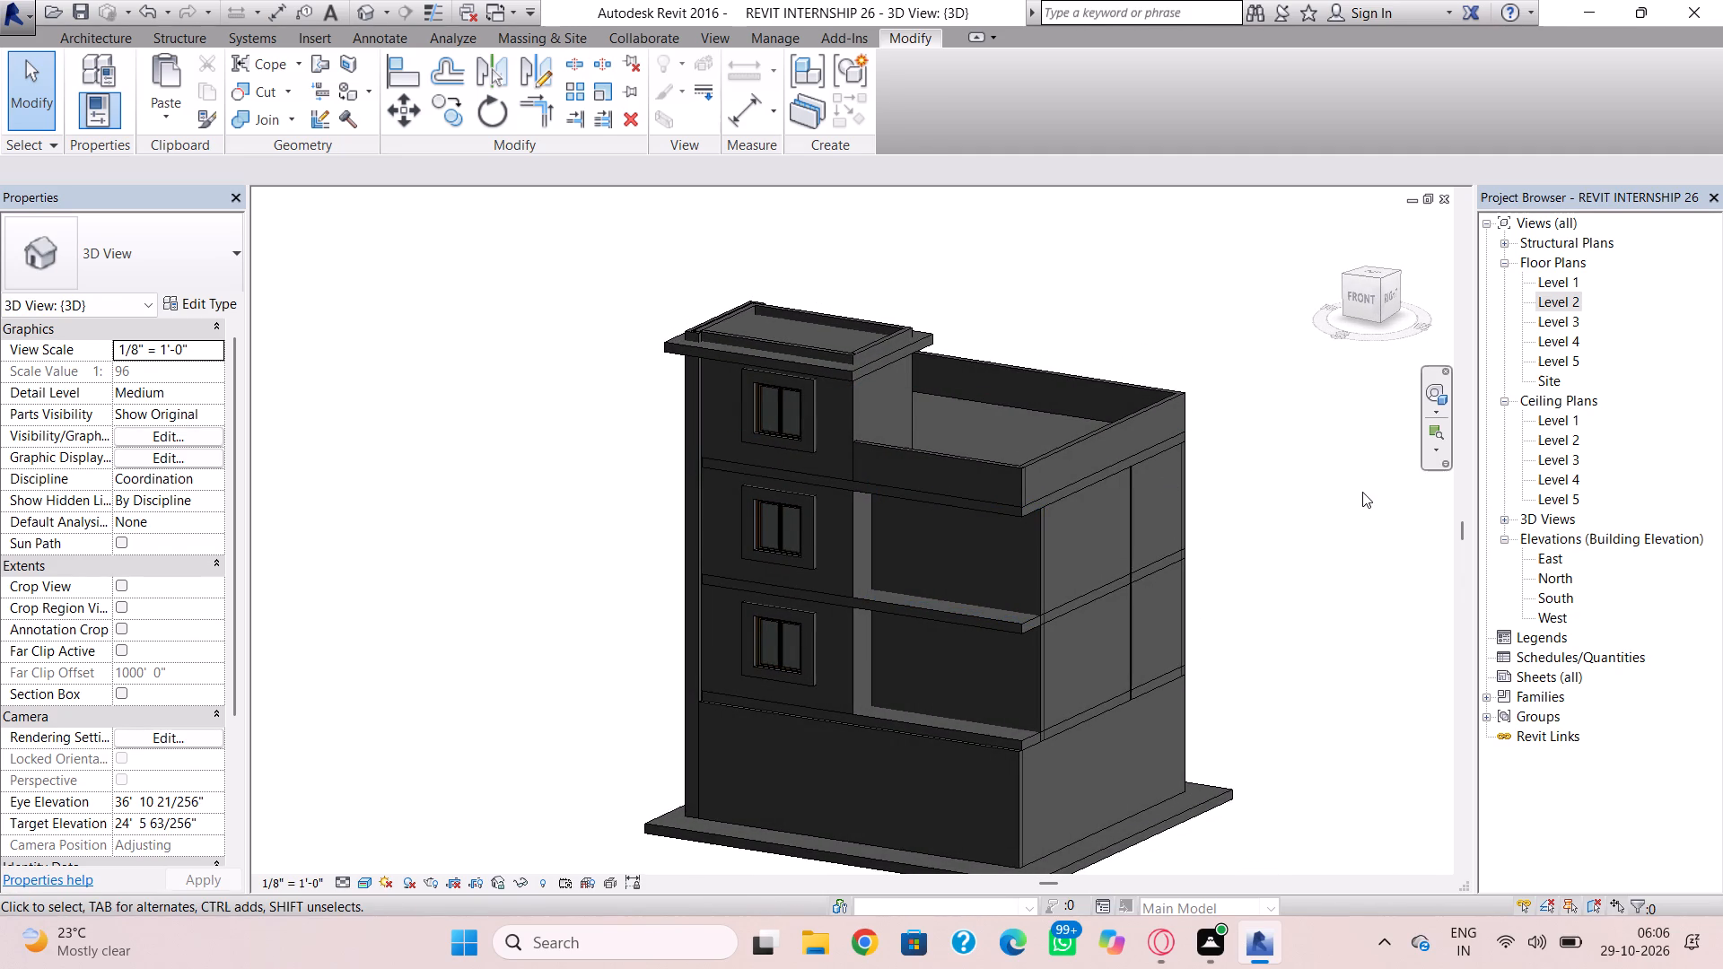
double_click(1566, 305)
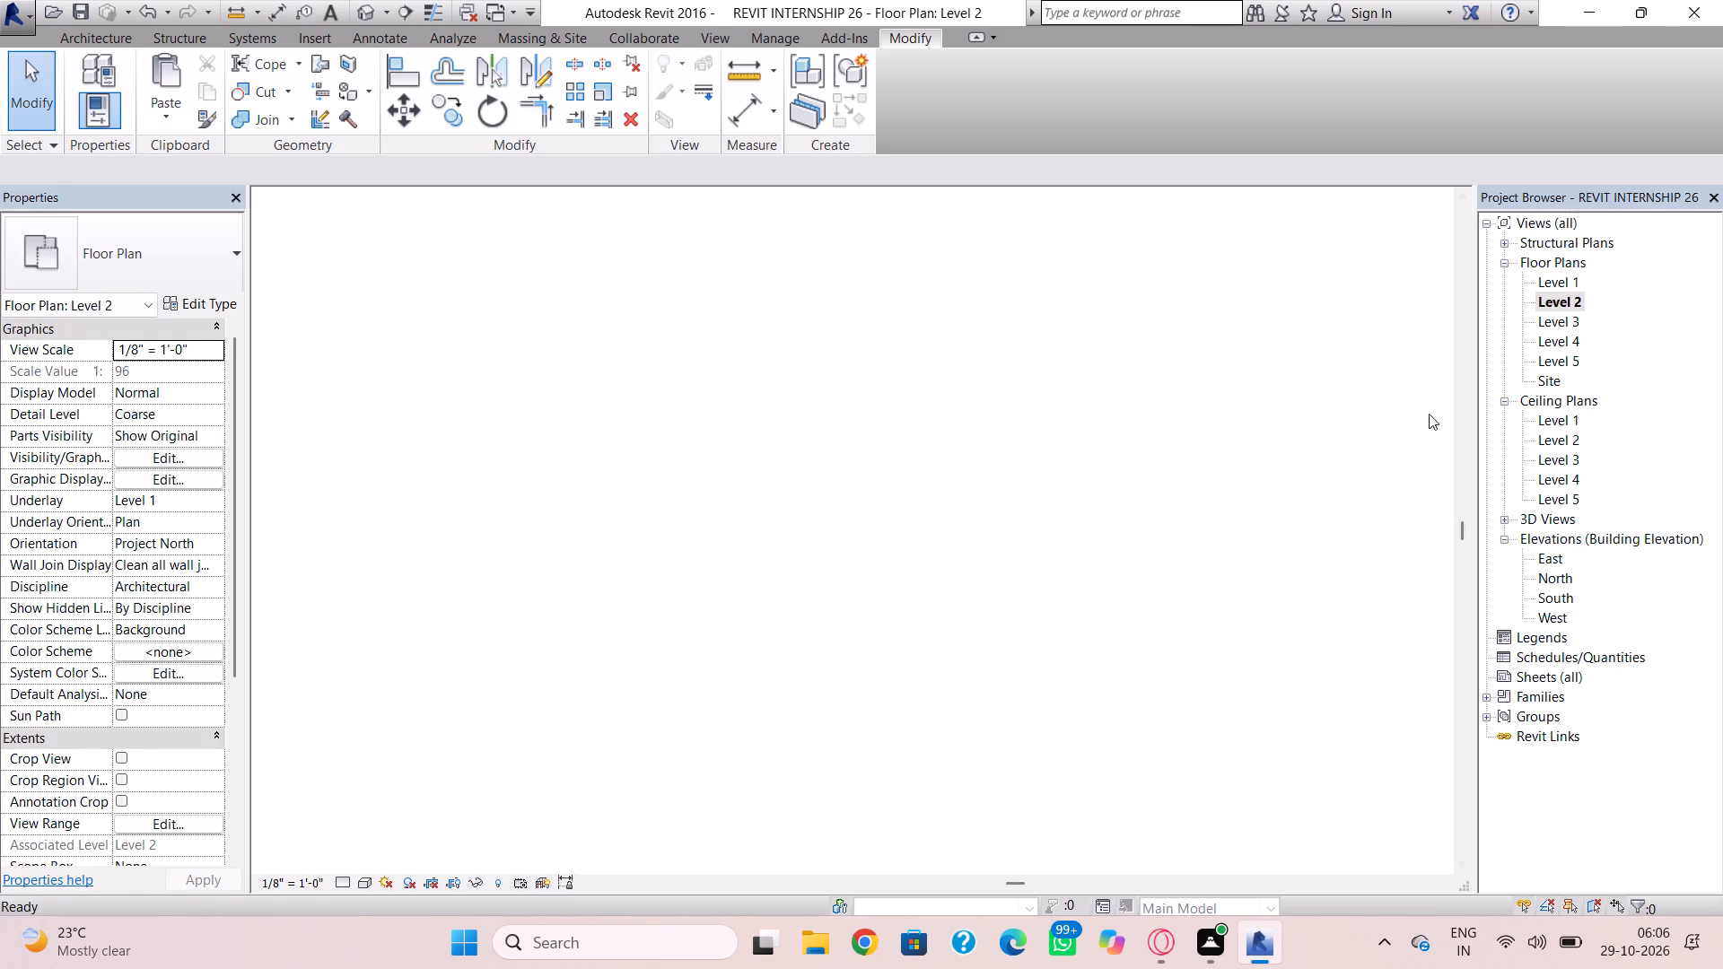
scroll(1285, 488, "down", 4)
middle_click_drag(1269, 492, 1070, 536)
scroll(1010, 574, "up", 6)
scroll(935, 596, "up", 3)
left_click(940, 584)
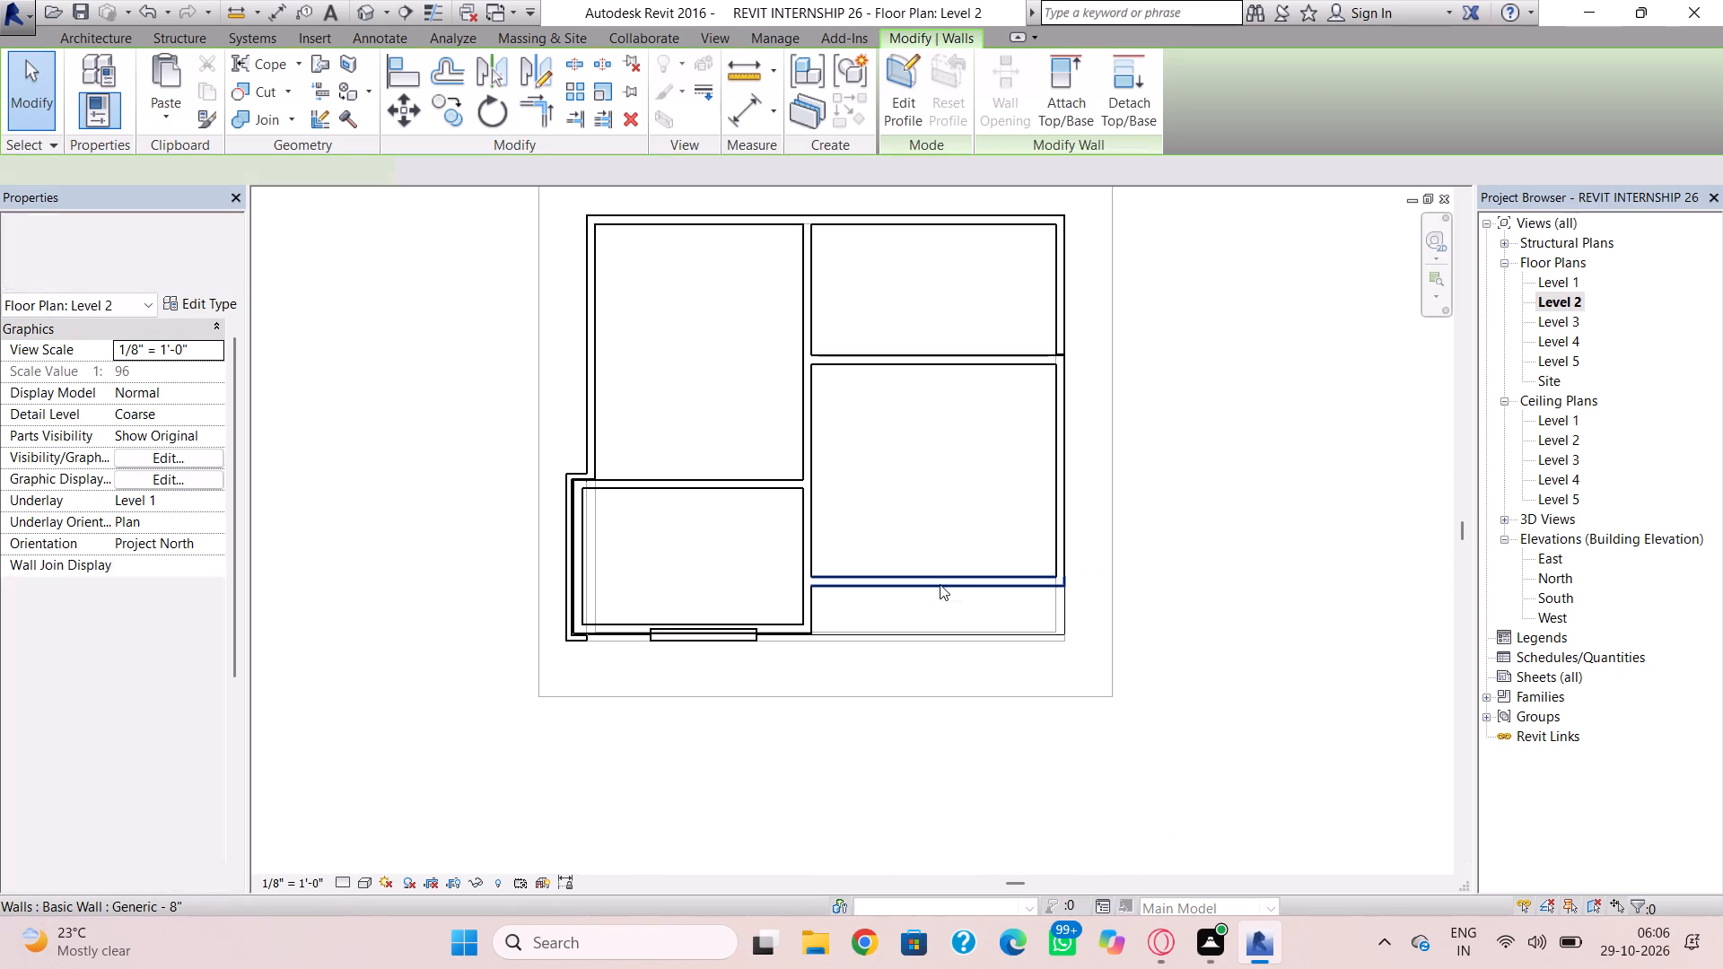
key("Up")
key("Up")
key("Up")
key("Up")
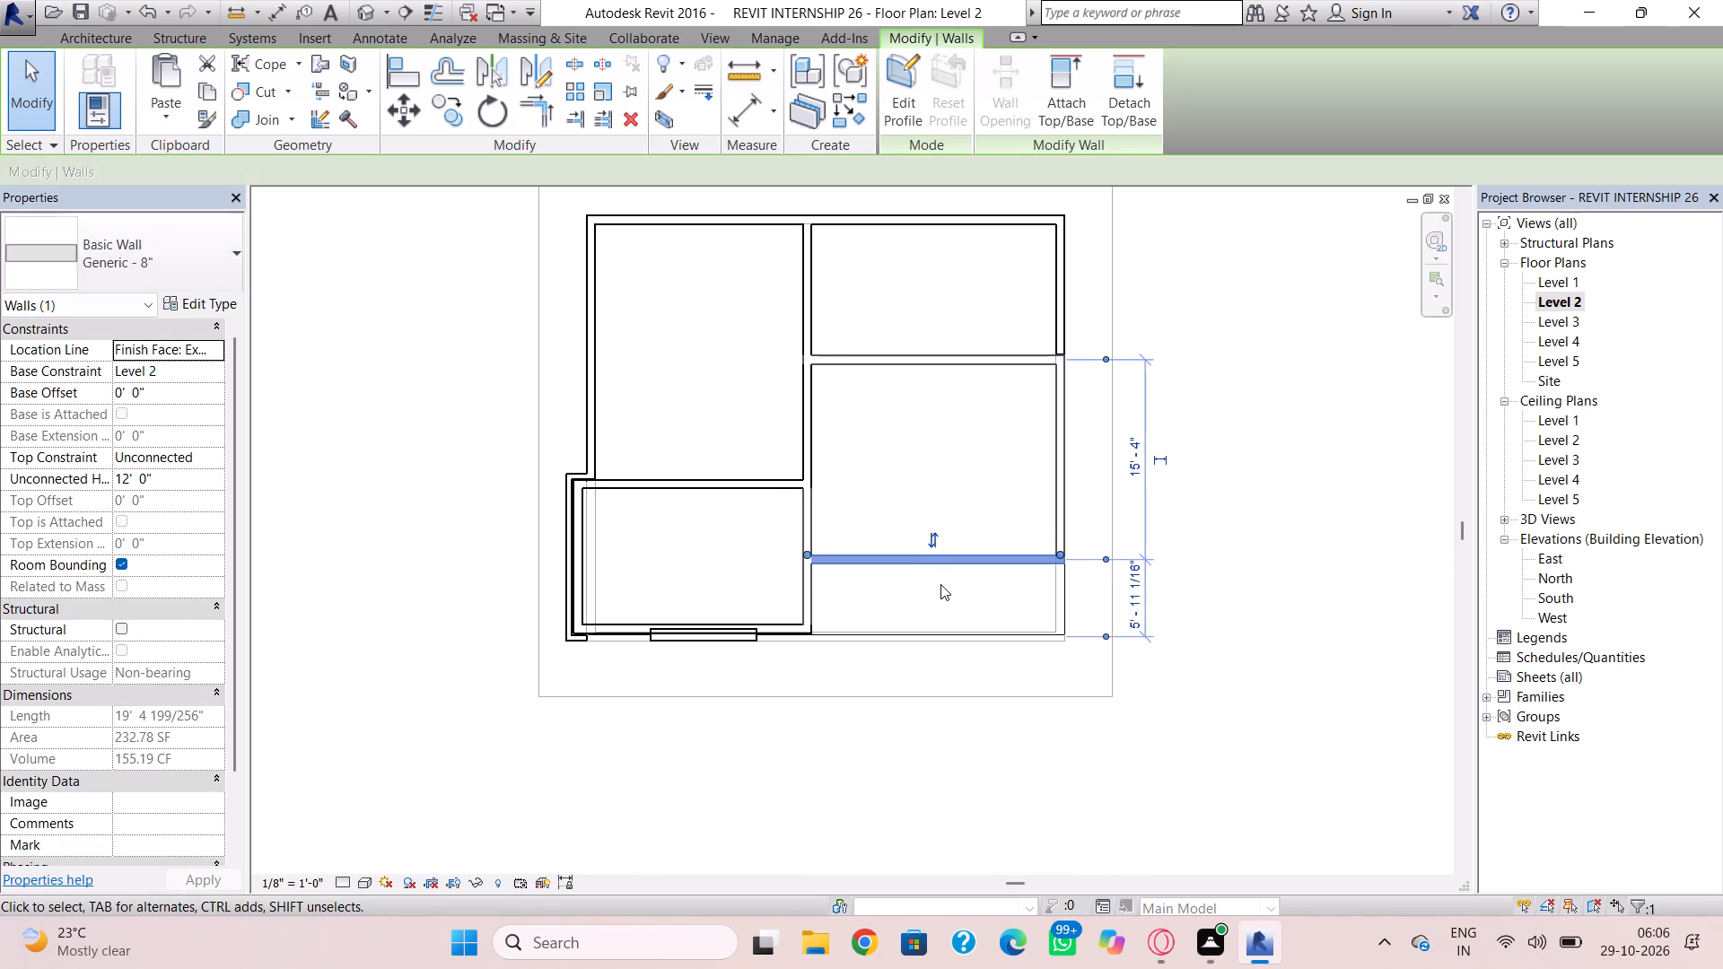
key("Up")
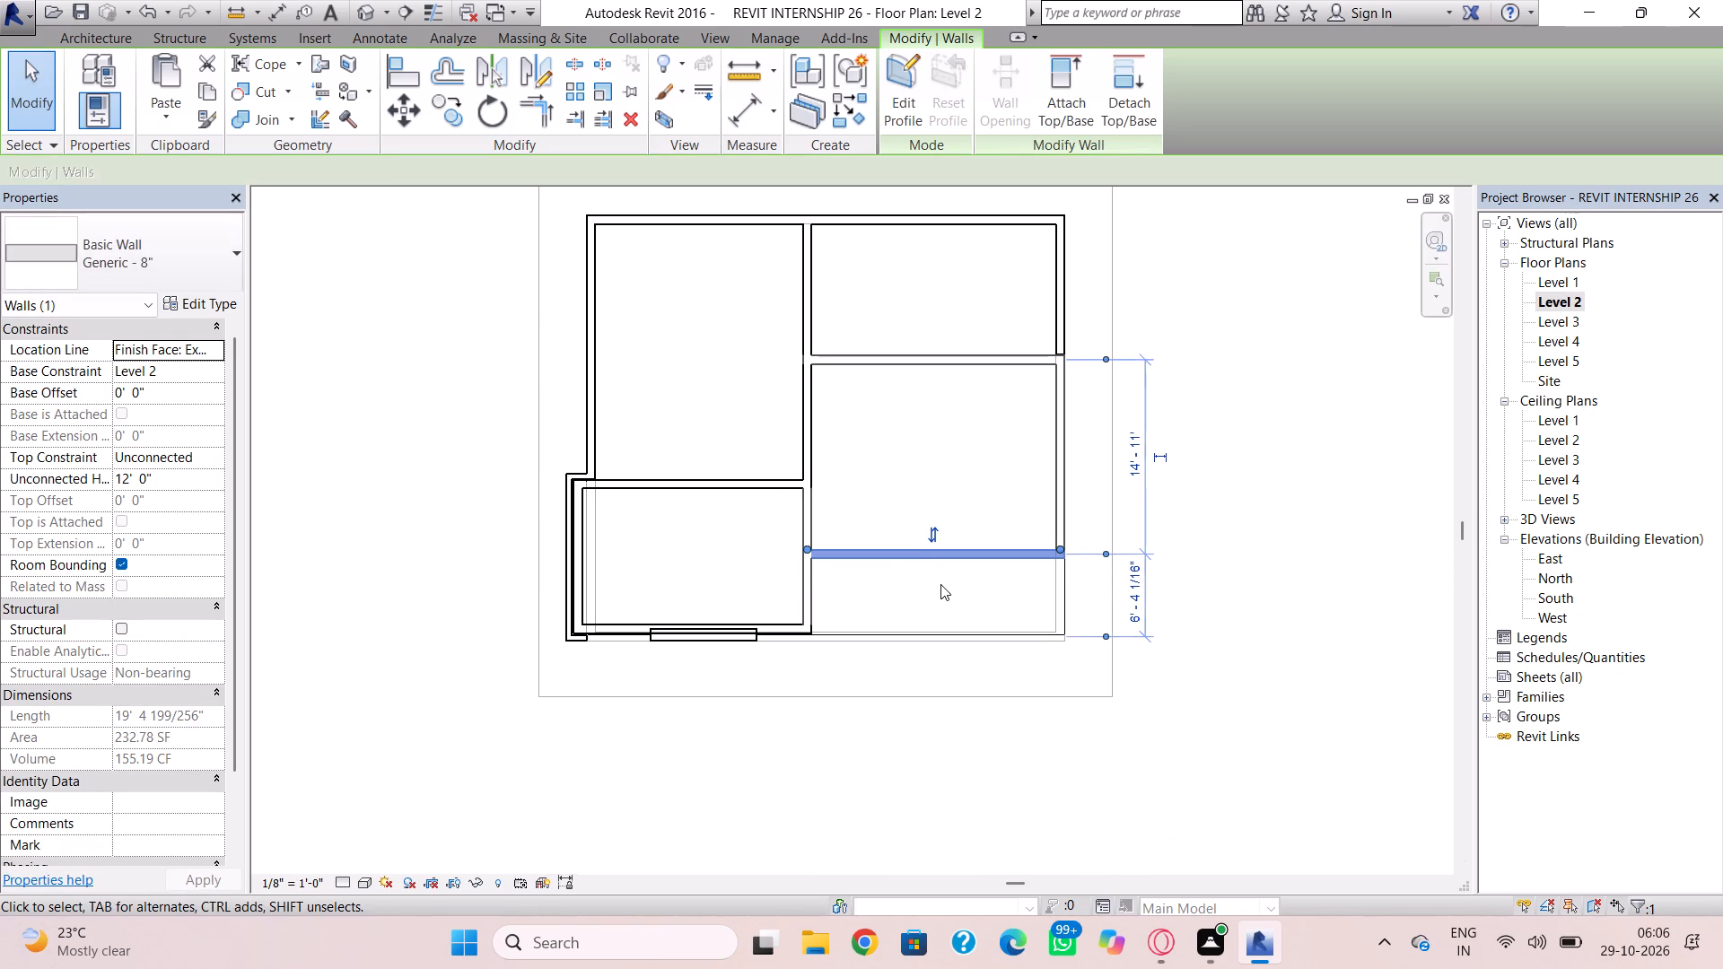
In the Level 3 floor plan, nudge the recessed front wall back in line with the Level 2 wall beneath it.
left_click(1561, 327)
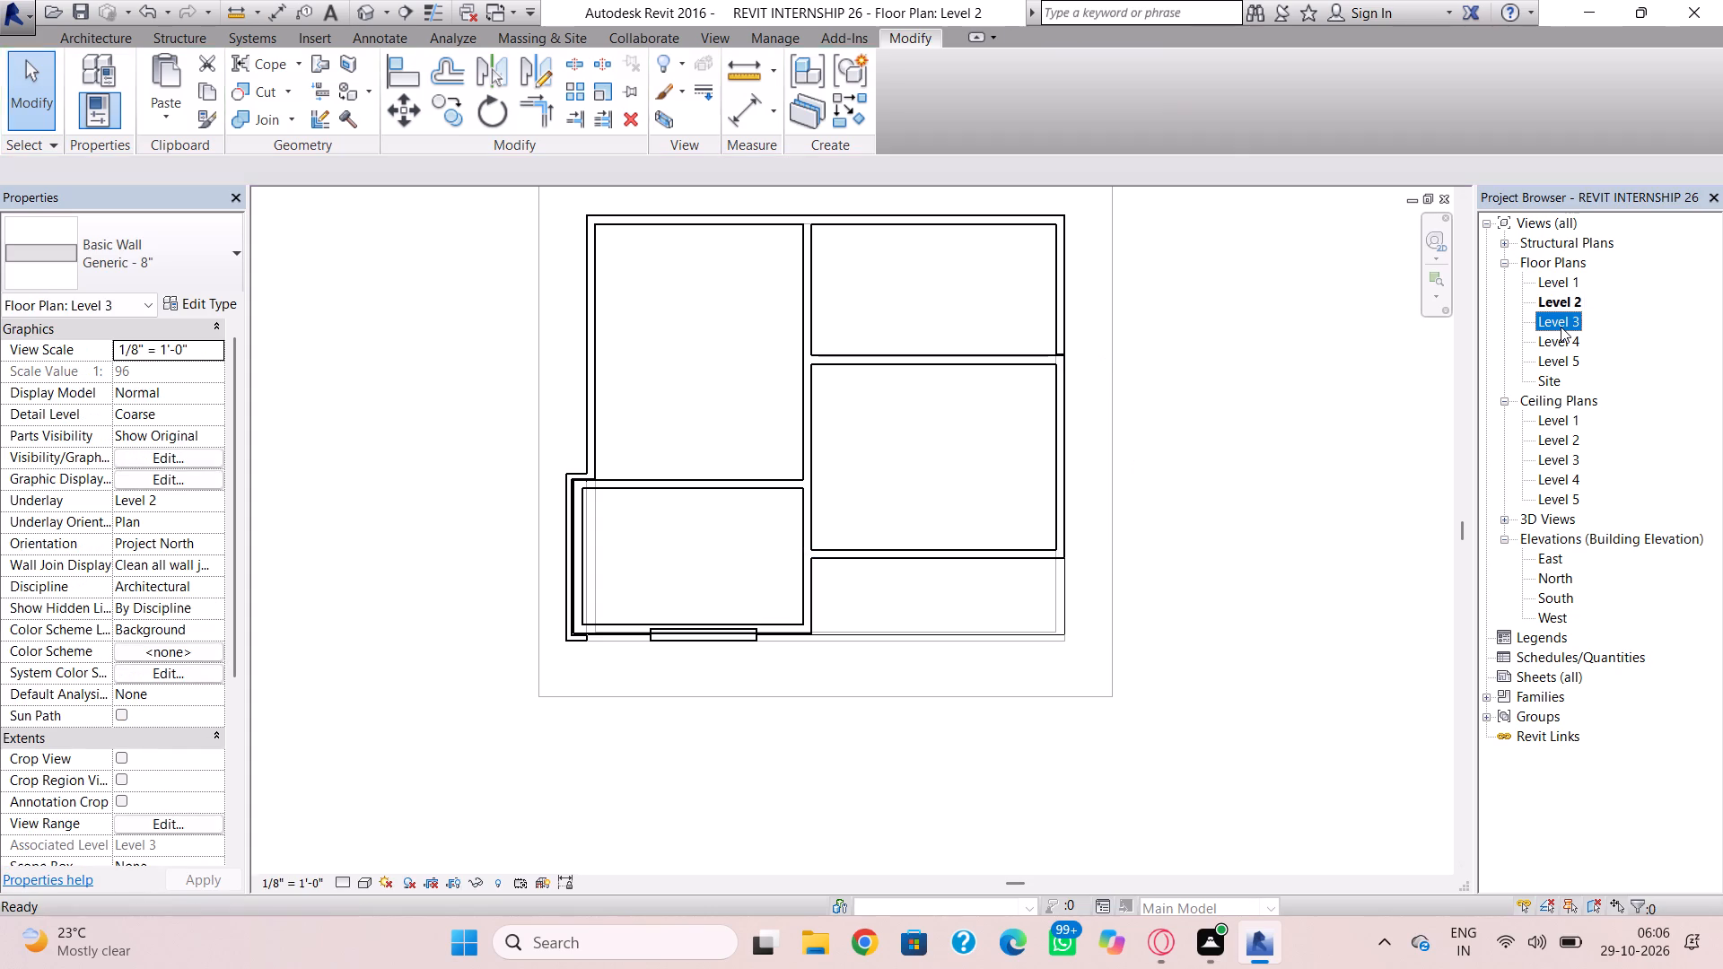
left_click(1561, 327)
left_click(1064, 575)
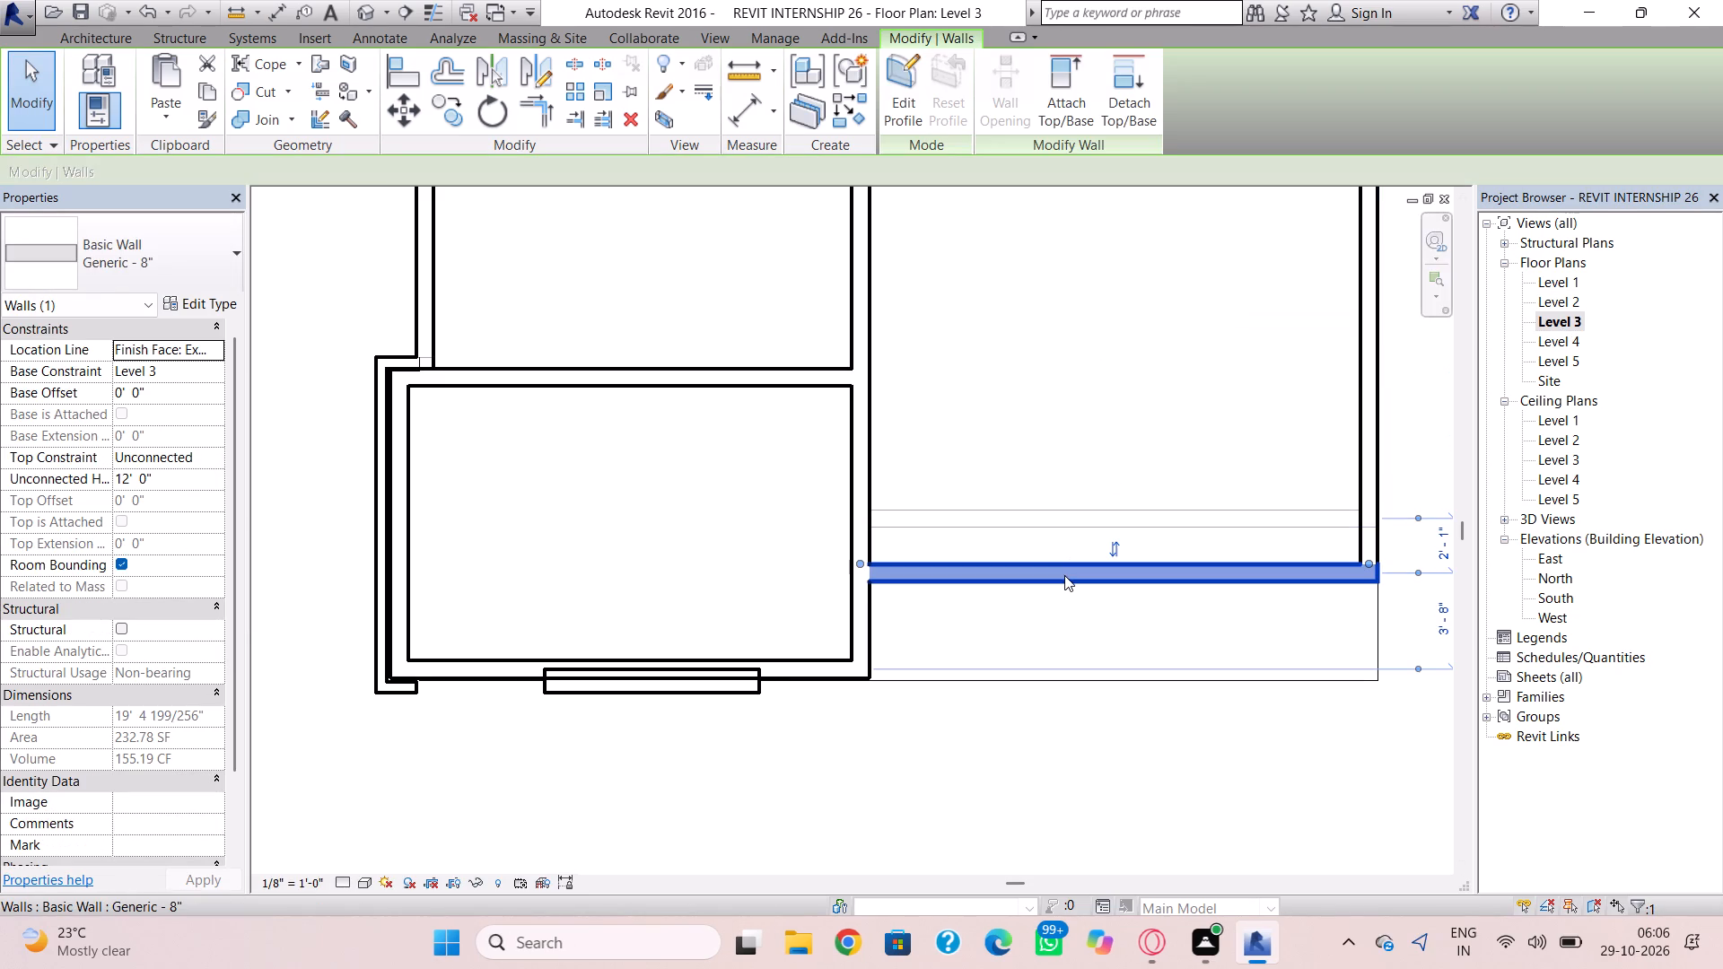
key("Up")
key("Up")
key("Up")
key("Up")
key("Up")
key("Up")
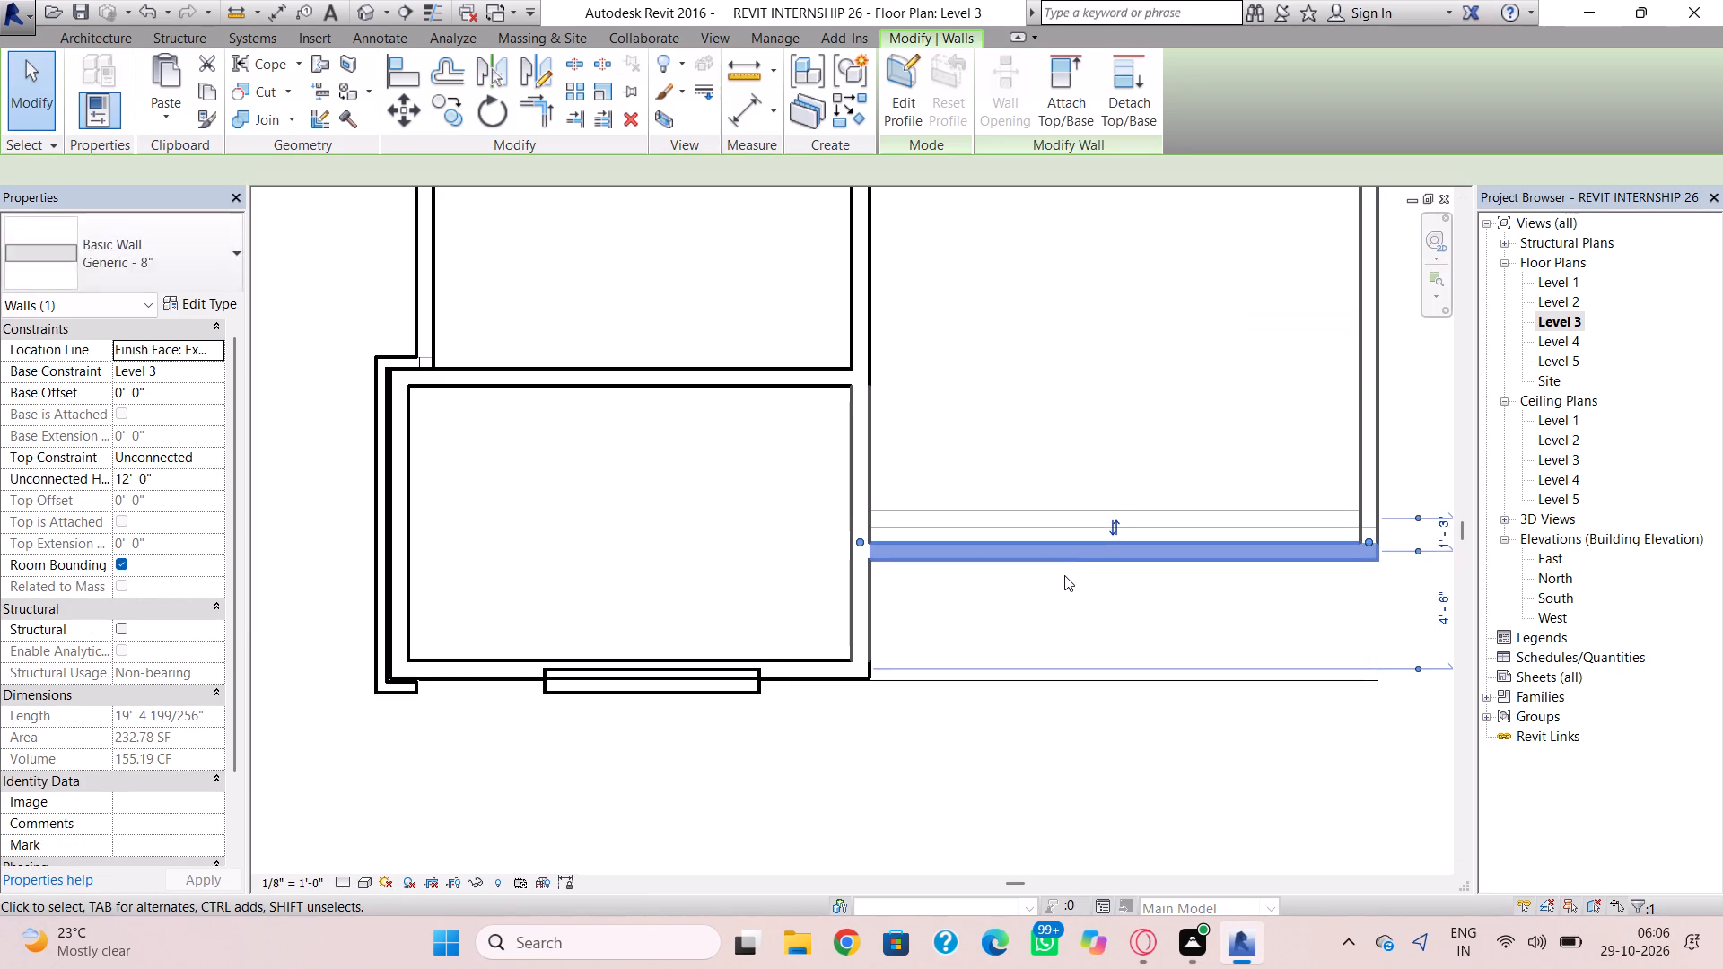
key("Up")
key("Up")
key("Up")
key("Up")
key("Up")
key("Up")
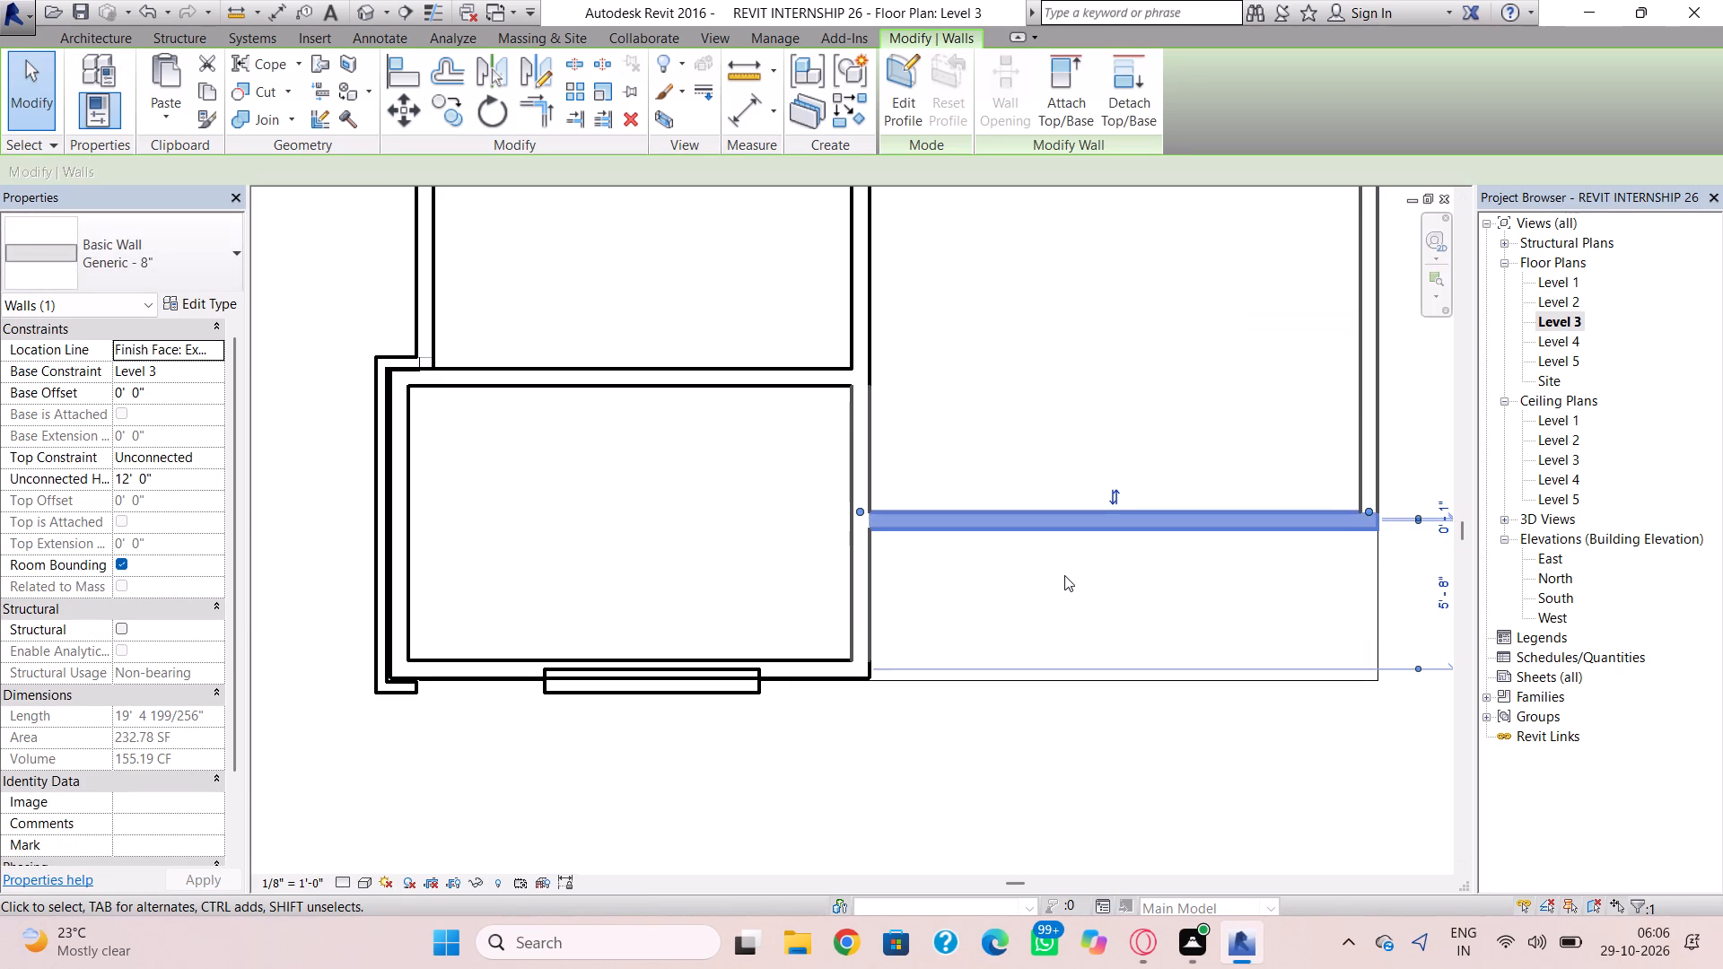
key("Up")
key("Escape")
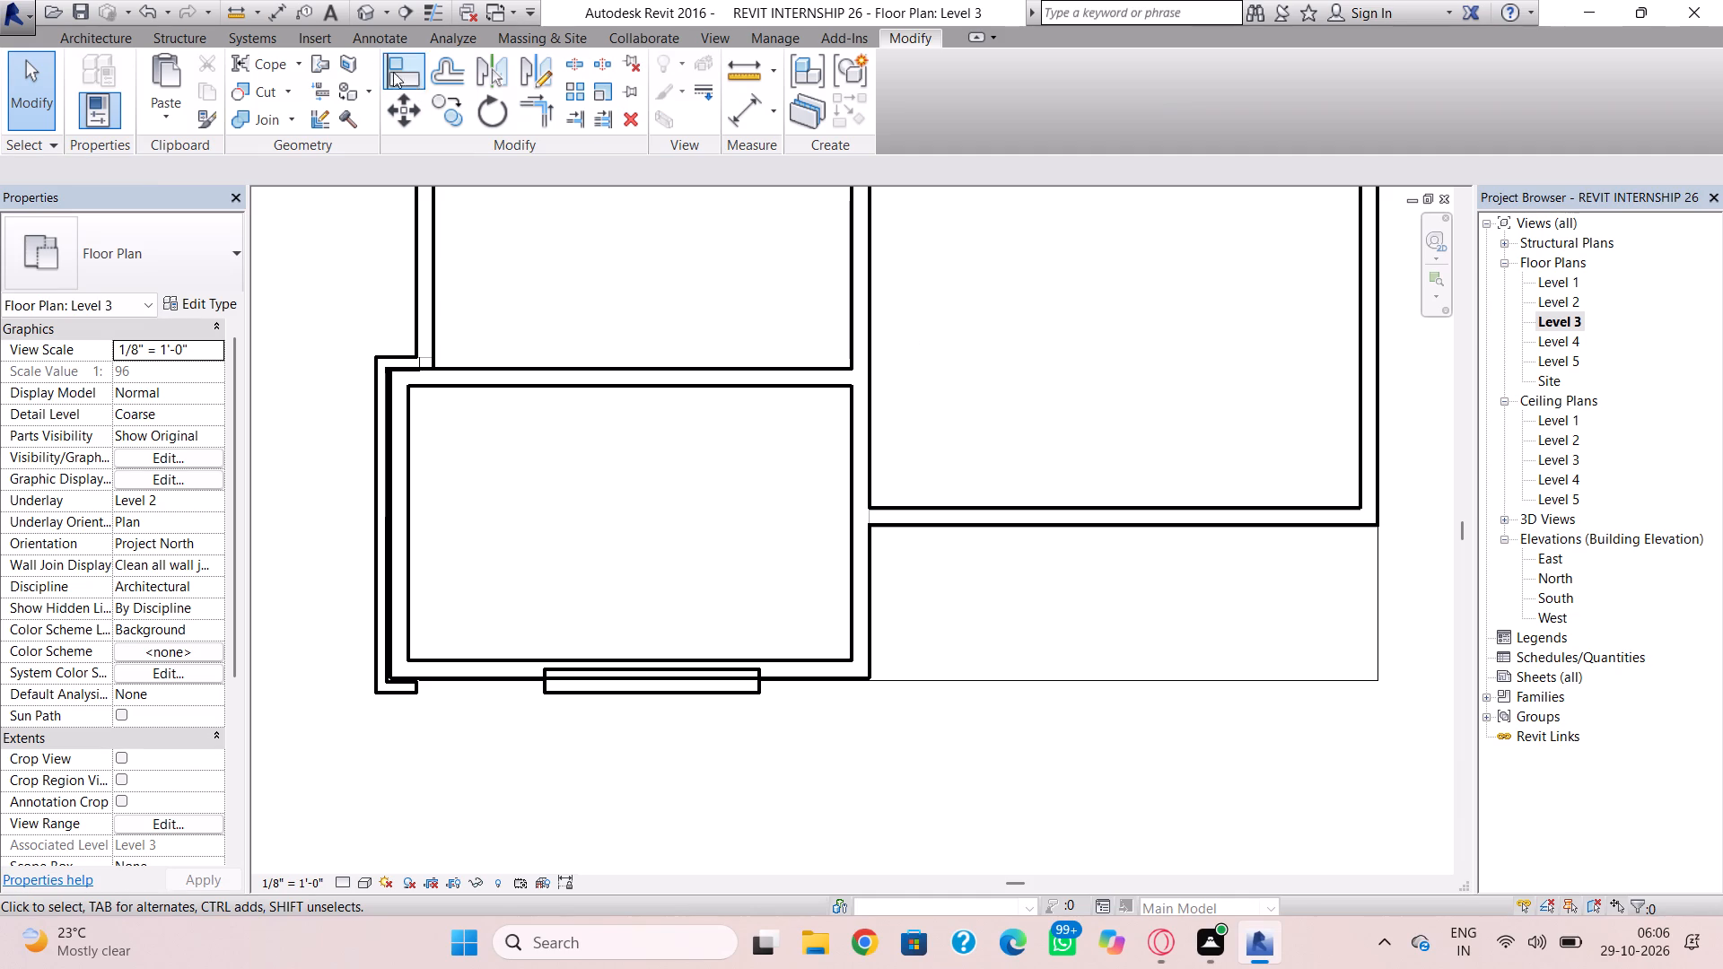
Return to the default 3D view to check the set-back front walls.
left_click(373, 4)
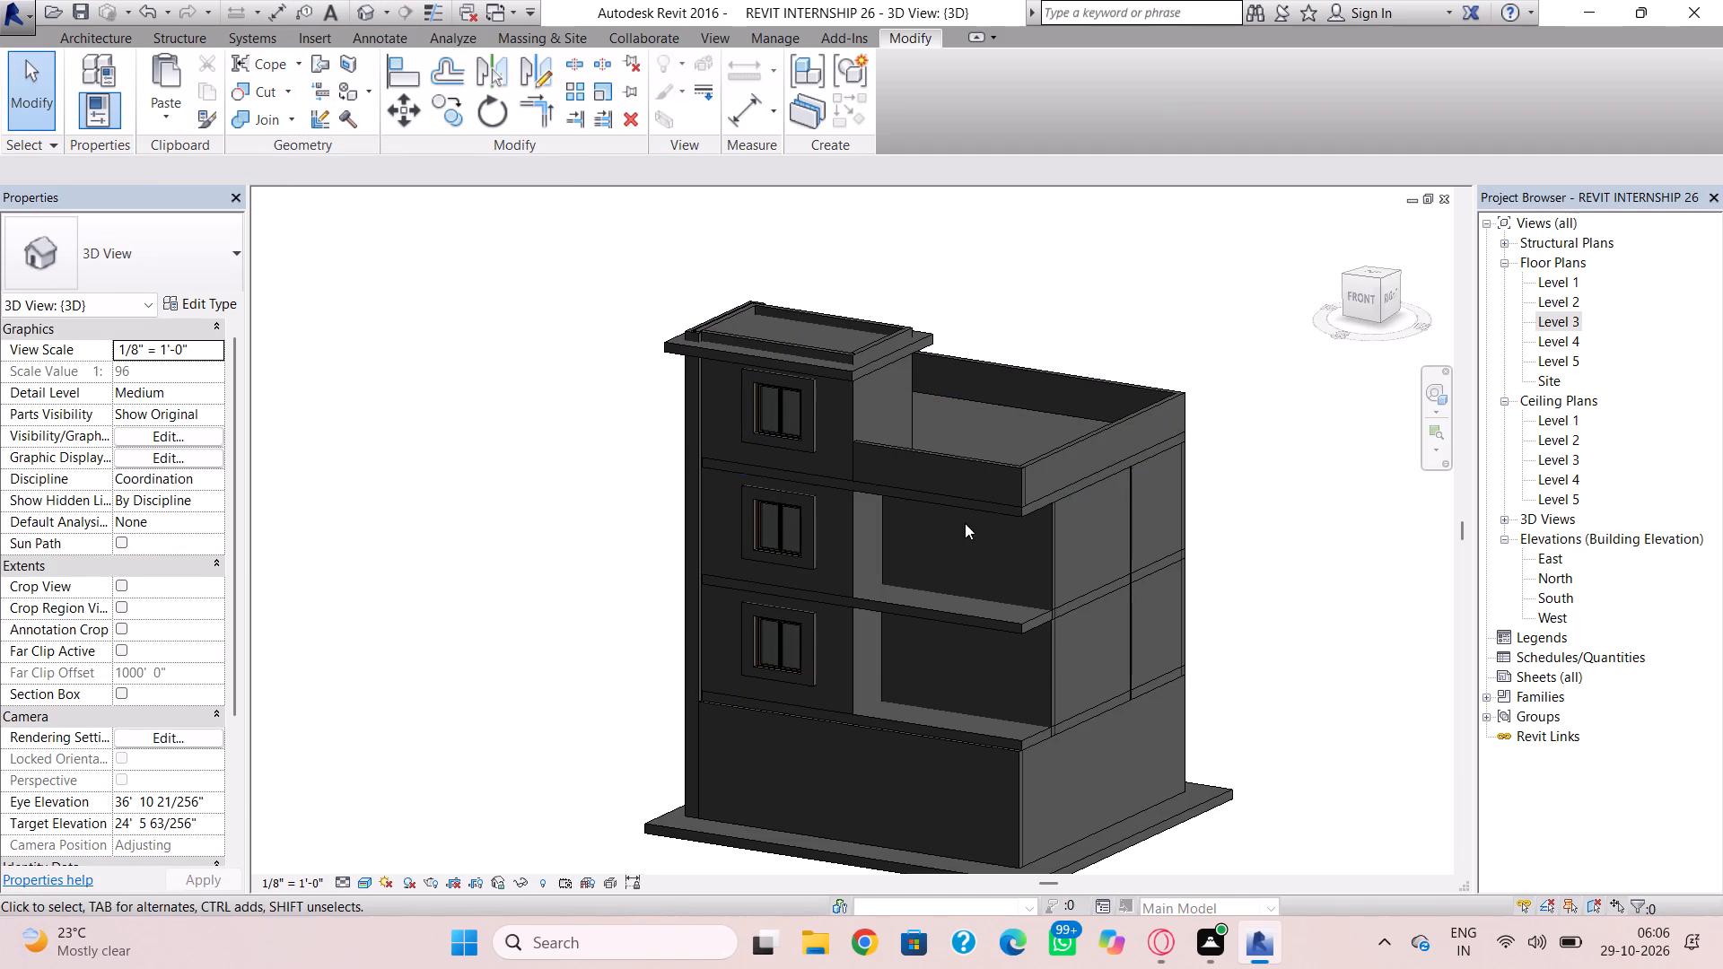
left_click(1136, 535)
key("Escape")
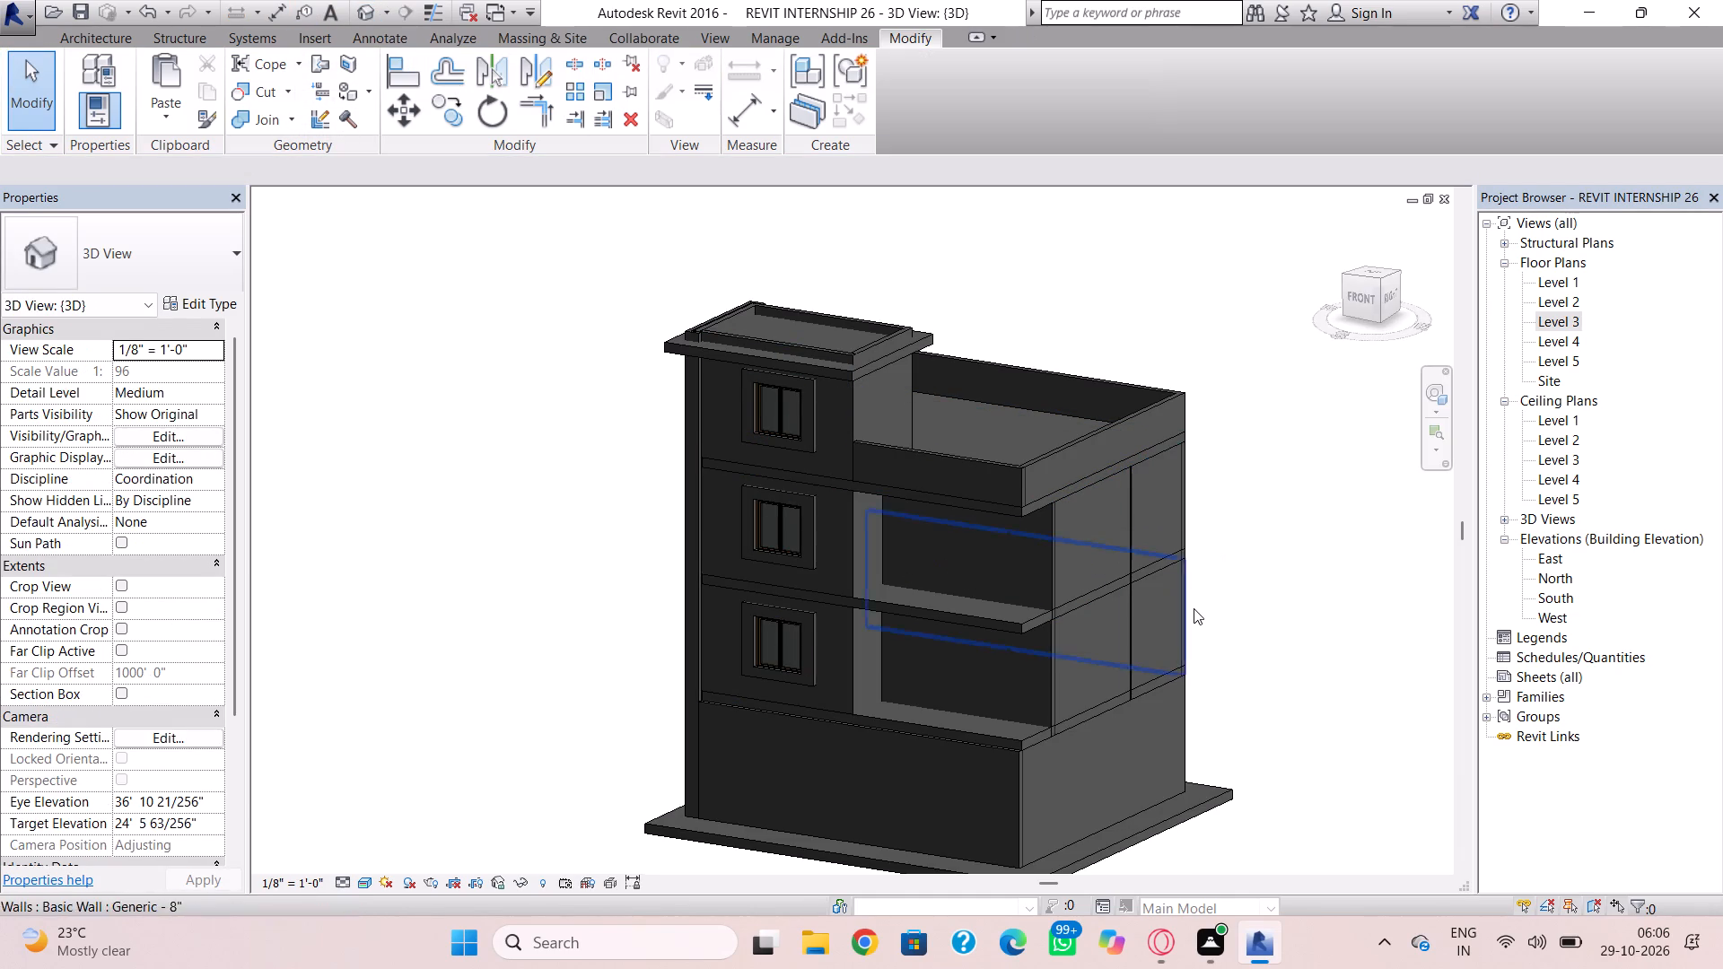
In the Level 2 floor plan, draw a Generic - 8" wall about 6' long inward from the balcony's outer front corner.
scroll(1160, 603, "up", 9)
right_click_drag(1119, 554, 1184, 506, "shift")
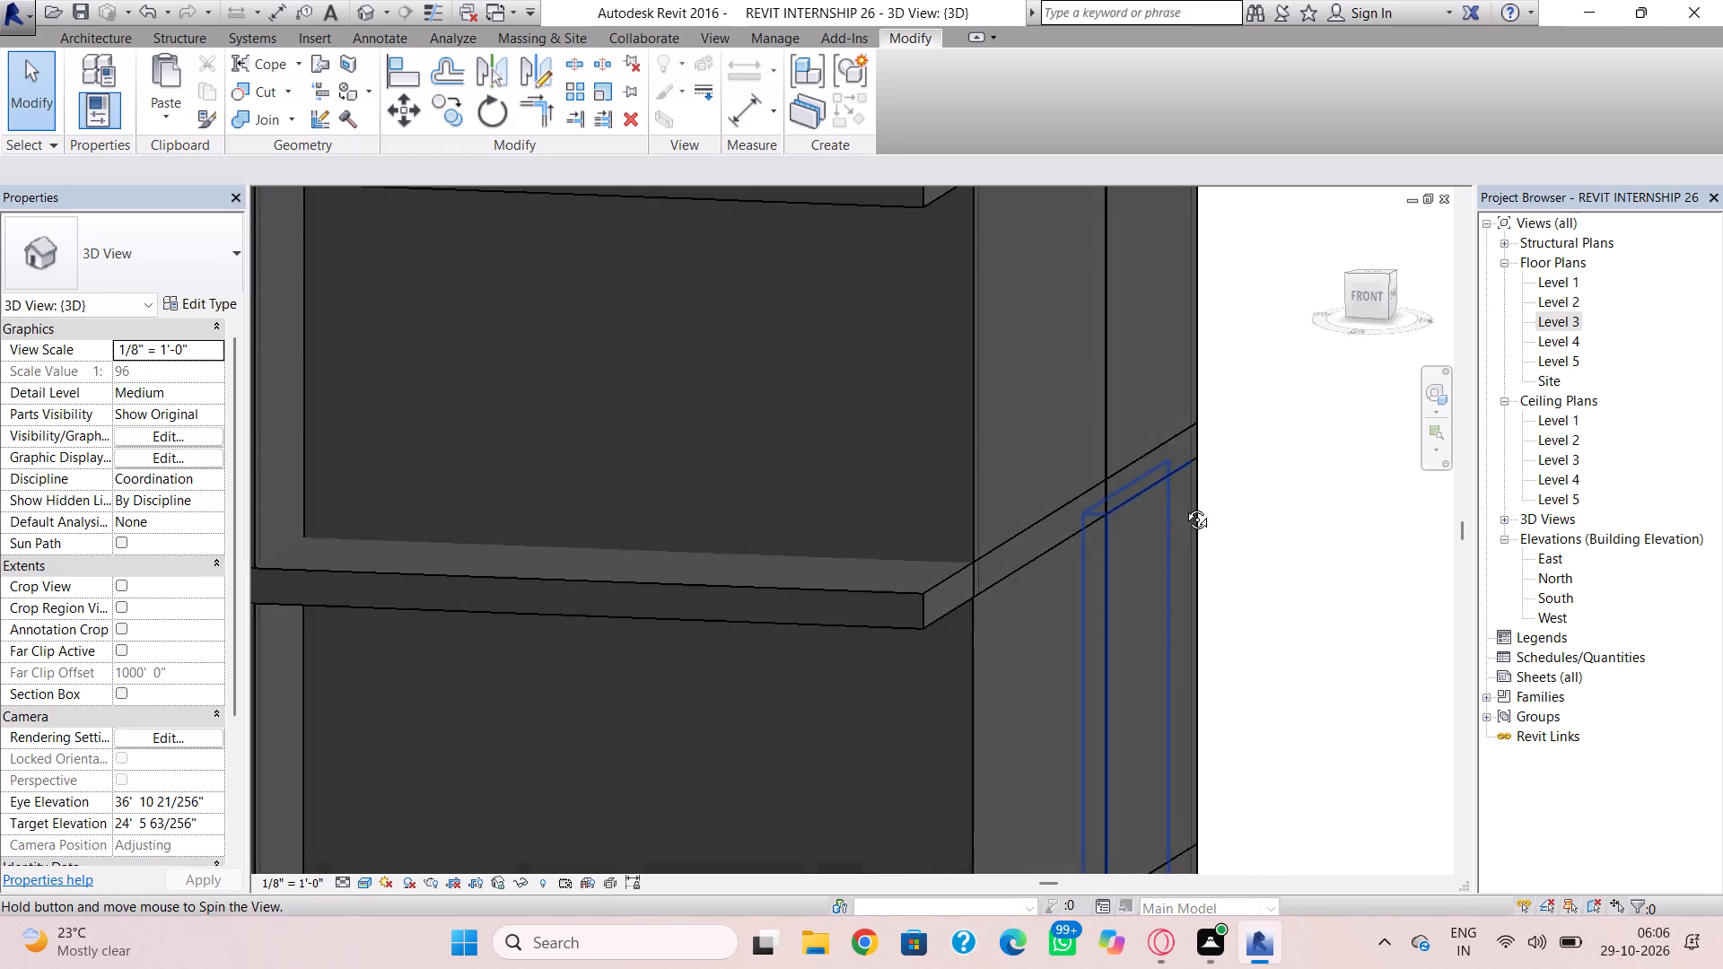
right_click_drag(1184, 506, 1215, 496, "shift")
scroll(1204, 512, "down", 4)
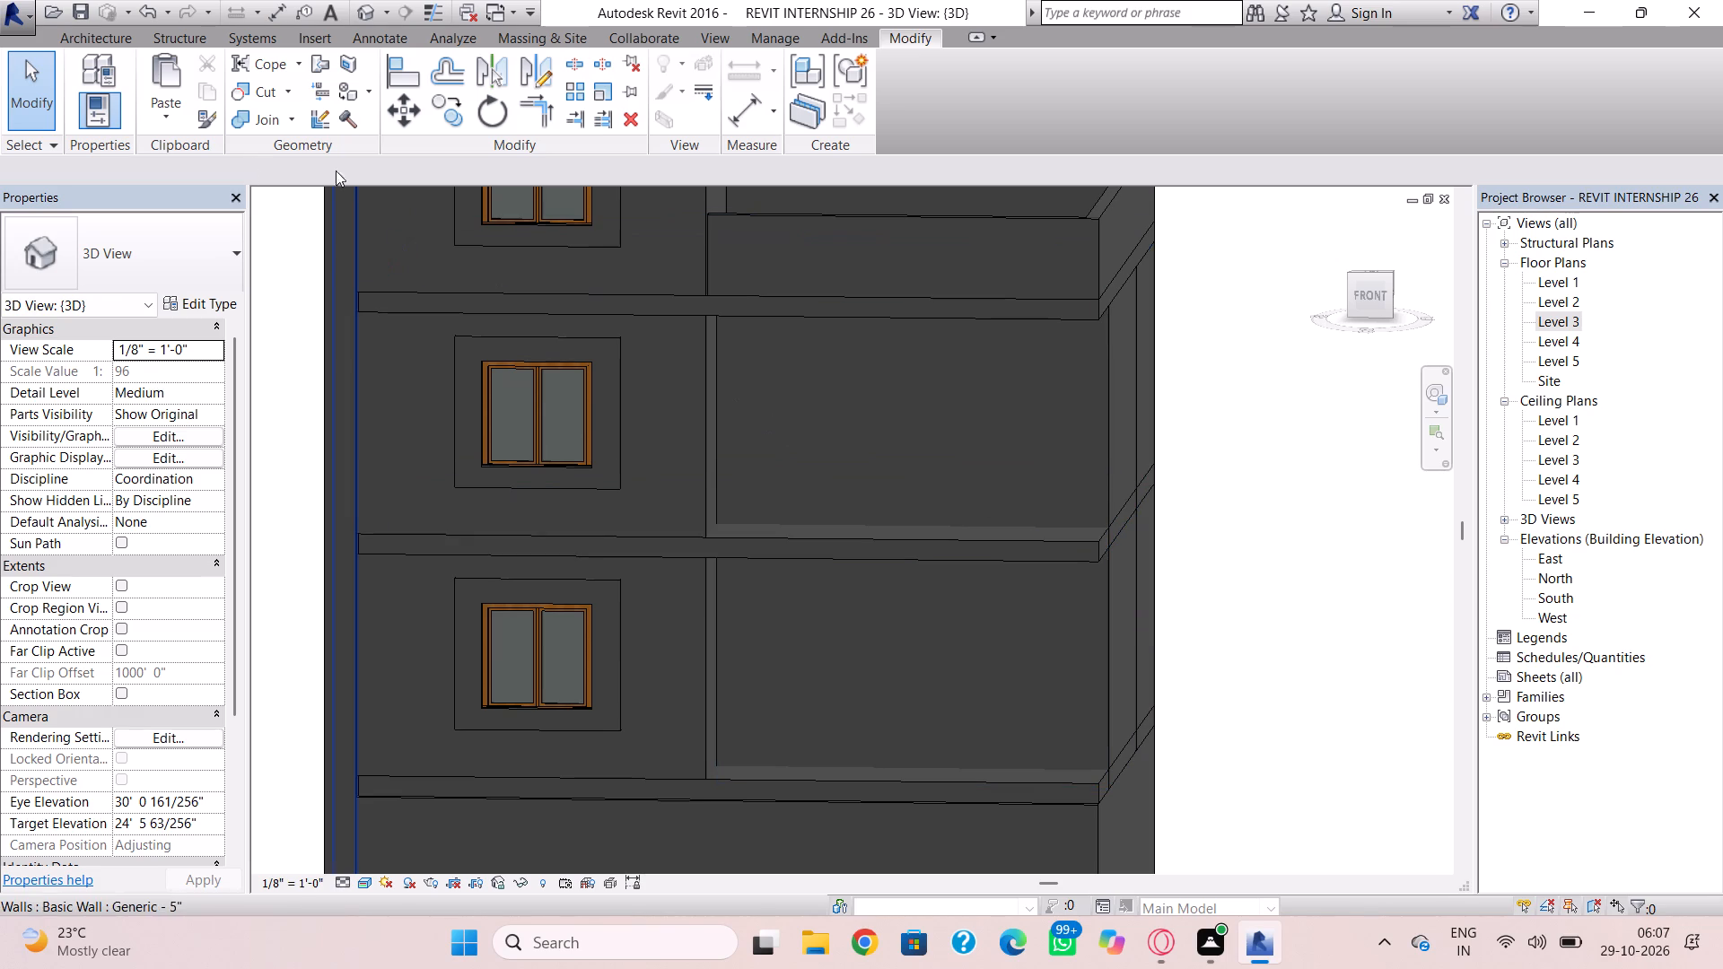
left_click(98, 39)
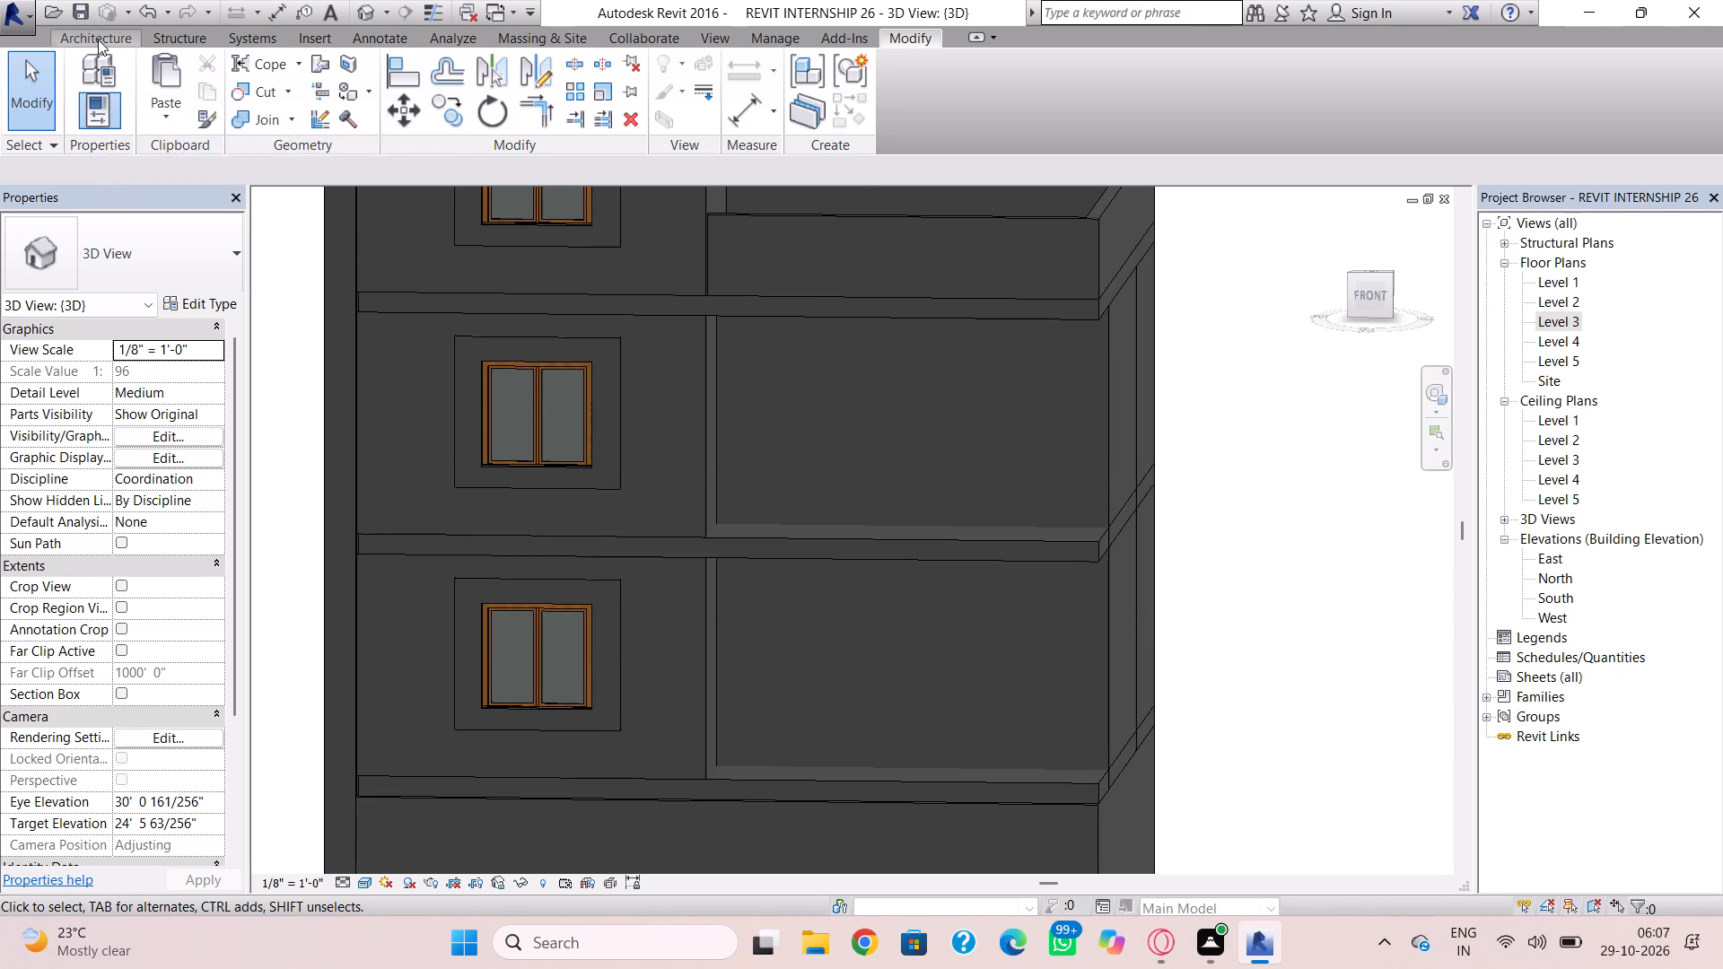
left_click(105, 77)
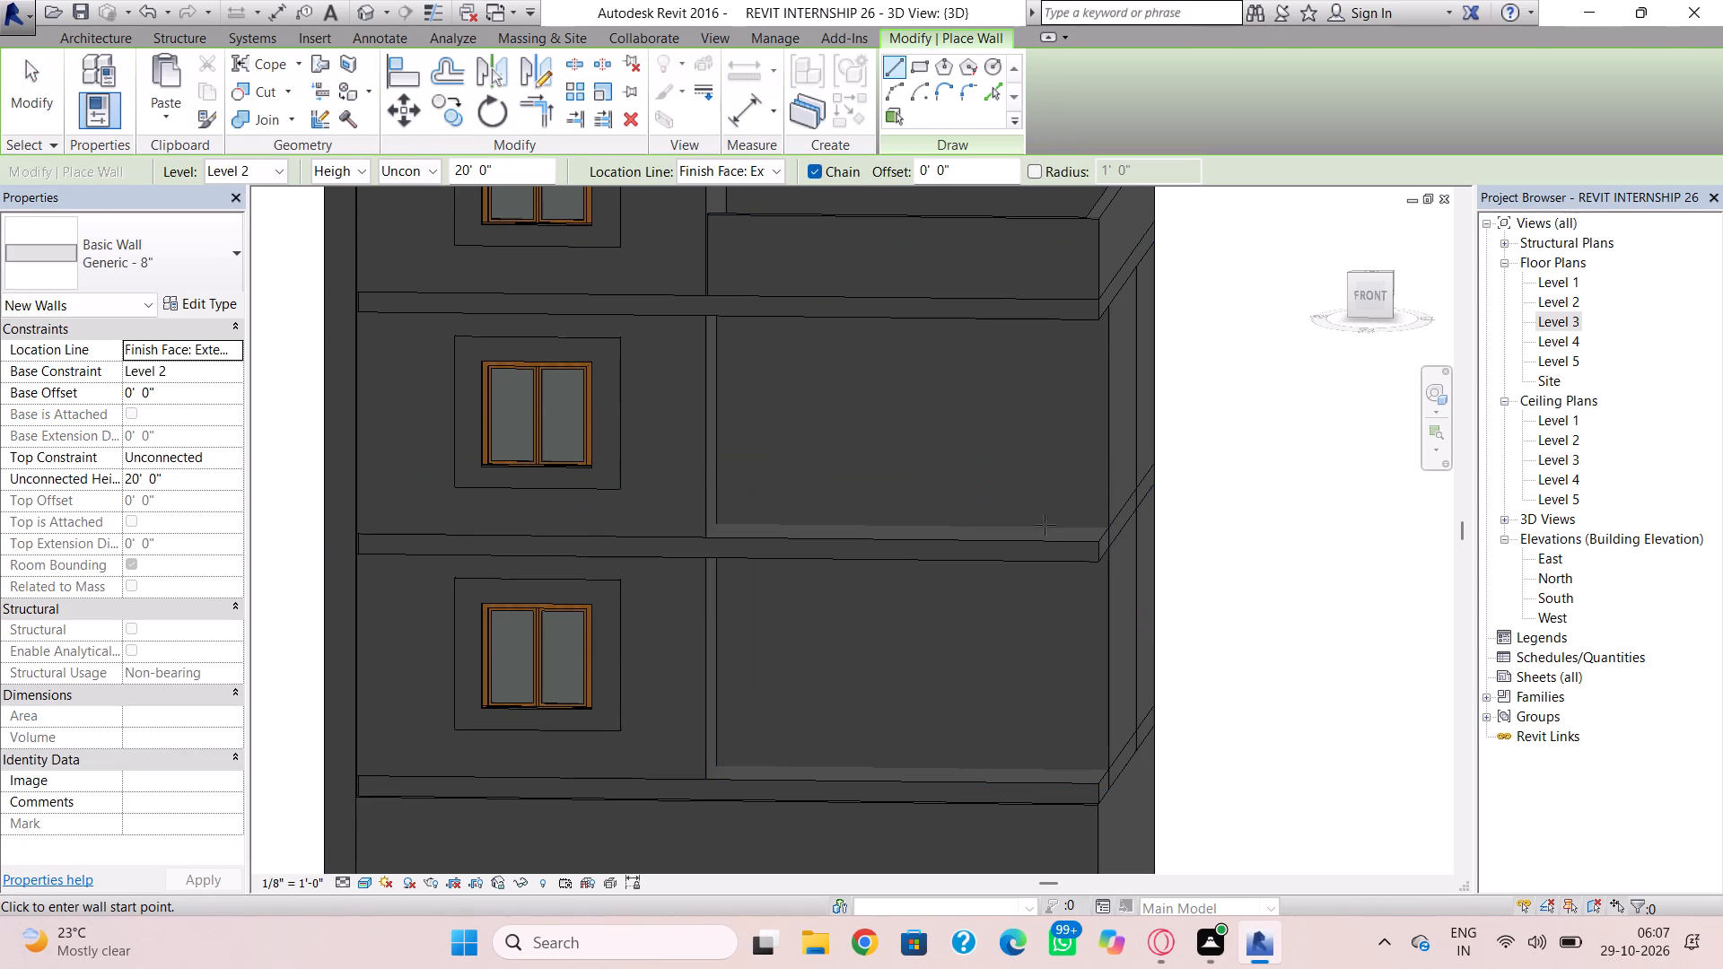
scroll(1310, 518, "down", 2)
middle_click_drag(1274, 467, 1248, 412)
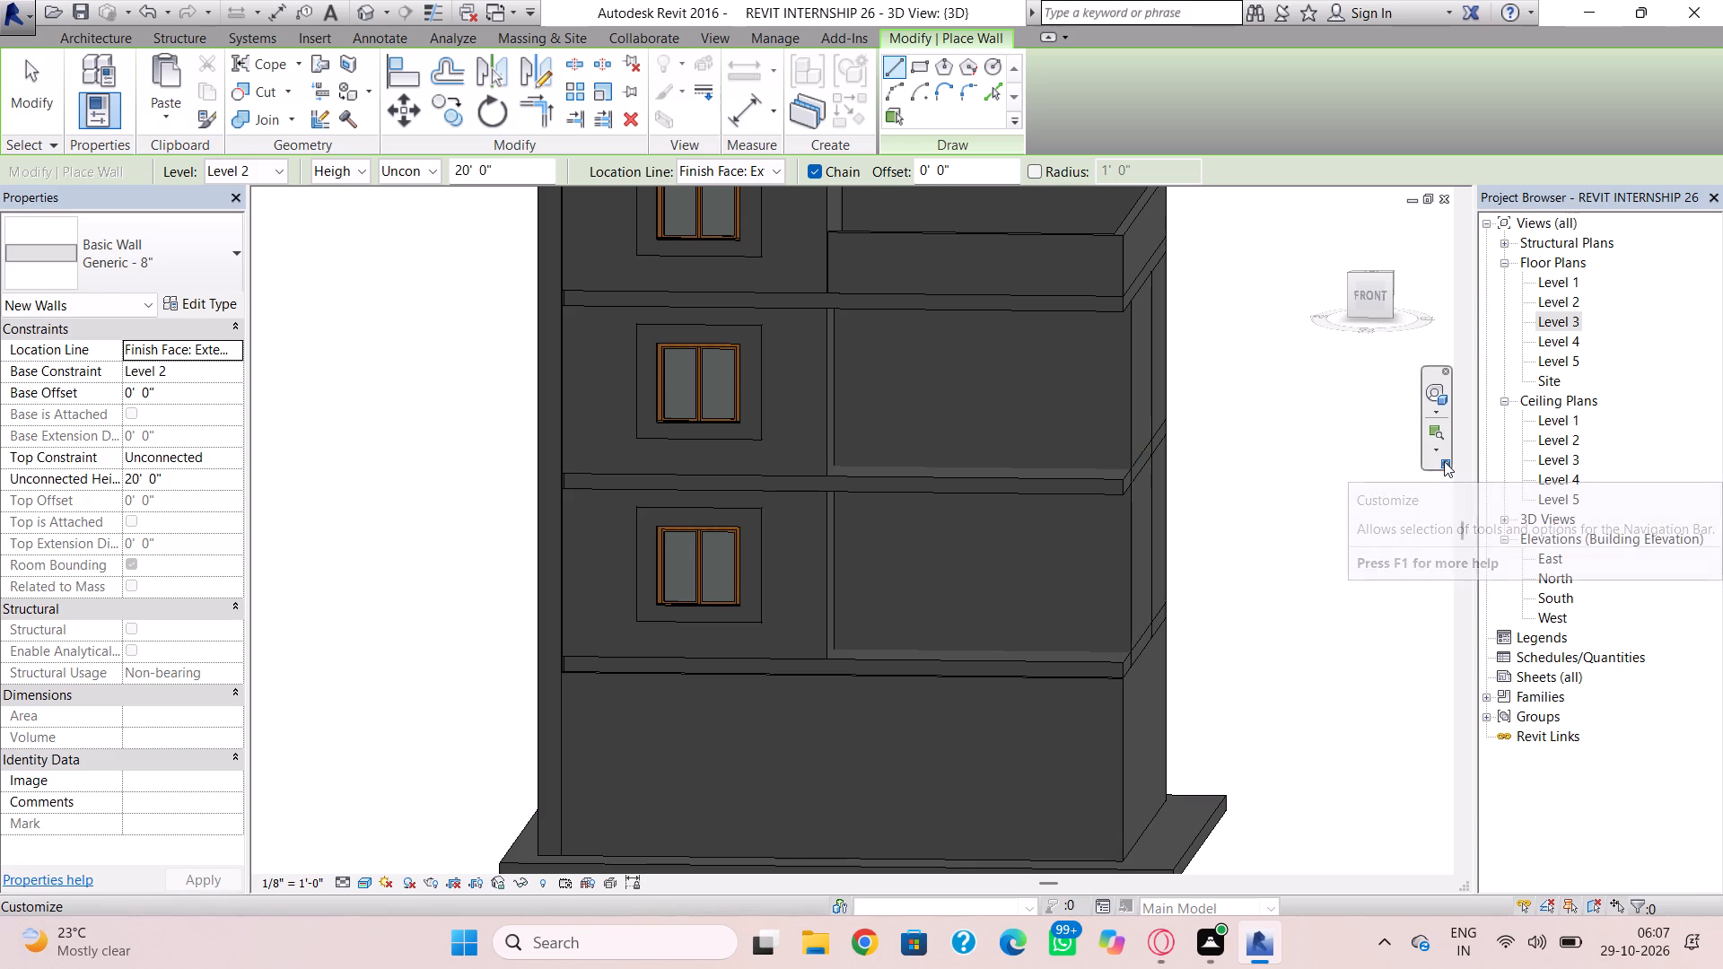
left_click(1560, 305)
left_click(1561, 303)
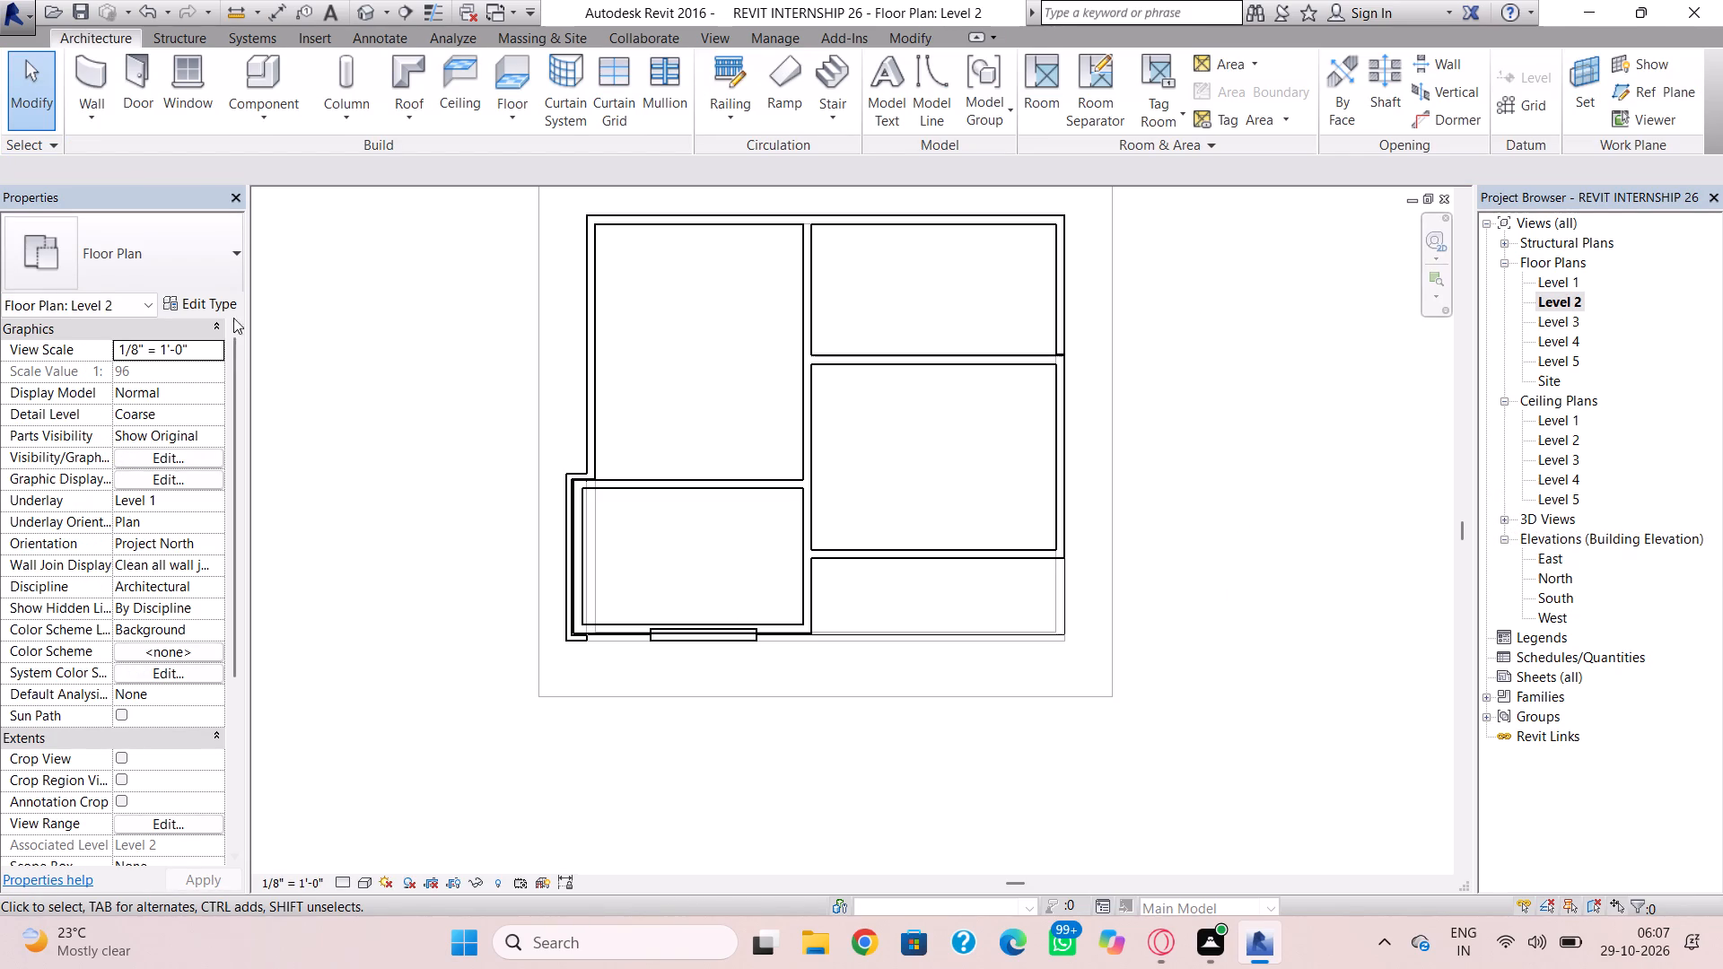
left_click(88, 59)
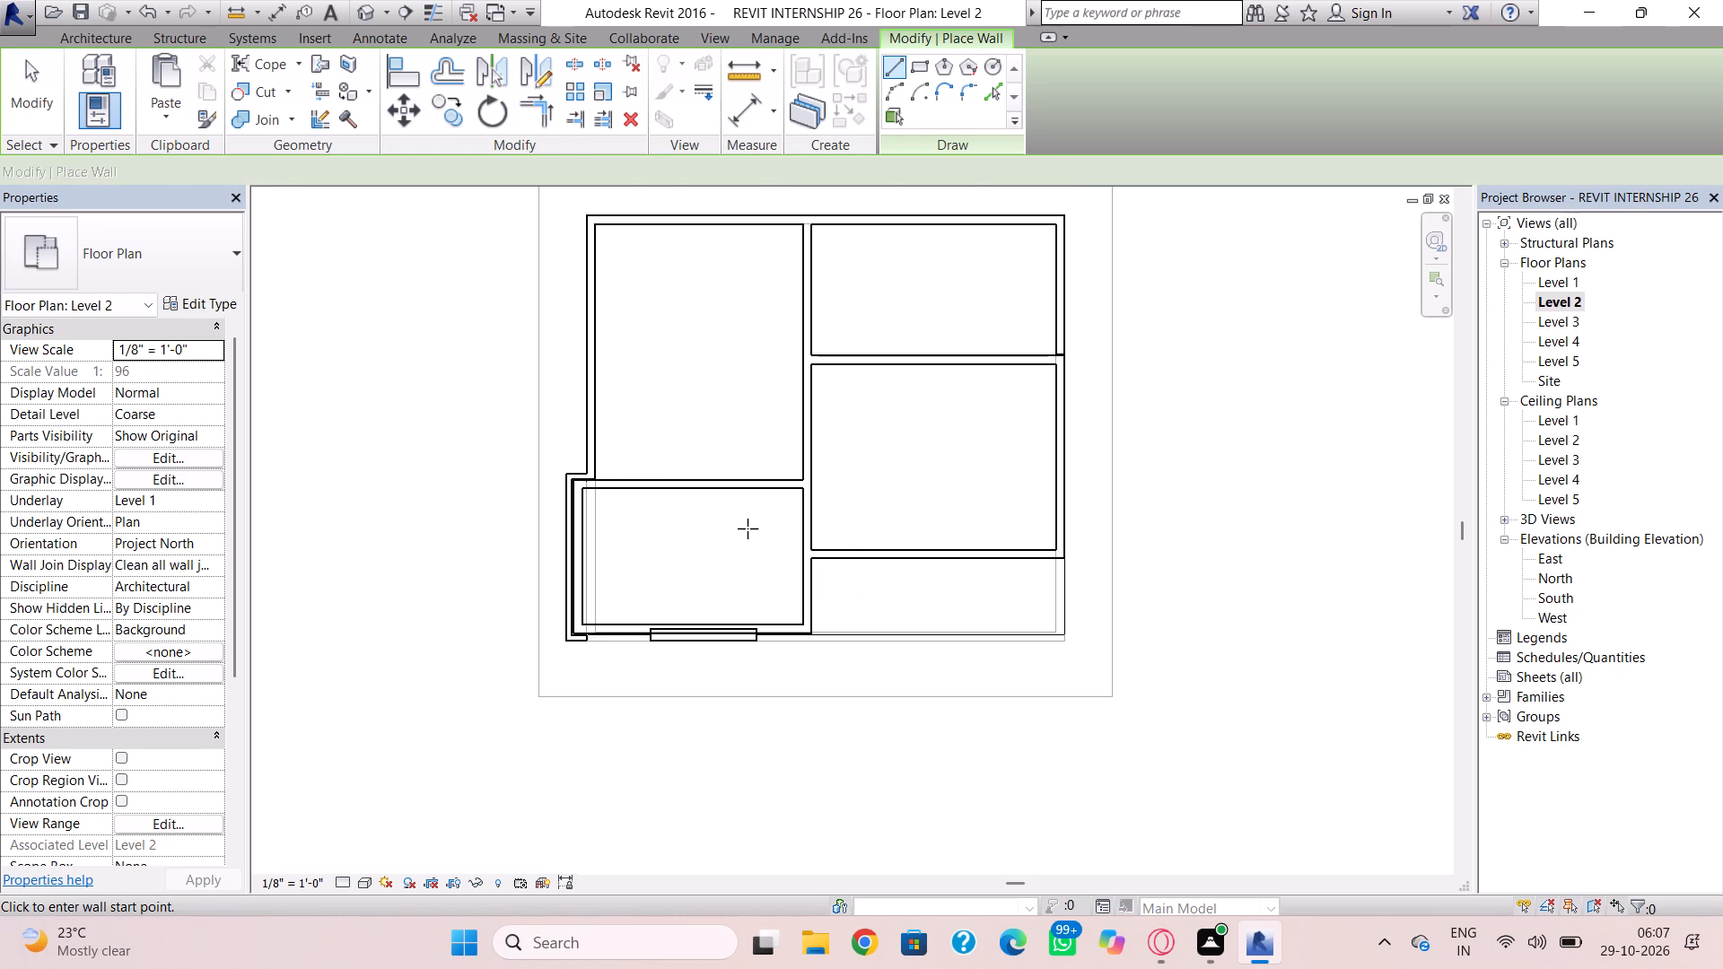
scroll(1094, 599, "up", 5)
scroll(1024, 674, "up", 4)
left_click(1050, 670)
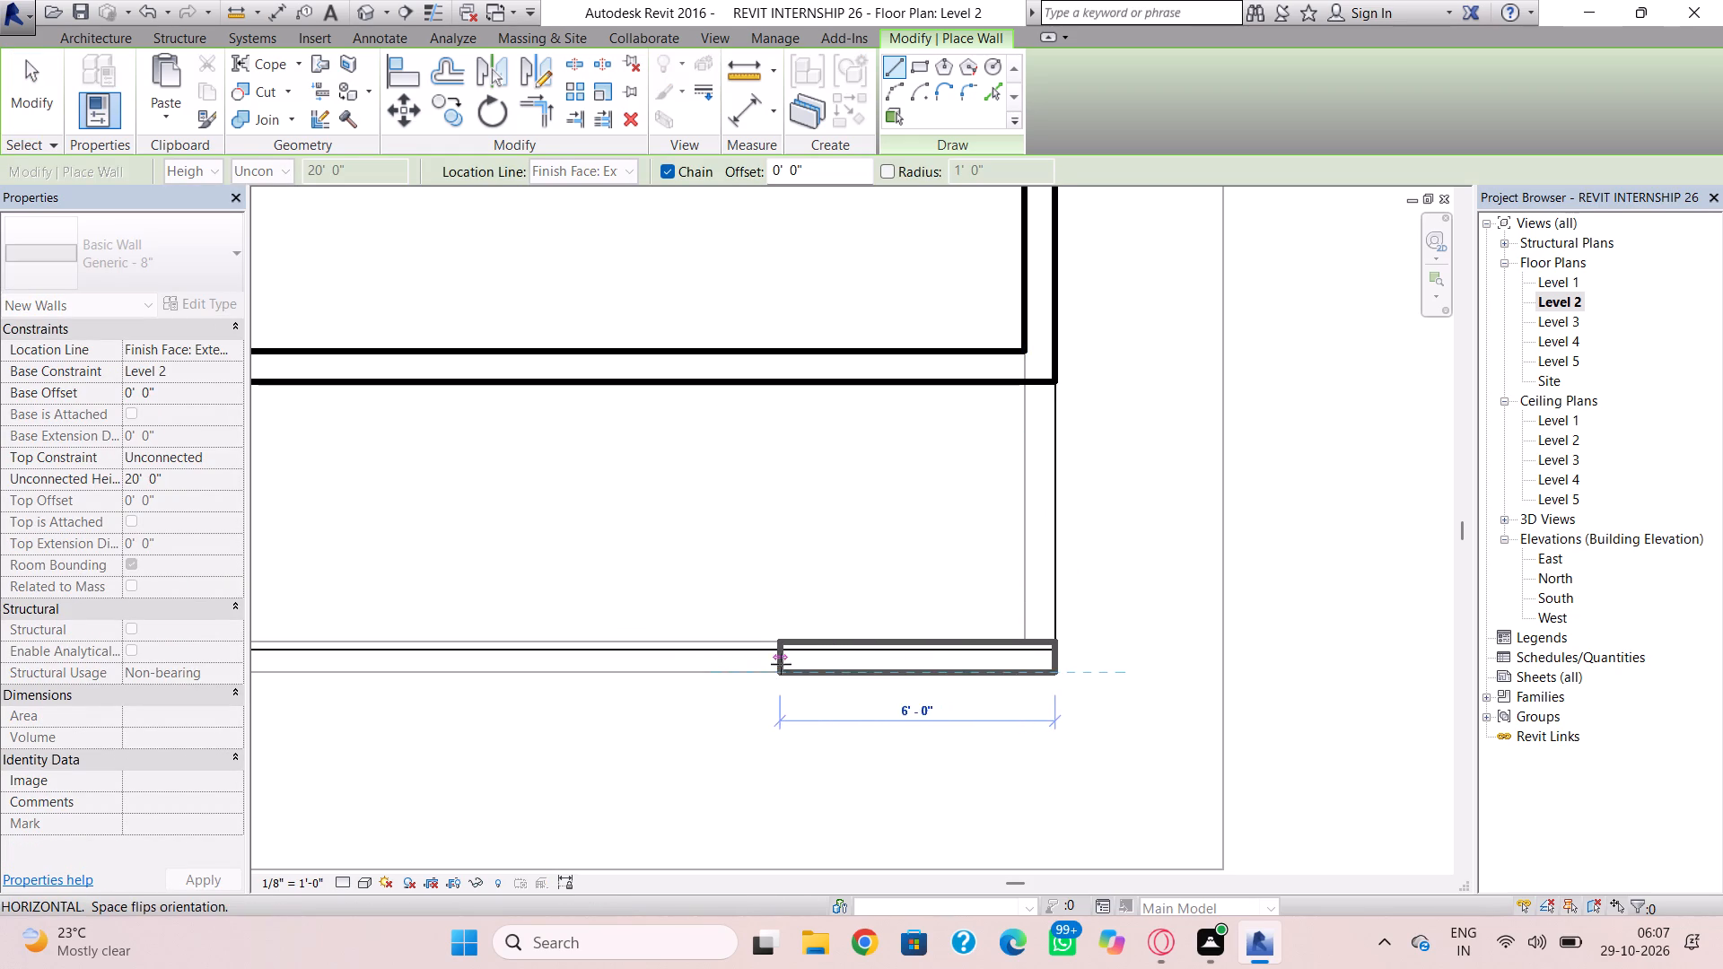
scroll(739, 668, "down", 3)
middle_click_drag(739, 668, 757, 660)
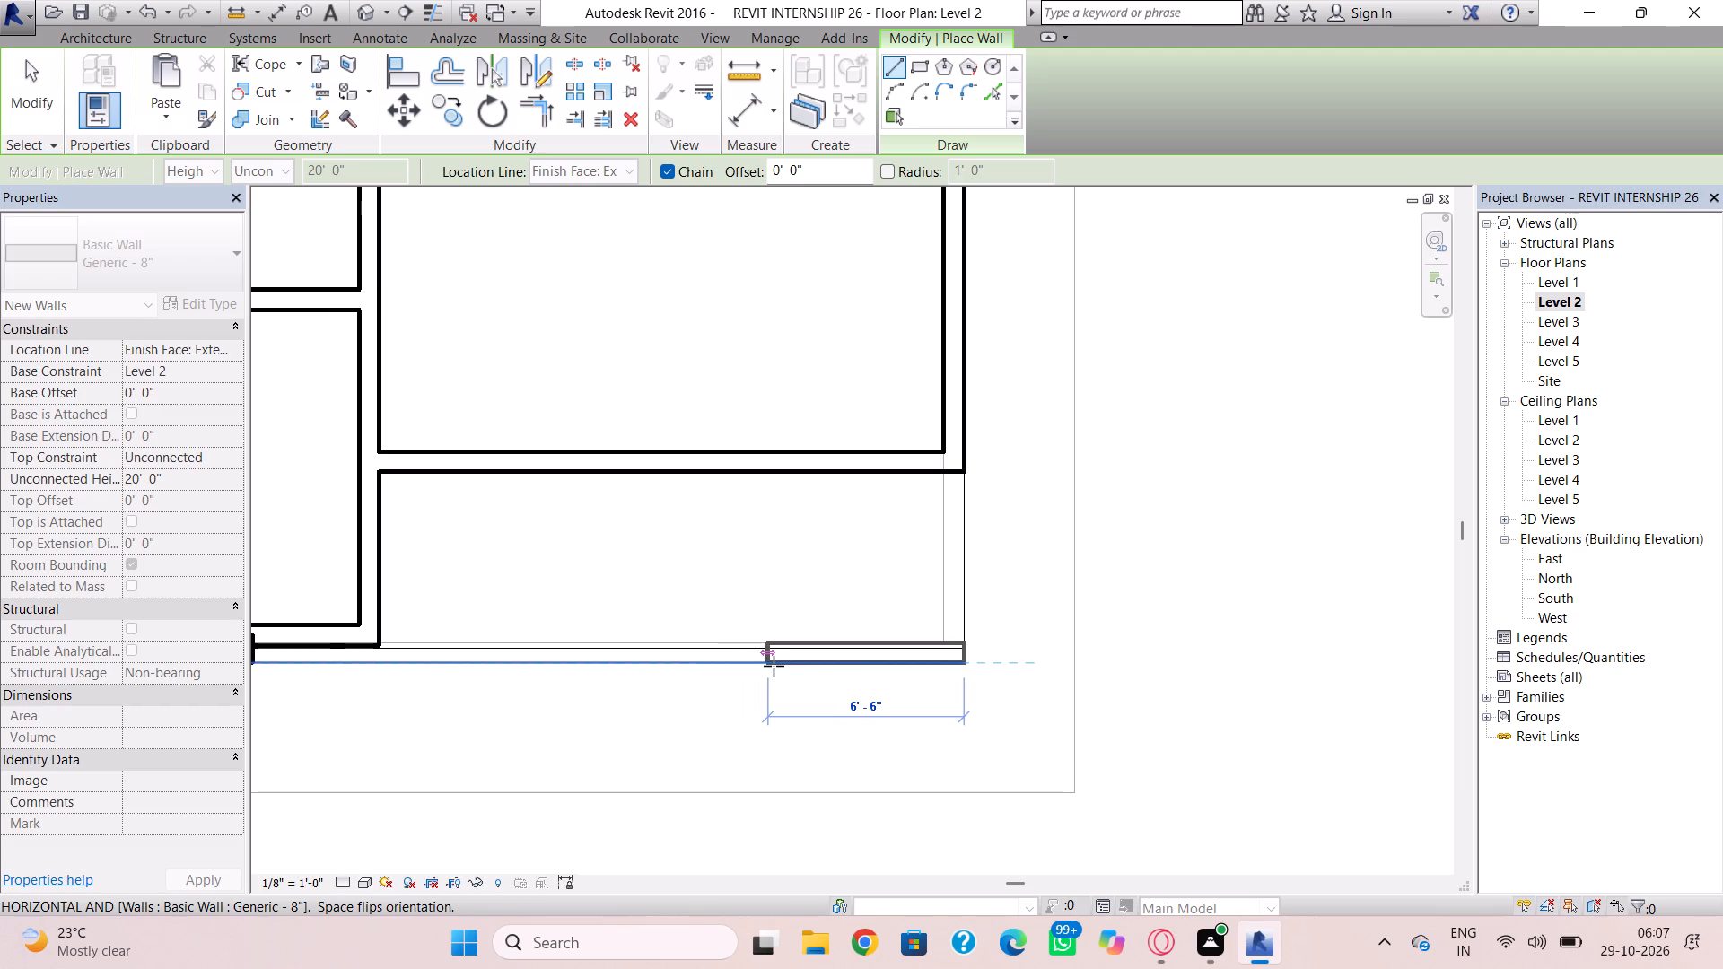
left_click(778, 666)
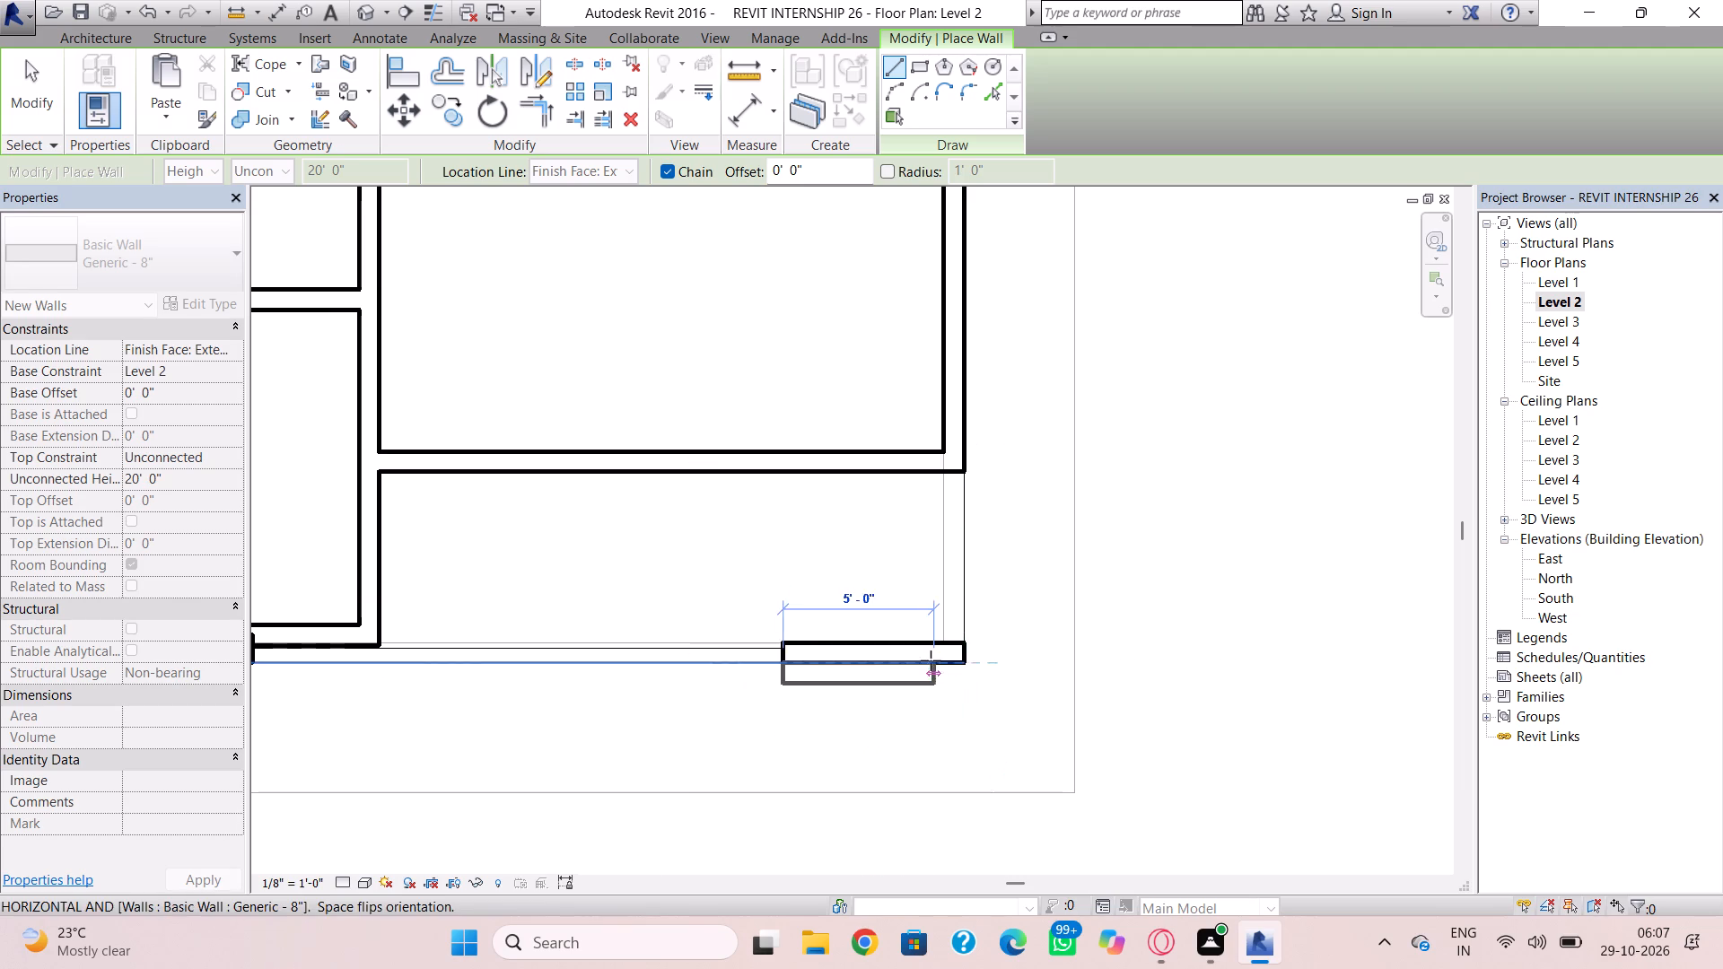
key("Escape")
Draw a Generic - 8" side wall from the new front wall back to the recessed wall, flush with the building's outer face.
scroll(957, 625, "up", 4)
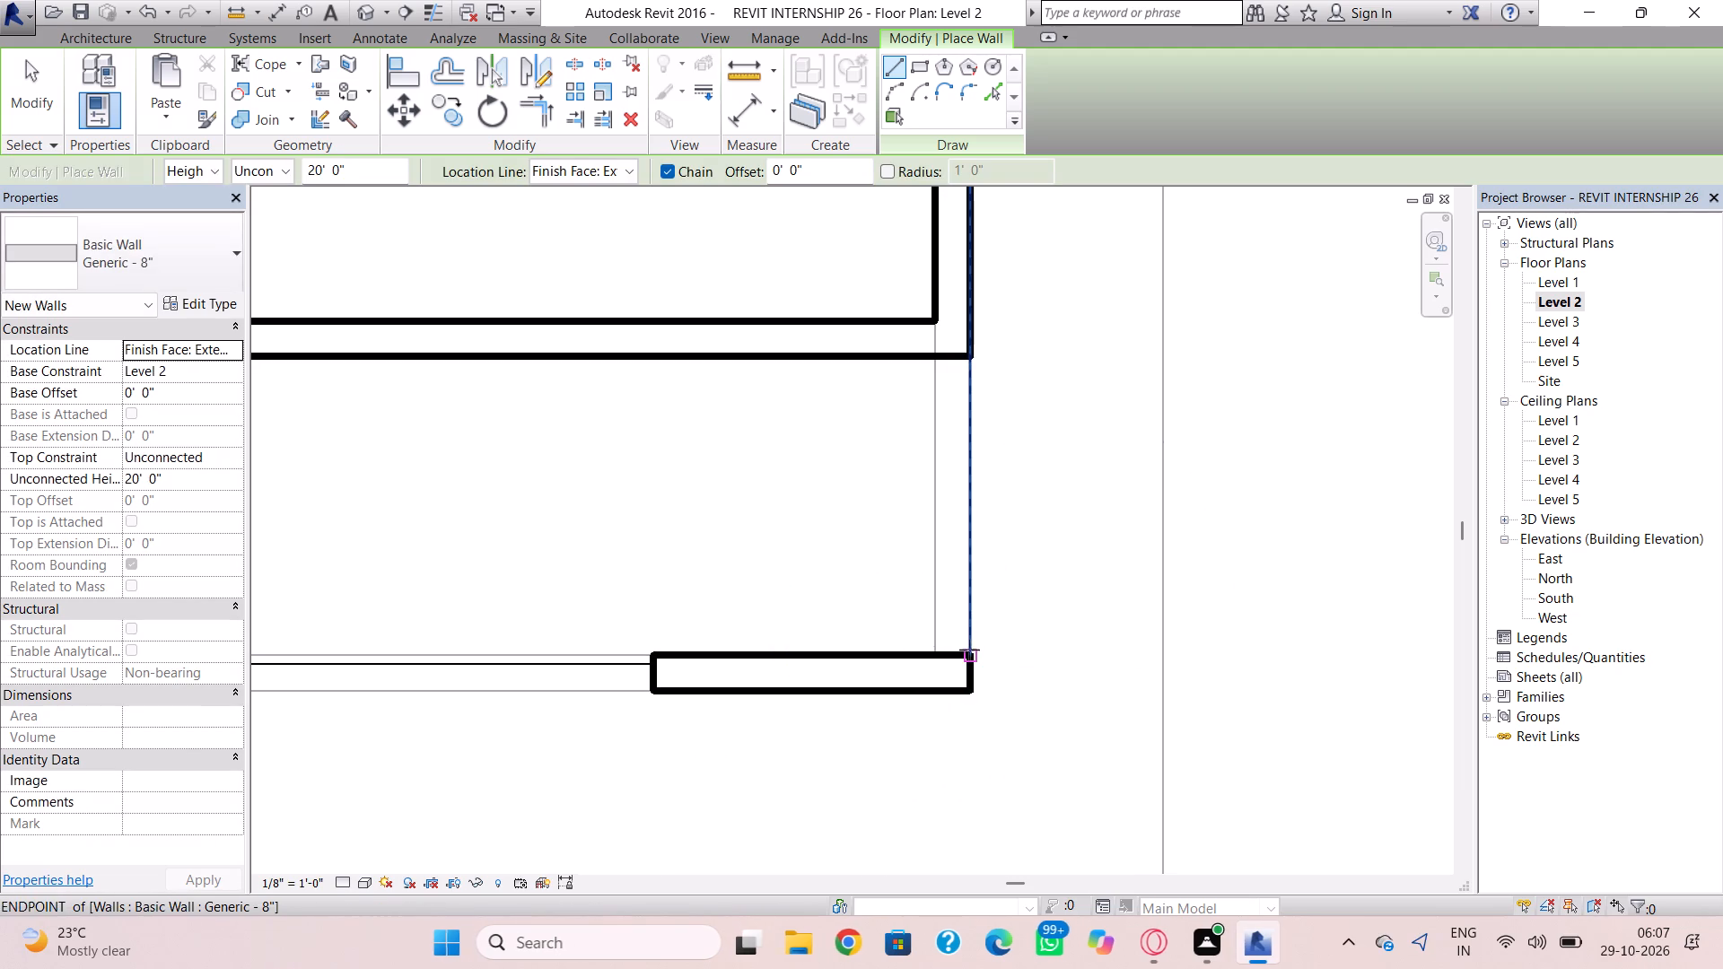
left_click(969, 650)
key("space")
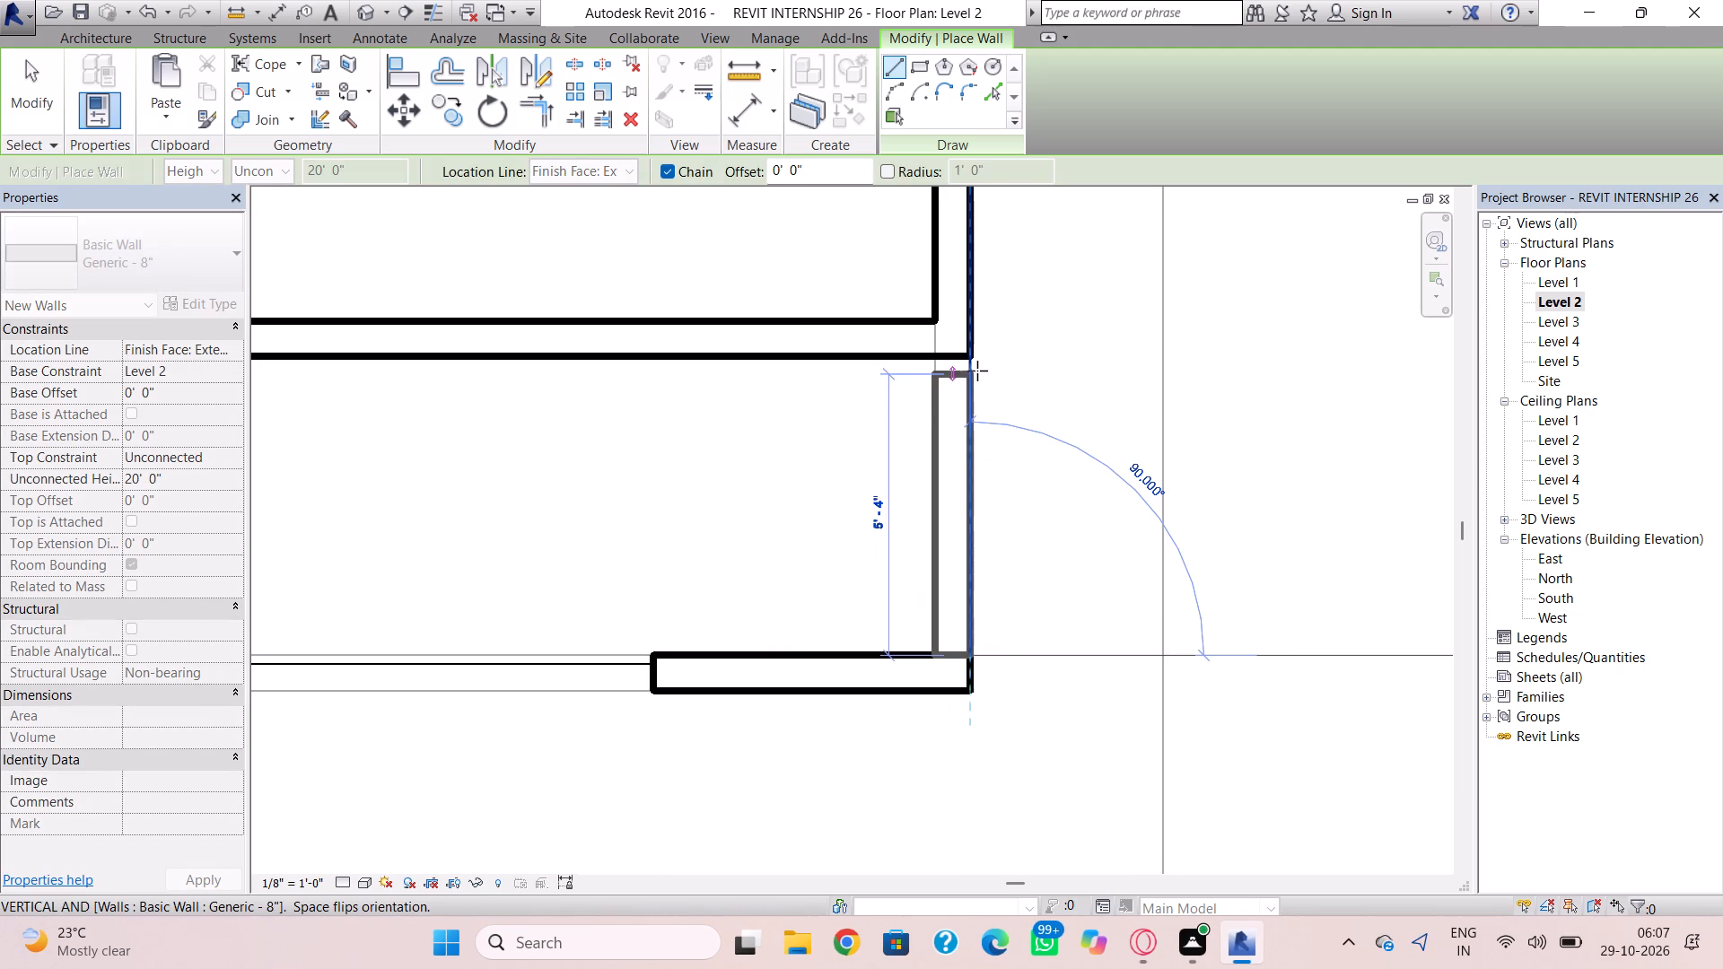
left_click(977, 362)
key("Escape")
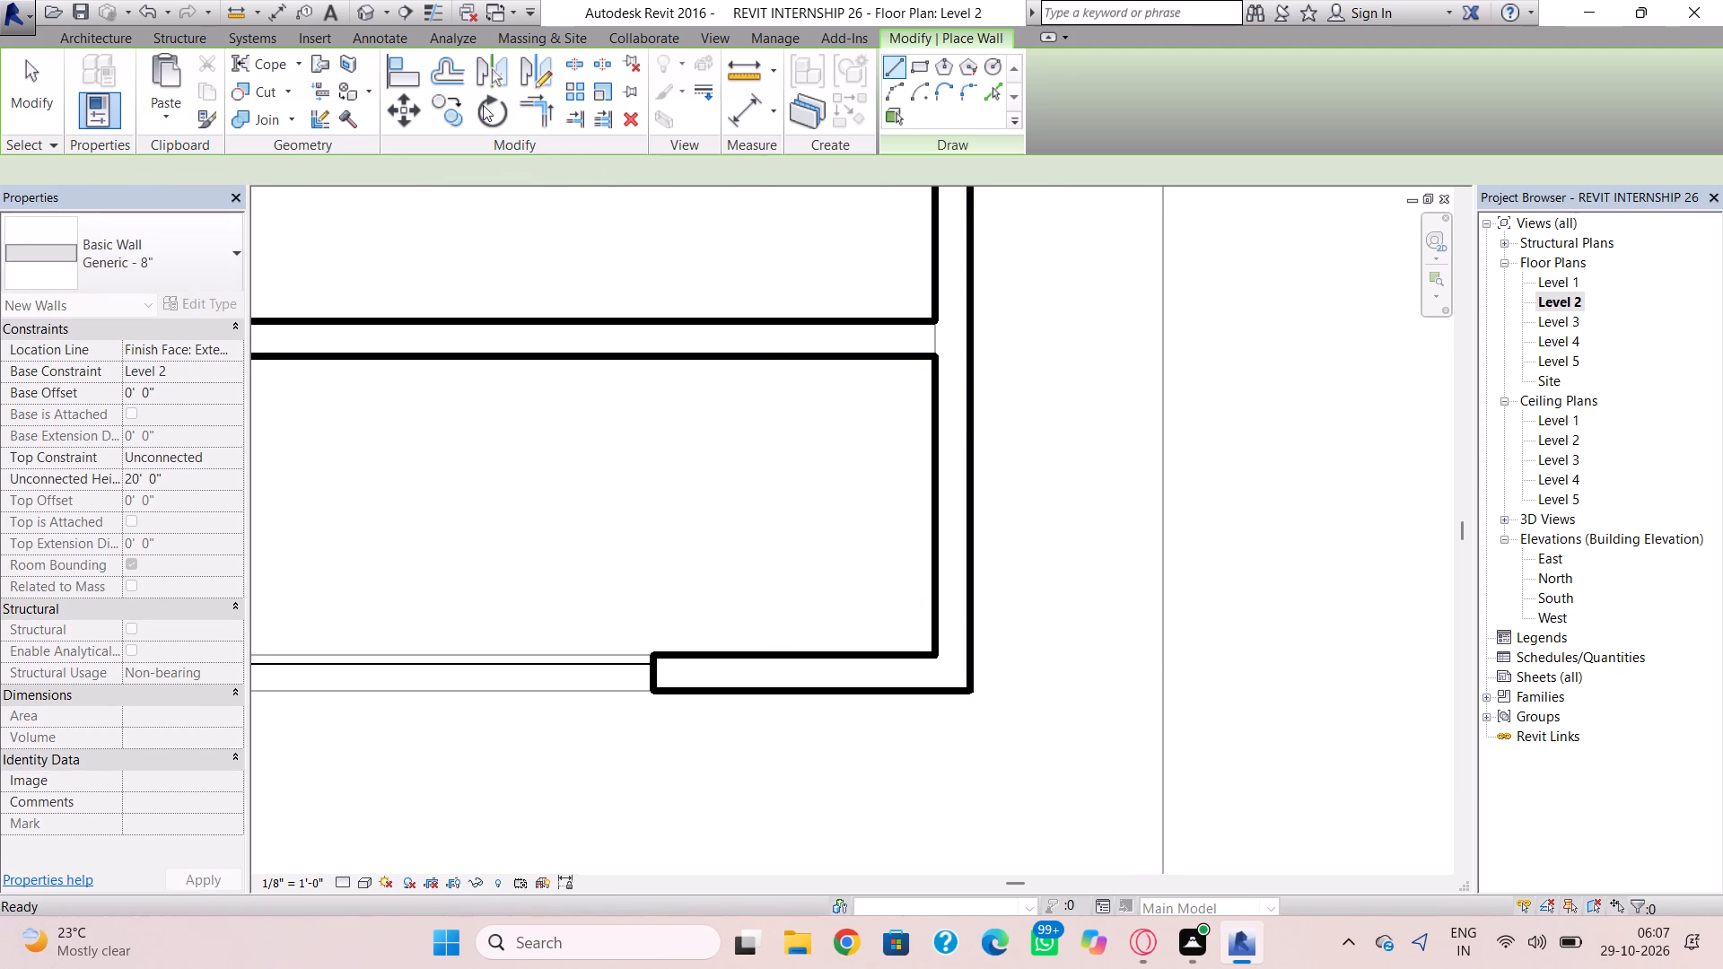
In the 3D view, set the unconnected height of both new corner walls to 12'.
left_click(359, 13)
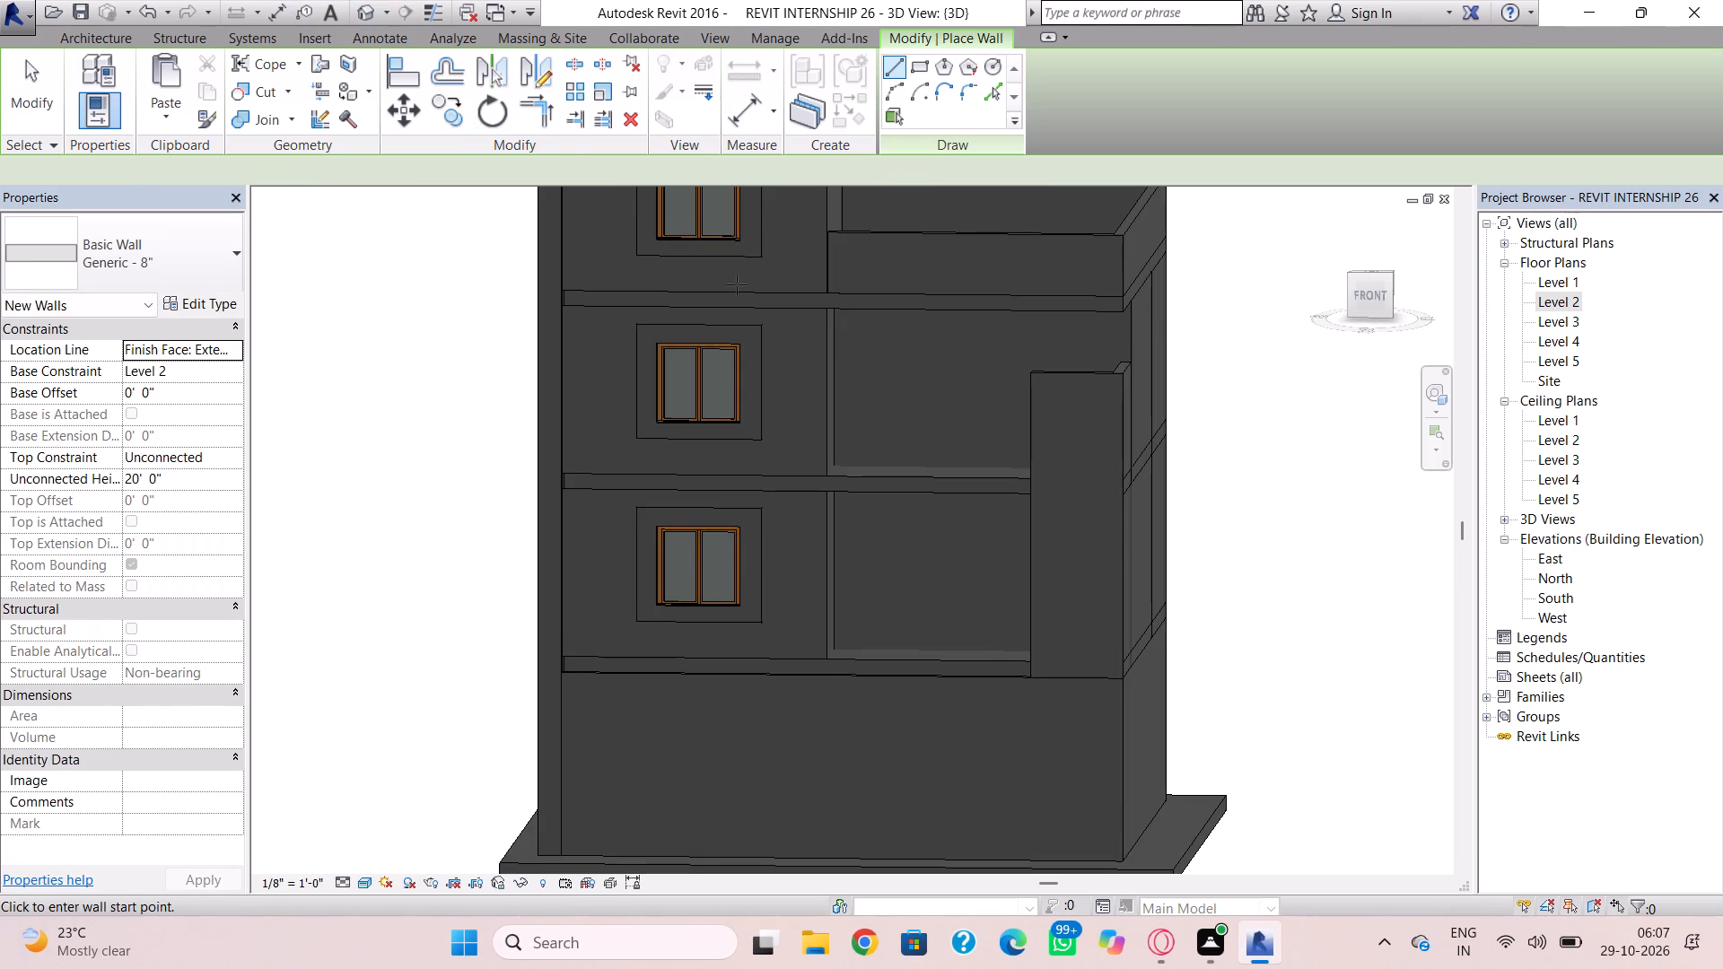
key("Escape")
left_click(1067, 379)
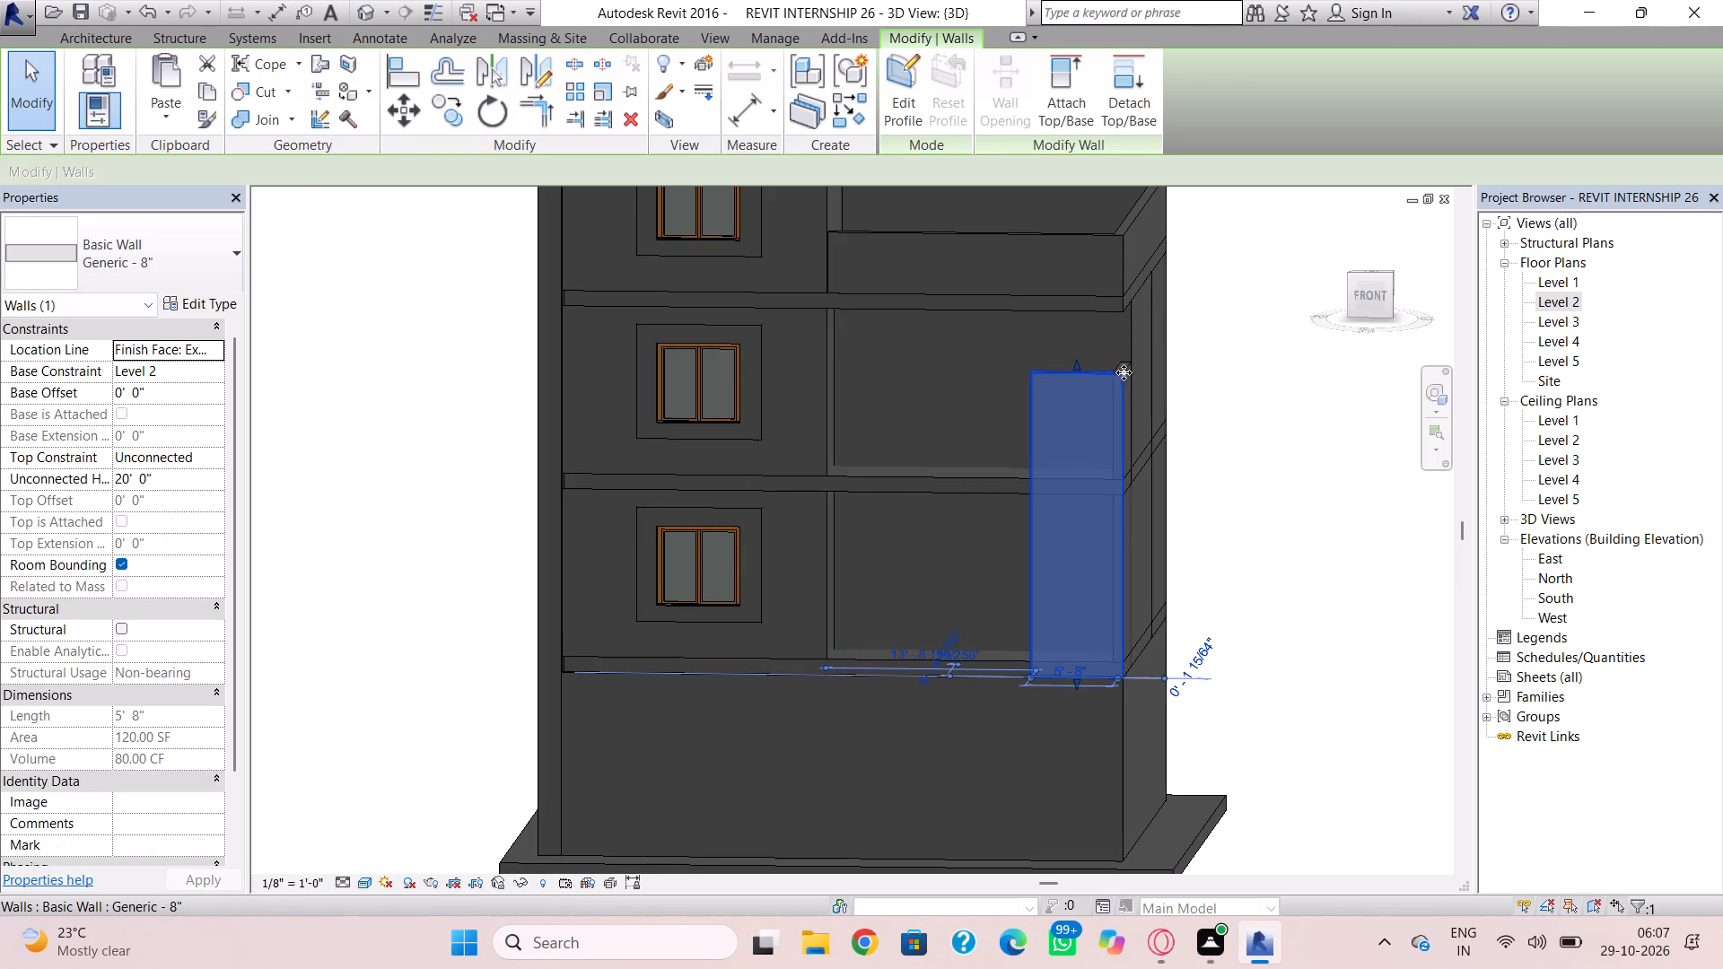
scroll(1130, 367, "up", 7)
left_click(1128, 367)
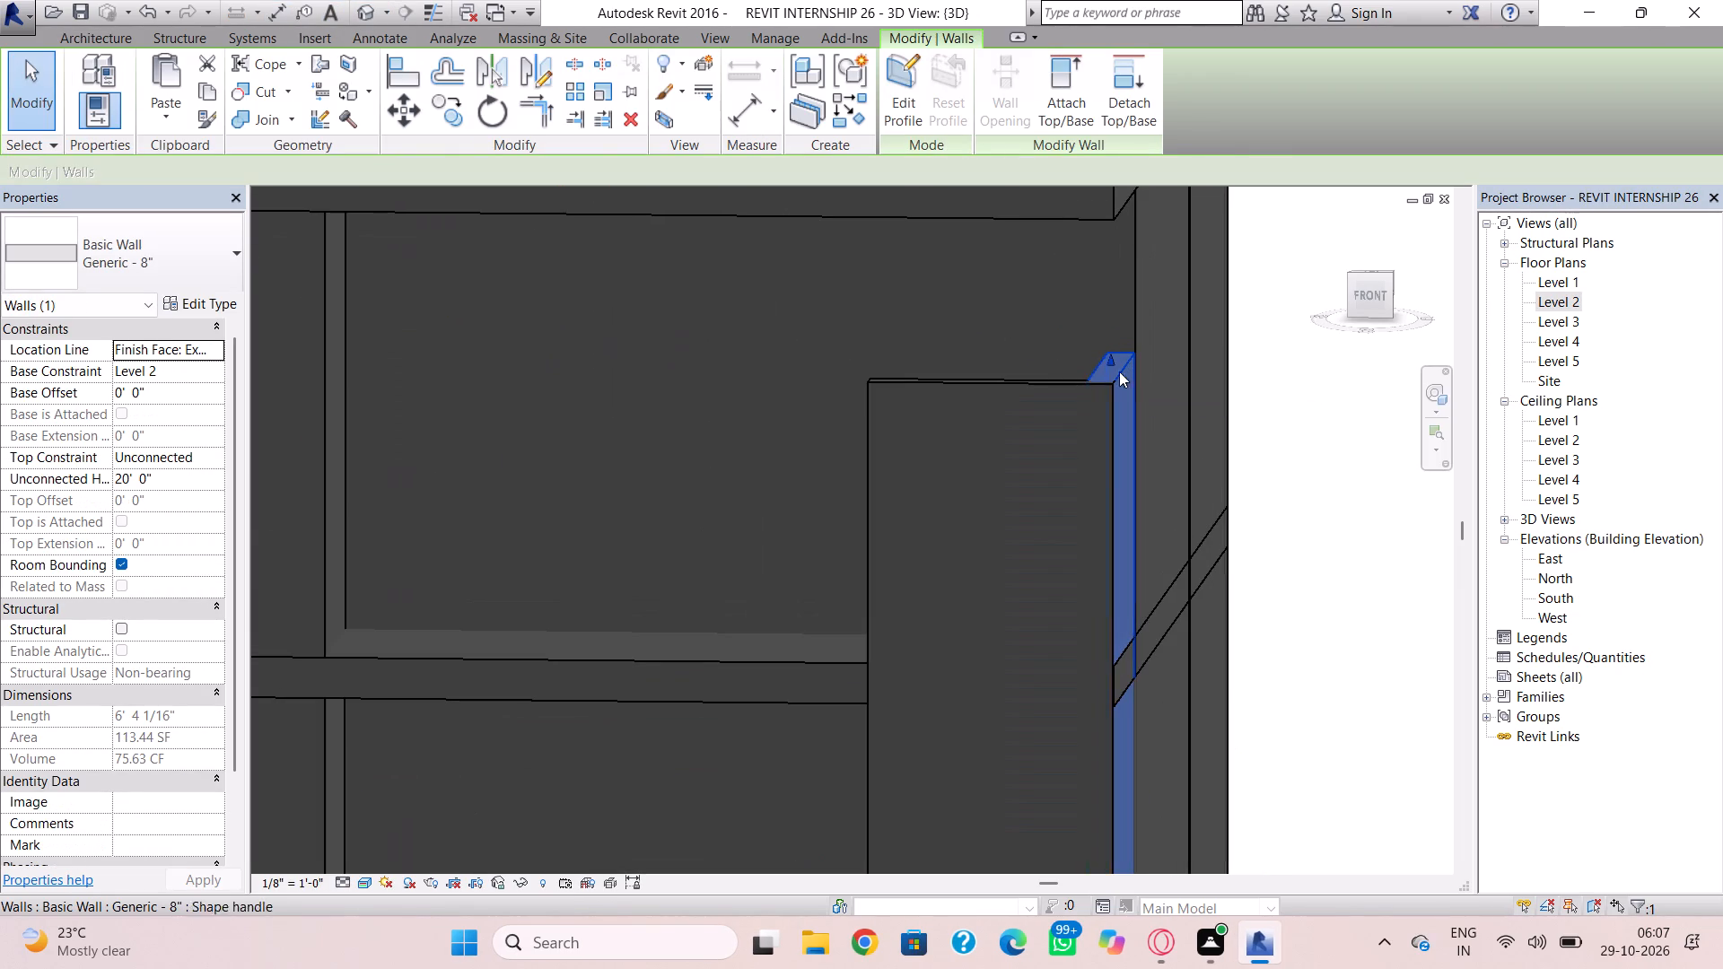
left_click(1016, 388)
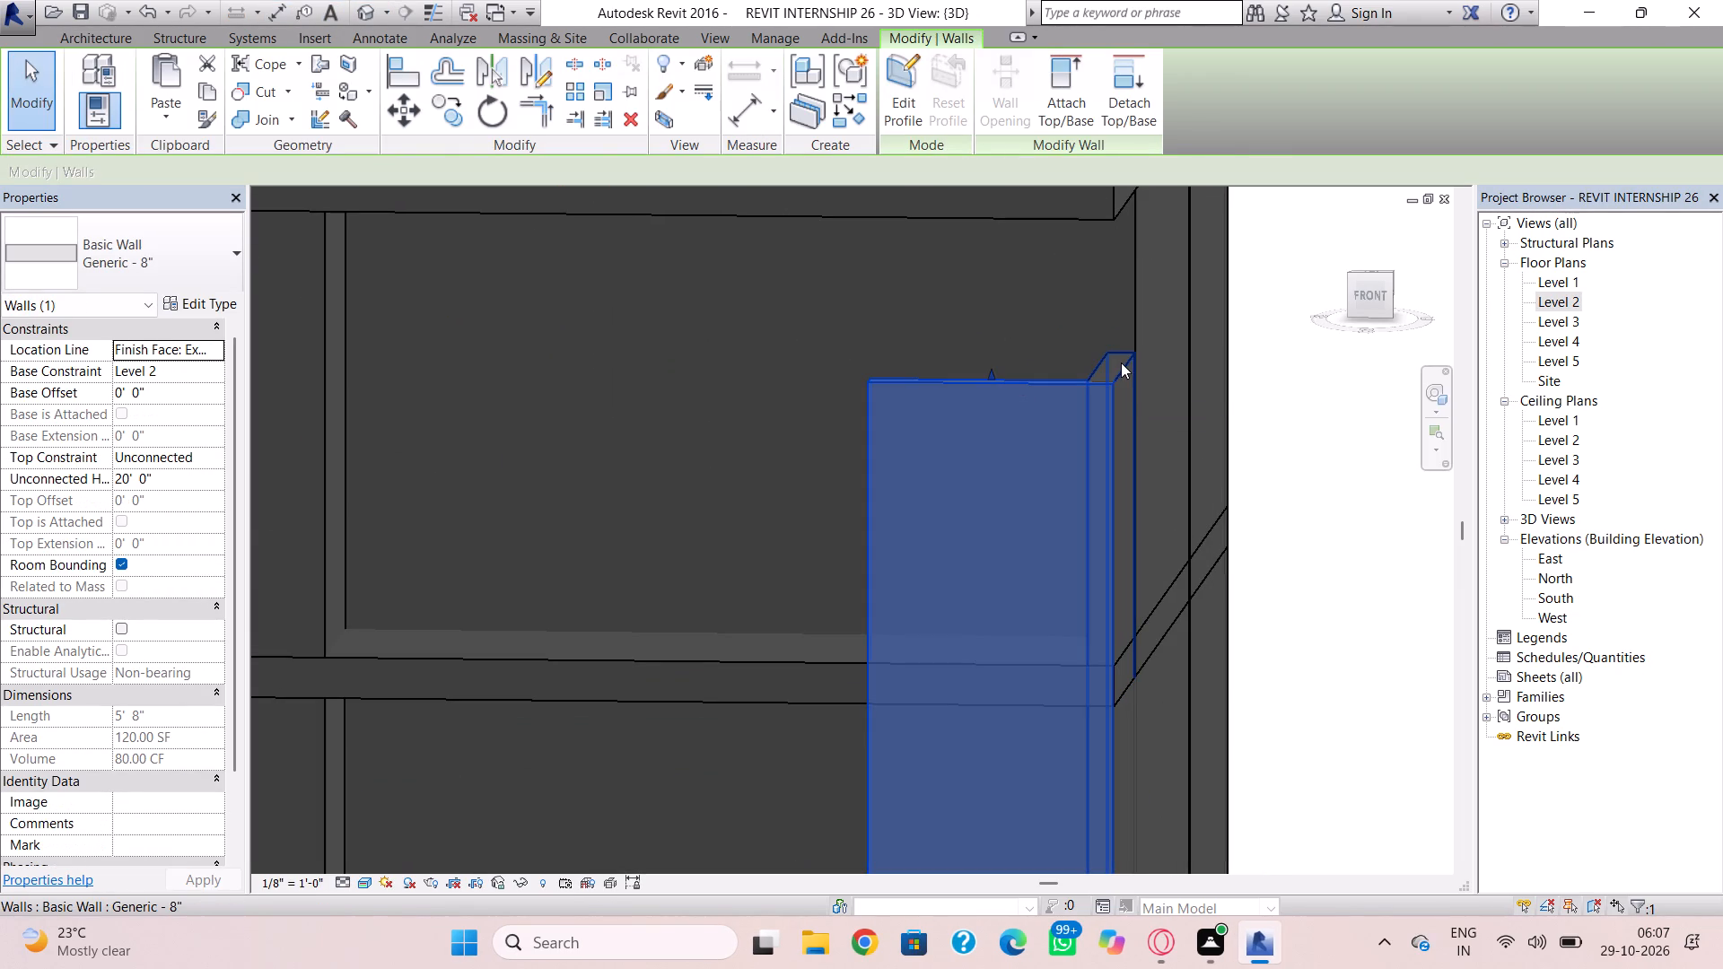
left_click(1121, 362, "ctrl")
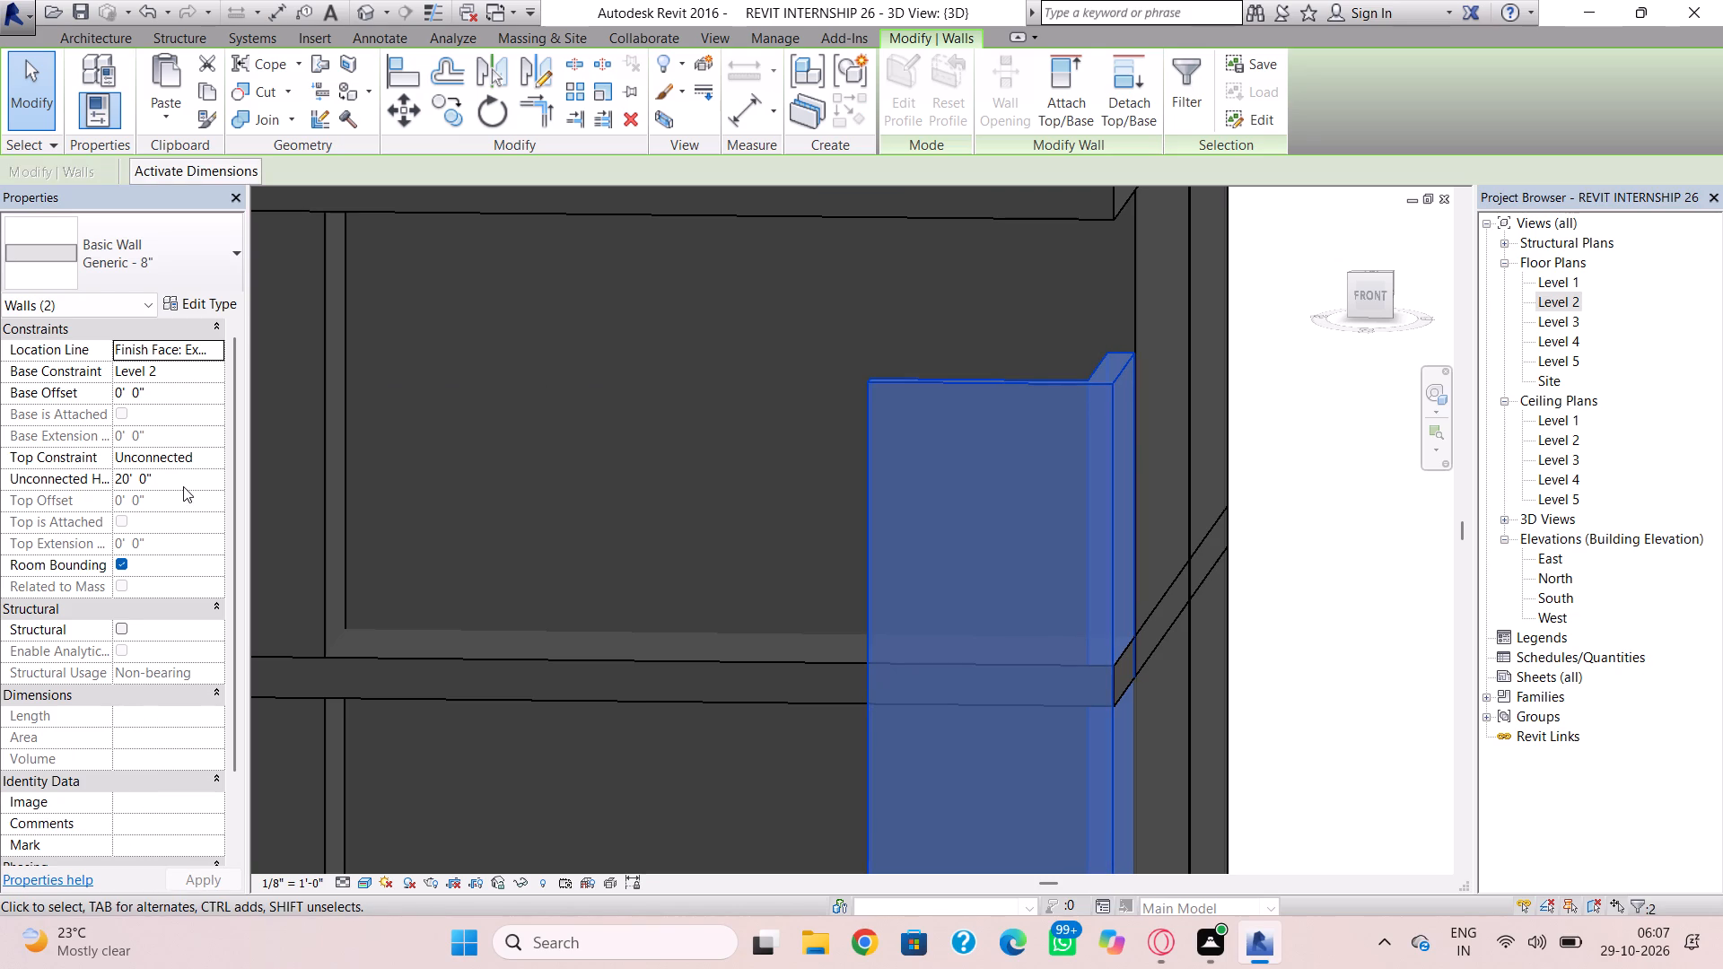
left_click(183, 484)
type("12'")
key("Return")
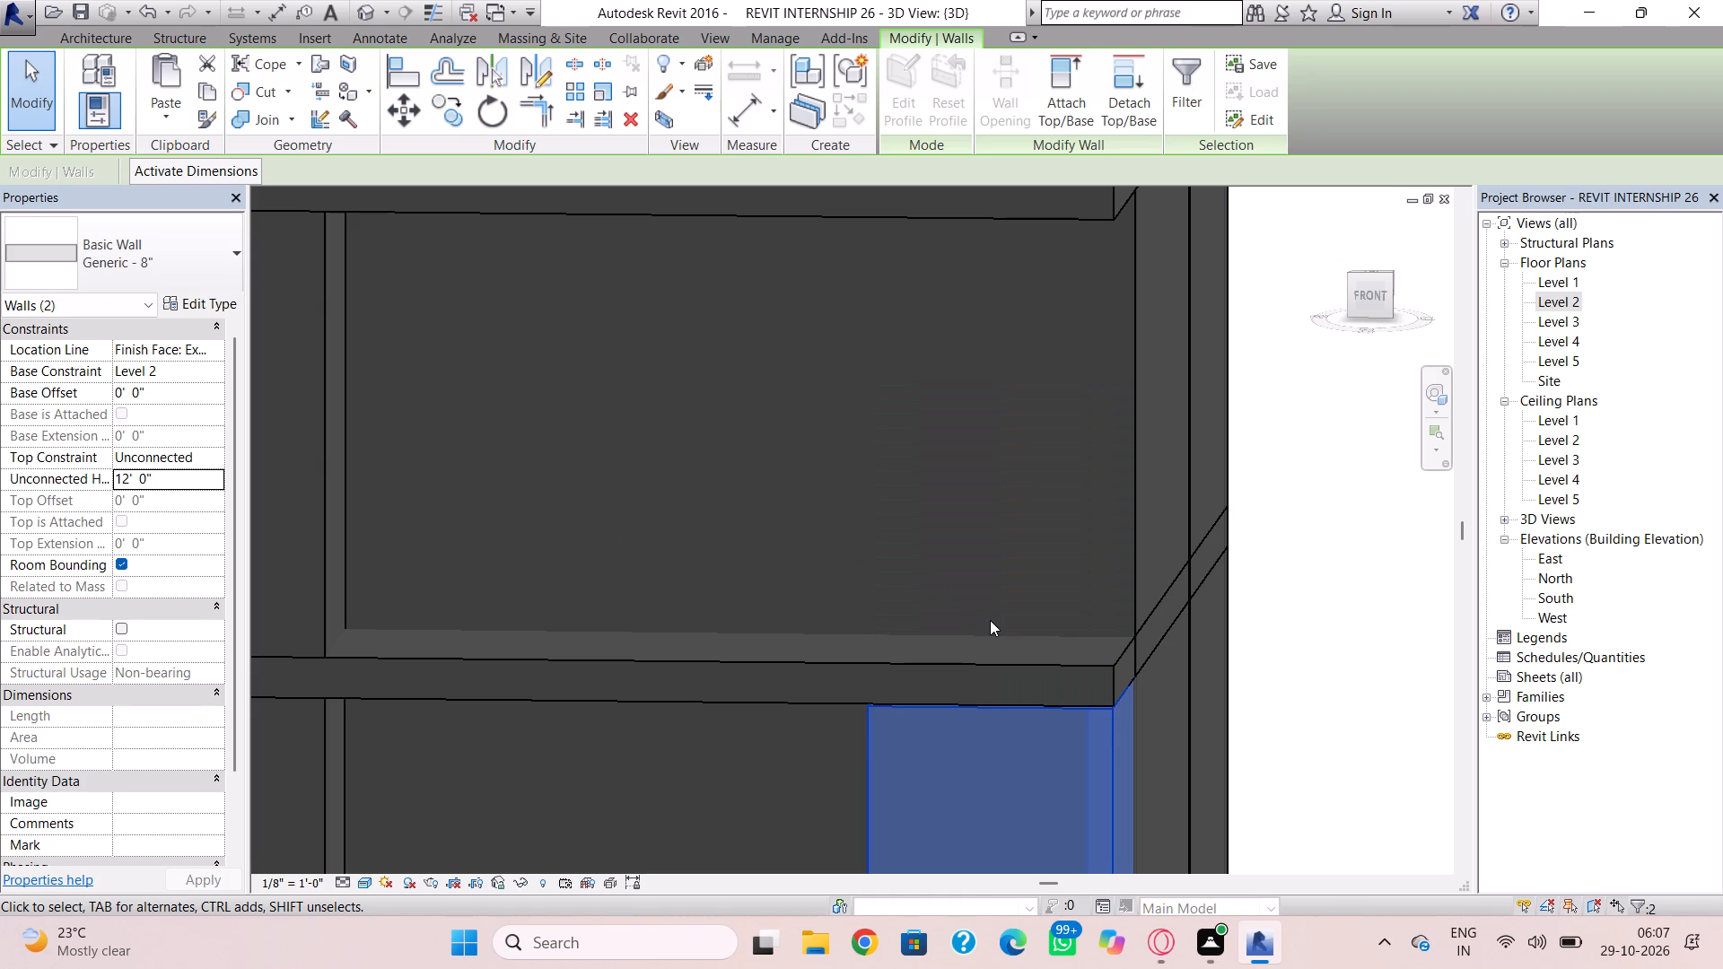
Copy the two corner walls and paste them aligned to Level 3.
left_click(199, 99)
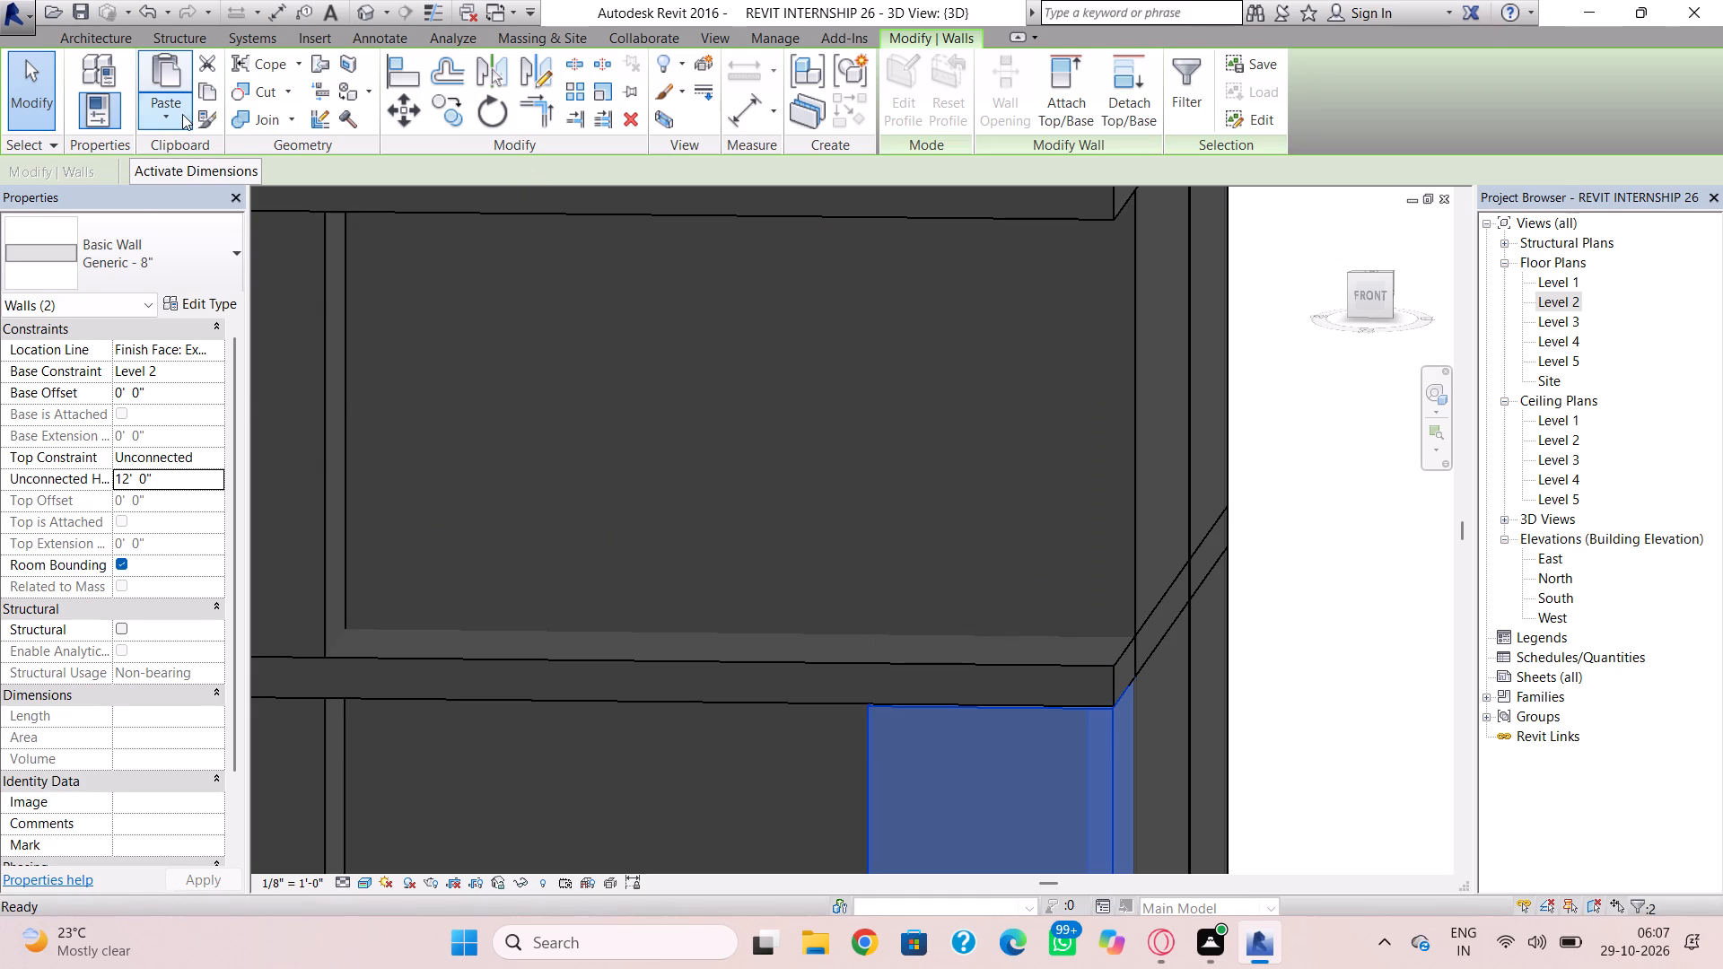
left_click(182, 114)
left_click(211, 184)
left_click(767, 349)
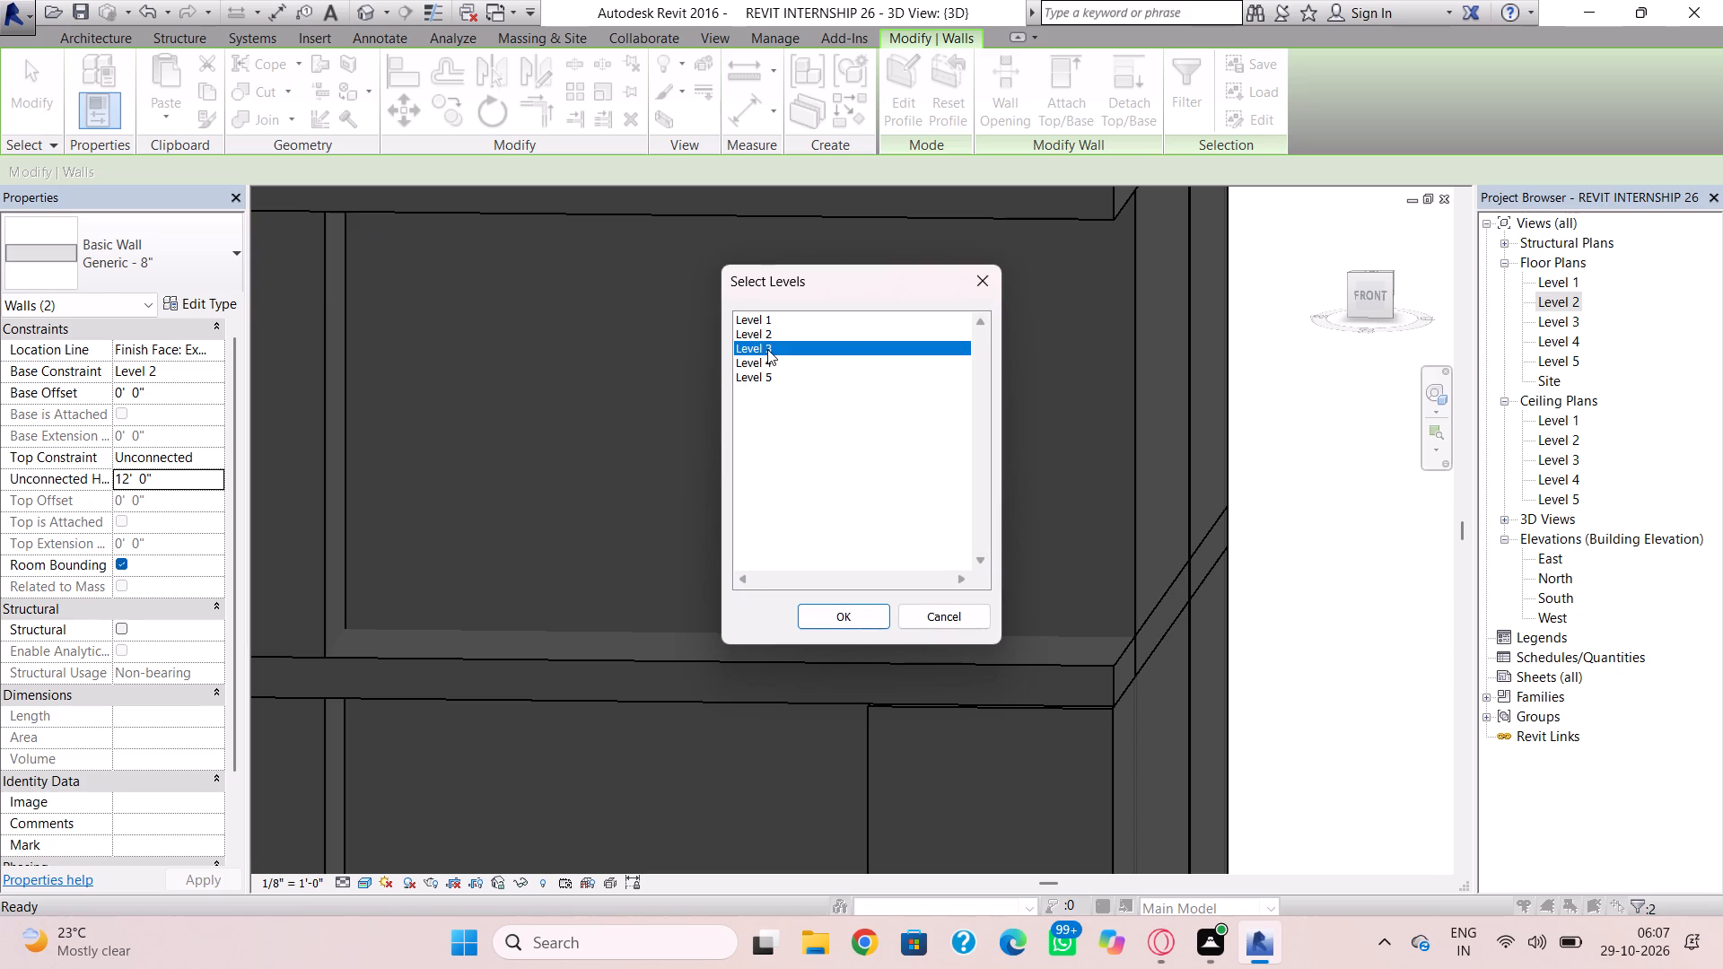
left_click(867, 621)
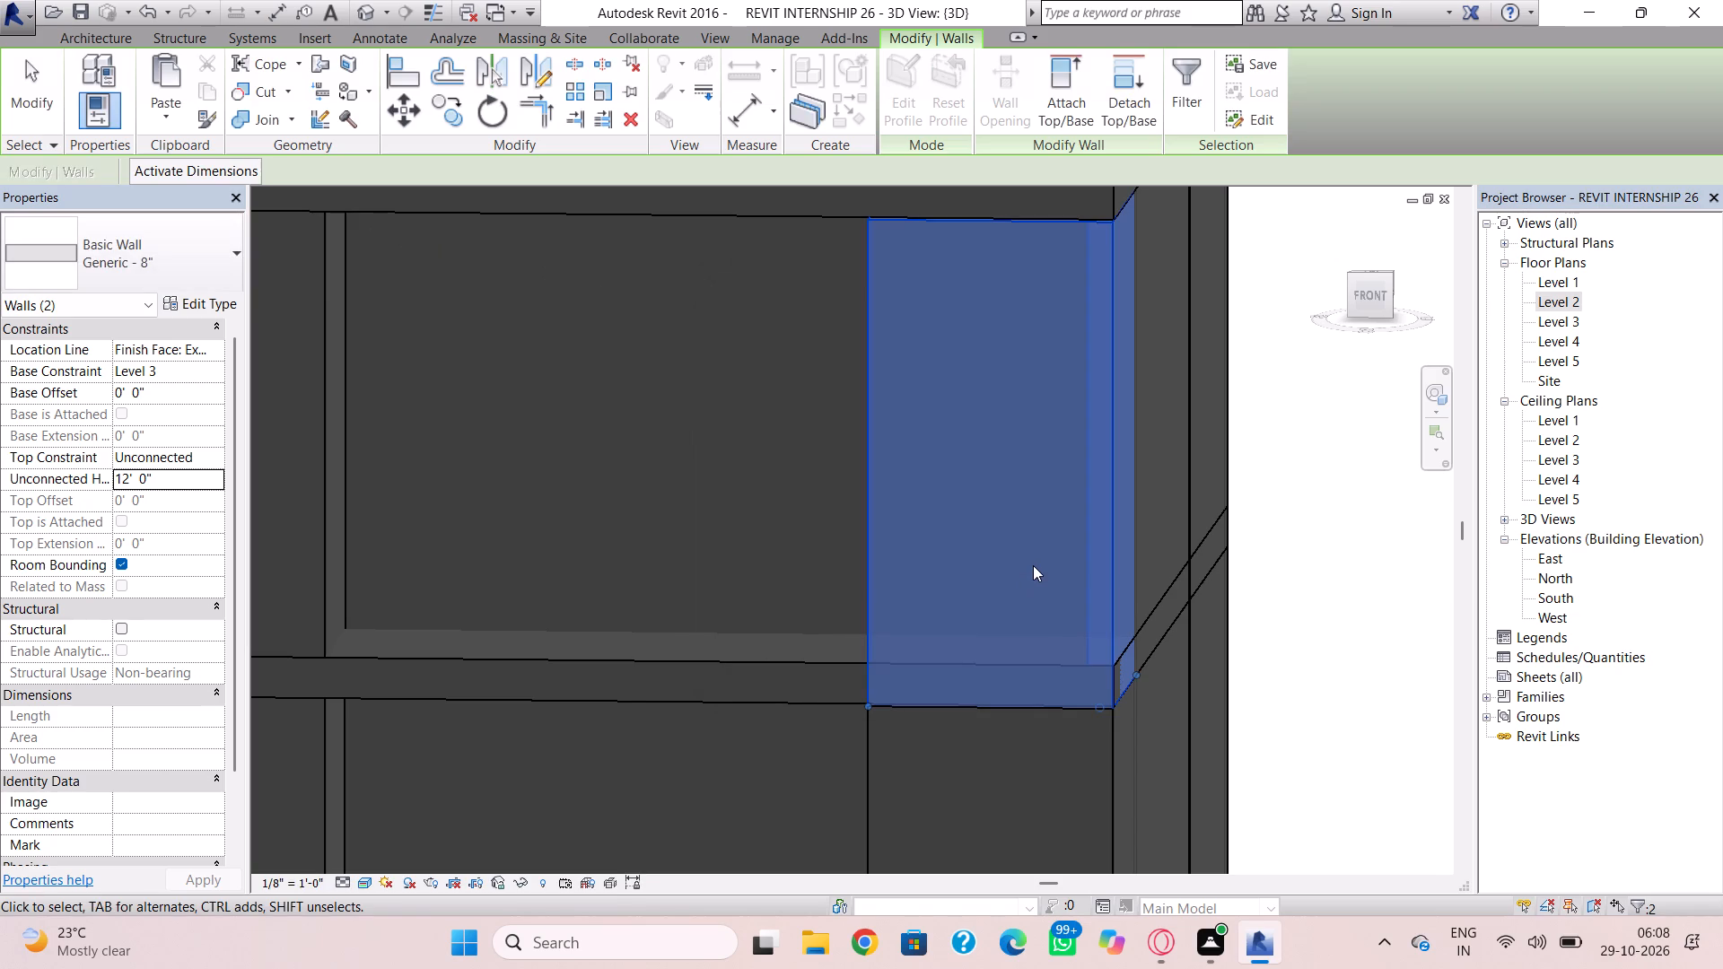
key("Escape")
Raise the base of the Level 3 front corner wall to the top of the slab so the slab edge is exposed.
left_click(1005, 697)
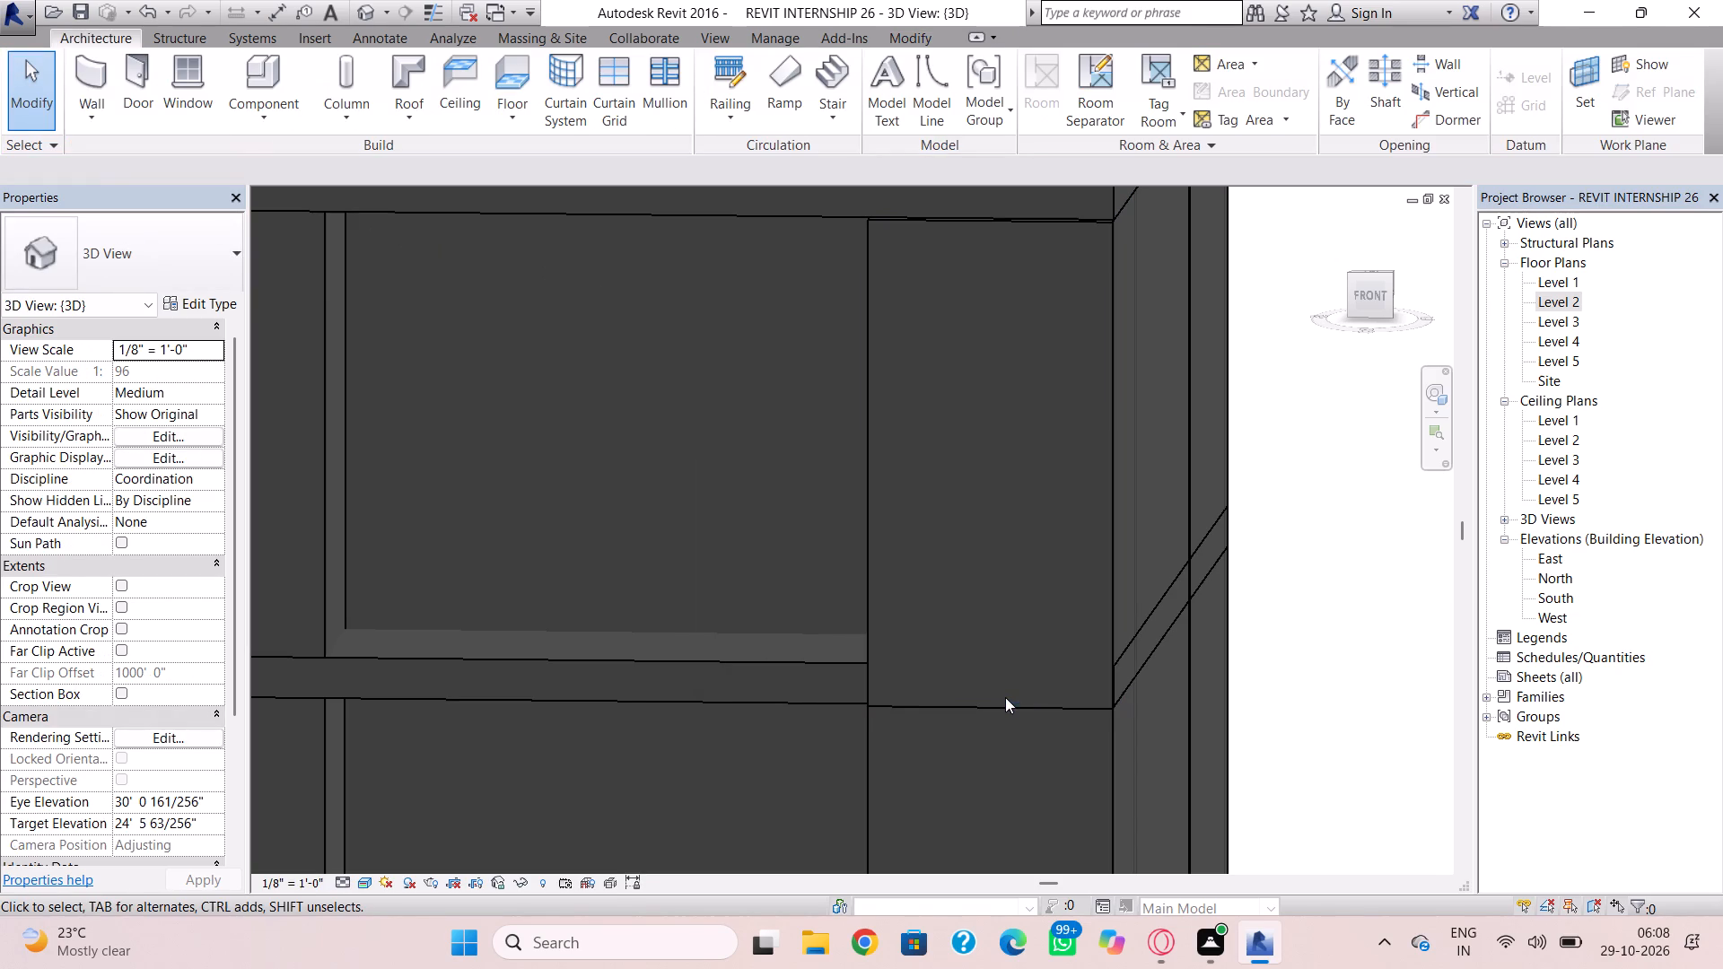
left_click(868, 619)
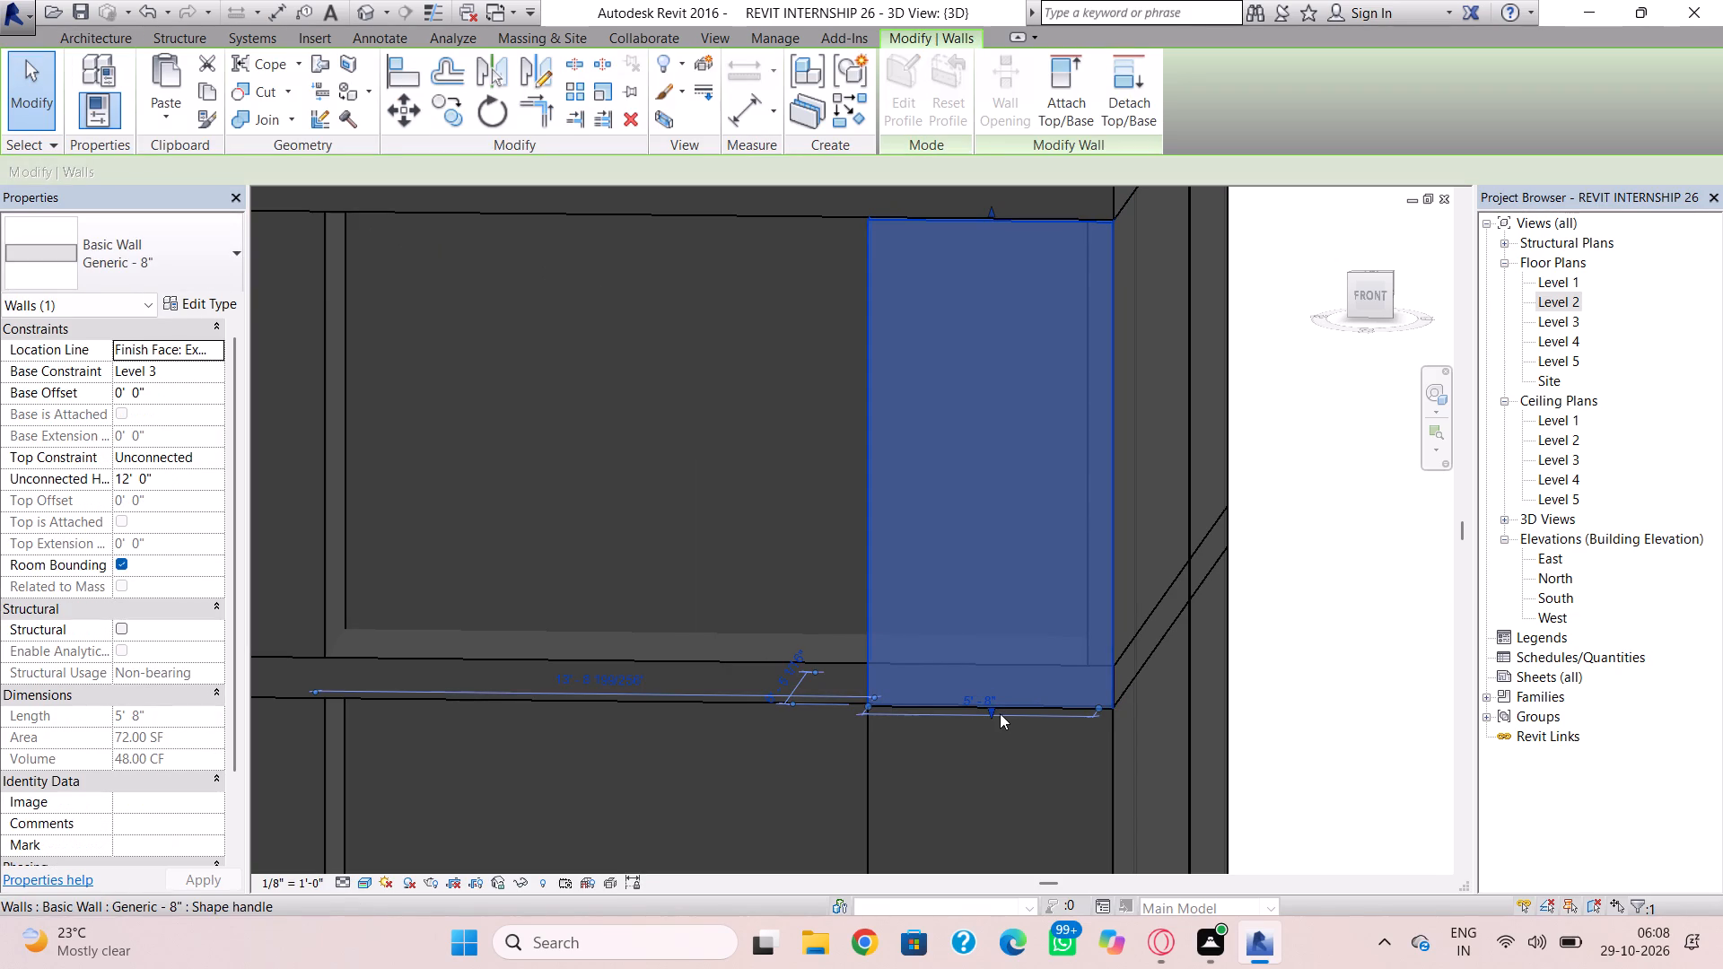
left_click_drag(984, 710, 986, 683)
key("Escape")
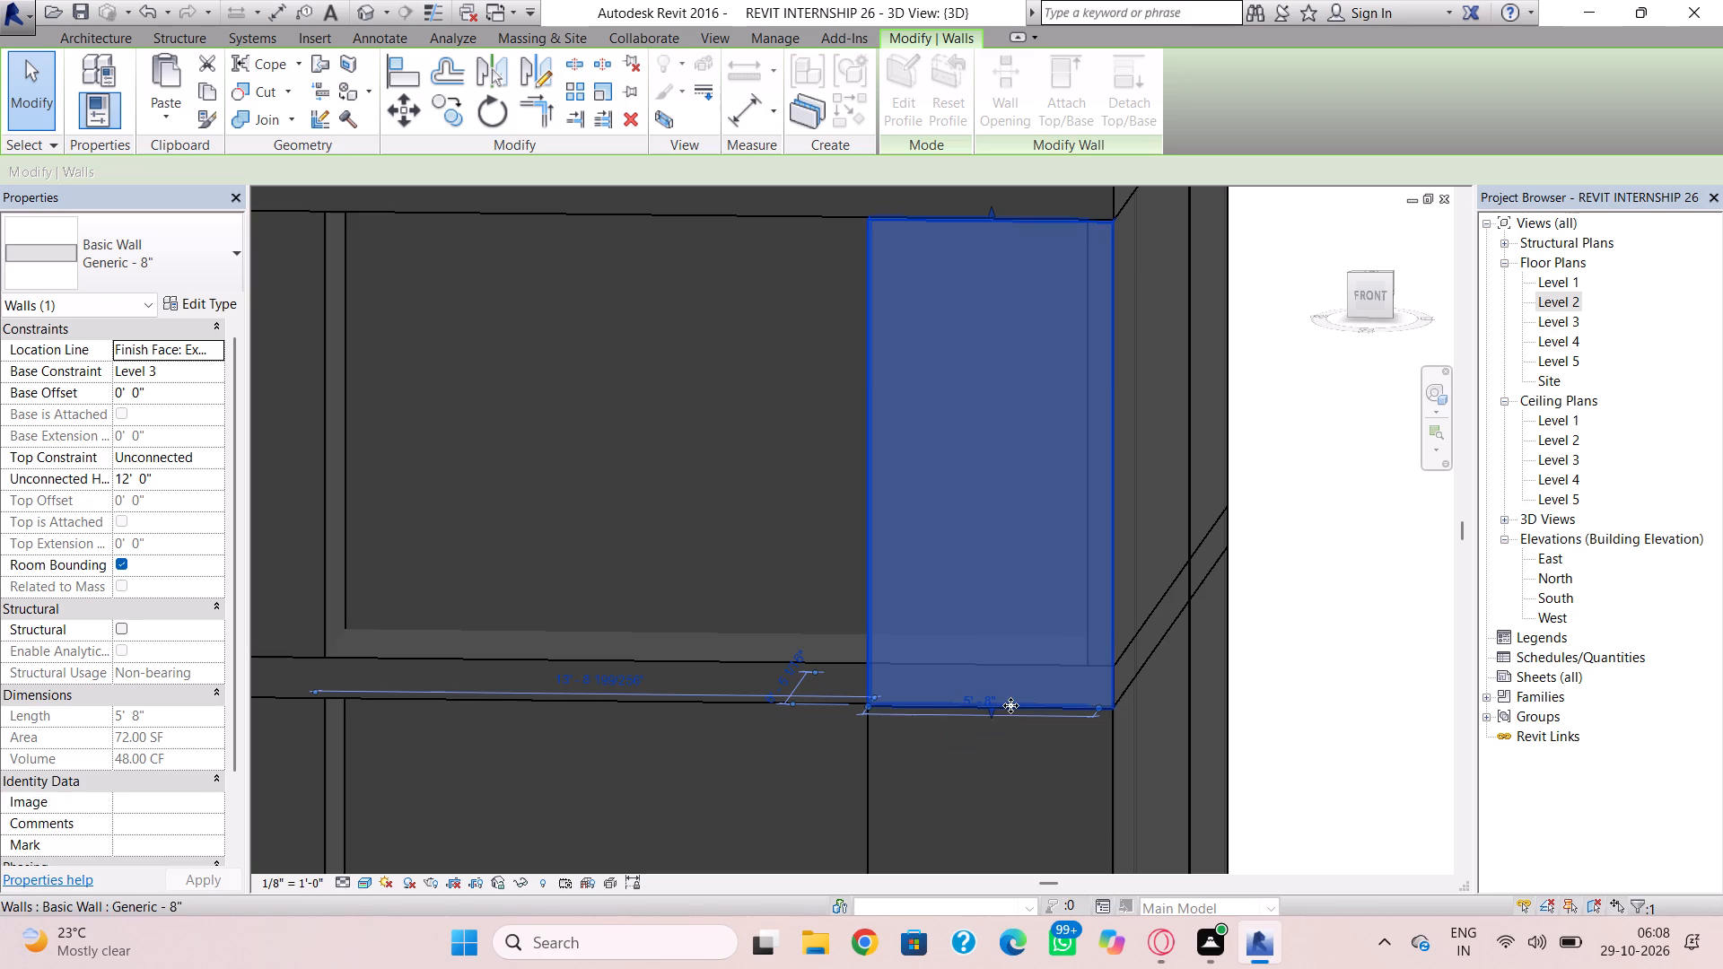
left_click_drag(993, 714, 996, 685)
key("Escape")
scroll(993, 715, "up", 5)
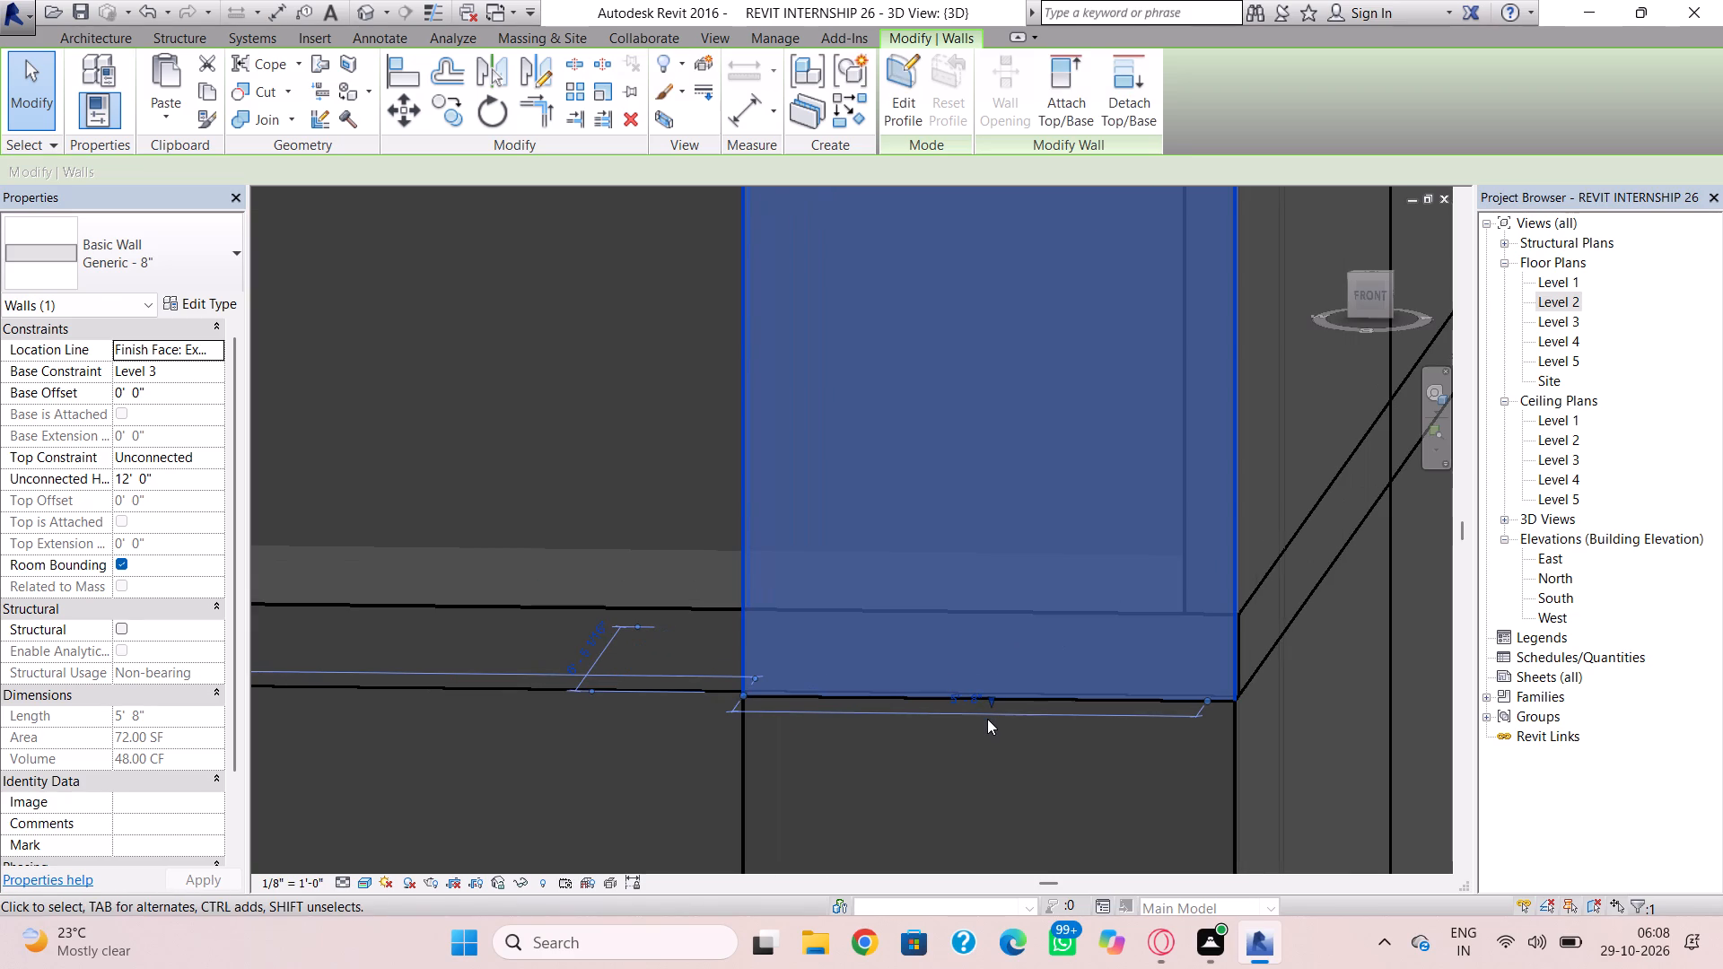
scroll(992, 717, "up", 3)
left_click_drag(993, 694, 994, 557)
key("Escape")
Raise the base of the Level 3 side corner wall to the top of the slab, matching the adjoining front wall.
scroll(1101, 599, "down", 2)
middle_click_drag(1103, 604, 994, 583)
right_click_drag(1181, 588, 1040, 595, "shift")
scroll(974, 582, "down", 1)
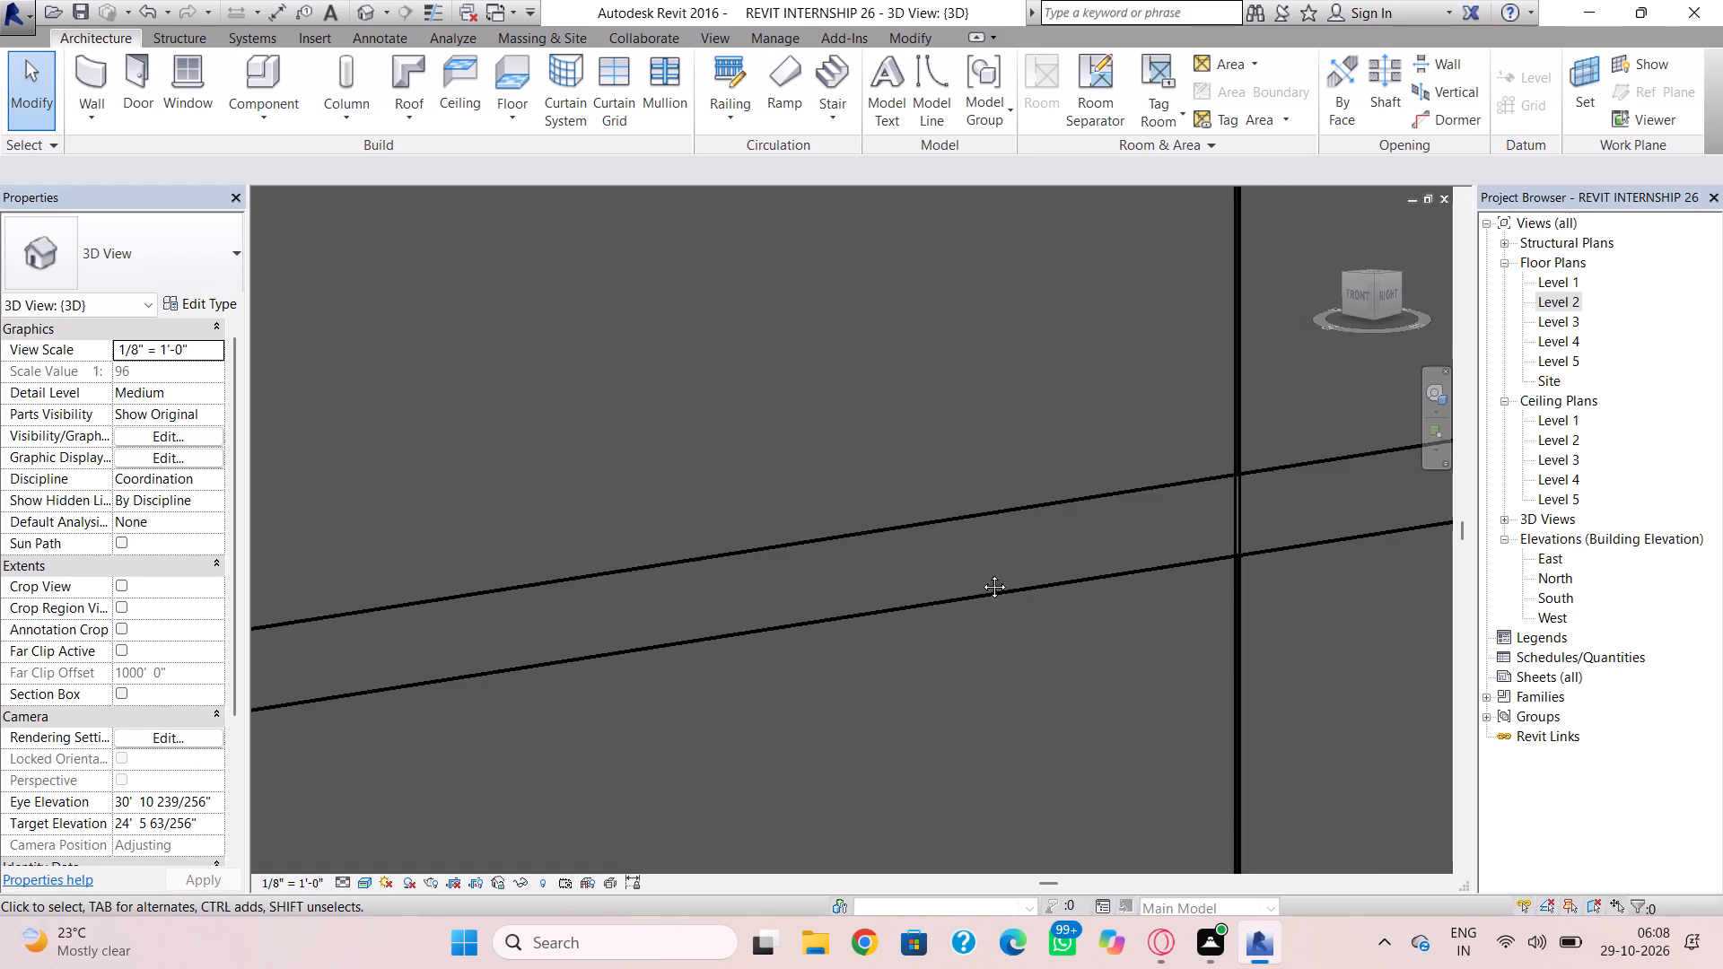
middle_click_drag(979, 576, 1120, 470)
scroll(1043, 507, "down", 4)
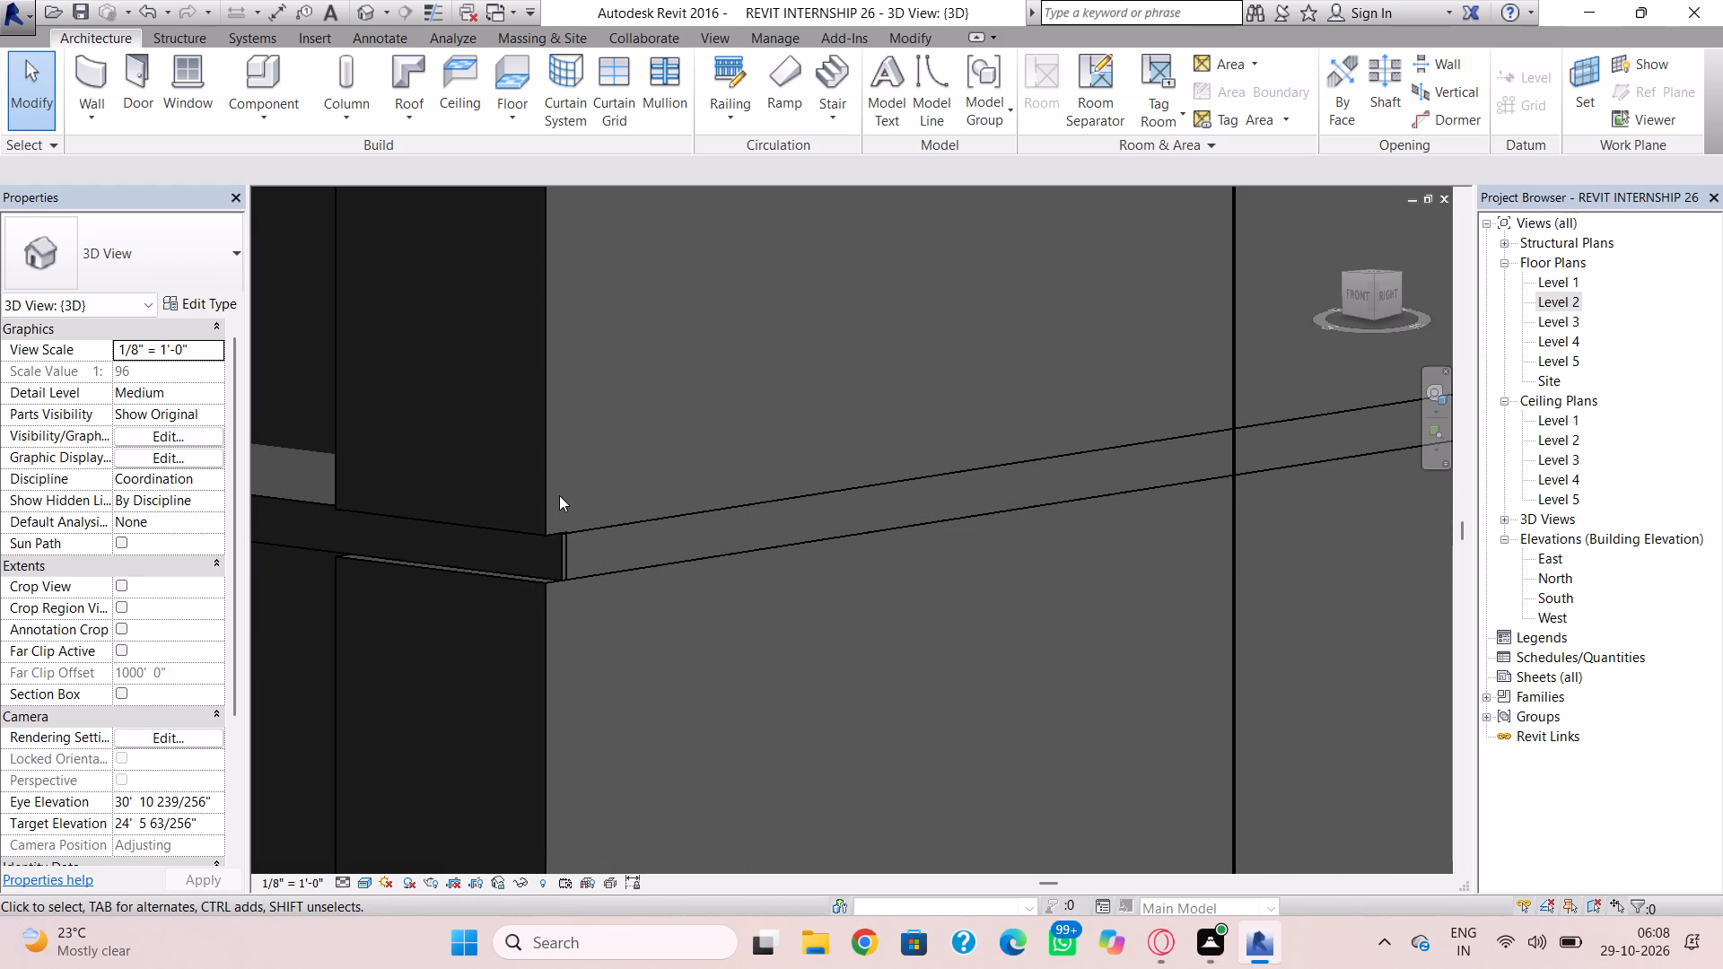
left_click(554, 494)
left_click(600, 502)
left_click(616, 516)
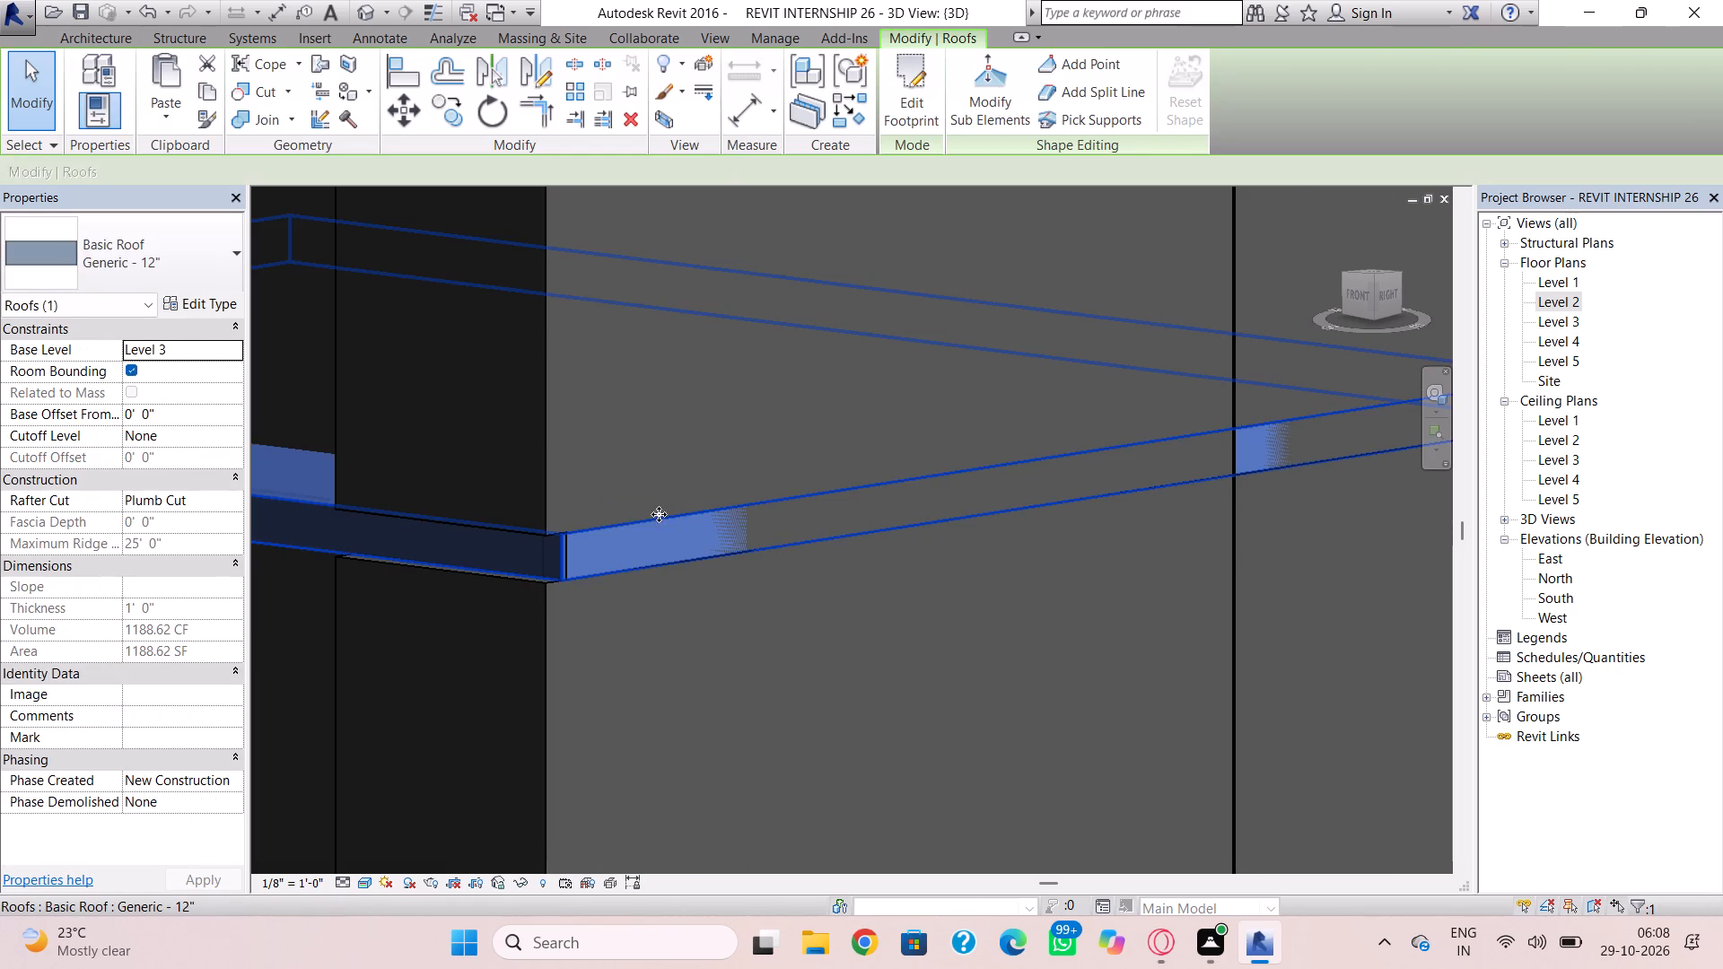
key("Escape")
left_click(669, 514)
scroll(712, 524, "down", 3)
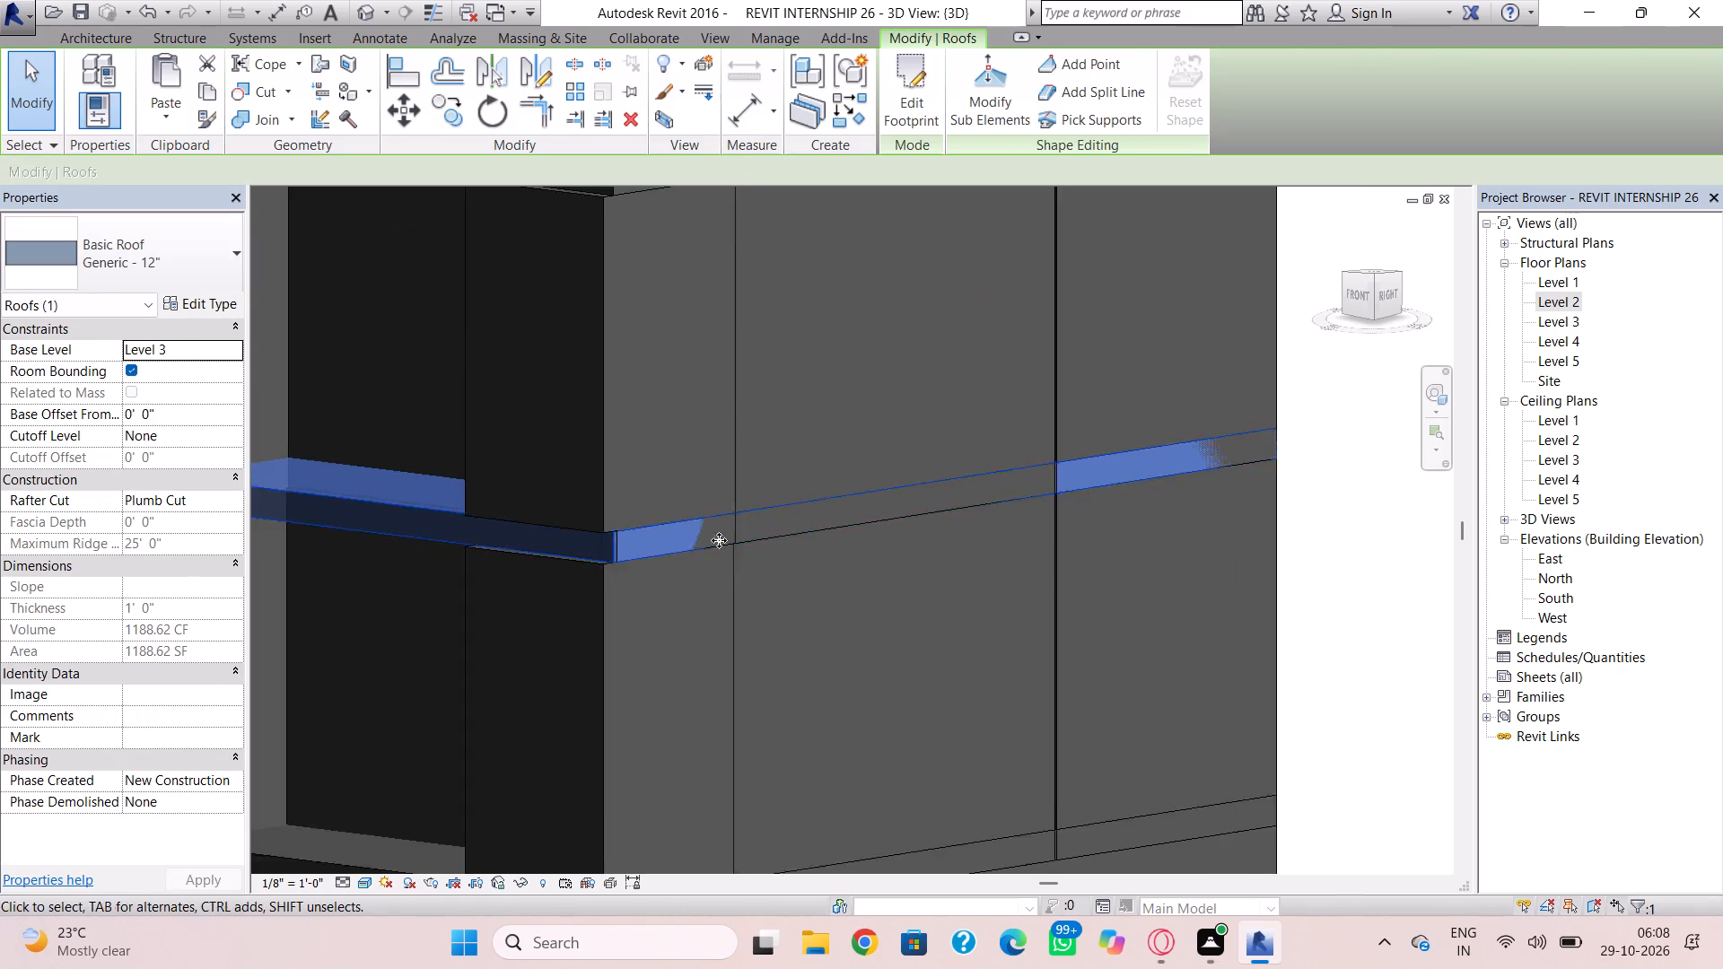
middle_click_drag(719, 541, 726, 566)
key("Escape")
left_click(632, 222)
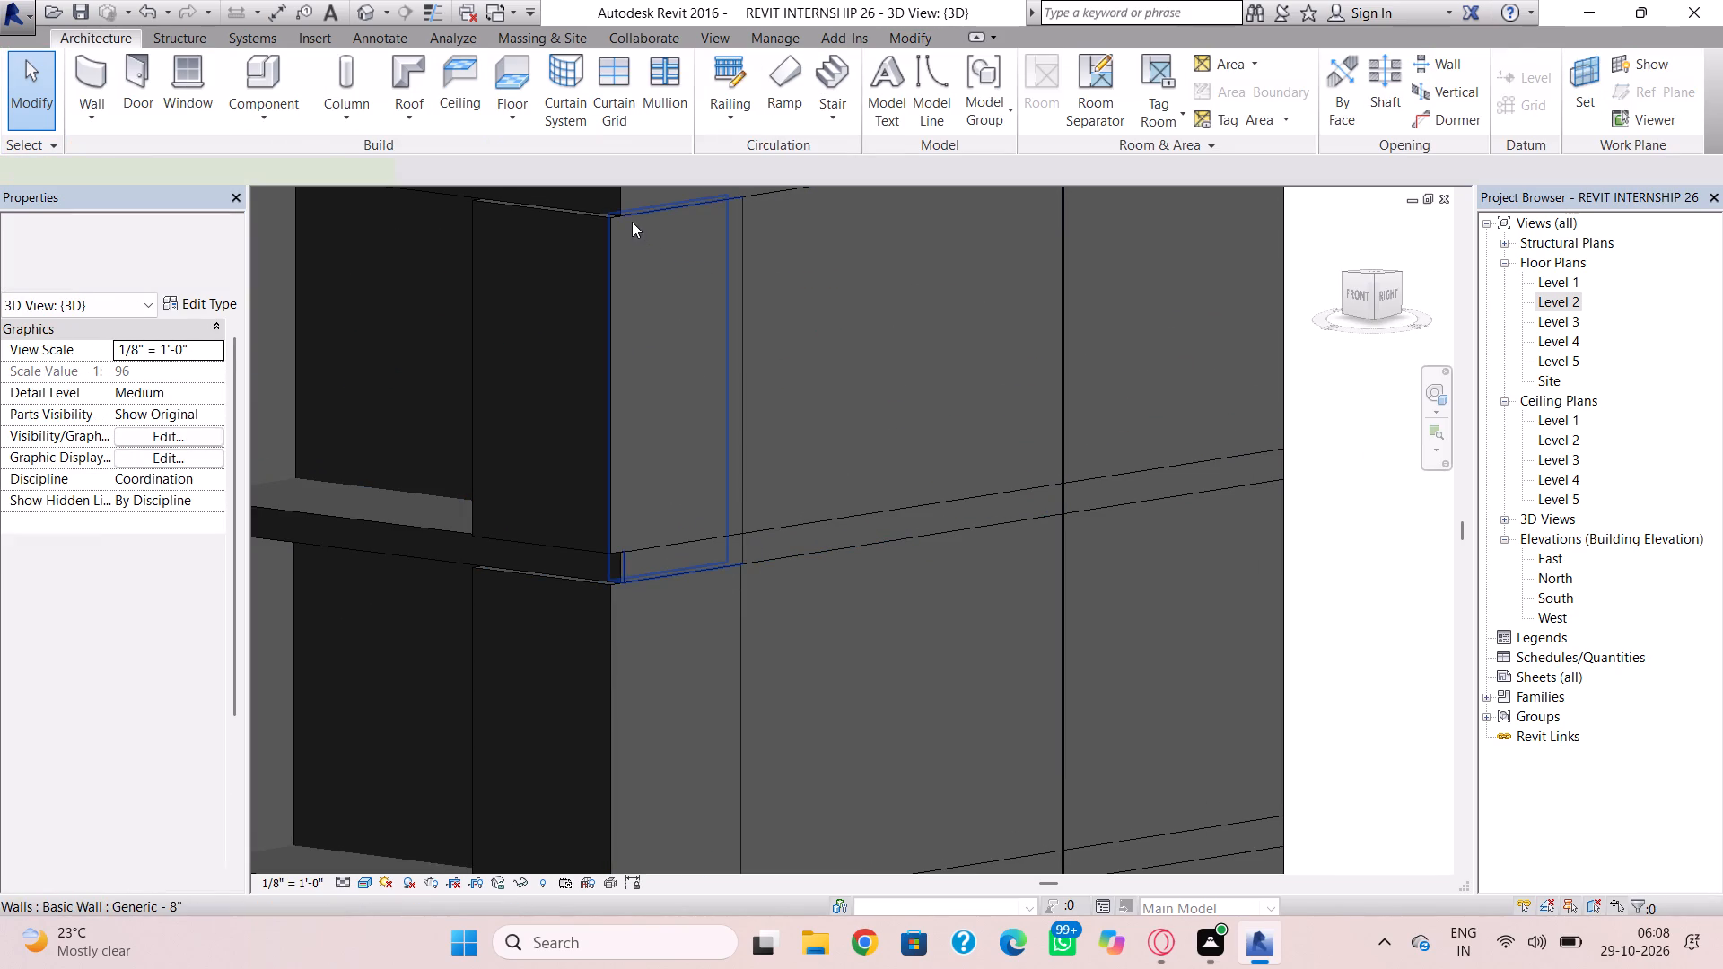
left_click_drag(678, 584, 677, 546)
scroll(714, 591, "down", 1)
key("Escape")
Raise the base of the Level 2 front corner wall about 1' to the top of the slab.
middle_click_drag(674, 623, 685, 490)
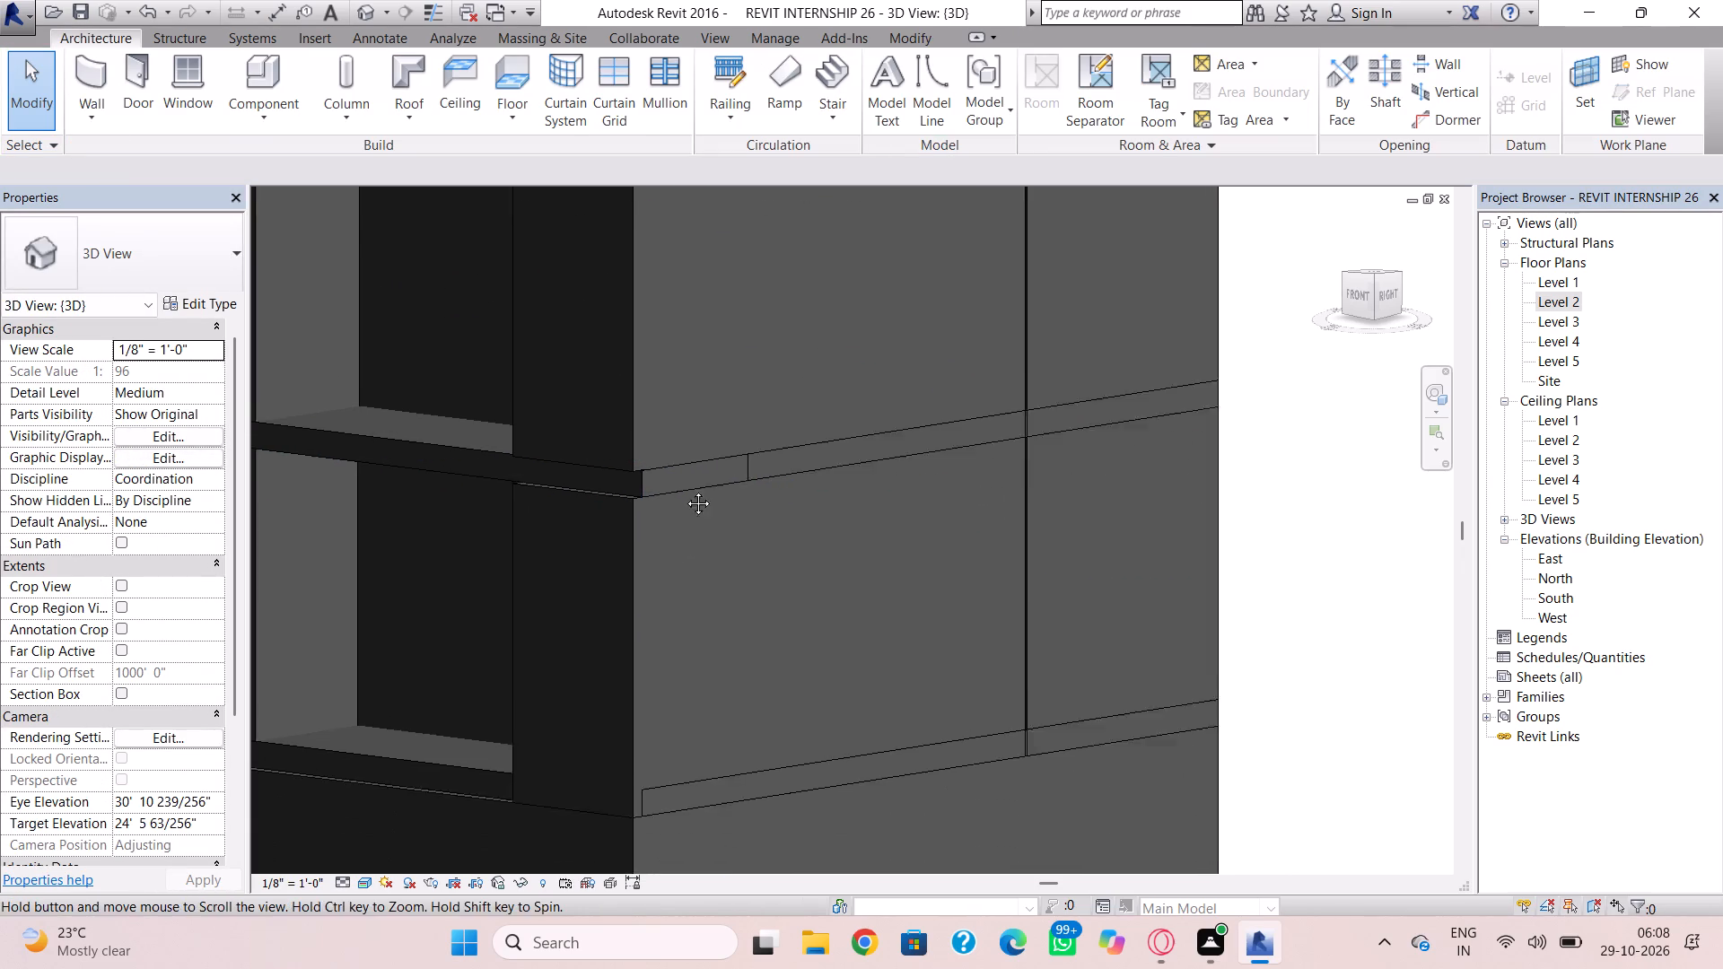
middle_click_drag(685, 490, 686, 460)
left_click(634, 678)
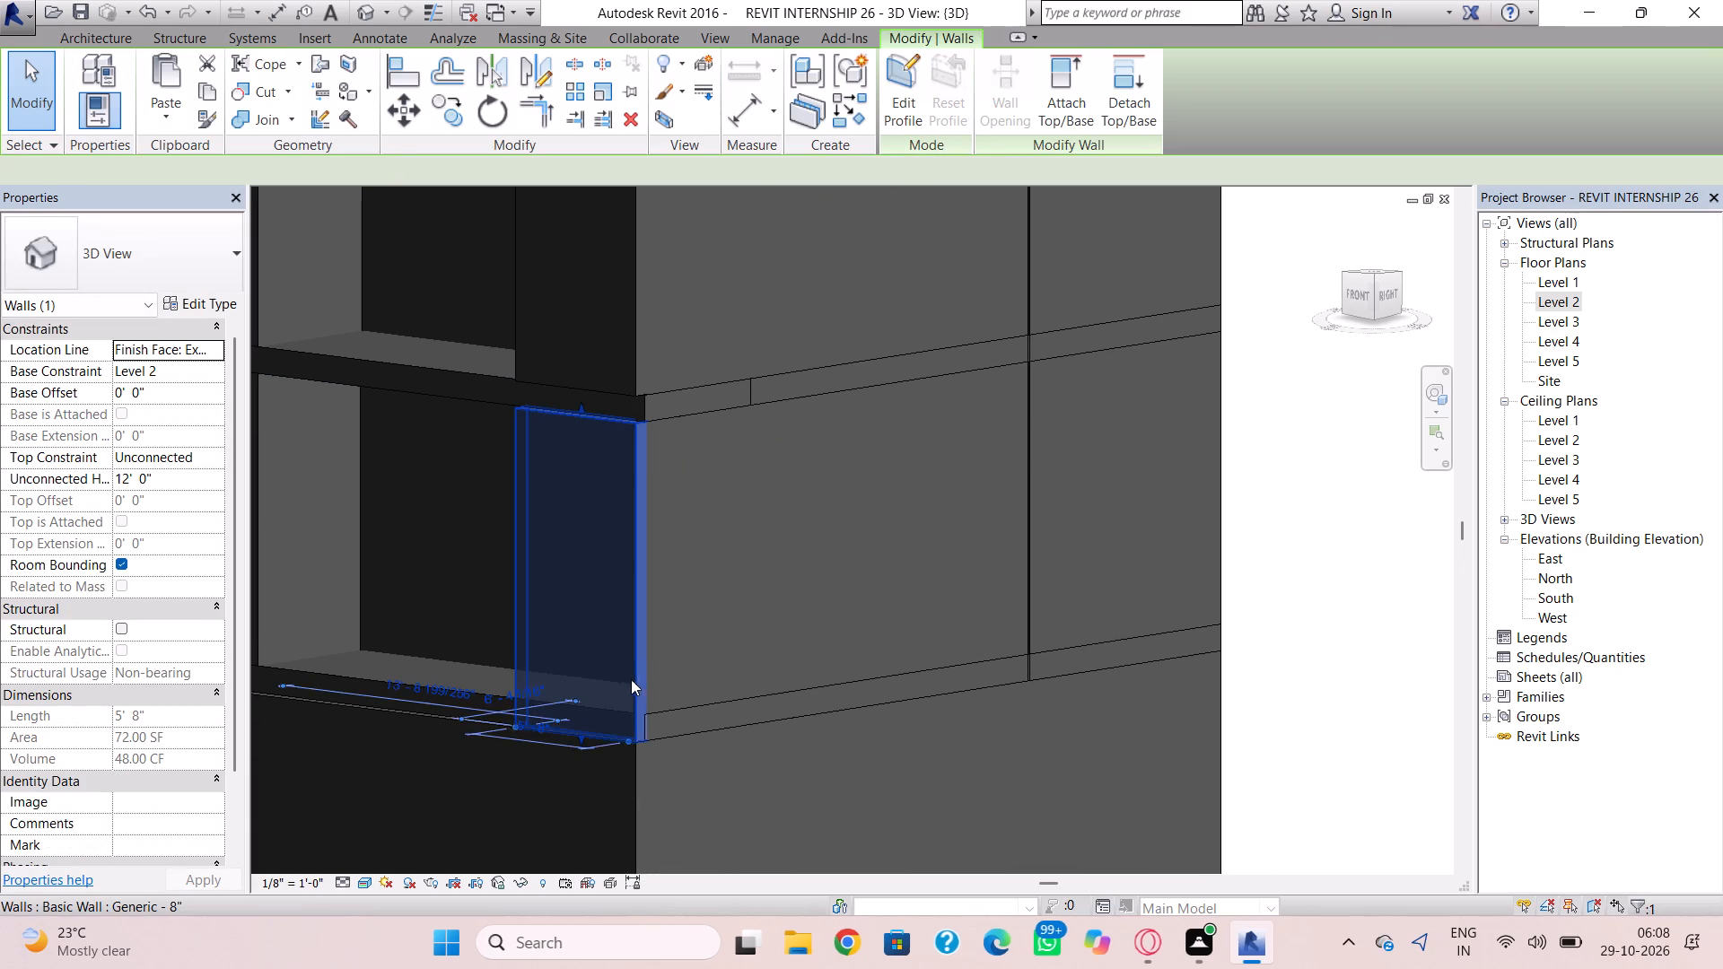
scroll(595, 743, "up", 9)
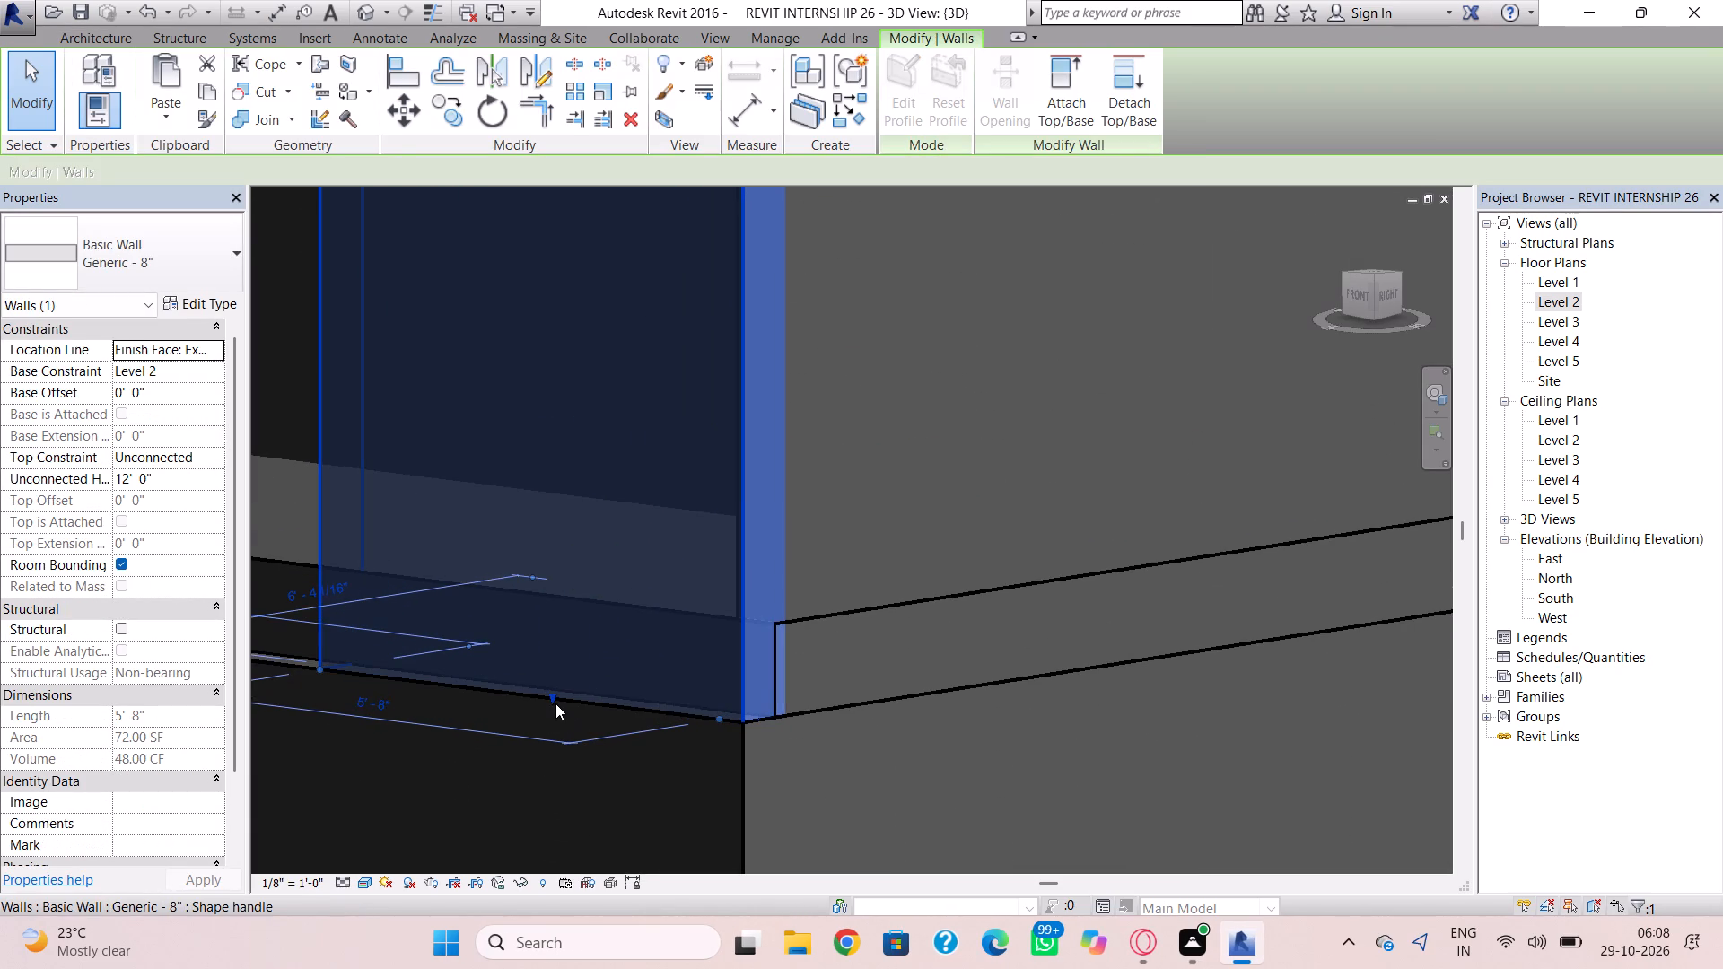
left_click_drag(553, 699, 575, 607)
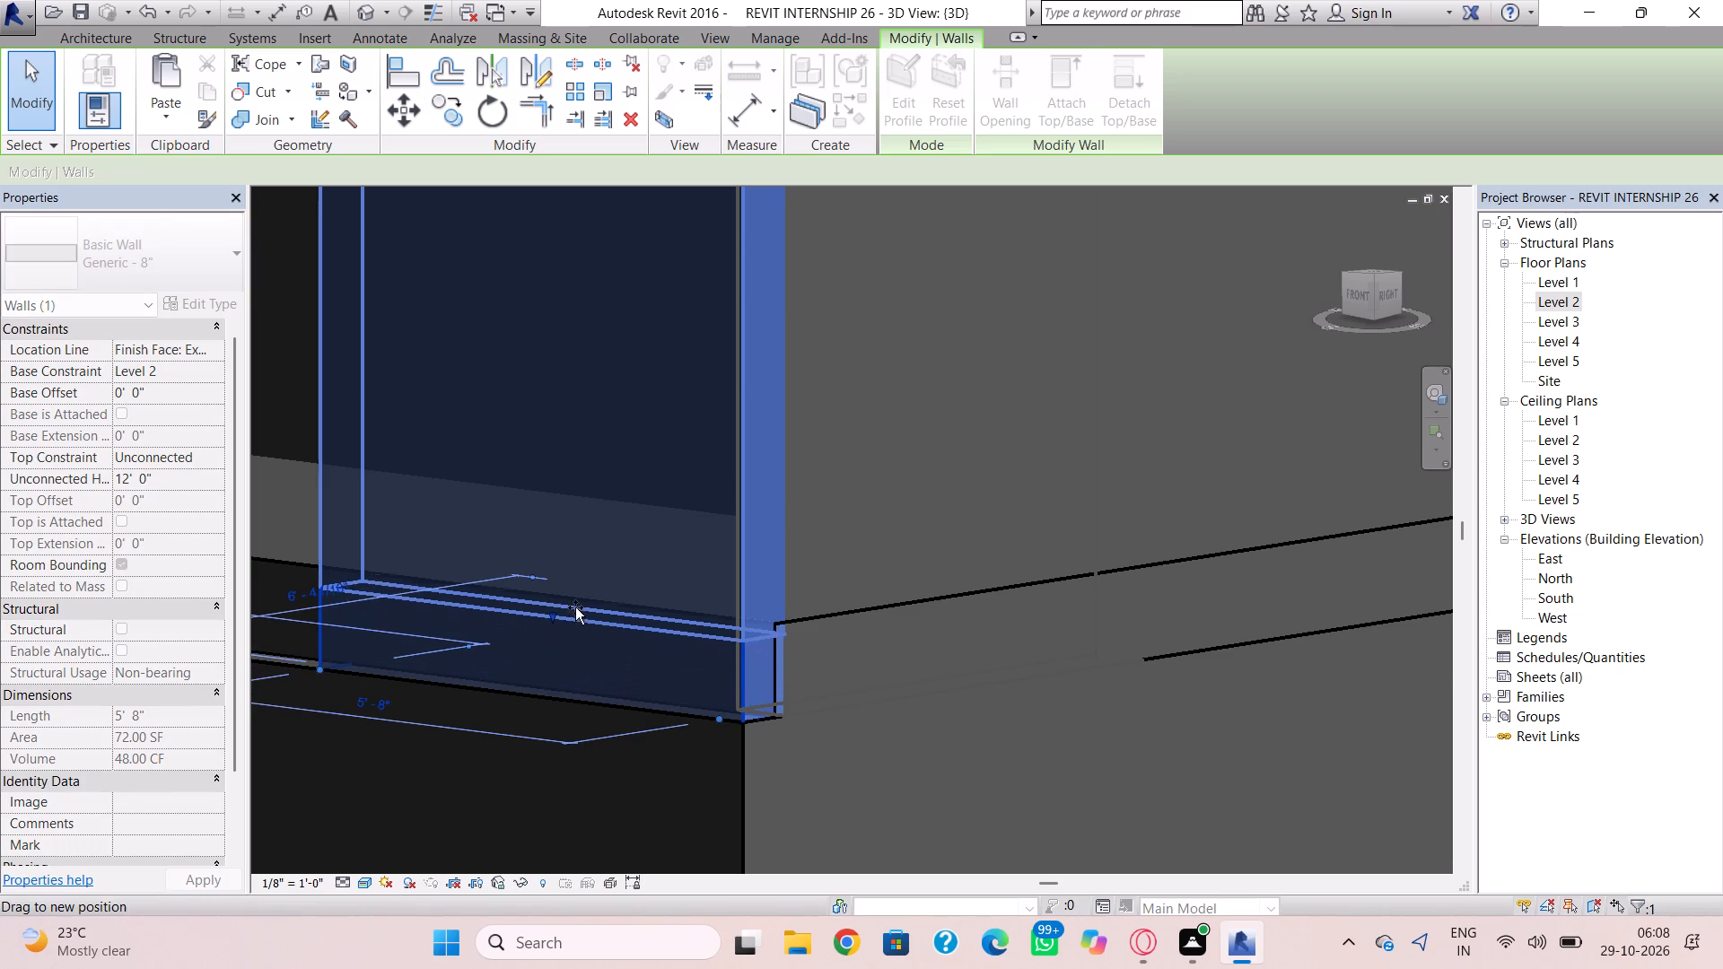
left_click_drag(575, 607, 583, 599)
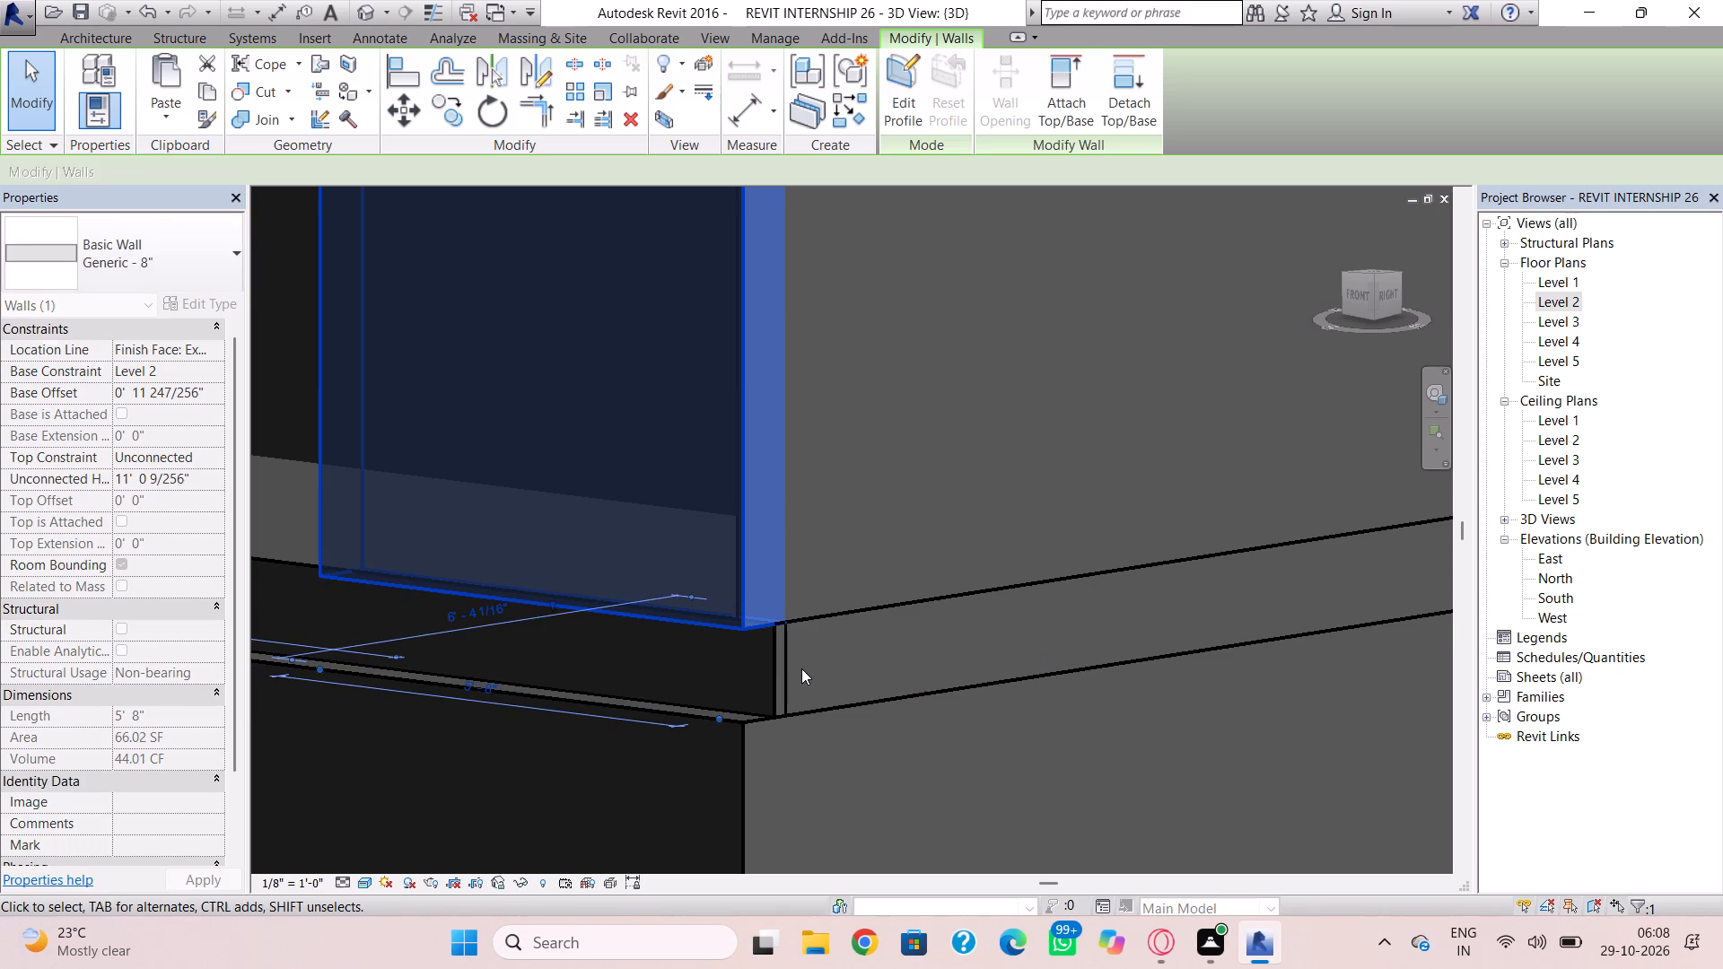
Raise the base of the Level 2 side corner wall 1' to the slab top, matching the adjoining front wall.
left_click(810, 710)
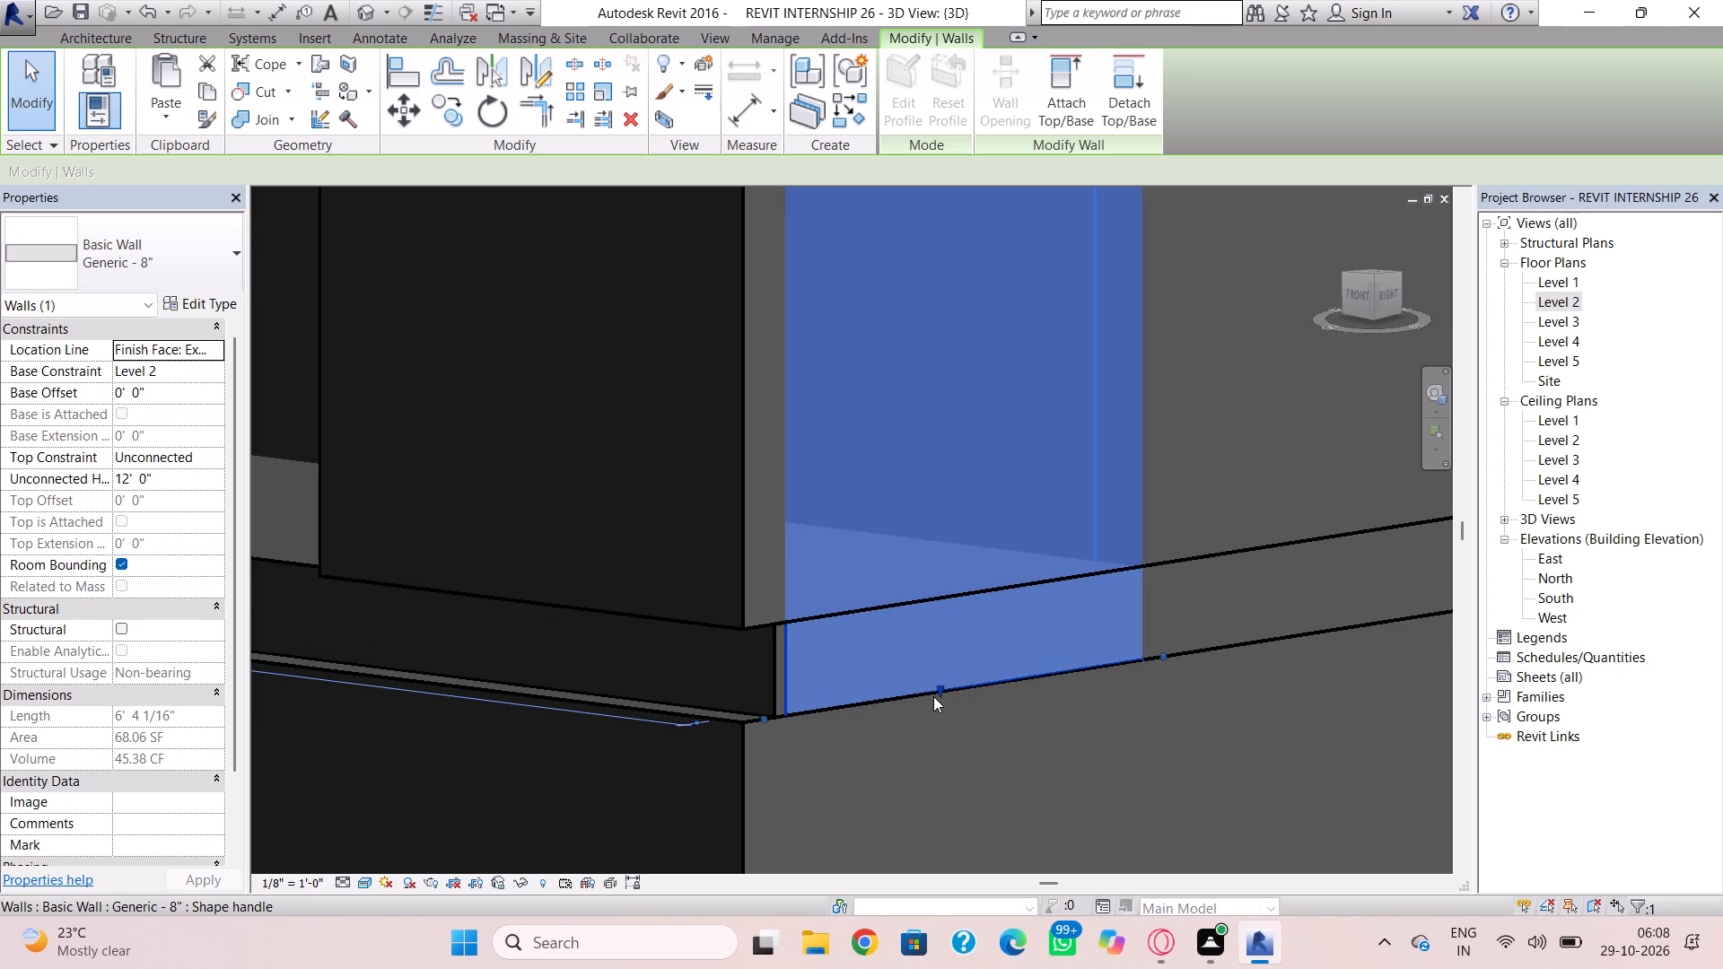
left_click_drag(934, 696, 927, 605)
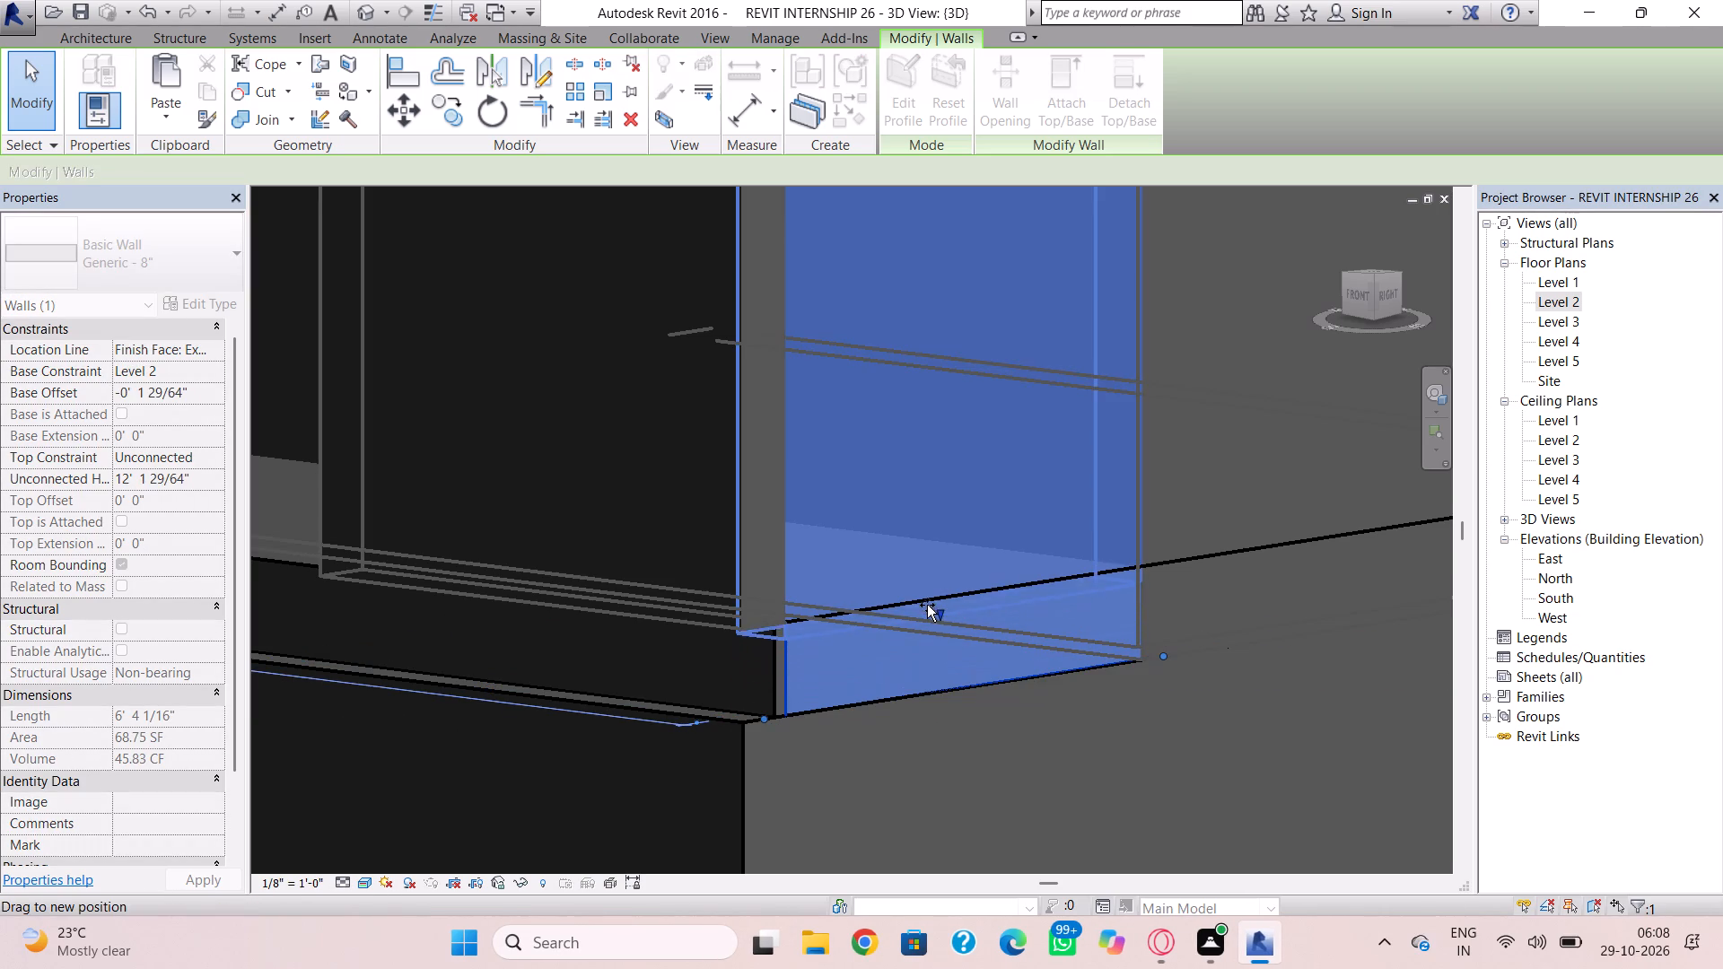
left_click_drag(927, 605, 927, 598)
scroll(914, 641, "down", 3)
key("Escape")
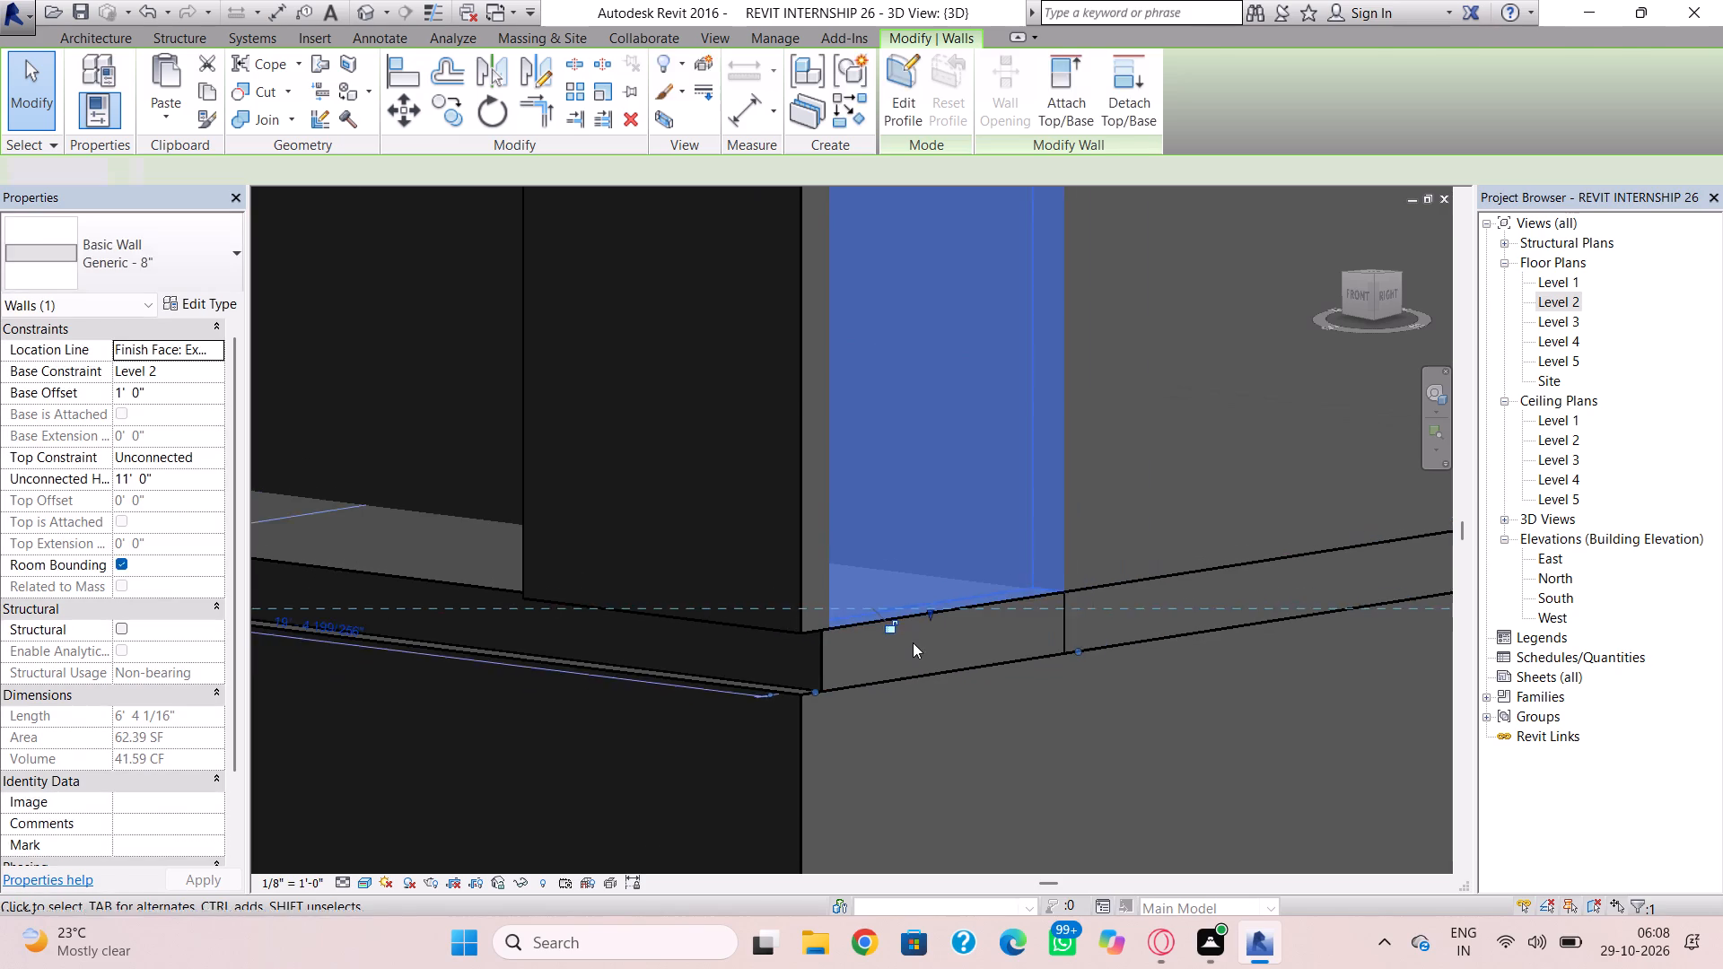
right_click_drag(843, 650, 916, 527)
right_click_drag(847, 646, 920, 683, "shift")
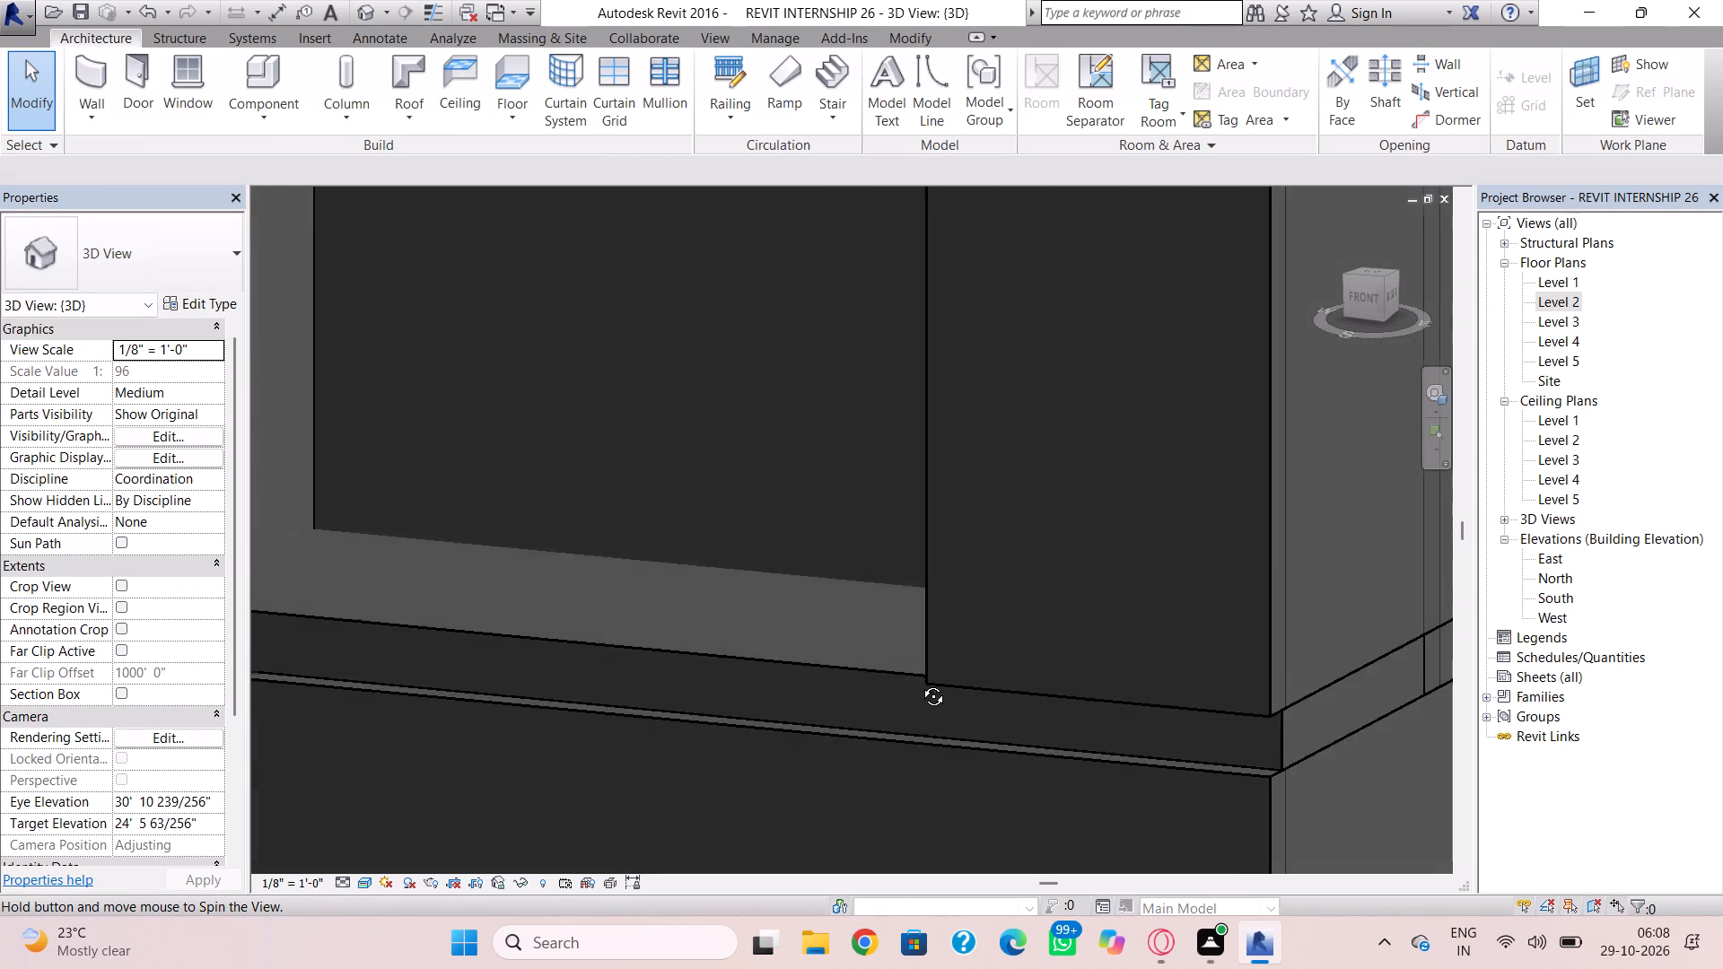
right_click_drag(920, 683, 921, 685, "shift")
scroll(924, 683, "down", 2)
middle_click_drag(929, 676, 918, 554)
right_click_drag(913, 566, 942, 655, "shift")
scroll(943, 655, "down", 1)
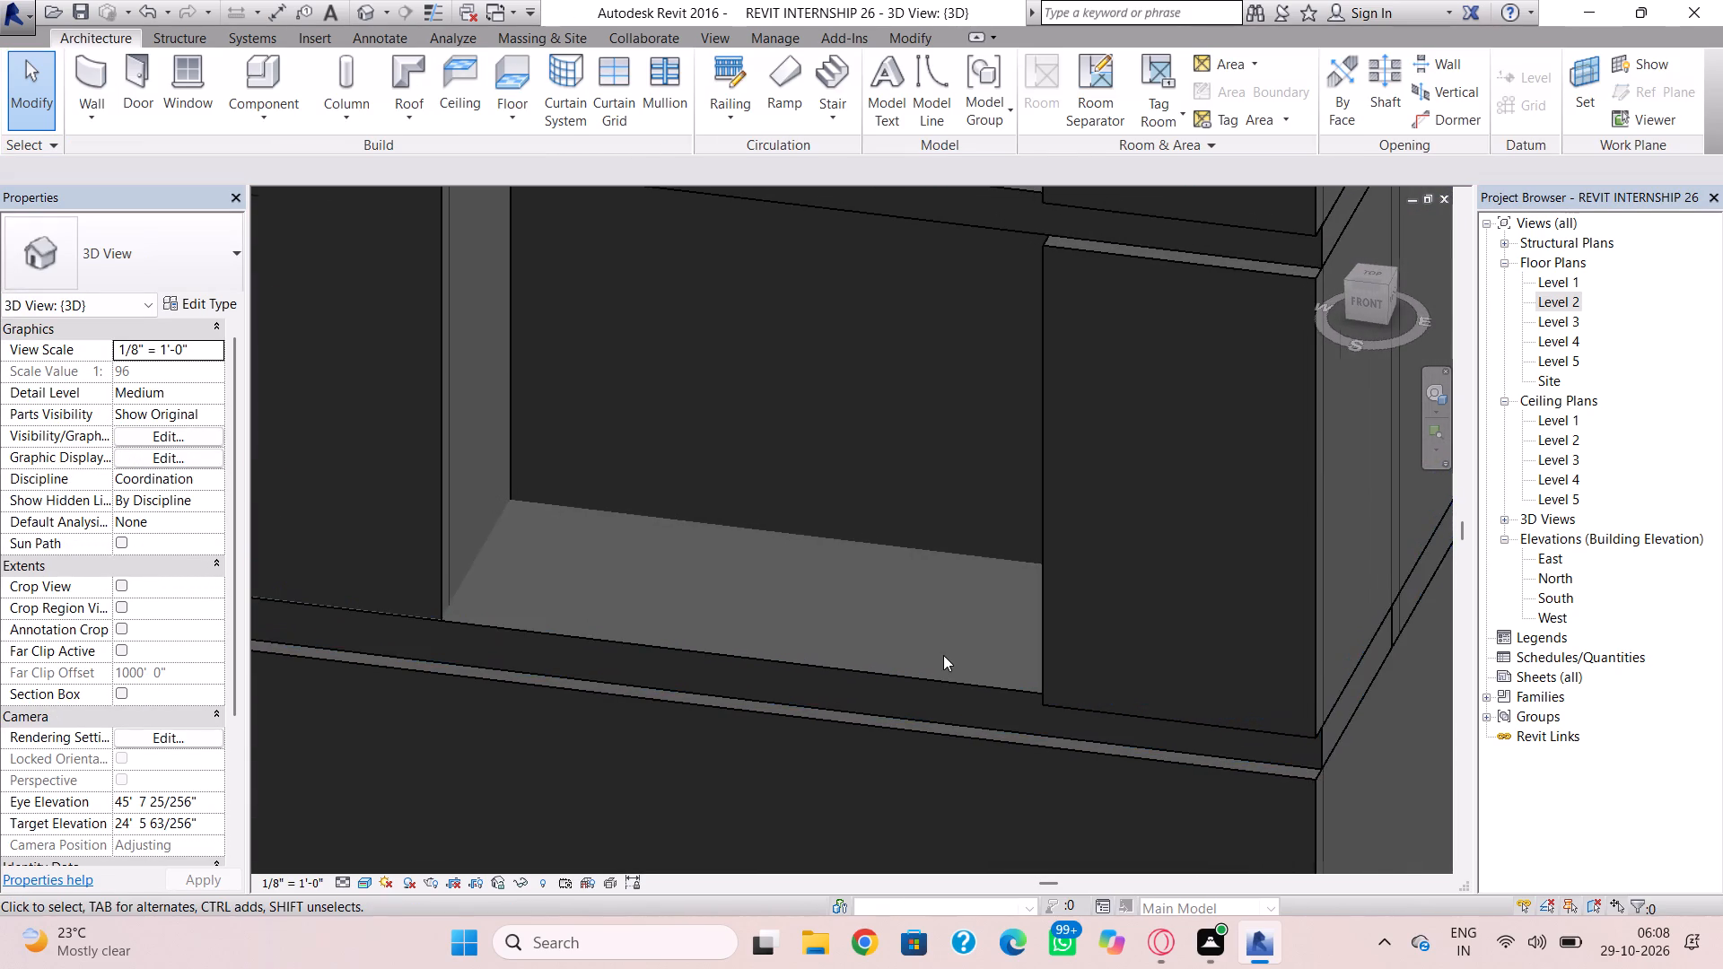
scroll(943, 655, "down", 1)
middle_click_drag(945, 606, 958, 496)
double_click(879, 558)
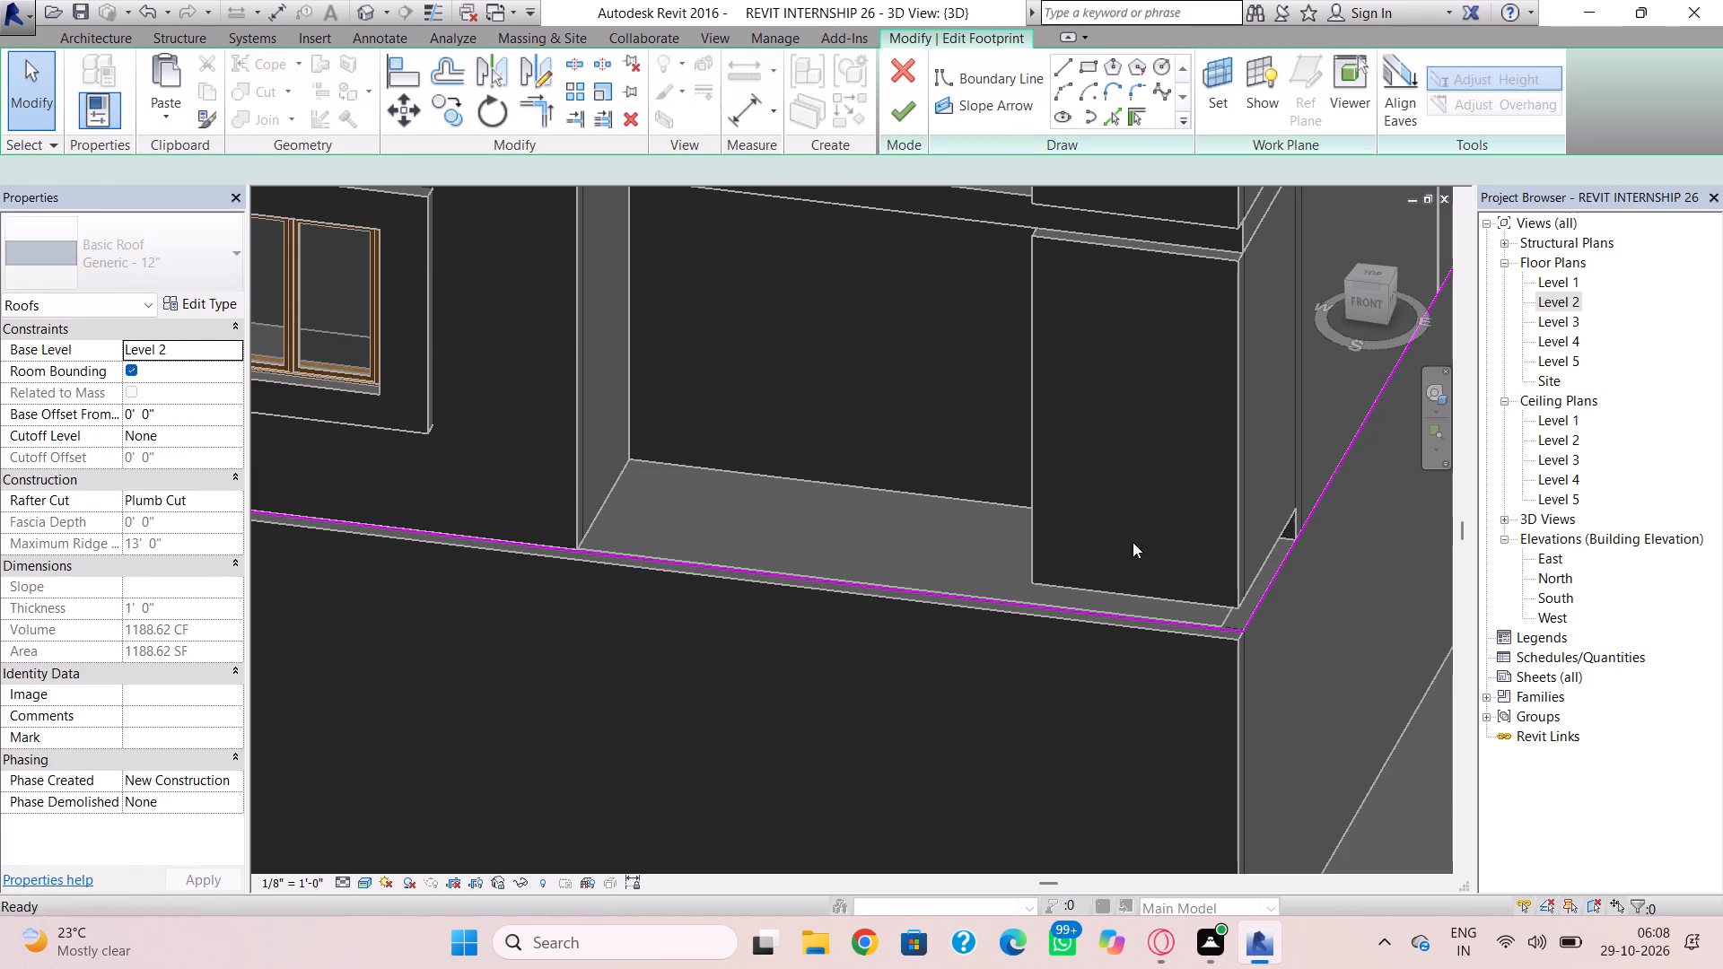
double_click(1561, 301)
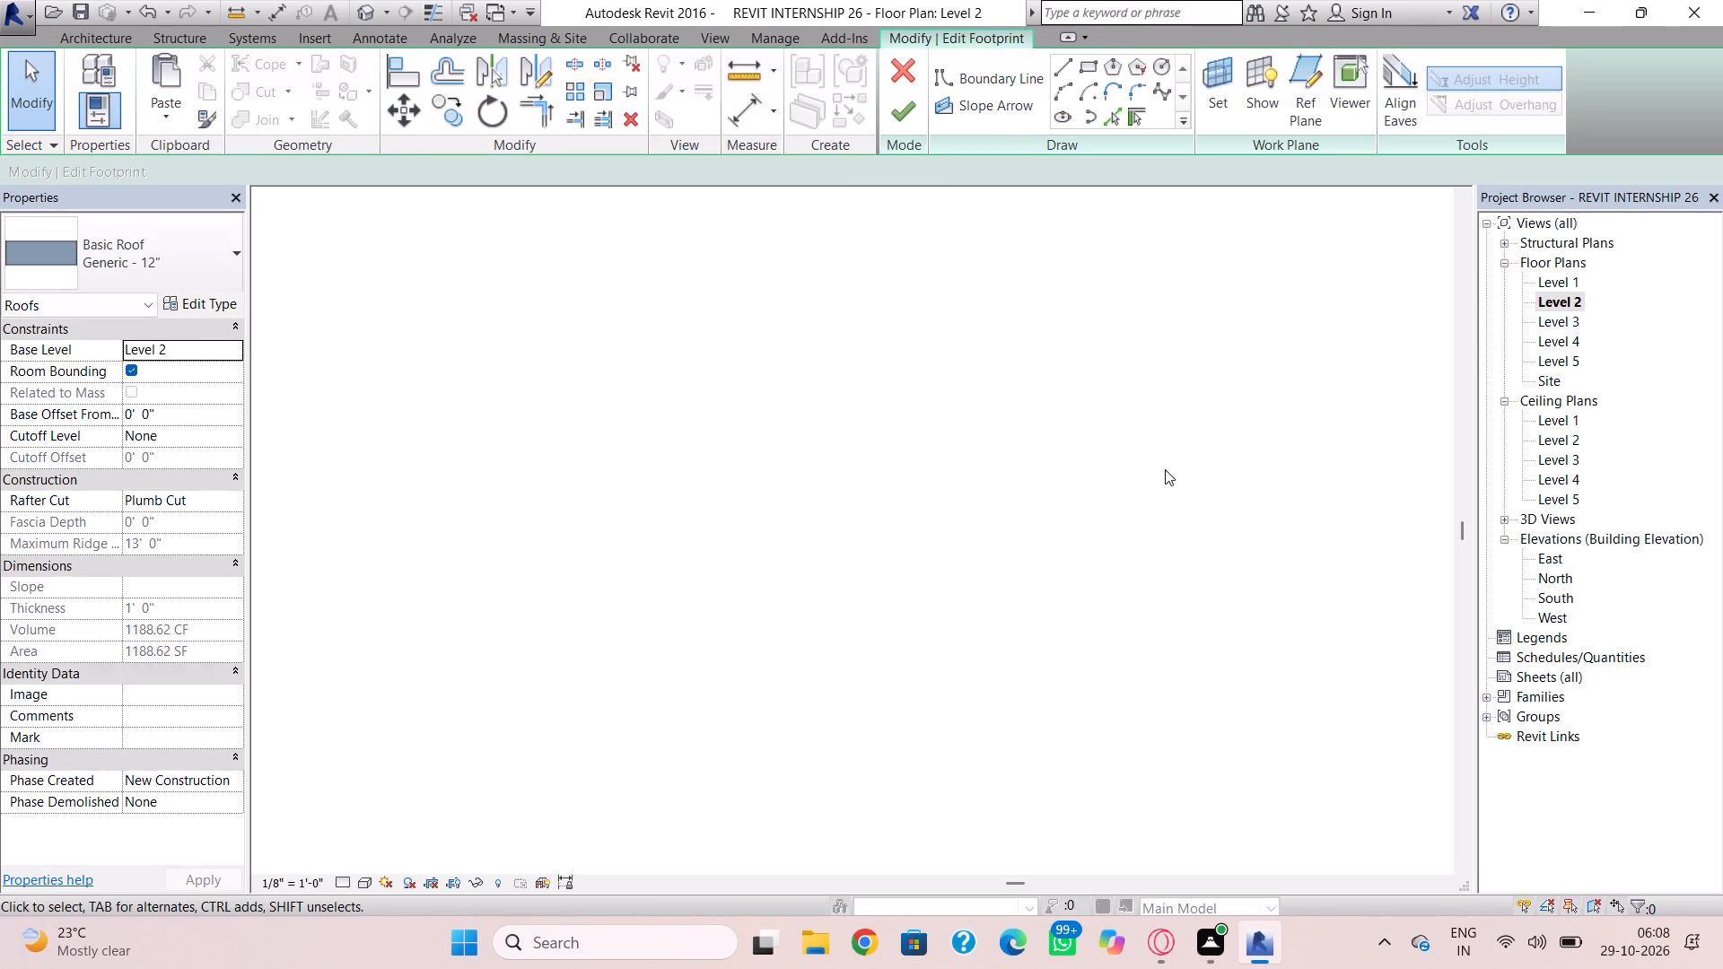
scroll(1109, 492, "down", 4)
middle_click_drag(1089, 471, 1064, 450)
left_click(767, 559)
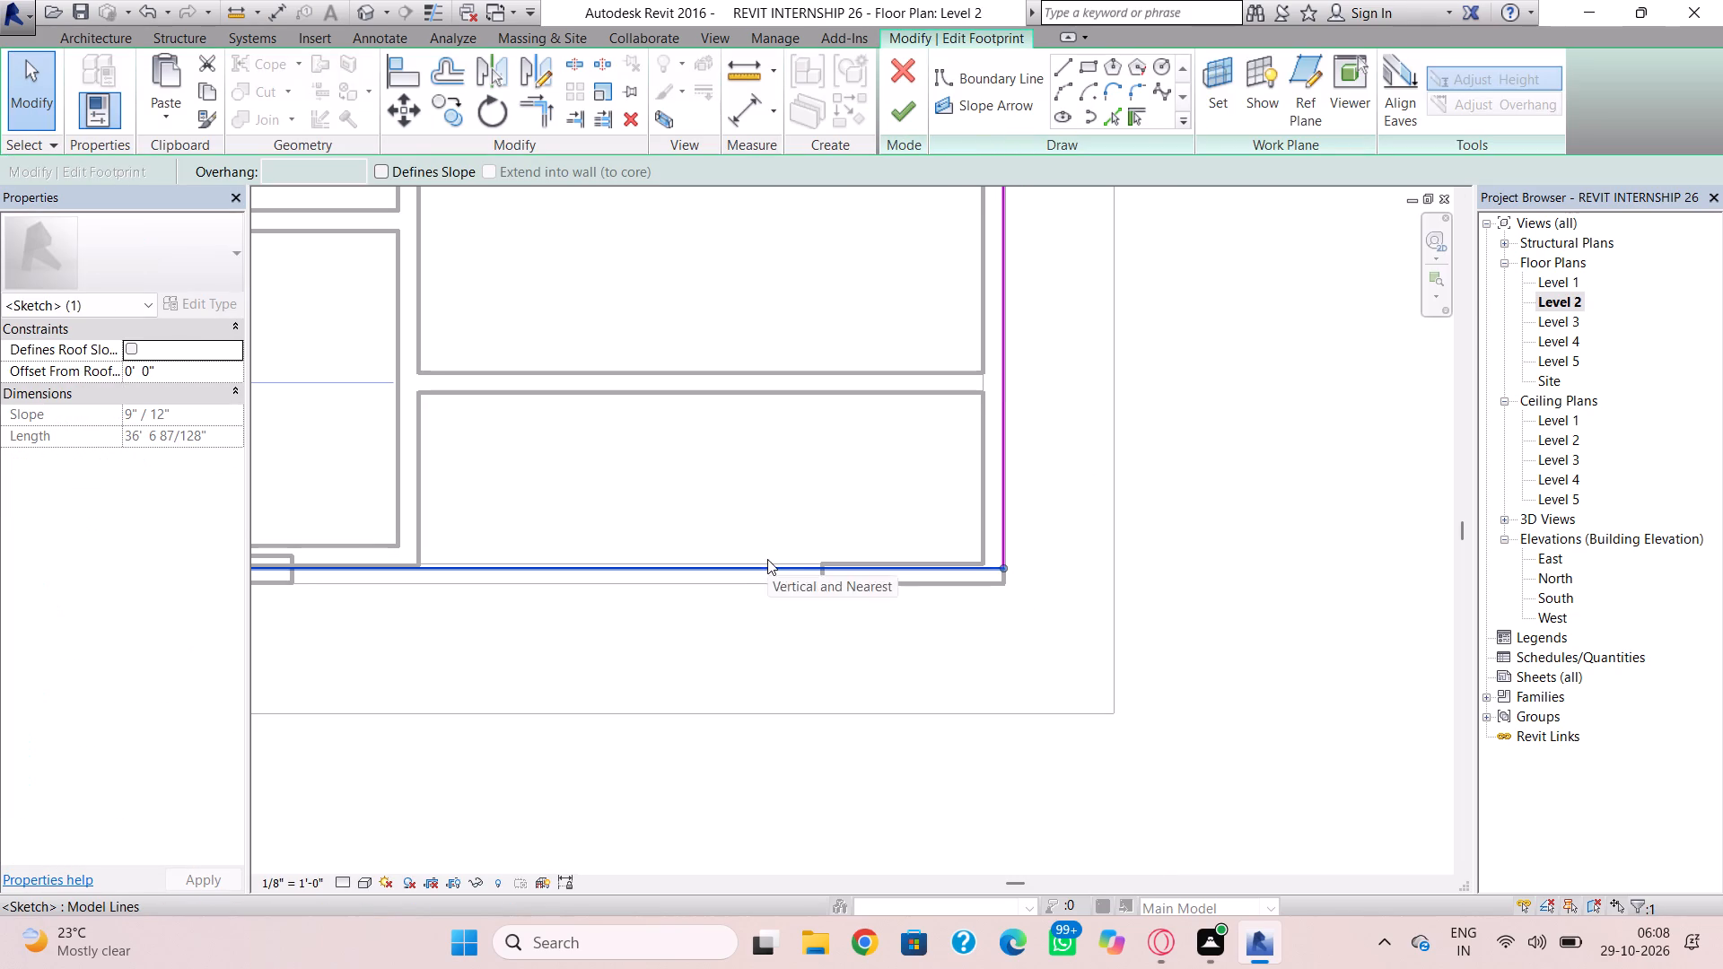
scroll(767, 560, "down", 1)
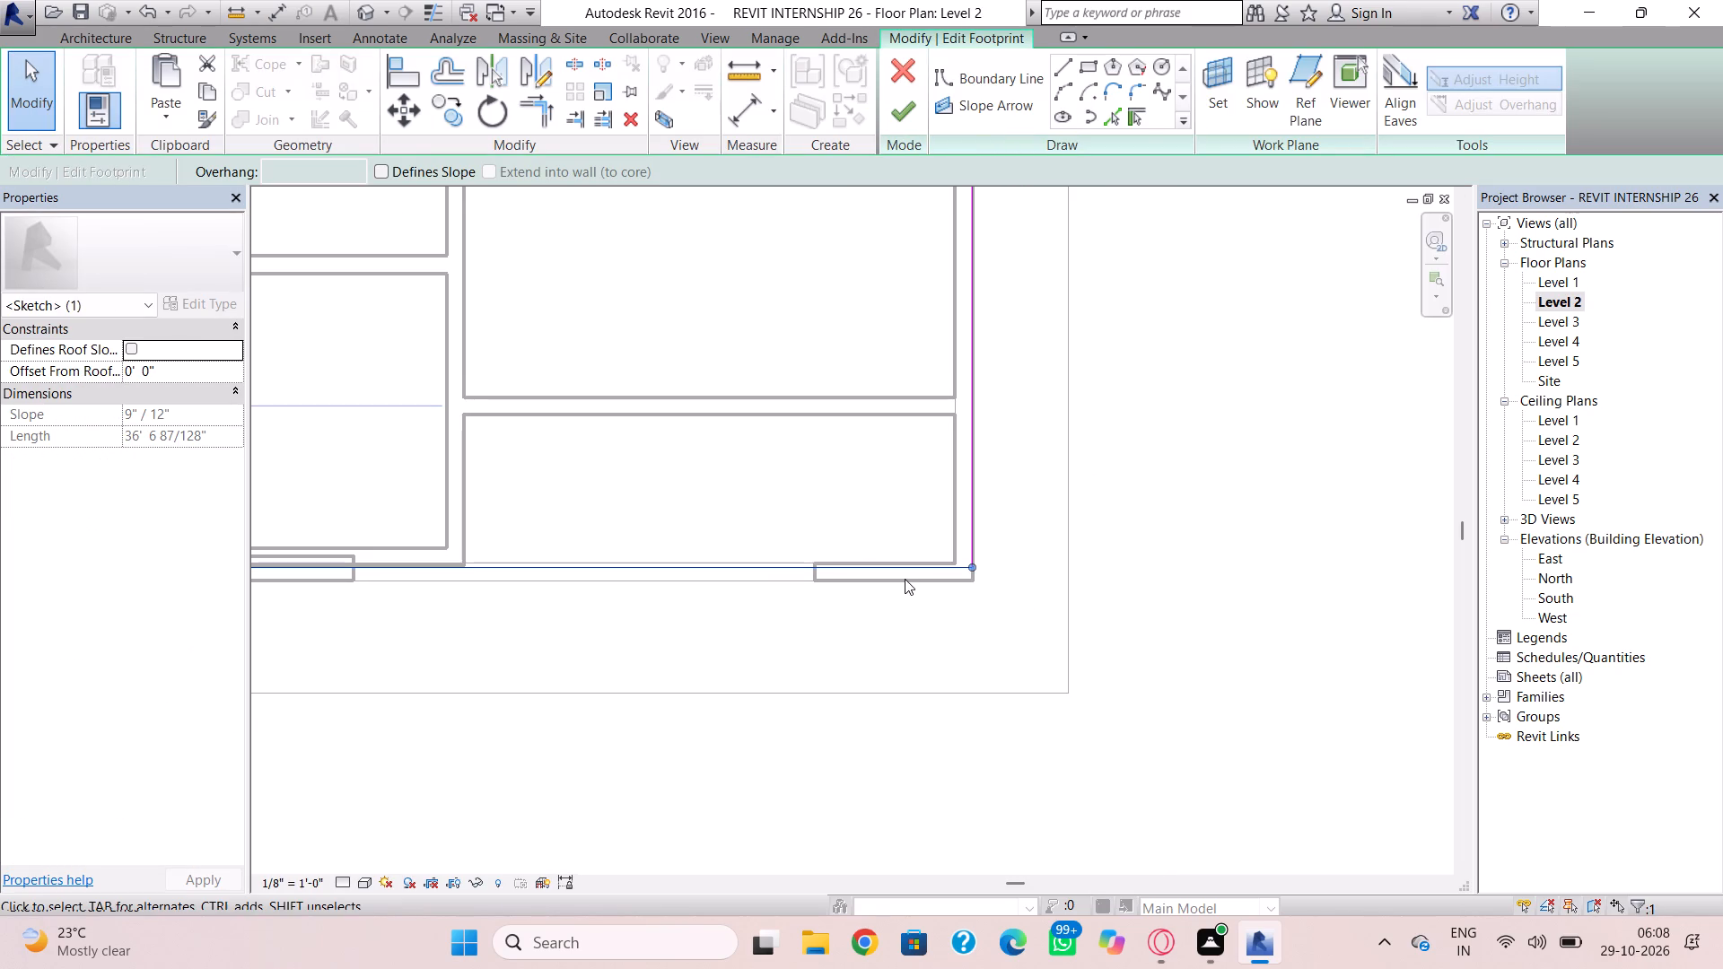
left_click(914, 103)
In the Level 2 plan, nudge the front corner wall 6" inward, flush with the slab edge, and check it in 3D.
left_click(988, 484)
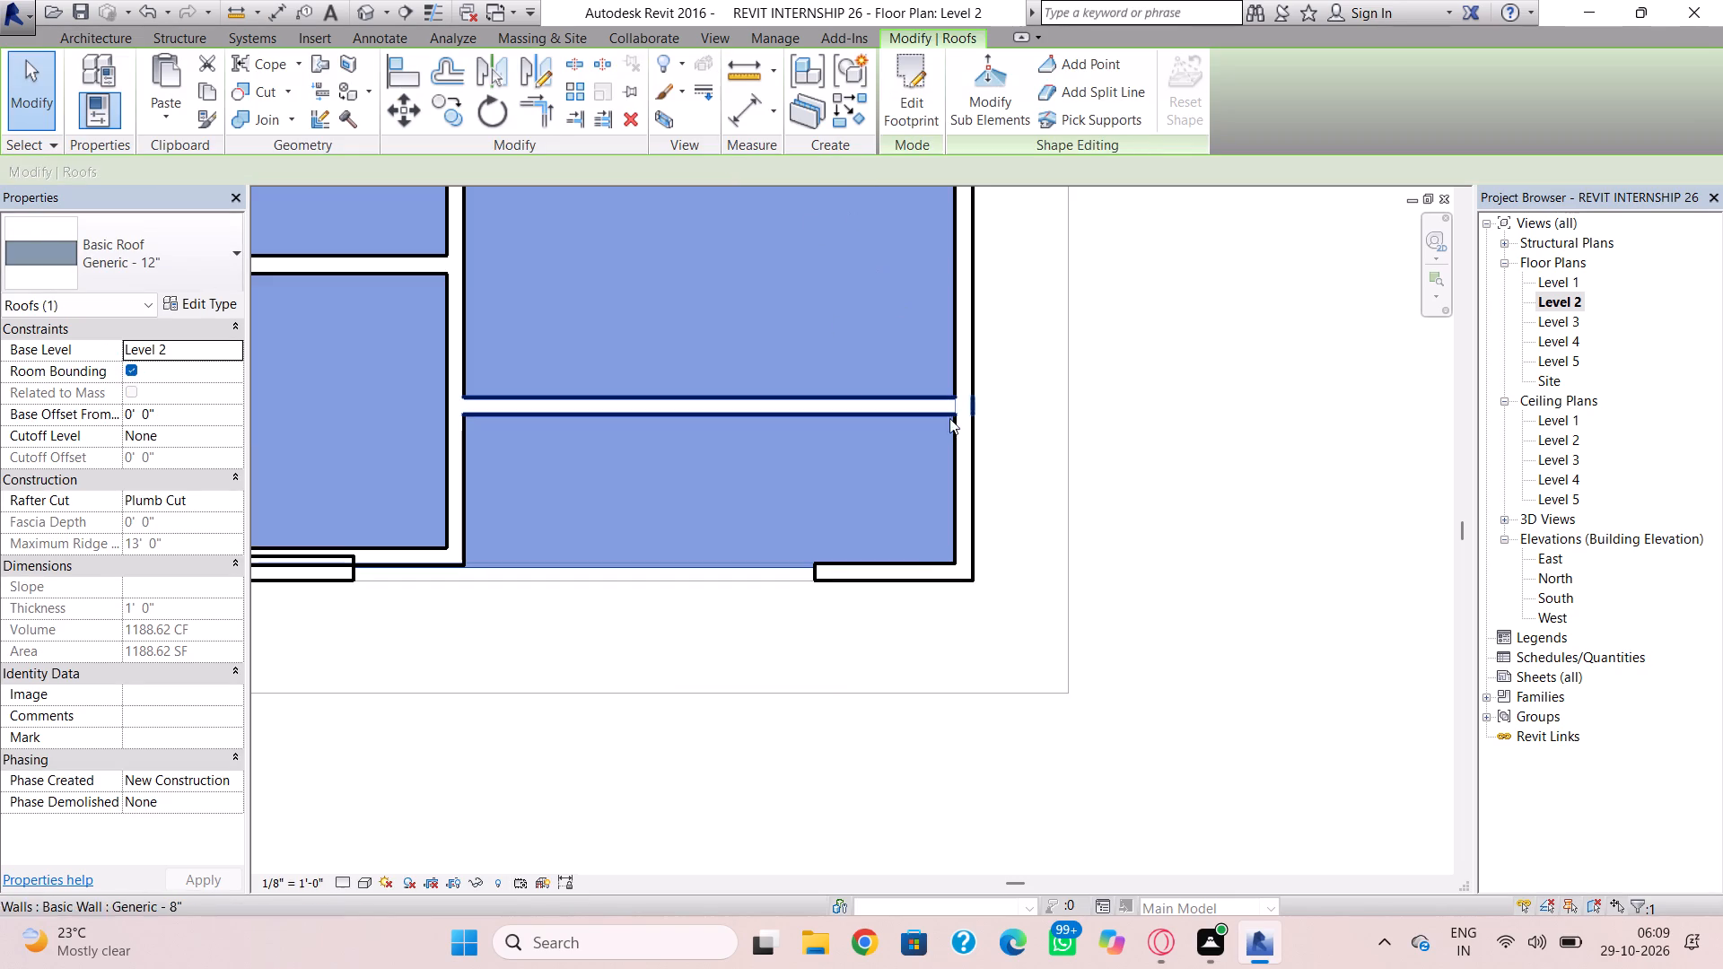
left_click(911, 560)
left_click(920, 585)
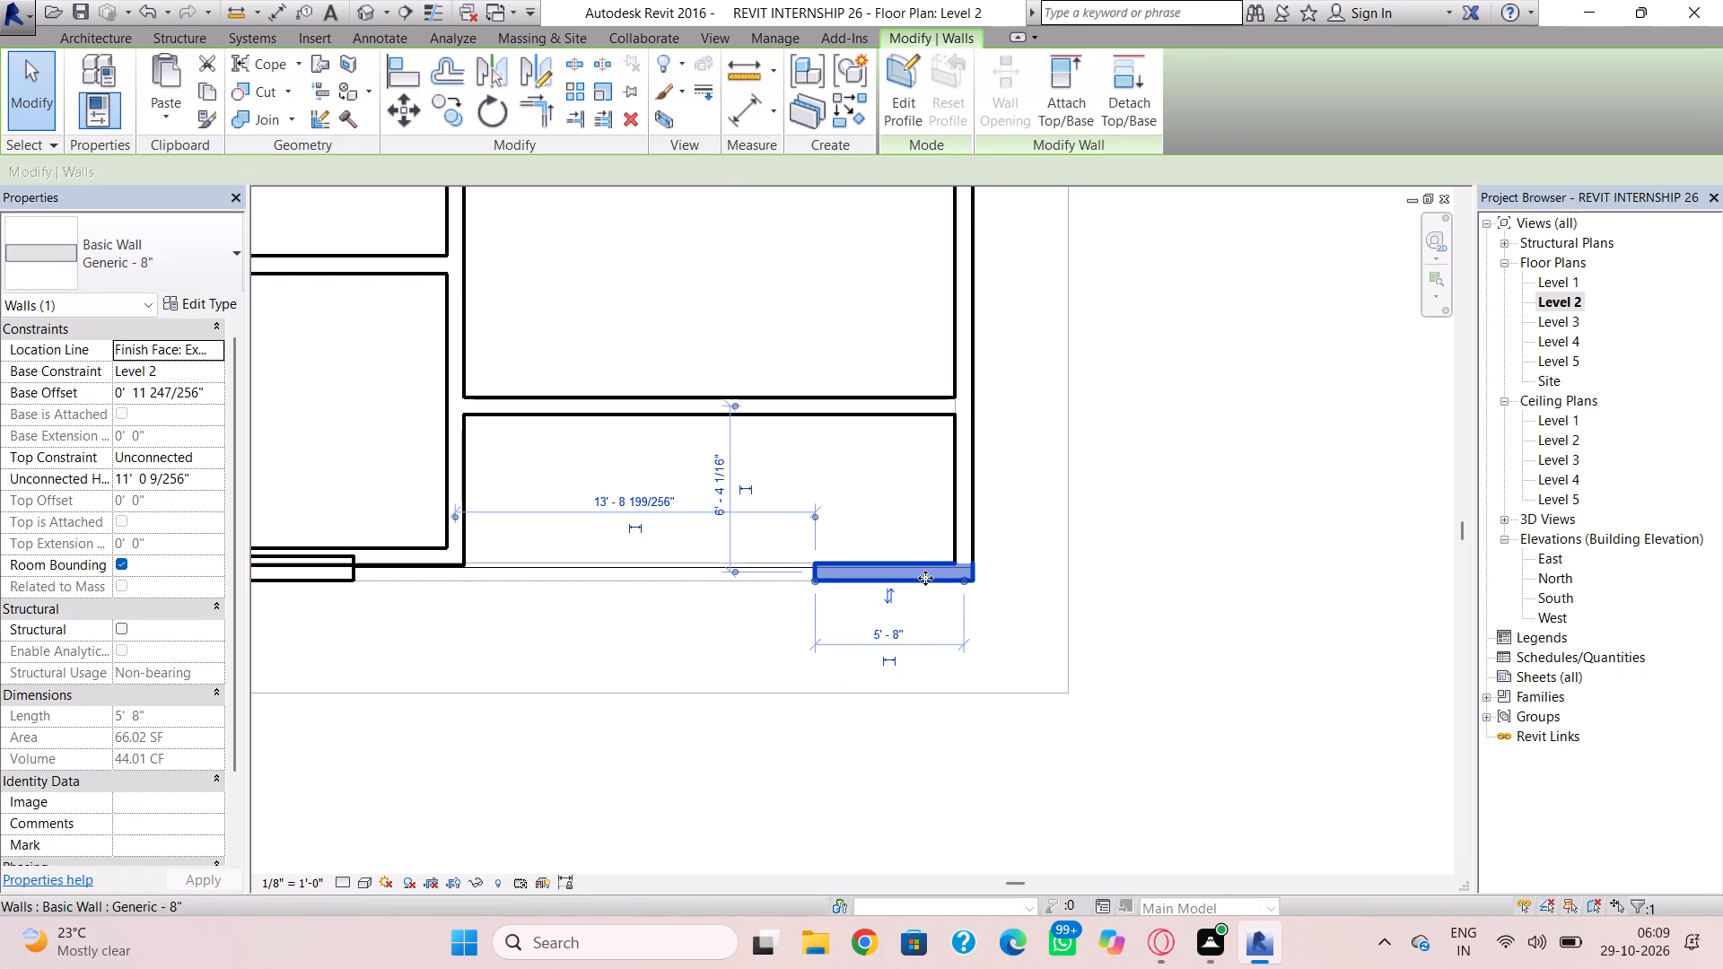
key("Up")
key("Up")
key("Up")
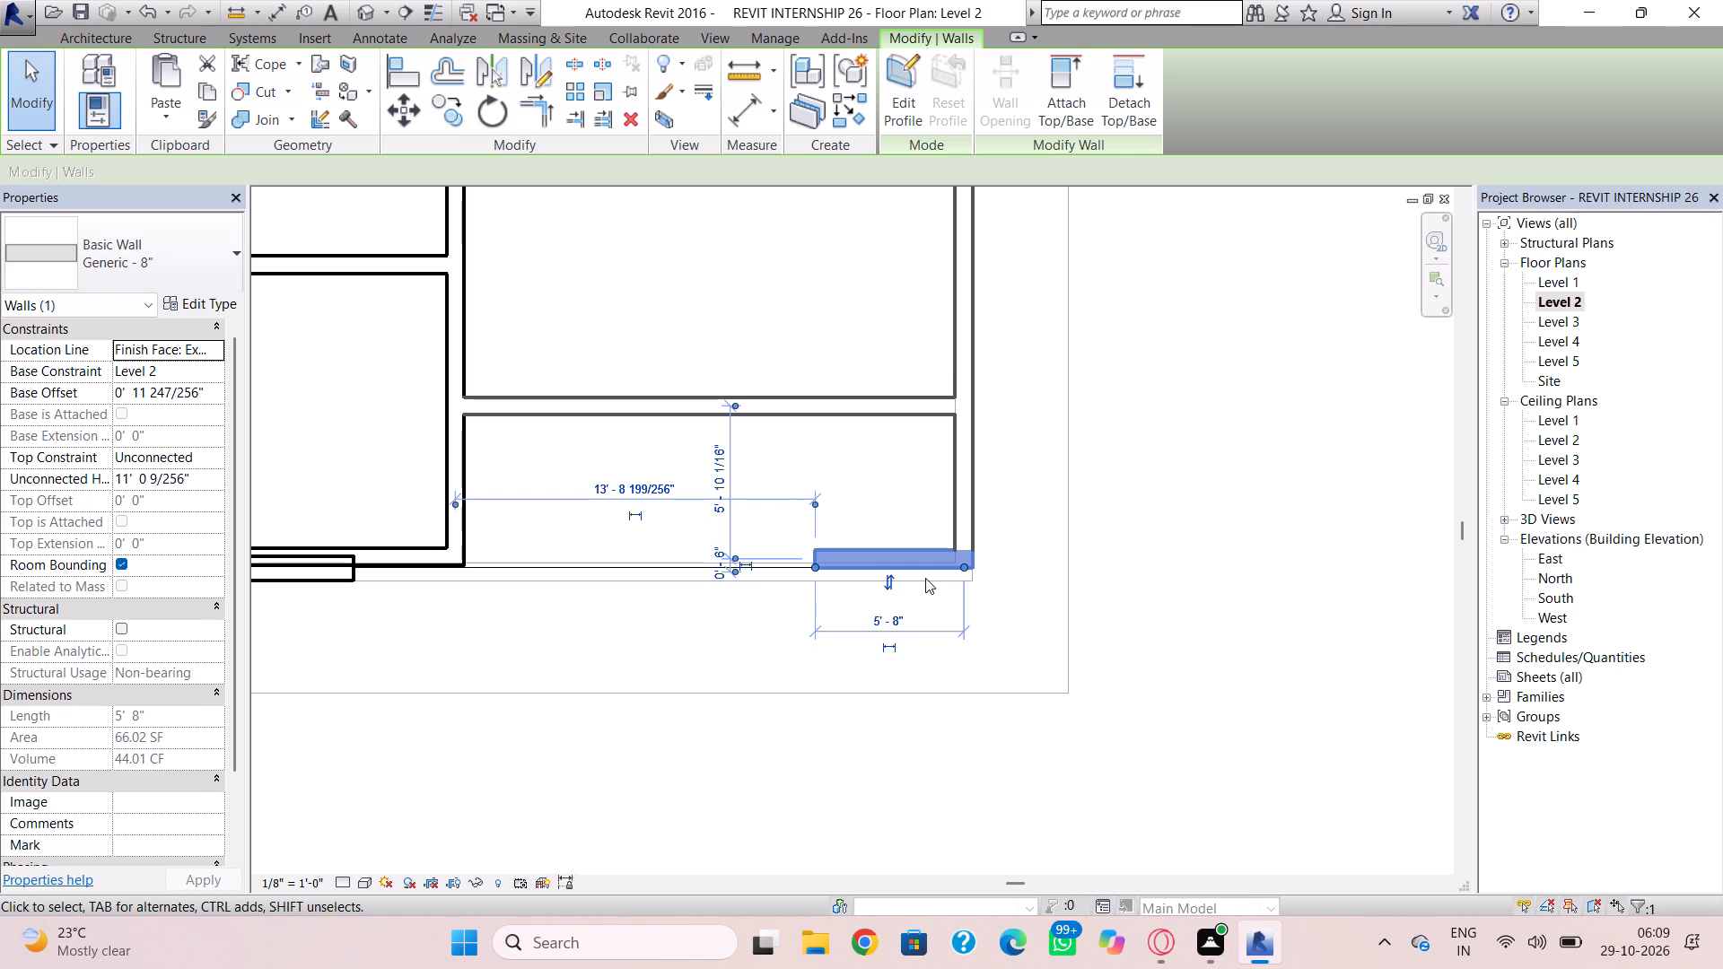
left_click(366, 9)
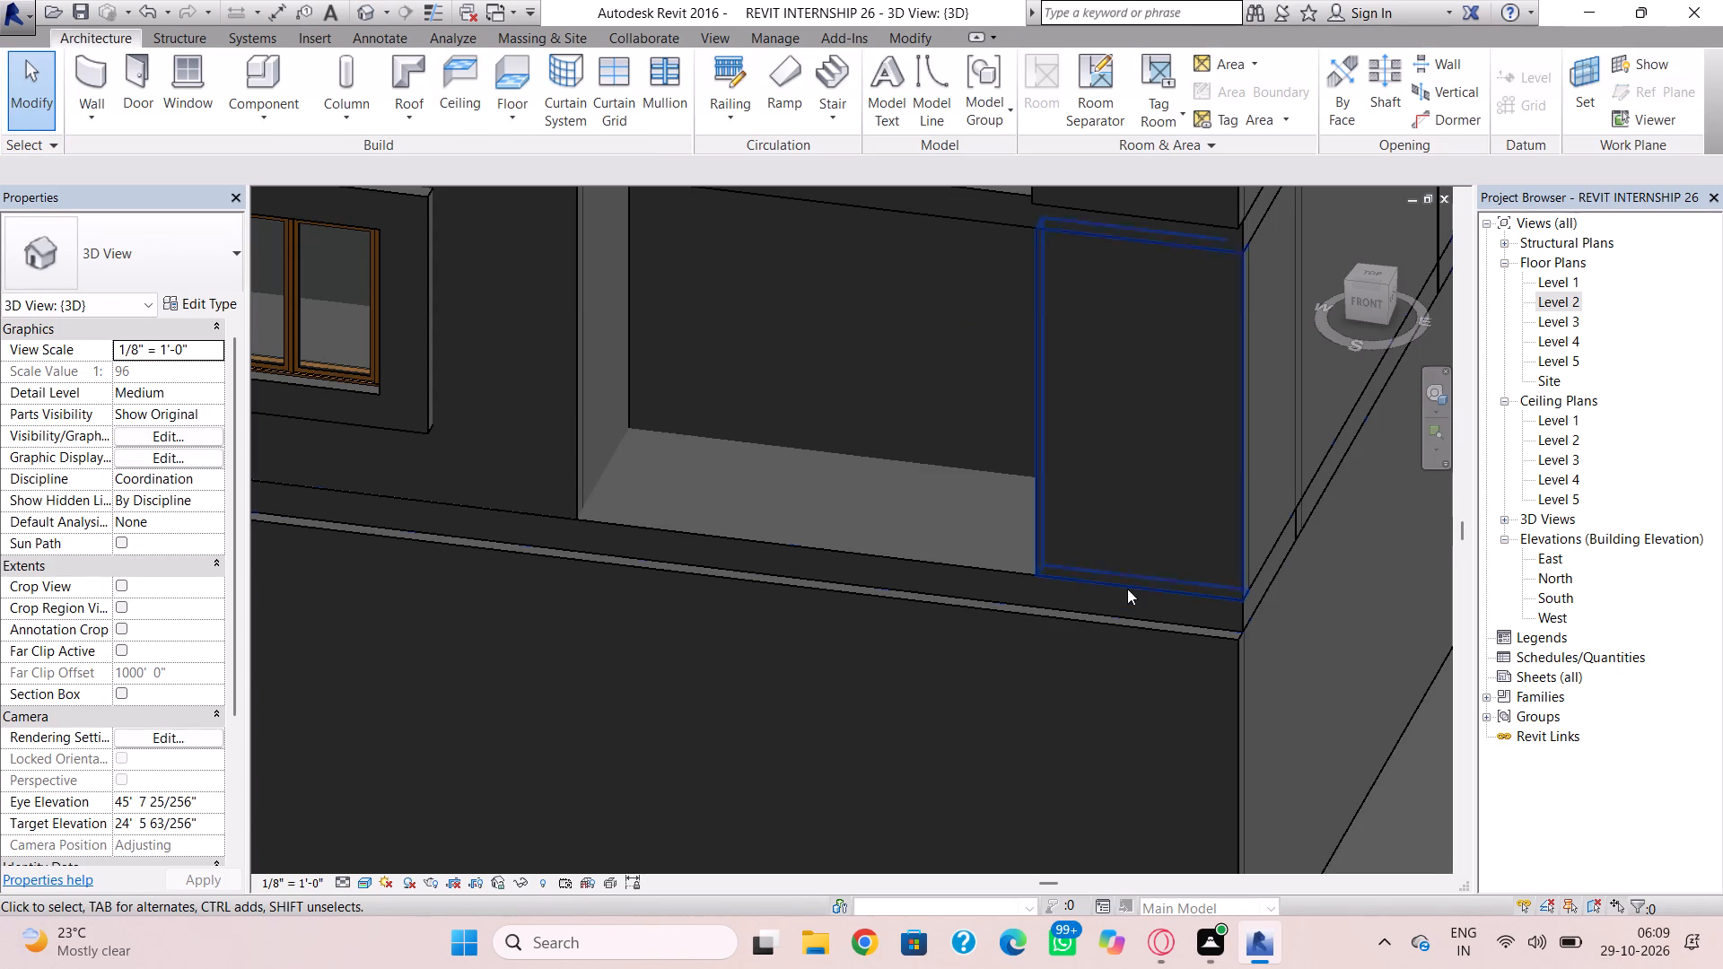
left_click(1136, 629)
key("Escape")
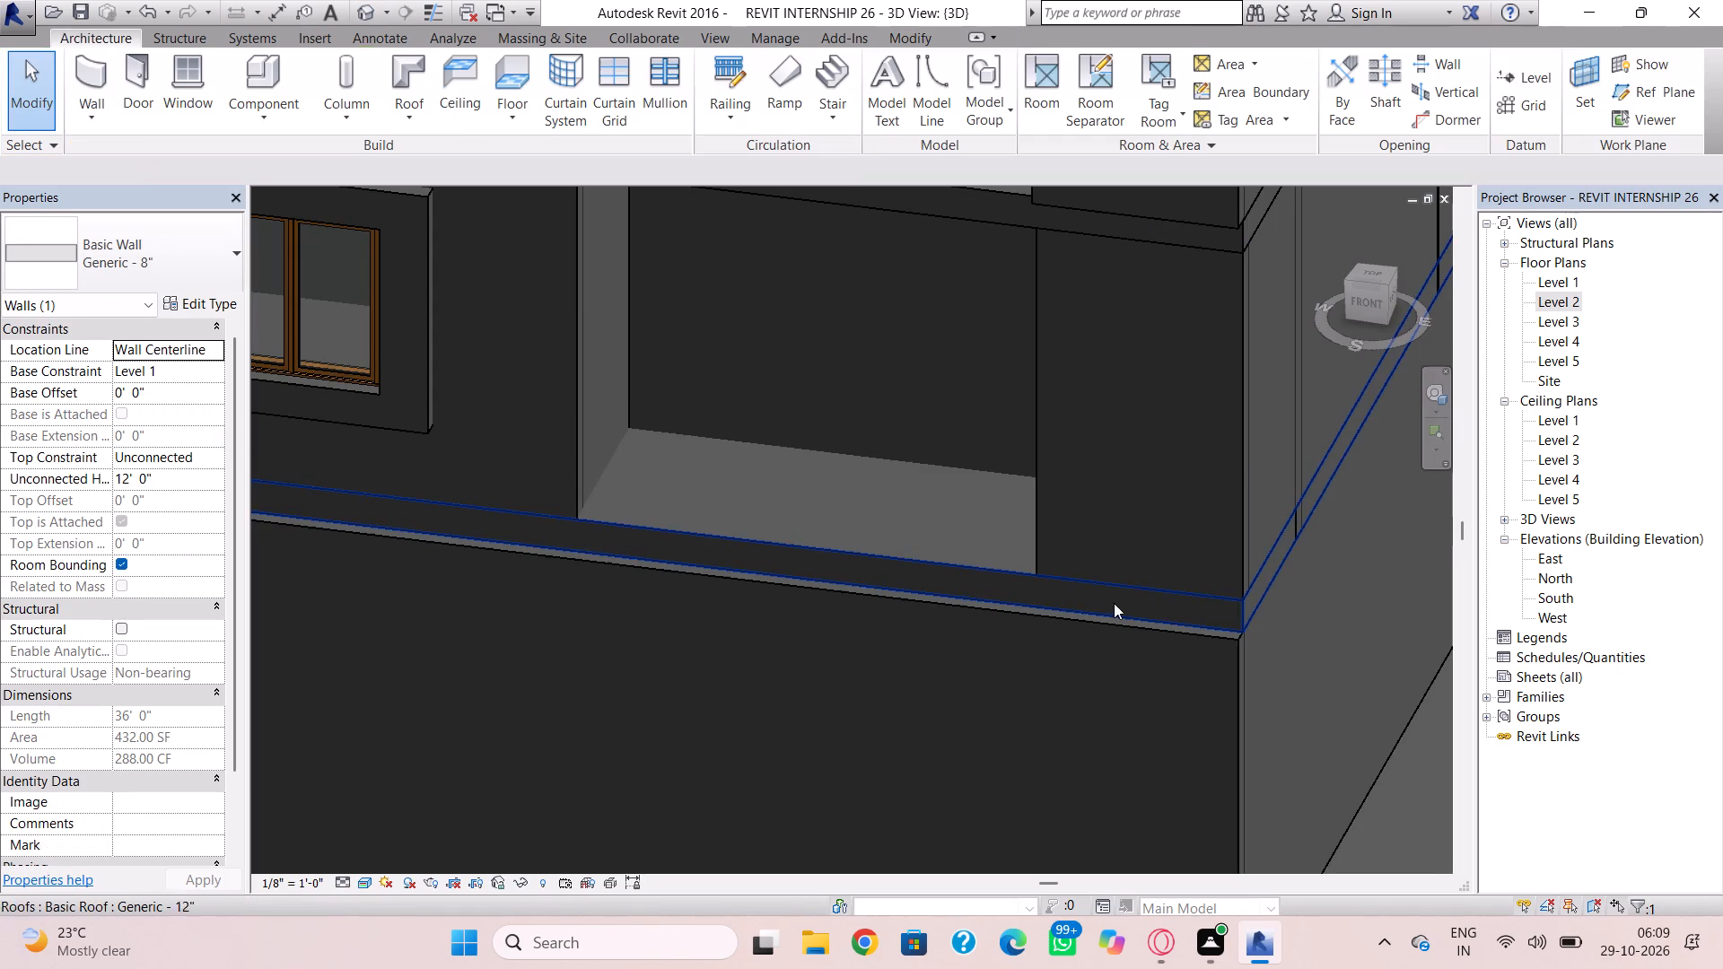
right_click_drag(1198, 573, 1233, 679, "shift")
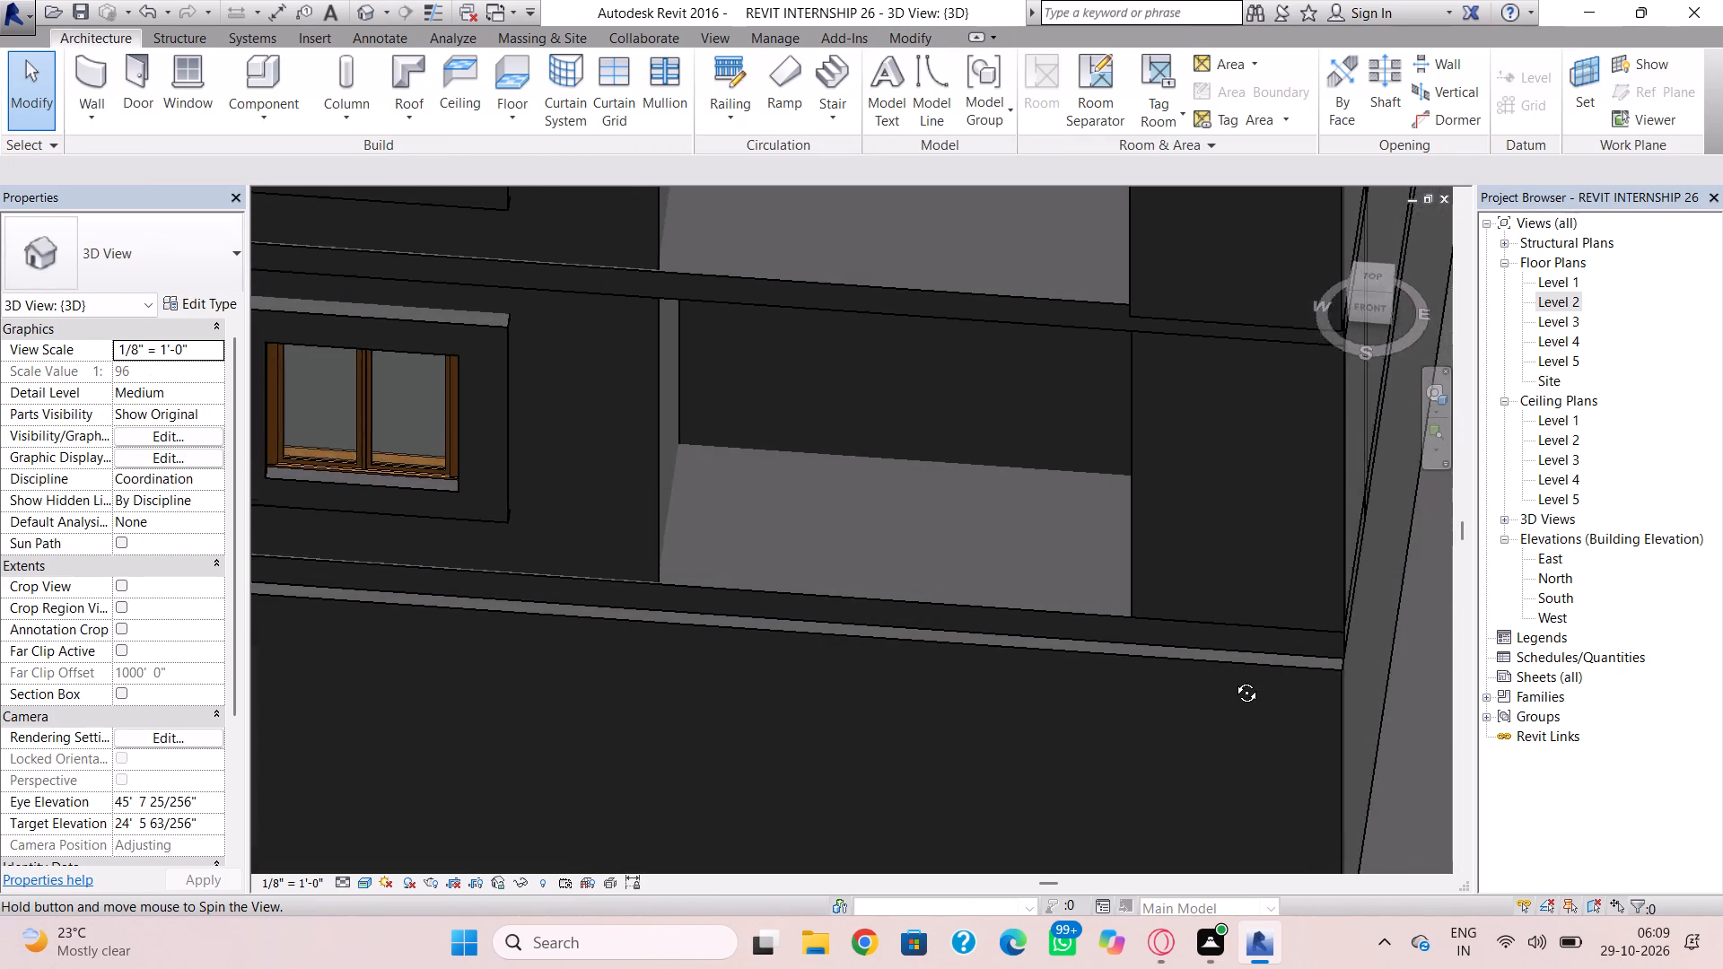
right_click_drag(1233, 679, 1141, 613, "shift")
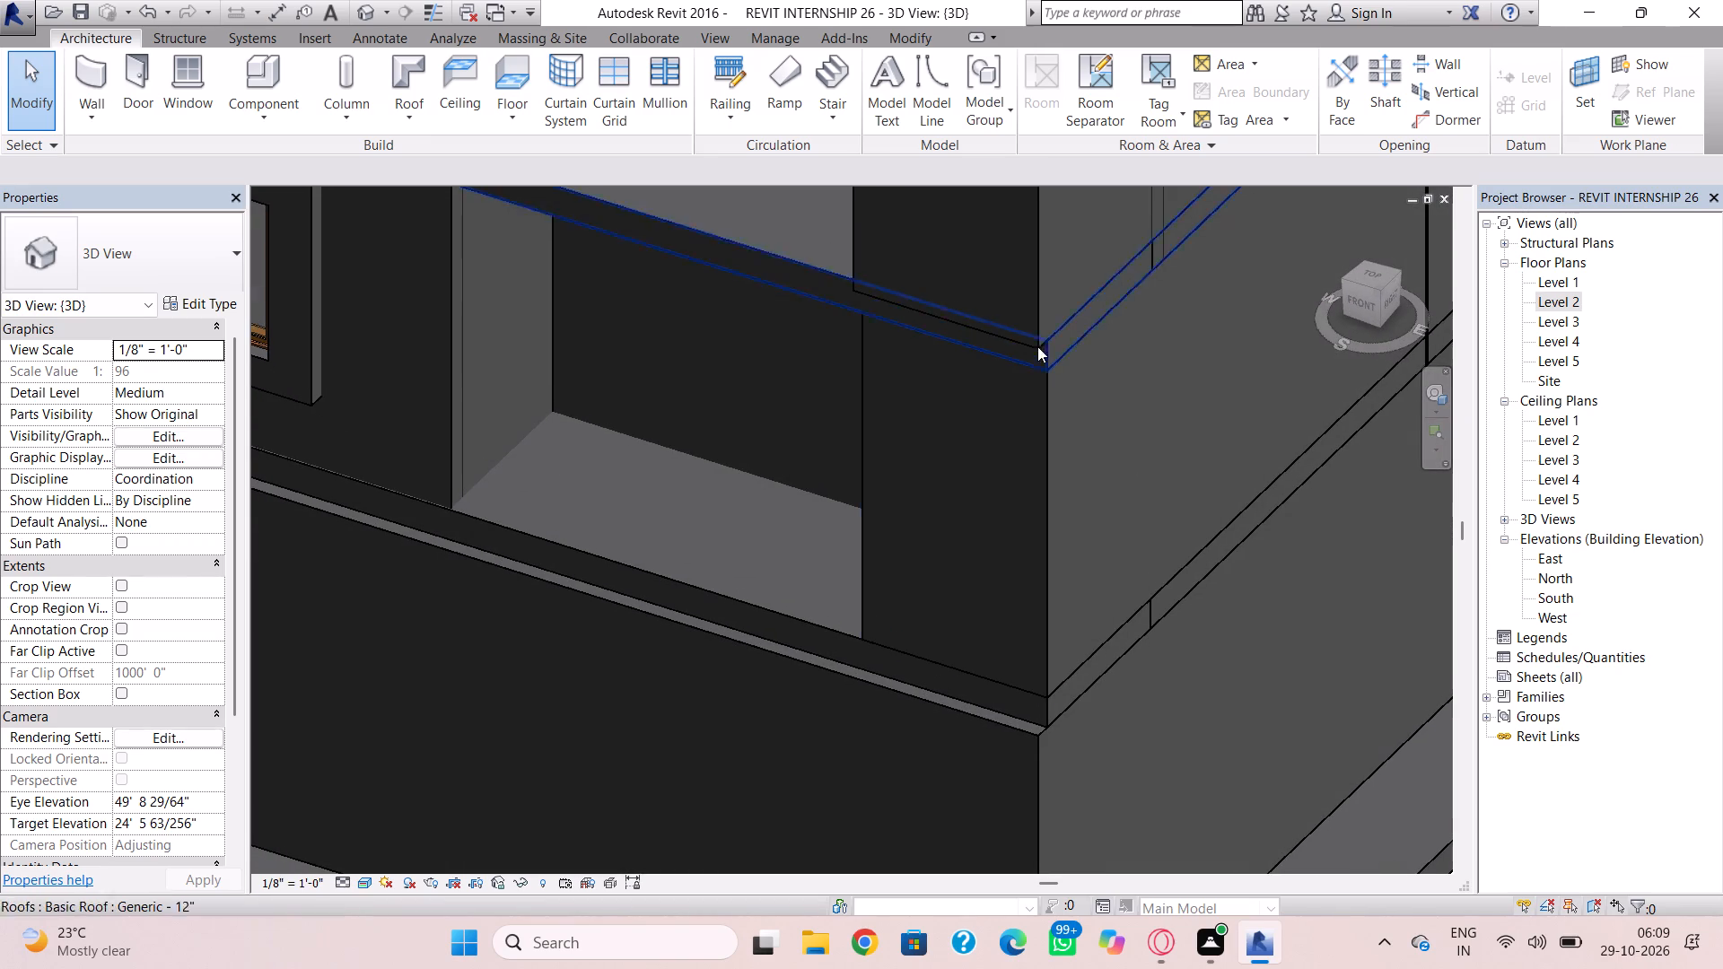
In the Level 3 plan, nudge the front corner wall 6" inward so its outer face meets the slab edge.
double_click(1550, 319)
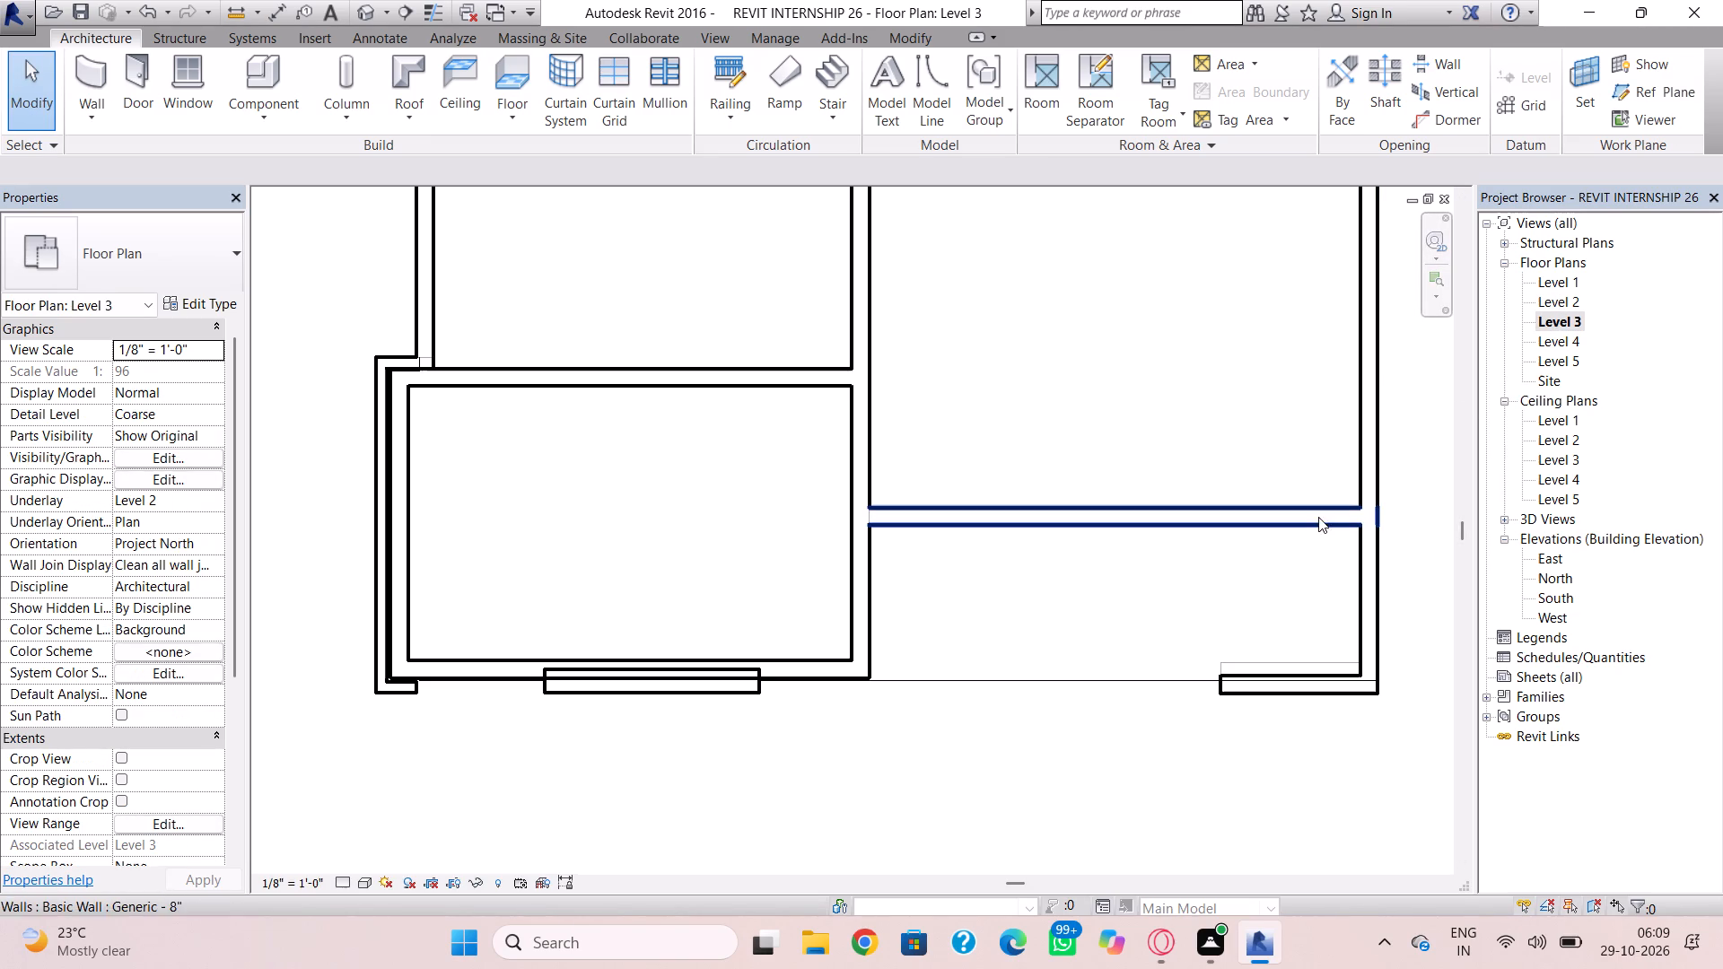
left_click(1309, 677)
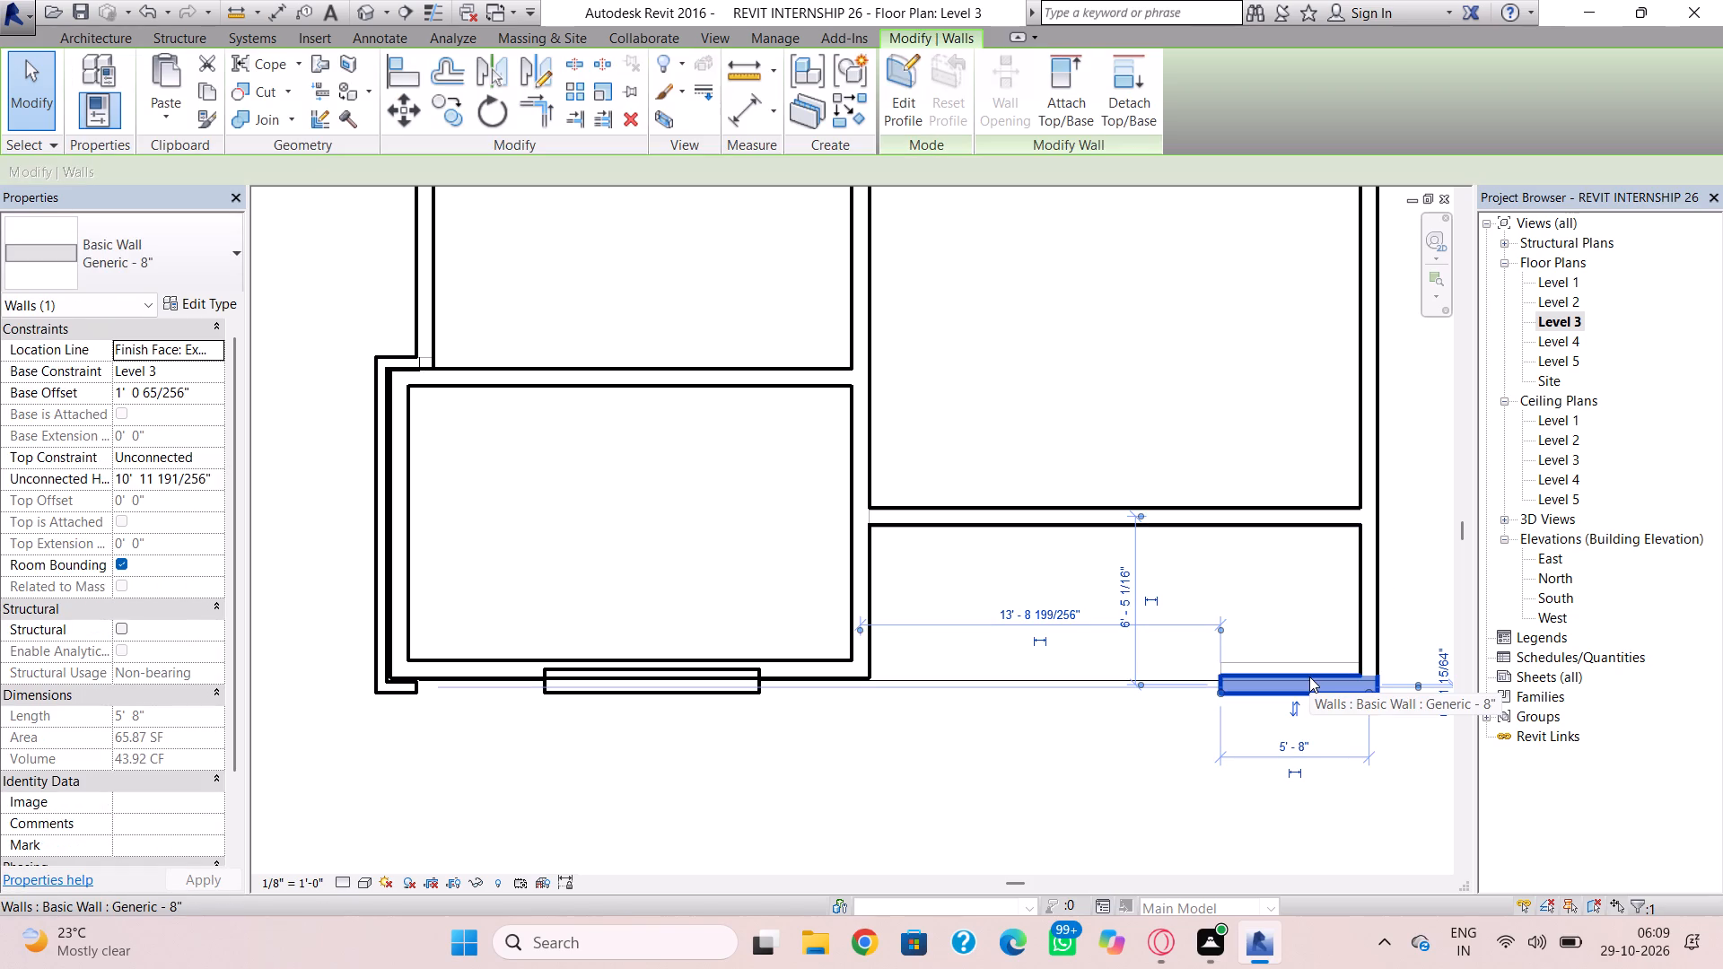
key("Up")
key("Up")
key("Up")
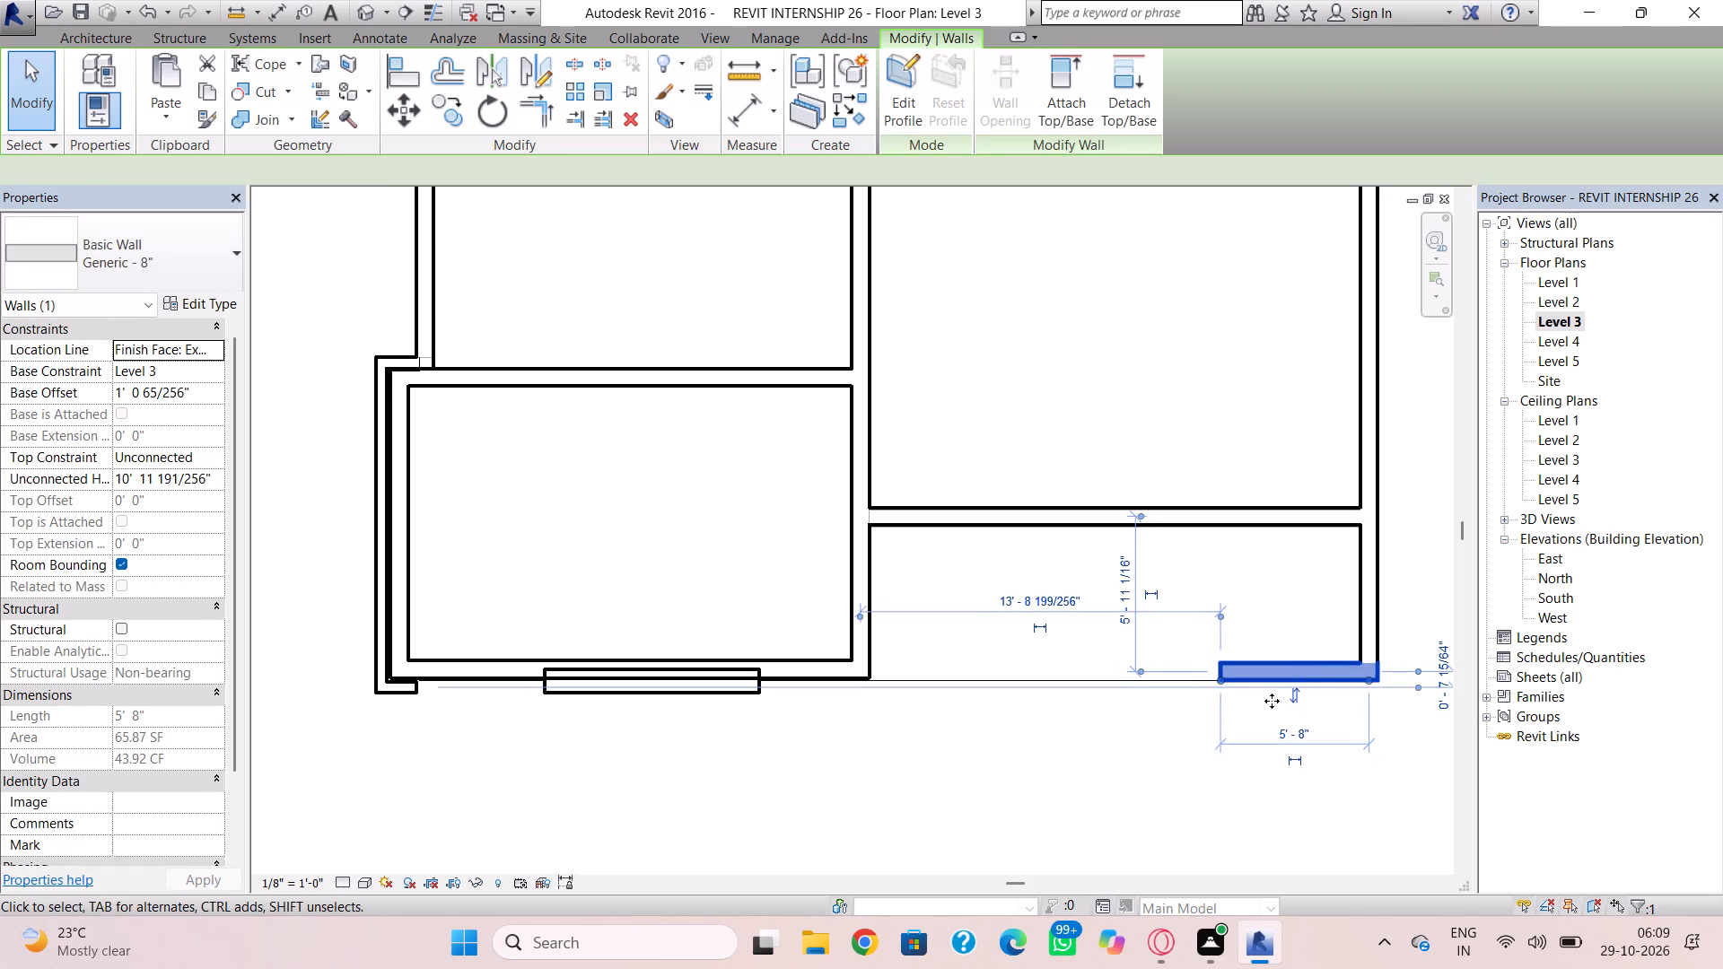
left_click(1264, 525)
left_click(1272, 574)
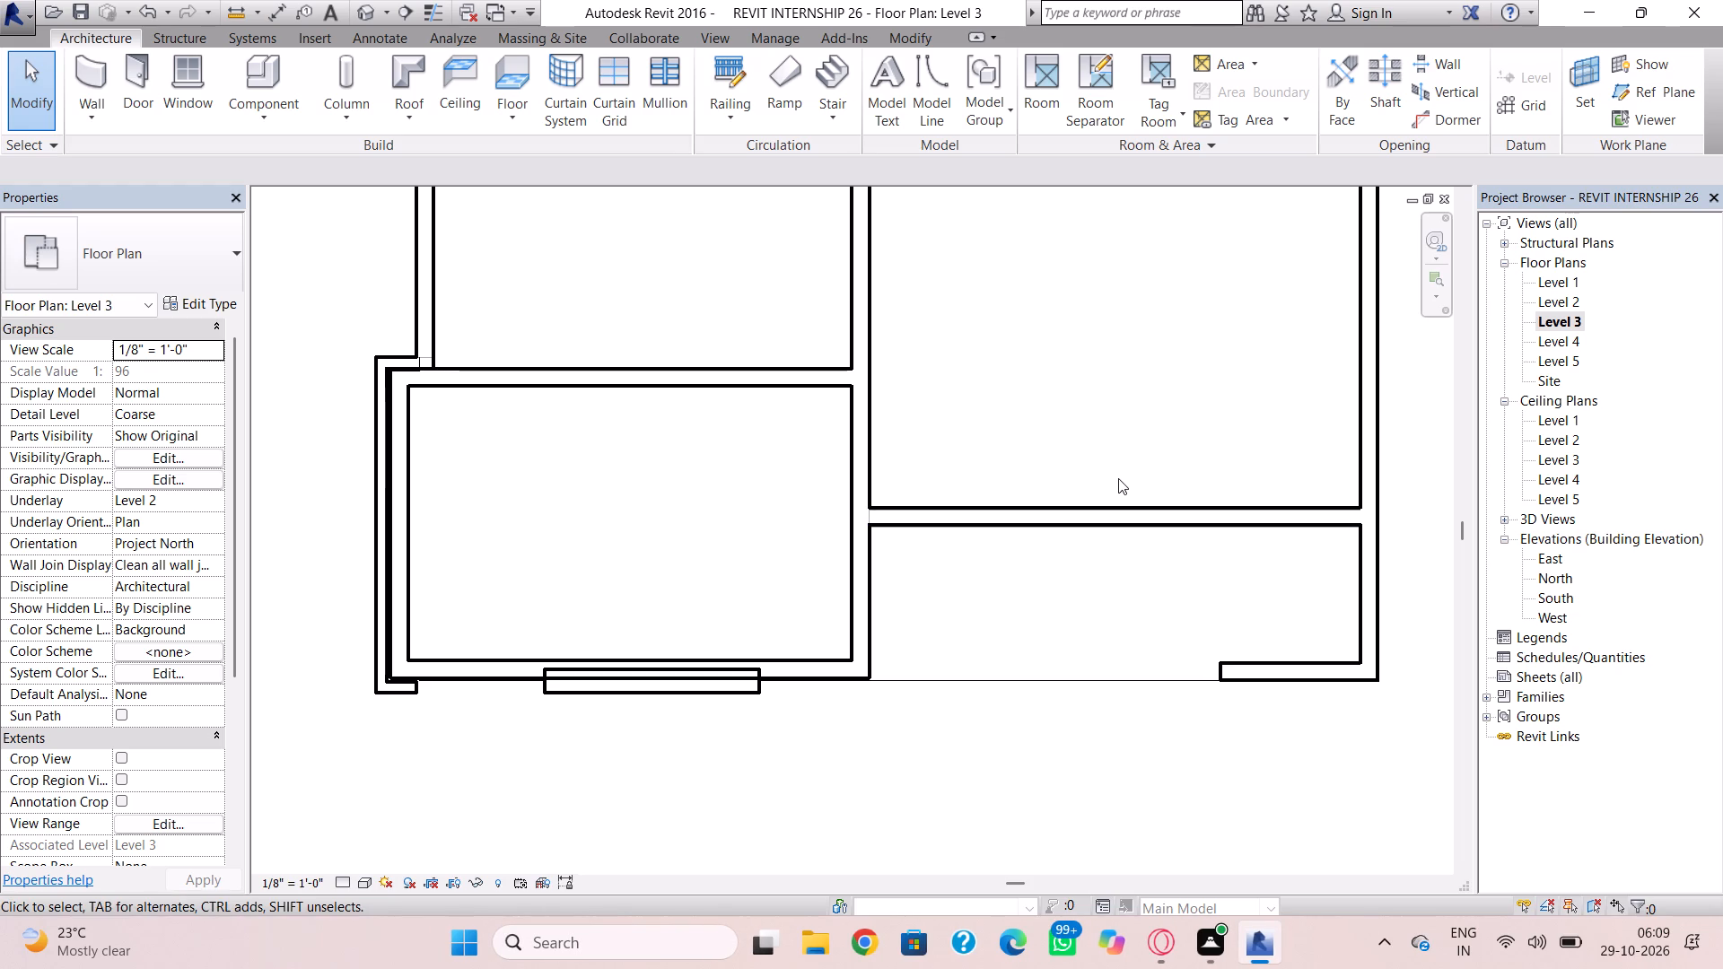
Edit the Level 2 front corner wall's profile in the front-facing 3D view, sketching a rectangular opening about 3' wide by 7' 6" high.
left_click(368, 3)
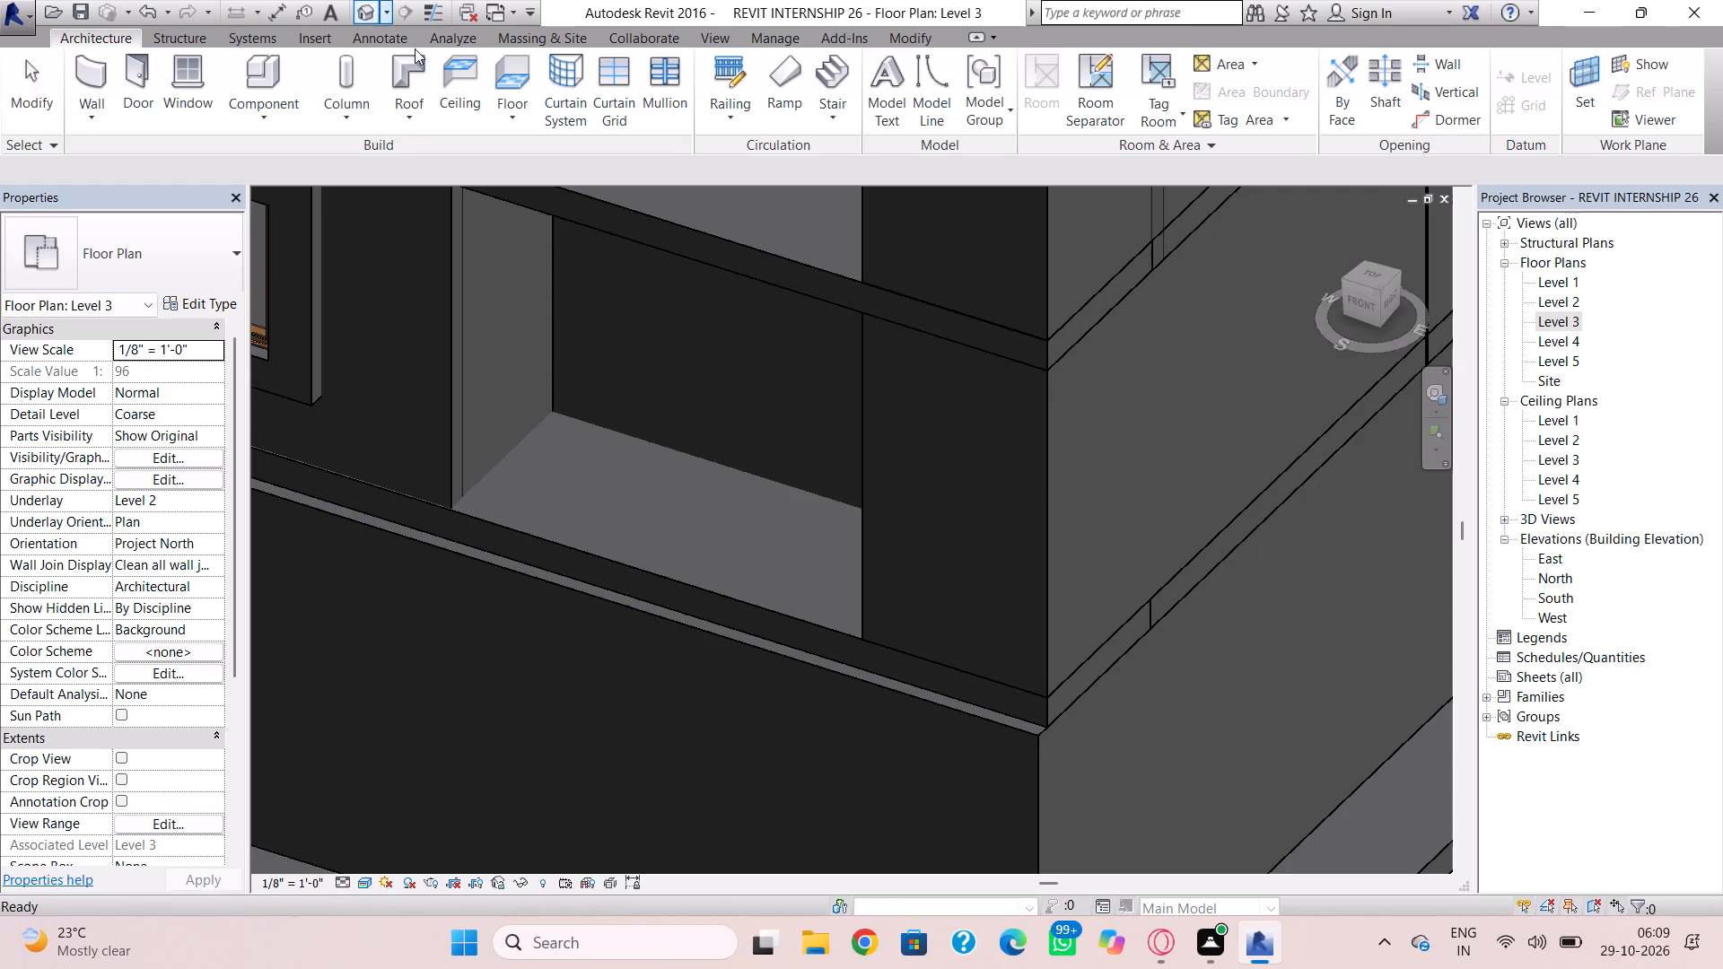
scroll(1027, 504, "down", 3)
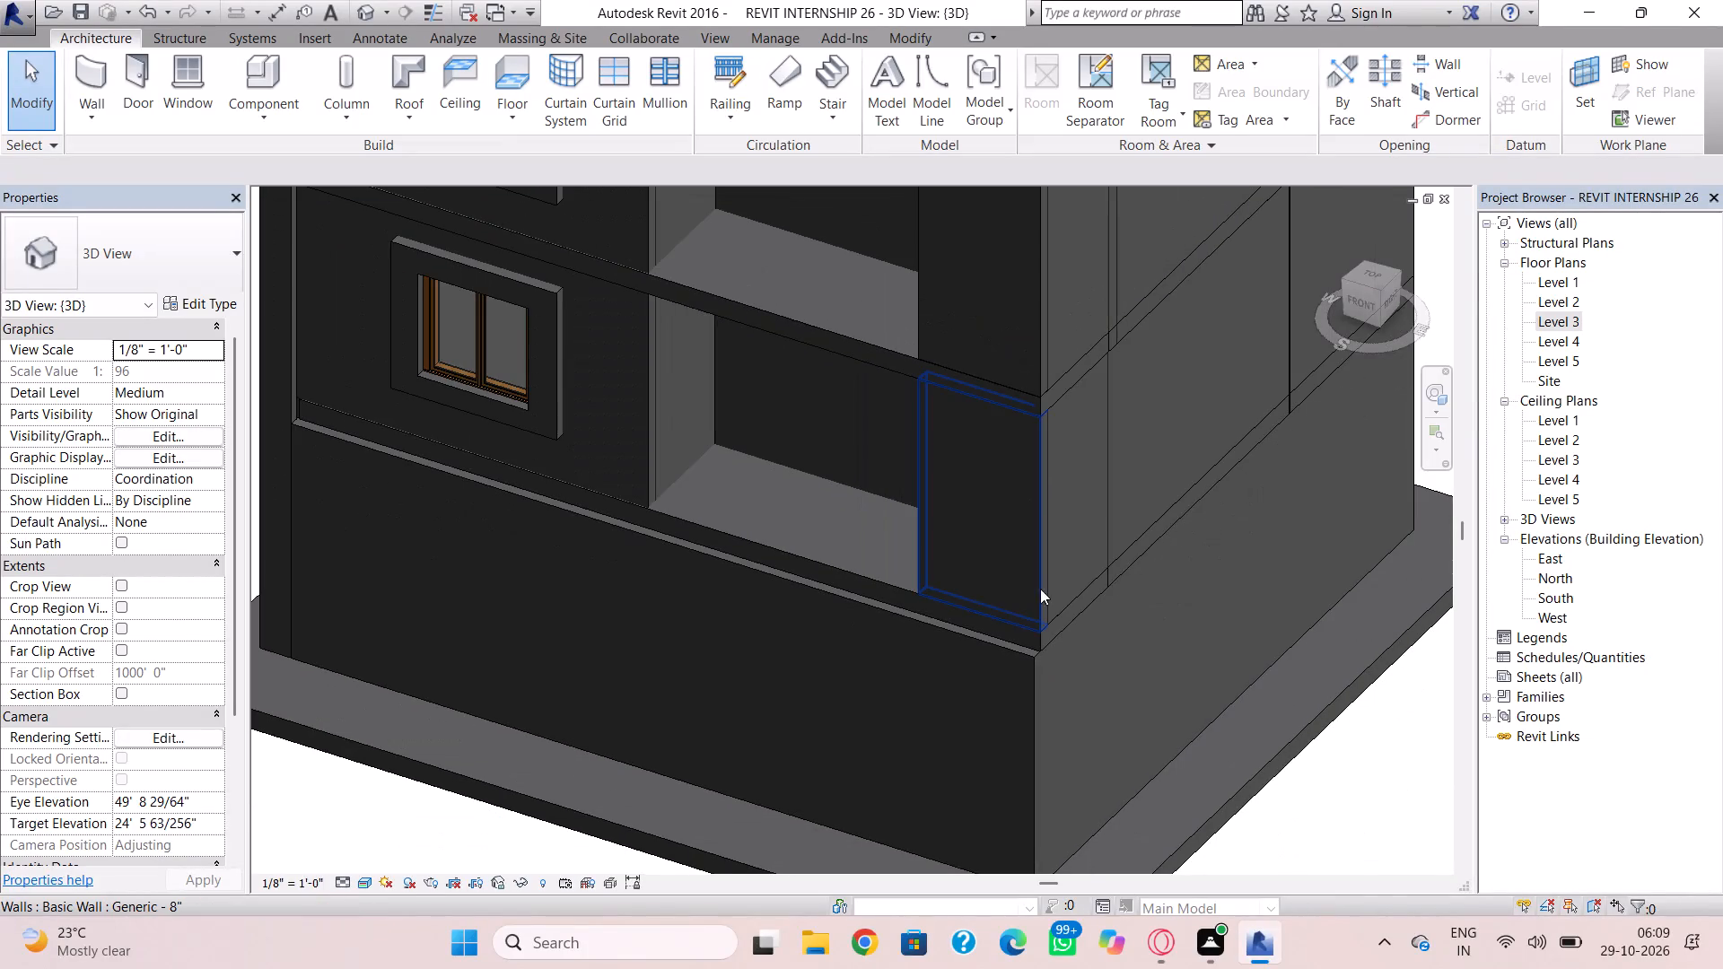
scroll(1037, 557, "down", 2)
middle_click_drag(1034, 569, 1033, 662)
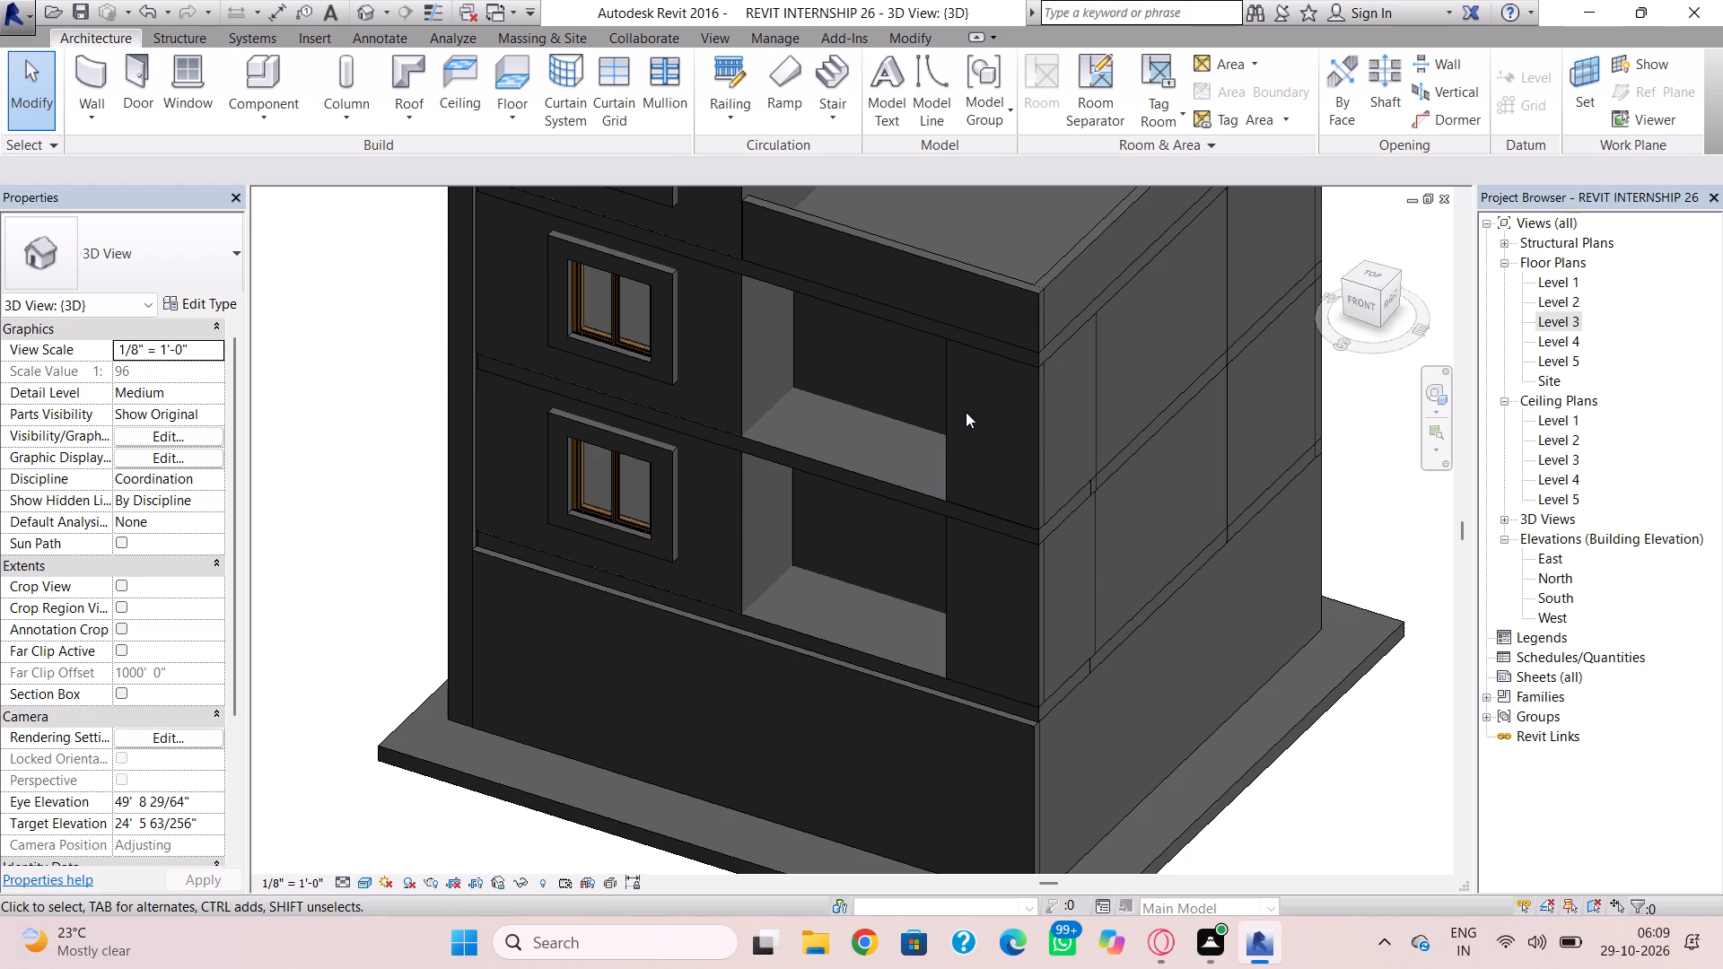
right_click_drag(1017, 563, 1089, 442, "shift")
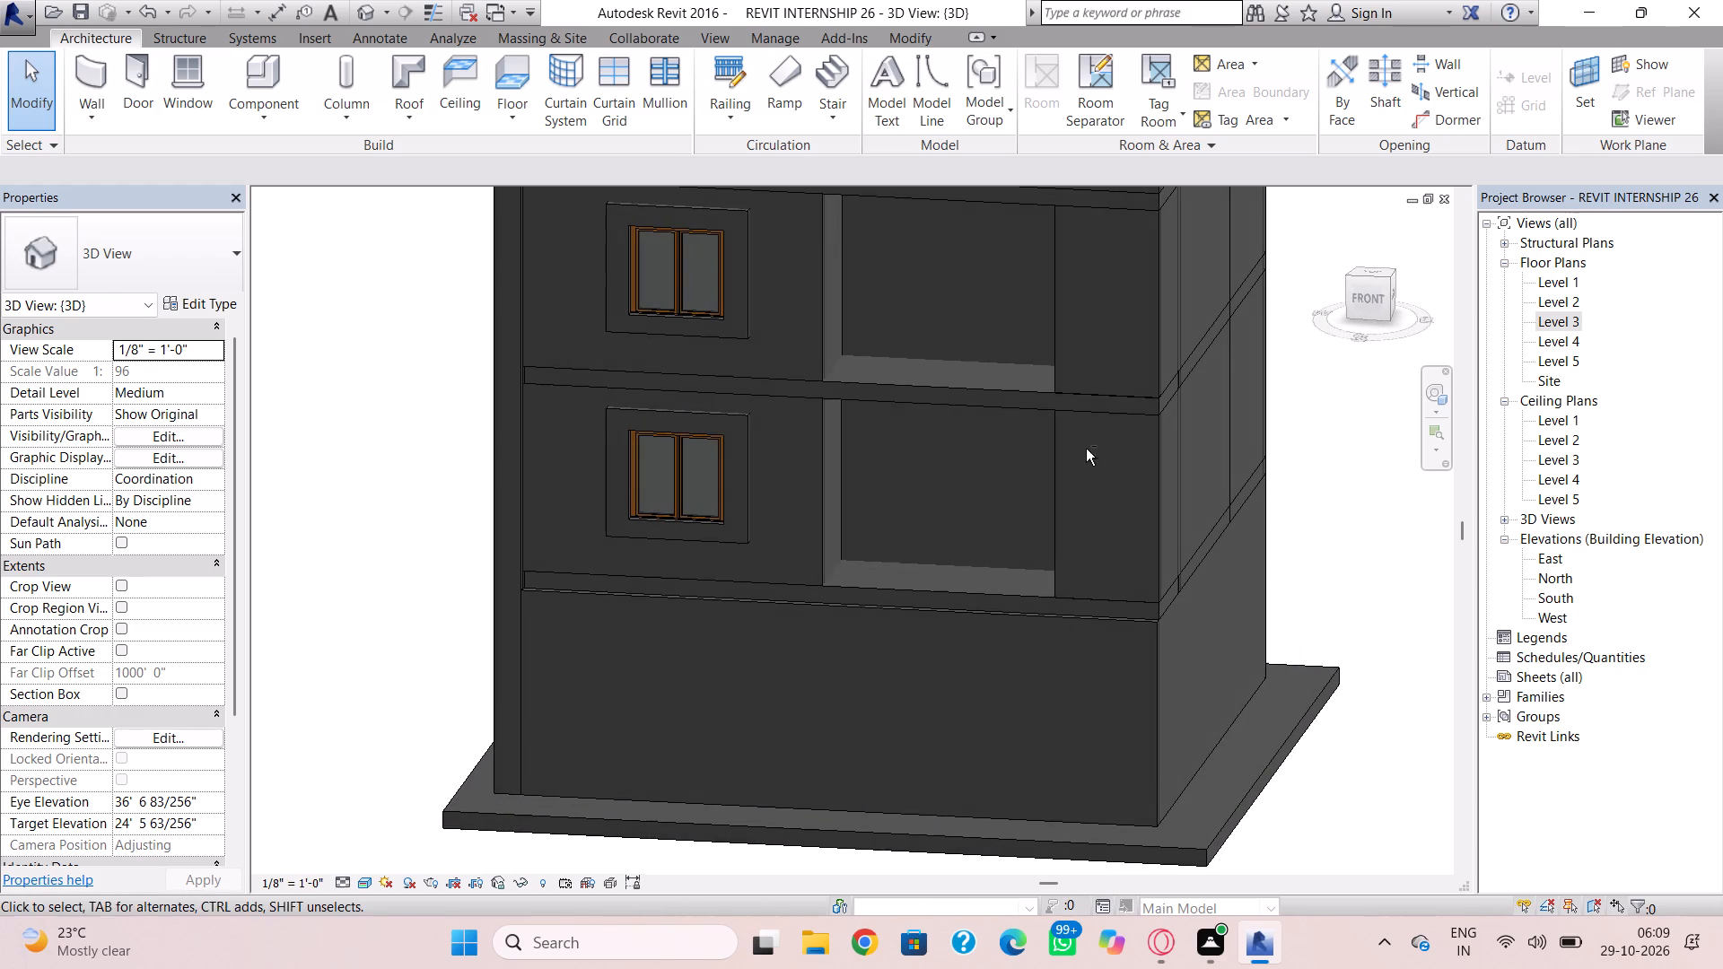
left_click(1060, 476)
left_click(1060, 476)
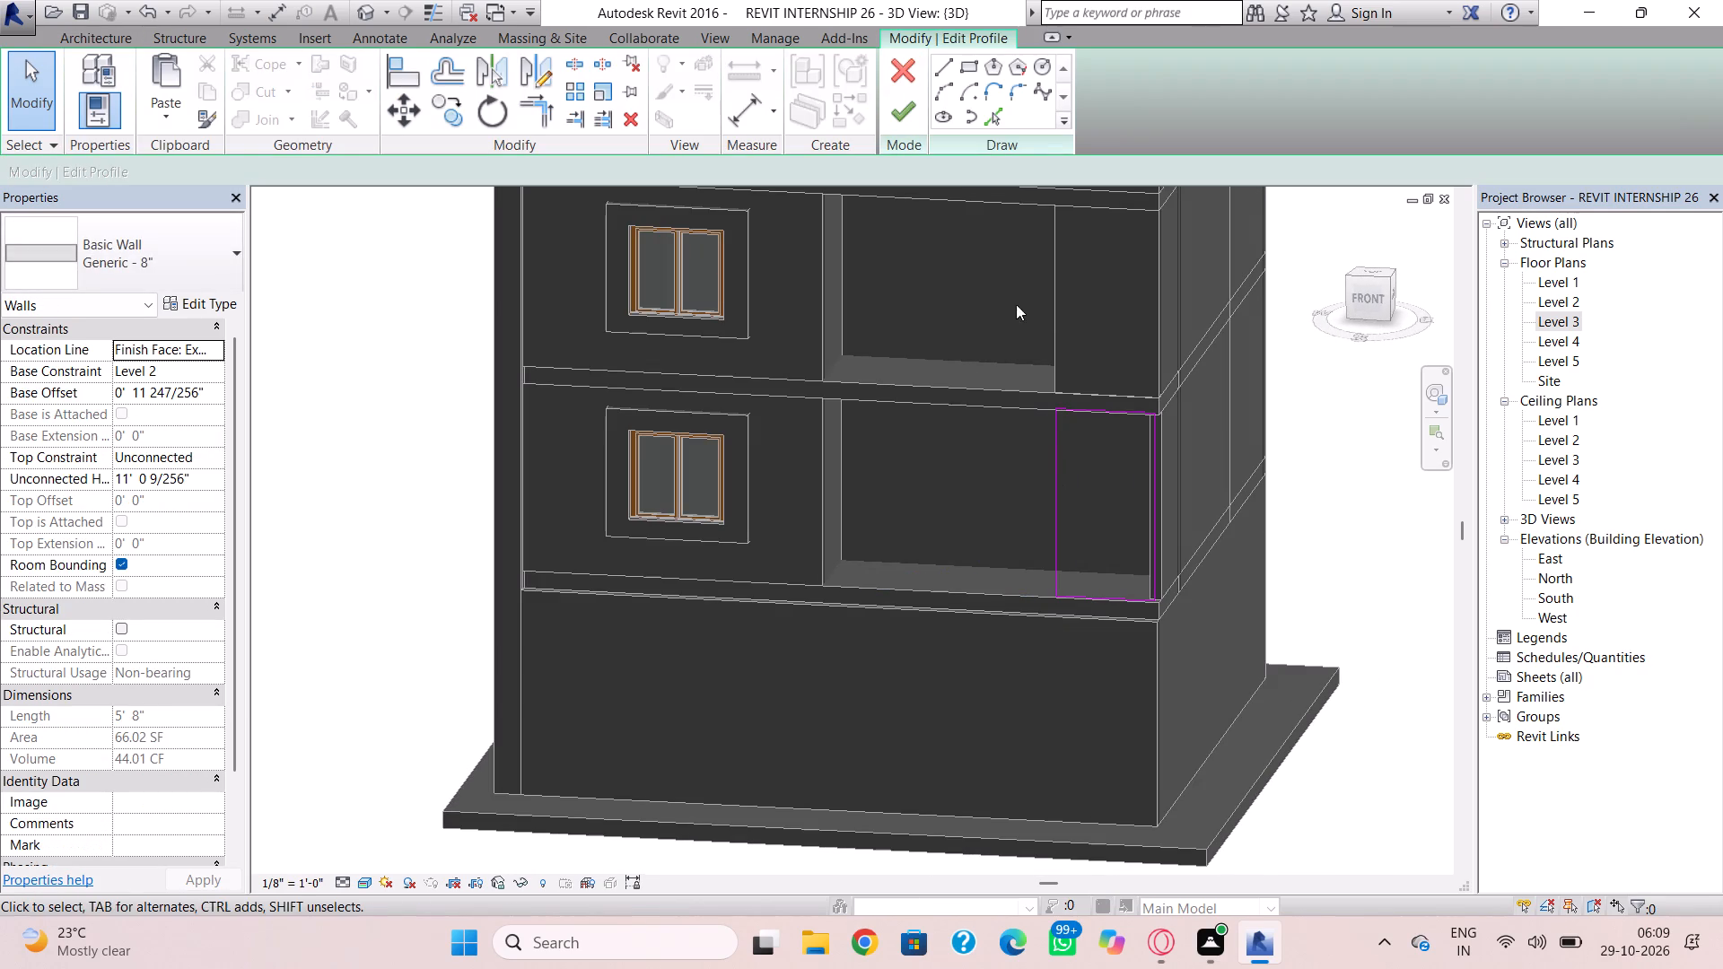
left_click(1373, 299)
right_click_drag(1269, 546, 1286, 478)
right_click_drag(1280, 516, 1314, 402, "shift")
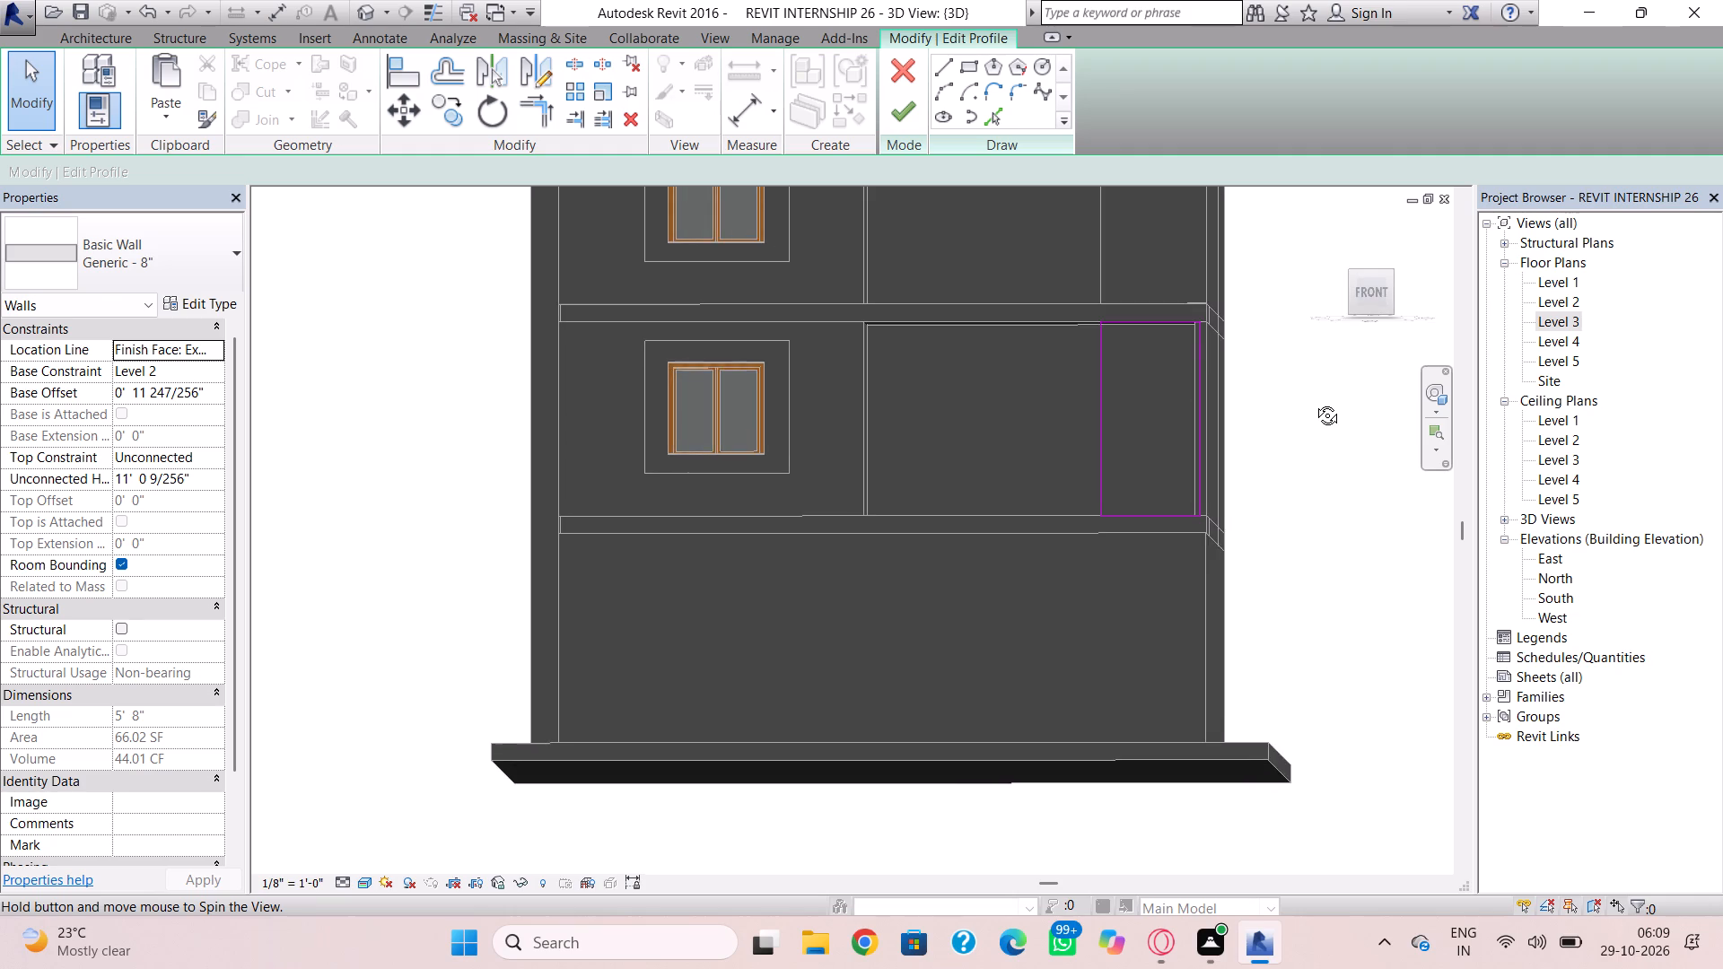
right_click_drag(1314, 402, 1320, 417, "shift")
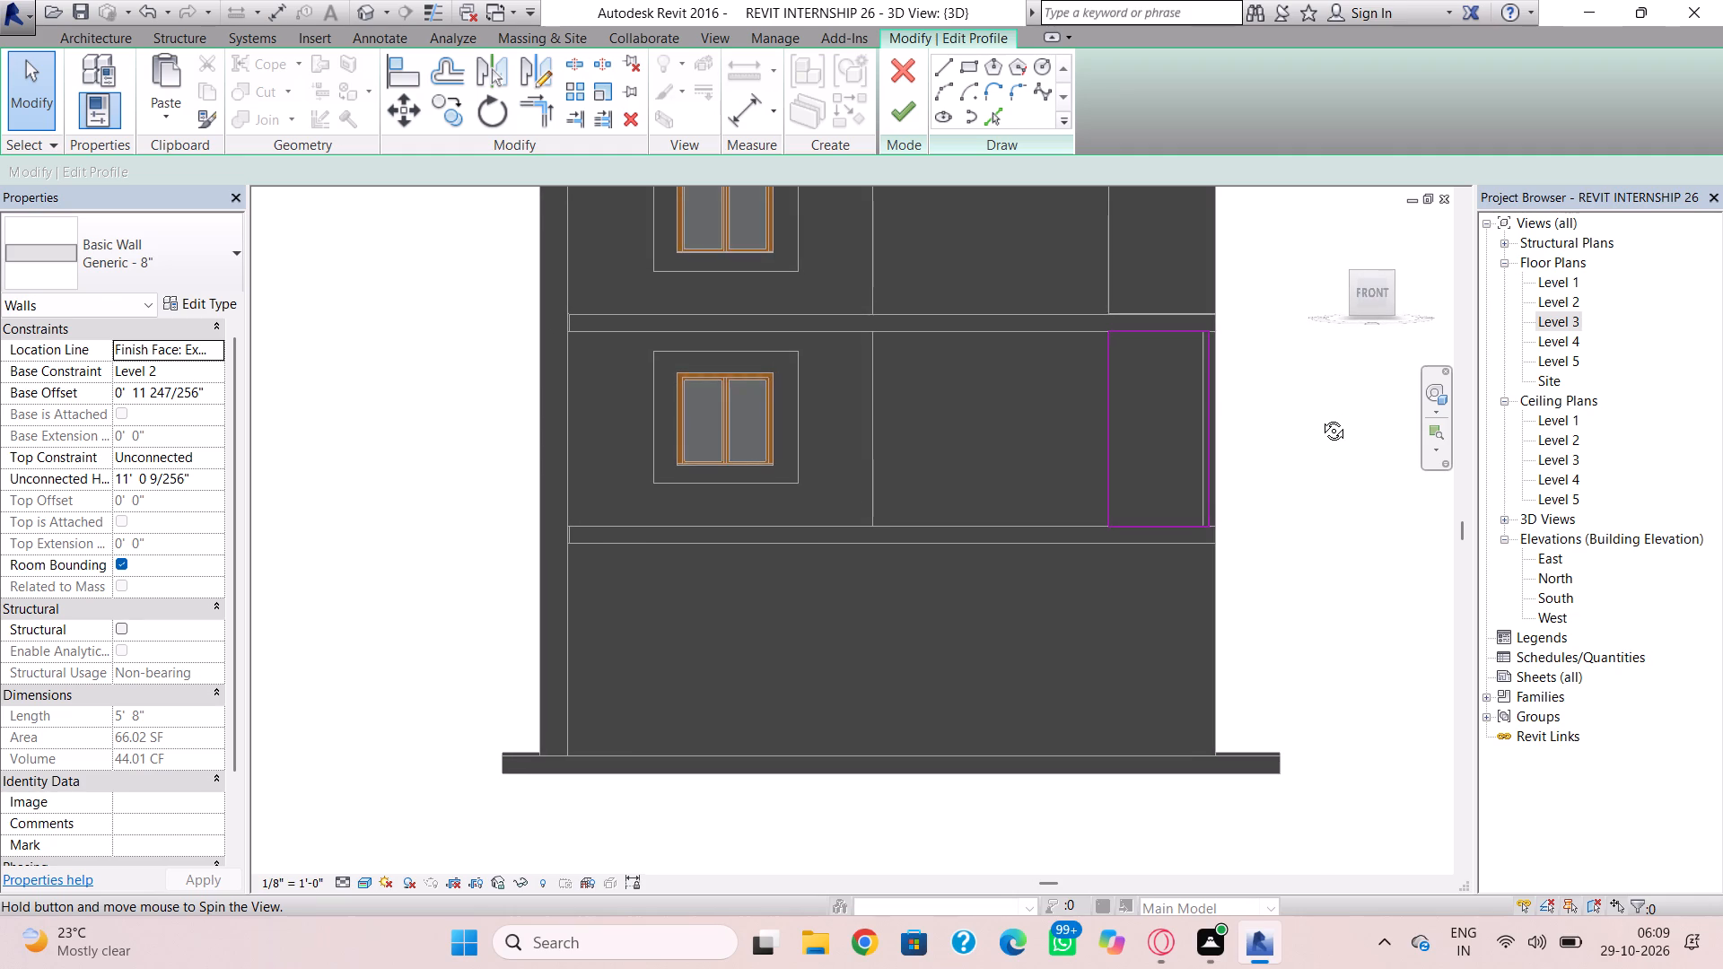
right_click_drag(1320, 417, 1321, 415, "shift")
middle_click_drag(1321, 415, 1285, 446)
left_click(978, 64)
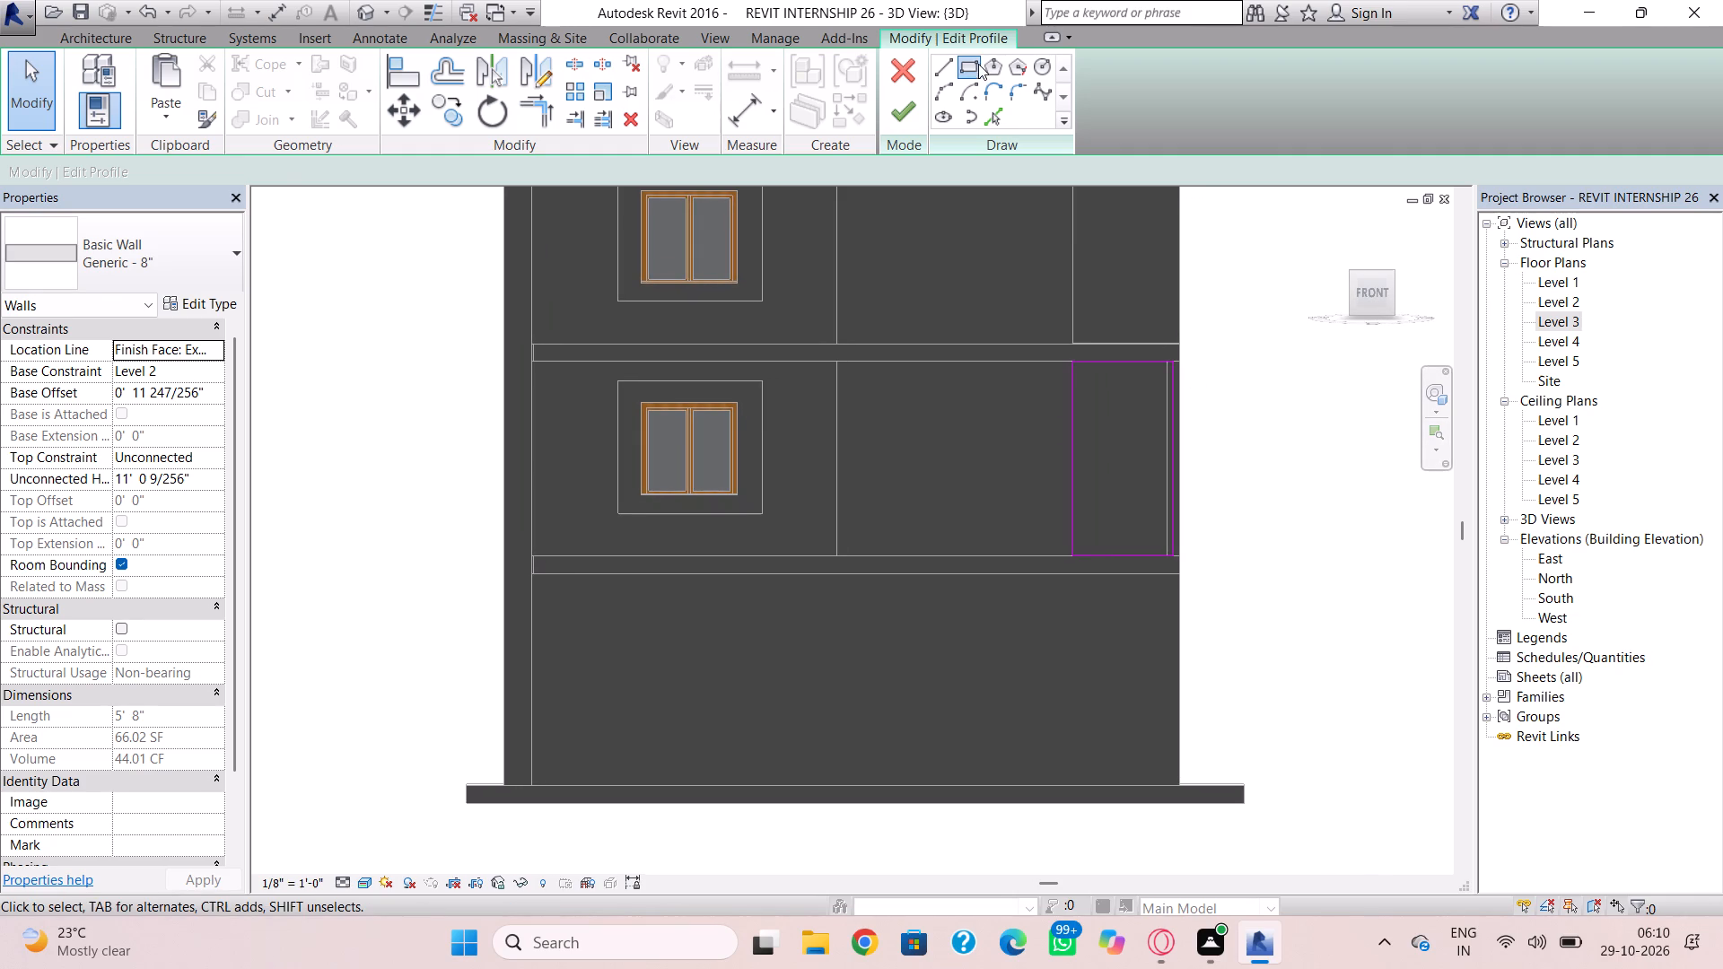
scroll(1123, 415, "up", 4)
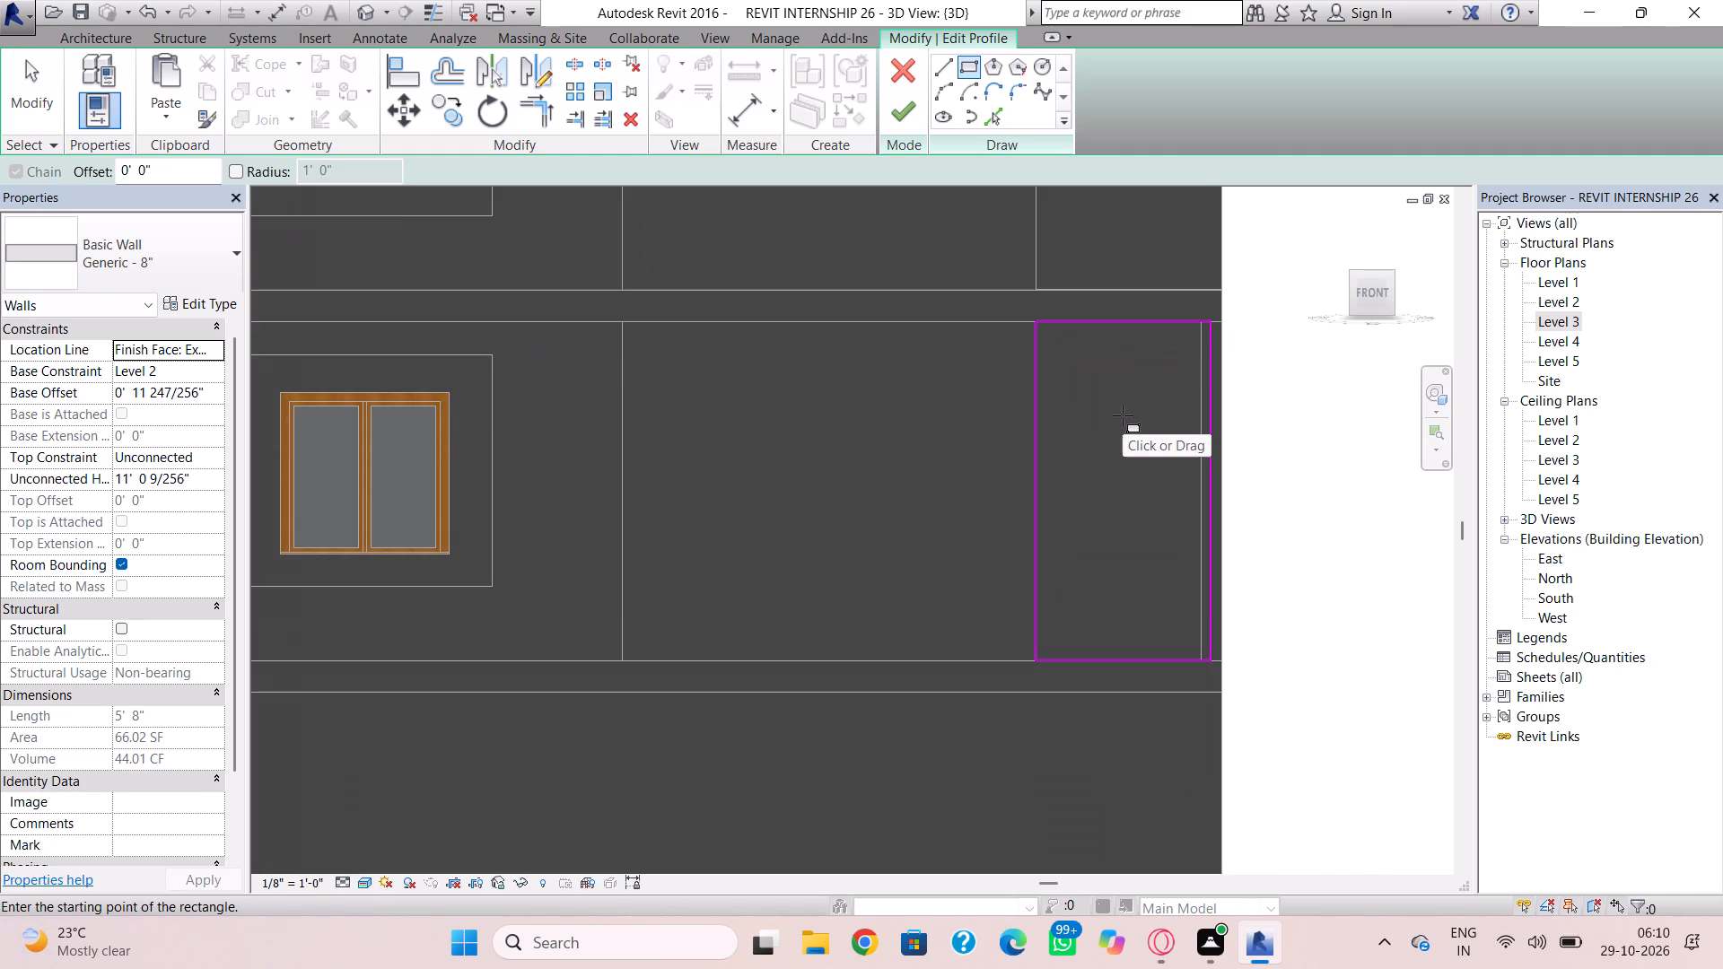
left_click(1089, 381)
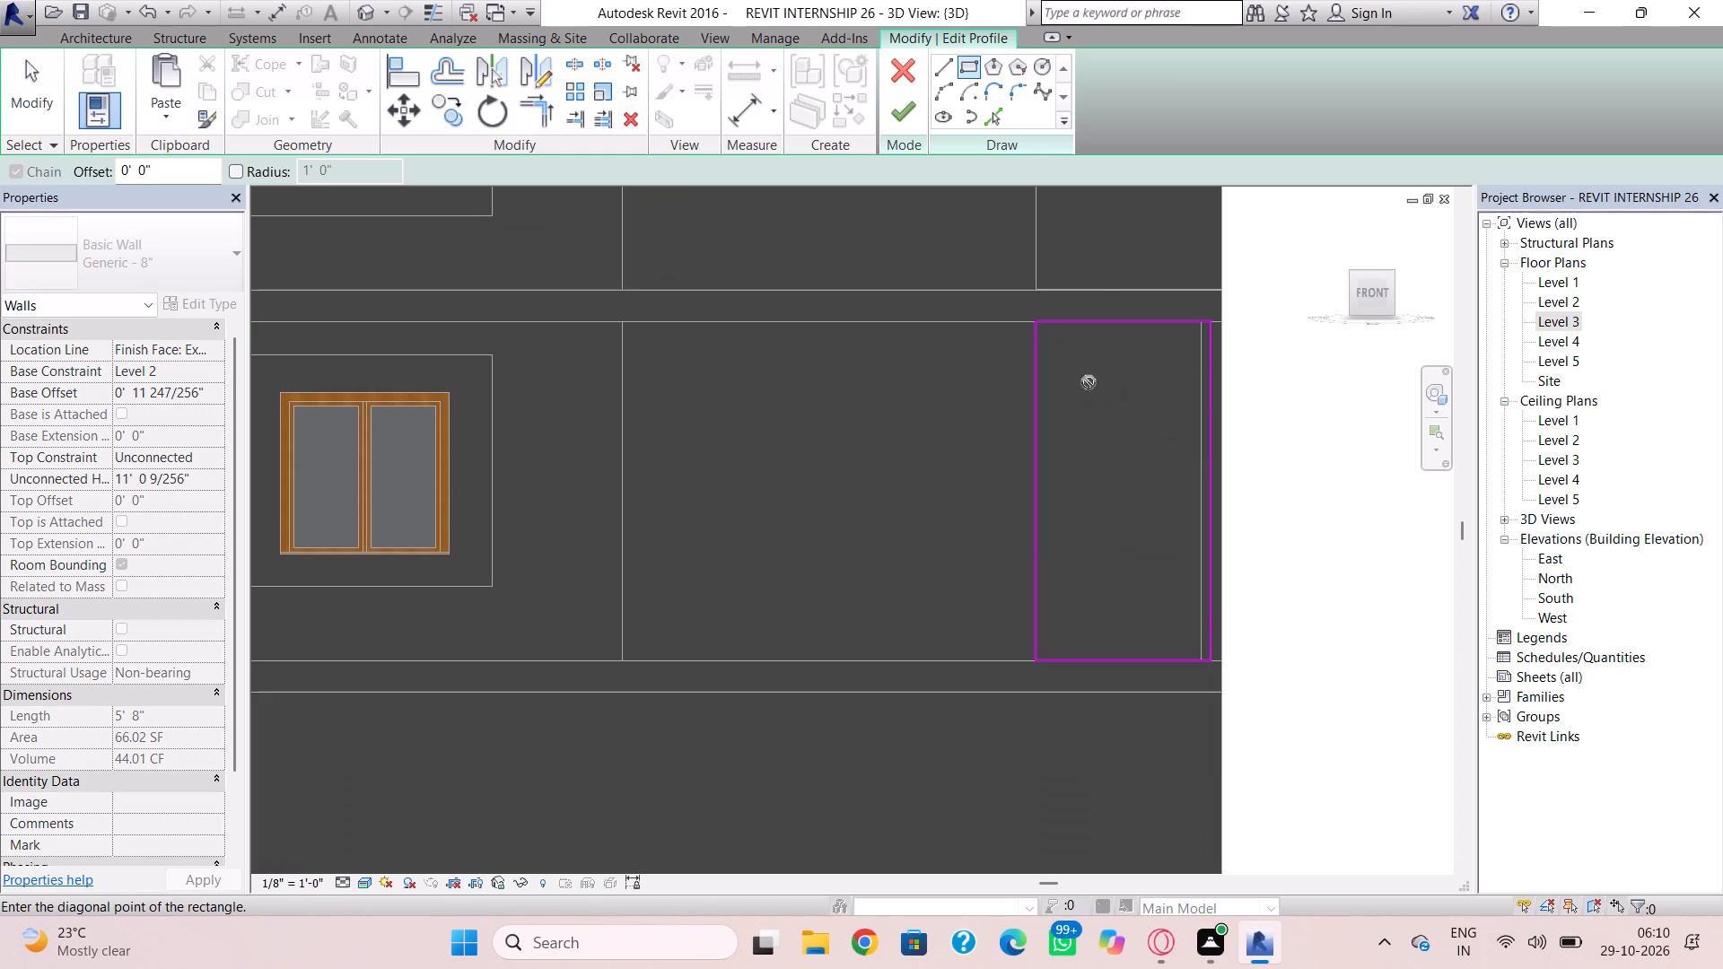
left_click(1184, 615)
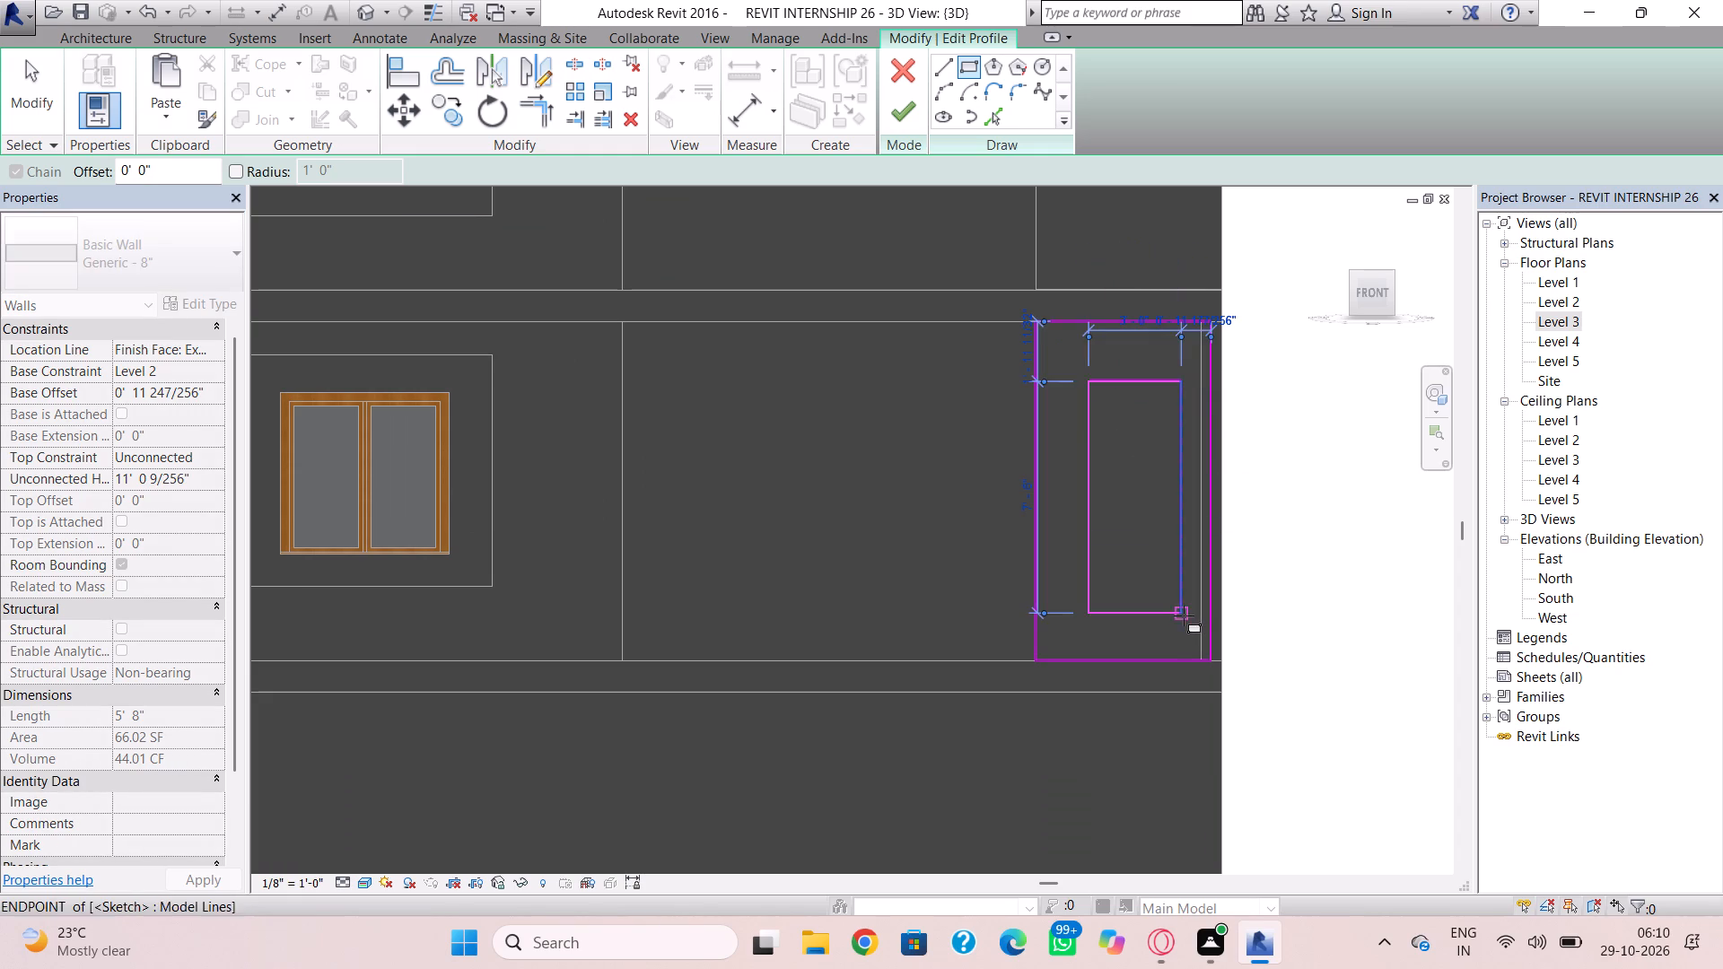
key("Escape")
key("Escape")
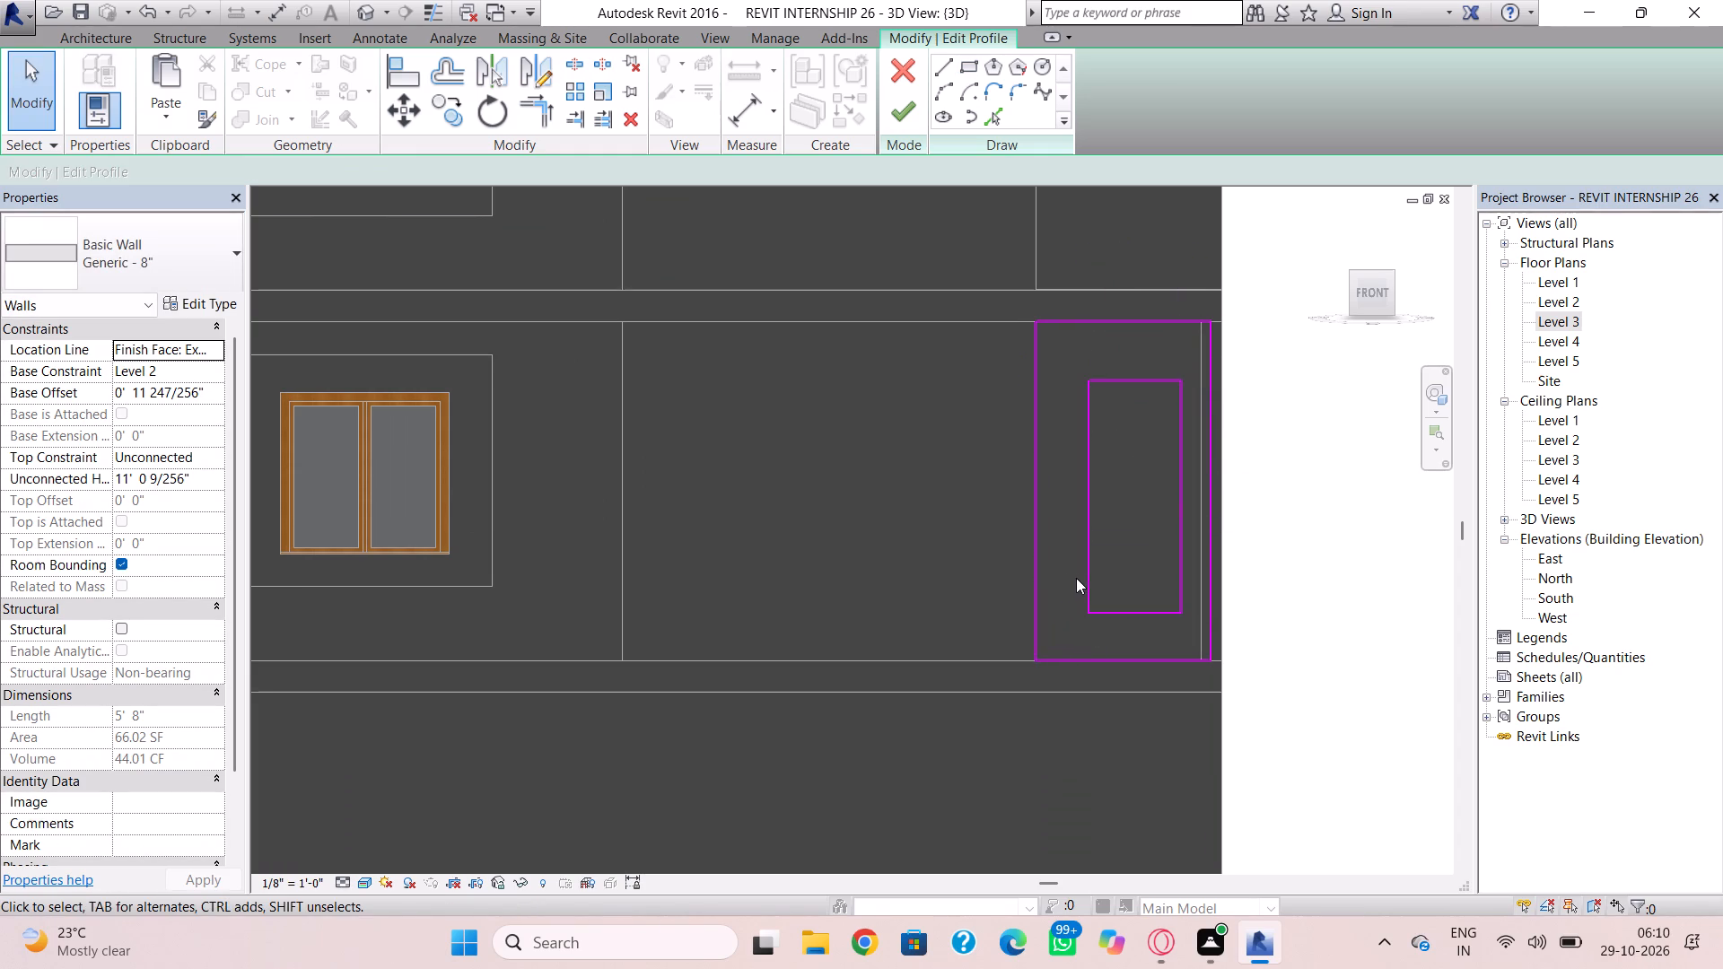
Nudge the Level 2 opening's two vertical sides so it sits centred in the corner wall, and finish the profile edit.
left_click(1078, 577)
left_click(1088, 575)
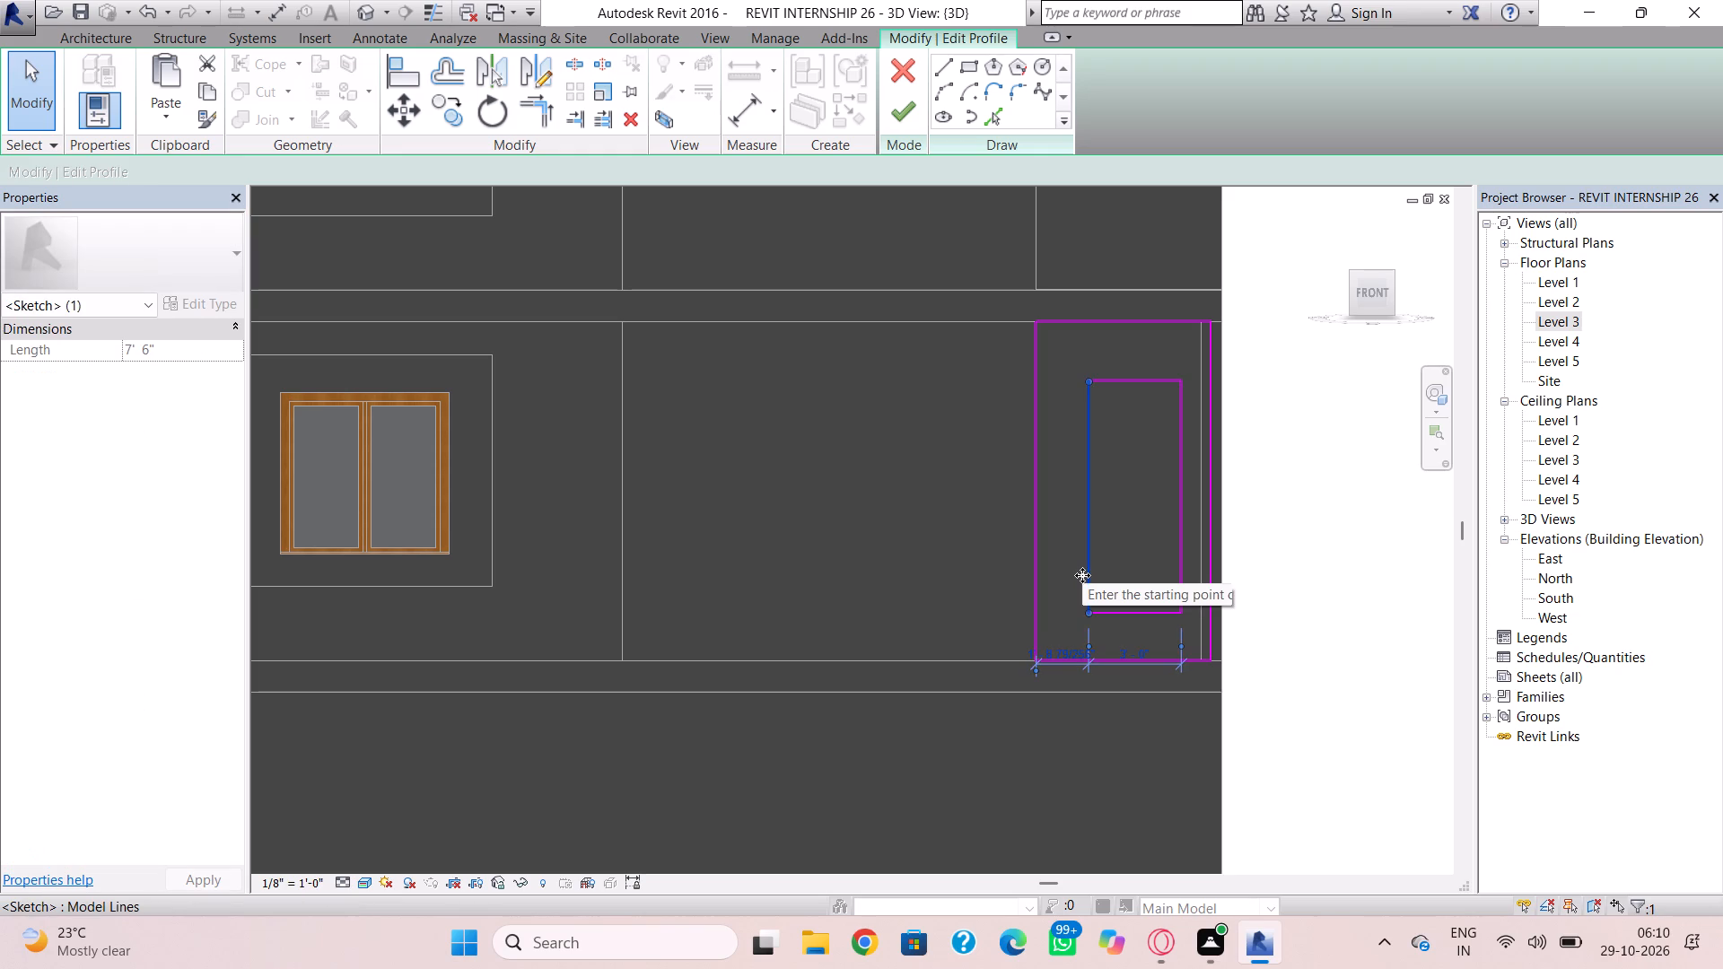
key("Left")
key("Left")
key("Left")
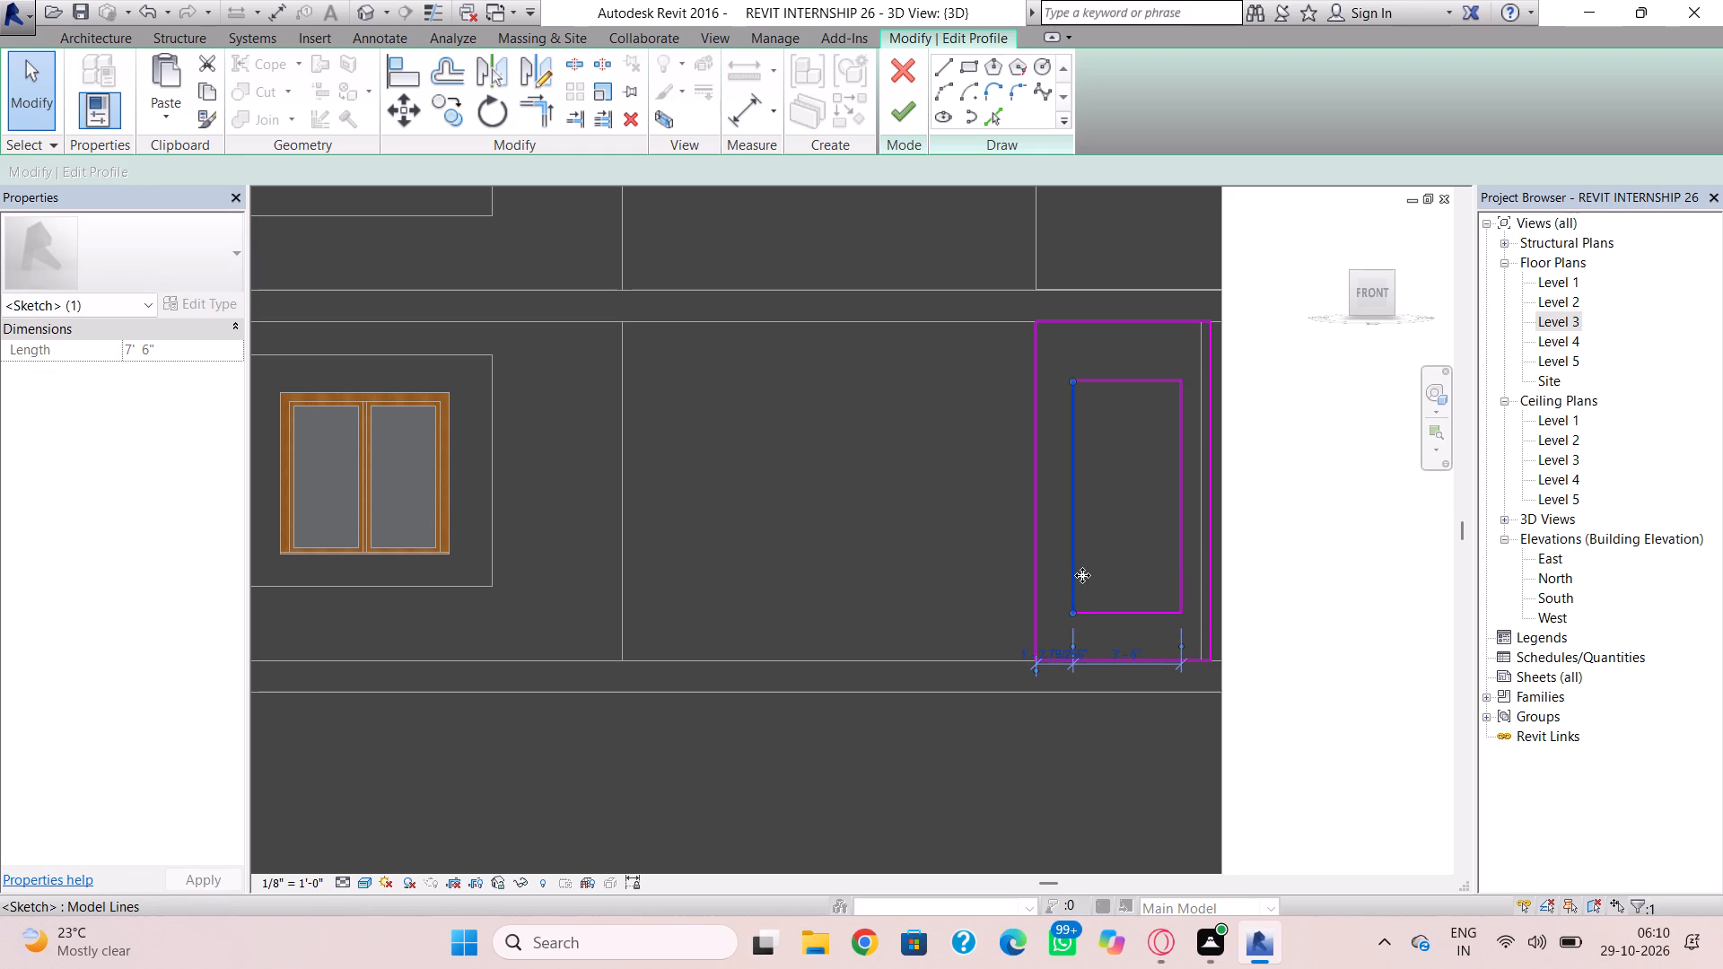
left_click(1185, 542)
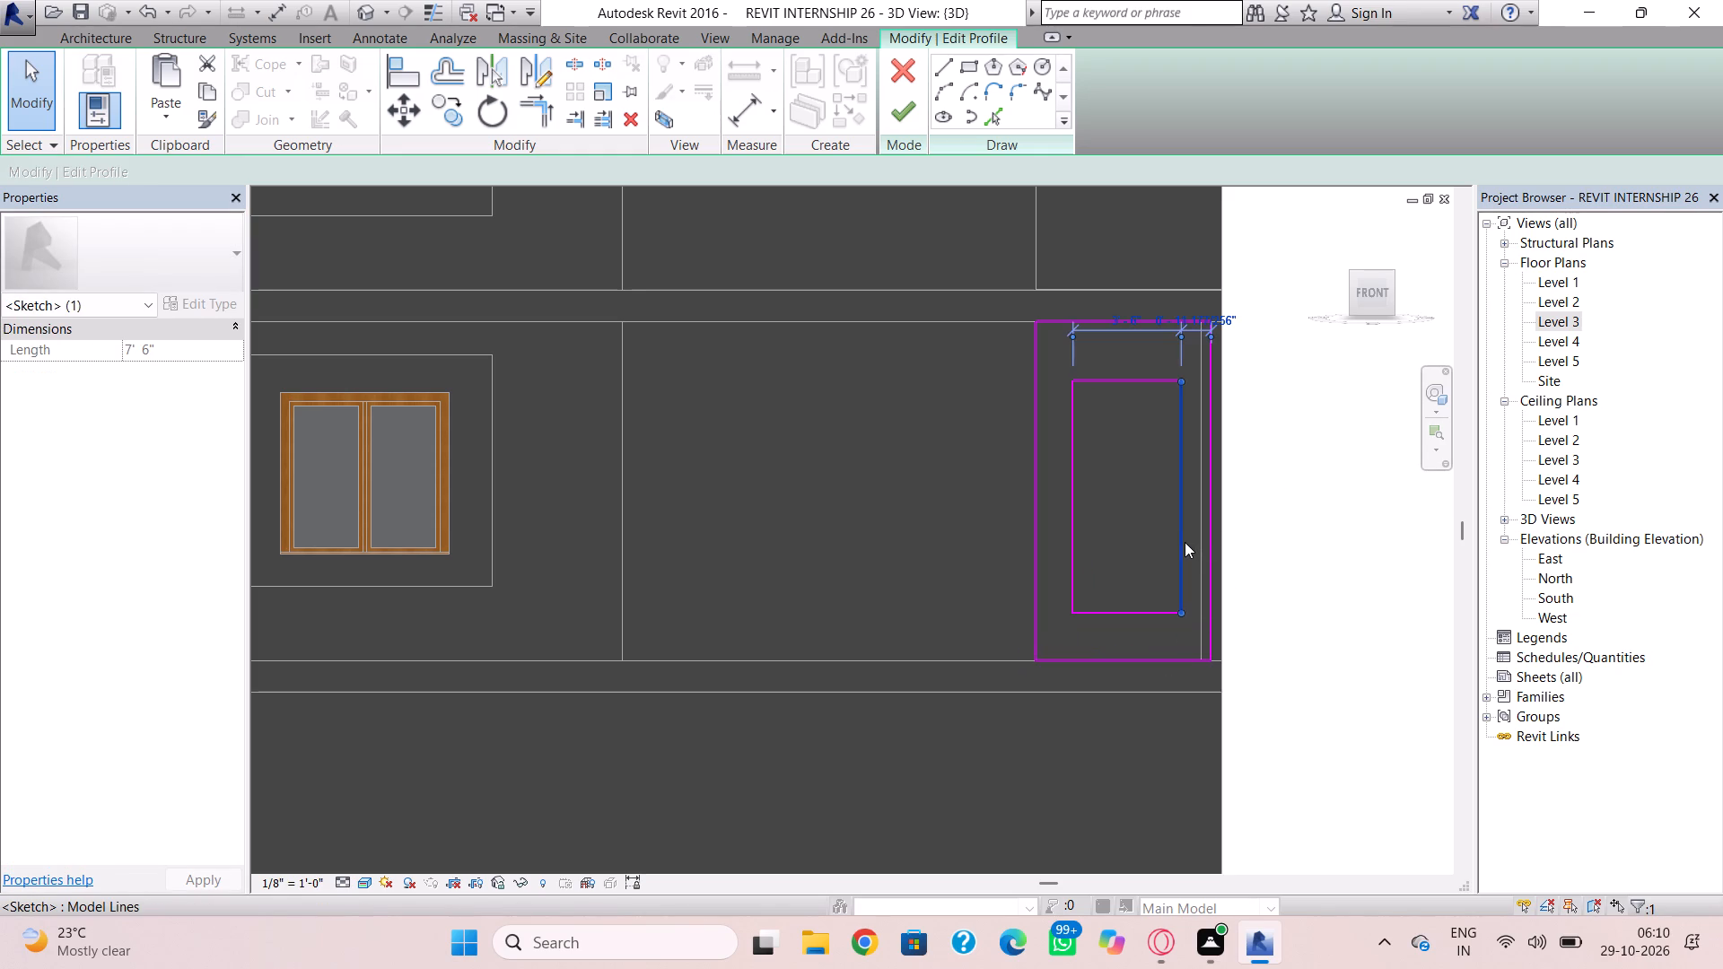
key("Left")
key("Left")
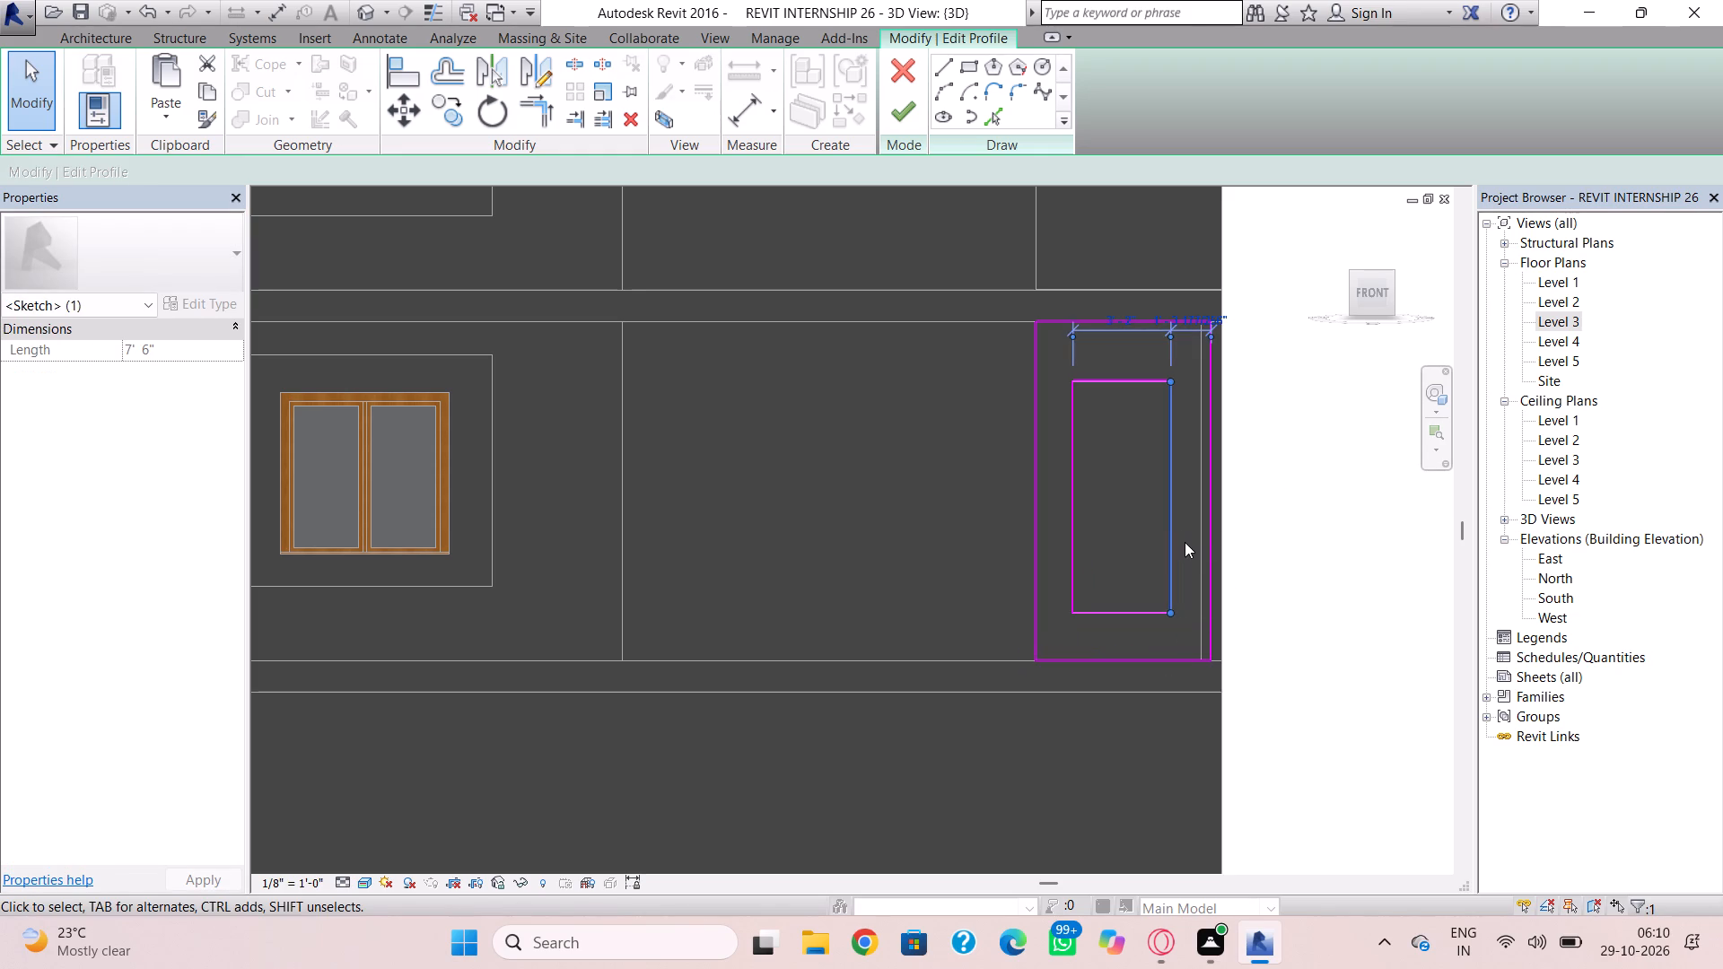
left_click(1071, 507)
key("Right")
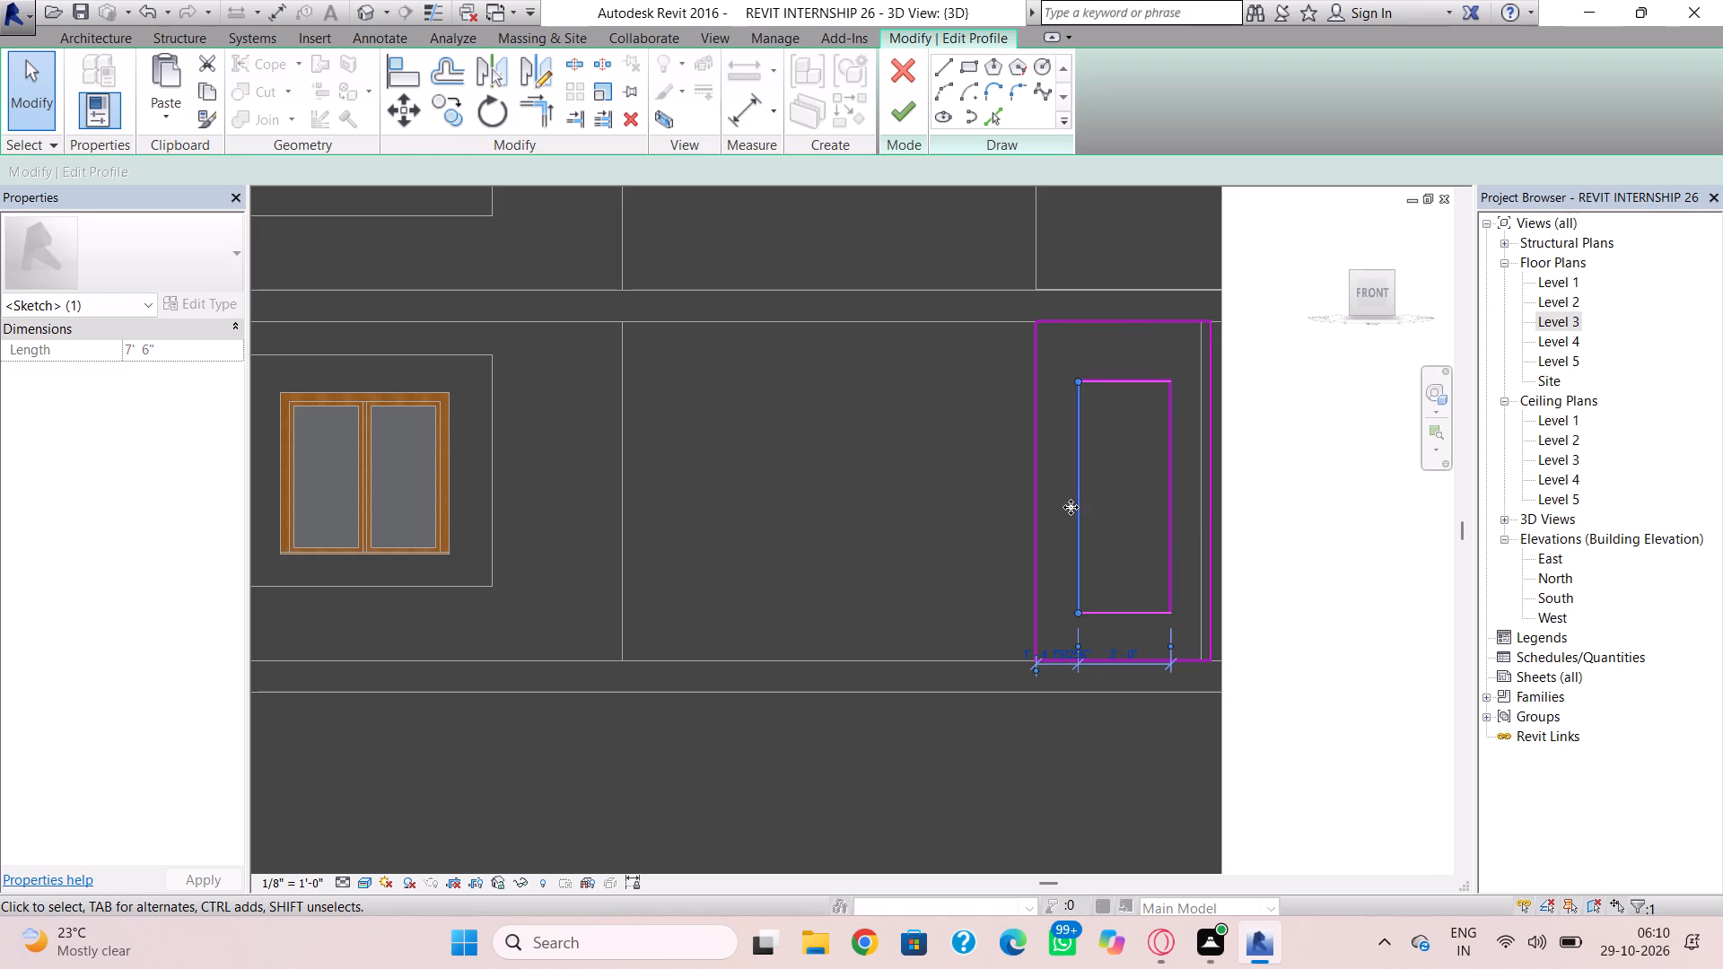
left_click(910, 123)
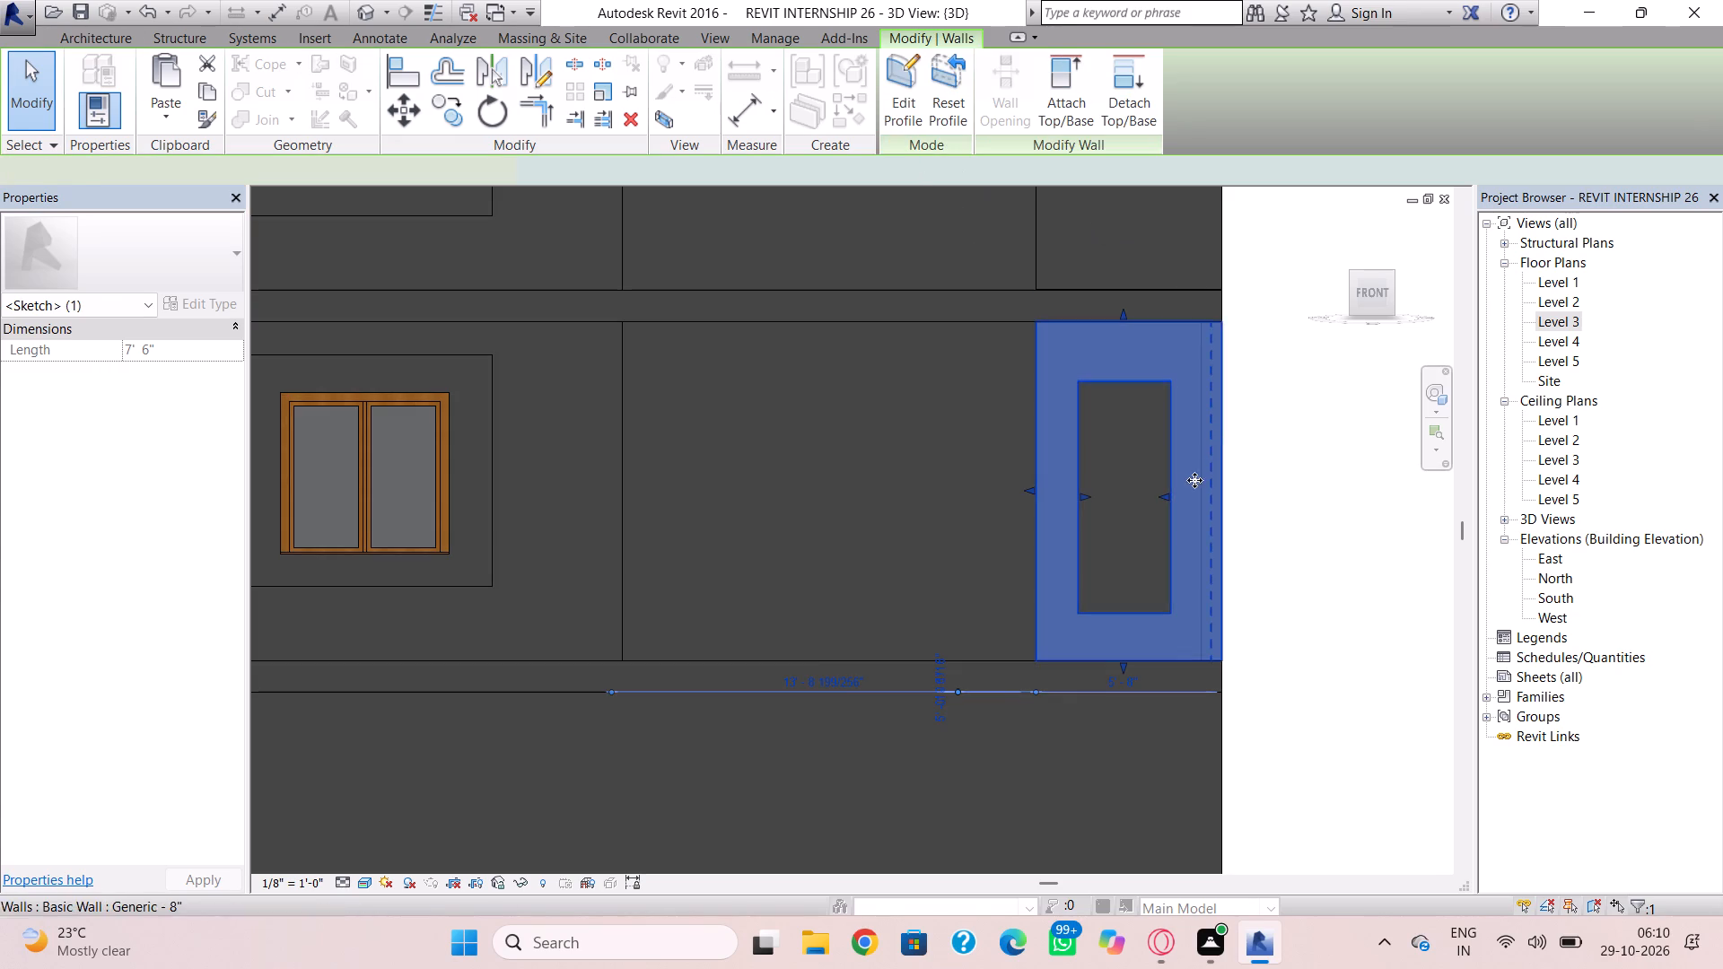
scroll(1125, 513, "down", 1)
middle_click_drag(1098, 619, 1080, 723)
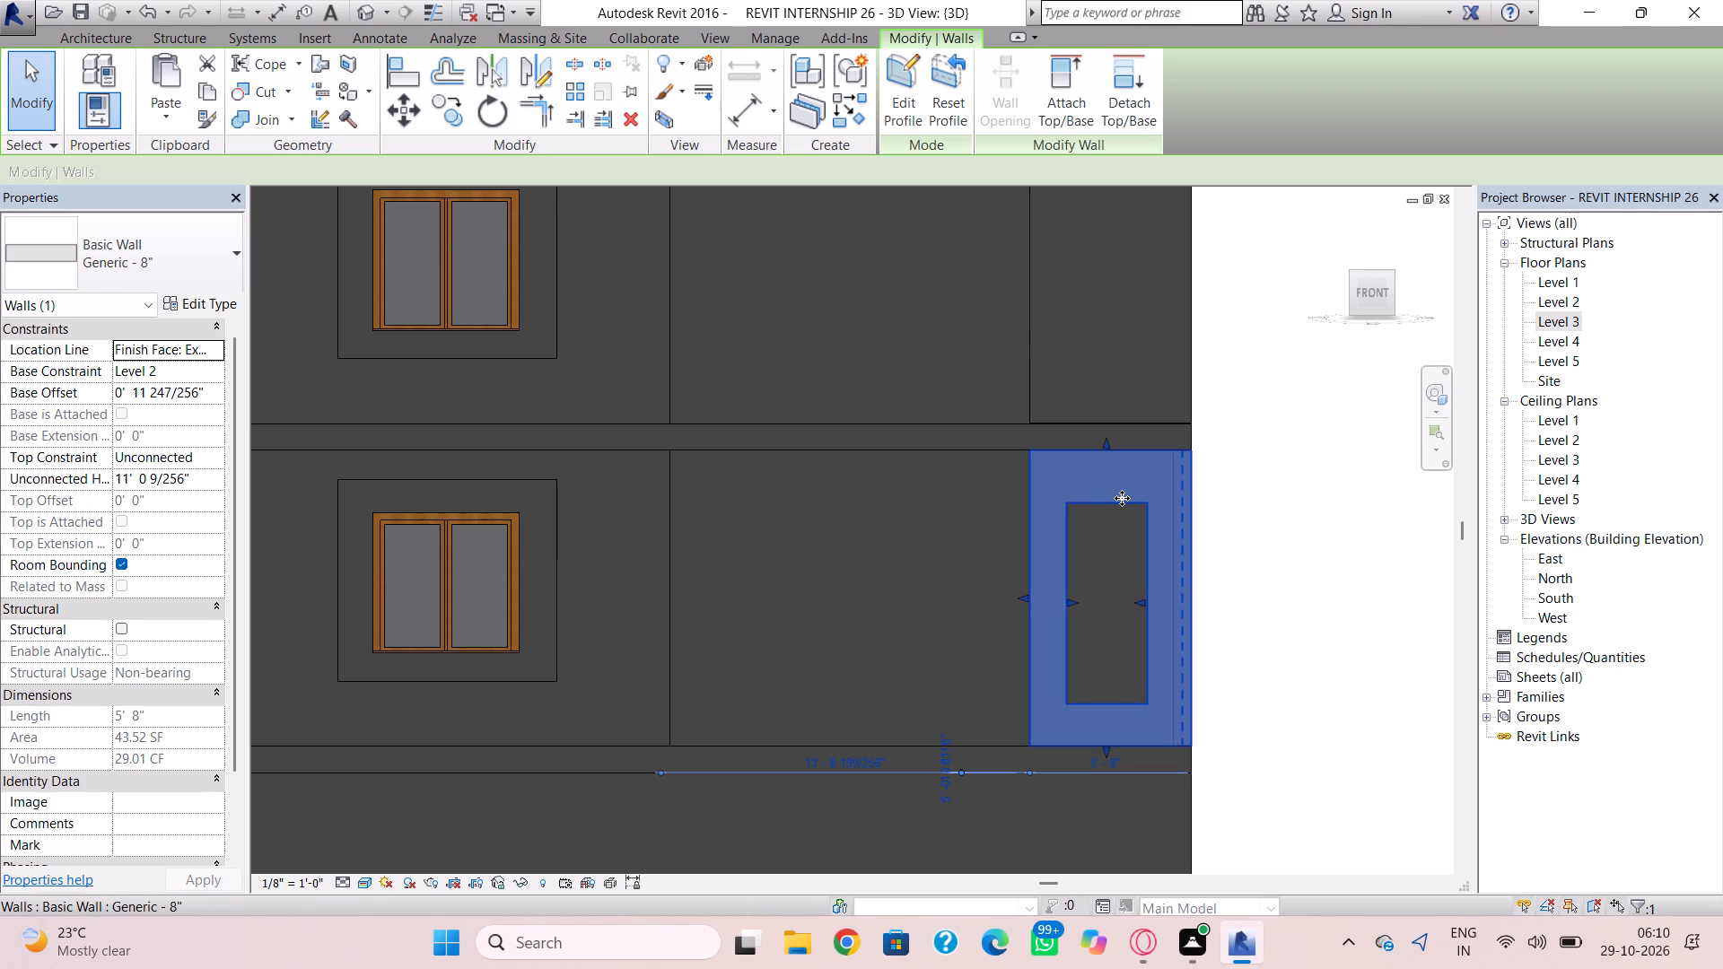
key("Escape")
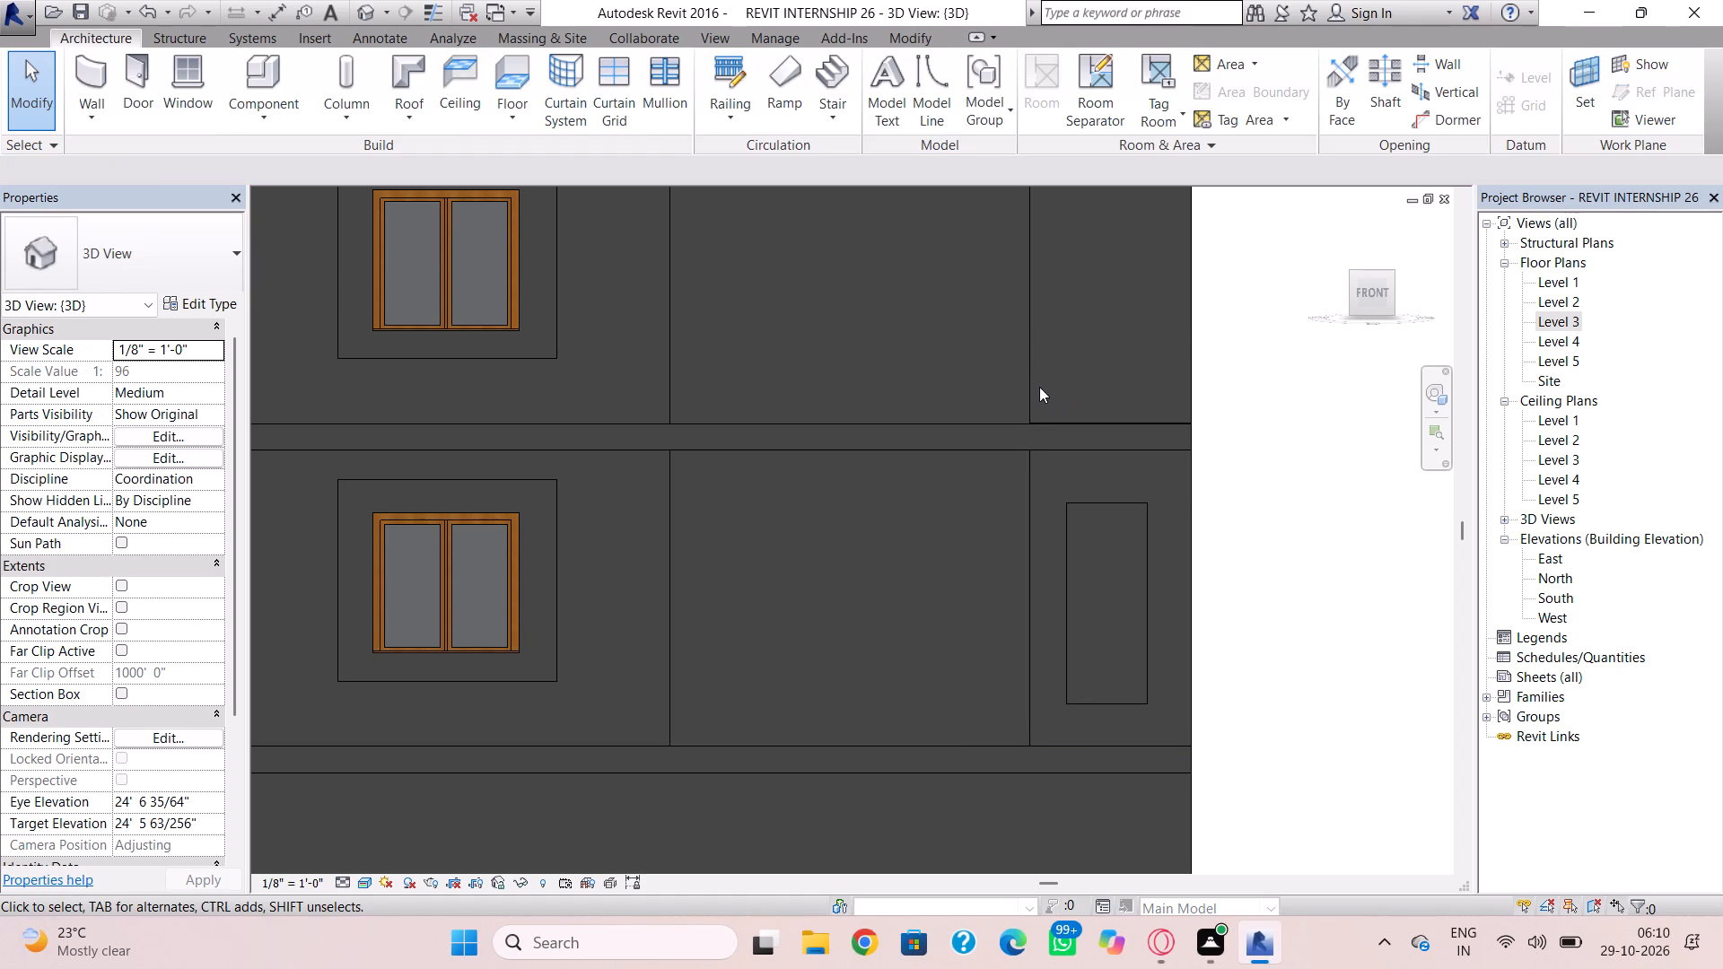
Edit the Level 3 front corner wall's profile, sketching a rectangular opening about 3' wide by 8' high above the Level 2 opening.
left_click(1035, 385)
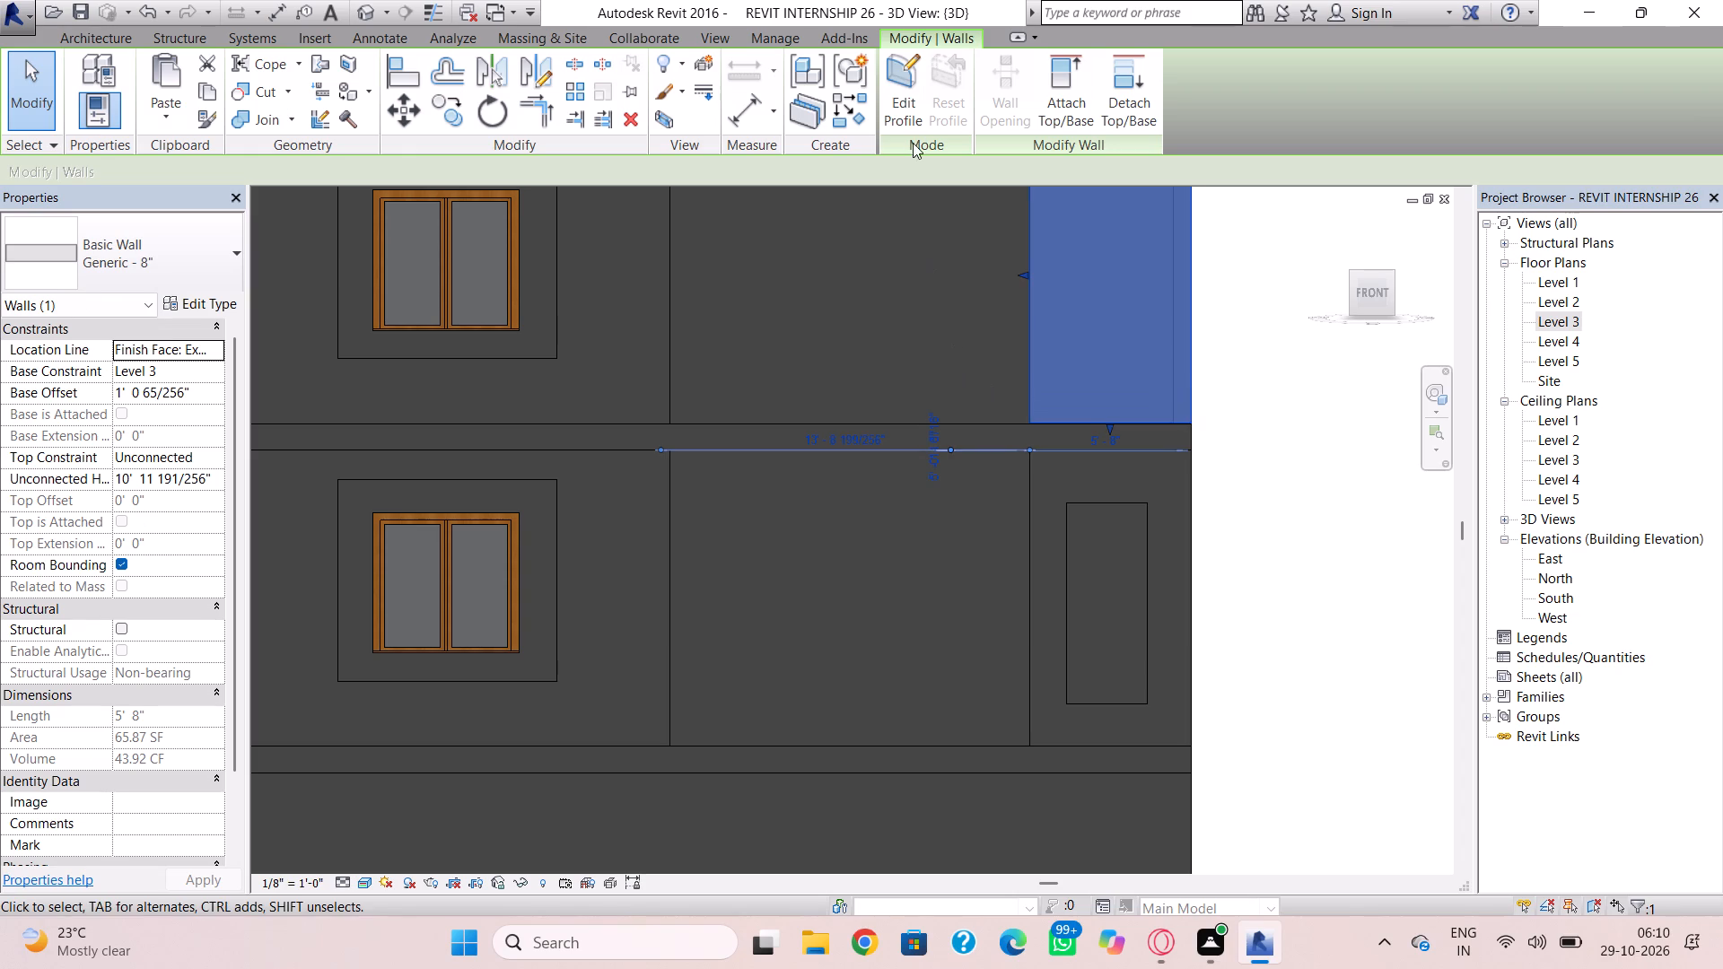
left_click(903, 82)
scroll(1046, 227, "down", 1)
middle_click_drag(1046, 229, 1015, 417)
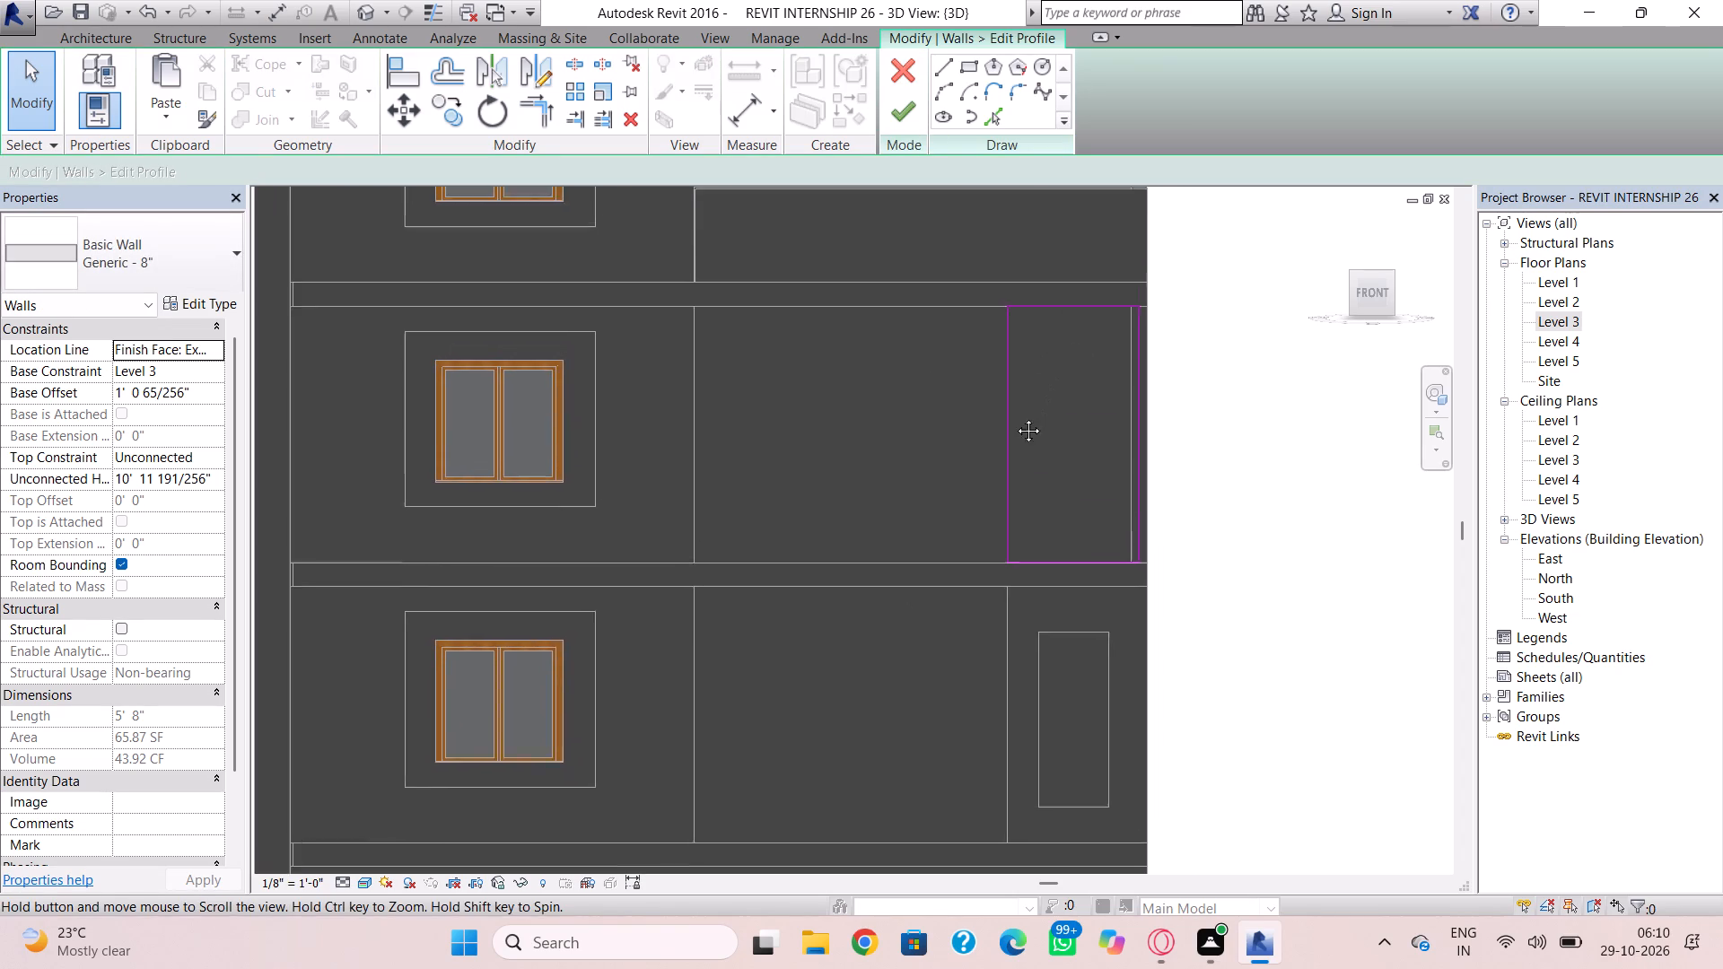
middle_click_drag(1015, 417, 1012, 428)
left_click(958, 65)
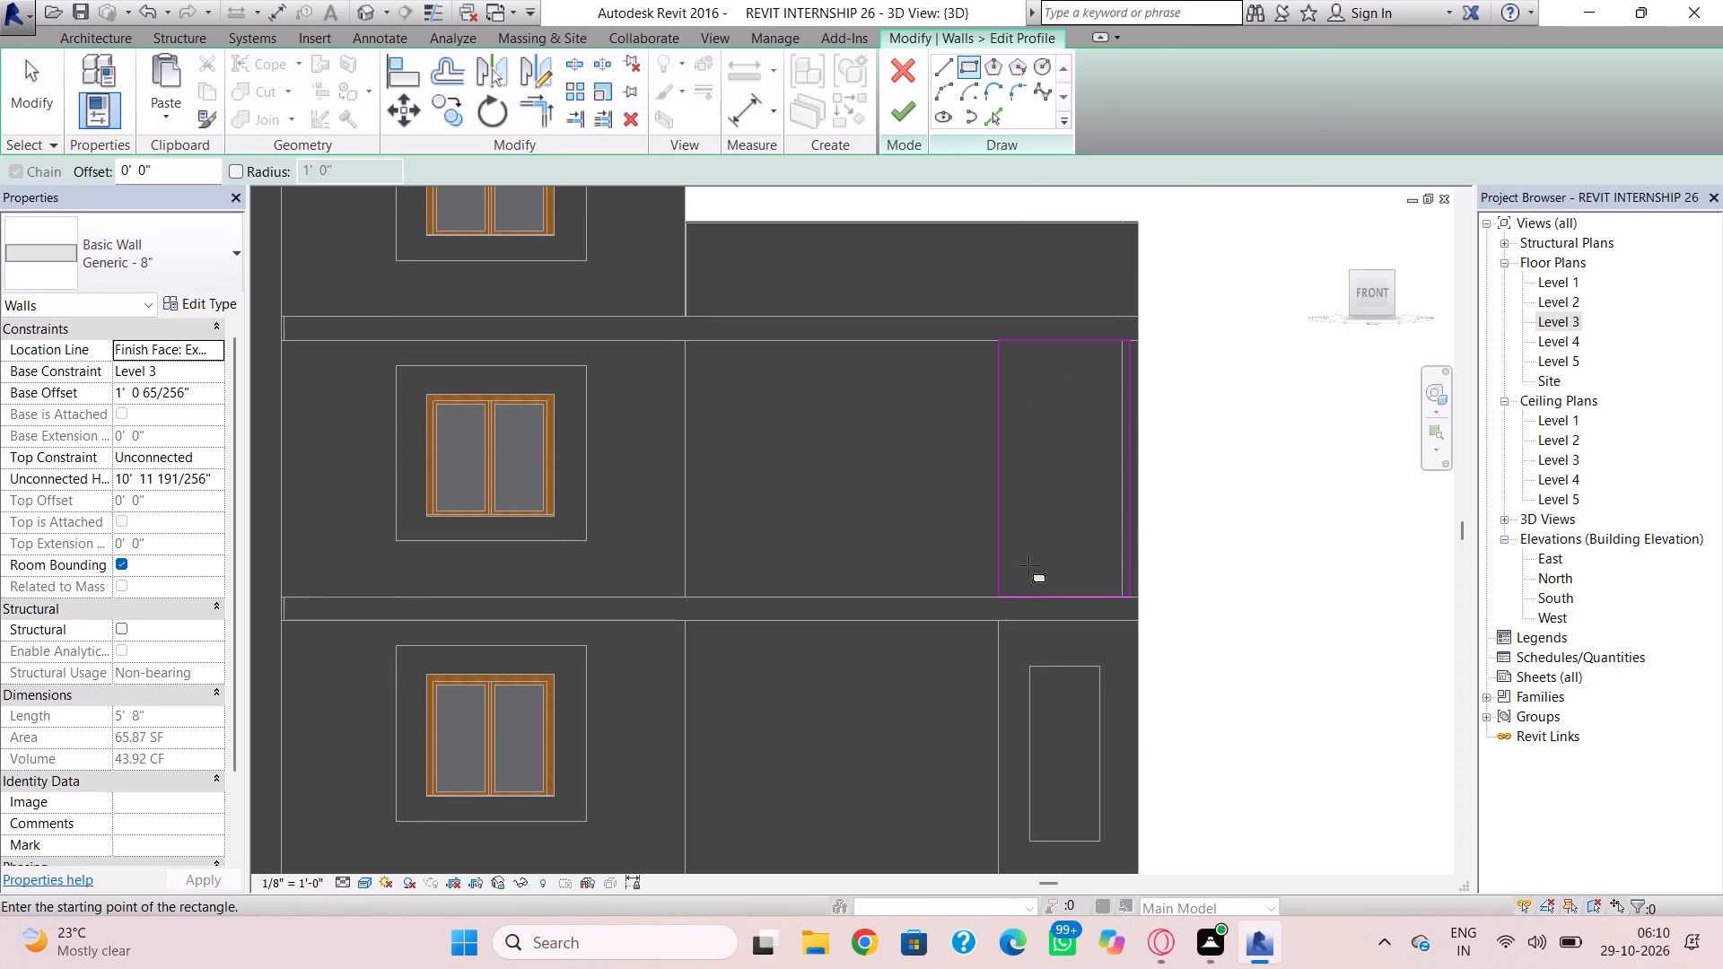
left_click(1028, 375)
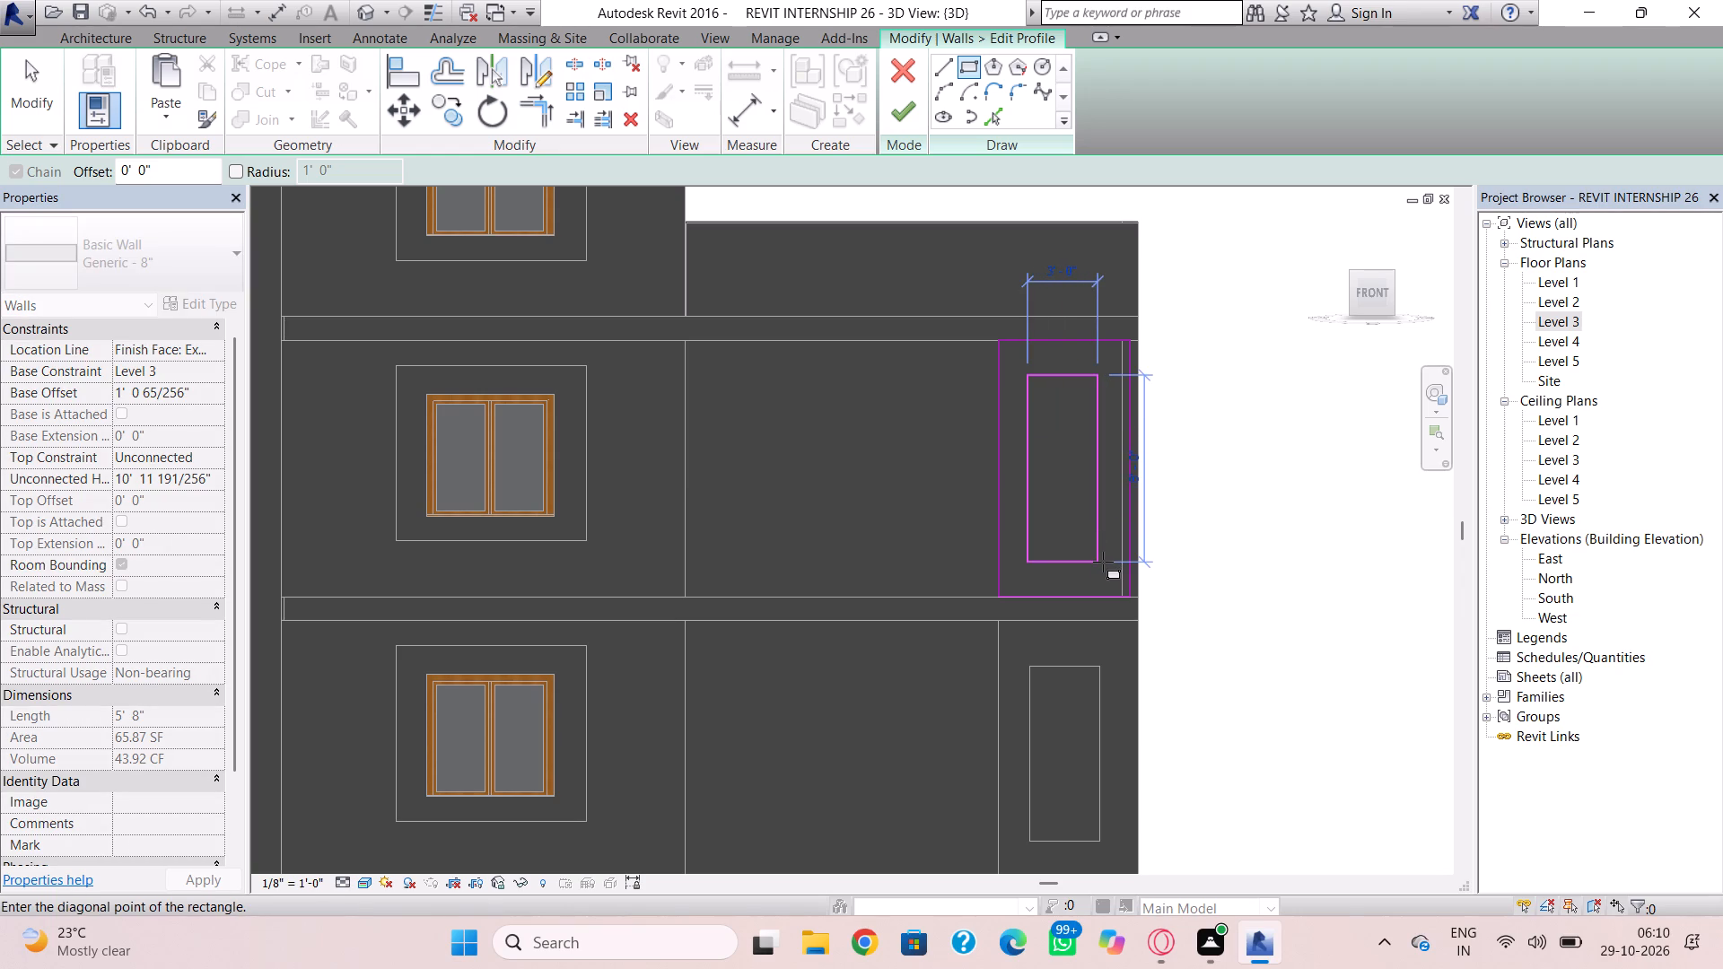
left_click(1103, 562)
key("Escape")
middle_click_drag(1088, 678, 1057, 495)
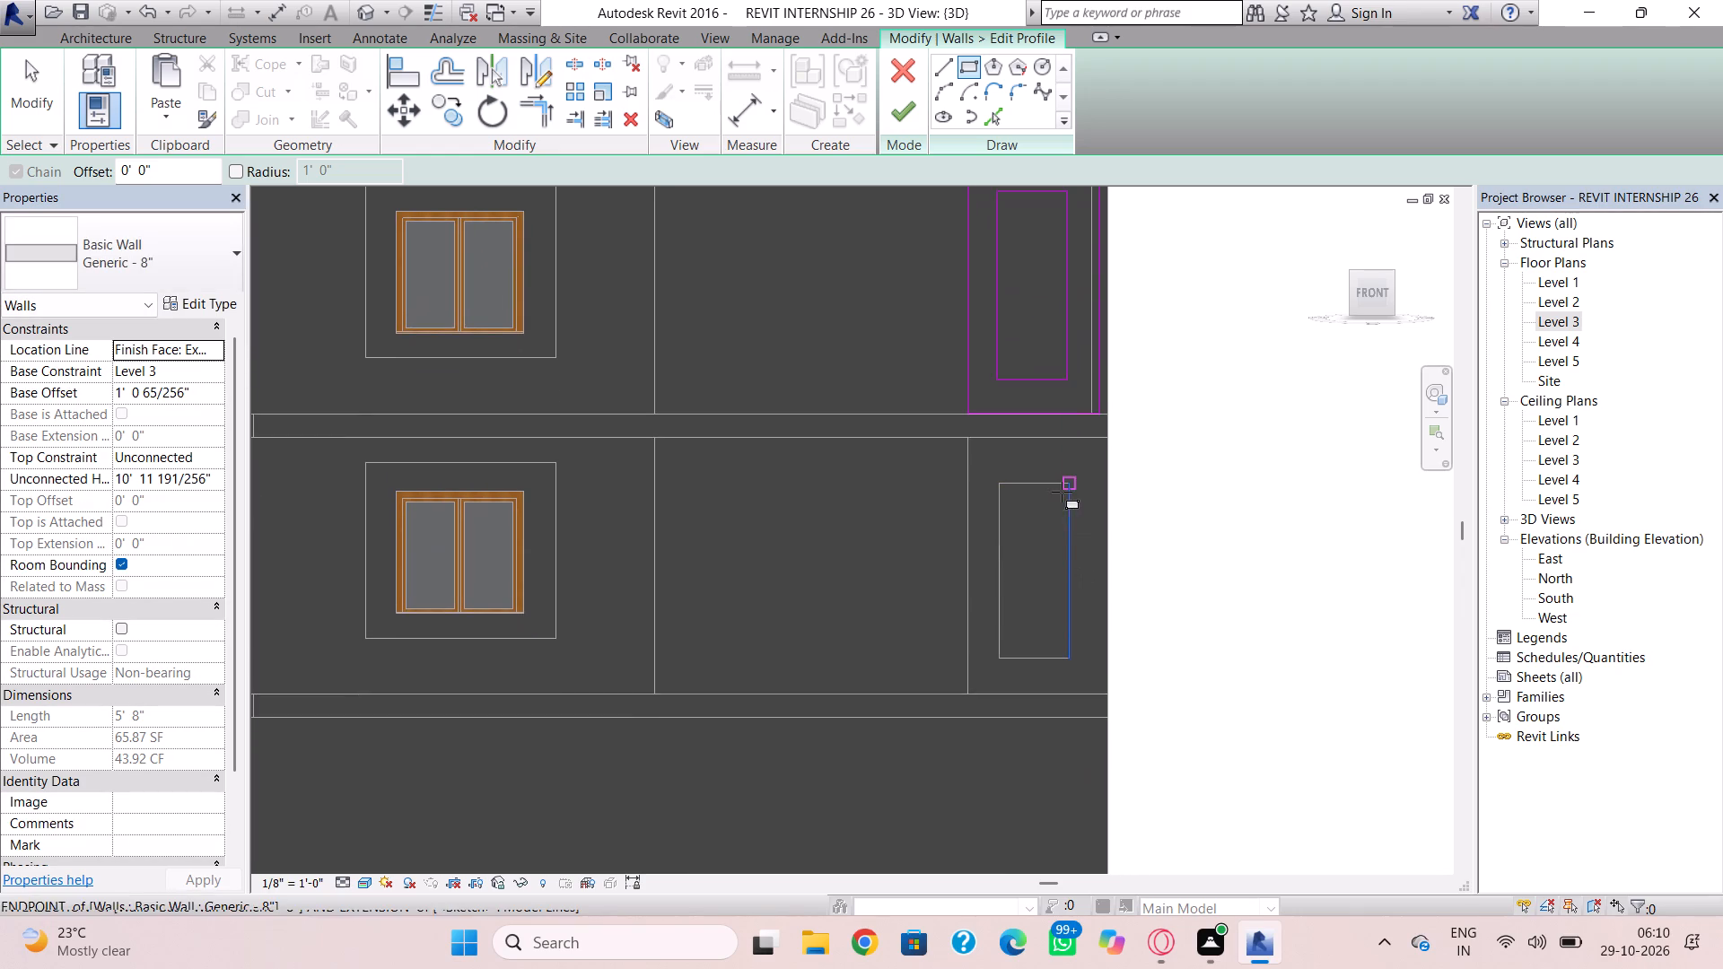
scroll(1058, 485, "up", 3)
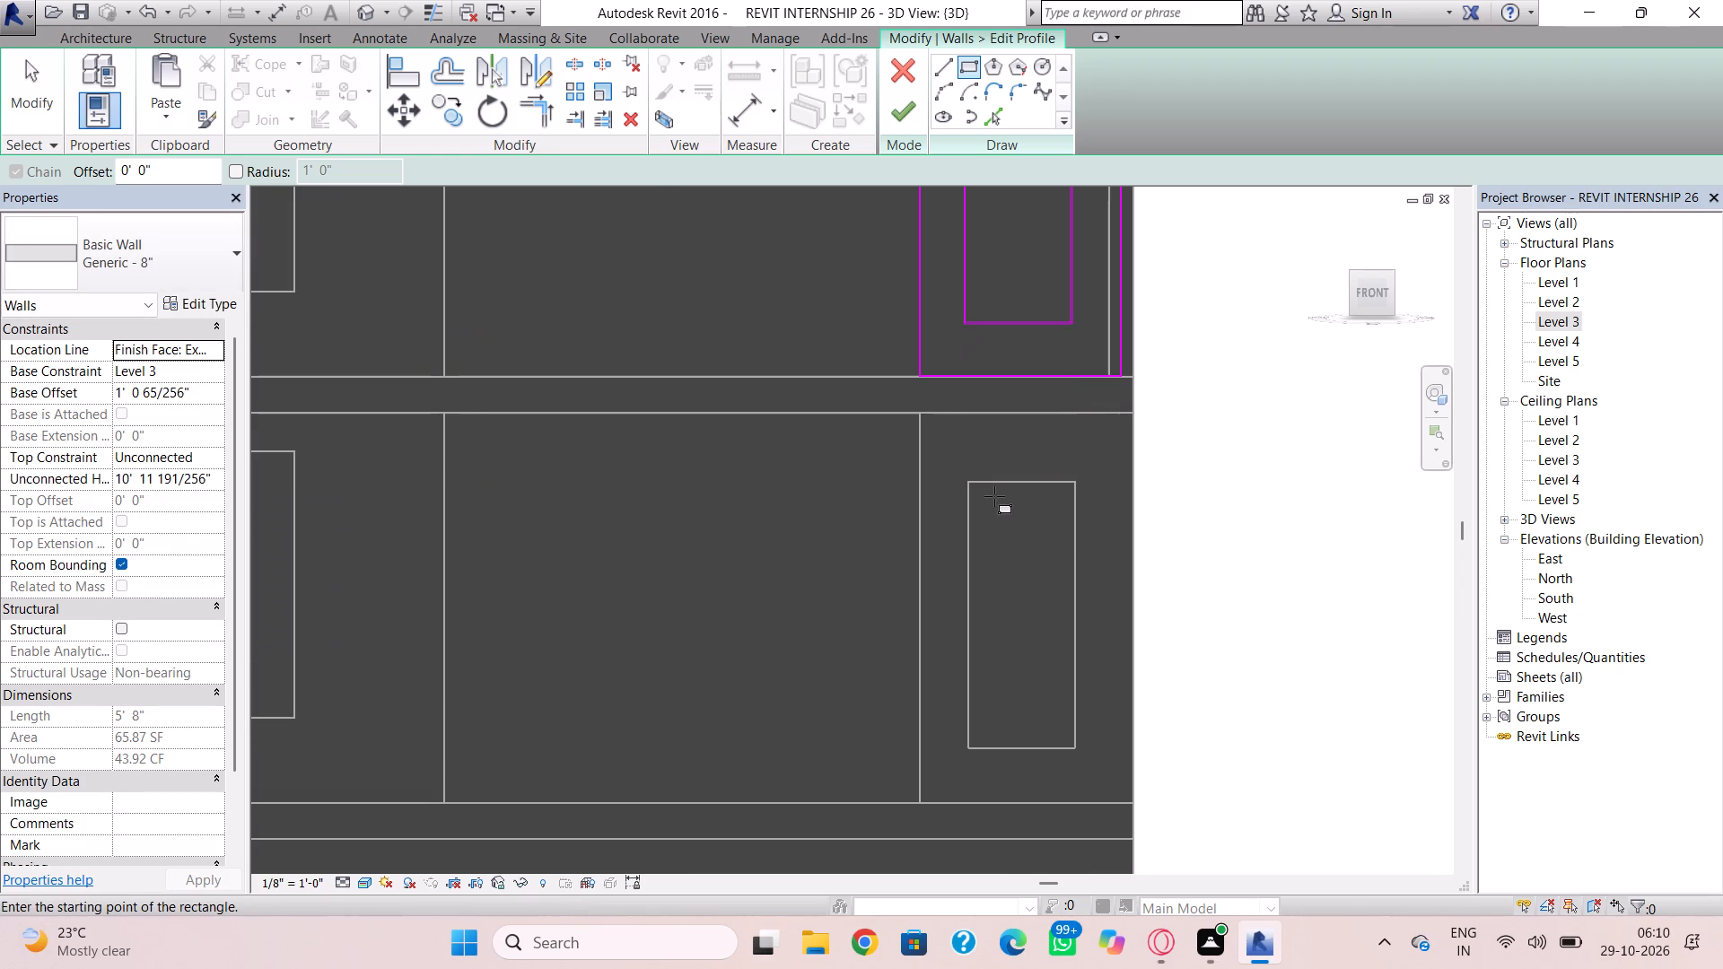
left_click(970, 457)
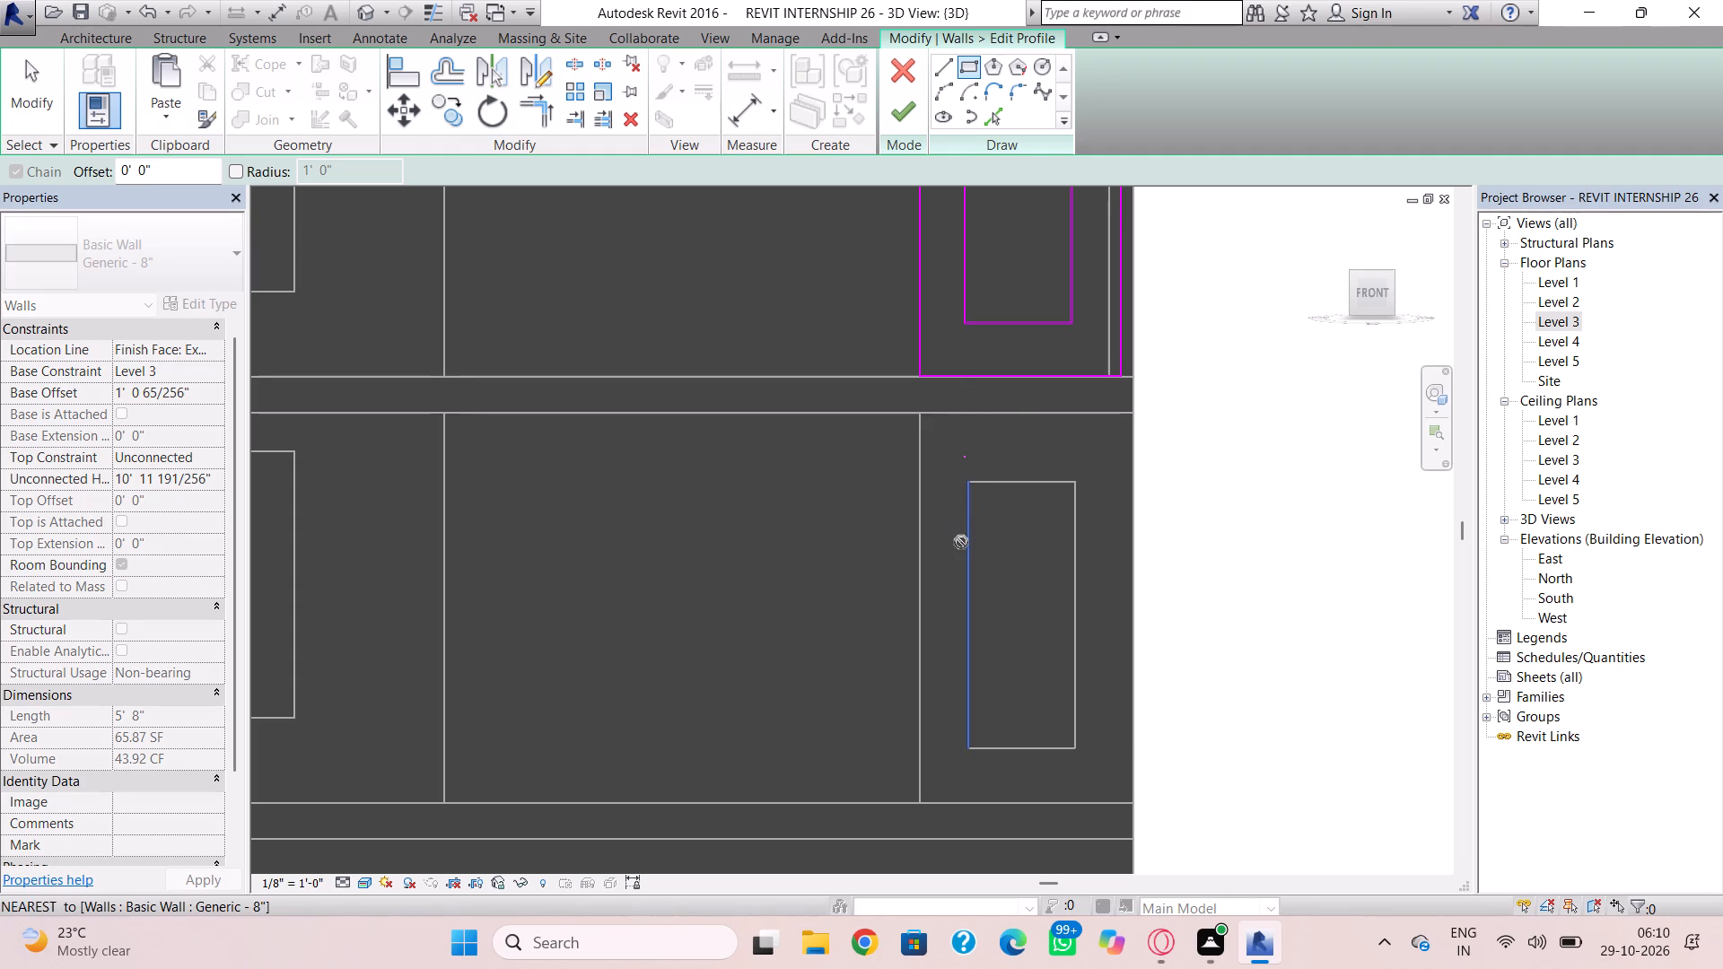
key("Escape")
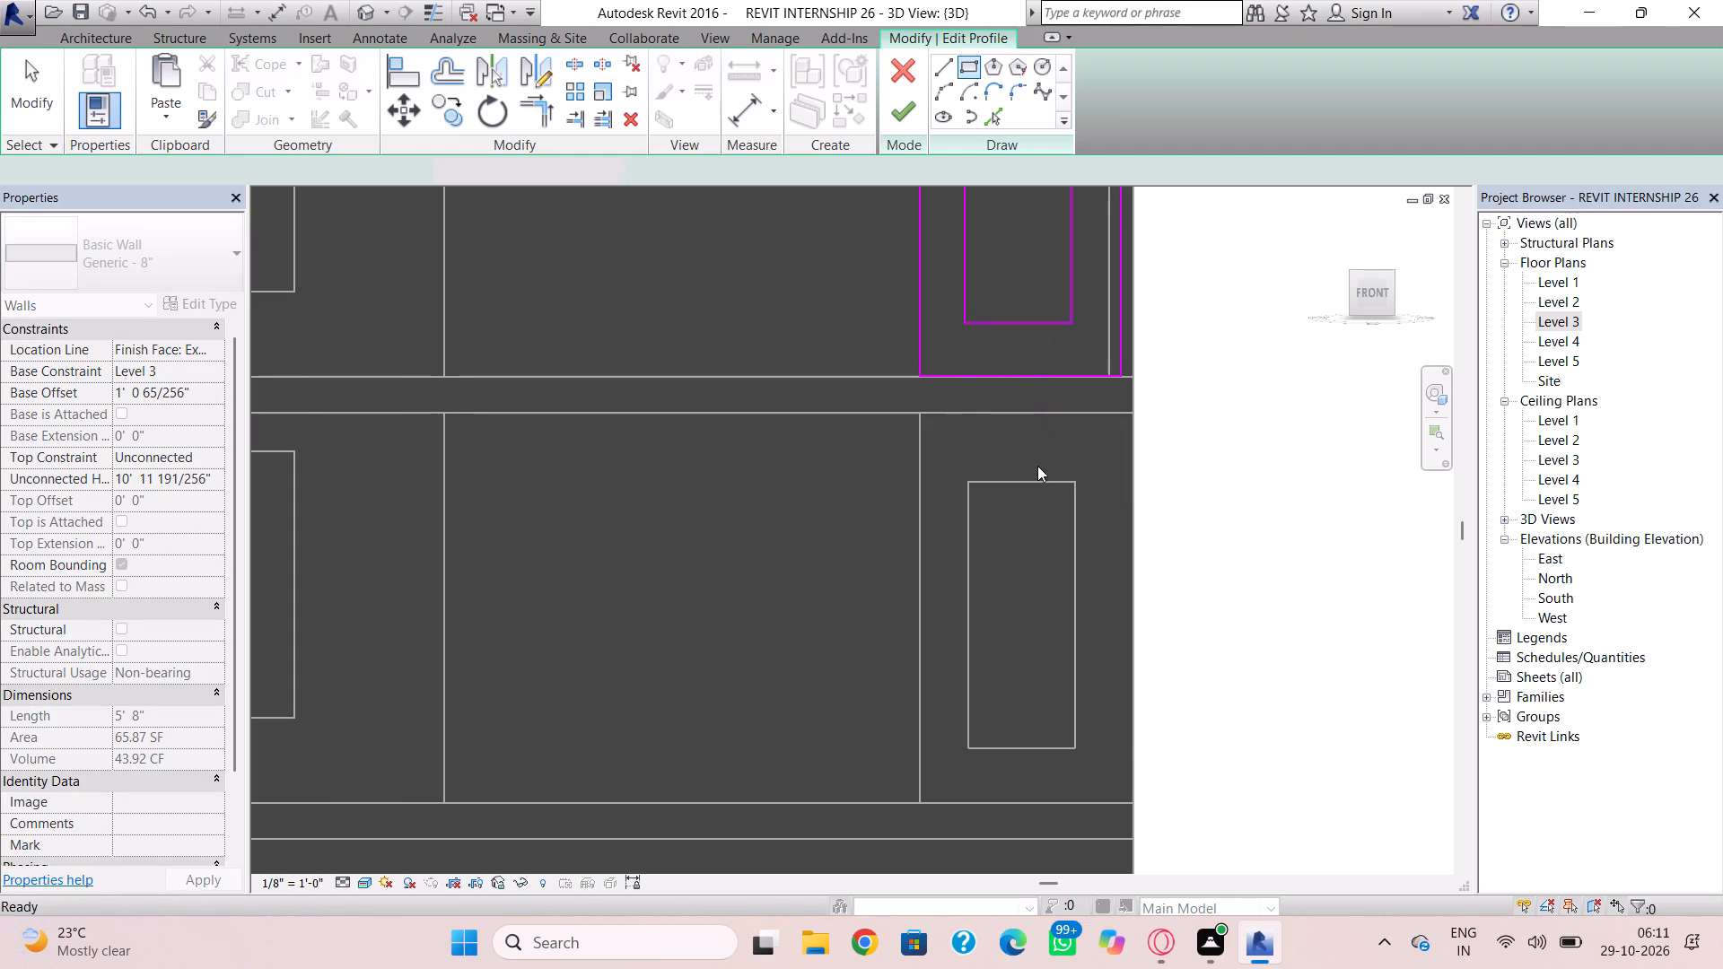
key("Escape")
Nudge the balcony-side vertical edge of the Level 3 opening one increment inward, toward alignment with the Level 2 opening below.
left_click(971, 278)
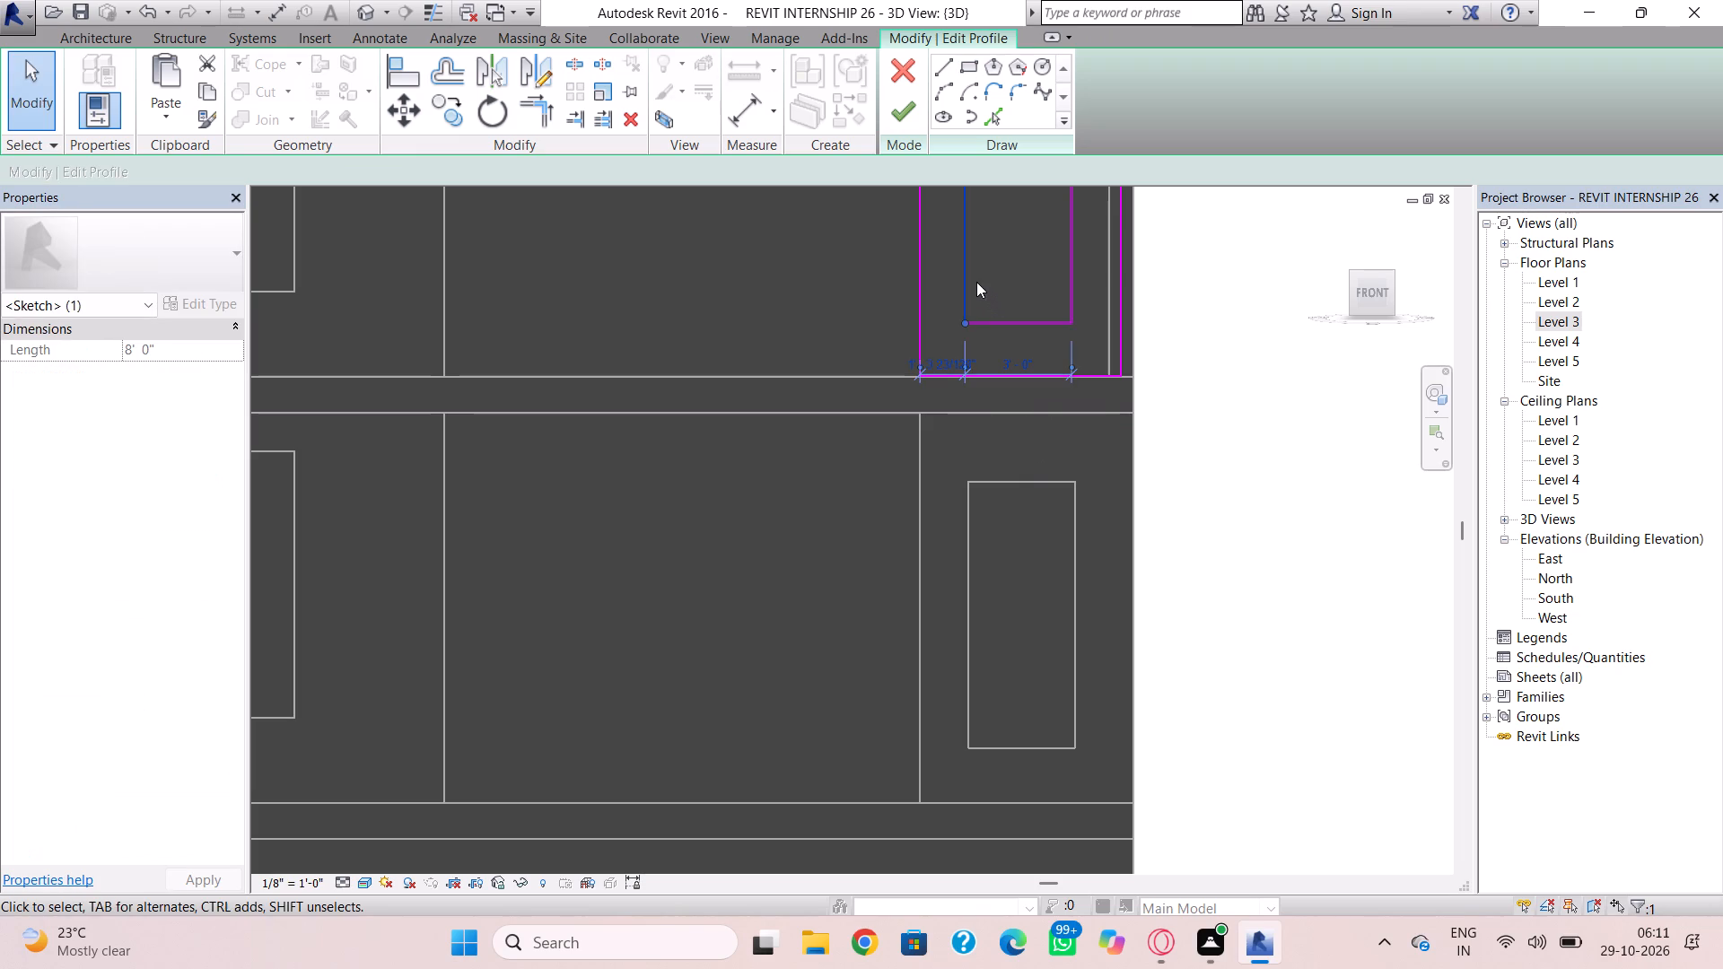
key("Right")
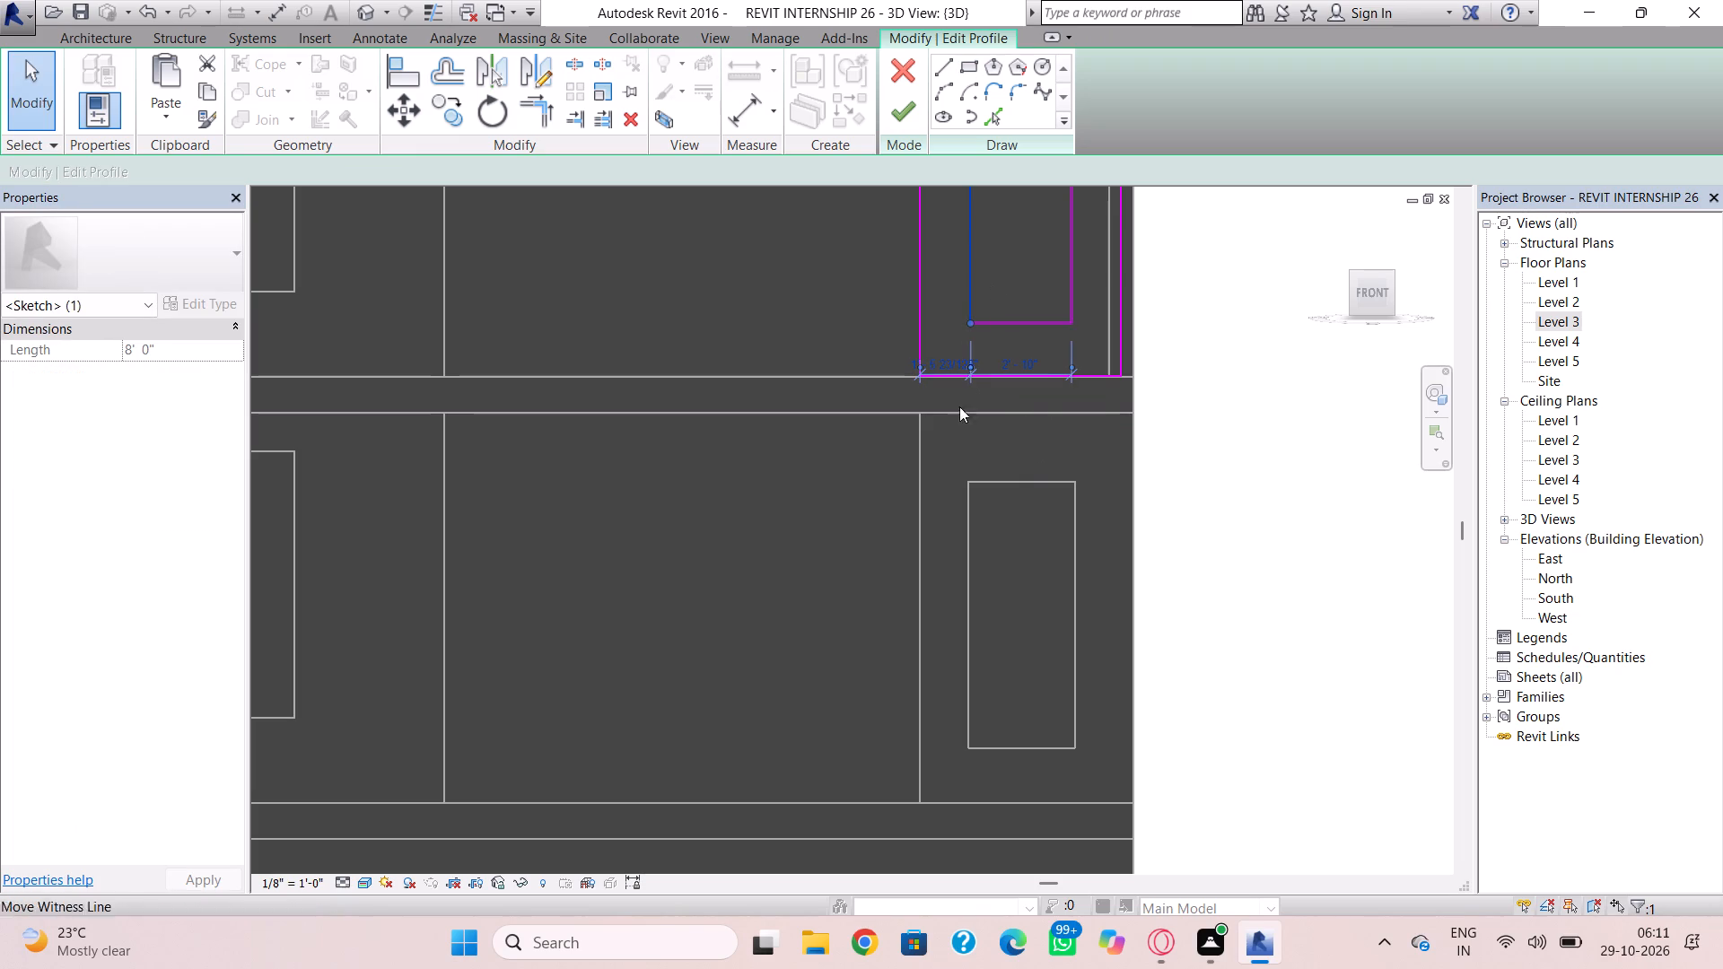
key("Escape")
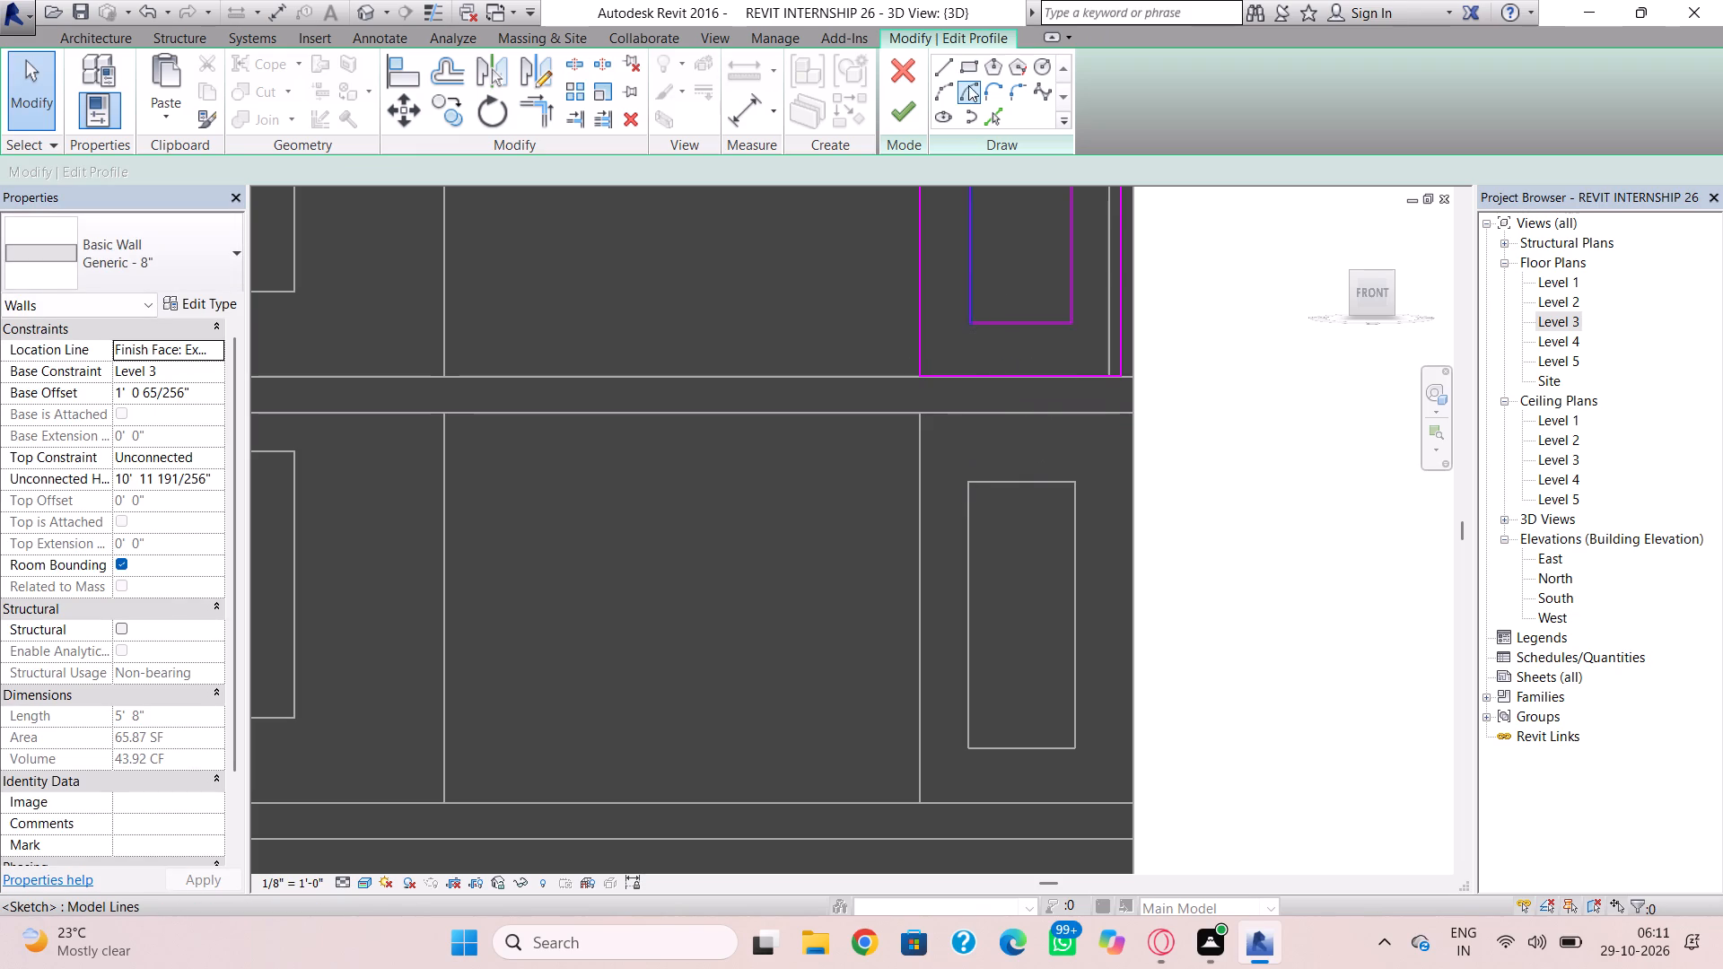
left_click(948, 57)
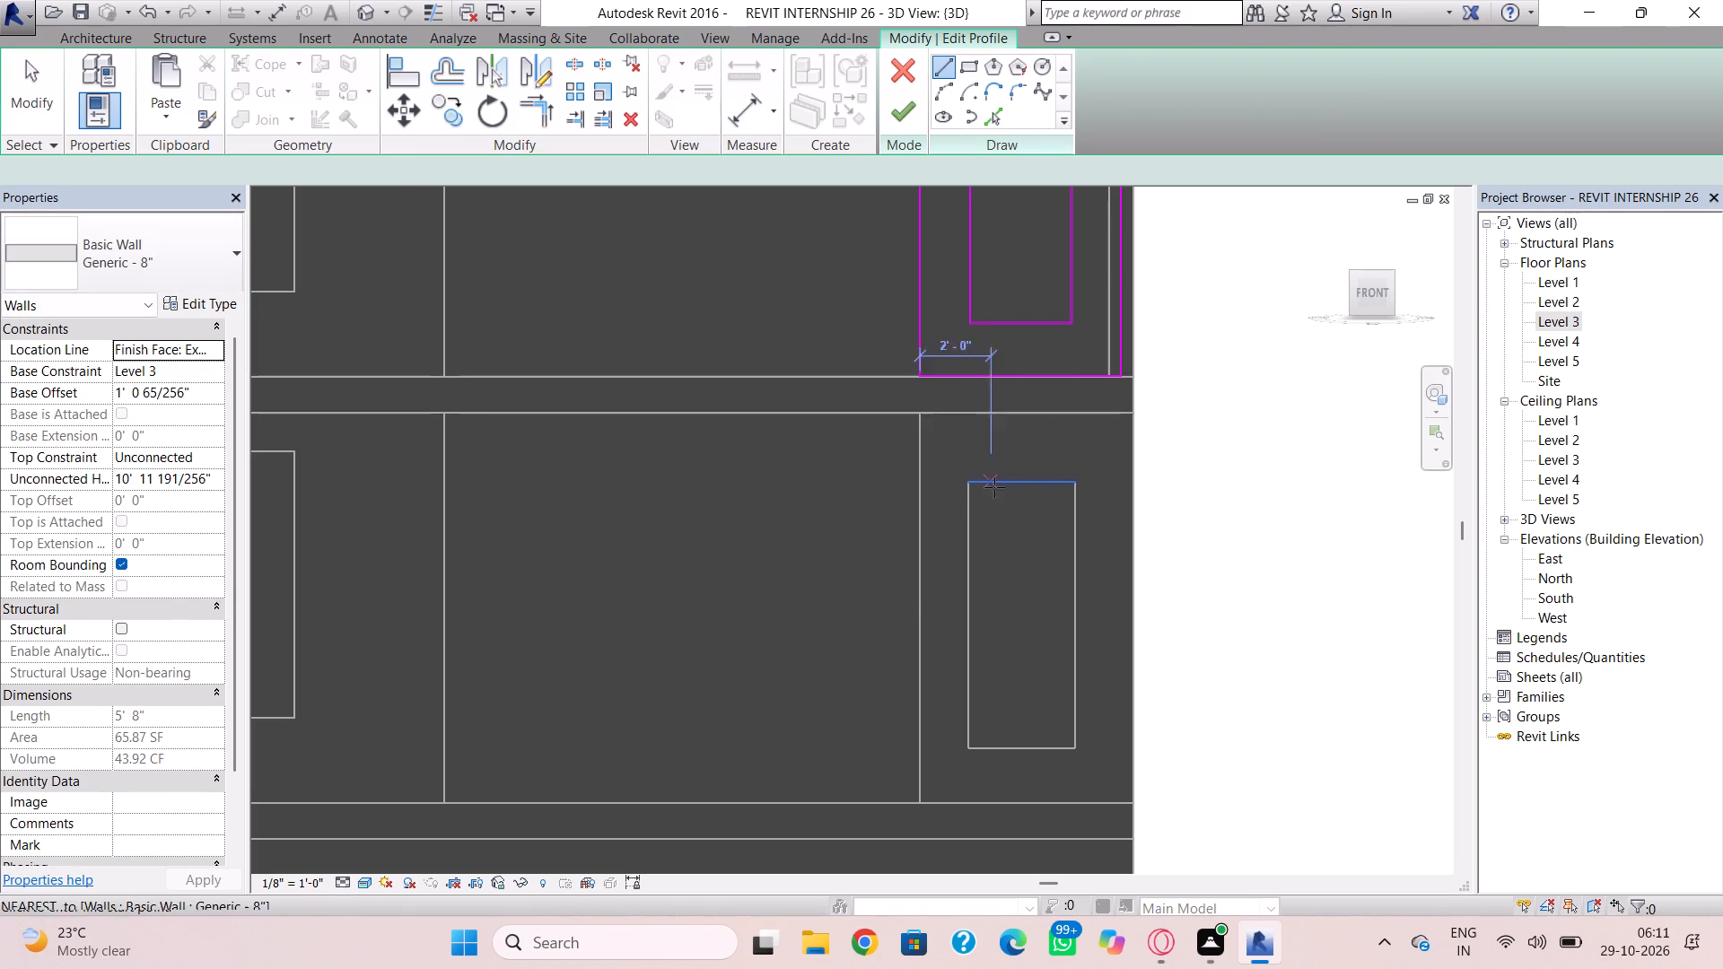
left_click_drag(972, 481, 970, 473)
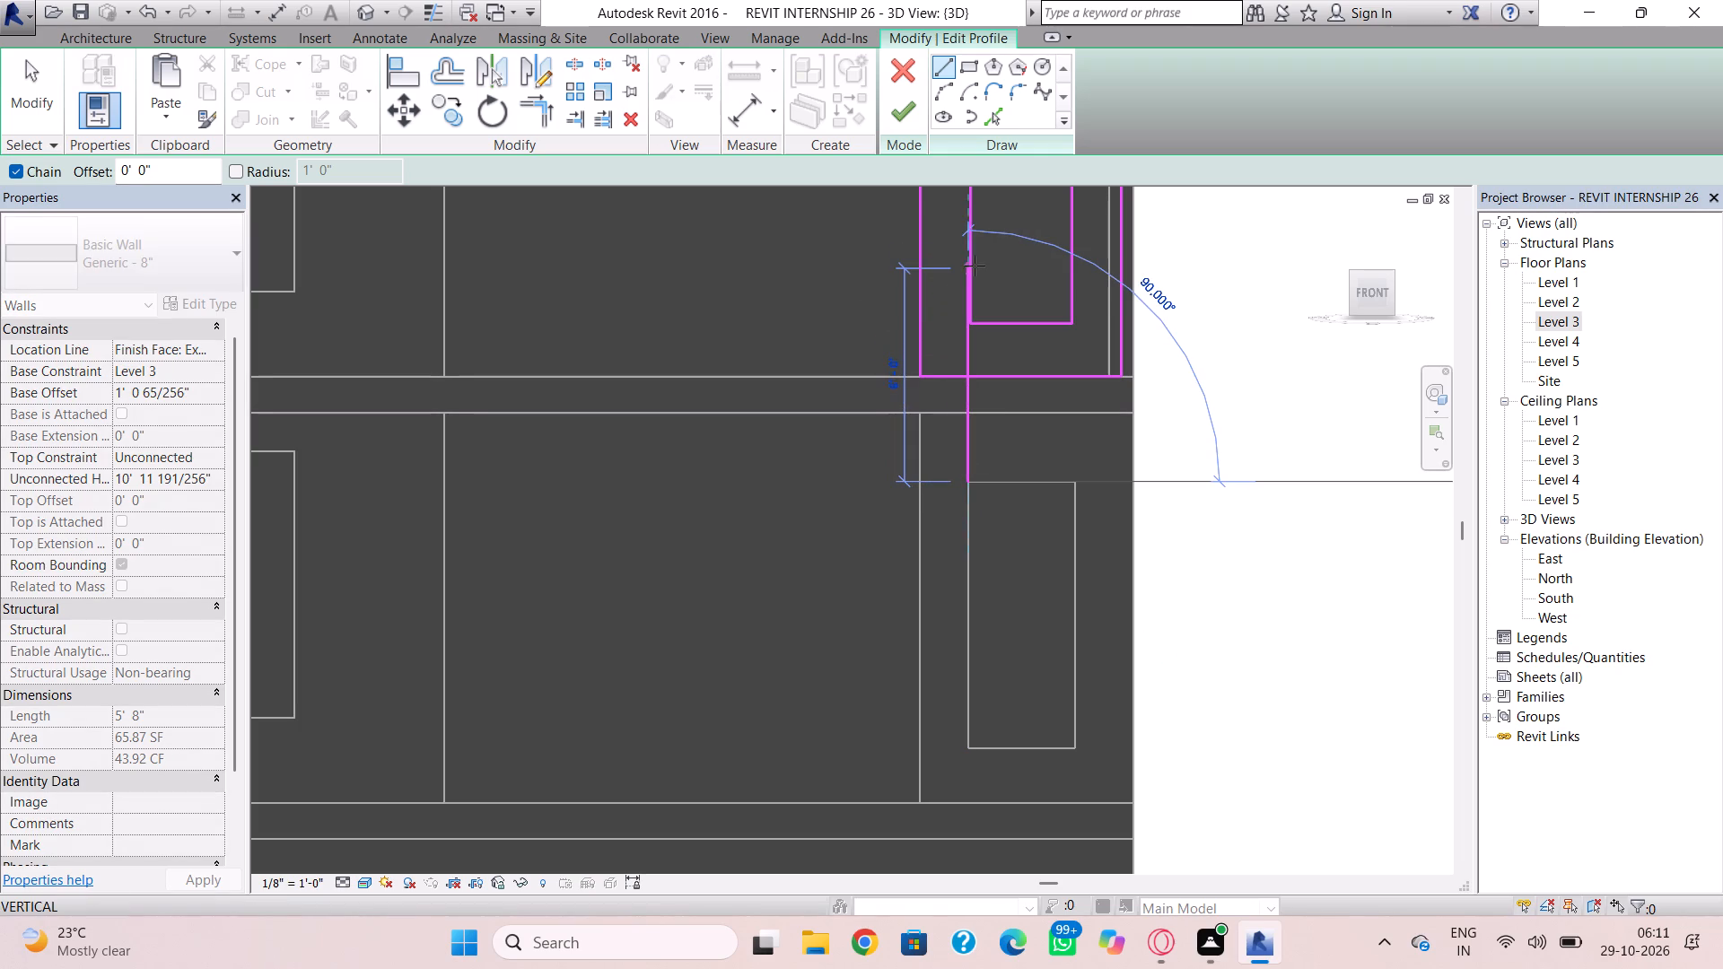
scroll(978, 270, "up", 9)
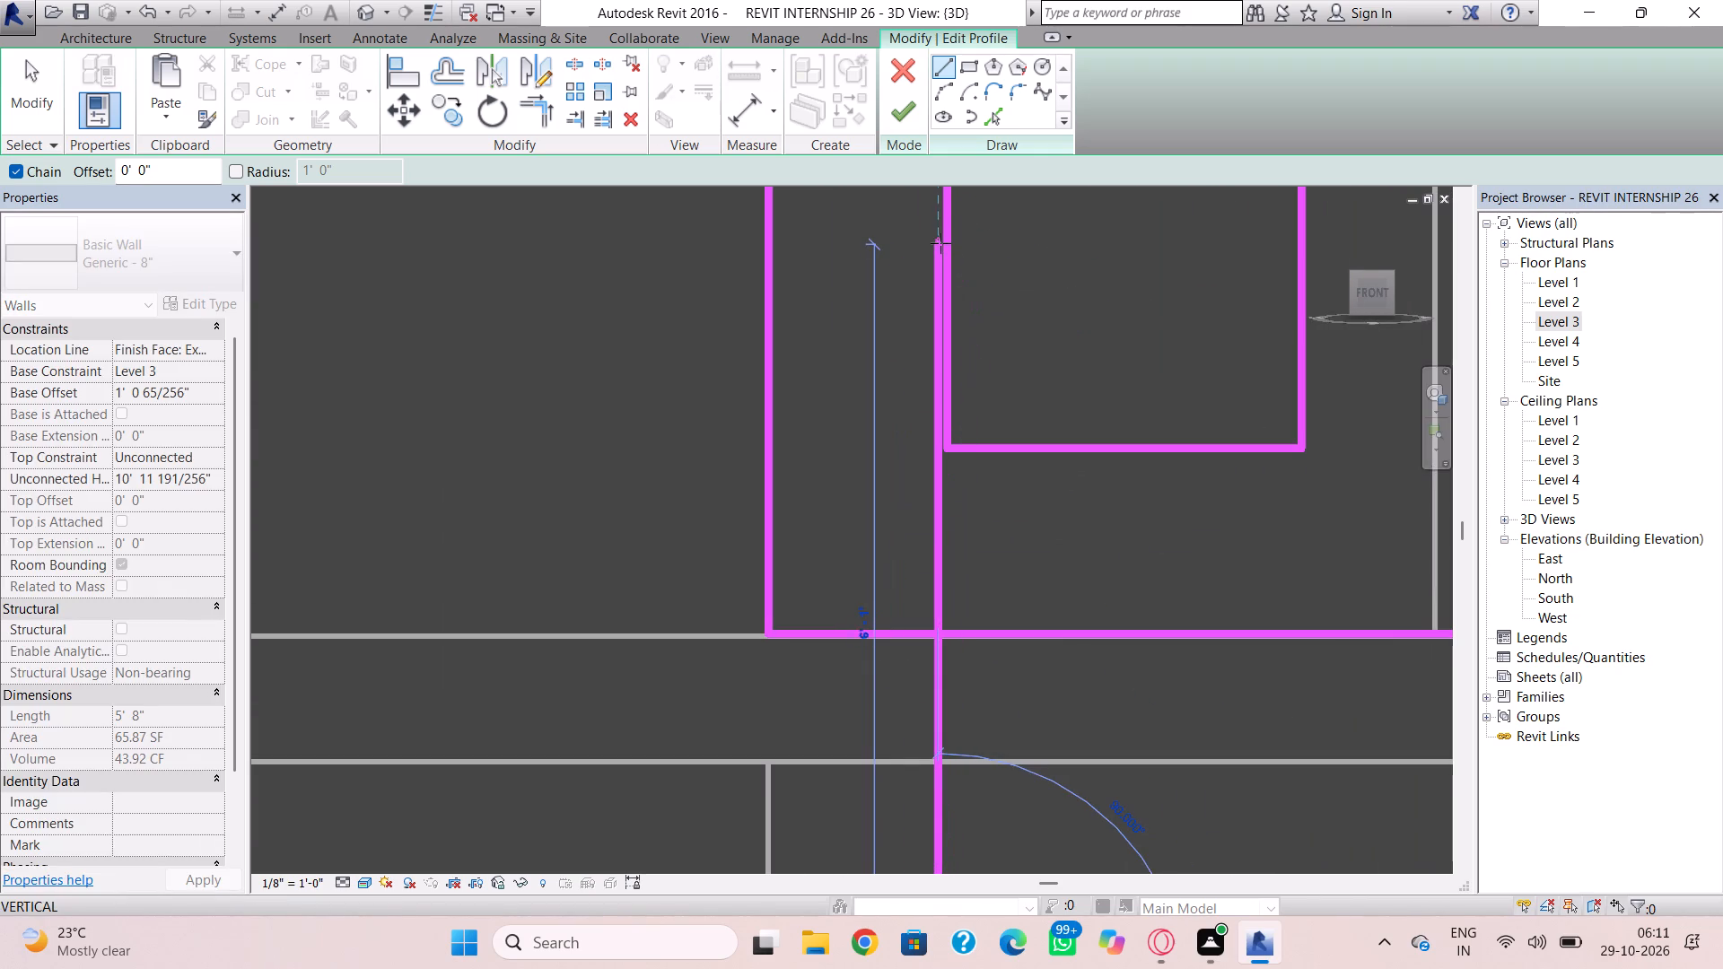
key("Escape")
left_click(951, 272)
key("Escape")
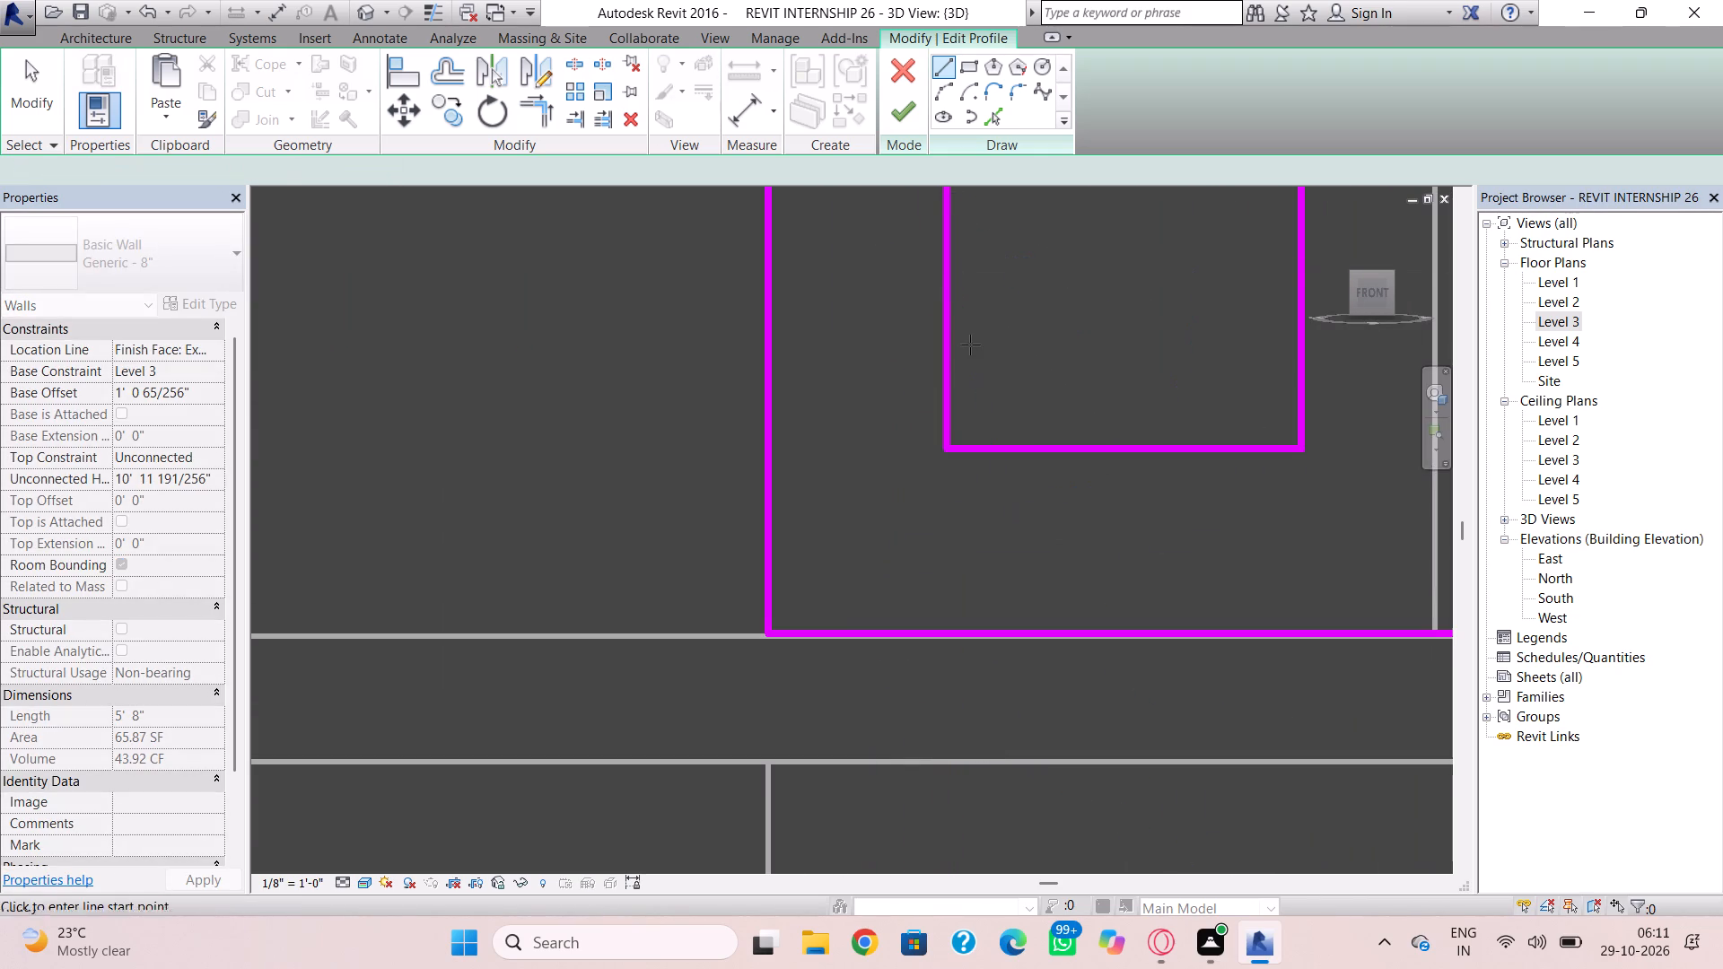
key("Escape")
Nudge the balcony-side vertical edge of the Level 3 opening one increment outward toward the balcony, and finish the profile edit.
left_click(958, 354)
left_click(951, 361)
scroll(951, 361, "up", 3)
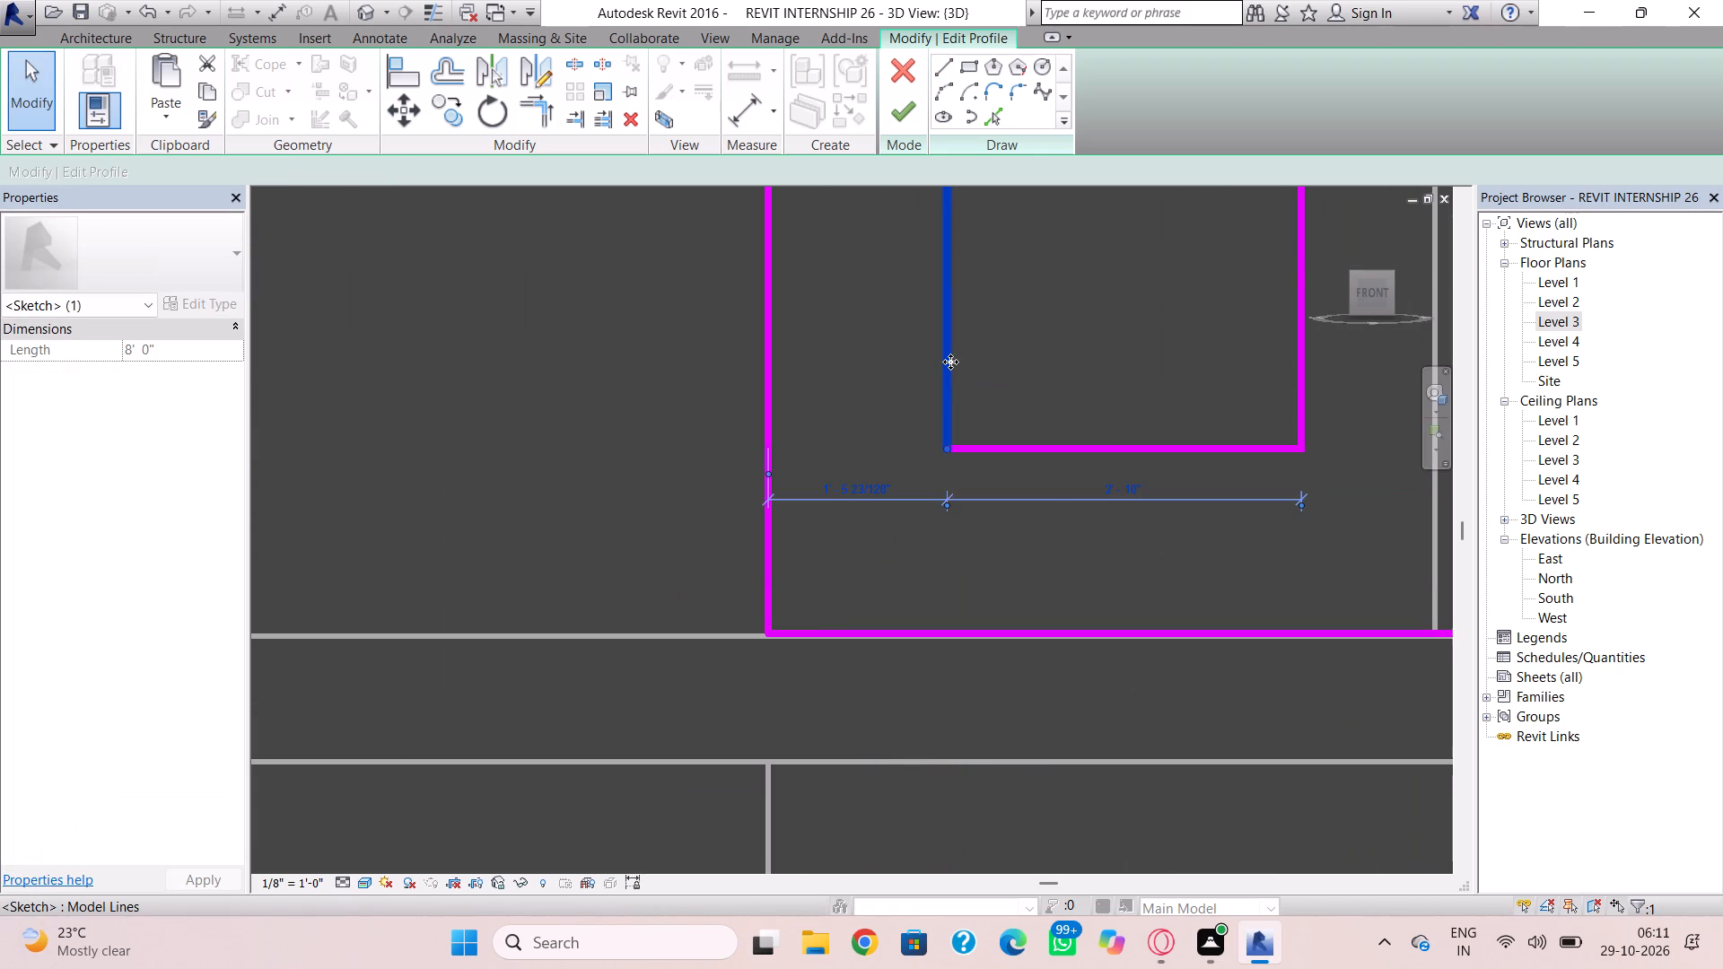
scroll(950, 362, "up", 2)
key("Left")
scroll(945, 408, "down", 12)
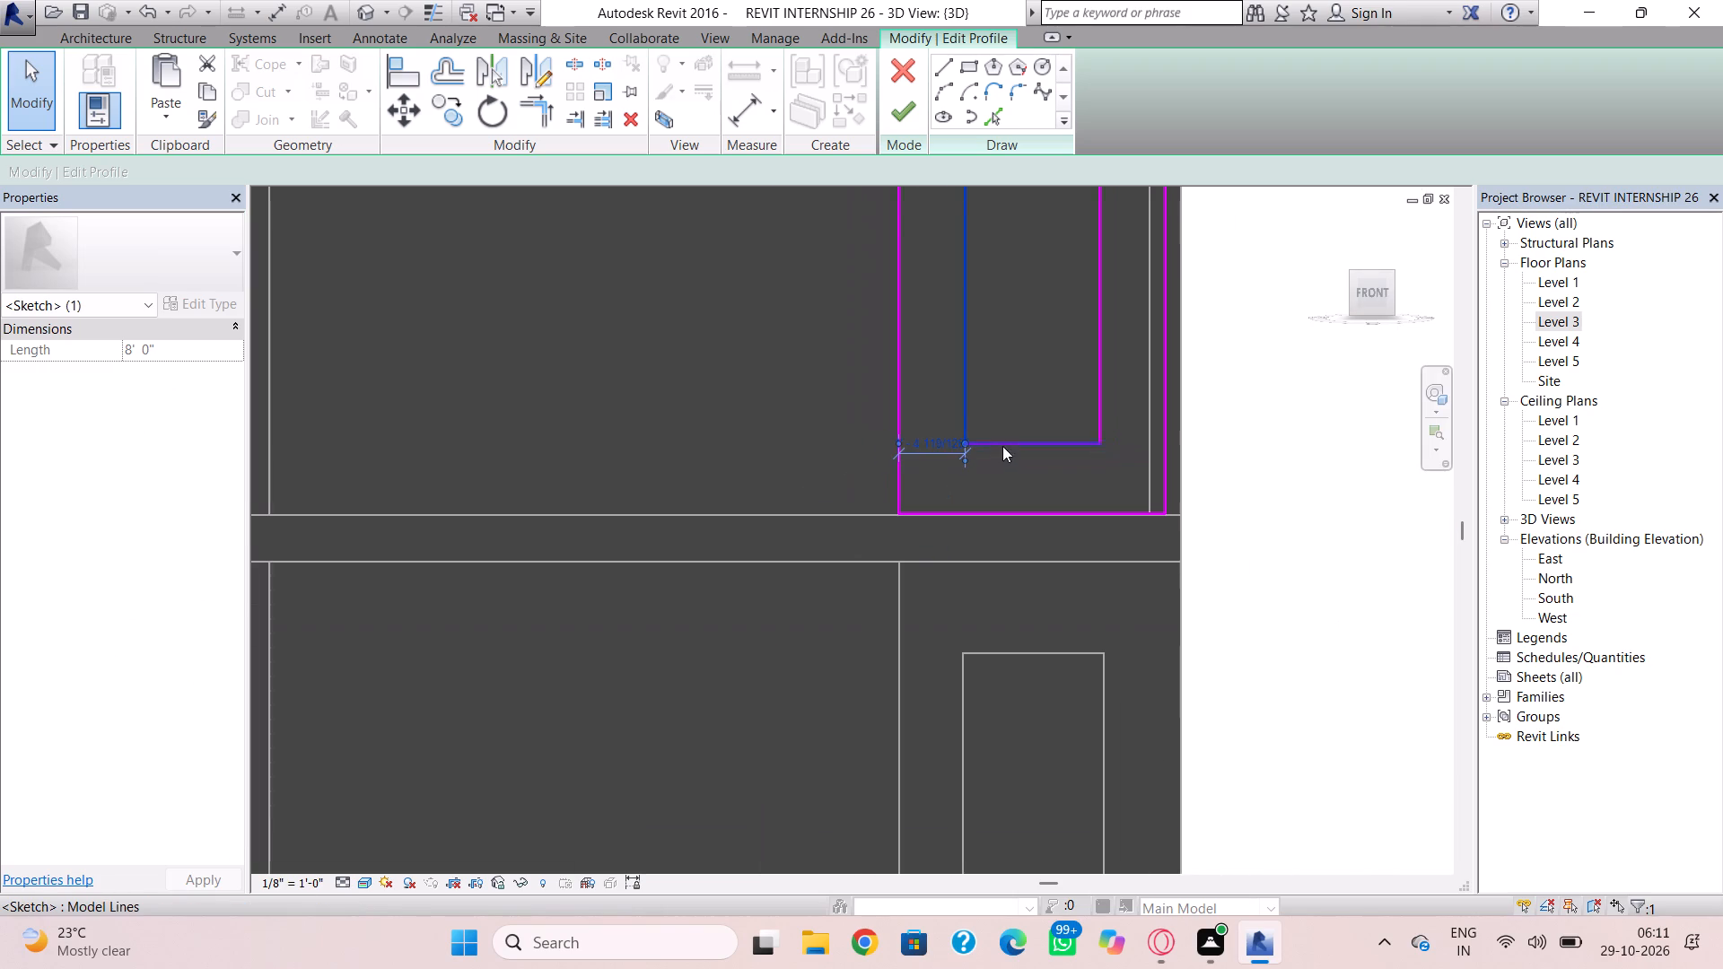
scroll(1028, 536, "down", 4)
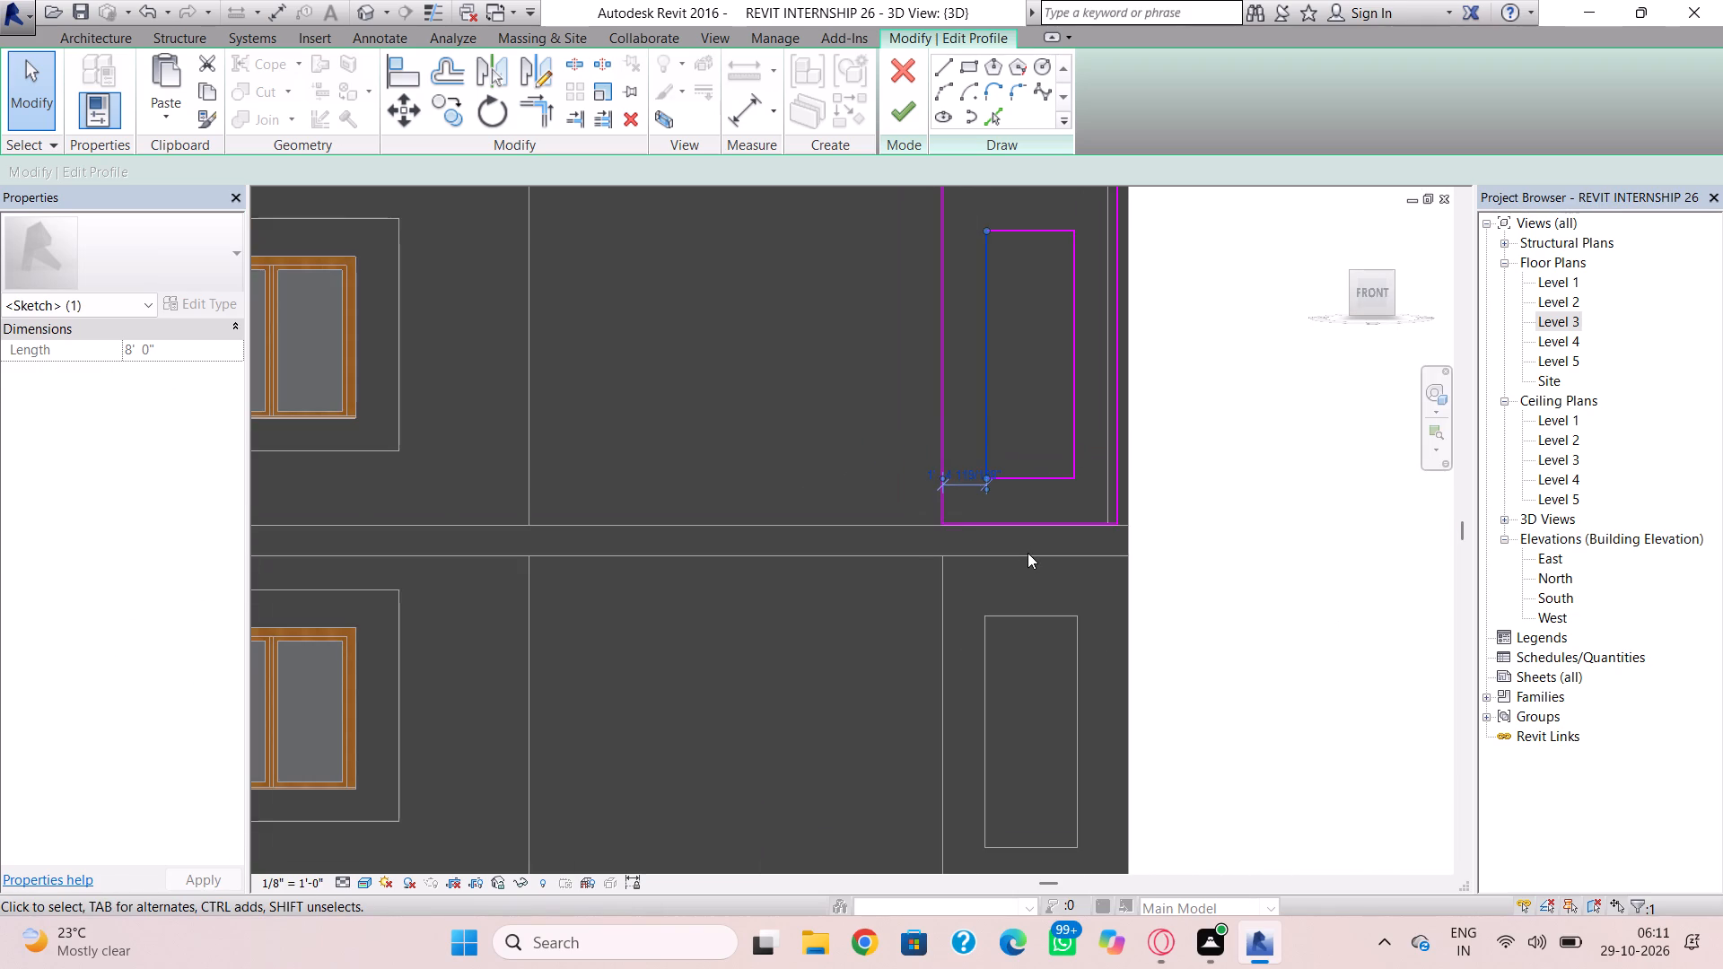
key("Escape")
left_click(922, 110)
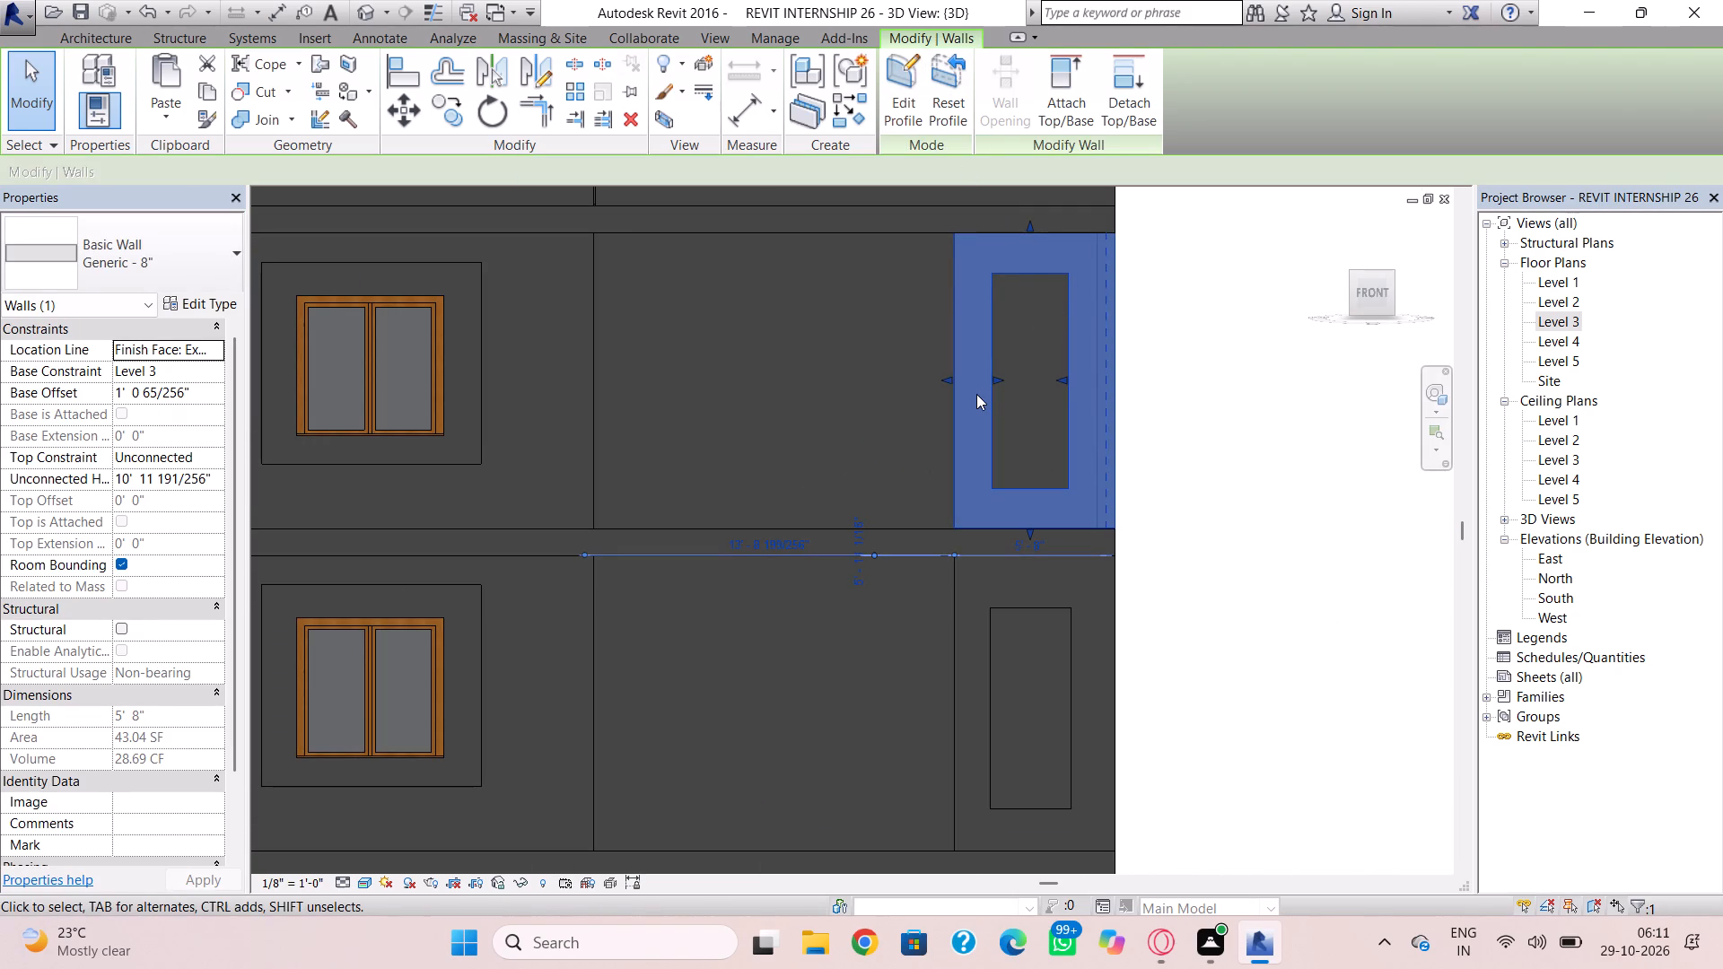
key("Escape")
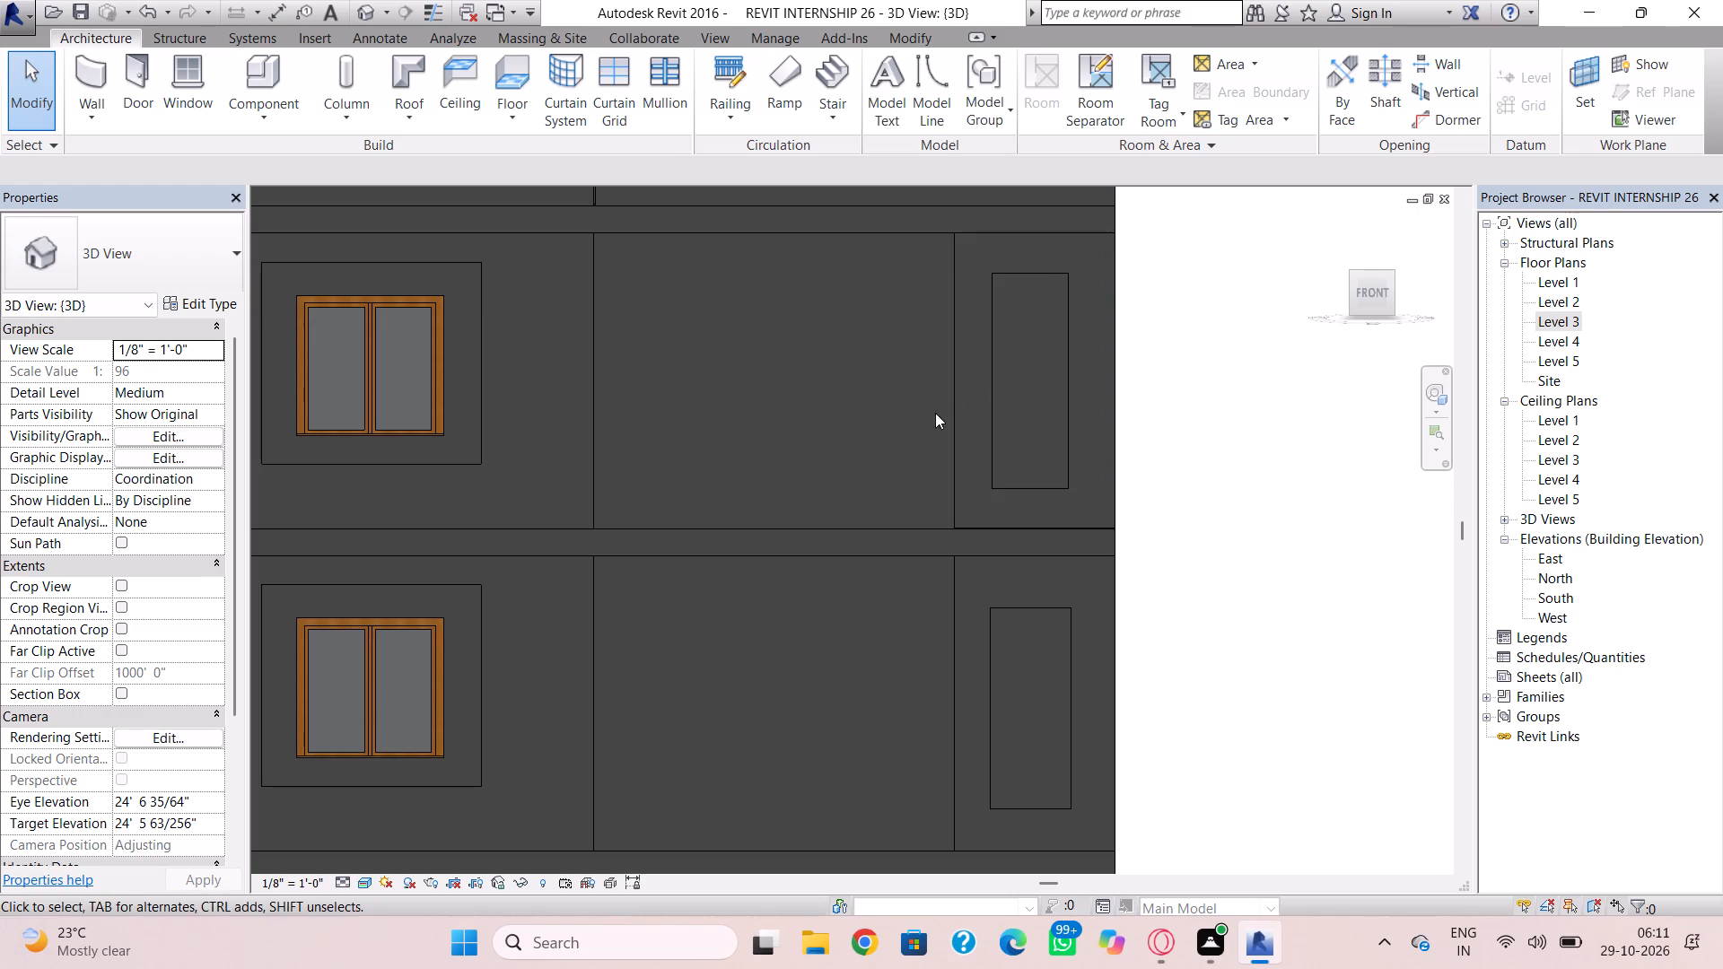
Examine the front corner wall openings and the building's right side in the 3D view.
right_click_drag(906, 443, 741, 481, "shift")
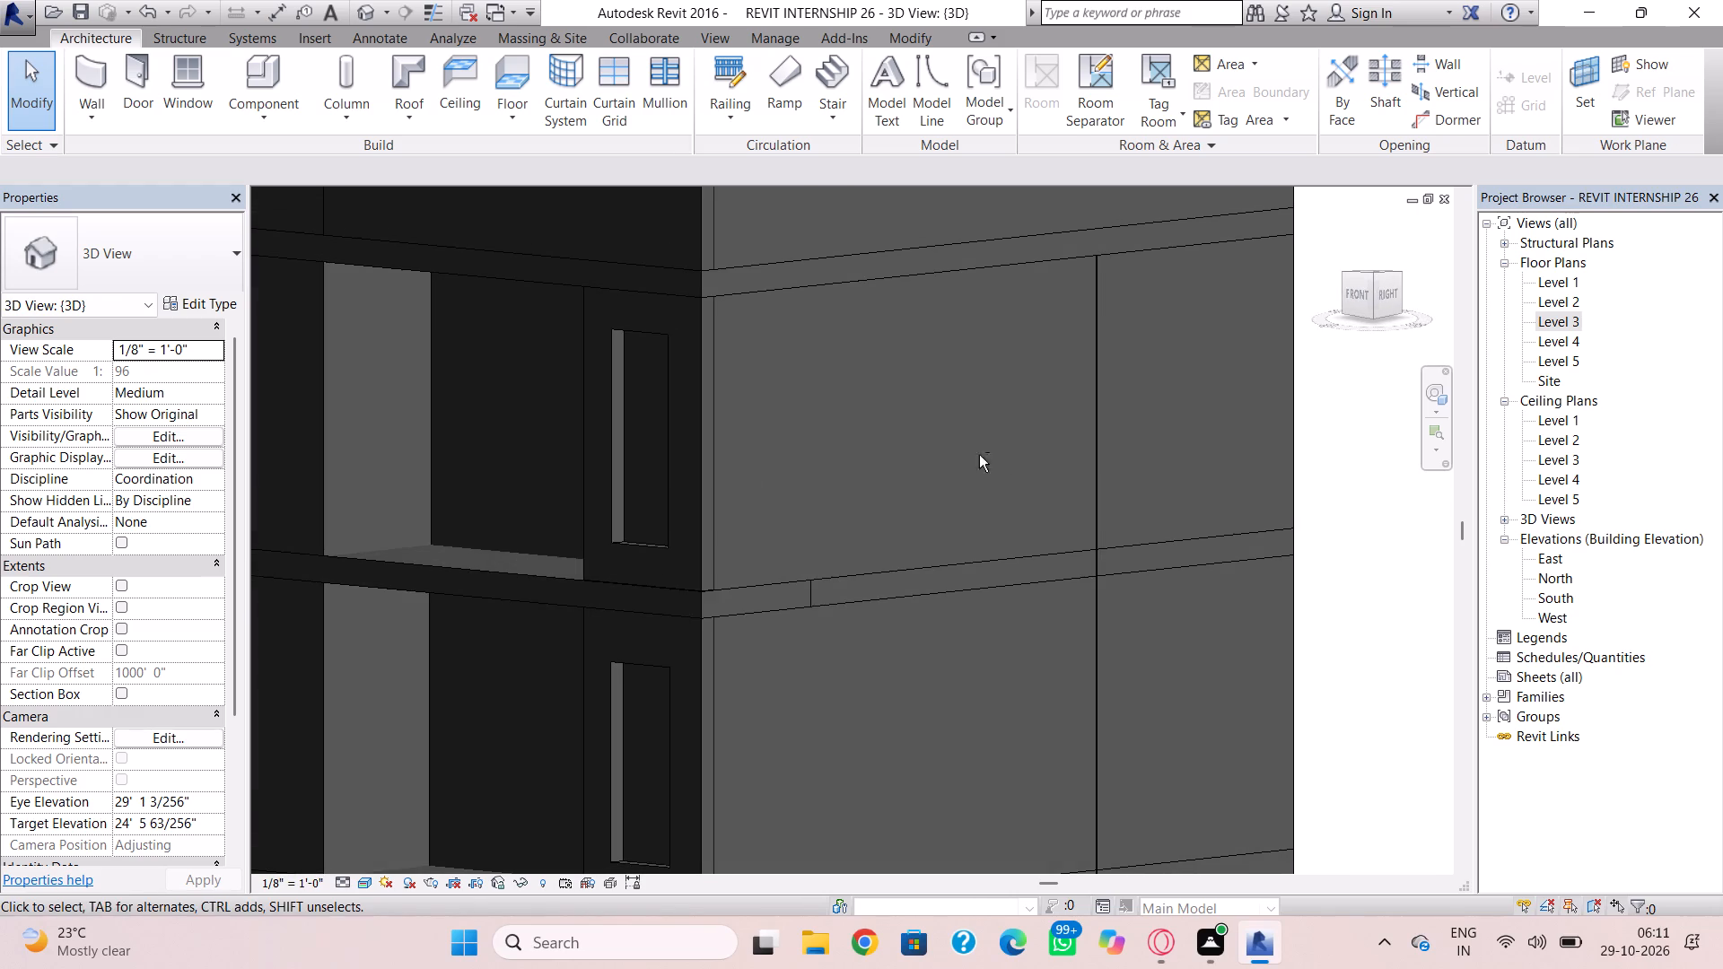
right_click_drag(1001, 458, 901, 484, "shift")
left_click(1393, 288)
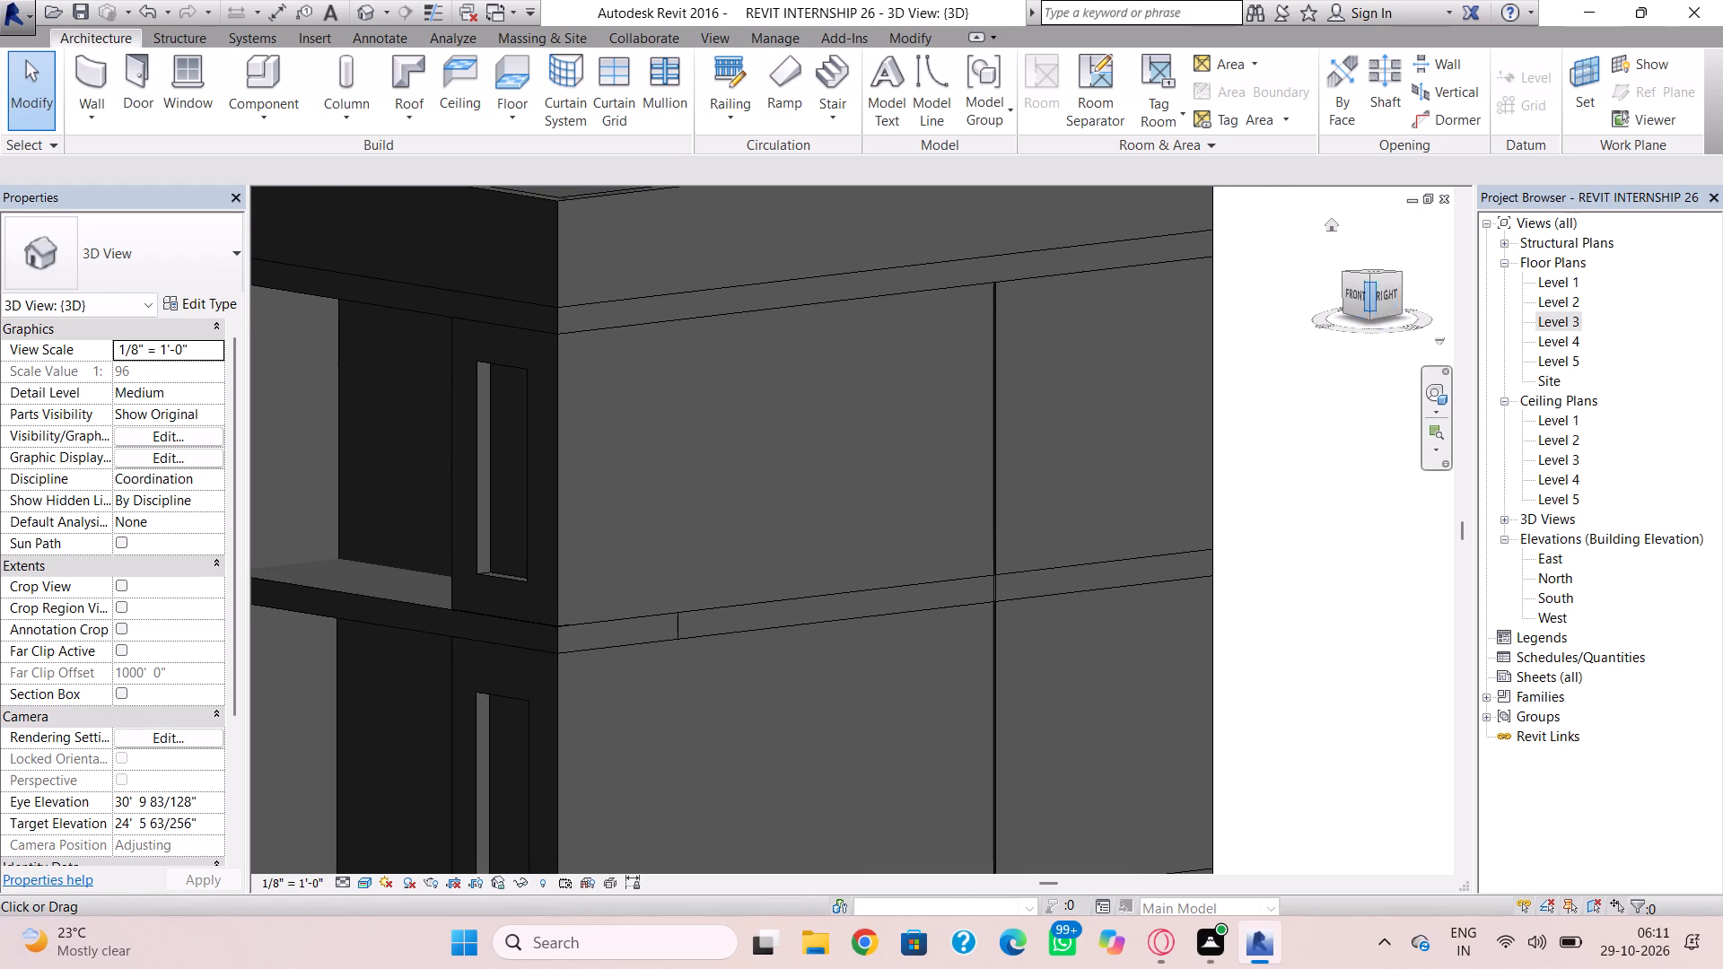
scroll(1036, 490, "down", 6)
middle_click_drag(1042, 467, 1044, 458)
scroll(1045, 458, "down", 1)
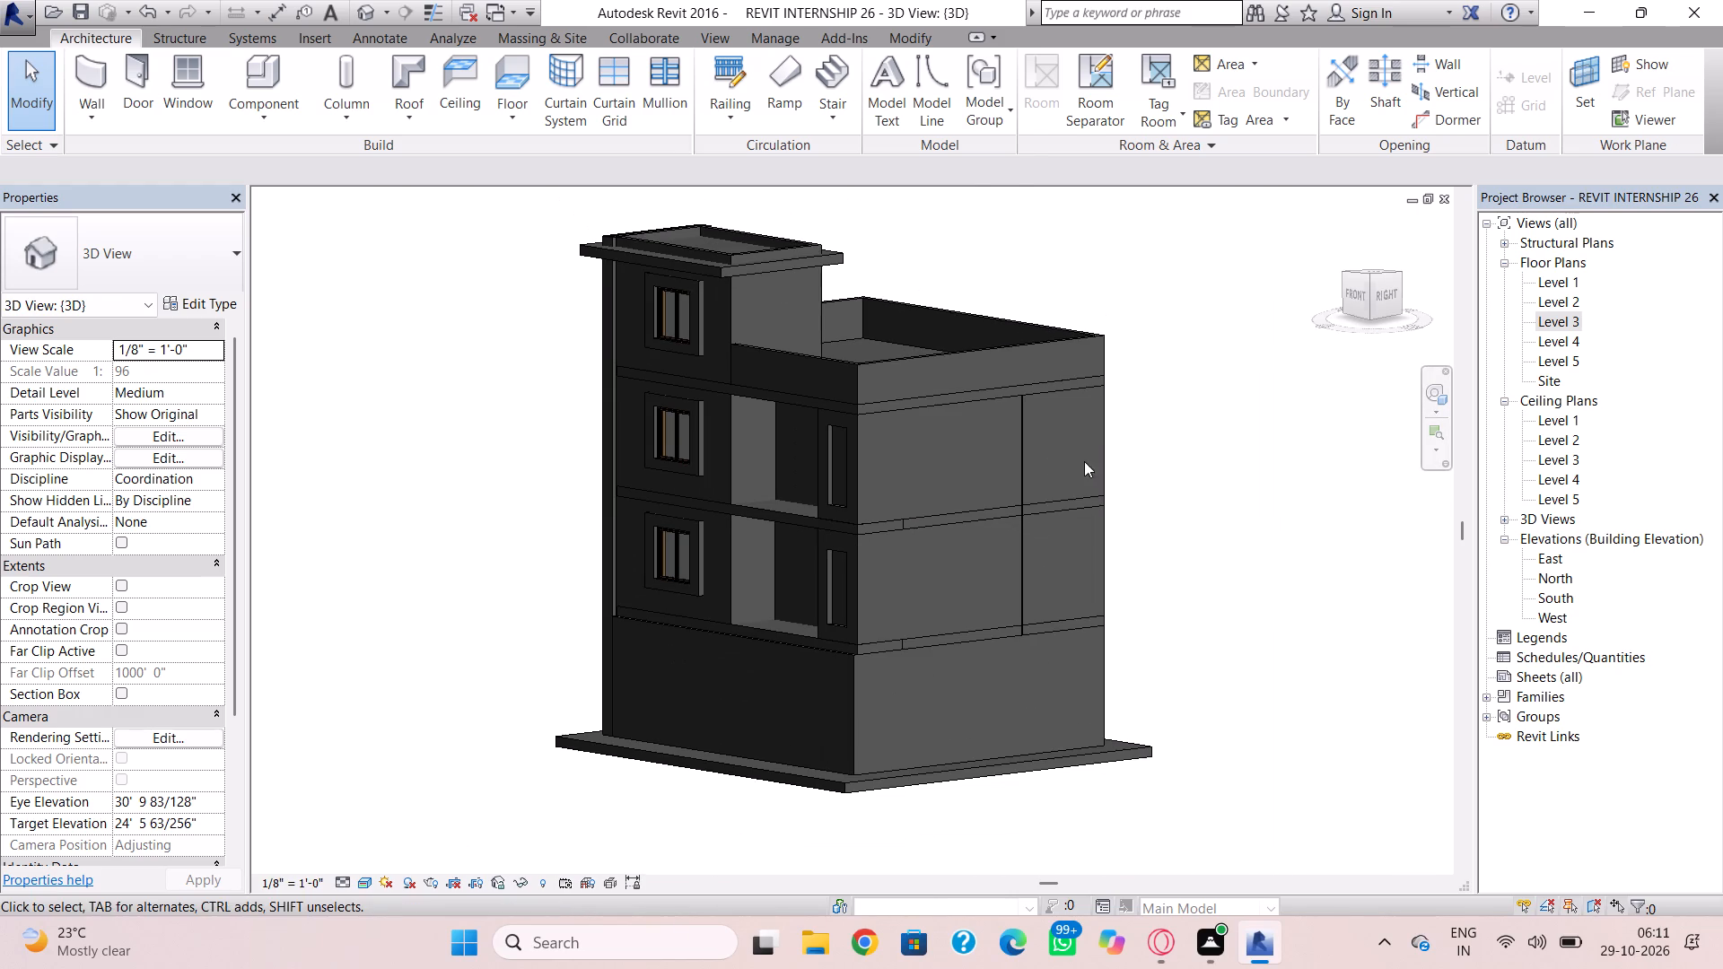
right_click_drag(1116, 463, 958, 411, "shift")
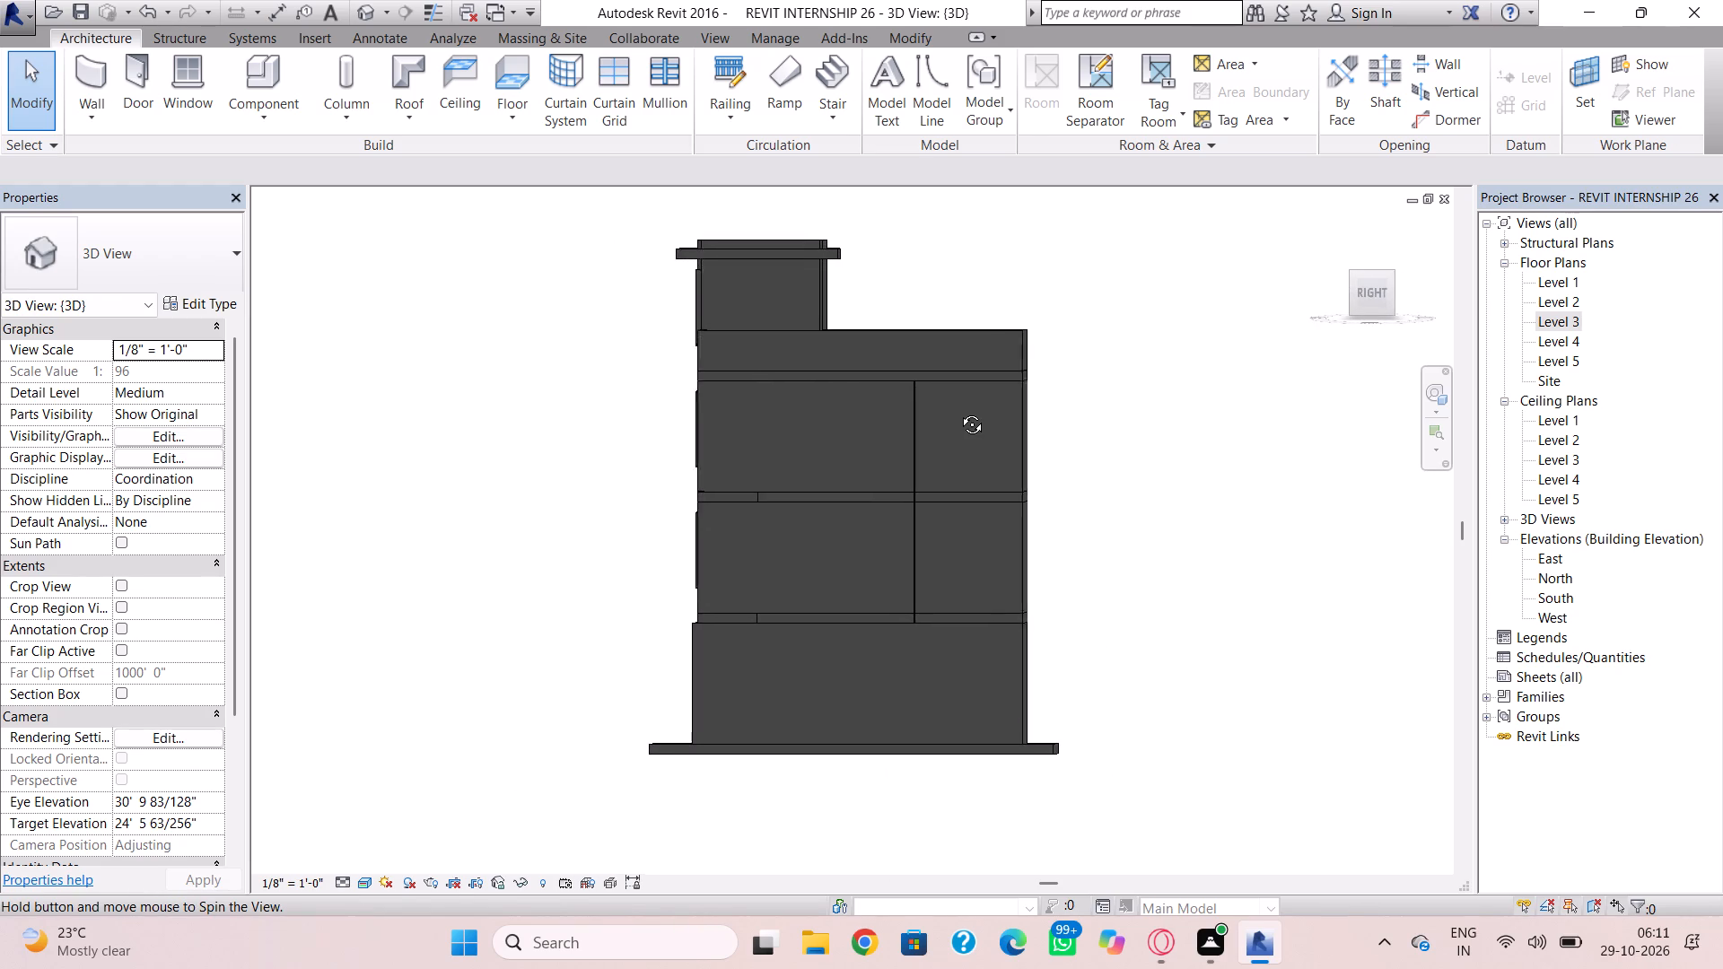
right_click_drag(958, 411, 957, 411, "shift")
middle_click_drag(928, 425, 949, 428)
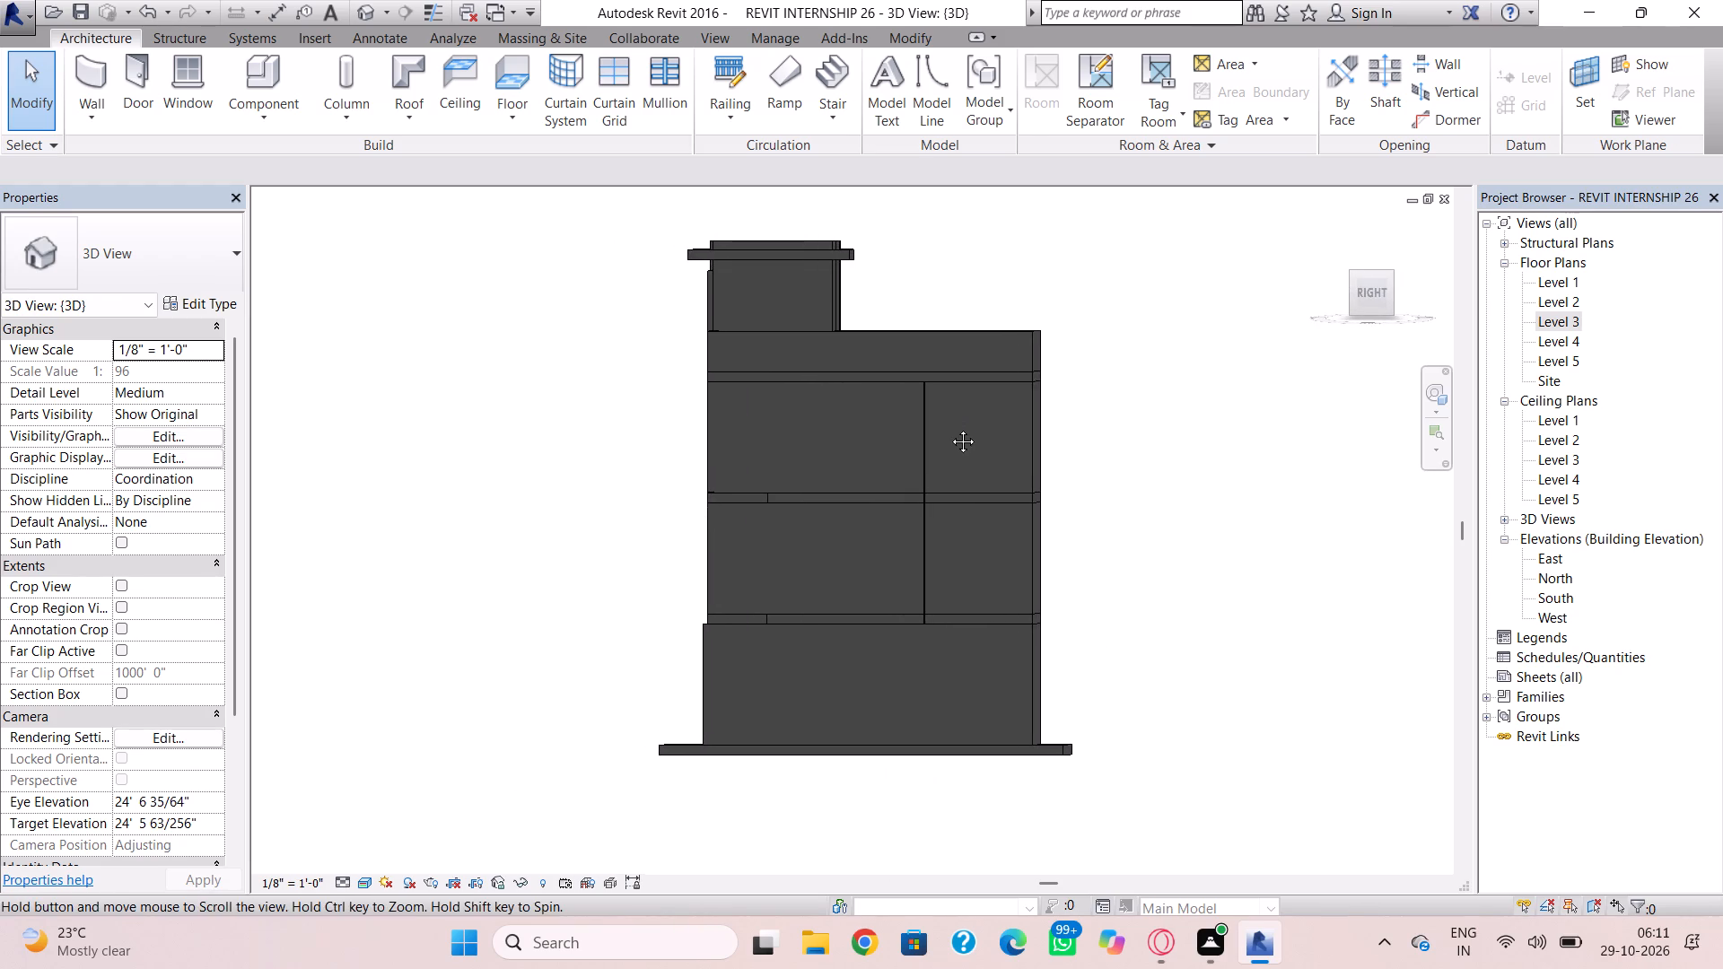
middle_click_drag(949, 428, 1106, 435)
scroll(987, 452, "up", 4)
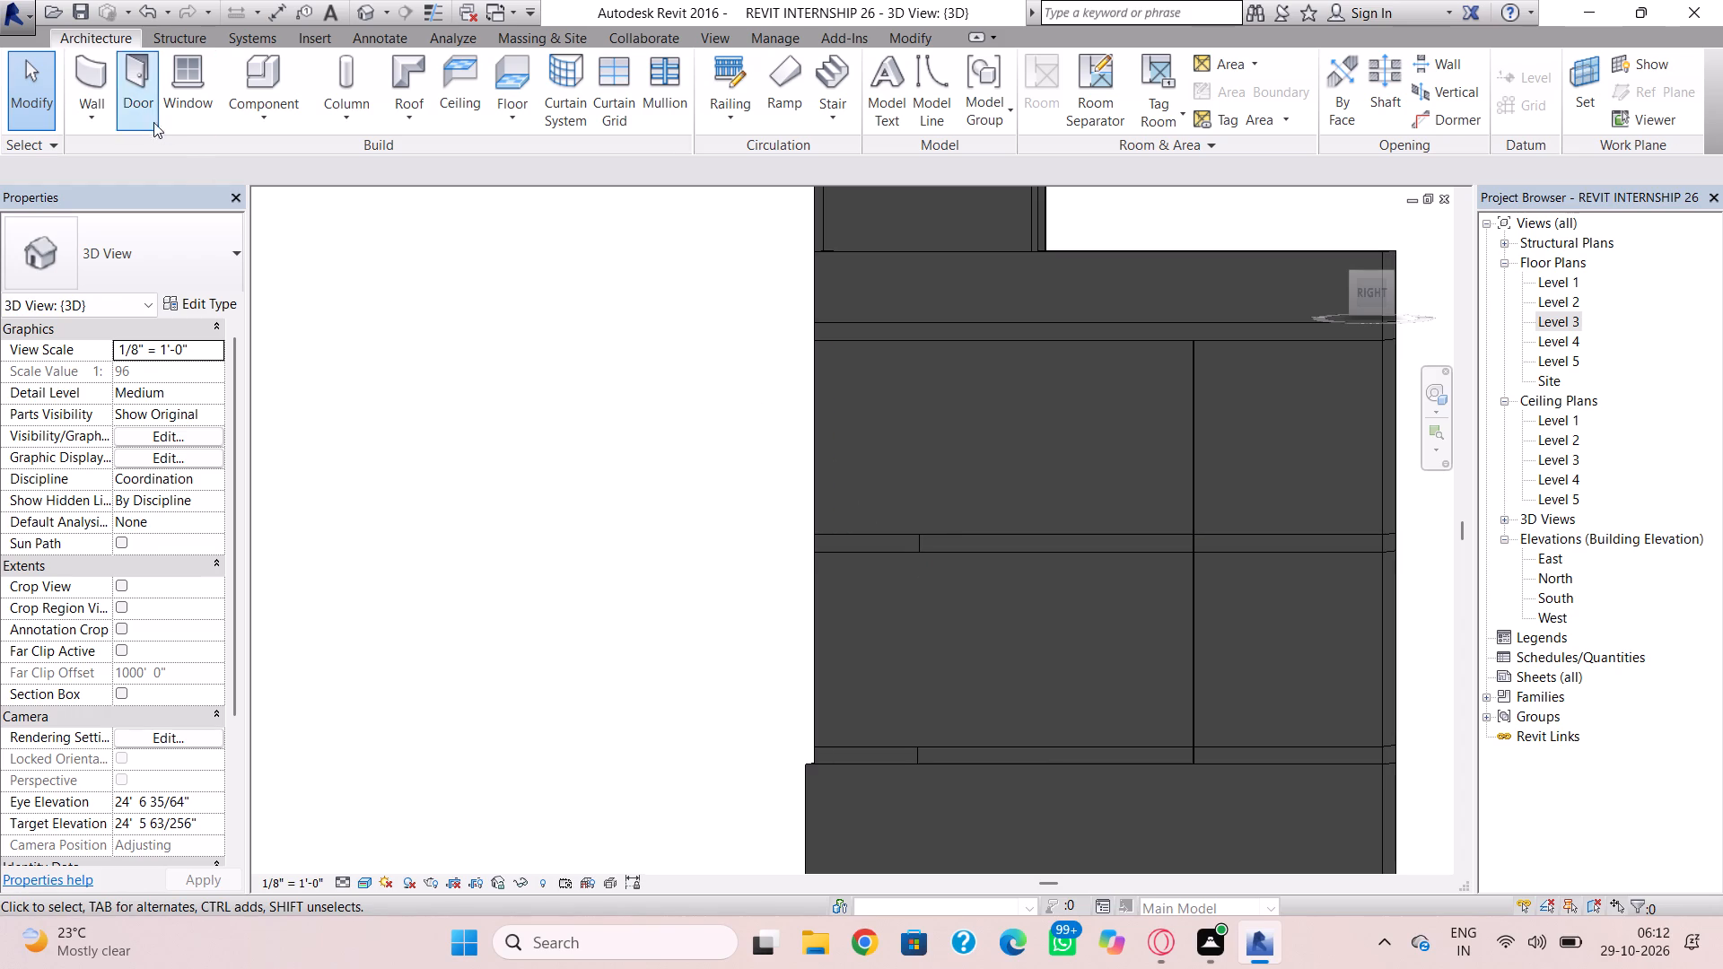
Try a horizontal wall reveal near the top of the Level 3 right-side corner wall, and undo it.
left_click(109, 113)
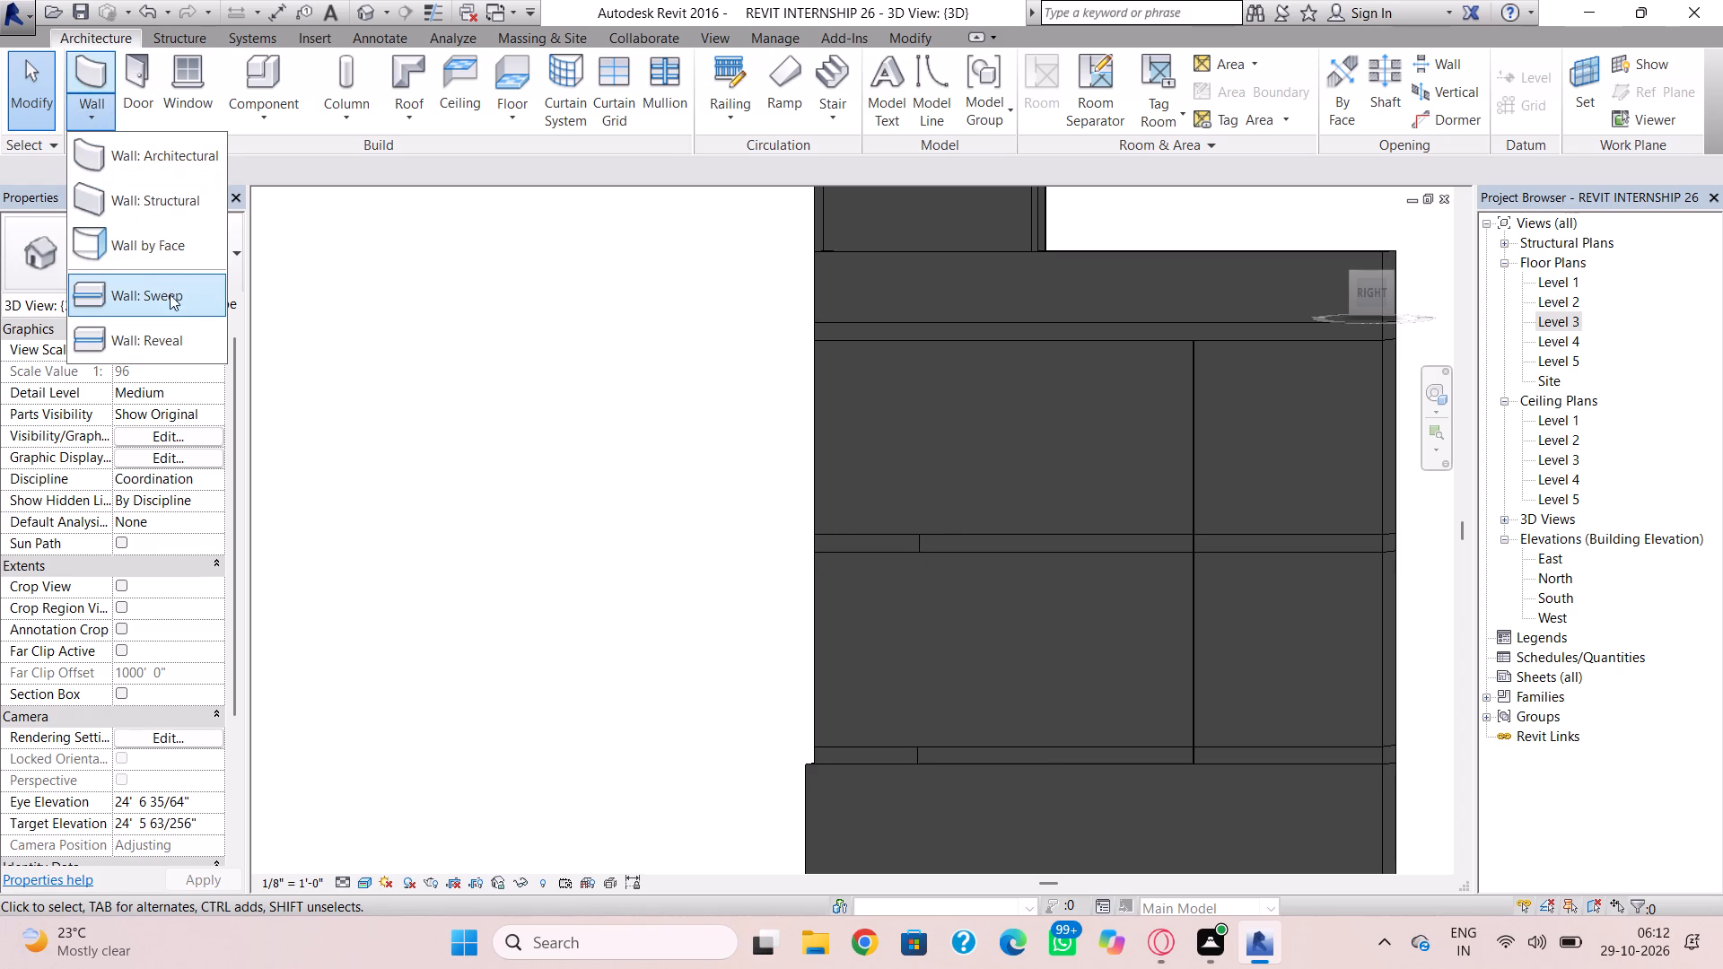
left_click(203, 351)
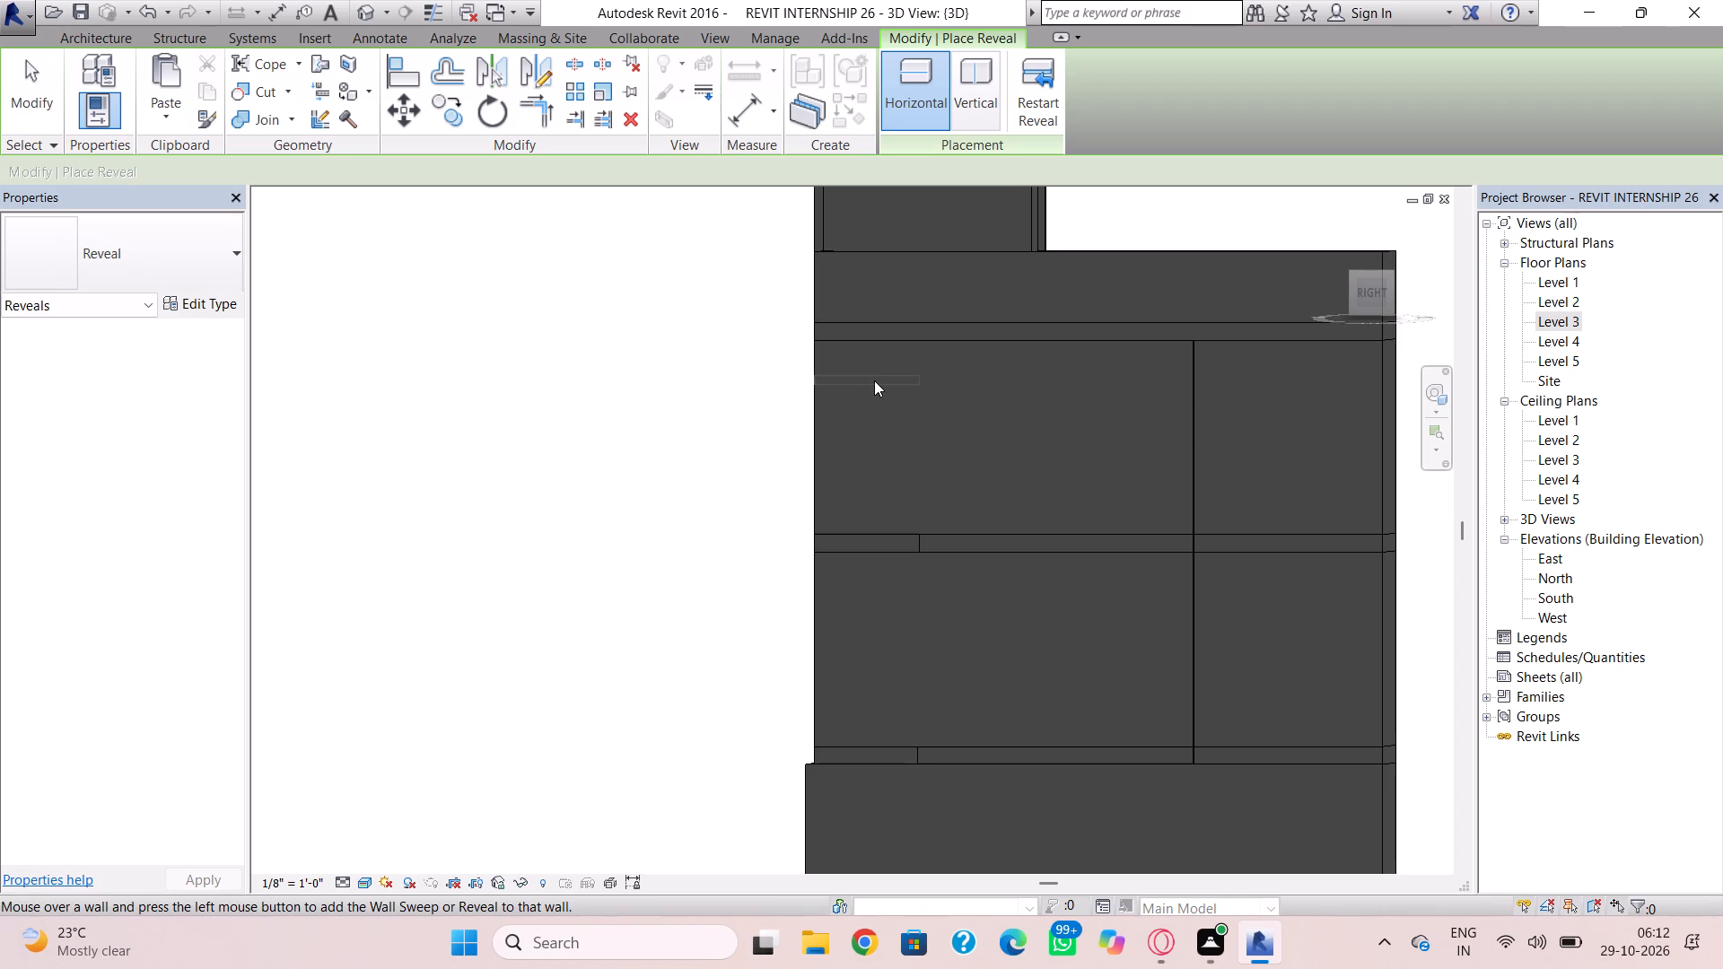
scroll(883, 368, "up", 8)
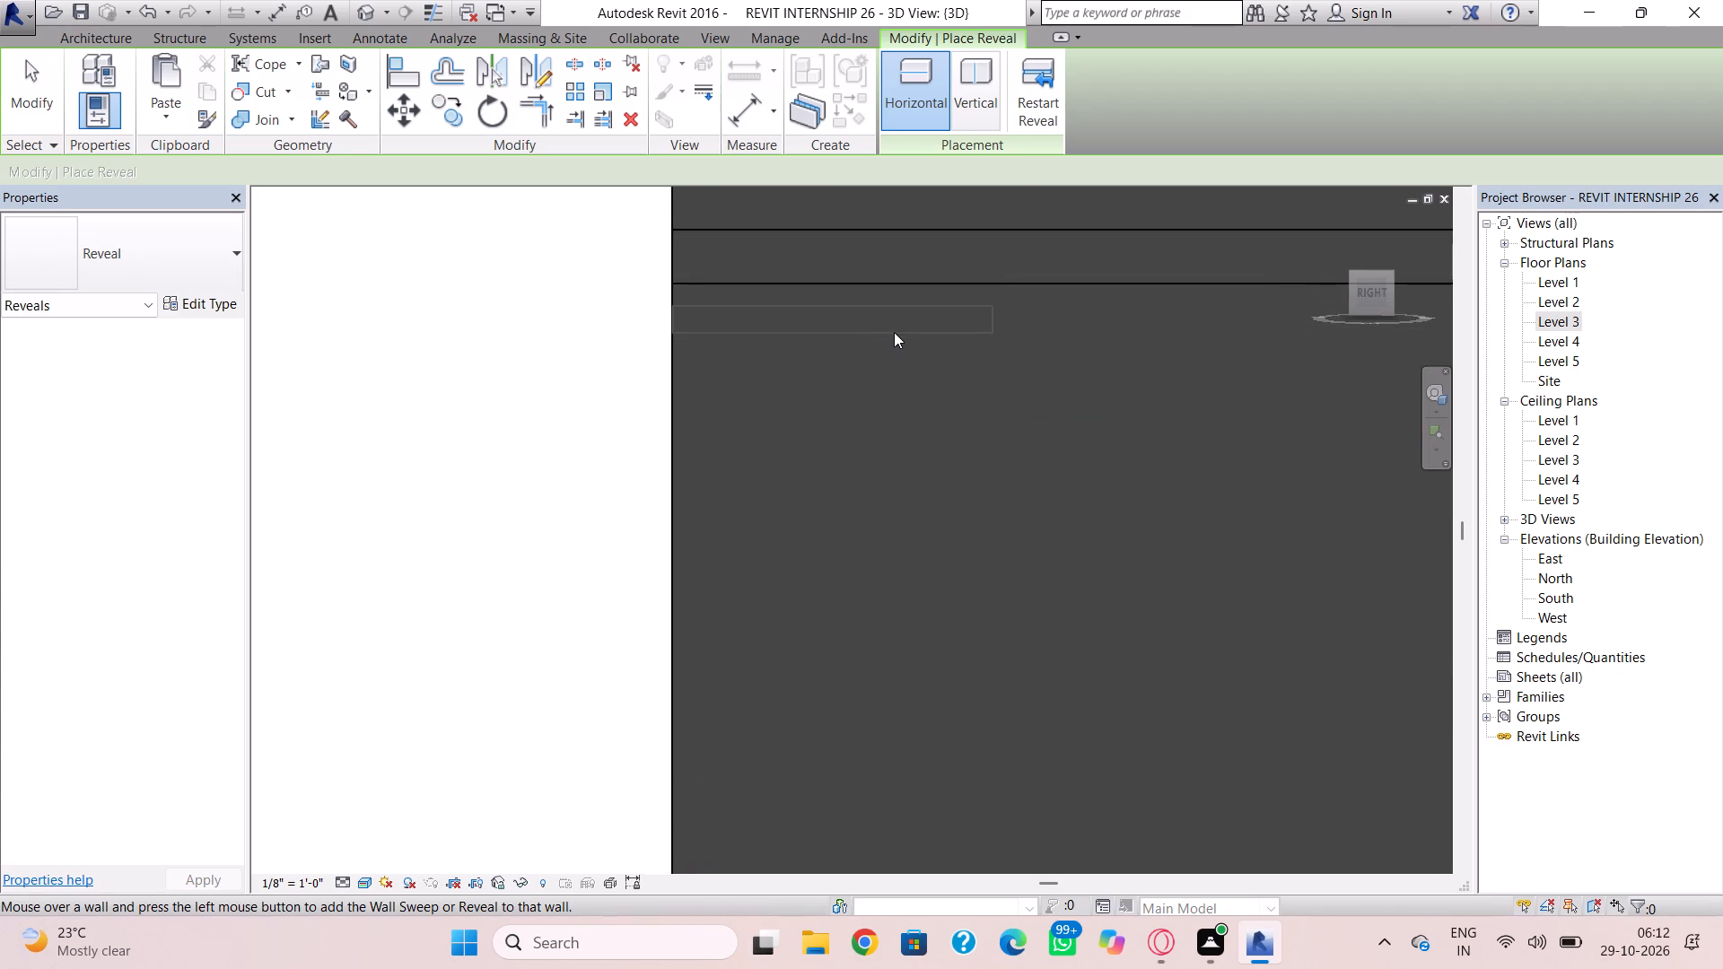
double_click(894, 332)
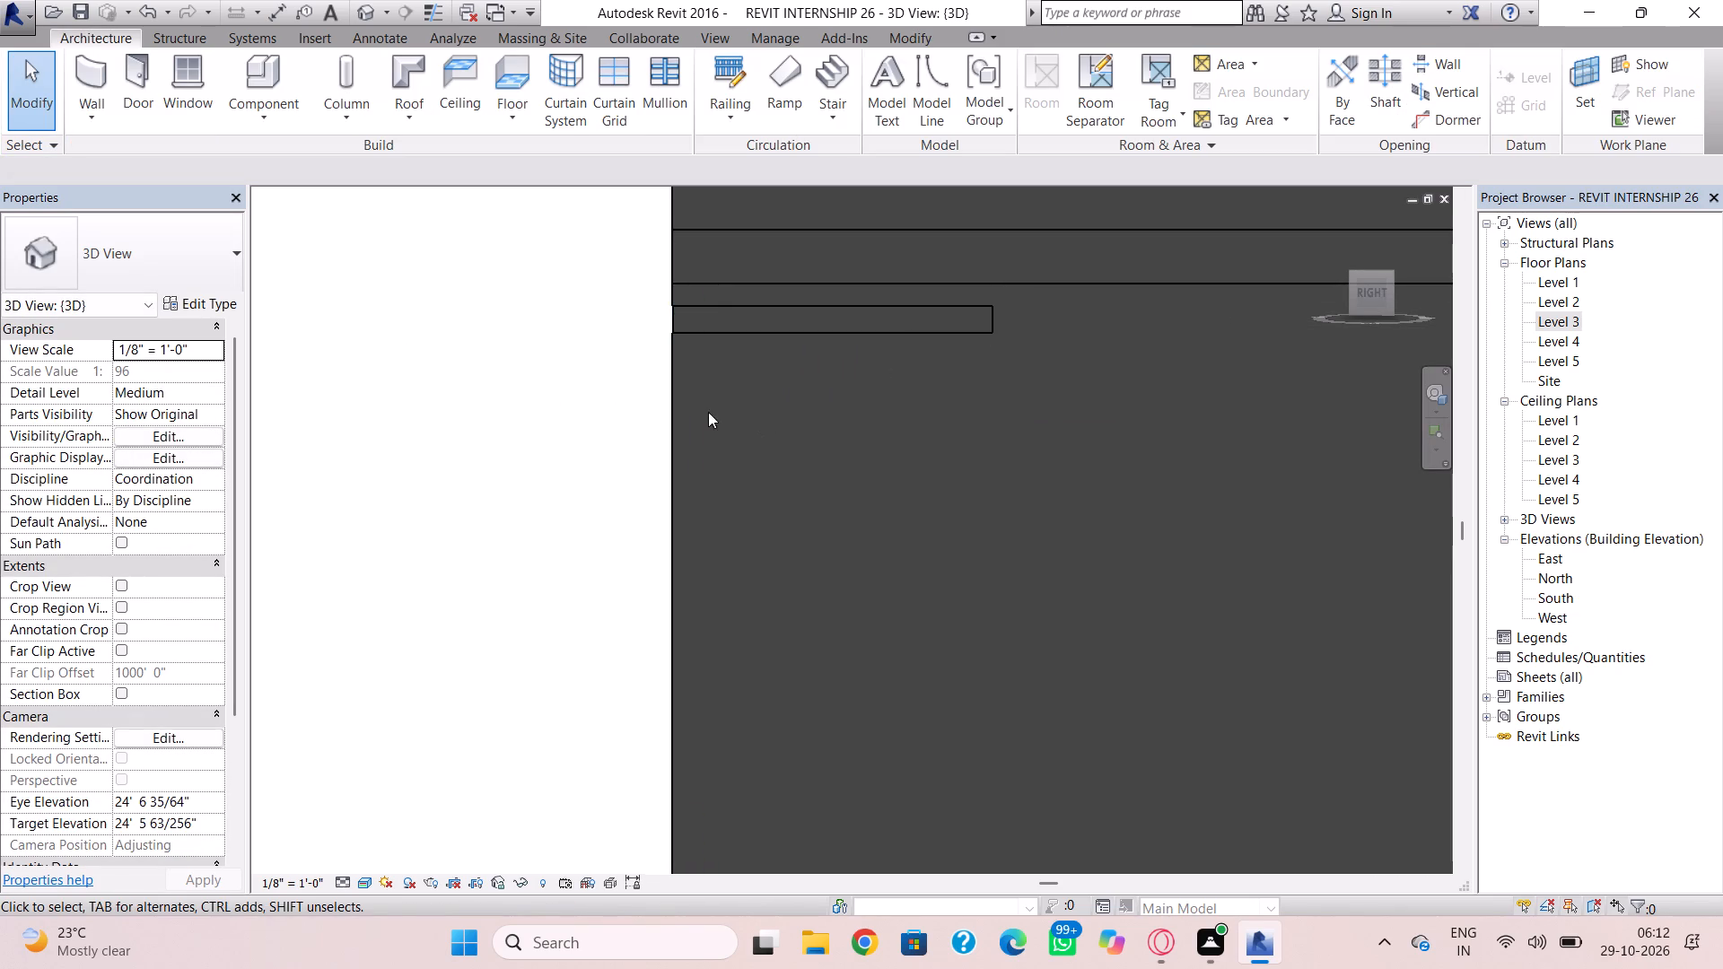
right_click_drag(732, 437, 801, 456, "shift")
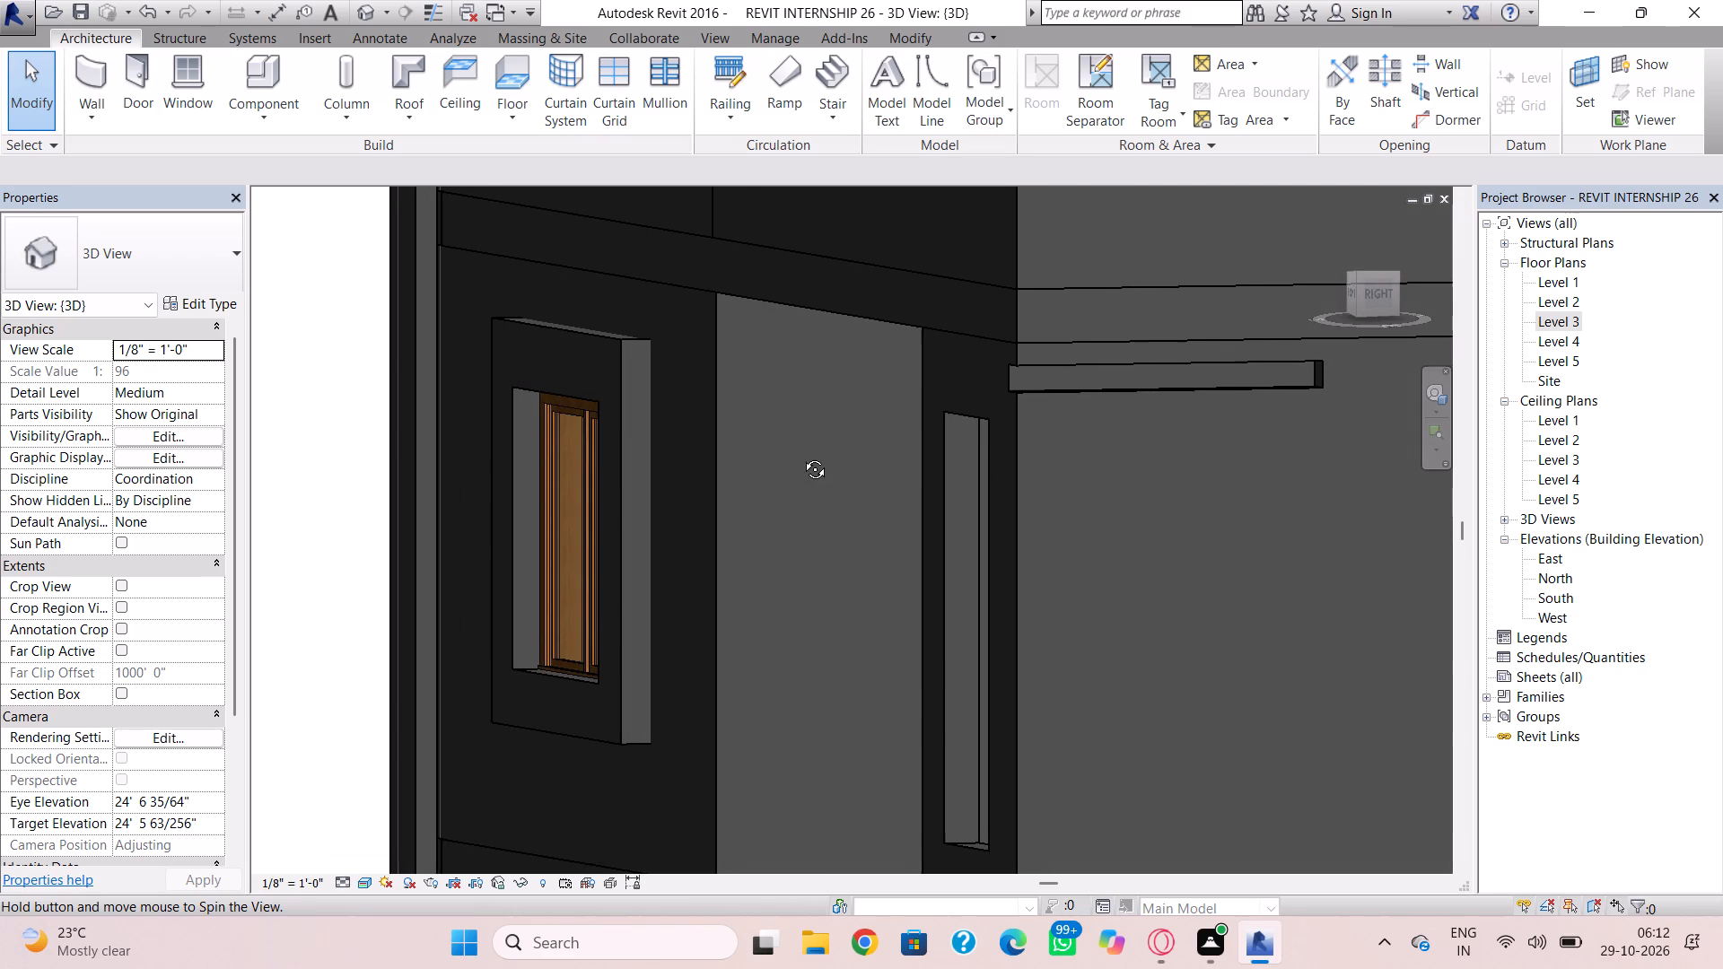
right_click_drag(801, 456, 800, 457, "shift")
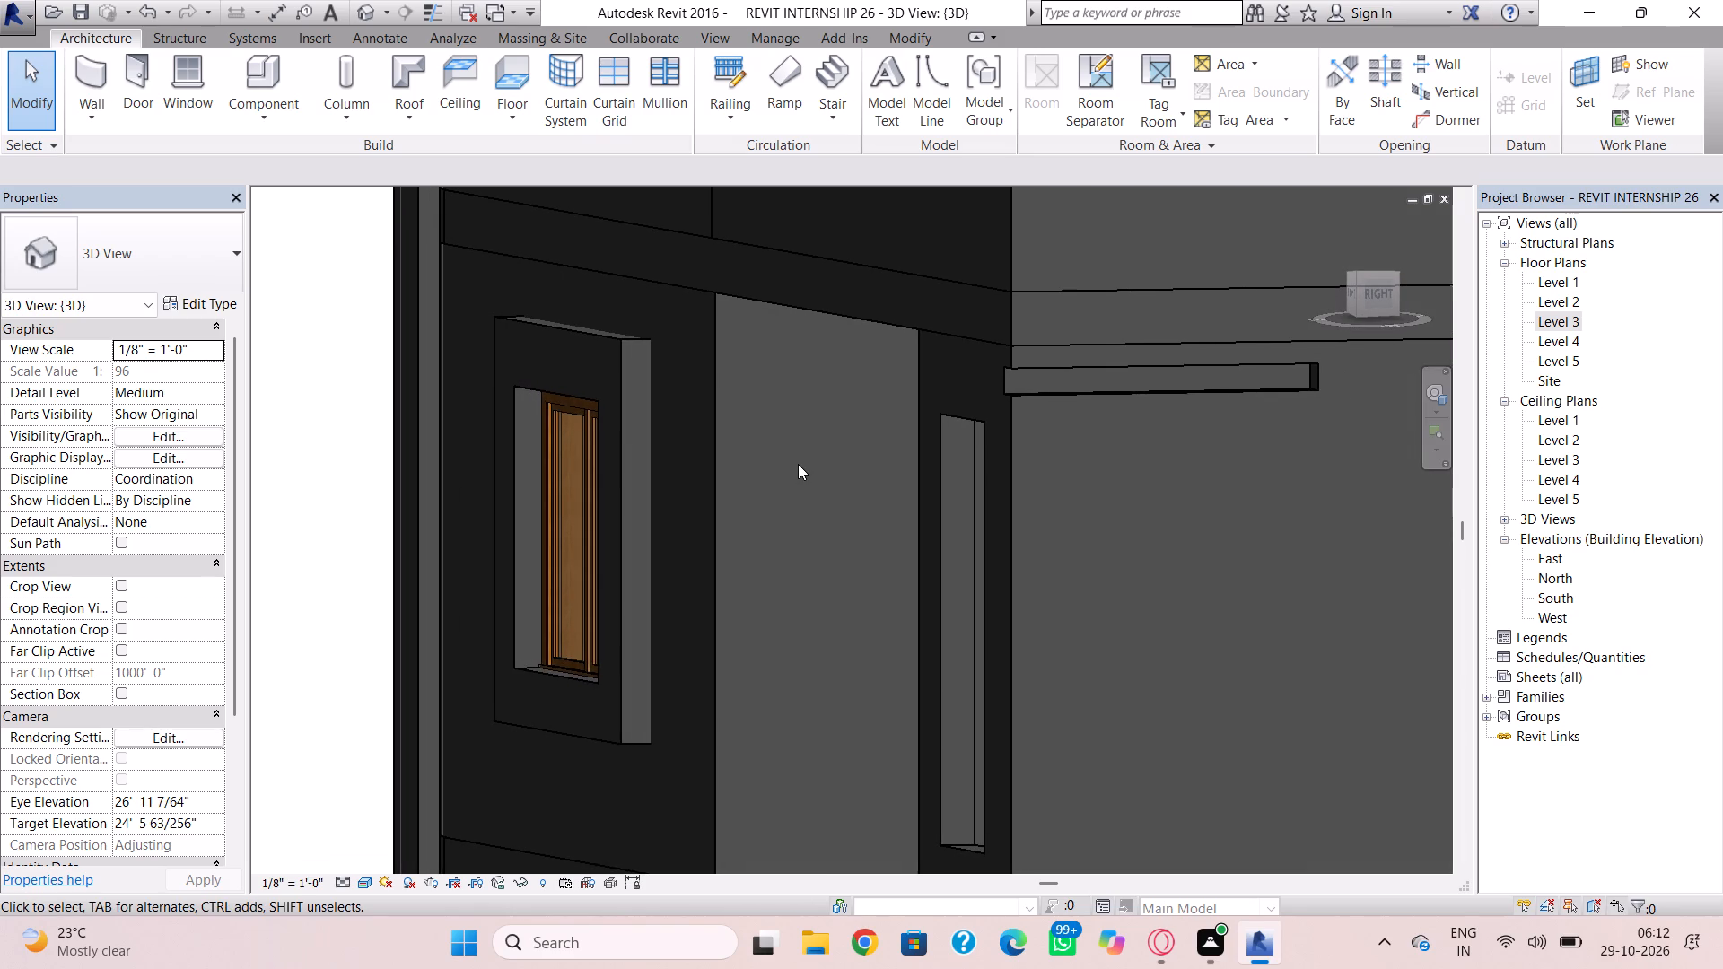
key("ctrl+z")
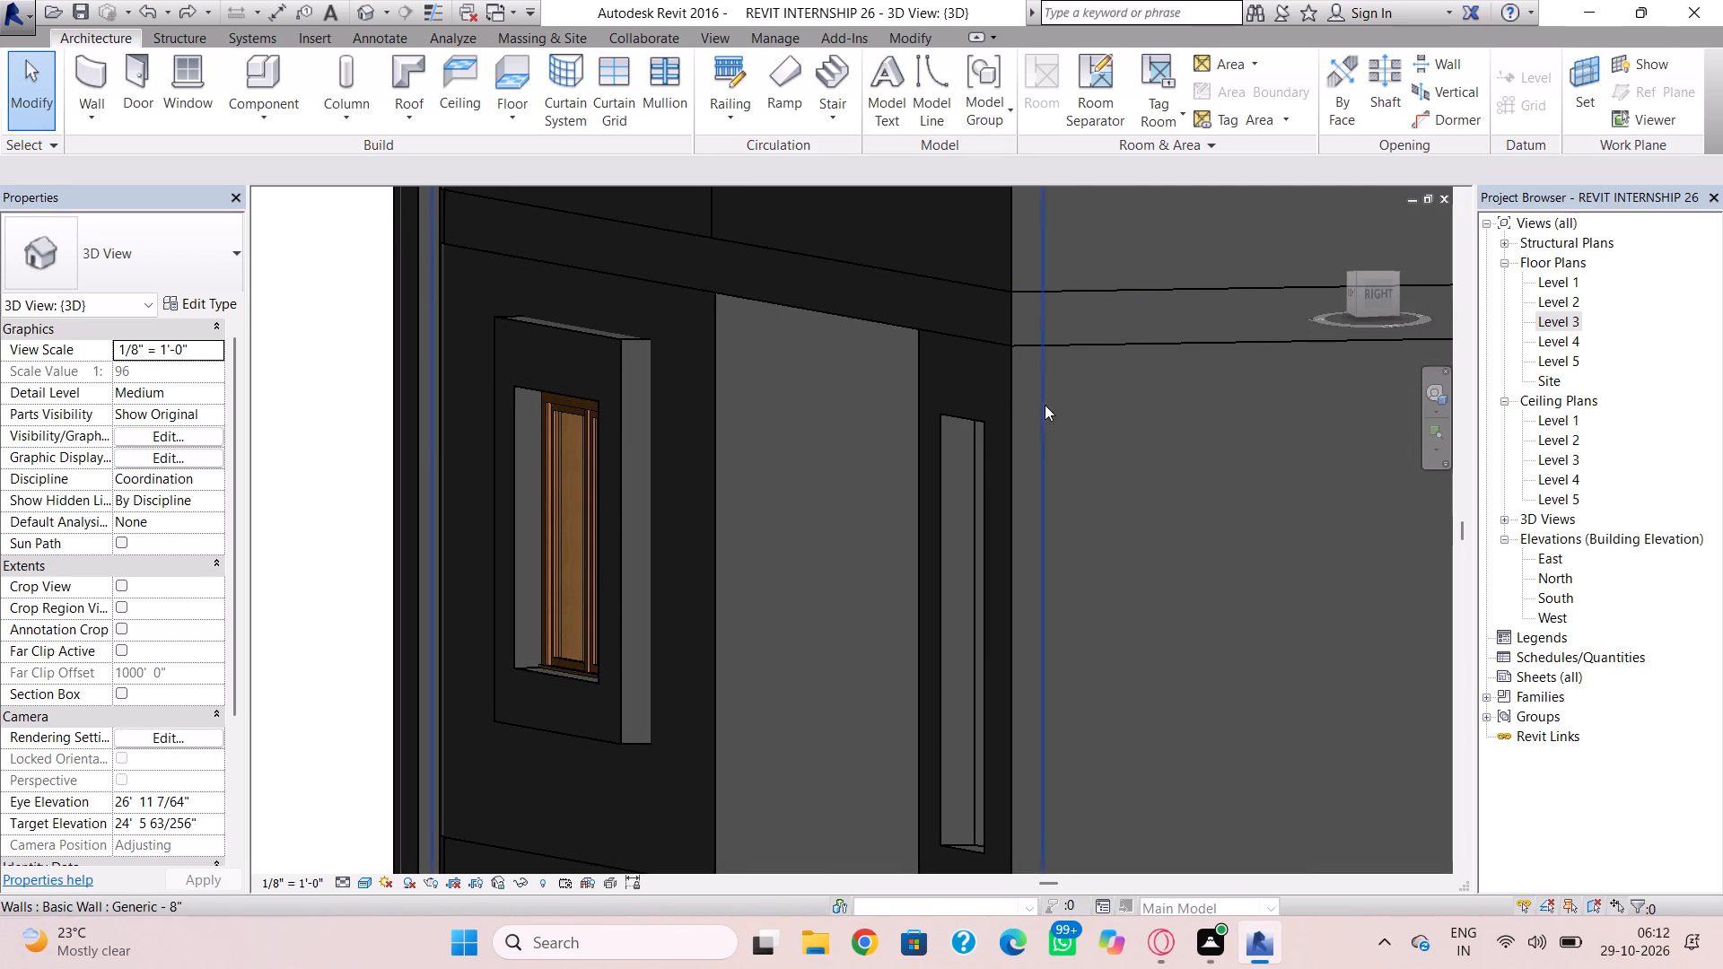
Edit the Level 3 right-side corner wall's profile, sketching a rectangular opening about 4' wide by 9' high inside its outline.
double_click(1059, 348)
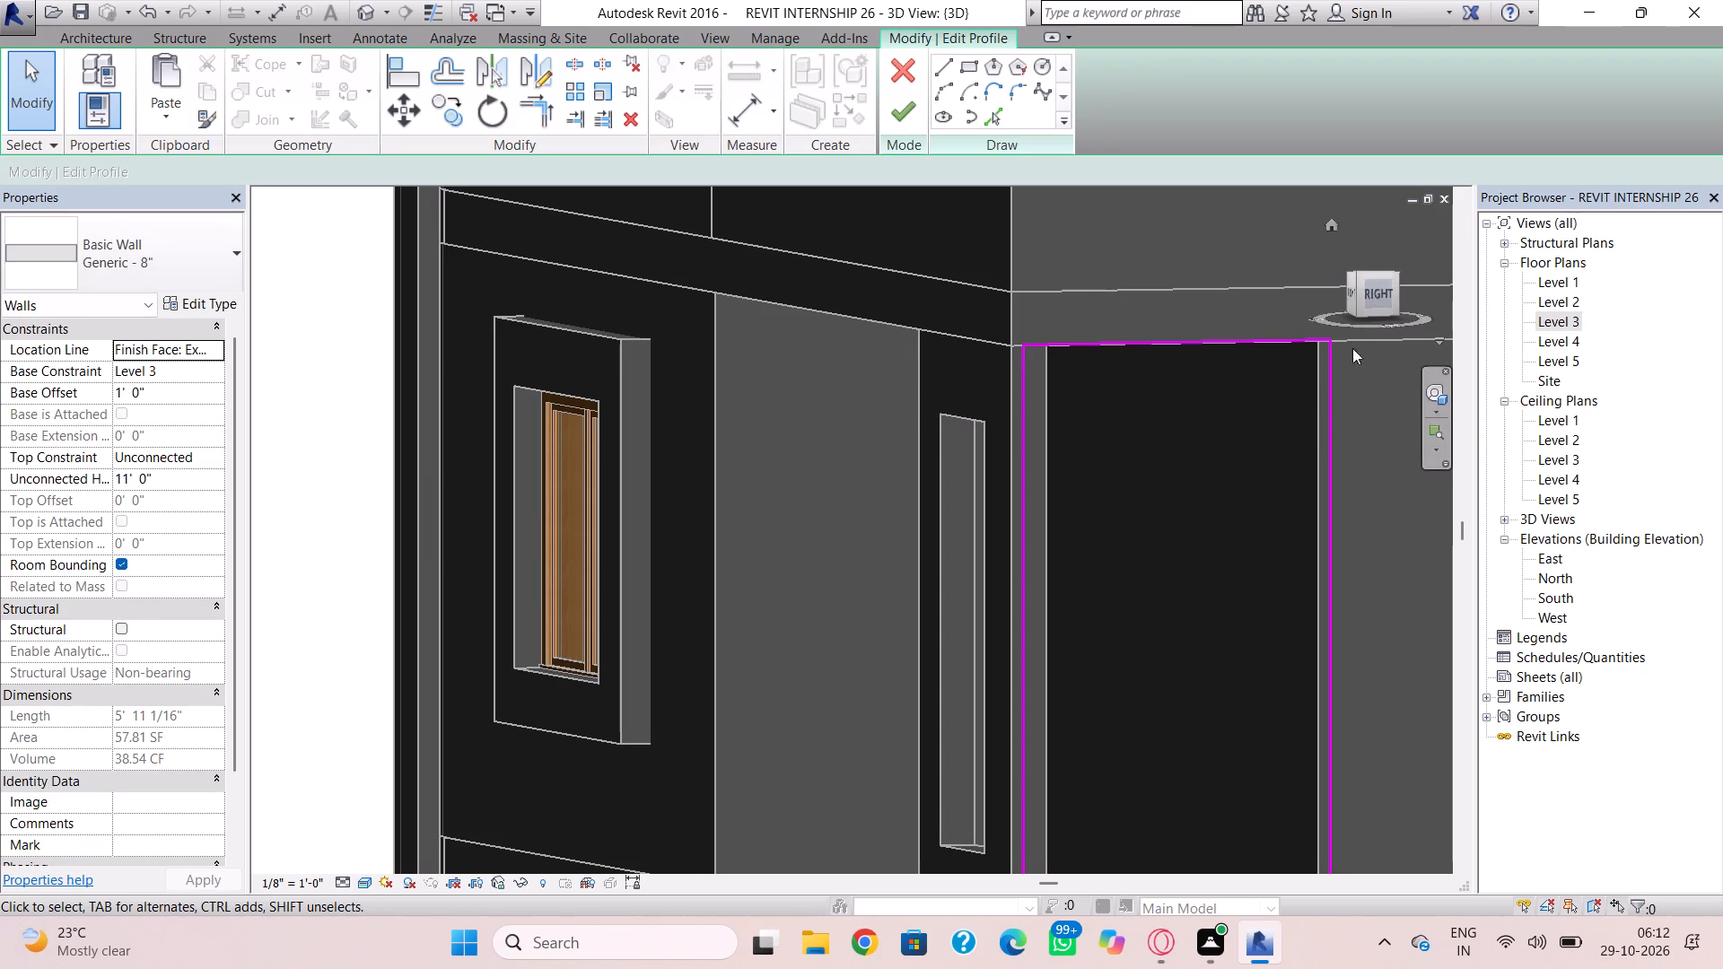
scroll(1295, 410, "down", 2)
middle_click_drag(1290, 420, 1099, 274)
right_click_drag(1166, 350, 1090, 342, "shift")
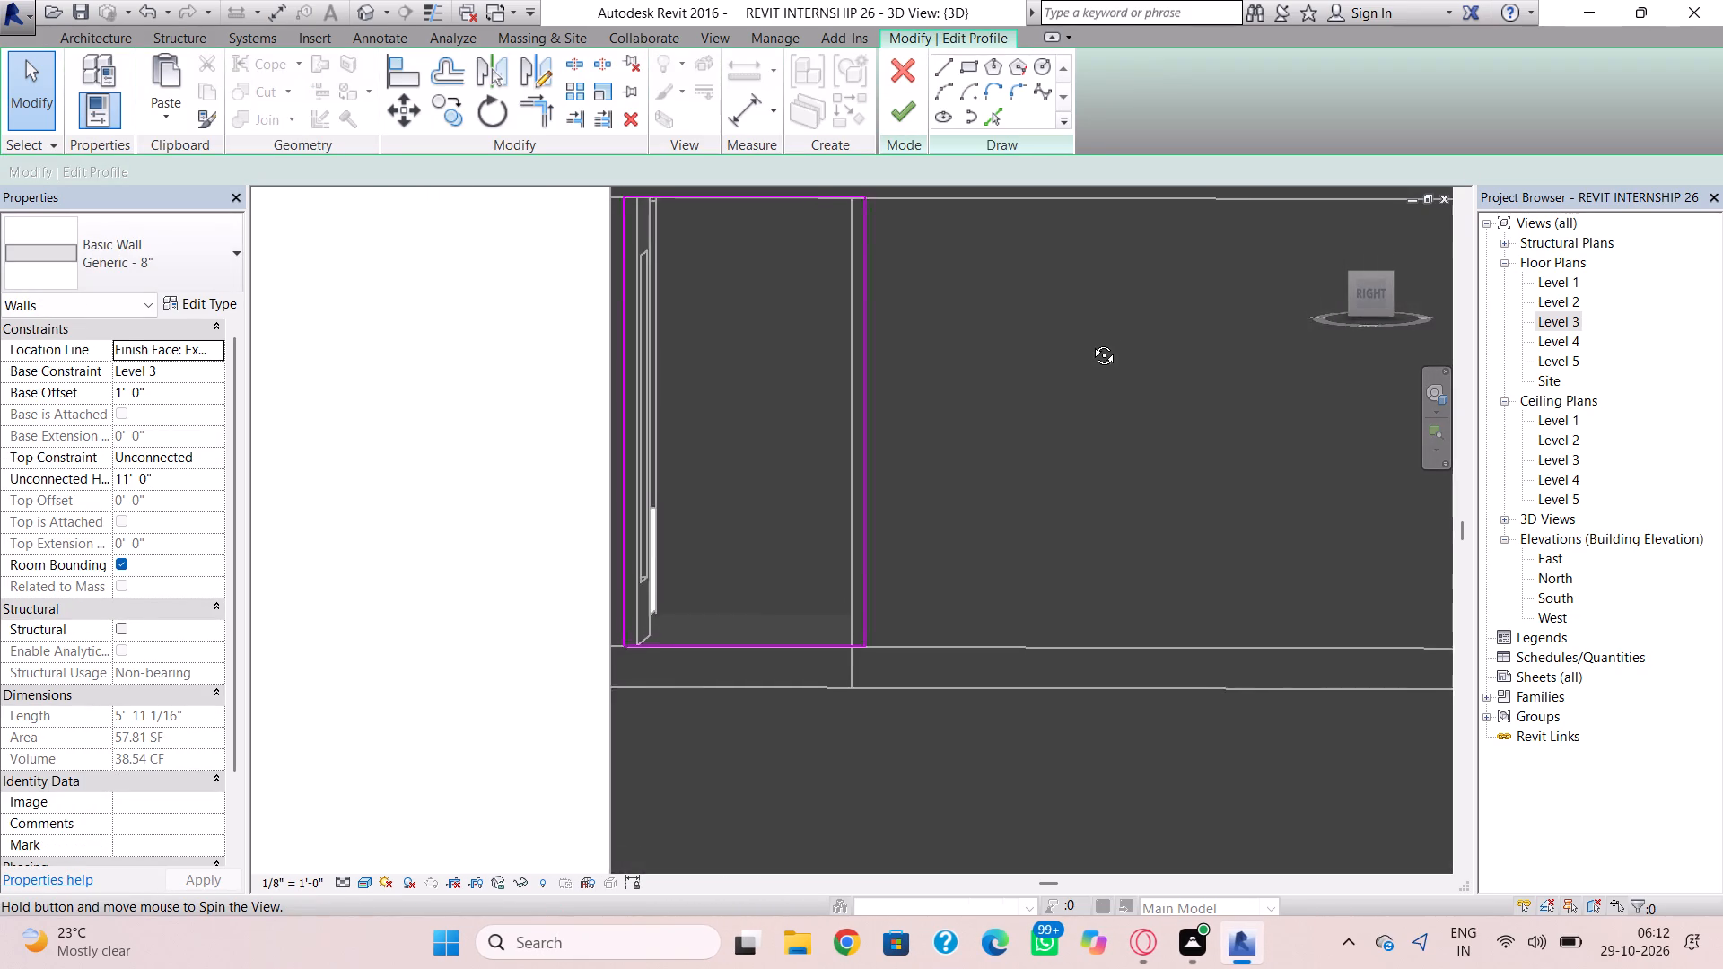
right_click_drag(1090, 342, 1102, 340, "shift")
middle_click_drag(1102, 340, 1091, 414)
scroll(1091, 414, "down", 1)
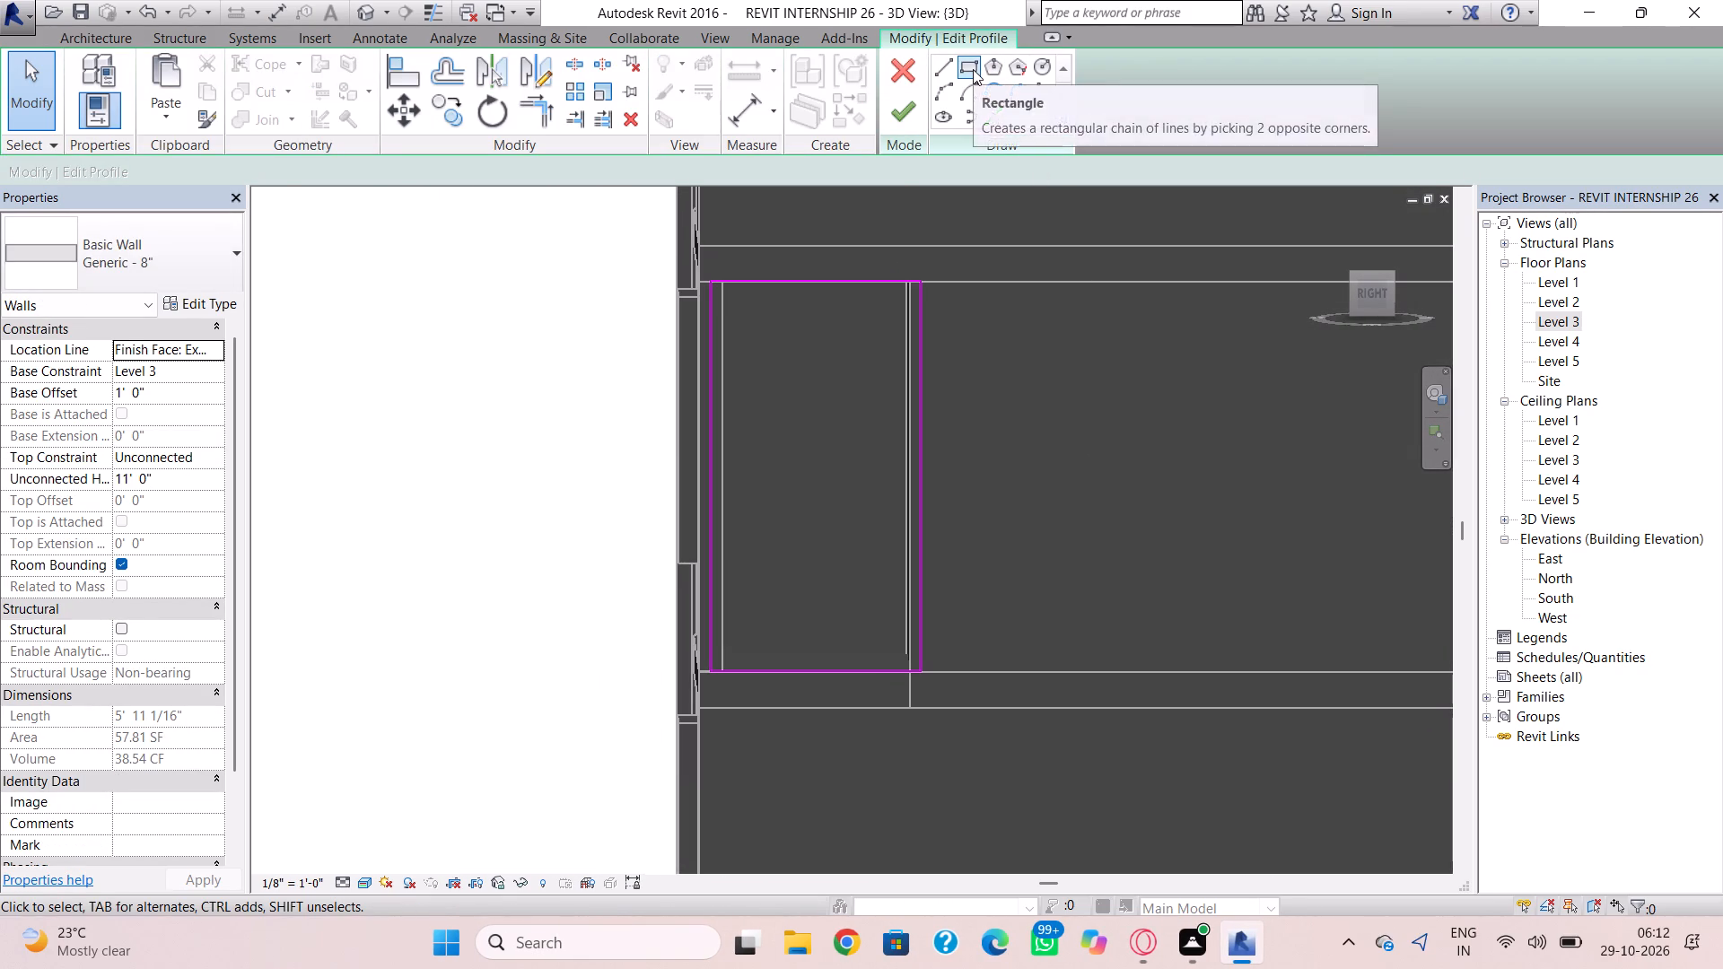
left_click(973, 69)
left_click(747, 313)
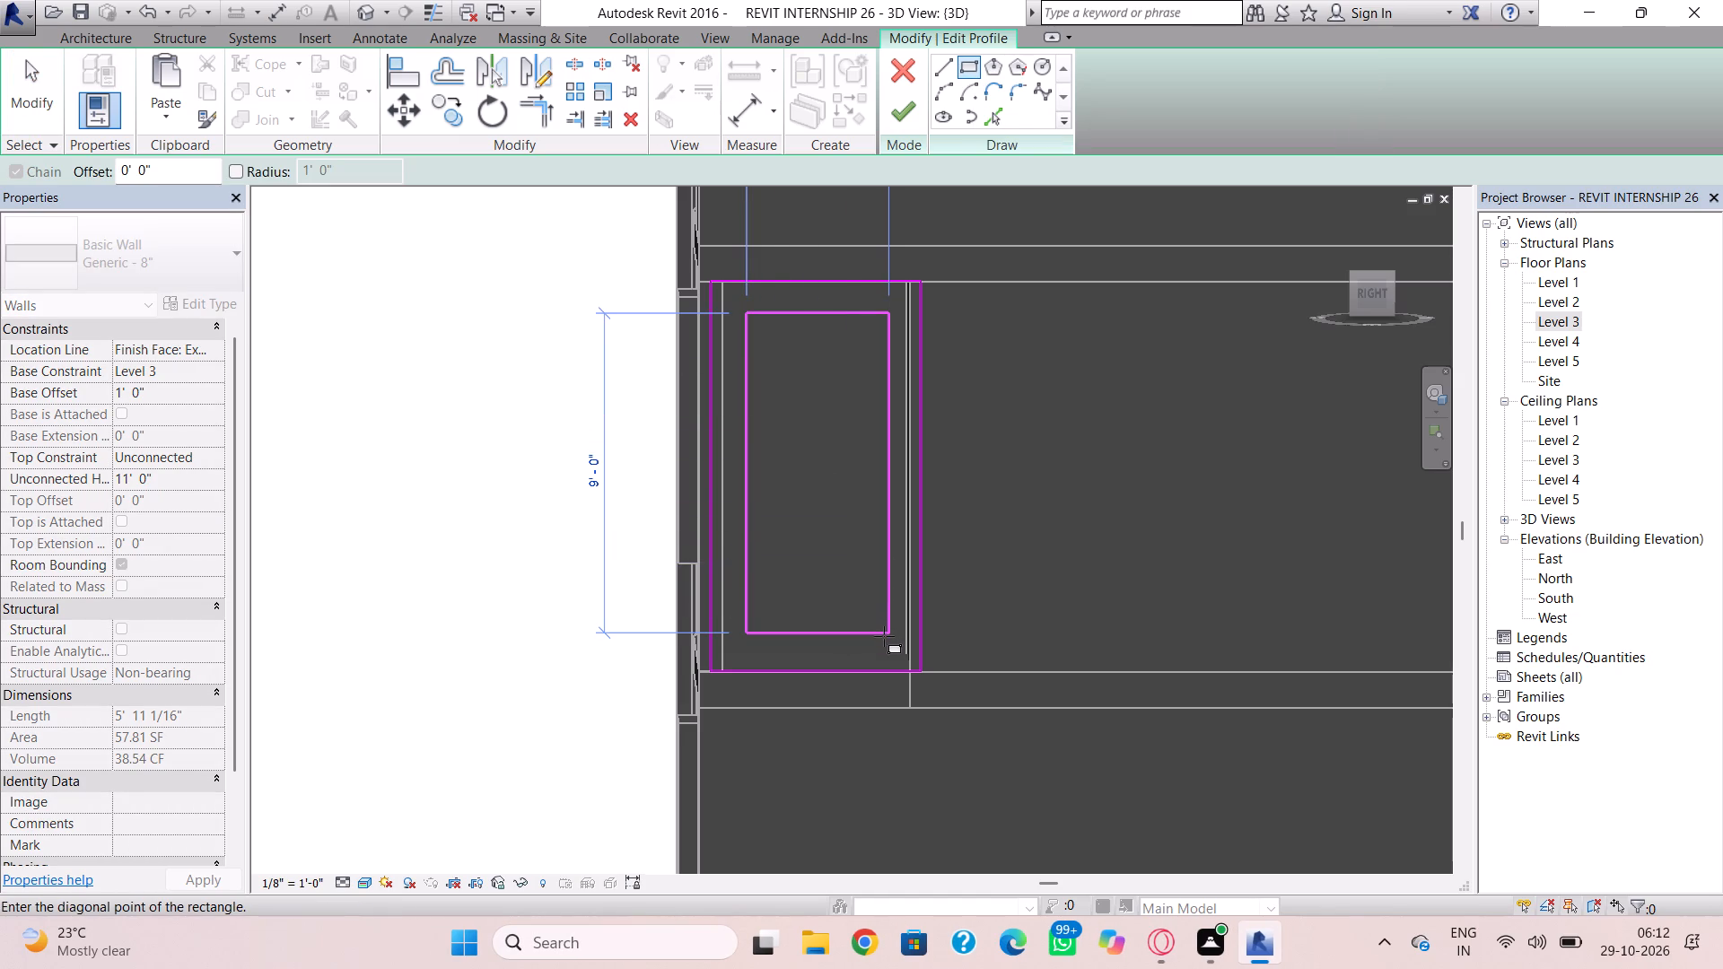
left_click(884, 639)
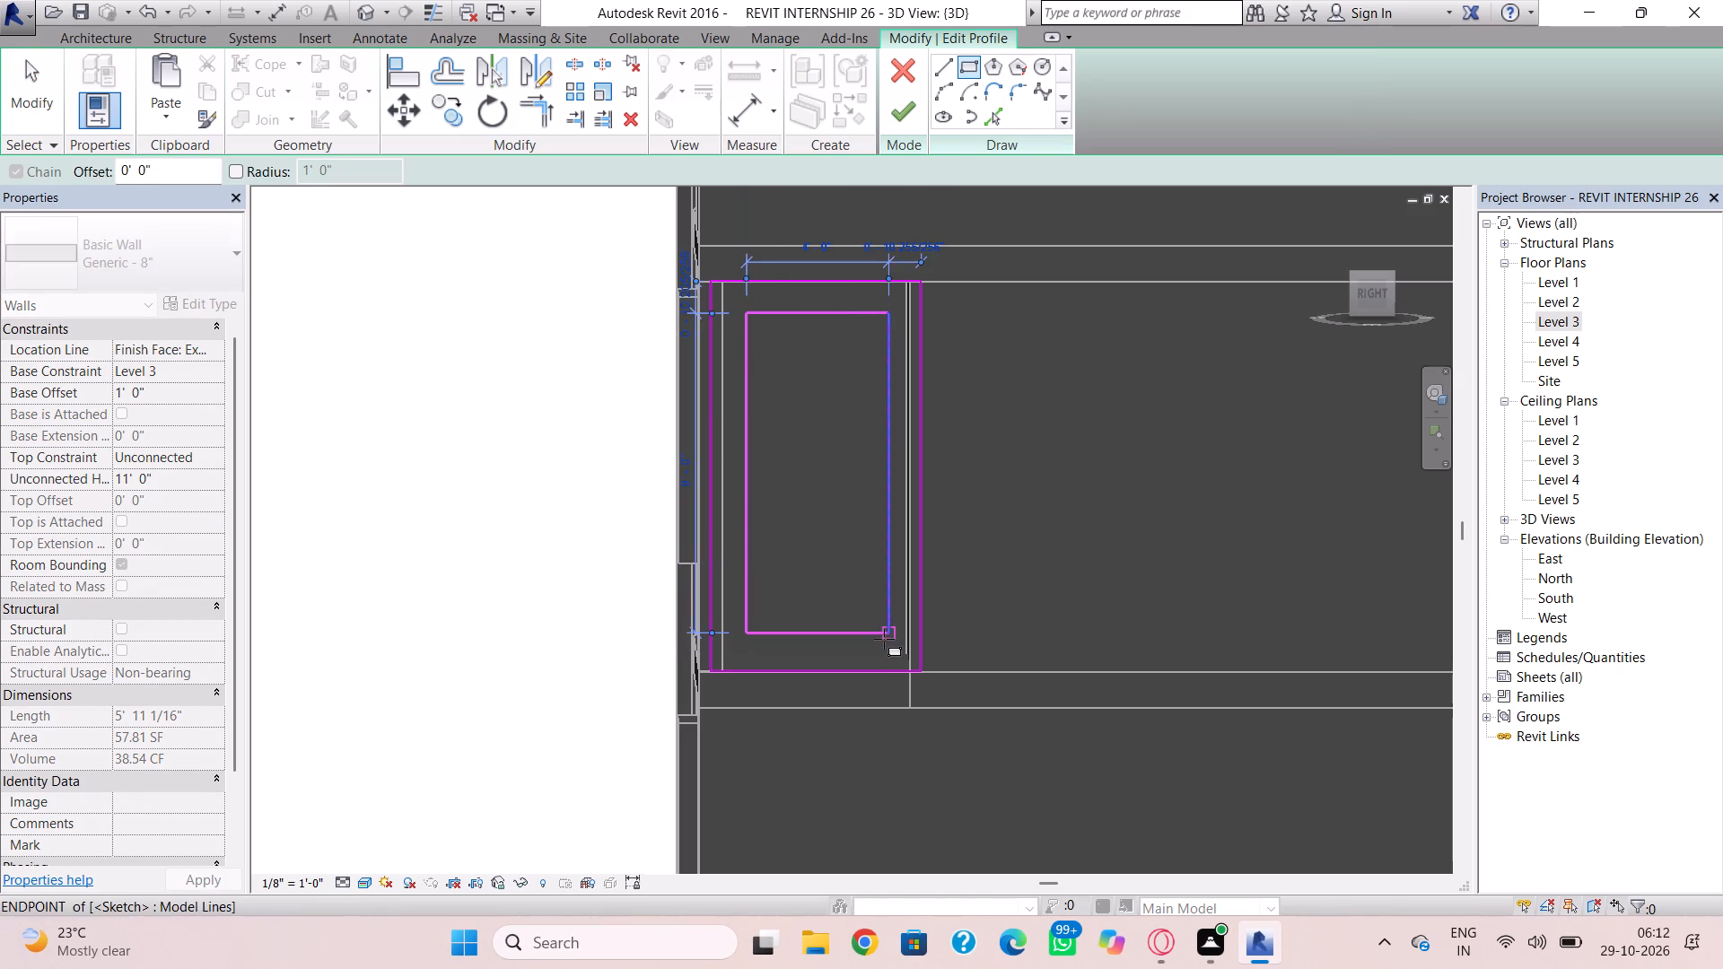
Nudge the top edge of the side opening down one increment and finish the profile edit.
key("Escape")
left_click(846, 315)
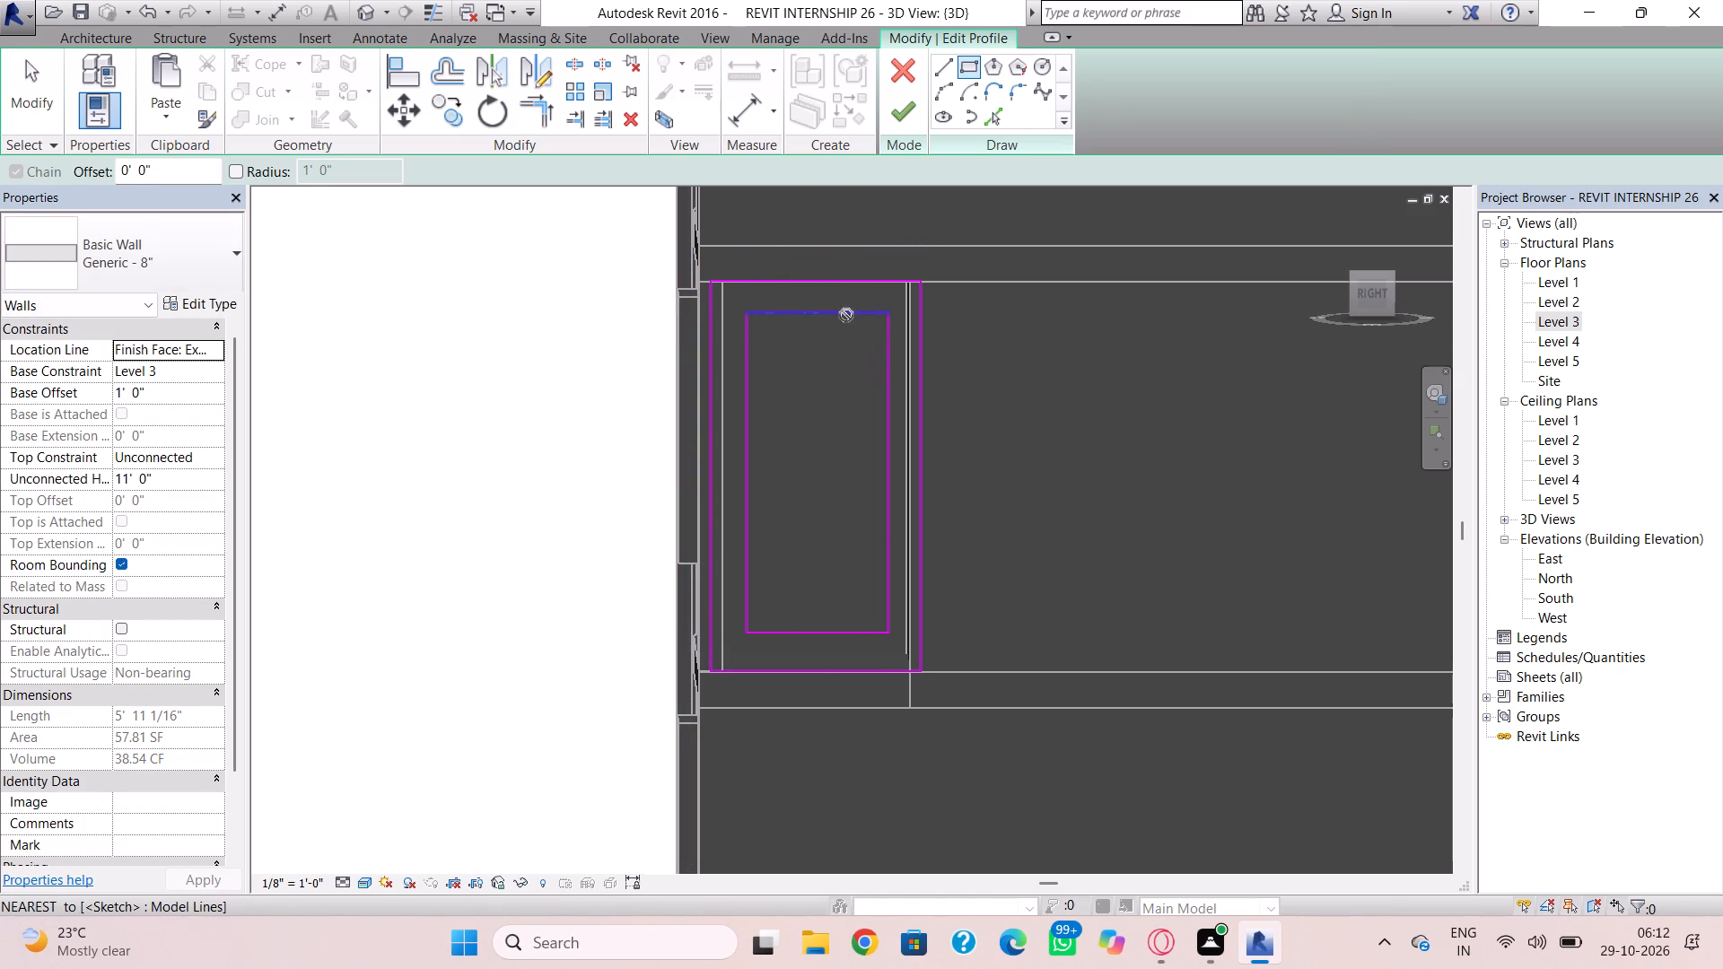
key("Escape")
key("Escape")
left_click(838, 305)
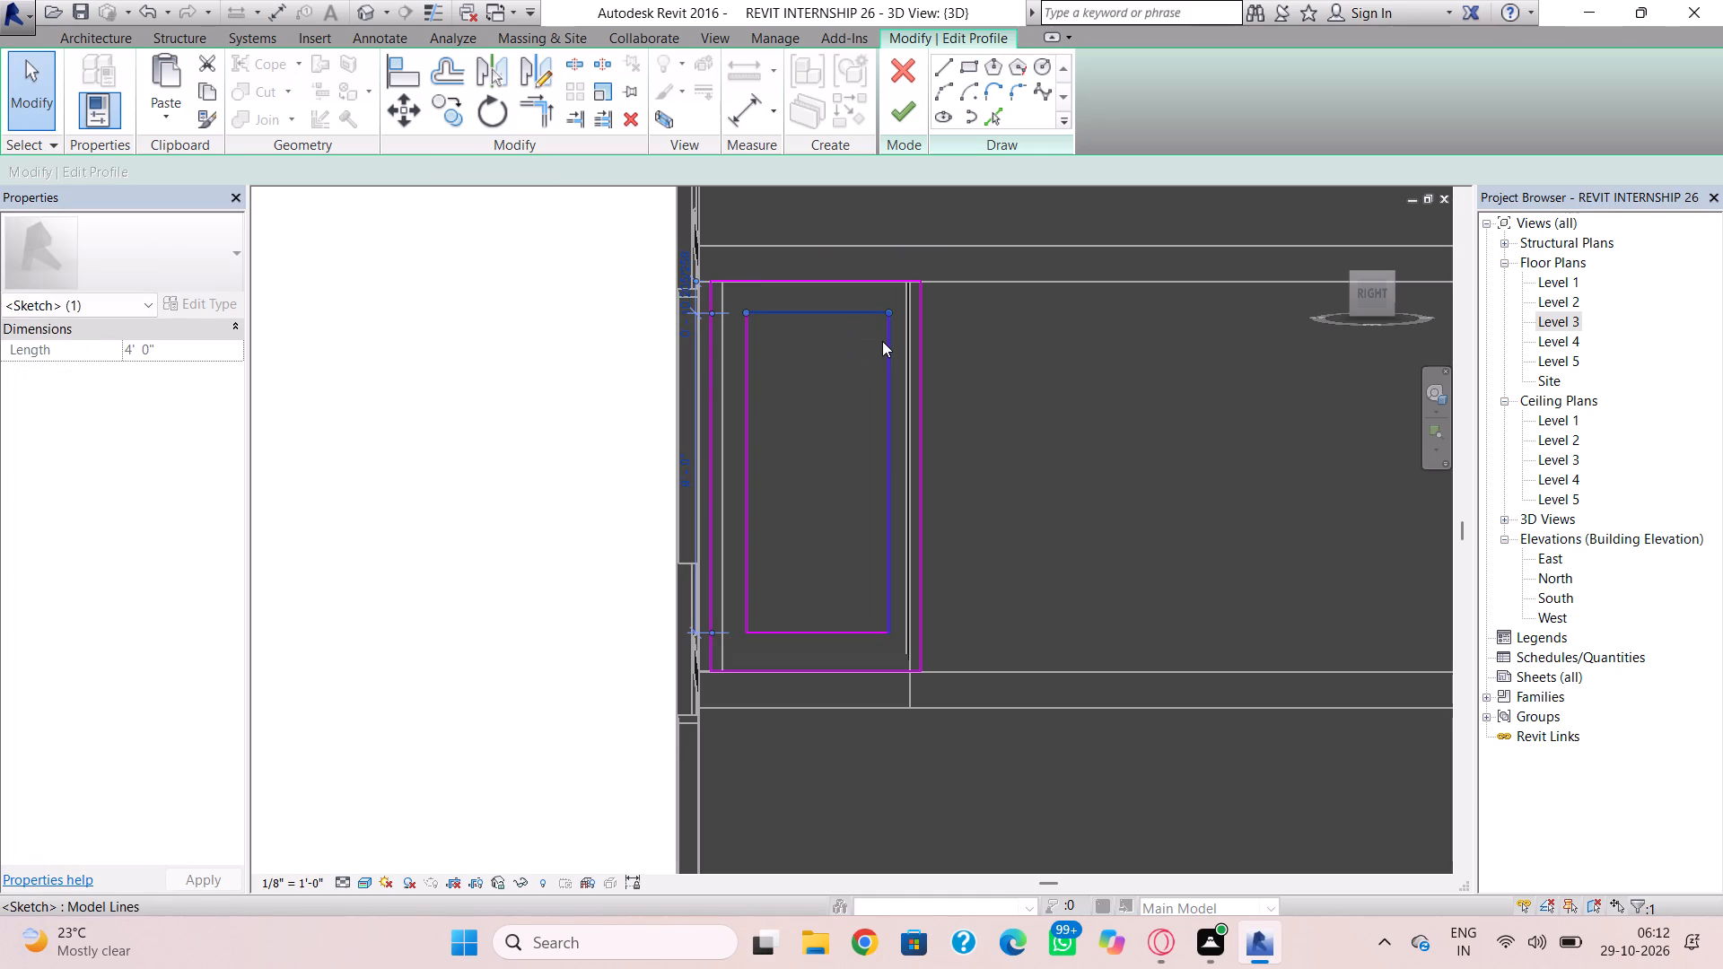
key("Down")
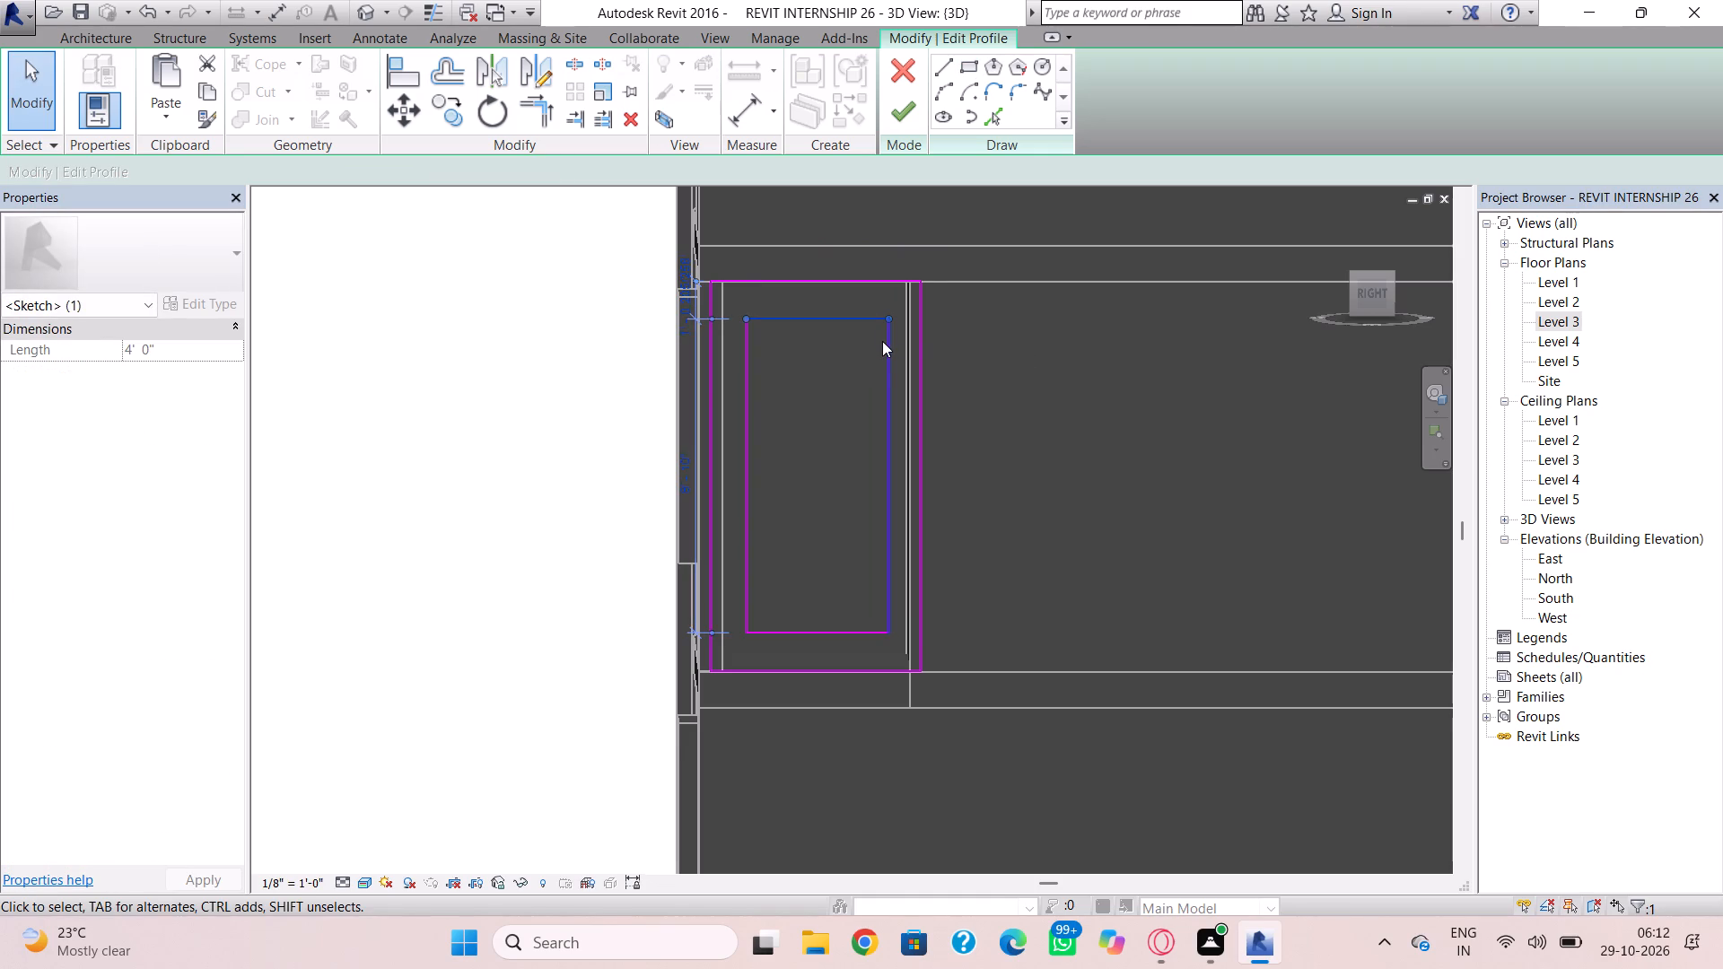
left_click(911, 102)
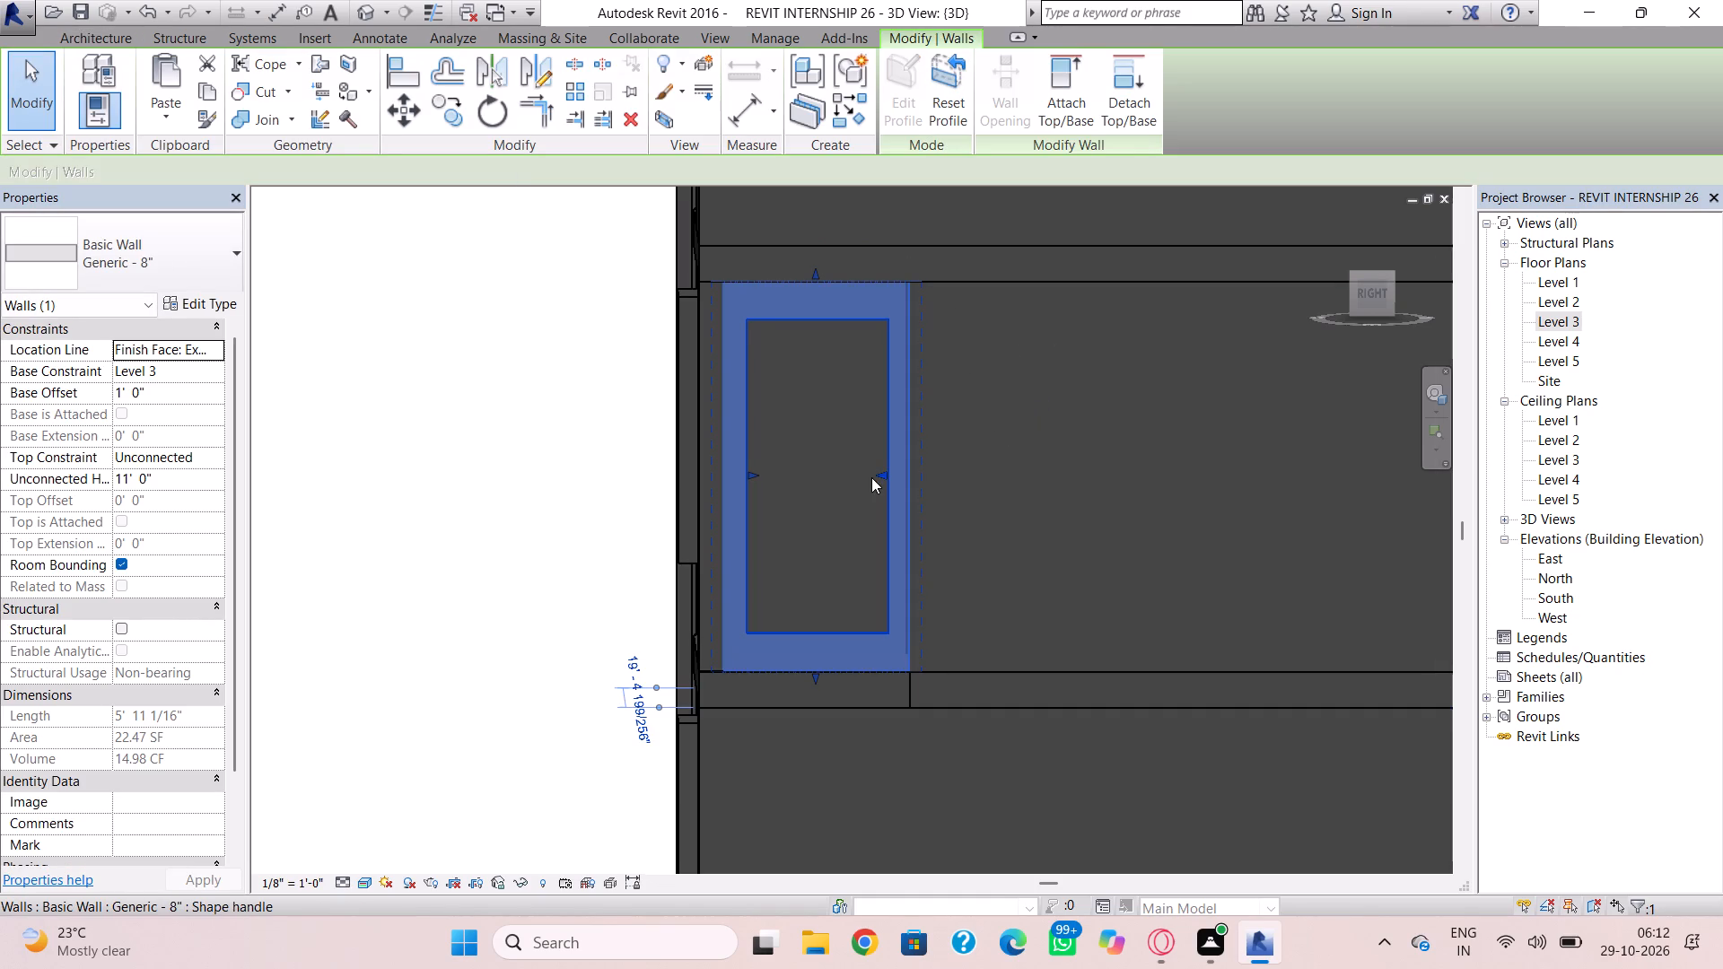
Narrow the Level 3 side opening slightly by moving its rear vertical edge inward with the wall's shape handle.
left_click(887, 449)
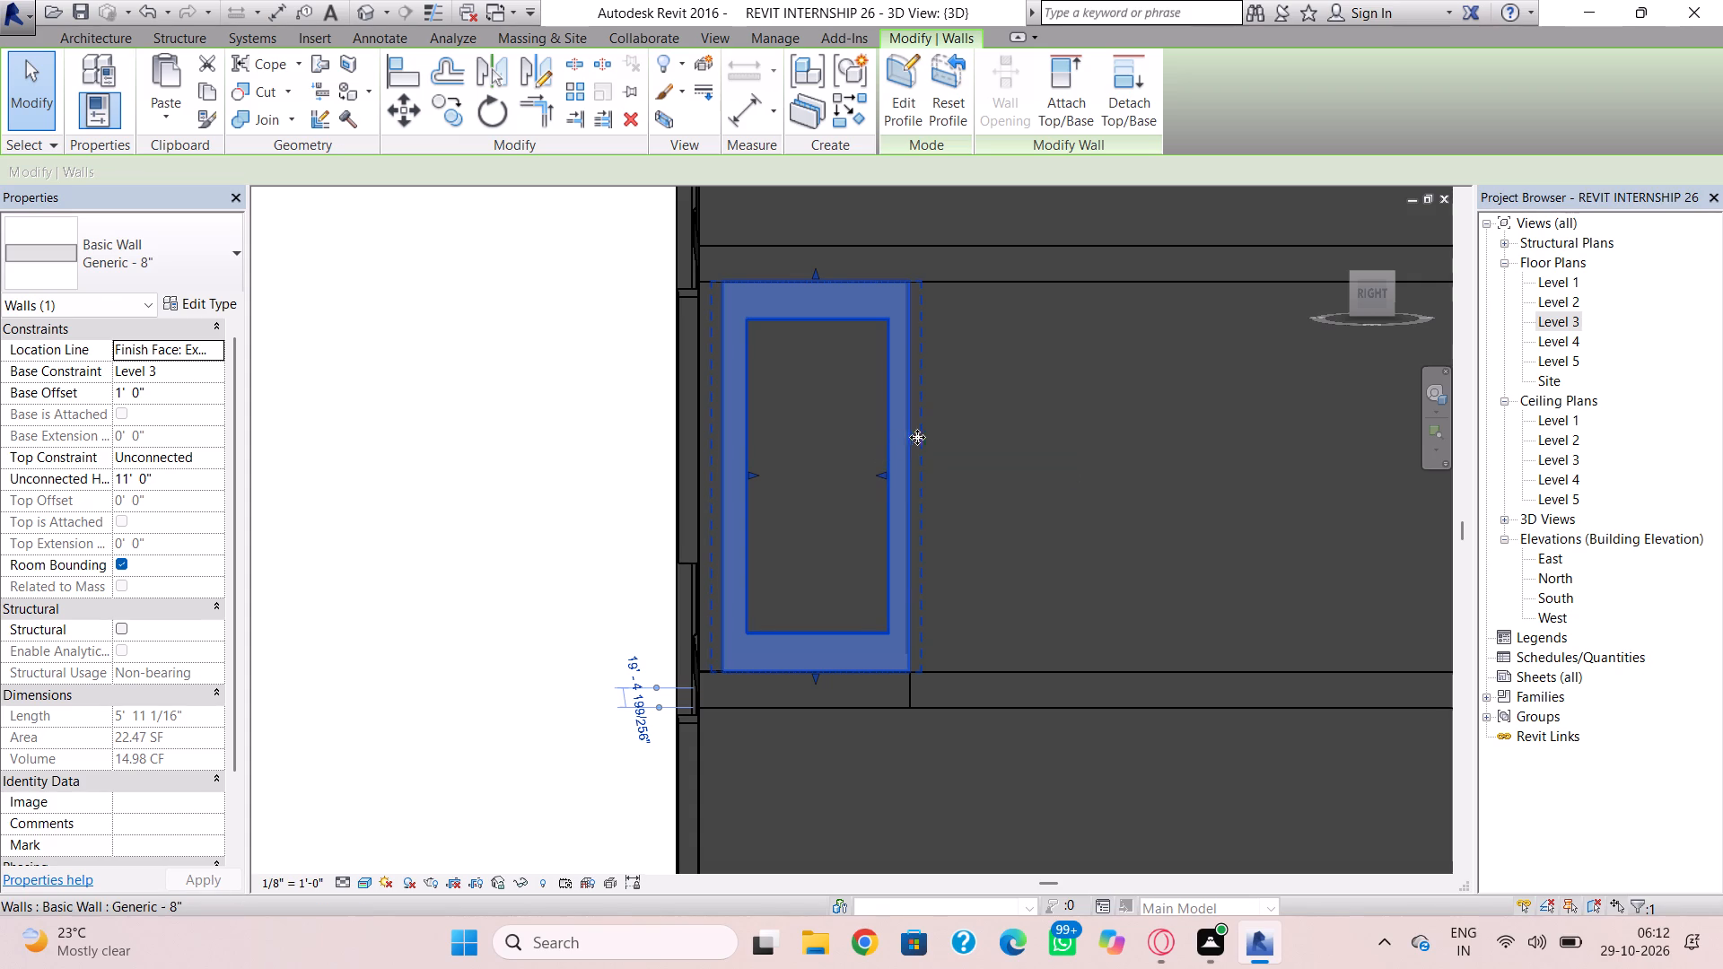
left_click(923, 443)
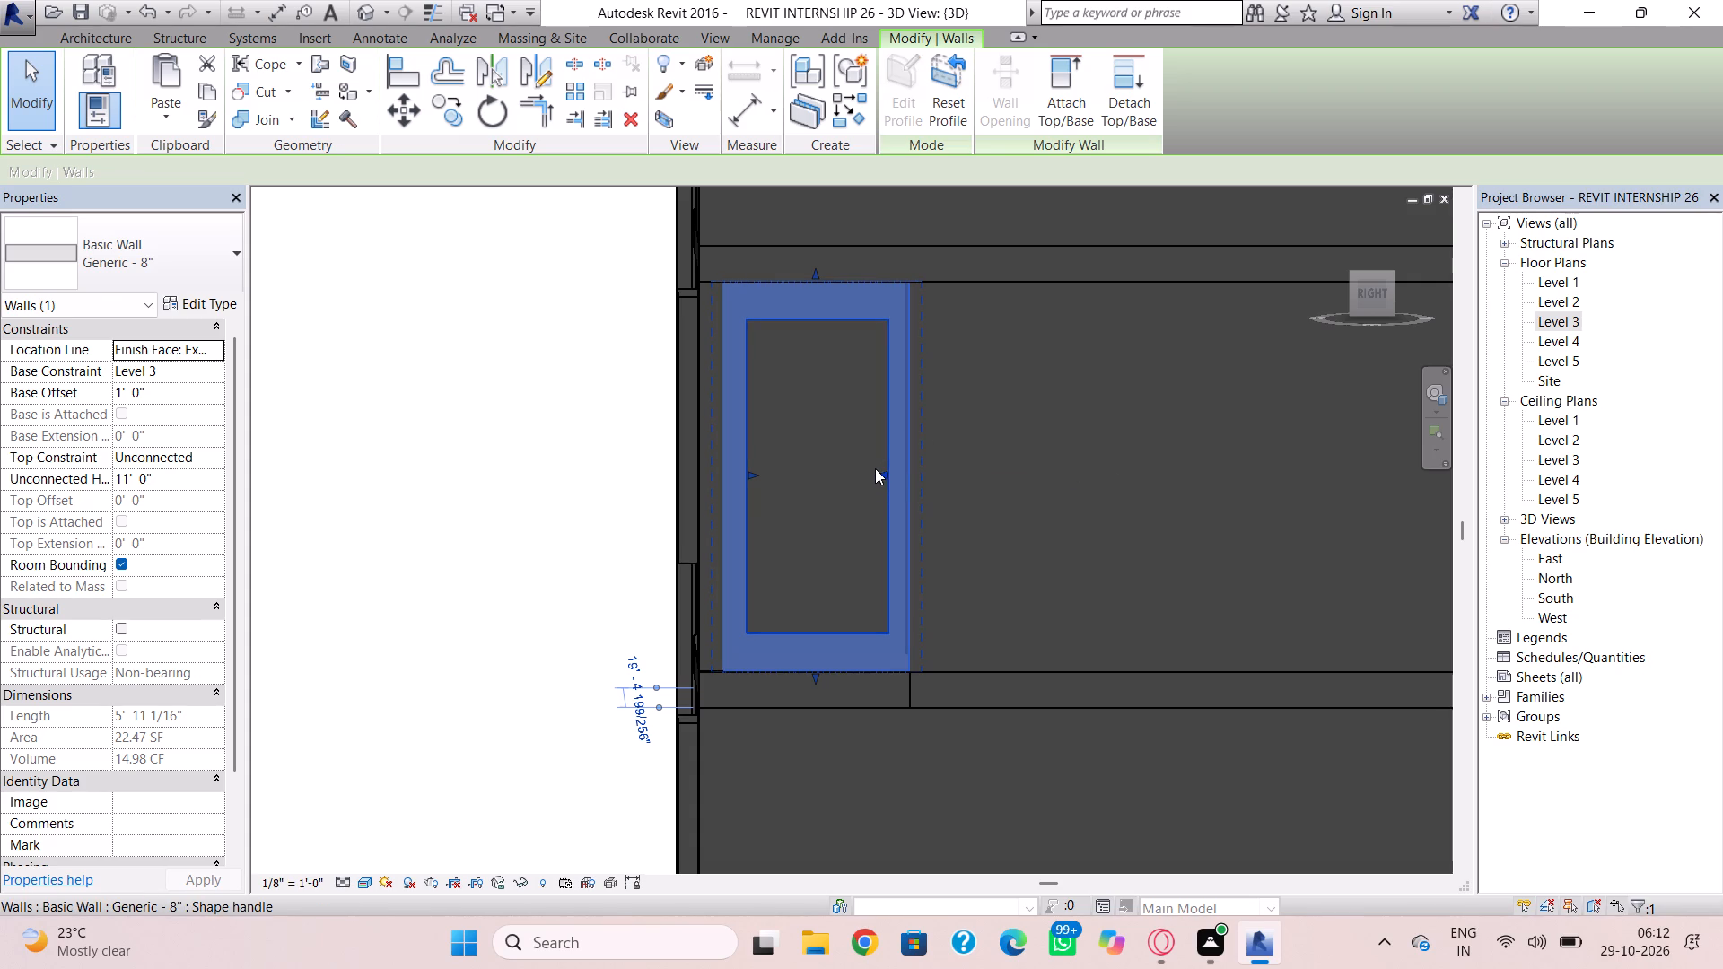
left_click(879, 473)
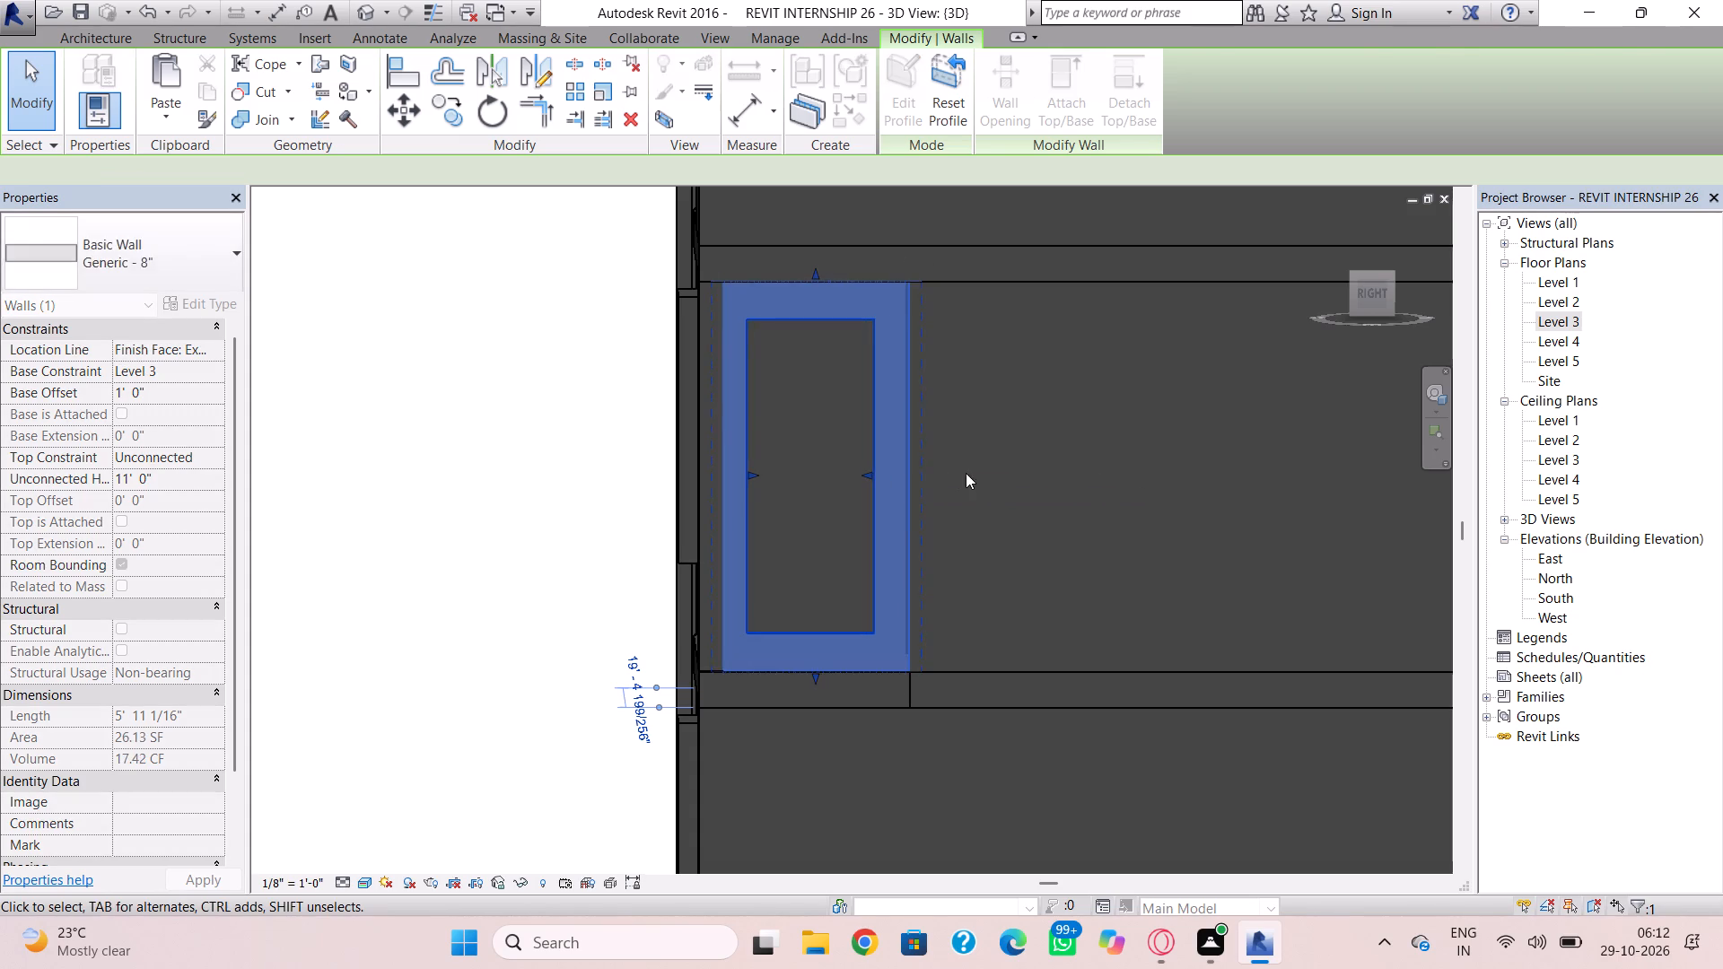
left_click(982, 476)
middle_click_drag(792, 619, 800, 307)
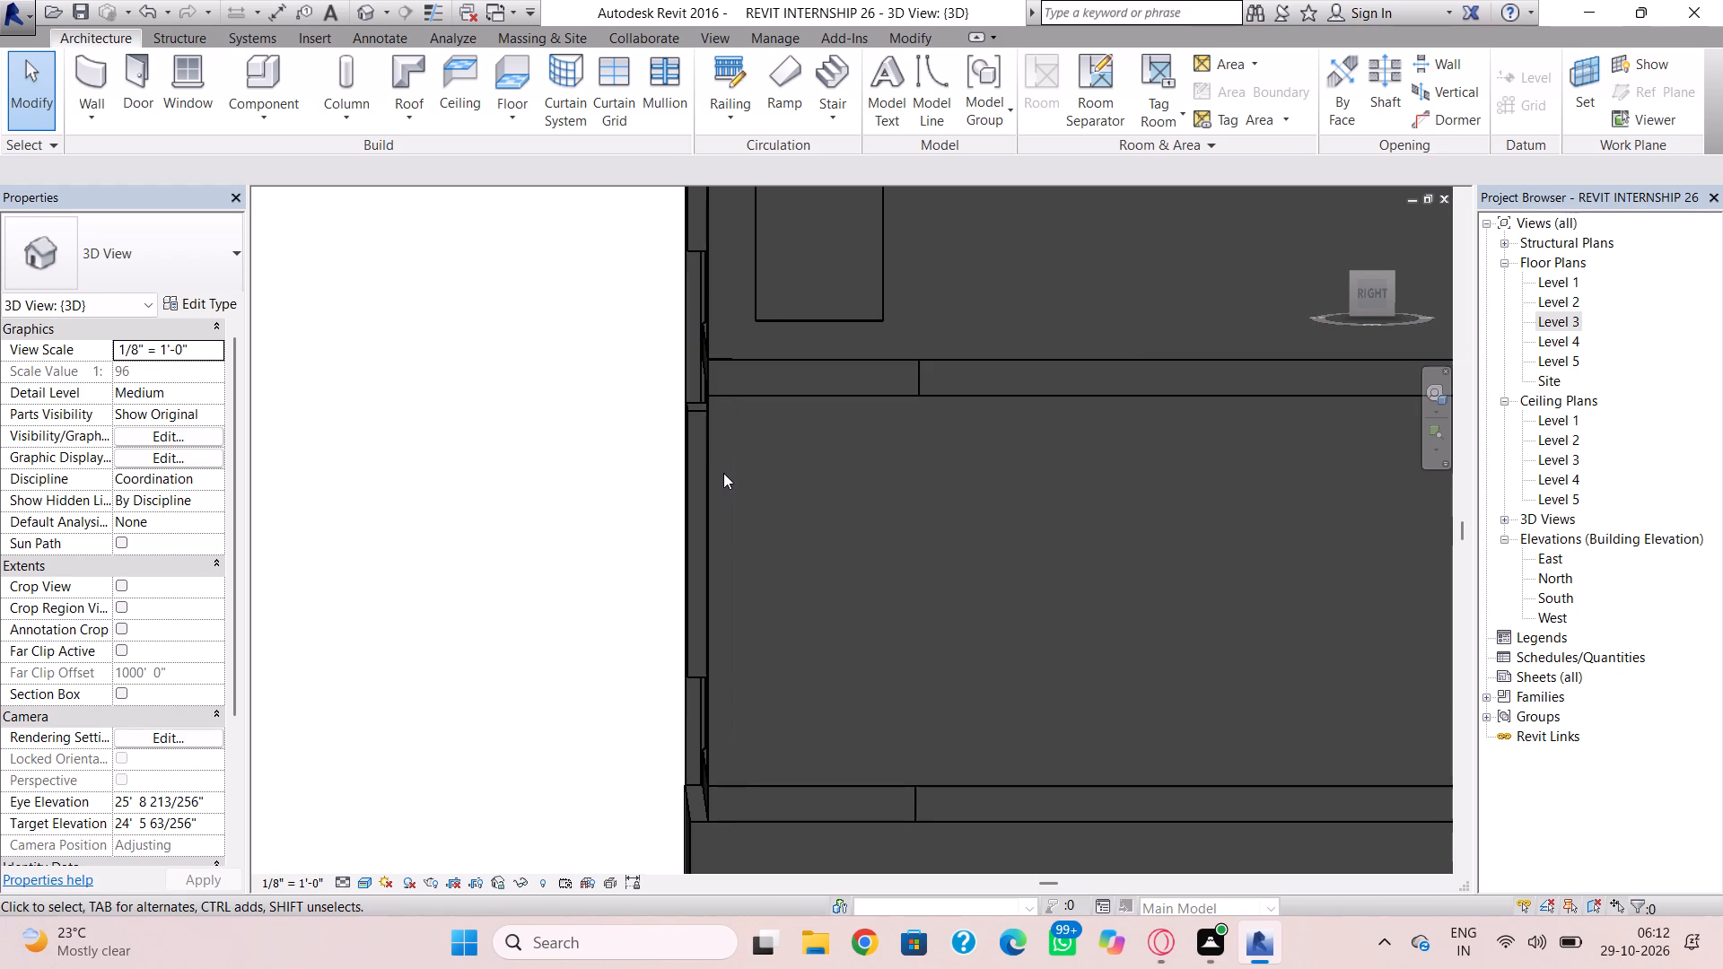
Edit the Level 2 right-side corner wall's profile, sketching a rectangular opening about 3'-6" wide by 8'-6" high inside its outline.
left_click(739, 422)
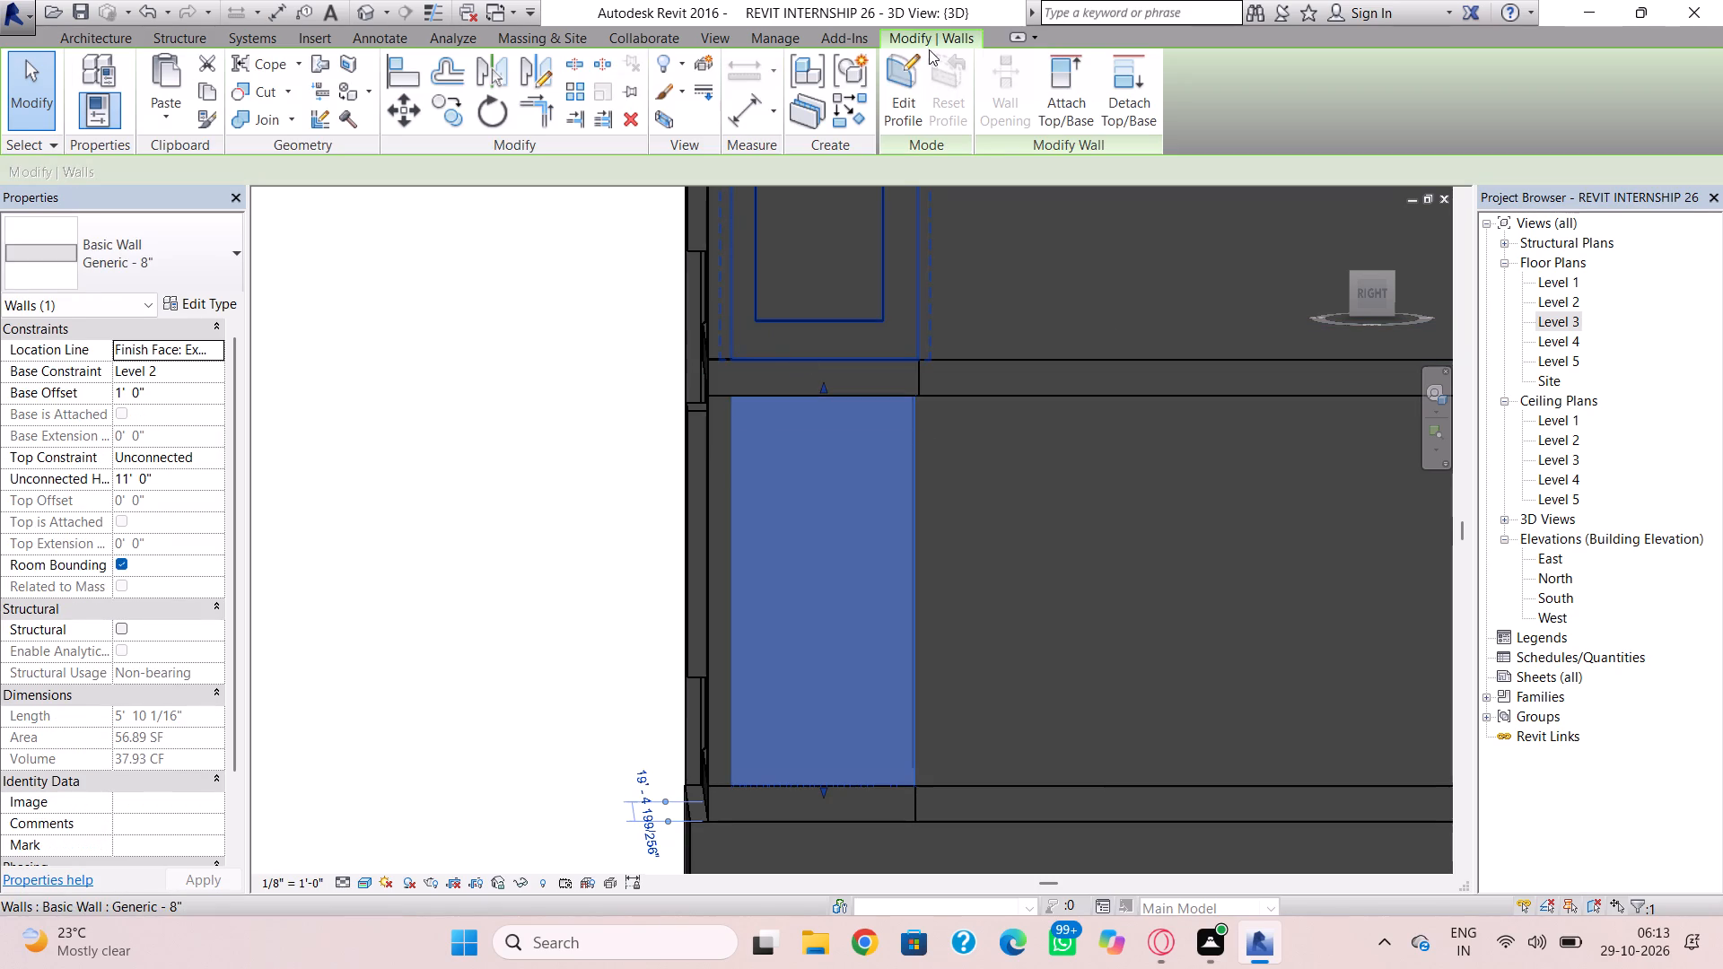
left_click(909, 54)
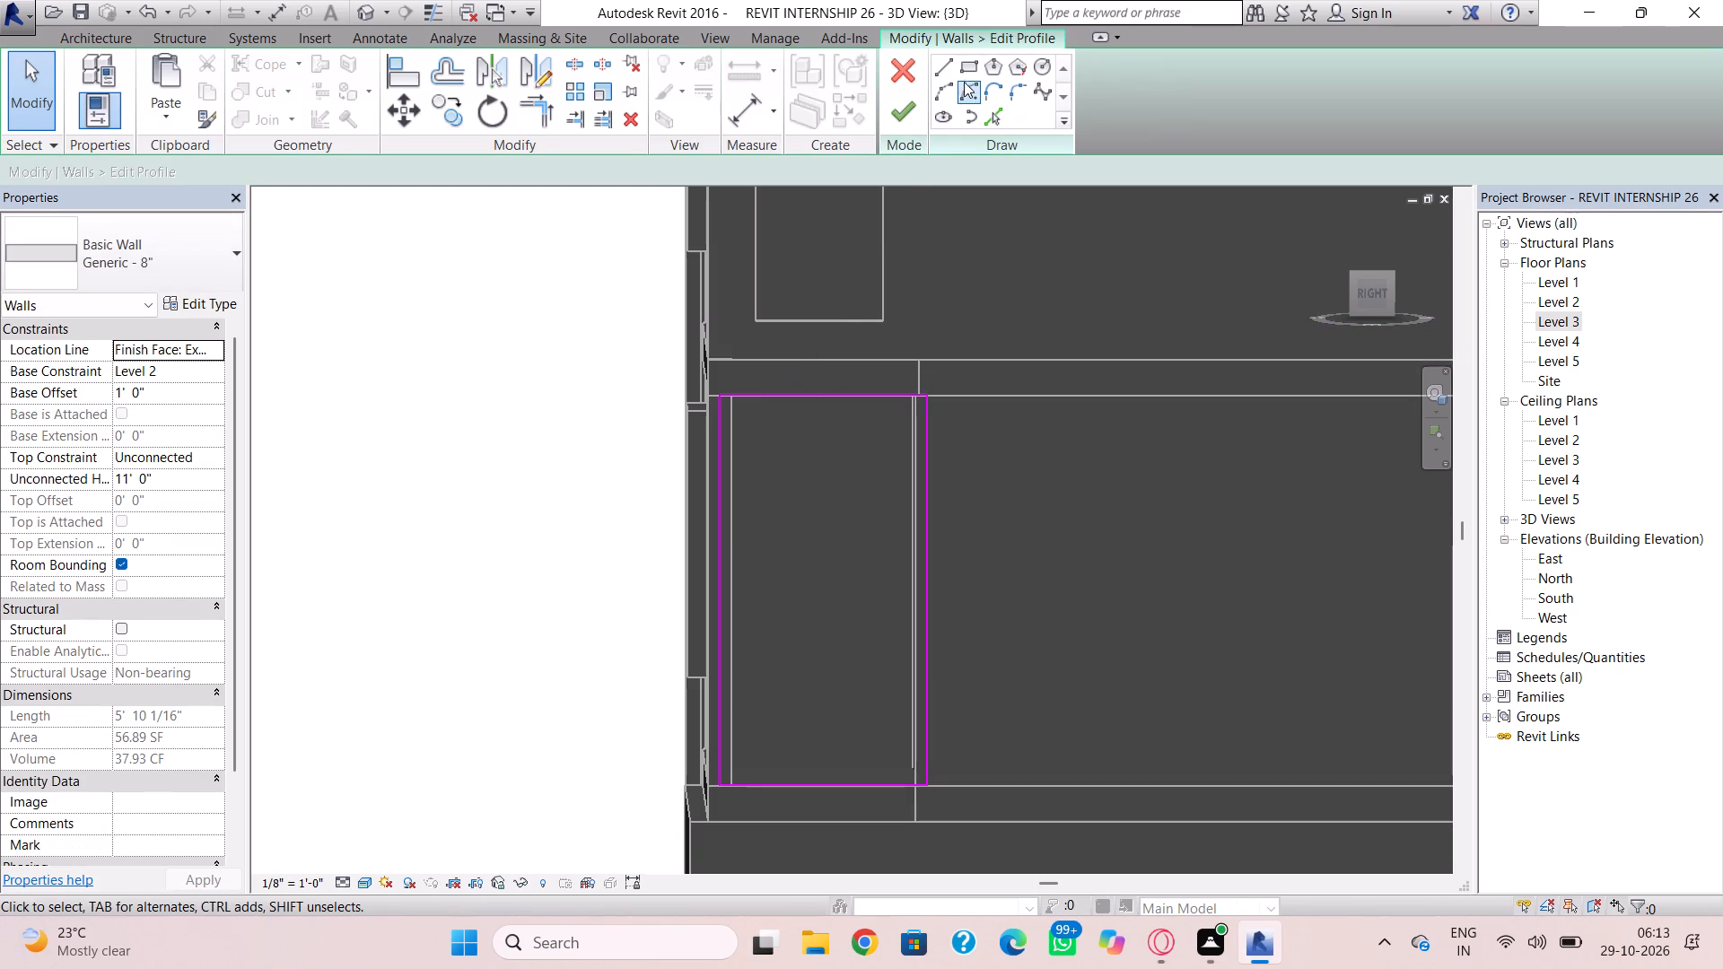
left_click(964, 70)
left_click_drag(755, 345, 753, 362)
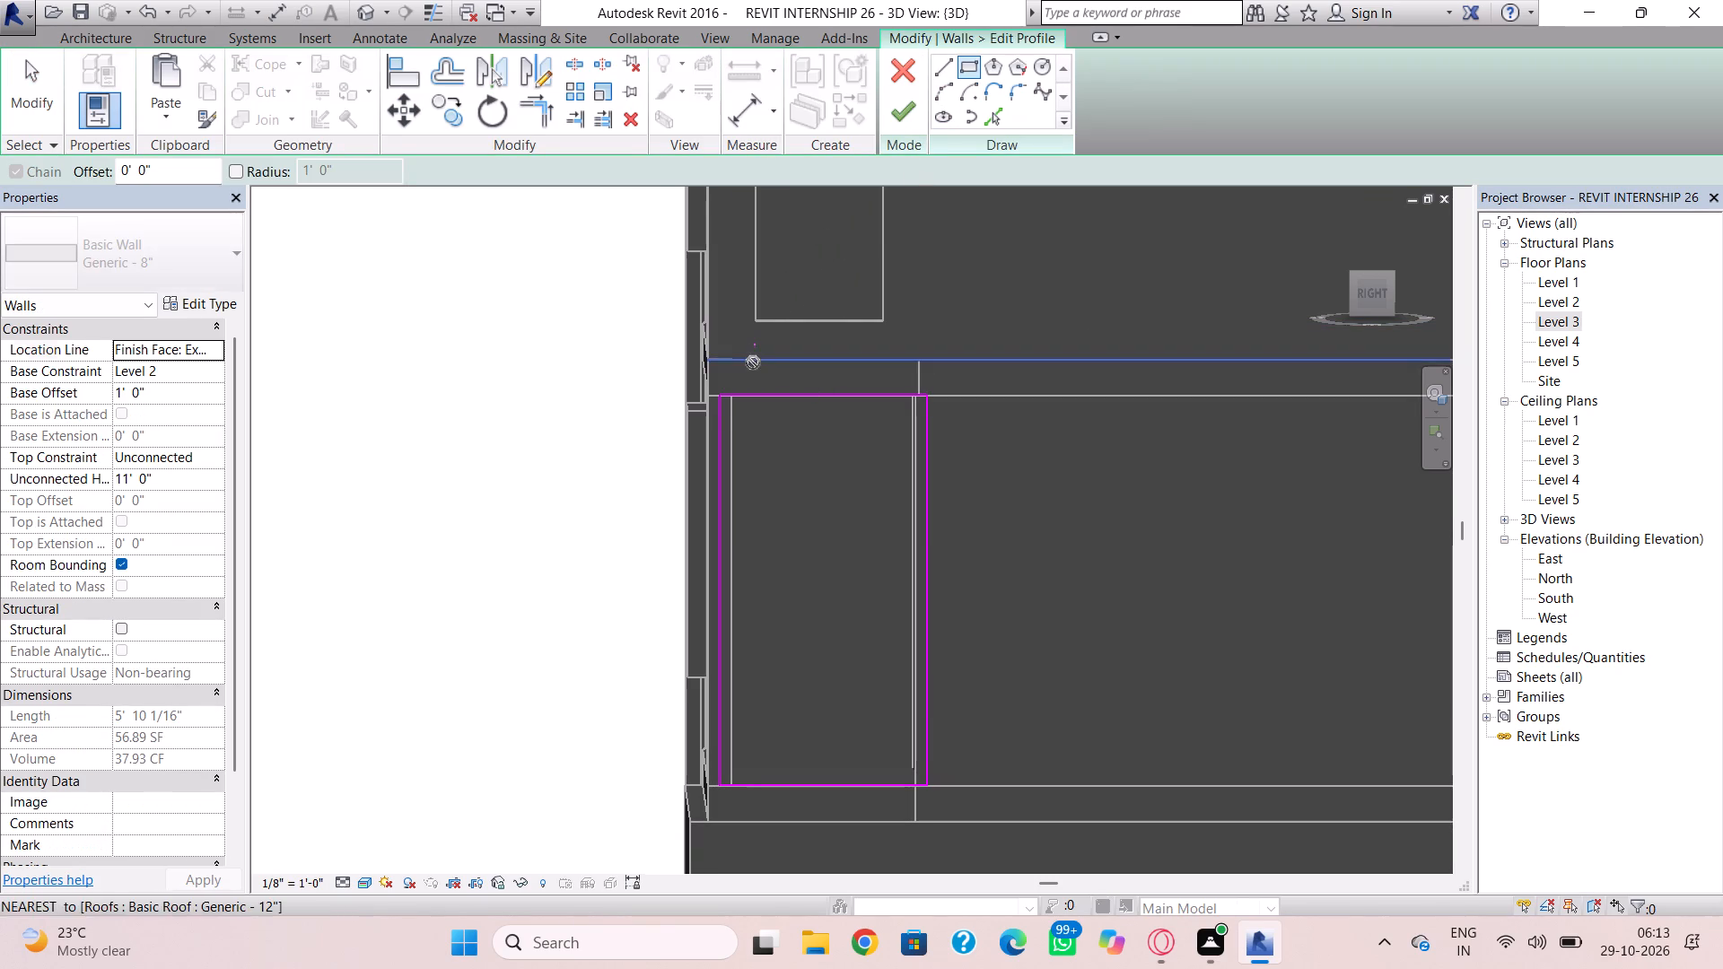
left_click_drag(753, 362, 753, 362)
key("Escape")
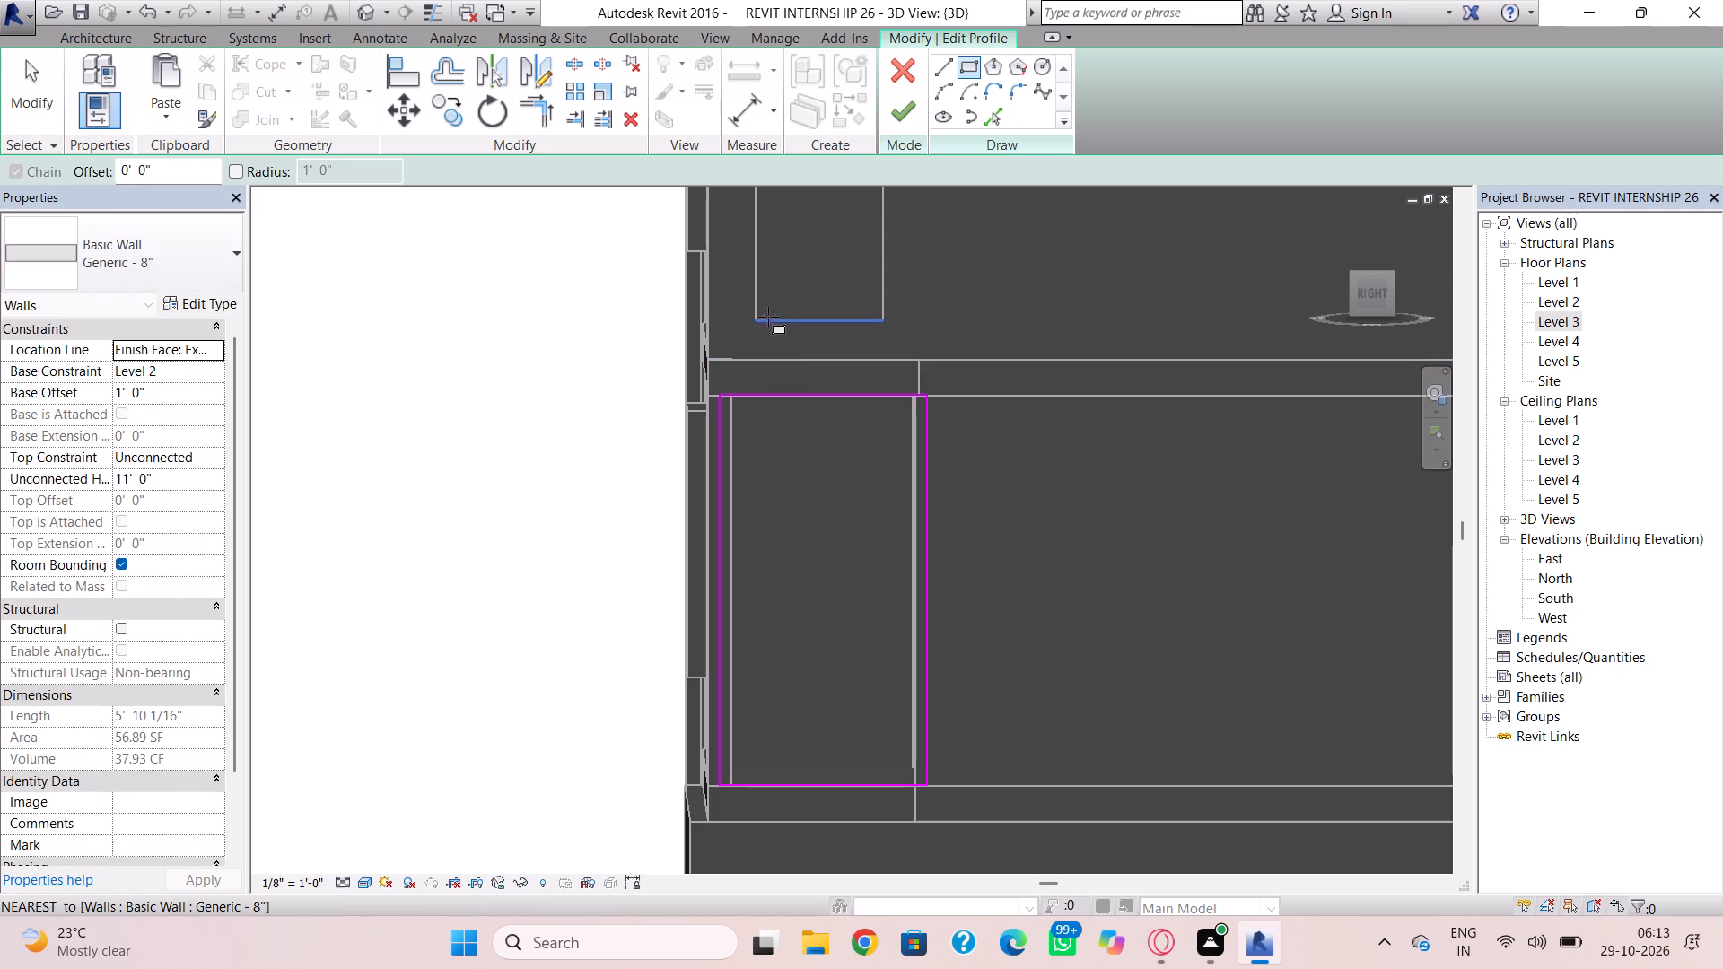
left_click(762, 433)
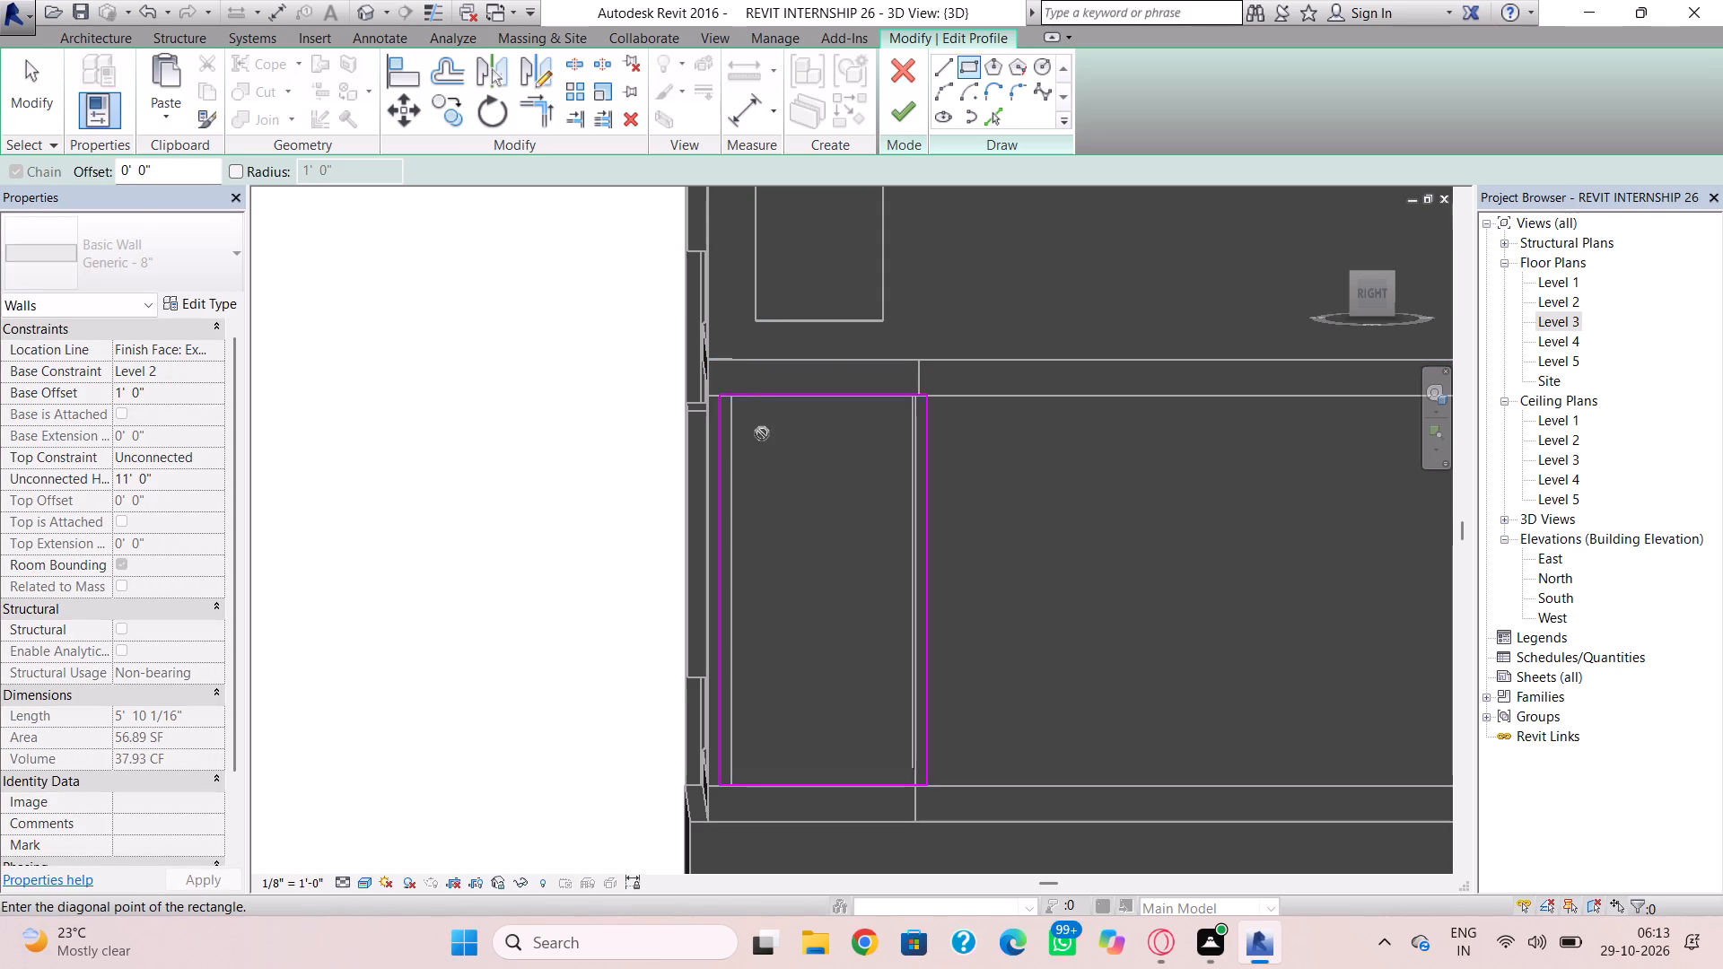
left_click(878, 743)
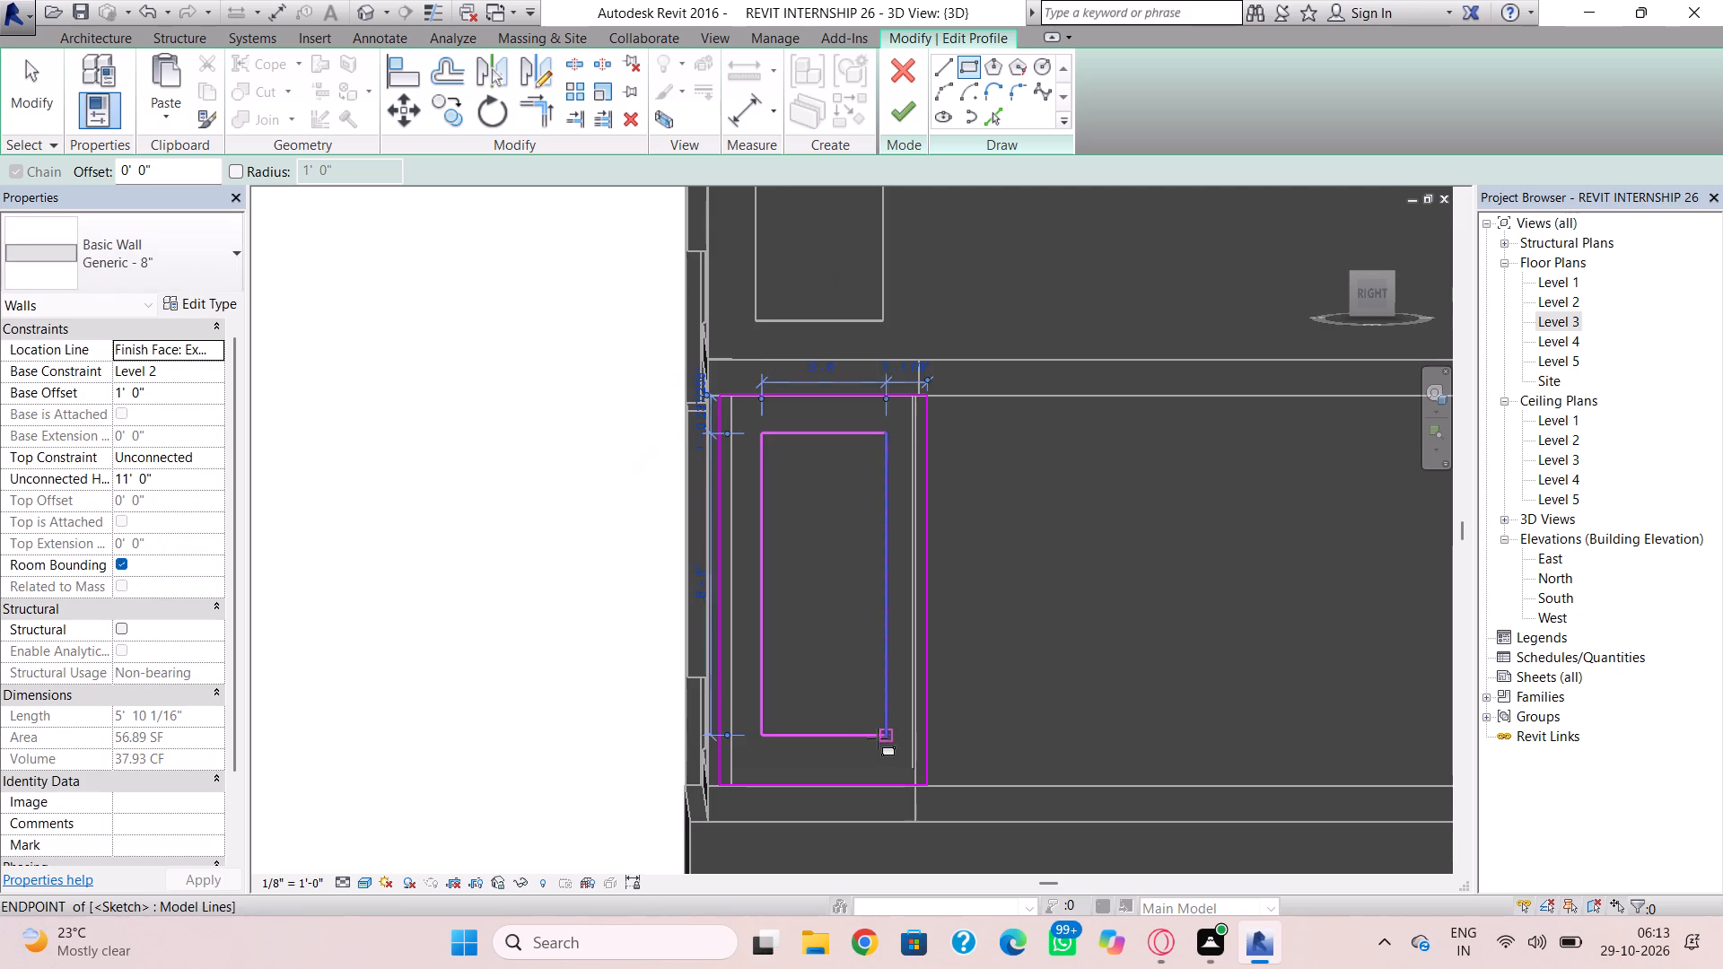
key("Escape")
key("Escape")
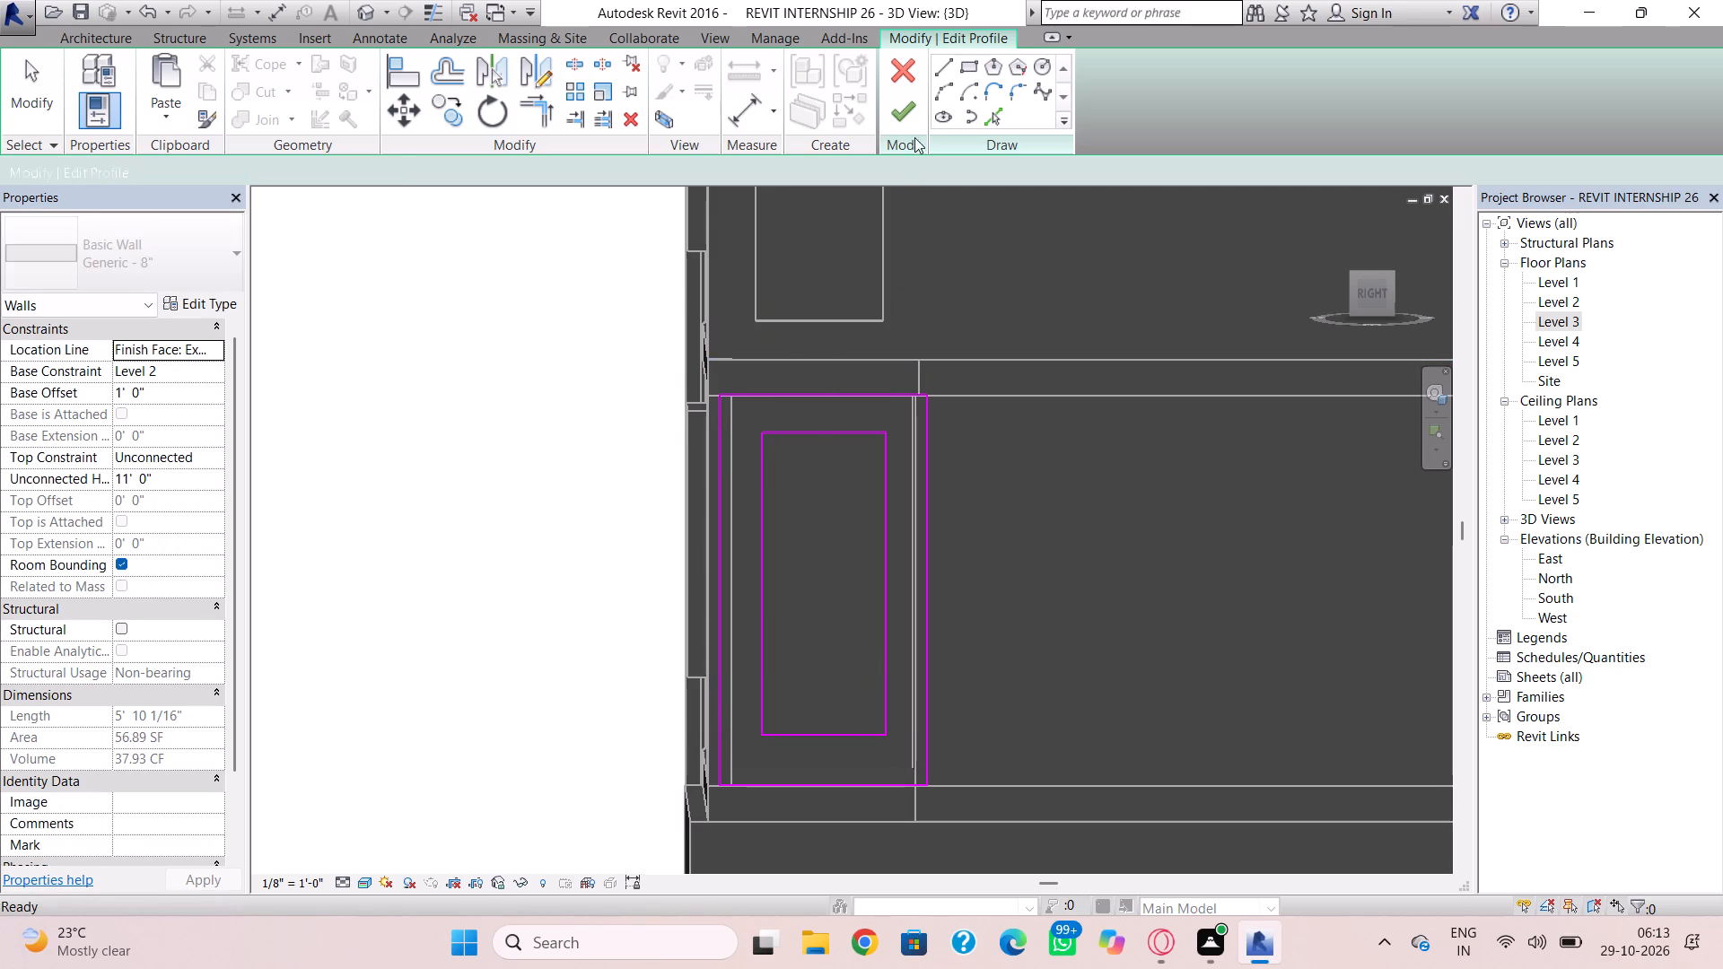
Draw a vertical guide line down from the Level 3 opening's front edge and nudge the new opening's front edge onto it.
left_click(938, 73)
scroll(773, 301, "up", 2)
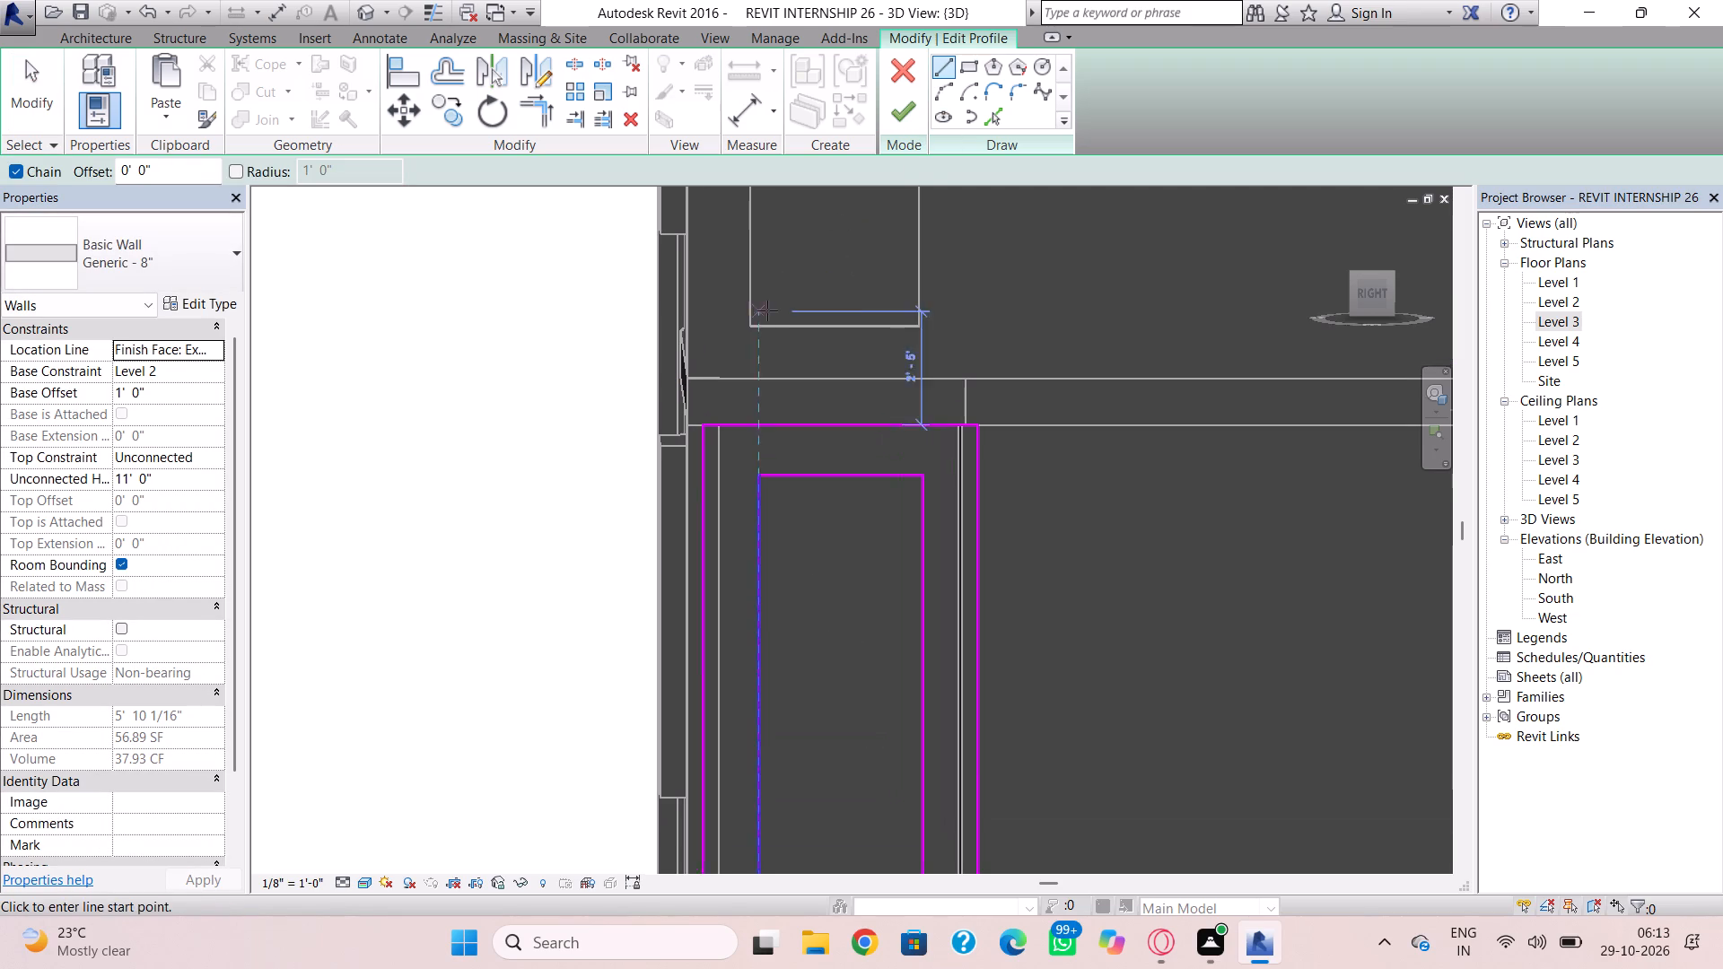
left_click(750, 325)
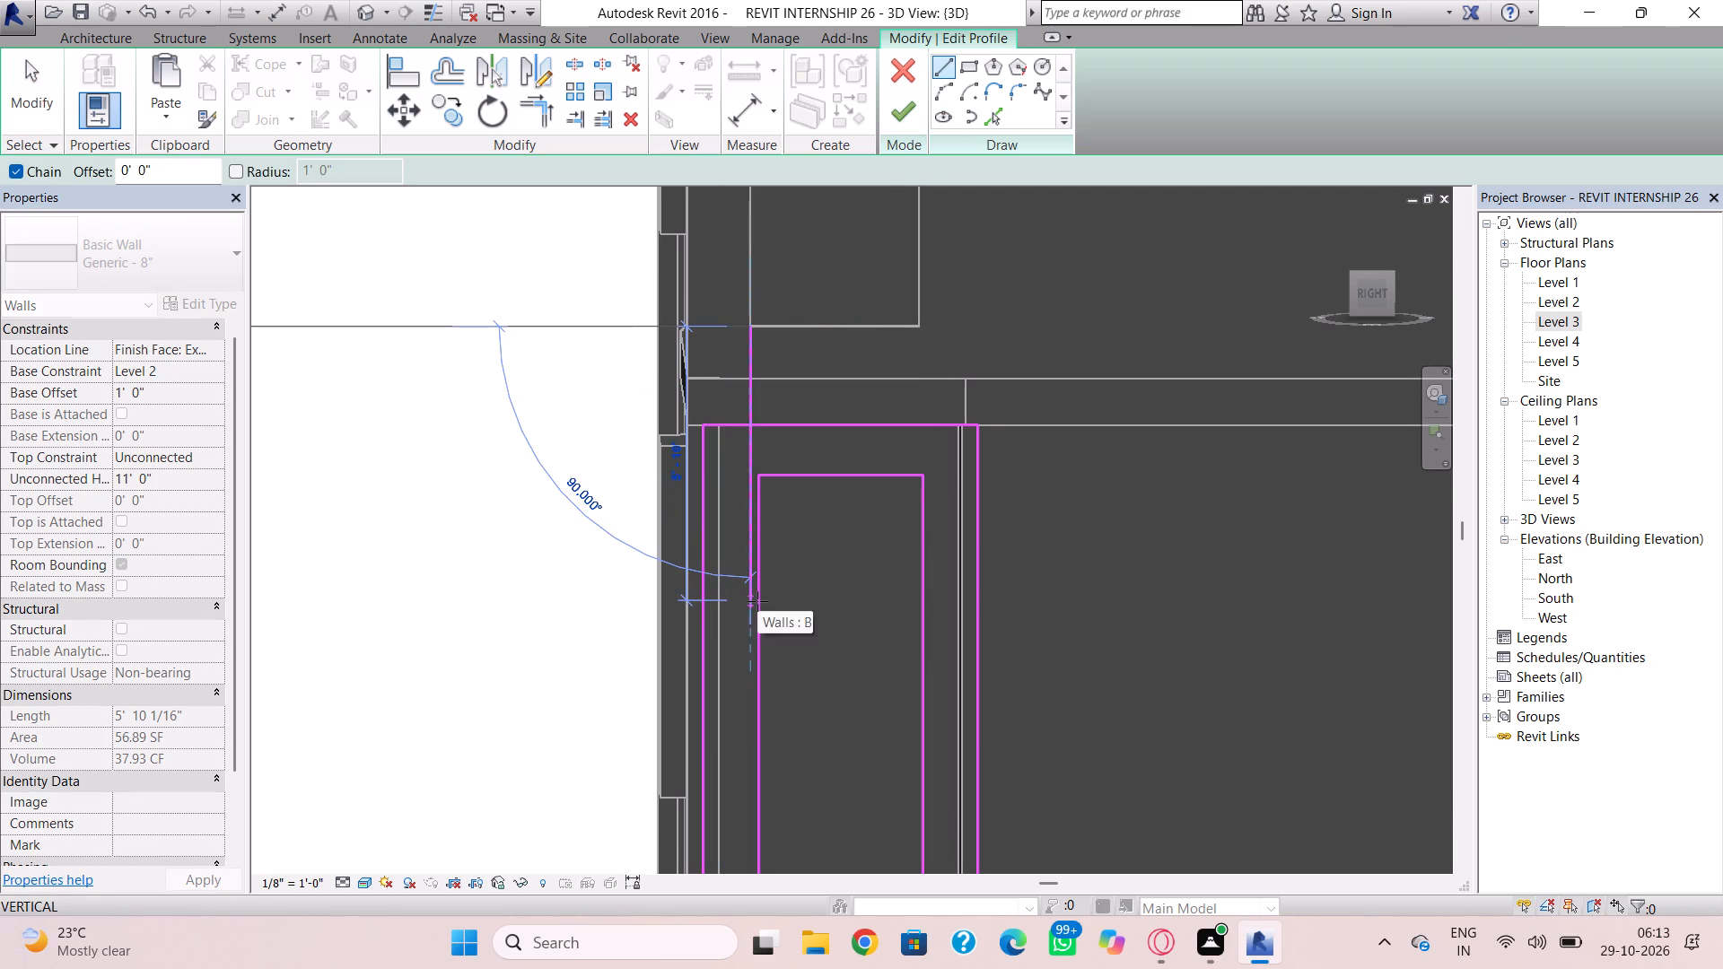
left_click(757, 601)
key("Escape")
key("Escape")
left_click(762, 643)
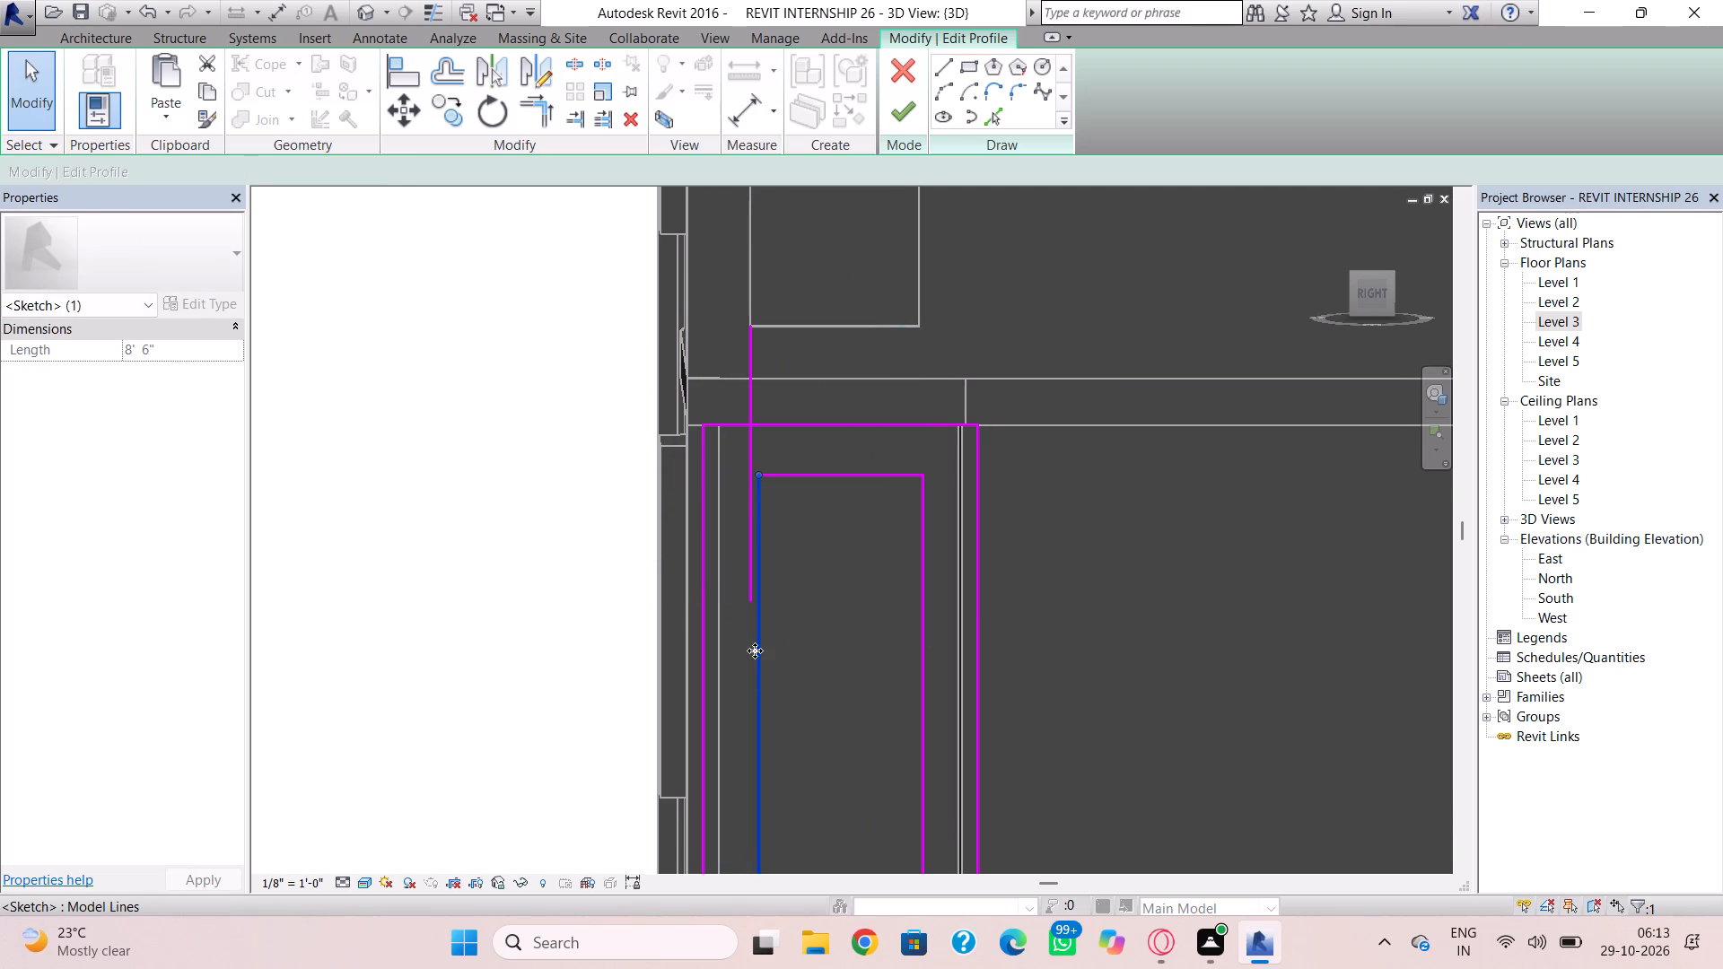
key("Left")
key("Left")
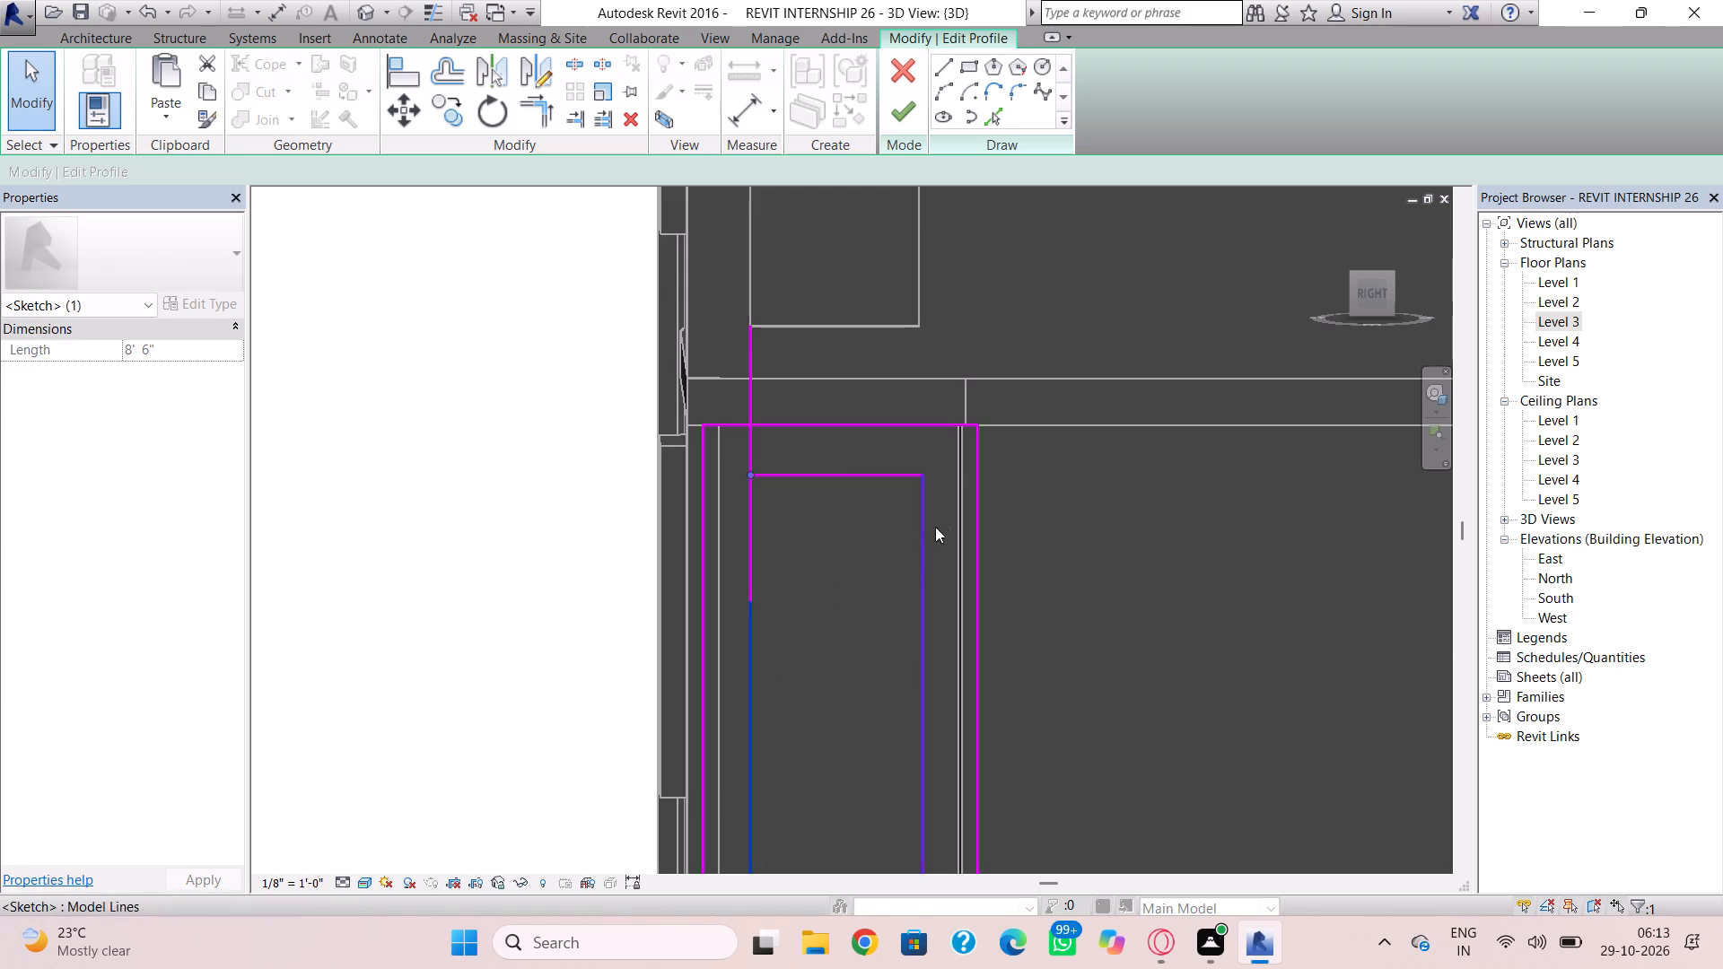
Draw a vertical guide line down from the Level 3 opening's rear edge and nudge the new opening's rear edge into line with it.
left_click(940, 65)
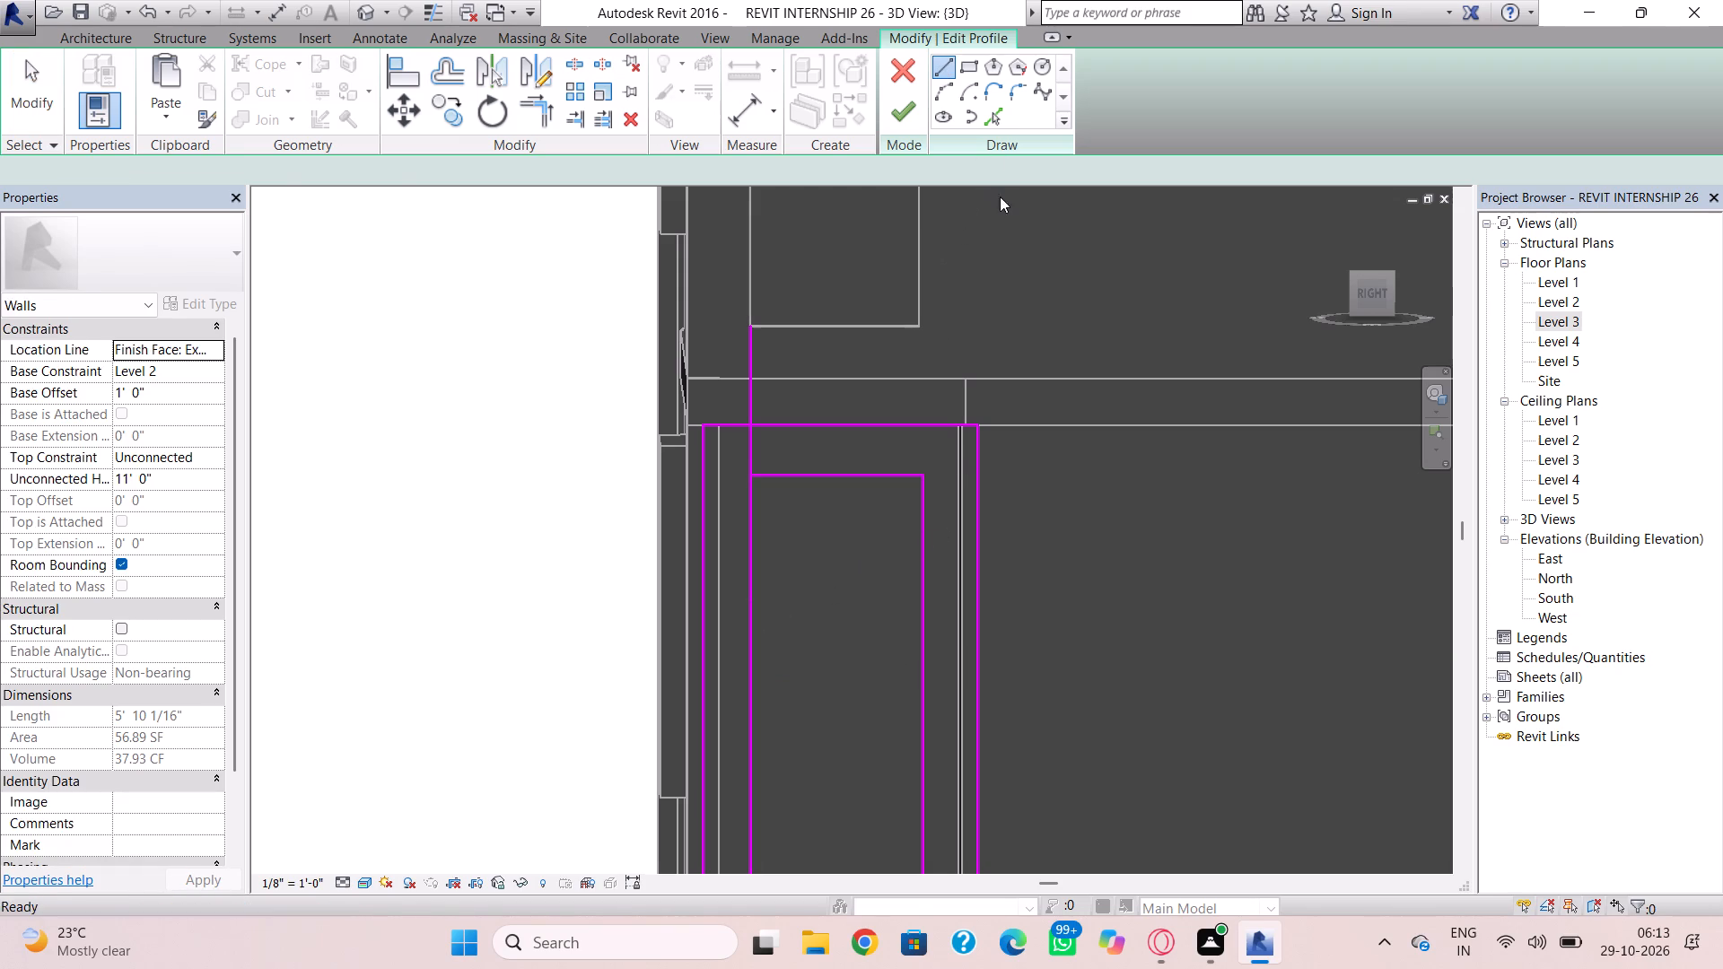
left_click(926, 323)
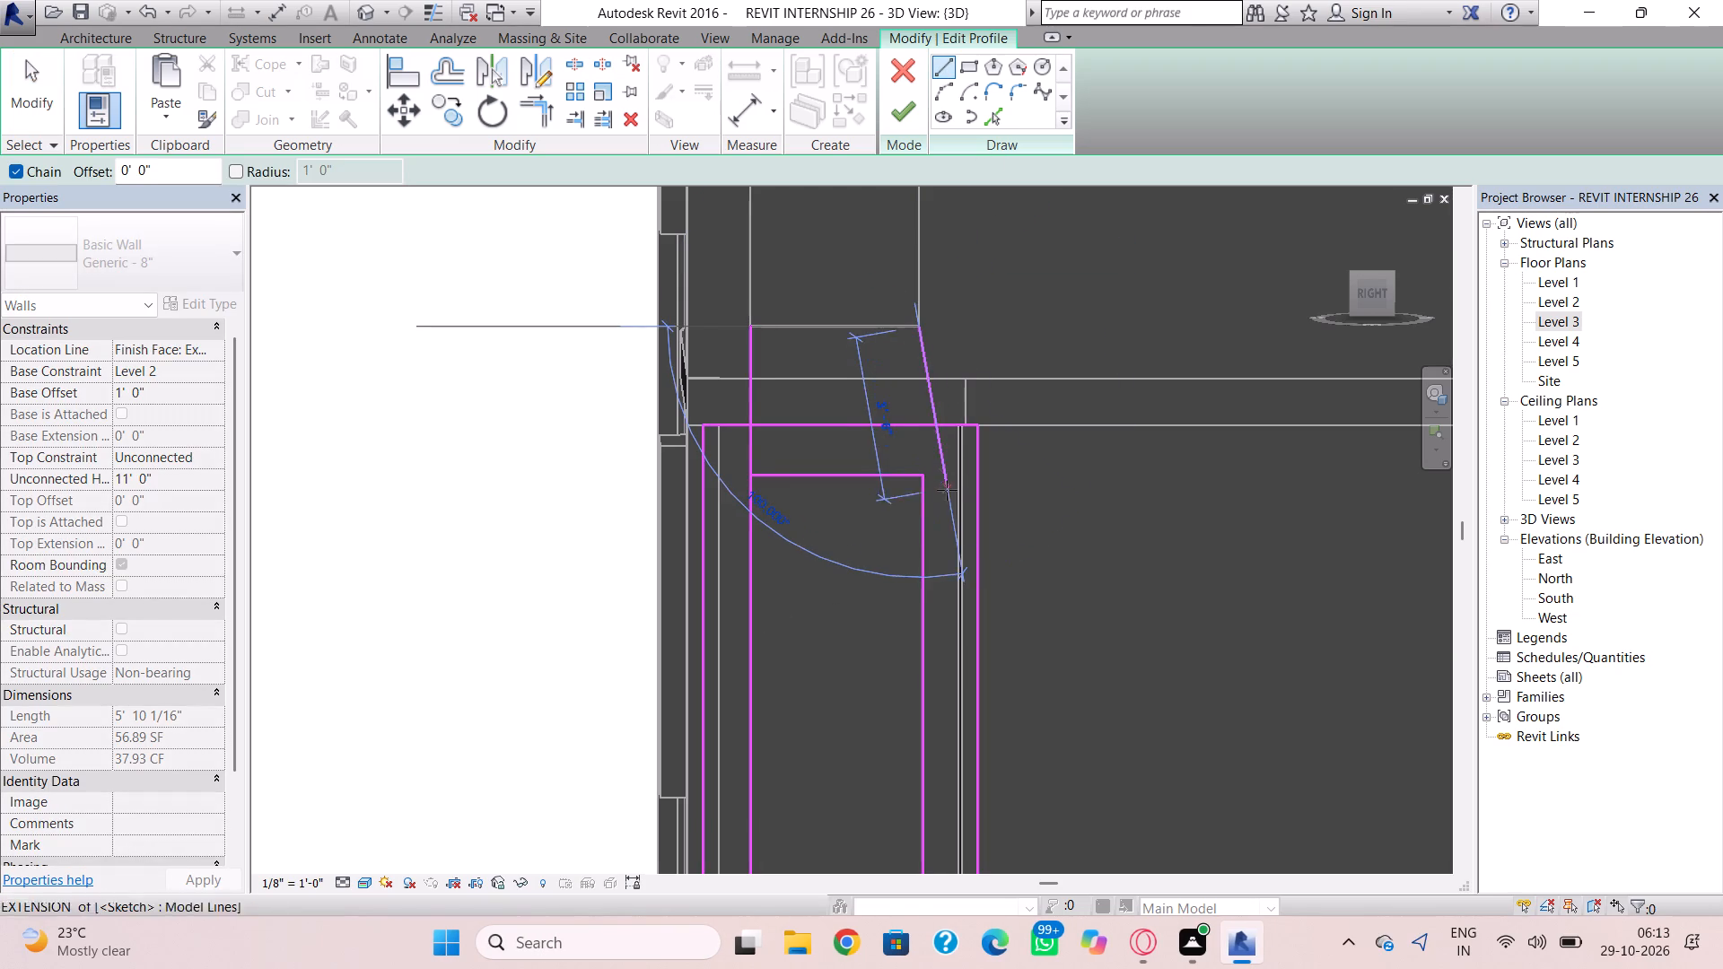
left_click(923, 606)
key("Escape")
key("Escape")
left_click(919, 642)
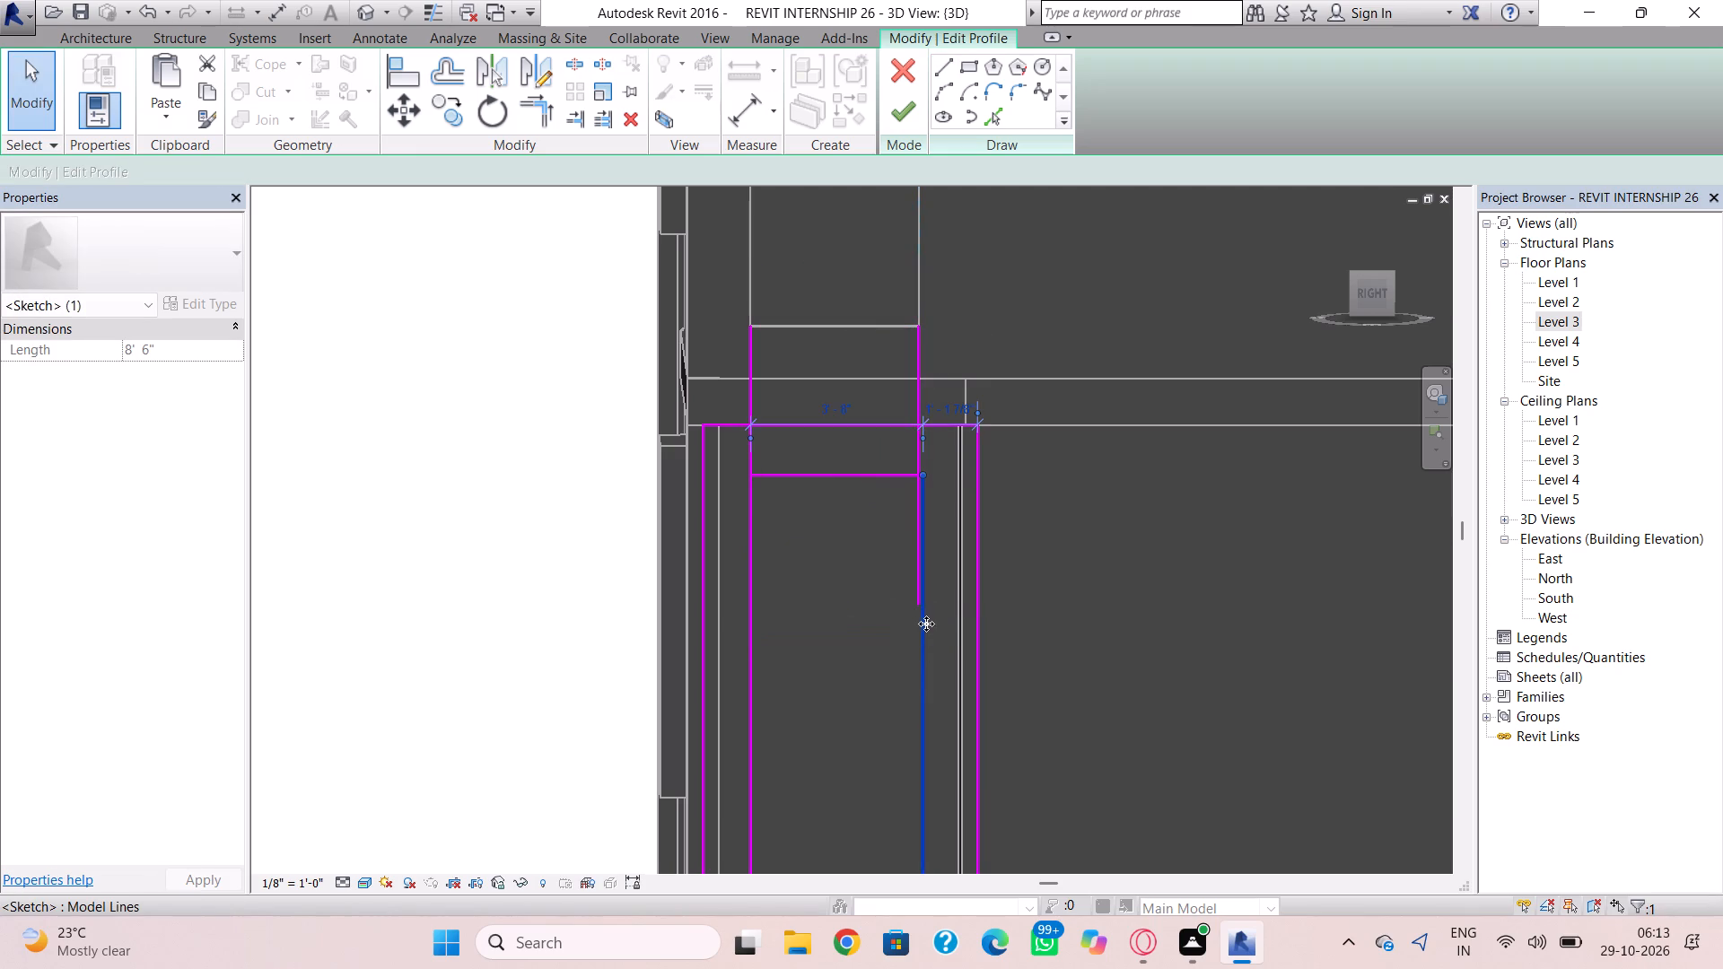
scroll(926, 587, "up", 4)
key("Left")
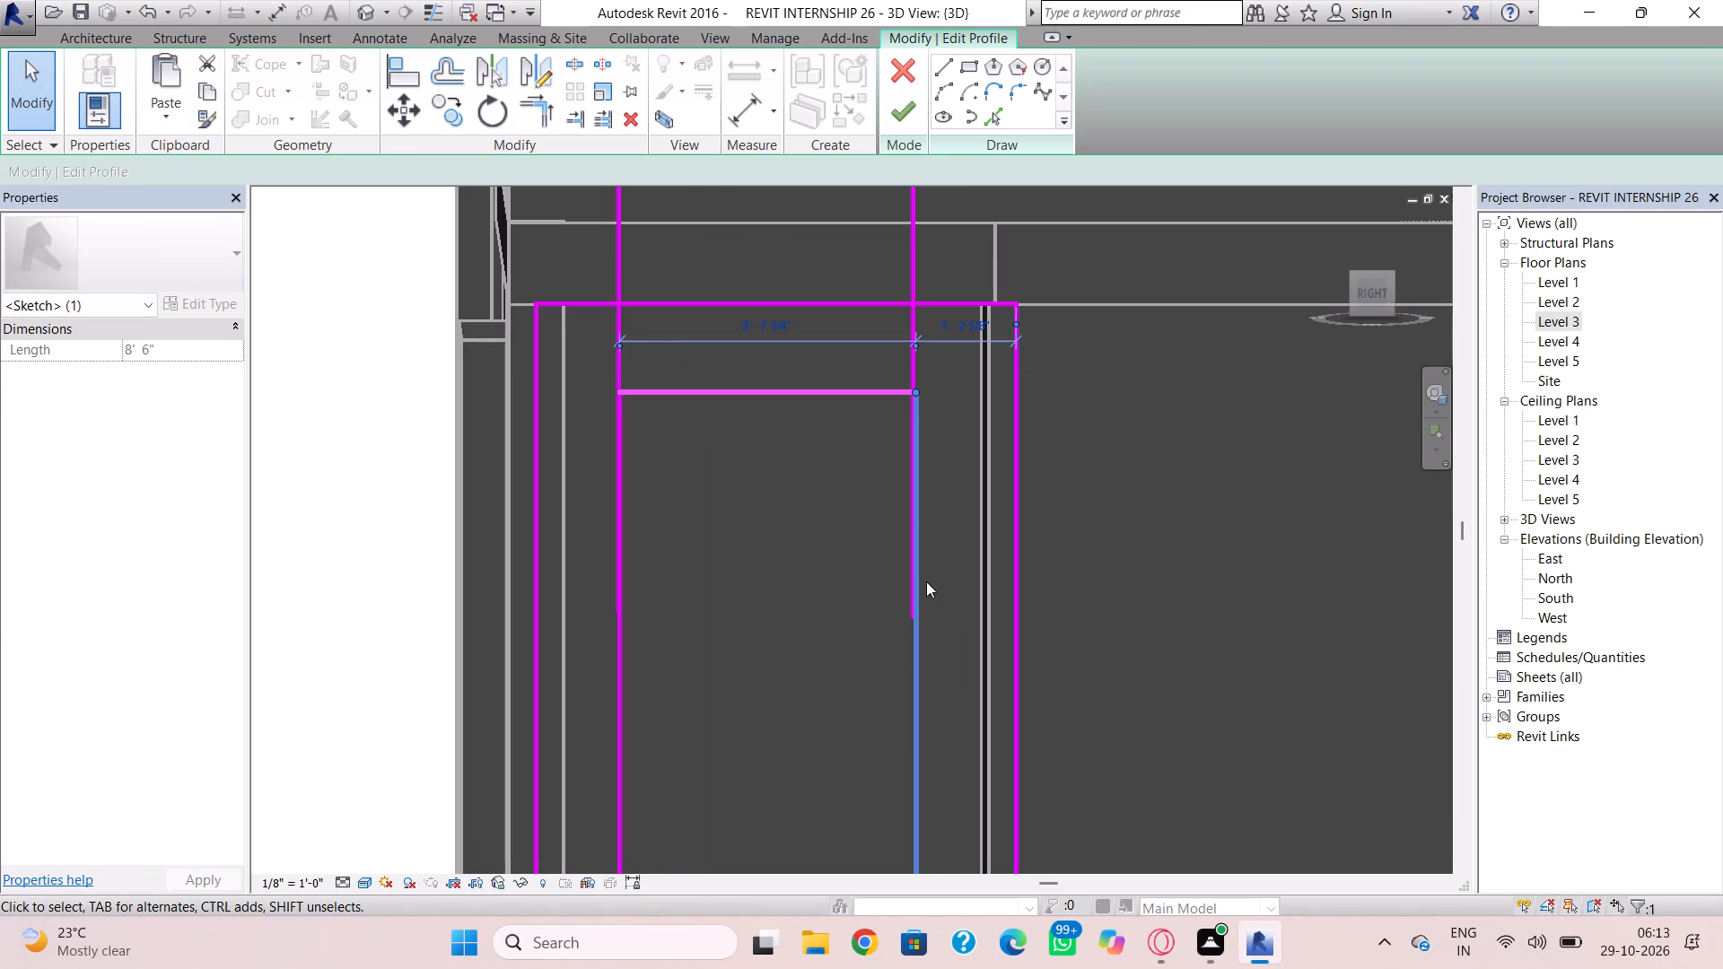
scroll(925, 579, "up", 2)
key("Left")
scroll(920, 568, "up", 4)
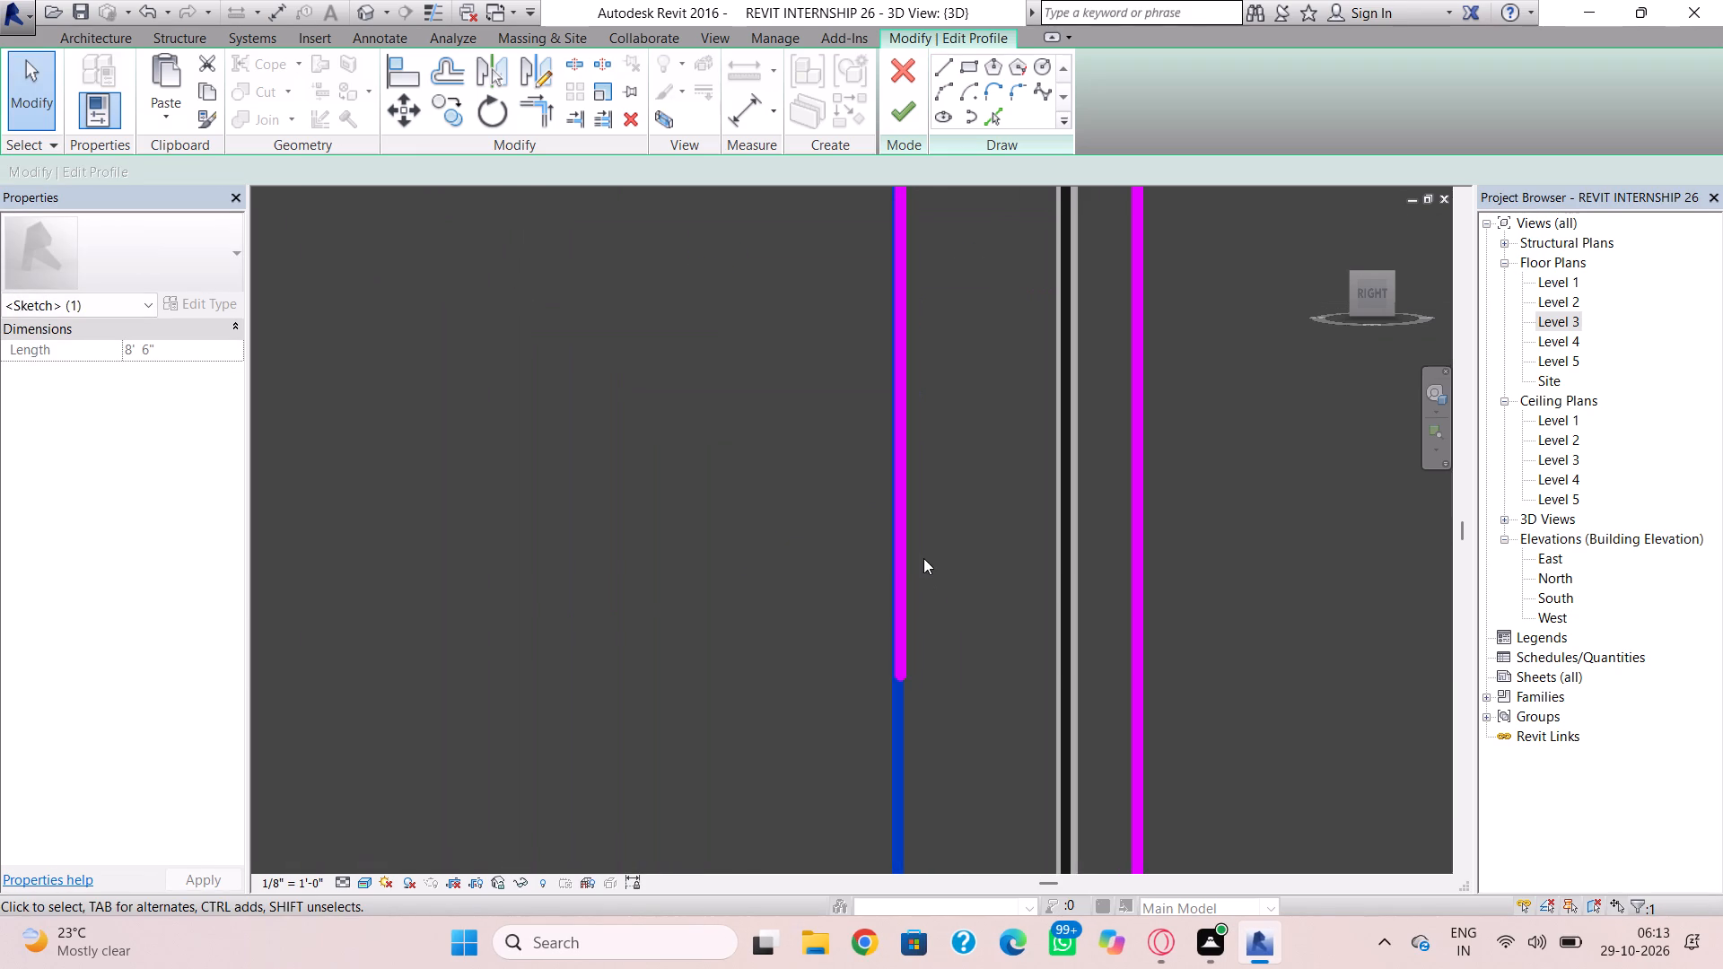
scroll(907, 532, "up", 6)
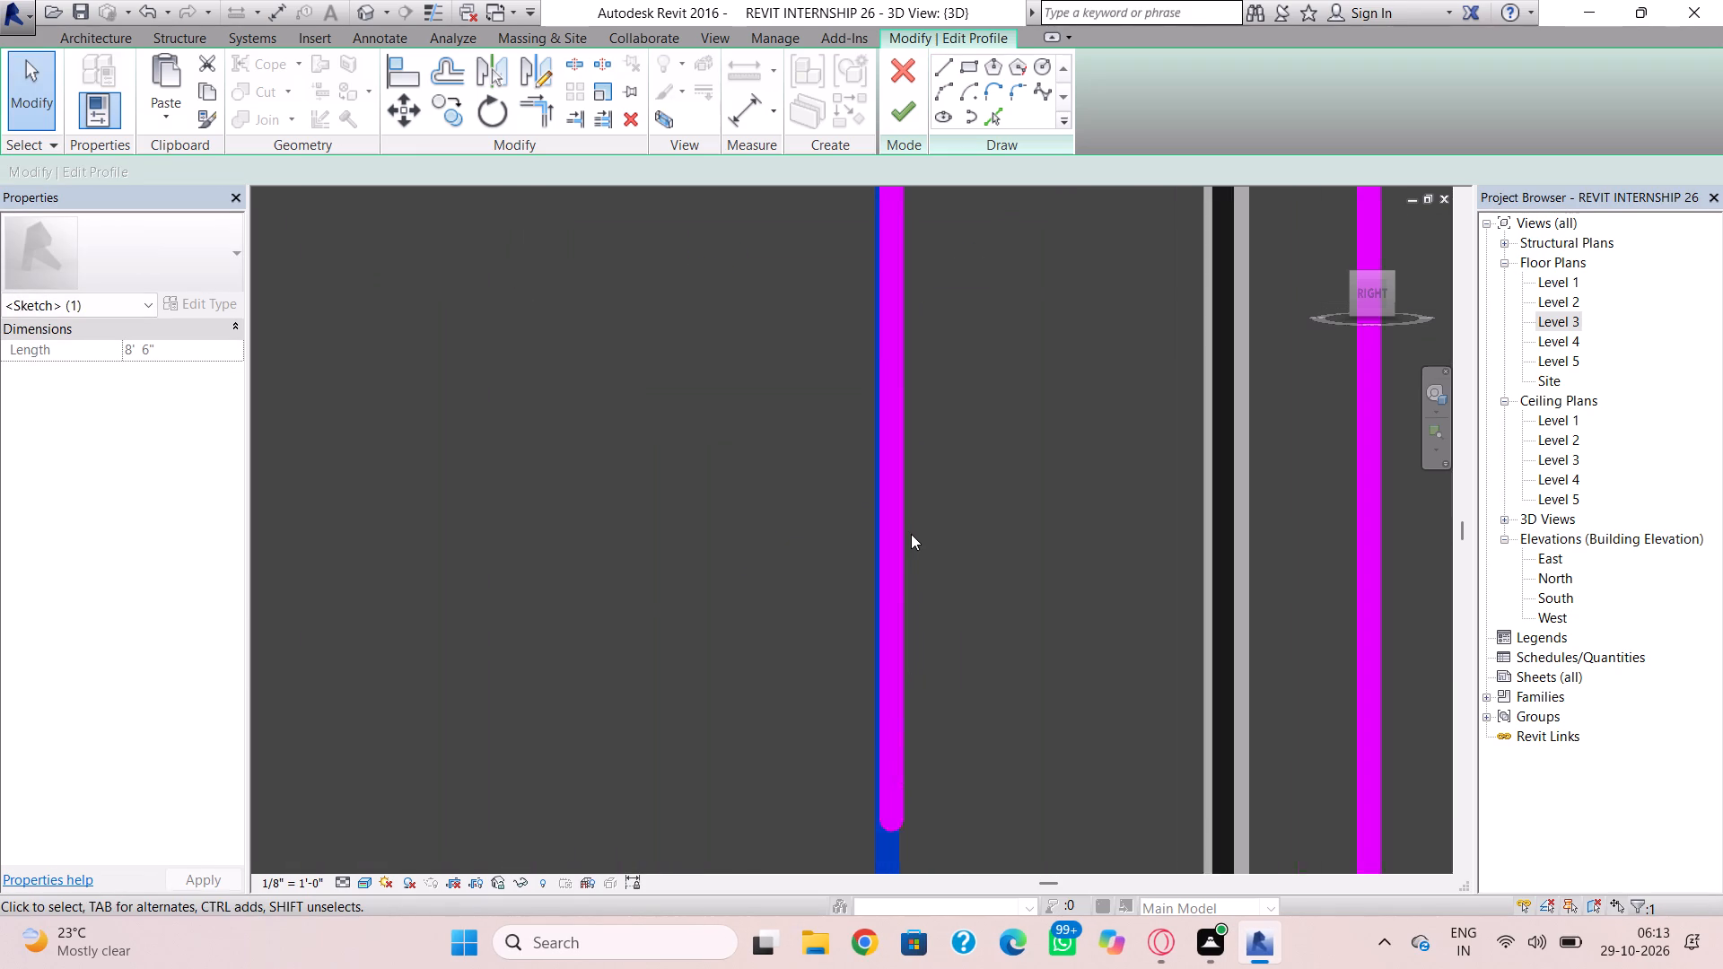
key("Right")
scroll(919, 520, "down", 5)
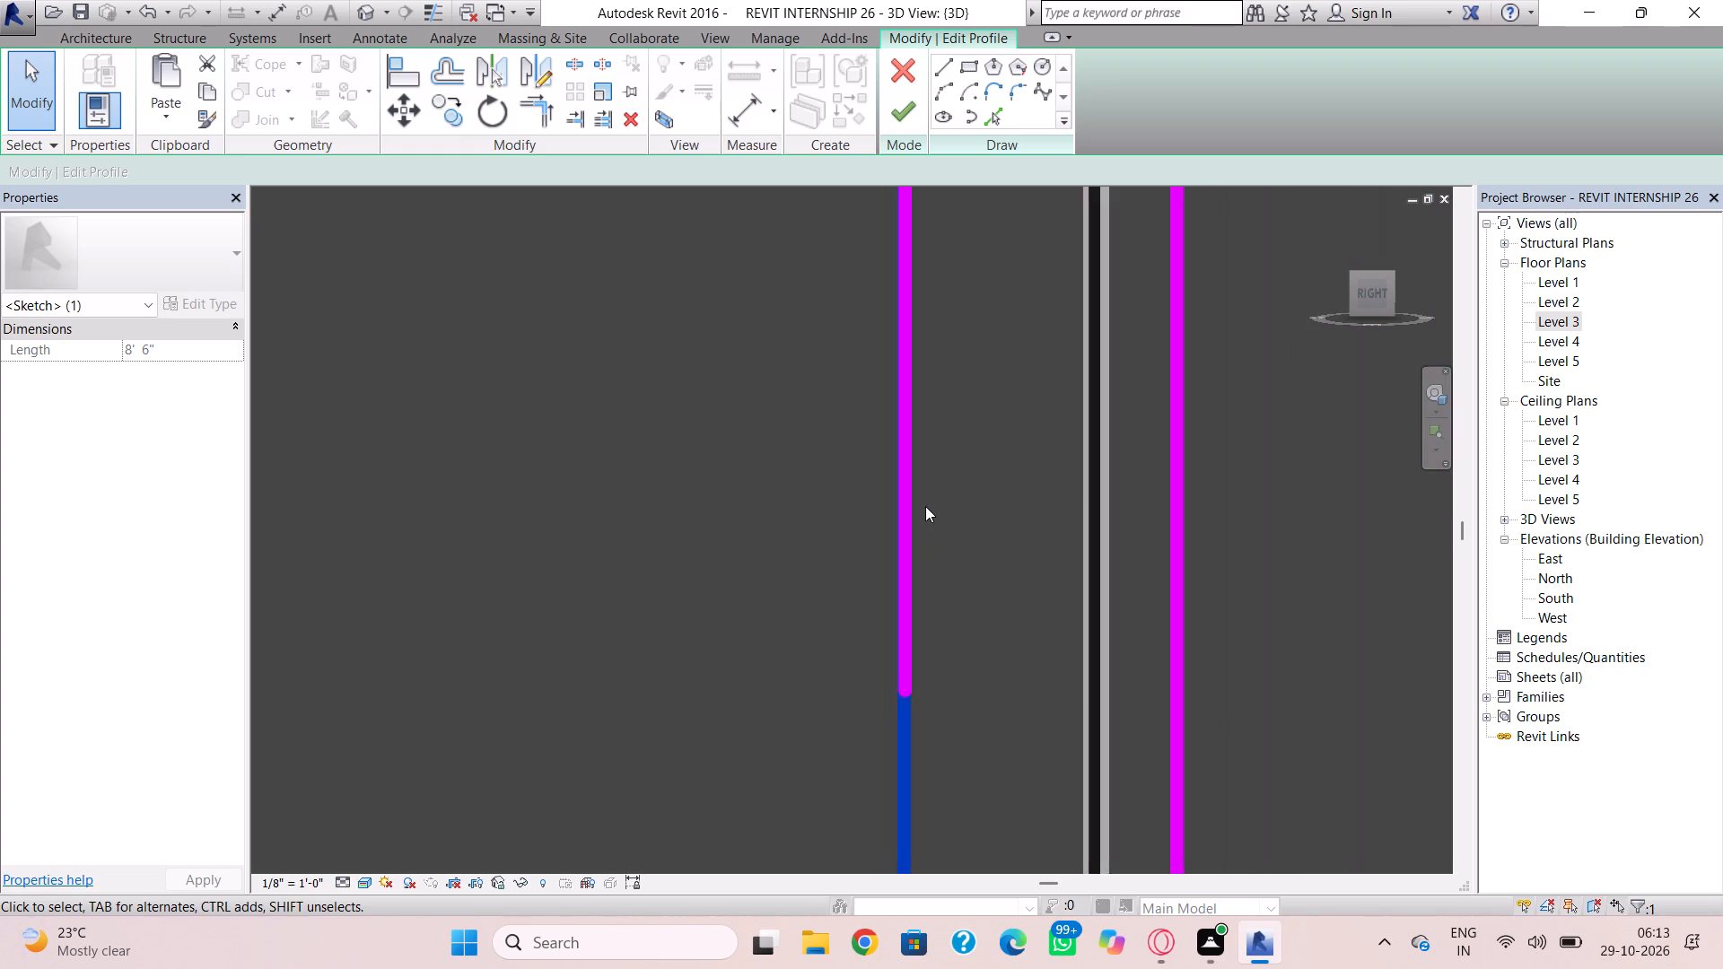
scroll(914, 528, "down", 10)
key("Escape")
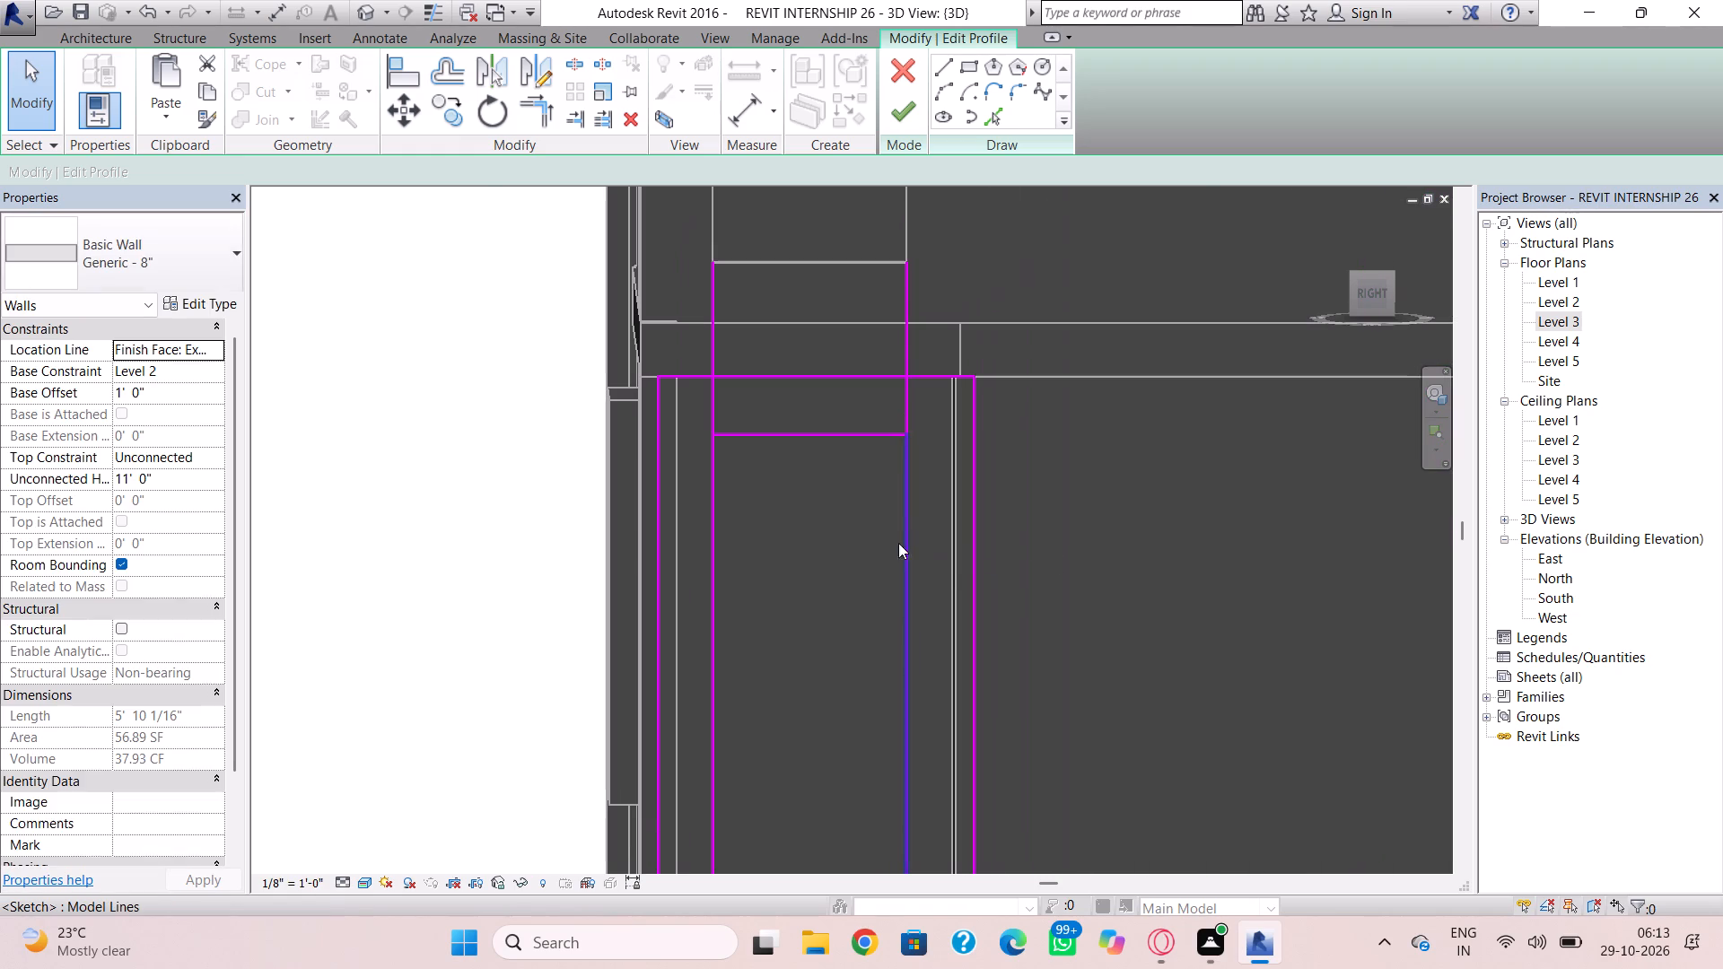
Delete both vertical guide lines from the sketch and finish the Level 2 wall's profile edit.
scroll(888, 545, "down", 2)
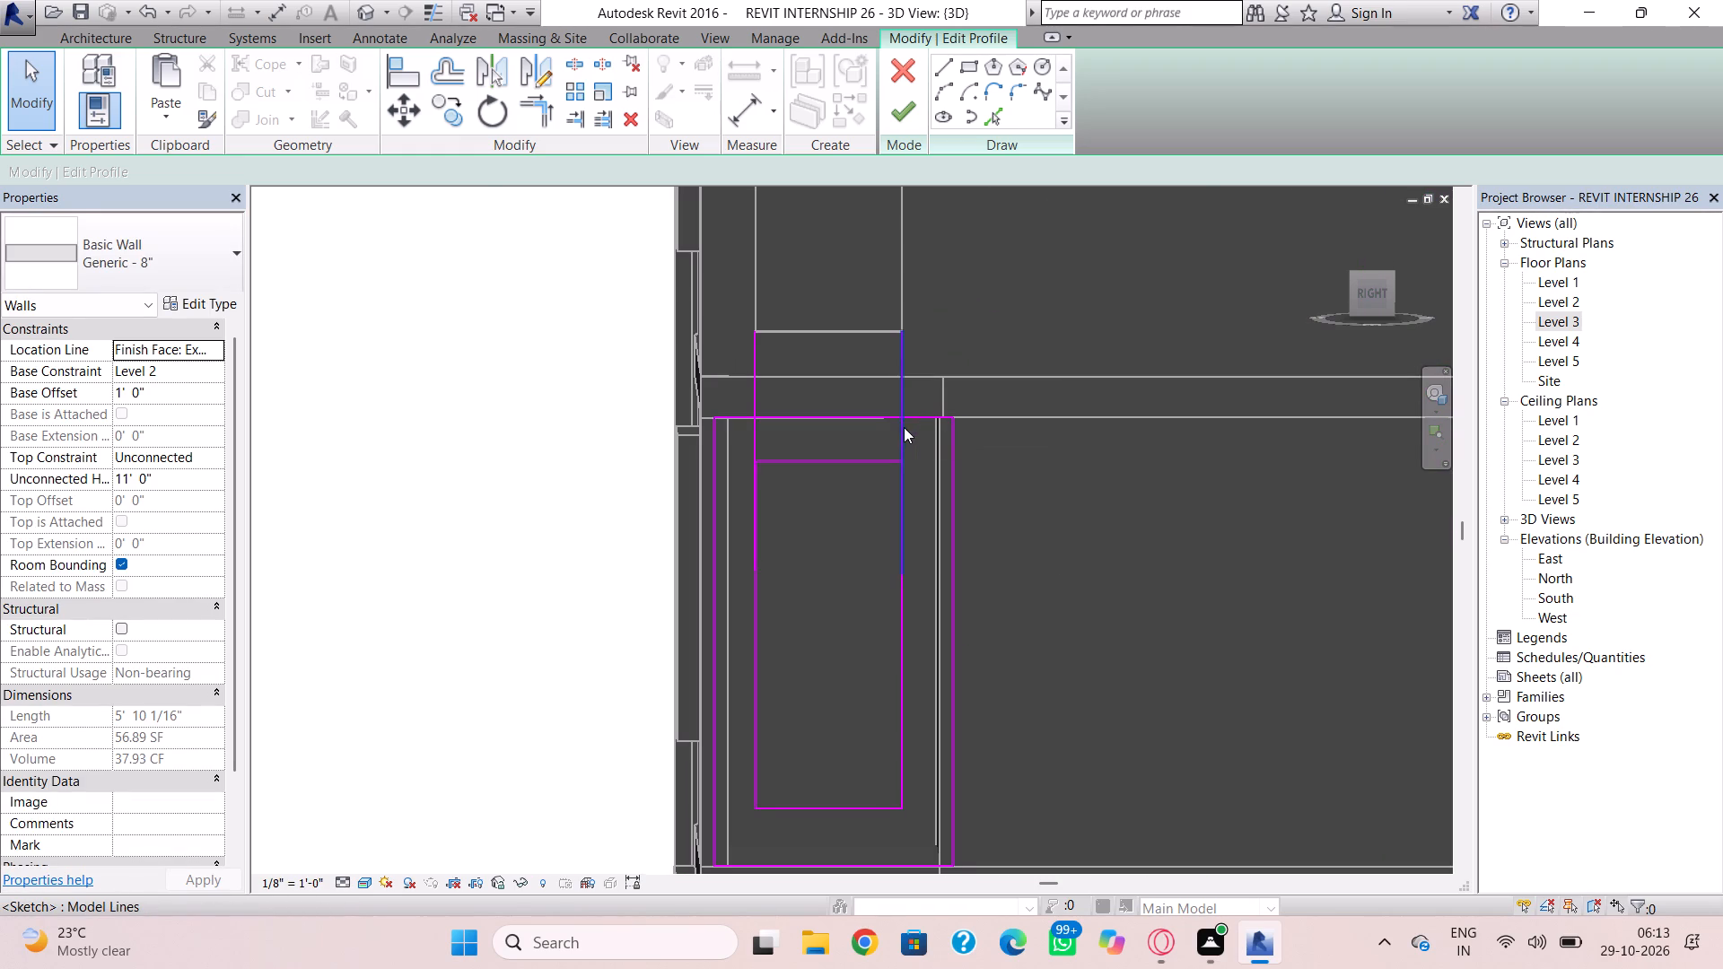
left_click(902, 434)
key("Delete")
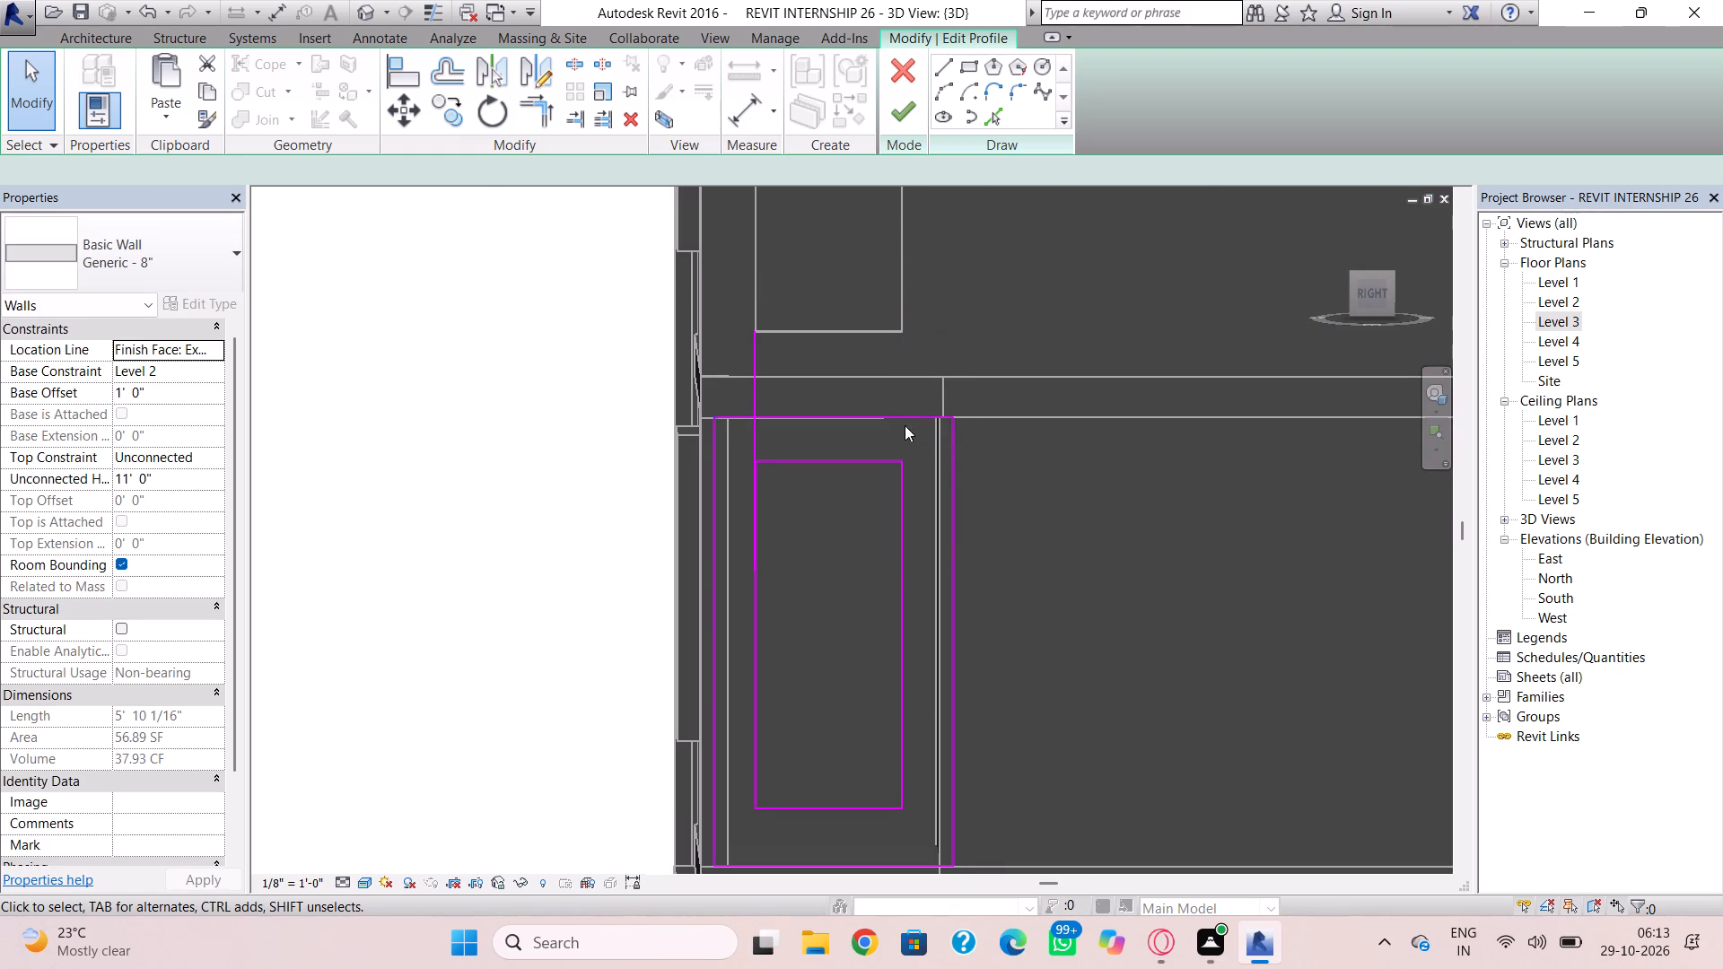
left_click(755, 432)
key("Delete")
scroll(802, 413, "down", 2)
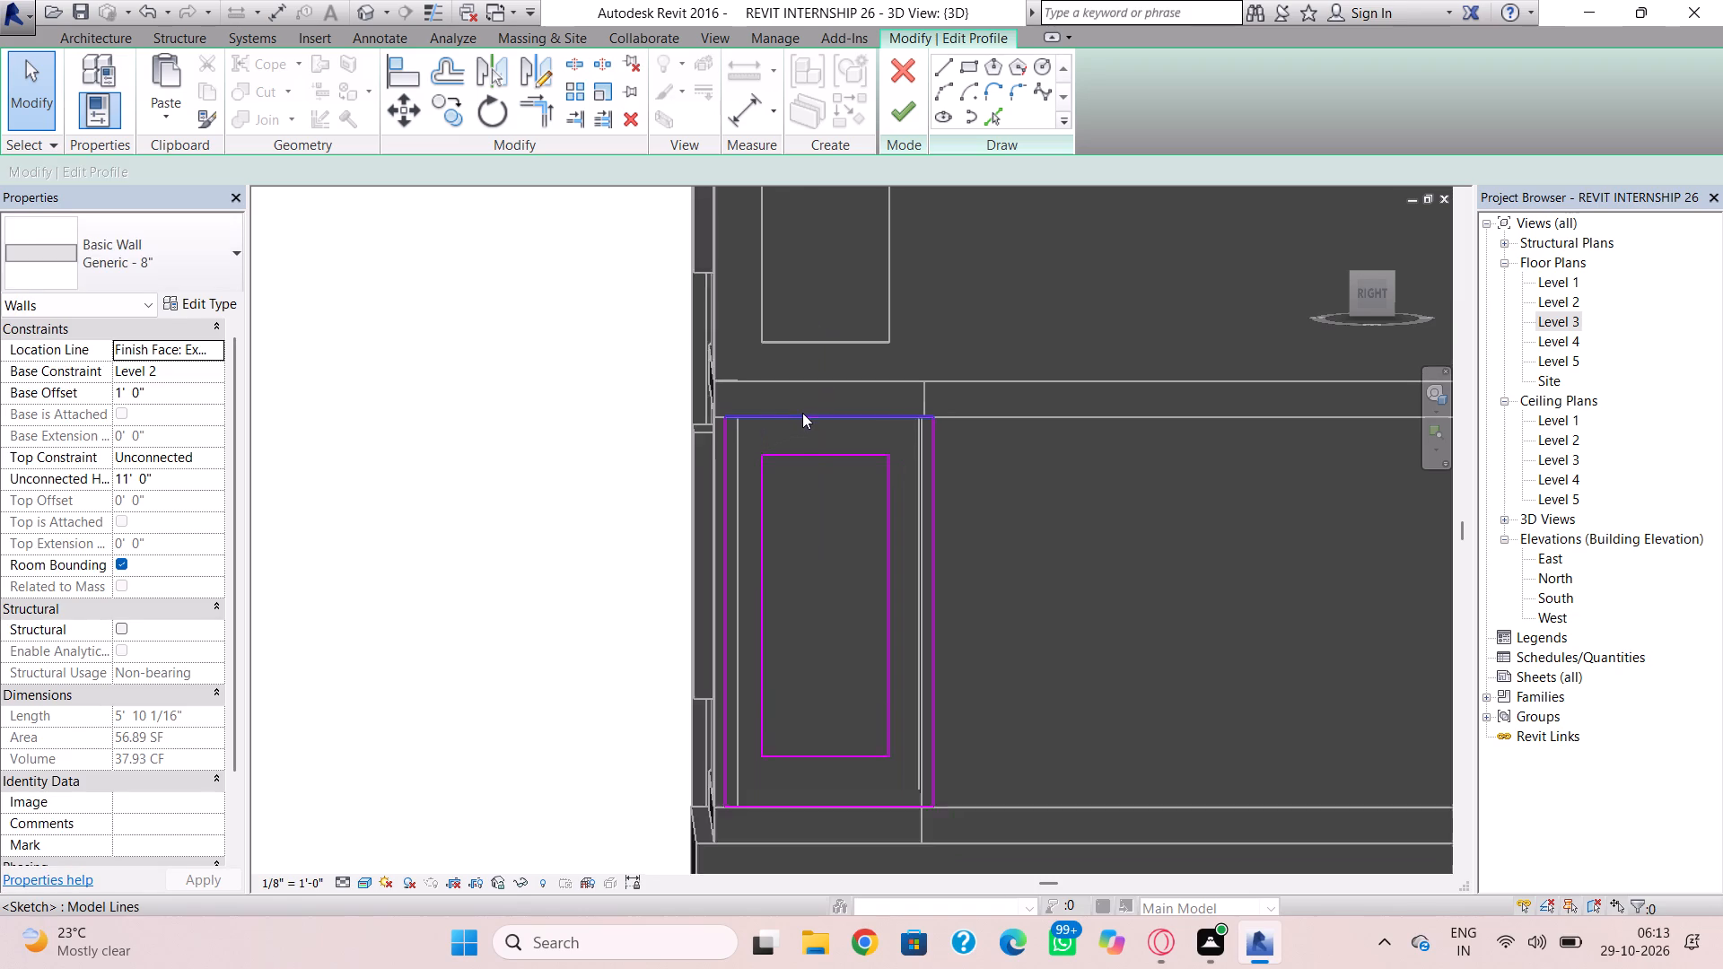
left_click(896, 105)
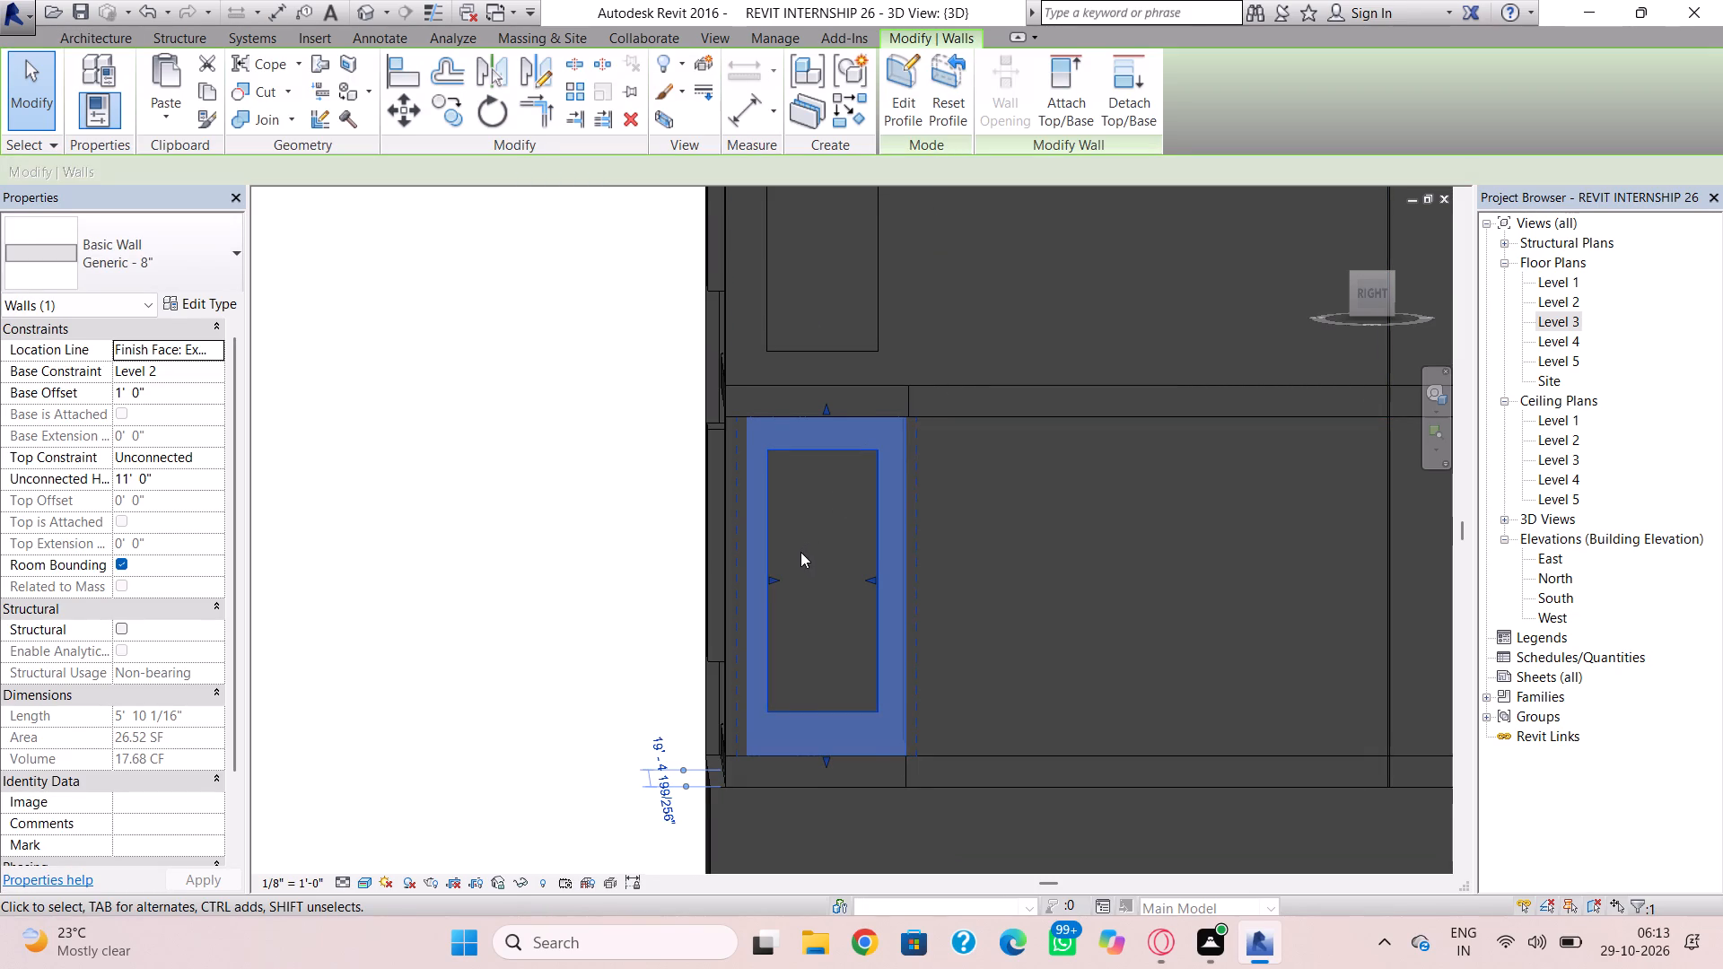
Narrow the Level 2 side opening slightly by moving its front vertical edge inward with the wall's shape handle.
scroll(800, 552, "up", 1)
left_click(764, 582)
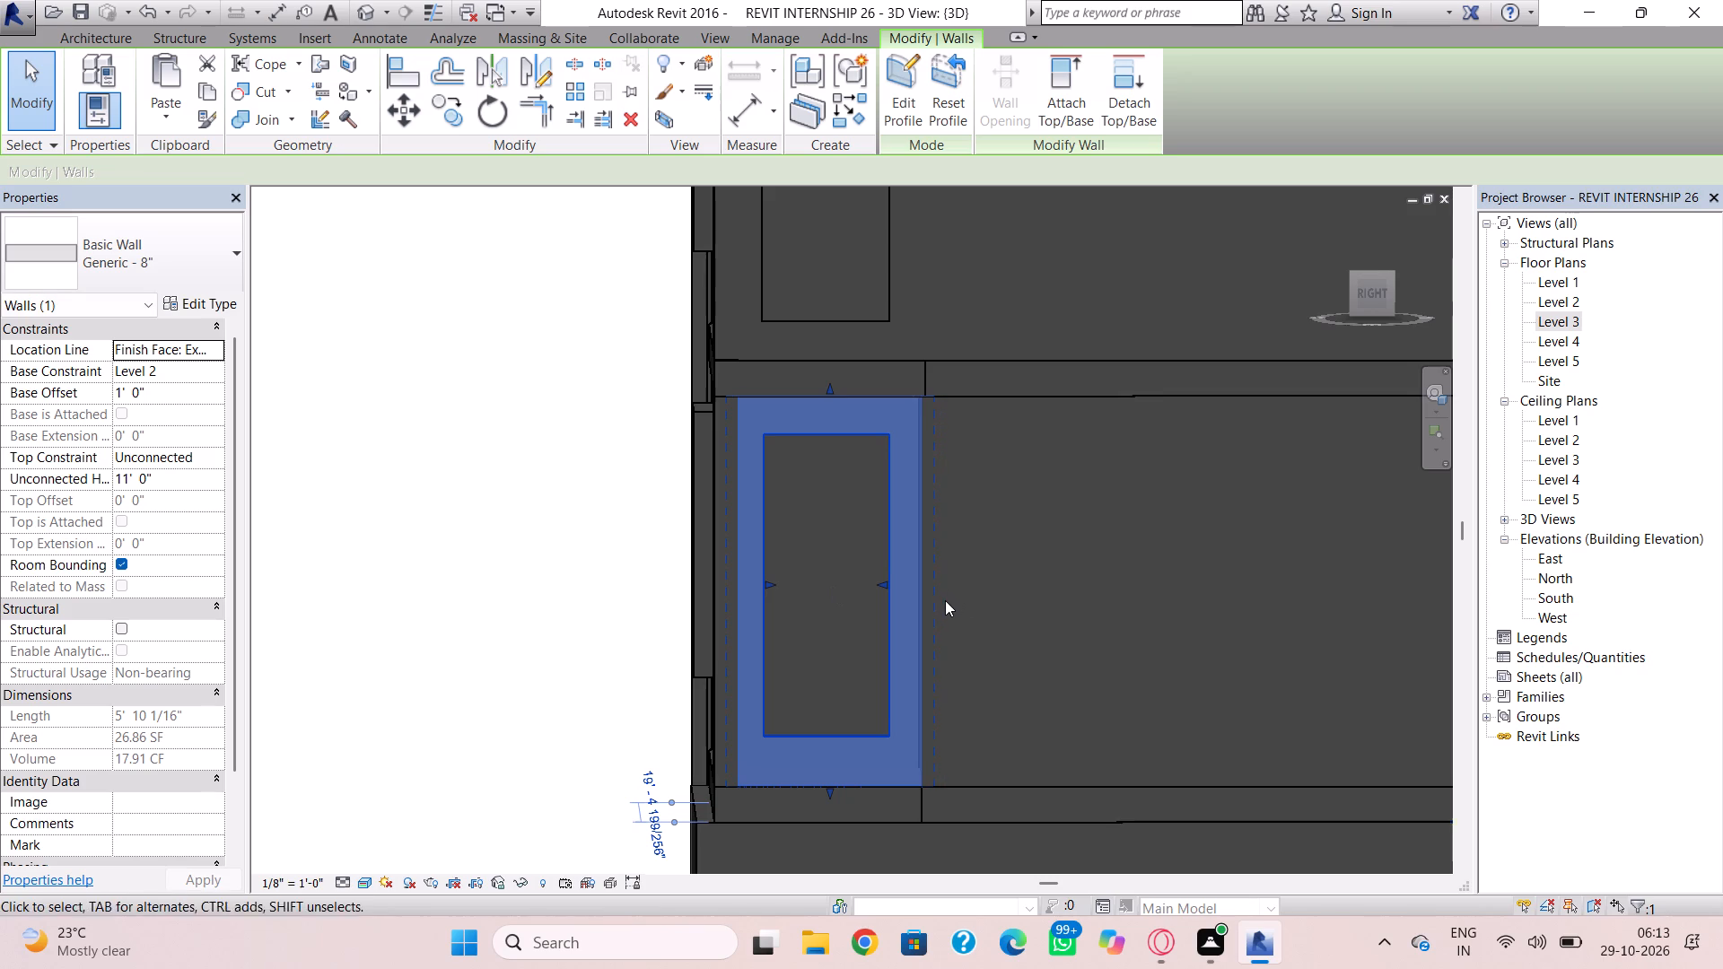
key("Escape")
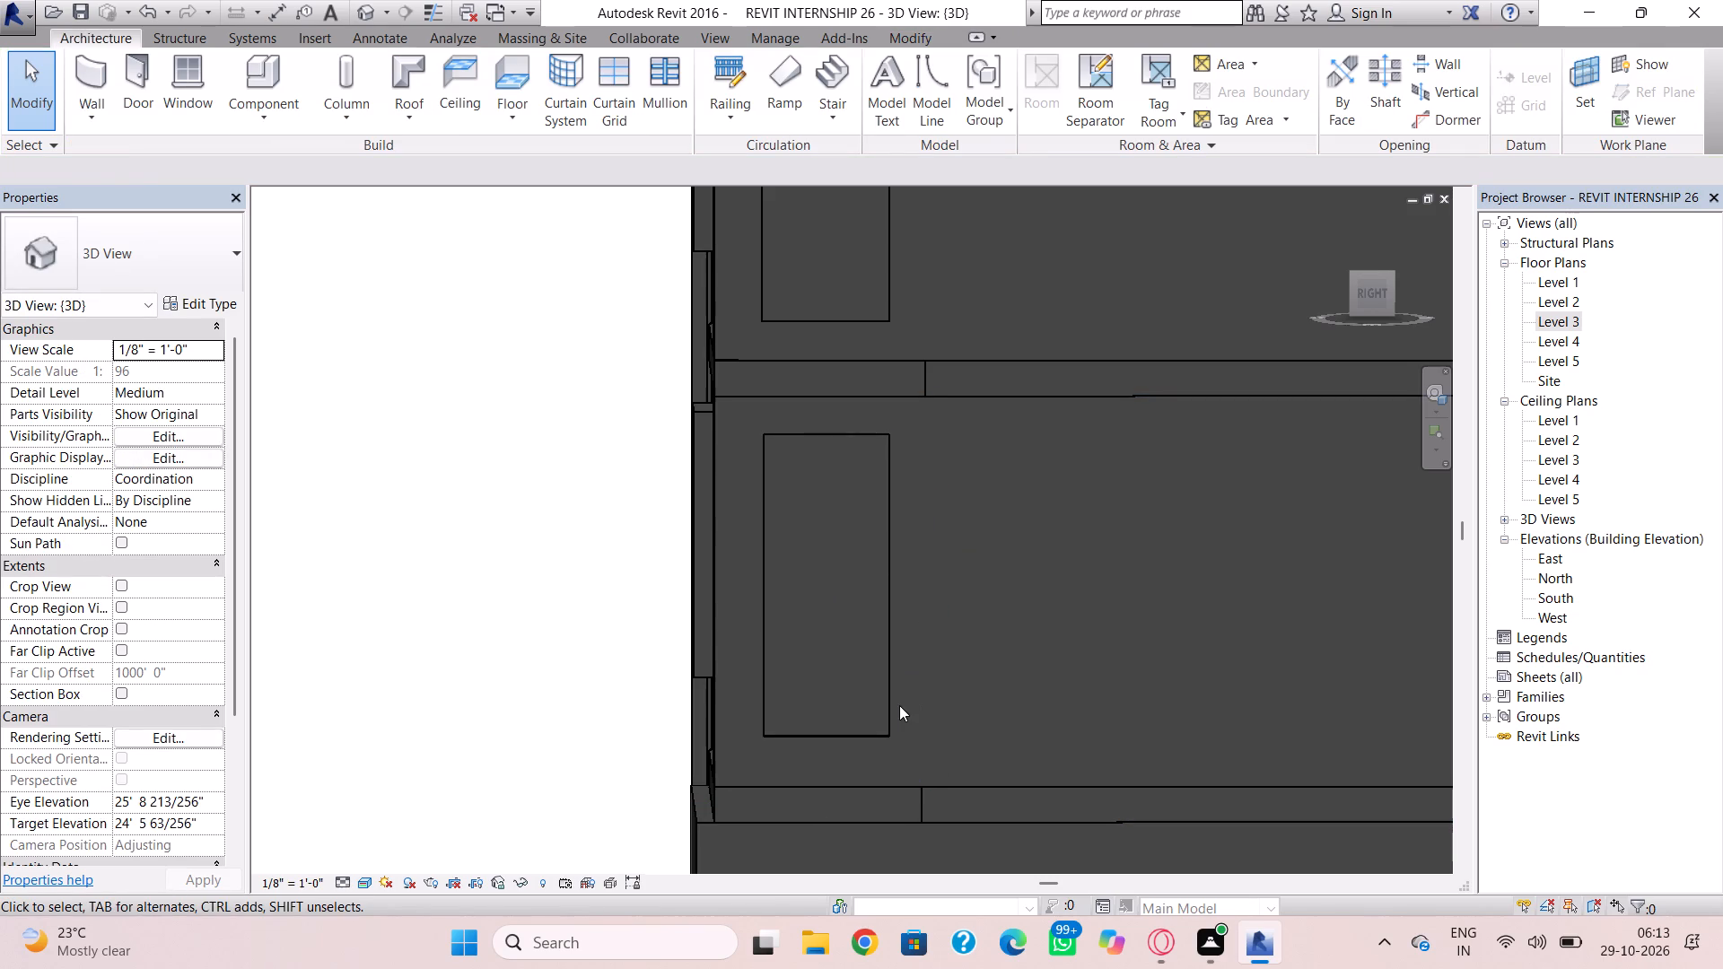
left_click(897, 707)
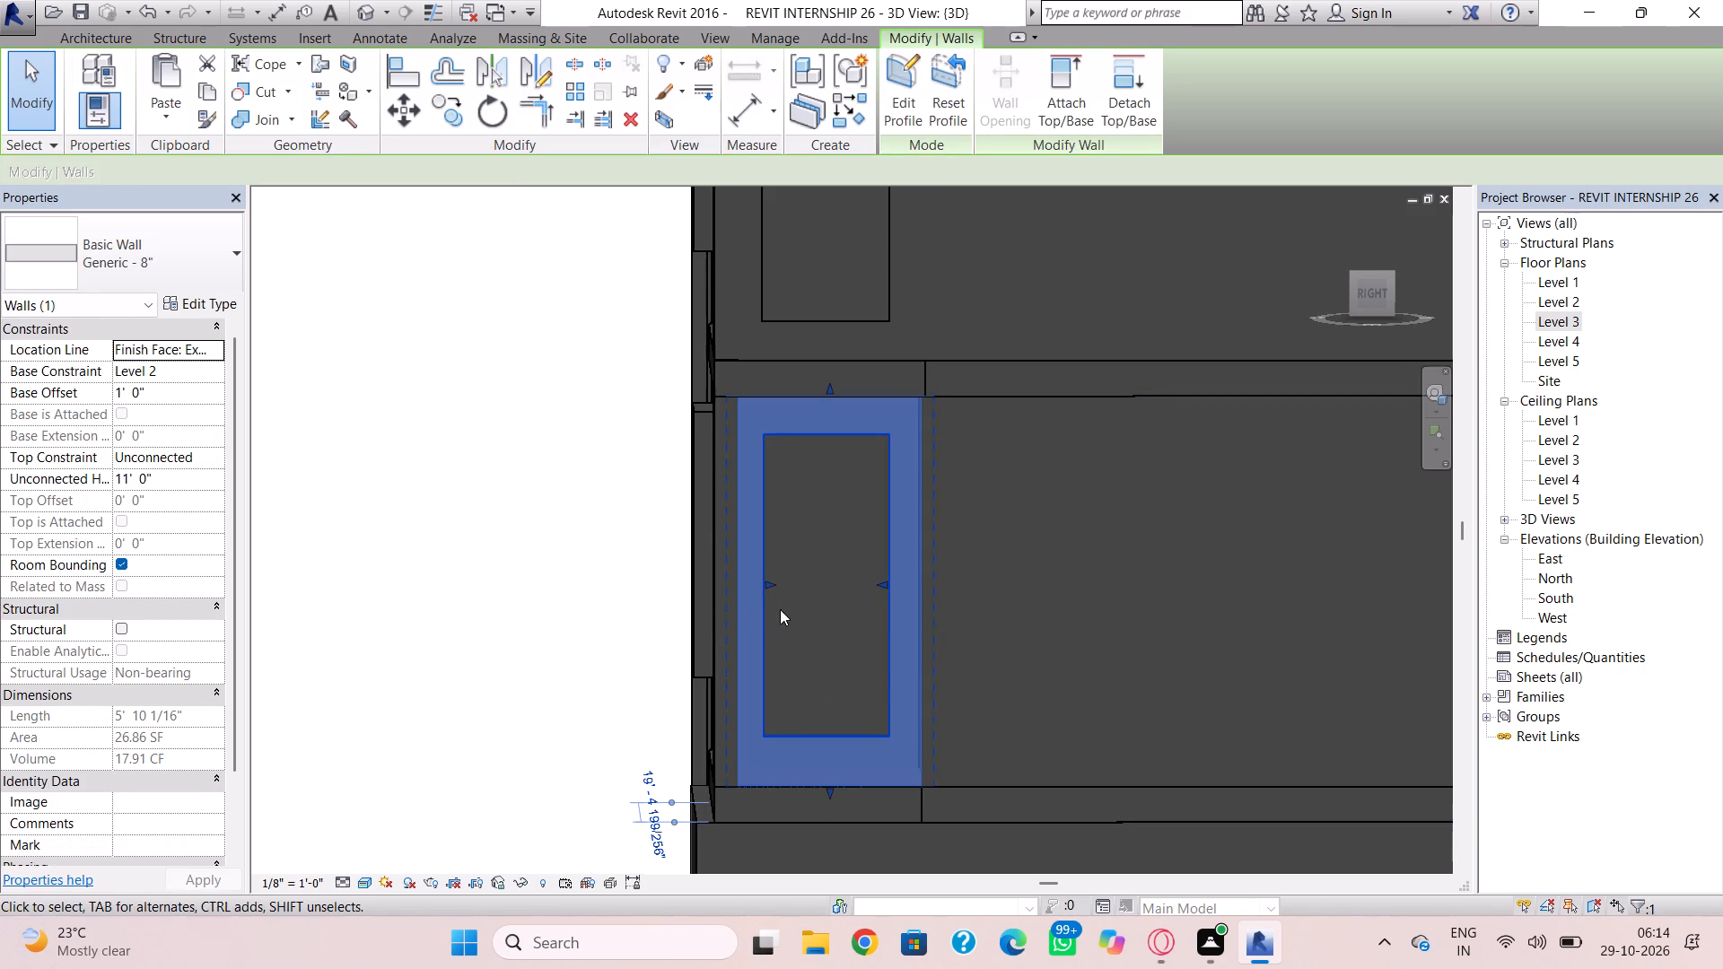
left_click(811, 602)
scroll(826, 604, "down", 2)
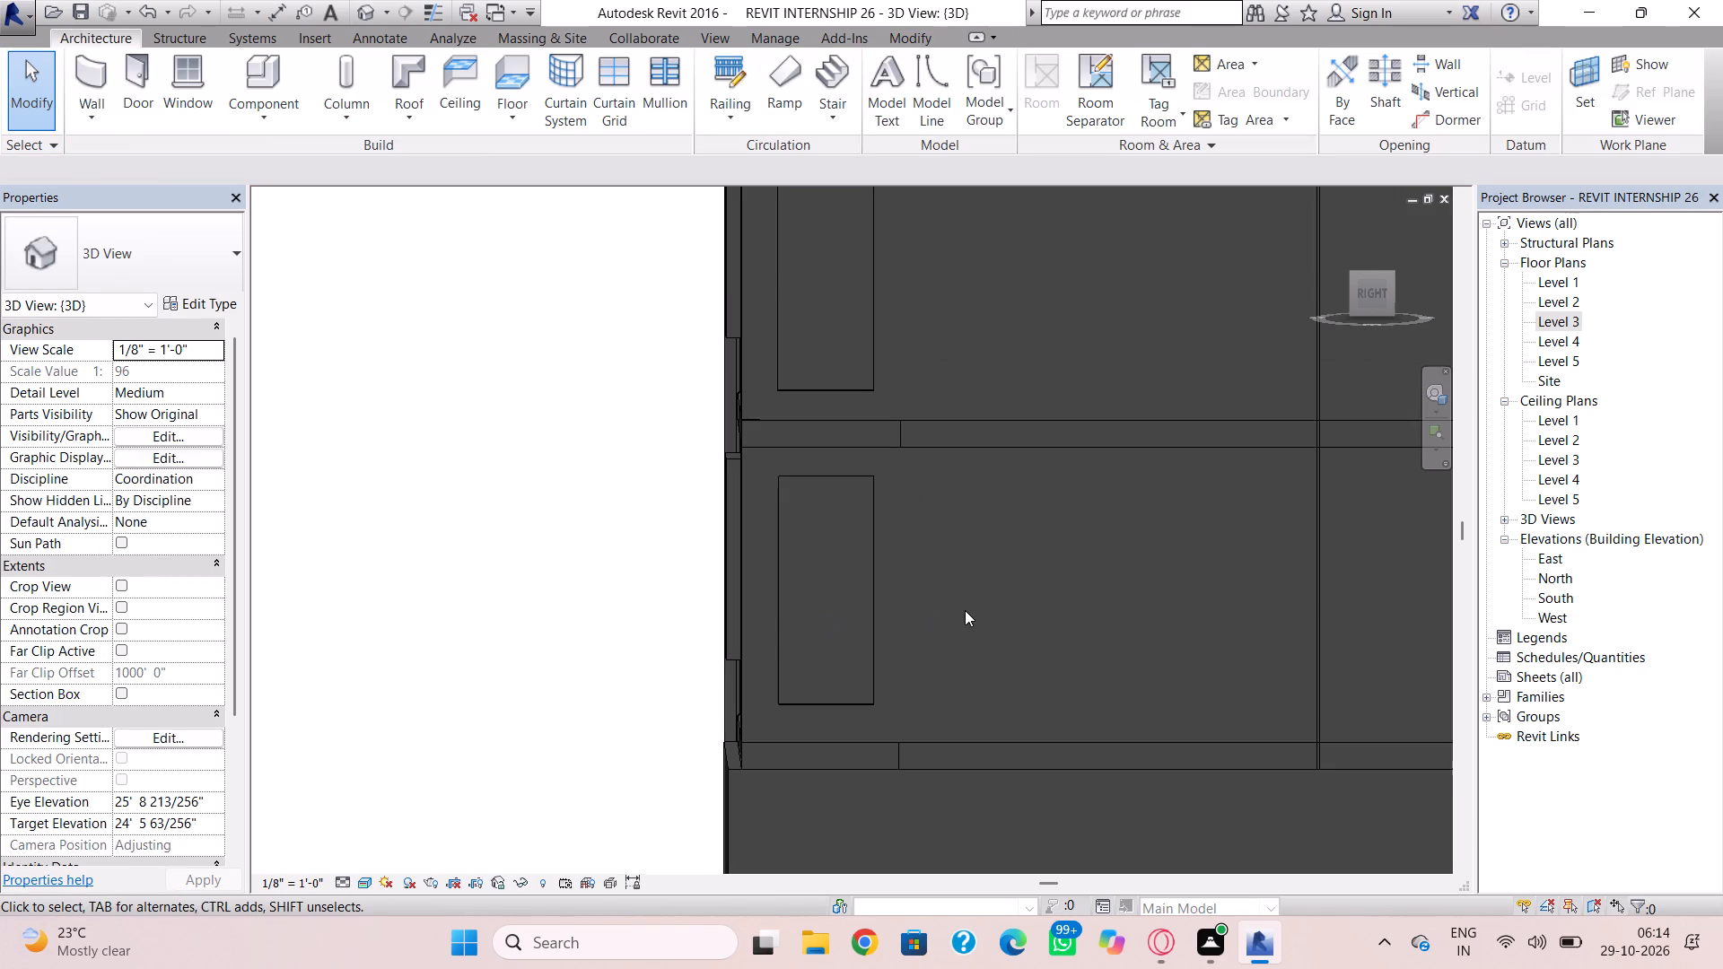
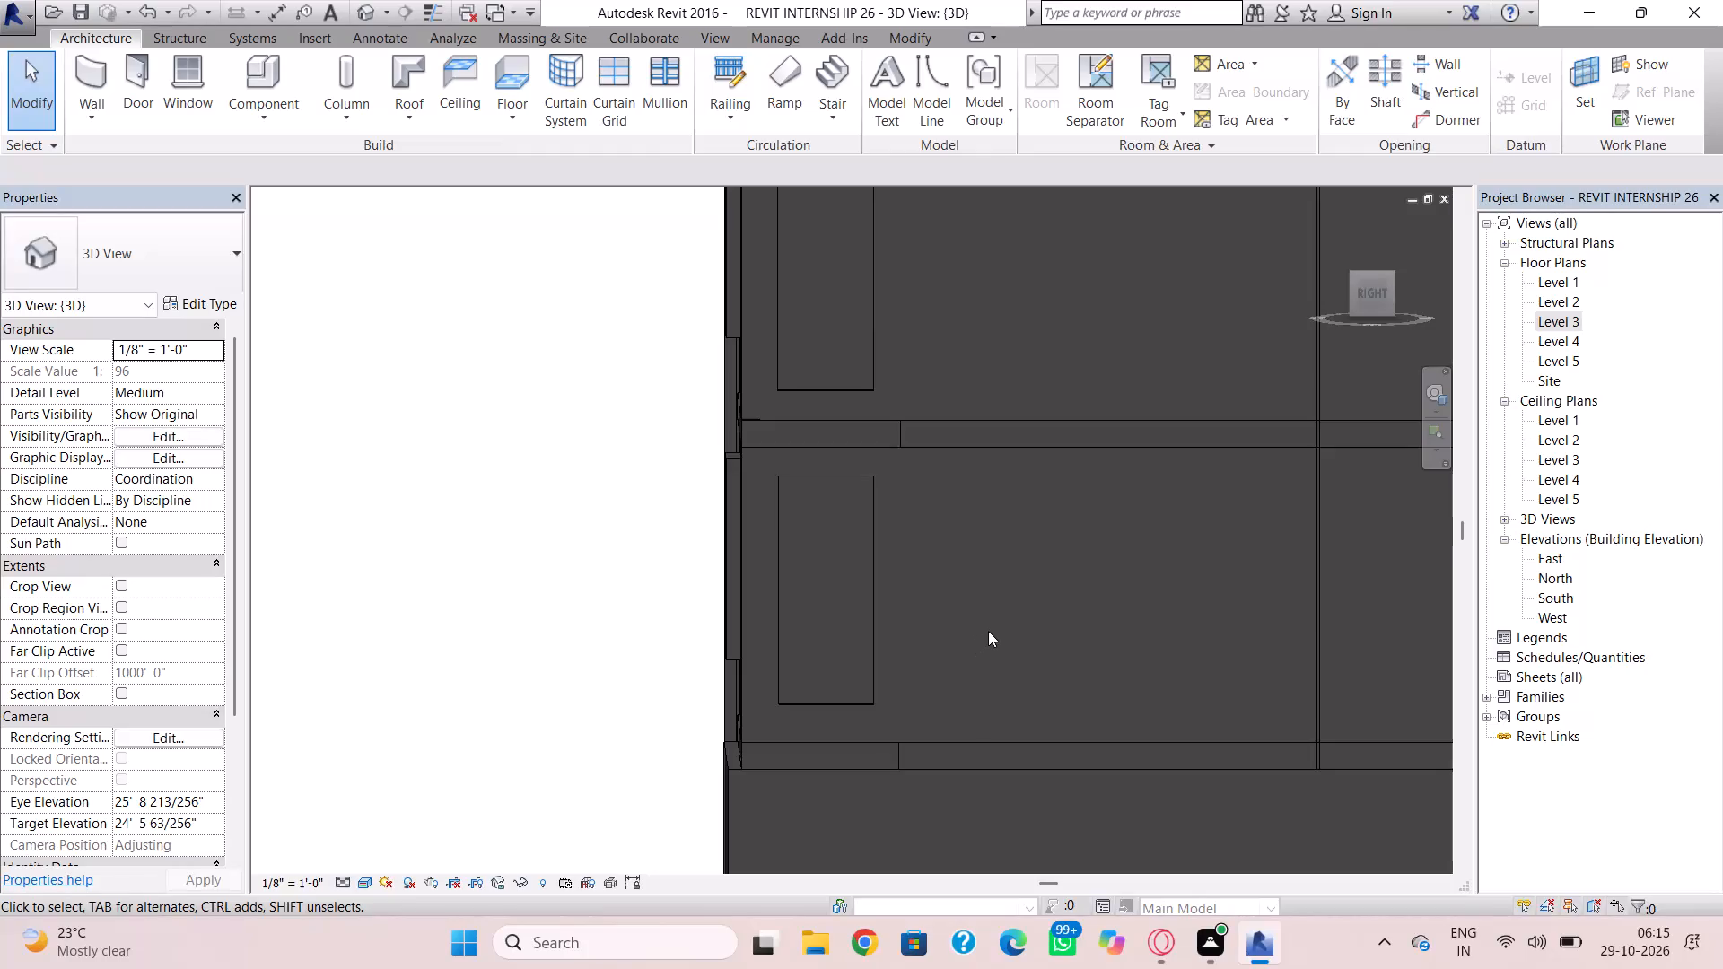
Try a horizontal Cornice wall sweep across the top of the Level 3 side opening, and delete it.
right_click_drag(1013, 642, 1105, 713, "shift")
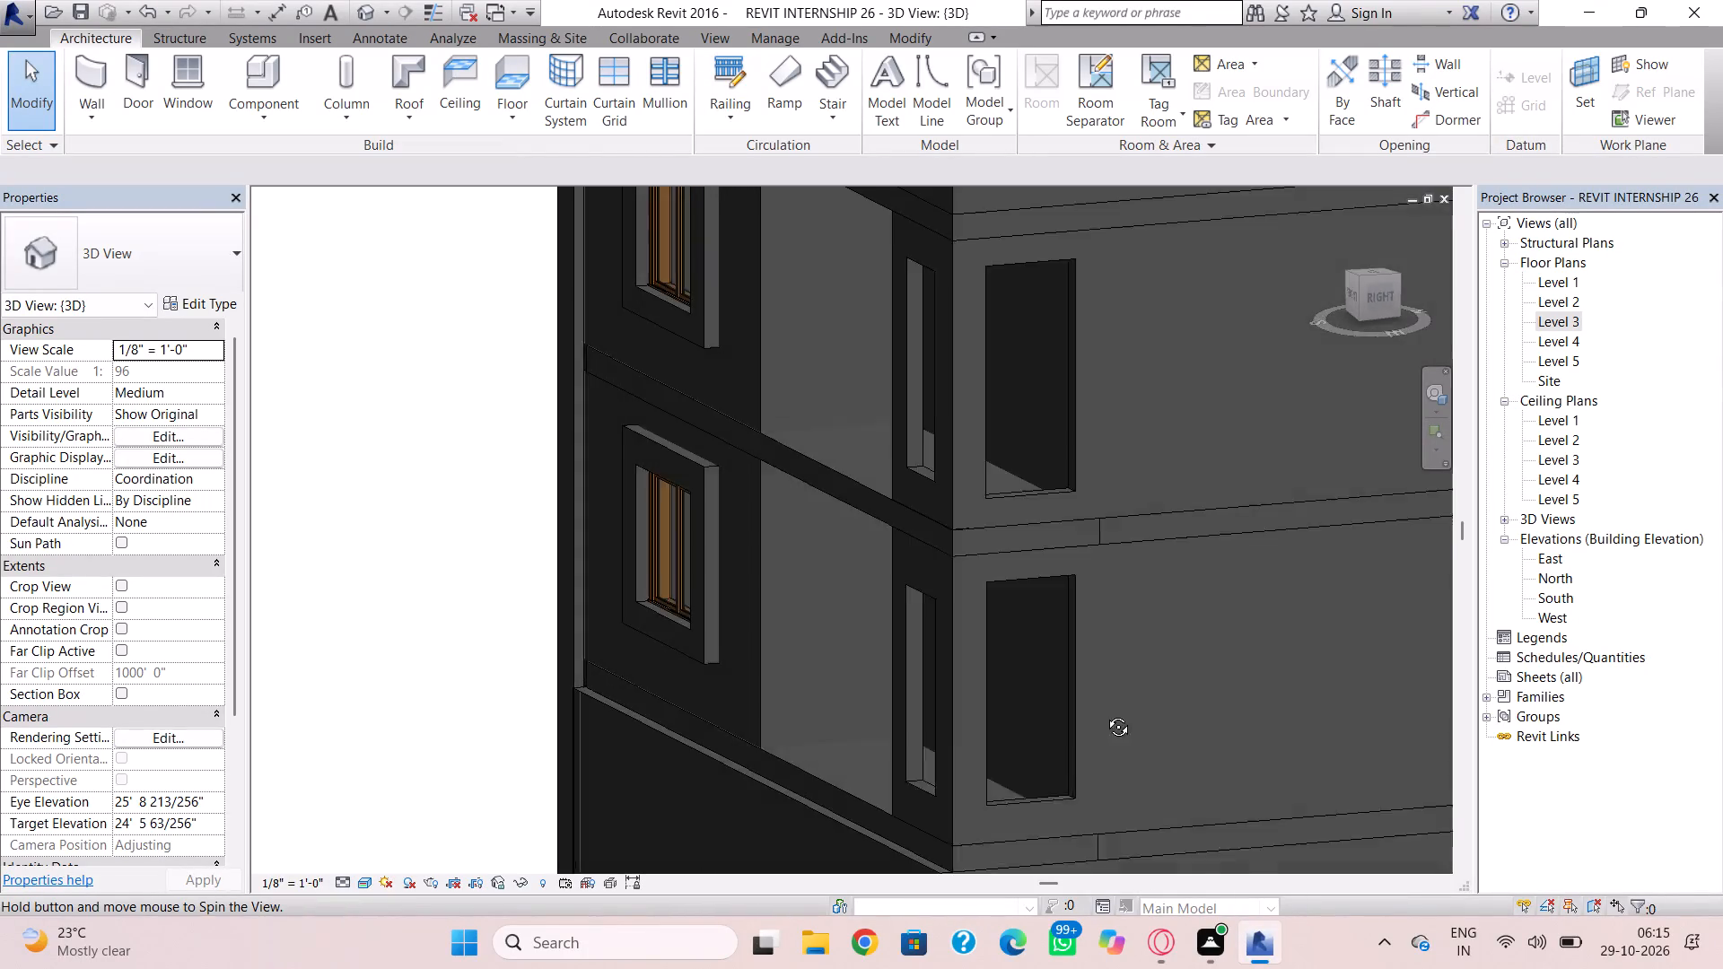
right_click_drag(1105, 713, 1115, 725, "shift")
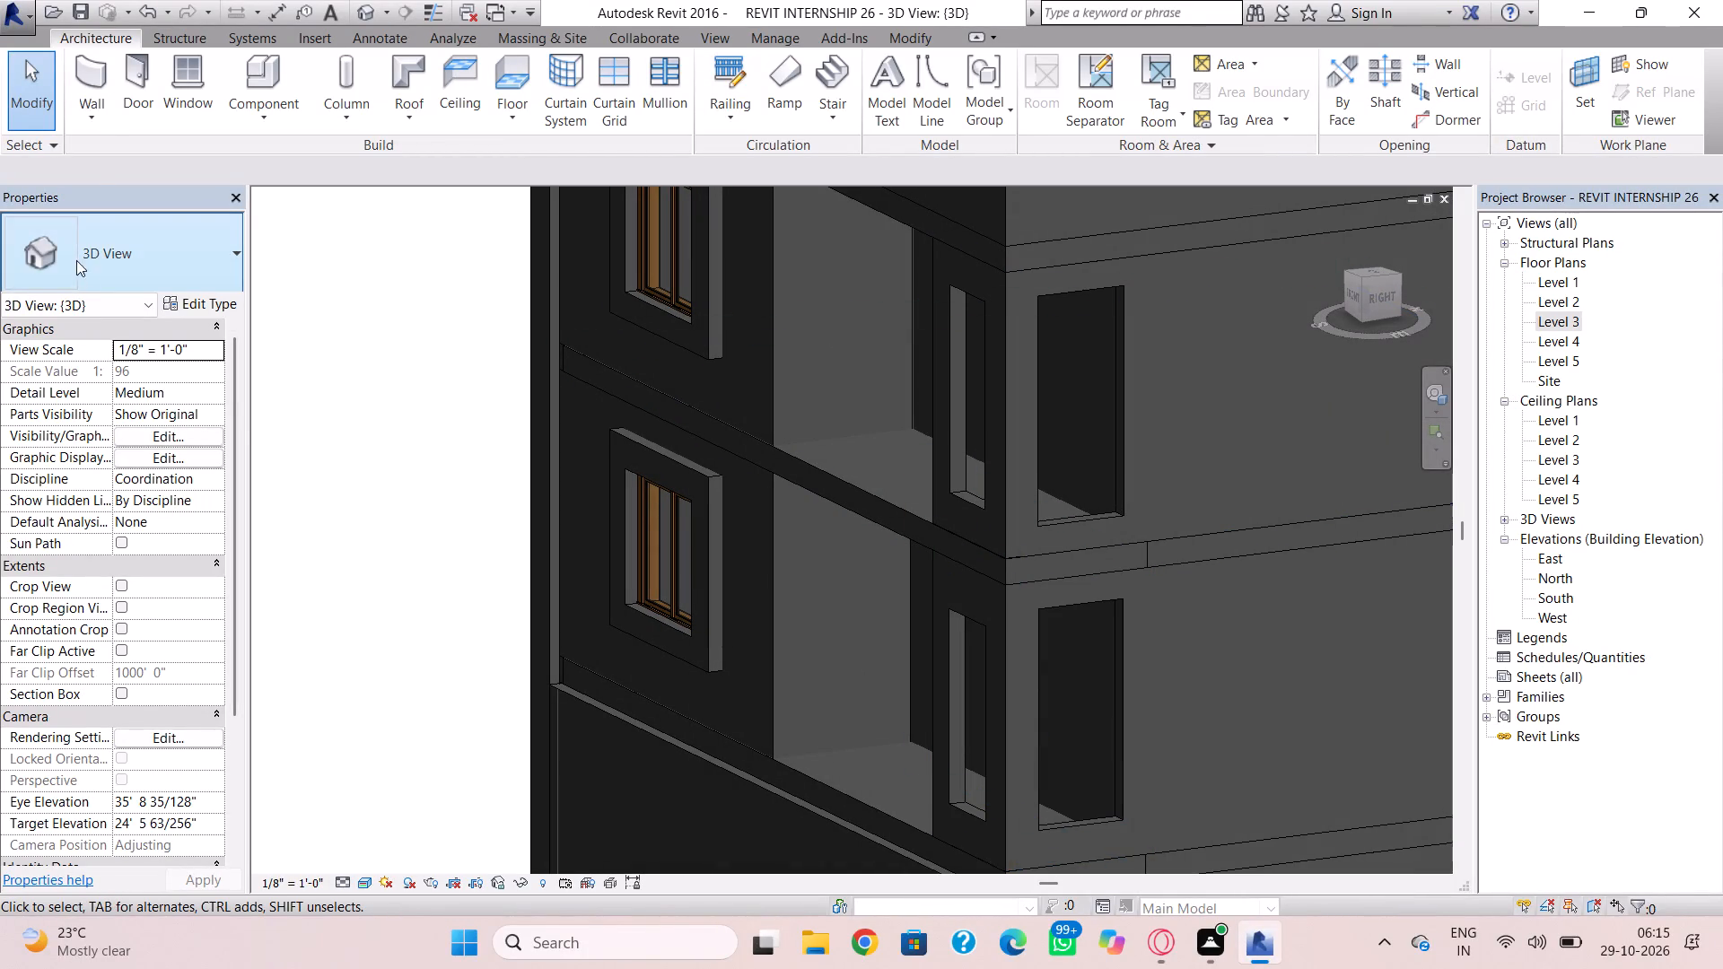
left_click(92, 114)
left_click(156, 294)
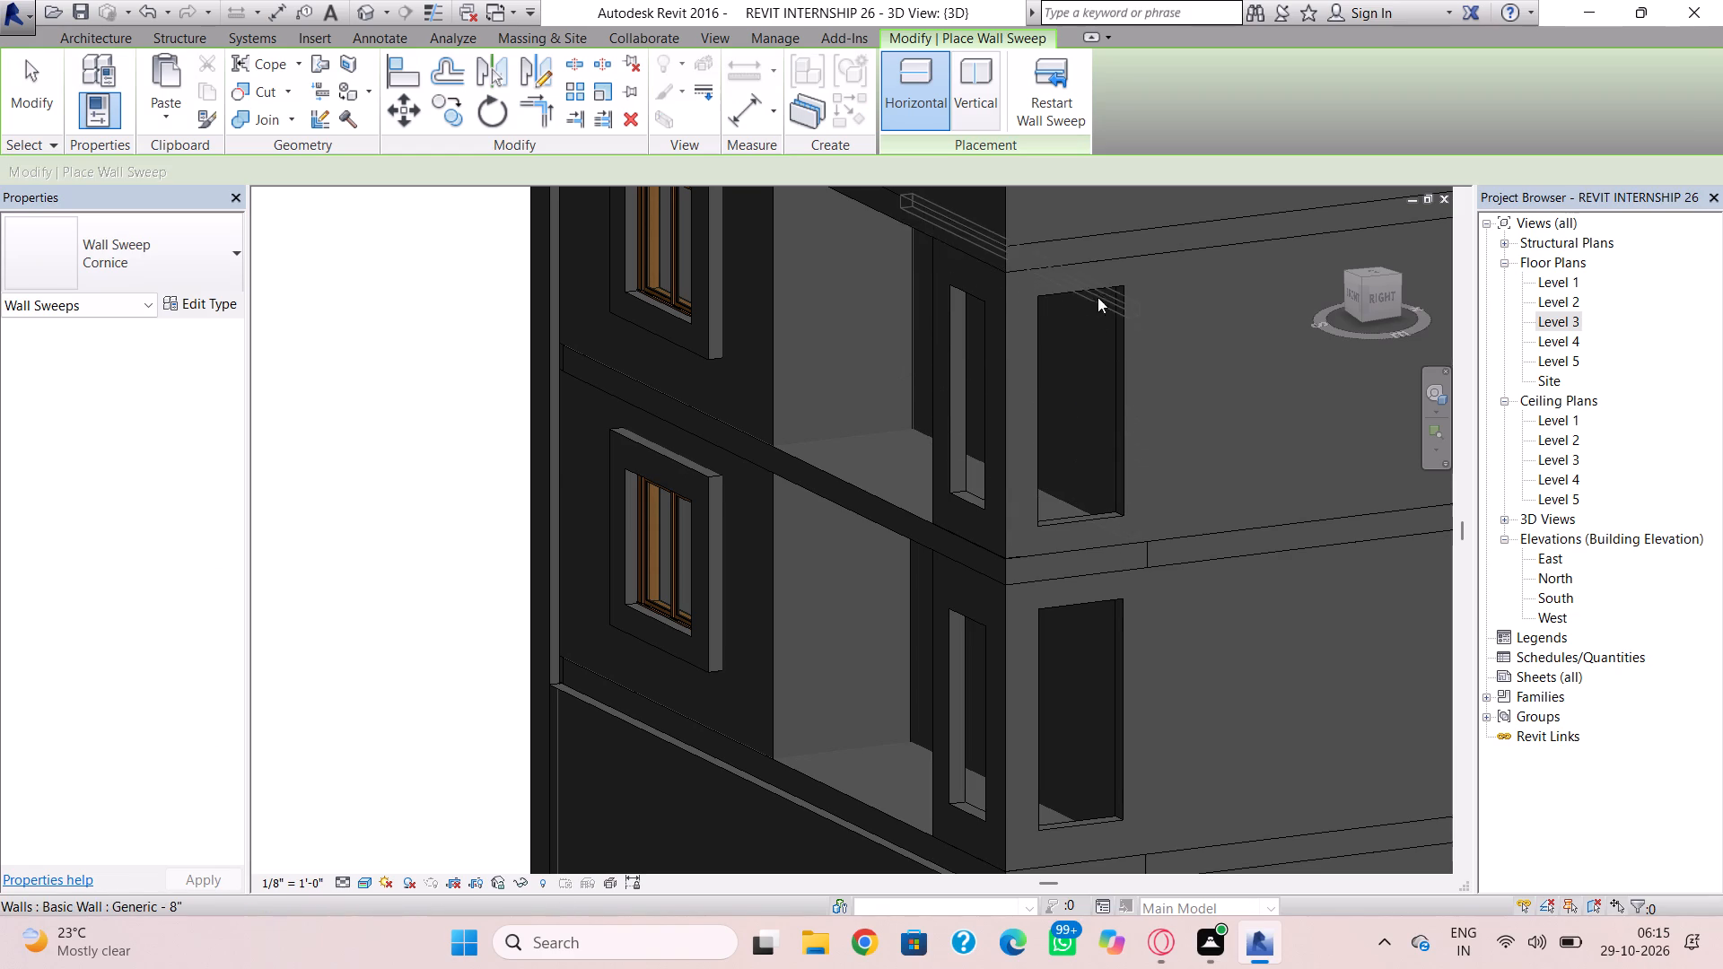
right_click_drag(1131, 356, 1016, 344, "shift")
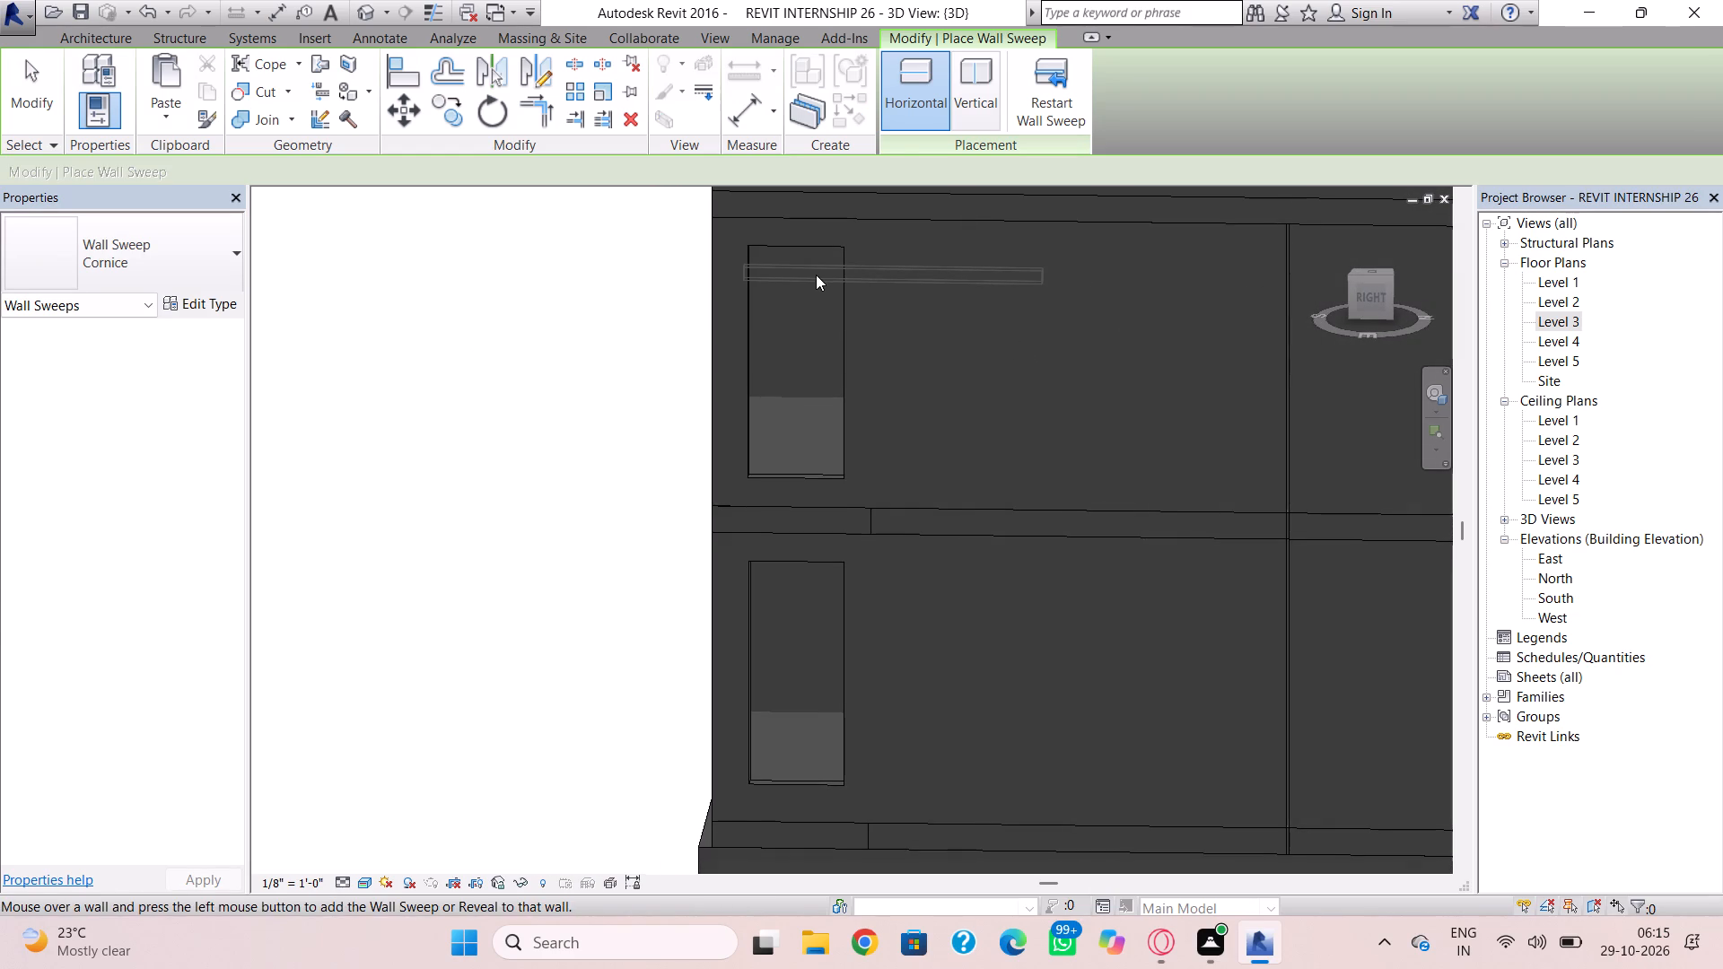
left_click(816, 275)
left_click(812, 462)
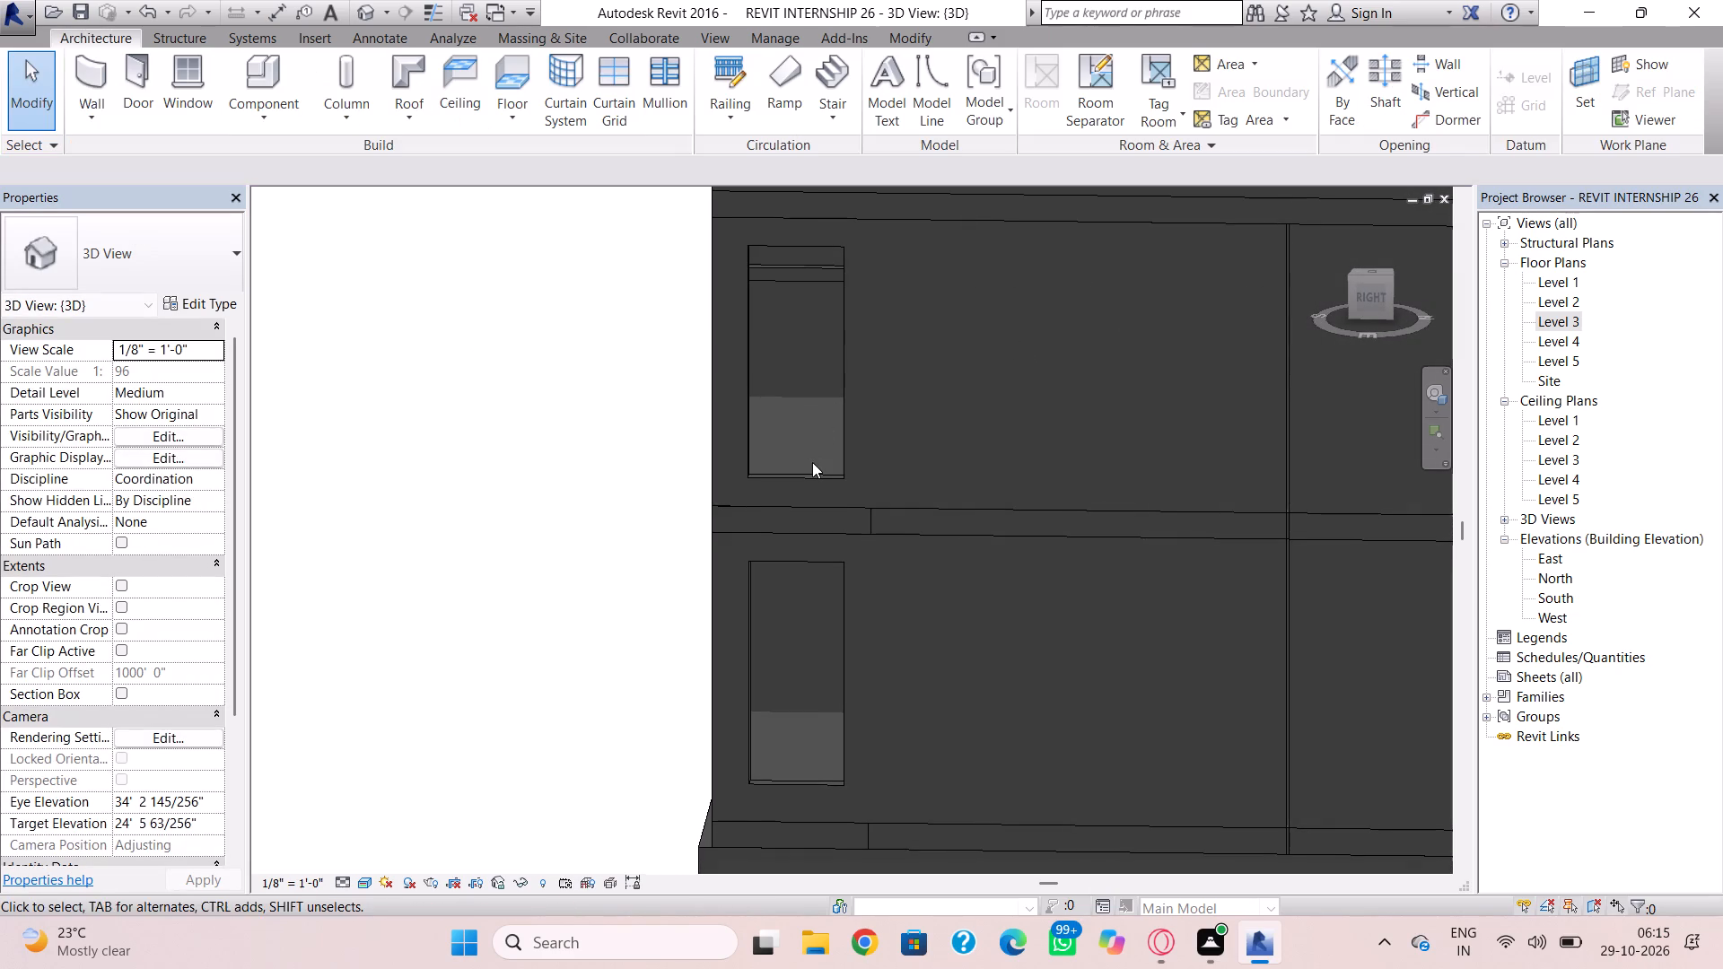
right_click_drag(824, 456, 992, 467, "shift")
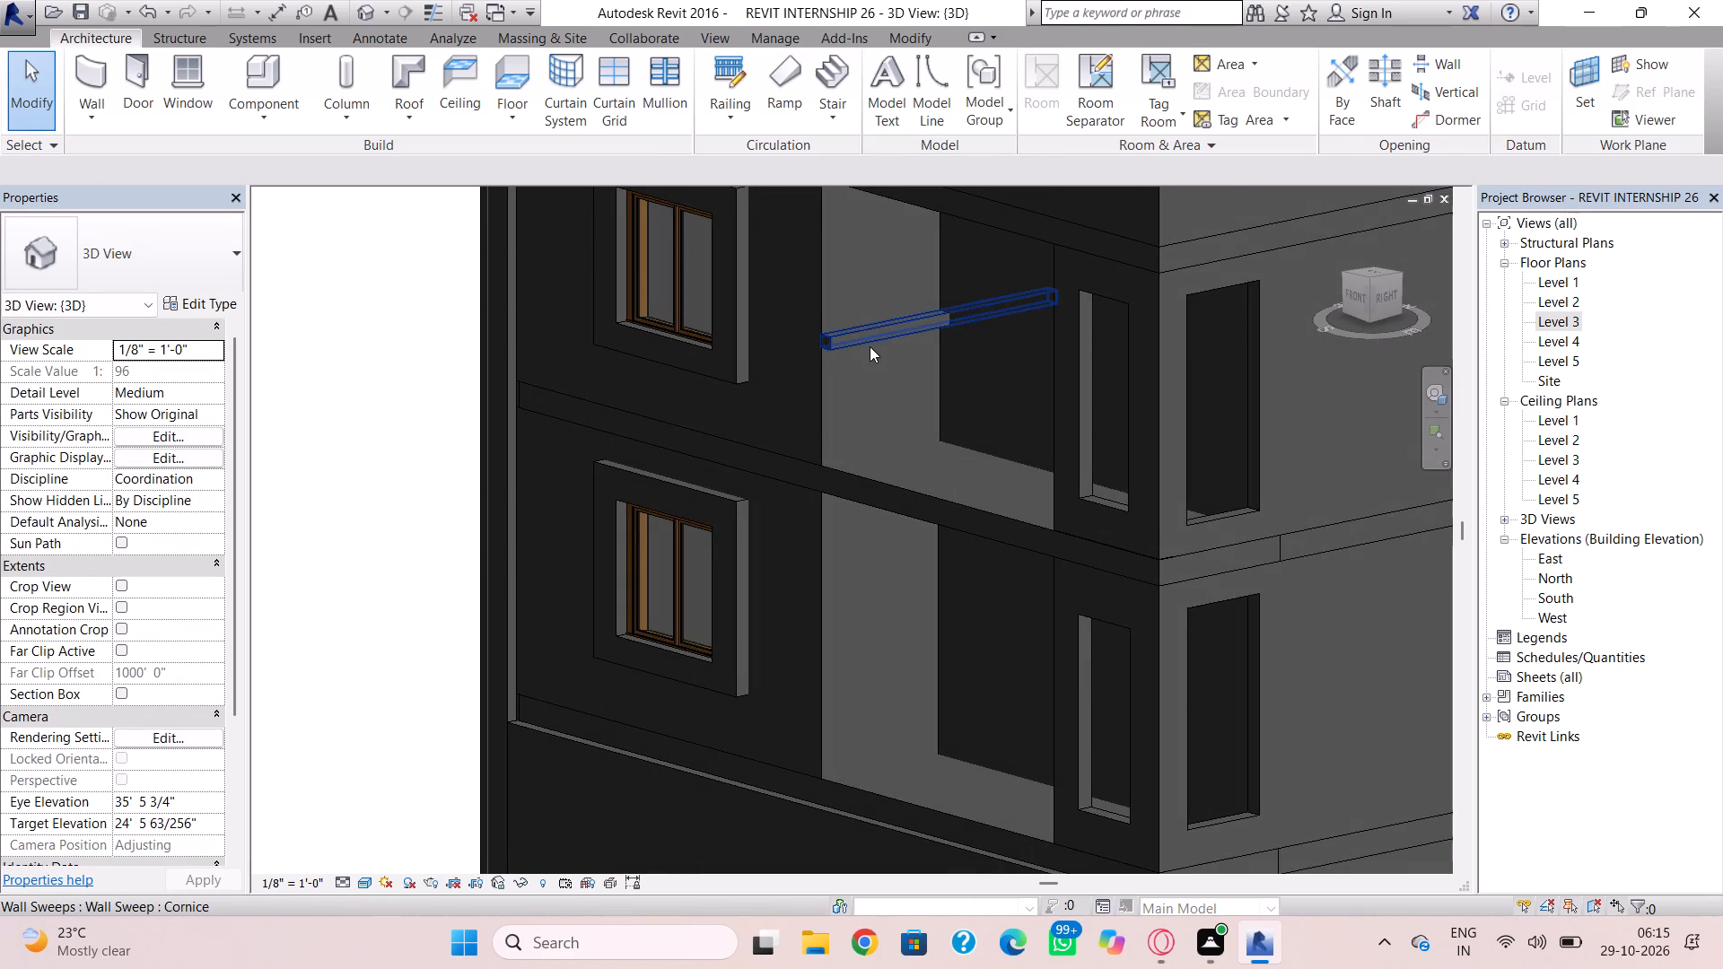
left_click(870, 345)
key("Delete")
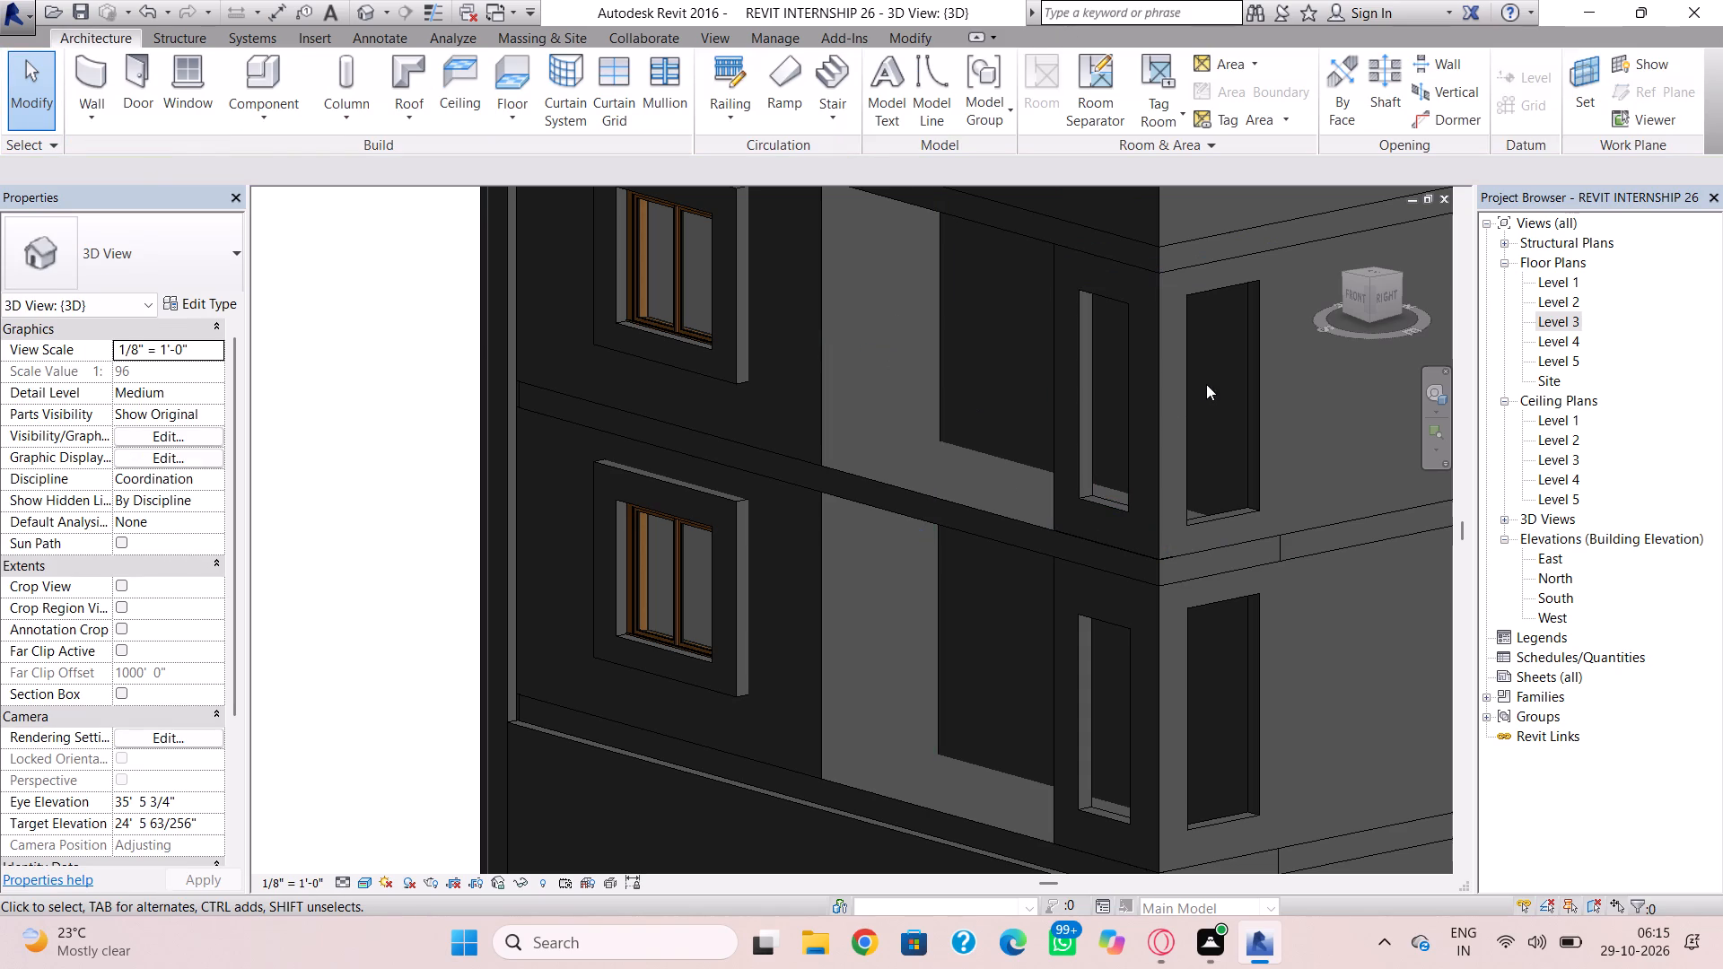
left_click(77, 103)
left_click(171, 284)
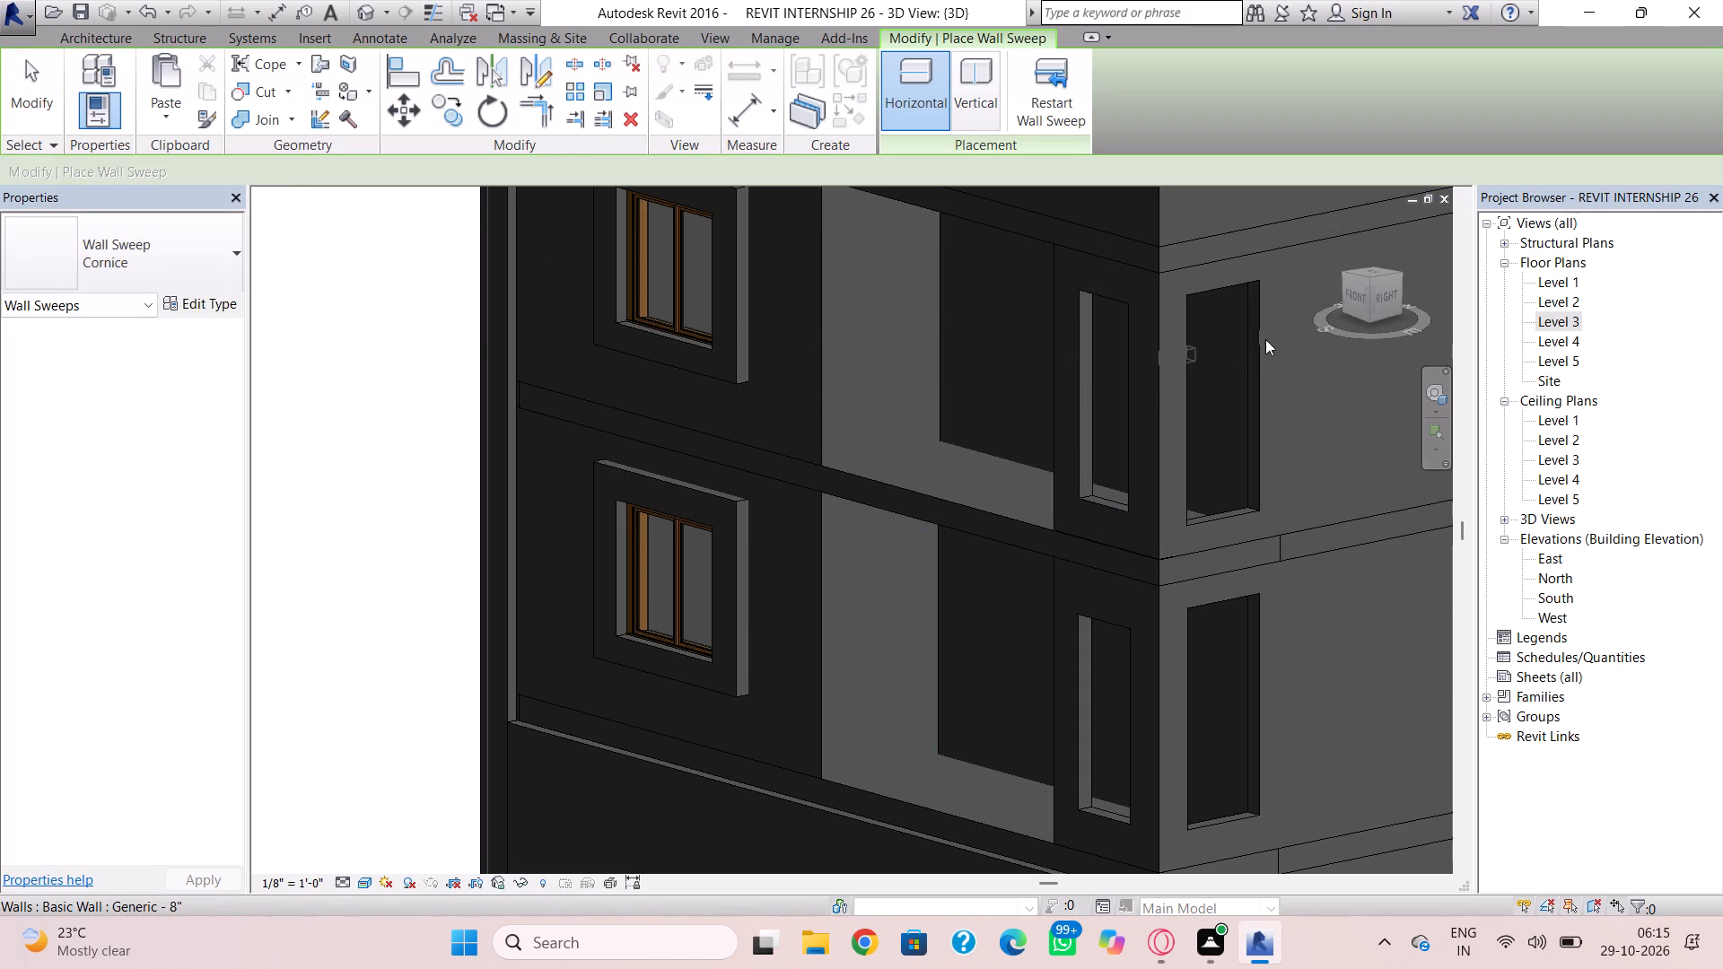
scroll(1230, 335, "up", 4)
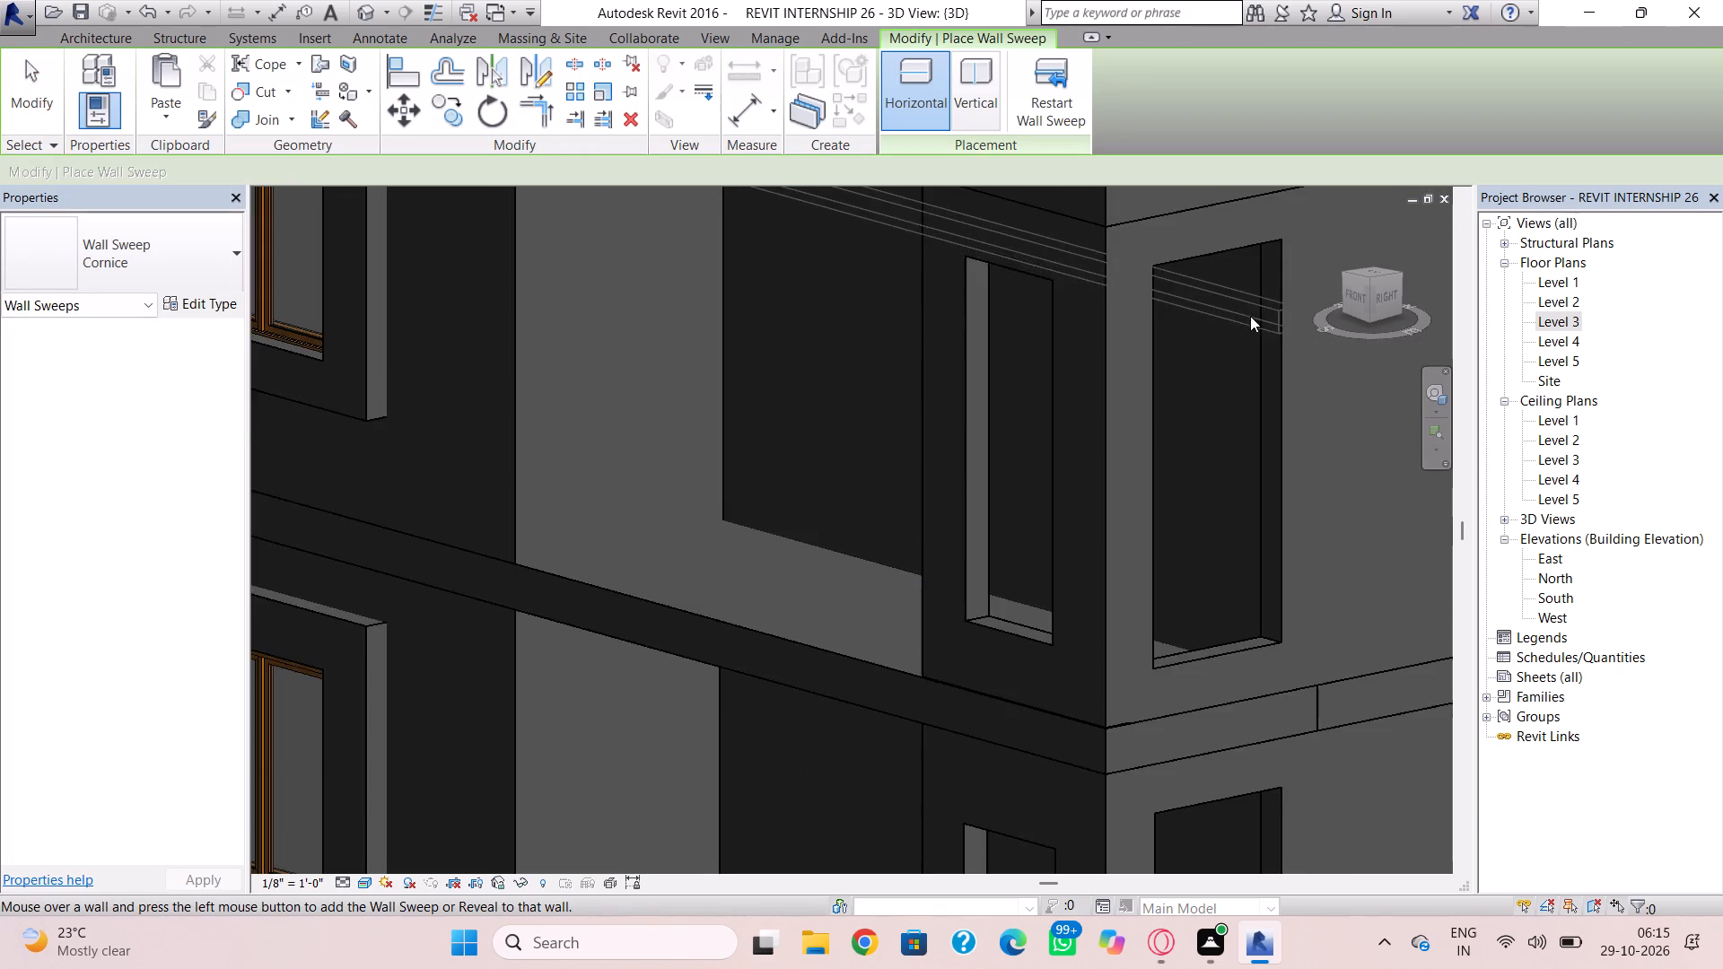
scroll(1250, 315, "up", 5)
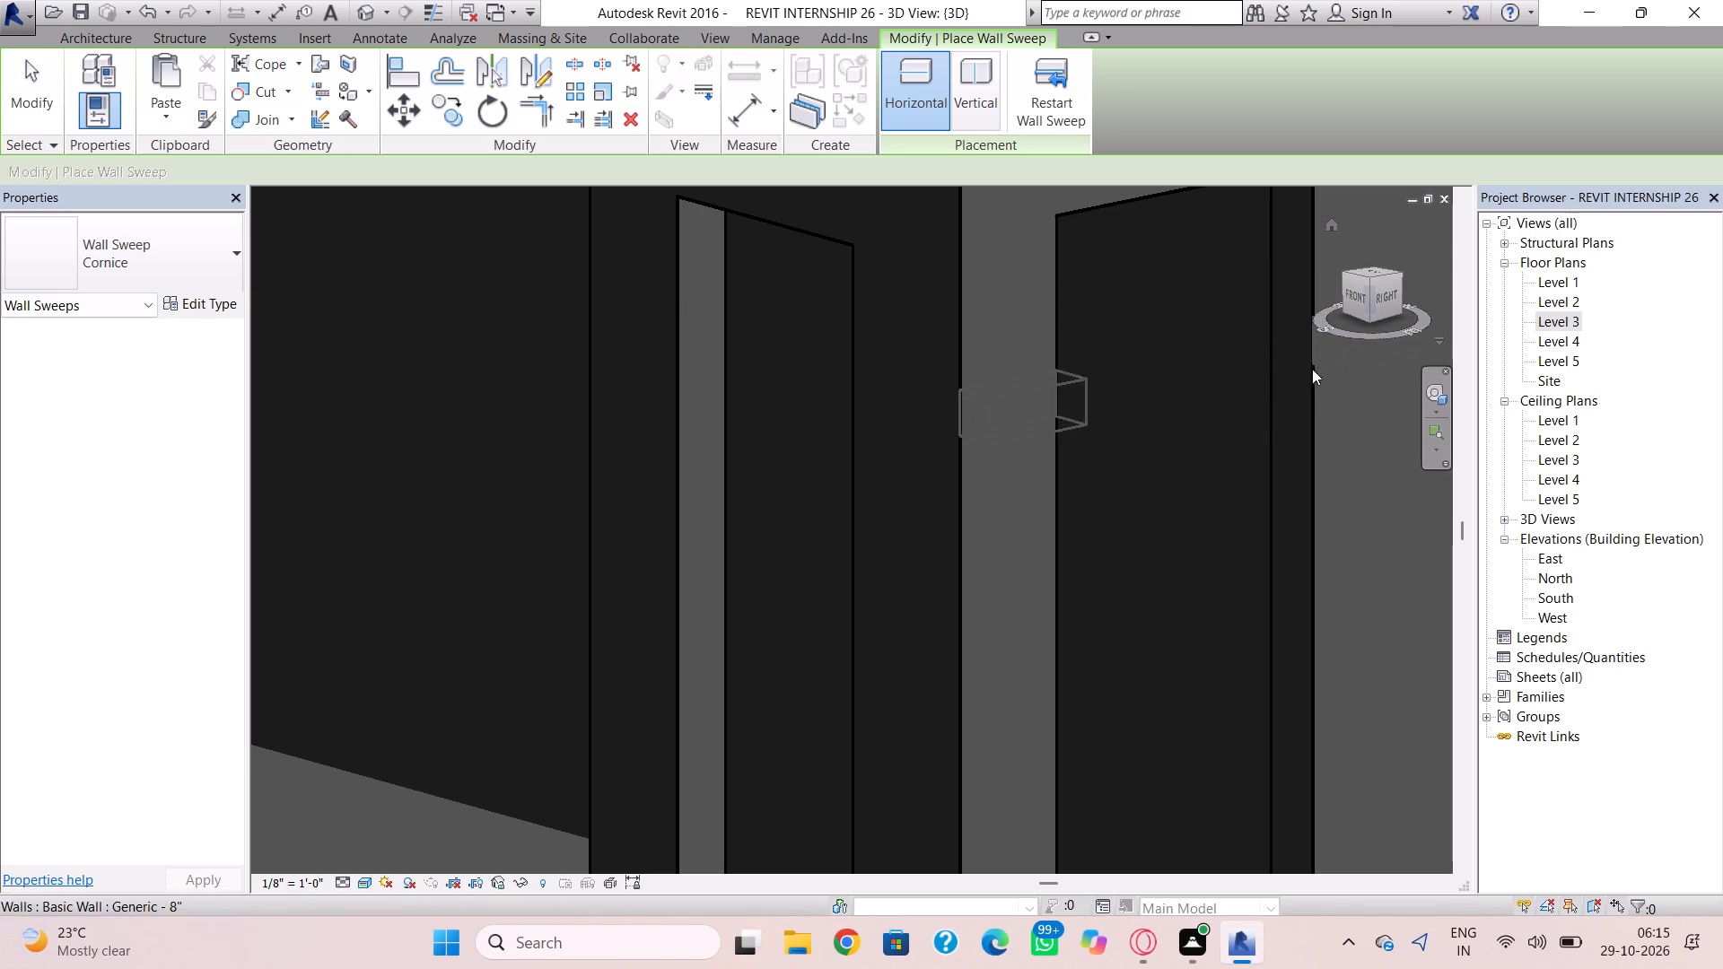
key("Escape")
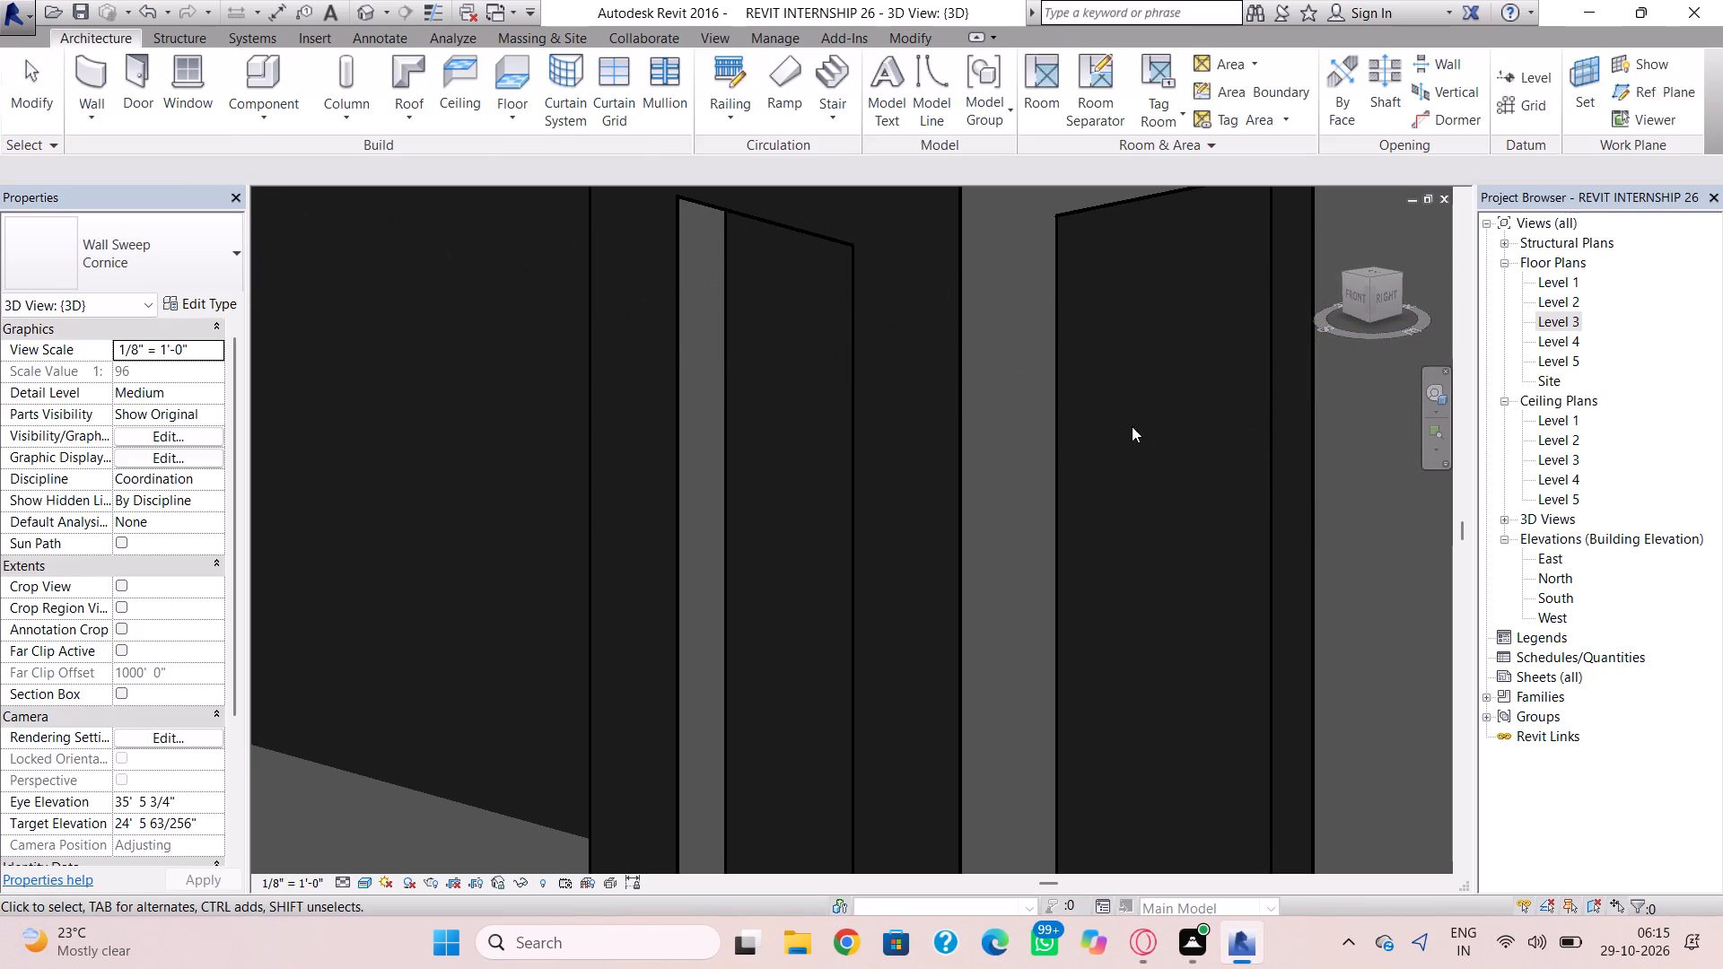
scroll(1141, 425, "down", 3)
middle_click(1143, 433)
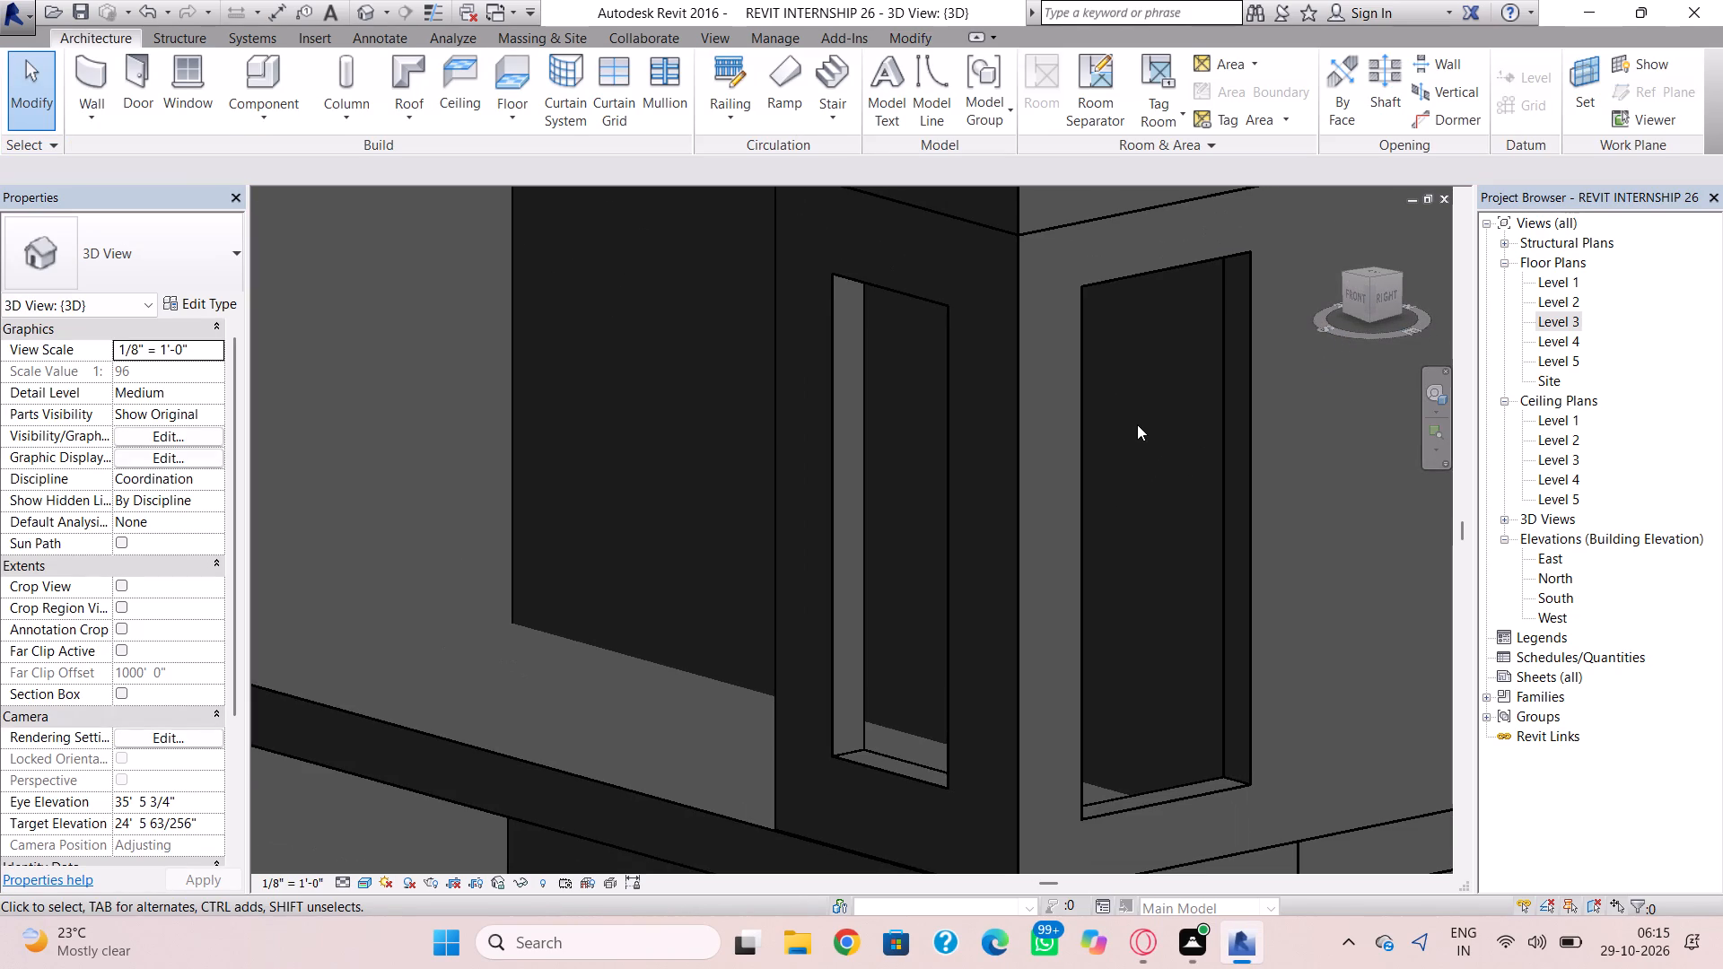
Undo the recent opening edits back to the Level 3 side wall's profile sketch, before its inner rectangle was drawn.
left_click(1087, 382)
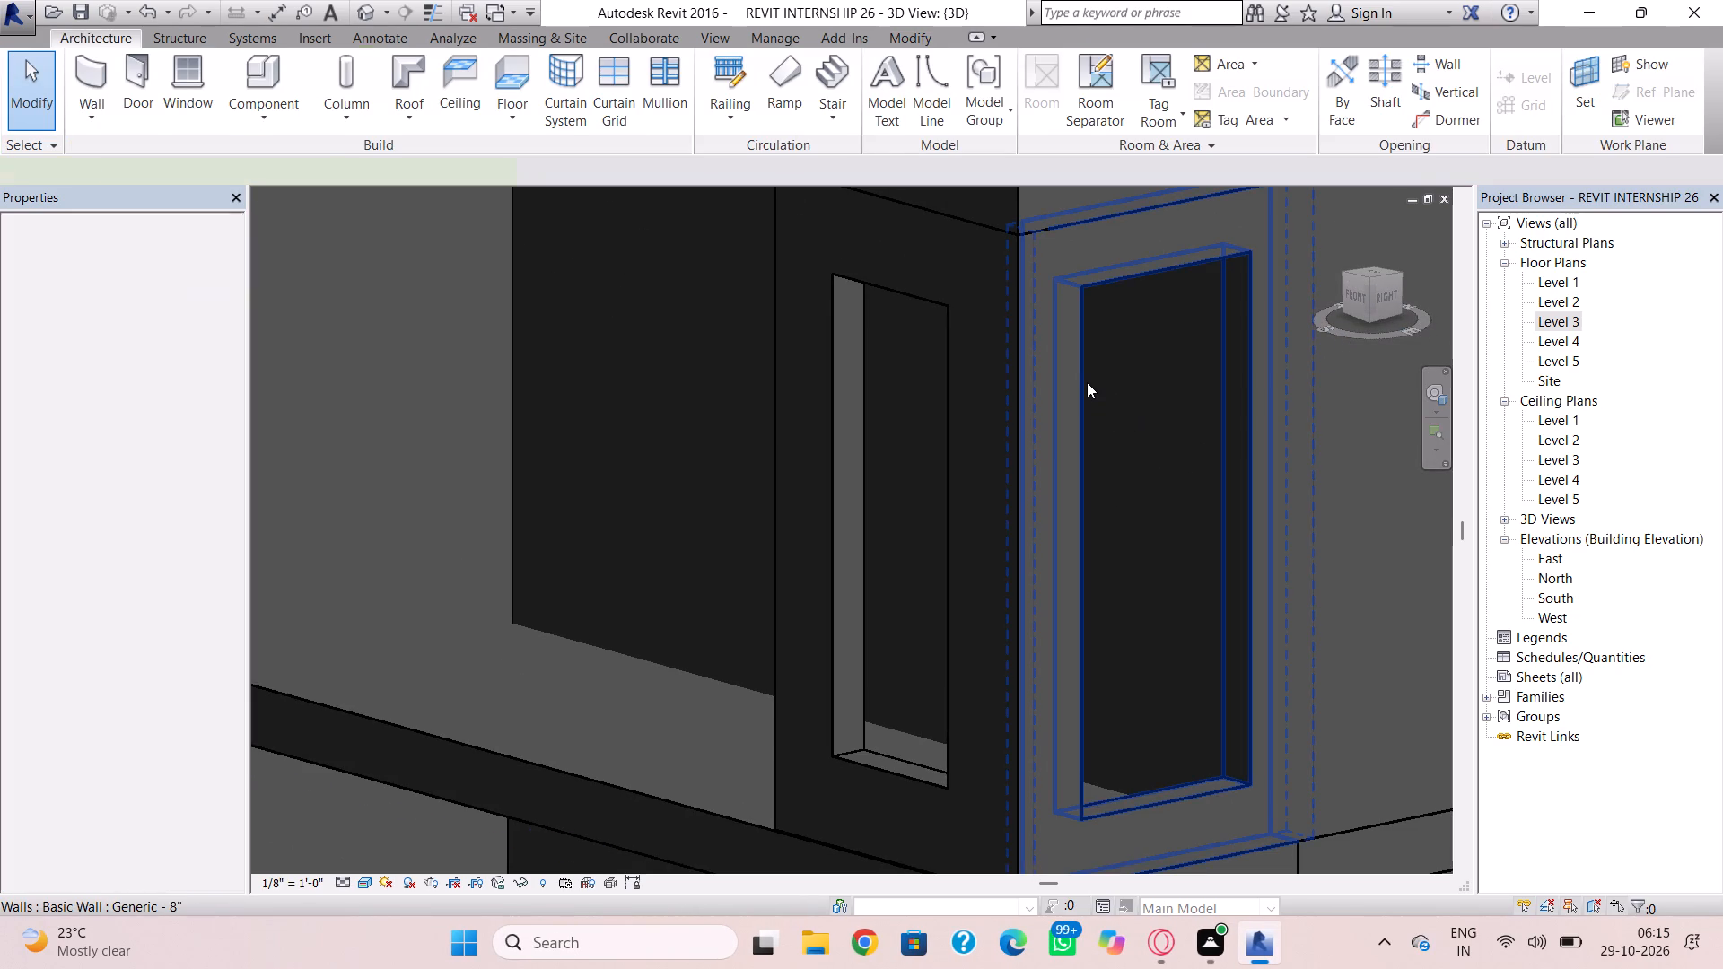
scroll(1174, 453, "down", 3)
middle_click_drag(1176, 455, 1173, 441)
scroll(1159, 593, "down", 2)
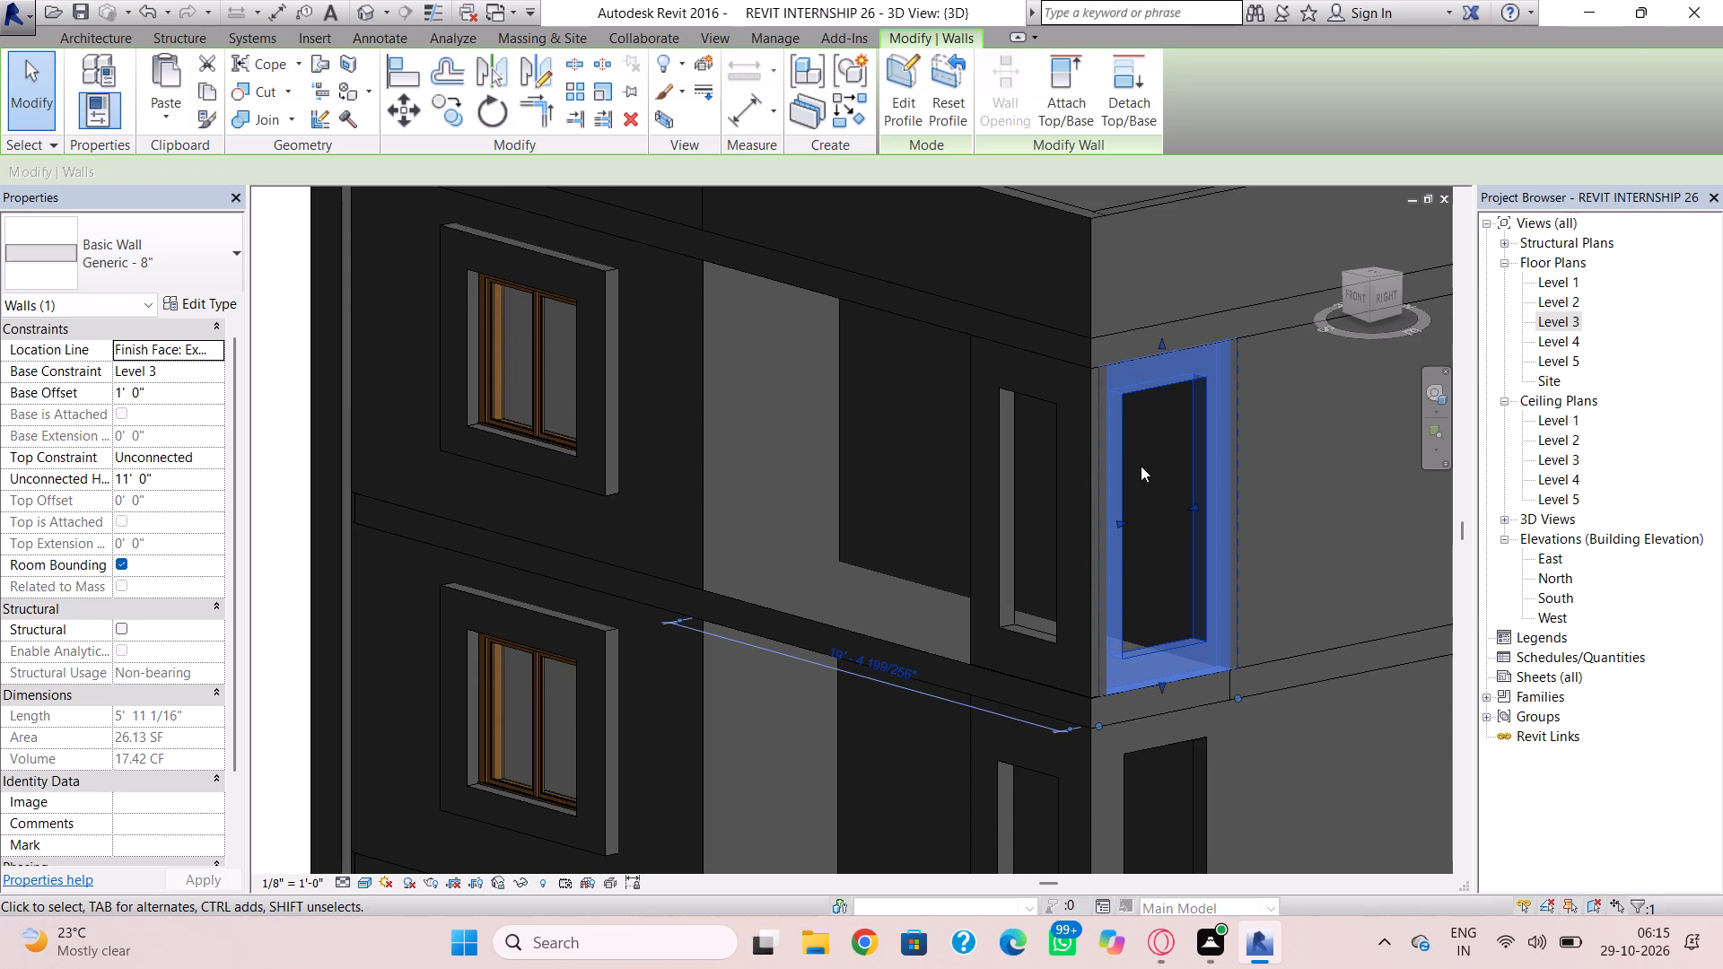
key("ctrl+z")
key("ctrl+z")
key("ctrl+z")
key("ctrl+z")
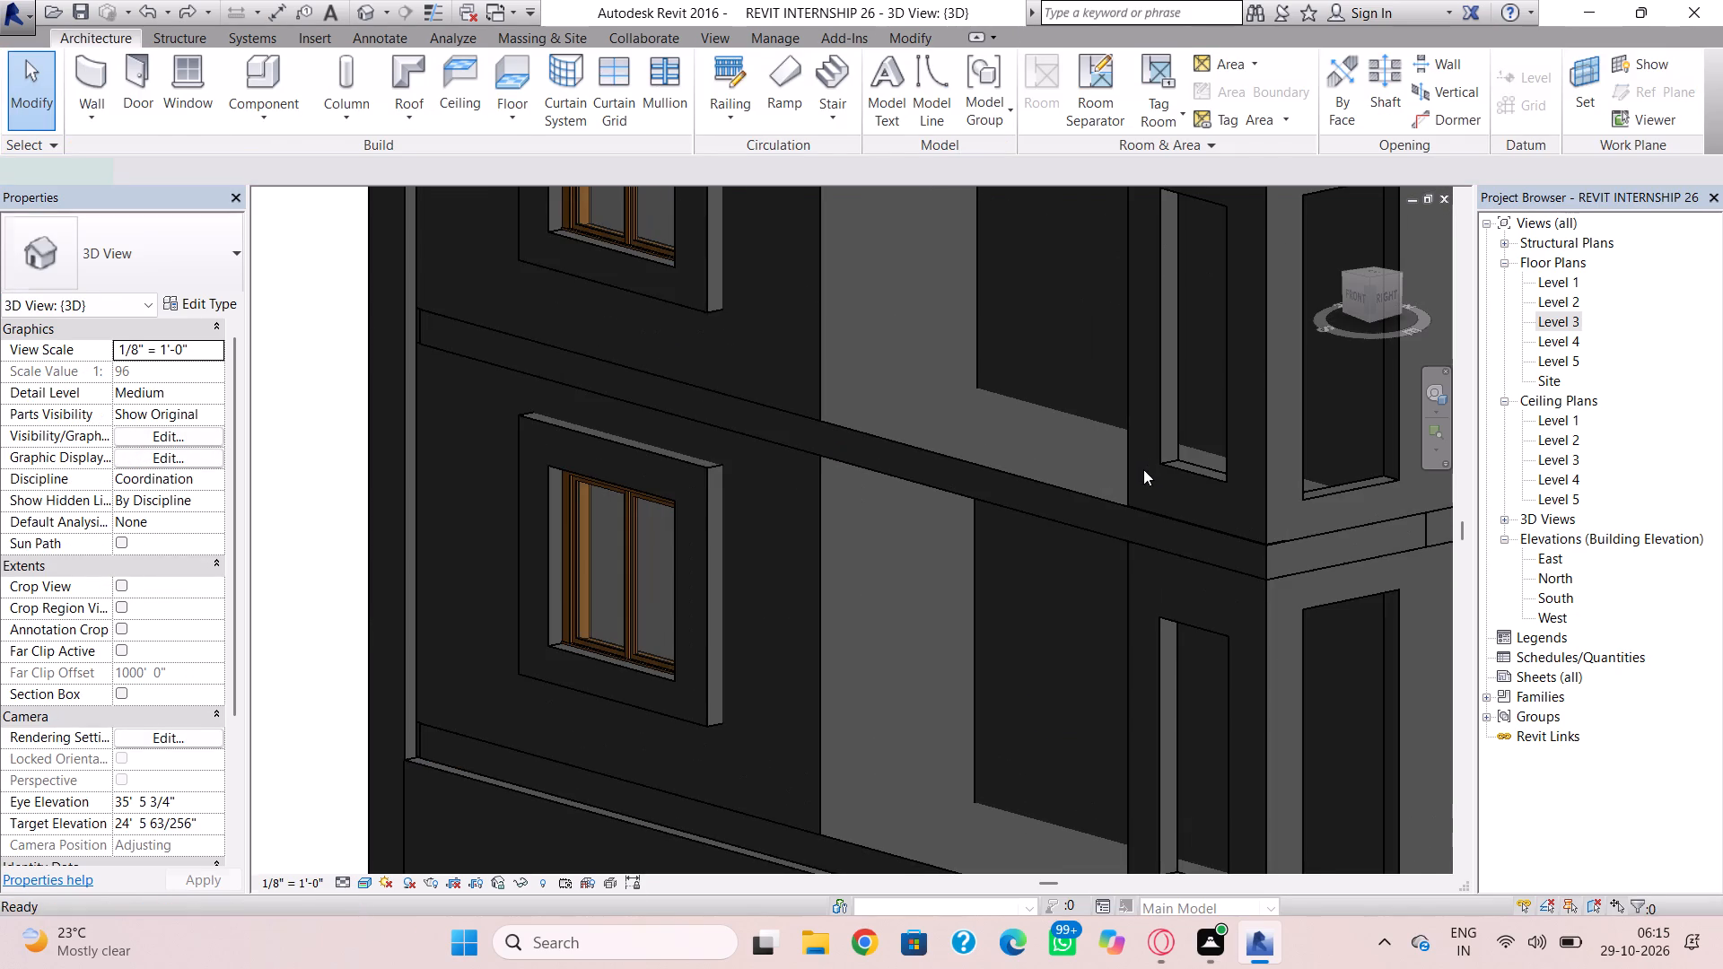
key("ctrl+z")
key("ctrl+z")
key("ctrl+z")
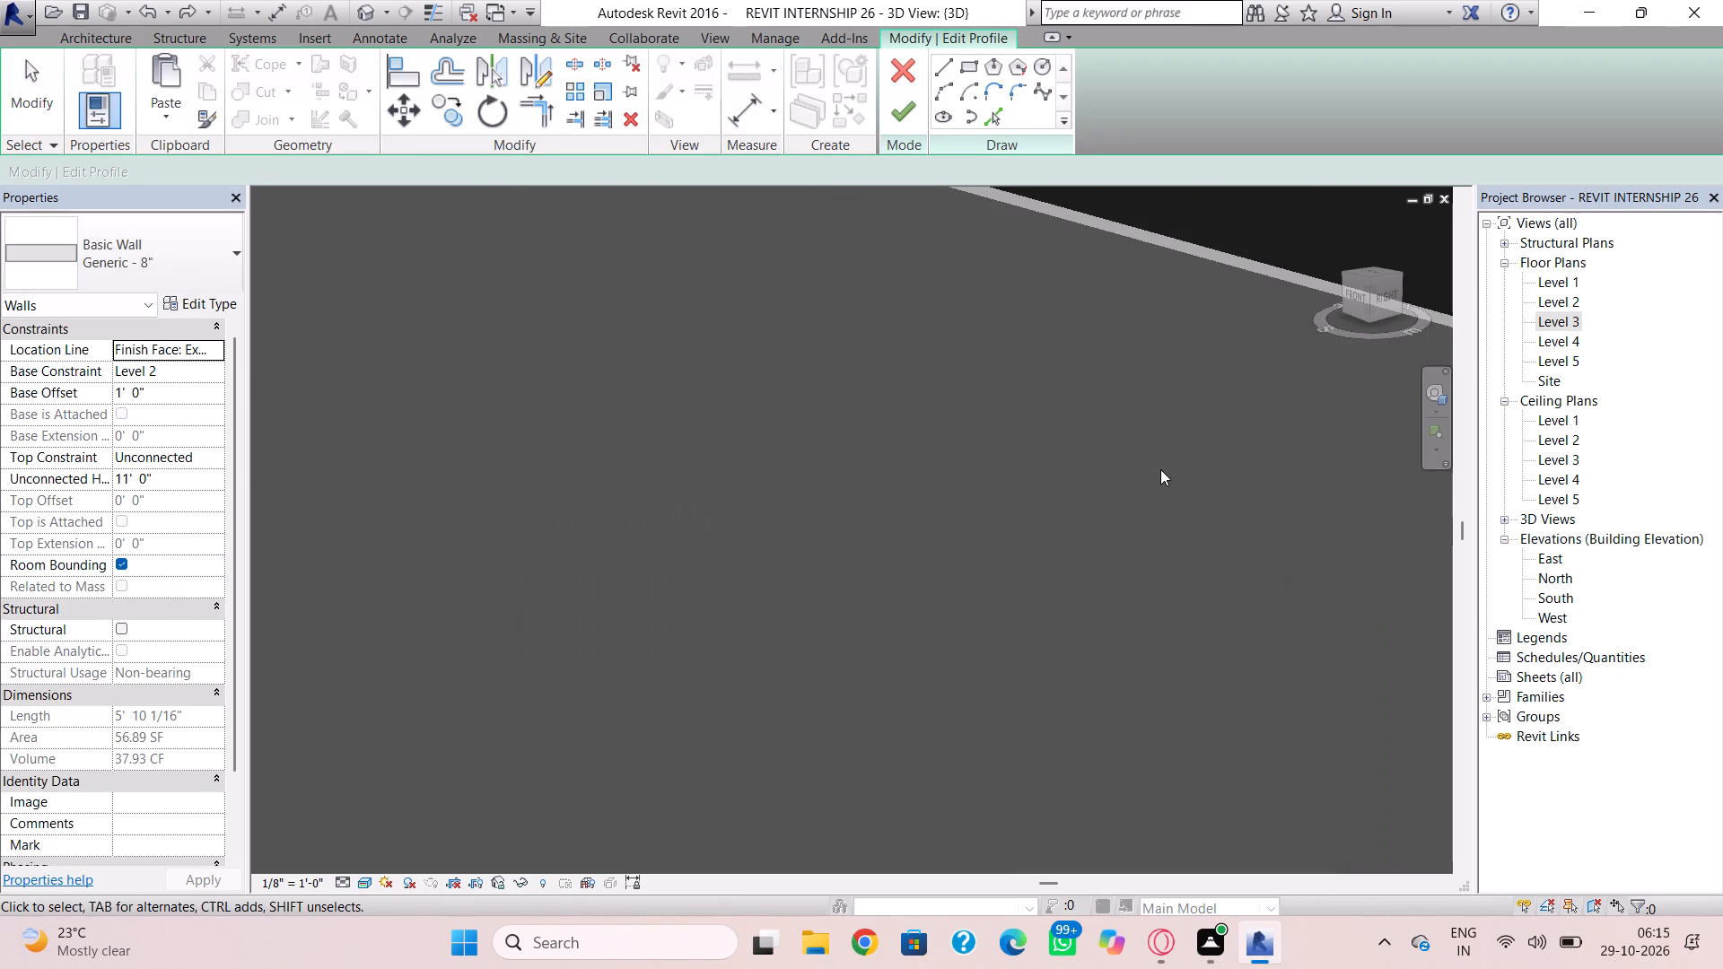
scroll(1160, 471, "down", 6)
scroll(1160, 477, "up", 1)
scroll(1160, 478, "down", 20)
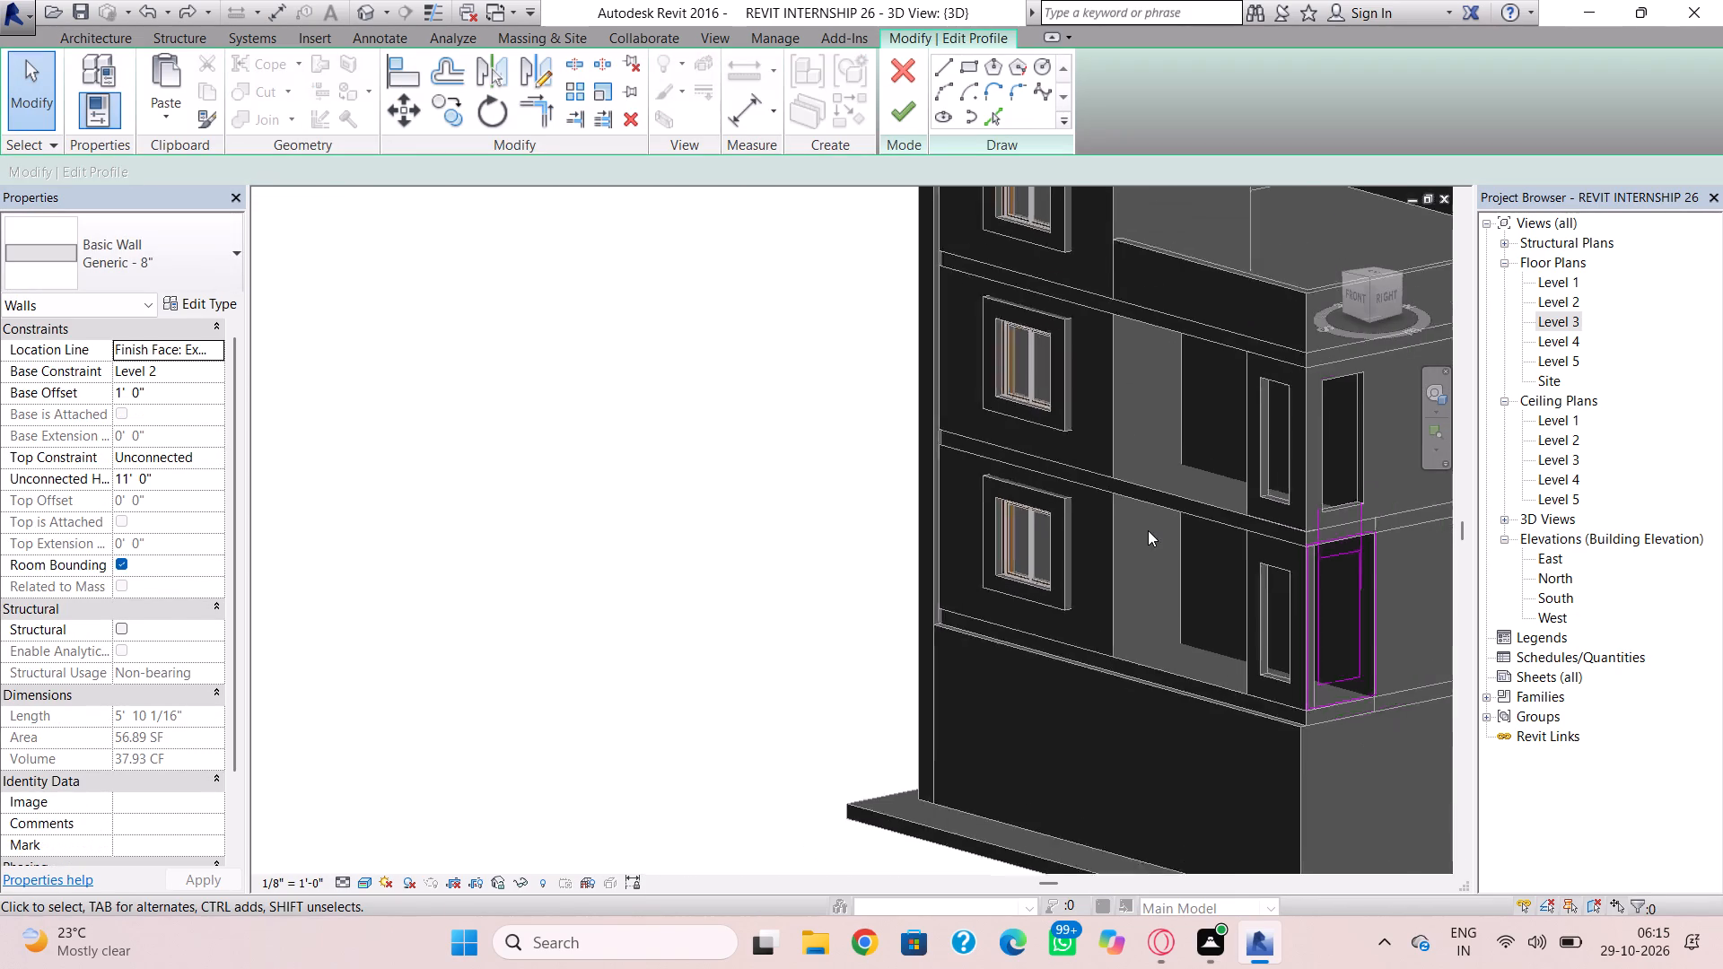
scroll(1148, 530, "down", 1)
key("ctrl+z")
key("ctrl+z")
key("ctrl+z")
key("ctrl+z")
key("ctrl+z")
key("ctrl+z")
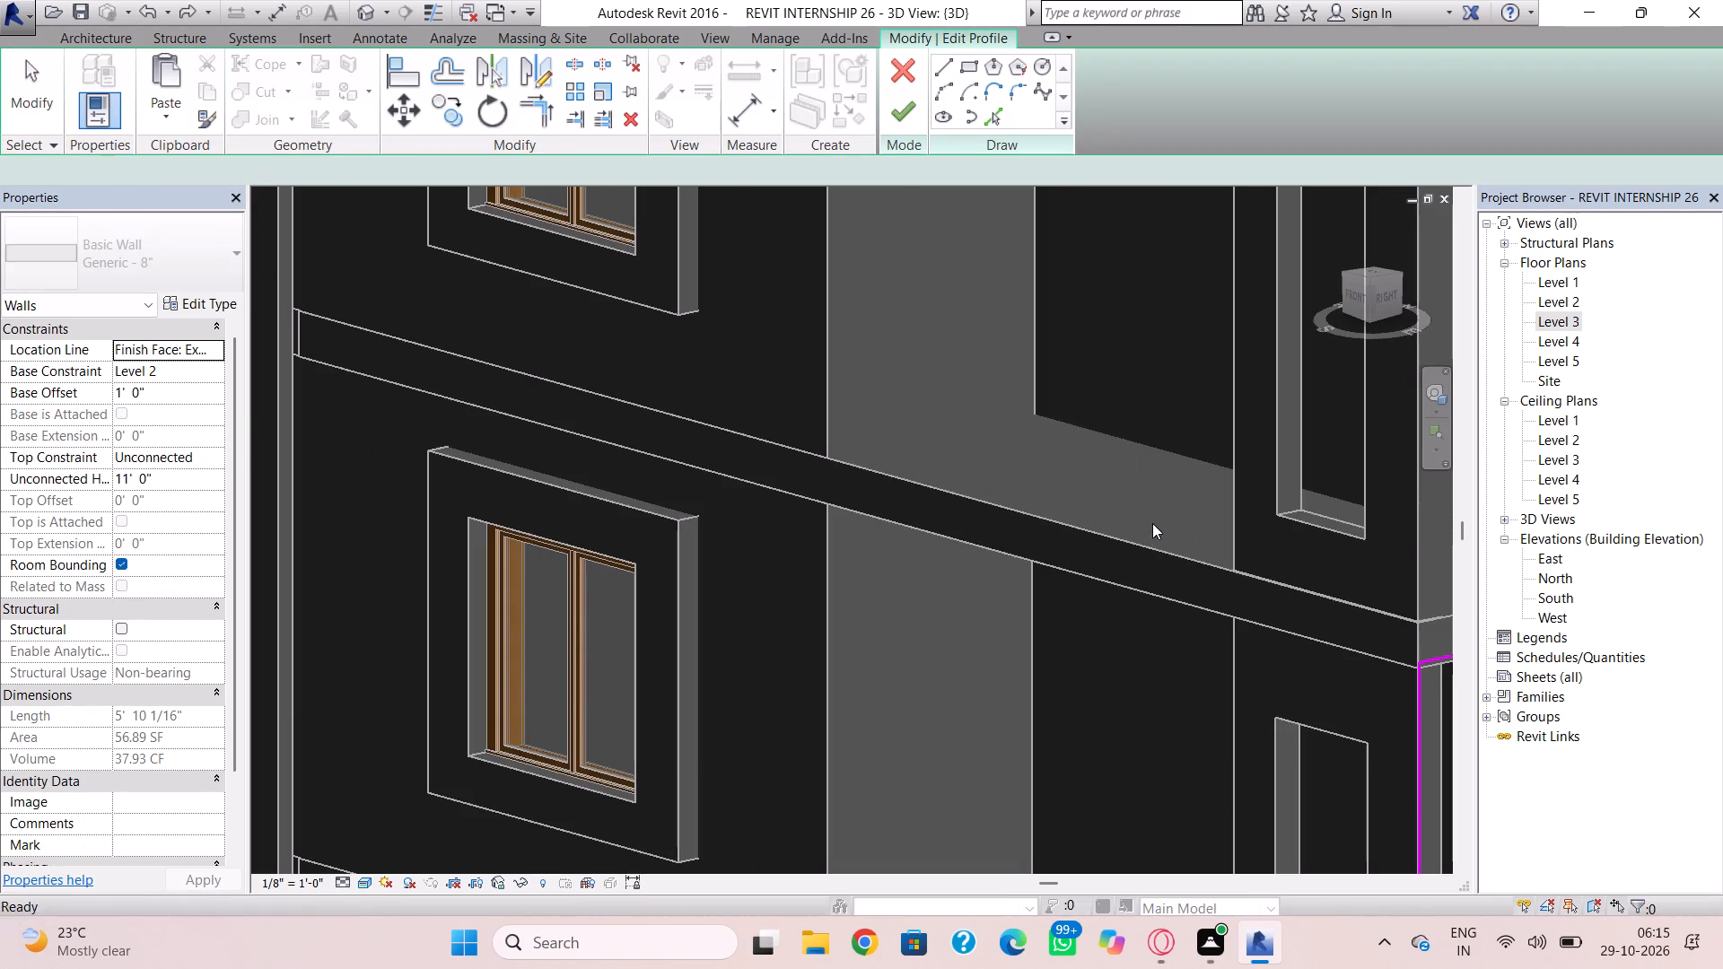
key("ctrl+z")
key("ctrl+z")
key("ctrl+z")
key("ctrl+z")
key("ctrl+z")
key("ctrl+z")
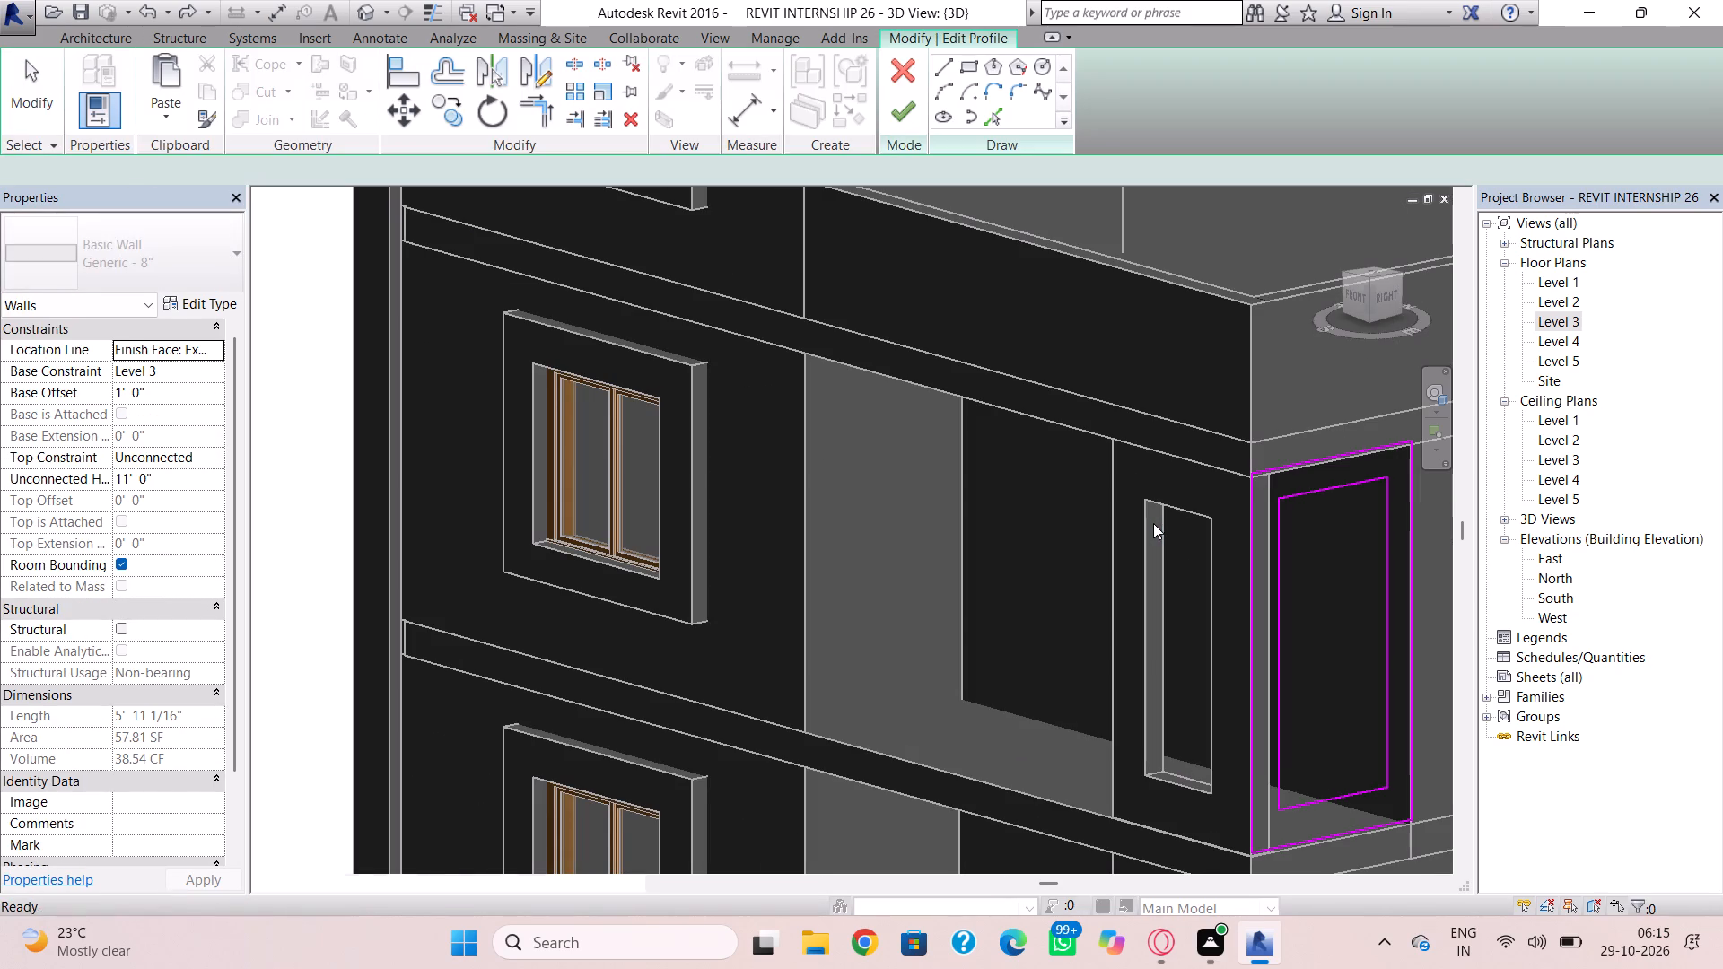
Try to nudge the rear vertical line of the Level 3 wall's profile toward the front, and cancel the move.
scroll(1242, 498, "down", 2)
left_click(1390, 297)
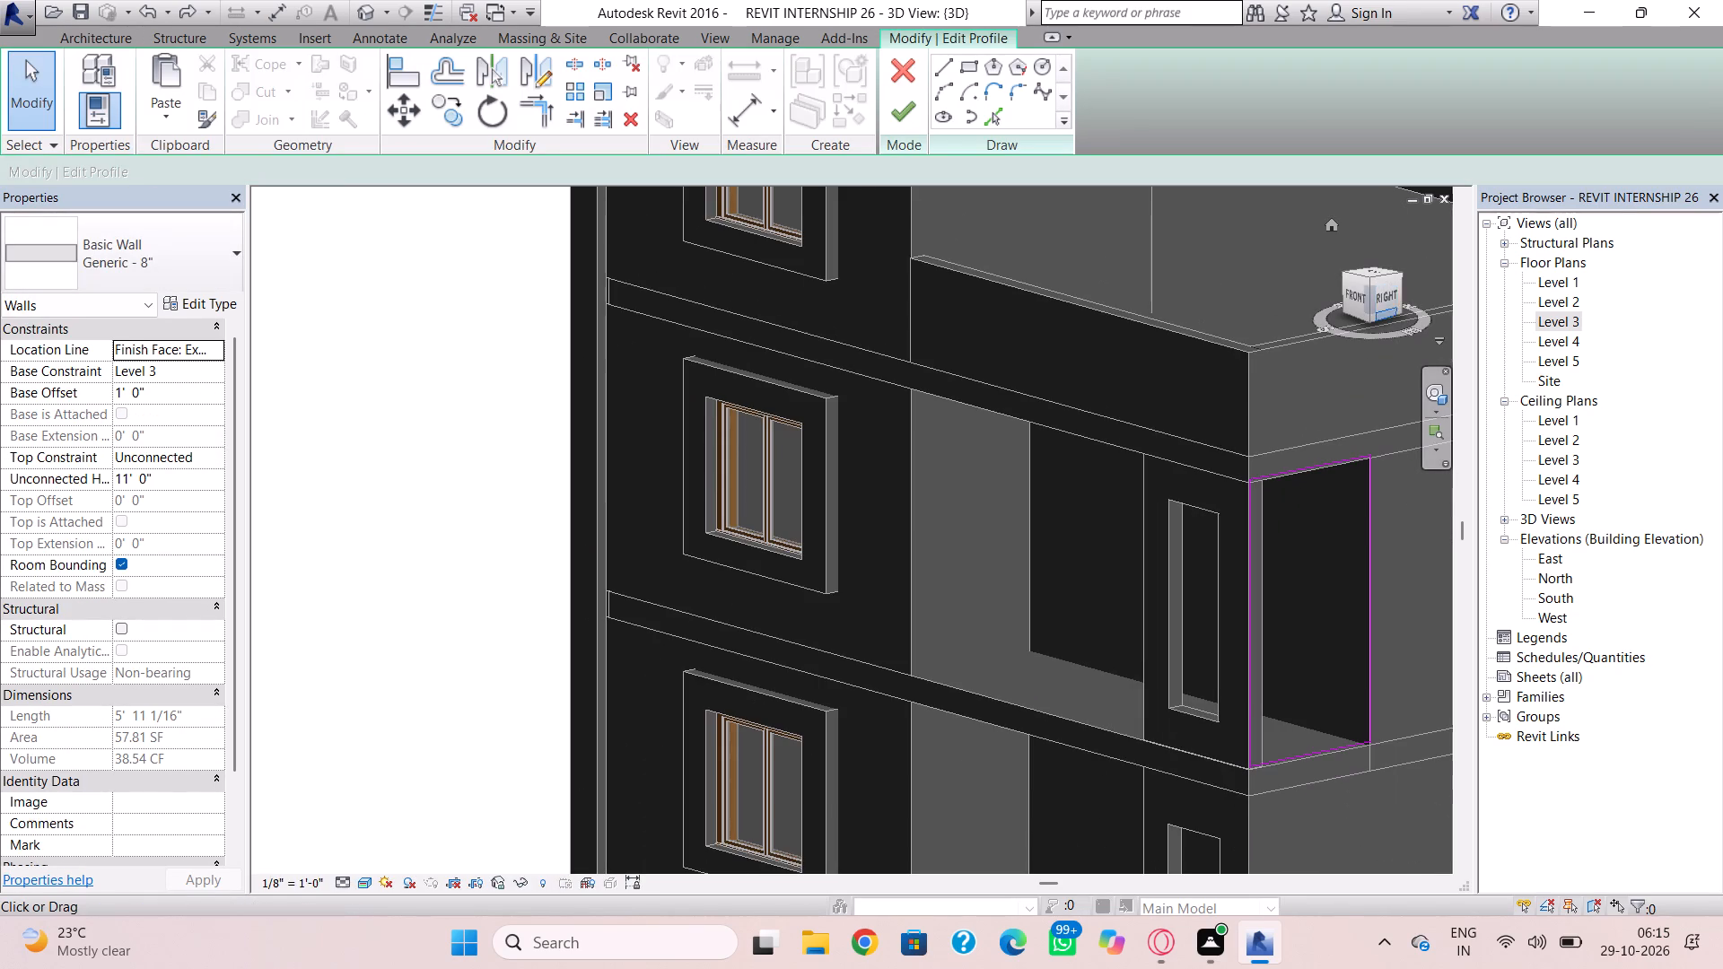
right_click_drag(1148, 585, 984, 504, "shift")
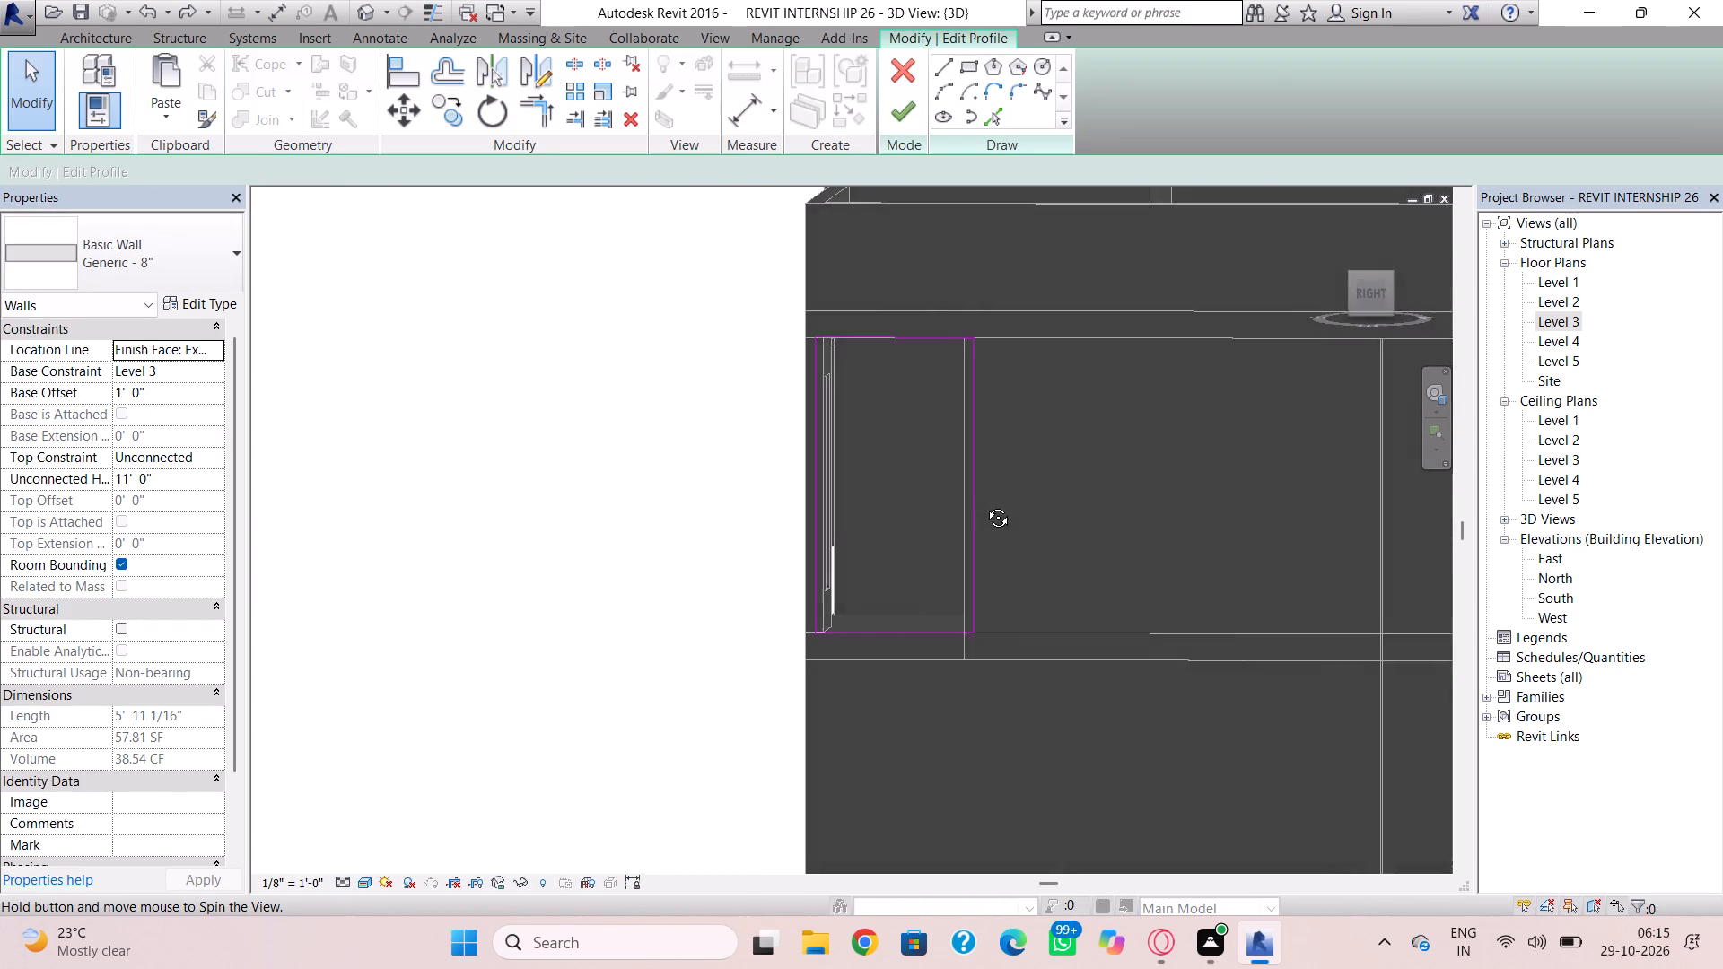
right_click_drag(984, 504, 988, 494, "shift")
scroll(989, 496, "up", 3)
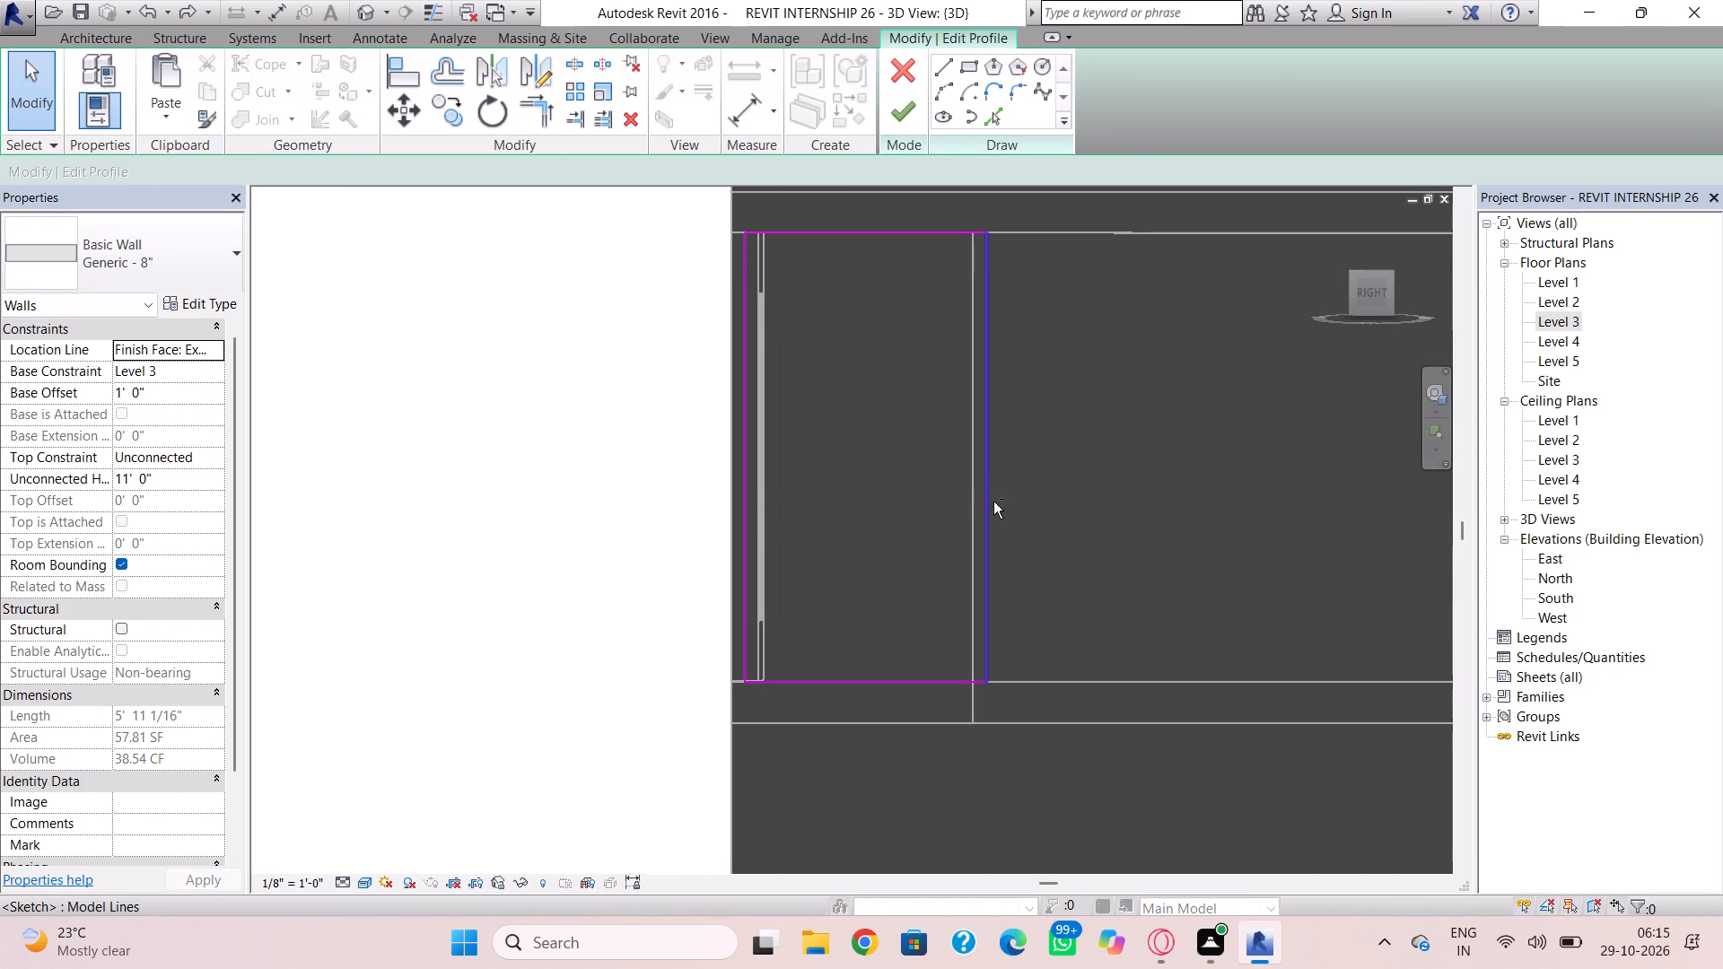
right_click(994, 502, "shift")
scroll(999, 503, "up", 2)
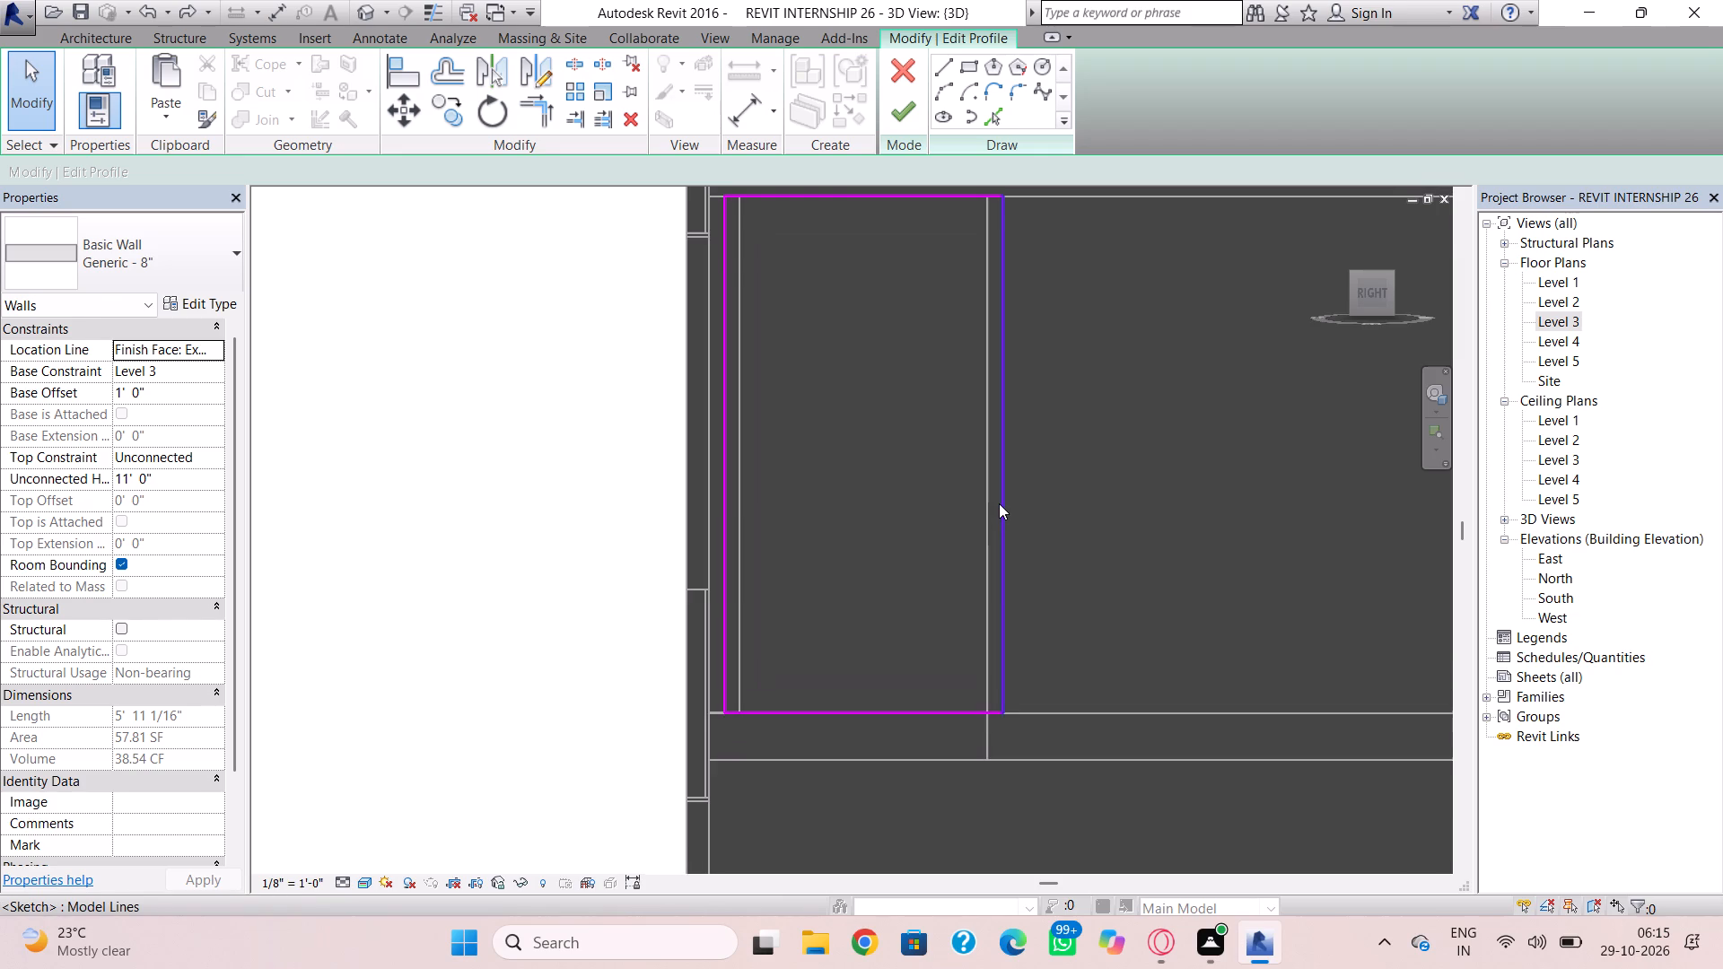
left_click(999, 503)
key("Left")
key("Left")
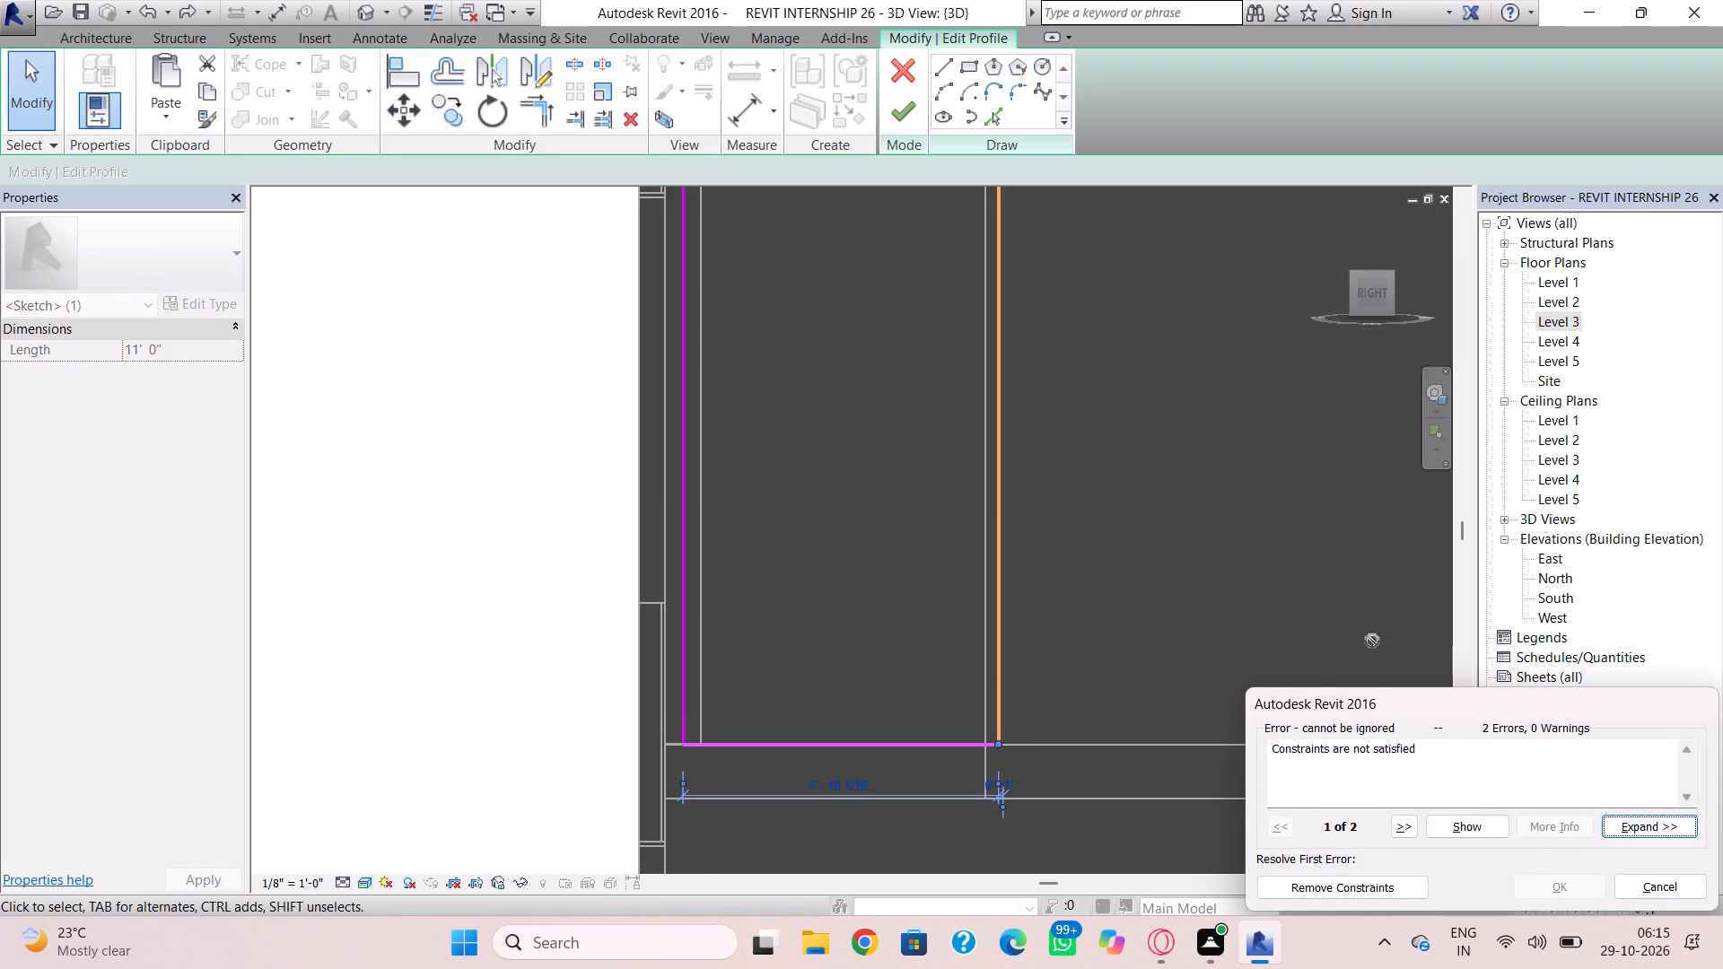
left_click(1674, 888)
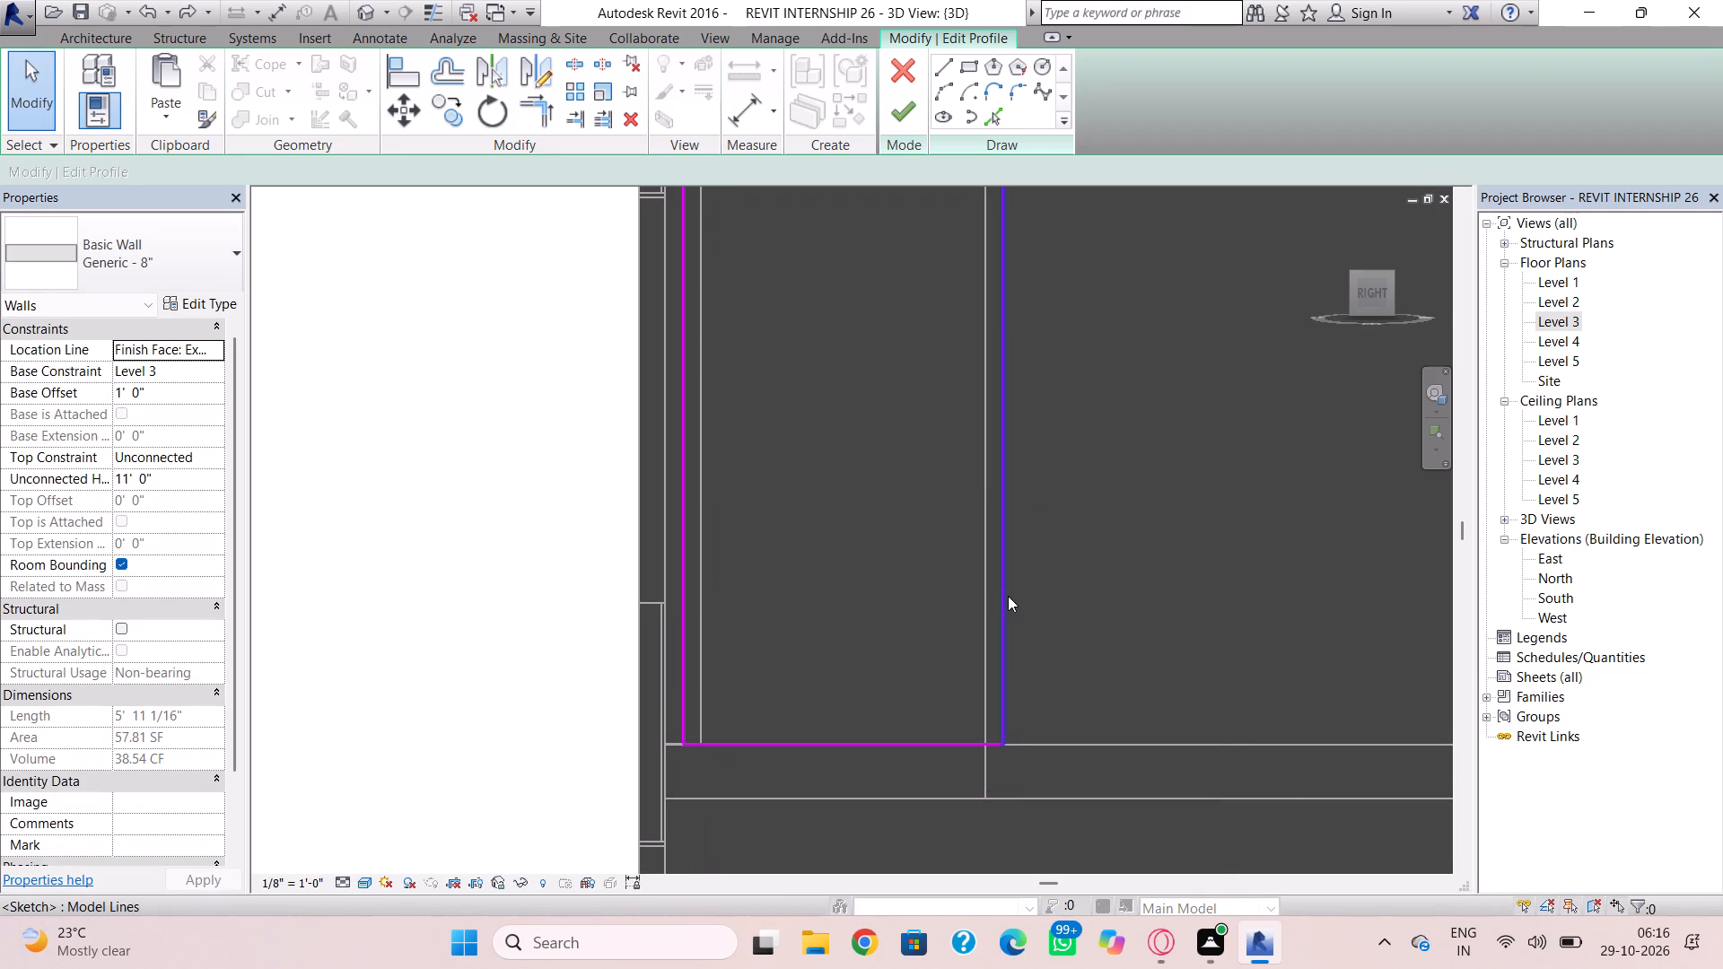
Delete the profile's rear vertical line and redraw it from top to bottom along the adjoining wall's end edge.
left_click(1008, 596)
key("Delete")
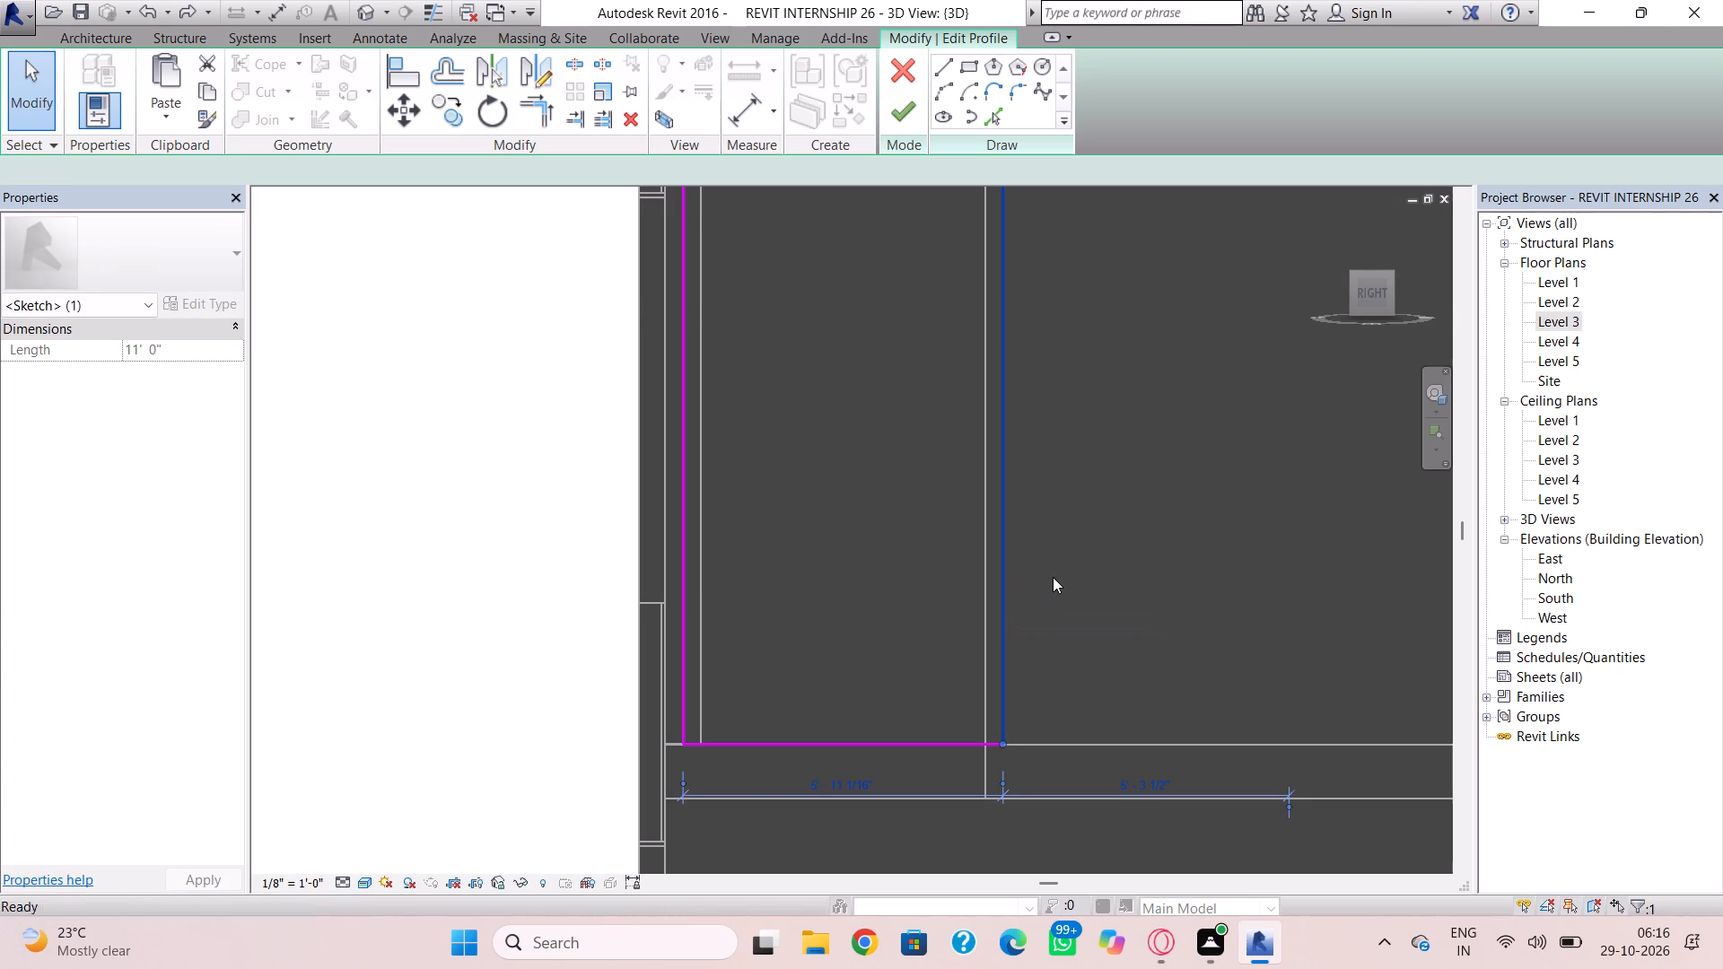
double_click(942, 80)
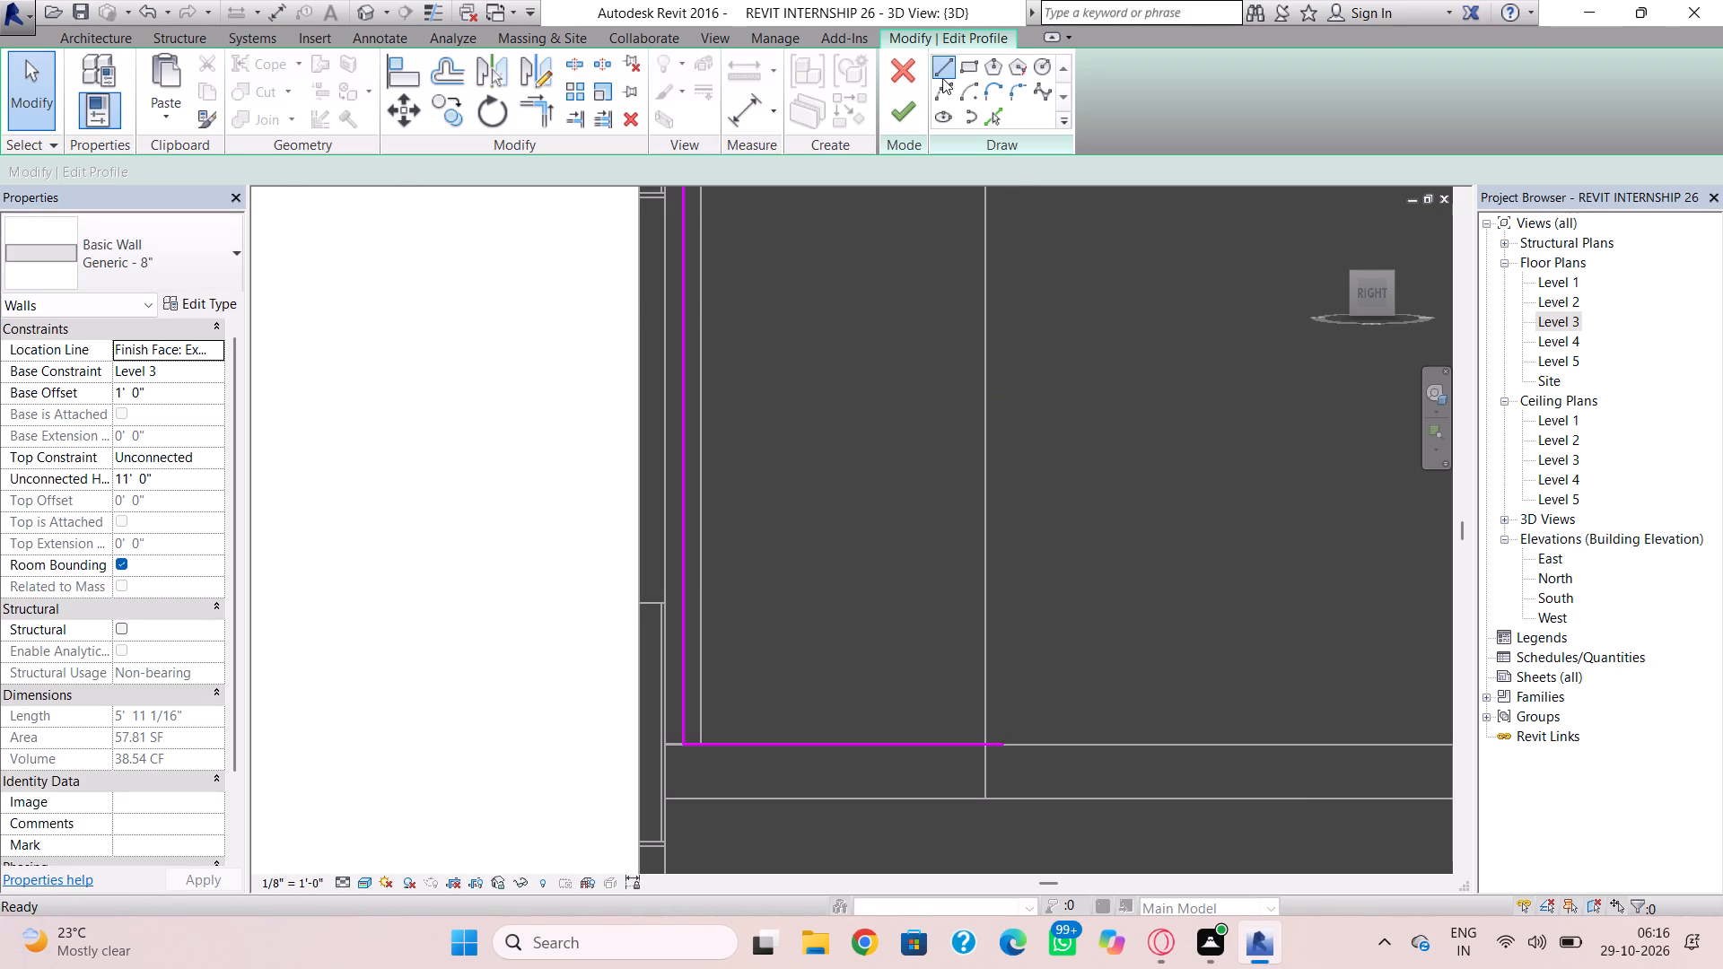
scroll(1015, 188, "down", 1)
middle_click_drag(1015, 192, 988, 368)
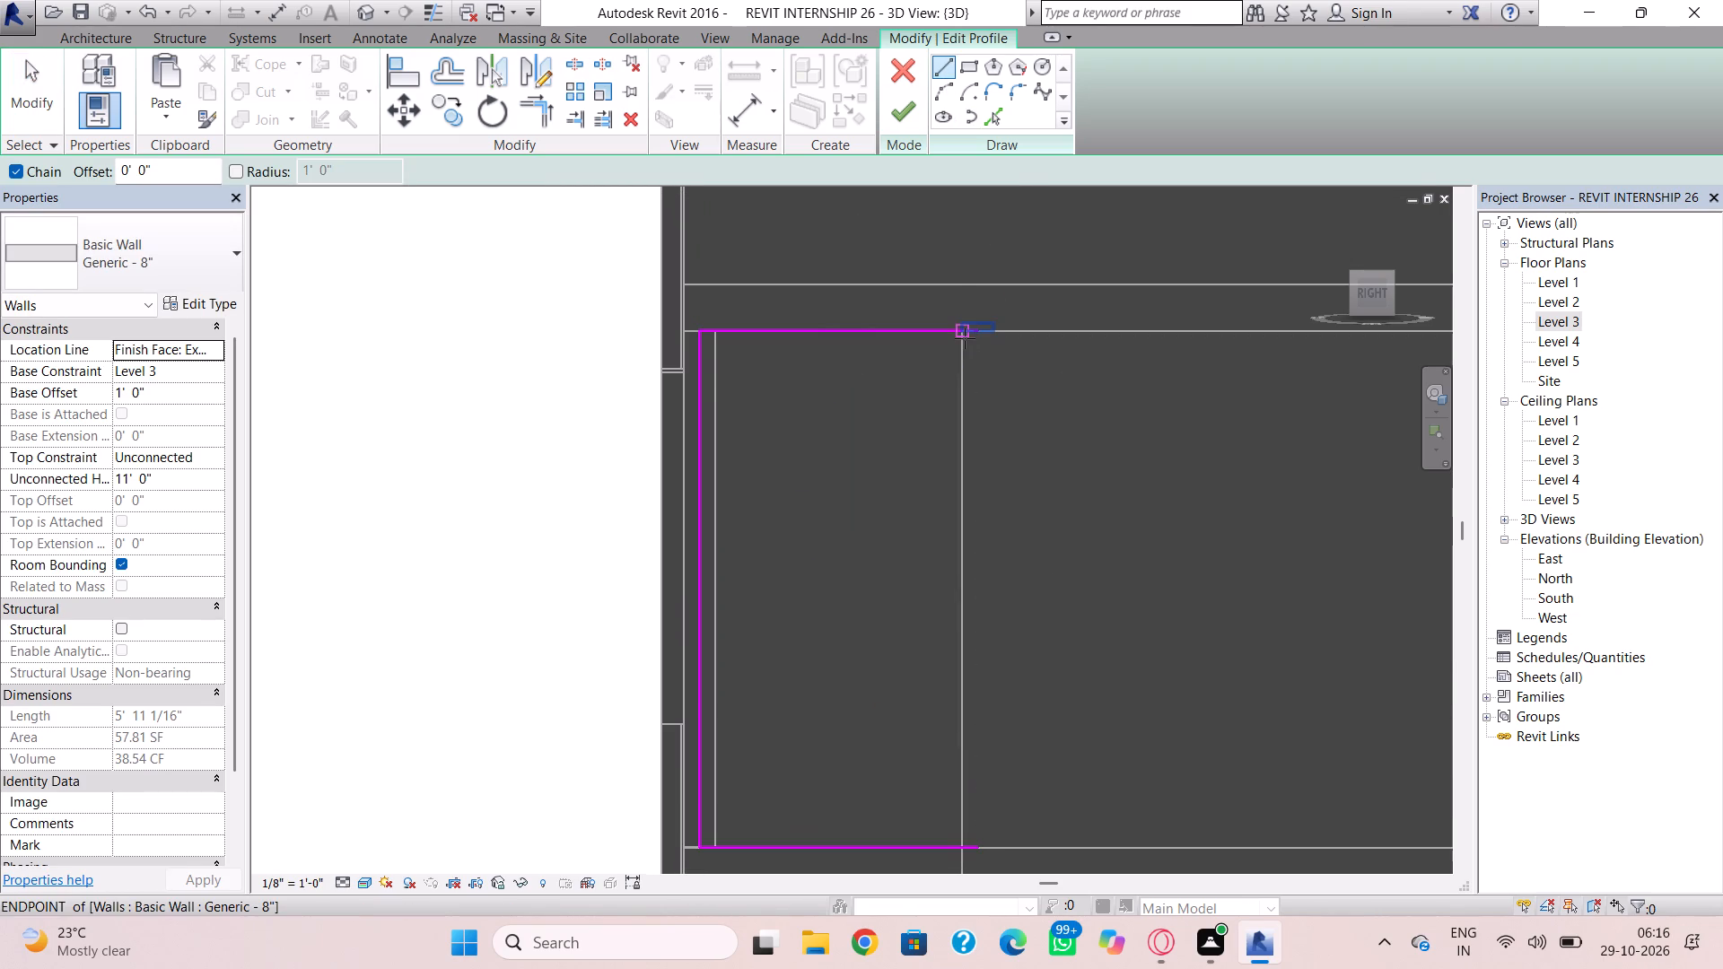
left_click(965, 338)
scroll(966, 731, "down", 1)
middle_click_drag(966, 731, 963, 535)
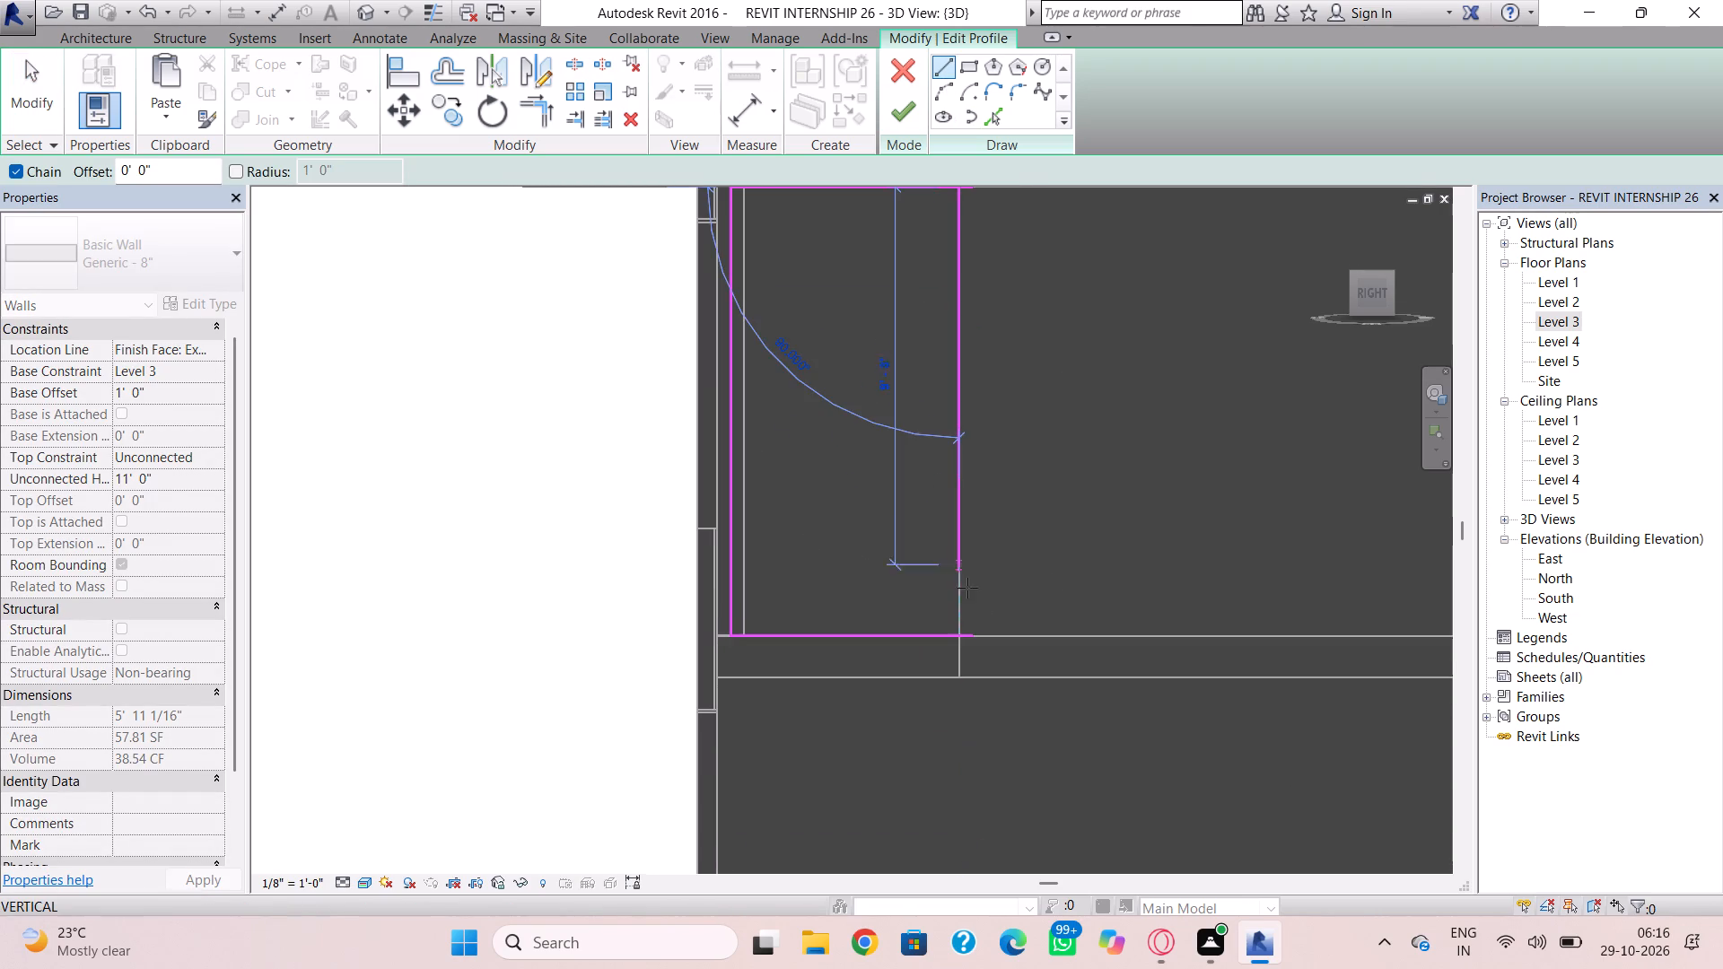
scroll(970, 606, "up", 4)
left_click(956, 659)
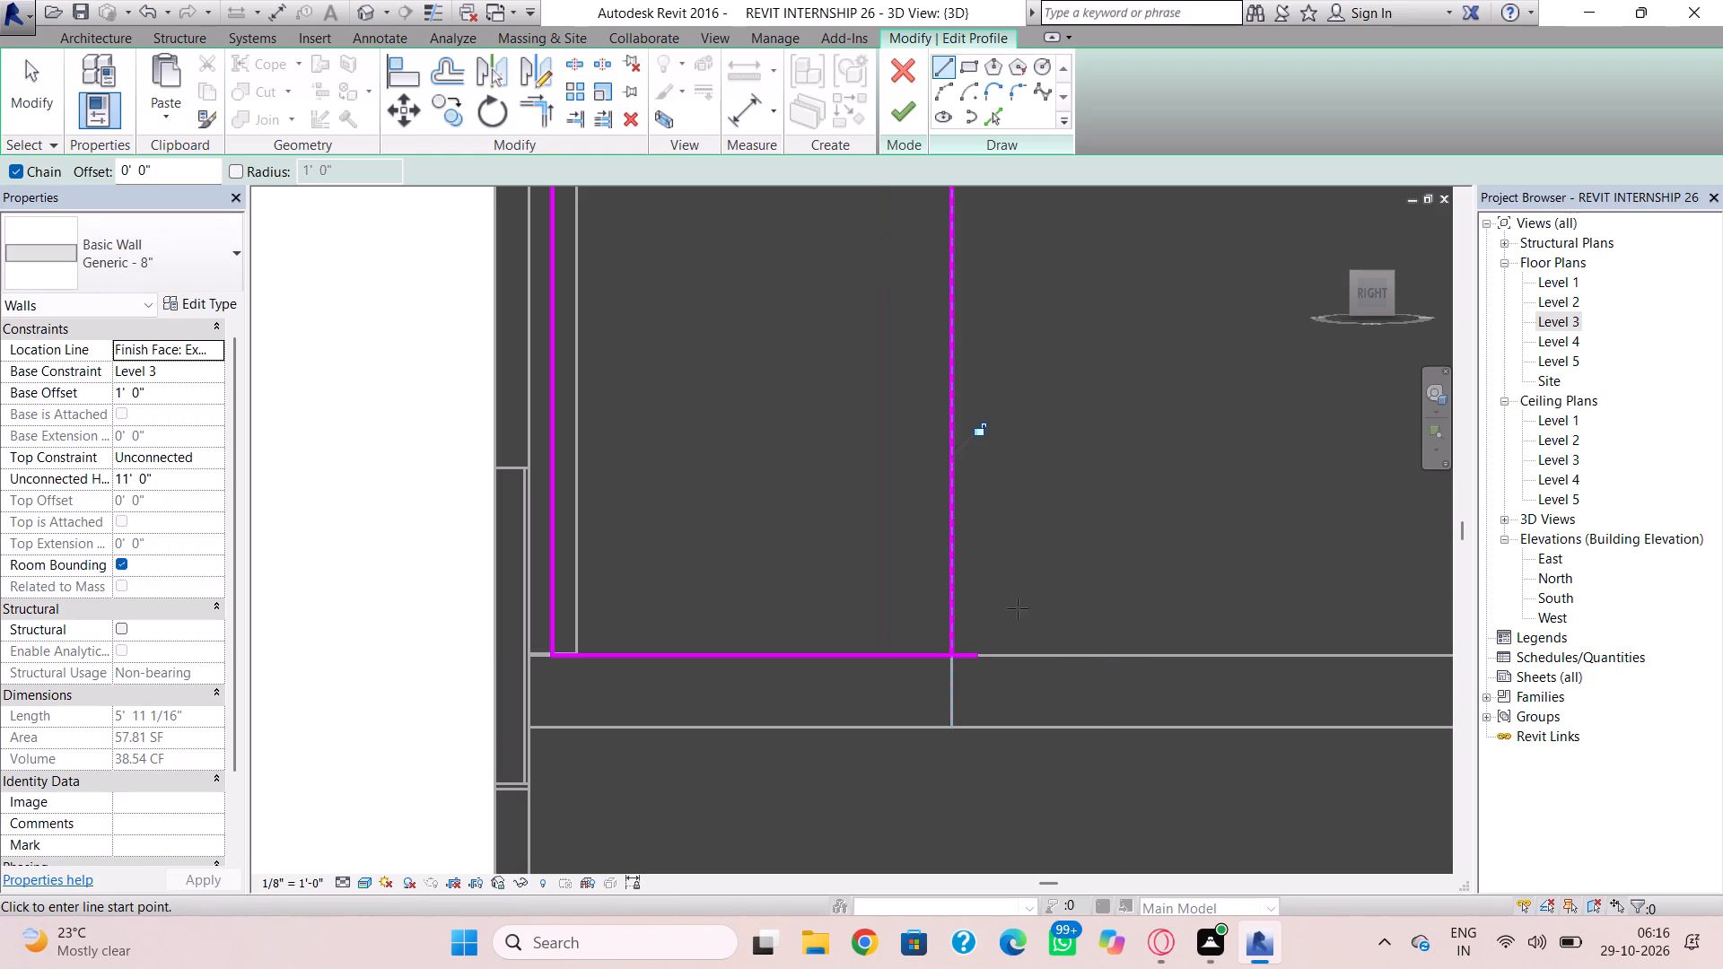
key("Escape")
scroll(988, 655, "up", 3)
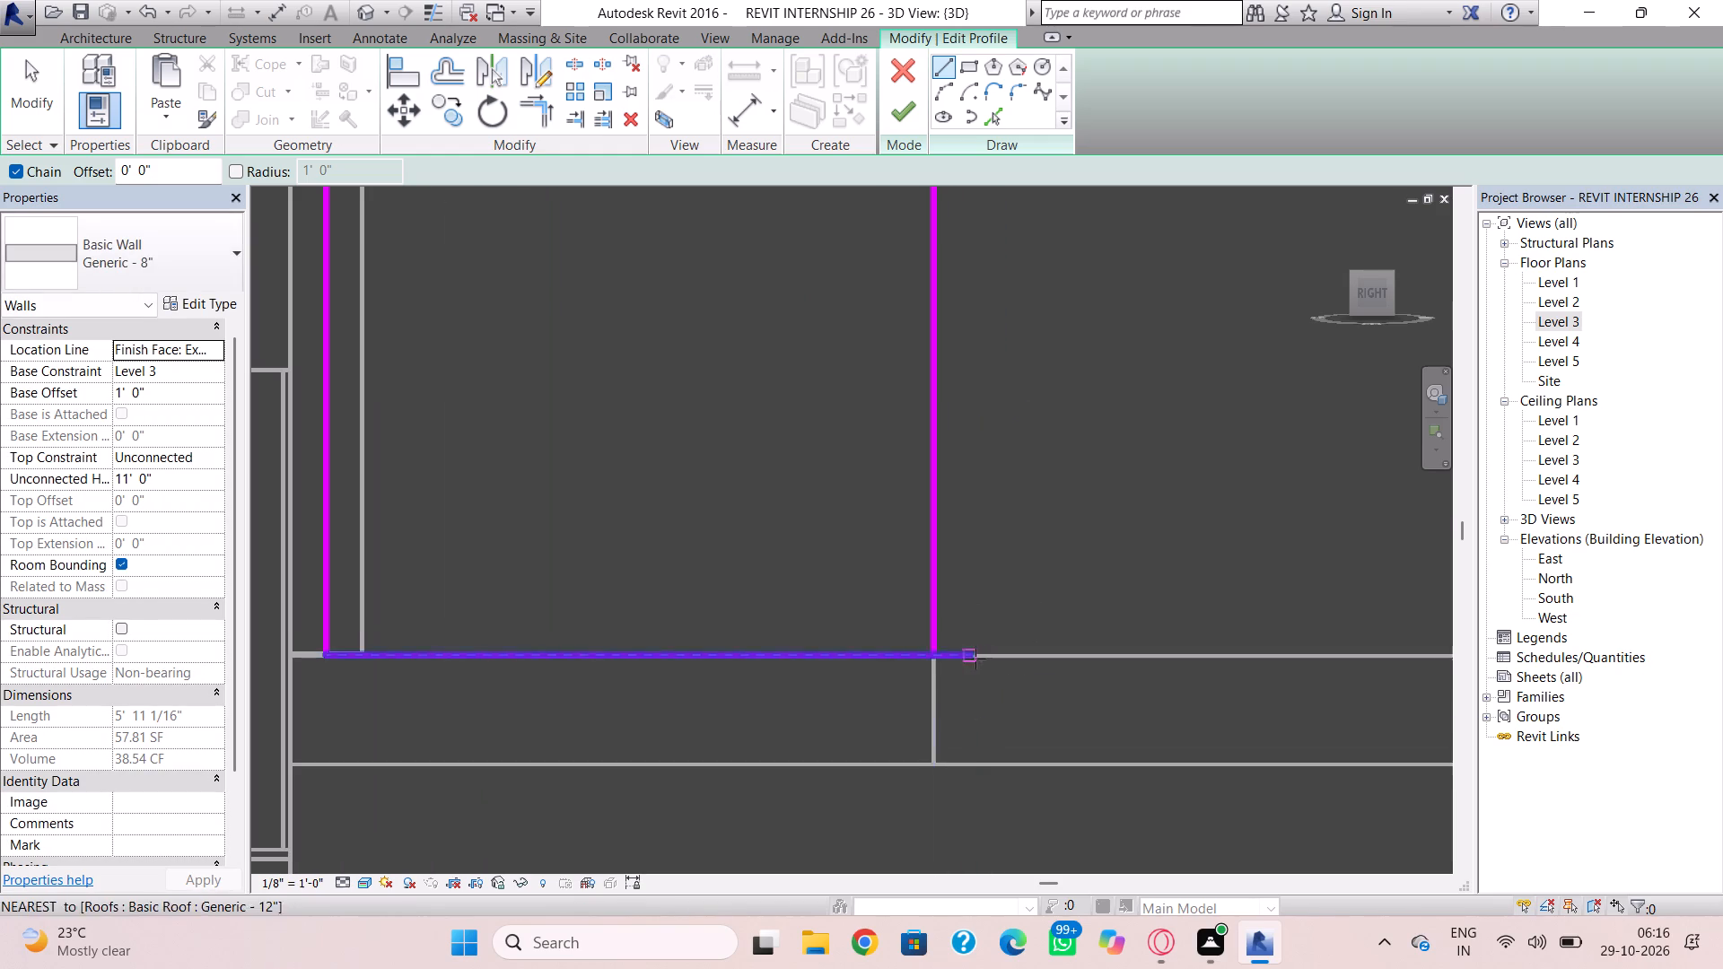
key("Escape")
Shorten the profile's bottom and top horizontal lines so their rear ends meet the new vertical line.
left_click(969, 657)
left_click_drag(969, 657, 938, 658)
middle_click_drag(984, 603, 966, 676)
scroll(970, 664, "down", 3)
middle_click_drag(964, 408, 953, 801)
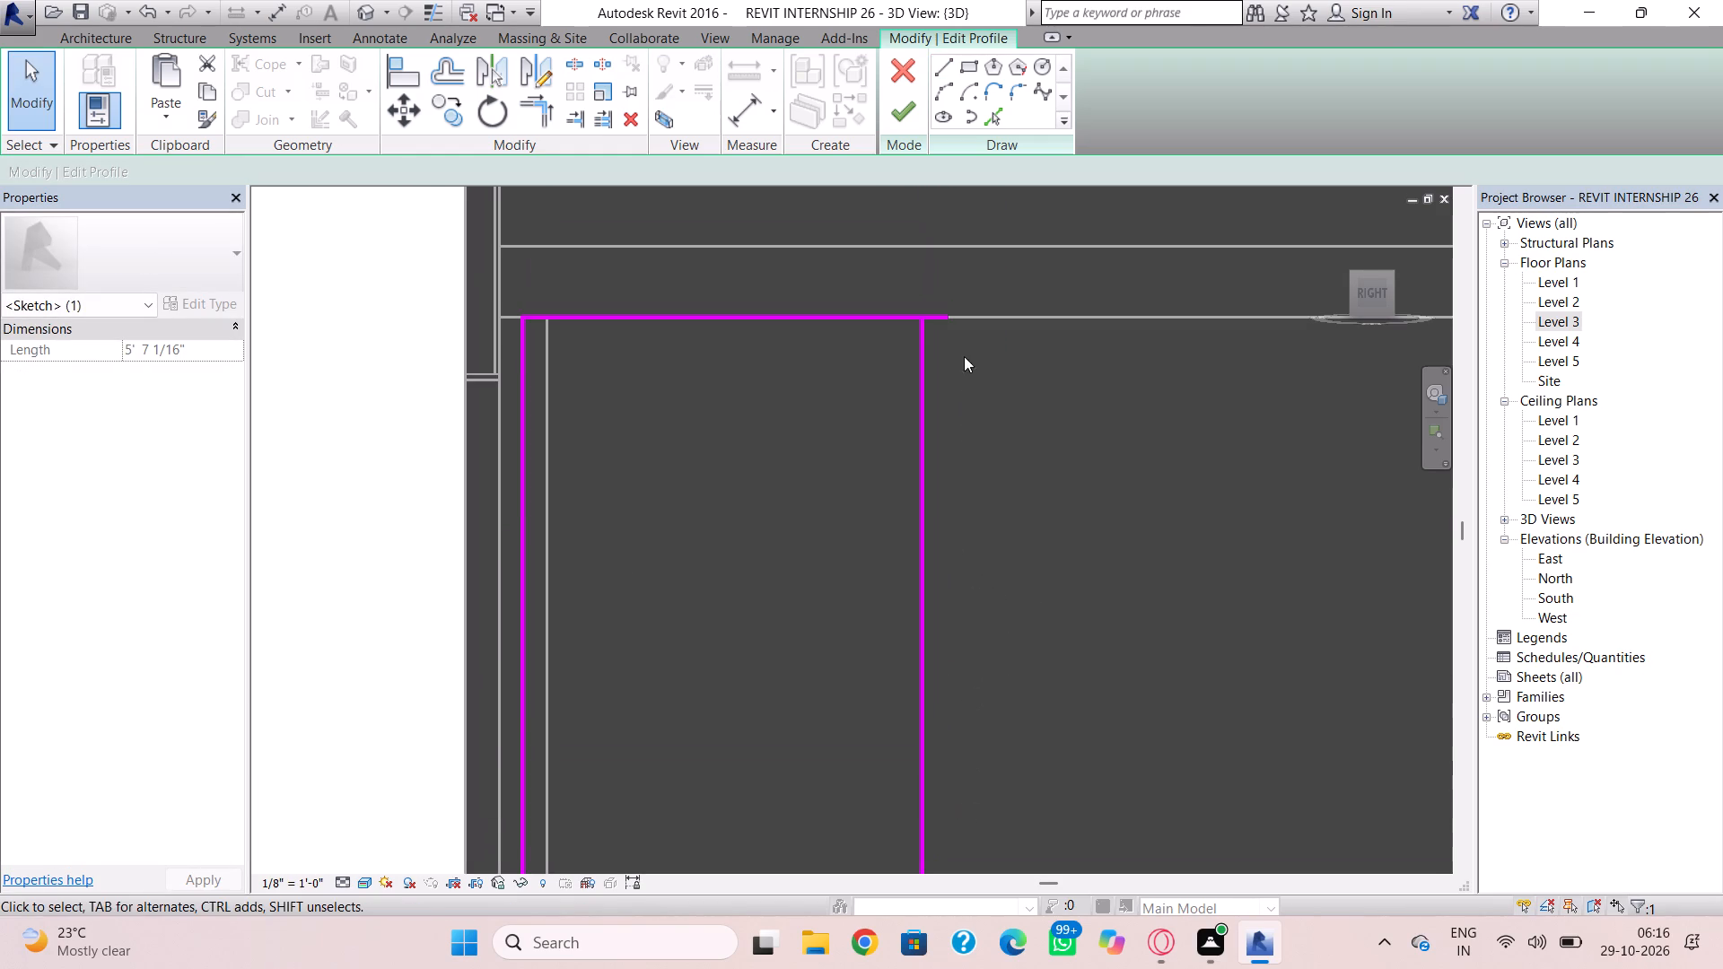
left_click(940, 317)
left_click_drag(943, 314, 928, 319)
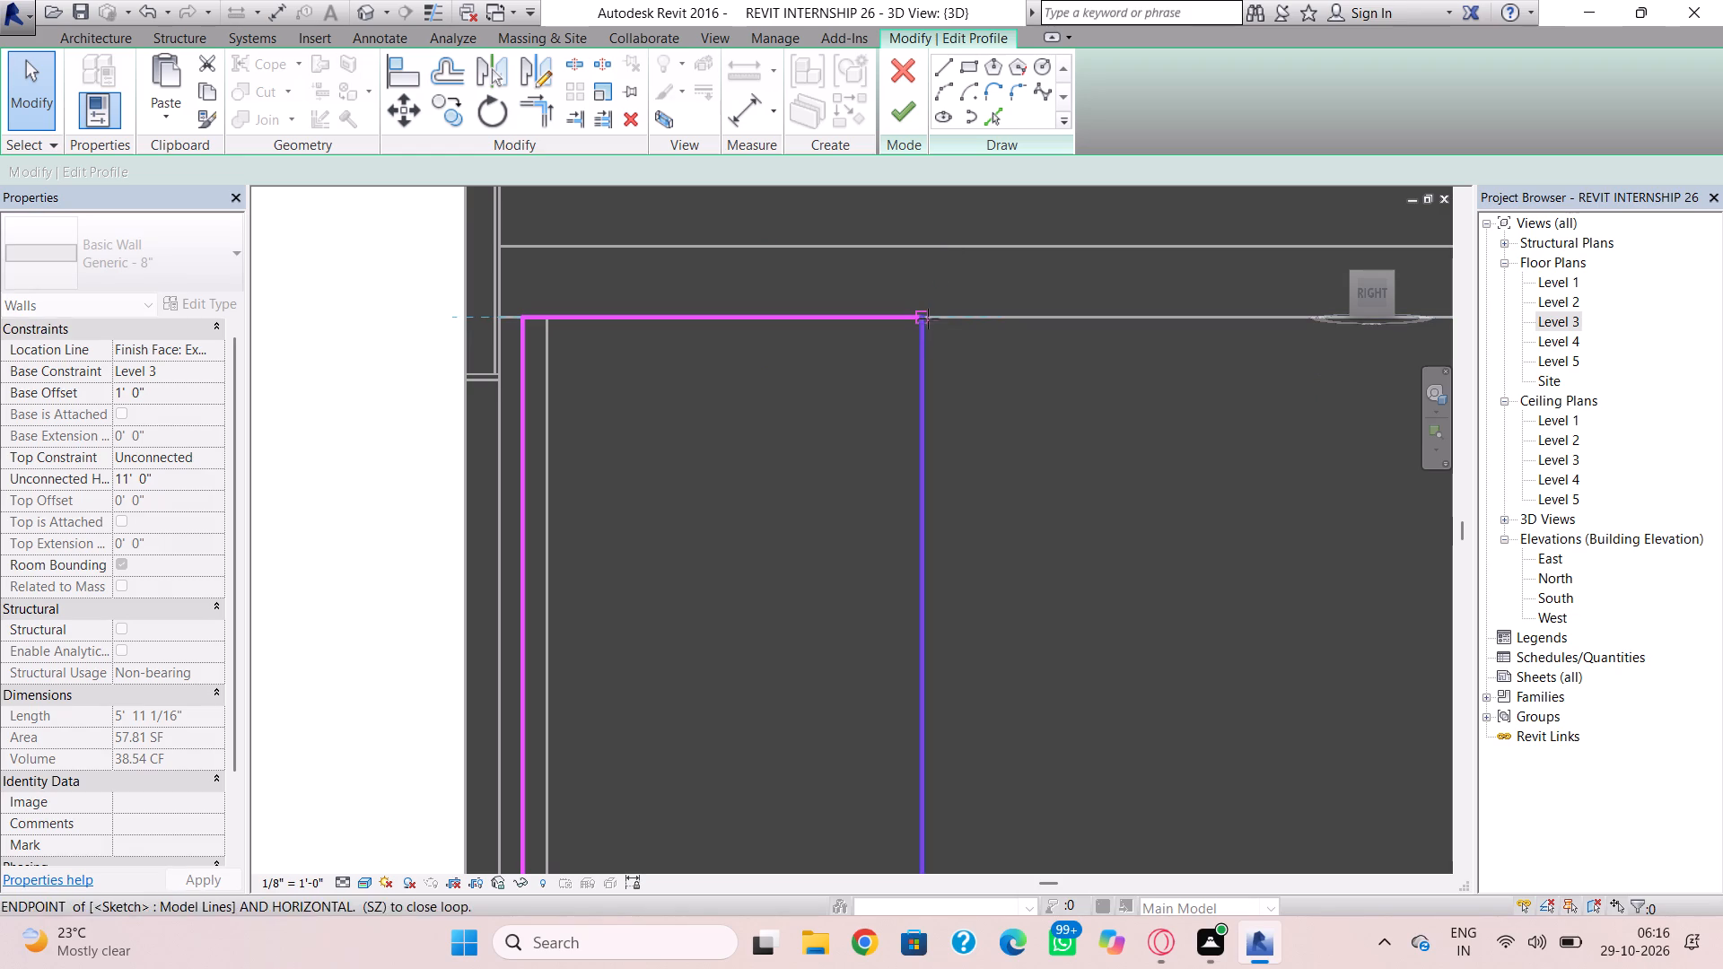
left_click_drag(928, 319, 925, 322)
left_click(1001, 478)
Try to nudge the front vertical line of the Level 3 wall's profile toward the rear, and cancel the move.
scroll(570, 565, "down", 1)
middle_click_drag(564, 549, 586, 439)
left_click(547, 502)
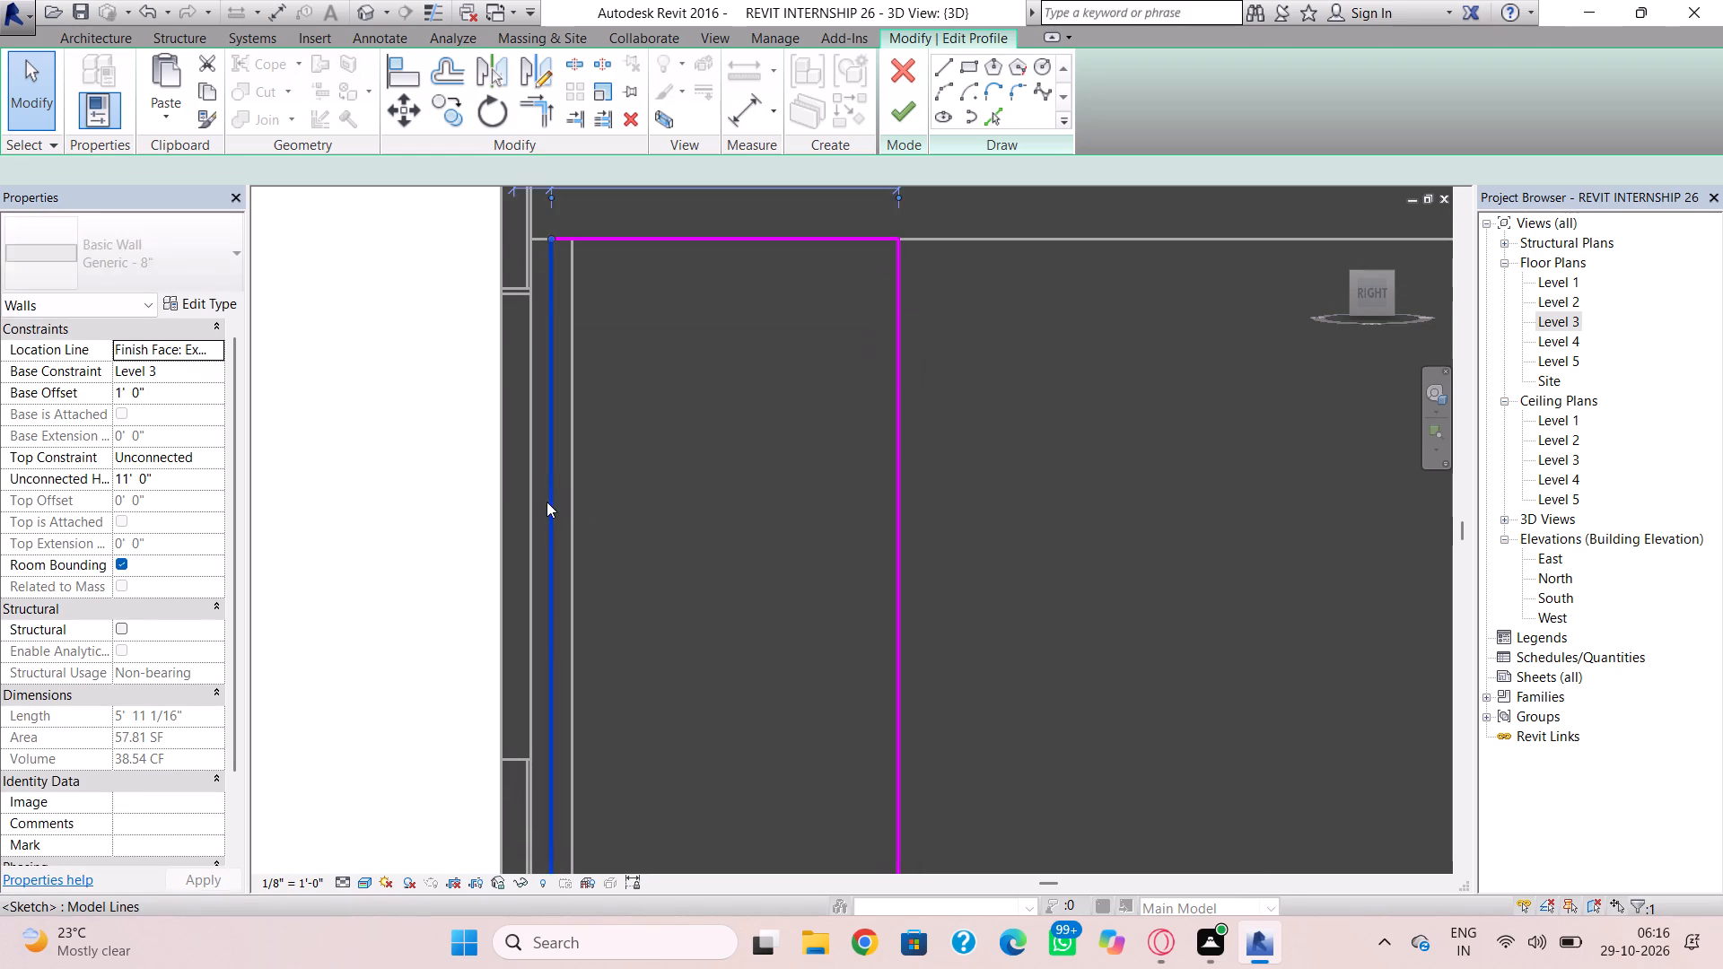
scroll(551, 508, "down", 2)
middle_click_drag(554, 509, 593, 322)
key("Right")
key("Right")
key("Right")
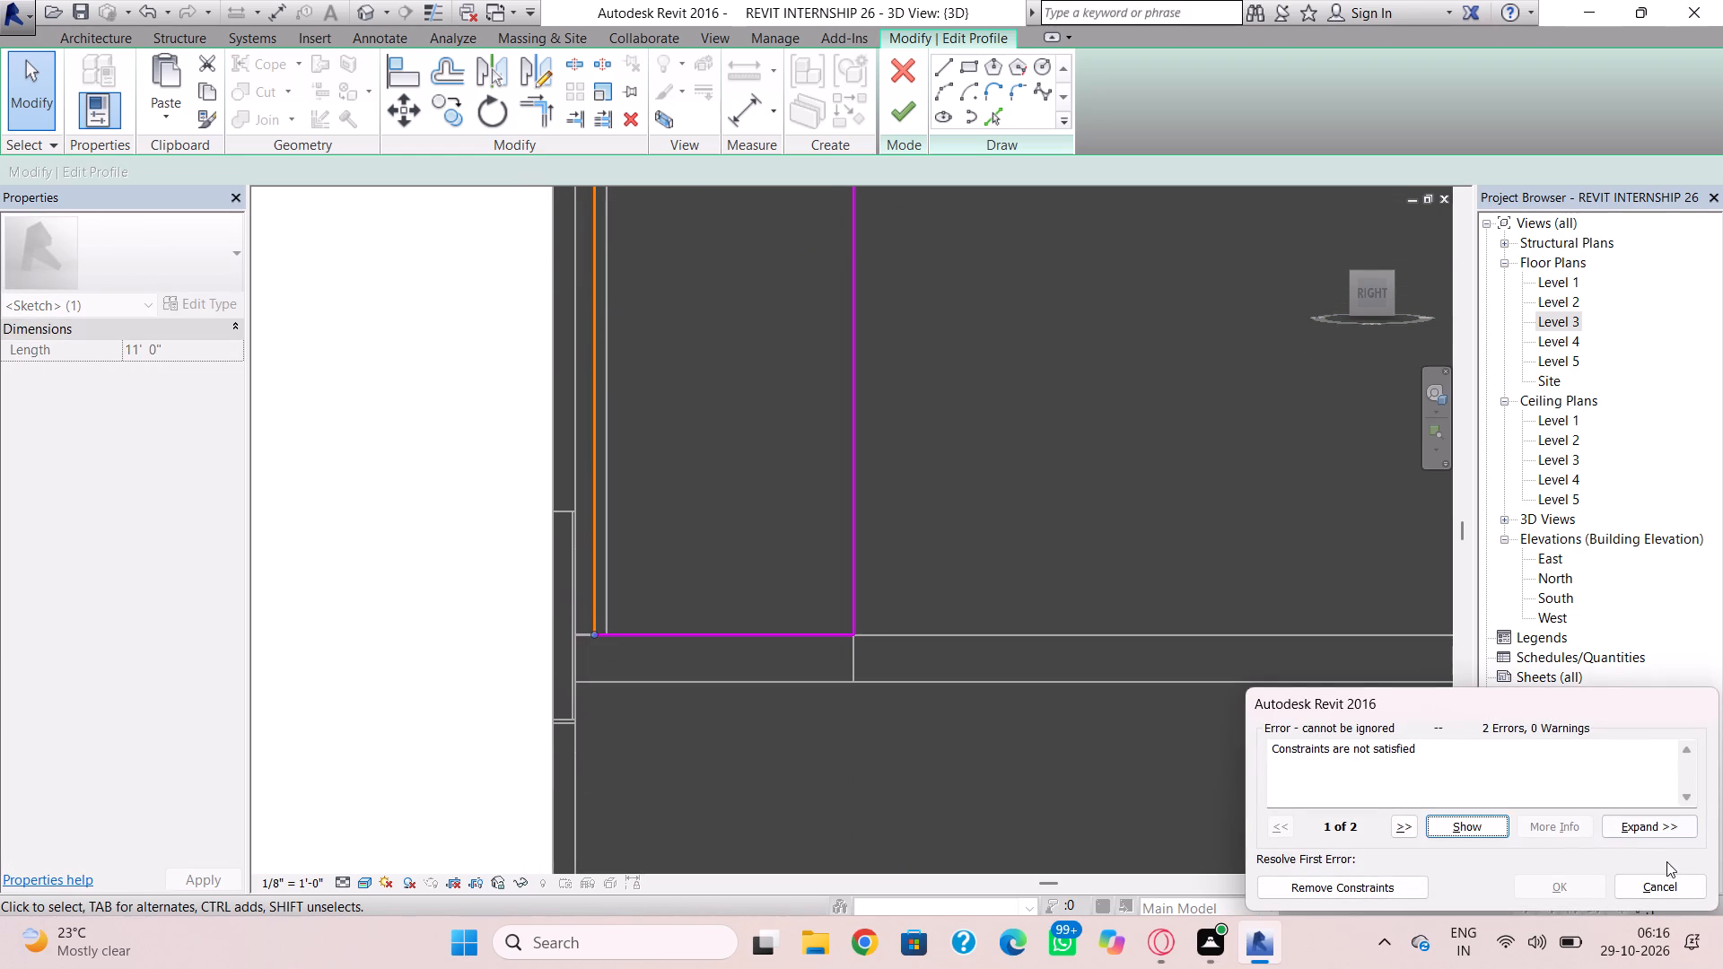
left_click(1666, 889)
Delete the profile's front vertical line and redraw it from top to bottom along the adjoining wall's edge.
left_click(586, 584)
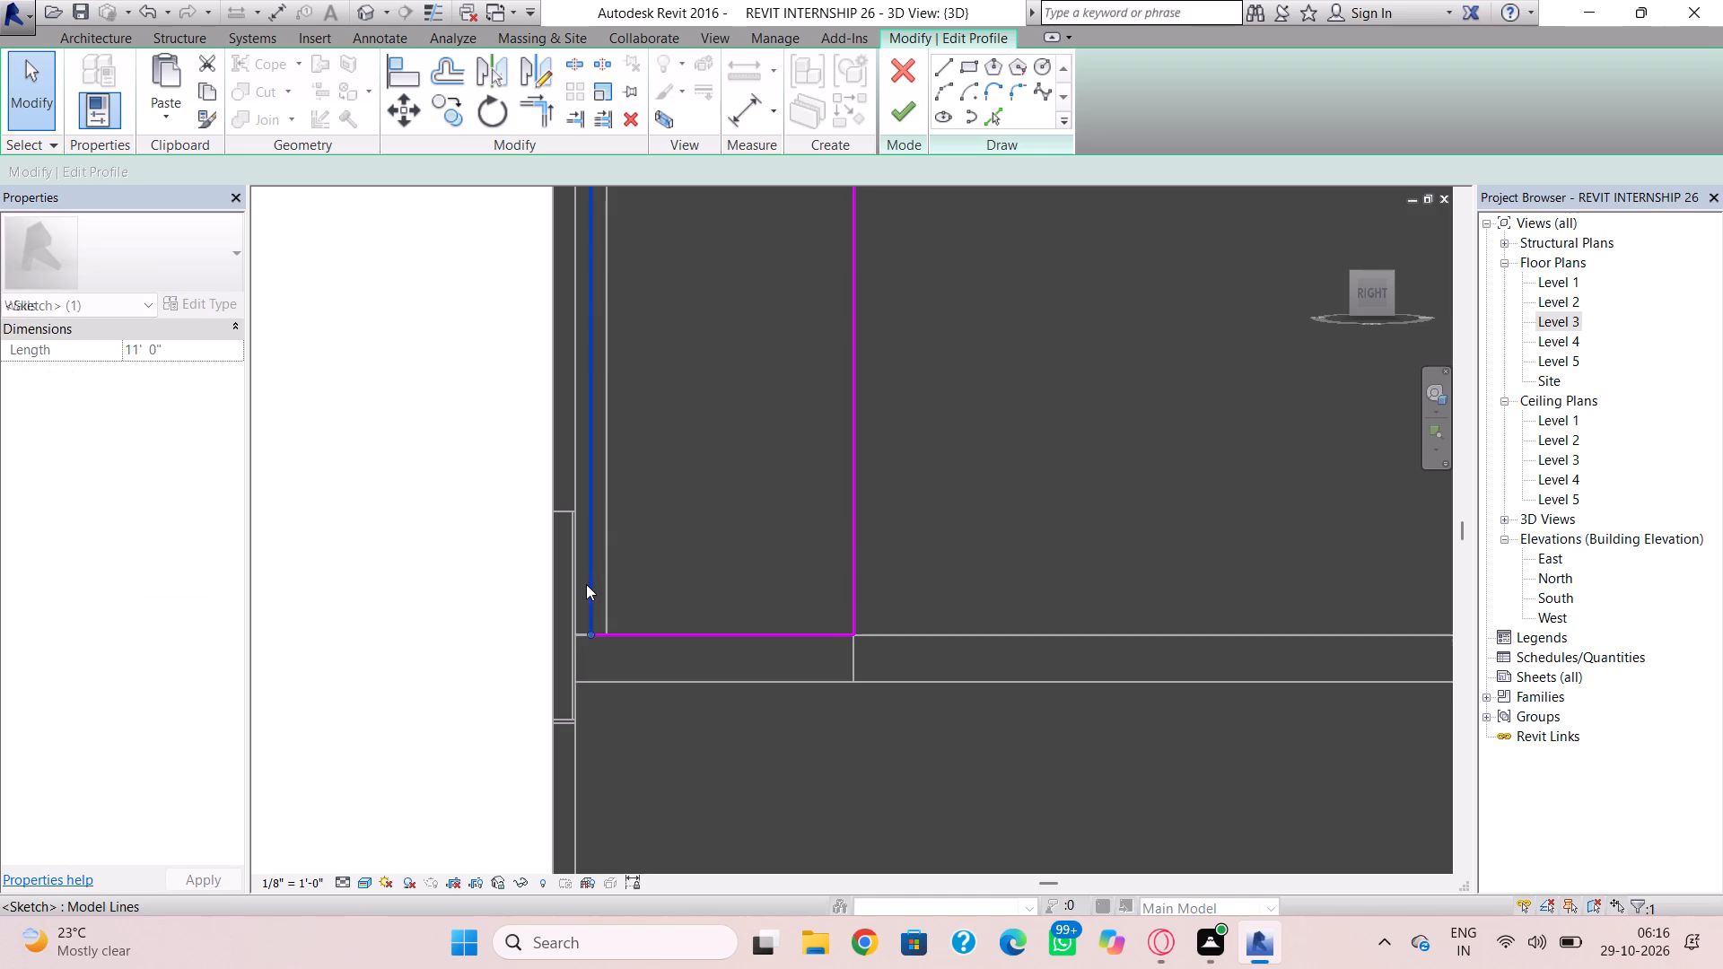
key("Delete")
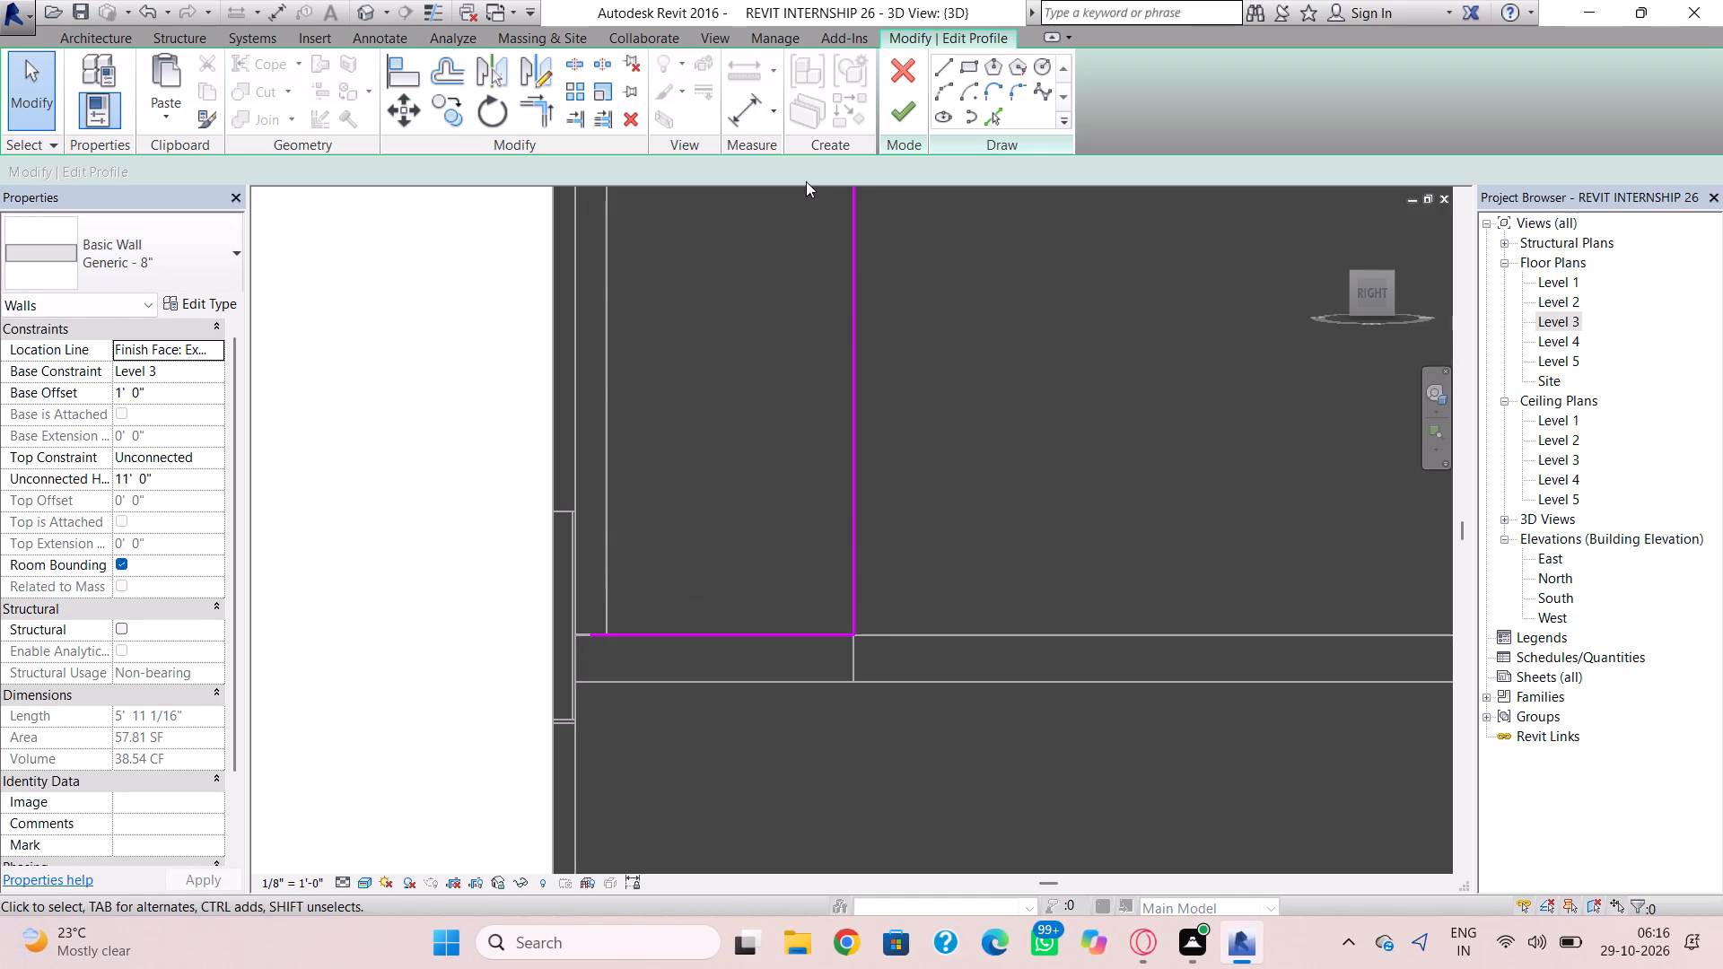
left_click(946, 66)
scroll(733, 292, "down", 1)
middle_click_drag(734, 294, 766, 487)
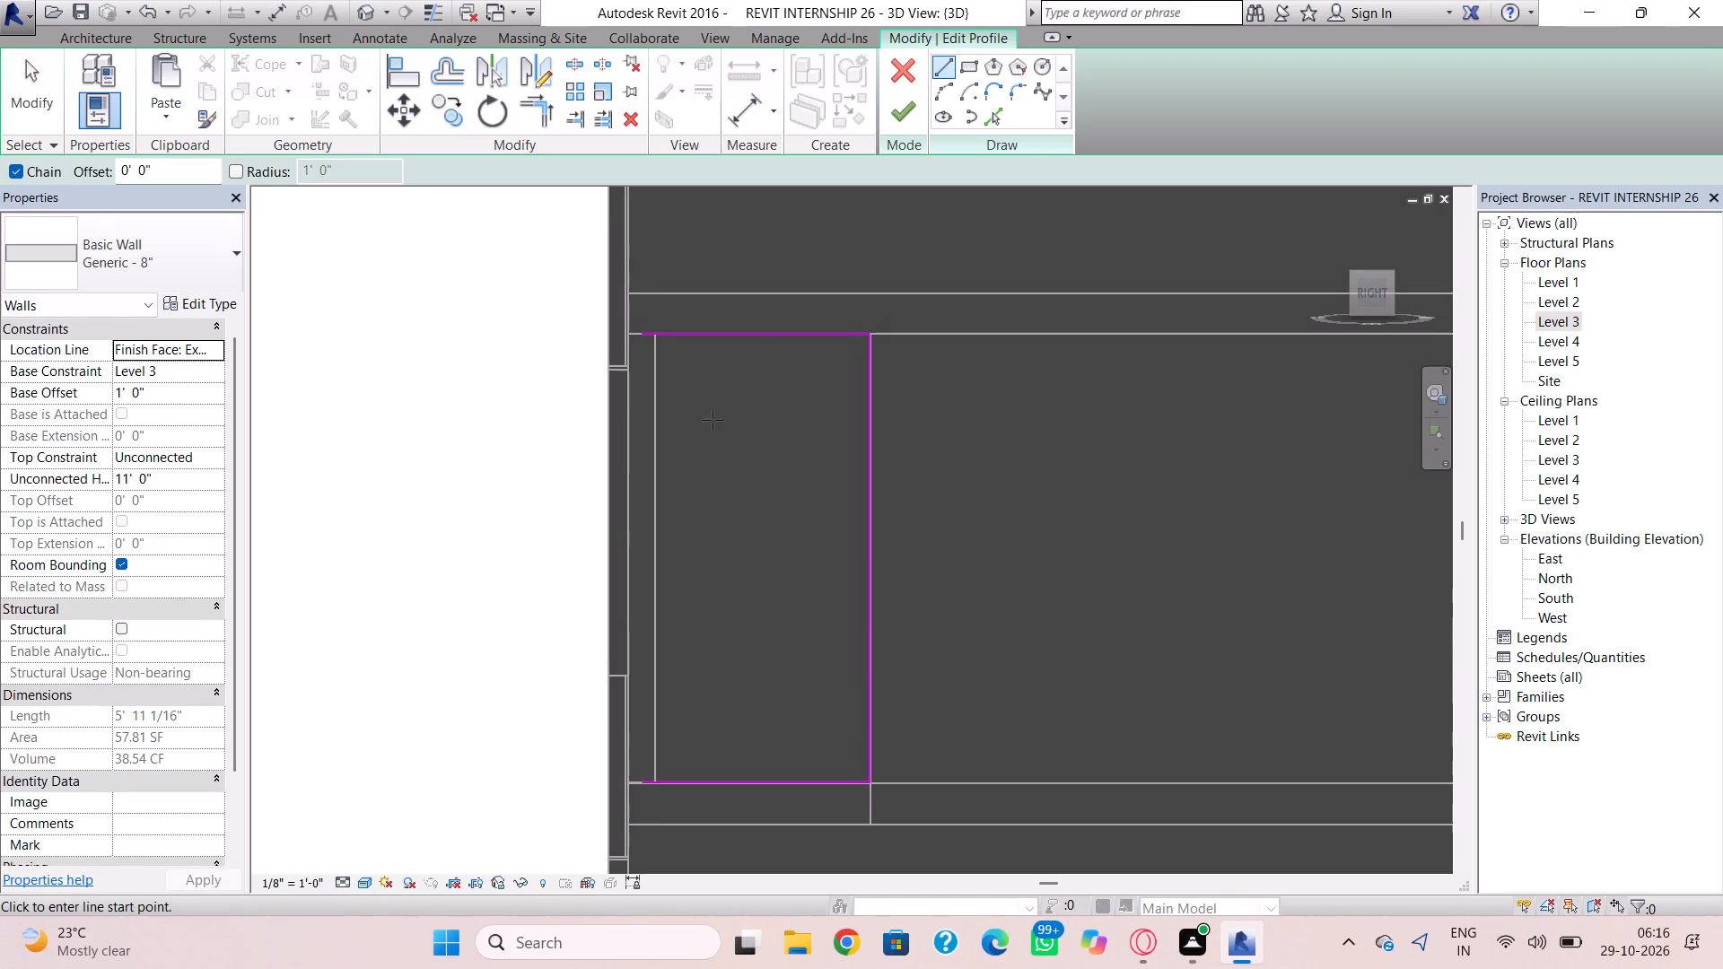
scroll(666, 323, "up", 2)
left_click(658, 339)
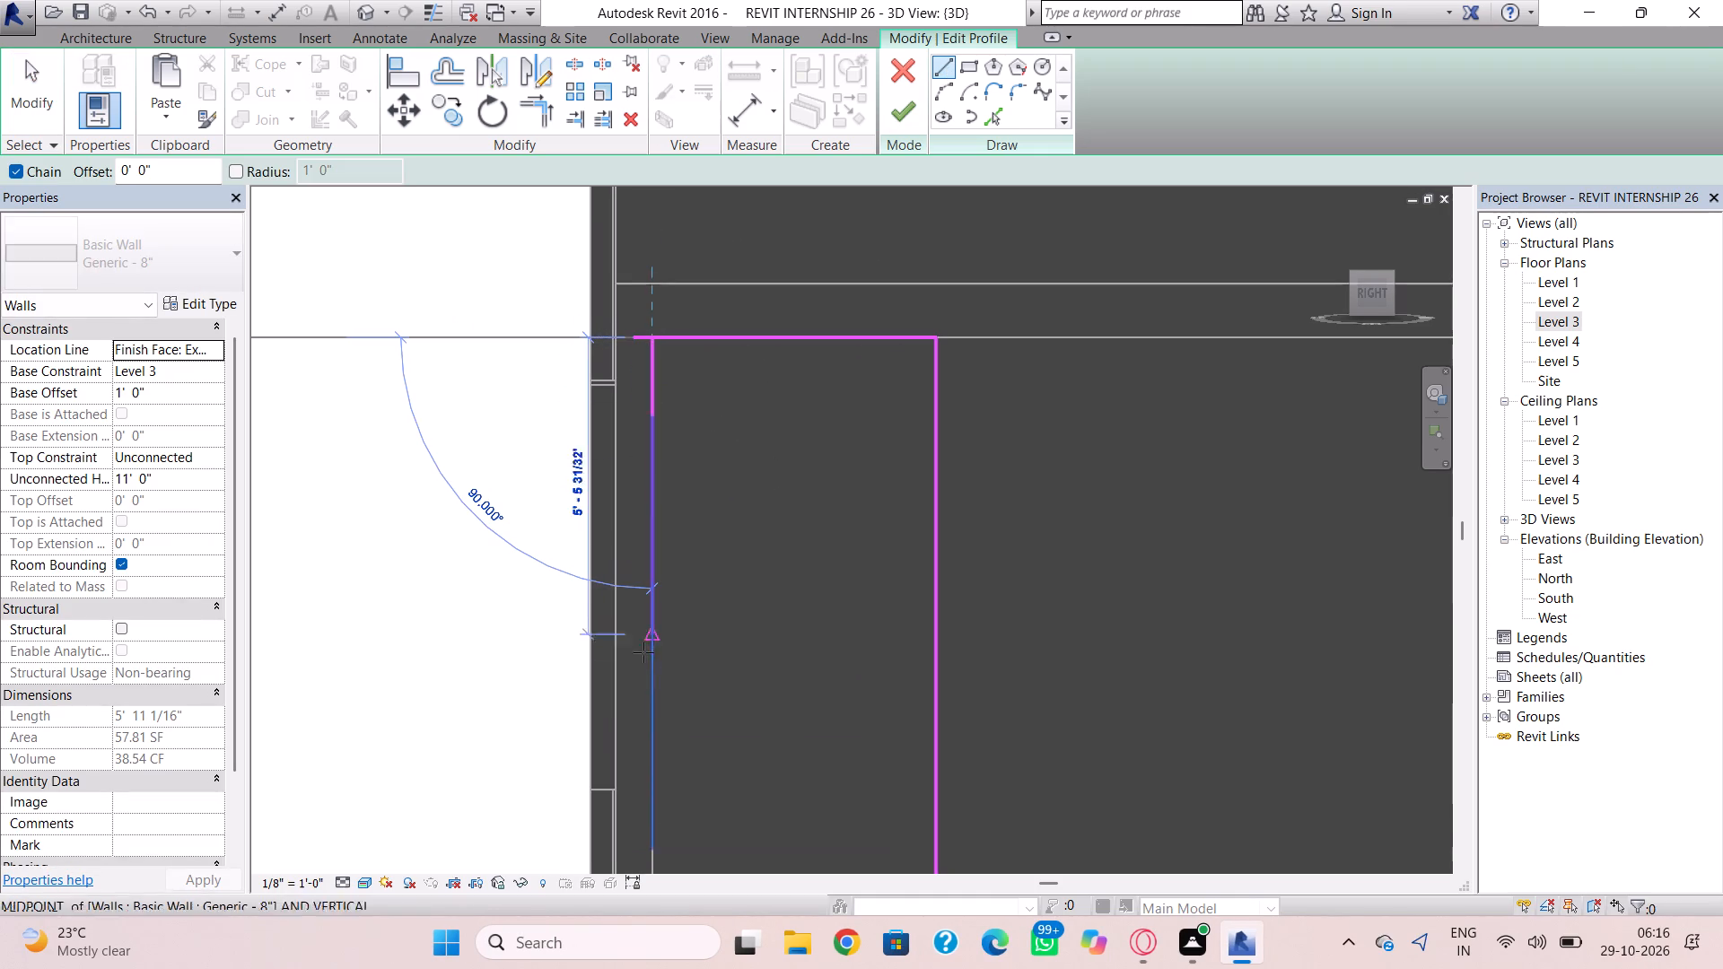
scroll(644, 679, "down", 1)
middle_click_drag(644, 642, 678, 361)
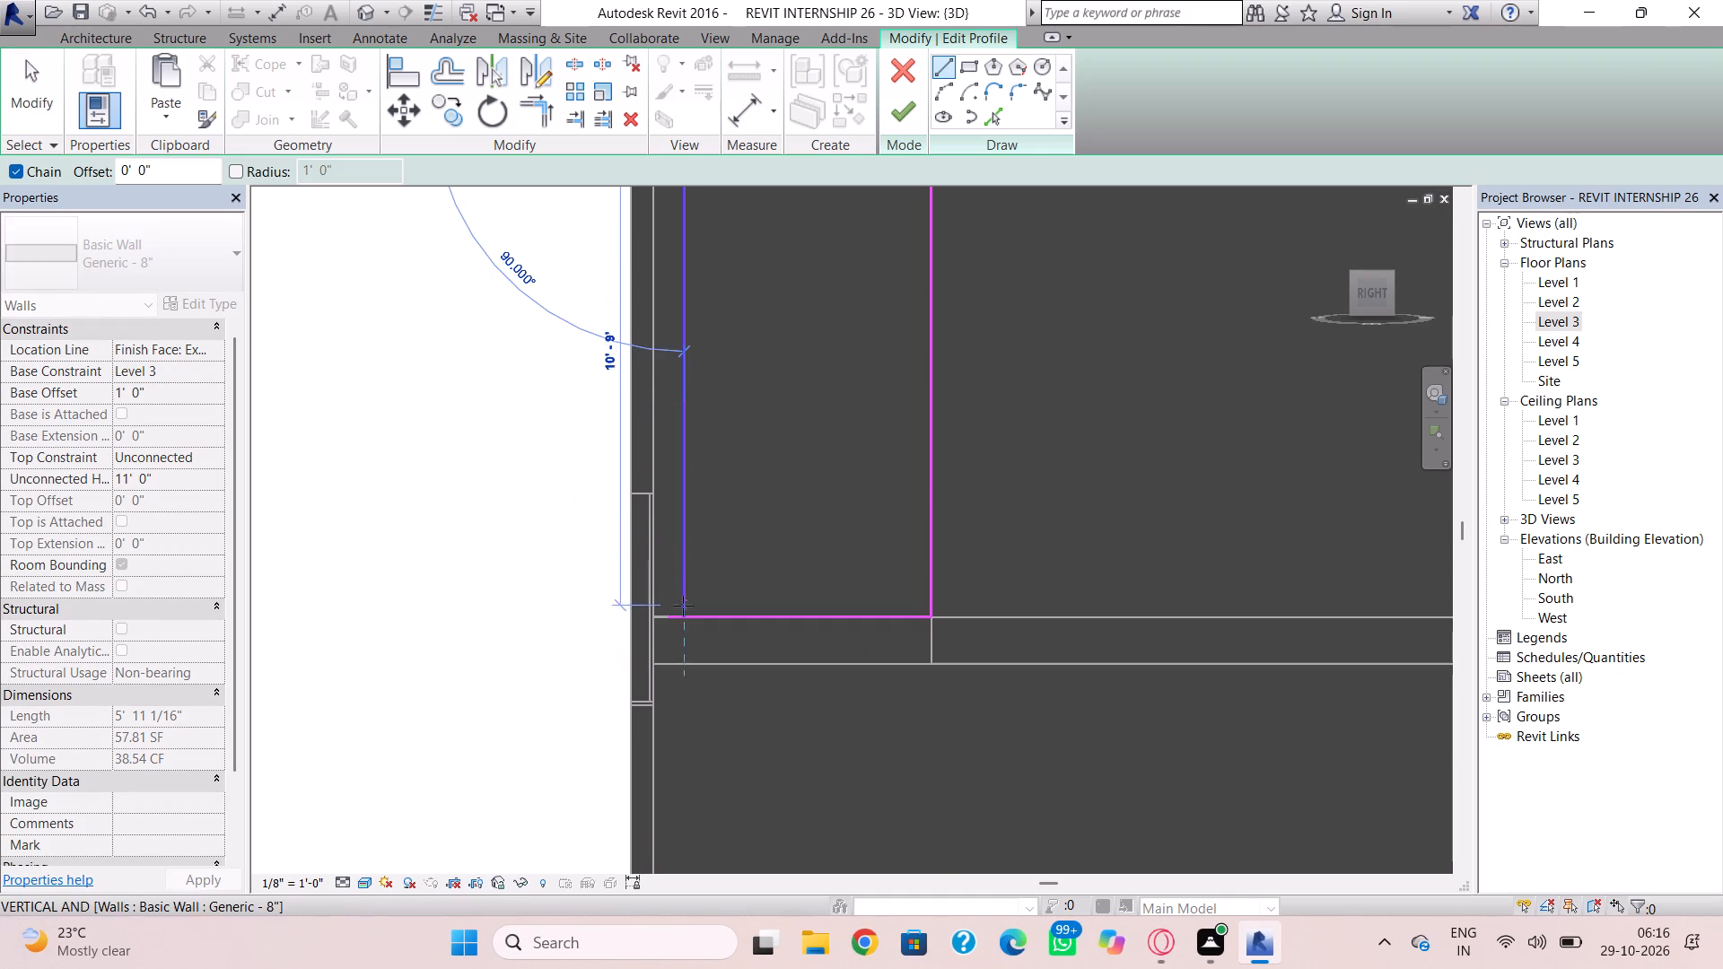
left_click(684, 614)
key("Escape")
key("Escape")
Shorten the profile's bottom and top horizontal lines so their front ends meet the new vertical line.
scroll(678, 624, "up", 3)
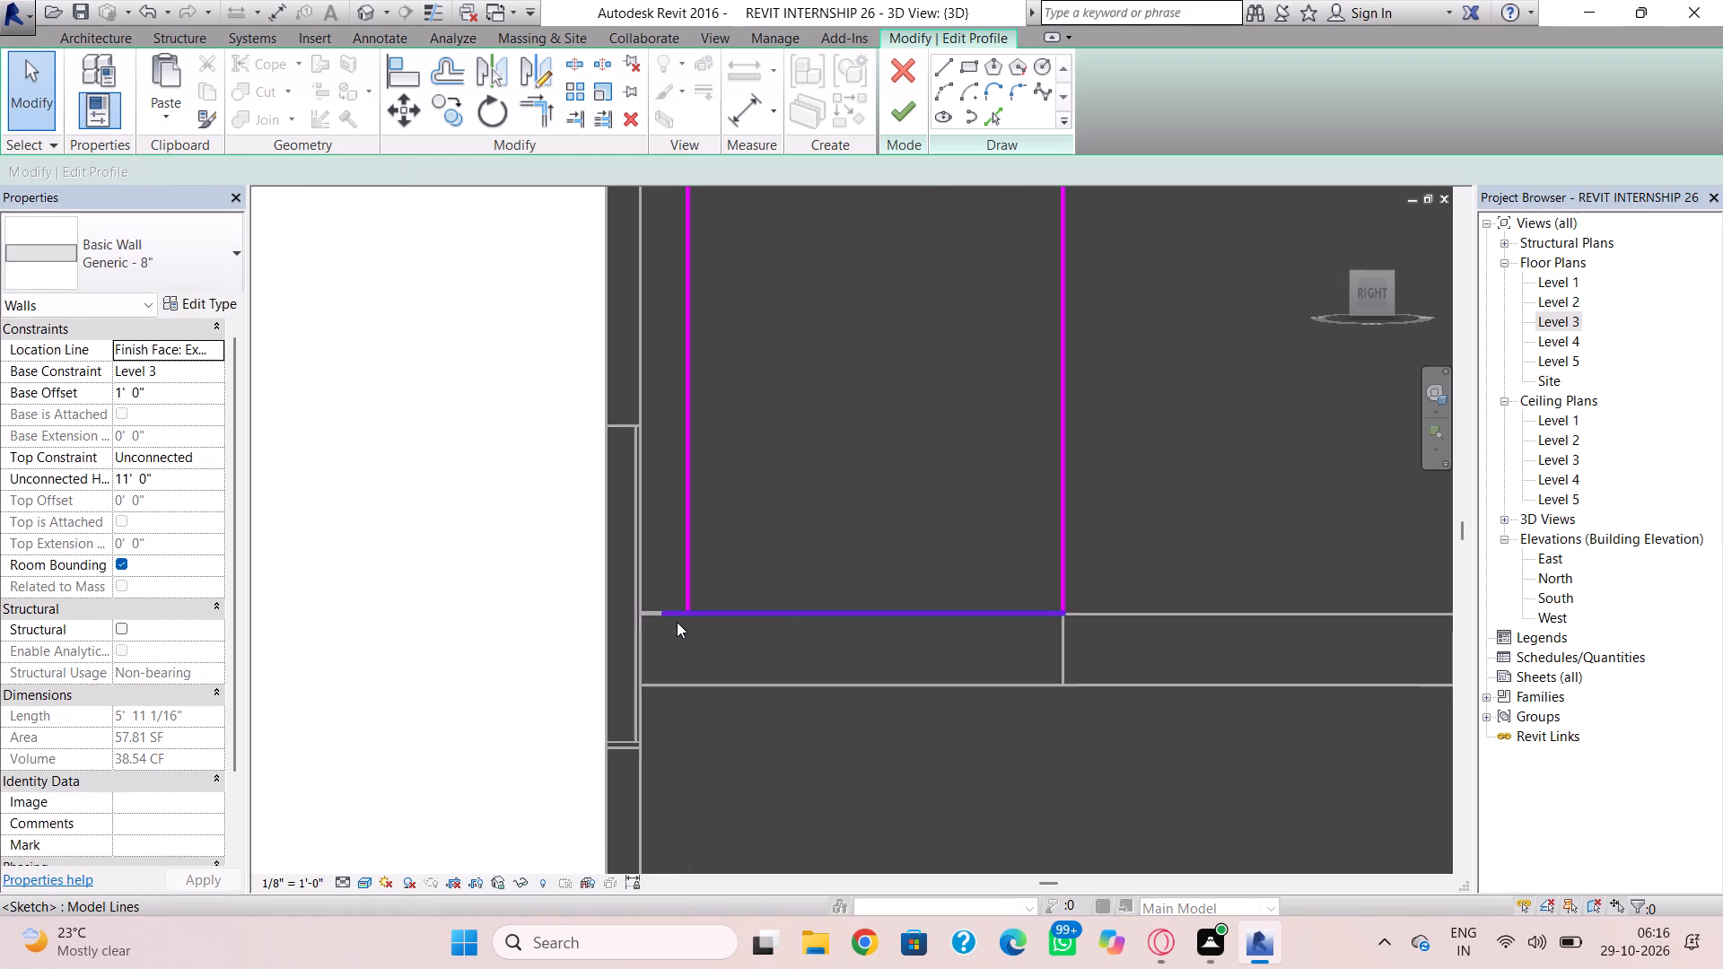
scroll(677, 620, "up", 3)
left_click(669, 607)
left_click_drag(656, 607, 698, 612)
middle_click_drag(778, 519, 766, 797)
scroll(786, 188, "down", 2)
middle_click_drag(786, 223, 777, 563)
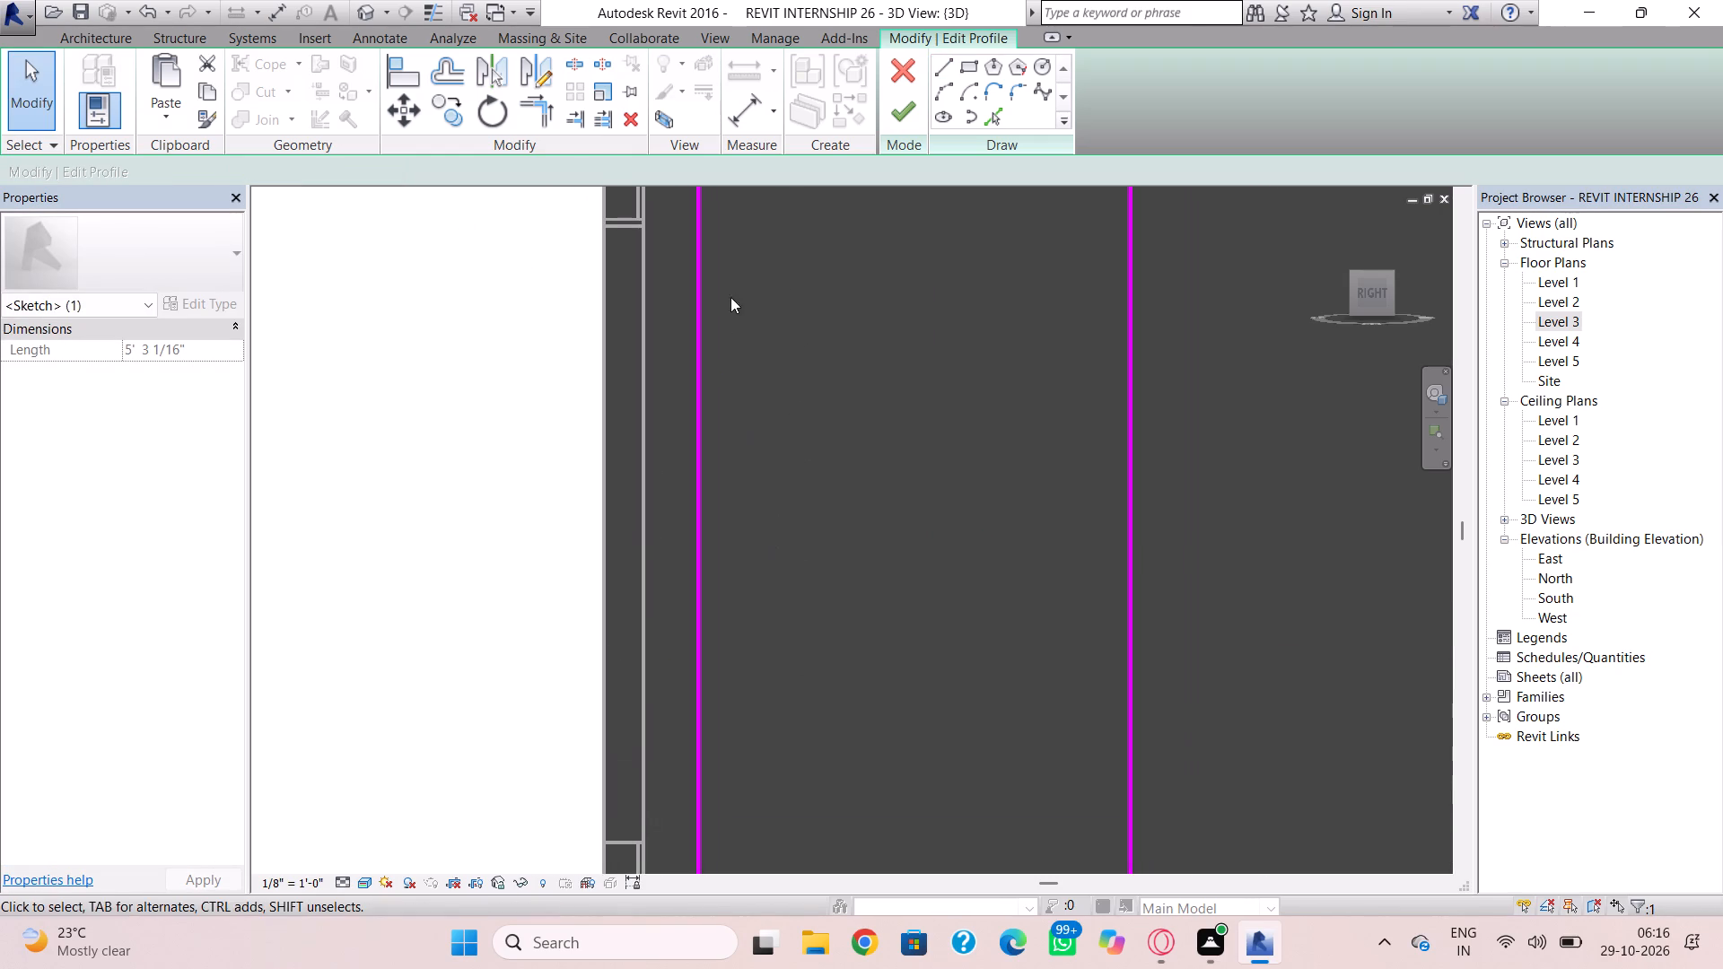
middle_click_drag(730, 236, 749, 545)
scroll(701, 470, "up", 2)
left_click(708, 451)
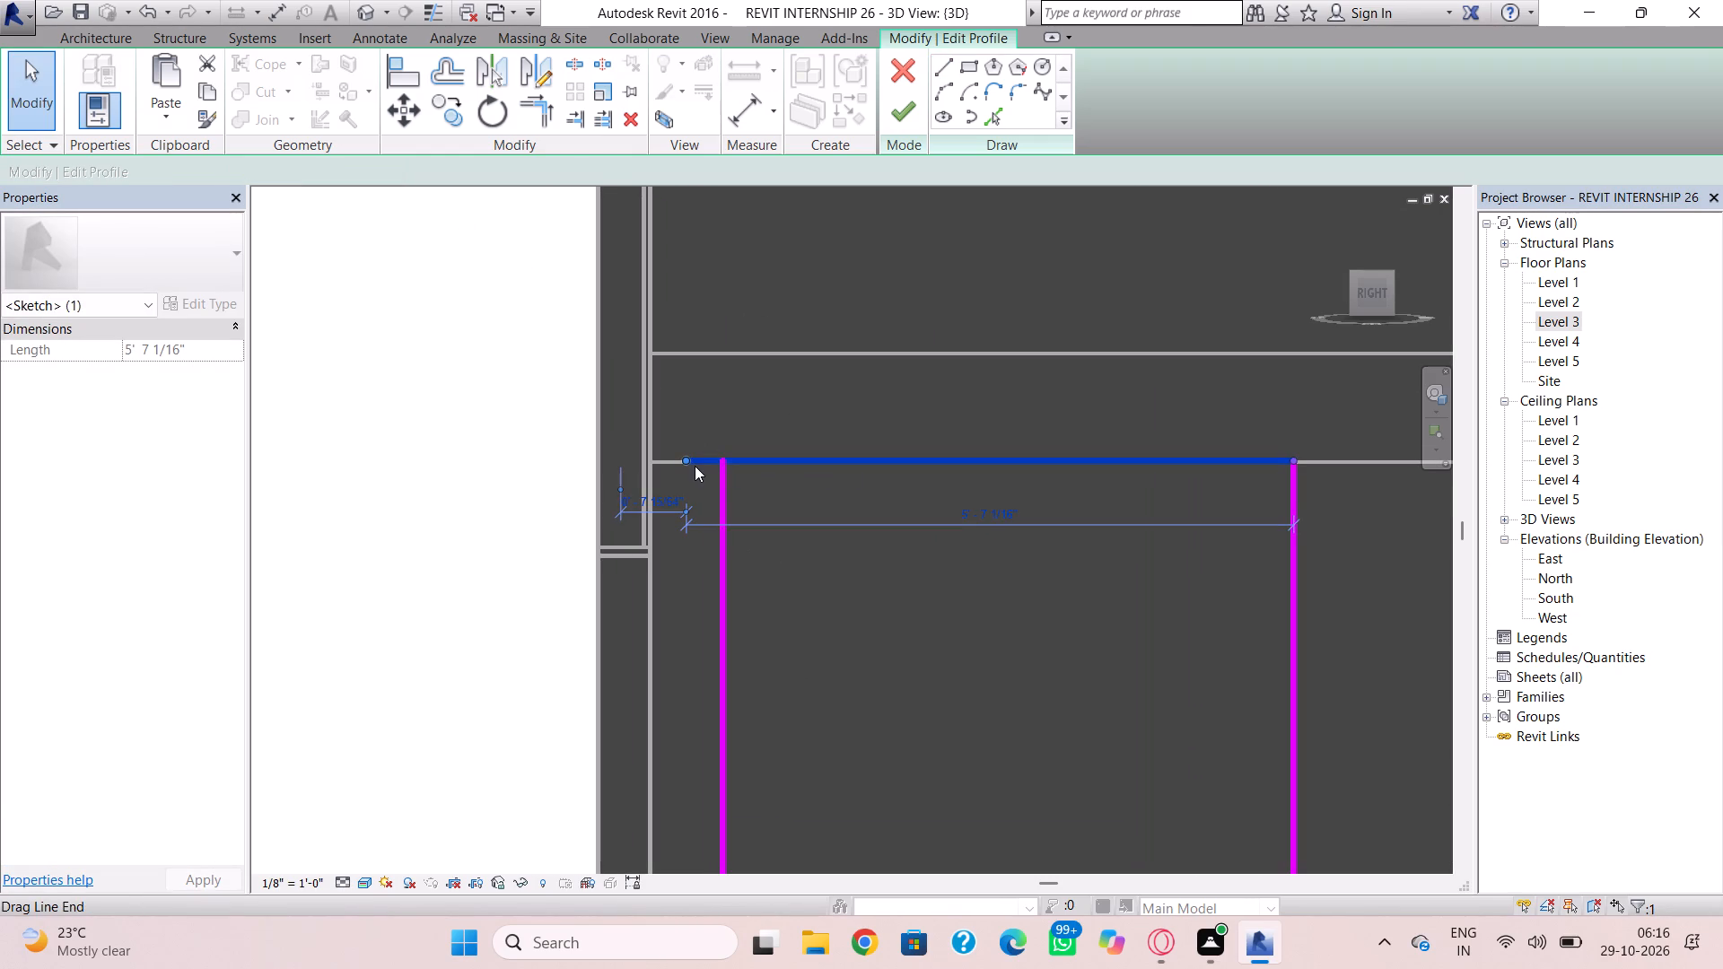
left_click_drag(687, 456, 720, 464)
left_click(777, 566)
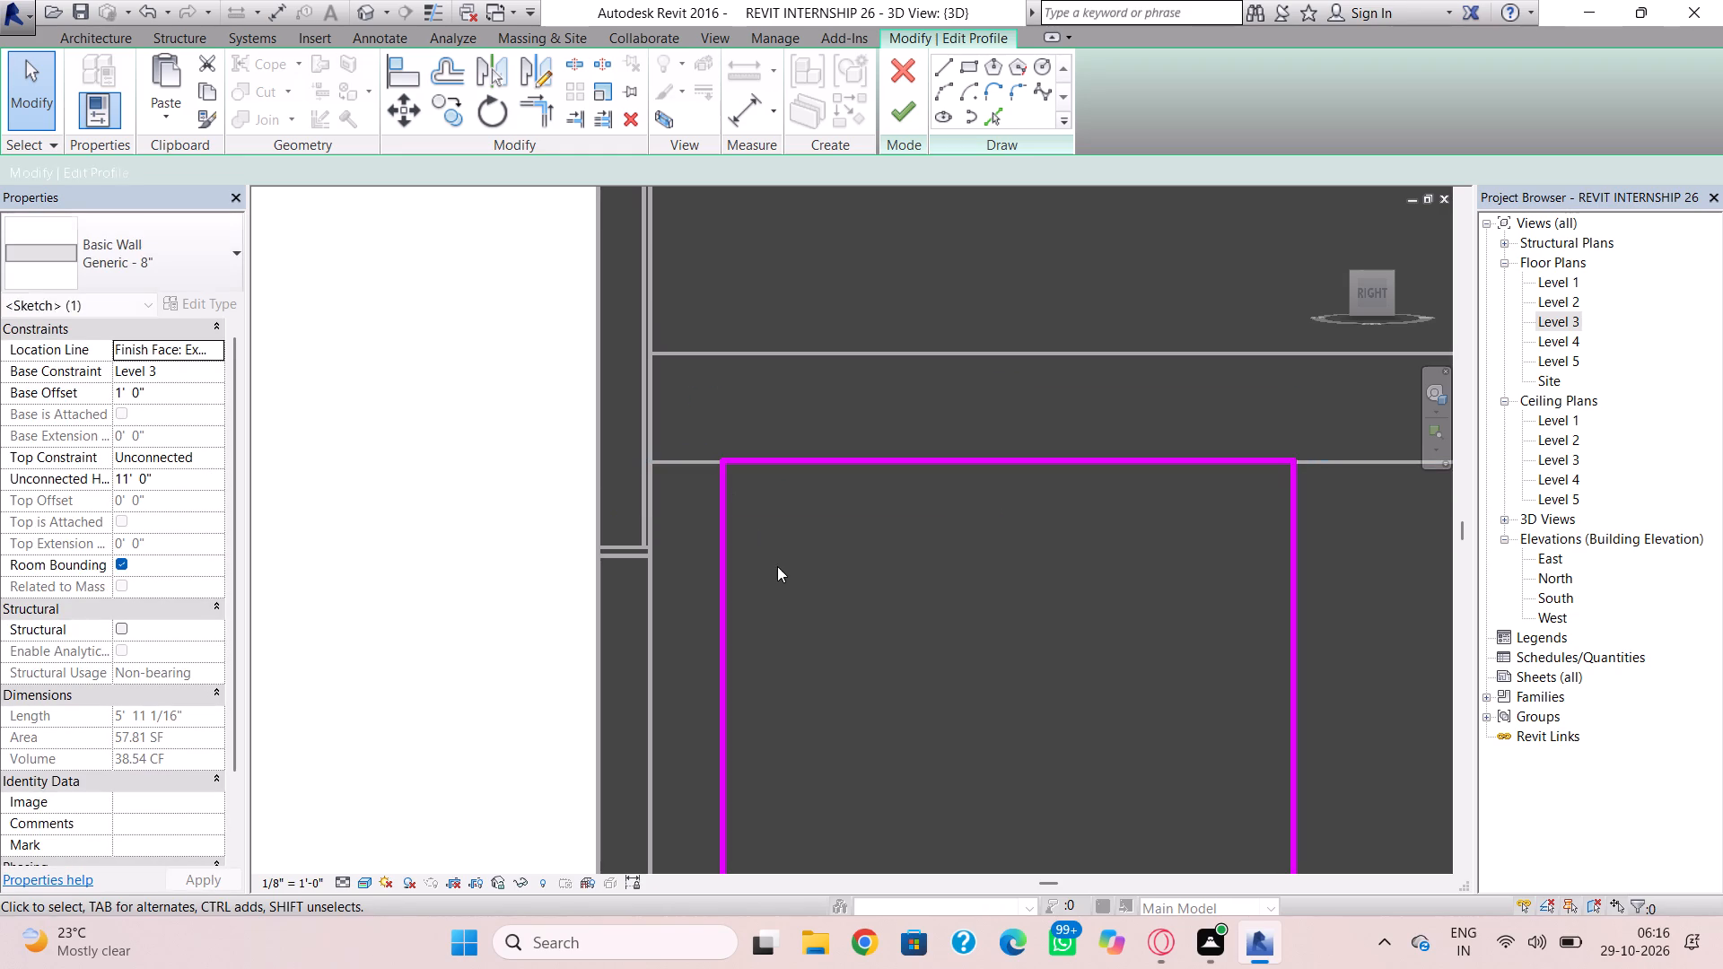
Finish the Level 3 side wall's profile edit and deselect the wall.
left_click(923, 117)
scroll(966, 408, "down", 3)
middle_click_drag(966, 423, 967, 308)
scroll(966, 423, "up", 1)
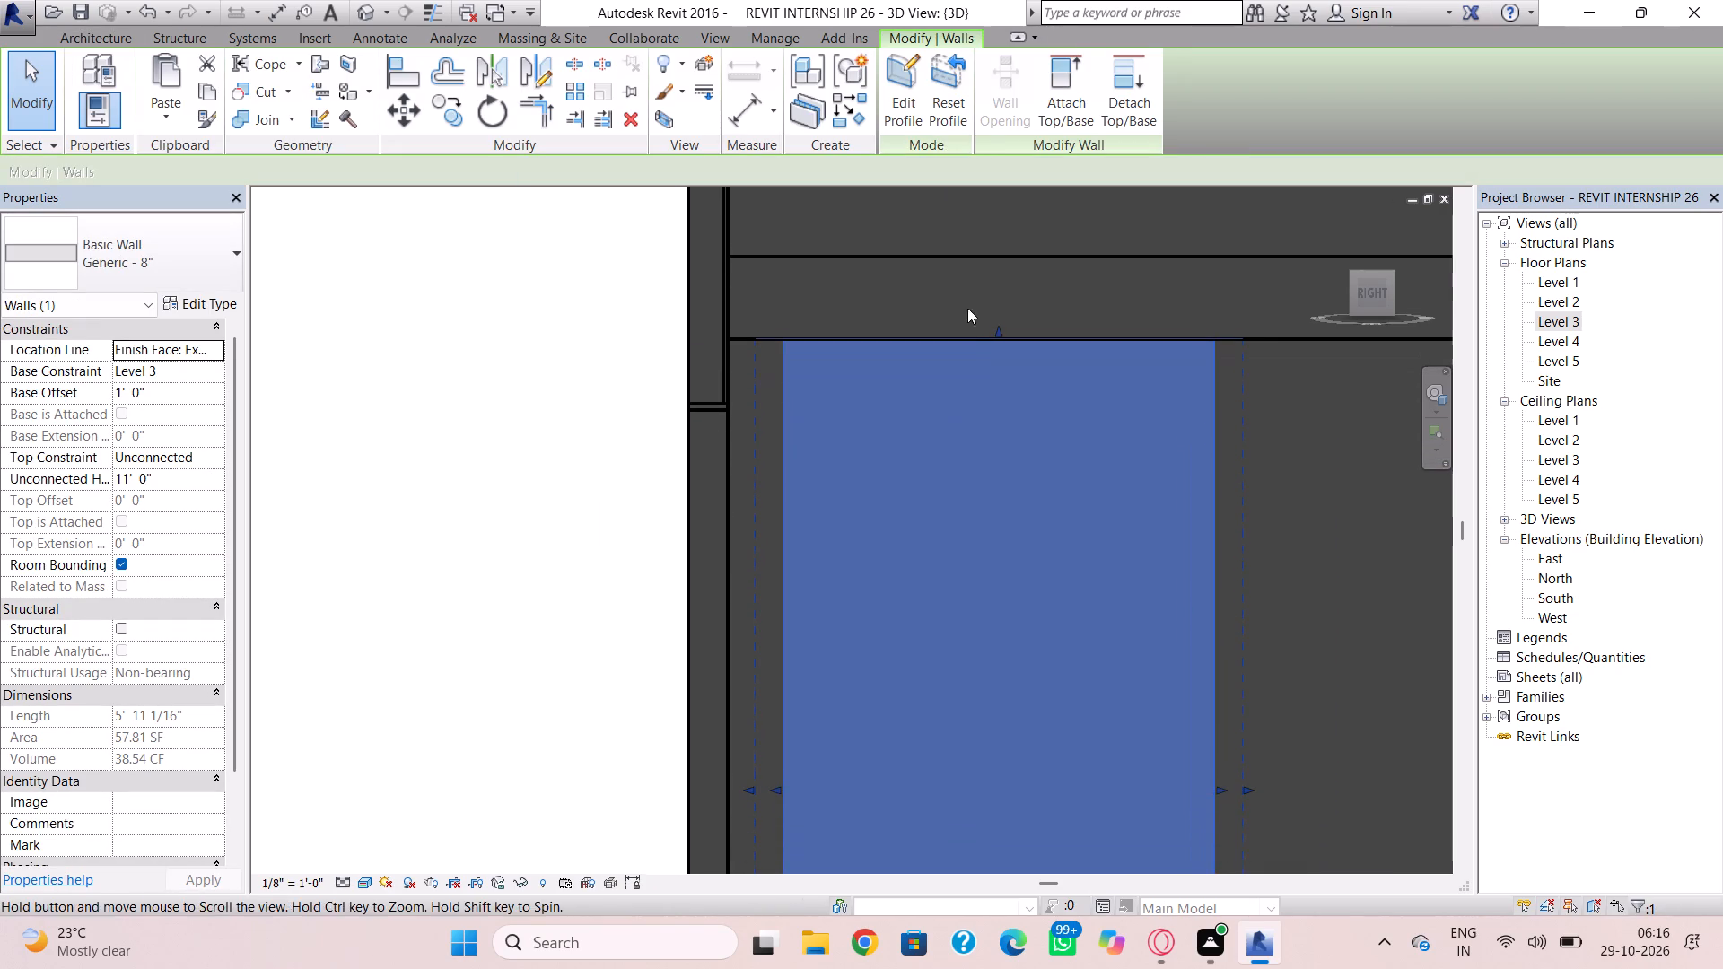
middle_click_drag(967, 308, 966, 310)
key("Escape")
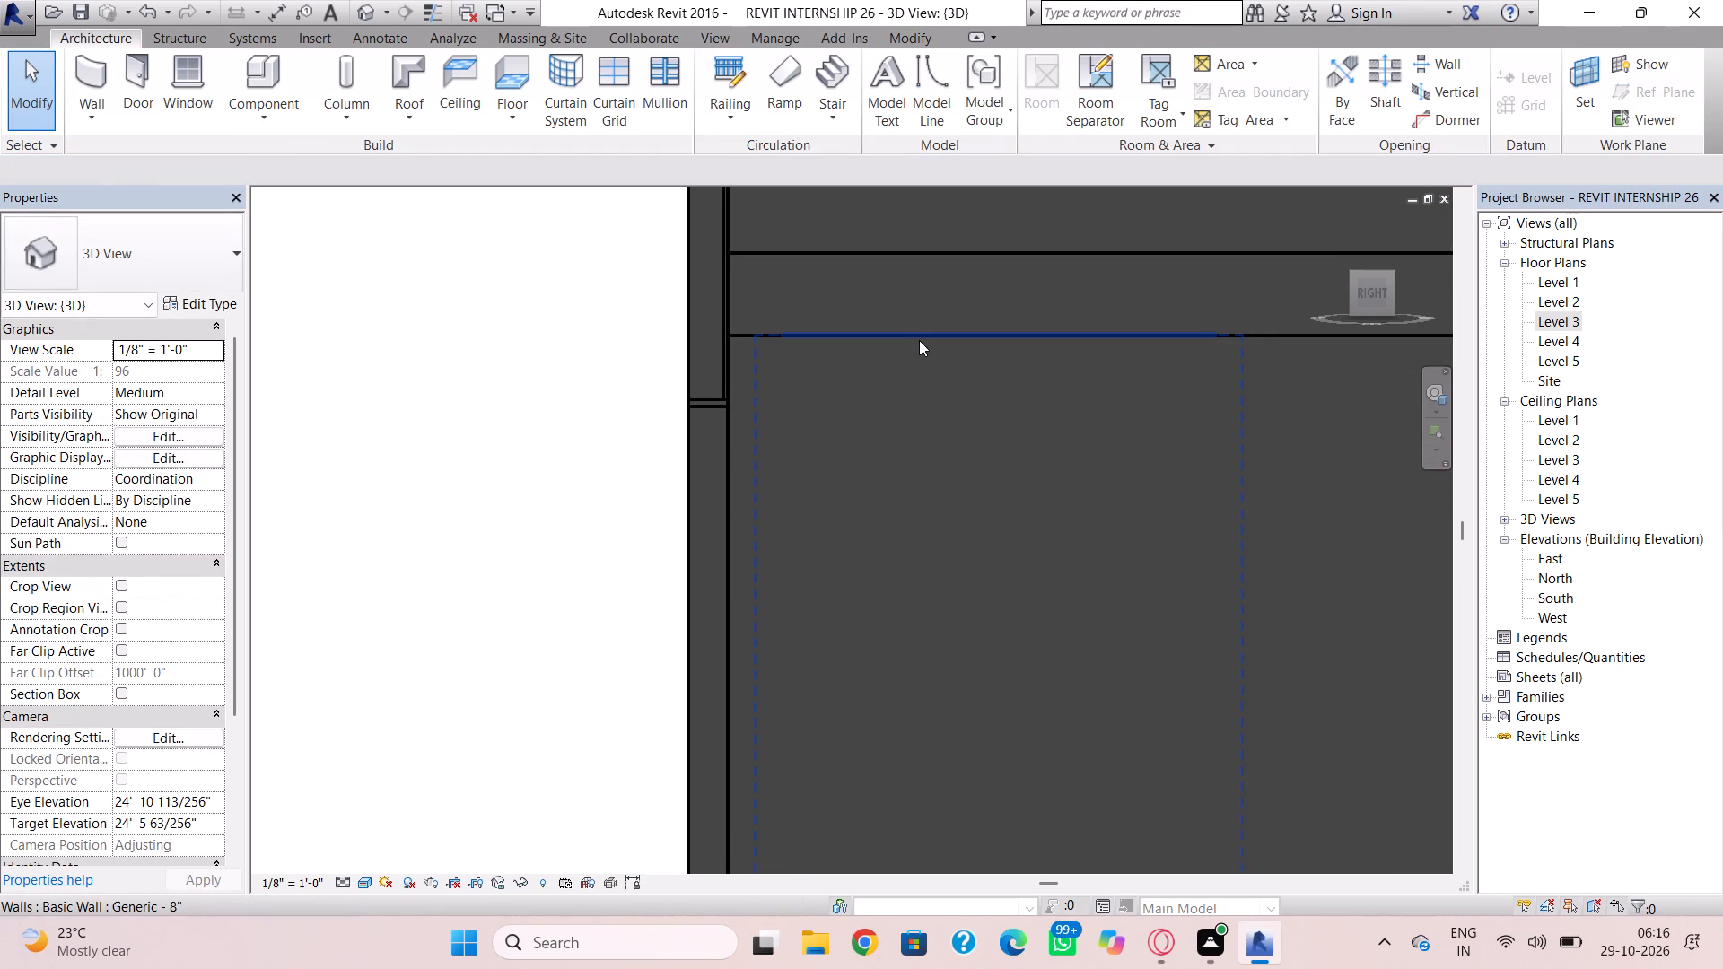
Reopen the same wall's profile and draw a narrow rectangle inside it near the top, about 3' 10" wide and 4" high.
double_click(919, 340)
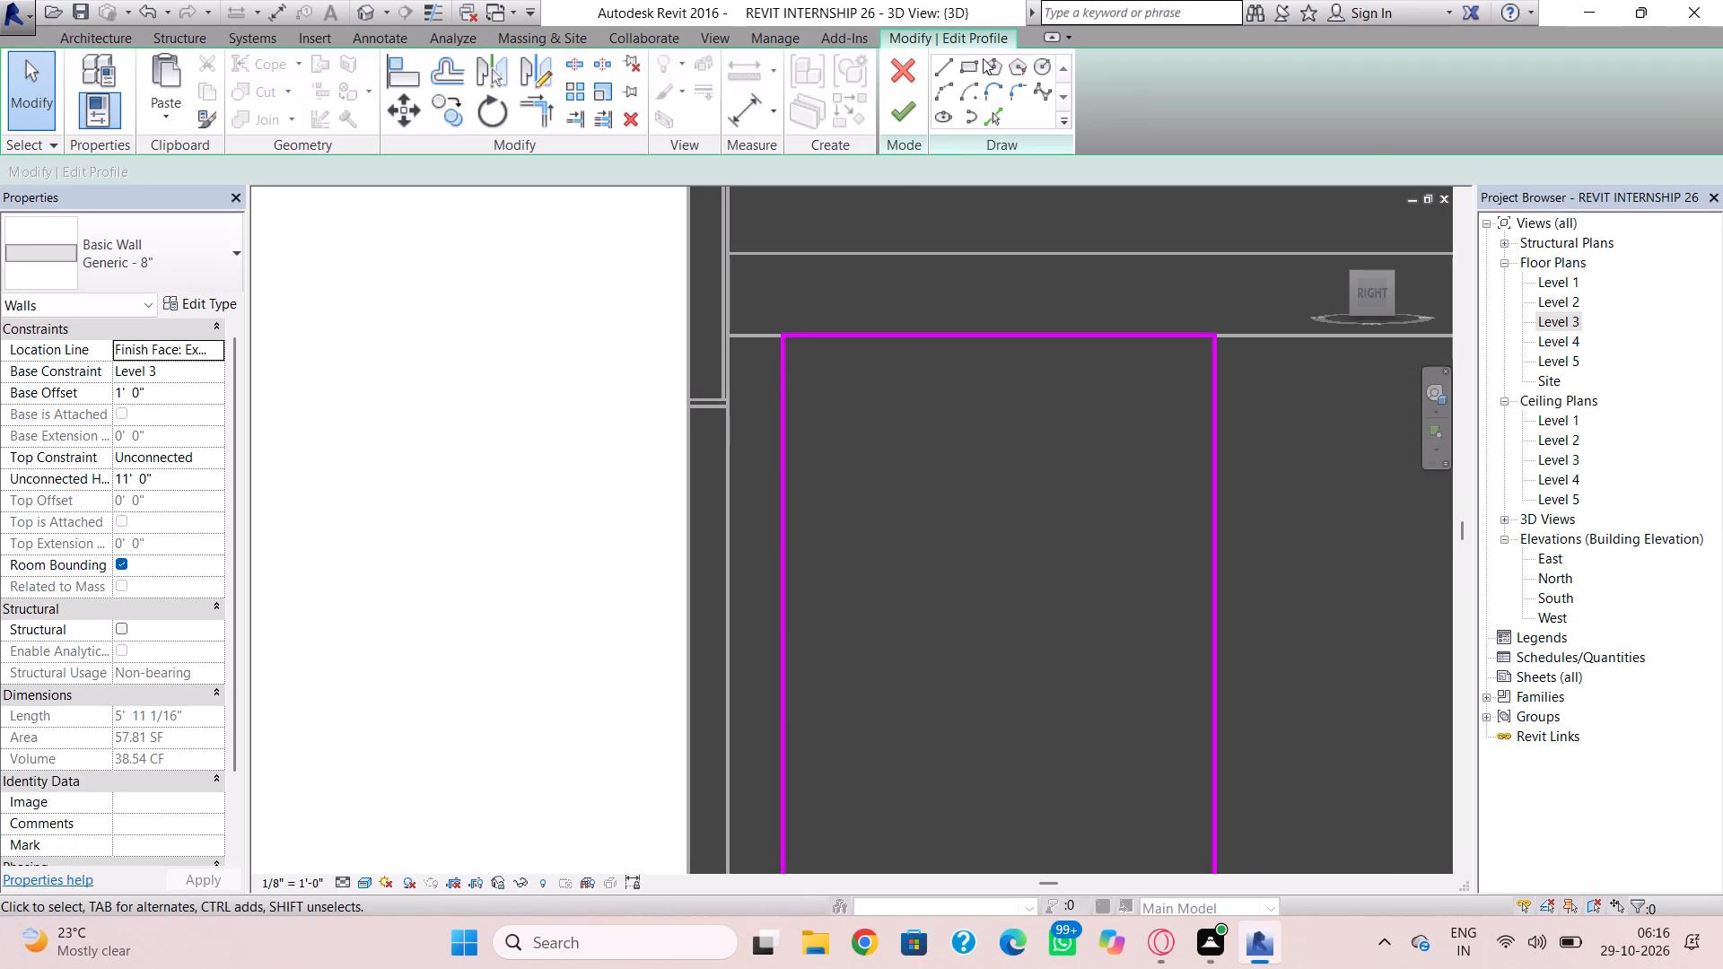
left_click(968, 67)
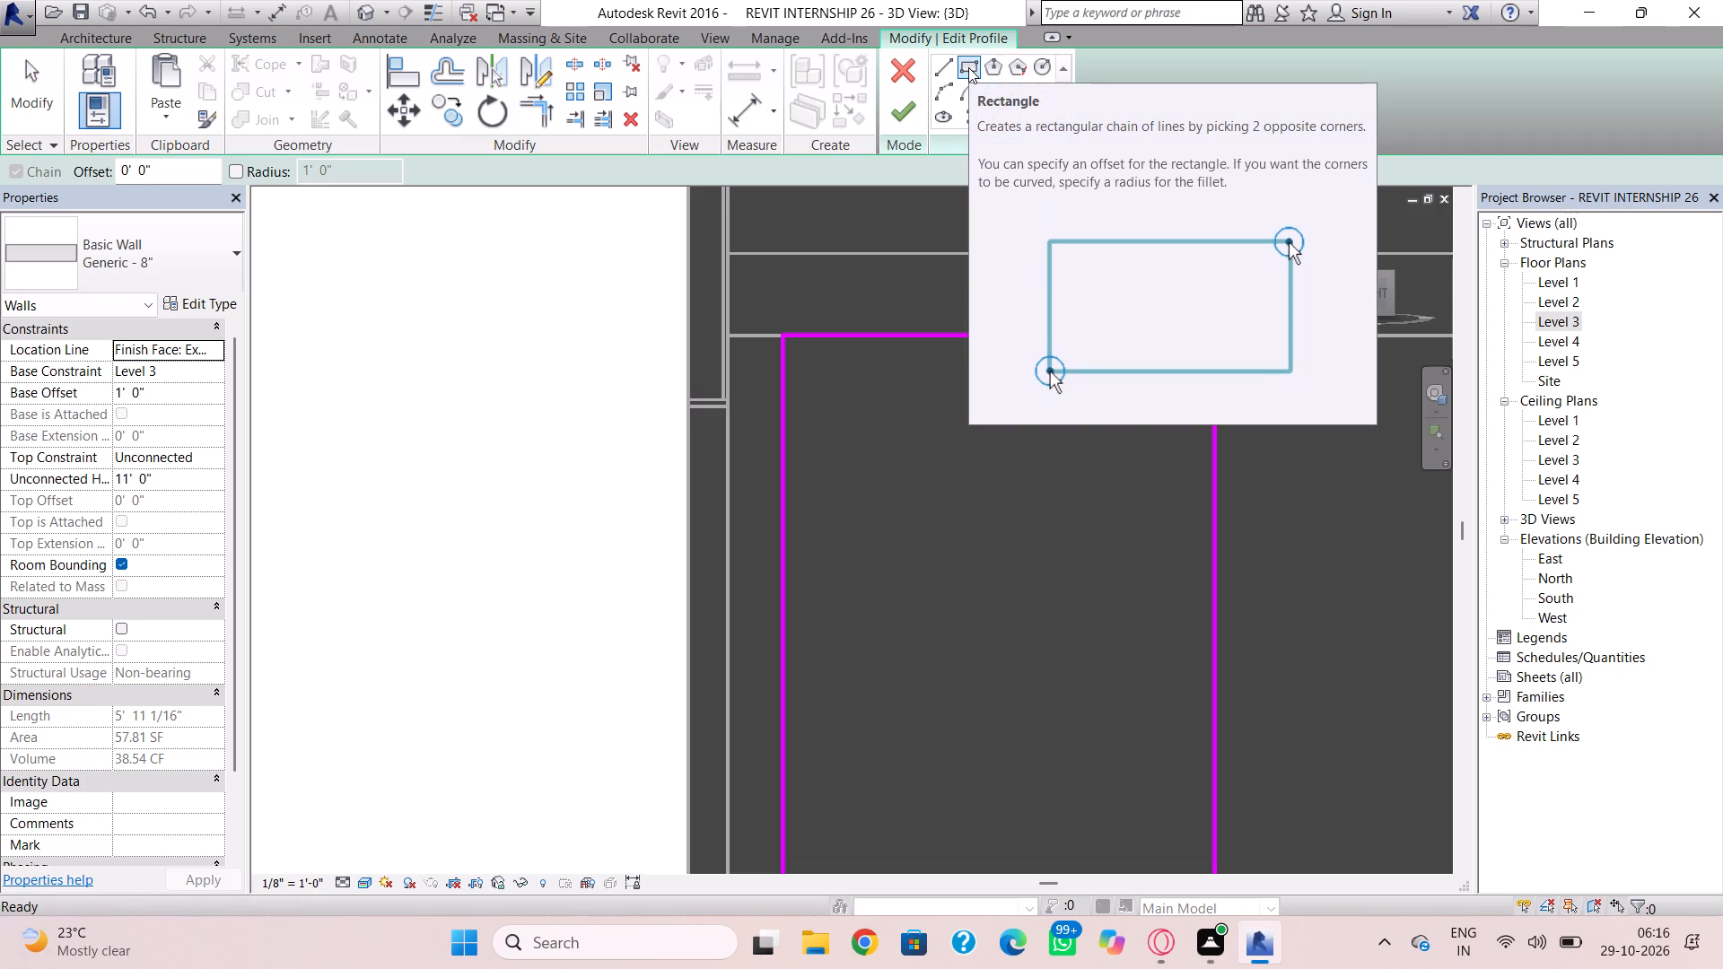
left_click(968, 67)
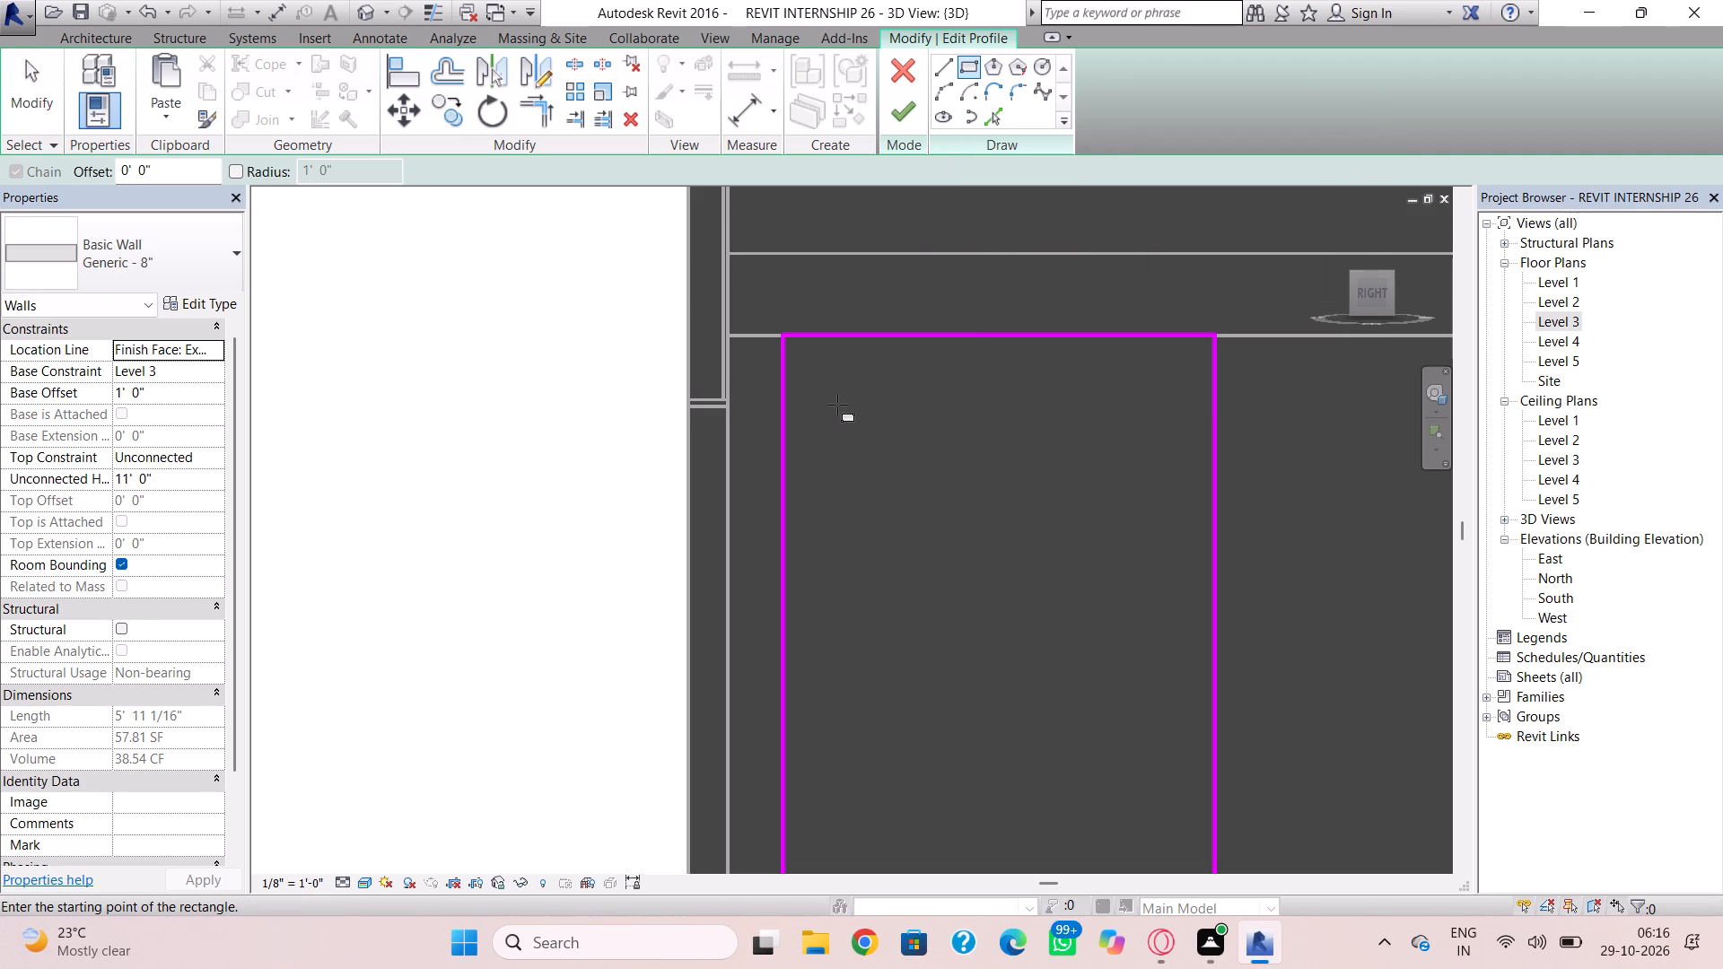
left_click(837, 405)
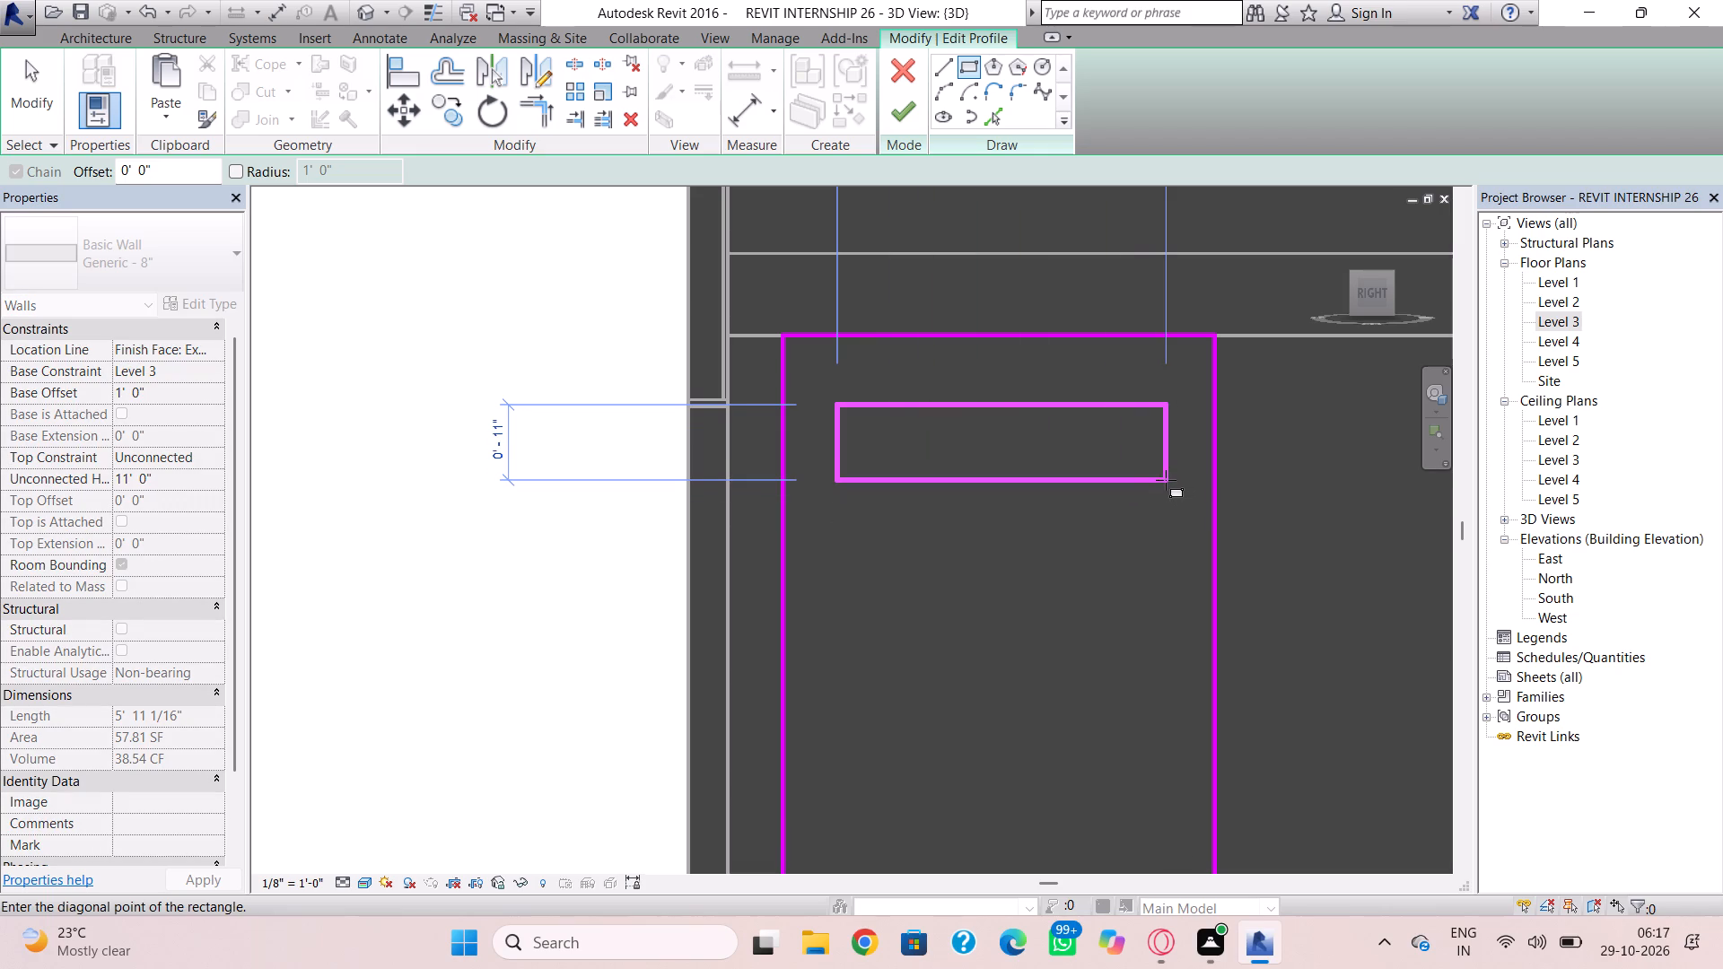
left_click(1154, 432)
key("Escape")
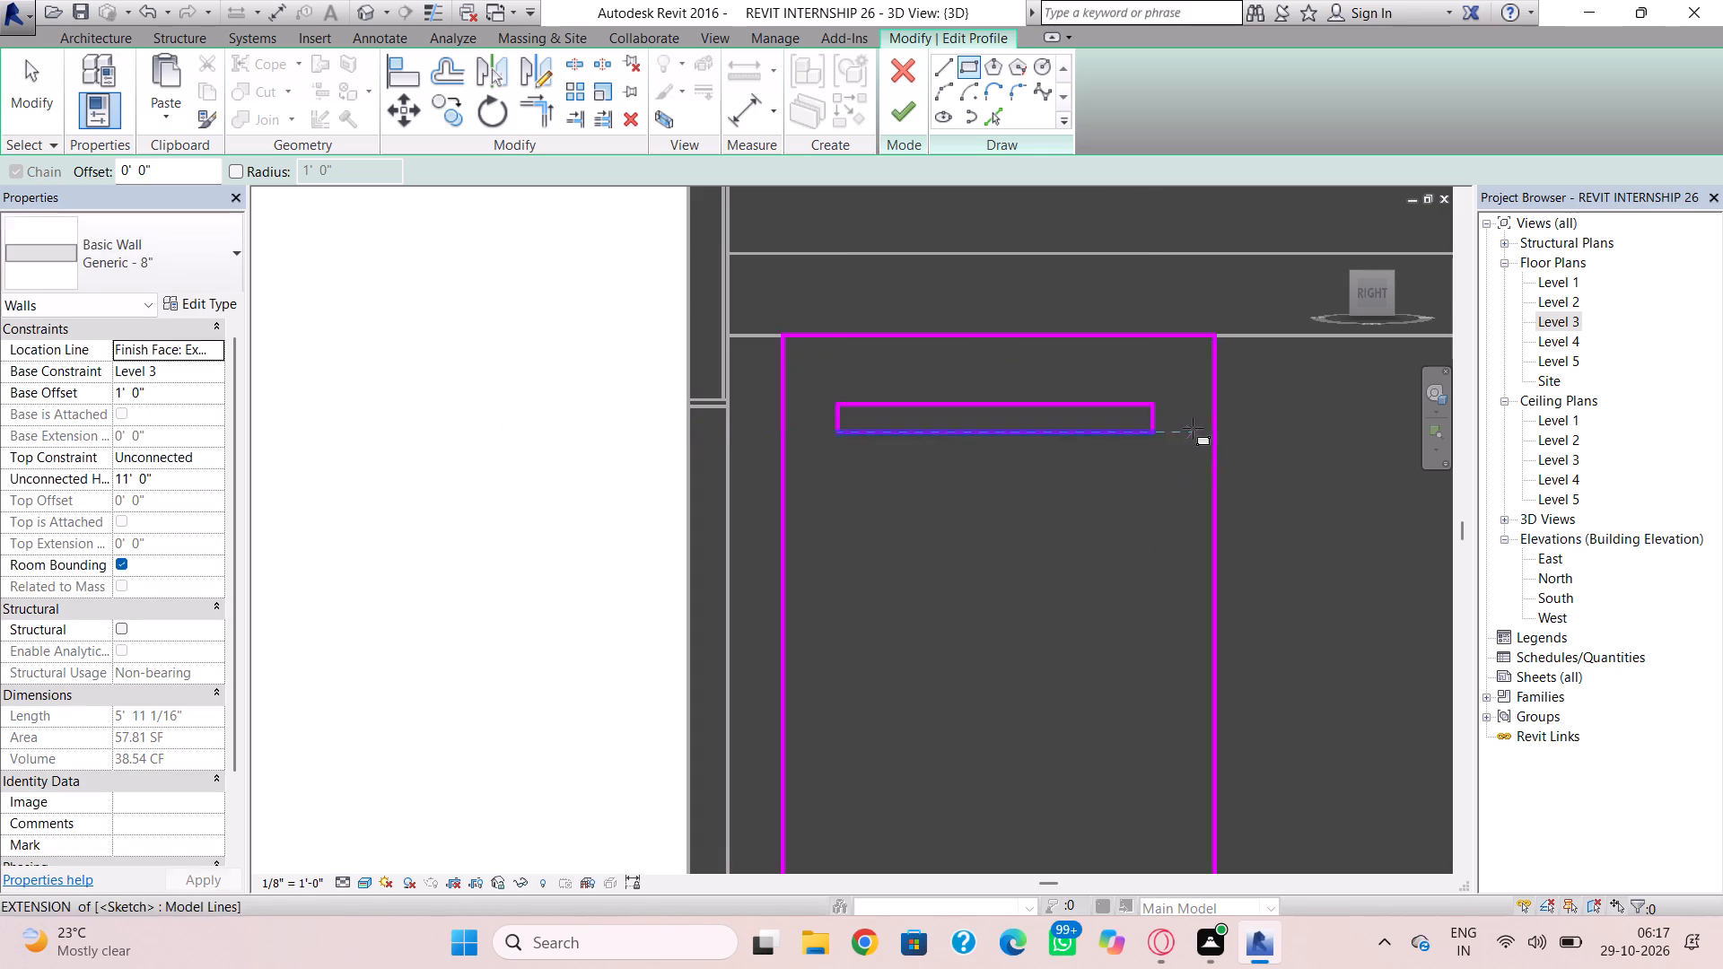
key("Escape")
left_click_drag(1182, 391, 826, 540)
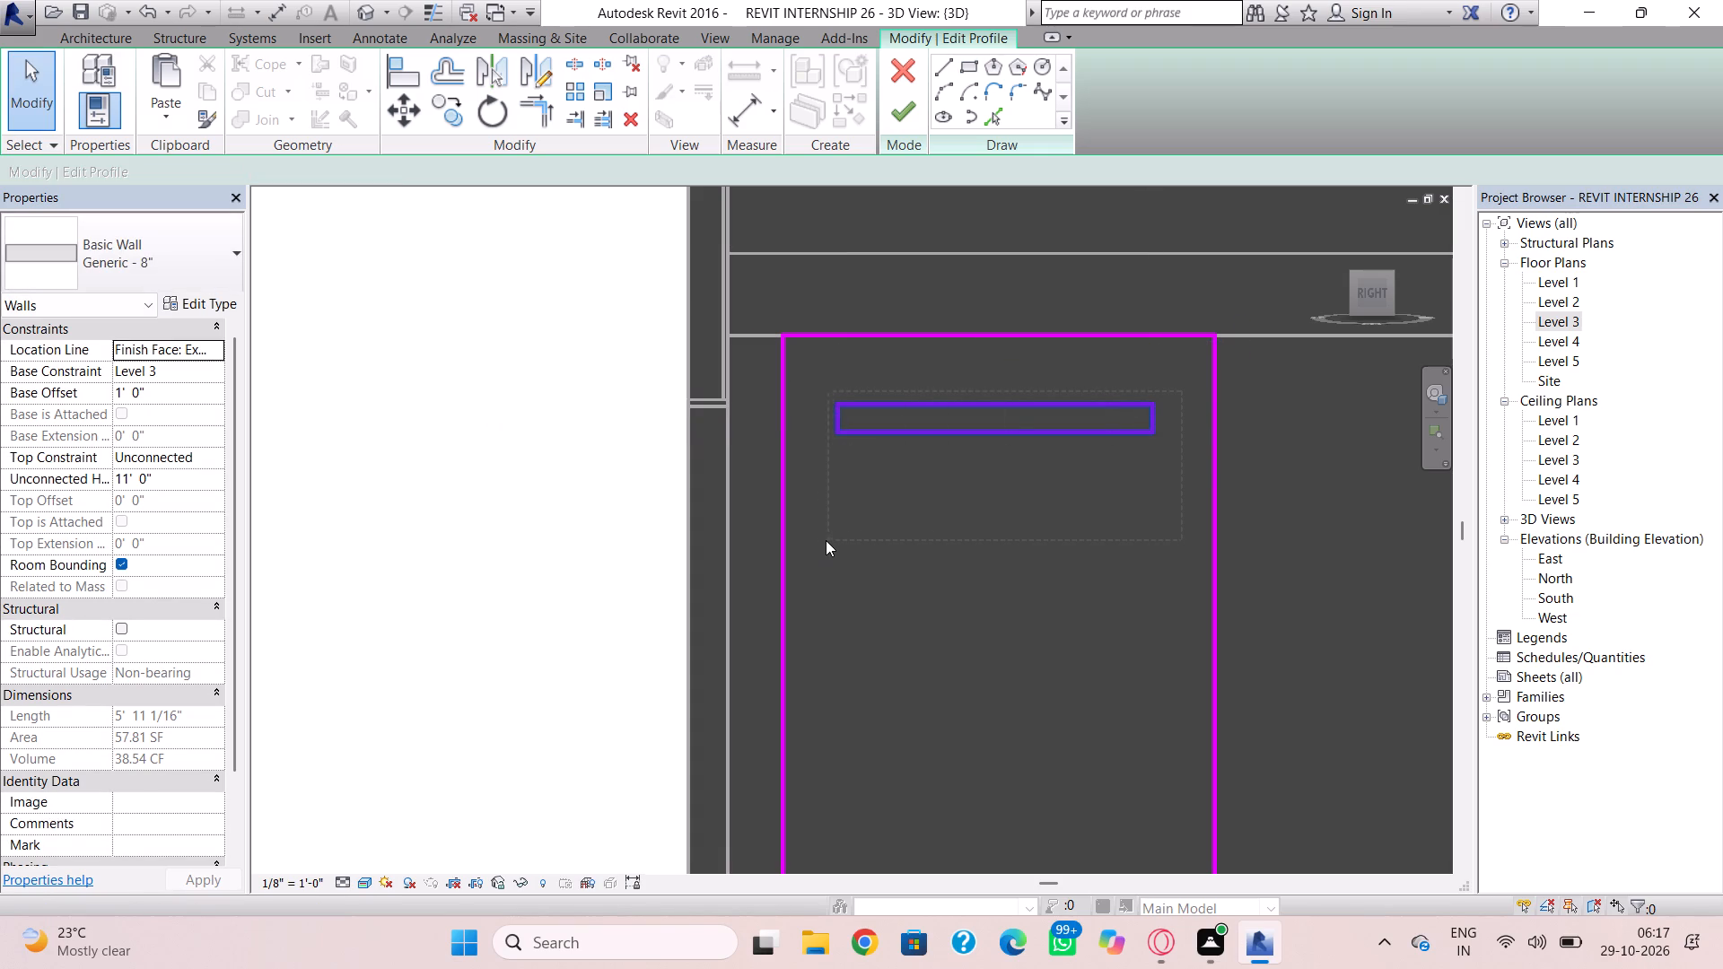
left_click_drag(826, 540, 840, 535)
key("Escape")
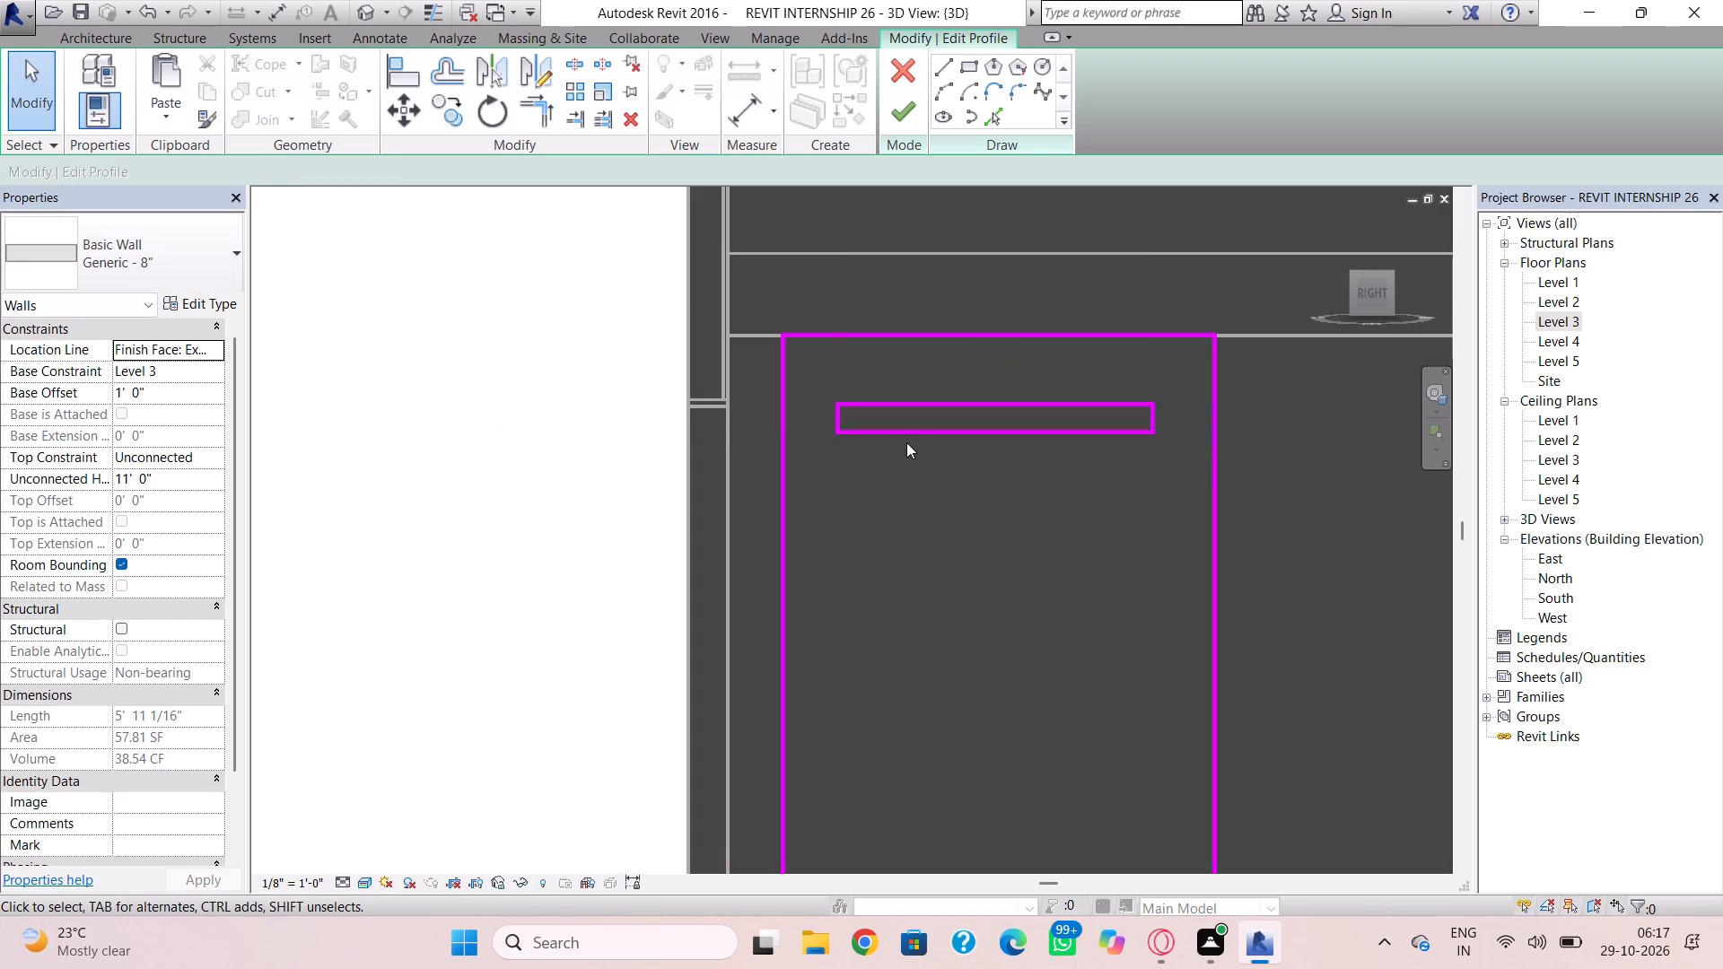
Nudge the narrow rectangle's bottom line upward to make the rectangle 2 1/2" high.
left_click(912, 436)
key("Up")
key("Up")
key("Up")
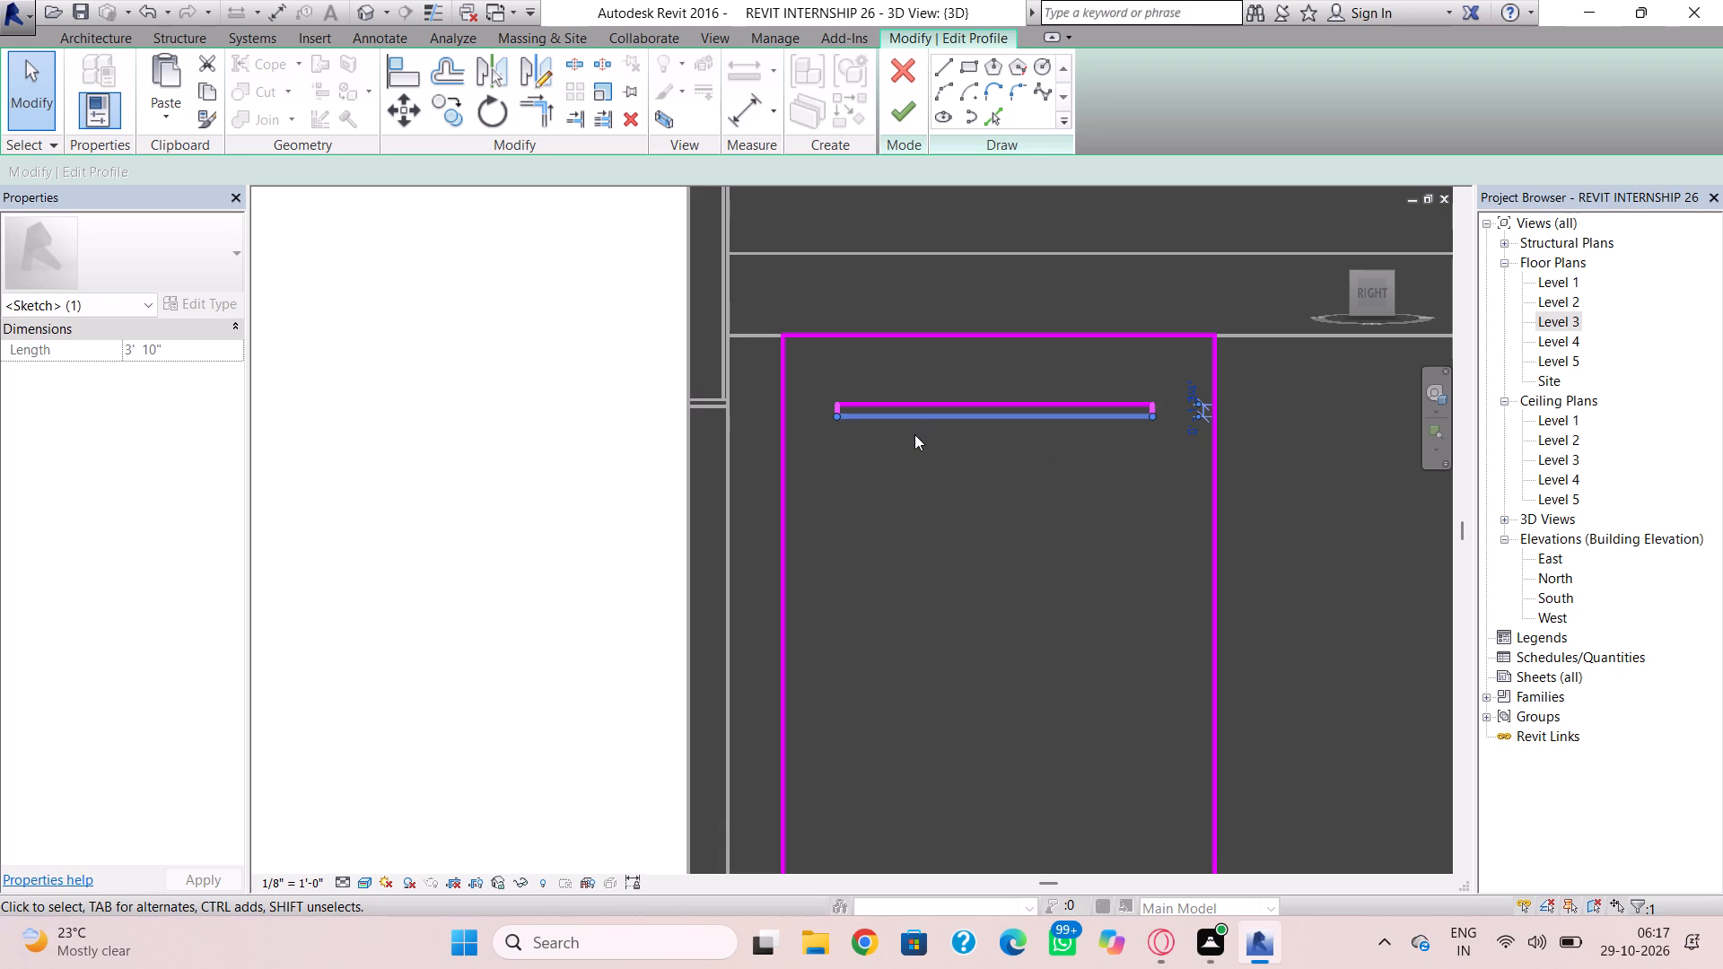
key("Down")
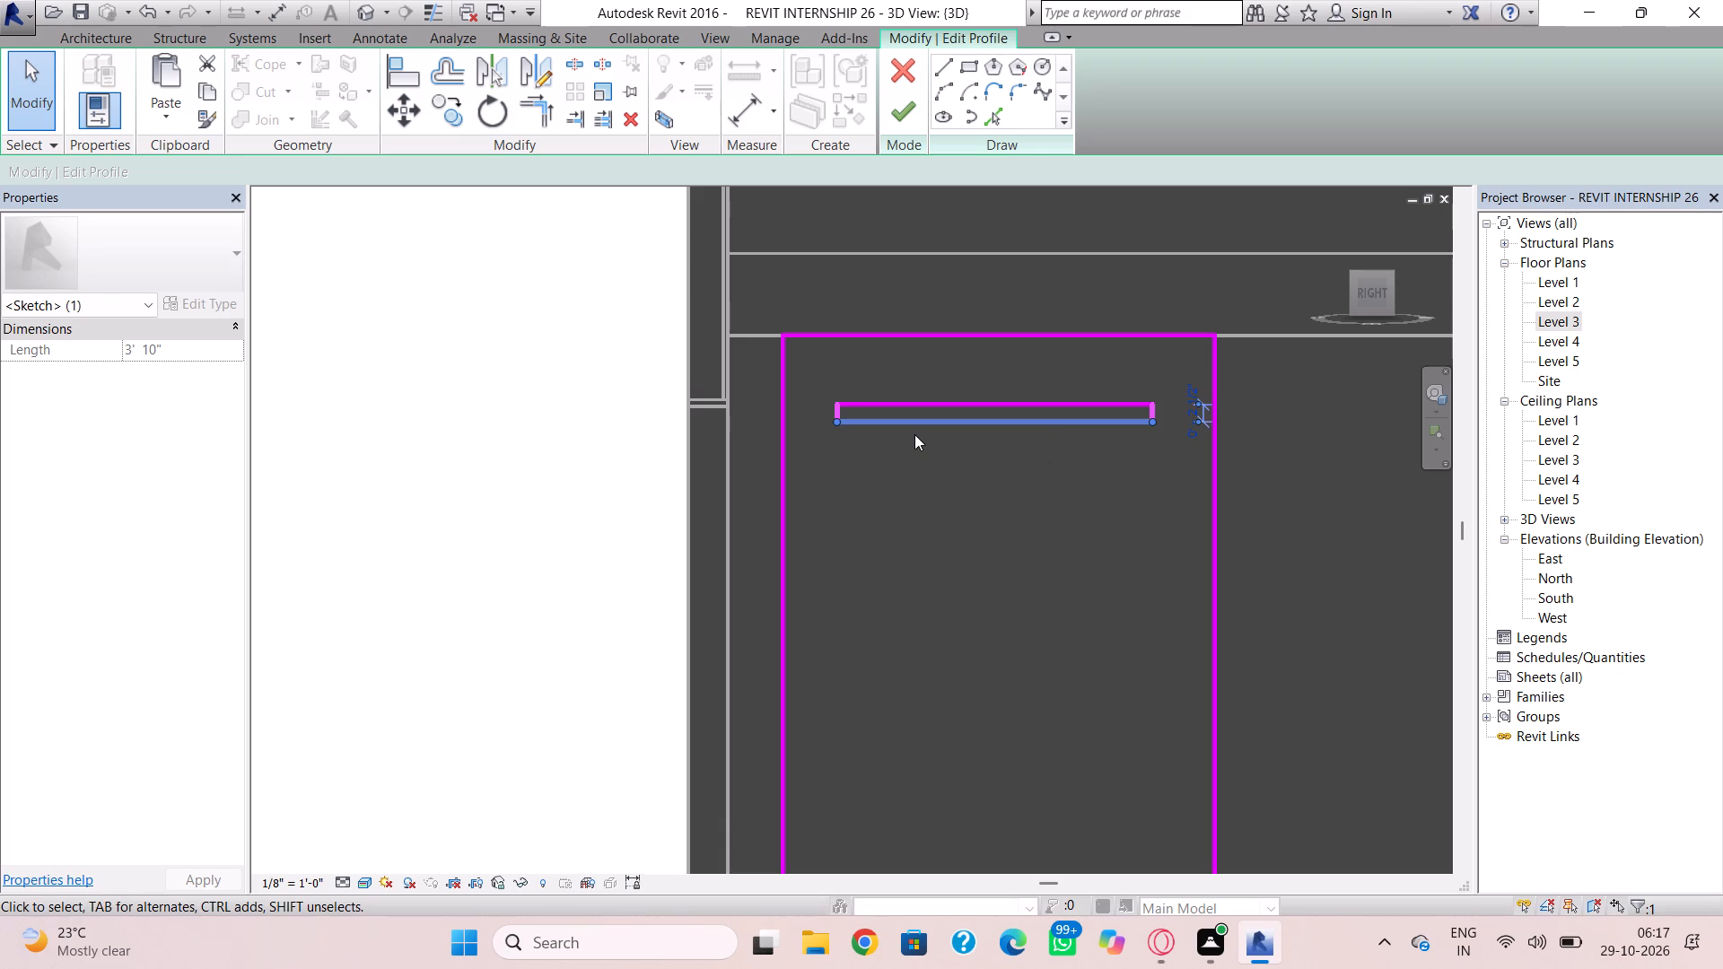
Nudge the narrow rectangle's rear end line slightly outward toward the profile's rear edge.
scroll(1074, 440, "up", 5)
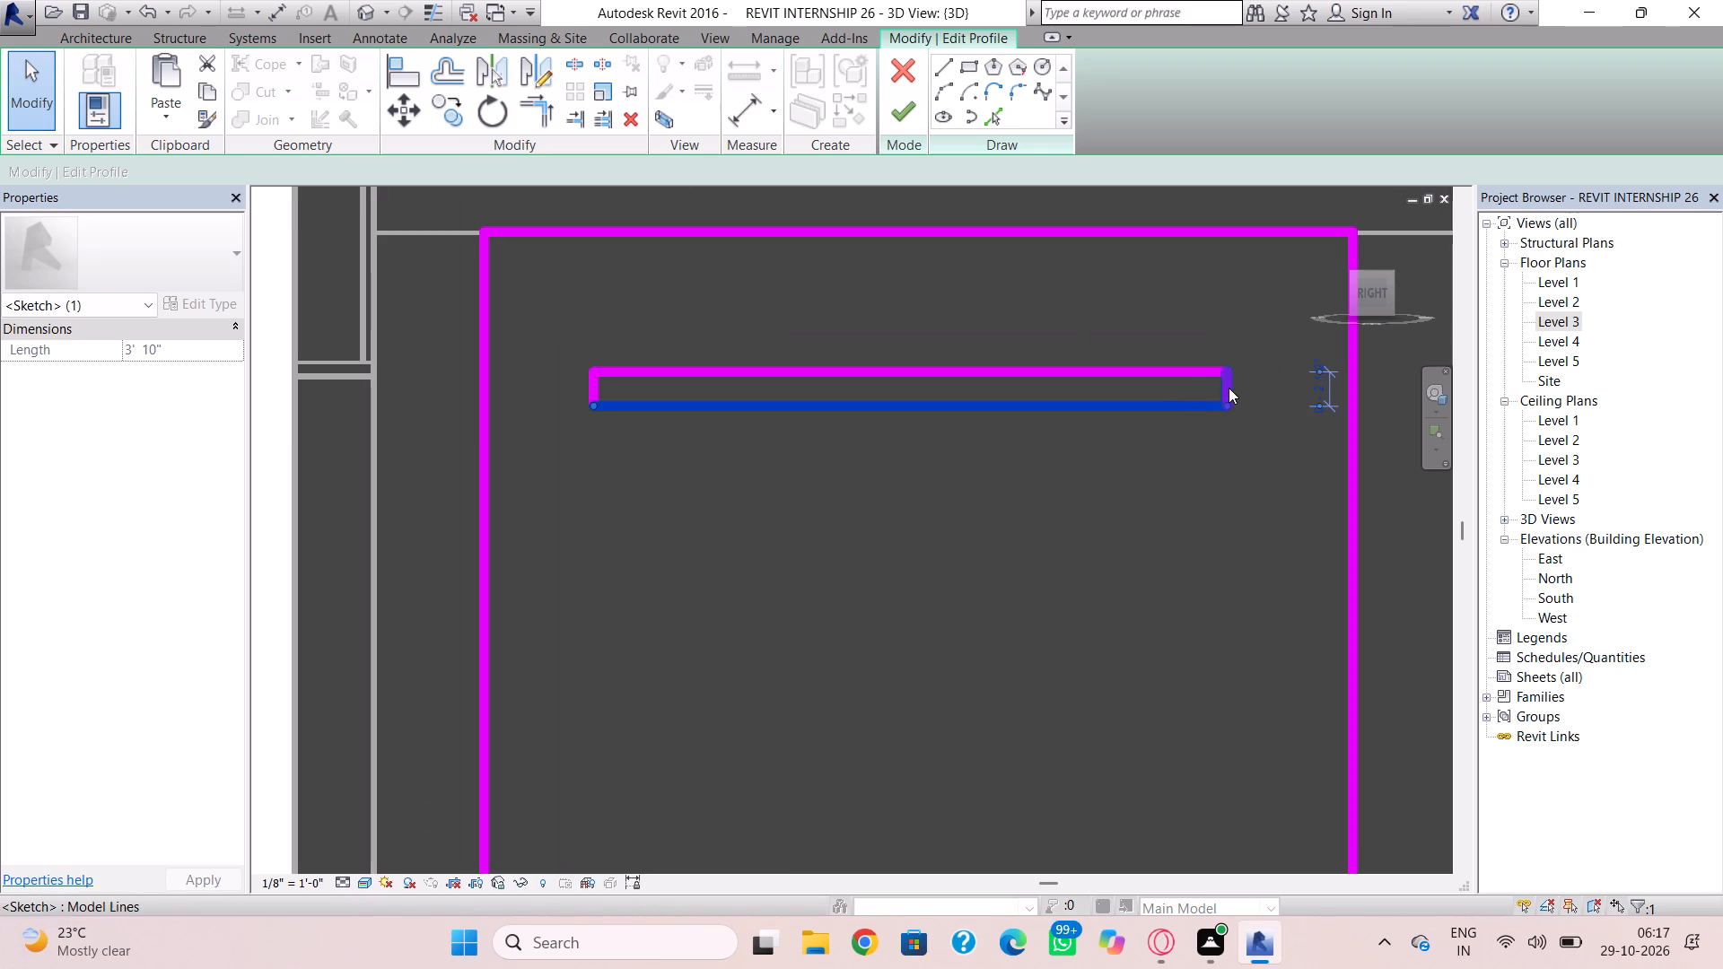
left_click(1229, 388)
key("Right")
key("Right")
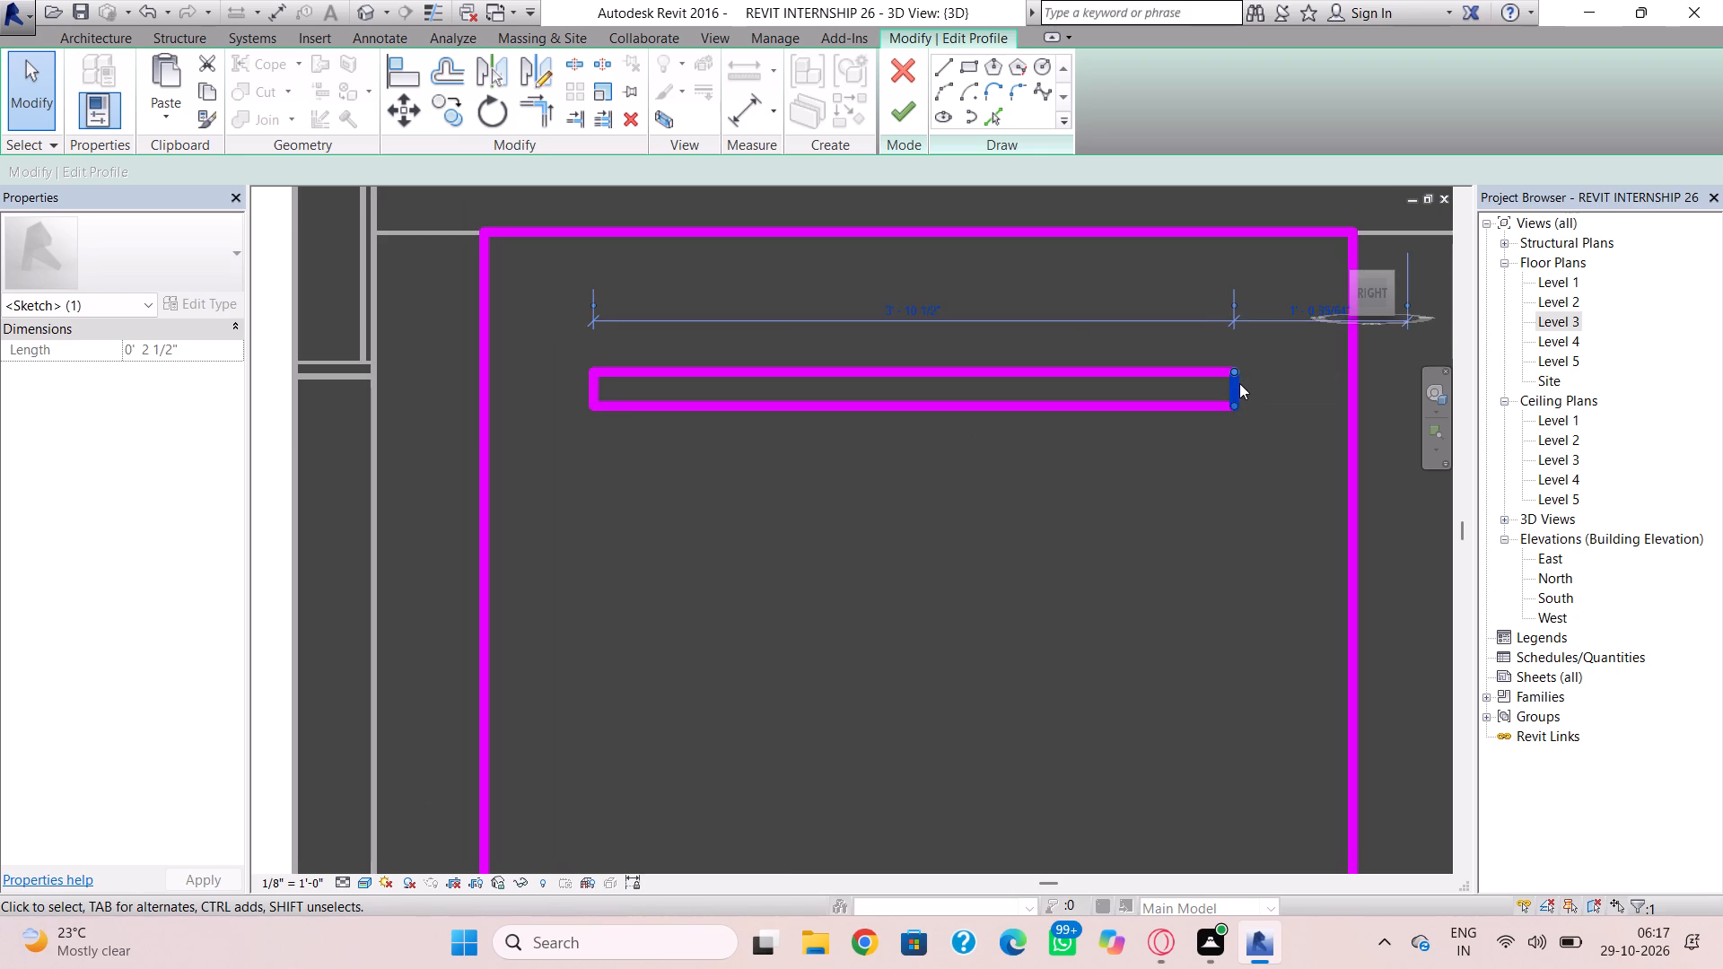
key("Right")
key("Right")
key("Right")
key("Right")
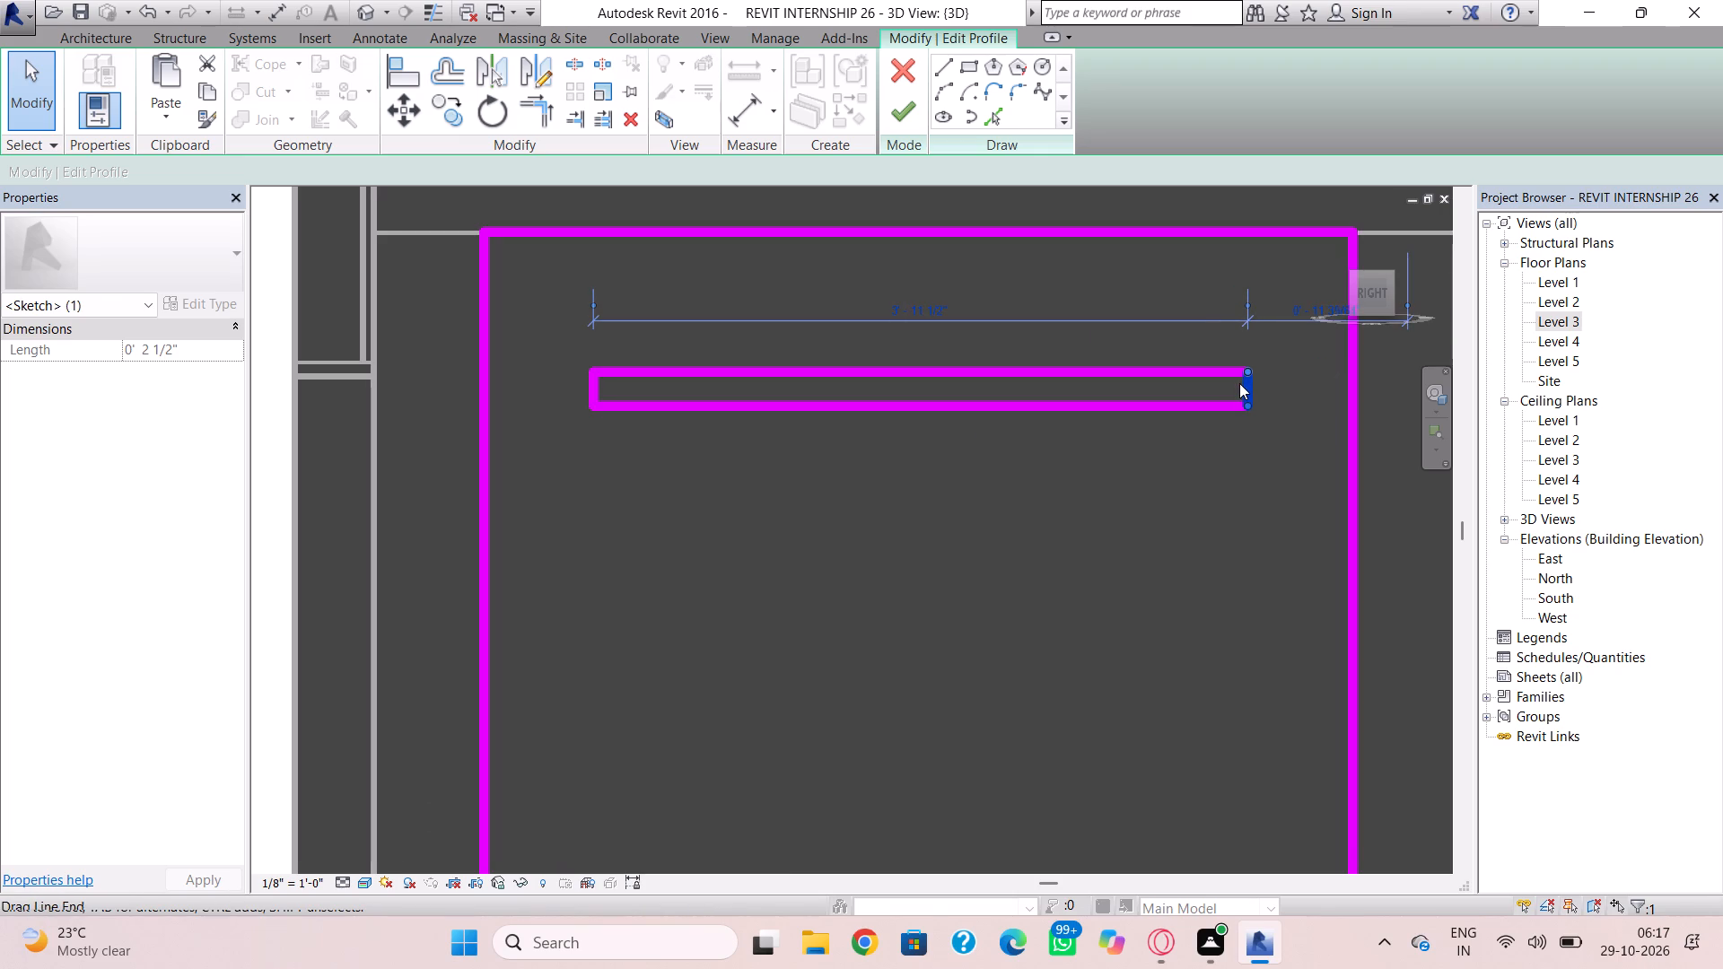
Nudge the narrow rectangle's front end line outward toward the profile's front edge.
left_click(587, 392)
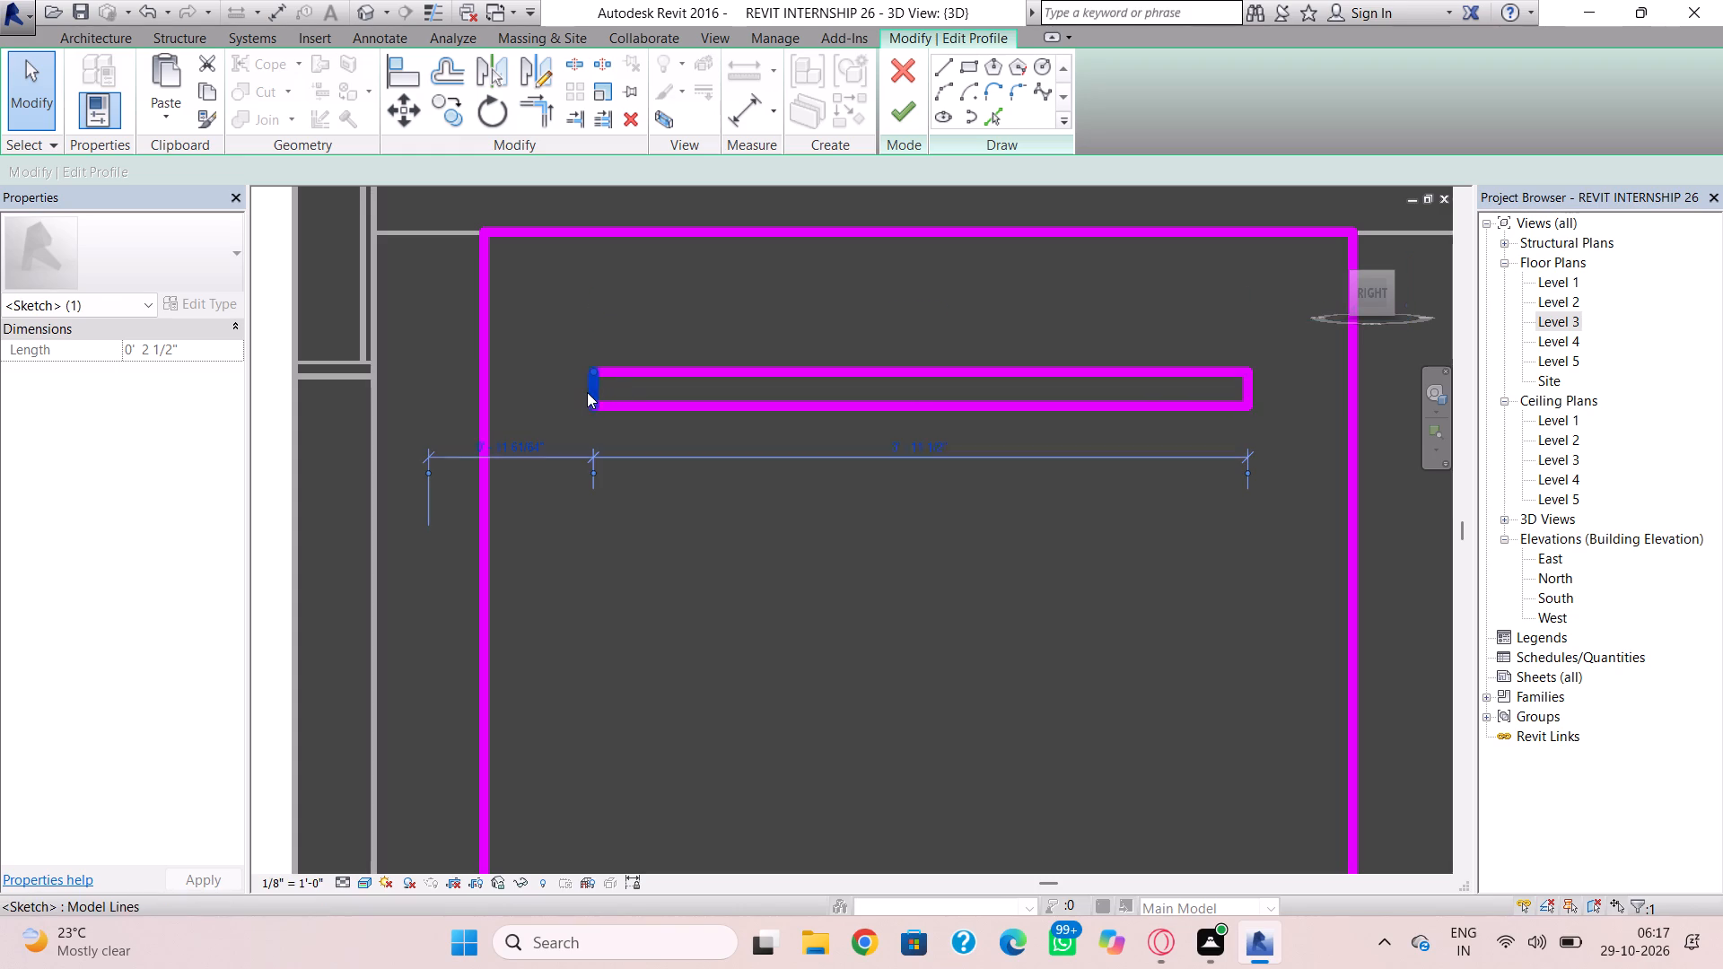
key("Left")
key("Left")
key("Left")
key("Left")
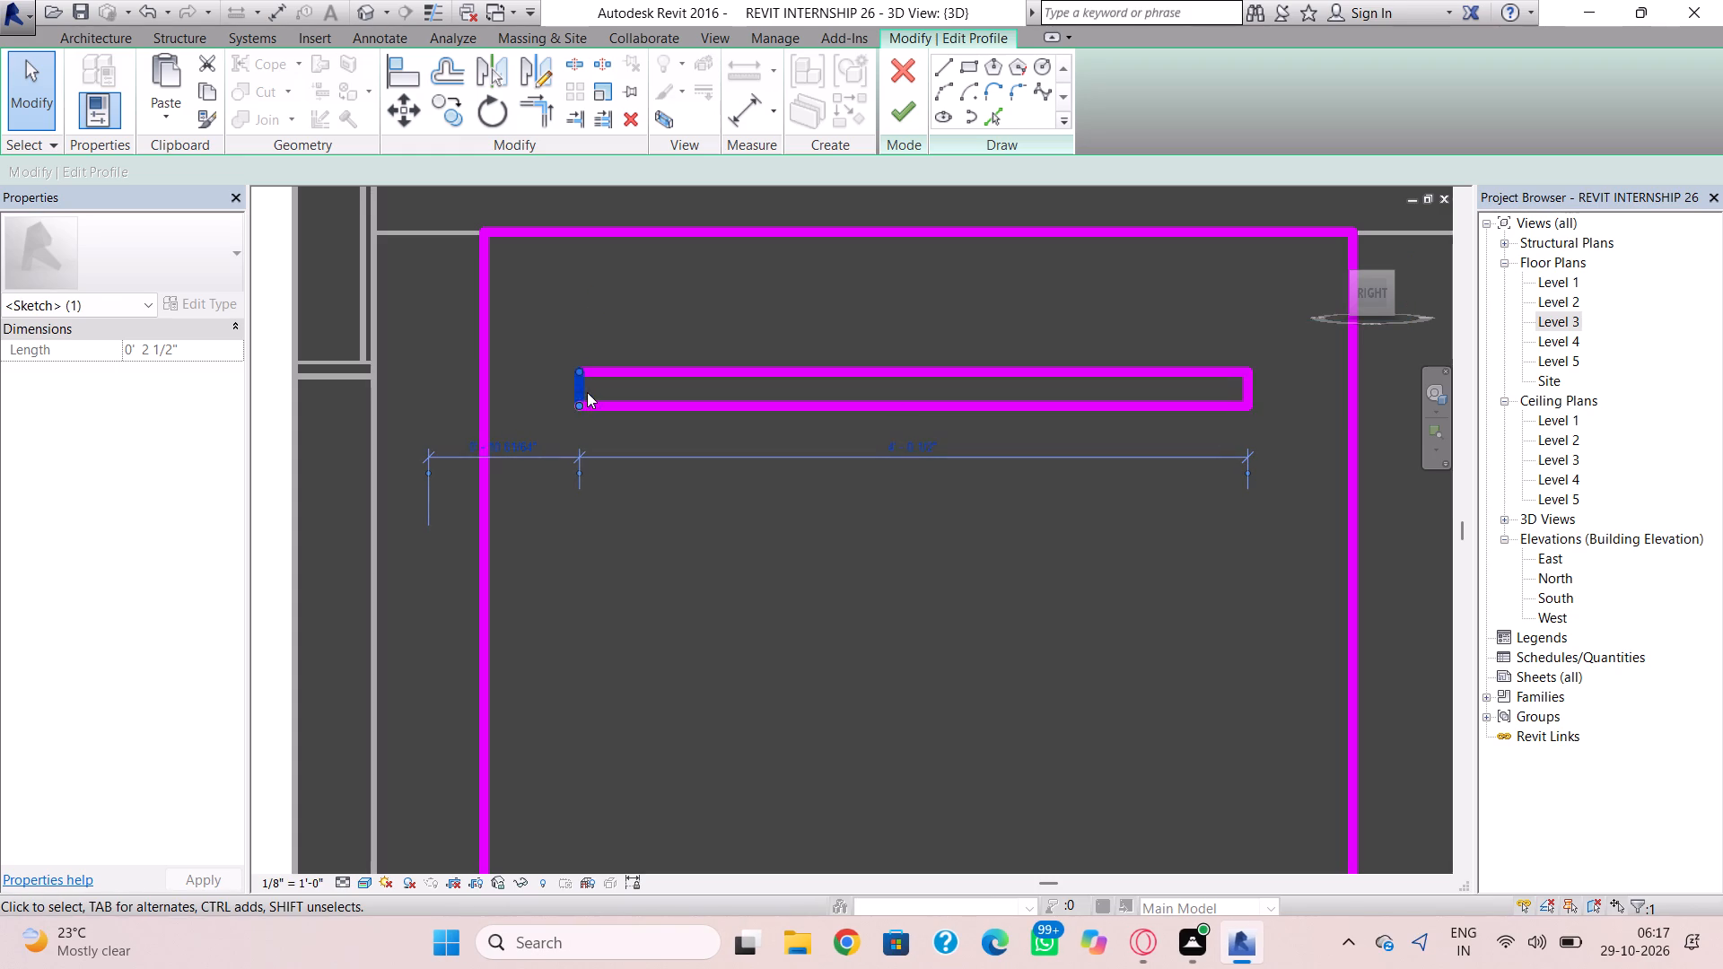
key("Left")
key("Left")
key("Left")
key("Left")
key("Left")
key("Left")
key("Left")
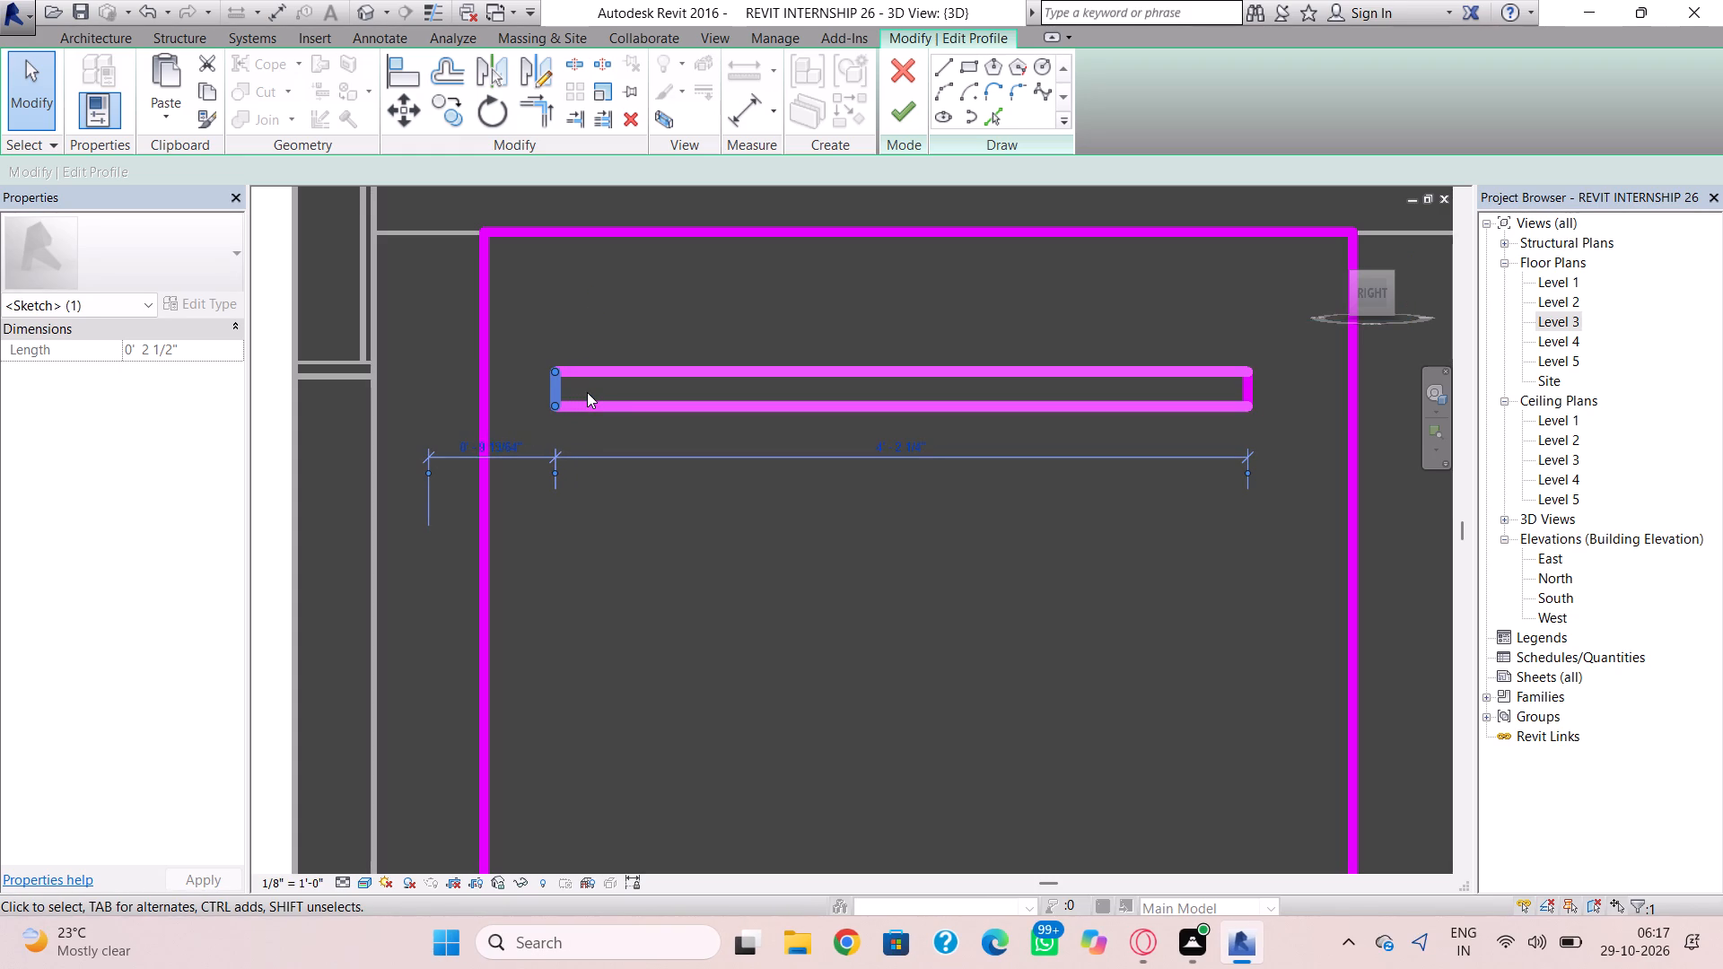
key("Left")
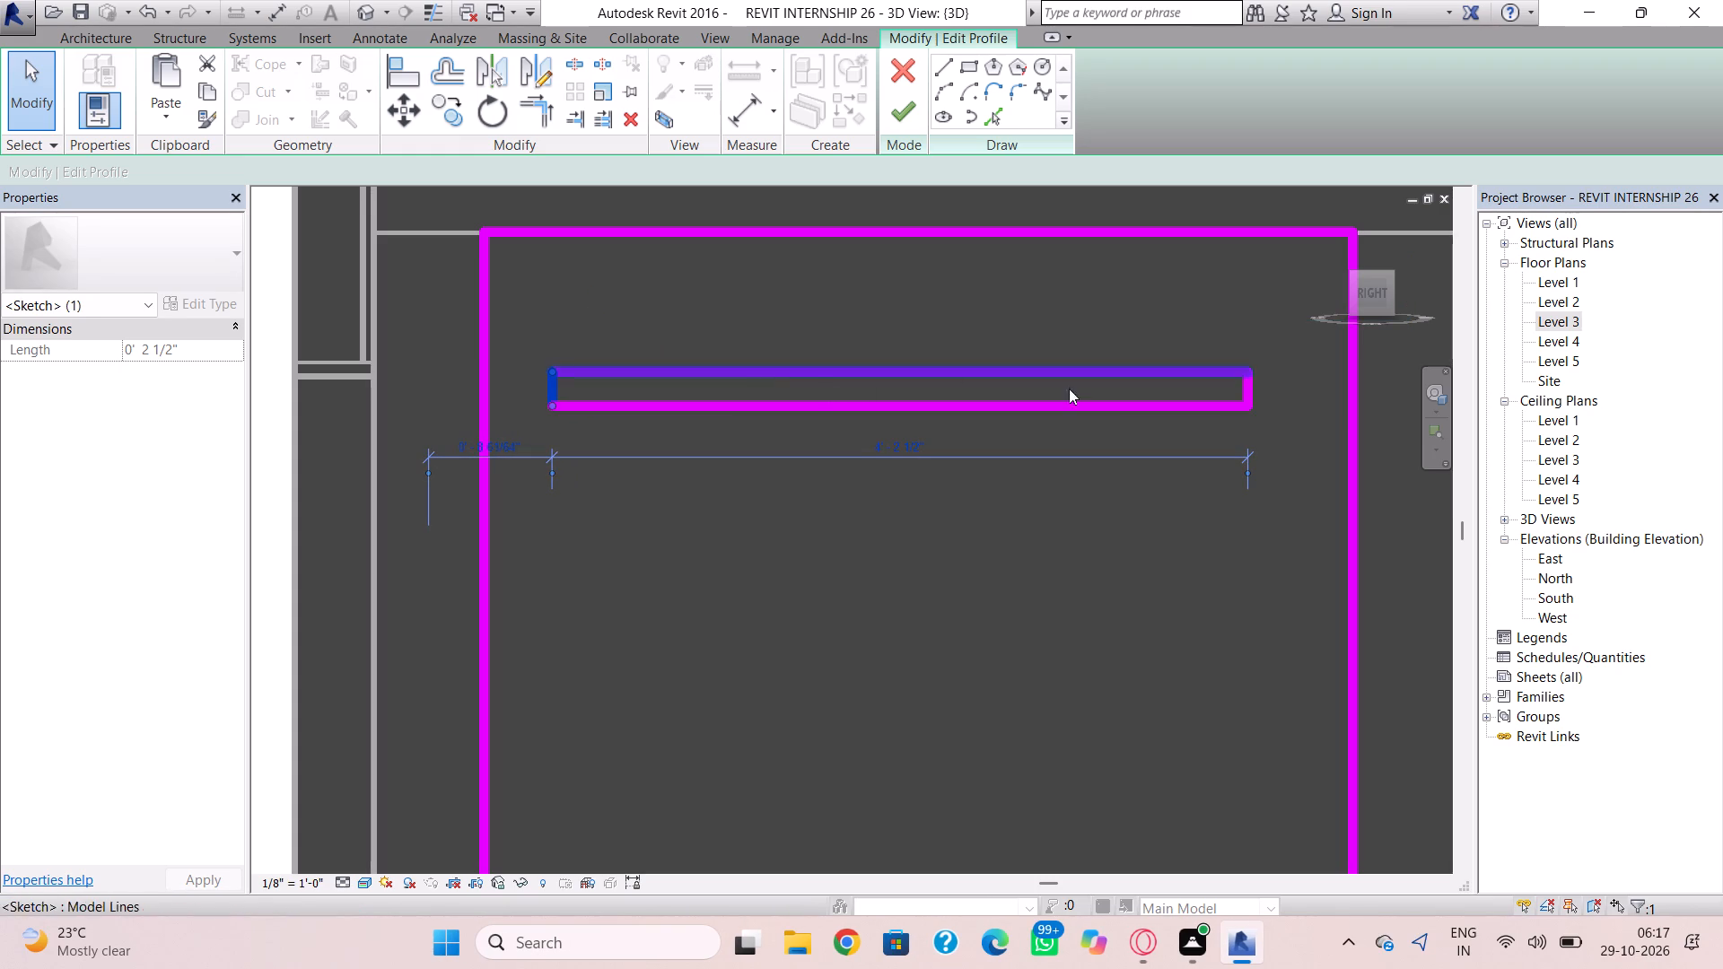
Nudge the narrow rectangle's rear end line further outward so its side margins roughly match.
left_click(1247, 388)
key("Right")
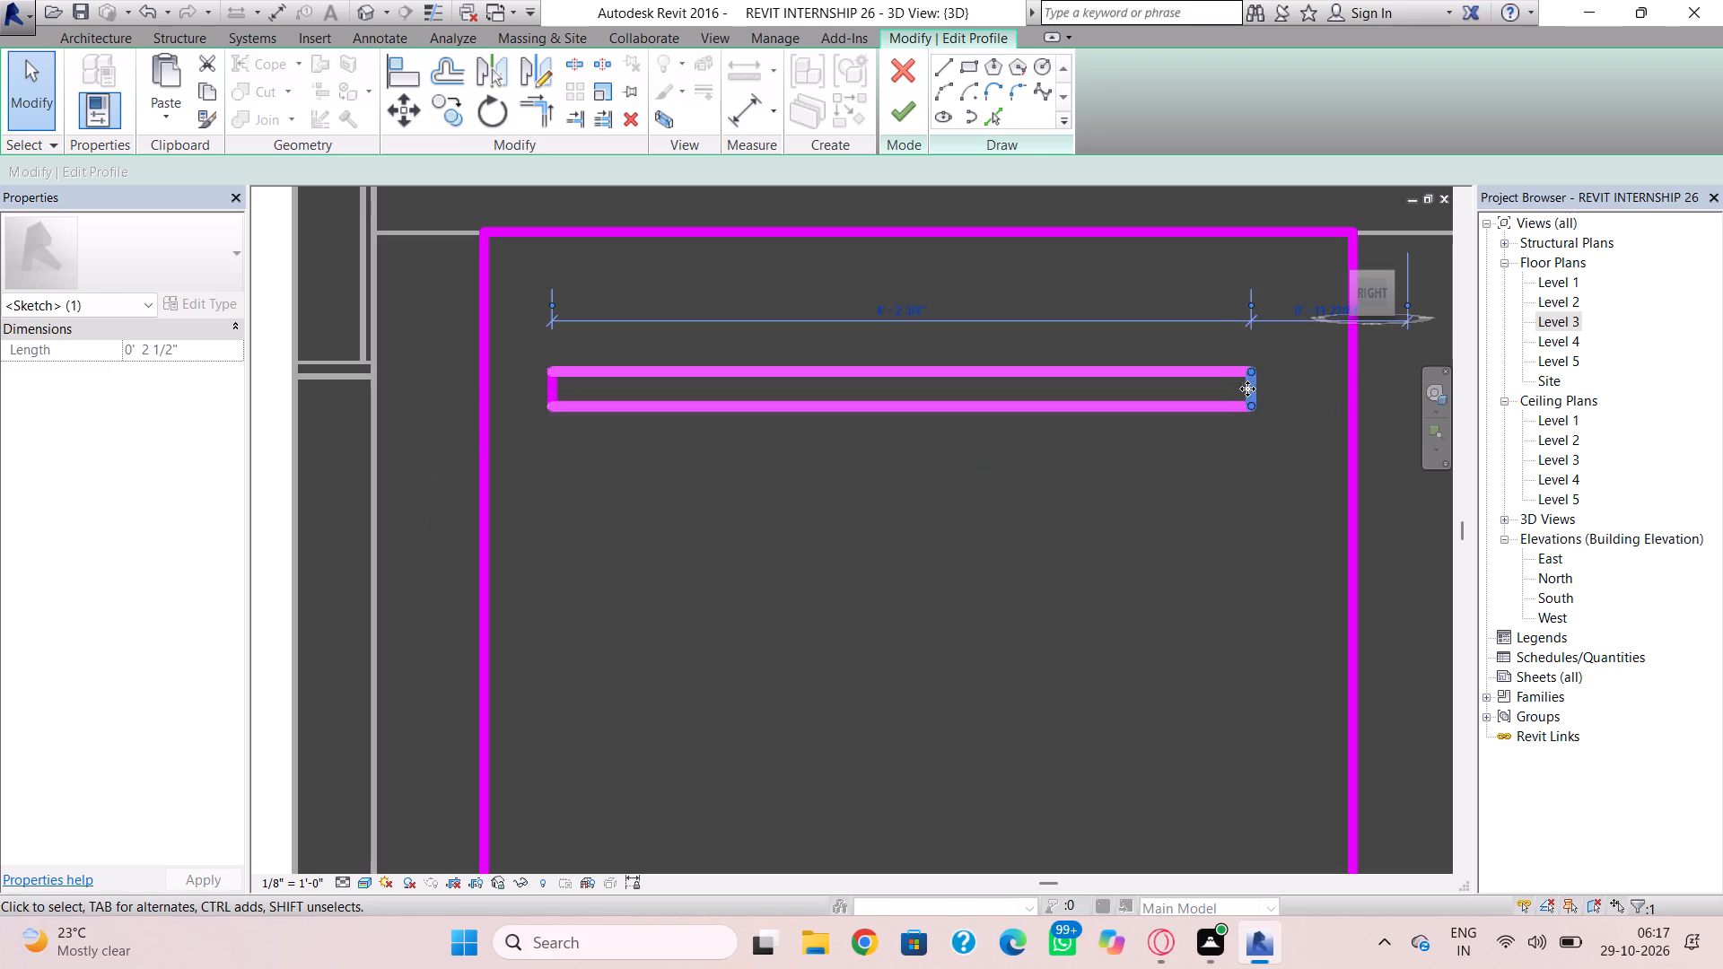
key("Right")
key("Right")
key("Right")
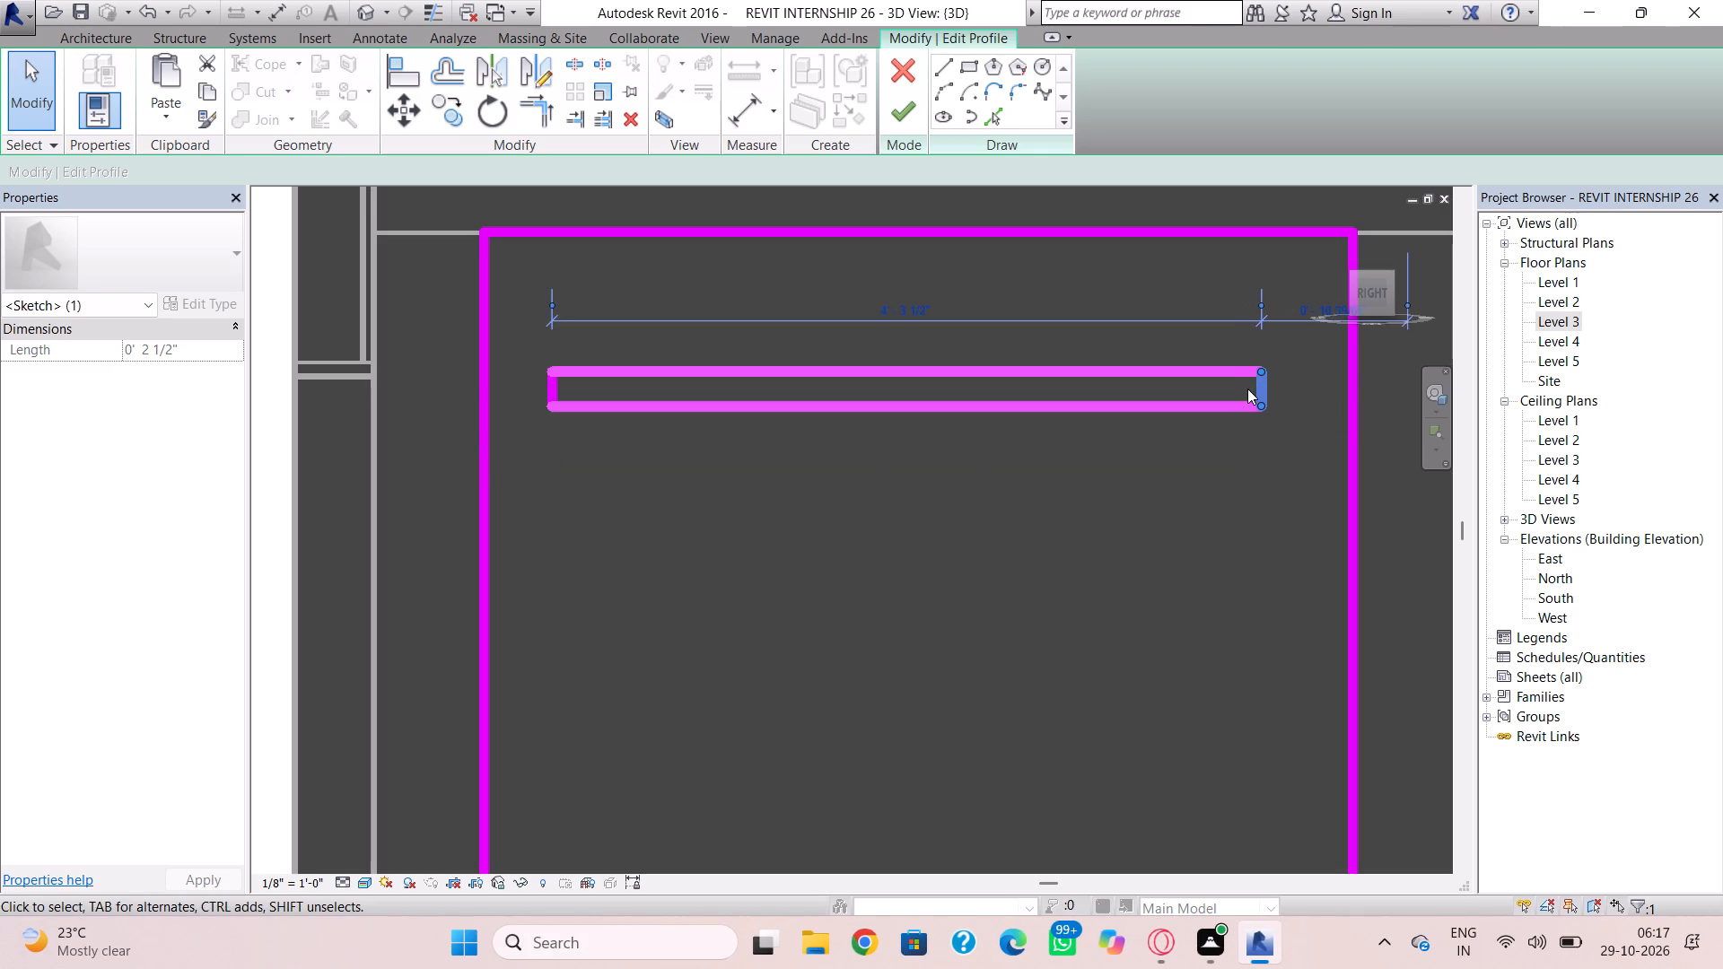
key("Right")
key("Right")
key("Right")
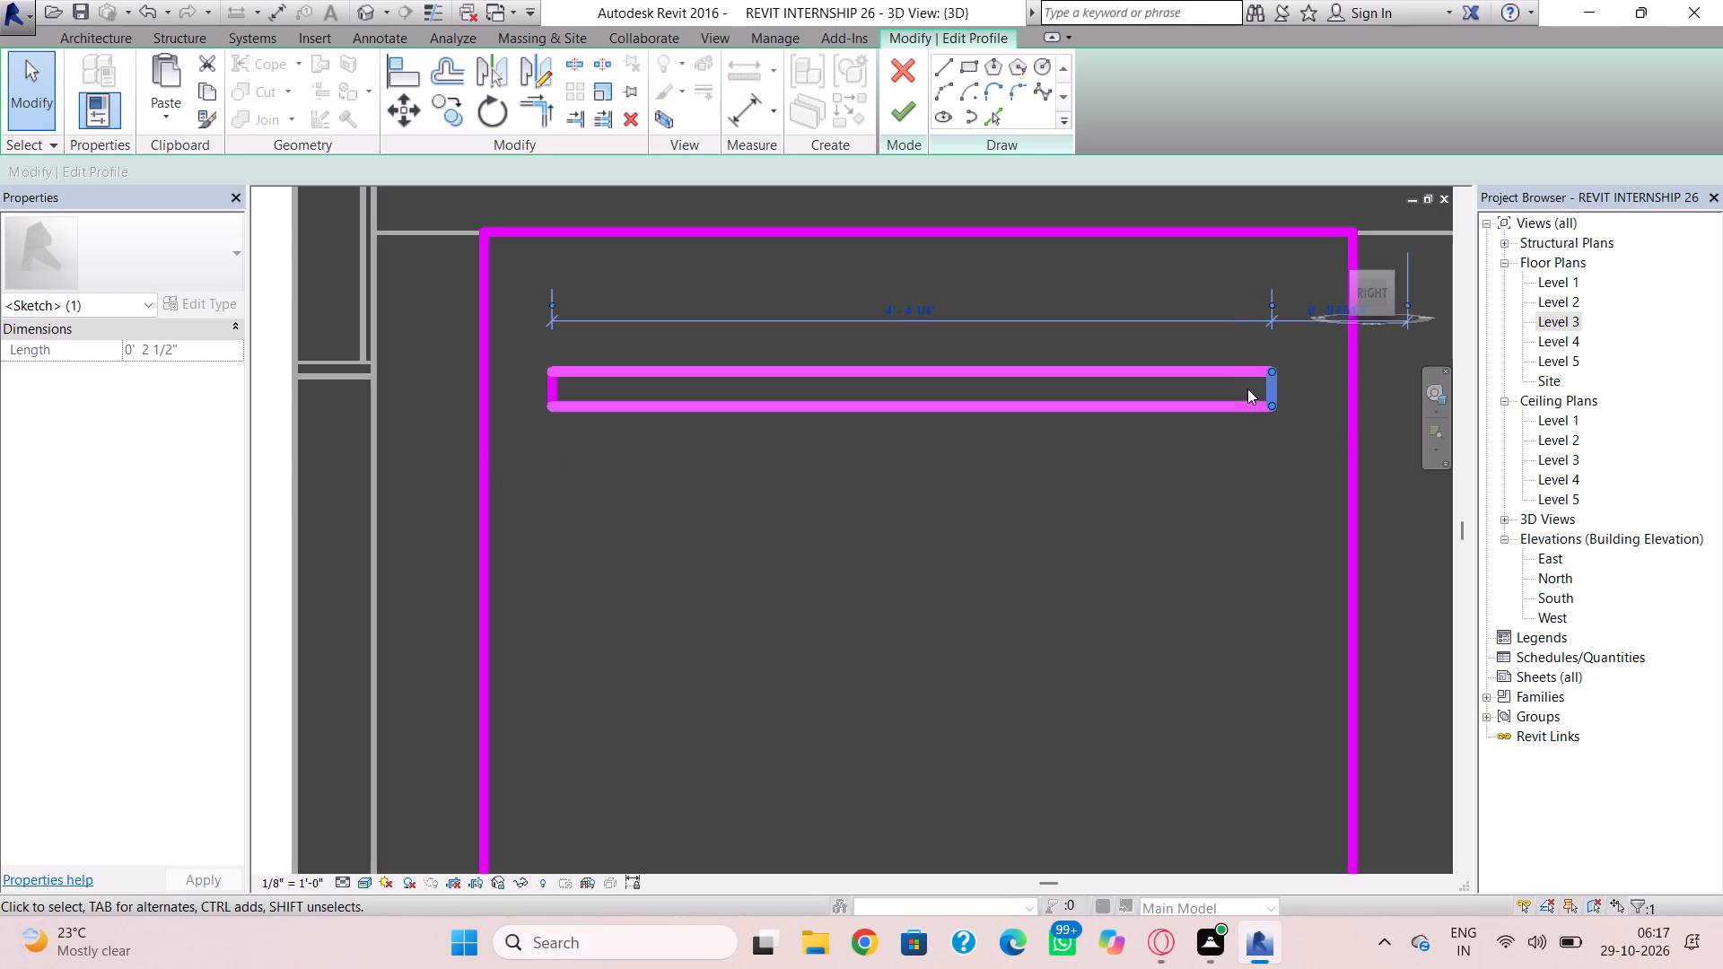
key("Right")
key("Right")
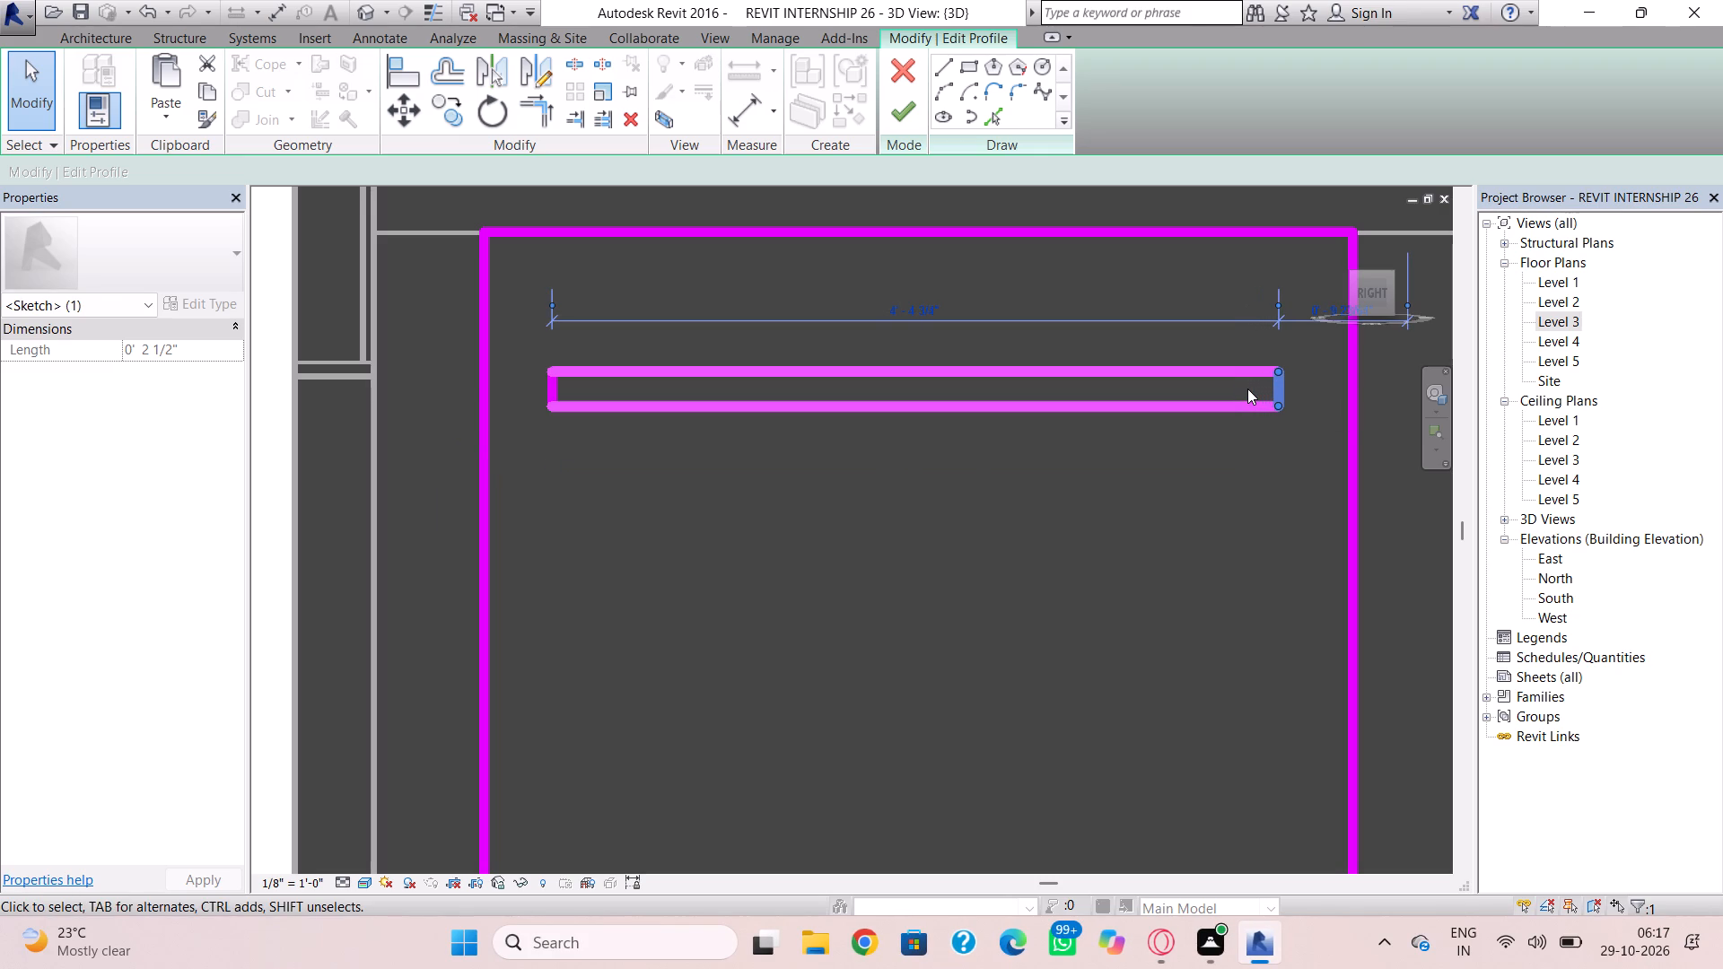
key("Right")
key("Escape")
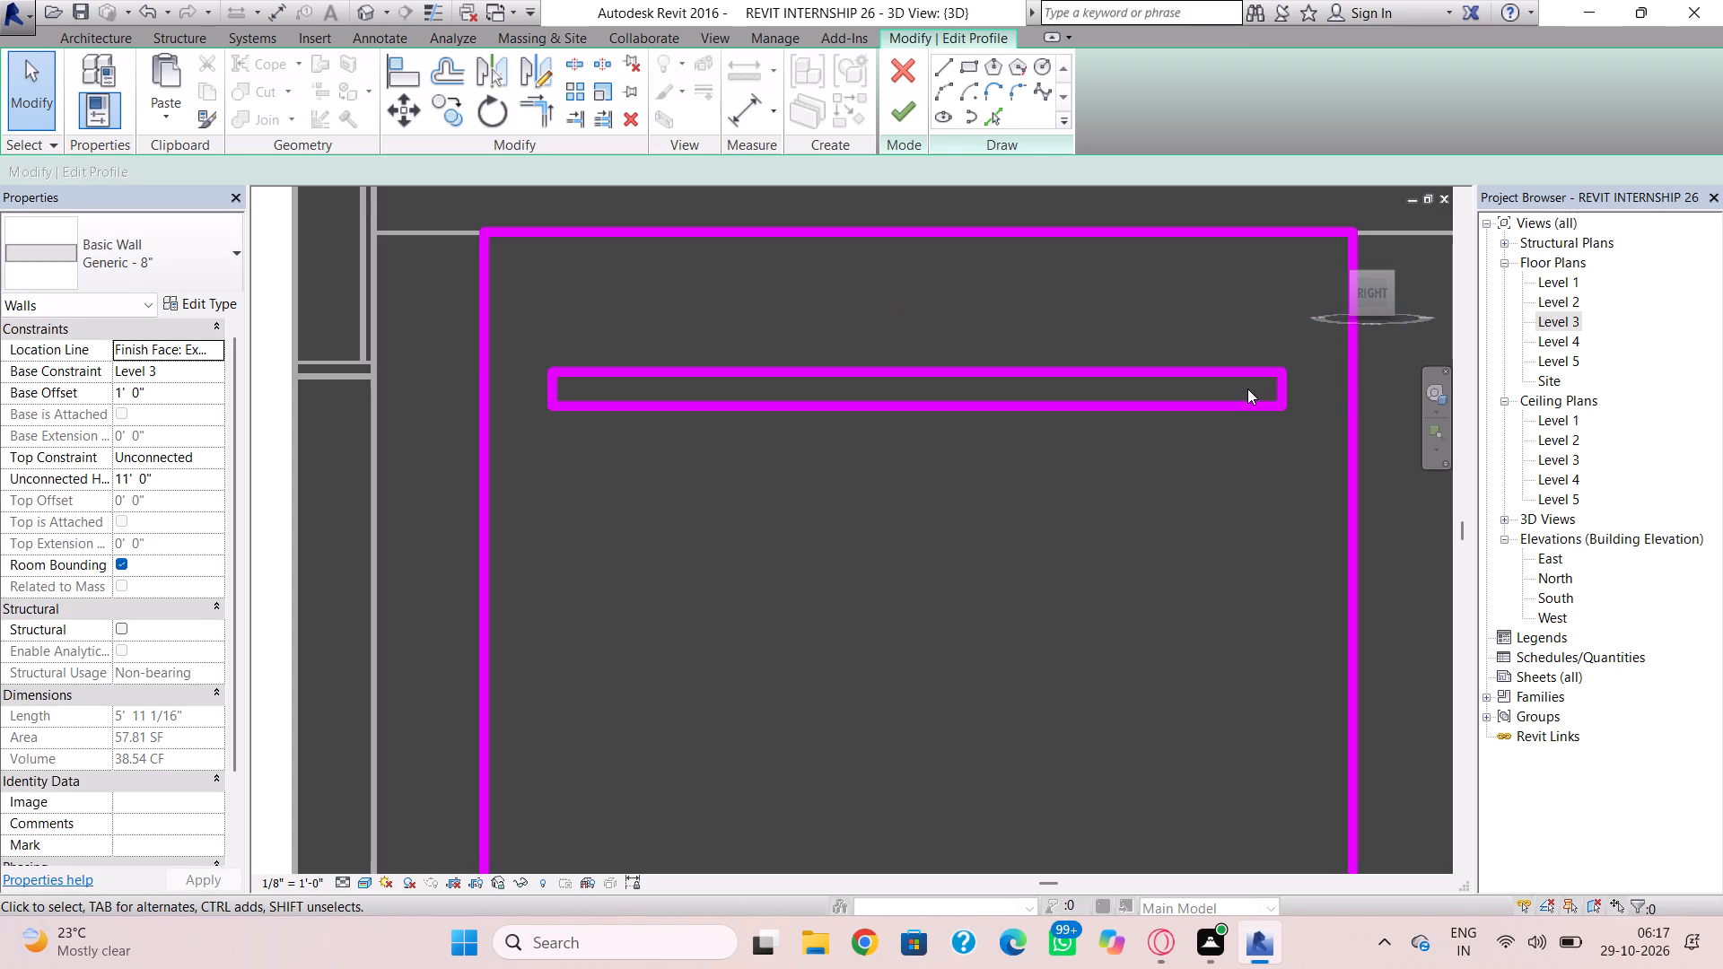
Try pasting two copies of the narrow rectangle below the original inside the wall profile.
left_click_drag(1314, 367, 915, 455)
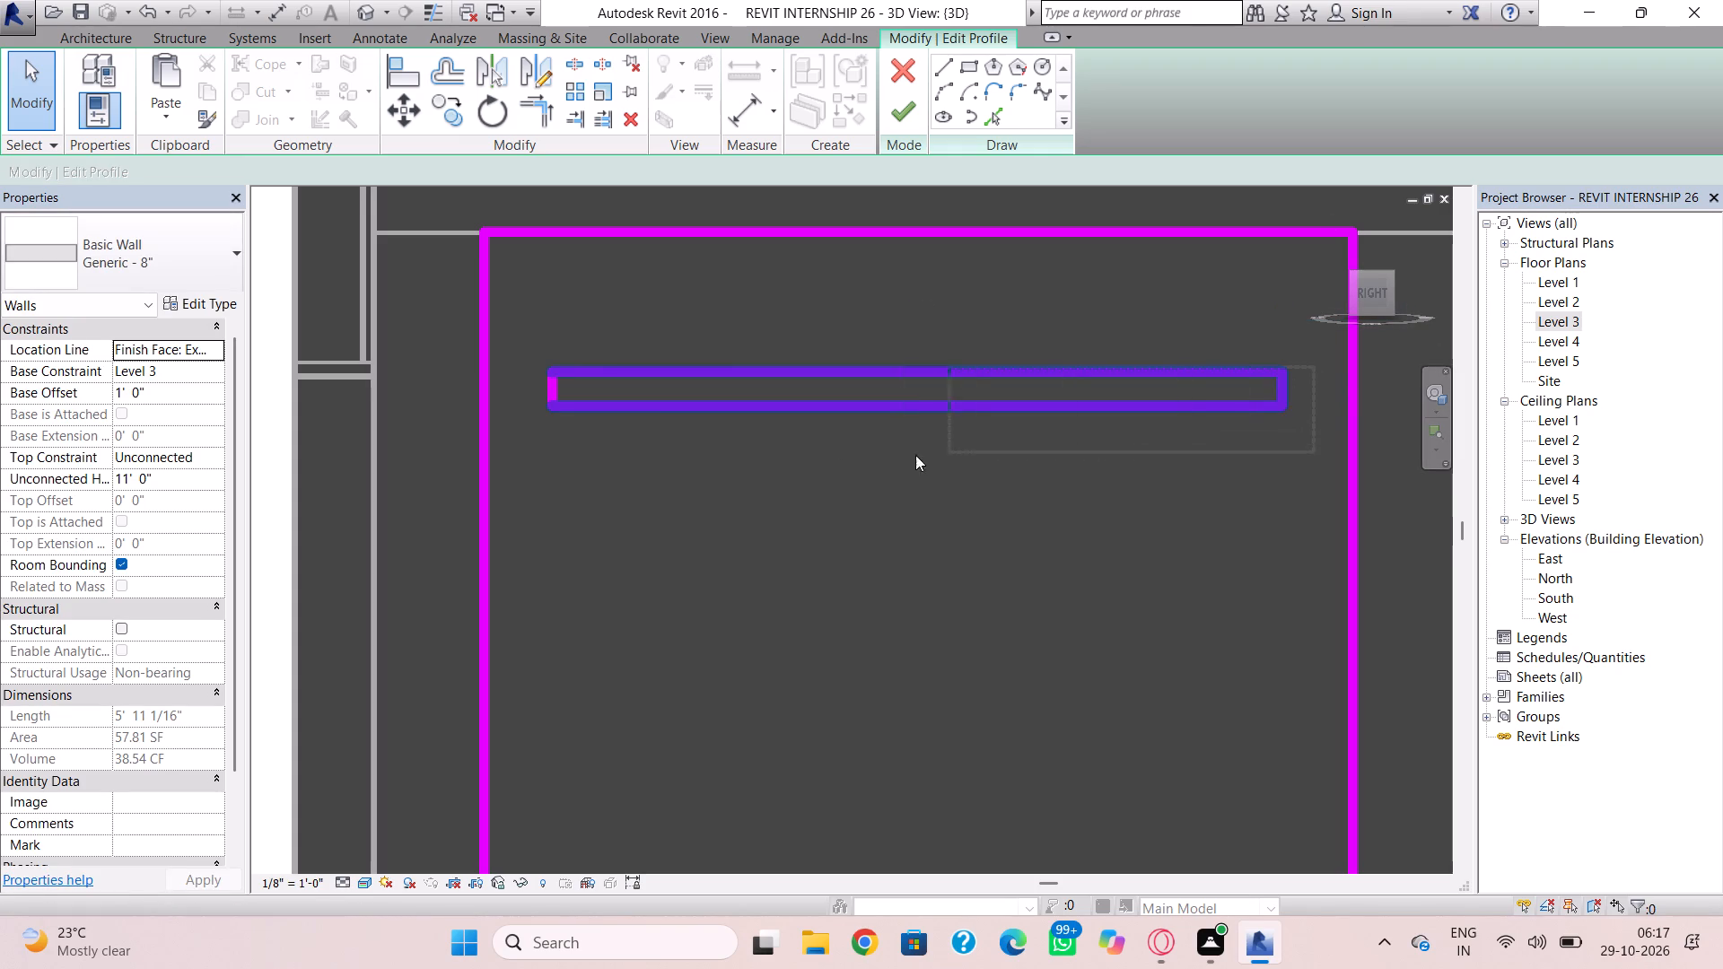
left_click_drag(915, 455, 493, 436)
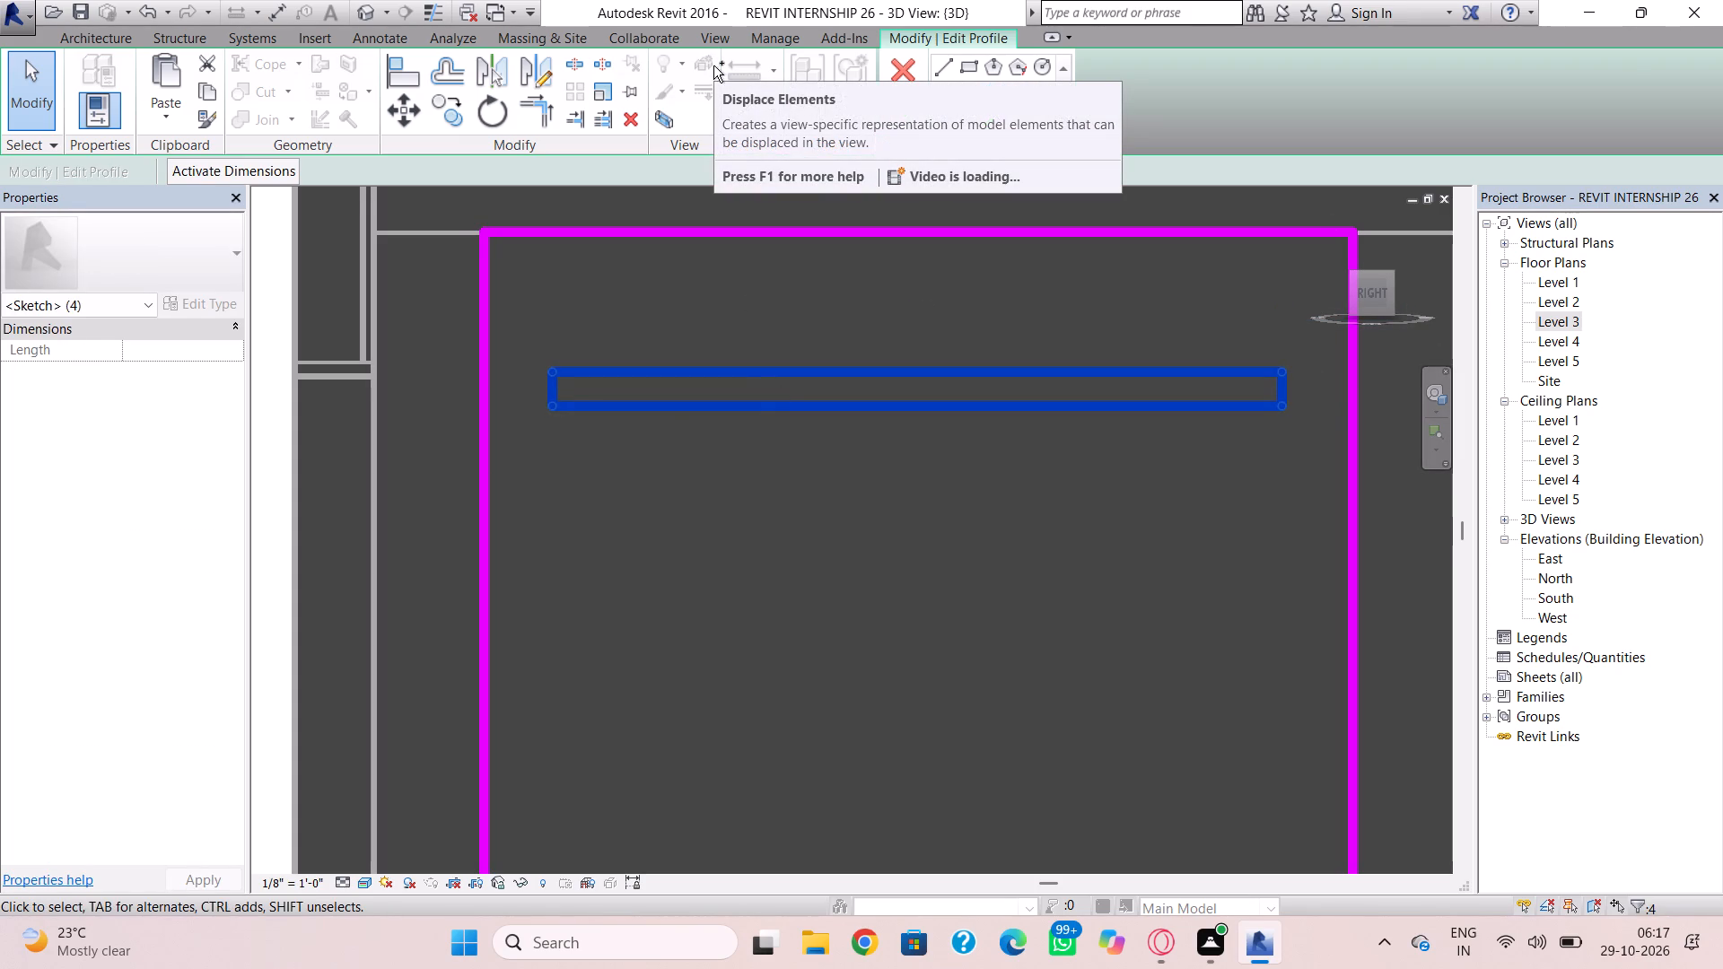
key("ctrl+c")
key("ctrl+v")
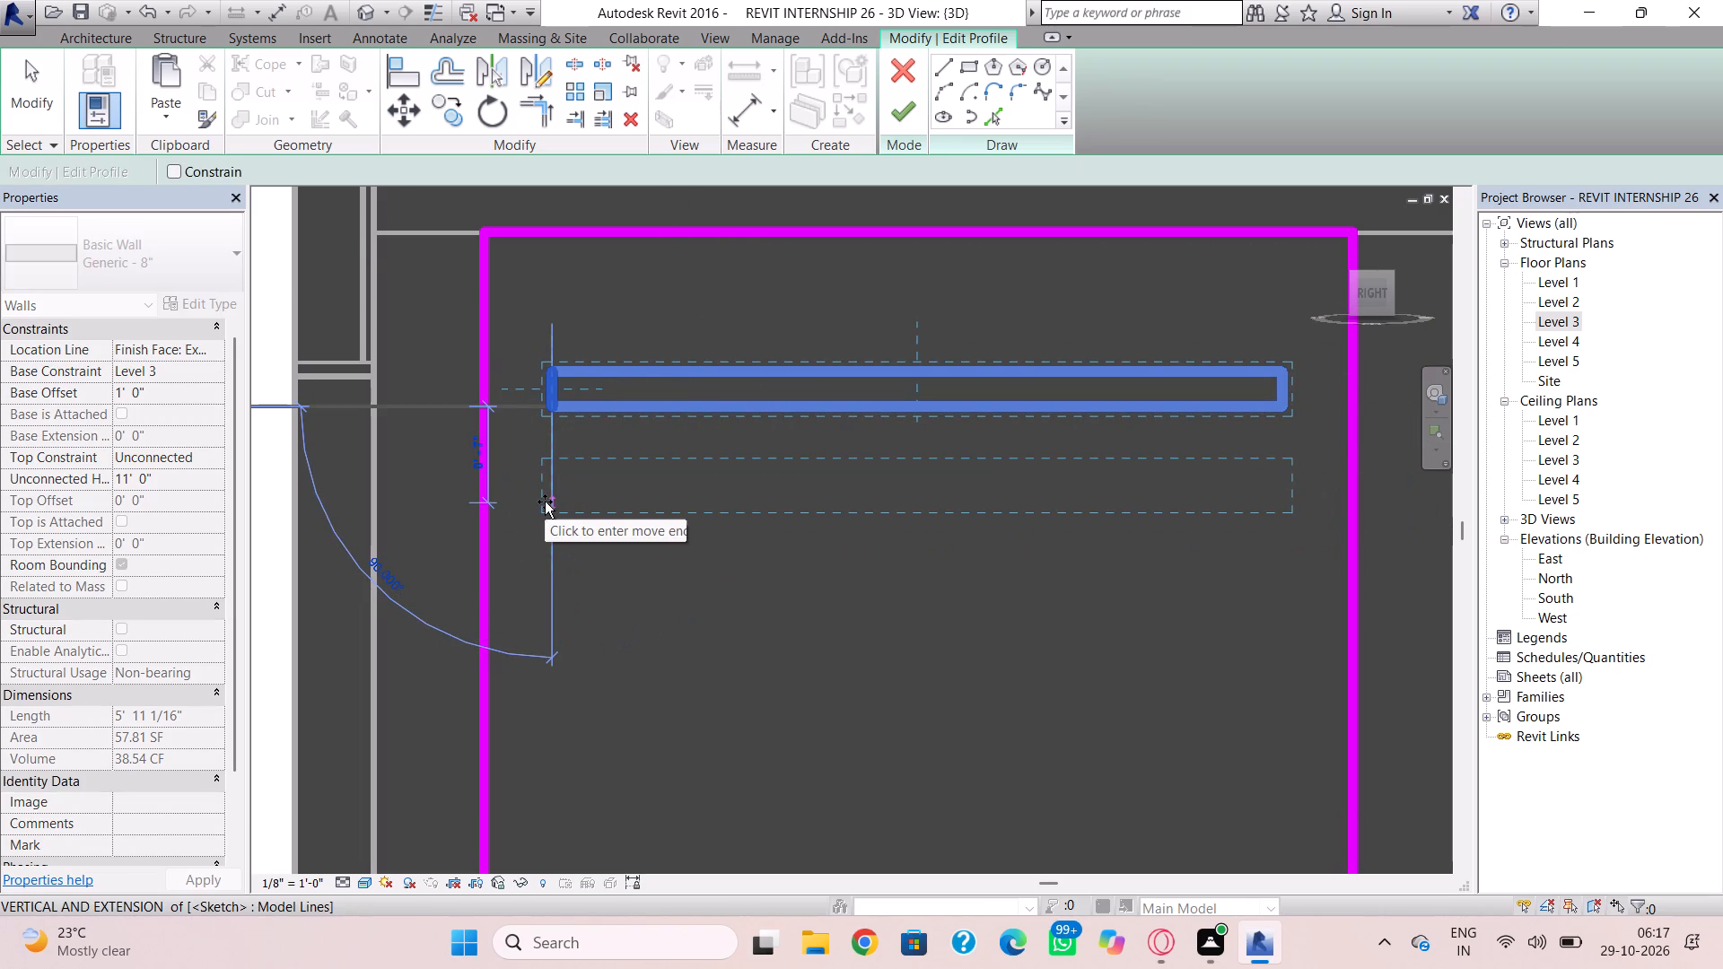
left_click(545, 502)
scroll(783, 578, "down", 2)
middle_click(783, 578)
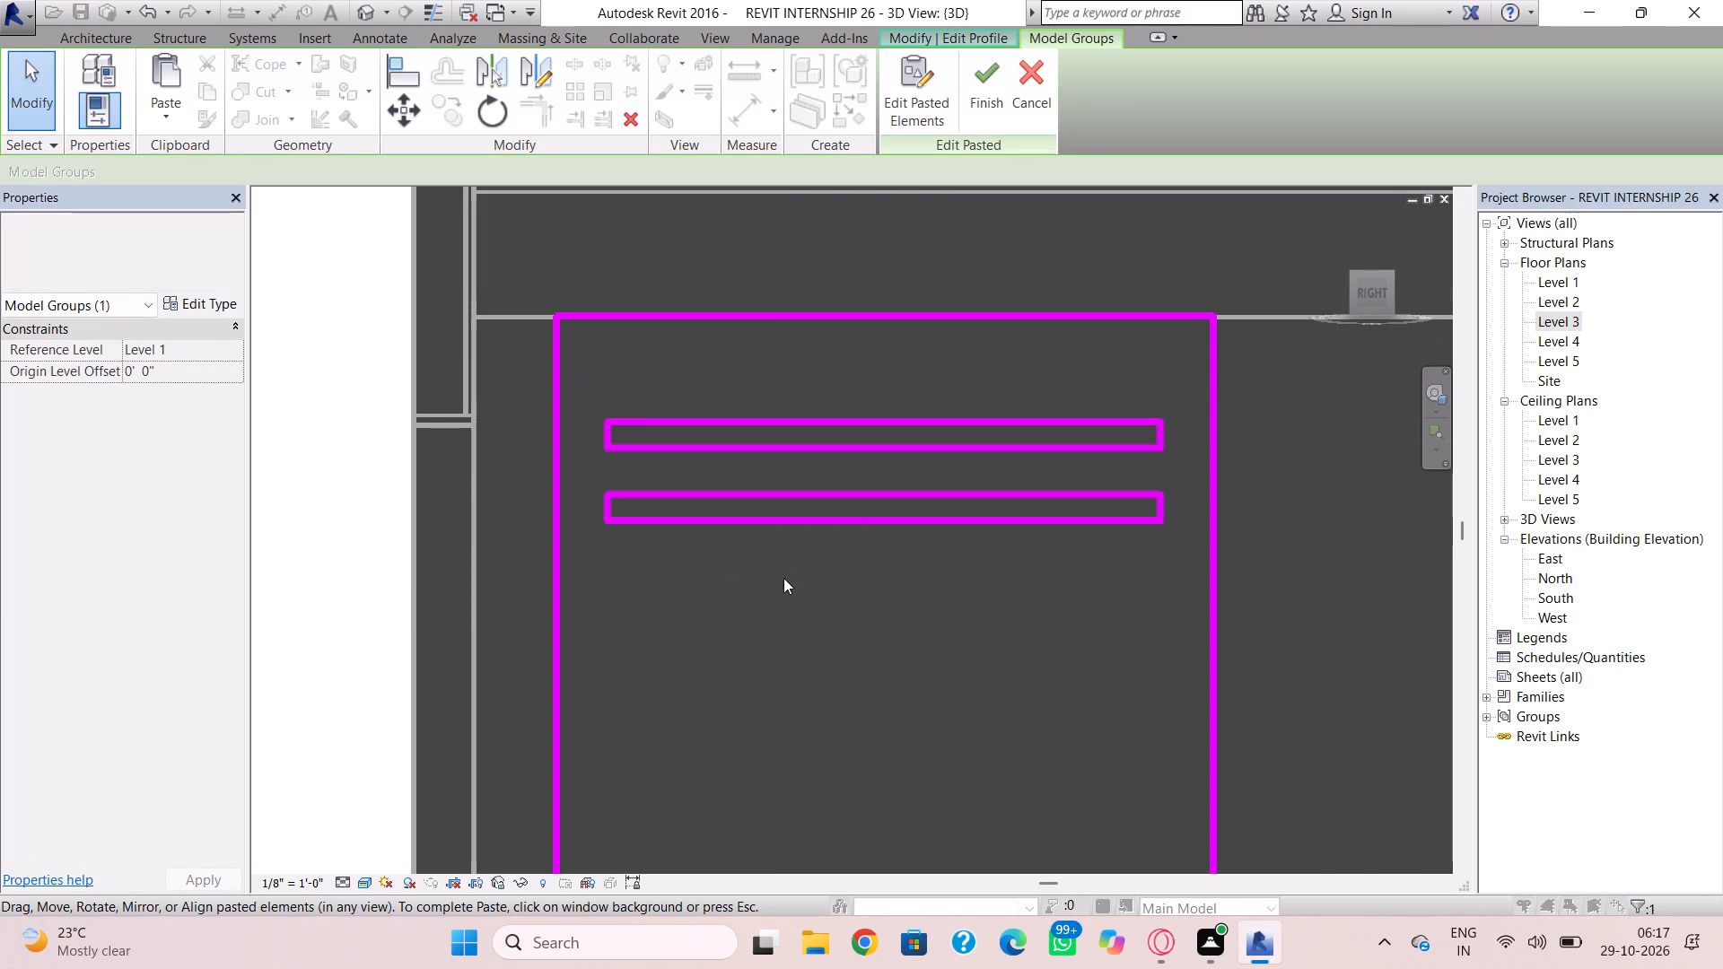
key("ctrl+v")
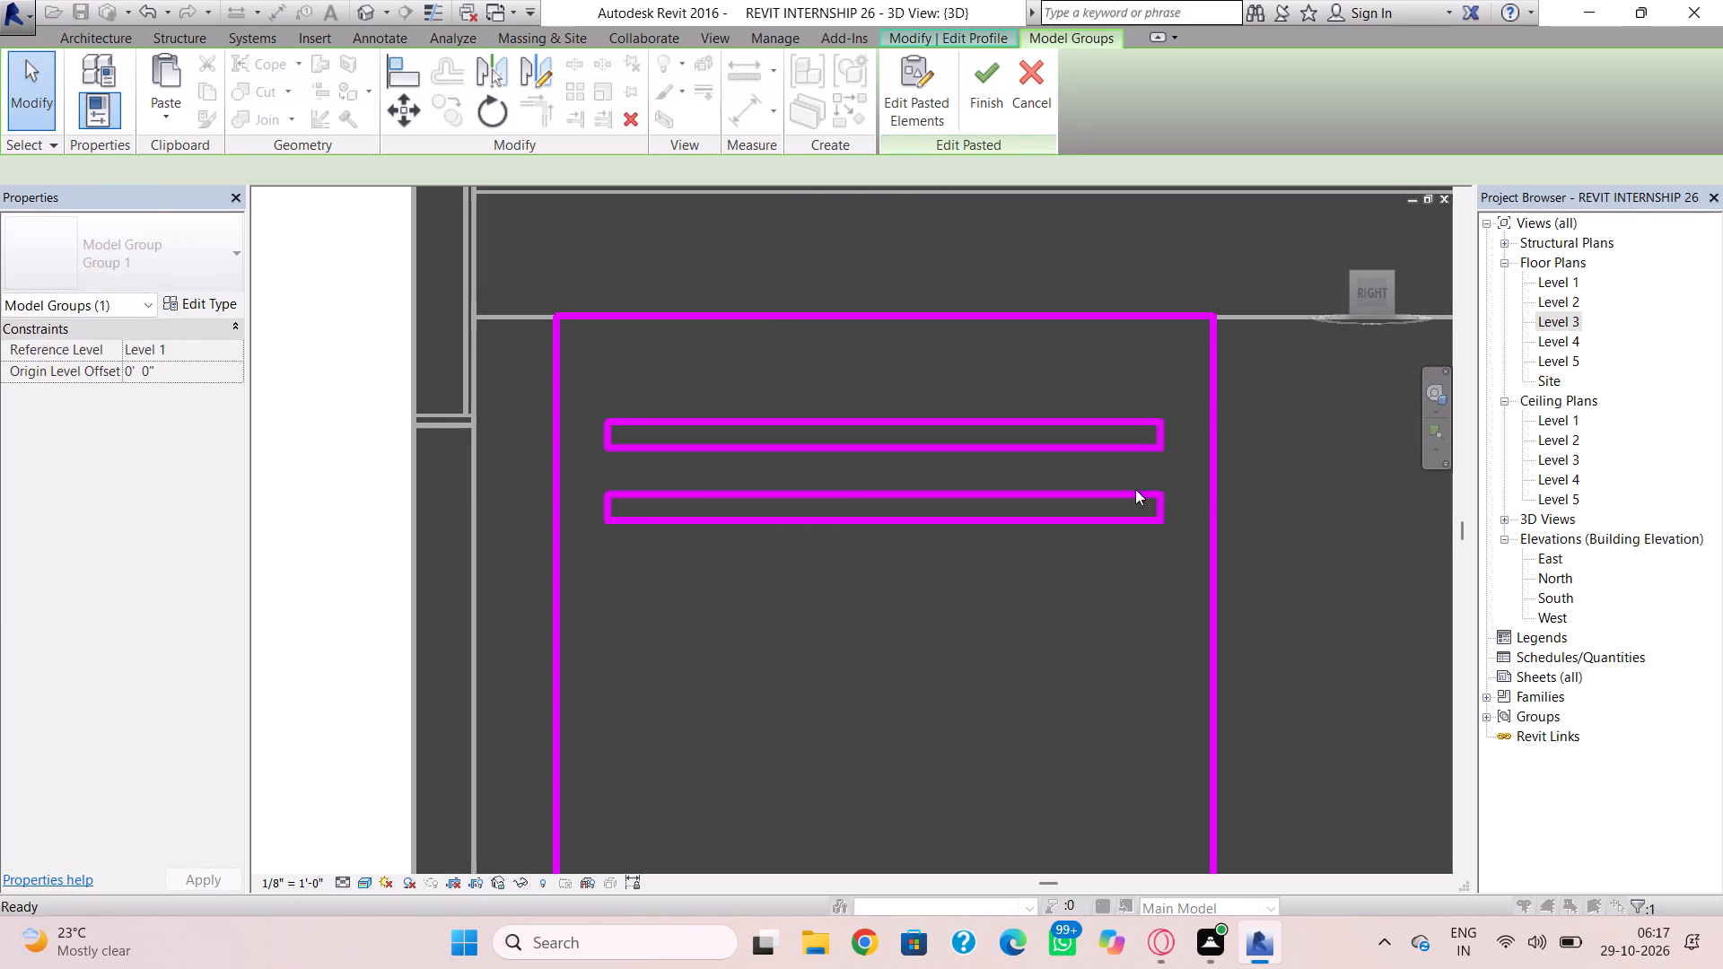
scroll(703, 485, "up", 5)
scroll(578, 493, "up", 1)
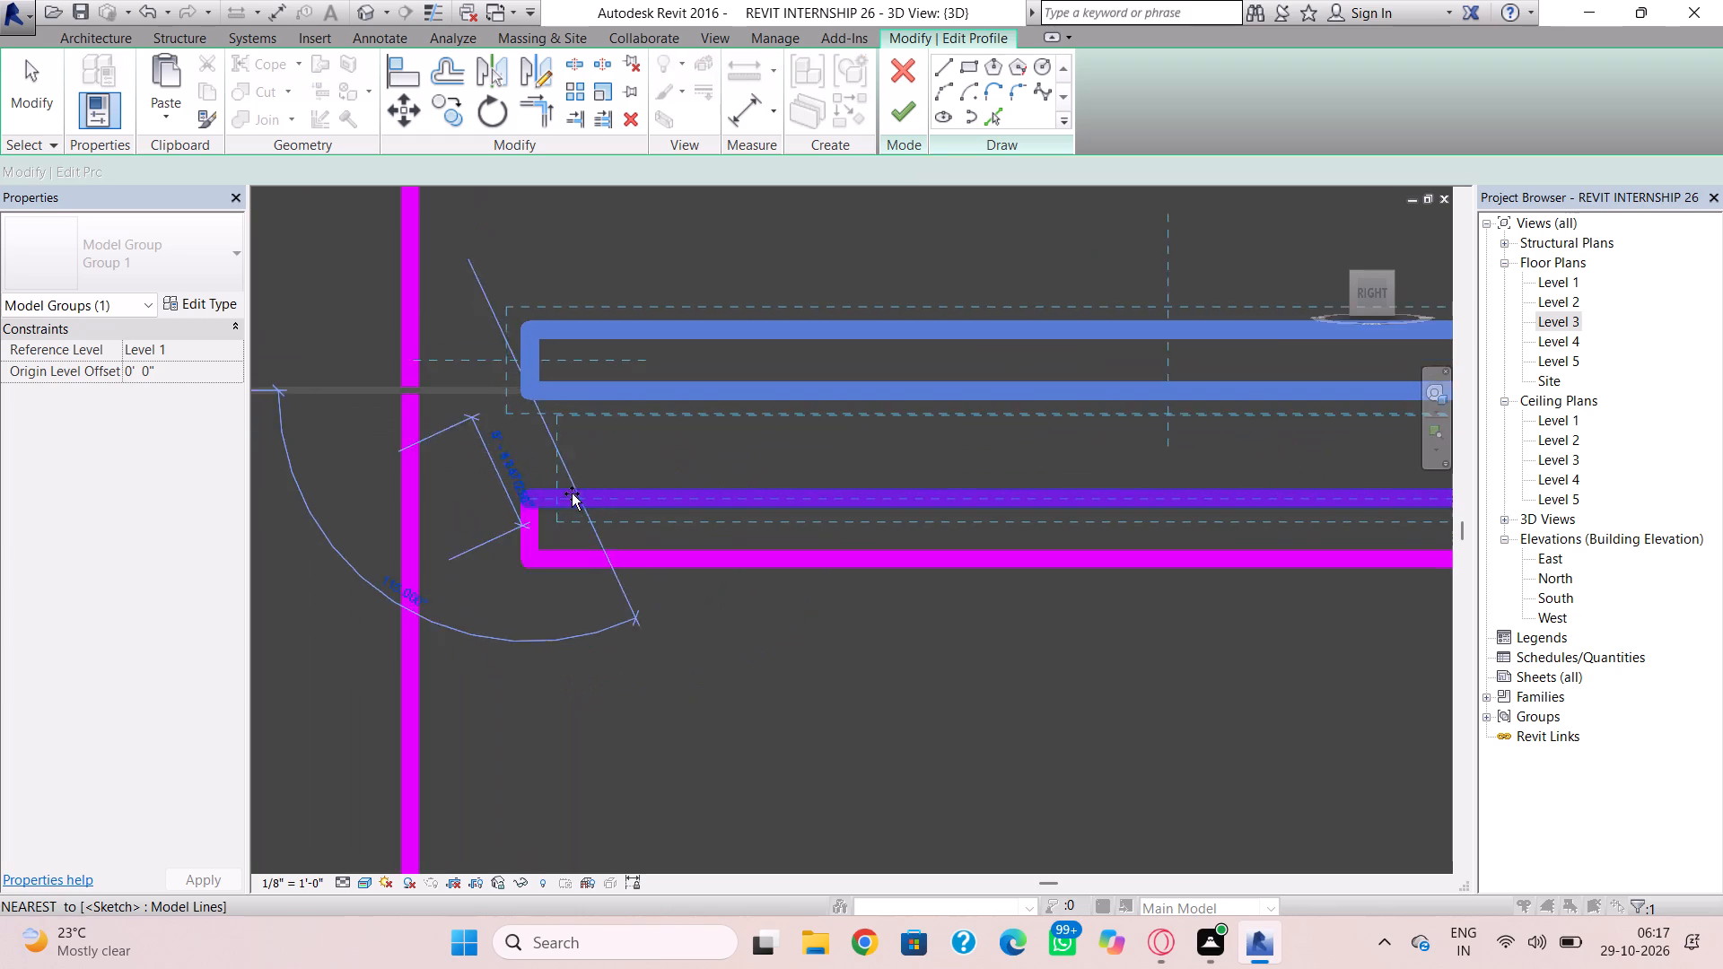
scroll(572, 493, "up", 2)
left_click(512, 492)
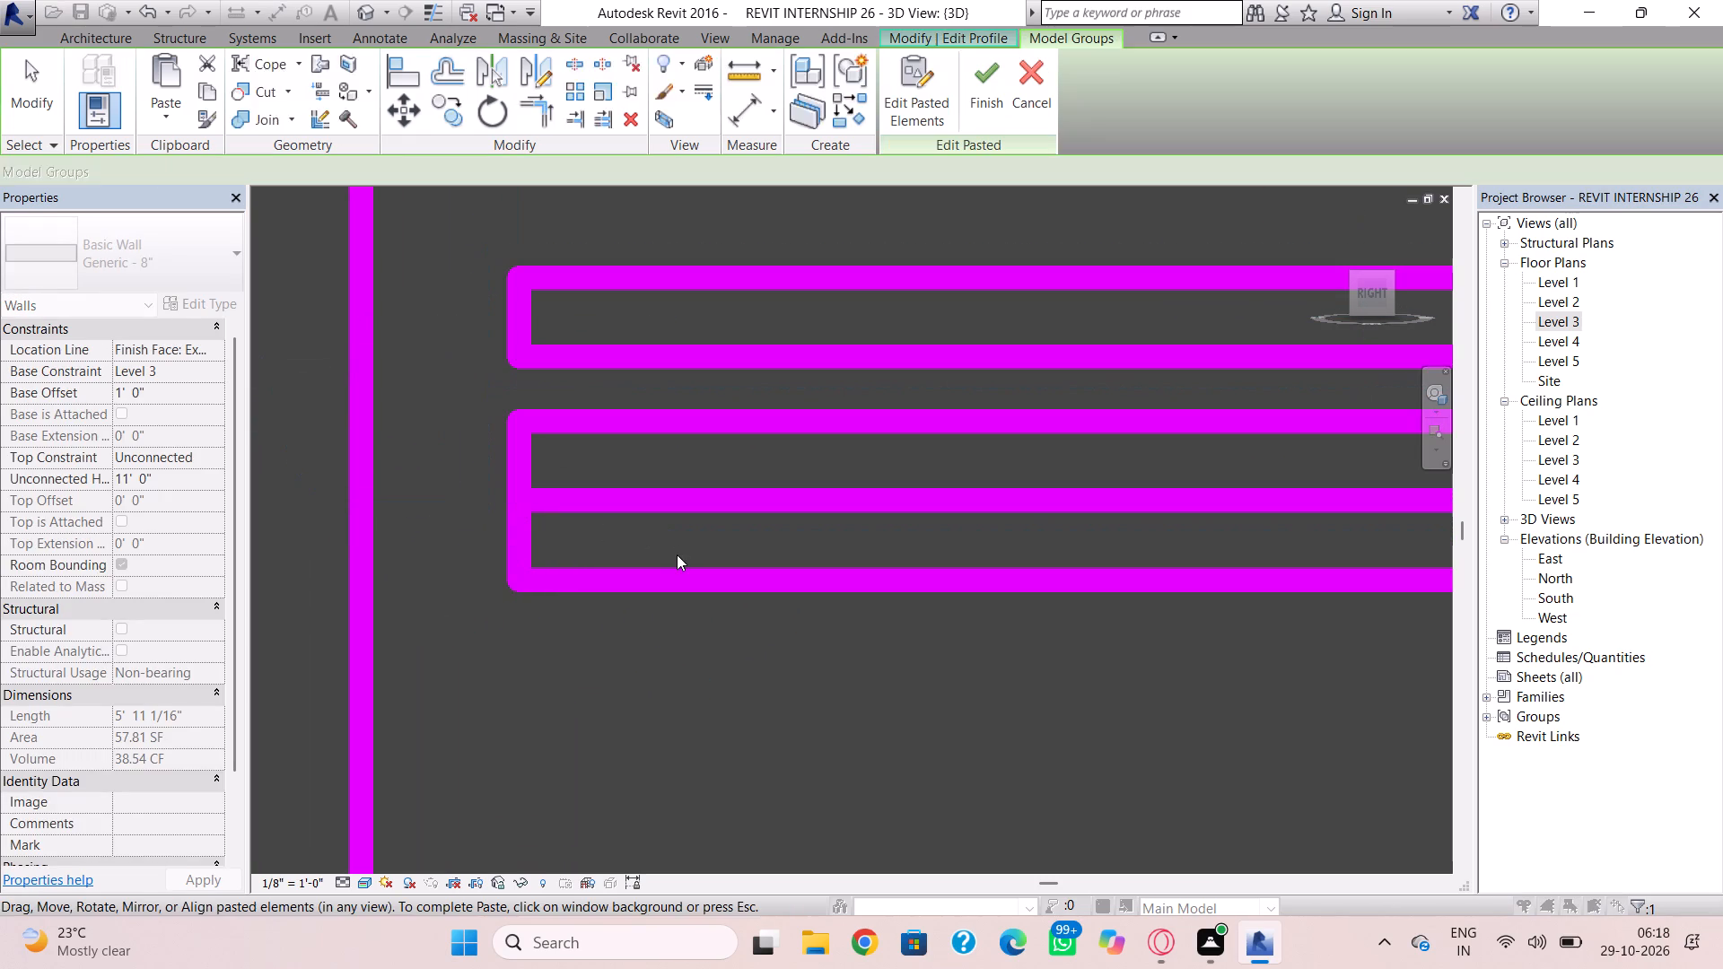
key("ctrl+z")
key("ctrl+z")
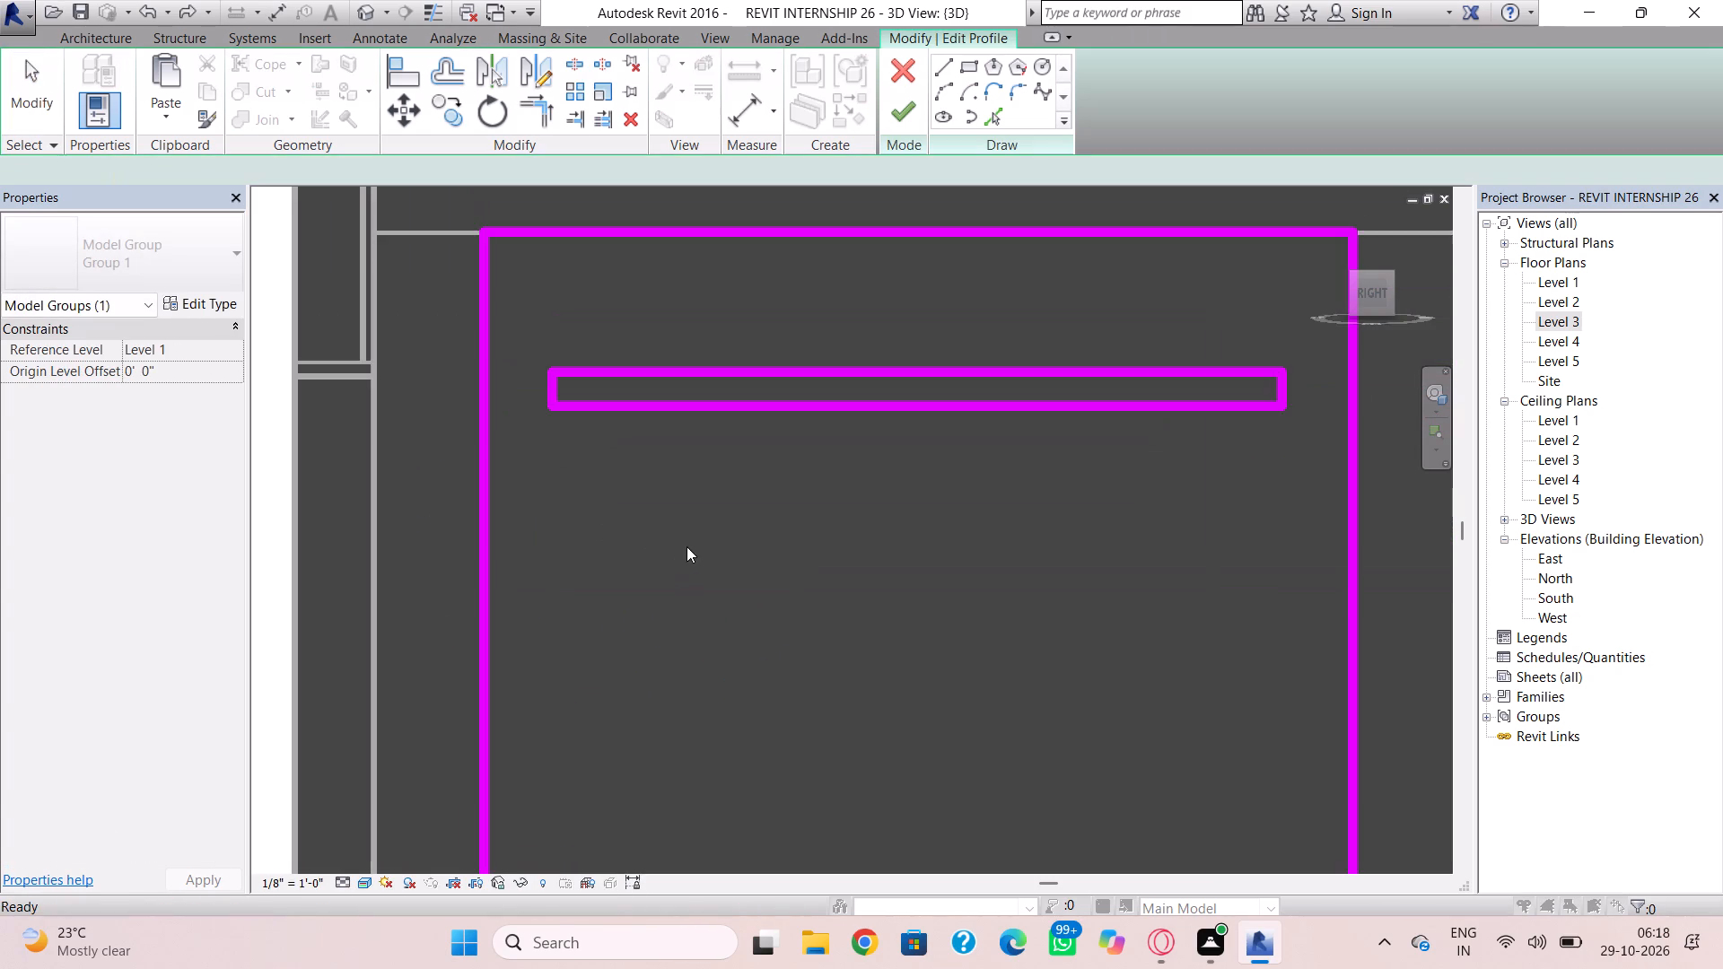
Copy the narrow rectangle and paste four aligned copies below it in the wall profile, leaving equal narrow gaps.
scroll(691, 544, "down", 1)
middle_click_drag(692, 544, 693, 512)
scroll(693, 523, "down", 1)
left_click_drag(1158, 368, 1145, 394)
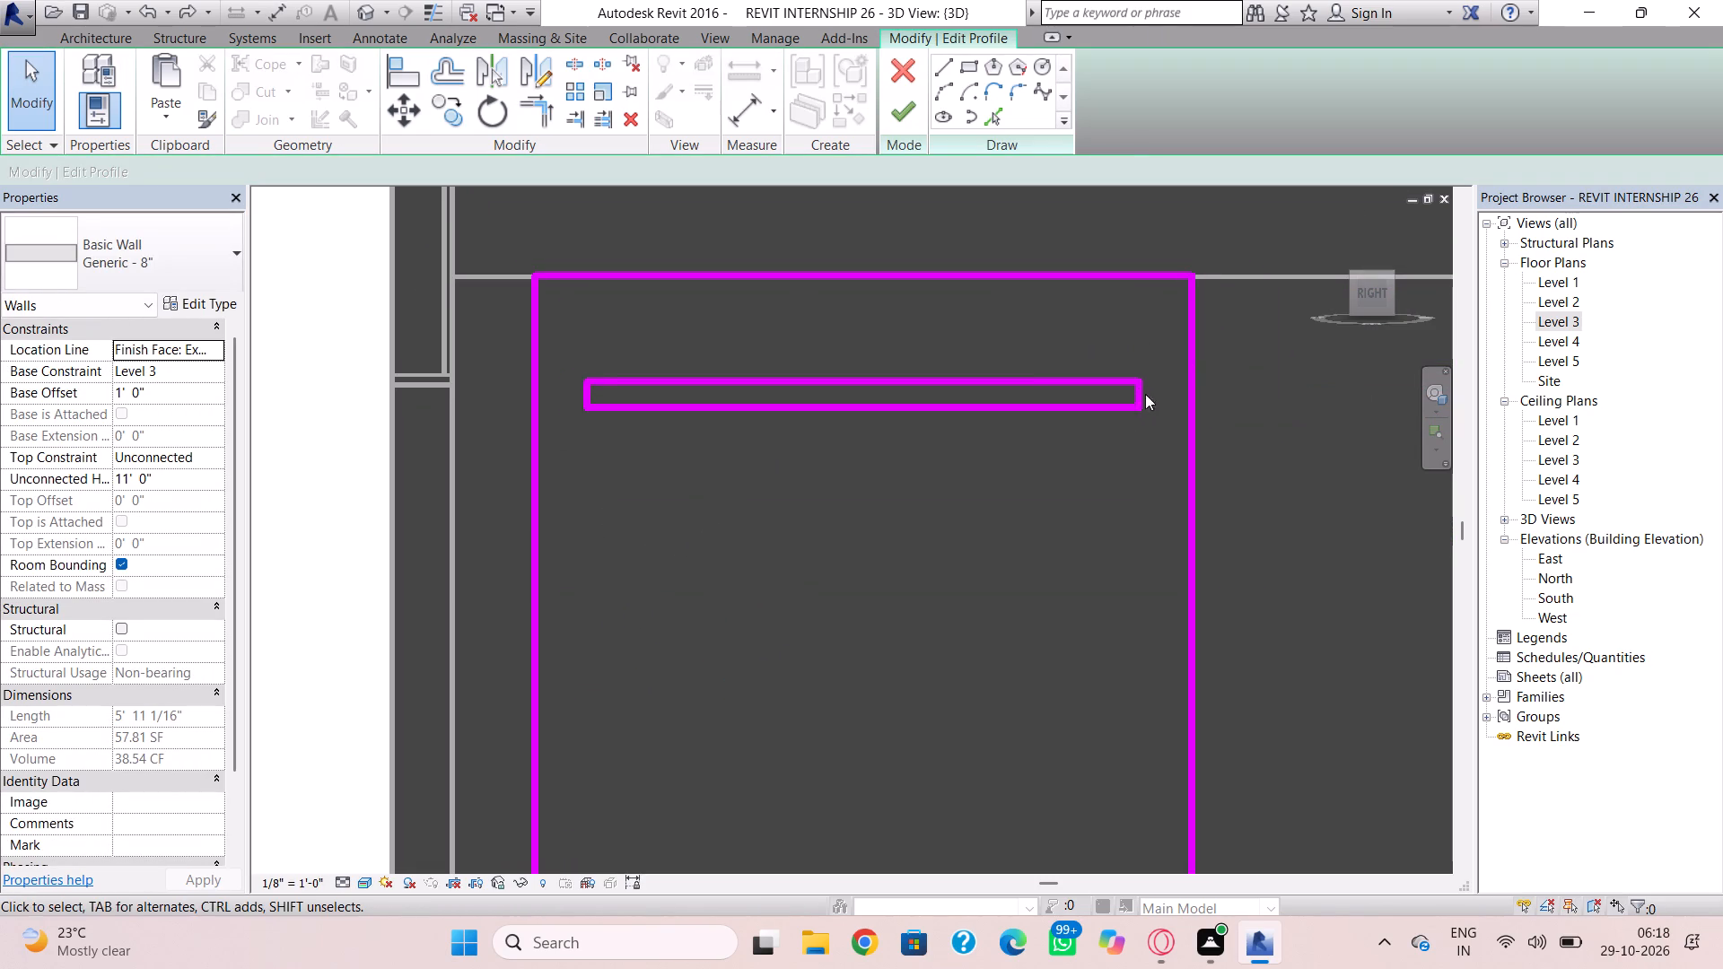
left_click_drag(1145, 394, 576, 473)
scroll(679, 485, "down", 1)
middle_click_drag(680, 485, 703, 358)
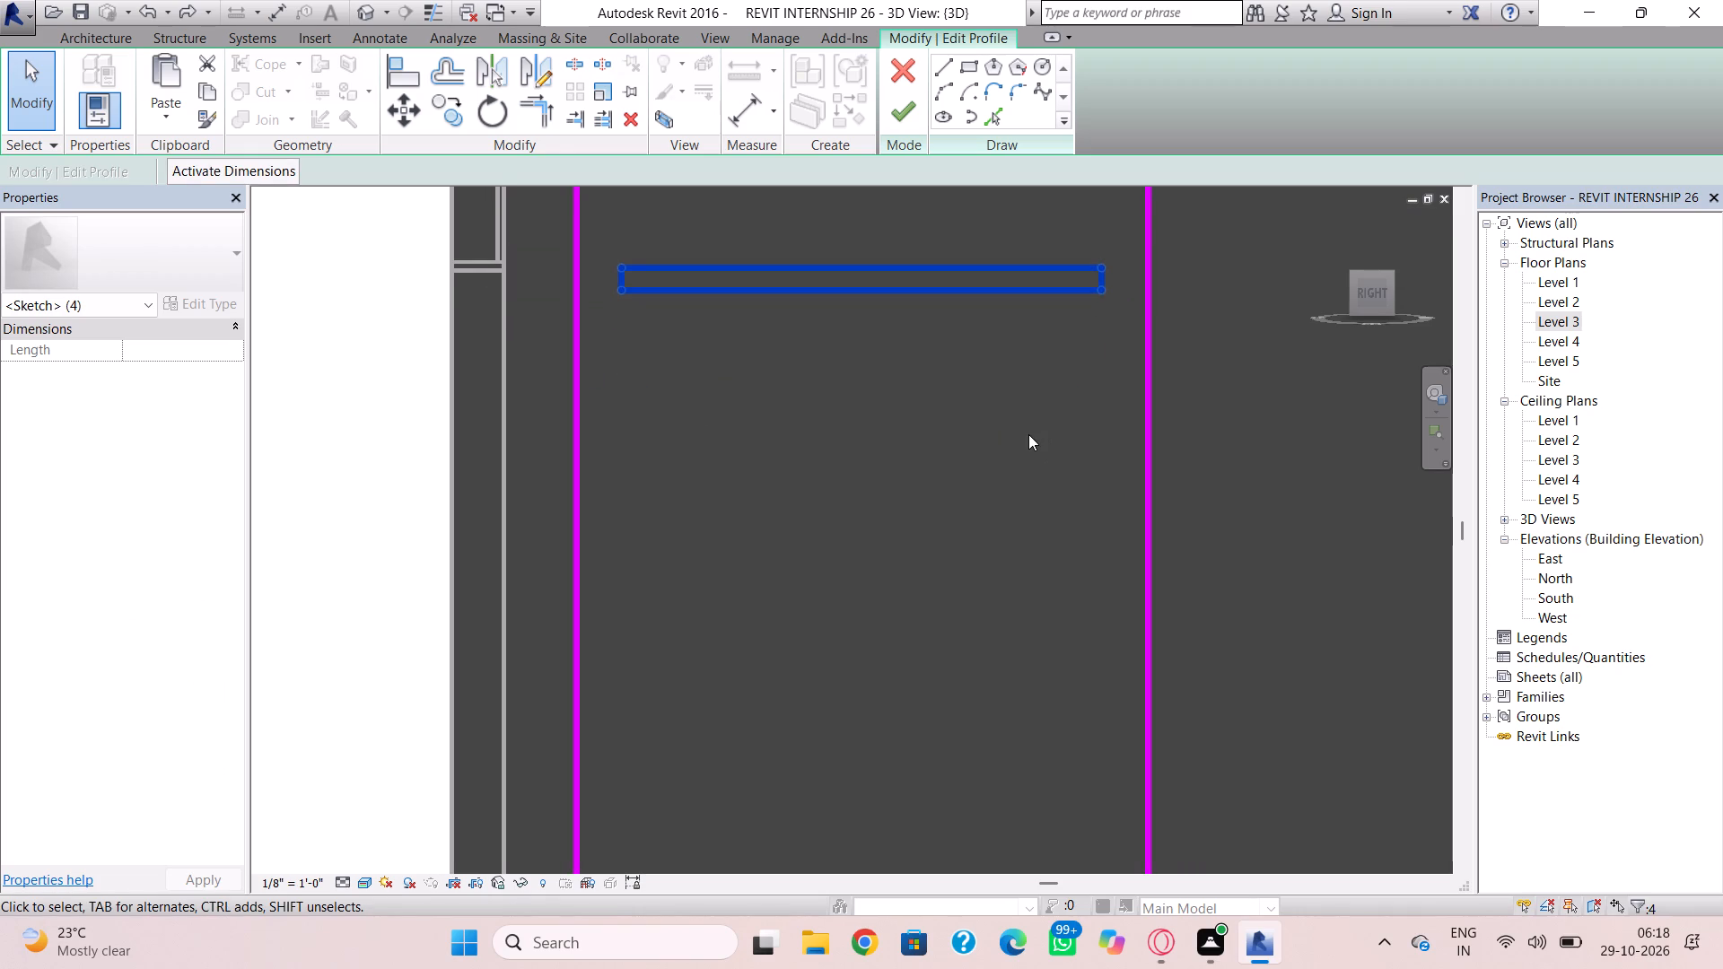
key("ctrl+c")
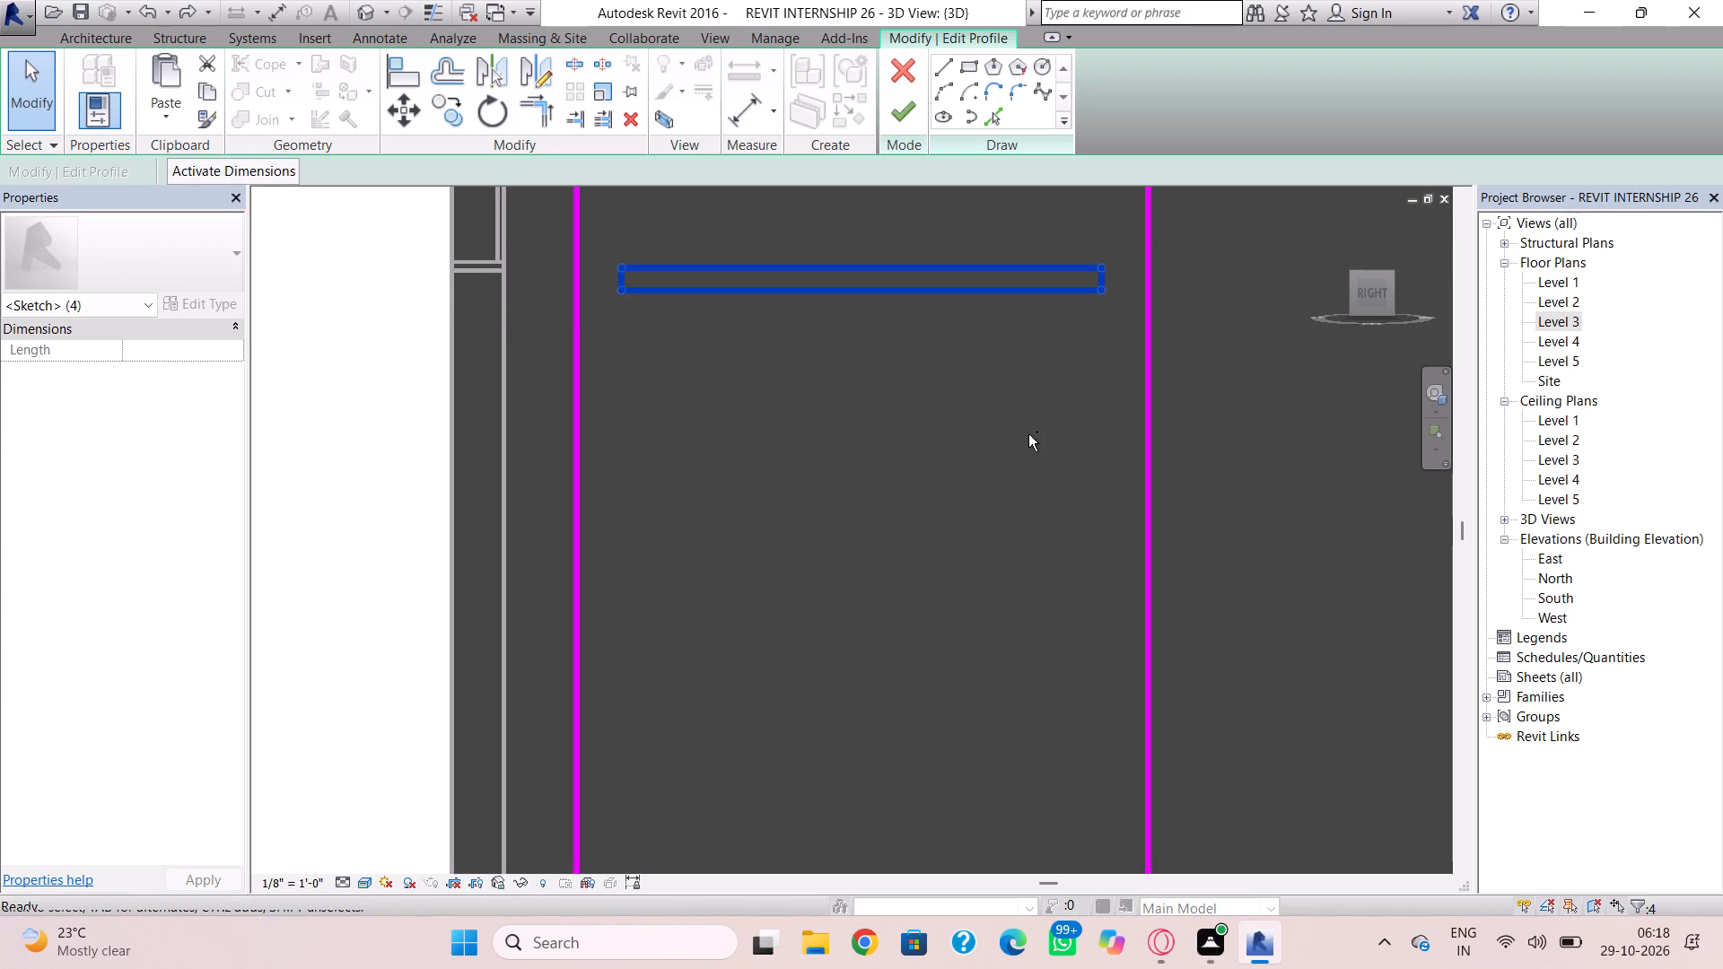
key("ctrl+v")
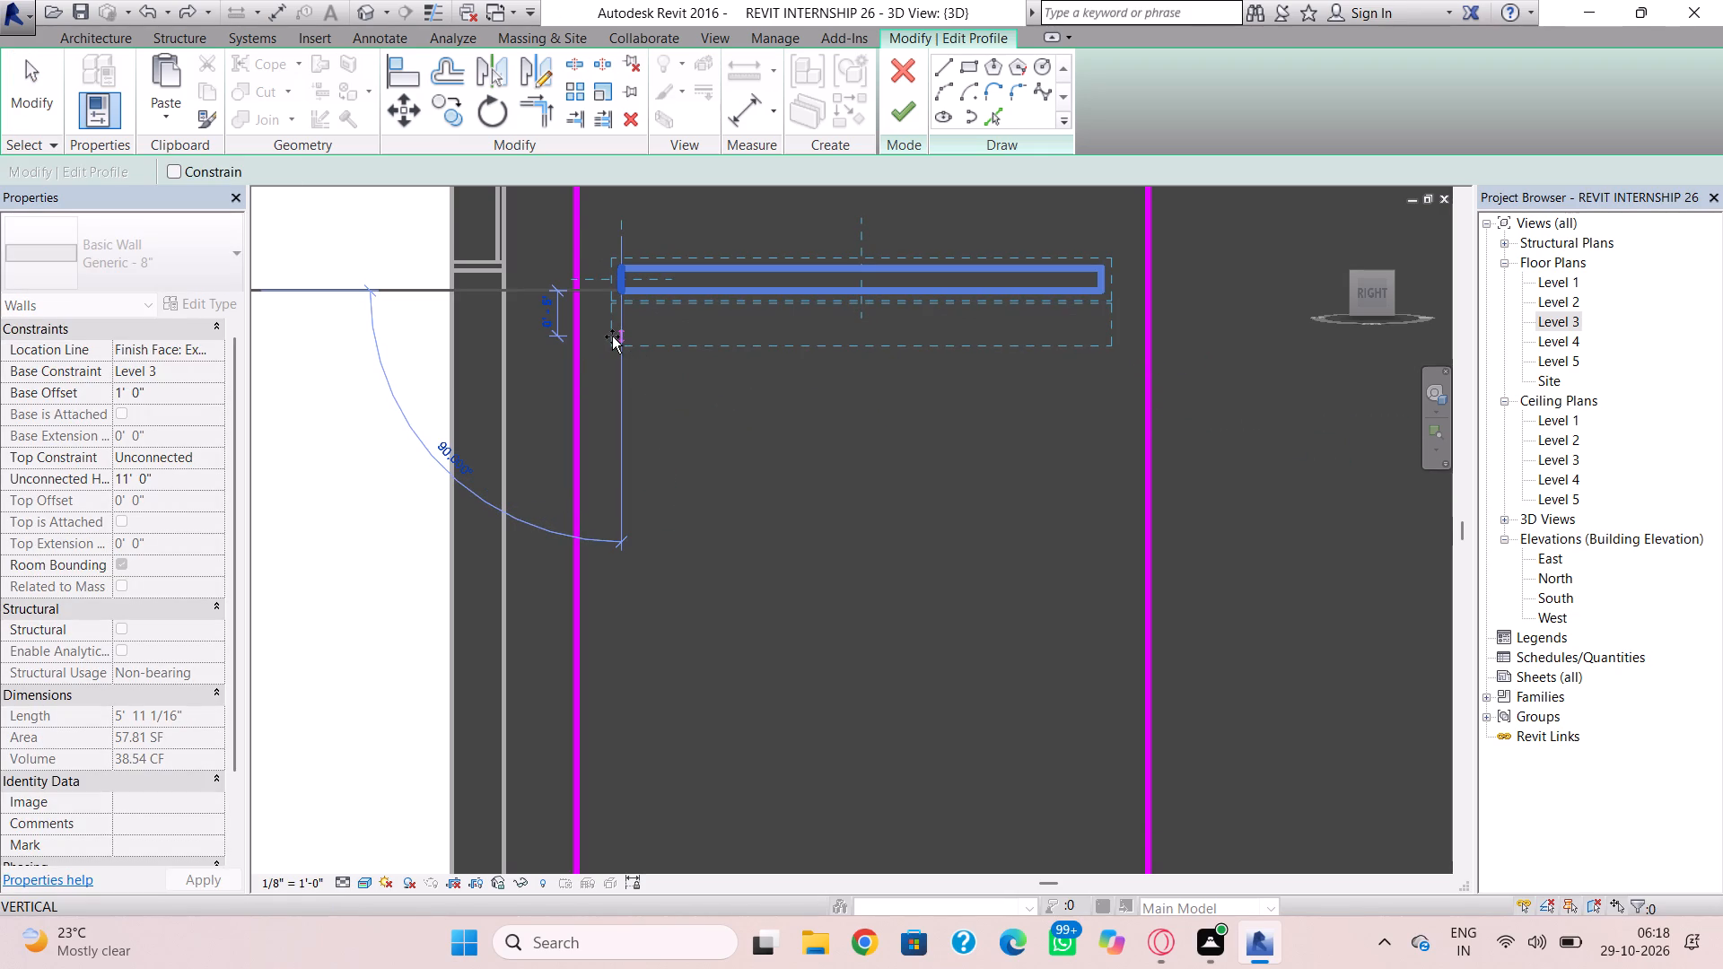
left_click(612, 336)
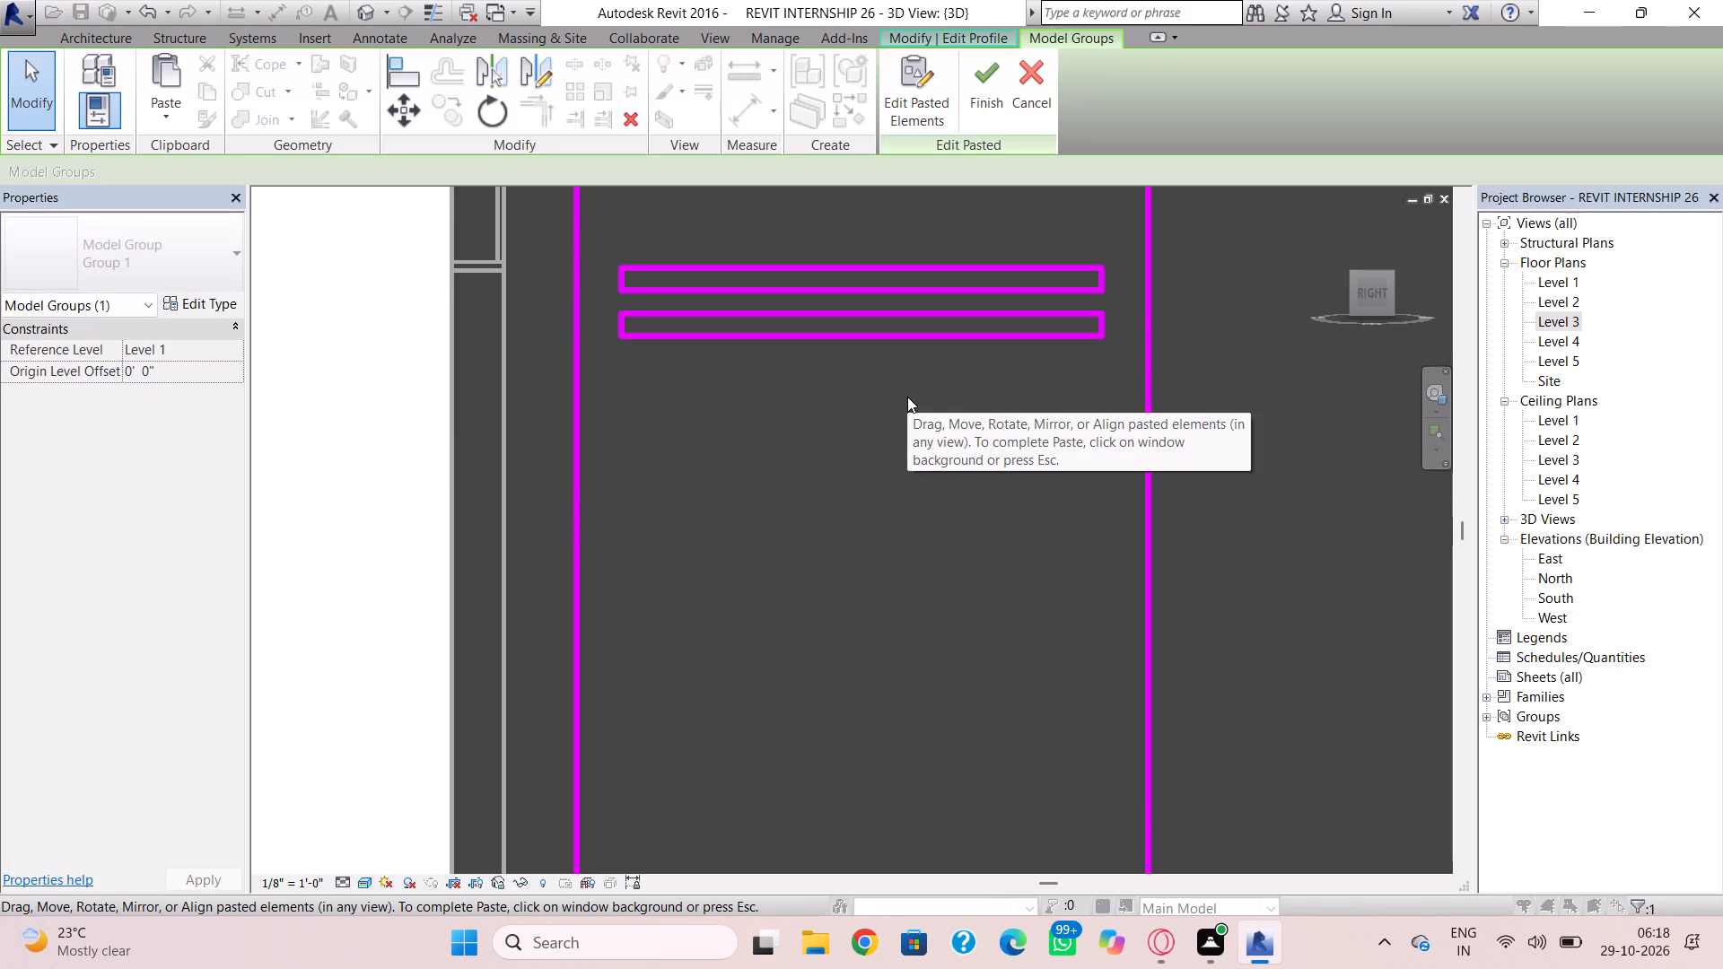
key("ctrl+v")
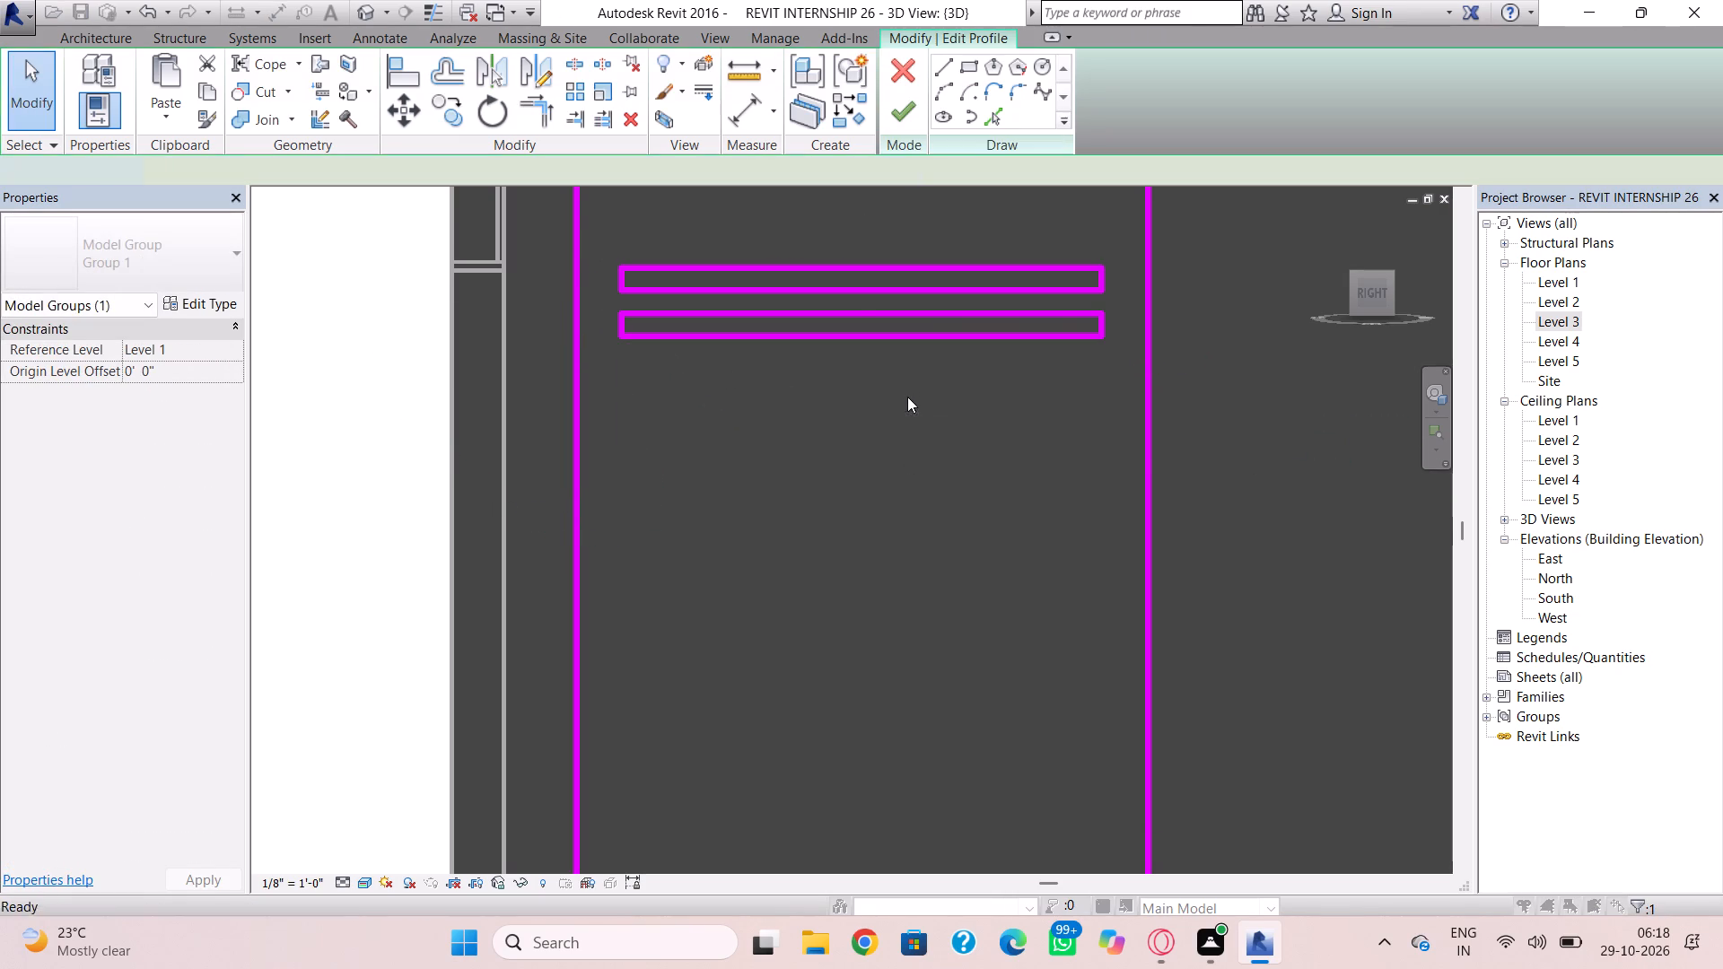
left_click(628, 380)
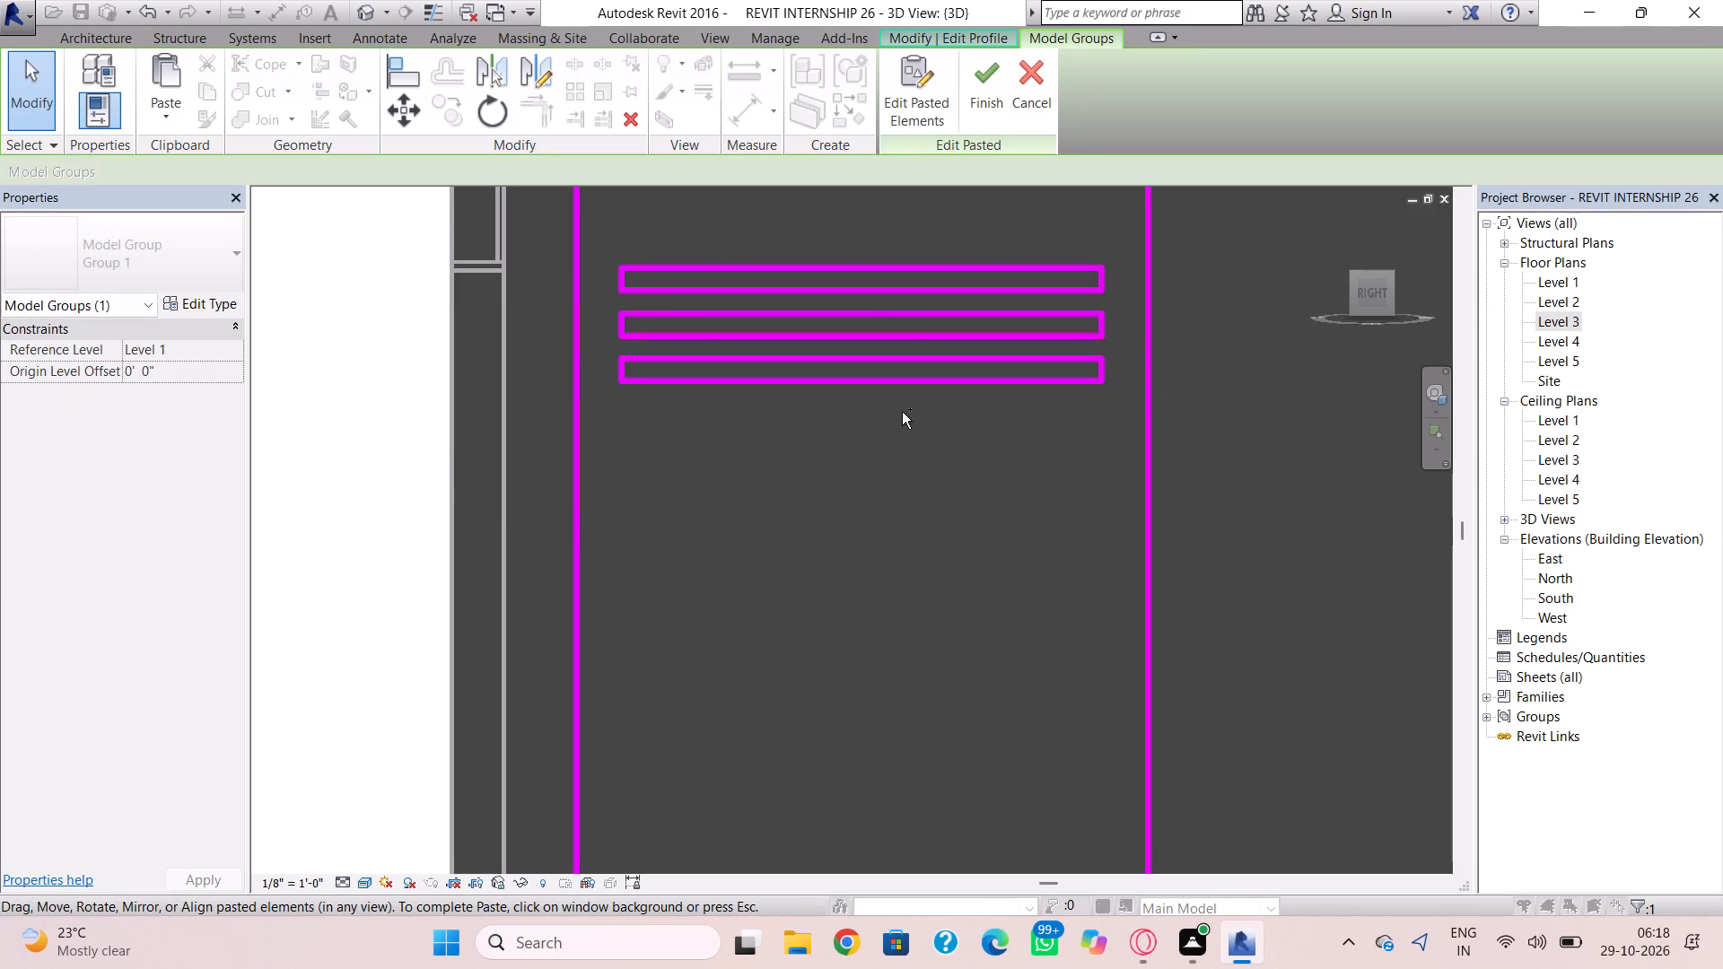
key("ctrl+v")
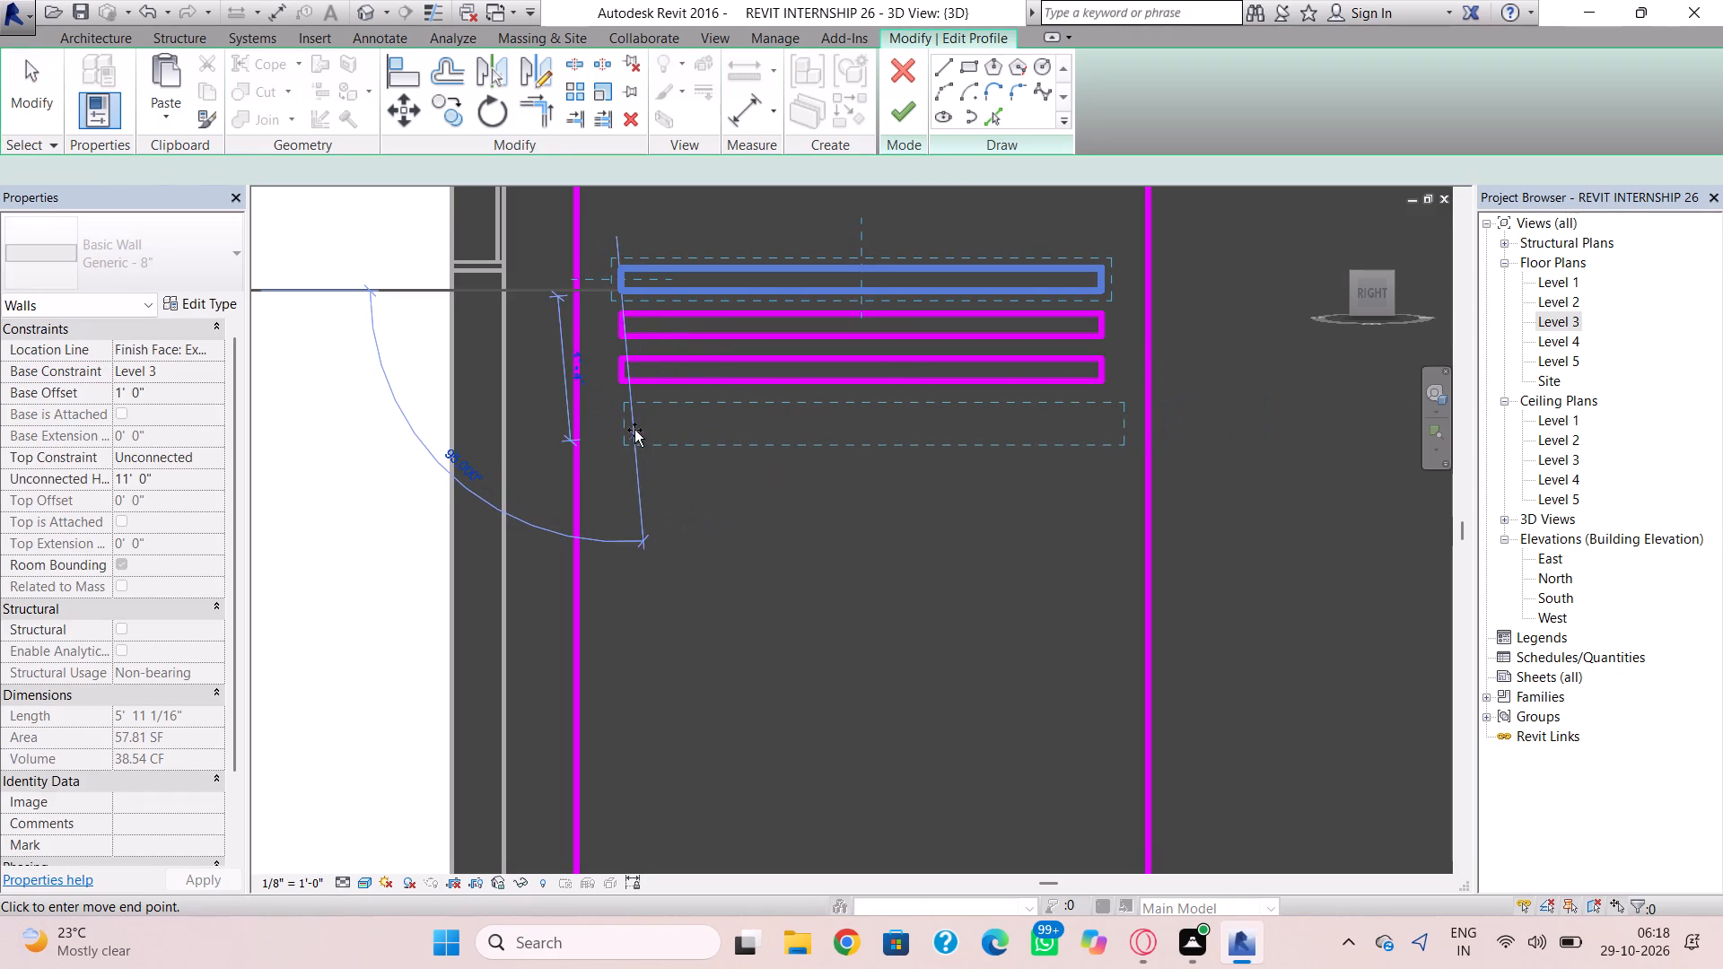
left_click(632, 429)
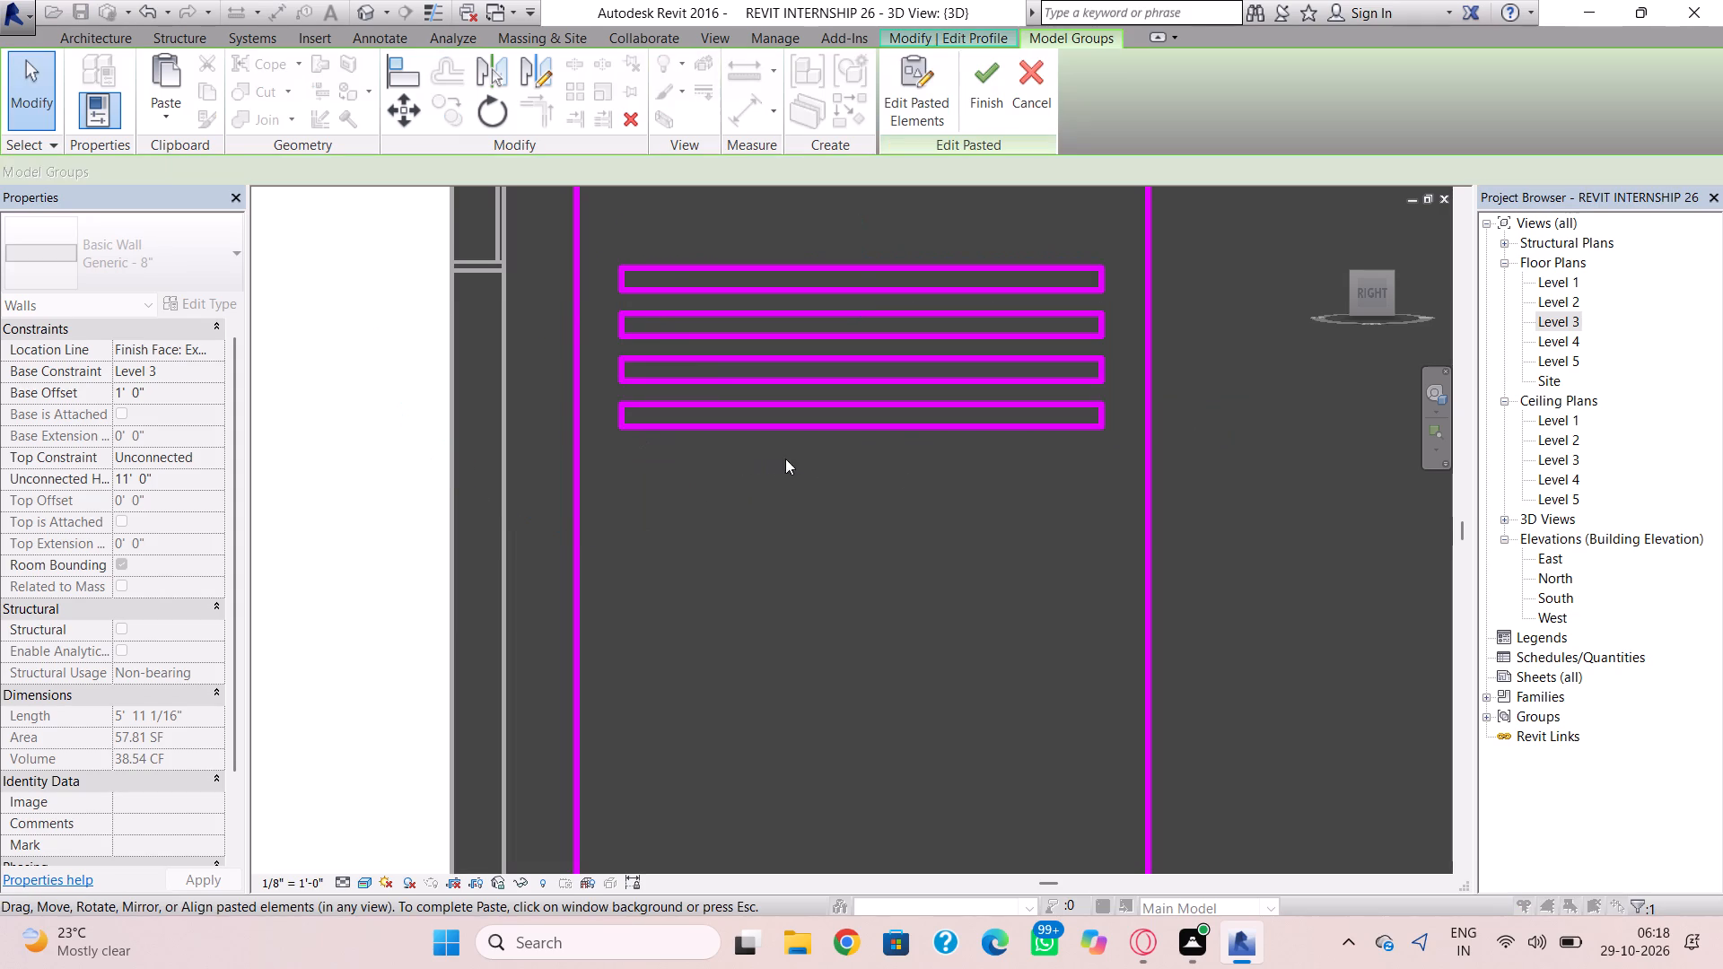
key("ctrl+v")
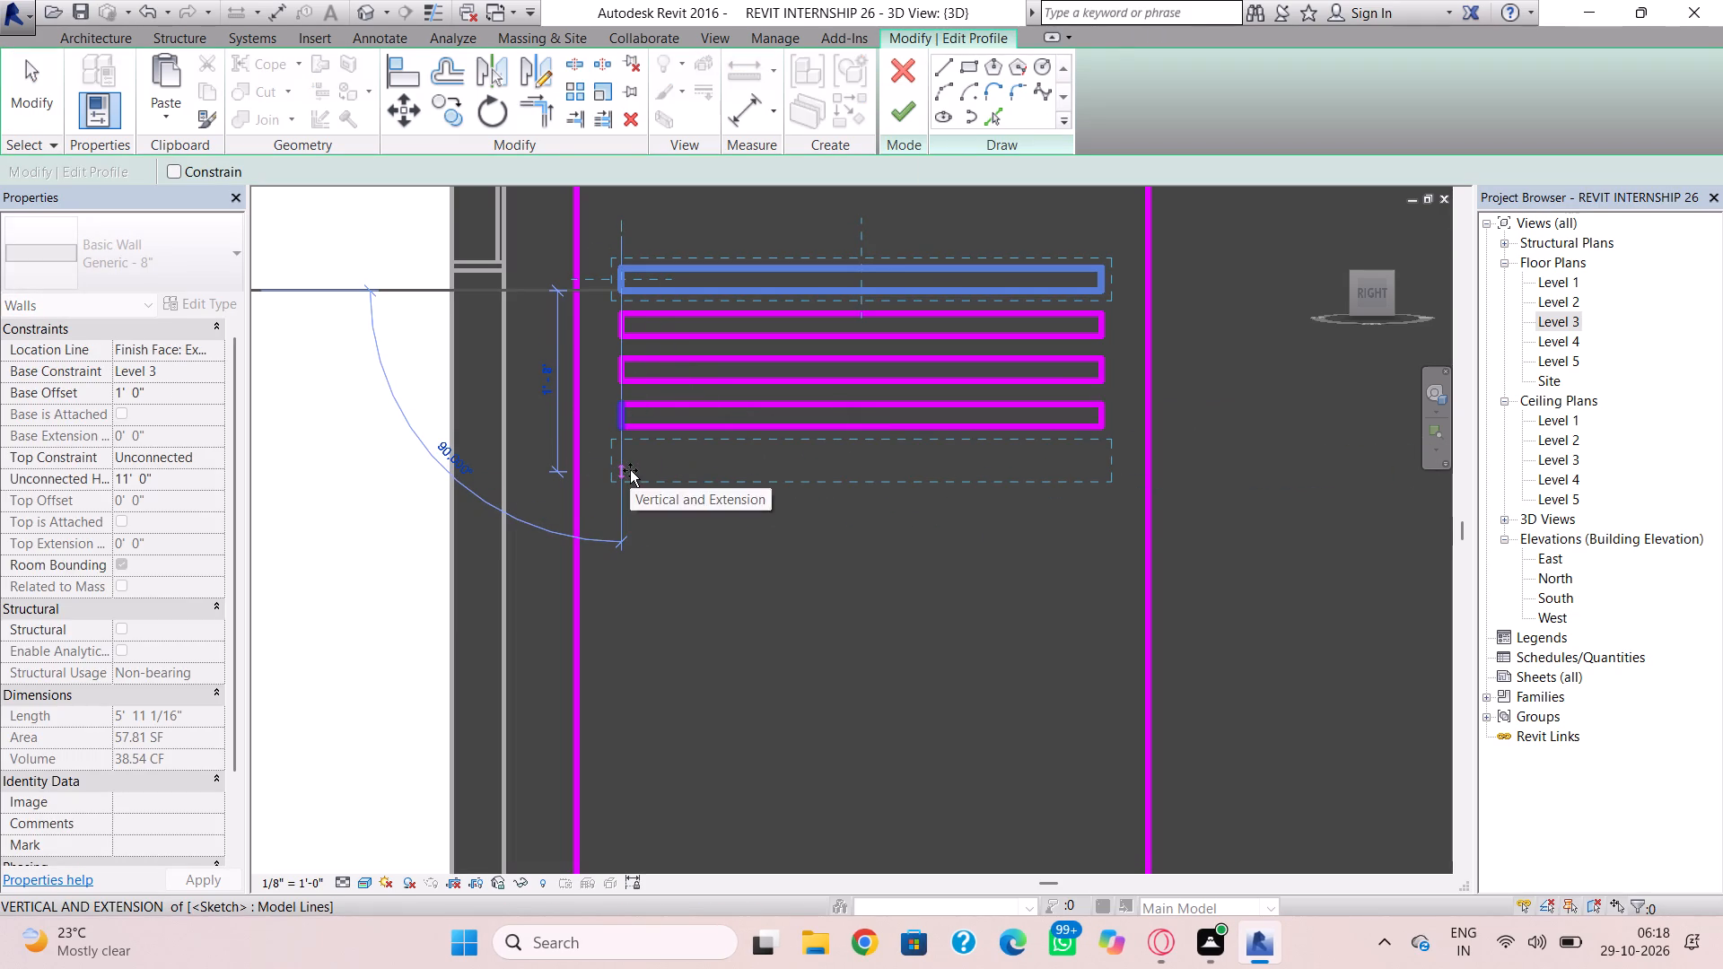
left_click(630, 470)
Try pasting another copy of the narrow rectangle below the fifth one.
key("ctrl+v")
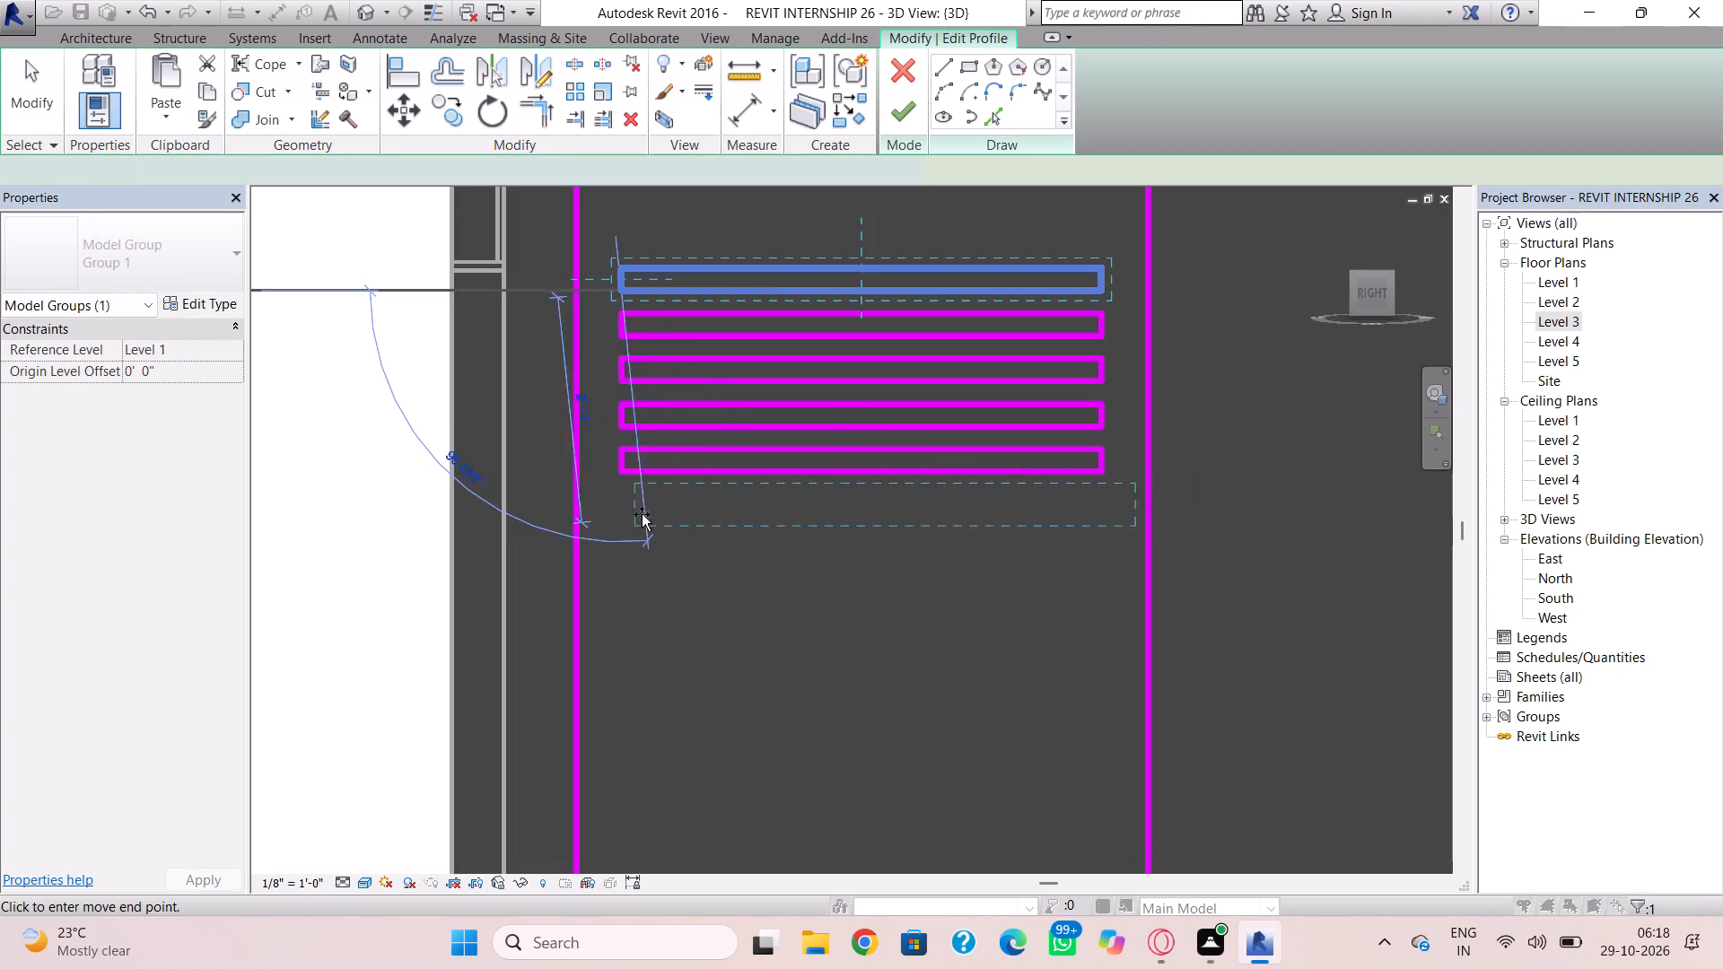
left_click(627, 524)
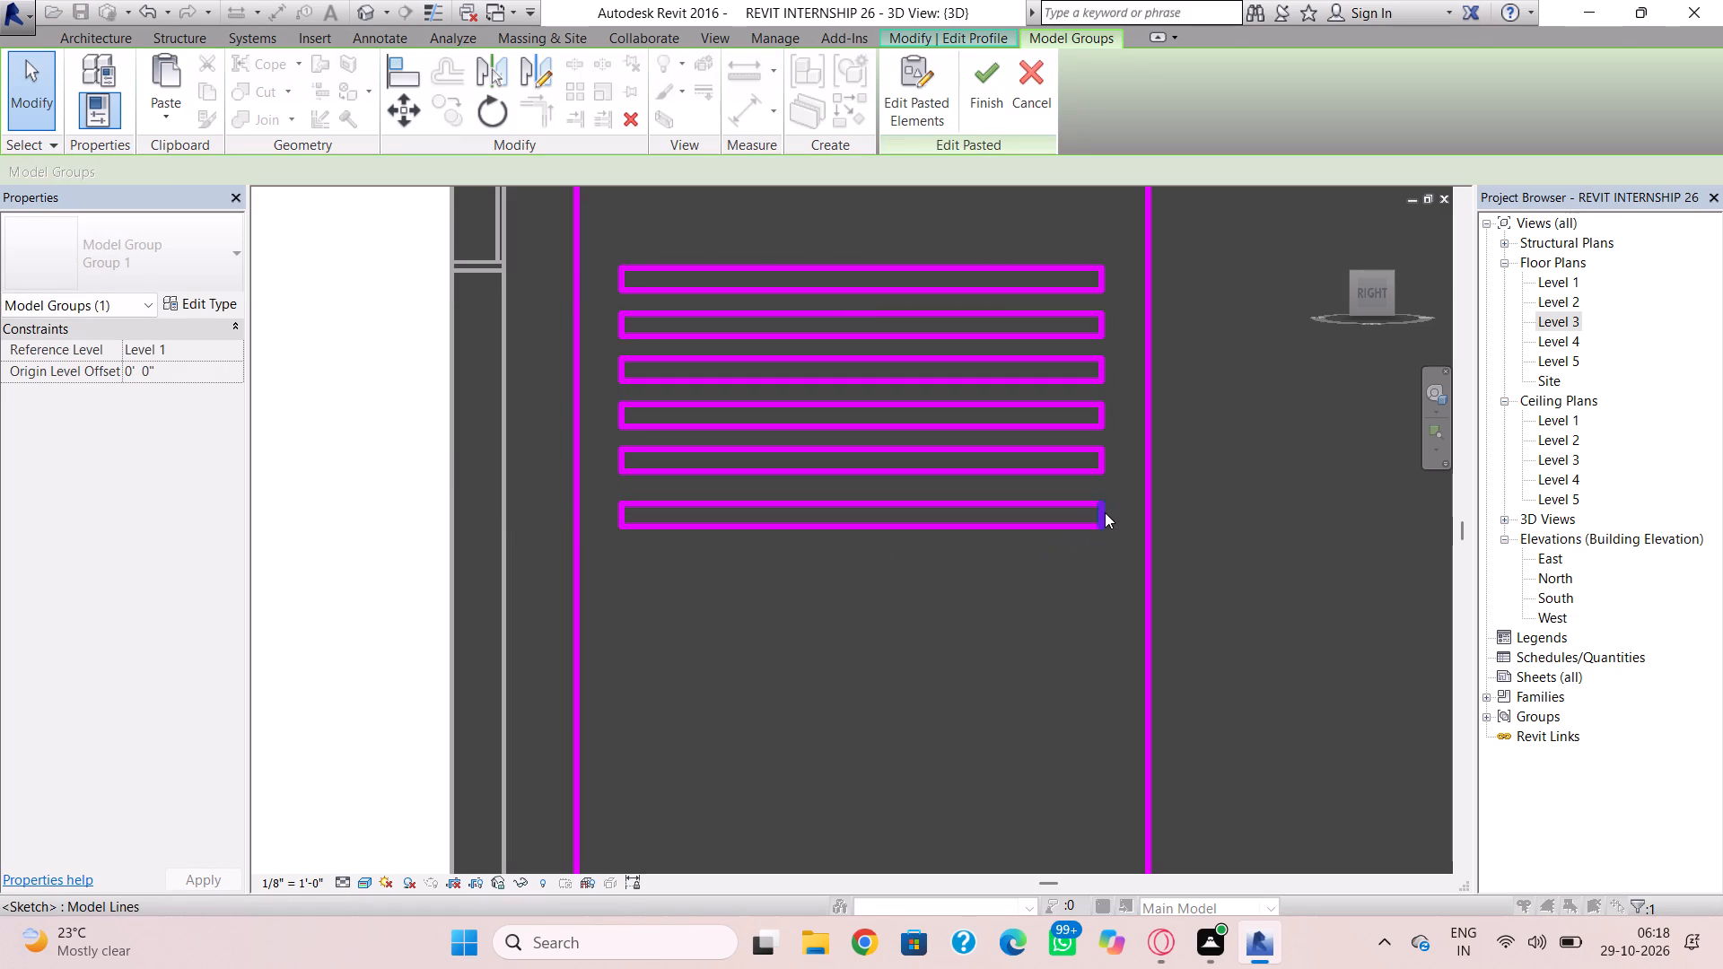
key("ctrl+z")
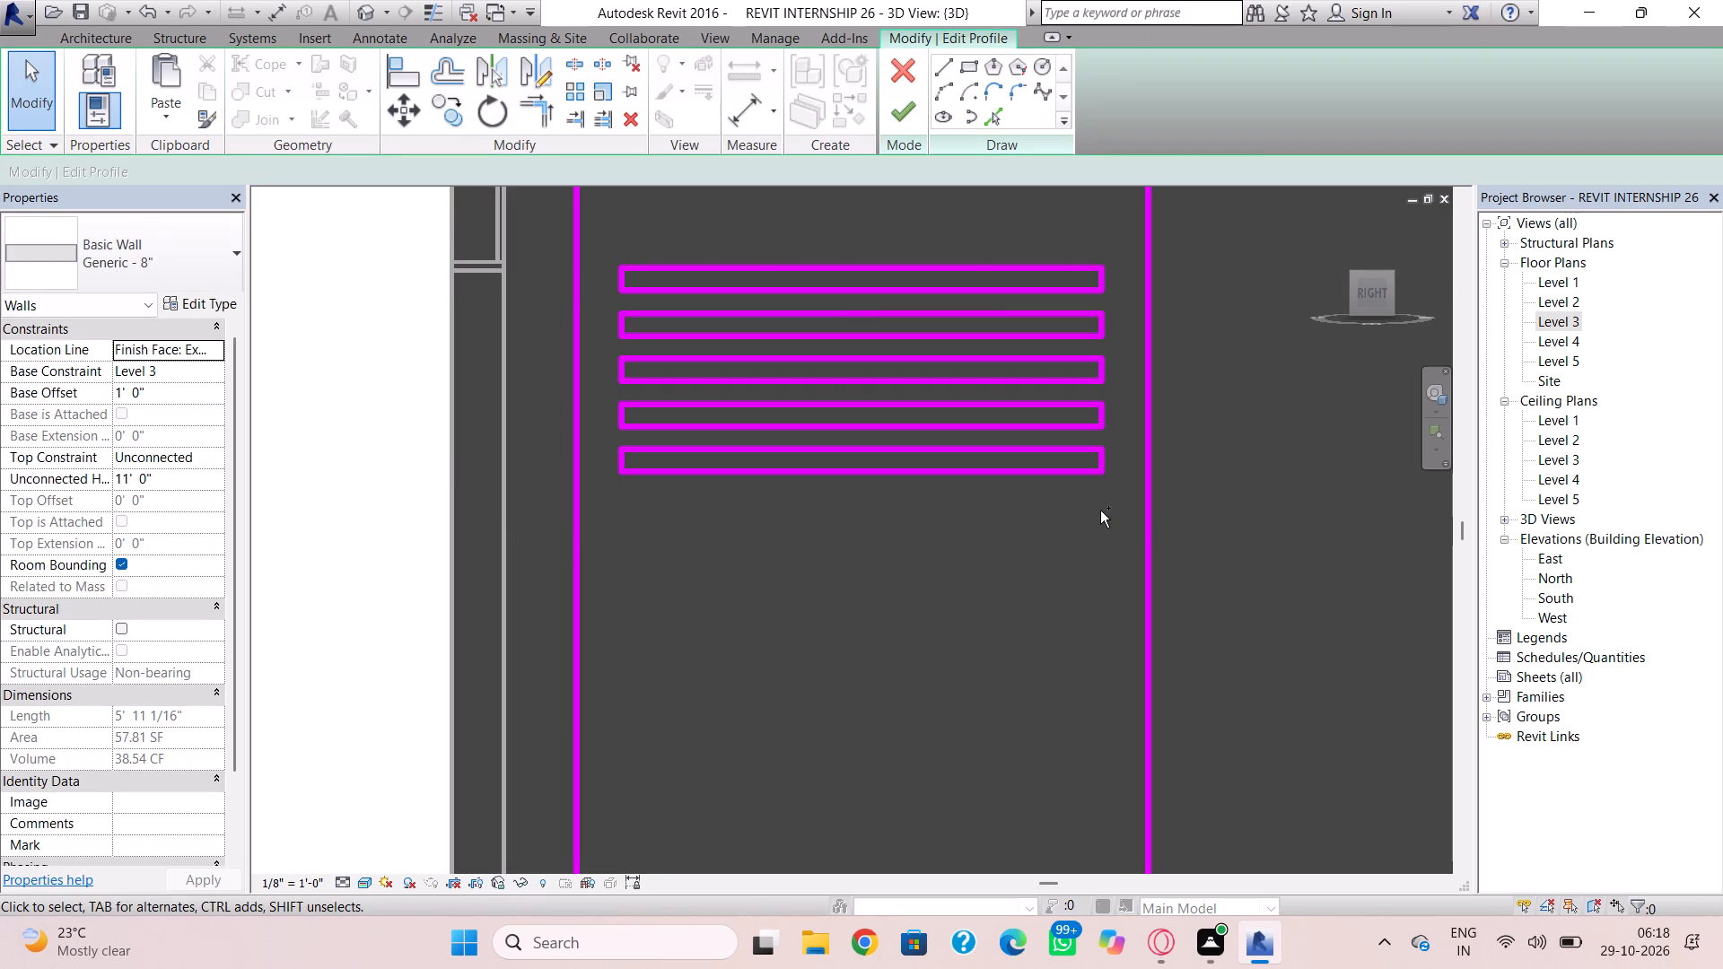
Paste a copy of the narrow rectangle below the fifth one, aligned with the column and matching its spacing.
key("ctrl+v")
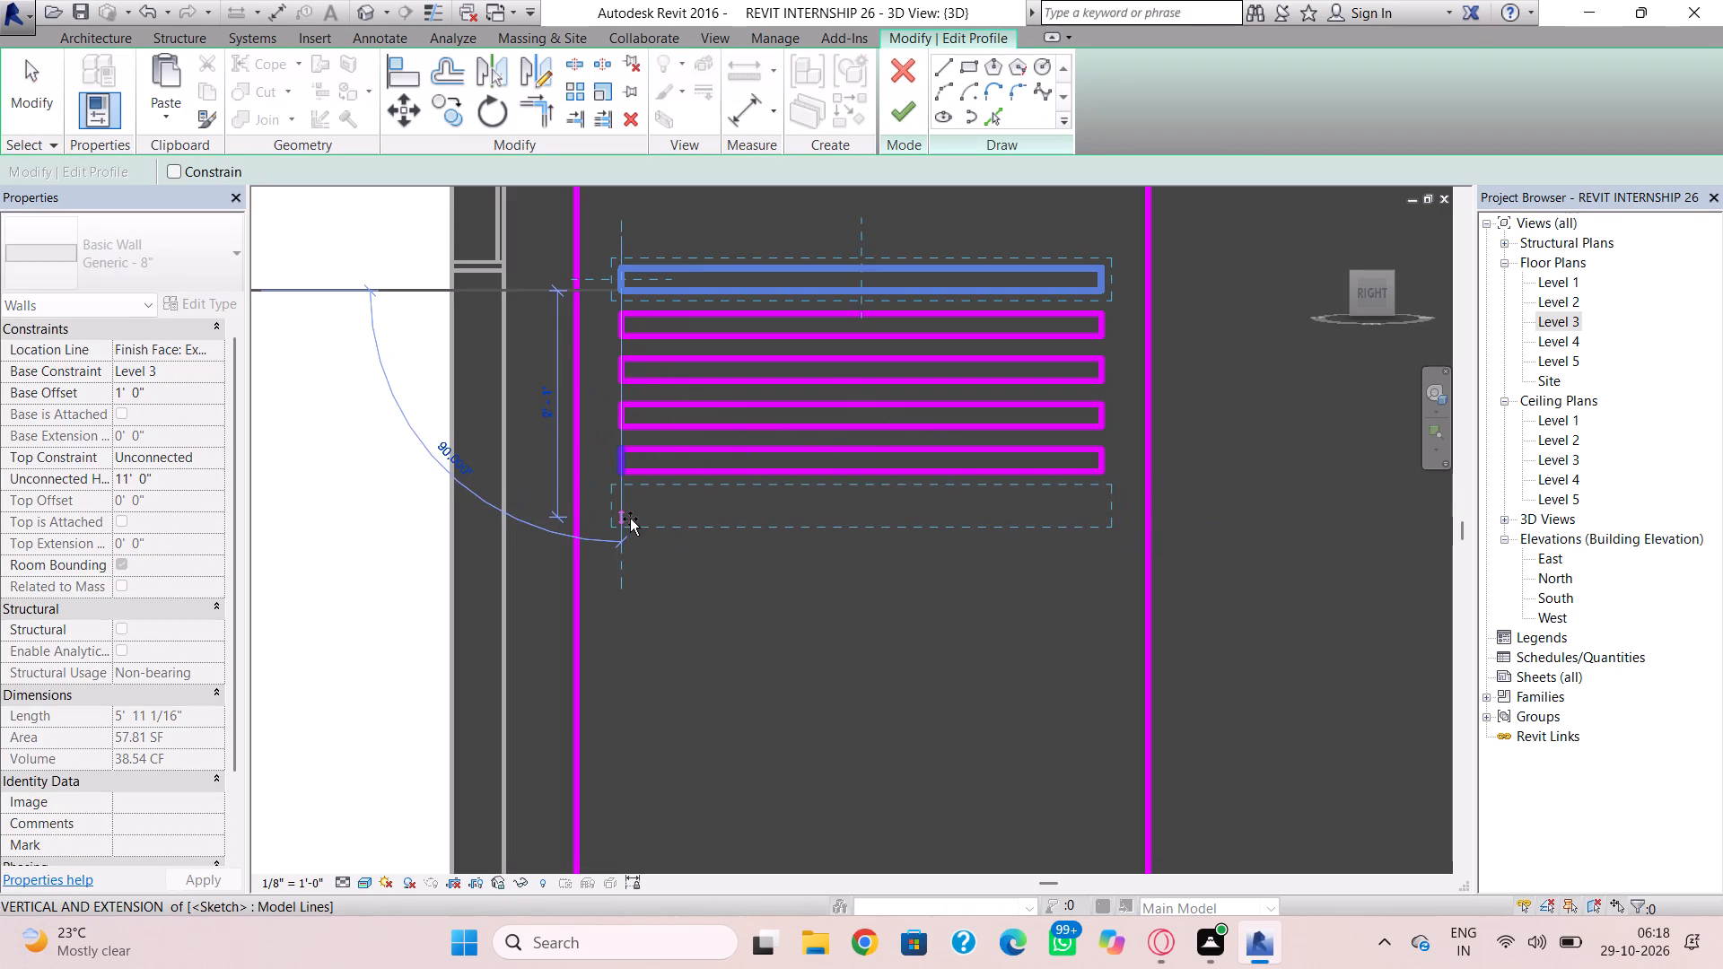
left_click(630, 519)
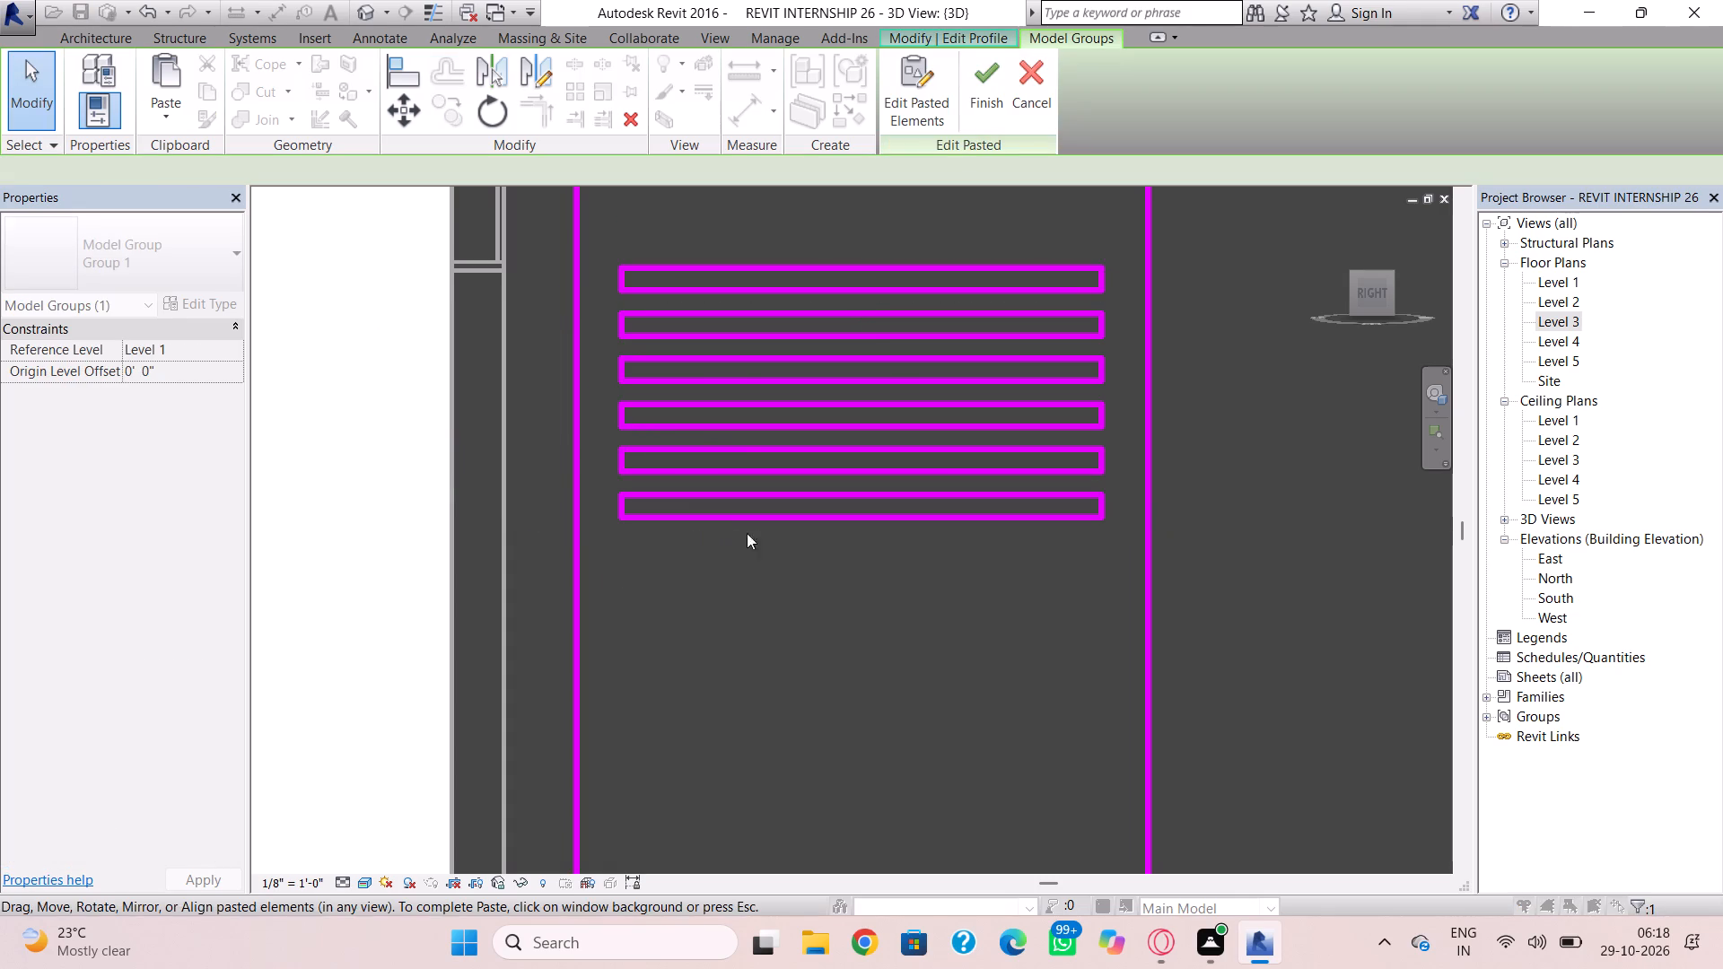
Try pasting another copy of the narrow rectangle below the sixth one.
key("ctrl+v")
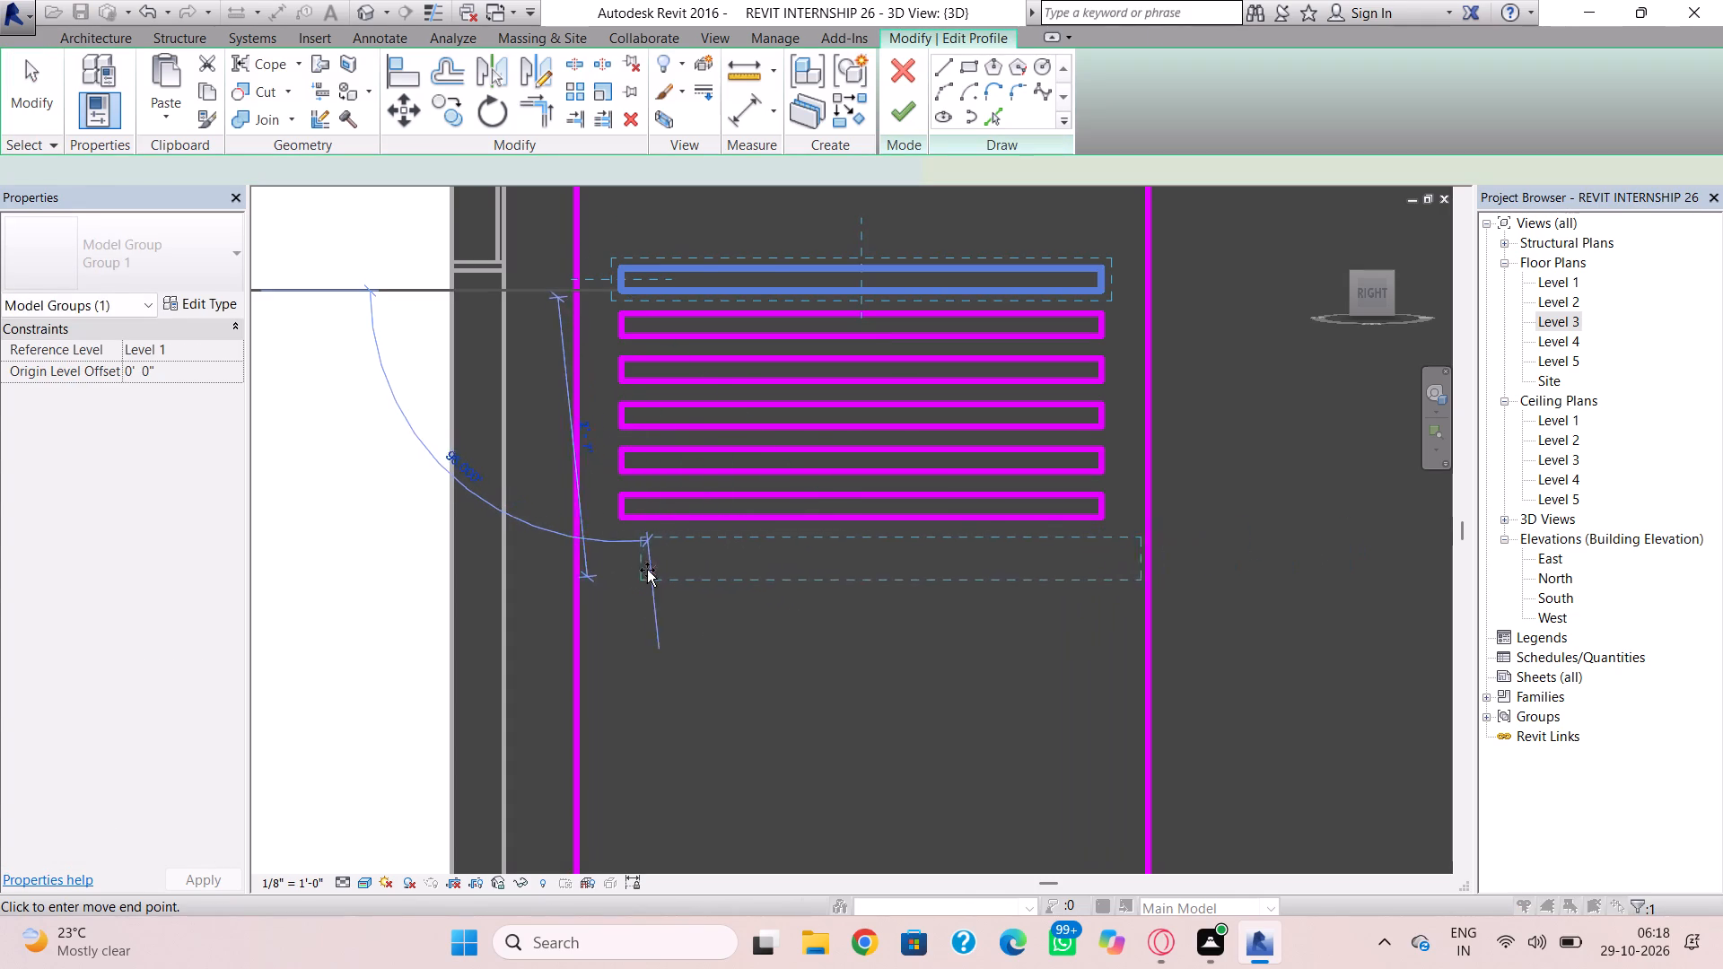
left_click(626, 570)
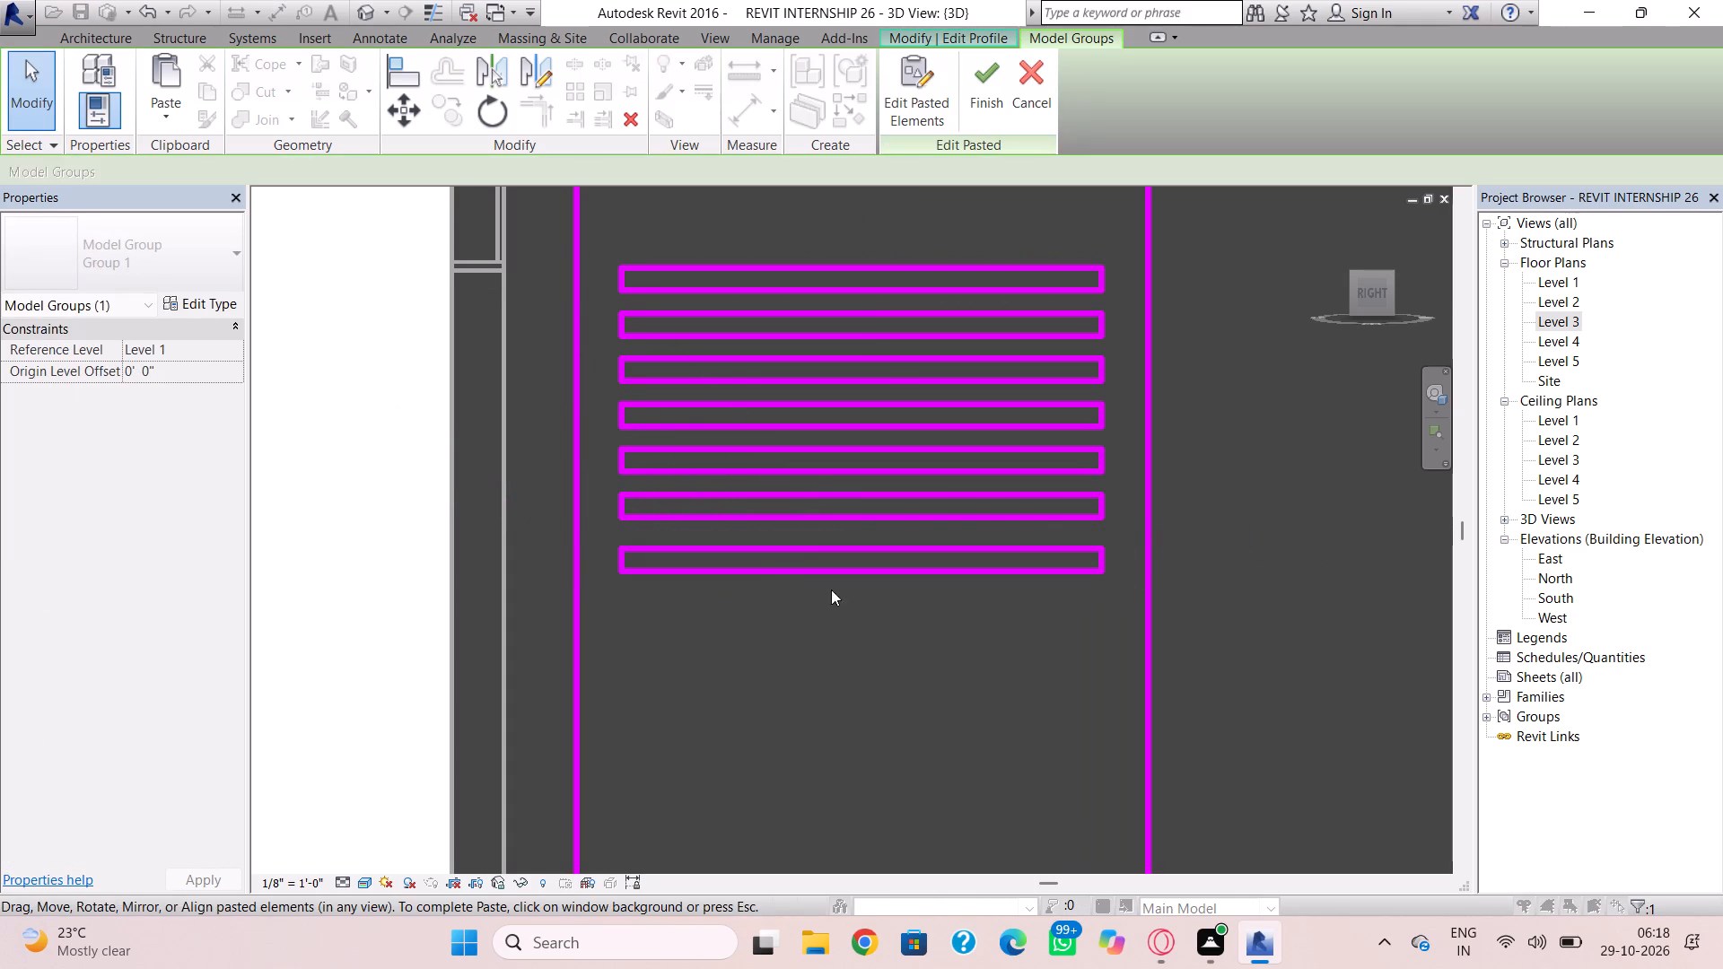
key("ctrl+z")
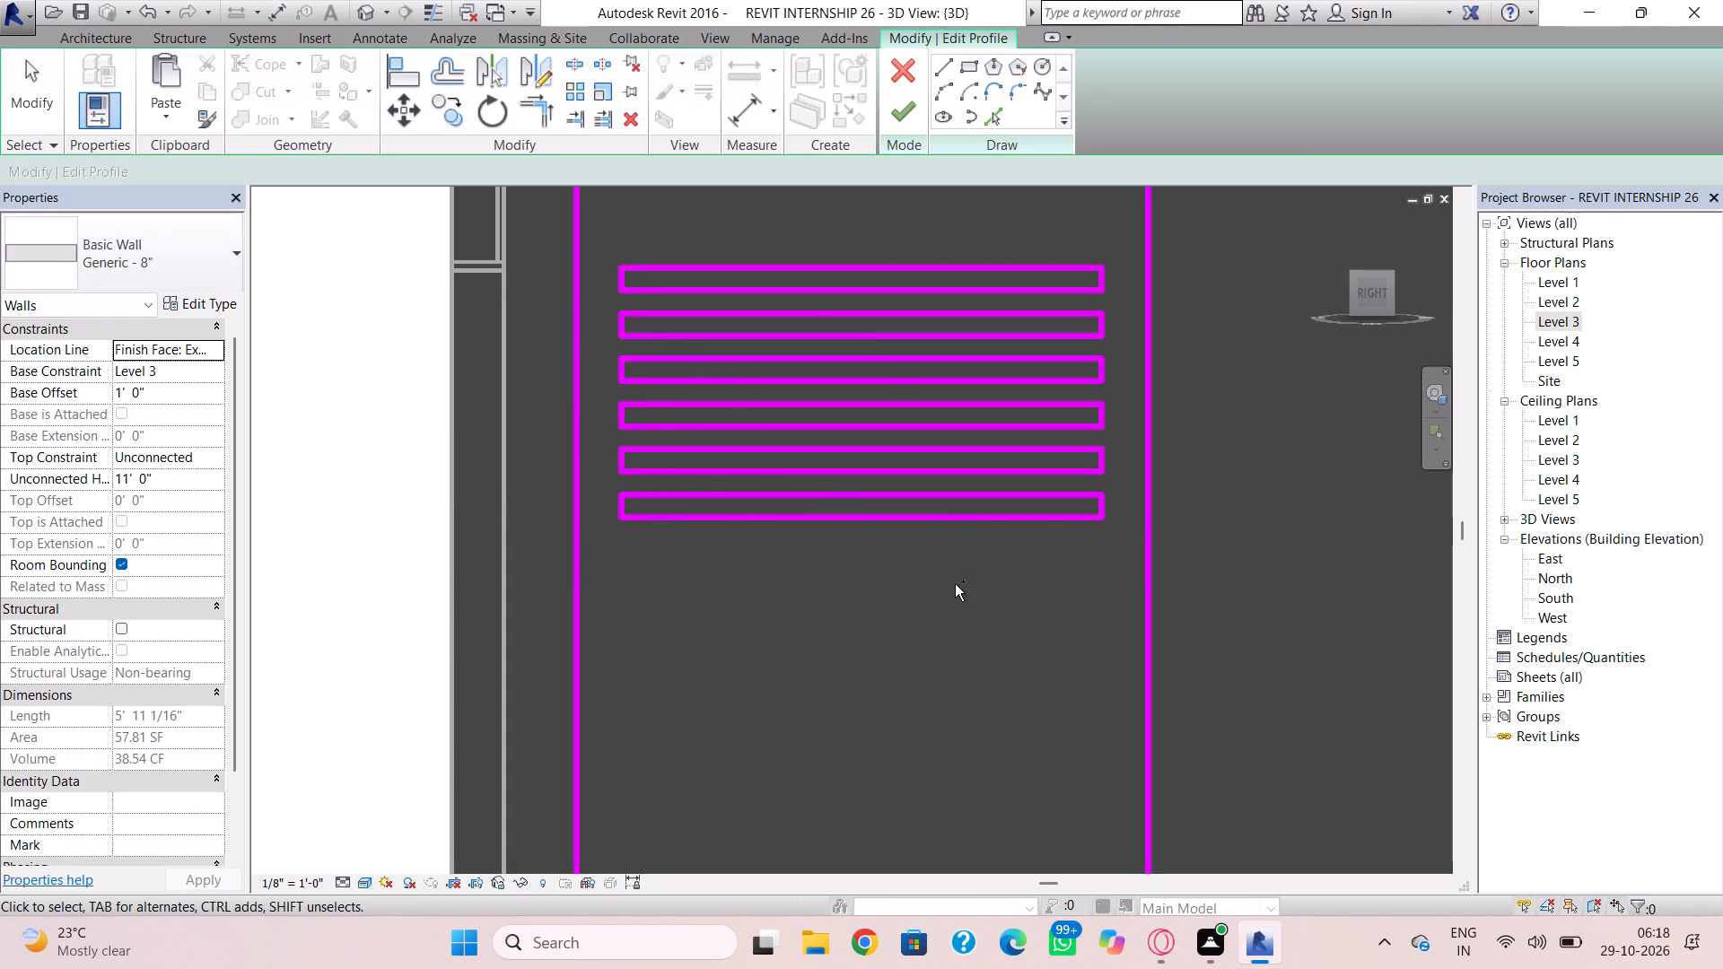
Paste two more copies of the narrow rectangle below the sixth one, aligned and spaced like those above.
key("ctrl+v")
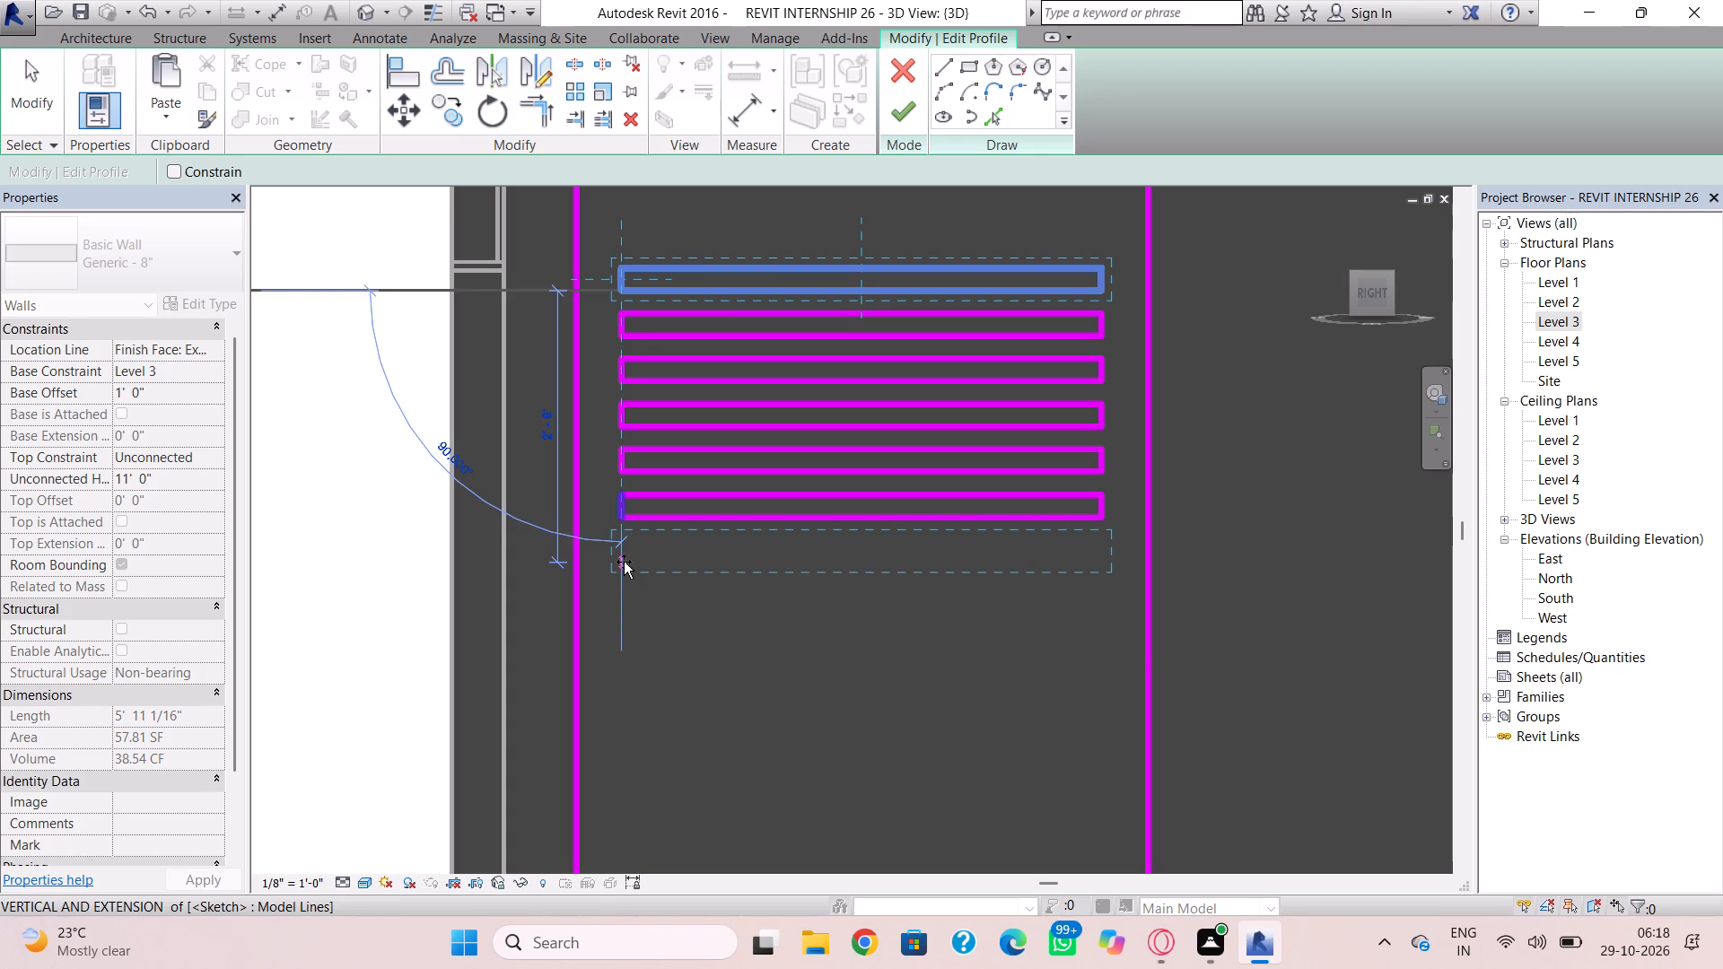
left_click(624, 562)
key("ctrl+v")
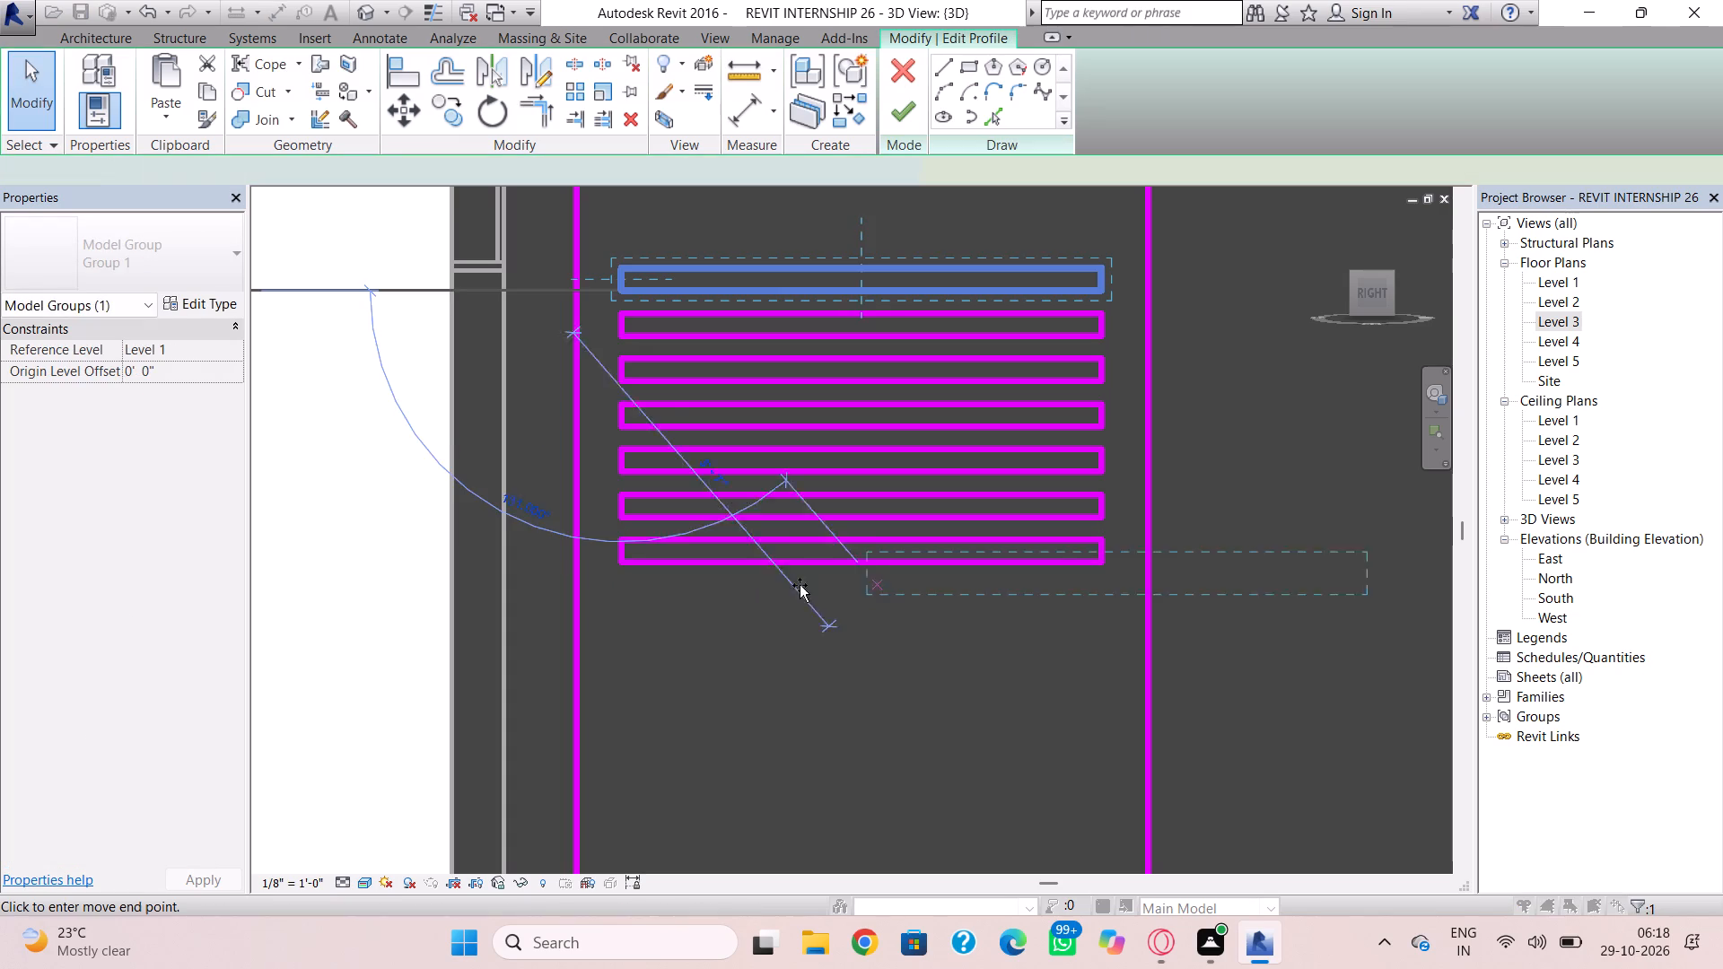
left_click(617, 605)
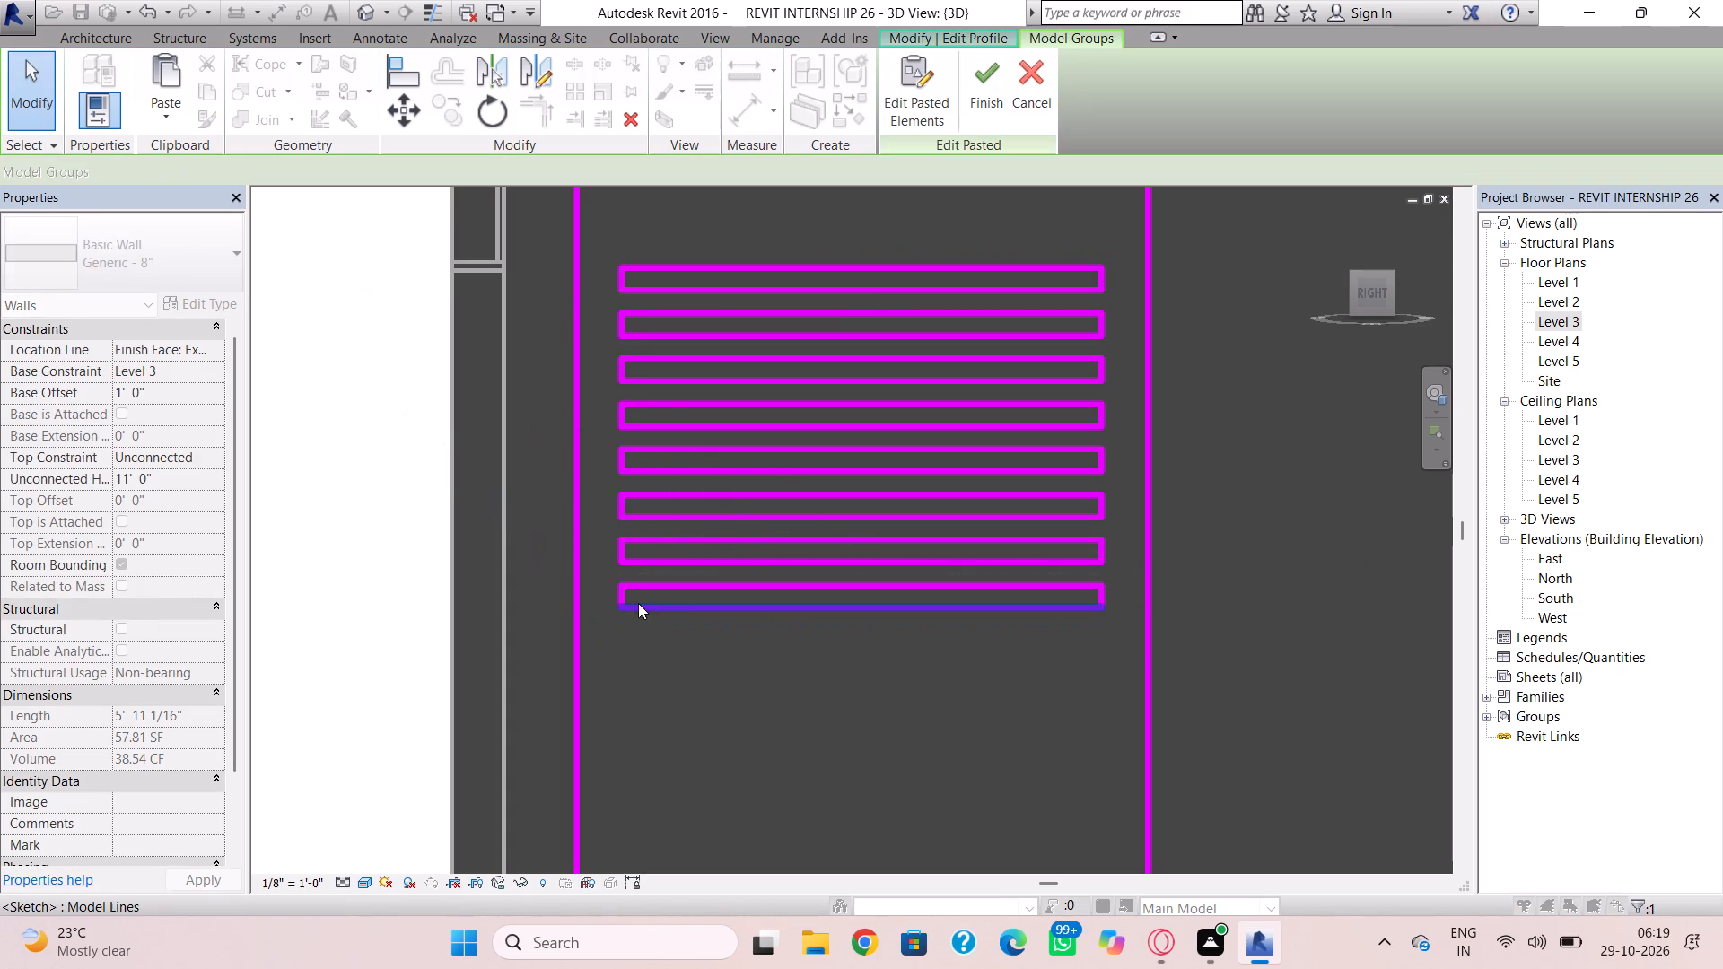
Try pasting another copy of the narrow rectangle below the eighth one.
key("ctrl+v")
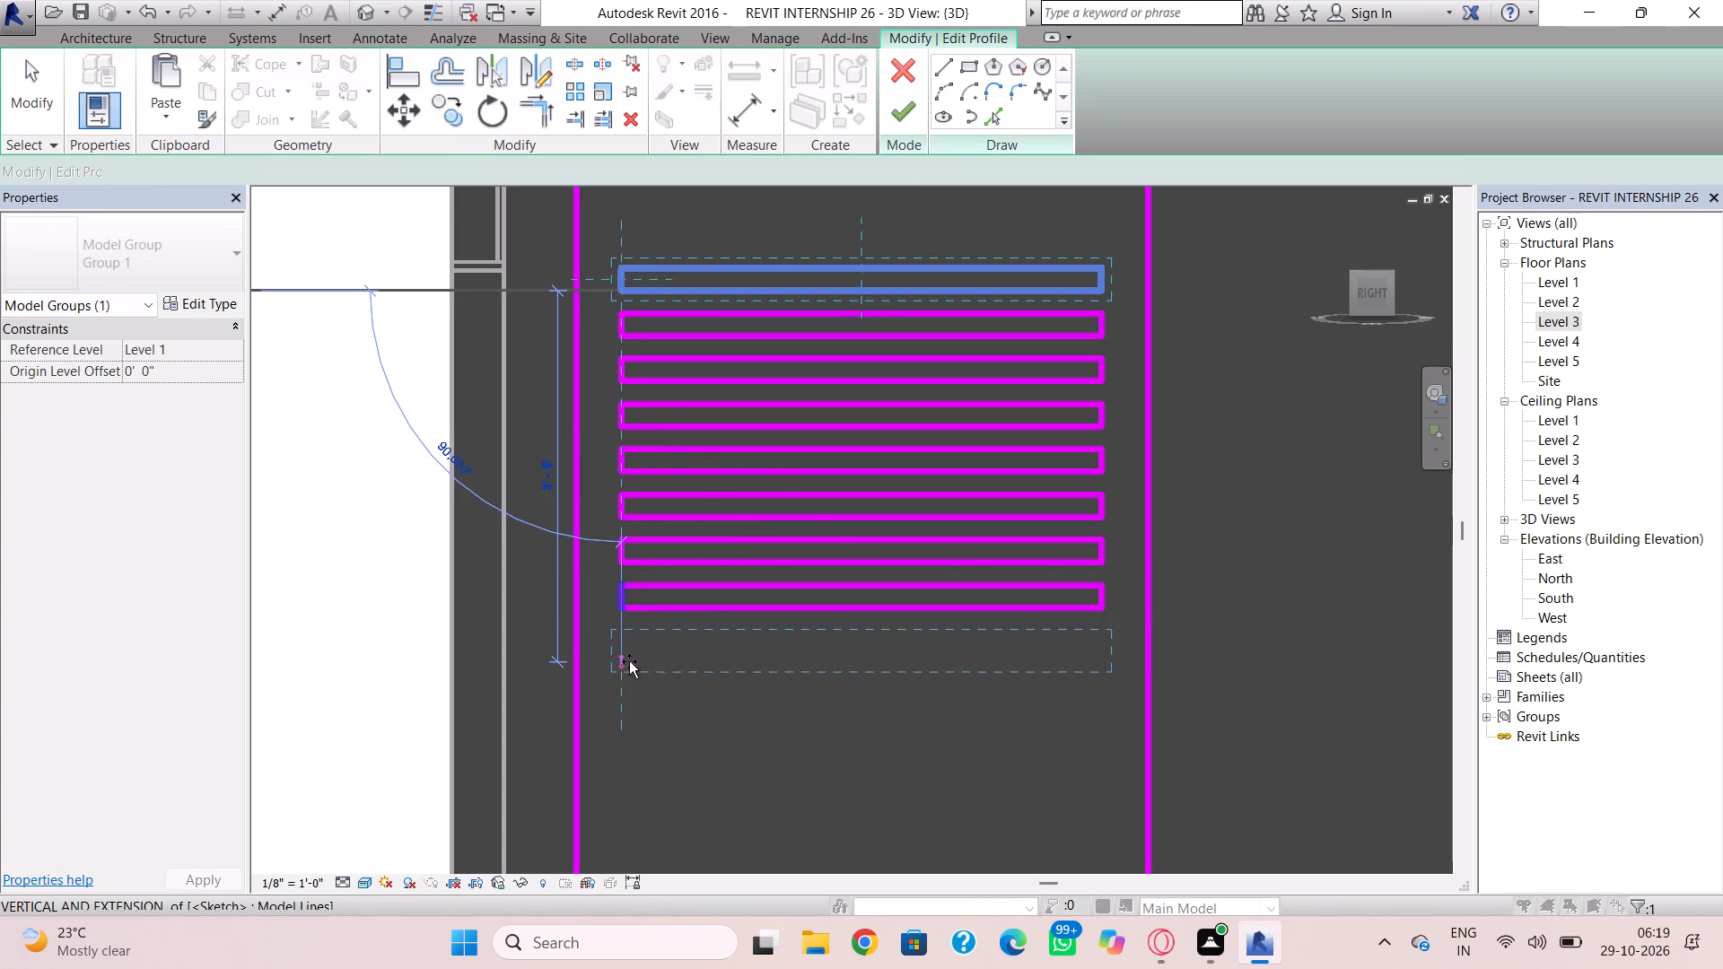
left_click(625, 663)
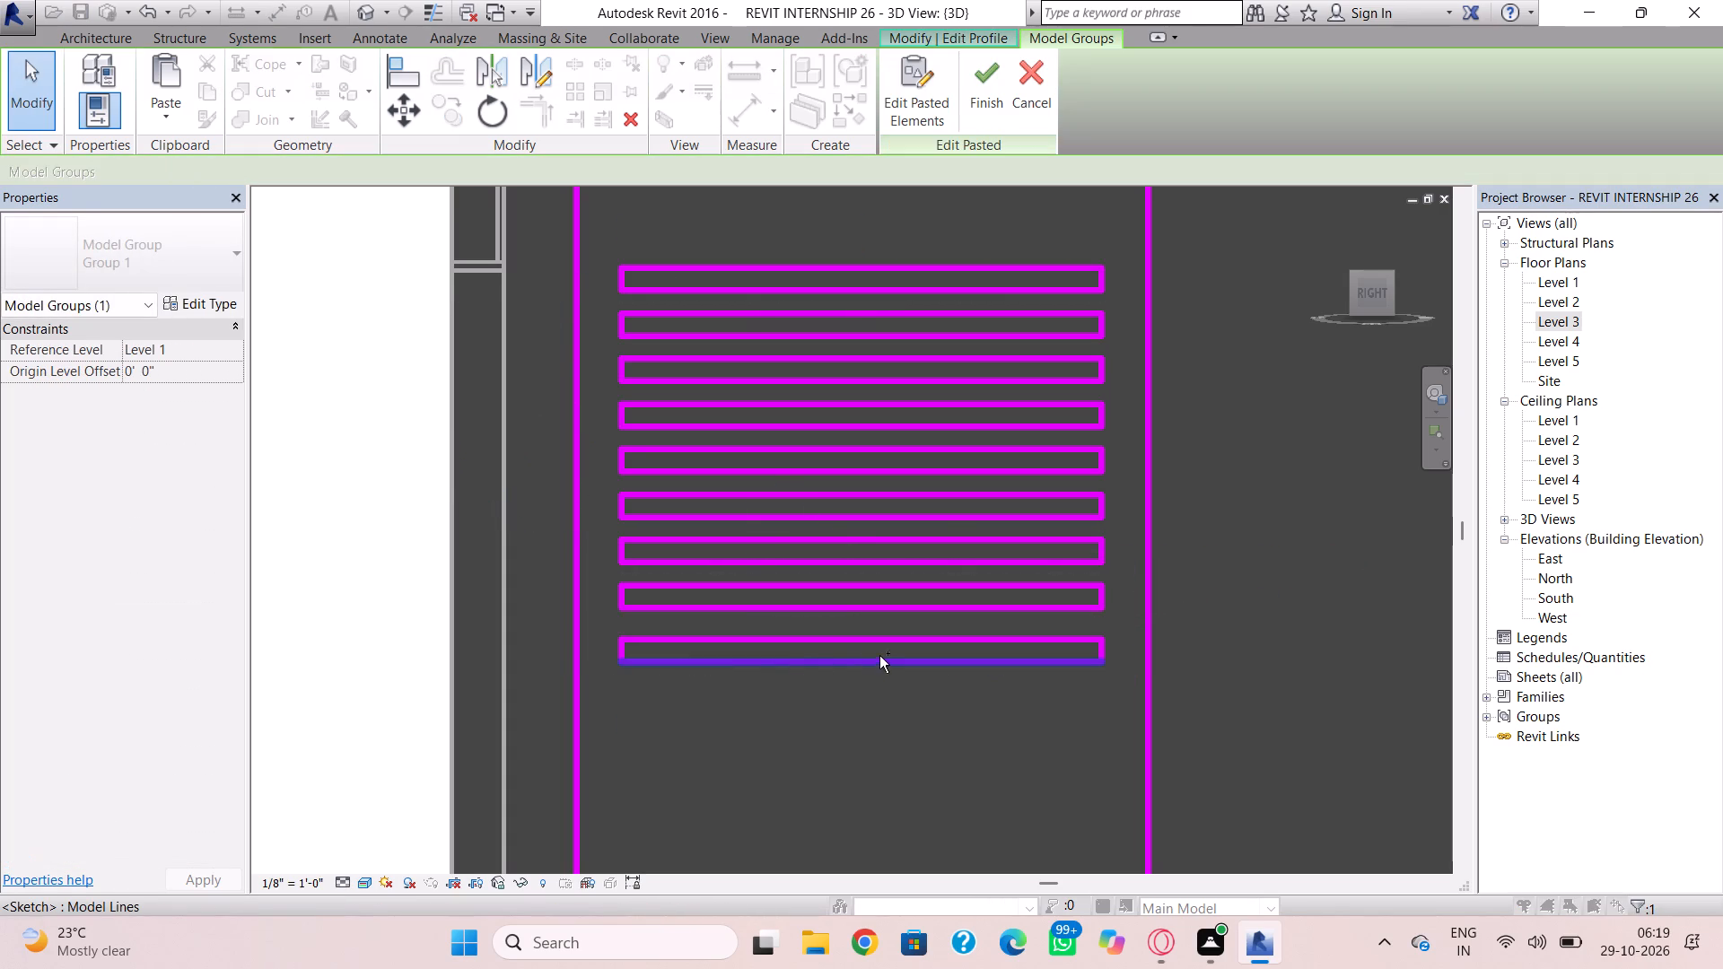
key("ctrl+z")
Paste two more copies of the narrow rectangle below the eighth one, continuing the column's alignment and even spacing.
key("ctrl+v")
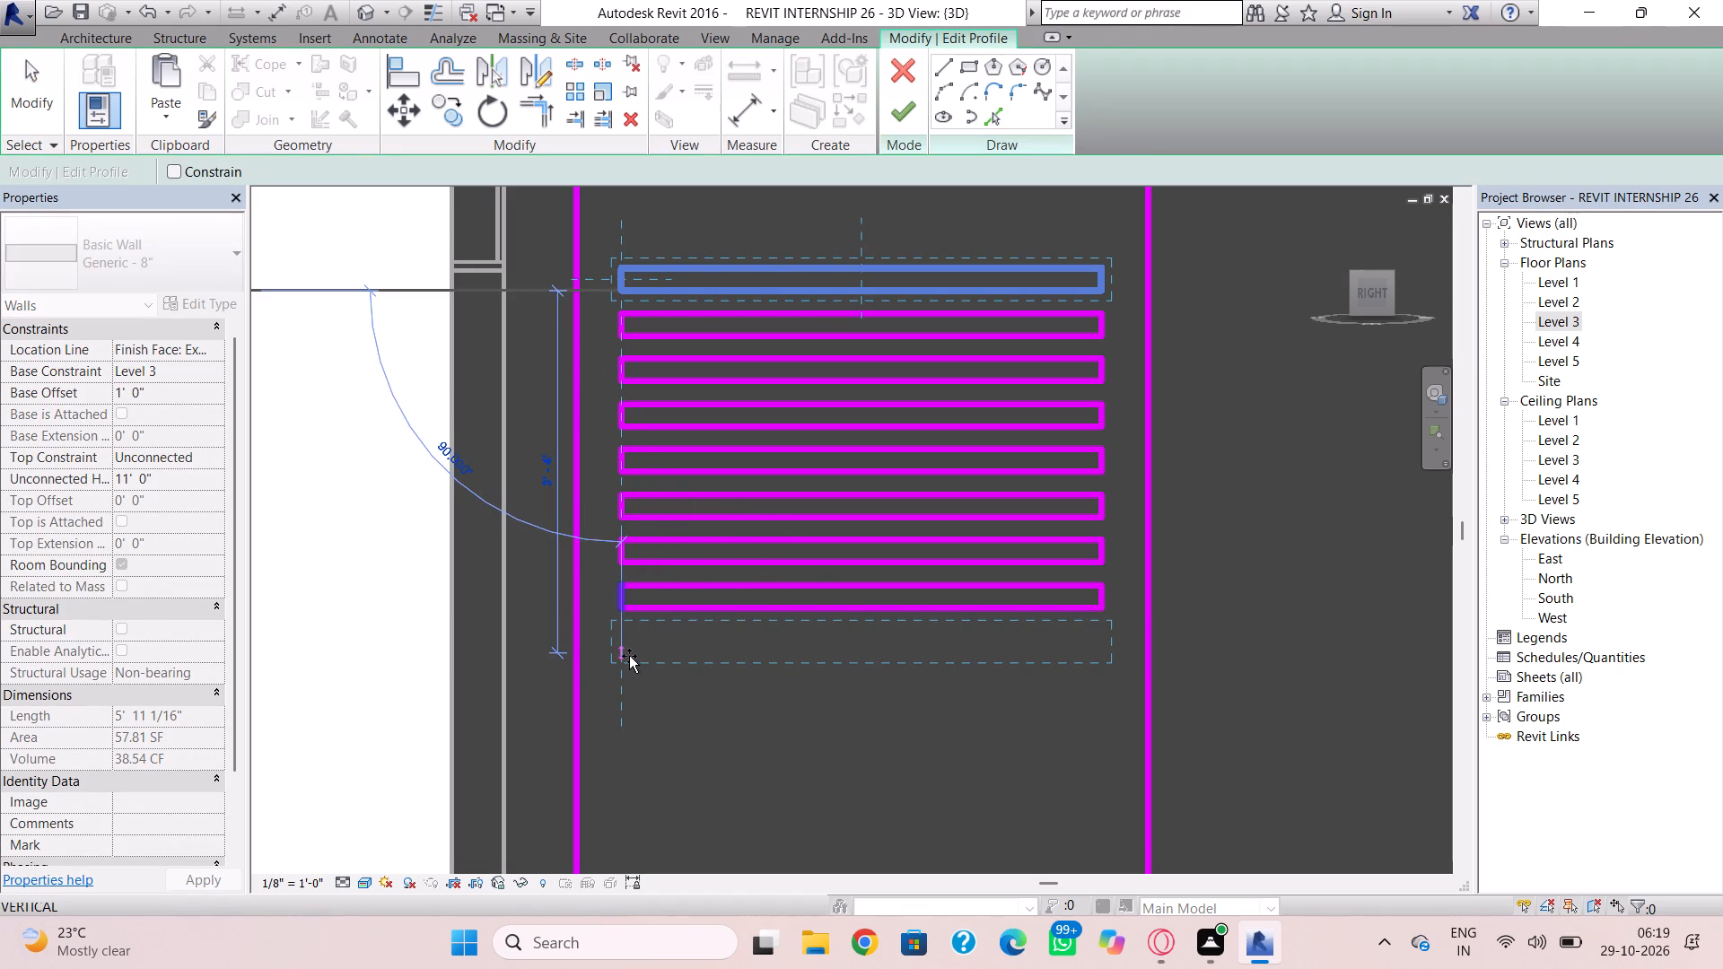
left_click(629, 656)
scroll(792, 665, "down", 1)
middle_click_drag(791, 661, 797, 596)
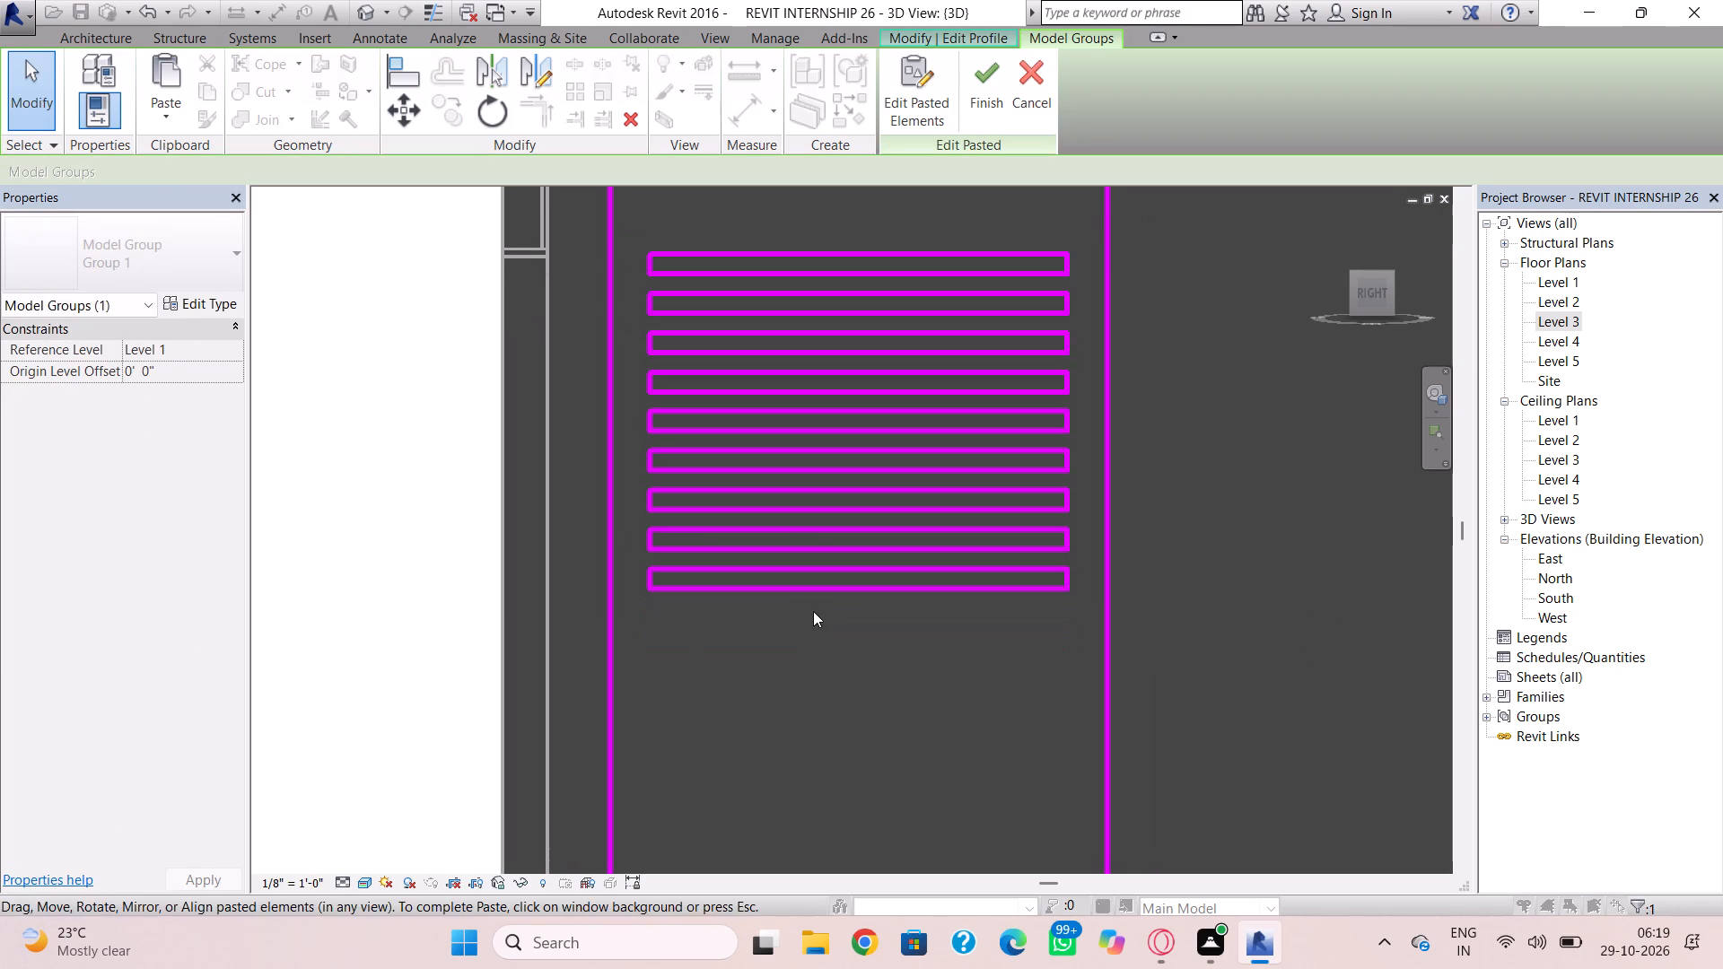
middle_click_drag(813, 611, 817, 557)
scroll(817, 611, "up", 1)
key("ctrl+v")
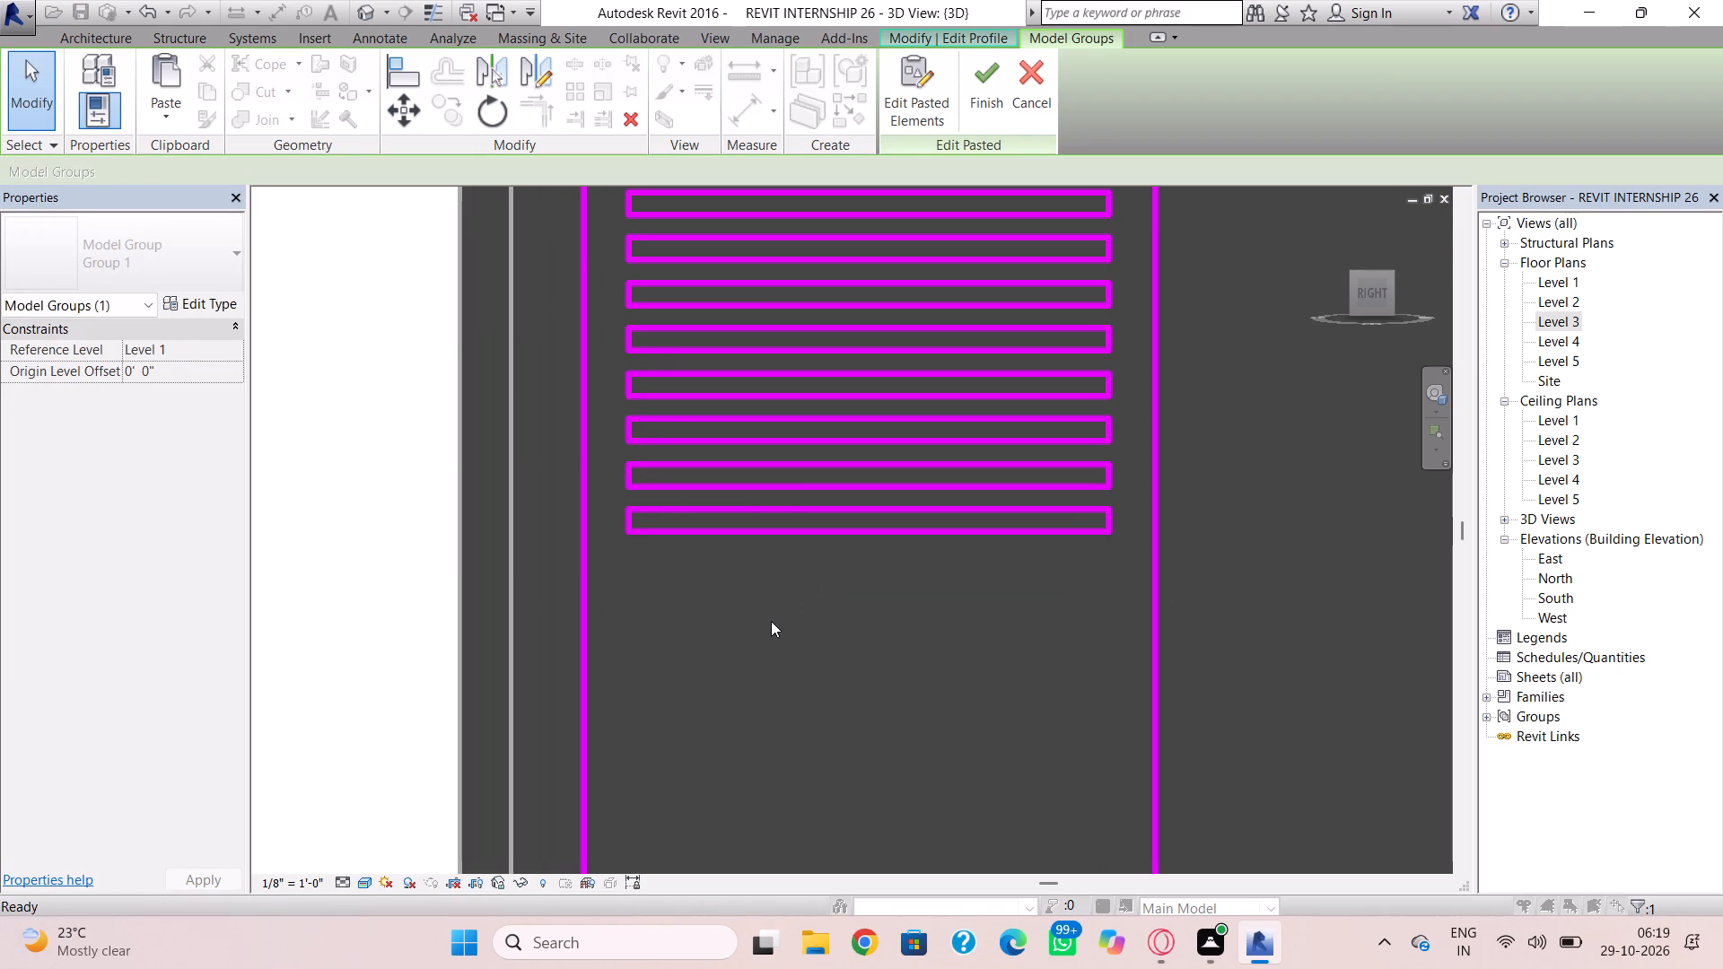
left_click(634, 581)
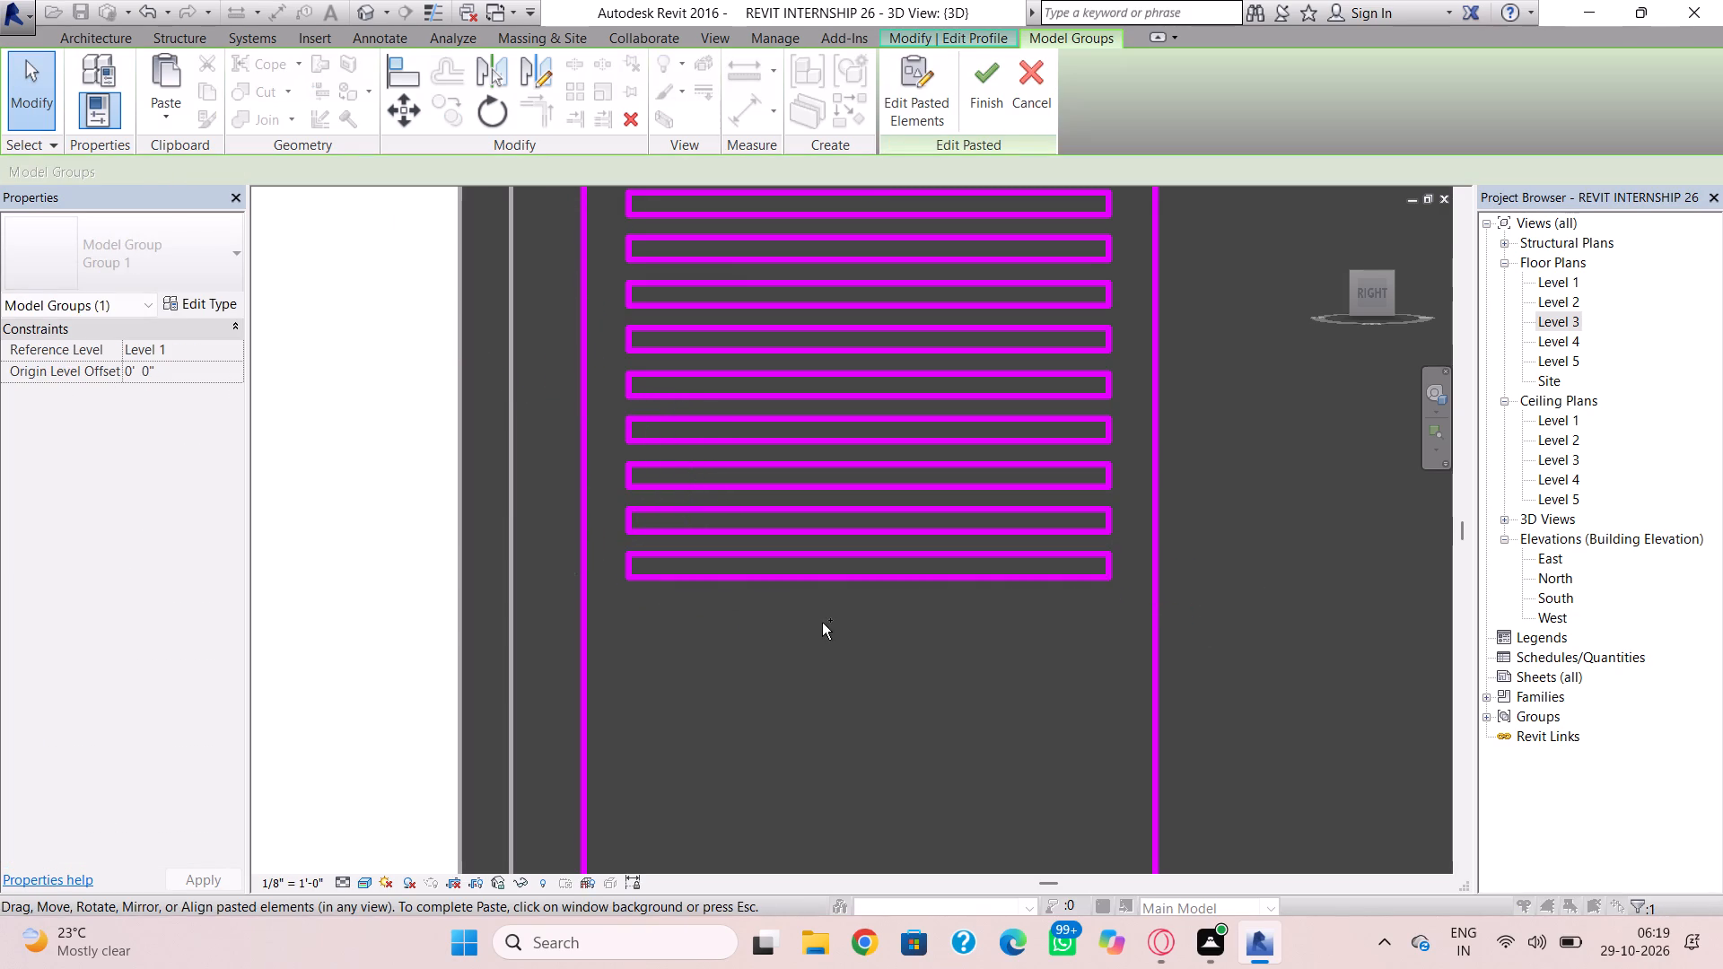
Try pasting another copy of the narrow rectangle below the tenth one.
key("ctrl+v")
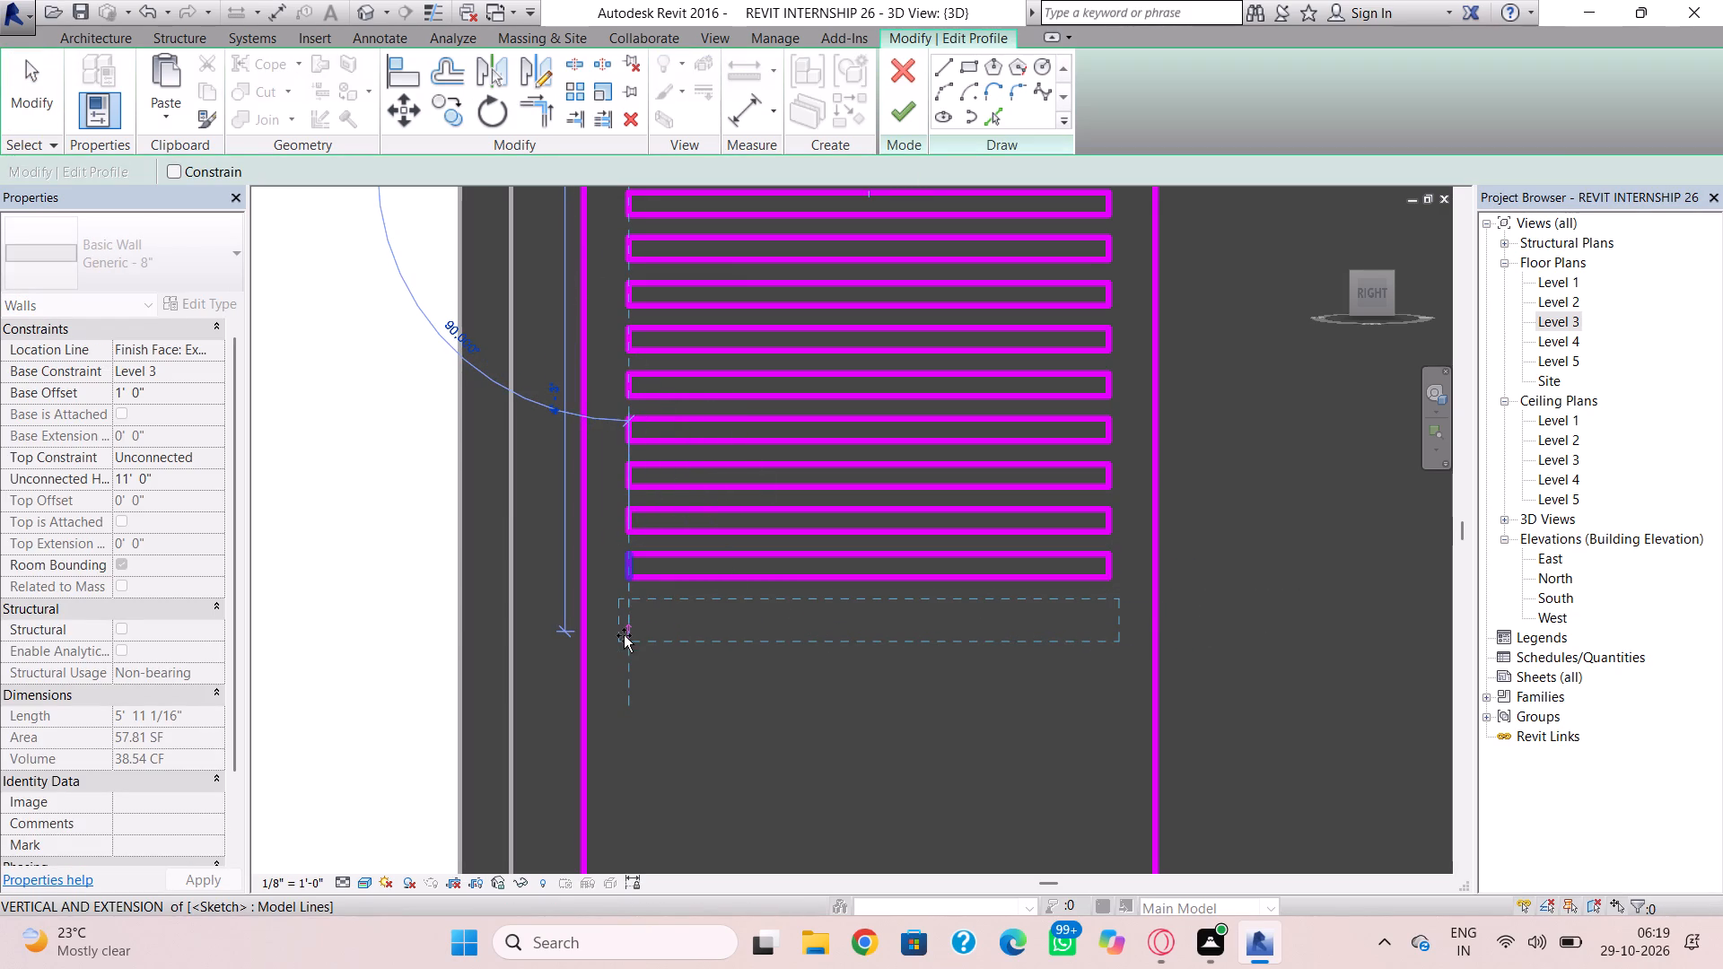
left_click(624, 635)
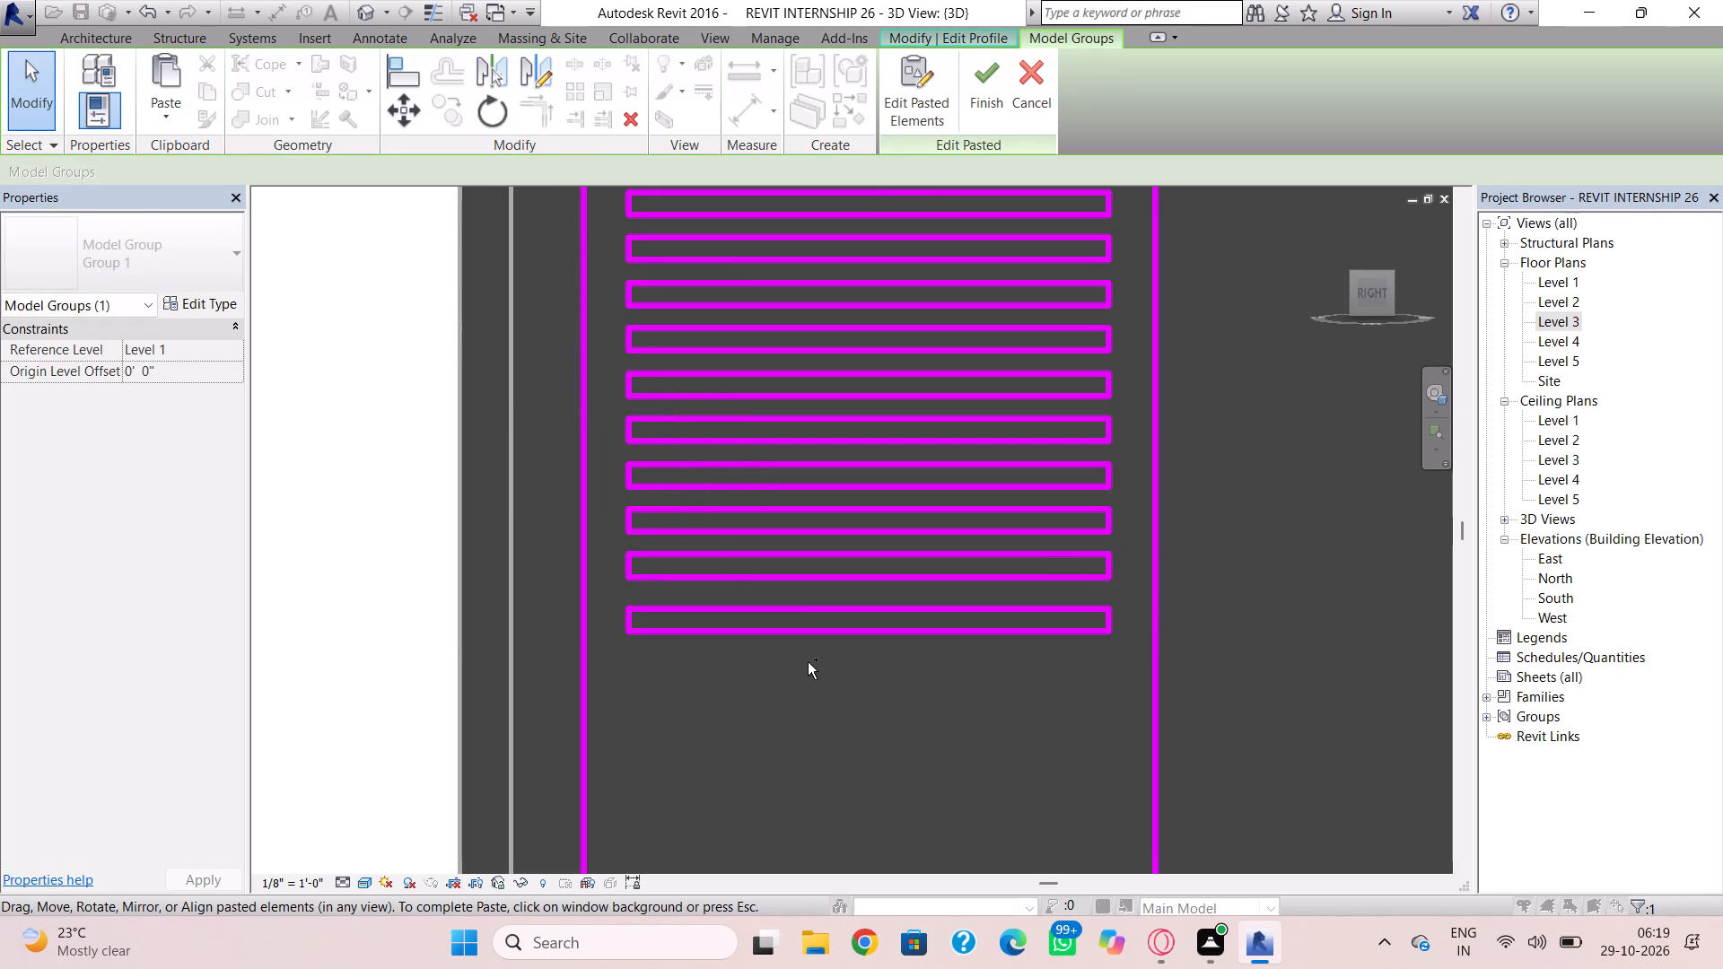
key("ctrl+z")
Paste three more copies of the narrow rectangle below the tenth one, keeping the column's alignment and even spacing.
key("ctrl+v")
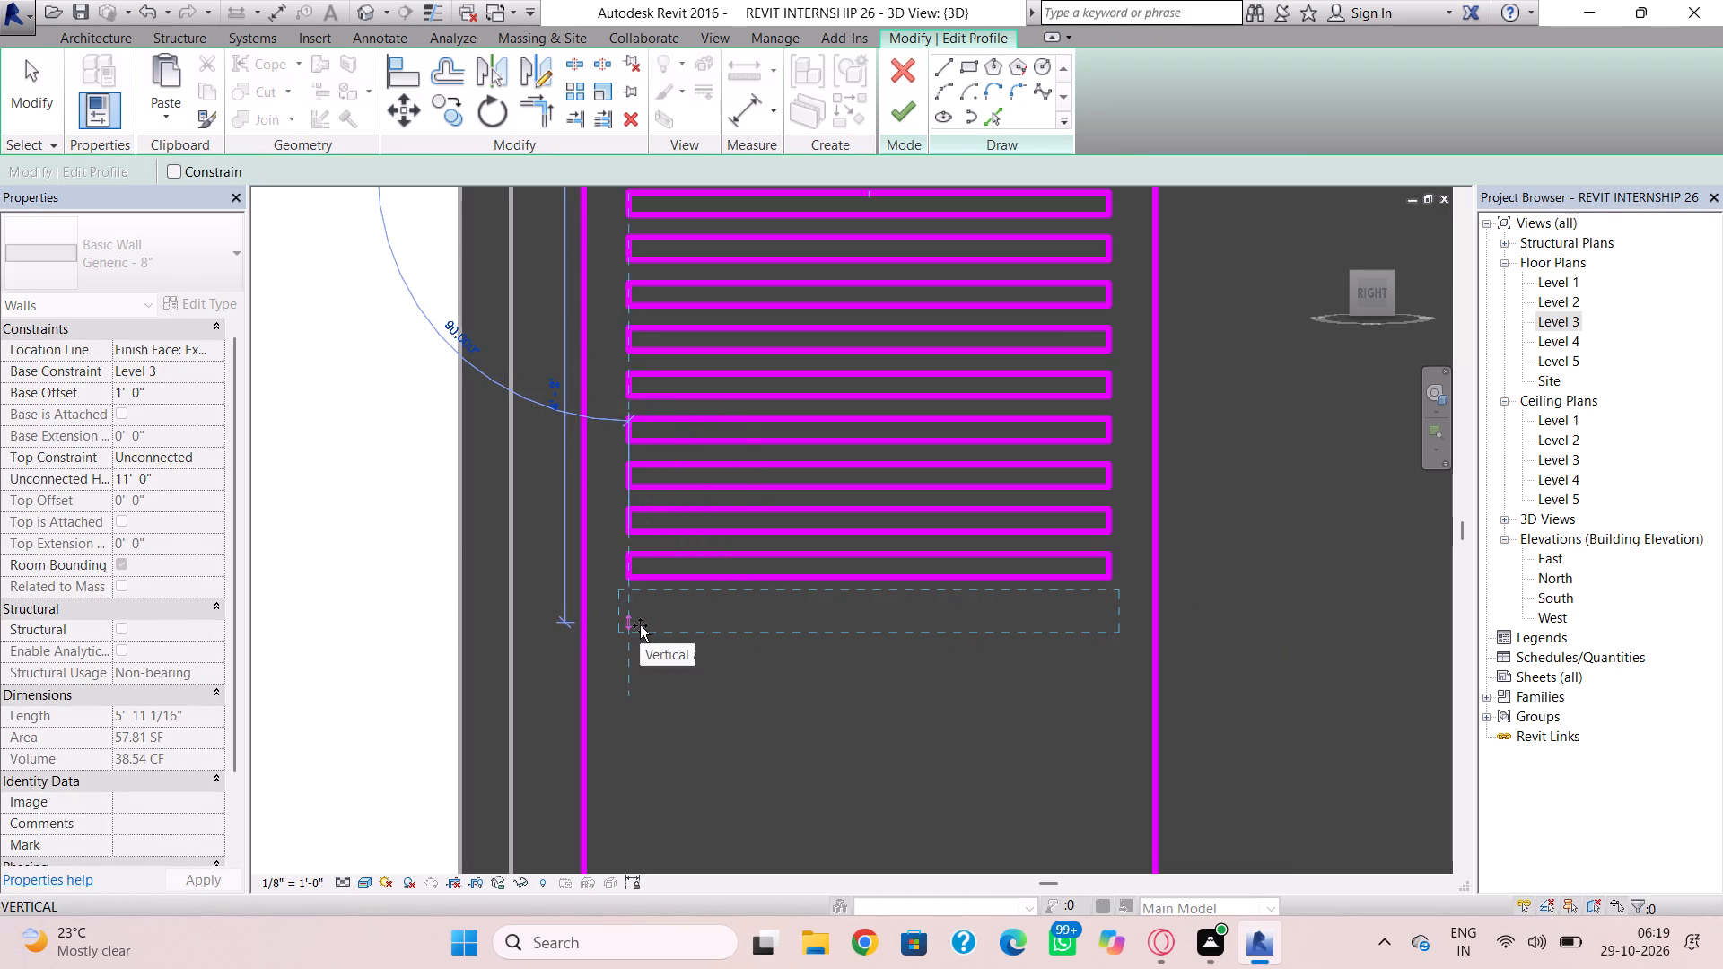
left_click(640, 625)
key("ctrl+v")
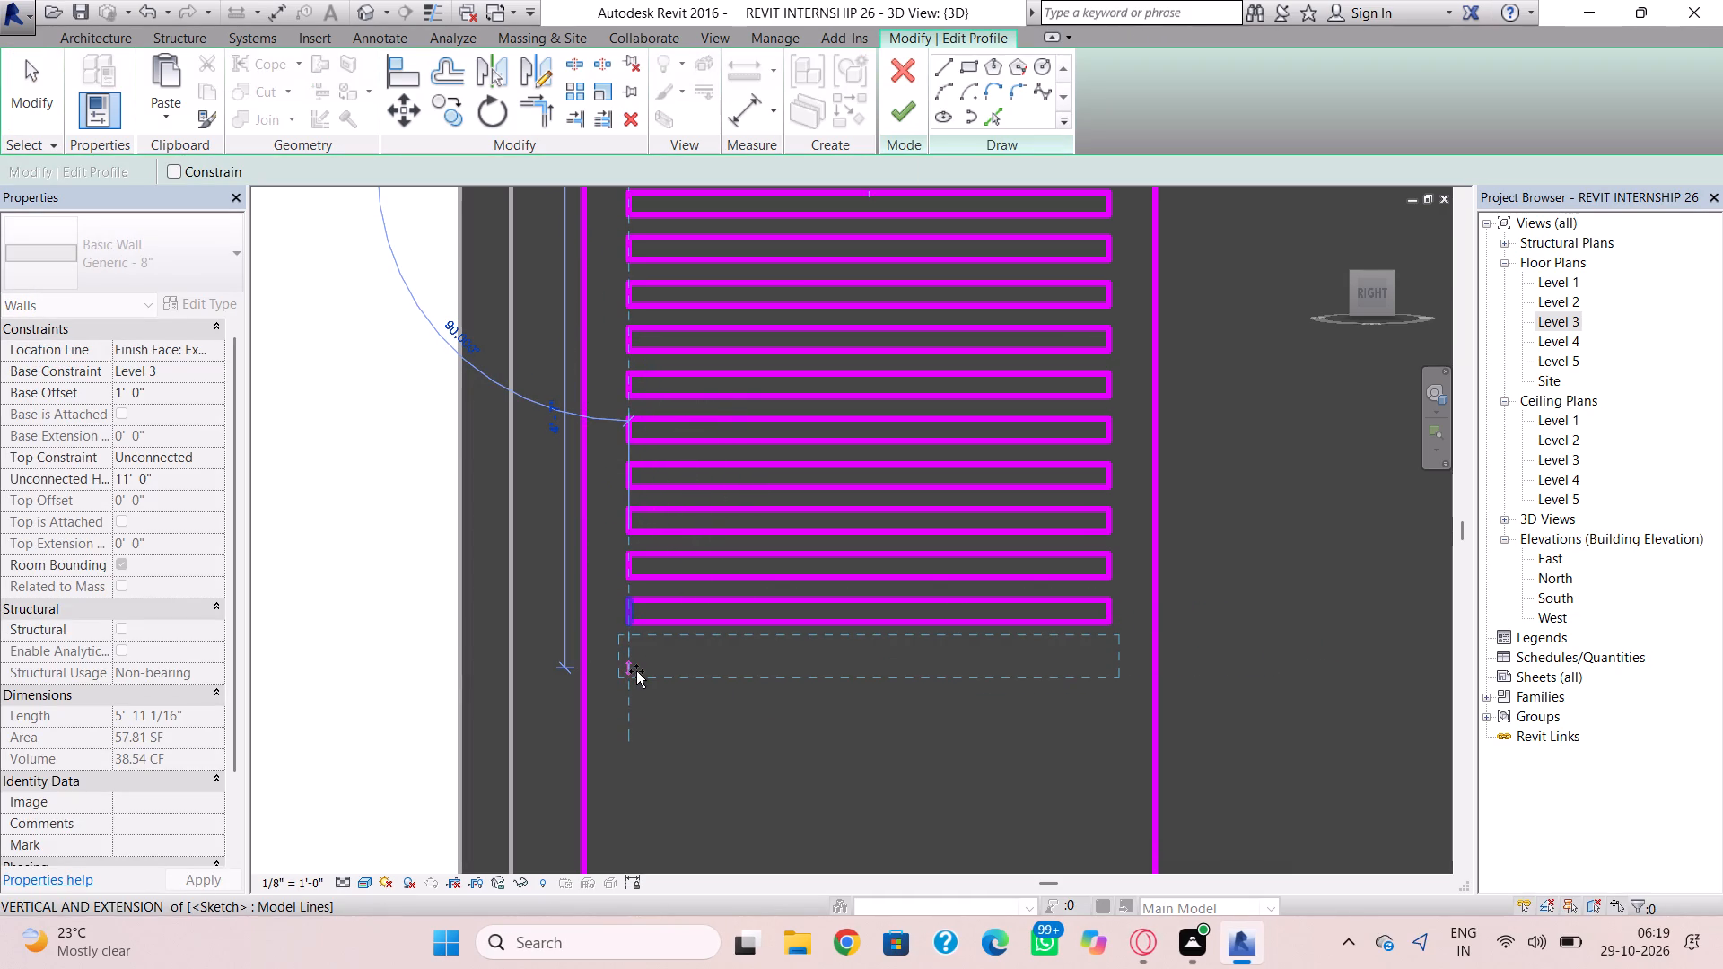
left_click(636, 671)
key("ctrl+v")
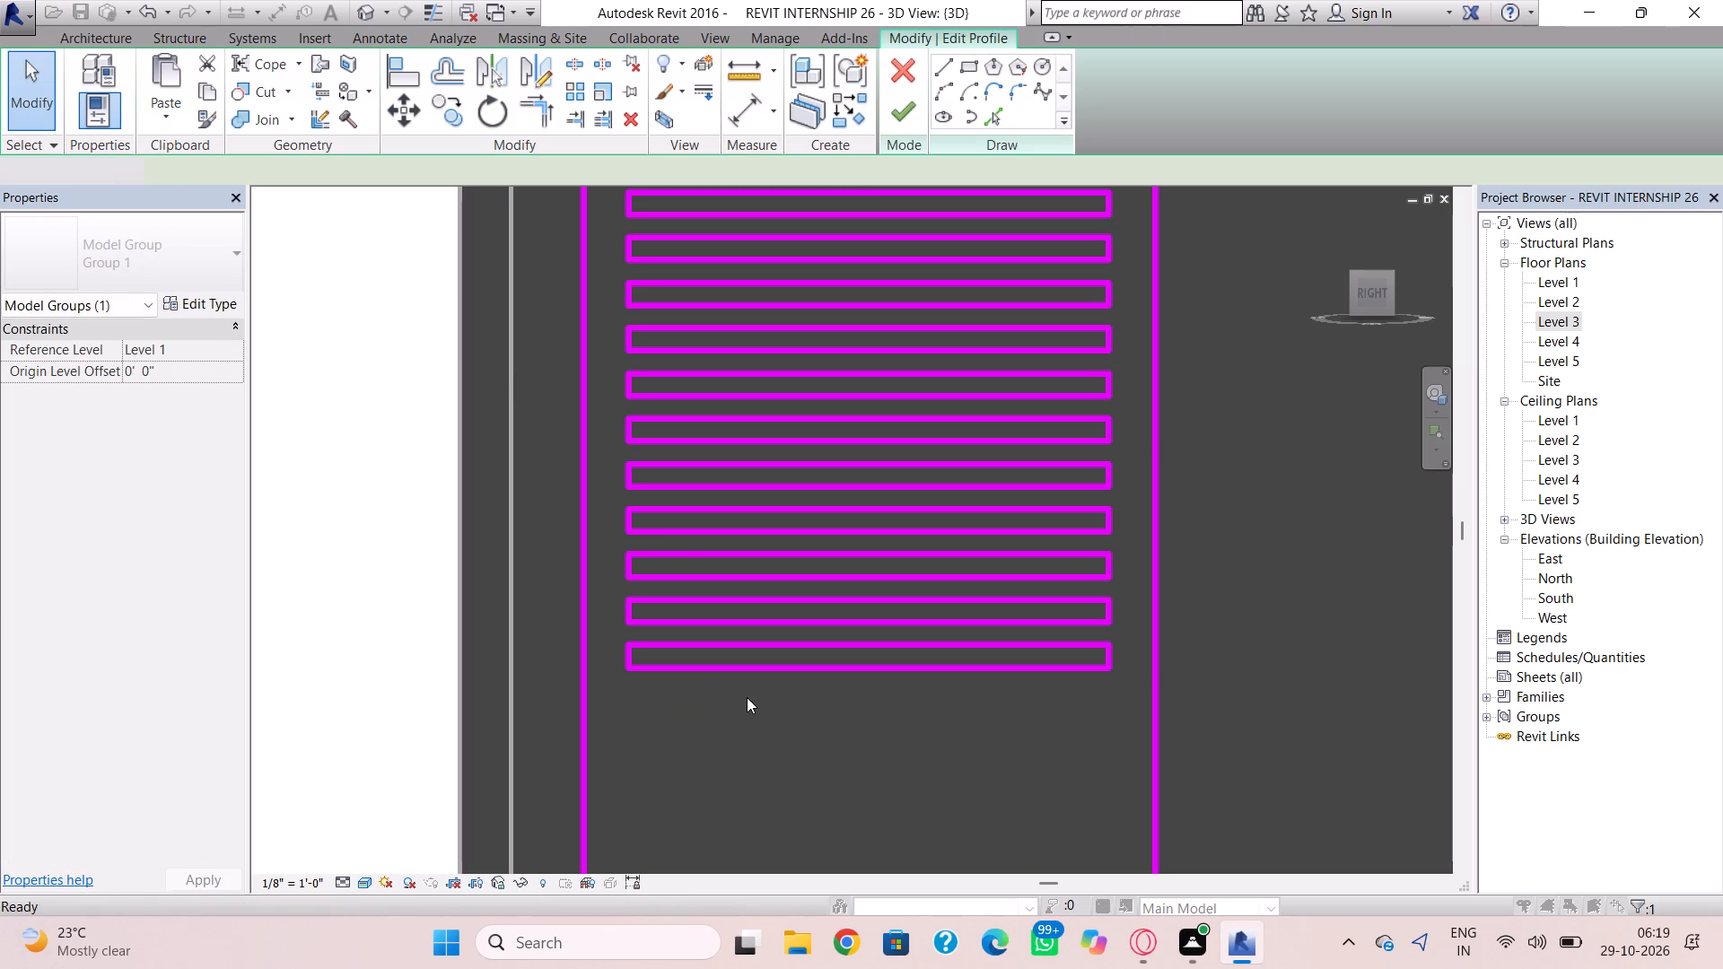
left_click(629, 711)
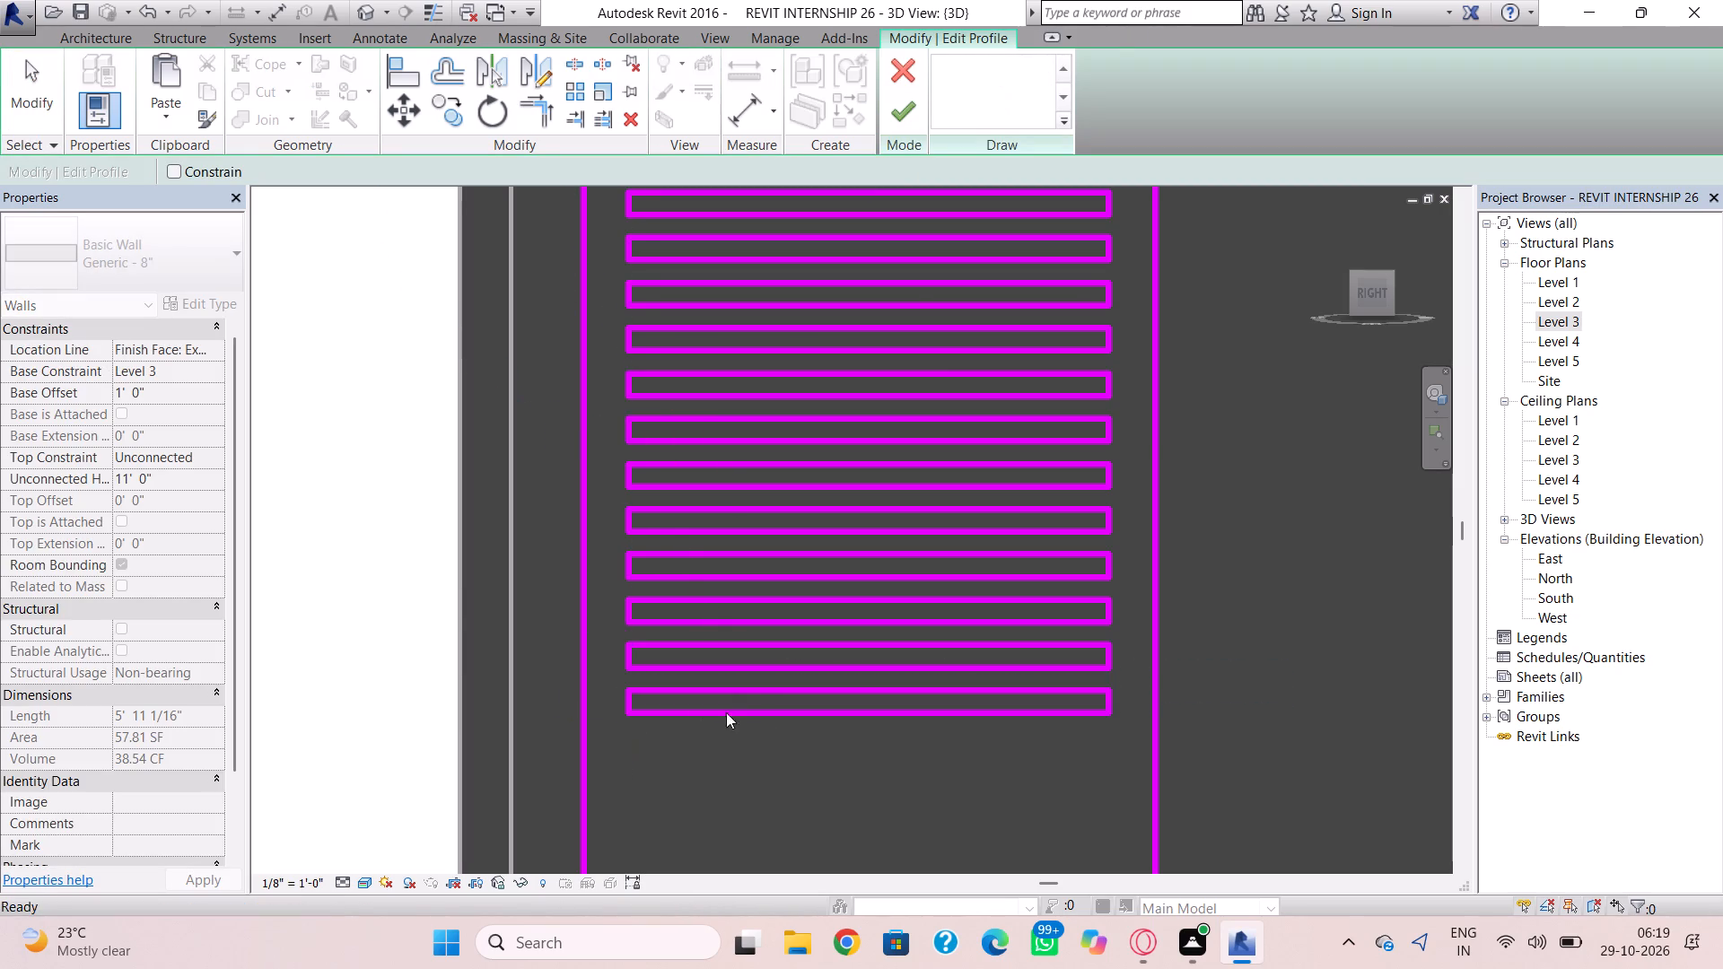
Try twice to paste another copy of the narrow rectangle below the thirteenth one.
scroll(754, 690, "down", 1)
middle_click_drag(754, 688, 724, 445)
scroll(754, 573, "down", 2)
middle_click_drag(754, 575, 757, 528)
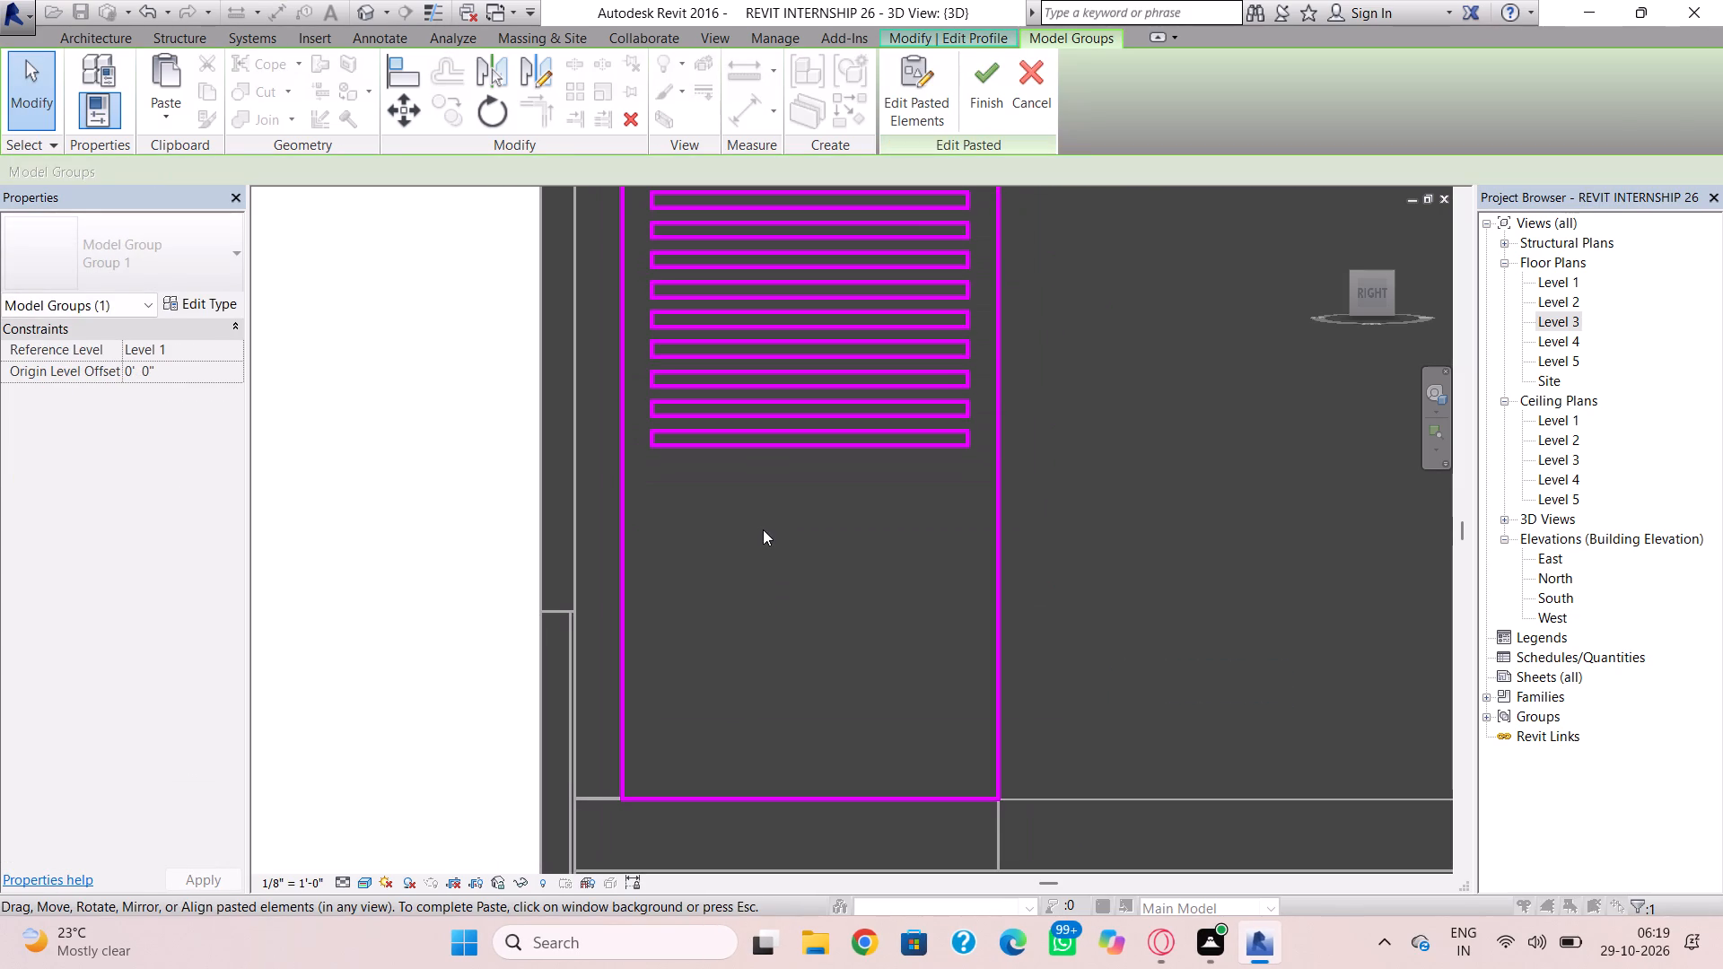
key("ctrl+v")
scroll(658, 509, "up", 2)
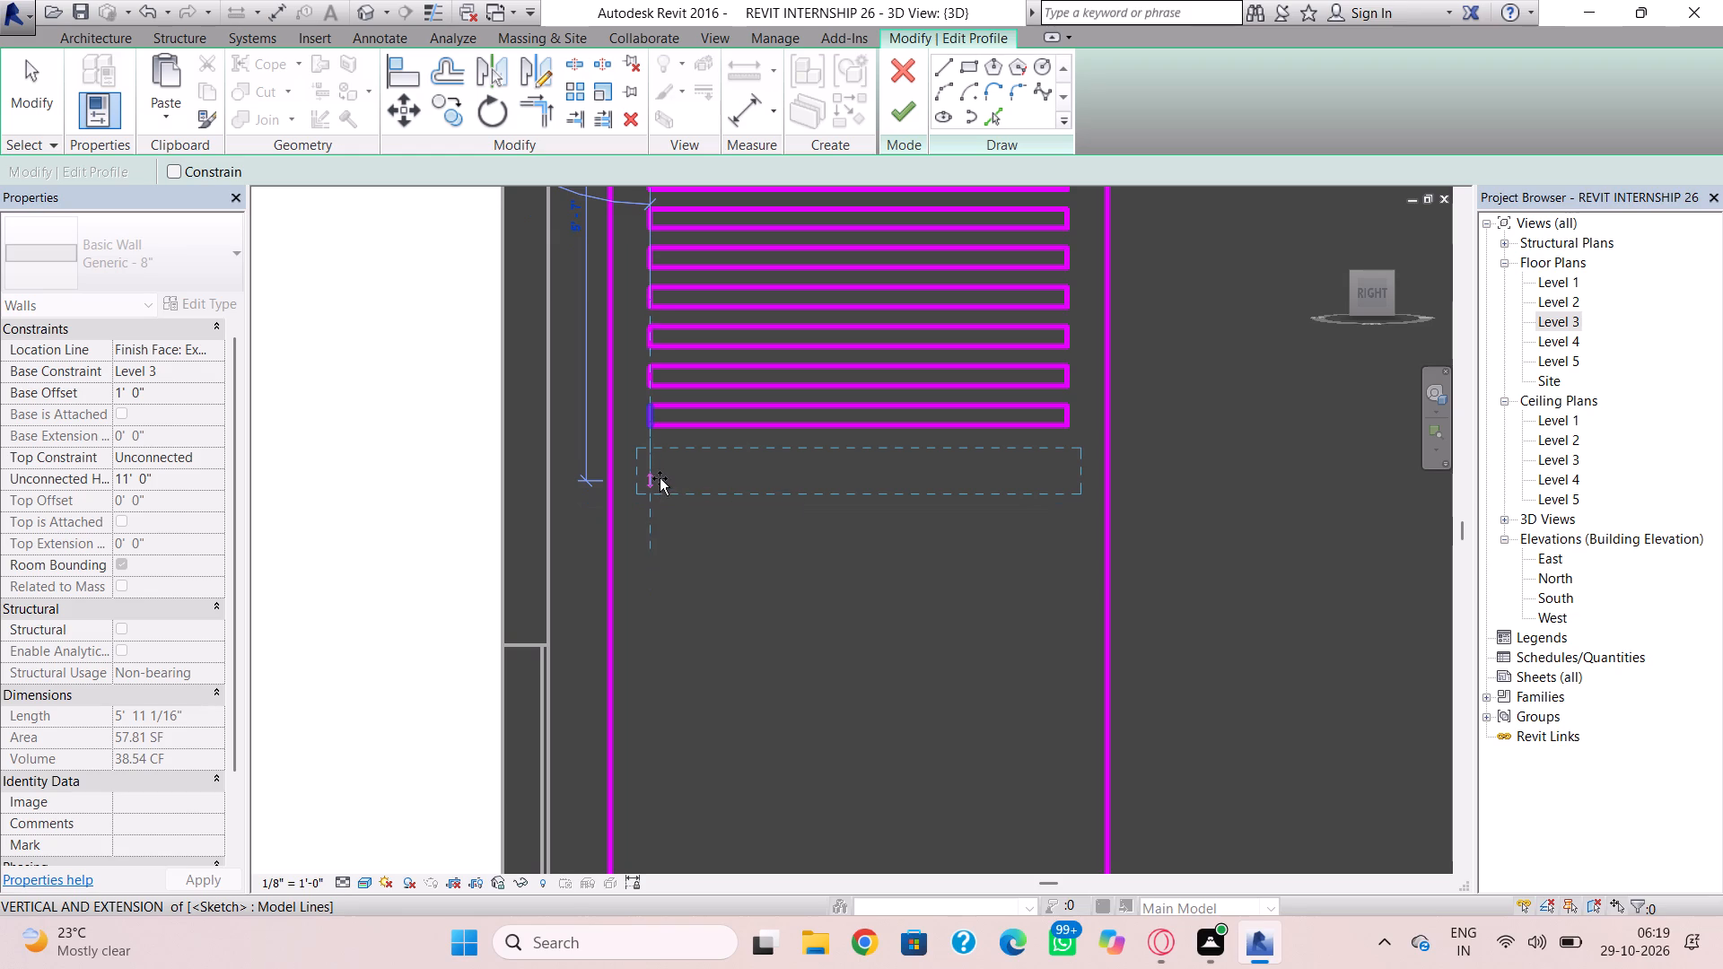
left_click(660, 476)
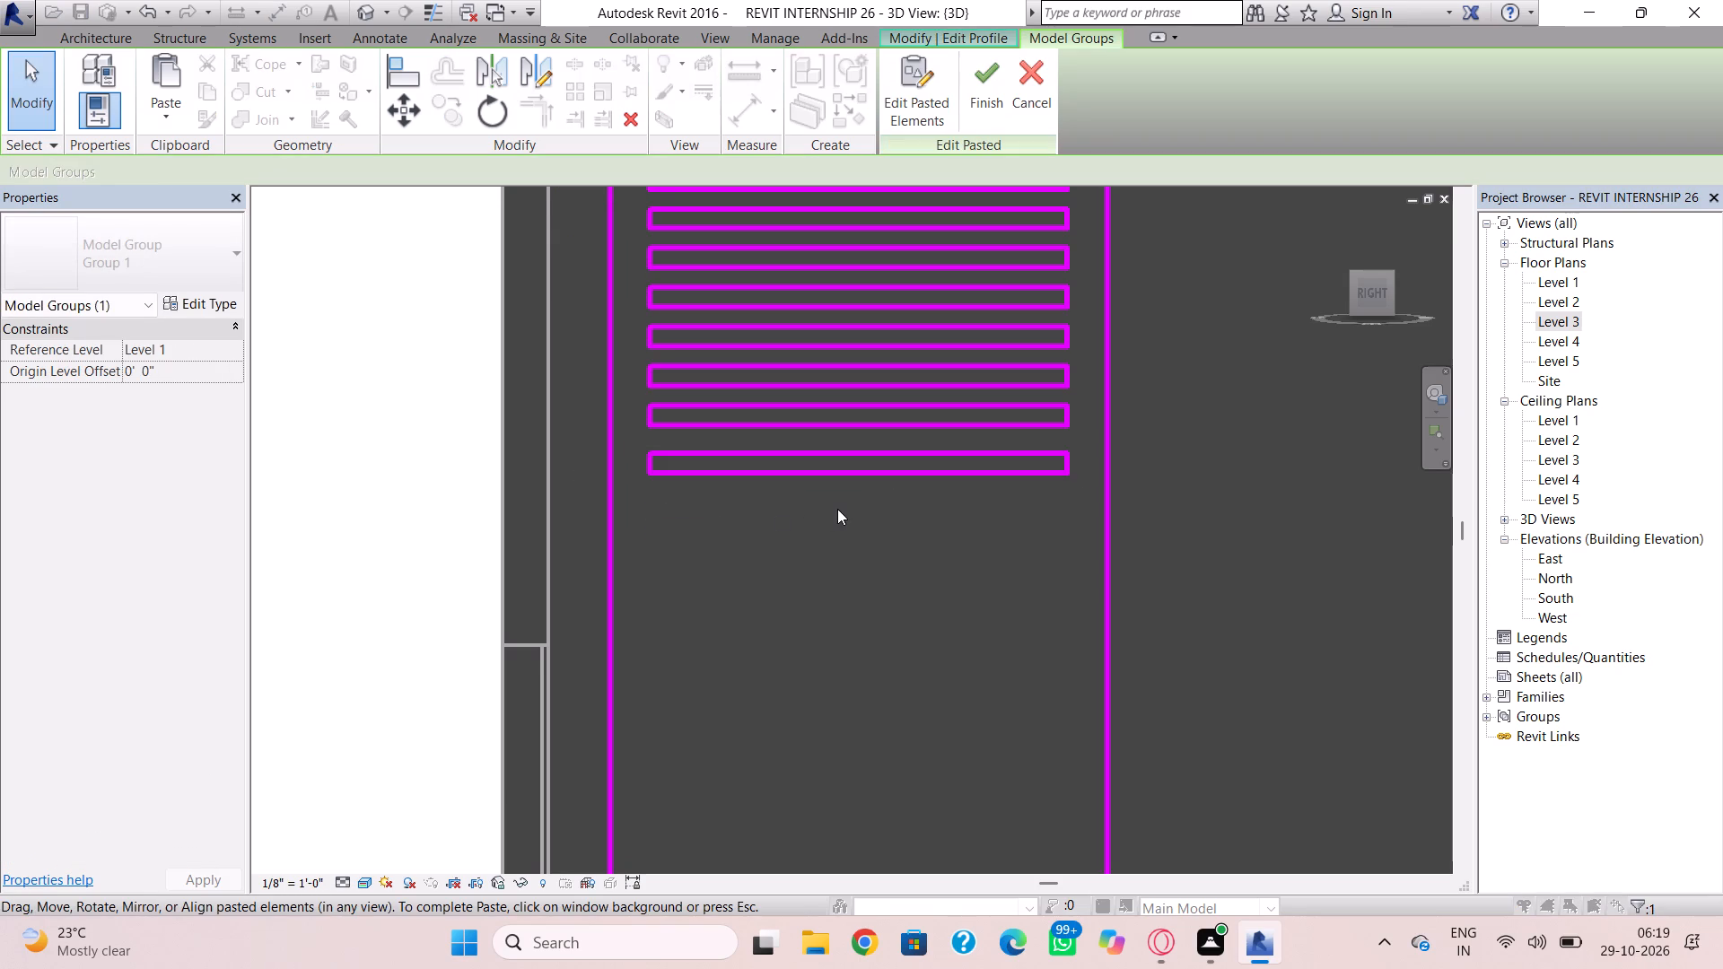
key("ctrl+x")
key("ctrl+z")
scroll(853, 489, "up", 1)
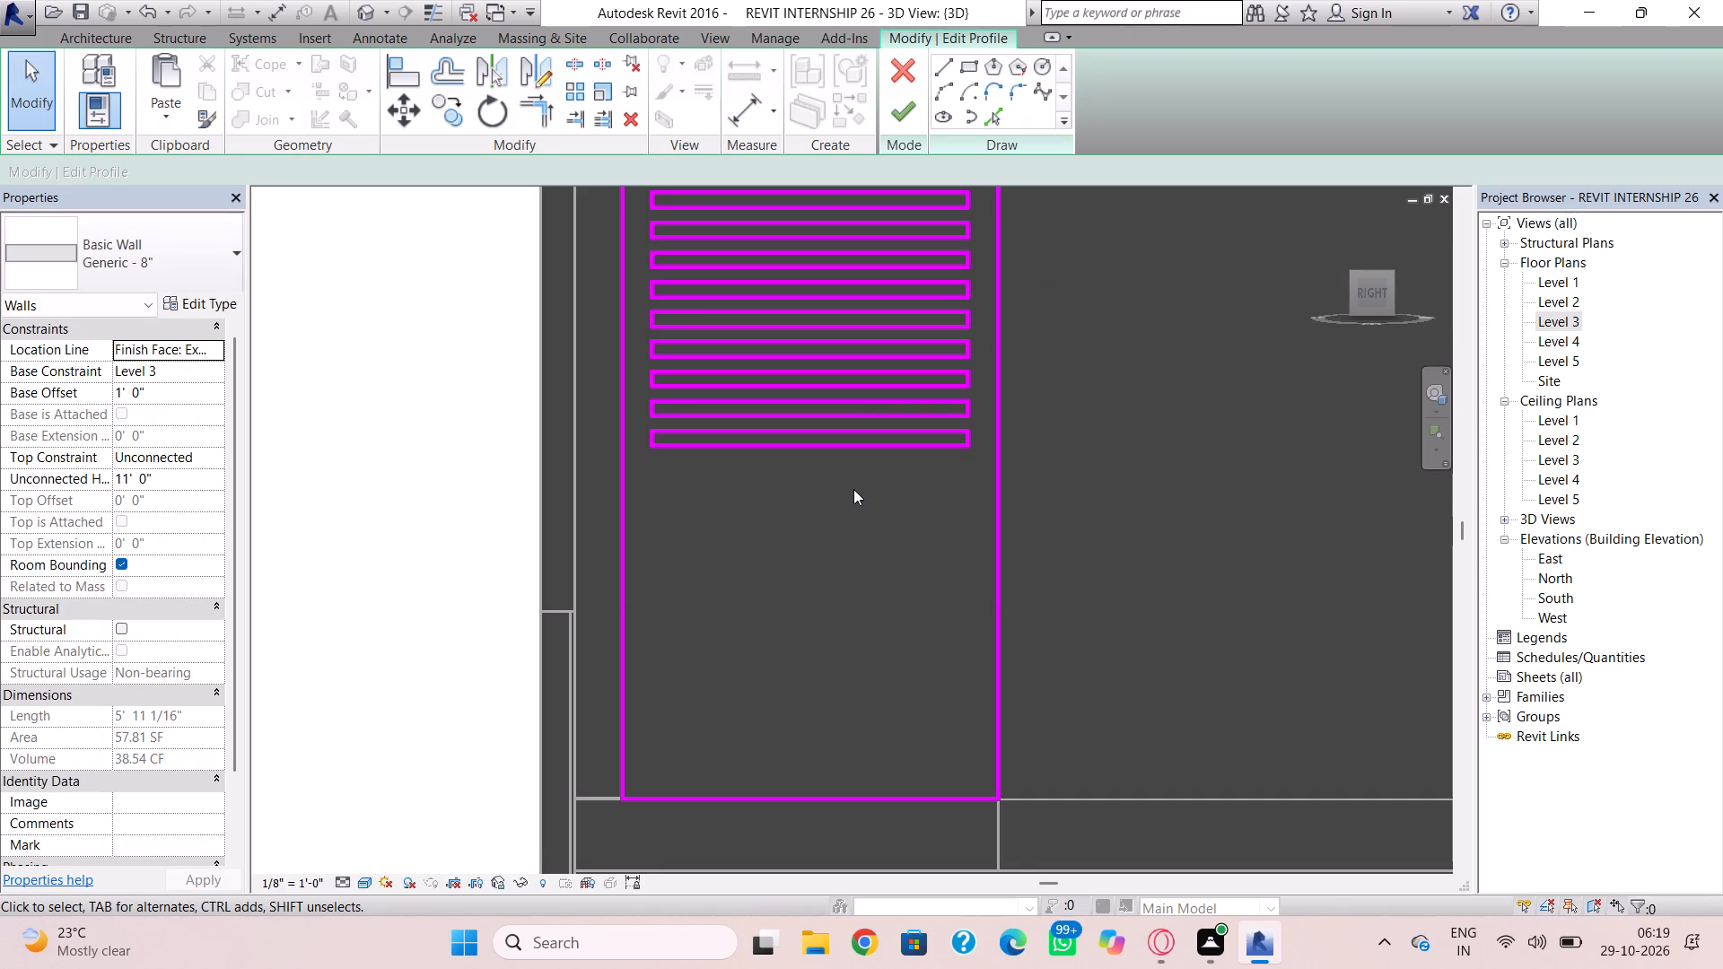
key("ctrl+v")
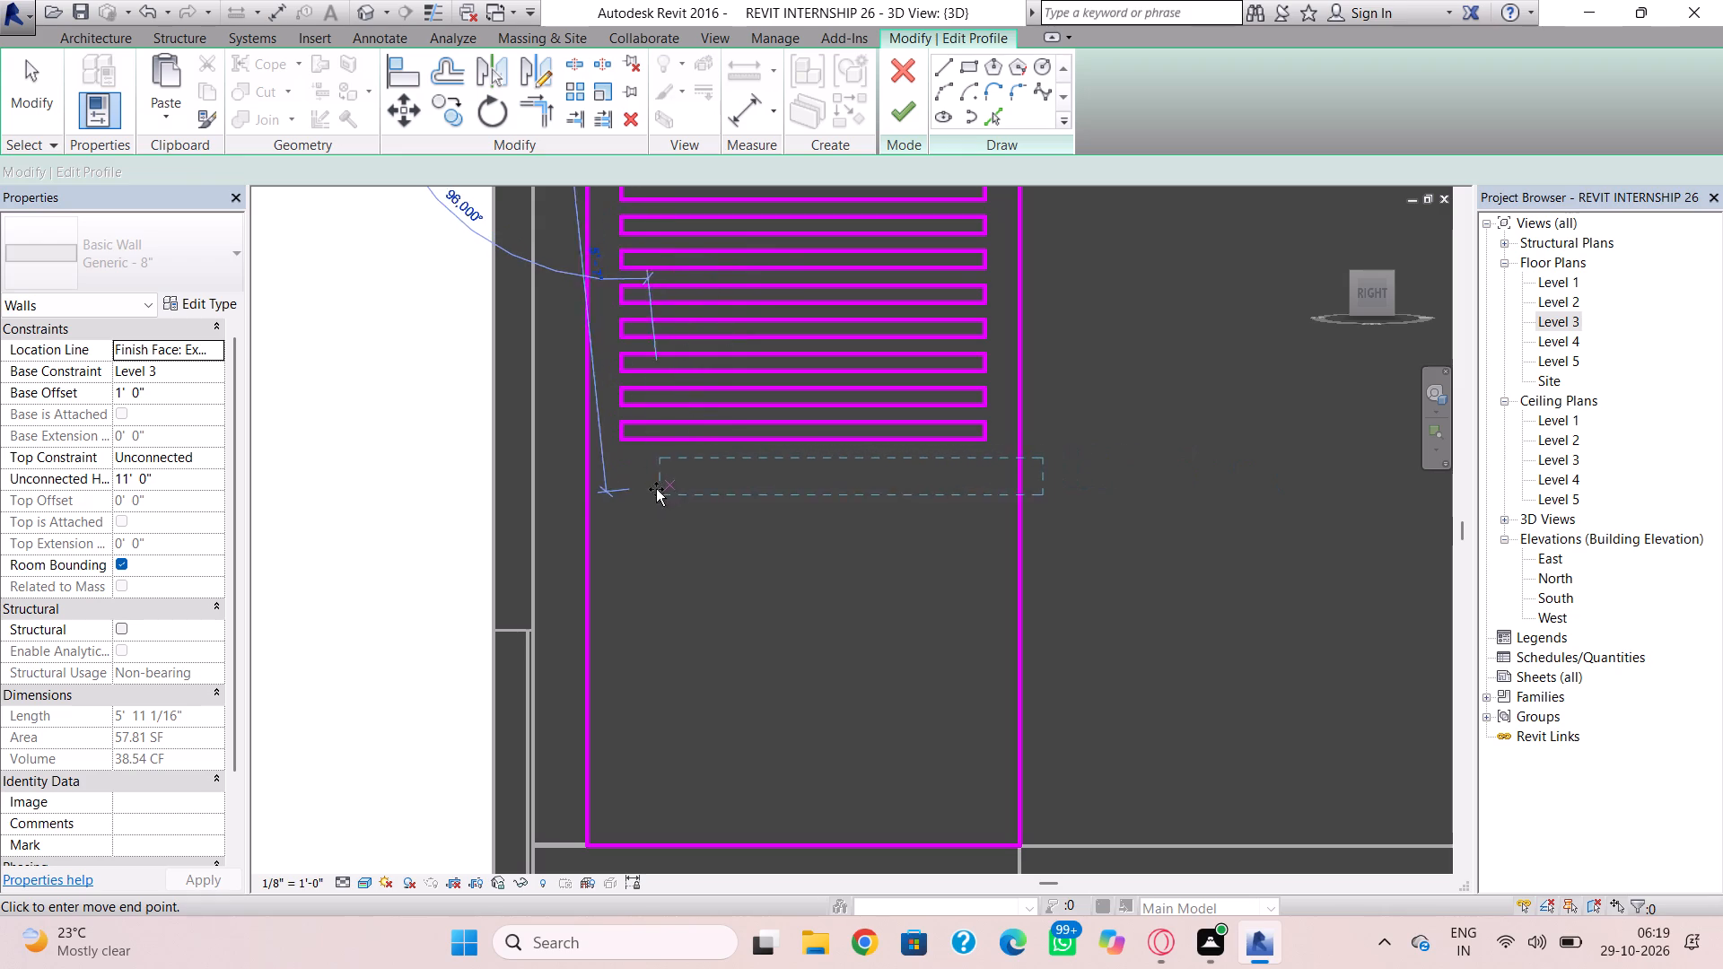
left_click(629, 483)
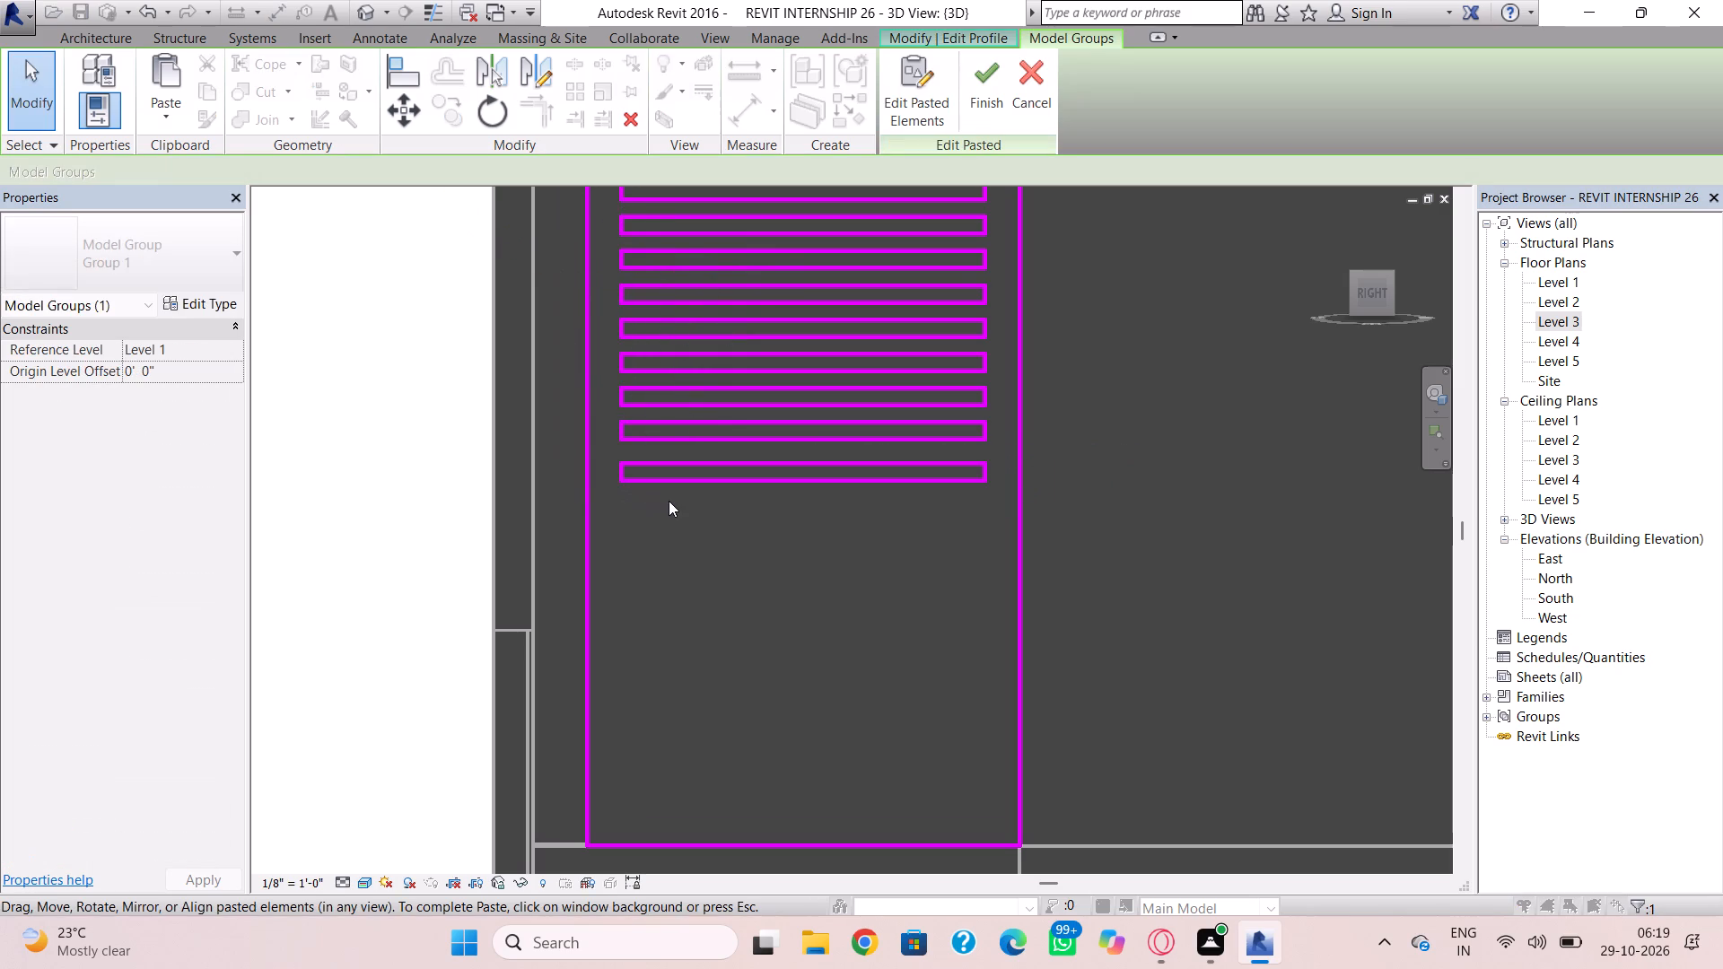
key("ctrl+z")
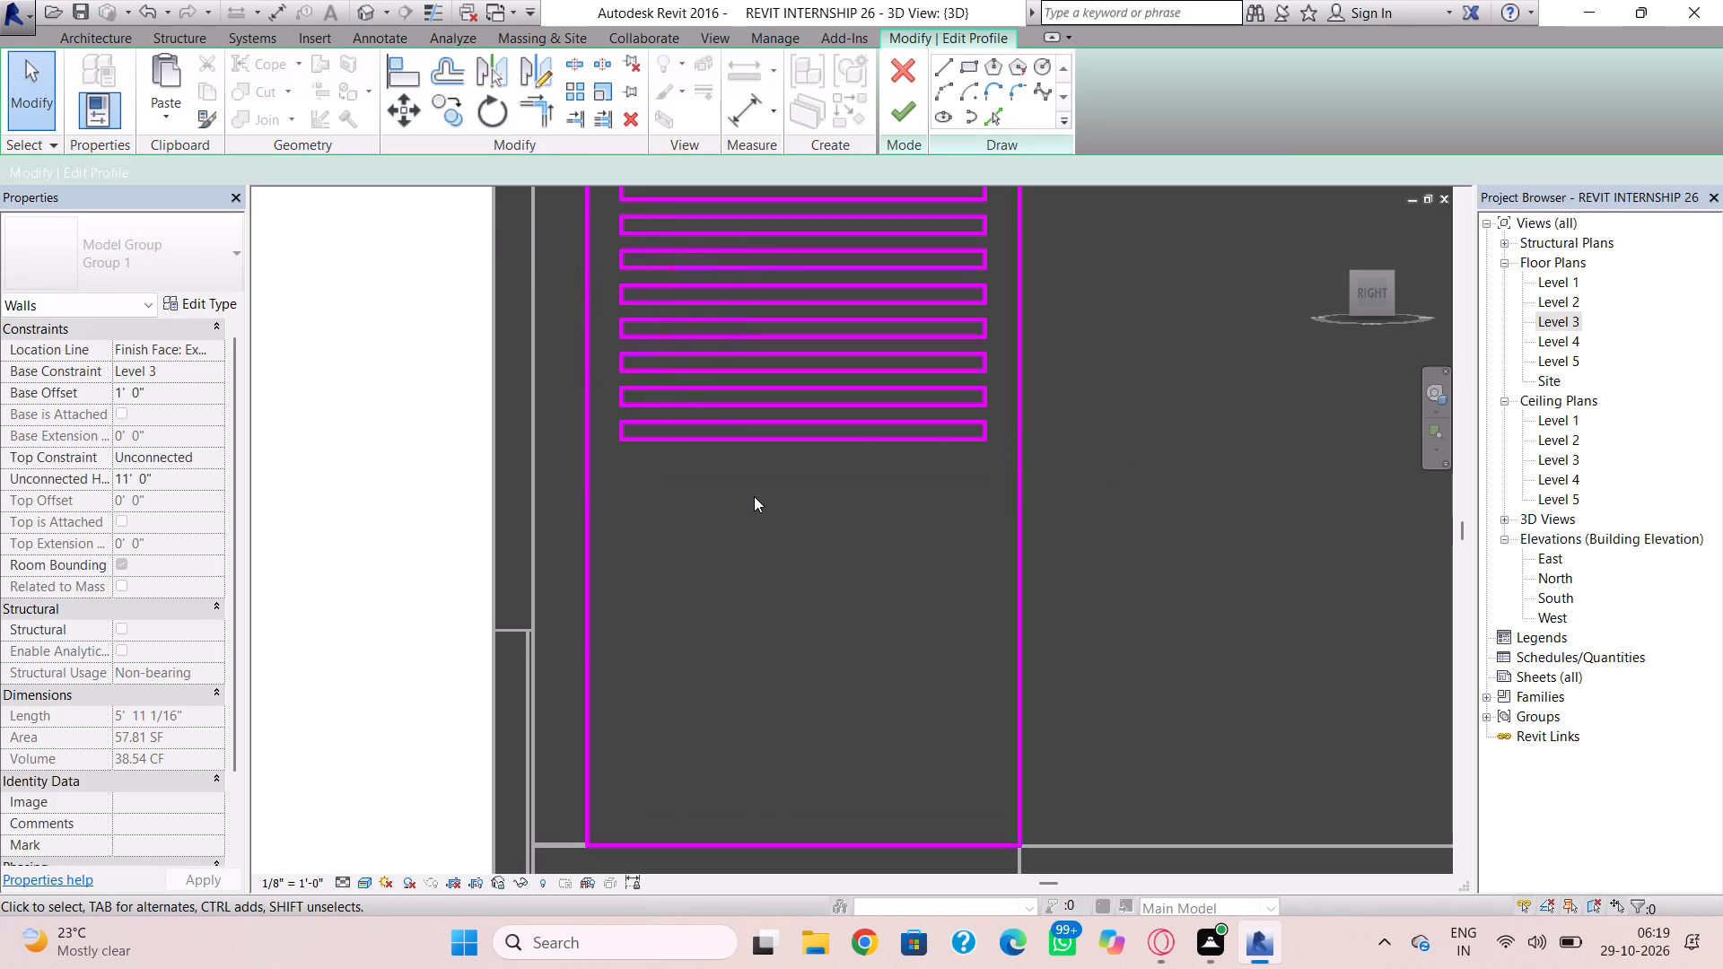
Paste one copy of the narrow rectangle below the thirteenth one, aligned and spaced like those above.
key("ctrl+v")
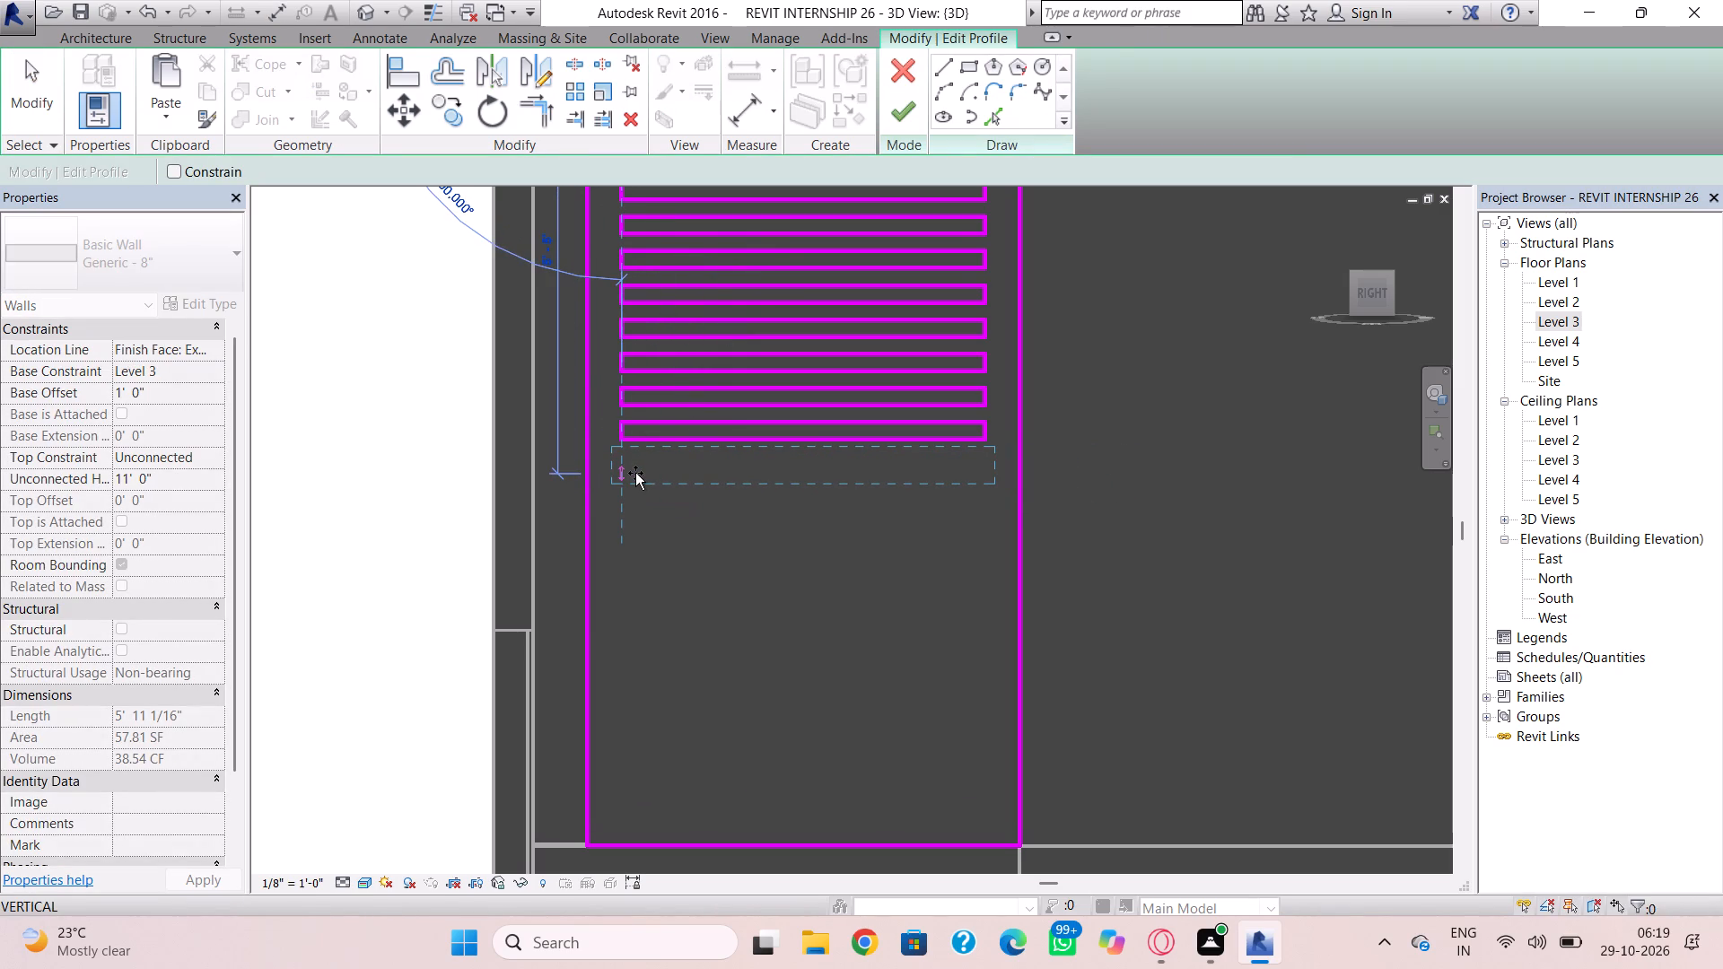
left_click(635, 473)
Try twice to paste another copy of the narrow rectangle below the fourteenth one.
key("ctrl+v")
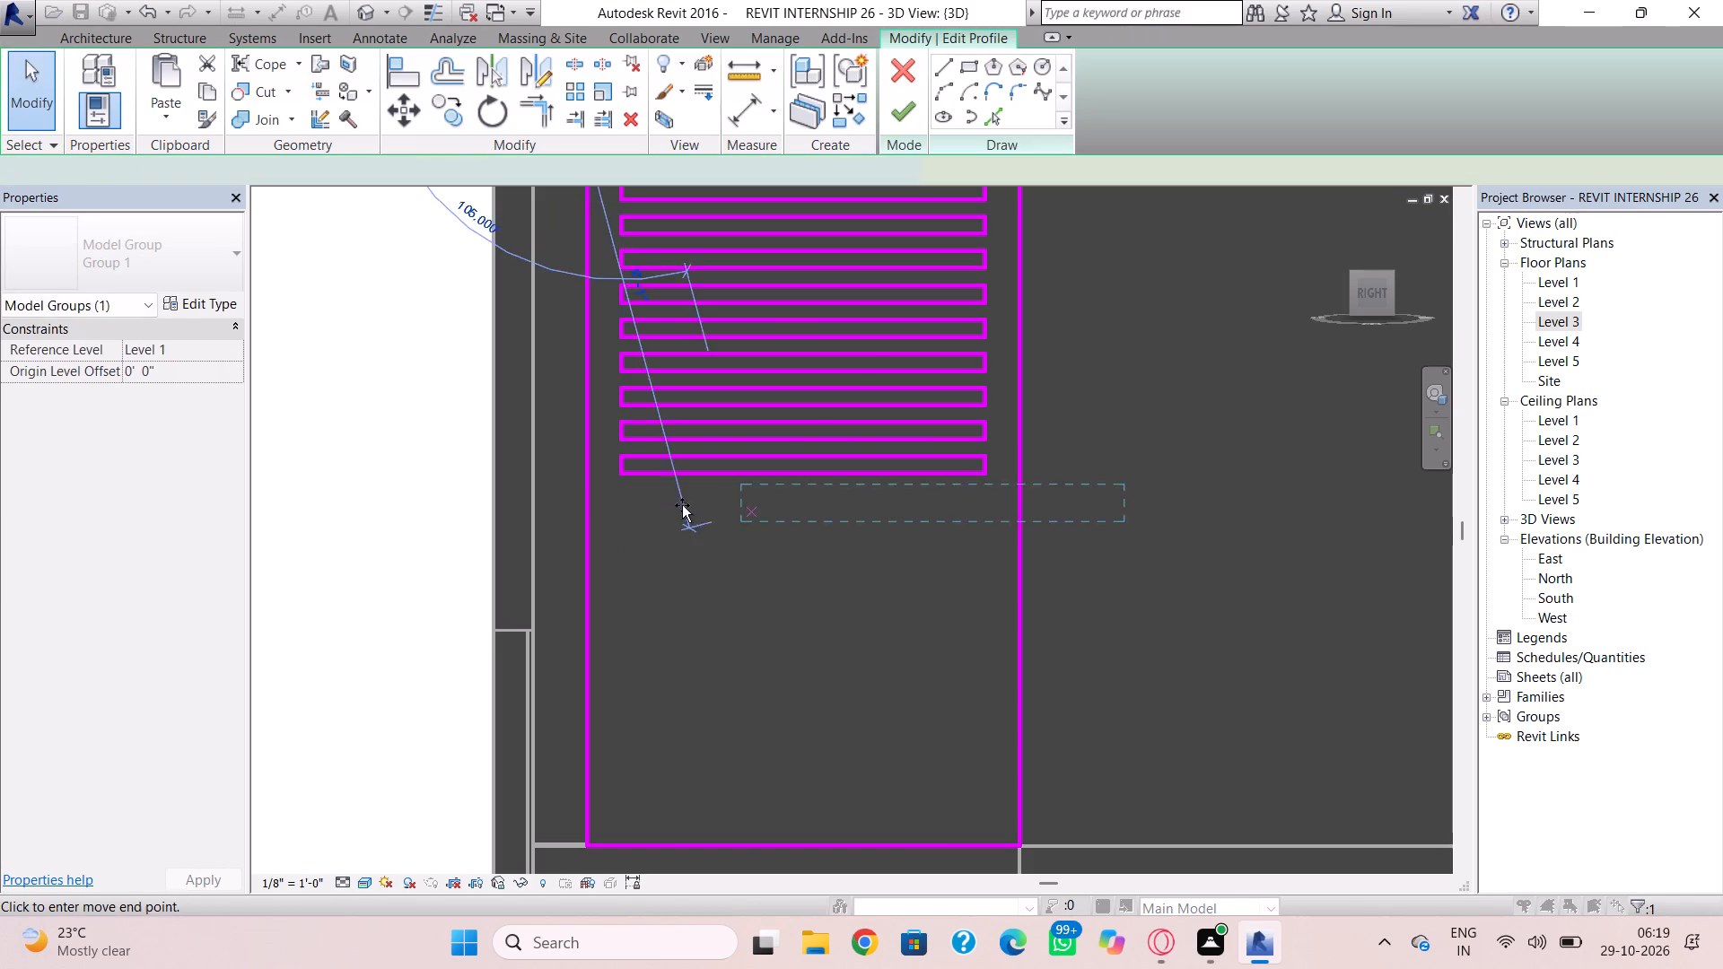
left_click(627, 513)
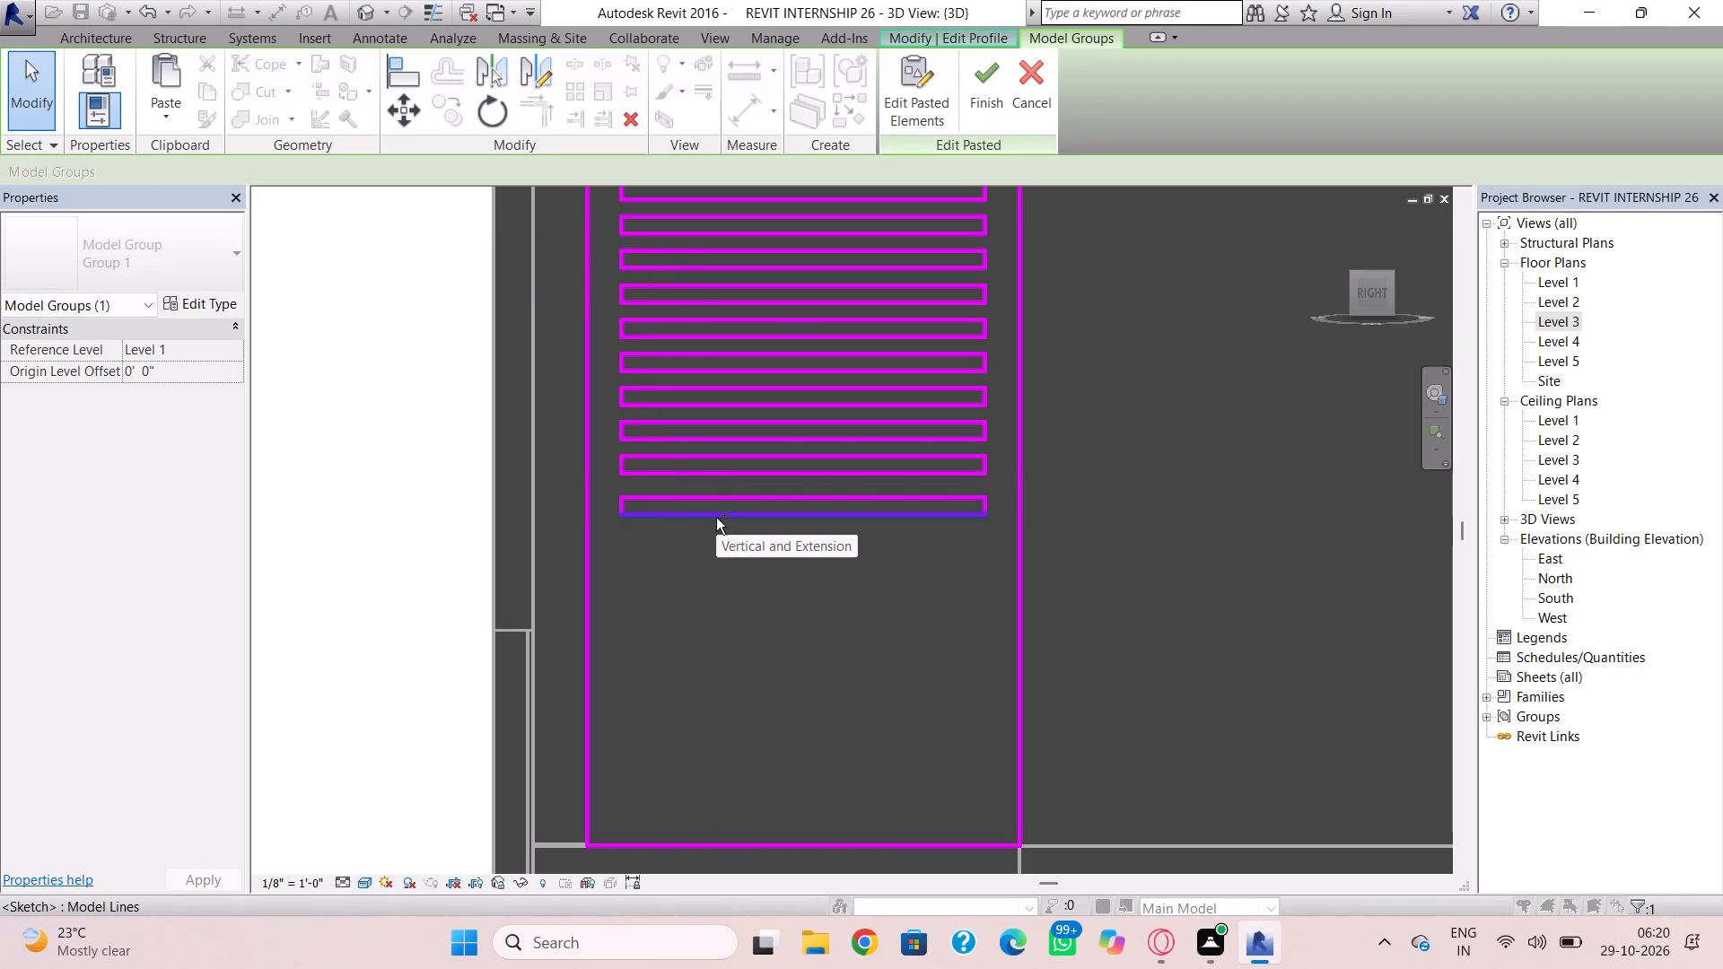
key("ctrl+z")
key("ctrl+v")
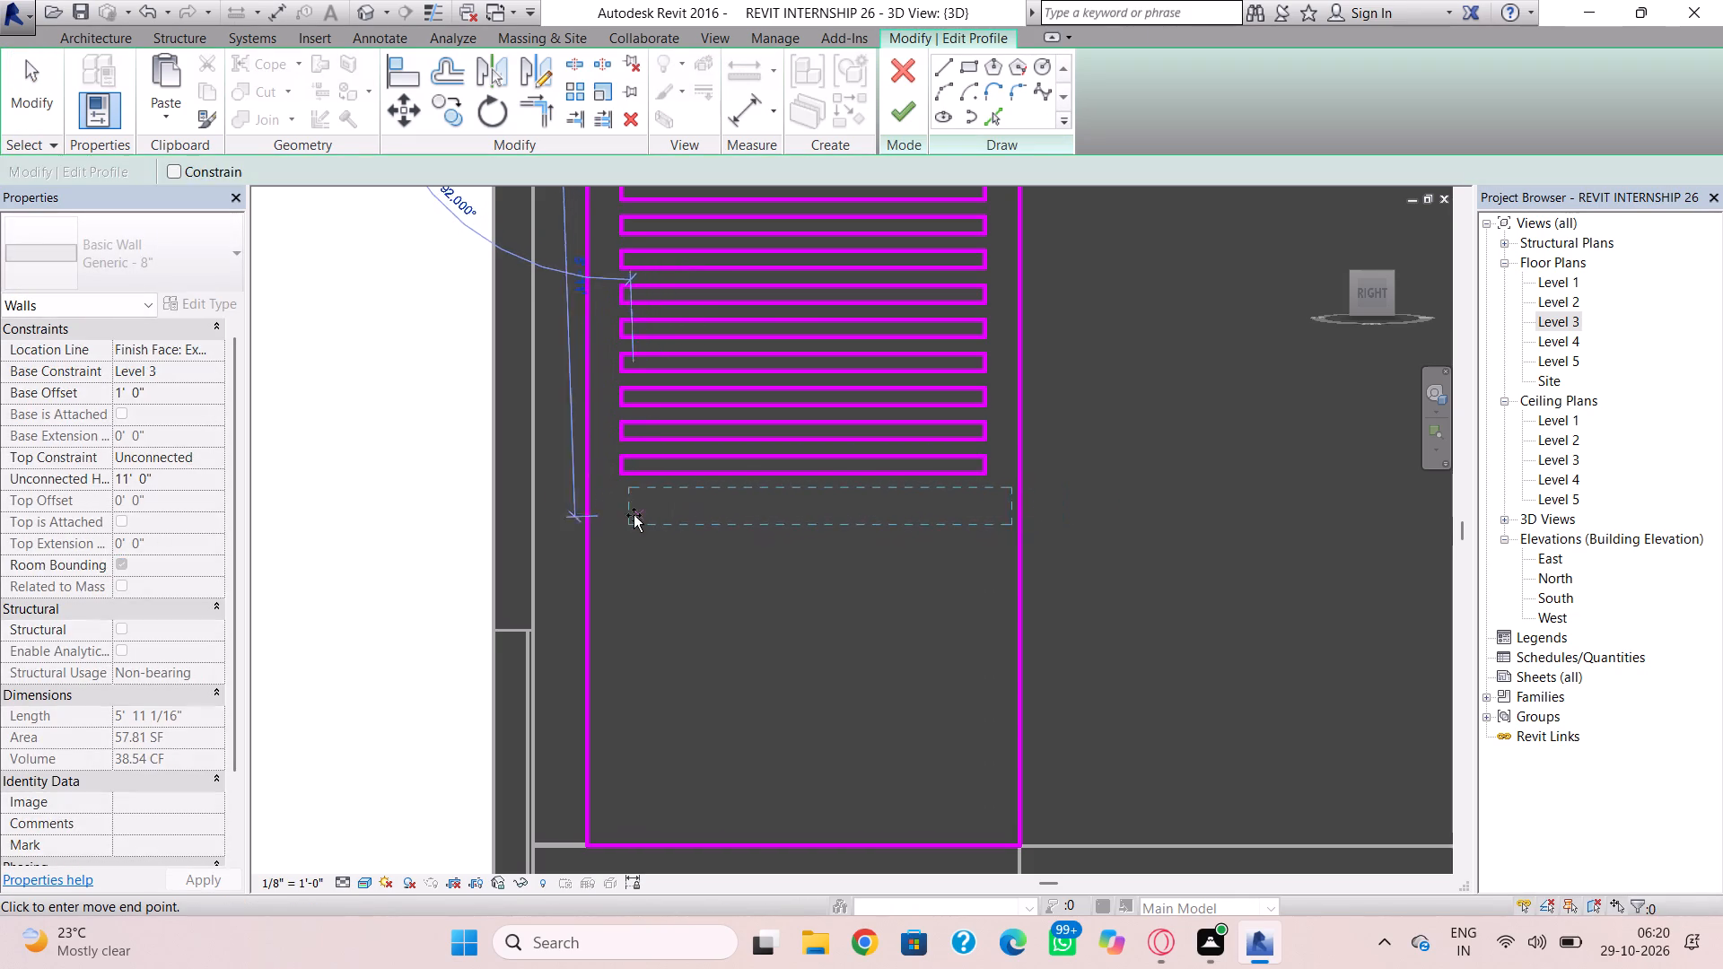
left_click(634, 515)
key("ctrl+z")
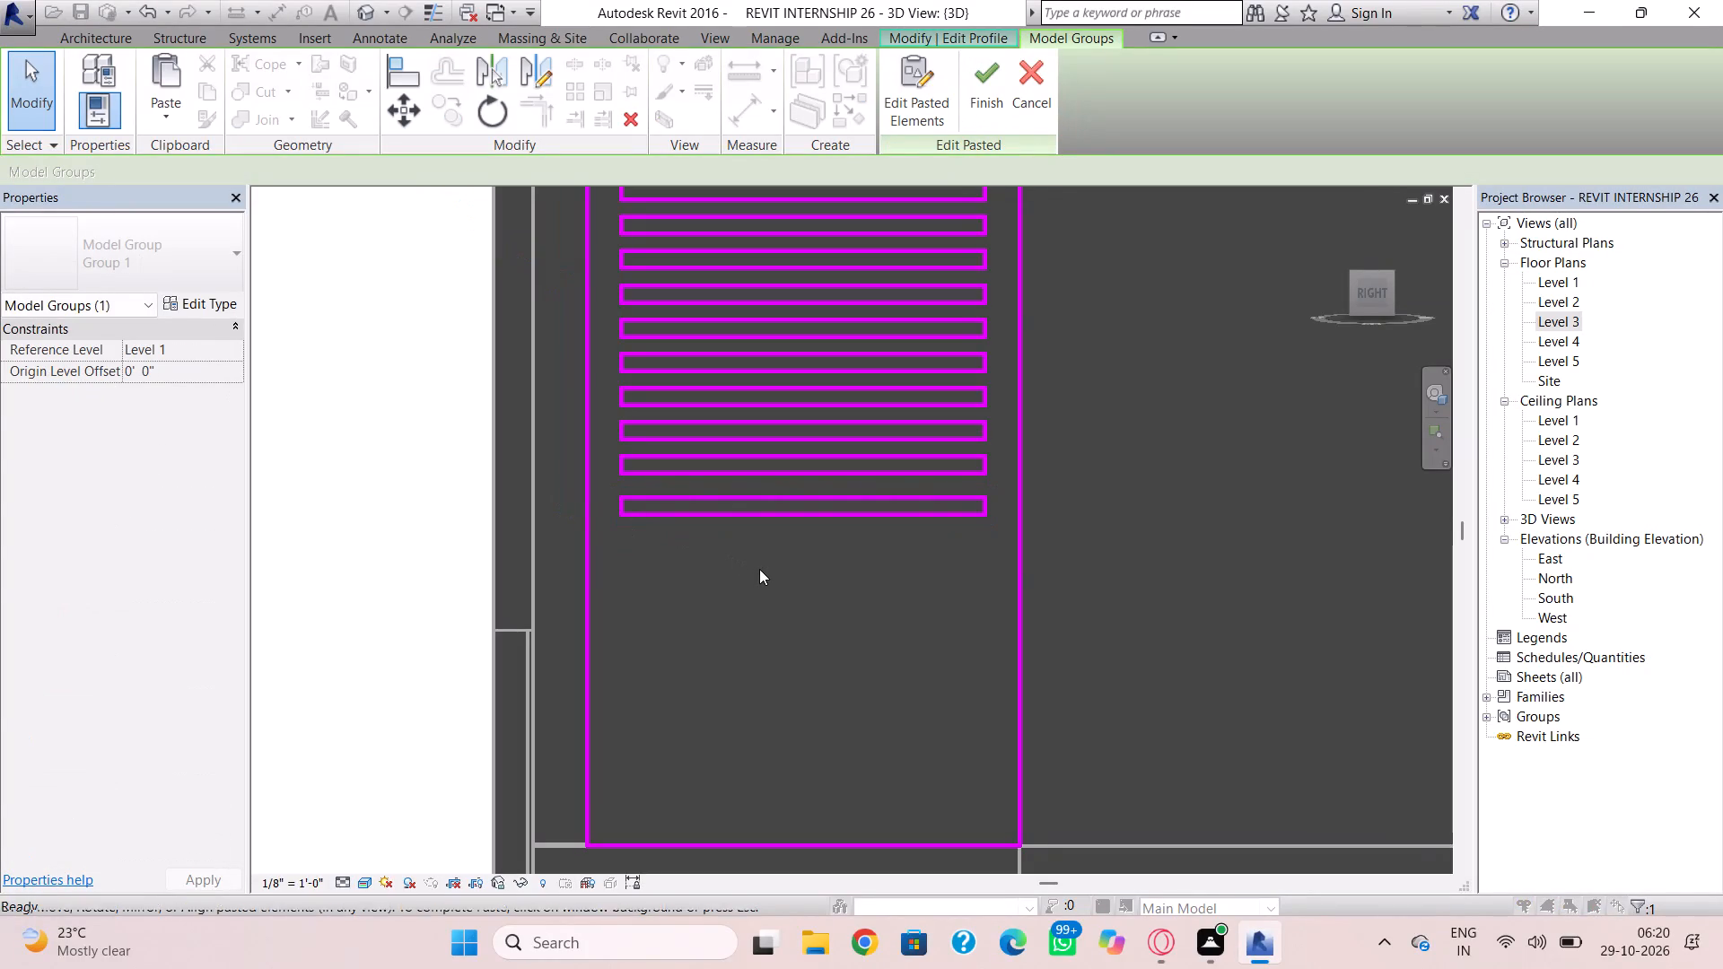
Paste one copy of the narrow rectangle below the fourteenth one, matching the column's alignment and spacing.
key("ctrl+v")
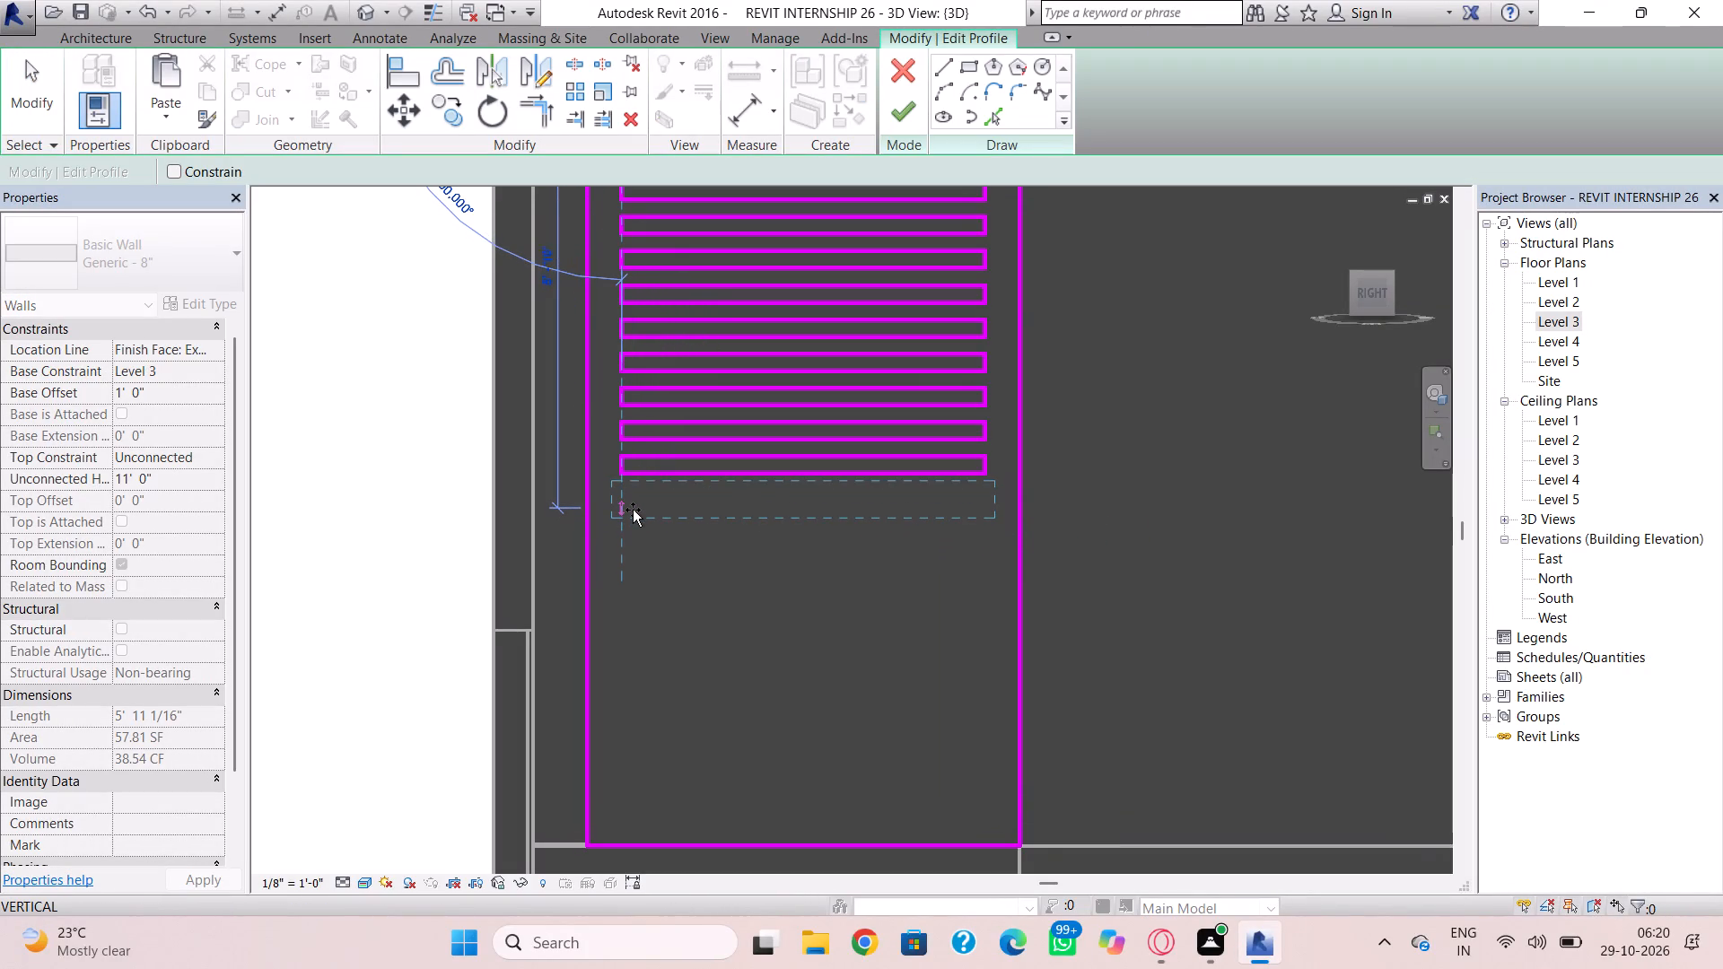
left_click(634, 508)
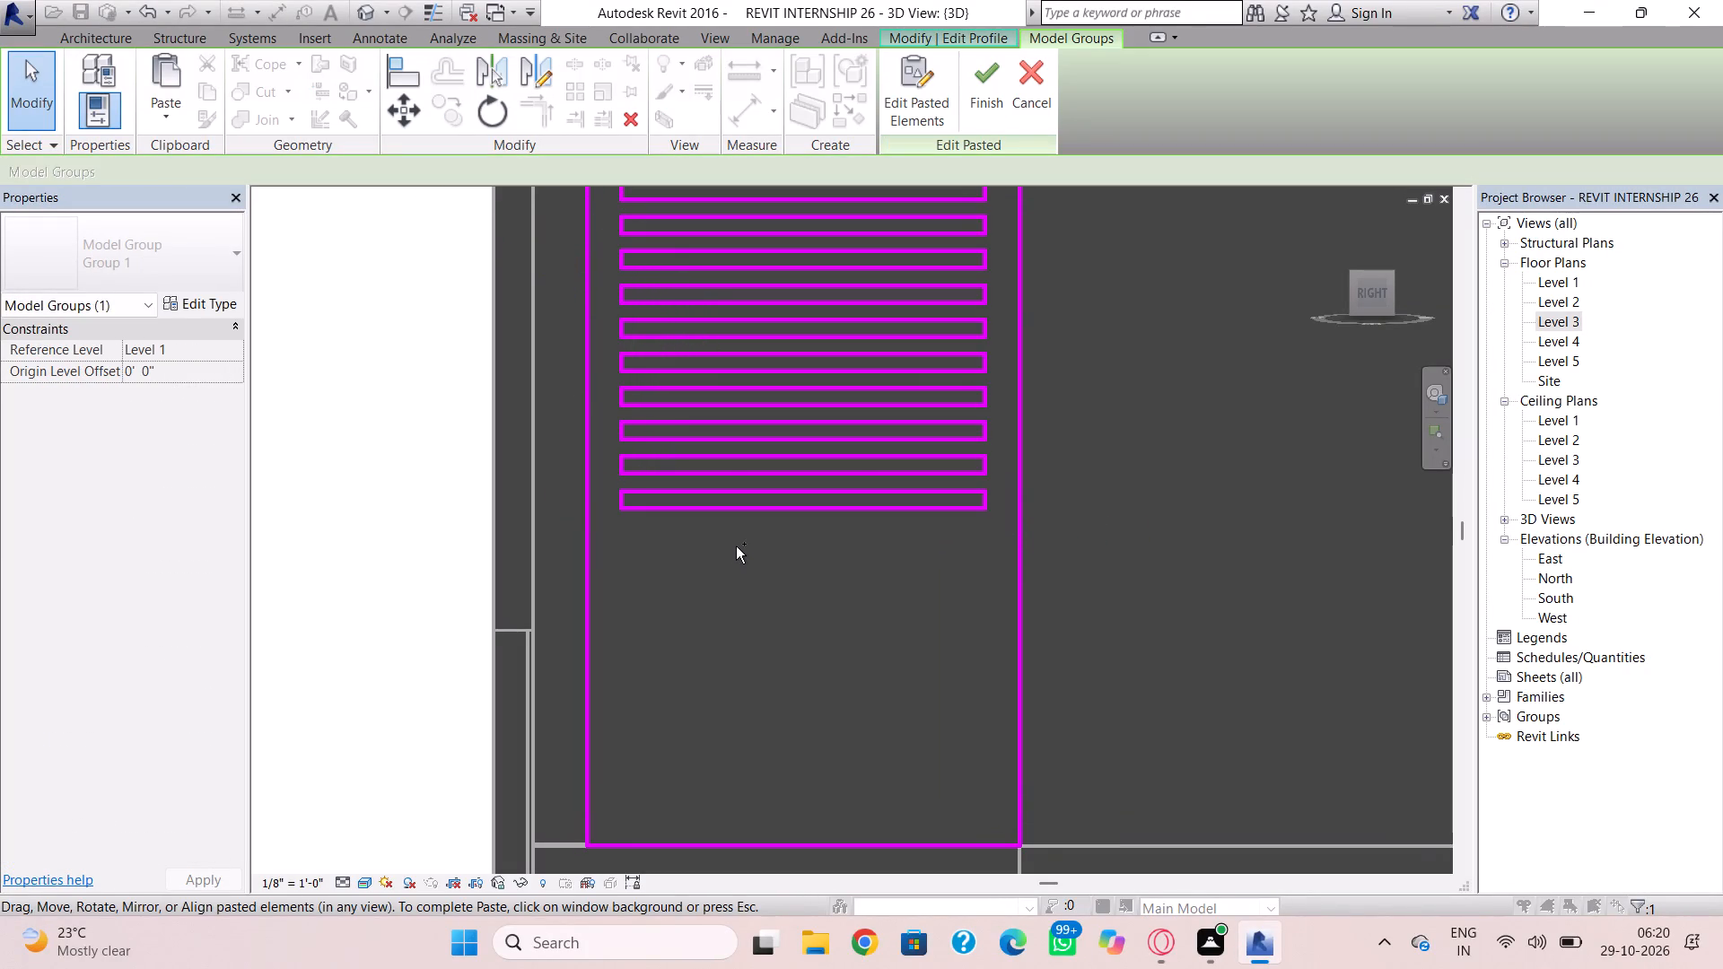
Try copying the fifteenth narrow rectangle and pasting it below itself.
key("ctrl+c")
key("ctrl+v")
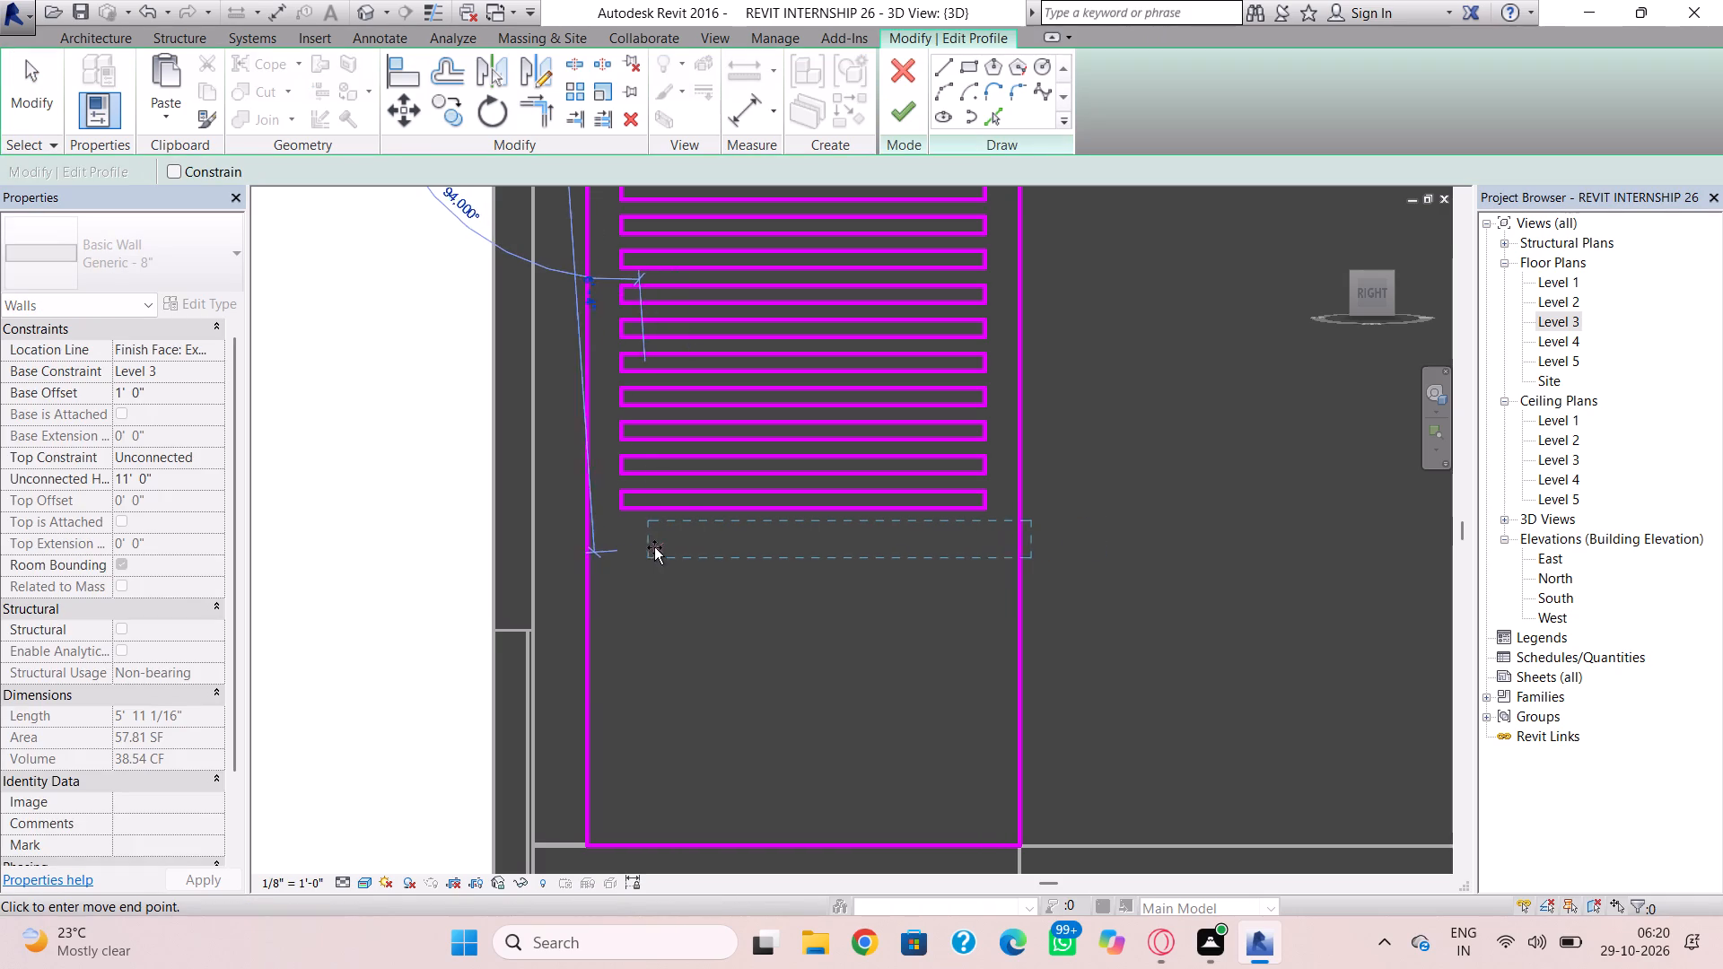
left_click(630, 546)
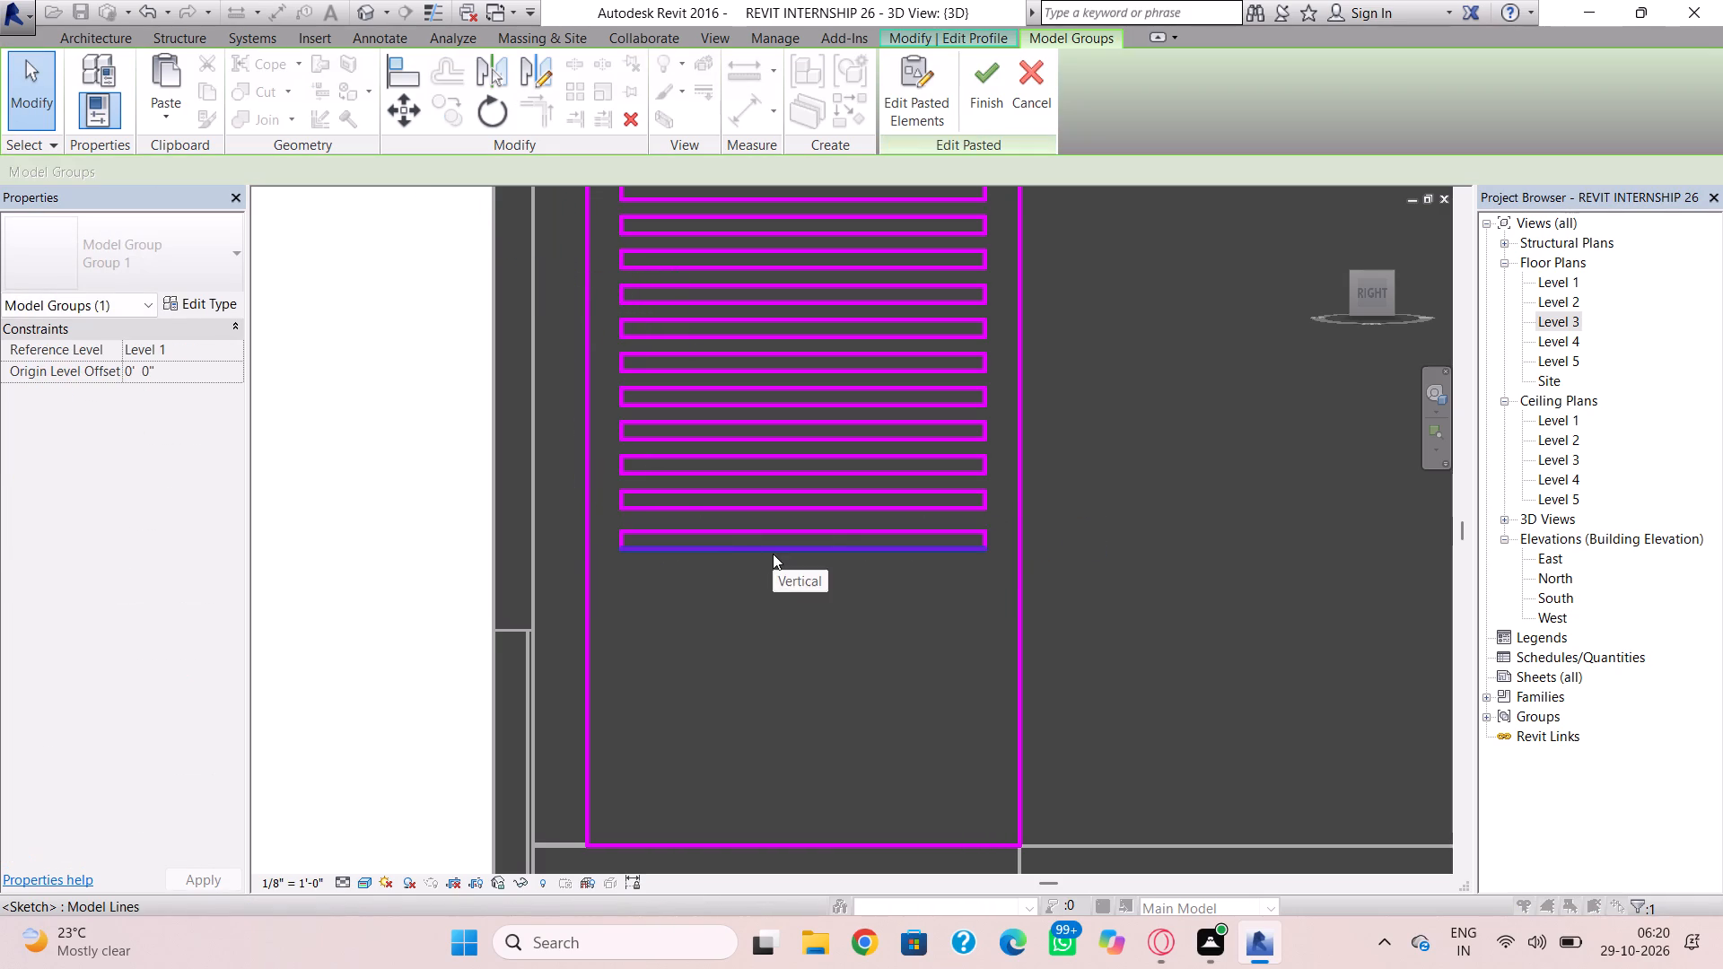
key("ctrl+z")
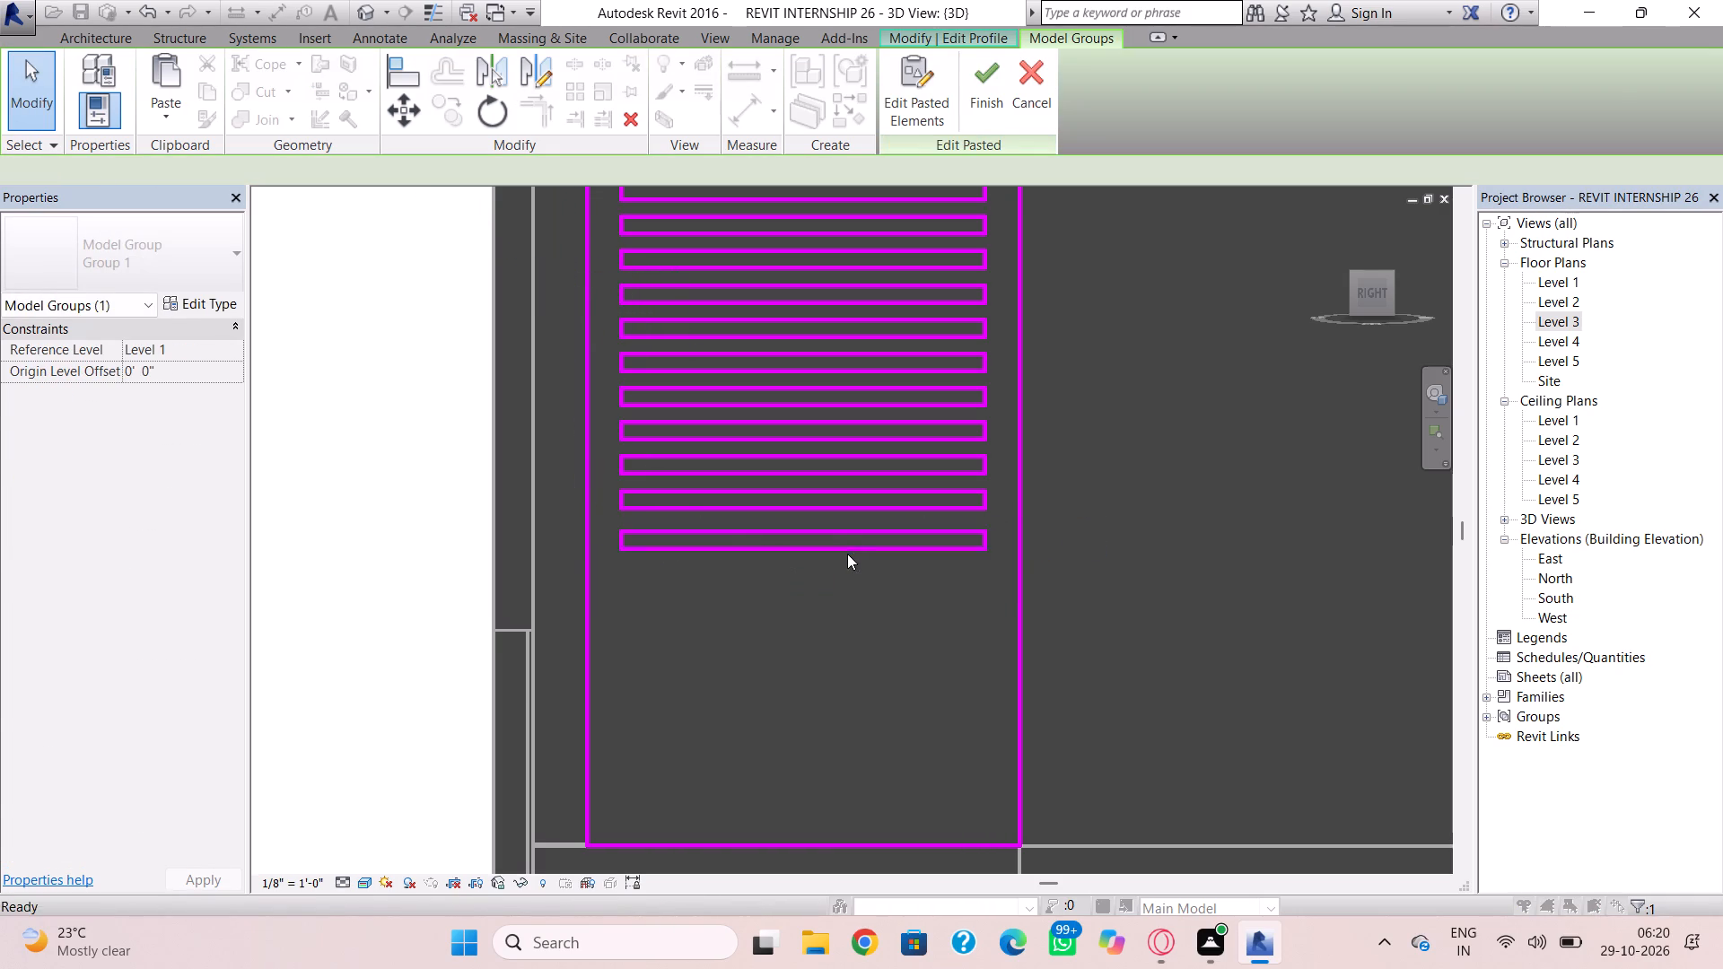
Paste six more copies of the narrow rectangle below the fifteenth one, continuing the aligned, evenly spaced column toward the wall's base.
key("ctrl+v")
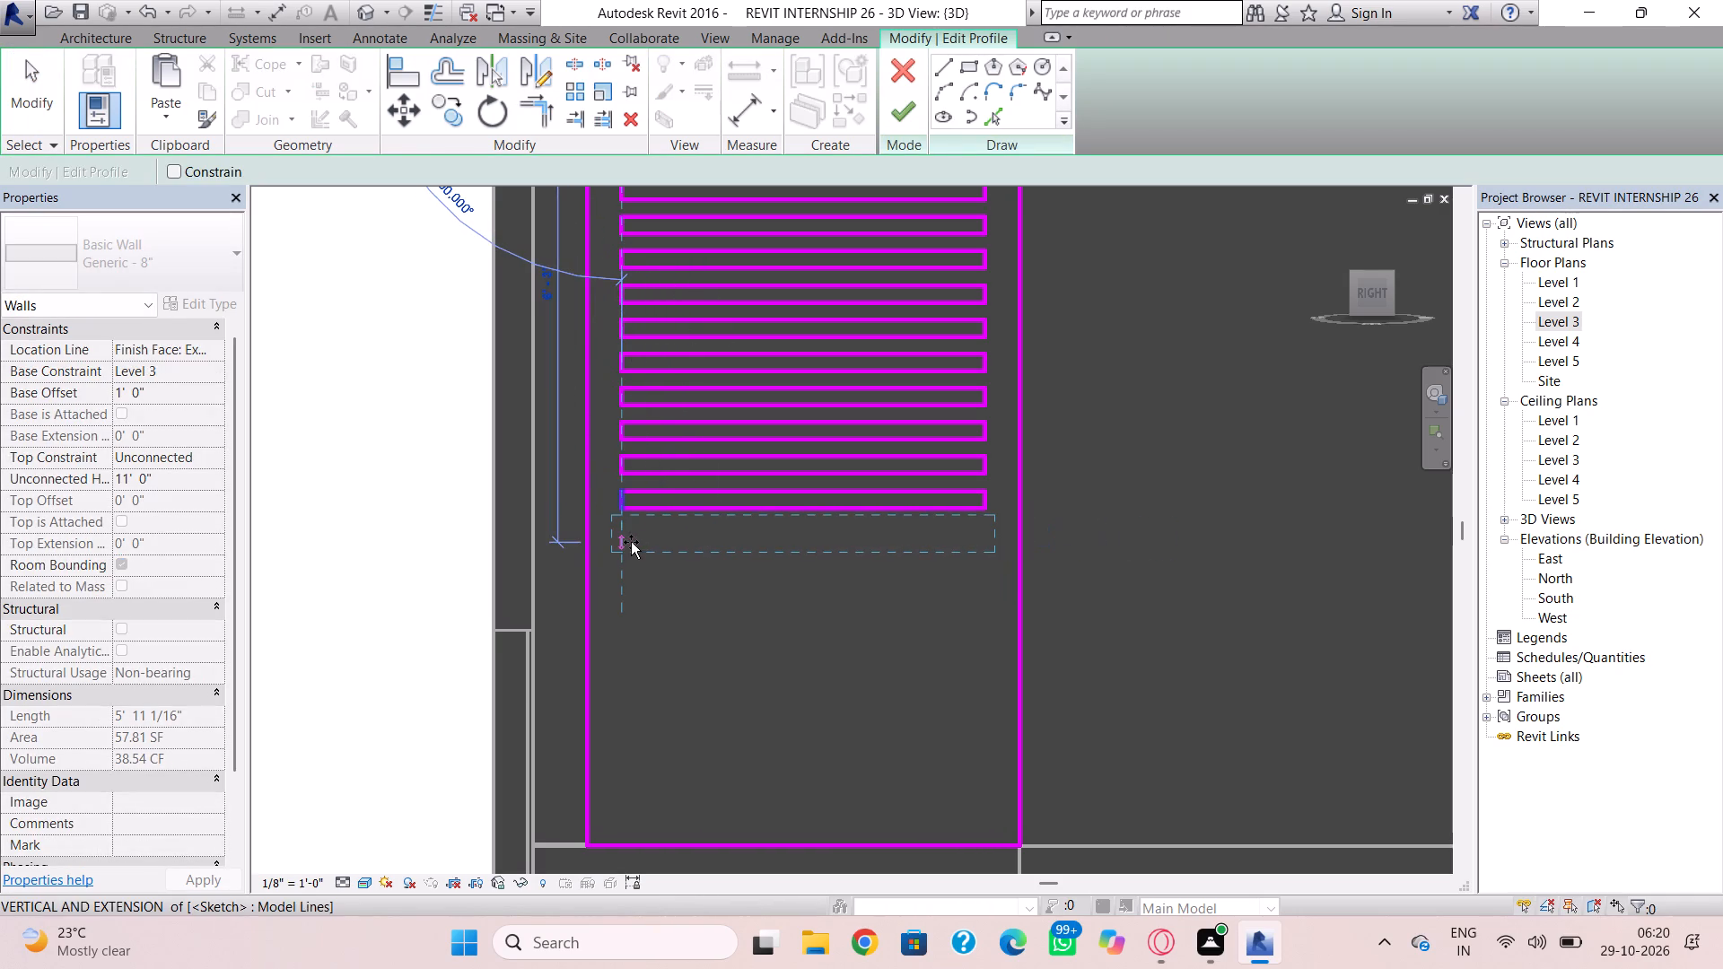
left_click(631, 542)
key("ctrl+v")
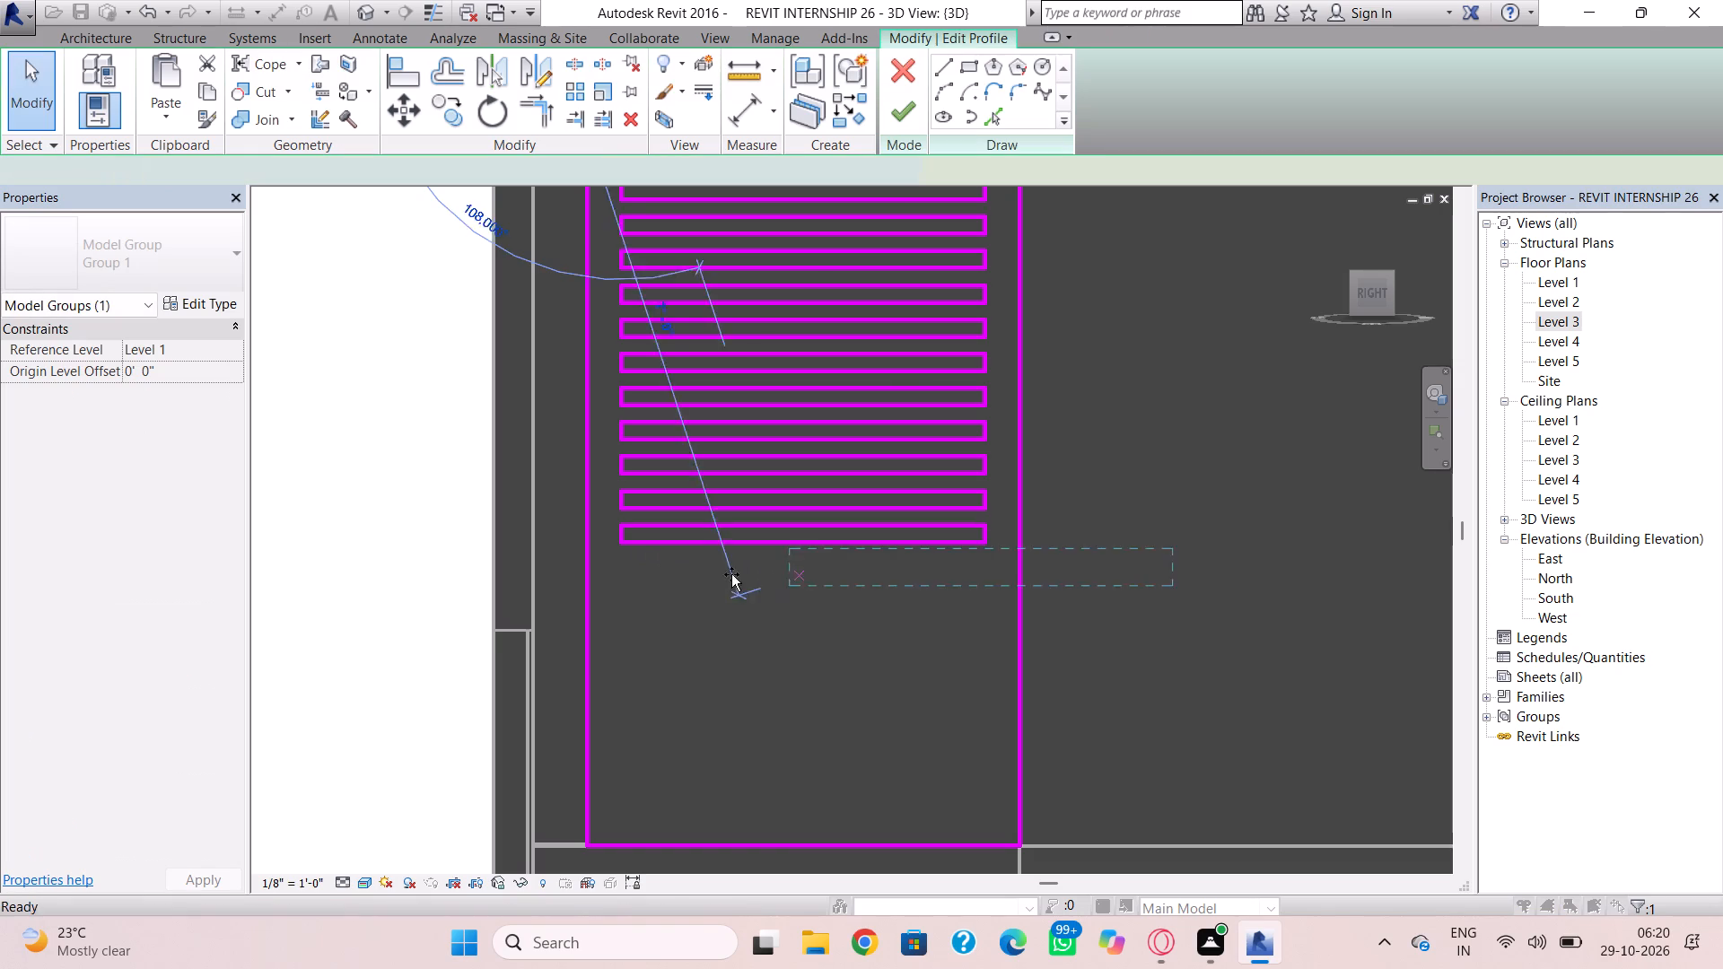
left_click(630, 575)
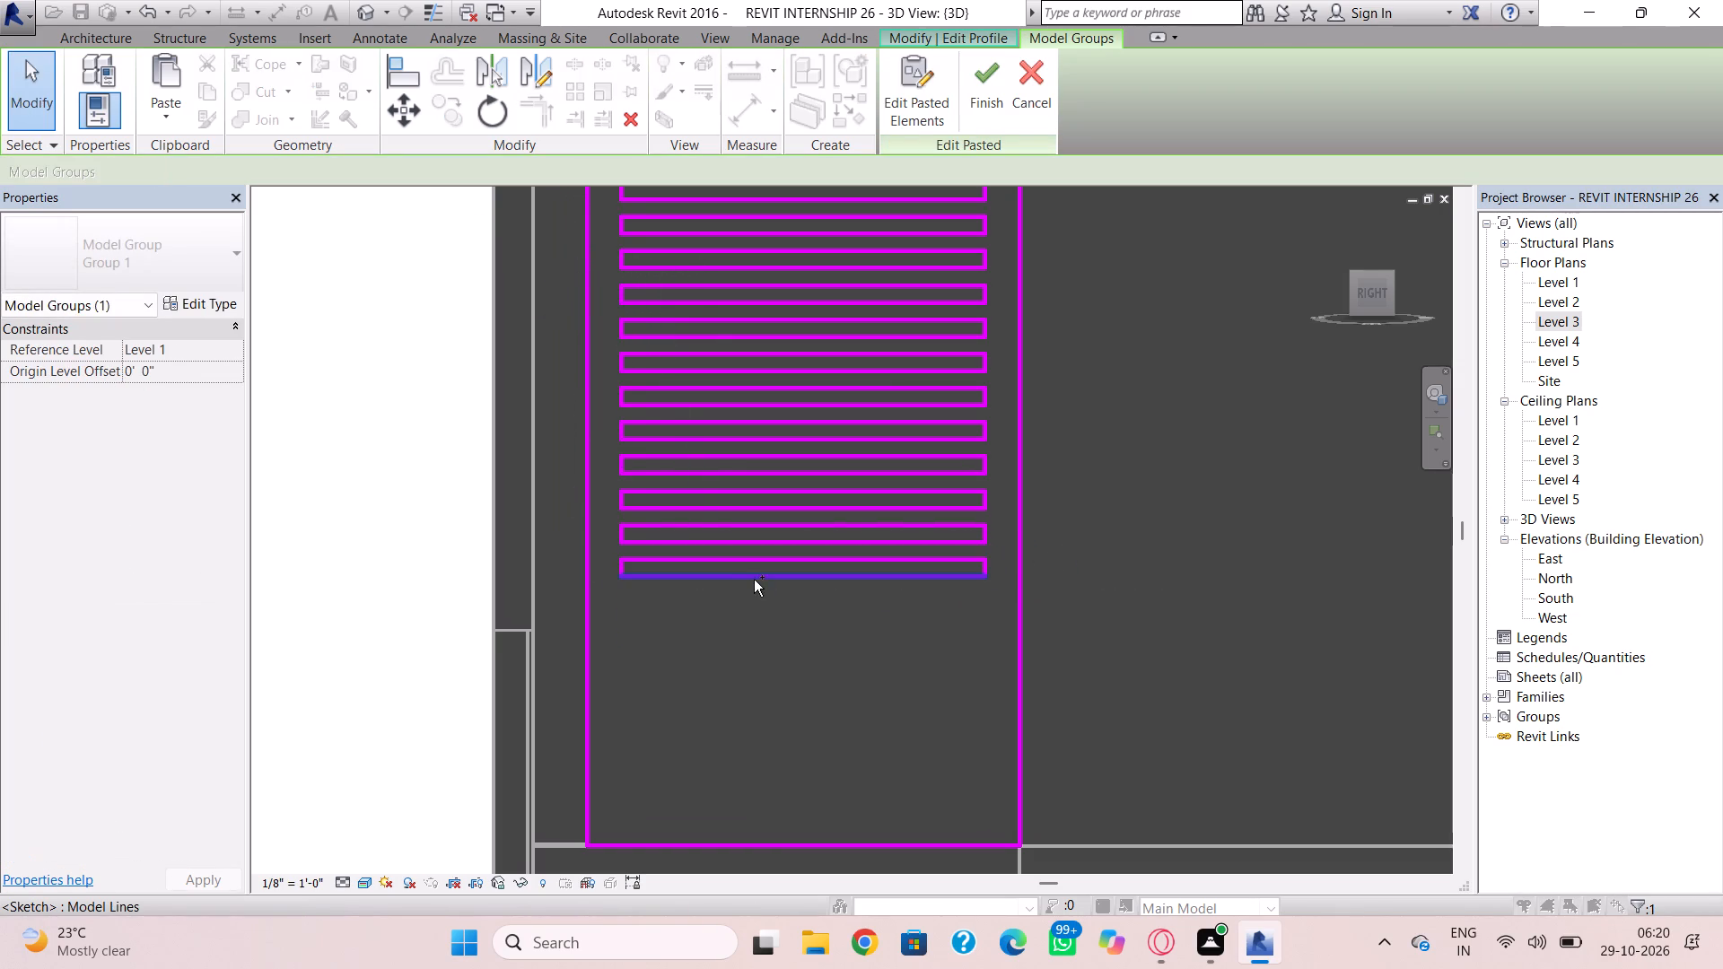
key("ctrl+v")
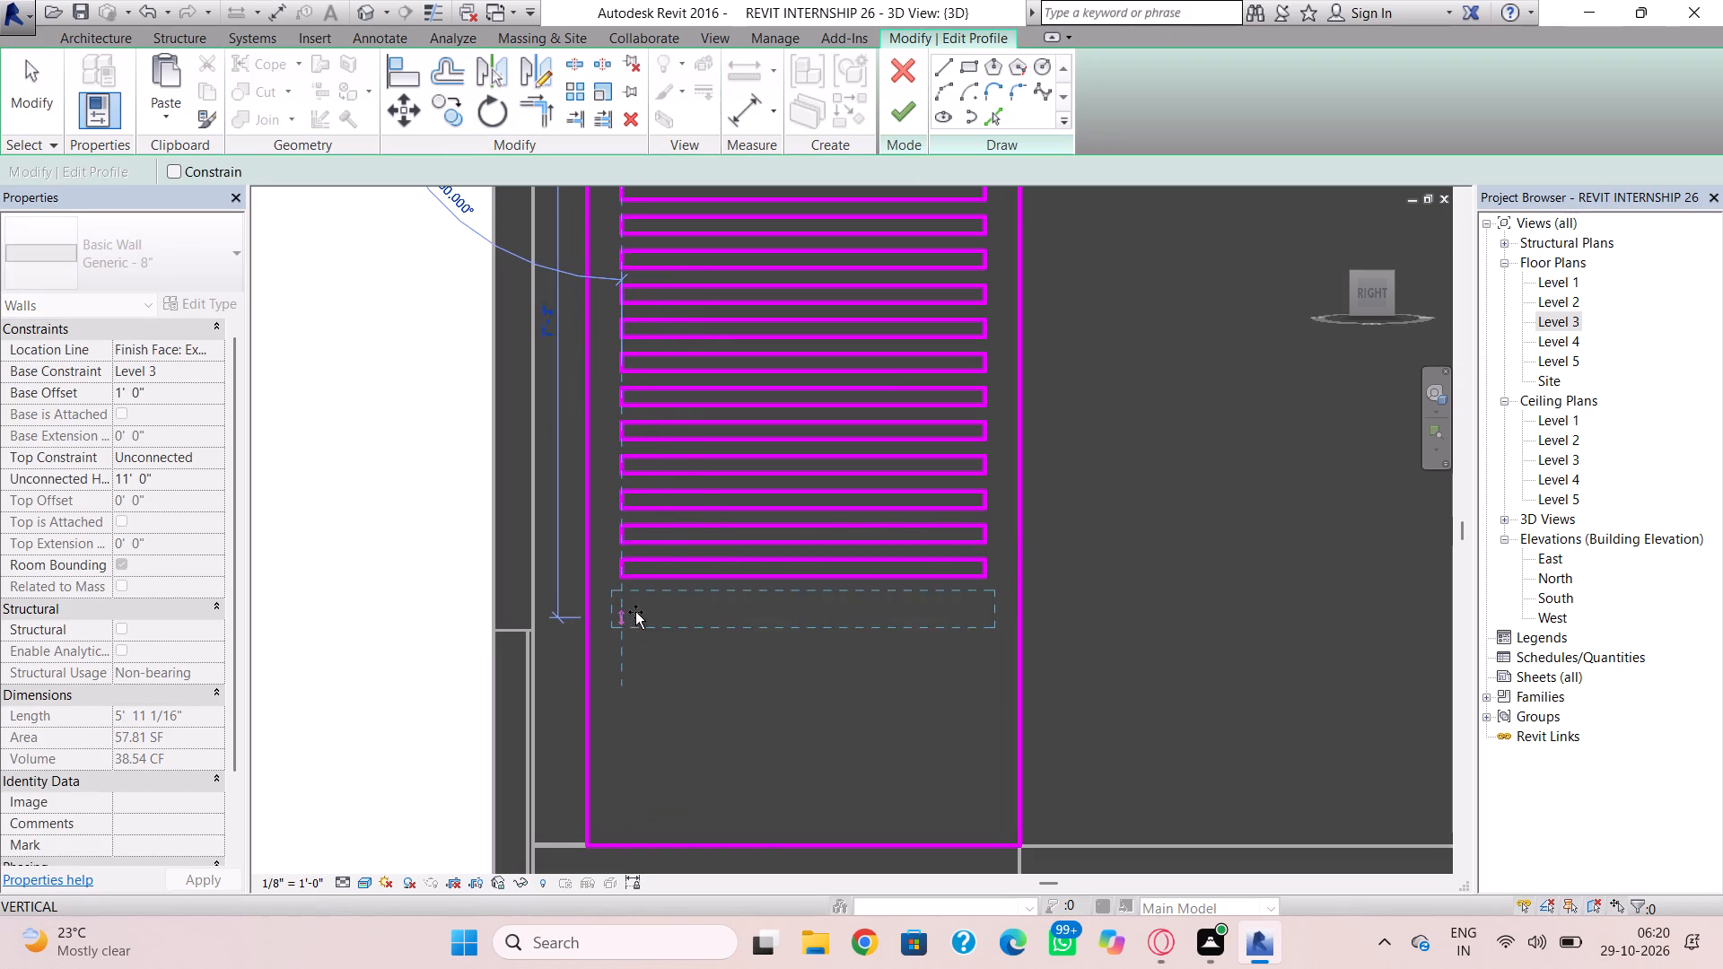
left_click(635, 608)
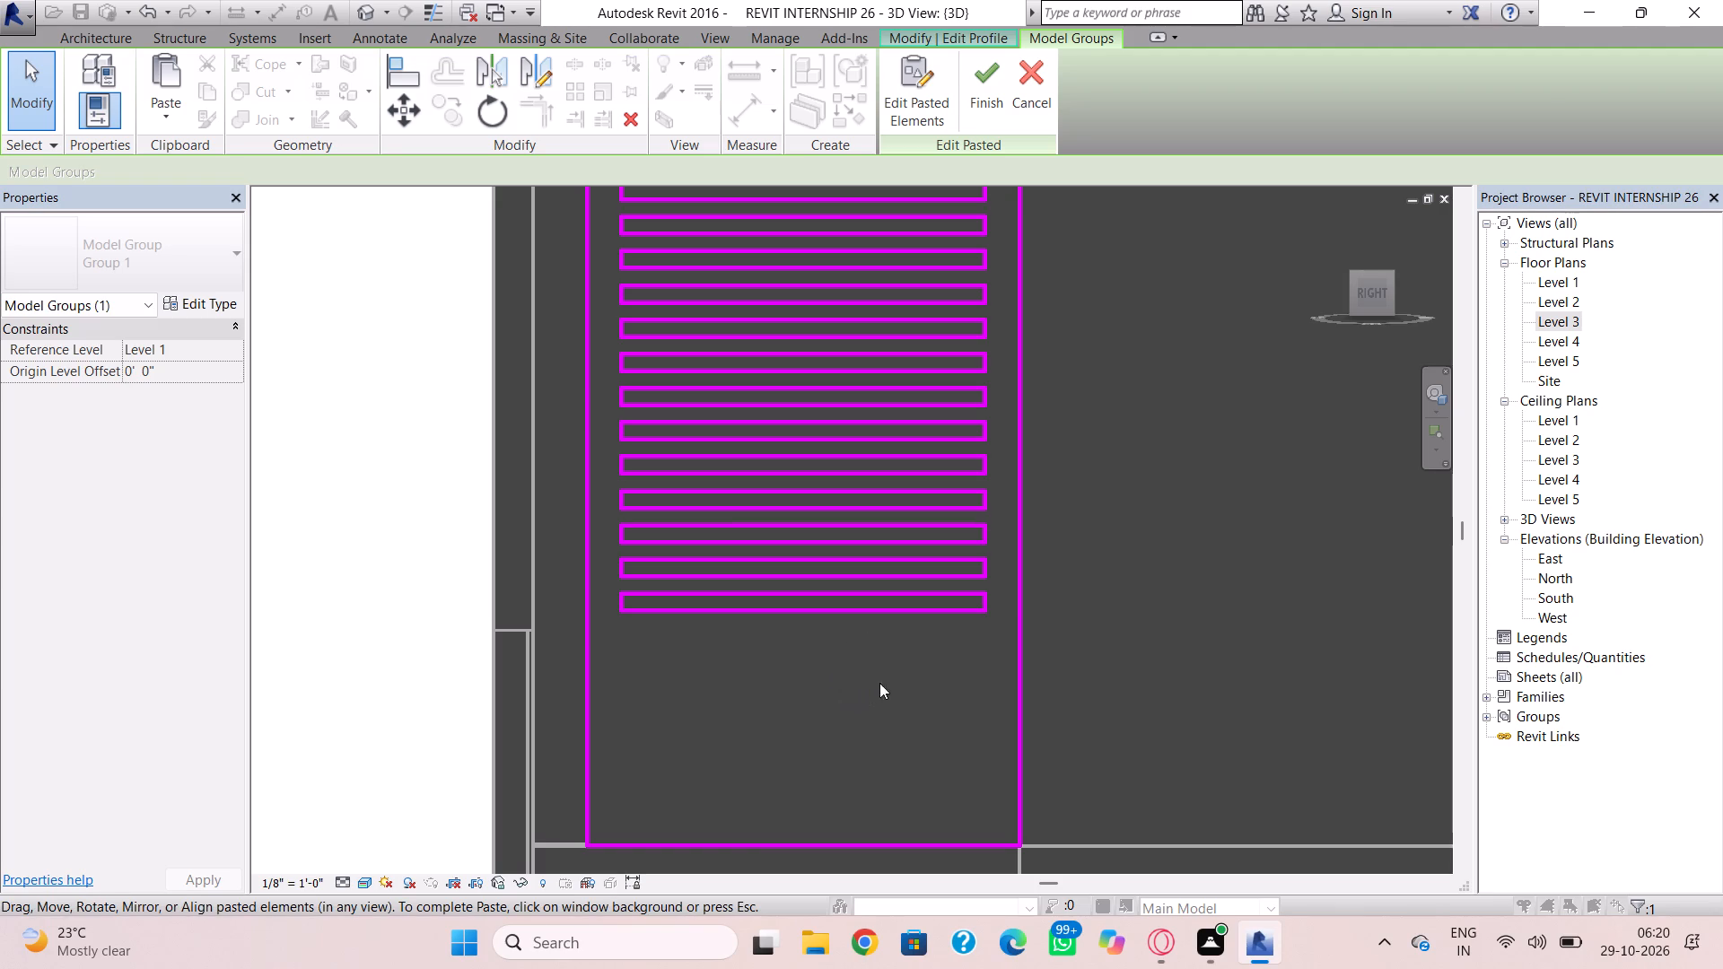
key("ctrl+v")
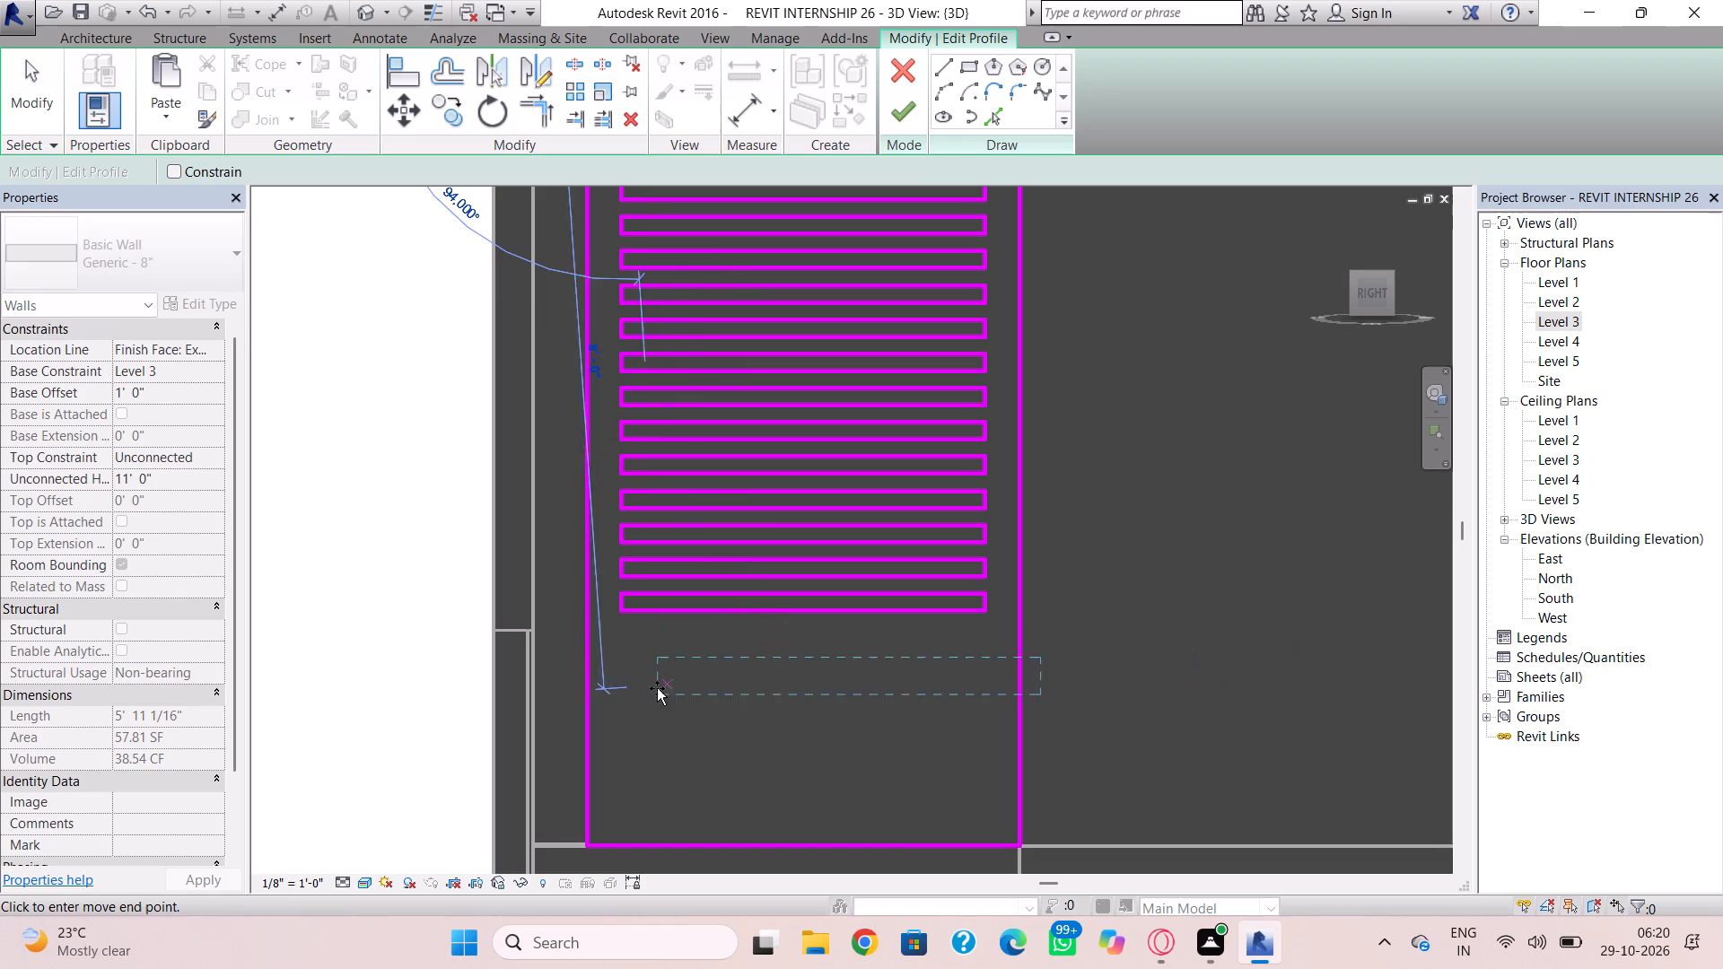
left_click(627, 647)
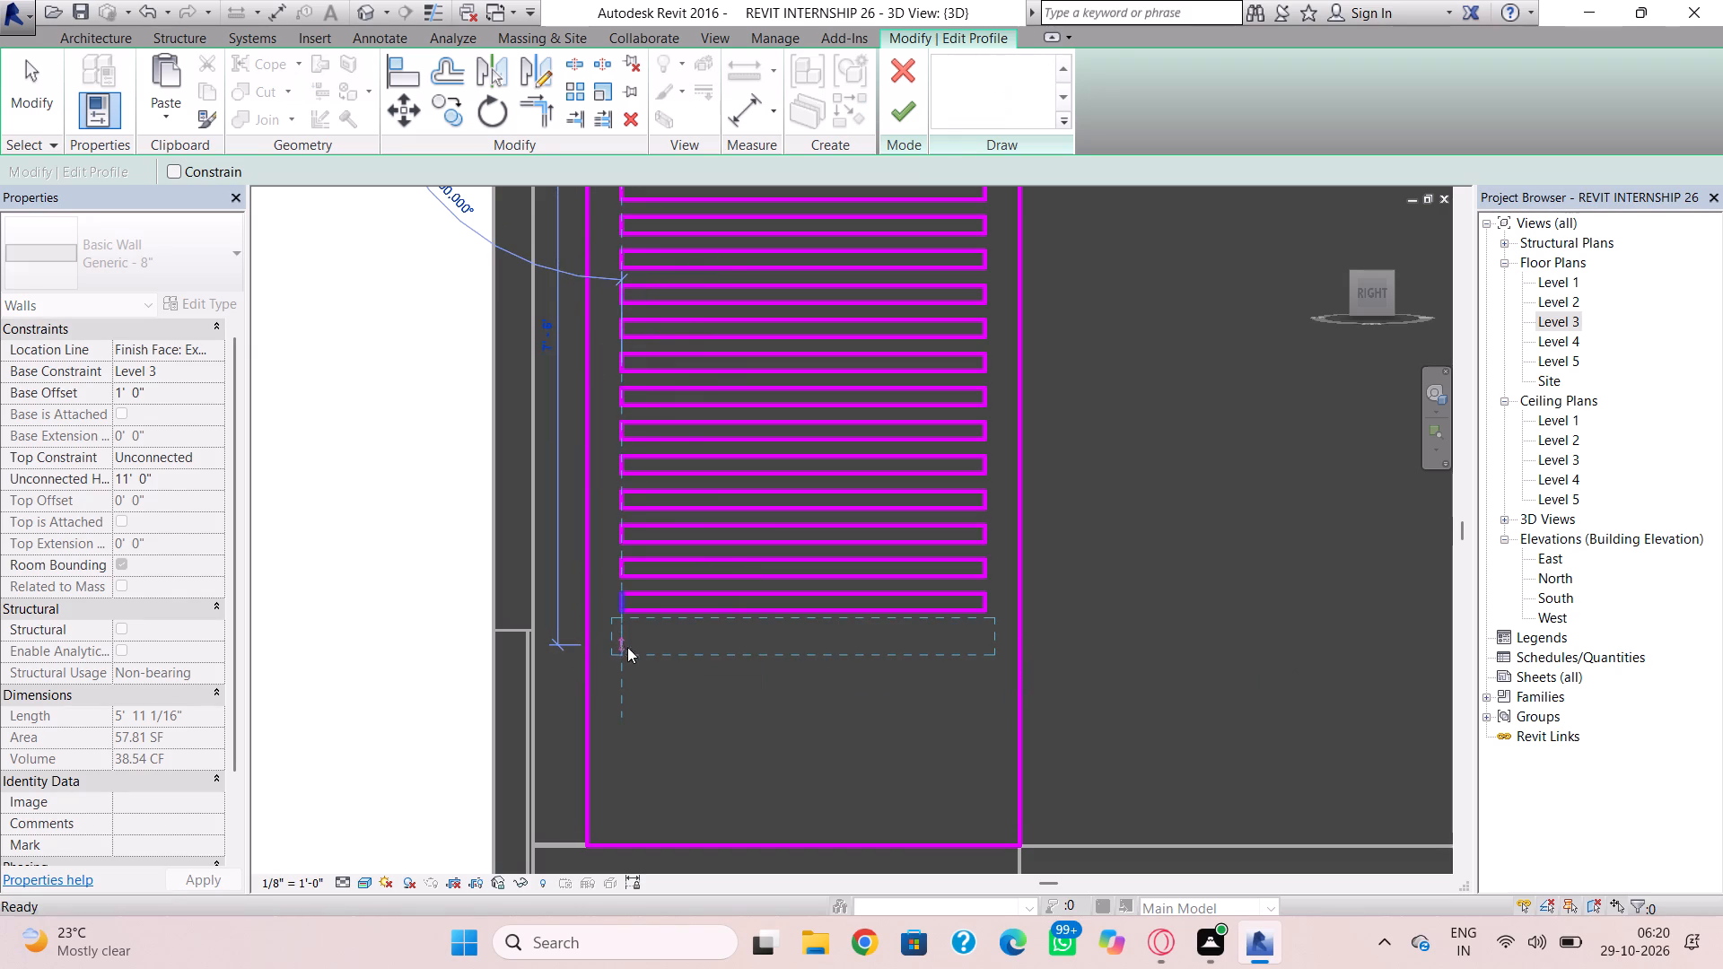
key("ctrl+v")
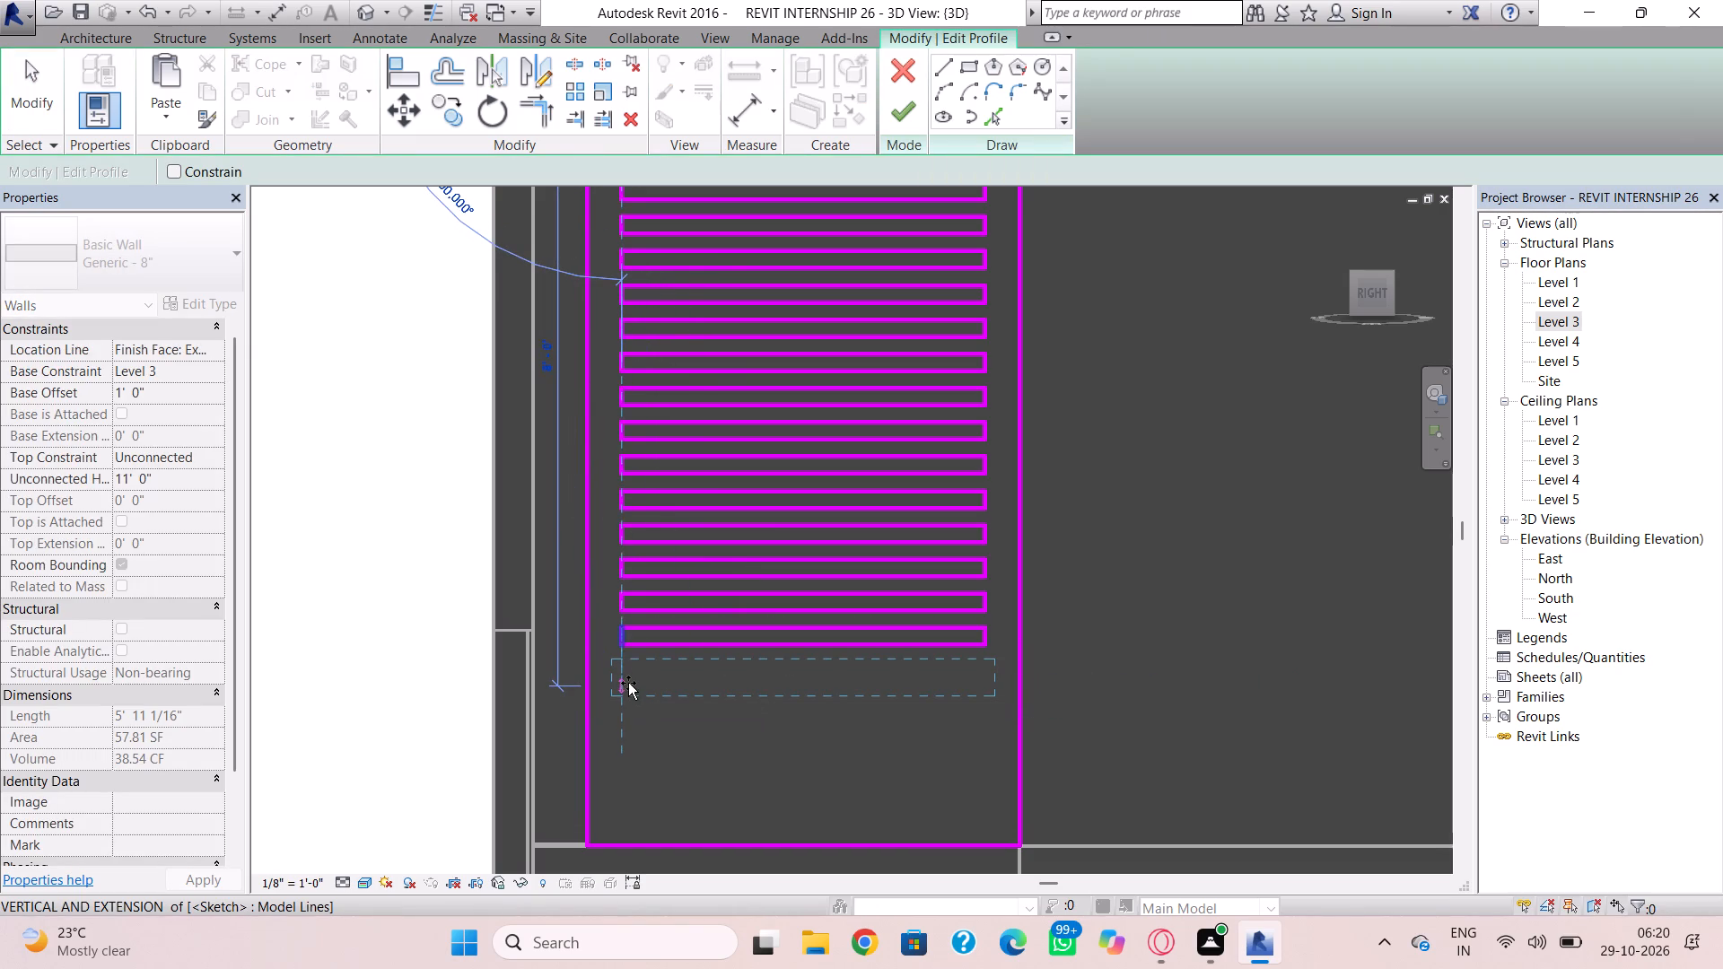
left_click(629, 682)
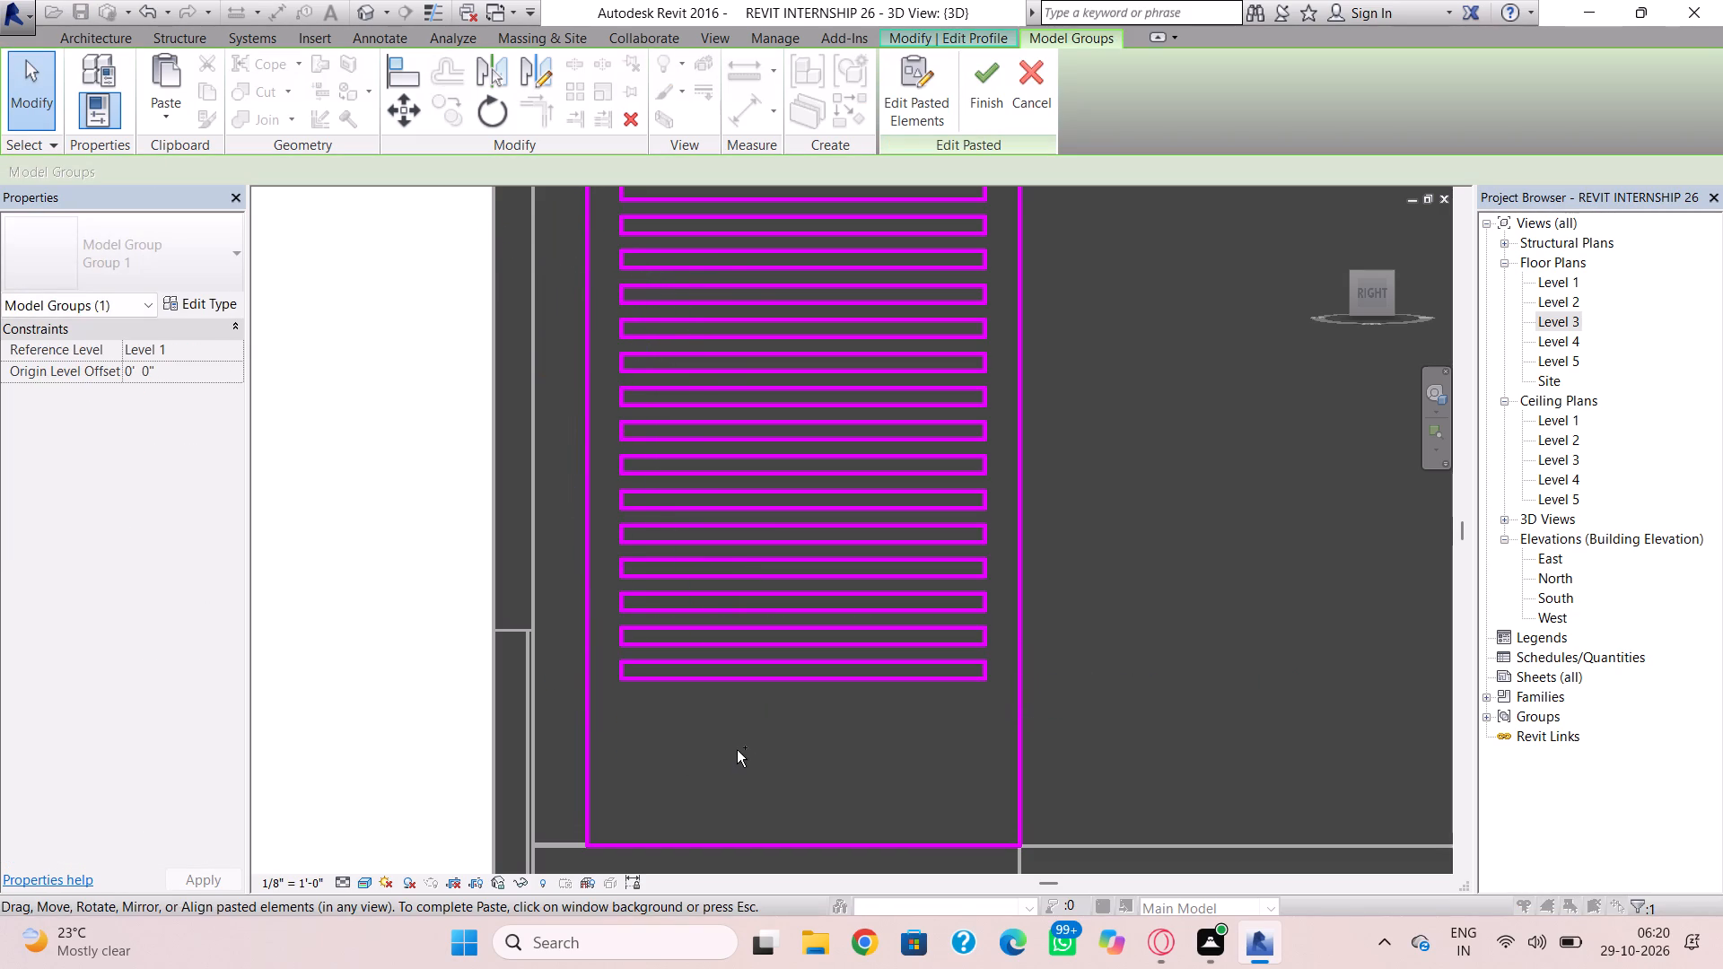
key("ctrl+v")
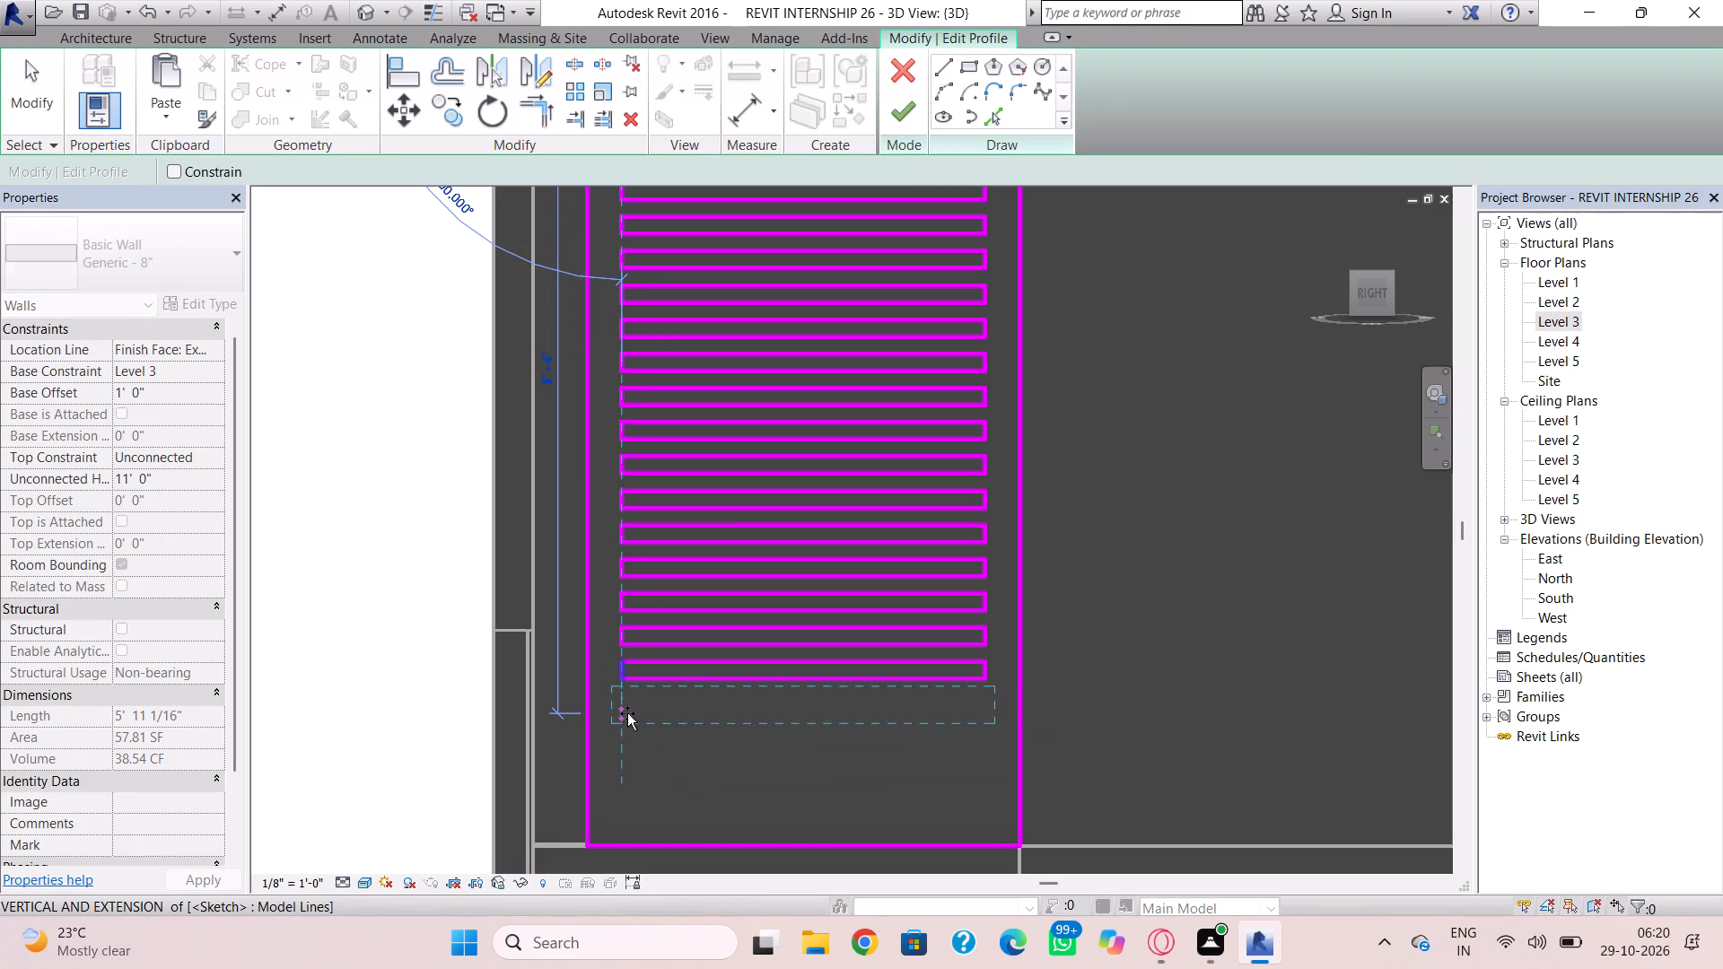
left_click(627, 713)
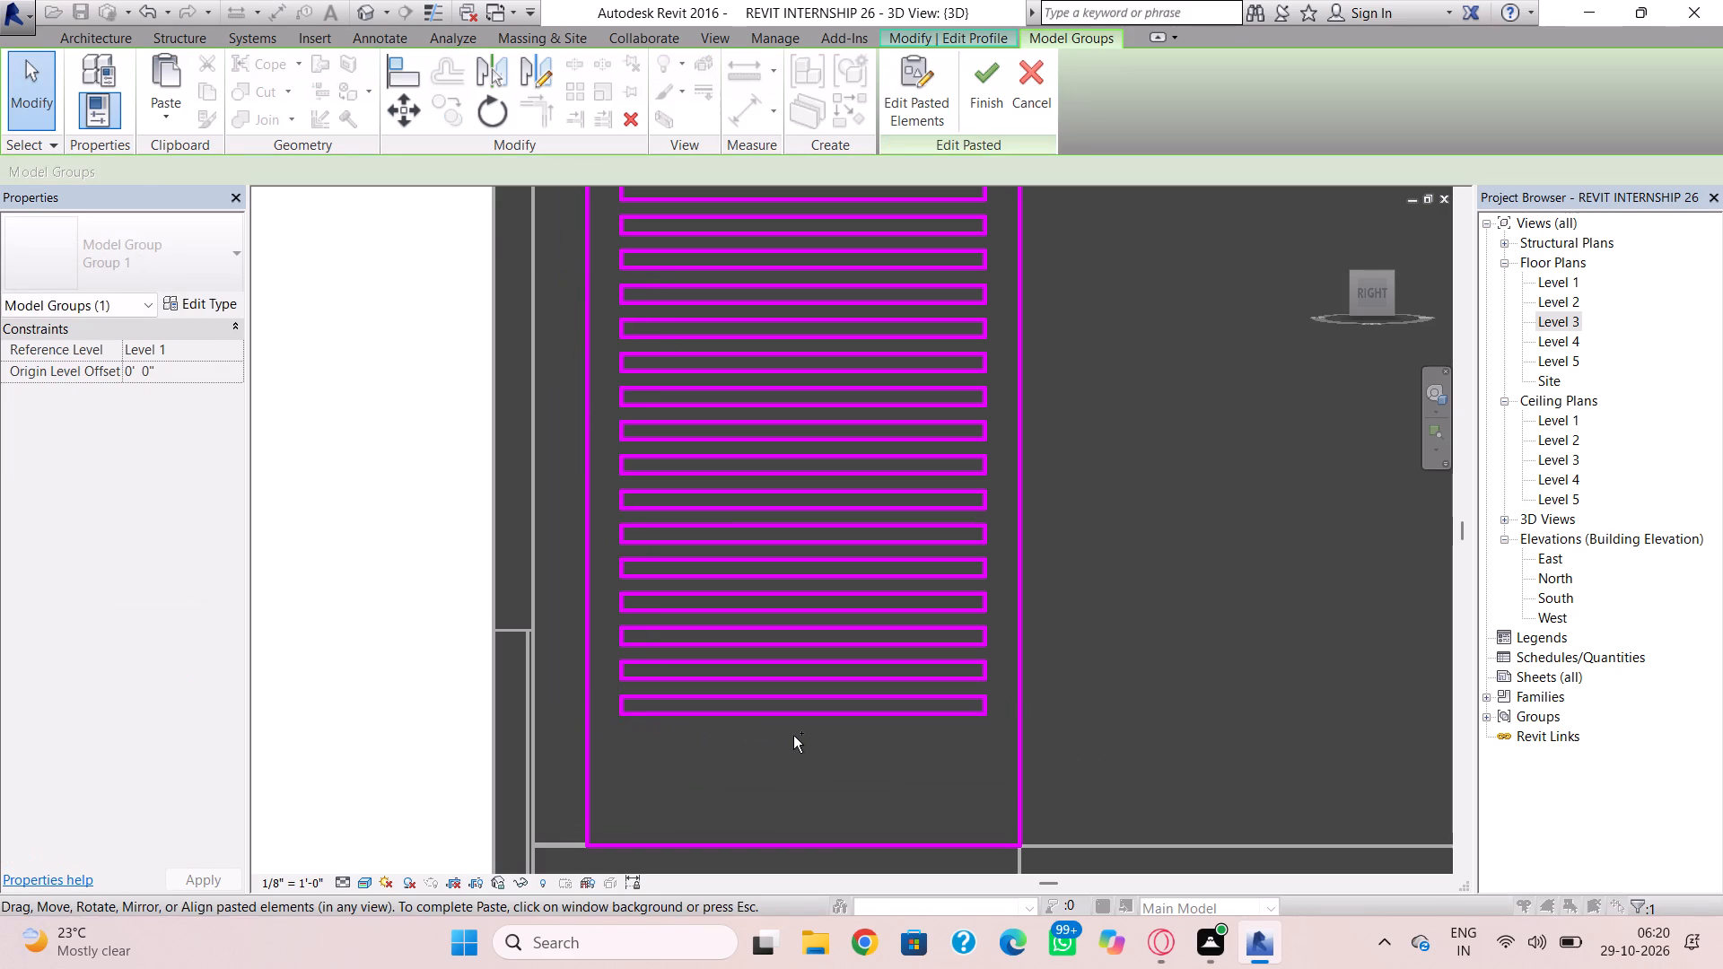
Paste three more copies of the narrow rectangle below the last one, continuing the aligned, evenly spaced column down to the wall's base.
key("ctrl+v")
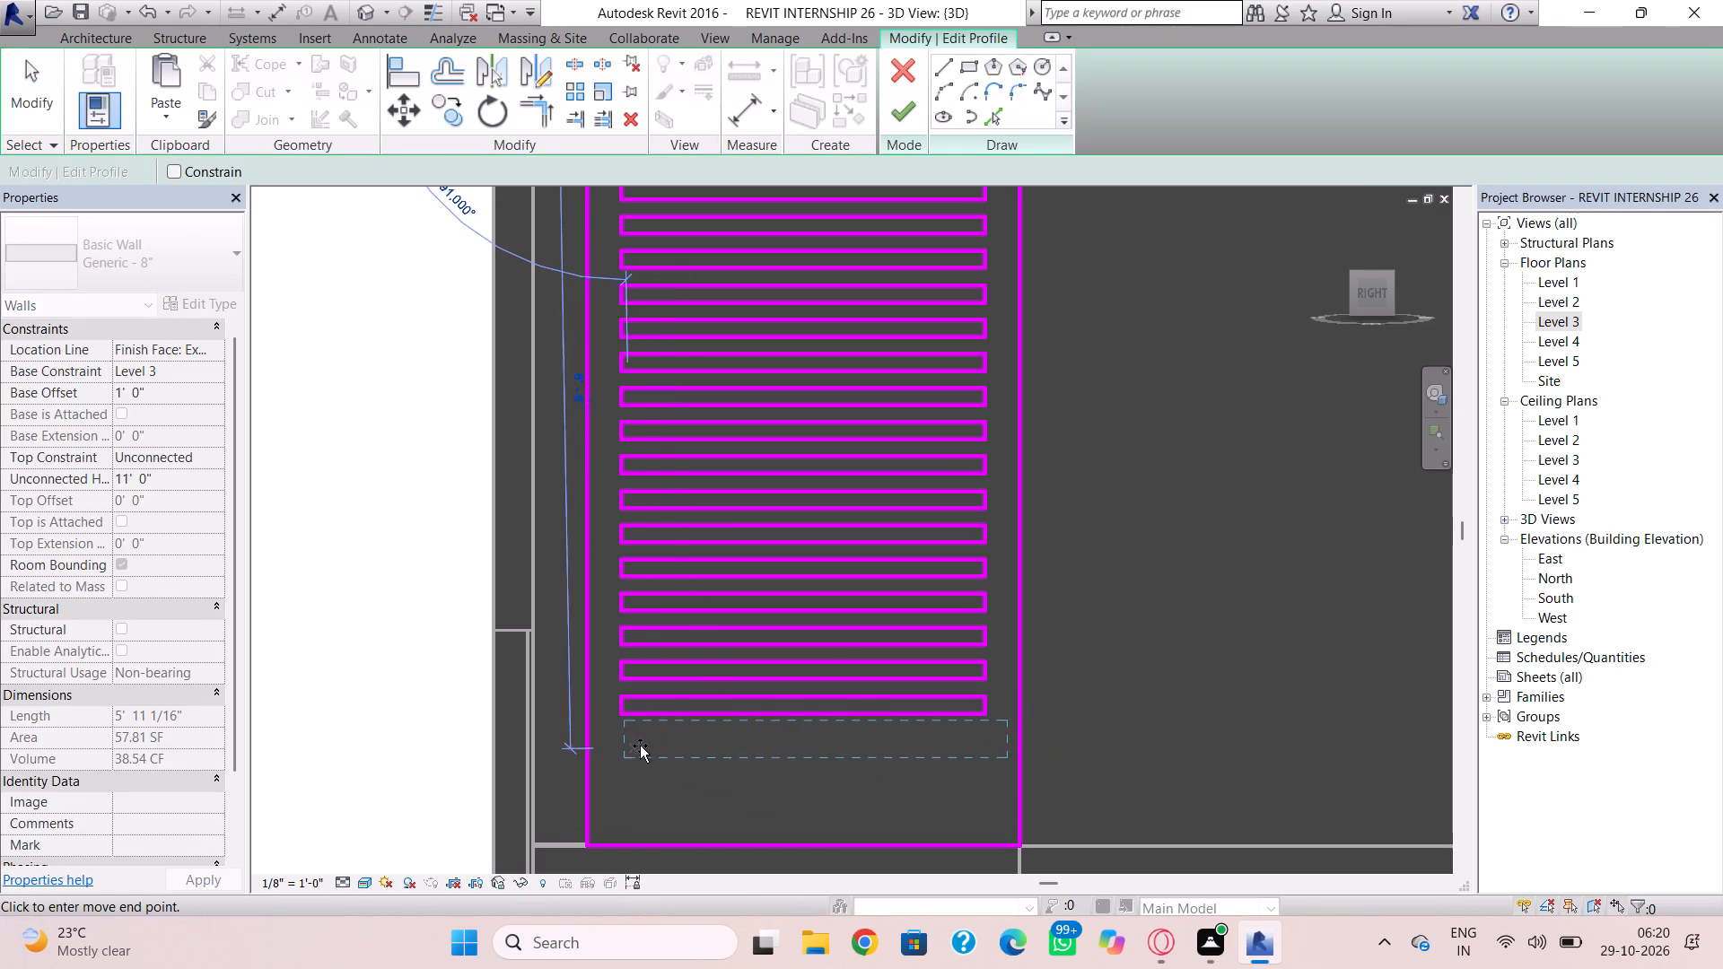
left_click(634, 746)
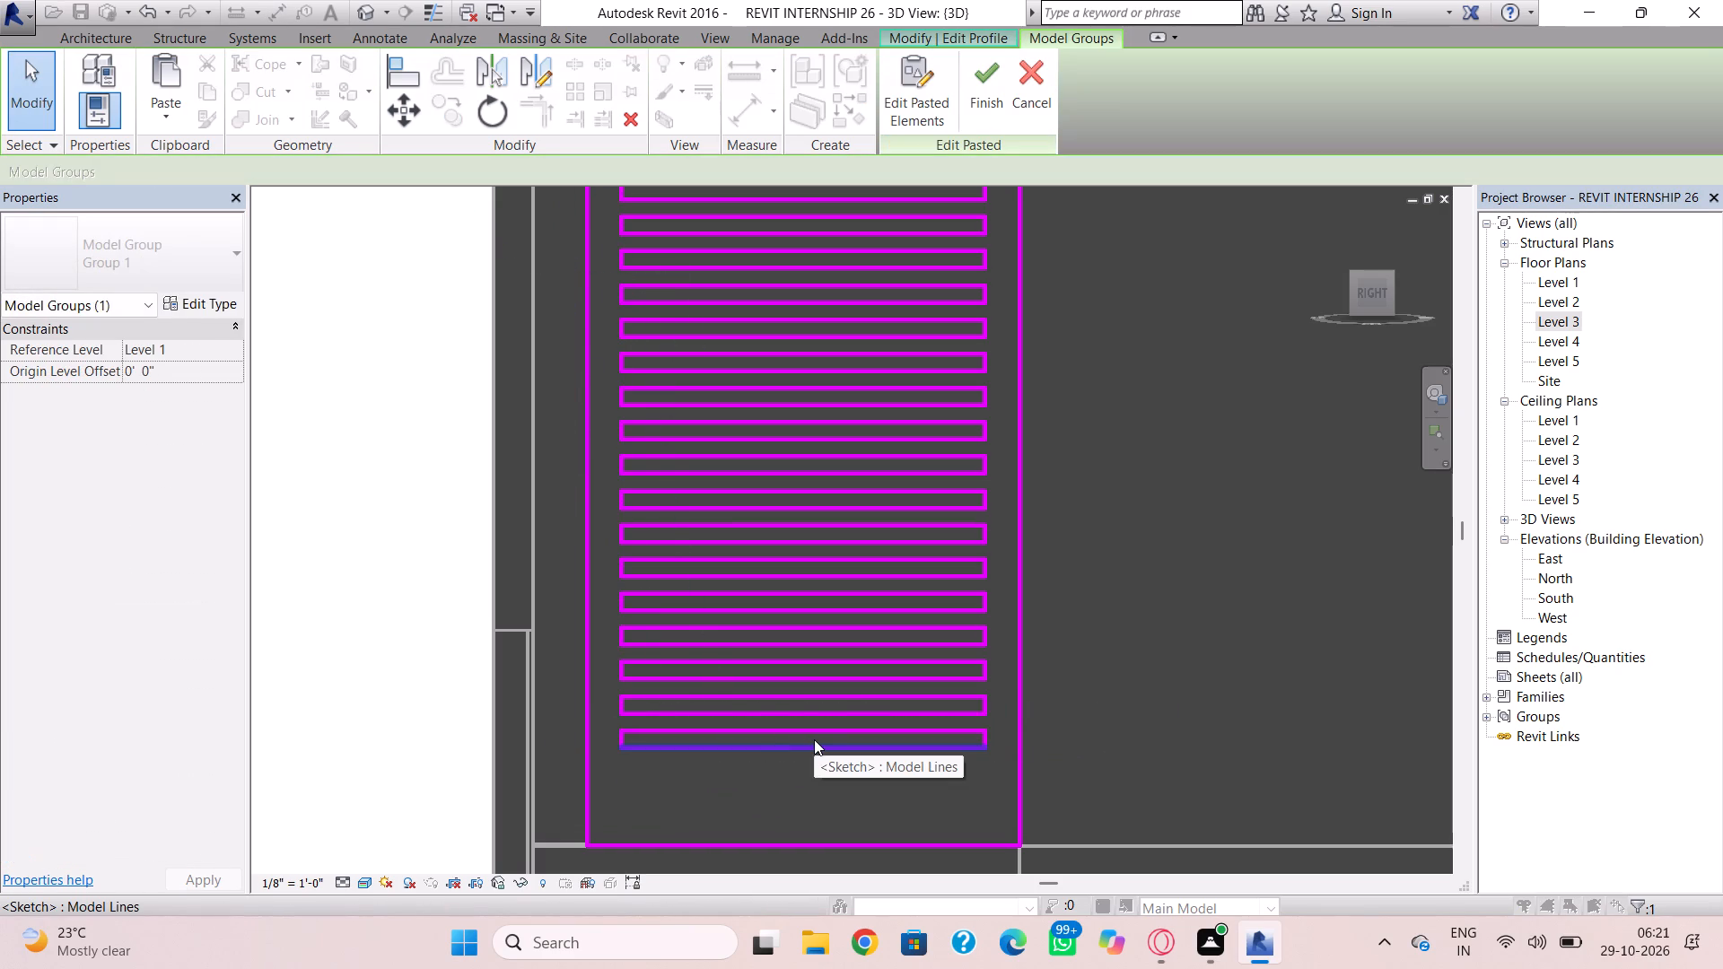
key("ctrl+v")
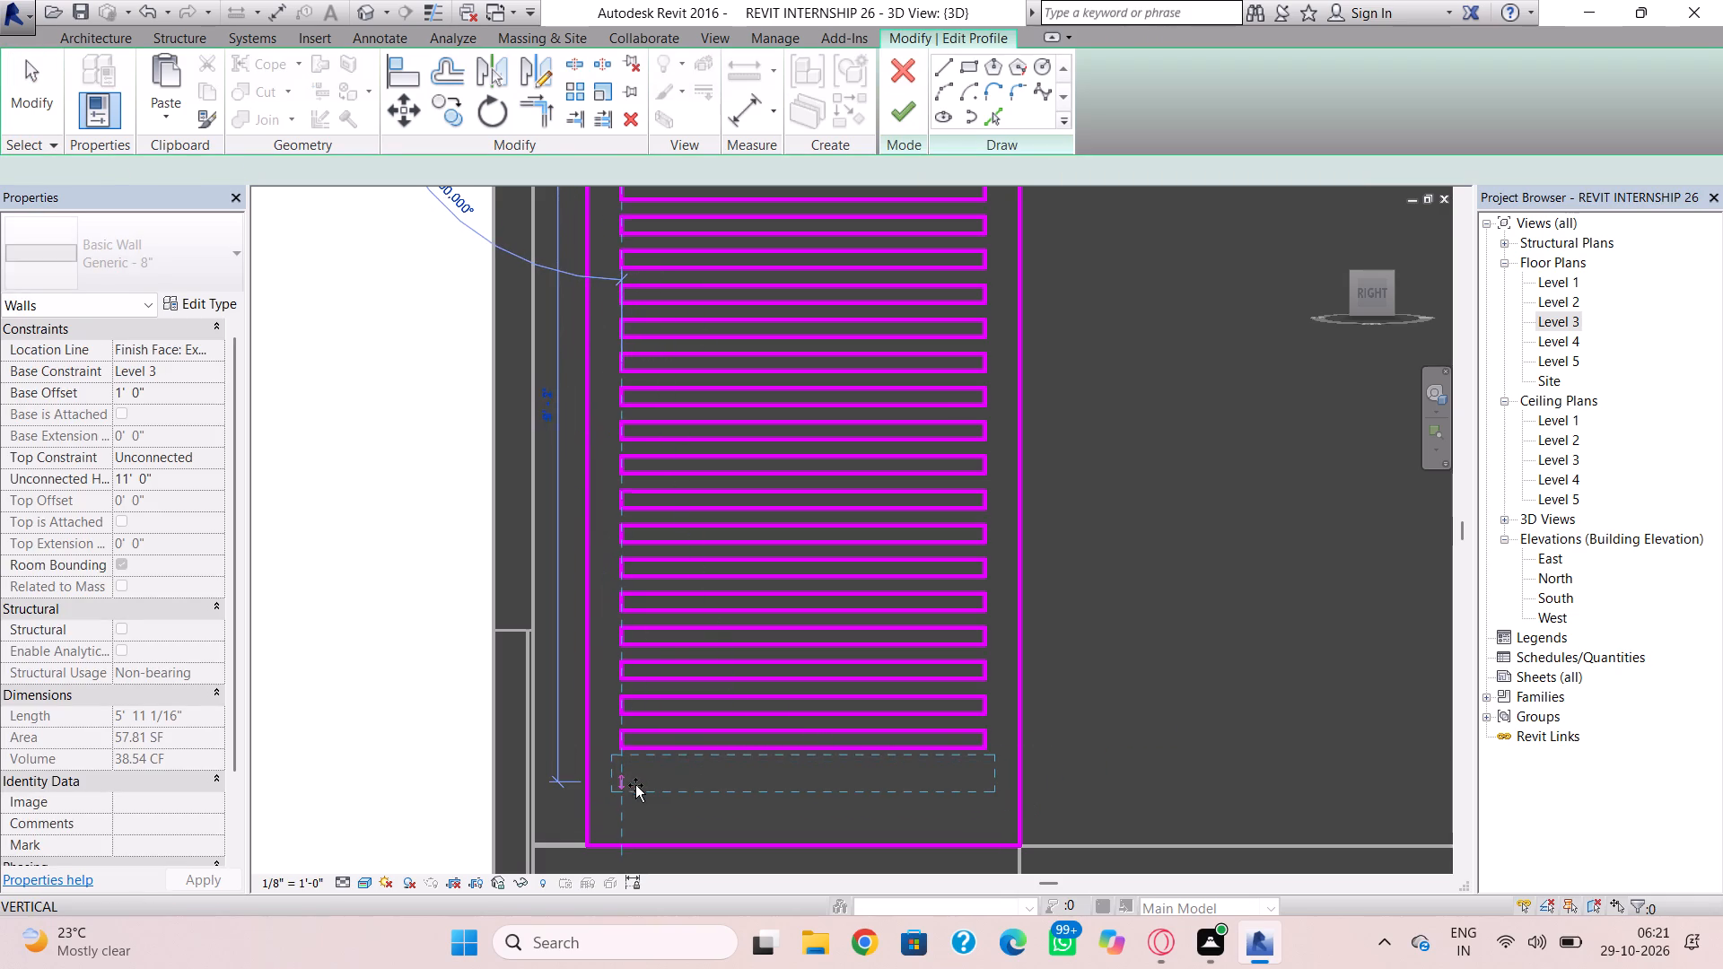
left_click(632, 783)
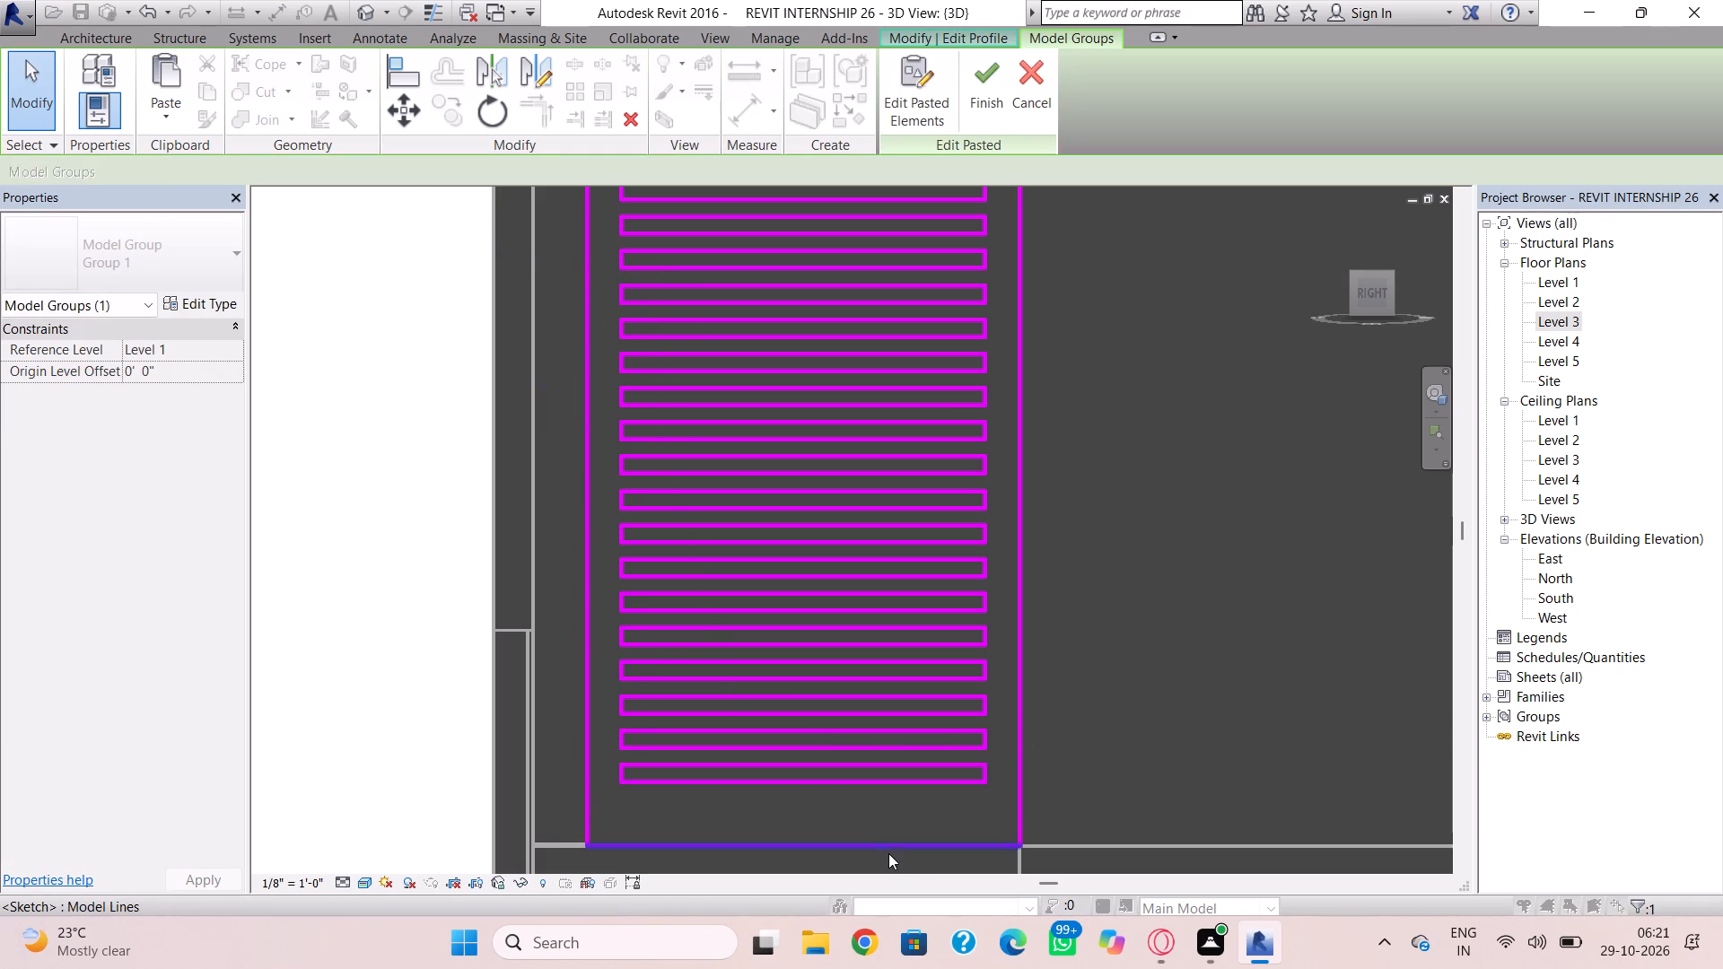
key("ctrl+v")
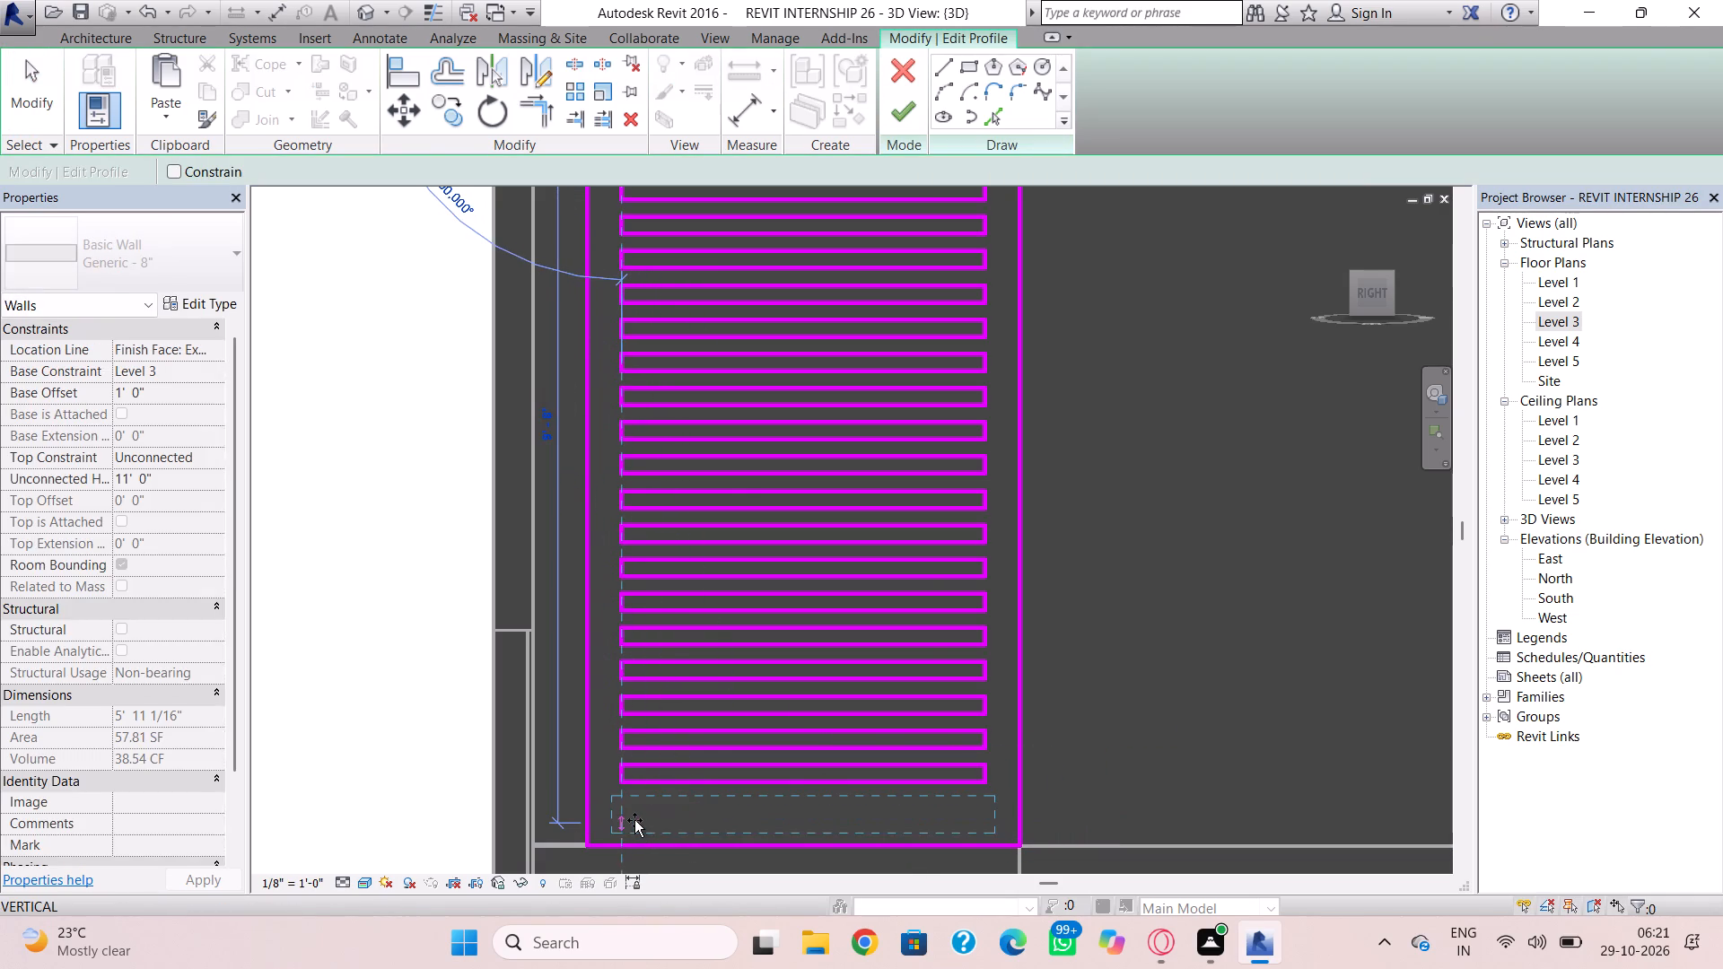
left_click(634, 813)
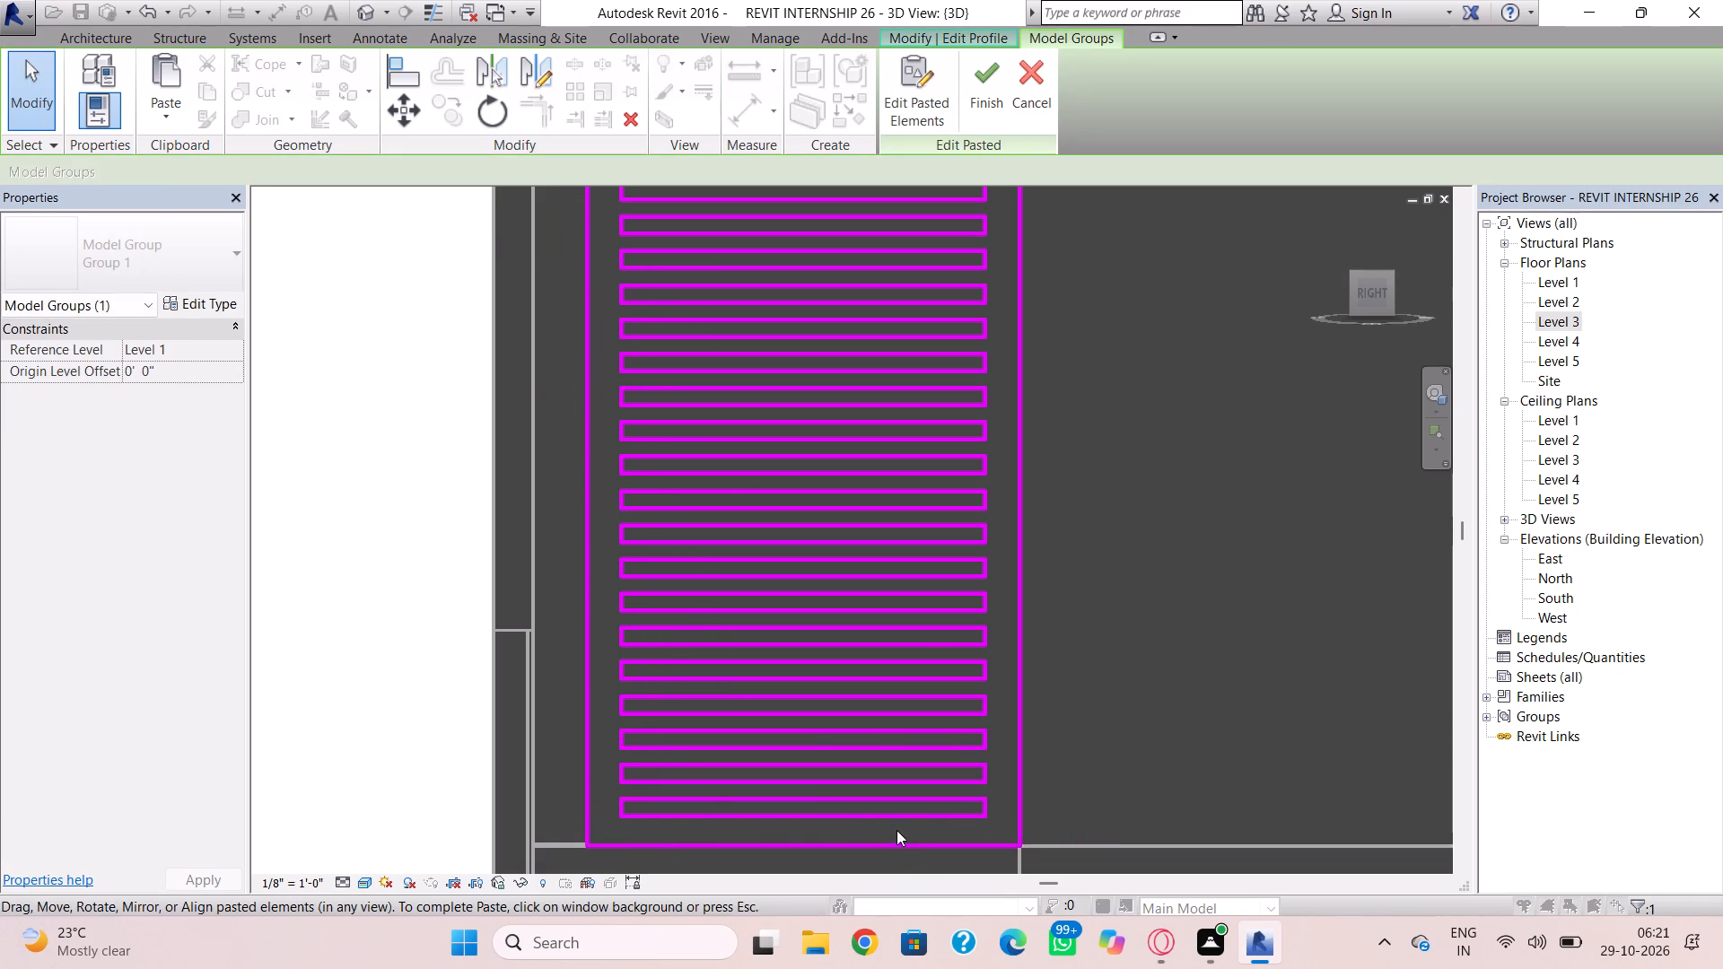
Finish the pasted elements and complete the Level 3 corner side wall's profile edit so the slots are cut.
scroll(896, 828, "down", 3)
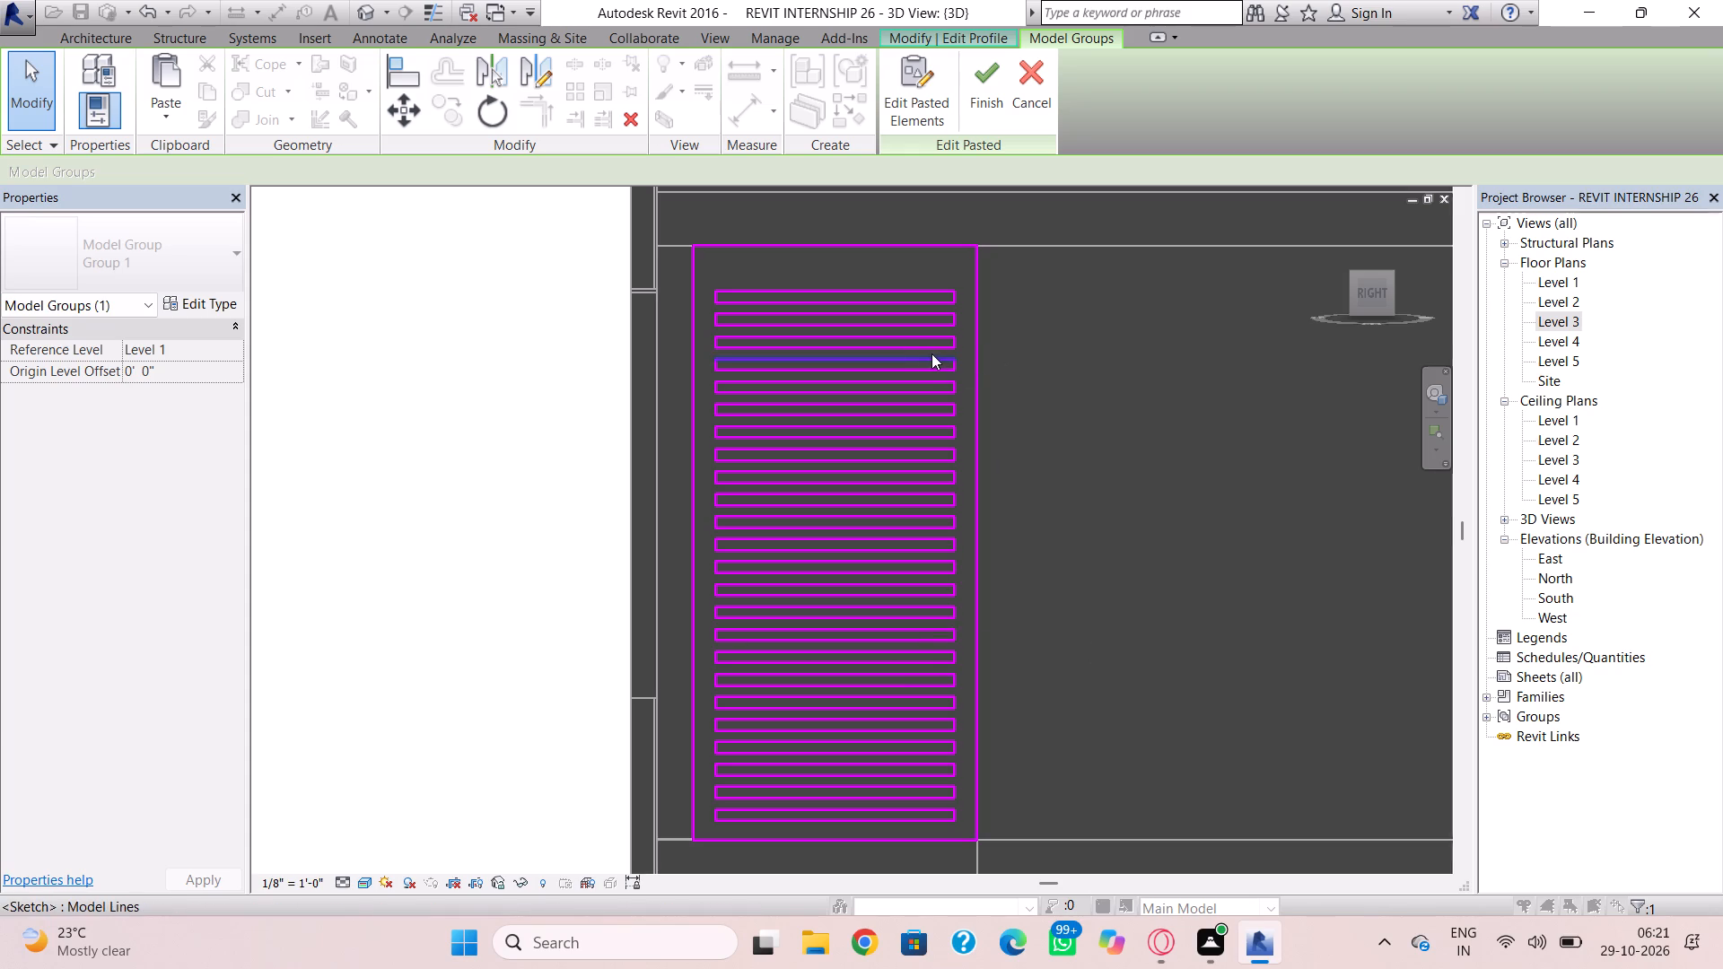
left_click(982, 85)
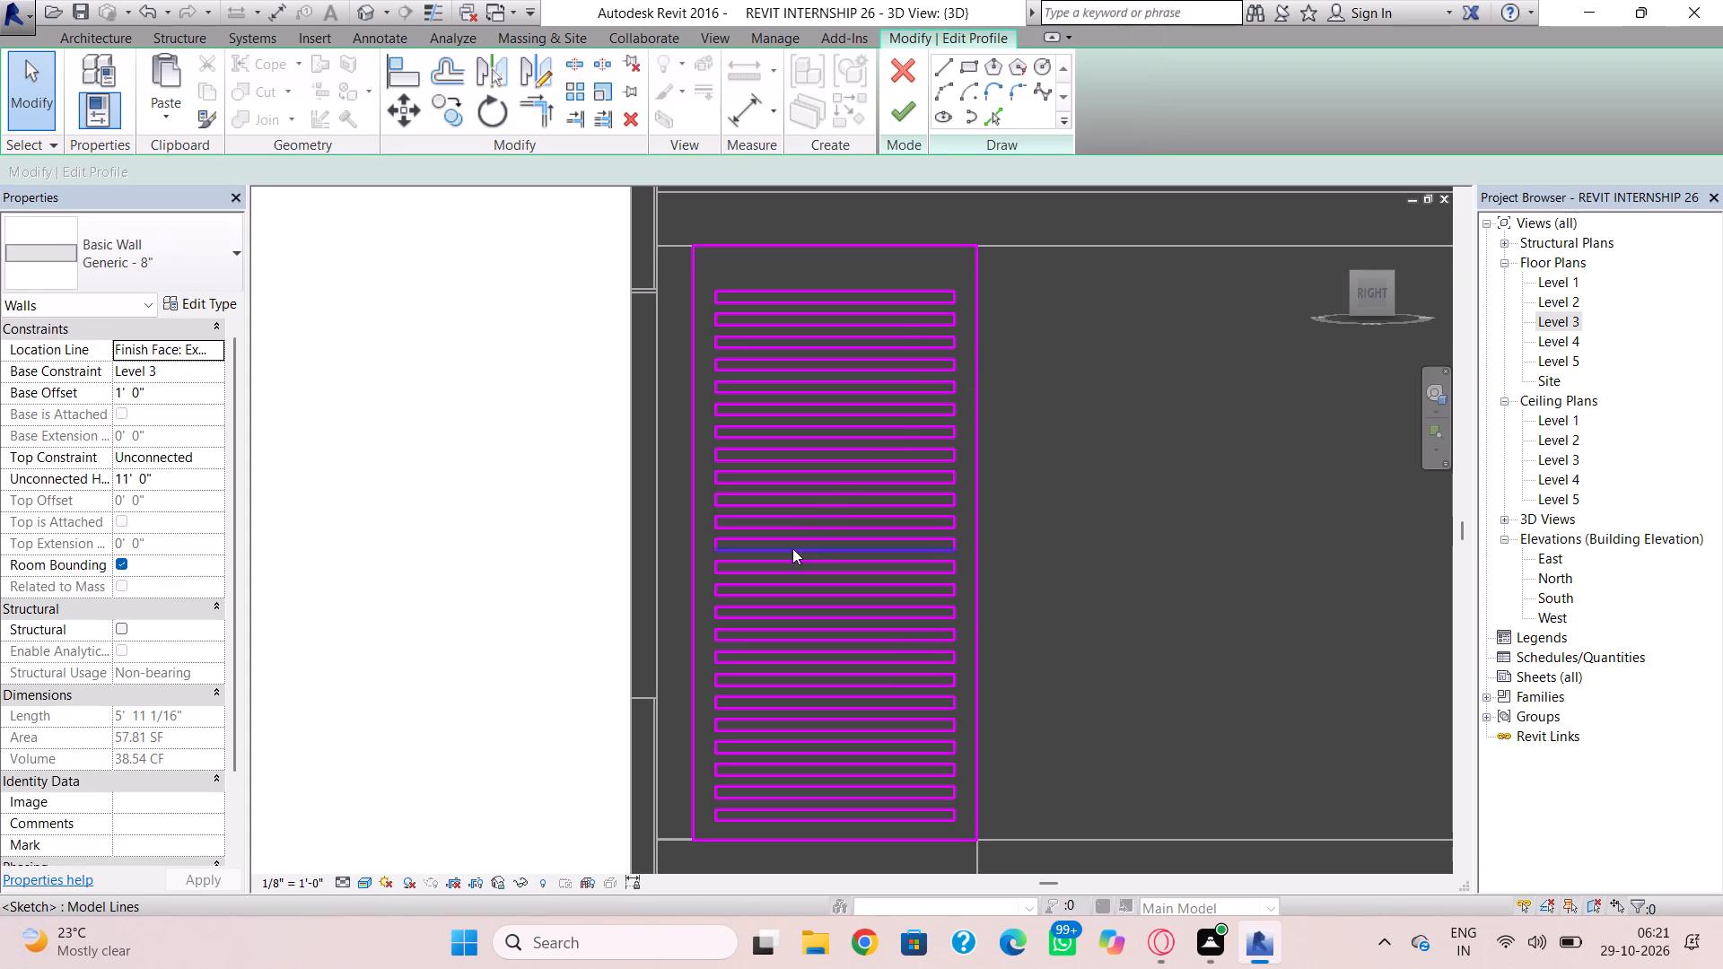
left_click(912, 109)
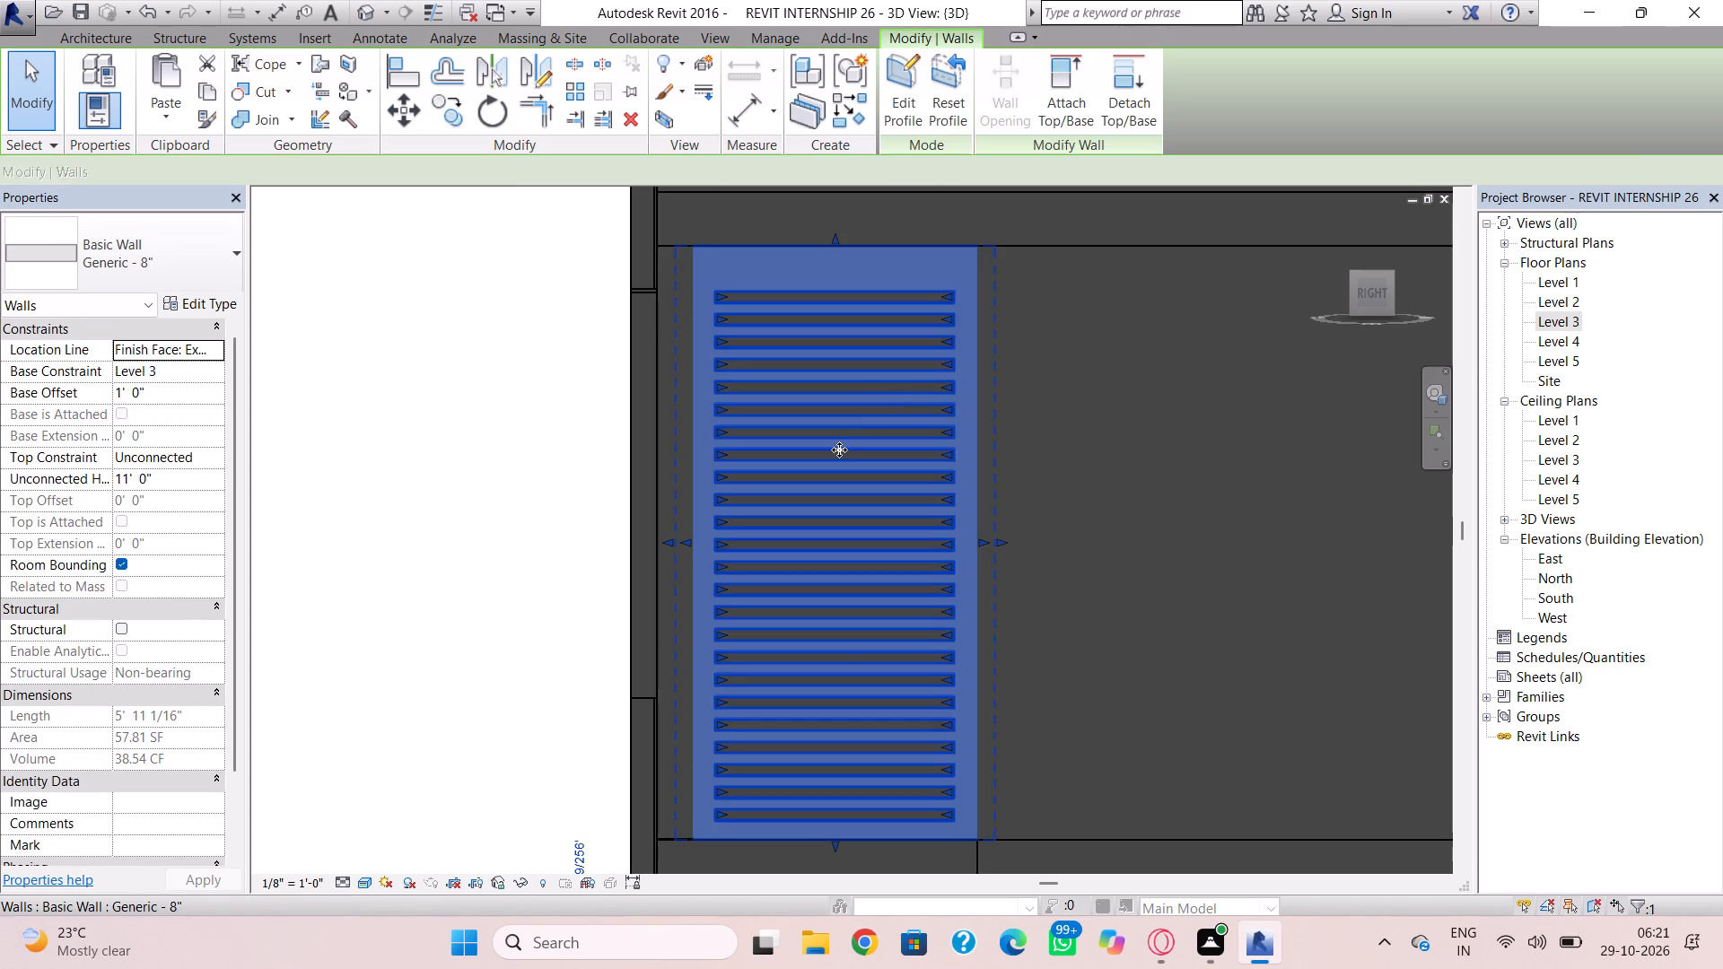
right_click_drag(839, 450, 958, 602, "shift")
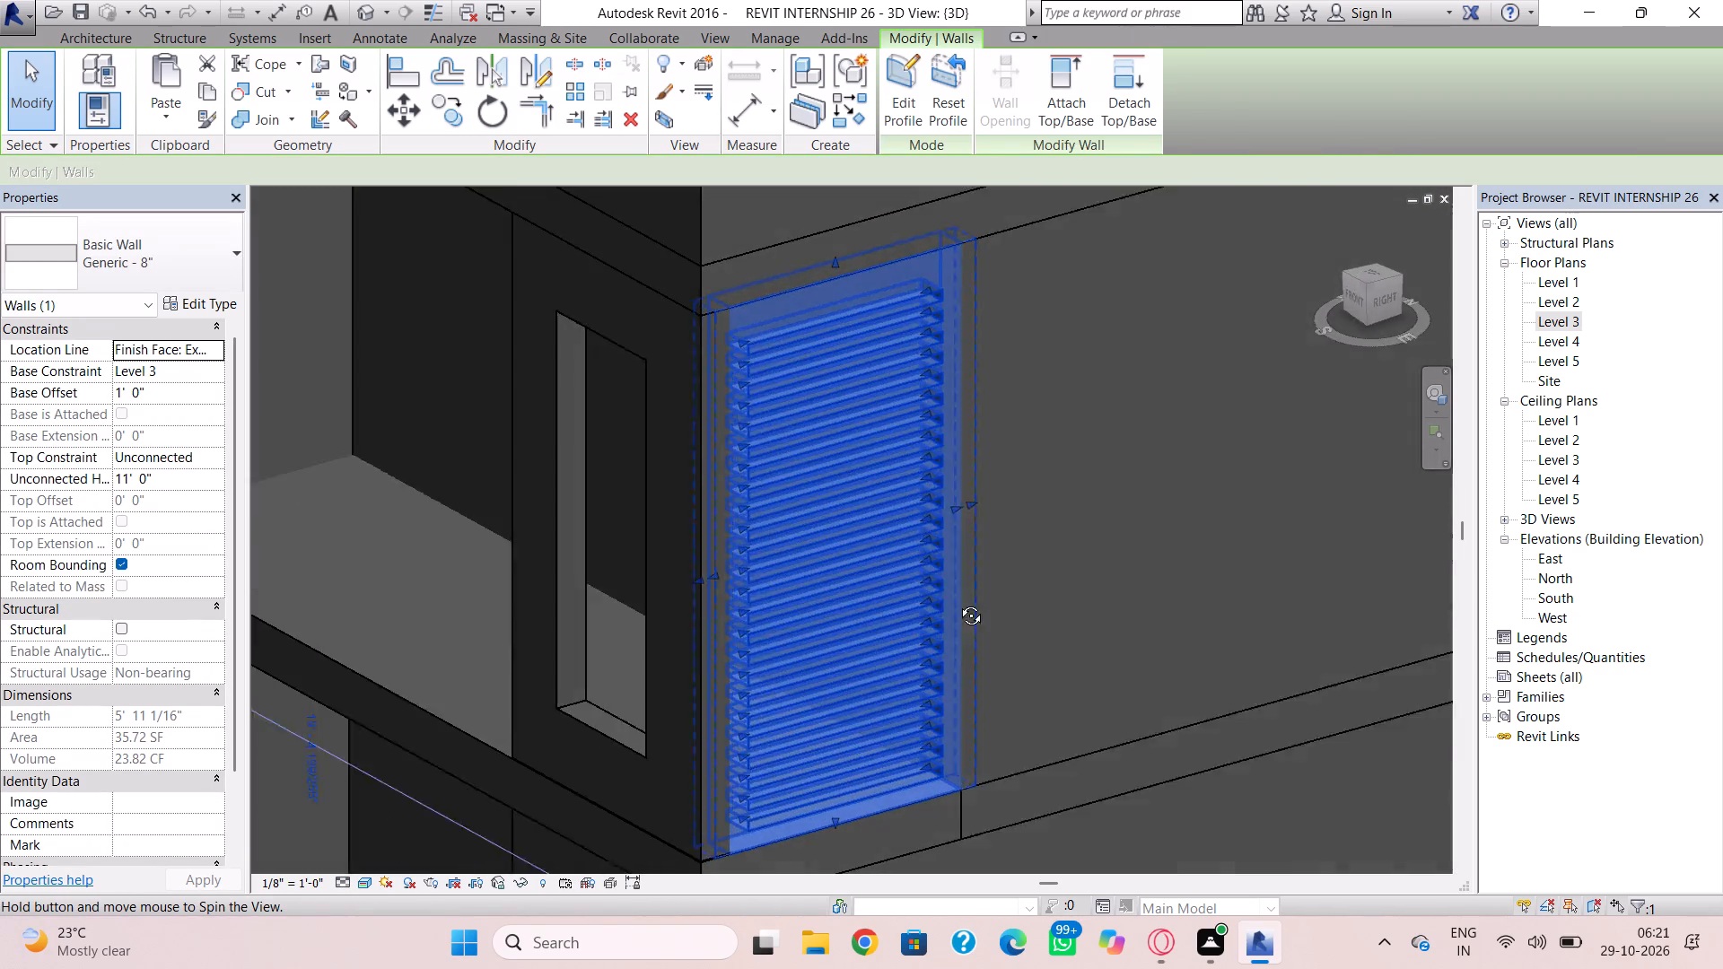
right_click_drag(958, 602, 944, 602, "shift")
key("Escape")
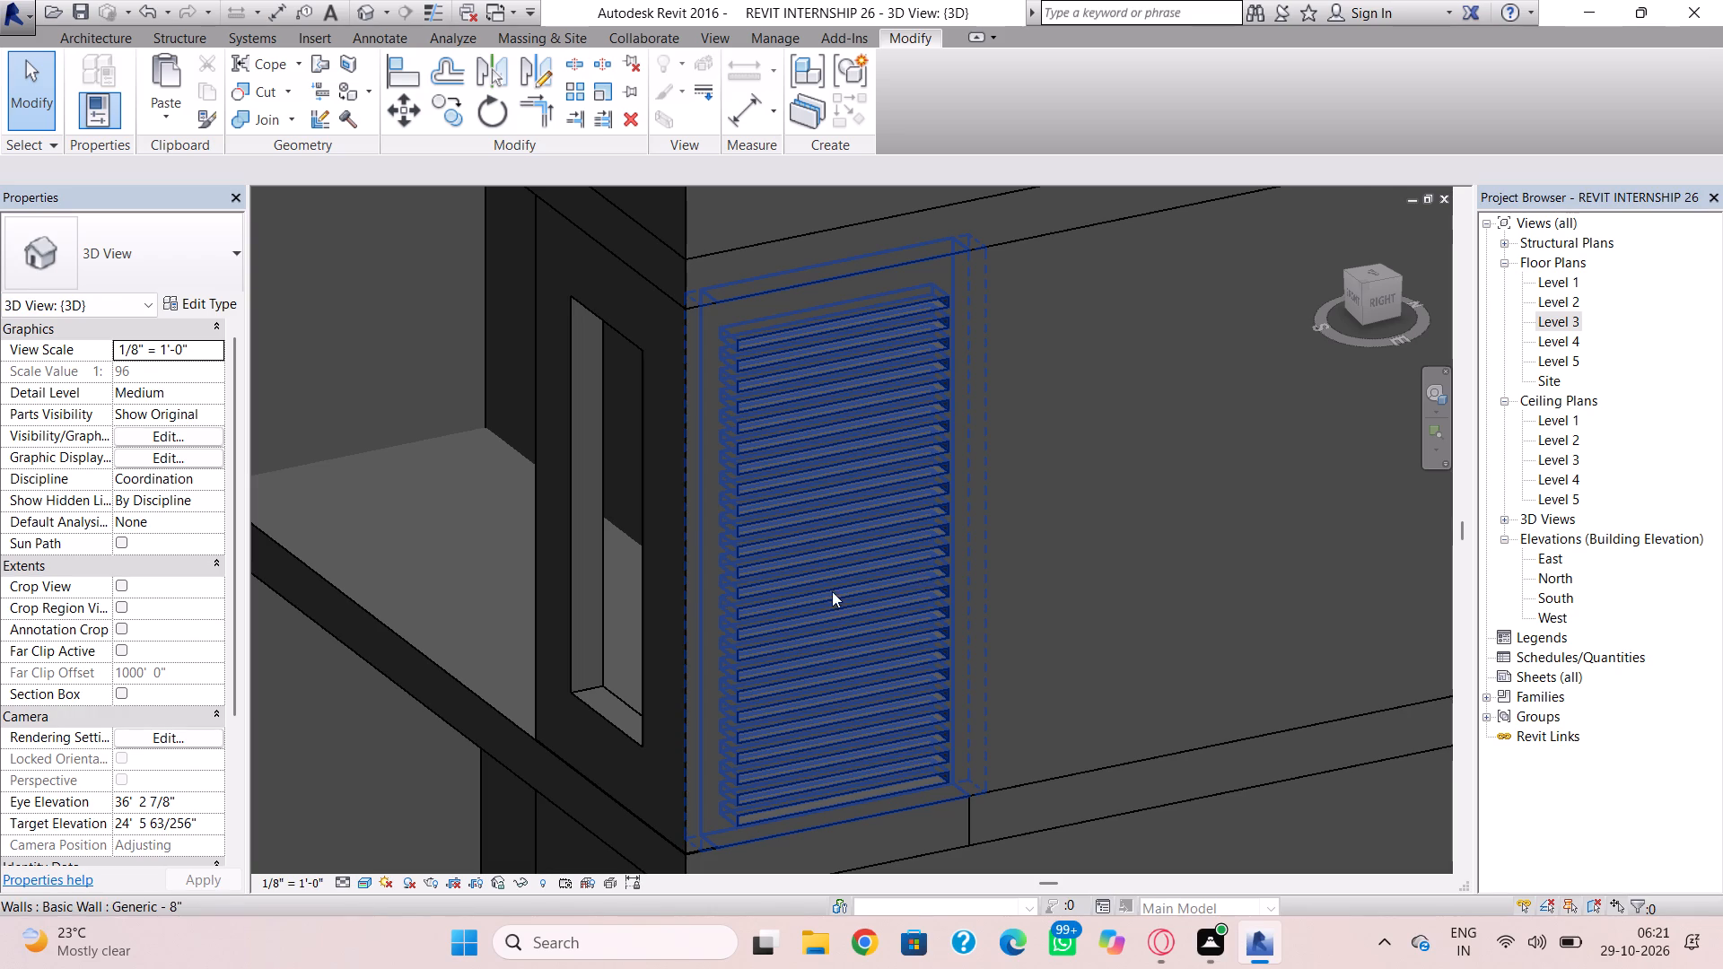
Delete the plain Level 2 corner side wall directly below the slotted Level 3 wall.
right_click_drag(831, 592, 786, 556, "shift")
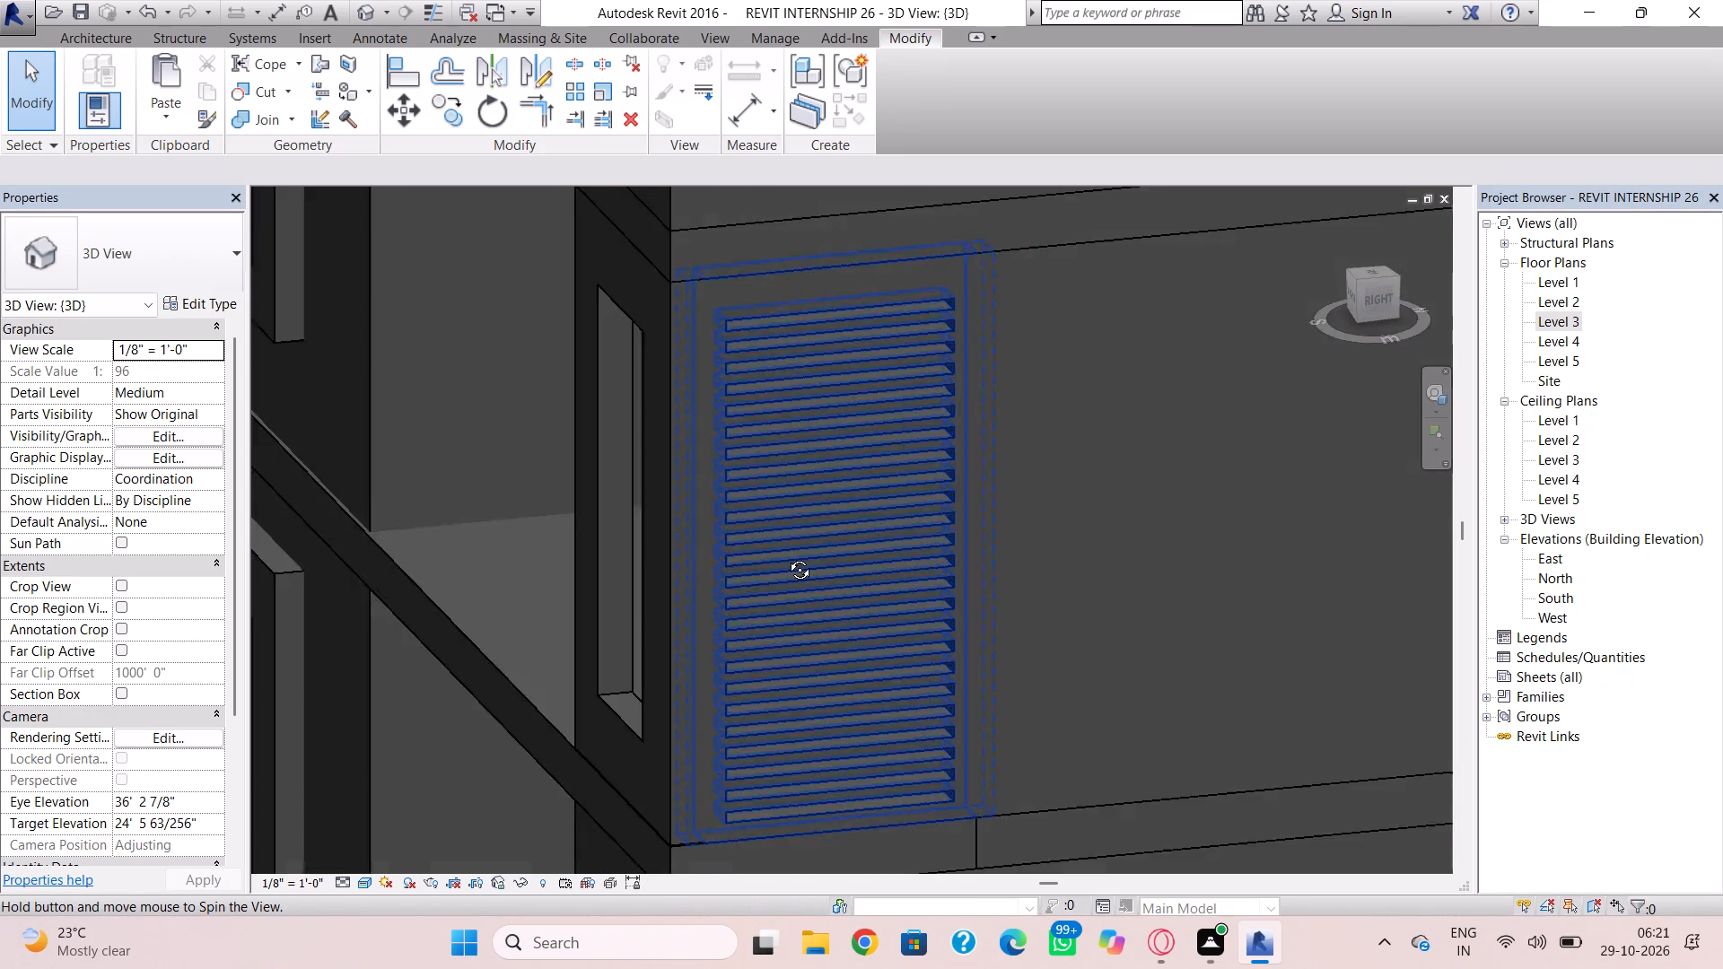
right_click_drag(786, 556, 781, 527, "shift")
scroll(783, 536, "down", 3)
middle_click_drag(784, 537, 775, 403)
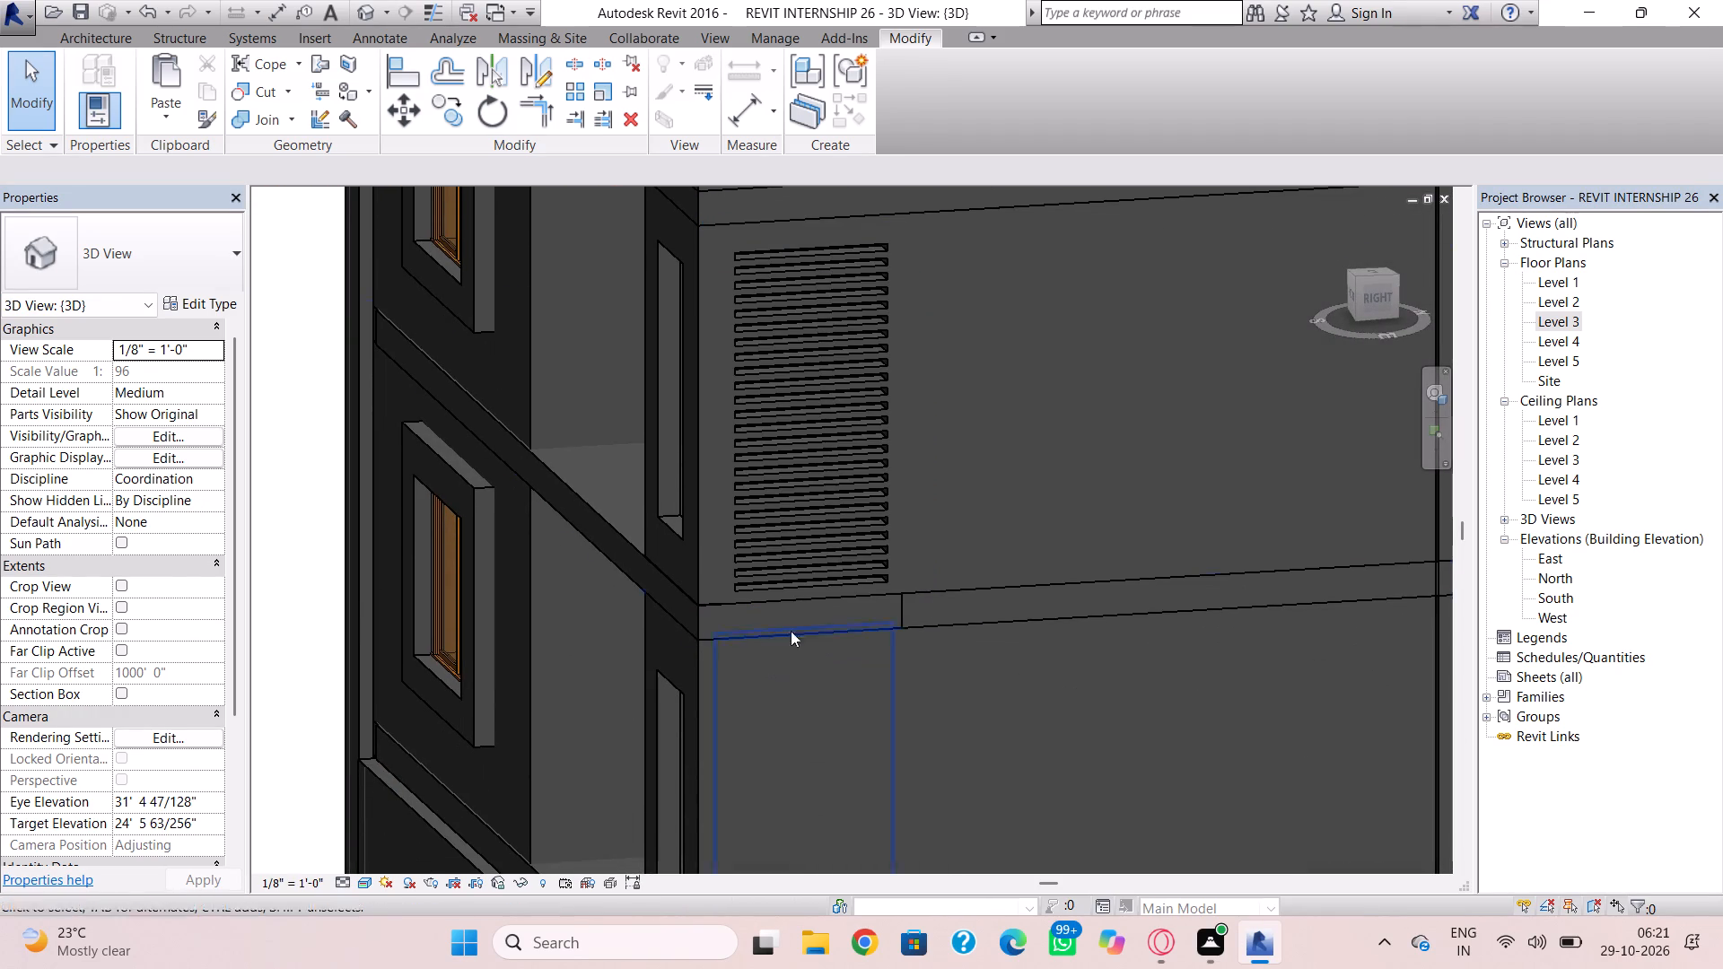
left_click(844, 640)
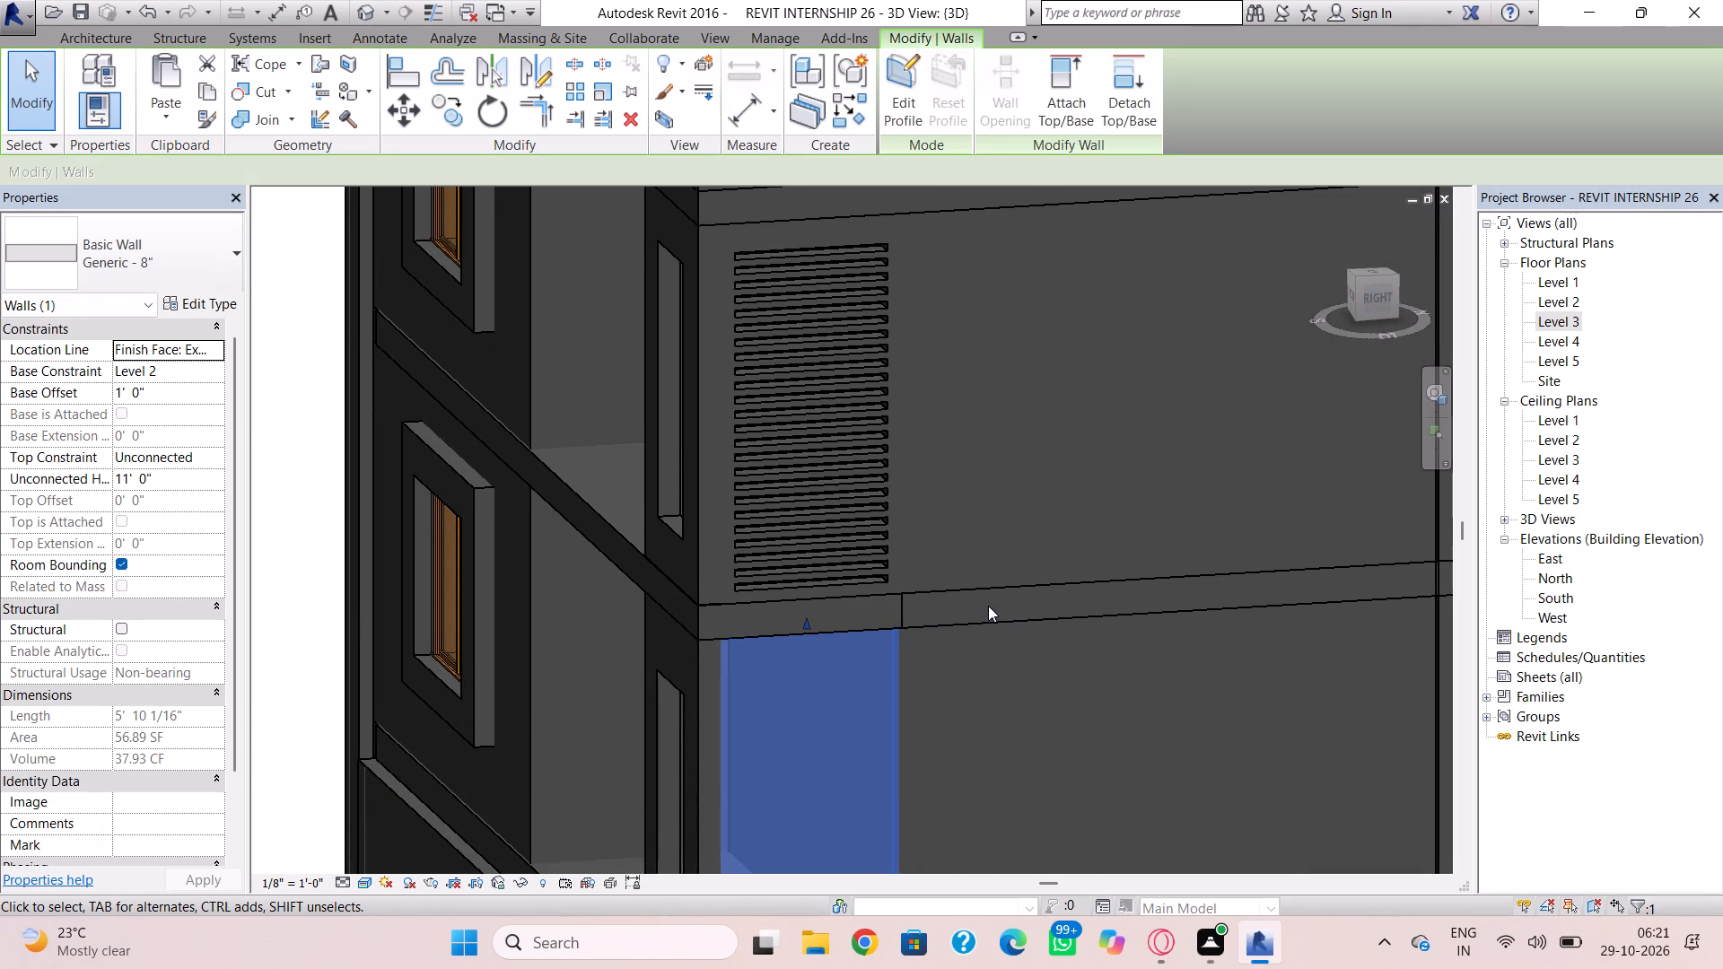
key("Delete")
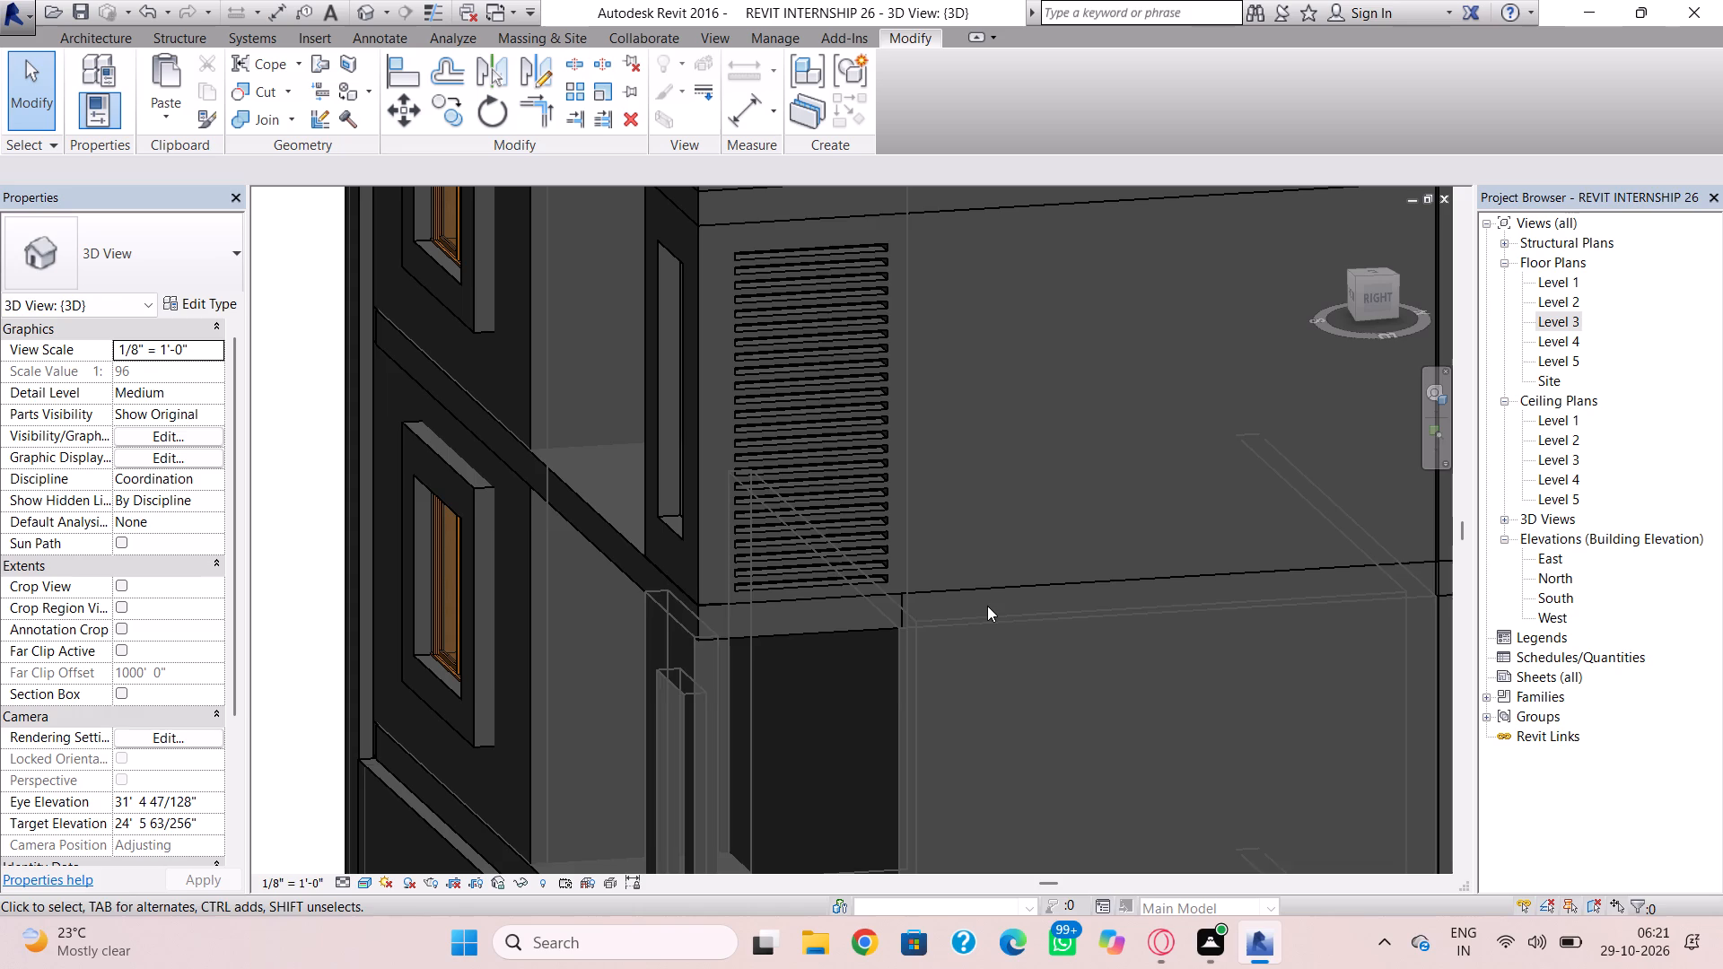
Copy the slotted Level 3 corner side wall and paste it aligned to Level 2.
left_click(751, 248)
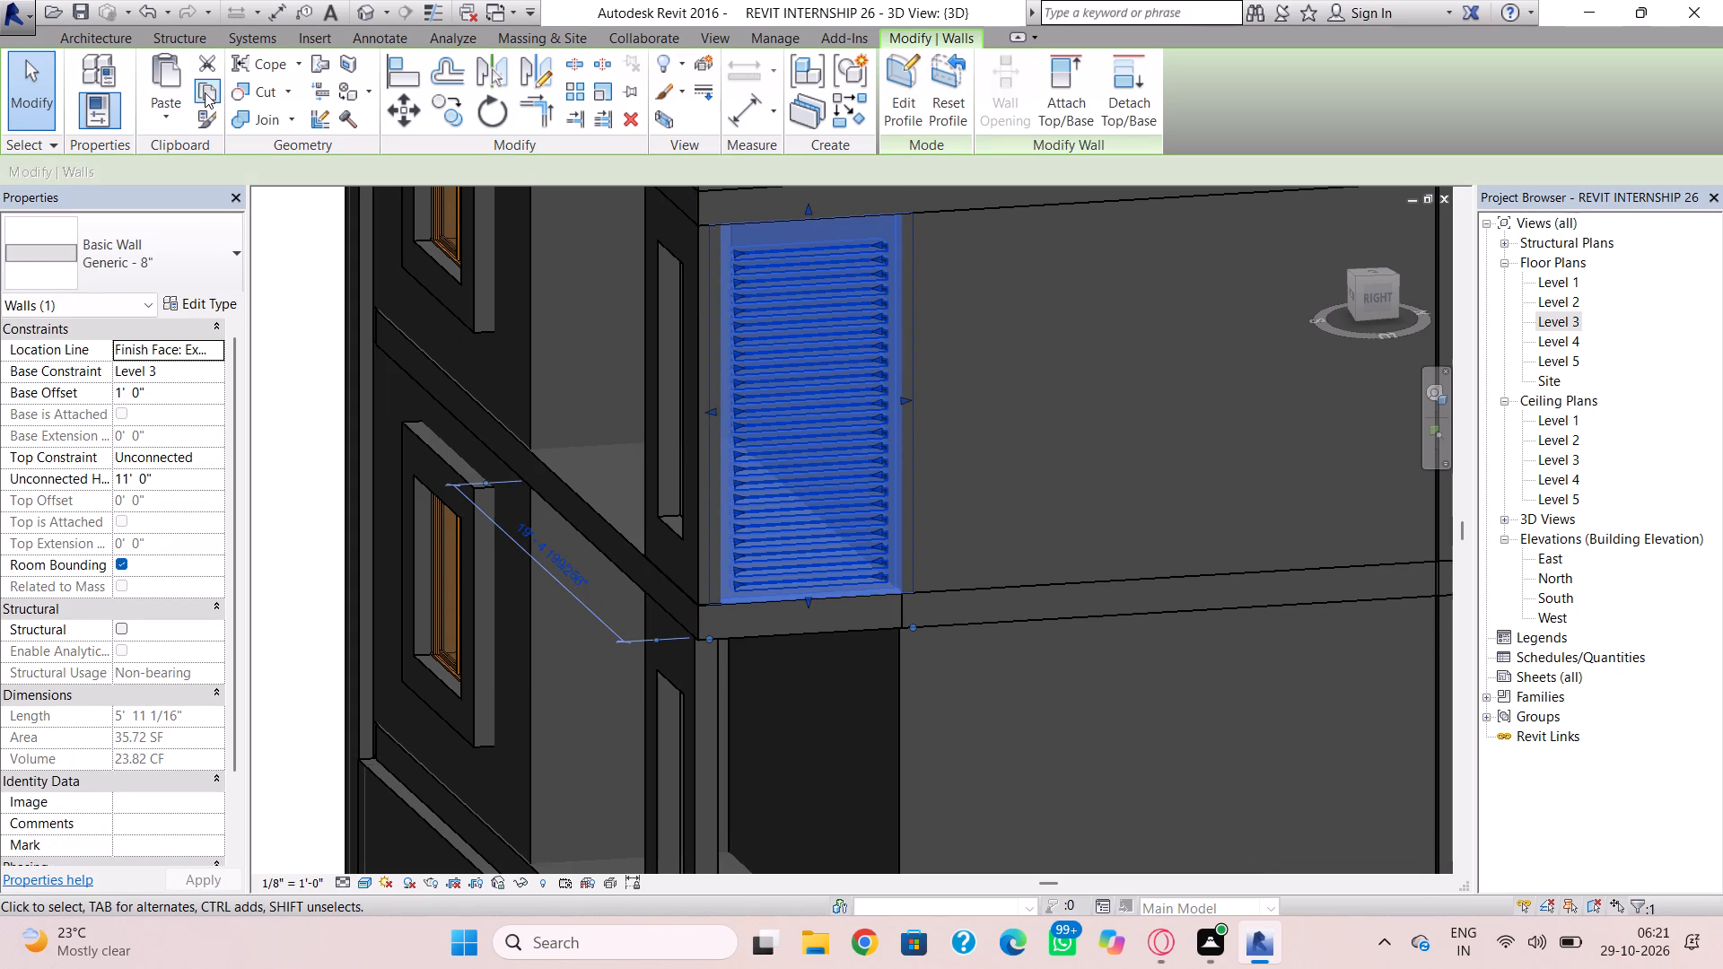
left_click(205, 92)
left_click(155, 116)
left_click(250, 200)
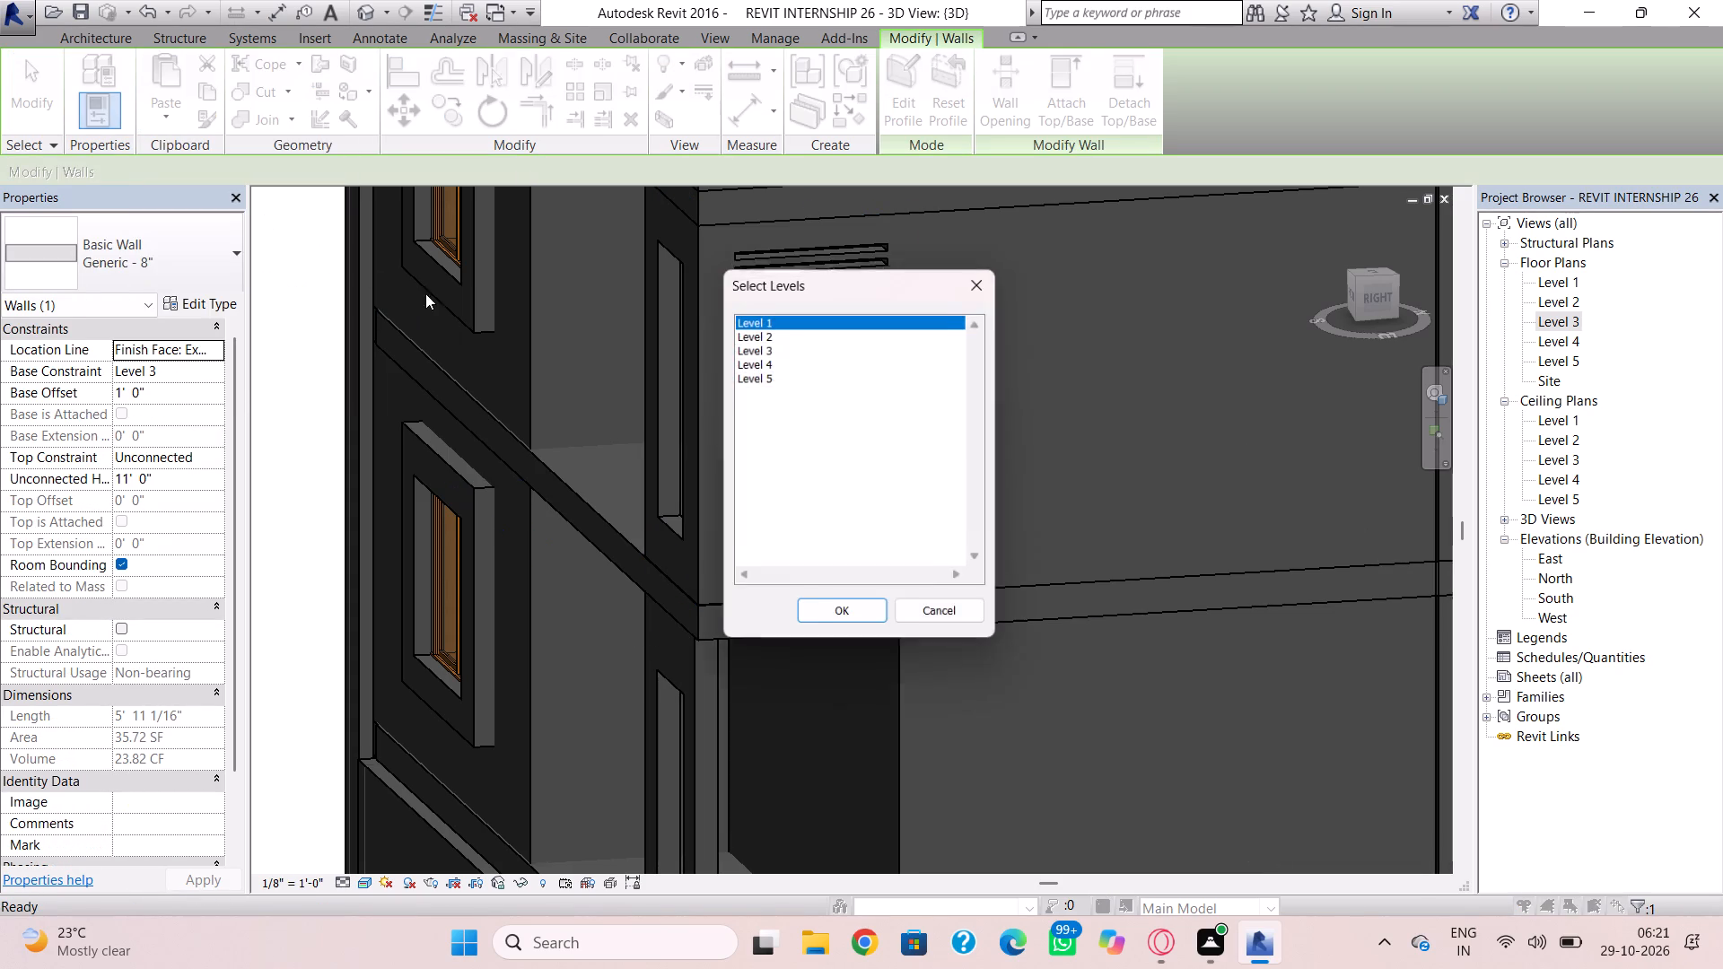
left_click(759, 336)
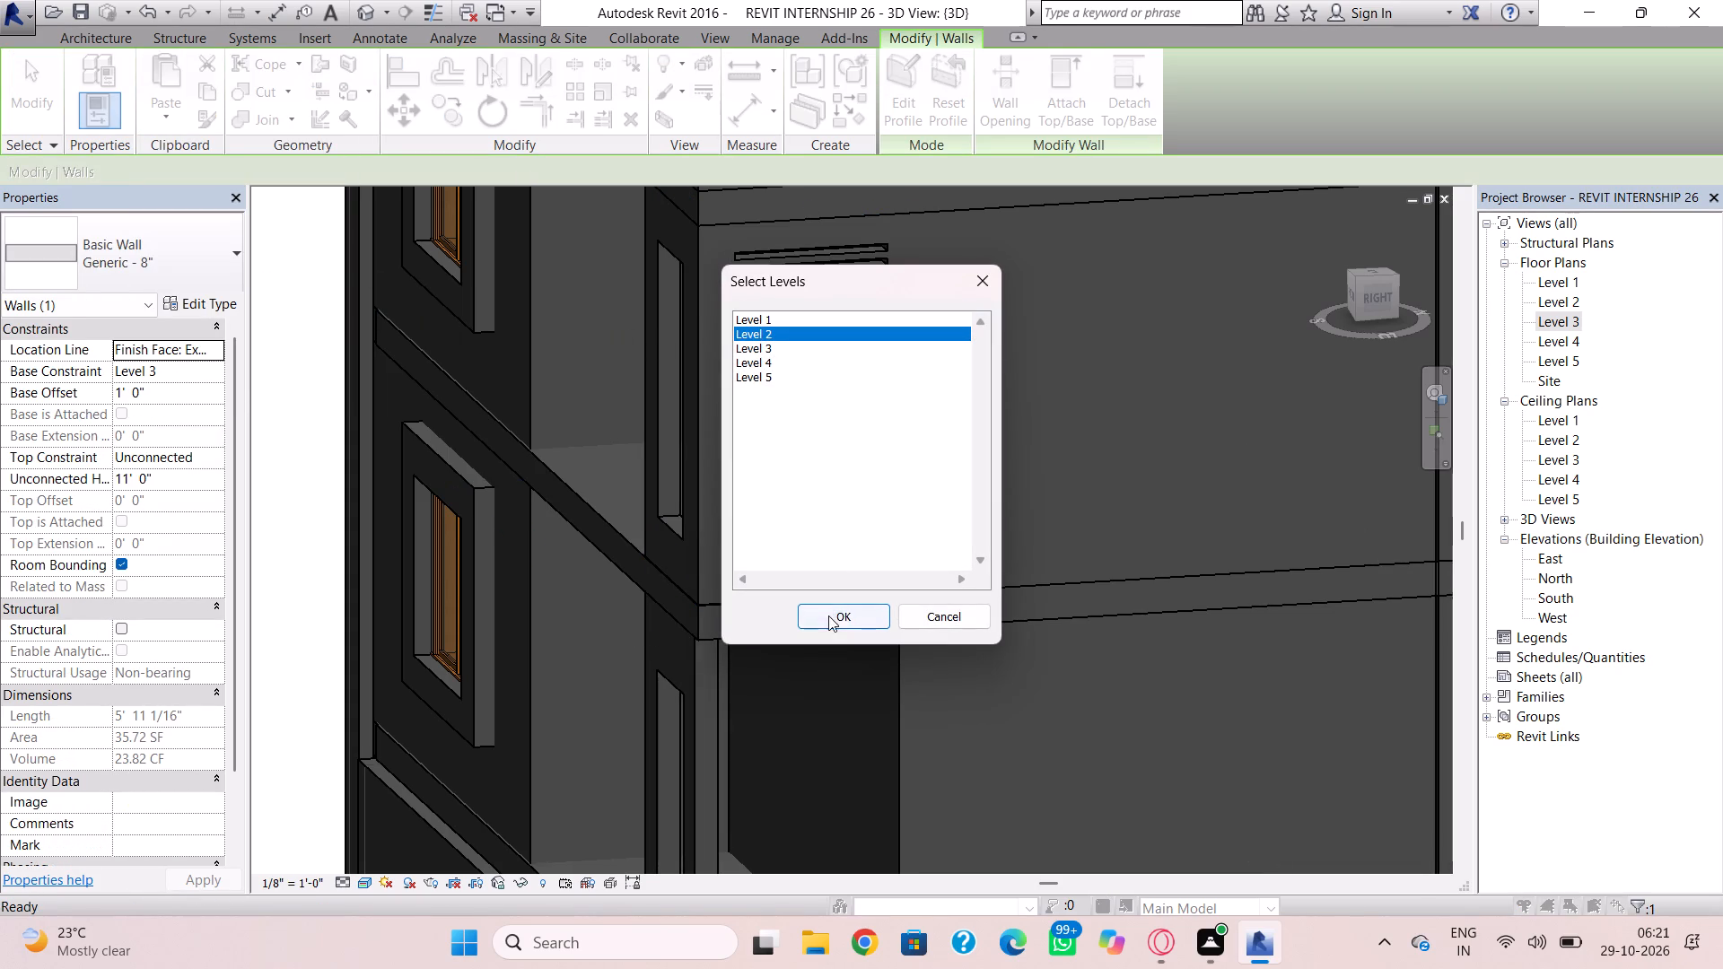
left_click(828, 615)
scroll(919, 759, "down", 2)
middle_click(916, 673)
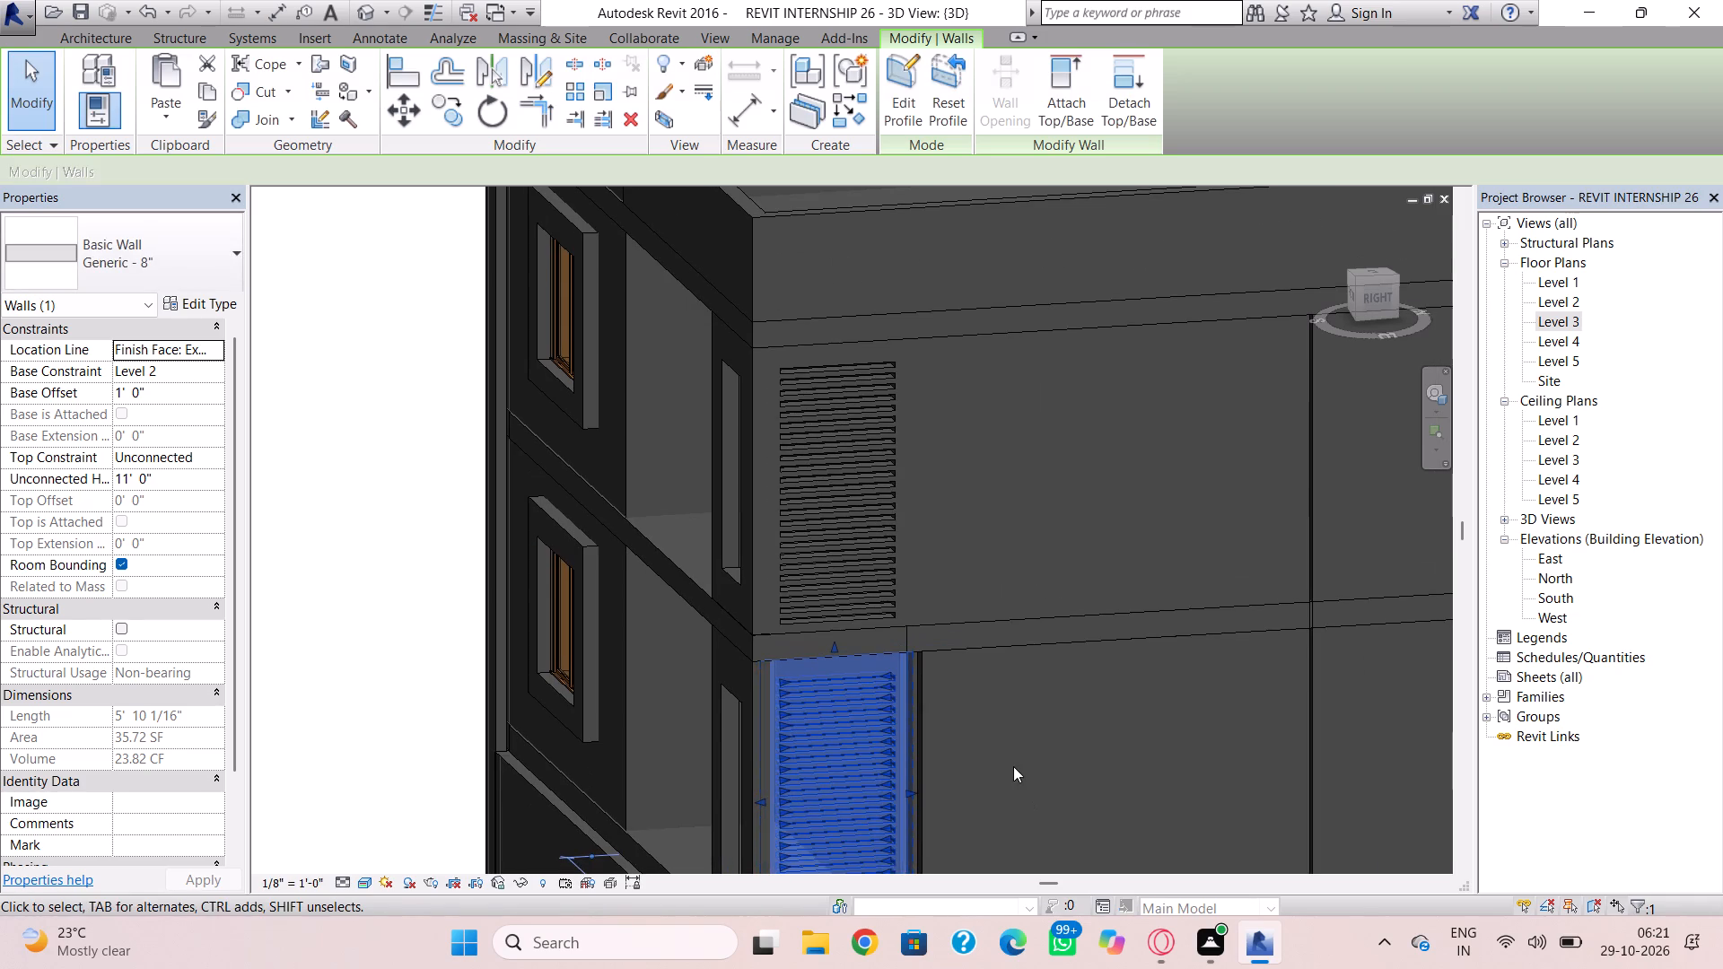
key("Escape")
Extend the near end of the long Level 2 side wall to meet the slotted corner wall, making it about 15' 2" long.
scroll(968, 717, "up", 4)
scroll(953, 520, "down", 1)
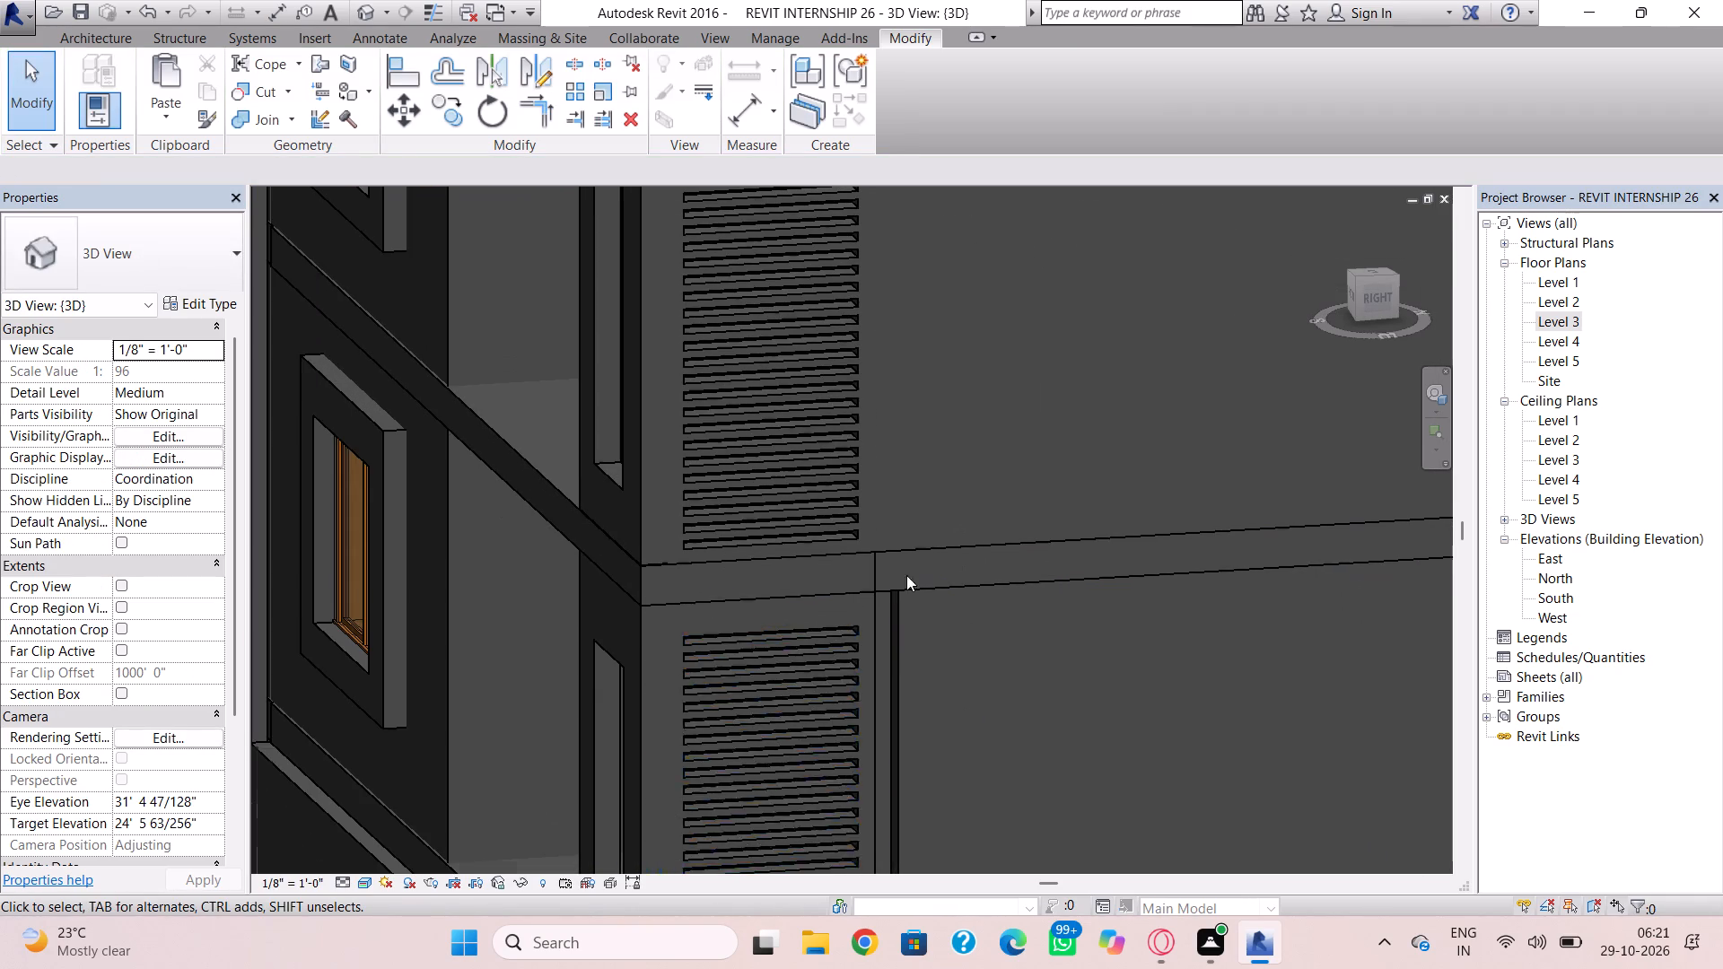
scroll(914, 655, "up", 2)
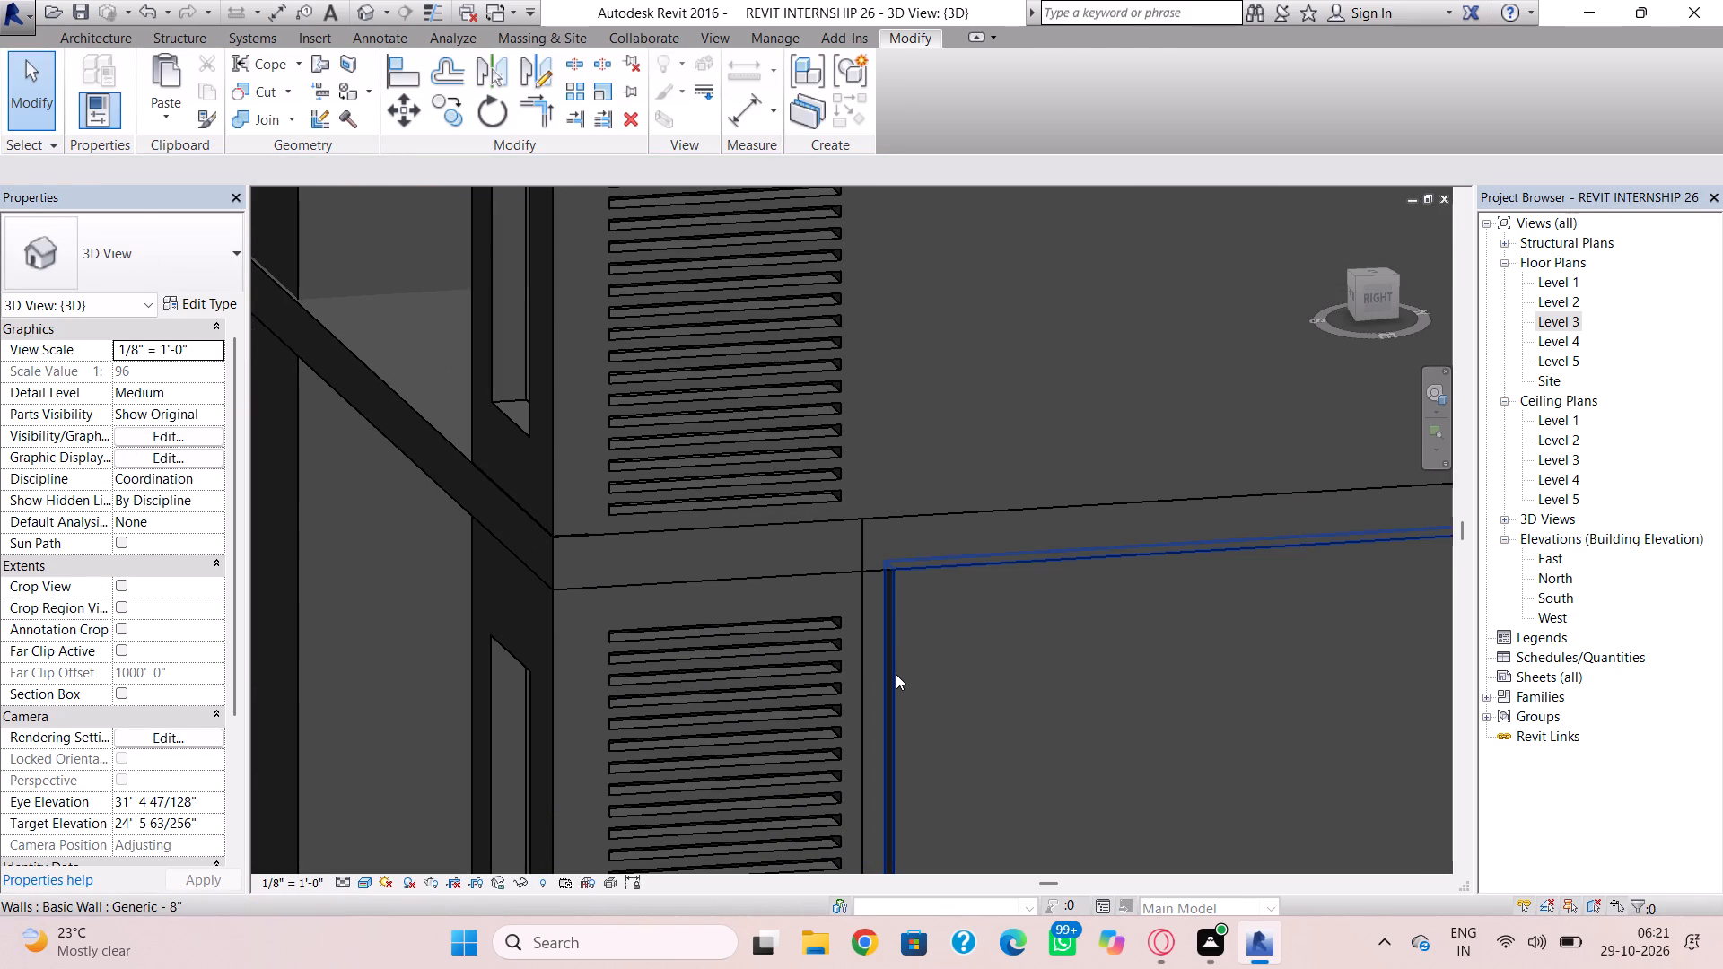
left_click(896, 674)
key("Escape")
right_click_drag(932, 688, 886, 672, "shift")
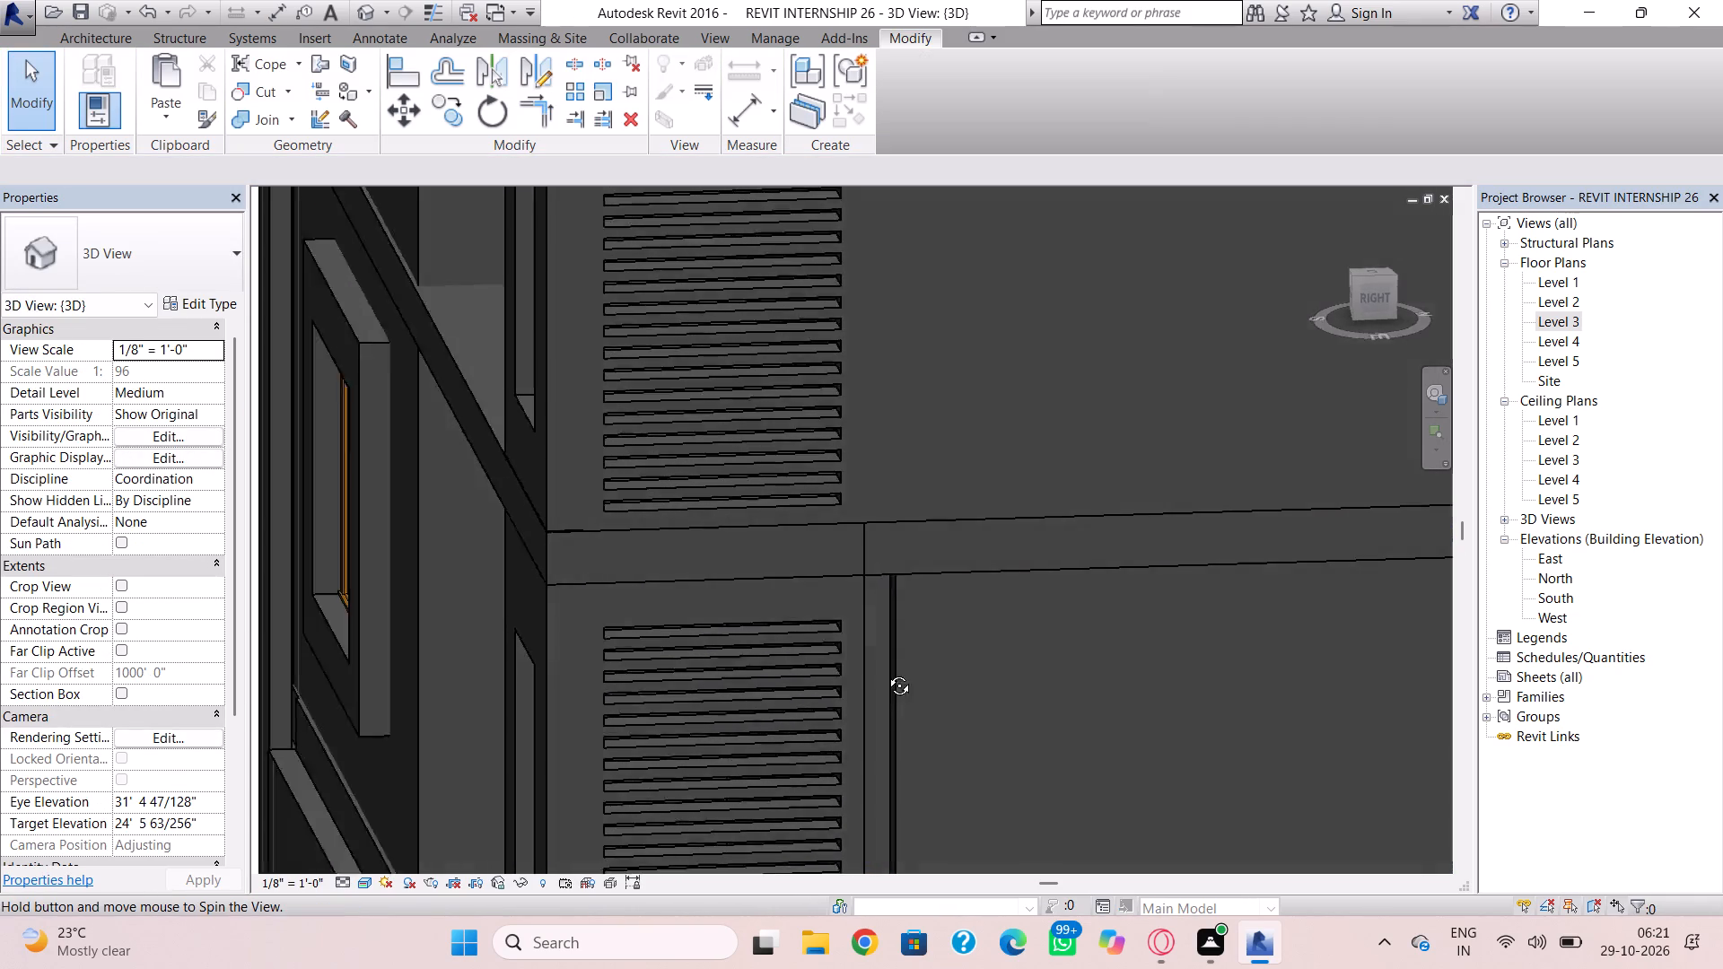
right_click_drag(886, 672, 870, 658, "shift")
scroll(893, 654, "down", 1)
middle_click_drag(894, 638, 870, 435)
scroll(896, 519, "down", 2)
middle_click_drag(900, 561, 884, 456)
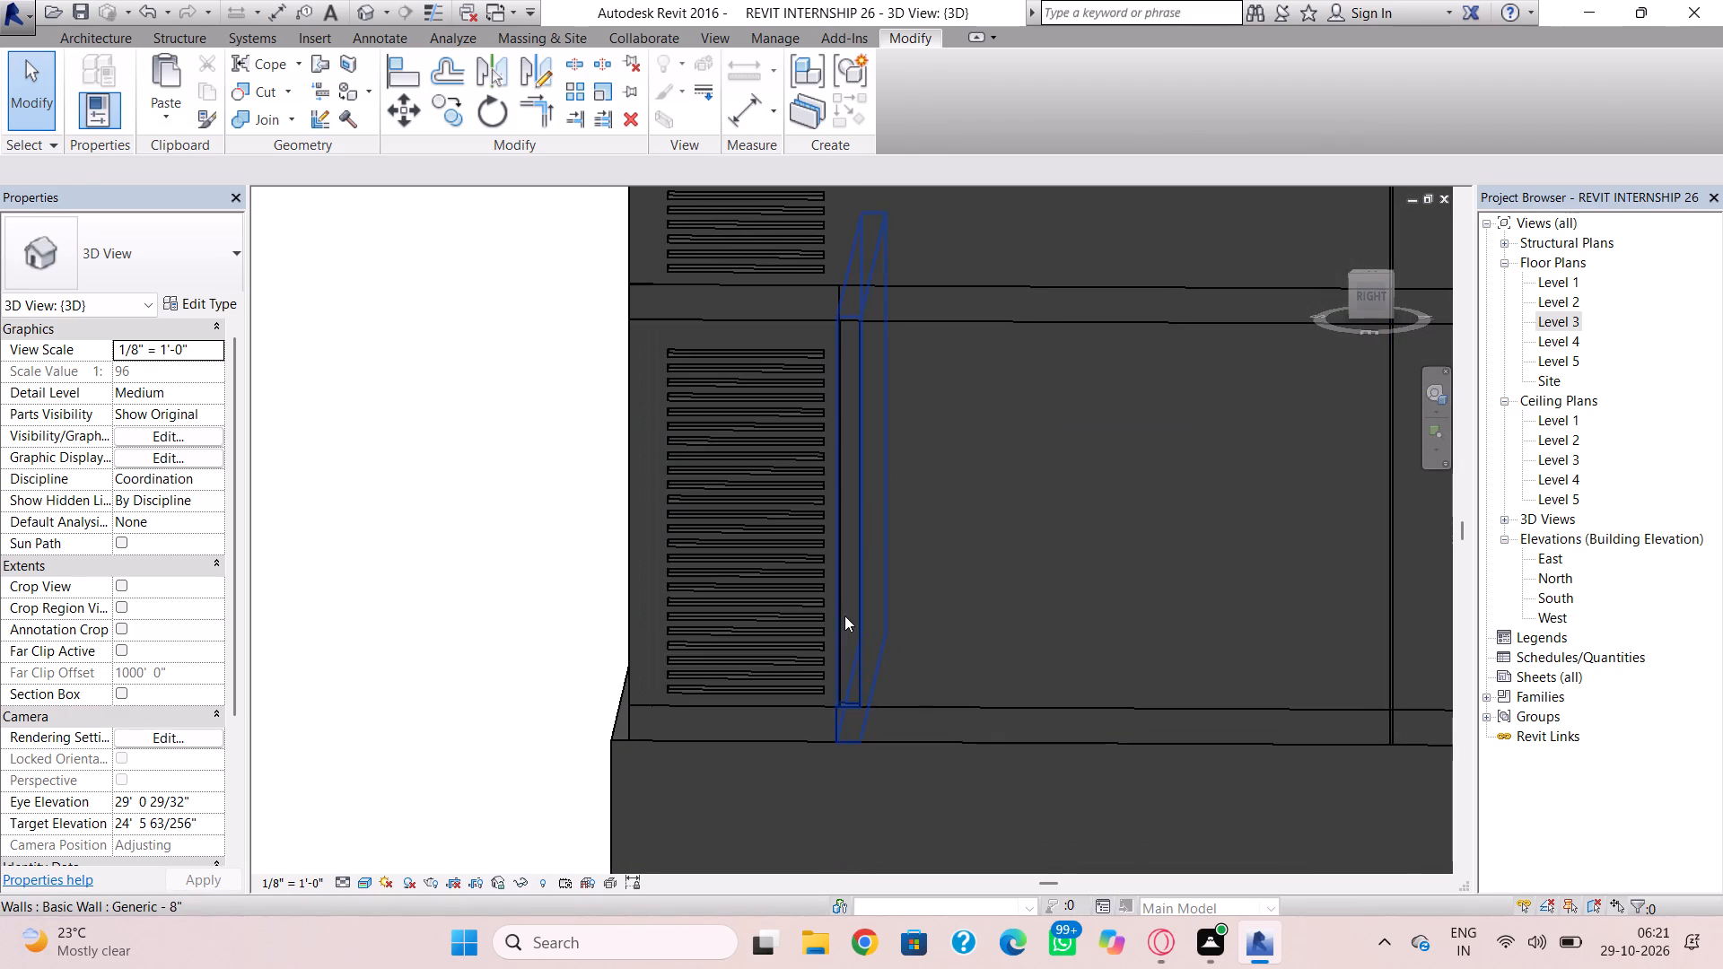
left_click(853, 614)
scroll(872, 636, "up", 1)
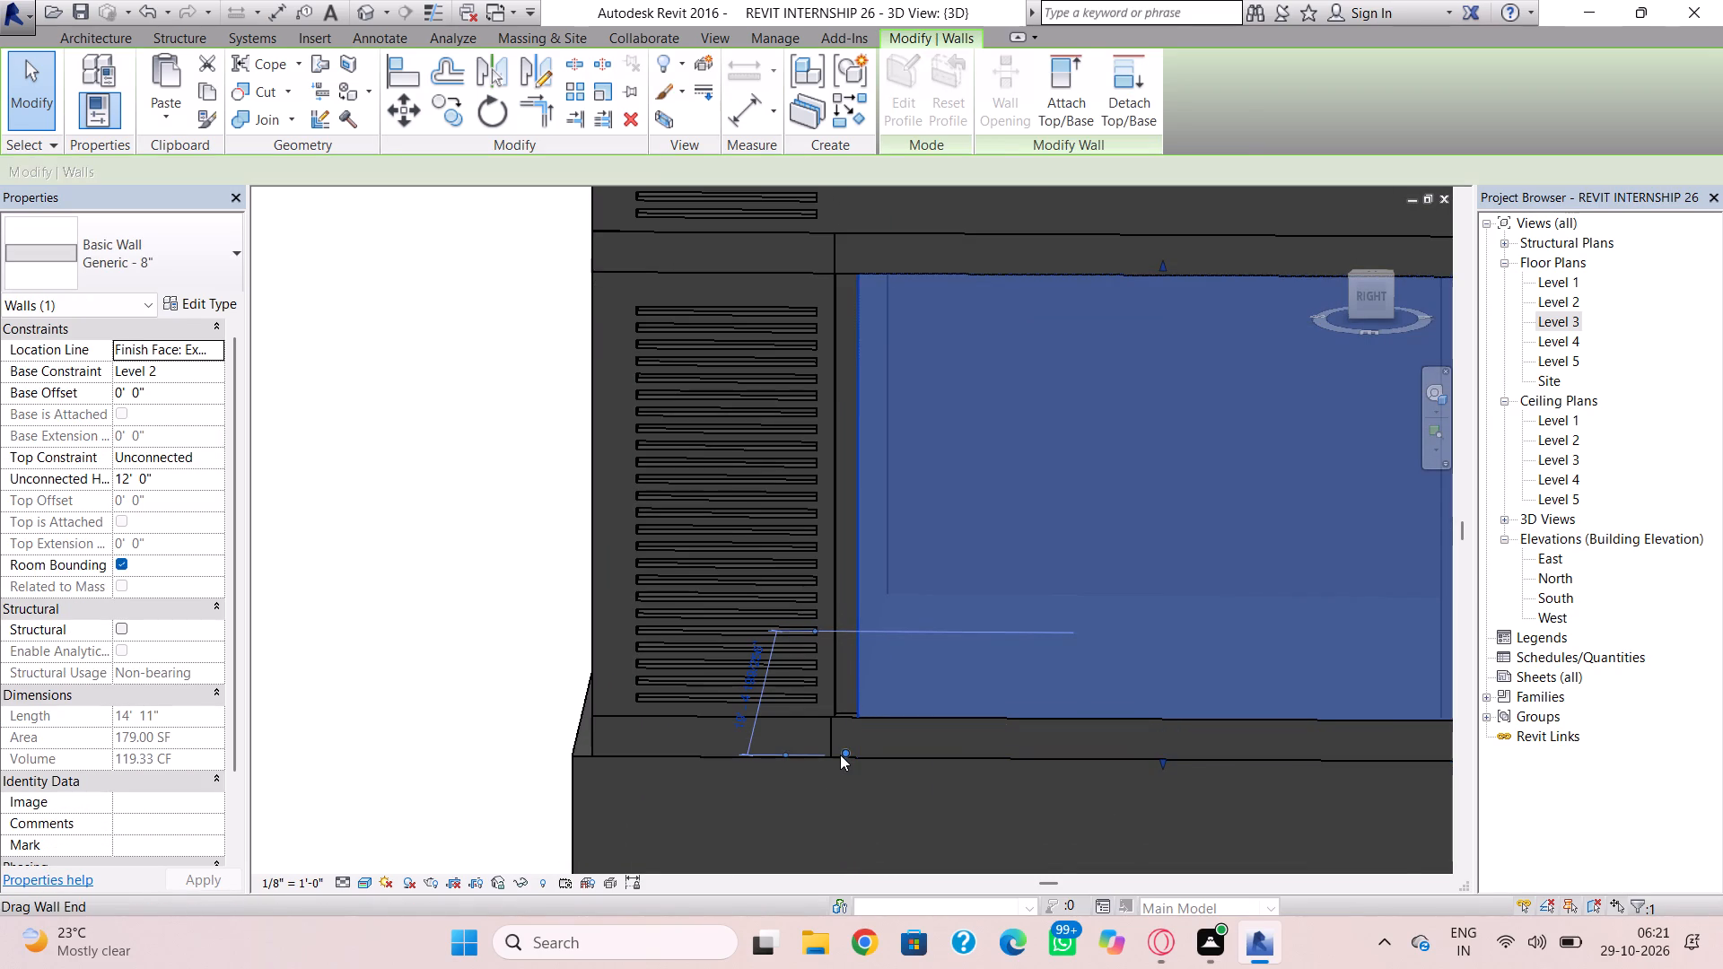
left_click_drag(842, 753, 830, 757)
left_click(818, 783)
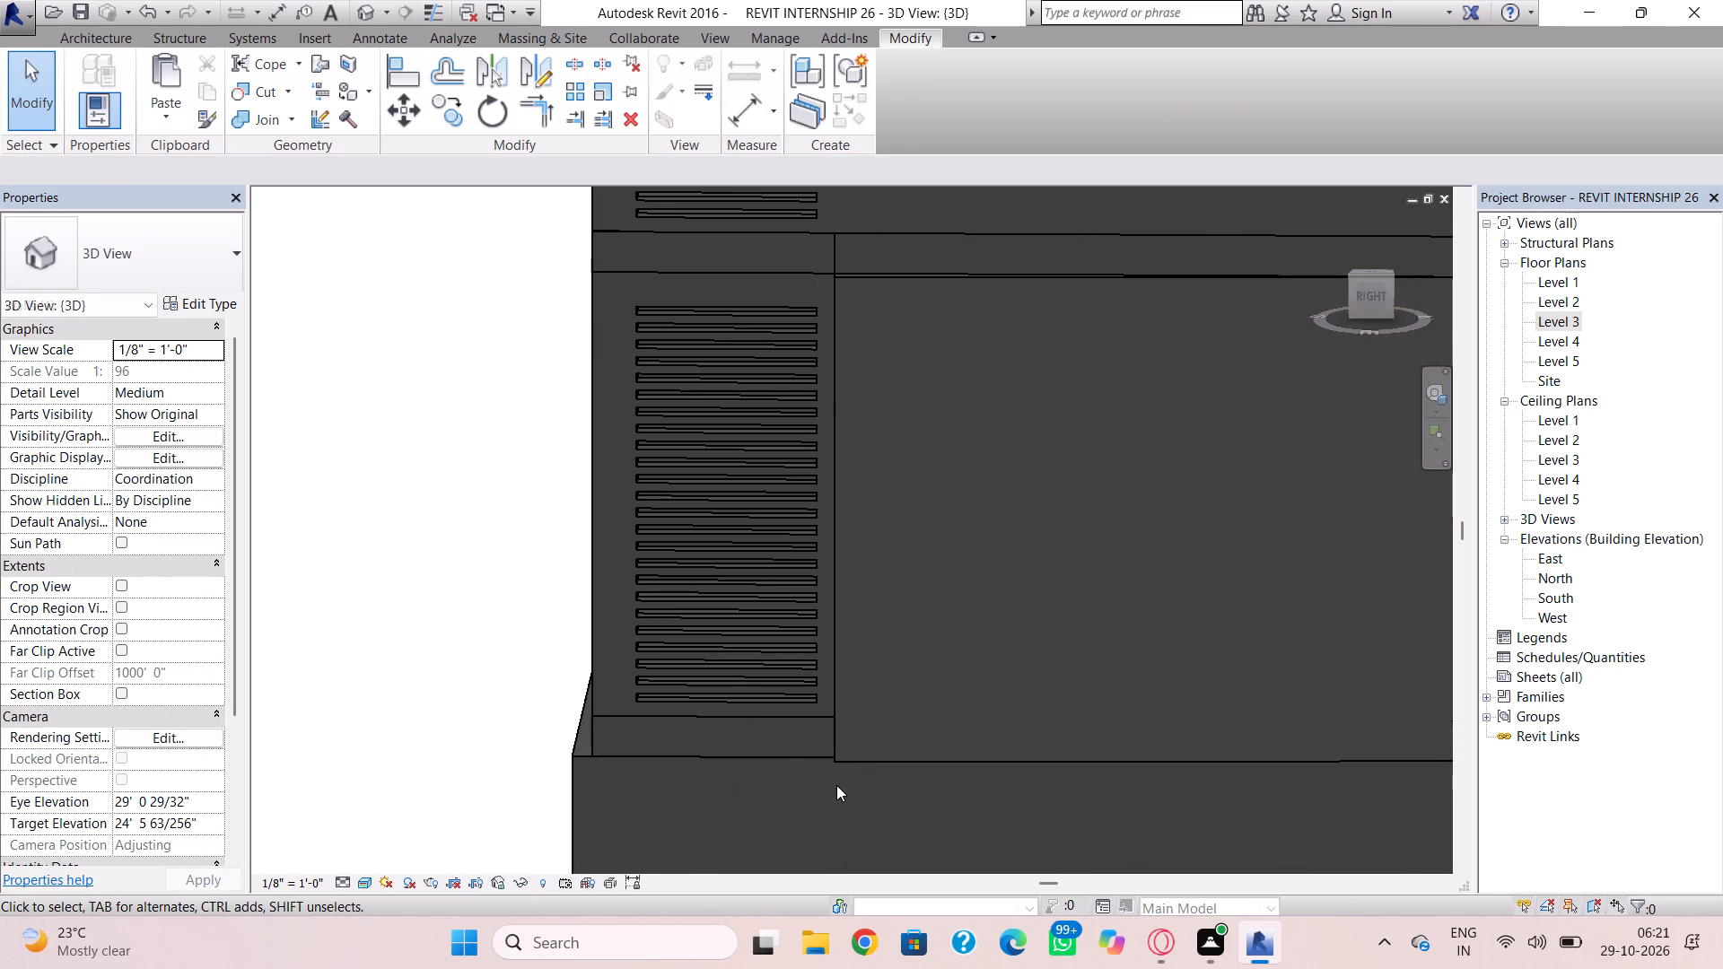
Examine the extended Level 2 side wall's top edge and its junction with the slotted corner wall.
scroll(844, 785, "down", 4)
scroll(930, 504, "up", 6)
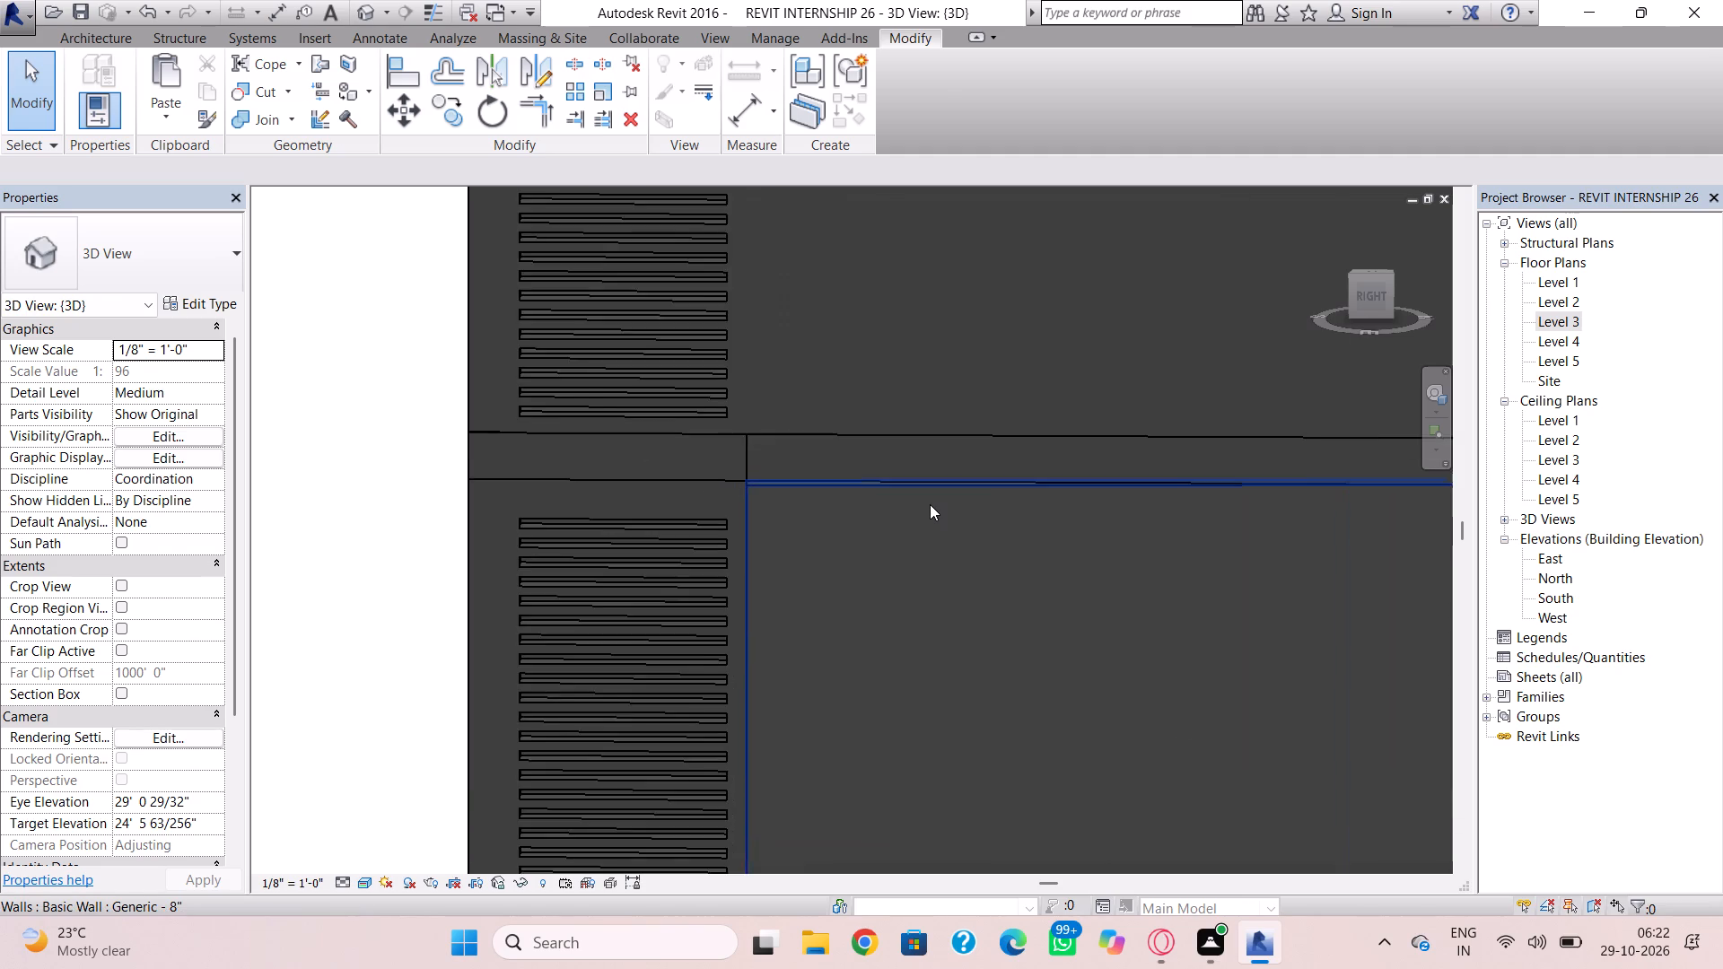
left_click(930, 504)
left_click(1137, 477)
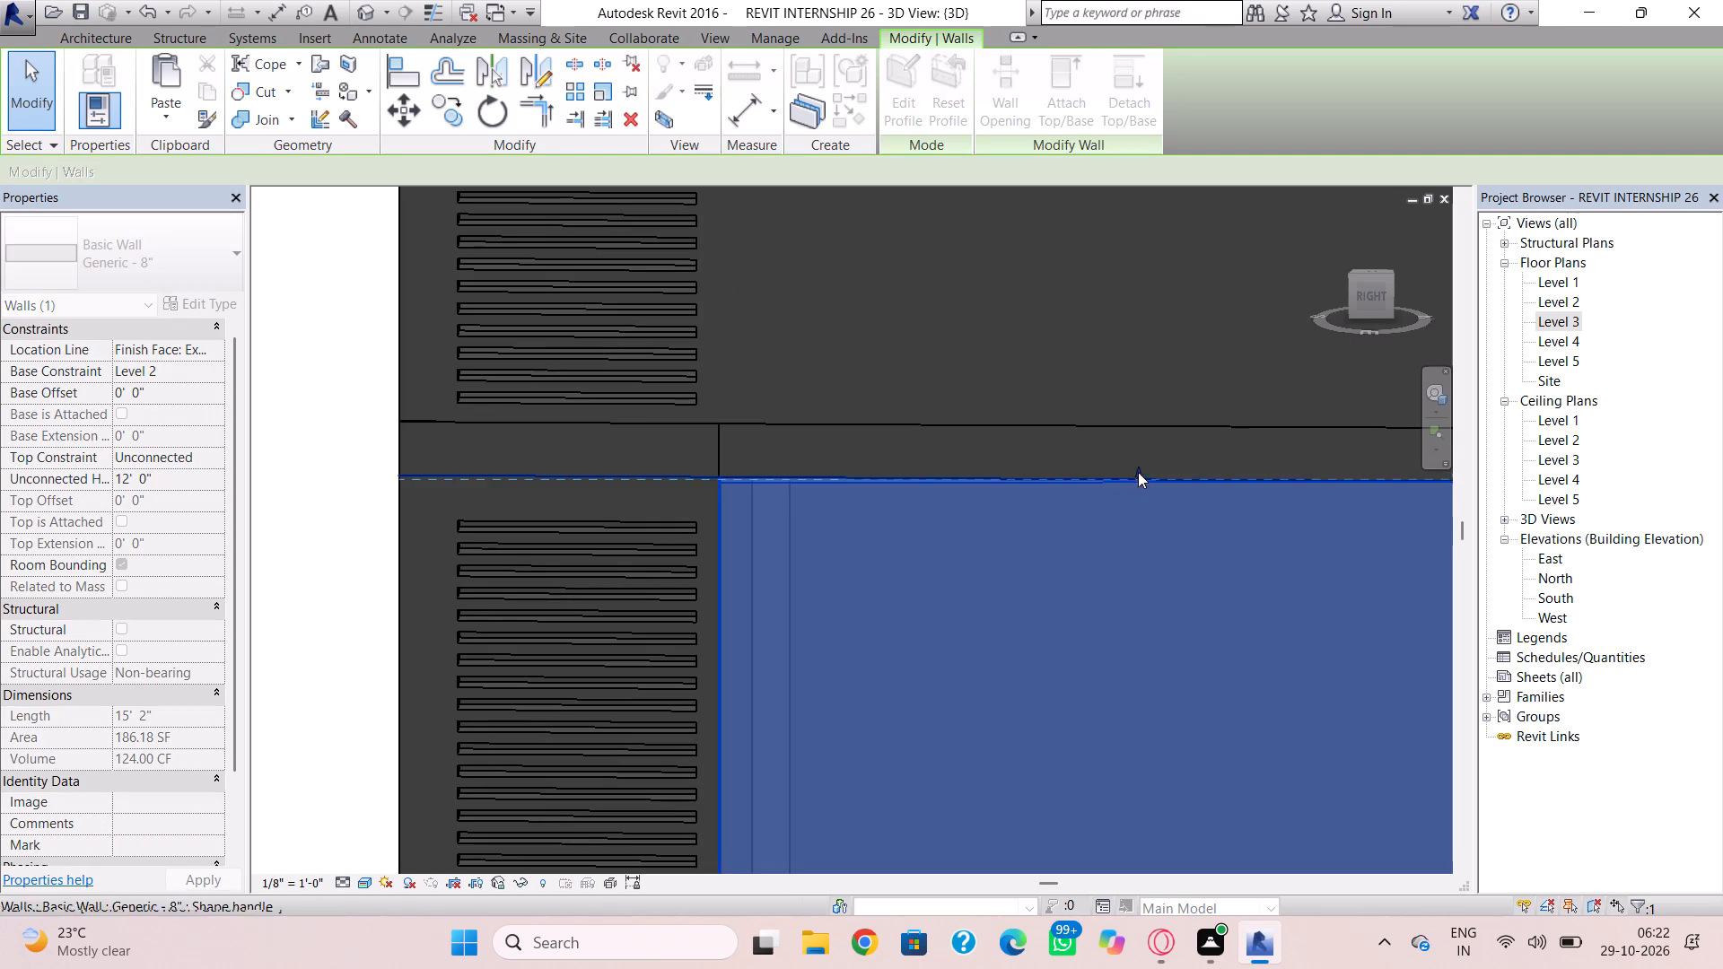
left_click(1080, 581)
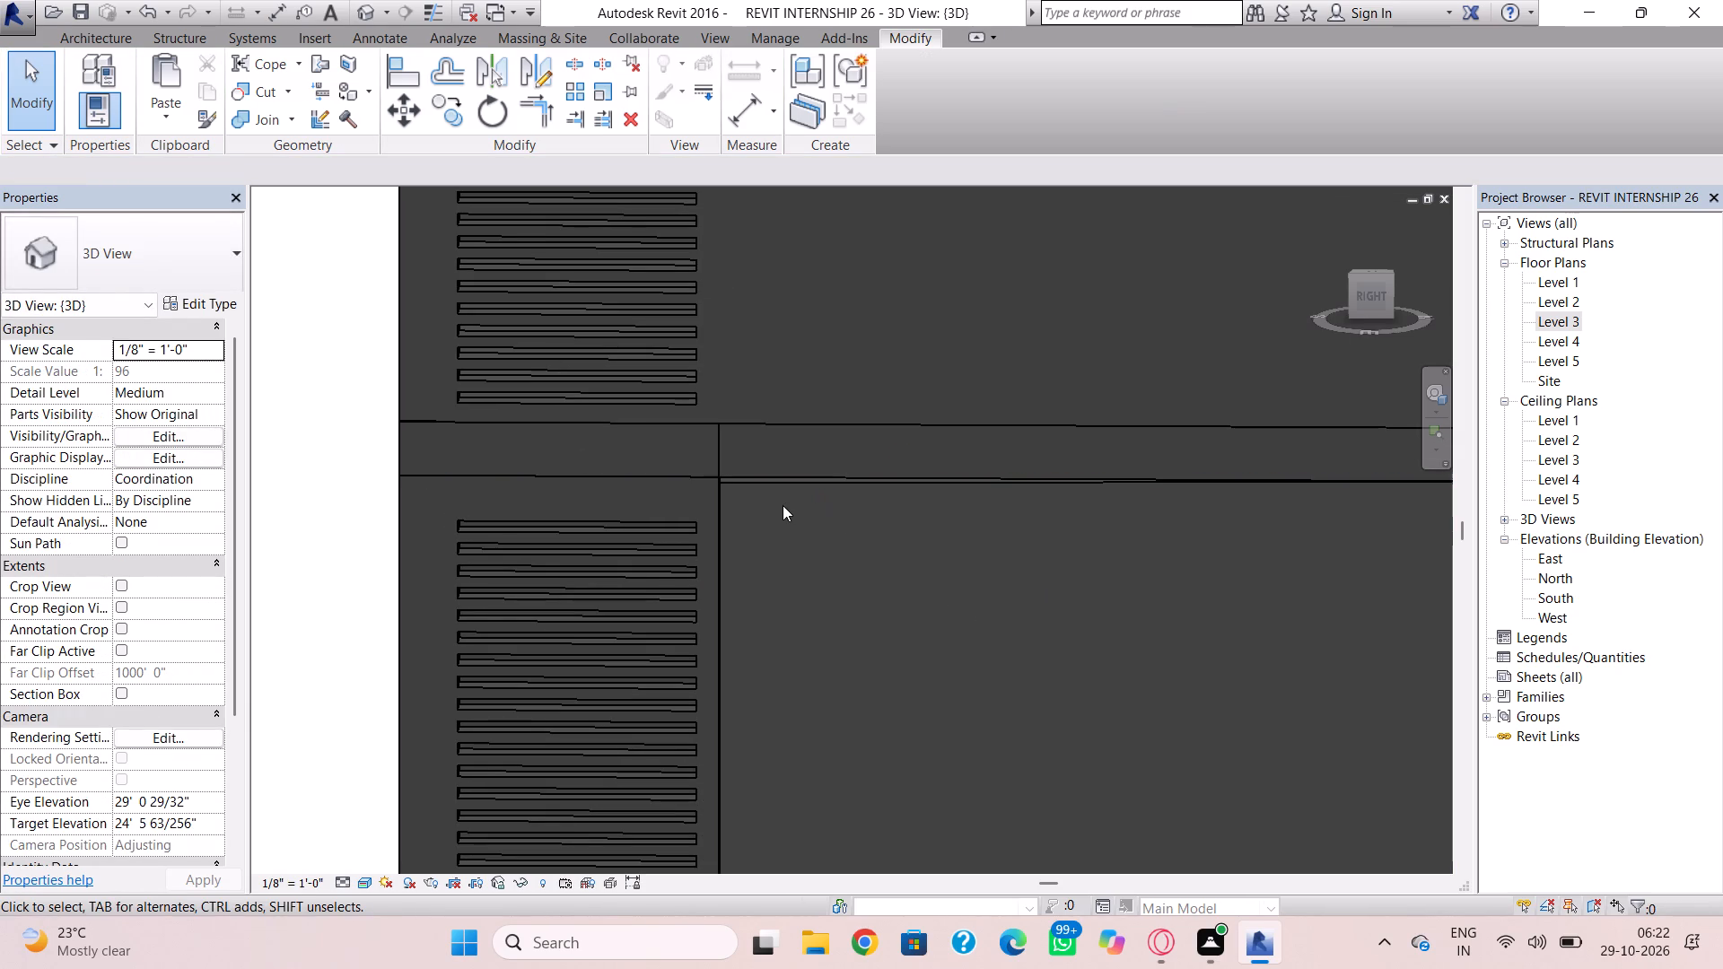
key("Escape")
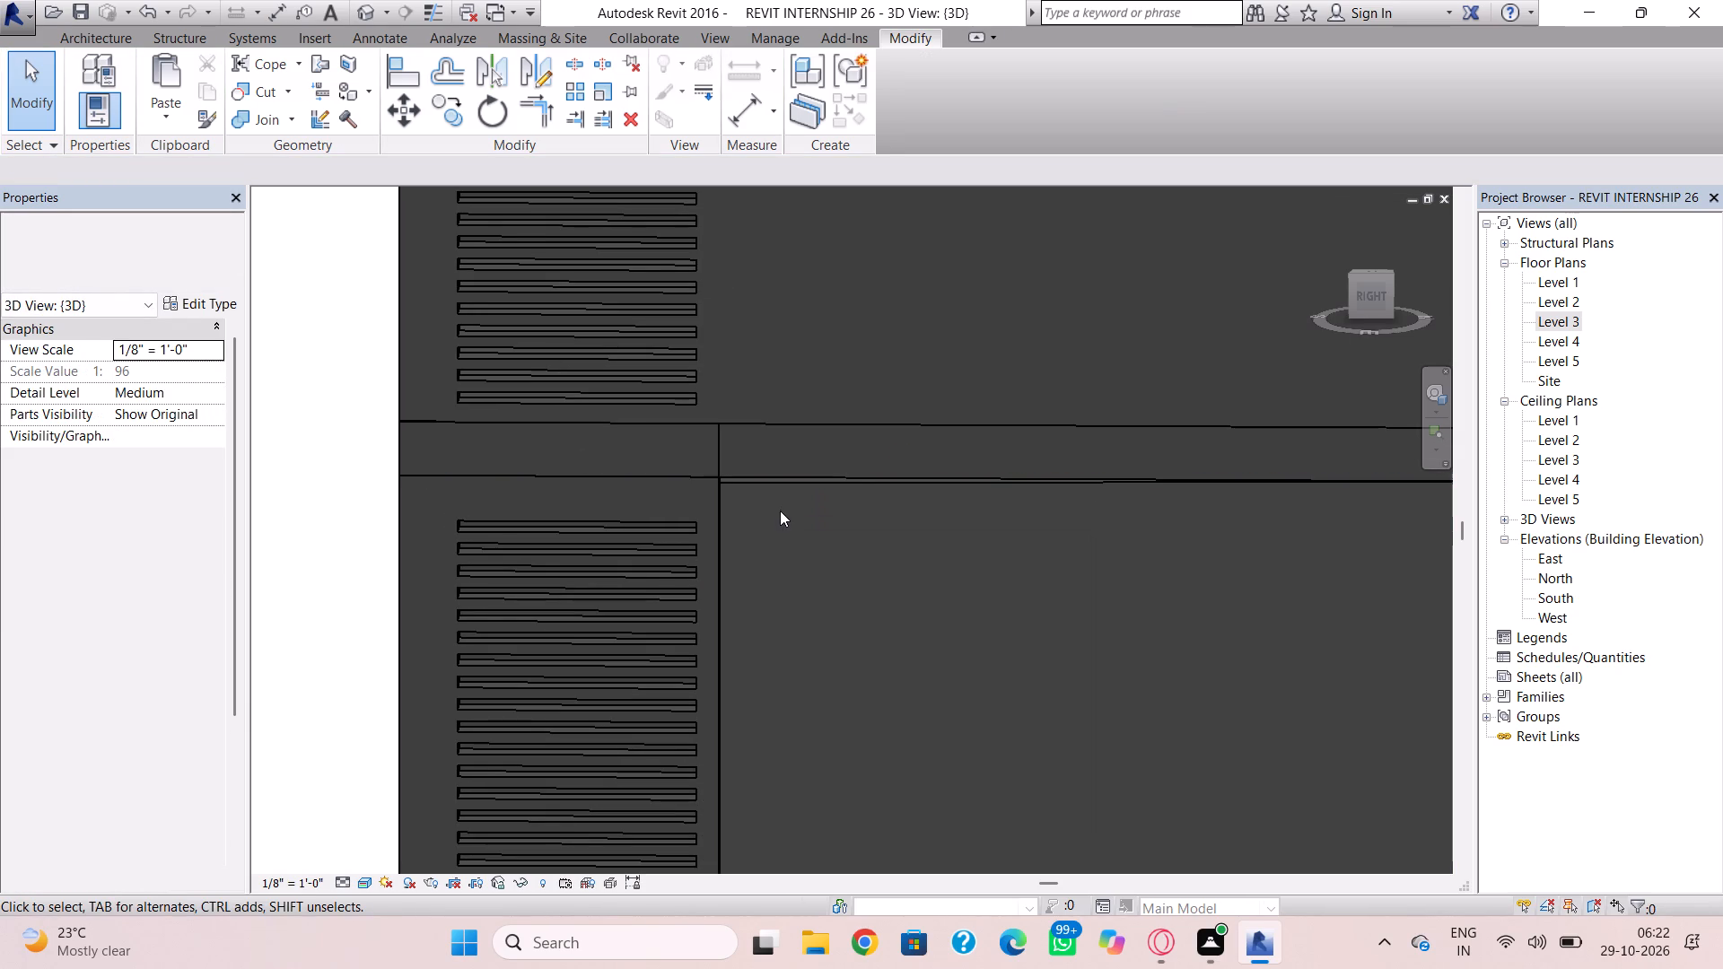
right_click_drag(780, 511, 1058, 597, "shift")
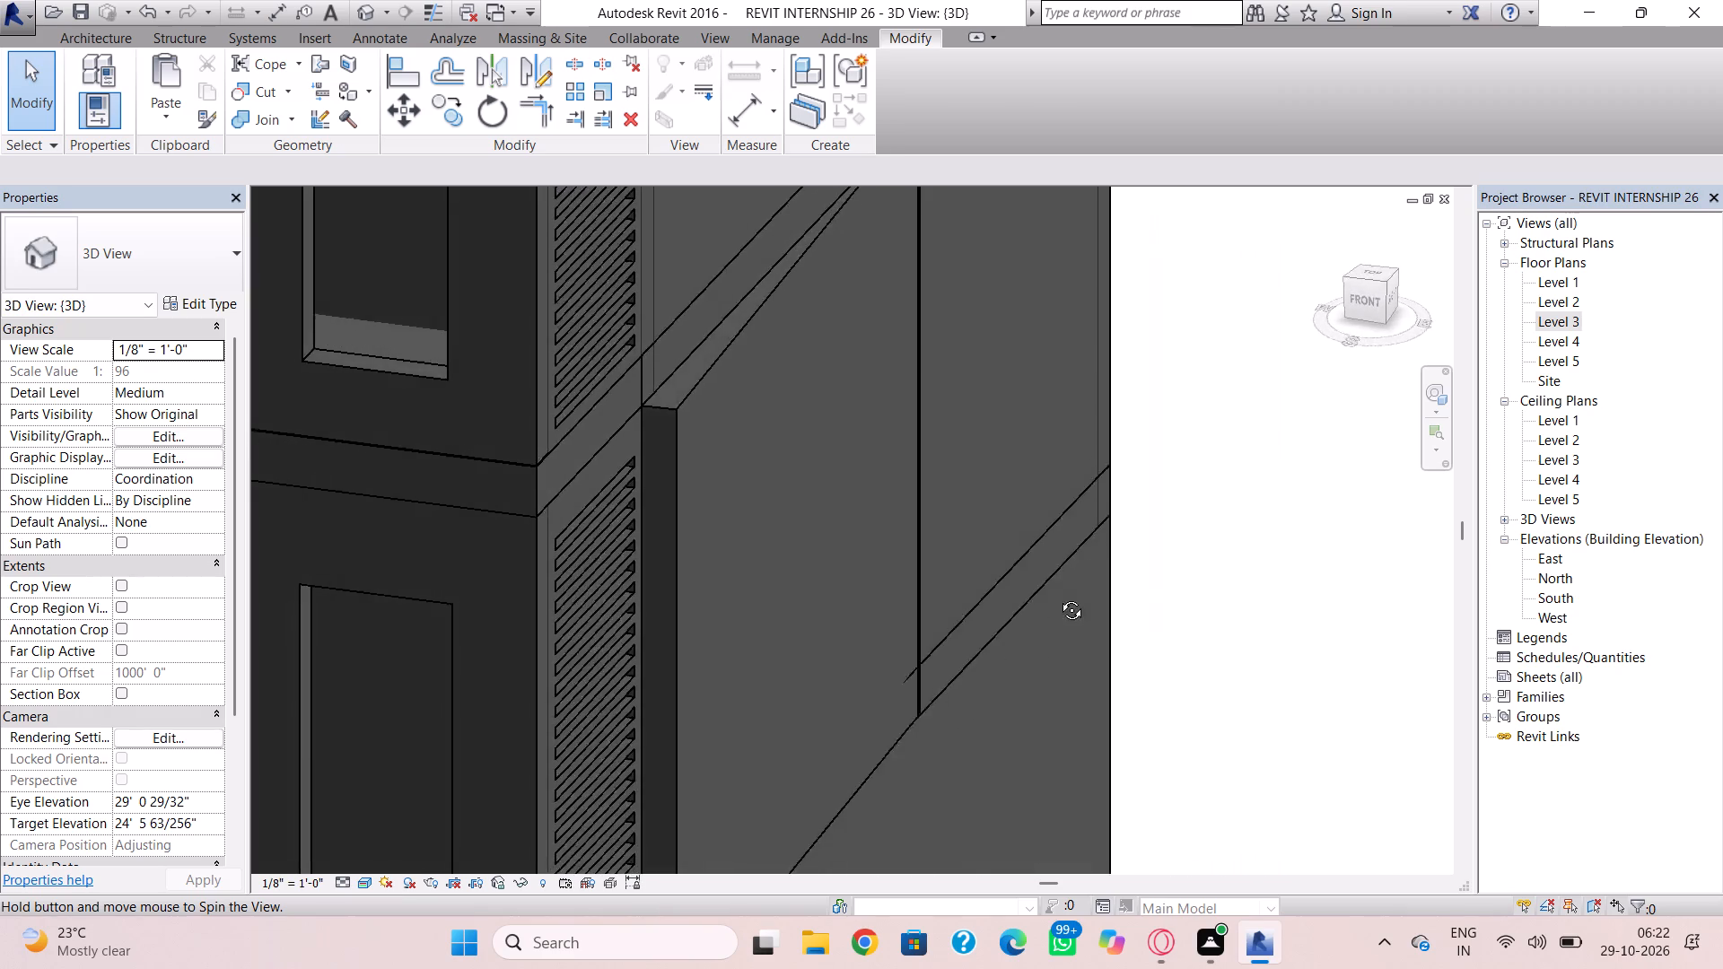
right_click_drag(1058, 597, 1042, 667, "shift")
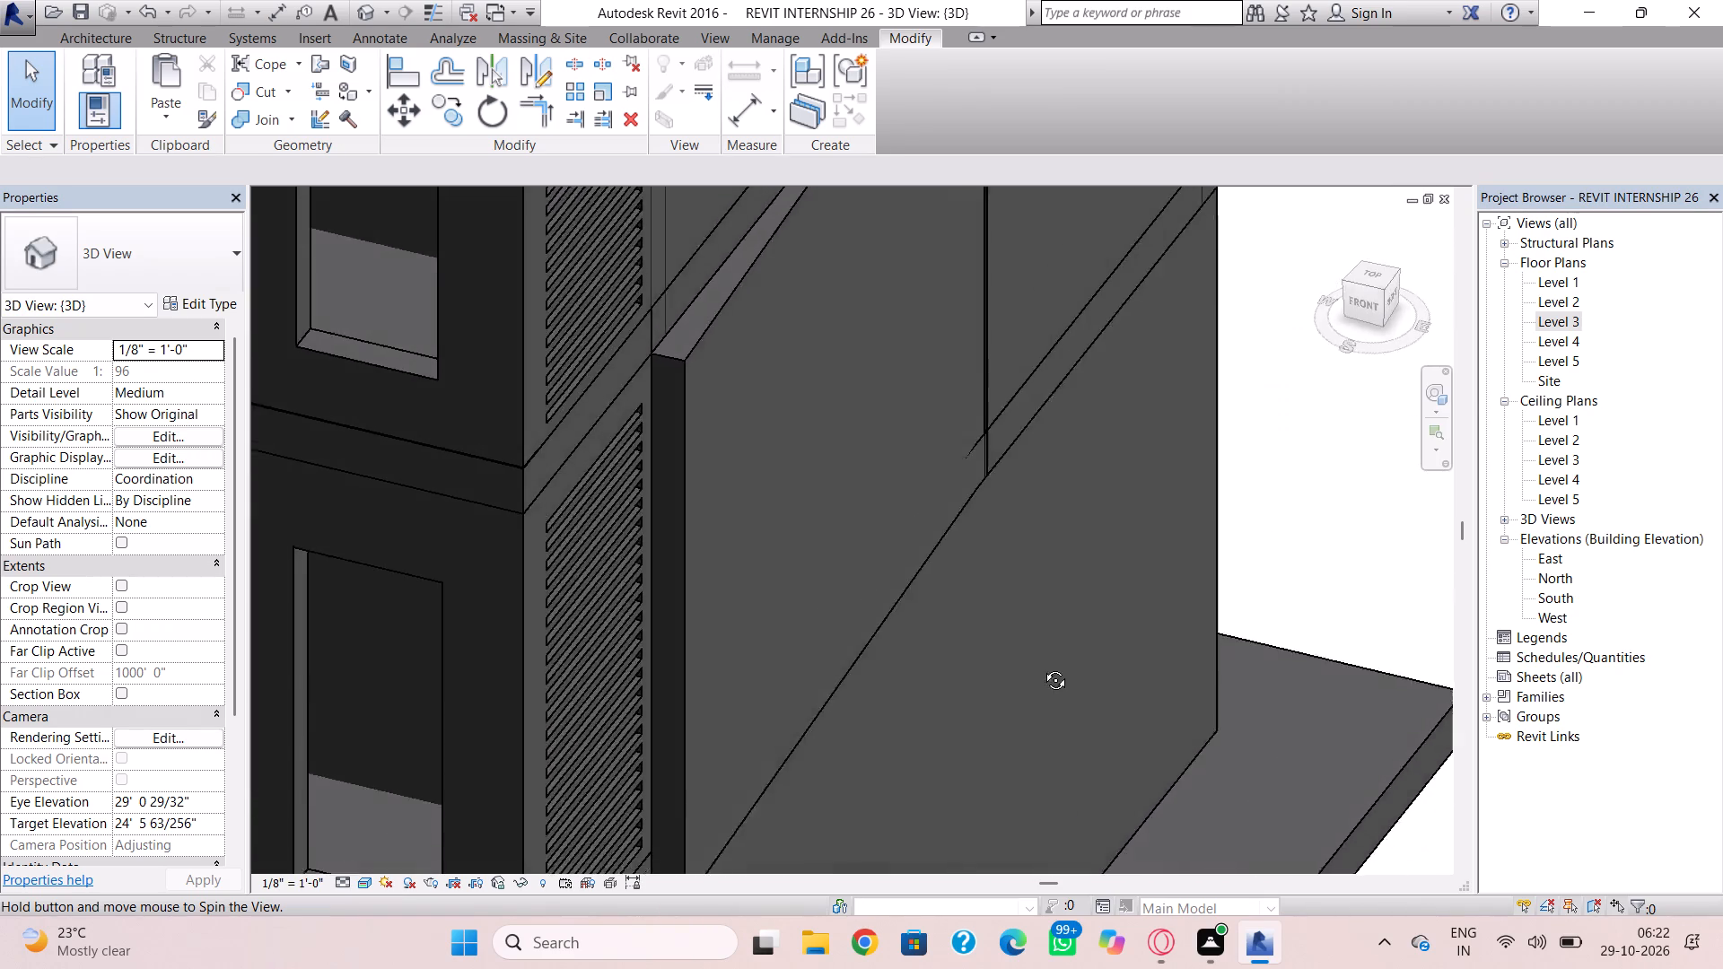
right_click_drag(1042, 667, 1005, 575, "shift")
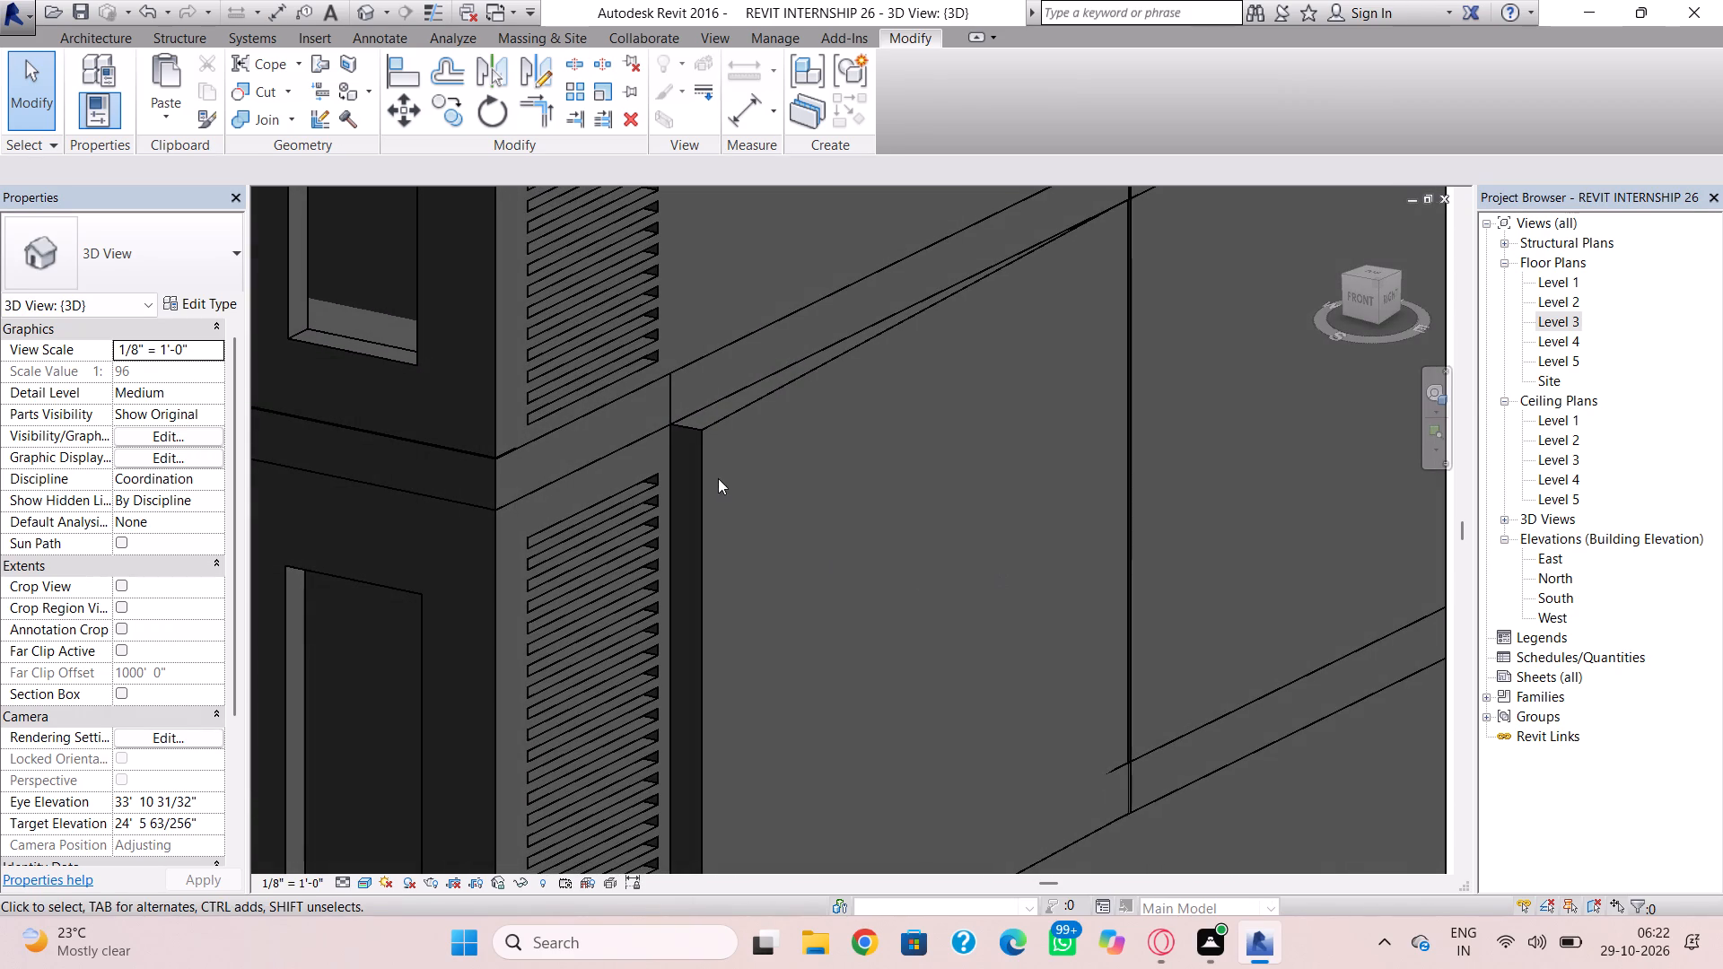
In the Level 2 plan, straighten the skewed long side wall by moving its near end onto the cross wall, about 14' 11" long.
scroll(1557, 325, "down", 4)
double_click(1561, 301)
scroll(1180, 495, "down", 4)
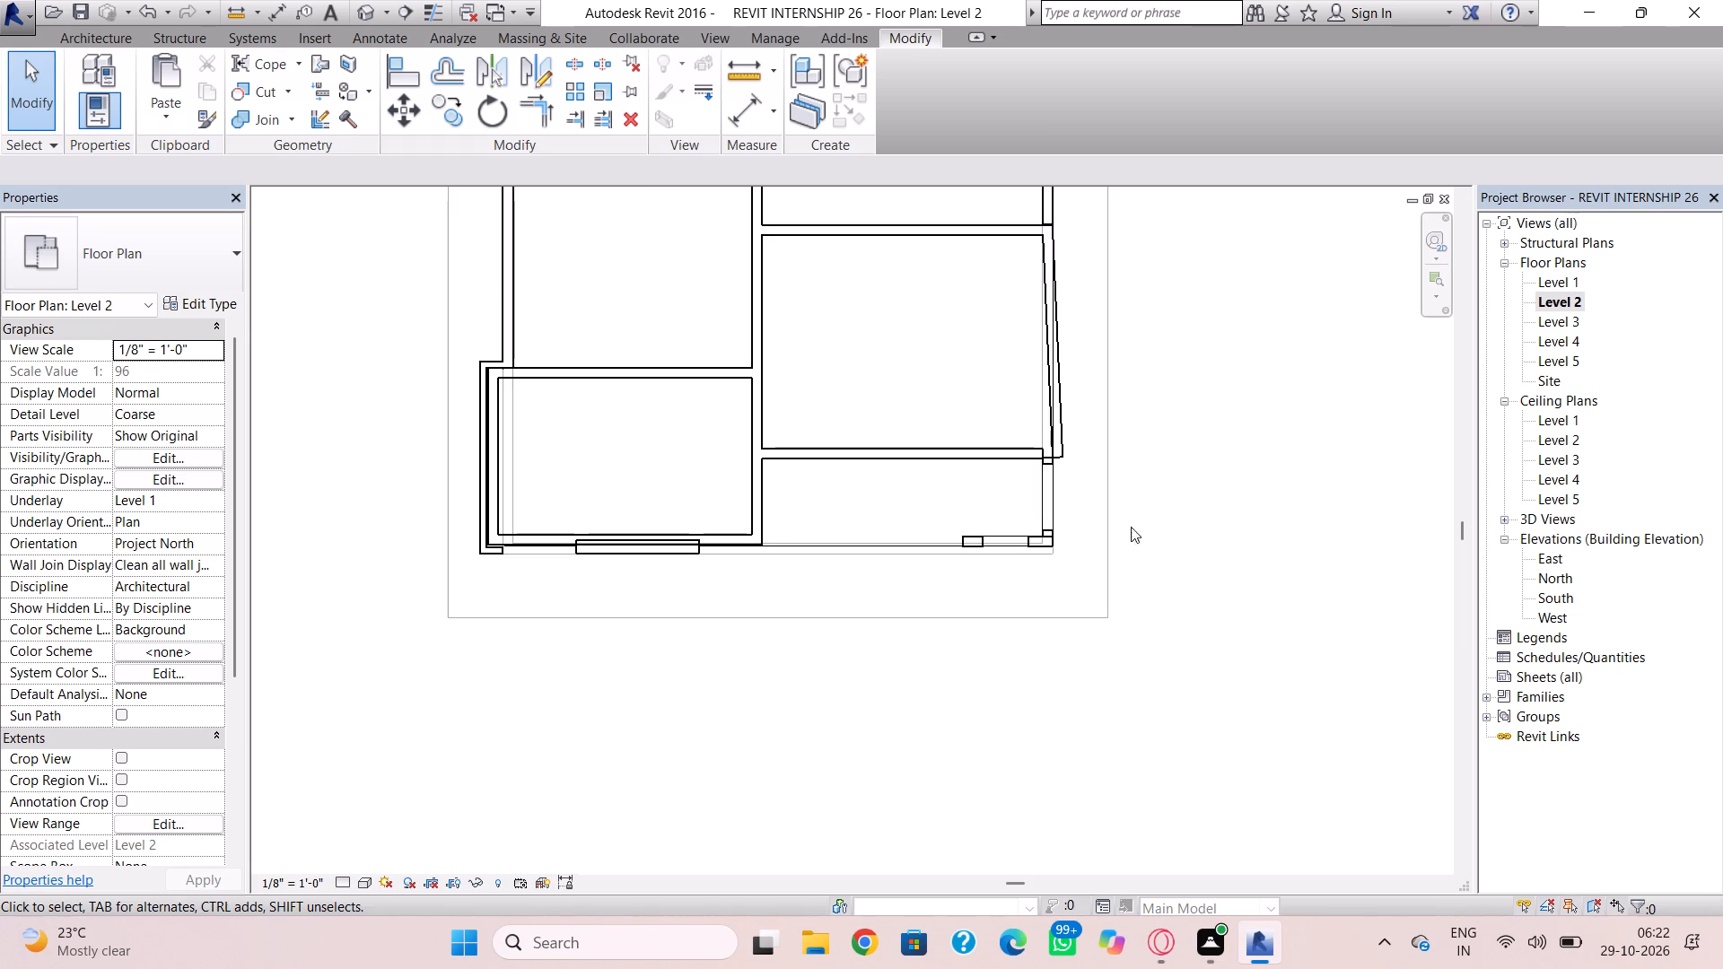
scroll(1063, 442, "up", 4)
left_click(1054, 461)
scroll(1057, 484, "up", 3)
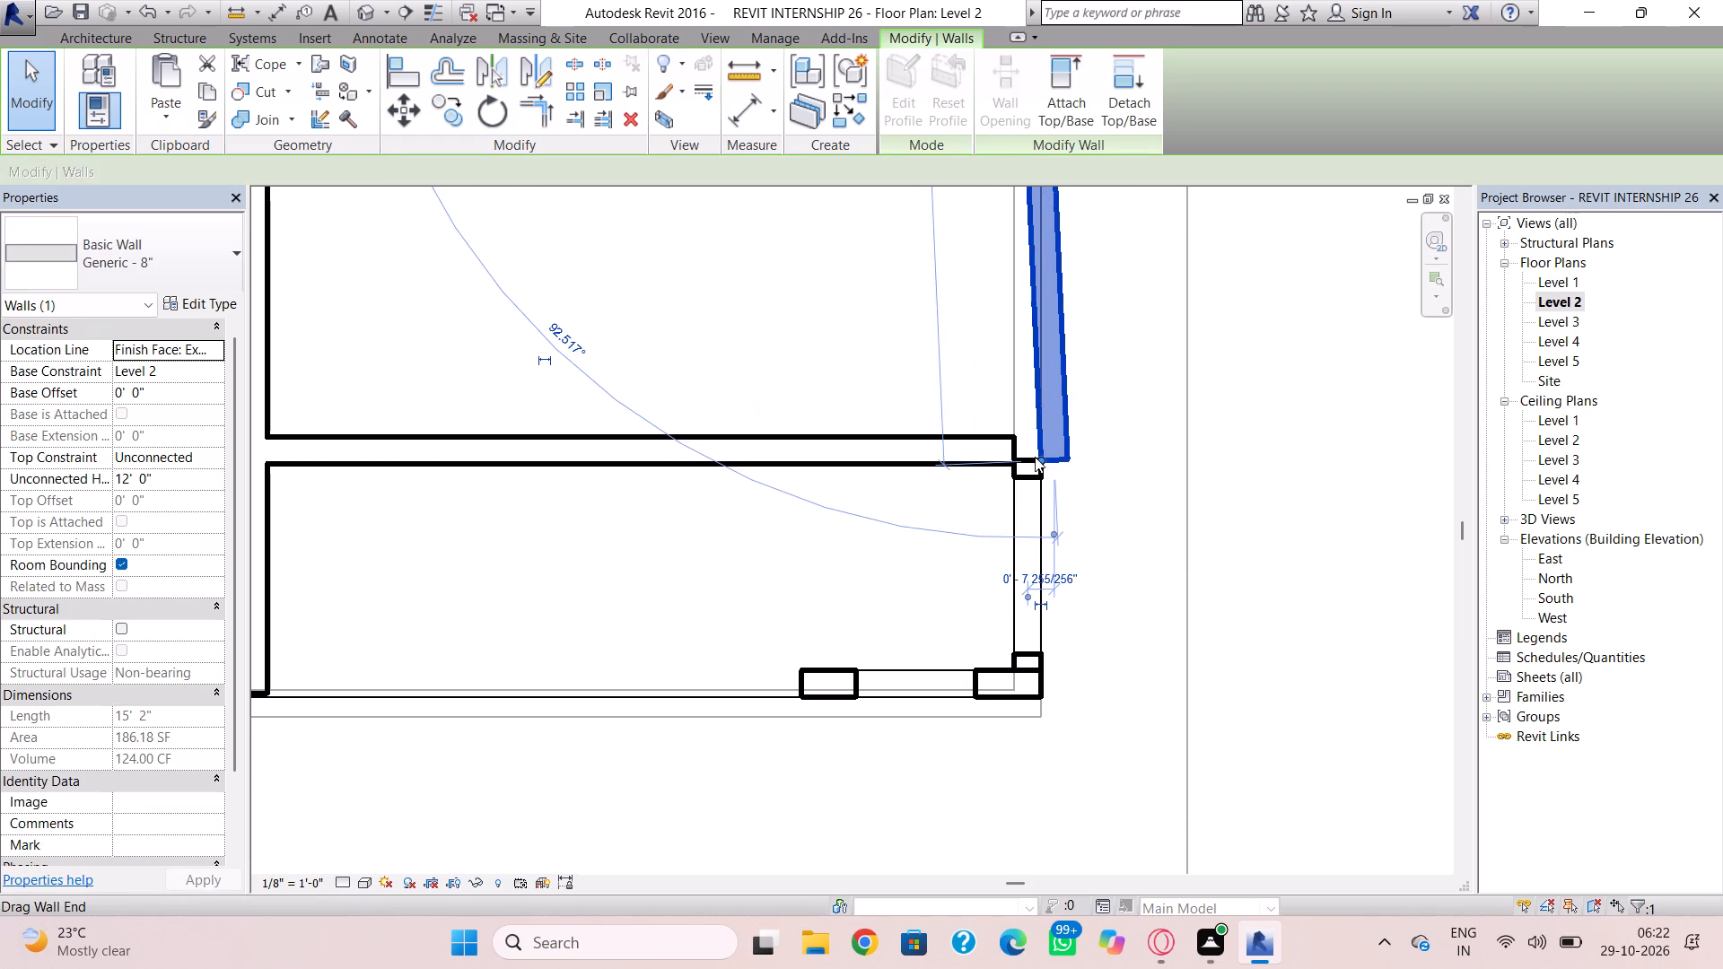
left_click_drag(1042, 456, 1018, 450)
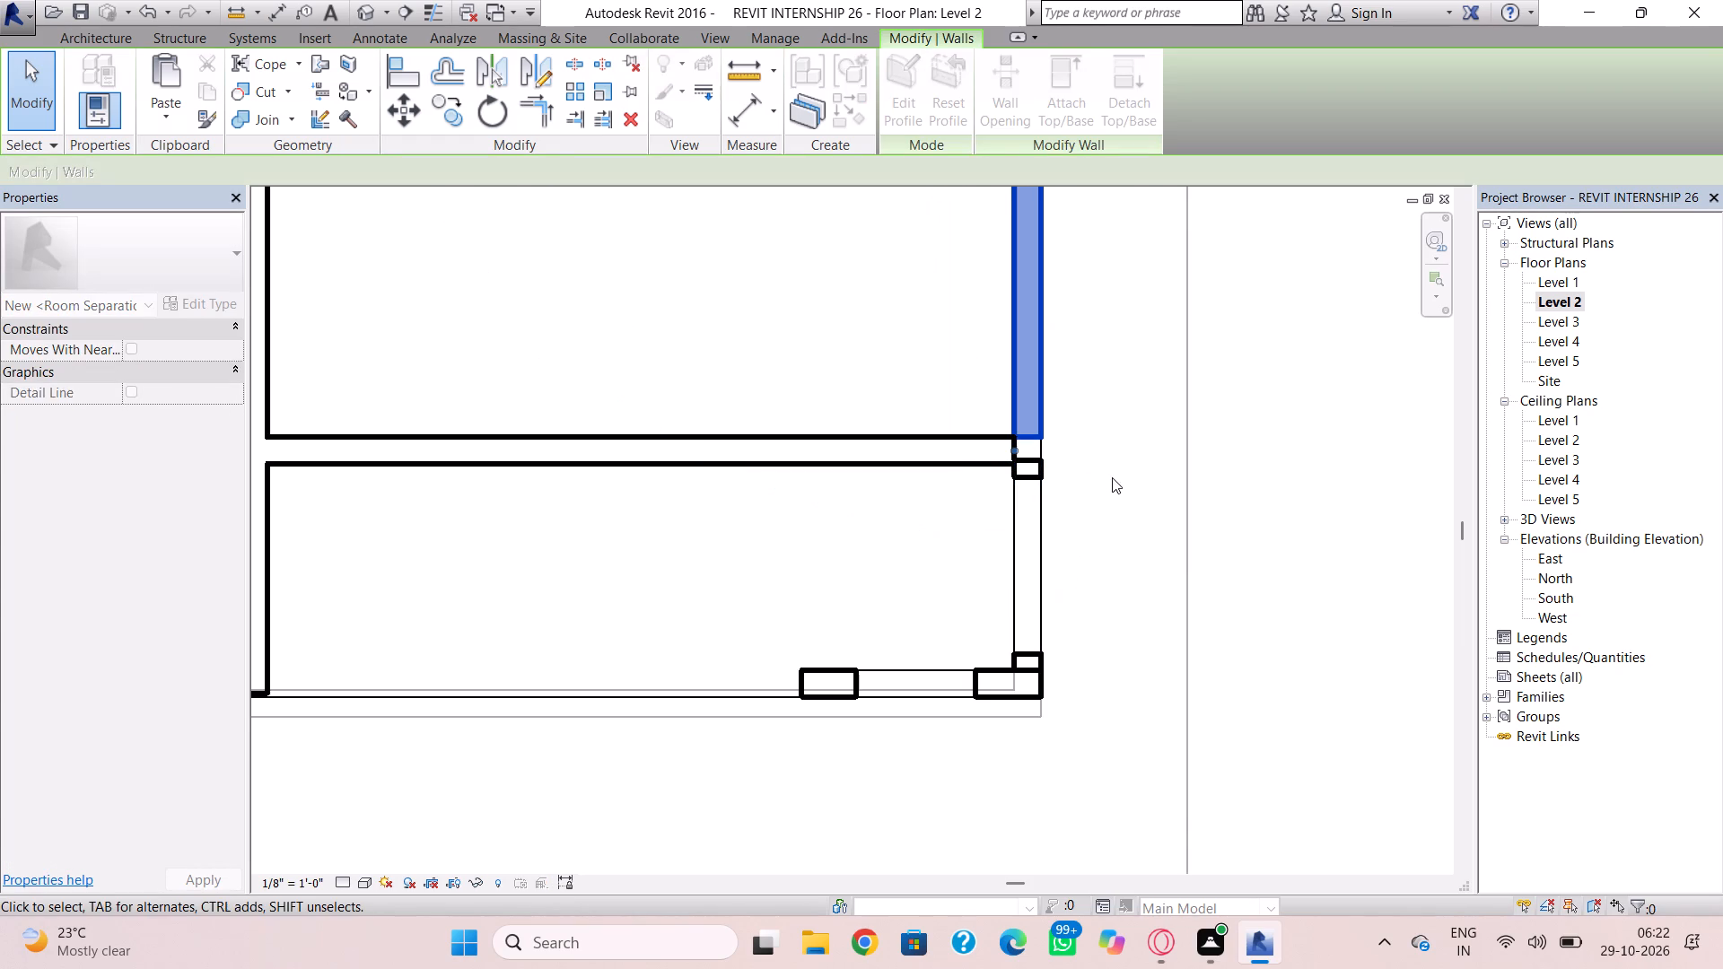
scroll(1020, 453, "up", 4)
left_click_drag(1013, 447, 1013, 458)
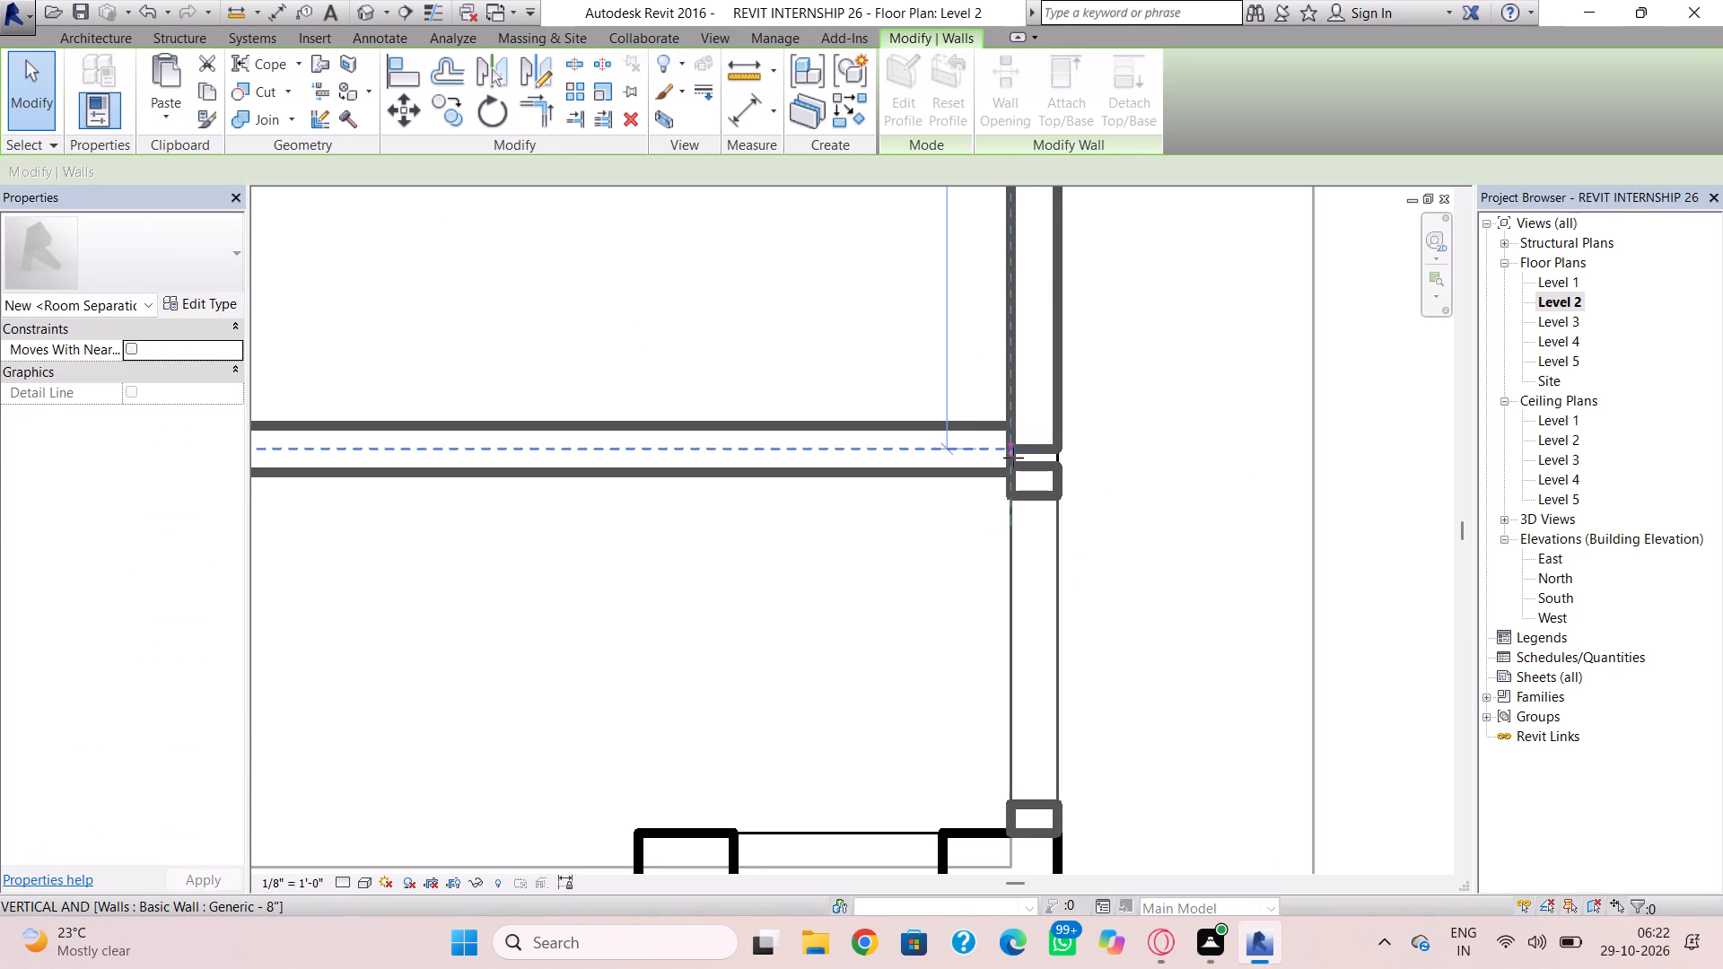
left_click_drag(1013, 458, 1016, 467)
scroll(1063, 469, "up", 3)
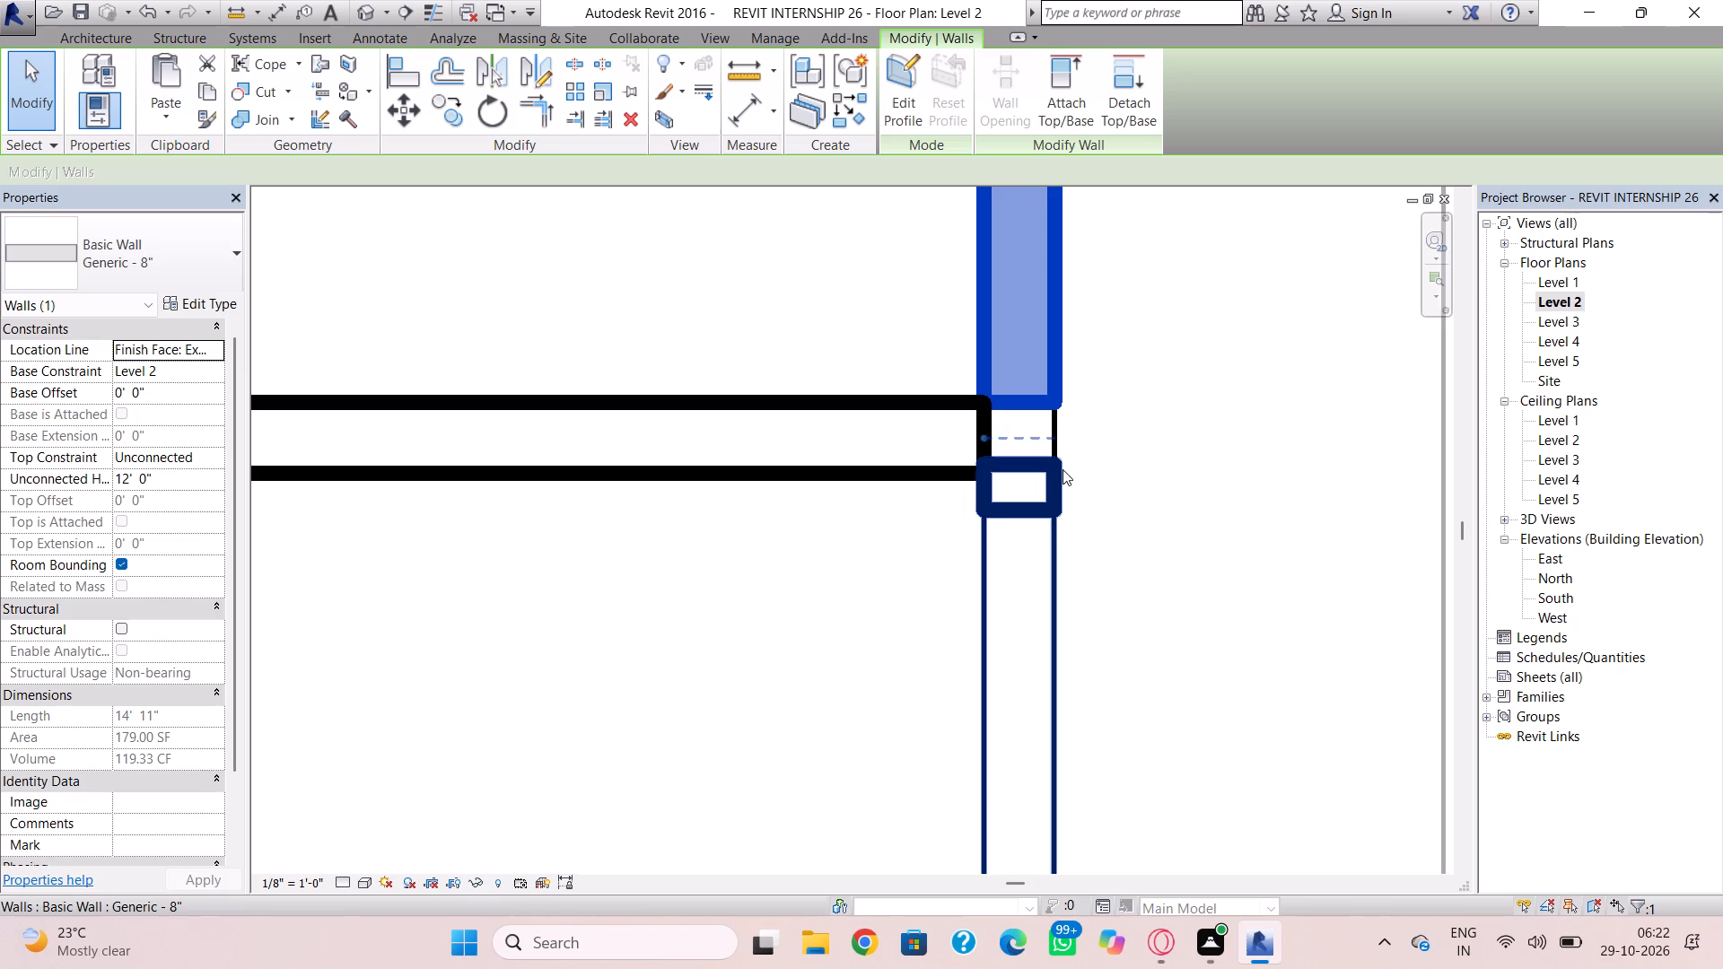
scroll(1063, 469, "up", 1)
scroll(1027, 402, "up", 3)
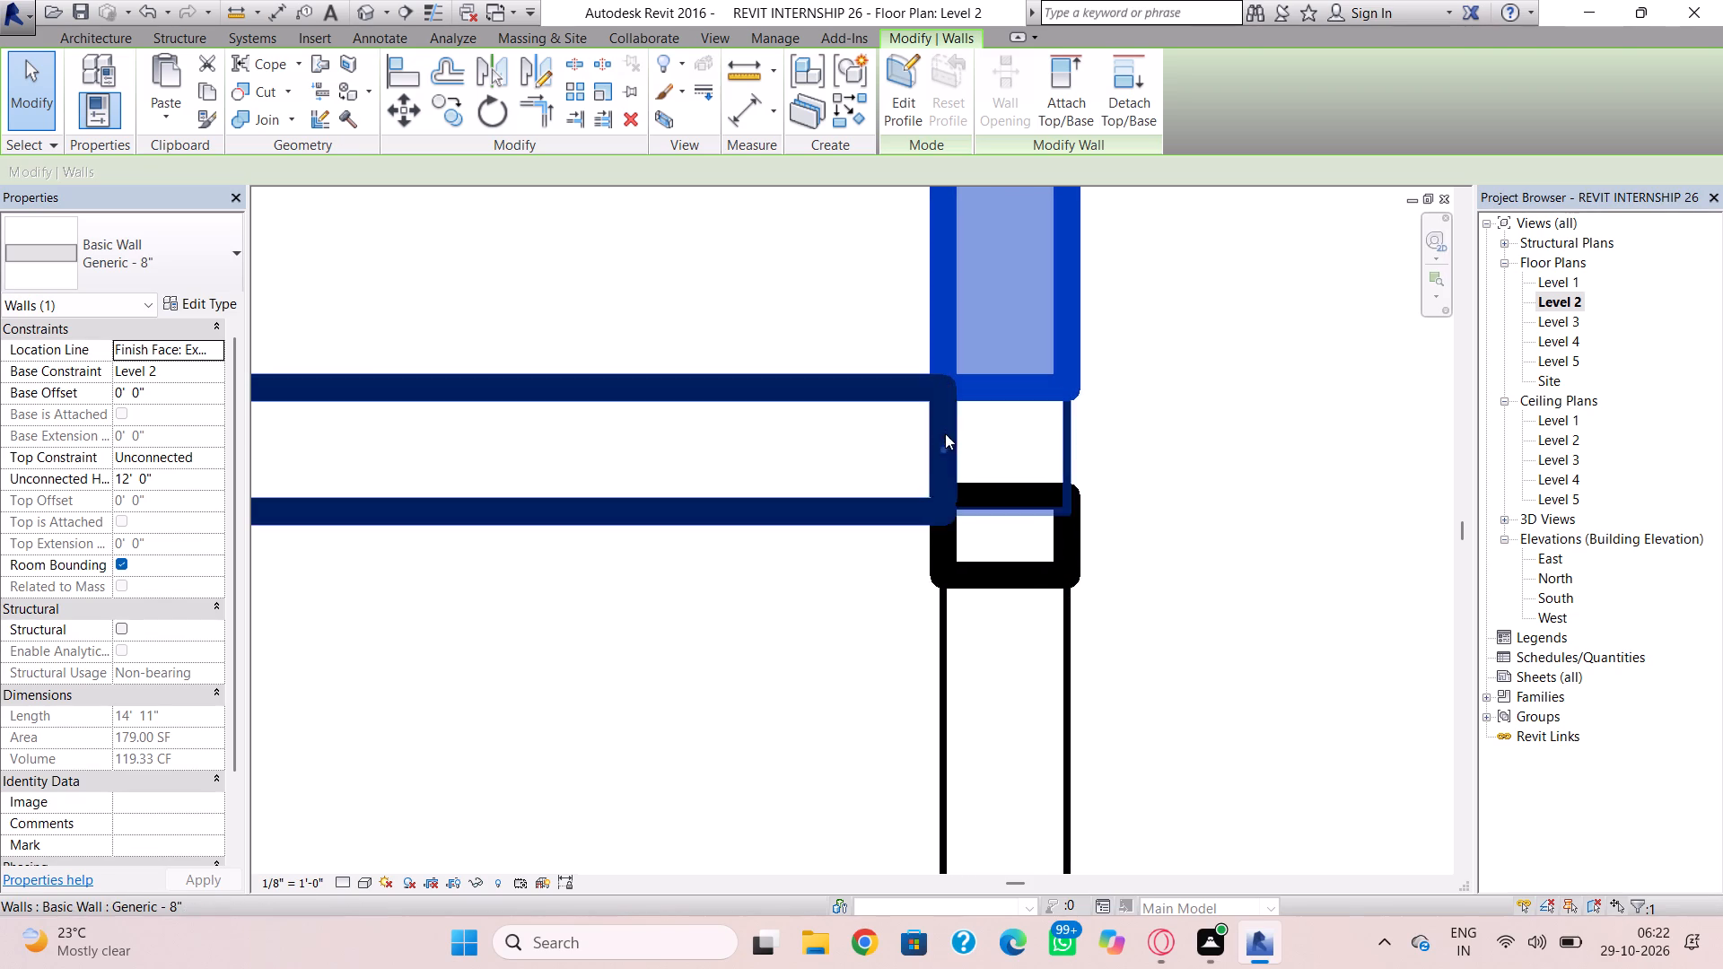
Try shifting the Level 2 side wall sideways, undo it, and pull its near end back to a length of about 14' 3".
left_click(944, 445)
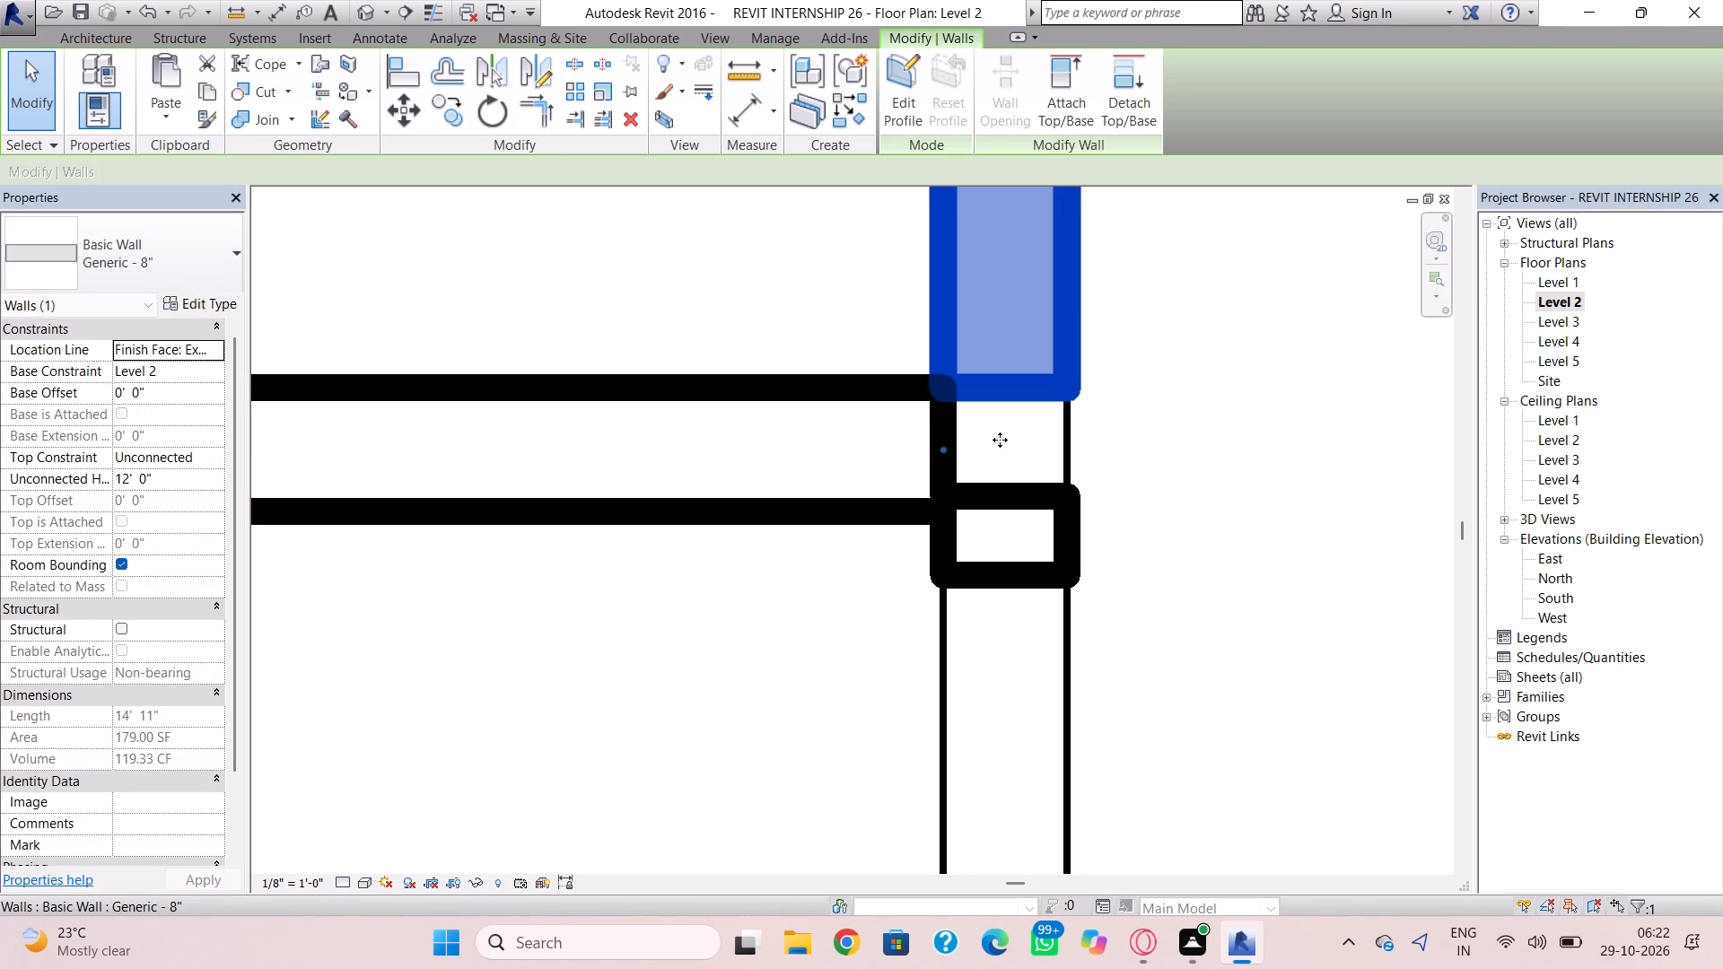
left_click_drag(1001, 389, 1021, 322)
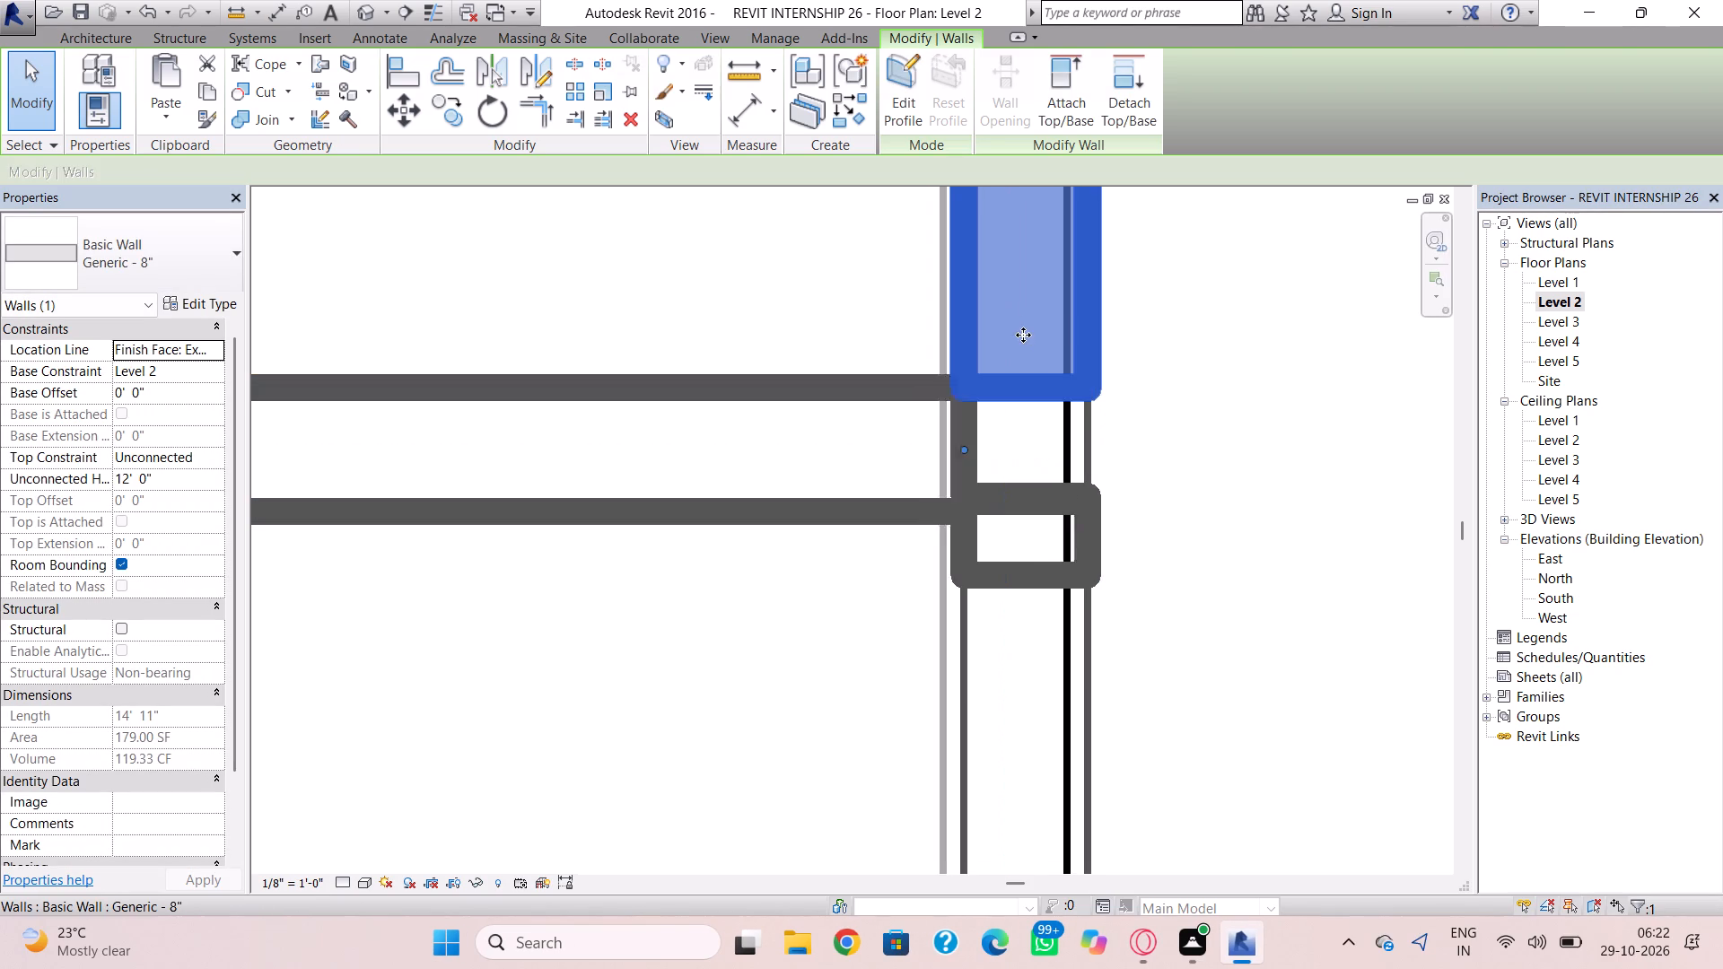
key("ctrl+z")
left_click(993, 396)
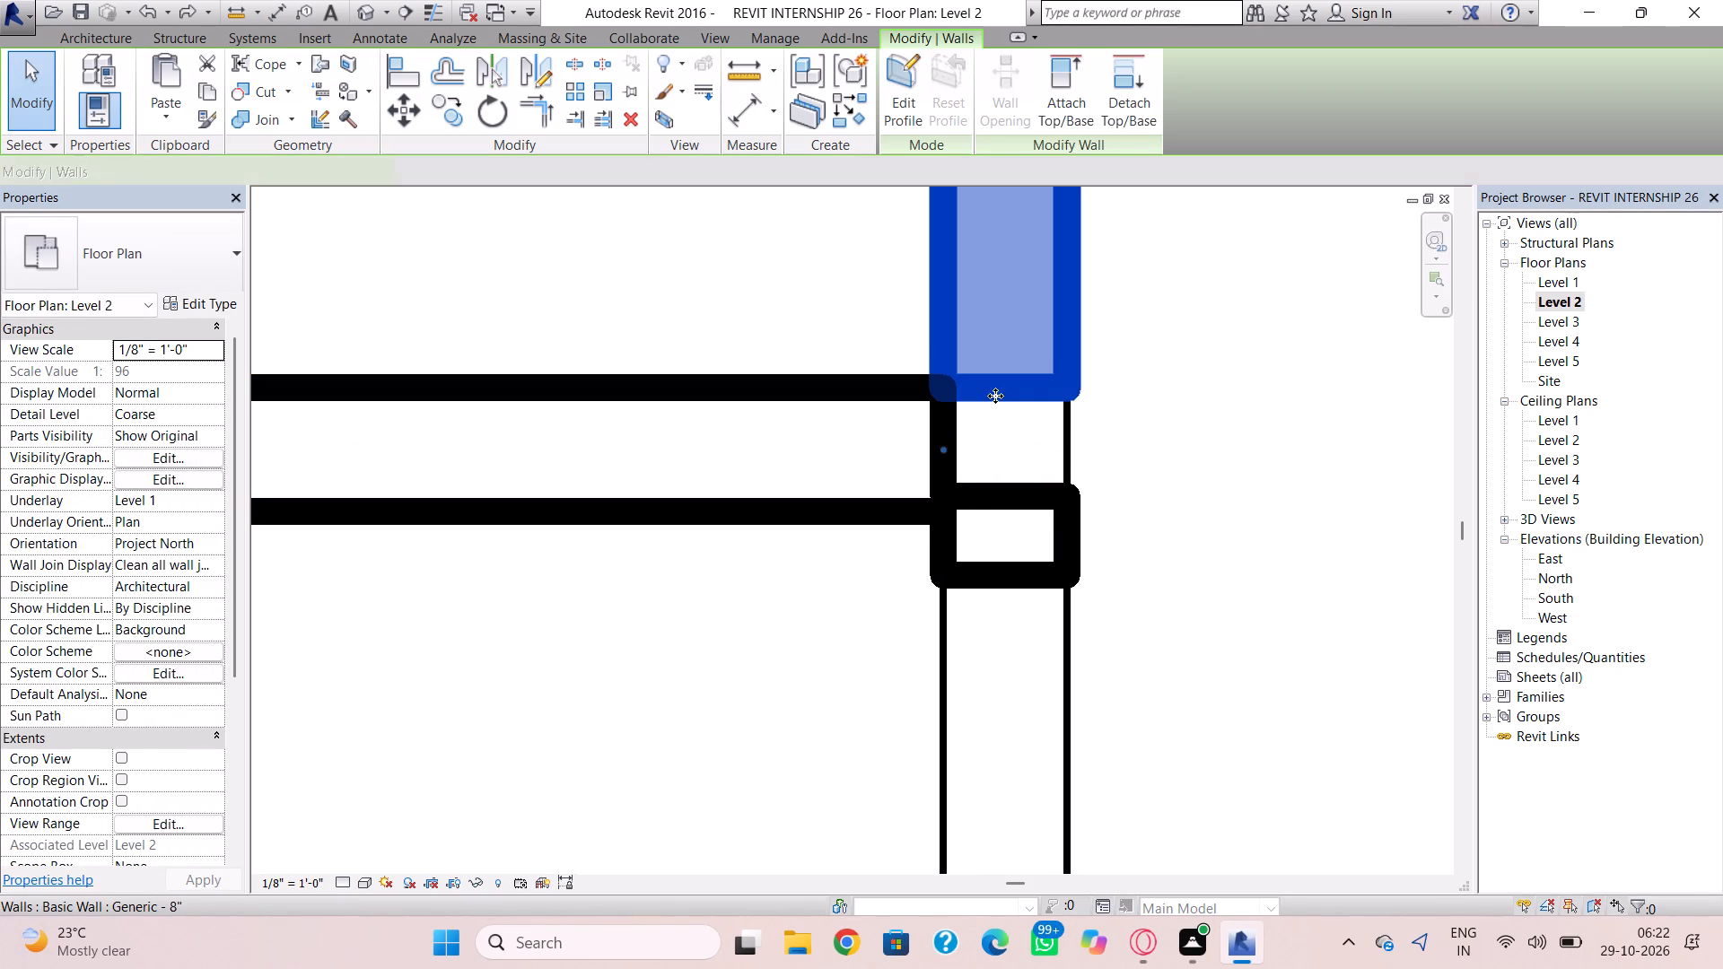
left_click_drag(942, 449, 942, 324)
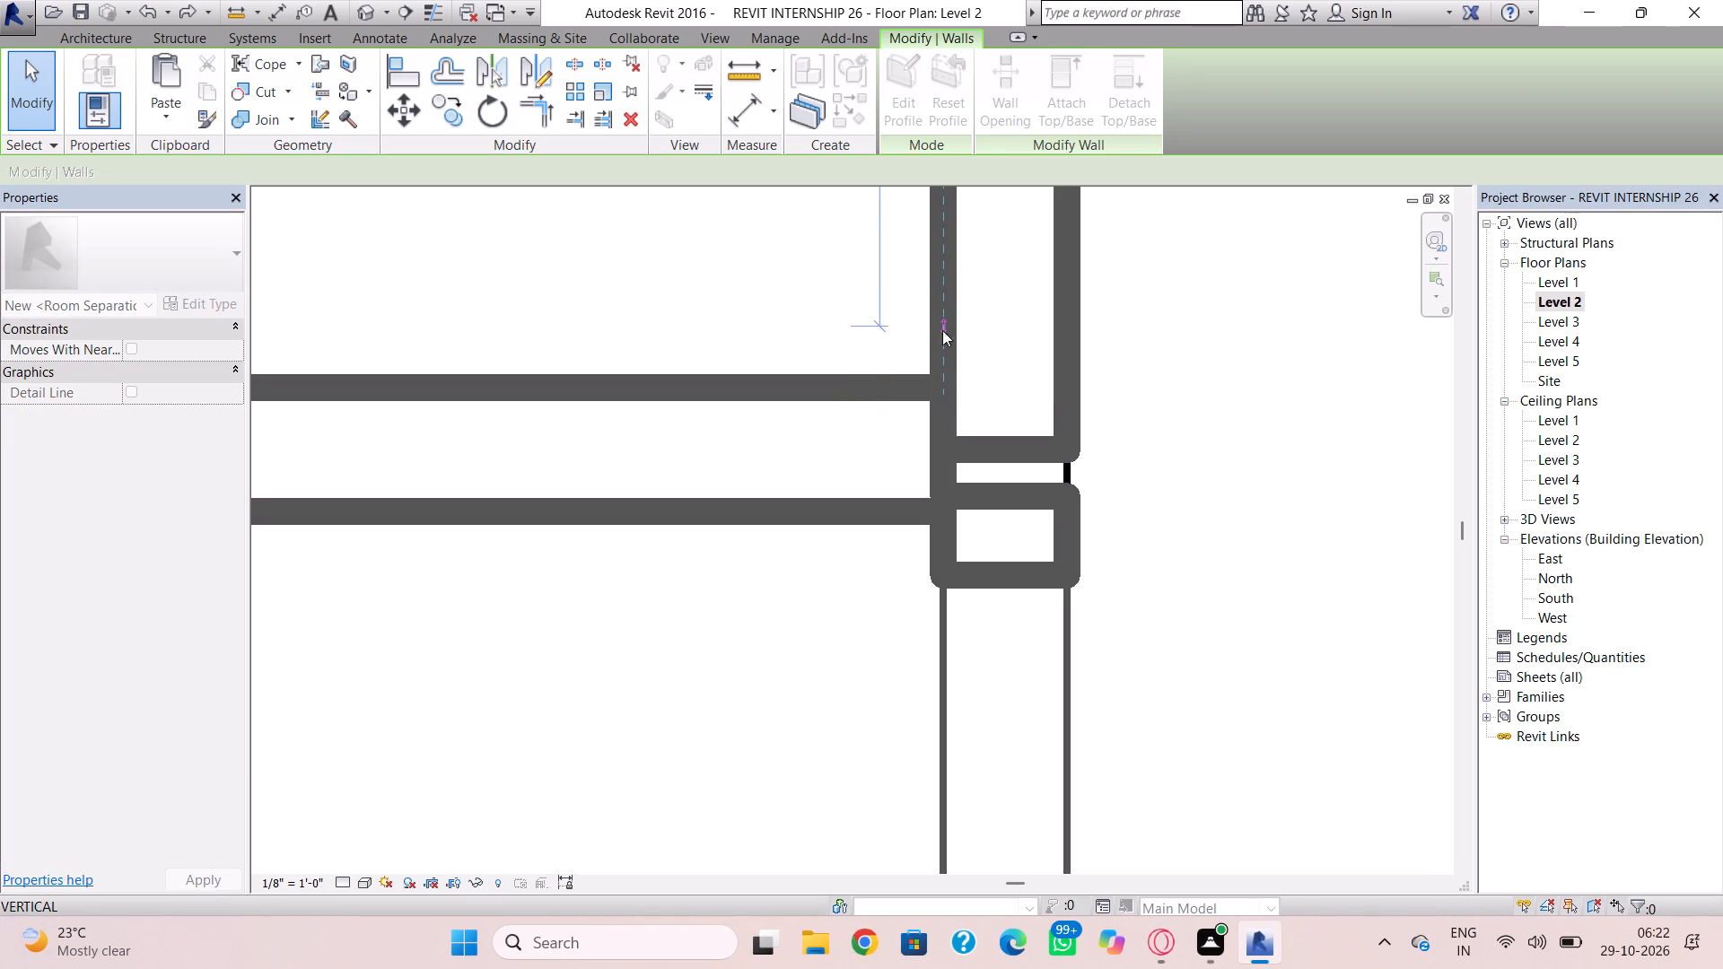
Delete the long Level 2 side wall adjoining the slotted corner wall.
scroll(996, 359, "up", 3)
scroll(1011, 374, "down", 1)
middle_click_drag(1017, 376, 908, 349)
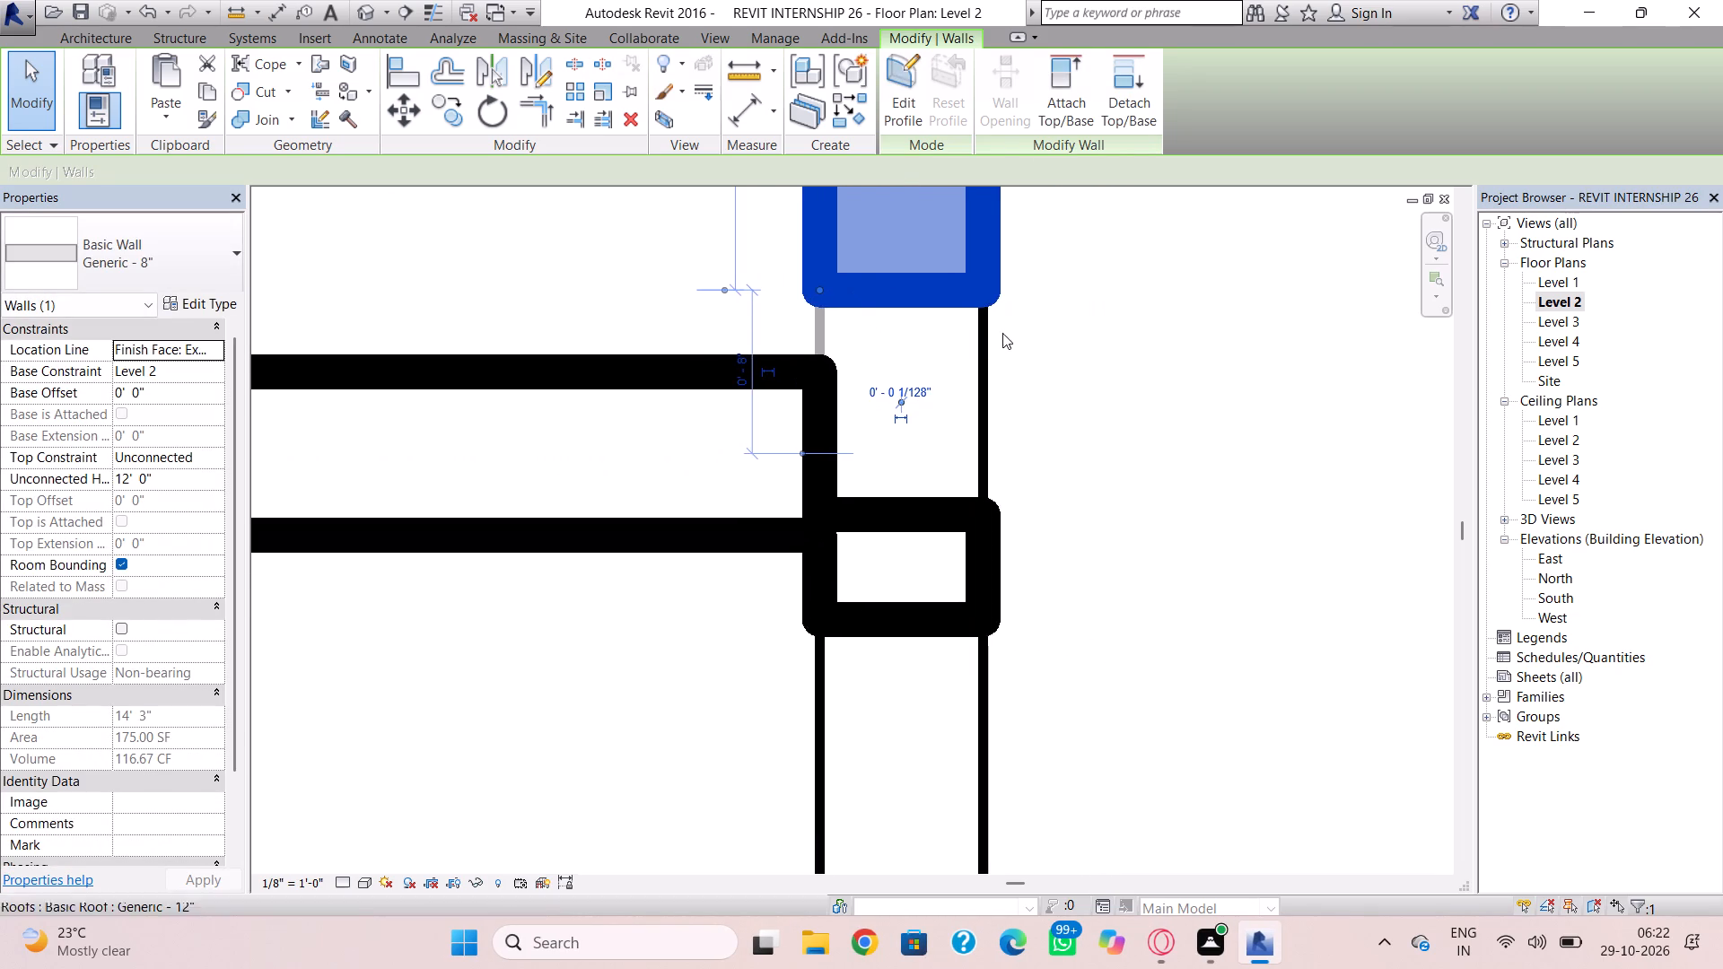
scroll(1003, 333, "down", 2)
middle_click_drag(1012, 369, 1019, 386)
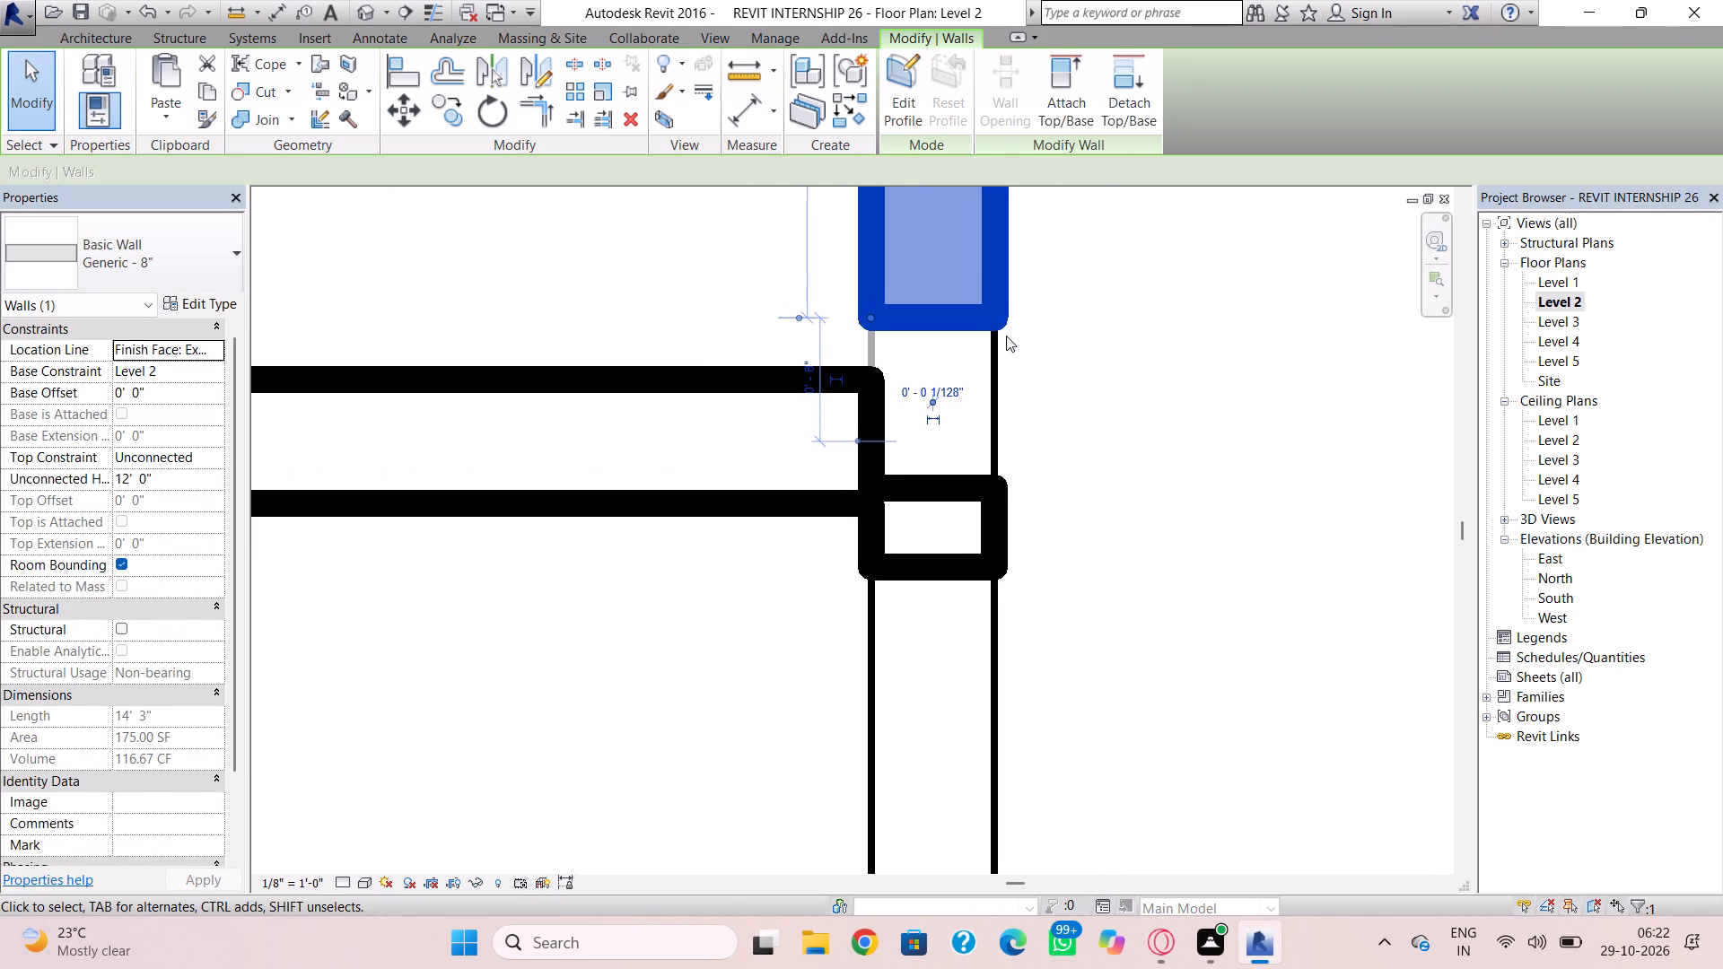
key("Delete")
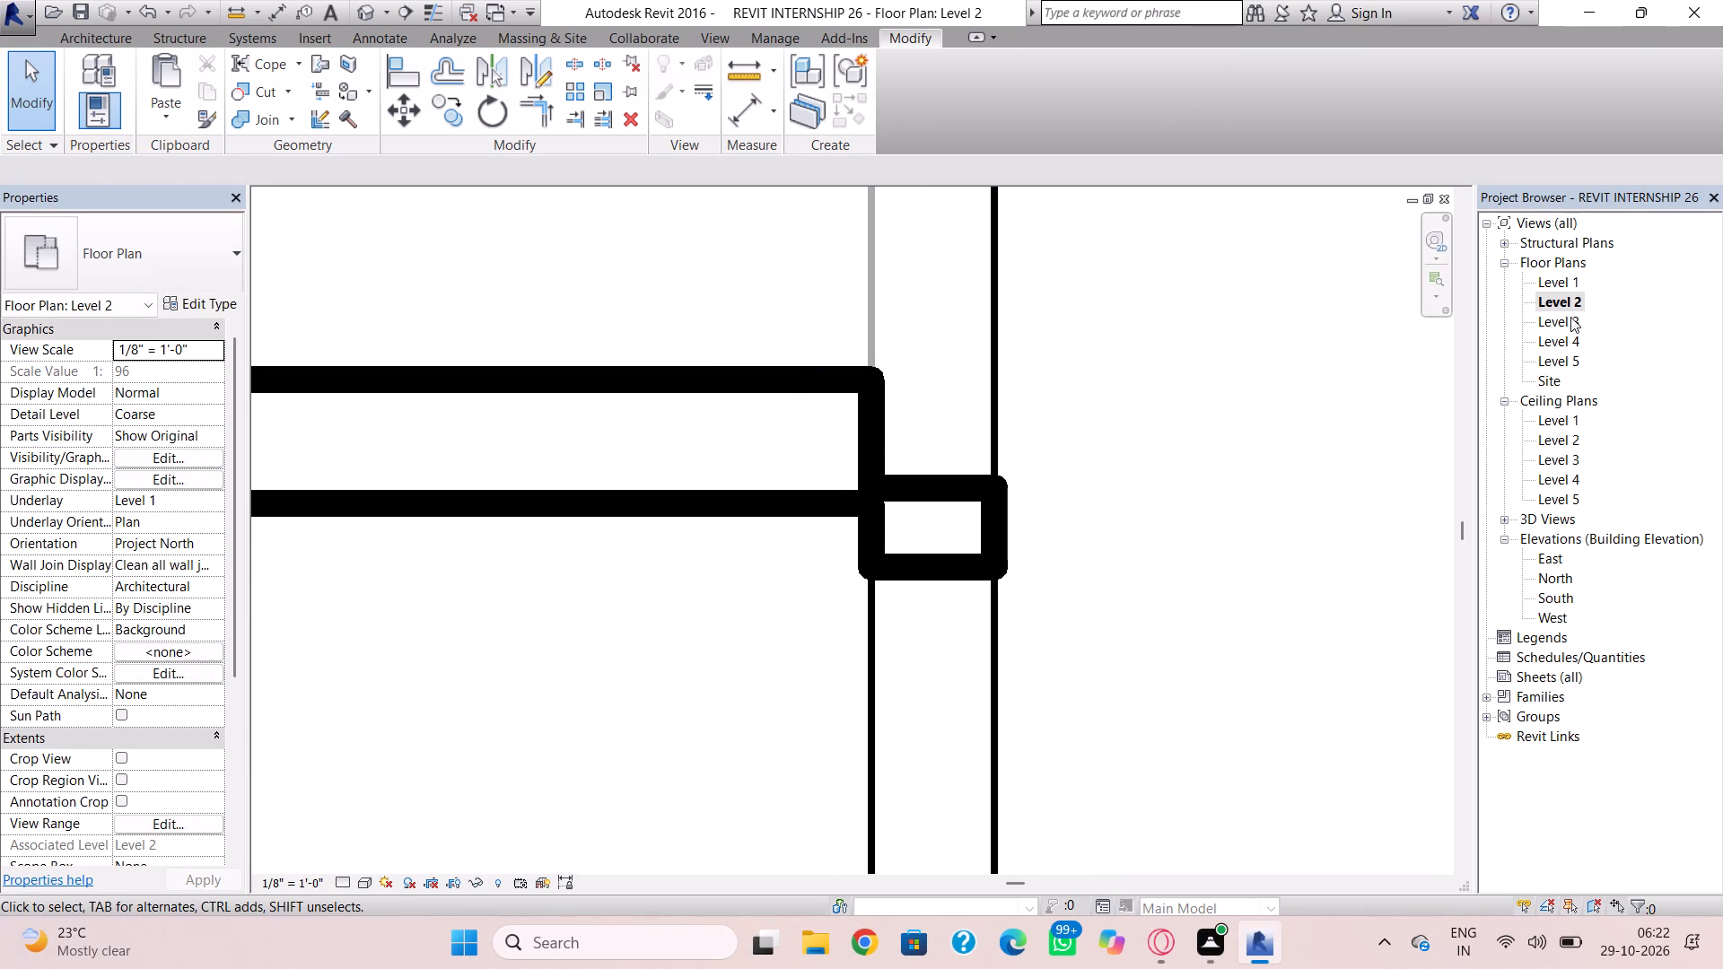
Copy the matching long side wall from the Level 3 plan and paste it aligned to Level 2.
double_click(1570, 317)
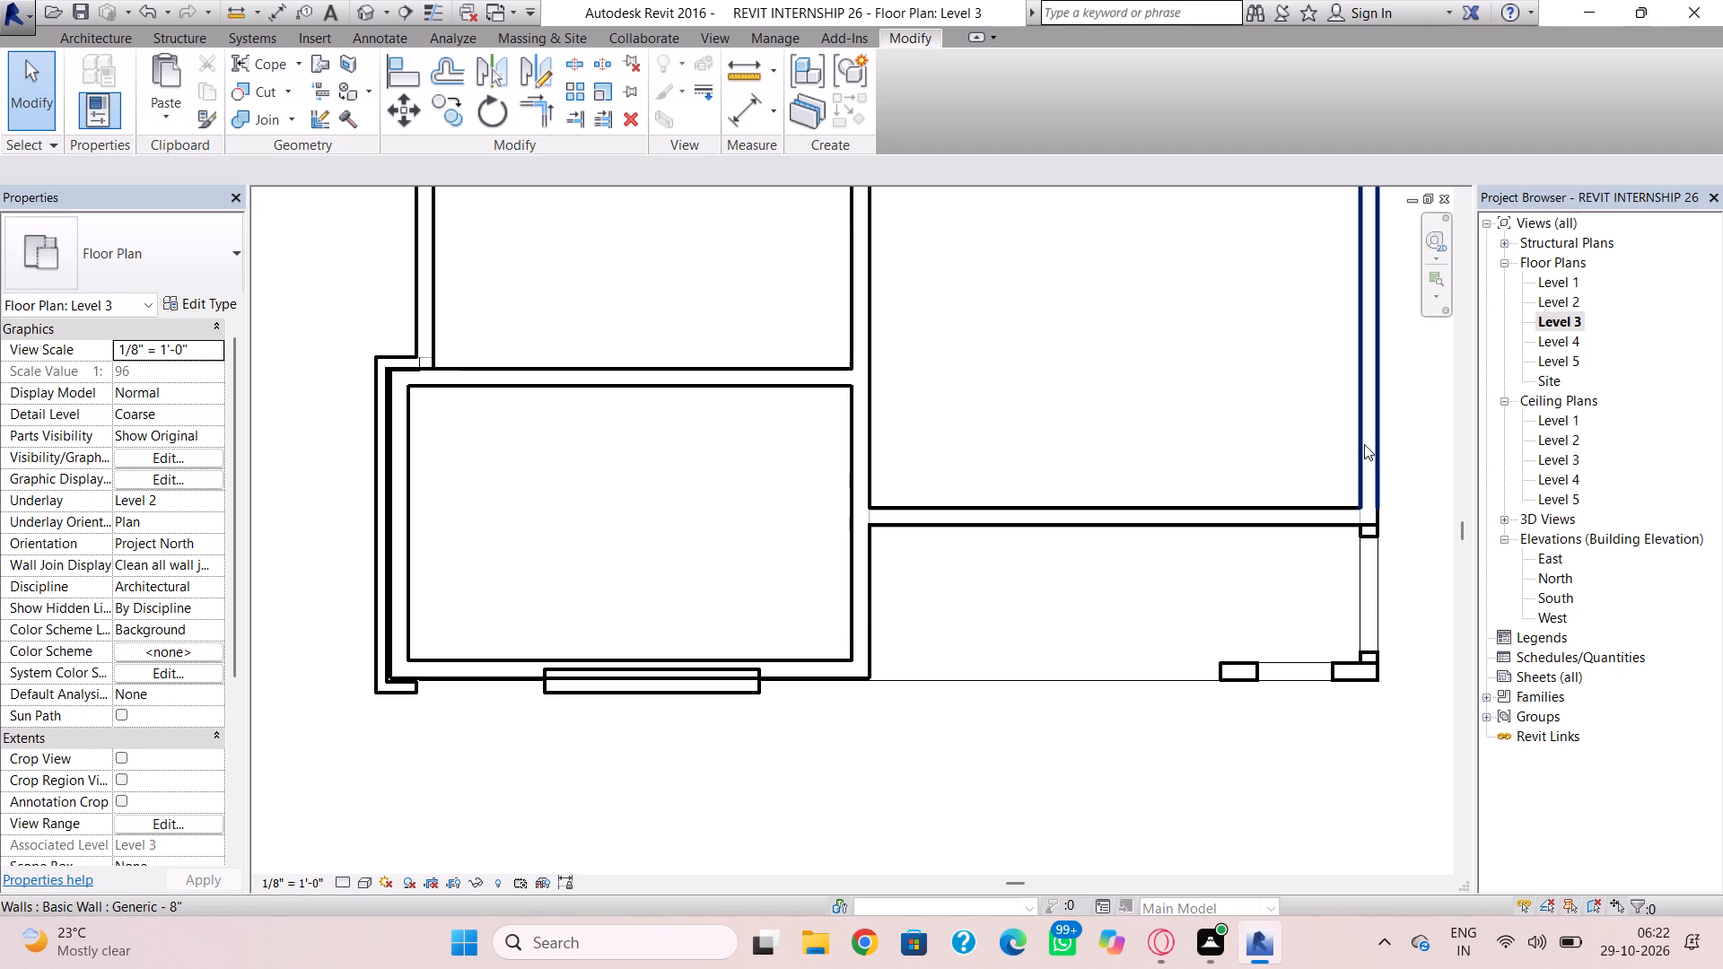
left_click(1371, 442)
left_click(199, 77)
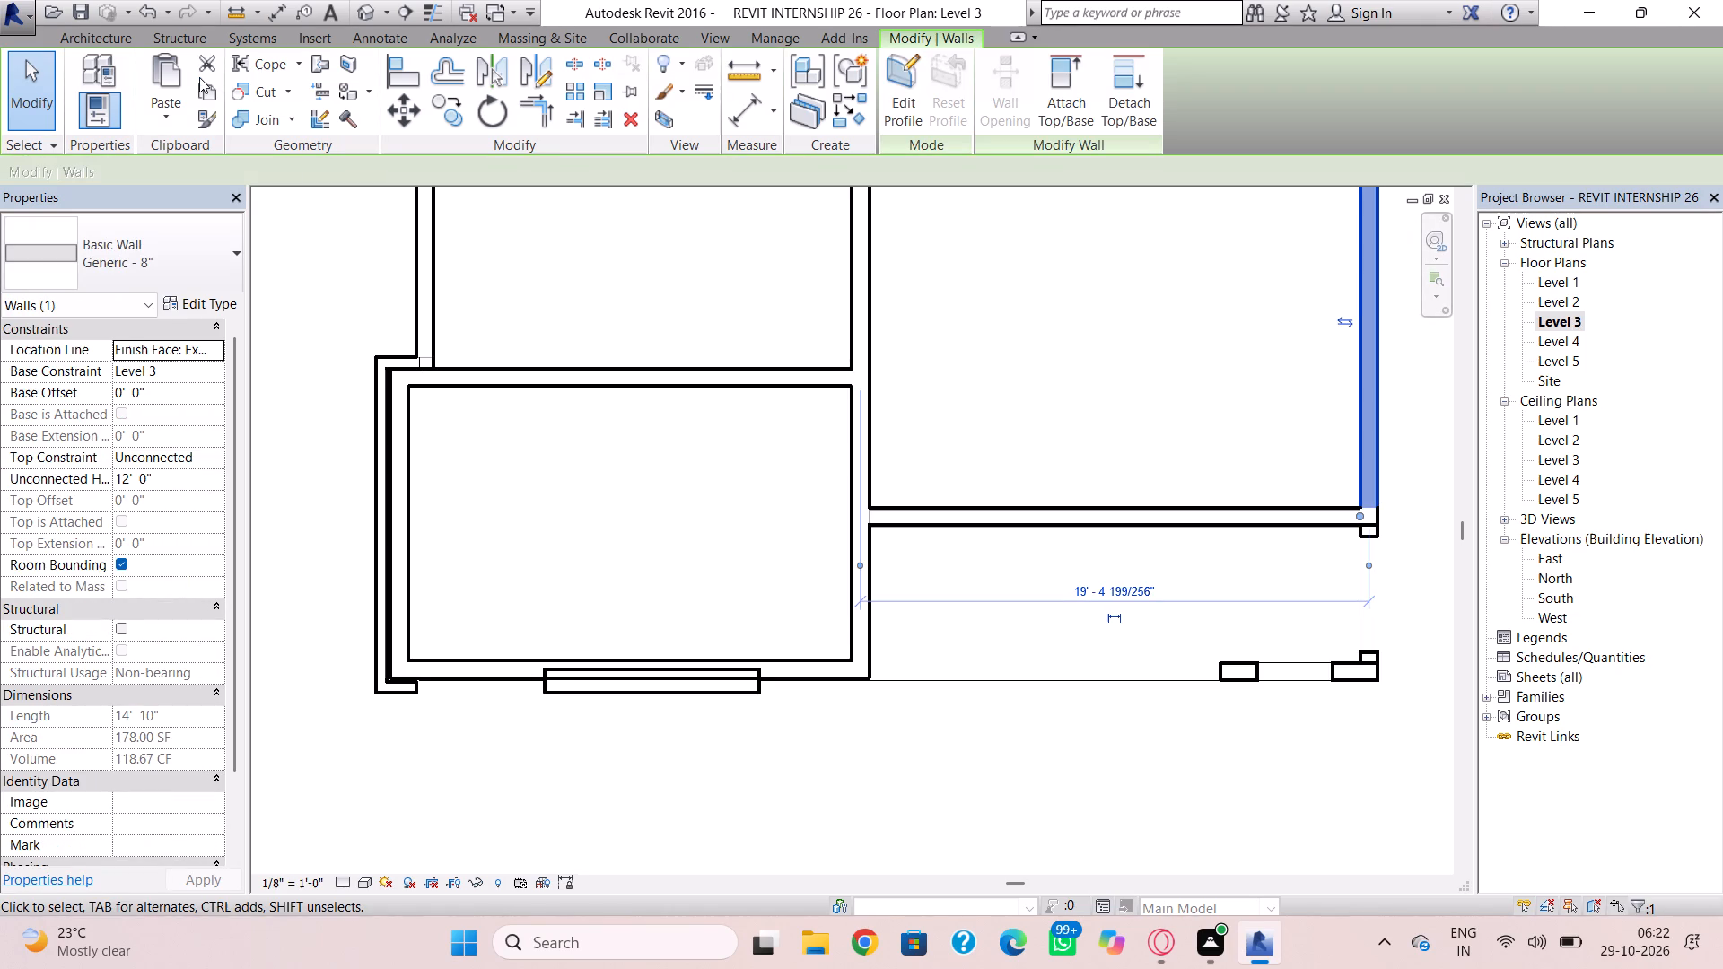
left_click(204, 87)
left_click(178, 101)
left_click(208, 192)
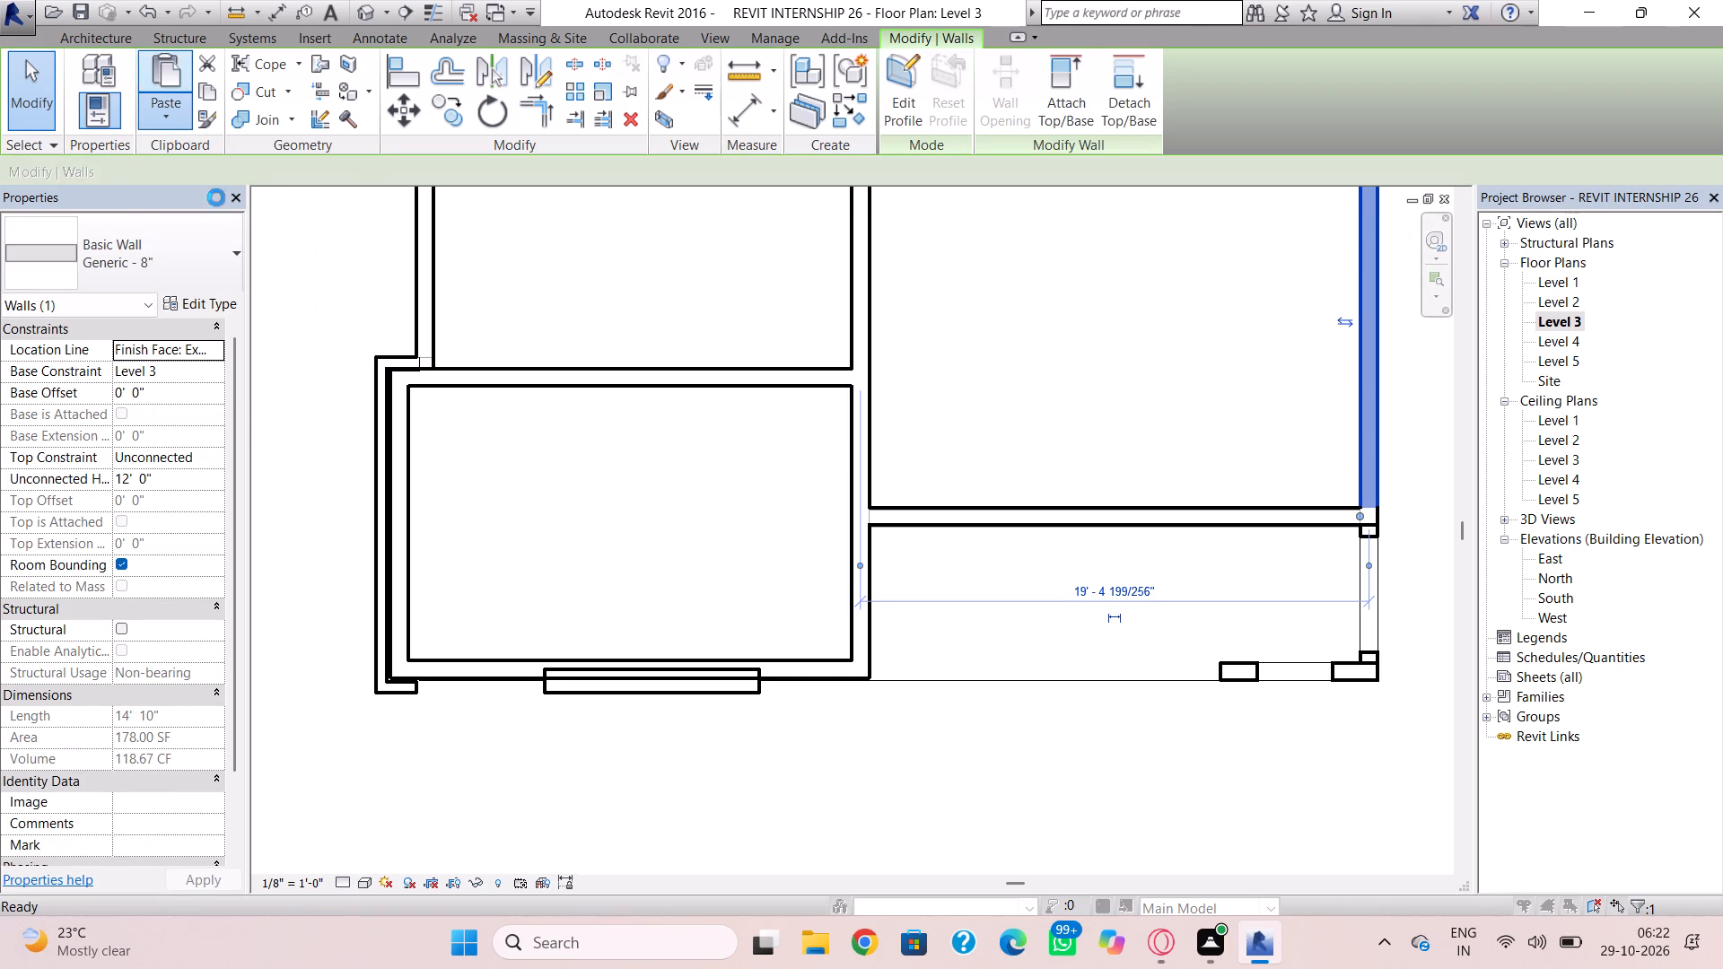
left_click(825, 408)
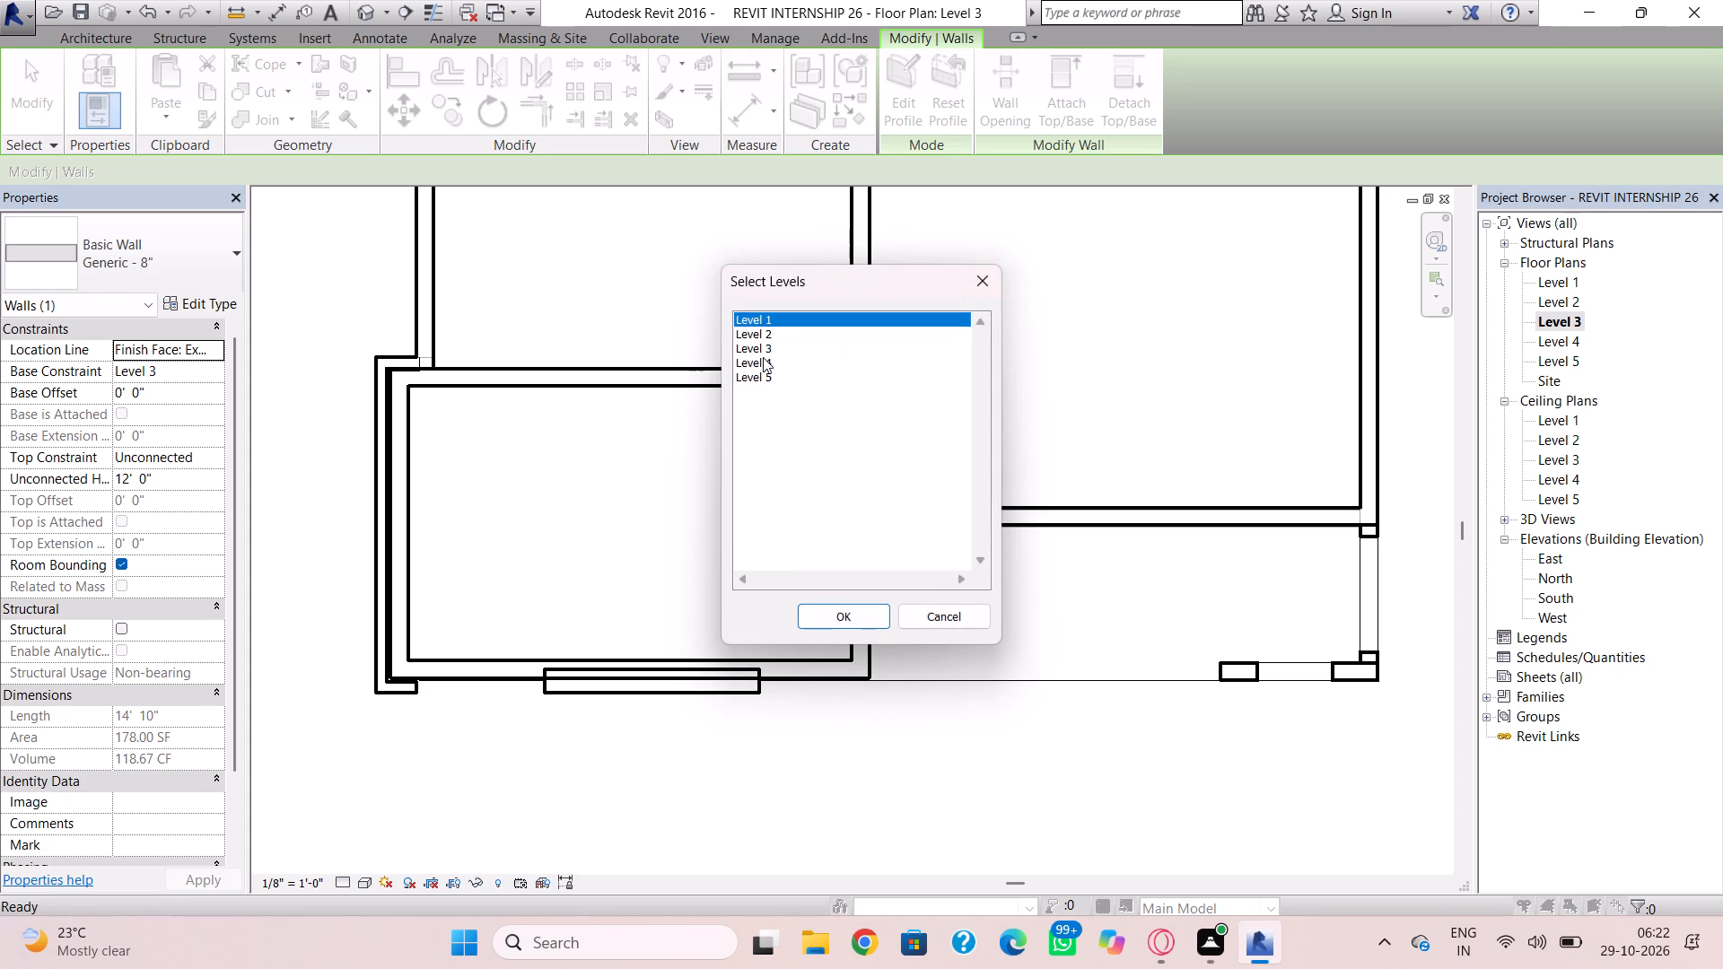
left_click(765, 336)
left_click(853, 610)
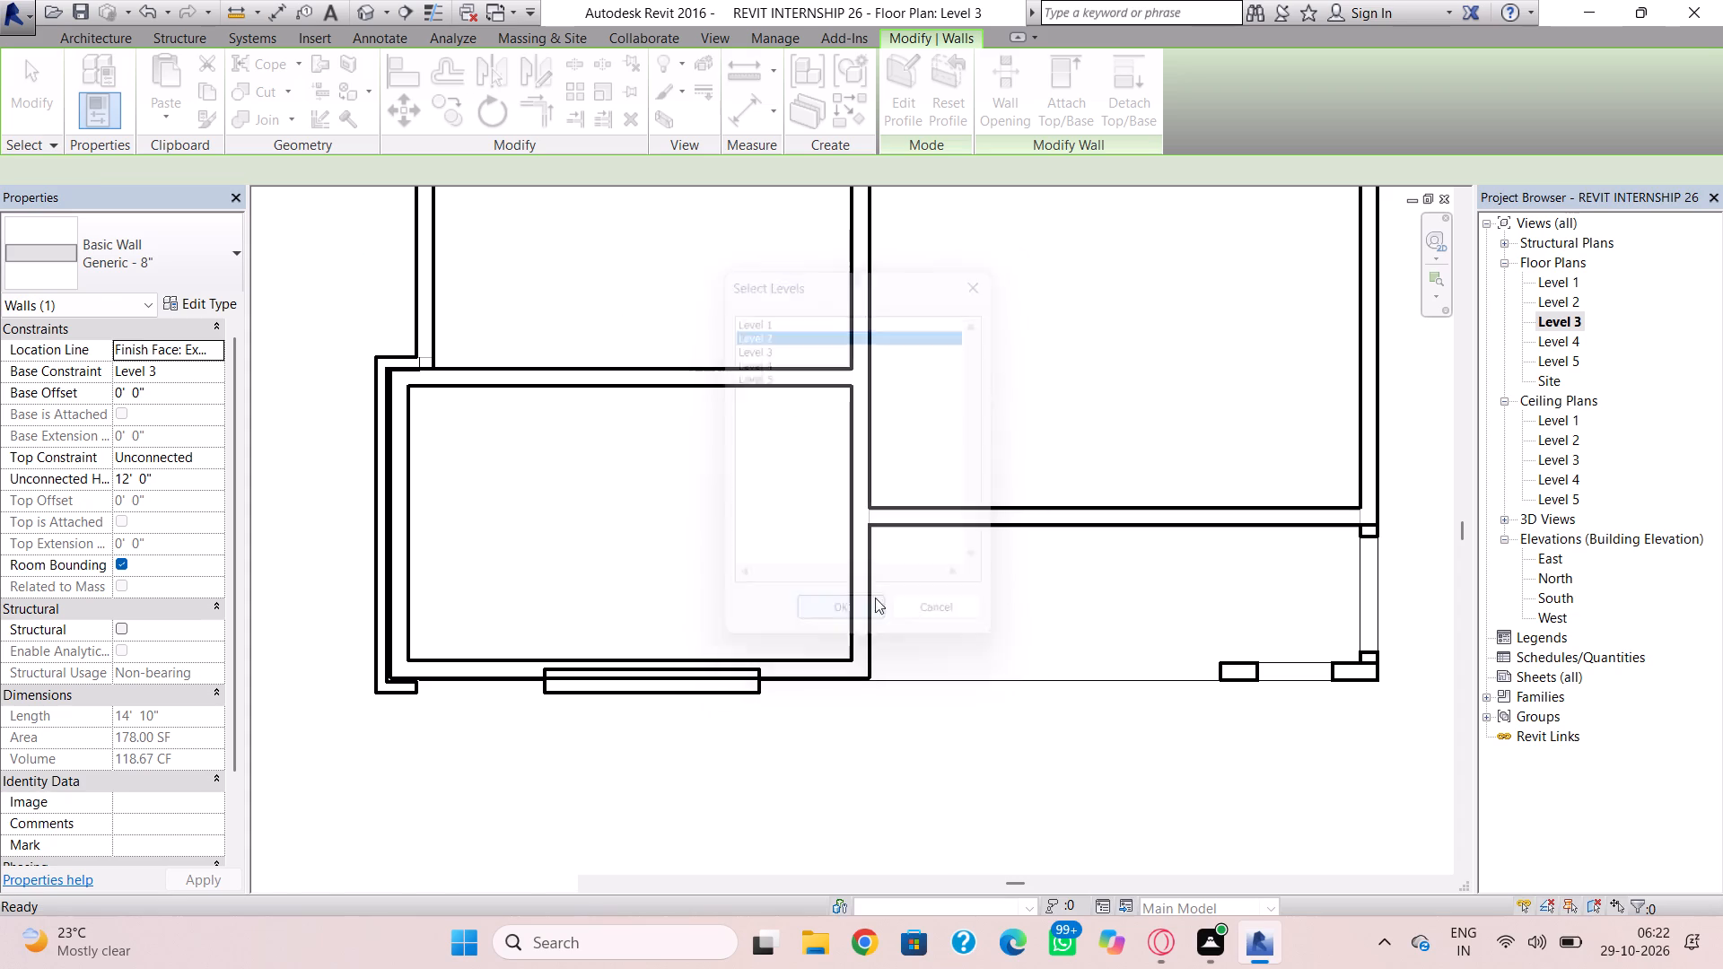
Examine the pasted Level 2 side wall's junction with the slotted corner wall in 3D.
left_click(356, 6)
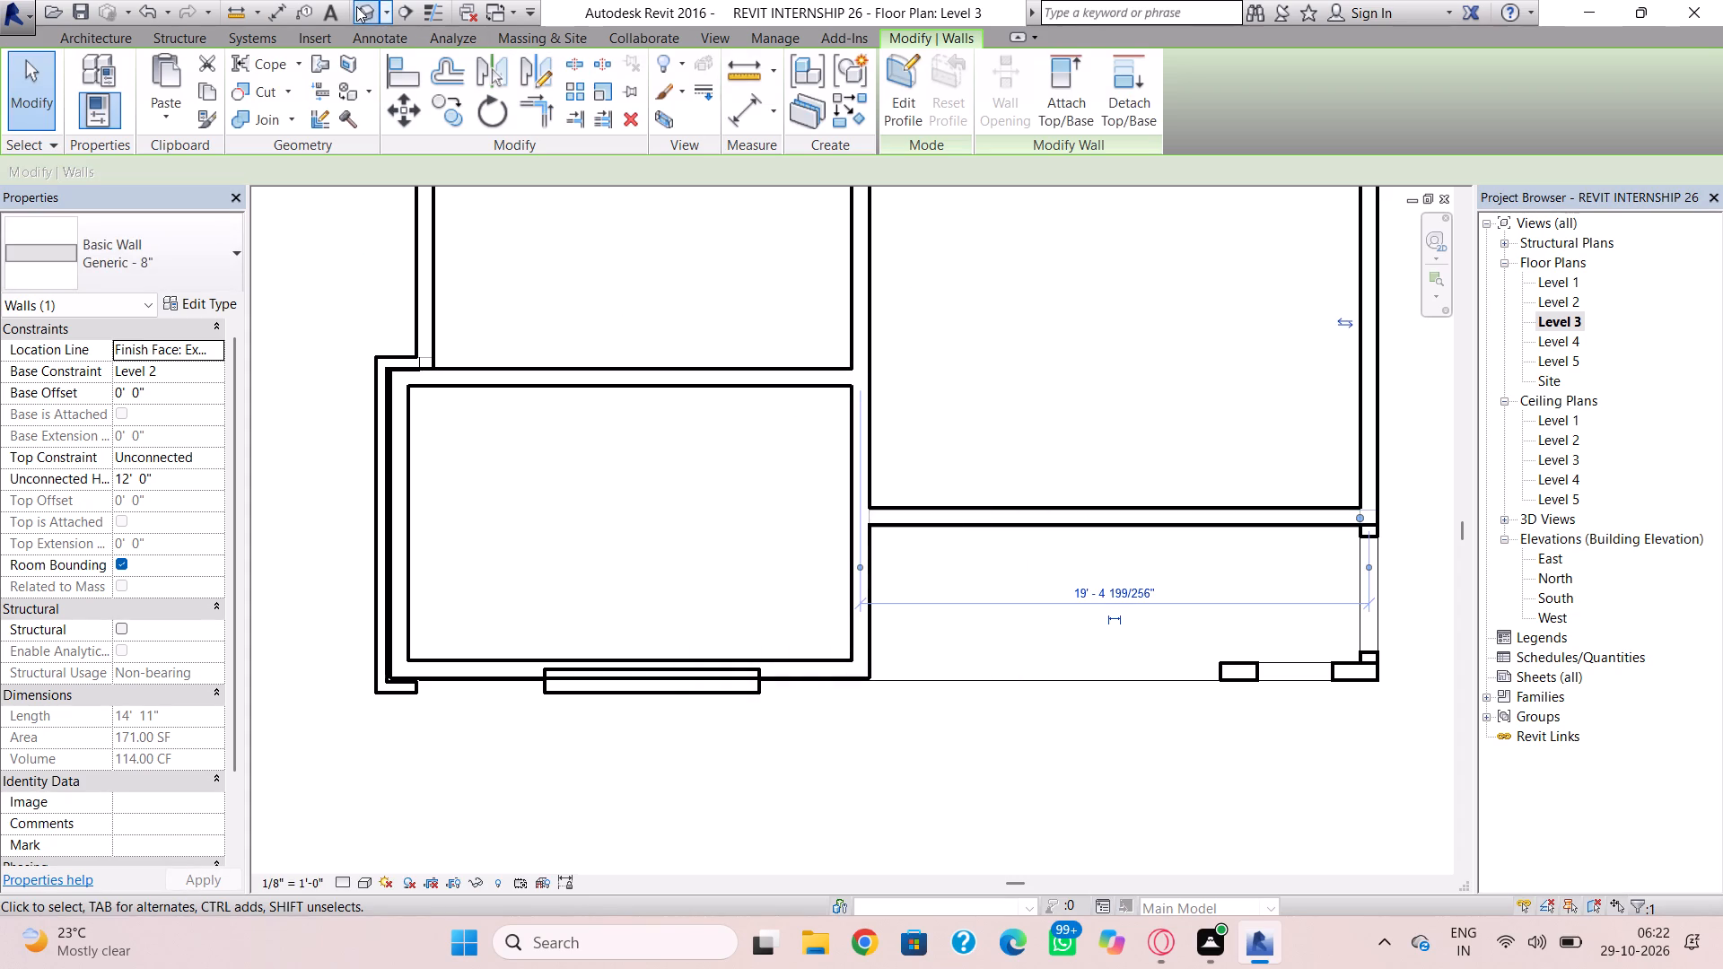
scroll(753, 345, "down", 2)
middle_click_drag(753, 346, 731, 241)
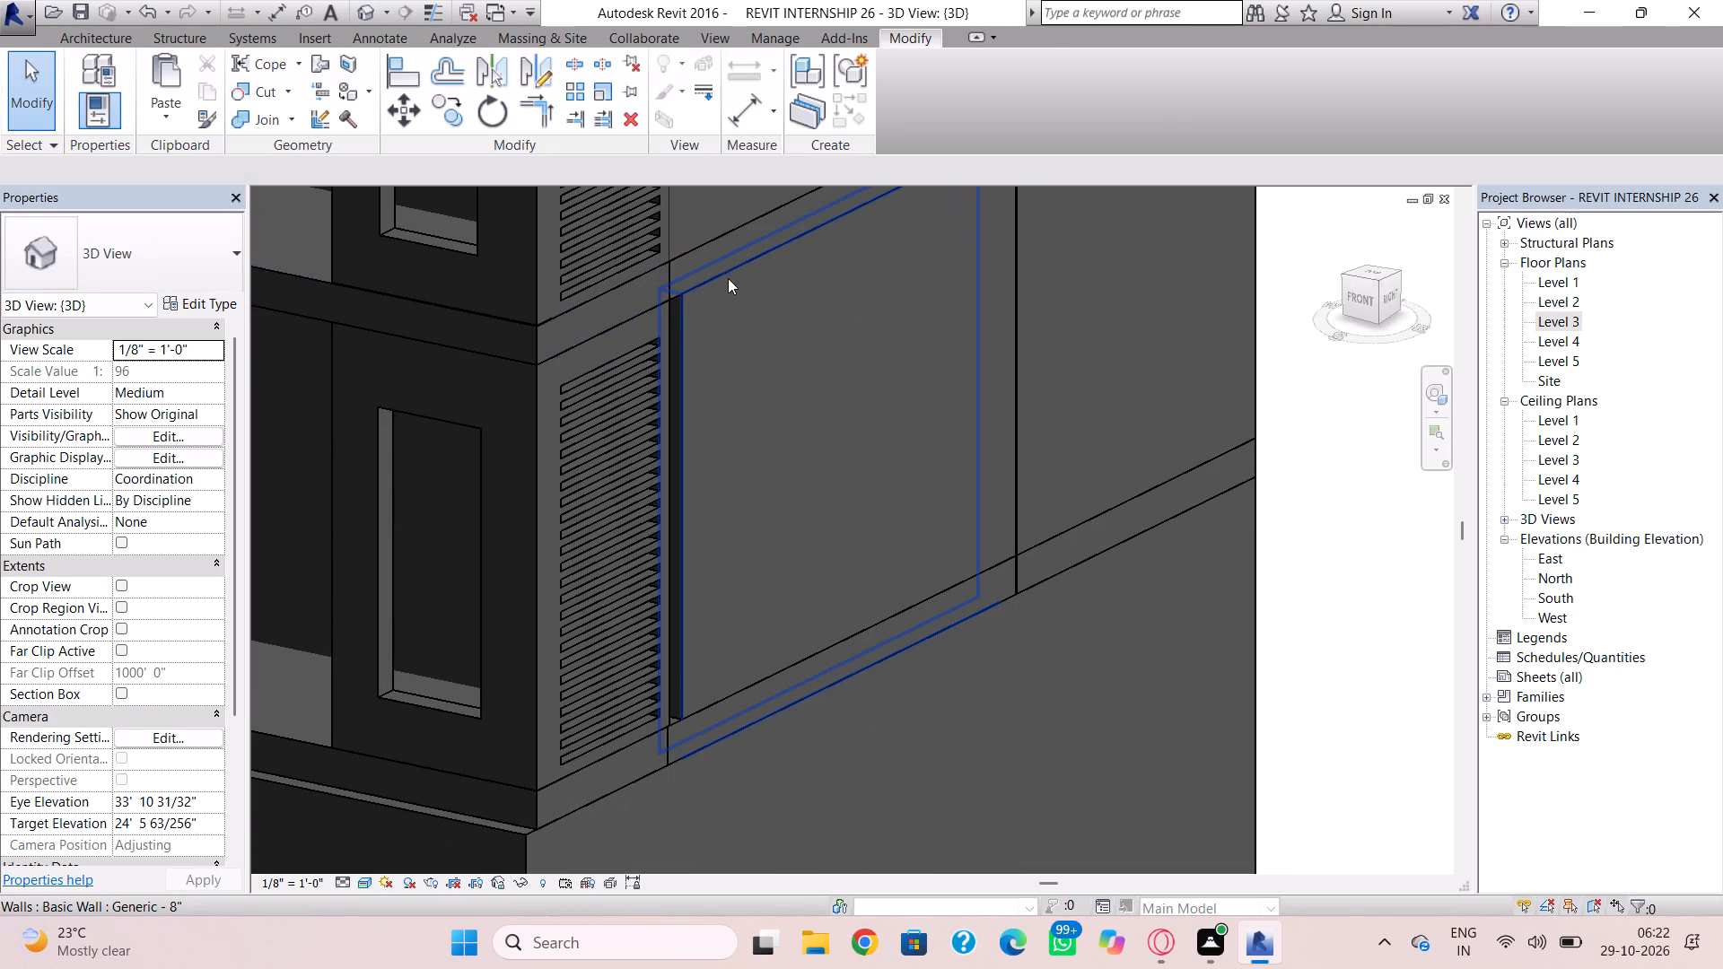
right_click_drag(676, 298, 600, 354)
key("Escape")
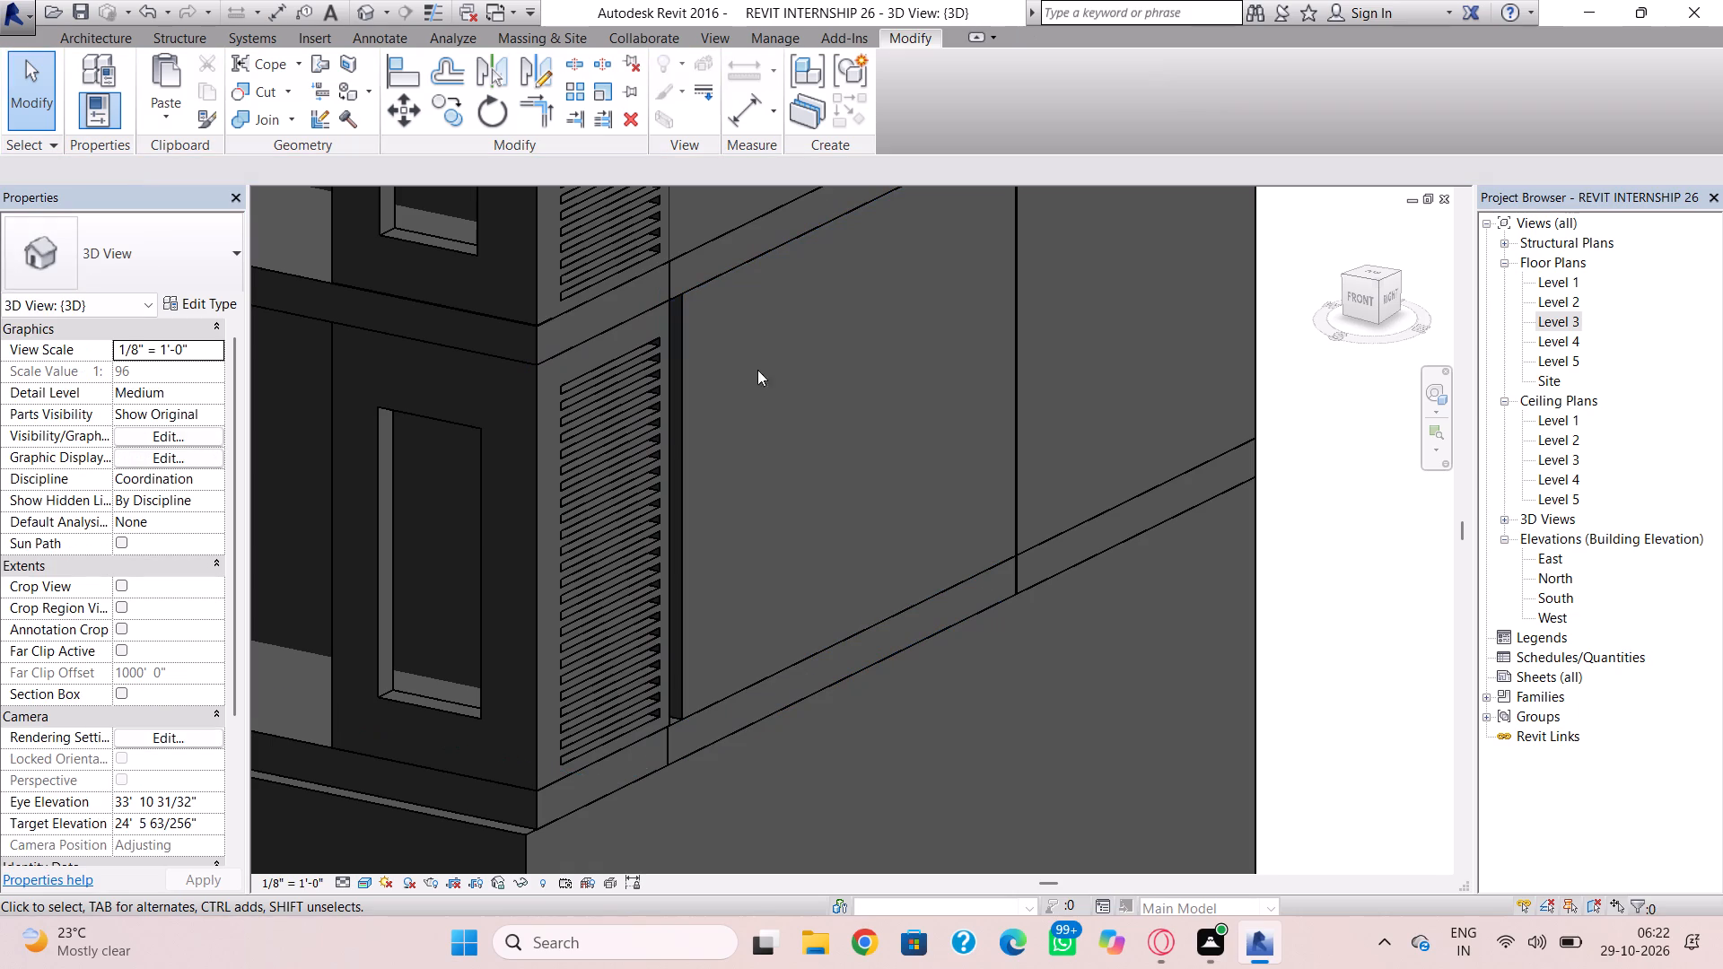
right_click_drag(822, 395, 629, 385, "shift")
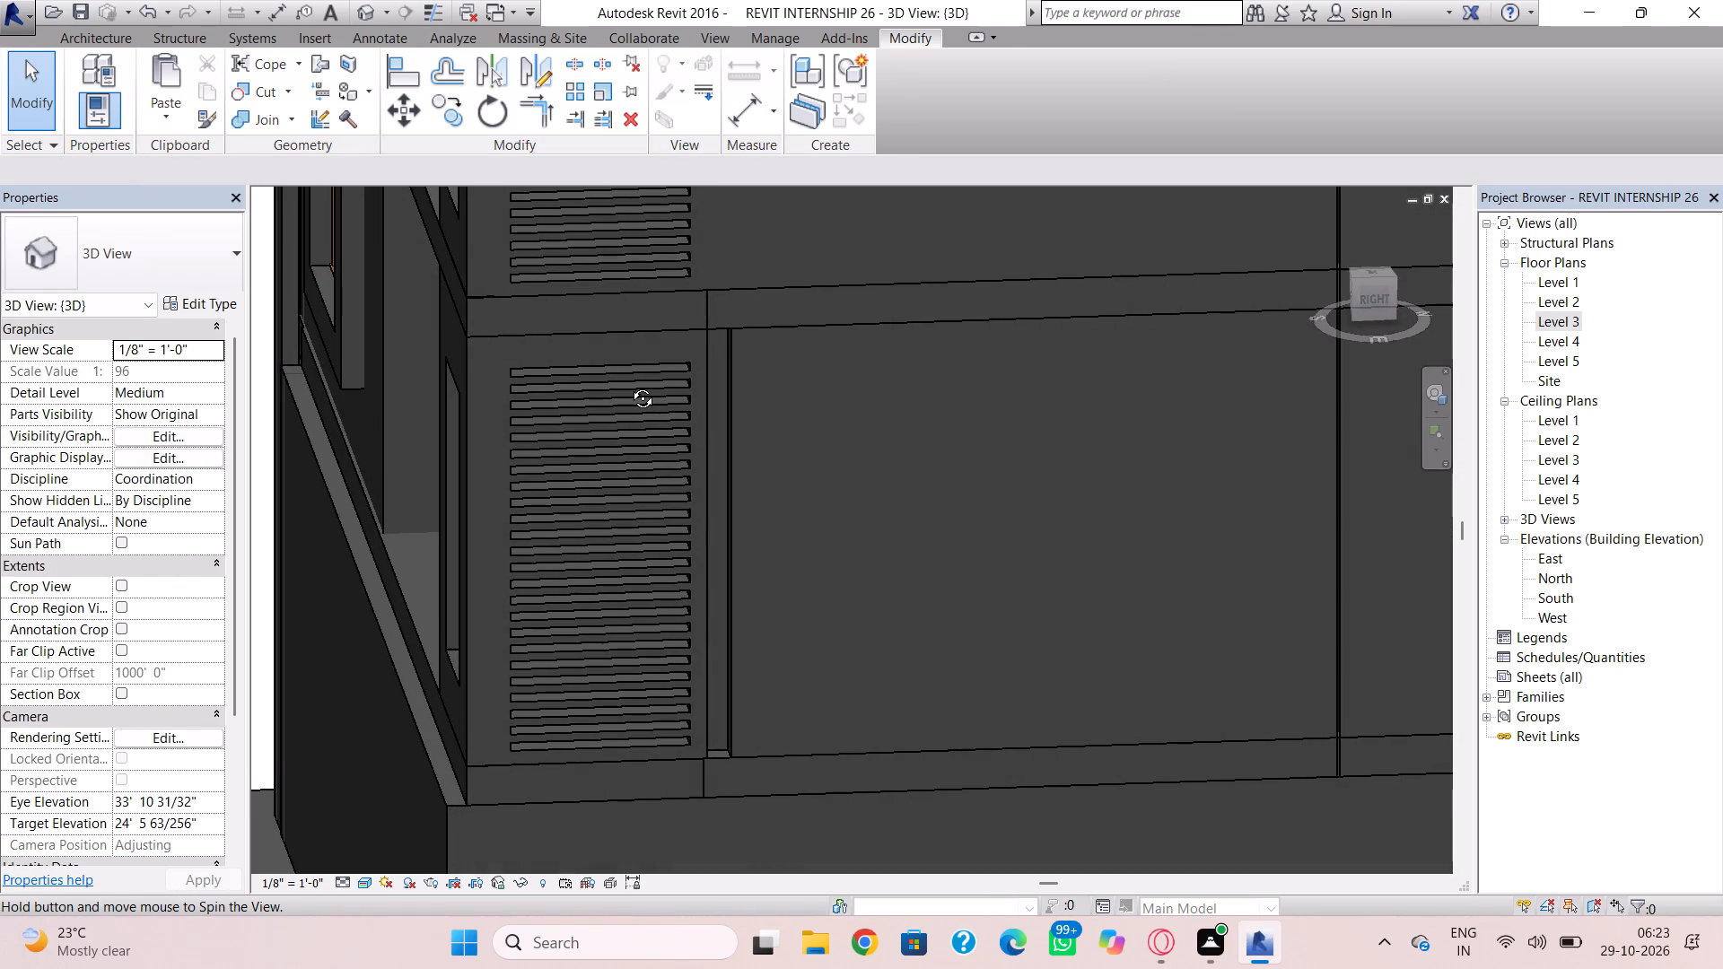
right_click_drag(629, 385, 629, 384, "shift")
left_click(647, 274)
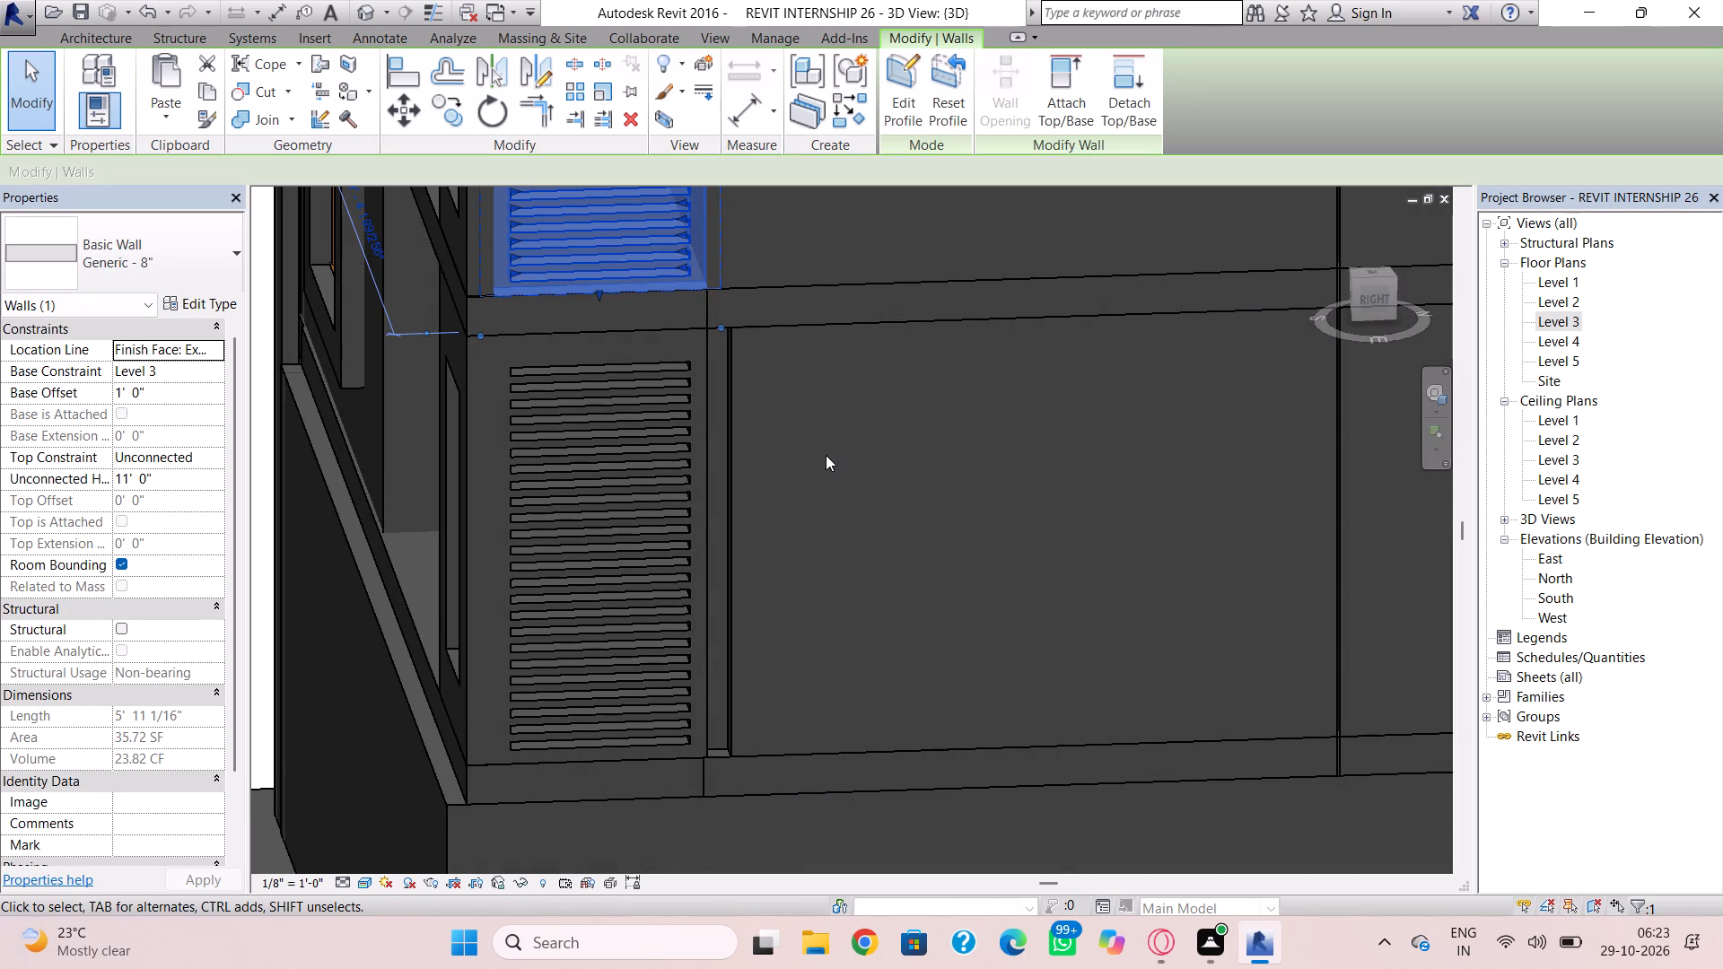
key("Escape")
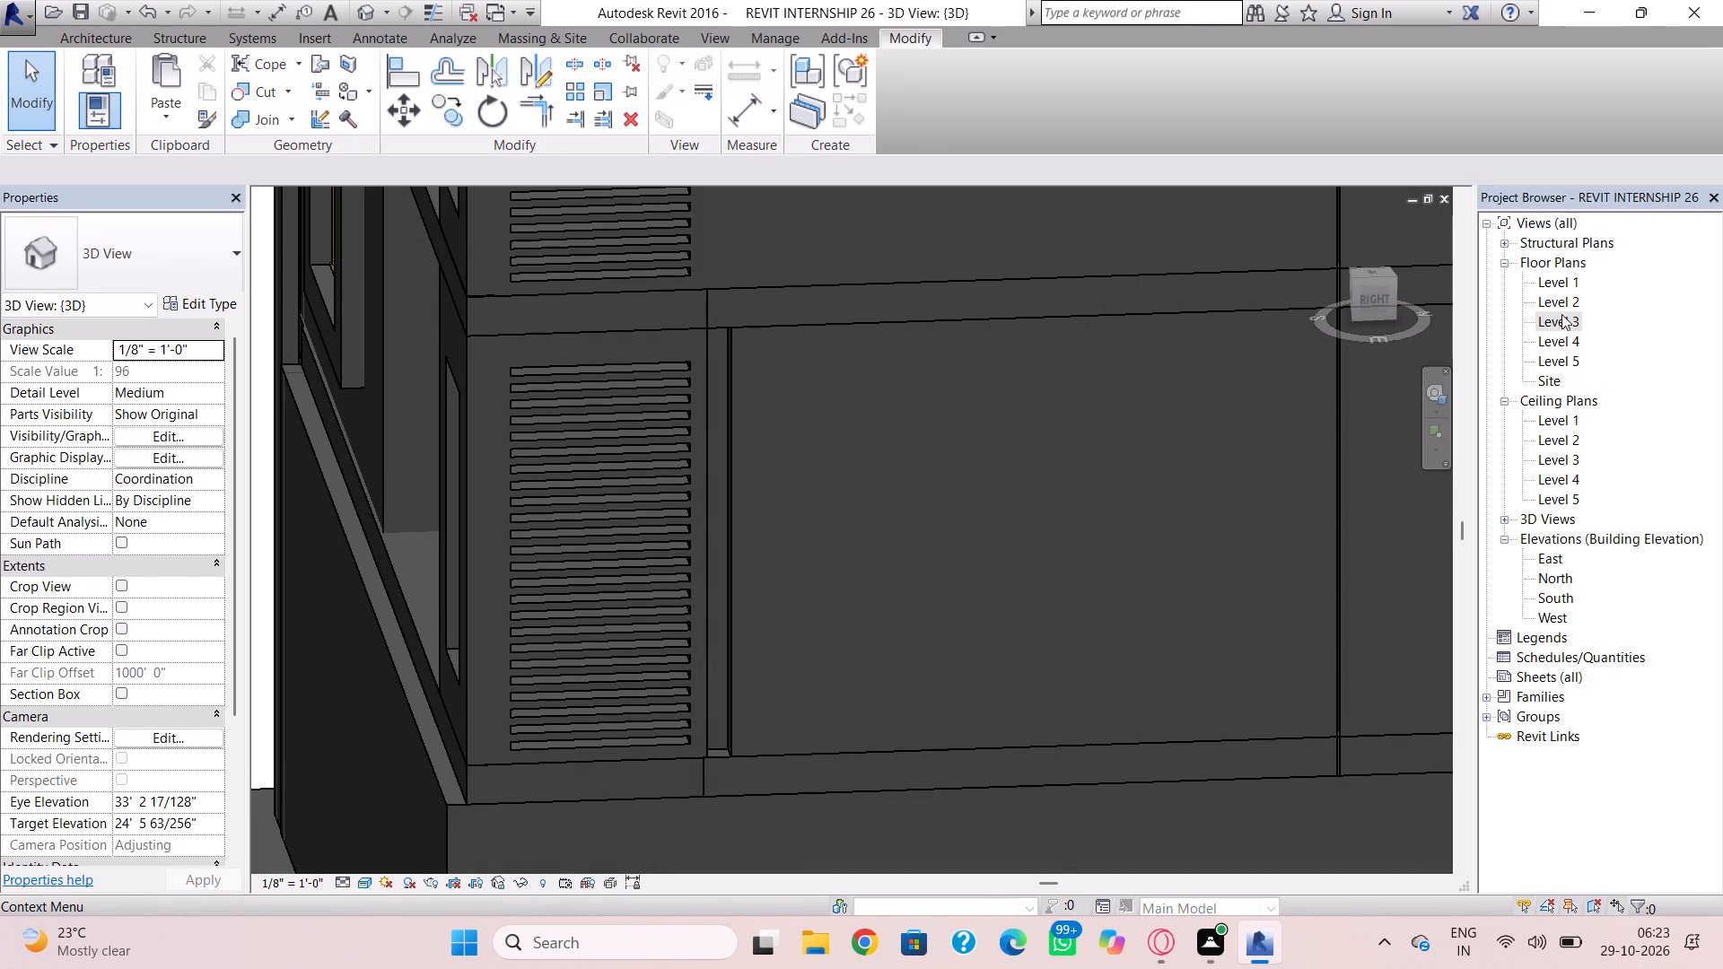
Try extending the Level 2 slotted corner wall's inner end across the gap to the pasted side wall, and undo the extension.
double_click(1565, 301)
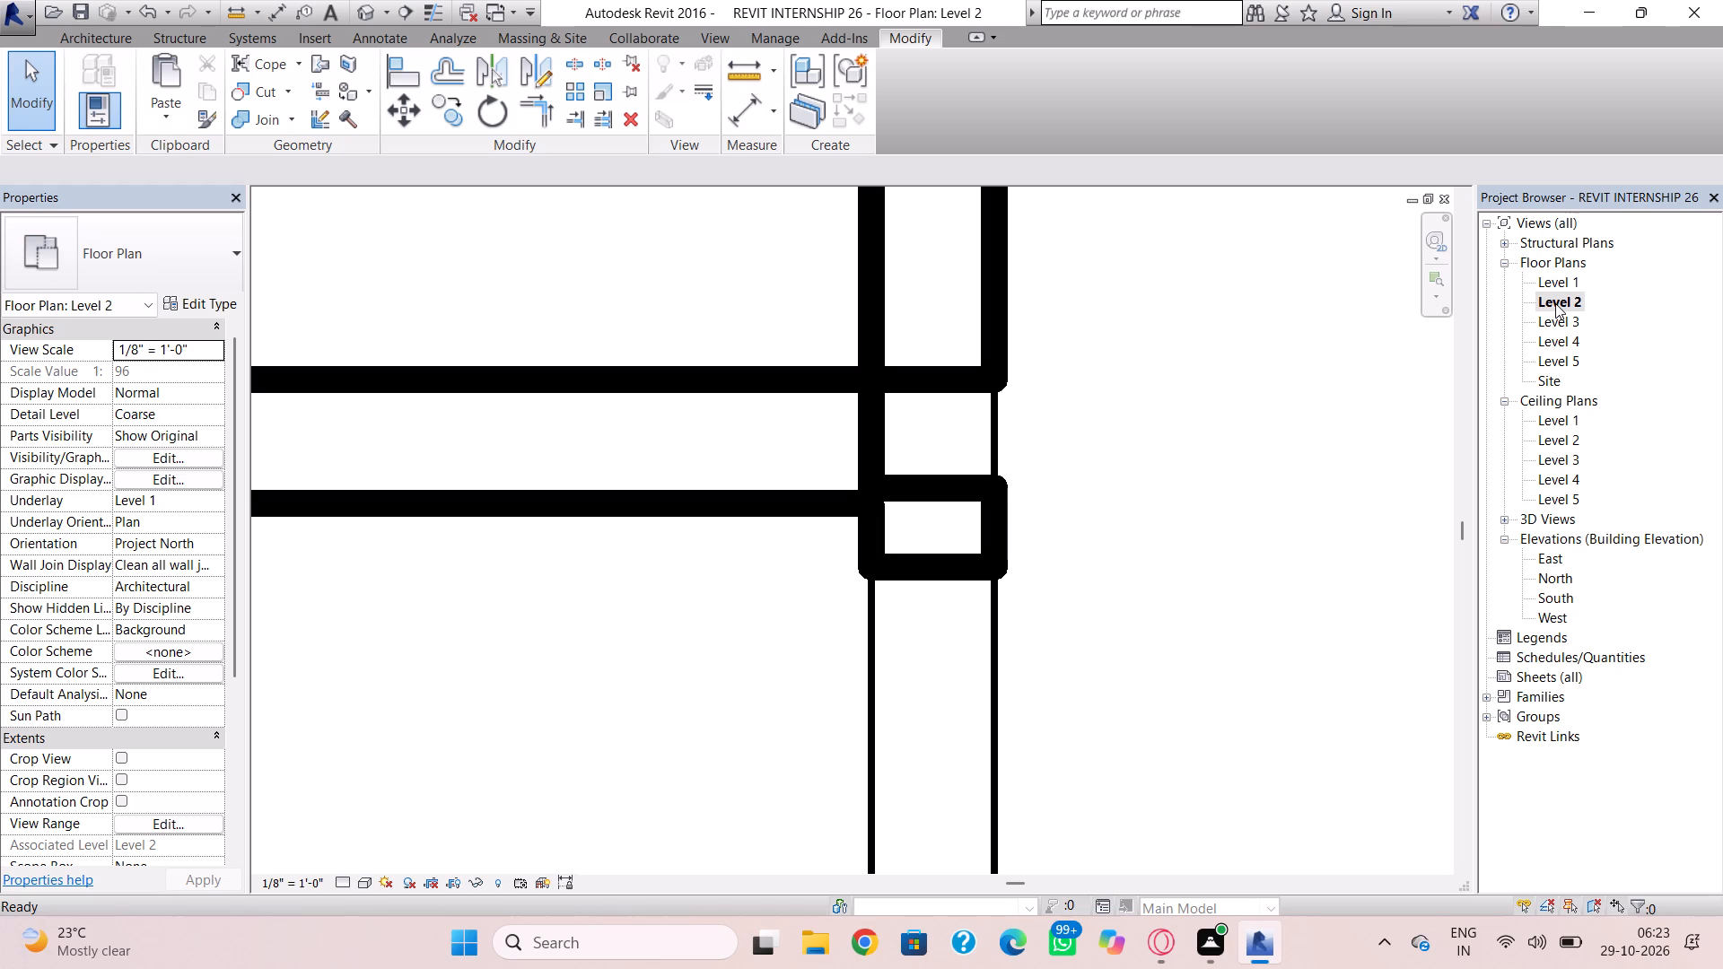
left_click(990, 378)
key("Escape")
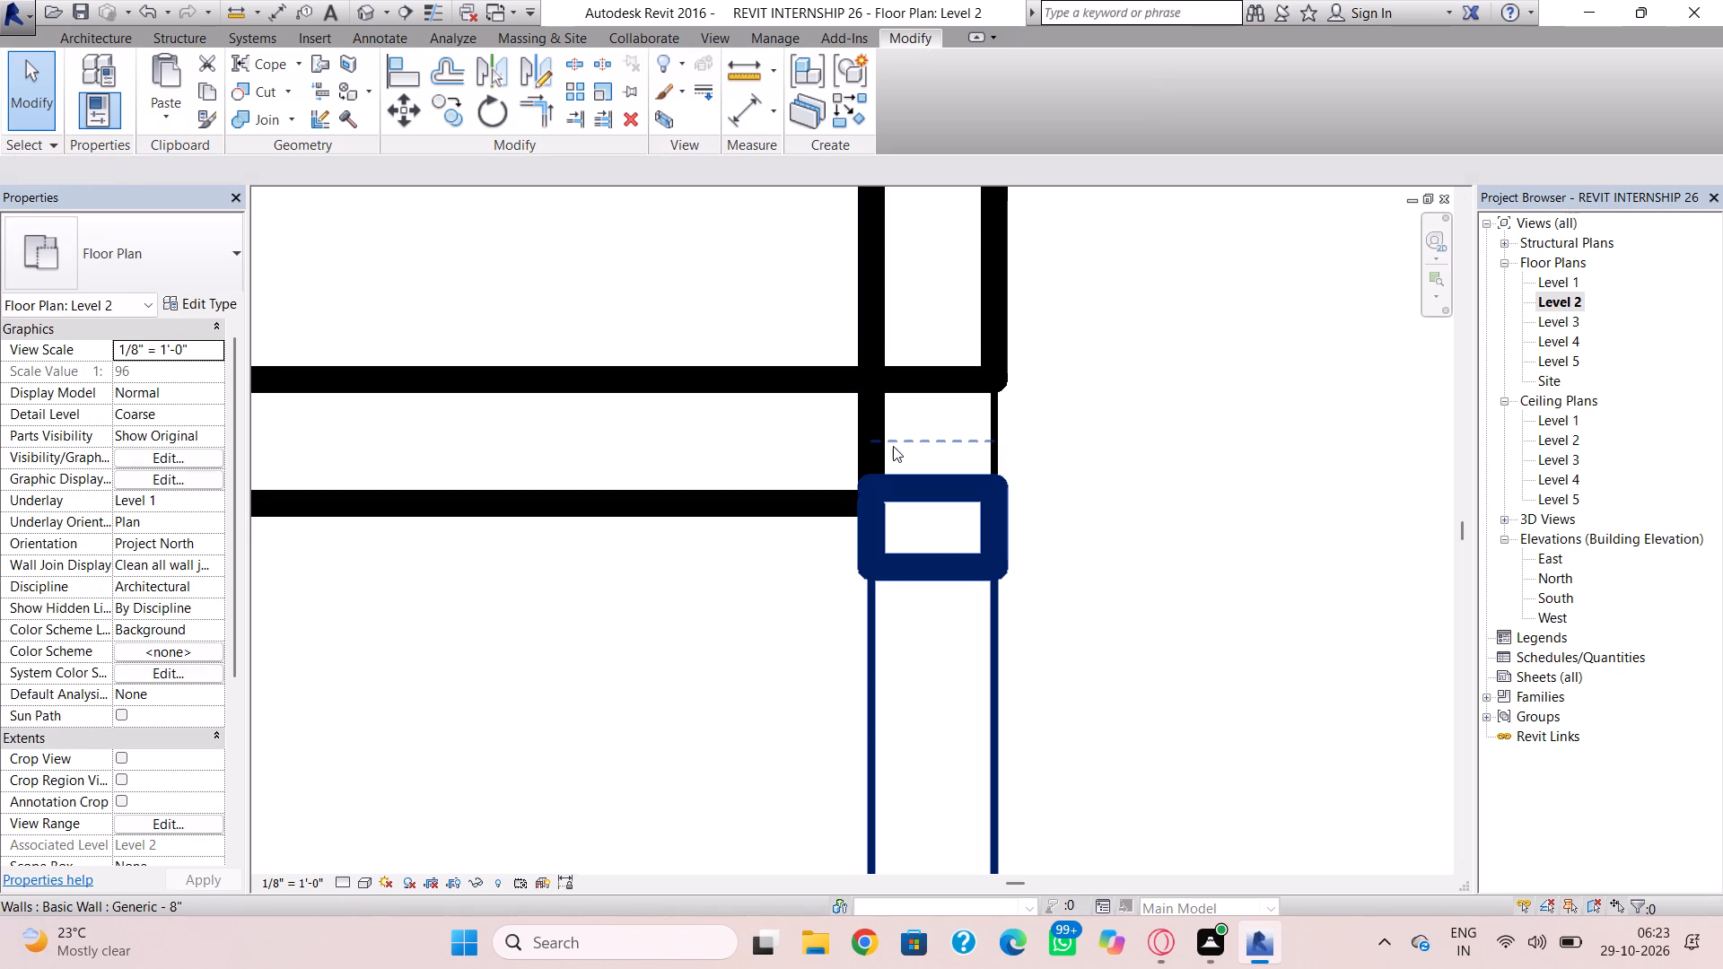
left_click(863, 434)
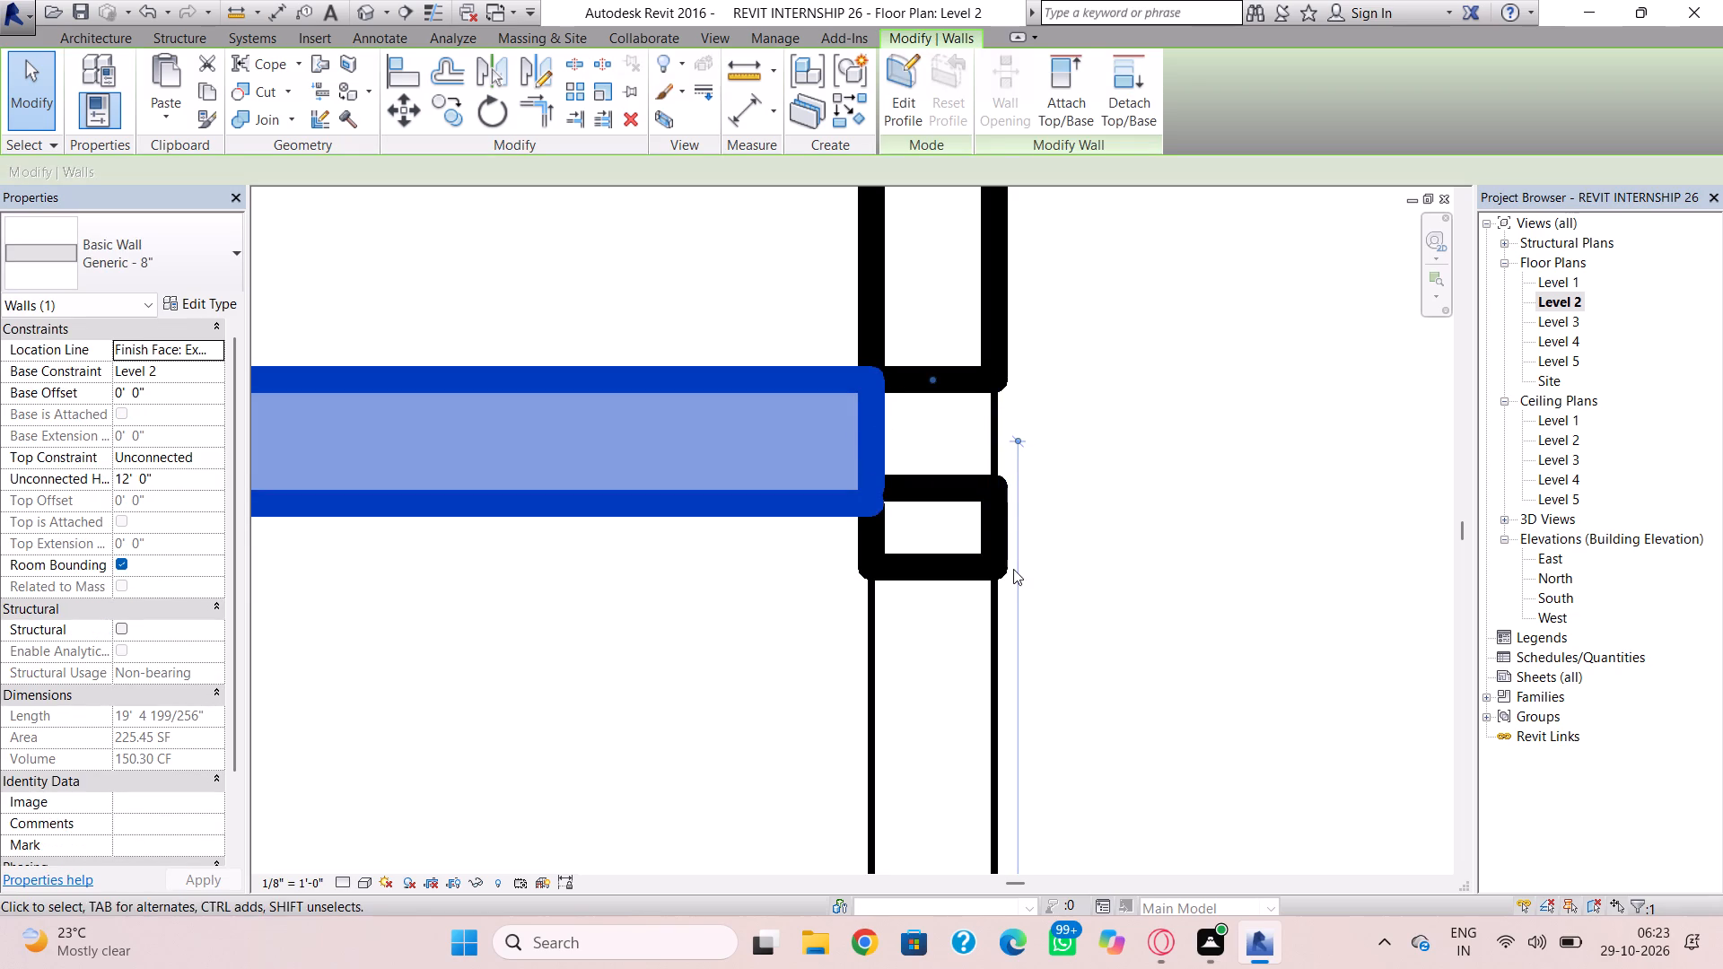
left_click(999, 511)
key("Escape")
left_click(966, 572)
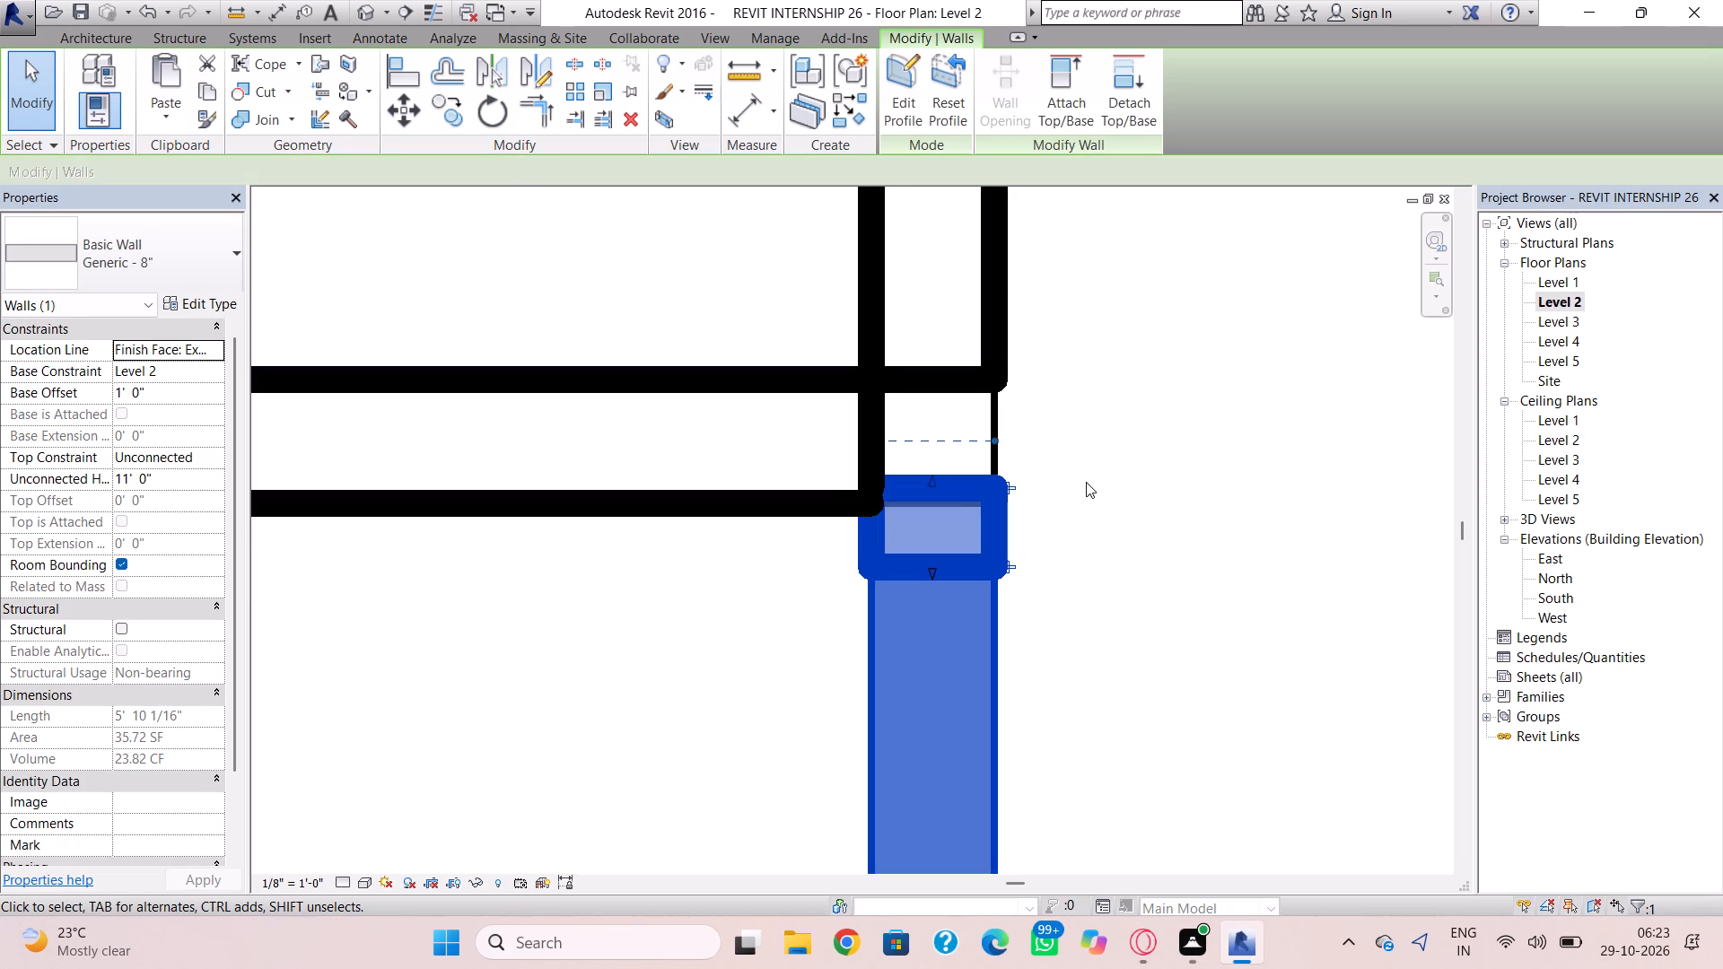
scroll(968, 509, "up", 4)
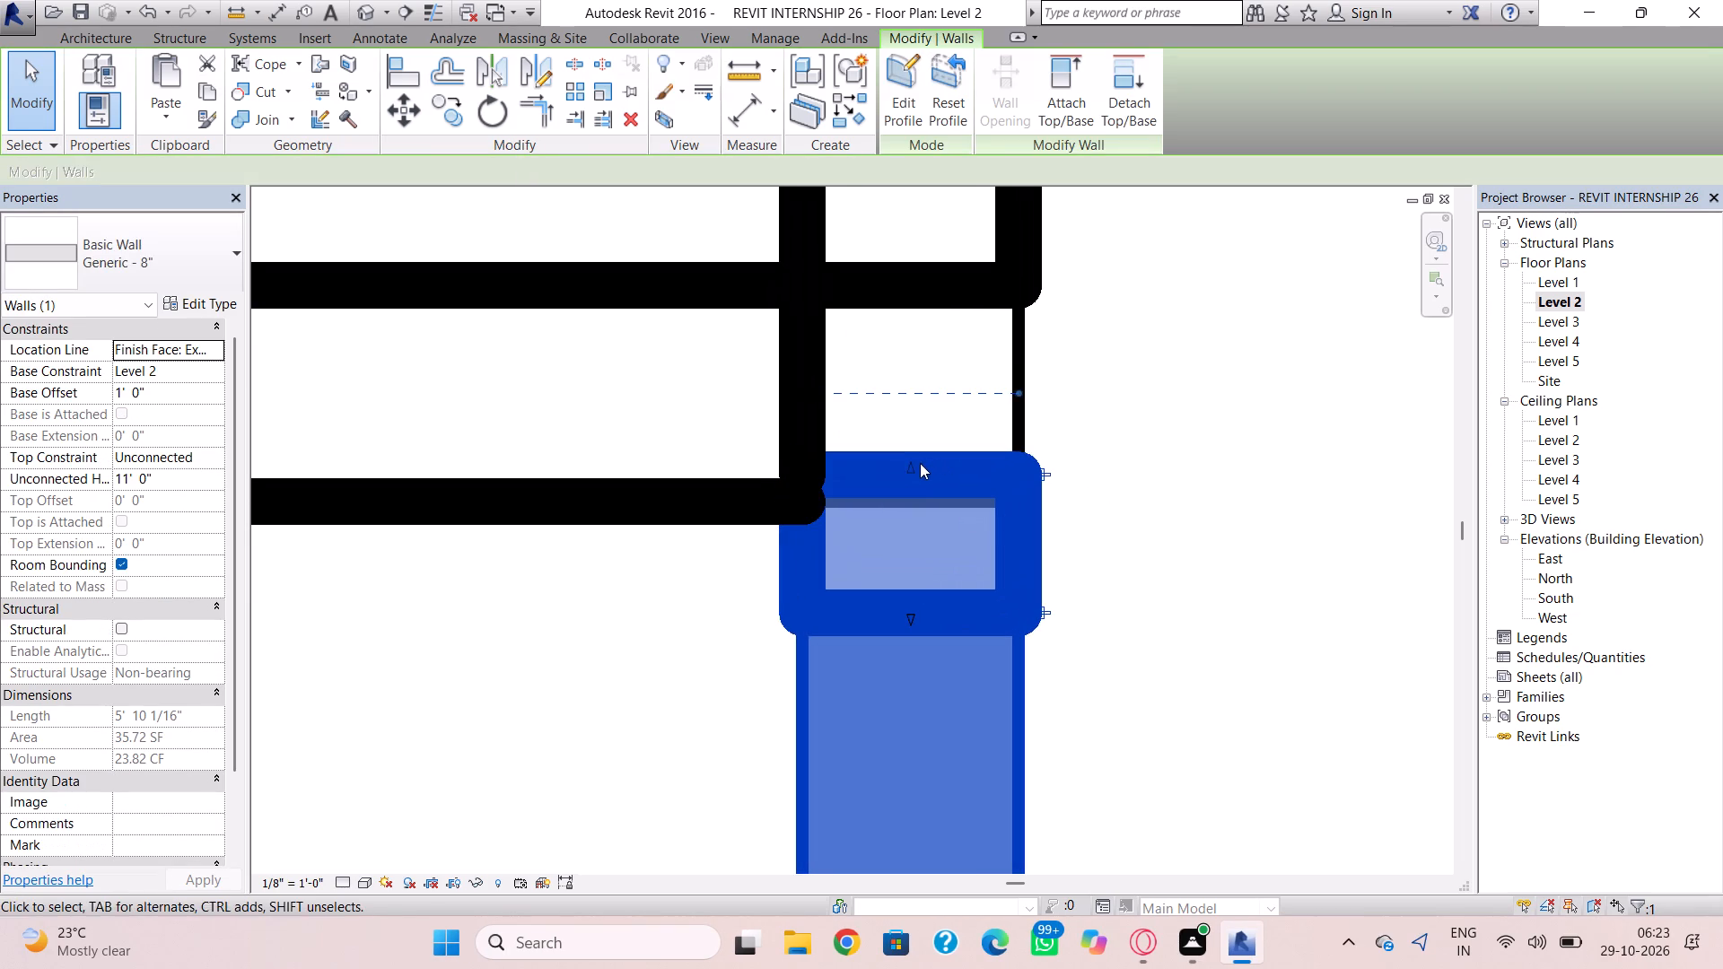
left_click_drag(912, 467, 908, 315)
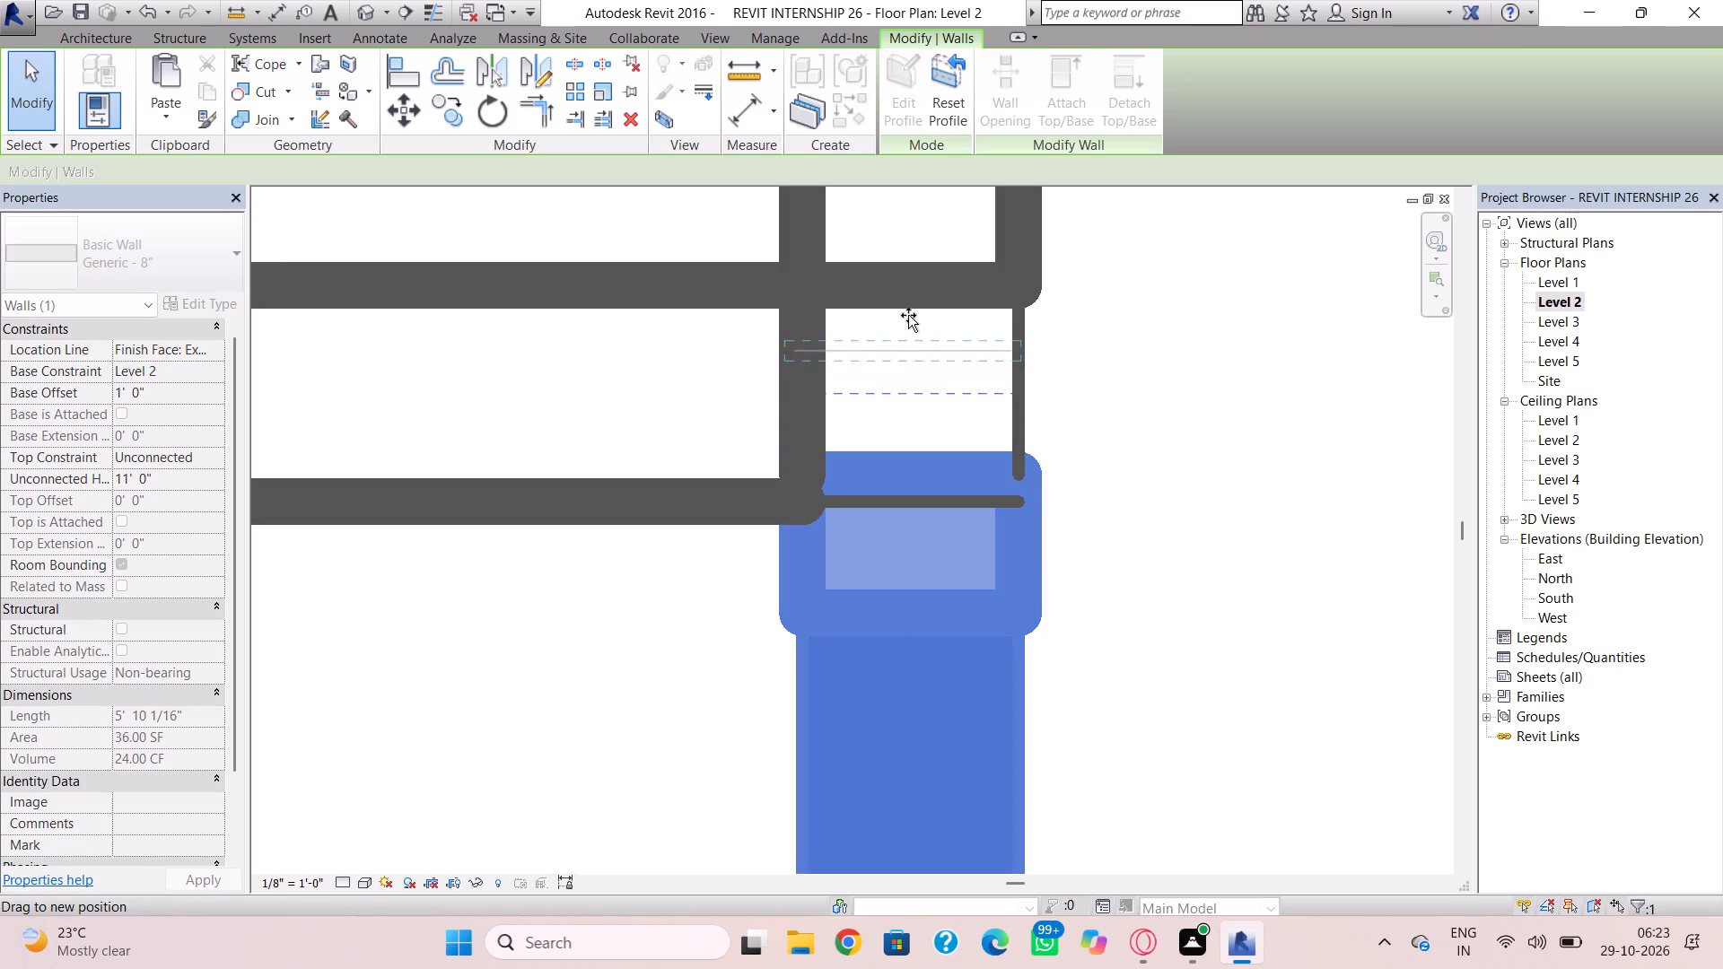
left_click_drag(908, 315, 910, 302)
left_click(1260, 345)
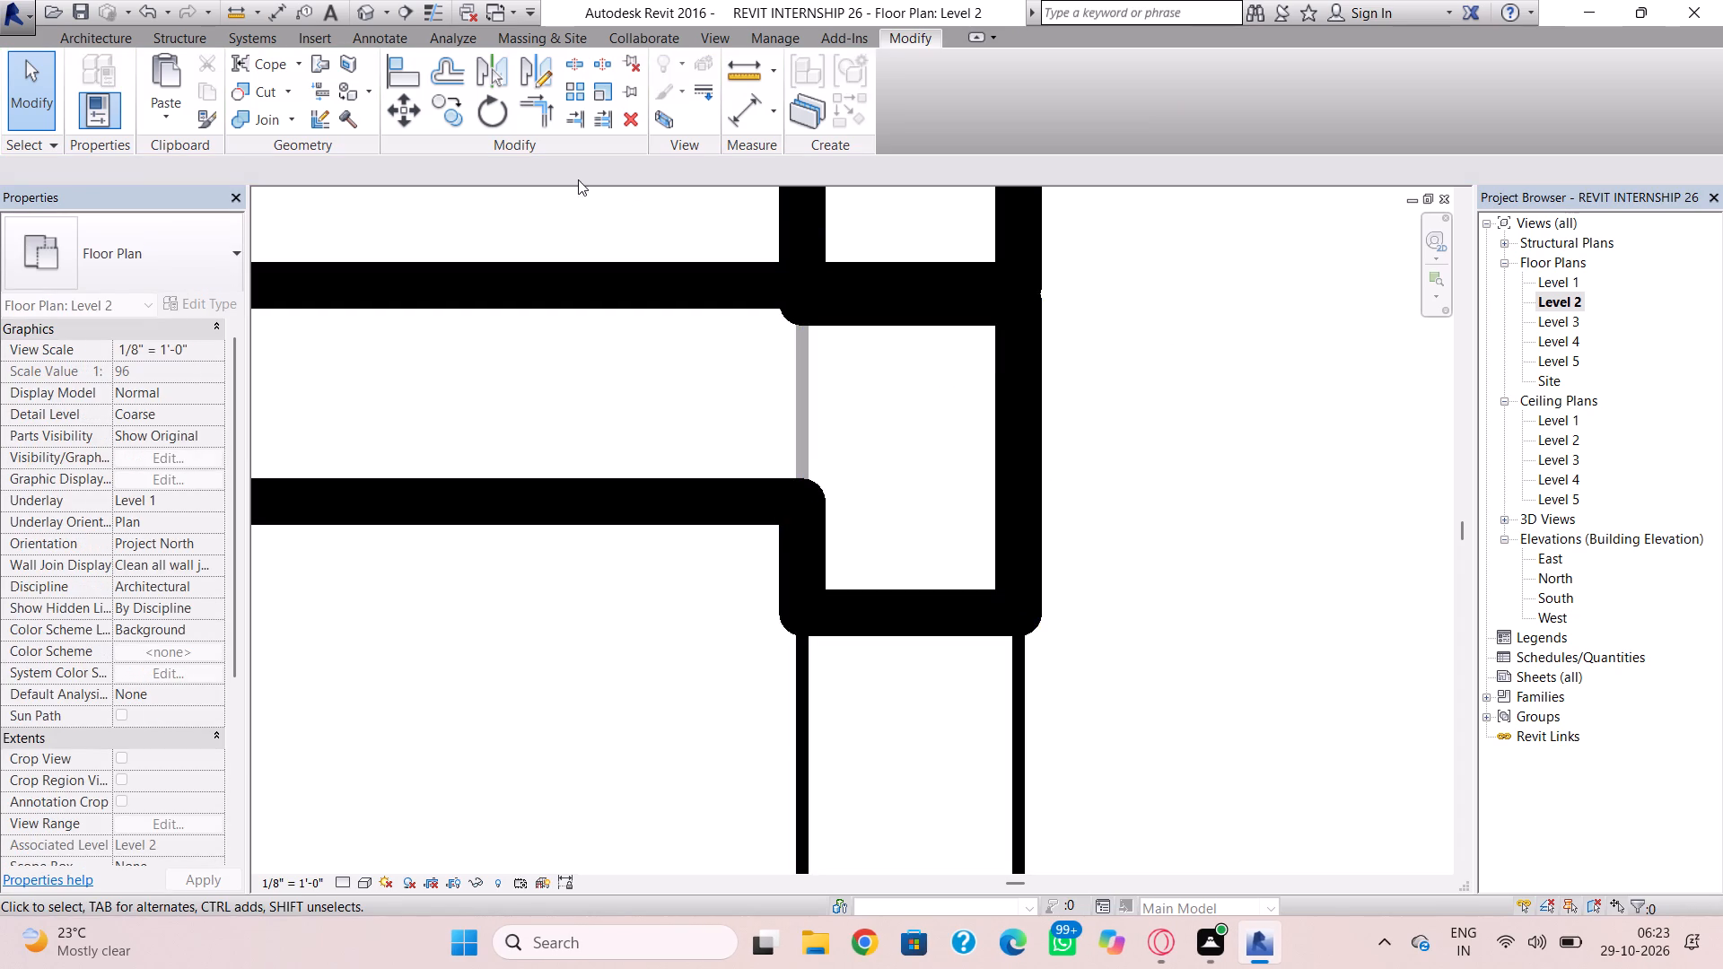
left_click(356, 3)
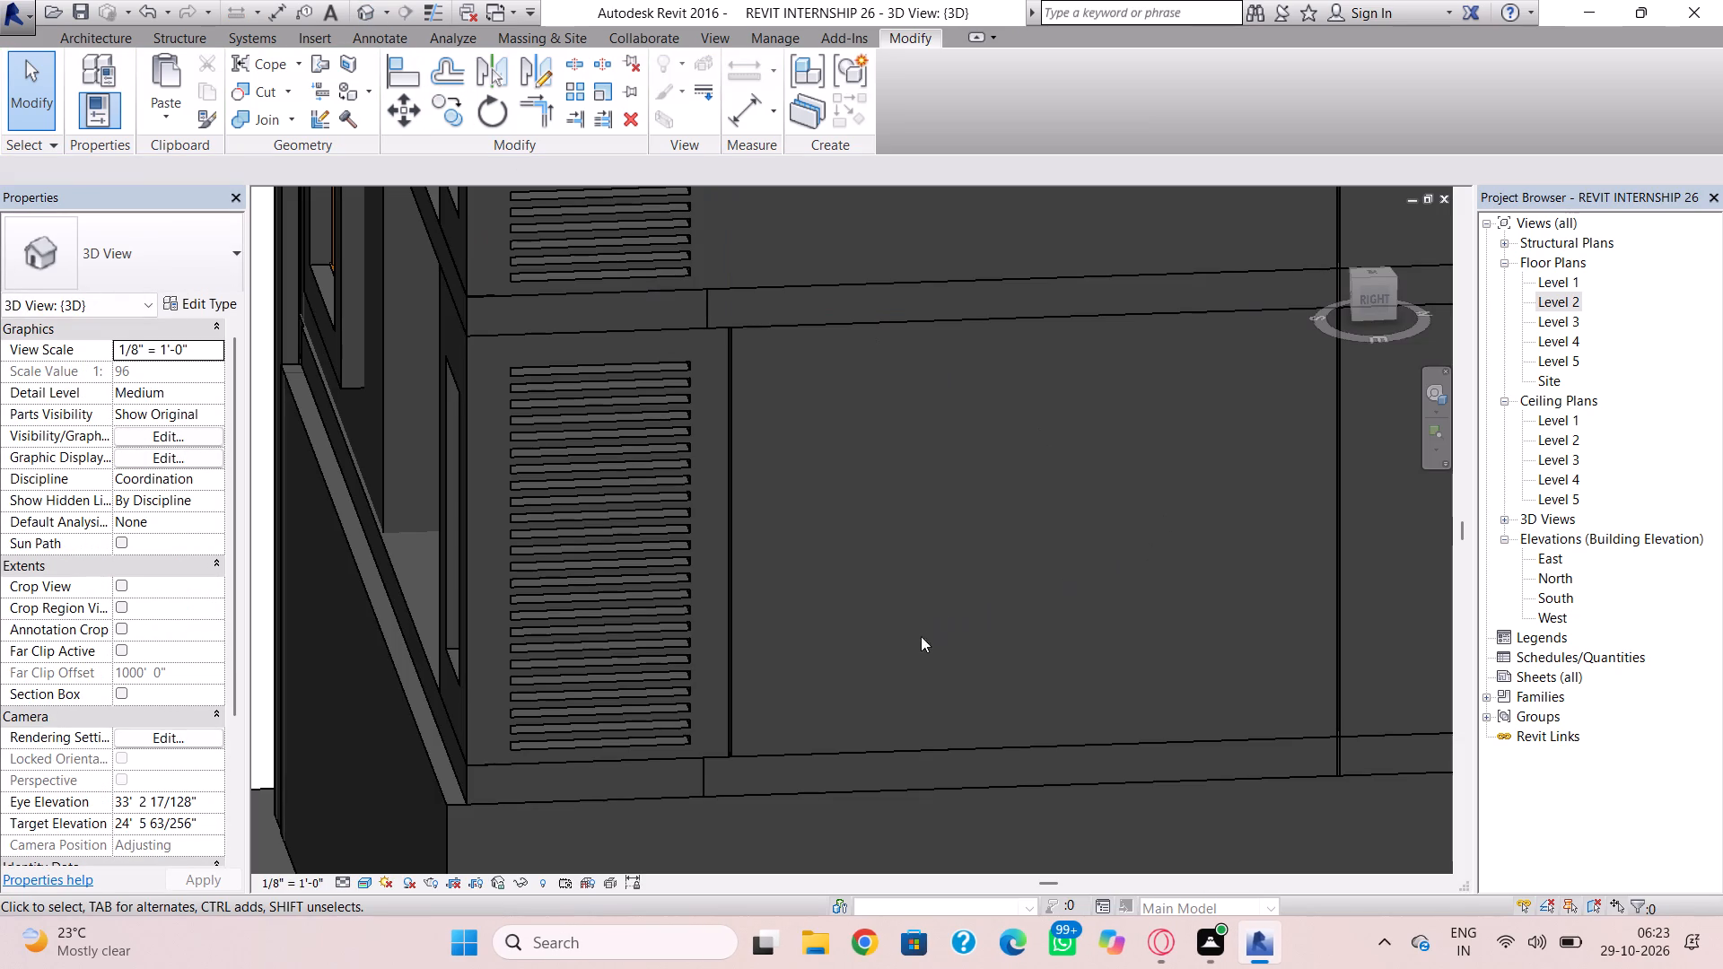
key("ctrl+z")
In the Level 2 plan, extend the pasted side wall's near end across the gap to join the slotted corner wall.
left_click(1572, 292)
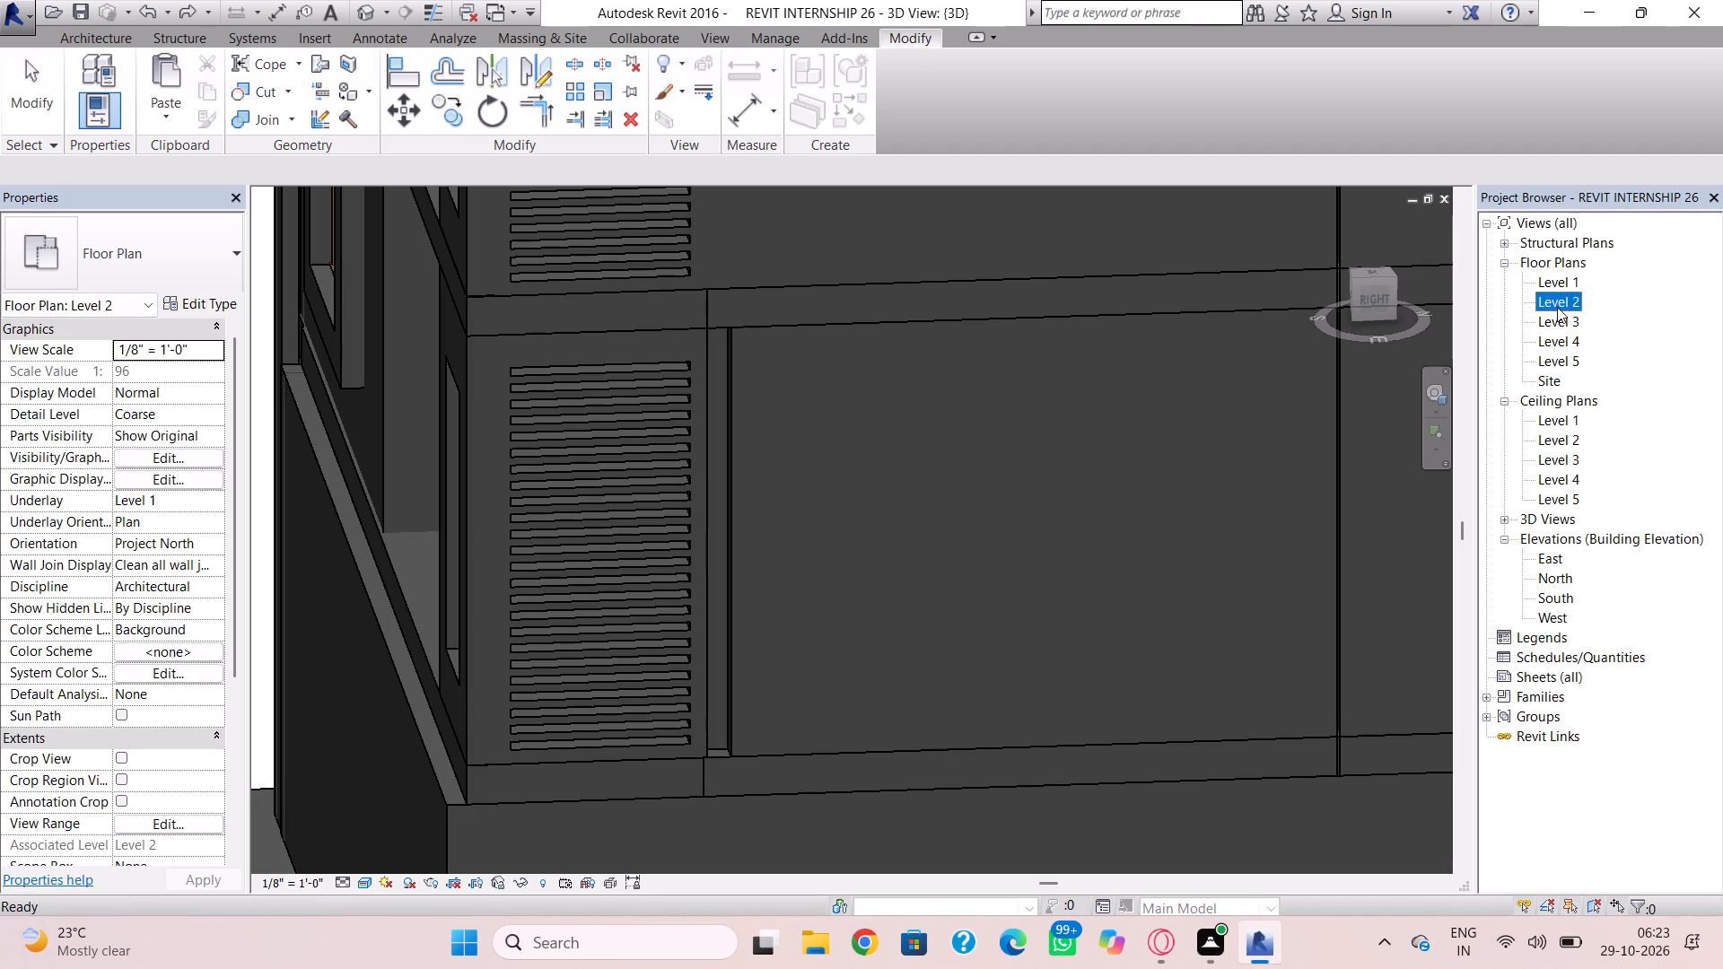
left_click(1557, 308)
left_click(963, 299)
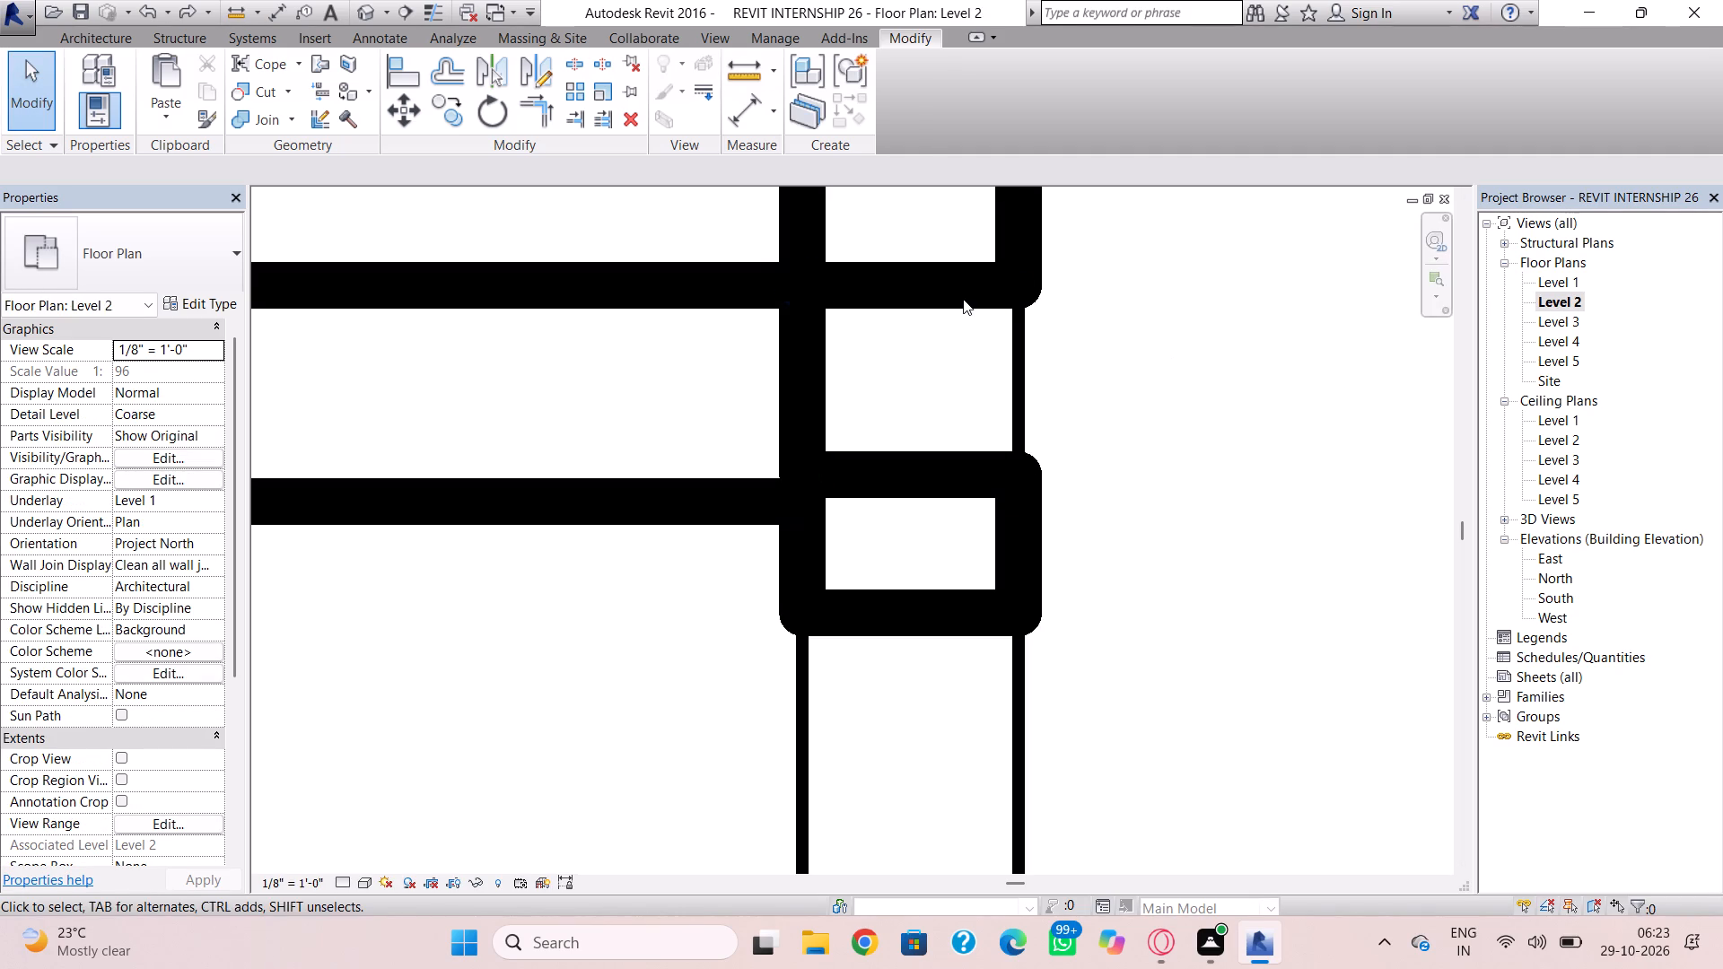
left_click(976, 285)
left_click_drag(801, 390, 804, 471)
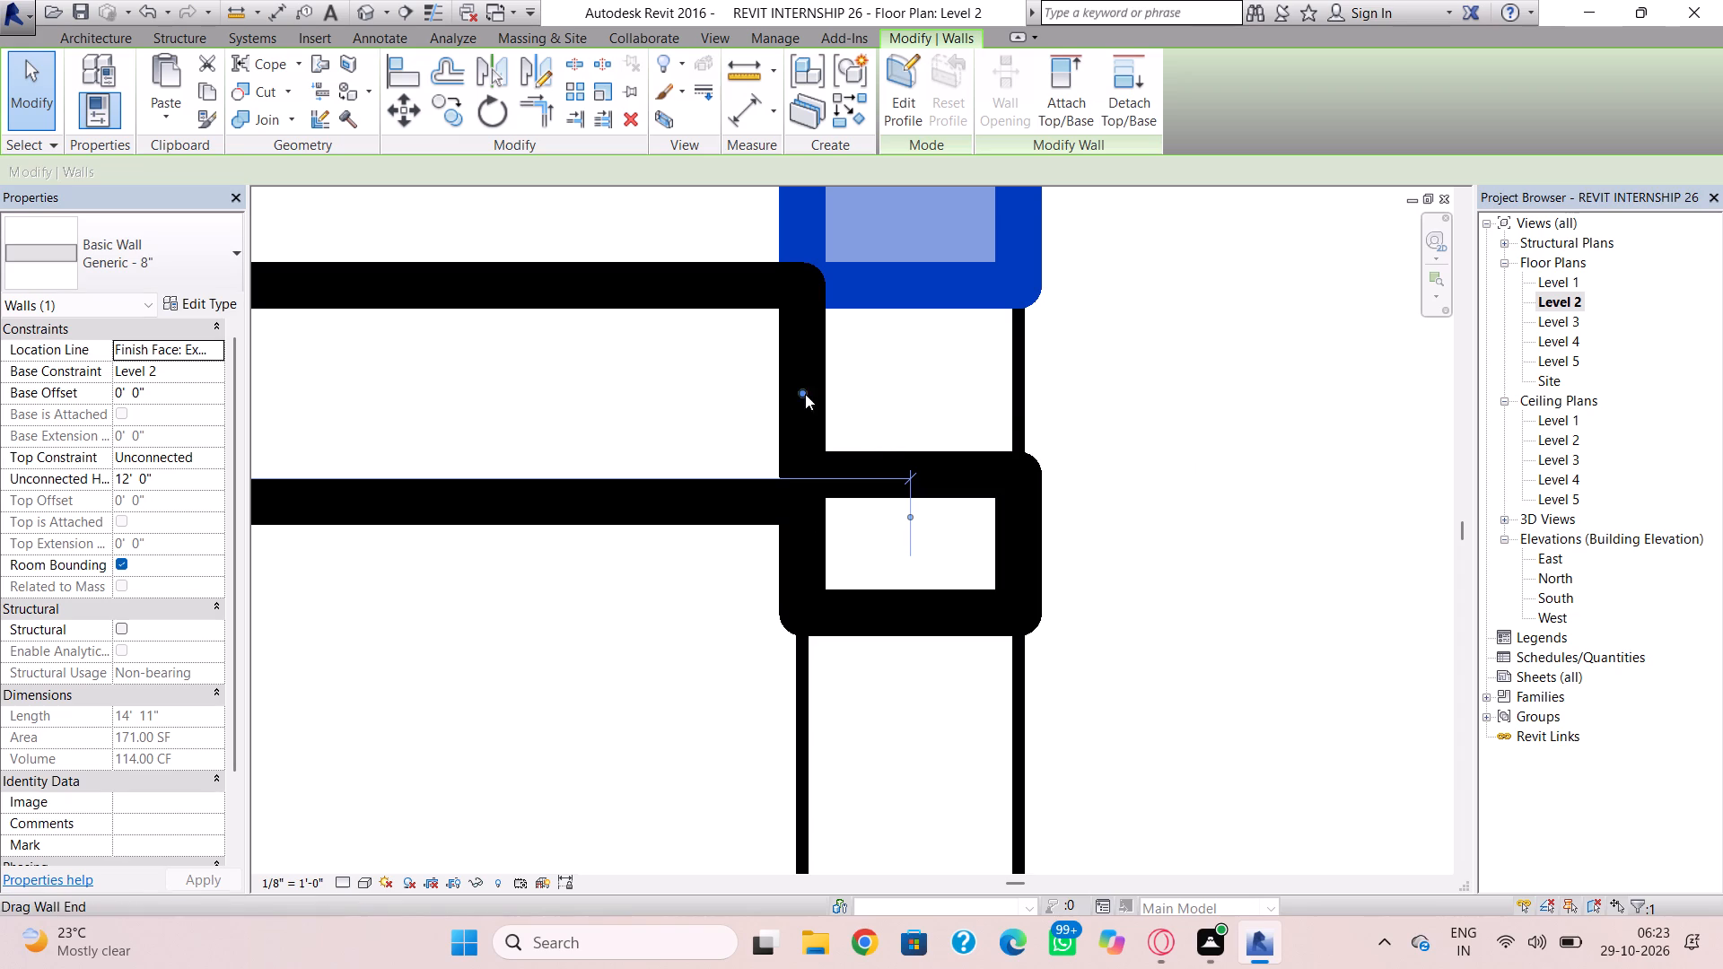
left_click_drag(800, 391, 807, 599)
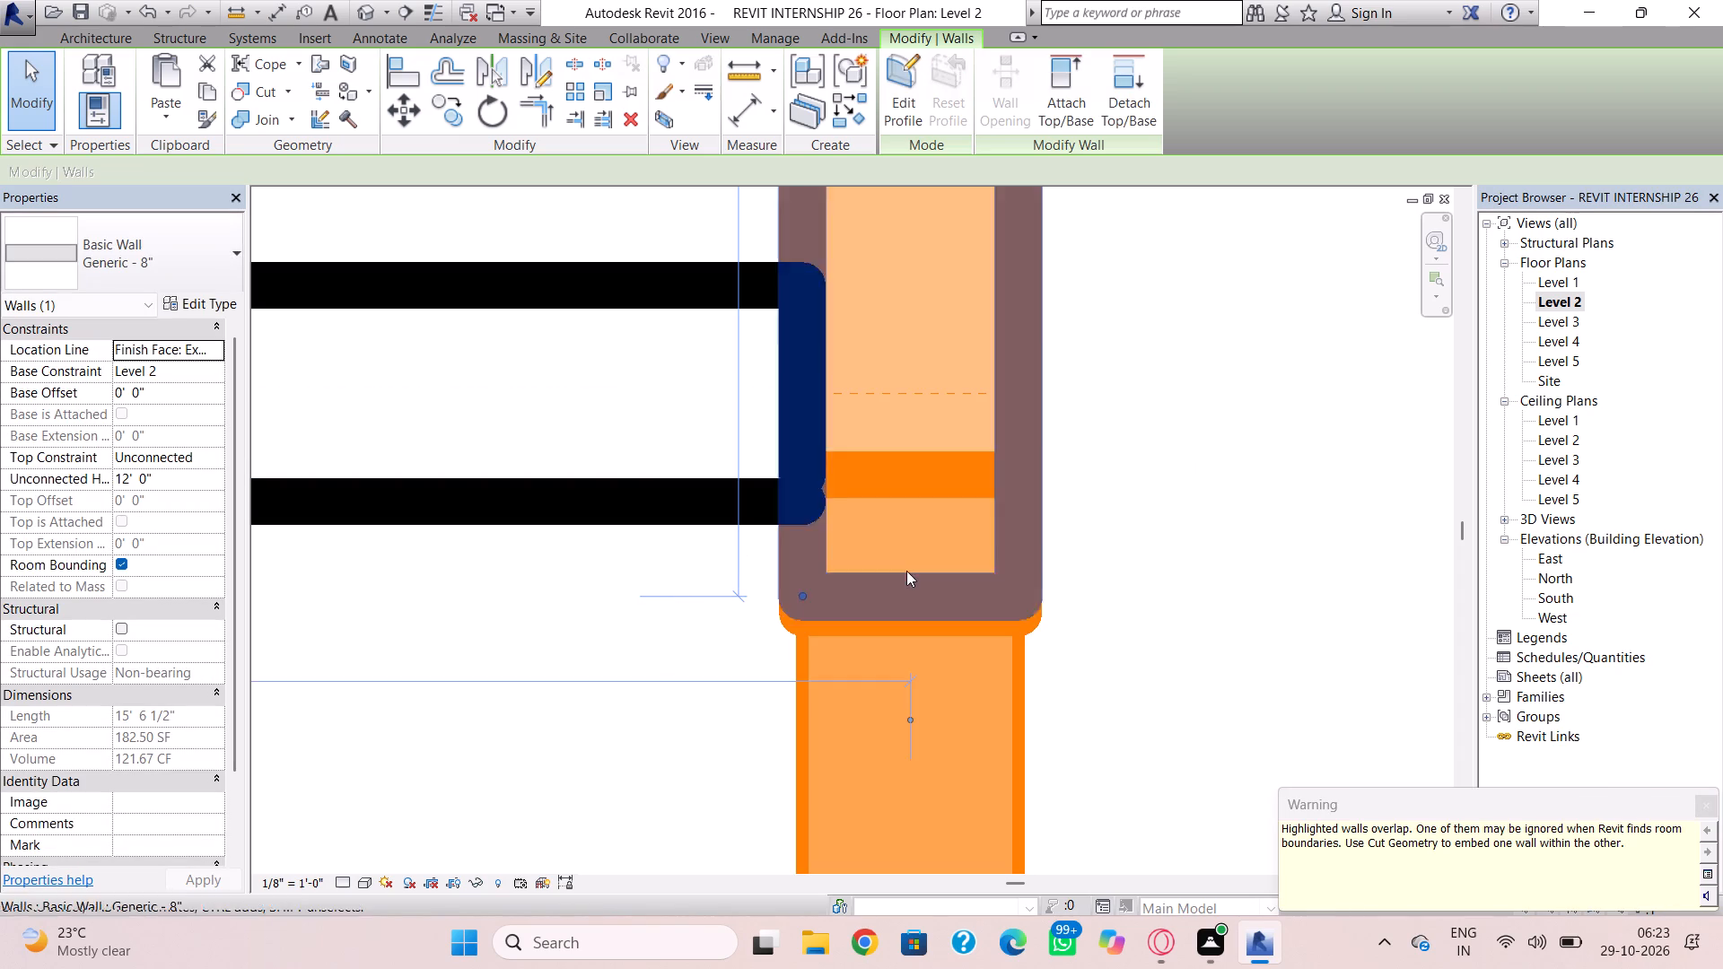
left_click(803, 597)
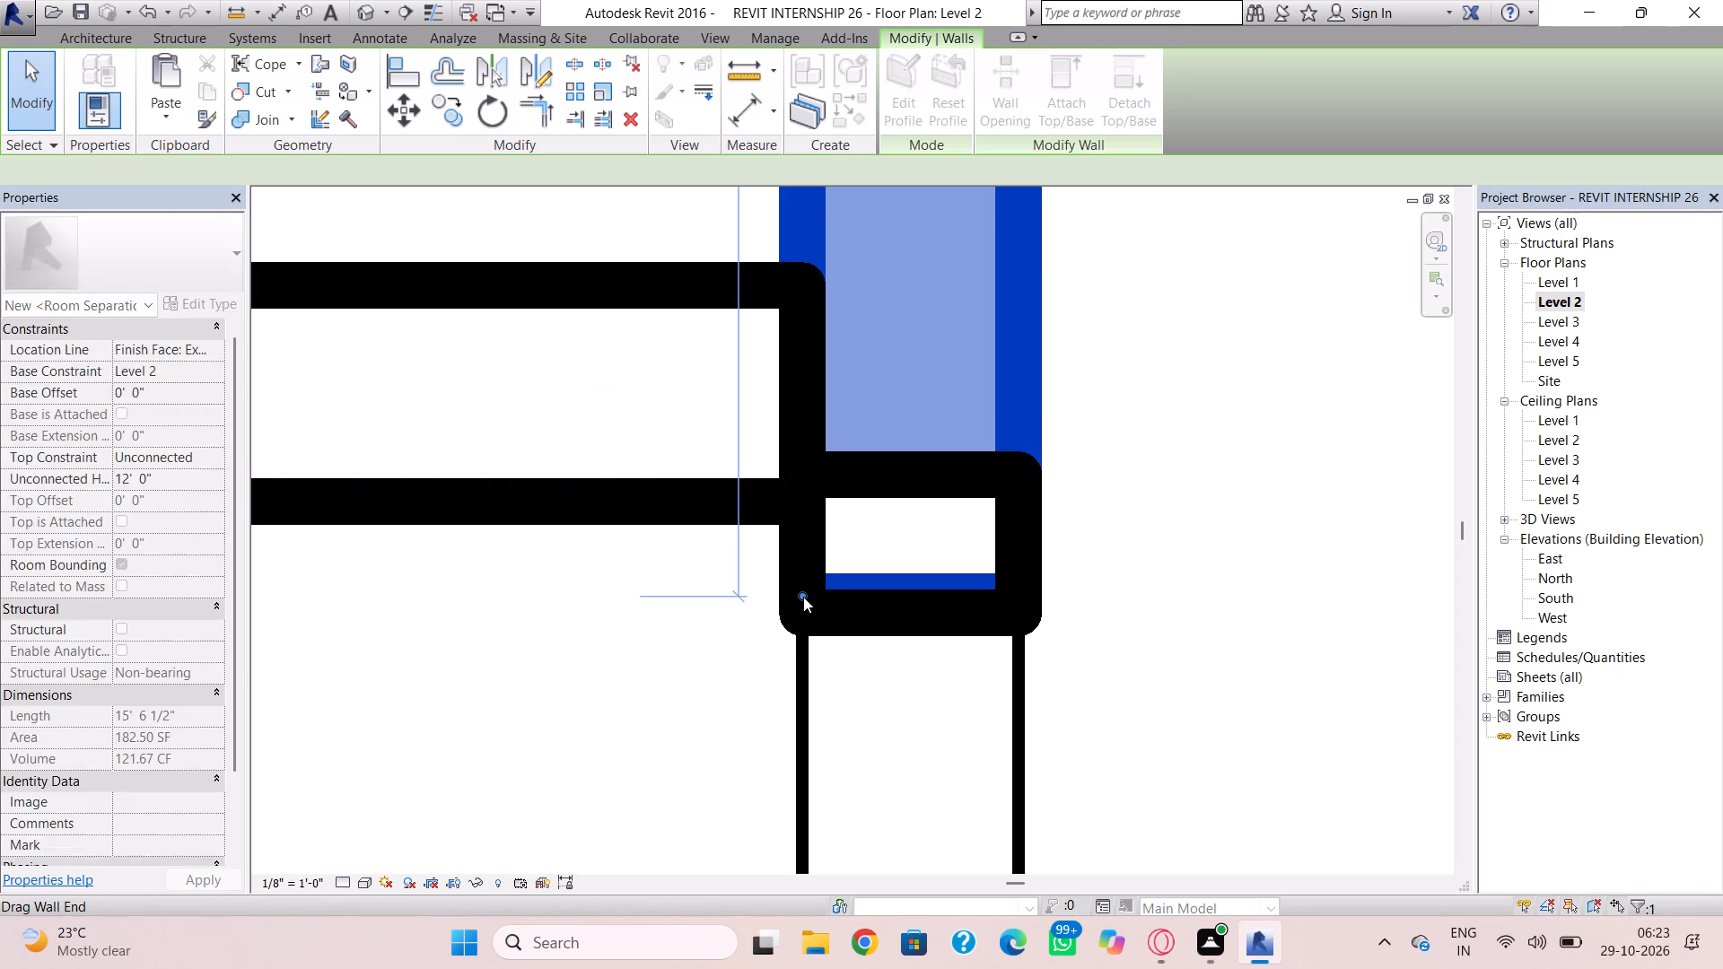
left_click_drag(803, 597, 801, 478)
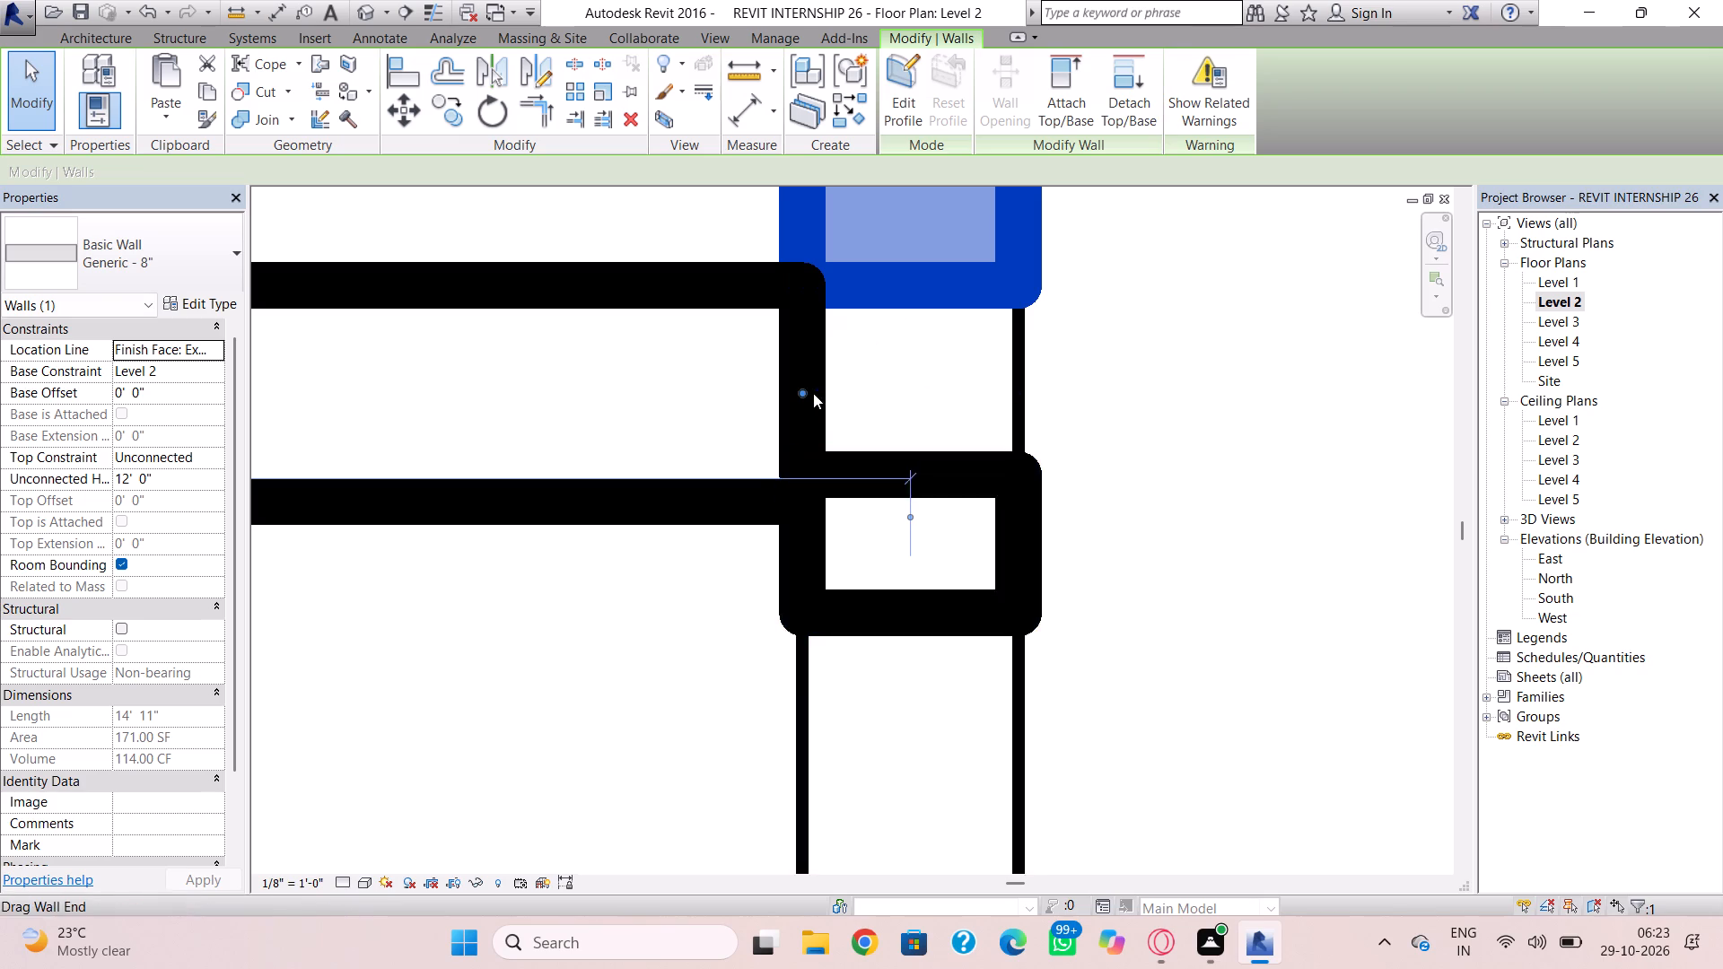
left_click_drag(809, 392, 814, 536)
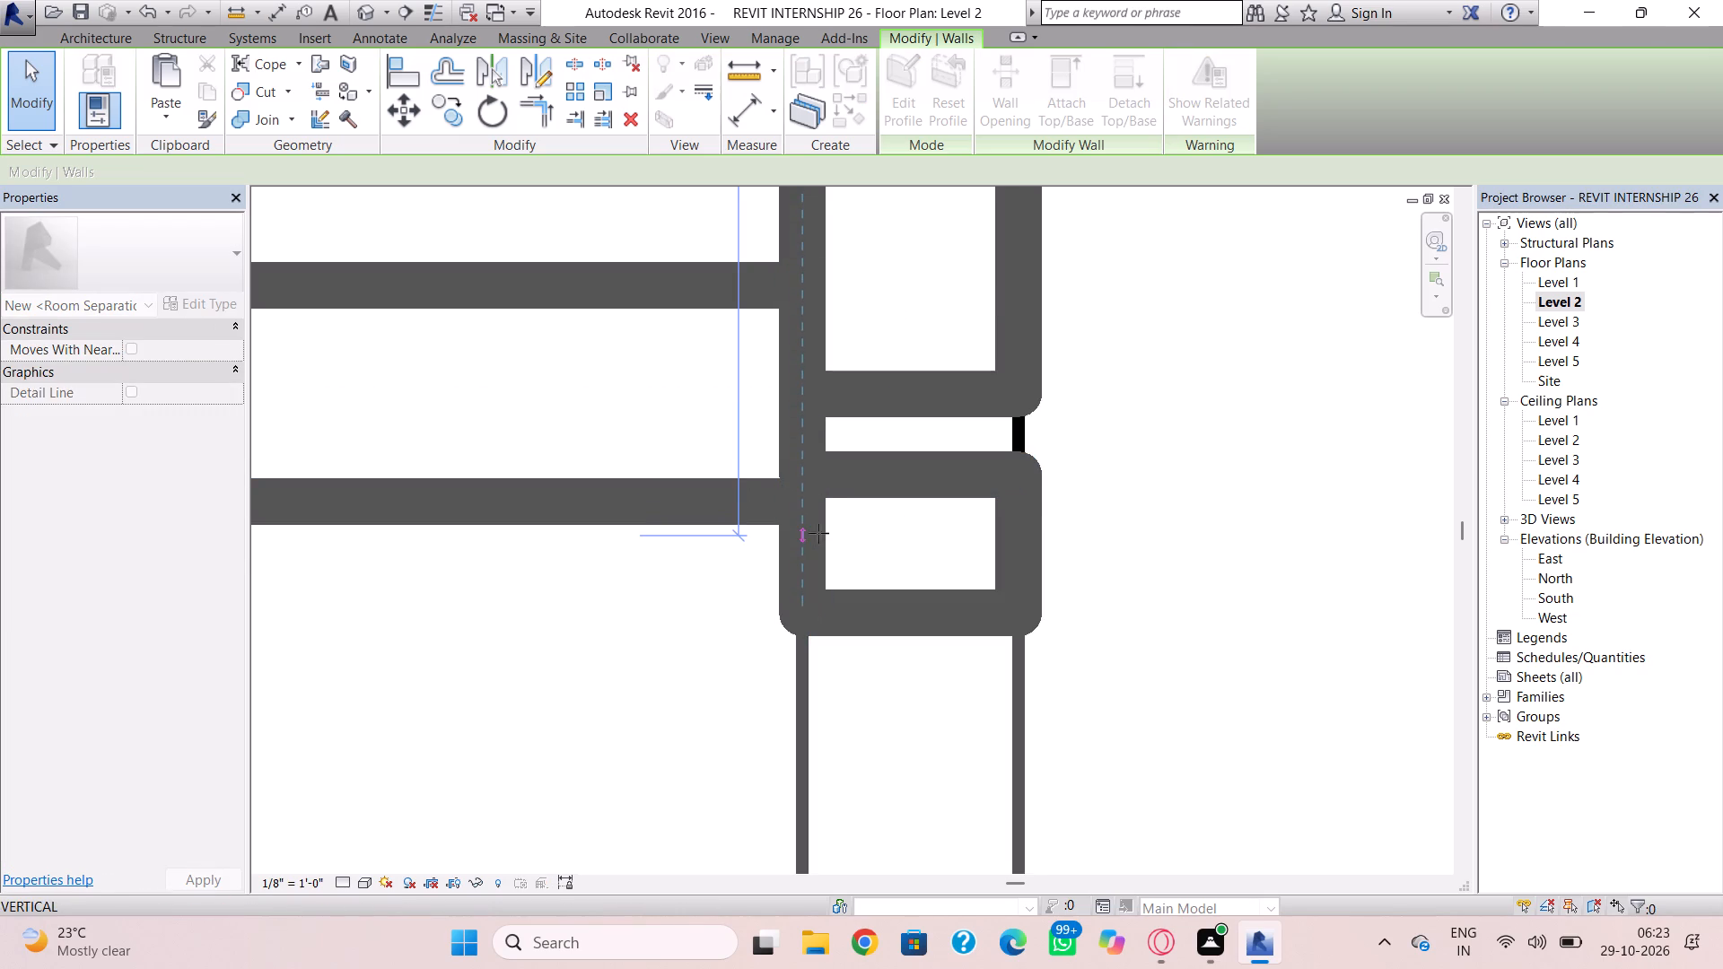
left_click(1226, 481)
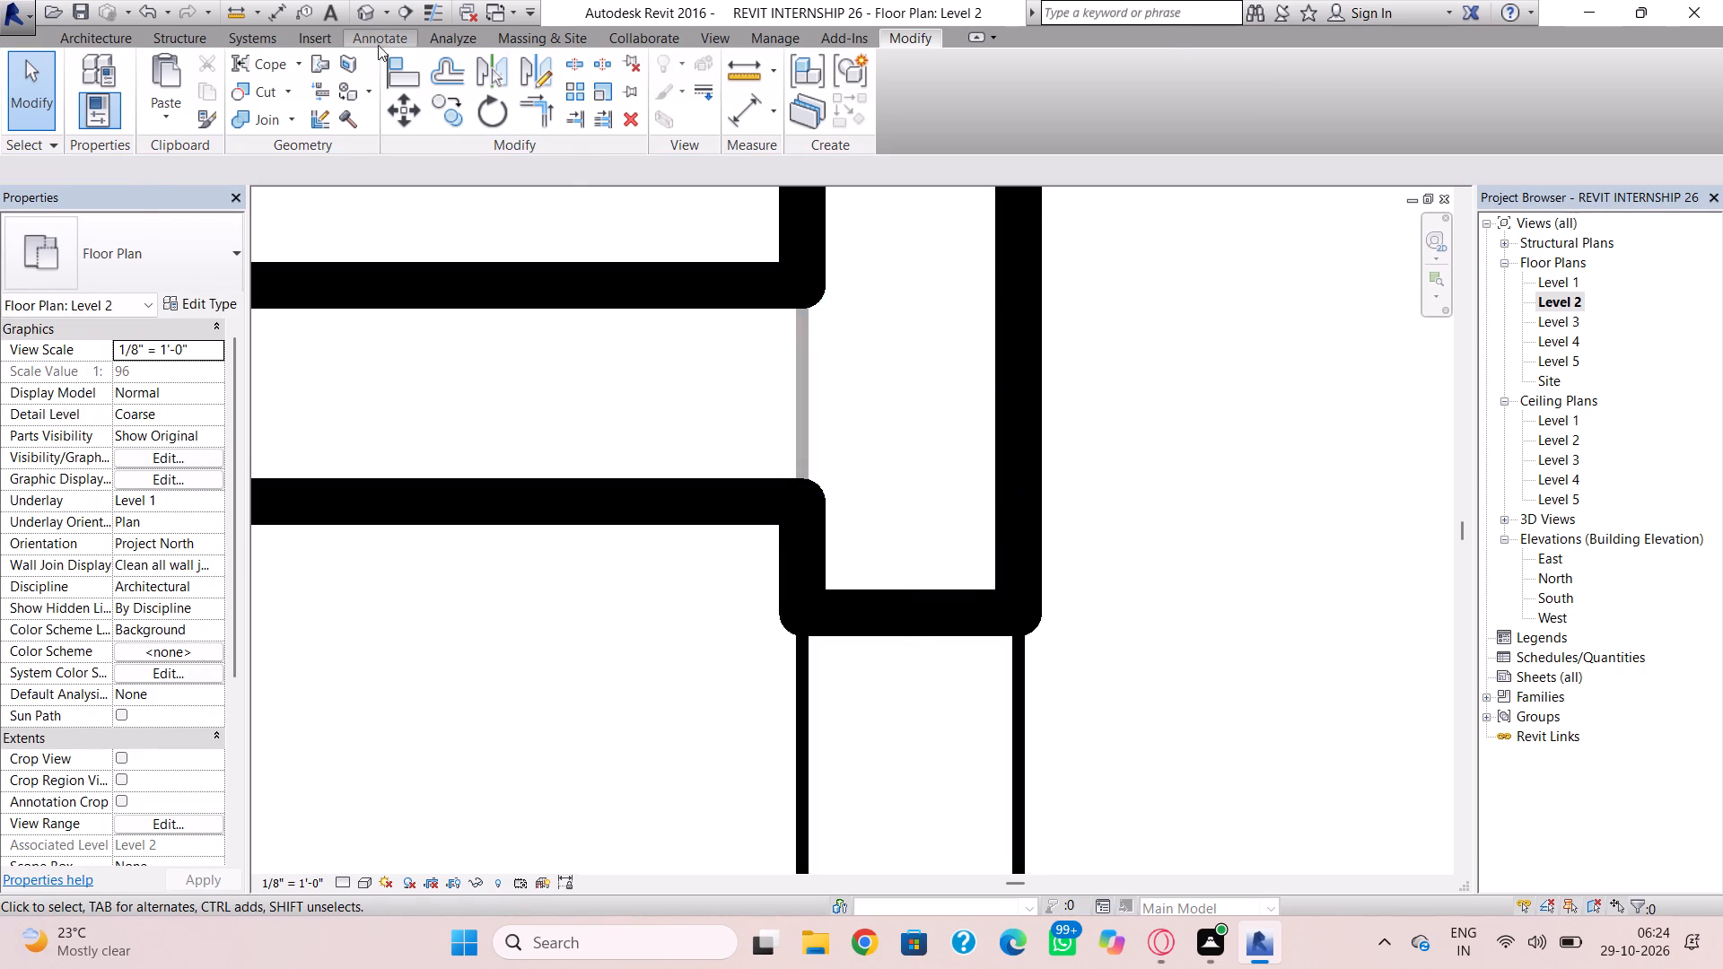
Examine the joined side wall and the adjoining front facade corner in the 3D view.
left_click(362, 19)
scroll(911, 521, "down", 2)
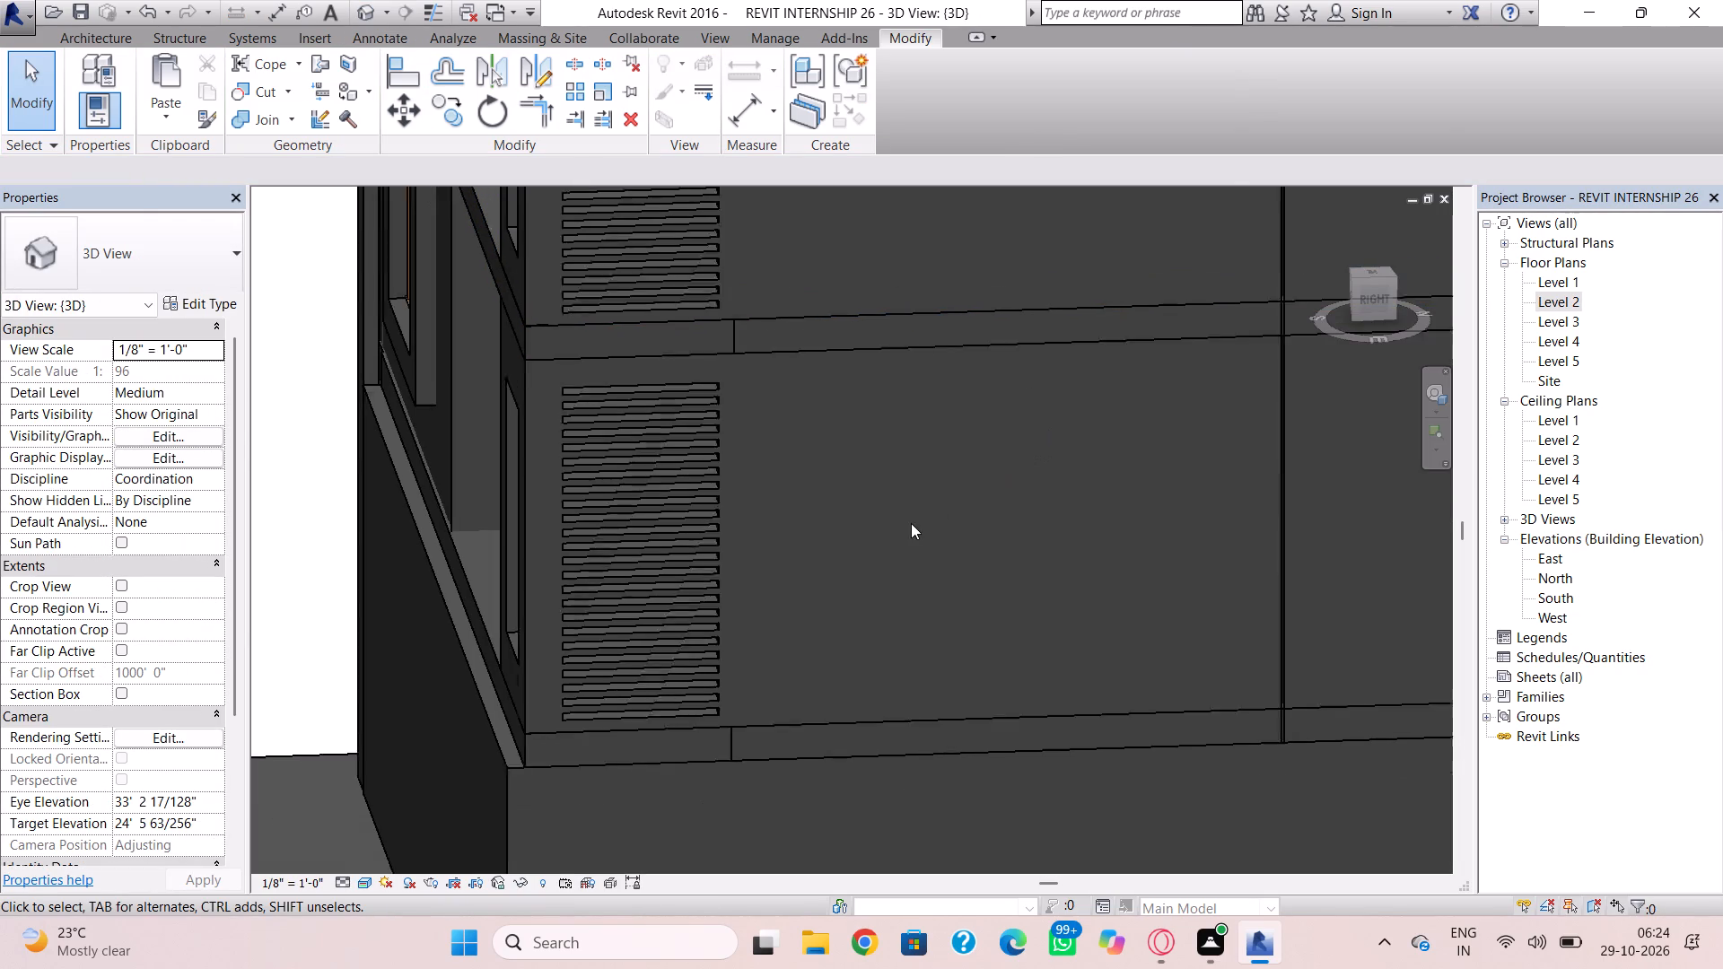
scroll(911, 523, "down", 1)
middle_click_drag(911, 523, 920, 682)
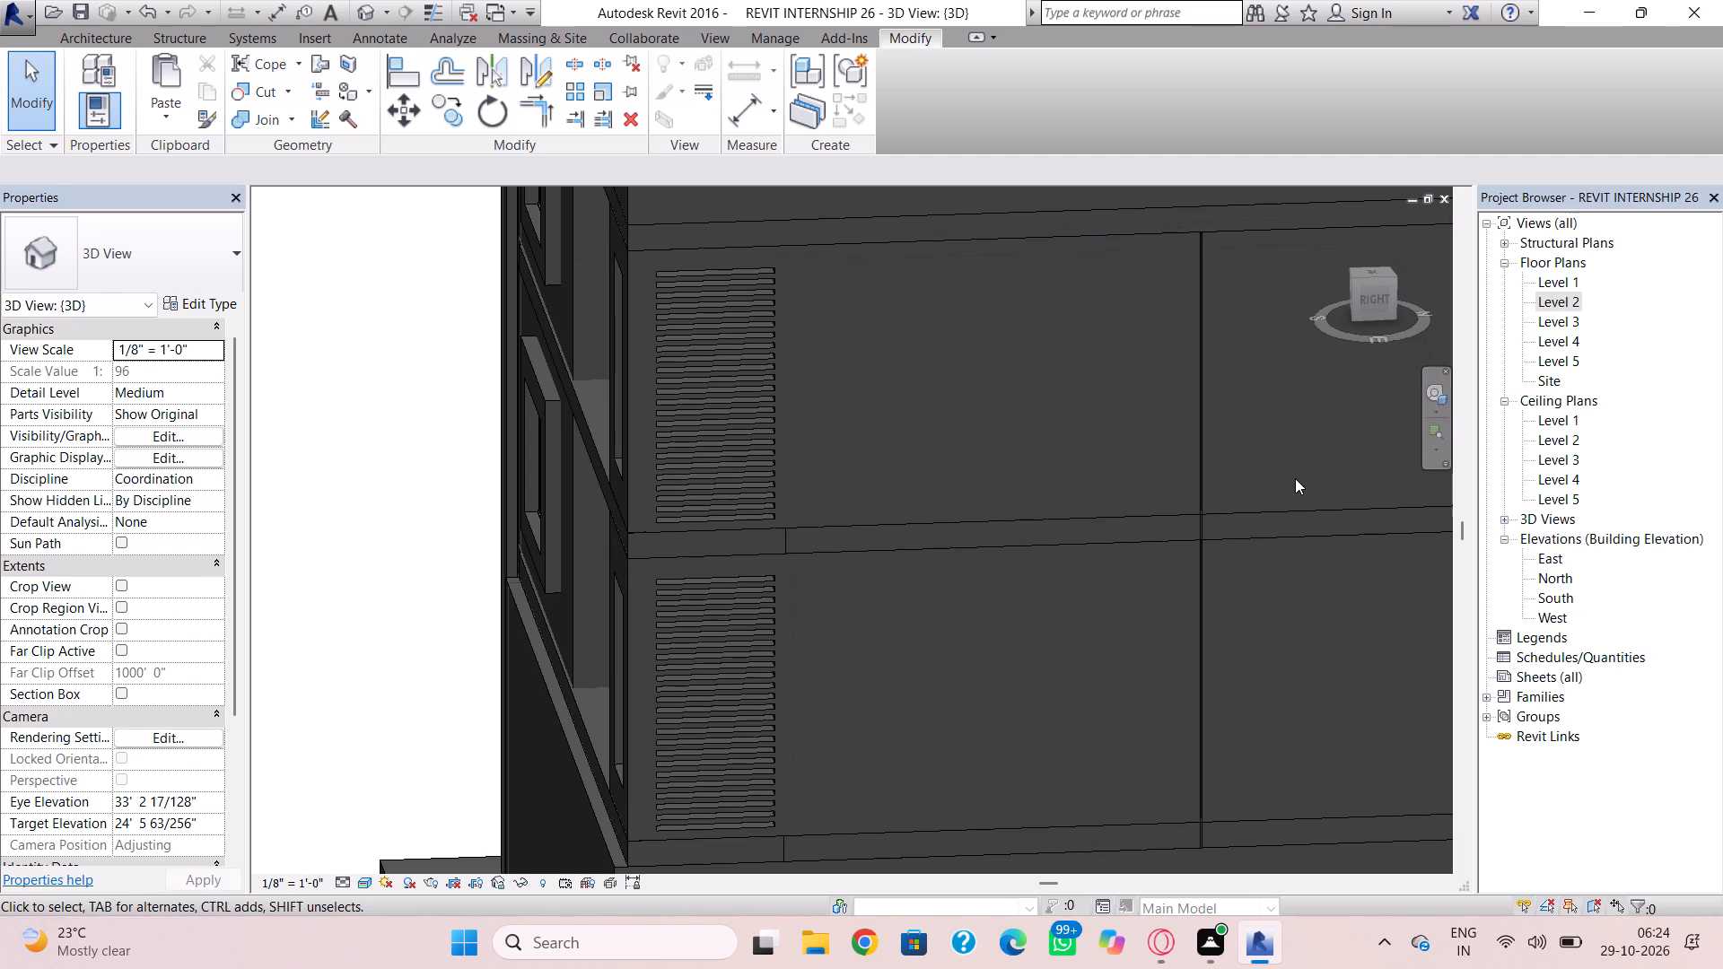
scroll(952, 537, "down", 3)
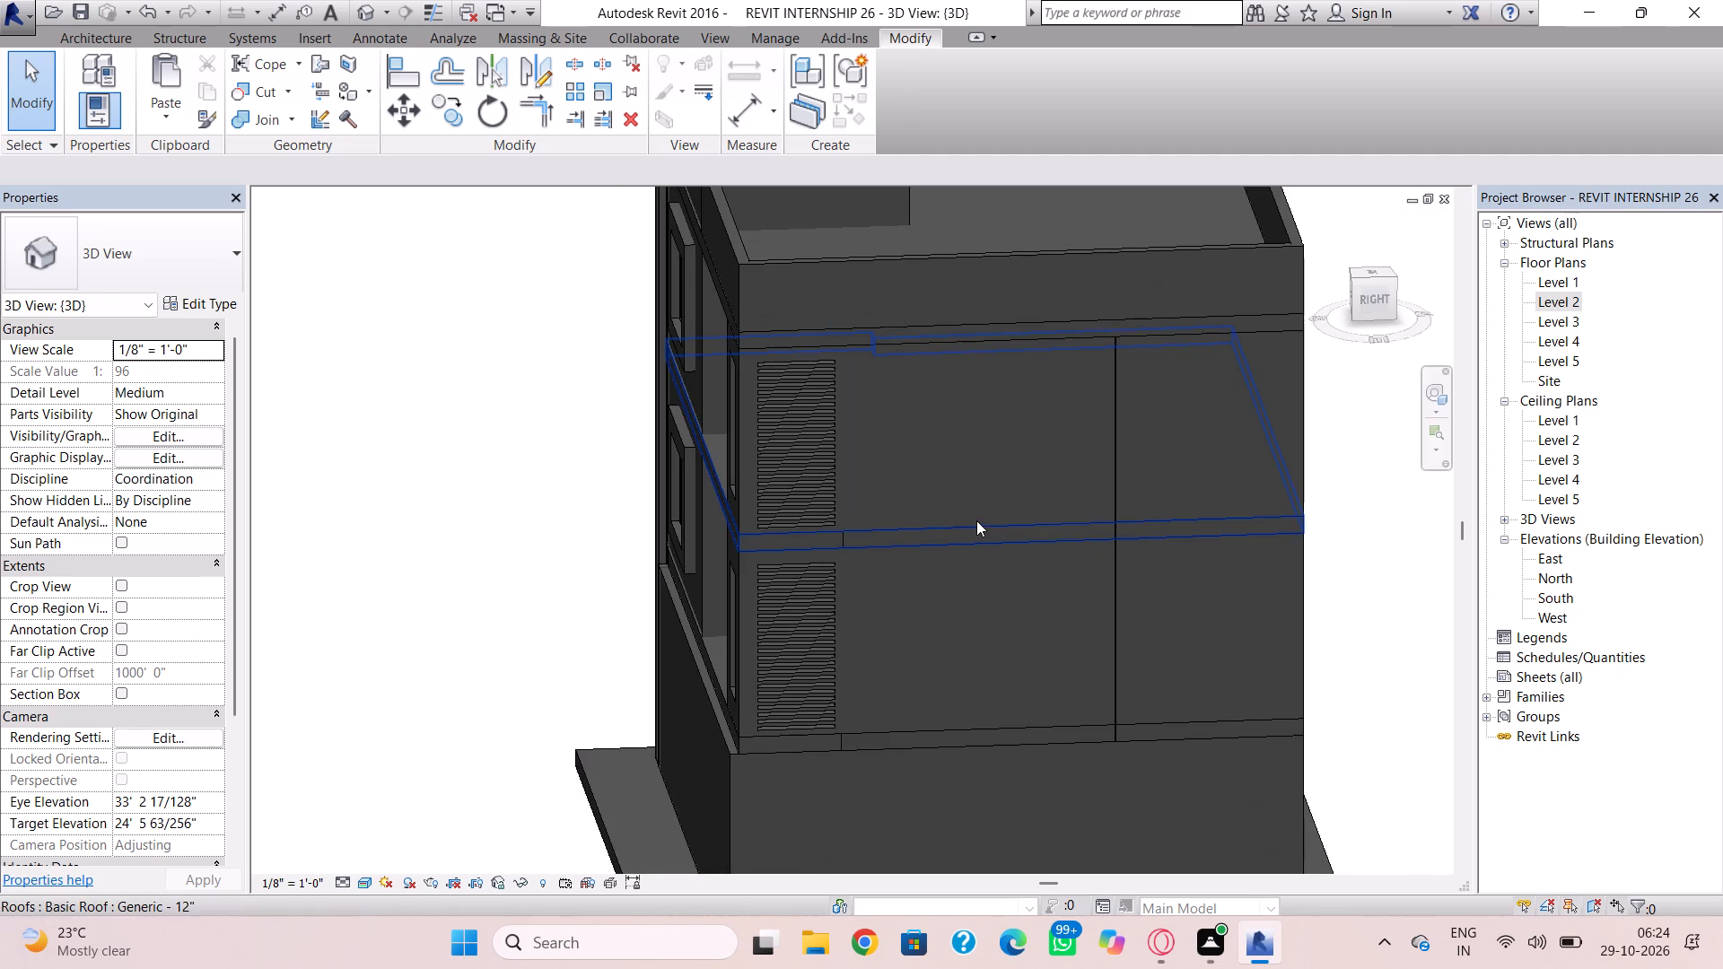
right_click_drag(1004, 492, 1359, 429, "shift")
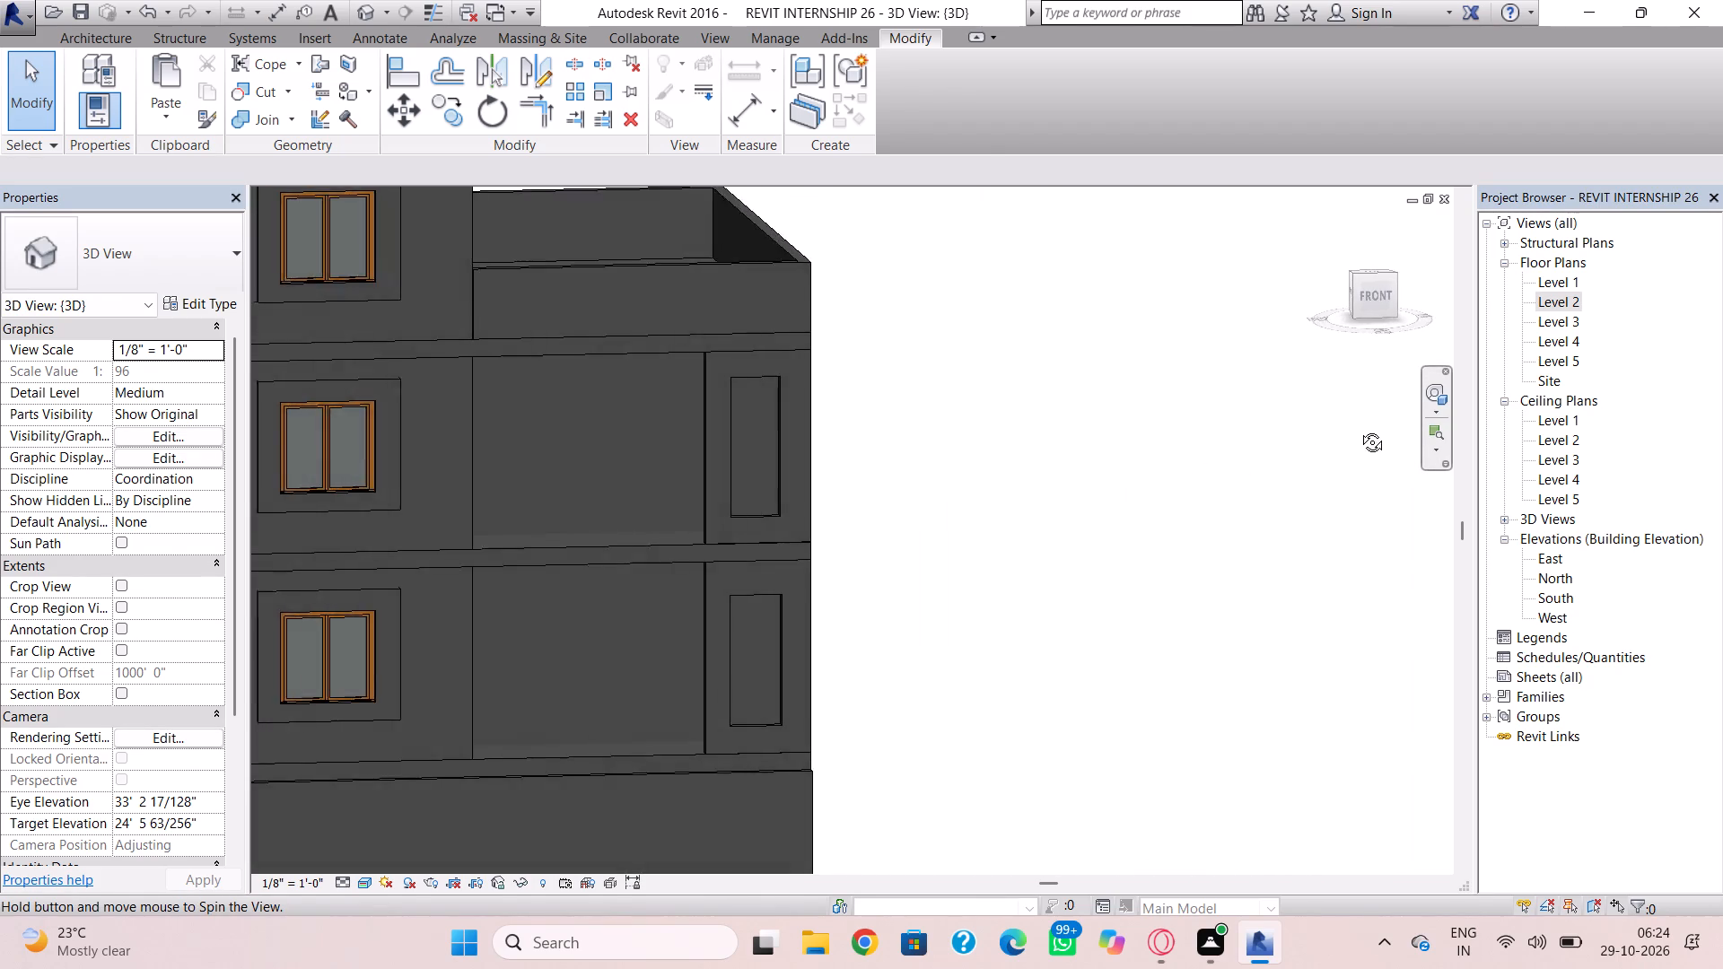
right_click_drag(1359, 429, 1356, 448, "shift")
right_click_drag(1341, 450, 1284, 389, "shift")
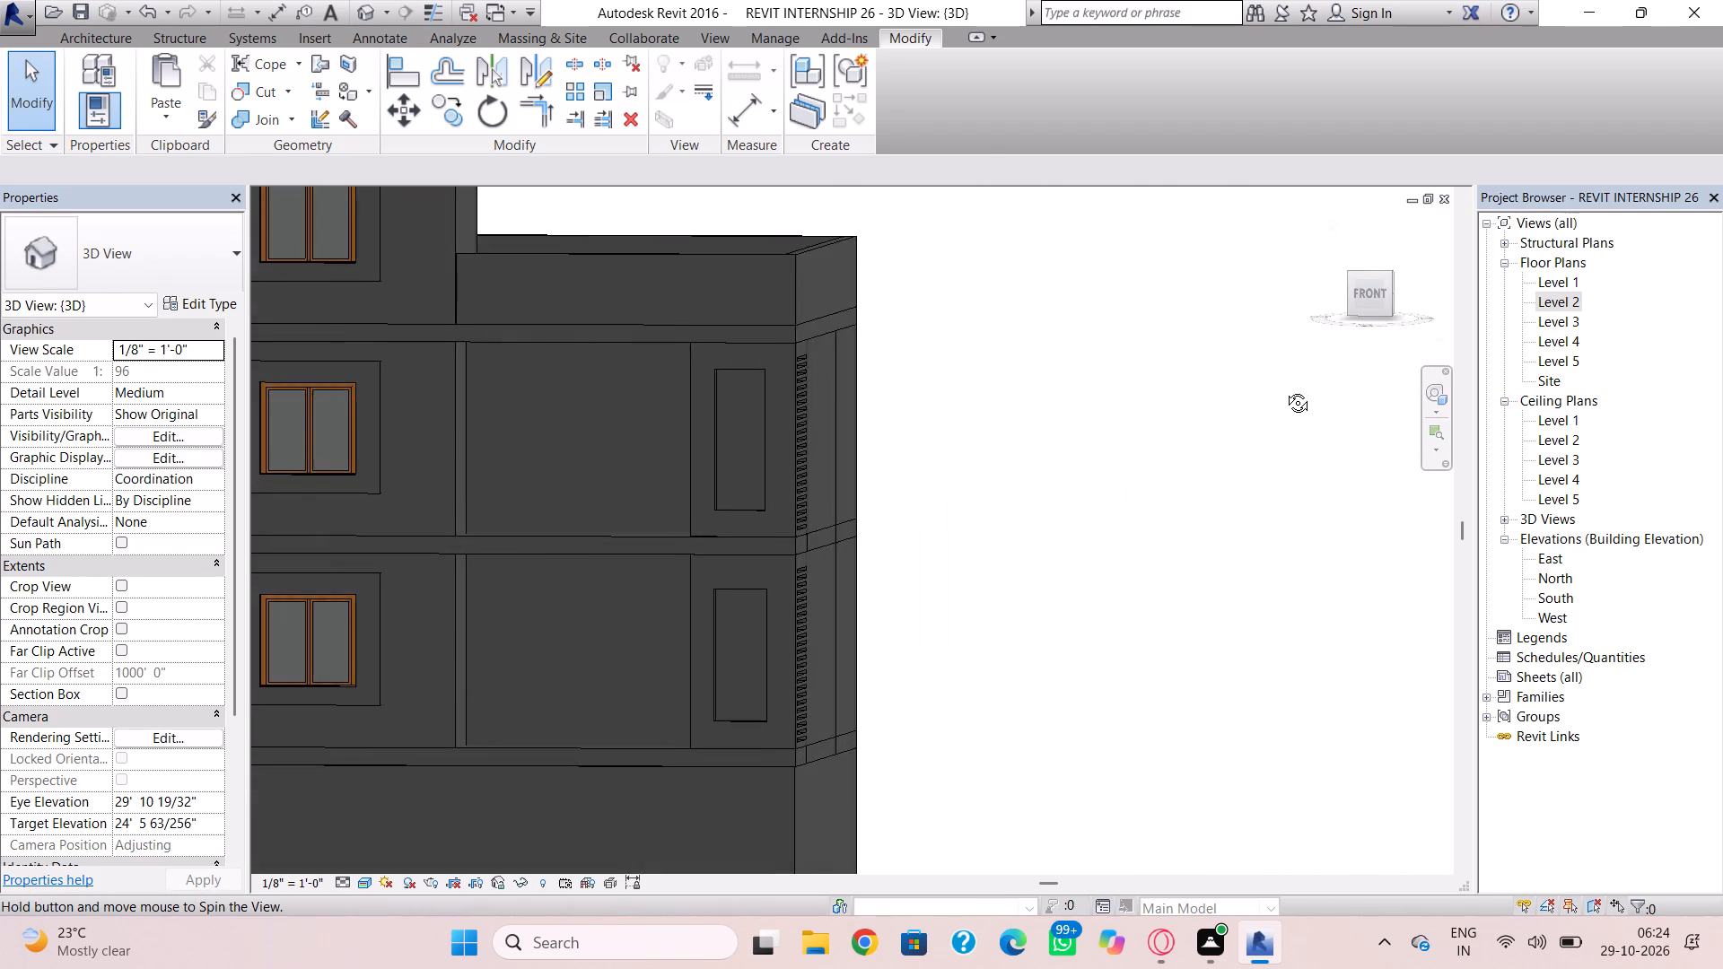
right_click_drag(1284, 389, 1301, 383, "shift")
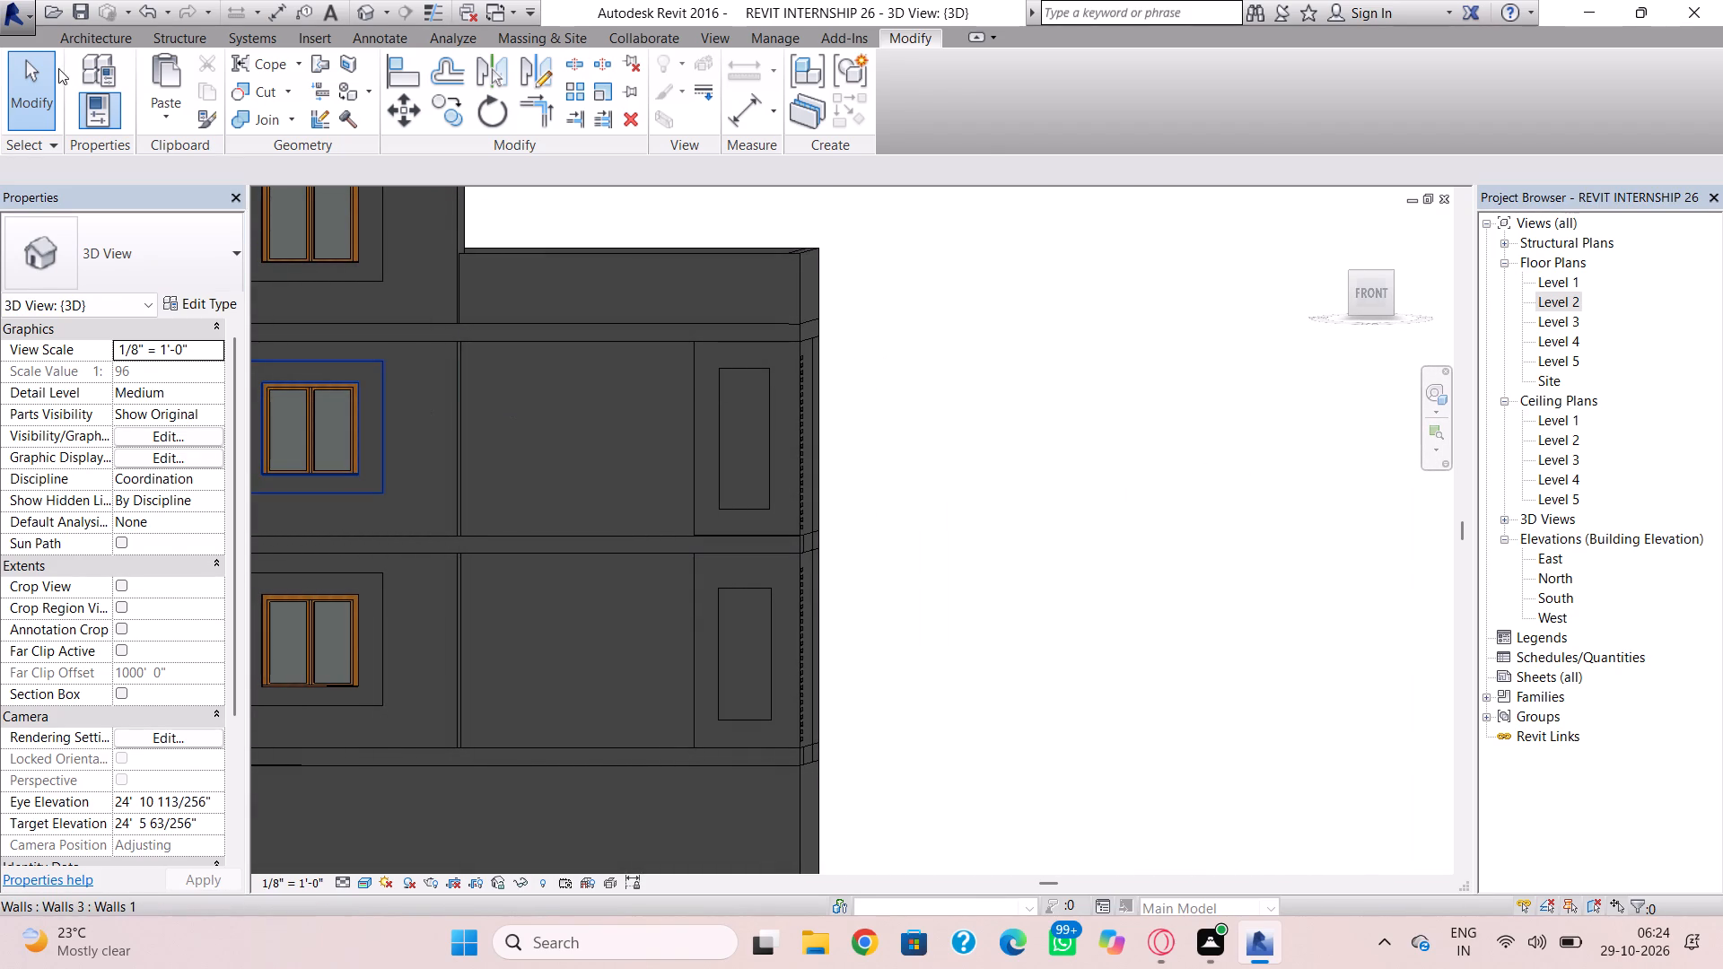
Start an in-place model in the Walls category, keeping its default name.
left_click(82, 43)
left_click(267, 114)
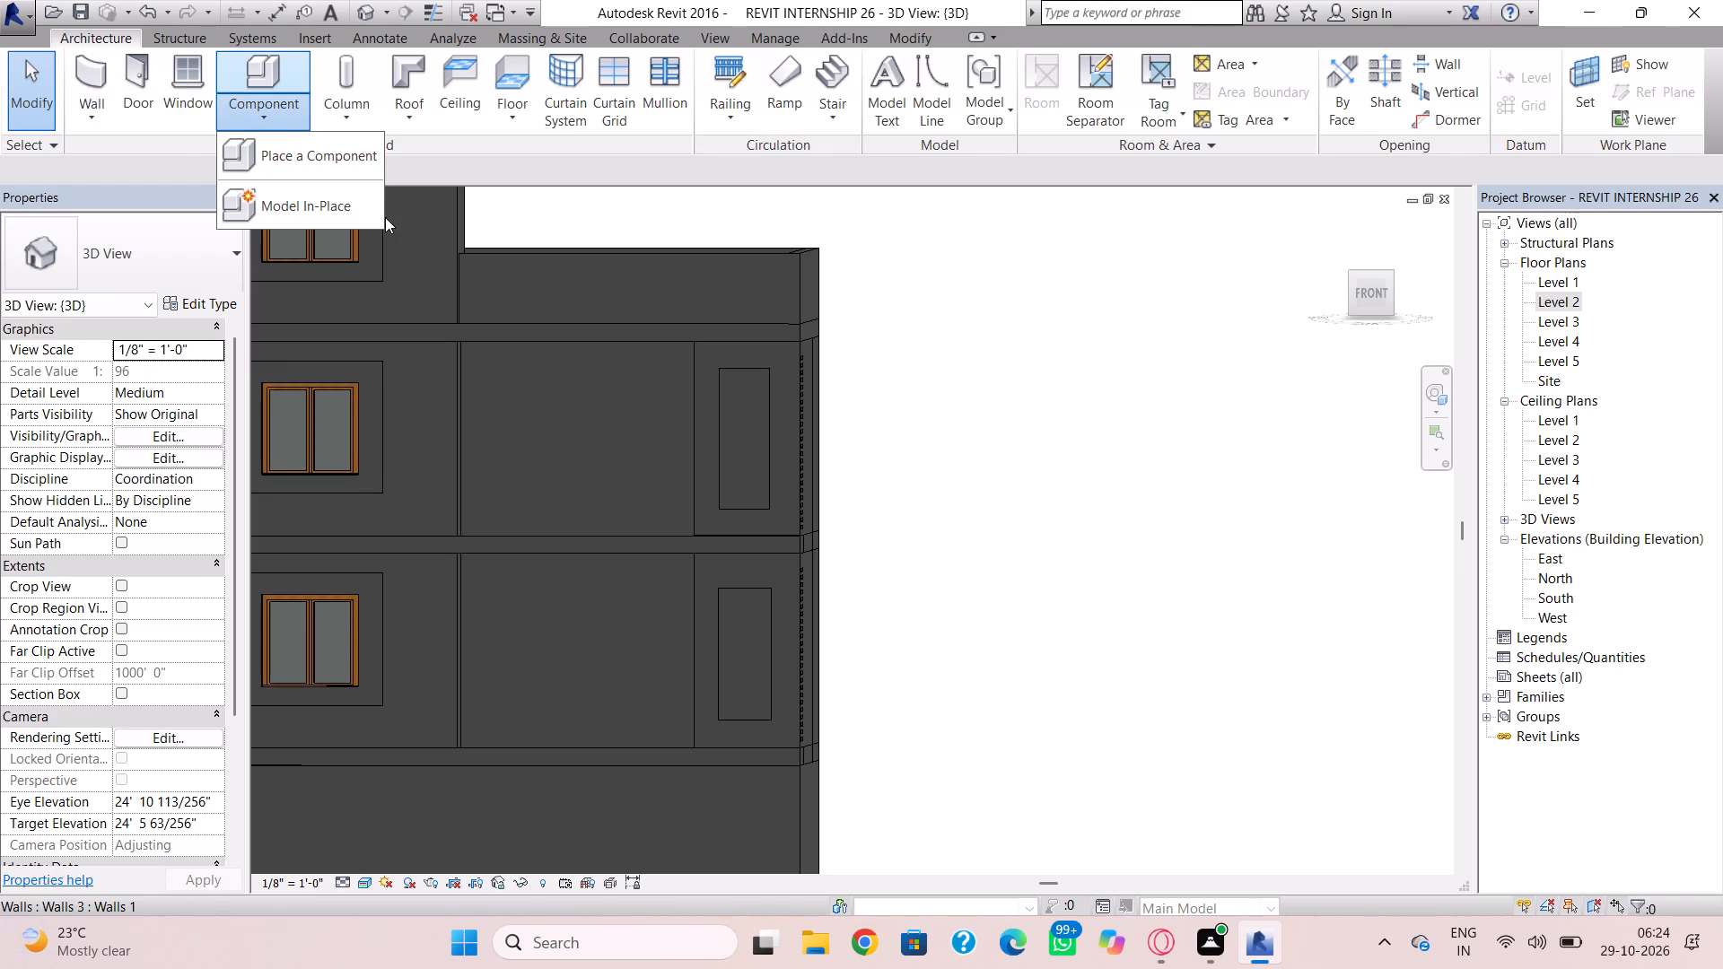
left_click(362, 214)
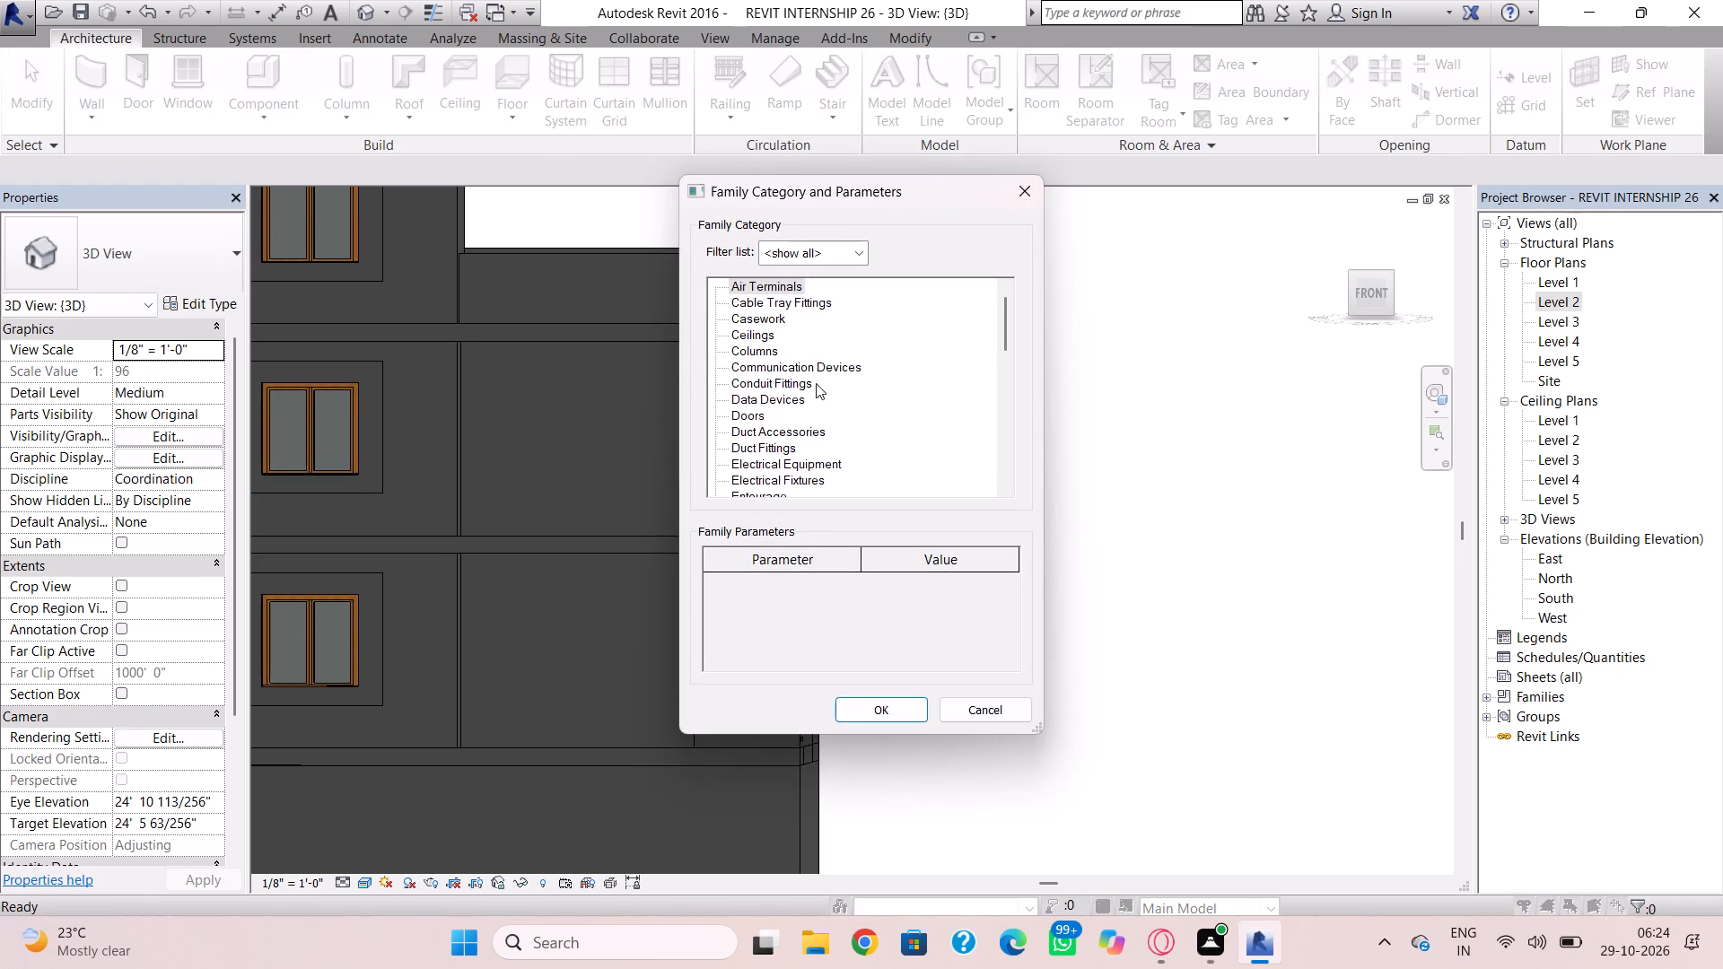
scroll(818, 380, "down", 5)
scroll(824, 369, "down", 20)
scroll(824, 369, "down", 6)
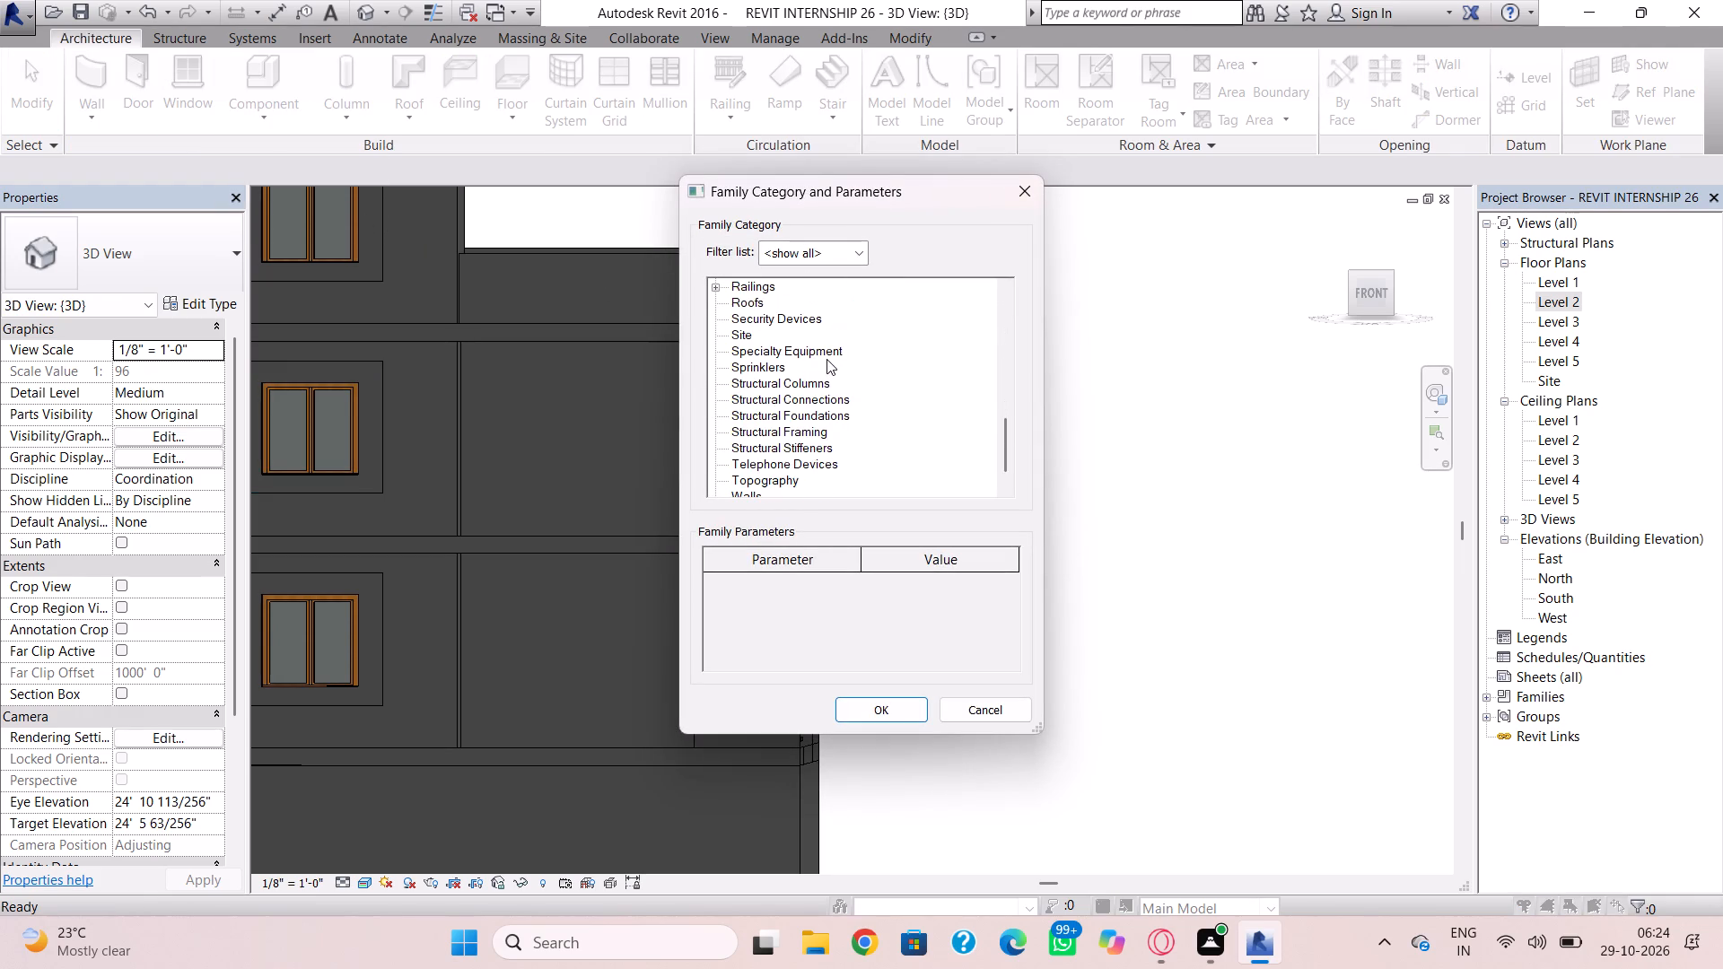
scroll(827, 359, "down", 8)
left_click(736, 469)
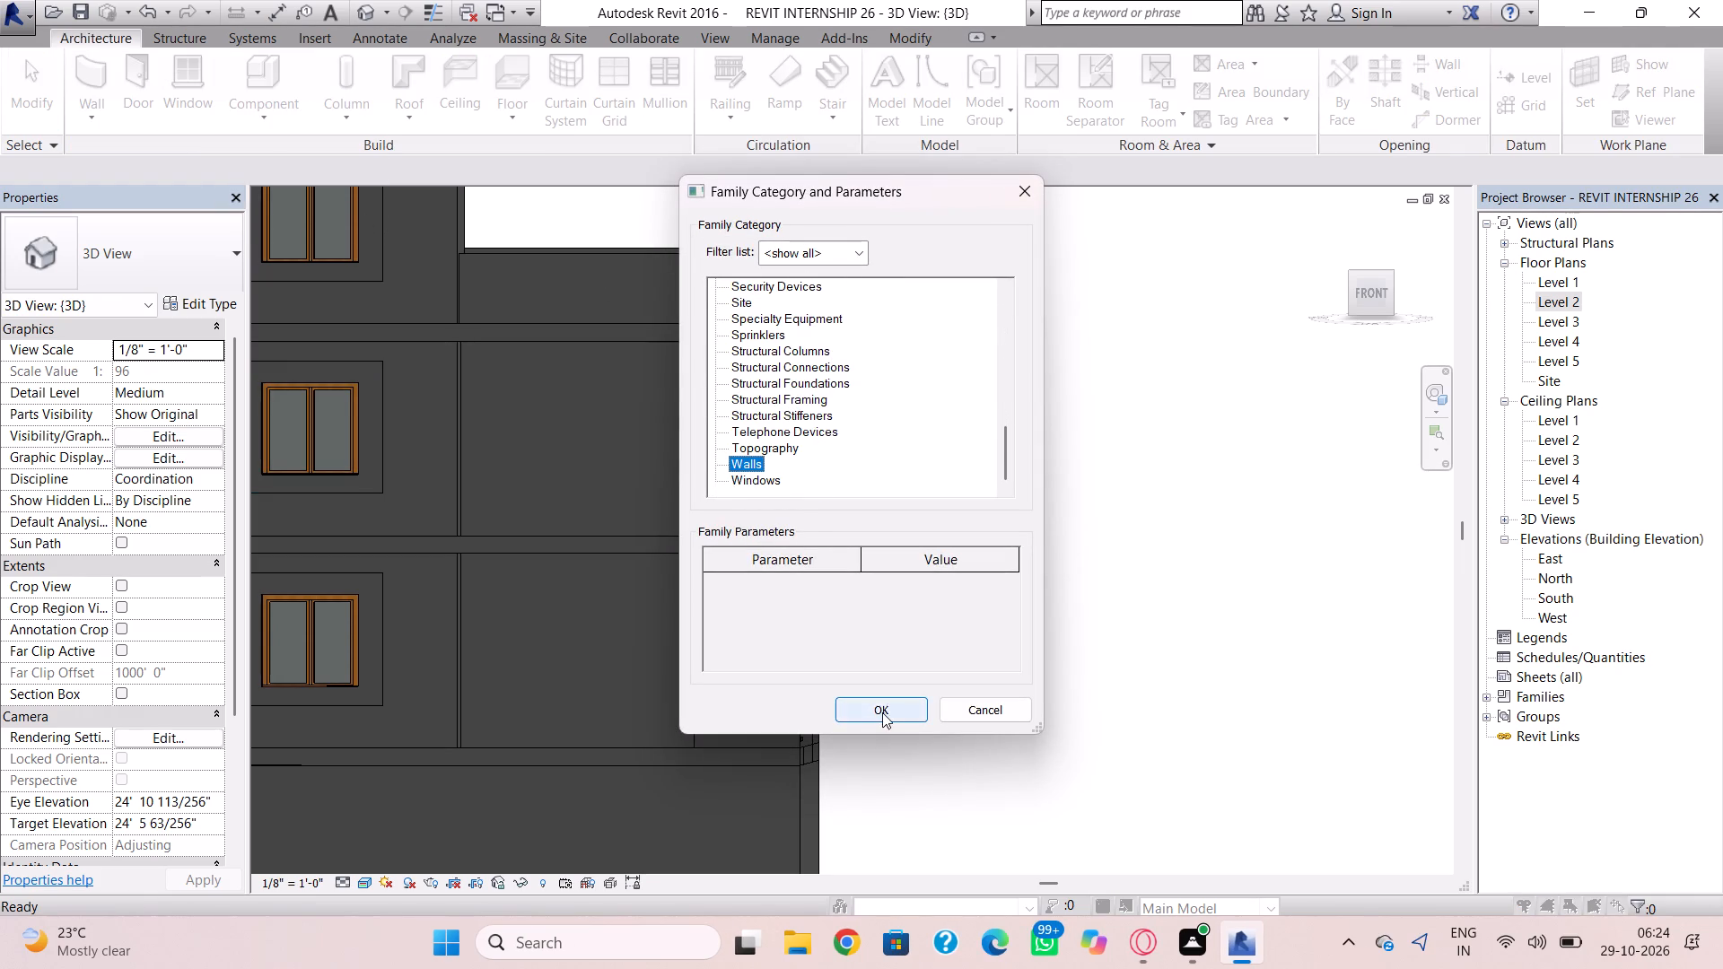
left_click(882, 712)
left_click(860, 501)
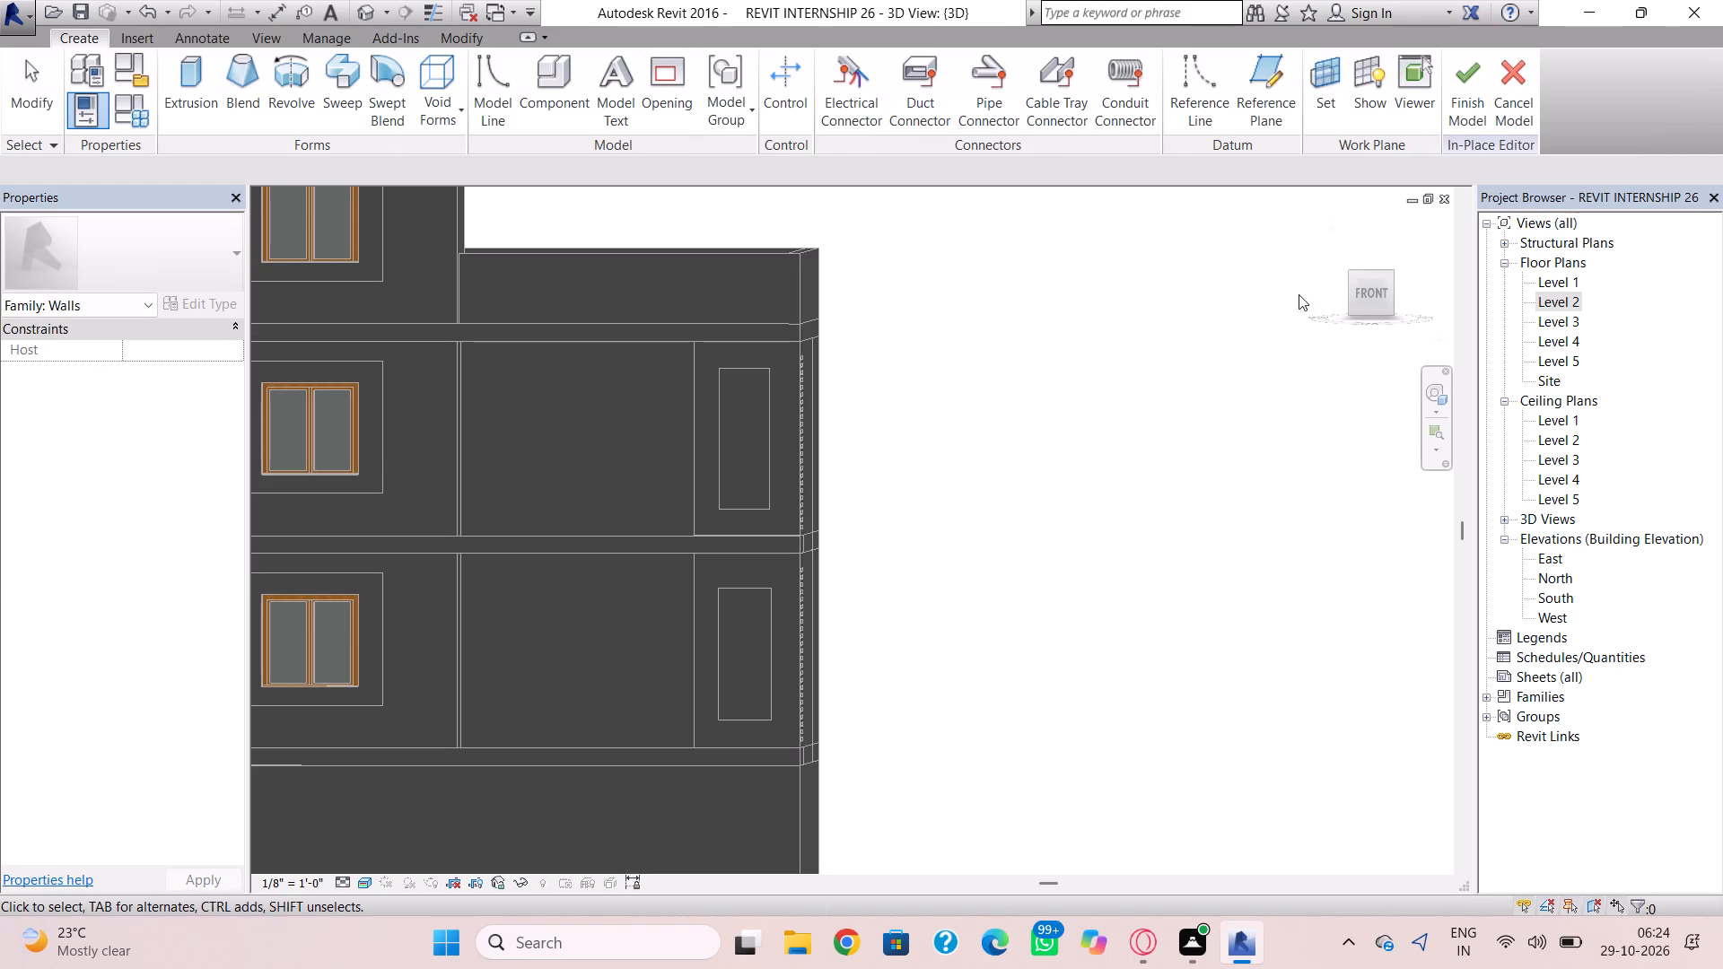
Set the work plane to the front face of the Level 3 corner wall that has the tall rectangular opening.
left_click(1361, 291)
scroll(818, 404, "up", 3)
middle_click_drag(783, 406, 892, 368)
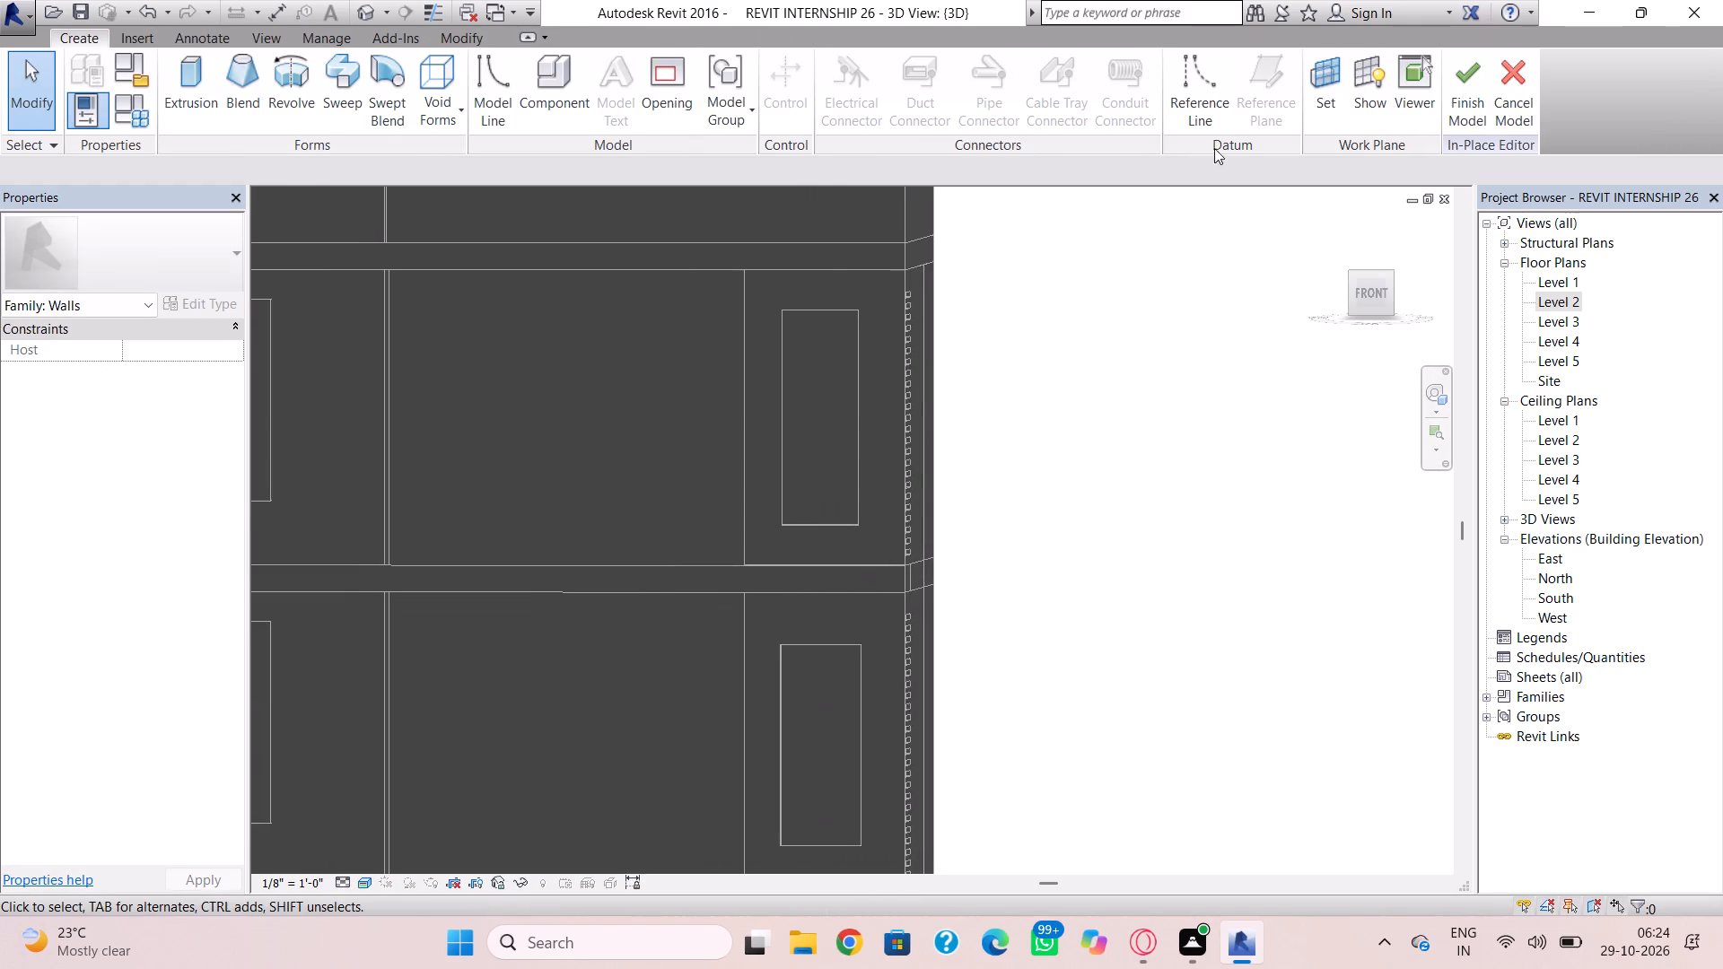
left_click(1309, 70)
left_click(810, 511)
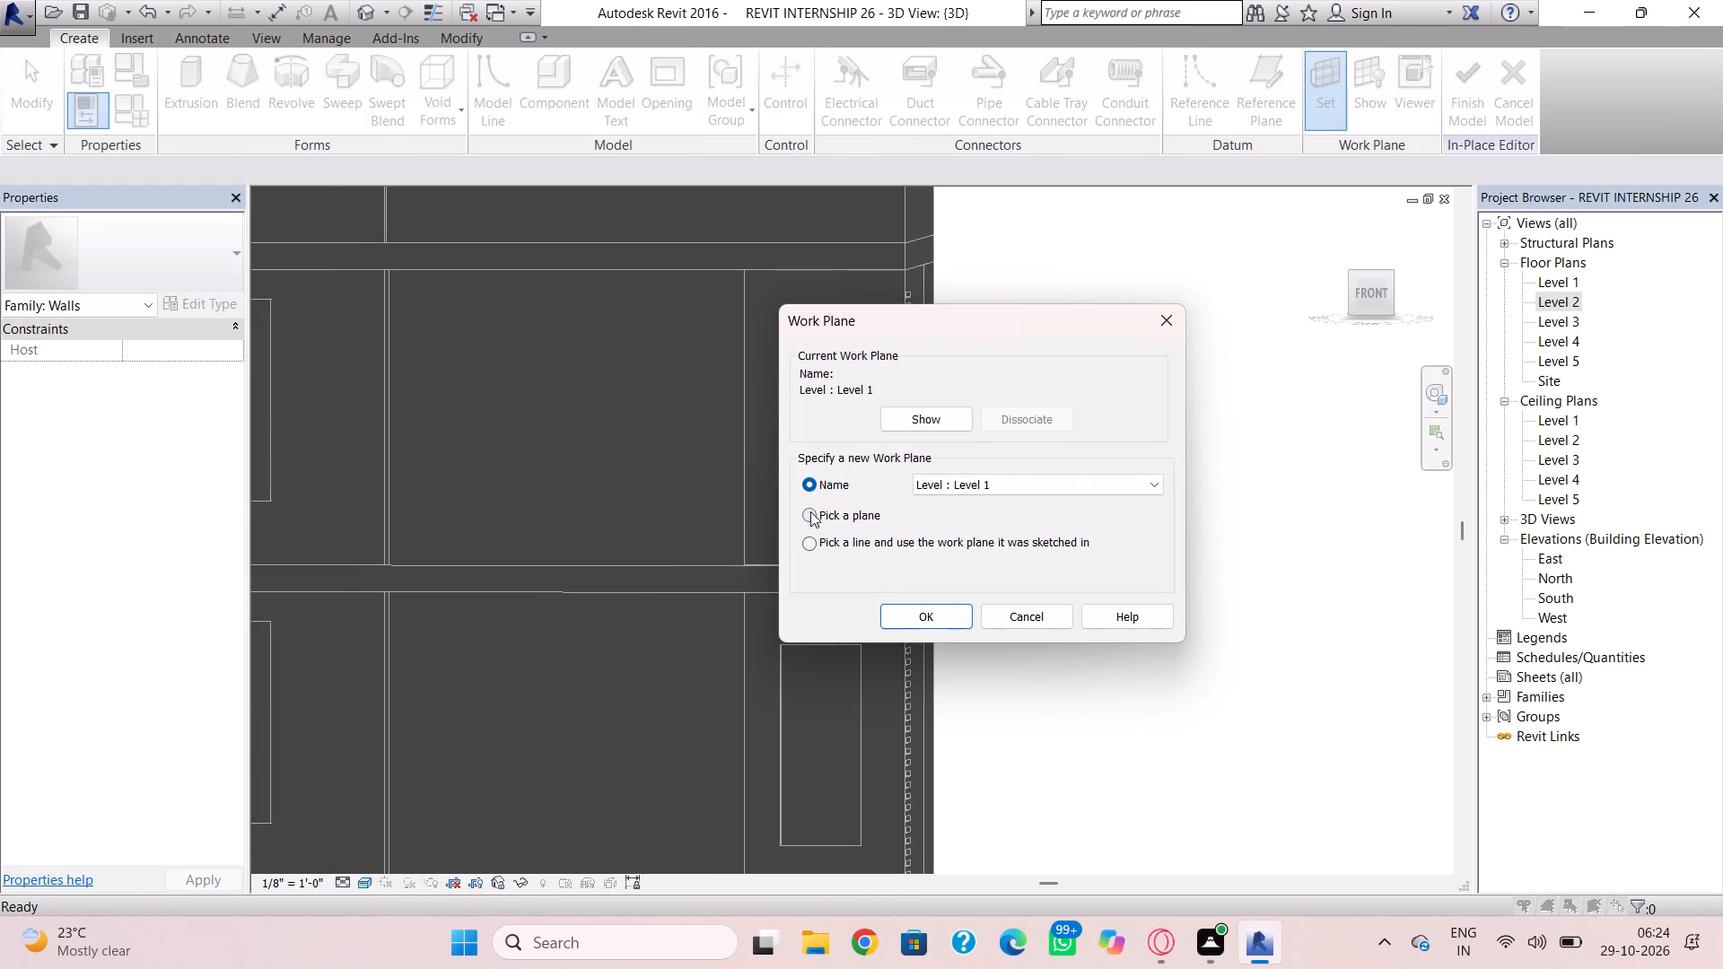
left_click(934, 624)
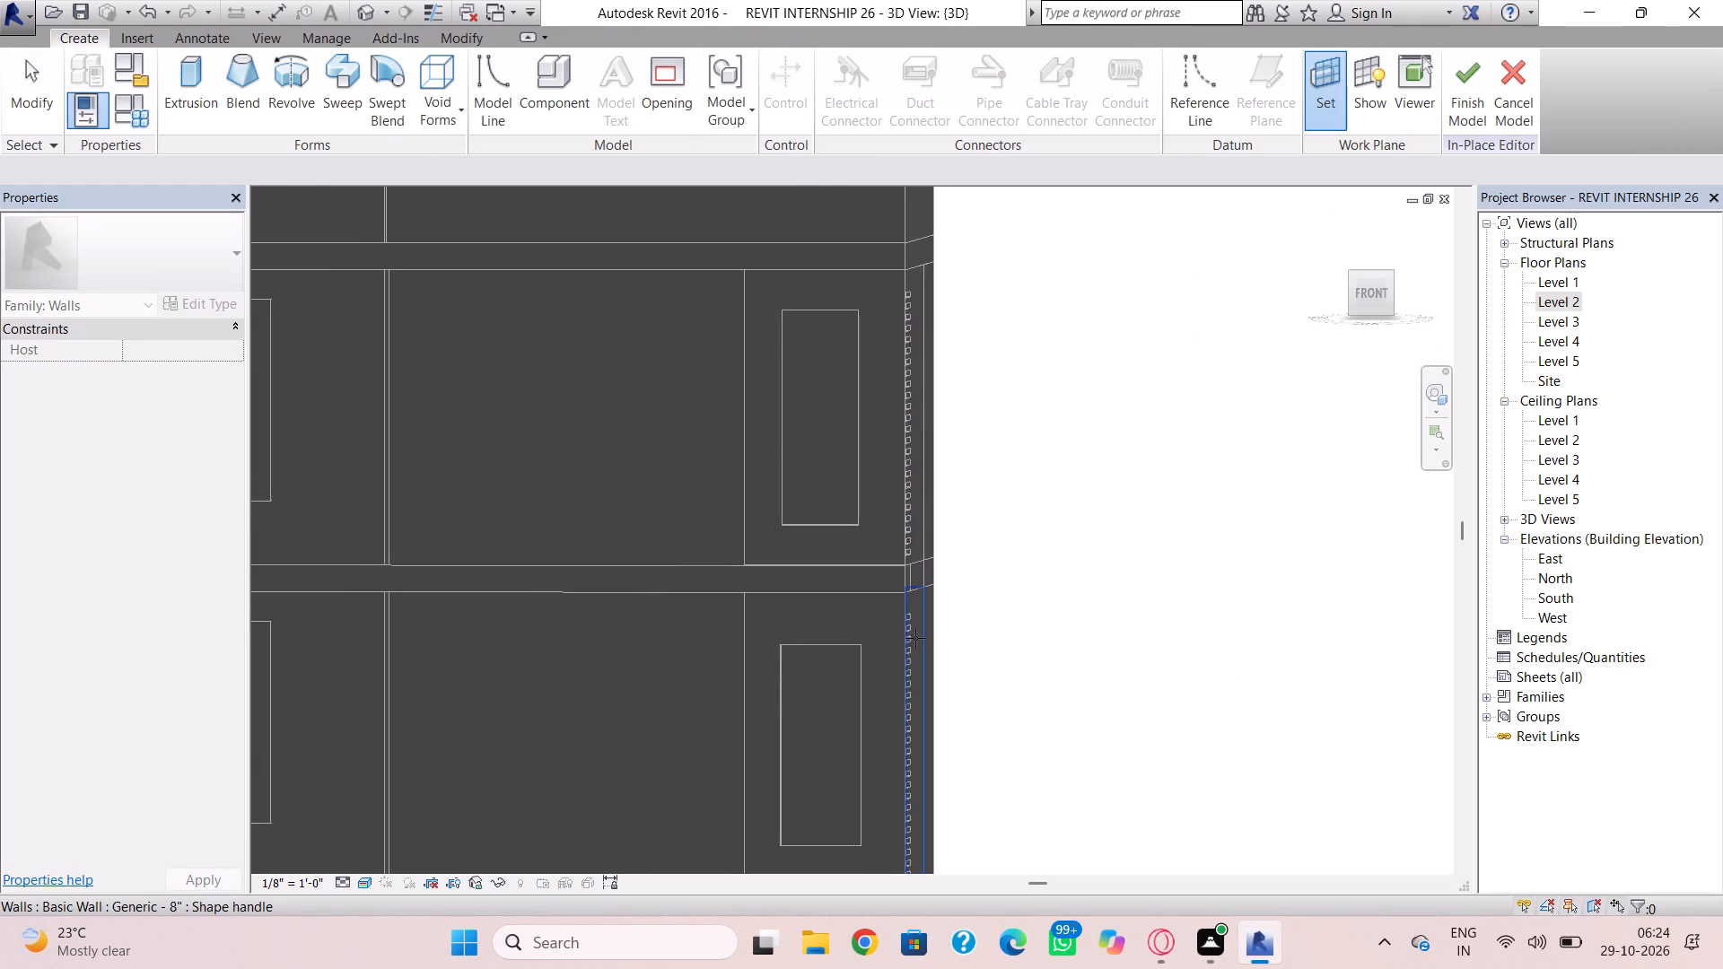
right_click_drag(915, 638, 1102, 743, "shift")
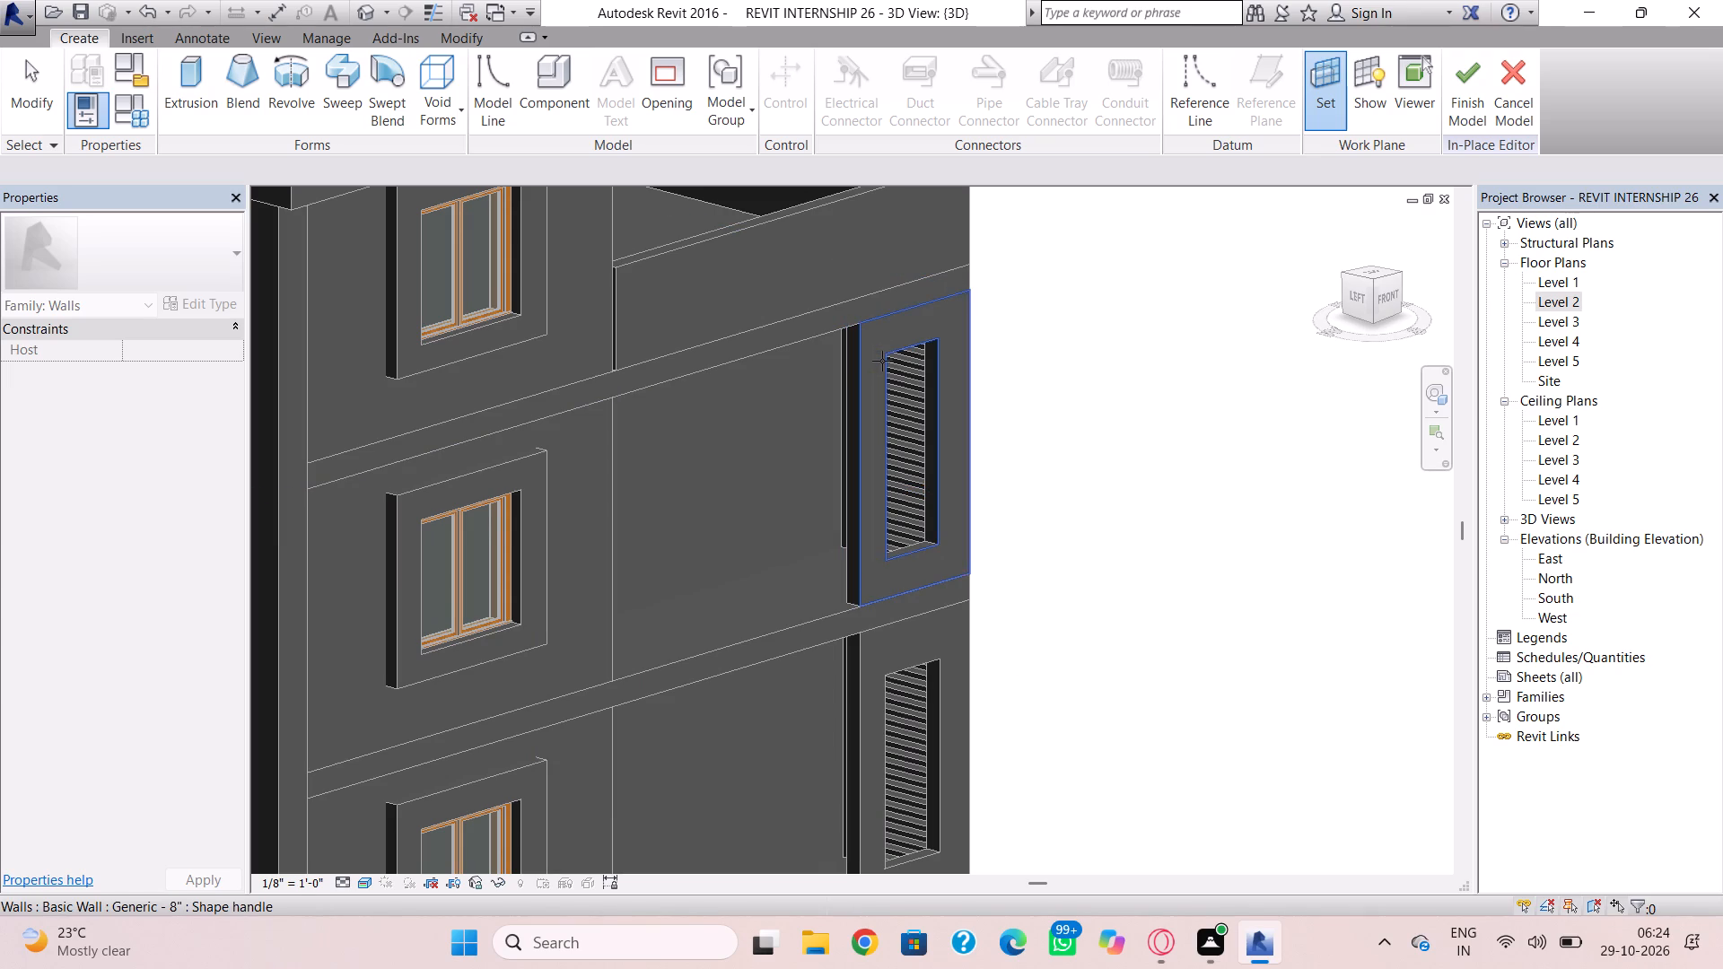
left_click(882, 361)
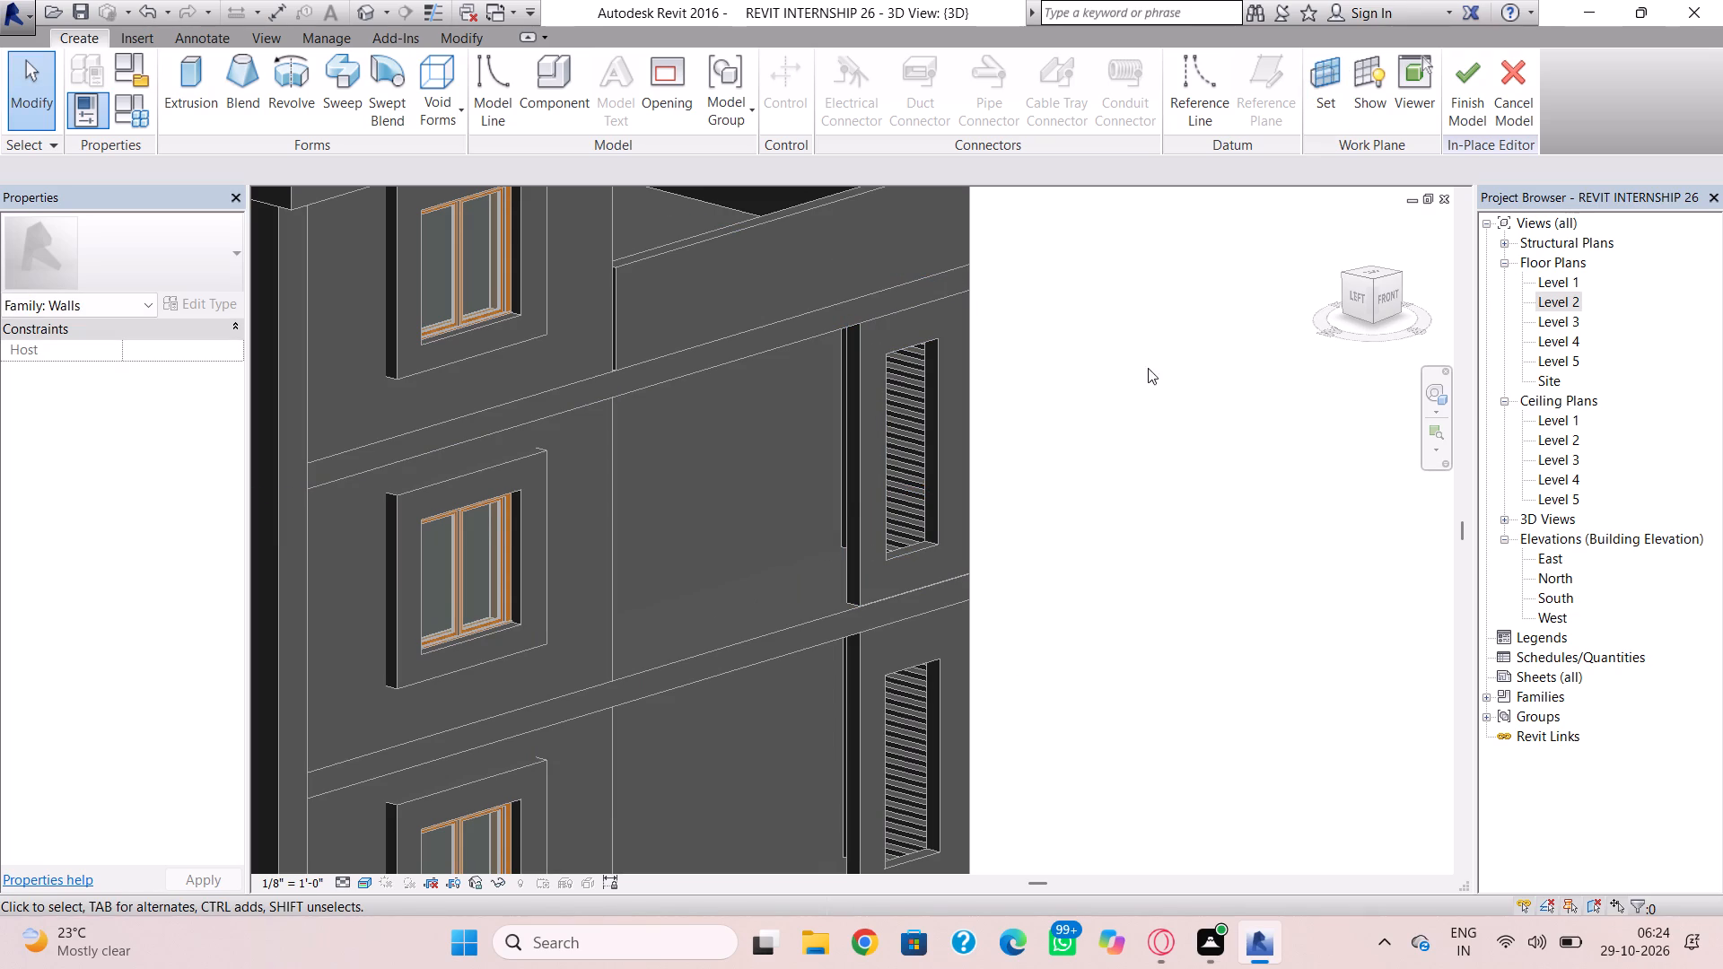
Begin an extrusion and sketch a rectangle tracing the edges of the Level 3 corner wall's tall opening.
right_click_drag(1141, 361, 972, 238, "shift")
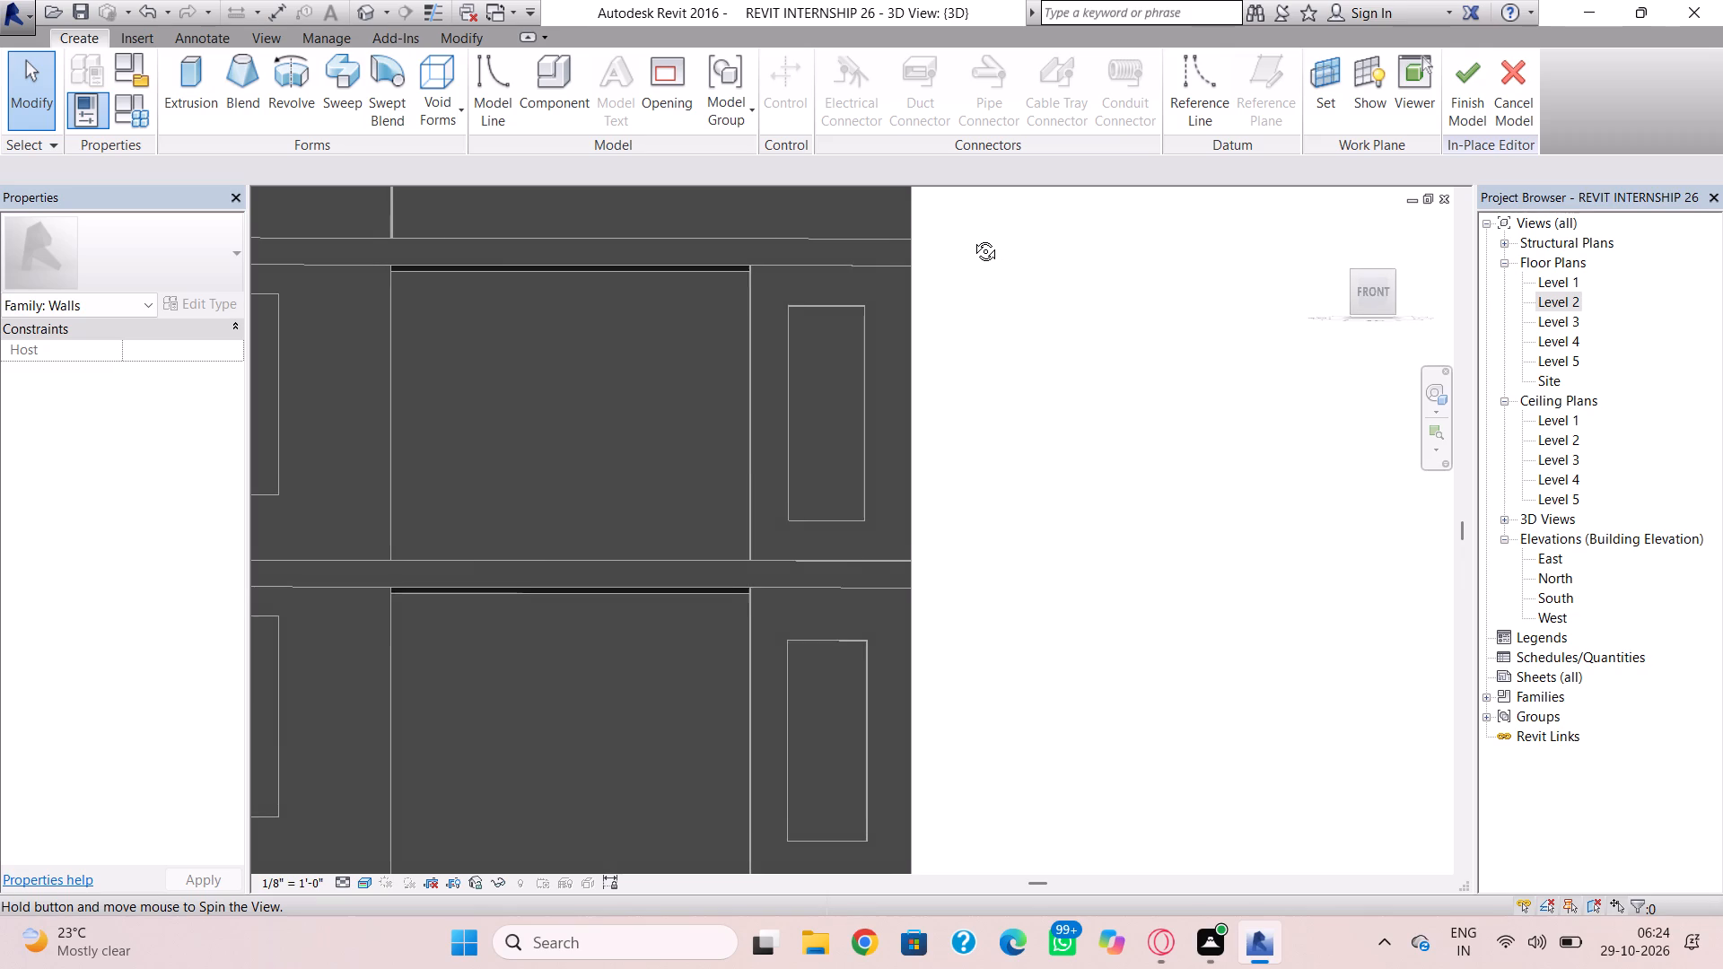
right_click_drag(972, 238, 974, 249, "shift")
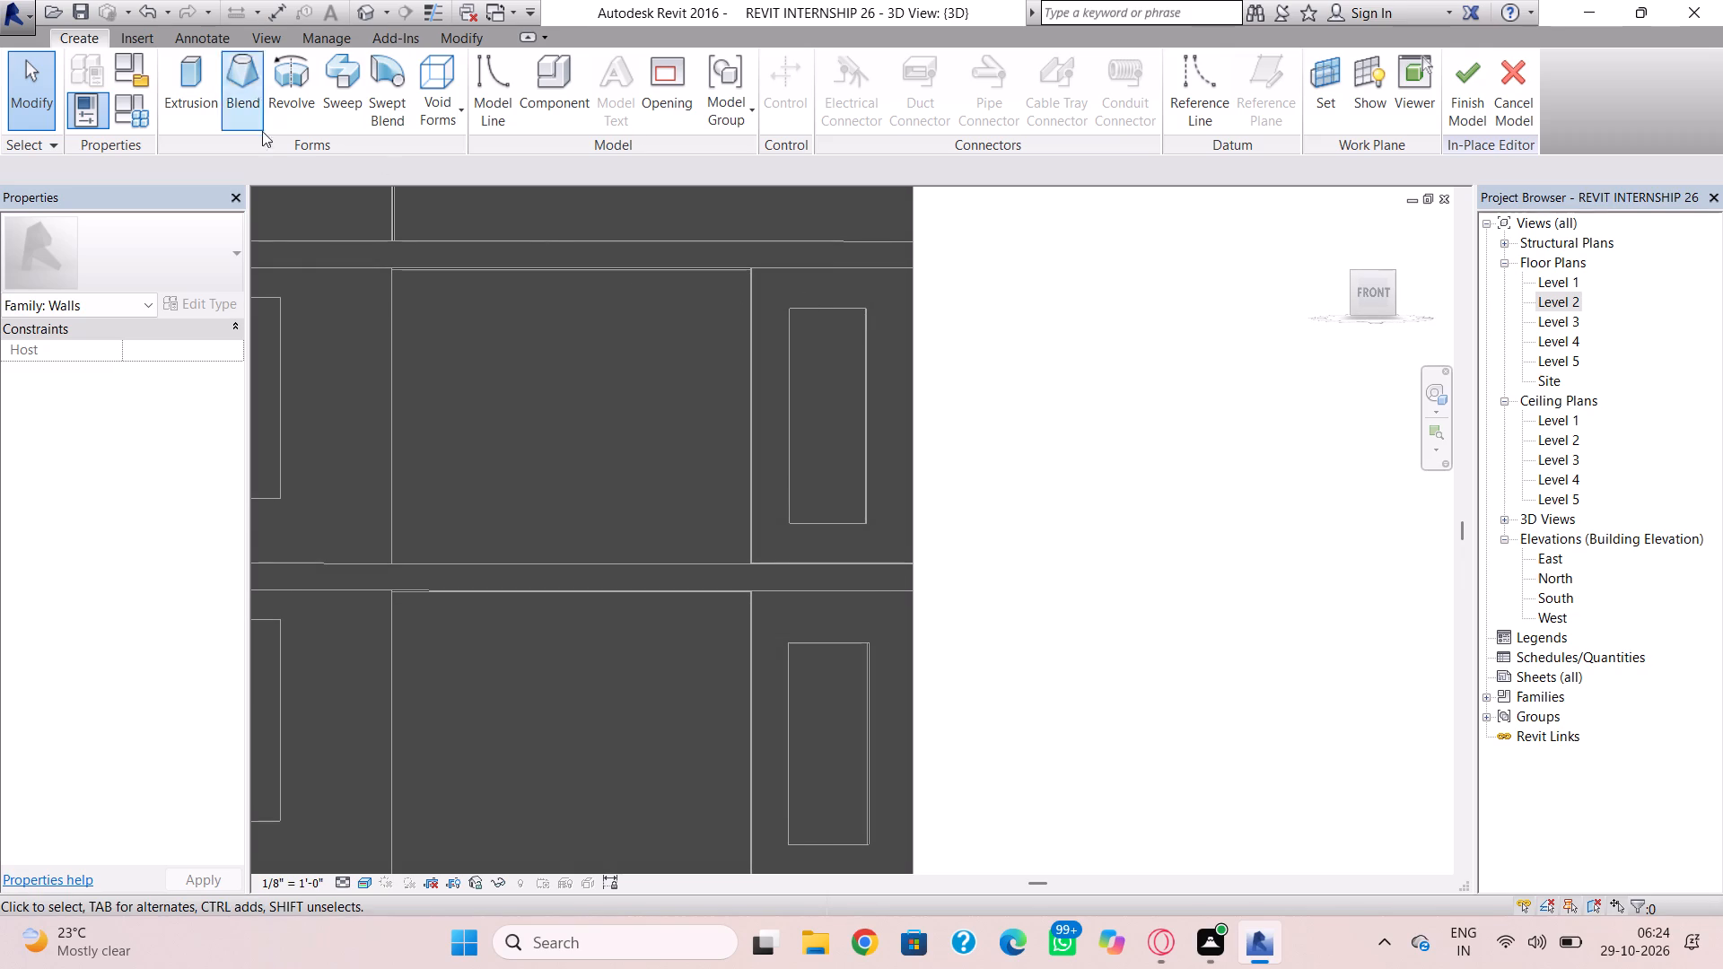
left_click(179, 83)
scroll(773, 310, "up", 2)
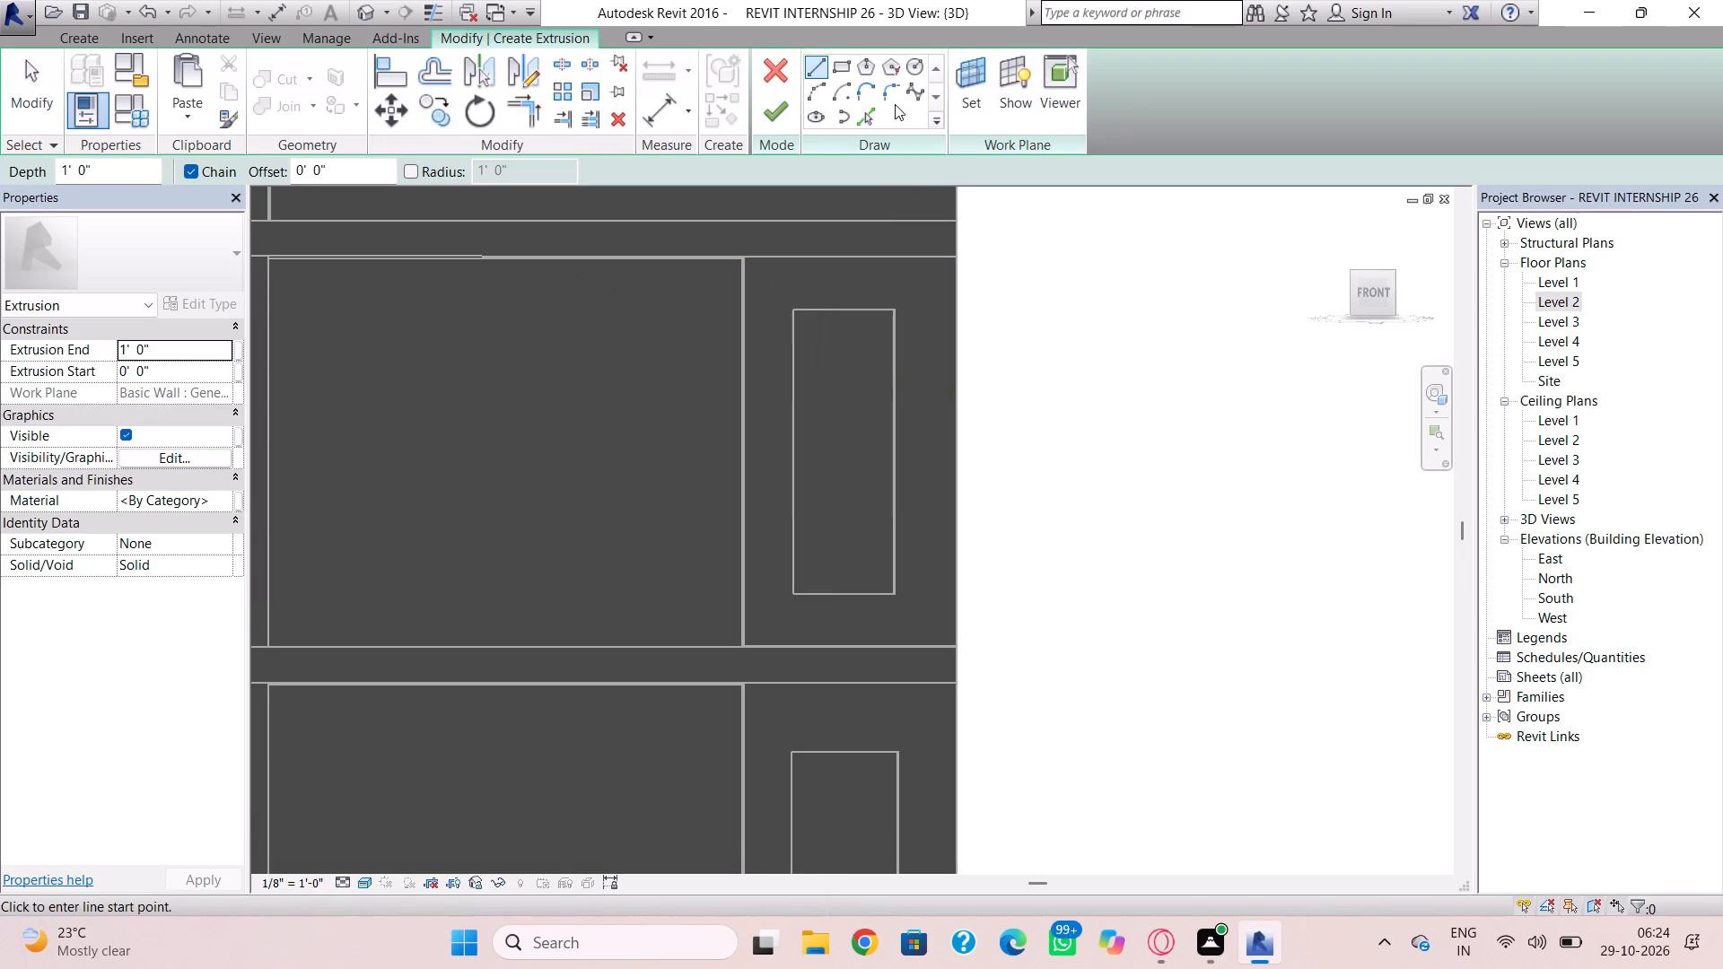
left_click(845, 62)
left_click(790, 308)
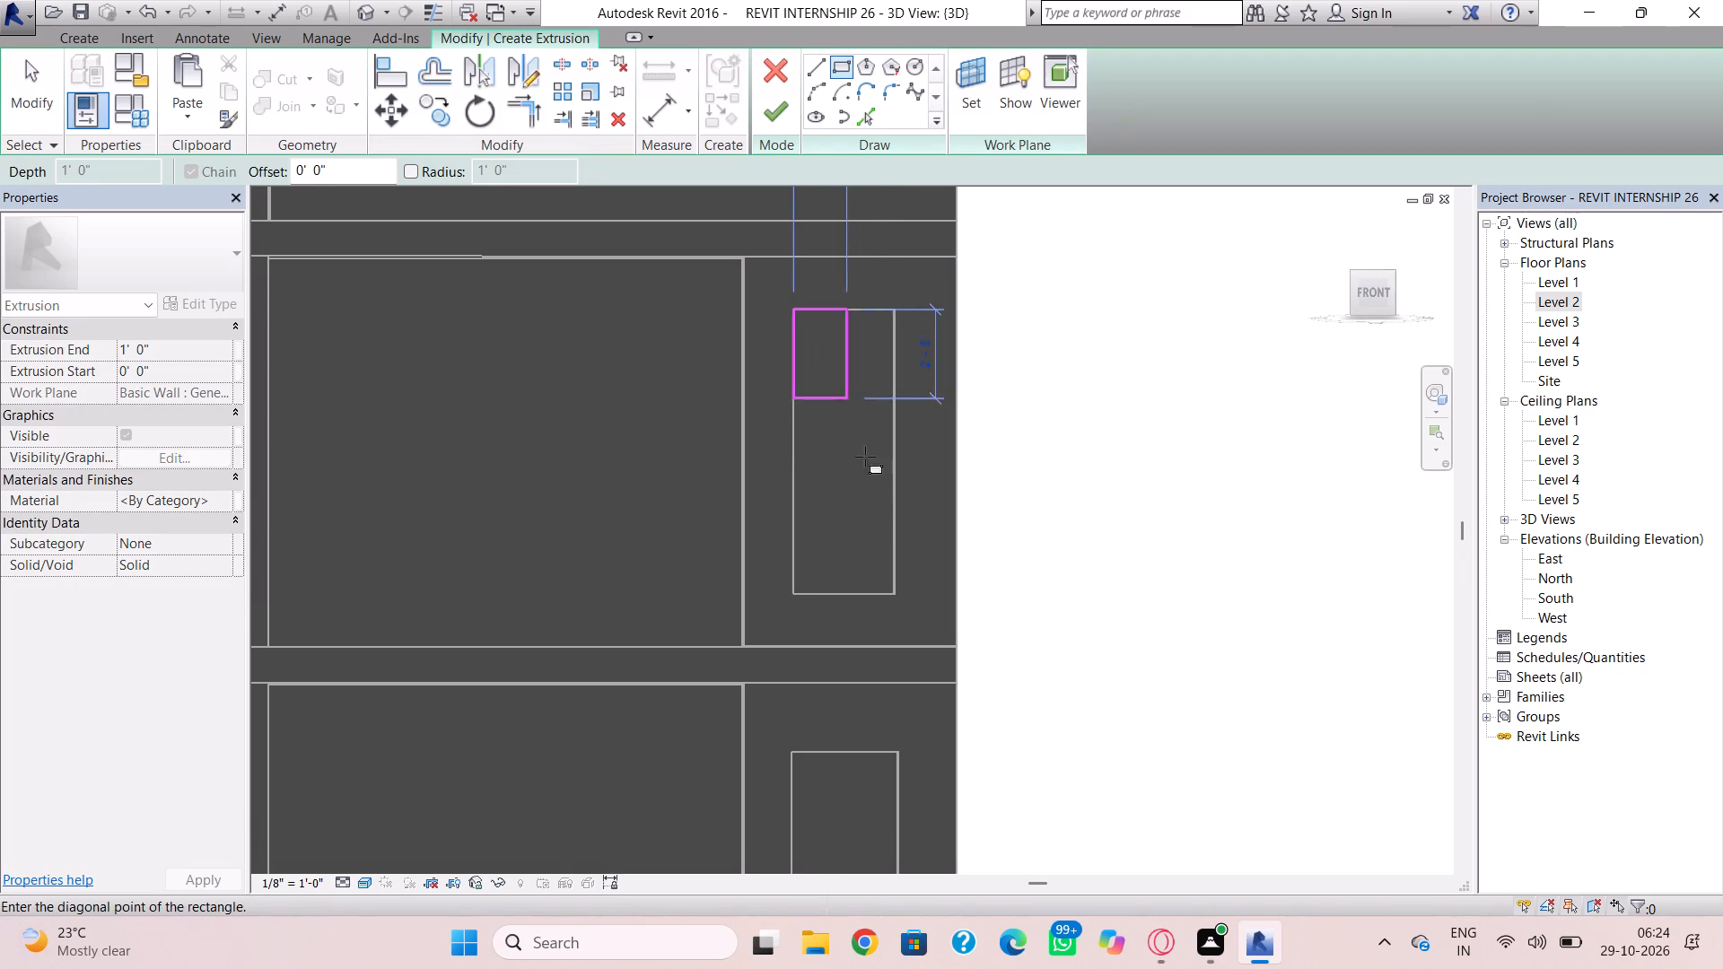
left_click(895, 601)
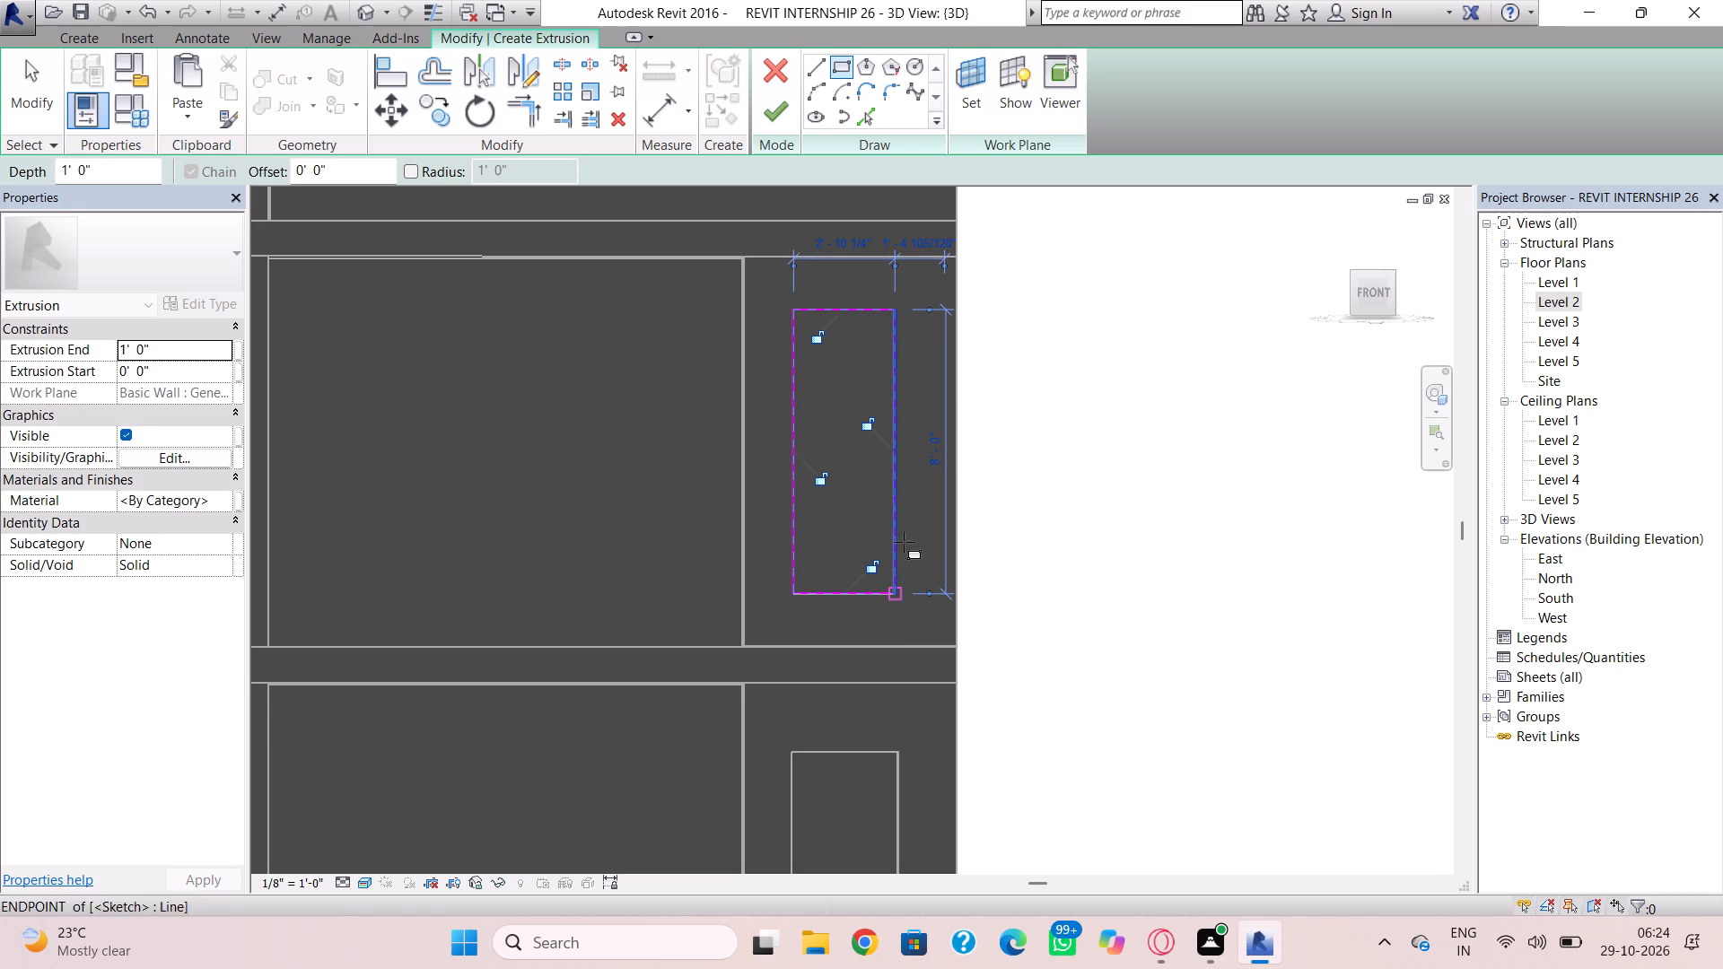
key("Escape")
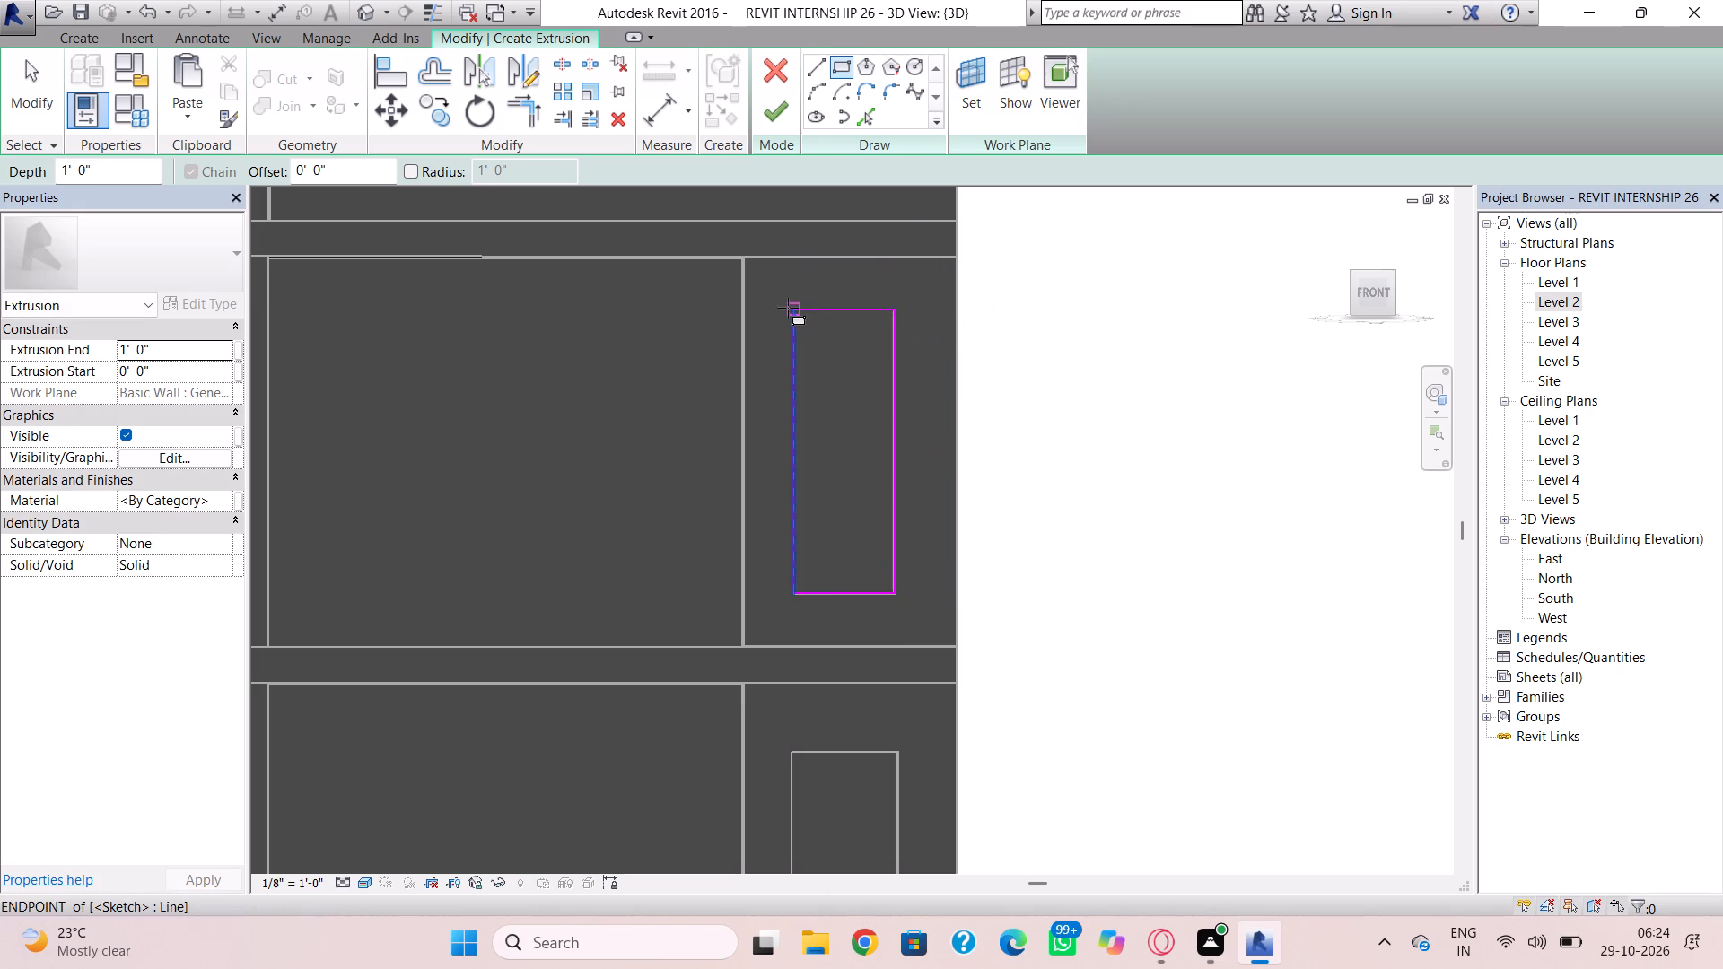
Sketch a second, larger rectangle about 8' 10" high around the opening outline to form a frame profile.
scroll(787, 307, "up", 3)
left_click(777, 290)
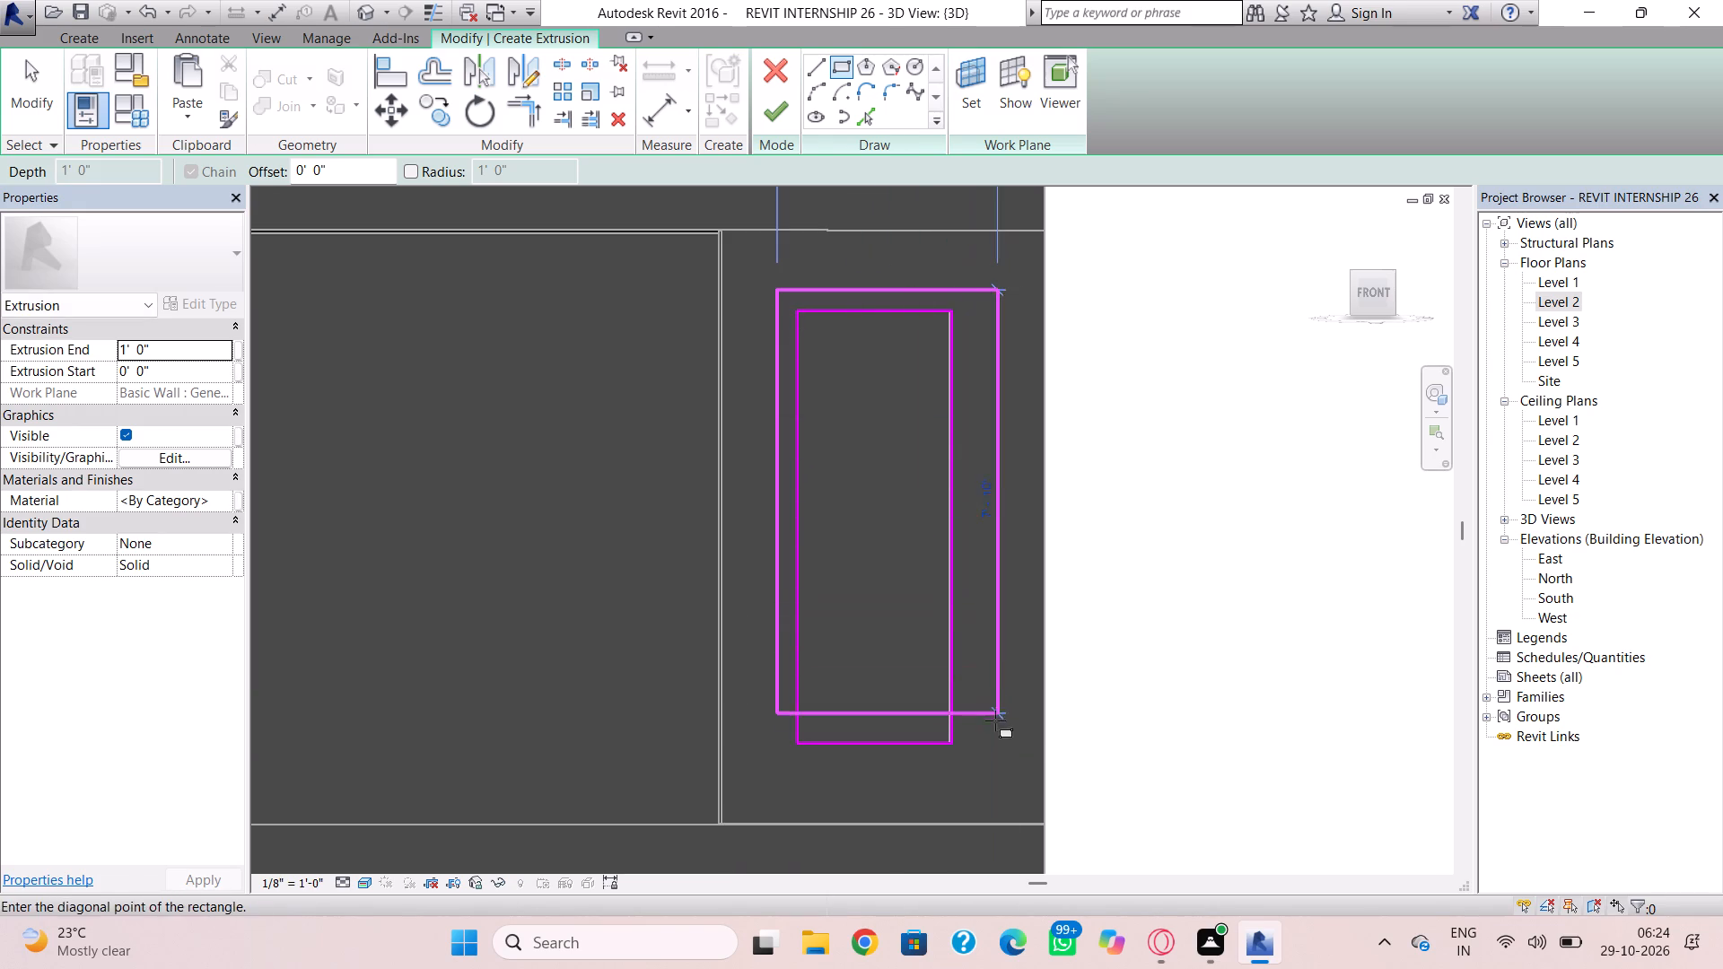
left_click(979, 766)
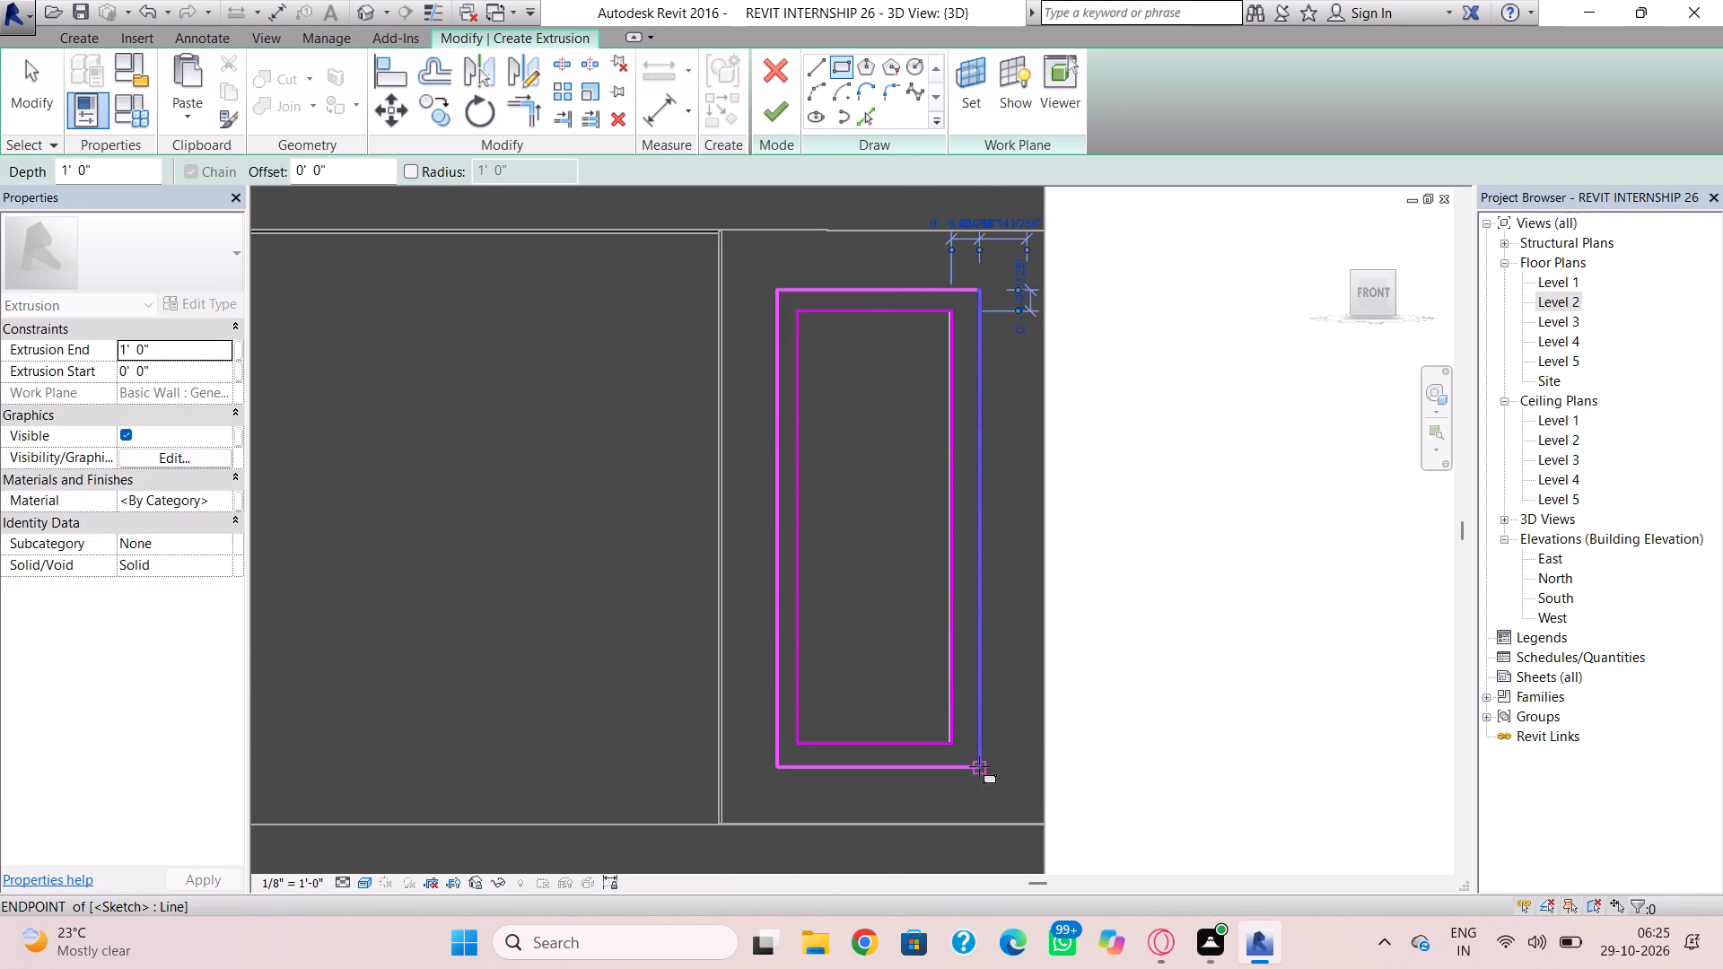
key("Escape")
left_click(774, 612)
key("Escape")
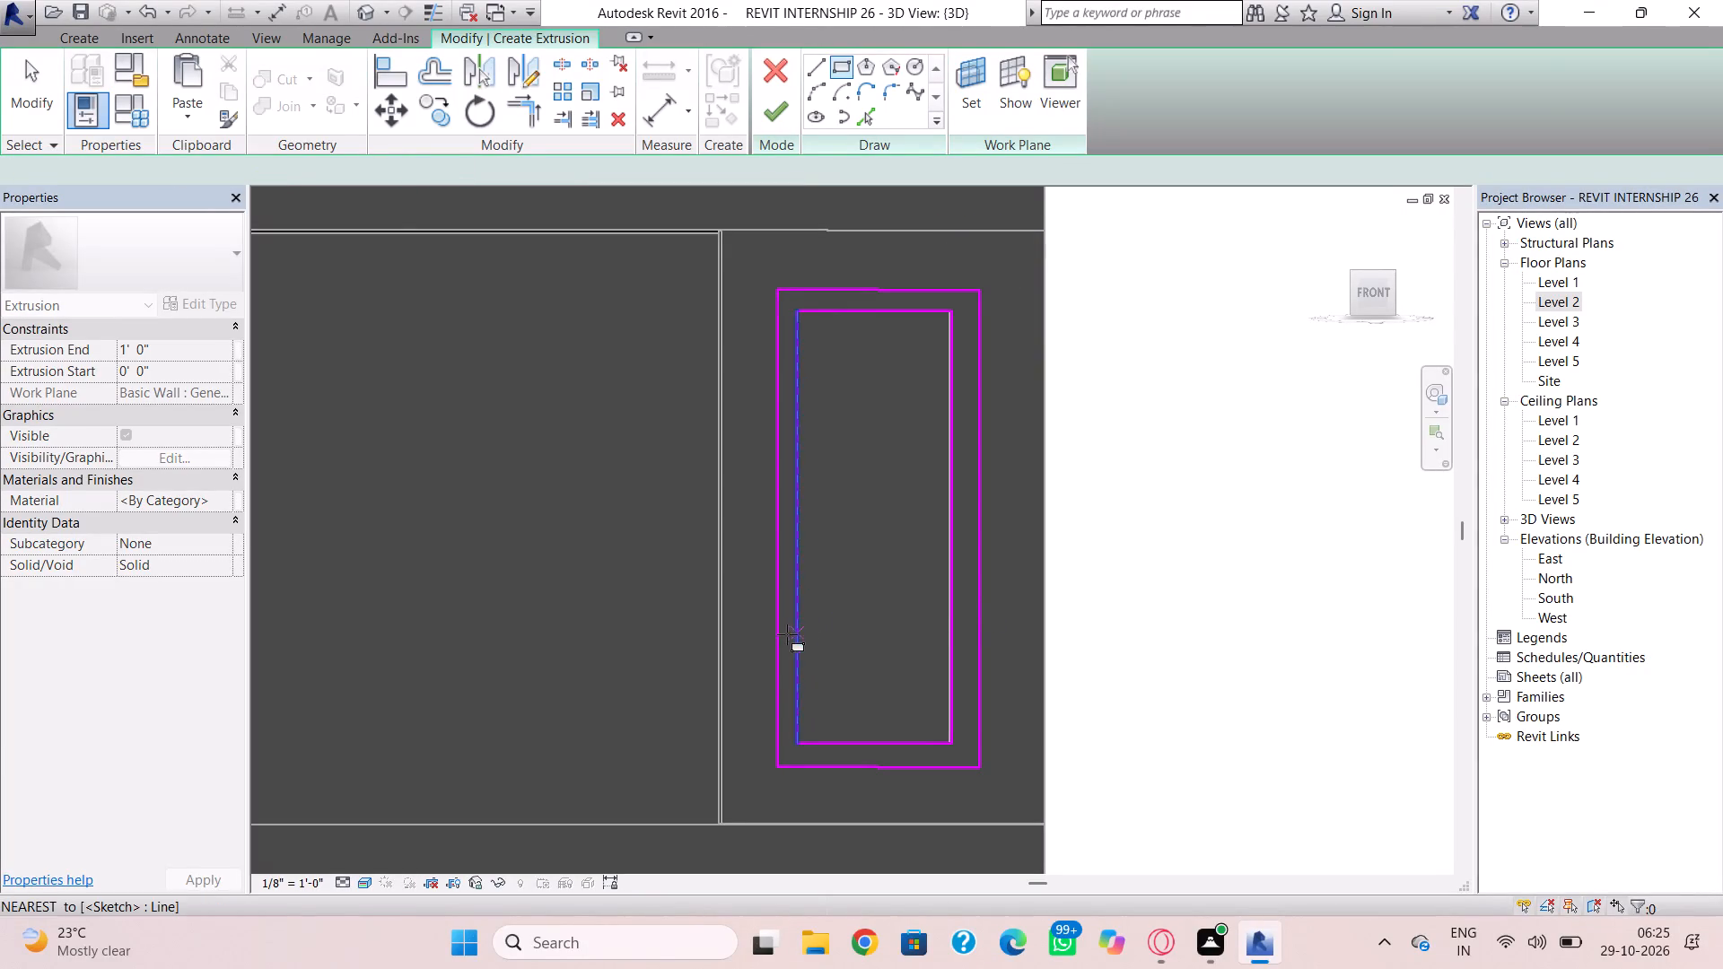
key("Escape")
Nudge the outer frame rectangle's left edge outward twice and its top edge outward once.
left_click(778, 637)
key("Left")
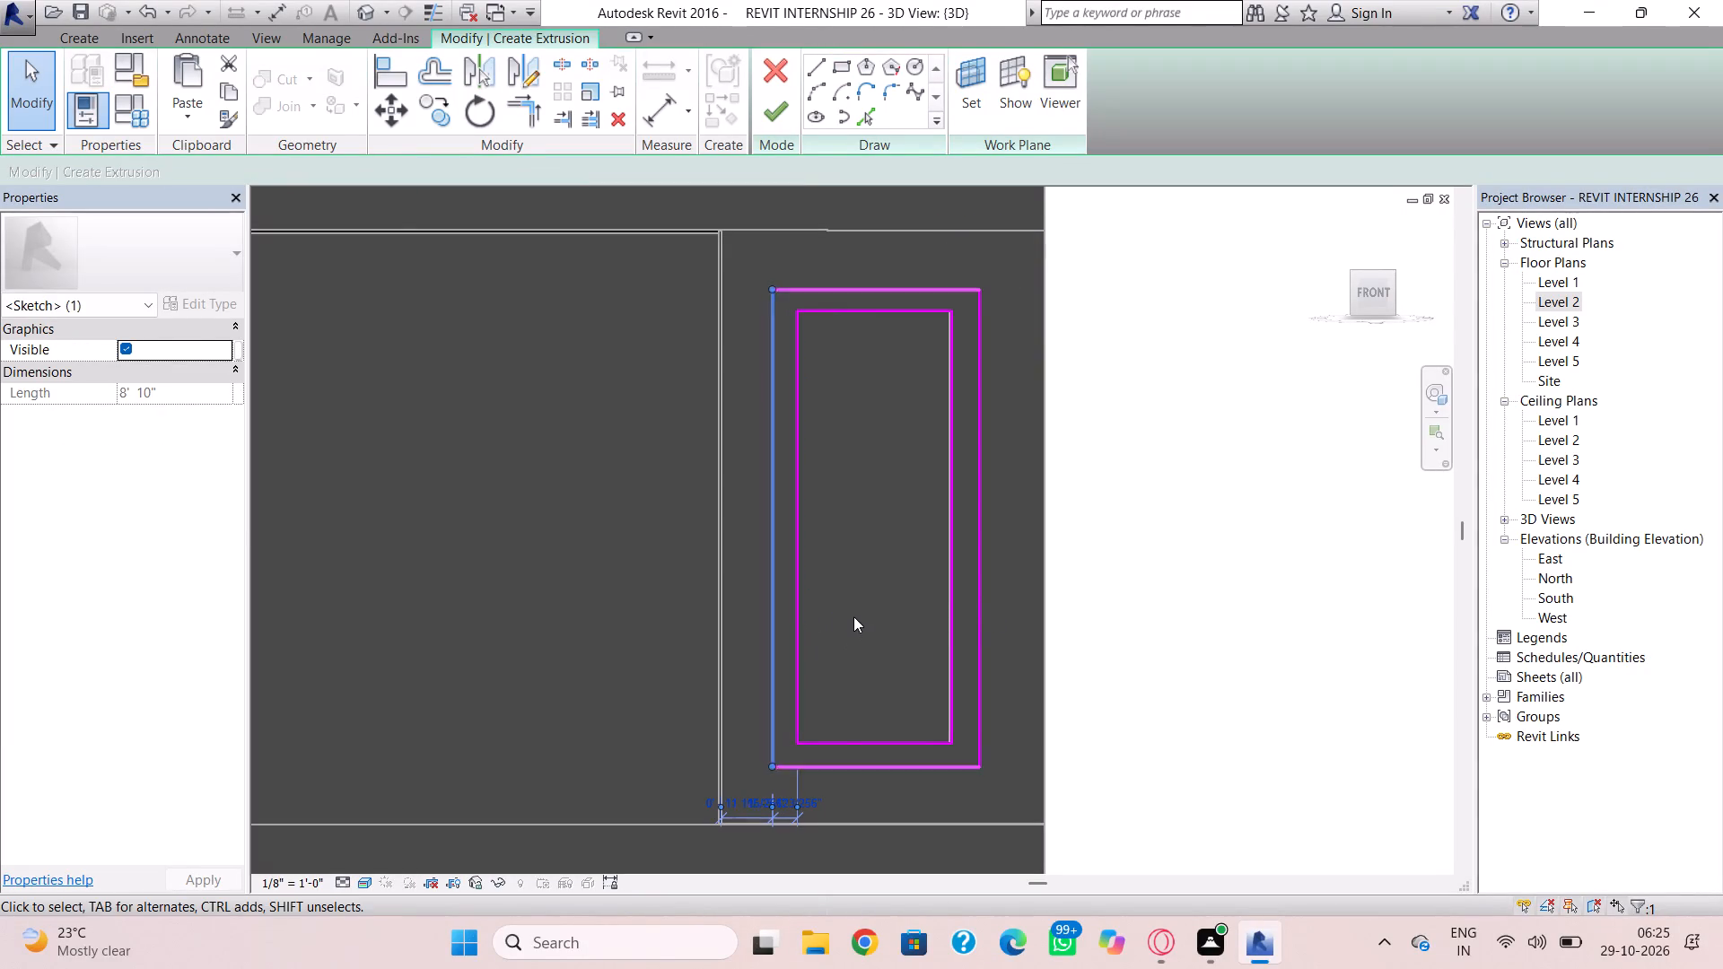
left_click(879, 282)
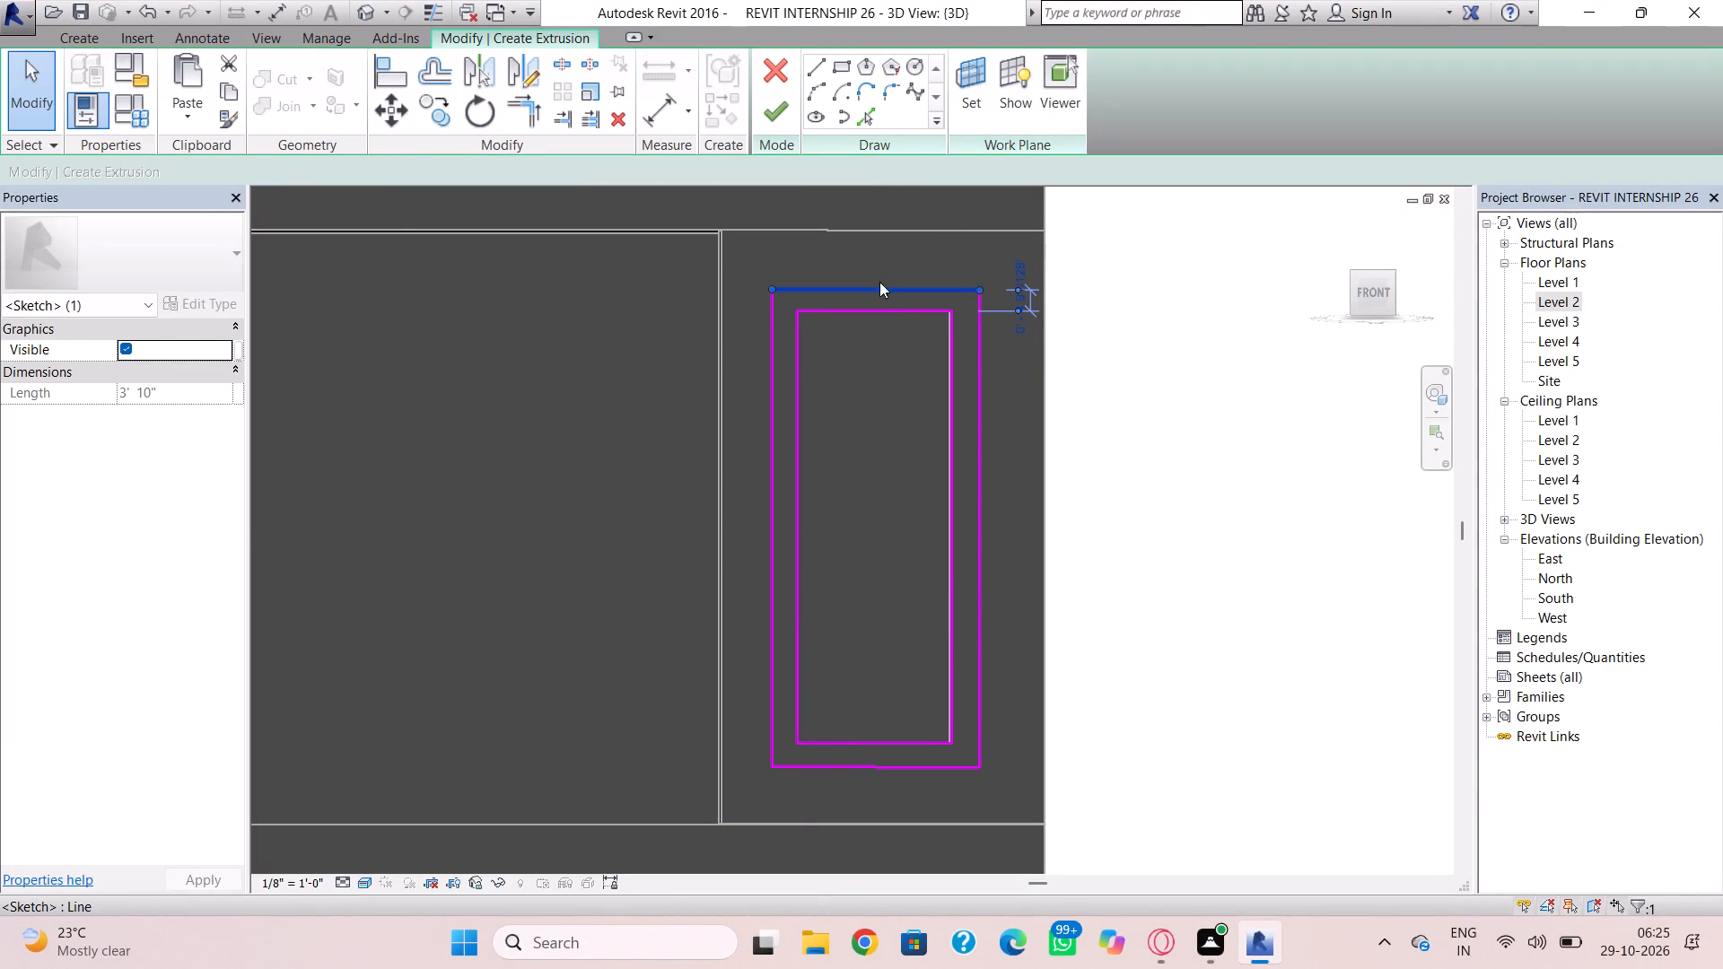
key("Up")
left_click(767, 505)
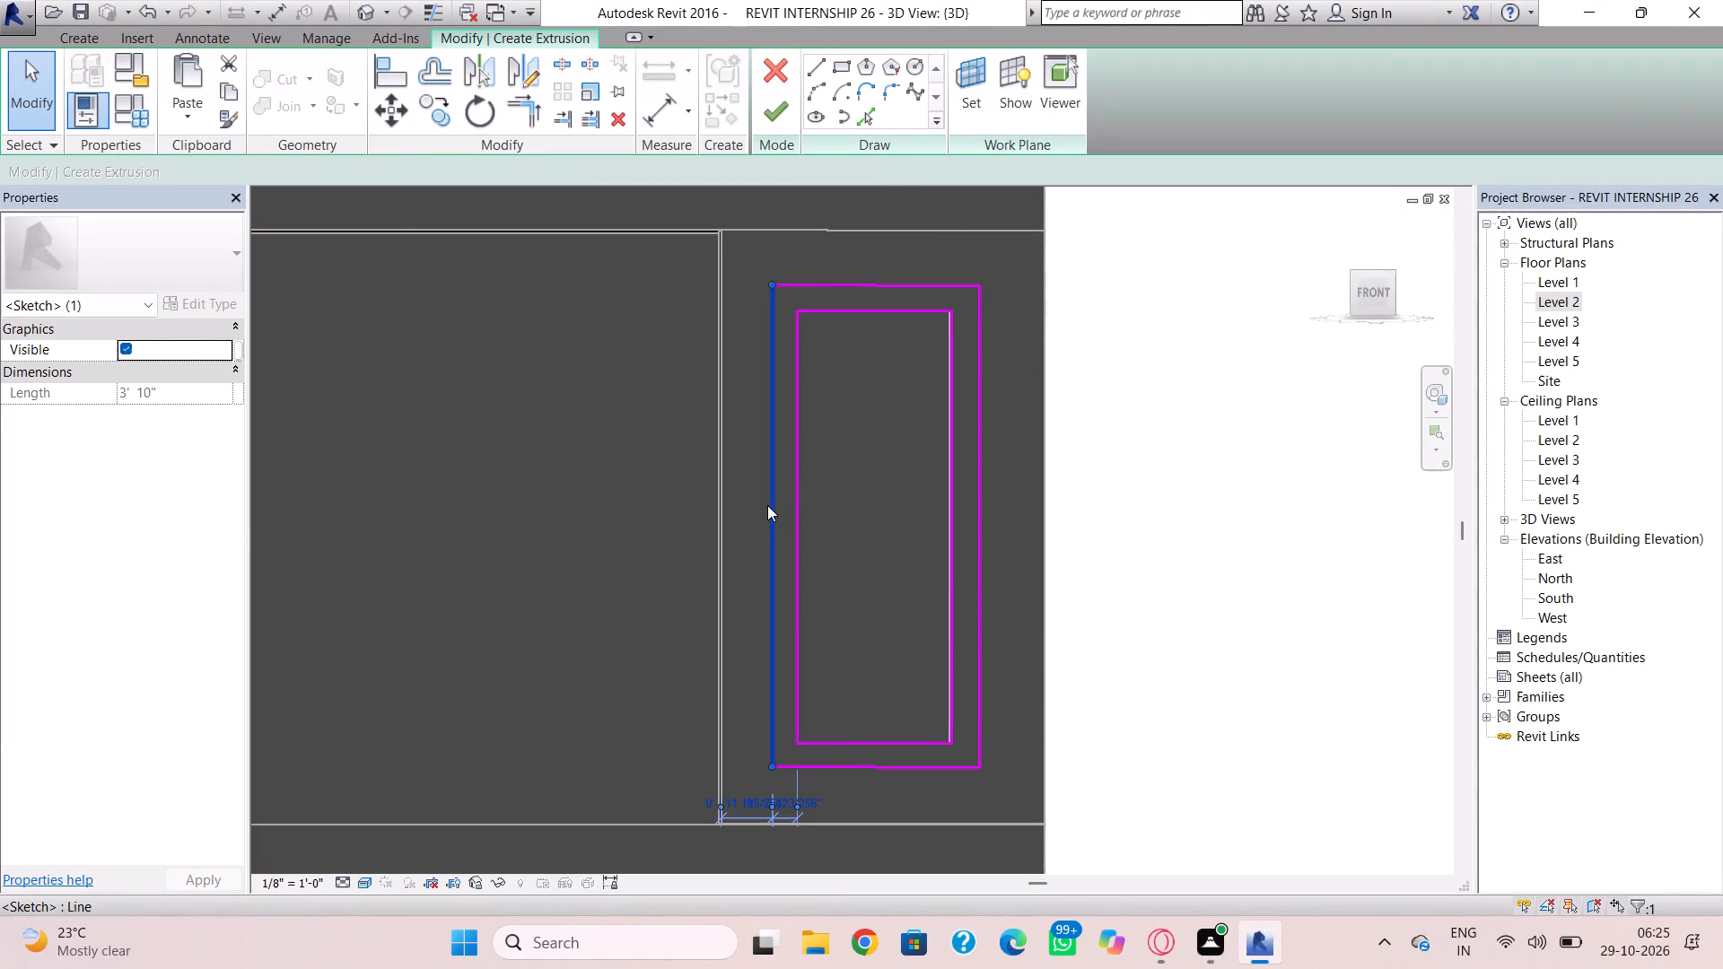
key("Left")
left_click(815, 499)
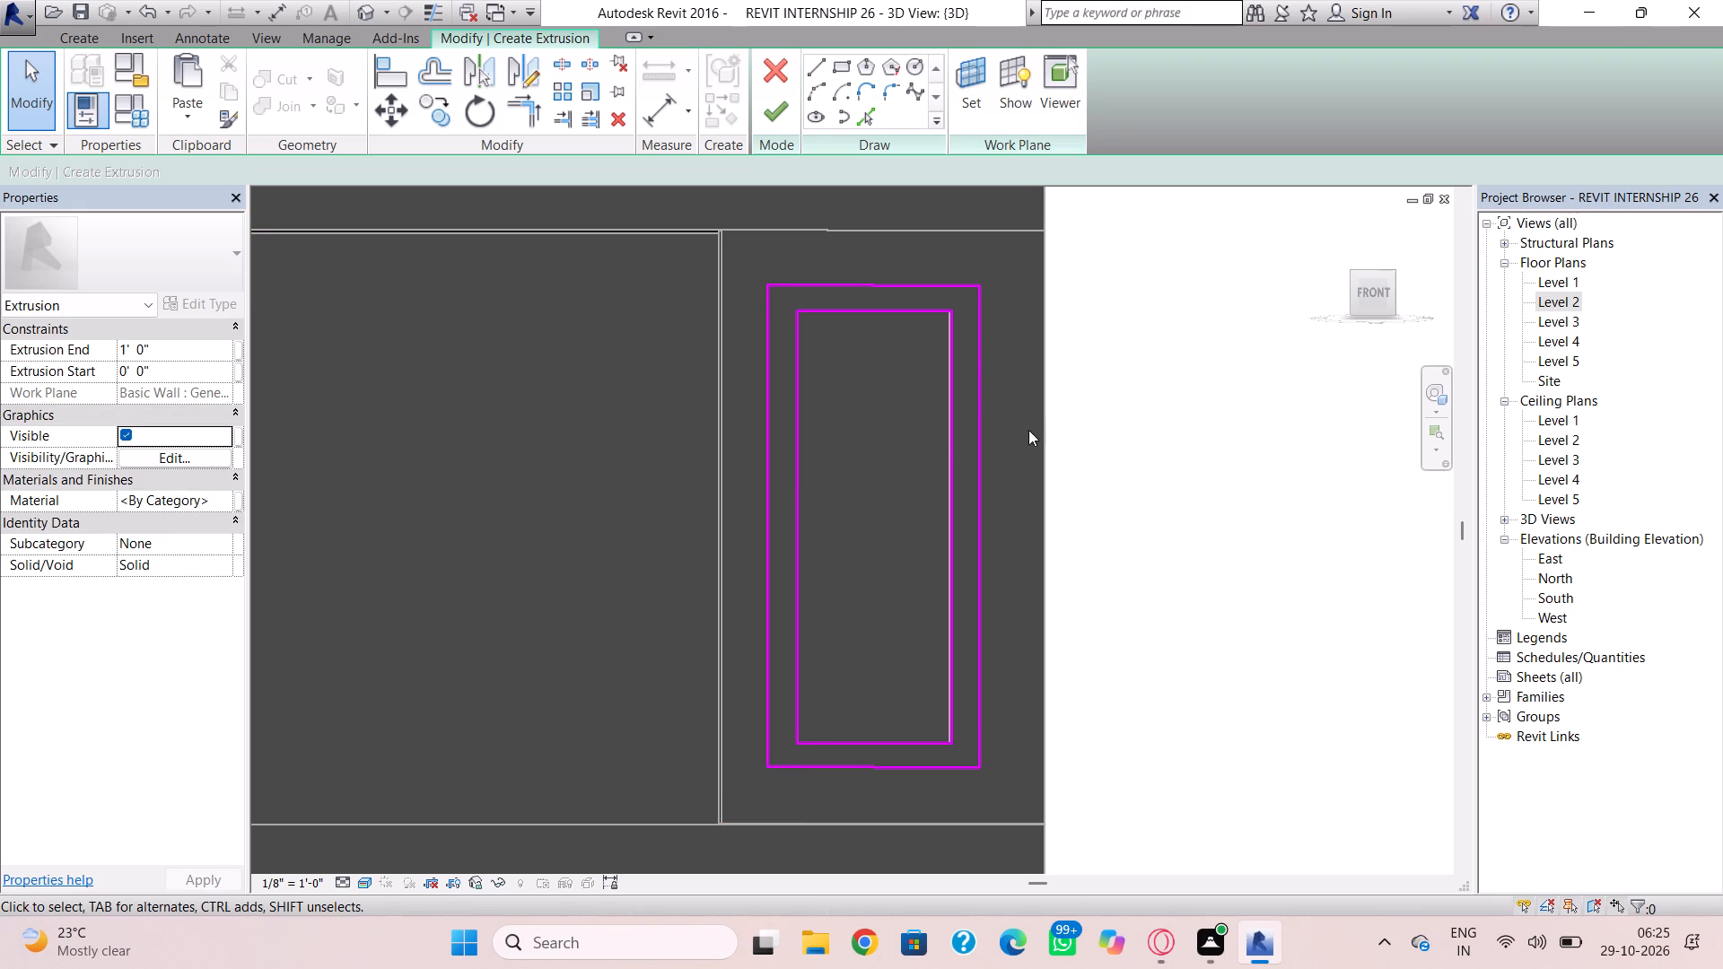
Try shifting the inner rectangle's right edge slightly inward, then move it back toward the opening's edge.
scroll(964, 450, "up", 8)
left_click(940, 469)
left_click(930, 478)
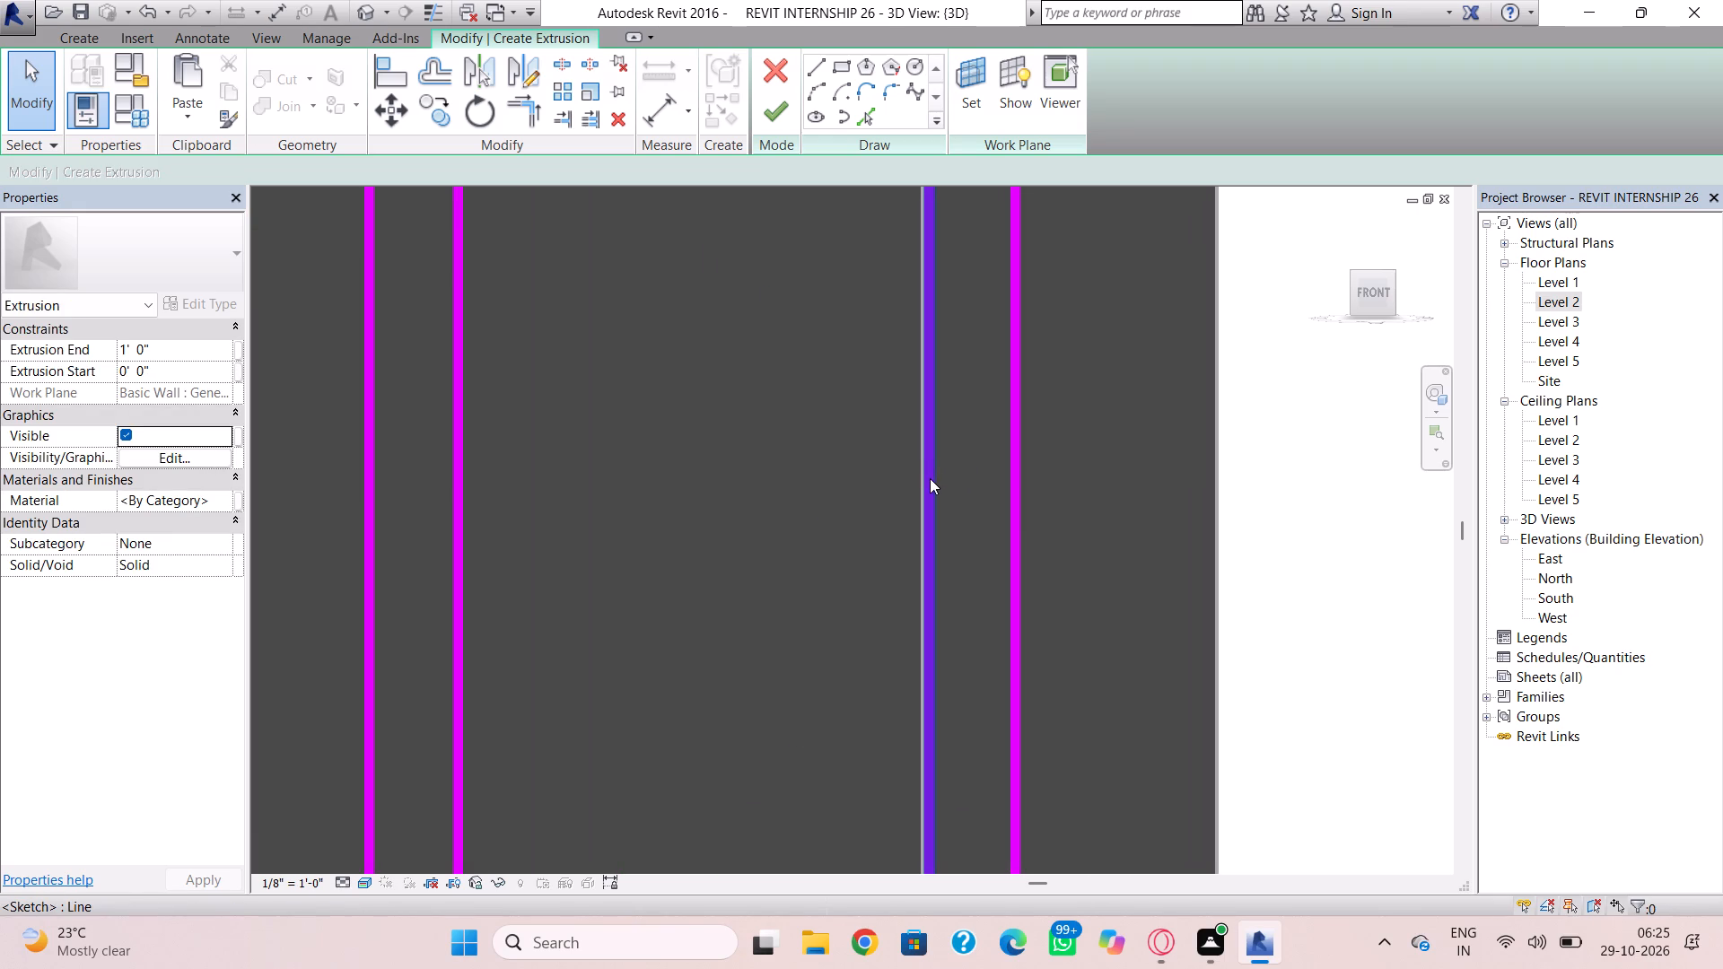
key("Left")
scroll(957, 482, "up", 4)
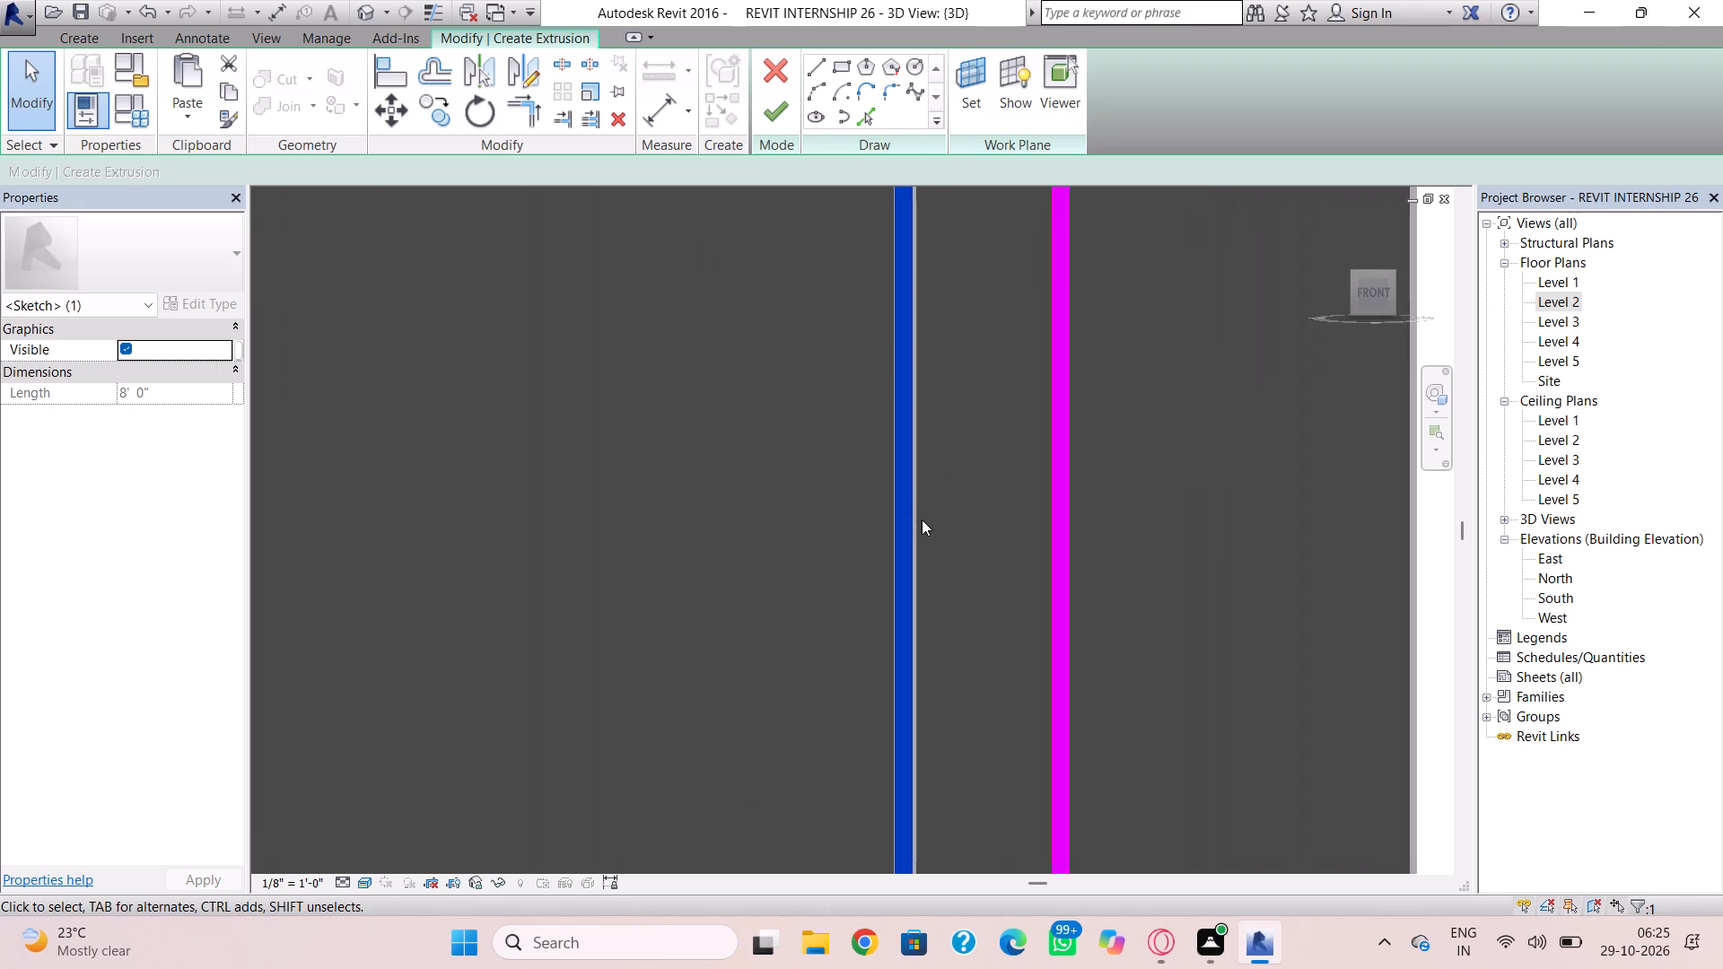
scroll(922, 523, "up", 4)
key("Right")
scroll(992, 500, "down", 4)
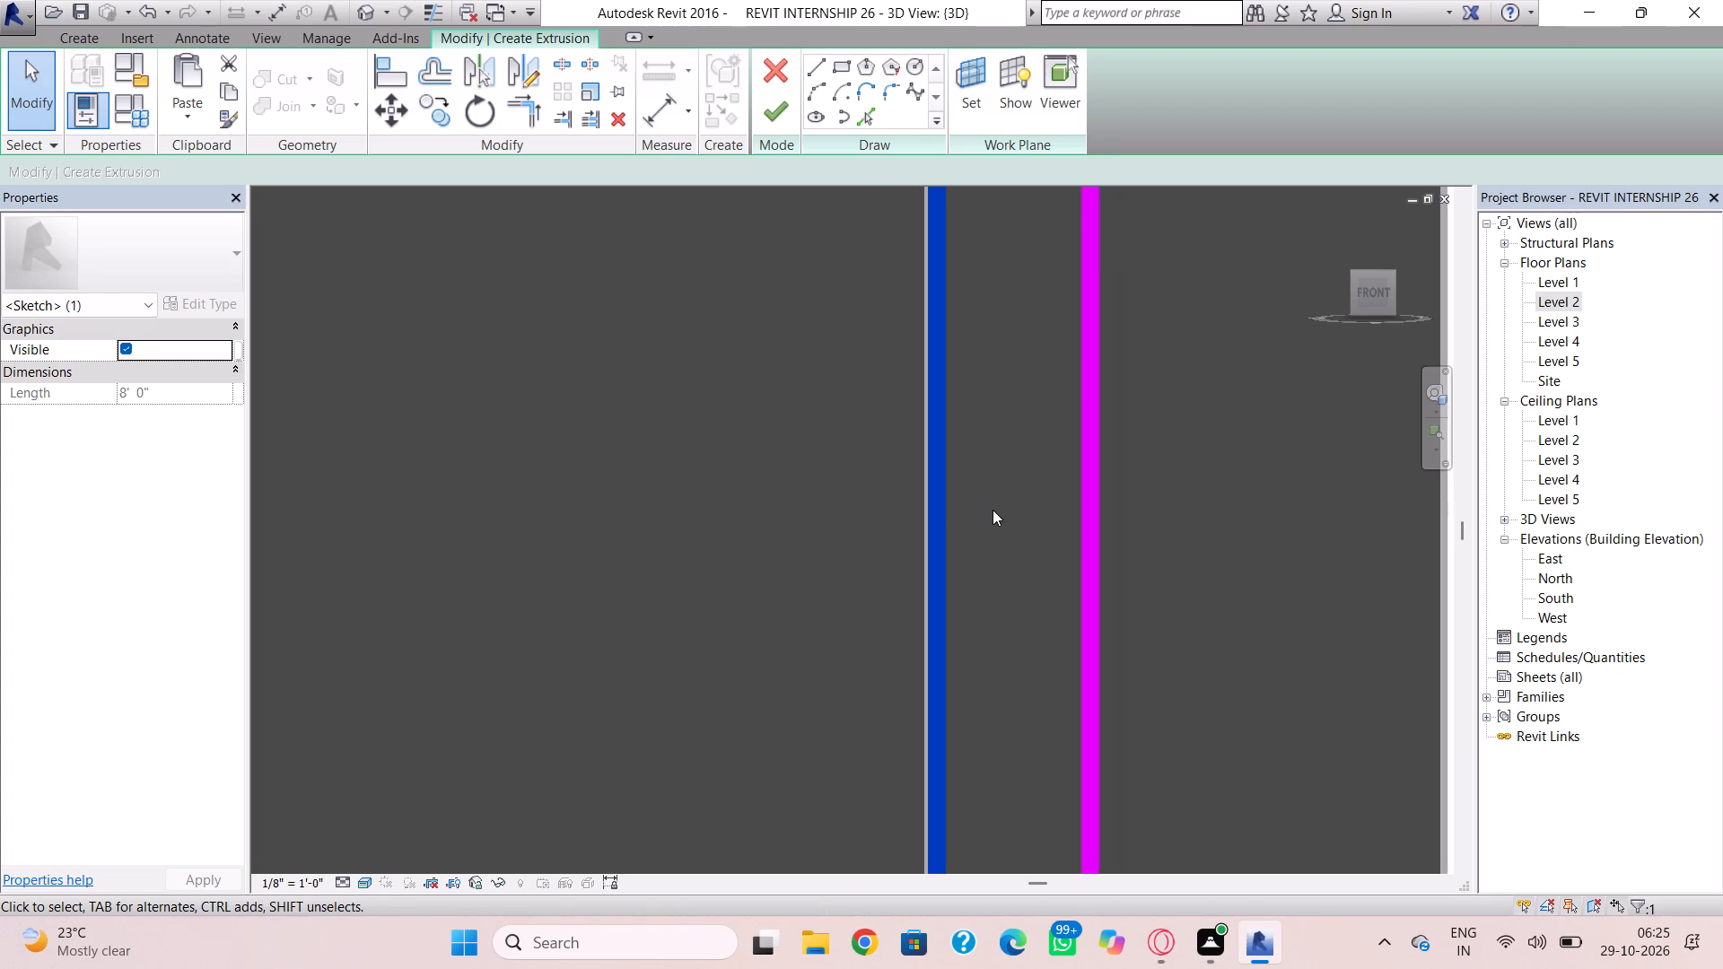
Finish the frame sketch as a 1' 0" deep extrusion around the Level 3 corner opening.
left_click(774, 119)
scroll(875, 283, "down", 5)
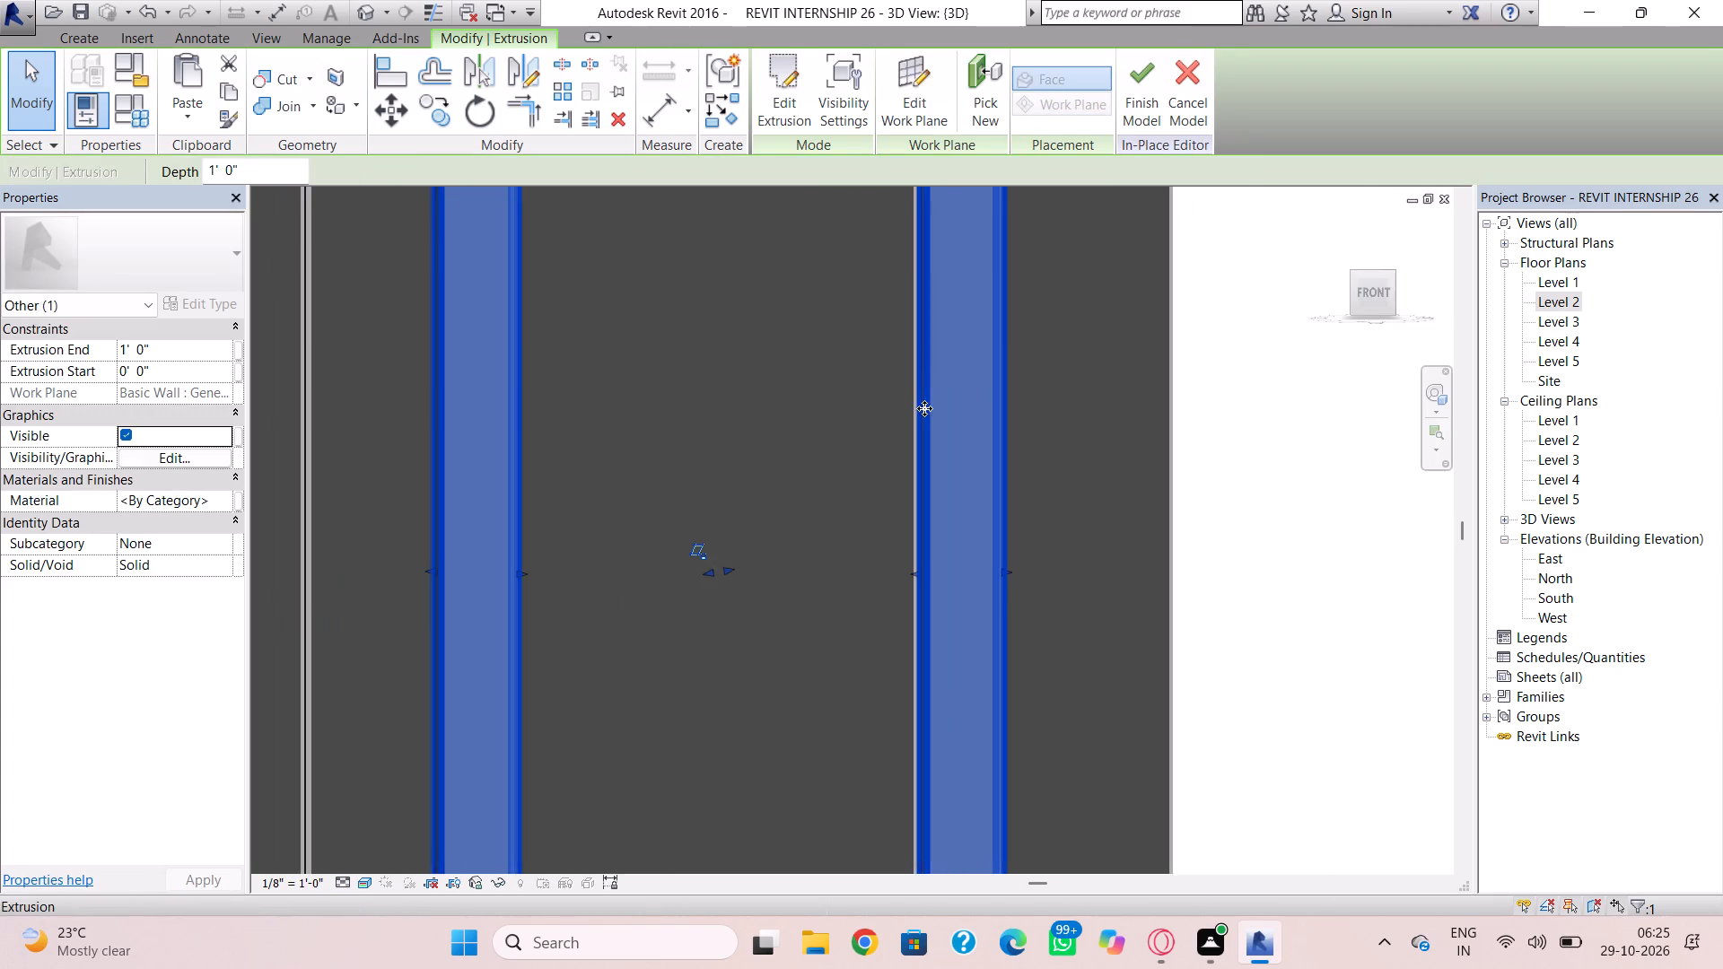
scroll(925, 407, "down", 4)
key("Escape")
right_click_drag(867, 493, 906, 502, "shift")
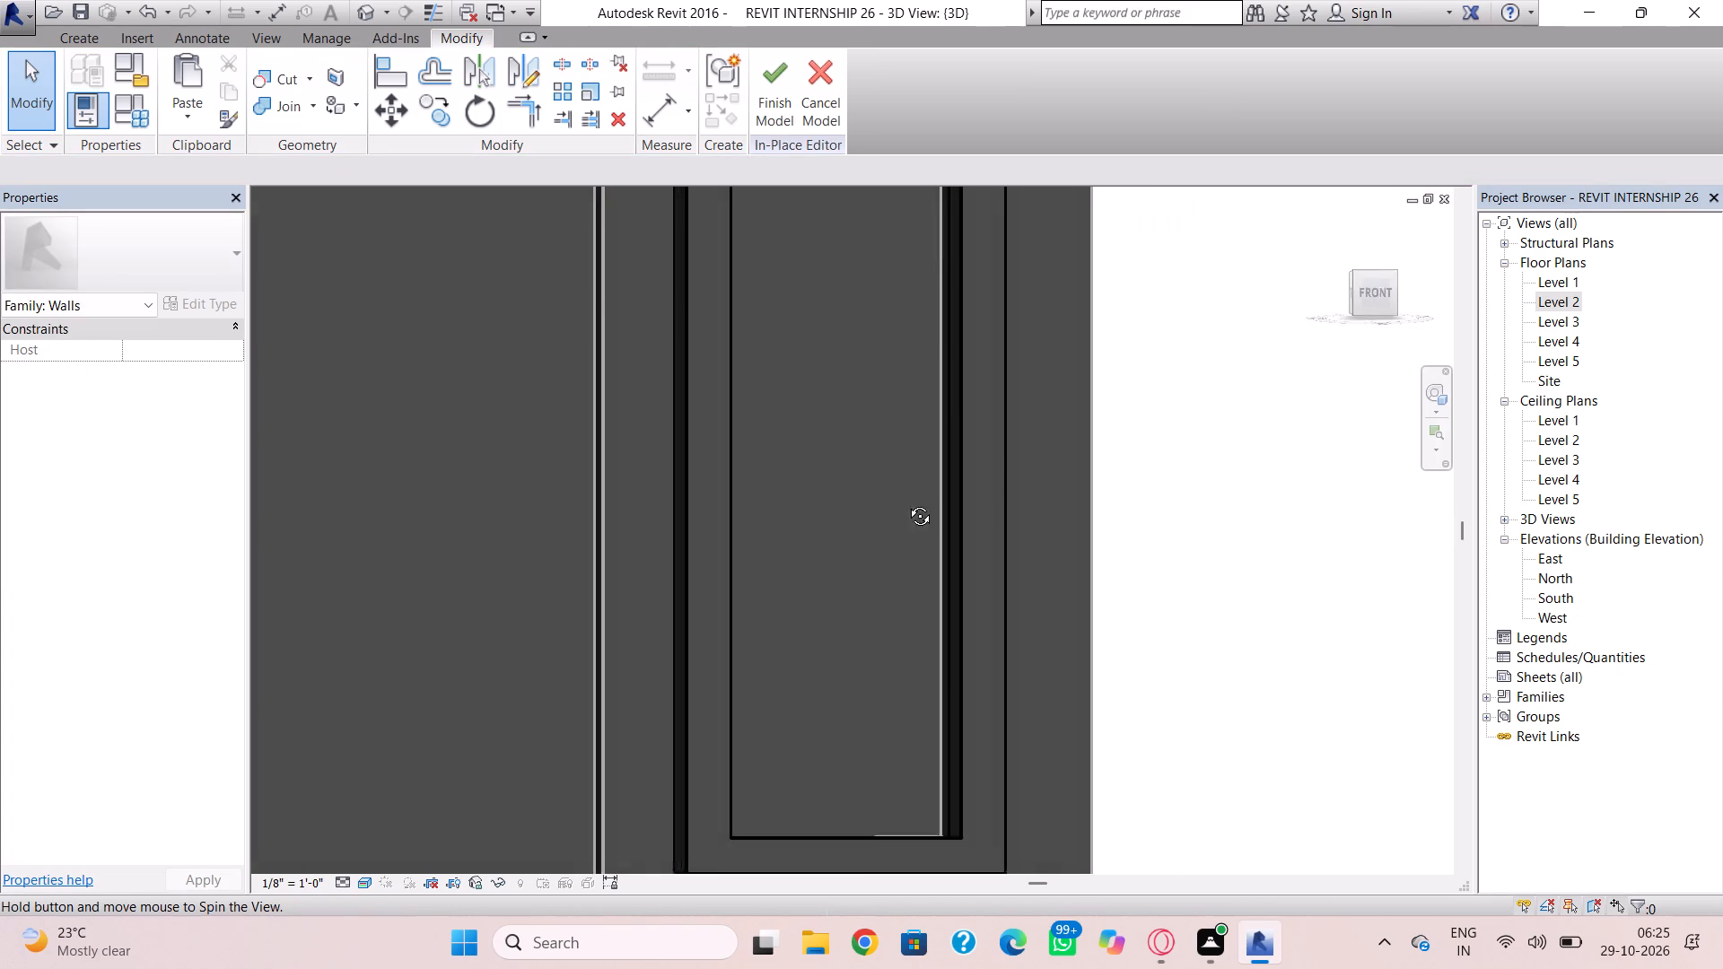
right_click_drag(906, 502, 1011, 560, "shift")
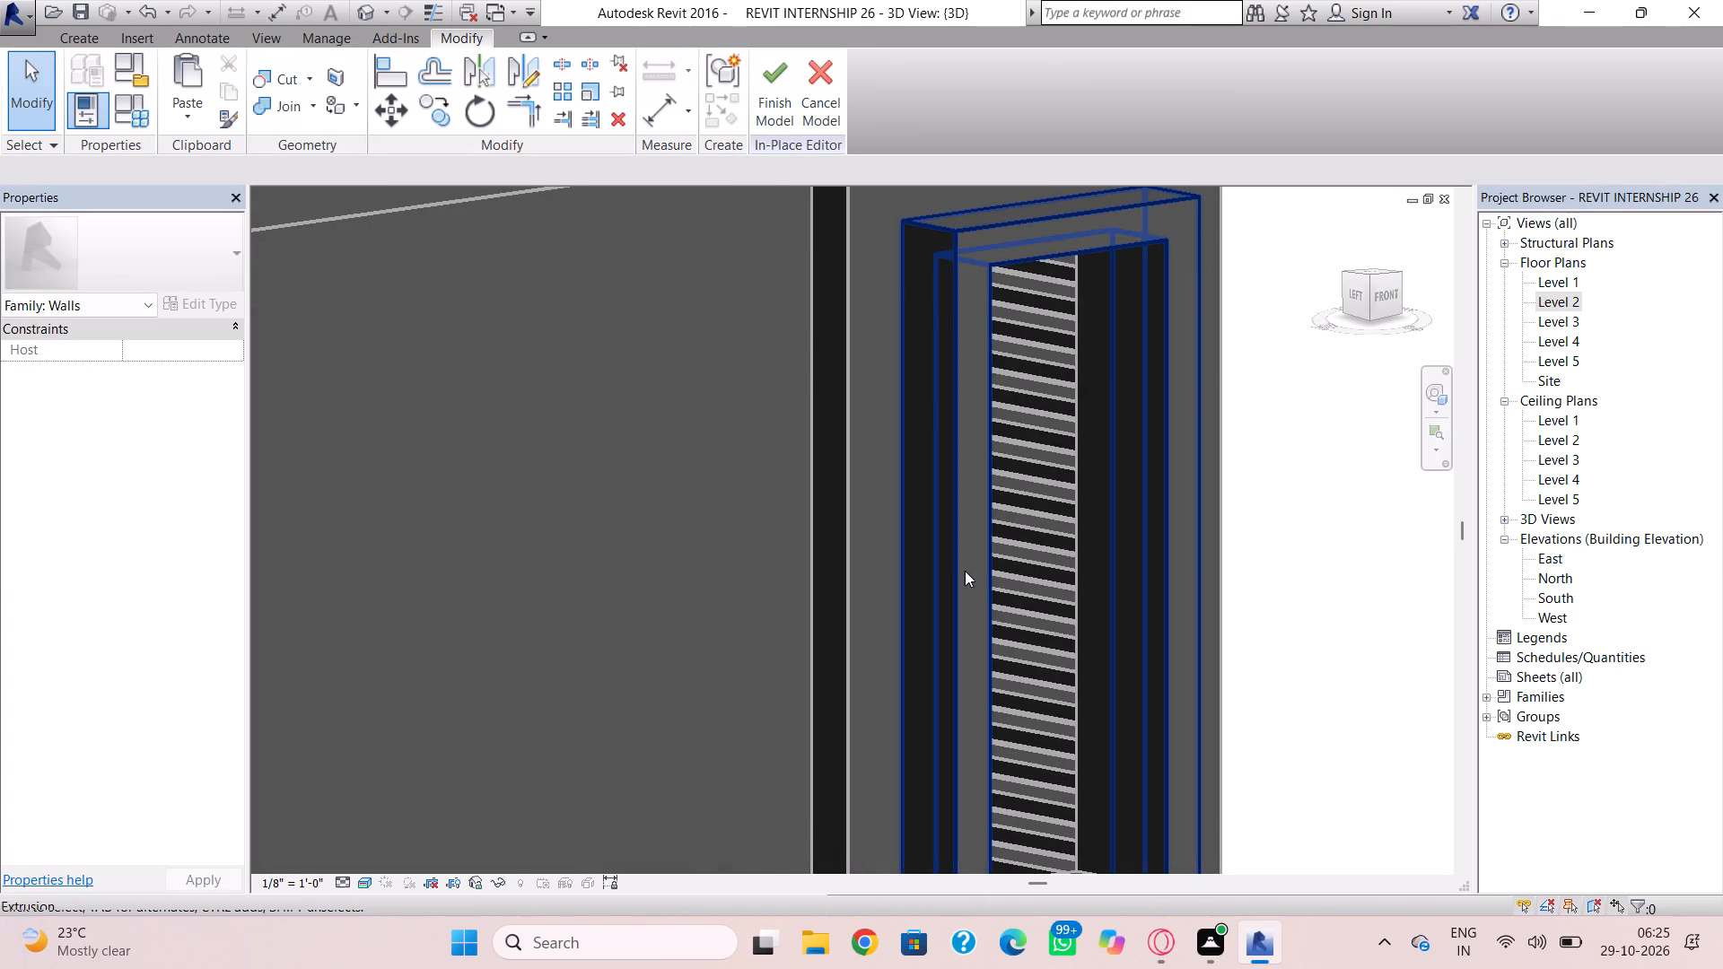
Stretch the frame extrusion's back face to -0' 4" and pull its front face in to about 0' 7 7/8".
left_click(972, 574)
left_click(956, 587)
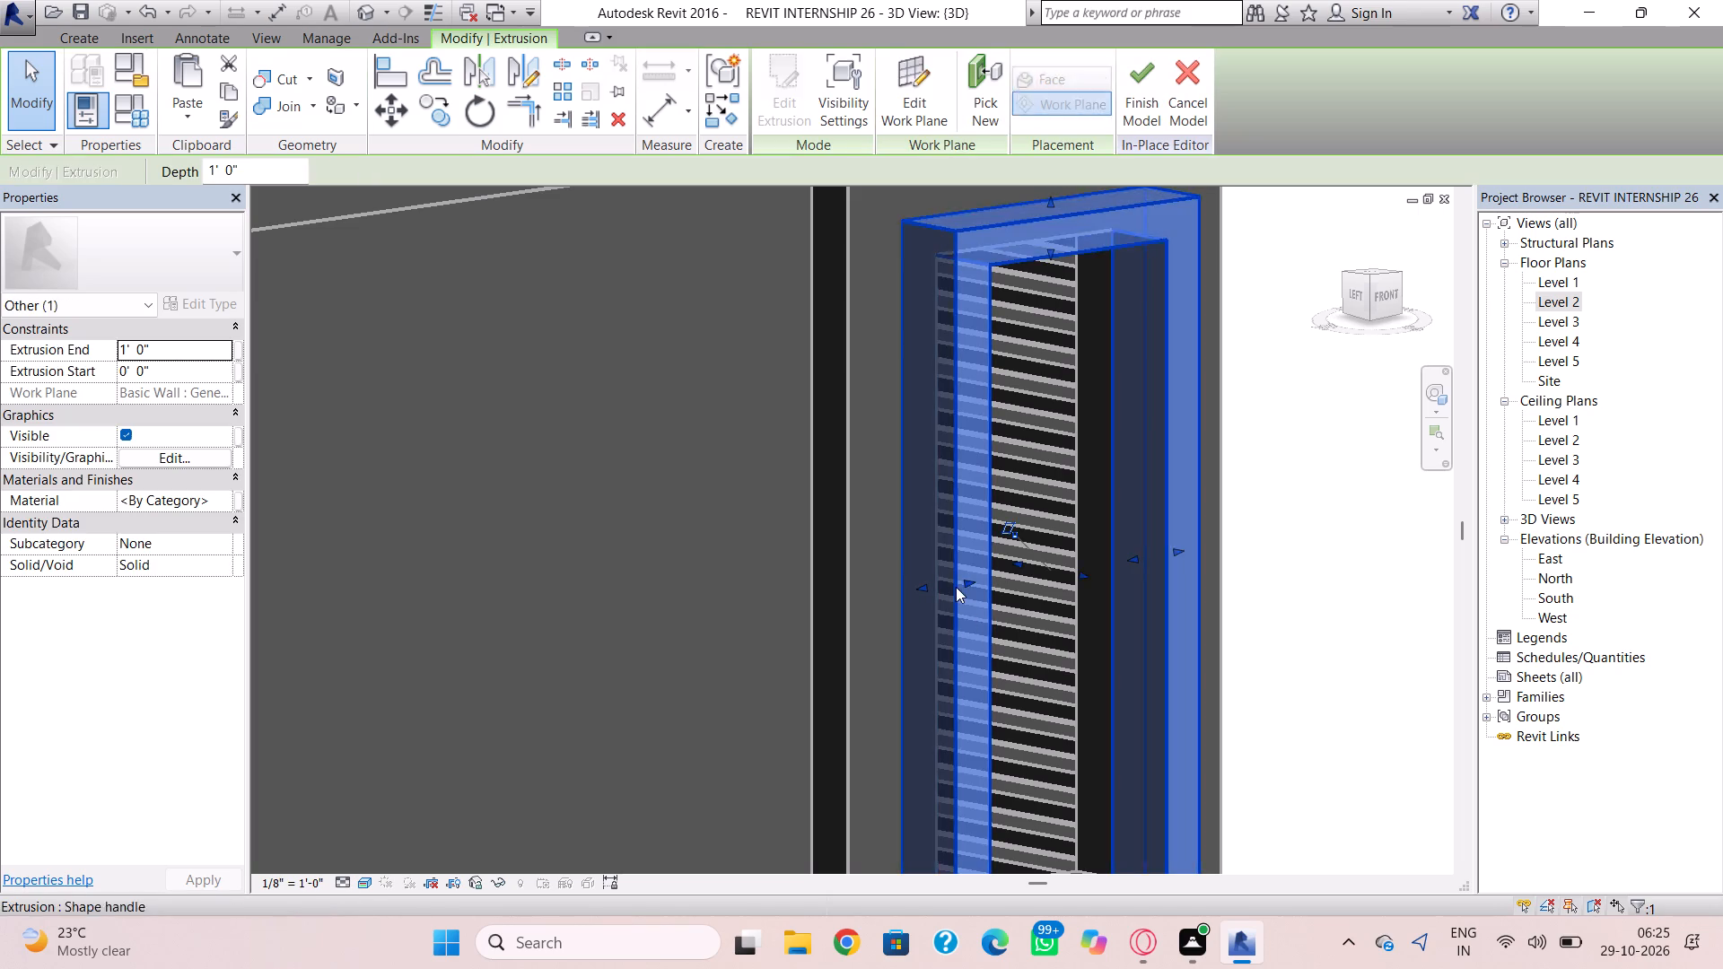
middle_click_drag(993, 618, 1004, 371)
middle_click_drag(1068, 406, 1033, 549)
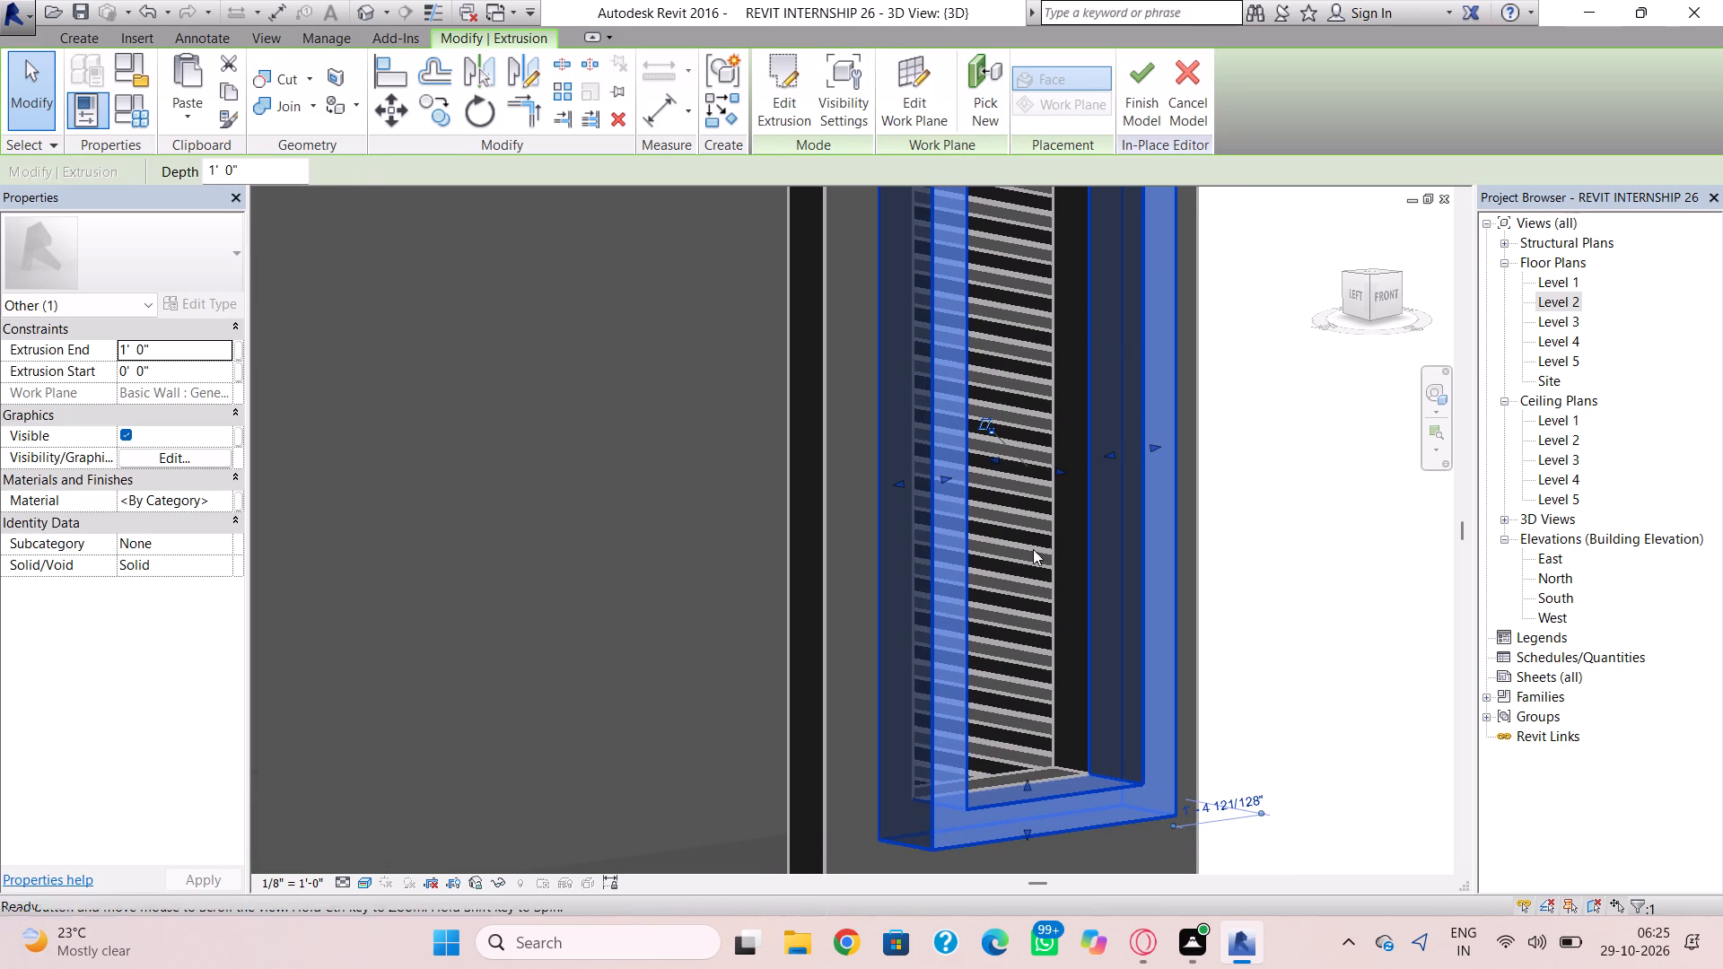
left_click_drag(997, 460, 985, 452)
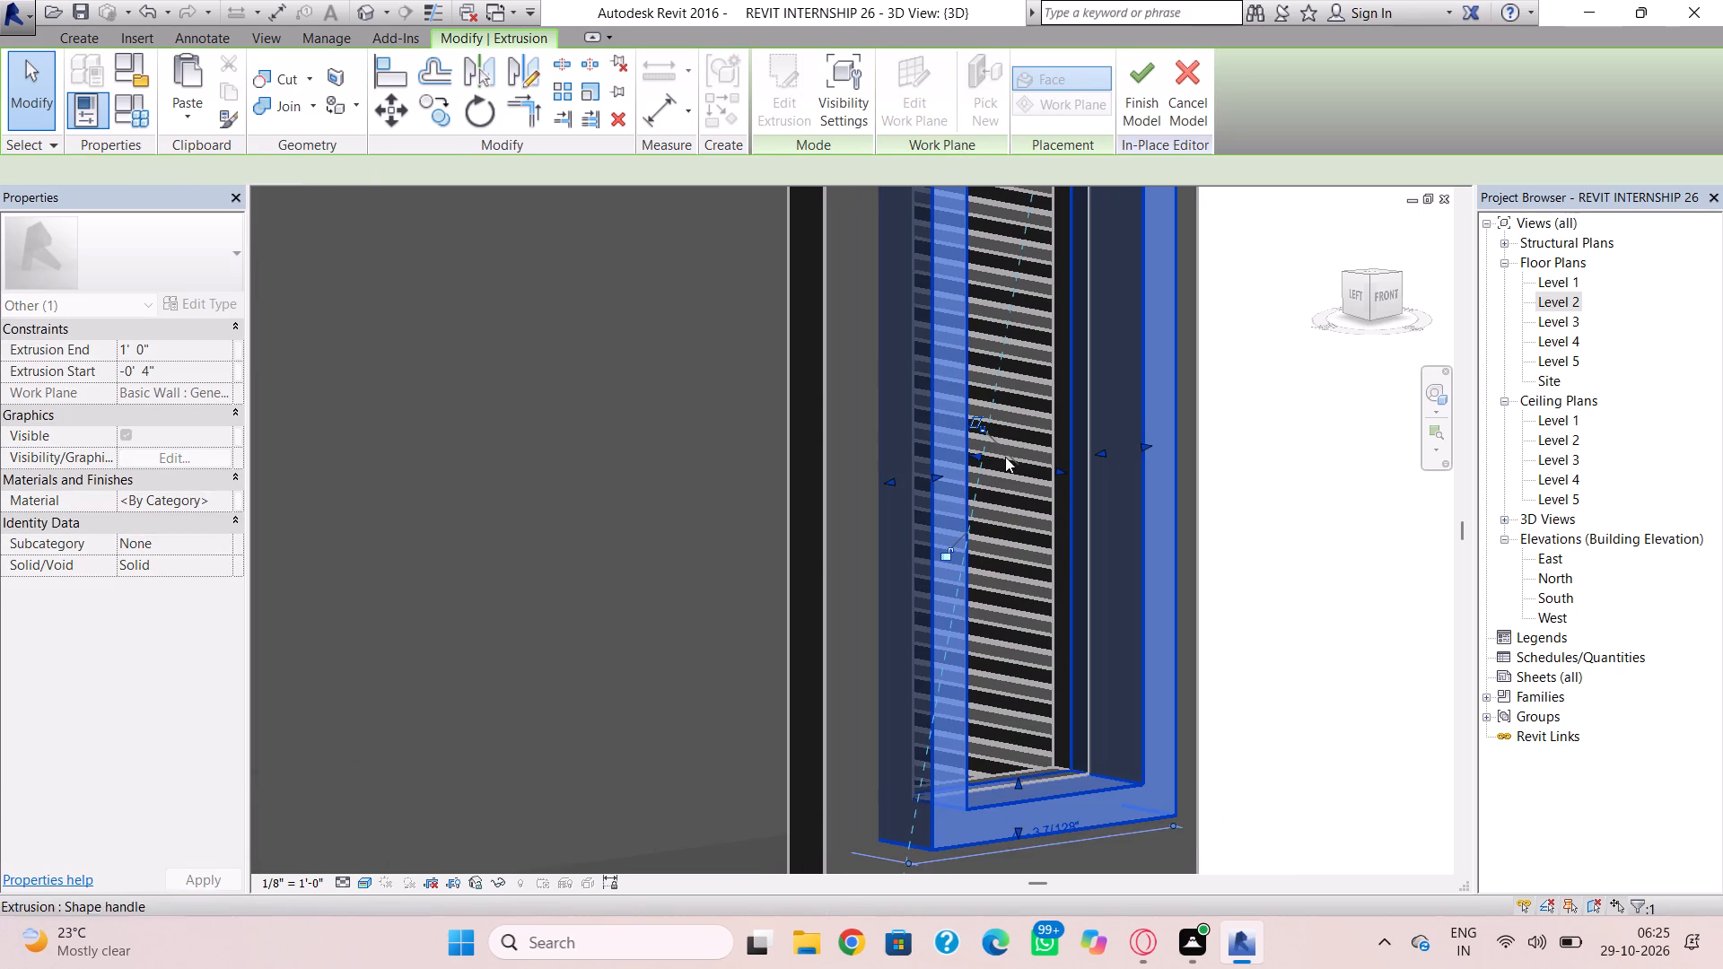
left_click_drag(1057, 469, 1045, 460)
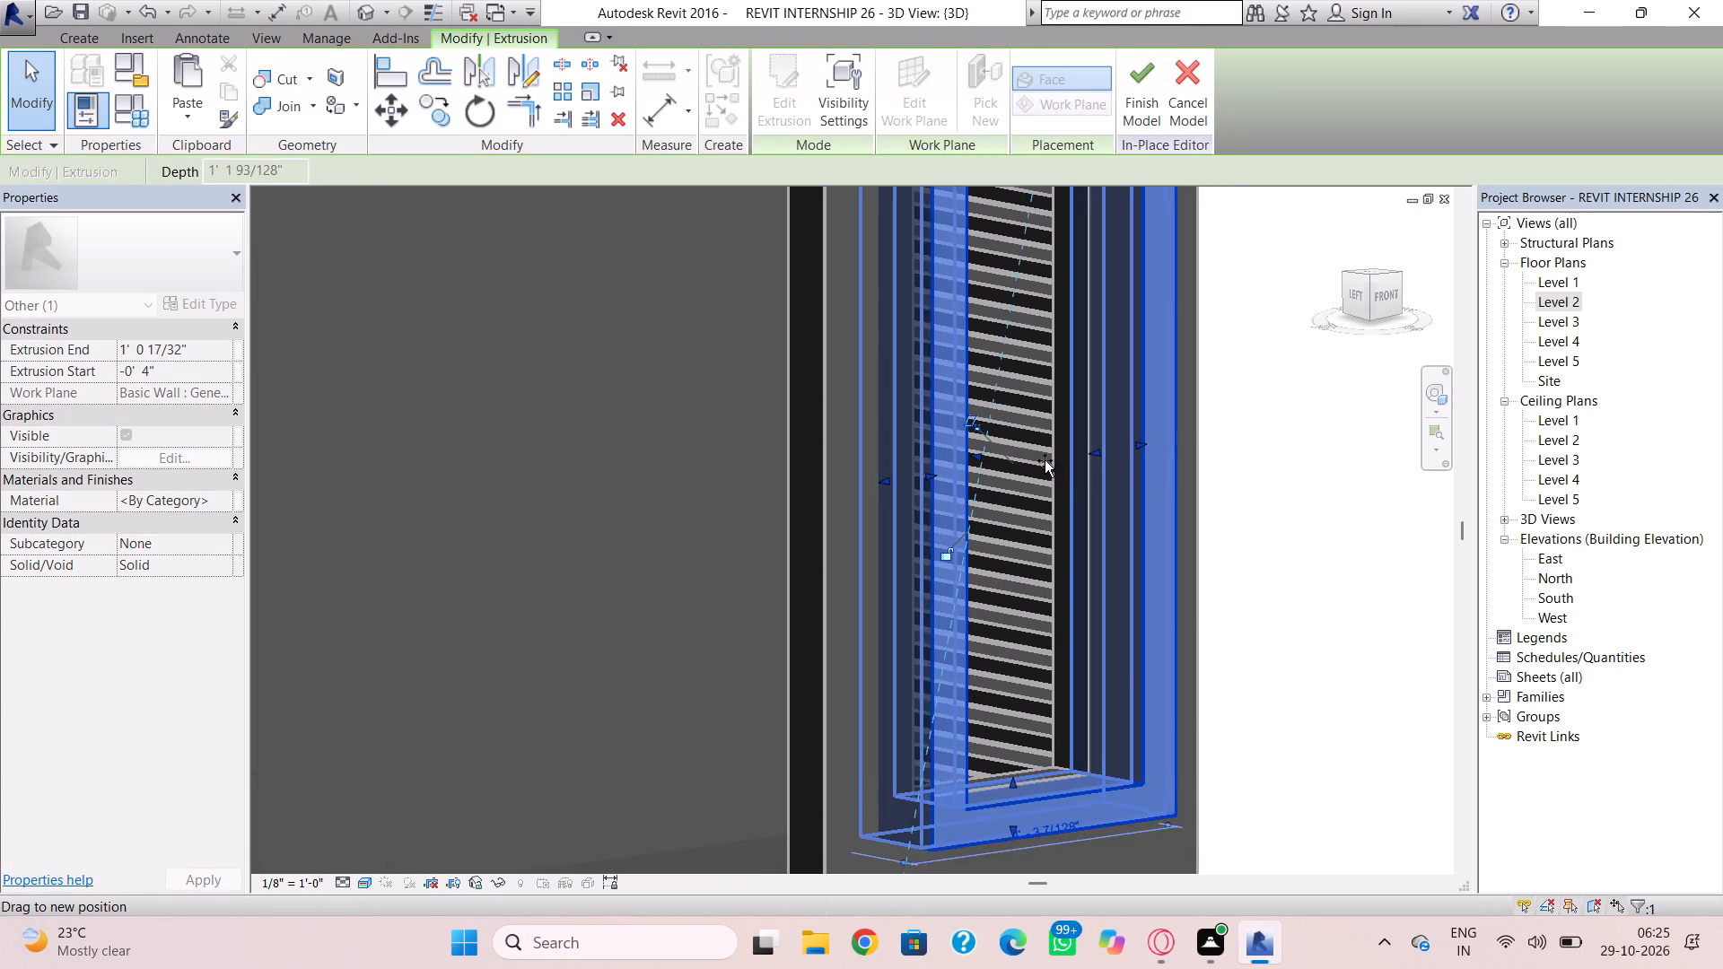
left_click_drag(1045, 460, 1038, 454)
left_click(1237, 446)
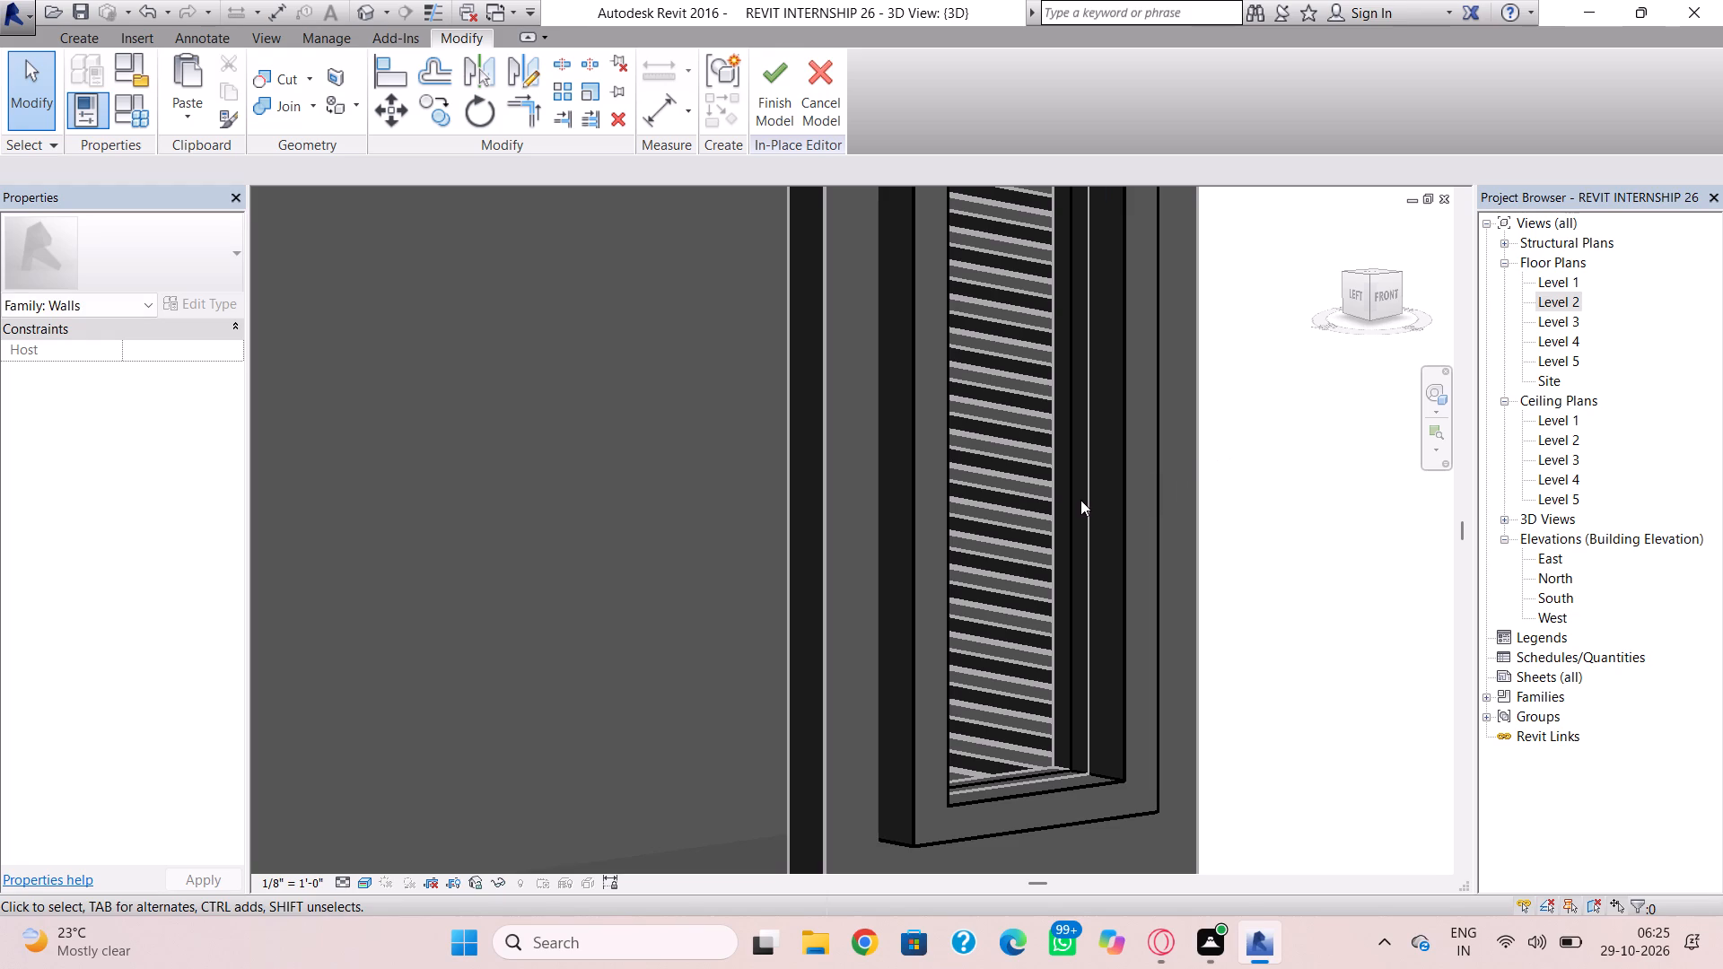
Pull the frame extrusion's back face forward toward the wall face and finish the in-place model.
left_click(1080, 500)
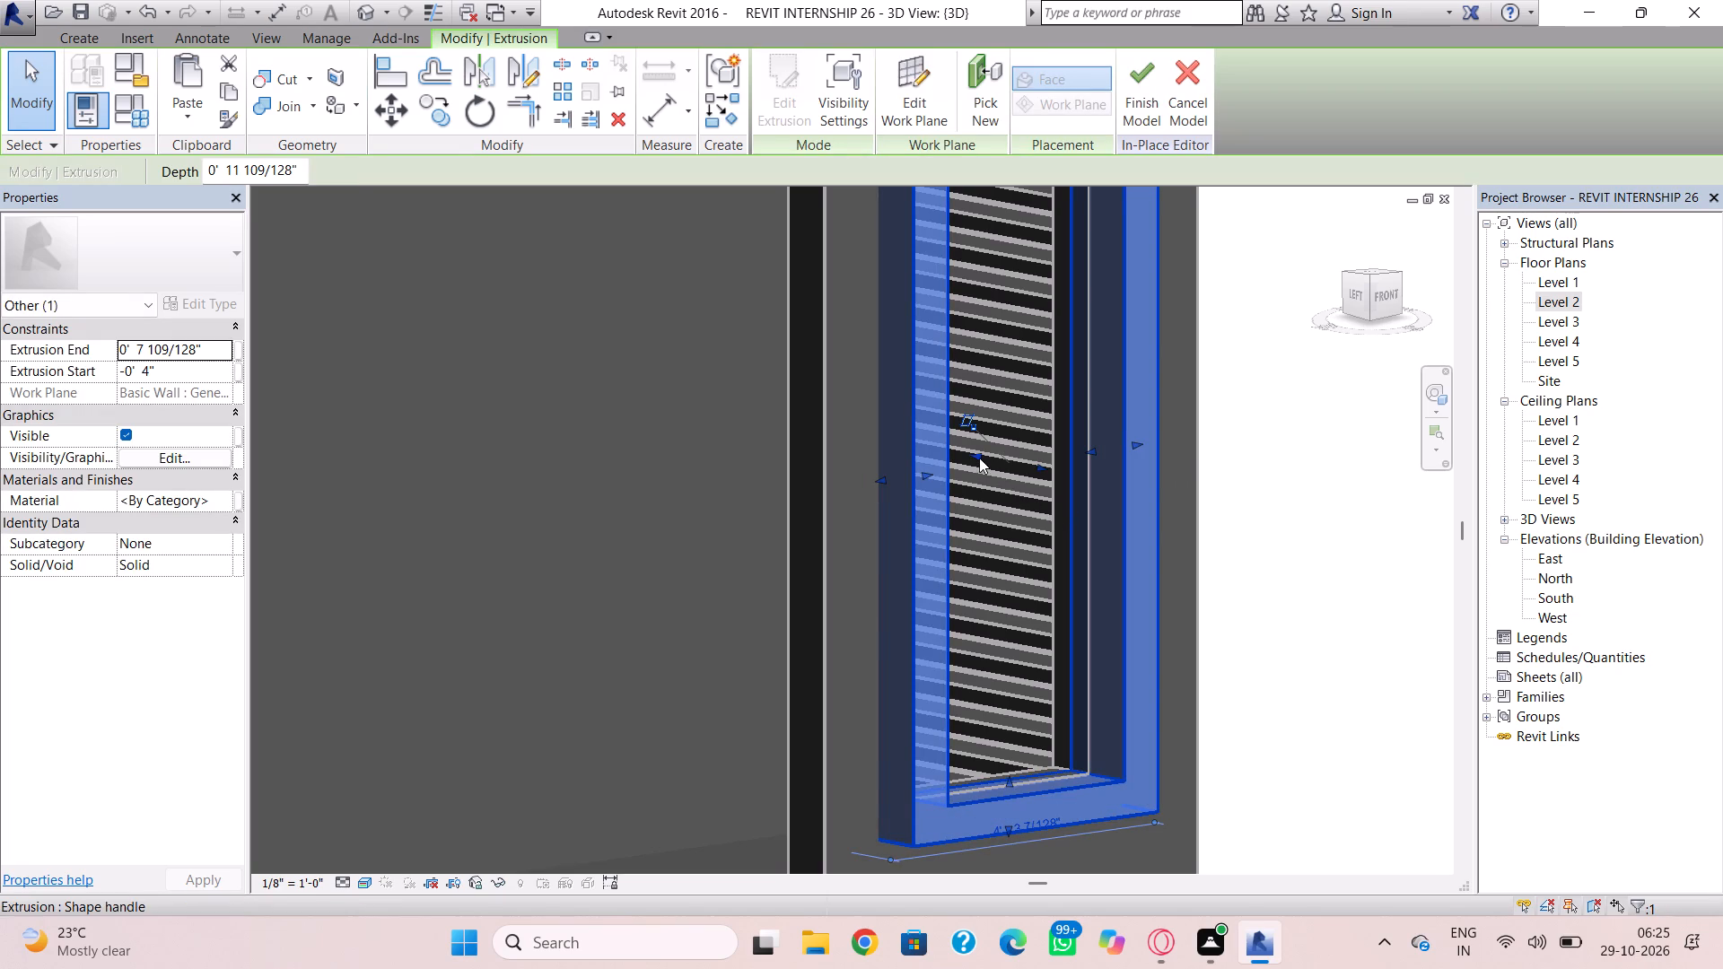
left_click_drag(979, 458, 997, 467)
left_click(1231, 490)
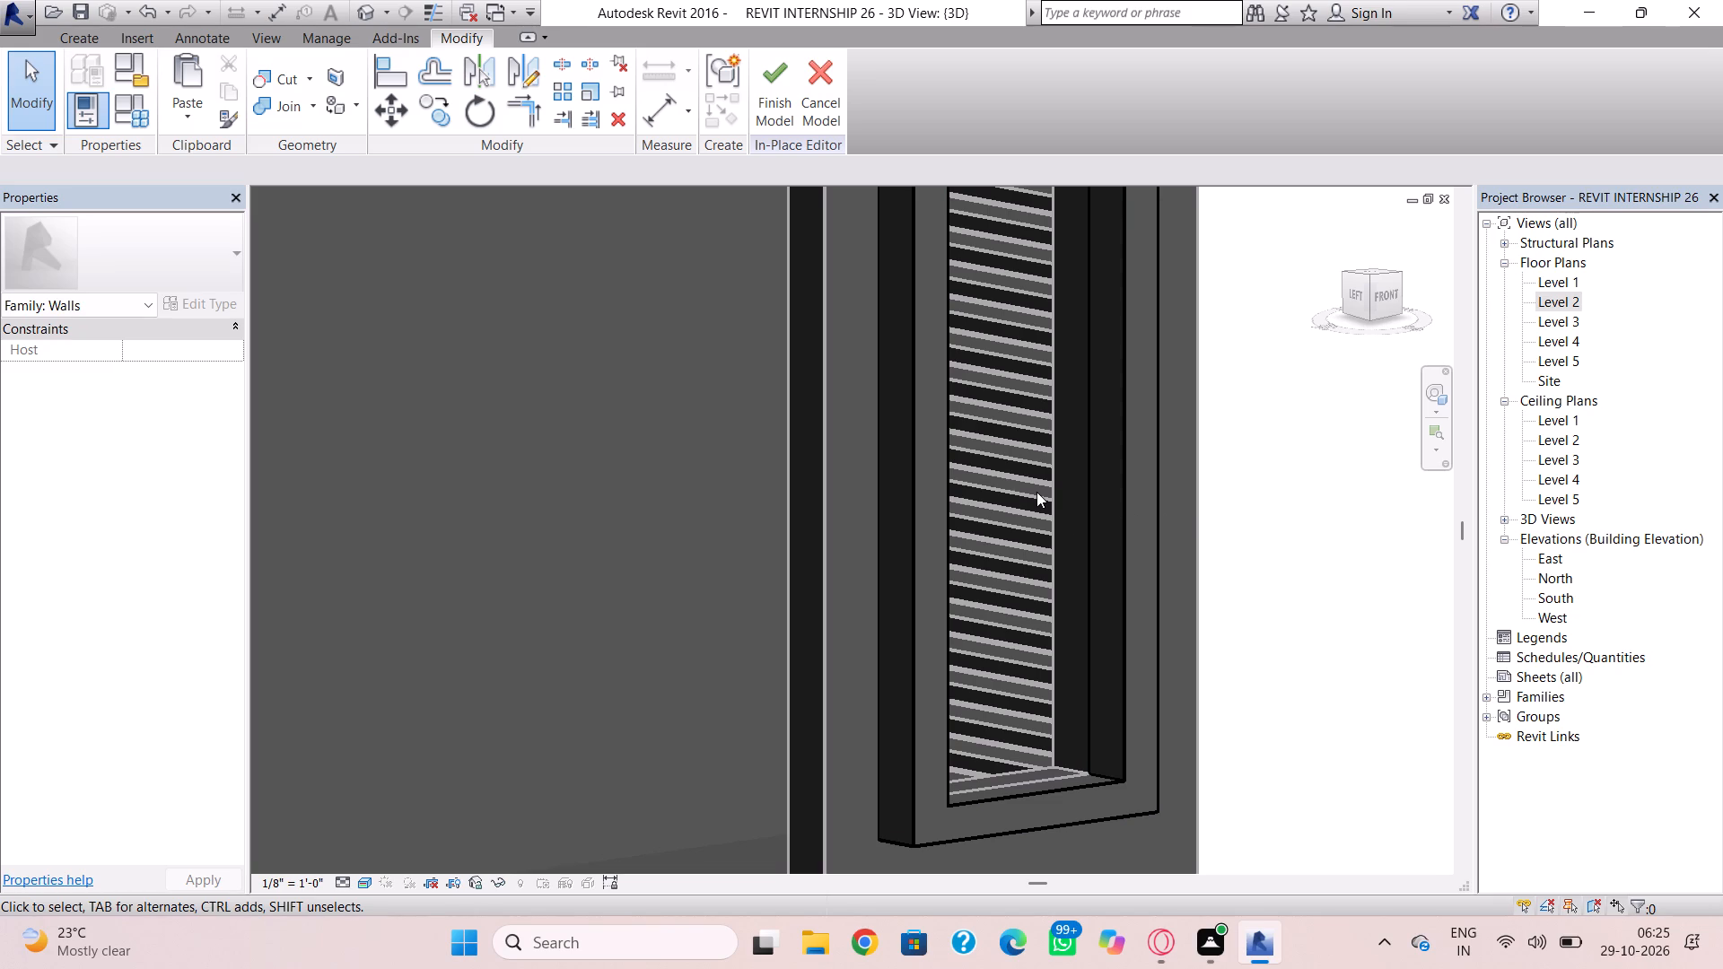
left_click(795, 74)
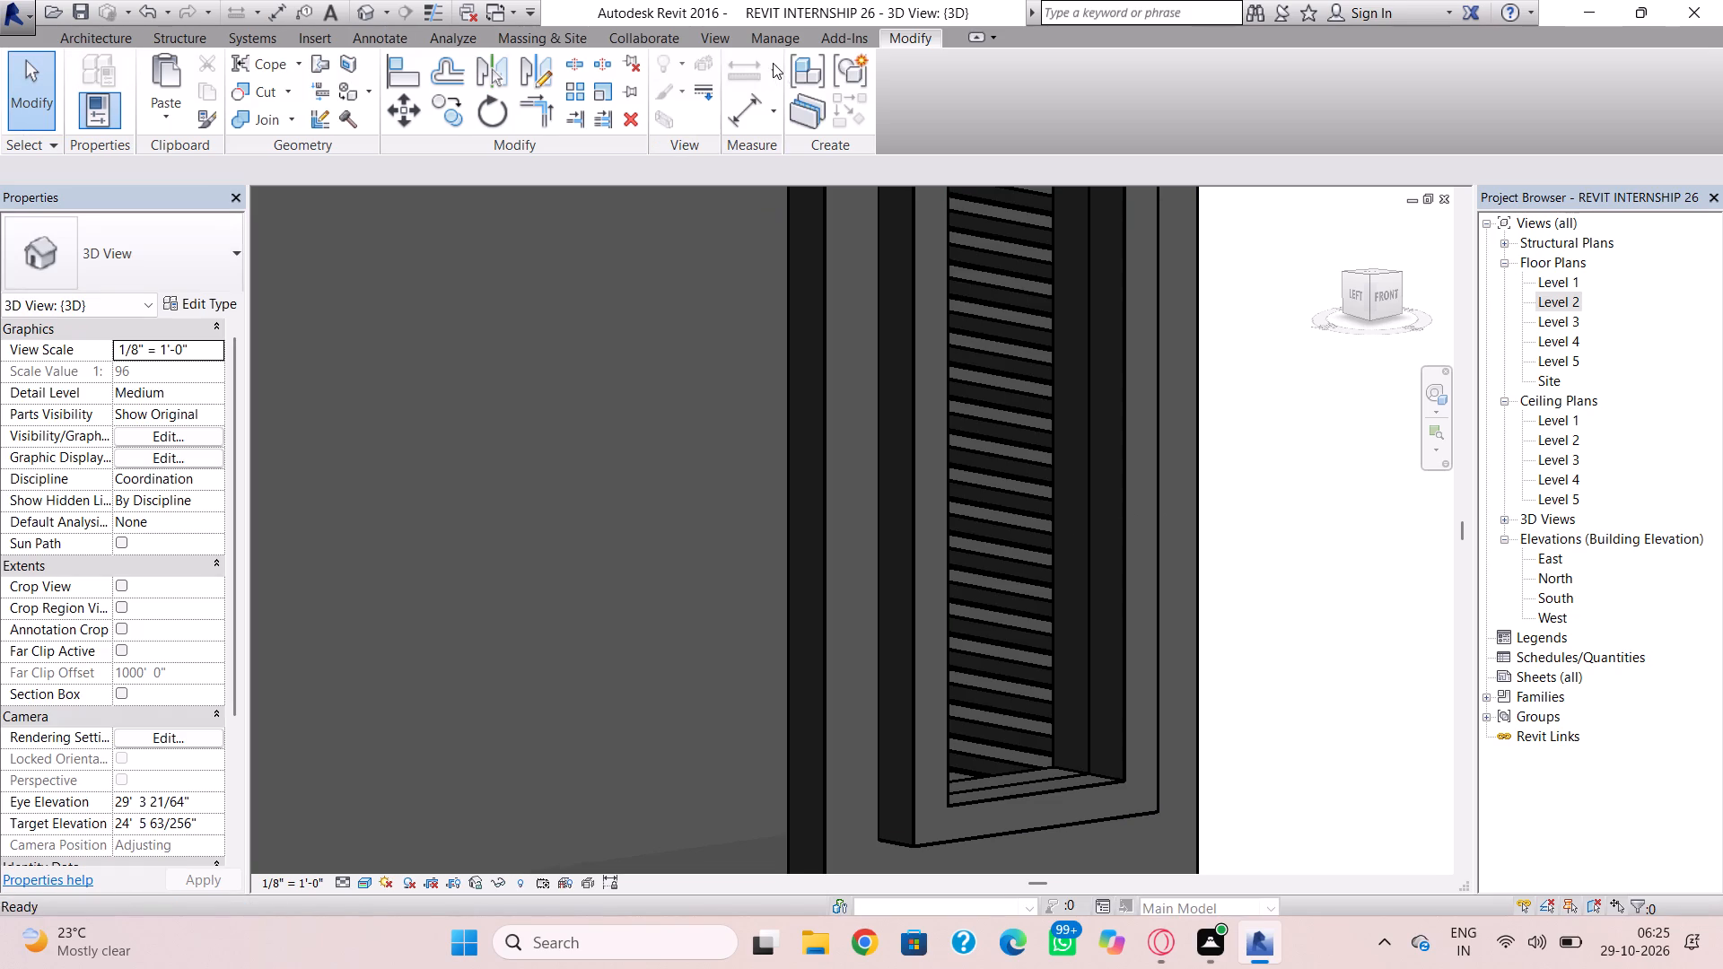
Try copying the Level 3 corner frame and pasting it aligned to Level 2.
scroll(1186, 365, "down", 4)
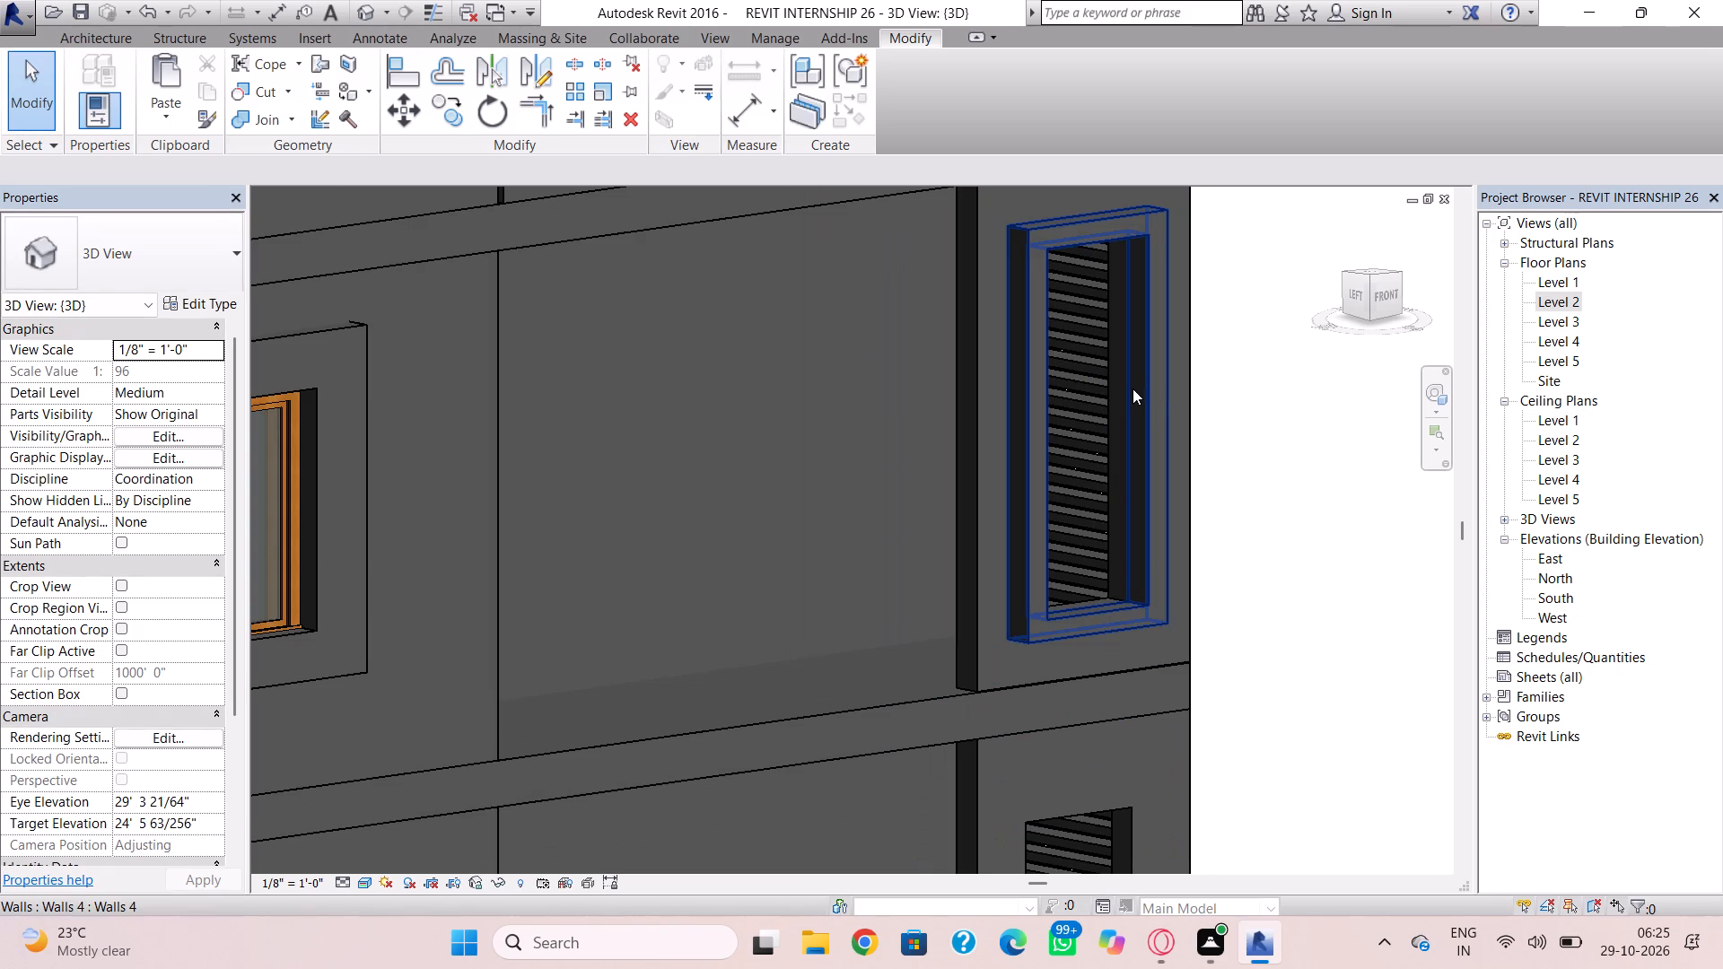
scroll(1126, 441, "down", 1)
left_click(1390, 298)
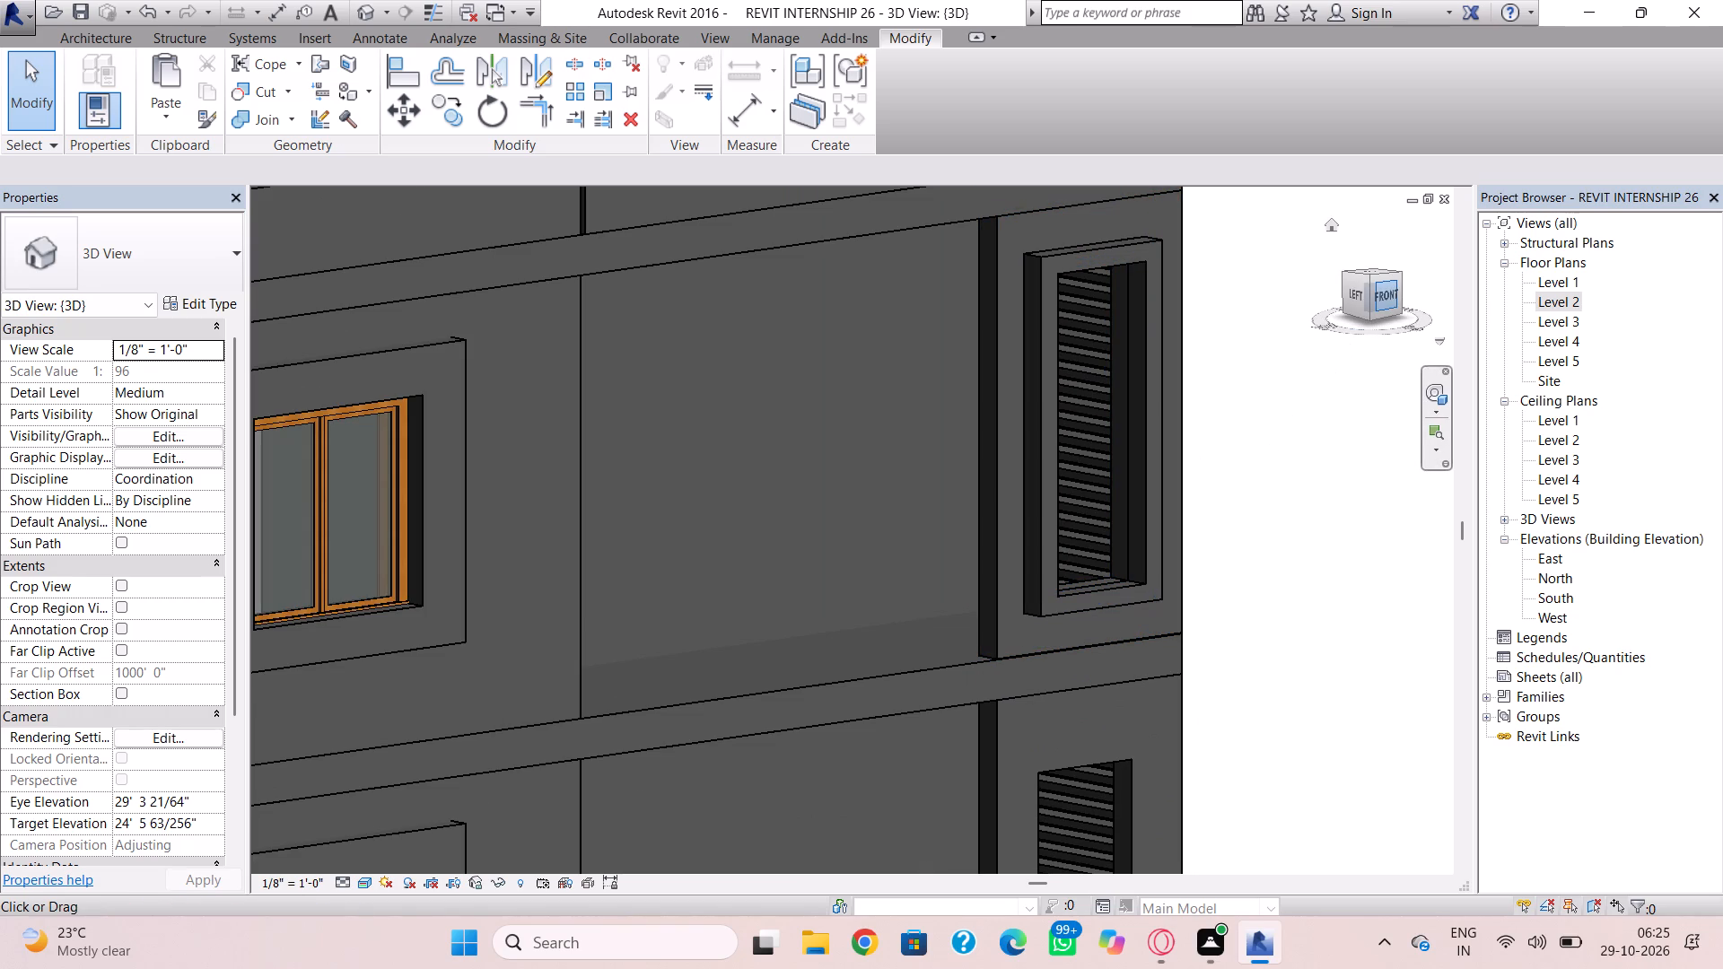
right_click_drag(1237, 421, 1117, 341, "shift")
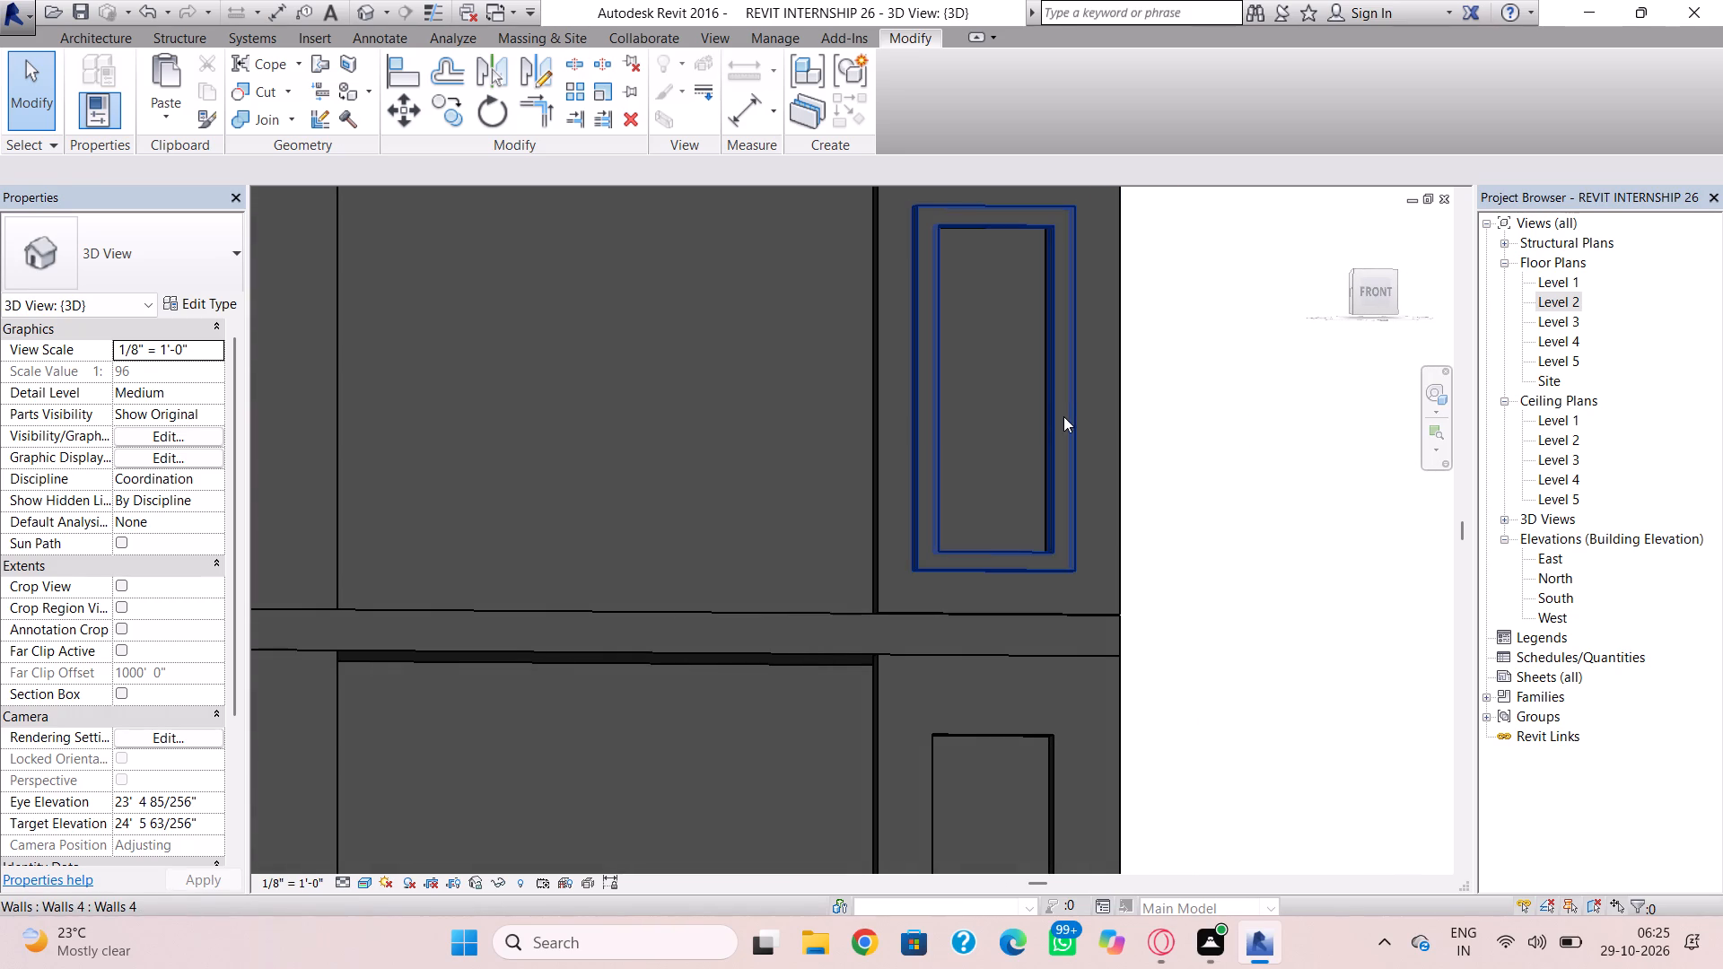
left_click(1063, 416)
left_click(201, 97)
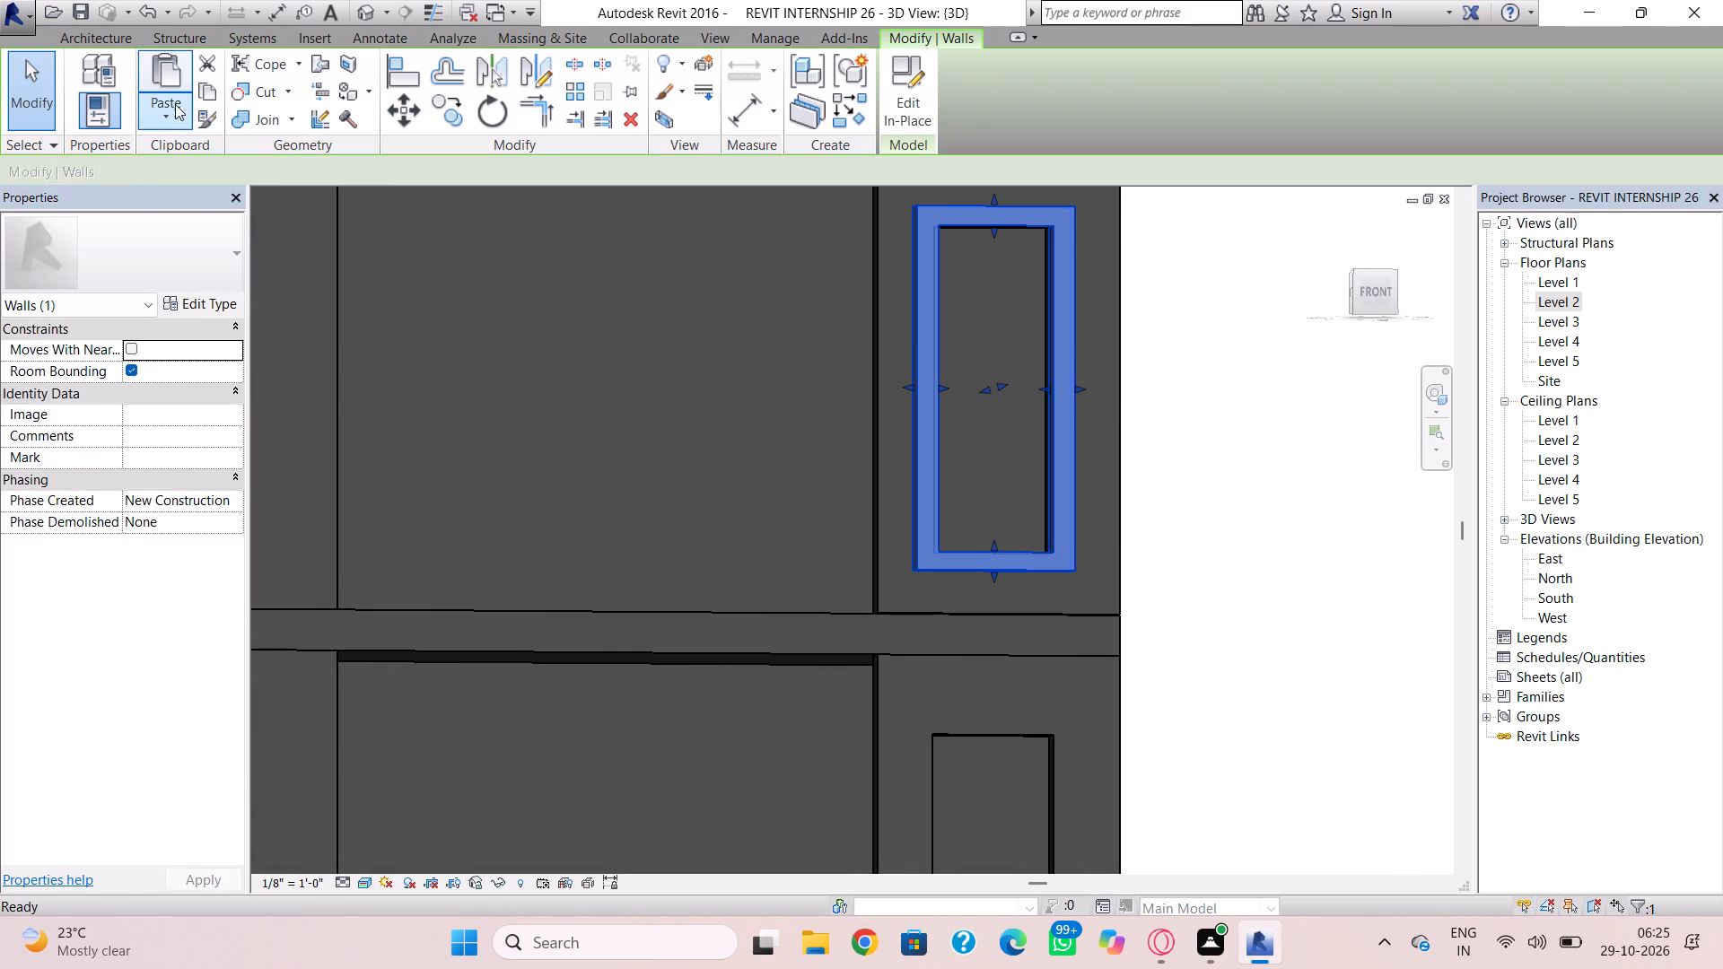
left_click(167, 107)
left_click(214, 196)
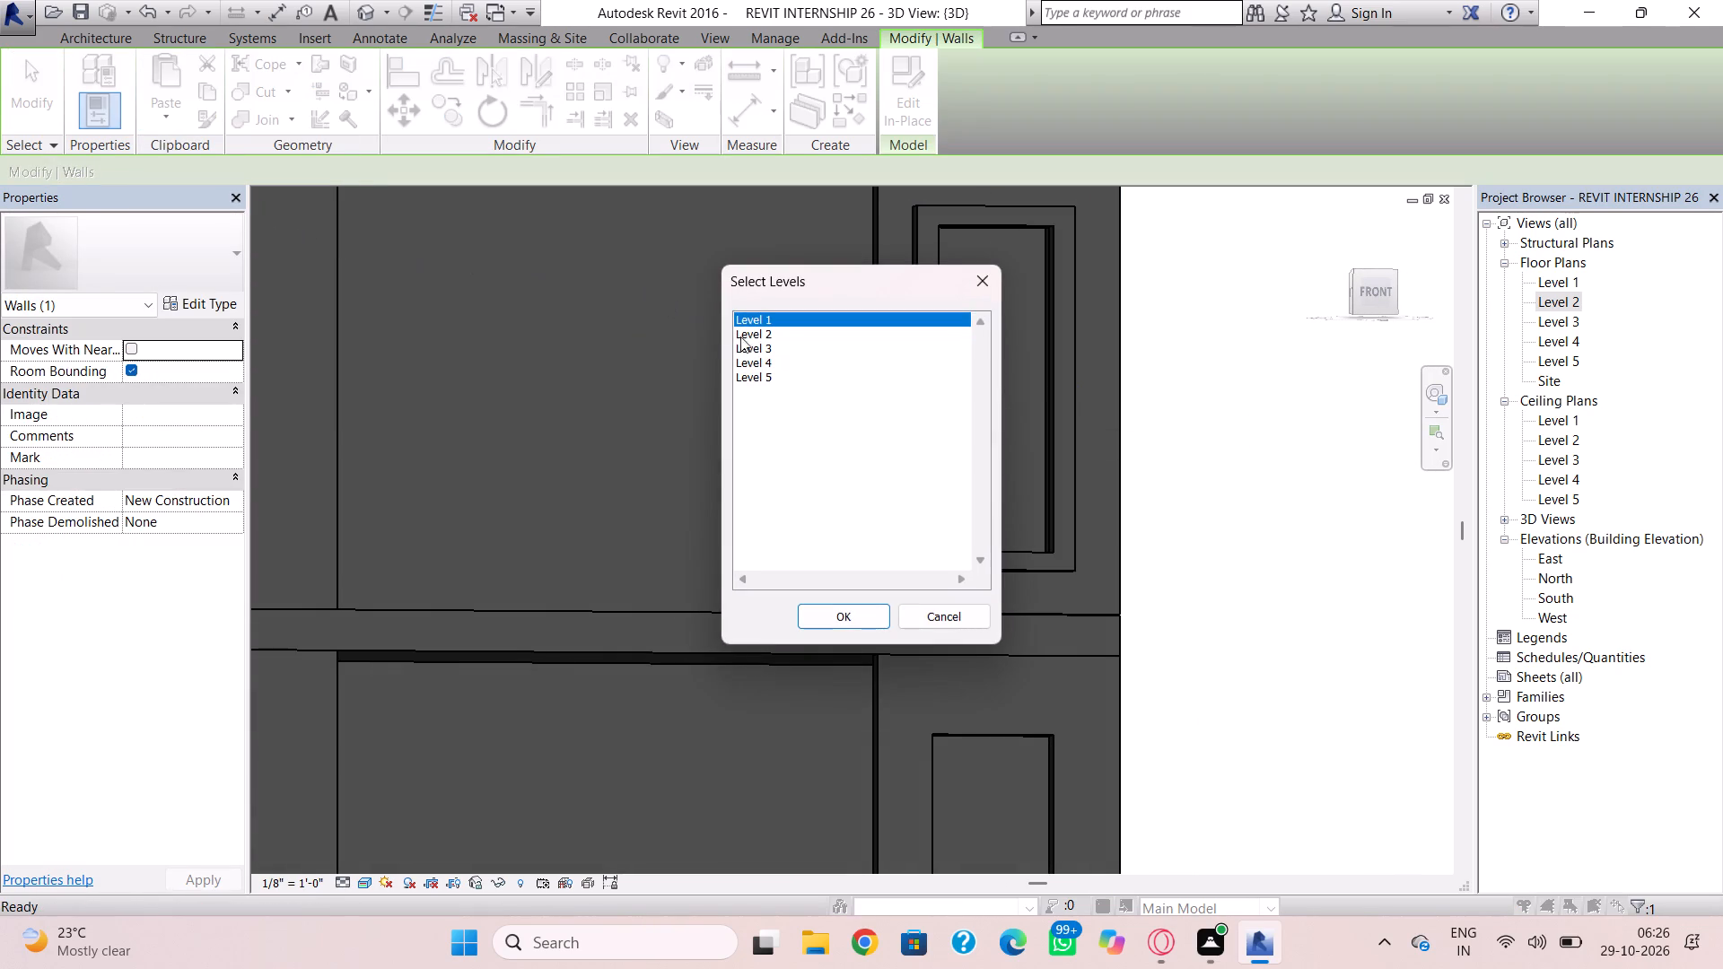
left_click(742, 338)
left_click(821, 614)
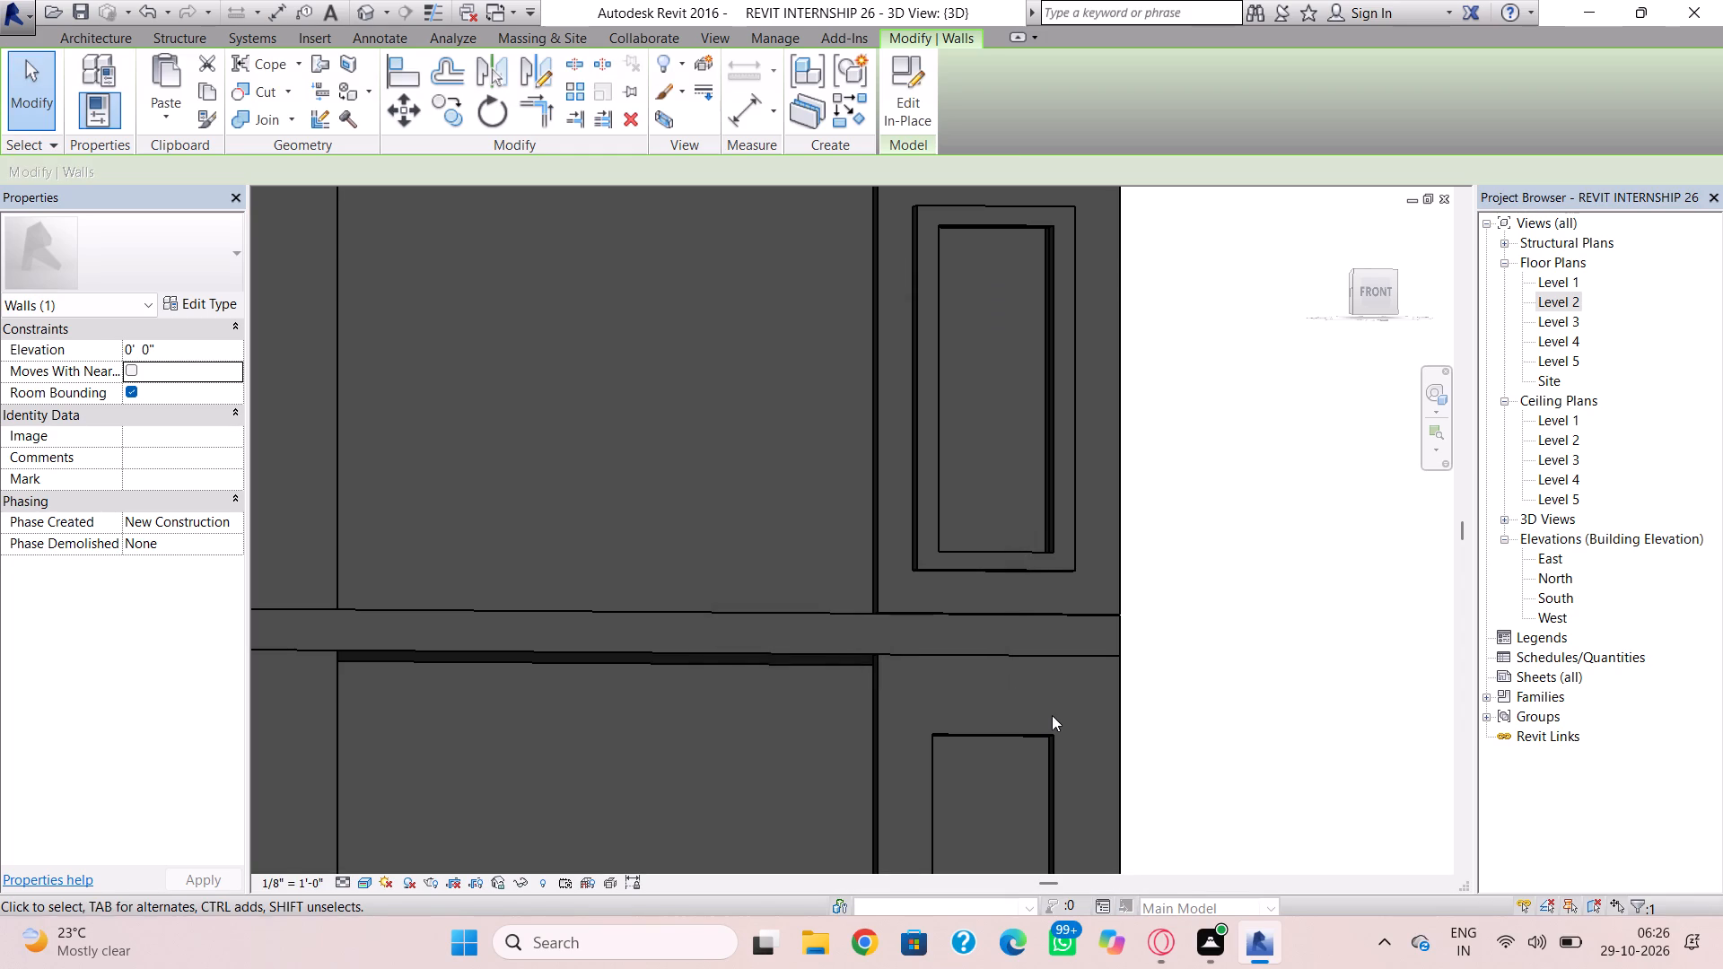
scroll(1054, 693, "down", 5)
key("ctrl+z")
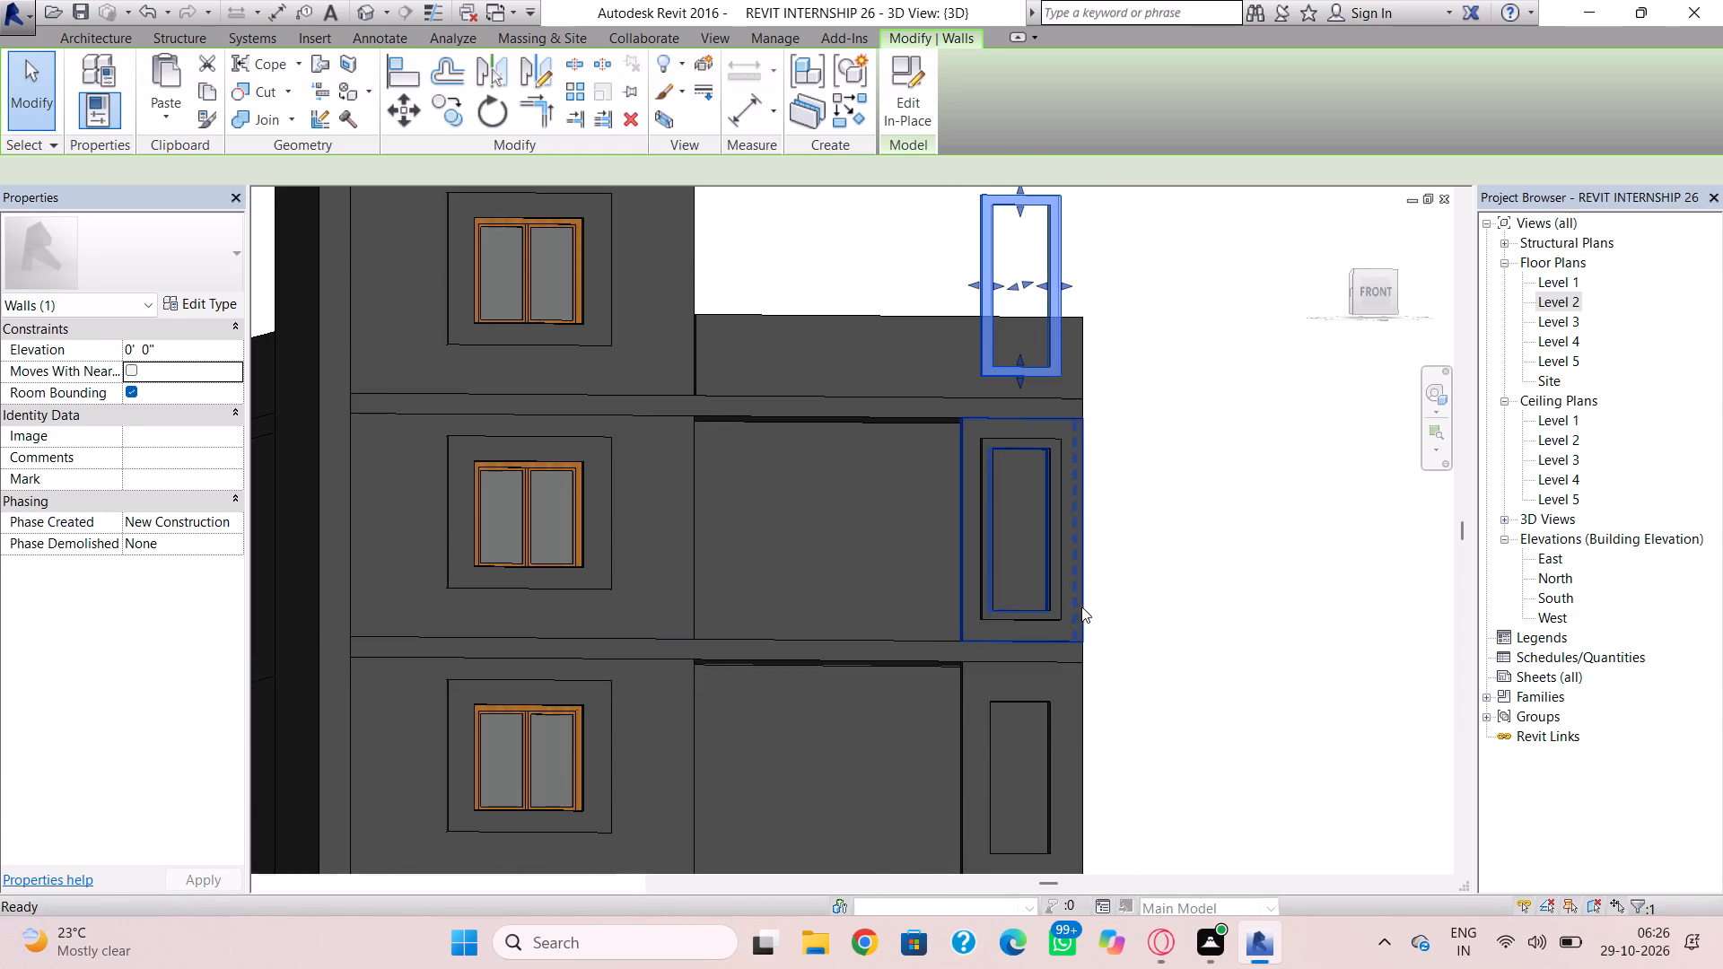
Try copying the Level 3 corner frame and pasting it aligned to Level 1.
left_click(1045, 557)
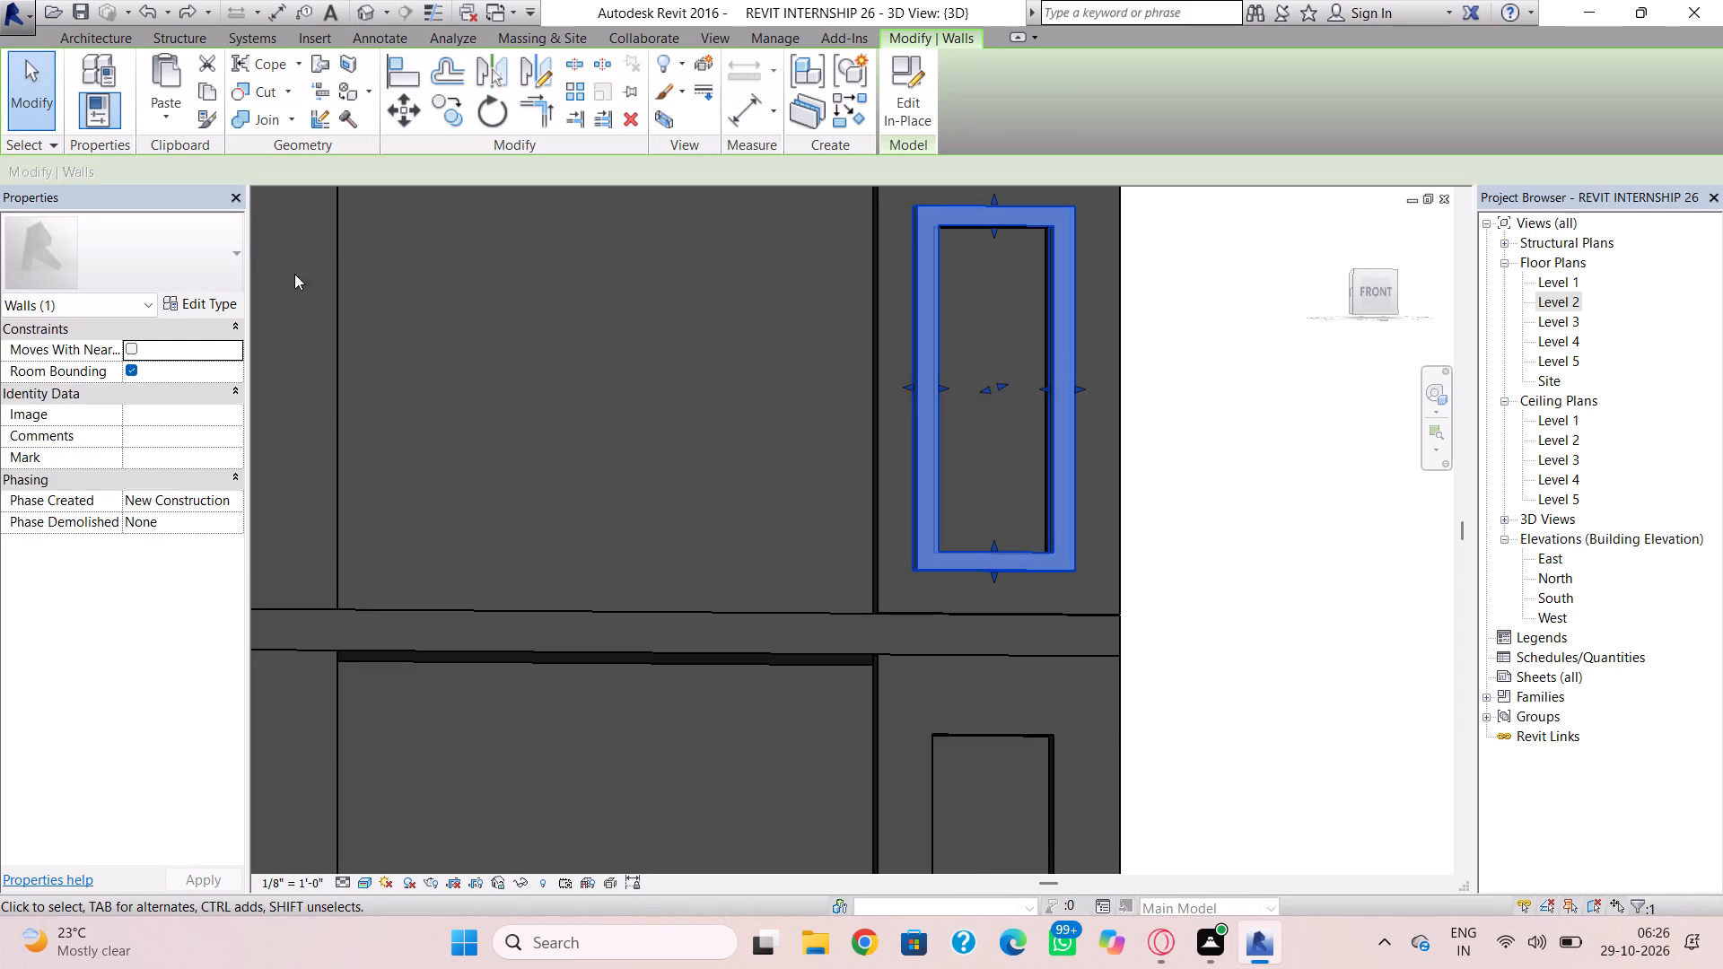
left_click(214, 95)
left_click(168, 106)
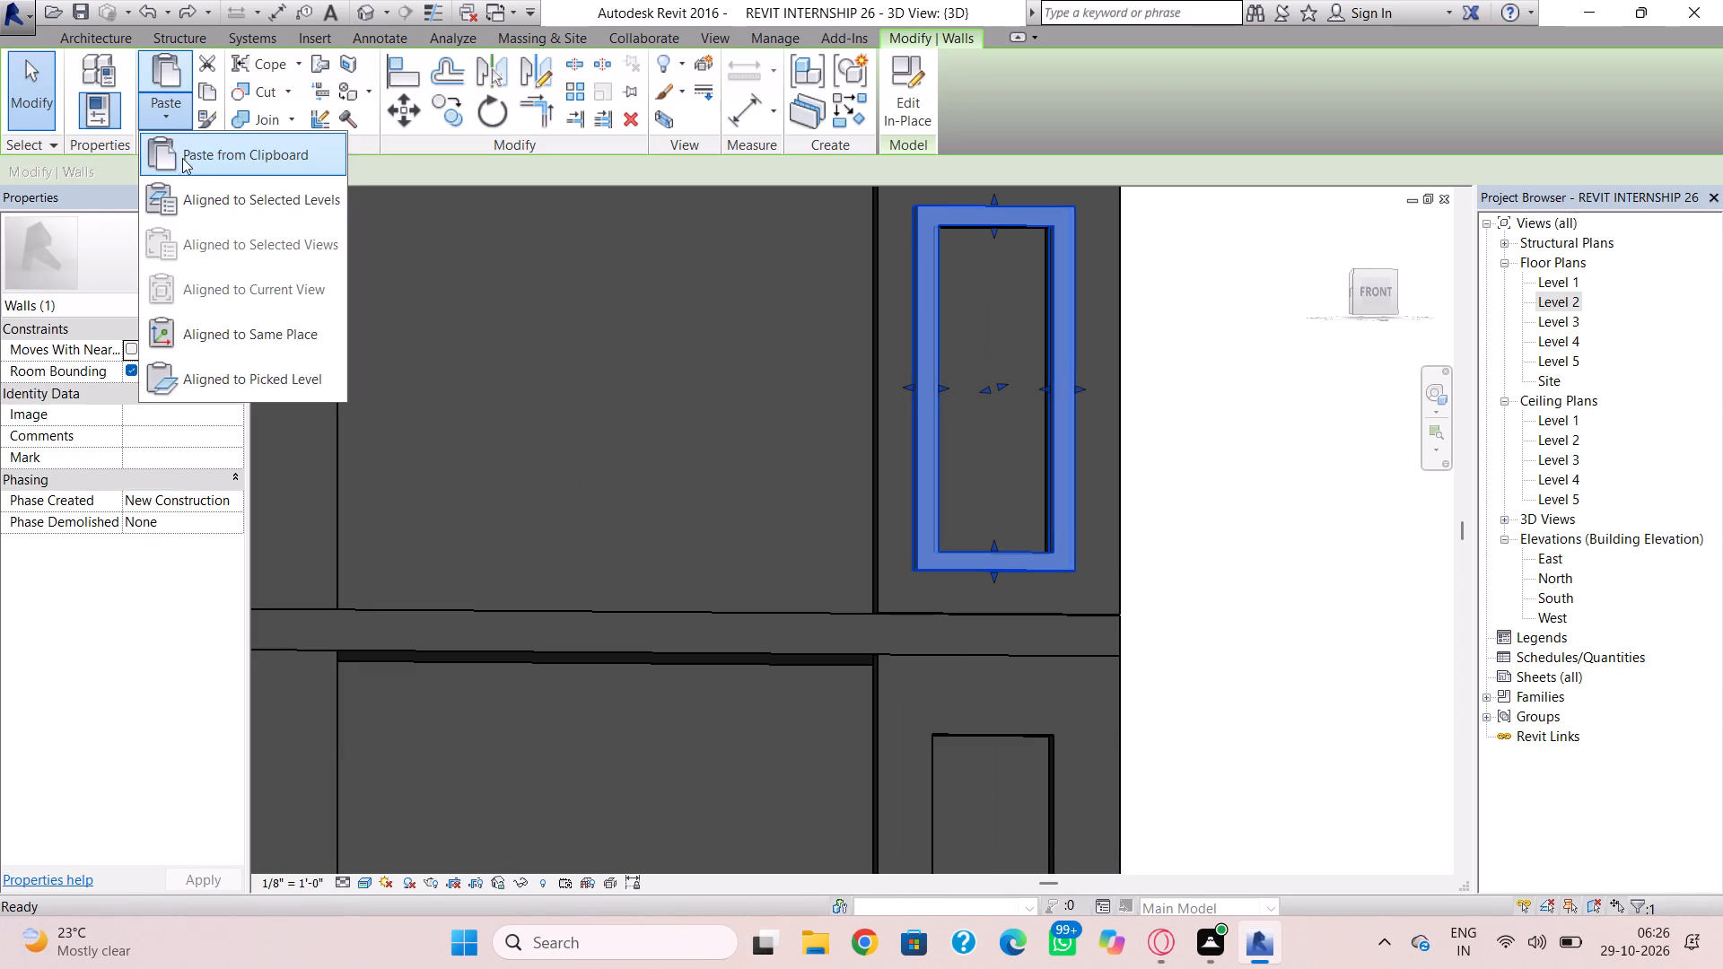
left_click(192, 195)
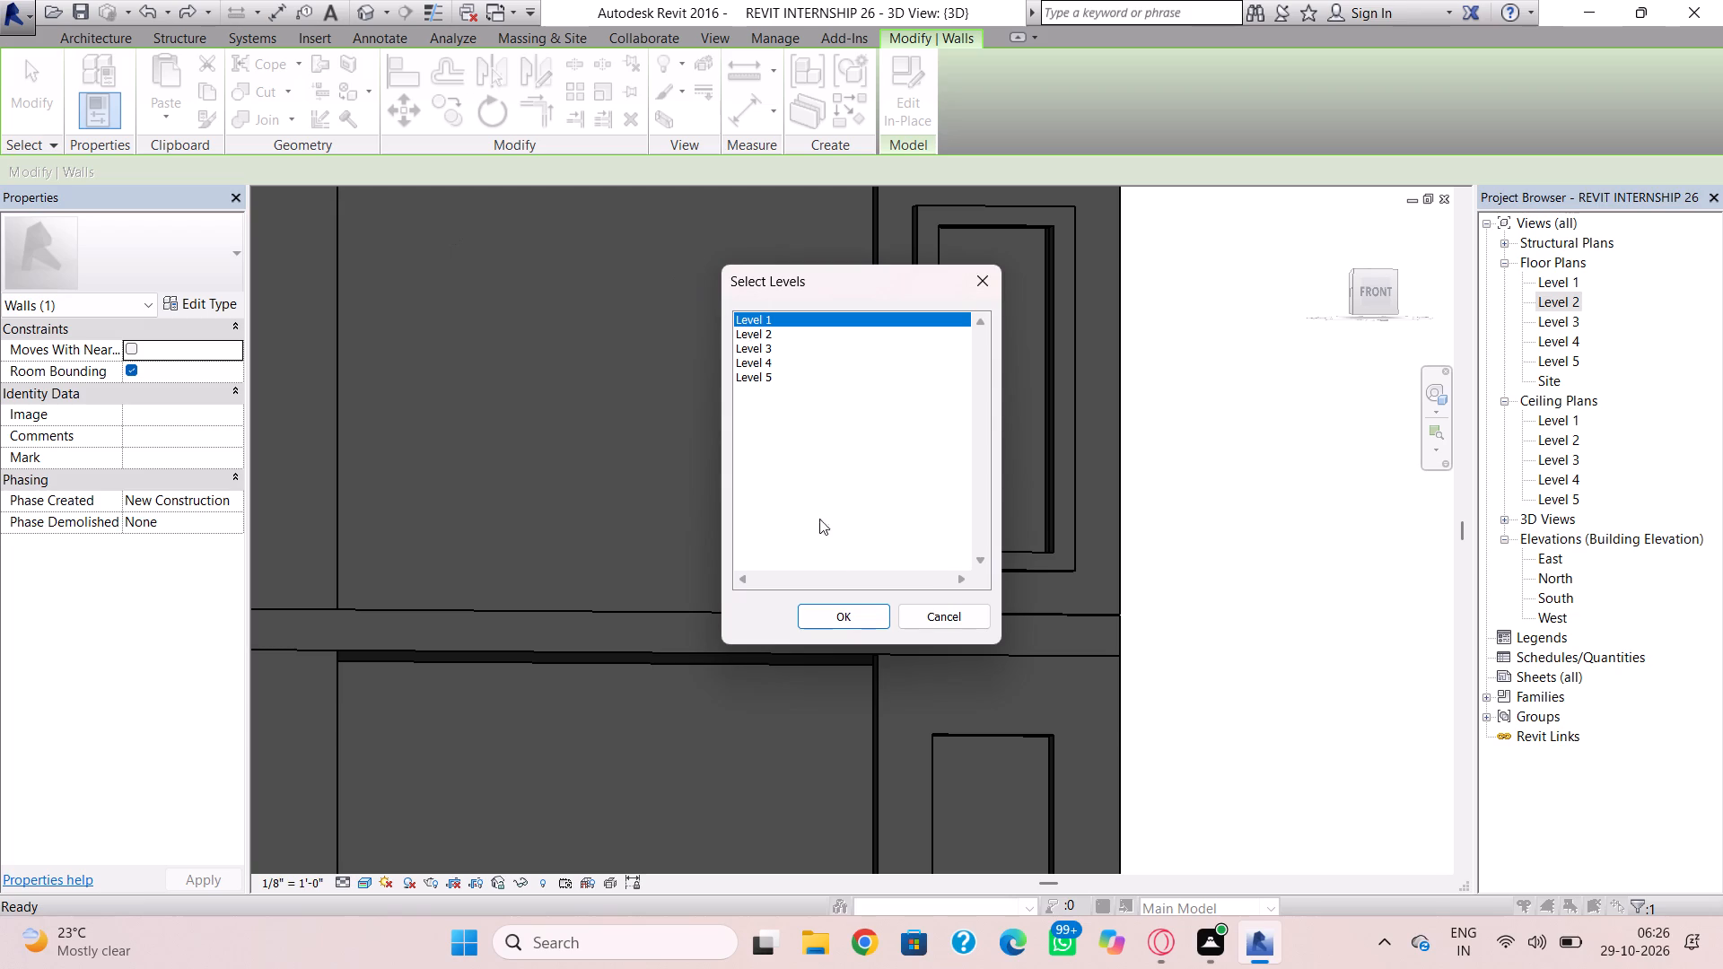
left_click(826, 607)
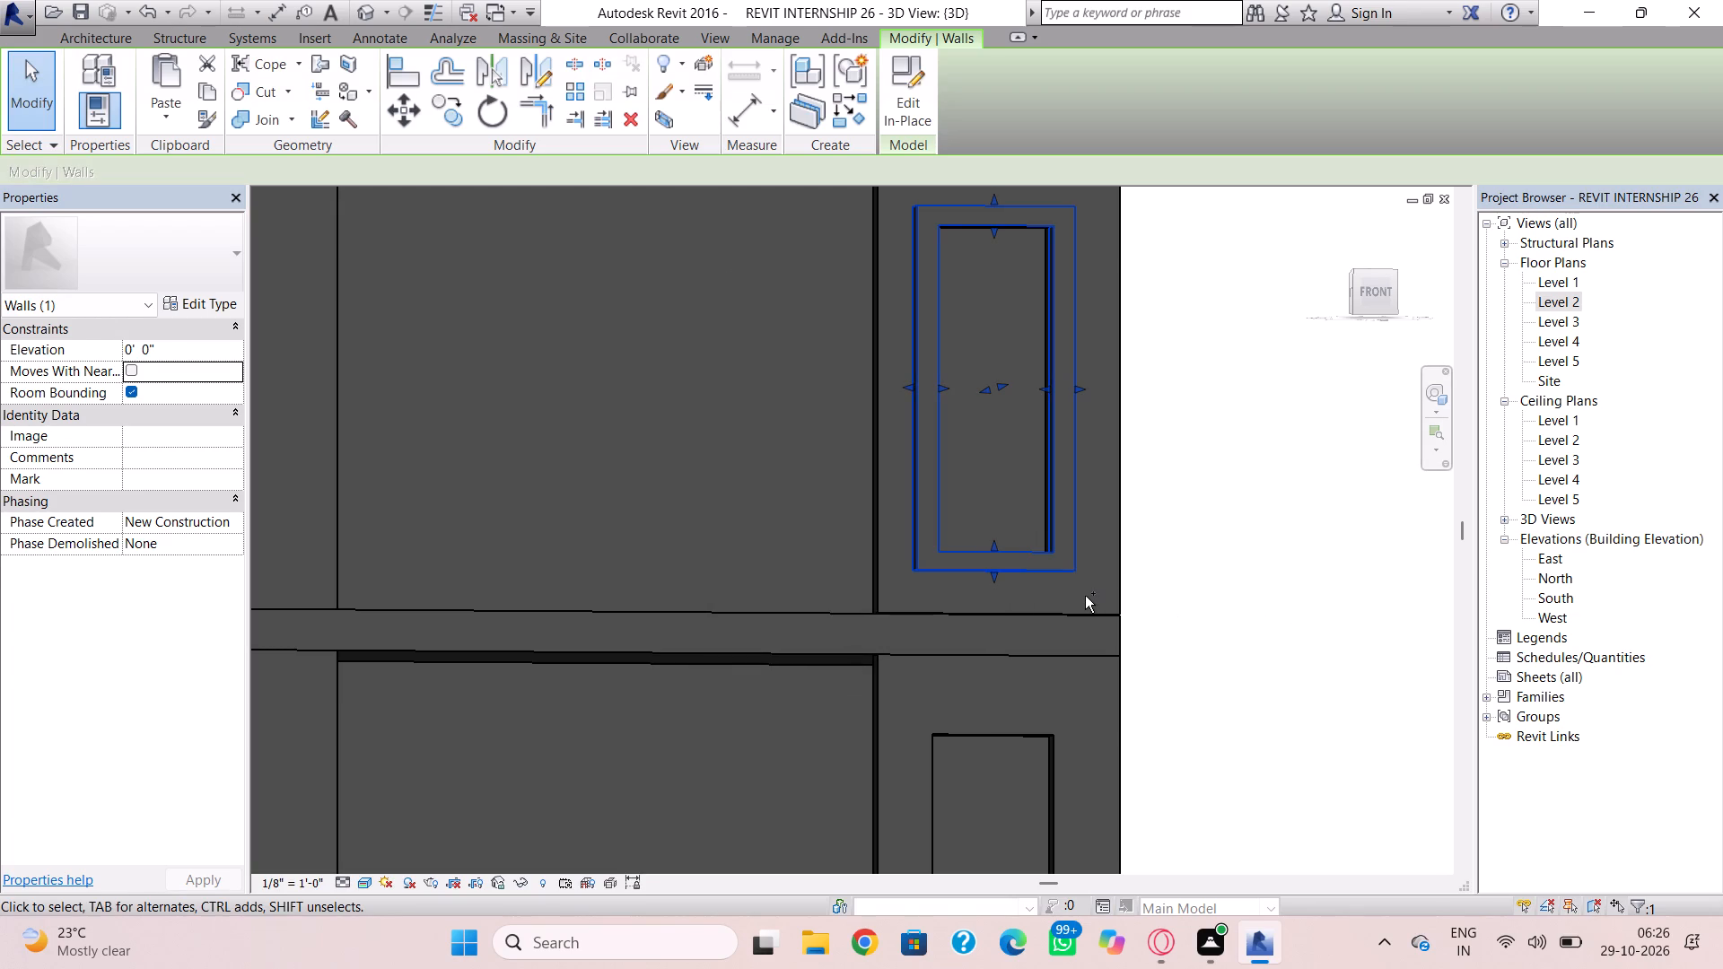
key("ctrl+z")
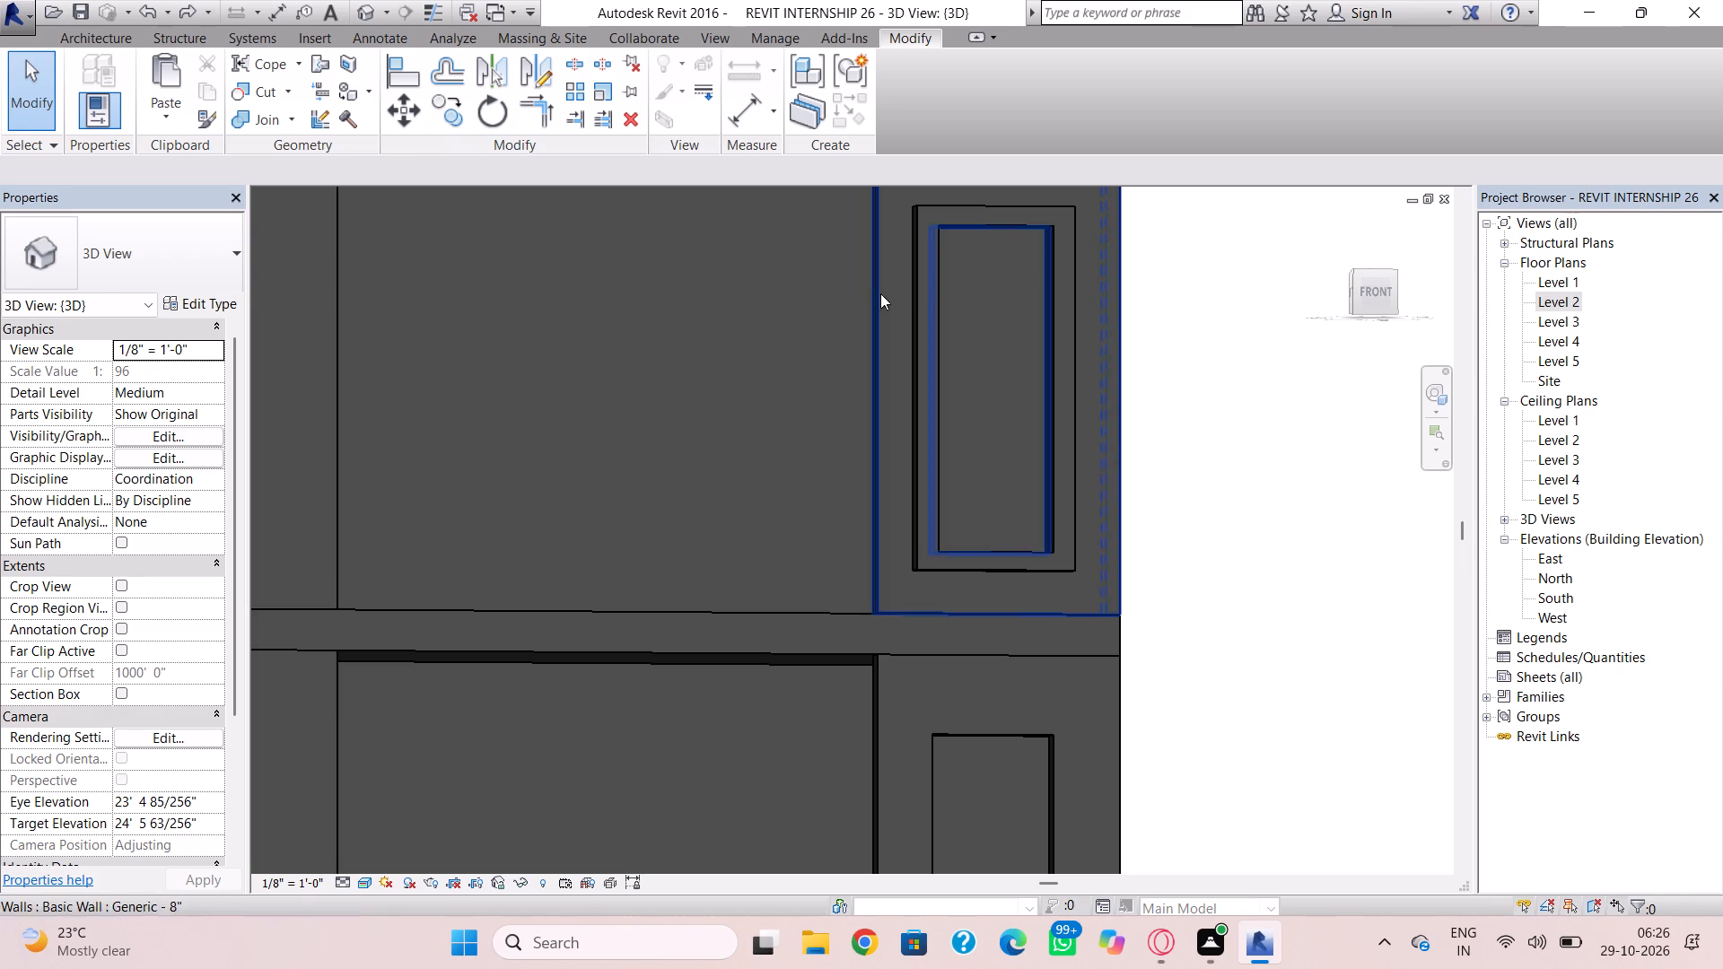
Edit the Level 3 corner frame in place and begin a new extrusion with a rectangle tracing the corner opening on the storey below.
left_click(930, 318)
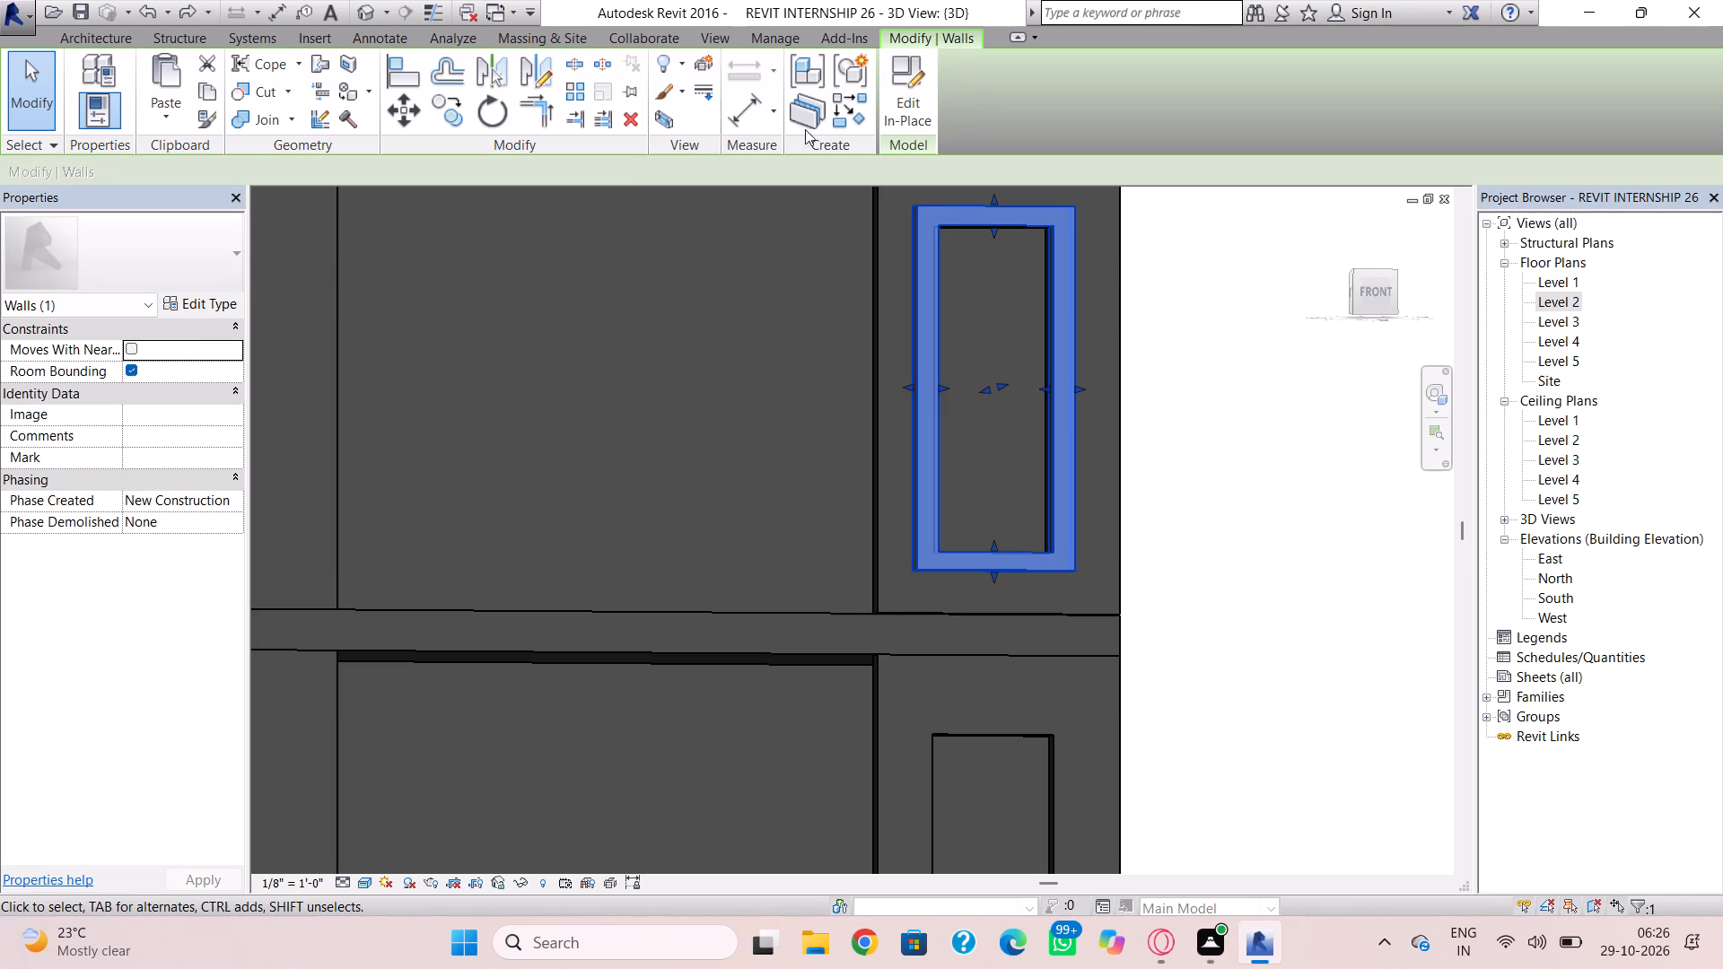
left_click(903, 84)
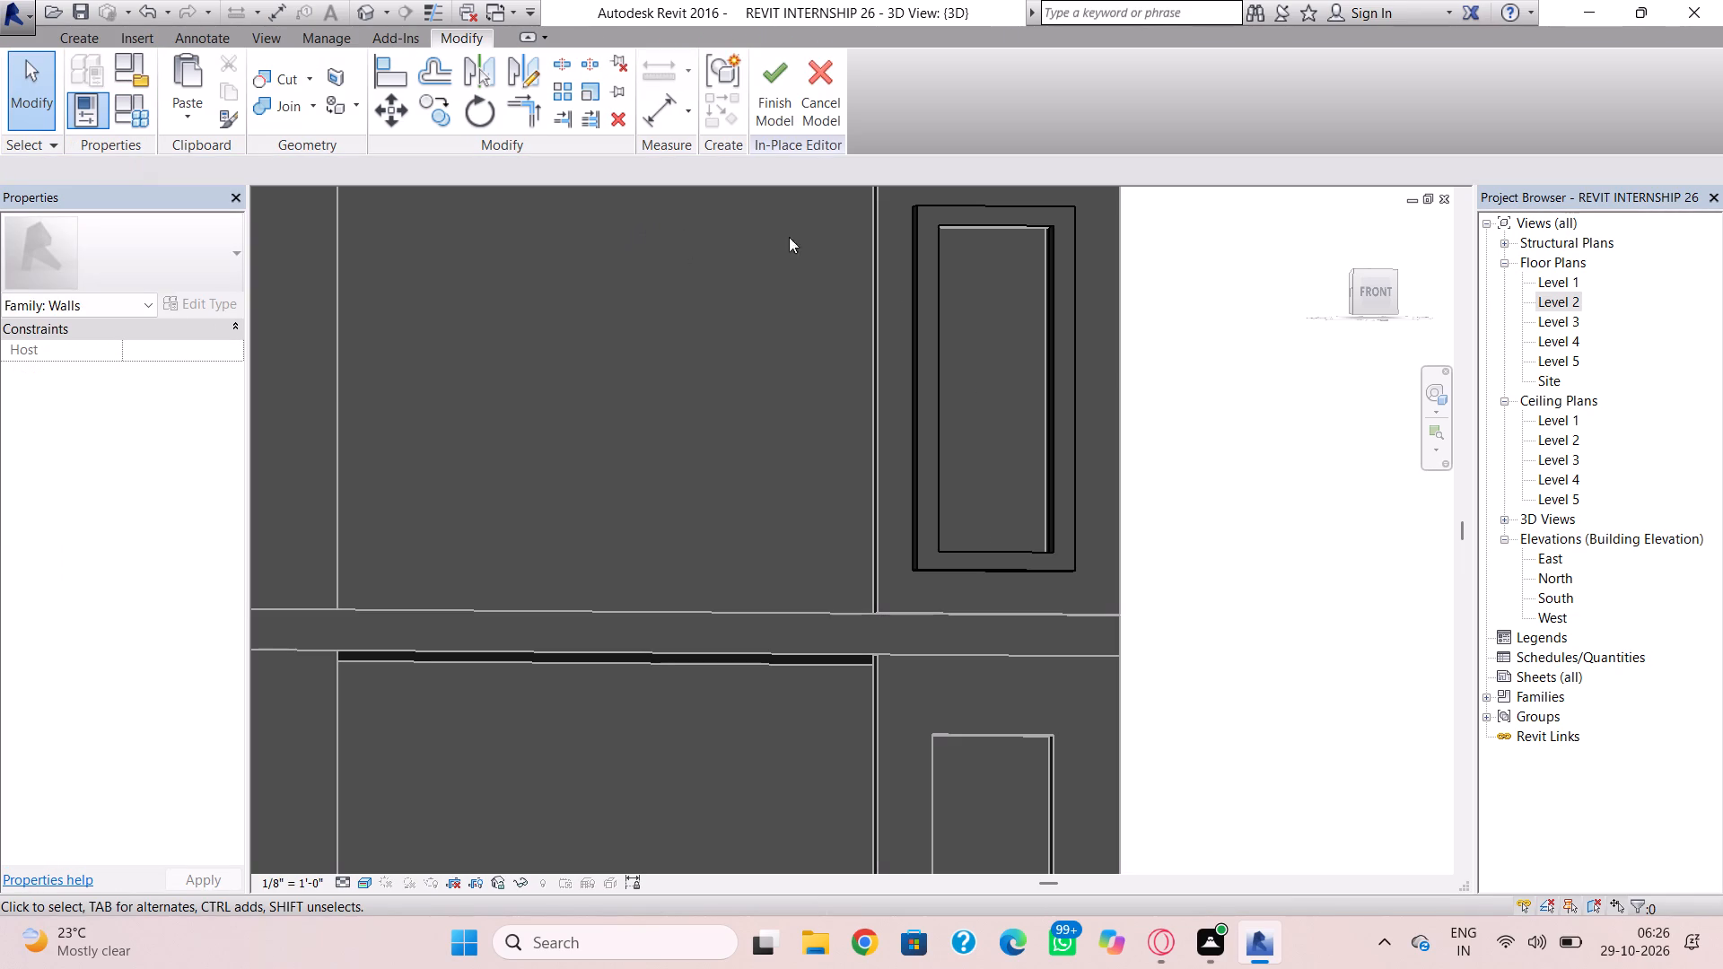
scroll(931, 285, "down", 1)
middle_click_drag(930, 294, 908, 156)
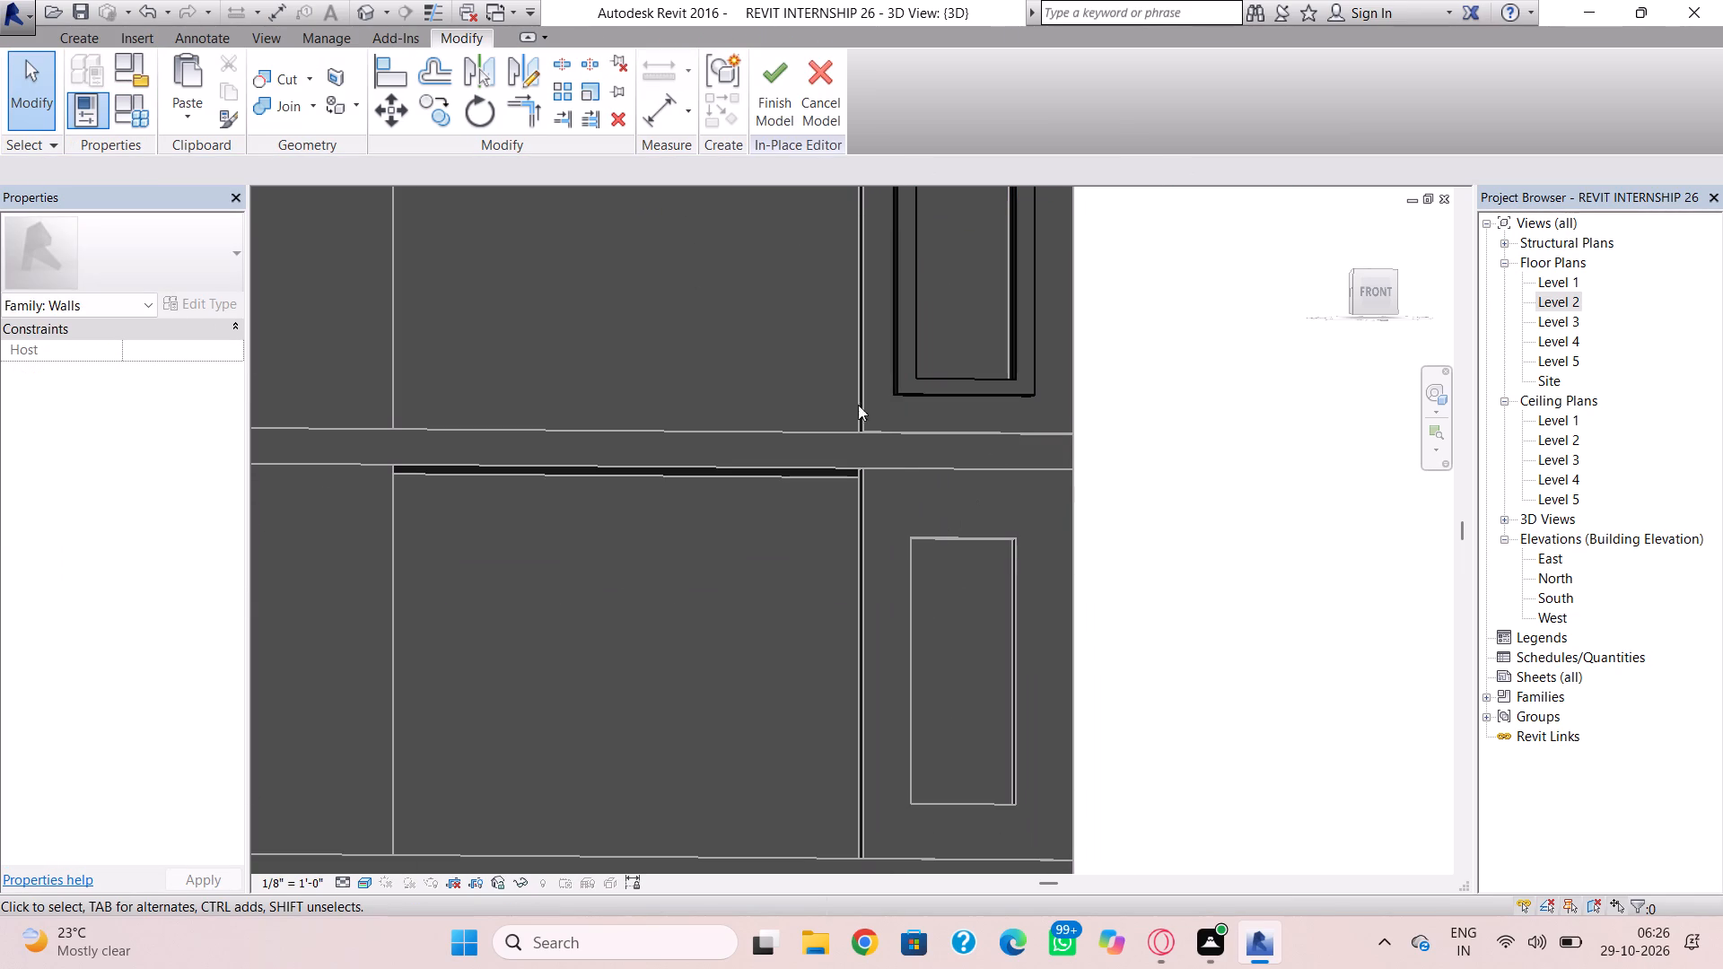
left_click(87, 33)
left_click(183, 92)
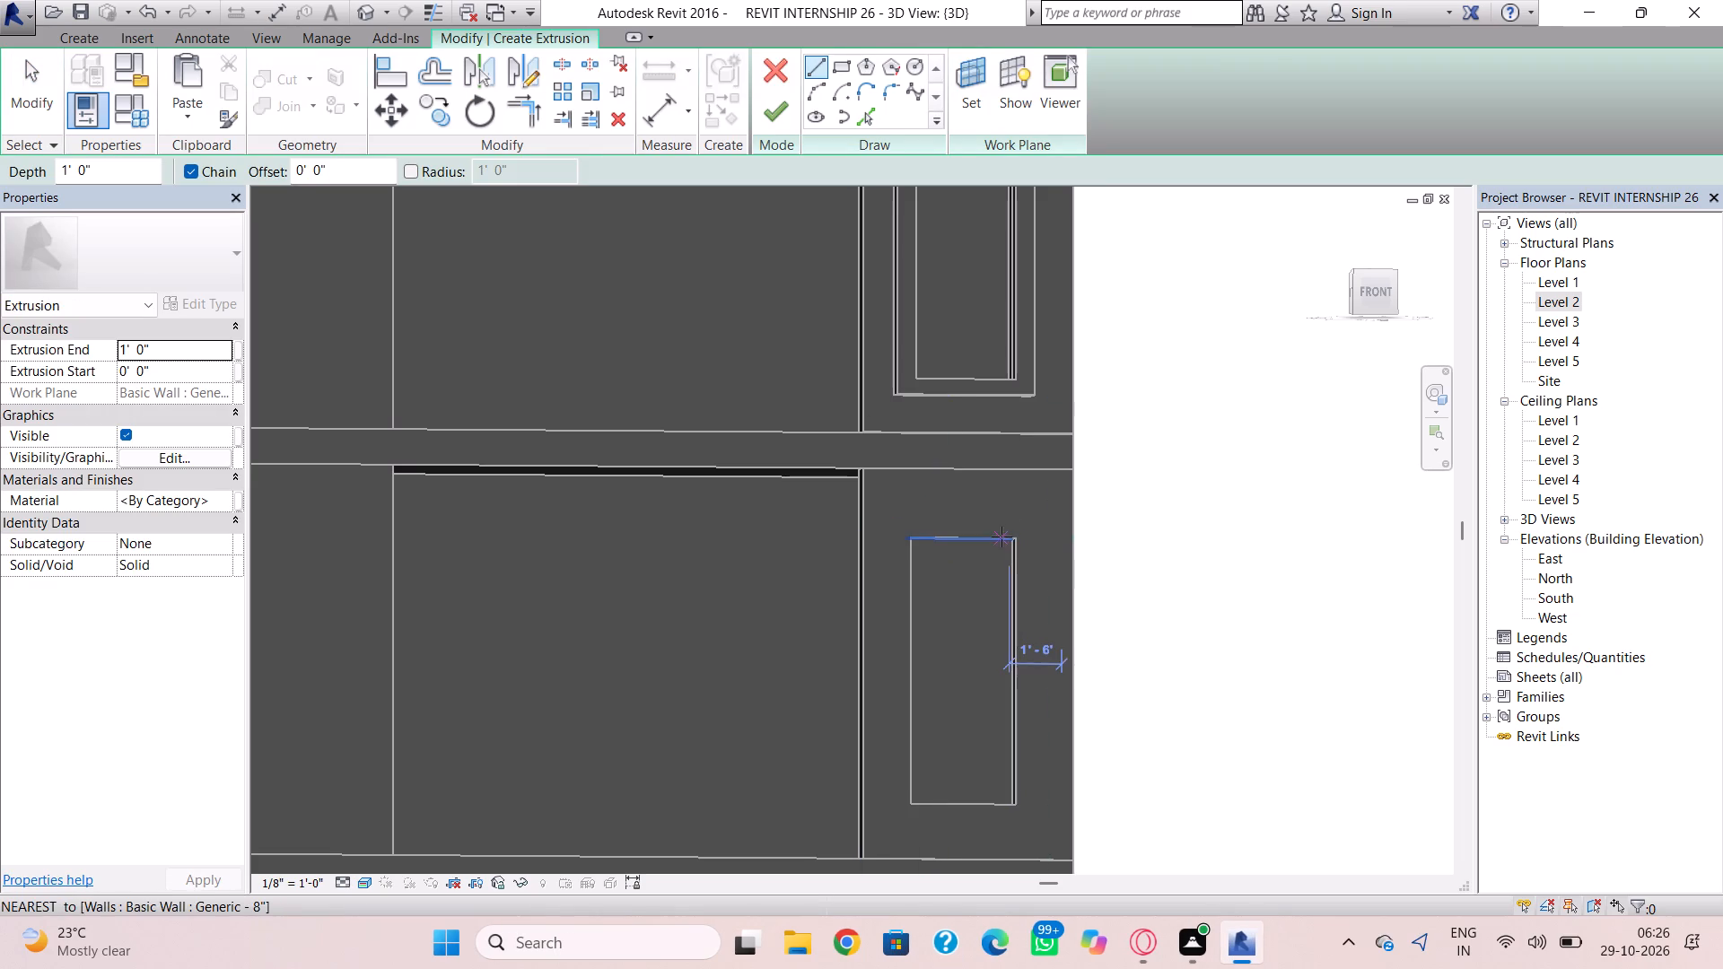
right_click_drag(1011, 429, 961, 391, "shift")
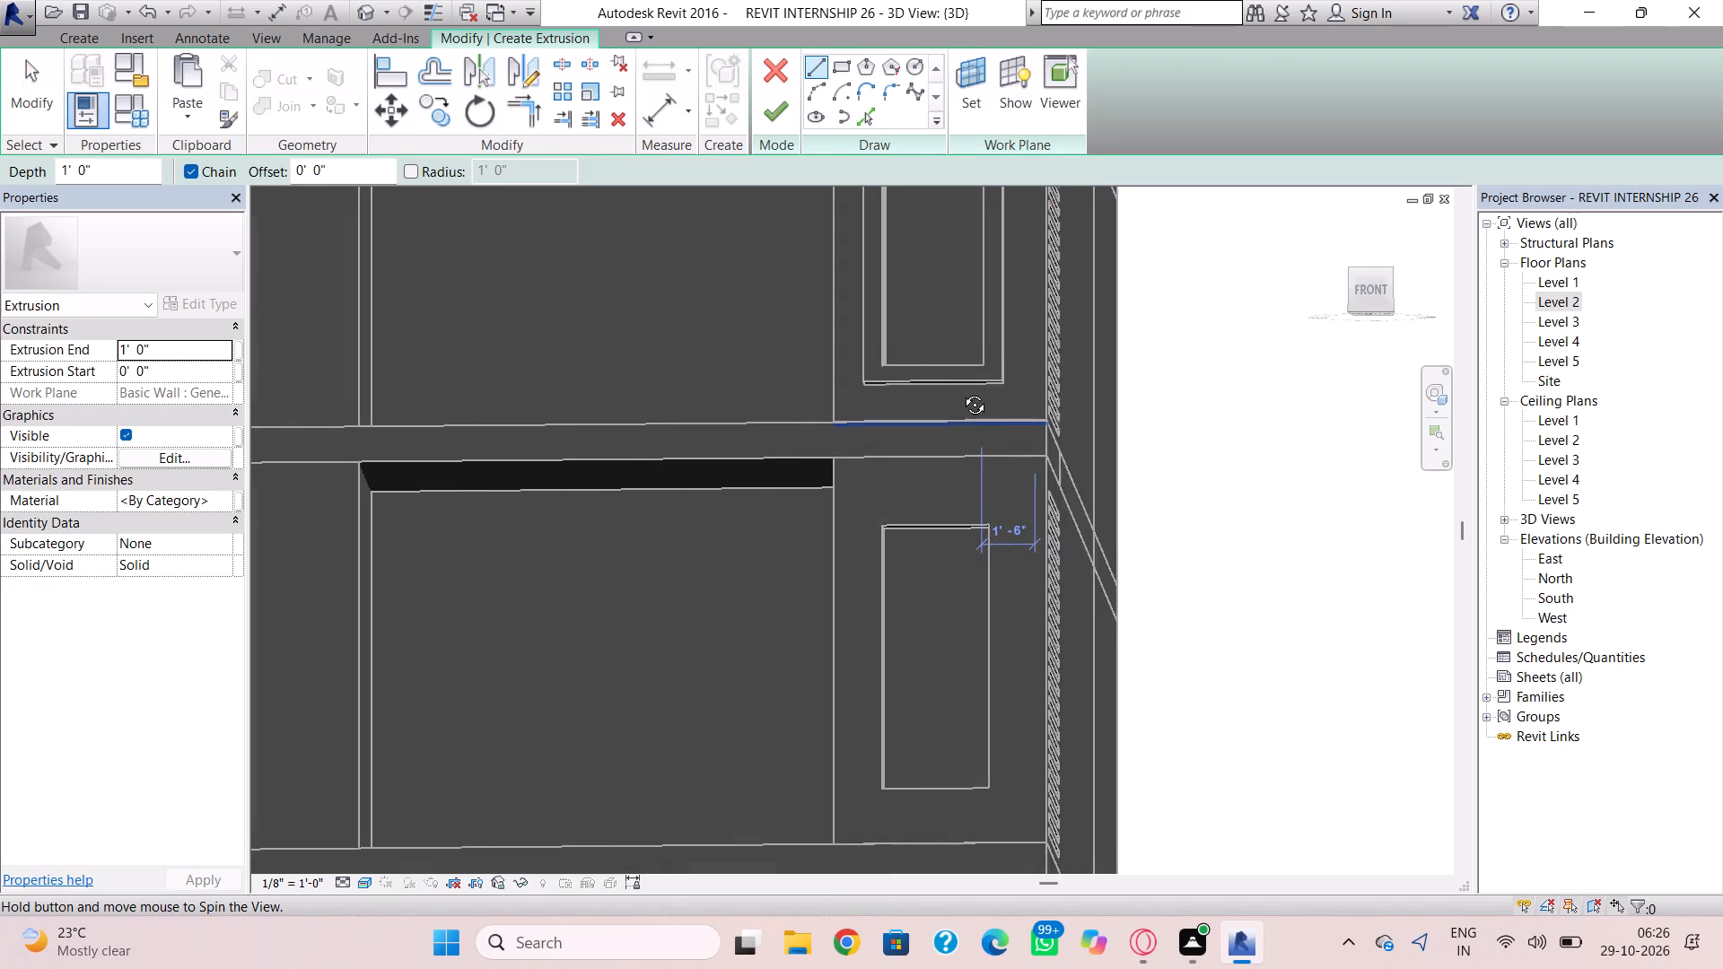
right_click_drag(961, 391, 975, 459, "shift")
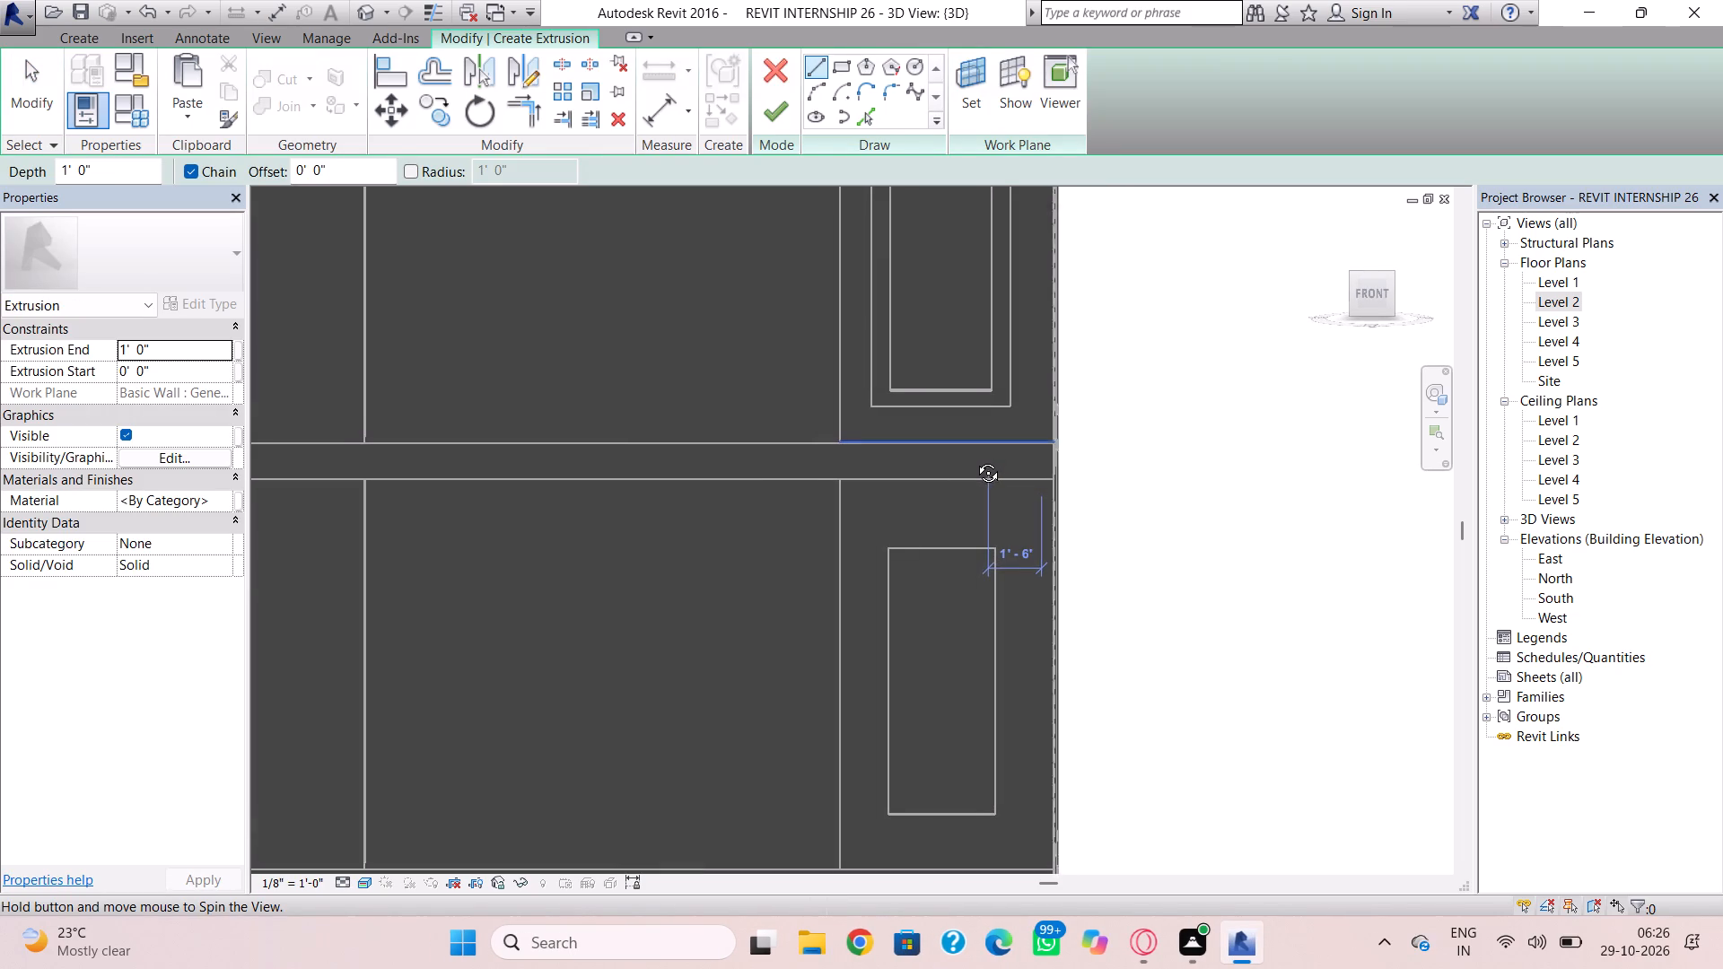
right_click_drag(975, 459, 977, 461, "shift")
left_click(835, 72)
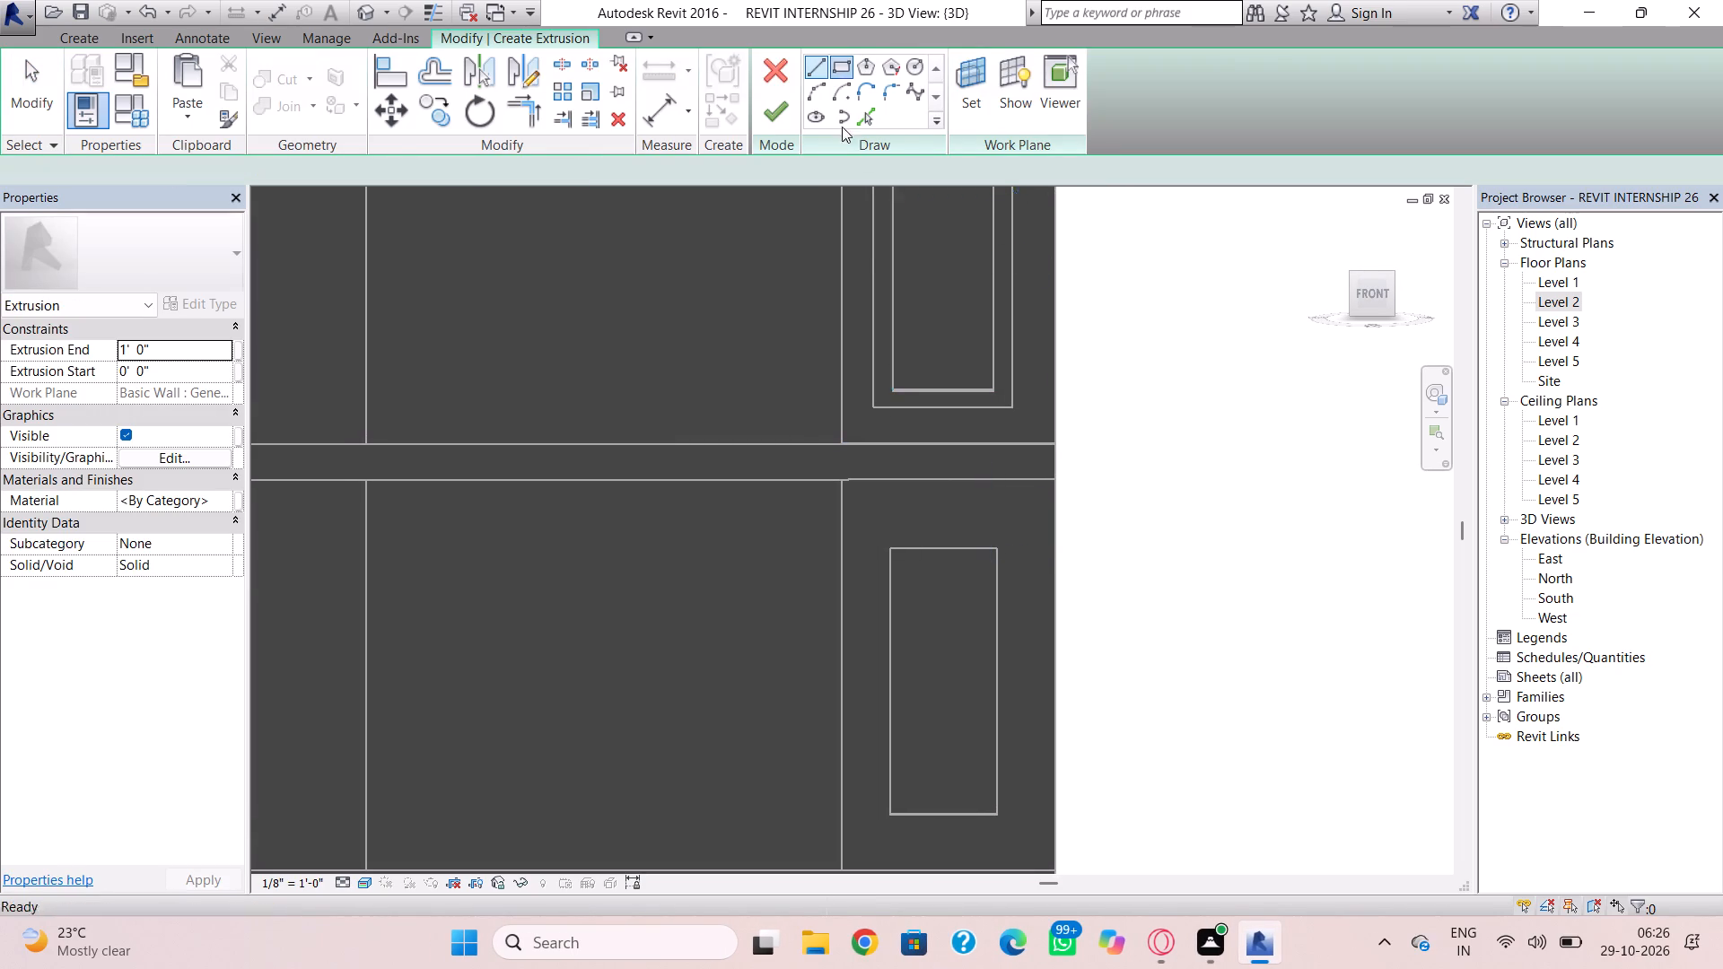
left_click(896, 547)
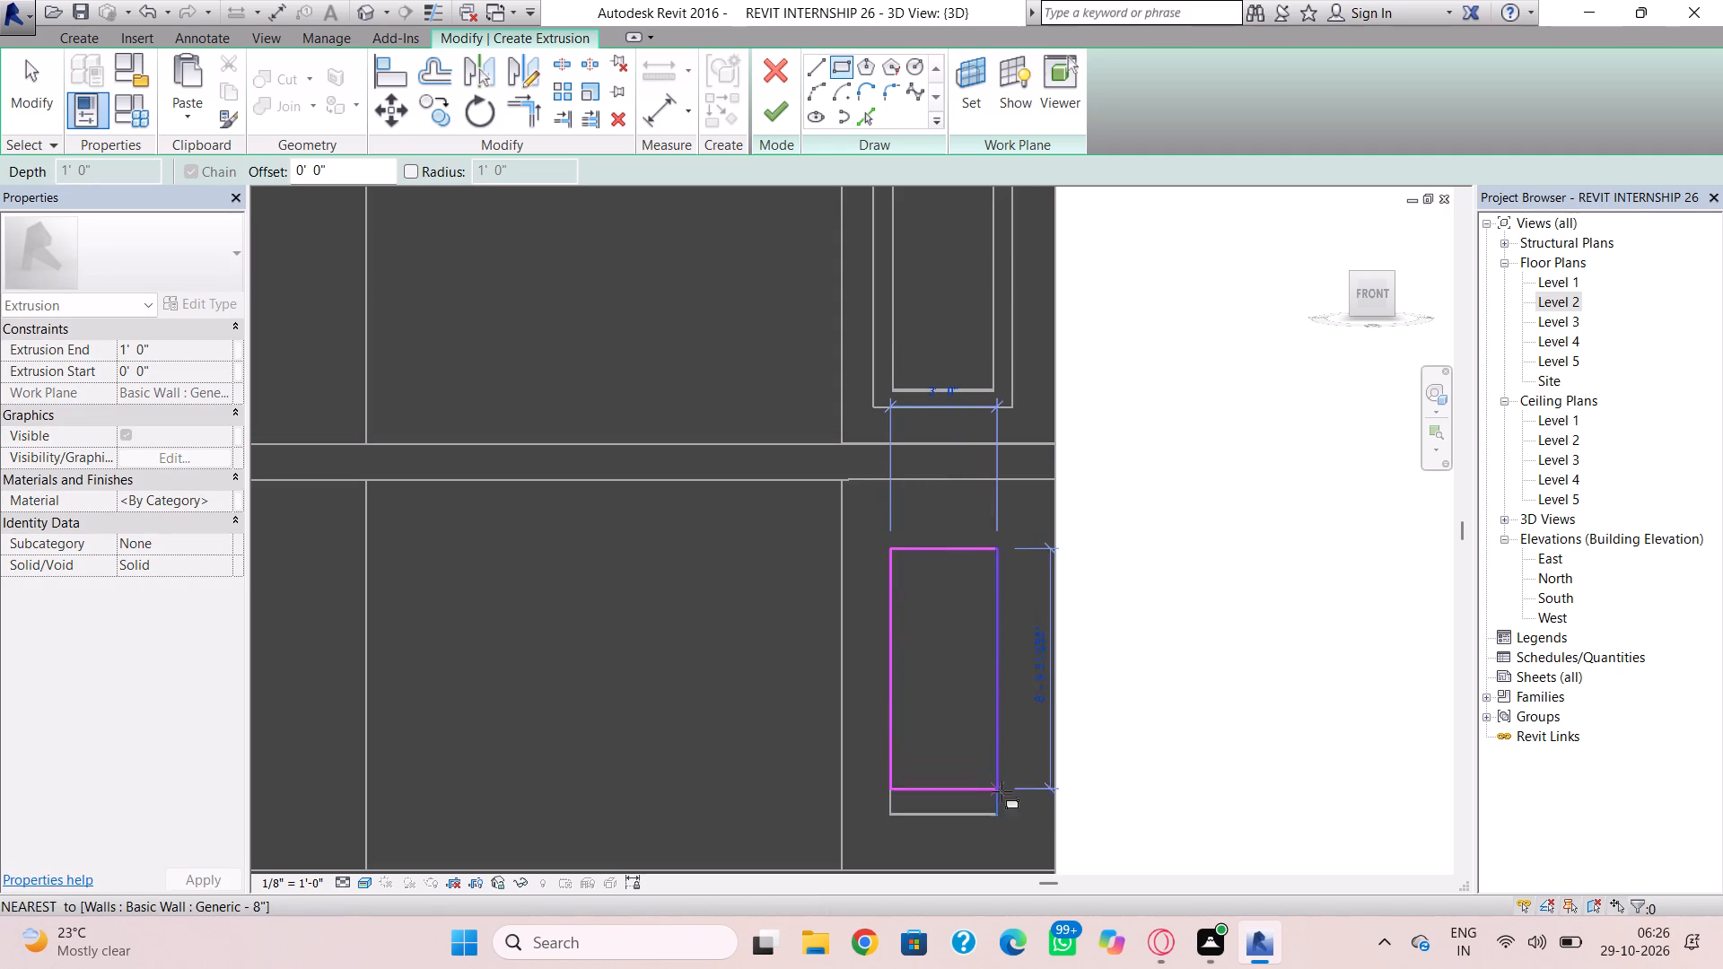
left_click(1003, 815)
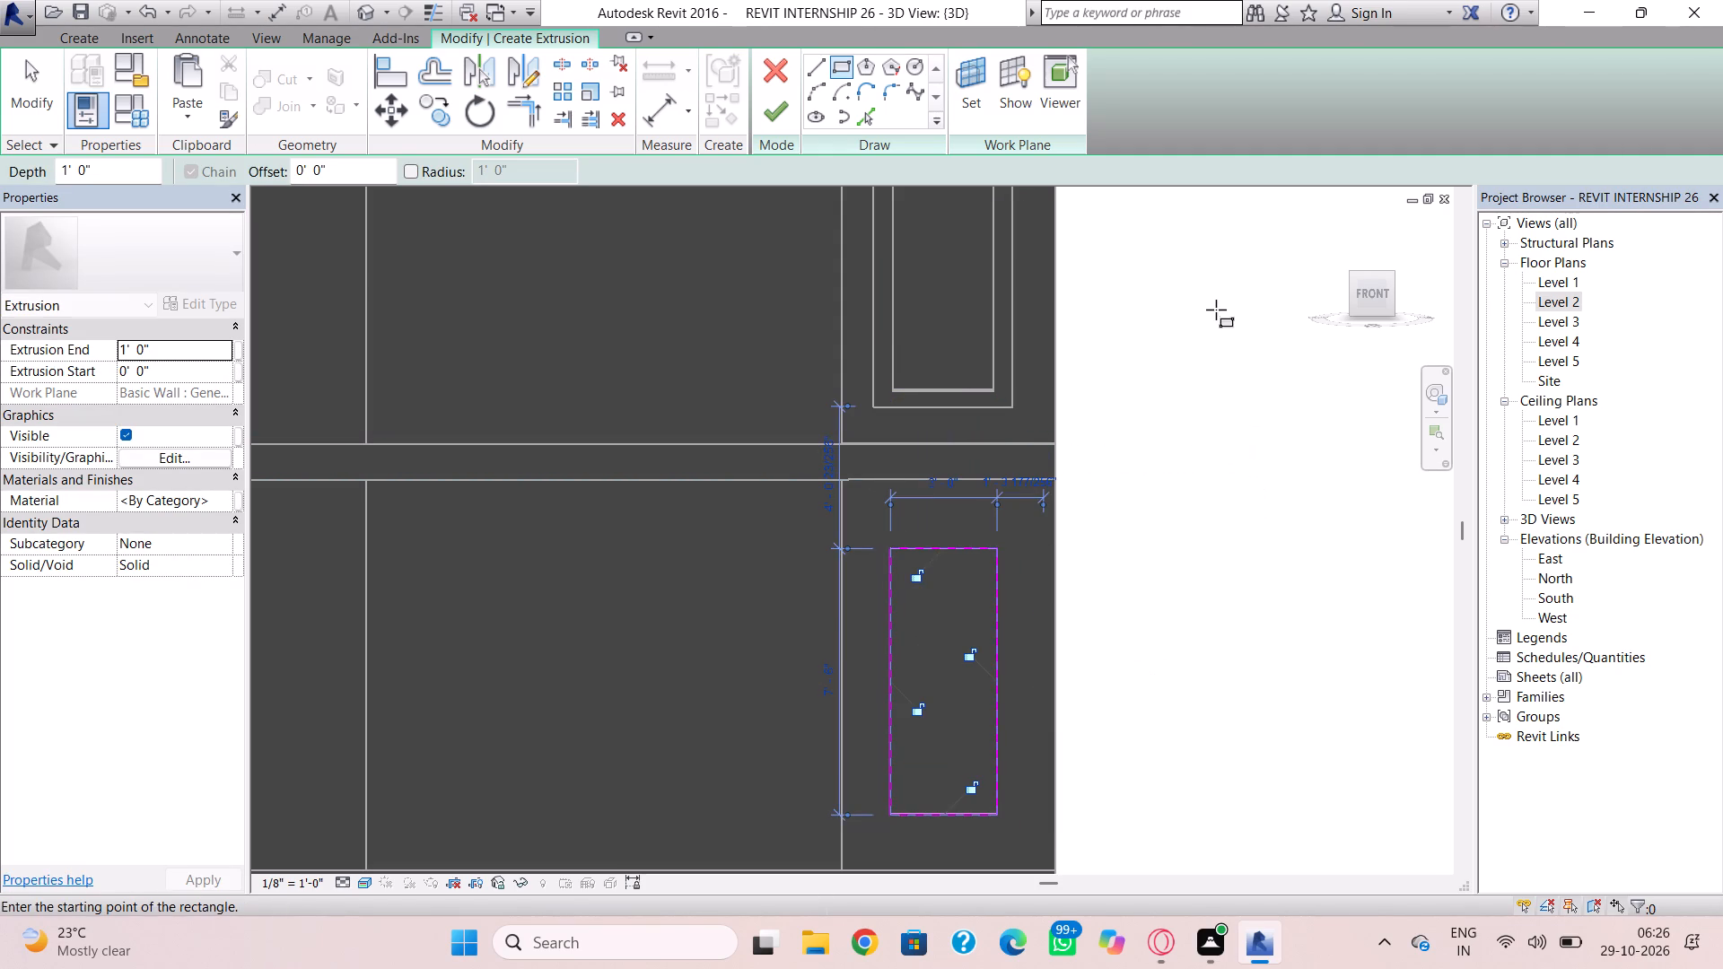
Draw a larger rectangle around the traced opening to form the frame profile and finish the extrusion with a 1' 0" depth.
key("Escape")
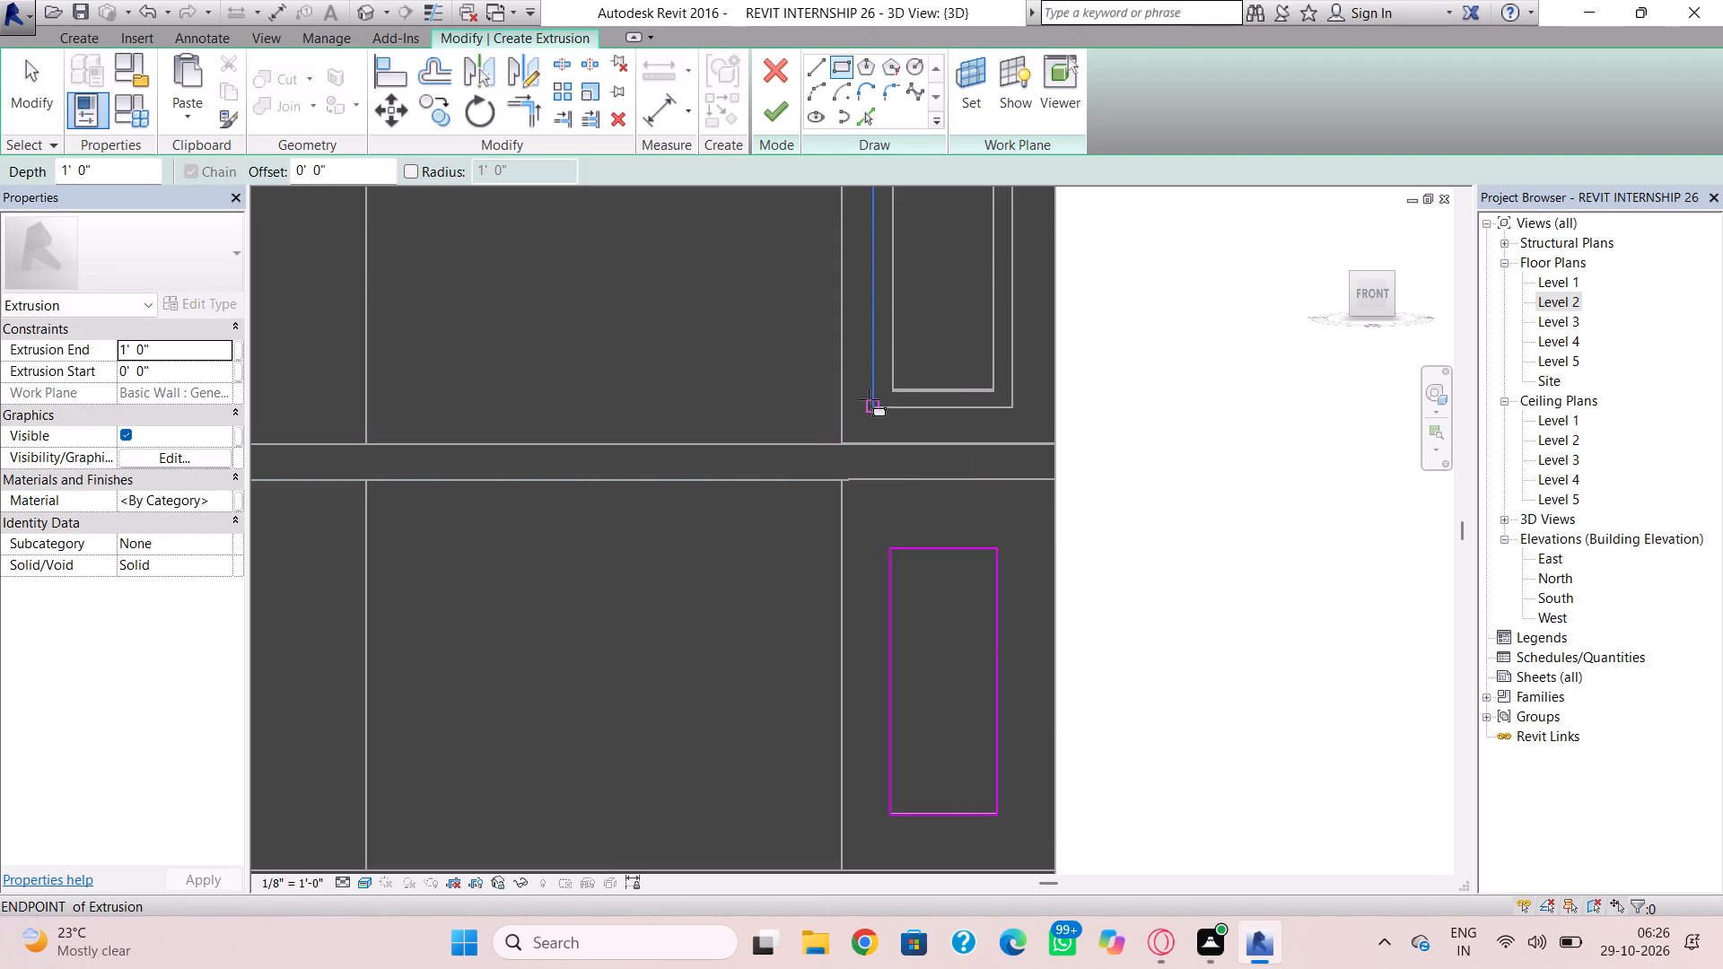
left_click(881, 524)
key("Escape")
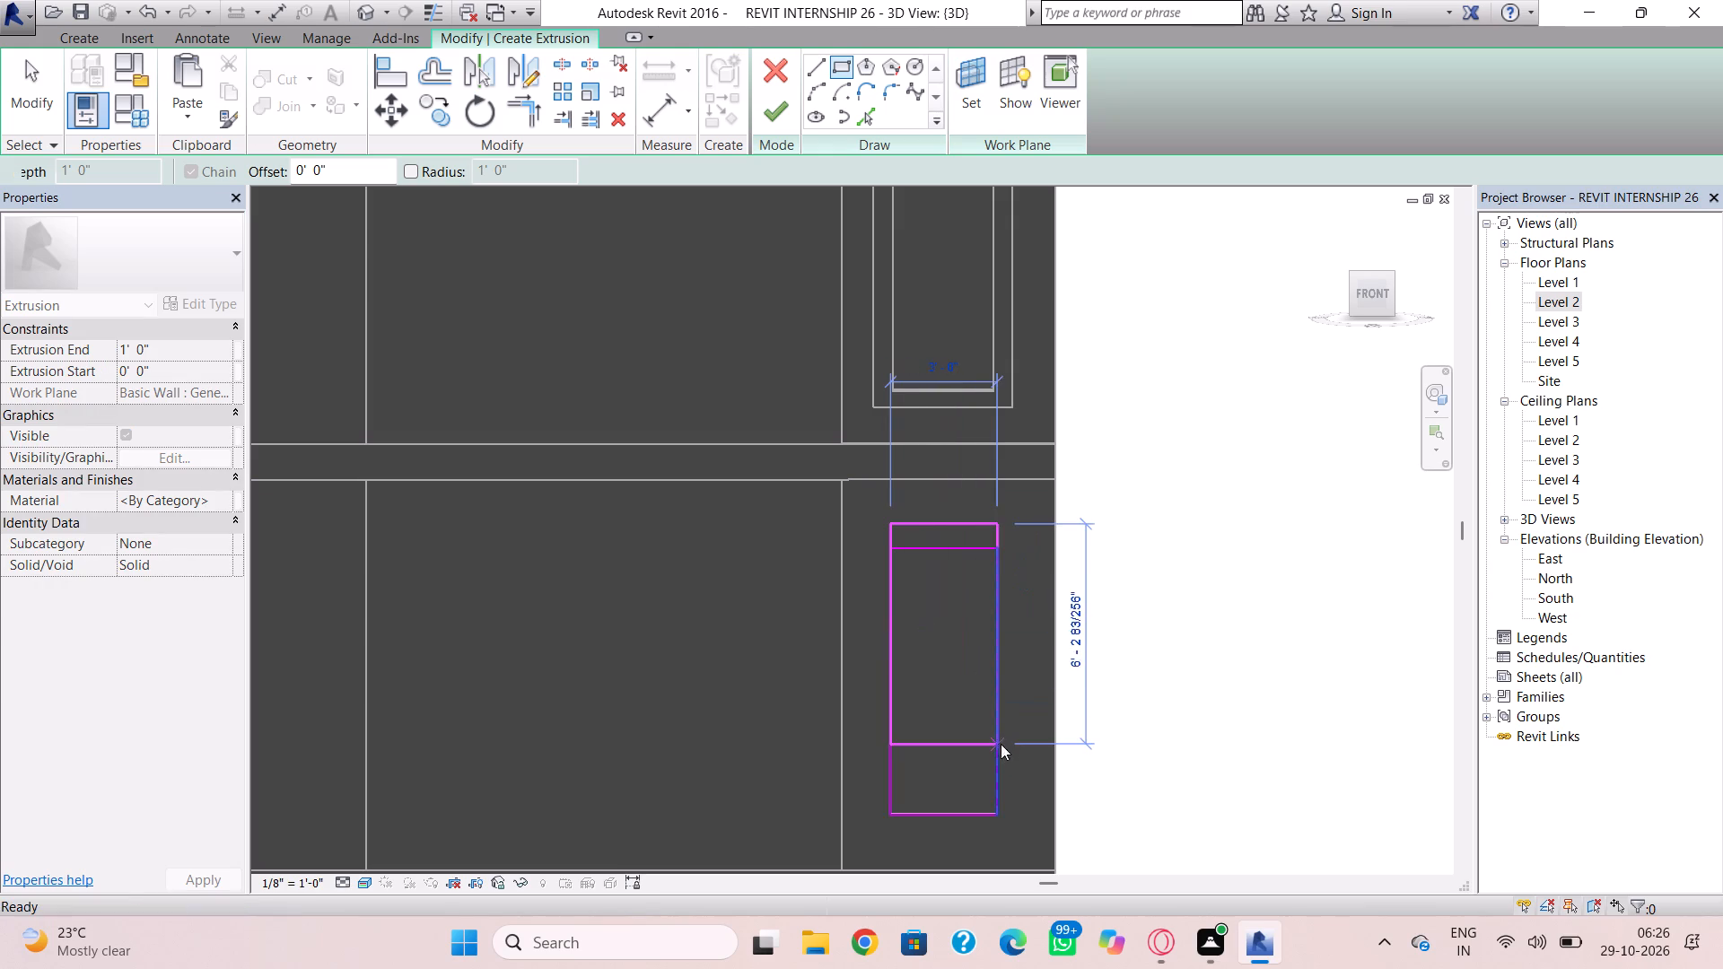
left_click(873, 528)
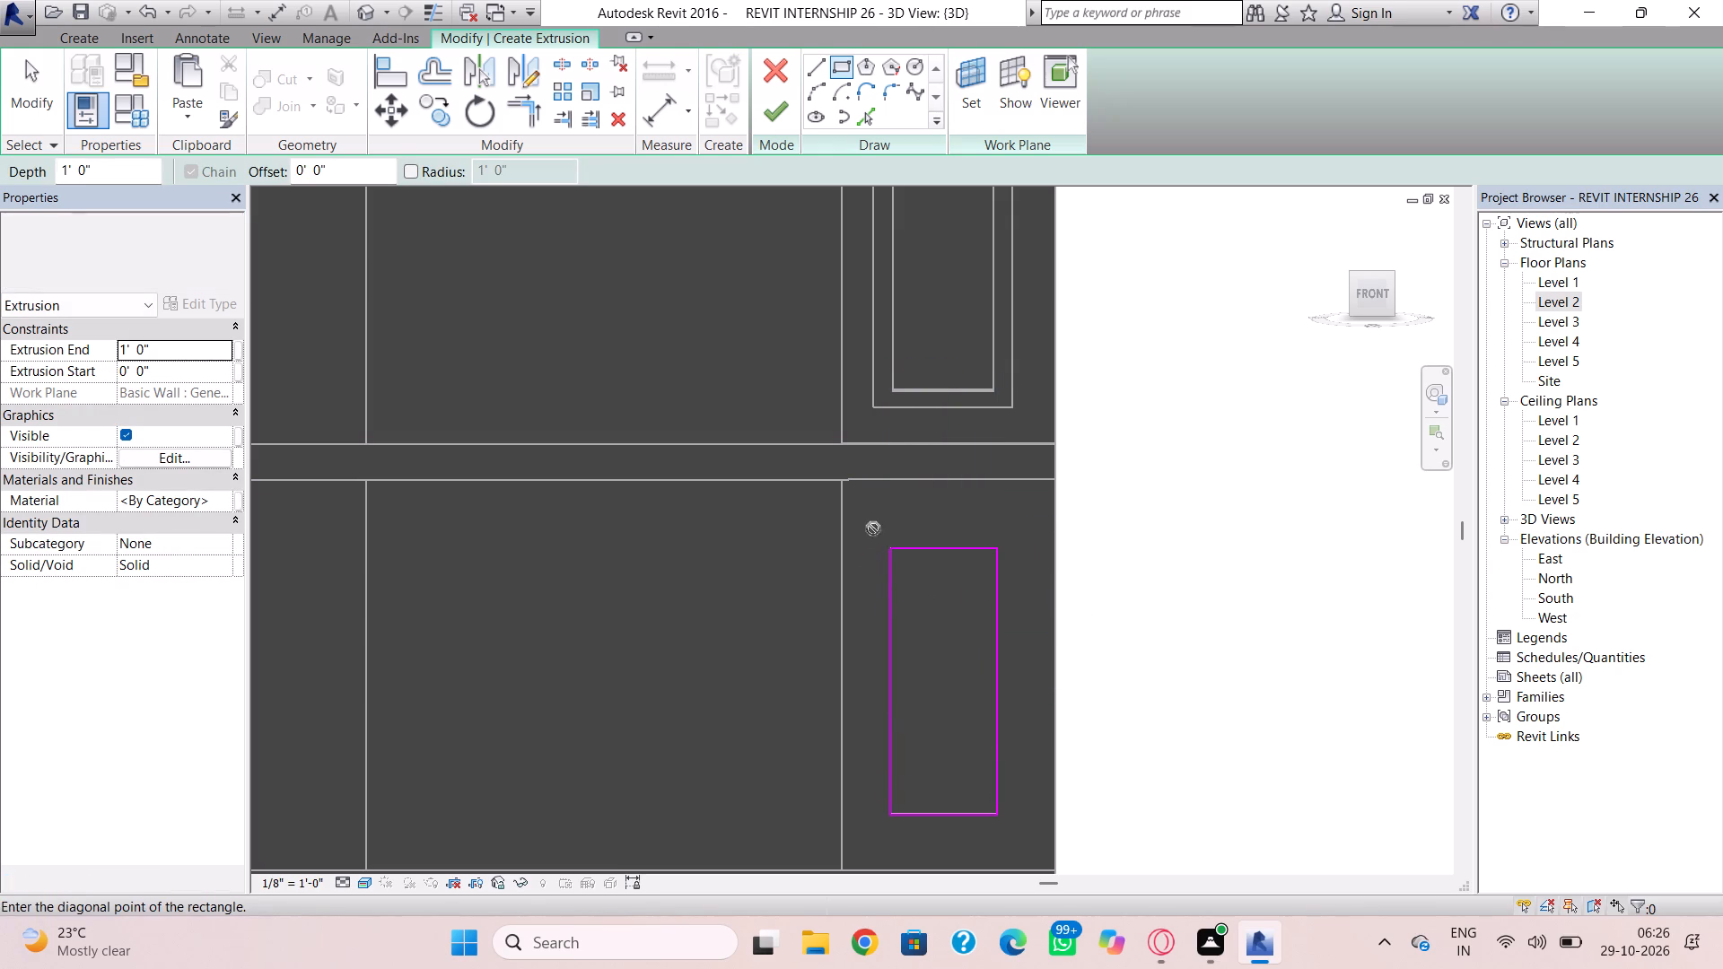
left_click(1011, 829)
key("Escape")
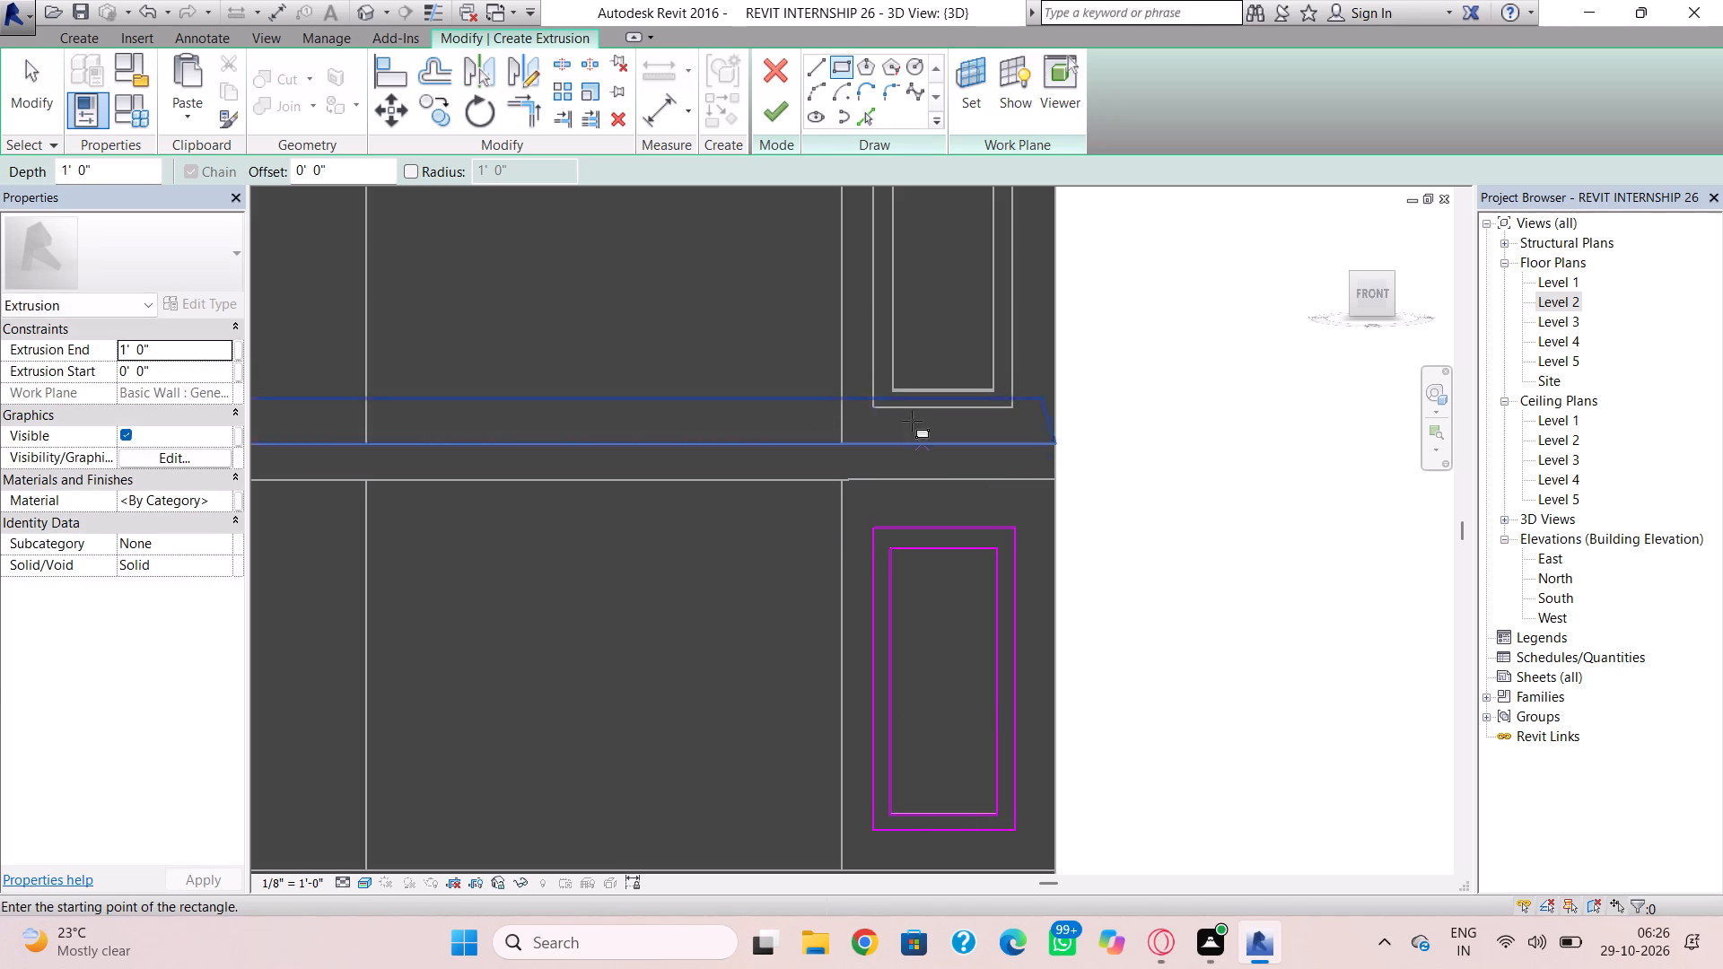
left_click(768, 118)
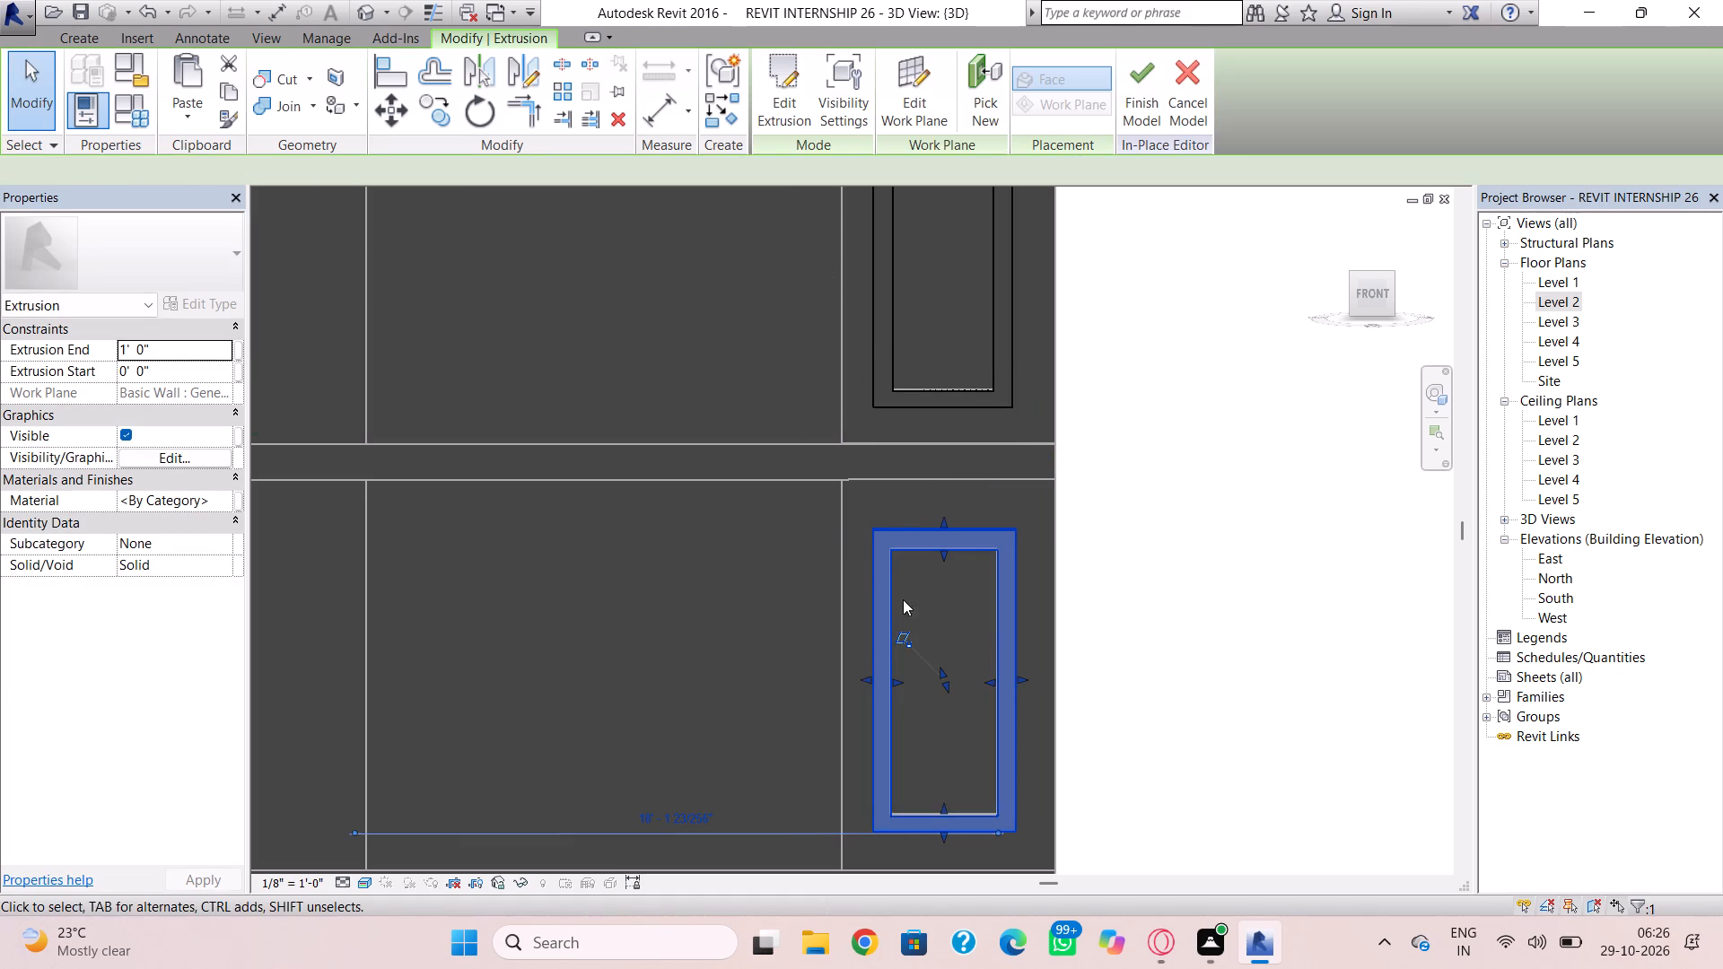
Adjust the depth of the lower frame's extrusion by stretching its faces relative to the wall and finish the in-place model.
right_click_drag(877, 613, 1118, 791, "shift")
right_click_drag(1100, 773, 1047, 687, "shift")
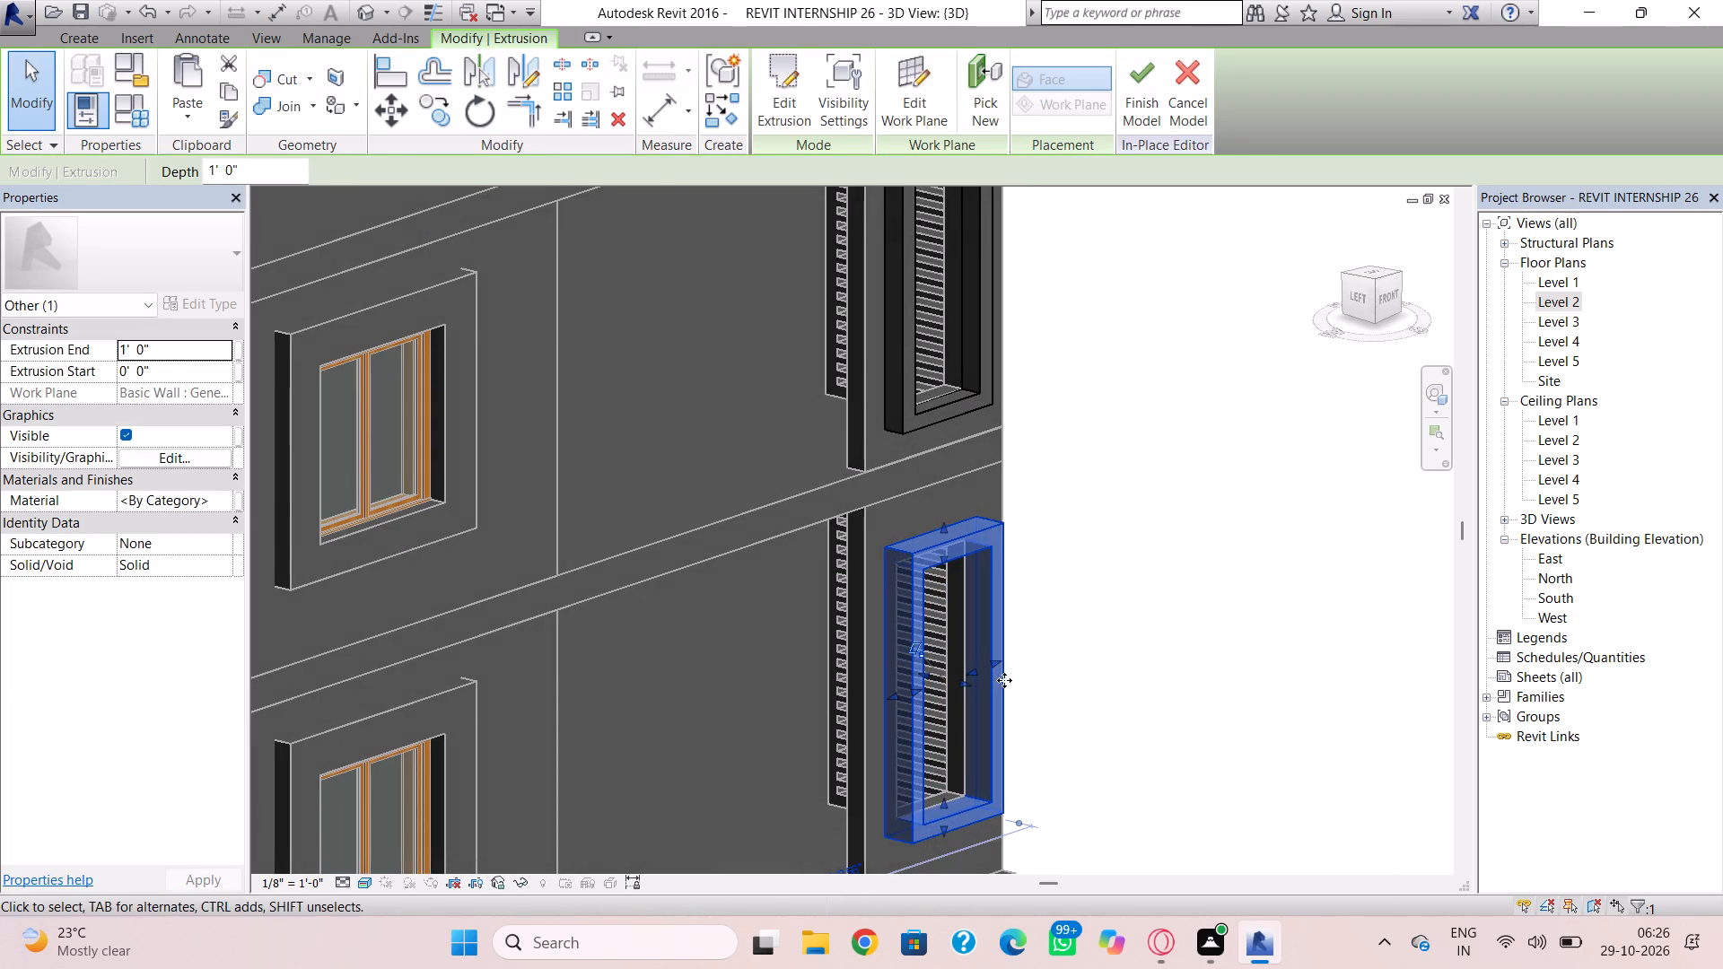
scroll(935, 683, "up", 4)
left_click(928, 672)
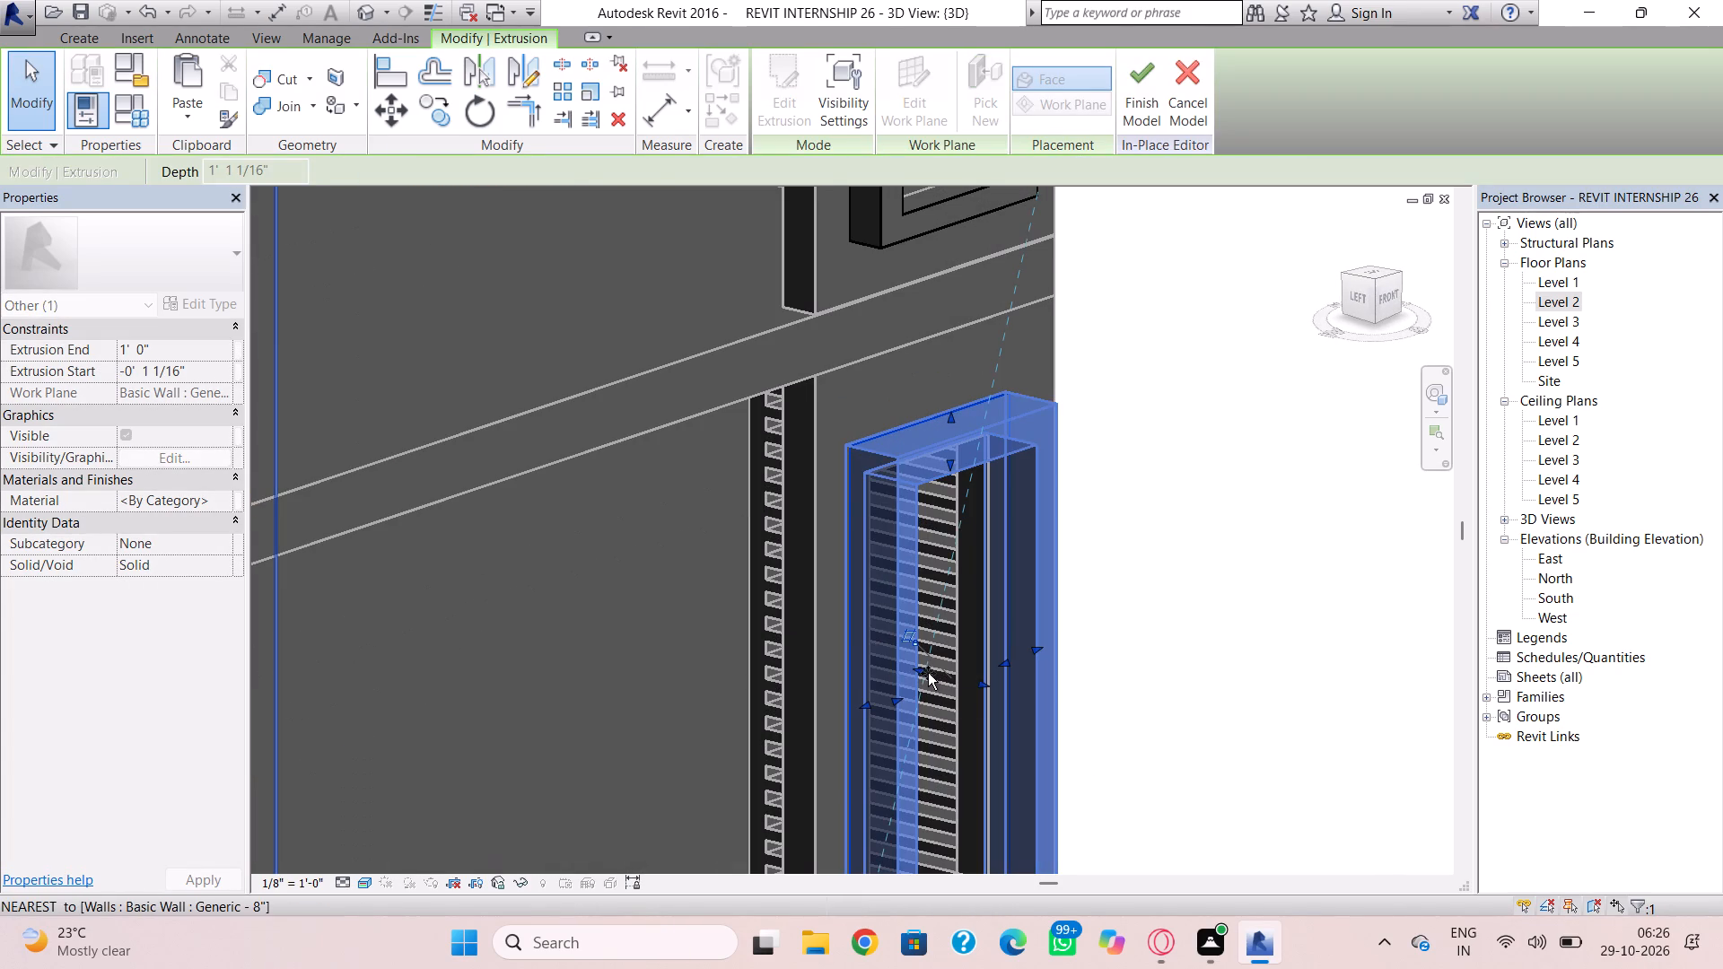
left_click_drag(990, 692, 966, 677)
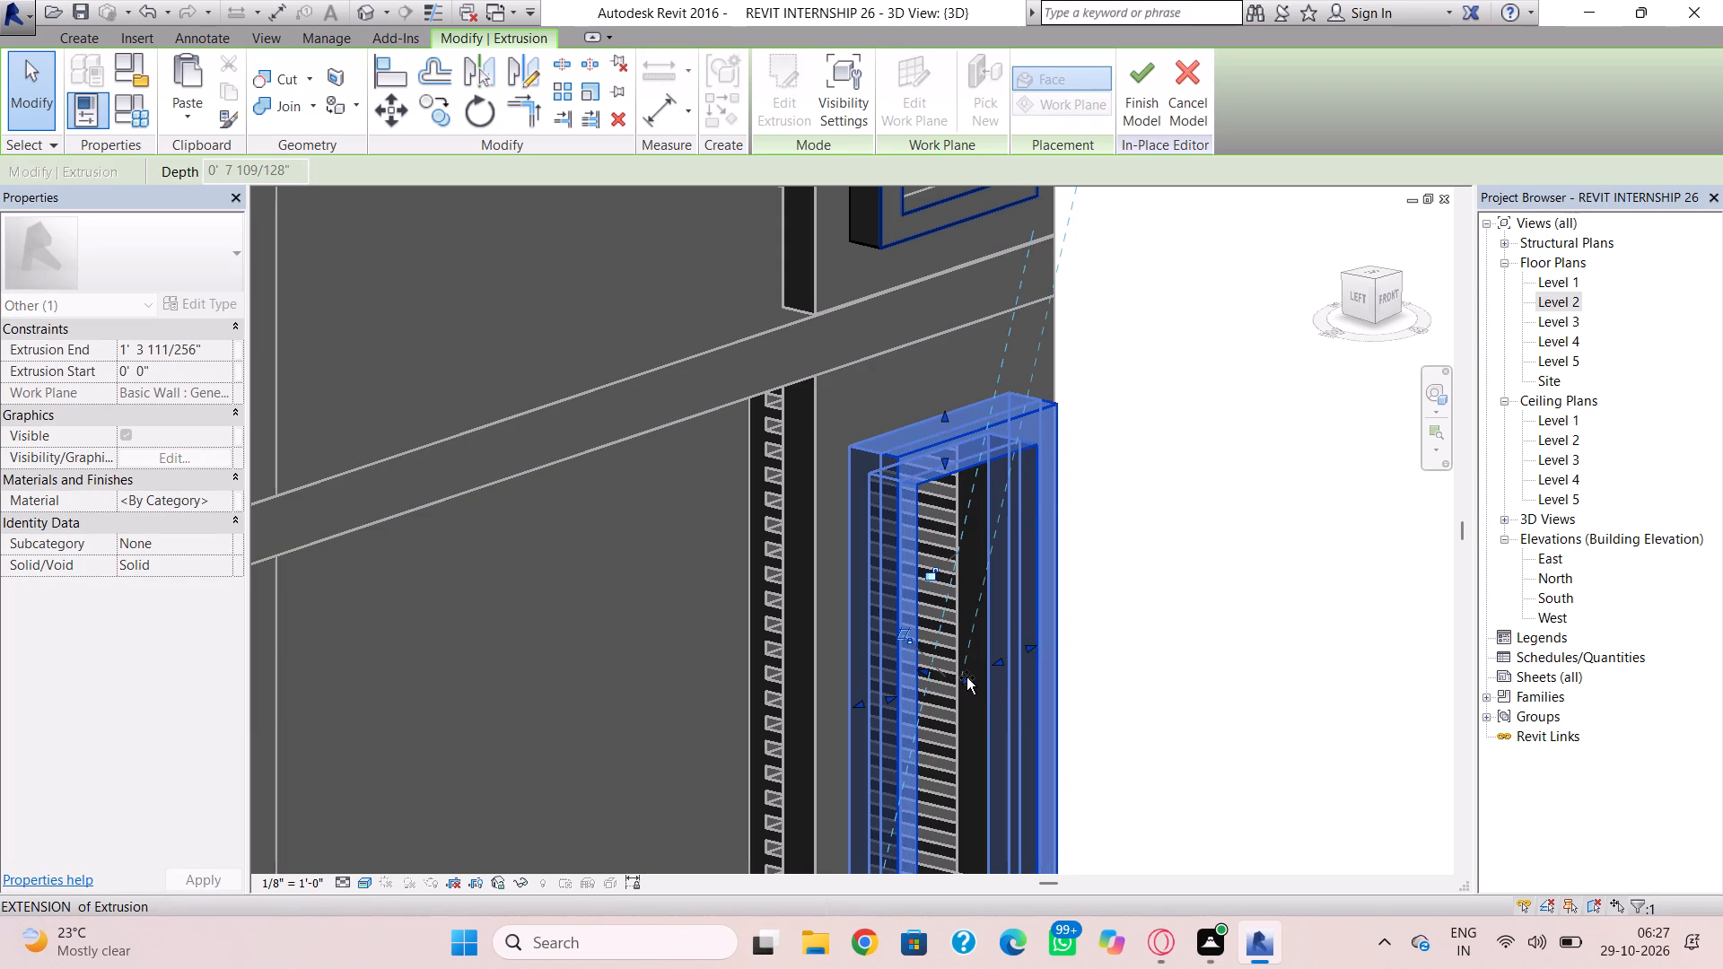
left_click(1124, 674)
scroll(1129, 714, "down", 4)
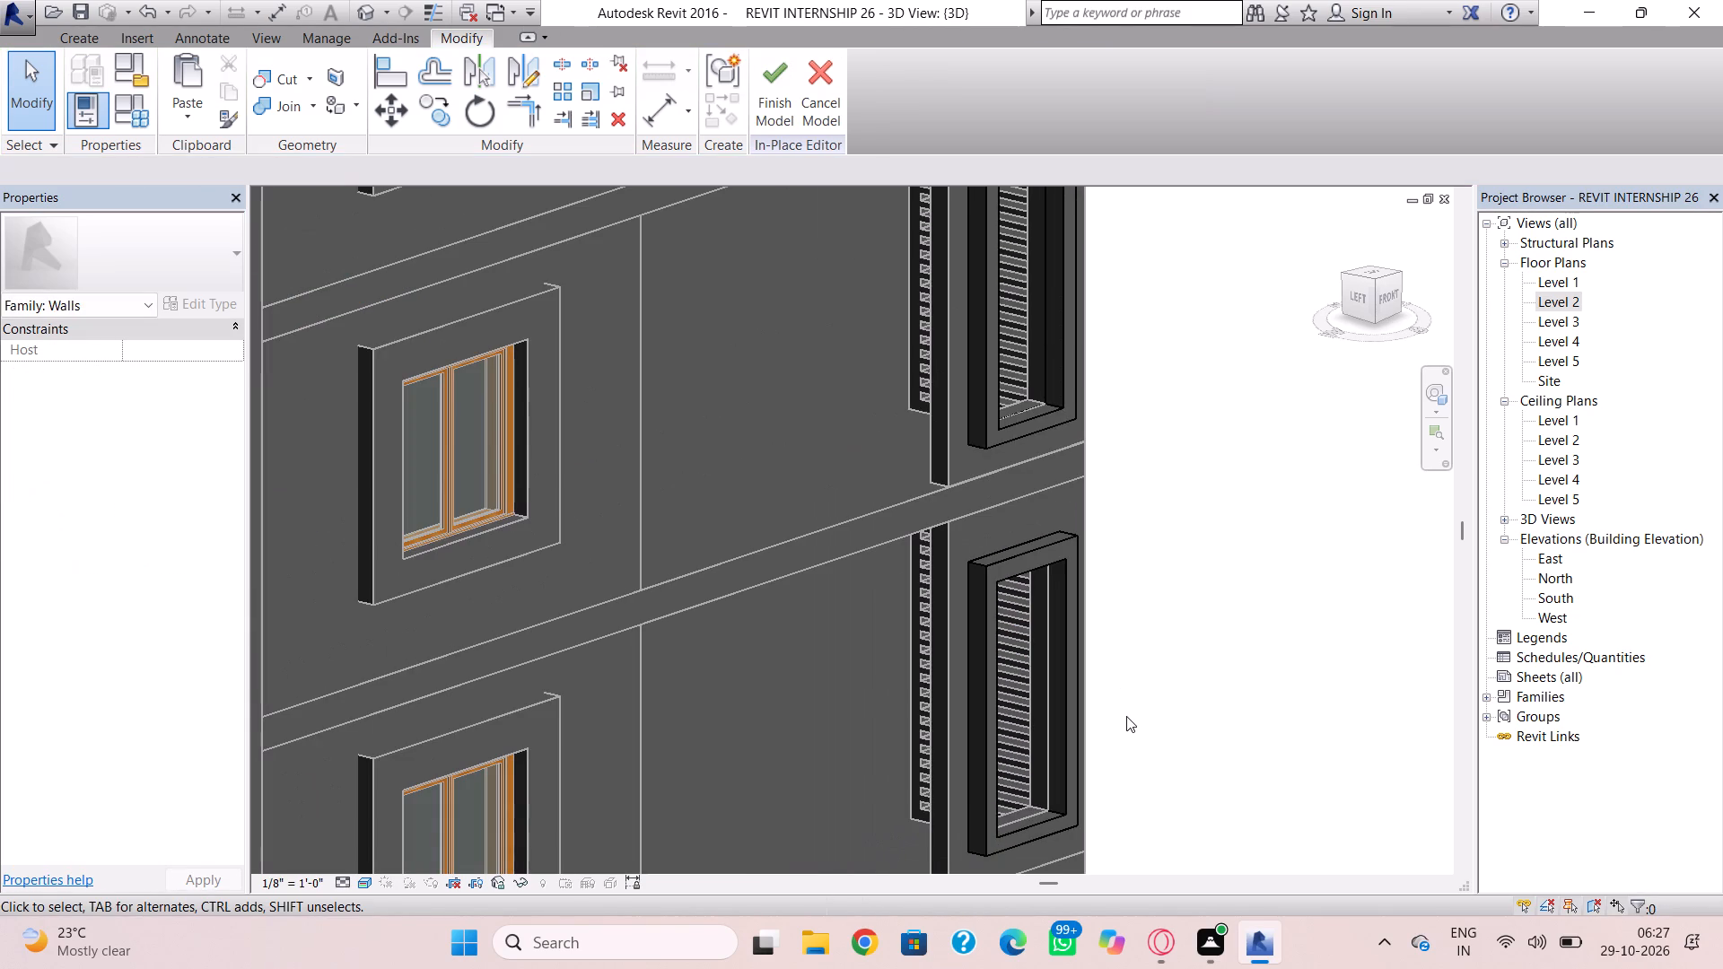
right_click_drag(1133, 717, 958, 676, "shift")
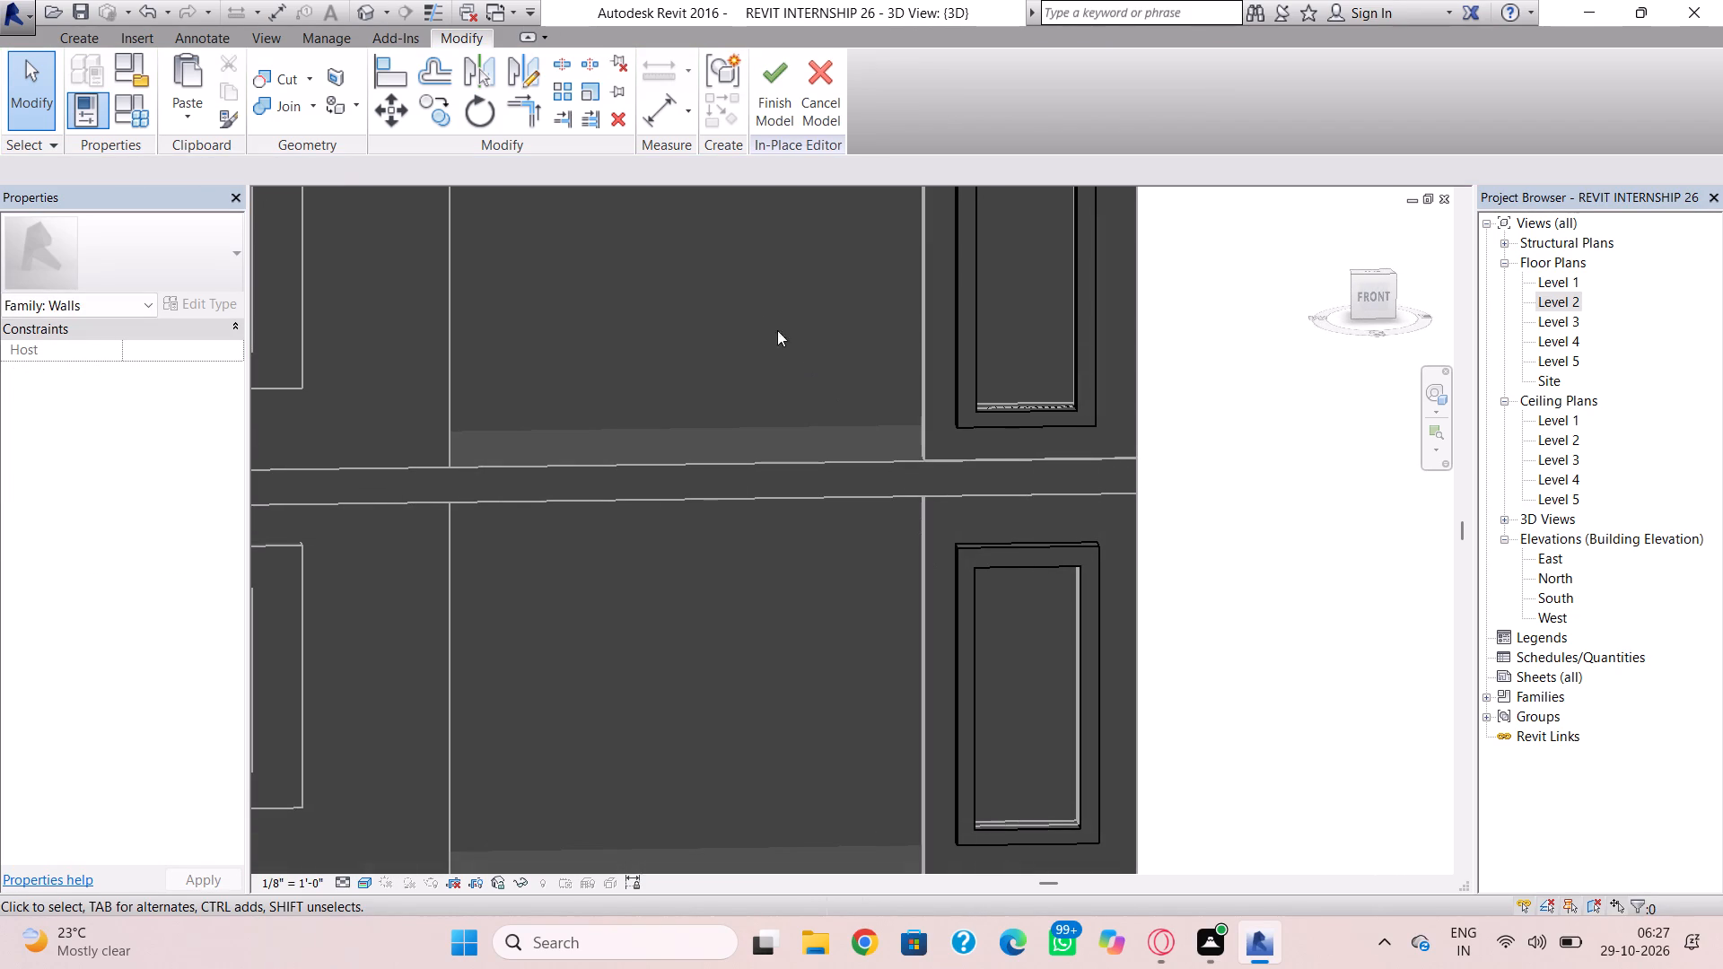
left_click(767, 83)
Load the Door-Double-Flush_Panel family from the Doors library with the 68" x 80" type.
scroll(900, 468, "down", 3)
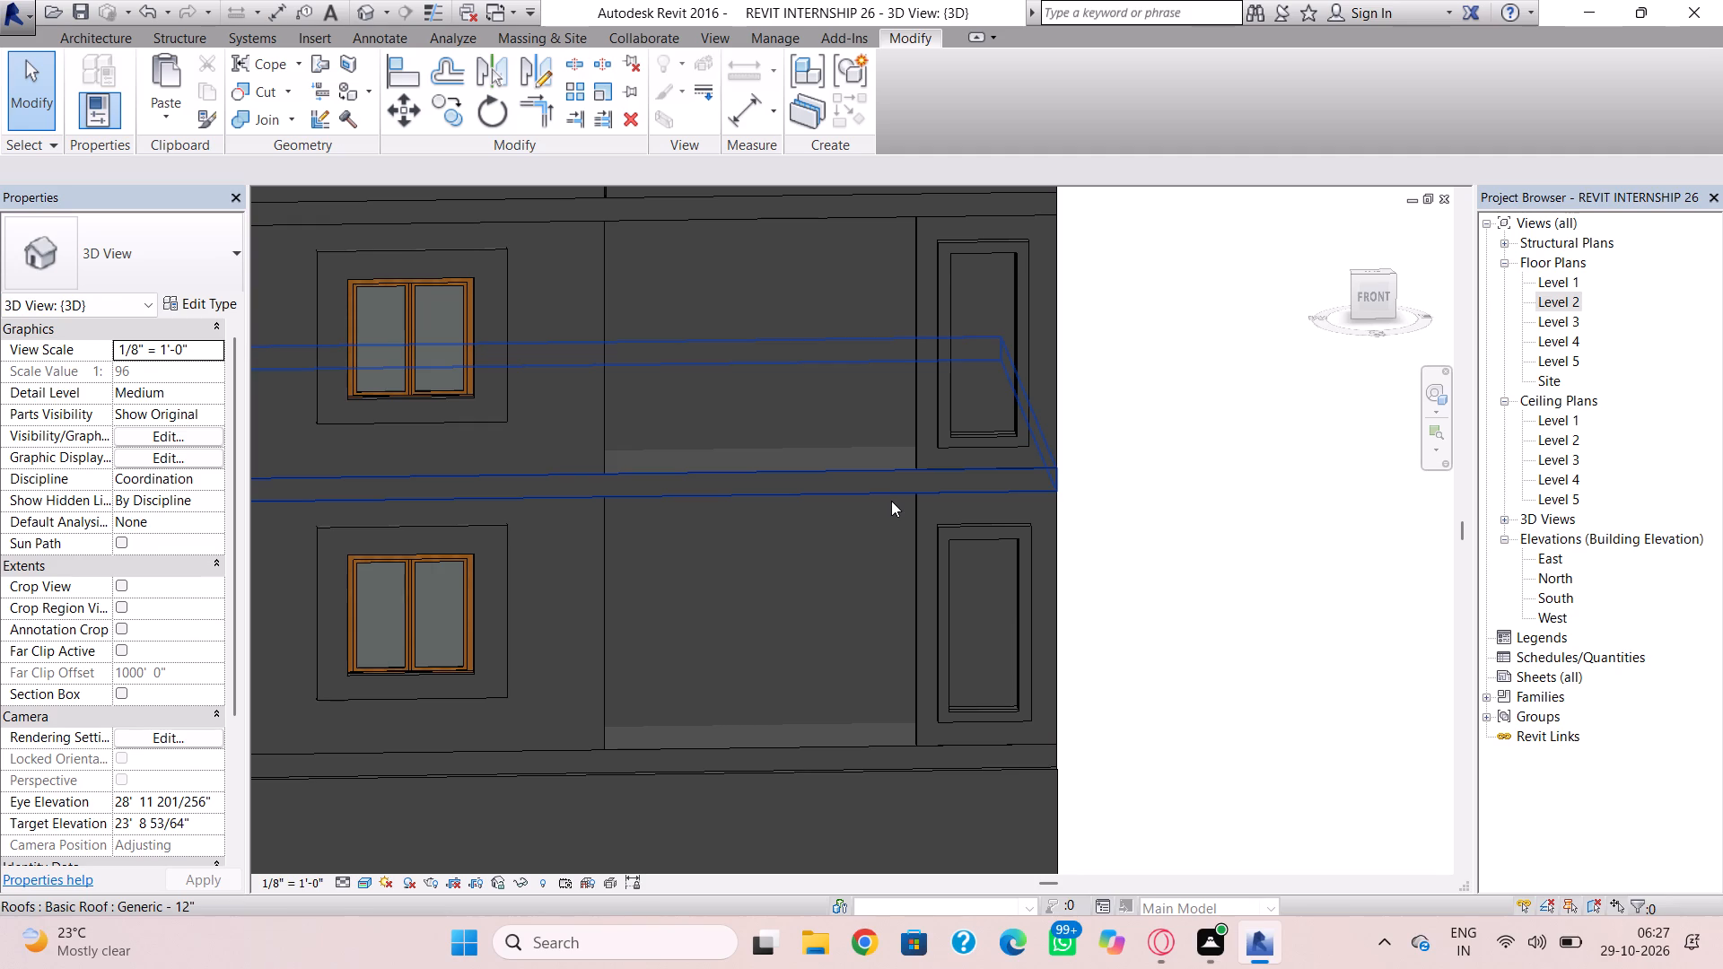
key("Escape")
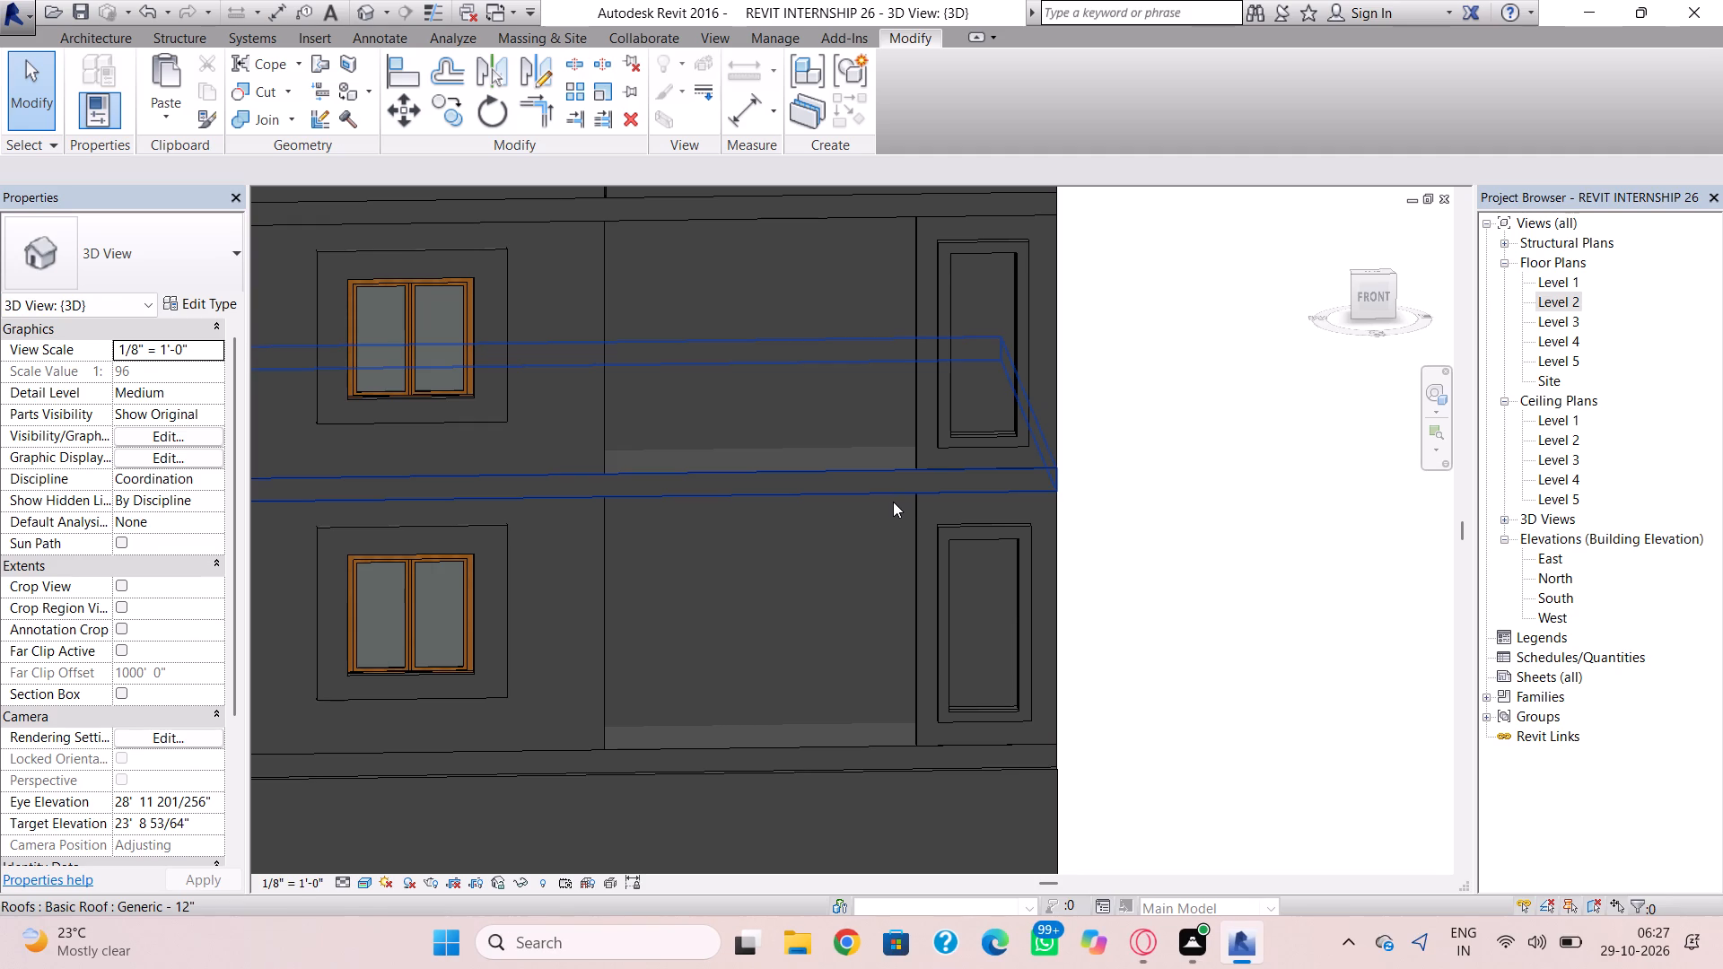
right_click_drag(572, 733, 631, 747, "shift")
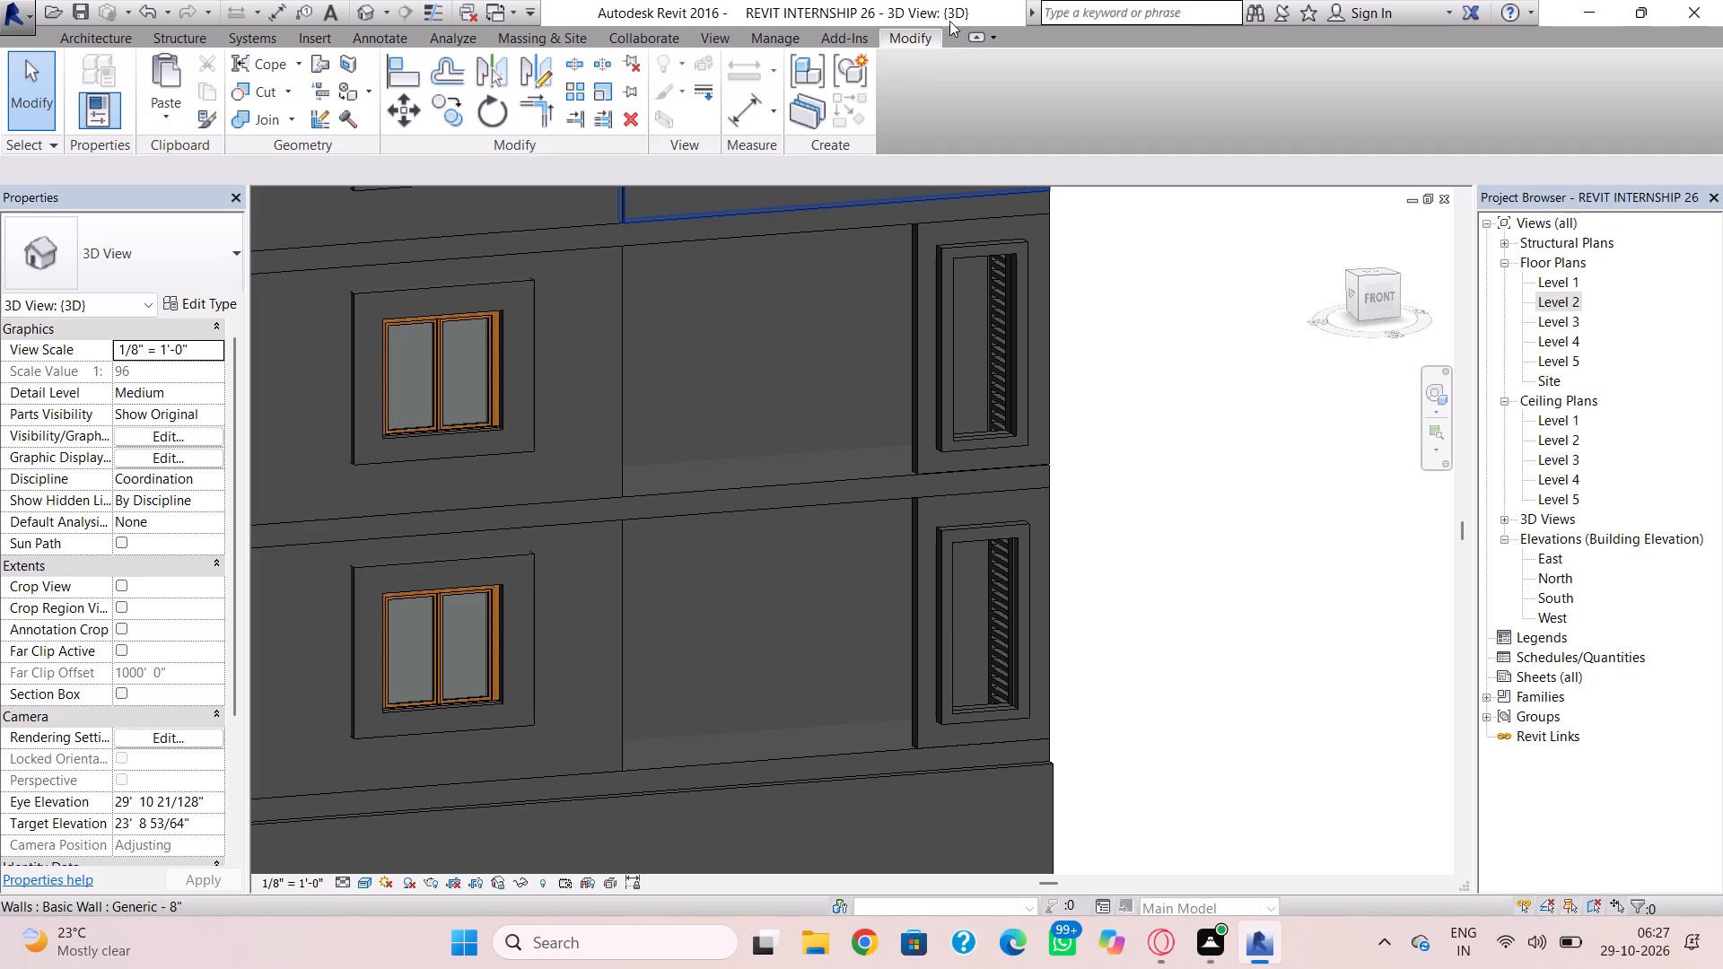
scroll(641, 401, "down", 4)
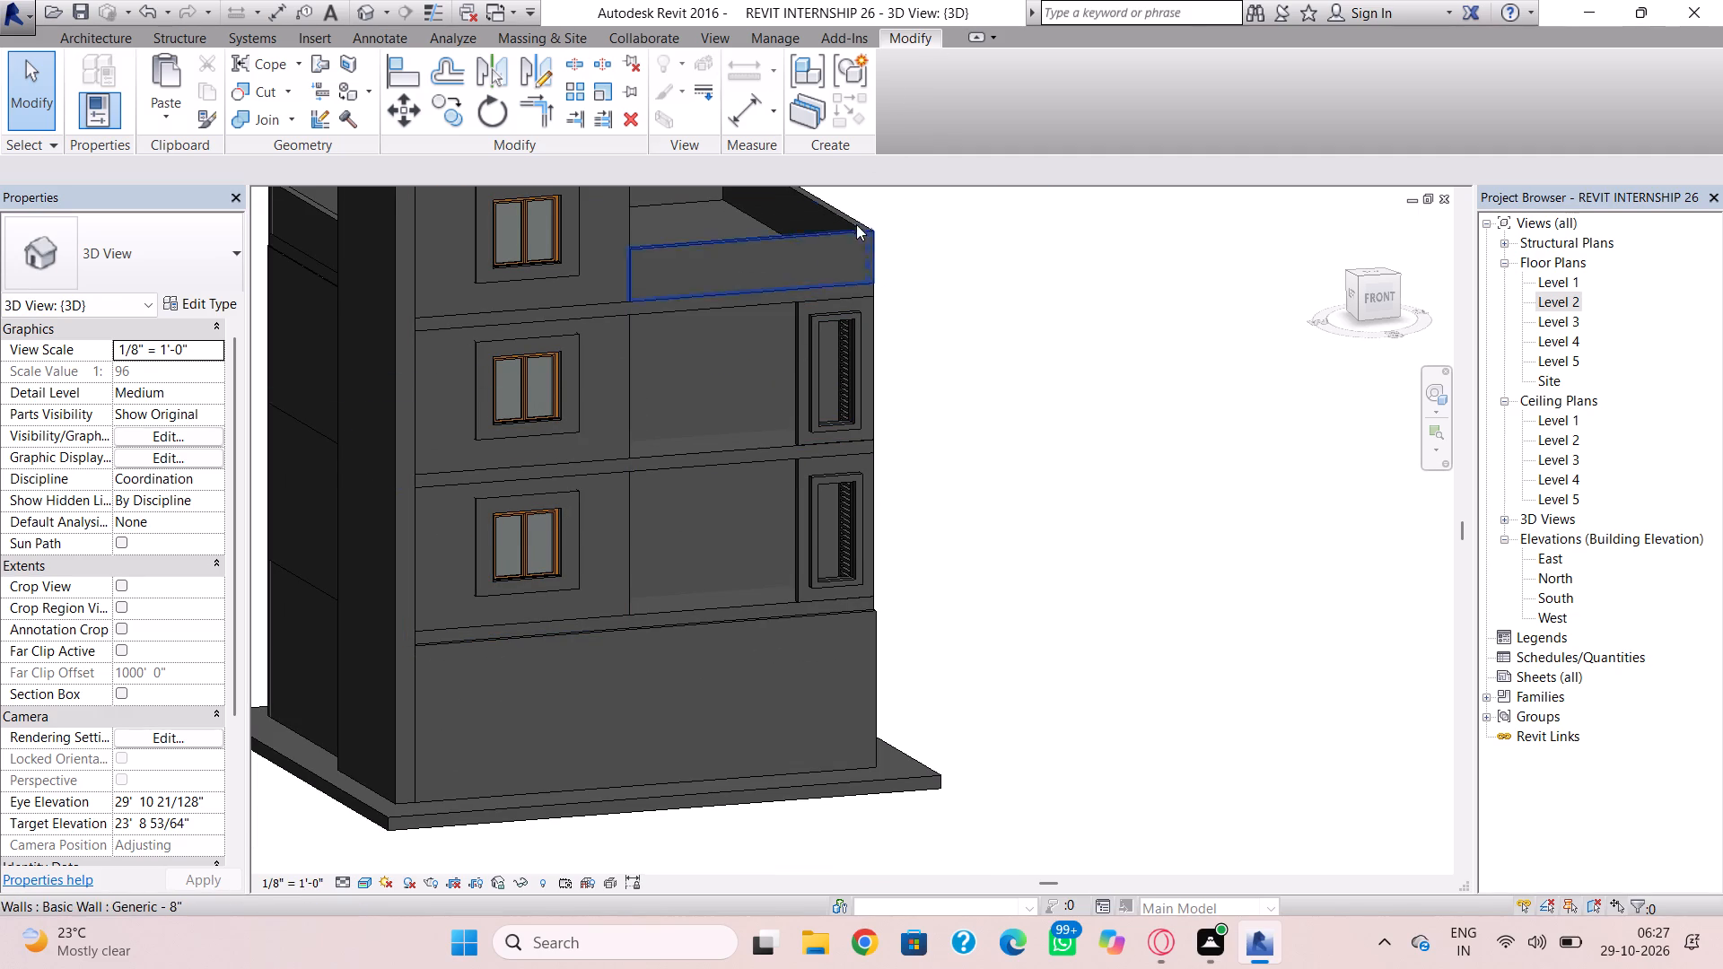
left_click(81, 44)
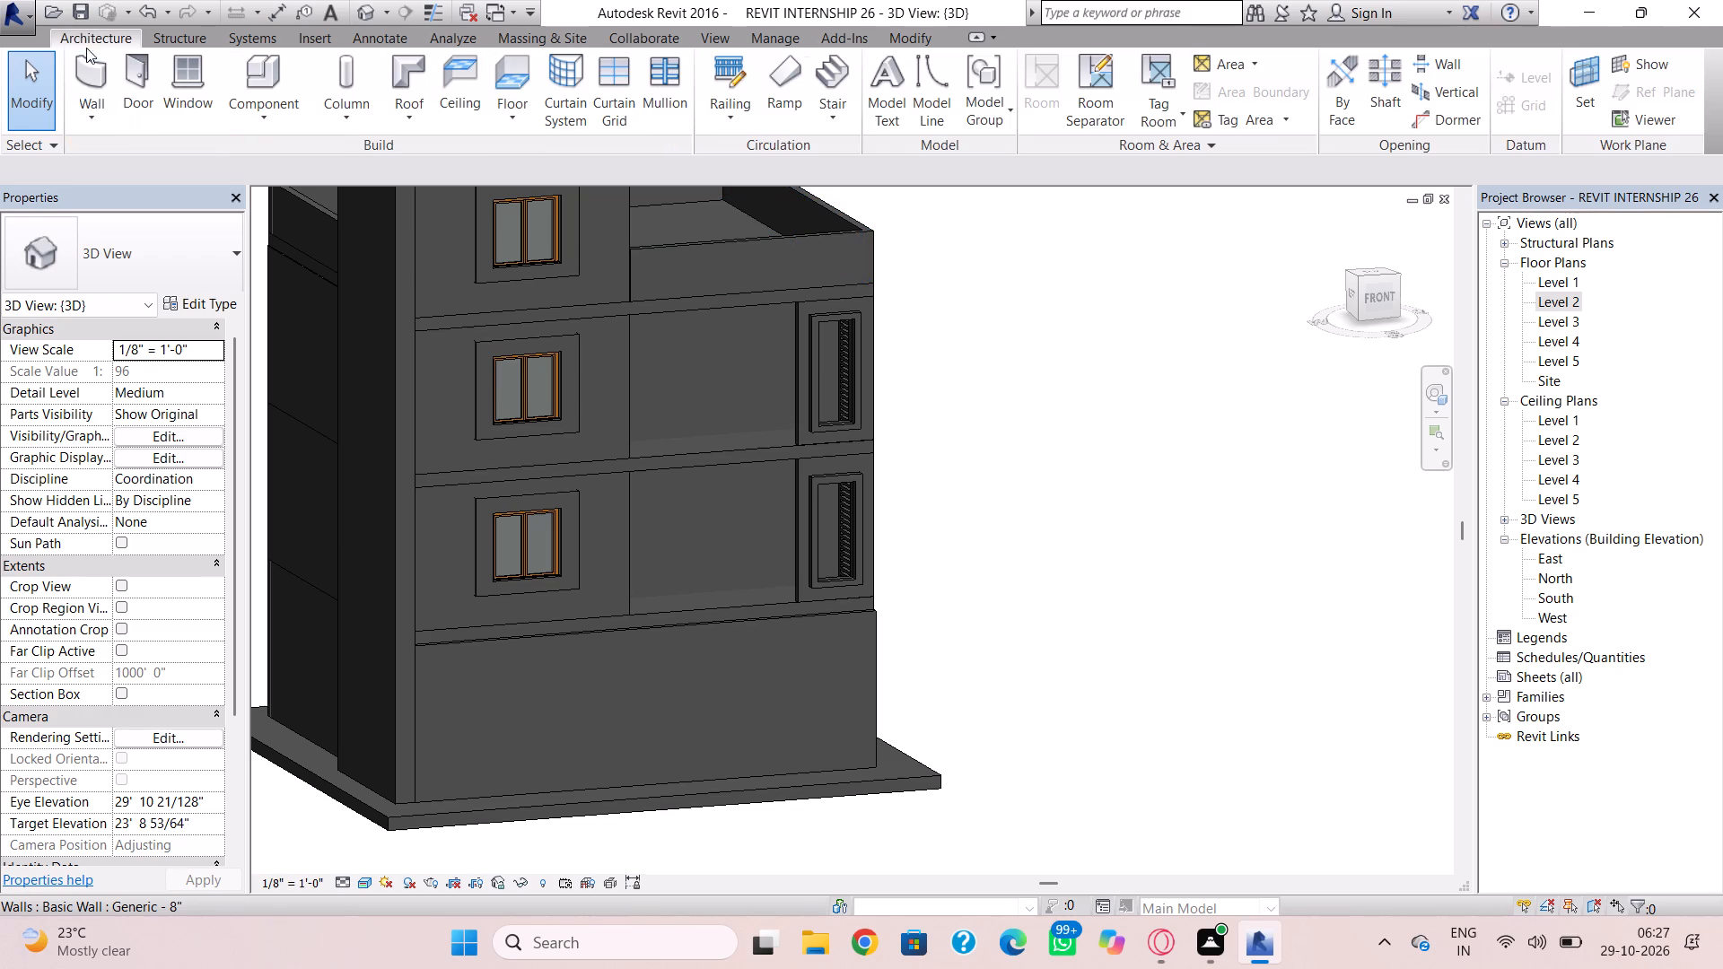
left_click(152, 81)
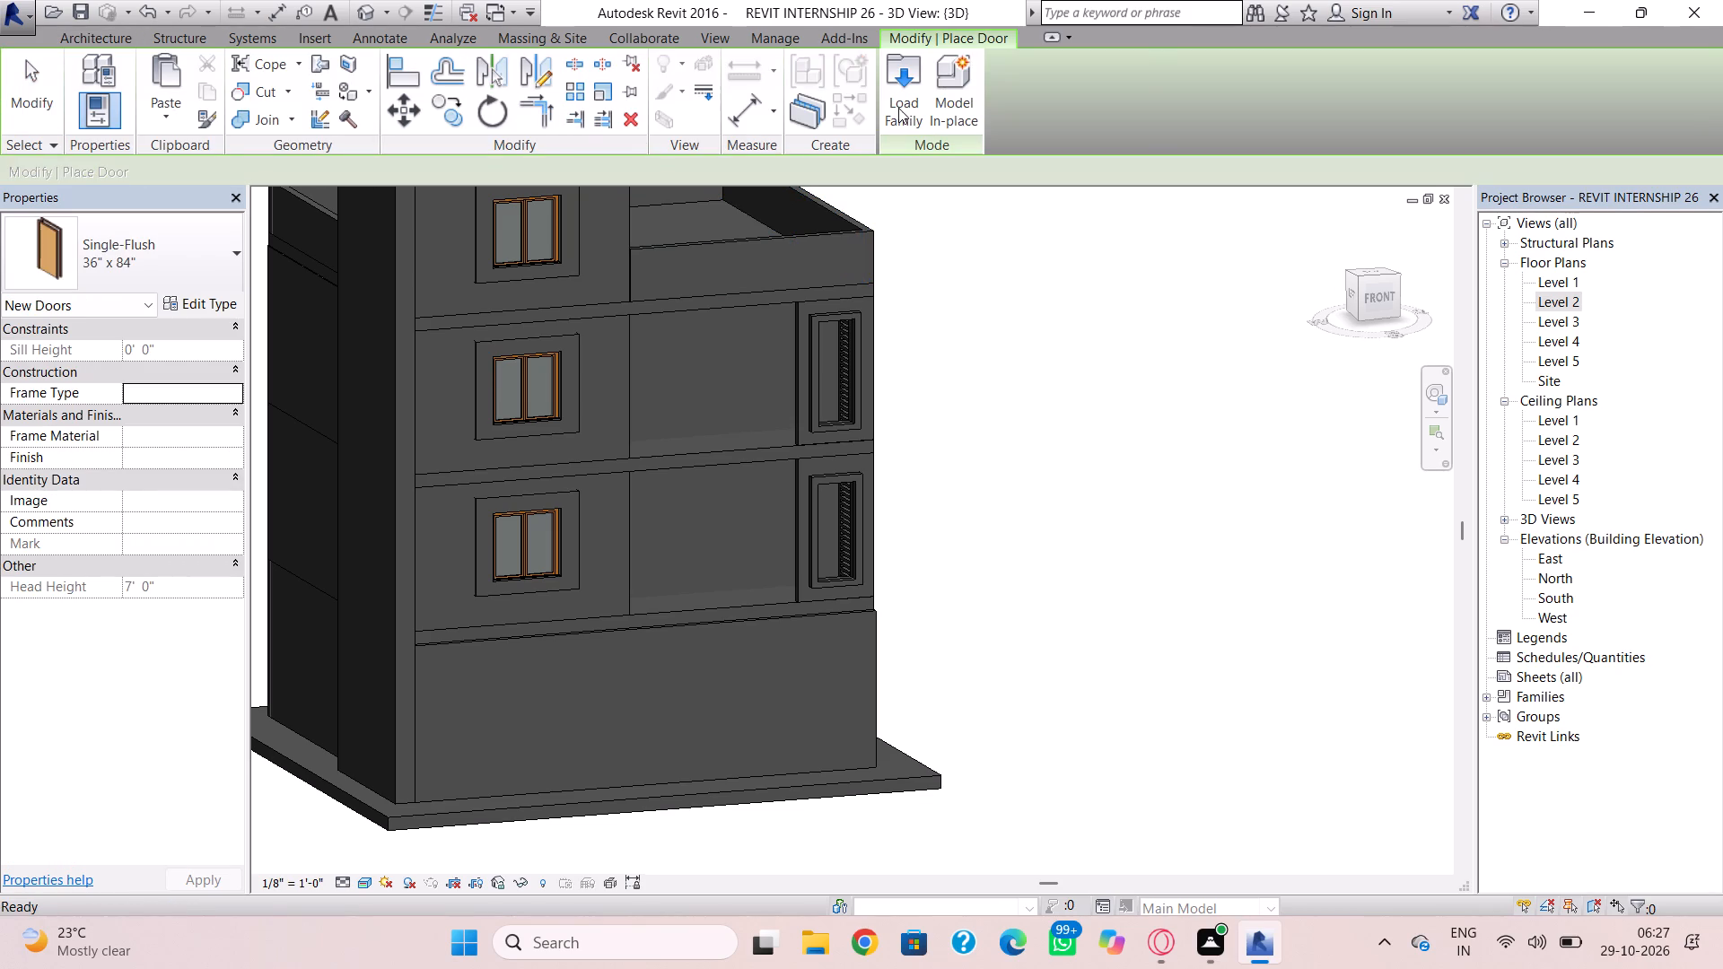
left_click(898, 108)
double_click(1141, 439)
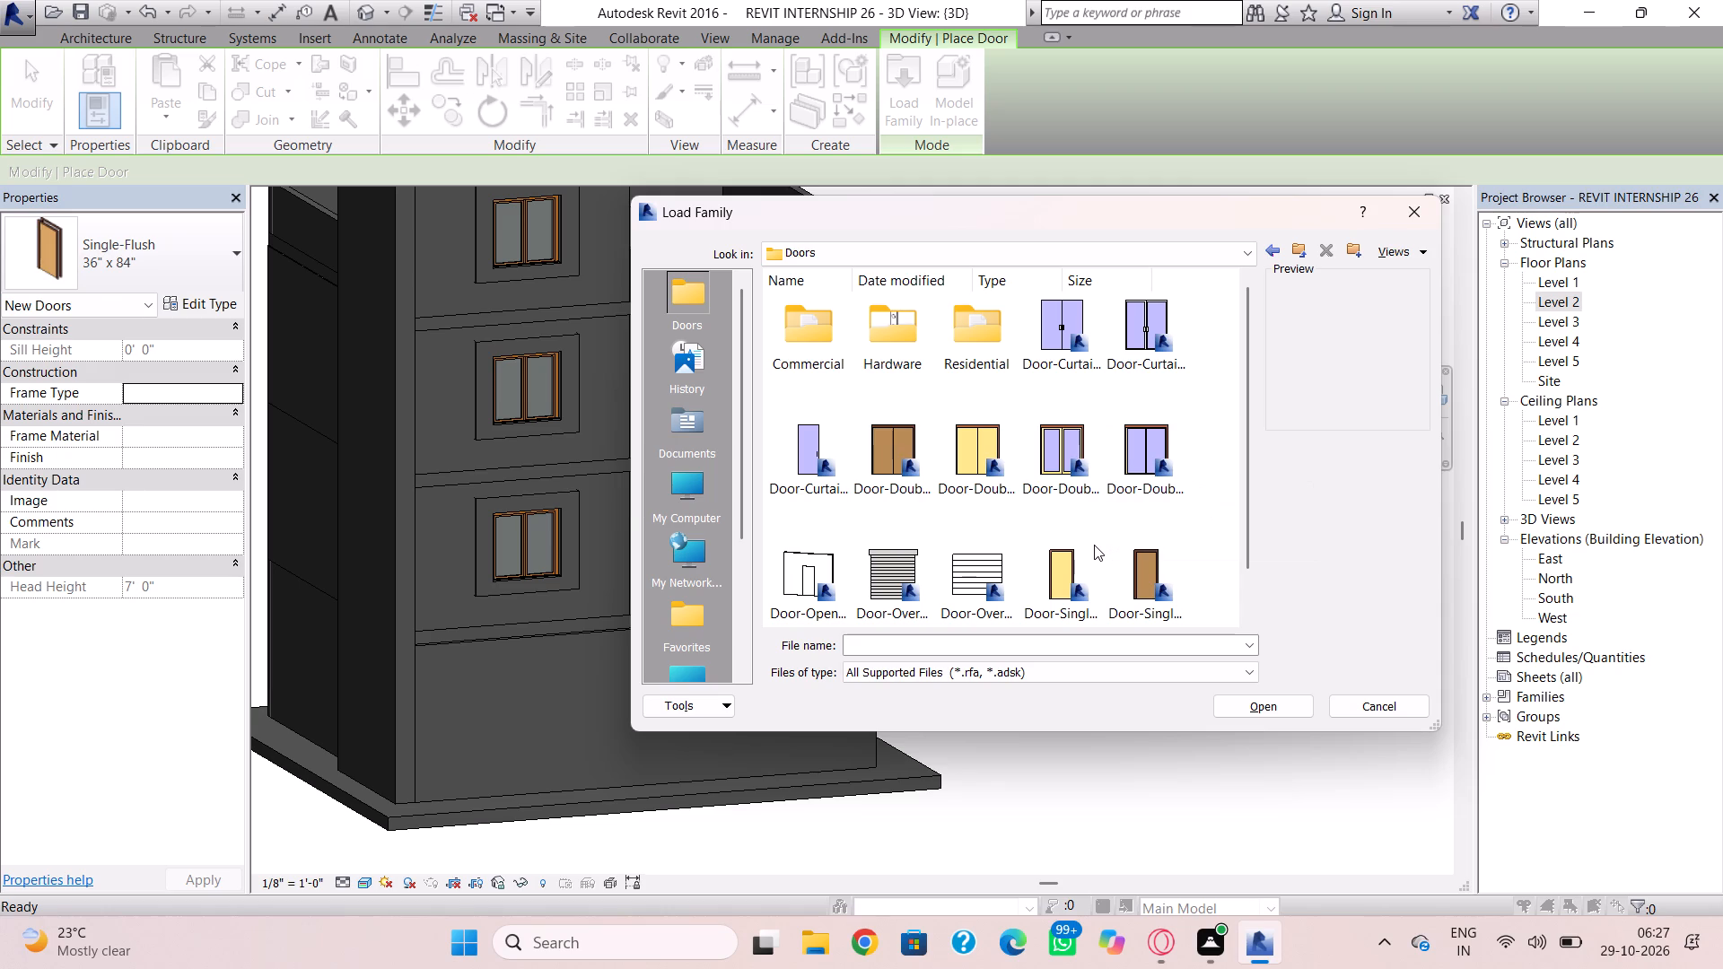
left_click(915, 451)
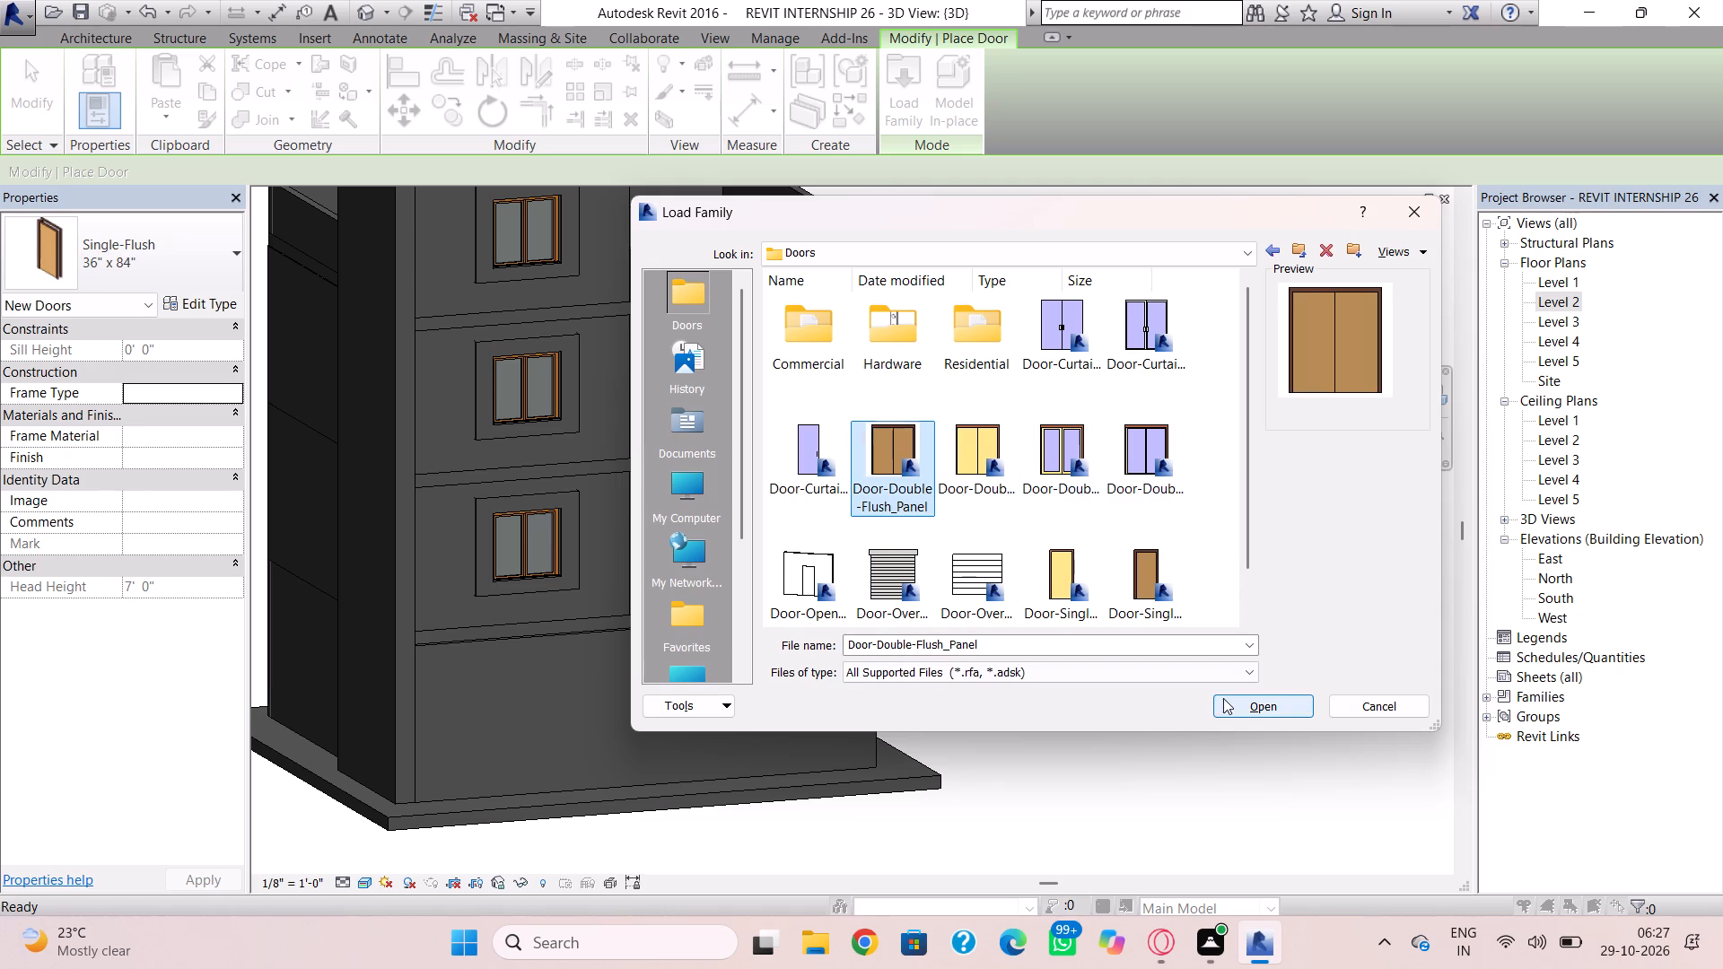
left_click(1223, 698)
left_click(945, 567)
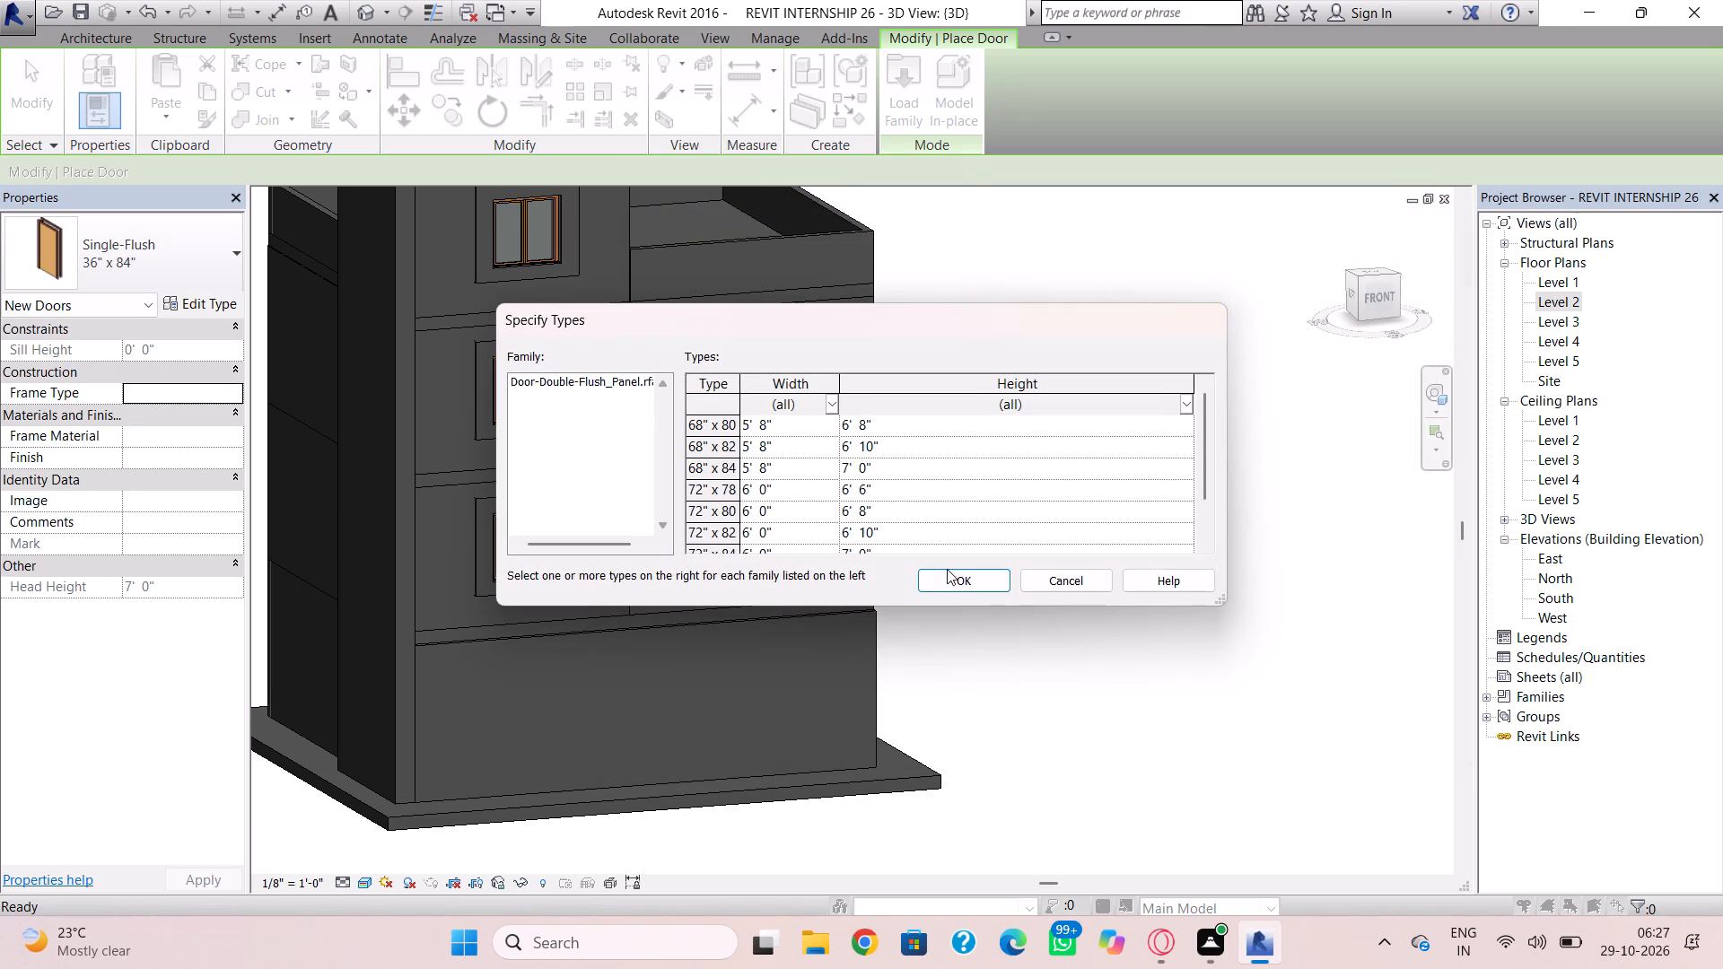
left_click(950, 574)
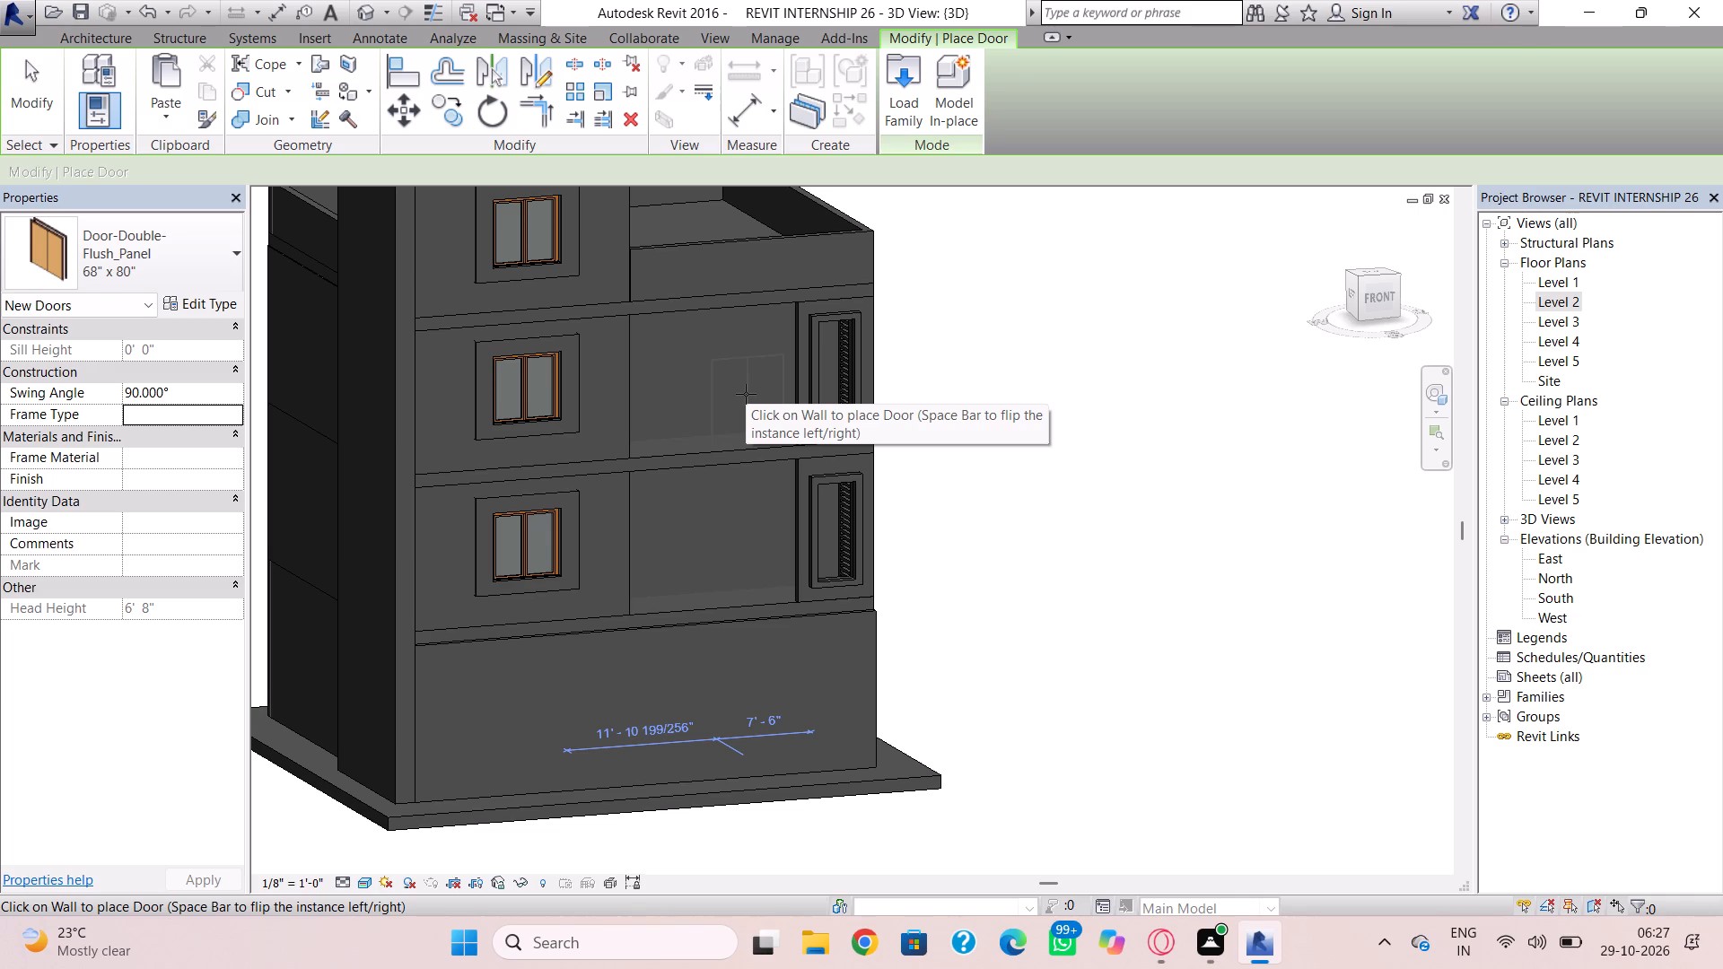
Place a 68" x 80" double flush door beside the framed corner opening on each of the two framed storeys.
right_click(748, 392, "shift")
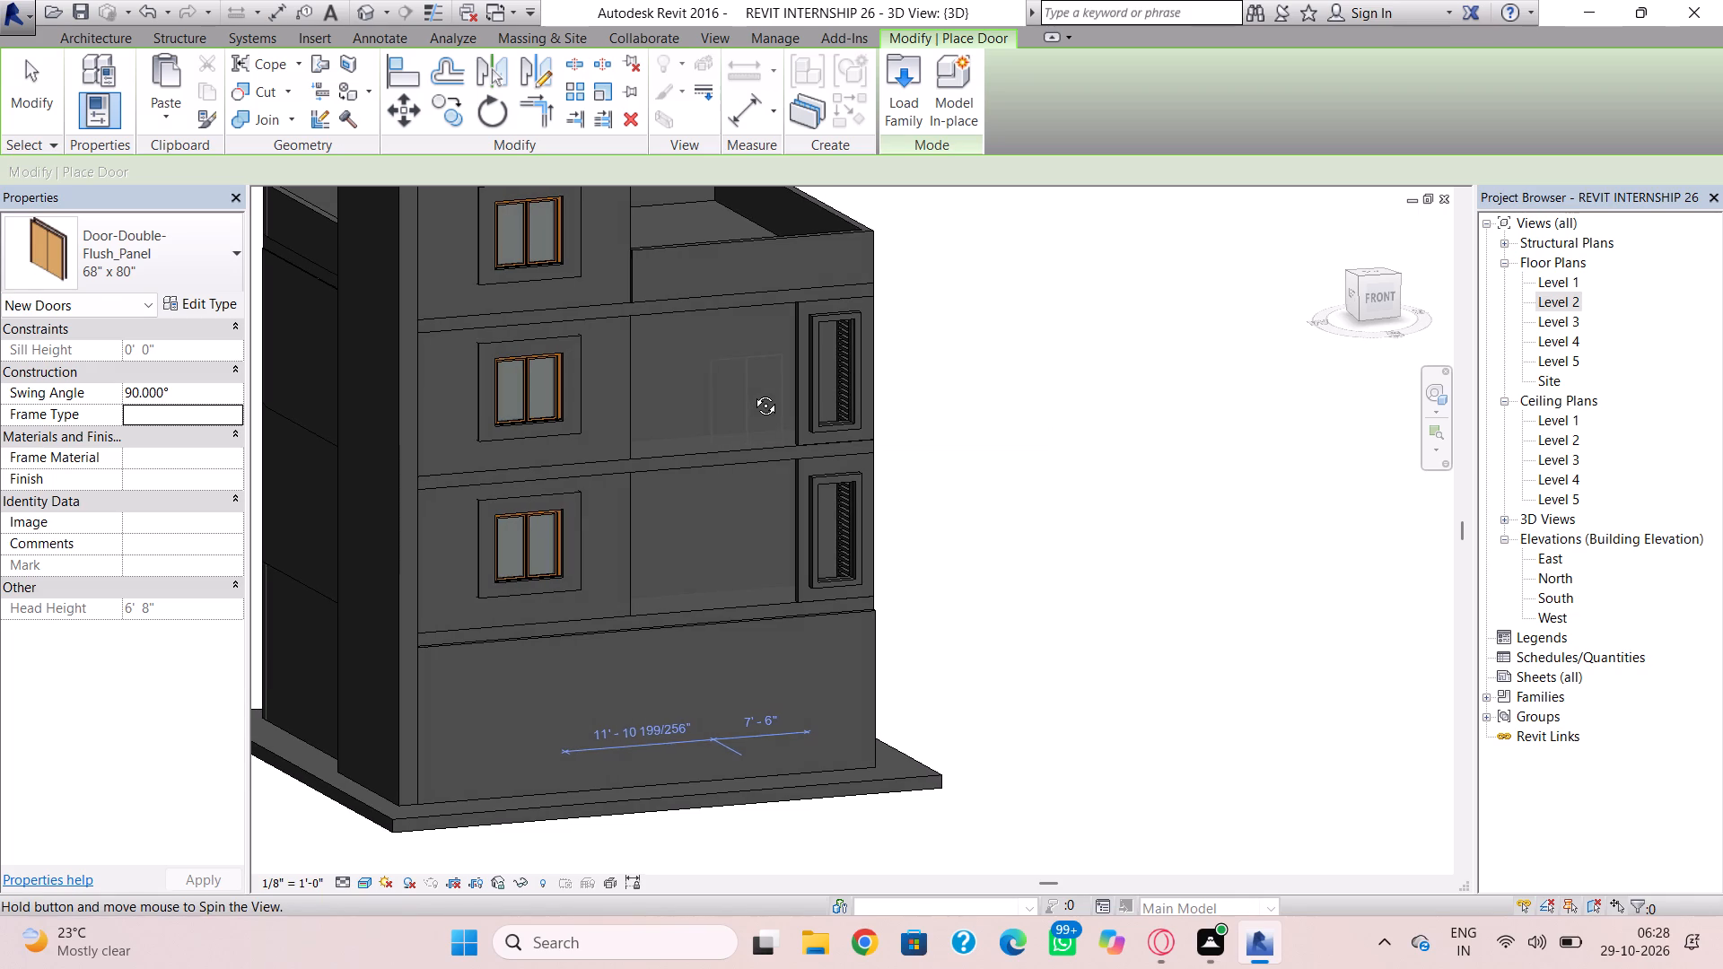
left_click(757, 387)
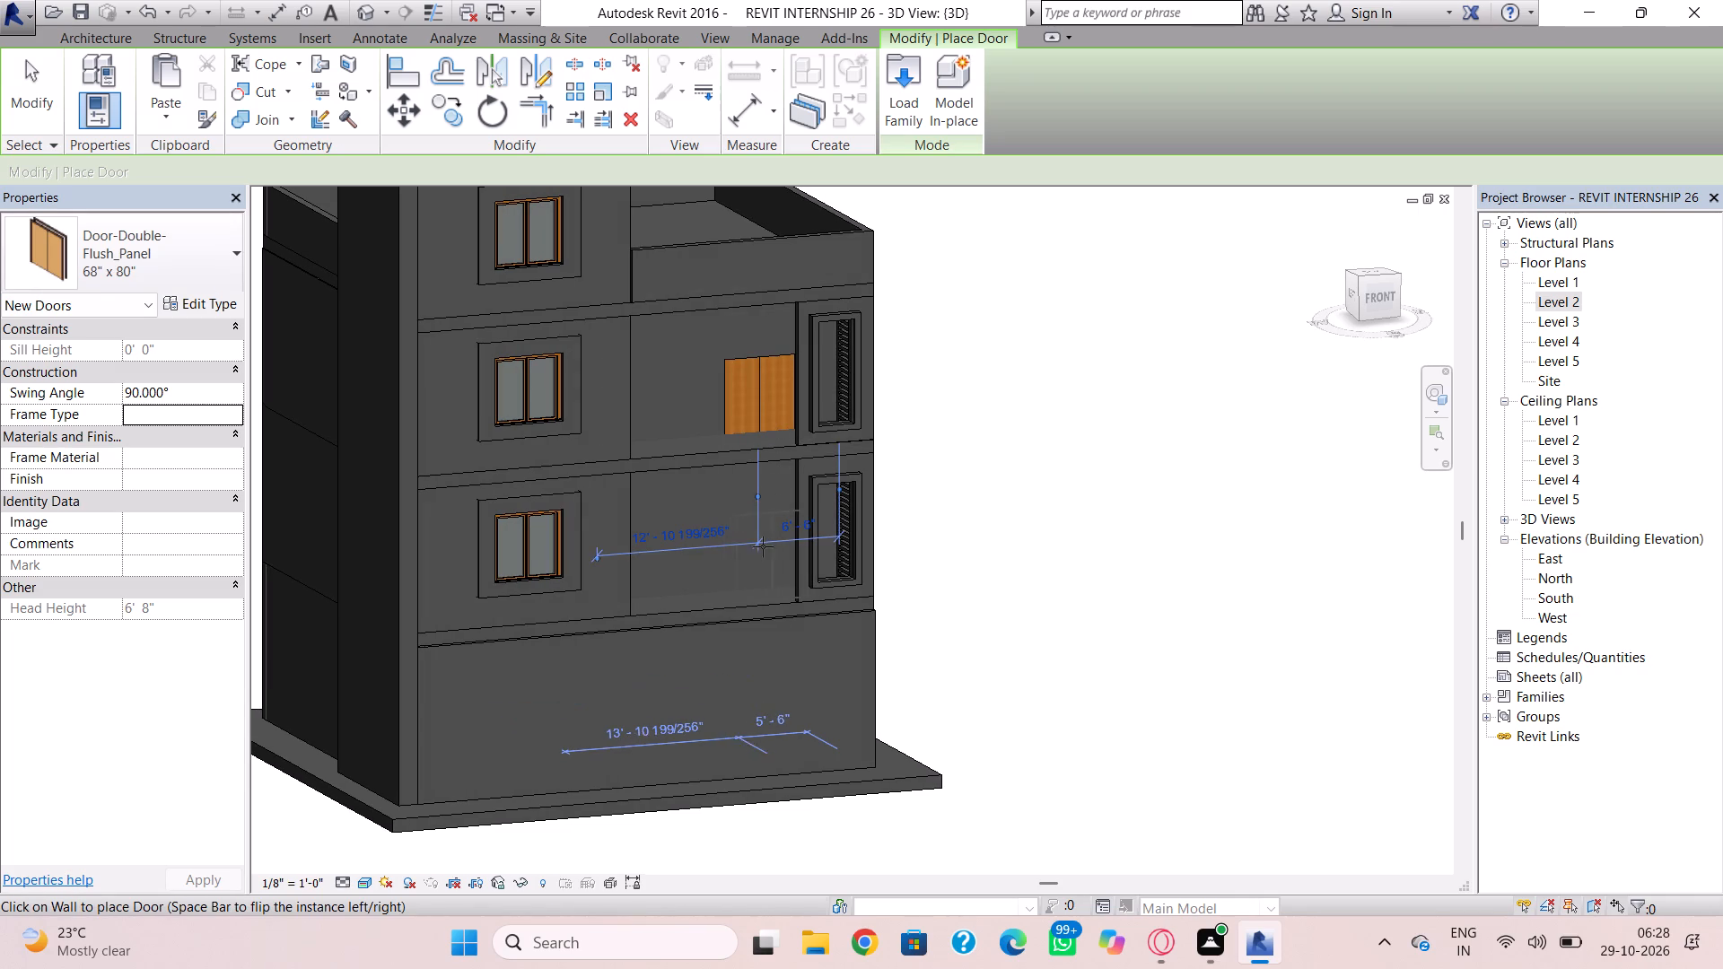
left_click(760, 563)
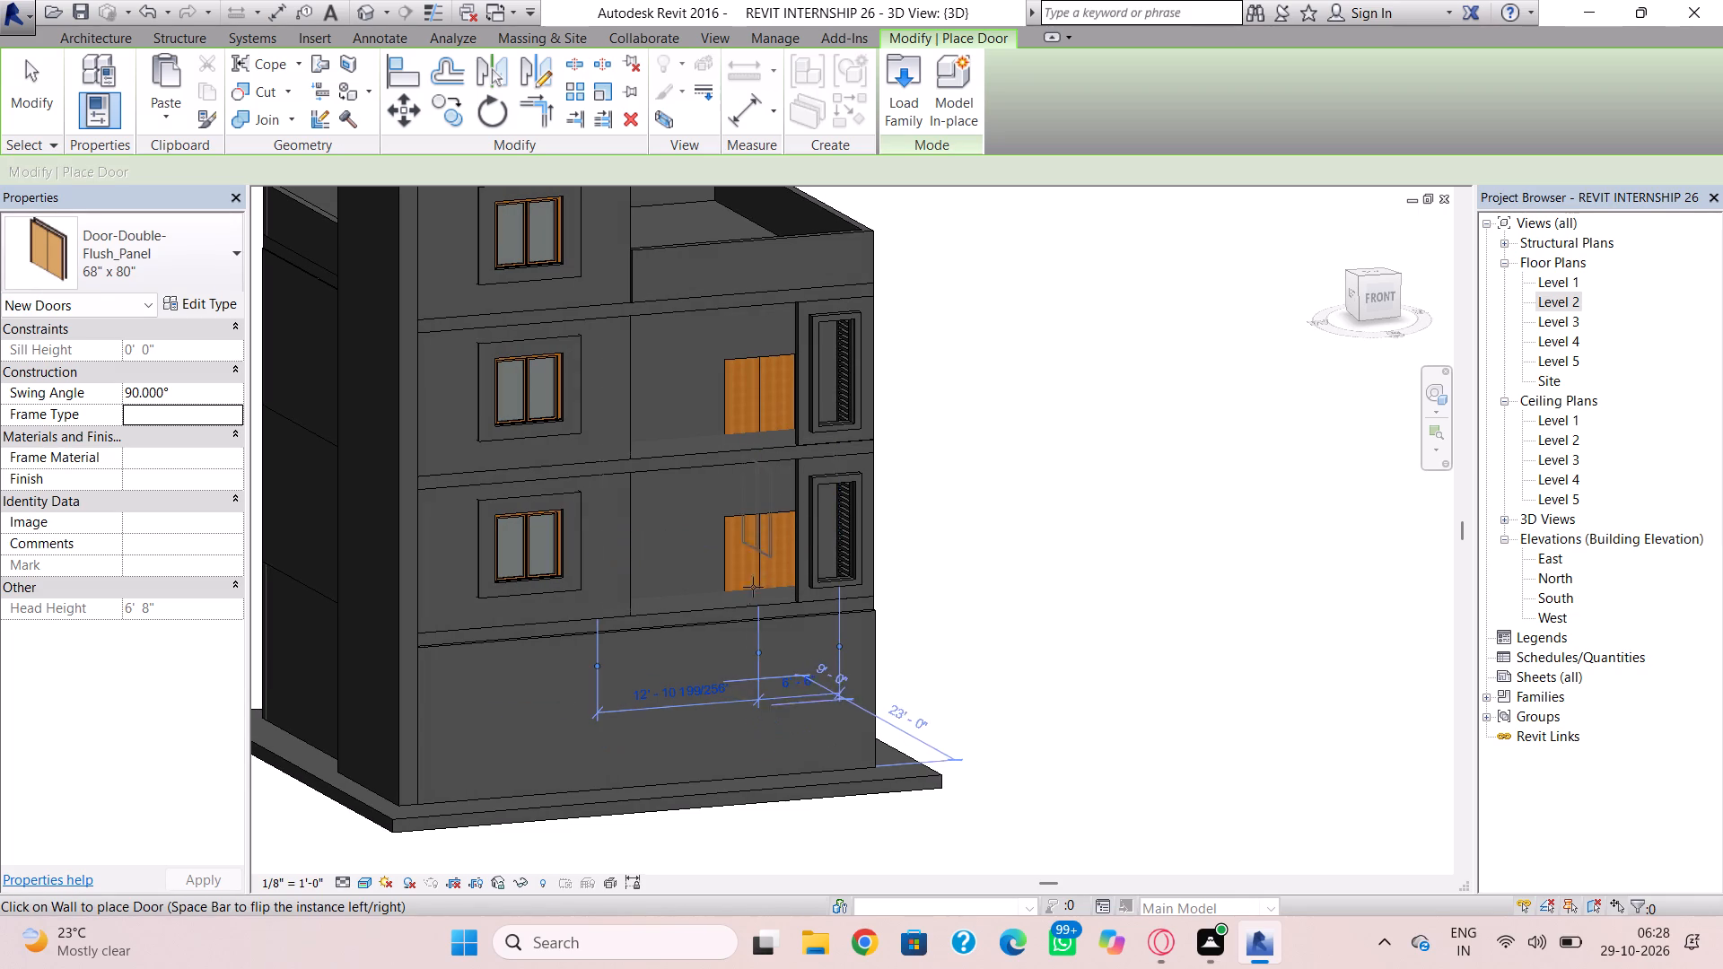
key("Escape")
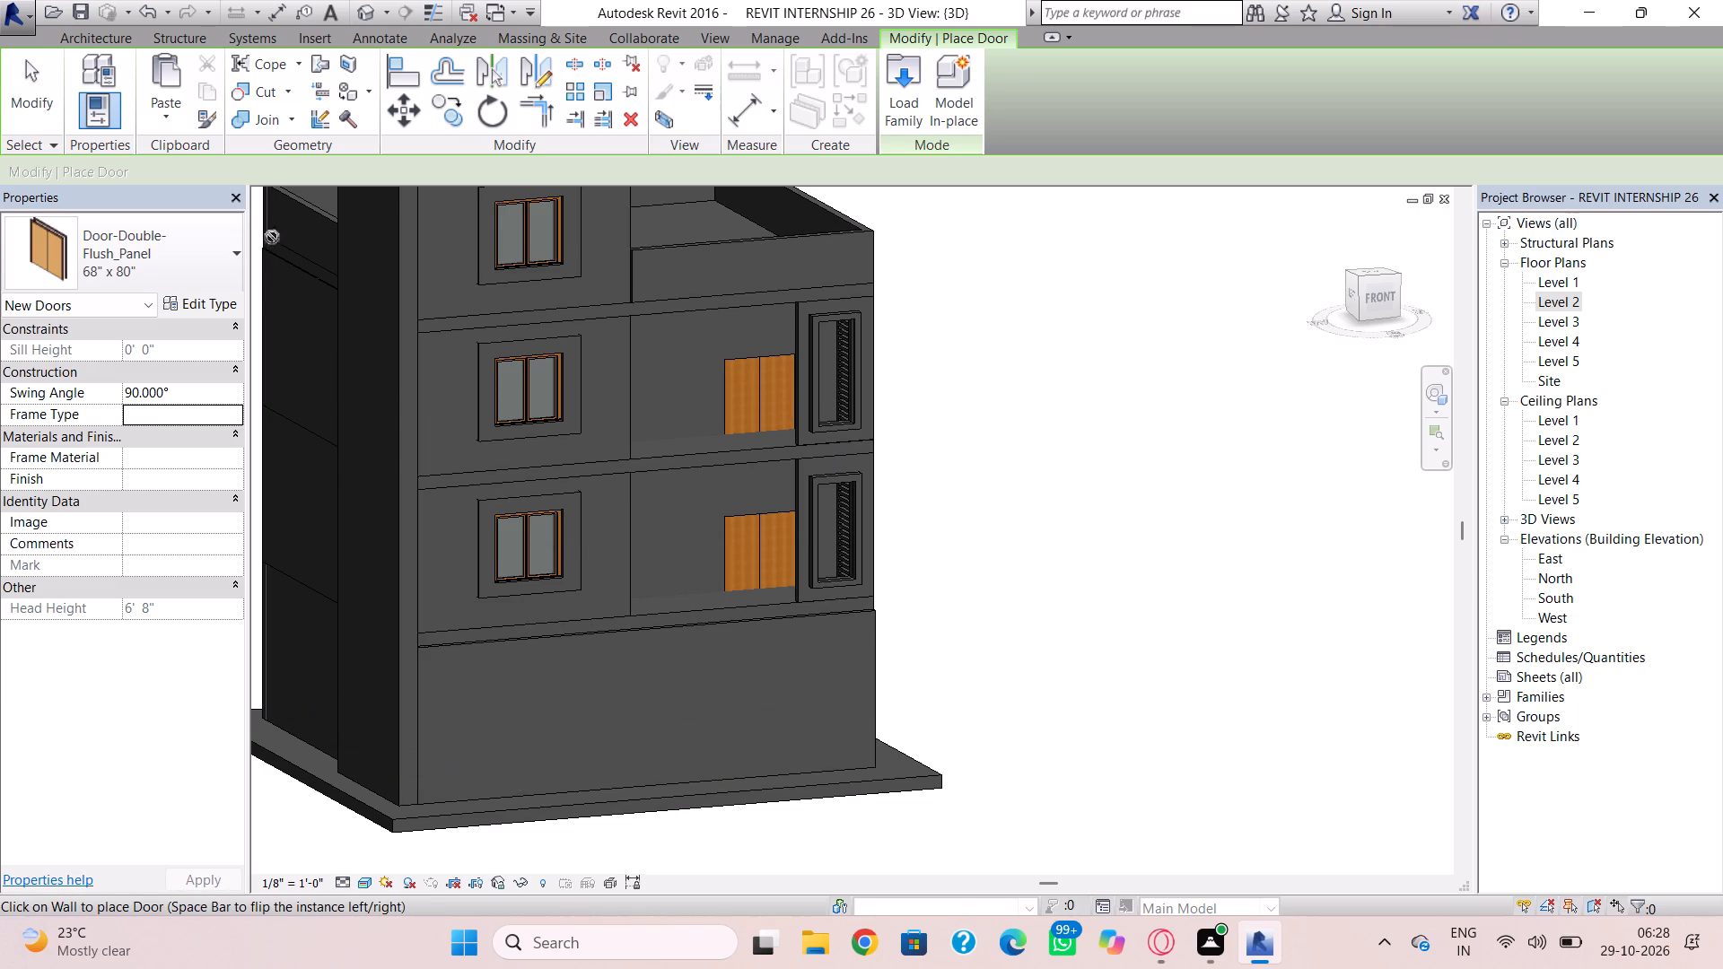
Load the Casement Dbl with Trim window family from the US Imperial Windows library.
left_click(112, 37)
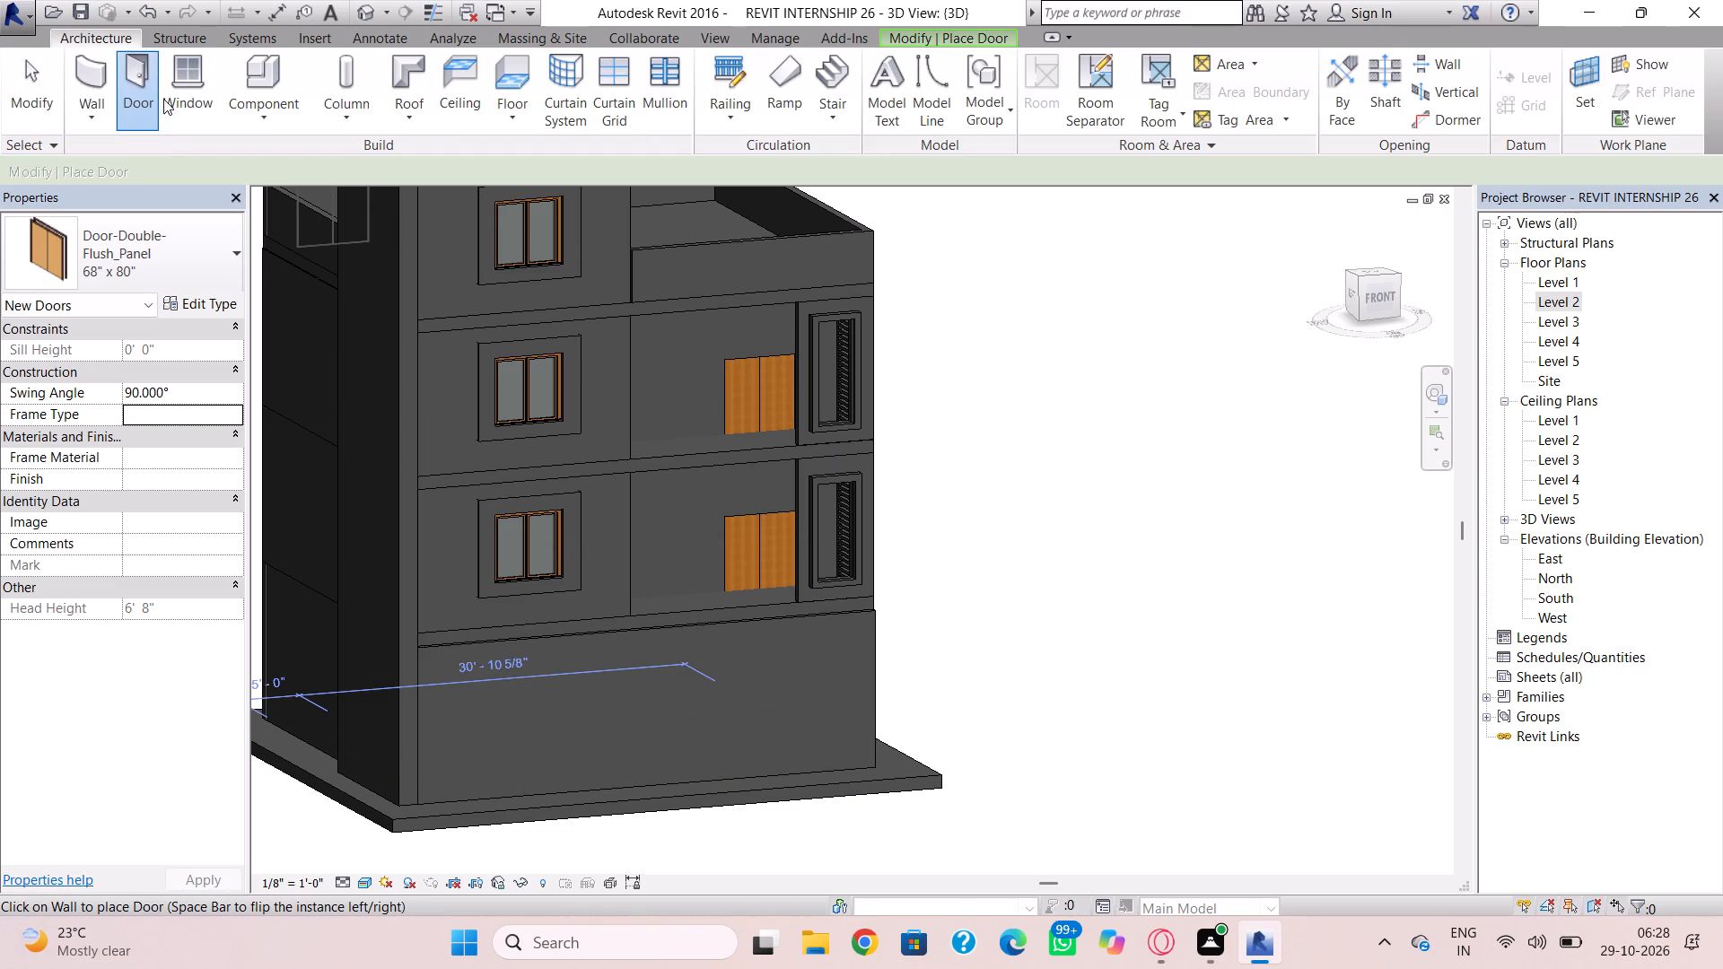
left_click(173, 98)
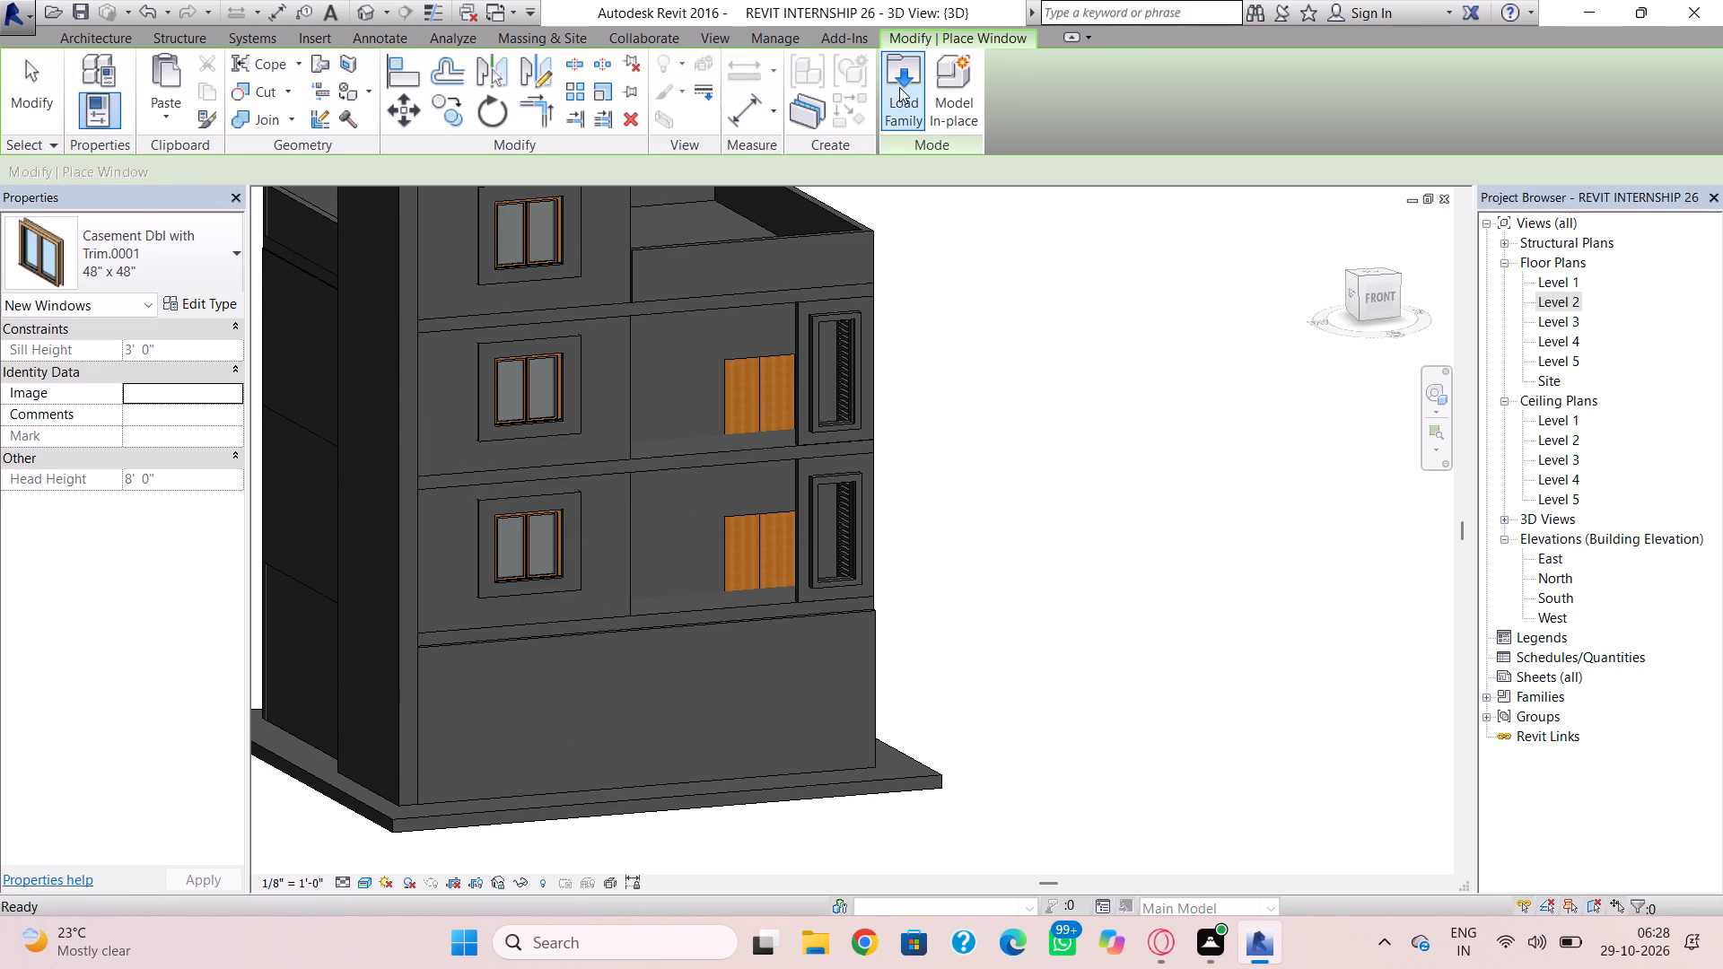
left_click(899, 87)
scroll(1036, 497, "down", 6)
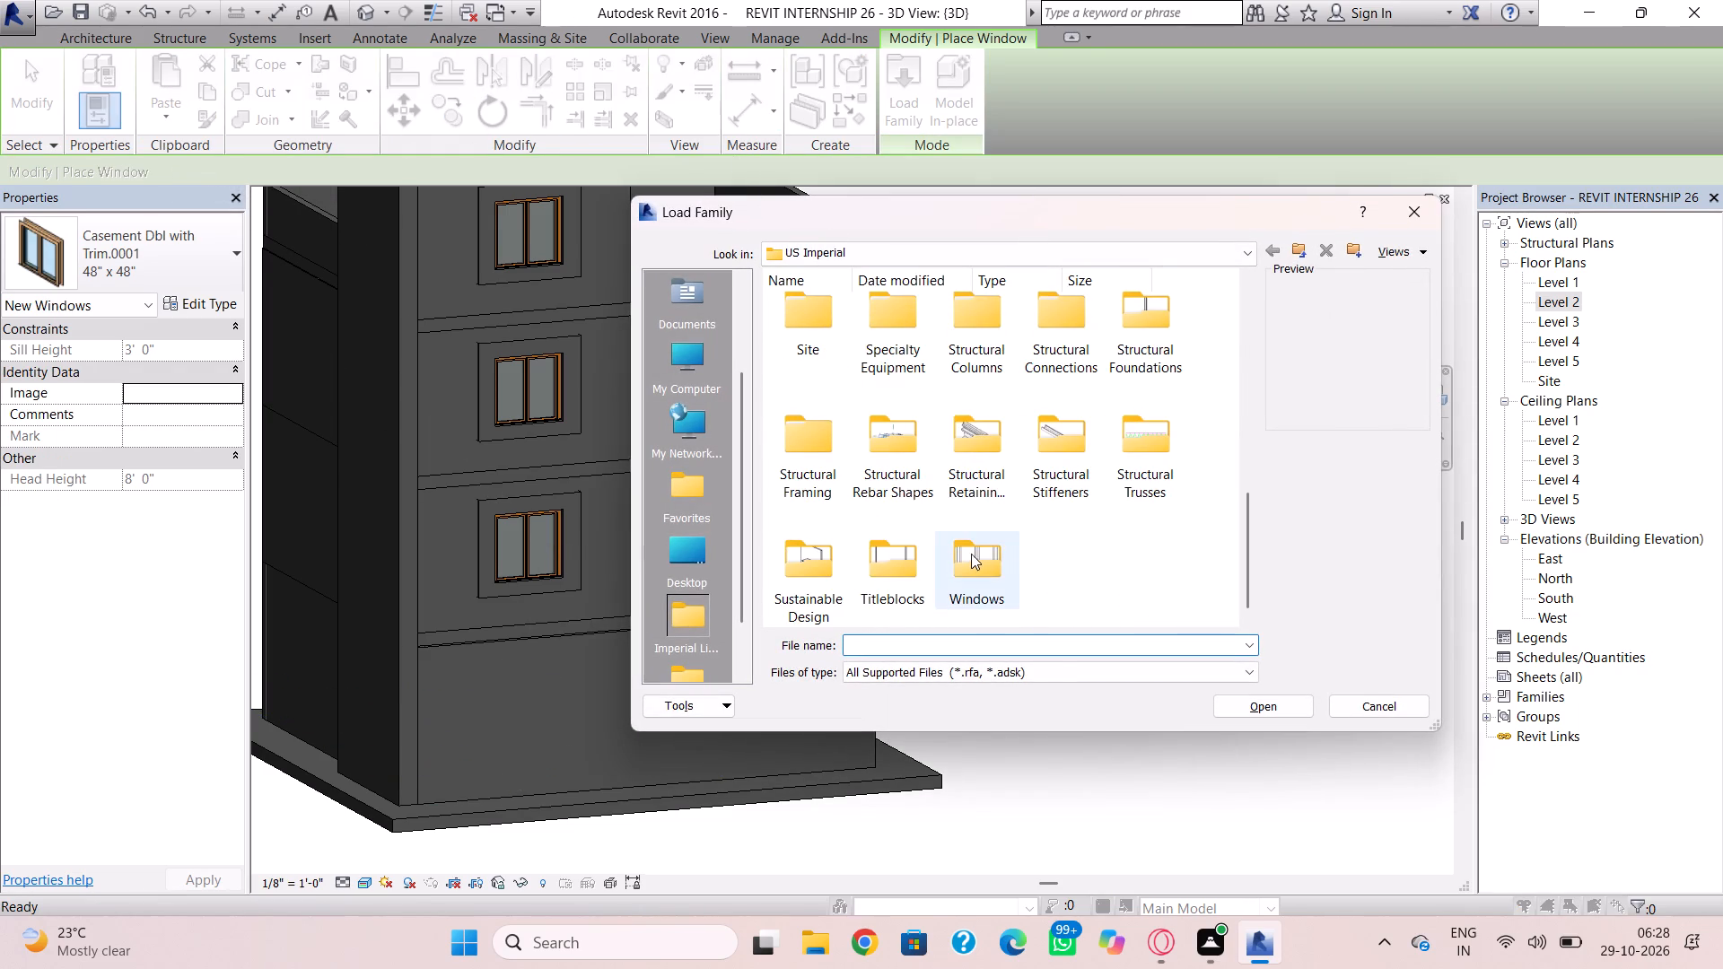
double_click(968, 555)
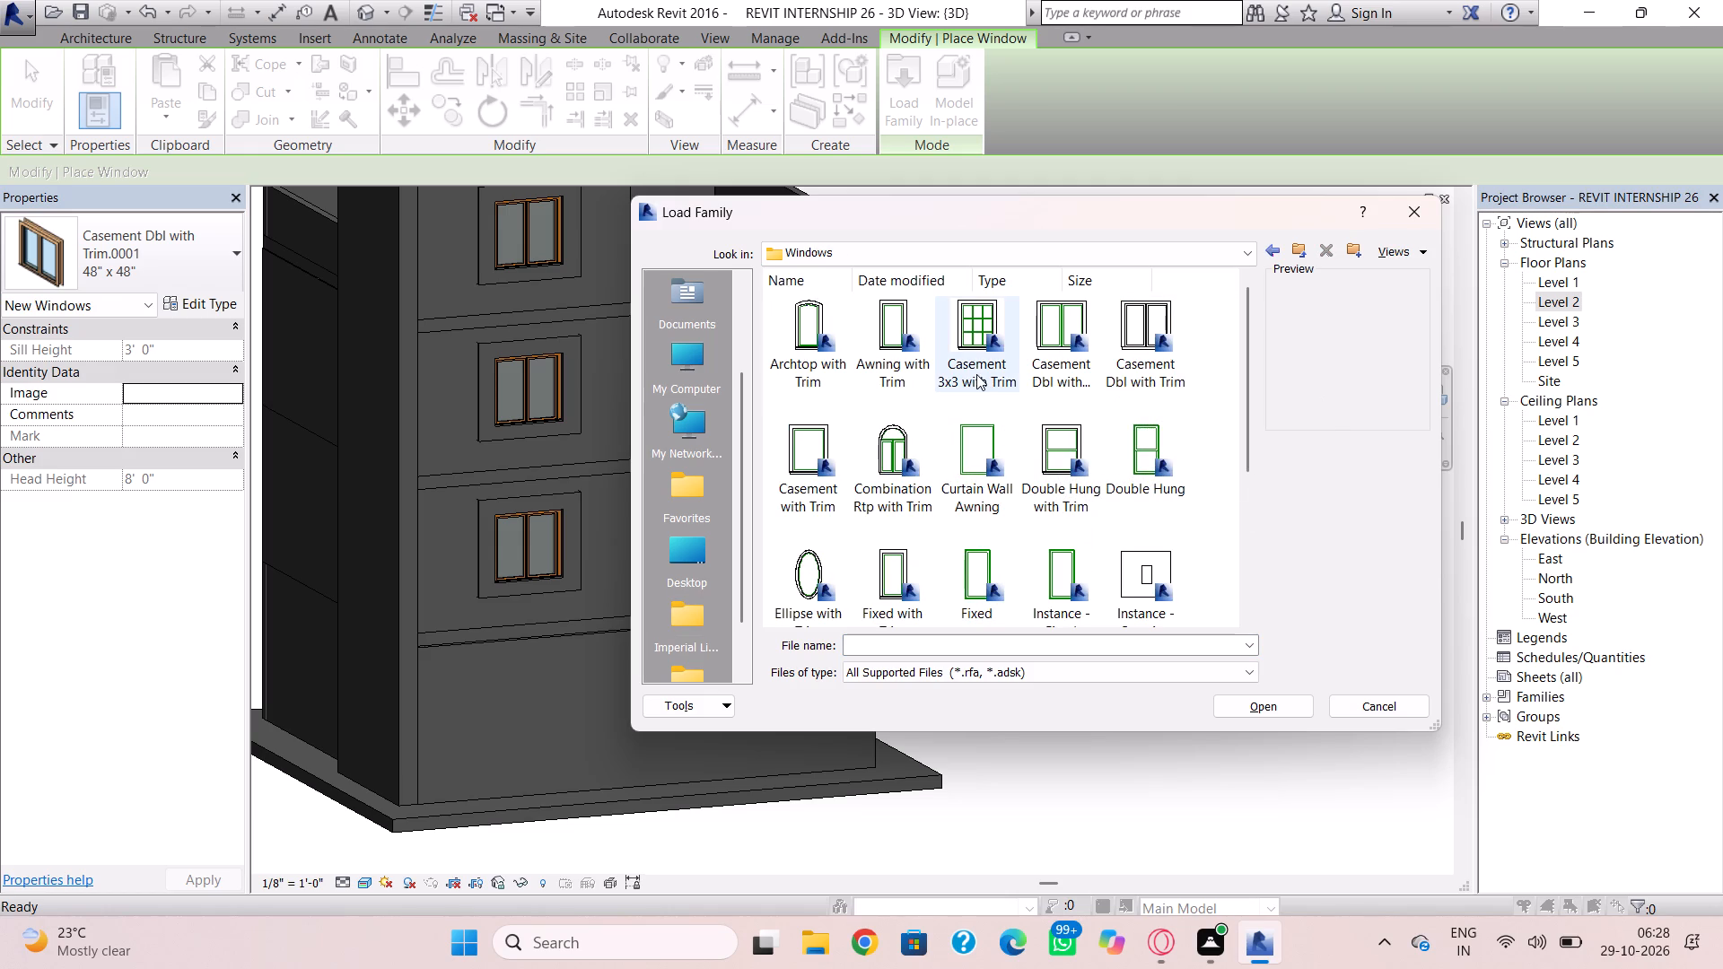
left_click(1153, 354)
left_click(1281, 695)
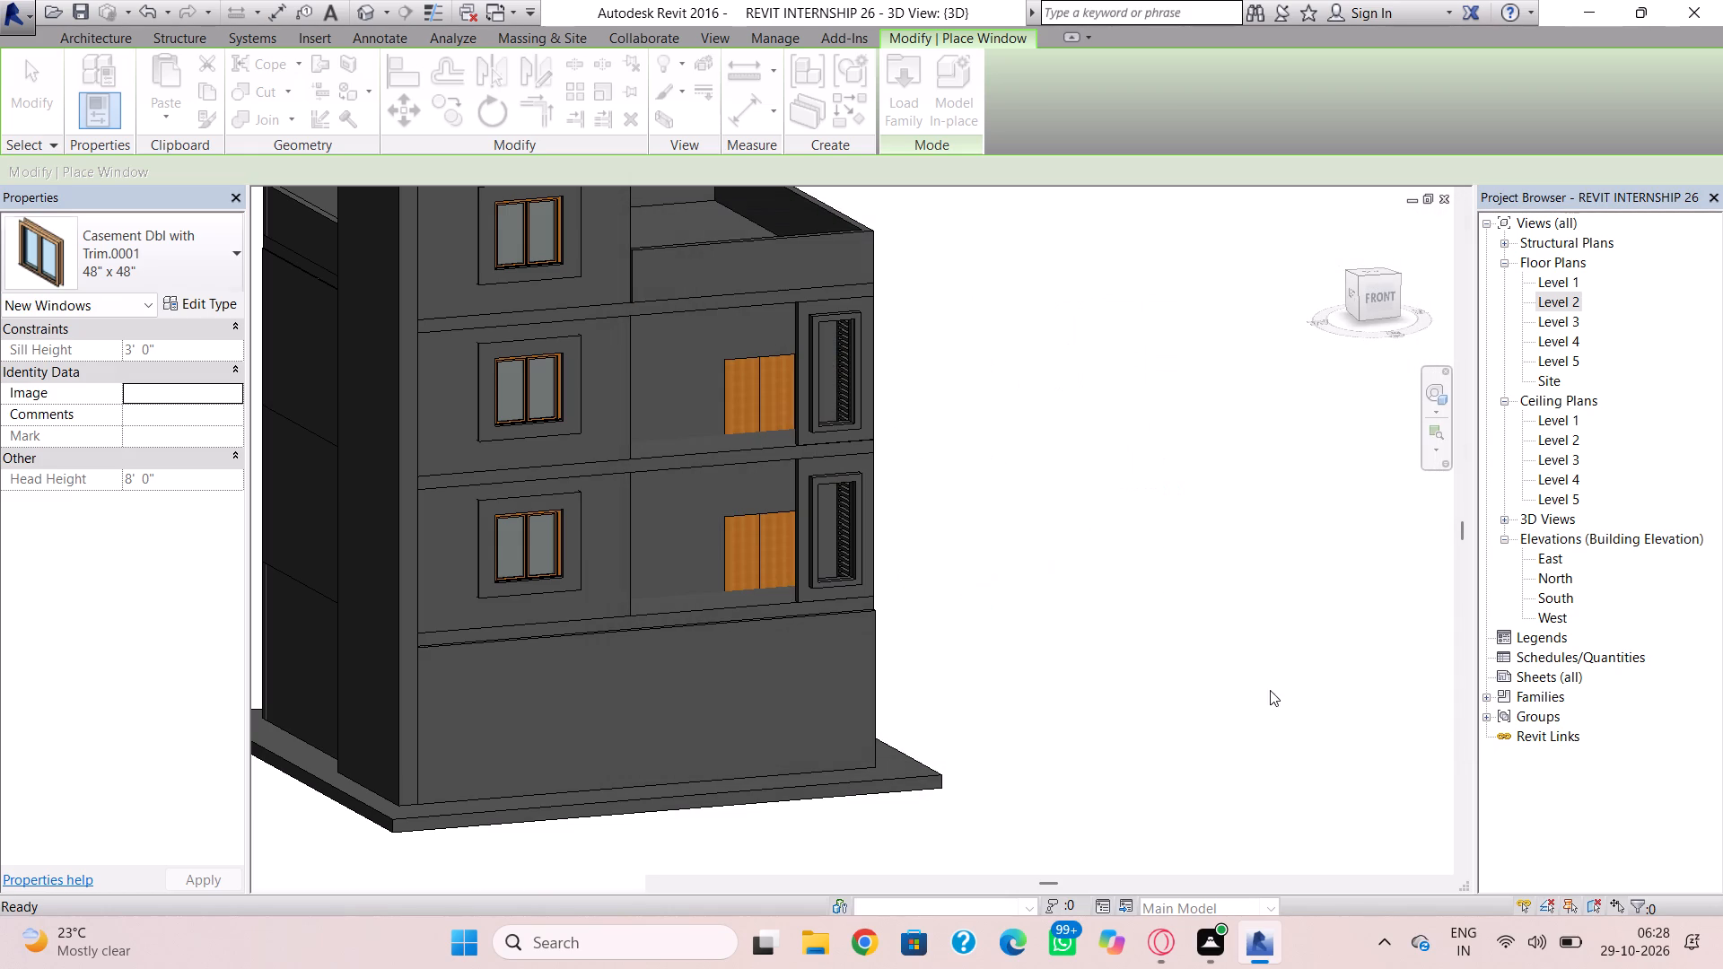
Place a 48" x 48" Casement Dbl with Trim window beside the double door on each of the two framed storeys.
right_click_drag(1078, 585, 997, 532, "shift")
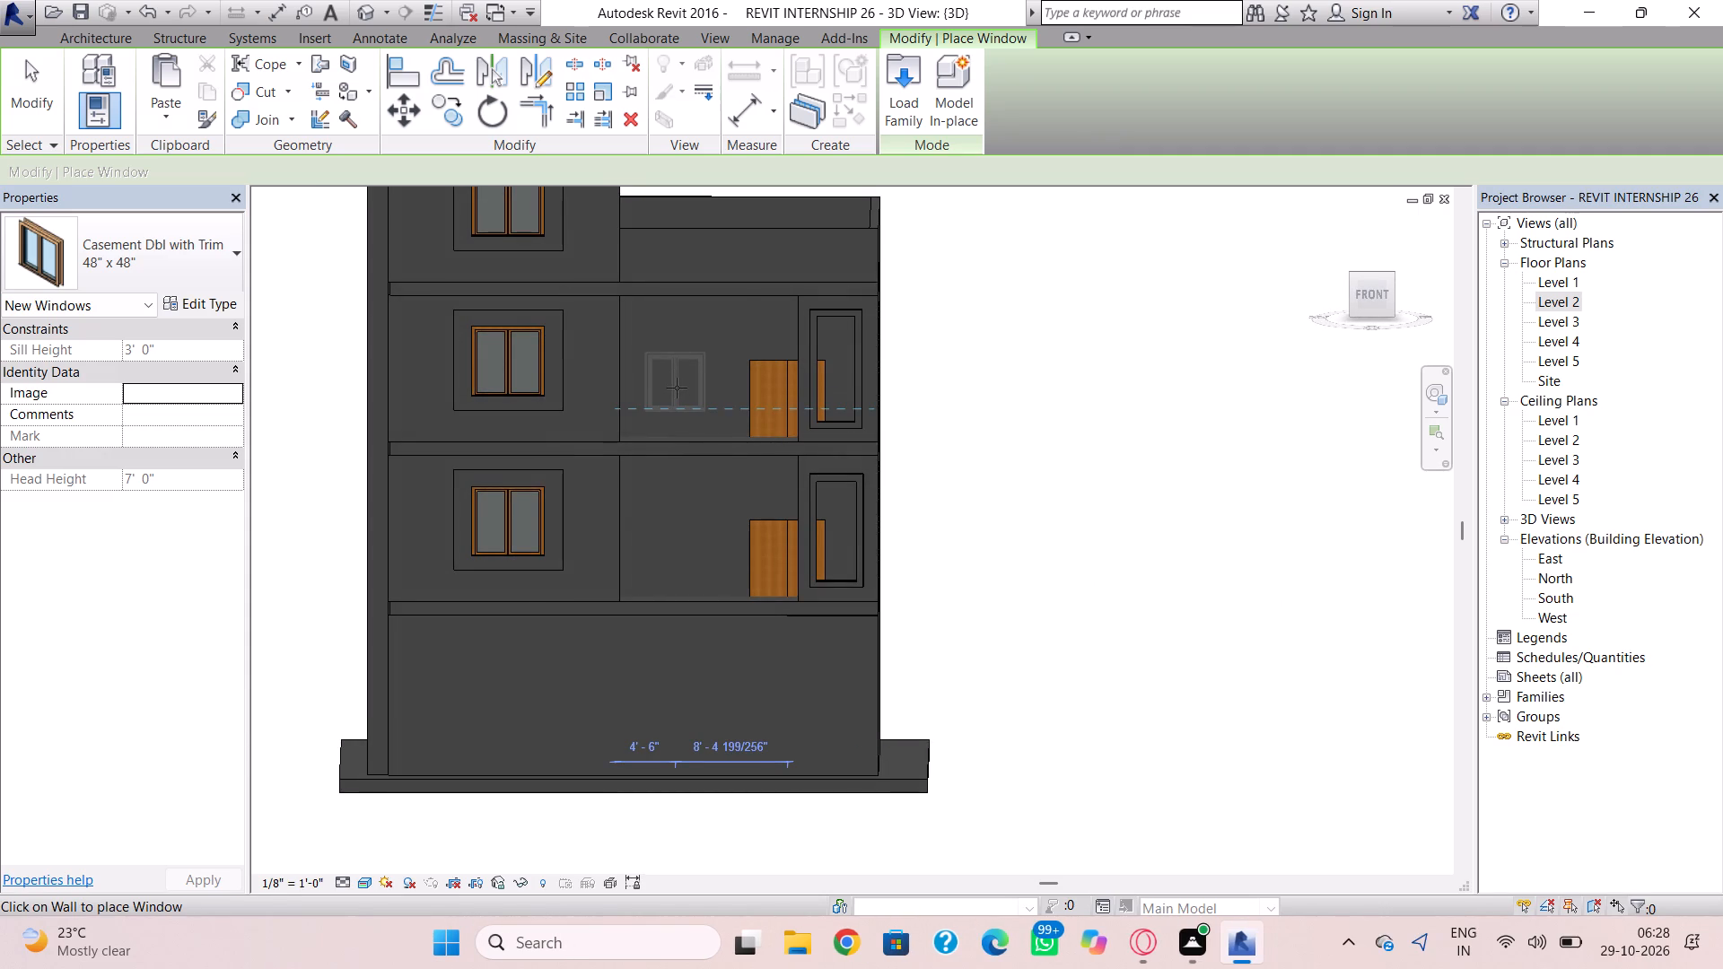
left_click(677, 388)
left_click(678, 537)
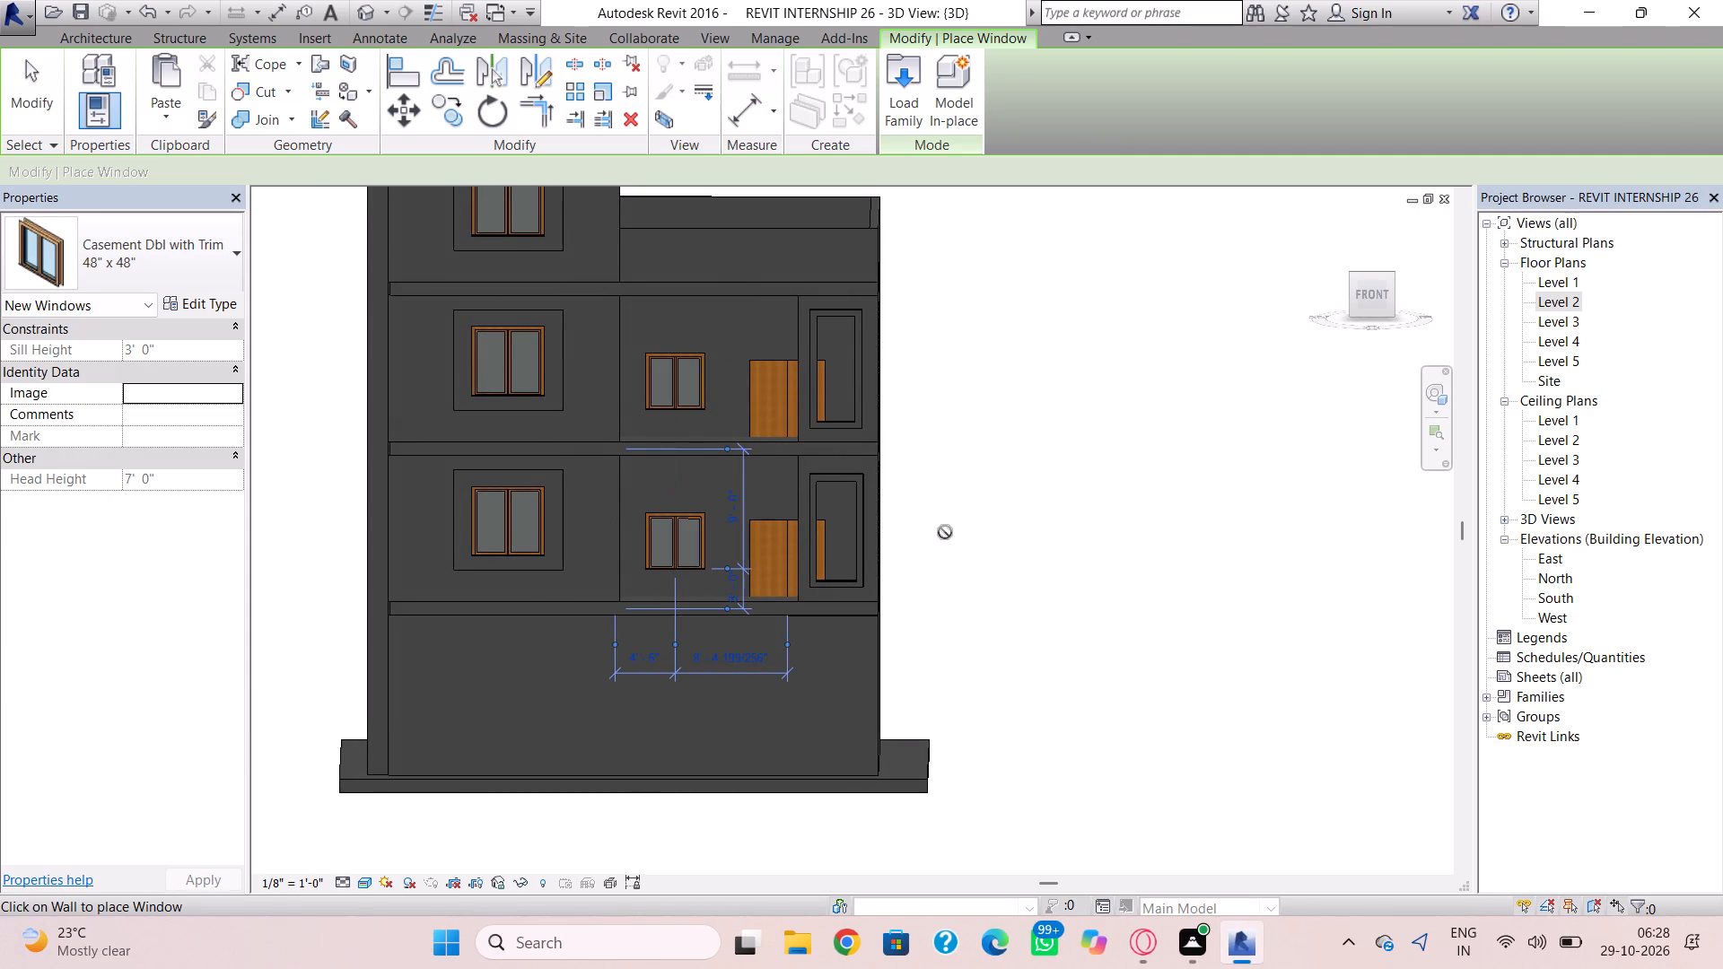
key("Escape")
key("Escape")
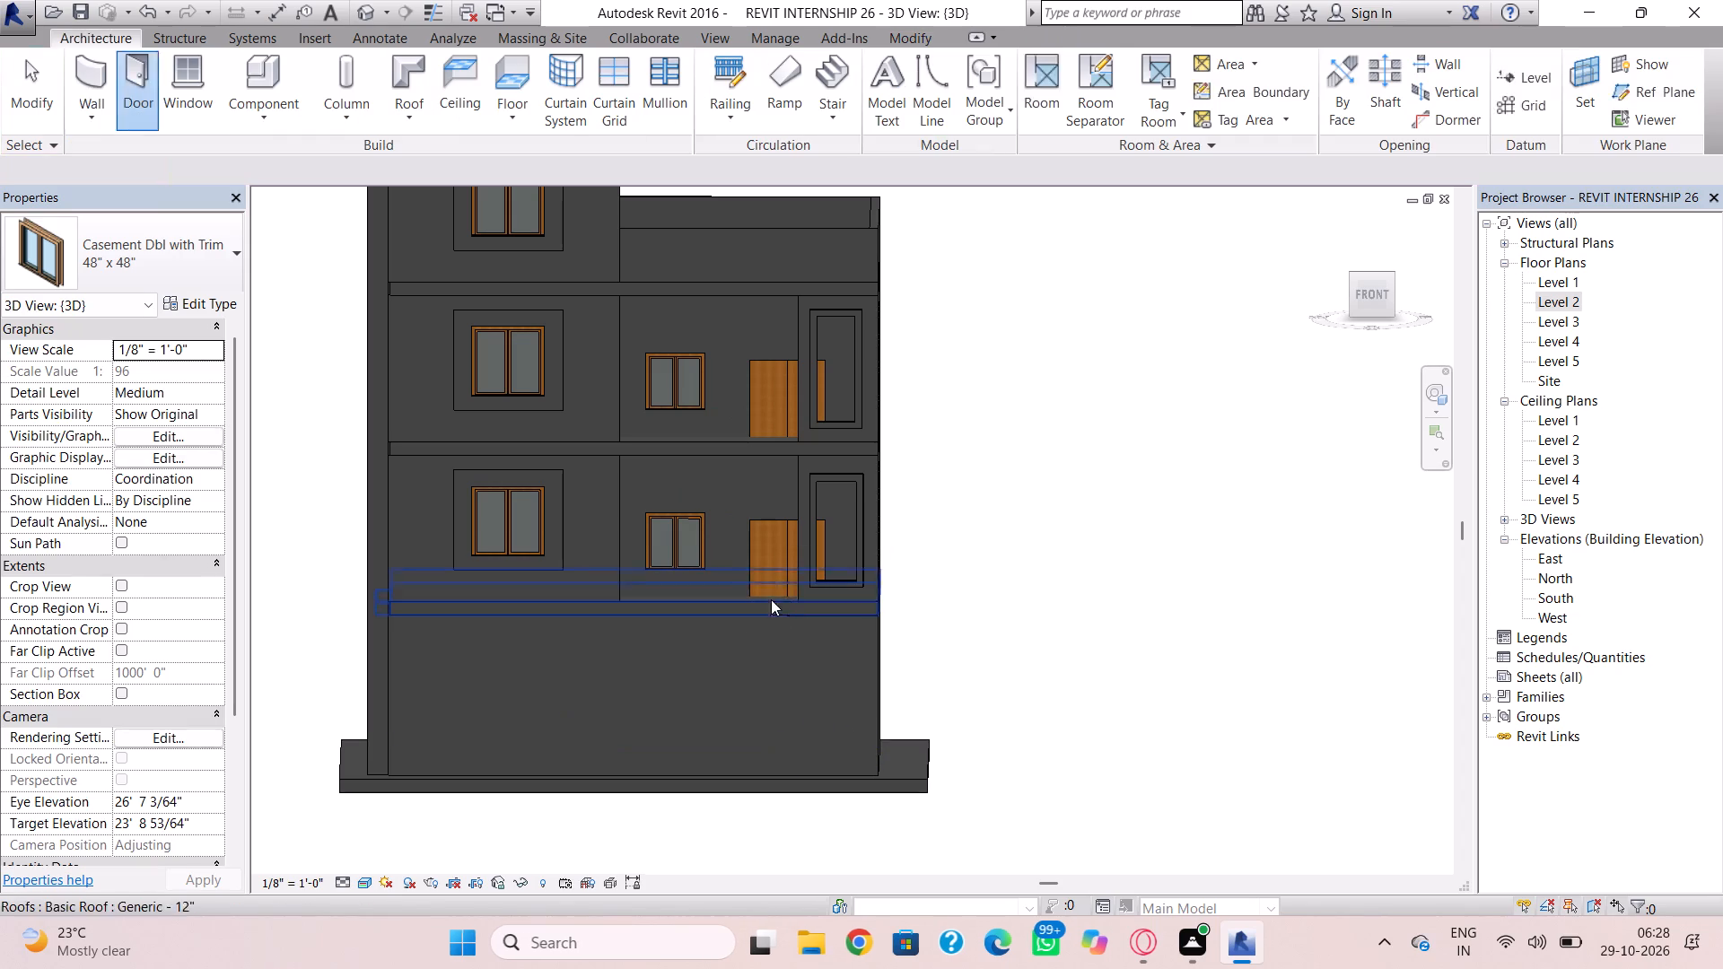
Nudge the Level 2 double door upward until its sill height is 0' 7".
left_click(776, 545)
left_click(783, 526)
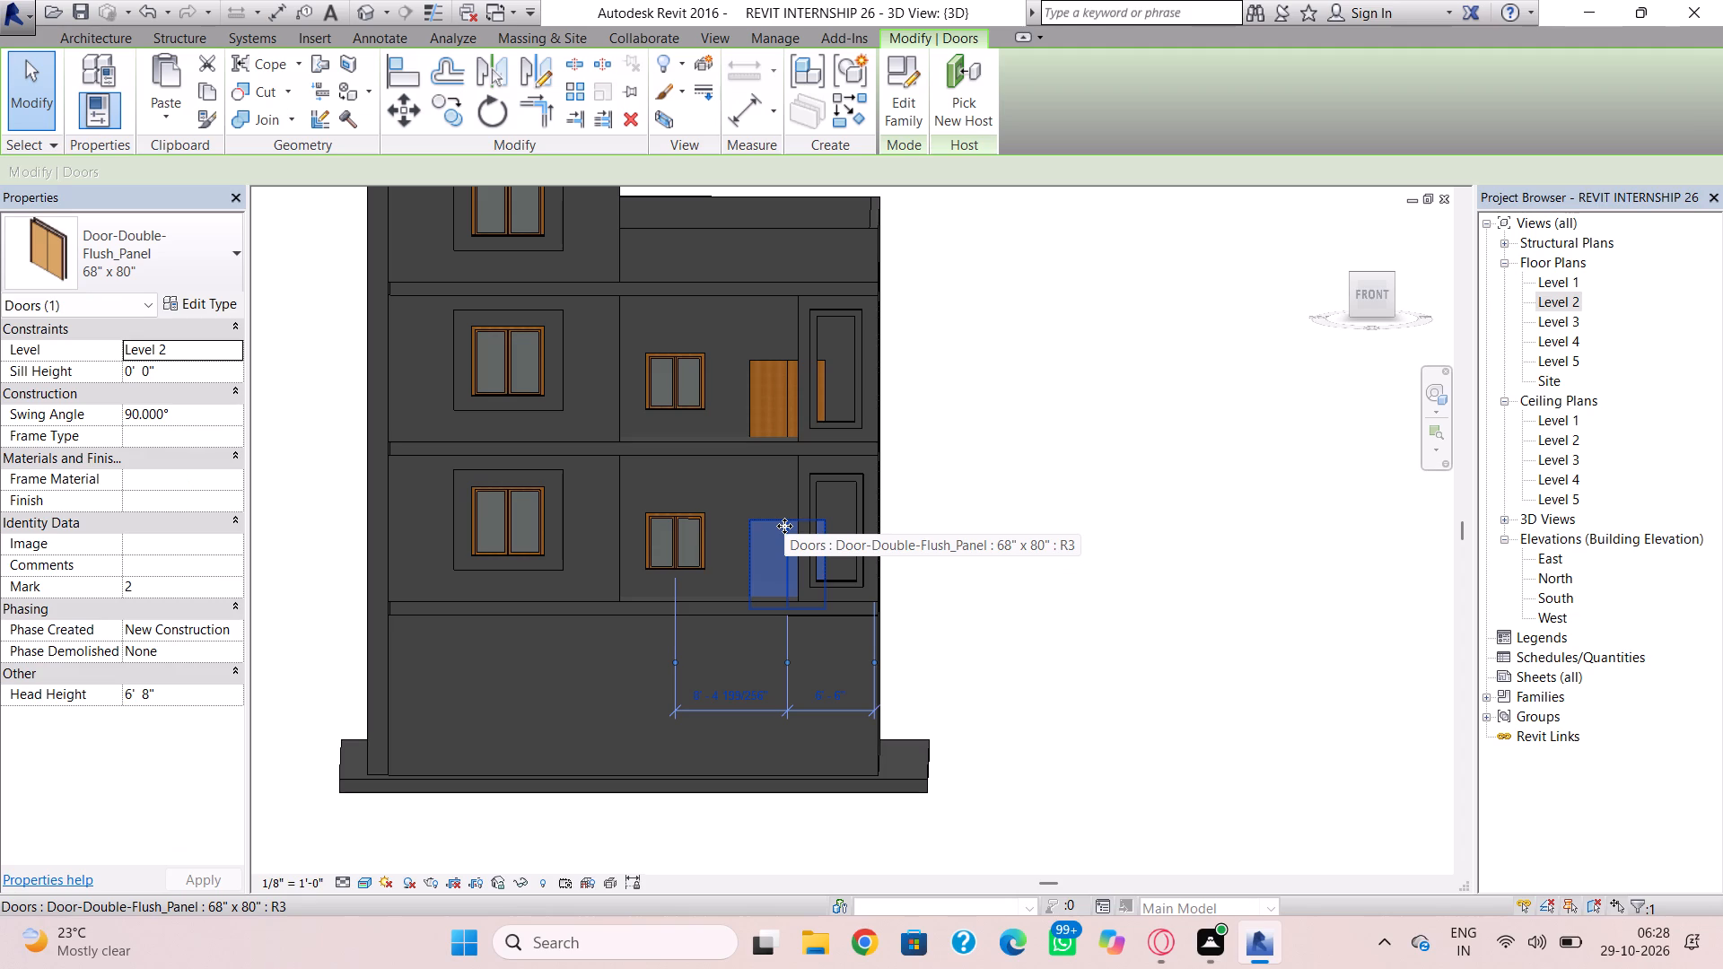
key("Up")
key("Up")
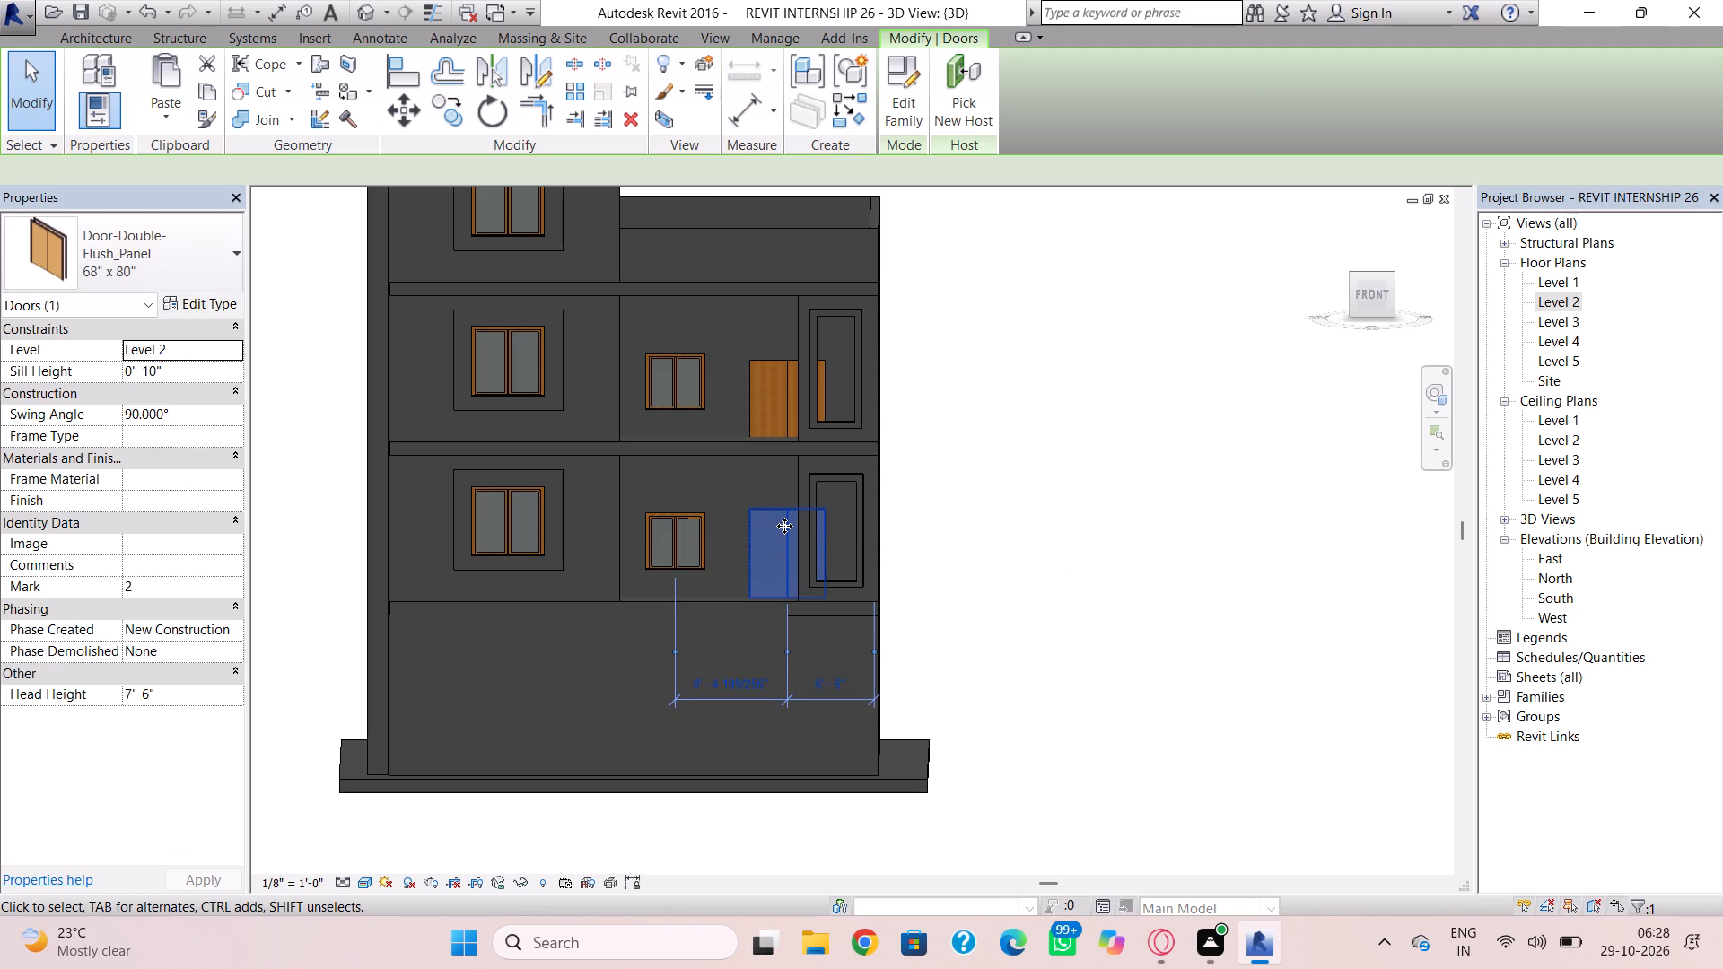
key("Down")
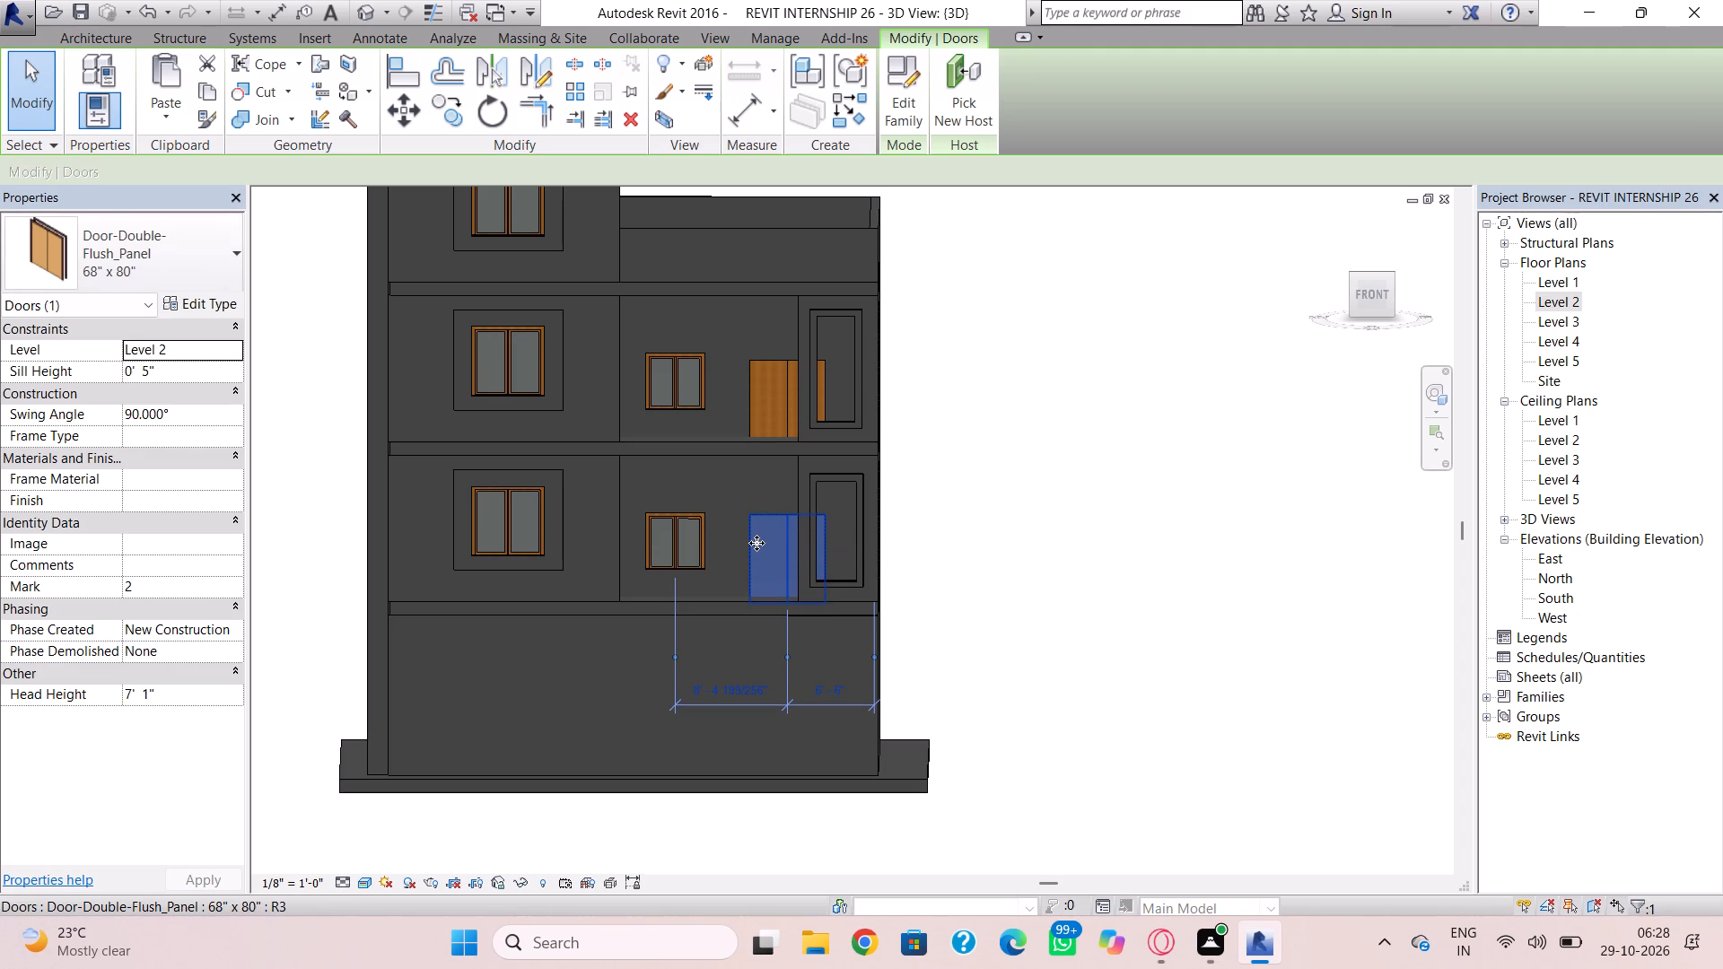
scroll(763, 542, "up", 9)
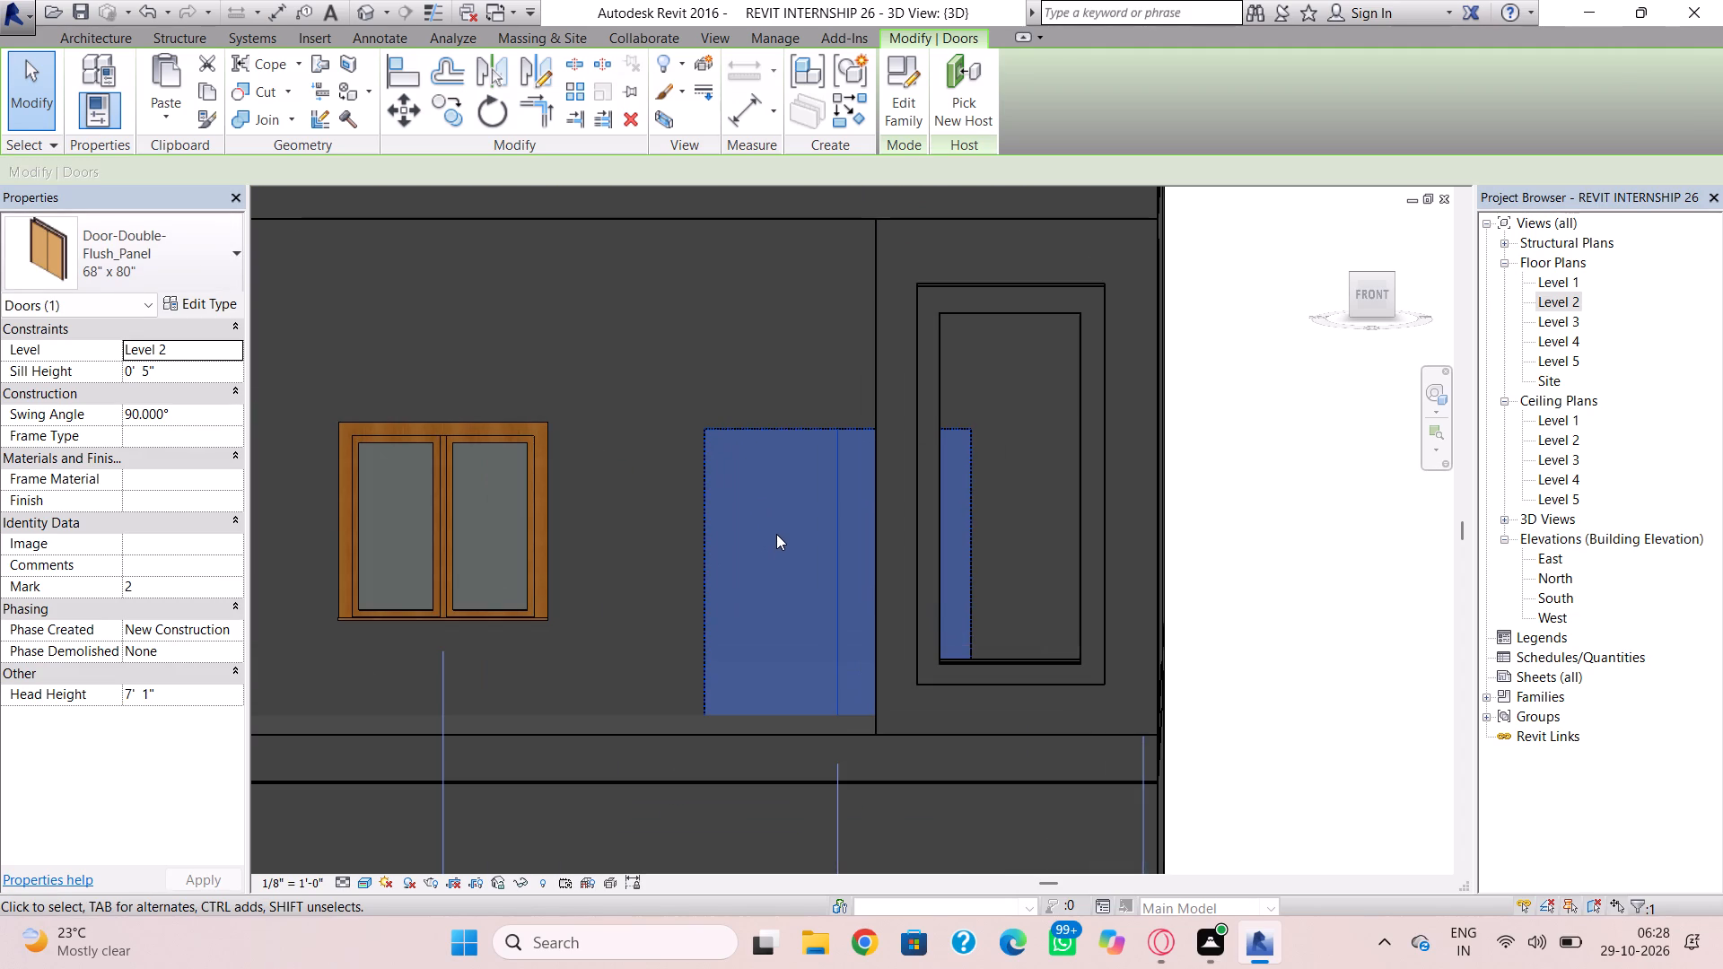
key("Up")
key("Up")
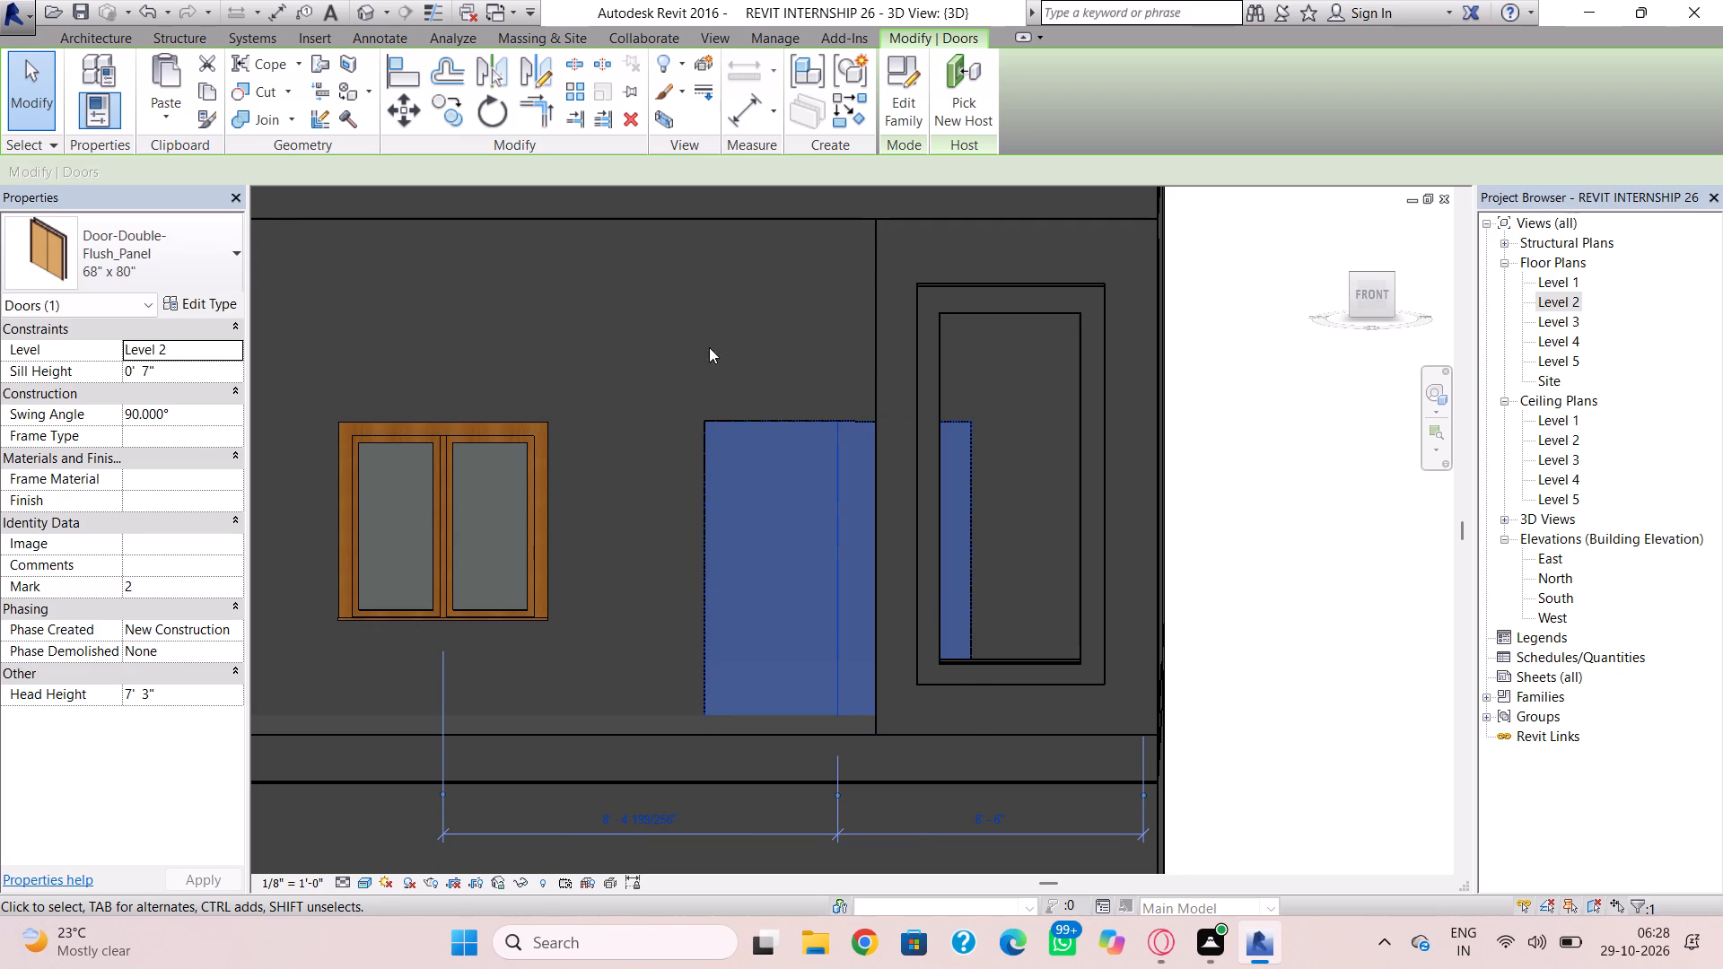
Nudge the Level 3 double door upward until its sill height is 0' 8".
scroll(706, 341, "down", 3)
middle_click_drag(709, 366, 707, 460)
left_click(710, 279)
middle_click_drag(709, 295, 710, 367)
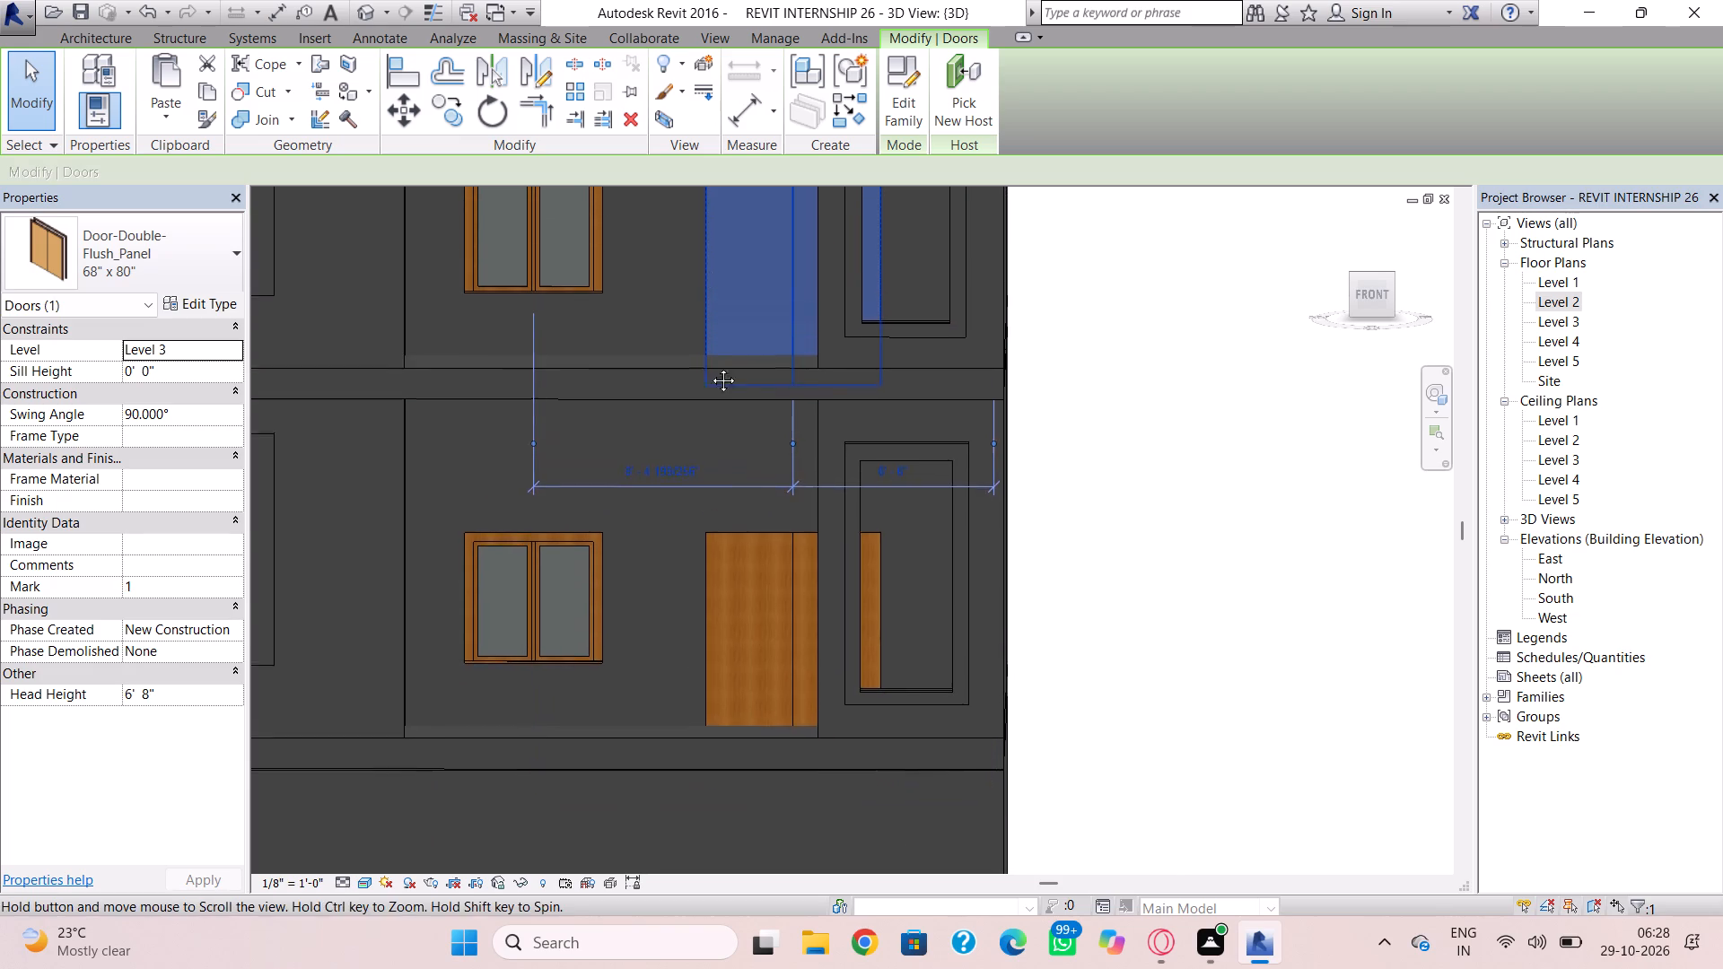
middle_click_drag(710, 367, 688, 572)
key("Up")
key("Up")
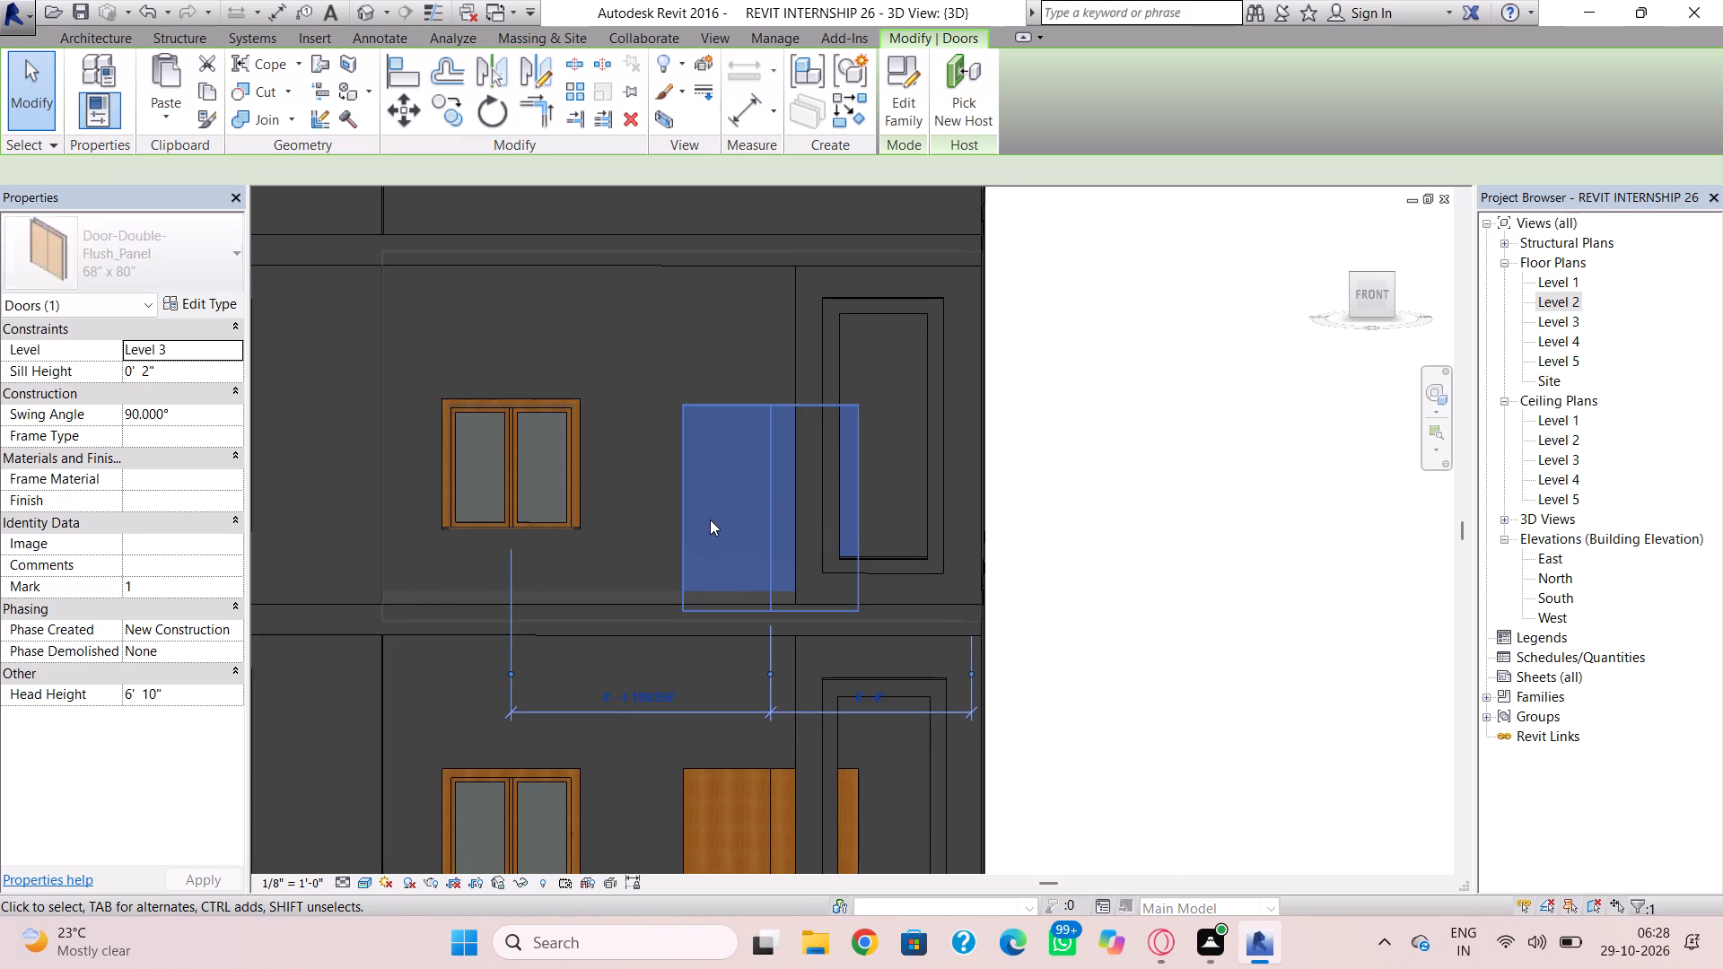
key("Up")
key("Up")
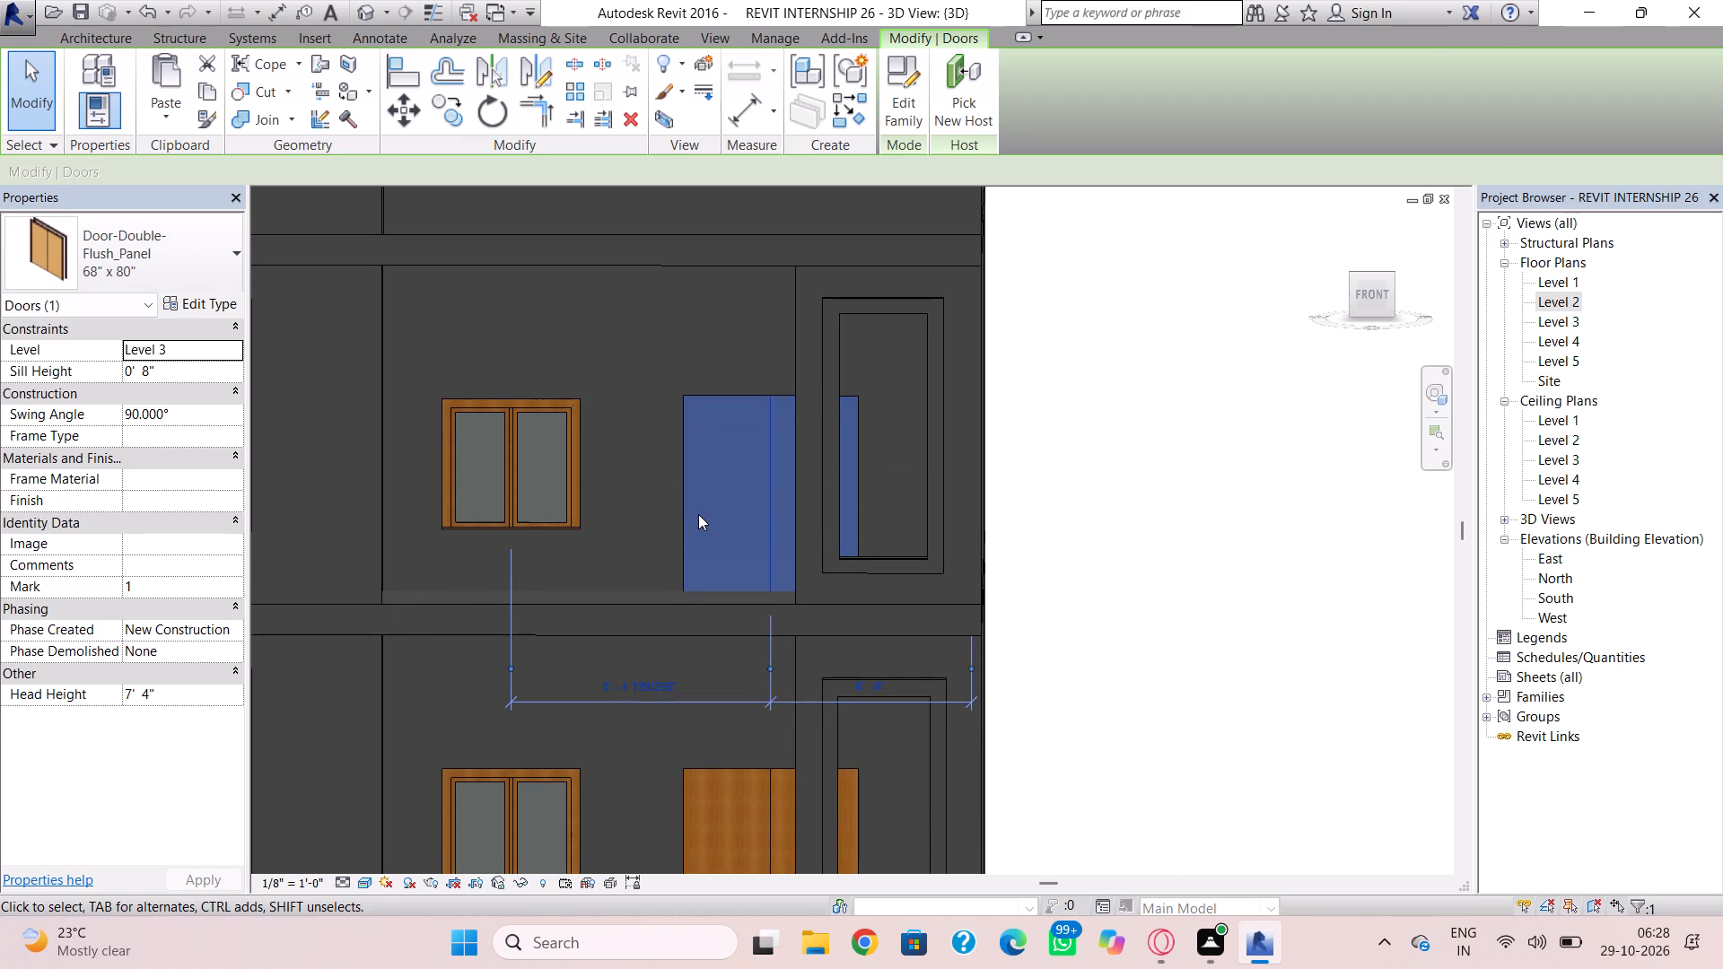
left_click(660, 508)
Open the Level 2 floor plan around the balcony at the framed front corner.
scroll(480, 541, "down", 5)
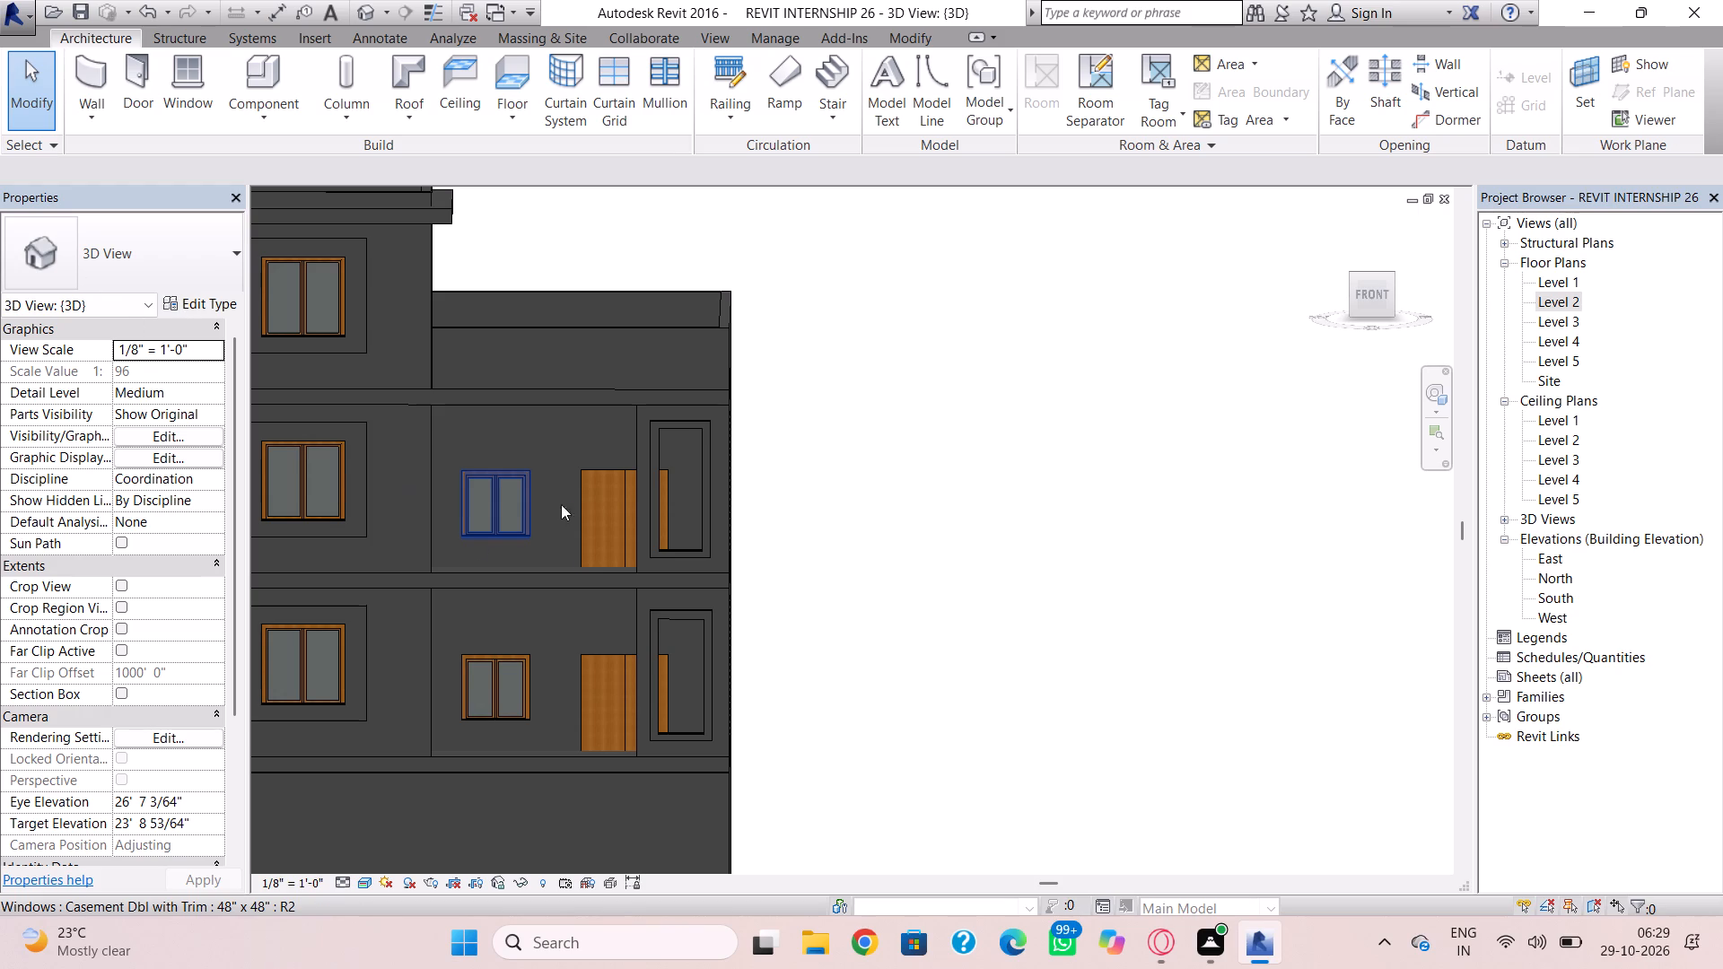
scroll(853, 633, "down", 3)
middle_click_drag(852, 633, 891, 578)
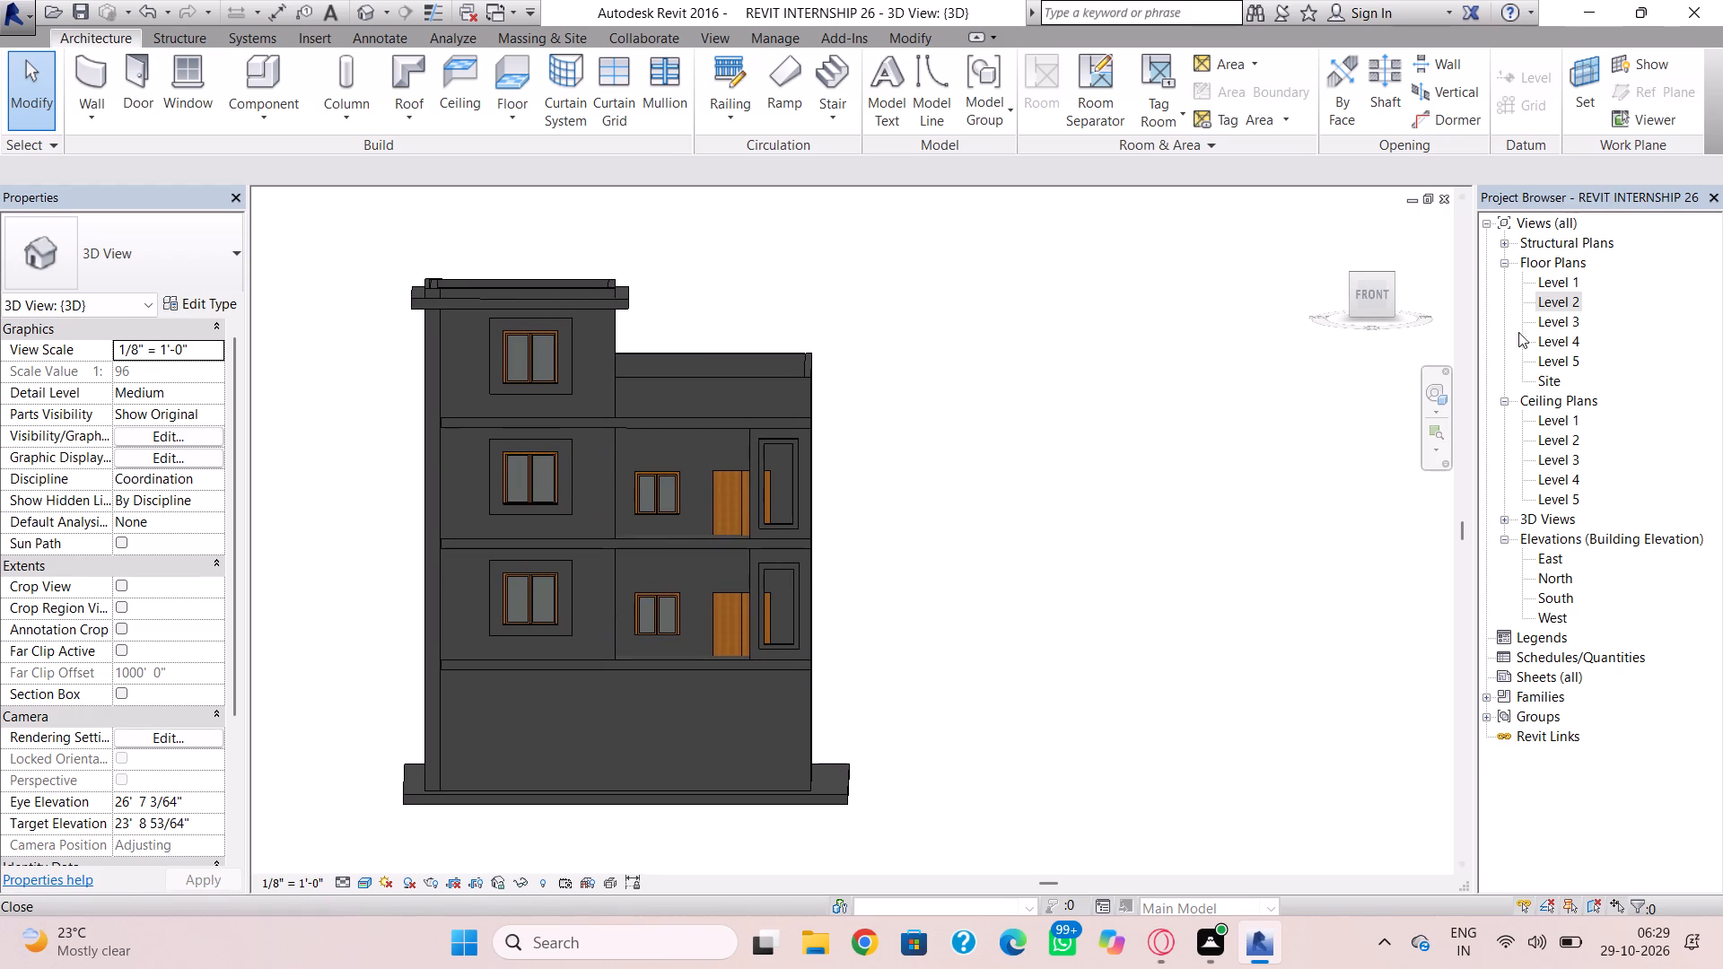
double_click(1555, 301)
scroll(962, 546, "down", 2)
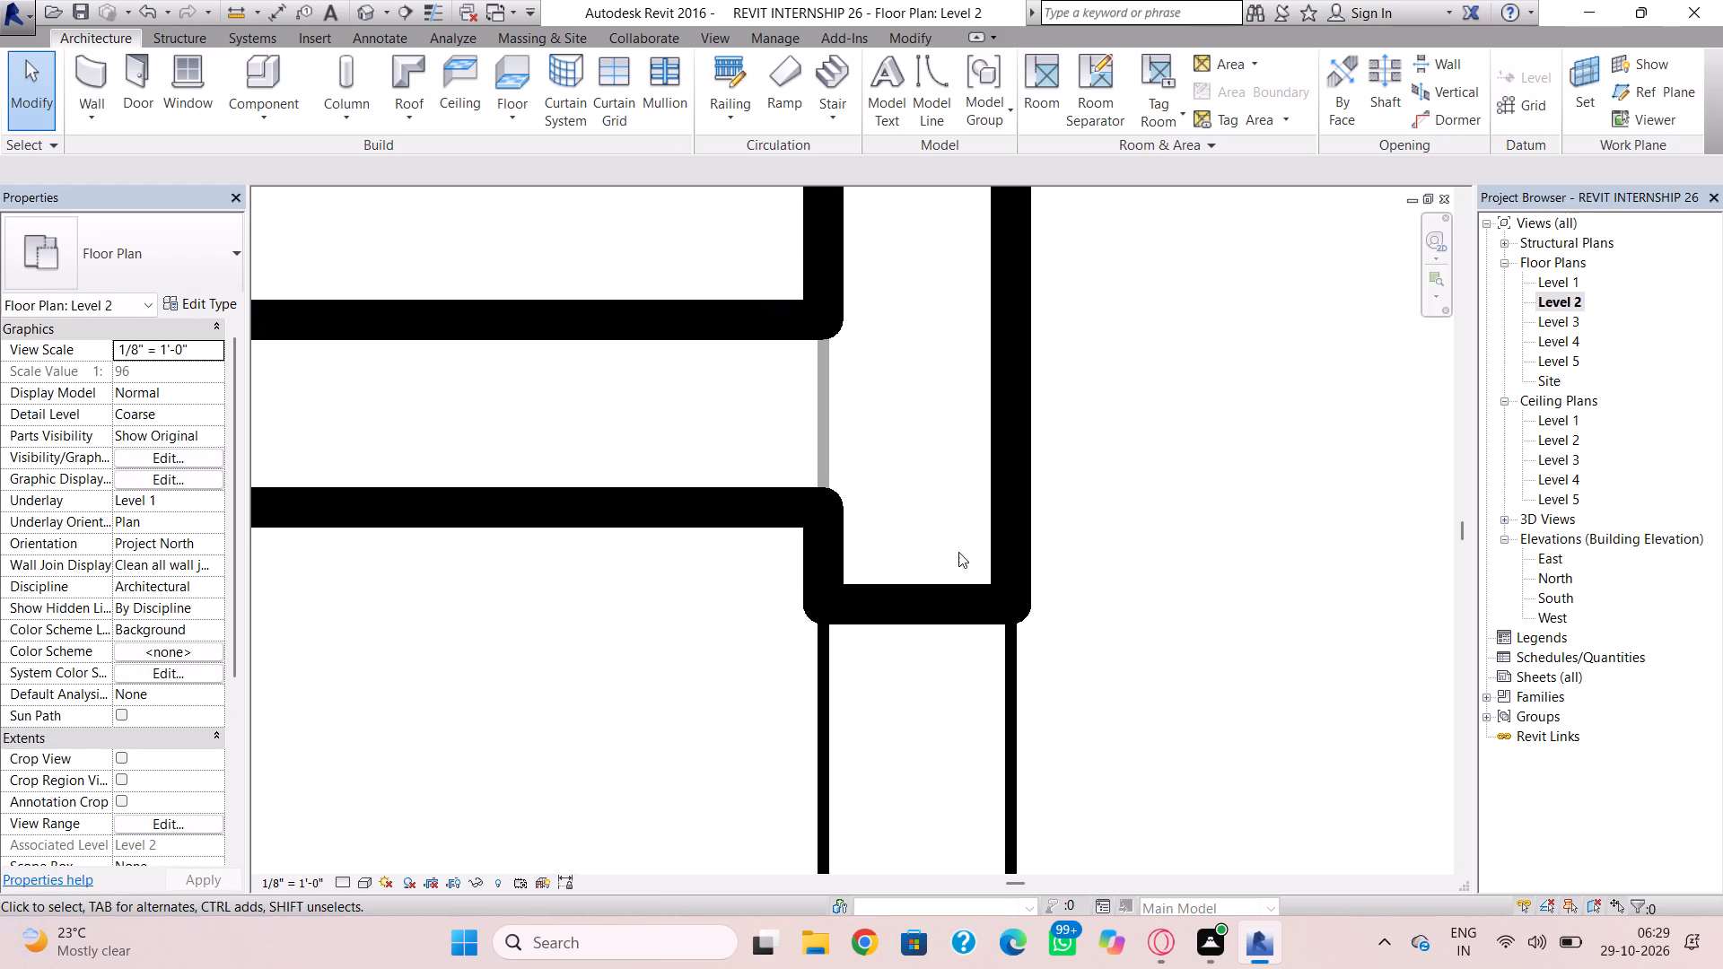
scroll(958, 552, "down", 2)
scroll(875, 594, "down", 5)
scroll(817, 657, "down", 12)
middle_click_drag(825, 681, 870, 586)
Draw a Generic - 8" wall about 13' 9" long along the balcony's front edge, from the adjoining room's corner to the framed corner wall.
left_click(93, 83)
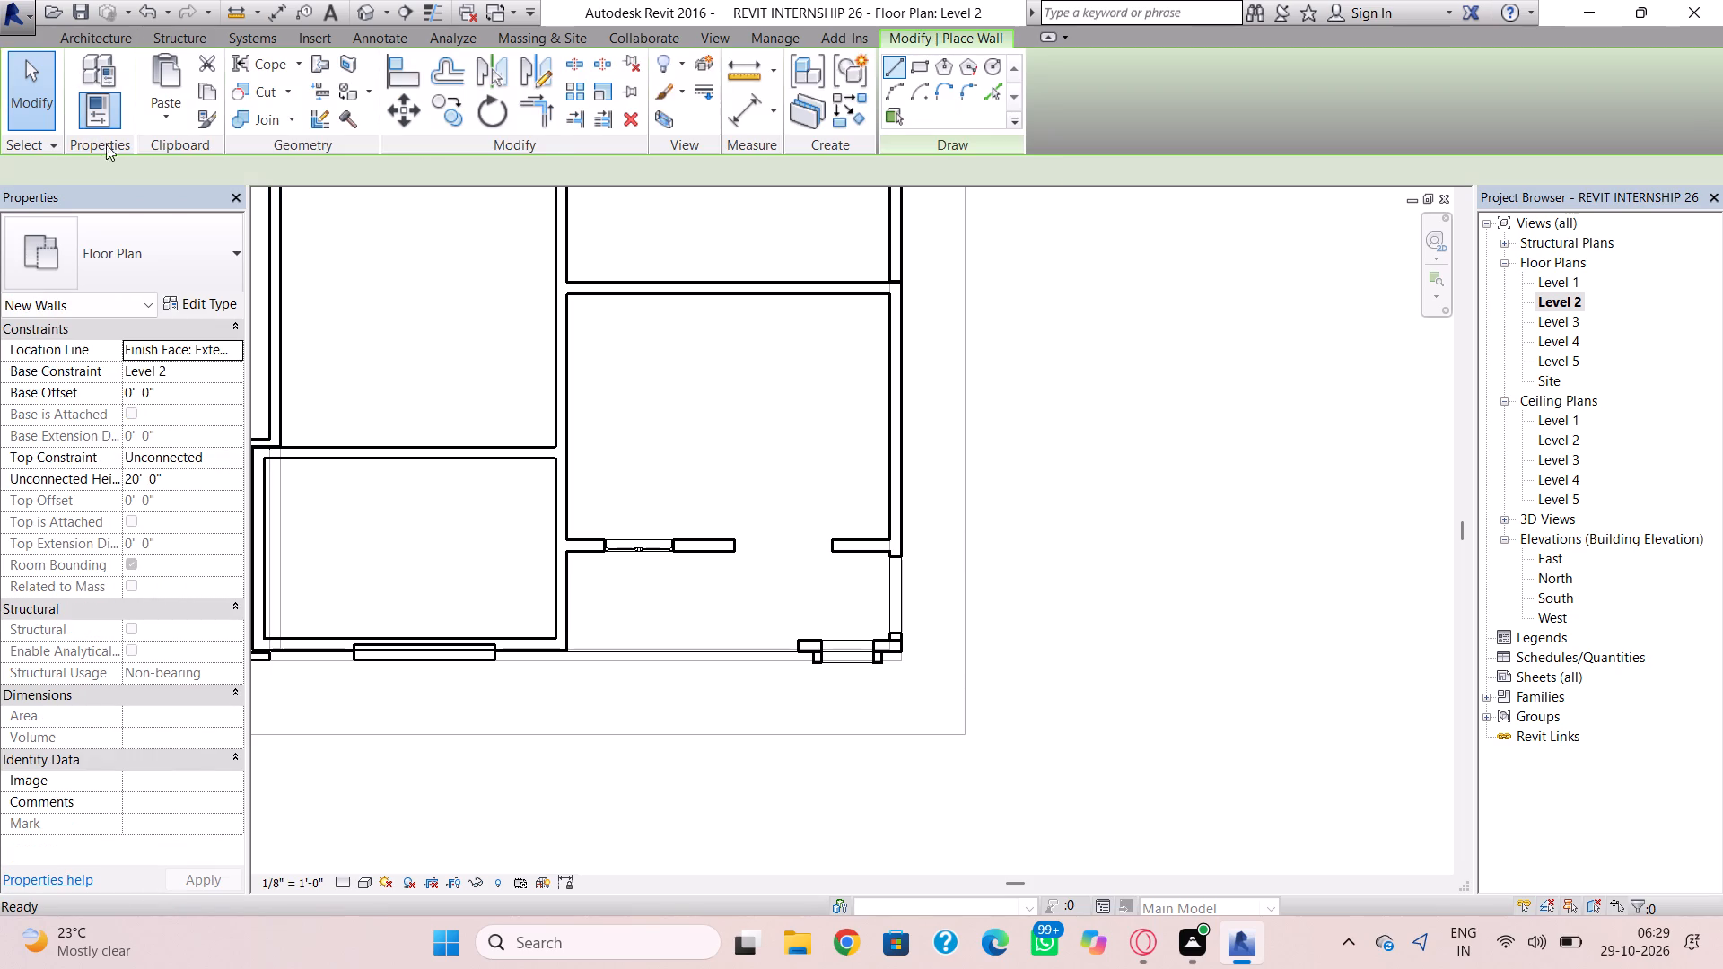
left_click(143, 255)
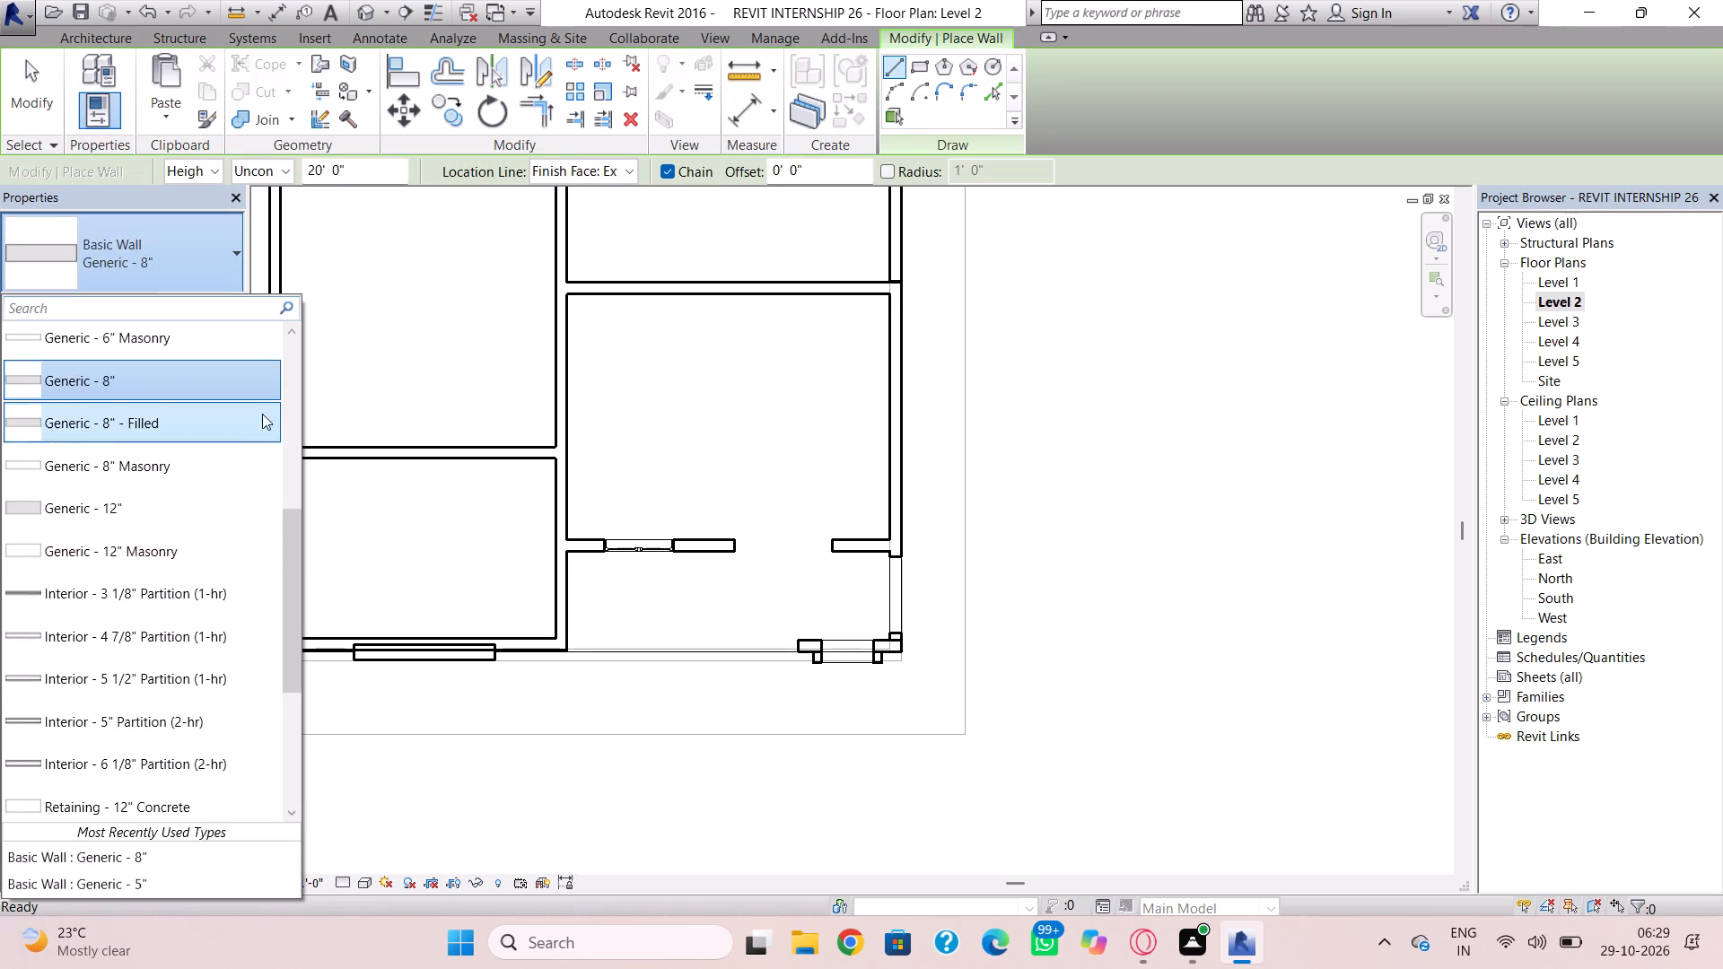
left_click(235, 380)
scroll(592, 636, "up", 4)
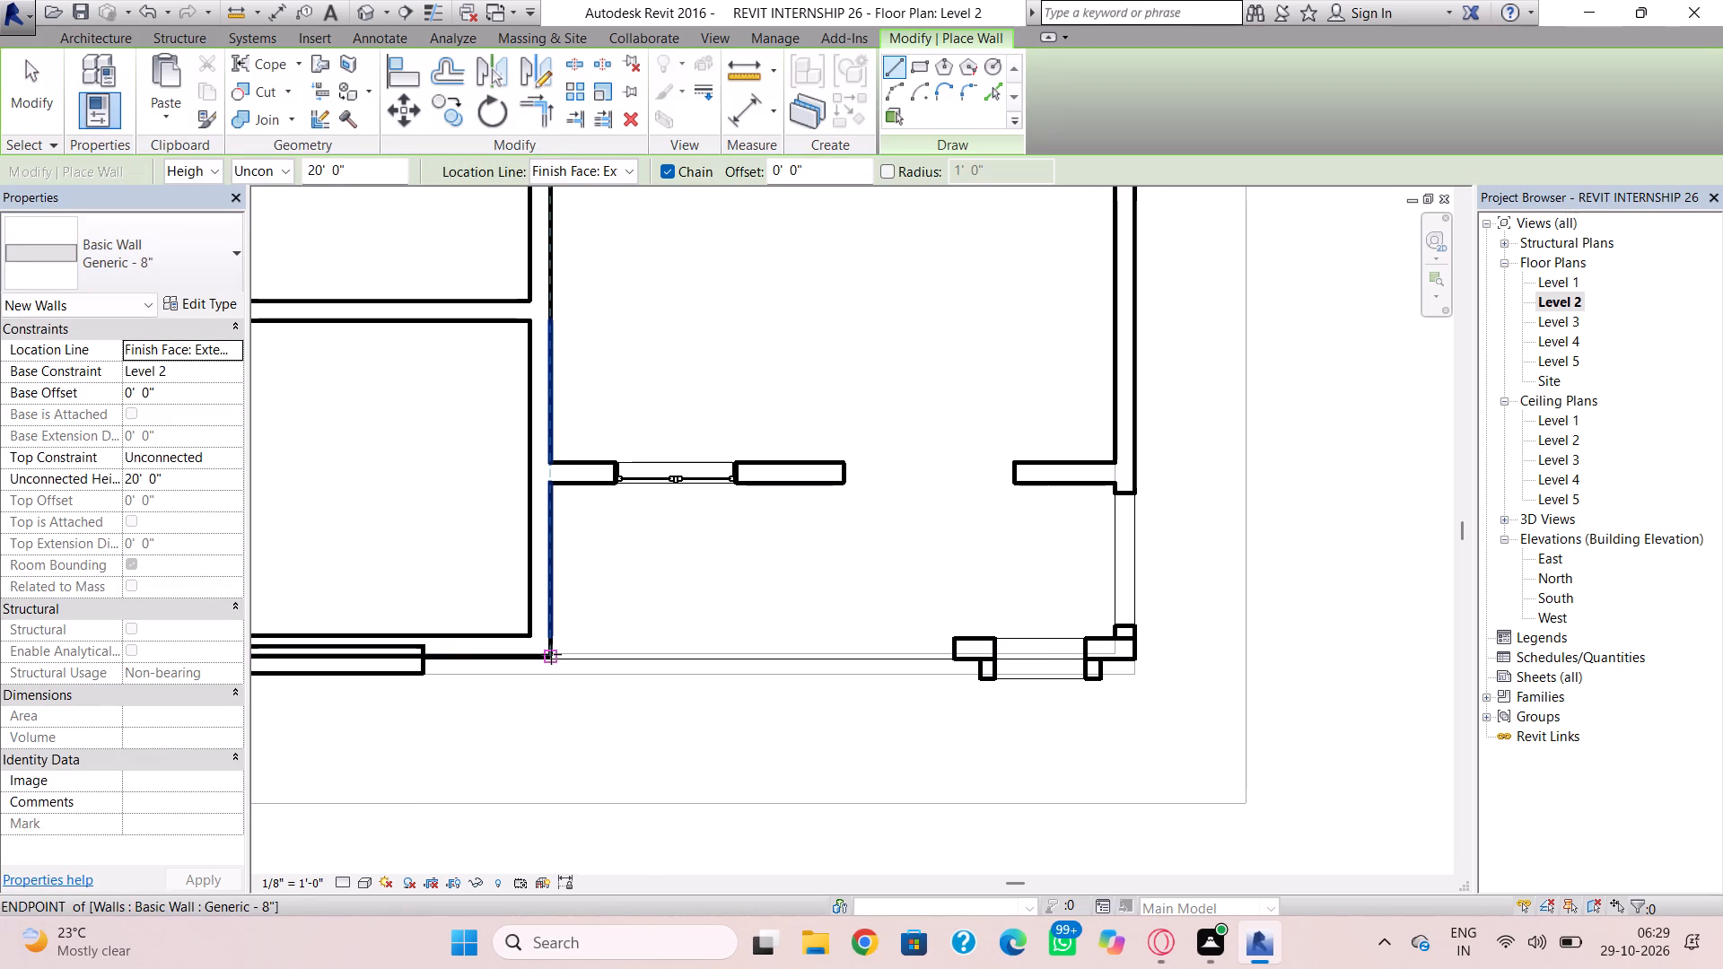
left_click(551, 654)
key("space")
scroll(942, 645, "up", 8)
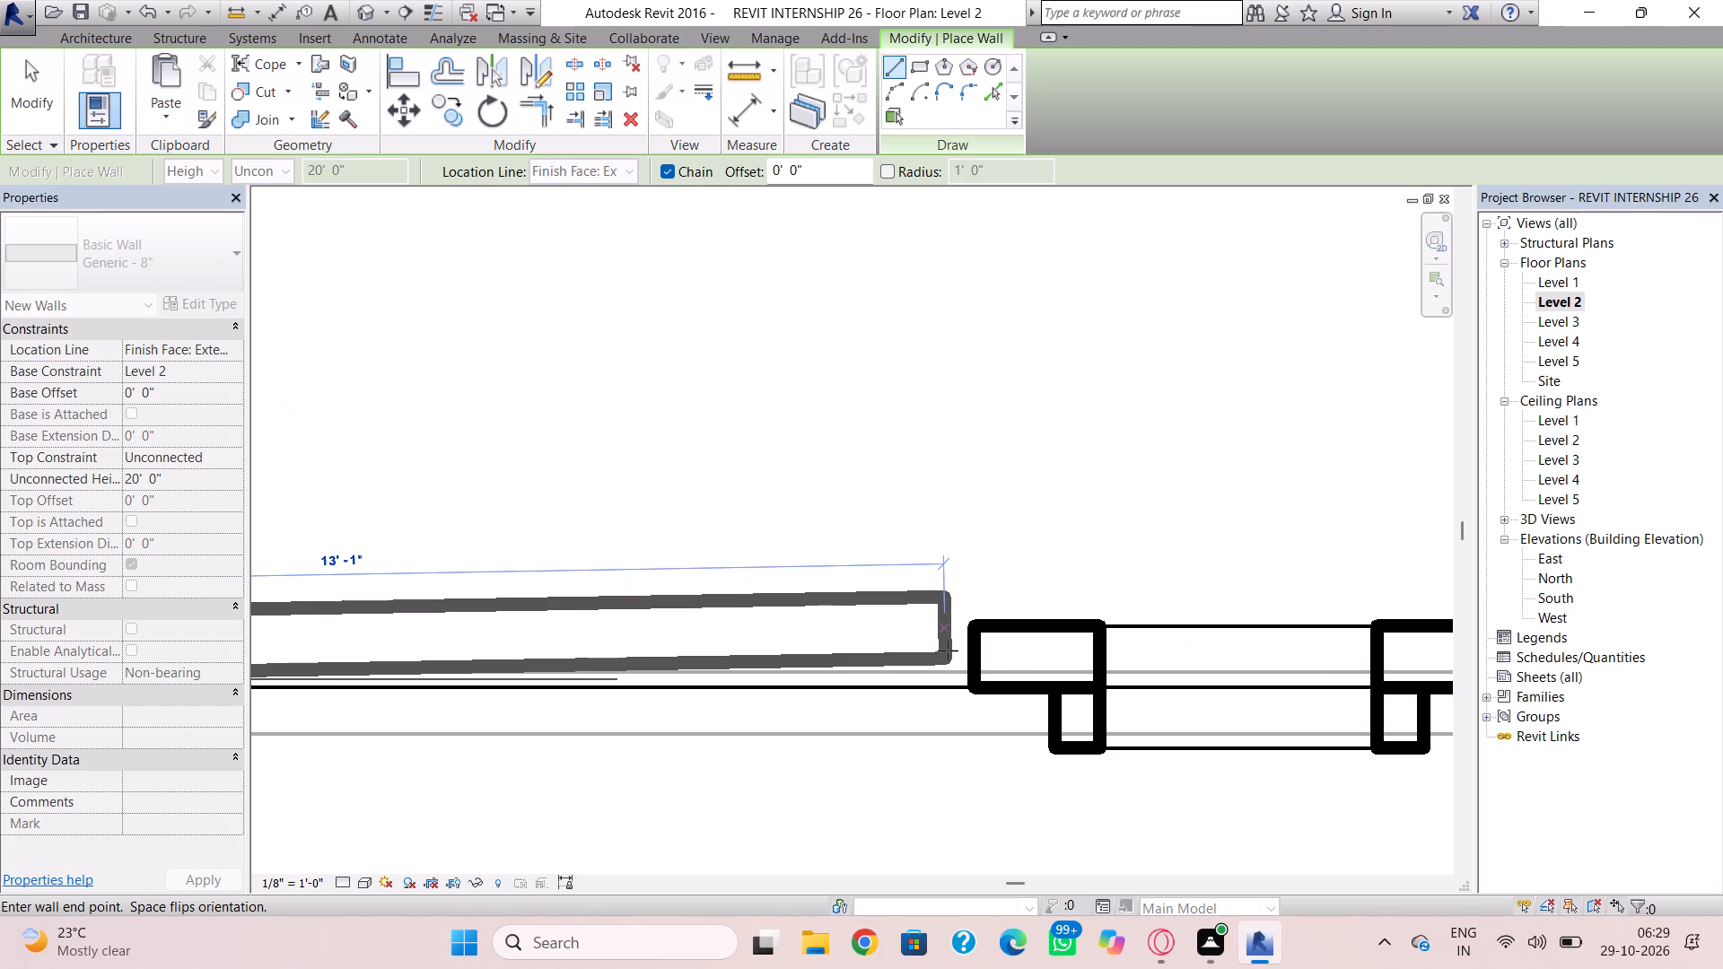
scroll(949, 651, "up", 7)
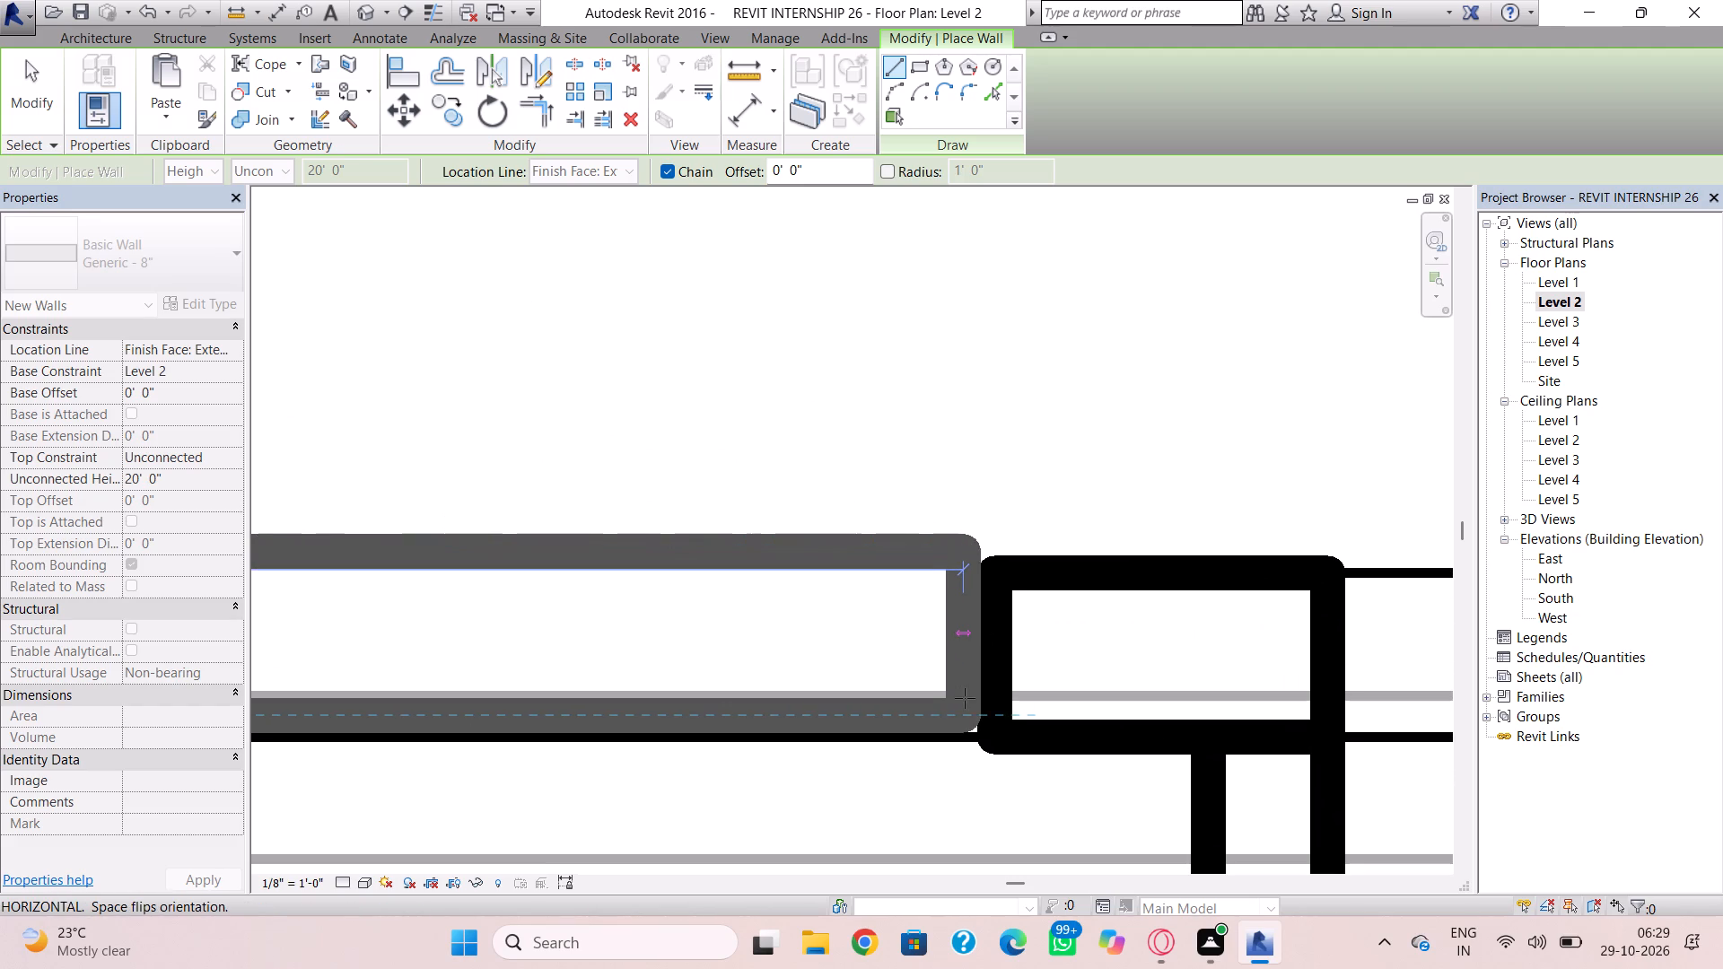
scroll(966, 720, "up", 3)
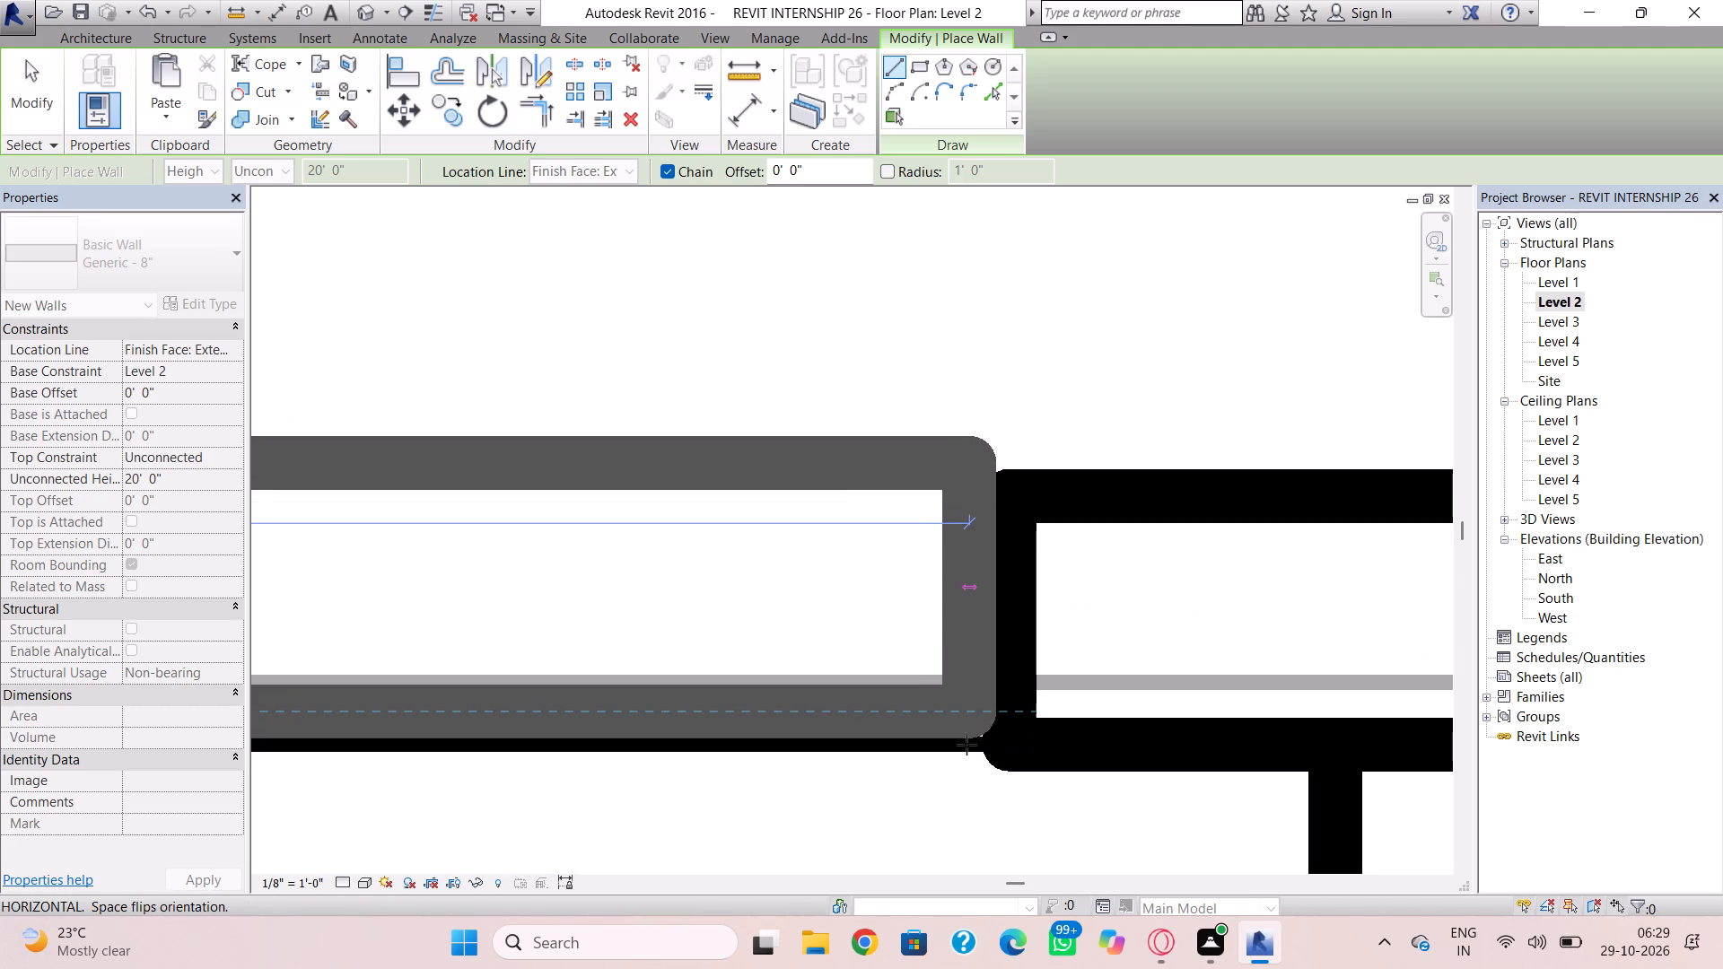
left_click(966, 748)
key("Escape")
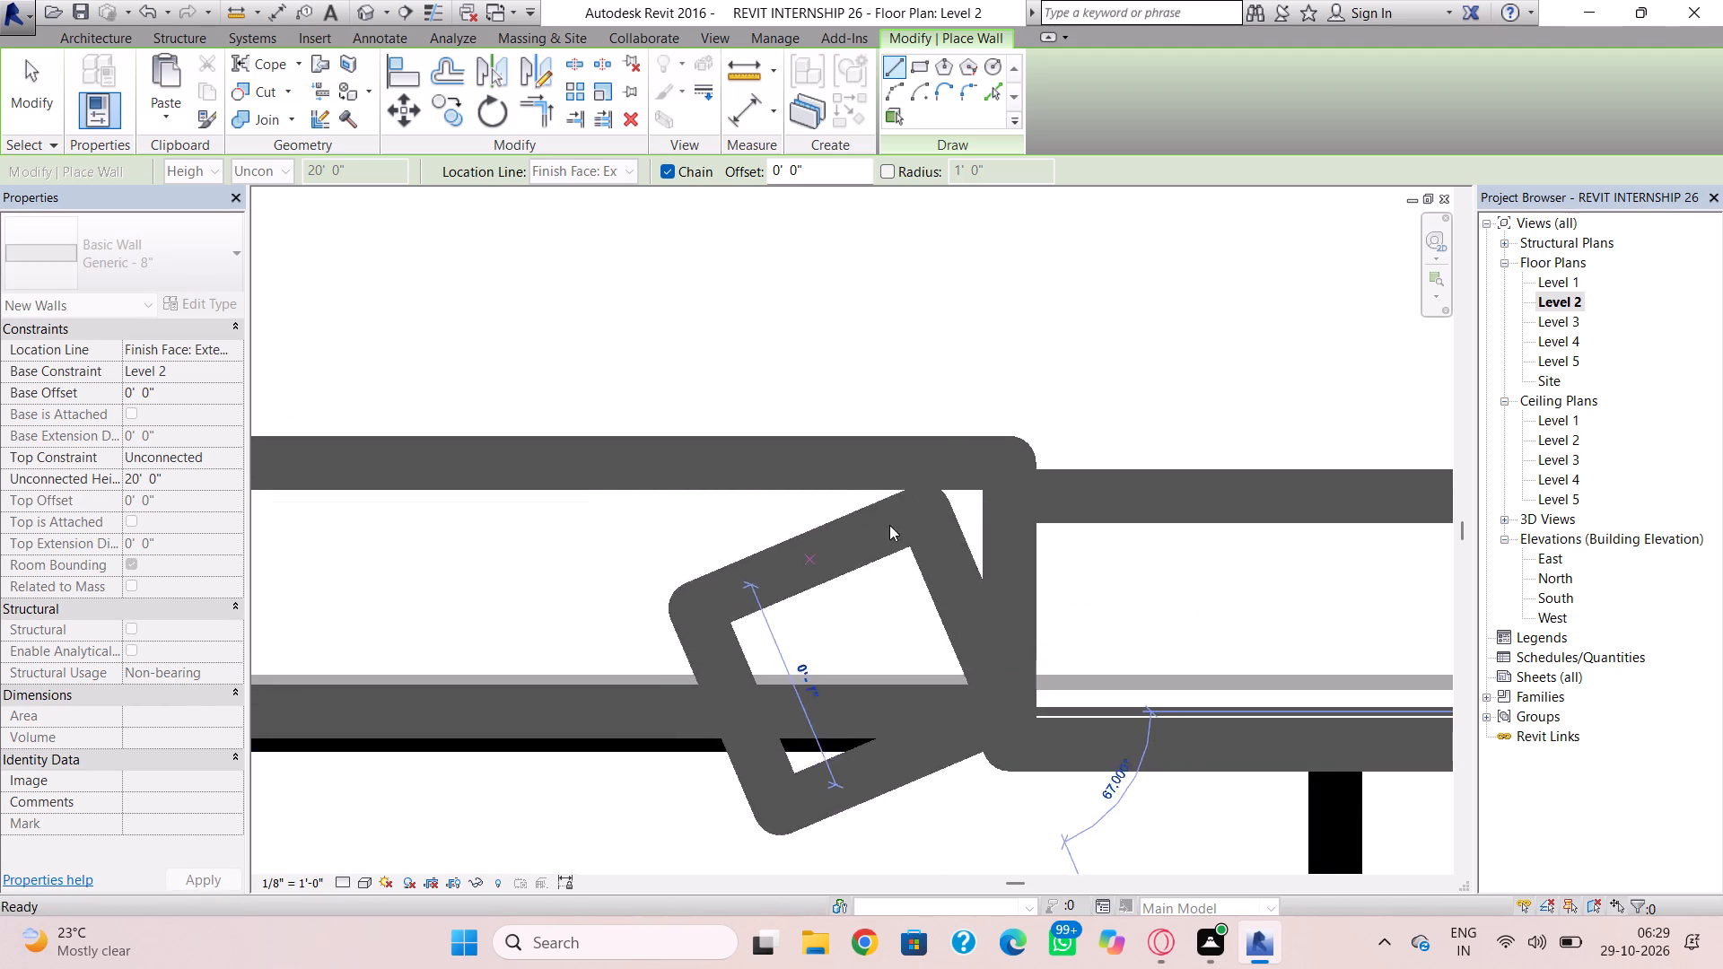
key("Escape")
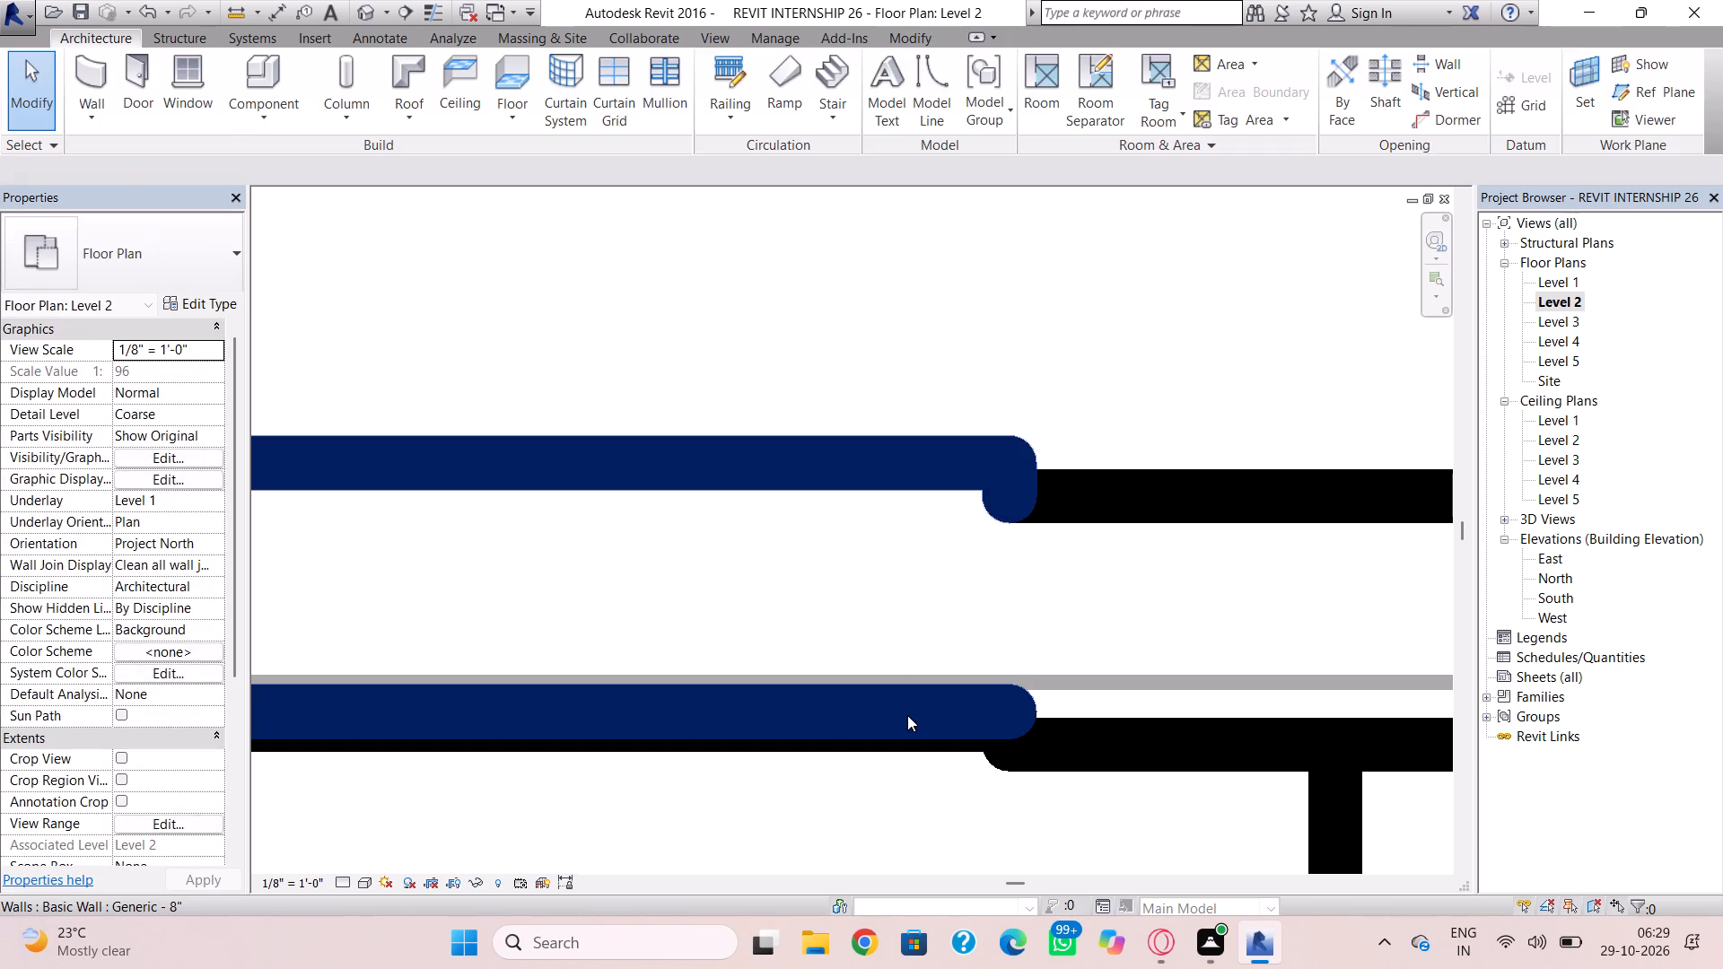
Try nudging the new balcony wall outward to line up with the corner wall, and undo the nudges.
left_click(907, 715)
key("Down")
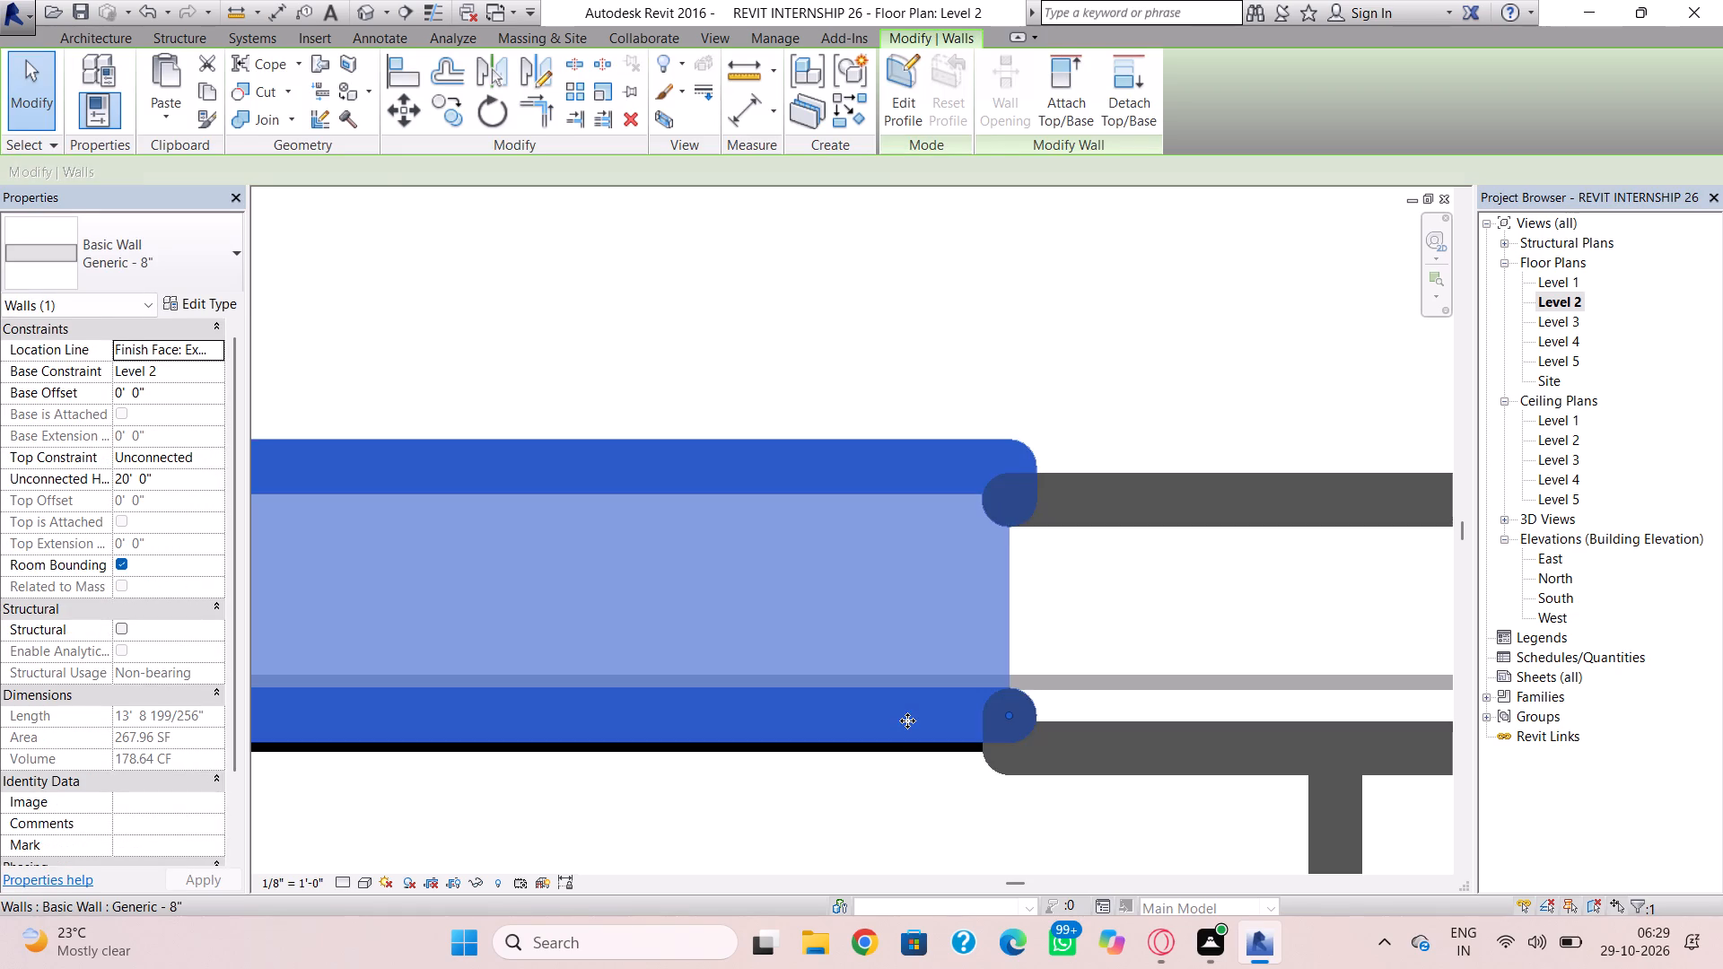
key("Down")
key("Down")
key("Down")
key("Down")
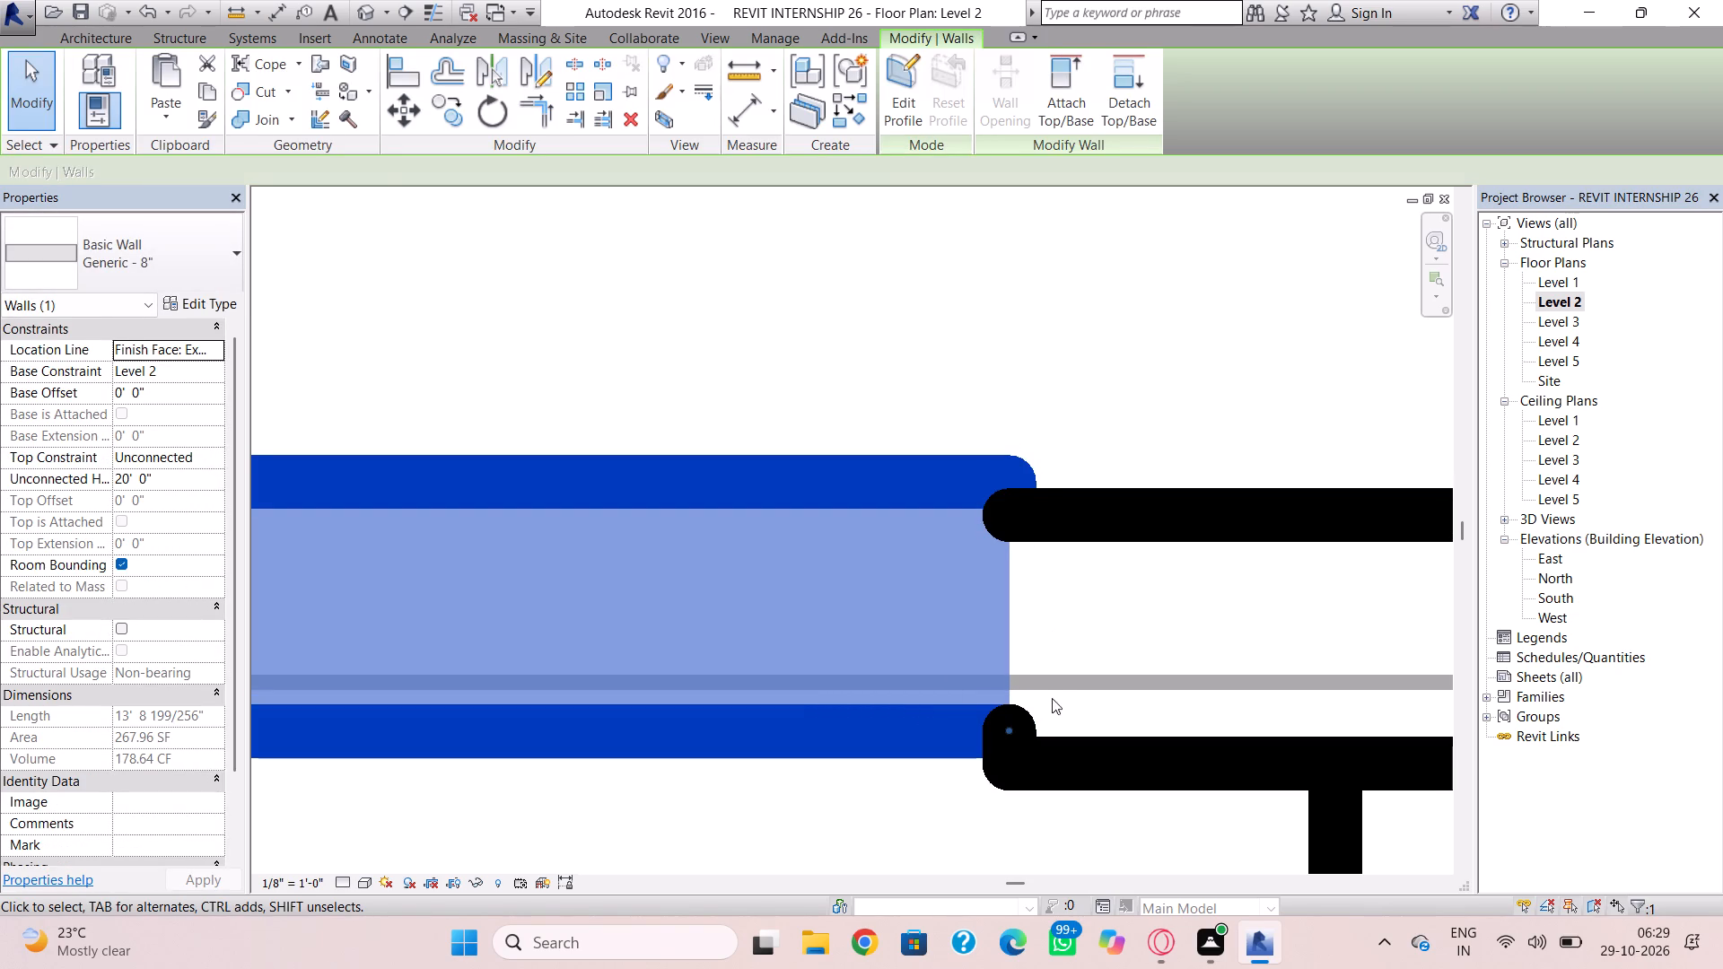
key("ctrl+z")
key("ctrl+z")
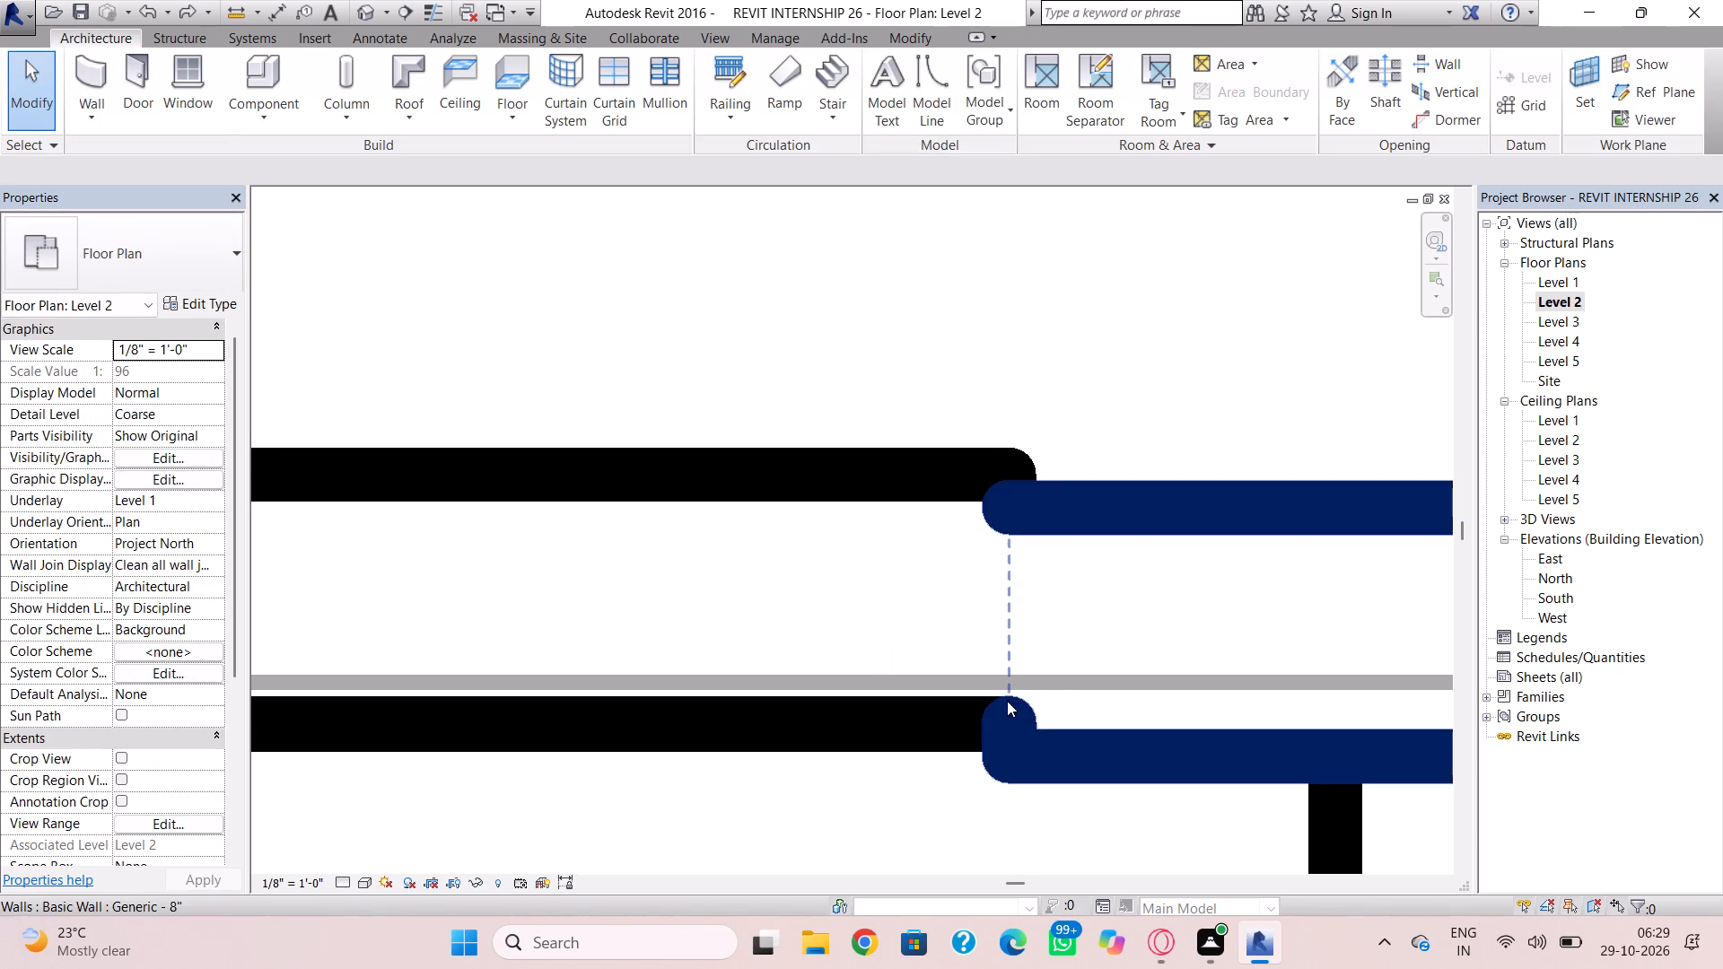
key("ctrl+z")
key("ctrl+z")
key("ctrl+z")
Pull the new wall's end back from the framed corner wall, leaving a small gap between them.
left_click(934, 713)
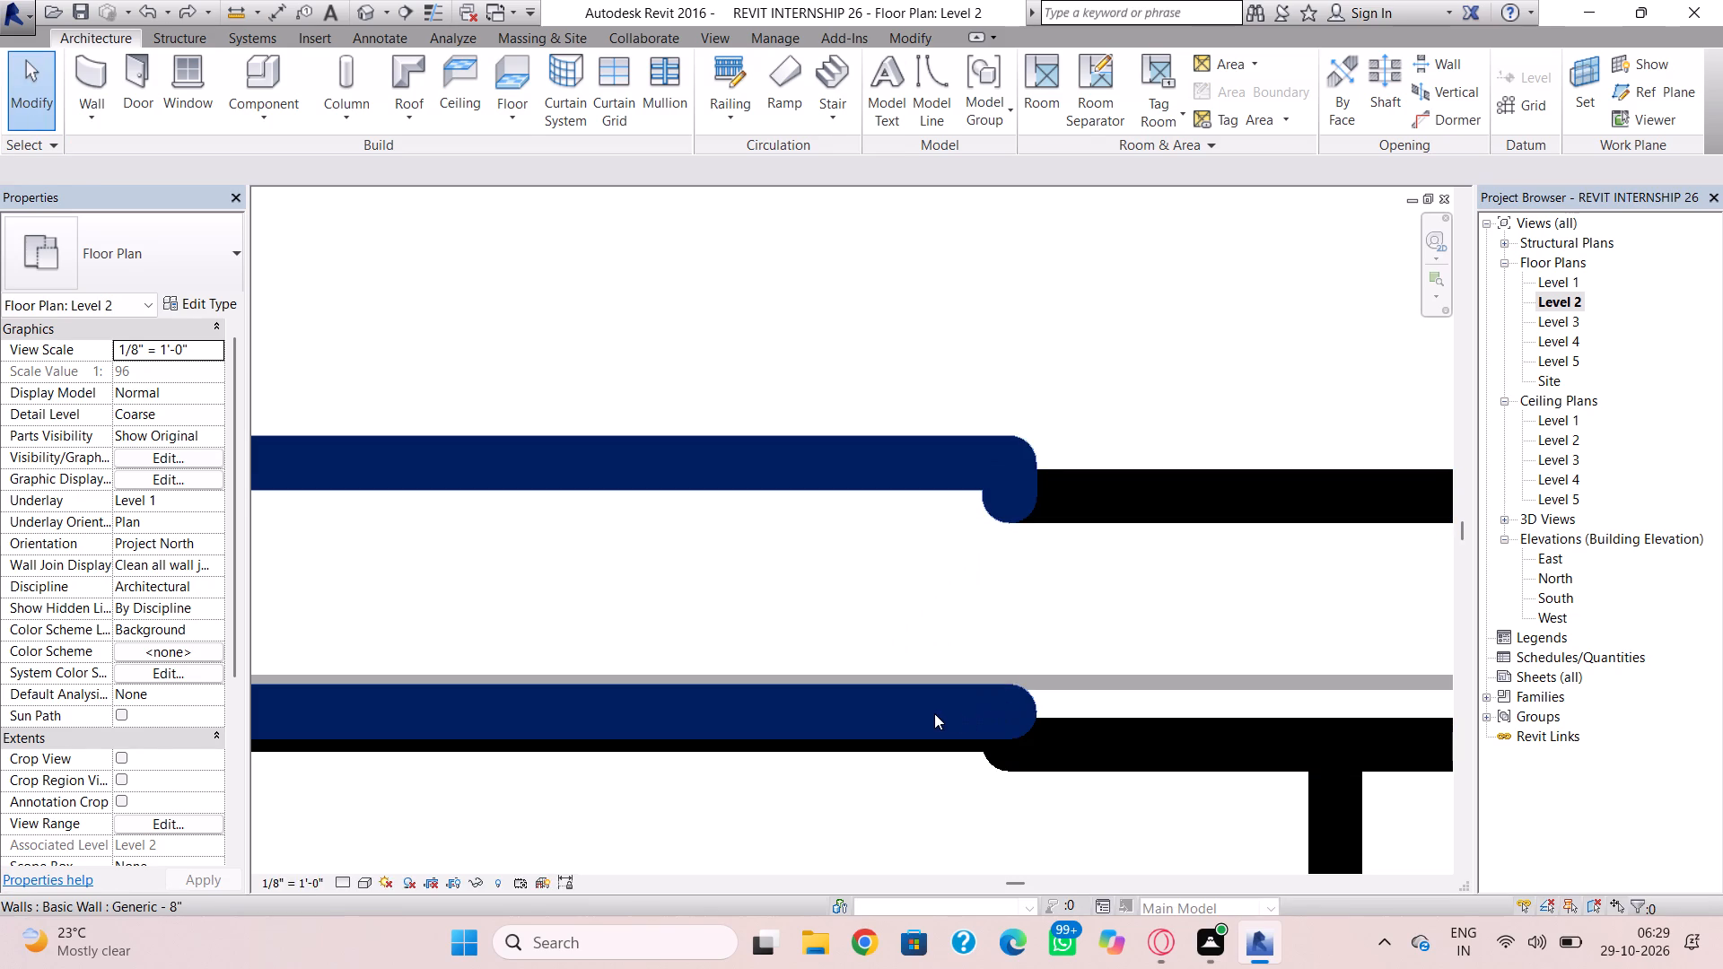
left_click_drag(1016, 715, 949, 721)
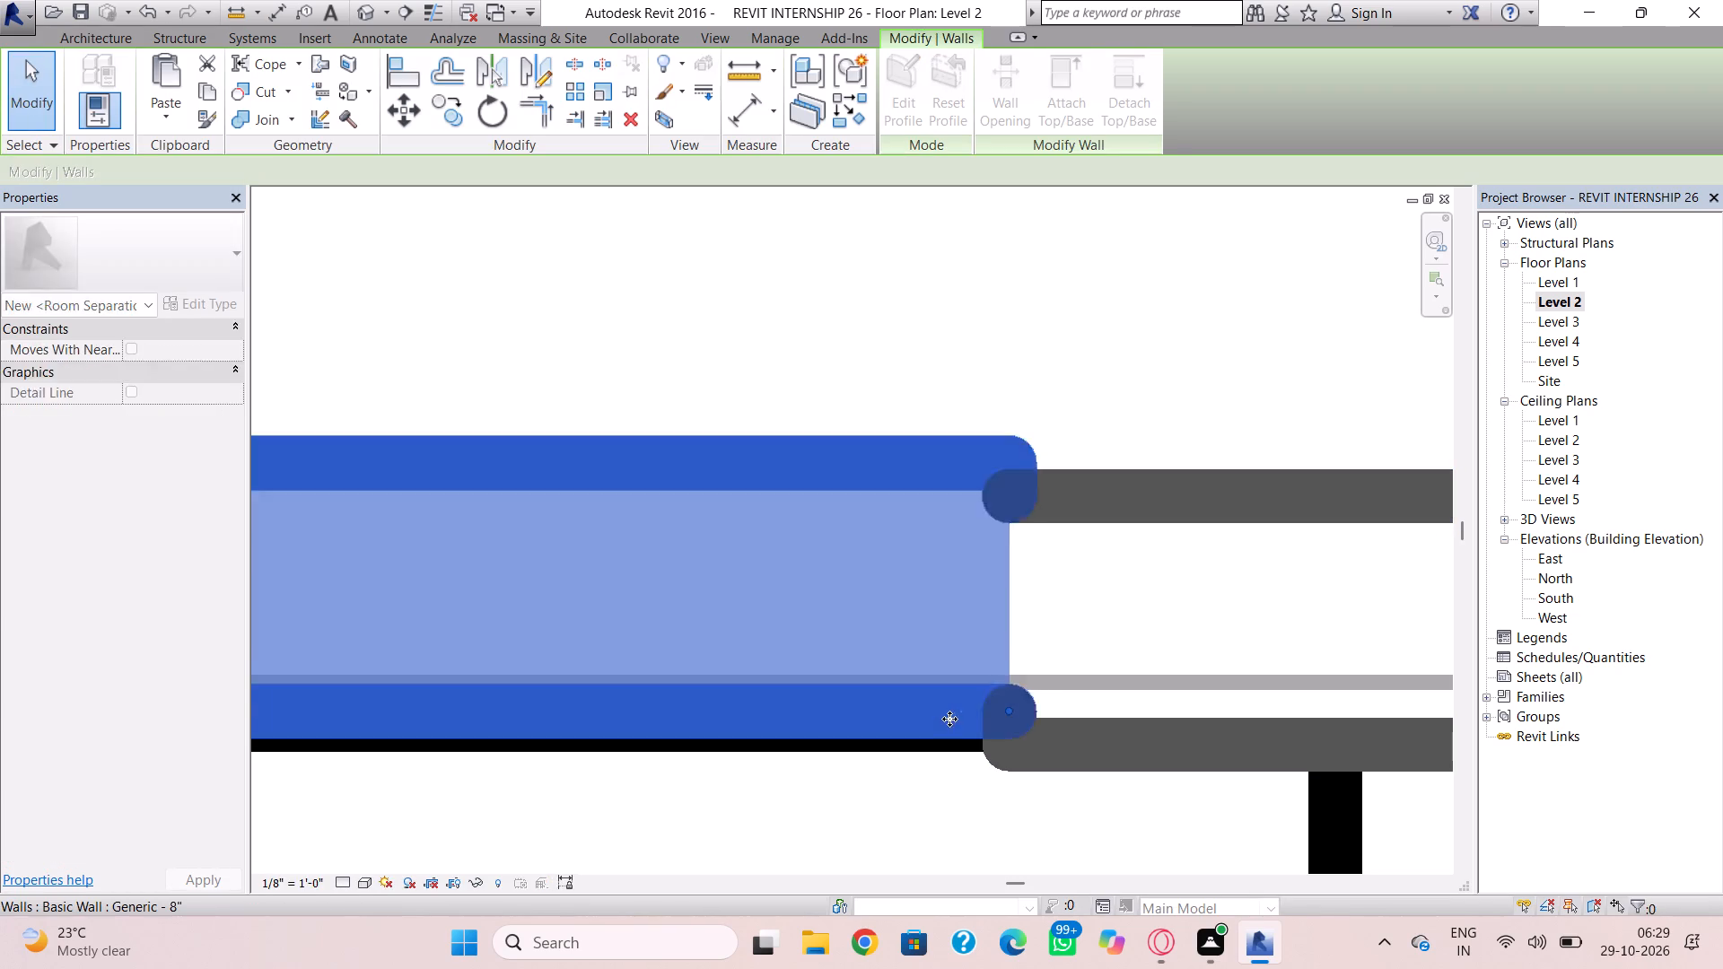
scroll(949, 720, "down", 3)
left_click_drag(988, 714, 880, 717)
left_click(812, 775)
scroll(809, 761, "down", 3)
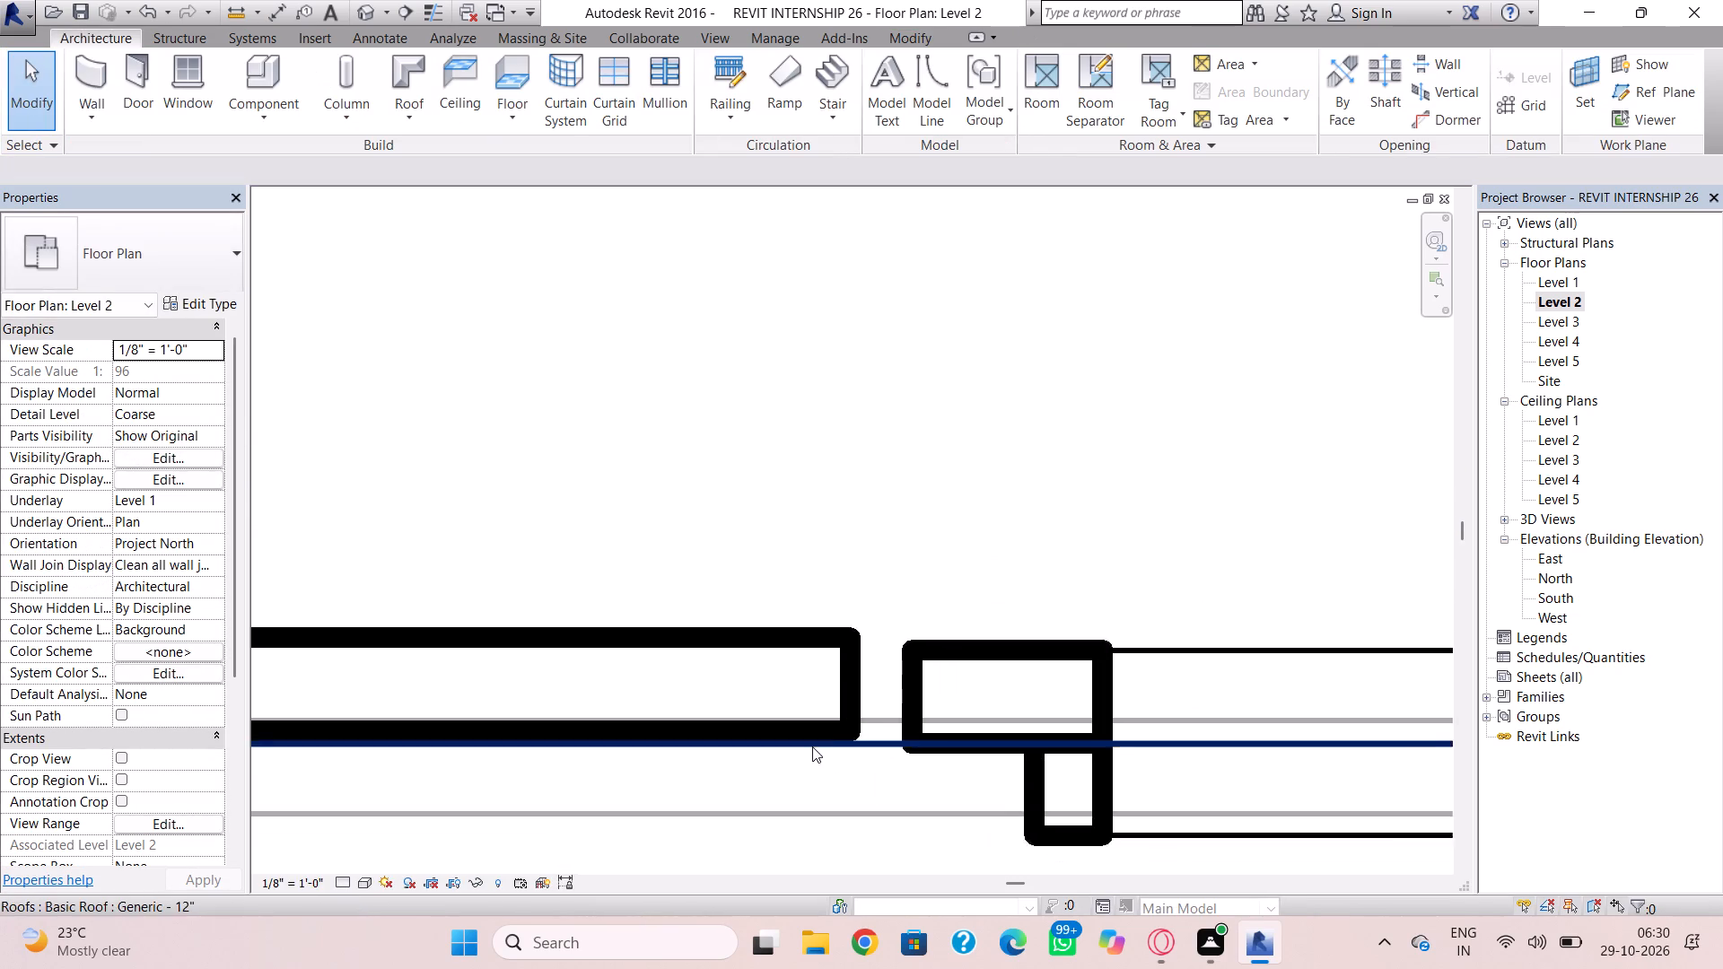
scroll(812, 746, "down", 4)
middle_click_drag(824, 730, 1012, 701)
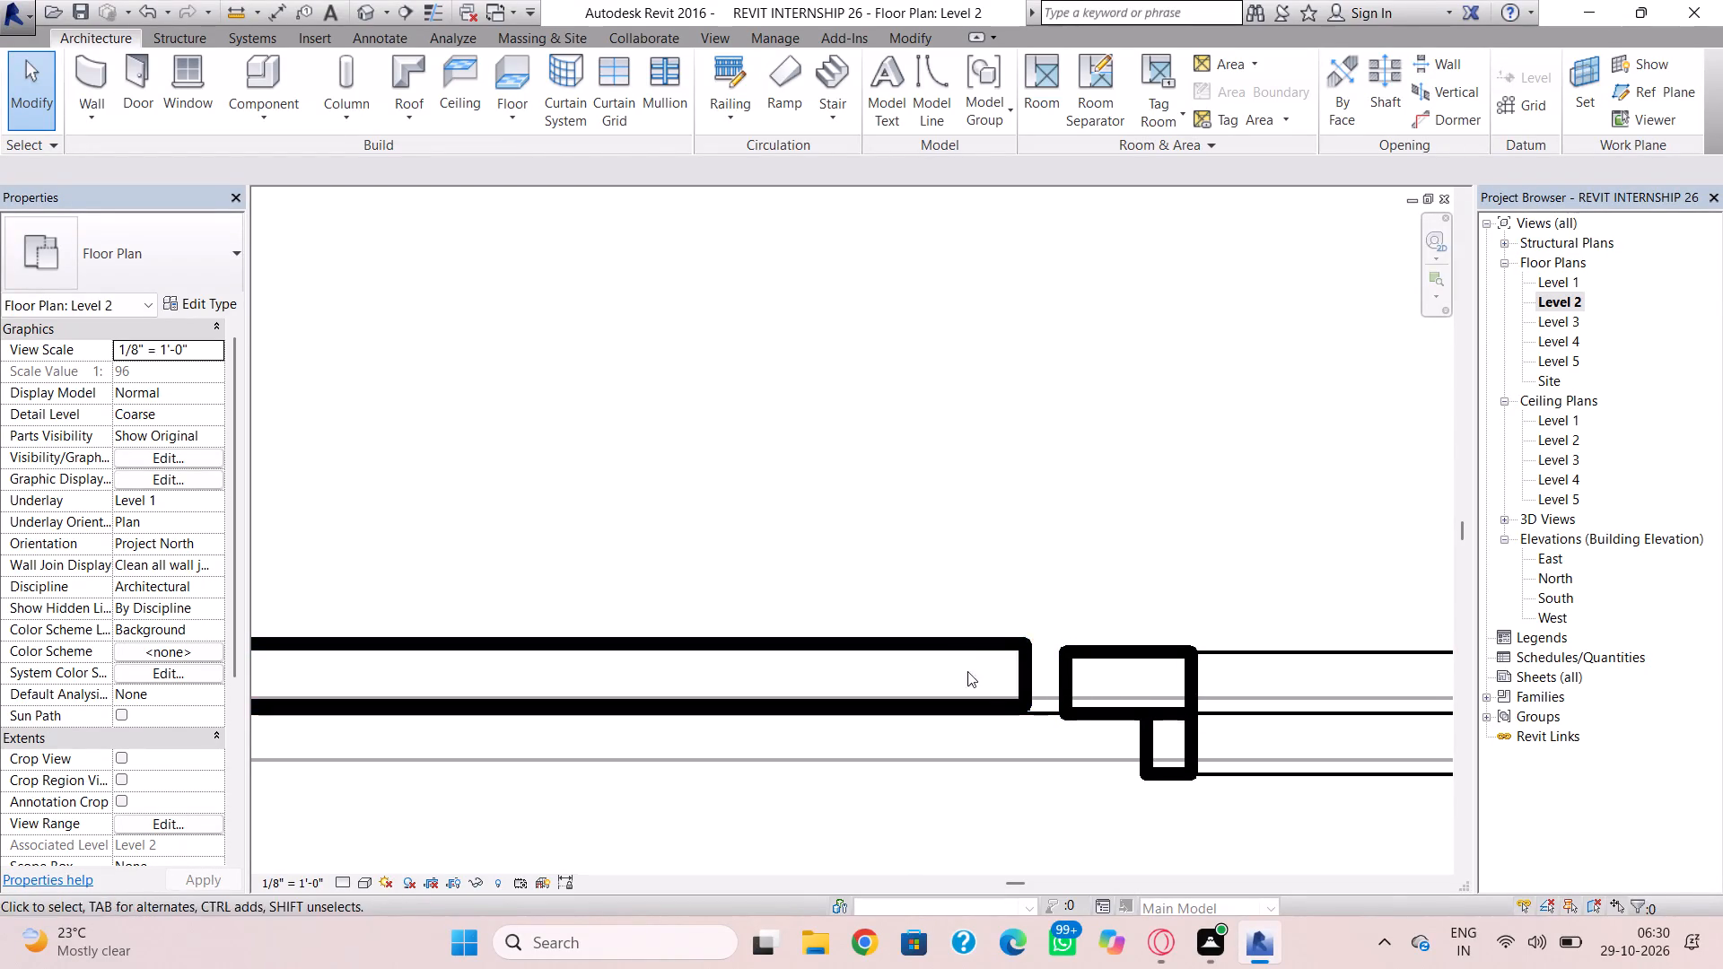
Adjust the Level 2 balcony wall's end and extend it back to meet the framed corner wall.
scroll(1054, 711, "up", 7)
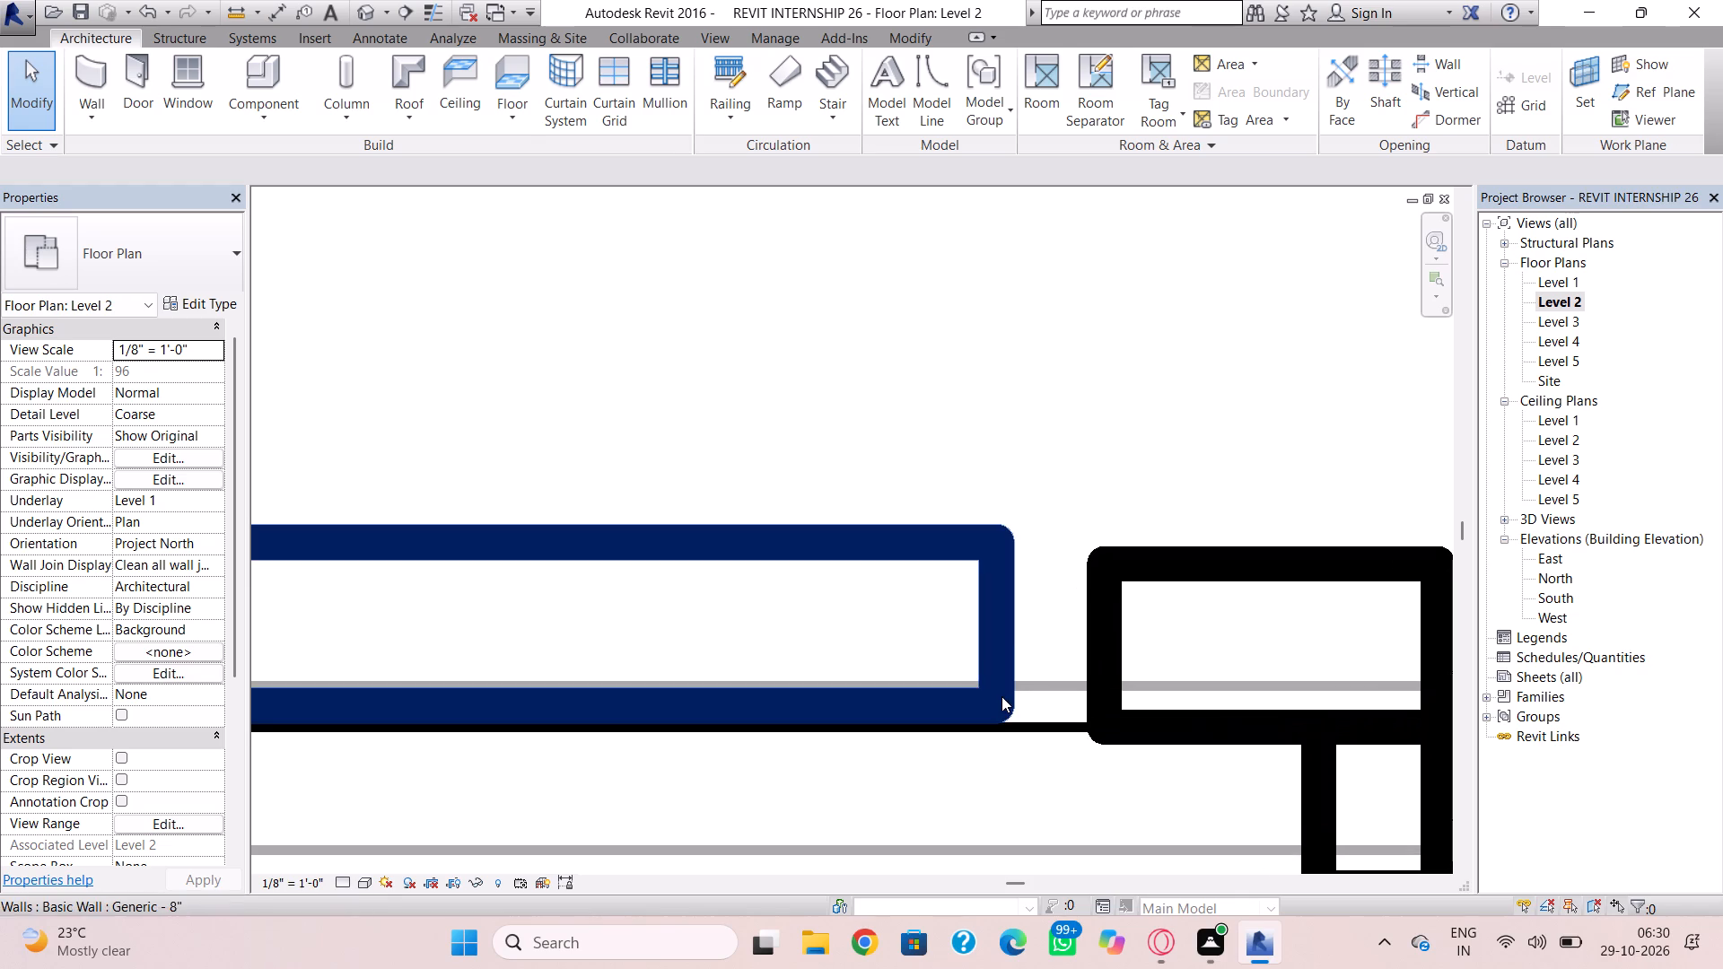
left_click(1001, 696)
scroll(1008, 705, "up", 4)
left_click_drag(985, 702, 1084, 704)
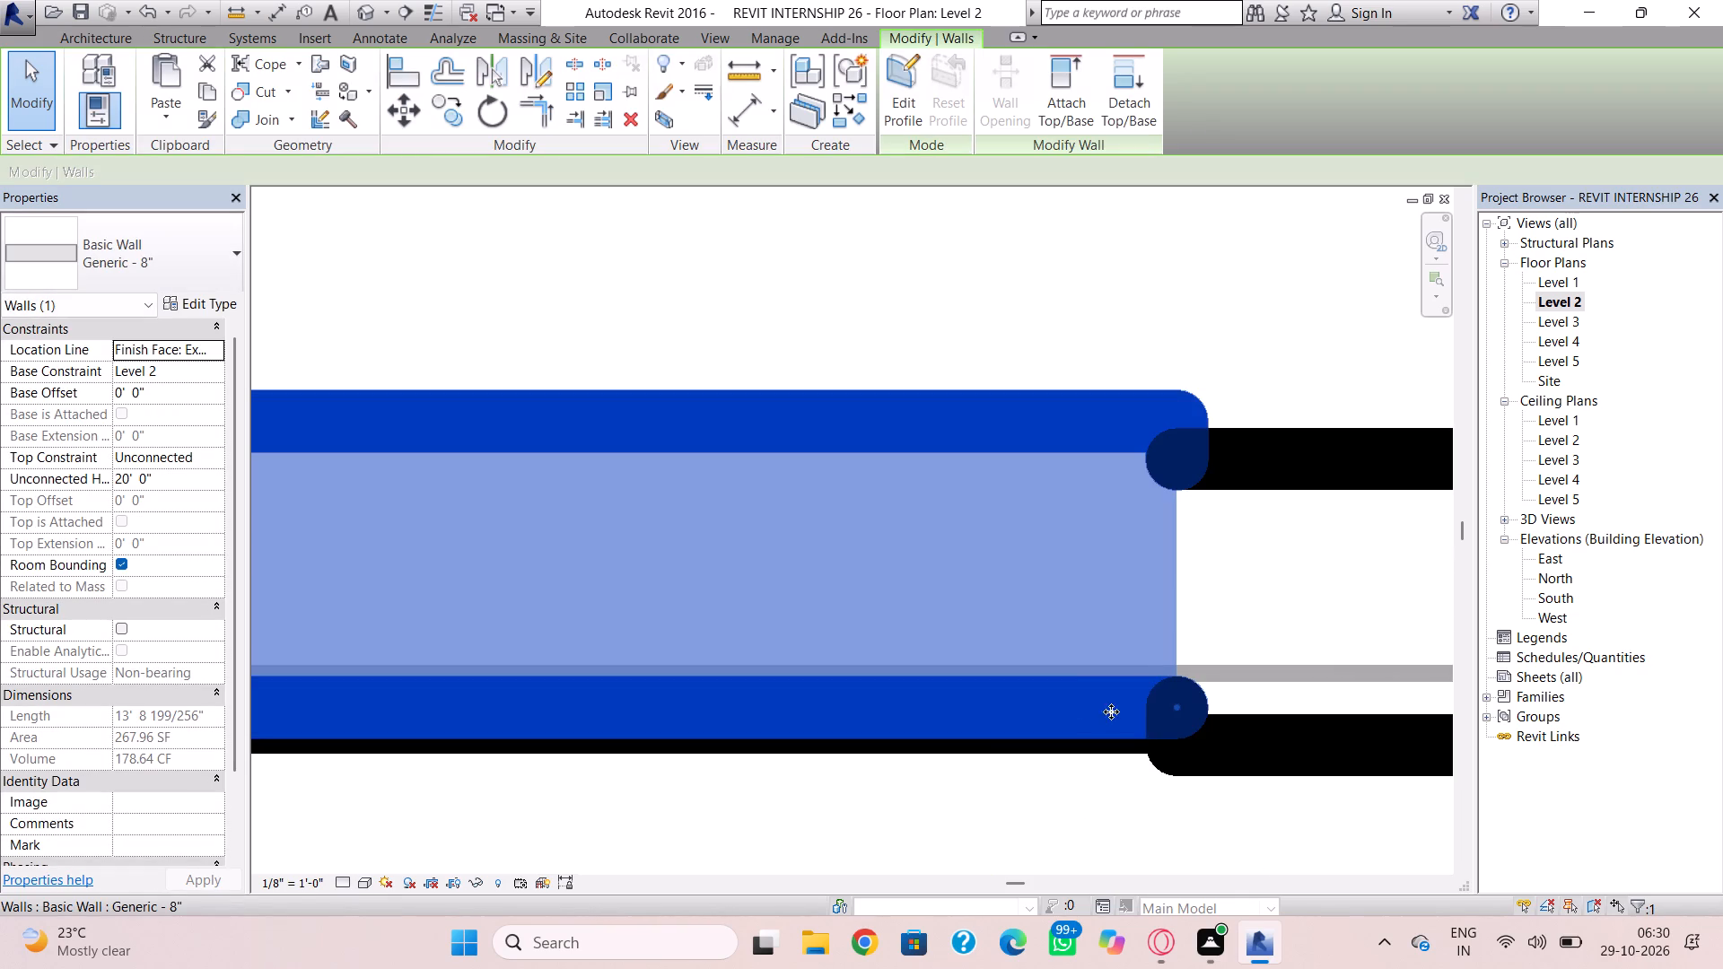
left_click_drag(1174, 706, 1116, 710)
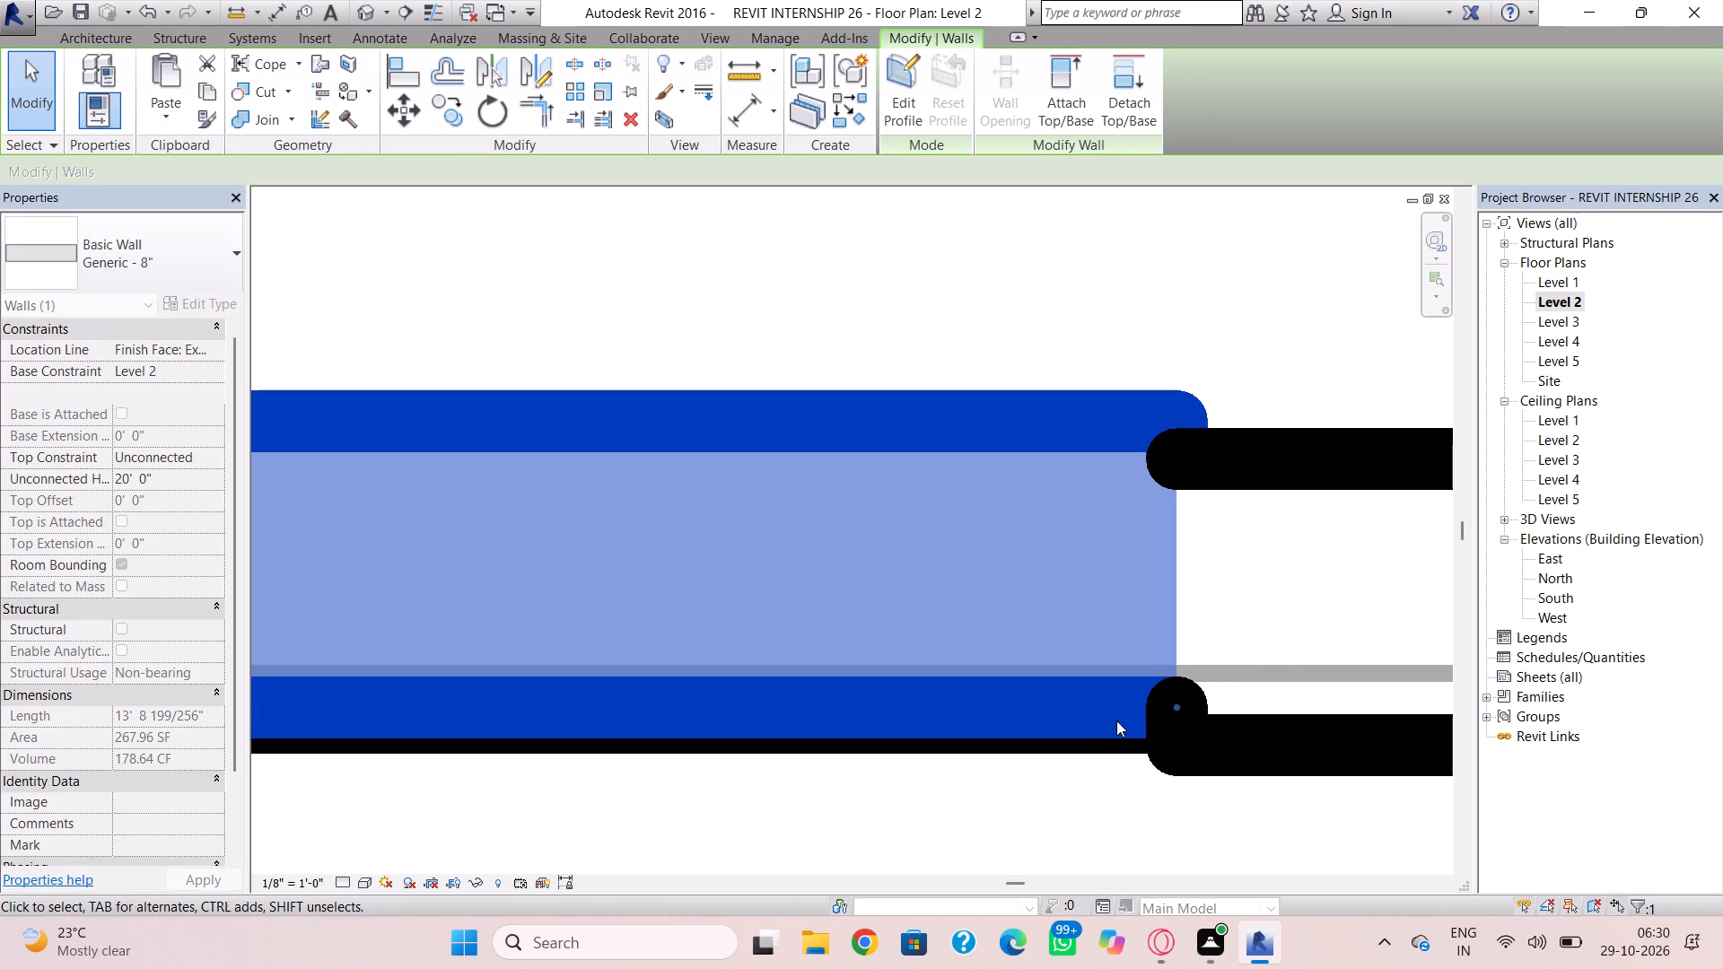
left_click_drag(1178, 711, 1132, 725)
left_click_drag(1176, 705, 1090, 740)
left_click_drag(1177, 702, 1020, 742)
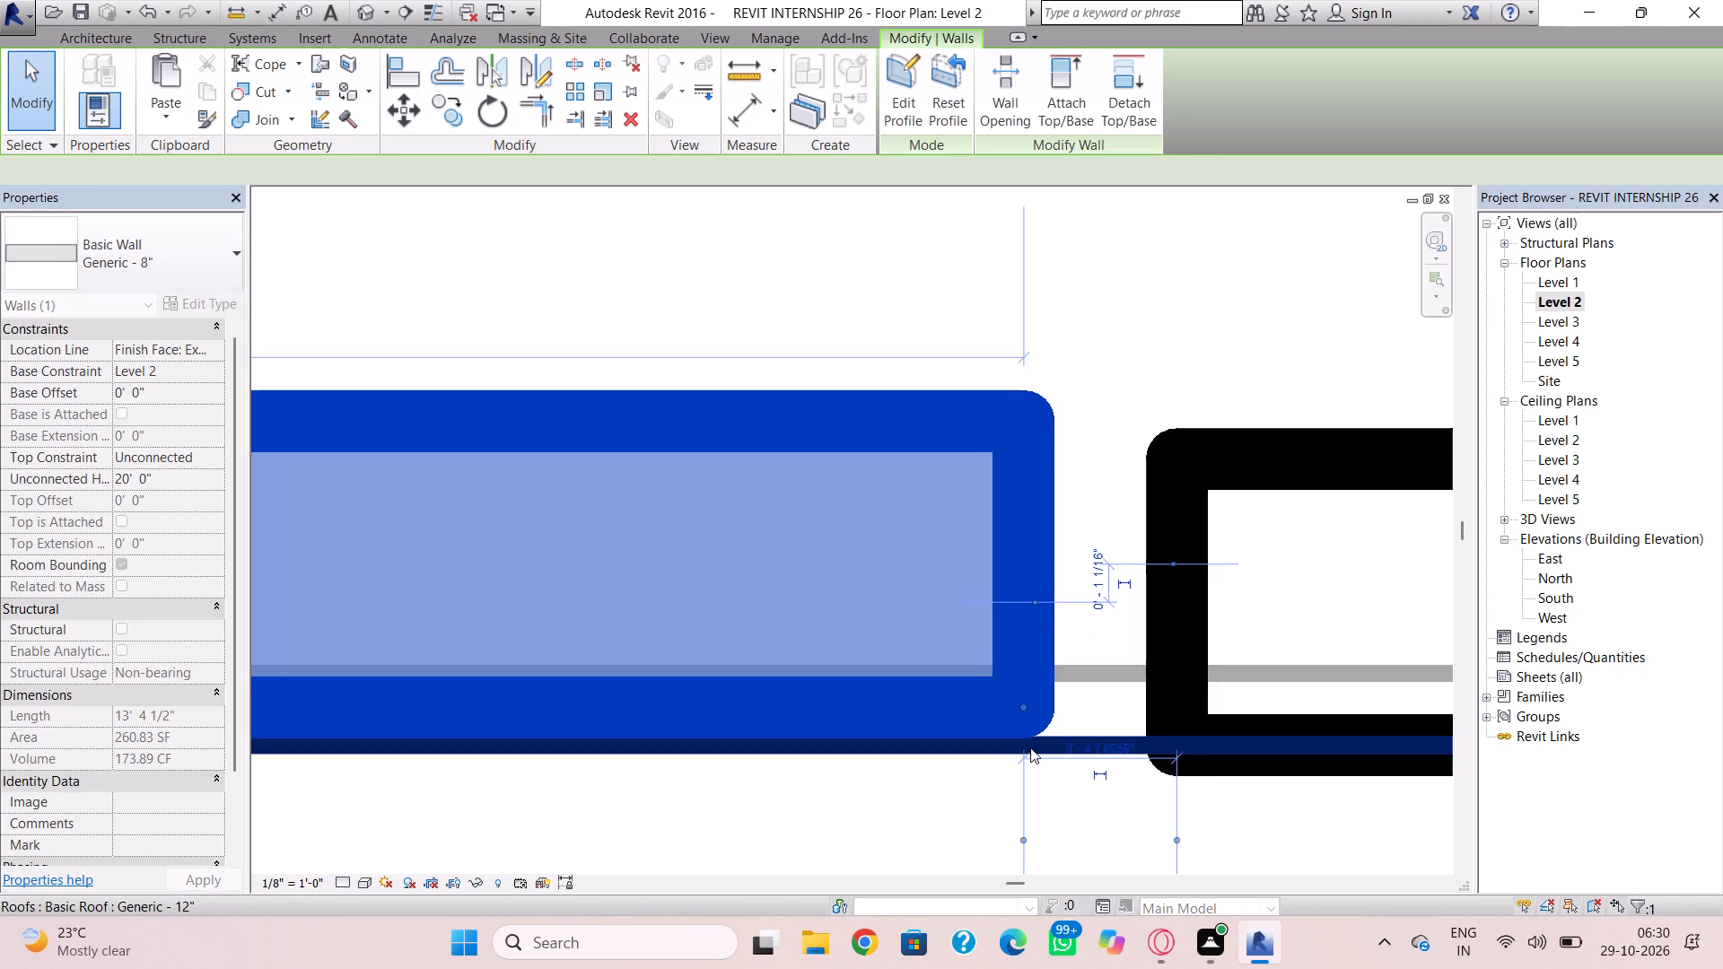
scroll(1035, 749, "up", 4)
left_click_drag(1016, 686, 1044, 689)
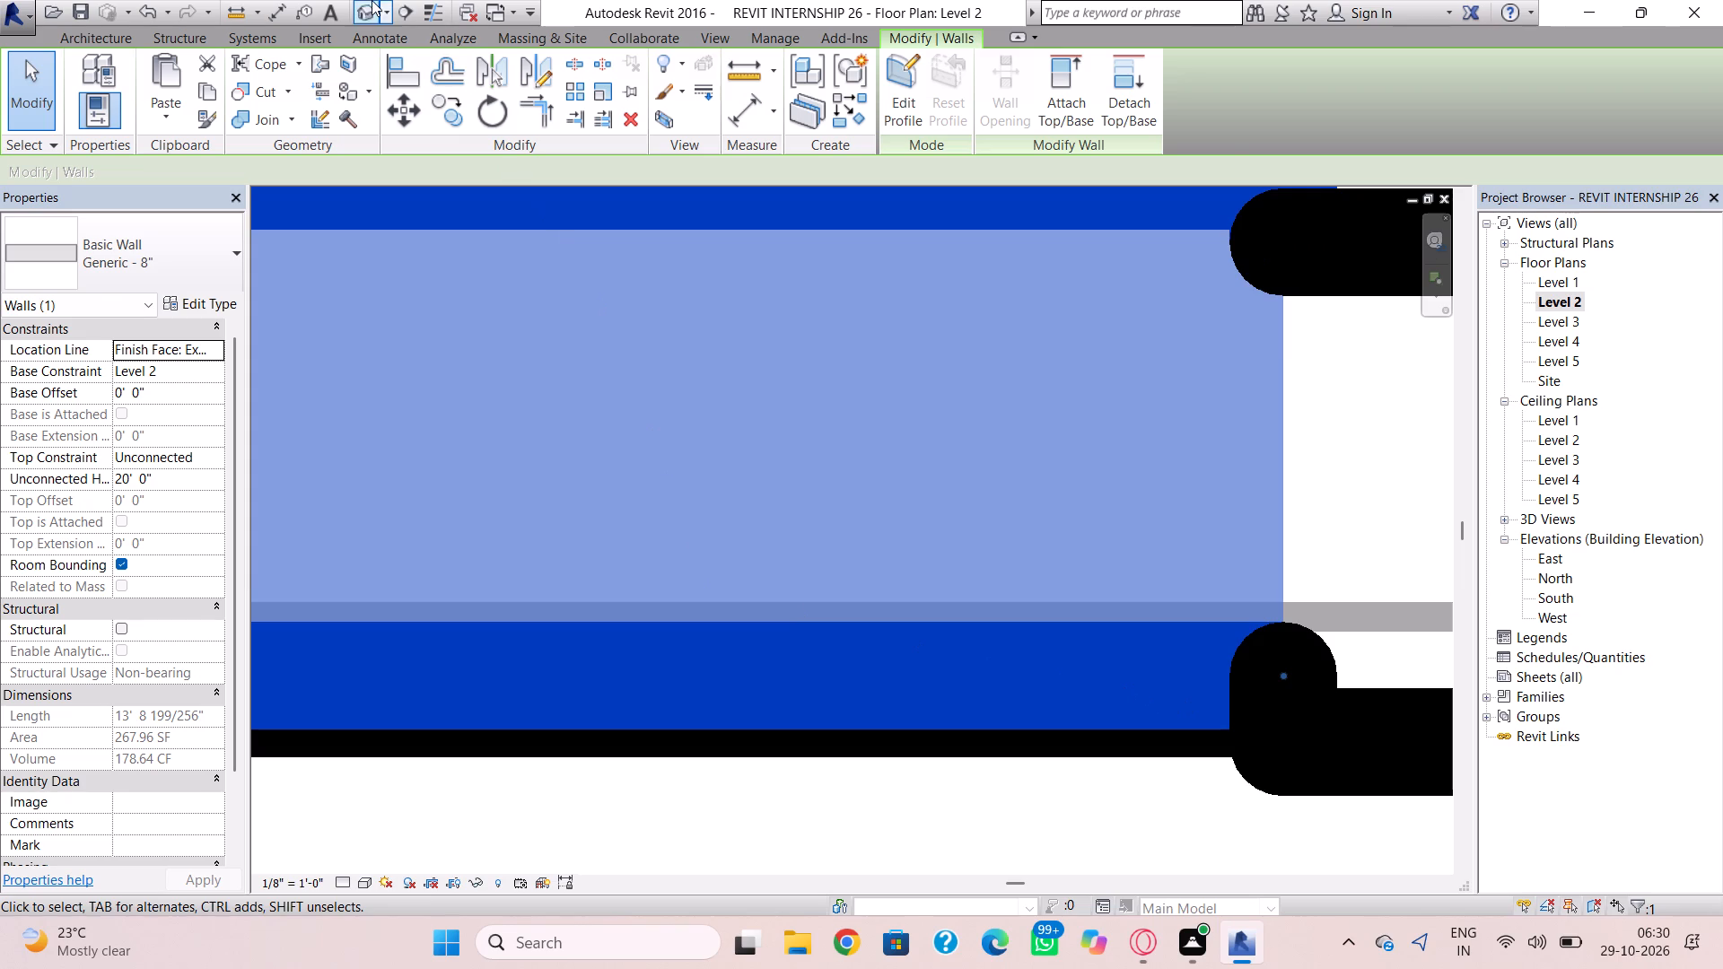
In the 3D view, set the Level 2 balcony wall's unconnected height first to 2' and finally to 5'.
left_click(358, 6)
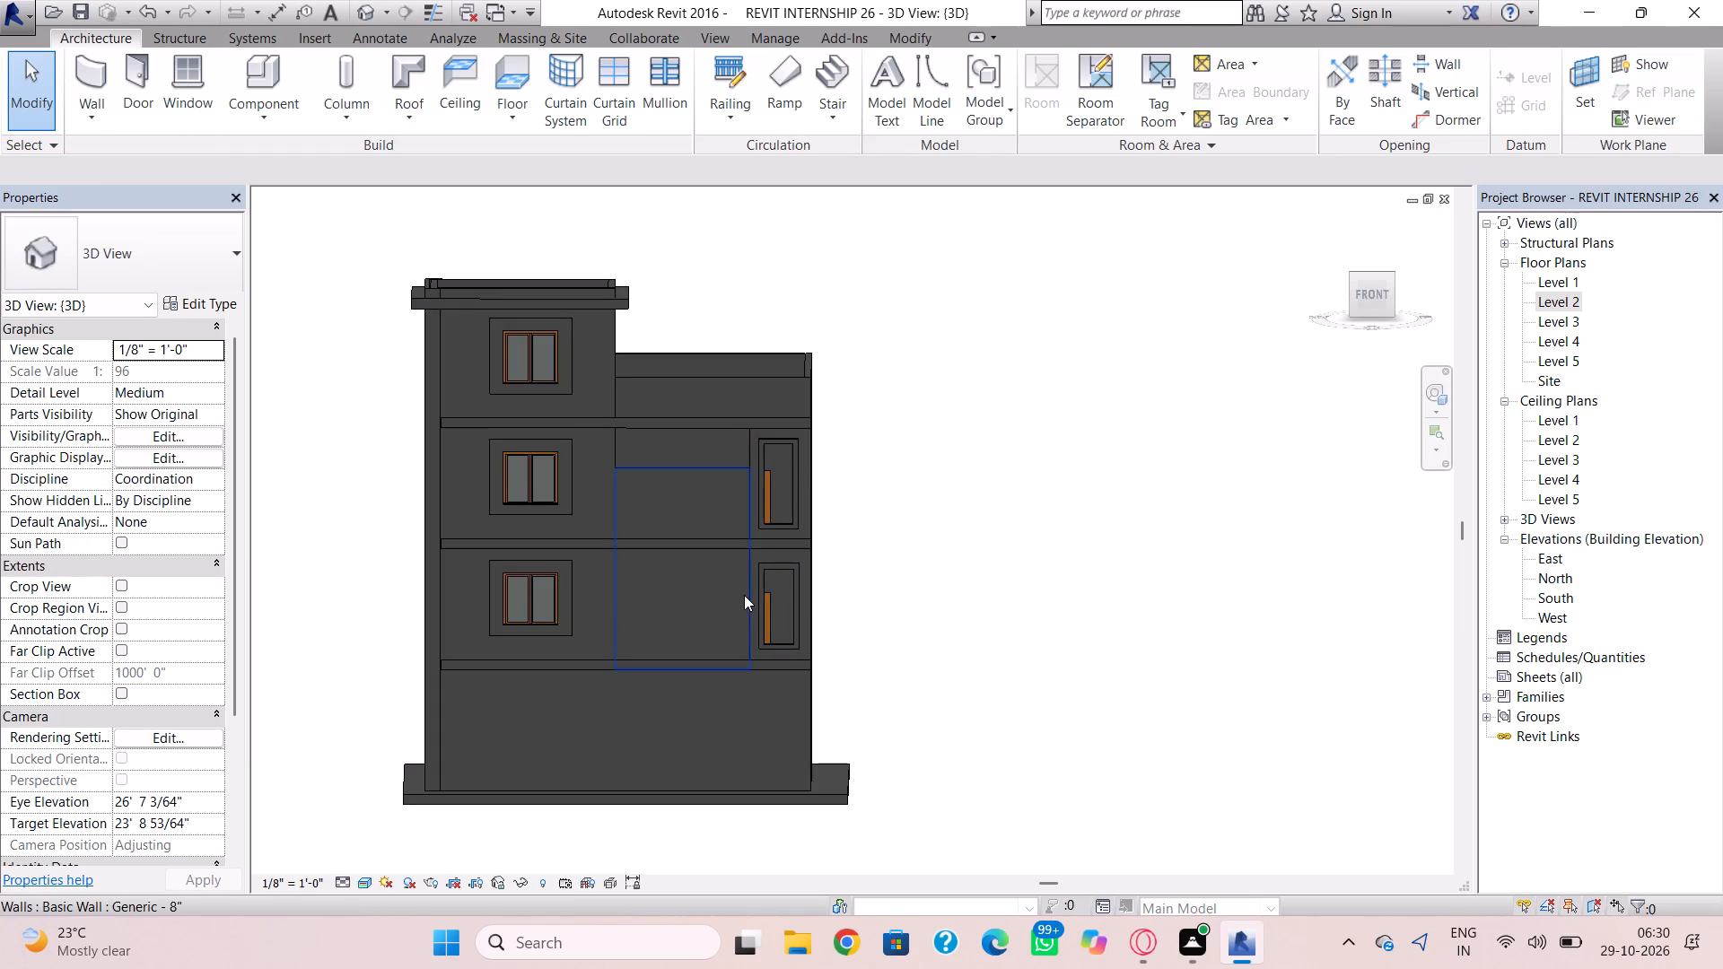
left_click(714, 473)
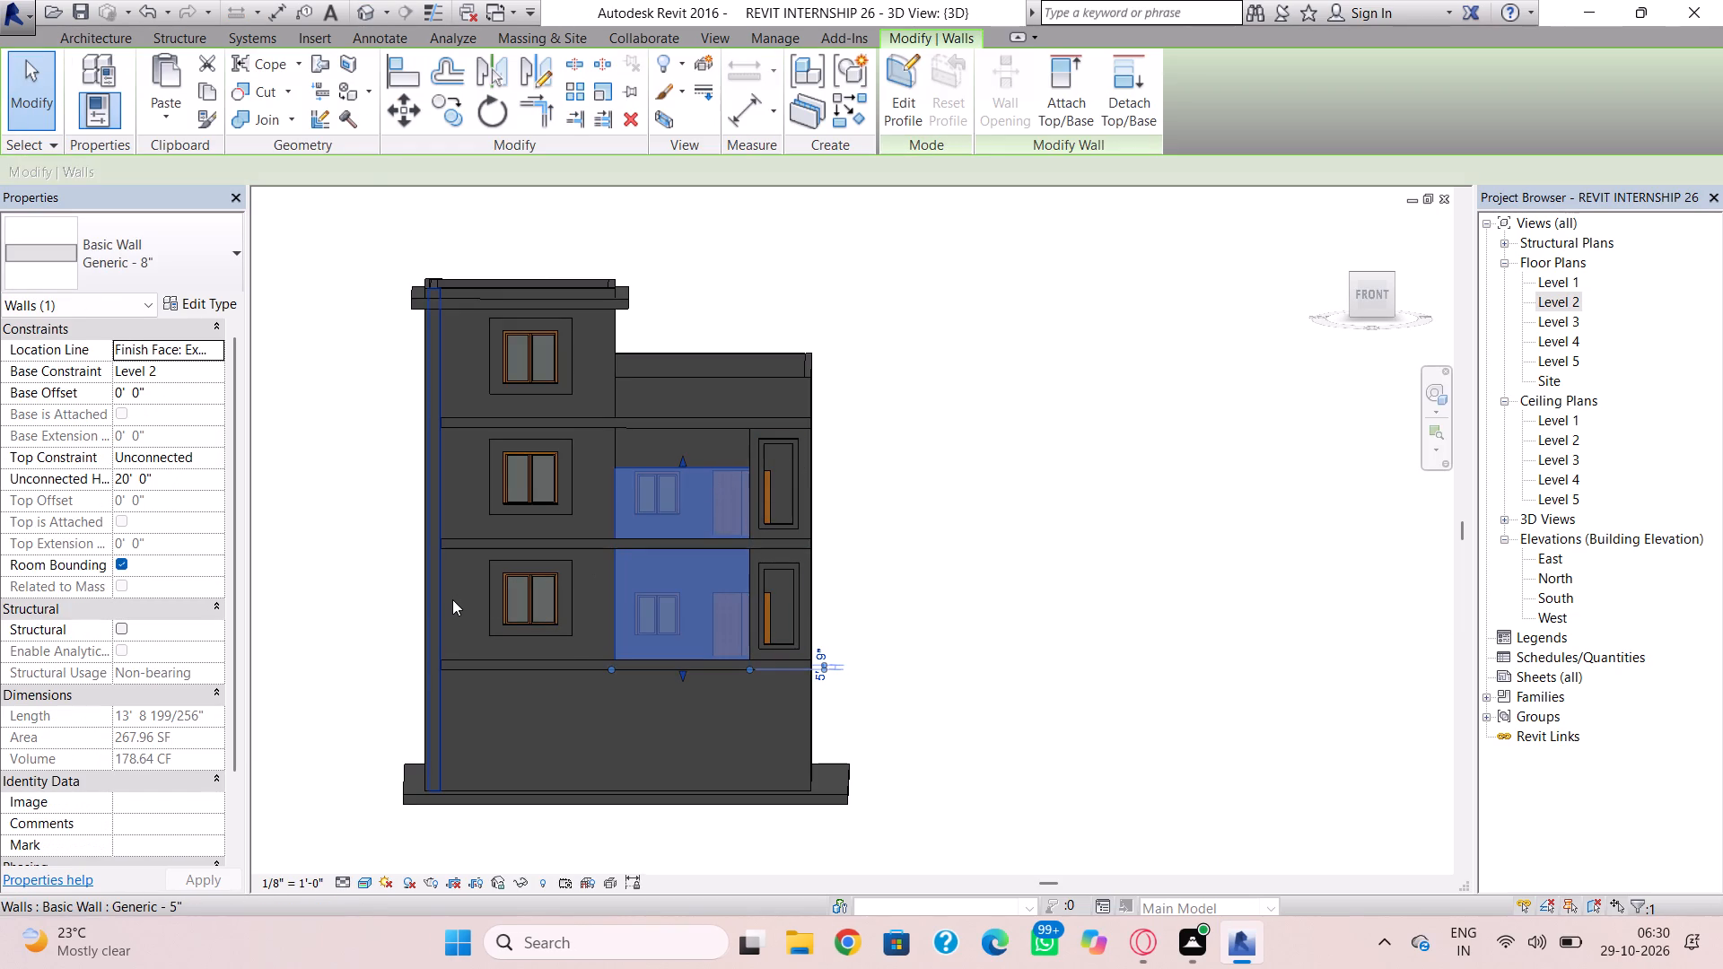
left_click(168, 477)
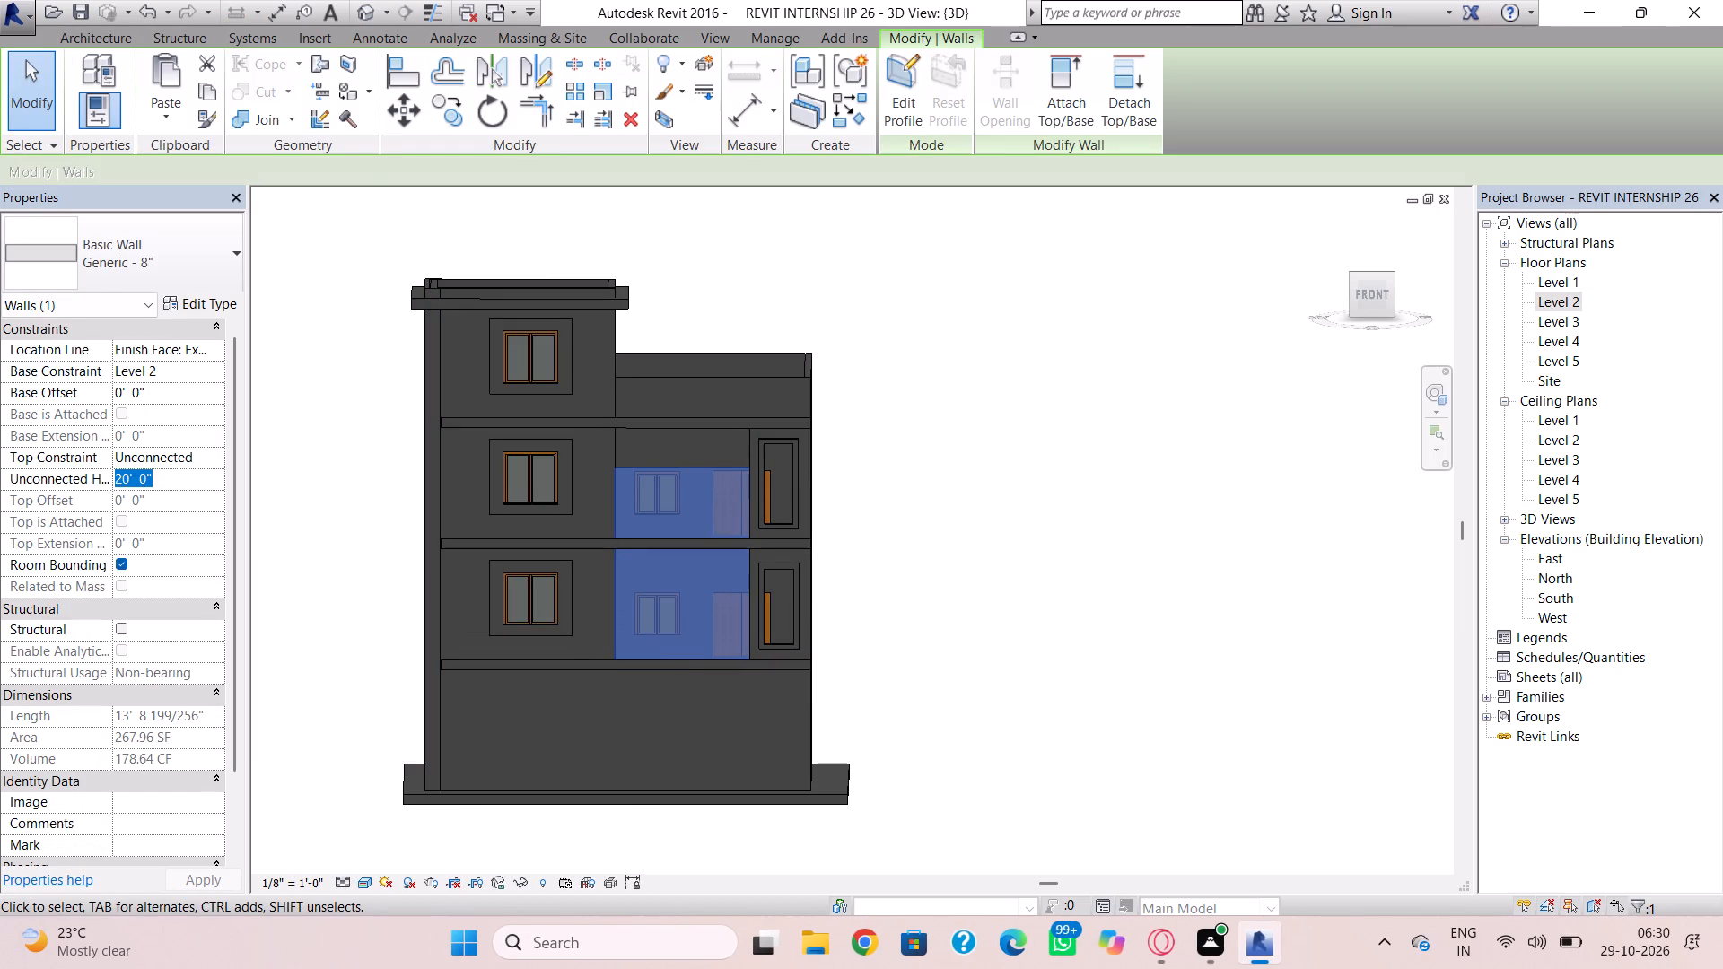
type("2'")
key("Return")
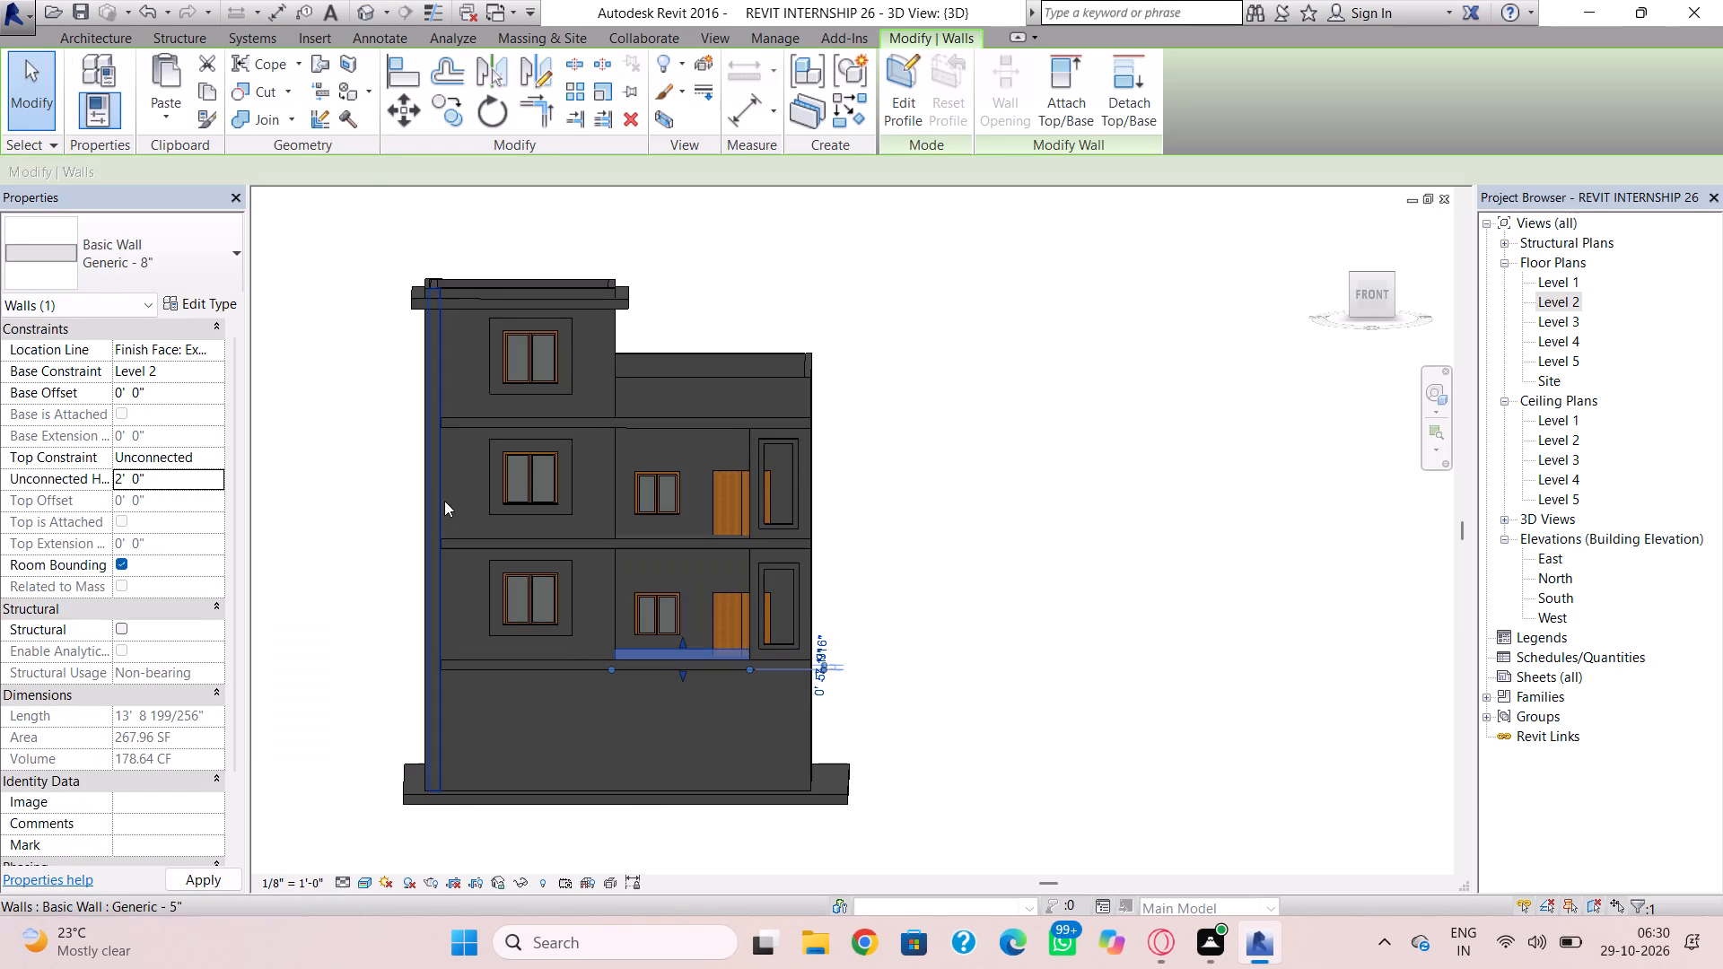
left_click(173, 482)
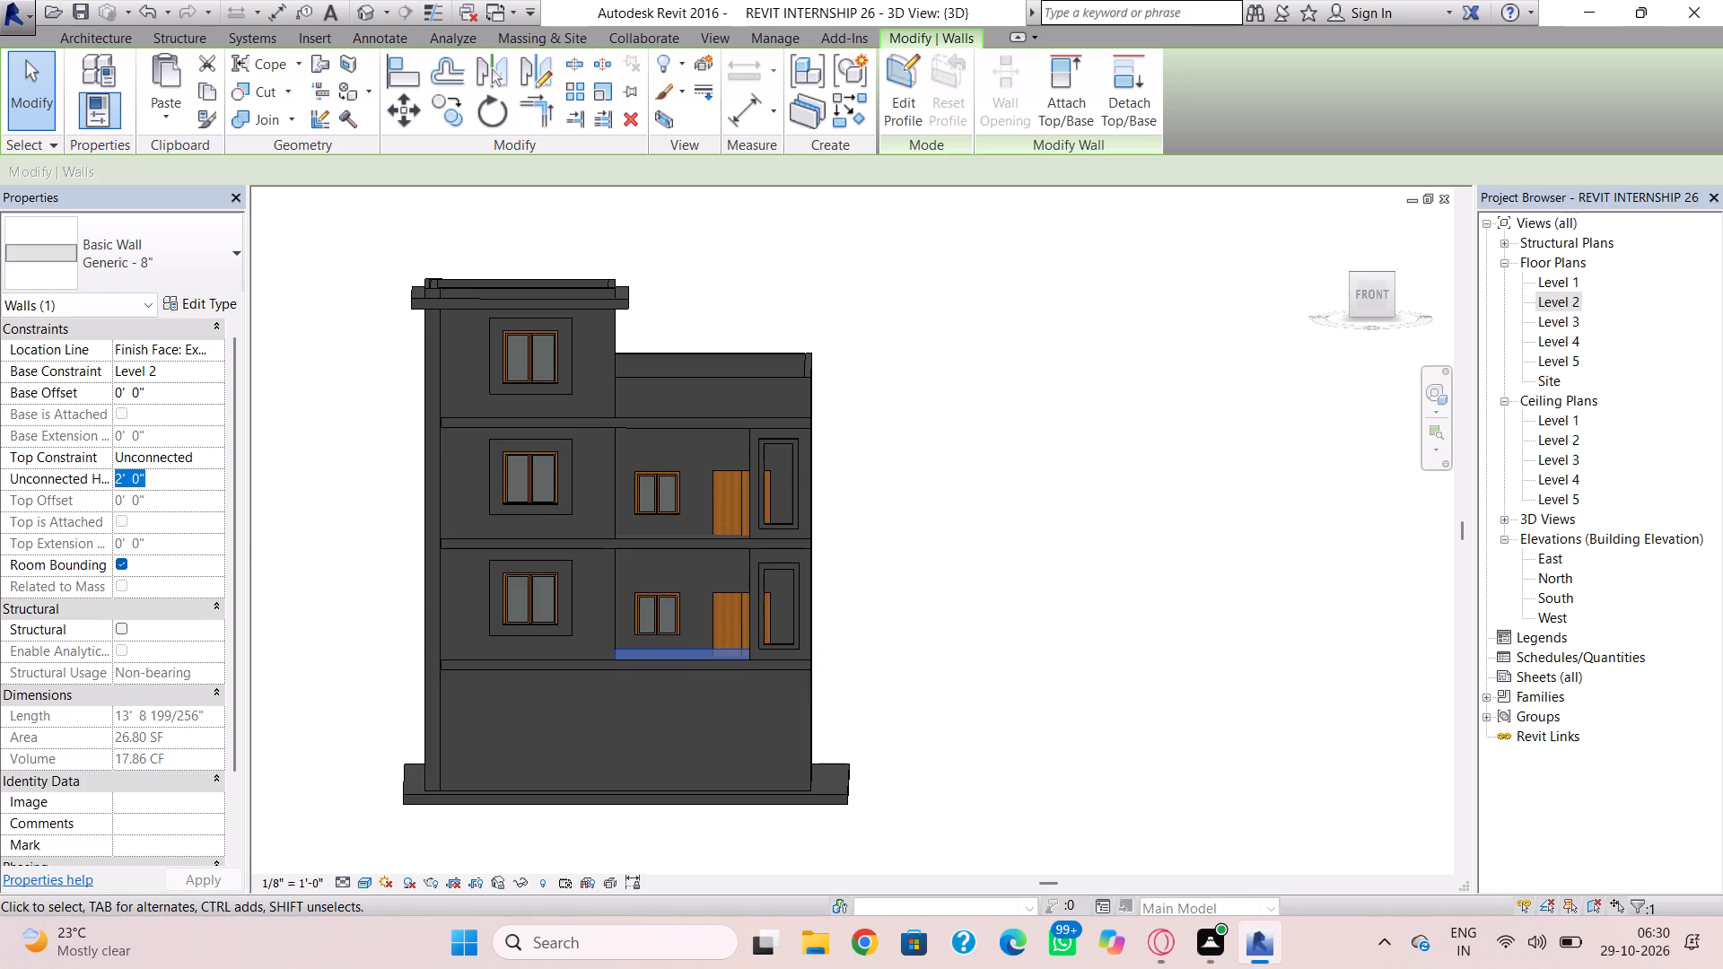
type("5'")
key("Return")
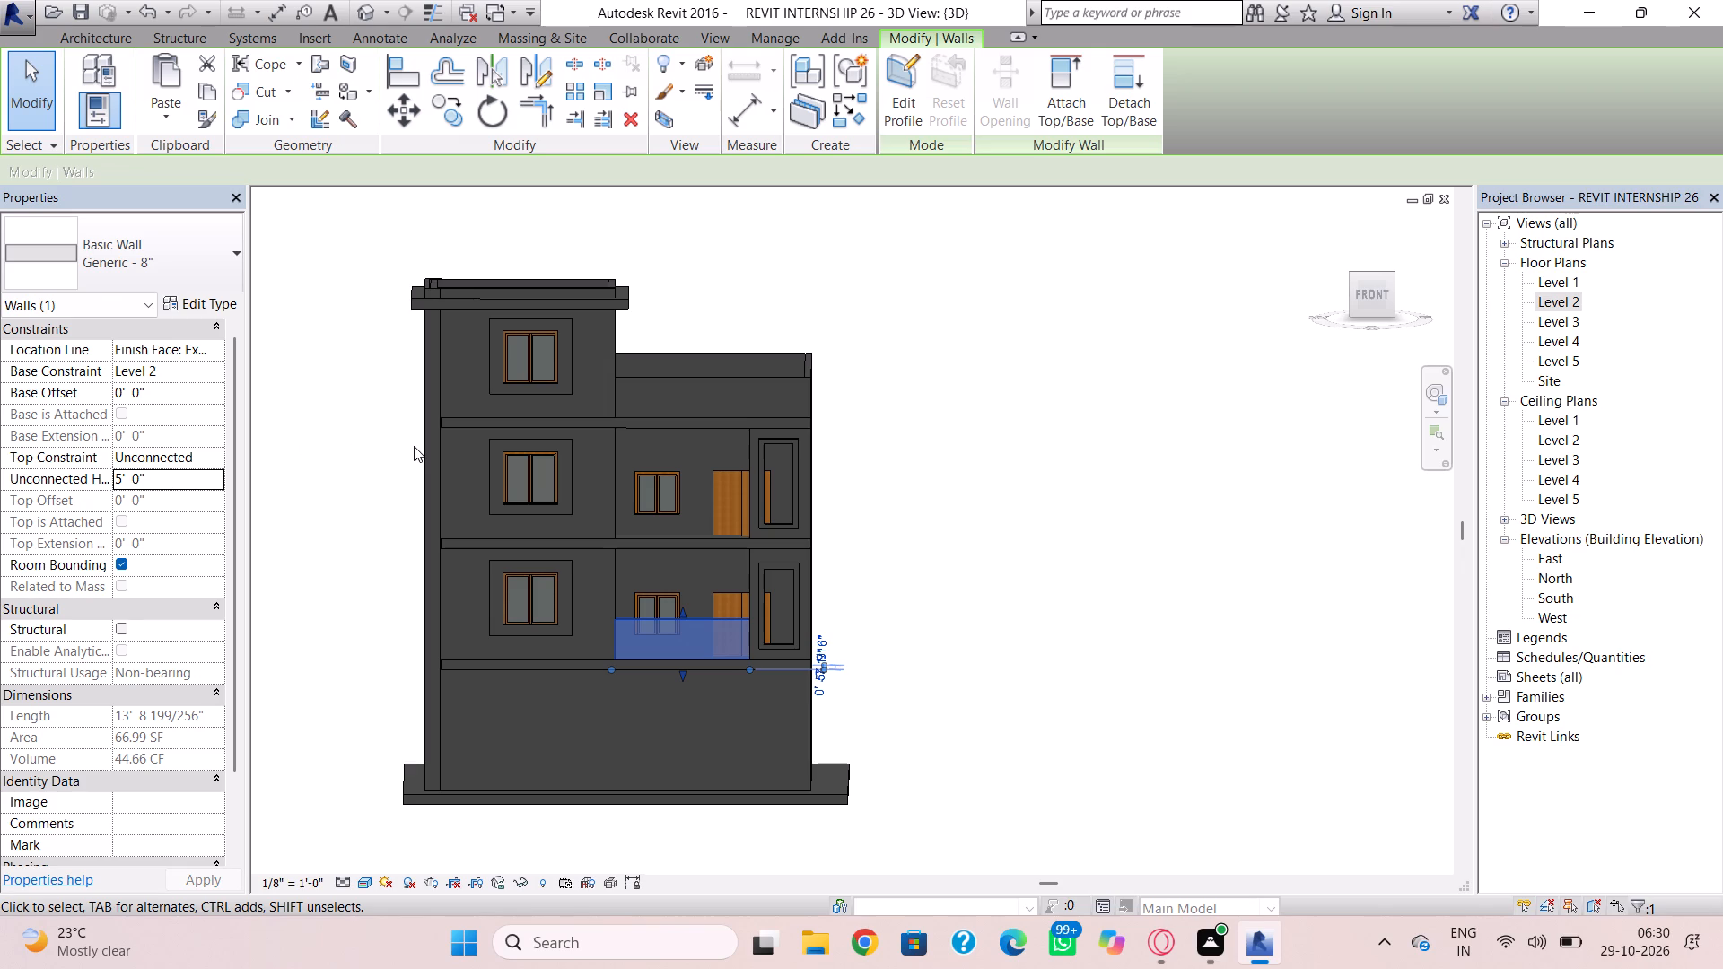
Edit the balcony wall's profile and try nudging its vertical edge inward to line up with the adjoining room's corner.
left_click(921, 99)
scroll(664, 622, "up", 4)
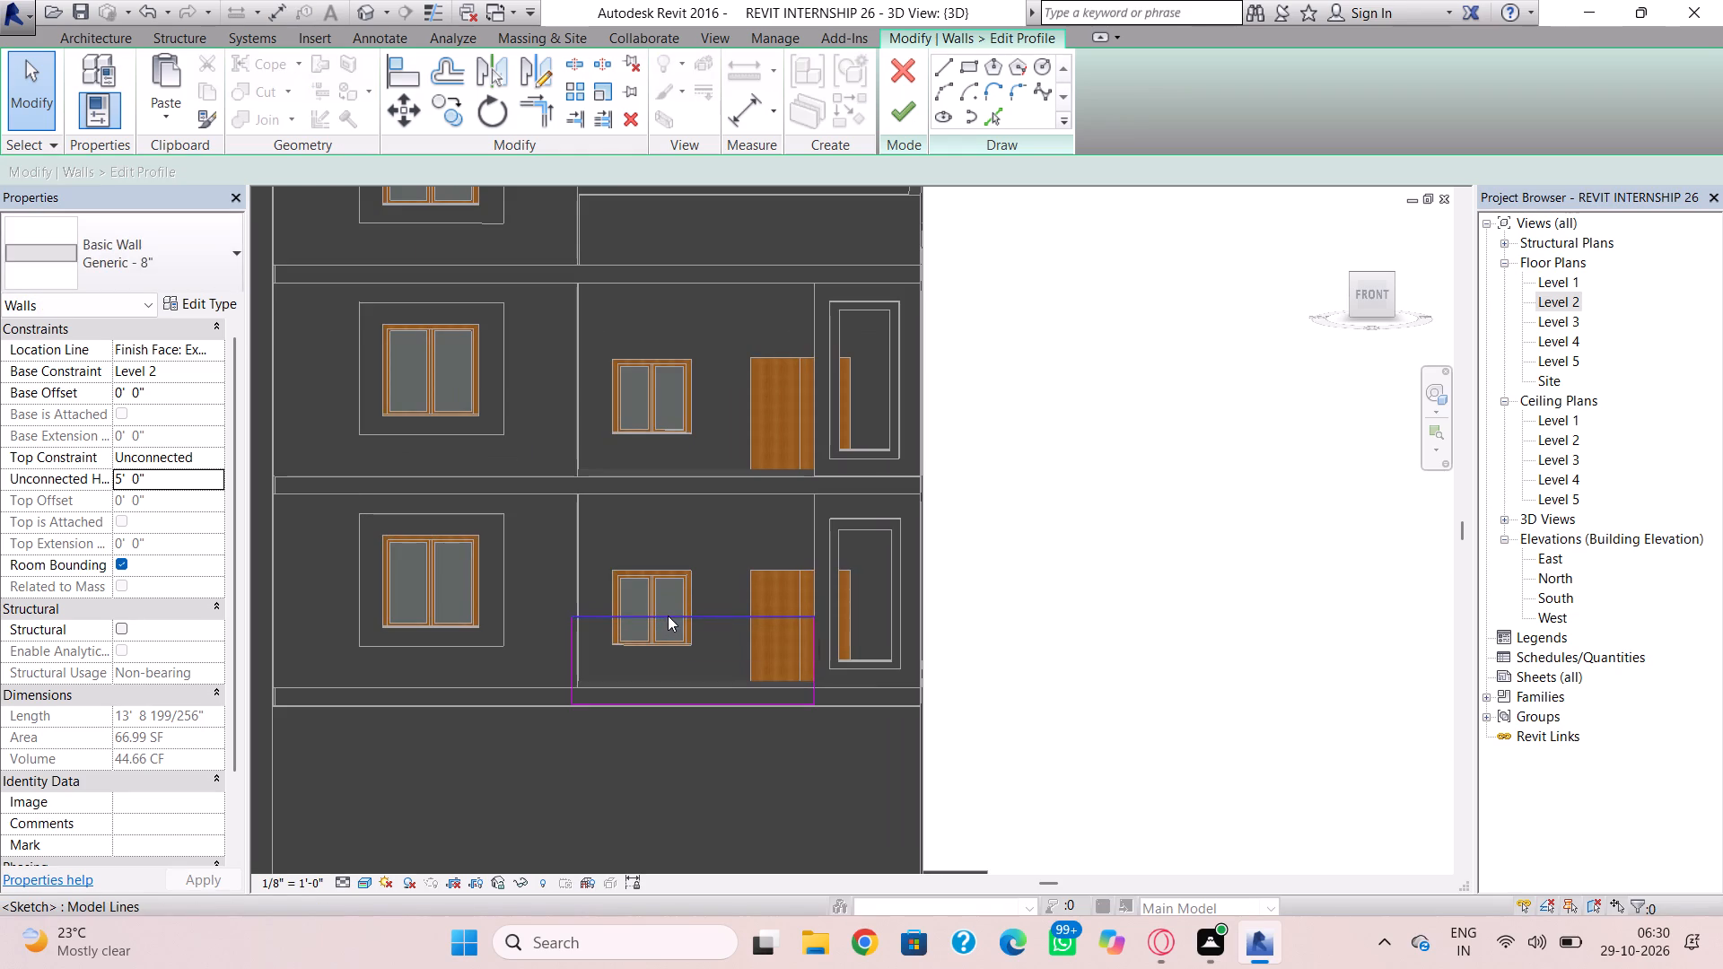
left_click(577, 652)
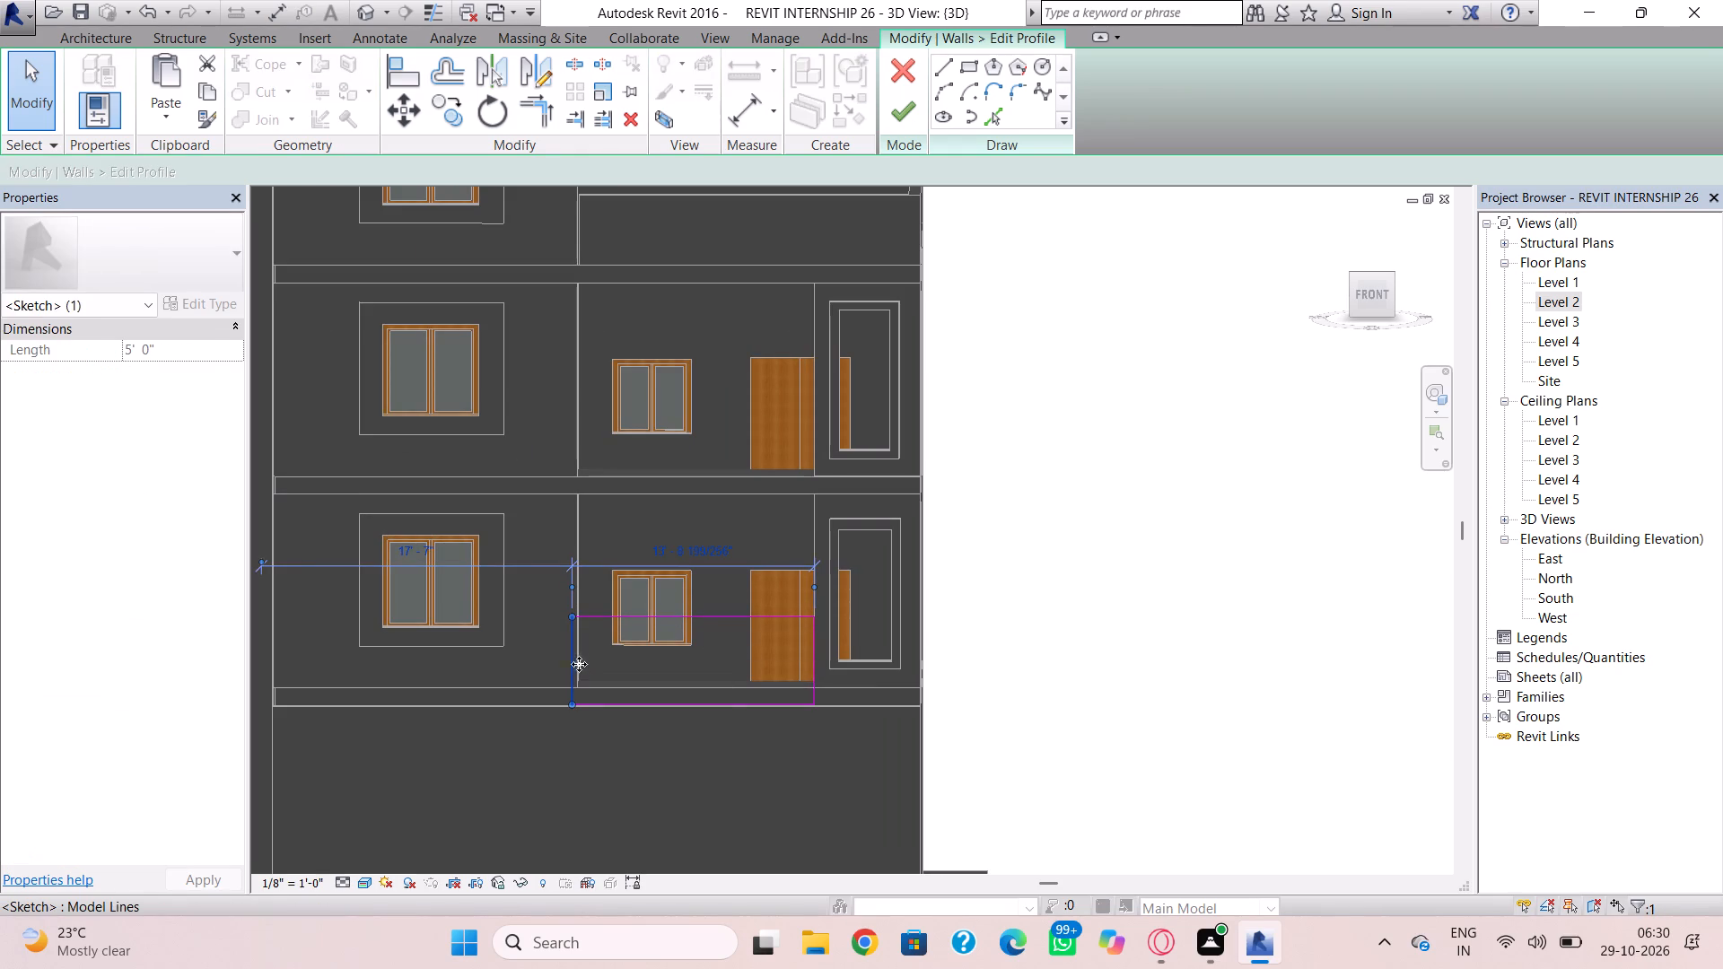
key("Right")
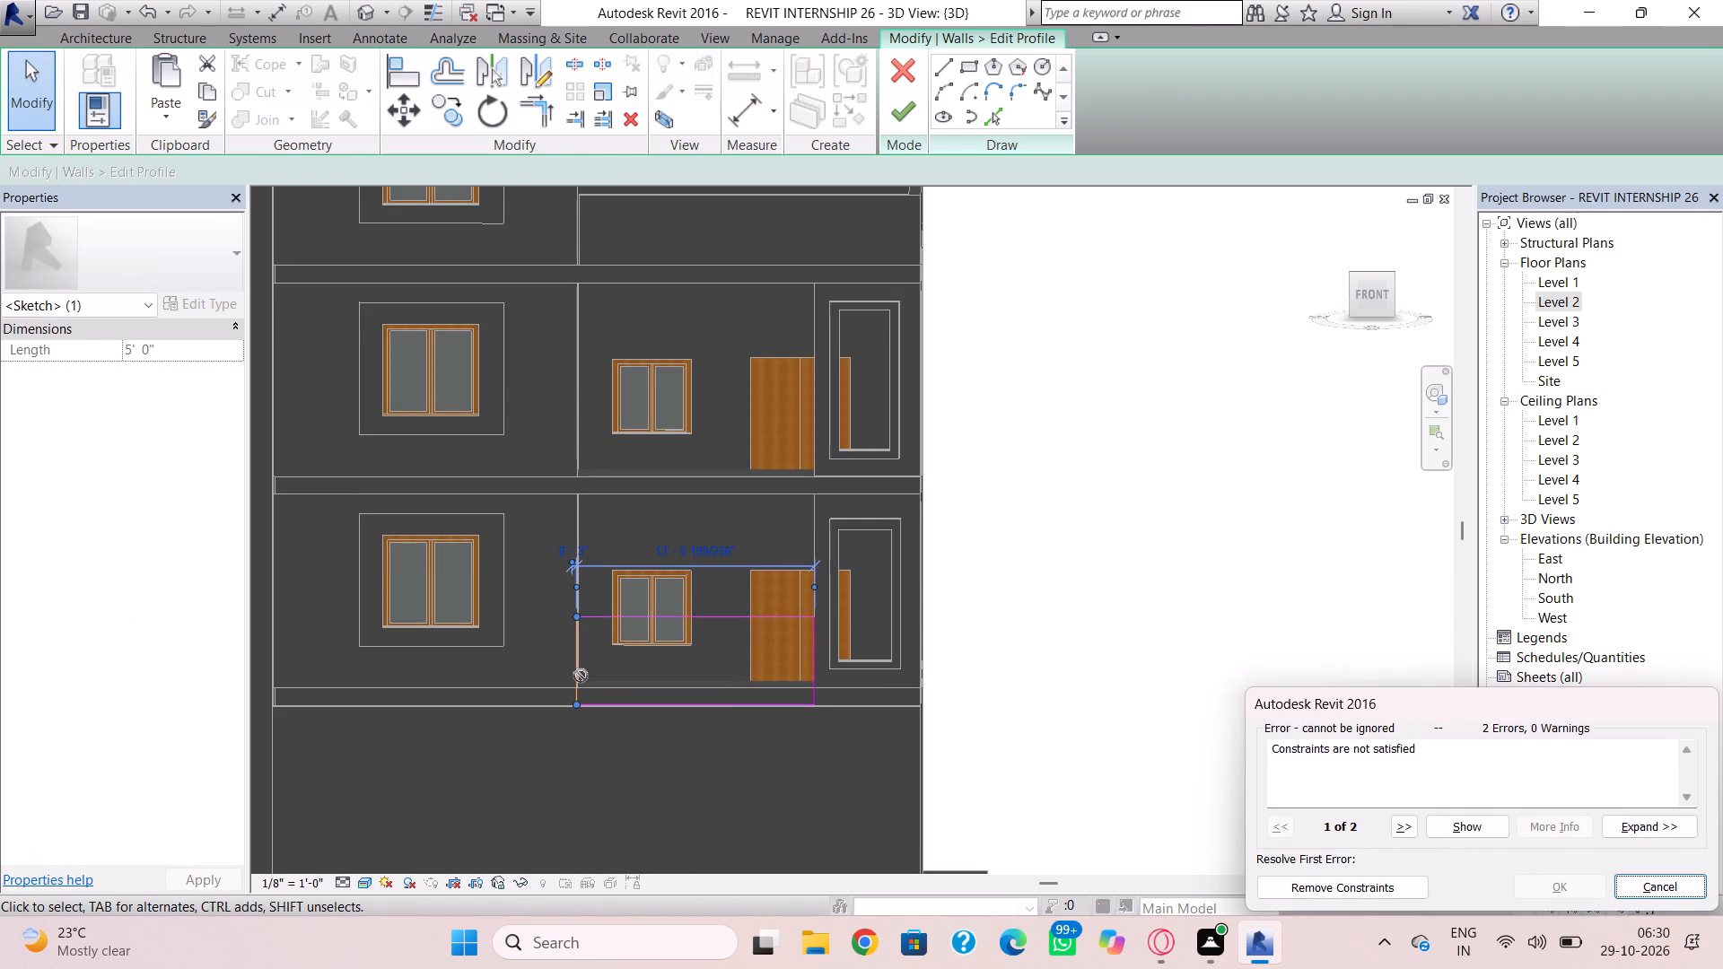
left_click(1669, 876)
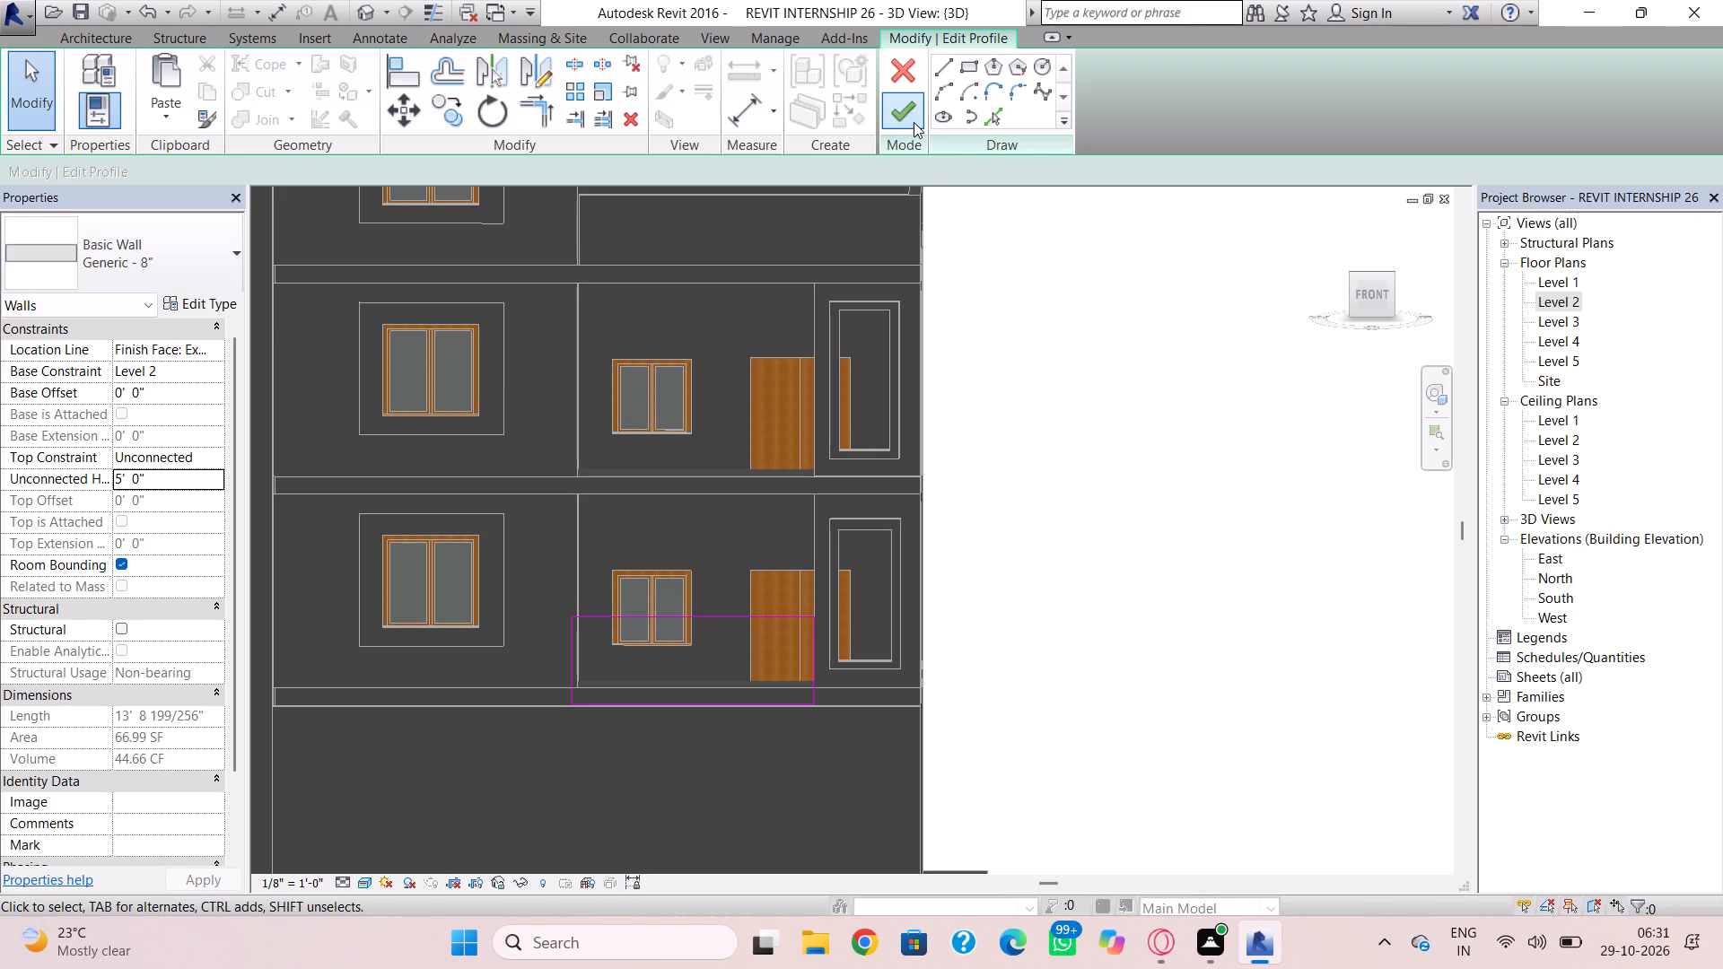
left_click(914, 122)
Raise the balcony wall's bottom edge to a 1' base offset, at the top of the floor slab.
left_click_drag(695, 709, 694, 686)
left_click(1140, 629)
Edit the balcony wall's profile and sketch a rectangle about 1' 6" square hanging from its top edge, near the window's edge.
left_click(798, 622)
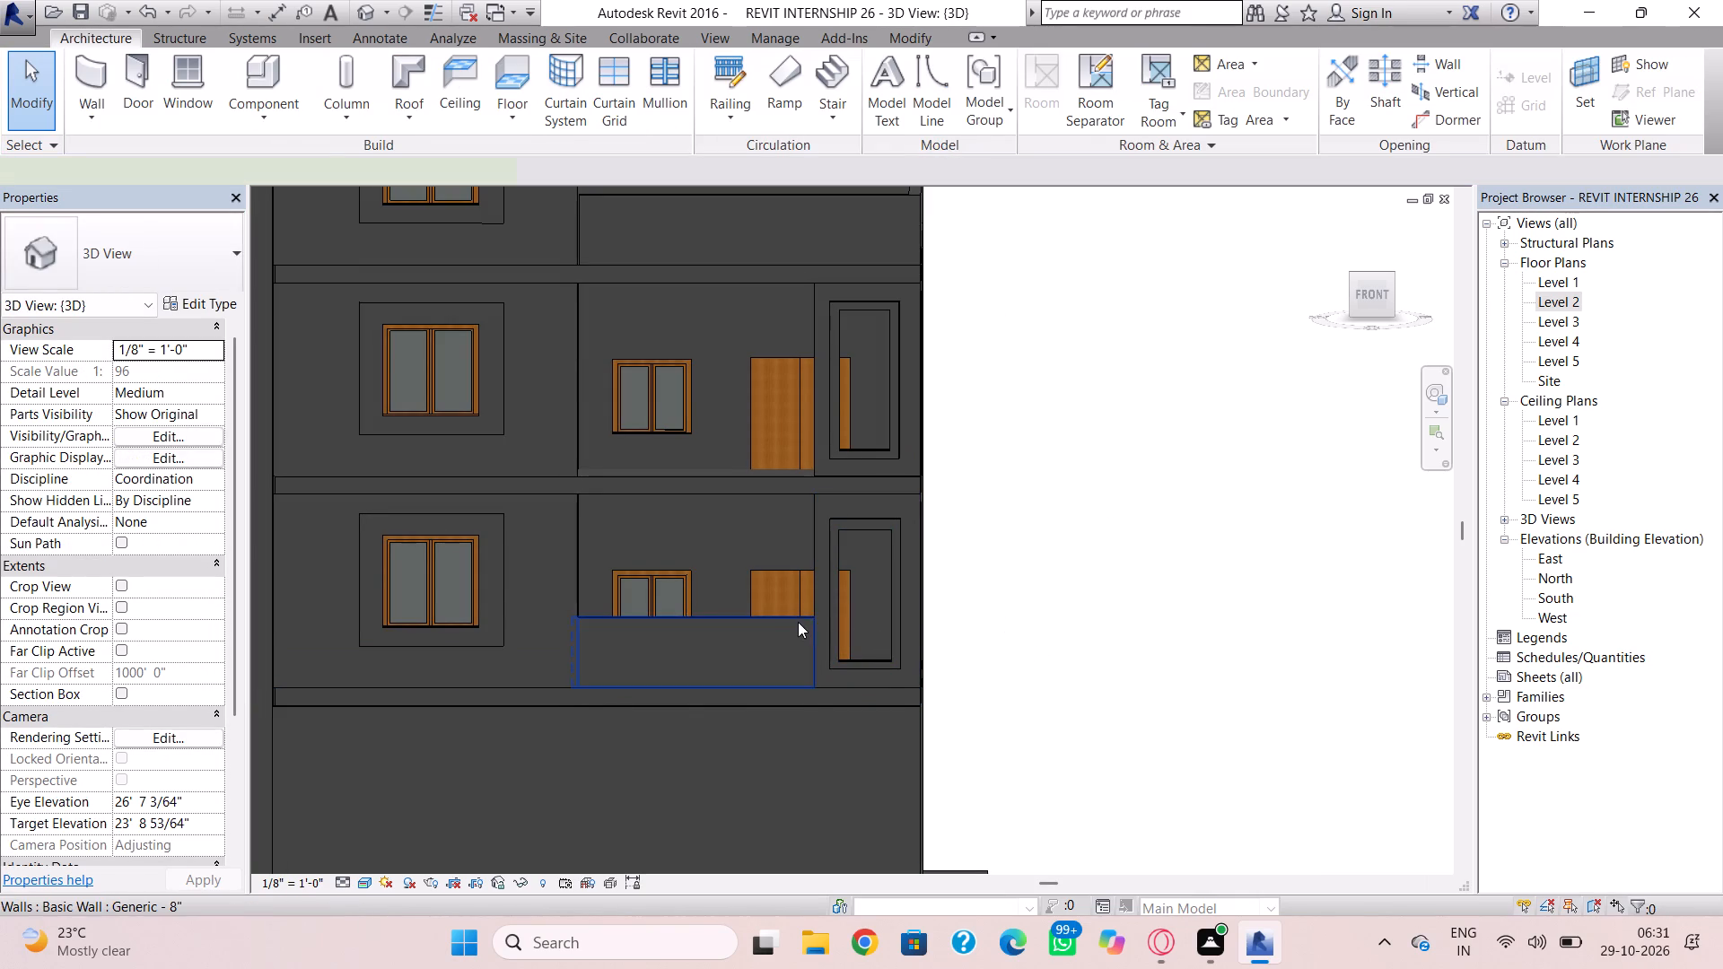
left_click(901, 101)
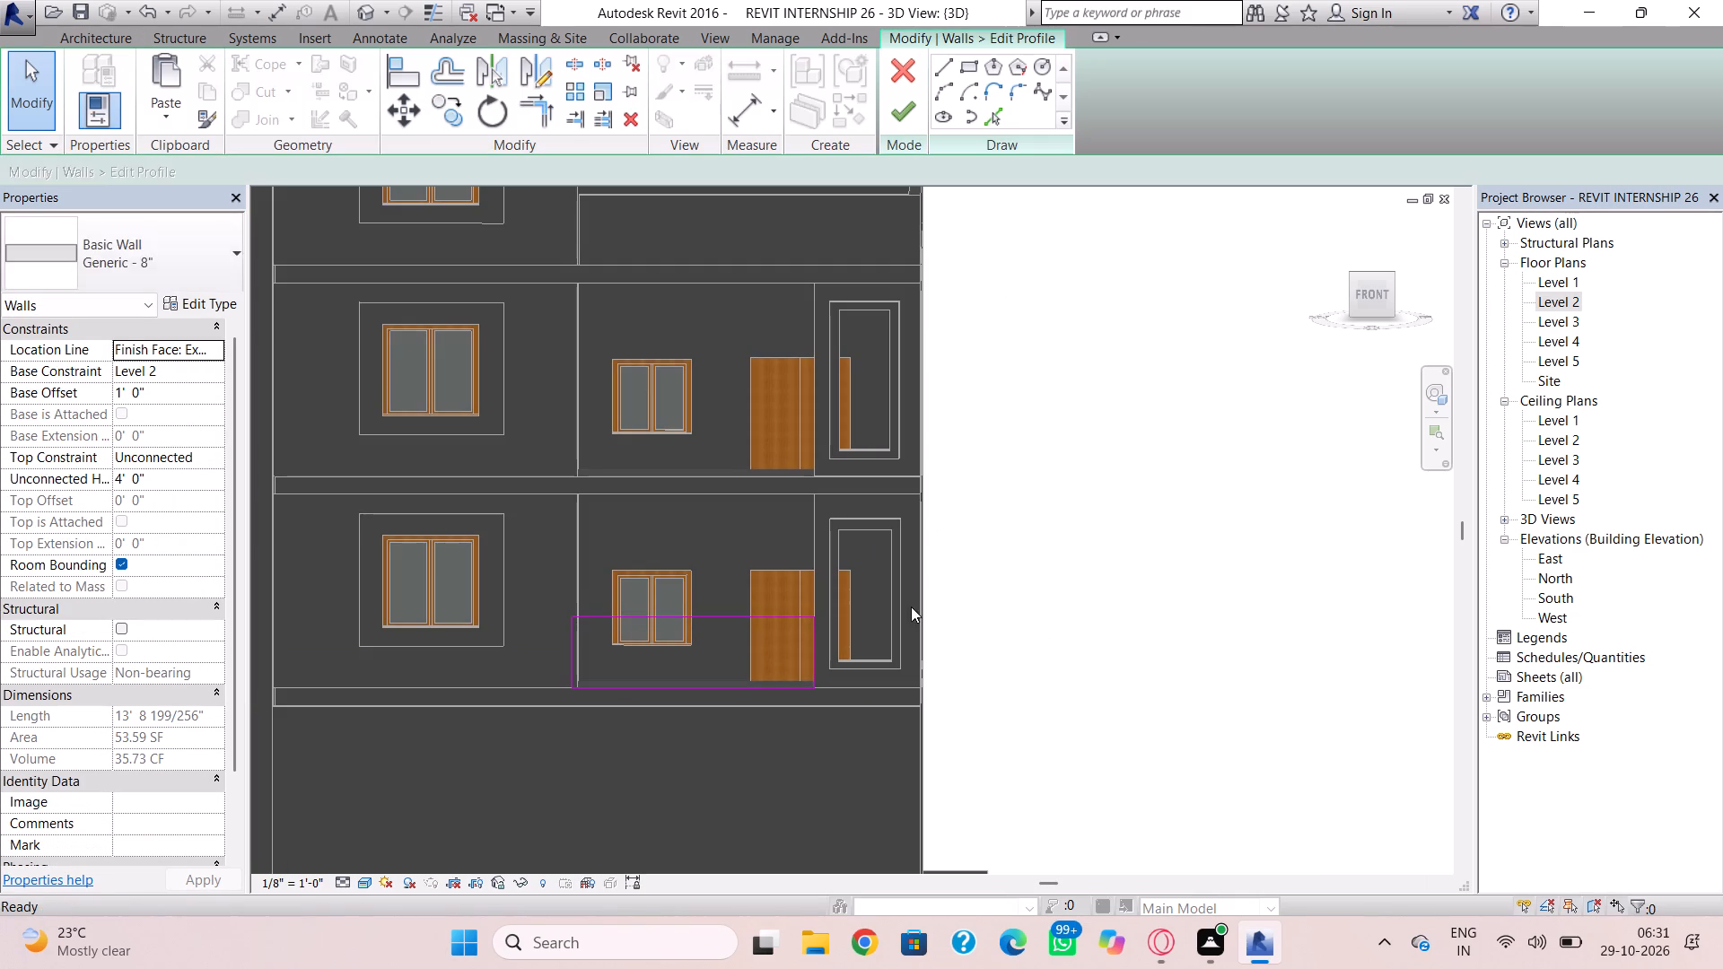
left_click(961, 71)
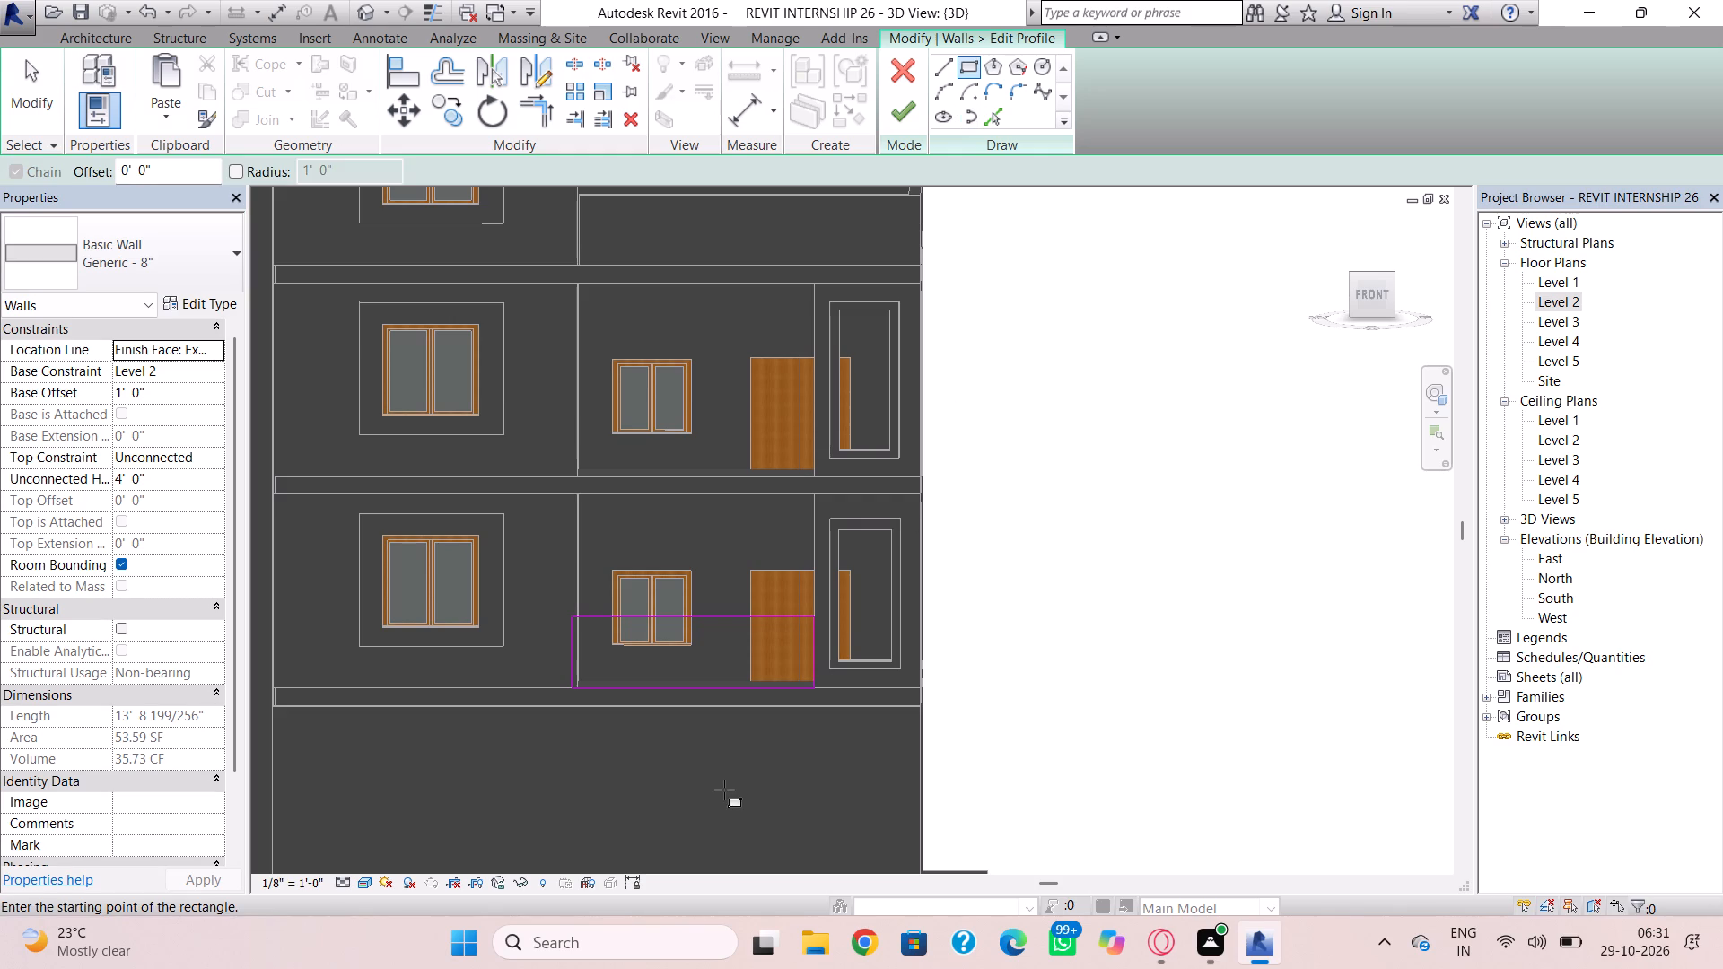
scroll(722, 797, "up", 4)
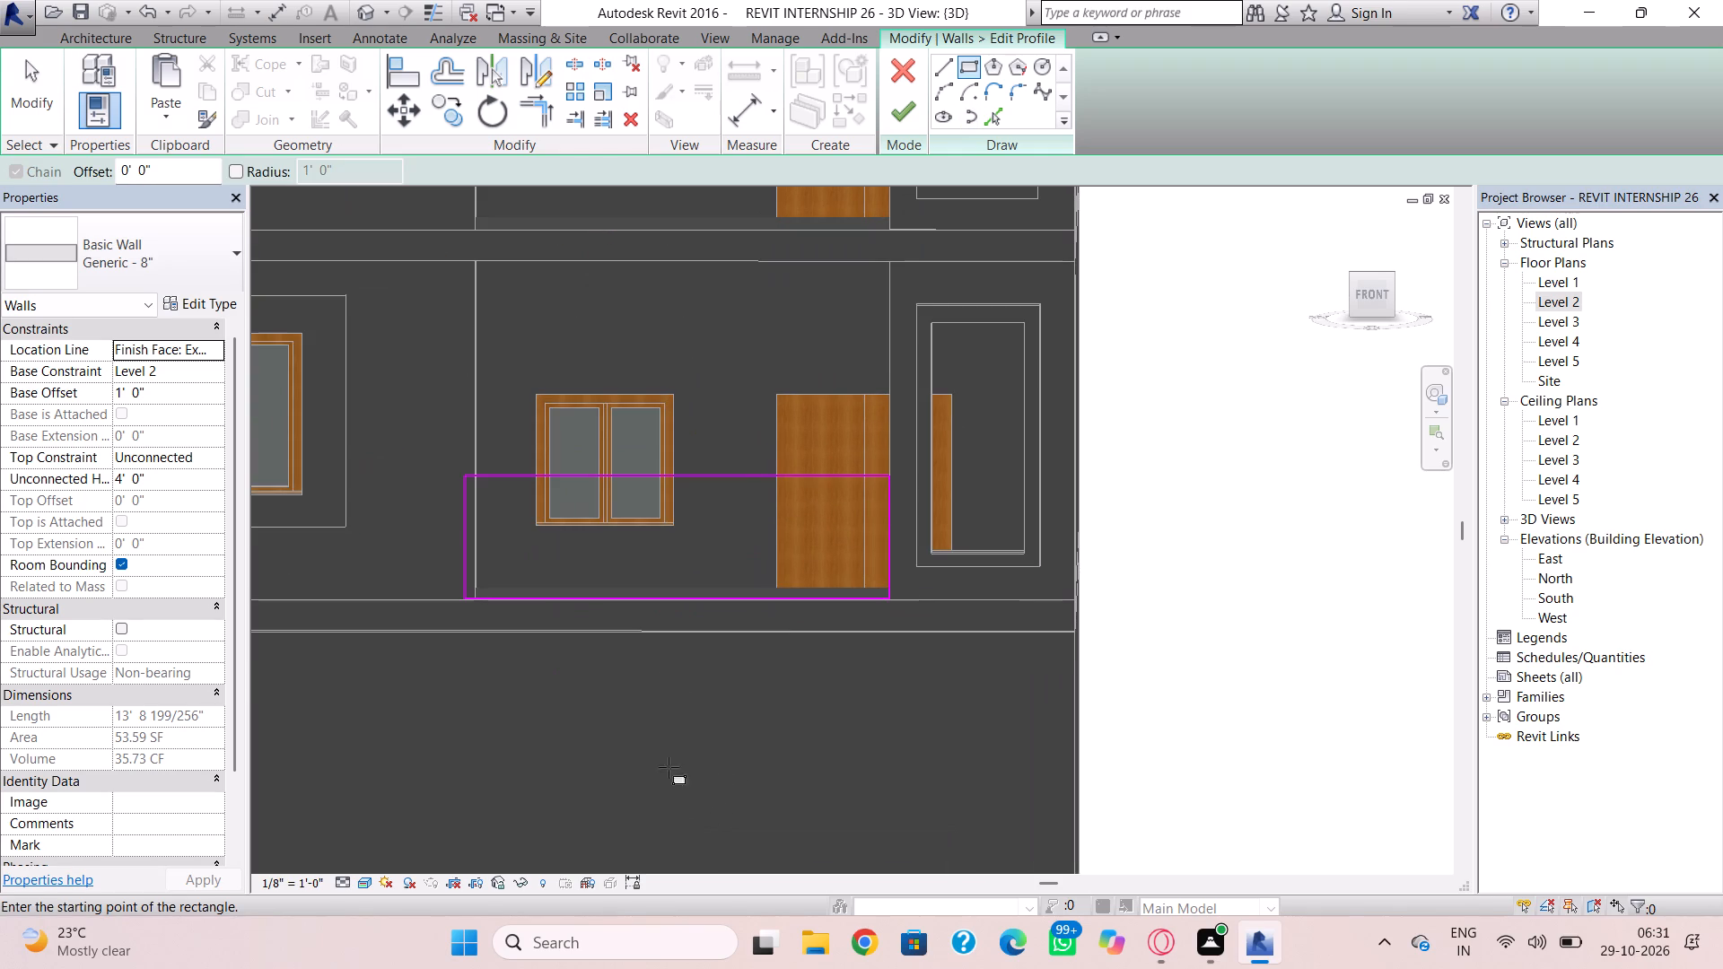
left_click(651, 476)
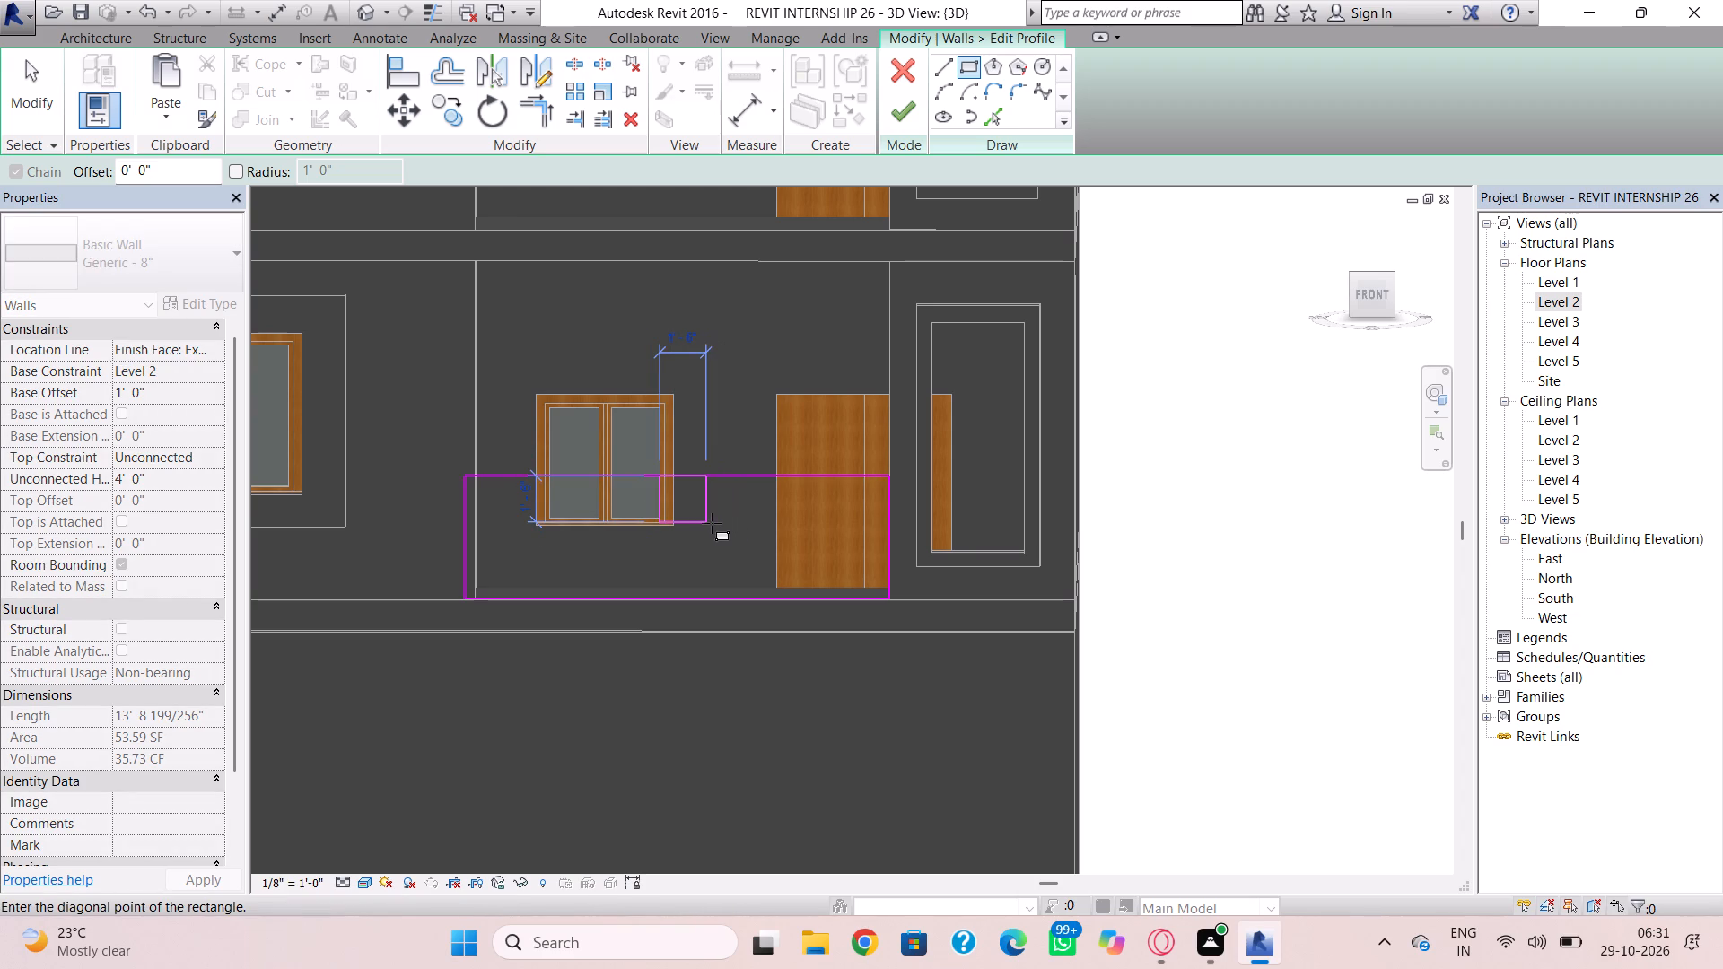
left_click(712, 523)
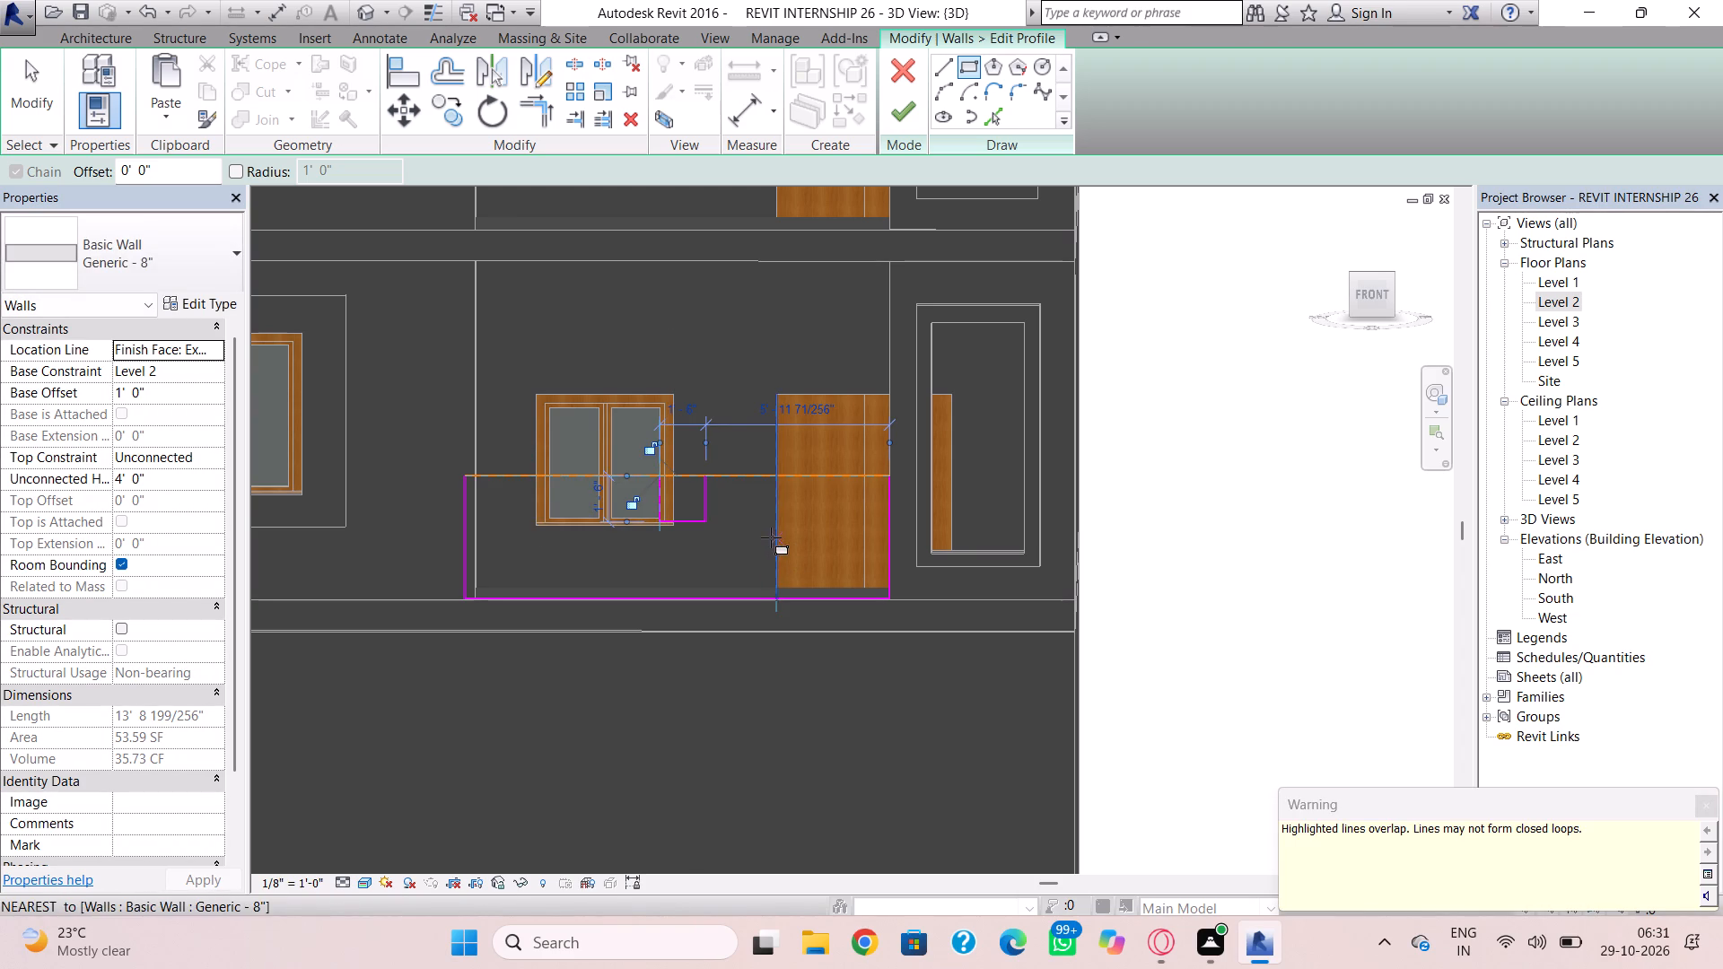
key("Escape")
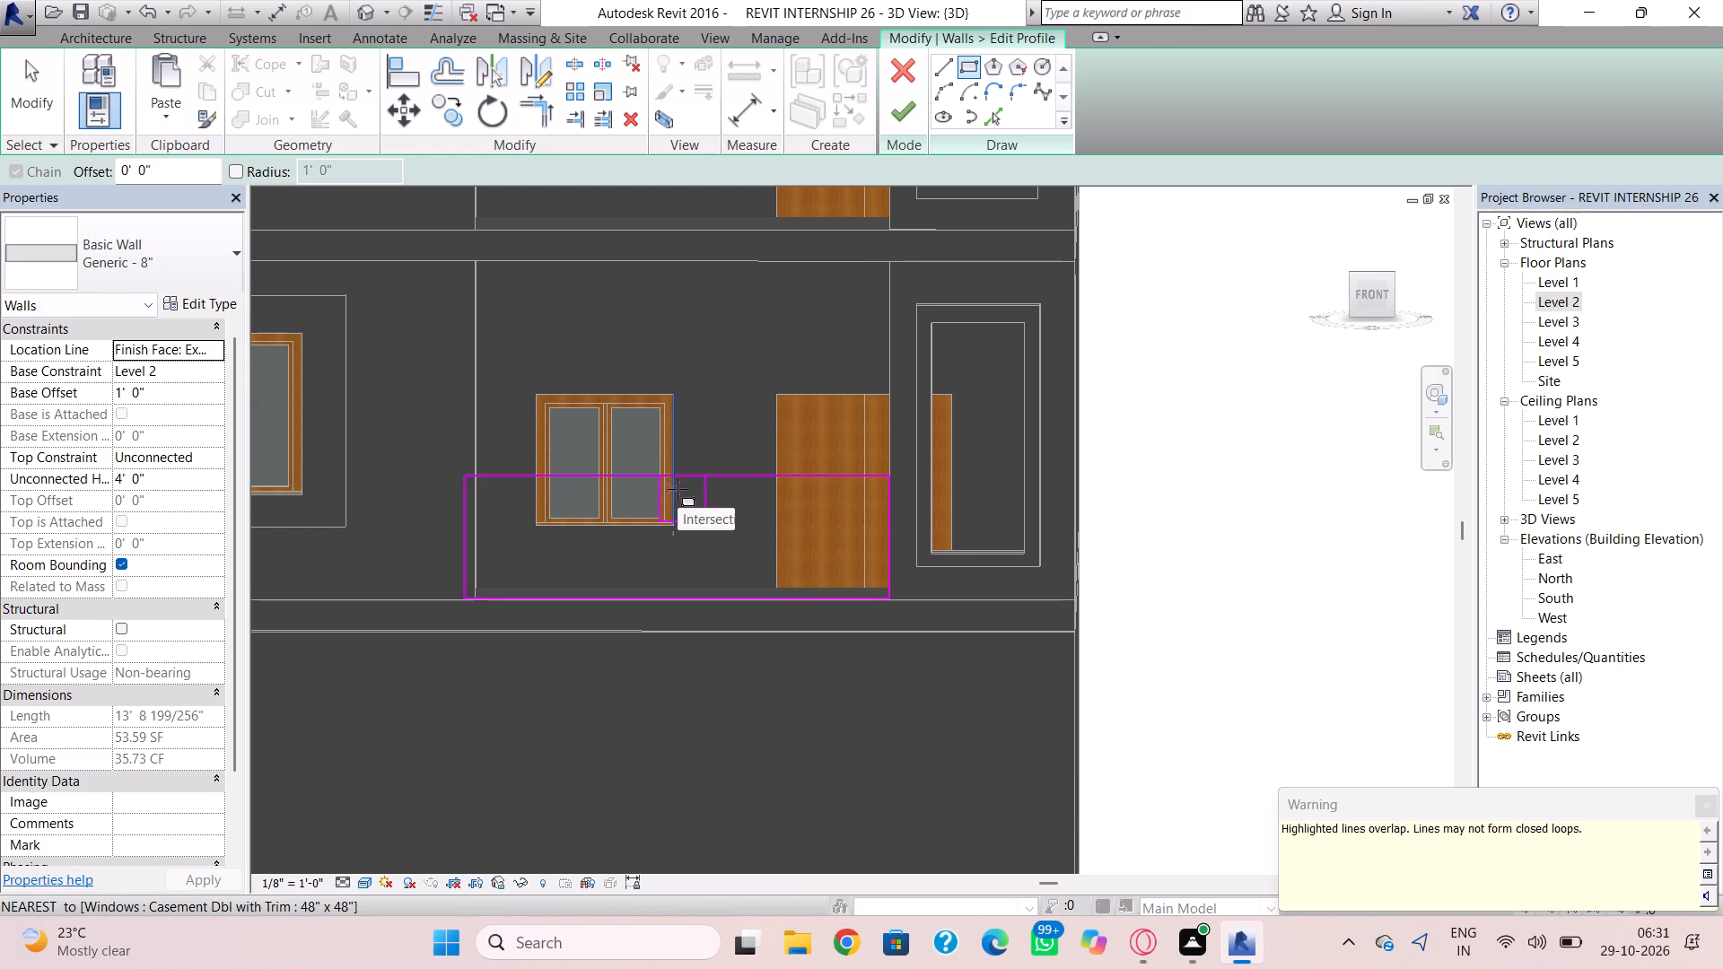
key("Escape")
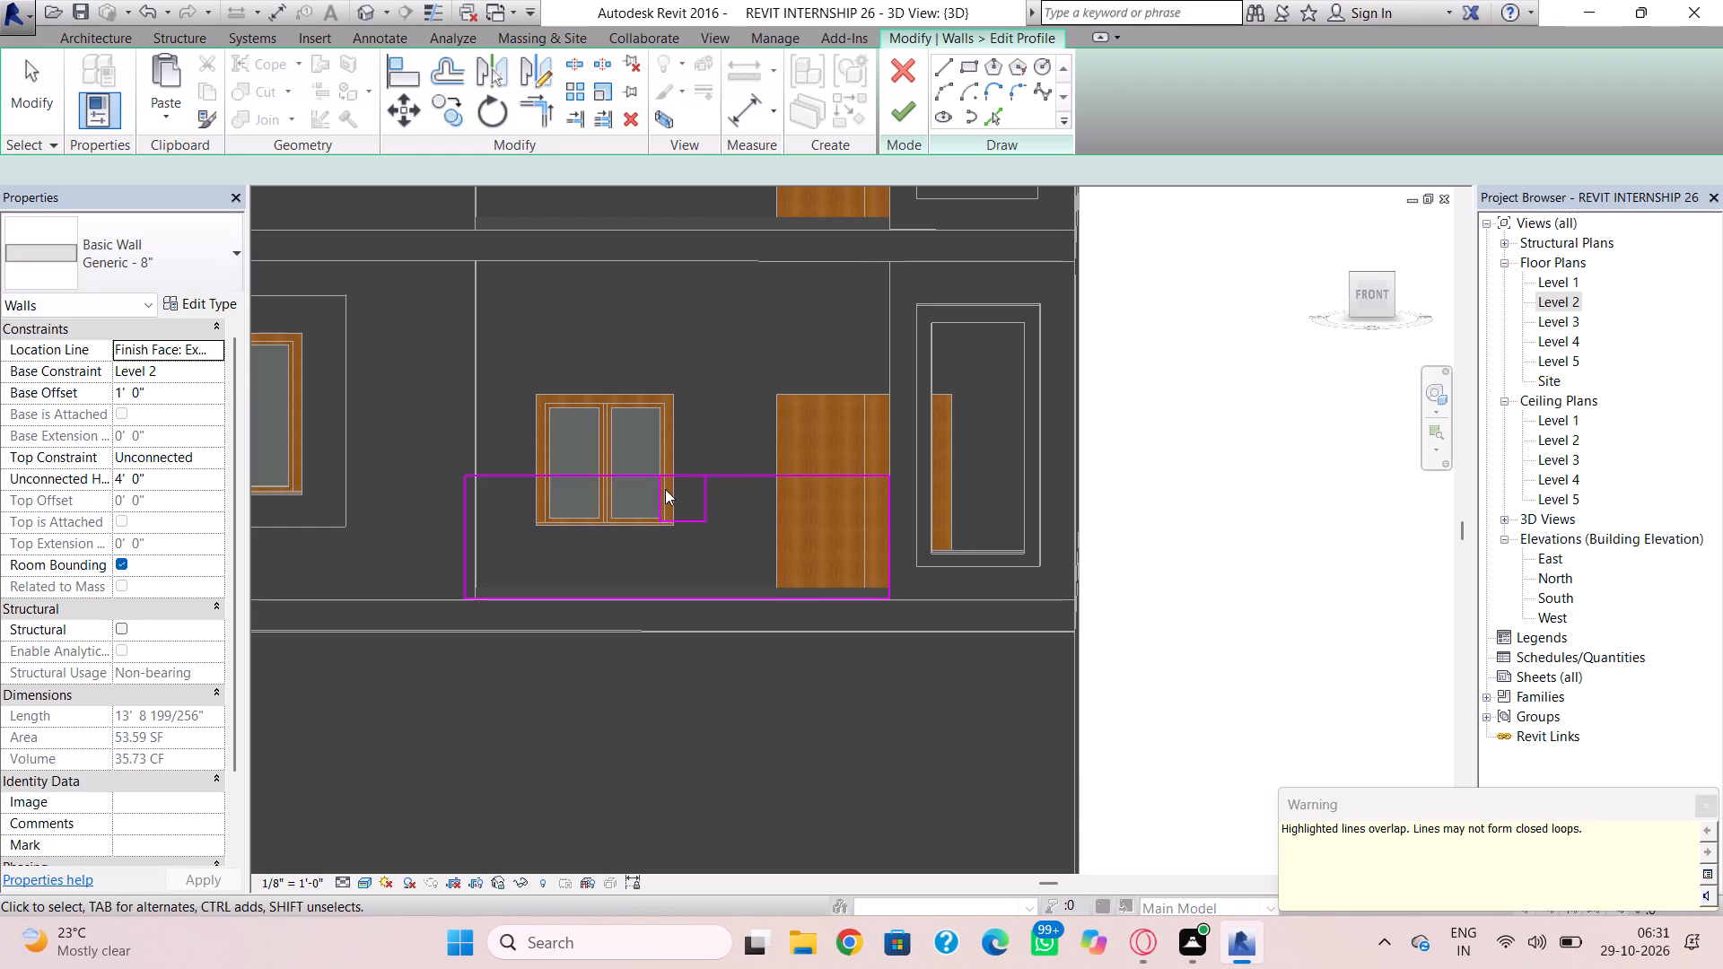
Delete the full-length top line of the balcony wall's profile.
left_click(648, 474)
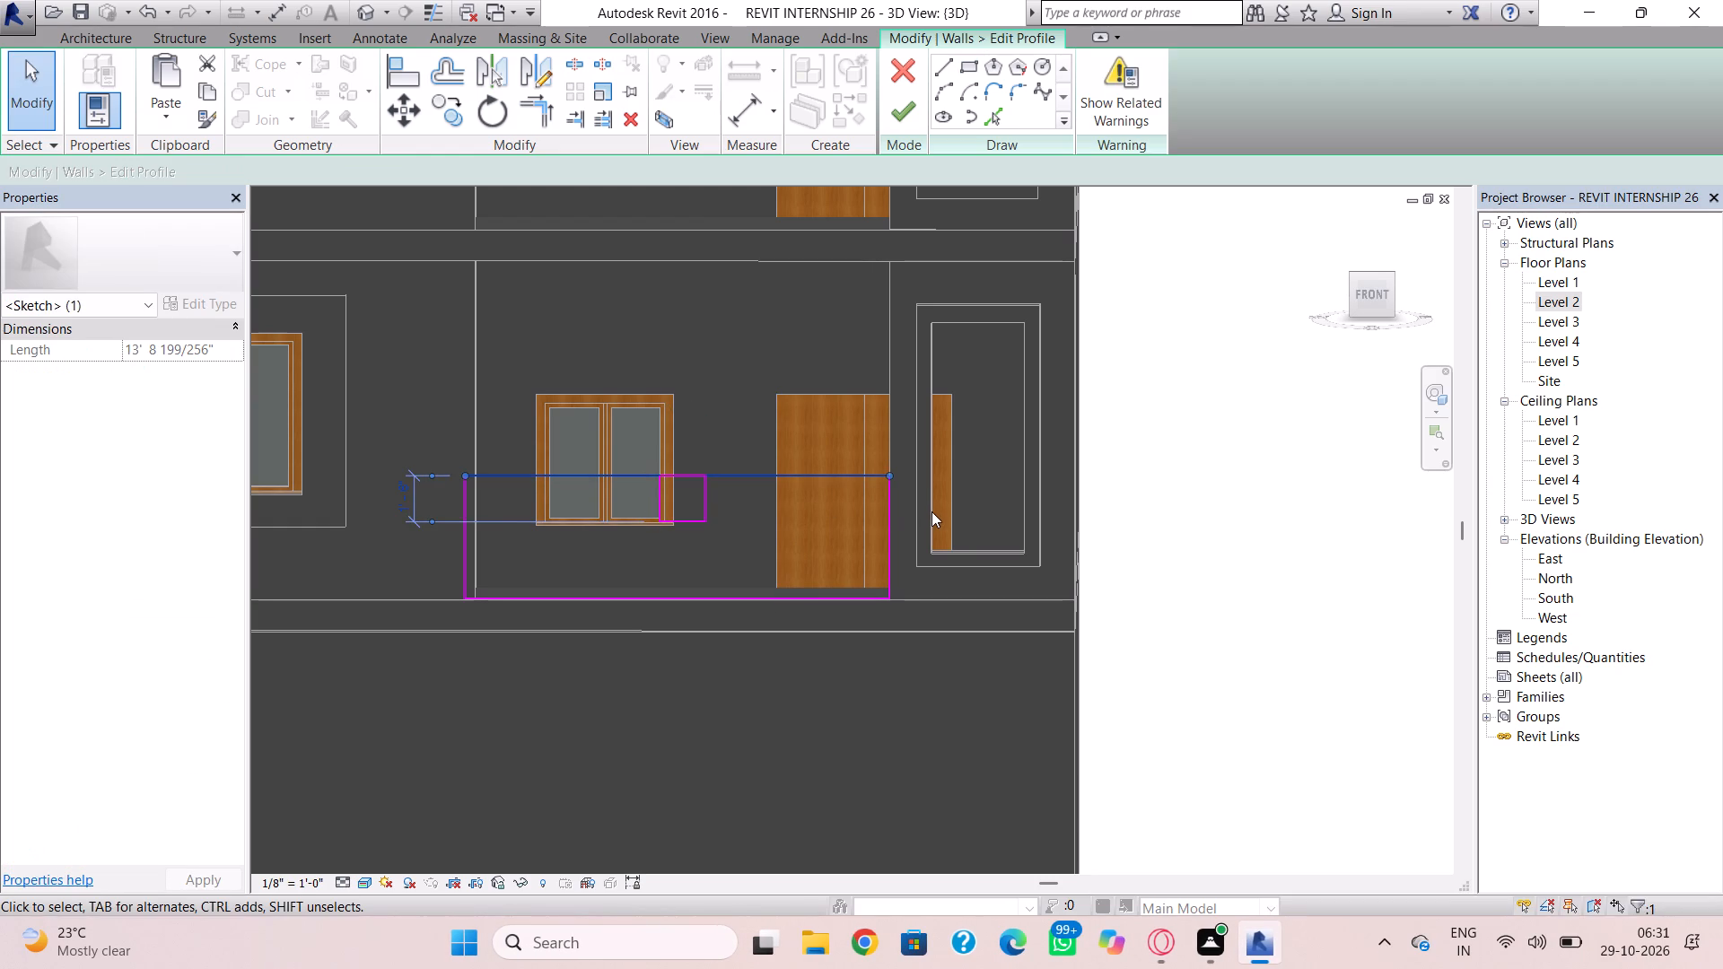
key("Delete")
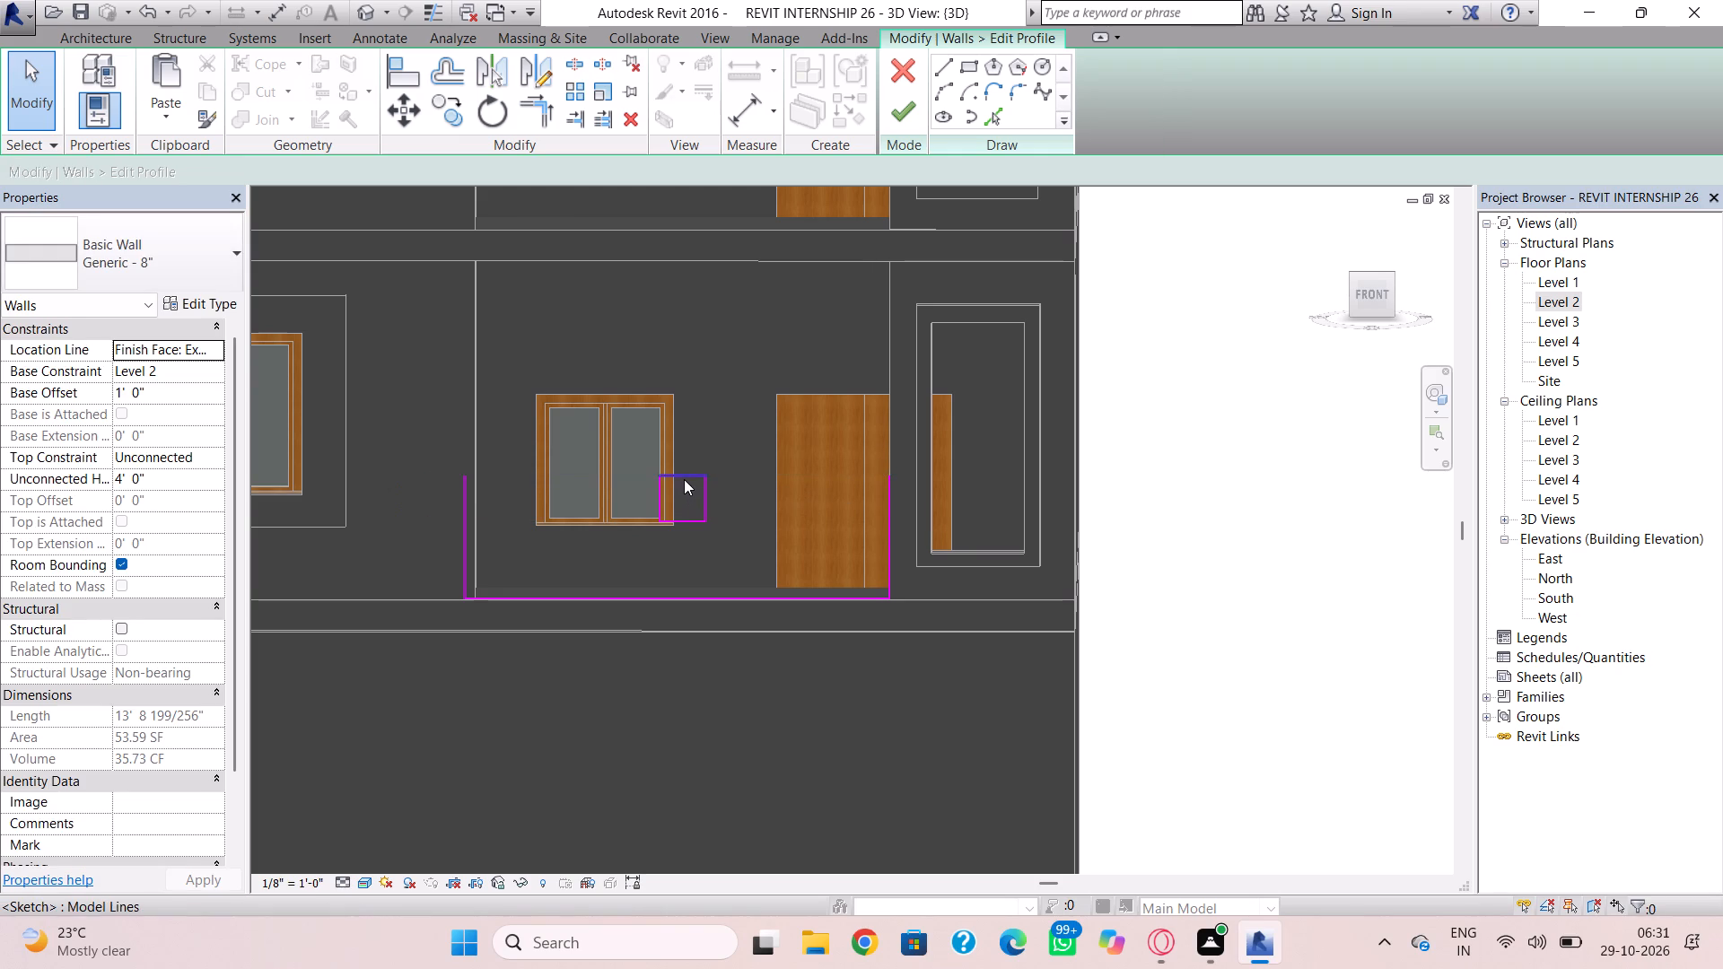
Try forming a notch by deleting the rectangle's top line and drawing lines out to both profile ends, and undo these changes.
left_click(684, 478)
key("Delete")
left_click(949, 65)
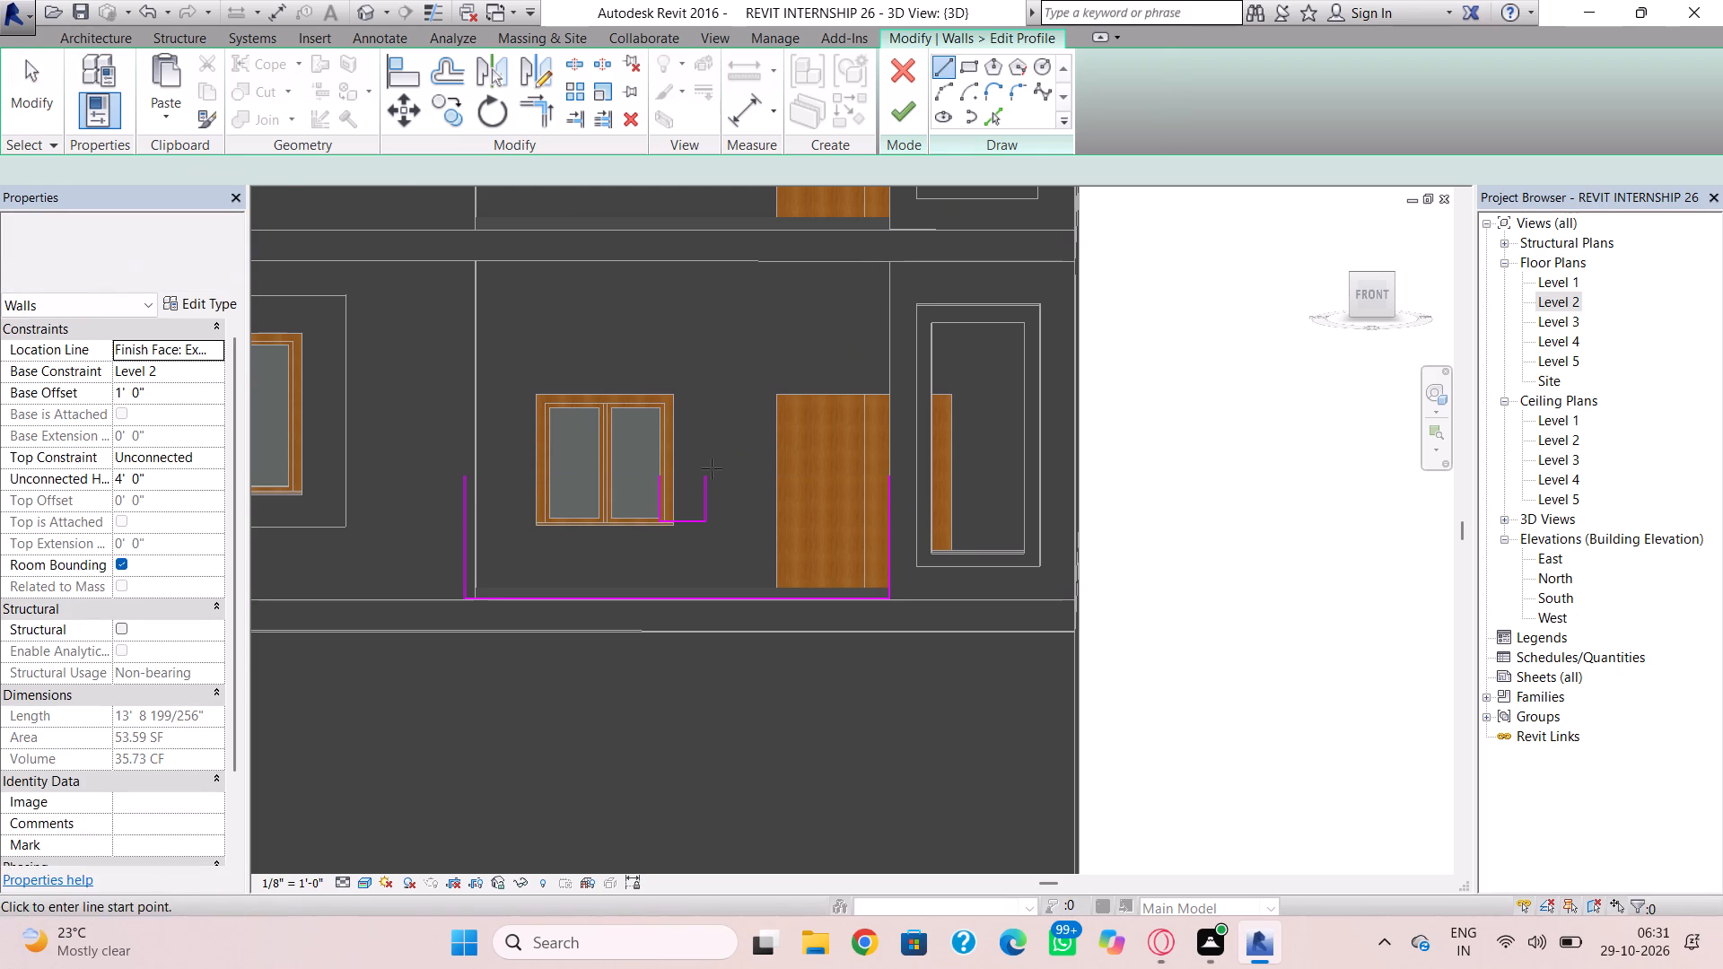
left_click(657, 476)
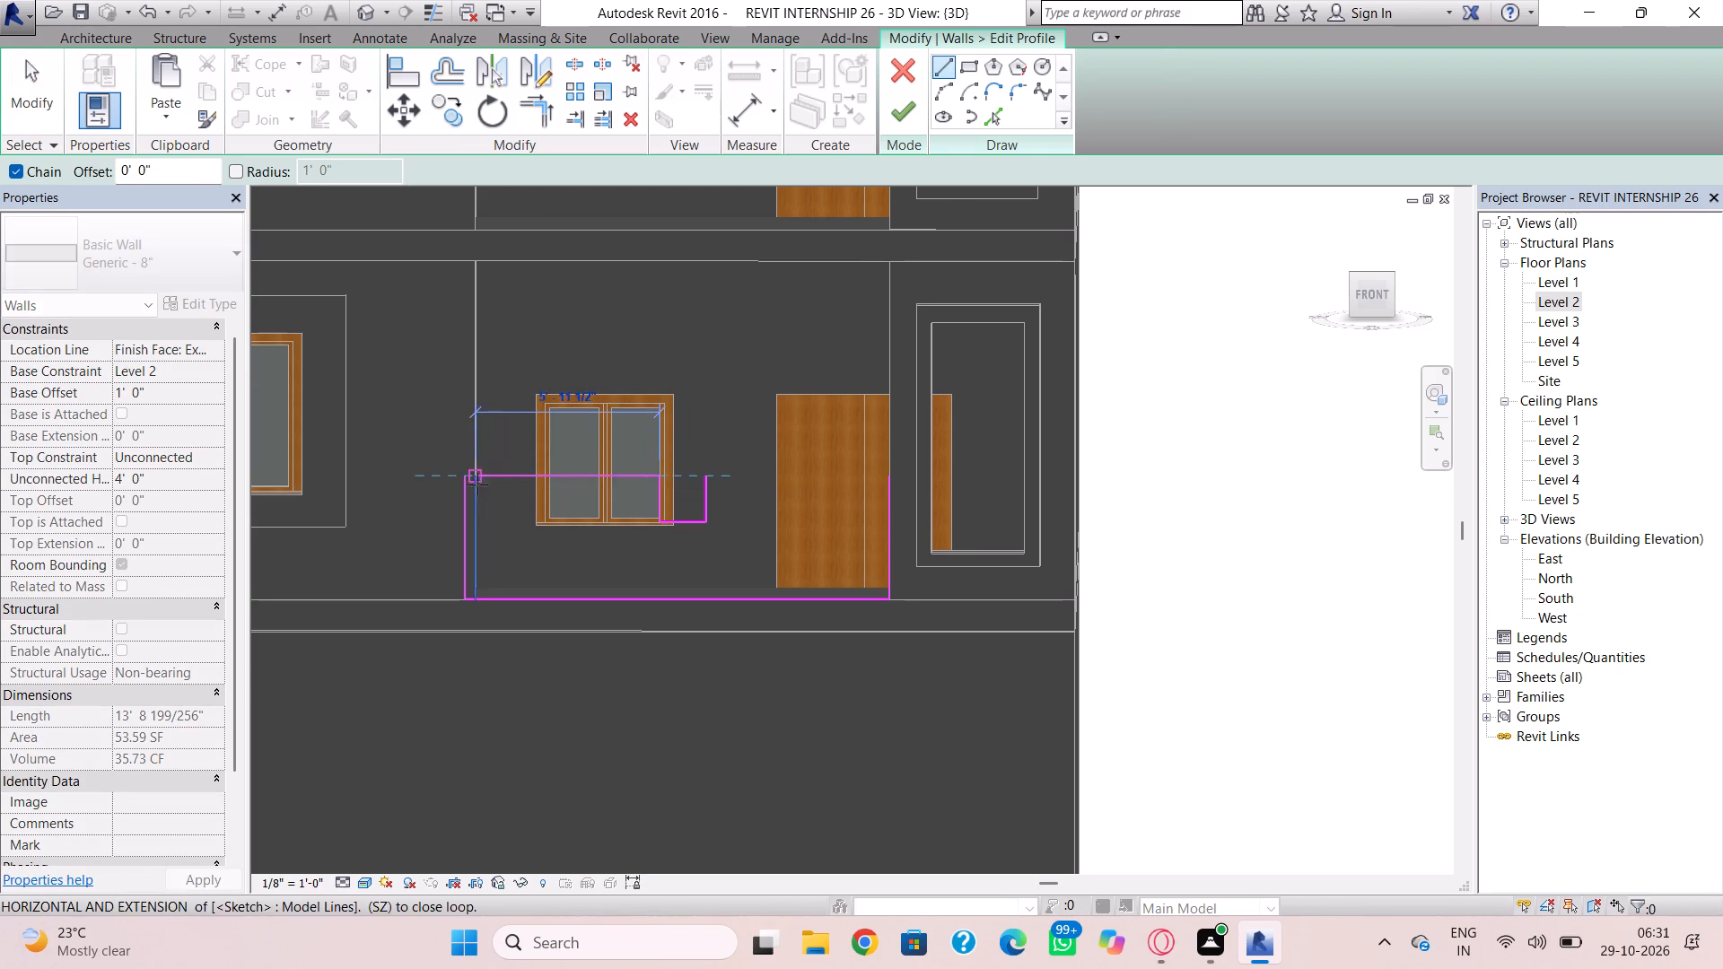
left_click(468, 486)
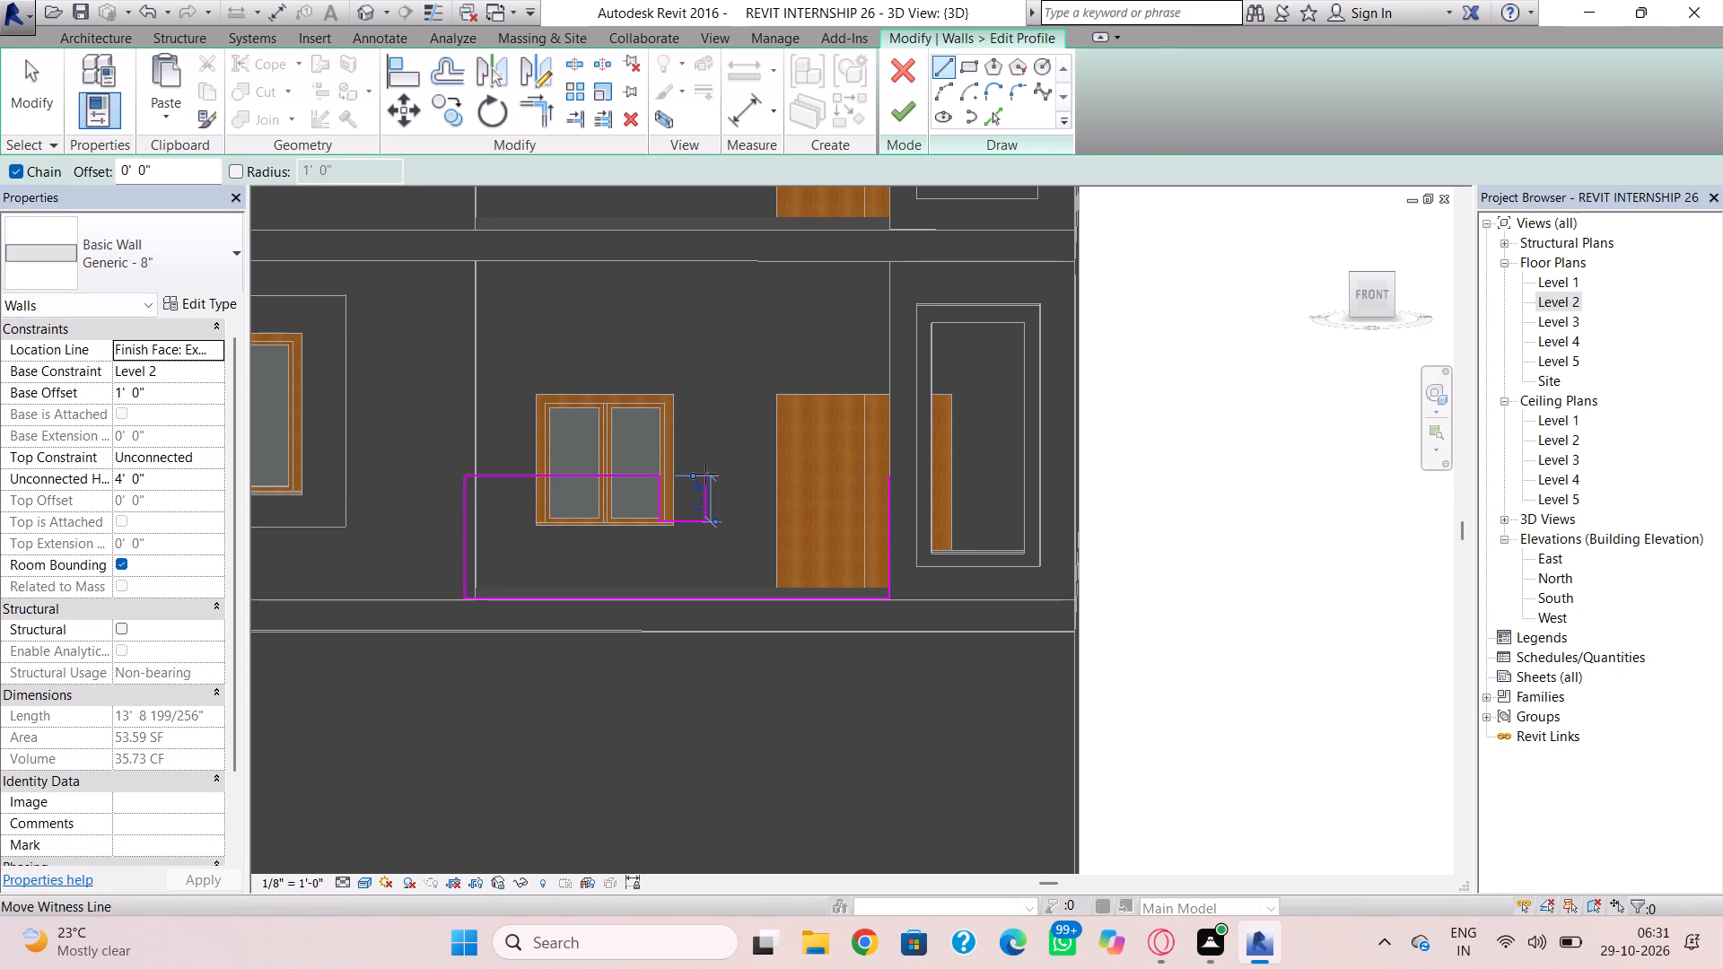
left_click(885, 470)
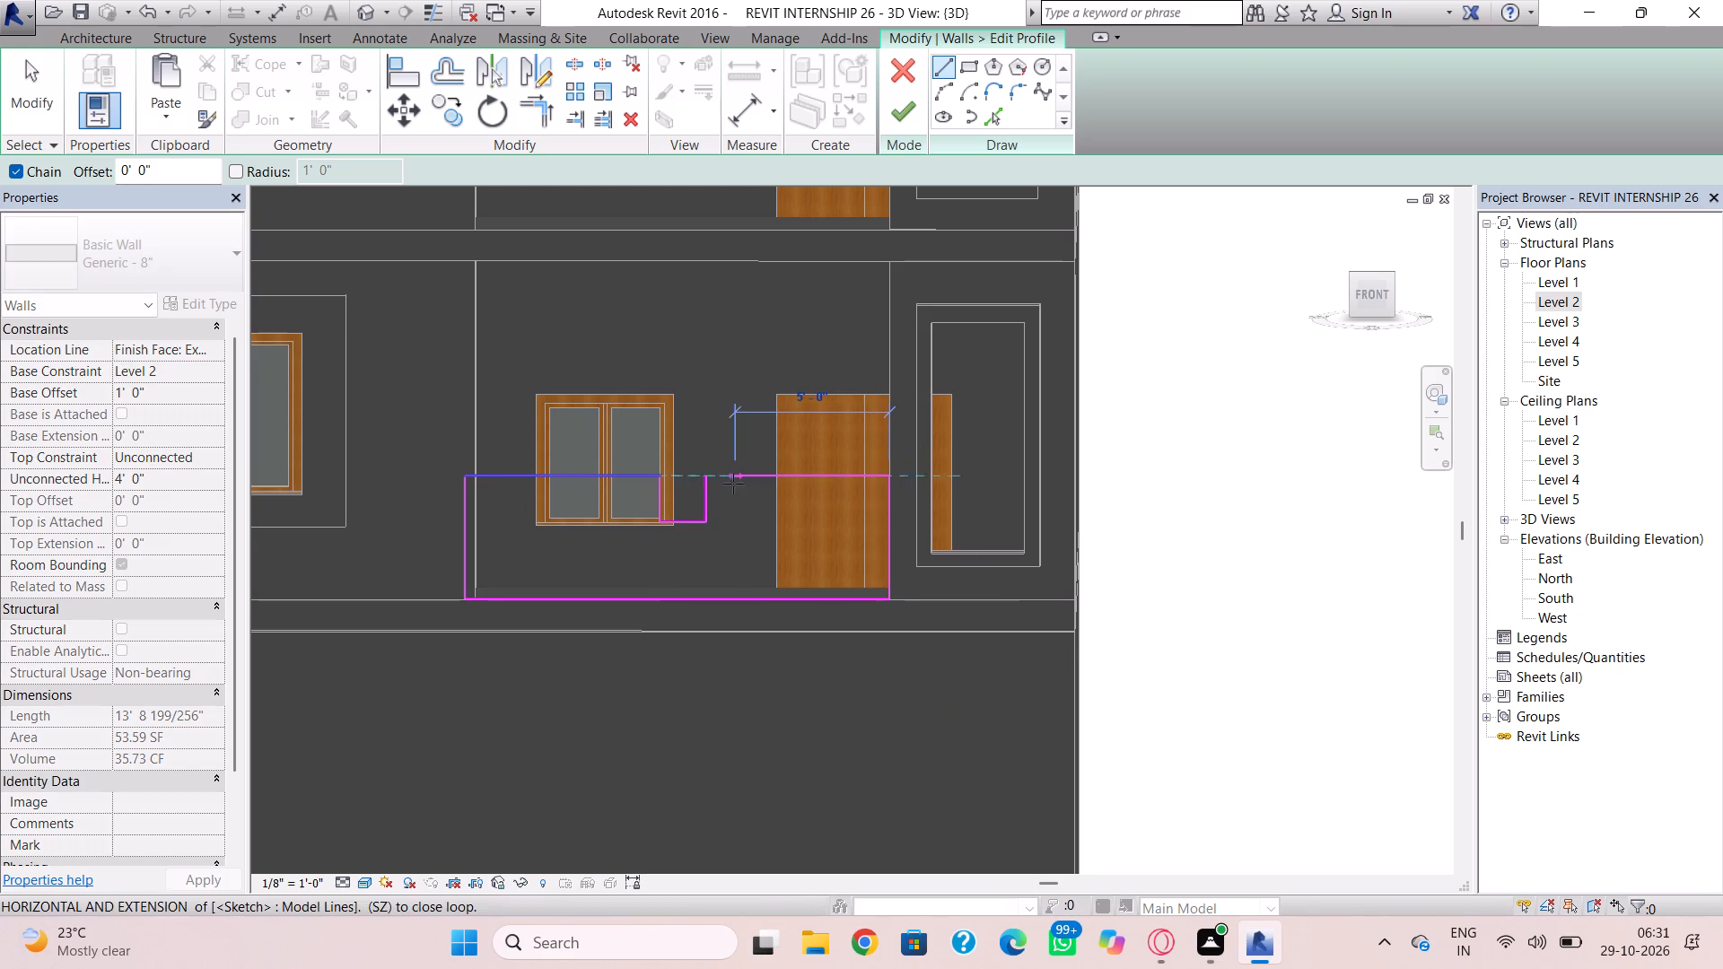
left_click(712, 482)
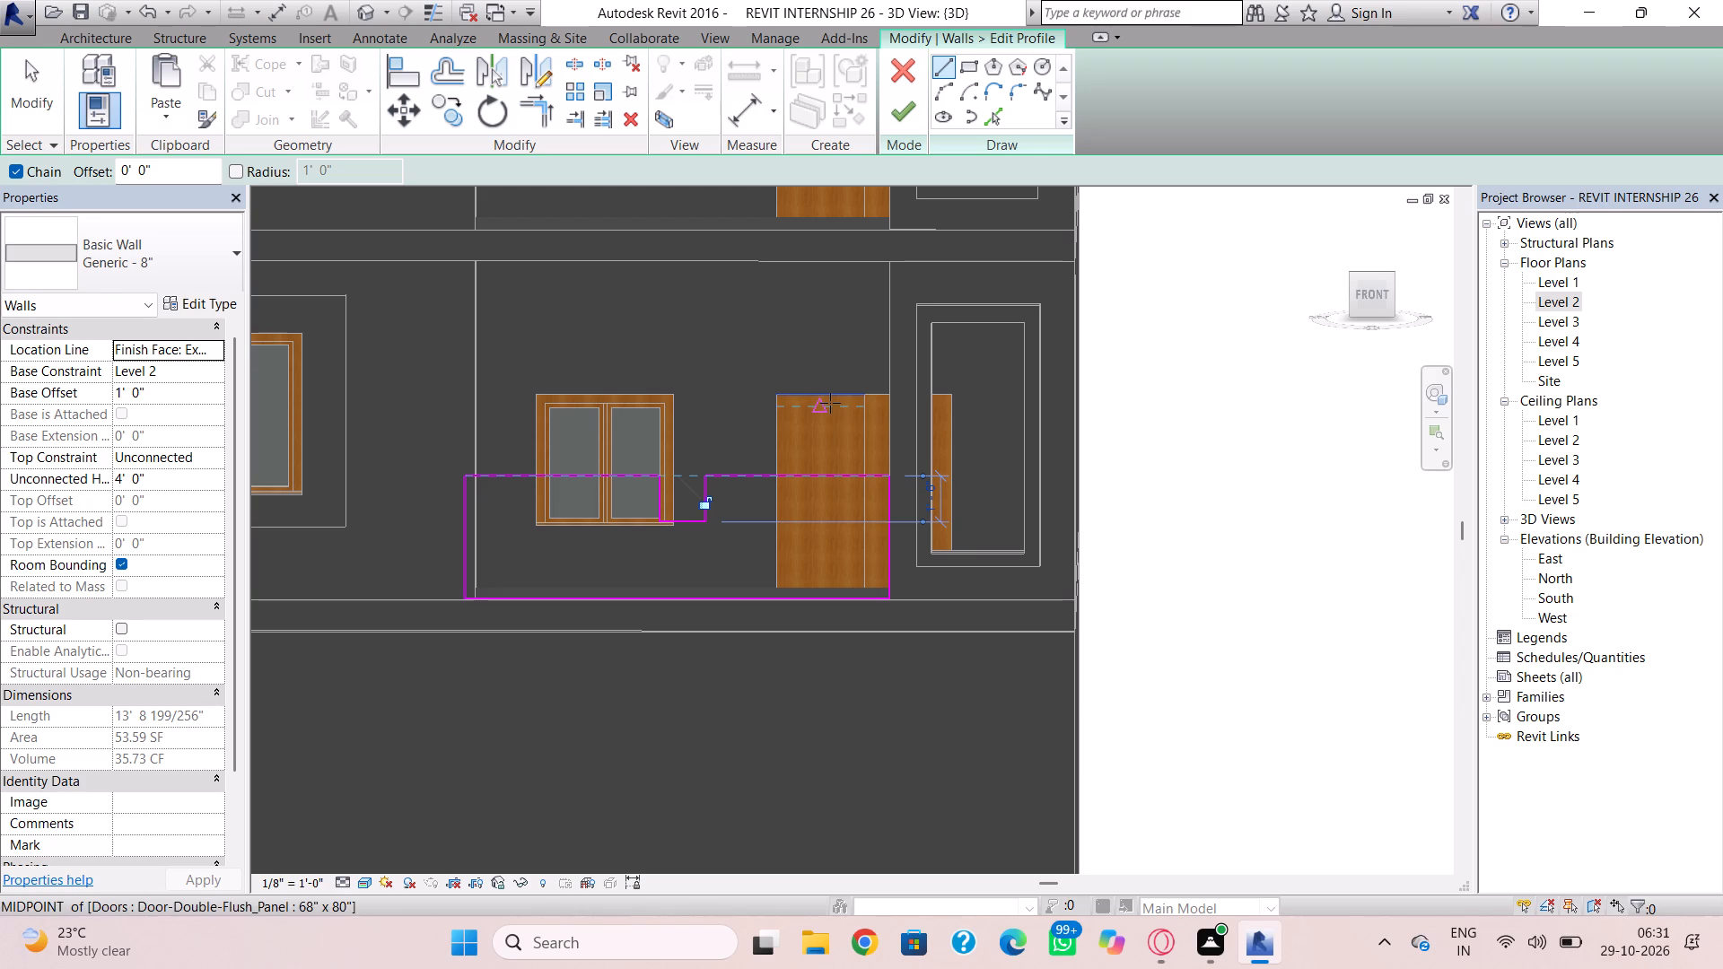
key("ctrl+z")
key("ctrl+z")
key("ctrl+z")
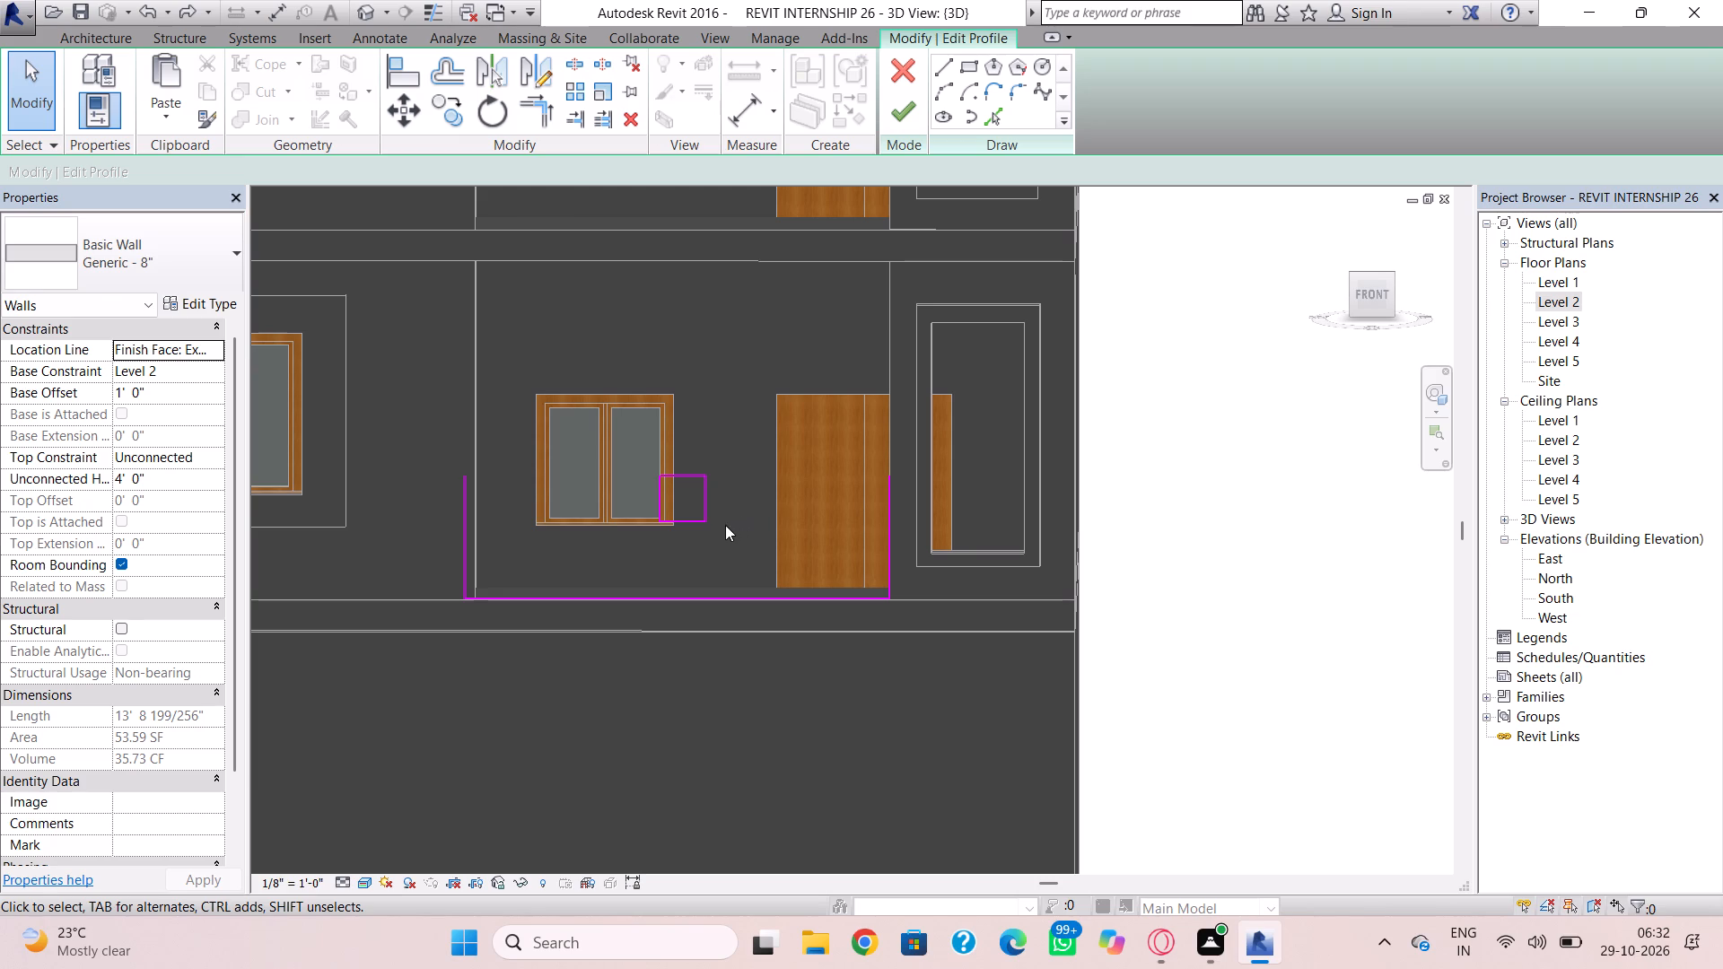
Delete the bottom line of the small rectangle in the balcony wall's profile.
left_click(698, 521)
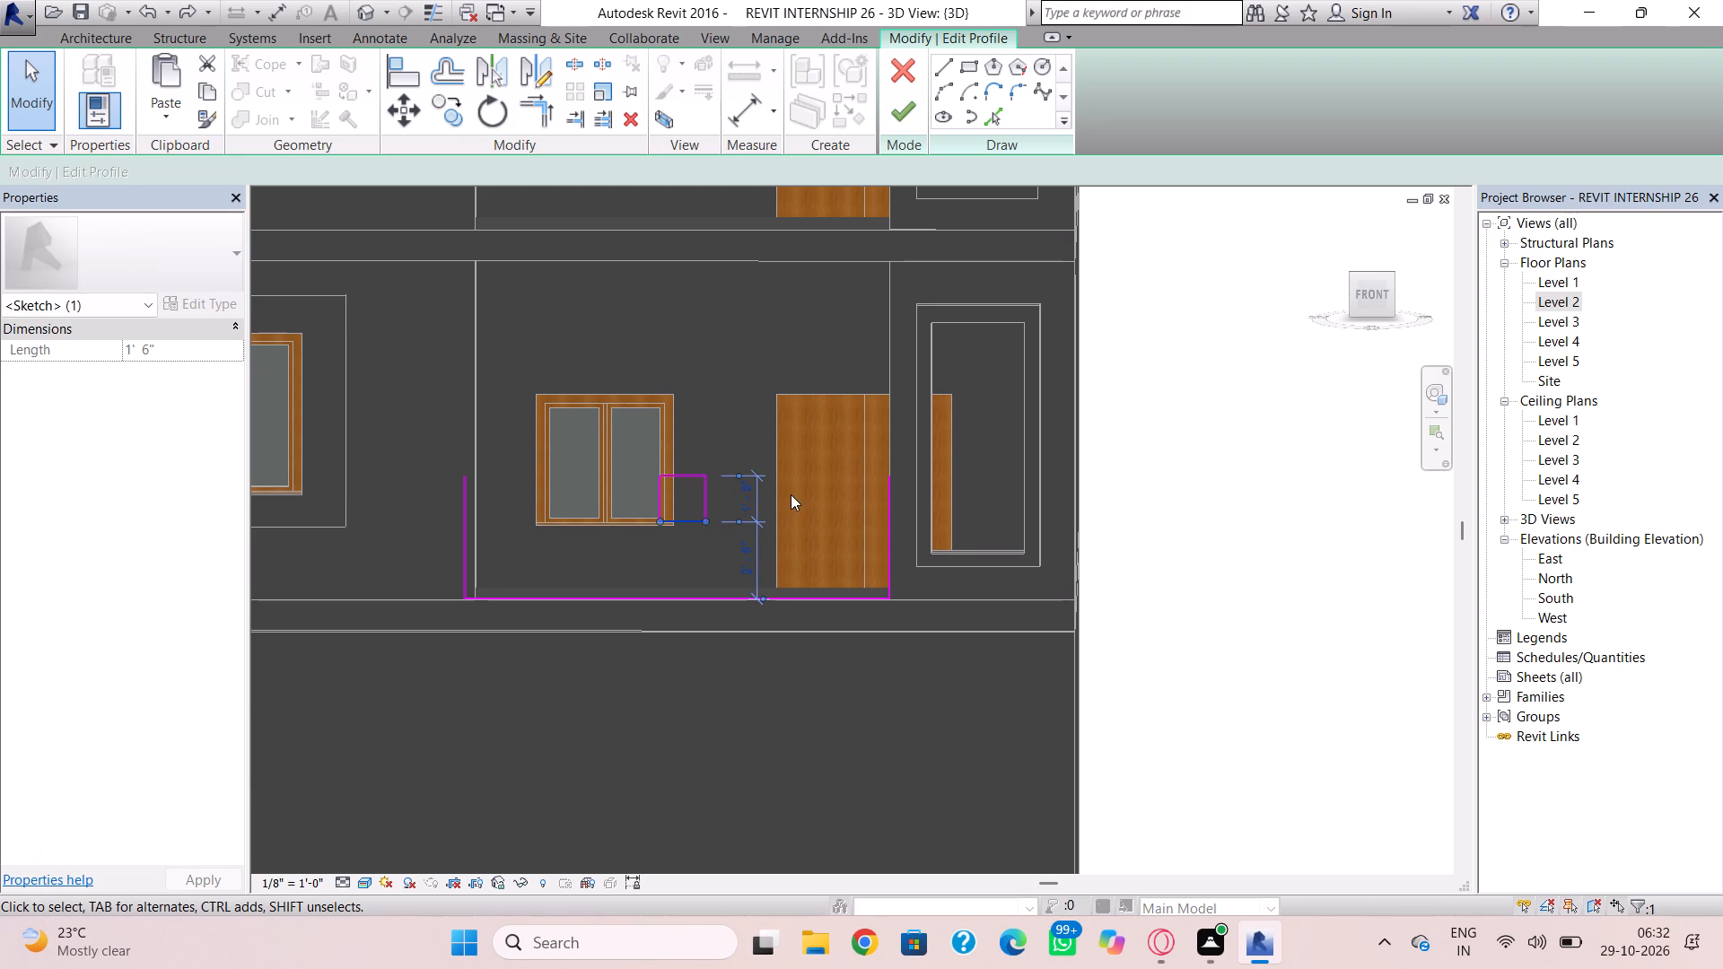
key("Delete")
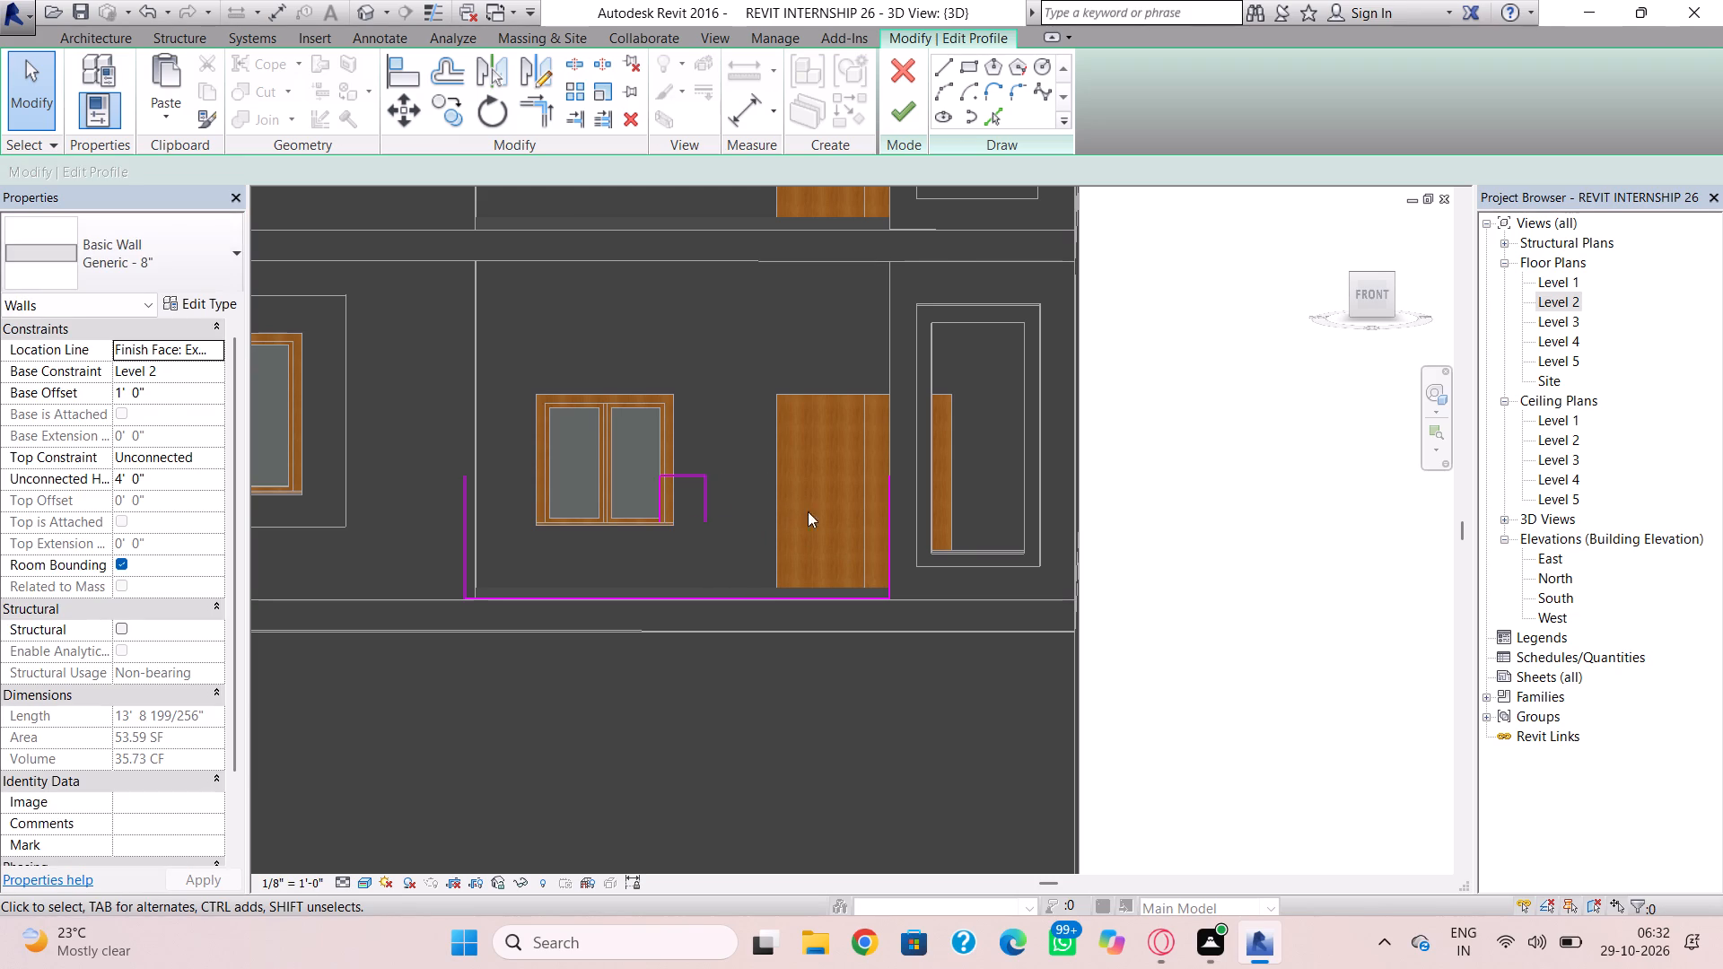
Draw horizontal profile lines from the raised square's two lower corners out to both end lines of the balcony wall.
left_click(941, 75)
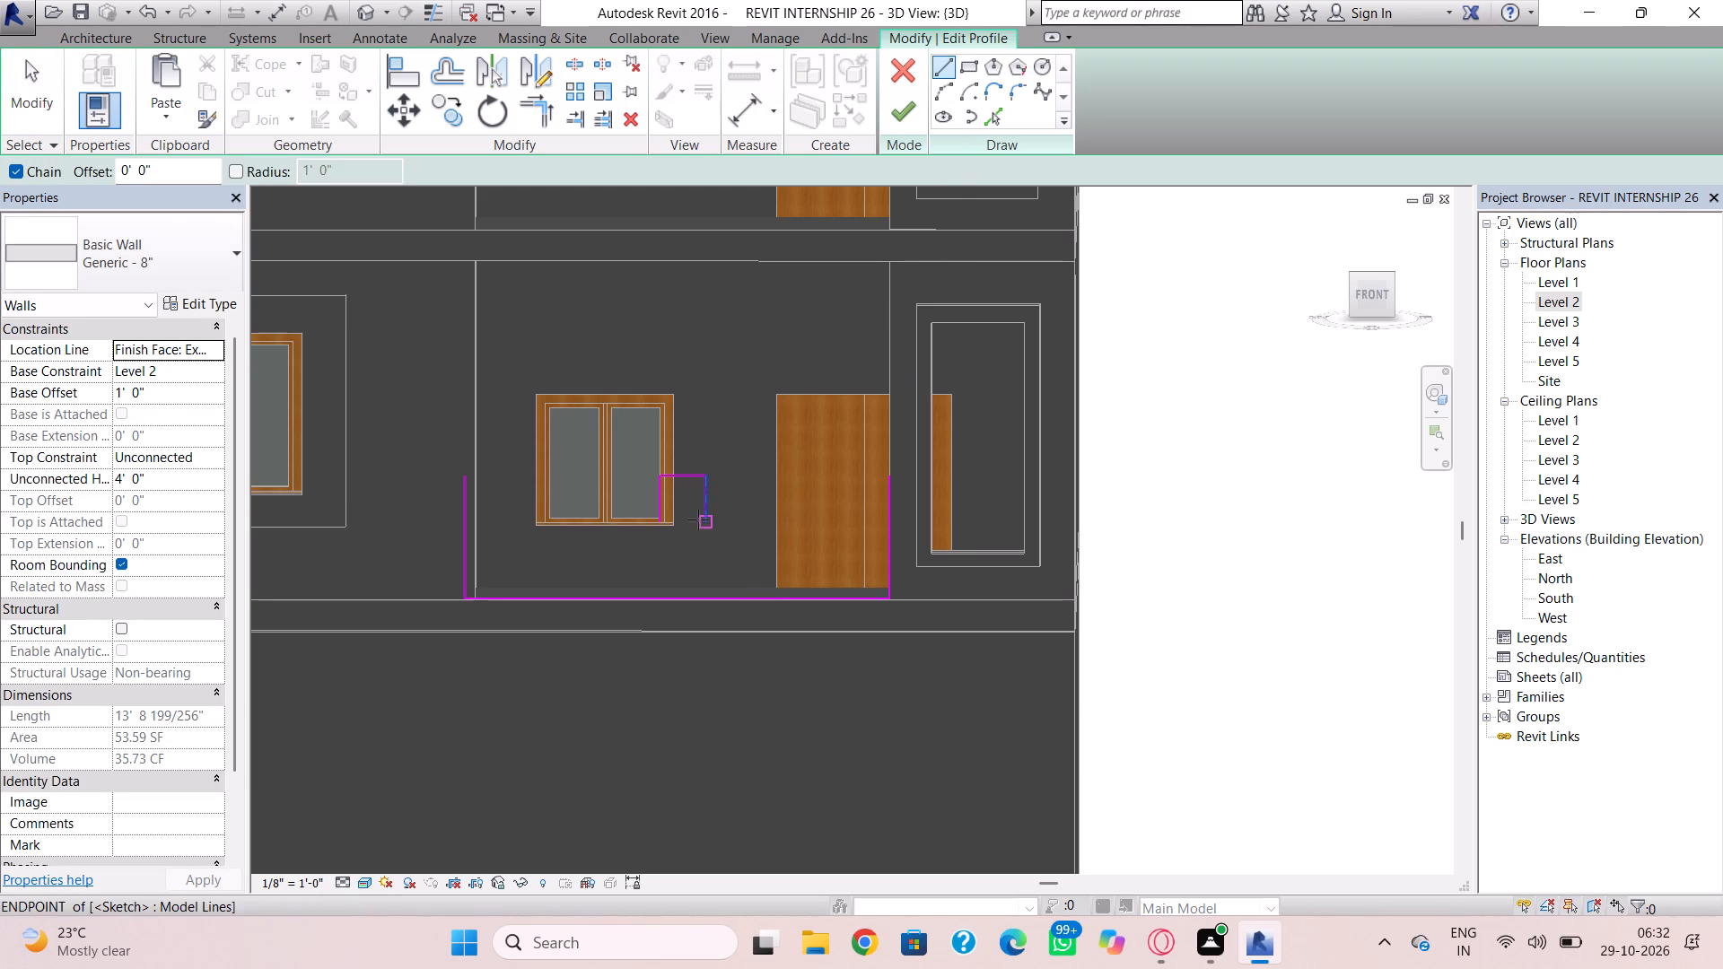
left_click(698, 519)
left_click(888, 517)
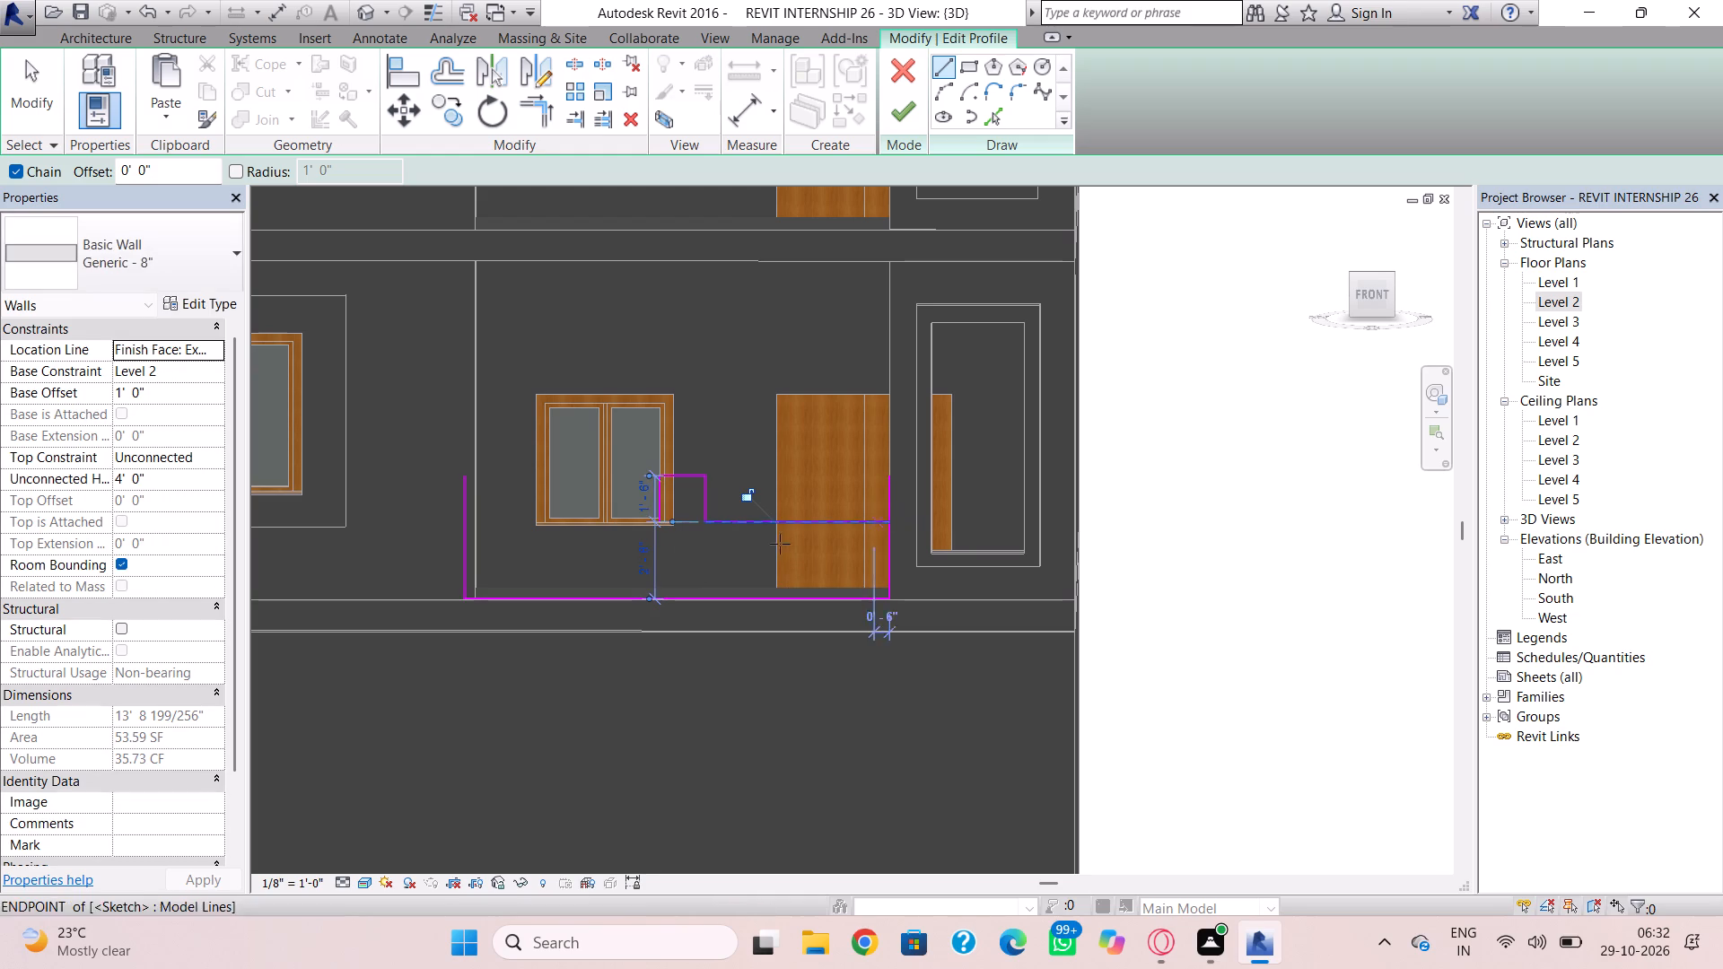
scroll(645, 533, "up", 9)
left_click(672, 506)
scroll(467, 533, "down", 2)
middle_click_drag(474, 532, 642, 517)
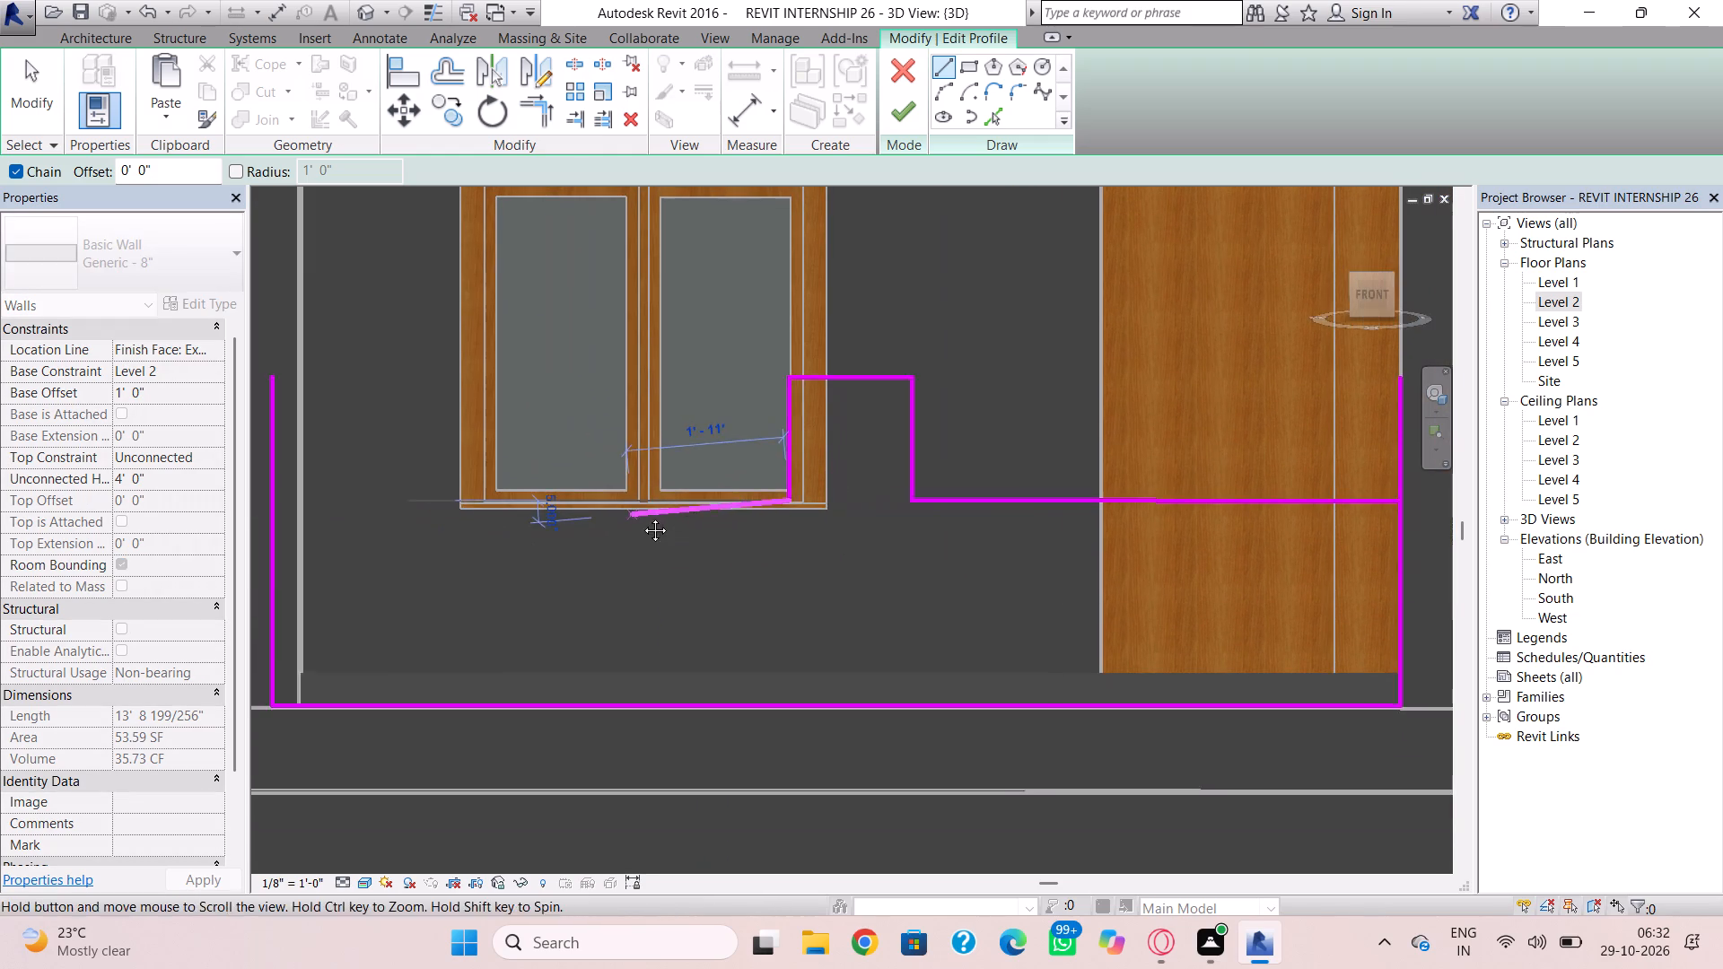
middle_click_drag(642, 517, 643, 516)
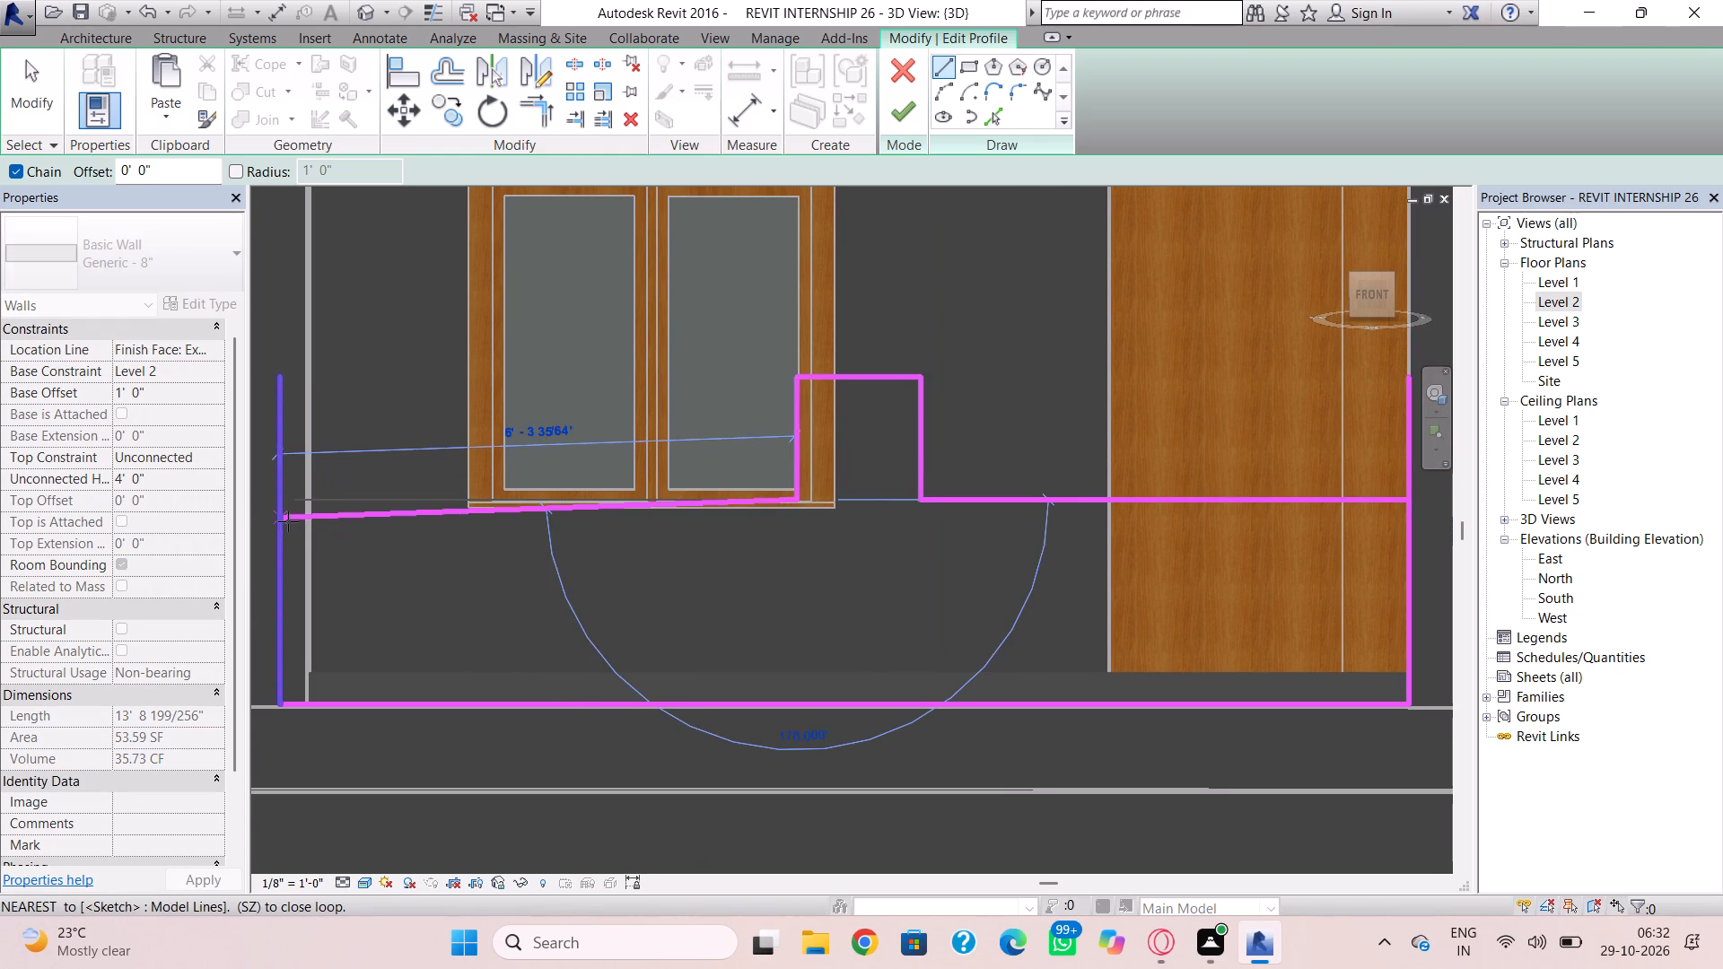
left_click(286, 508)
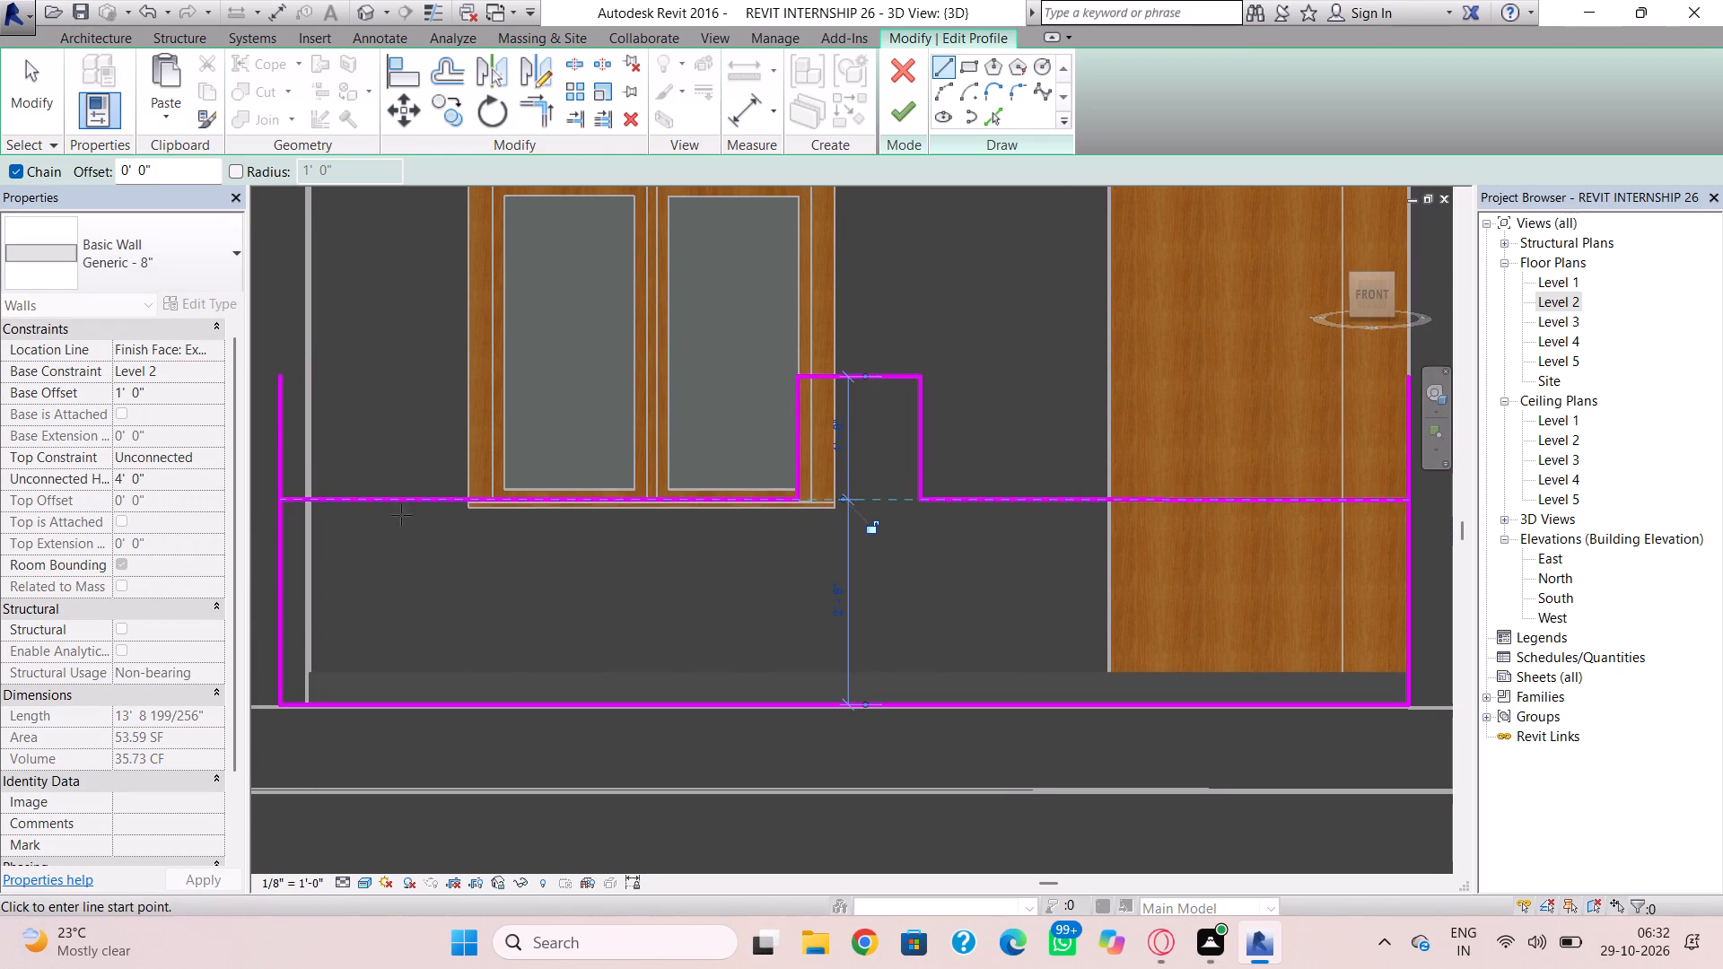
key("Escape")
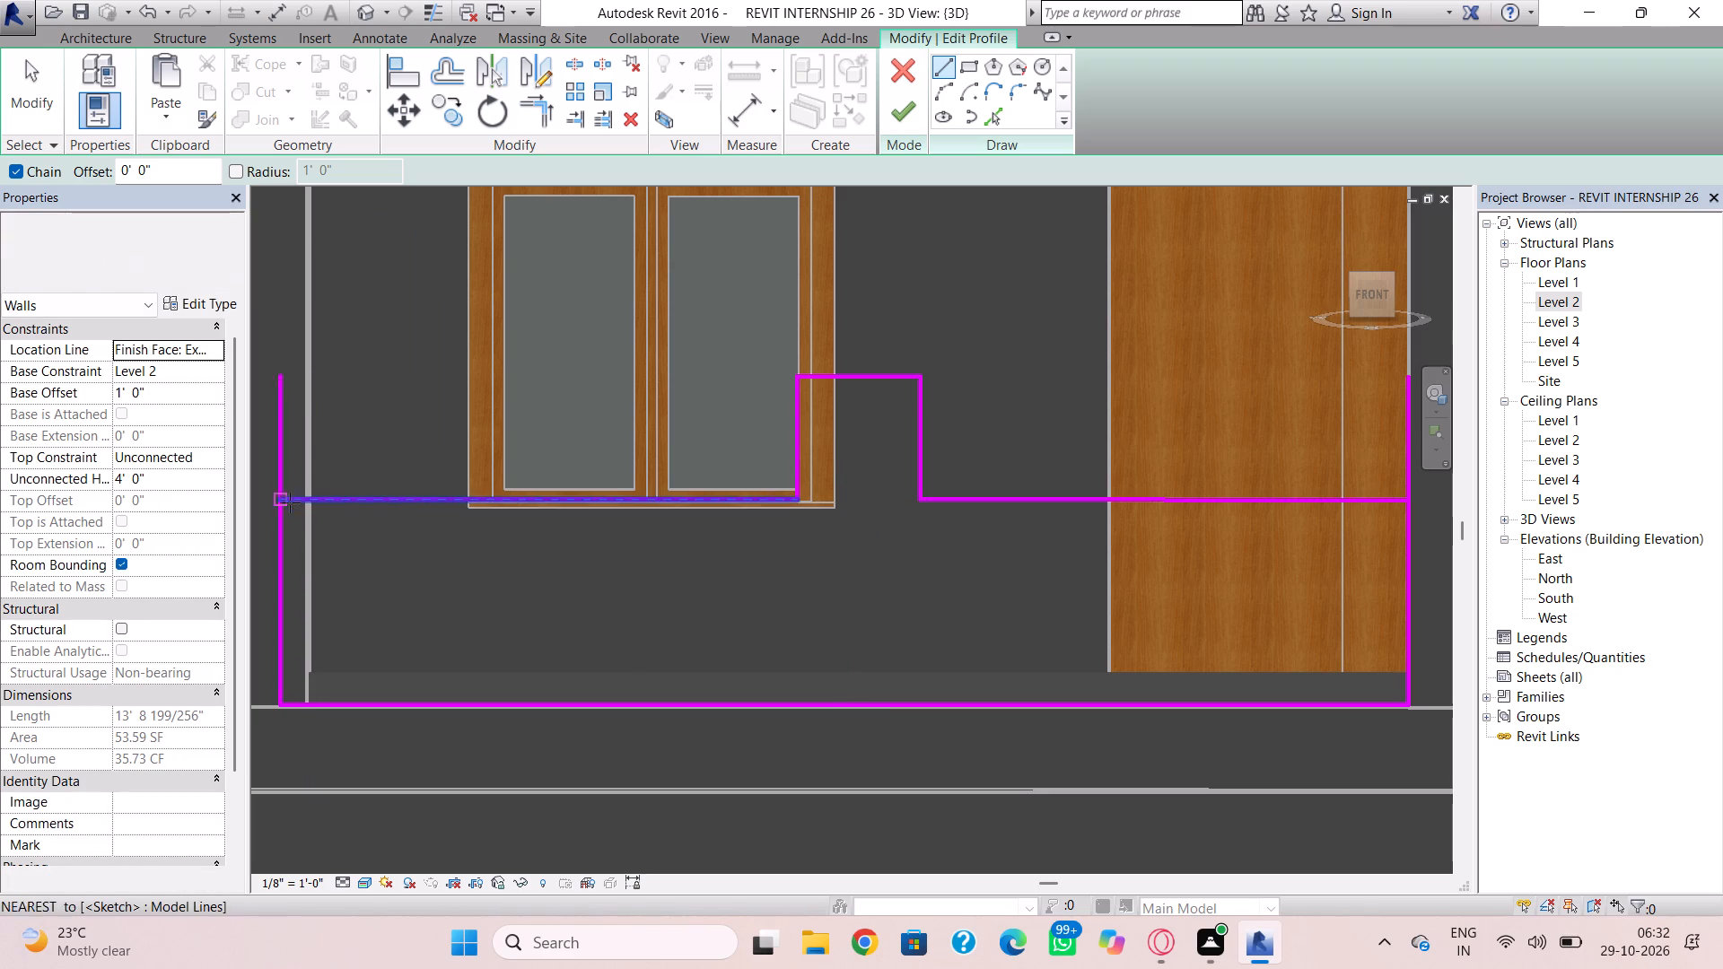
key("Escape")
Shorten both vertical end lines to the new horizontal lines, 2' 6" high, and finish the balcony wall's profile.
left_click(282, 422)
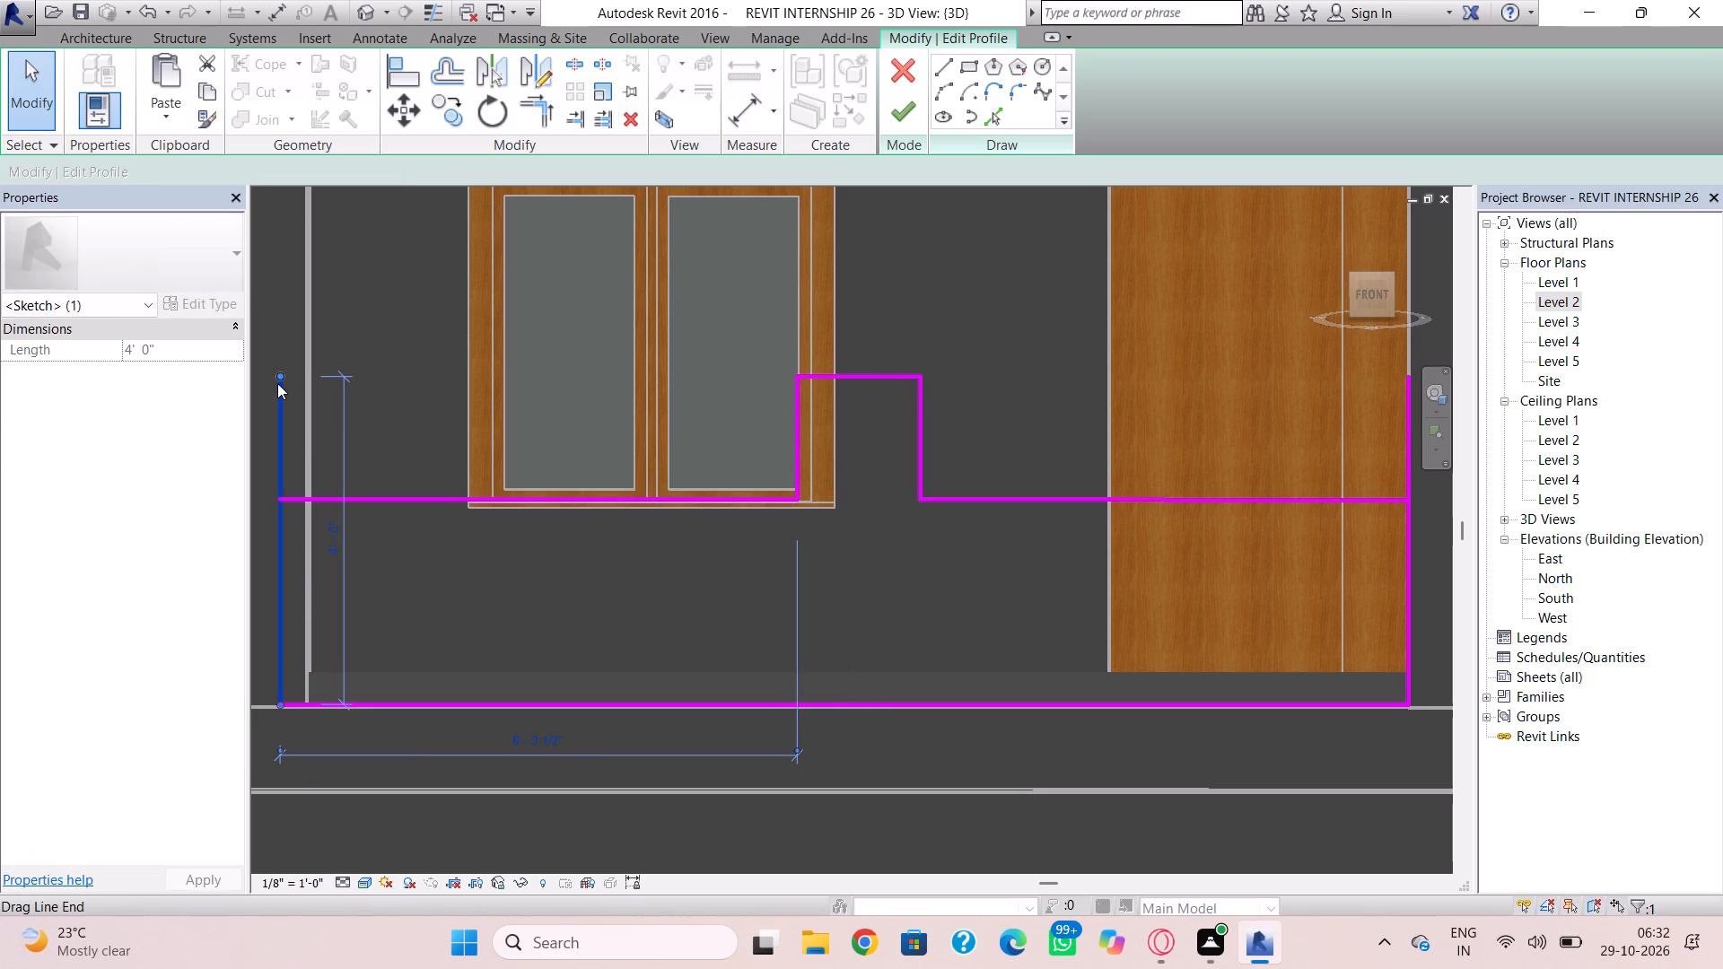
left_click_drag(276, 380, 283, 497)
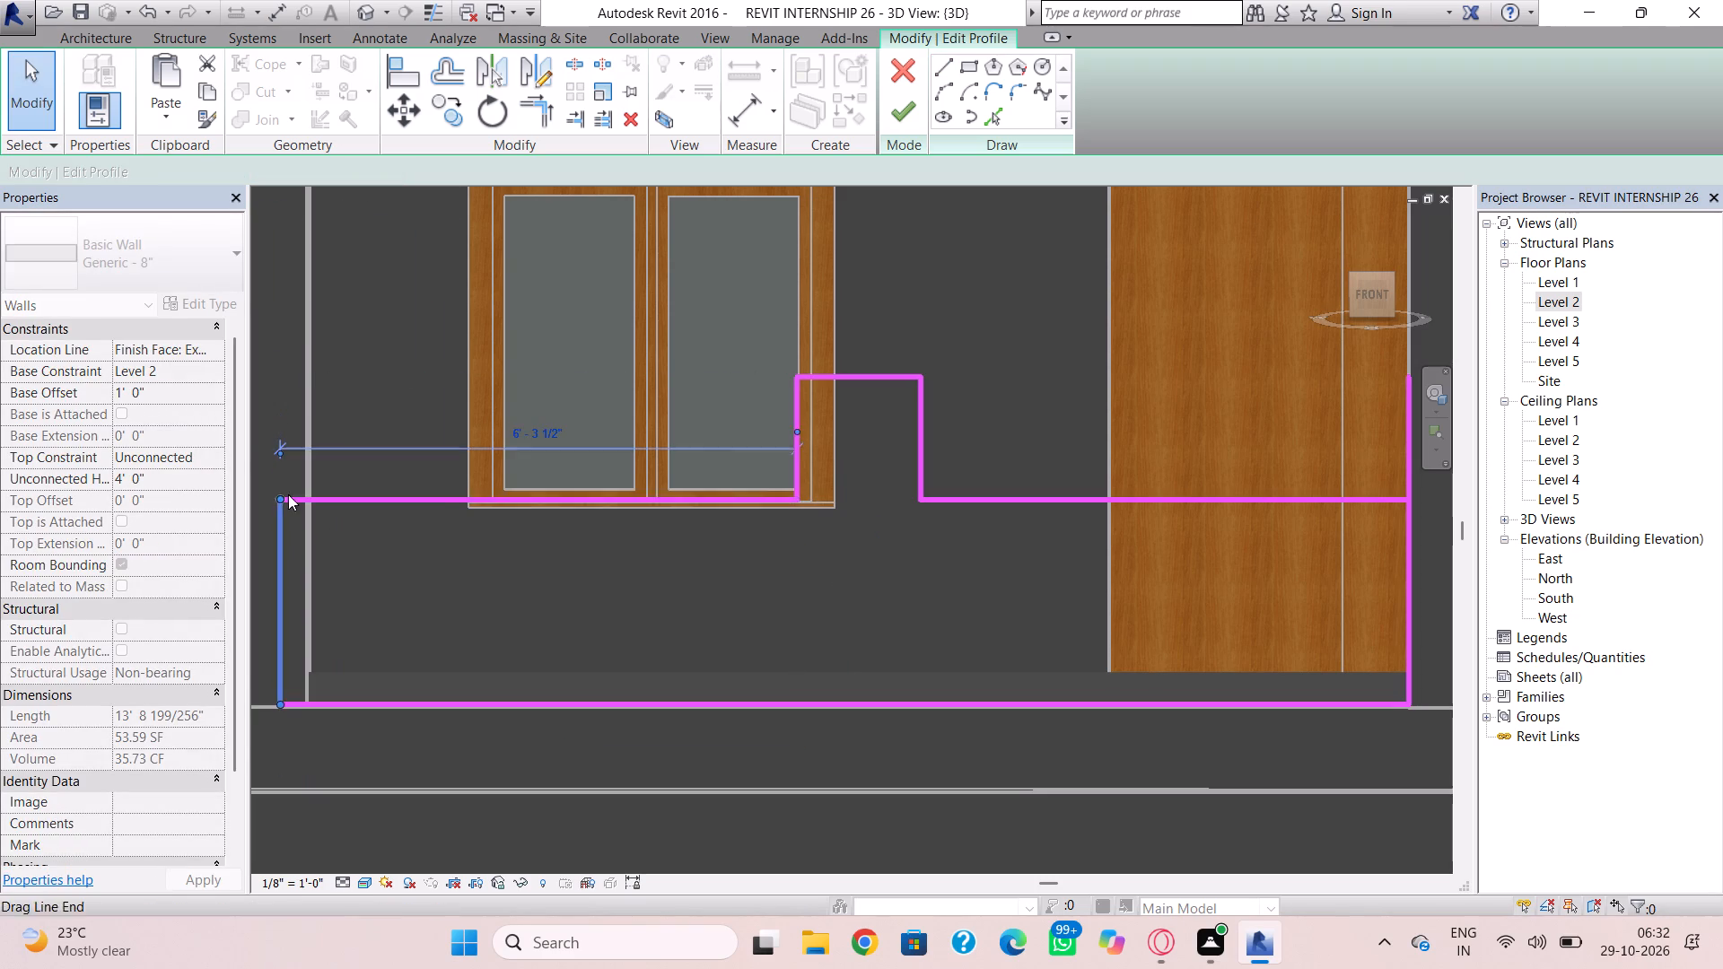
scroll(411, 458, "down", 4)
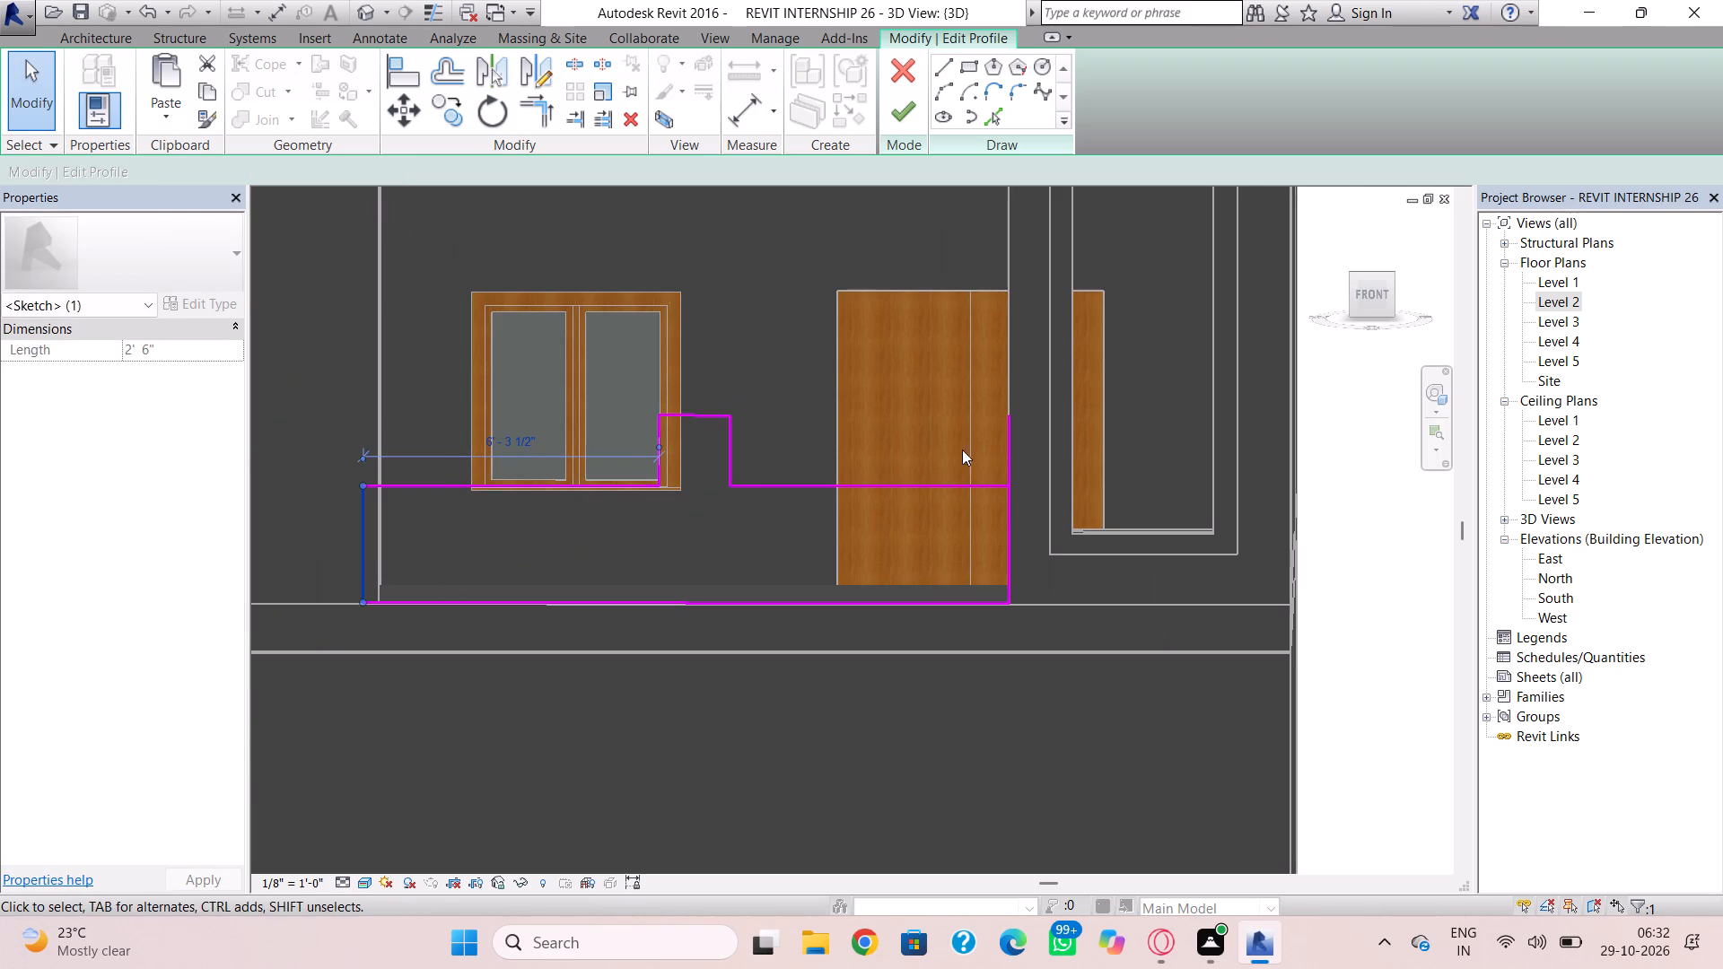
left_click(1005, 435)
left_click_drag(1008, 416, 1008, 479)
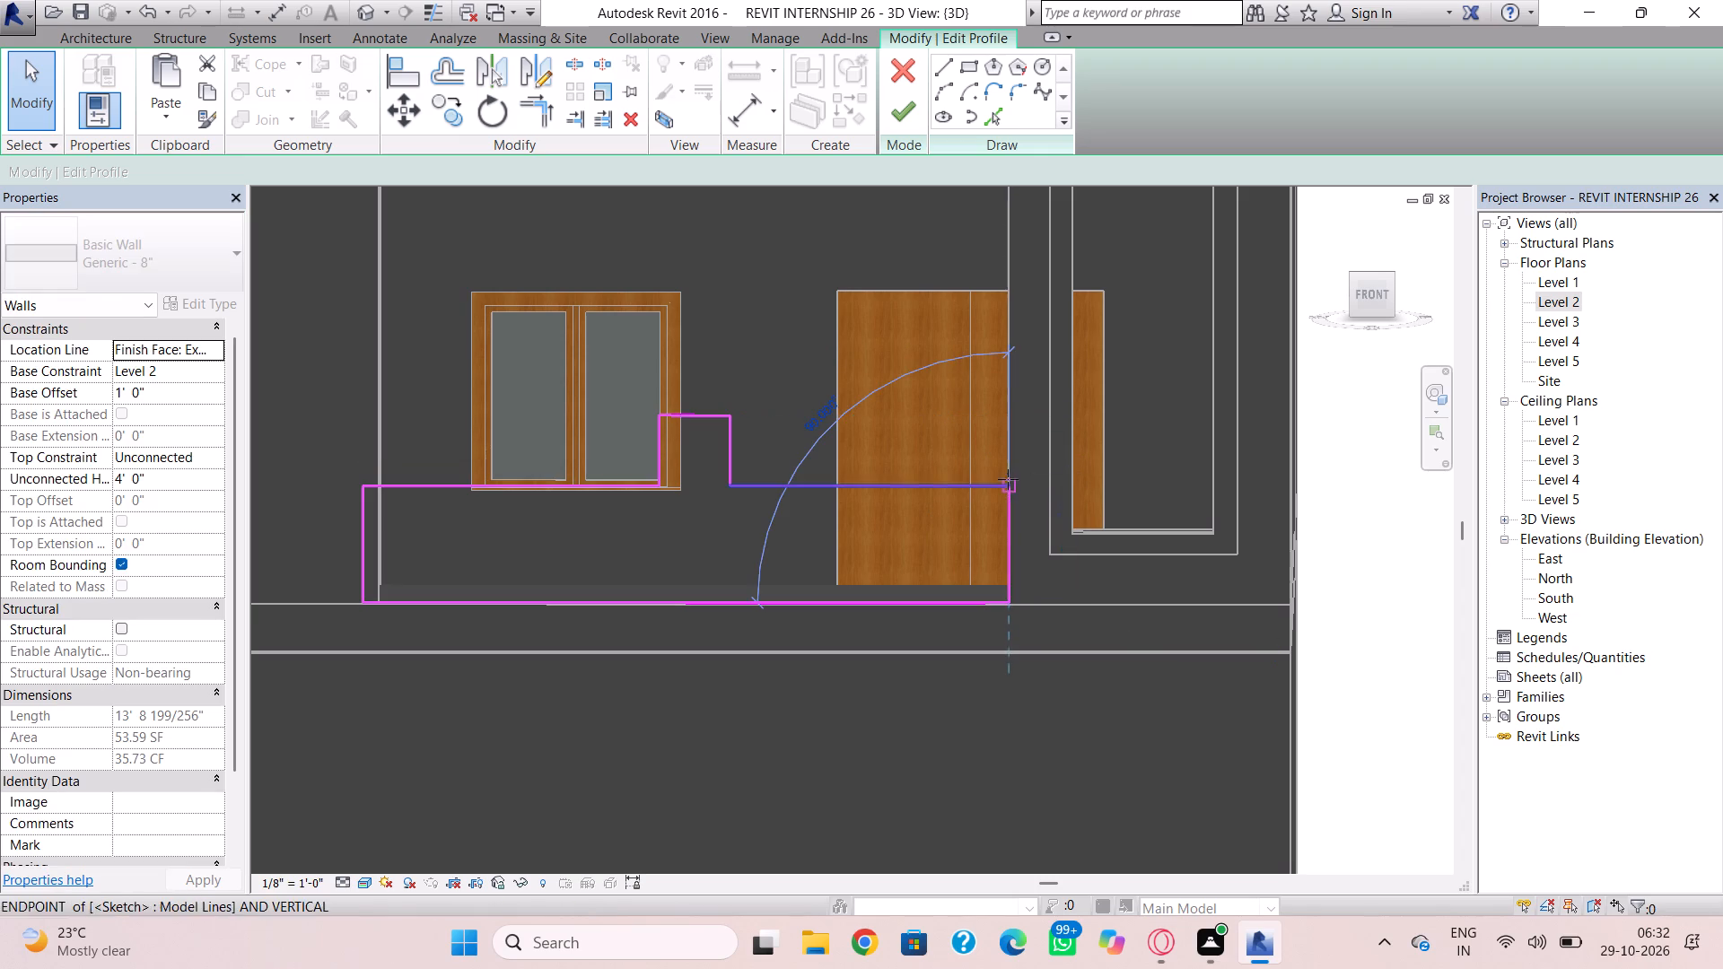
left_click_drag(1008, 479, 1008, 480)
left_click(925, 437)
left_click(894, 124)
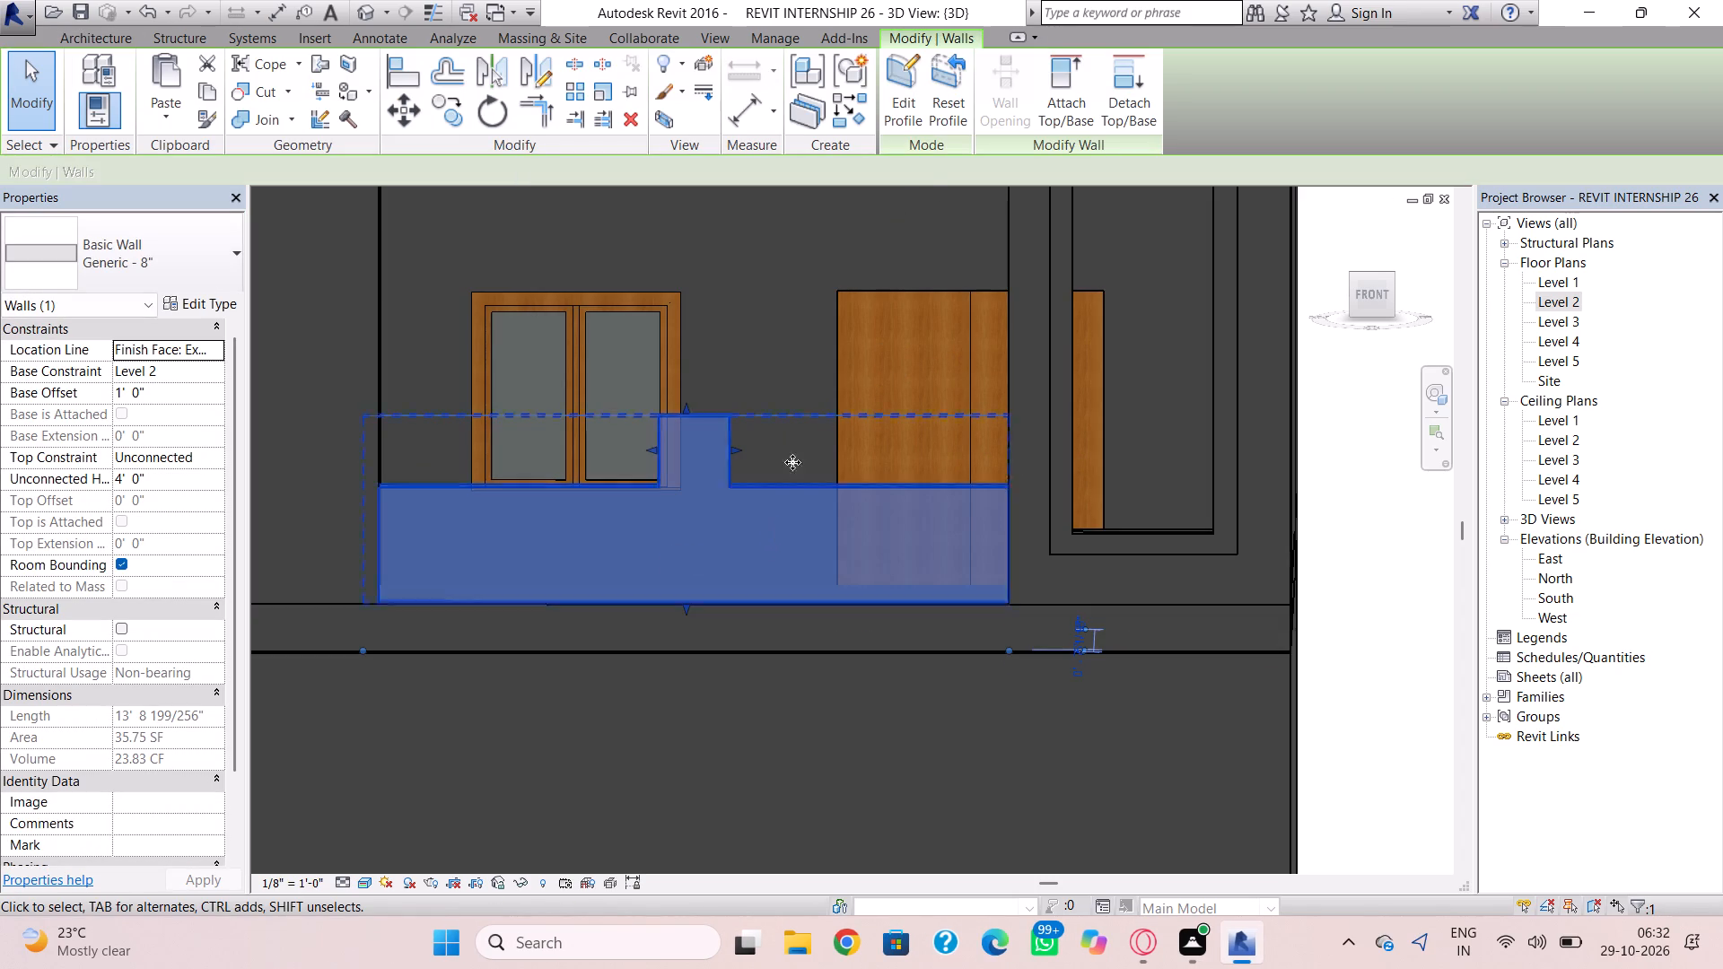
Reopen the balcony wall's profile and sketch an opening about 1' 3" square near the wall's left end.
left_click(899, 106)
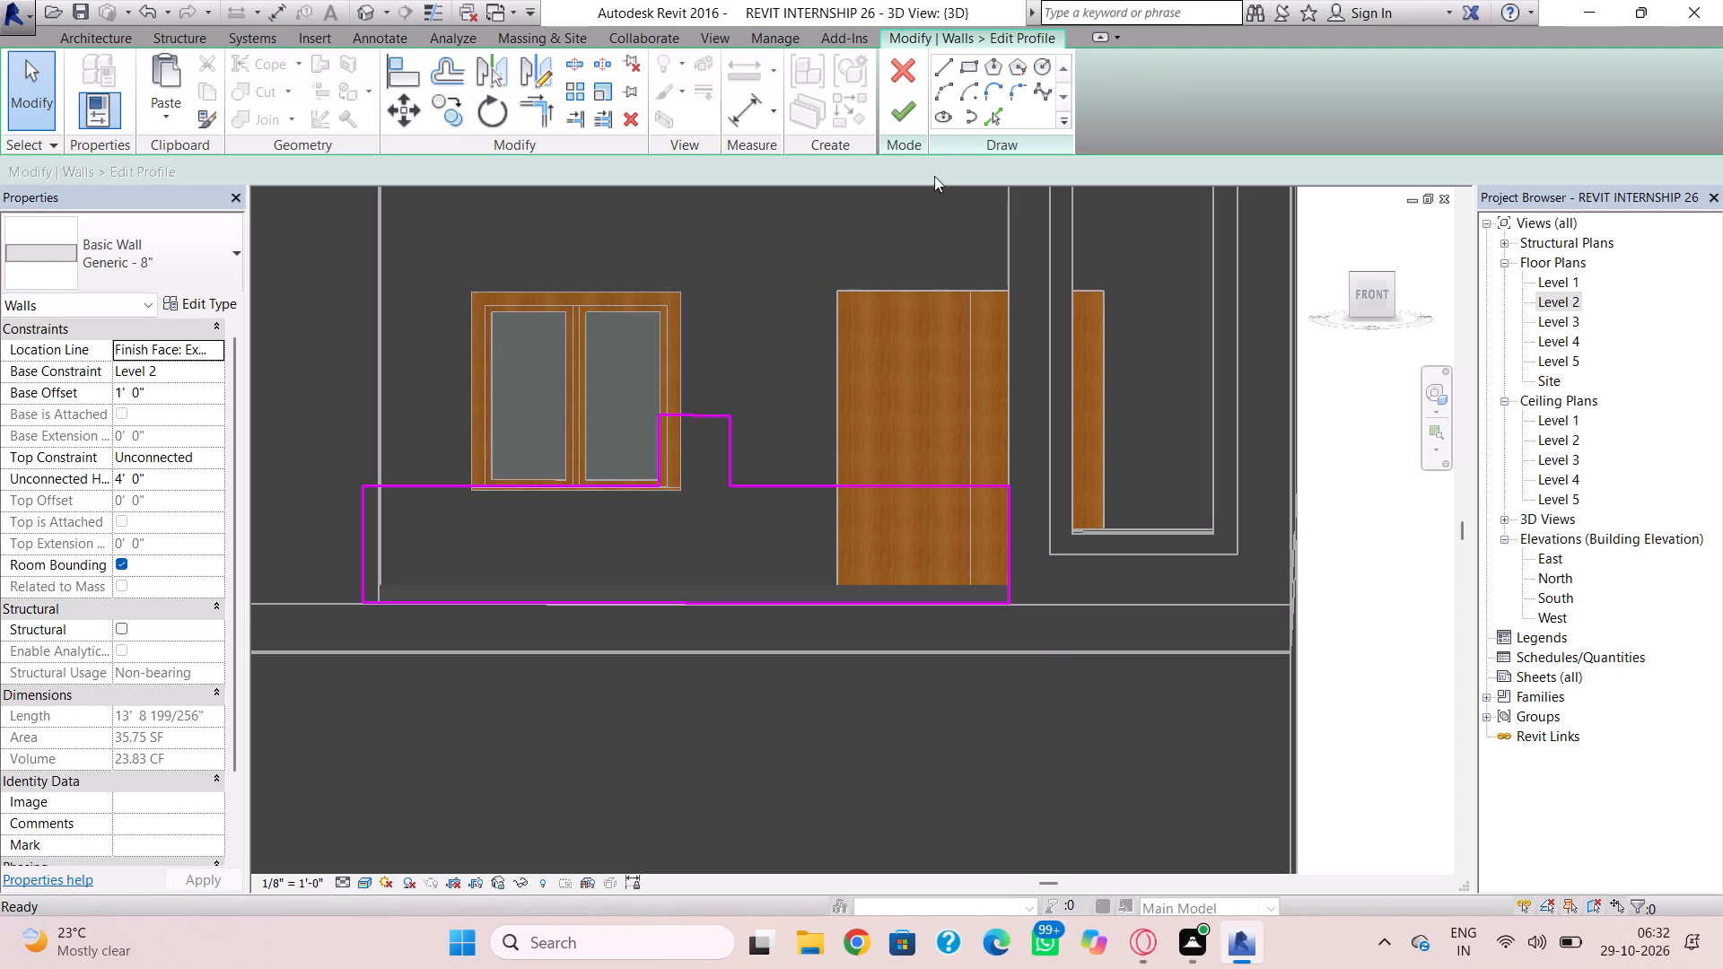
left_click(967, 75)
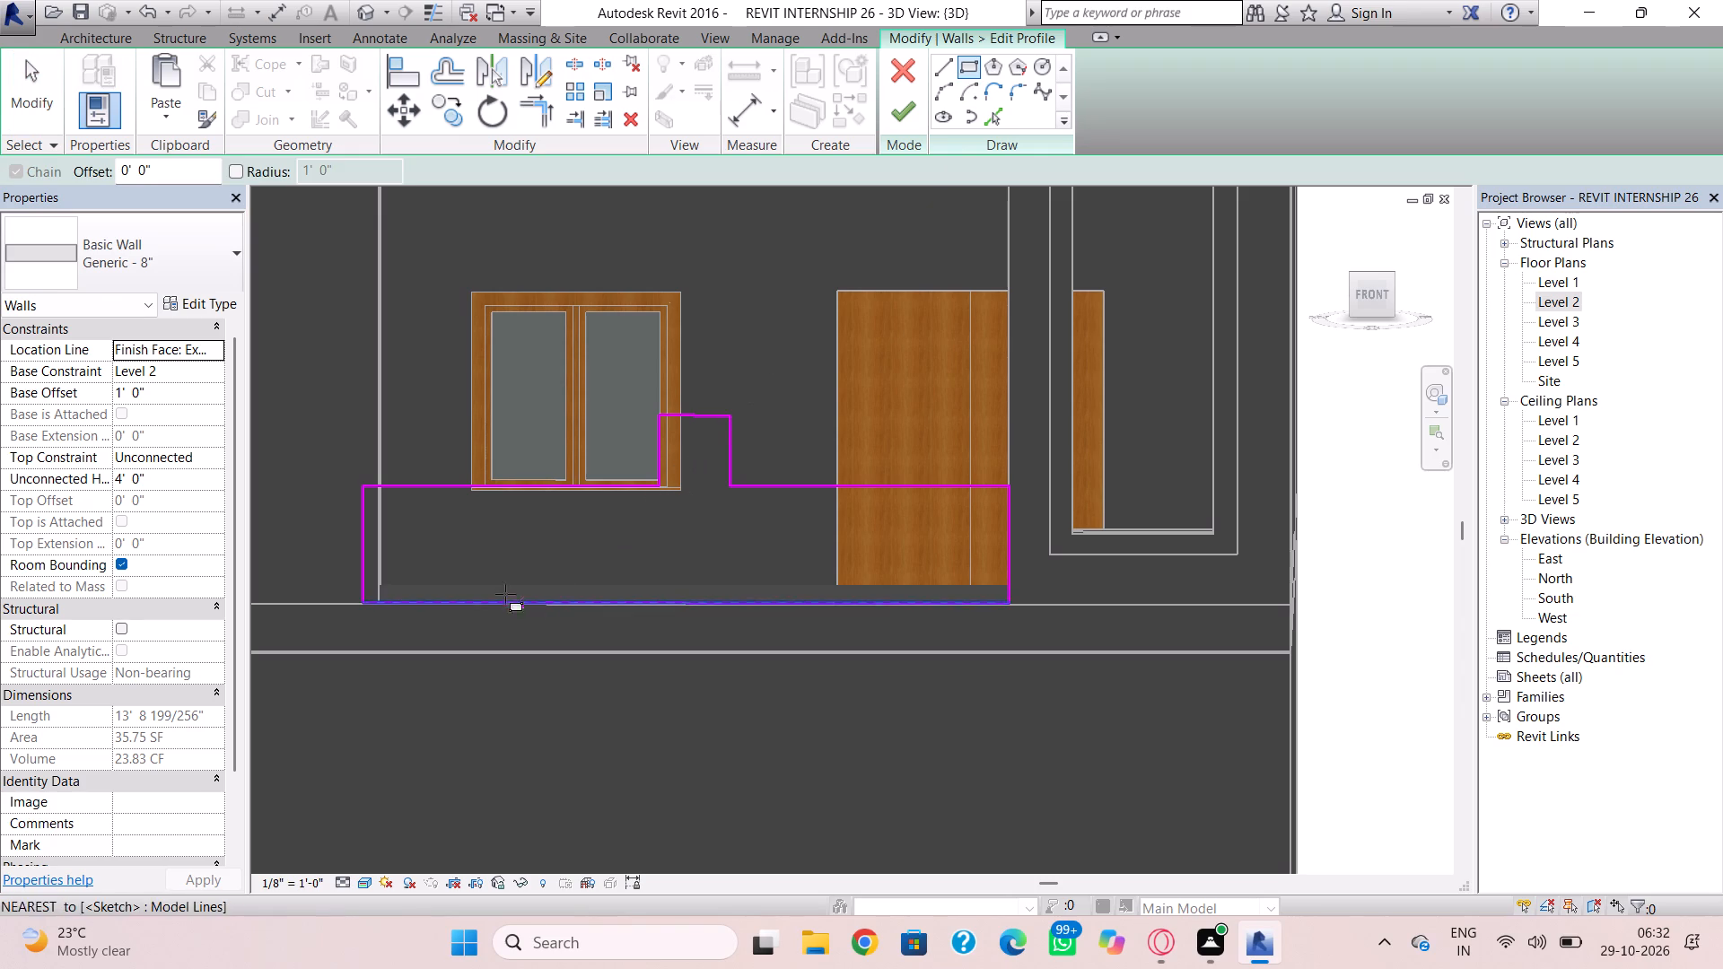
scroll(450, 548, "up", 3)
left_click(373, 506)
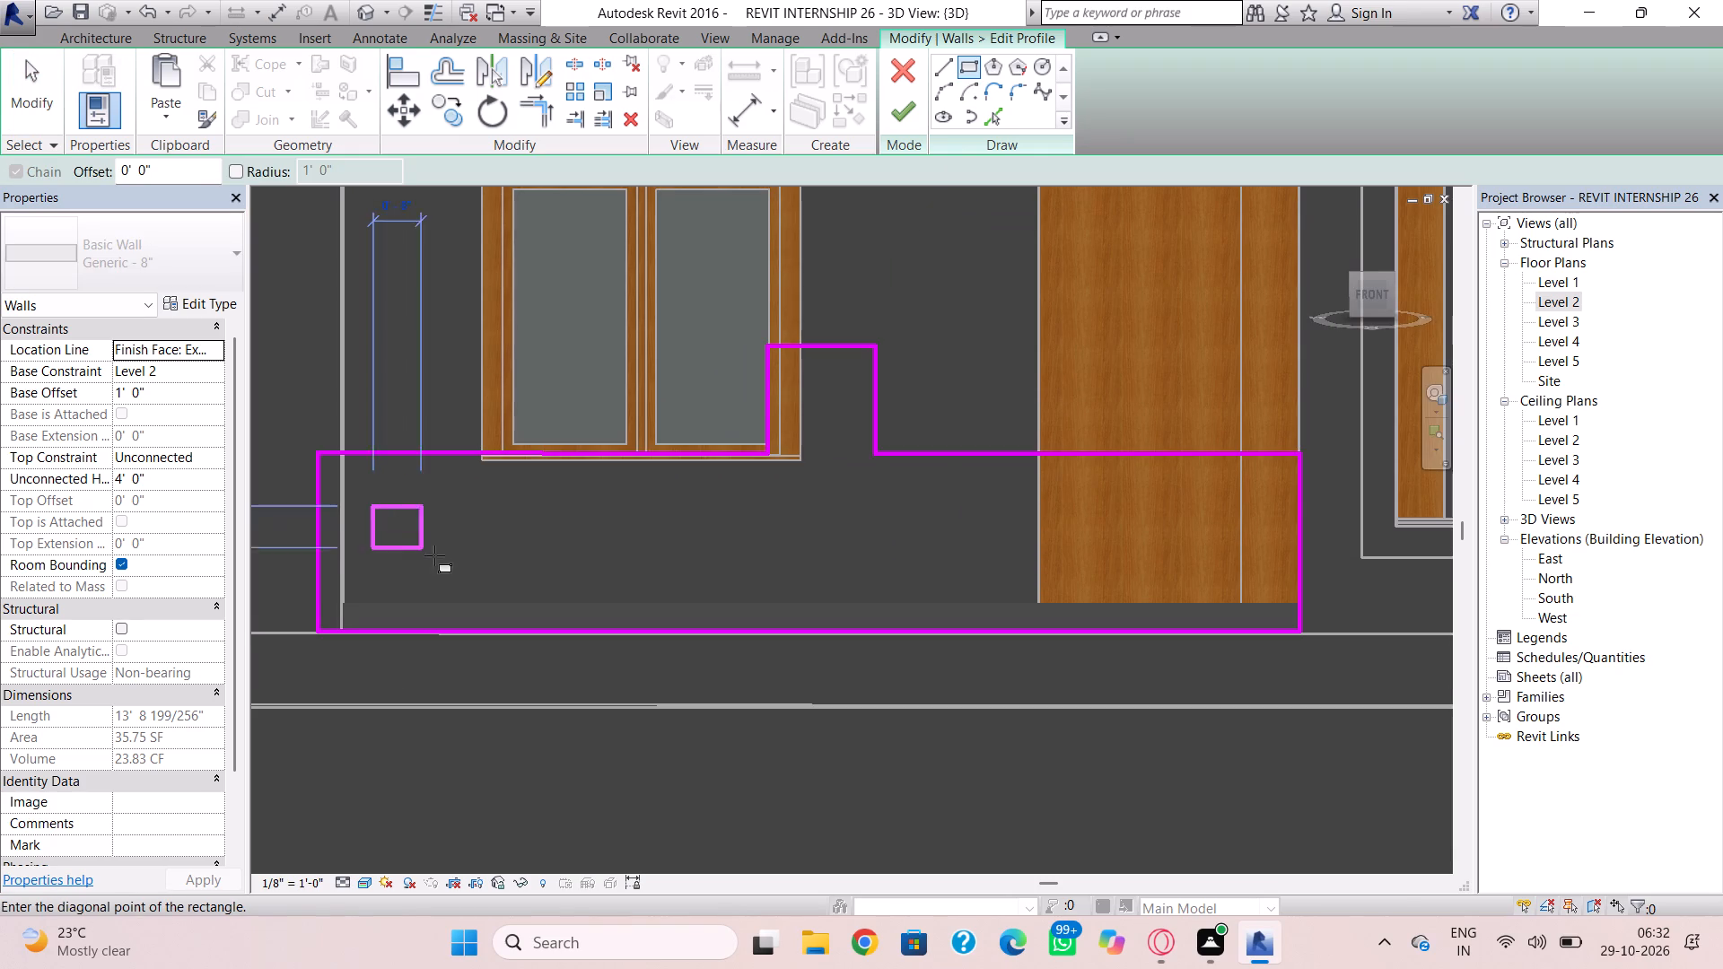
left_click(463, 595)
key("Escape")
key("Escape")
Copy the square opening and paste it level with the original, beneath the window's right half.
left_click_drag(506, 492, 490, 536)
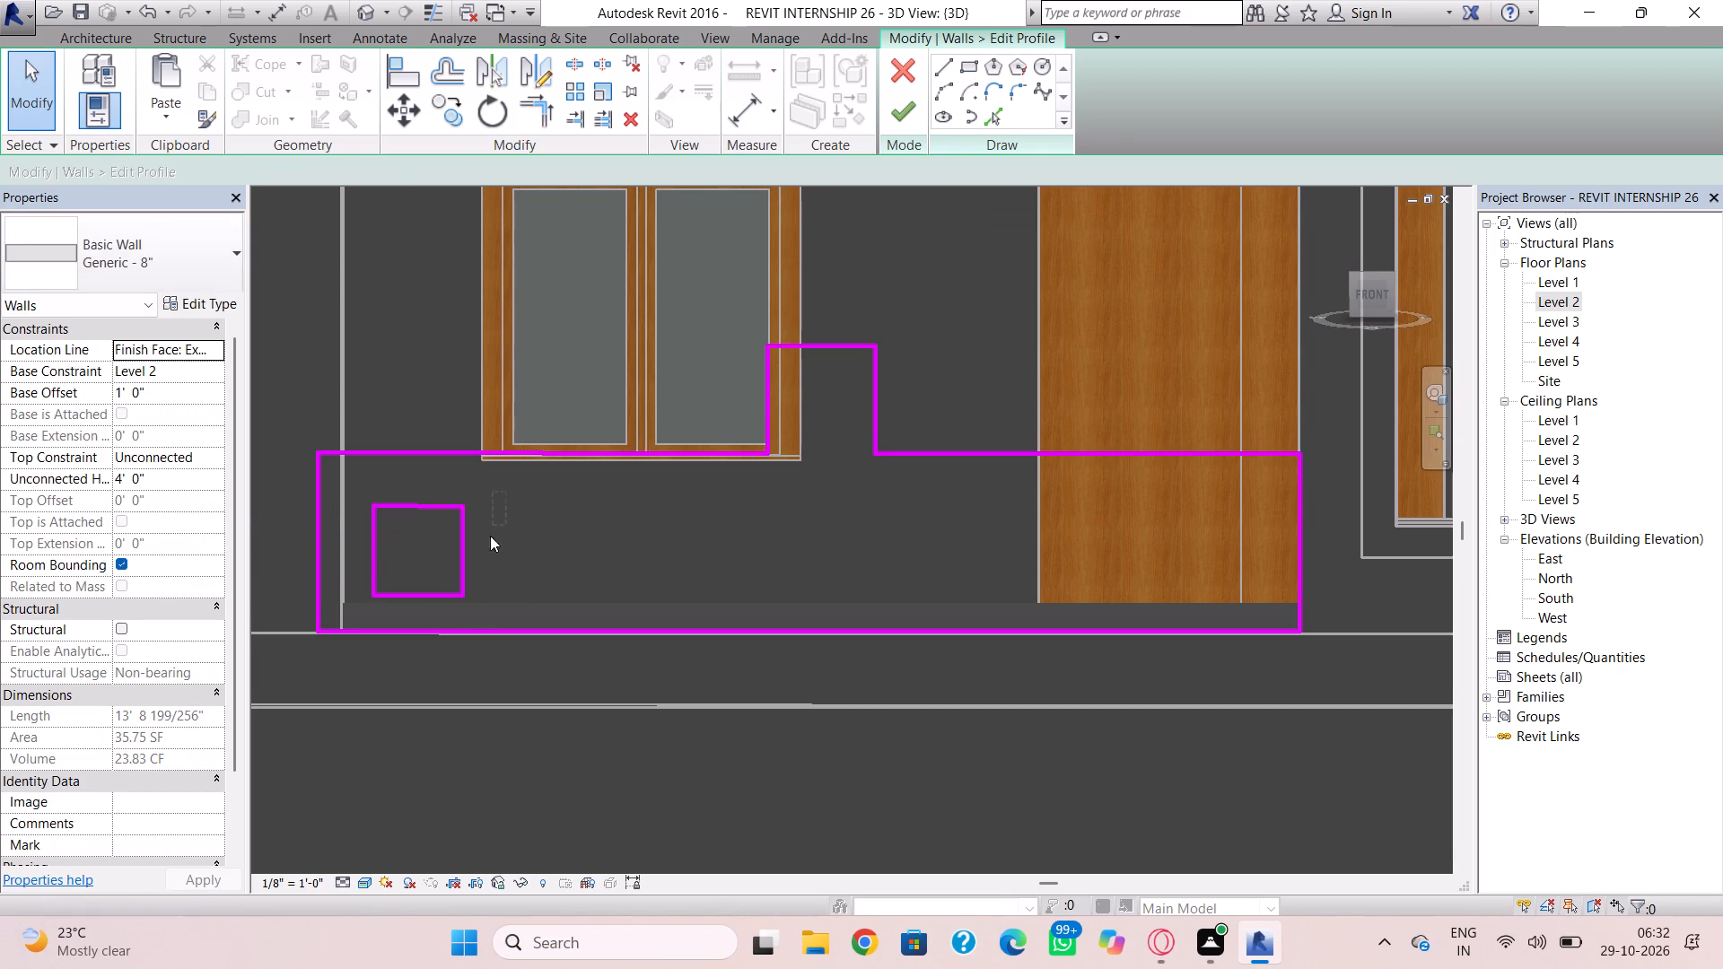
left_click_drag(490, 536, 368, 615)
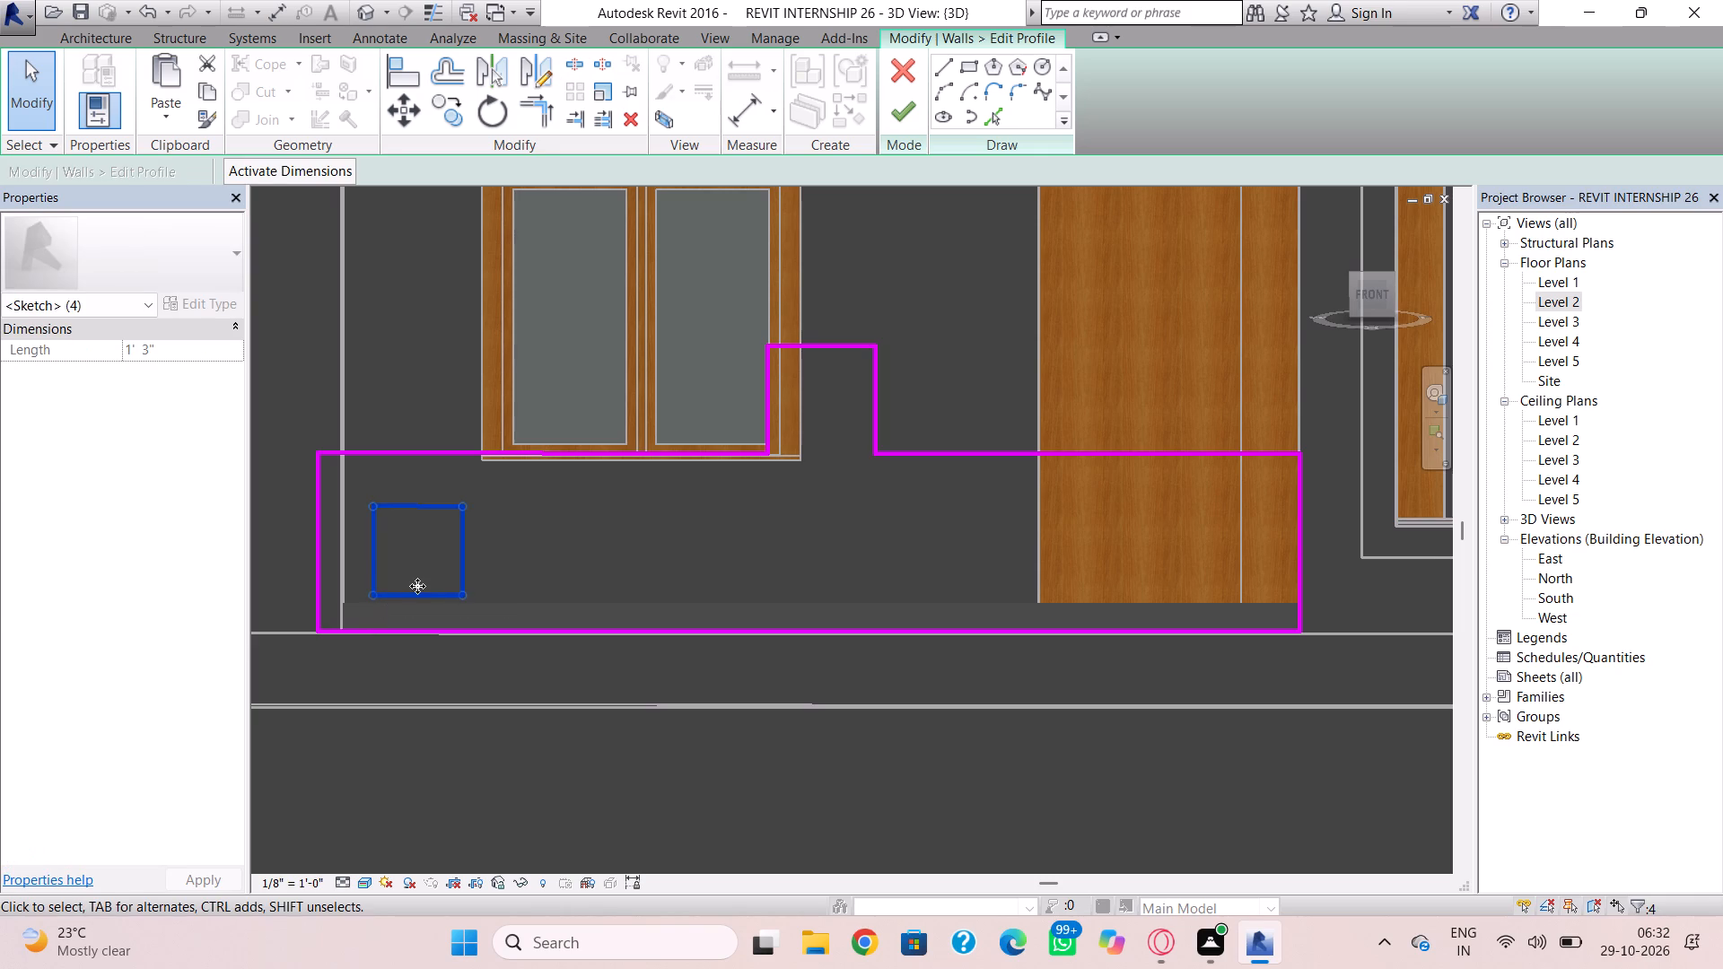
key("ctrl+c")
key("ctrl+v")
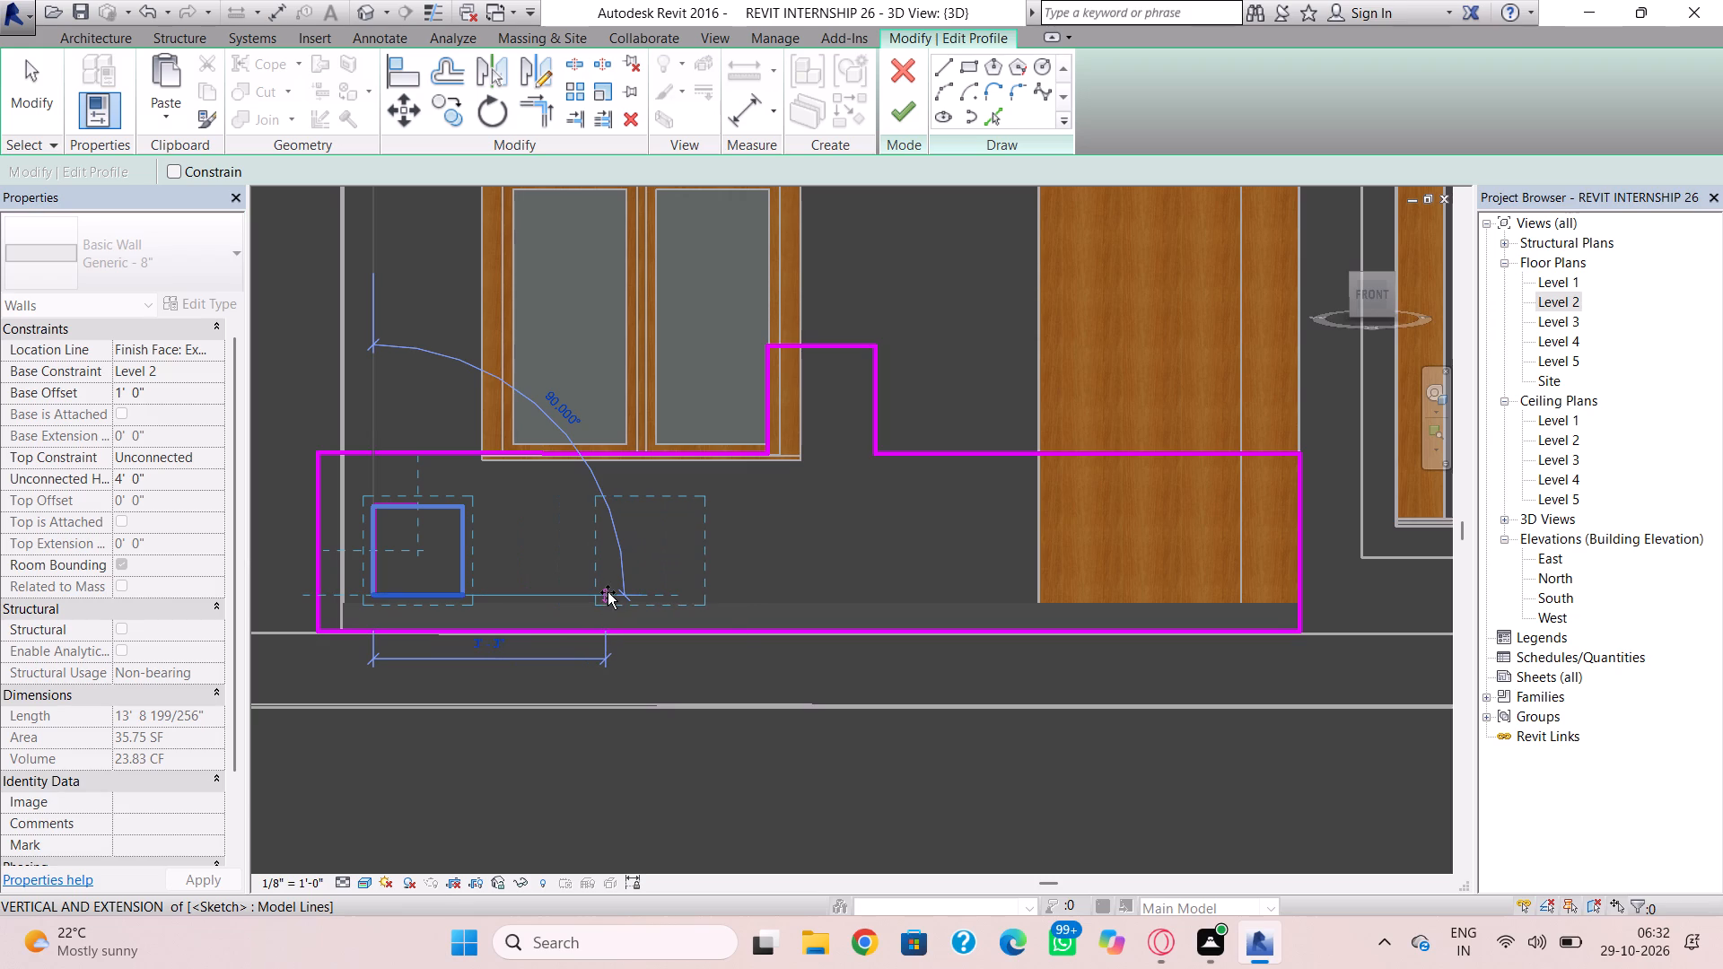
left_click(632, 591)
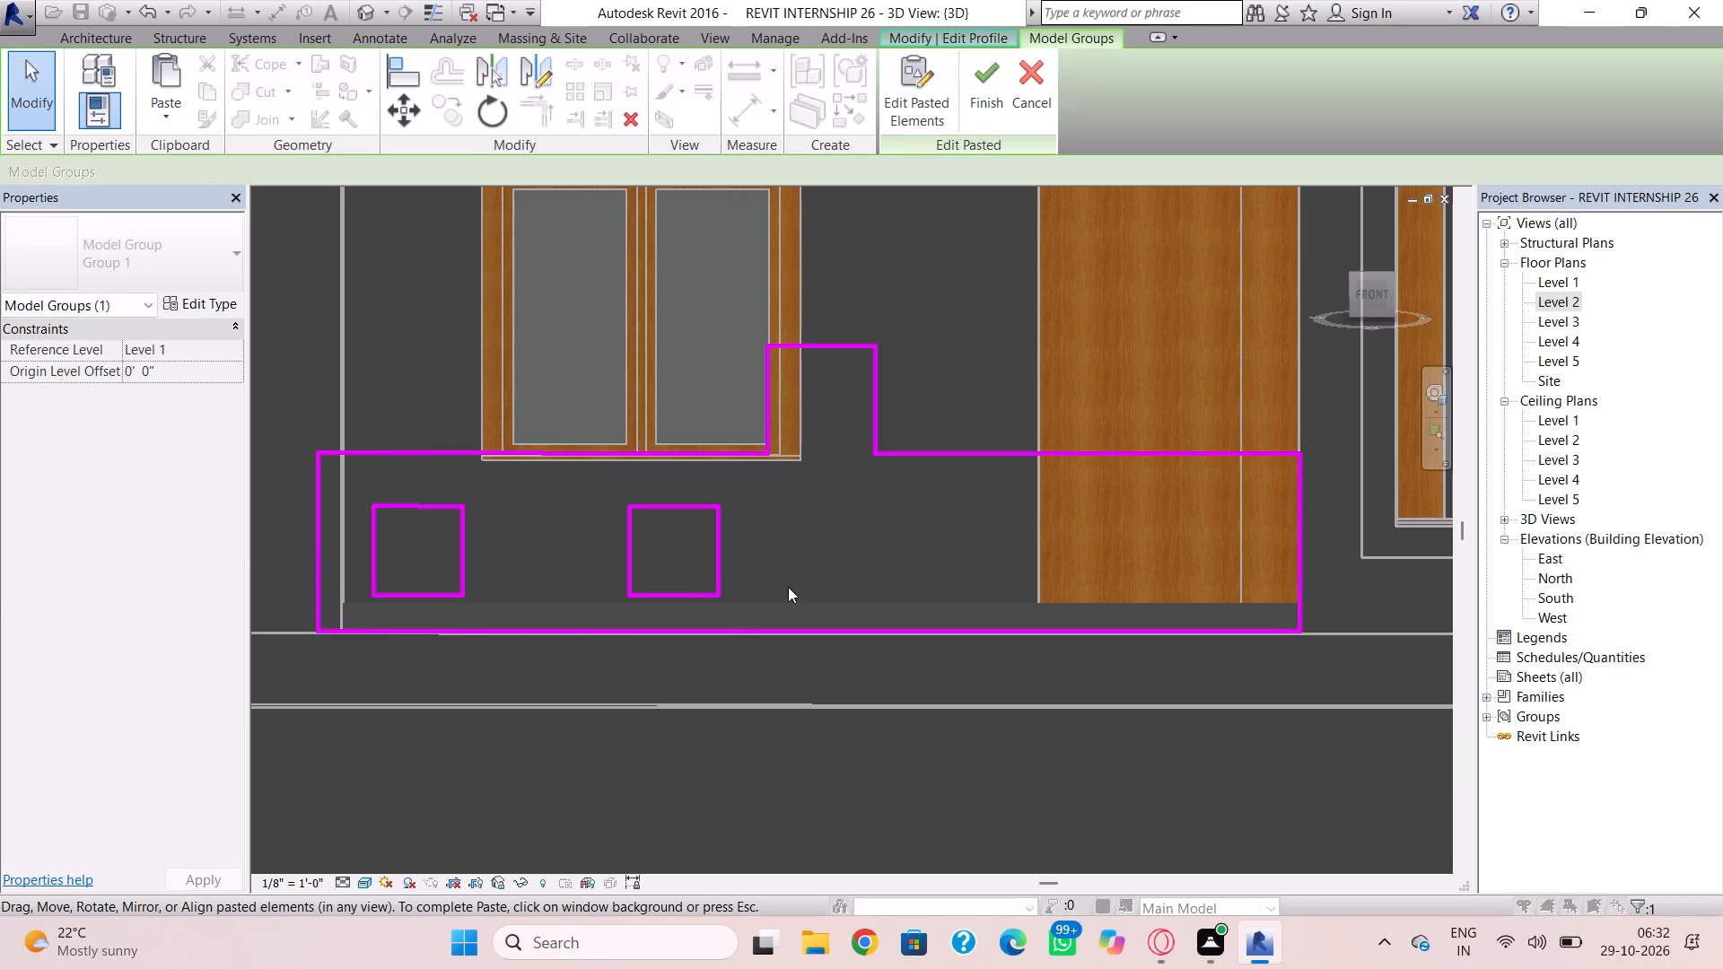
Copy both square openings, paste the pair level along the wall's remaining right half, and finish the profile.
left_click_drag(758, 492, 632, 618)
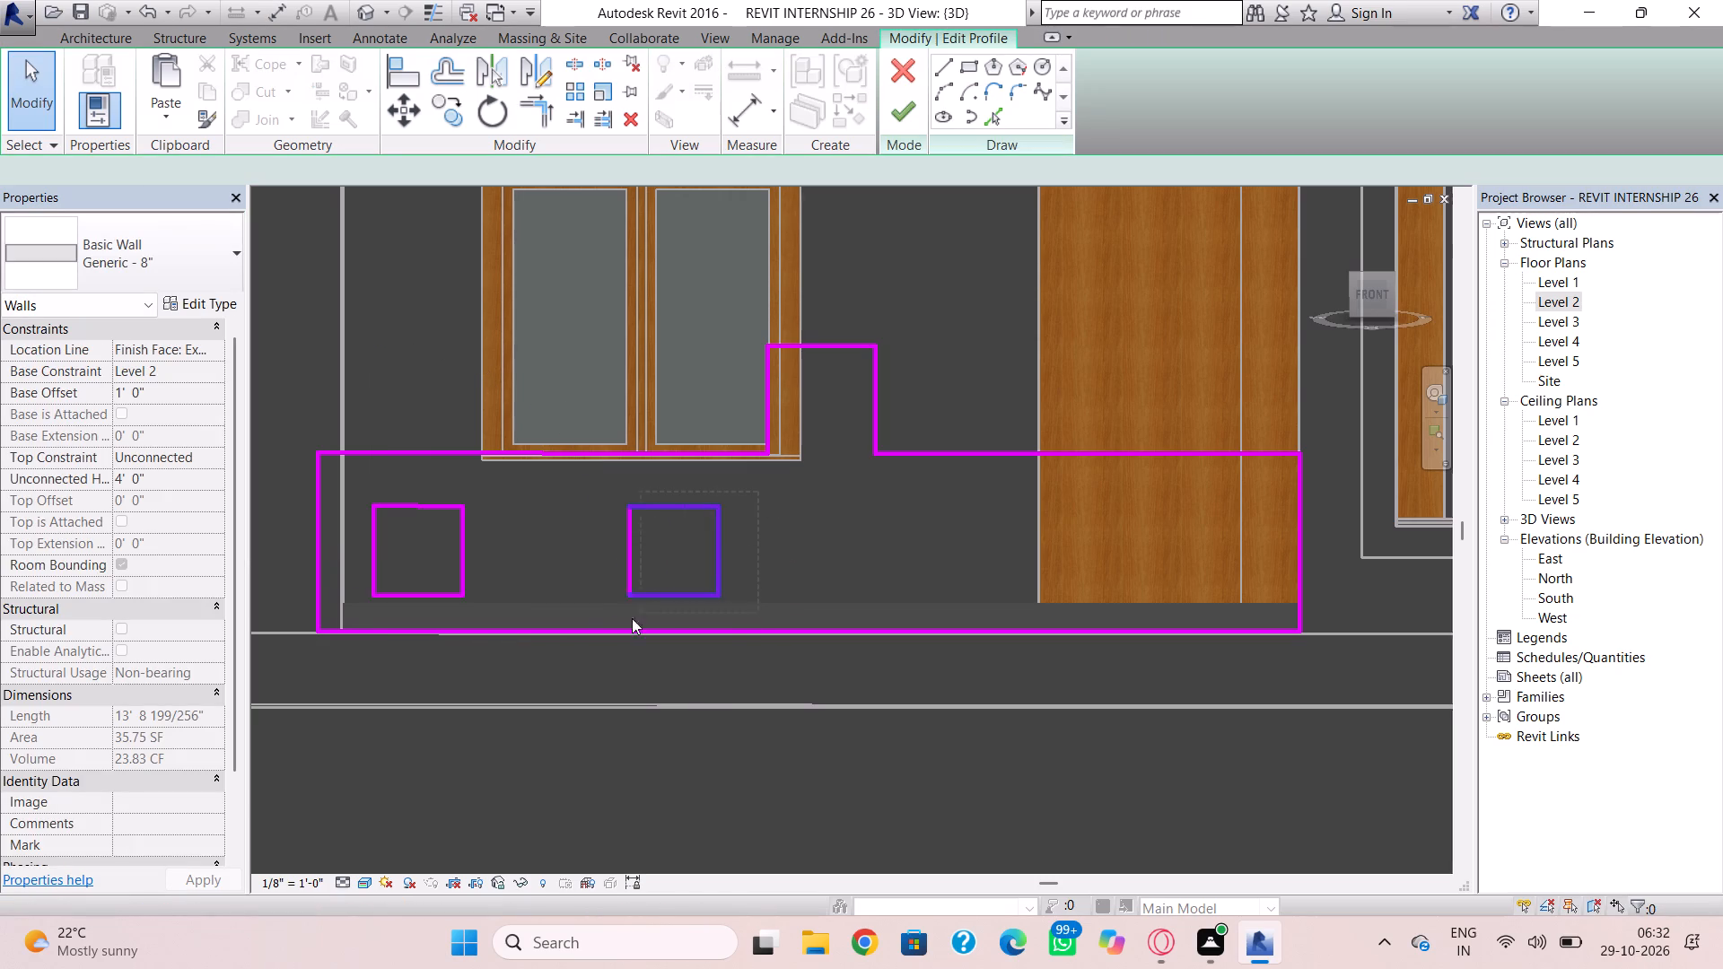
left_click_drag(632, 618, 358, 624)
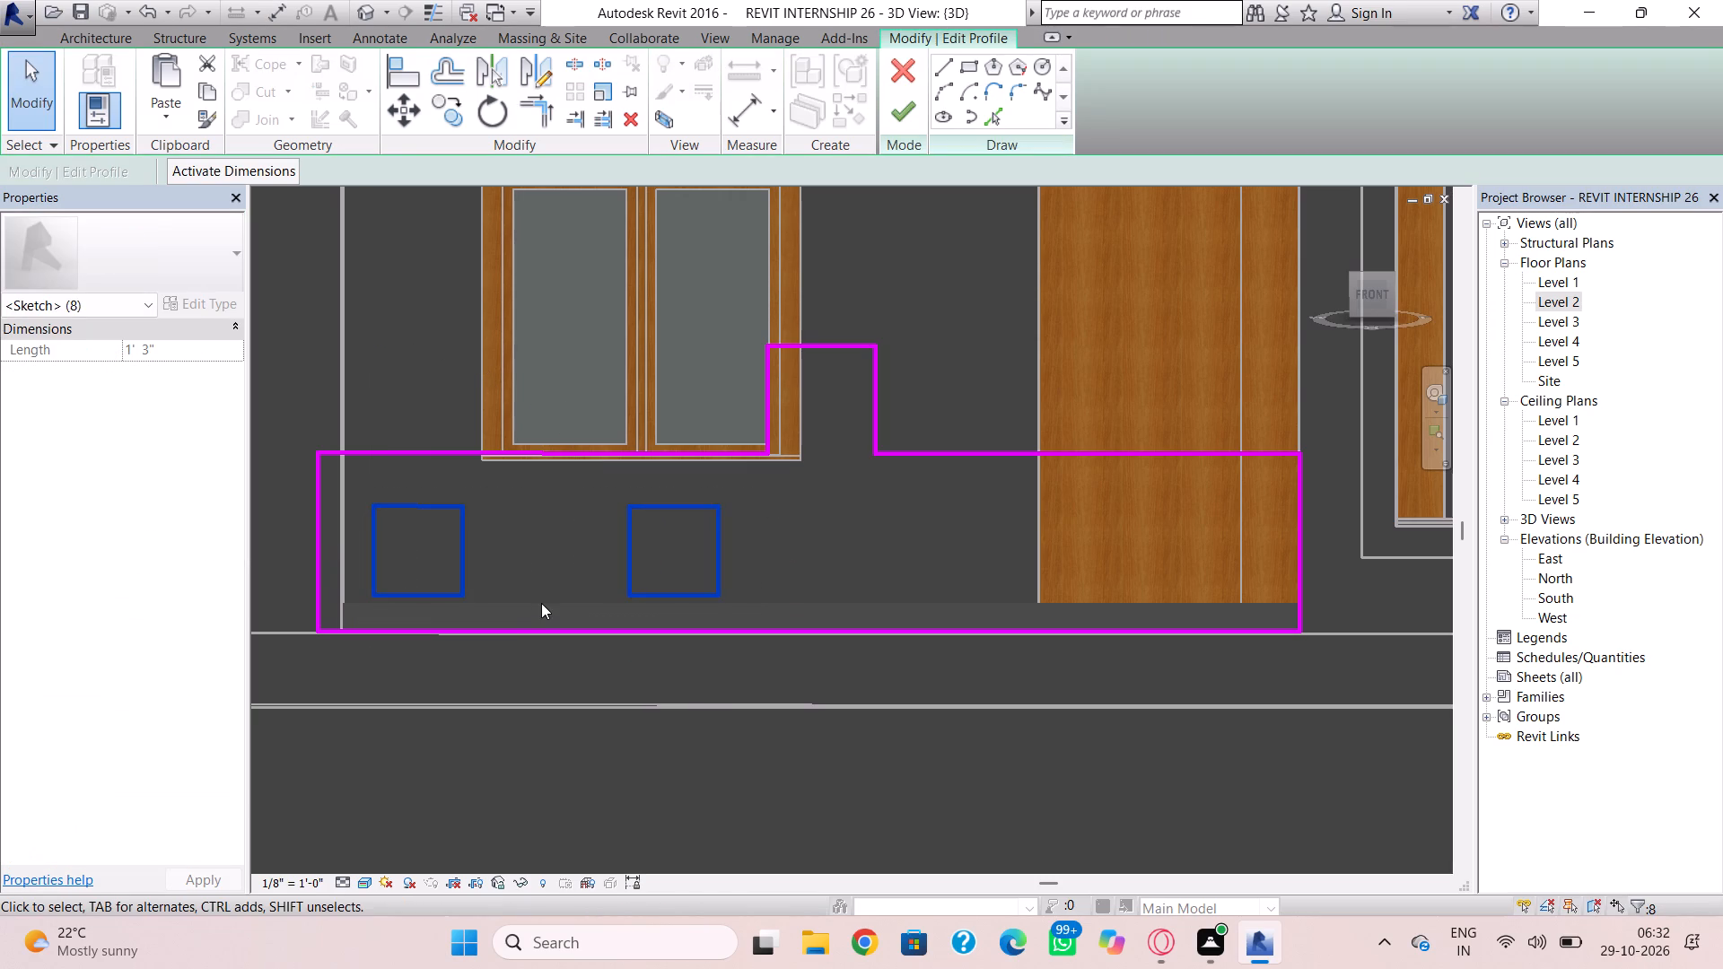
key("ctrl+c")
key("ctrl+v")
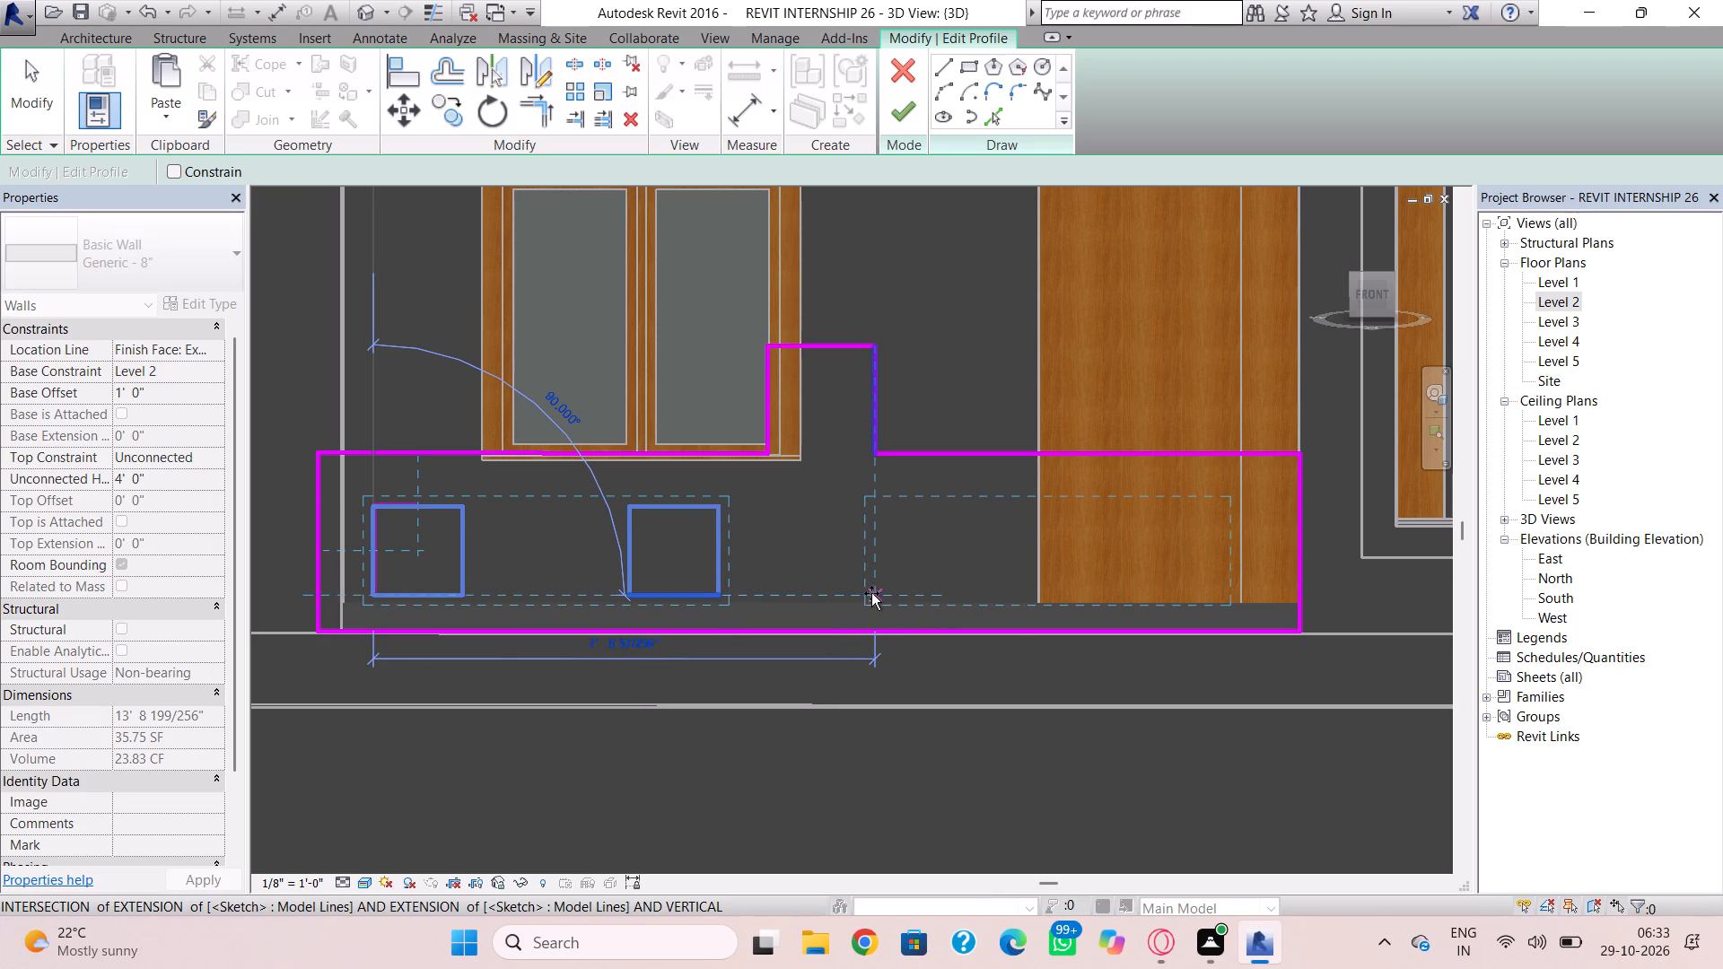
left_click(883, 593)
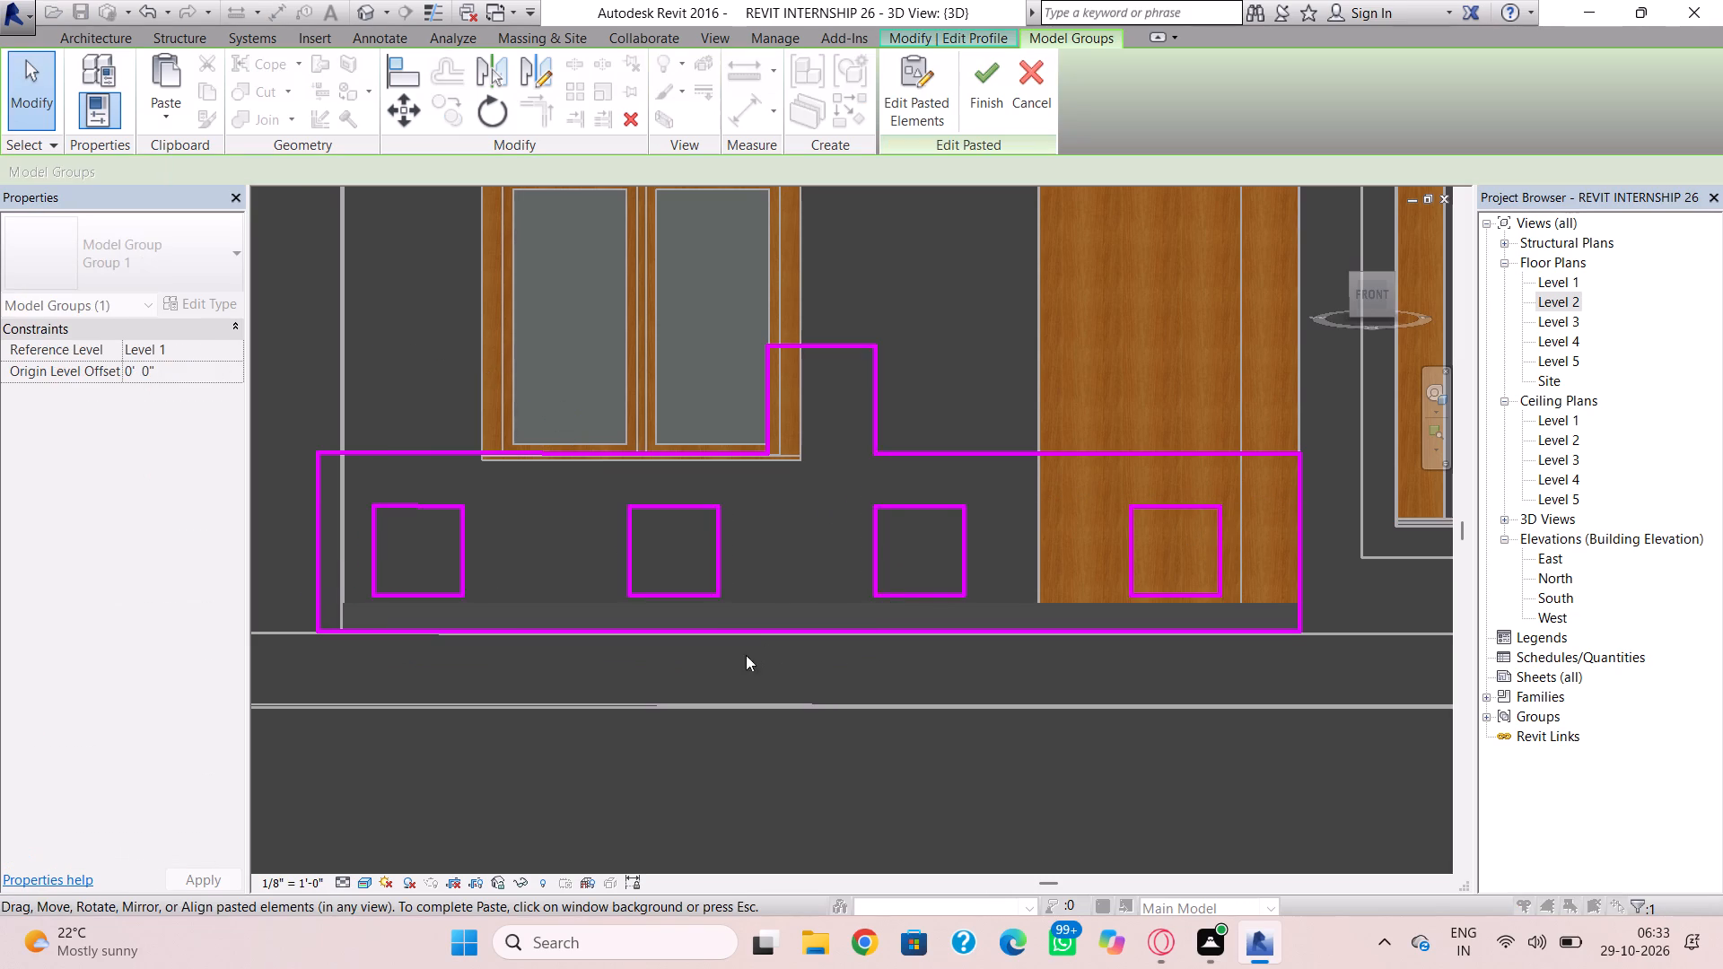
key("Escape")
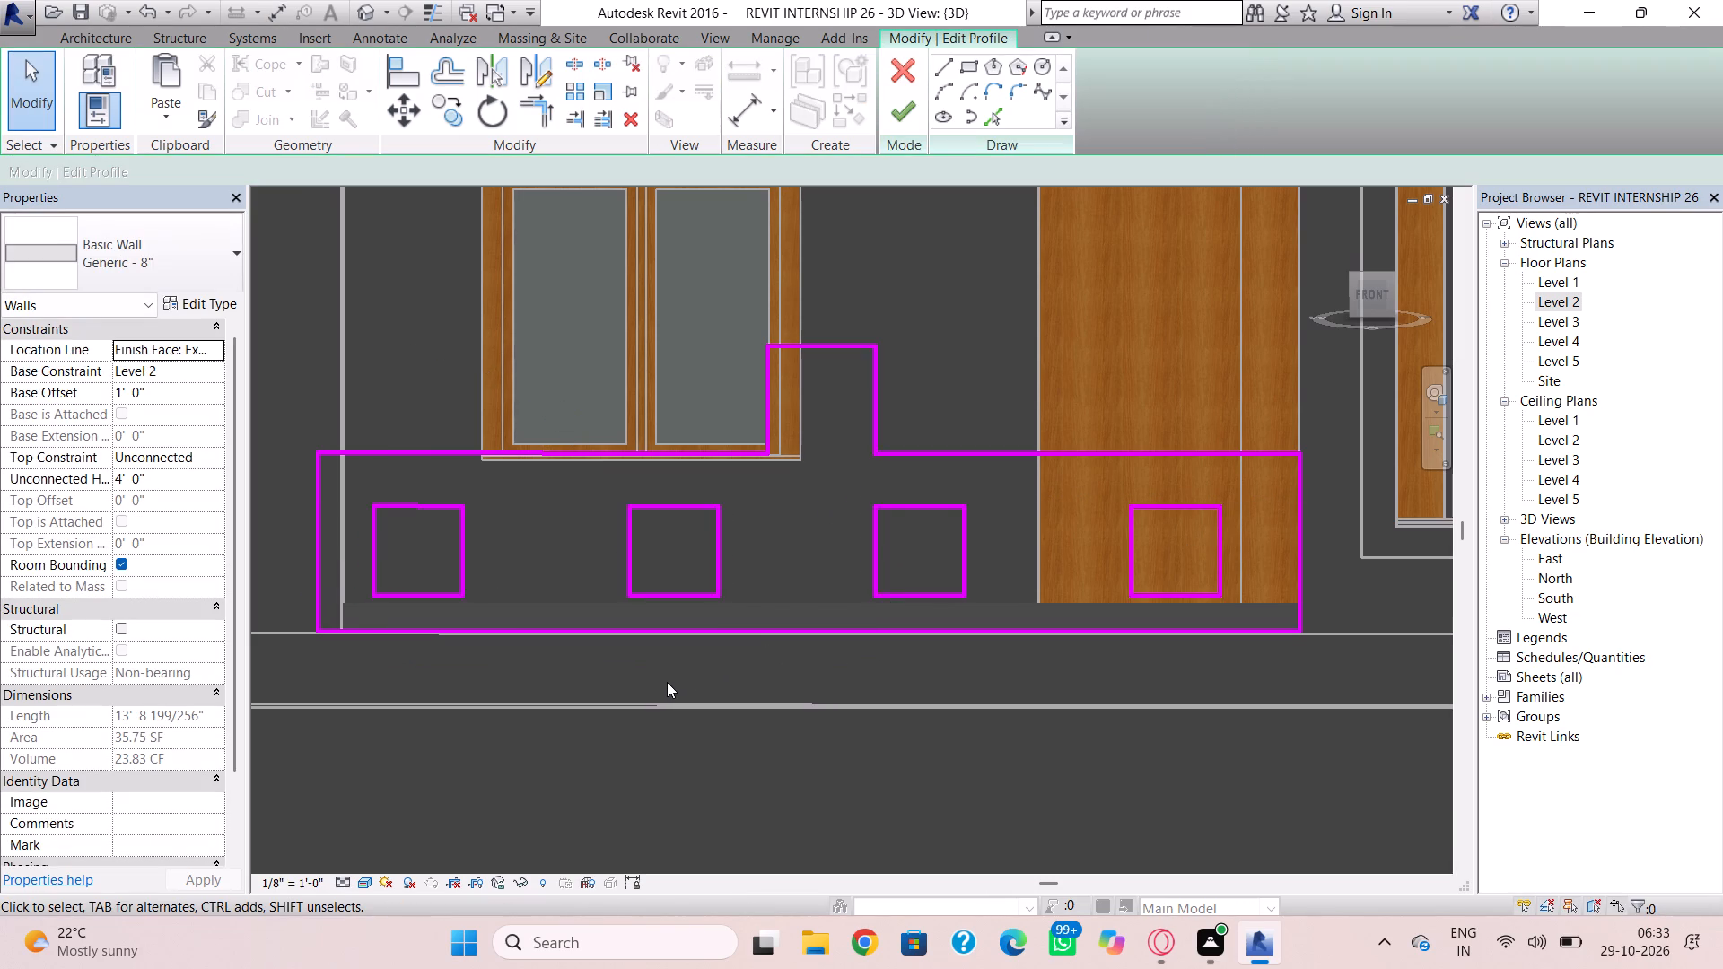
left_click(905, 105)
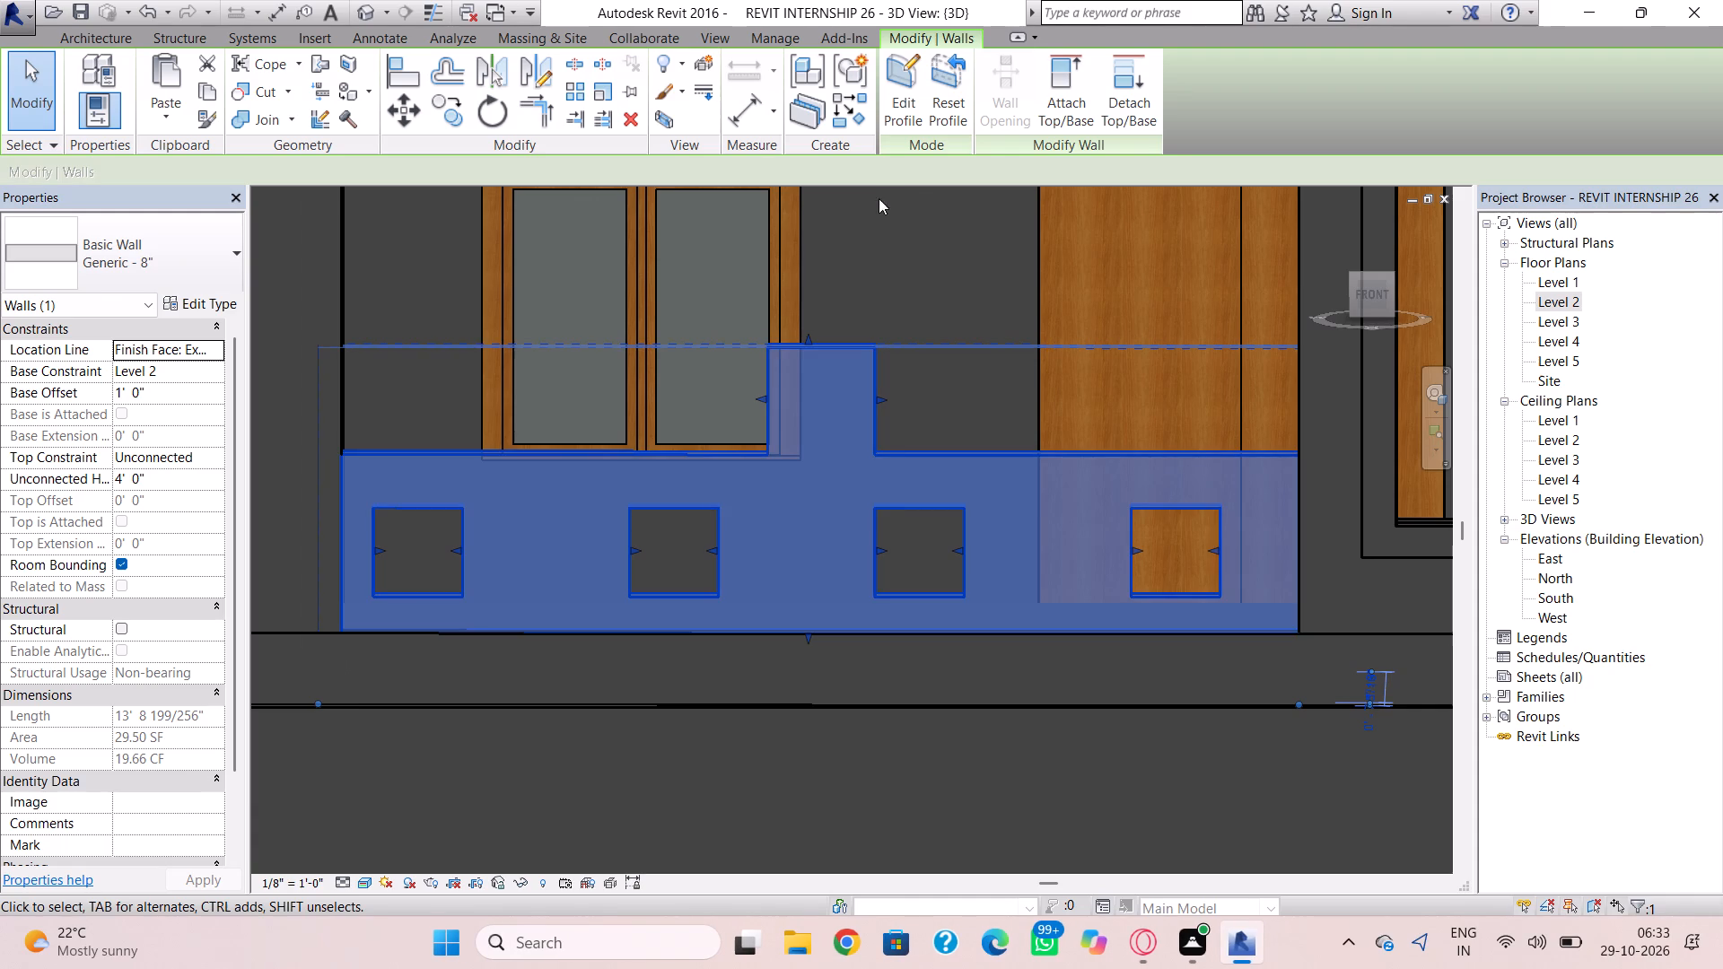
key("Escape")
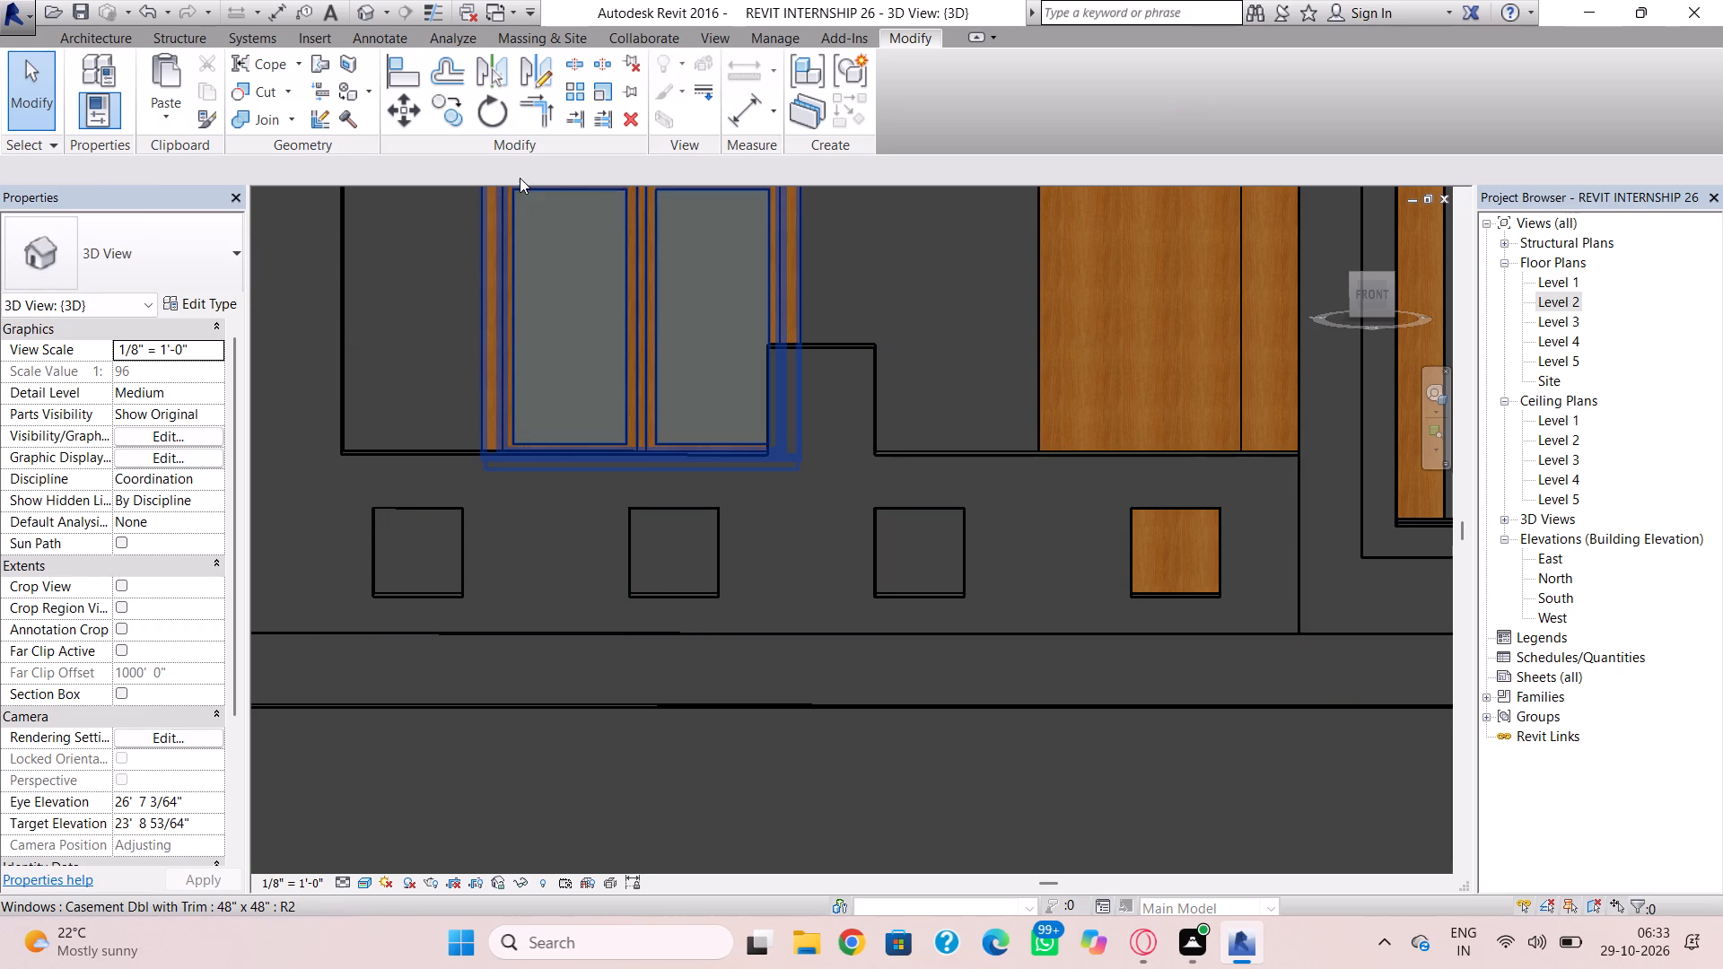
In the Level 2 plan, sketch a Handrail - Rectangular railing path about 13' 5" long along the balcony wall's centreline and finish it.
left_click(82, 31)
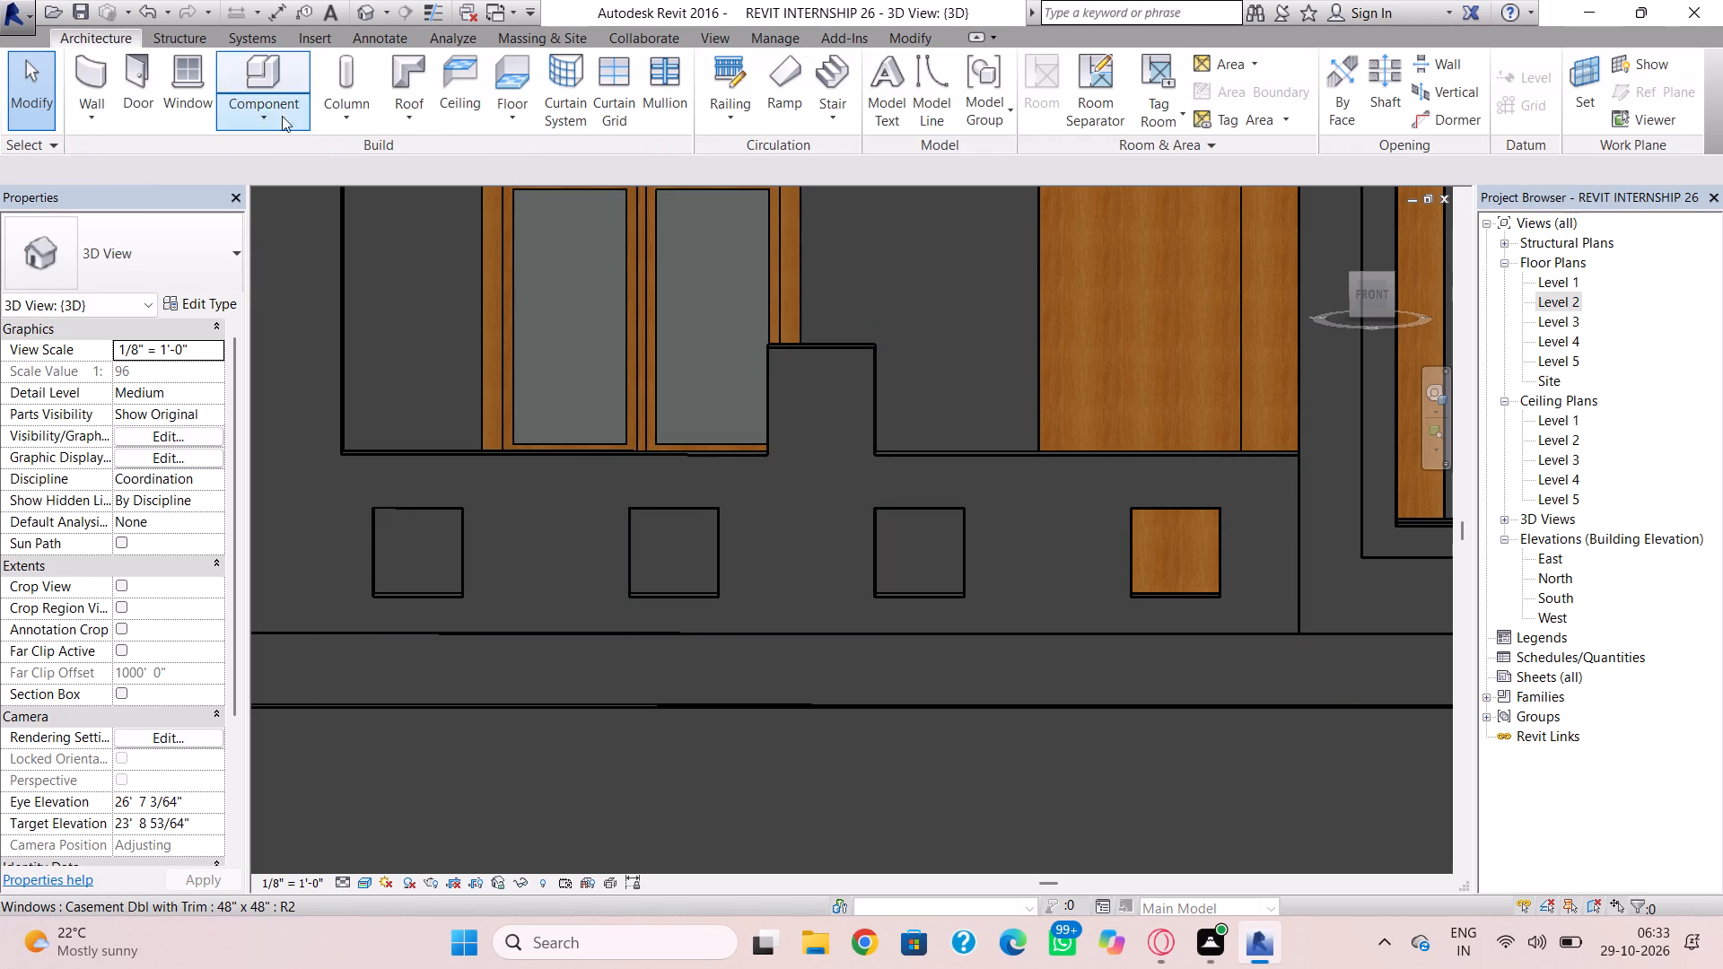
left_click(749, 76)
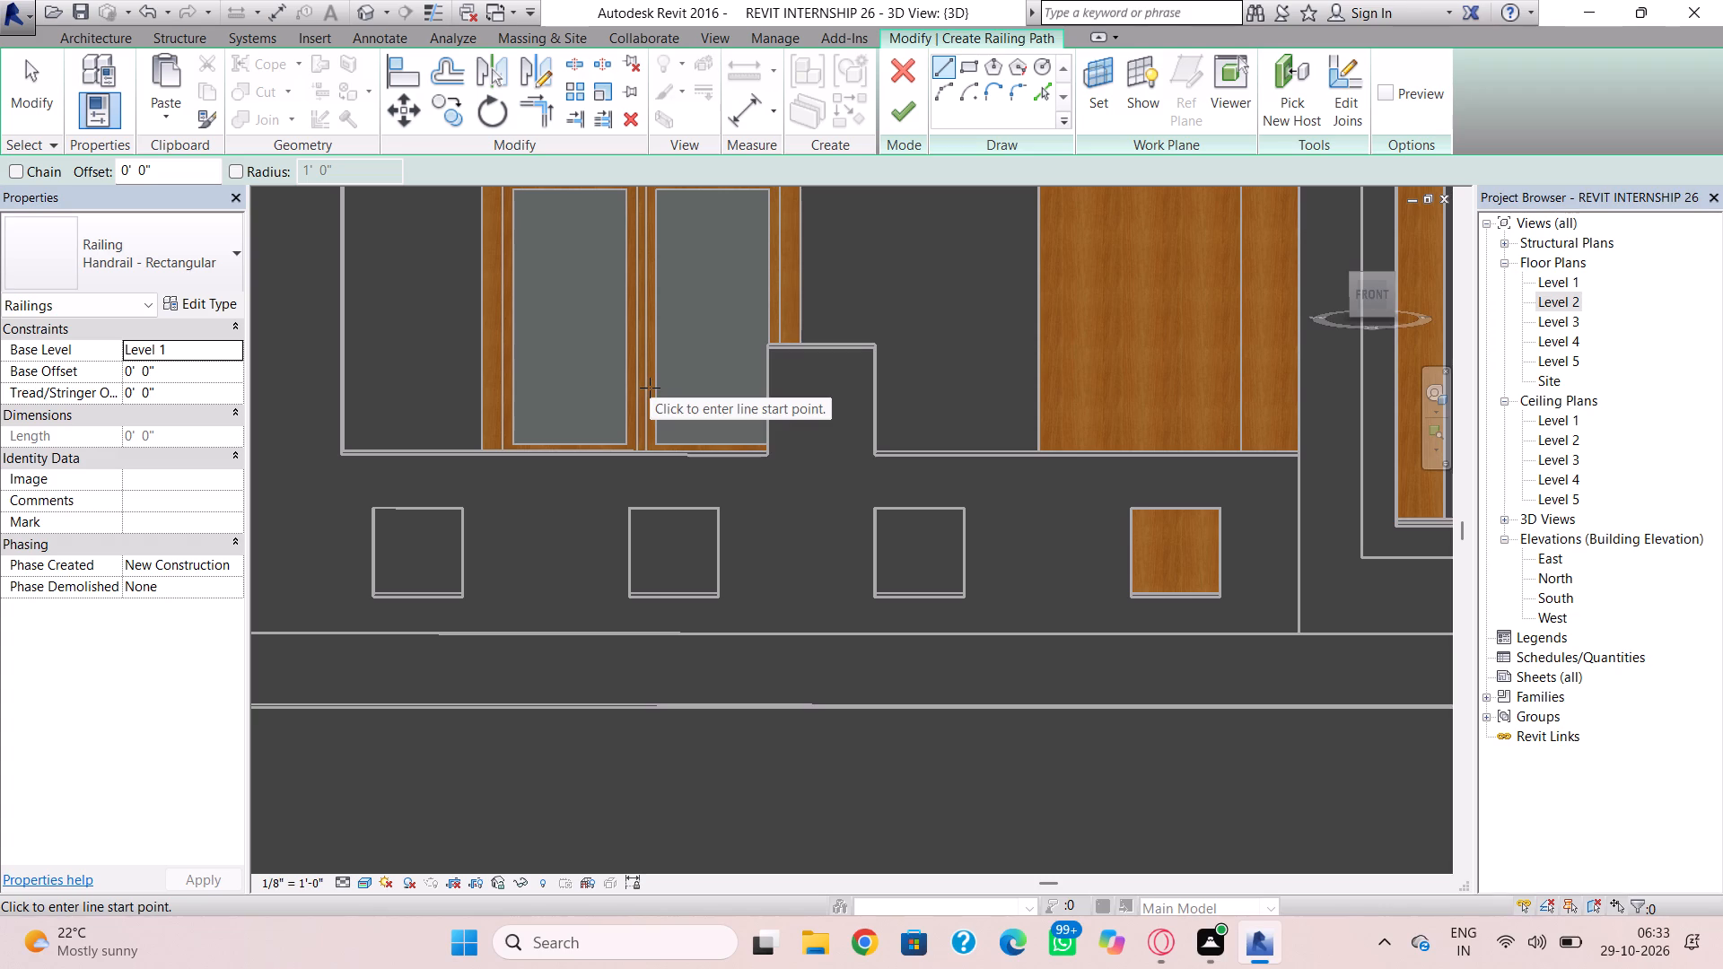
double_click(1552, 305)
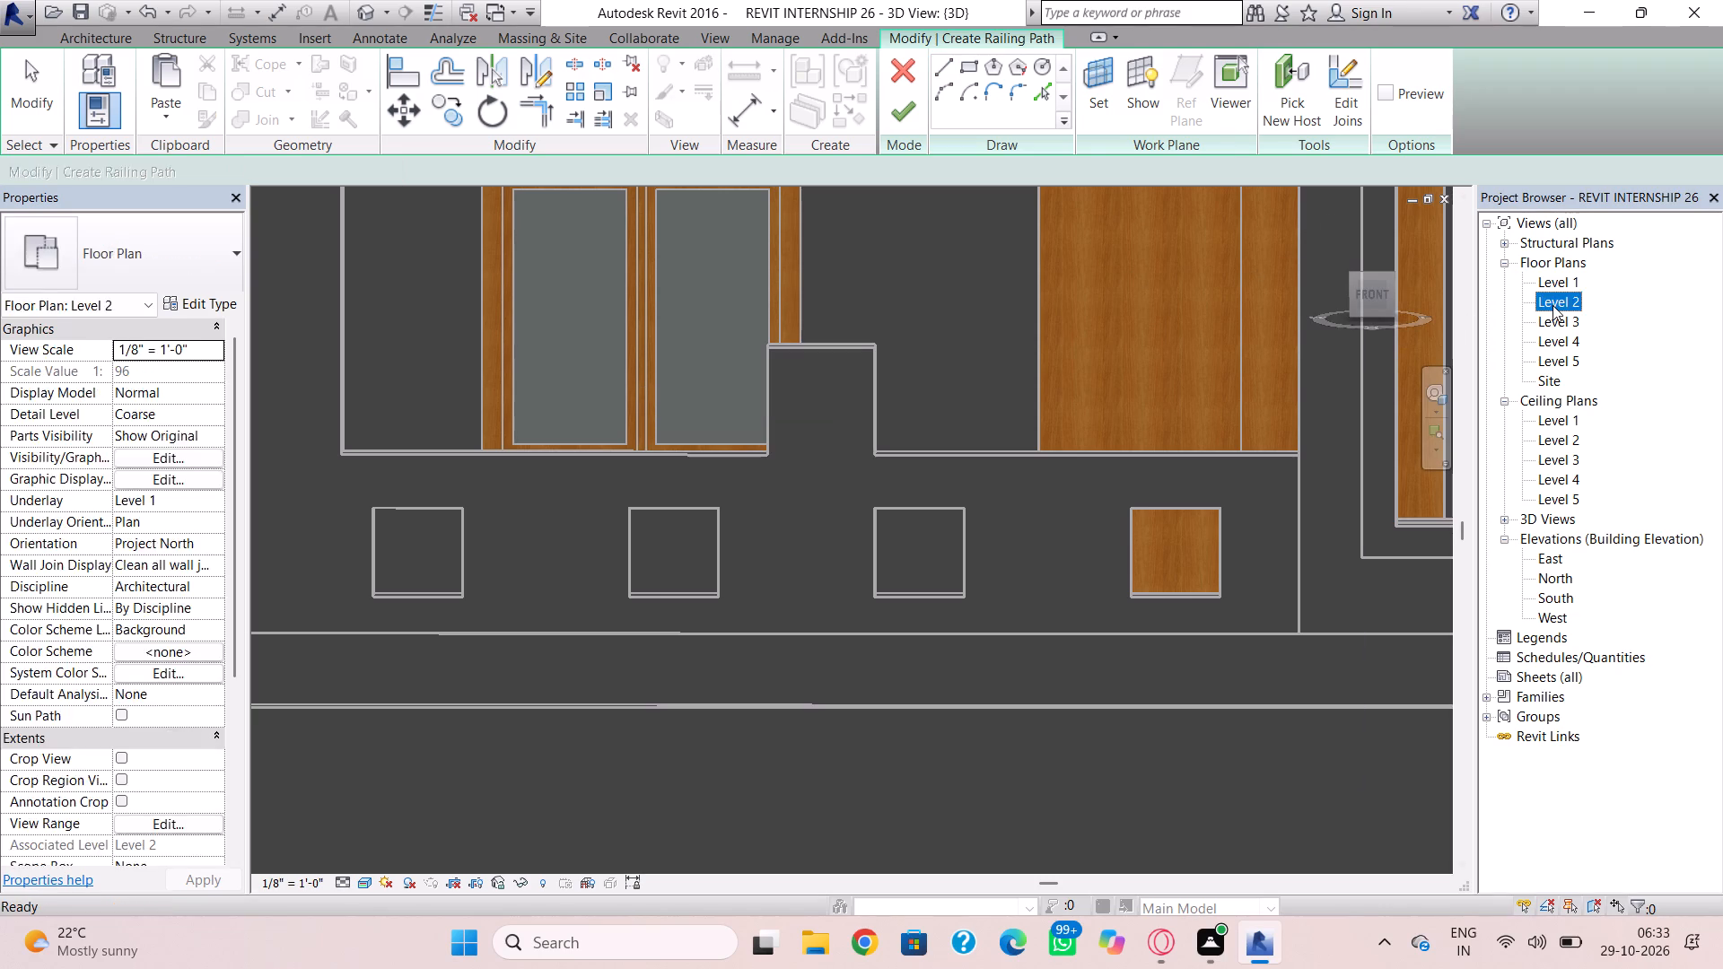
scroll(935, 501, "down", 16)
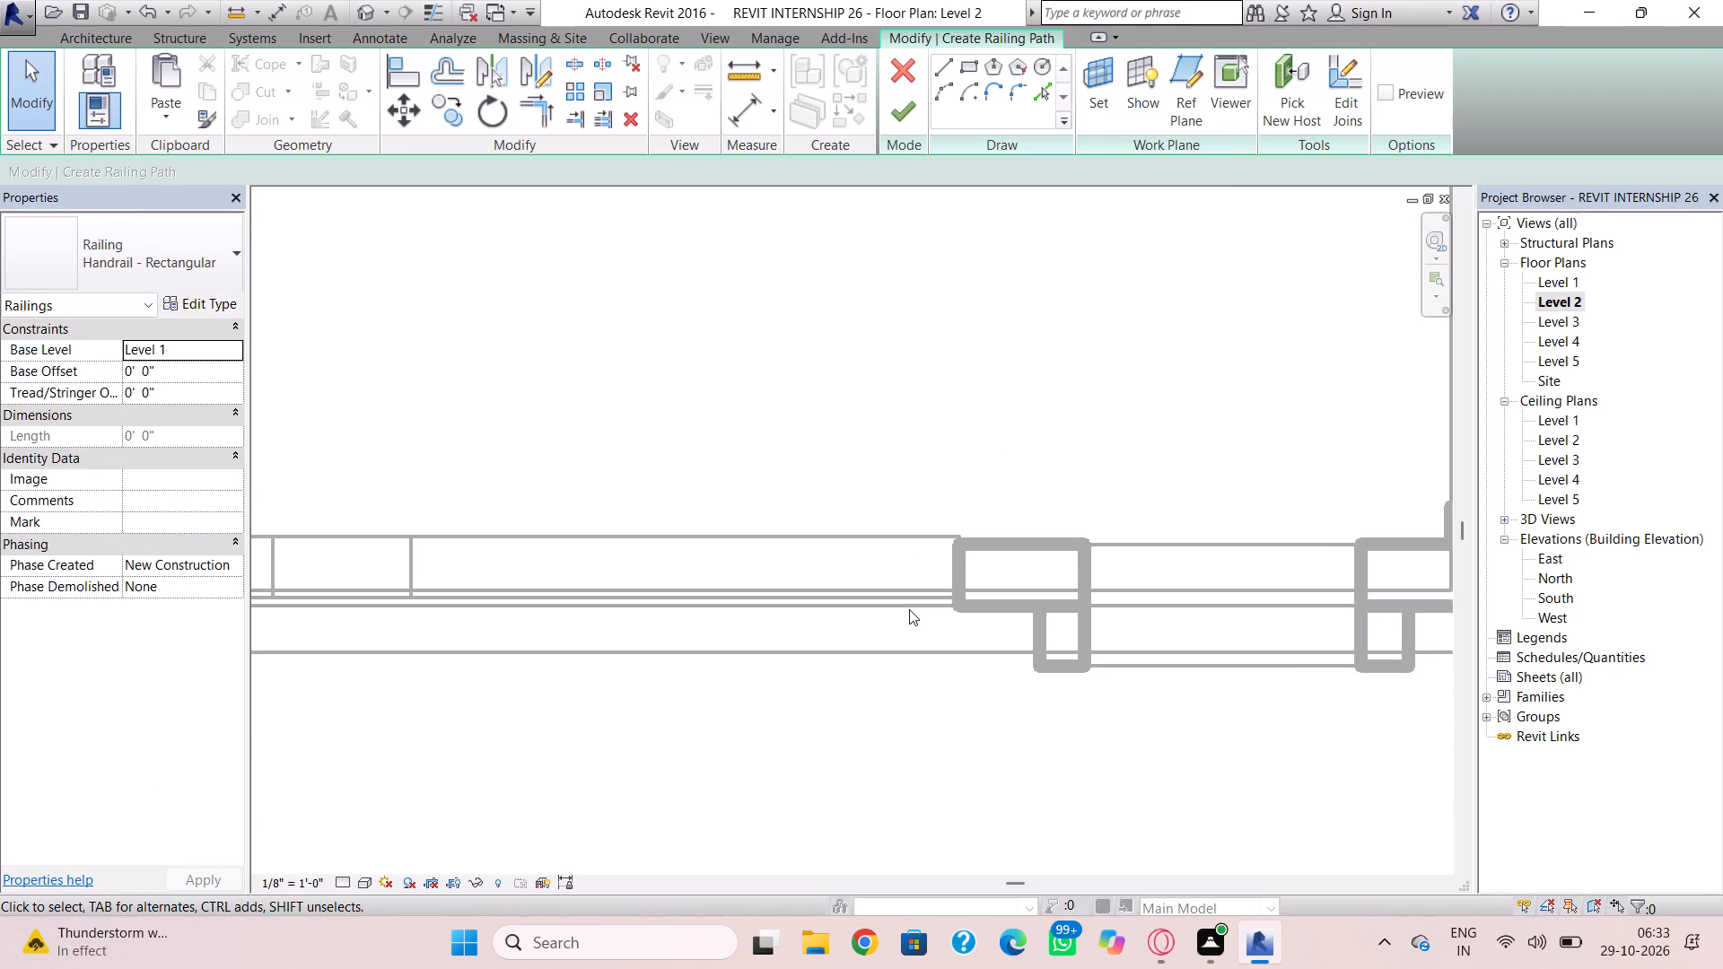
scroll(909, 610, "down", 4)
middle_click_drag(909, 610, 952, 581)
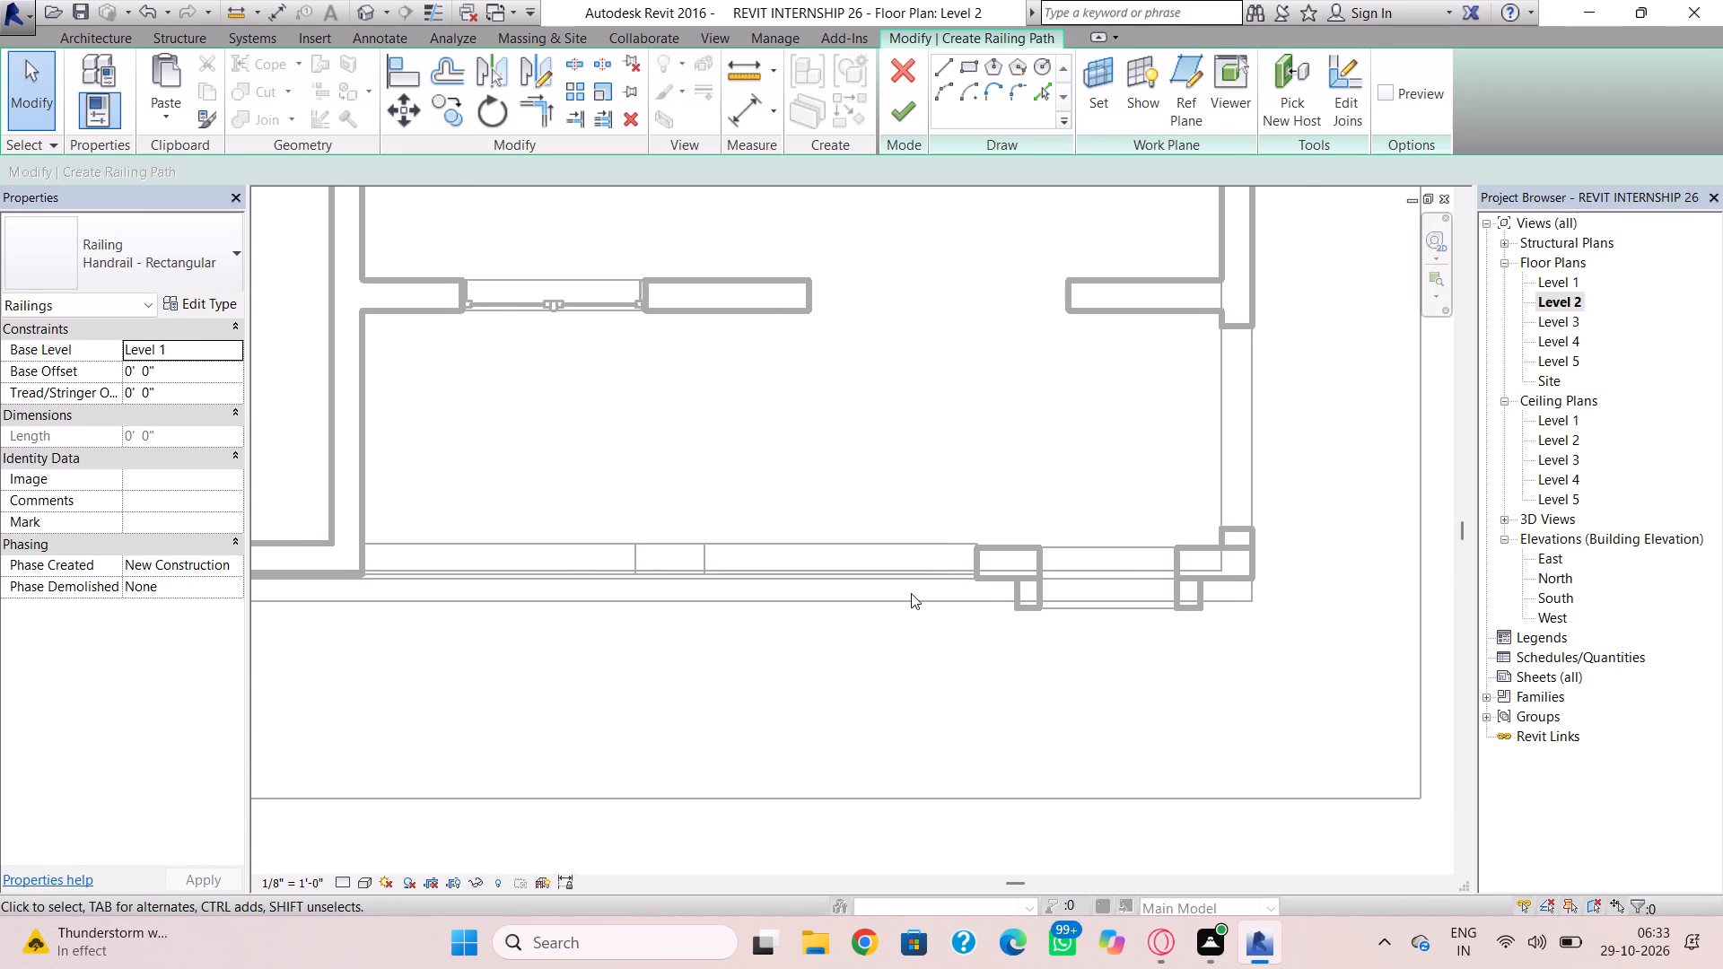
scroll(787, 554, "down", 1)
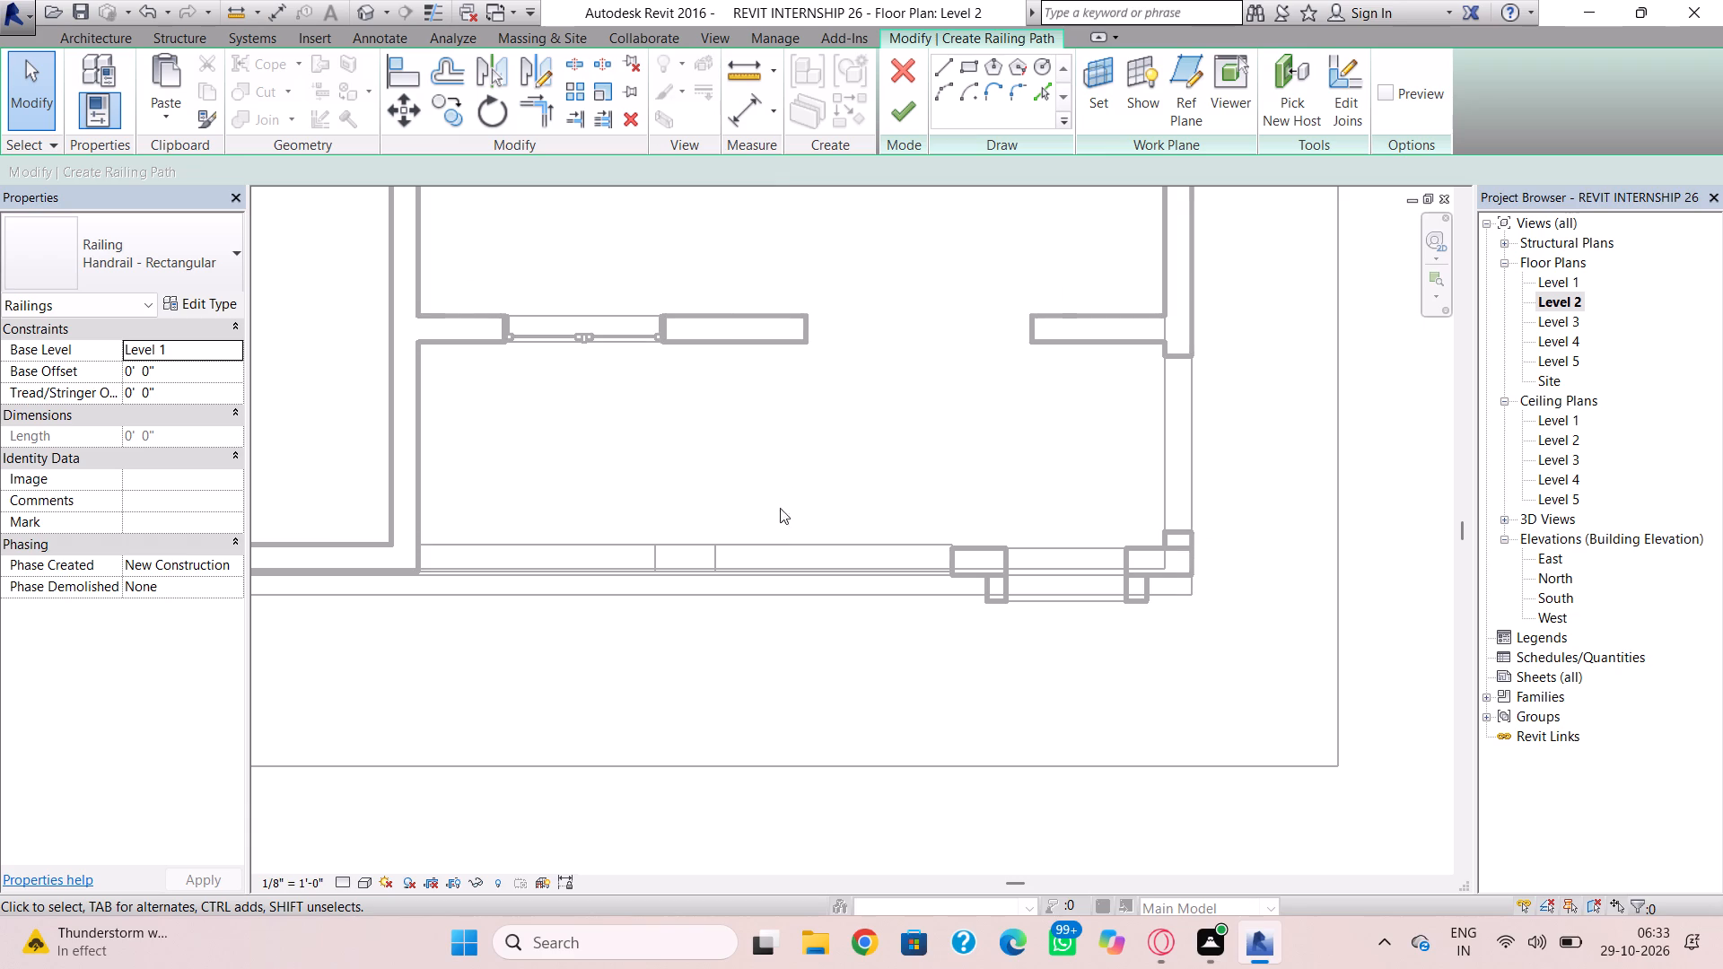
left_click(945, 74)
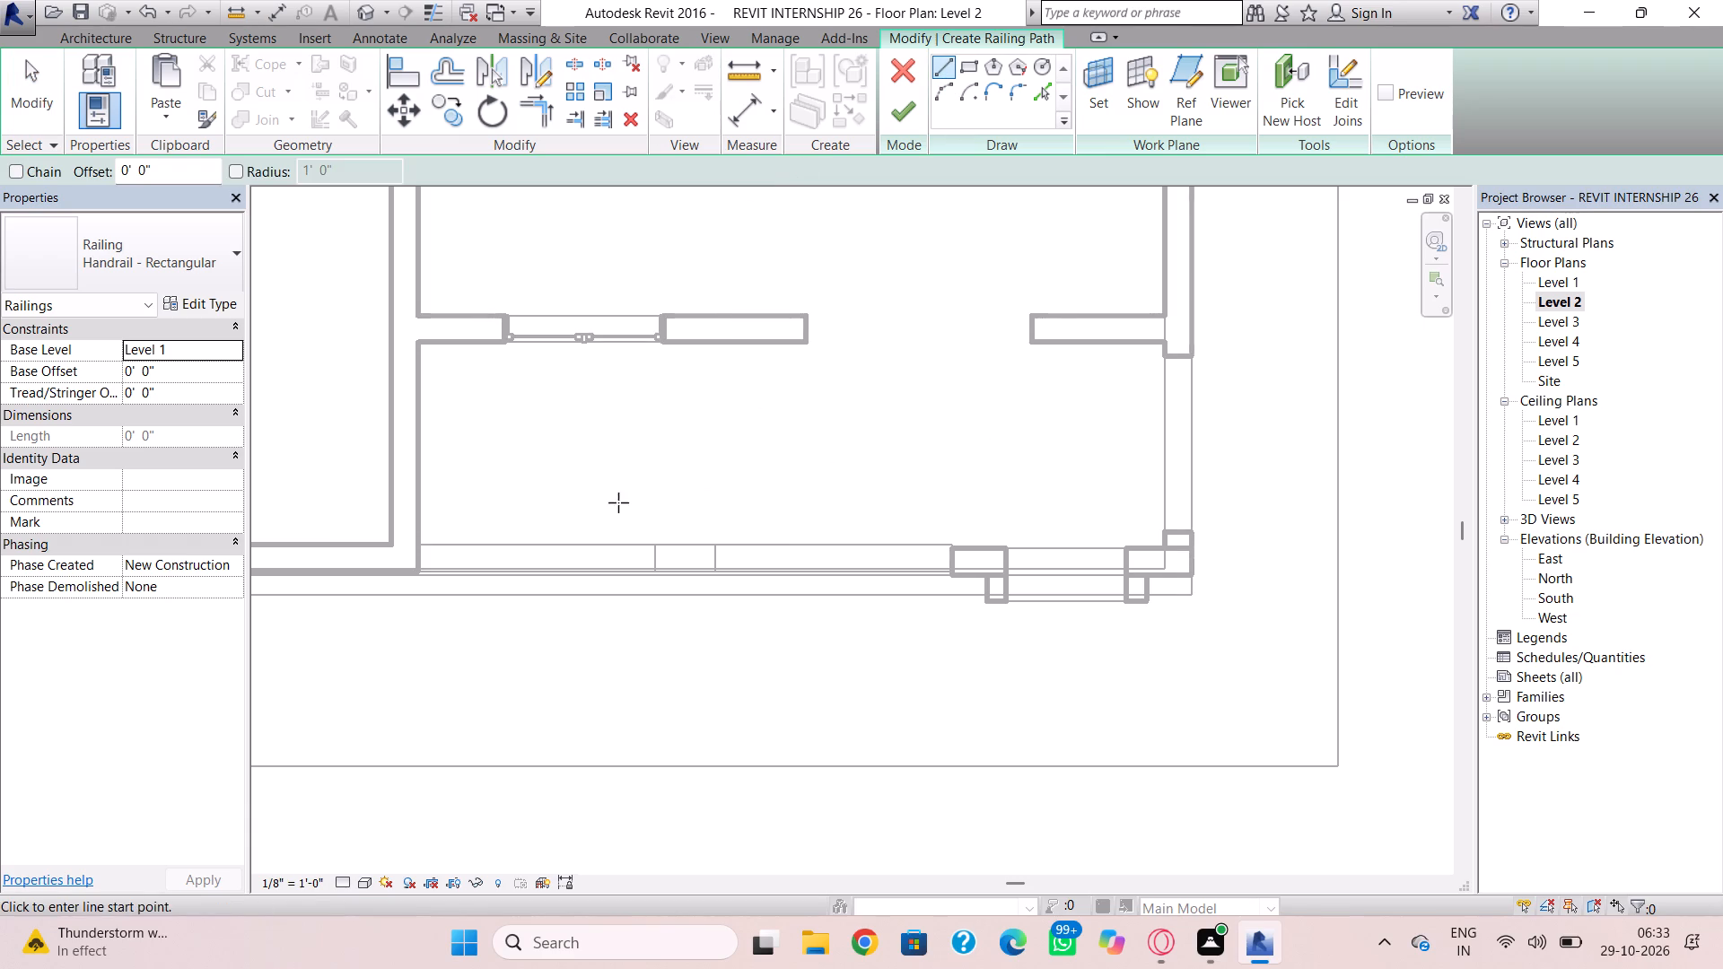
scroll(509, 530, "up", 3)
left_click(373, 572)
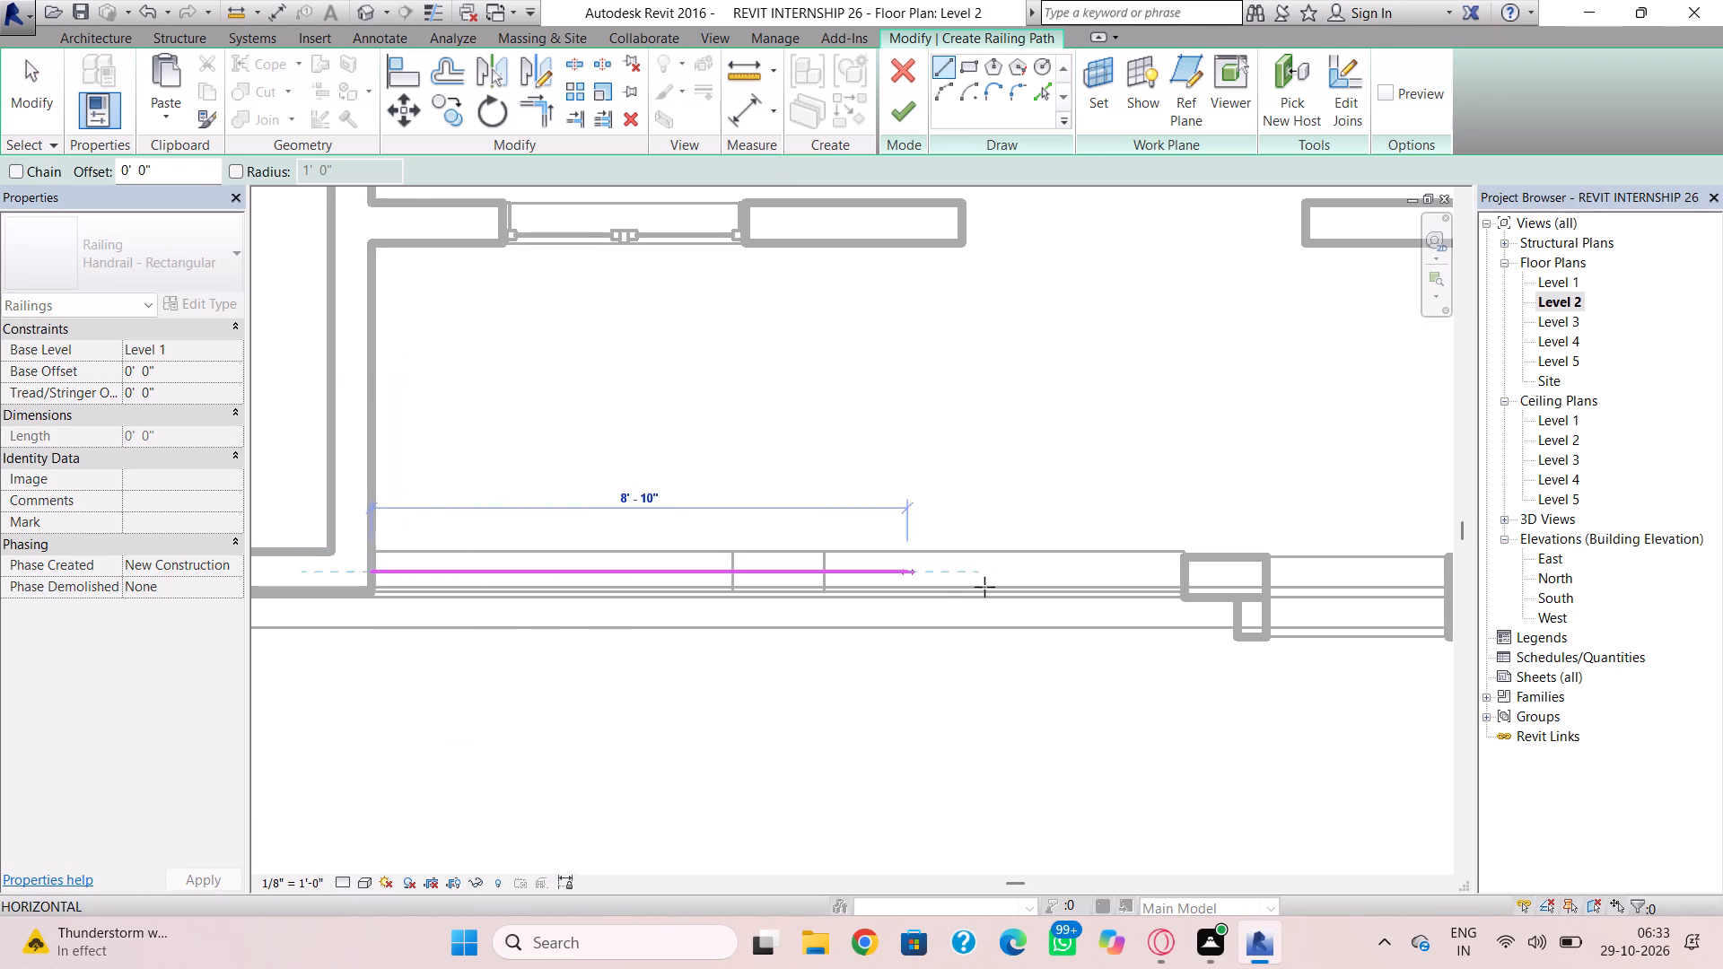
left_click(1181, 573)
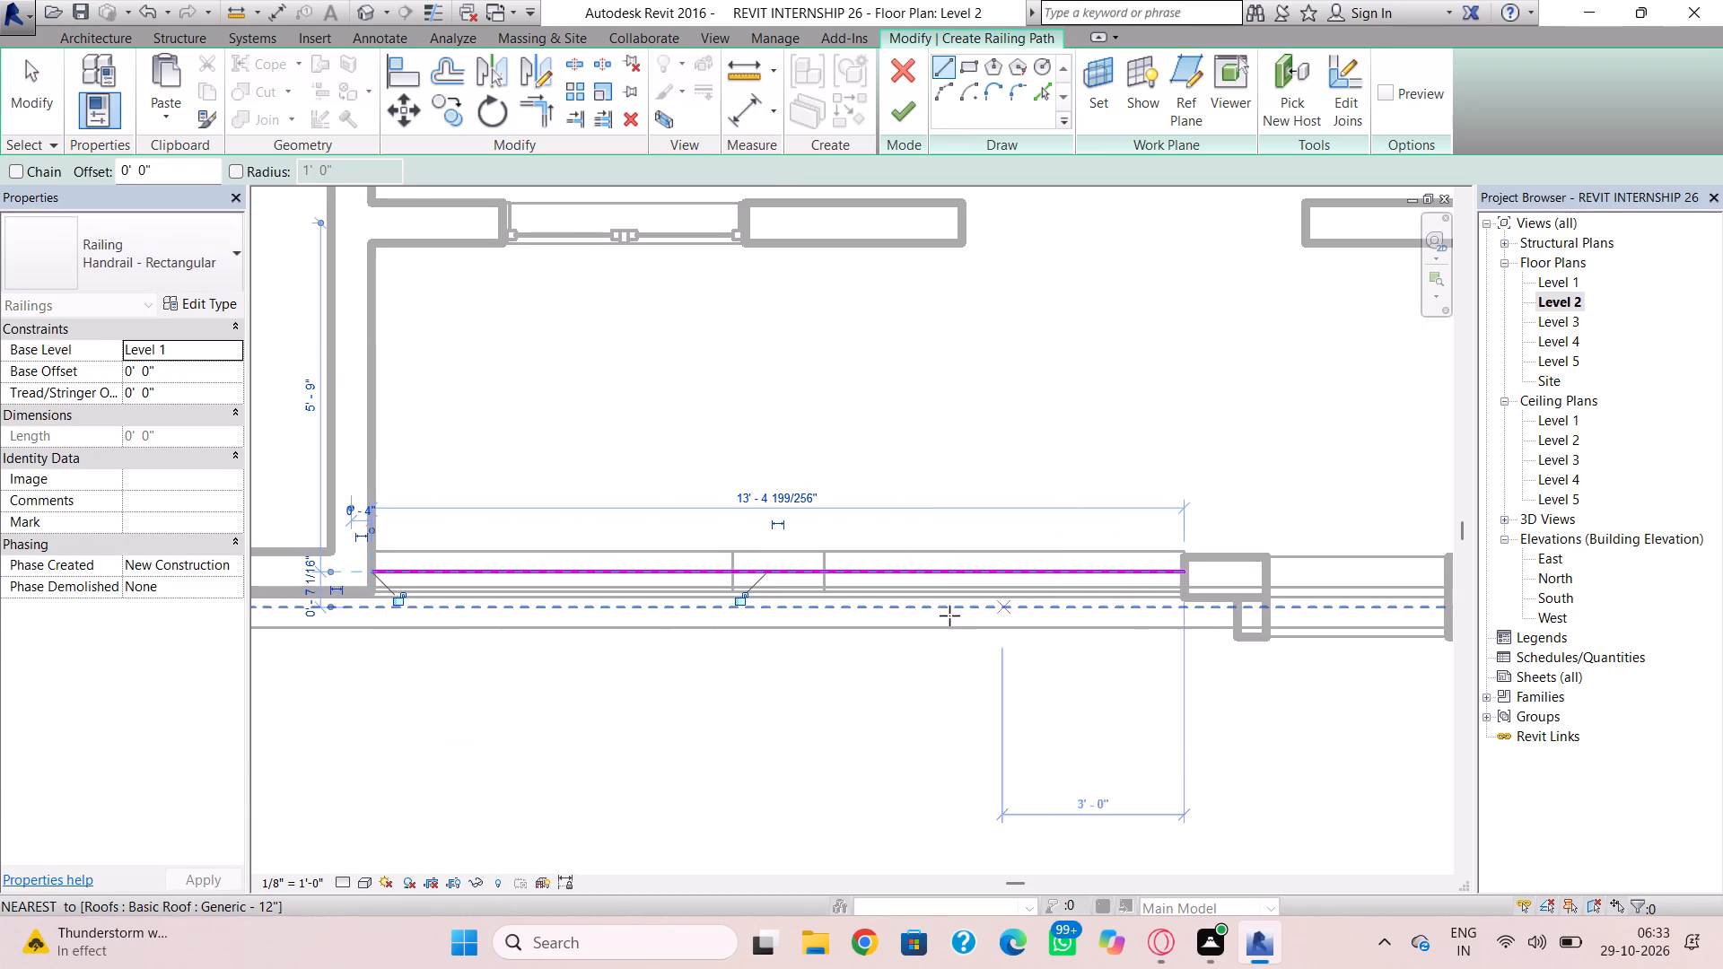
key("Escape")
left_click(908, 119)
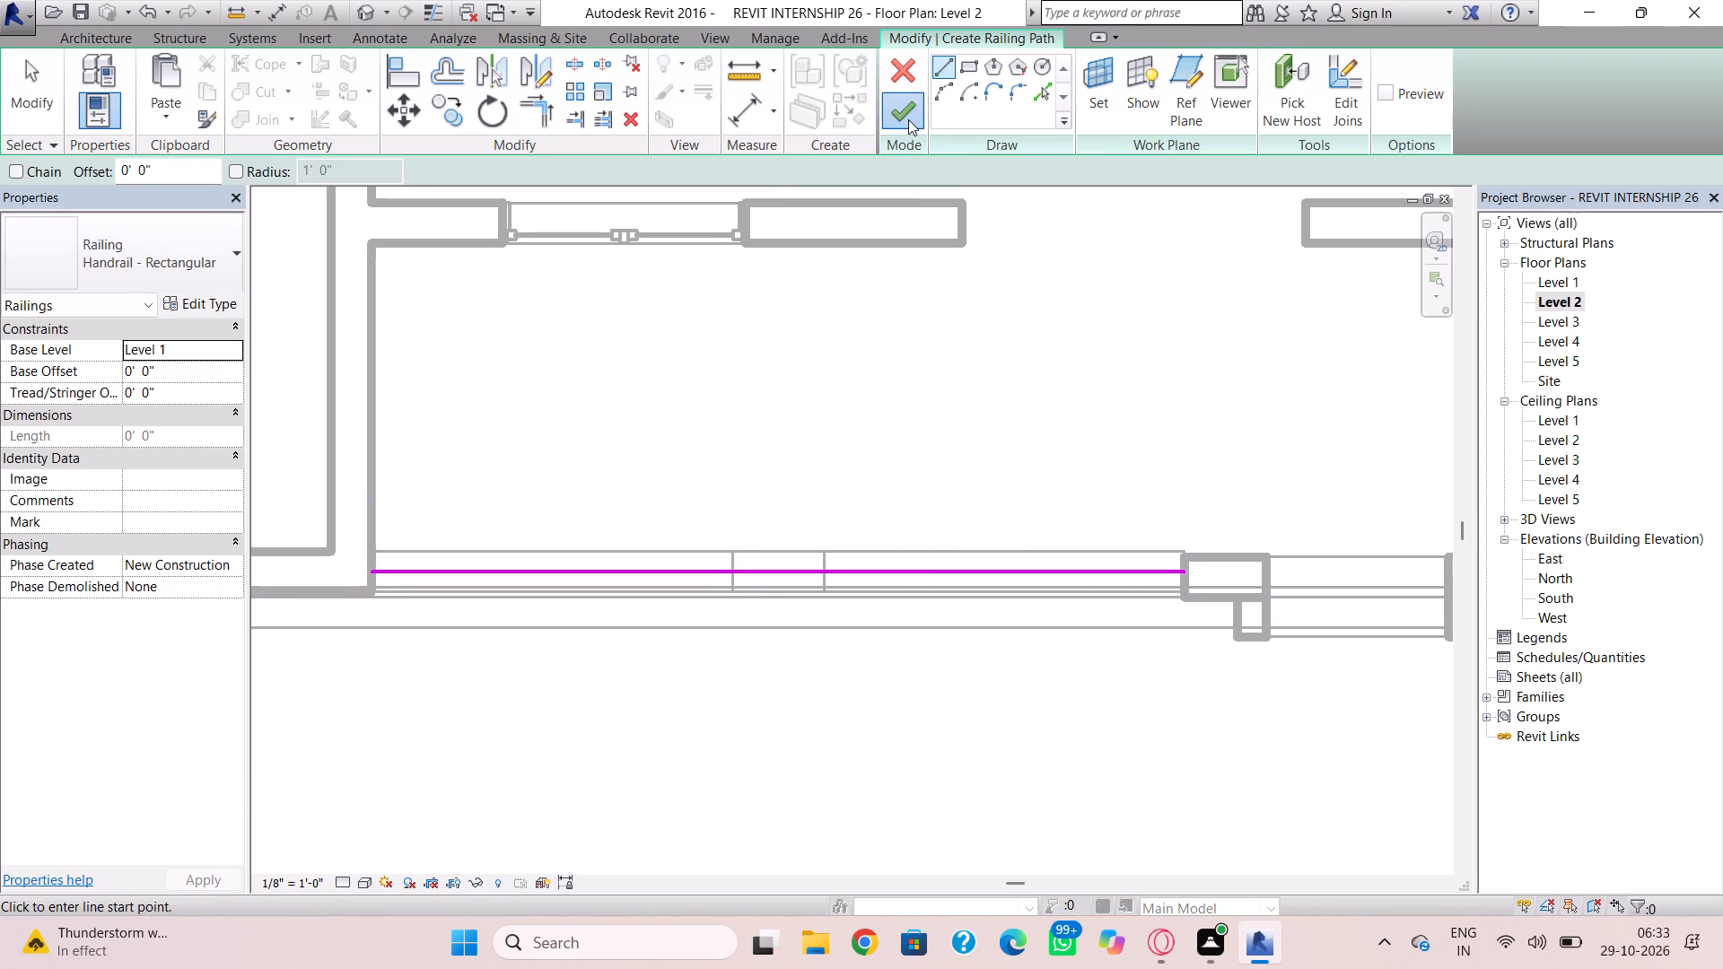
In the 3D view, undo back to the railing's path sketch, set its base level to Level 2, and finish the railing.
left_click(364, 11)
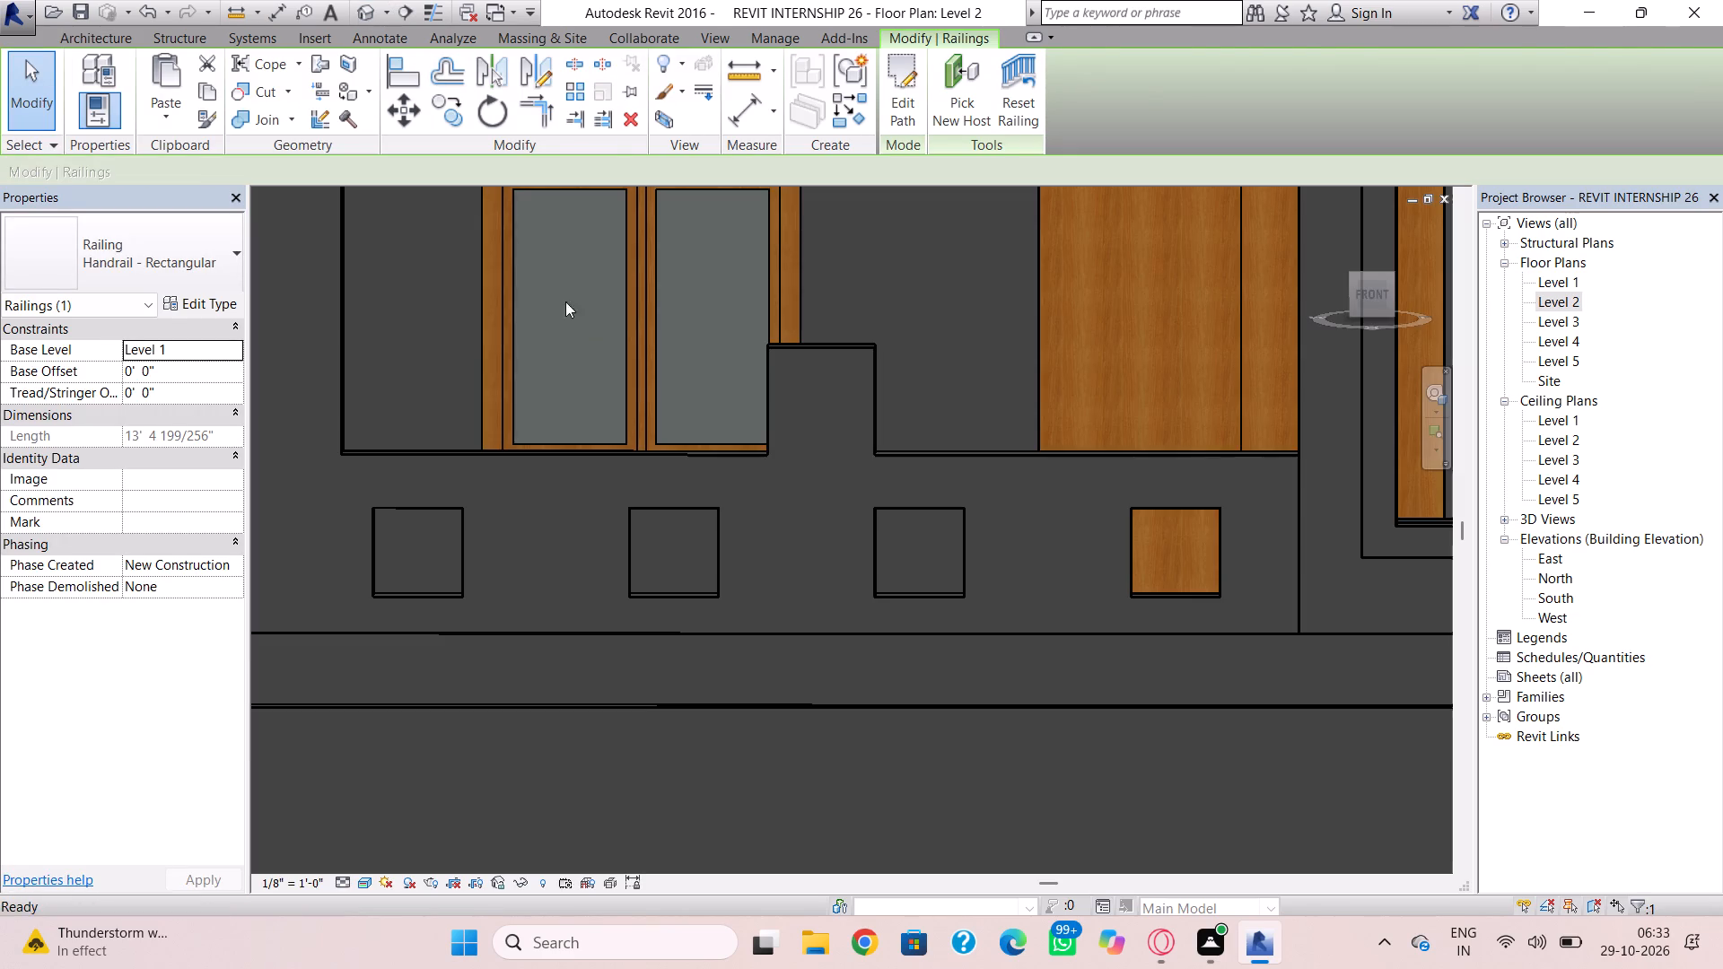
scroll(844, 590, "down", 11)
middle_click_drag(844, 625, 815, 528)
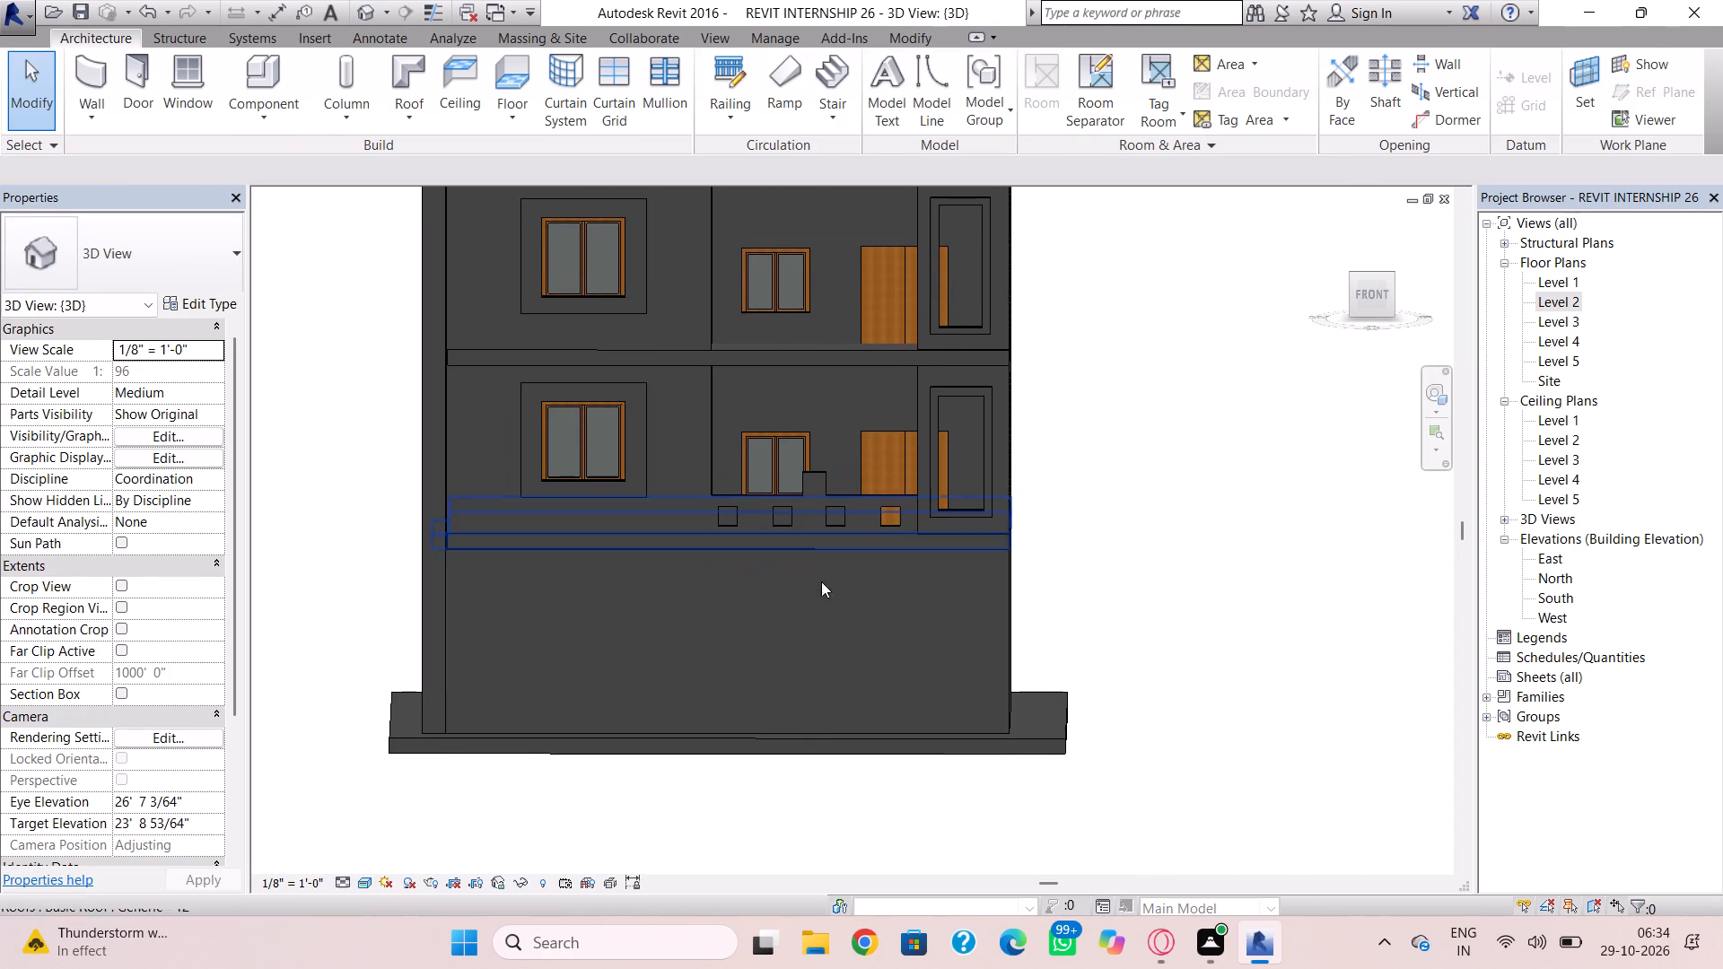
right_click_drag(822, 720, 782, 746)
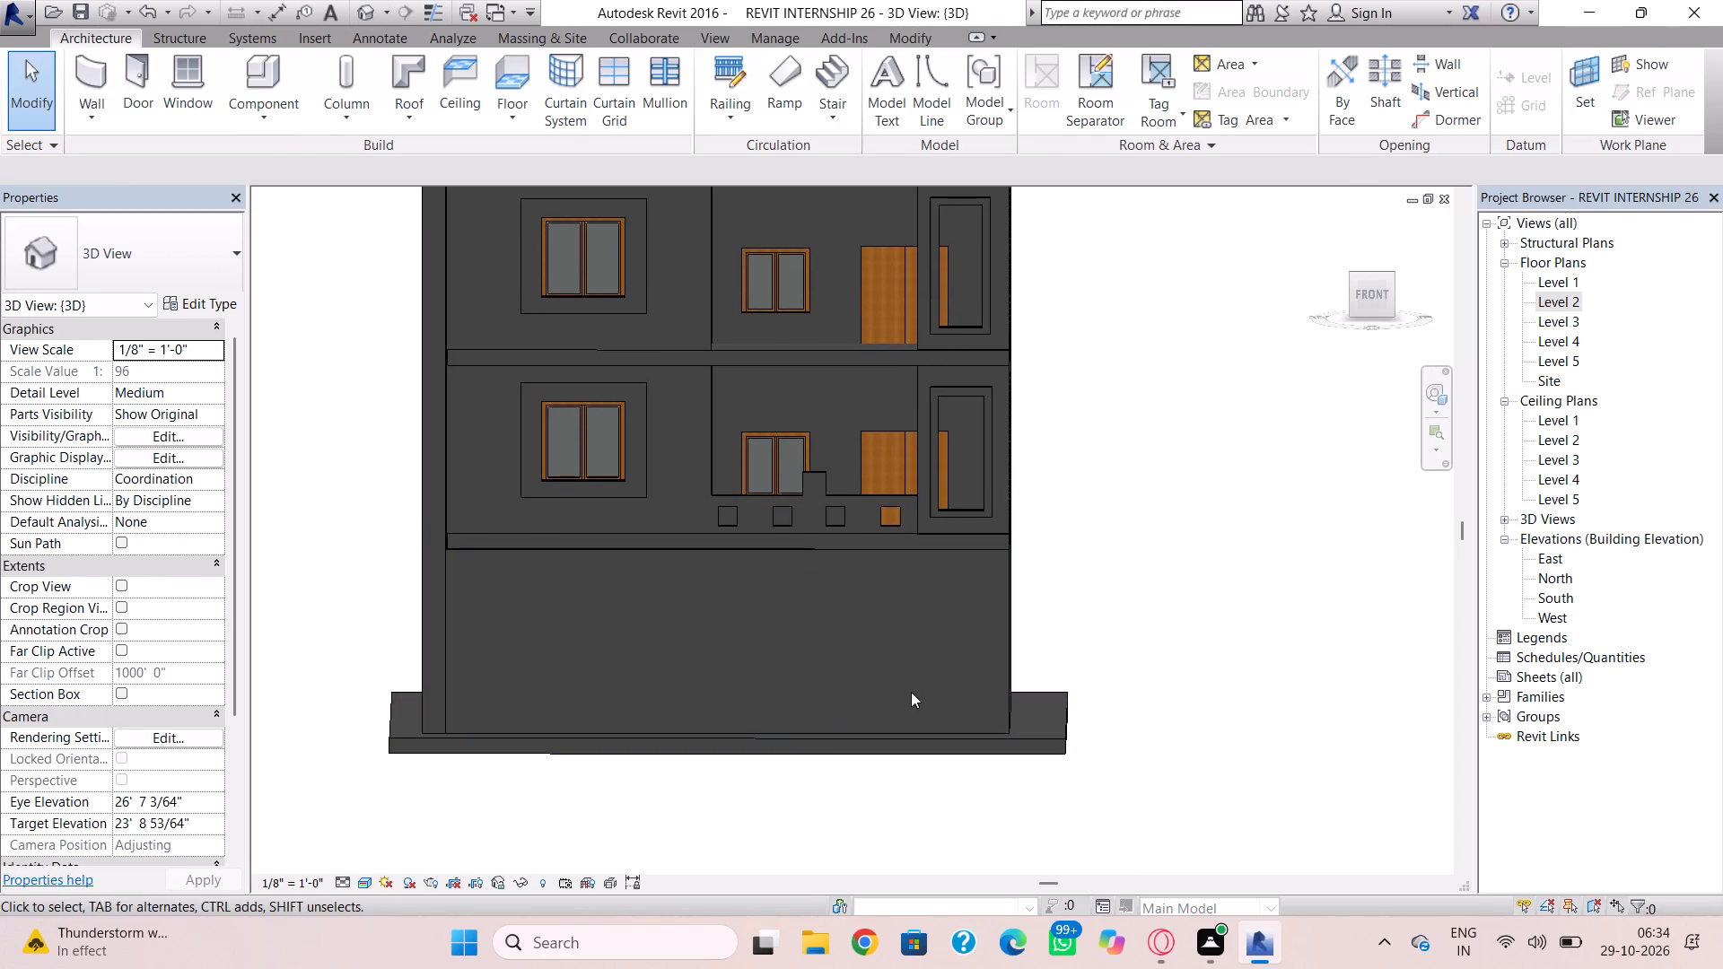
key("ctrl+z")
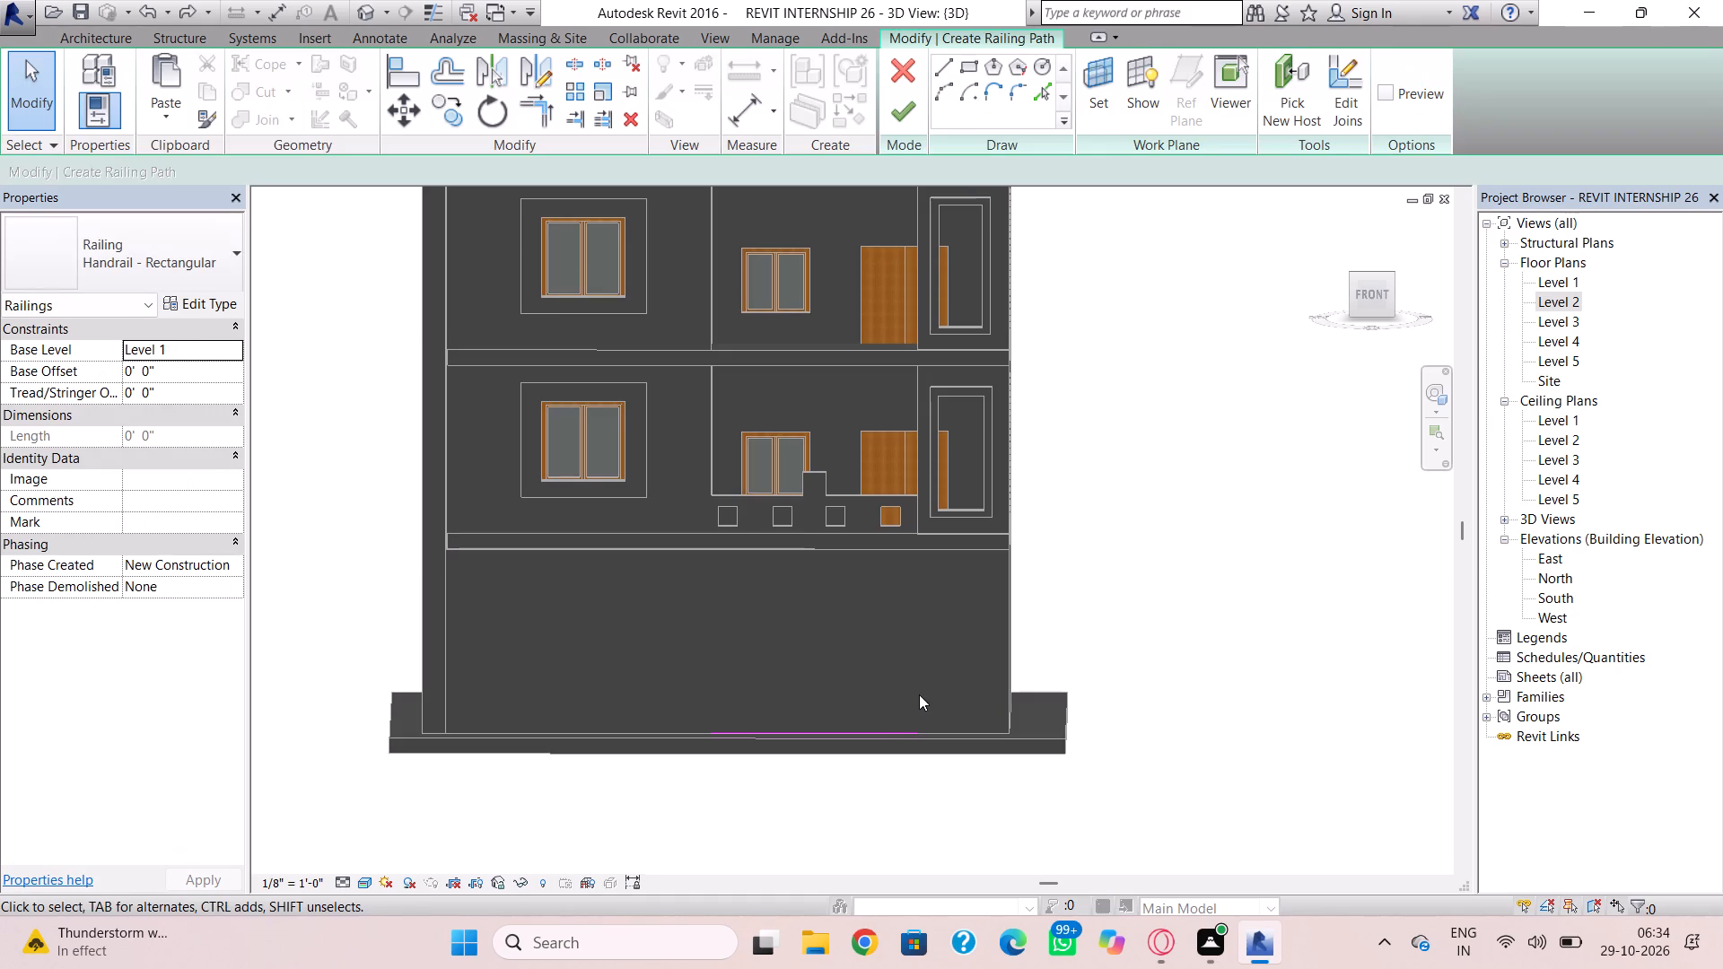
left_click(879, 728)
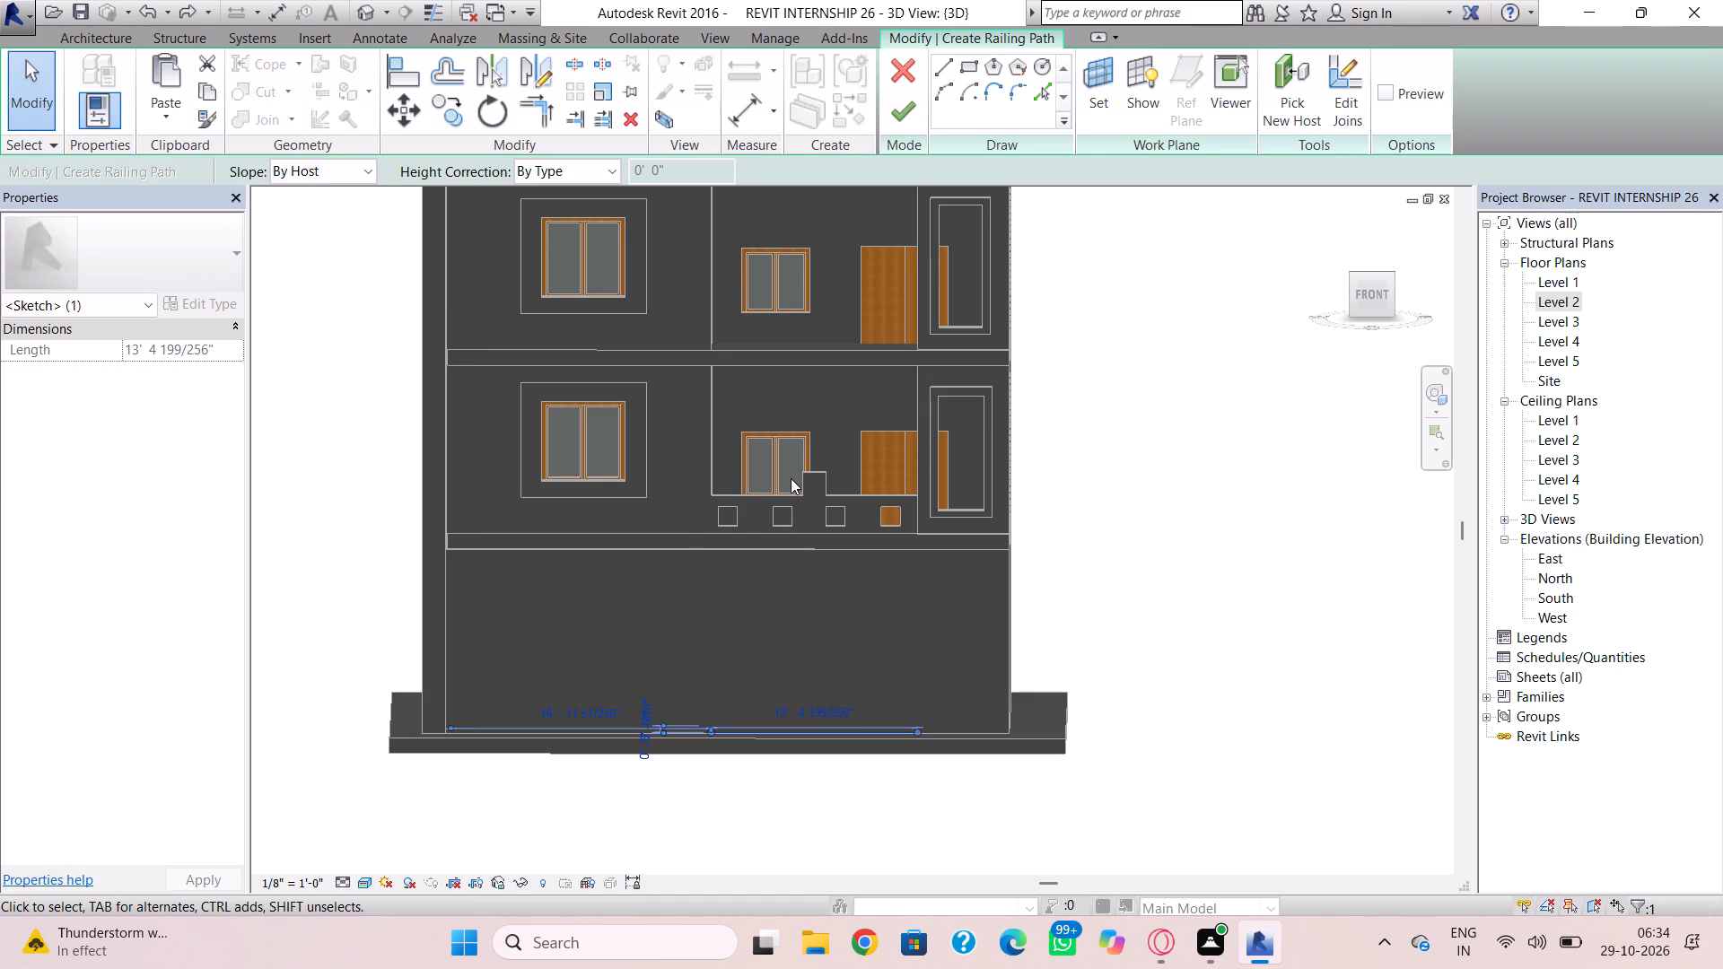
key("Escape")
key("Escape")
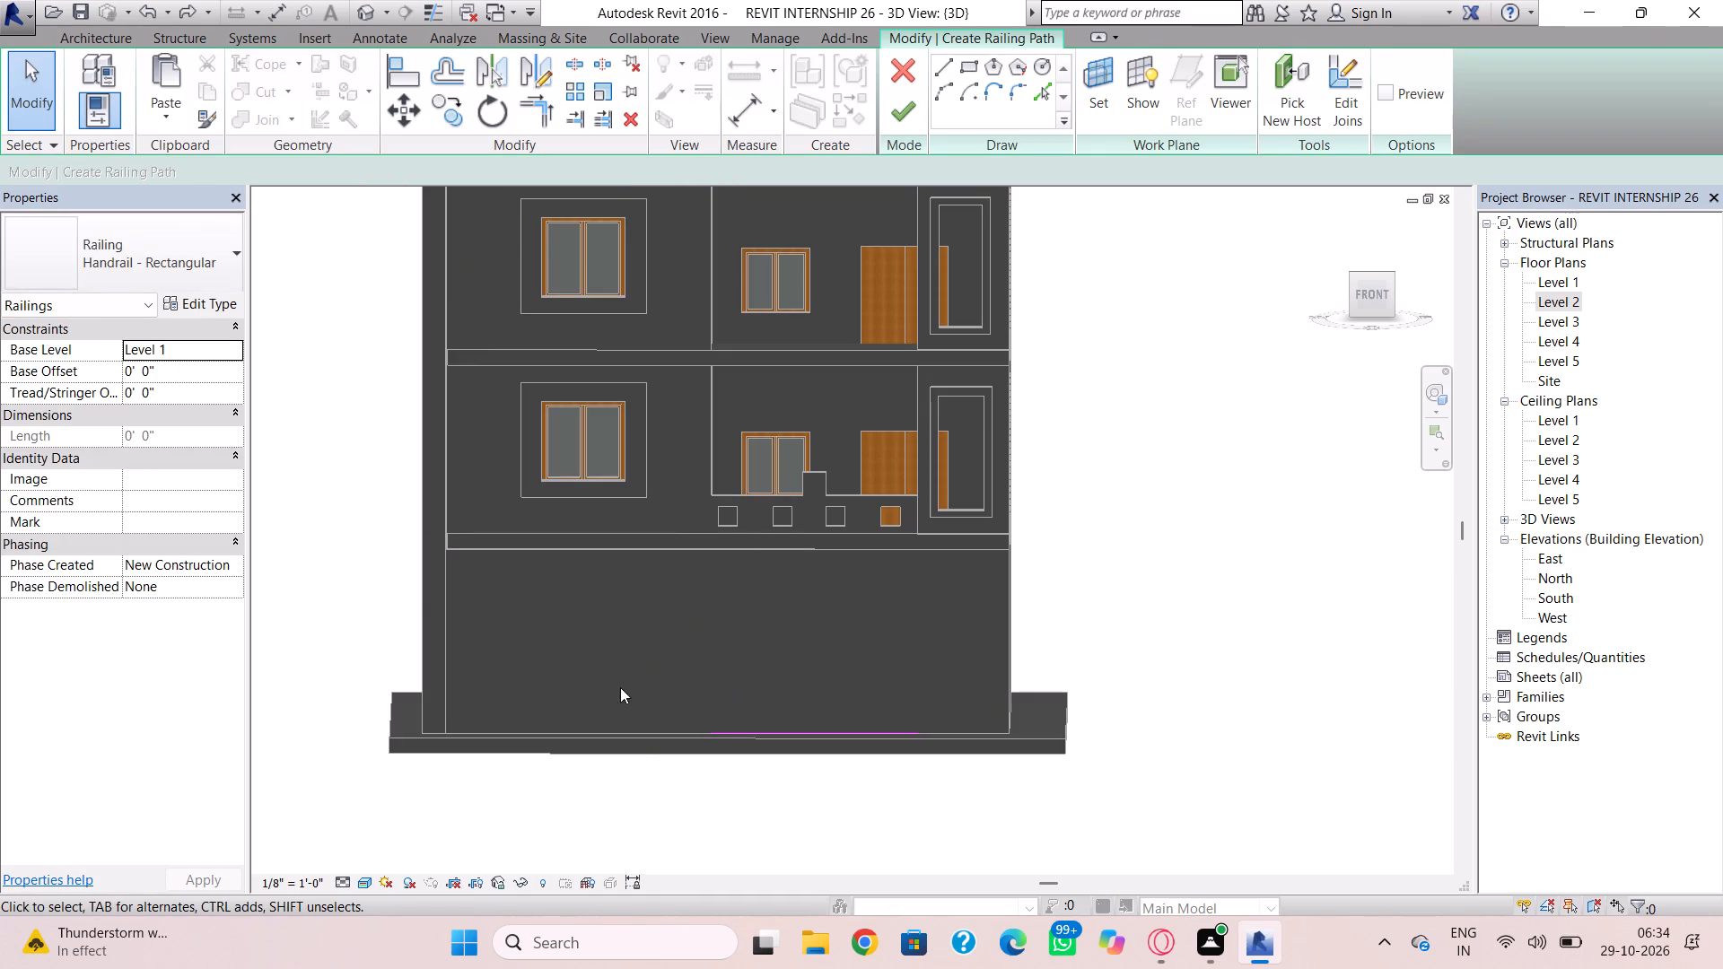
left_click(231, 350)
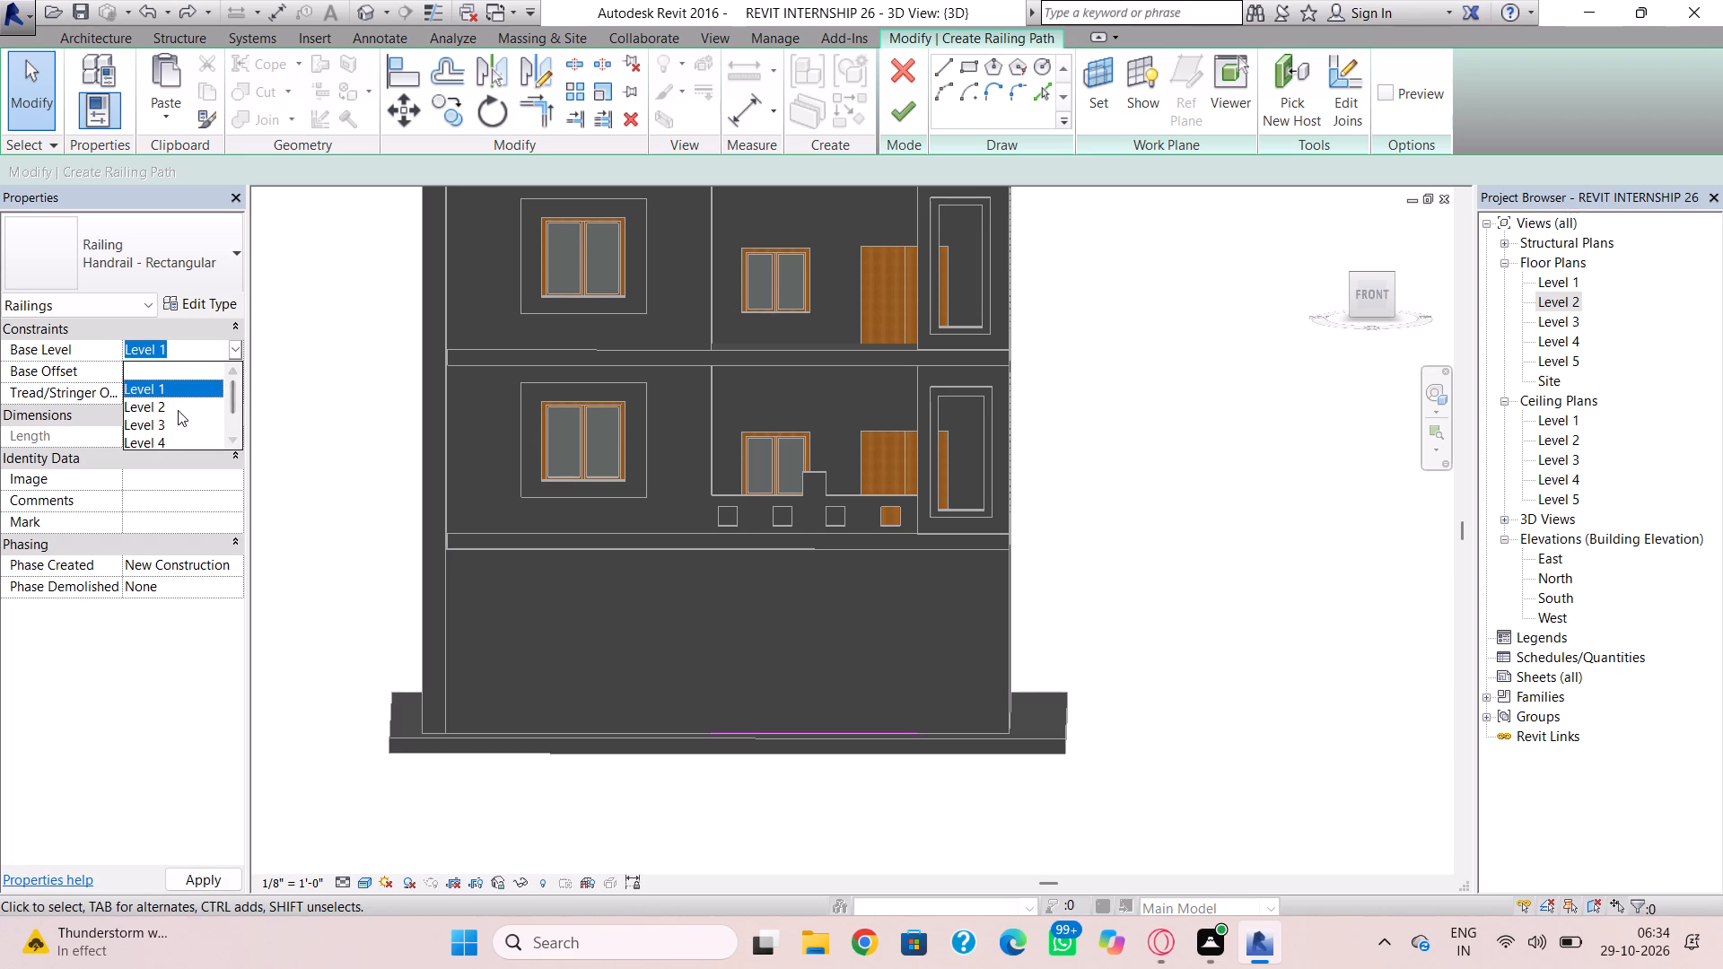
left_click(178, 410)
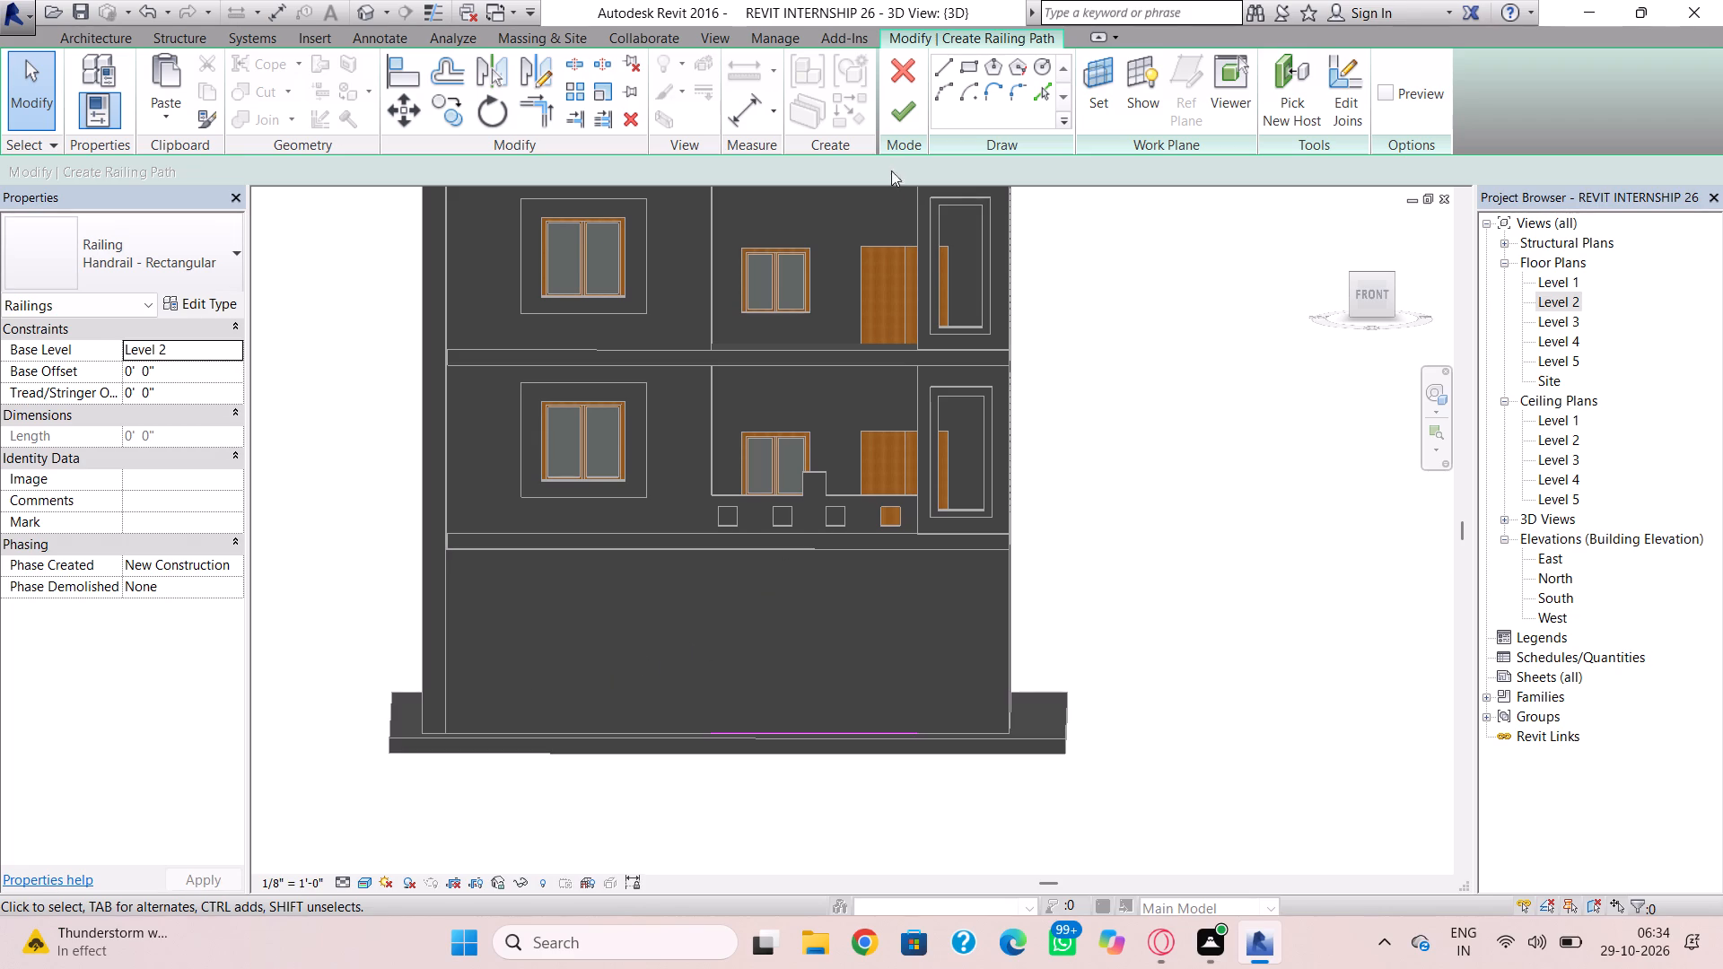
left_click(906, 121)
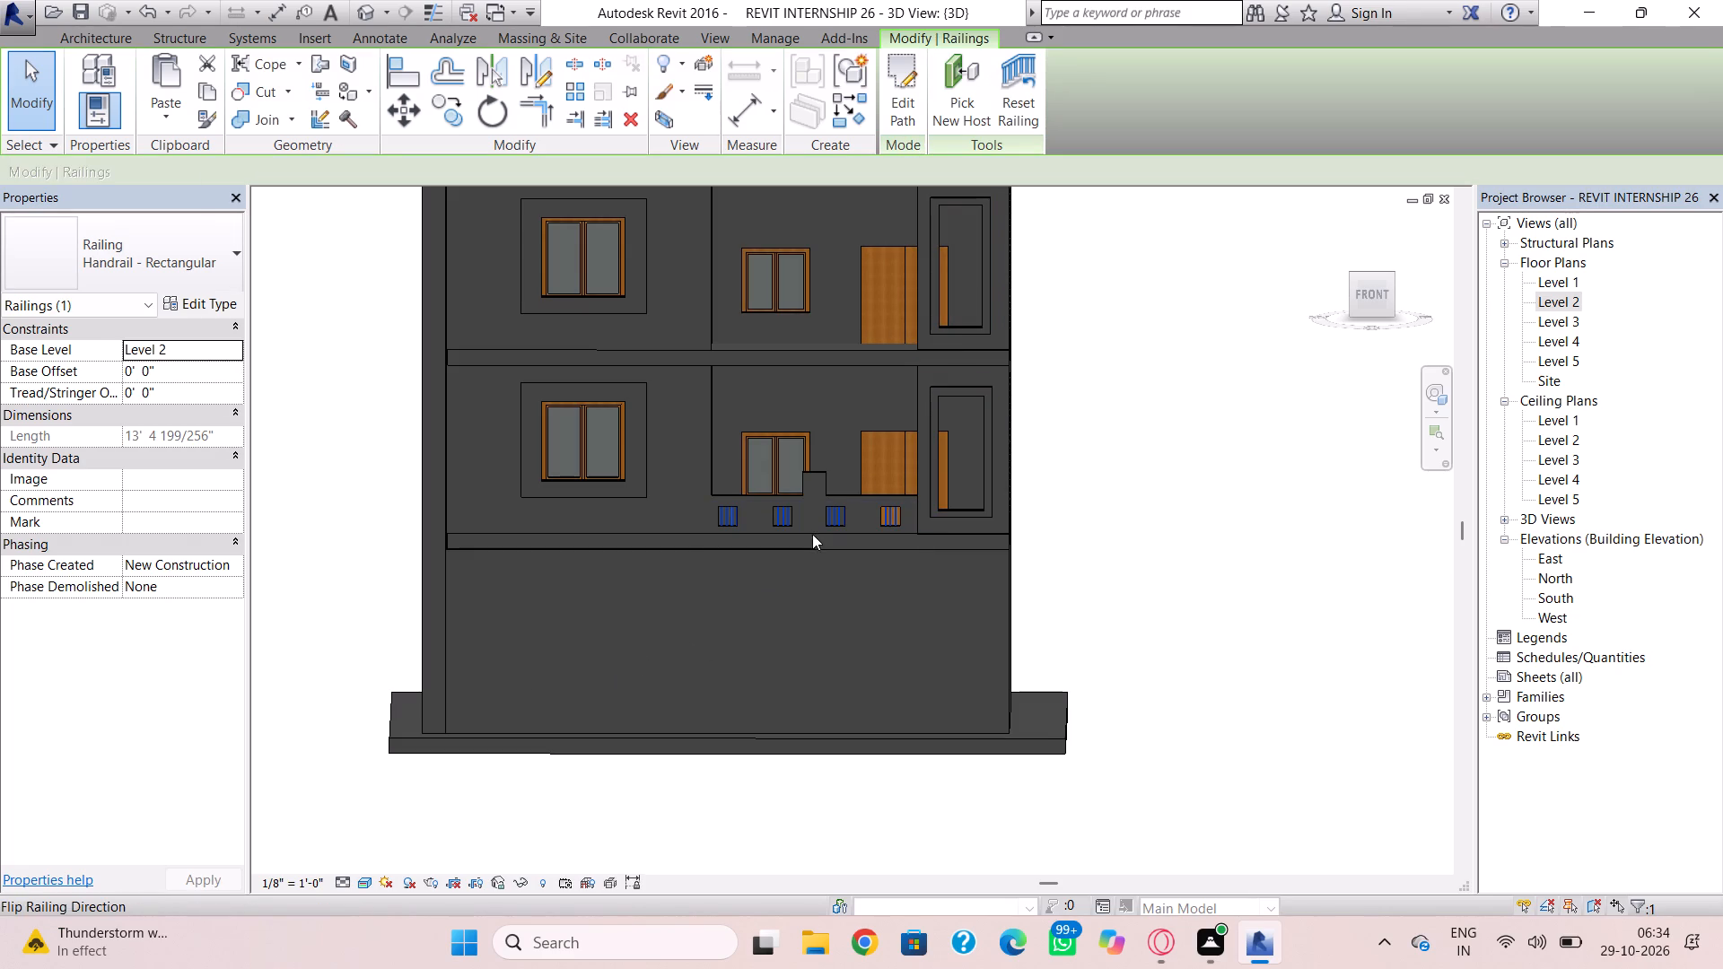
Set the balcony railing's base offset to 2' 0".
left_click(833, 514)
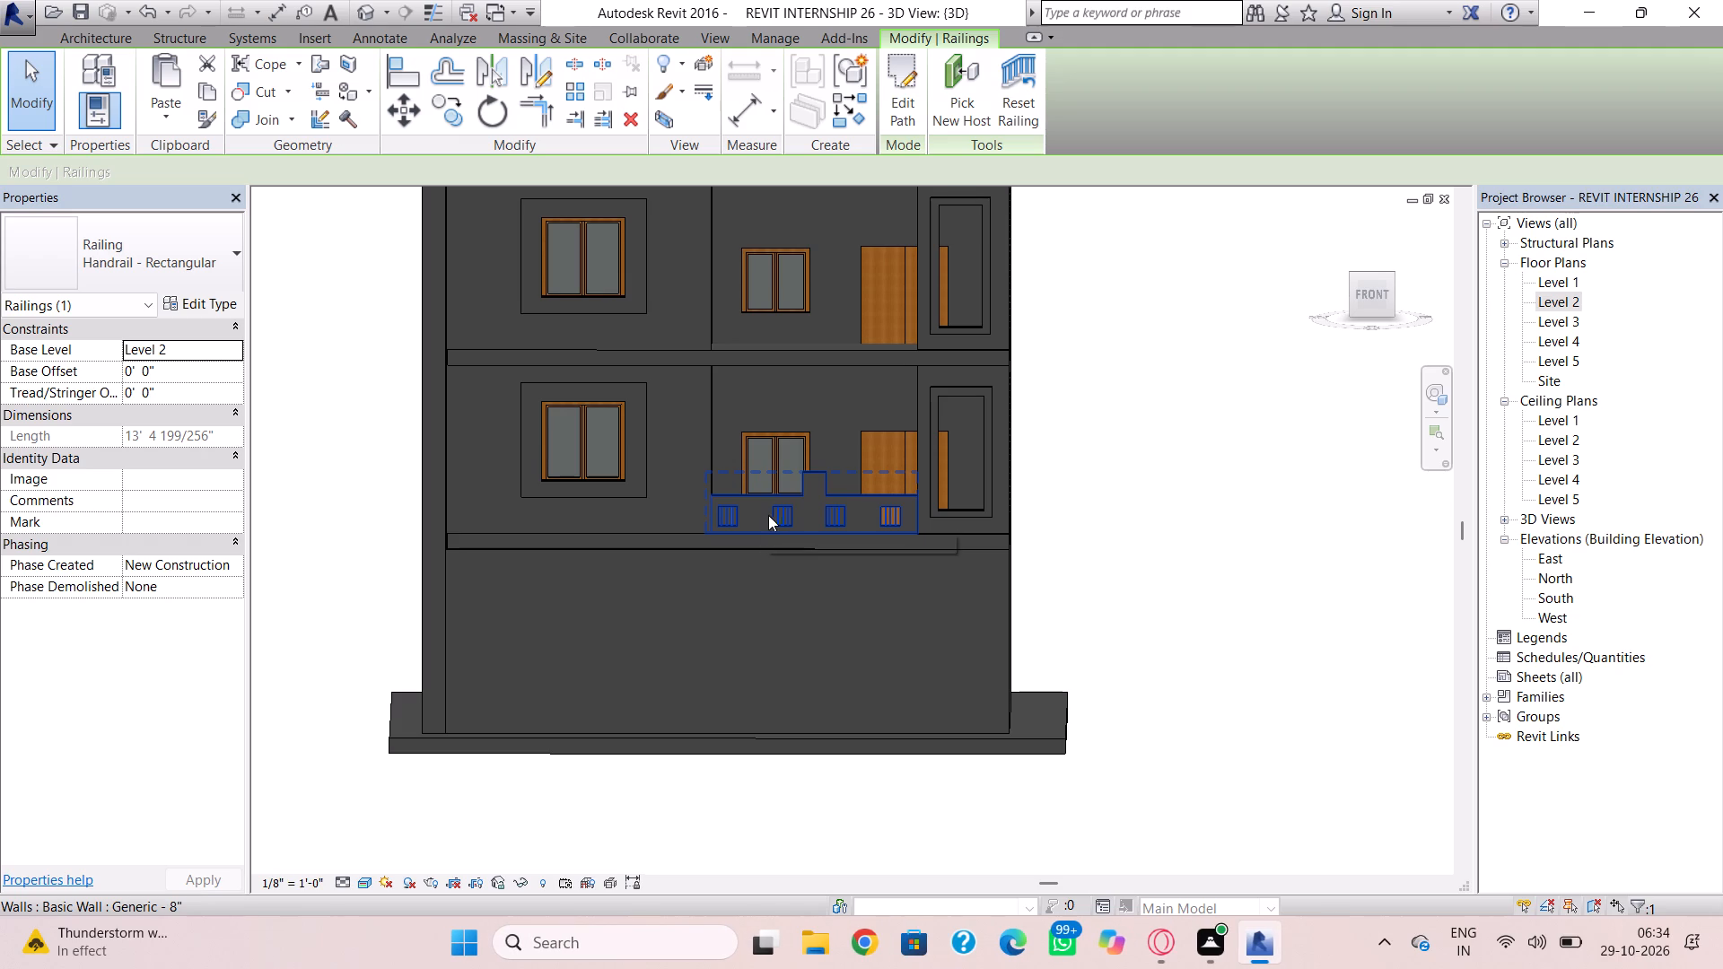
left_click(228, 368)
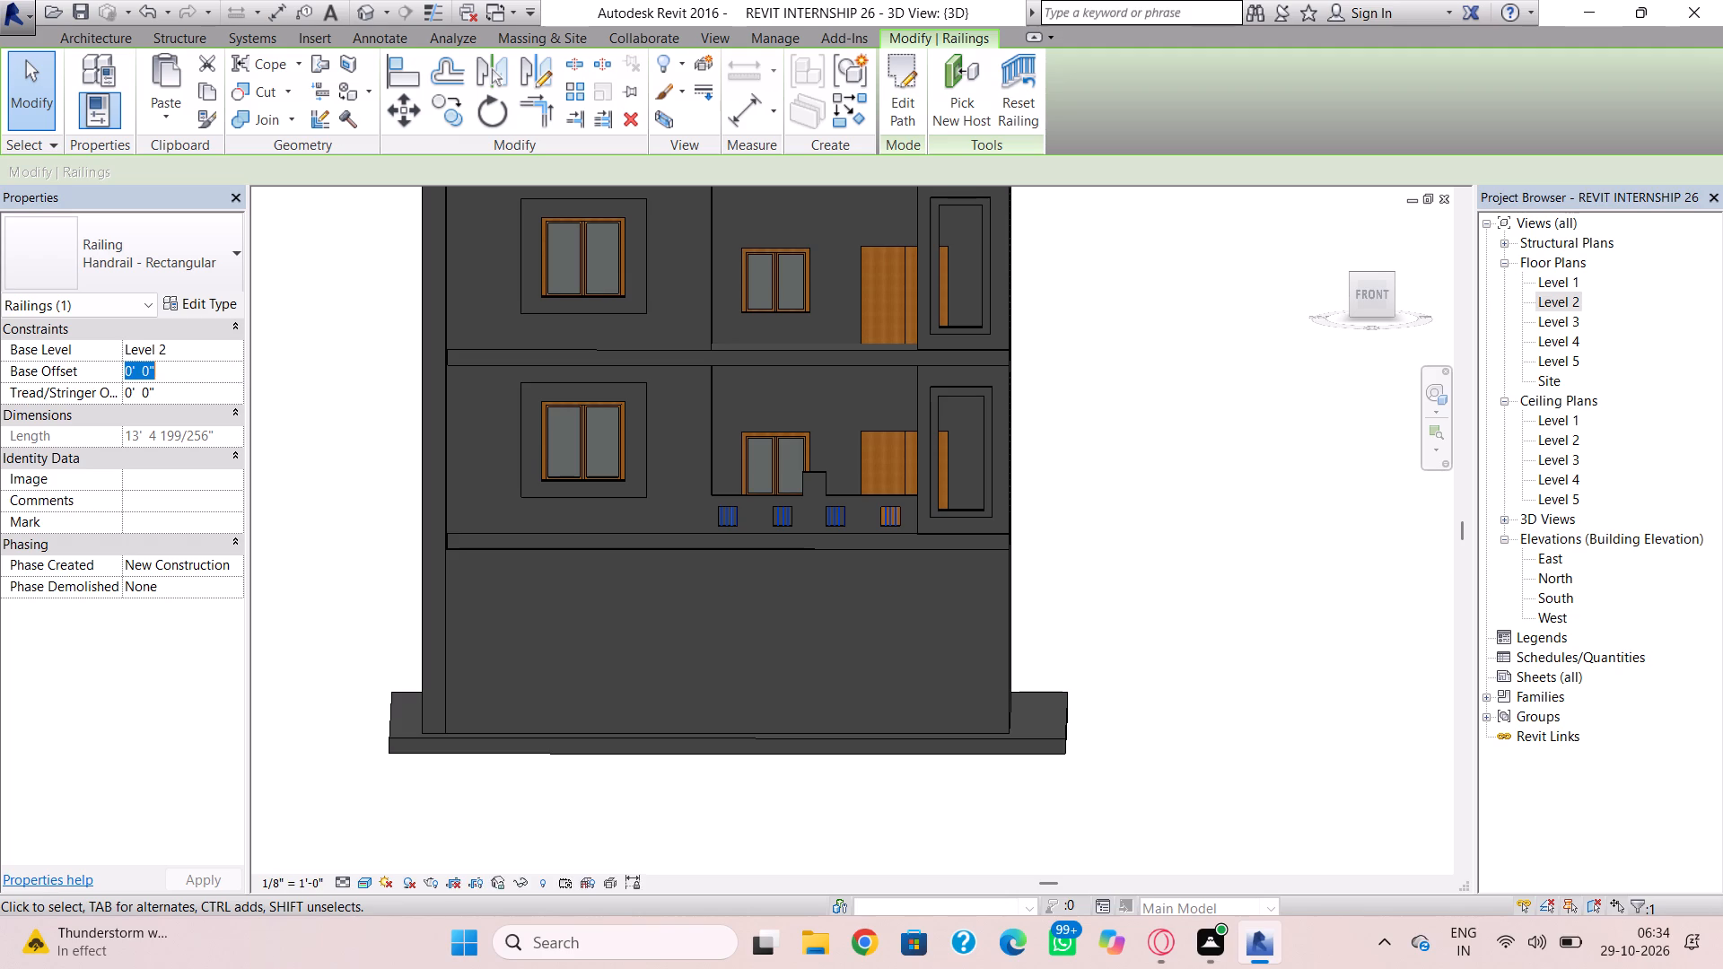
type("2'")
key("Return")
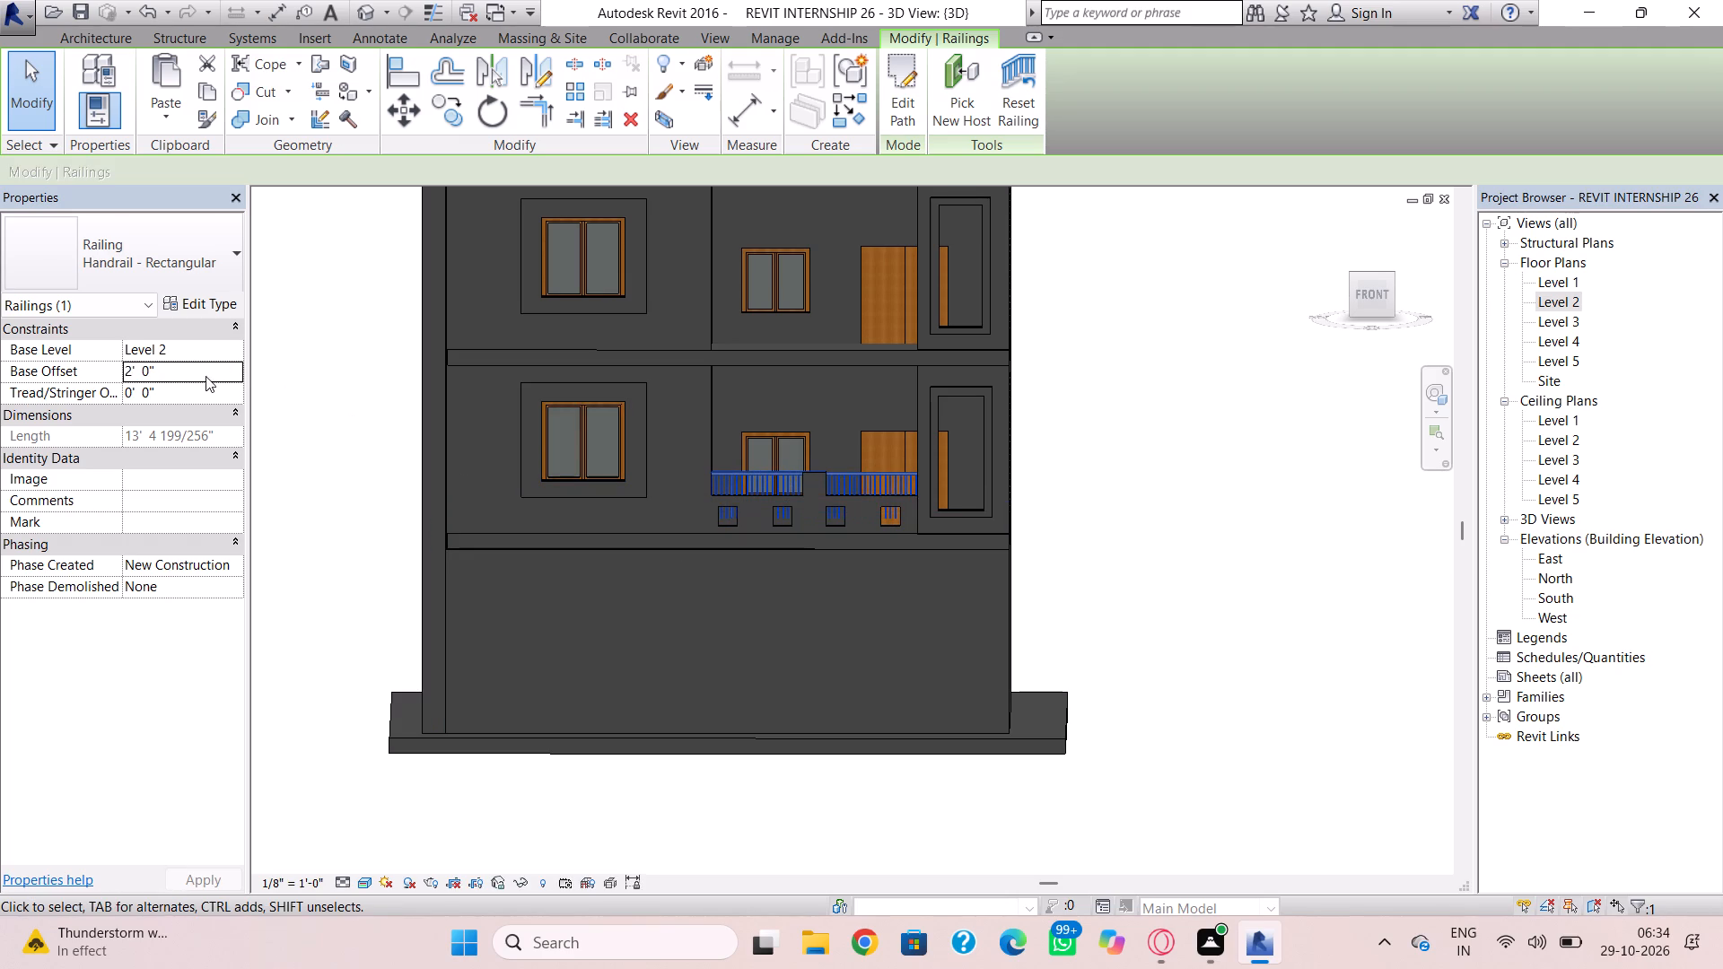
Set the balcony railing's base offset to 2.5' and clear the selection.
left_click(203, 376)
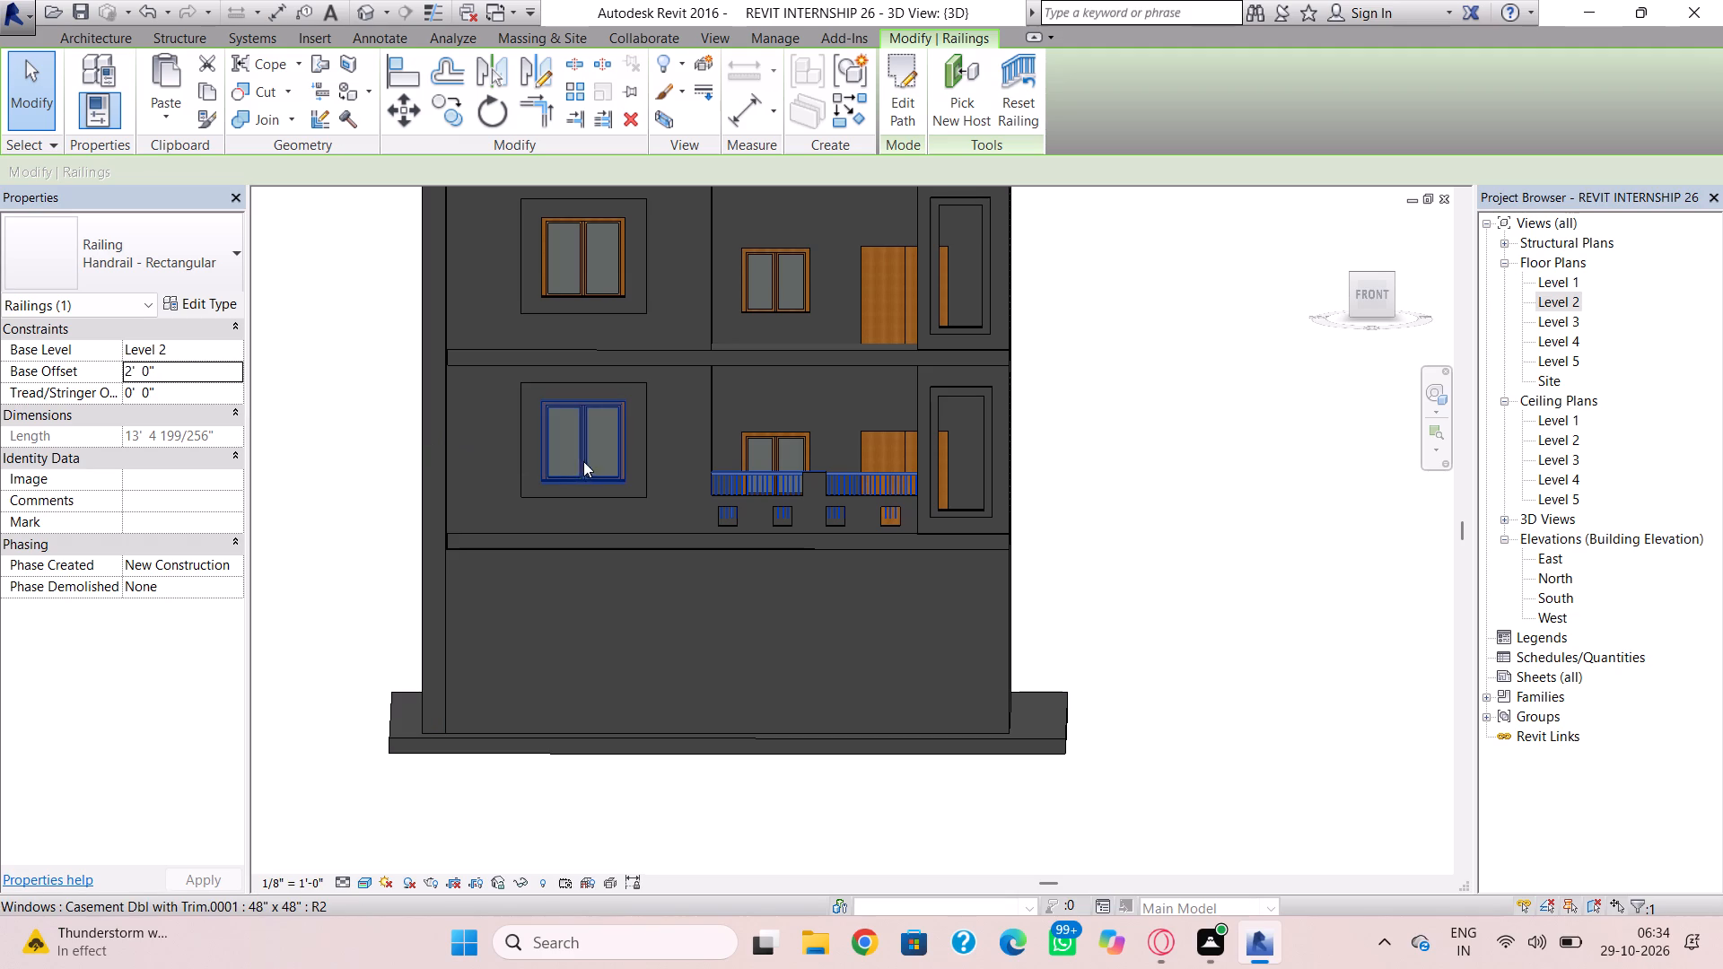
scroll(801, 511, "up", 4)
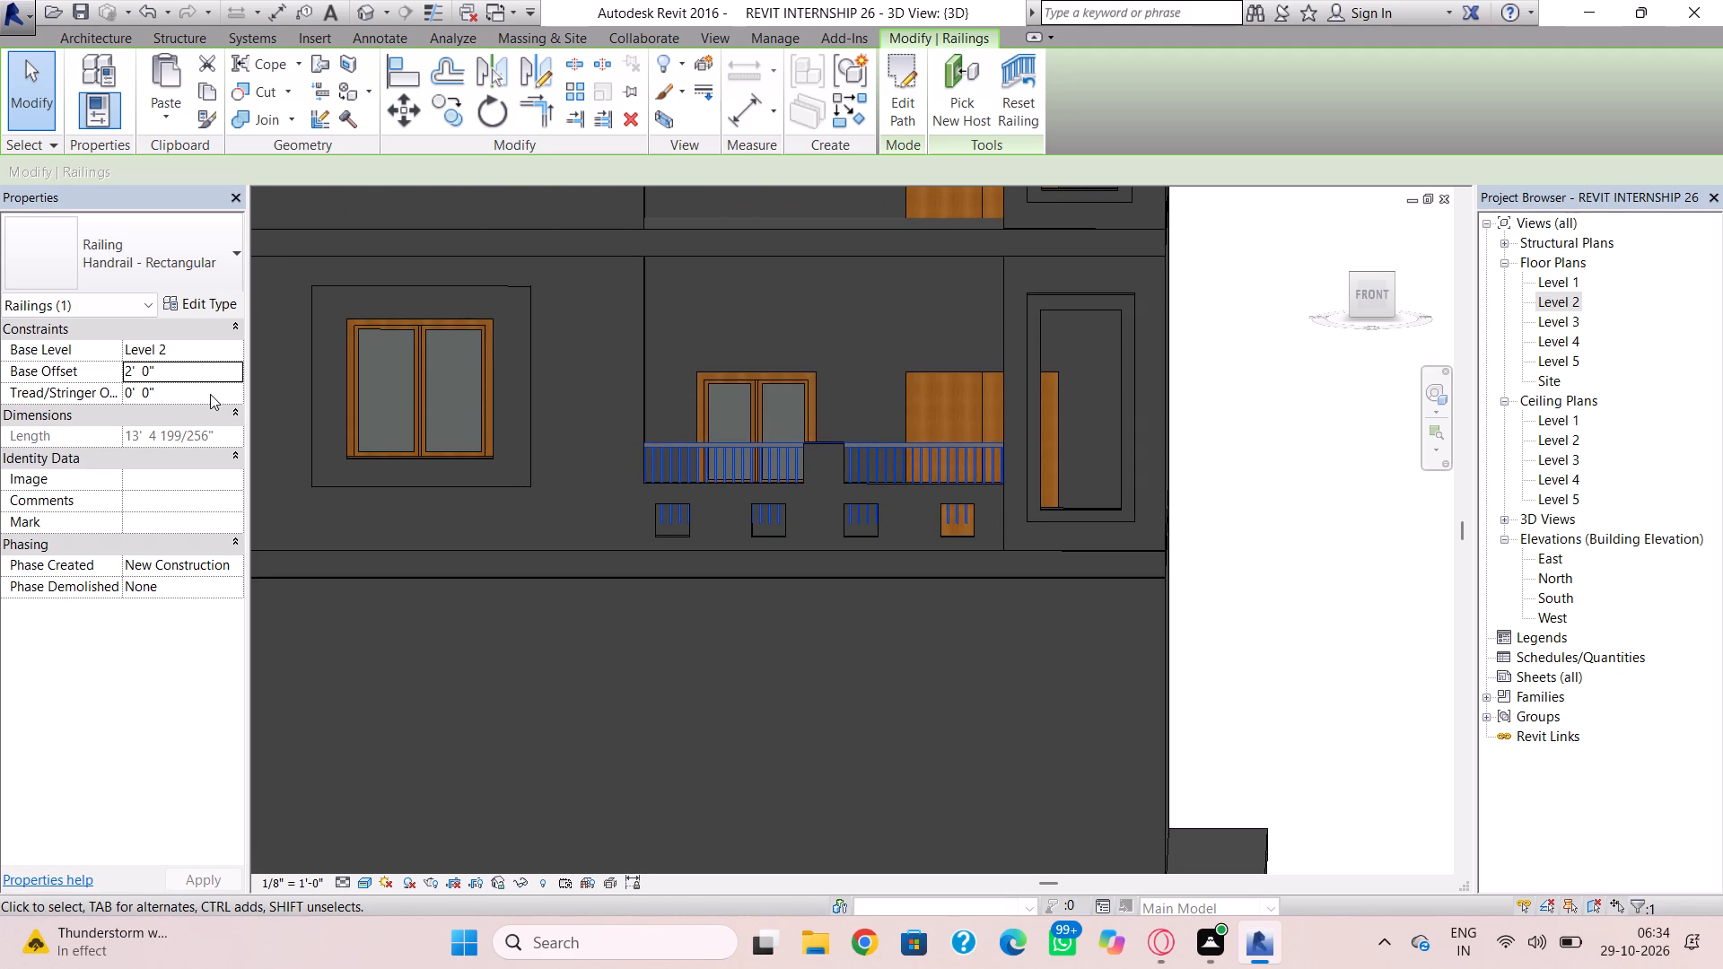
left_click(200, 366)
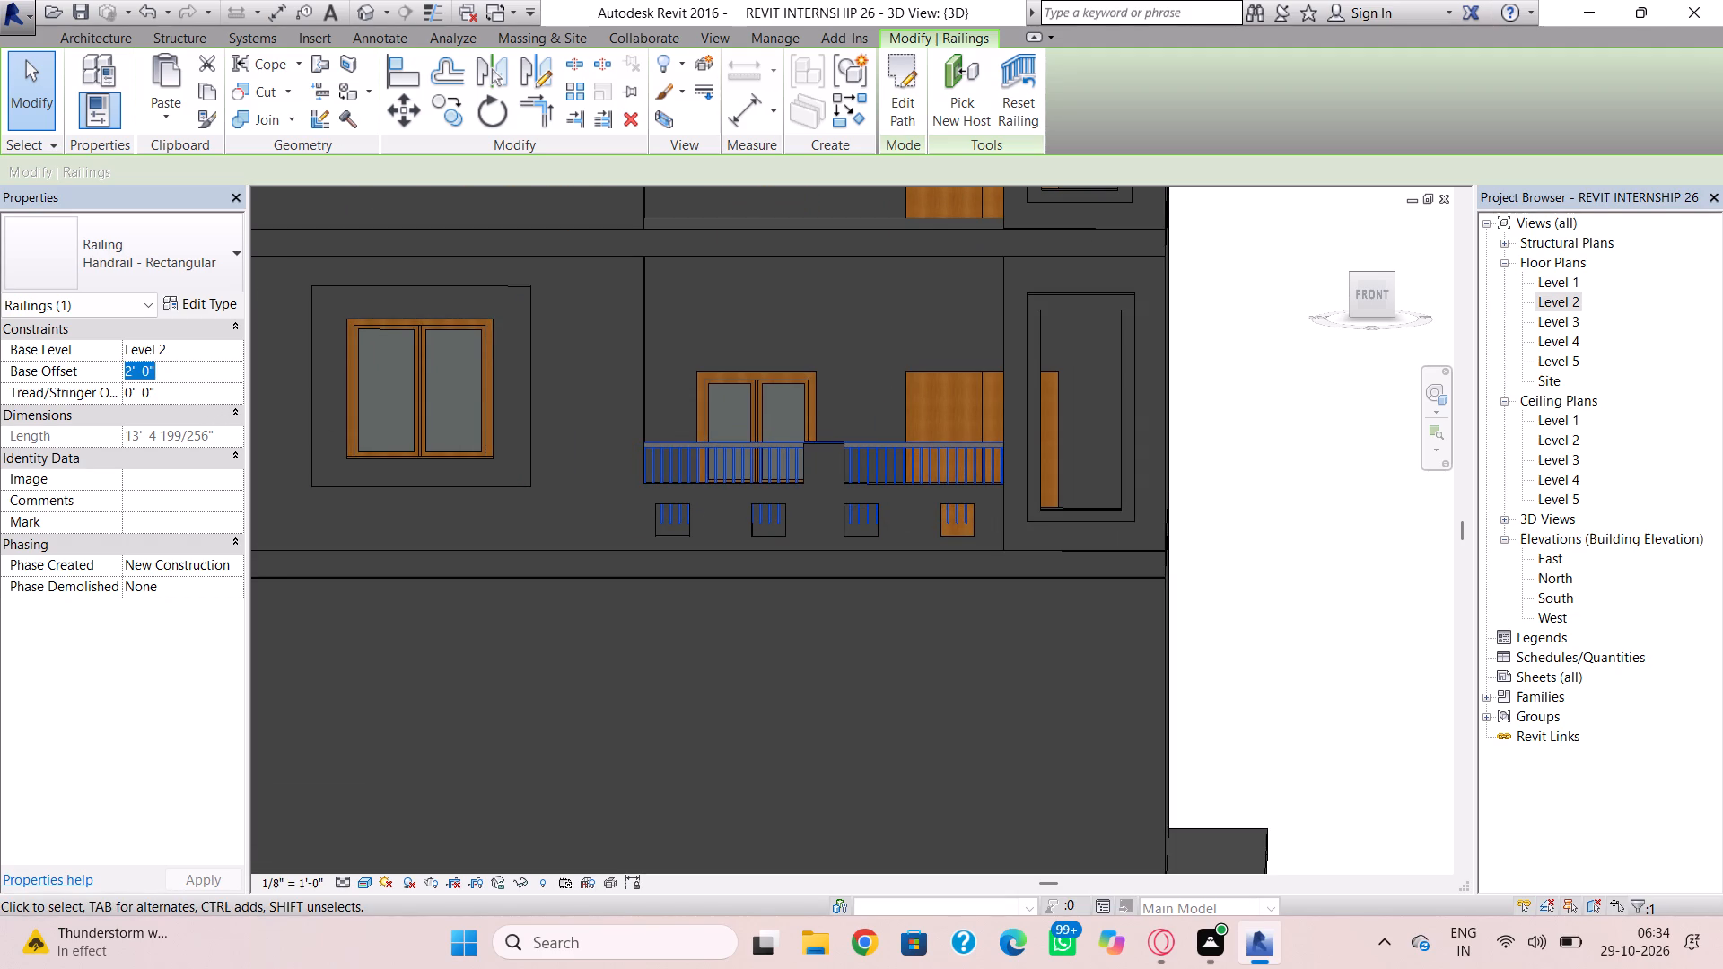
type("2.5'")
key("Return")
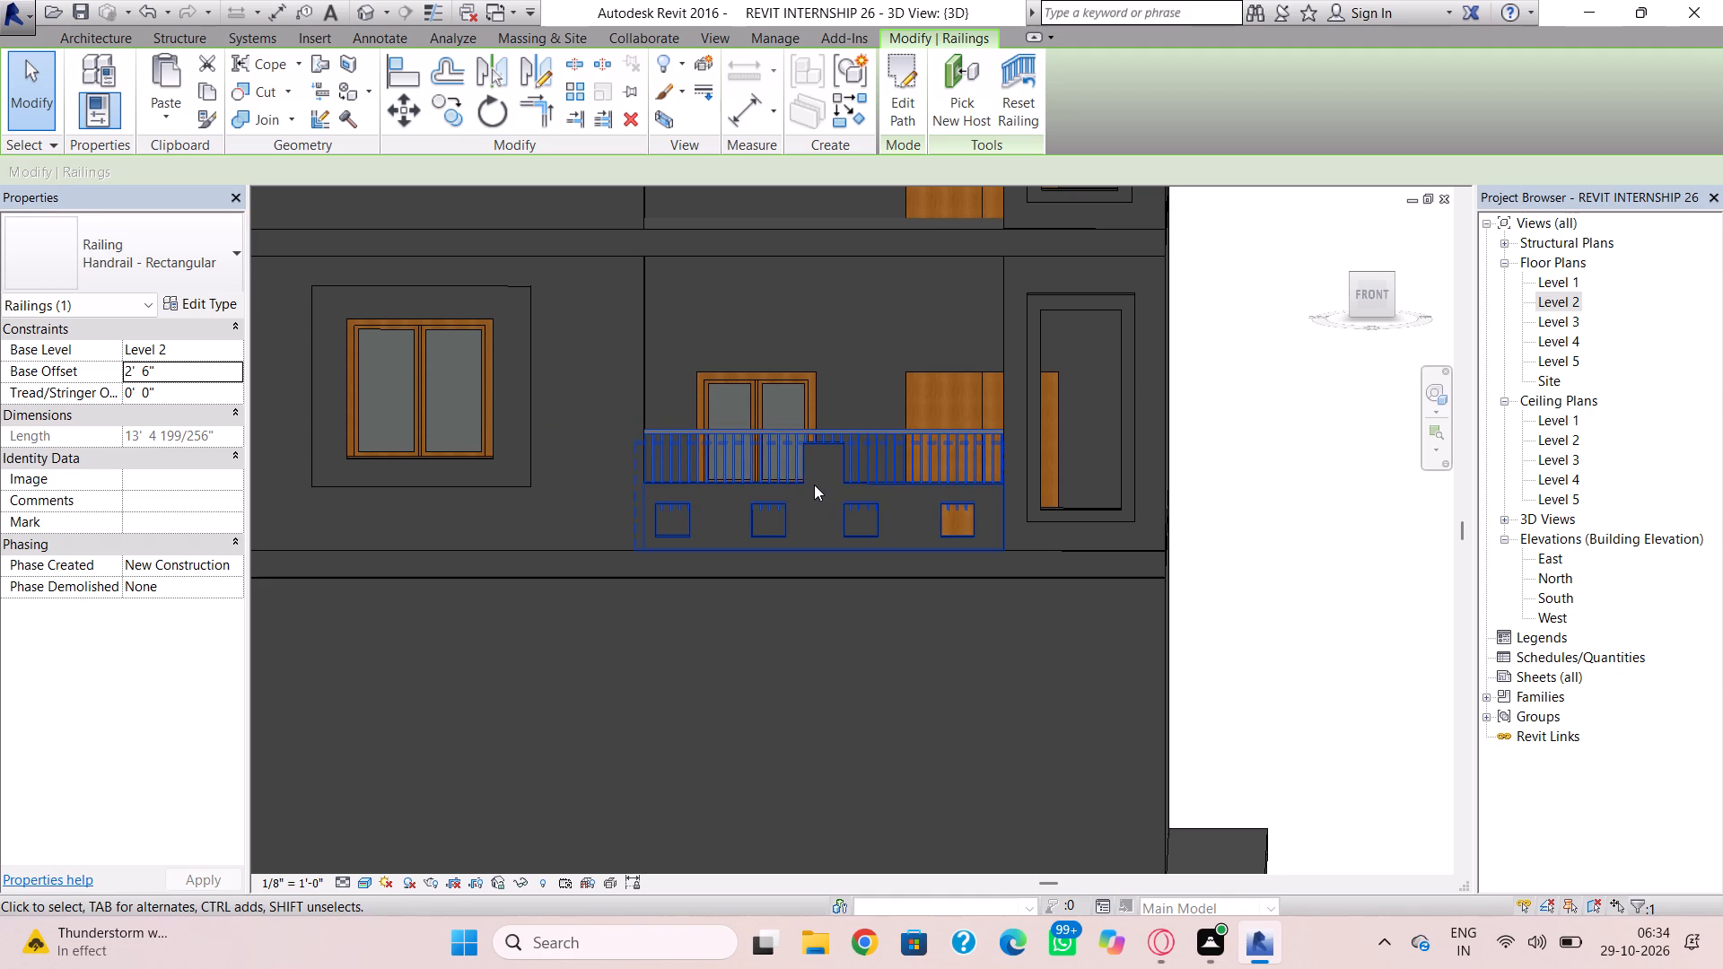
key("Escape")
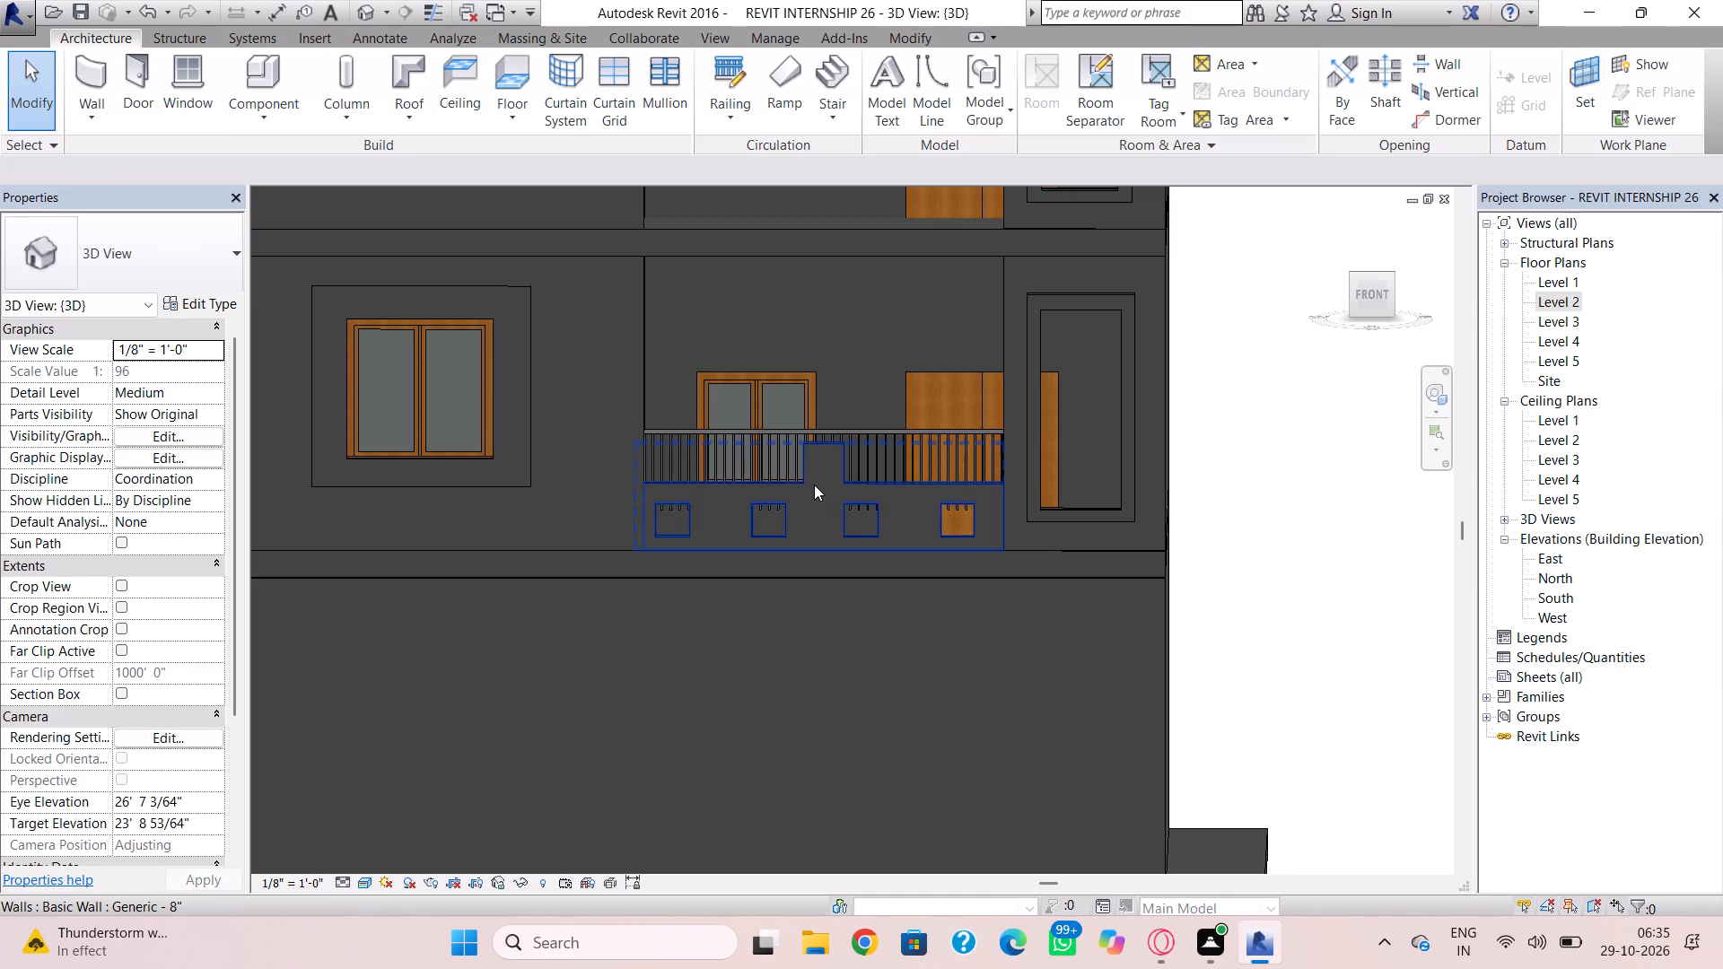
key("Escape")
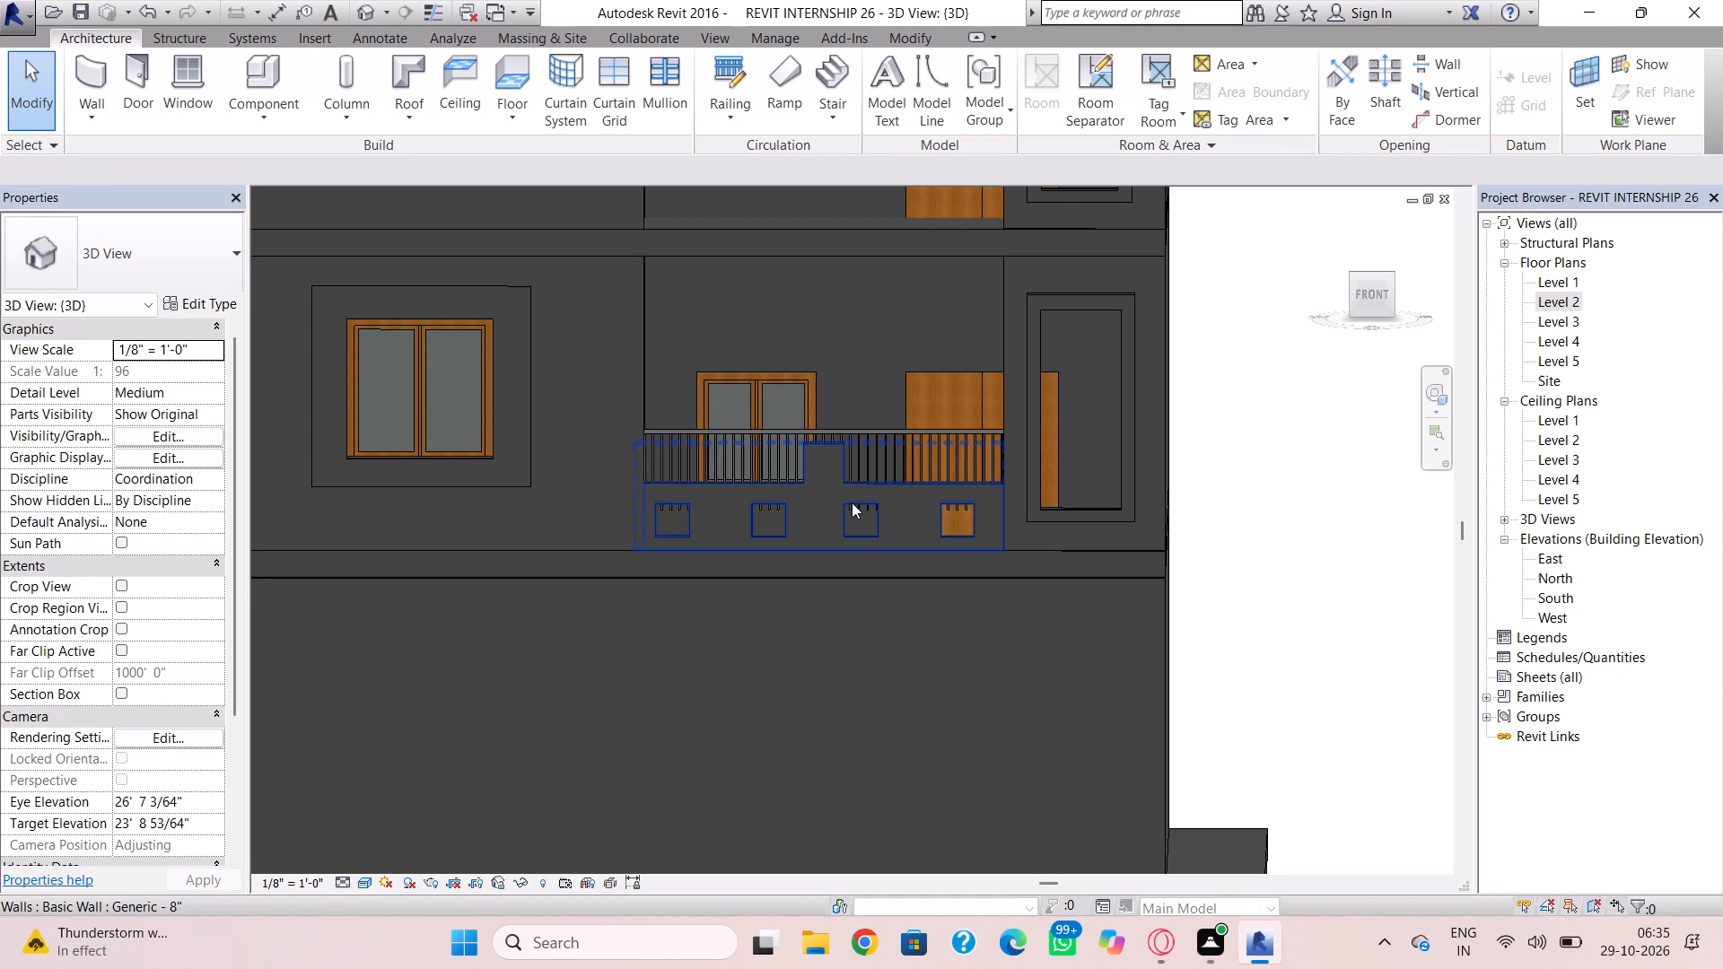
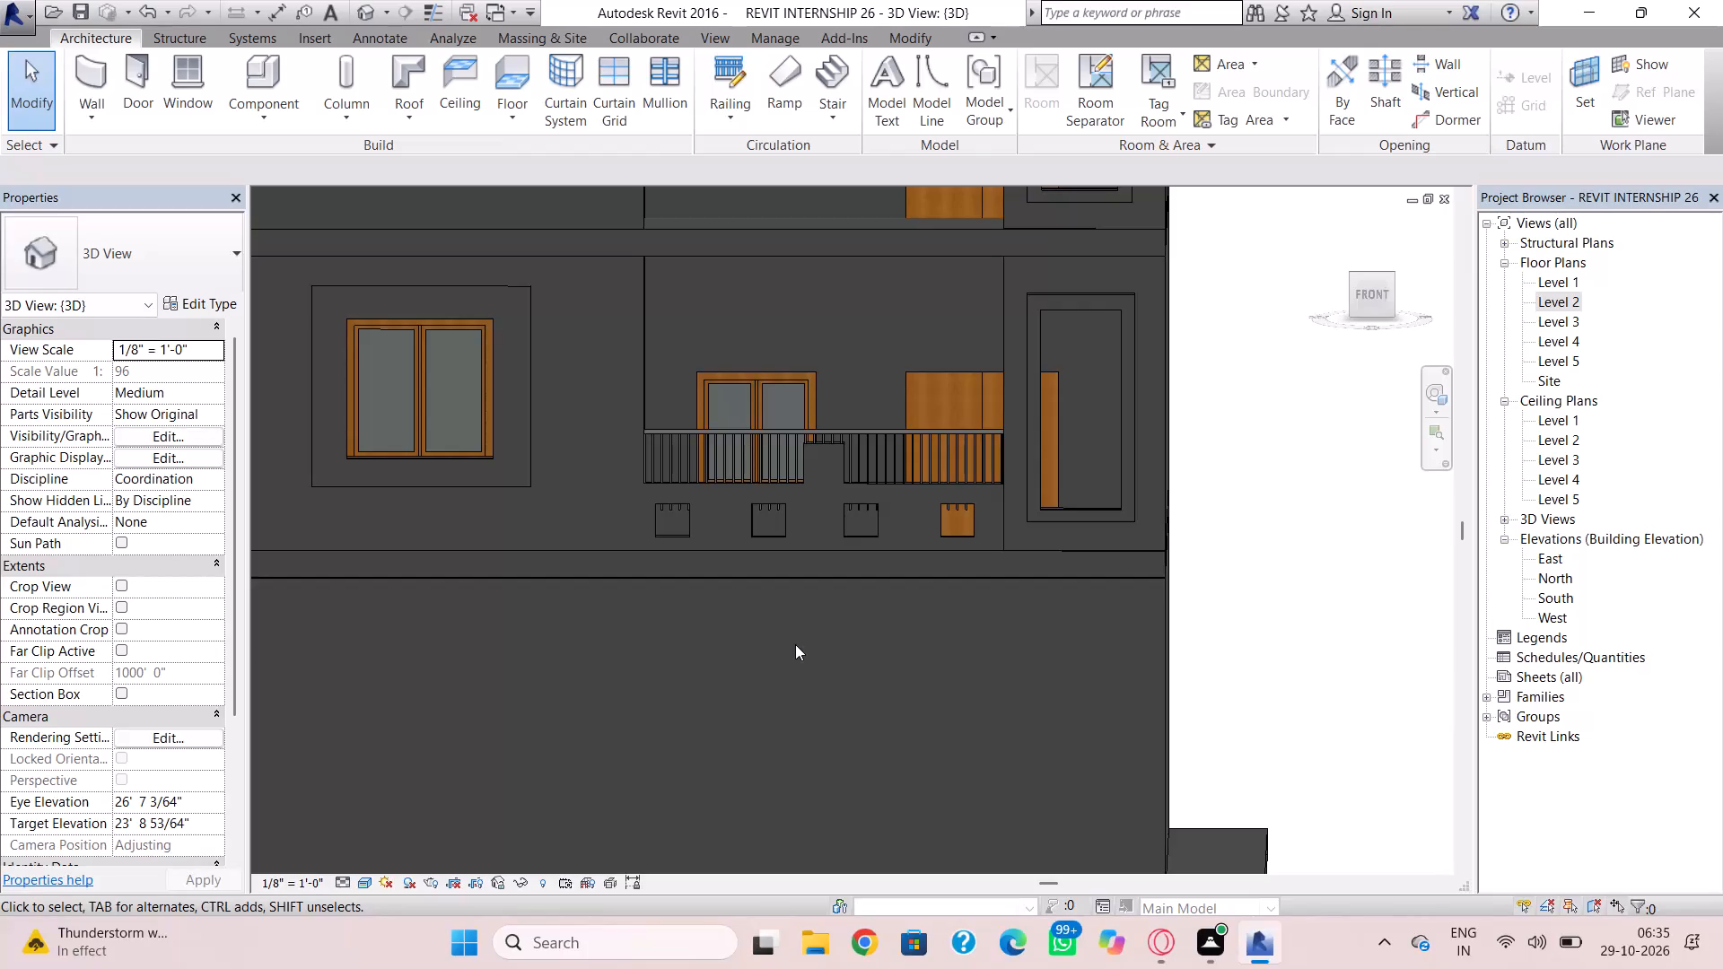
Open the profile of the Level 2 balcony wall for editing.
left_click(839, 467)
scroll(827, 502, "up", 3)
left_click(855, 471)
left_click(855, 471)
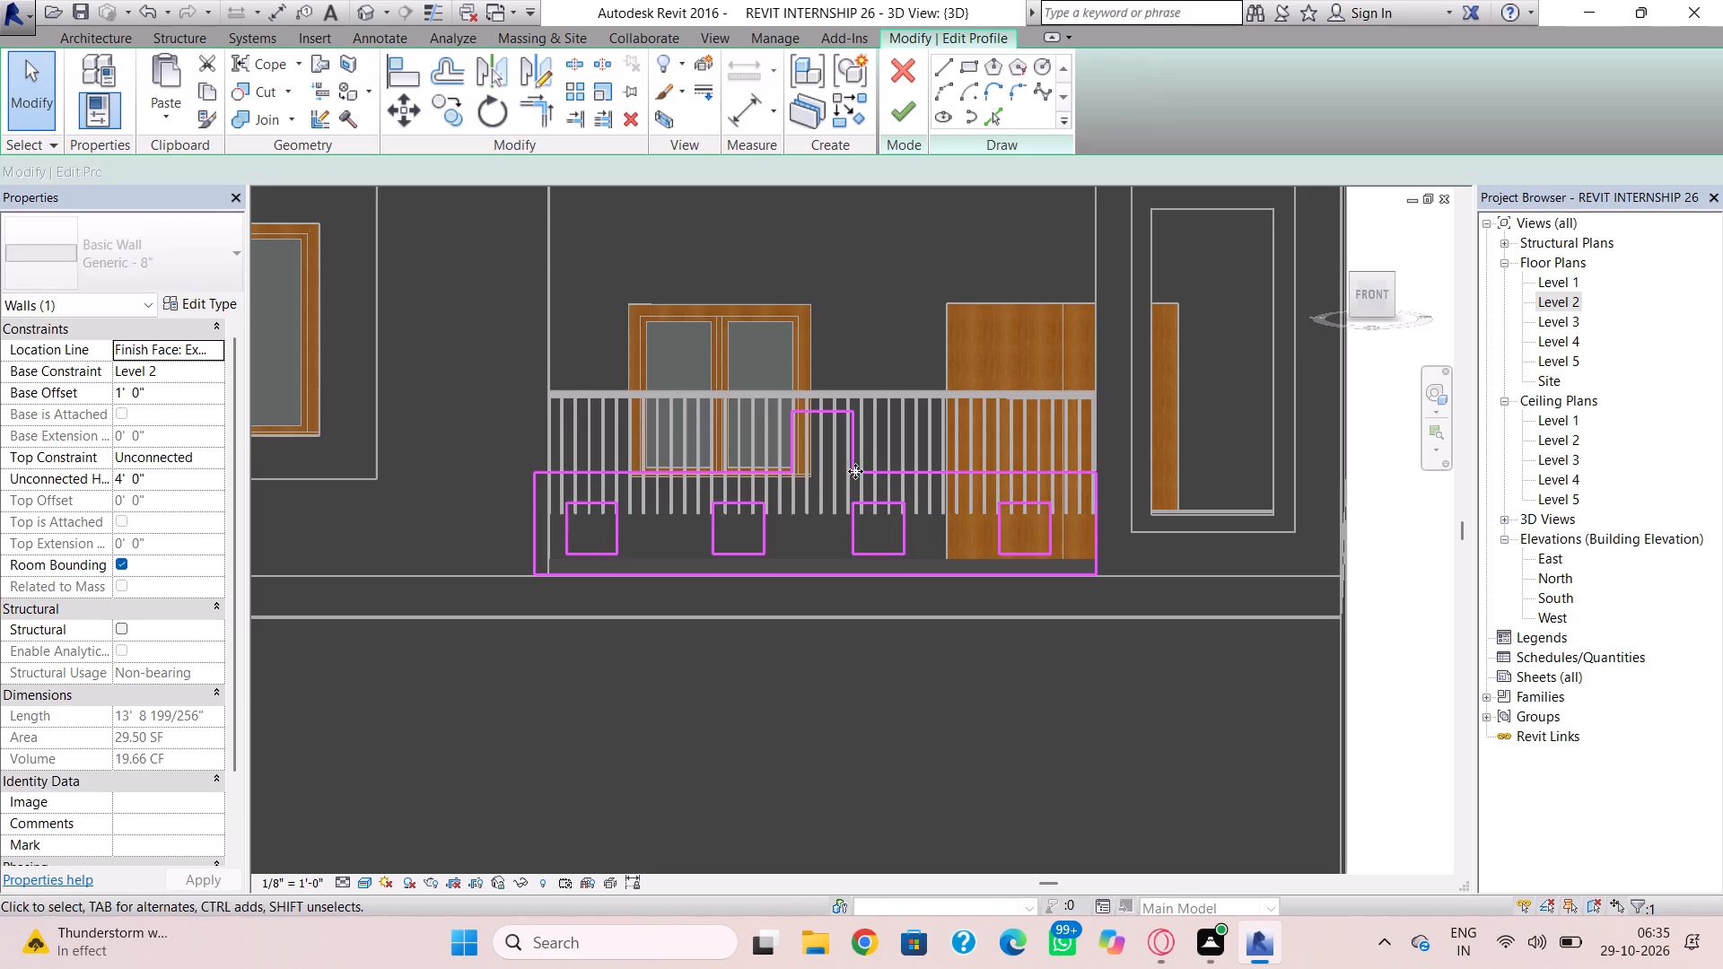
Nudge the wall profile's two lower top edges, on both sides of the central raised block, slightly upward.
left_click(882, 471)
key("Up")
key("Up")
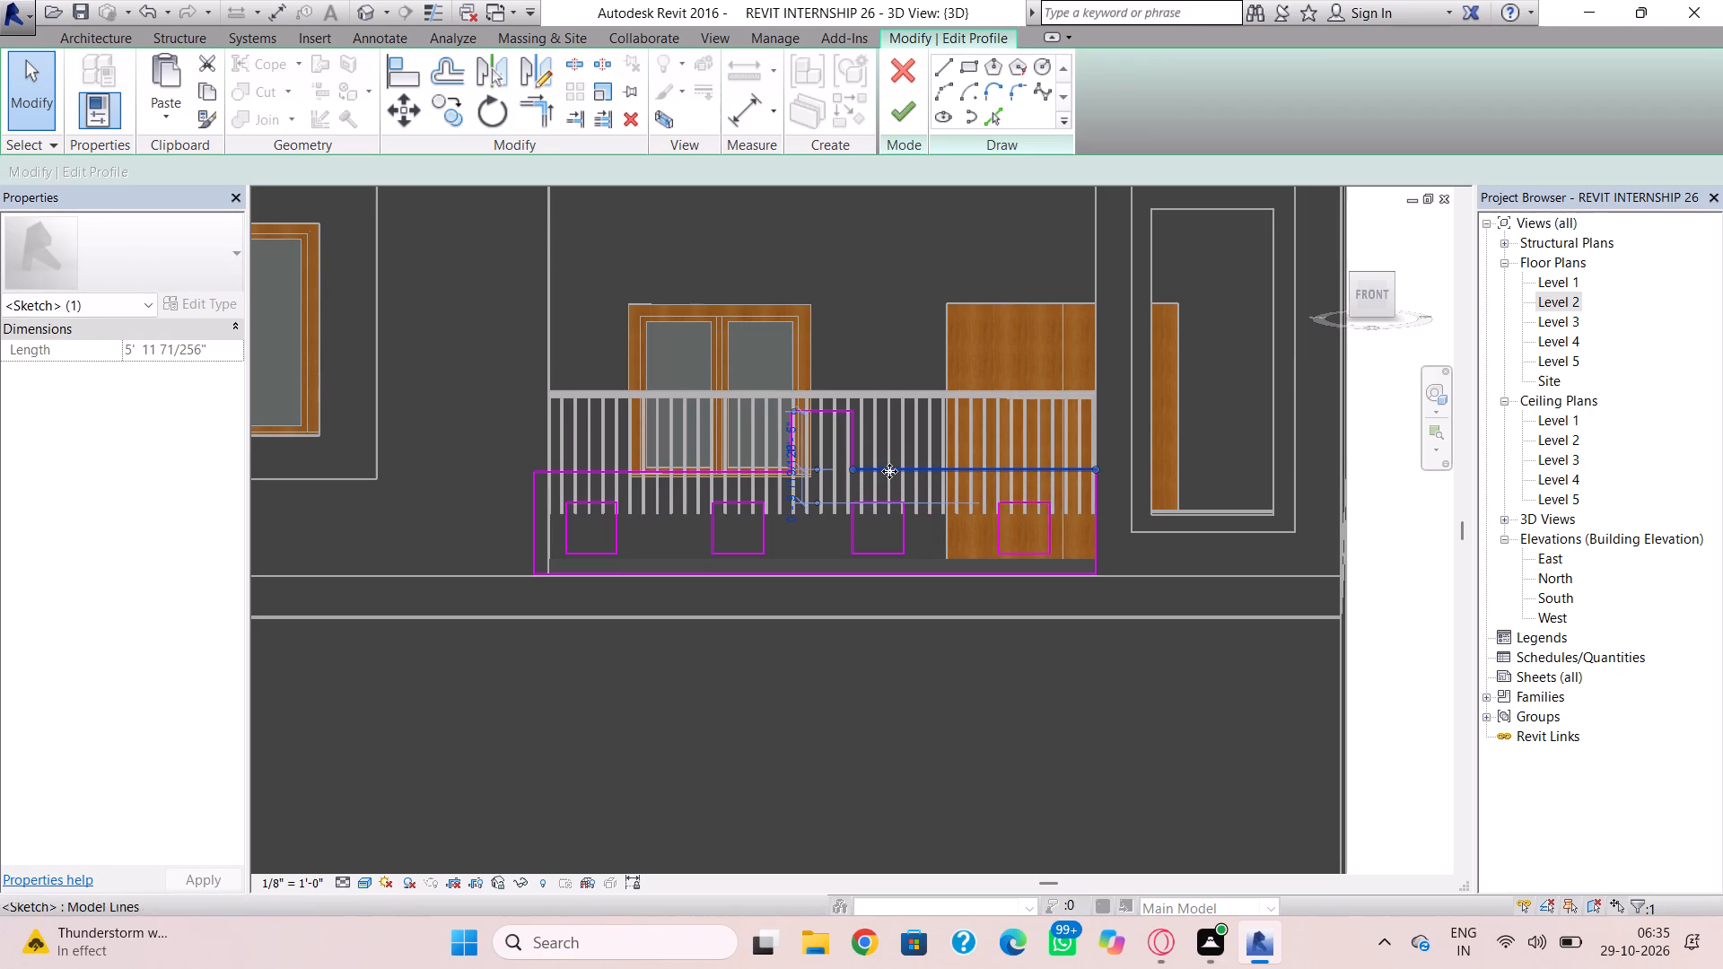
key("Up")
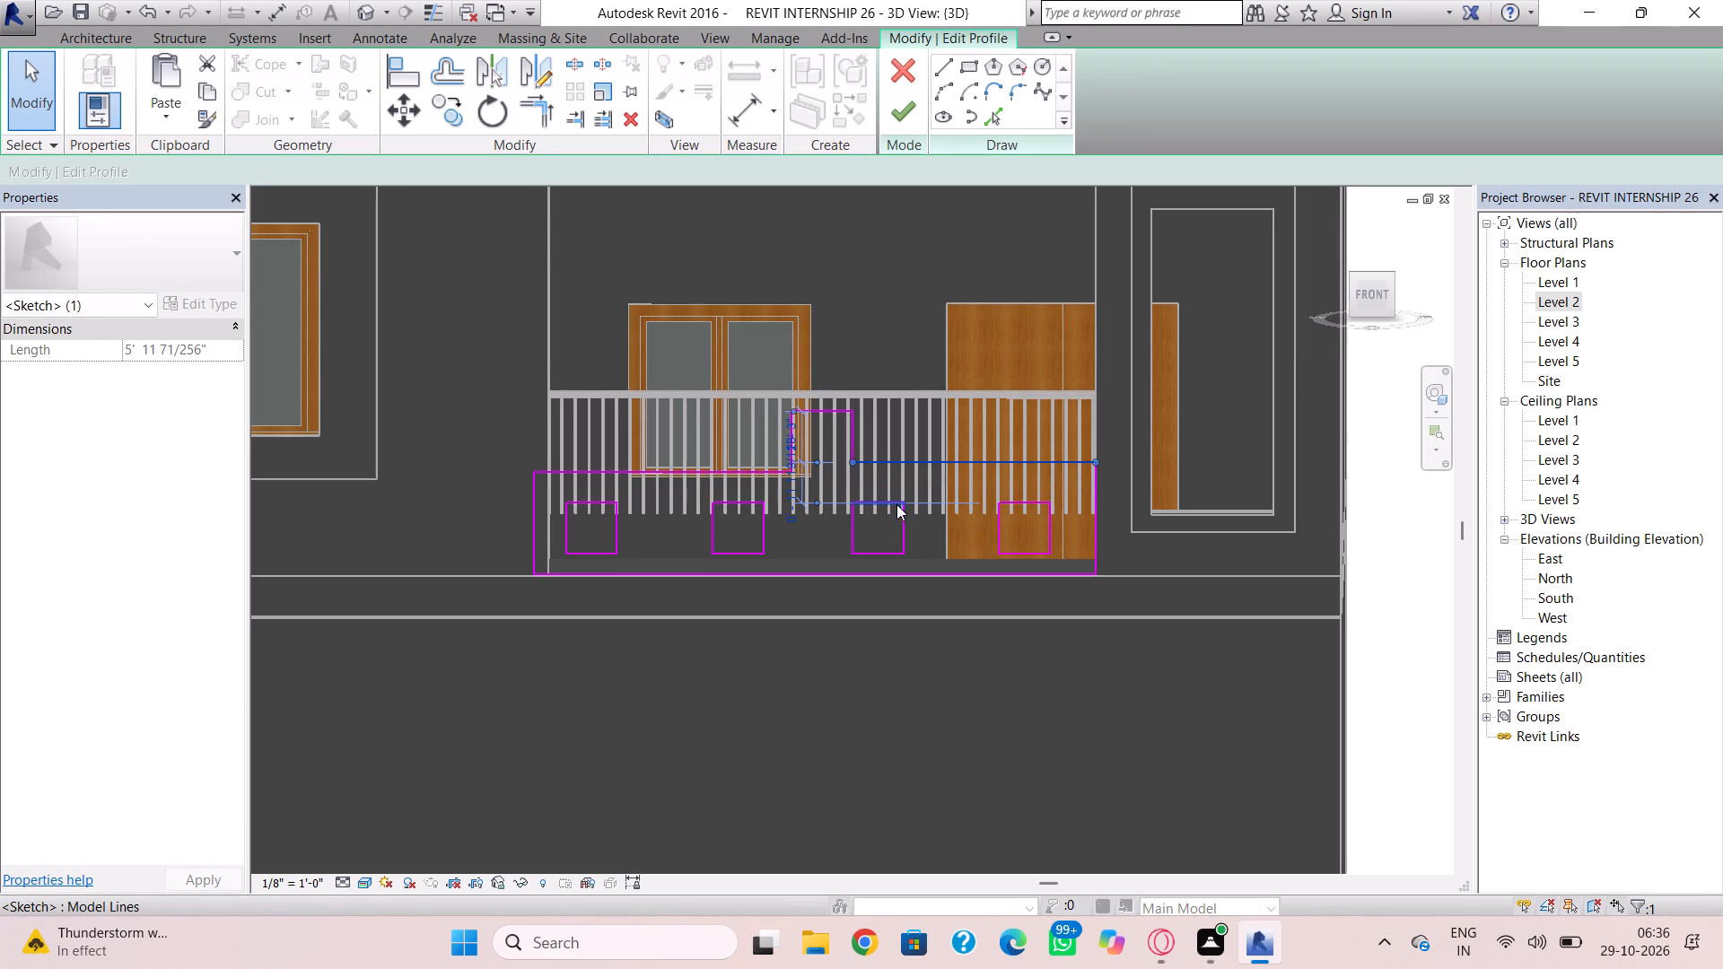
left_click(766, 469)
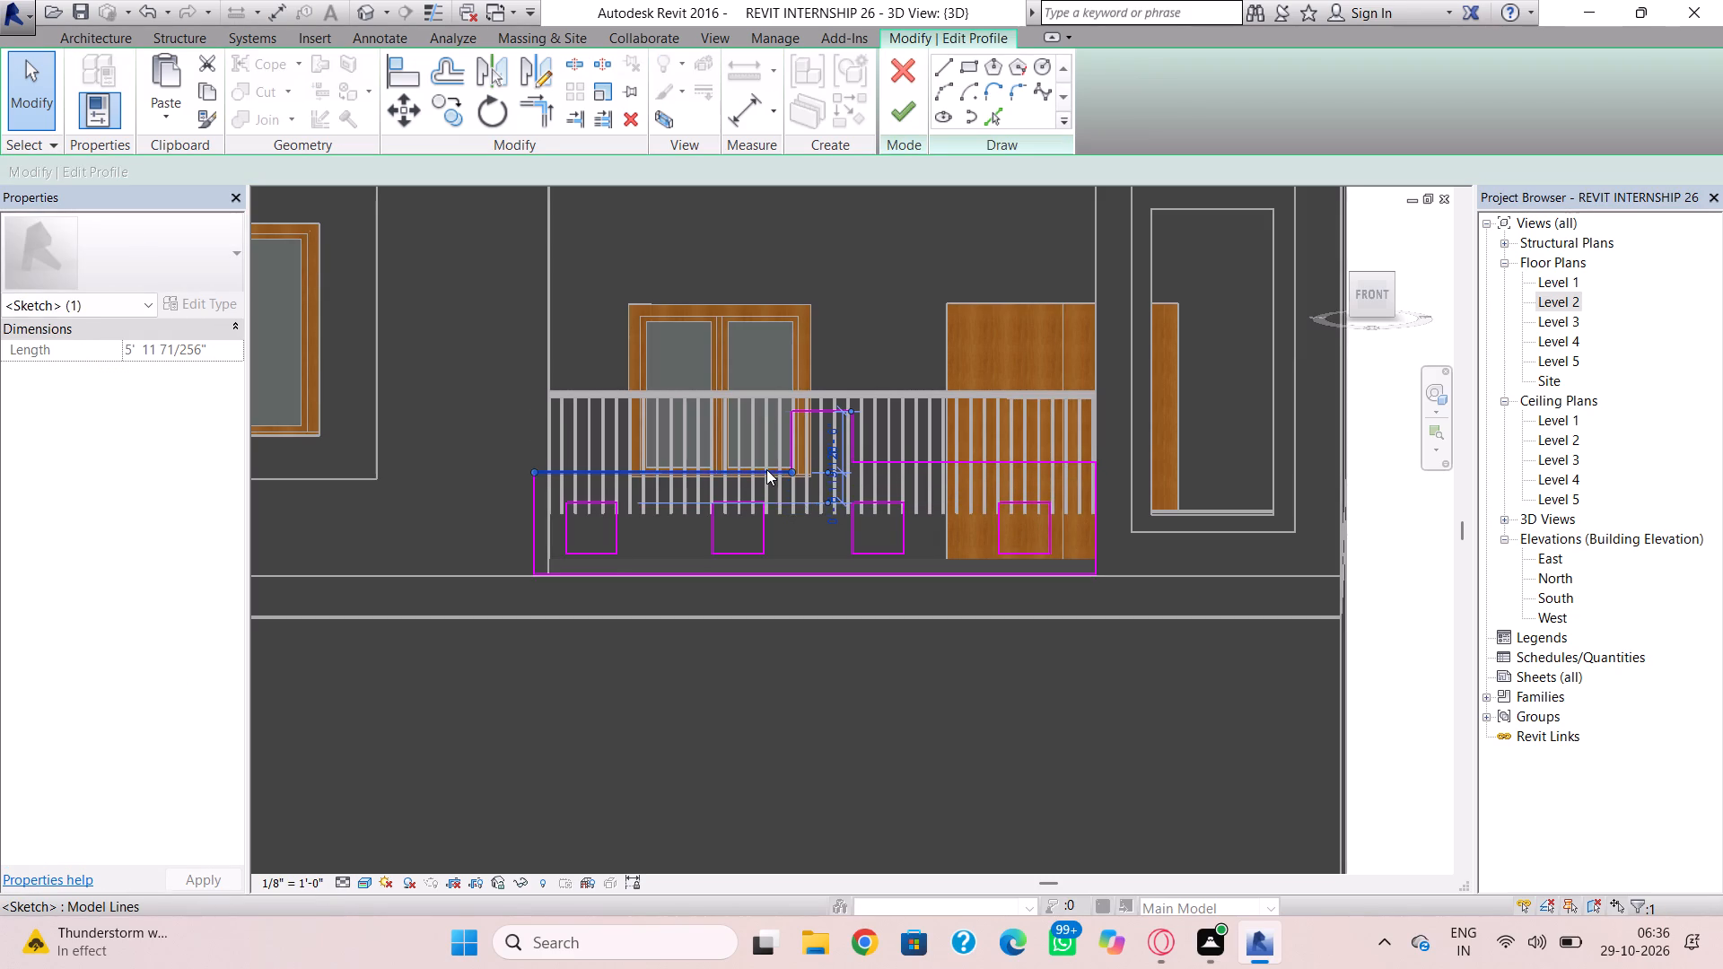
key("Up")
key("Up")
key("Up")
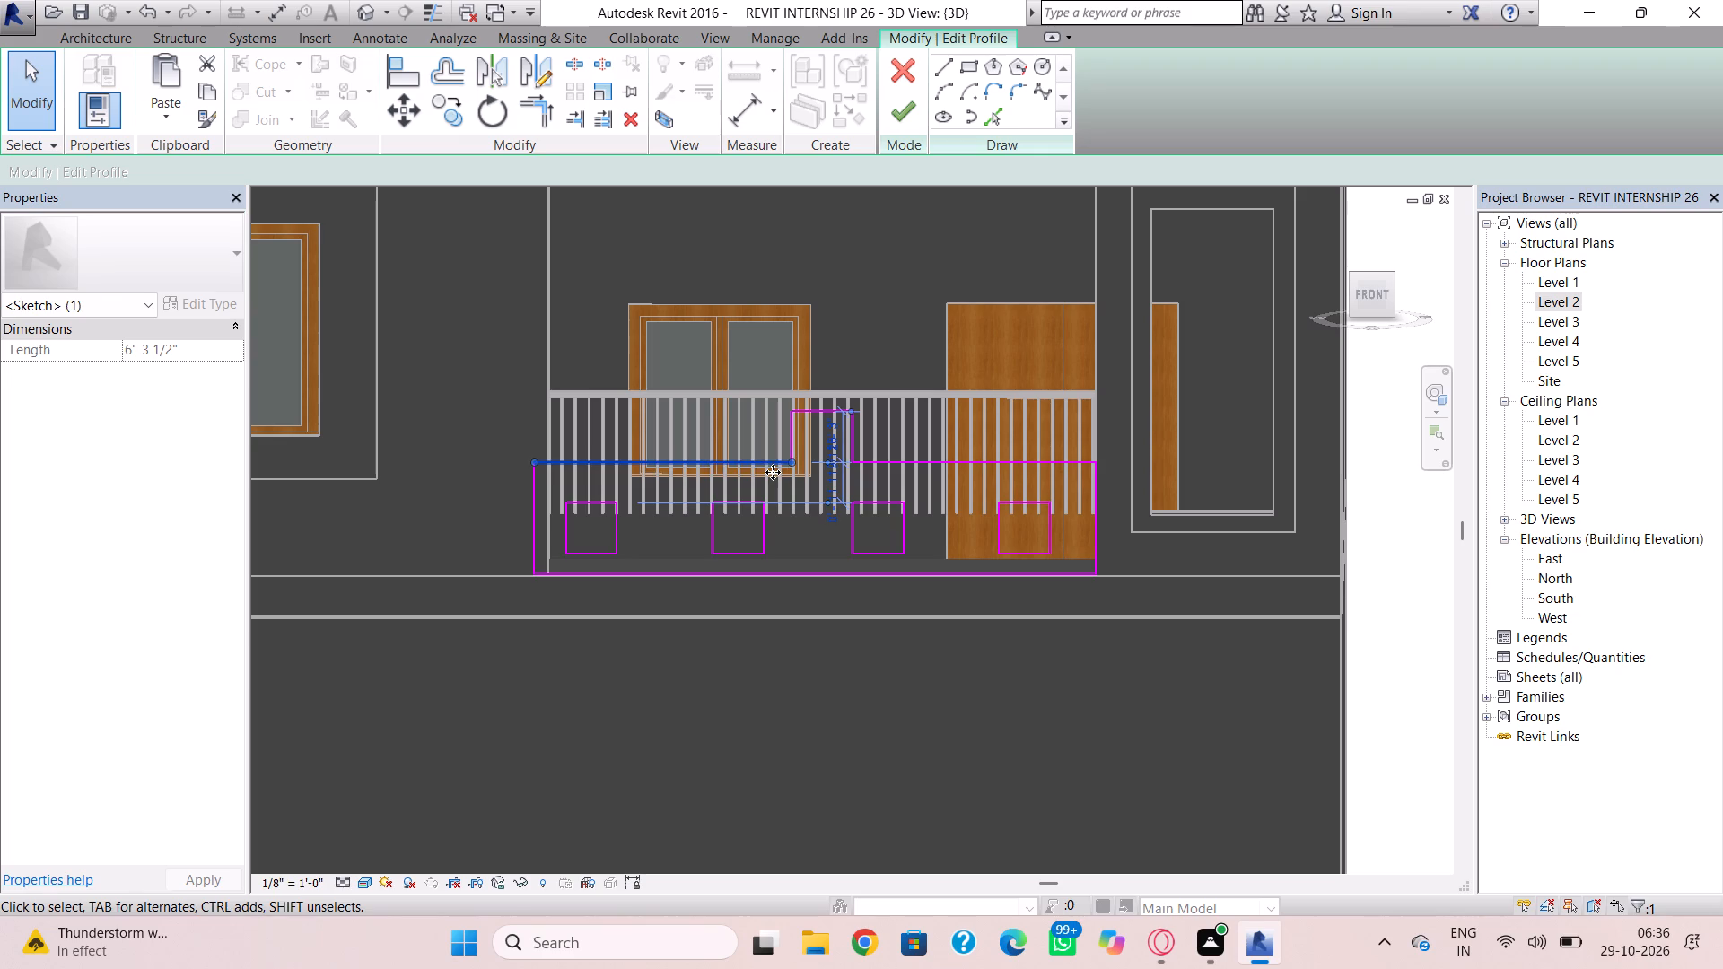
Select the four square openings in the wall profile and nudge them together slightly downward.
left_click_drag(1063, 491, 1042, 546)
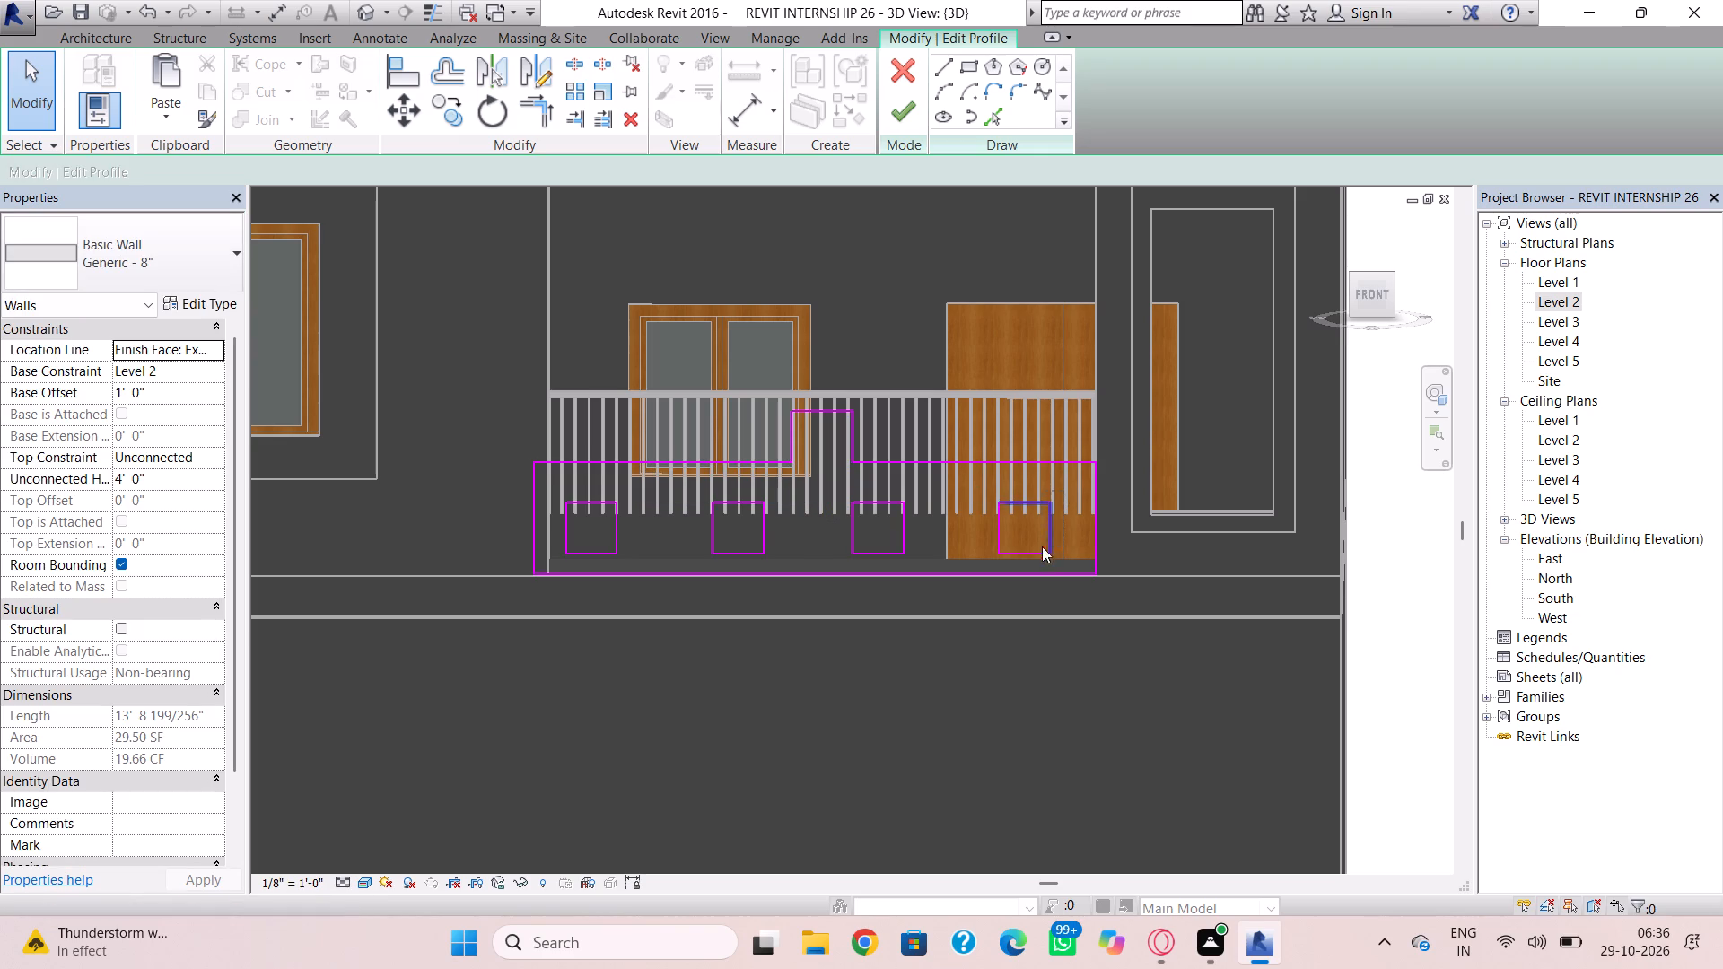
left_click_drag(1042, 546, 687, 558)
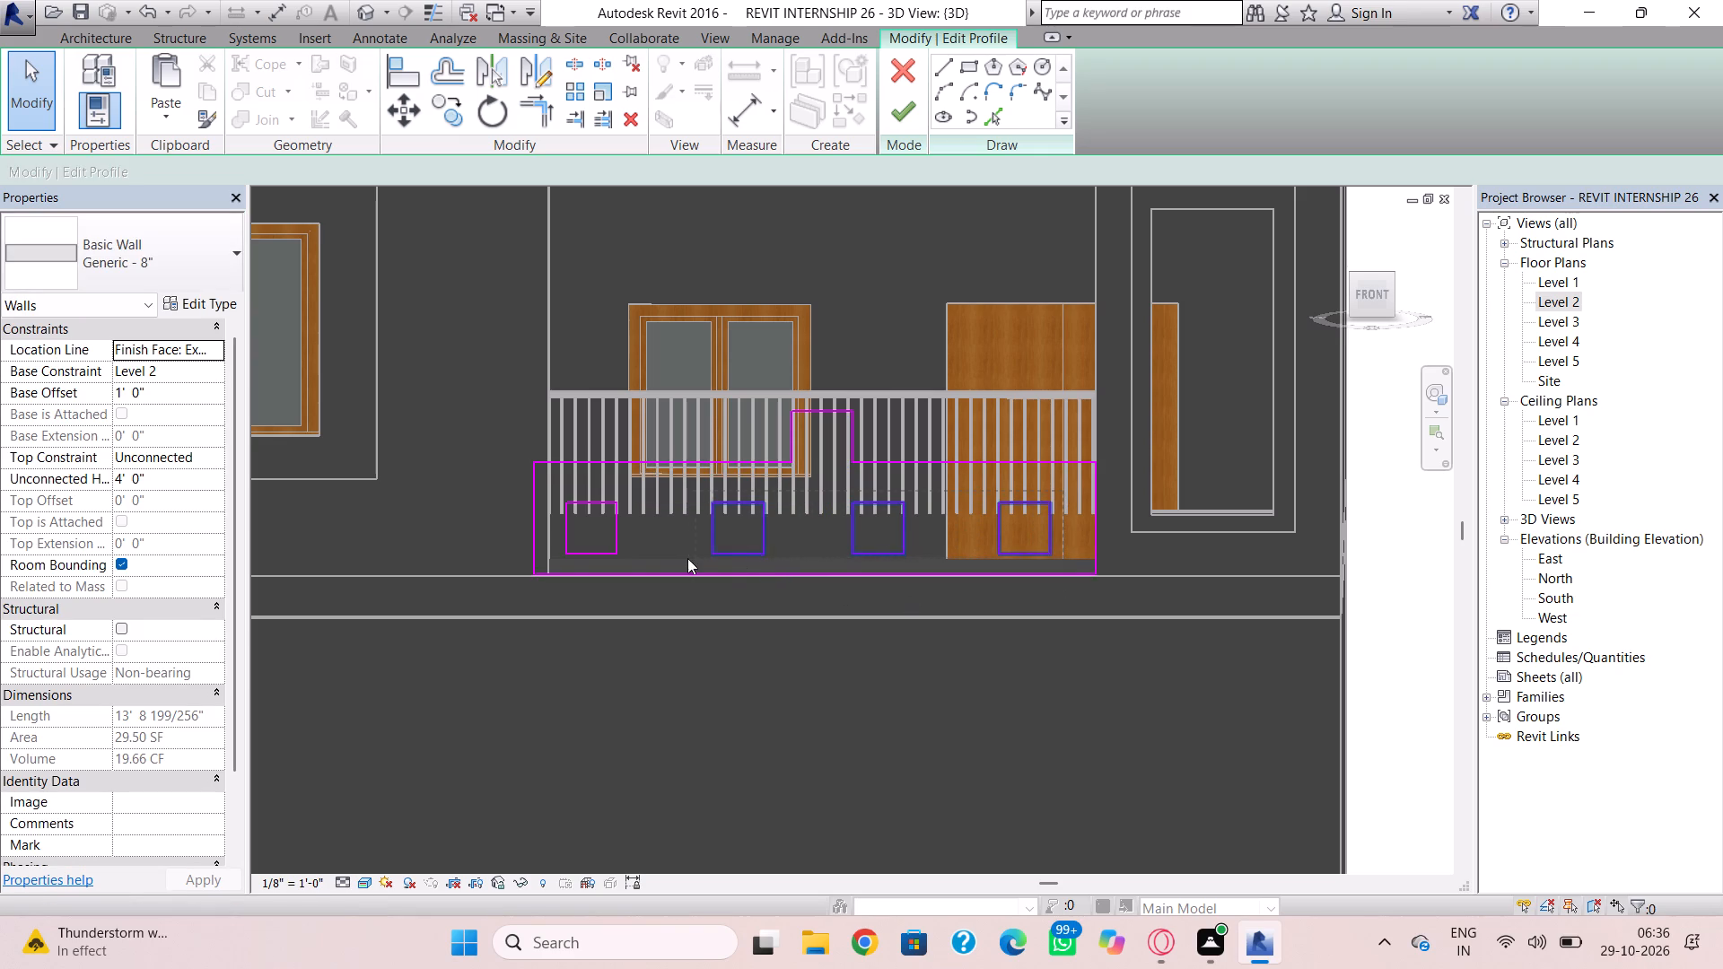
left_click_drag(687, 558, 557, 559)
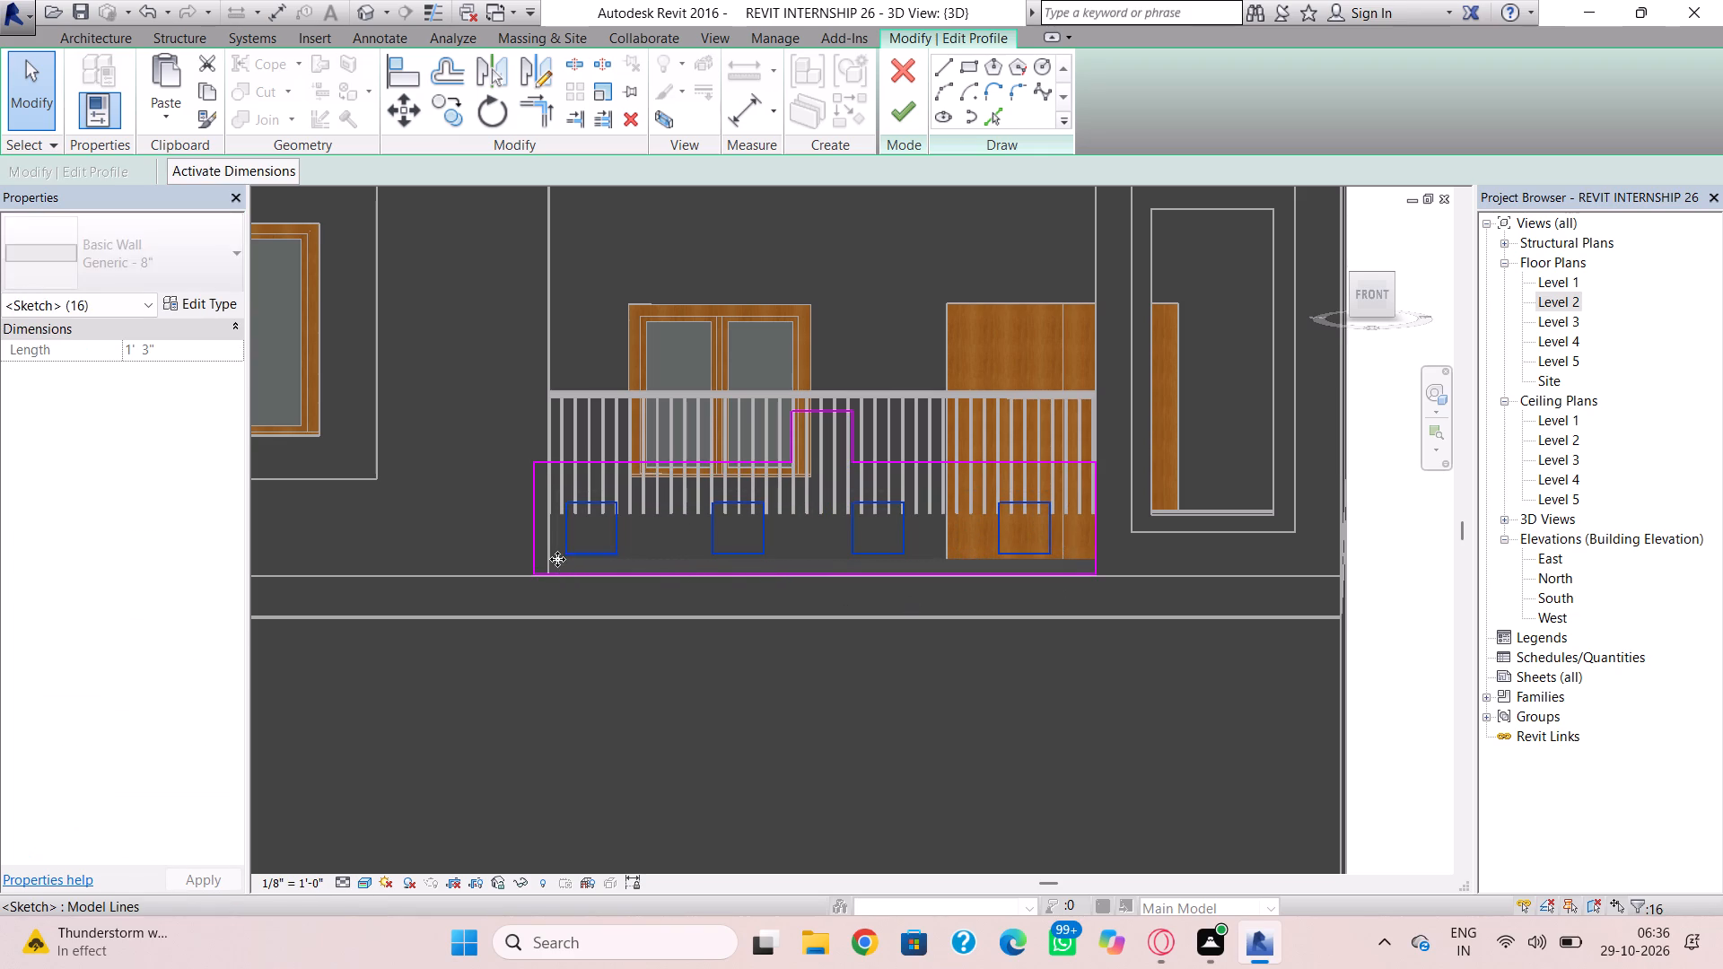
key("Down")
key("Down")
key("Down")
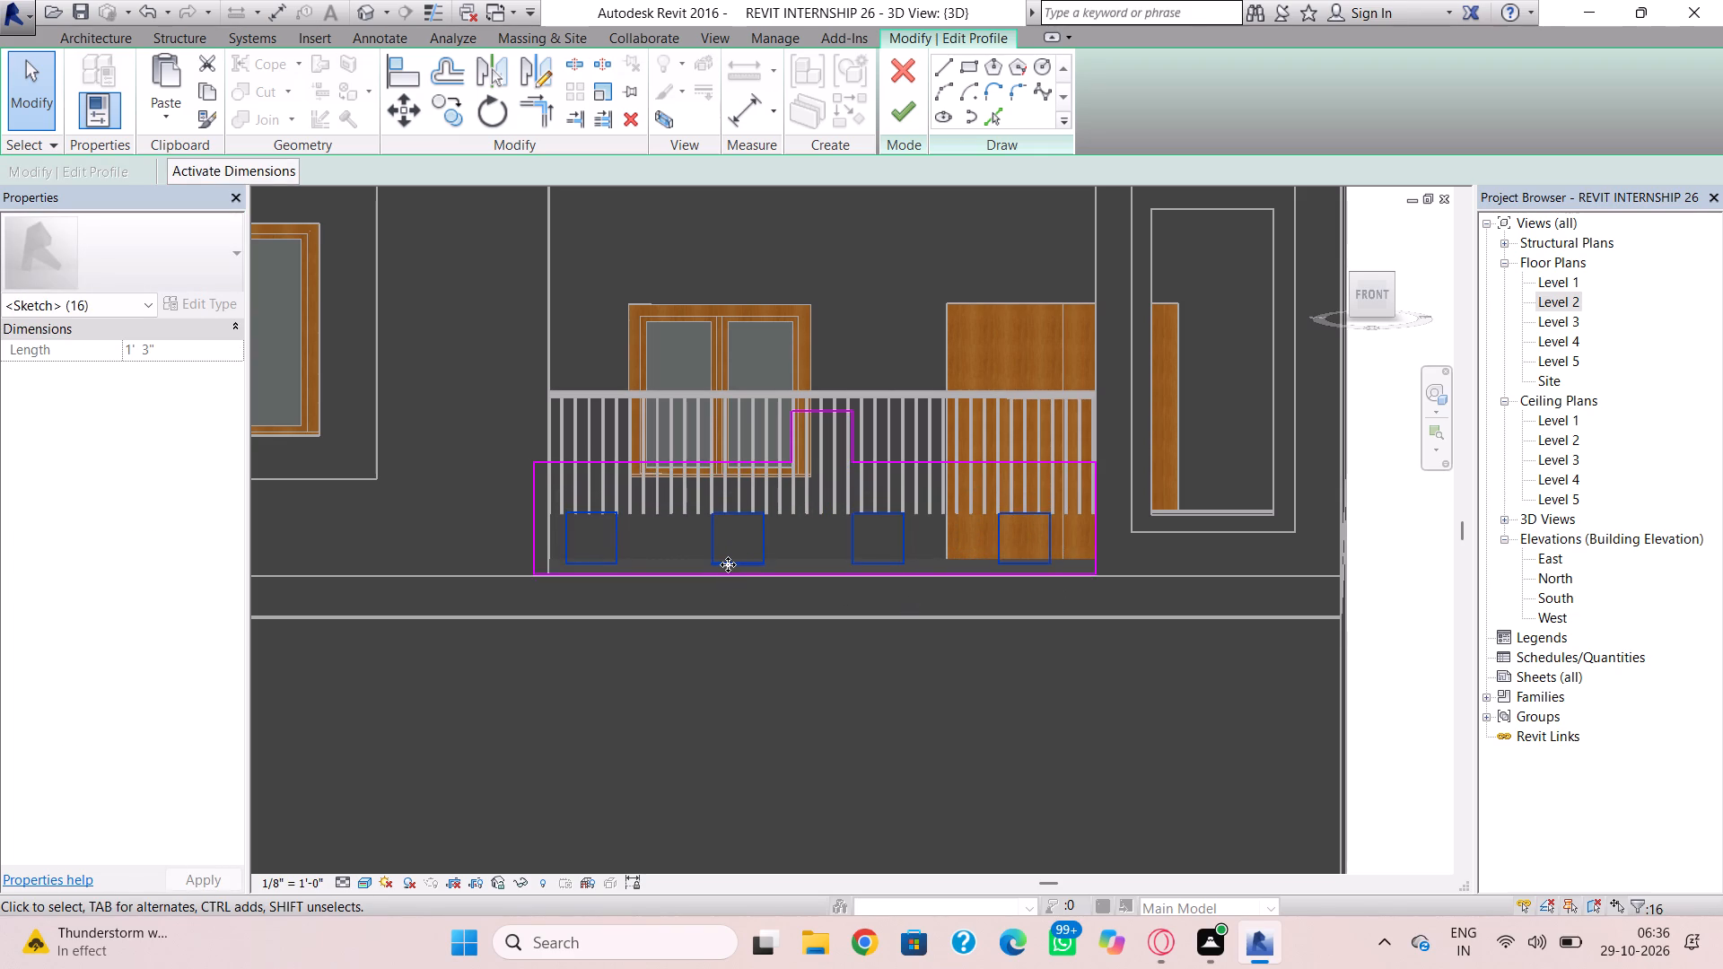
key("Down")
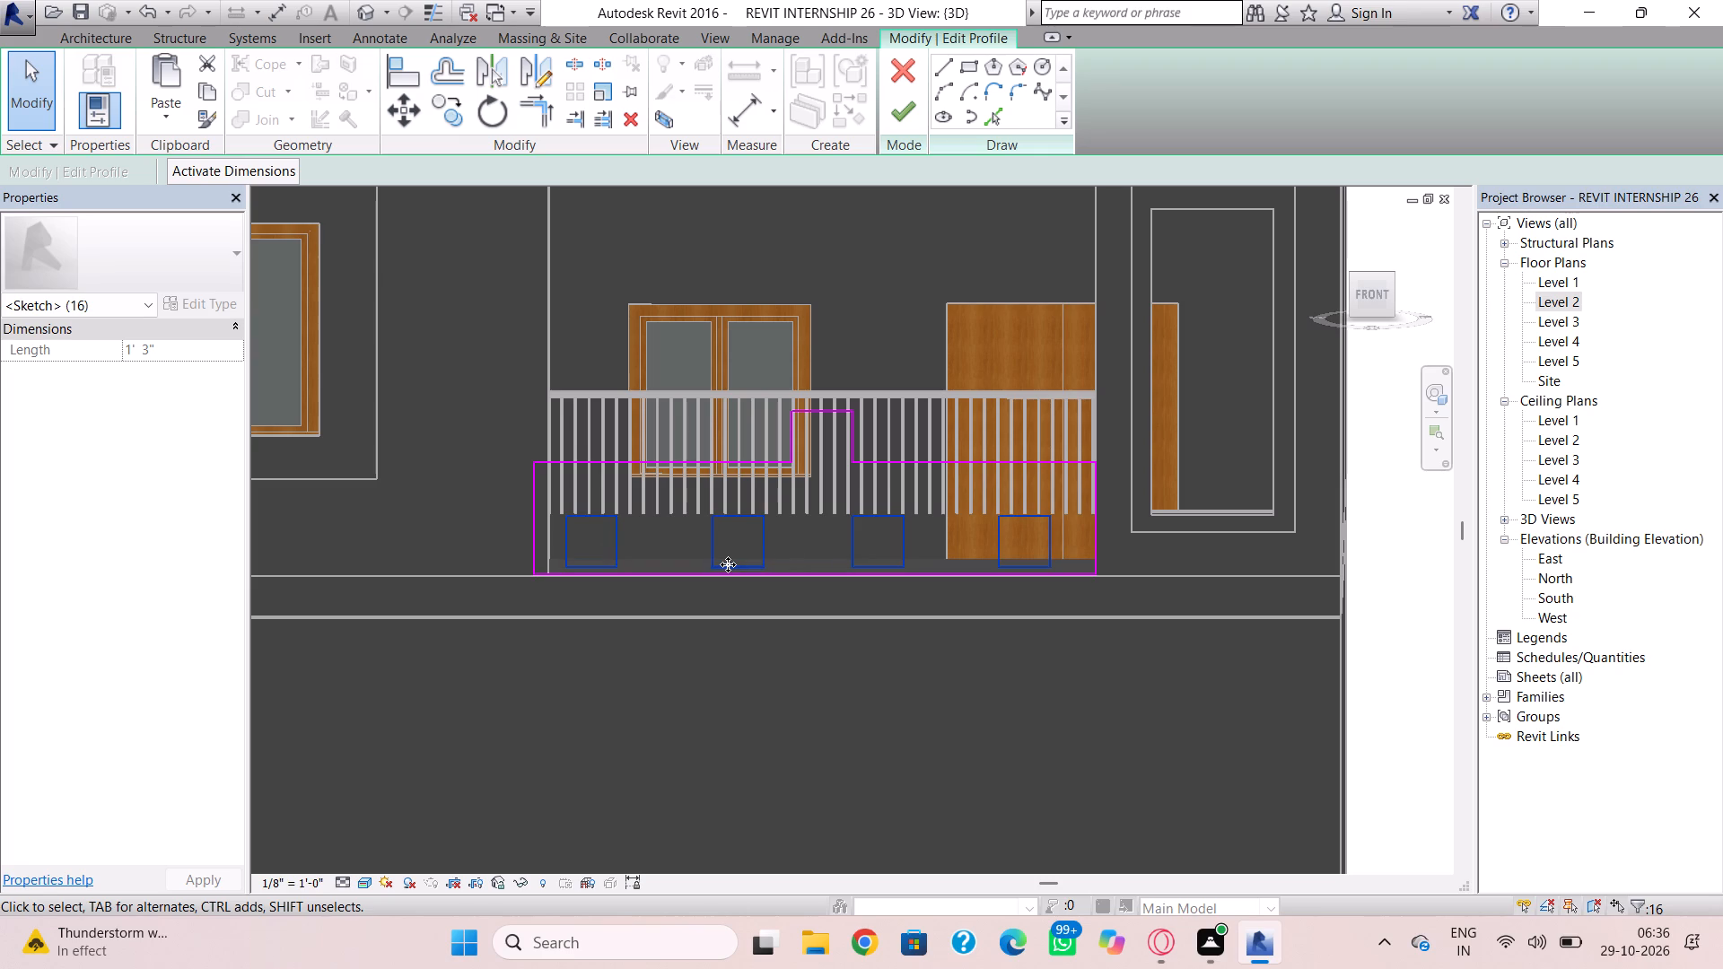
Lower the wall profile's top edges on both sides of the central raised block to the same height, just above the square openings.
left_click(927, 470)
key("Down")
key("Down")
key("Down")
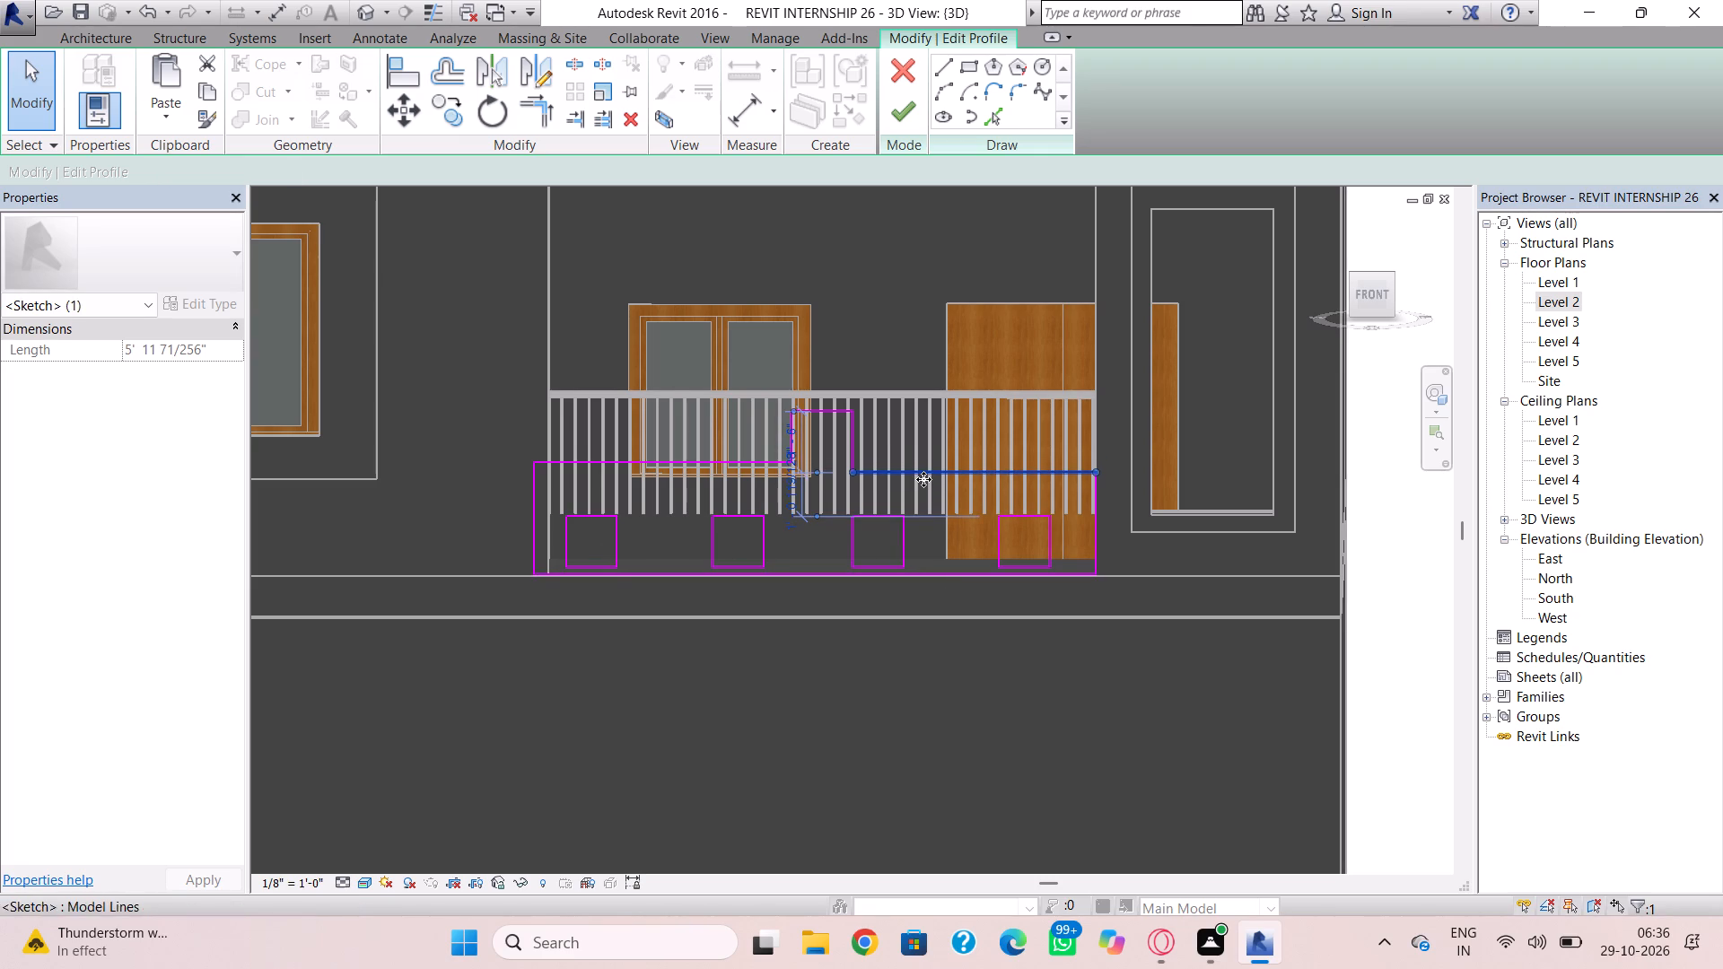
key("Down")
key("Down")
key("Down")
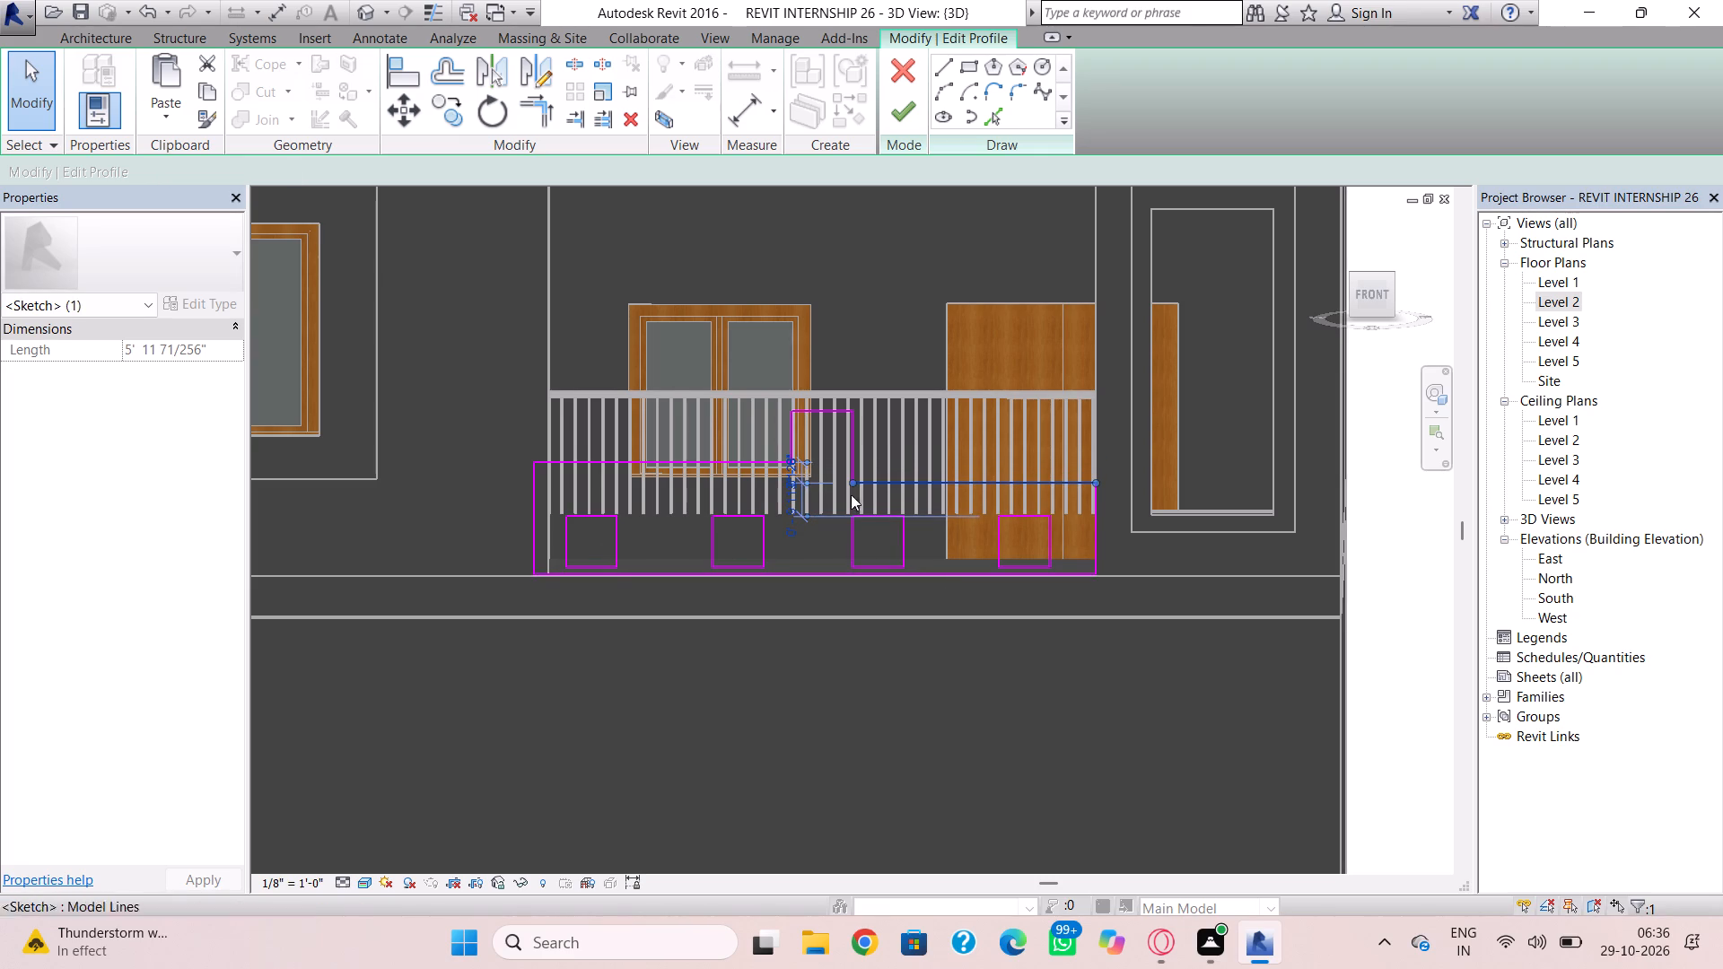
left_click(693, 464)
key("Down")
key("Down")
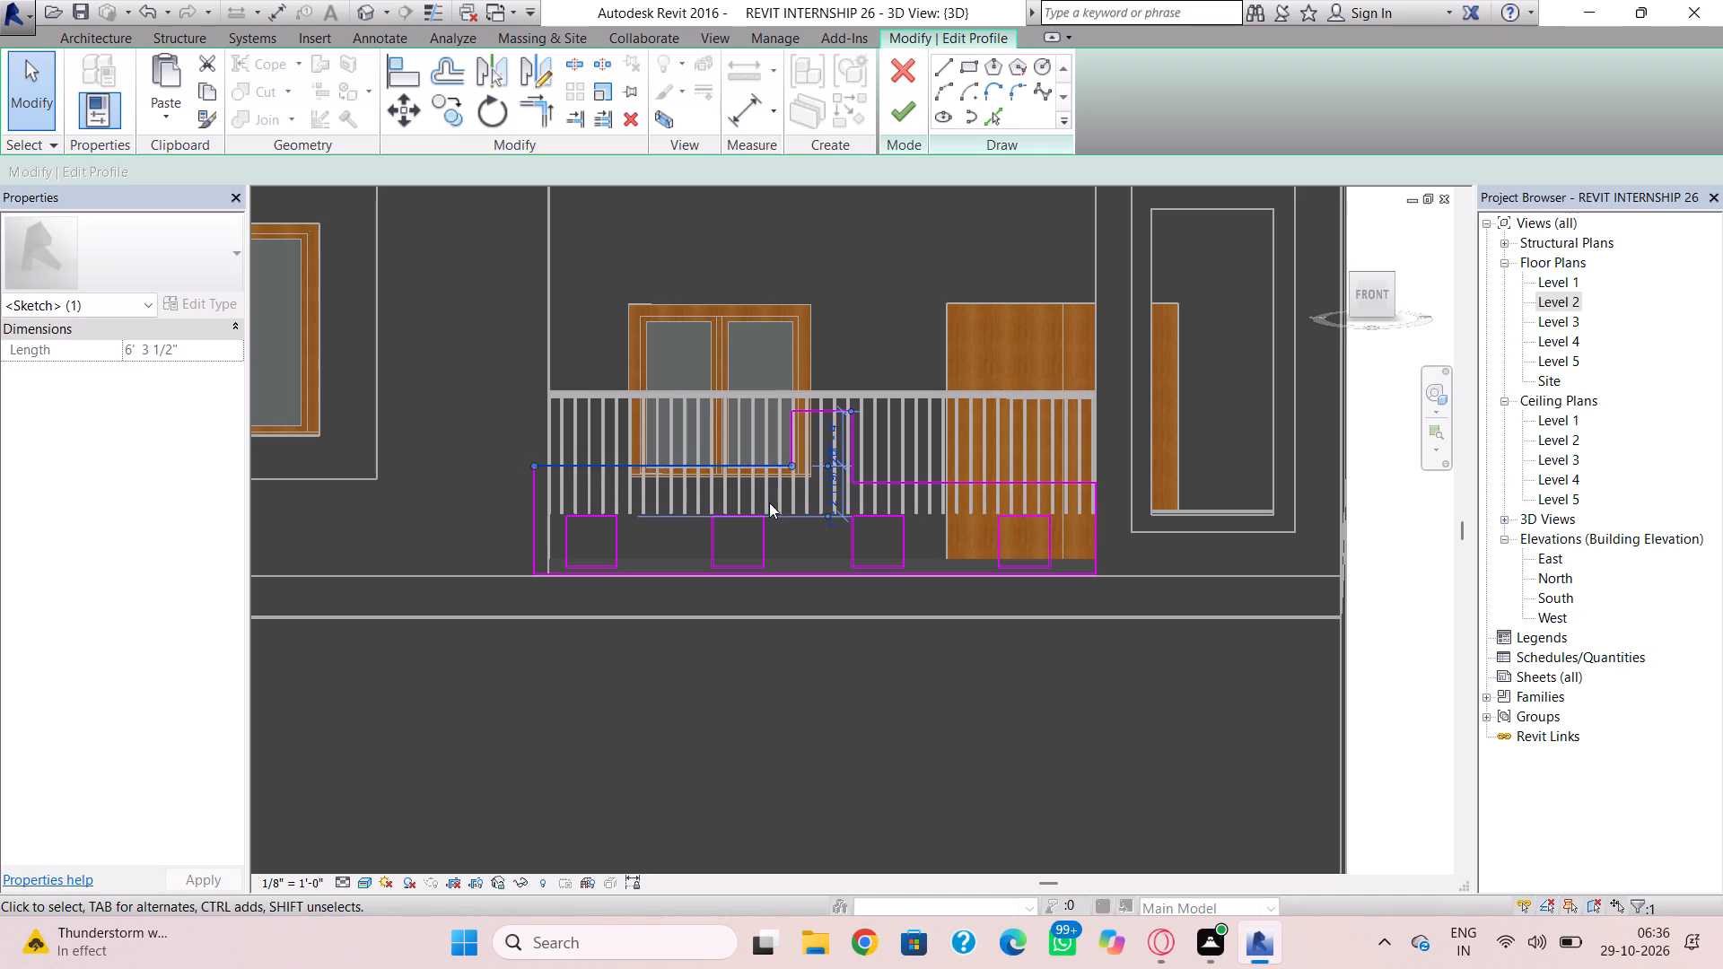
key("Down")
key("Down")
key("Down")
key("Down")
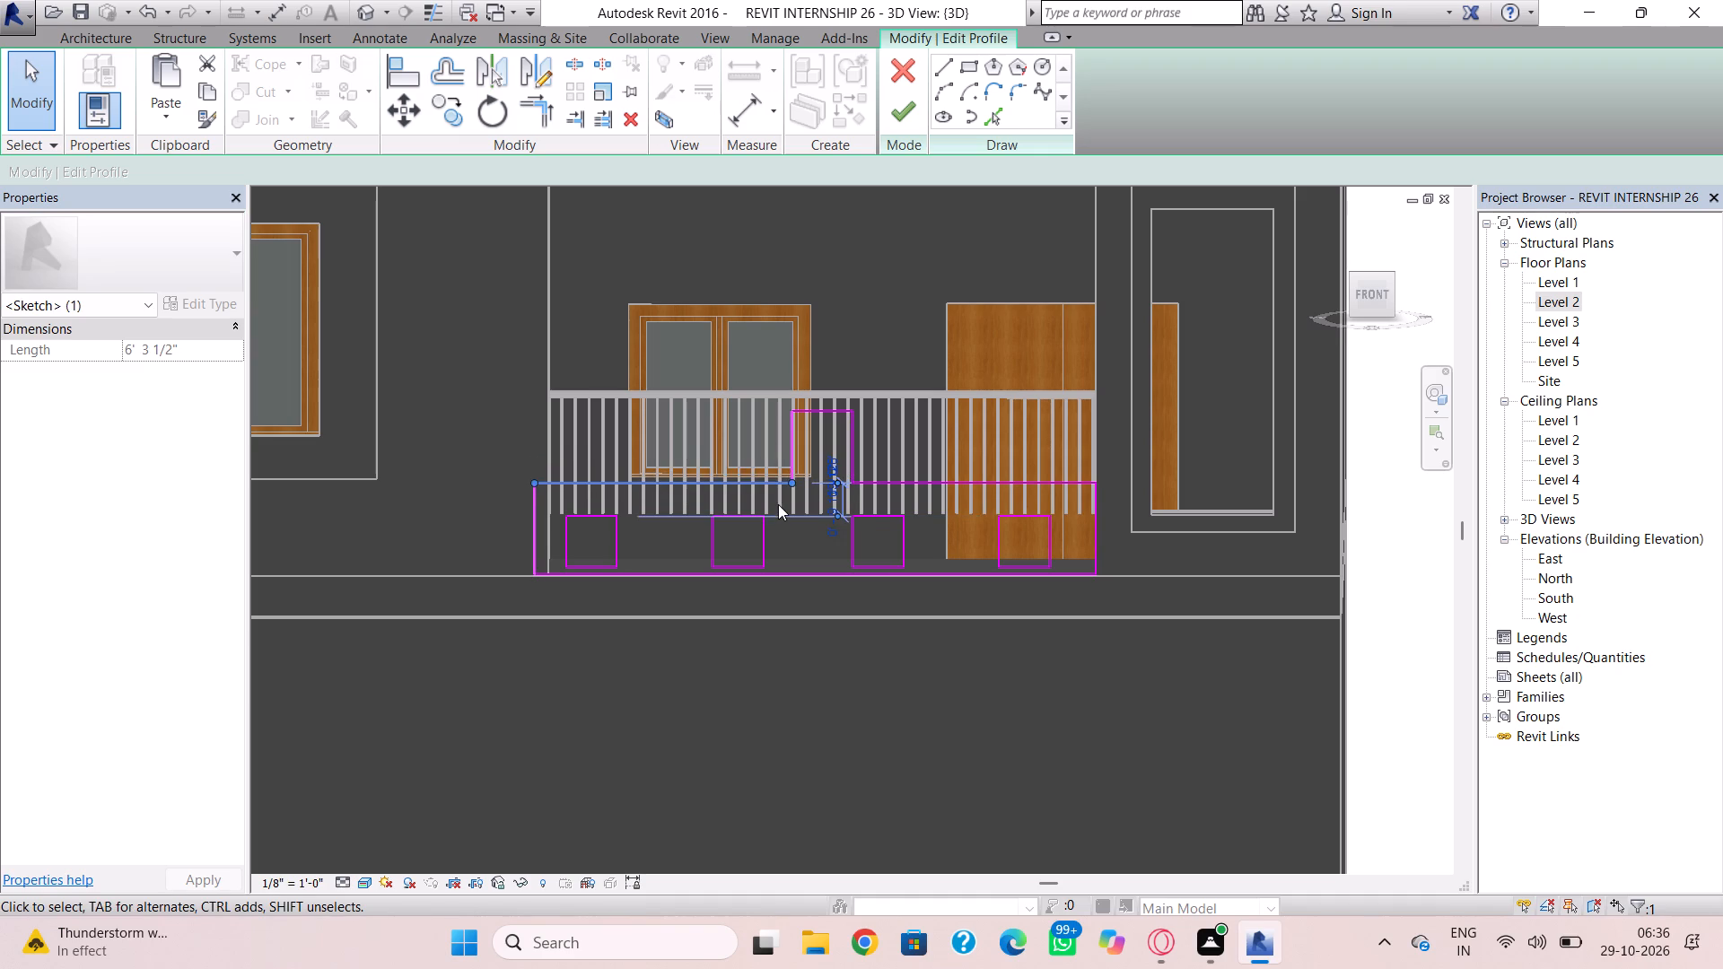
Lower the top edge of the profile's central raised block slightly and finish the profile edit.
left_click(917, 449)
left_click(826, 406)
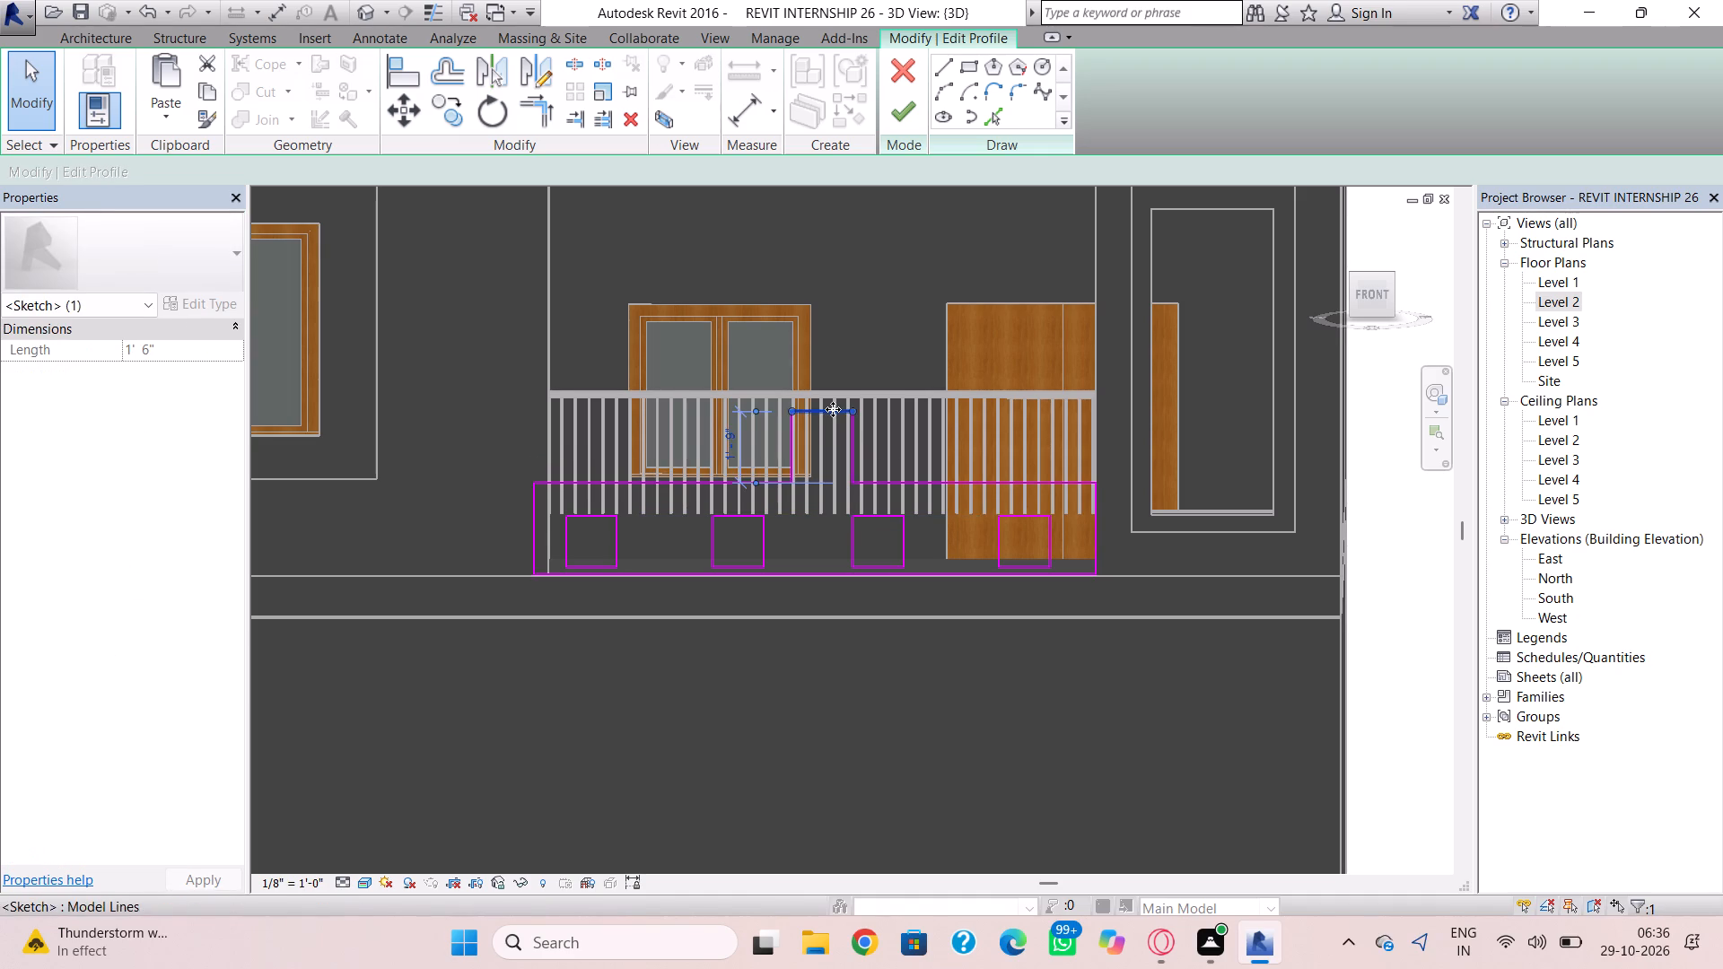
key("Down")
key("Down")
key("Down")
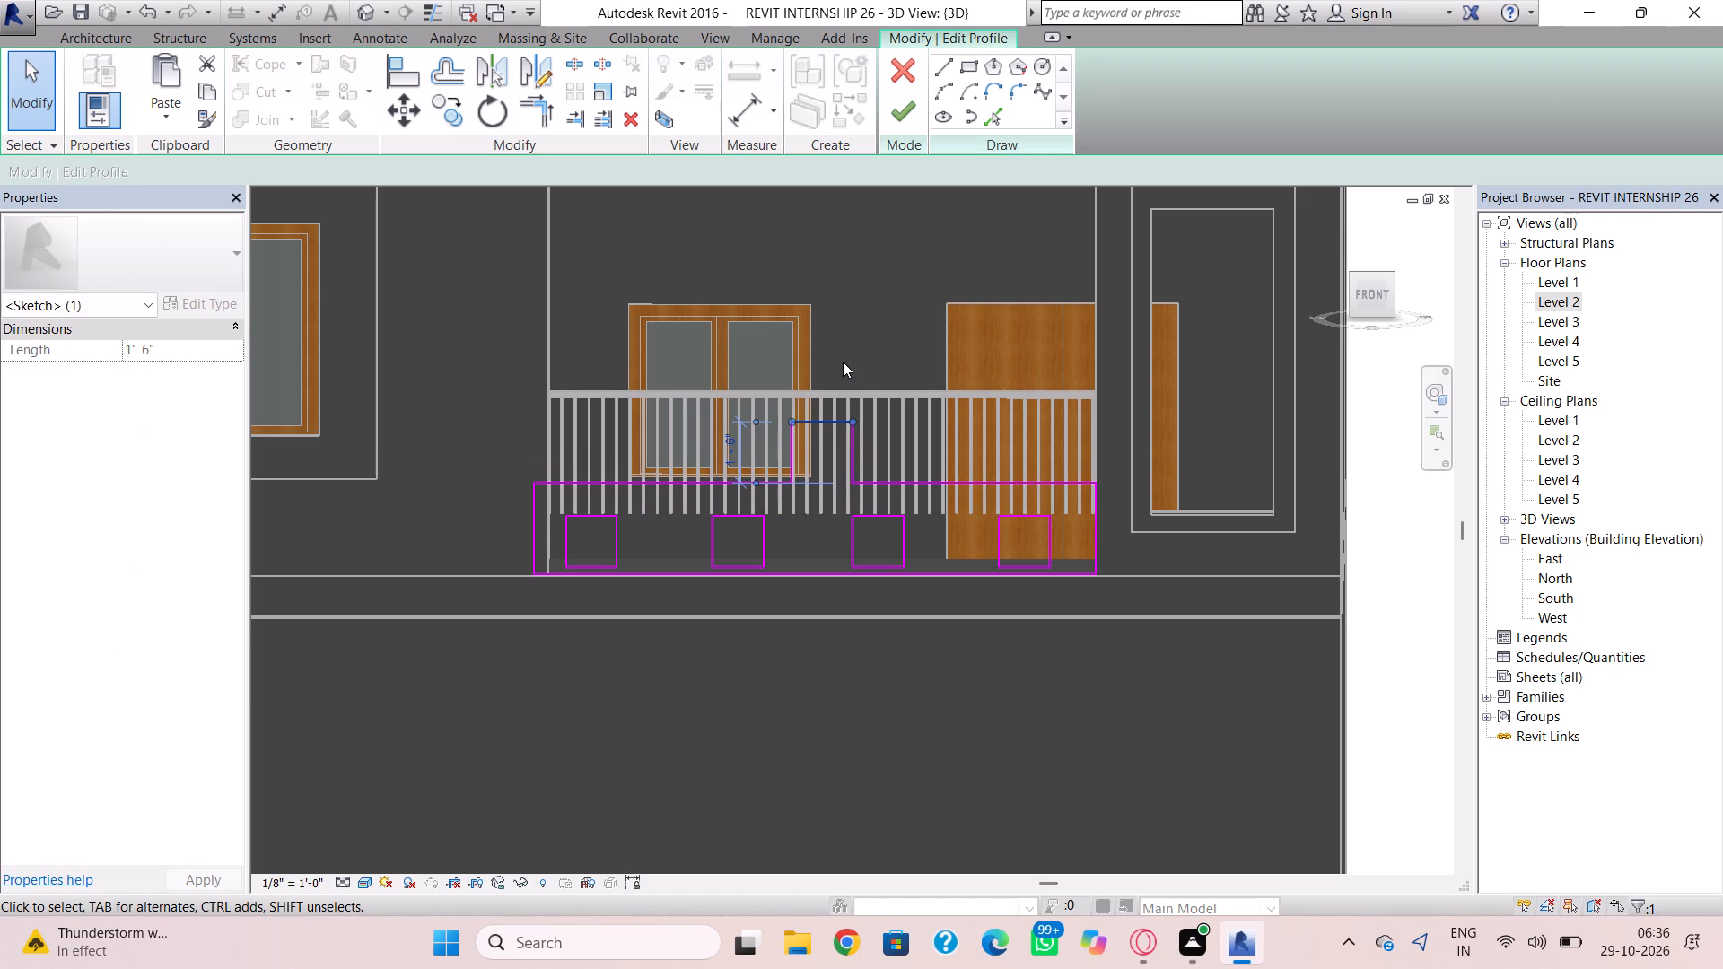
key("Up")
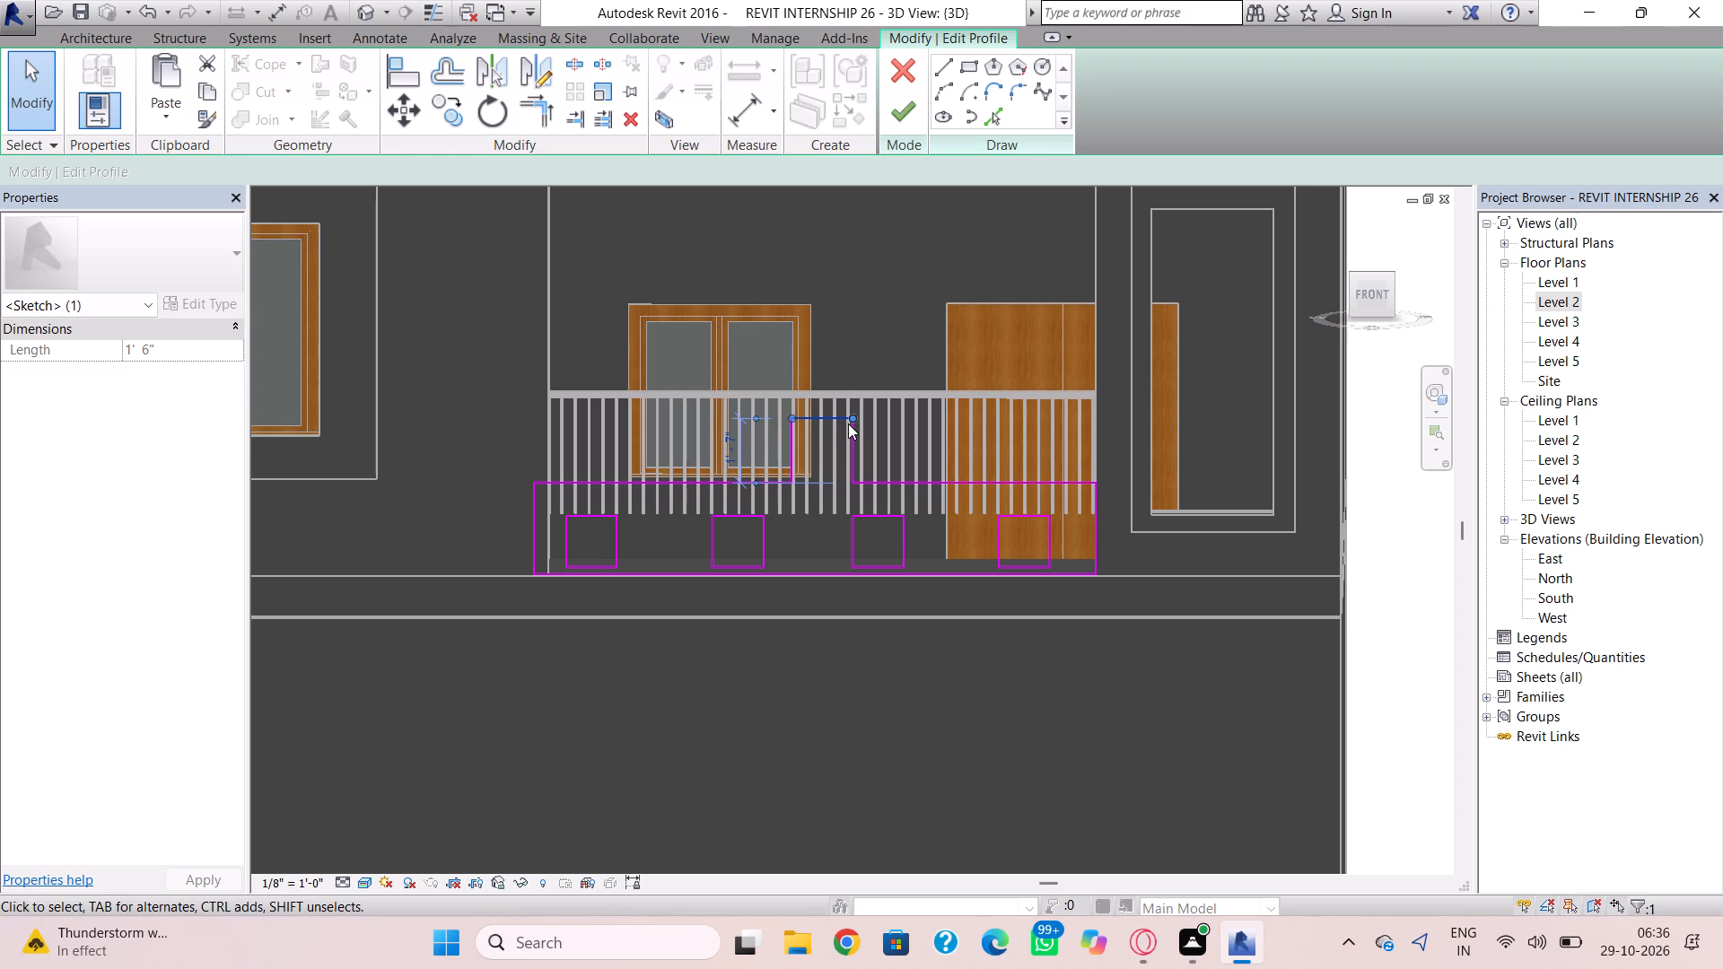
left_click(892, 347)
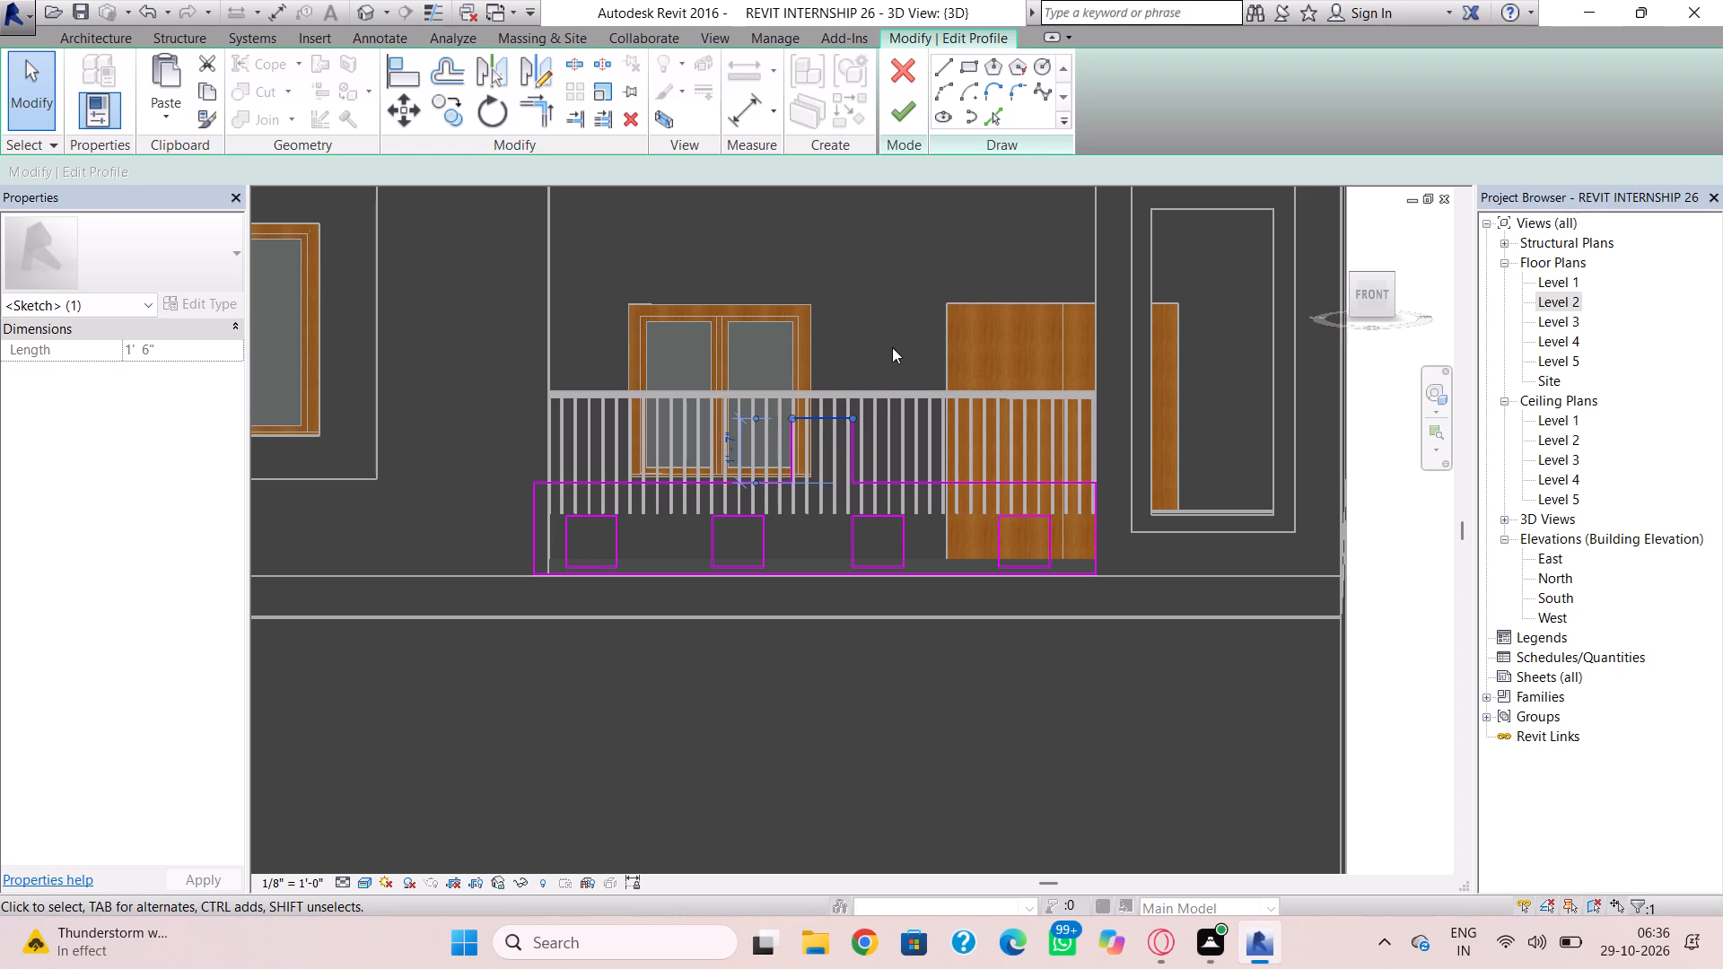
left_click_drag(910, 119, 912, 107)
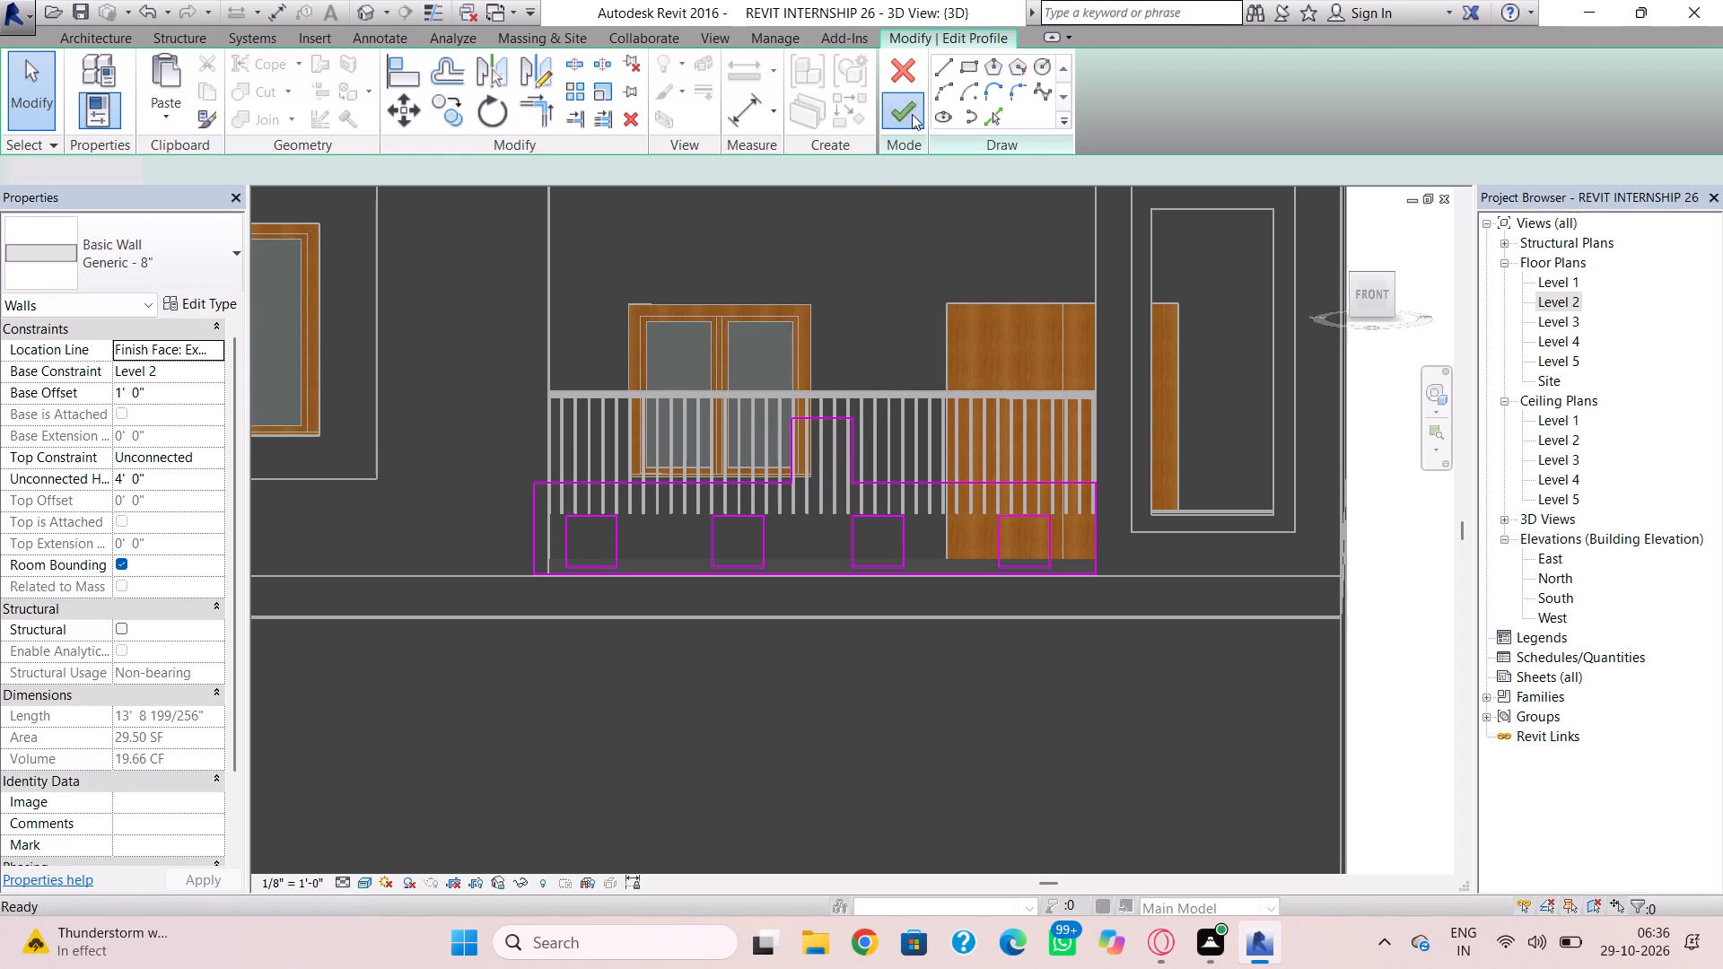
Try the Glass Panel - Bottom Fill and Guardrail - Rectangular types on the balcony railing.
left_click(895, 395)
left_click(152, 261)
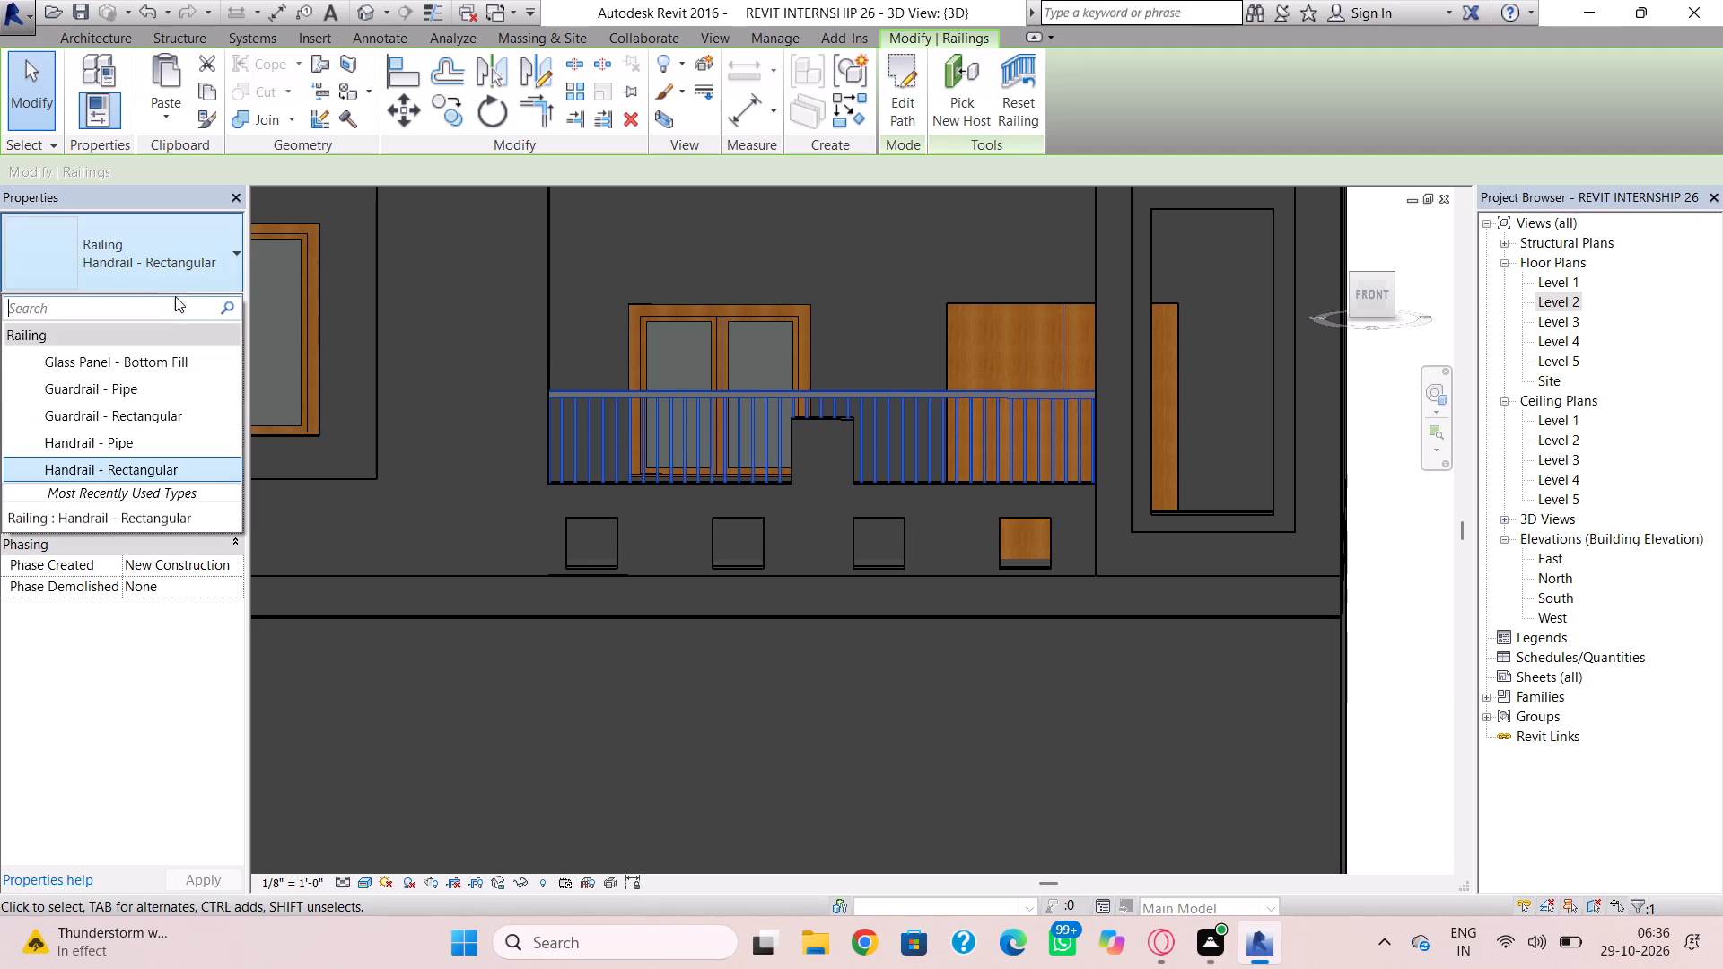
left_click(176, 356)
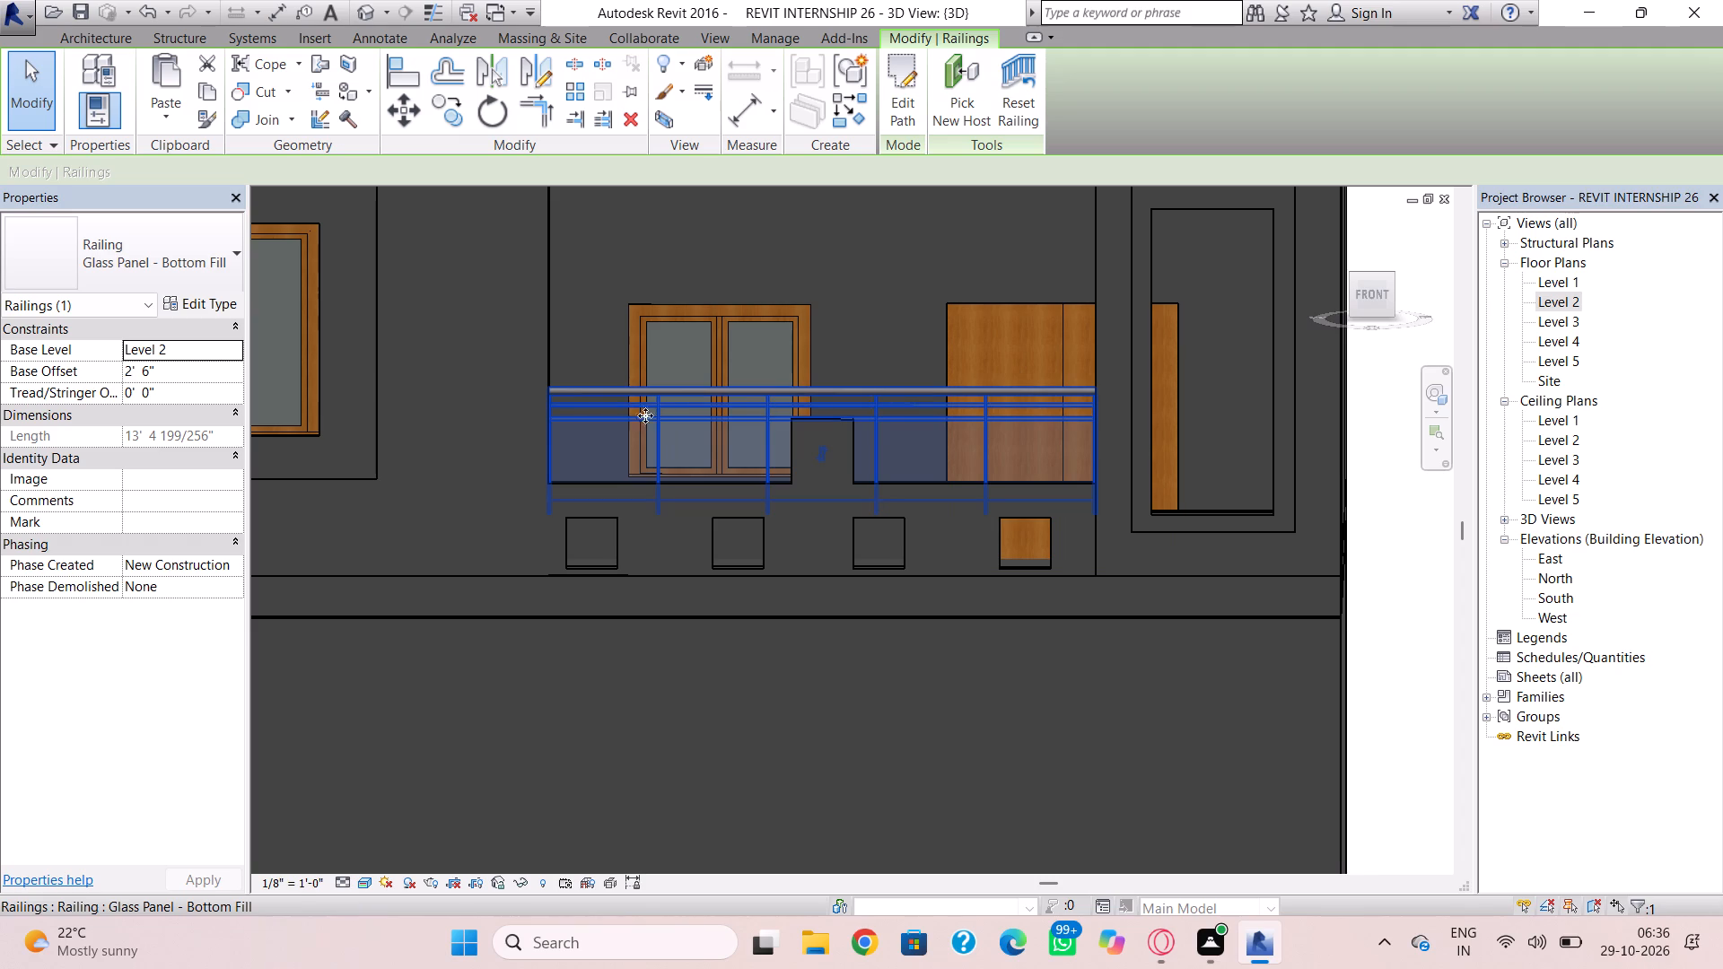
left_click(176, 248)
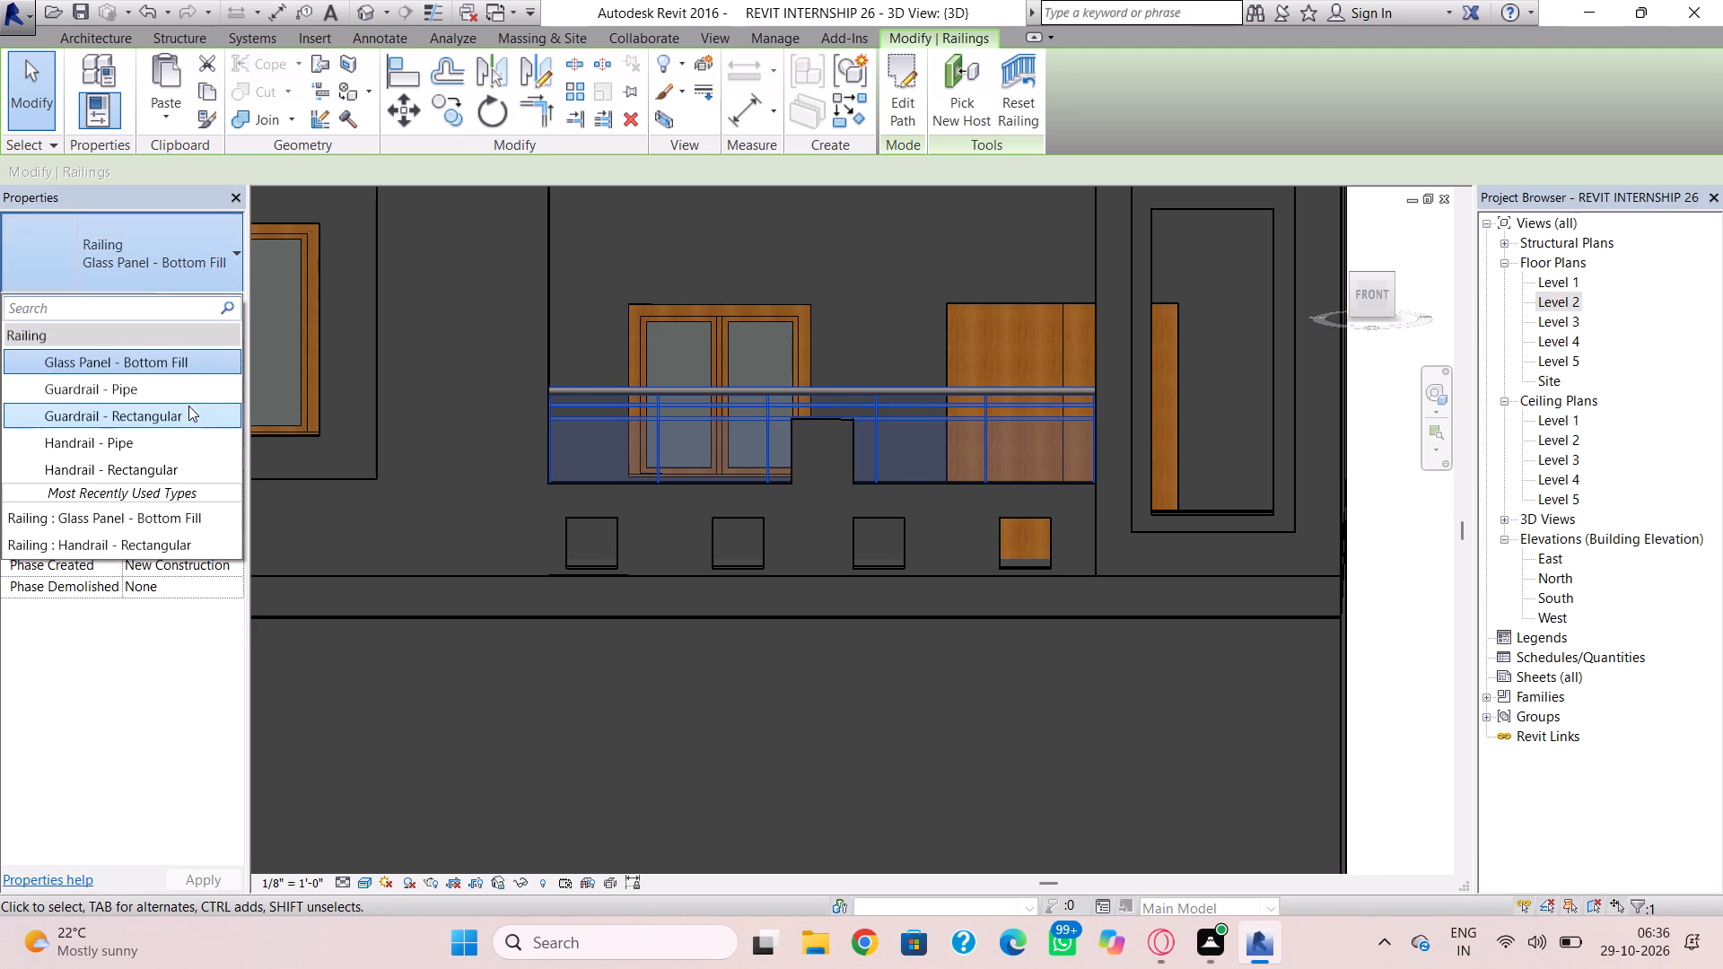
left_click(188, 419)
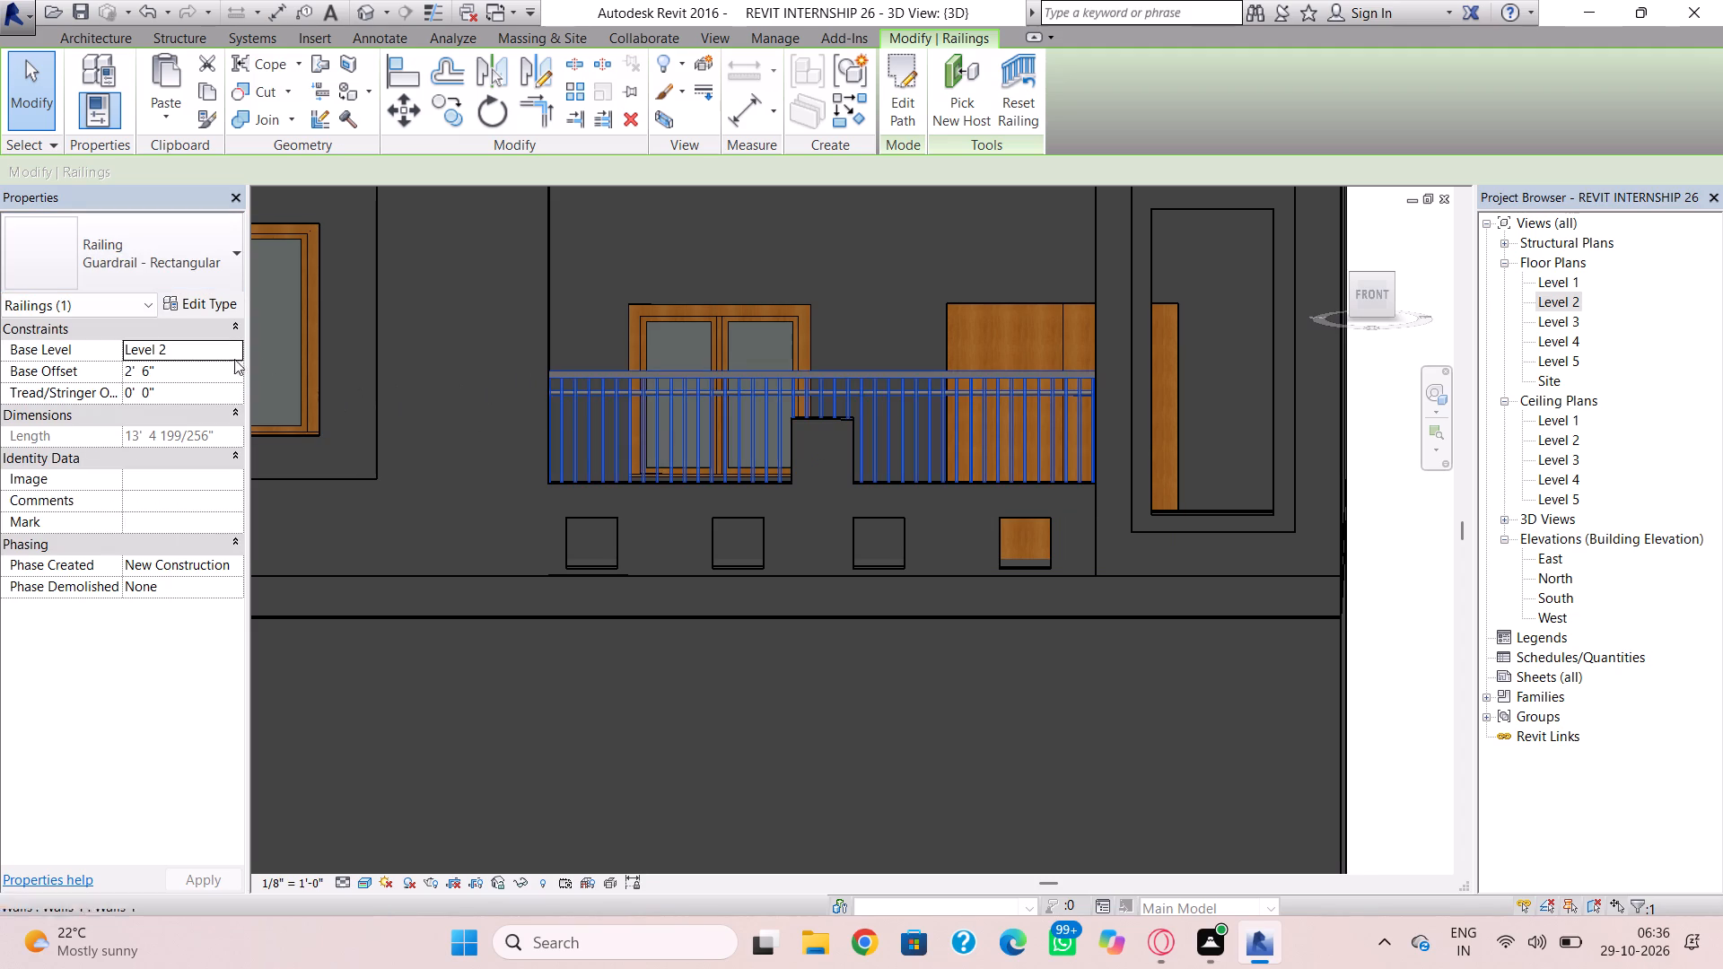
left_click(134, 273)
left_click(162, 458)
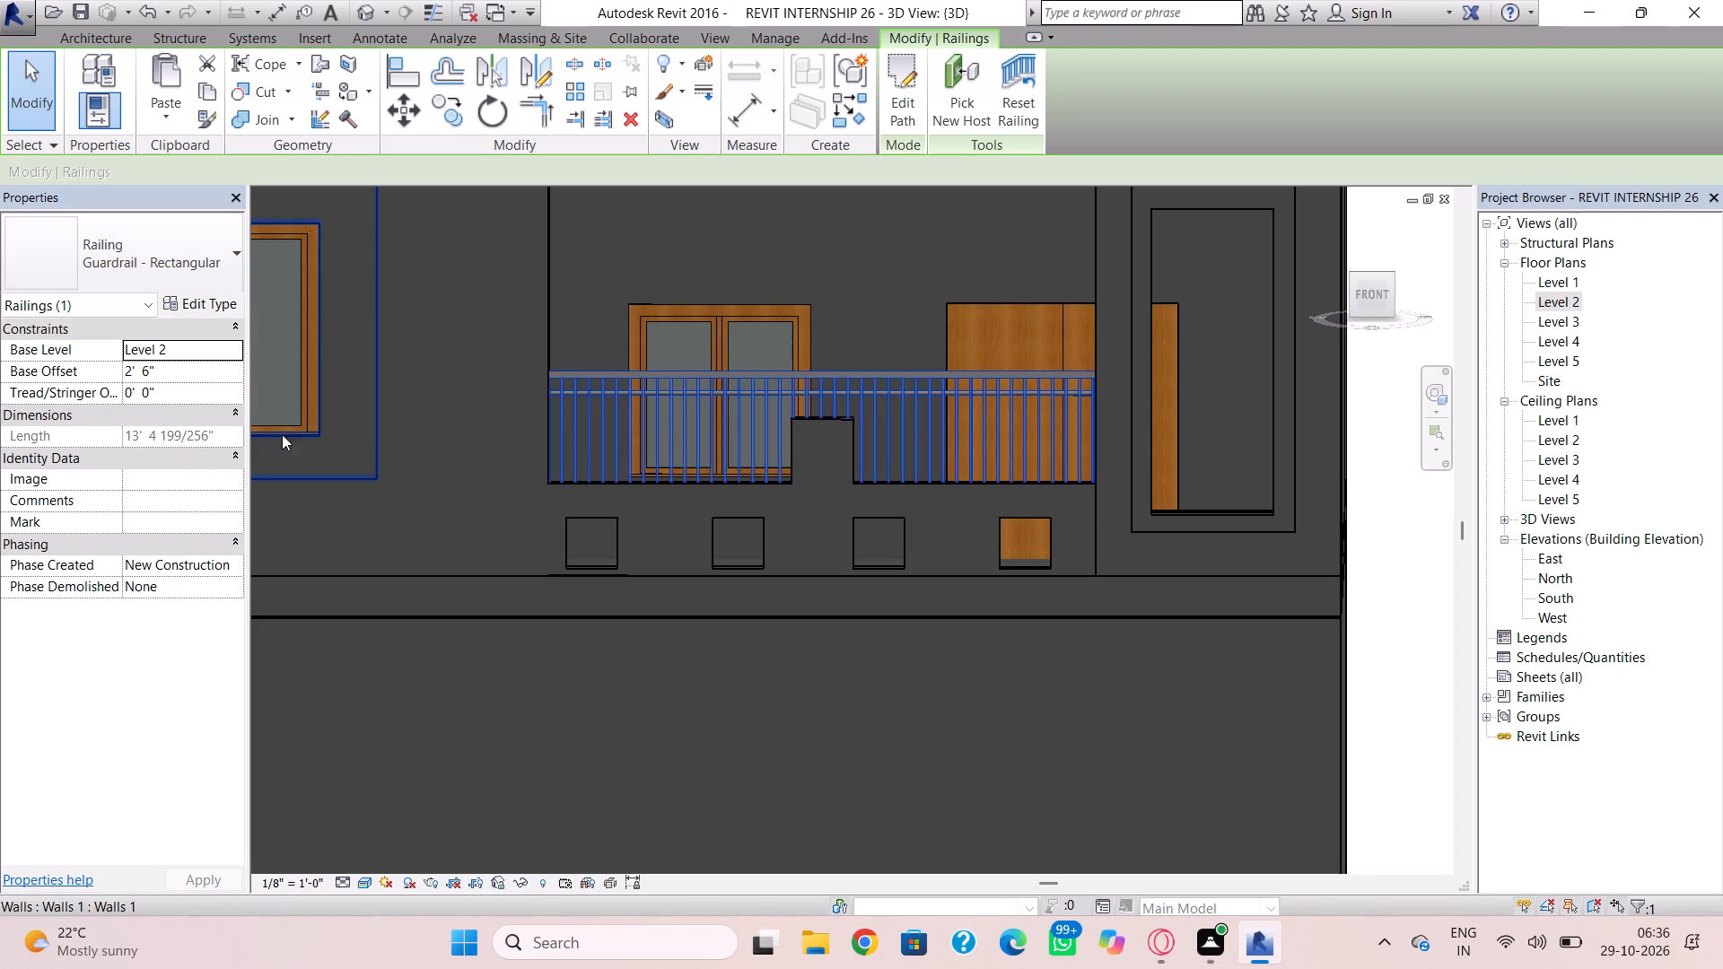
Change the balcony railing's type to Guardrail - Pipe.
left_click(136, 258)
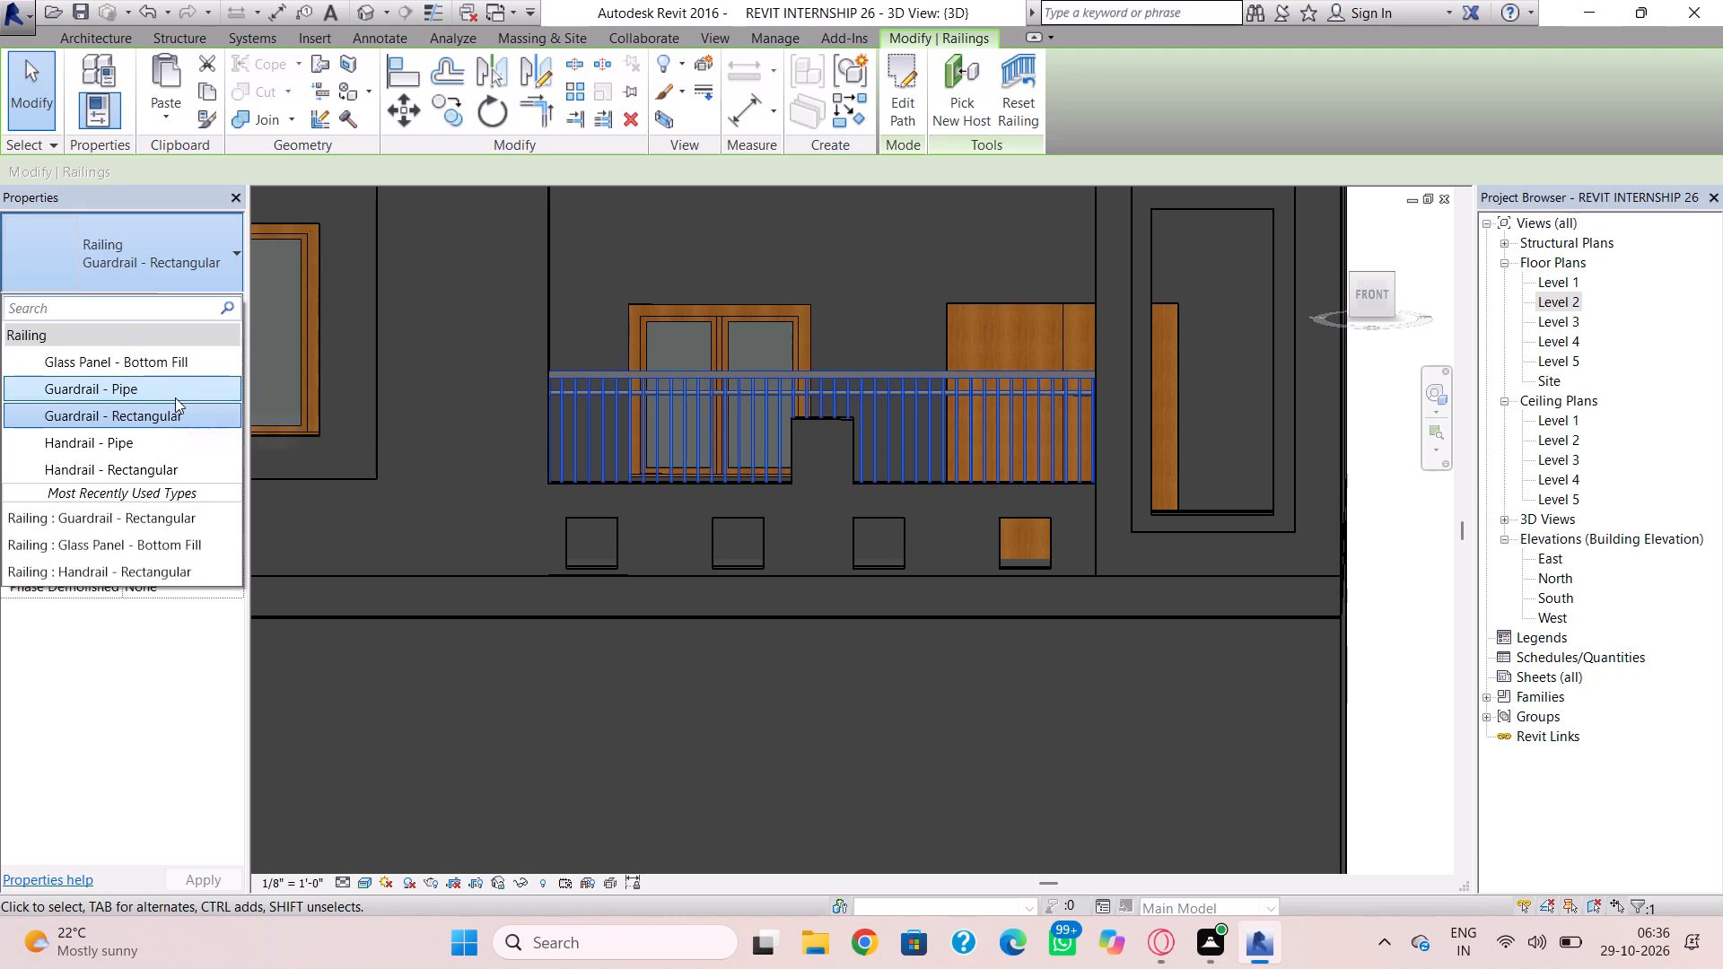
left_click(175, 397)
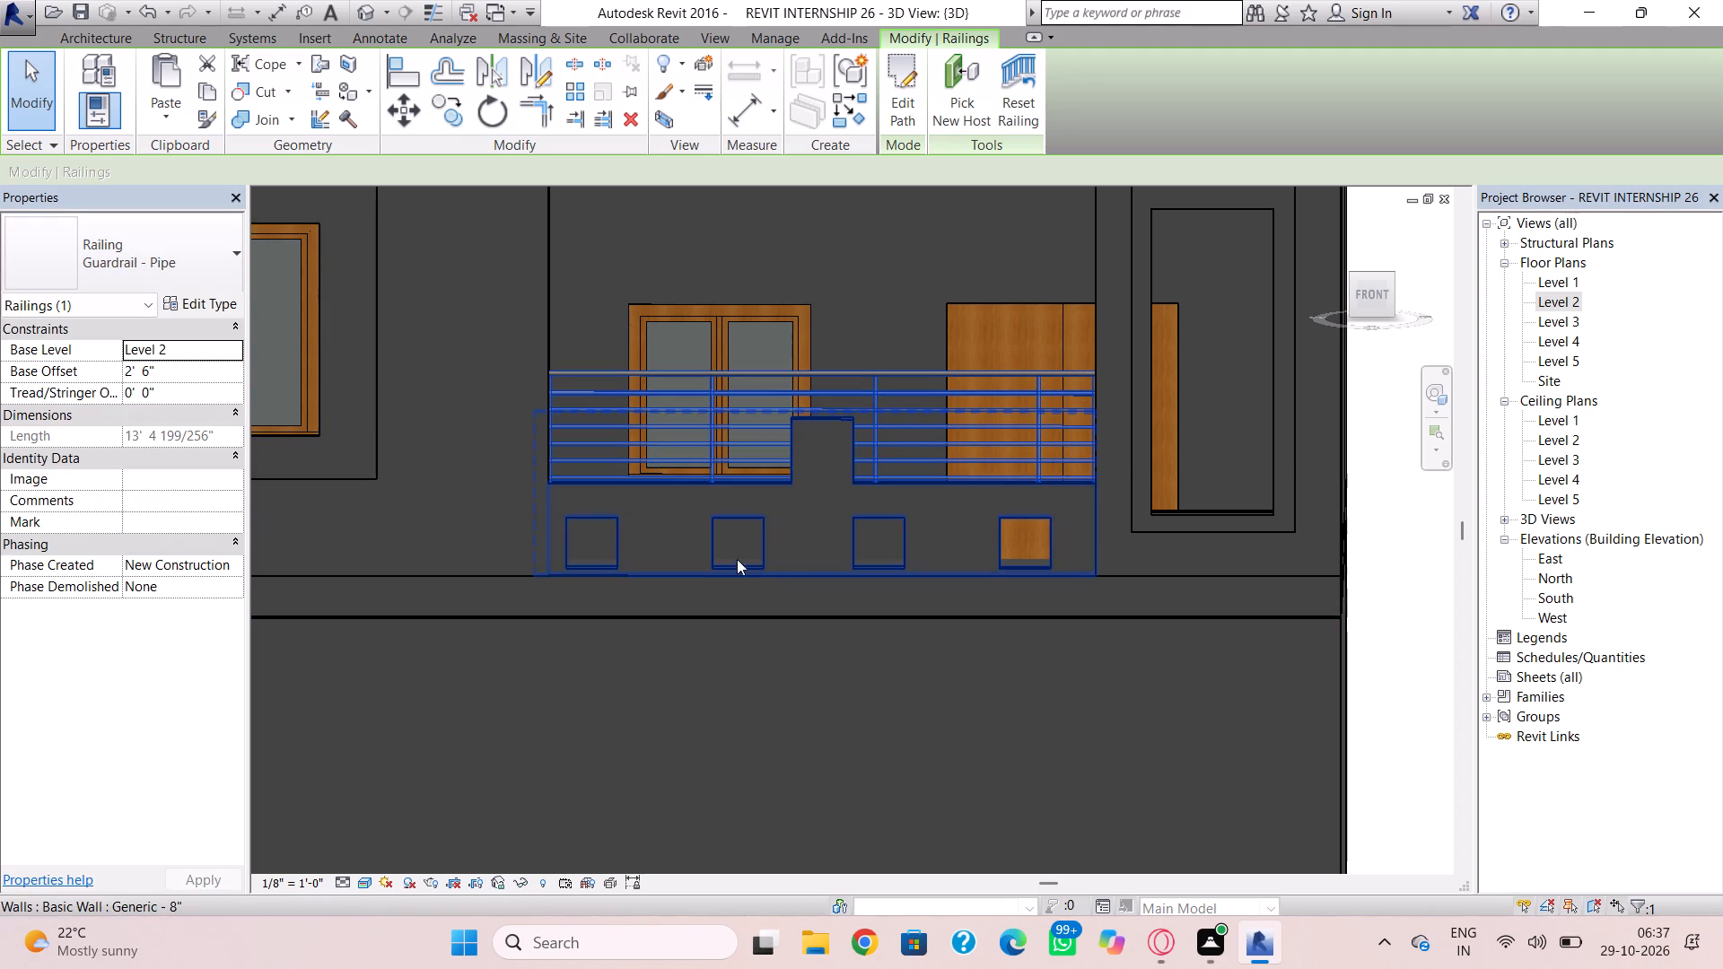
Set the balcony railing's base offset to 2.3' and clear the selection.
left_click(180, 377)
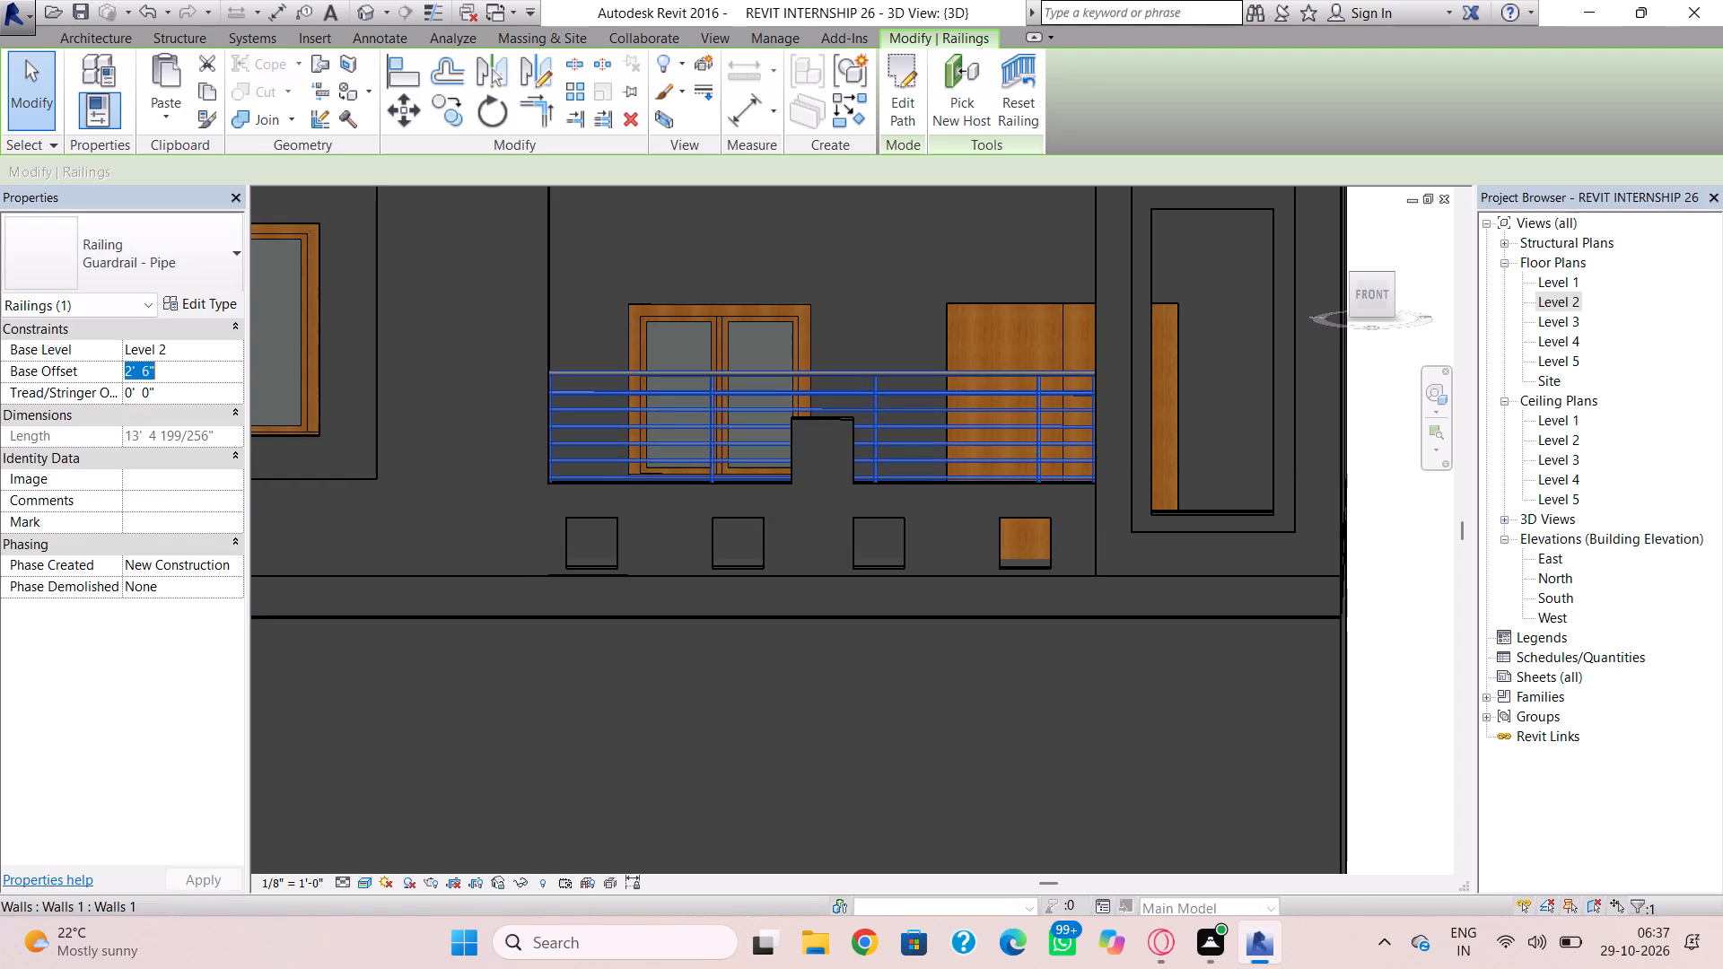
type("2.3'")
key("Return")
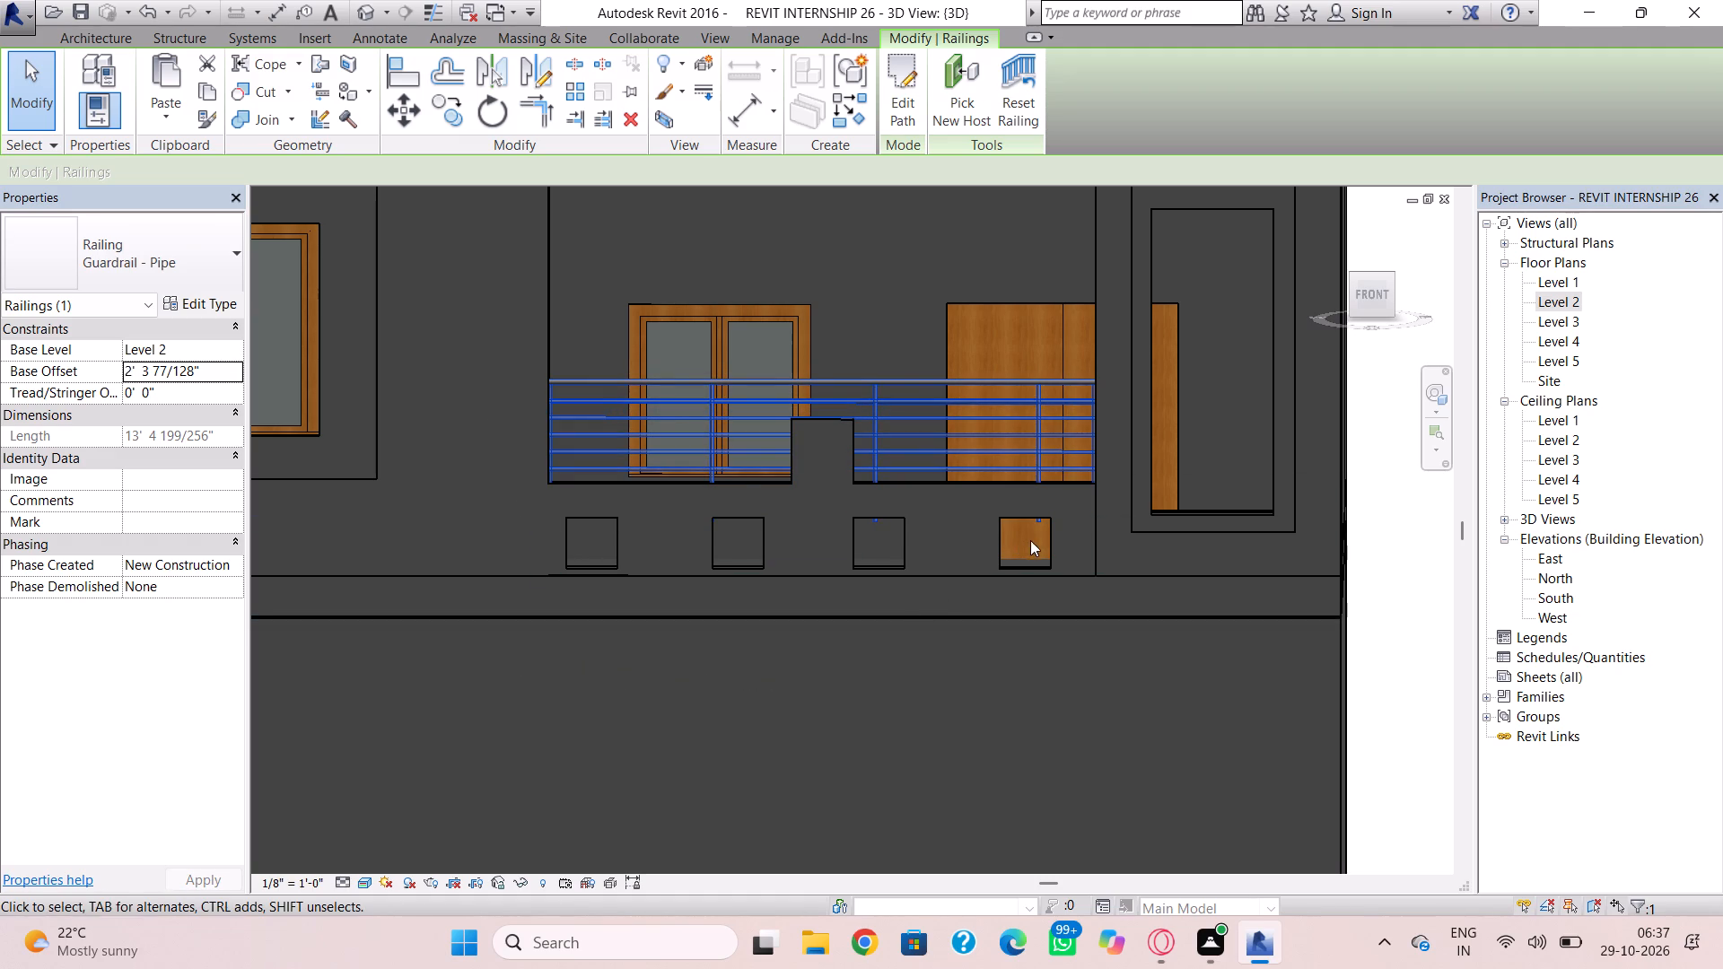
scroll(1044, 559, "up", 1)
left_click(625, 752)
Copy the Level 2 balcony wall and paste it aligned to Level 3.
scroll(684, 698, "down", 4)
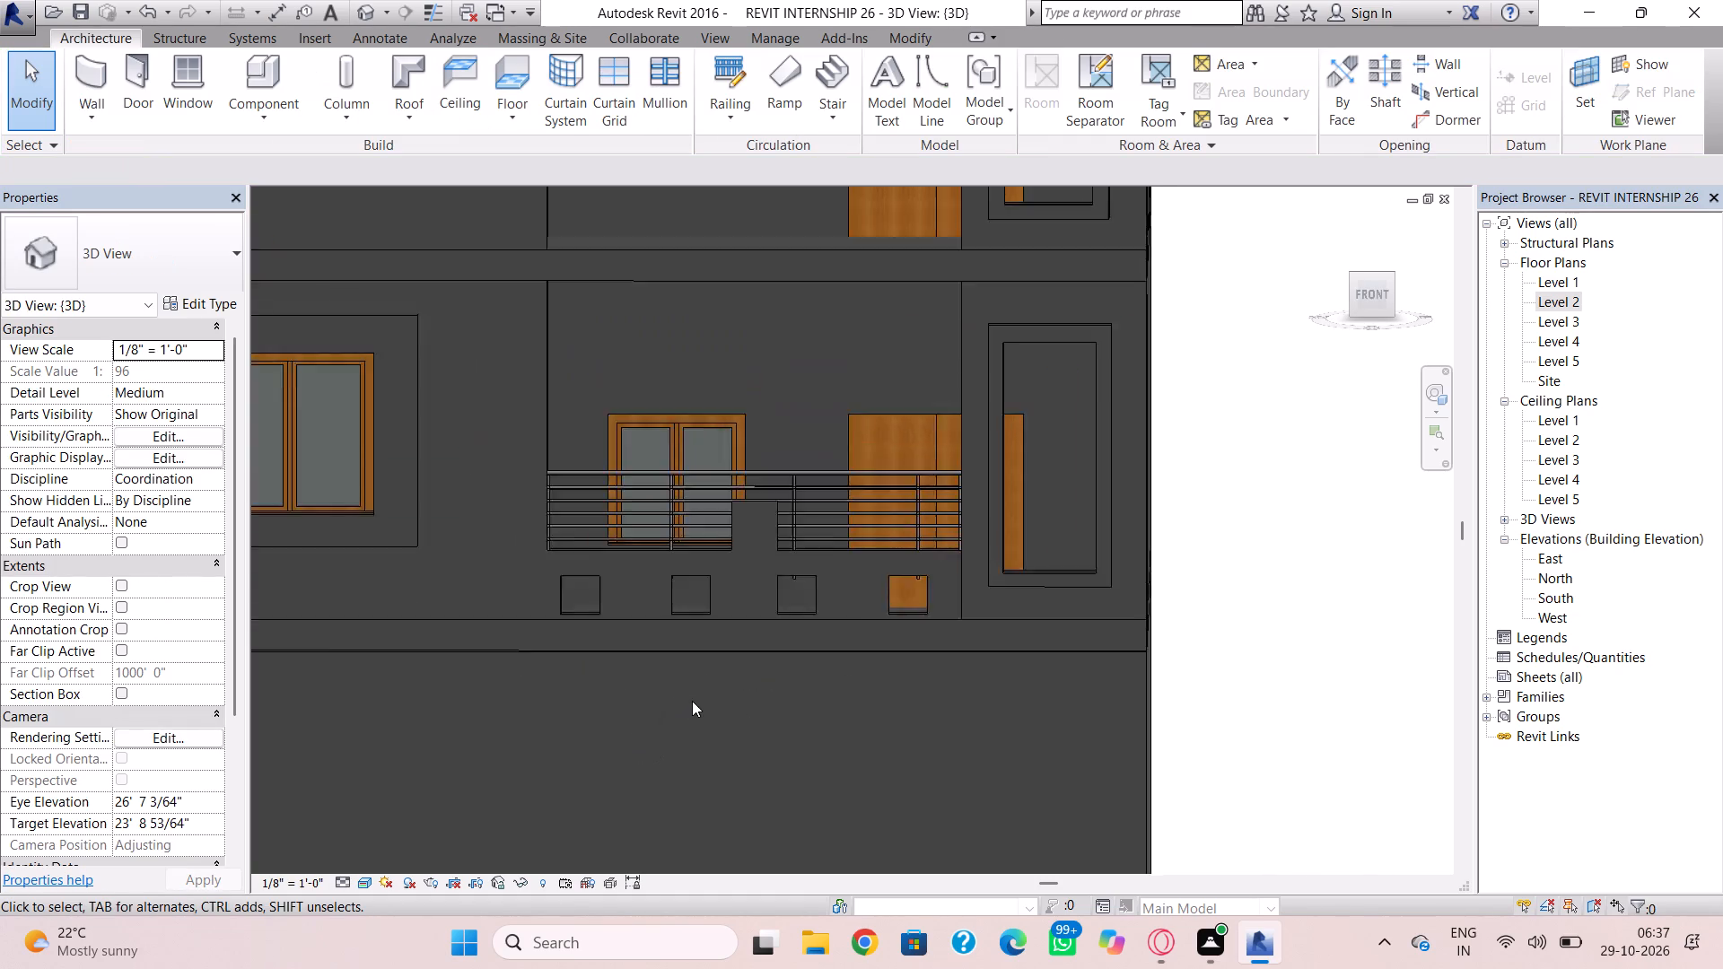
right_click_drag(604, 728, 669, 796, "shift")
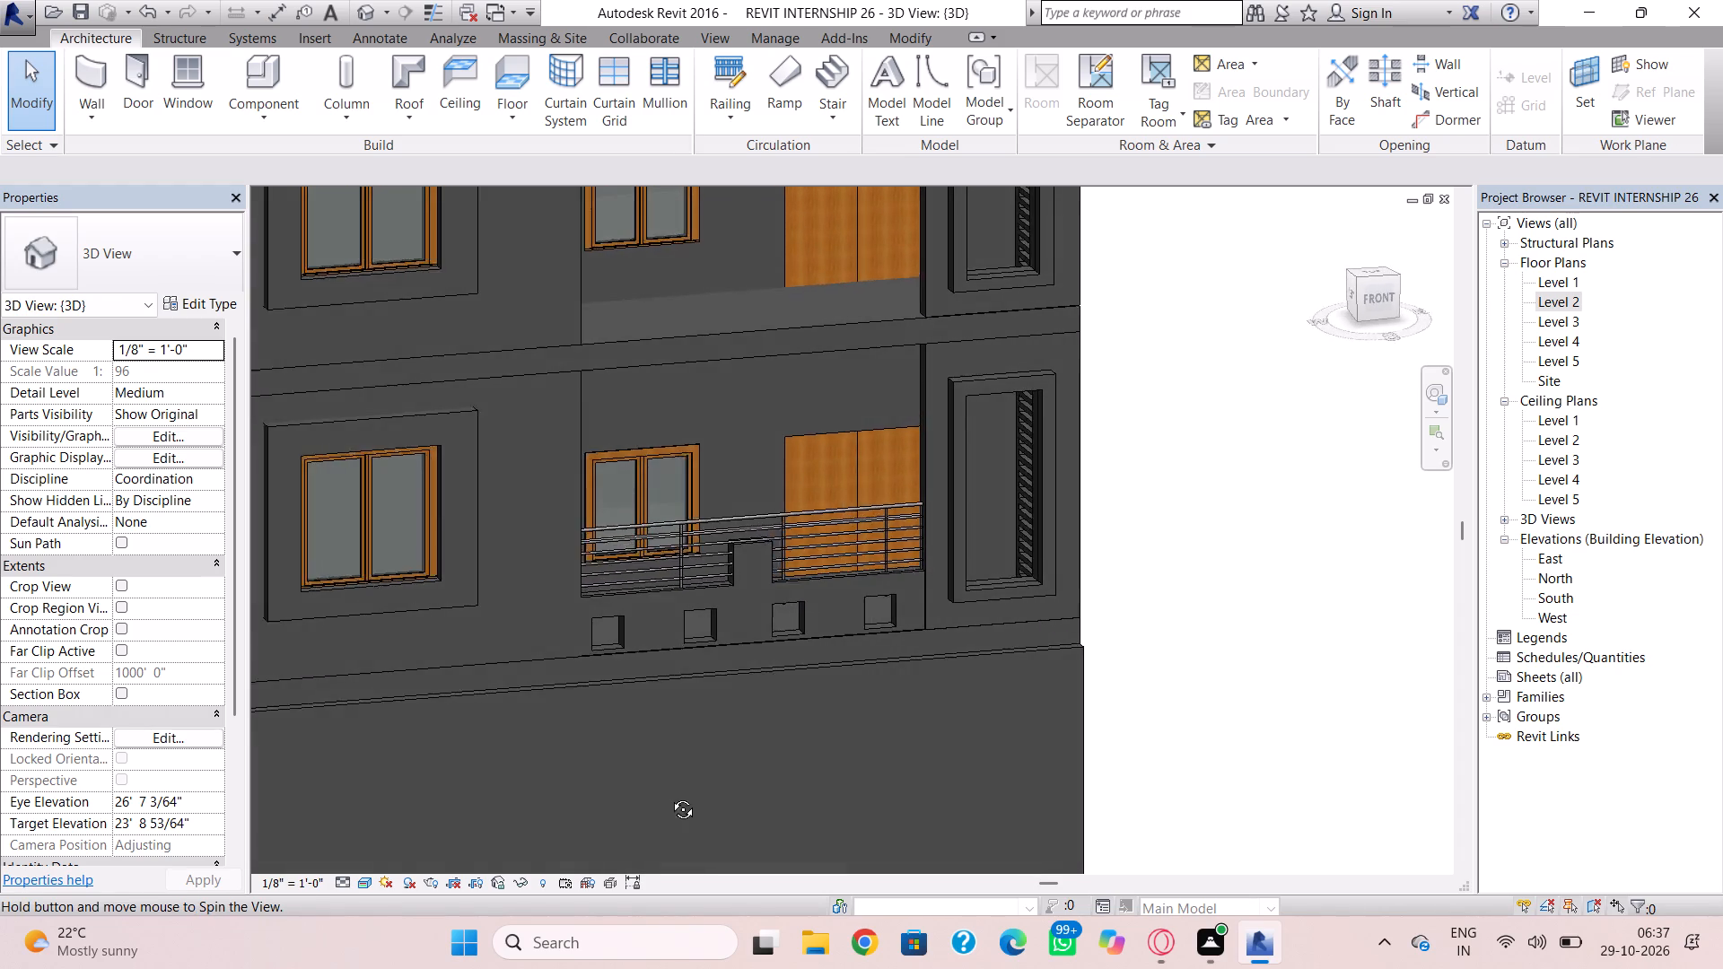
right_click_drag(669, 796, 660, 773, "shift")
left_click(778, 578)
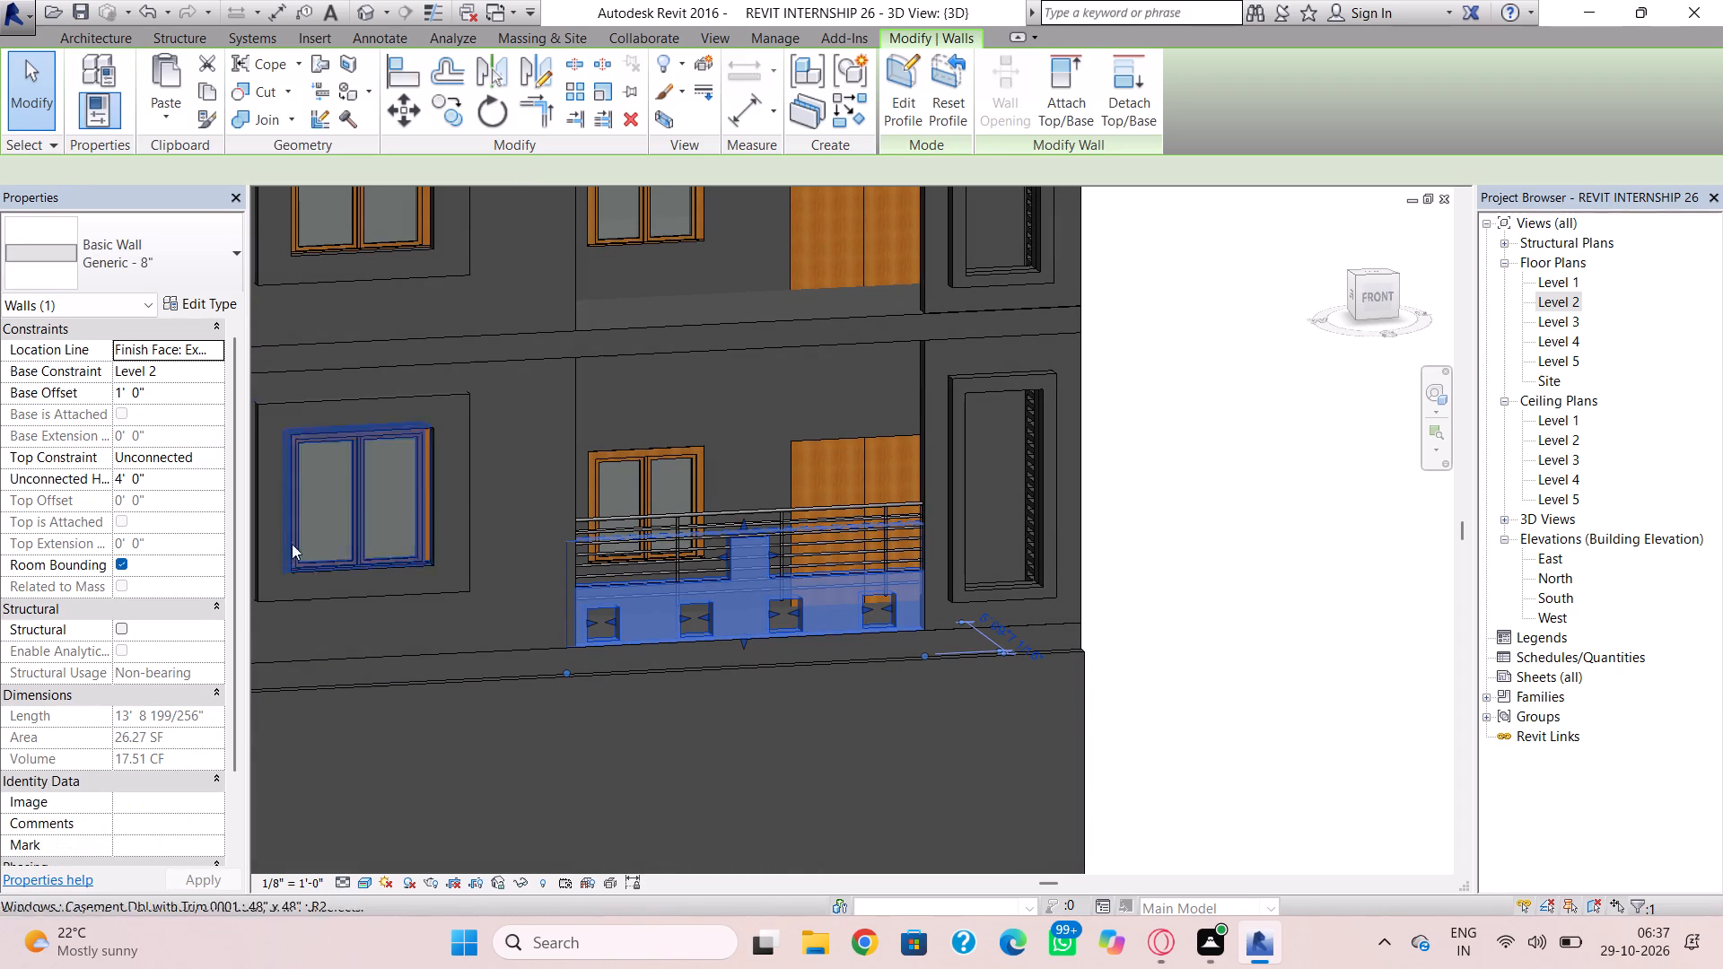
left_click(215, 100)
left_click(175, 111)
left_click(178, 188)
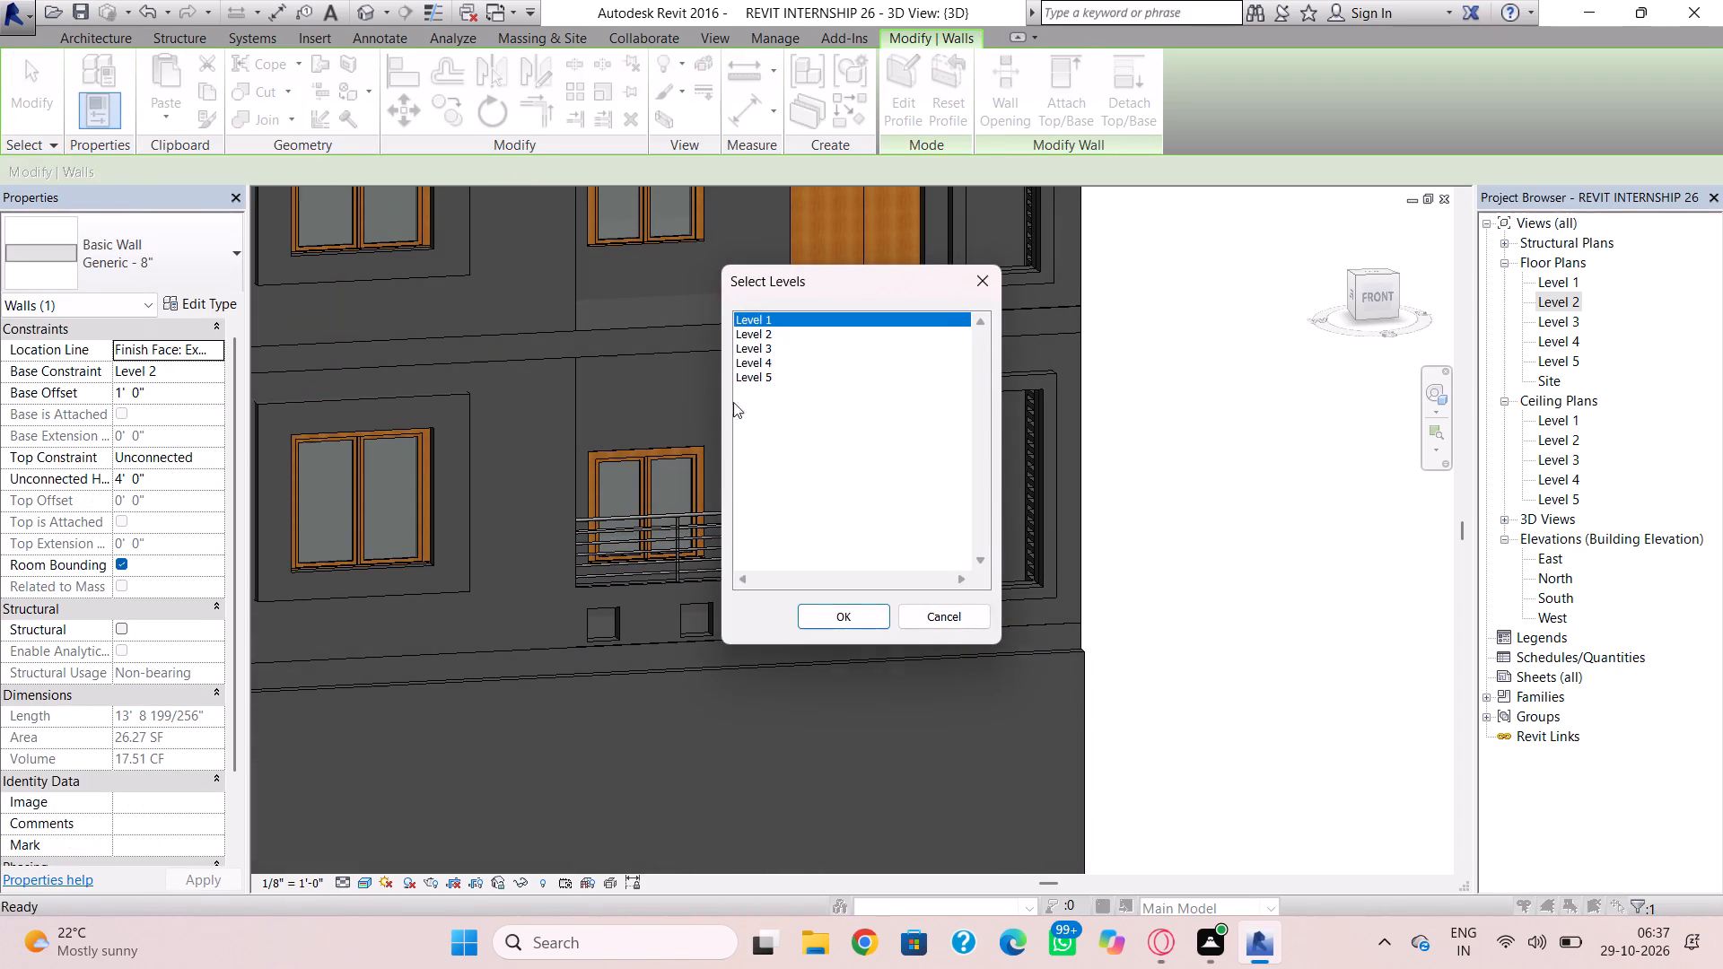
left_click(786, 348)
left_click(835, 618)
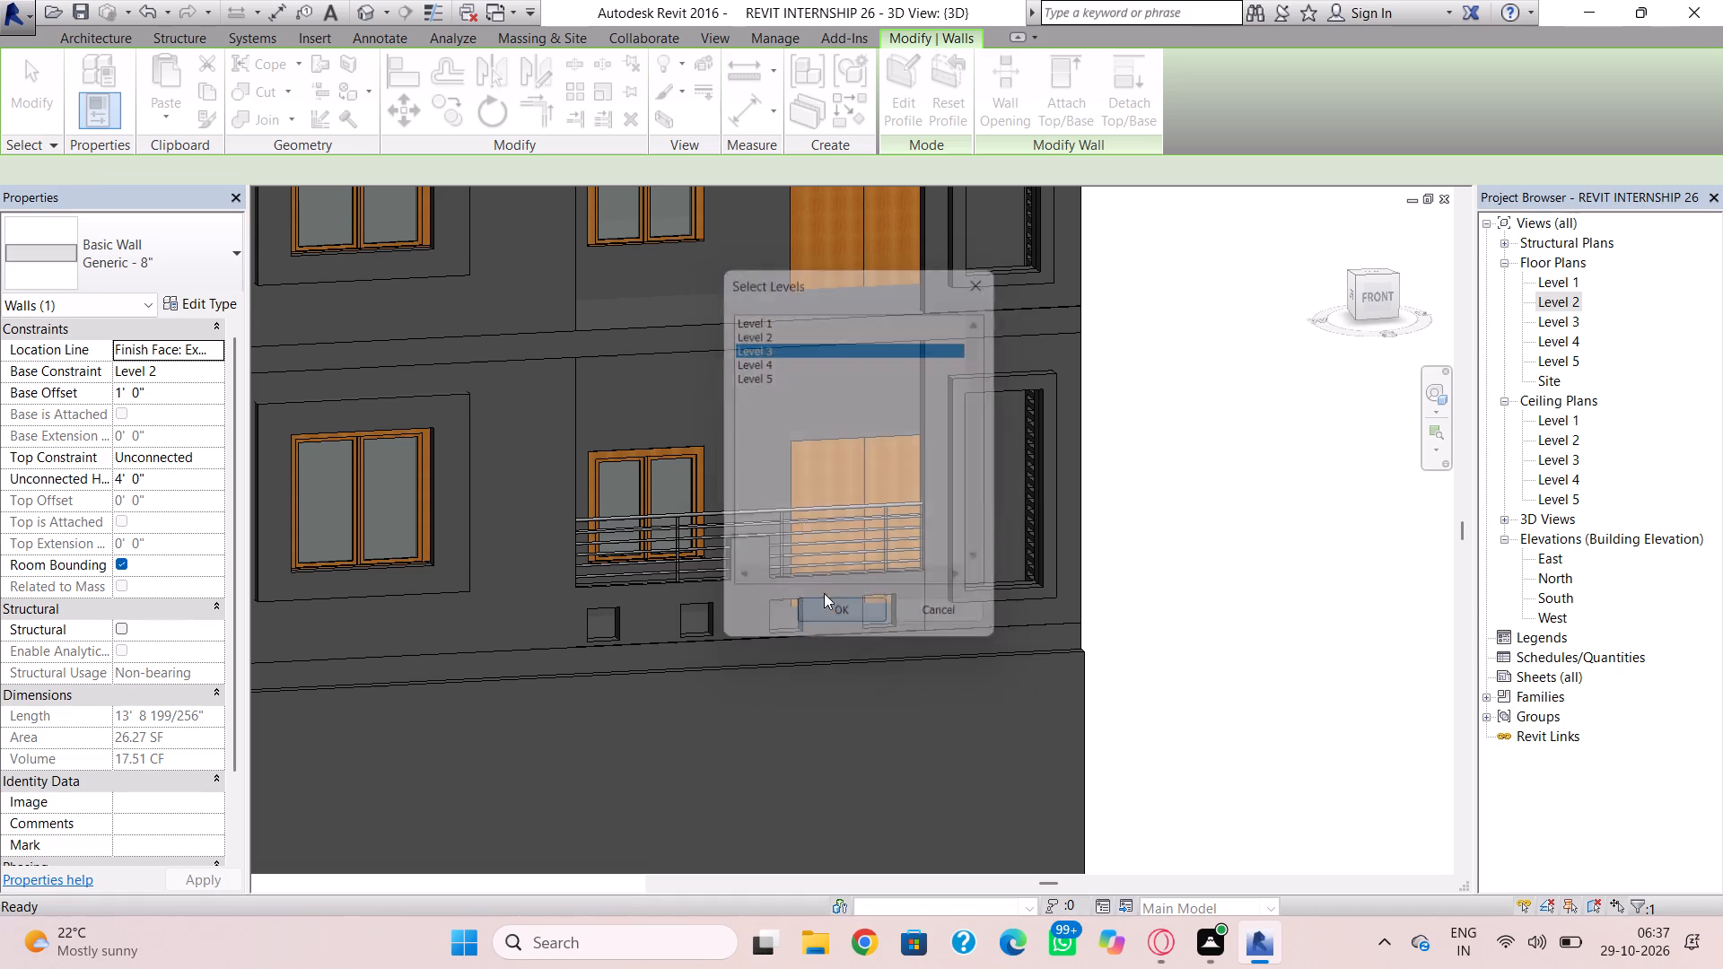
Copy the Level 2 balcony pipe railing, paste it aligned to Level 3, and clear the selection.
left_click(788, 523)
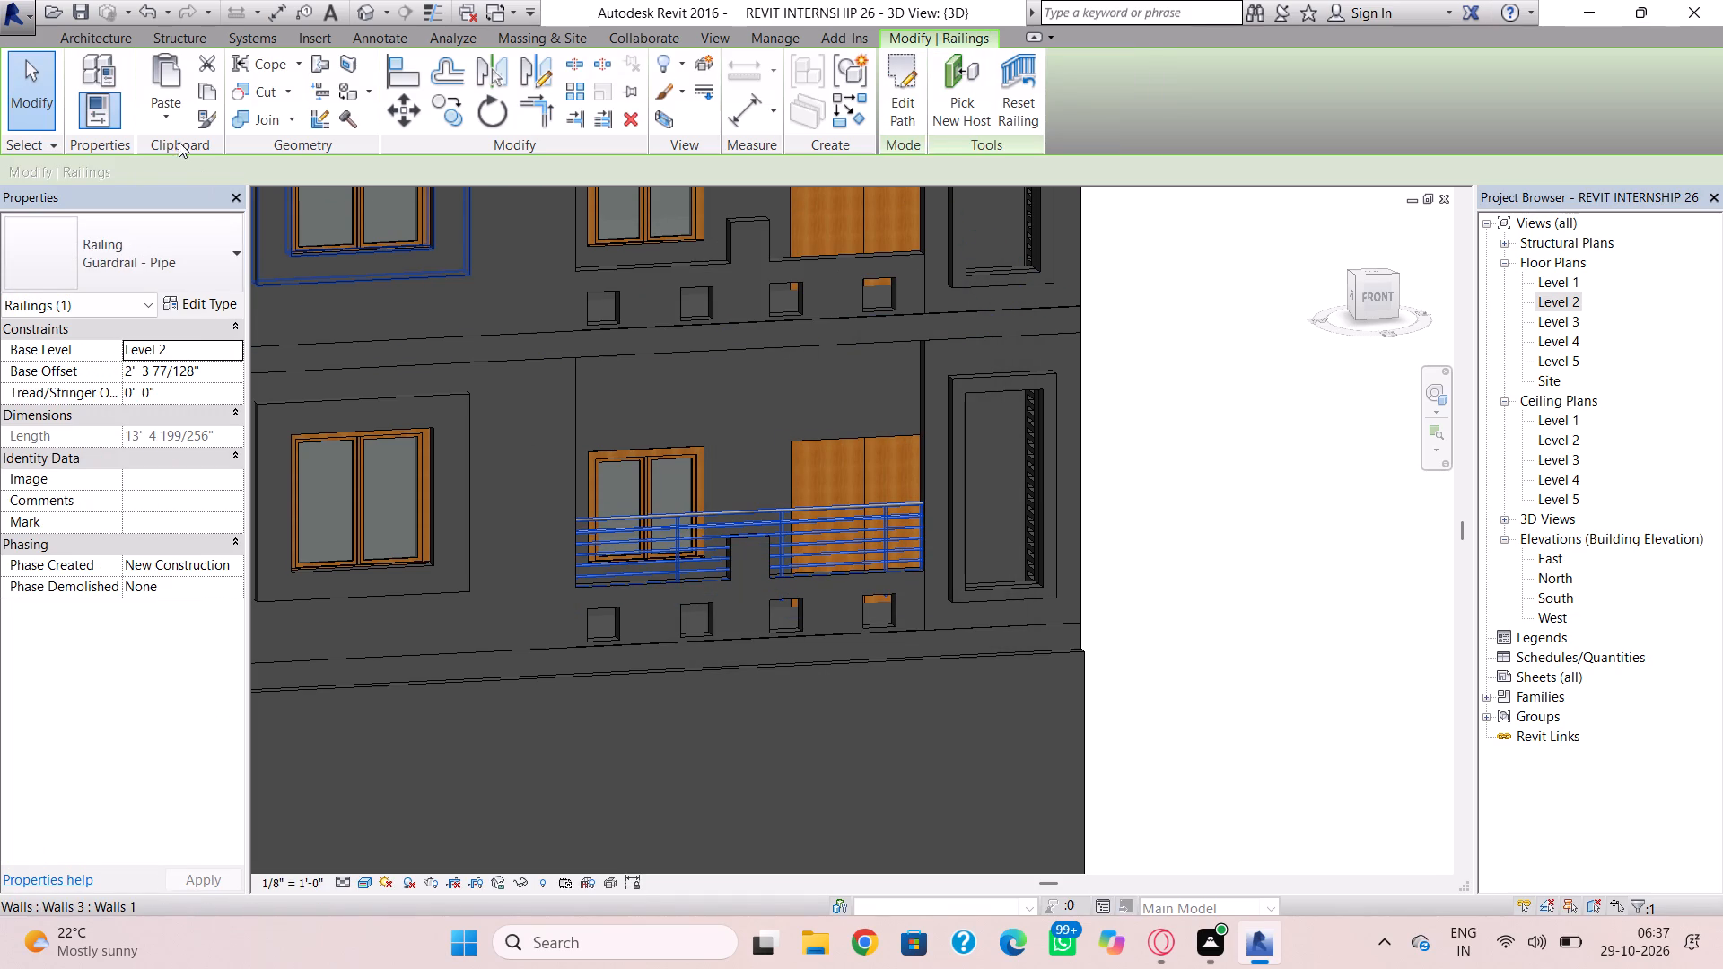
left_click(213, 88)
left_click(186, 105)
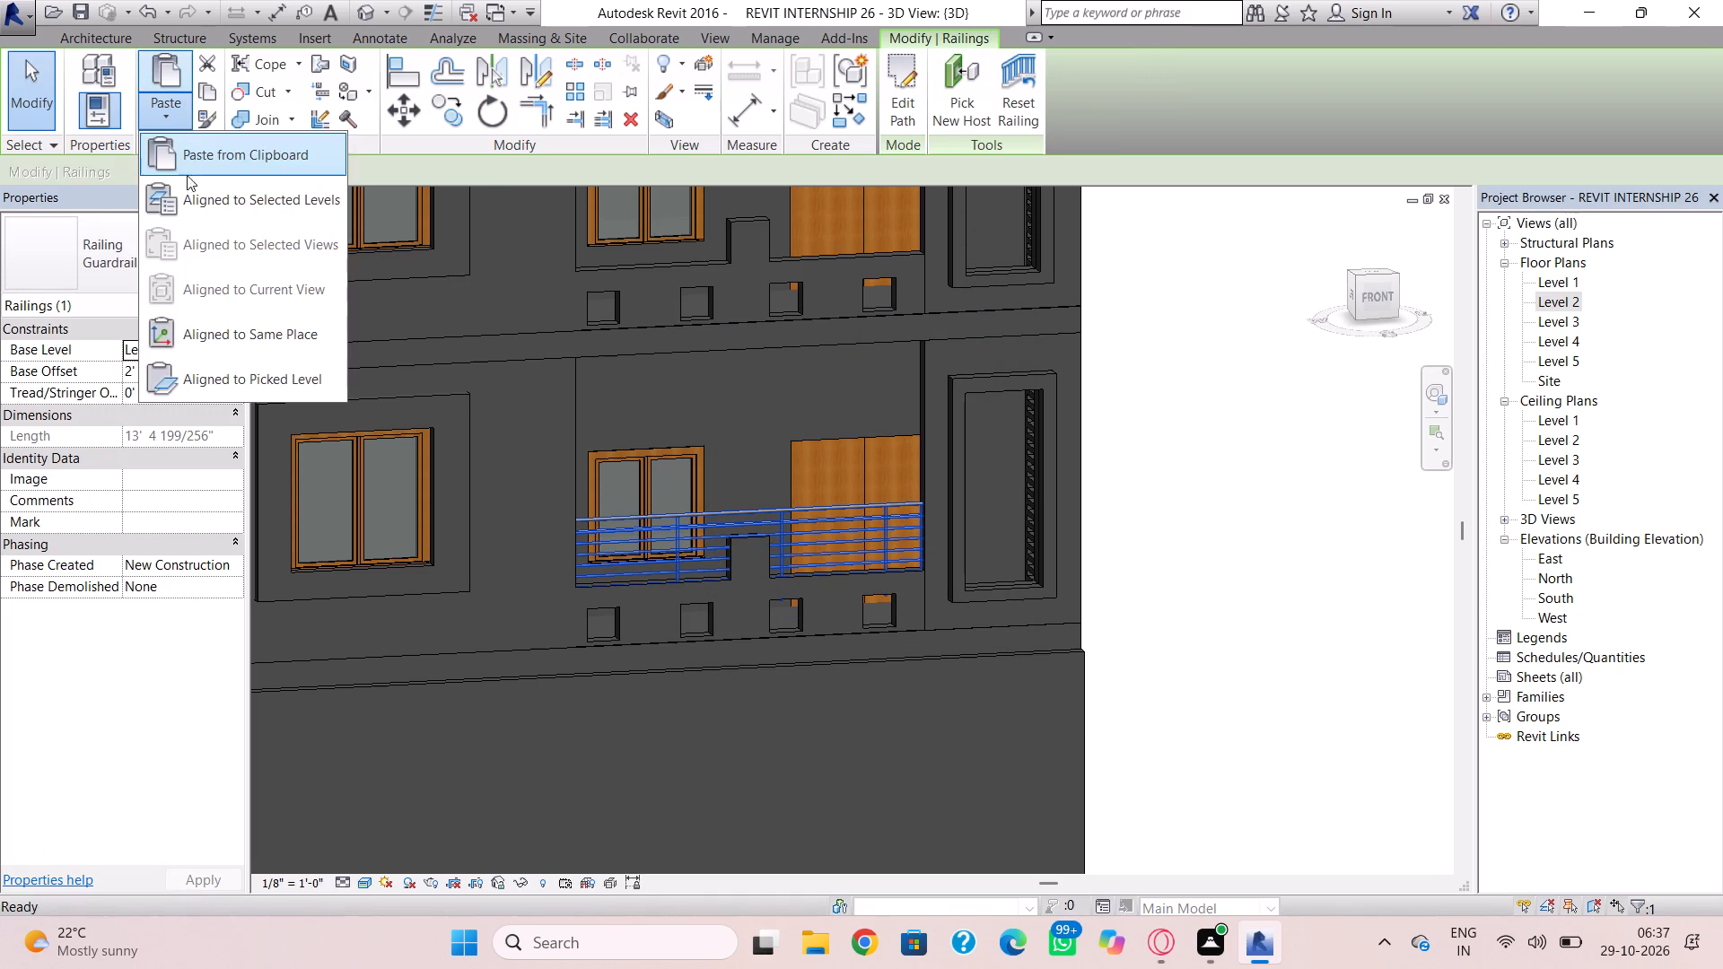
left_click(192, 192)
left_click(765, 345)
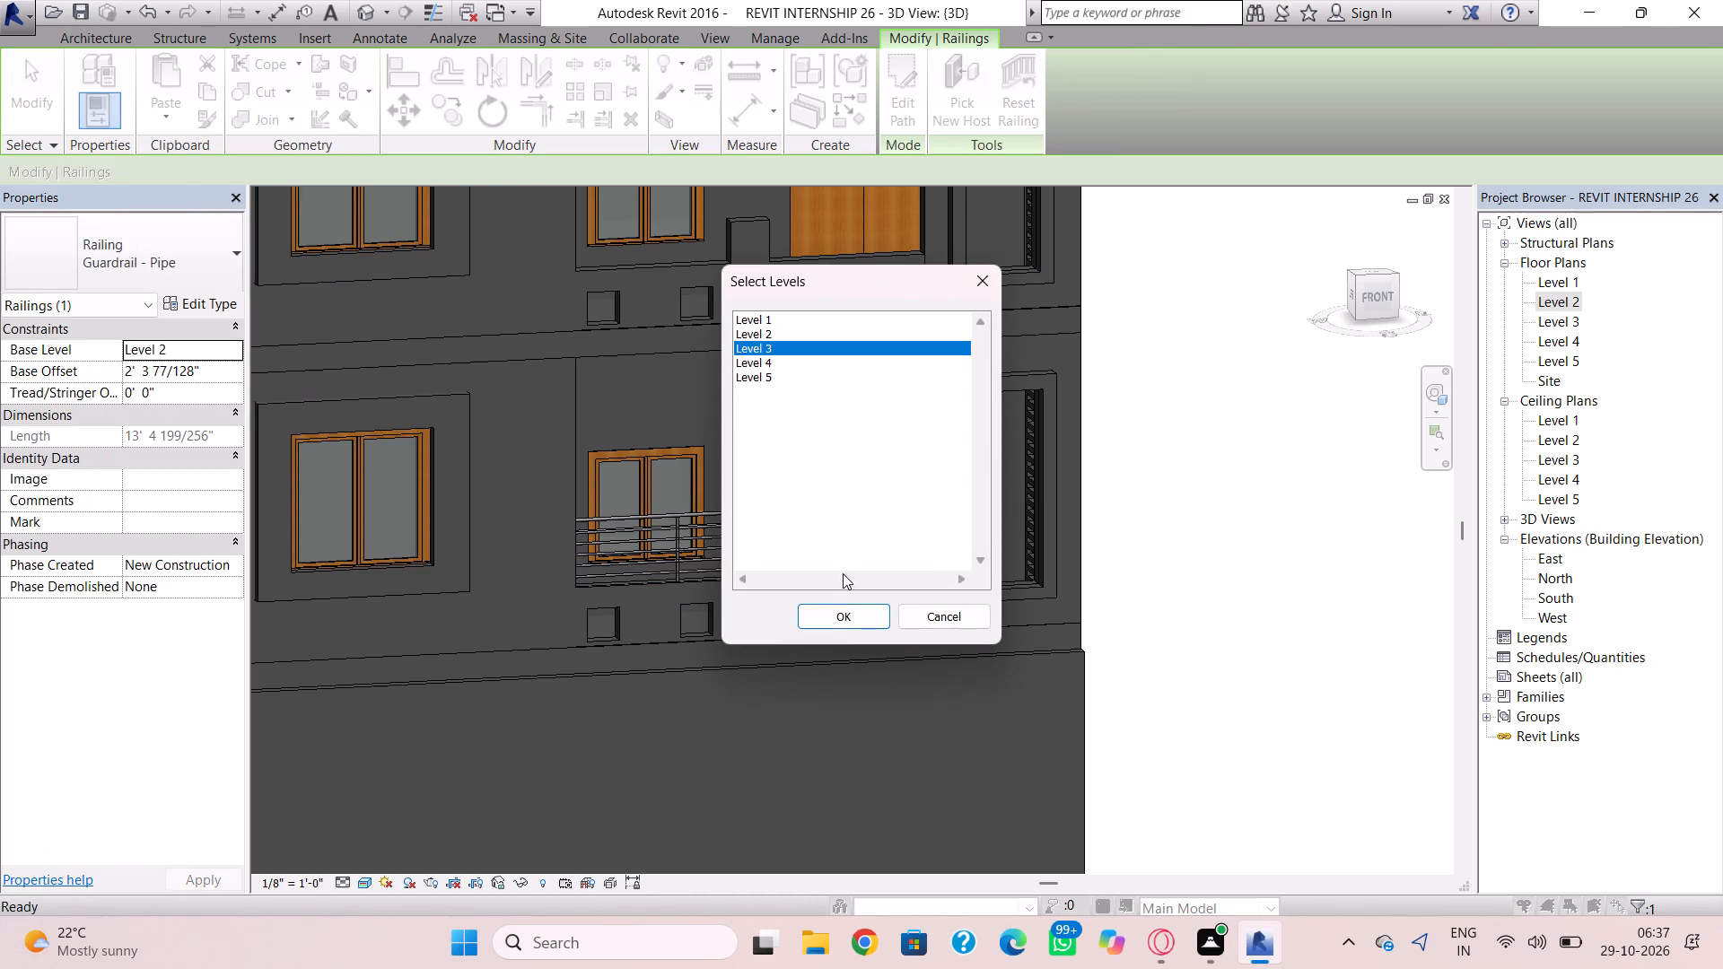
left_click(842, 618)
middle_click_drag(844, 624, 853, 748)
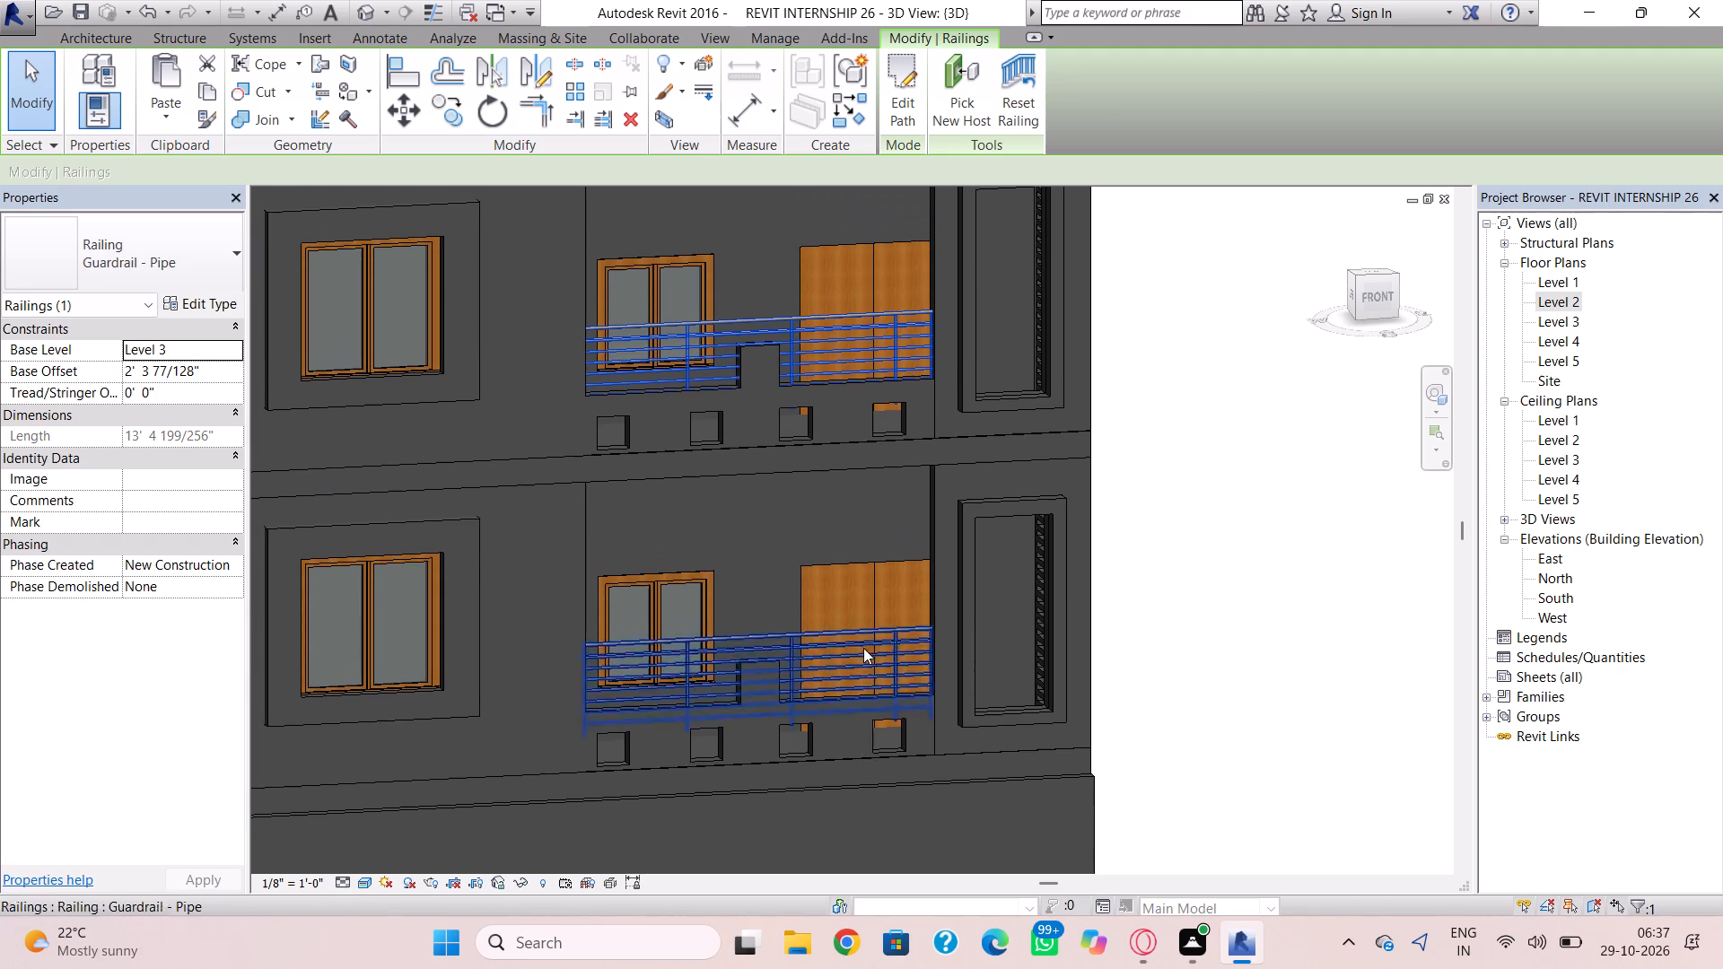
key("Escape")
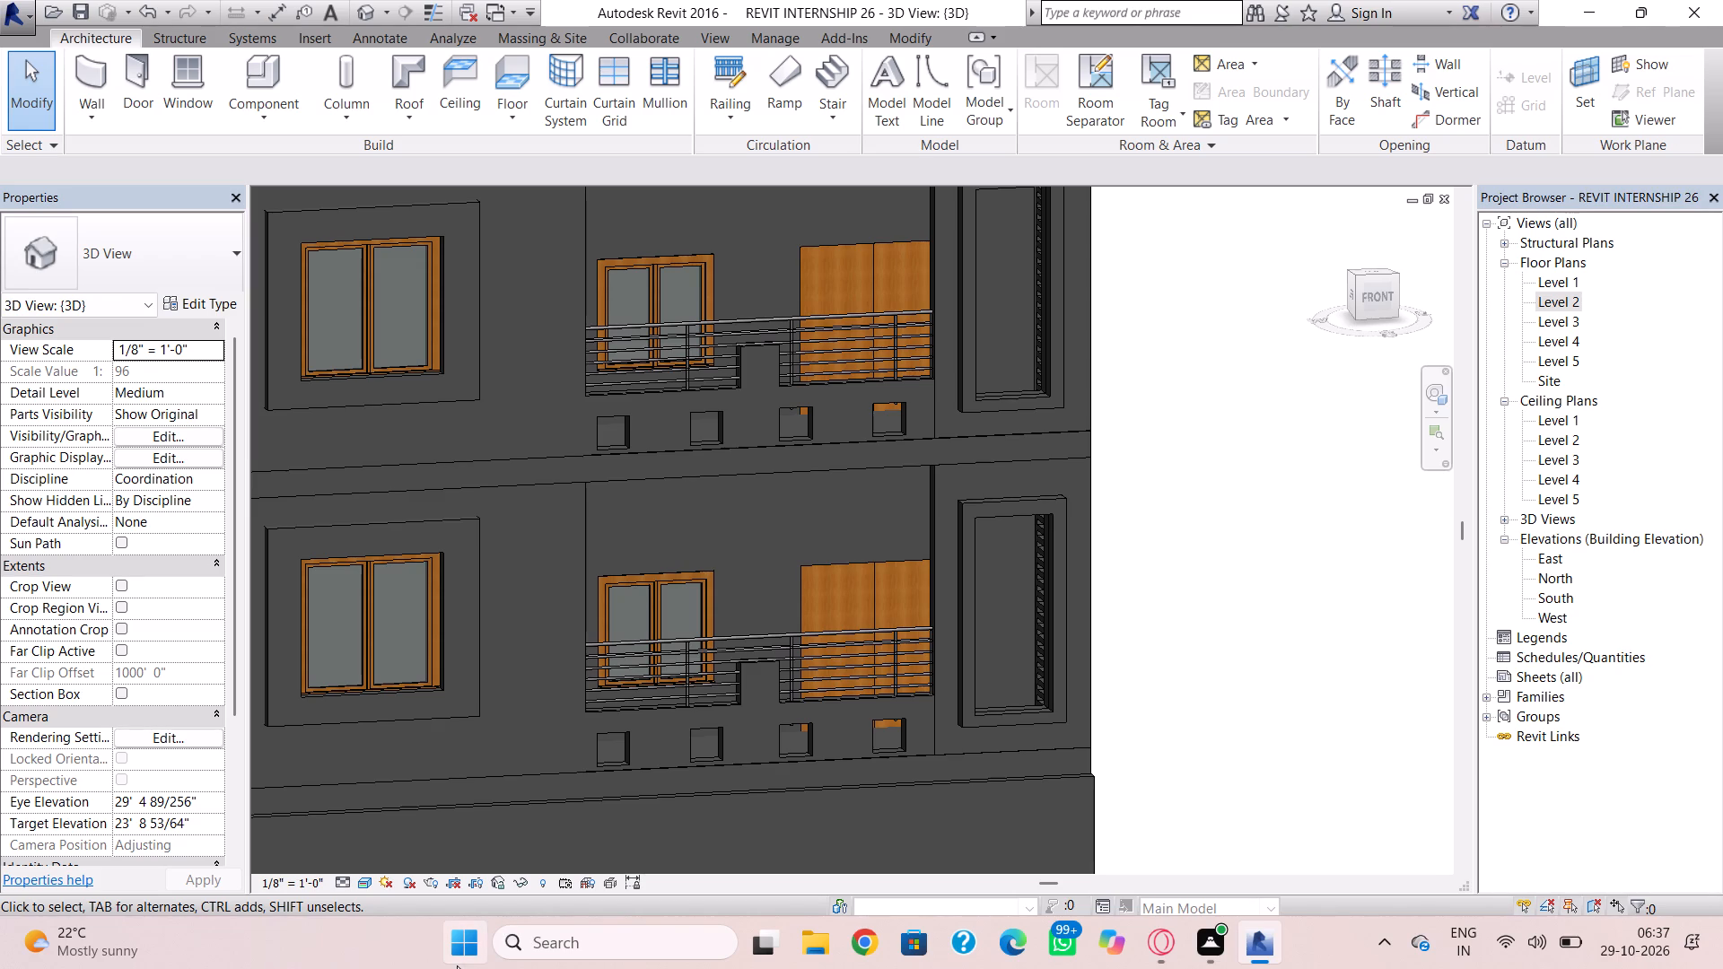
Shift the Level 2 balcony wall's third square opening toward the door, widening the raised middle block to its new near edge.
scroll(347, 968, "down", 1)
right_click_drag(807, 722, 767, 650, "shift")
scroll(794, 707, "up", 5)
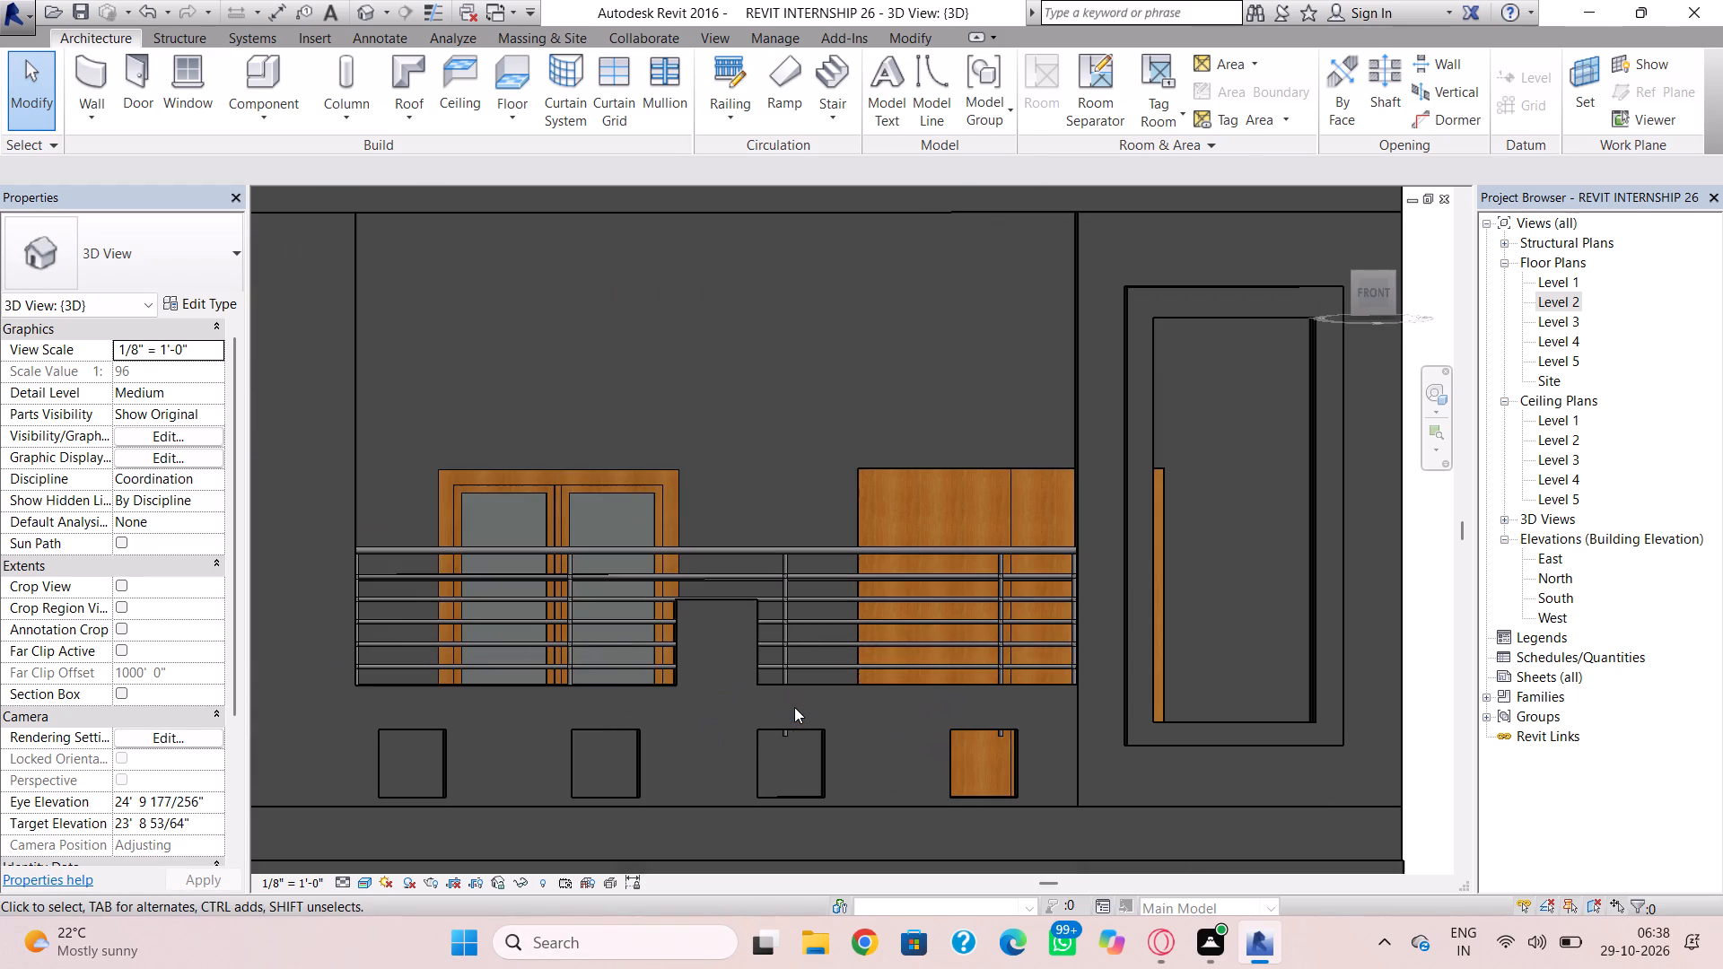
left_click(802, 694)
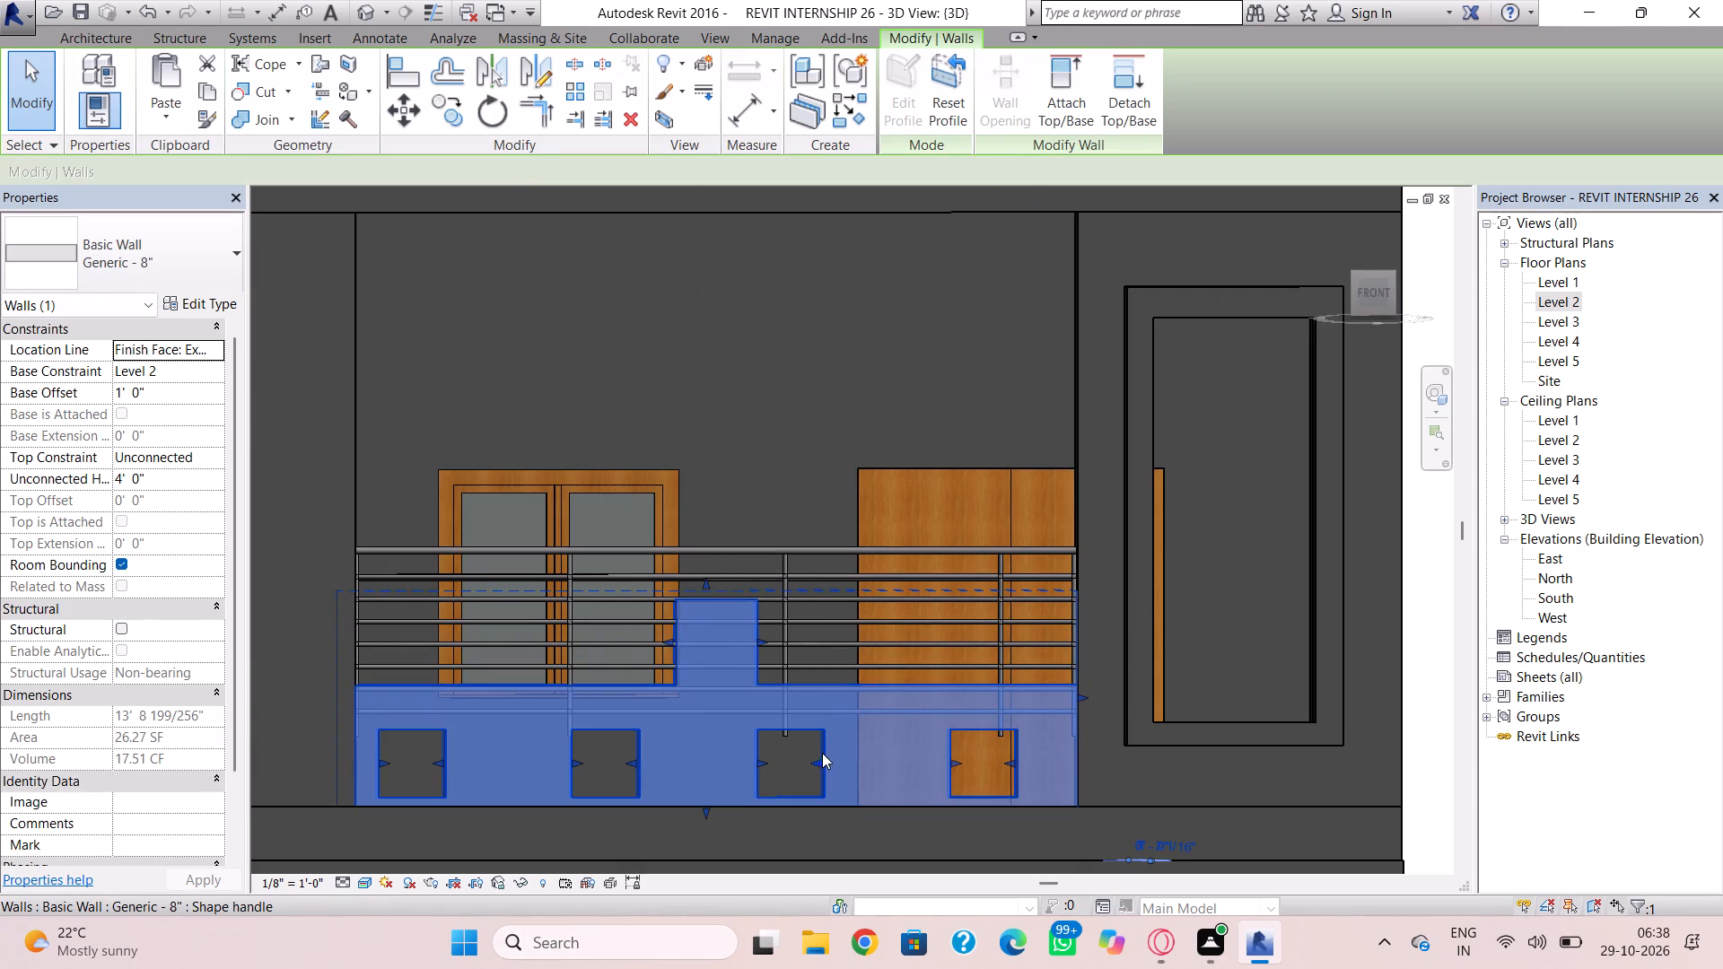
left_click_drag(823, 755, 854, 766)
left_click_drag(765, 759, 787, 765)
left_click_drag(850, 763, 854, 764)
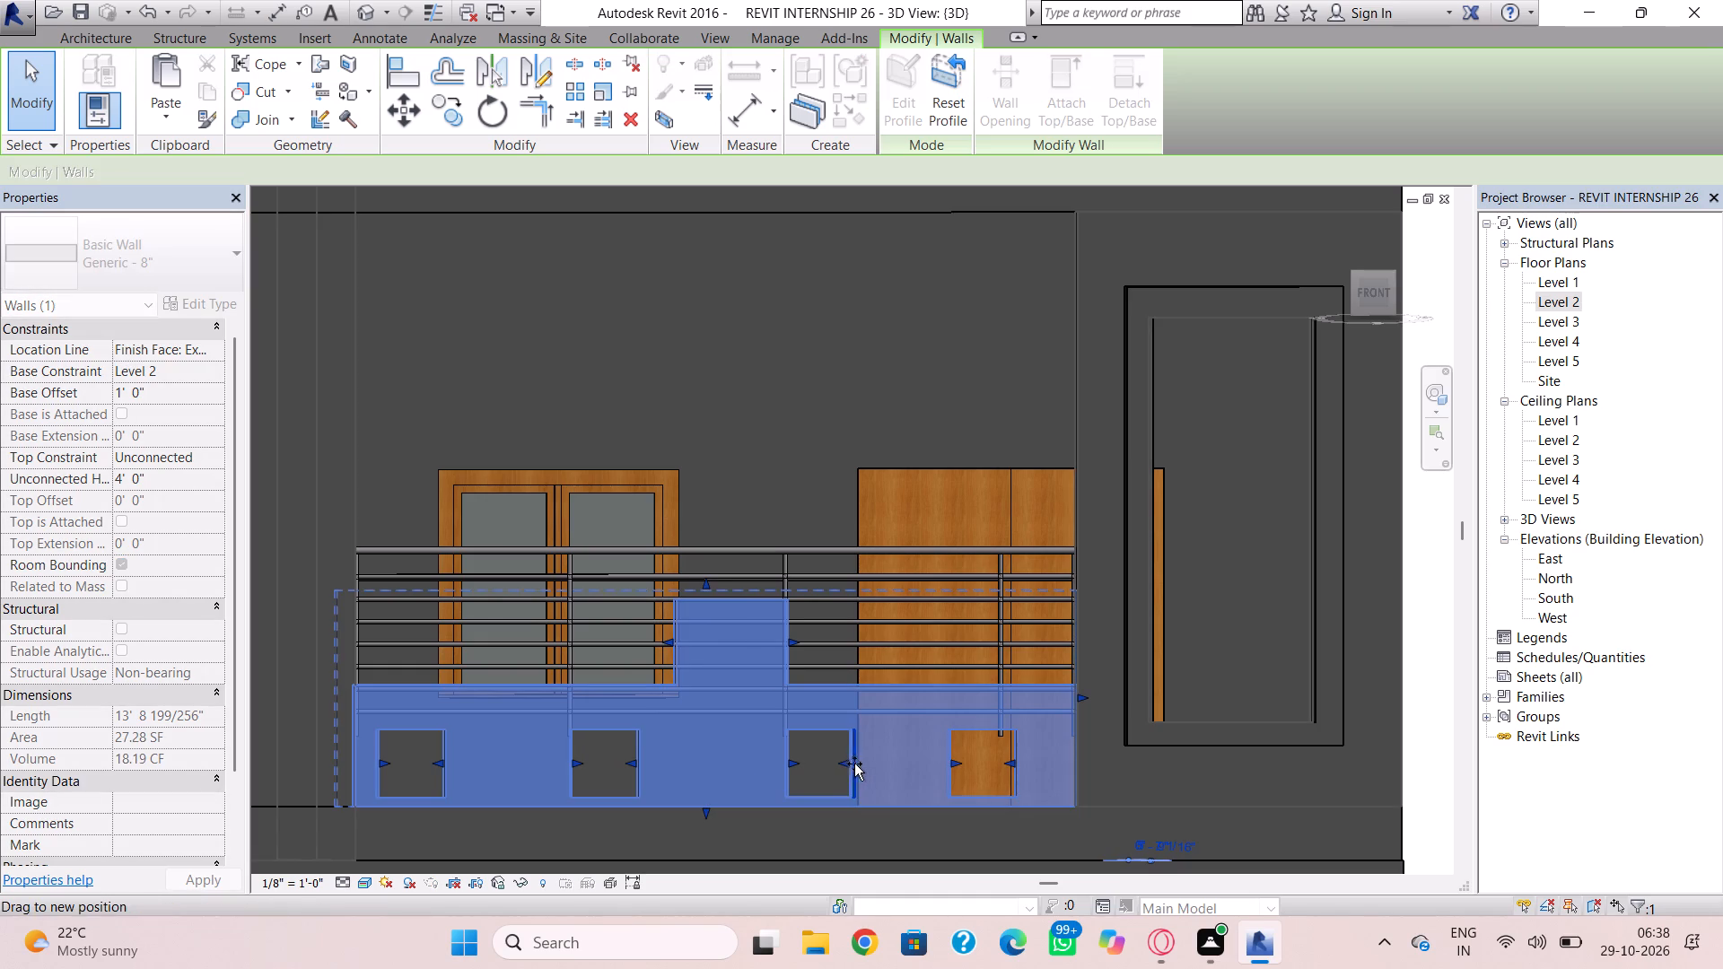
left_click_drag(854, 764, 861, 765)
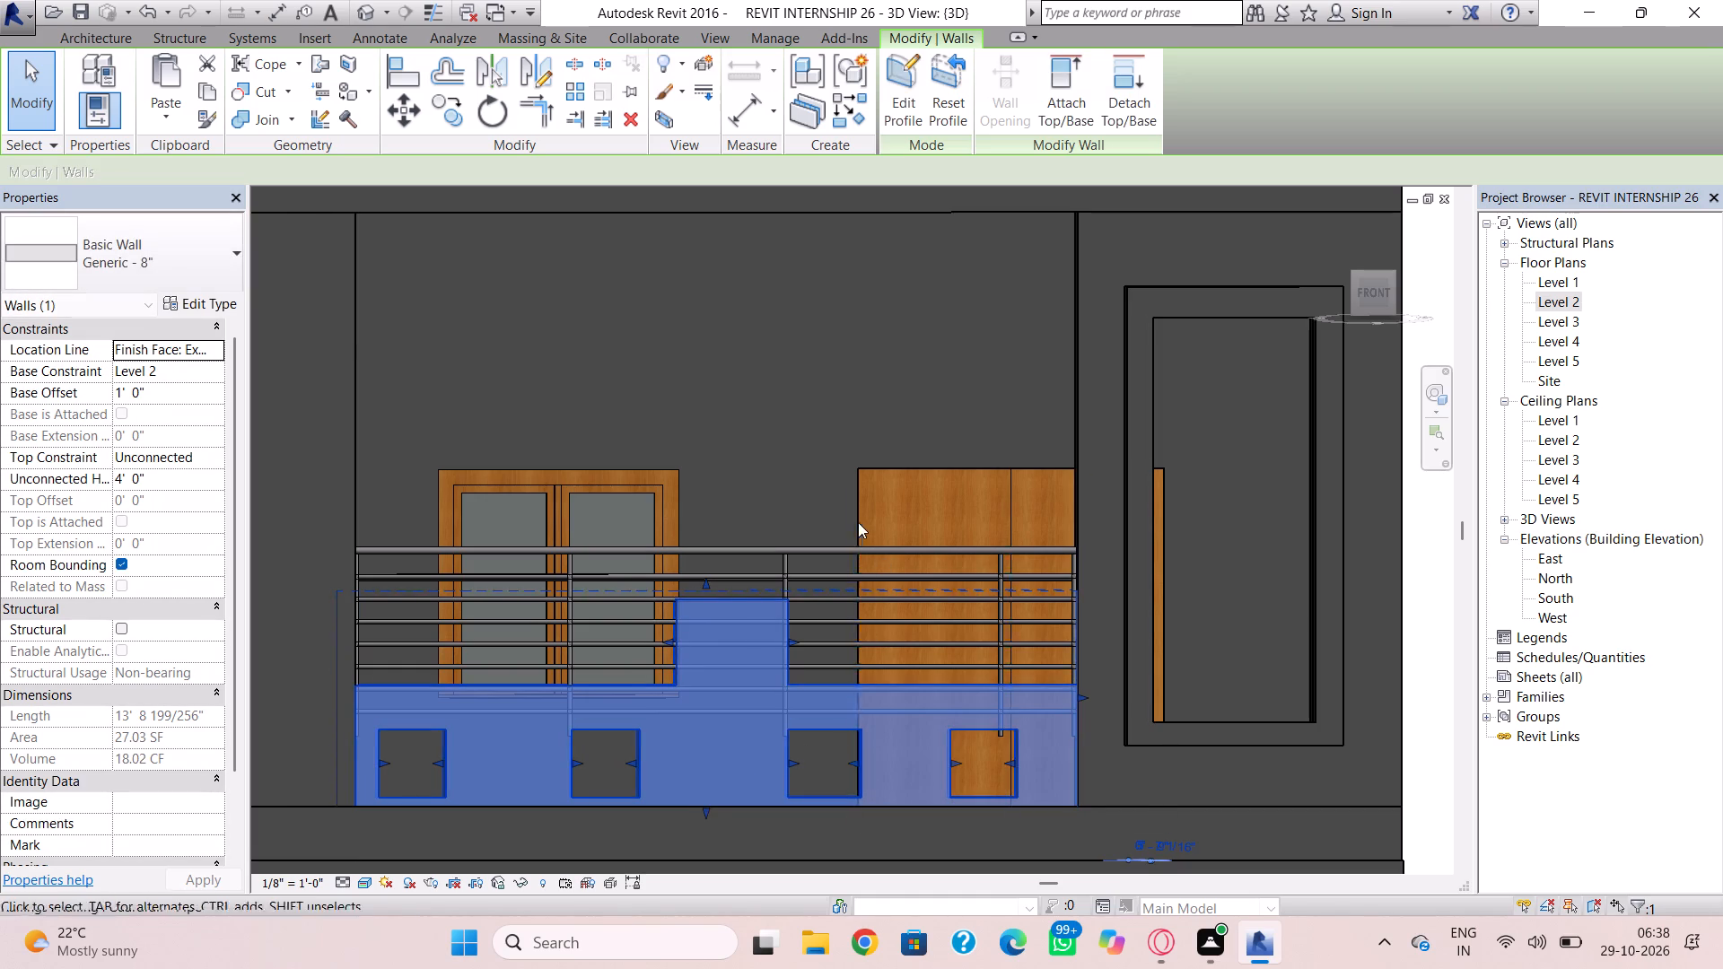
left_click(846, 450)
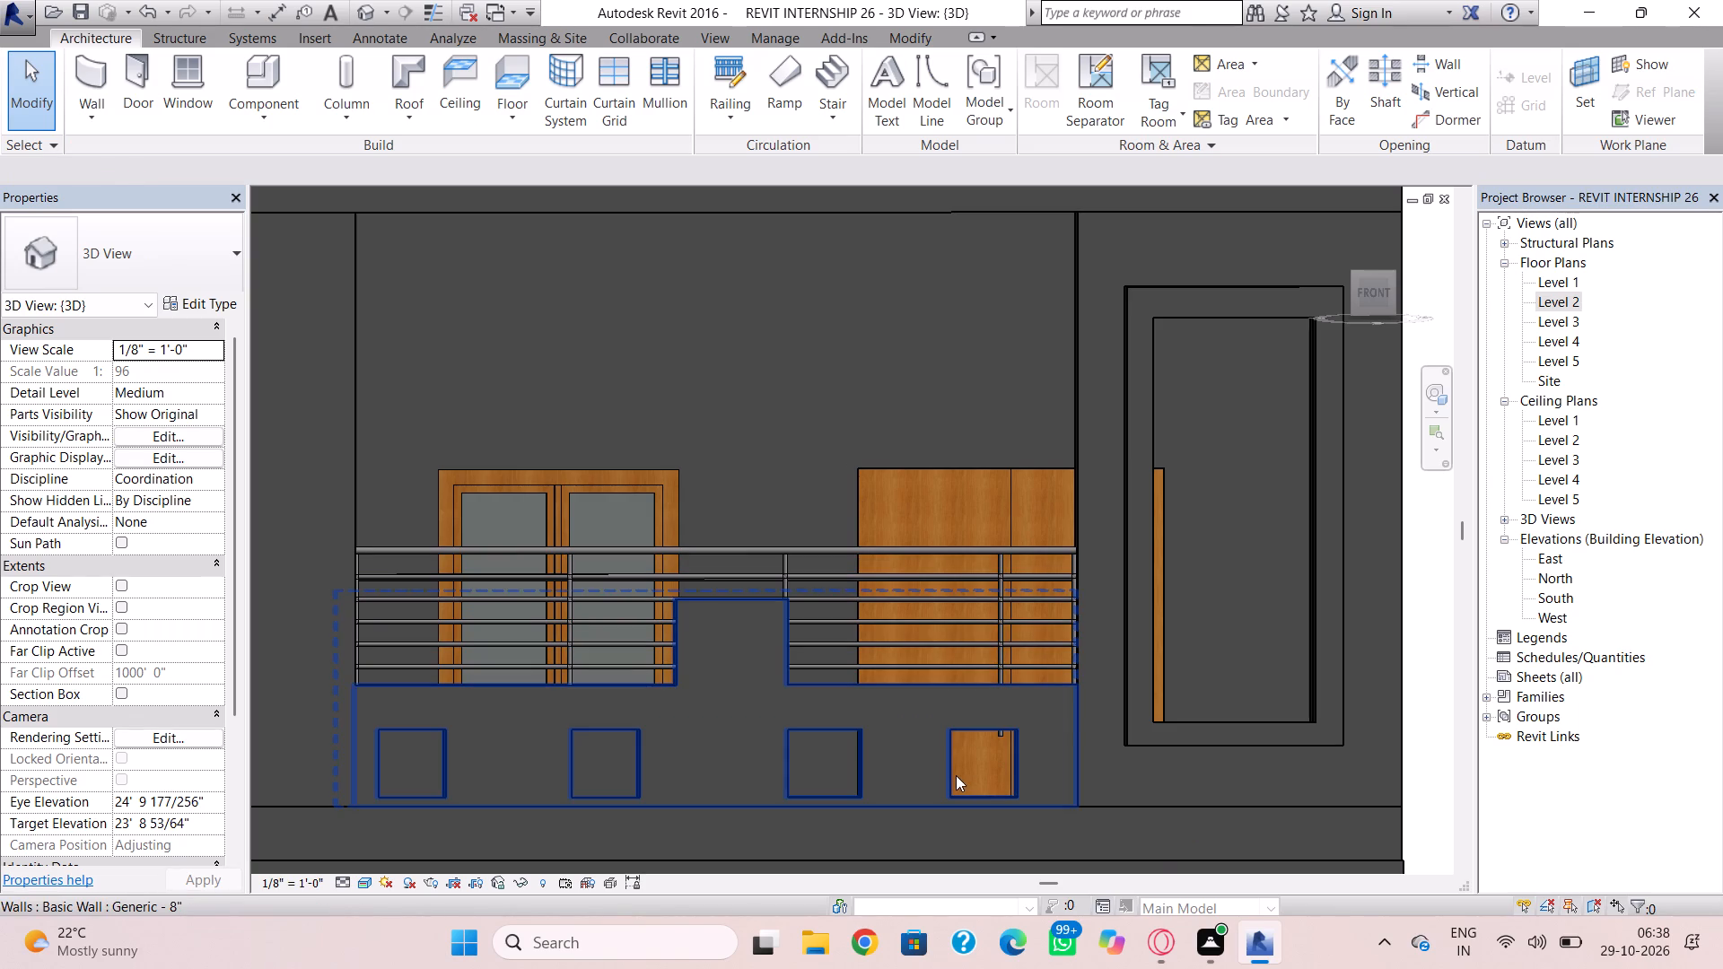
Shift the first and second square openings in the Level 2 balcony wall toward the third to even out the spacing.
left_click(639, 766)
left_click_drag(633, 764, 634, 764)
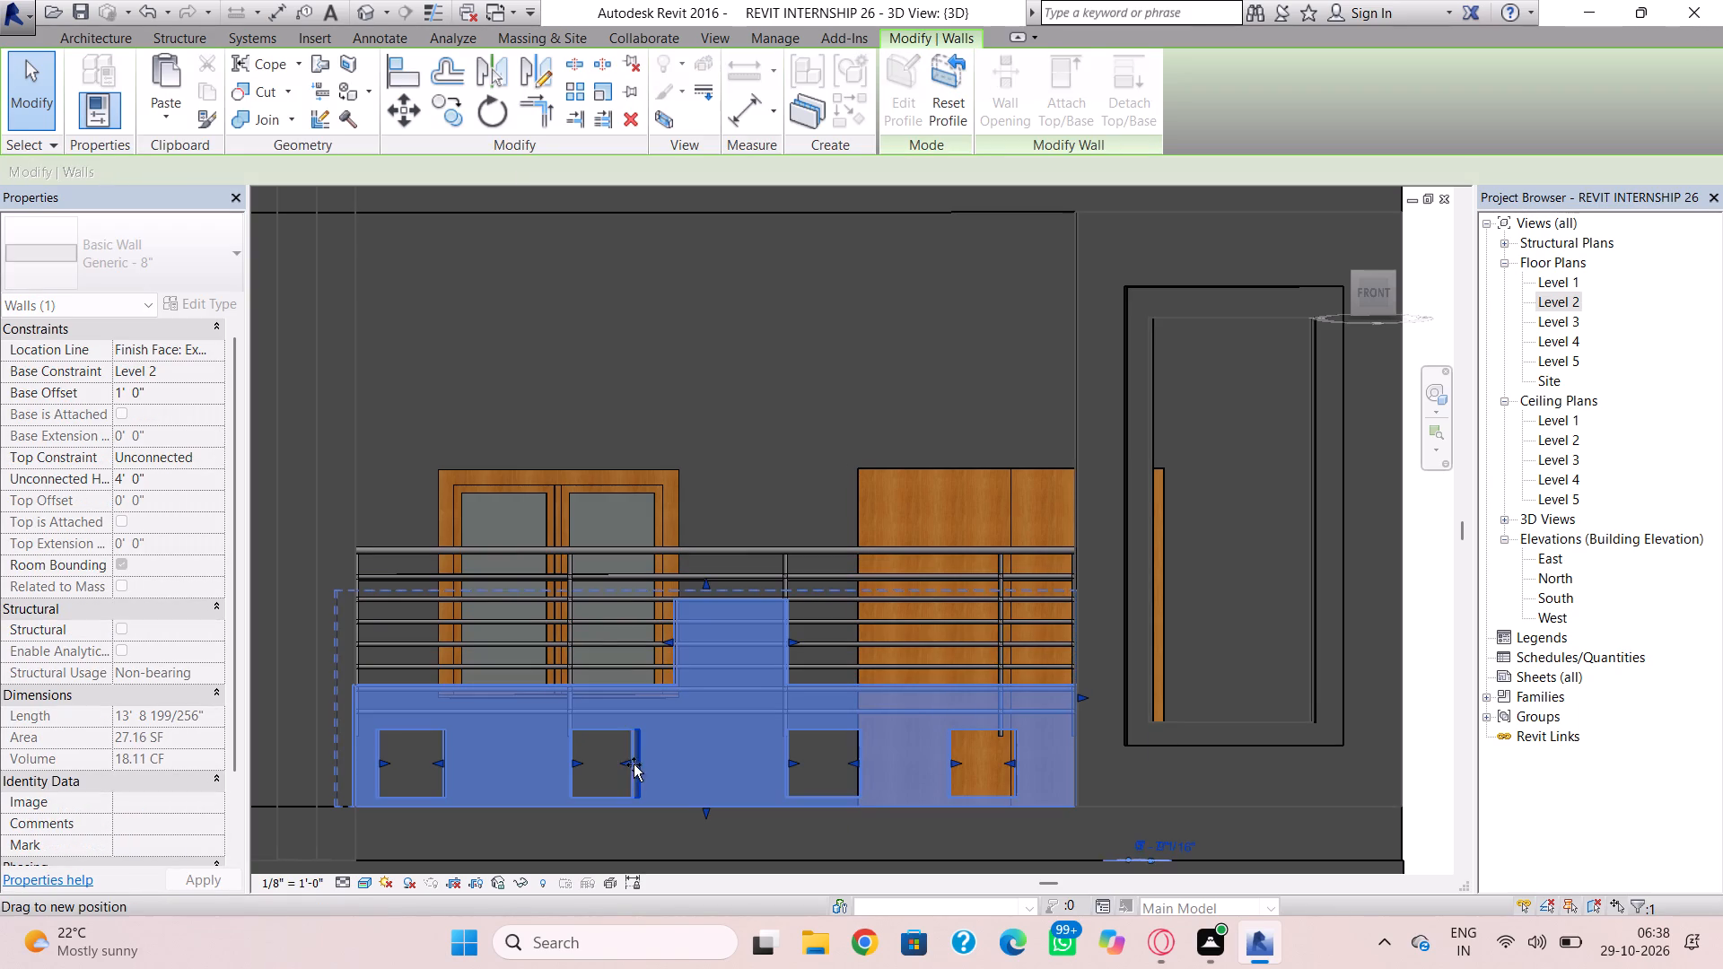
left_click_drag(634, 764, 653, 769)
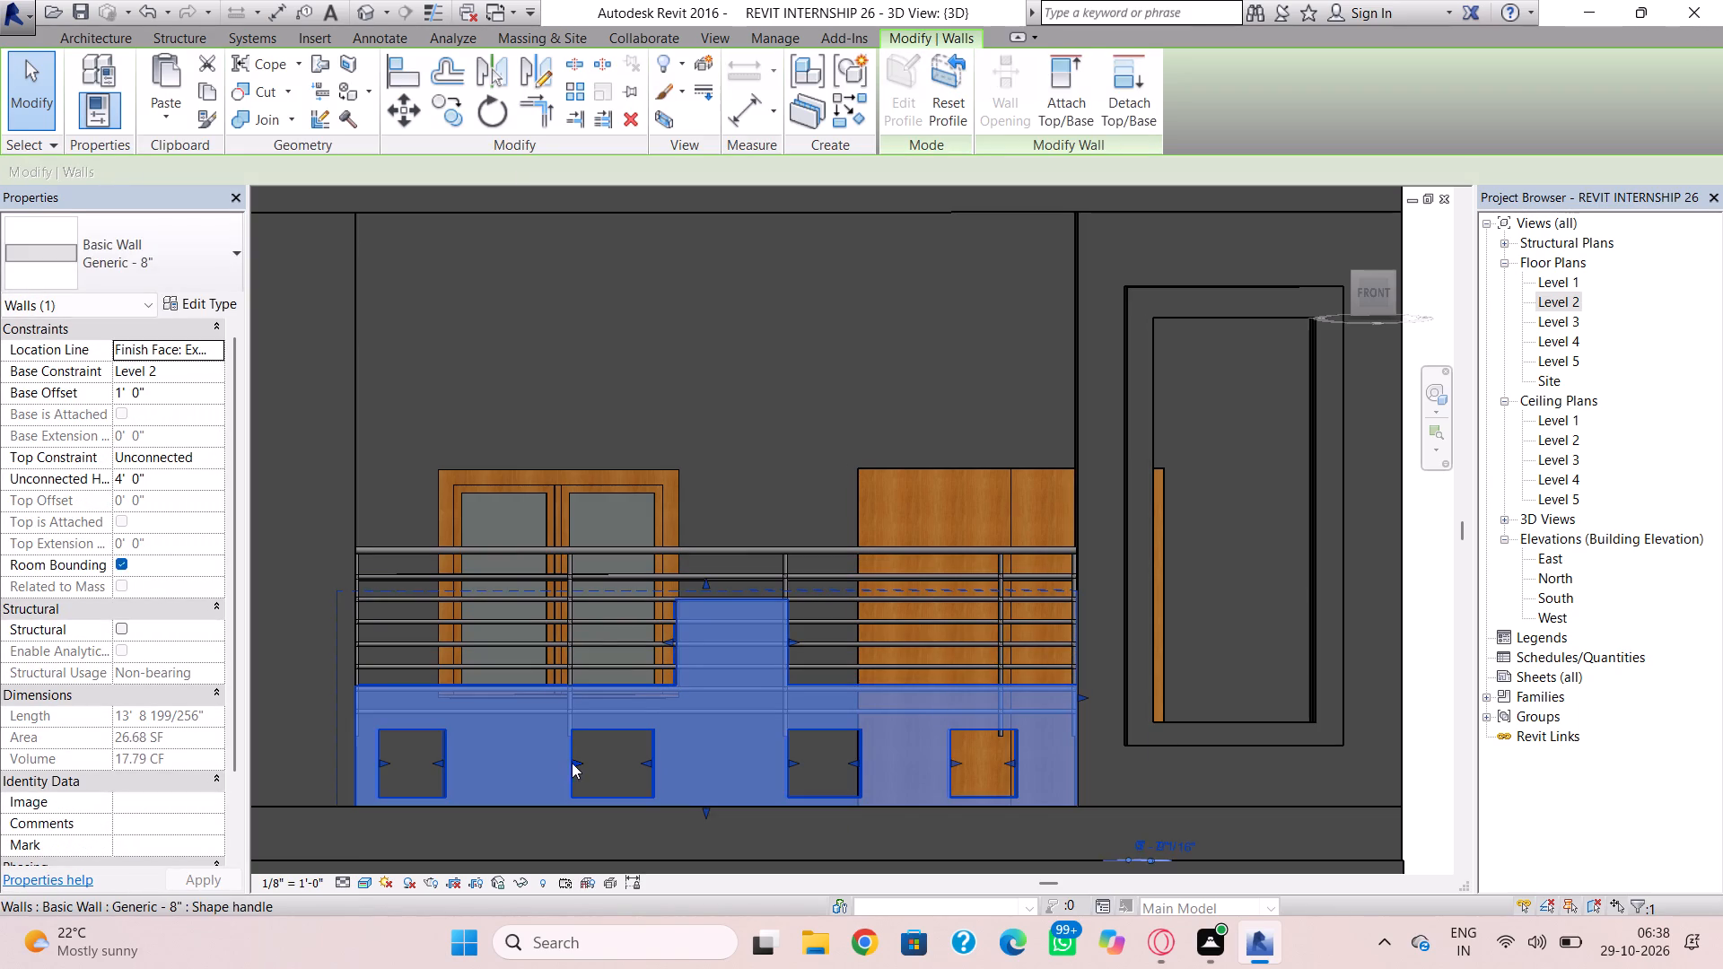
left_click_drag(572, 763, 581, 764)
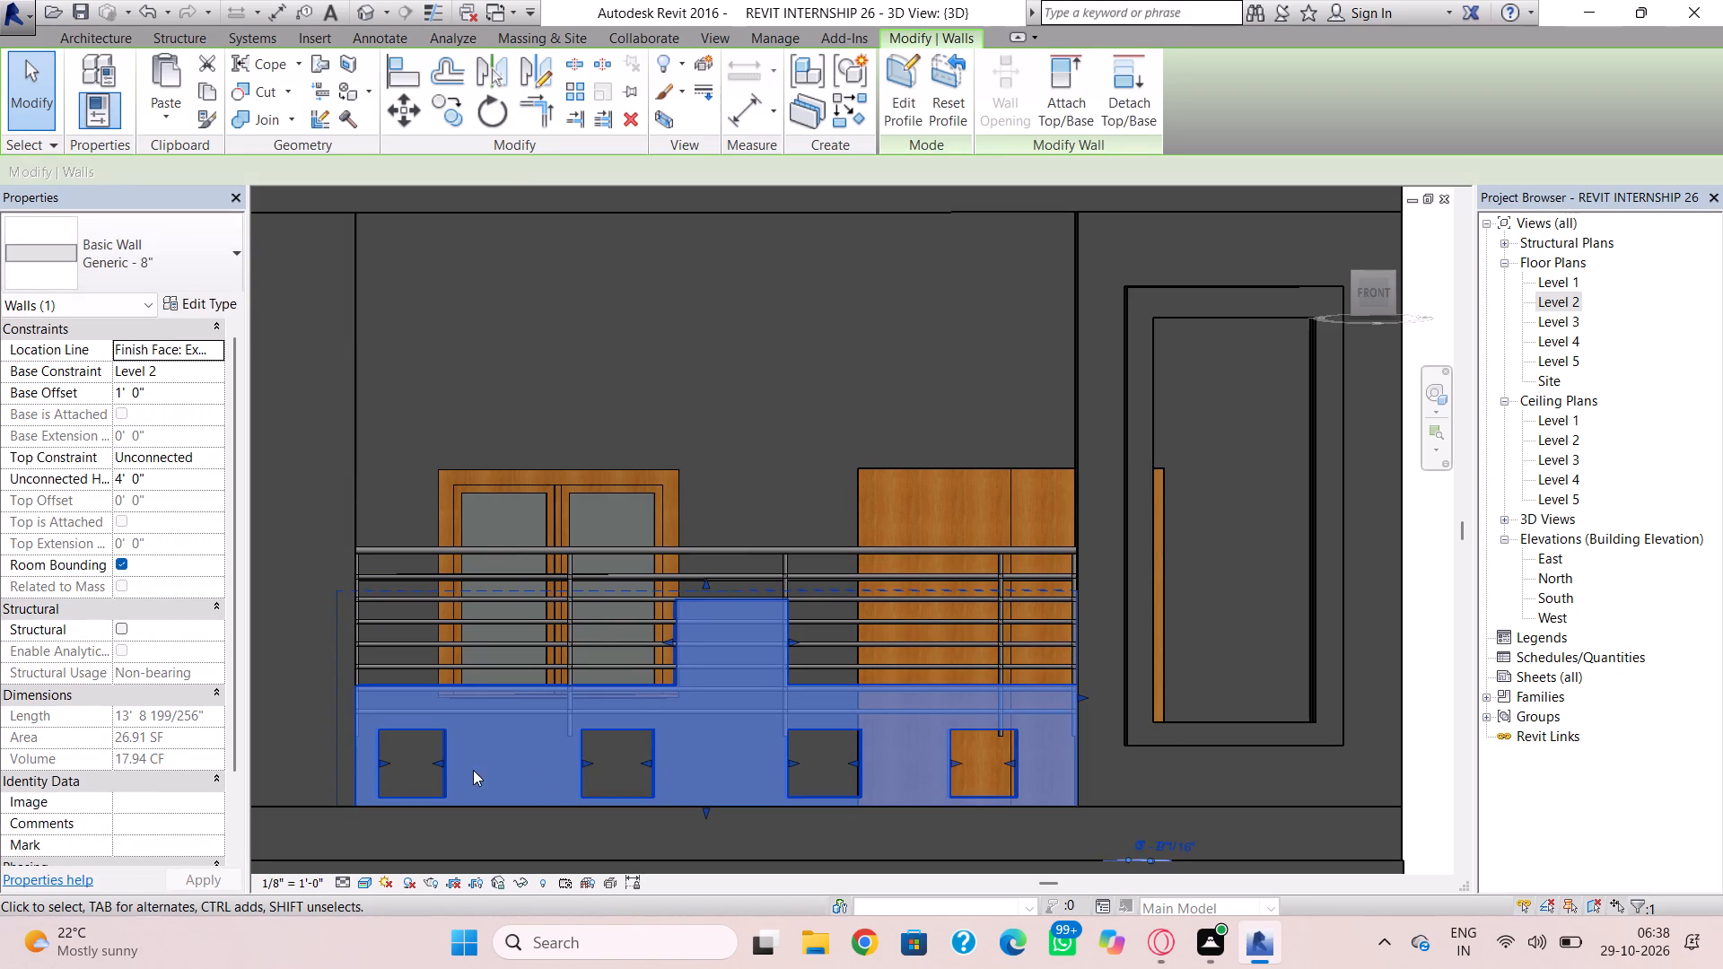
left_click_drag(444, 759, 454, 763)
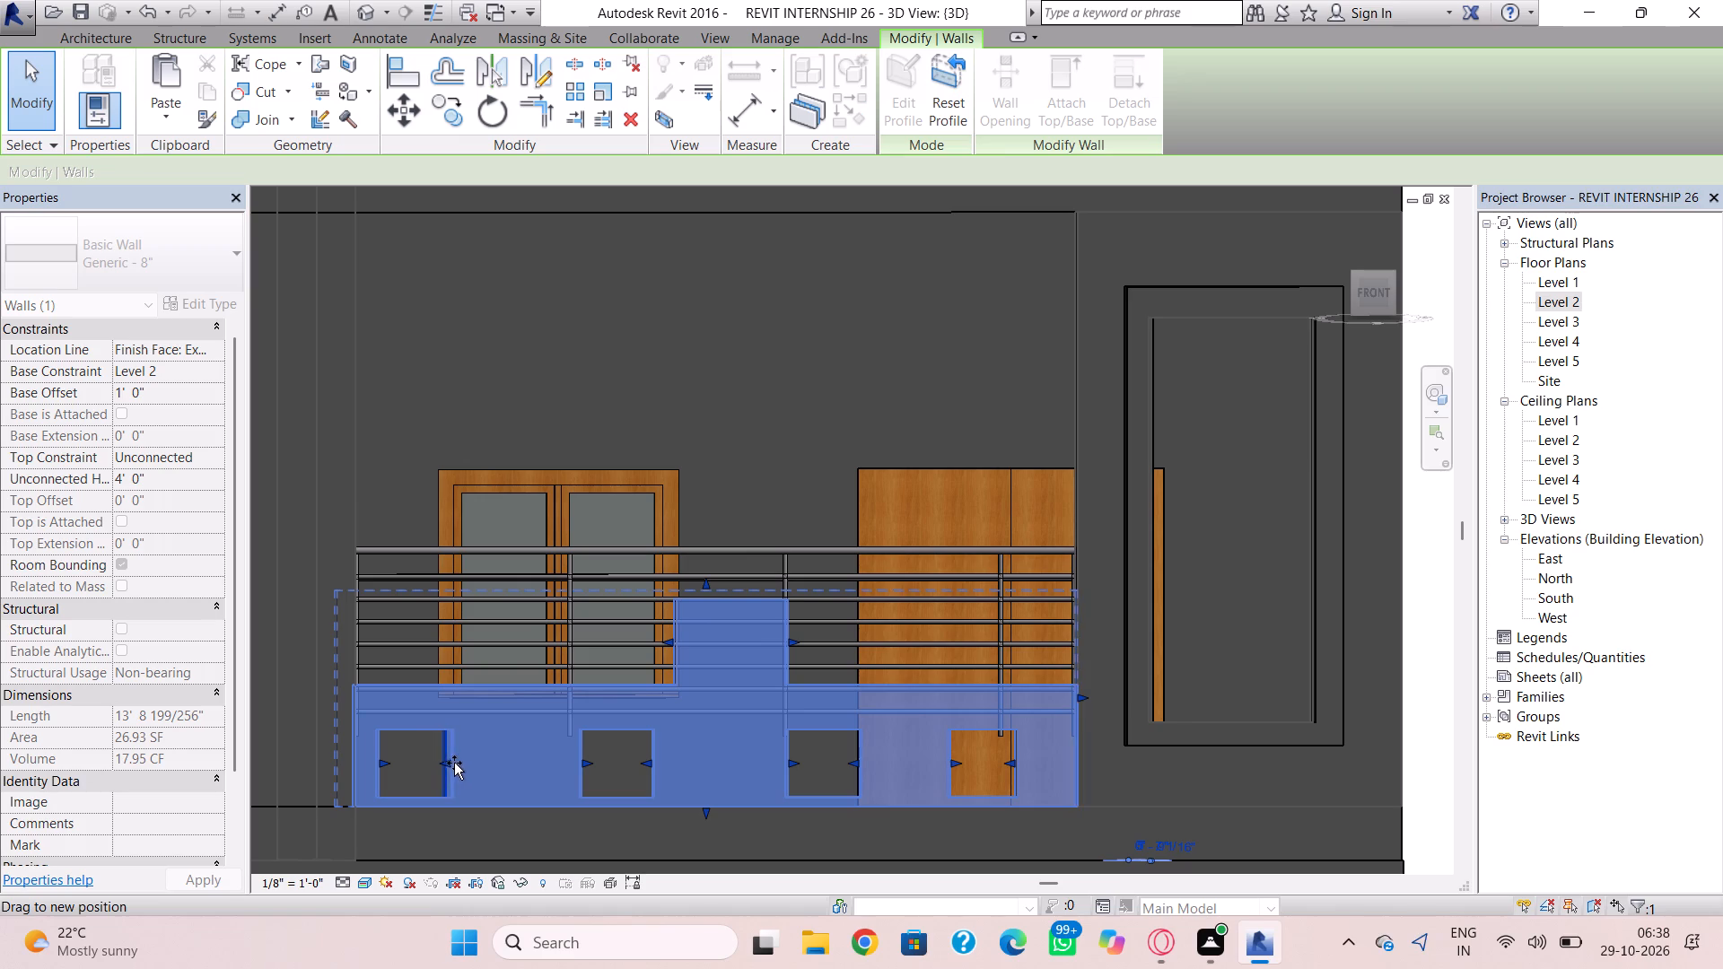
left_click_drag(454, 763, 459, 764)
left_click(394, 764)
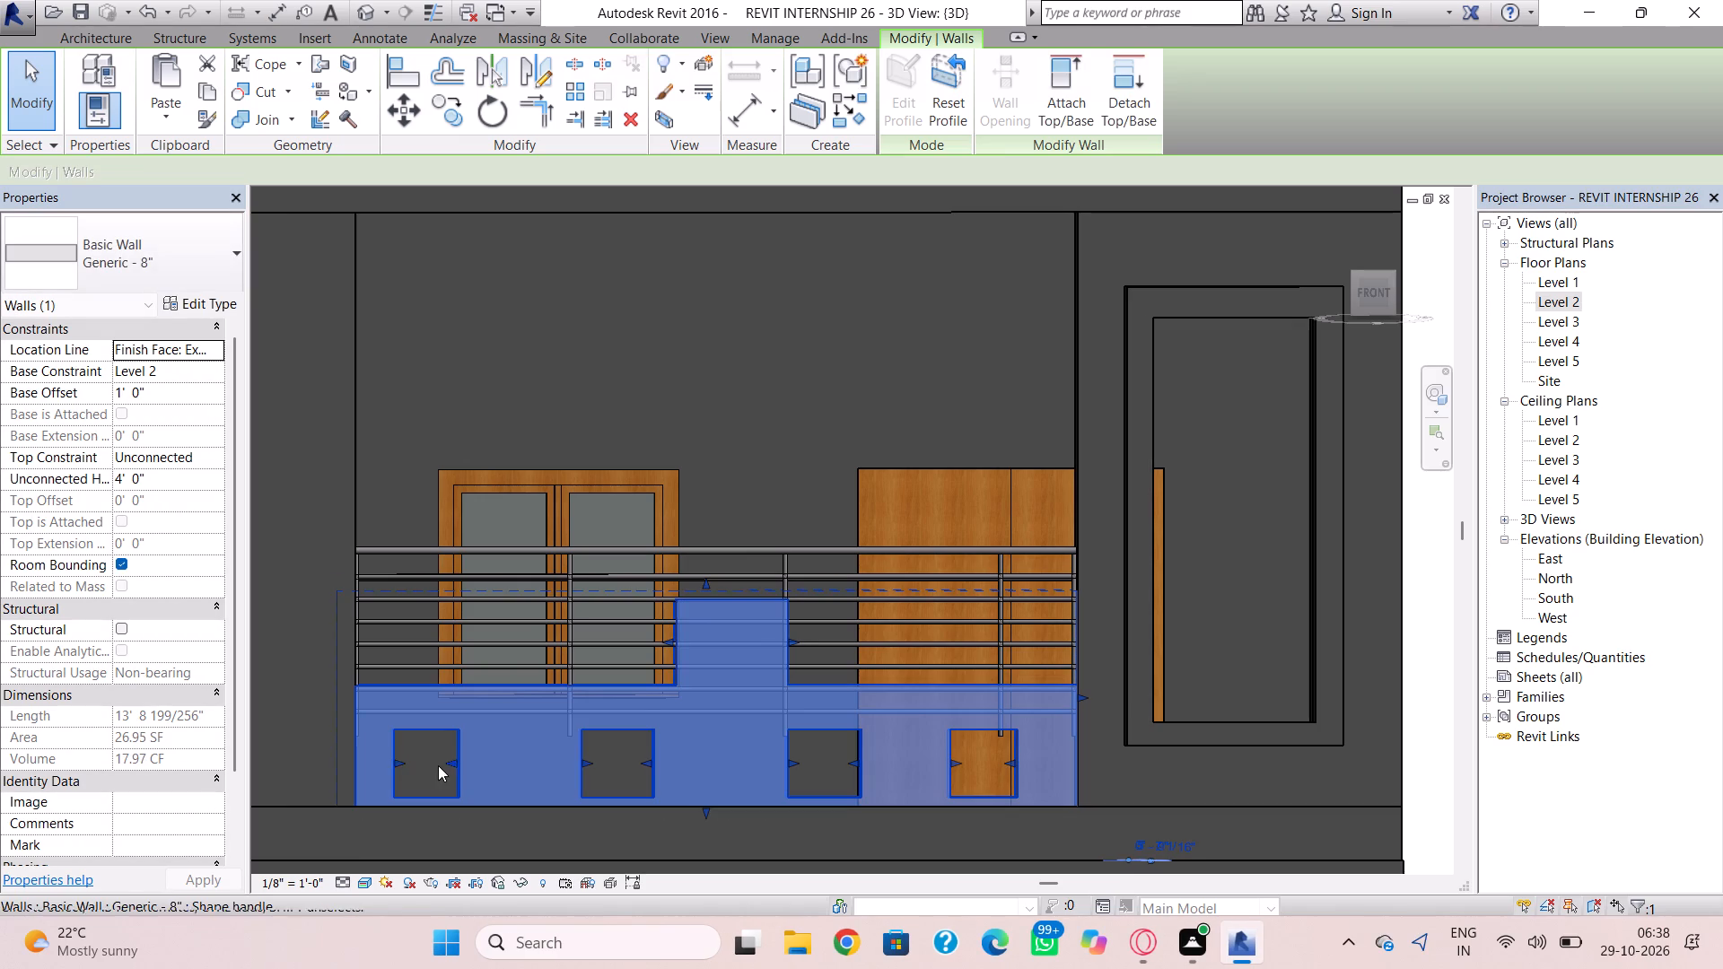
left_click_drag(447, 764, 463, 771)
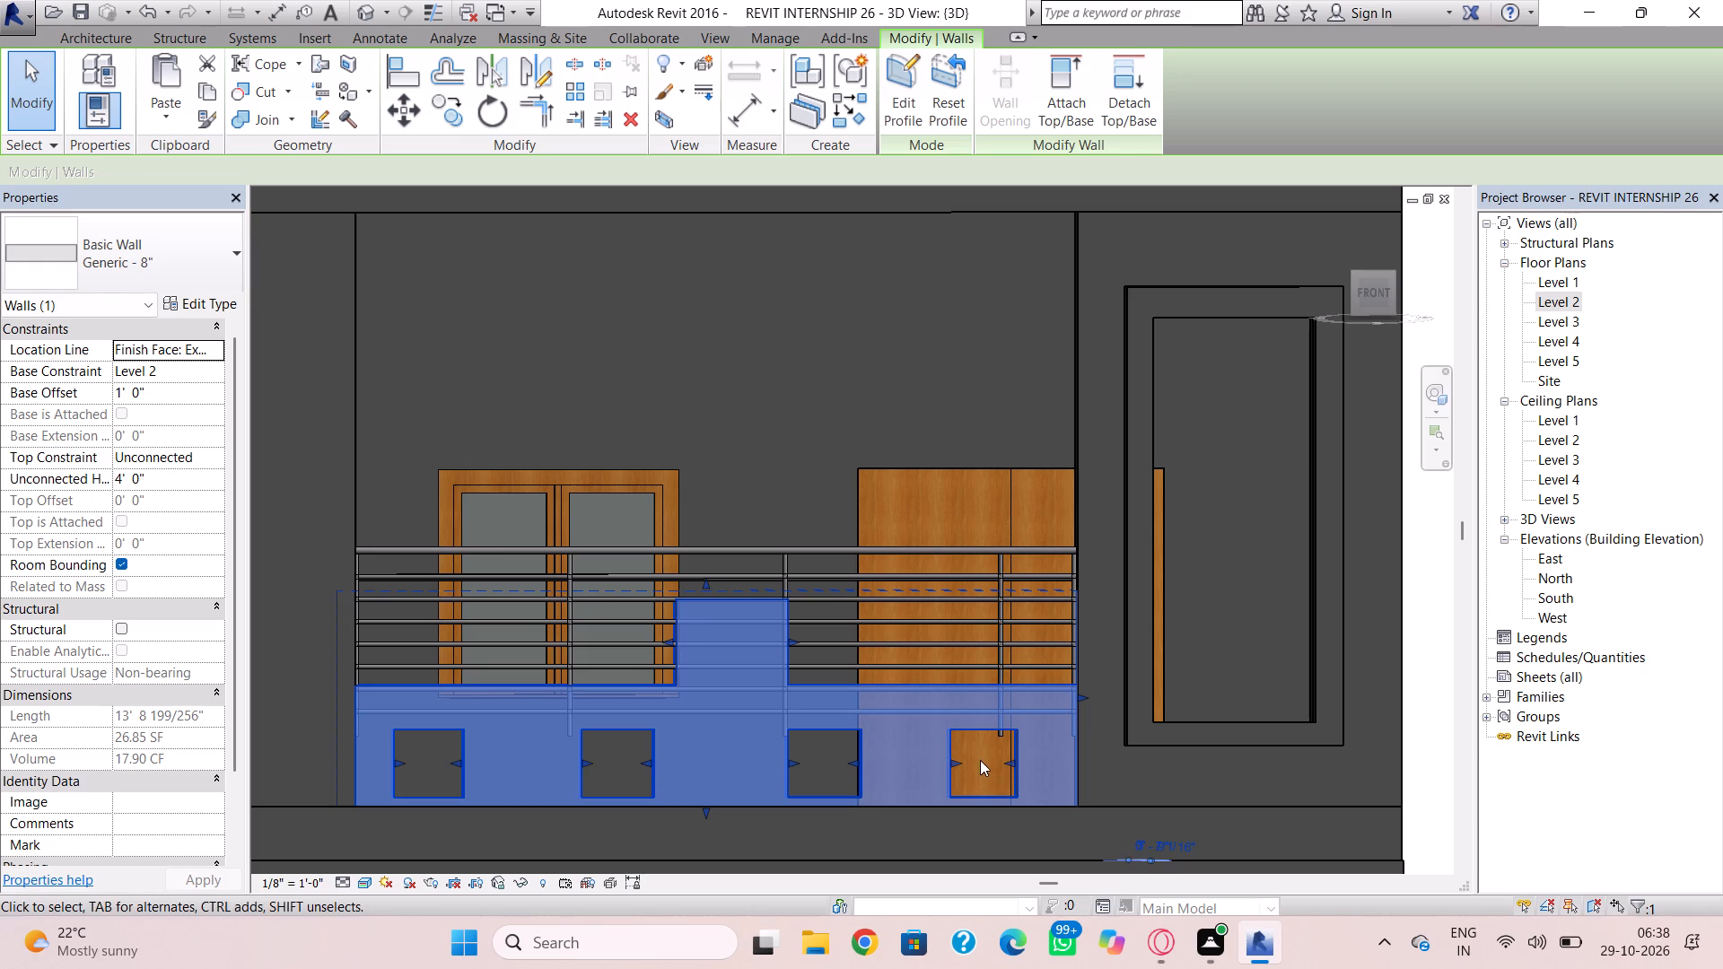
left_click(949, 764)
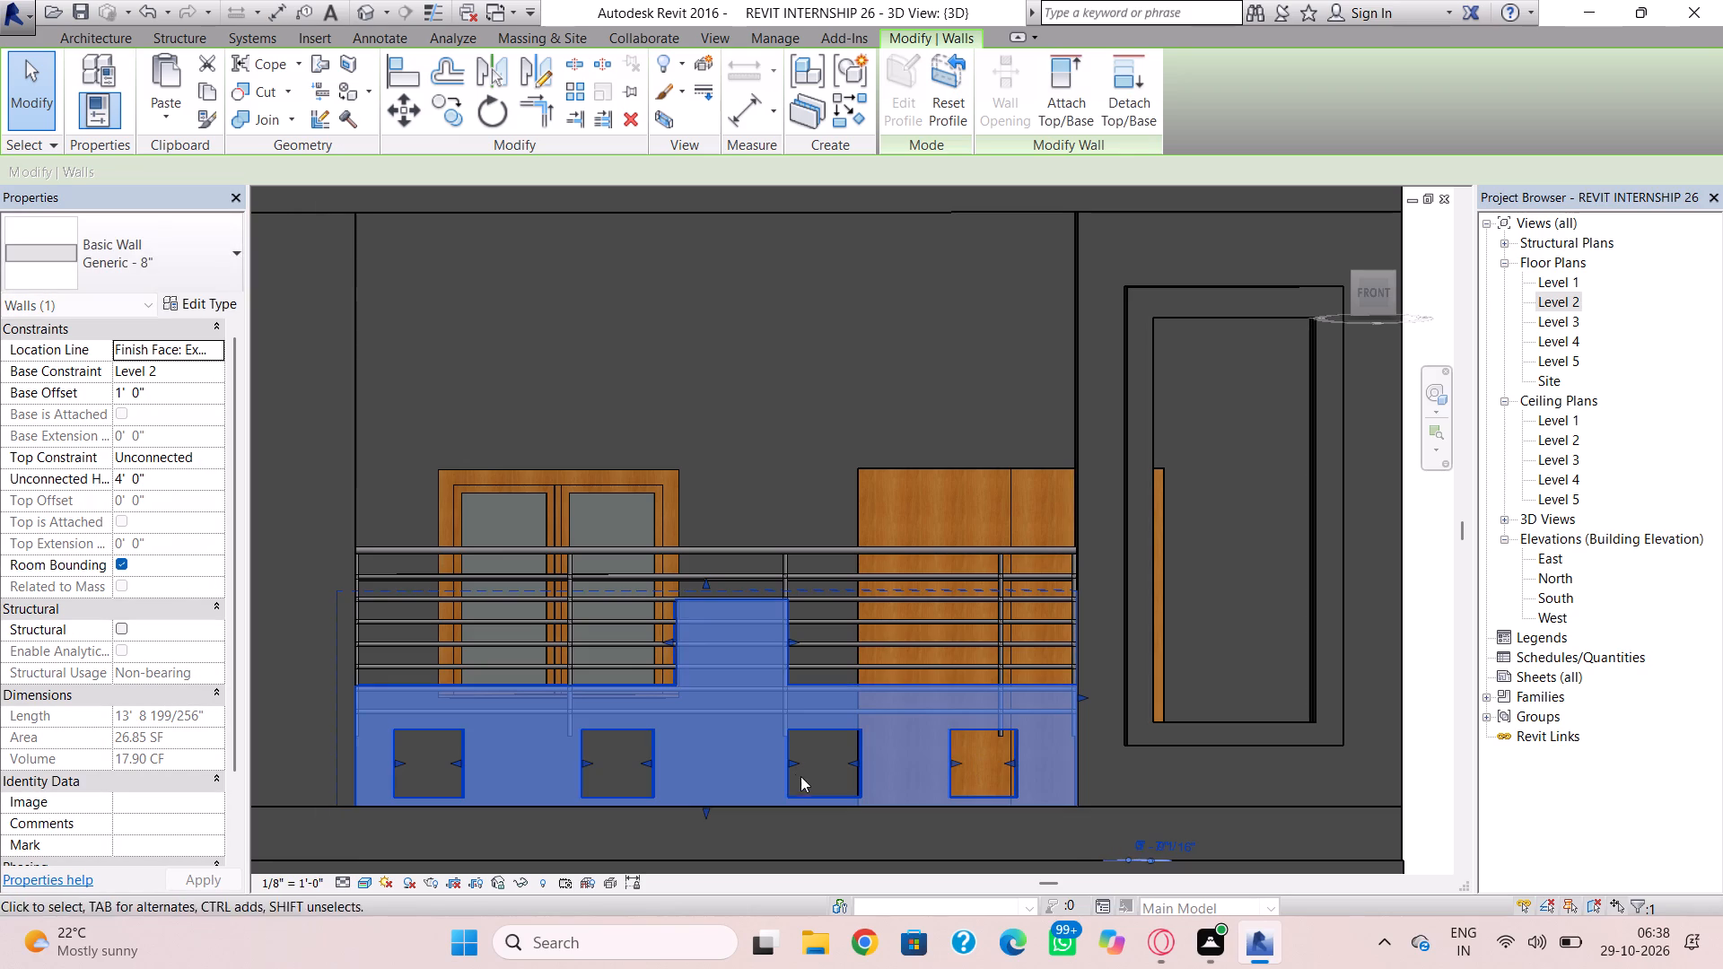
left_click_drag(651, 755, 659, 756)
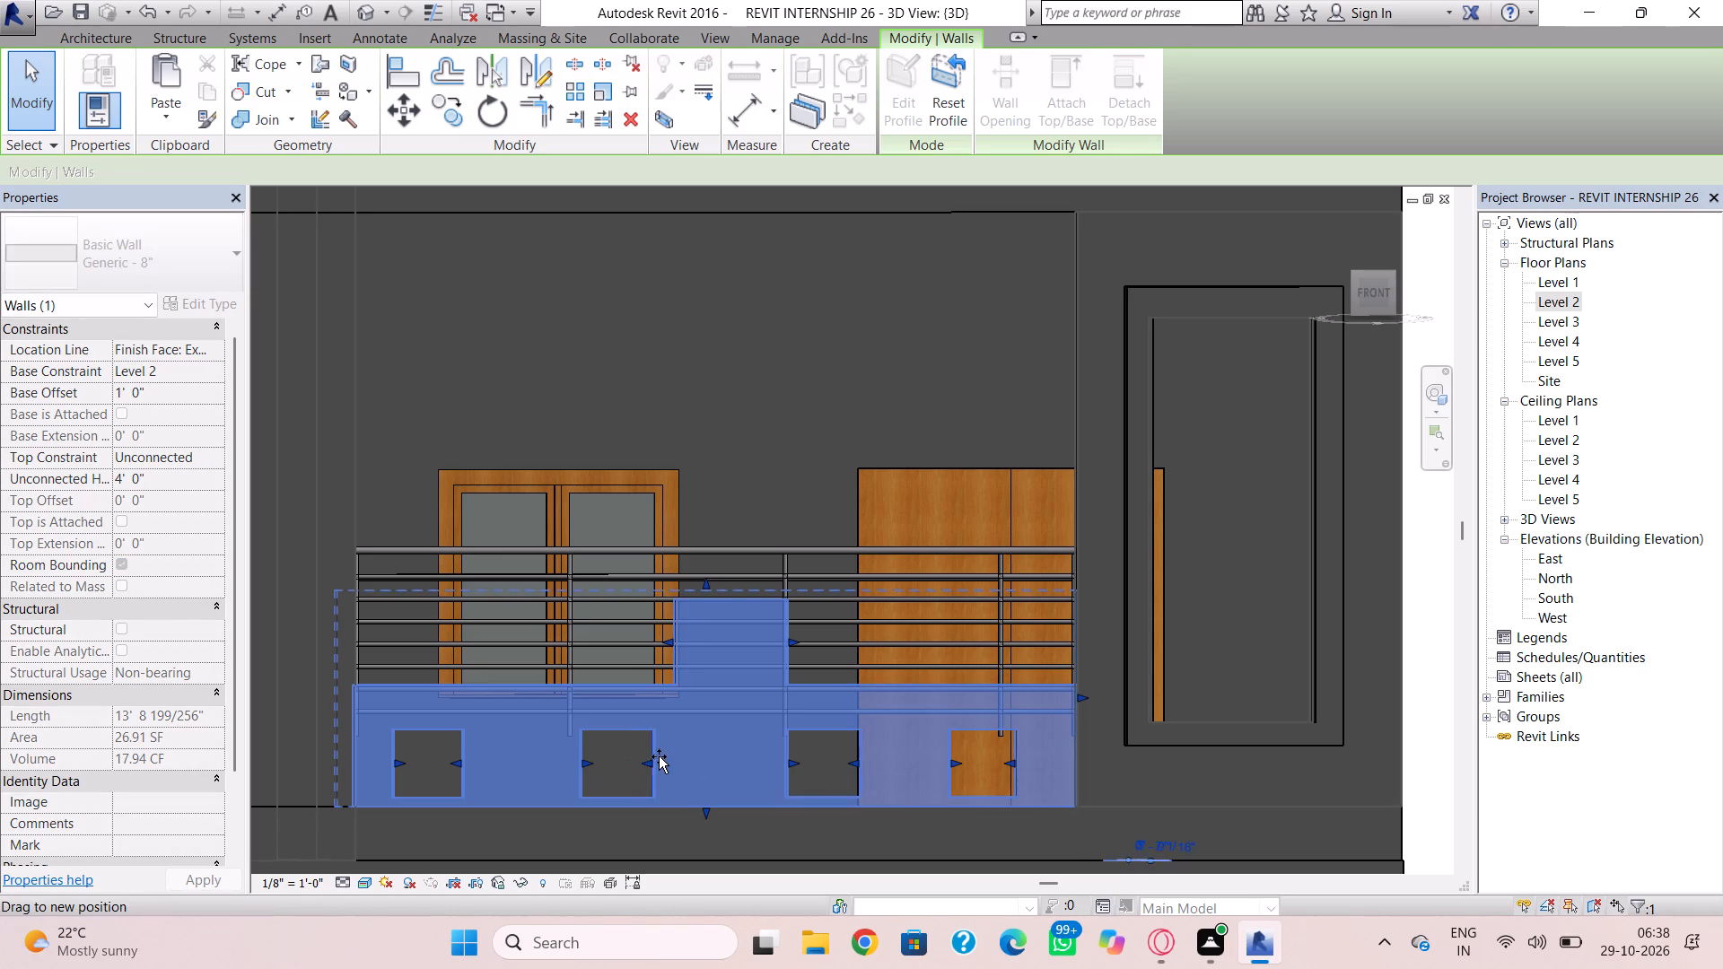
left_click_drag(659, 756, 668, 760)
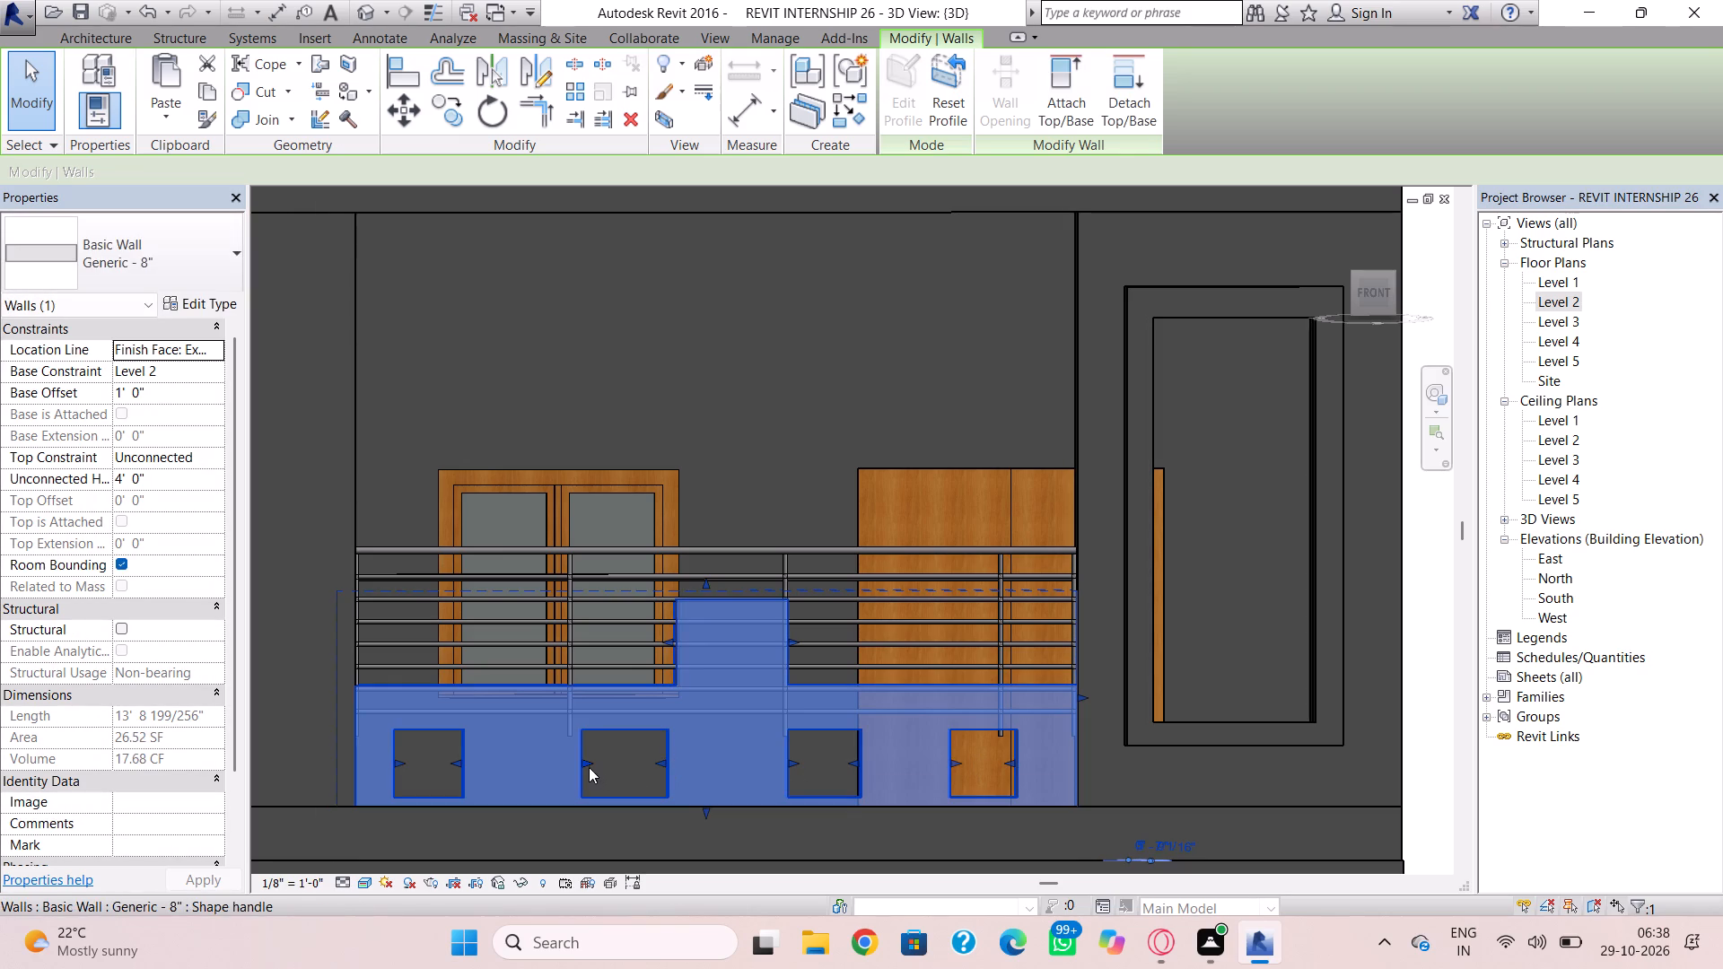
left_click(587, 765)
Shift the fourth square opening in the Level 2 balcony wall, in front of the door, toward the third opening.
scroll(924, 806, "up", 1)
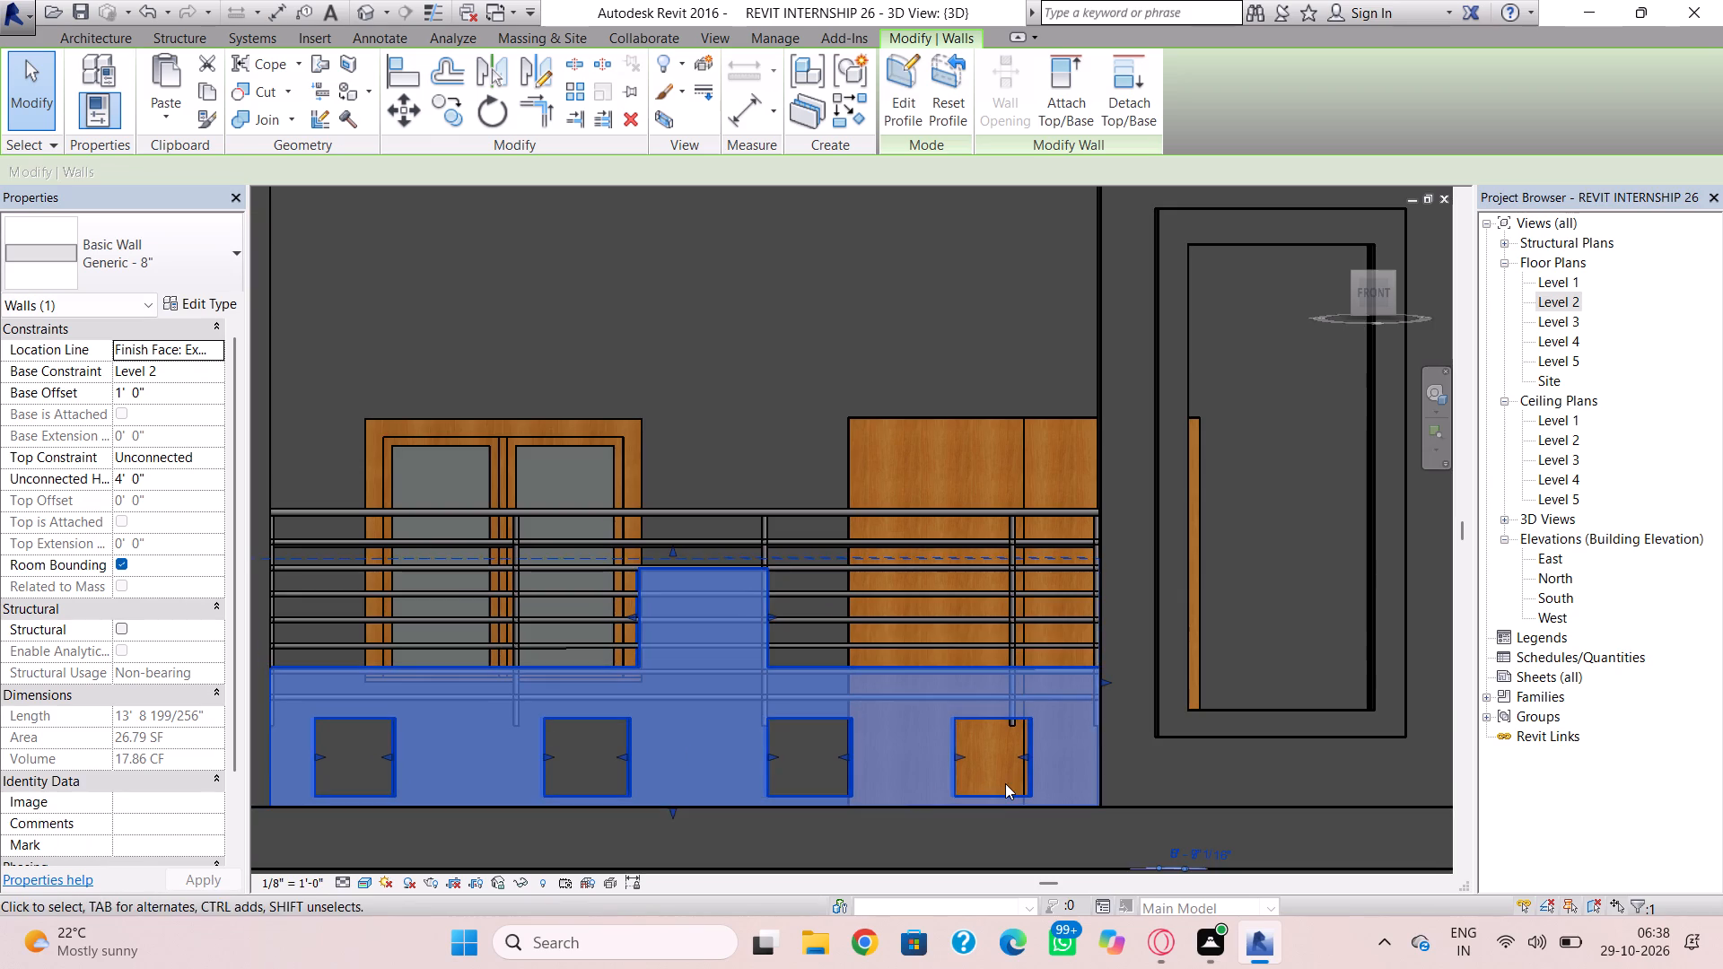
left_click_drag(950, 753, 940, 753)
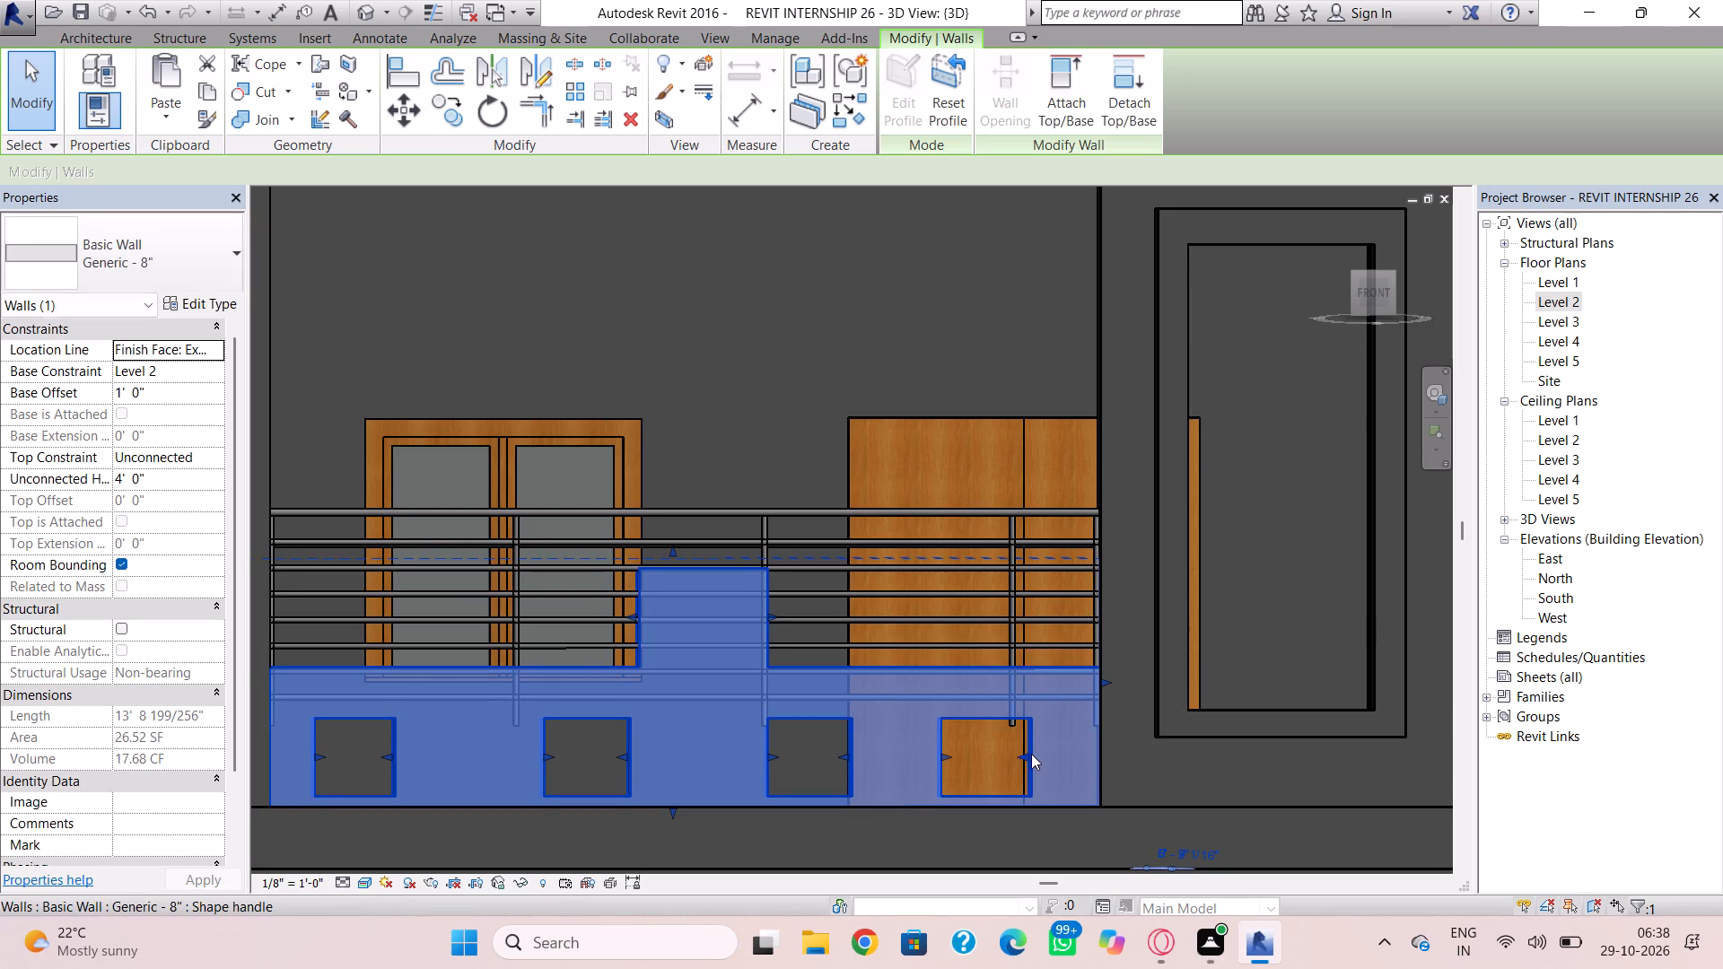
left_click_drag(1030, 754, 1009, 755)
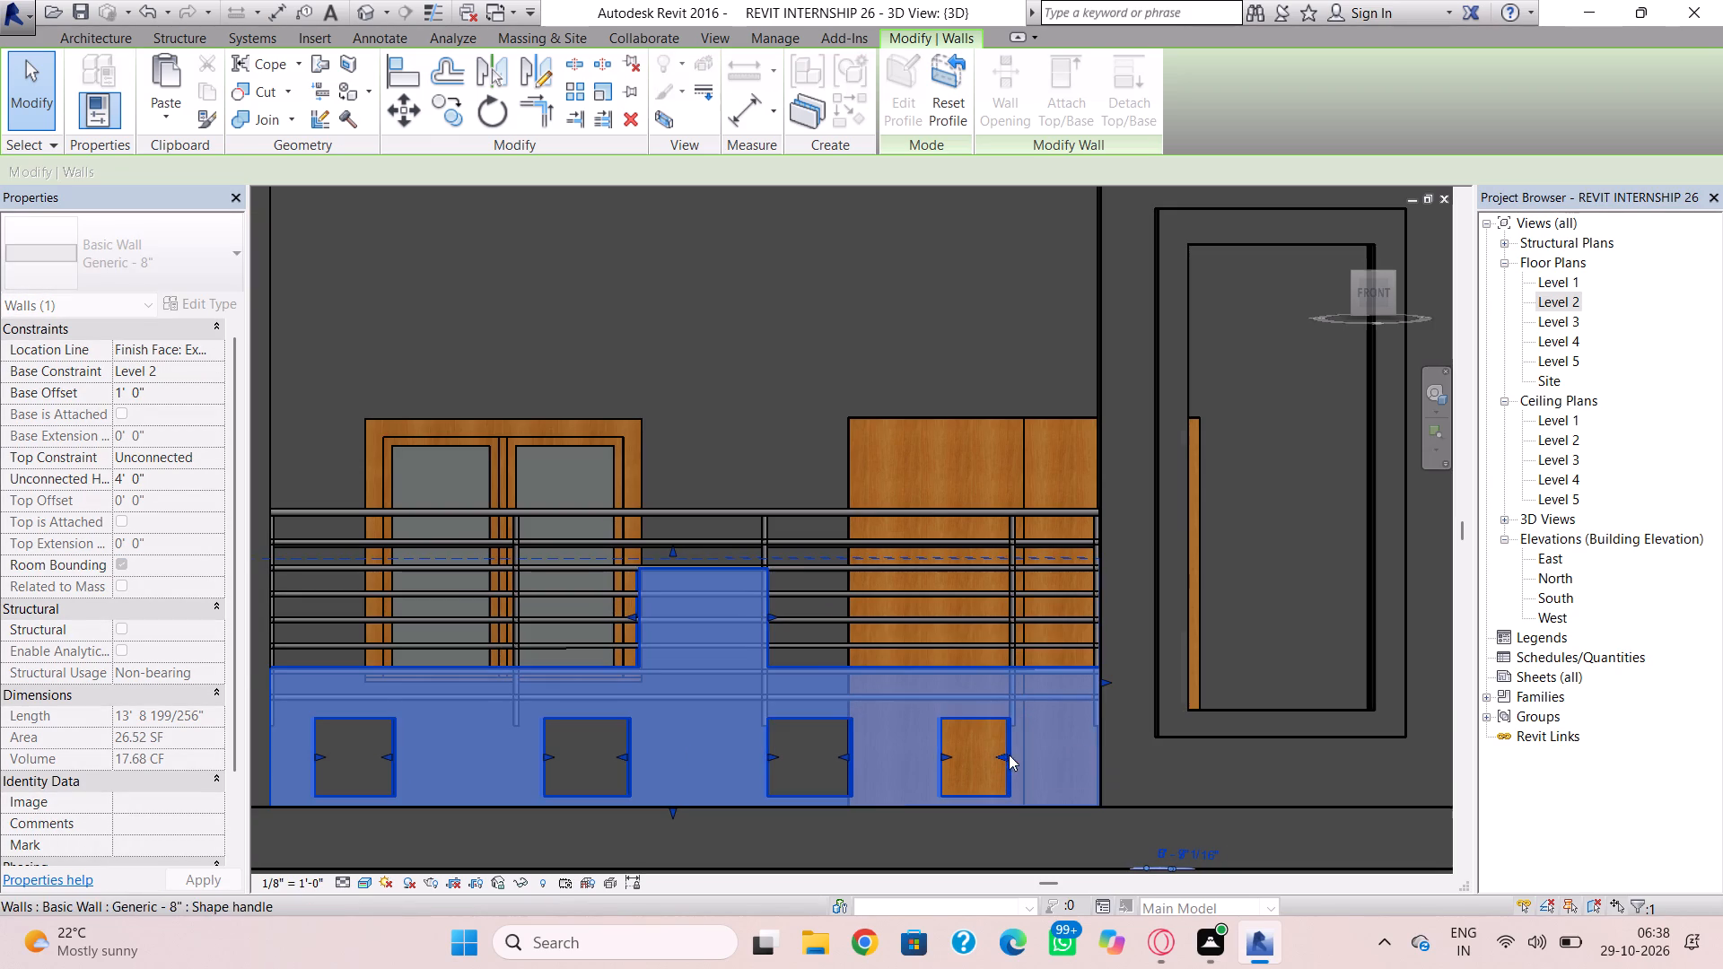
left_click(939, 751)
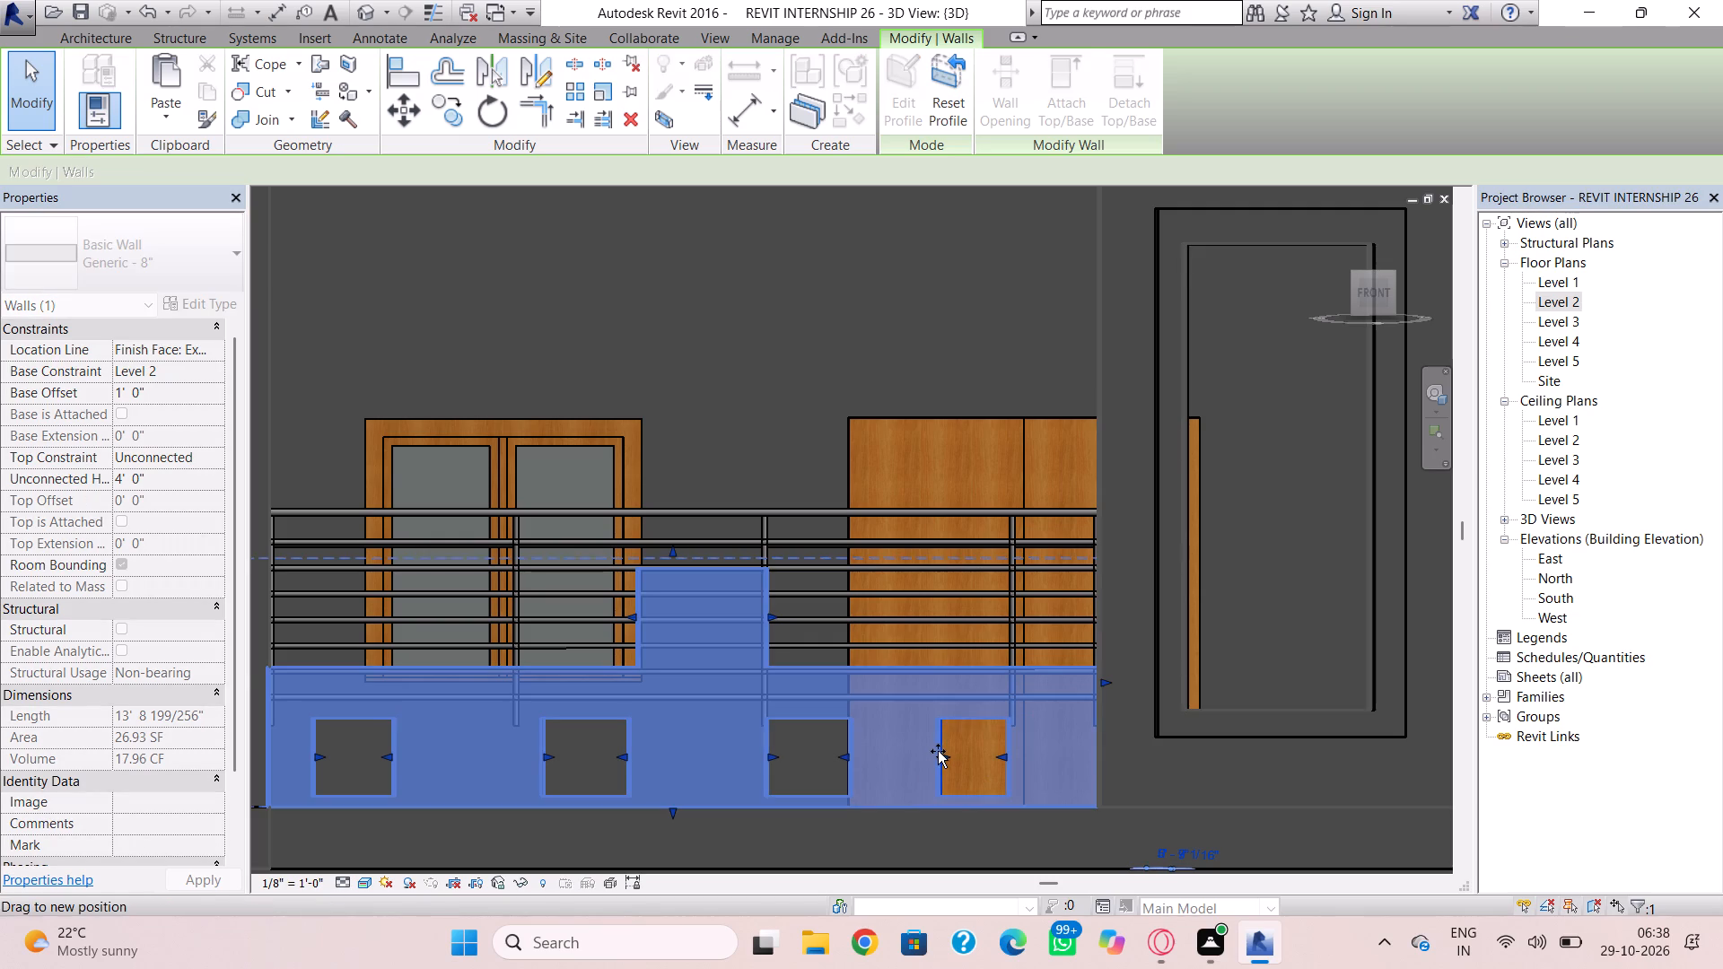
left_click_drag(943, 750, 933, 750)
left_click_drag(933, 750, 931, 750)
left_click(931, 412)
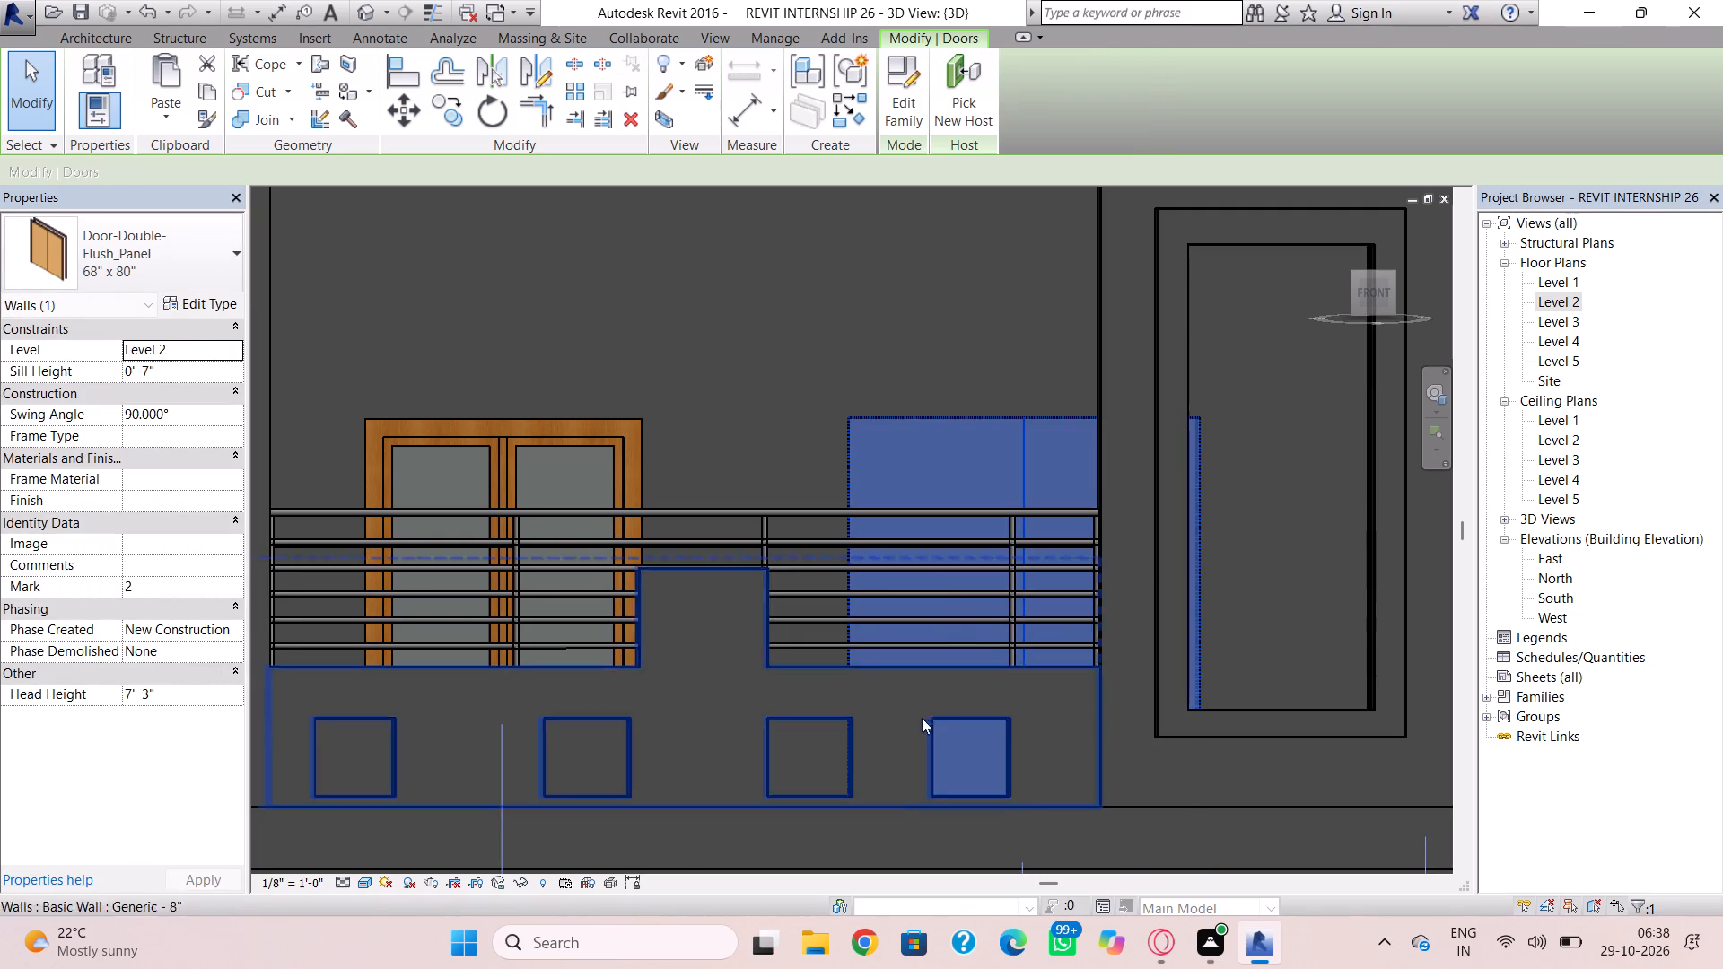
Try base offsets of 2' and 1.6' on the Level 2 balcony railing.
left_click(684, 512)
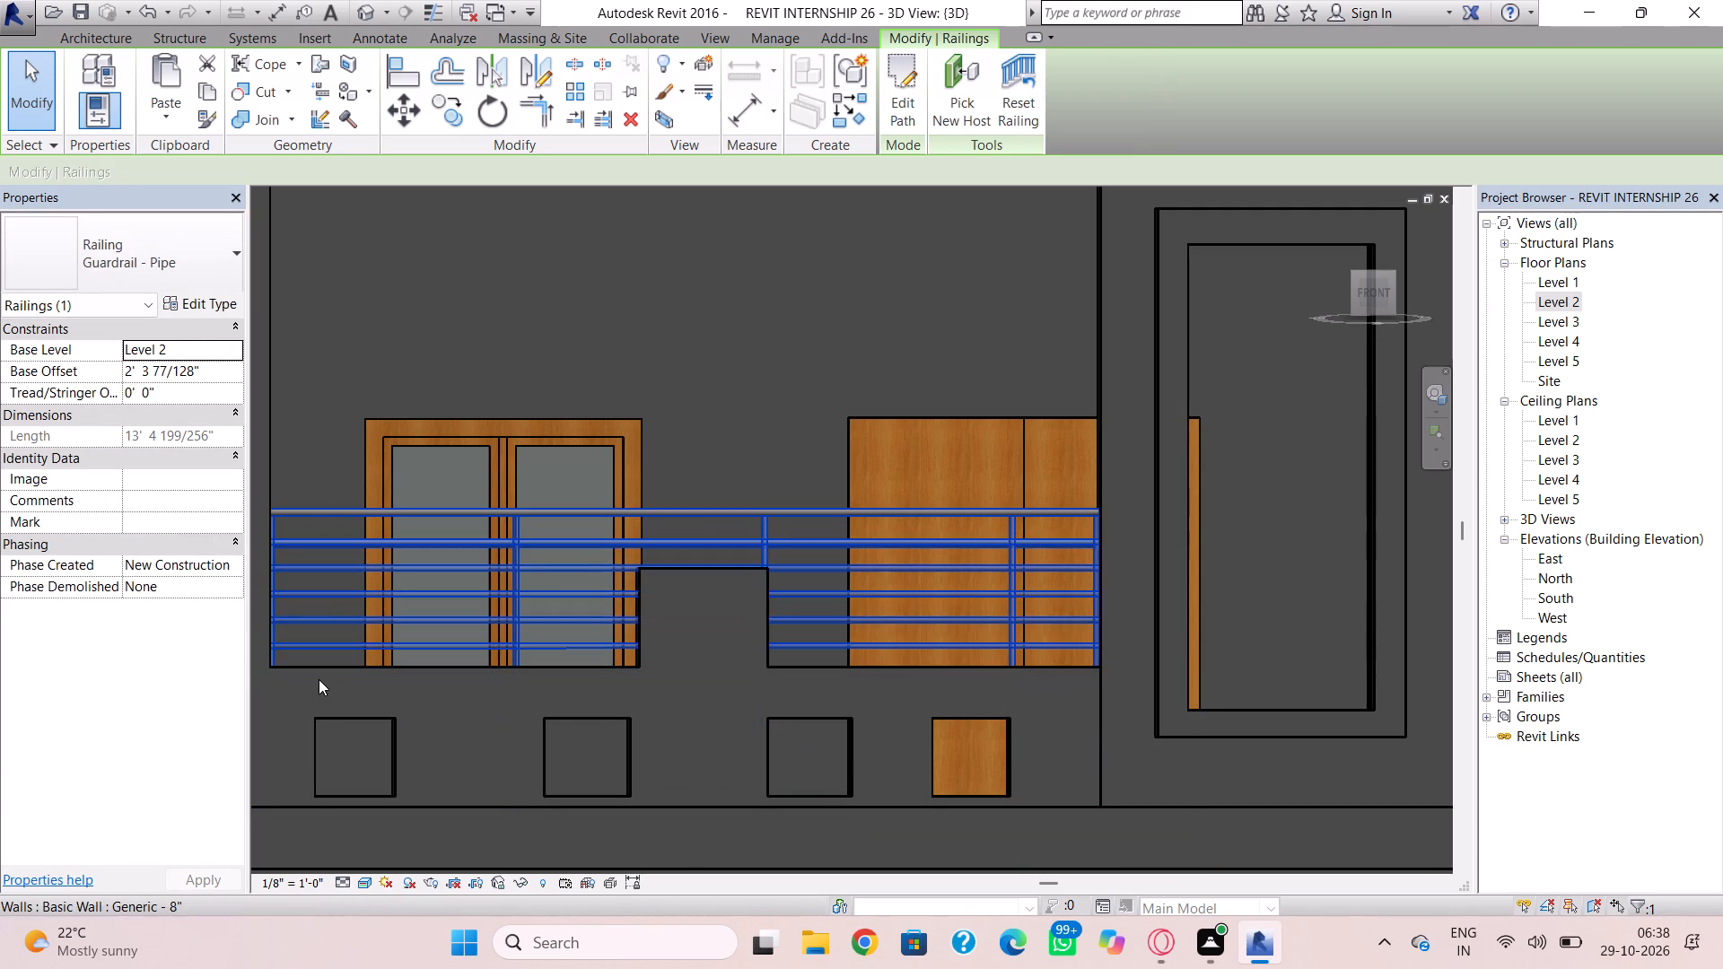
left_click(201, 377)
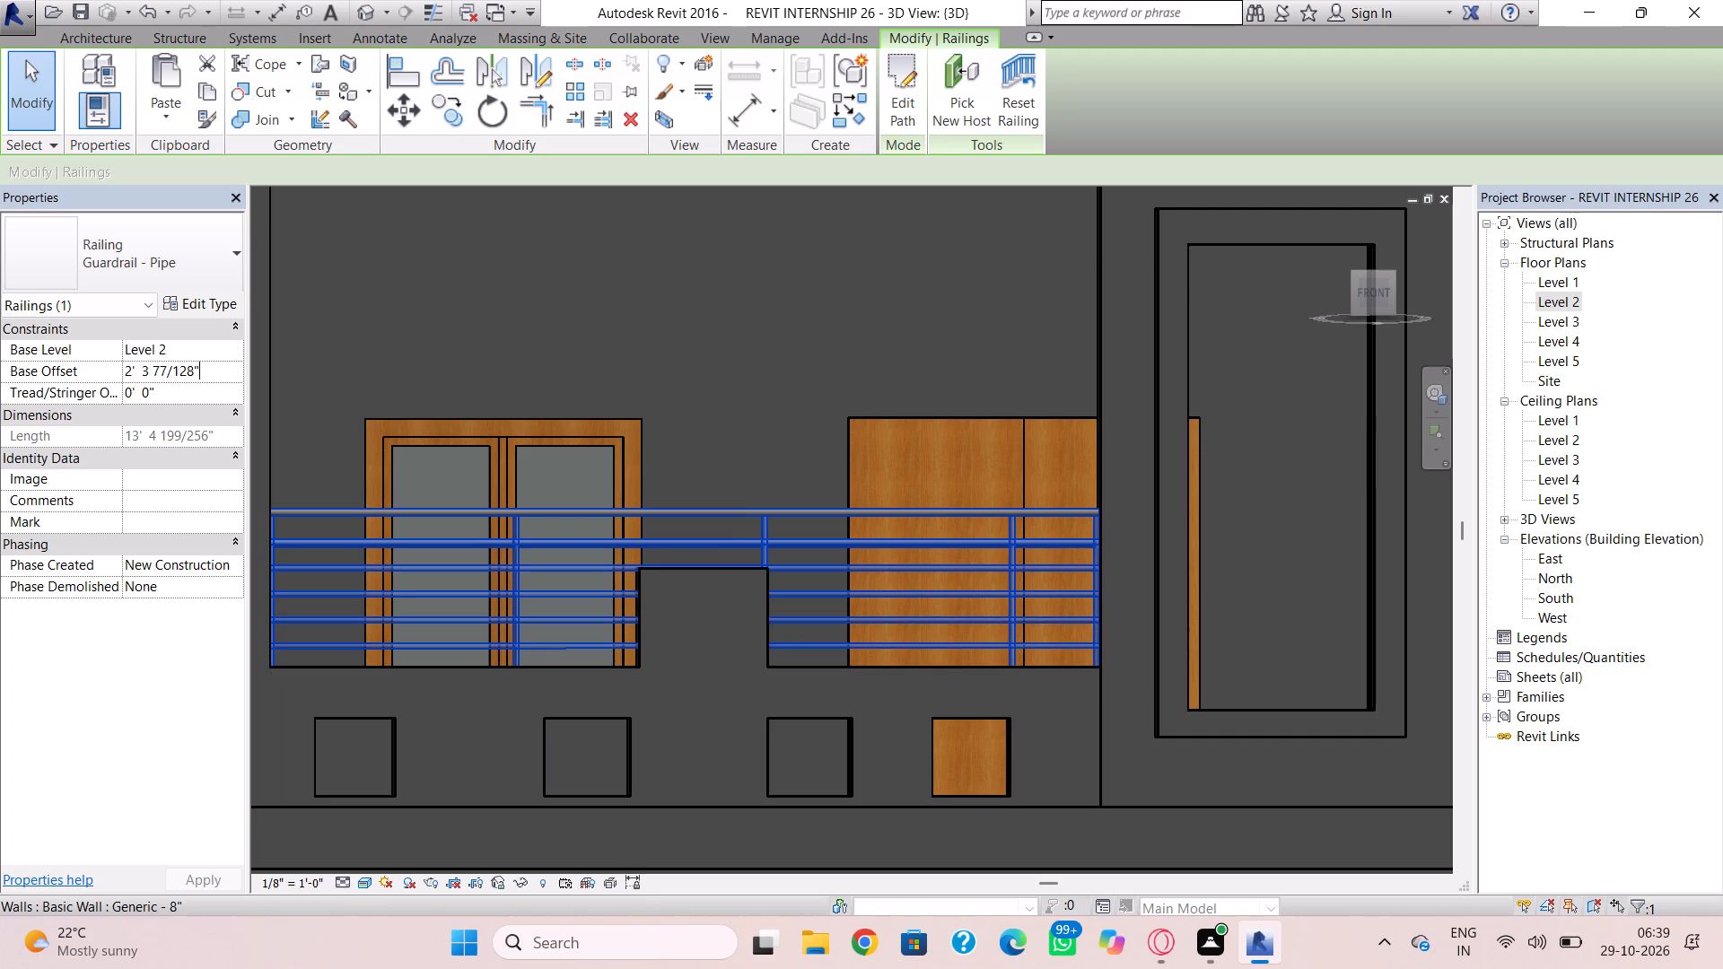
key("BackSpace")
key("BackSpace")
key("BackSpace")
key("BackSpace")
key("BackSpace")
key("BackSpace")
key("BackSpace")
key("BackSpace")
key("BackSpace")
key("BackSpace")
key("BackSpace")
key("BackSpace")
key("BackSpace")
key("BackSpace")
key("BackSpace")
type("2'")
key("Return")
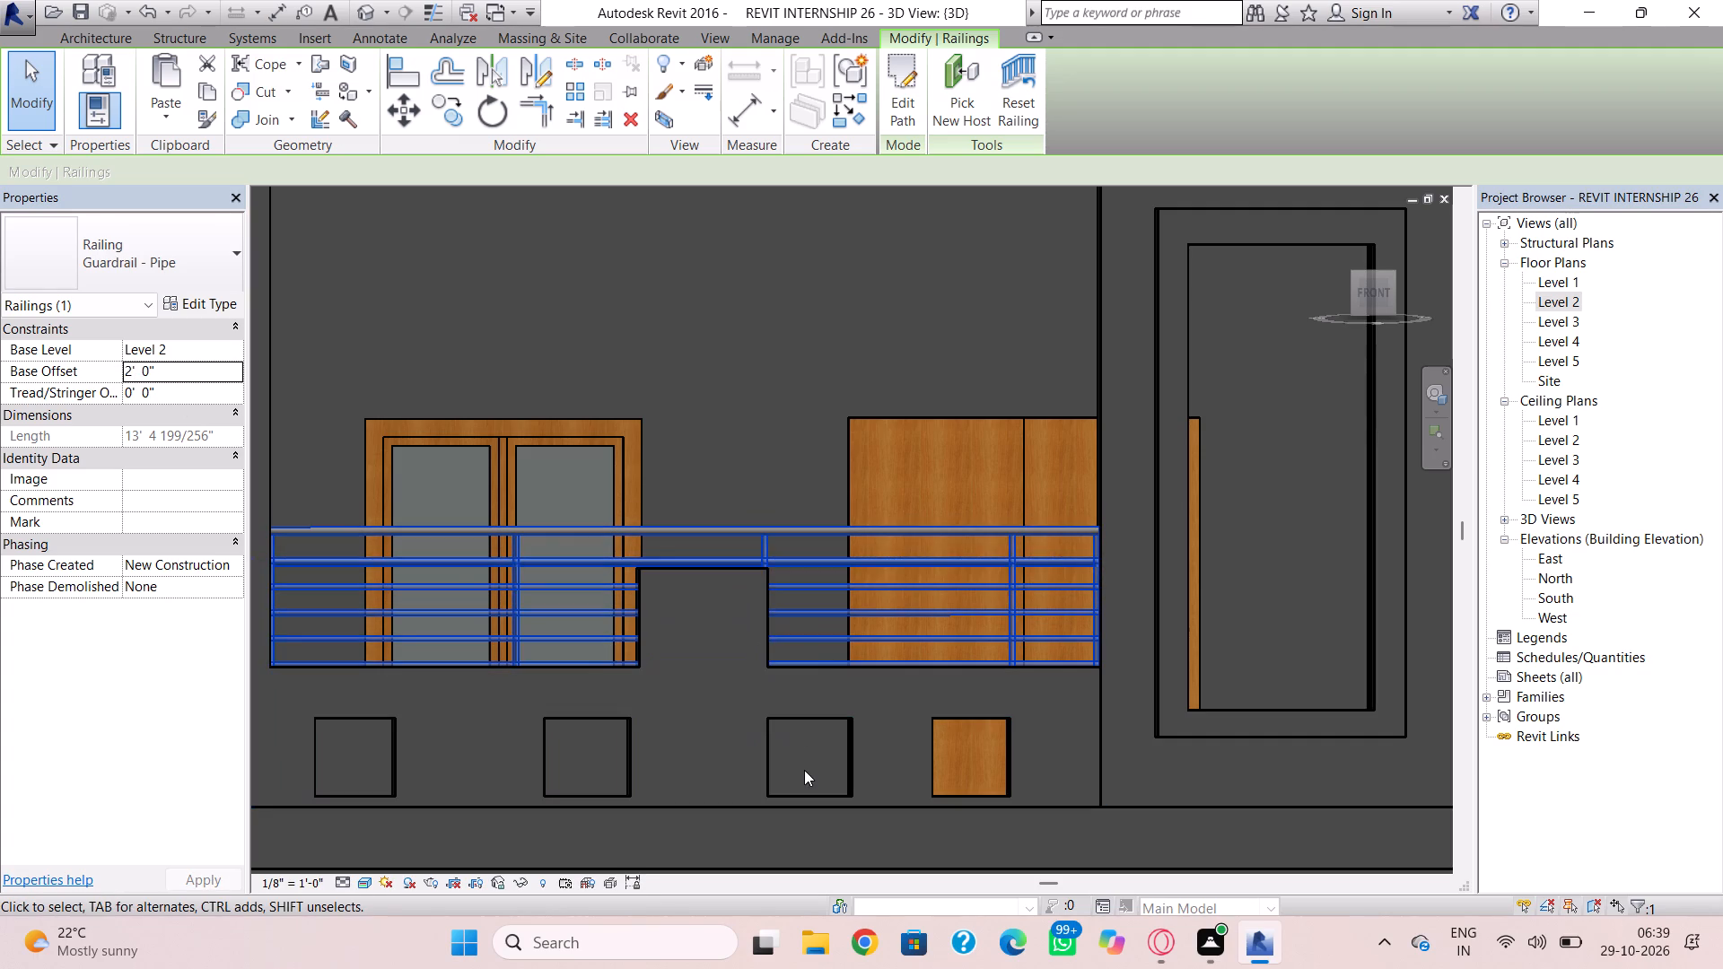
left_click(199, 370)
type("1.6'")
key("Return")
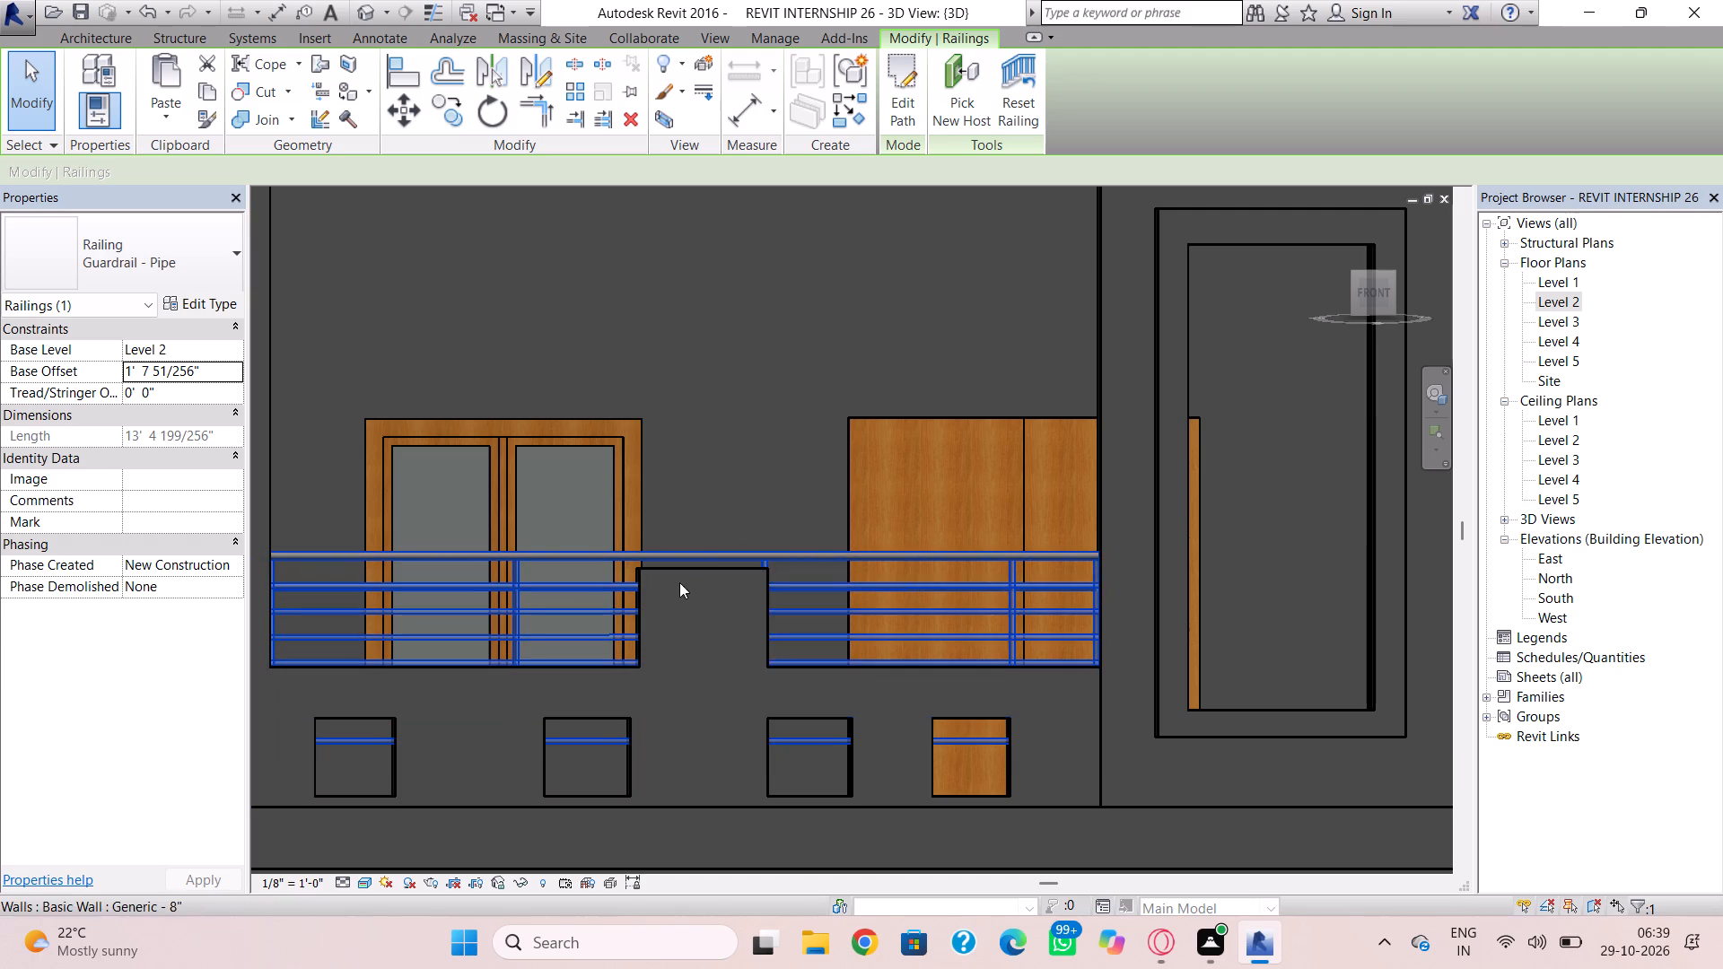
Set the Level 2 balcony railing's base offset to 1.8'.
left_click(212, 370)
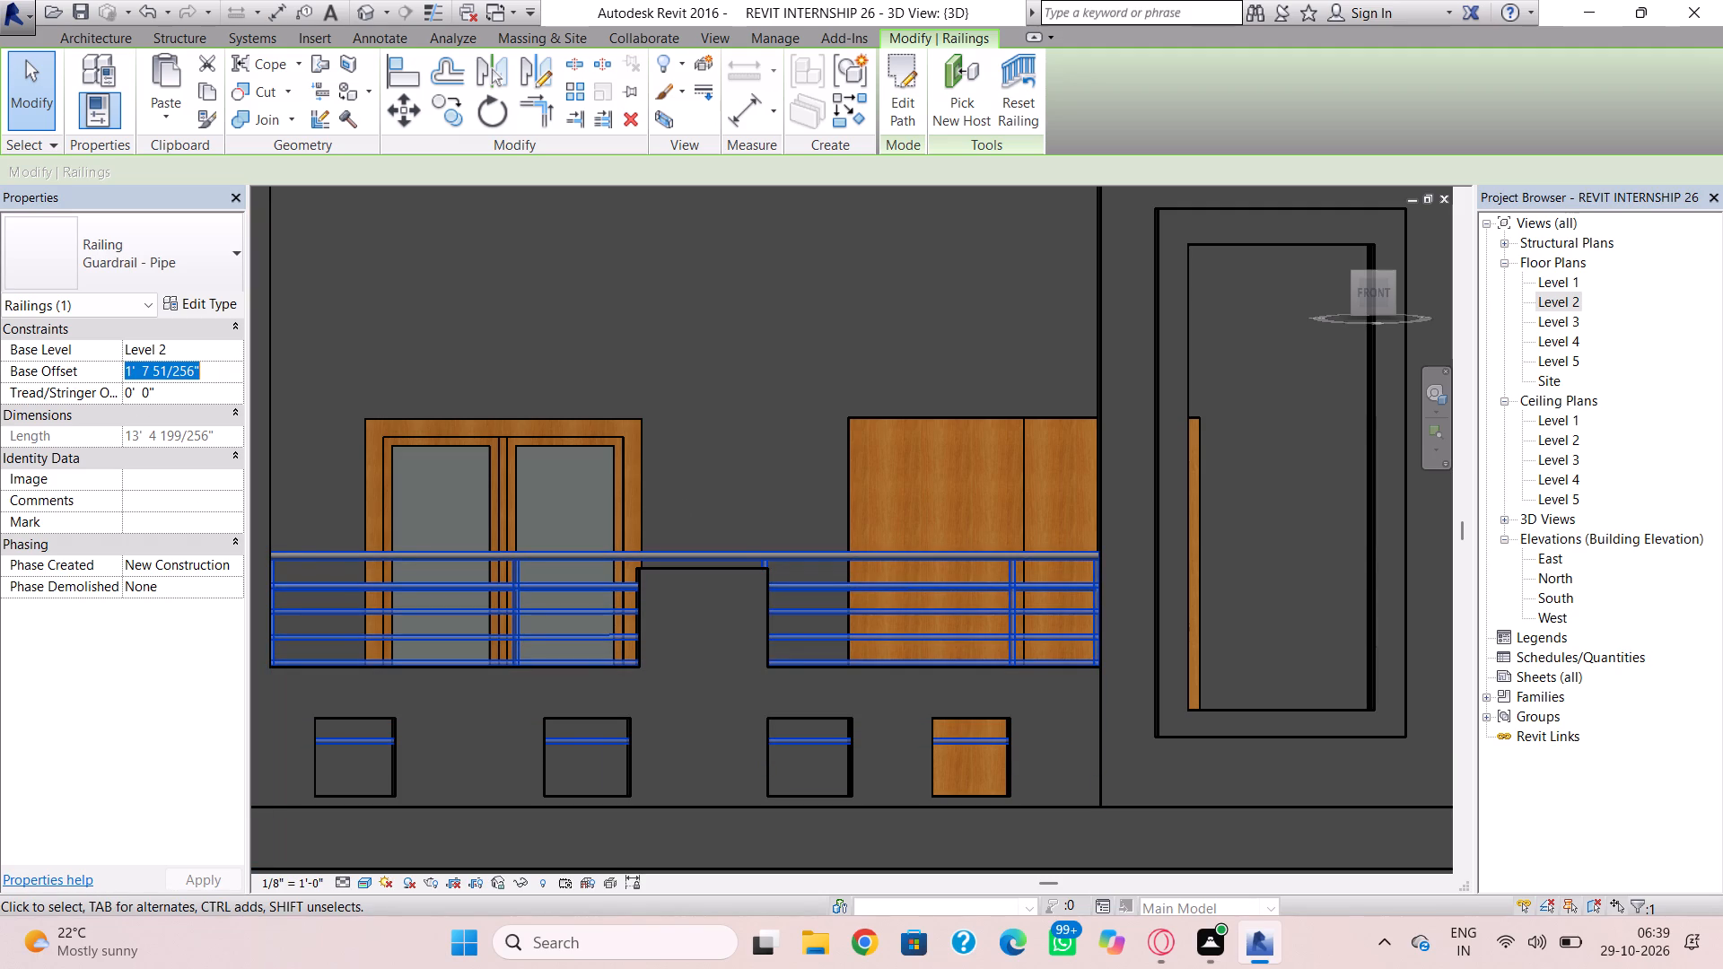
type("1.8'")
key("Return")
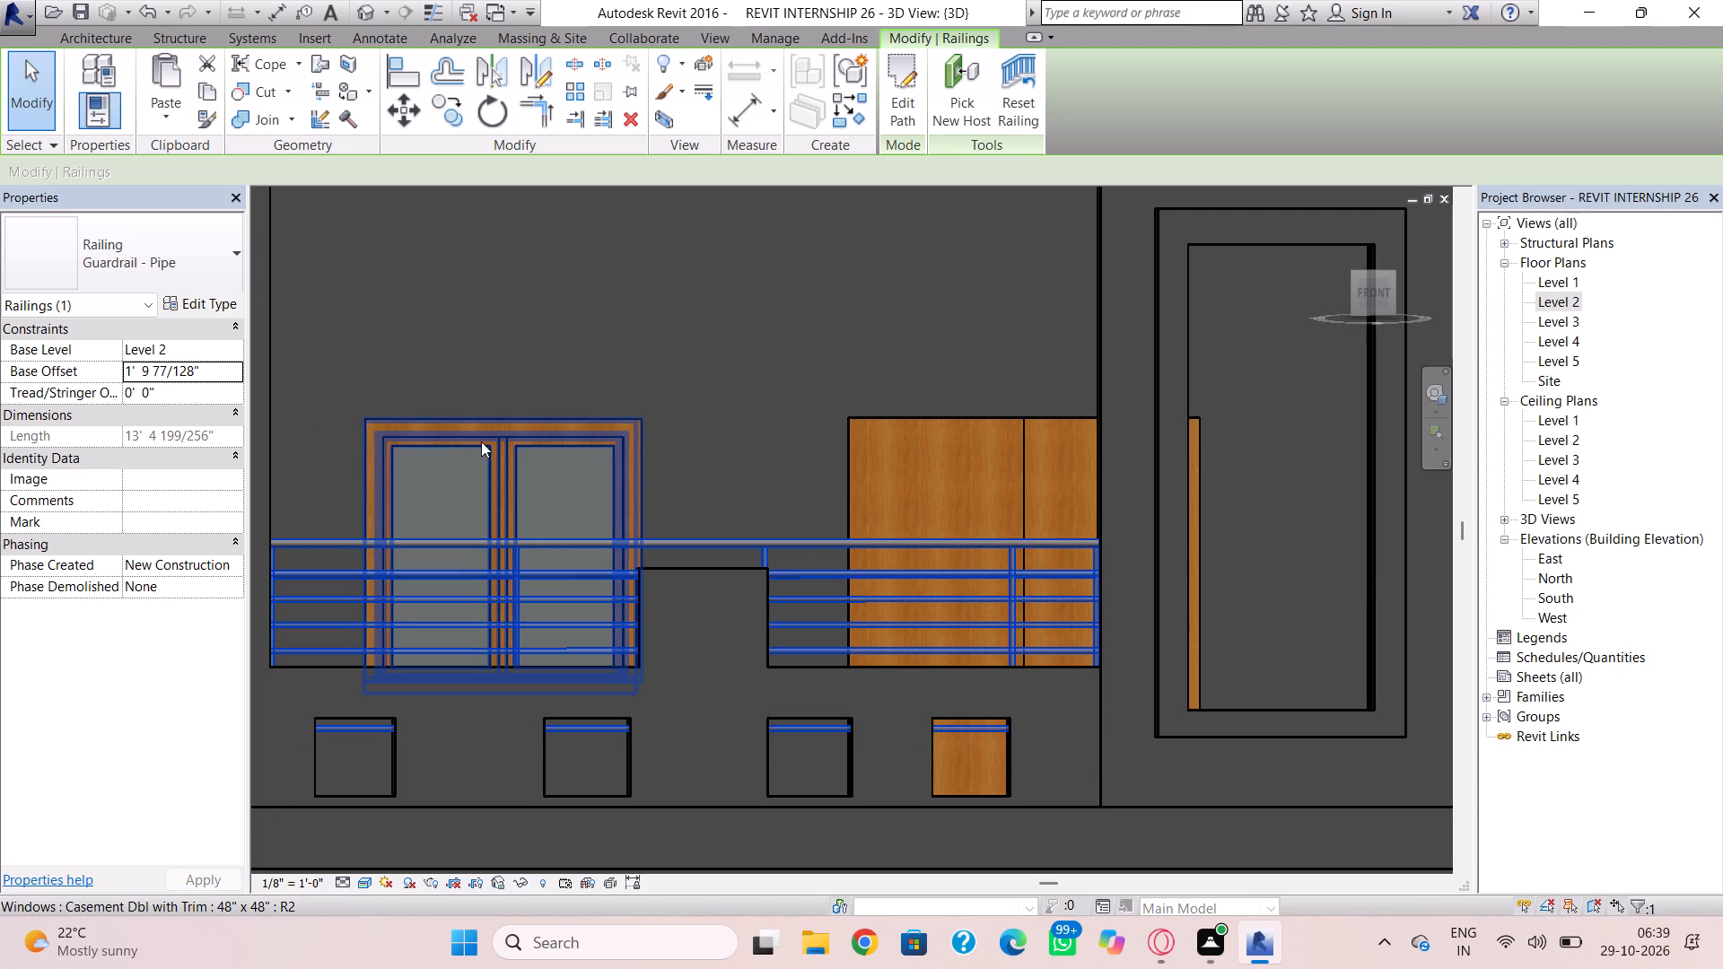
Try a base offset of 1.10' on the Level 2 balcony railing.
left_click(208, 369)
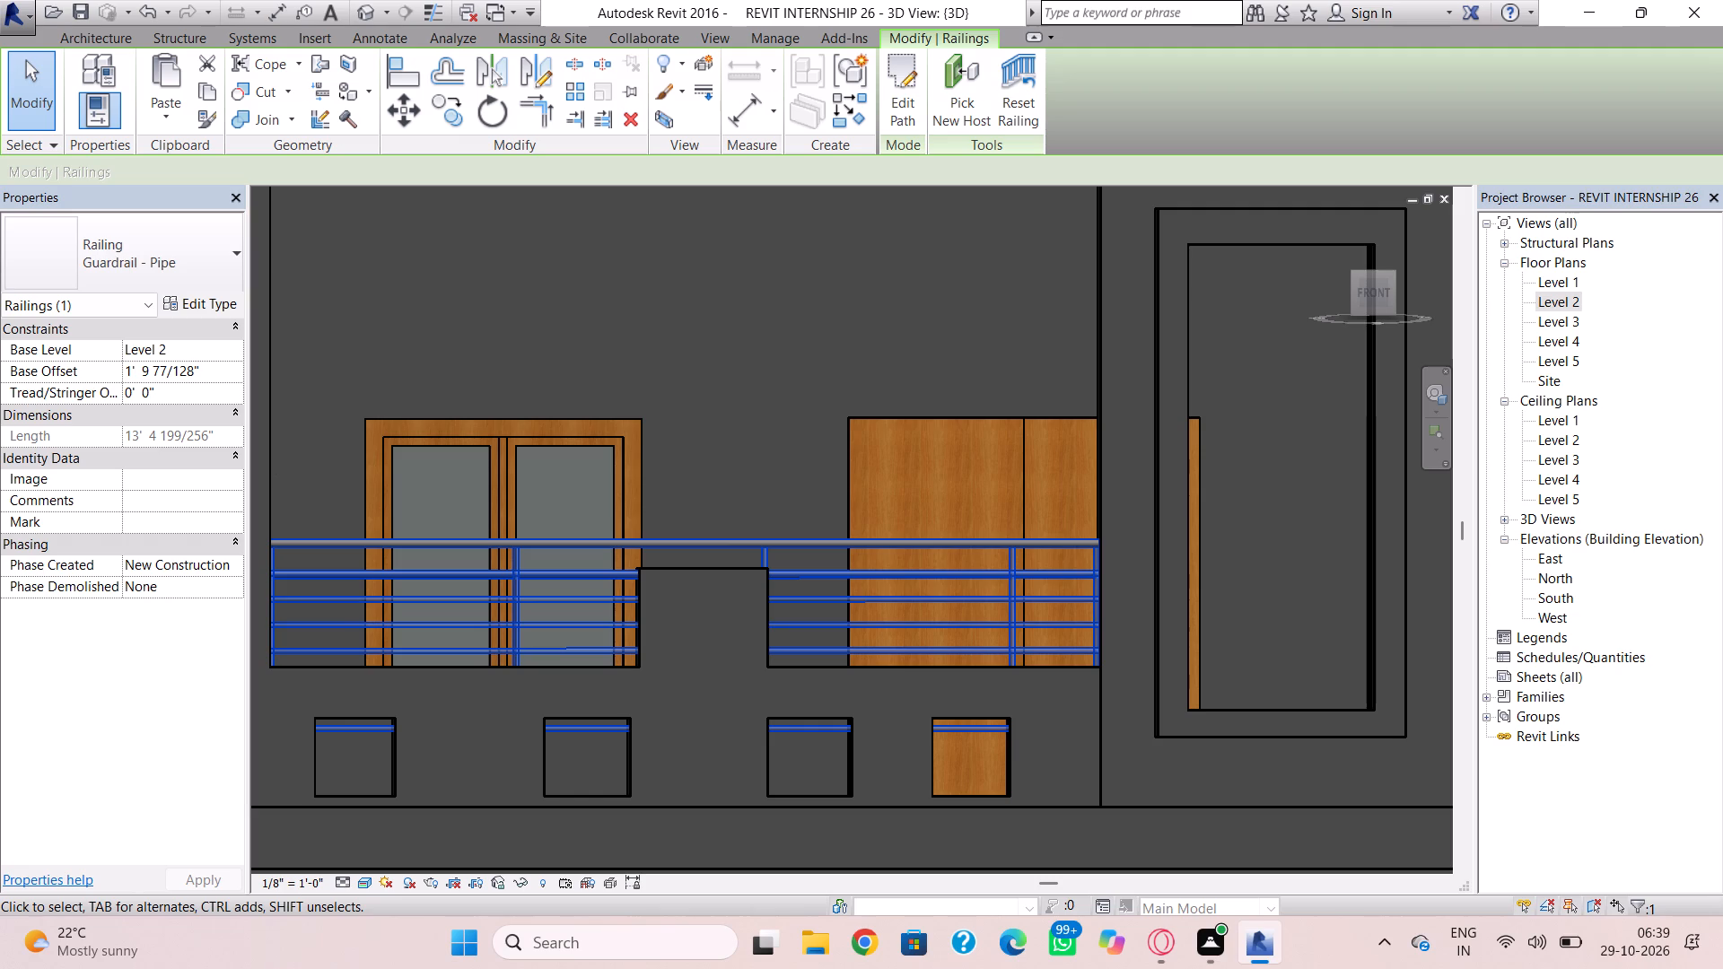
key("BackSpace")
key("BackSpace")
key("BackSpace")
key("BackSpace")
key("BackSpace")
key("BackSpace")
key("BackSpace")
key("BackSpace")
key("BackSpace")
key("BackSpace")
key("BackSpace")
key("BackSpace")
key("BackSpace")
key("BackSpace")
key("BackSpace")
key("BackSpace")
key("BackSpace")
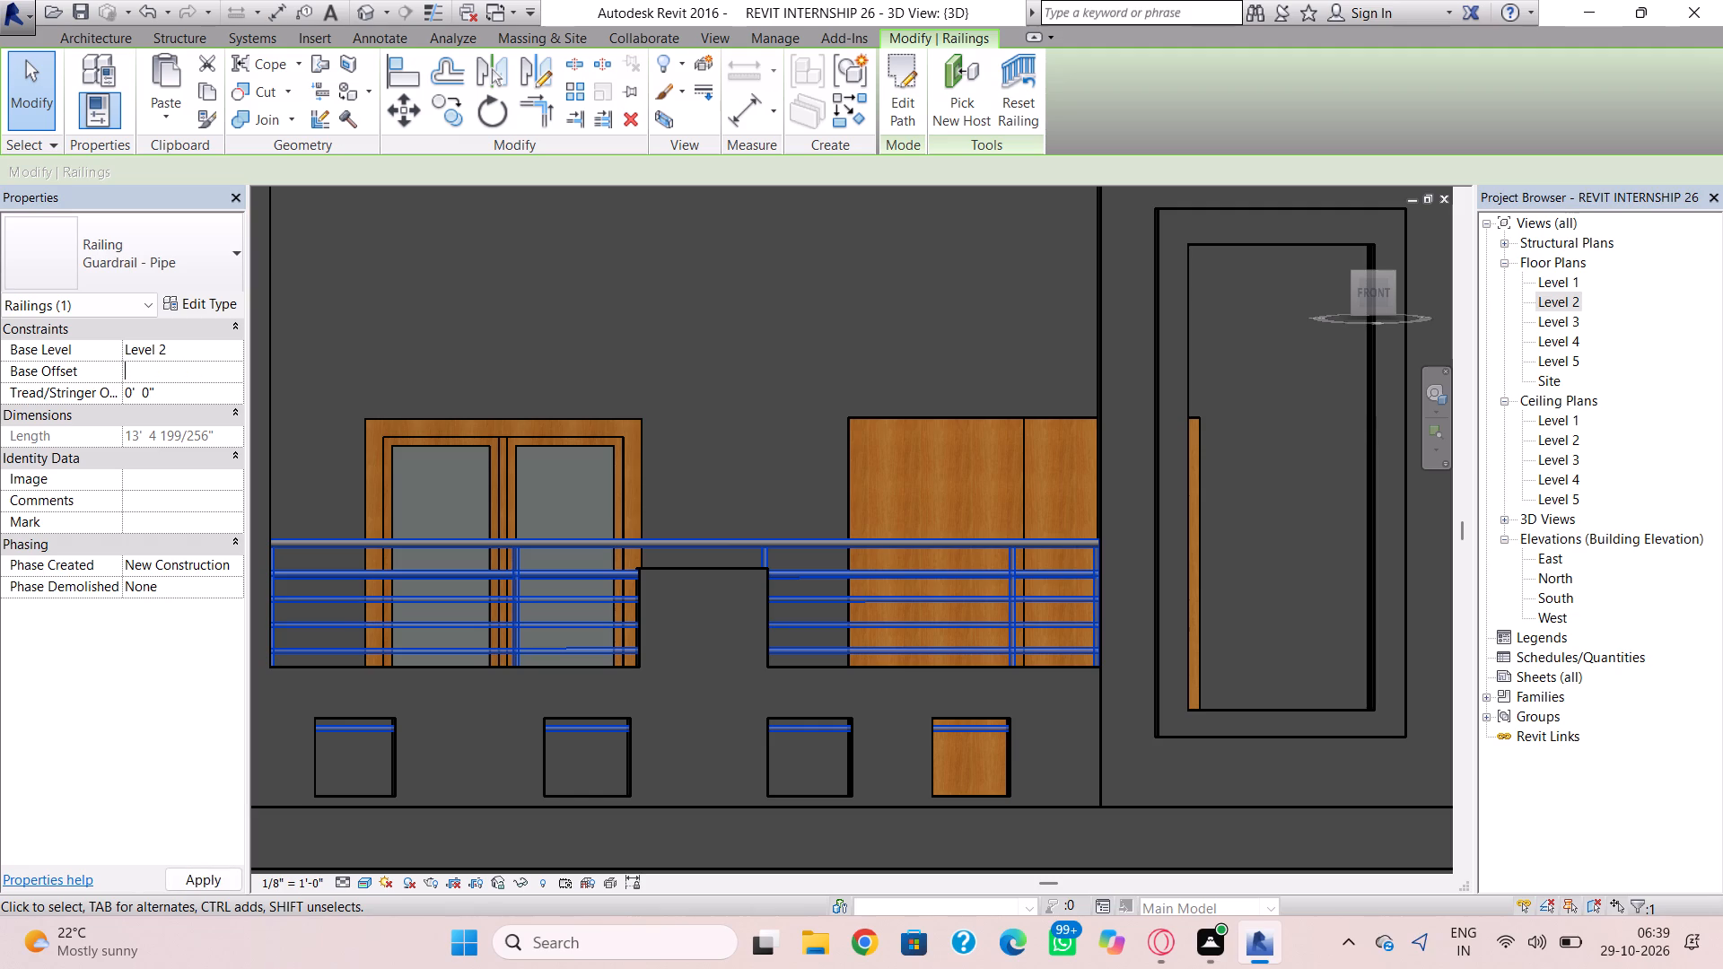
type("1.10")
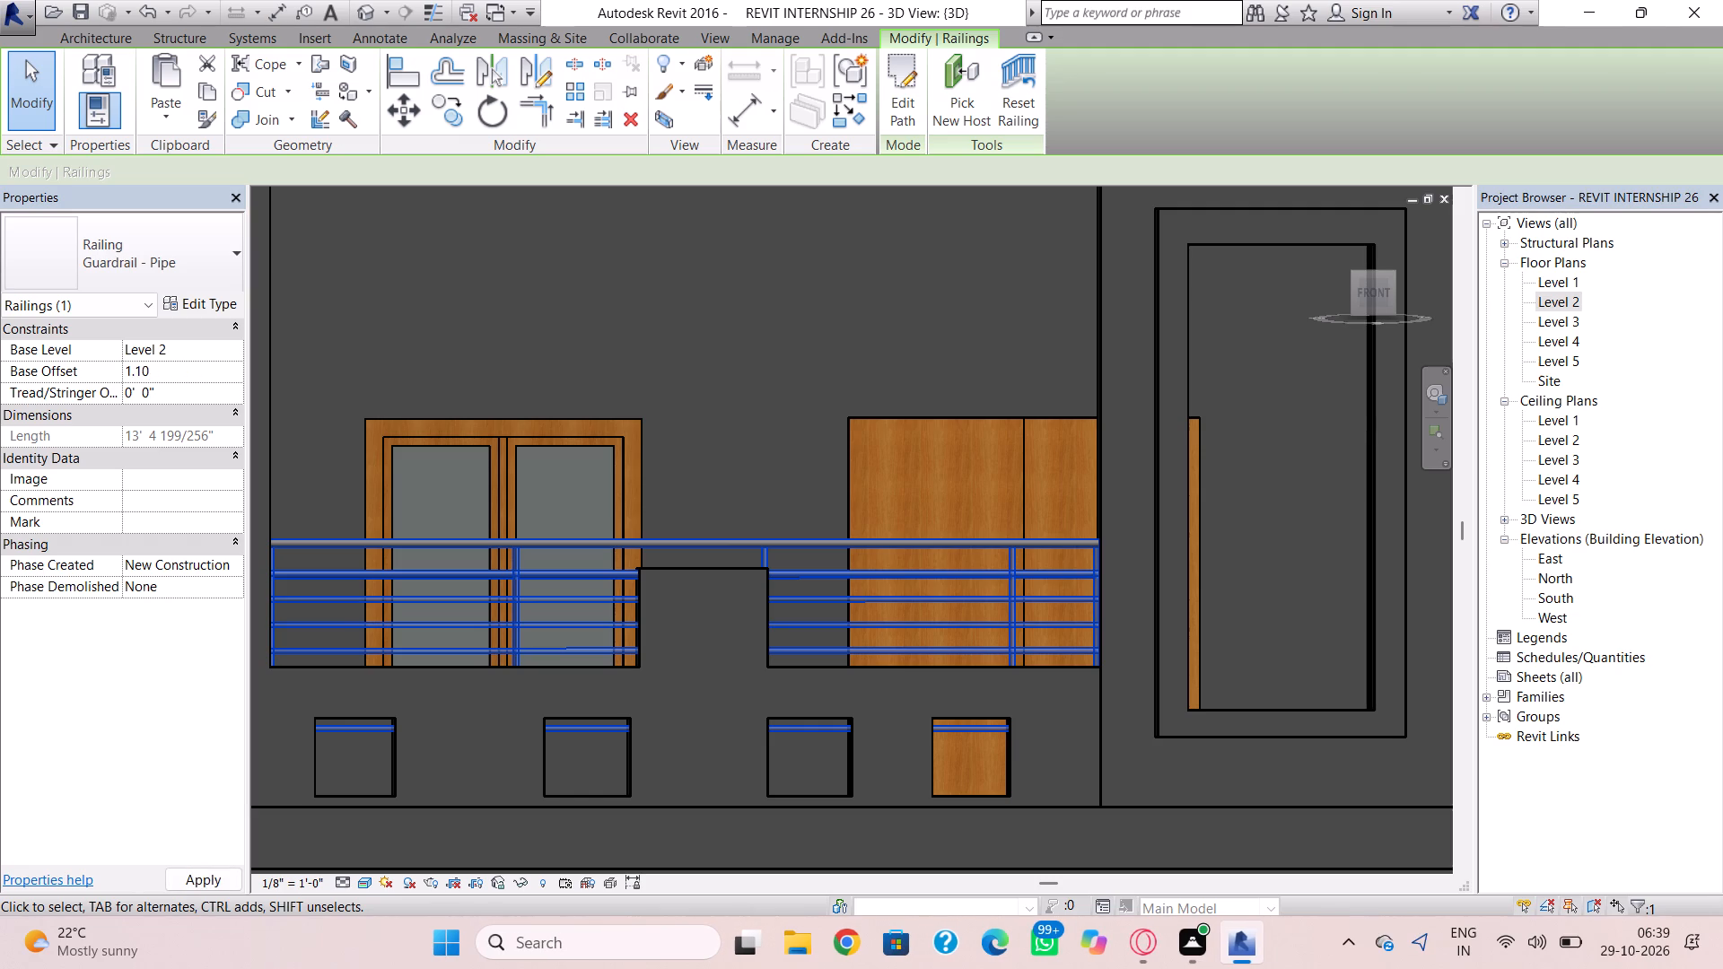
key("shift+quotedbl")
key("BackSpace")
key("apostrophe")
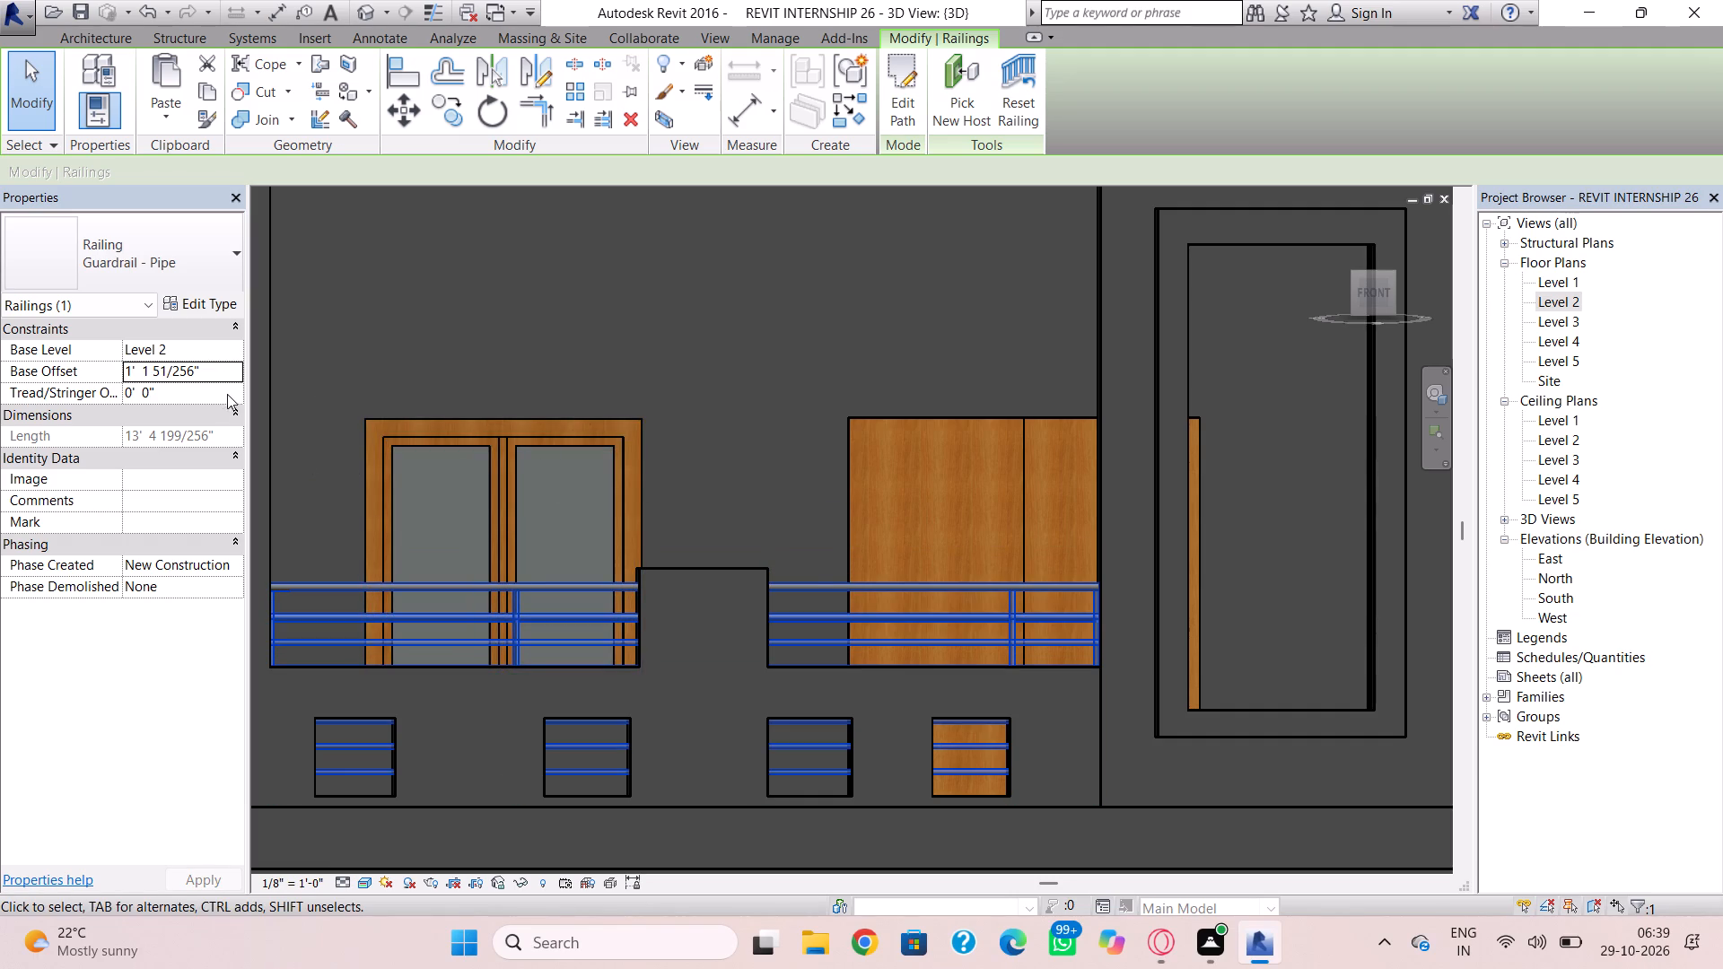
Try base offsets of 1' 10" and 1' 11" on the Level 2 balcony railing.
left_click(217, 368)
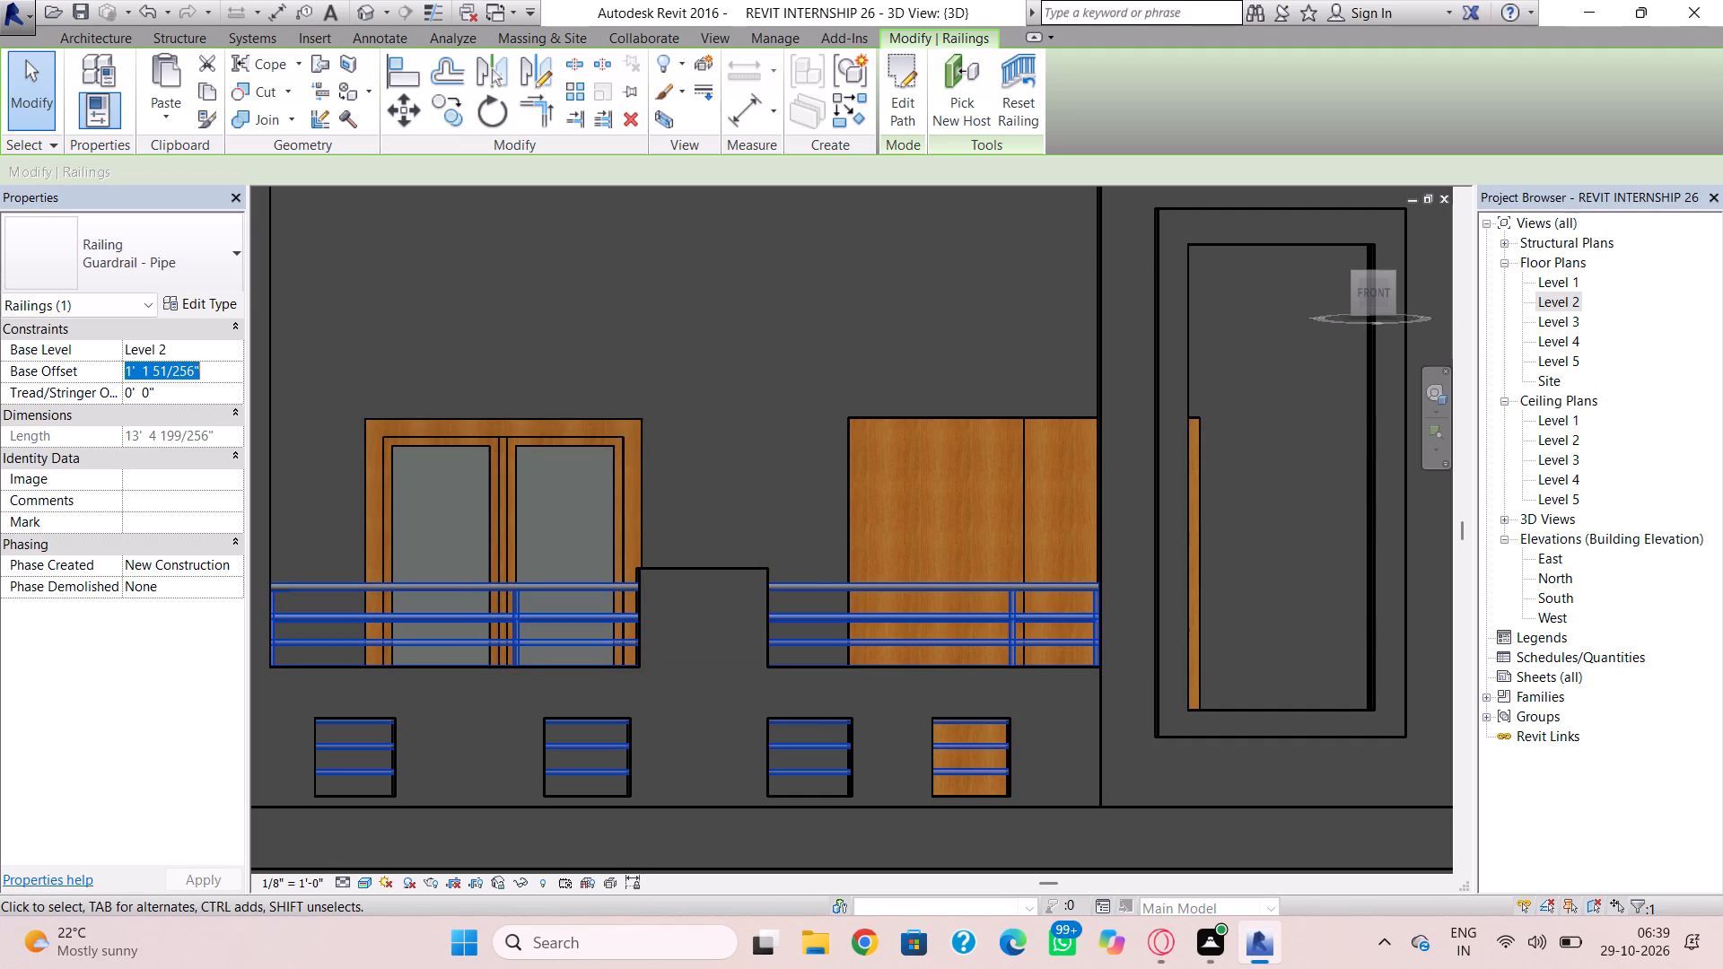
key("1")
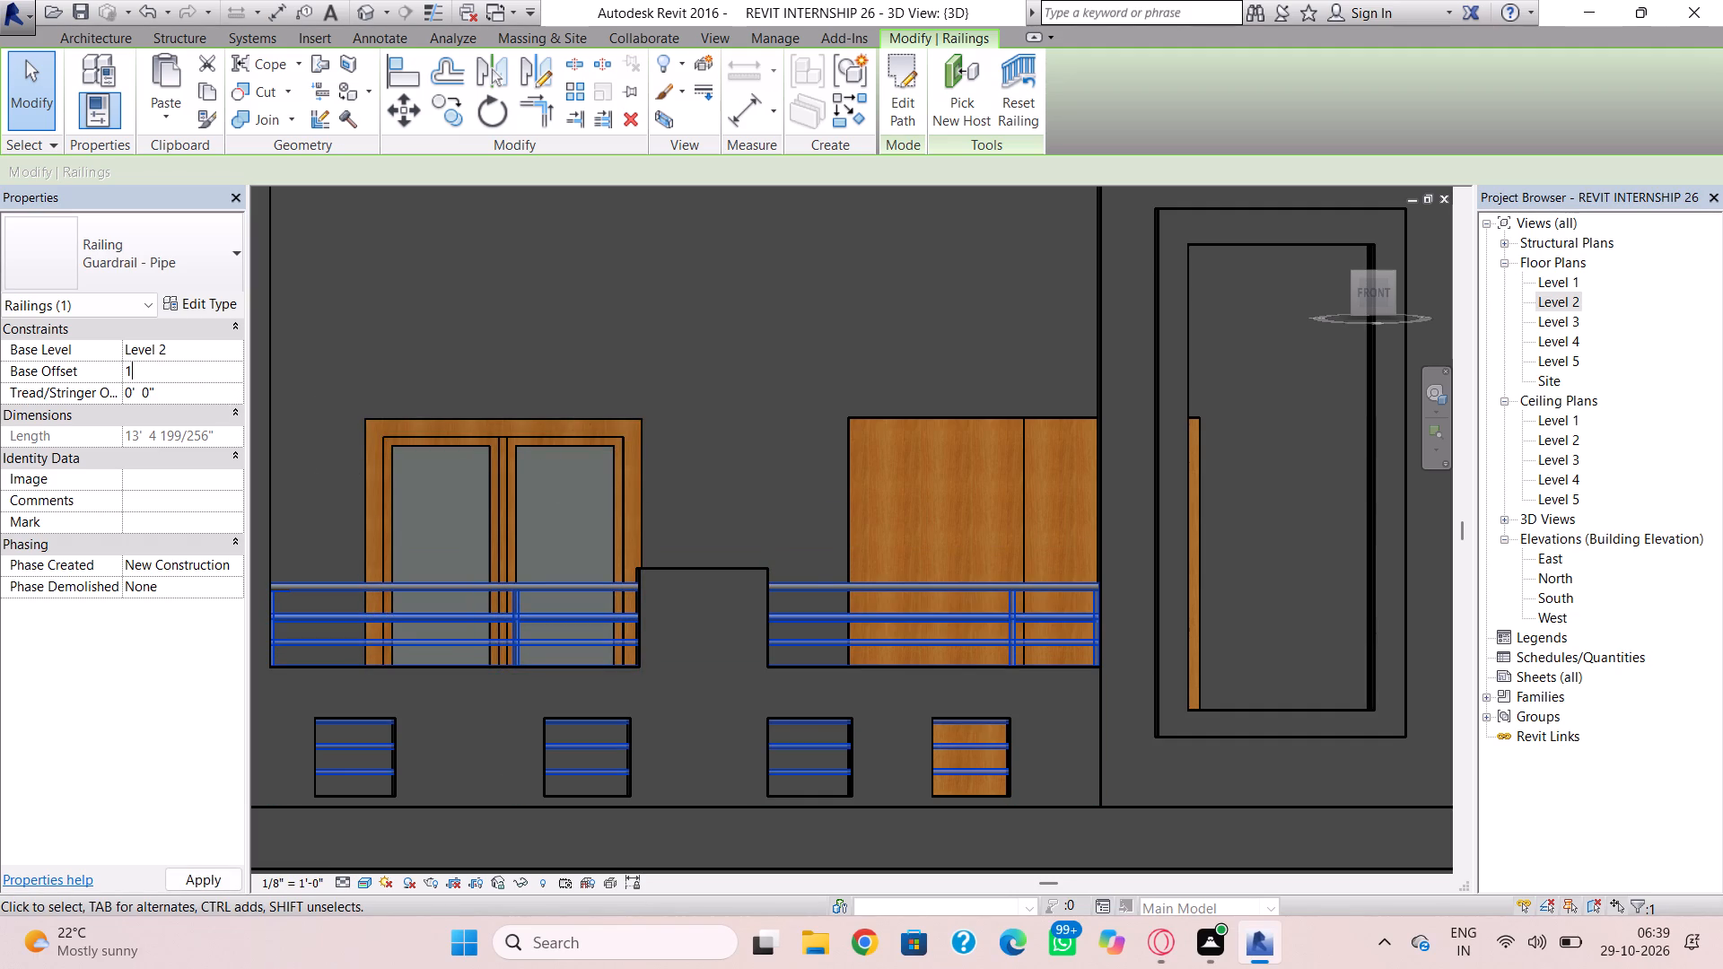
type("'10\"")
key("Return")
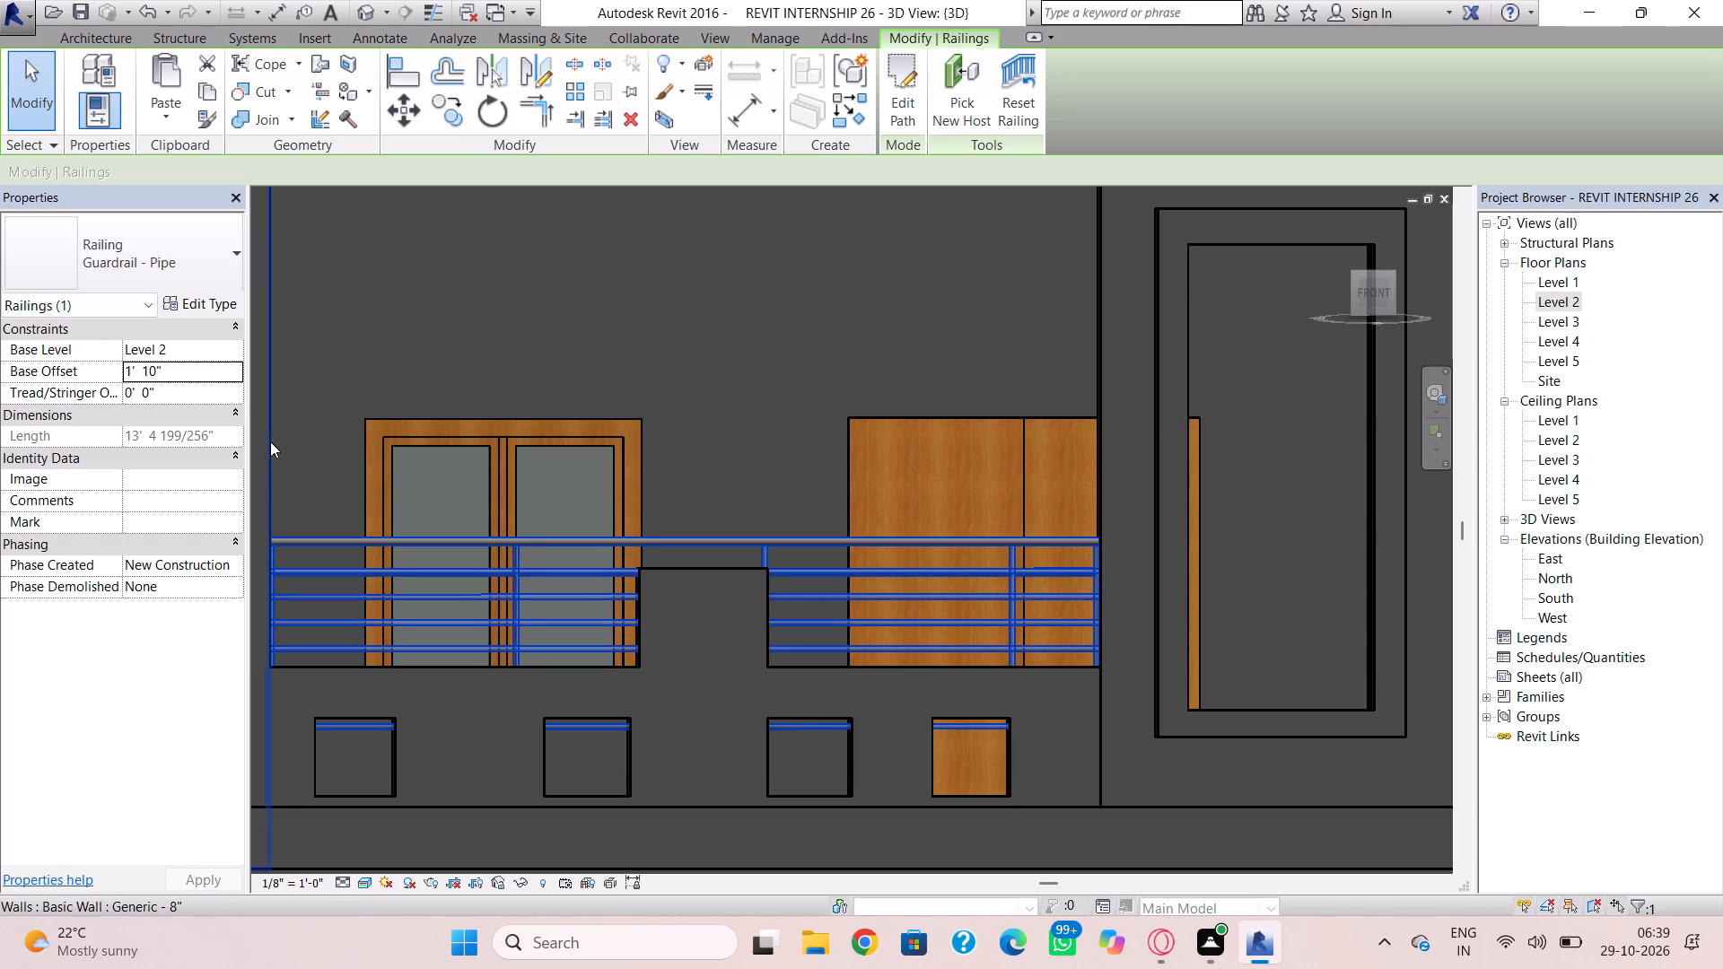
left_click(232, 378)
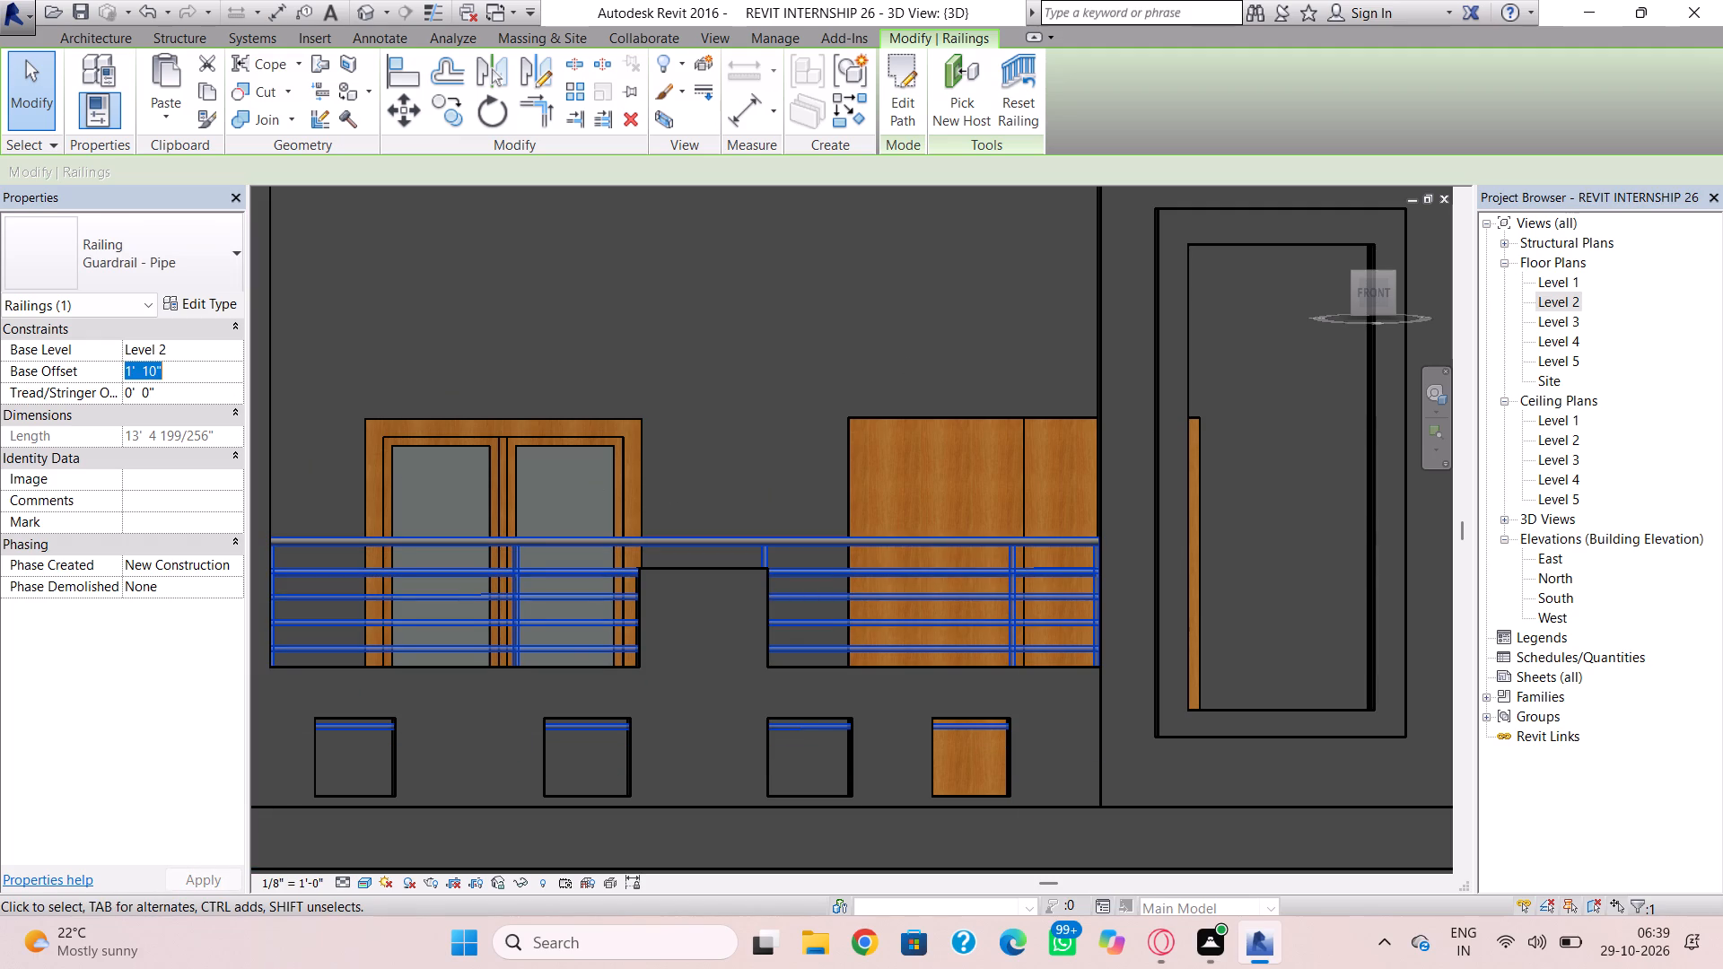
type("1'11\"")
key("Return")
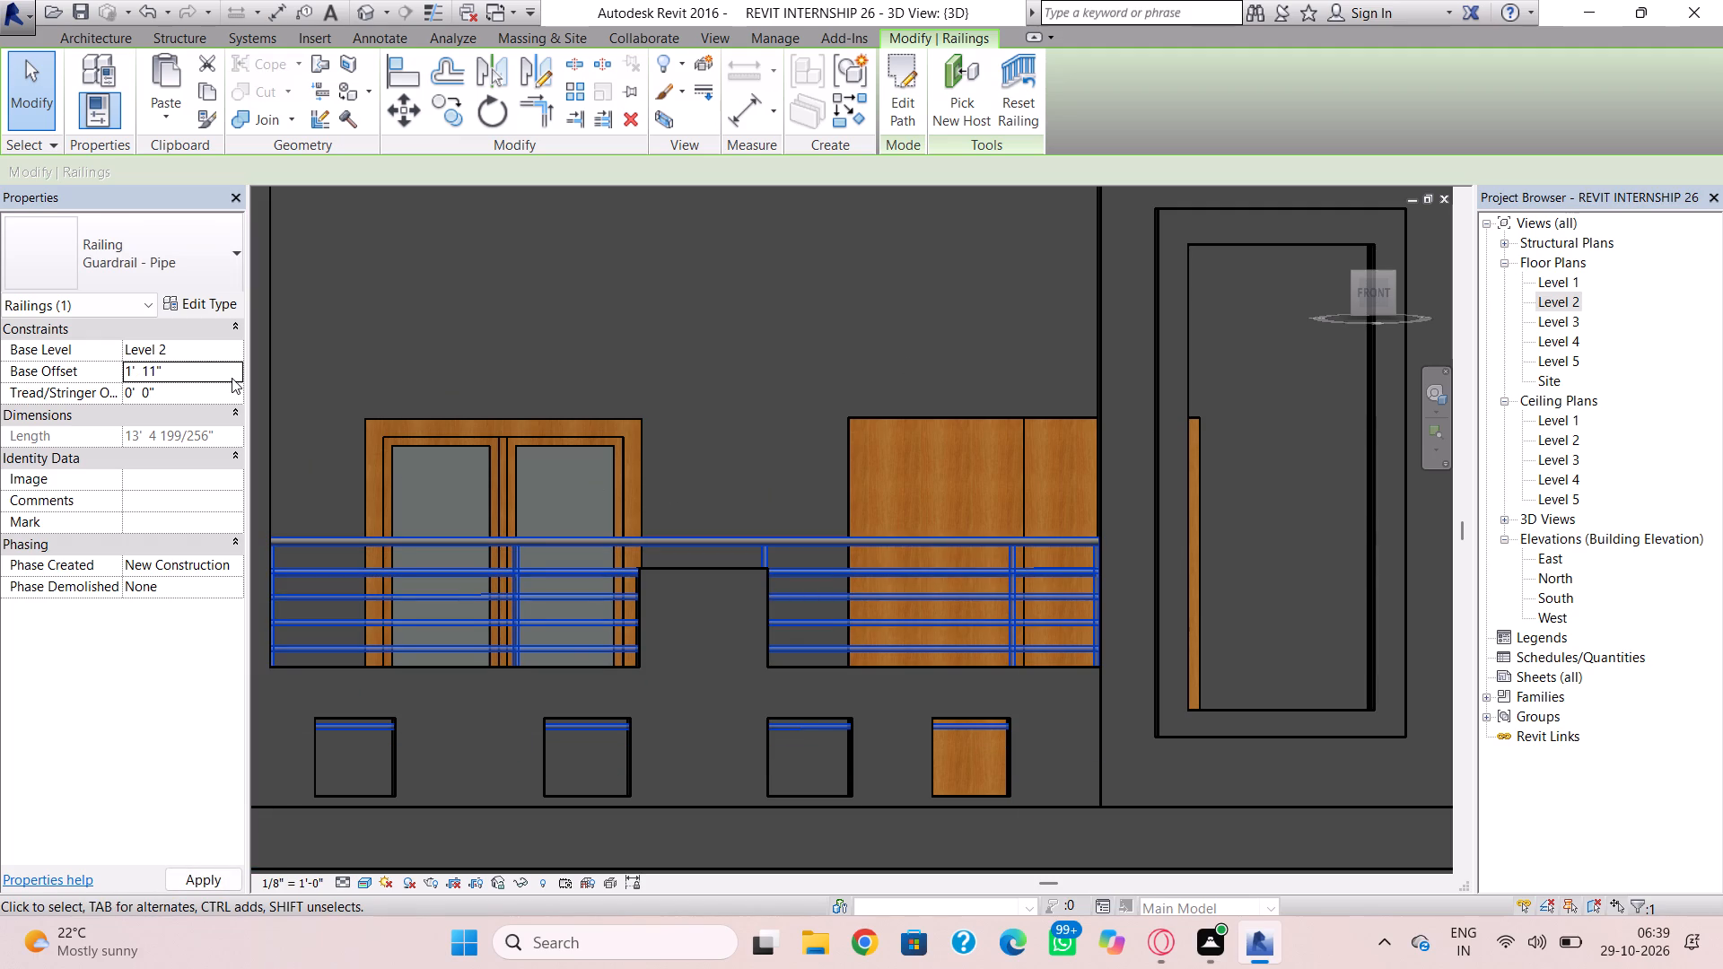
Set the Level 2 balcony railing's base offset to 2' 0".
left_click(164, 369)
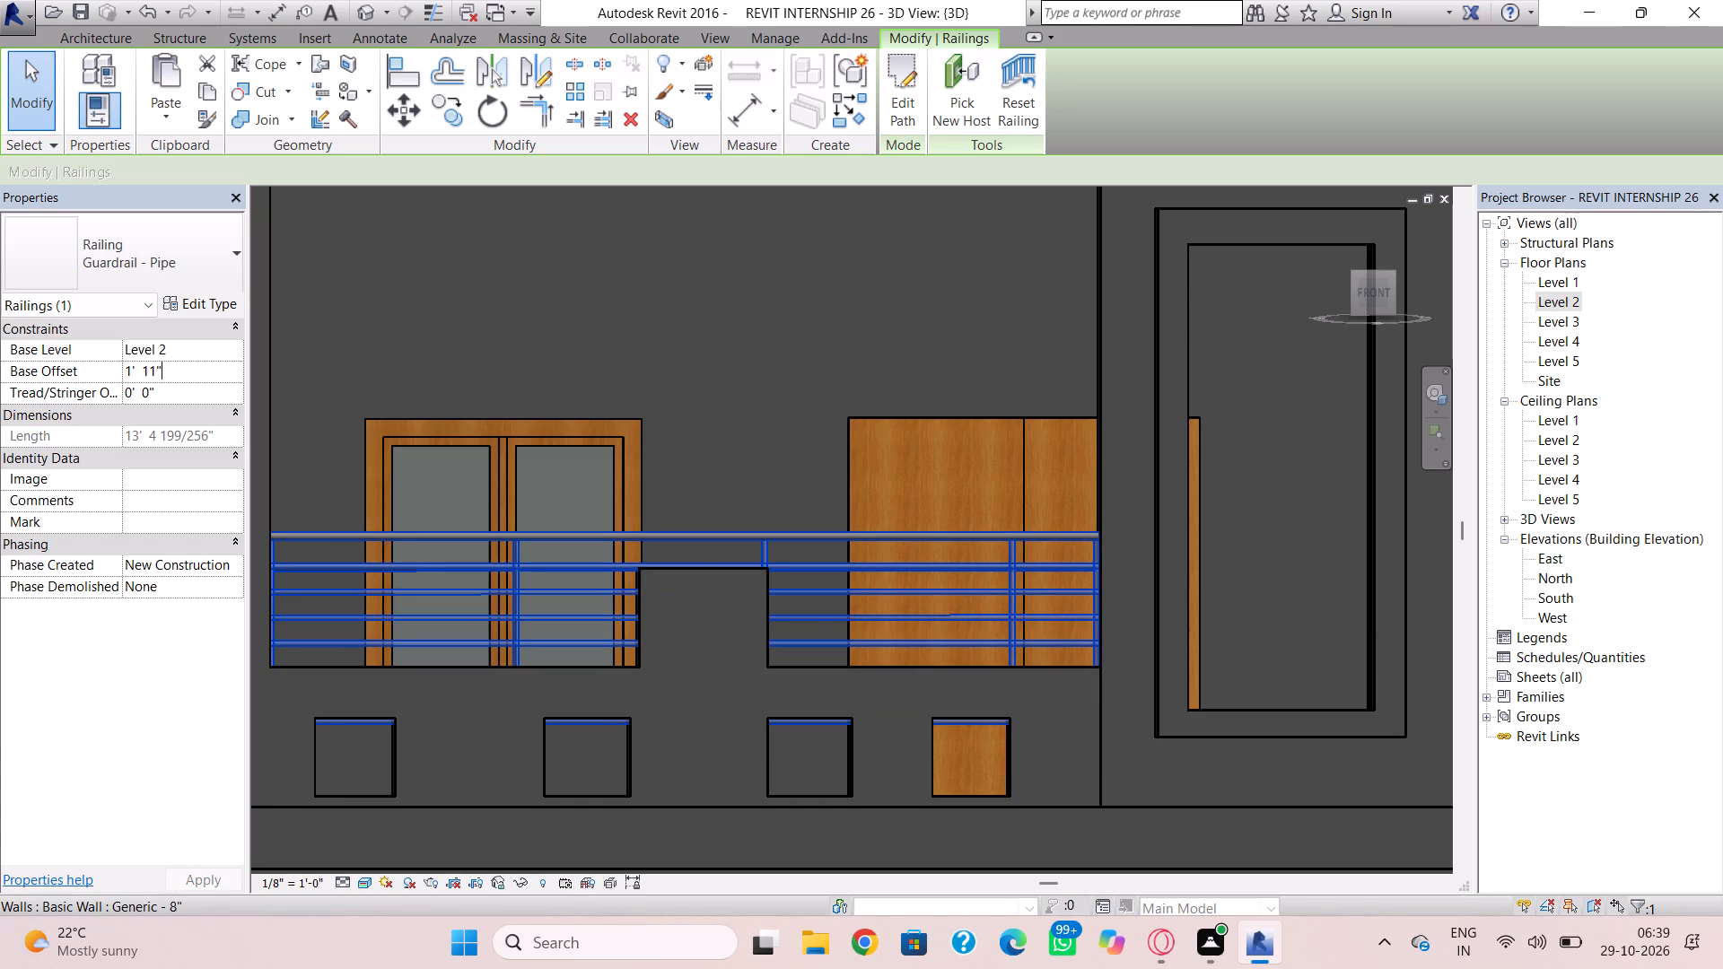
key("BackSpace")
key("BackSpace")
key("BackSpace")
key("BackSpace")
key("BackSpace")
key("BackSpace")
key("BackSpace")
key("BackSpace")
key("BackSpace")
type("2'")
key("Return")
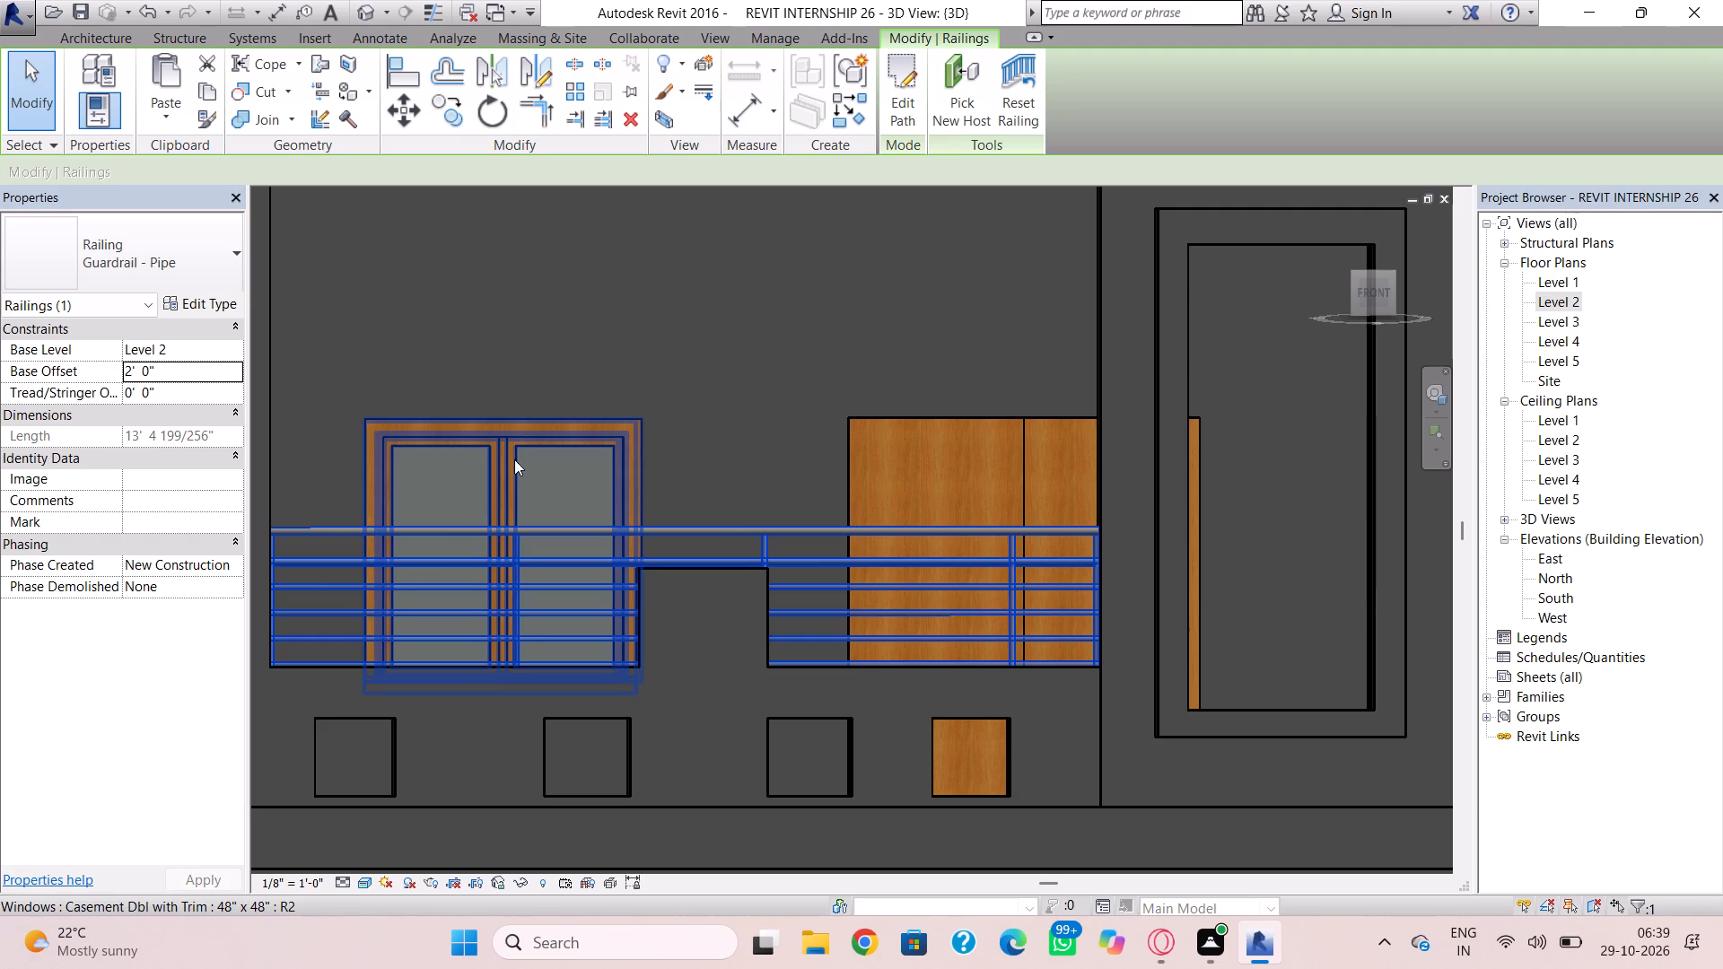
key("Escape")
Delete the old pipe railing and the balcony wall with square openings on Level 3 of the front facade.
scroll(510, 449, "down", 4)
middle_click_drag(551, 535, 599, 704)
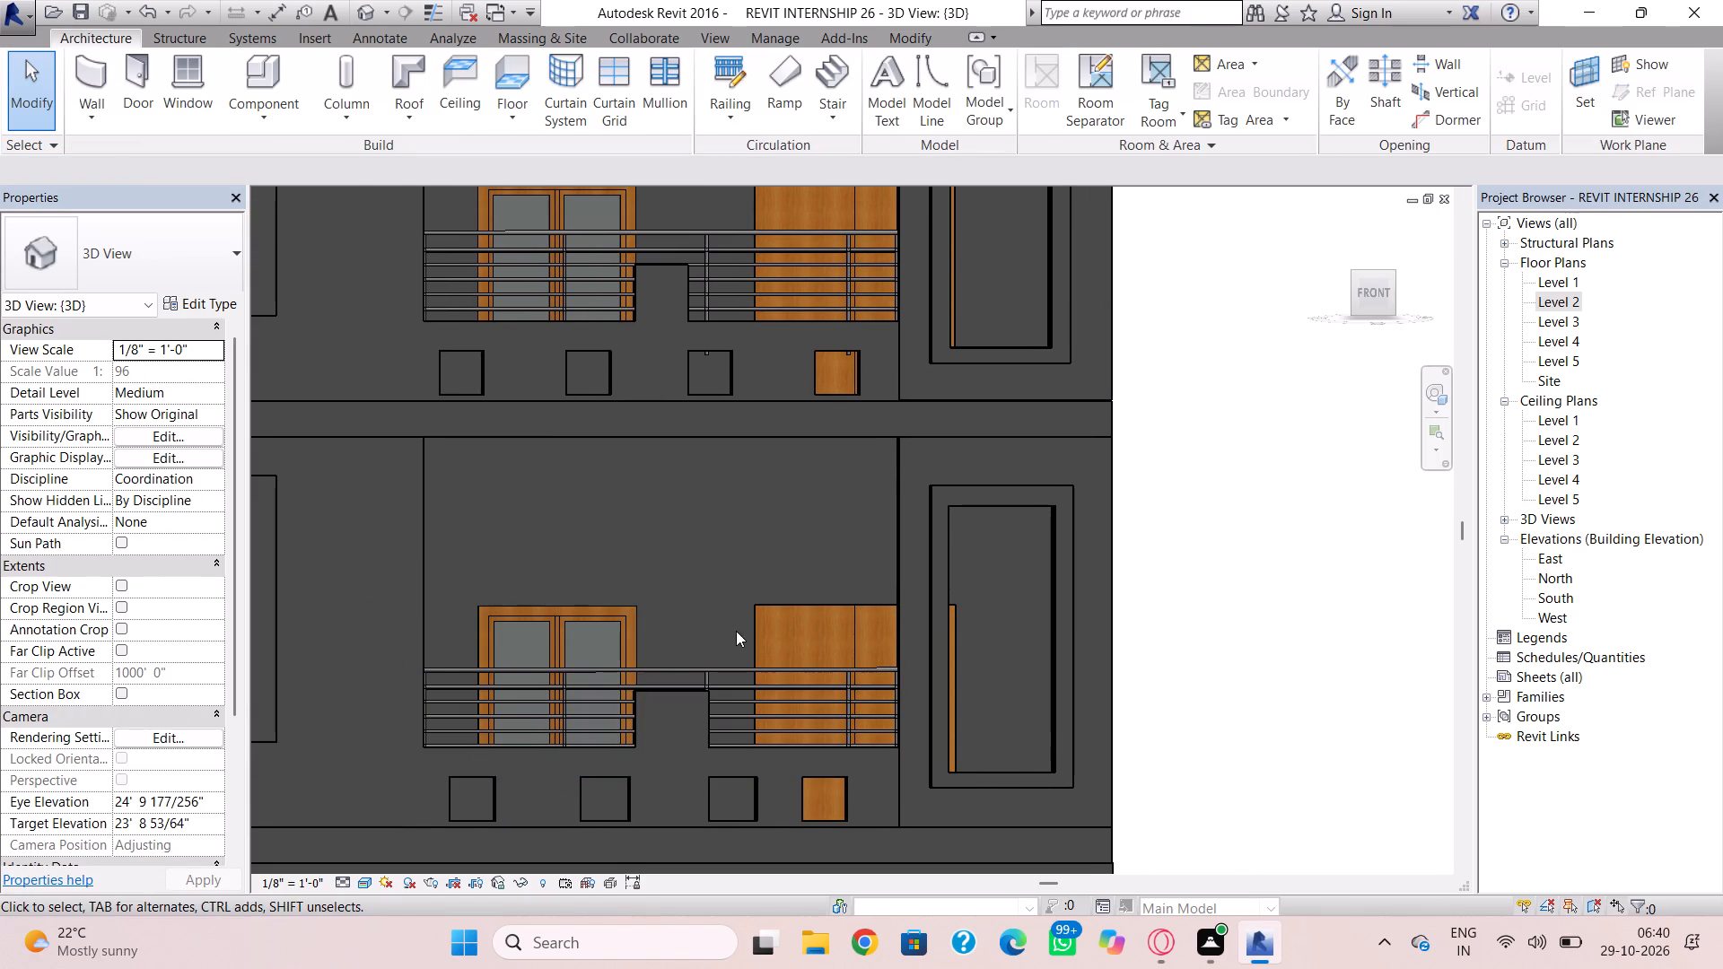
left_click(700, 333)
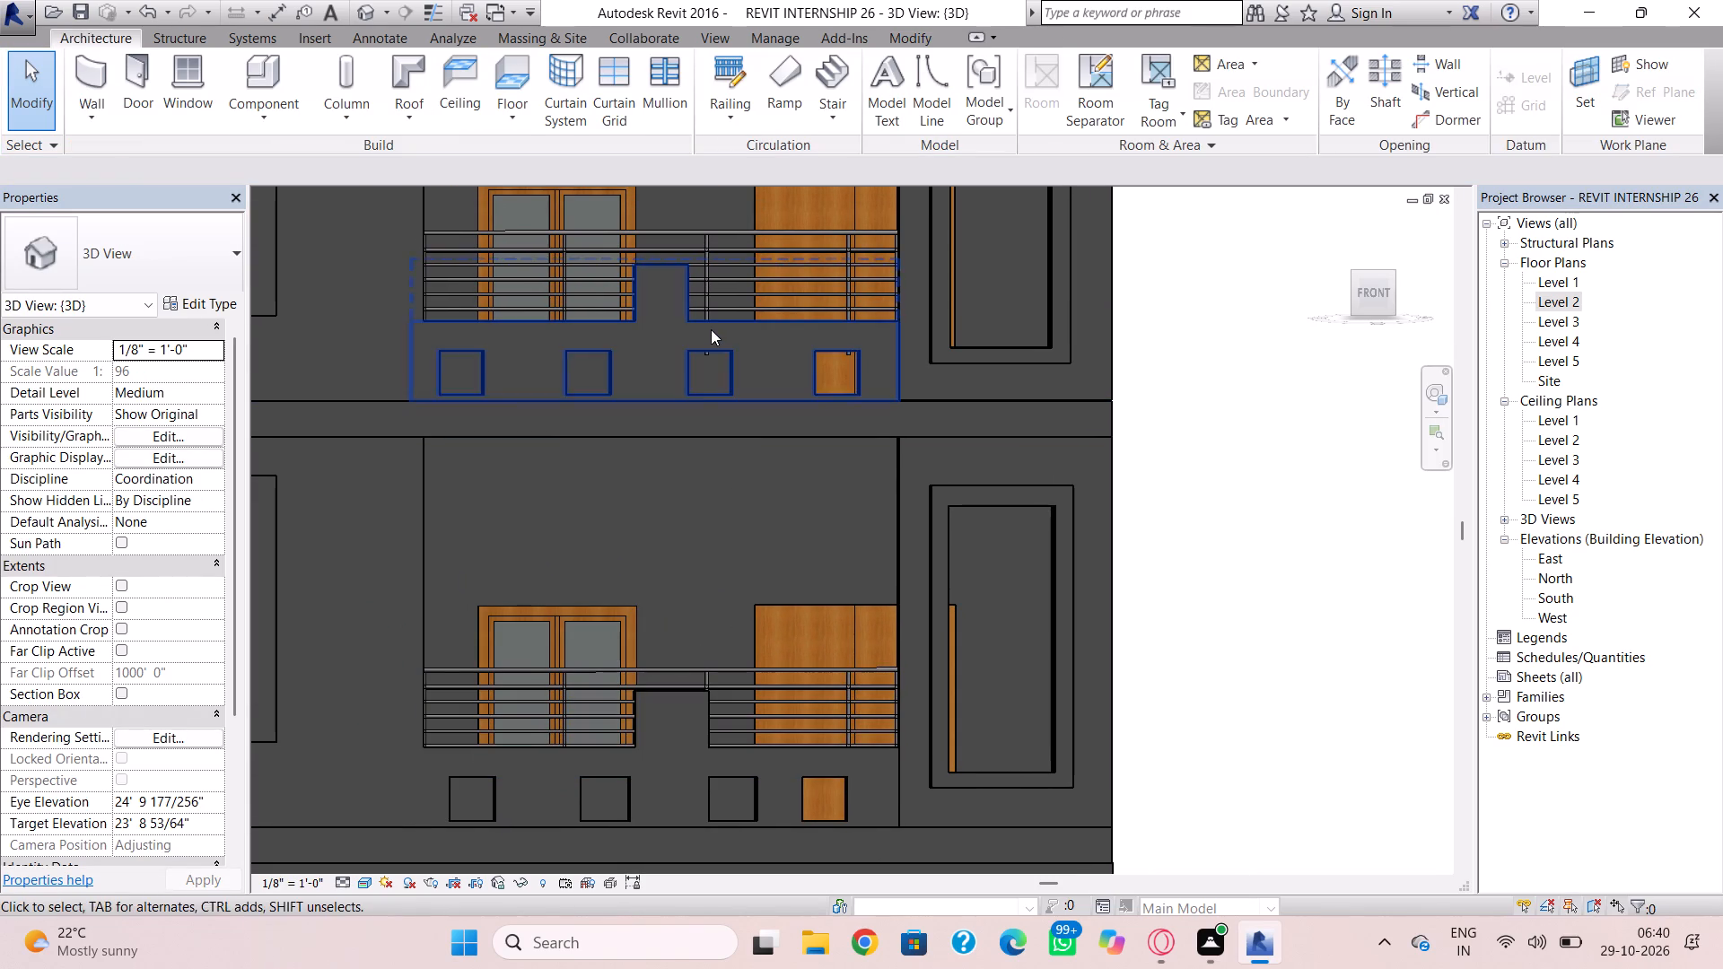
left_click(707, 320)
key("Delete")
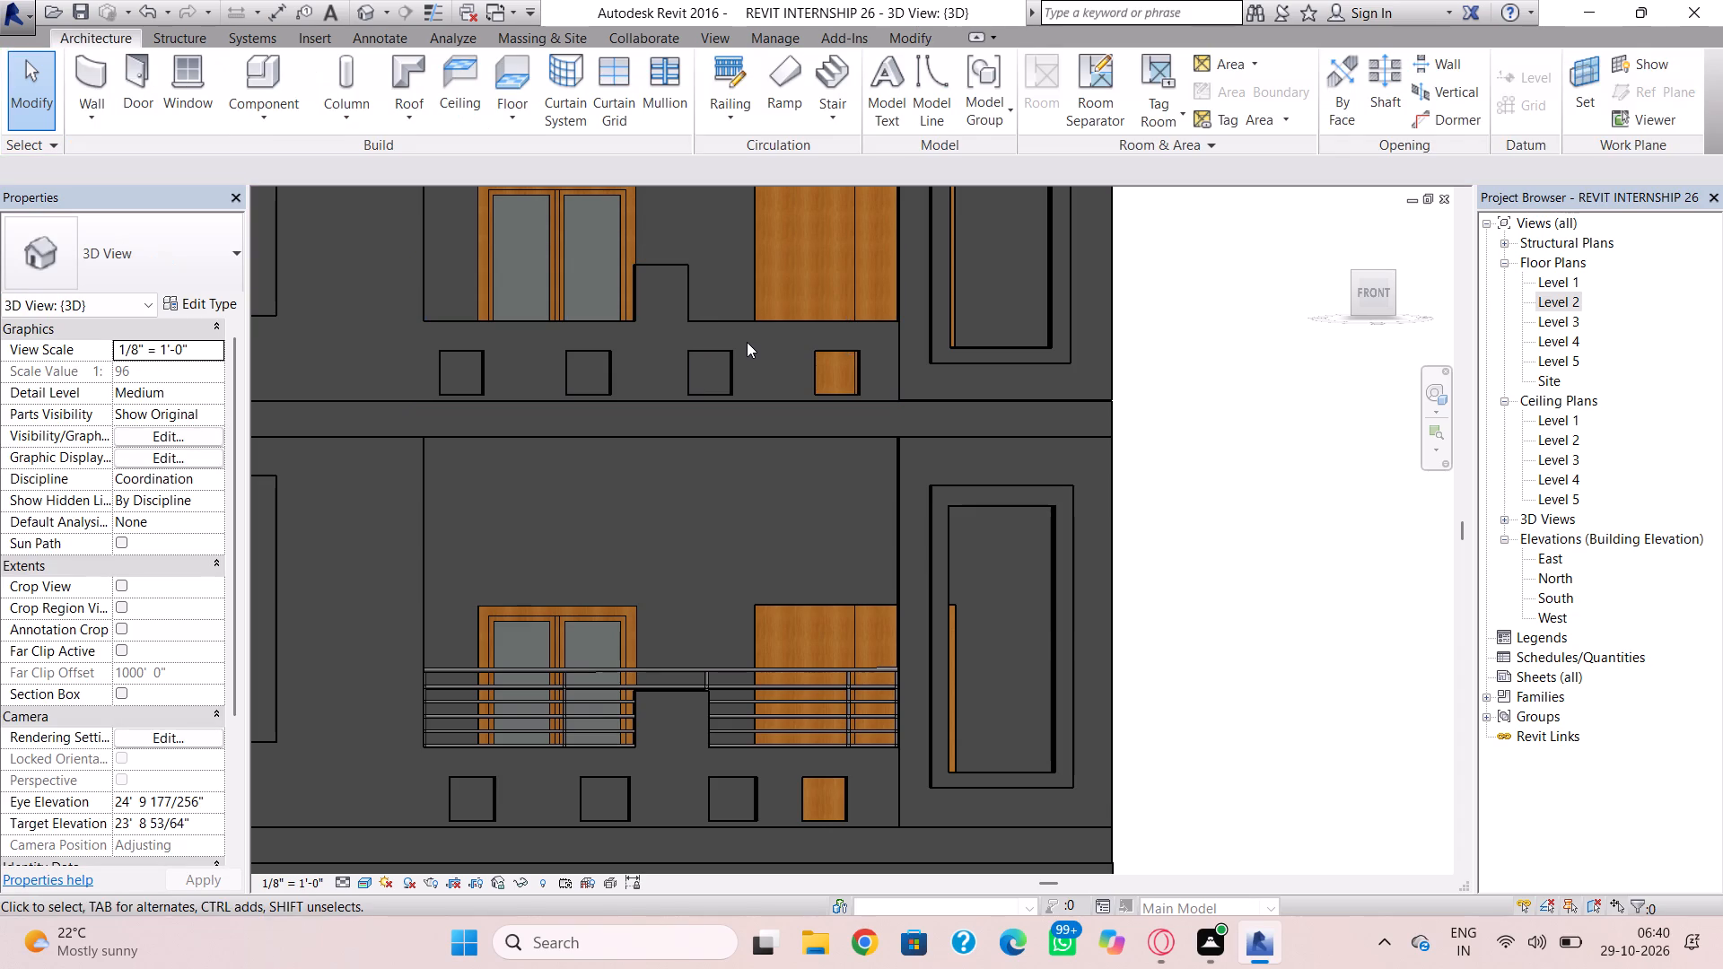
left_click(745, 327)
key("Delete")
Copy the Level 2 balcony wall with its square openings and paste it aligned to Level 3.
left_click(708, 713)
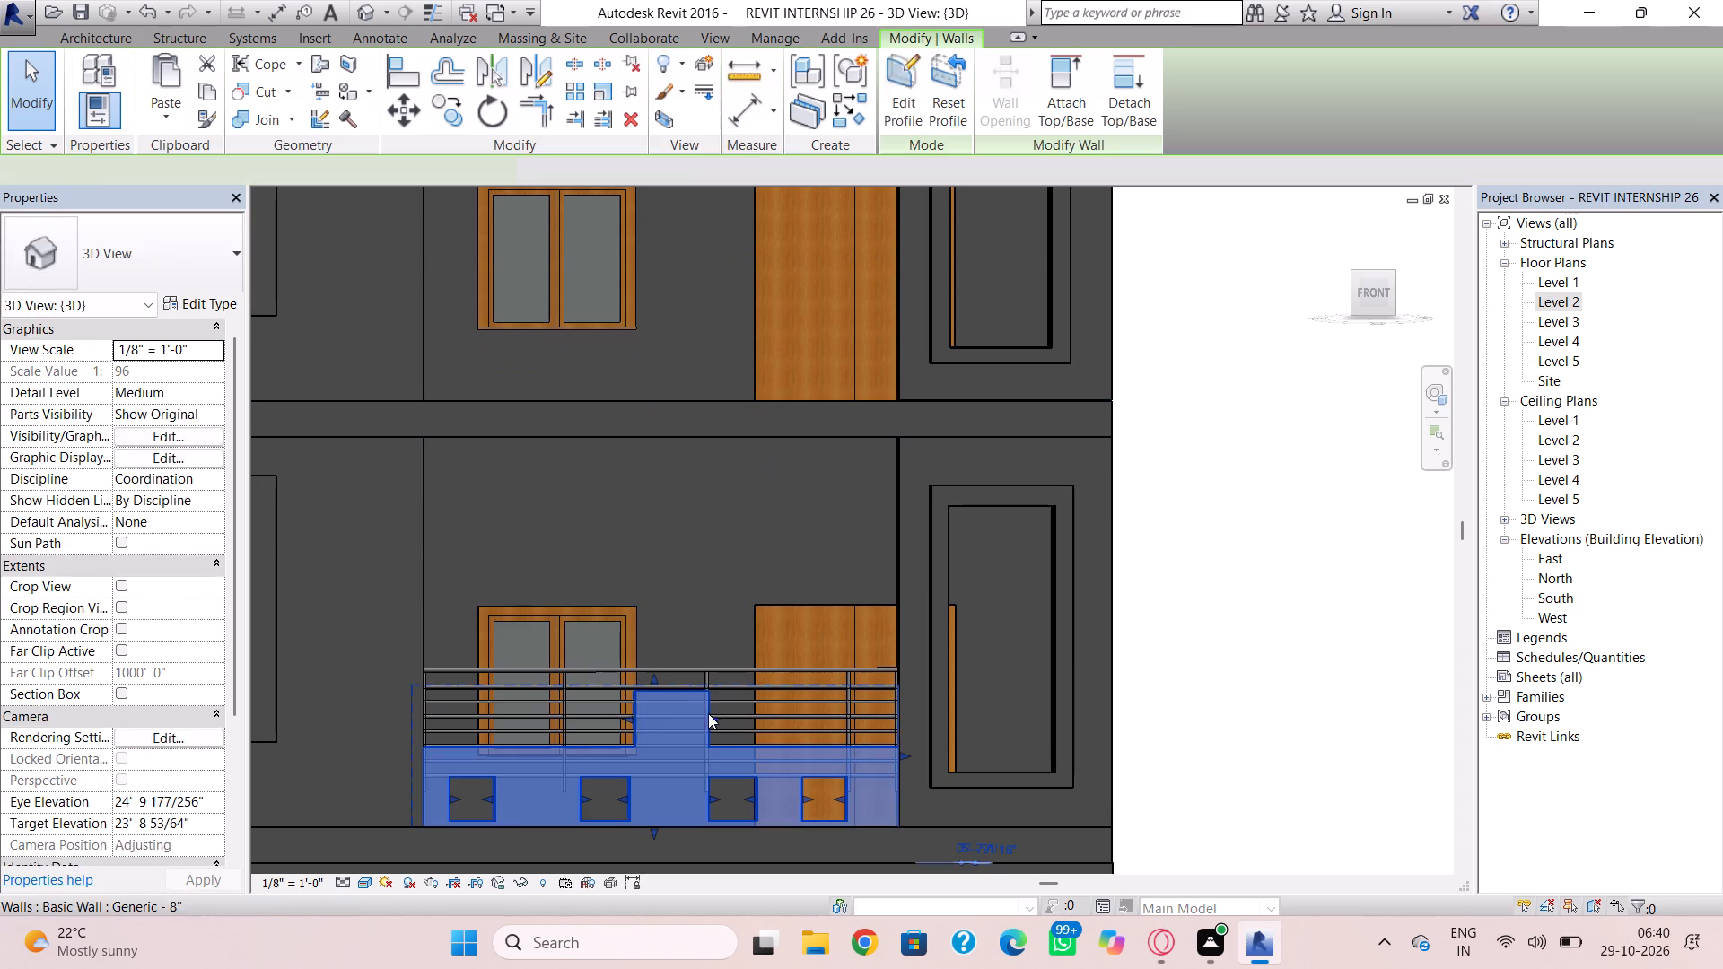
left_click(217, 98)
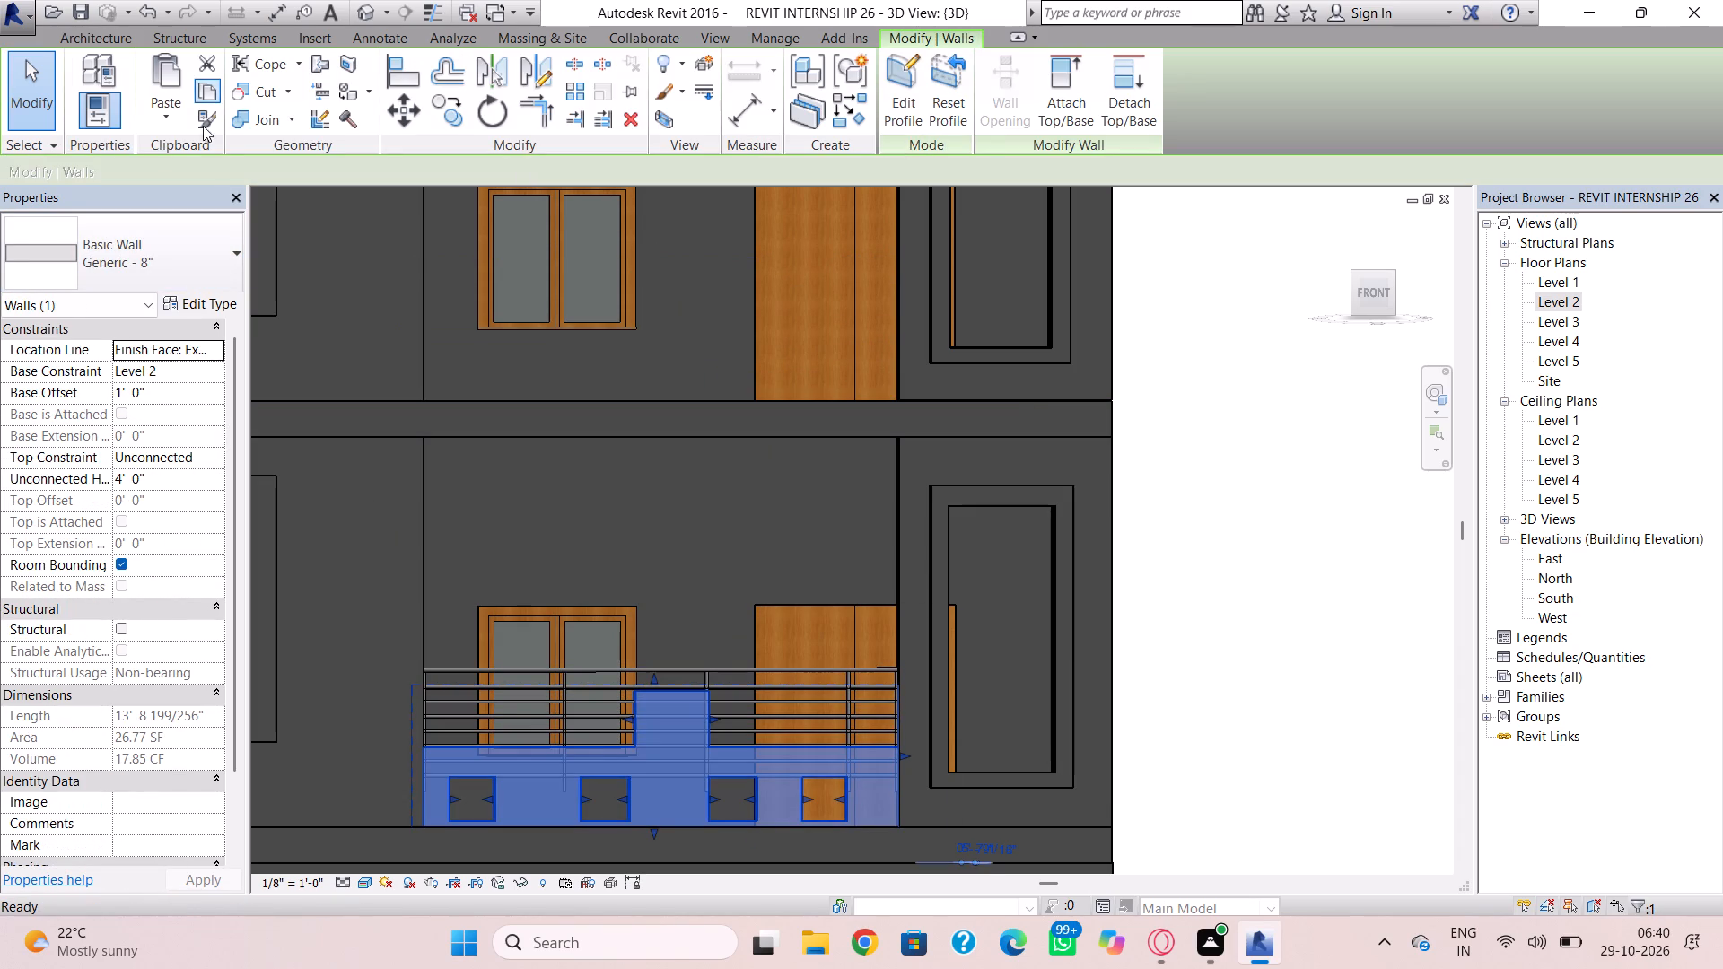
left_click(169, 121)
left_click(280, 205)
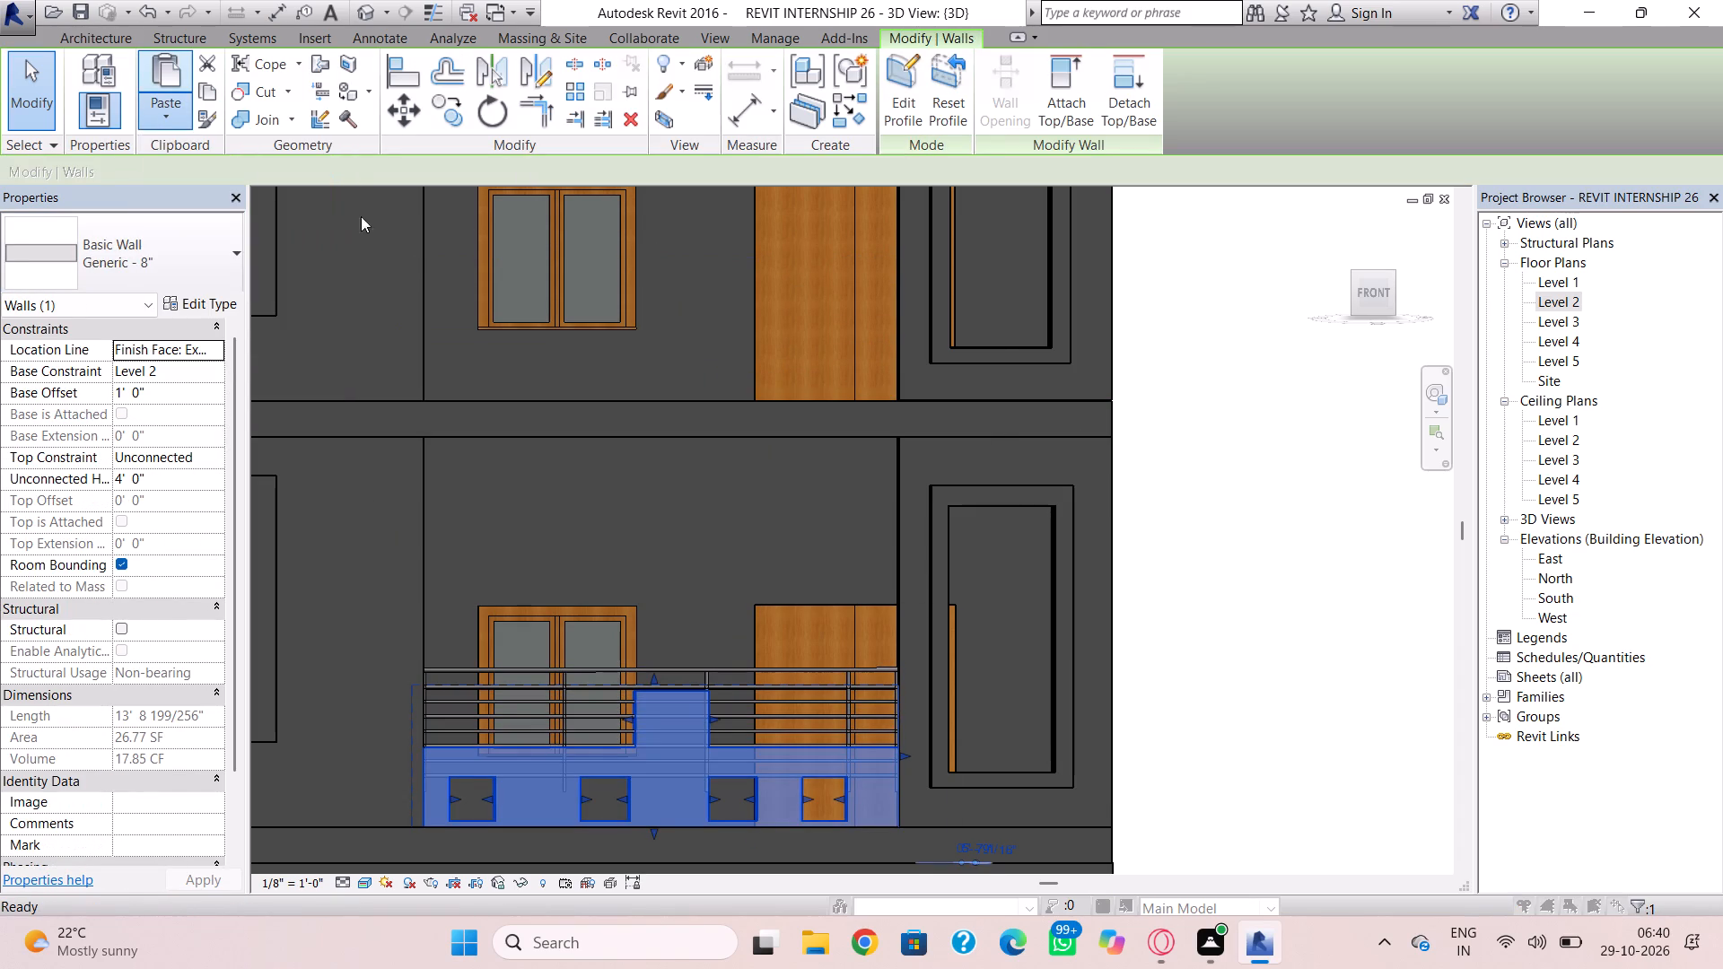
left_click(762, 347)
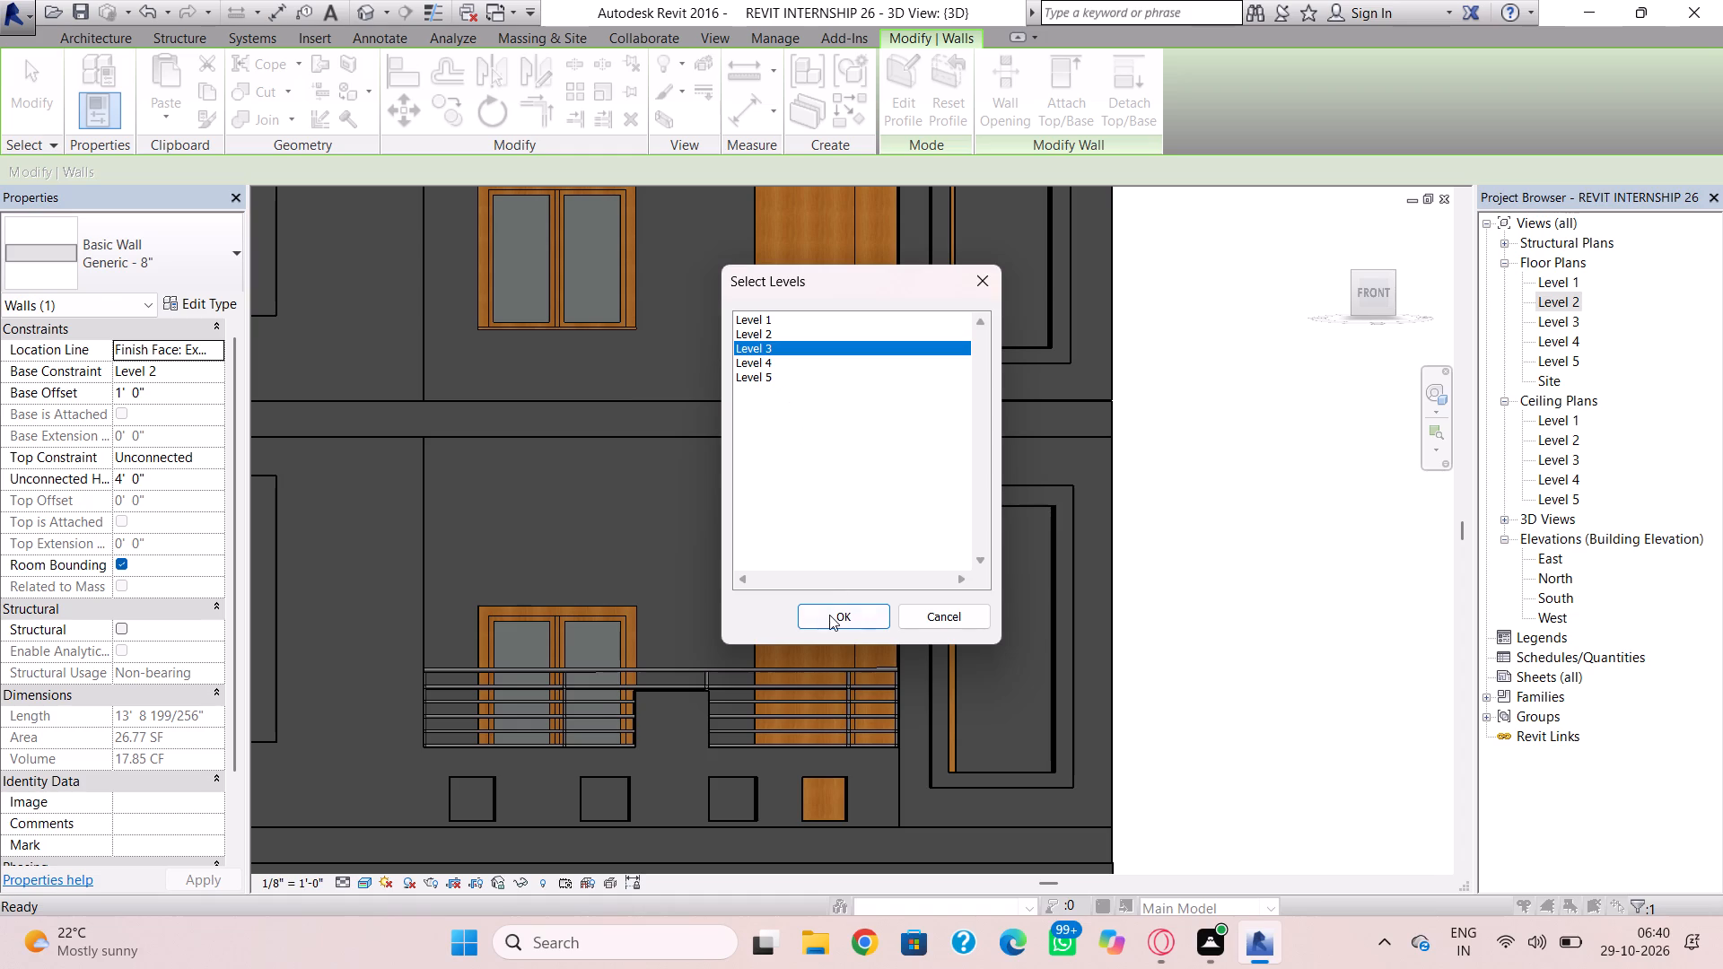
left_click(829, 615)
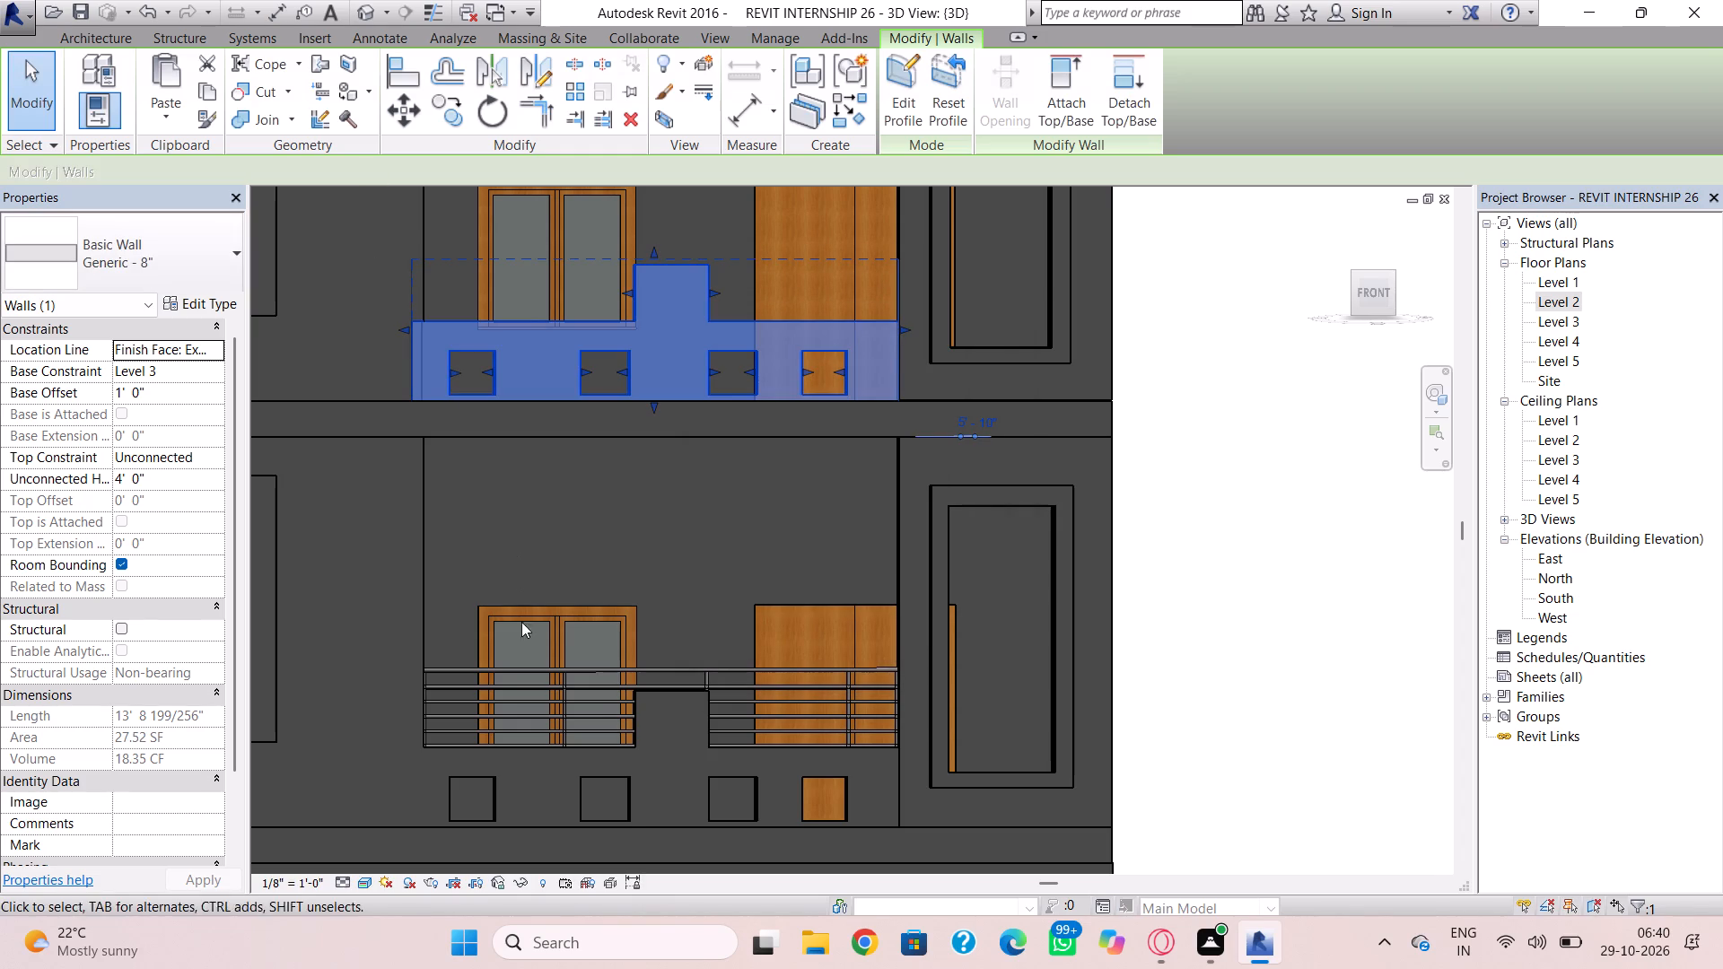
Copy the Level 2 balcony pipe railing and paste it aligned to Level 3.
left_click(533, 669)
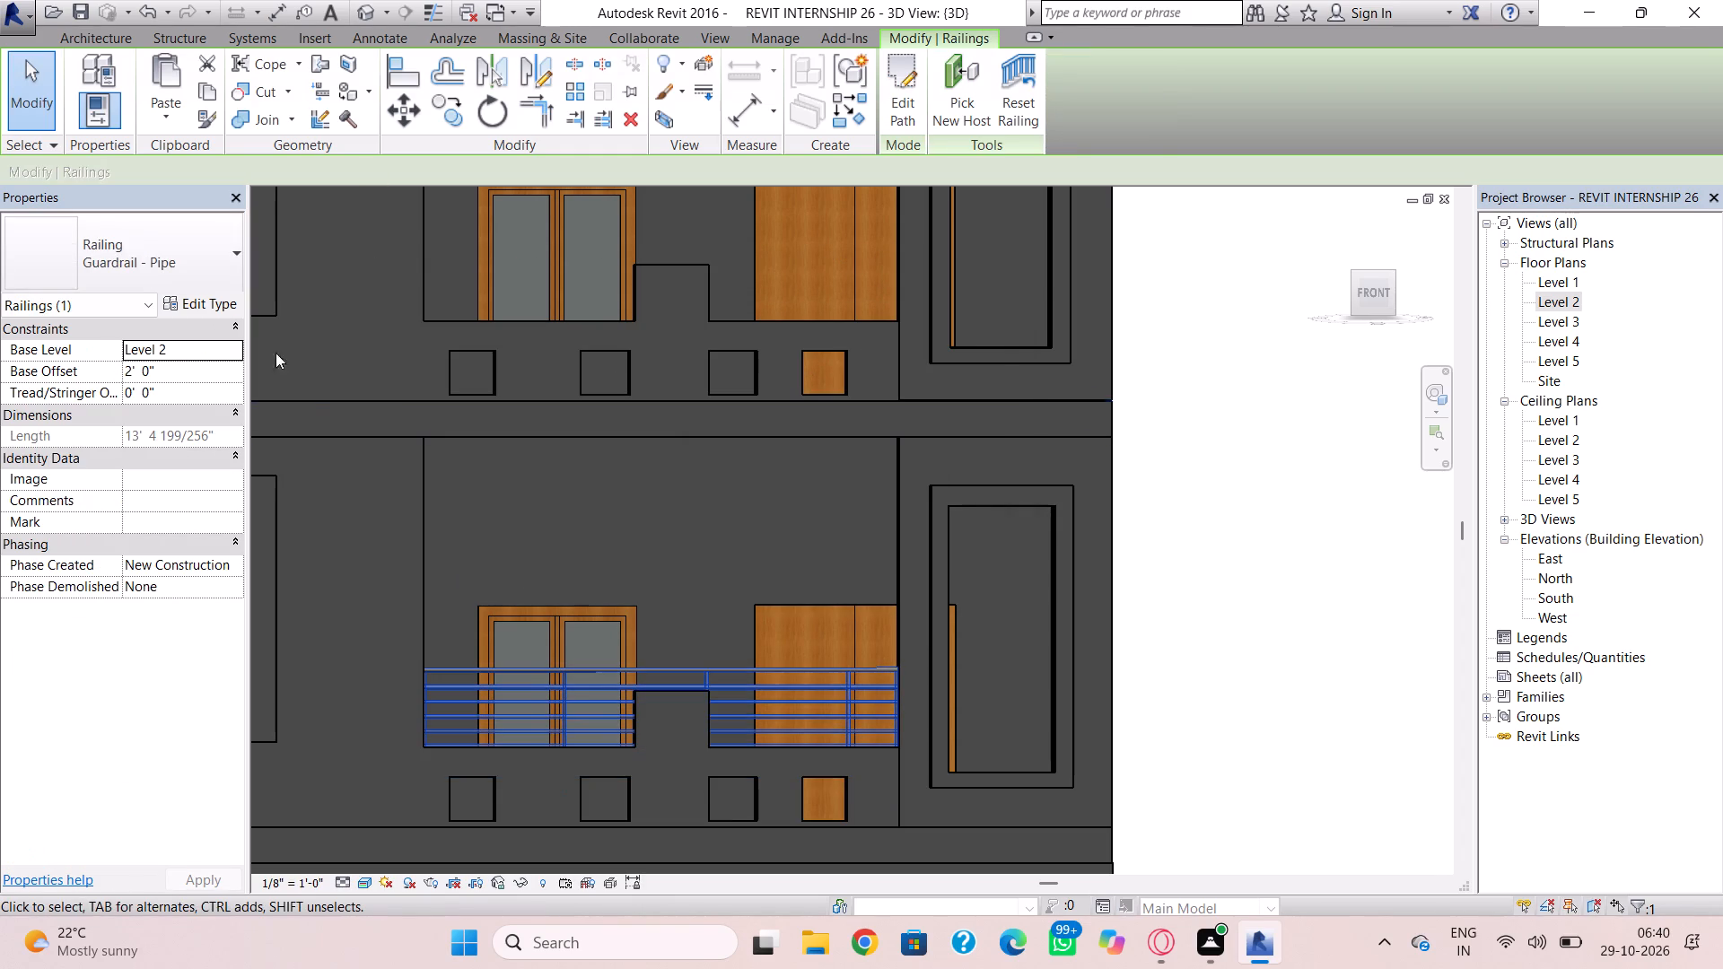
left_click(205, 99)
left_click(183, 111)
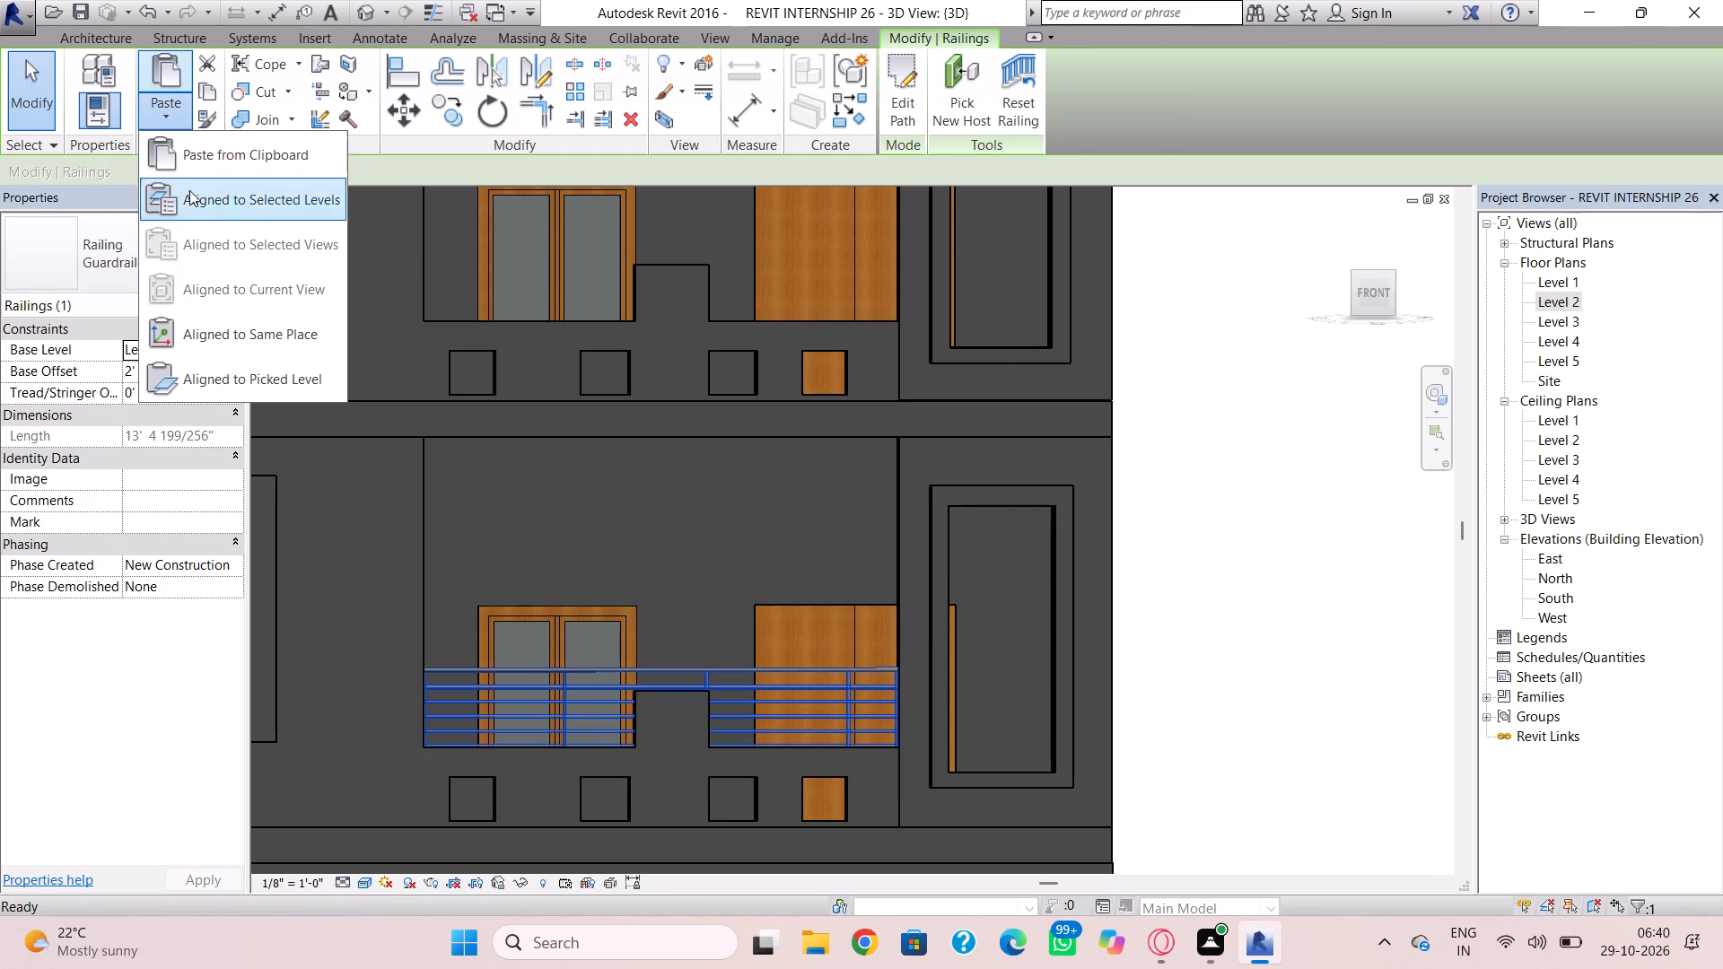
left_click(197, 214)
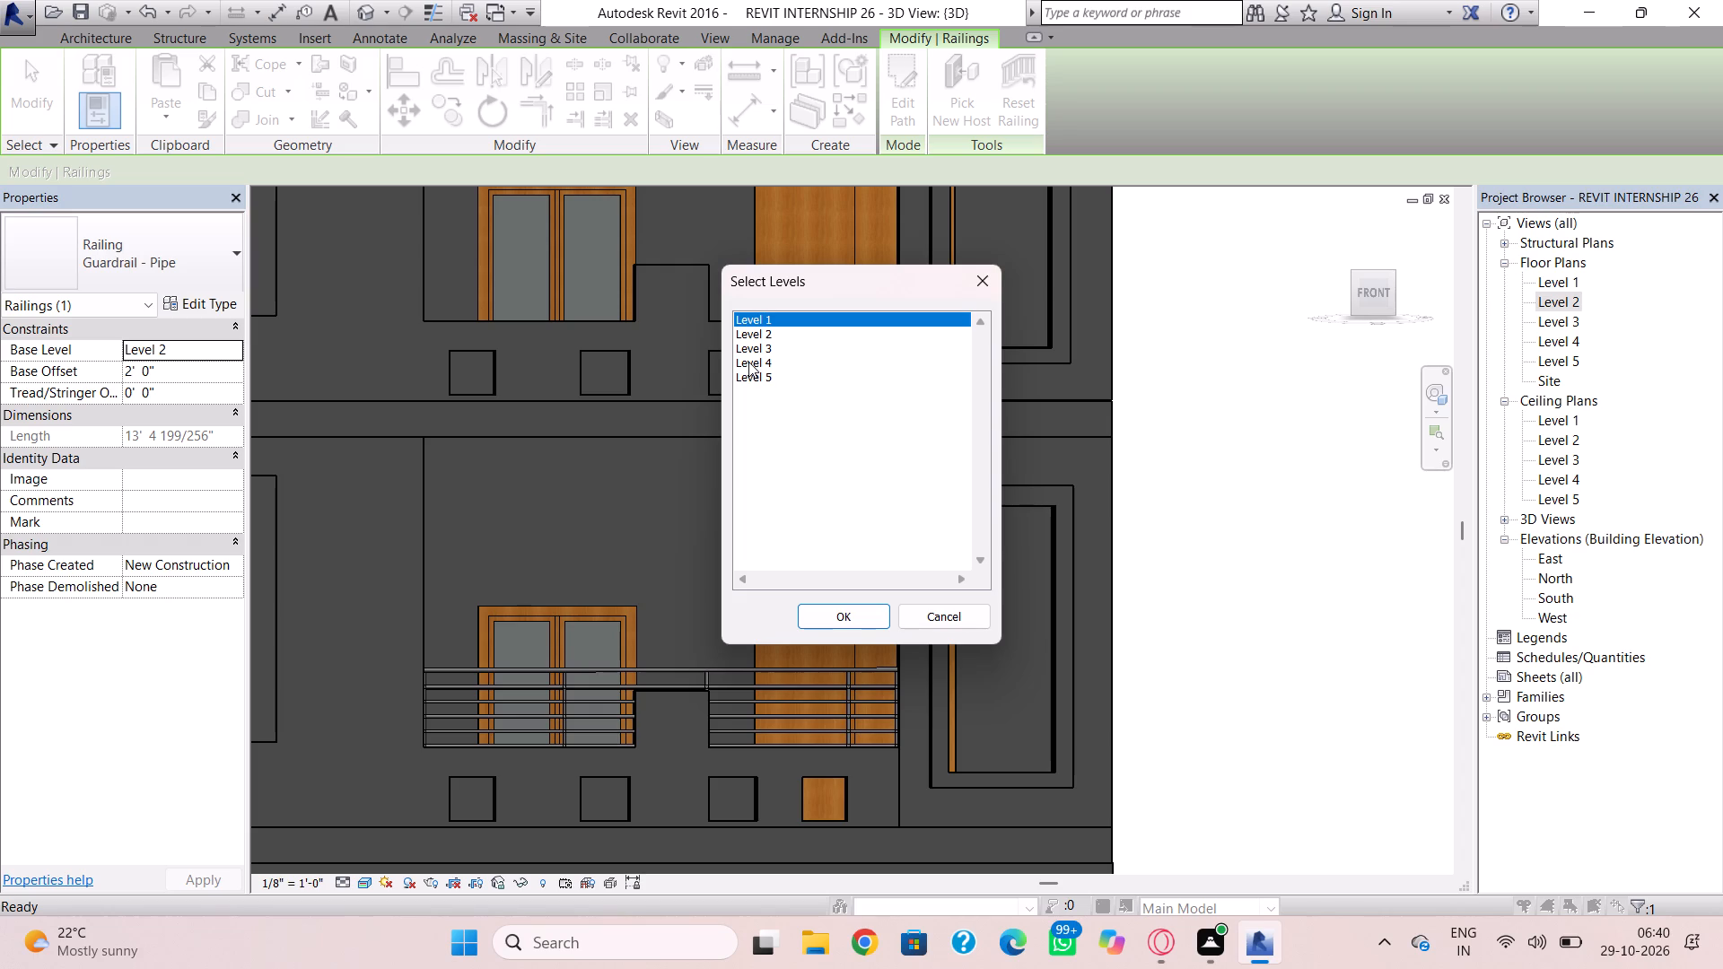
left_click(758, 345)
left_click(832, 620)
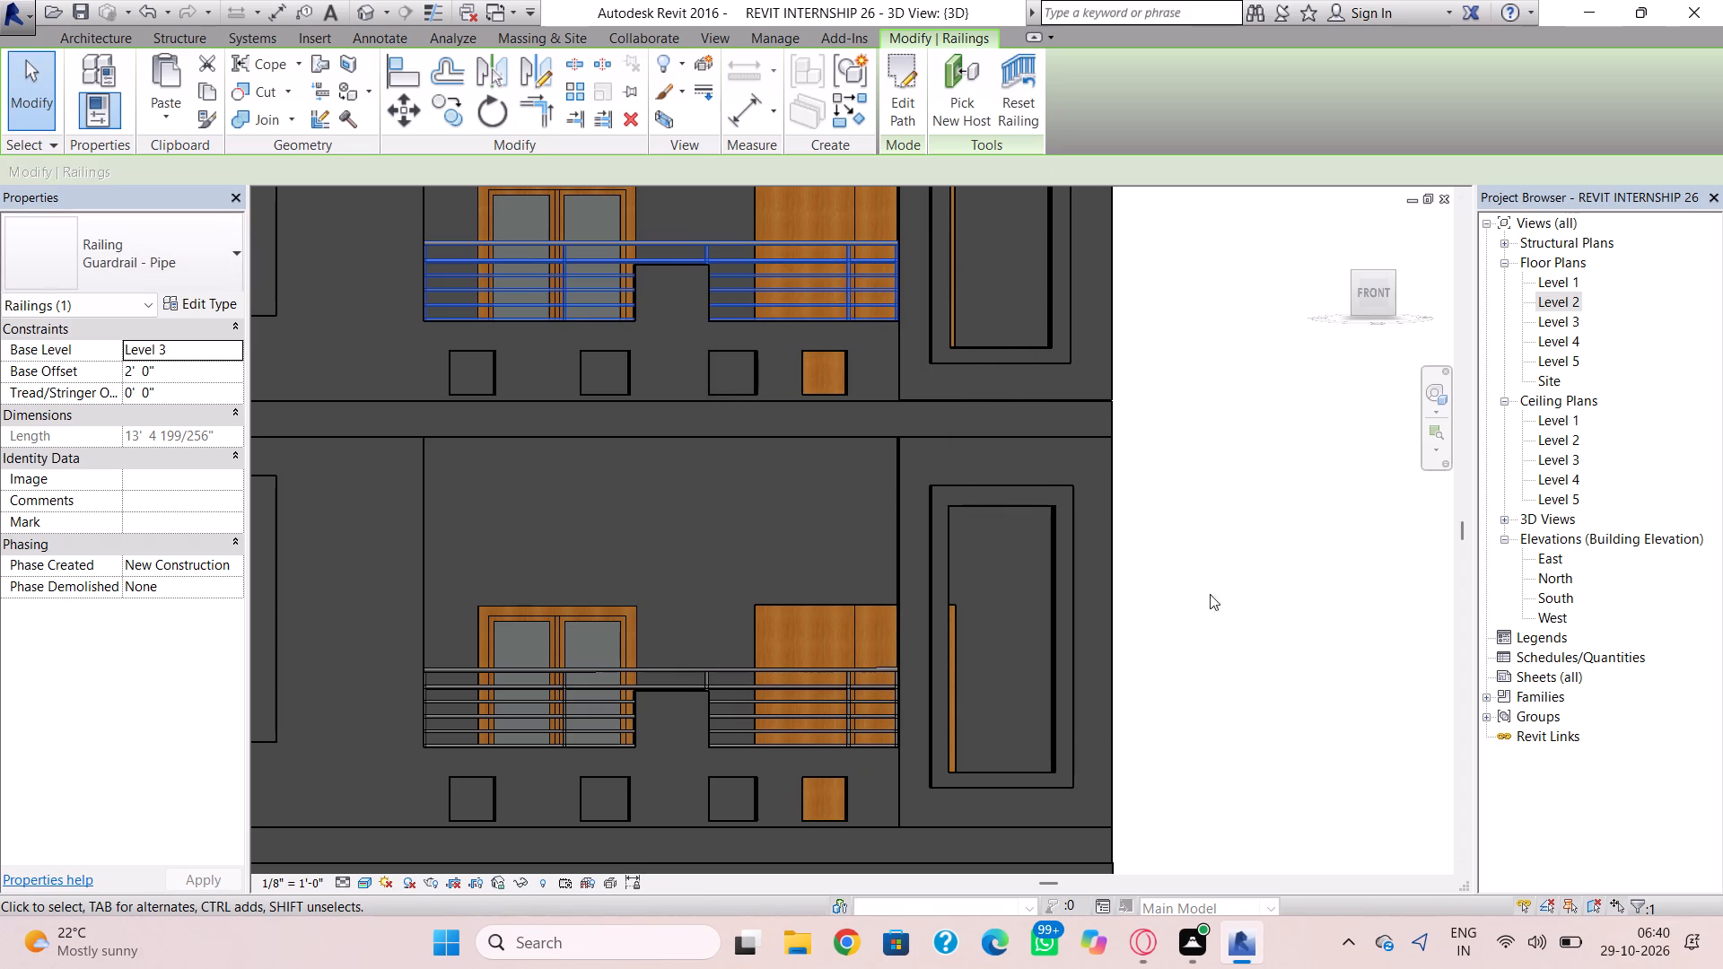
Examine the front facade with both balconies and the building's blank left side wall in 3D.
scroll(1187, 610, "down", 5)
scroll(1116, 657, "down", 1)
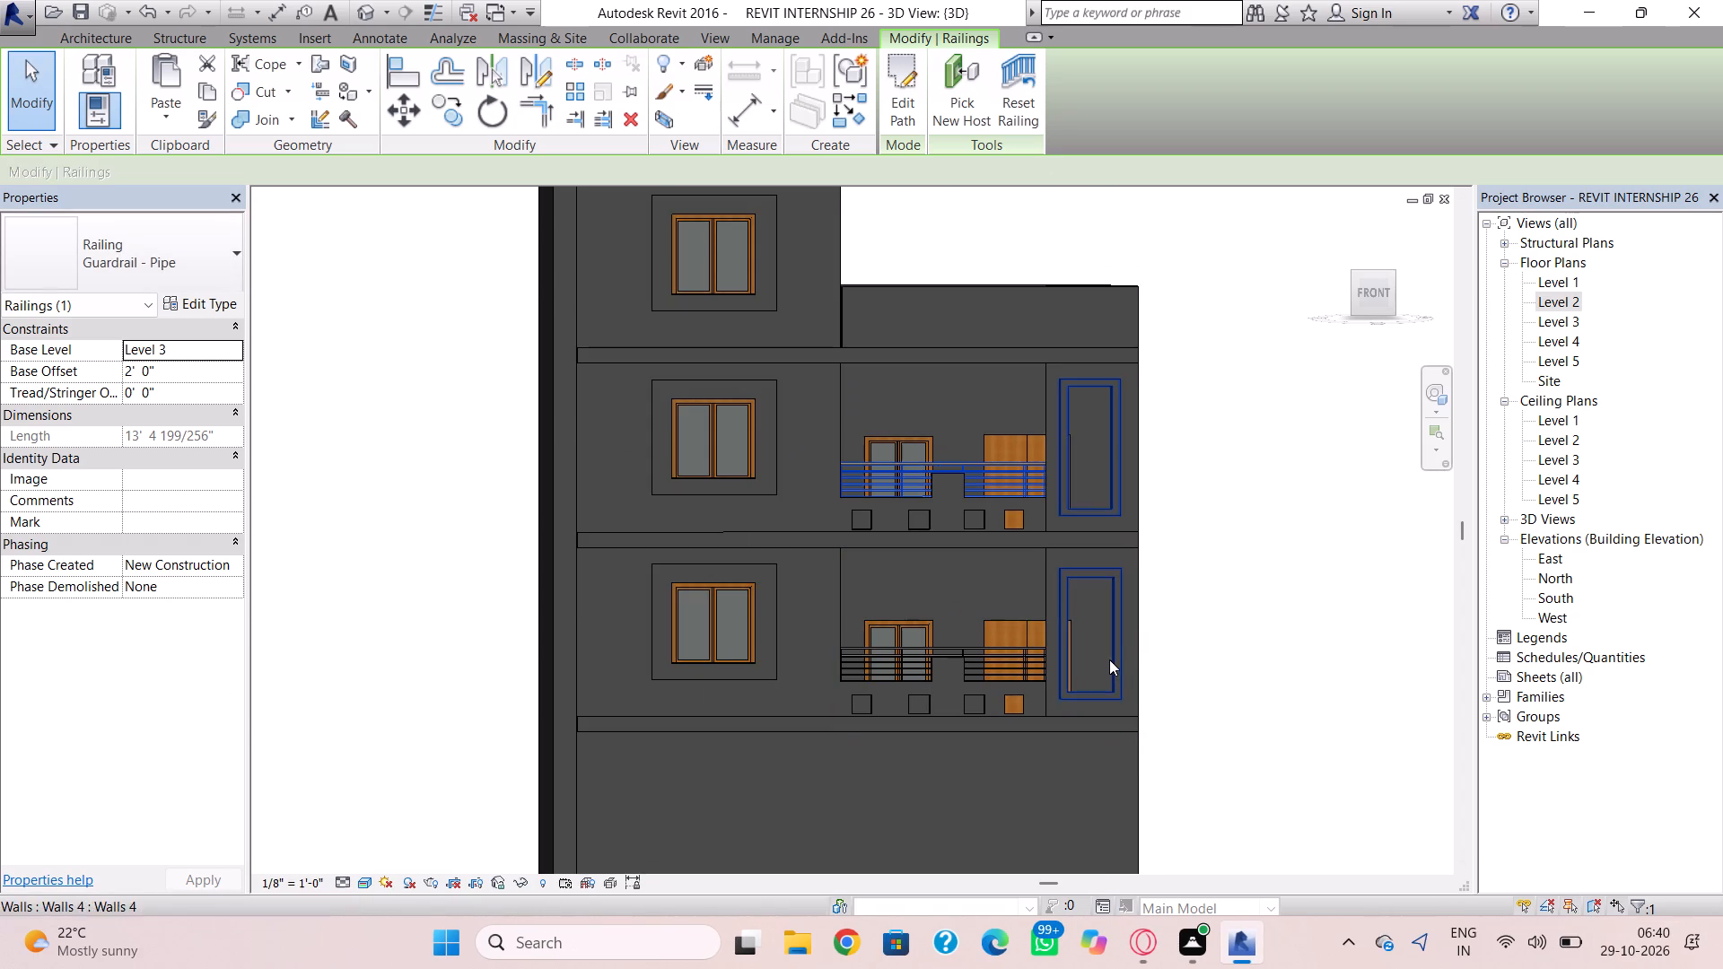
middle_click_drag(1100, 656, 1039, 519)
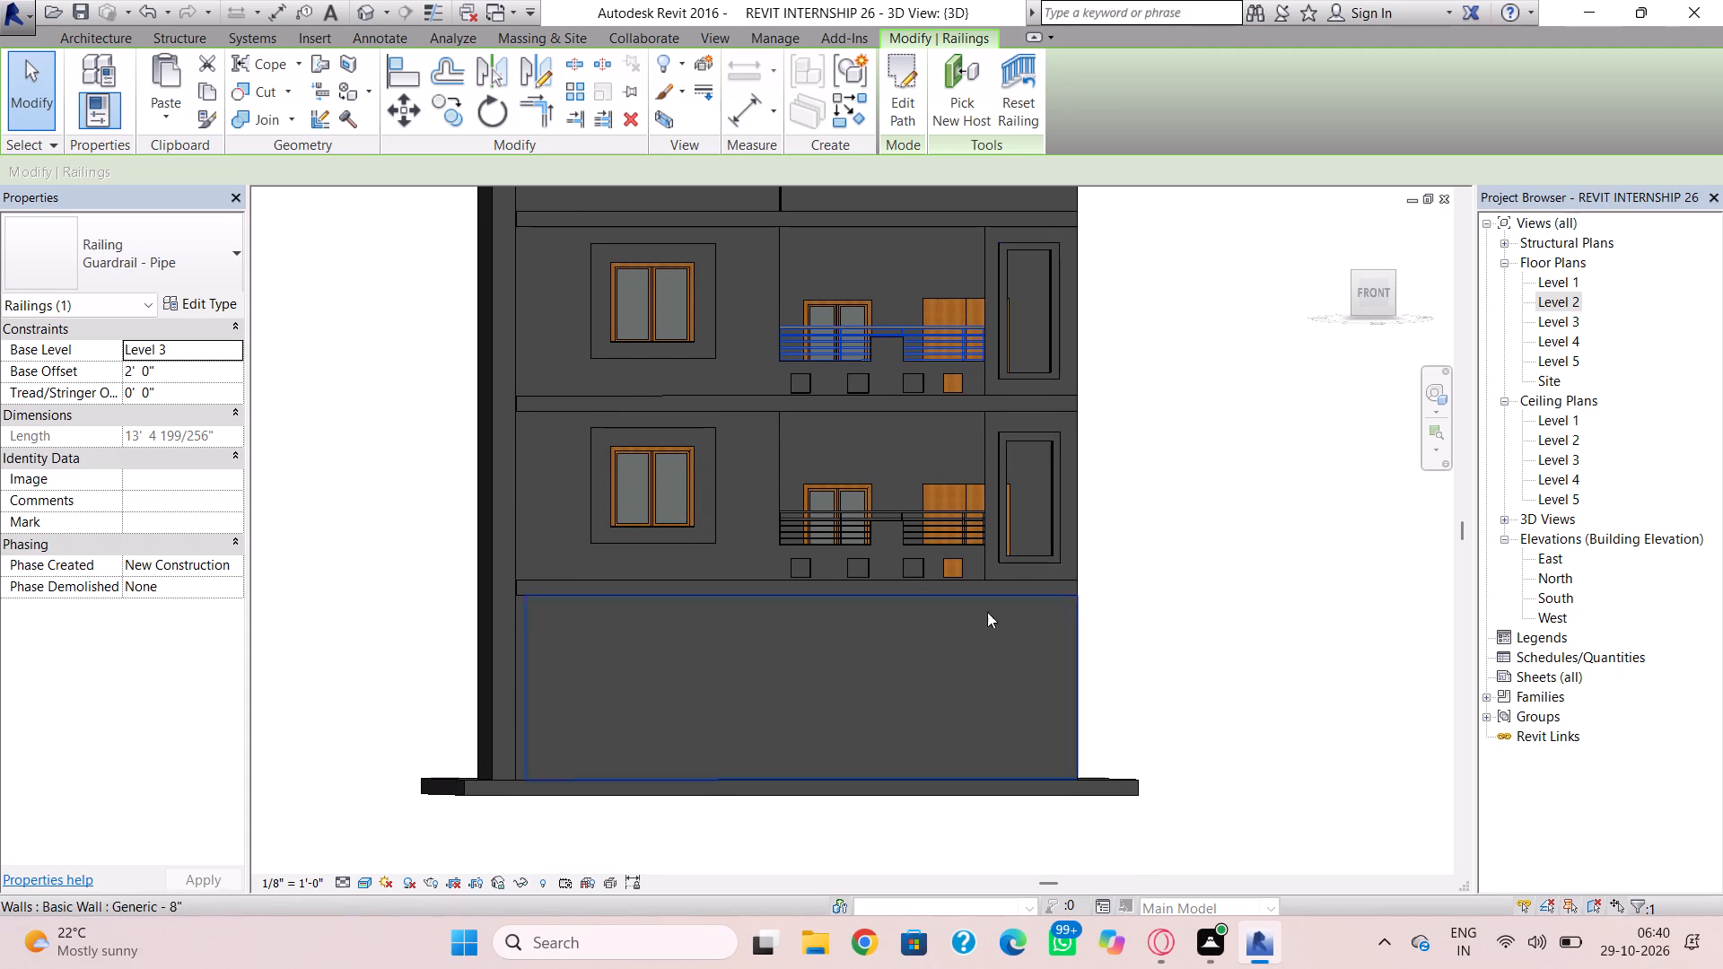
right_click_drag(921, 696, 1108, 749, "shift")
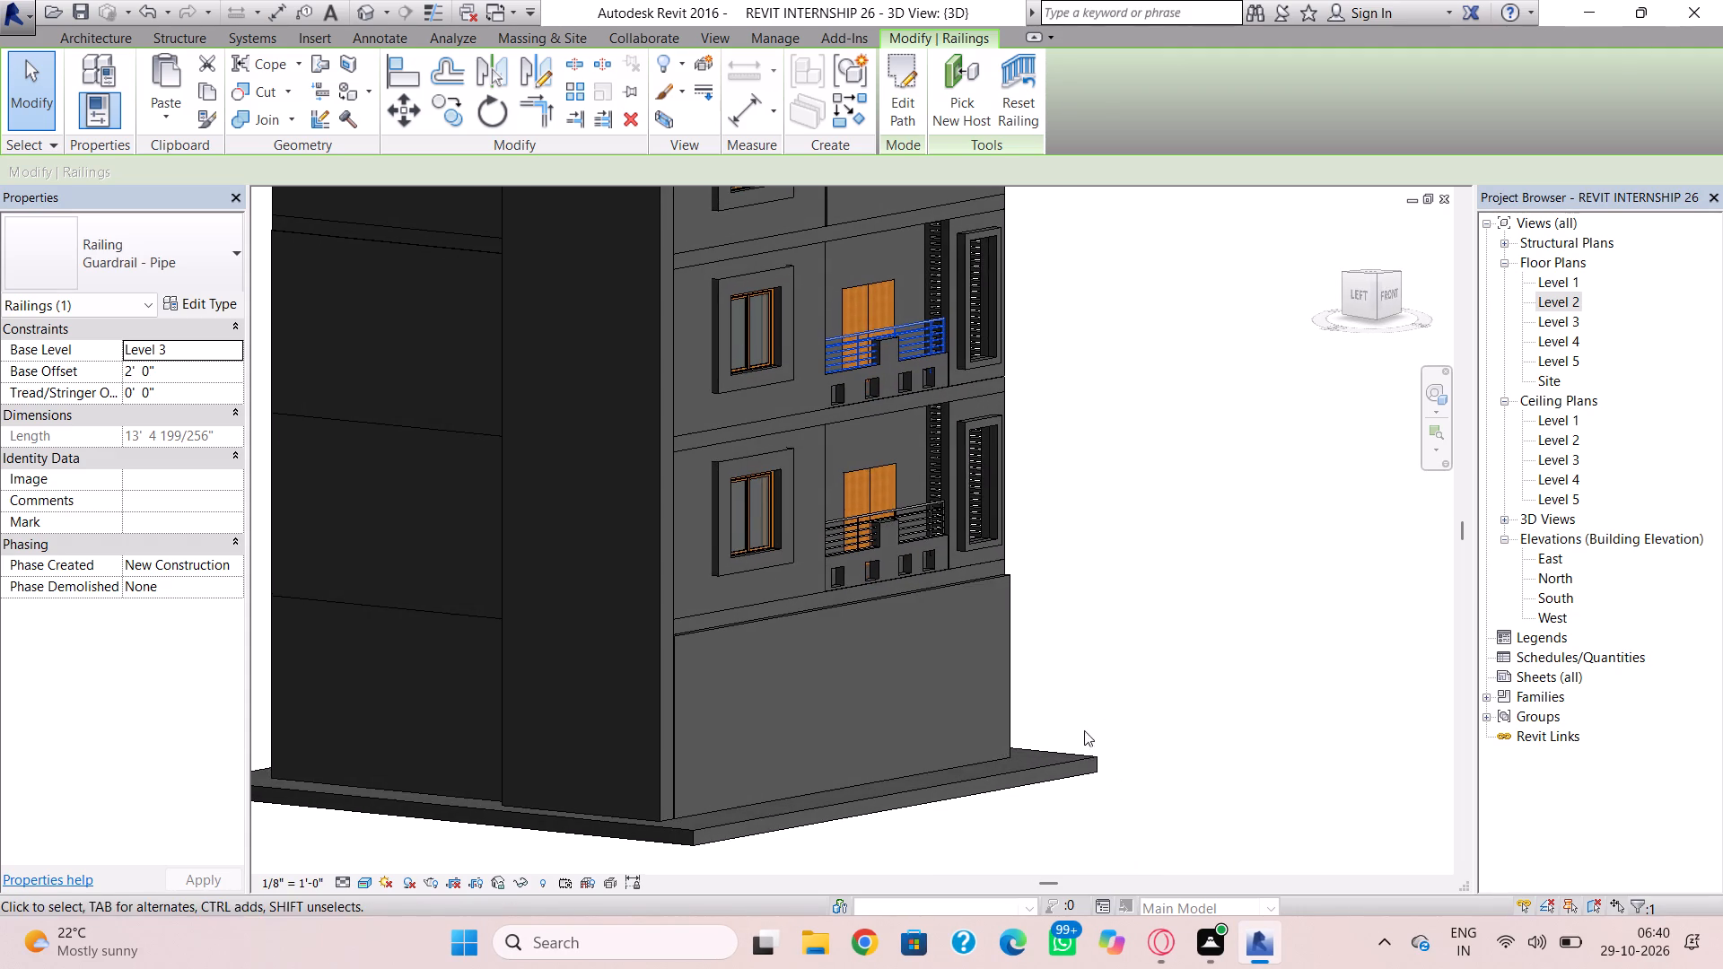
scroll(1008, 694, "down", 1)
middle_click(1026, 762)
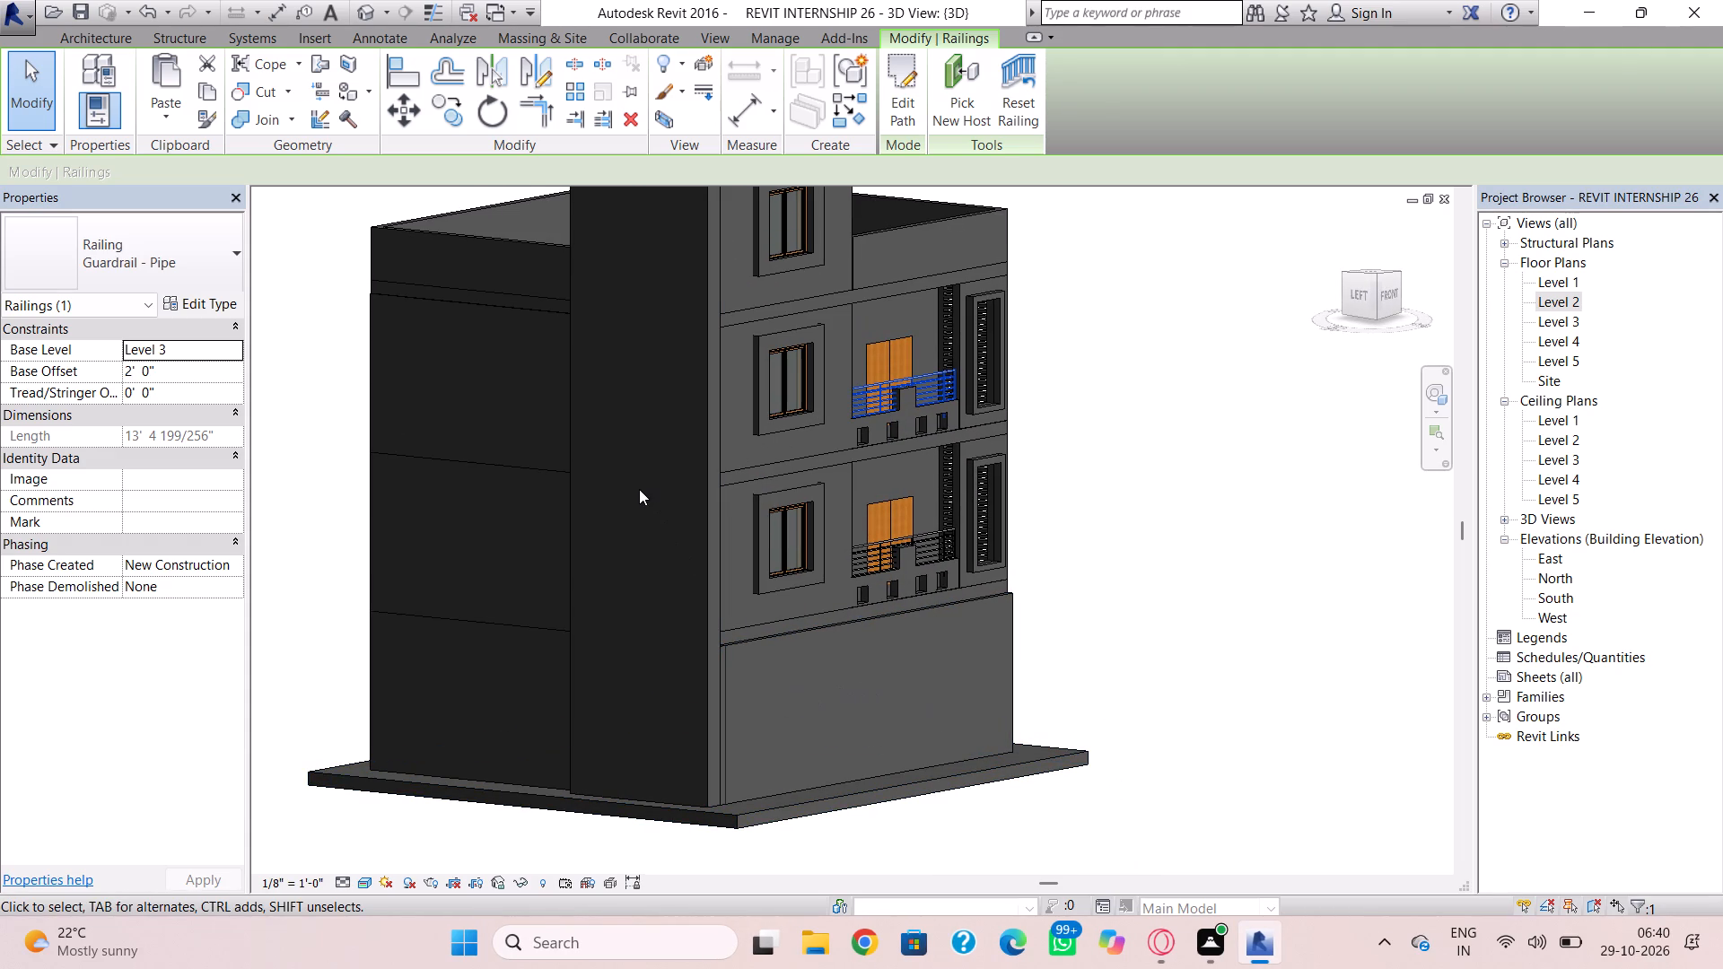
right_click_drag(638, 493, 757, 585, "shift")
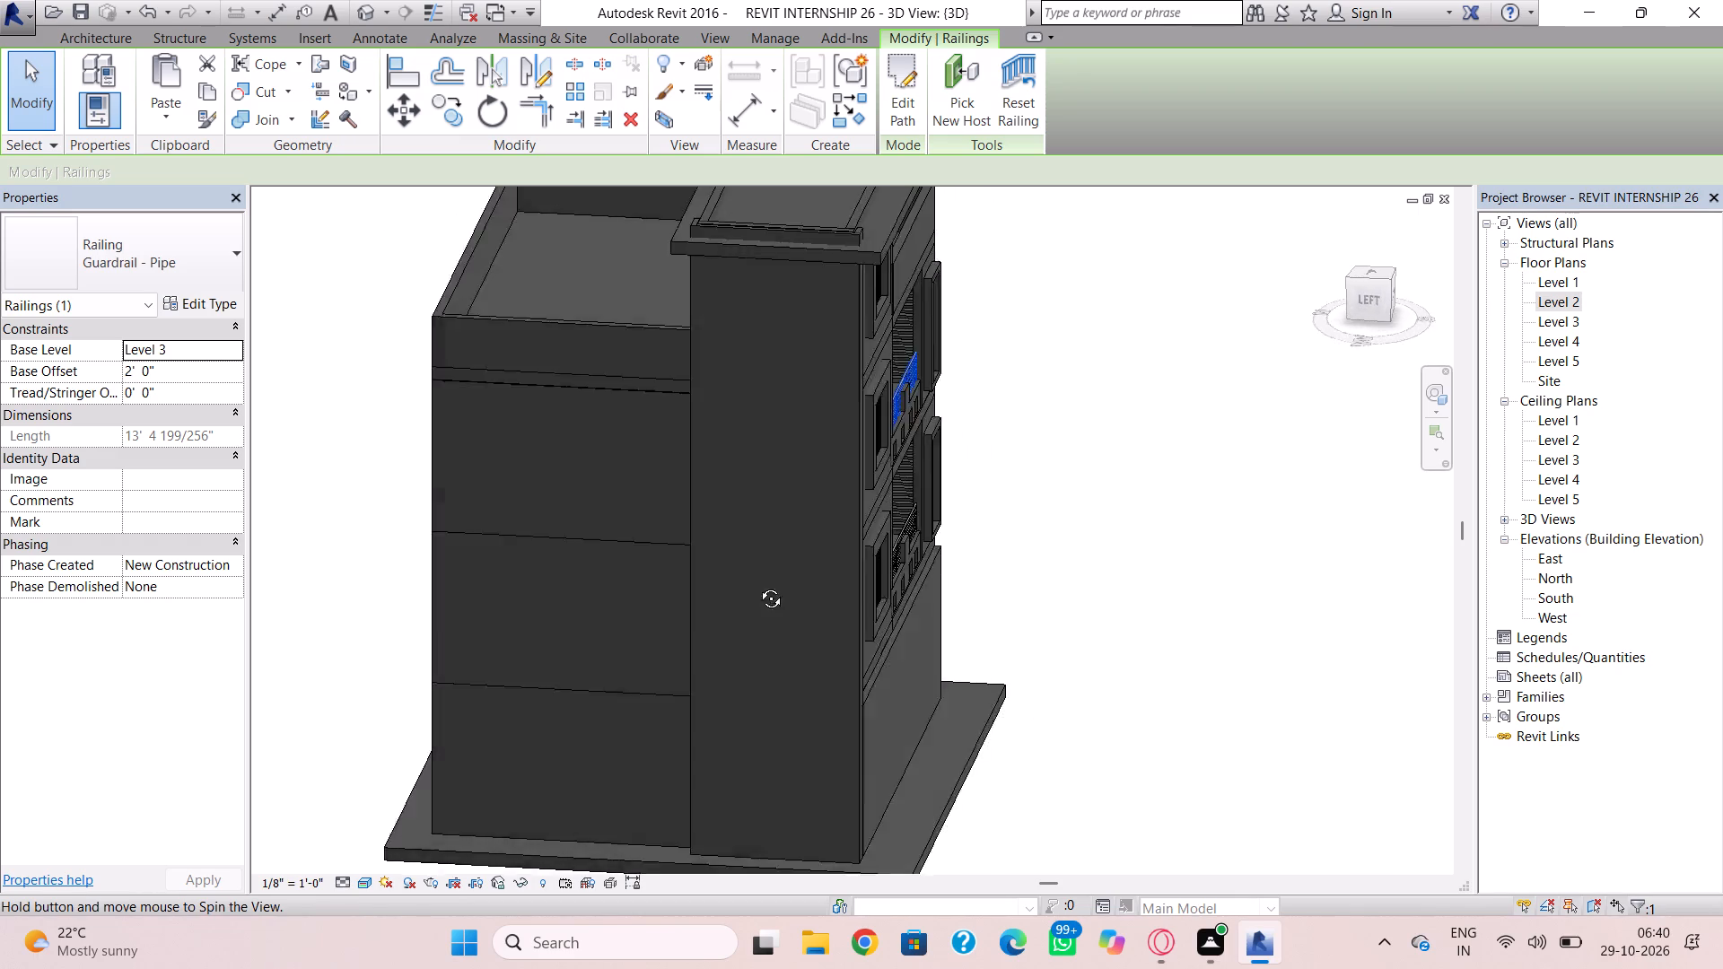
right_click_drag(757, 585, 713, 543, "shift")
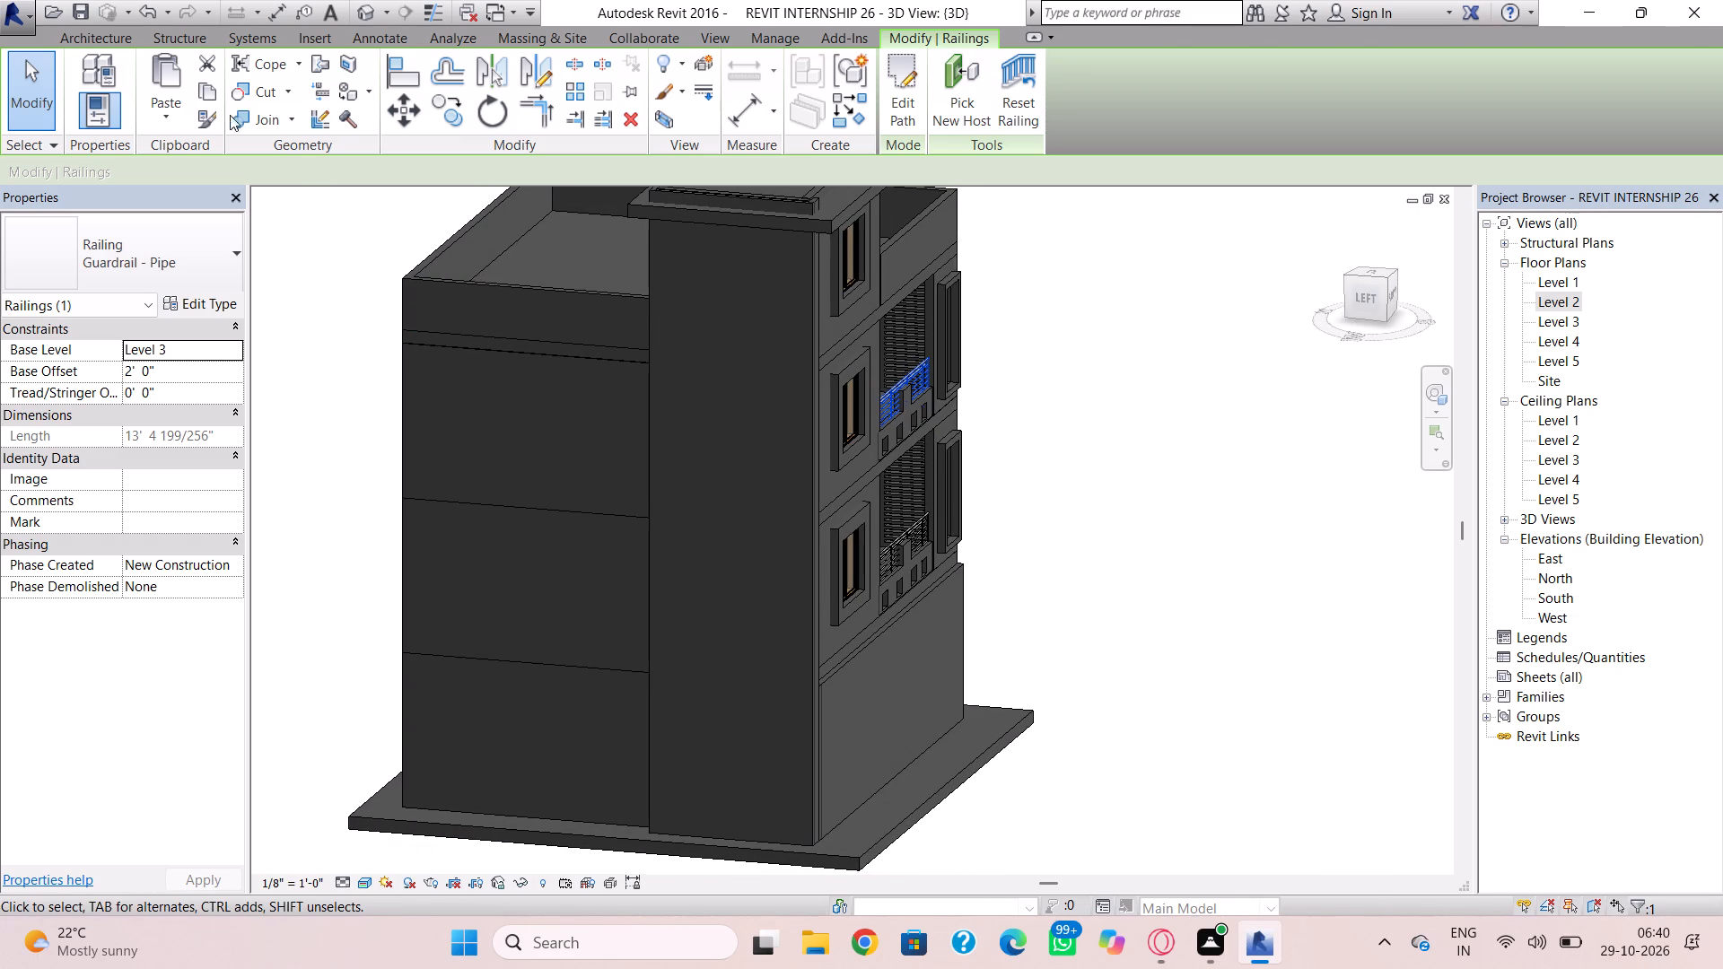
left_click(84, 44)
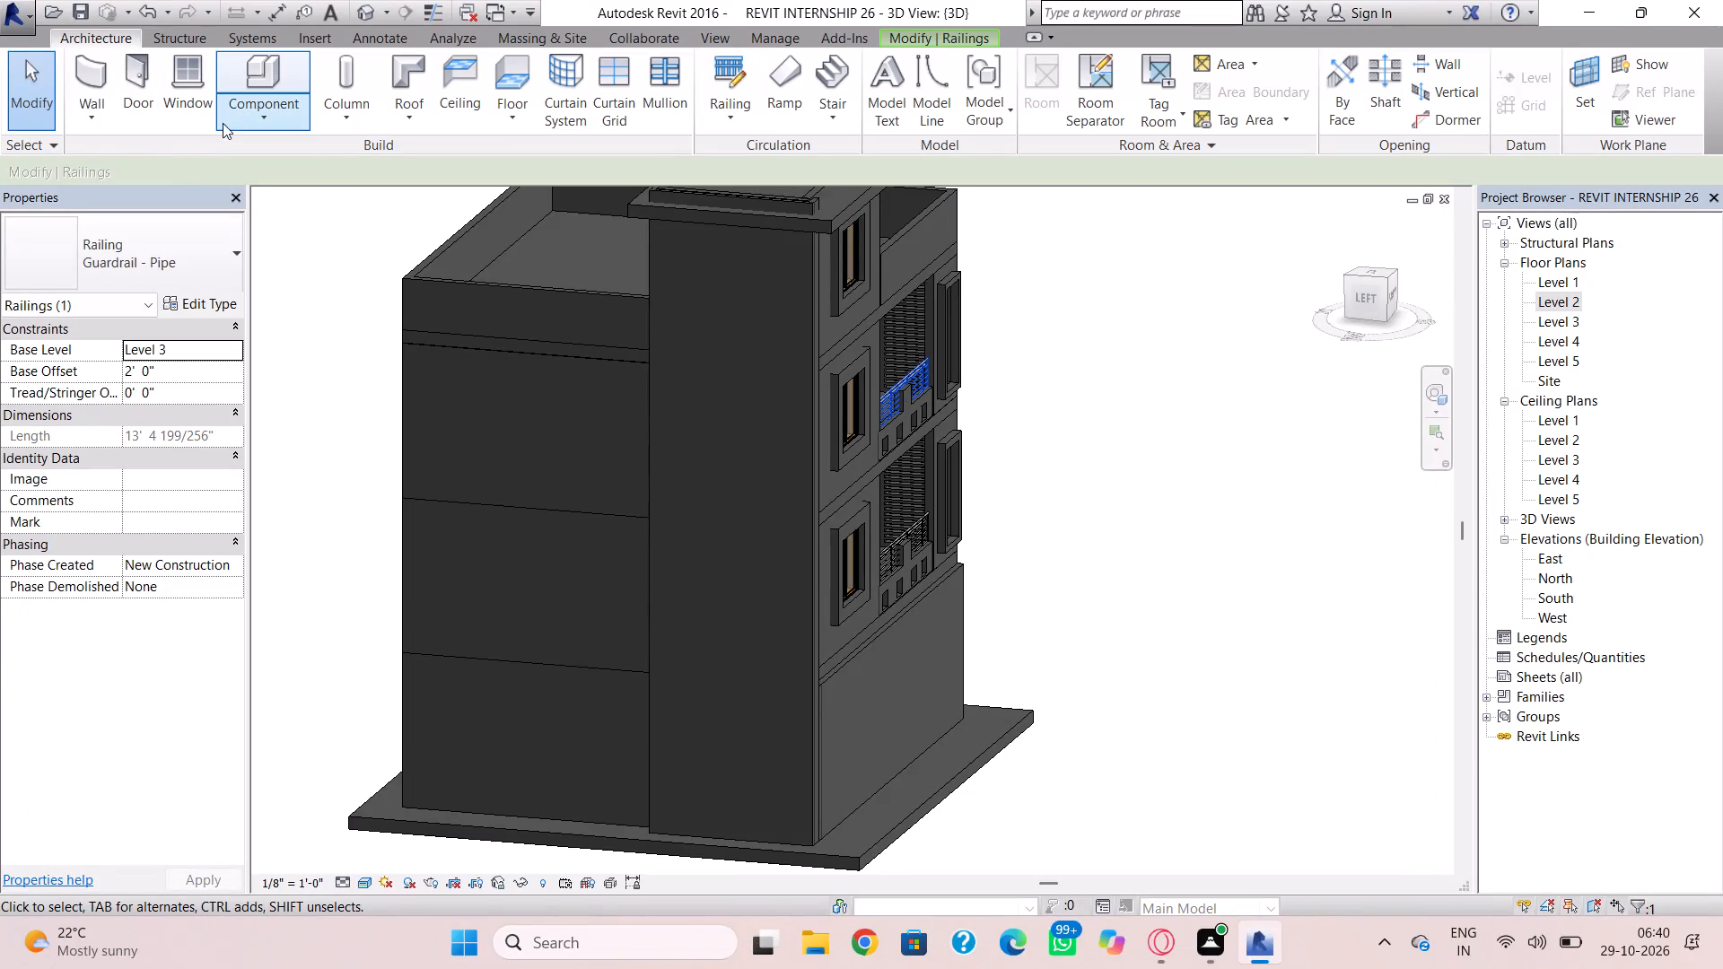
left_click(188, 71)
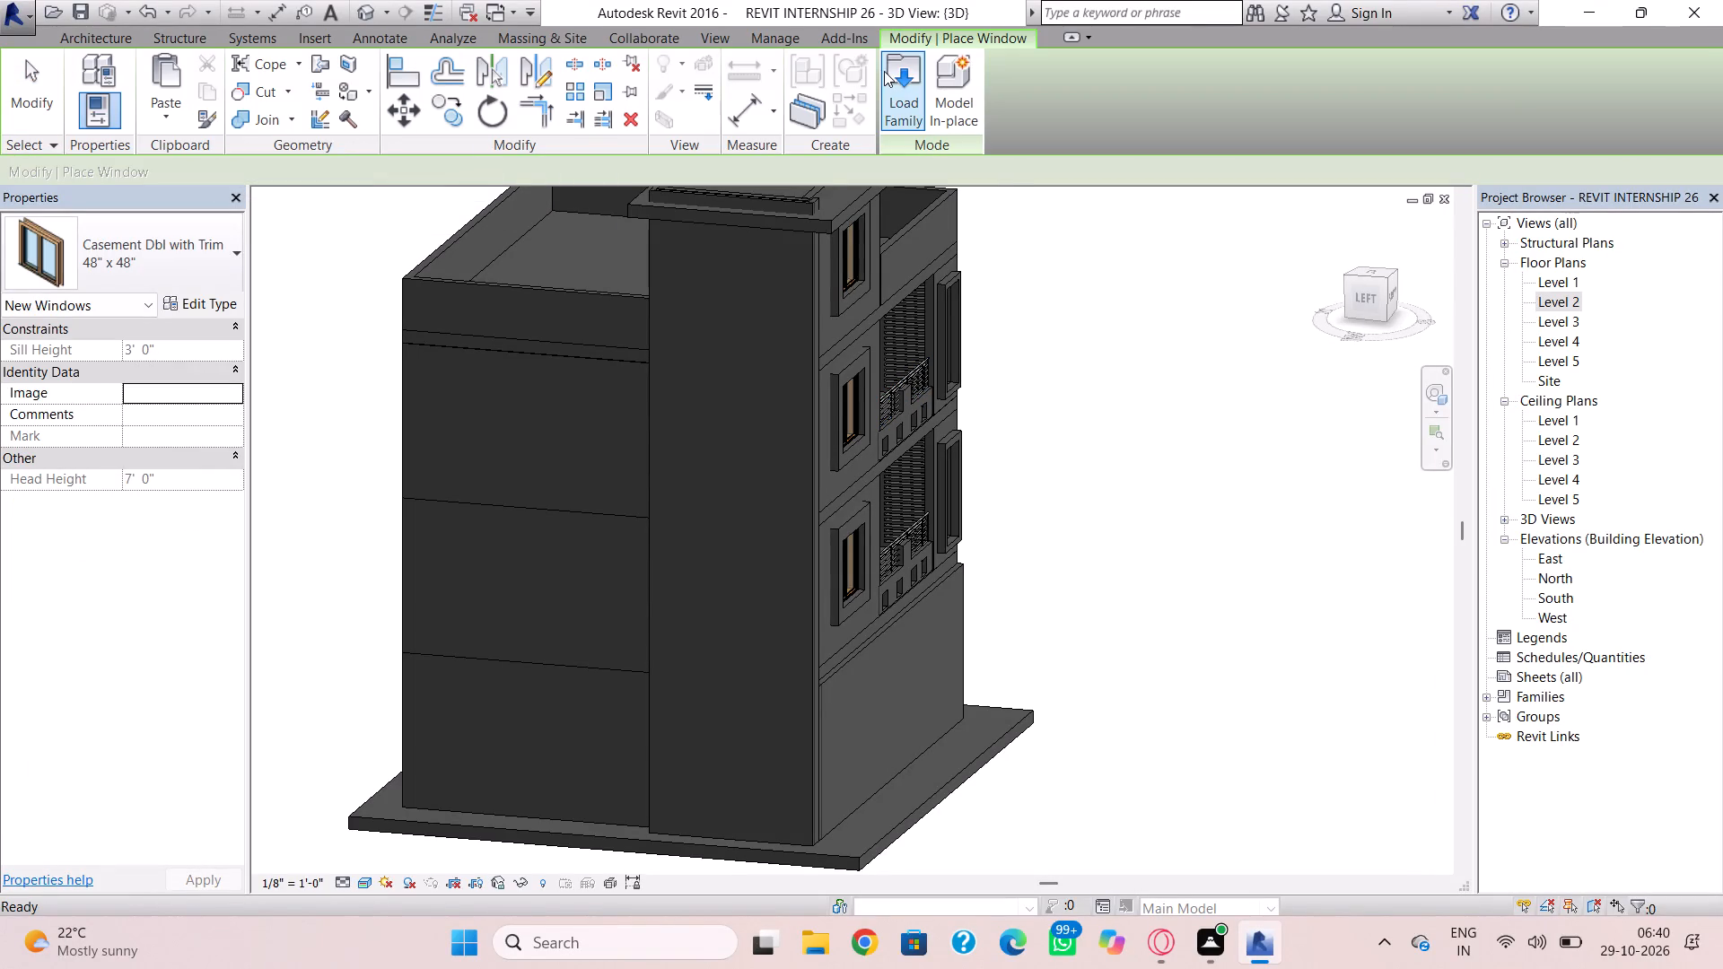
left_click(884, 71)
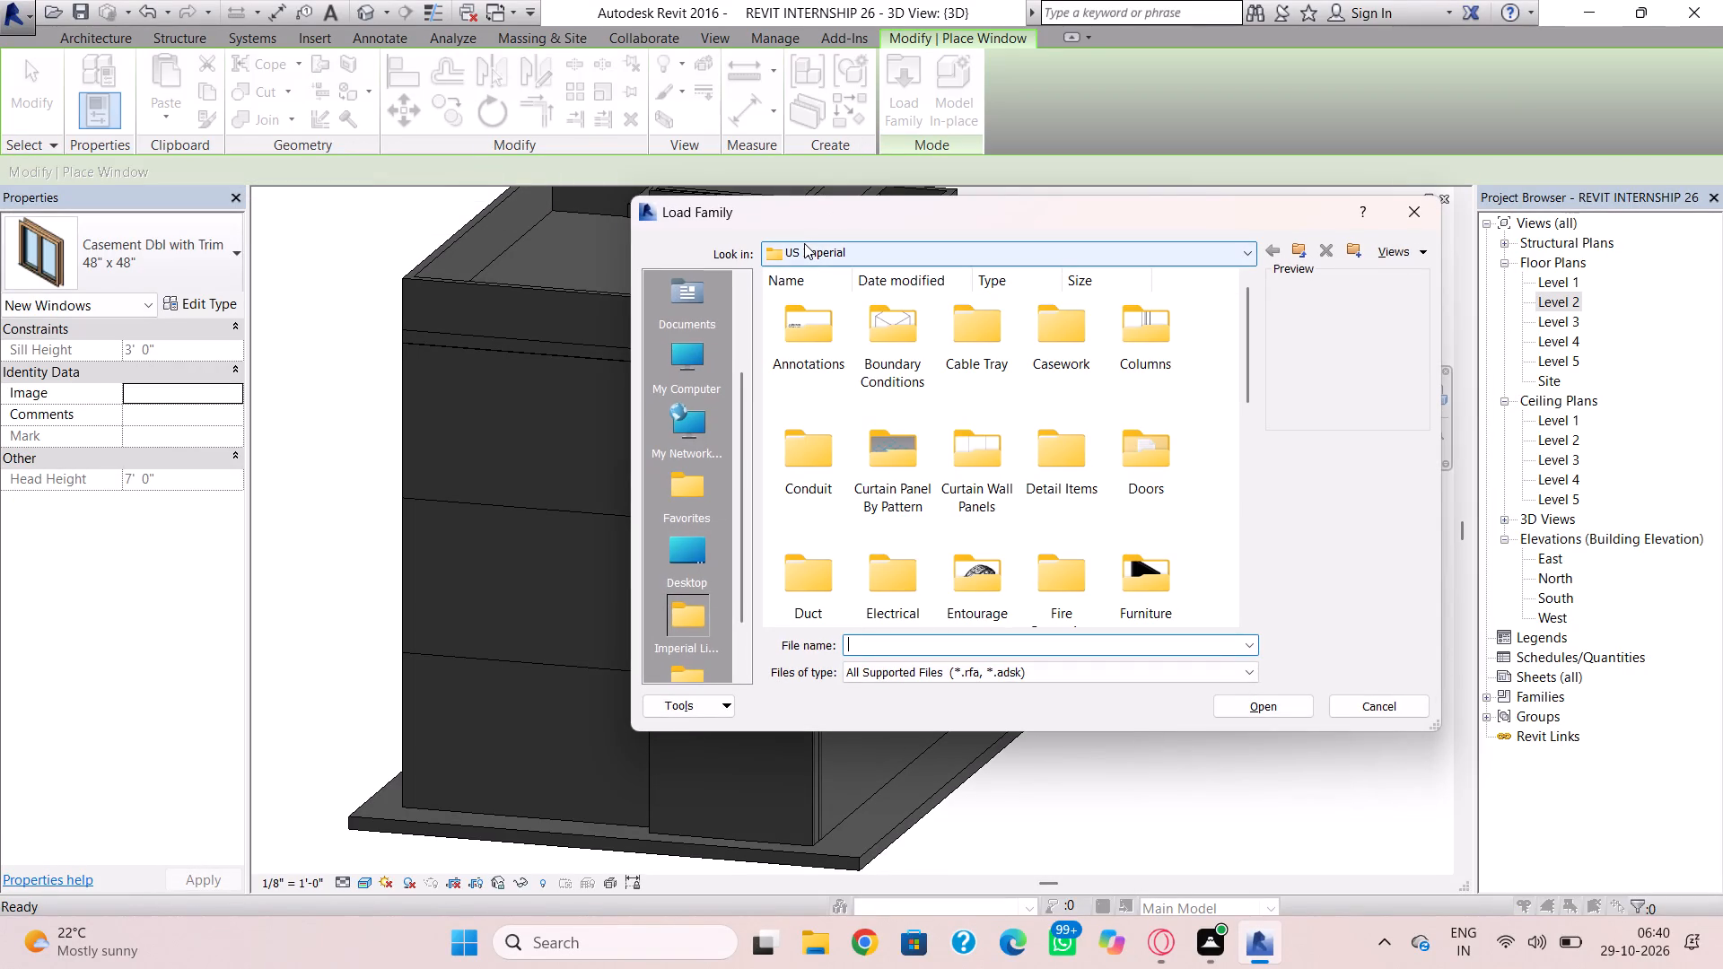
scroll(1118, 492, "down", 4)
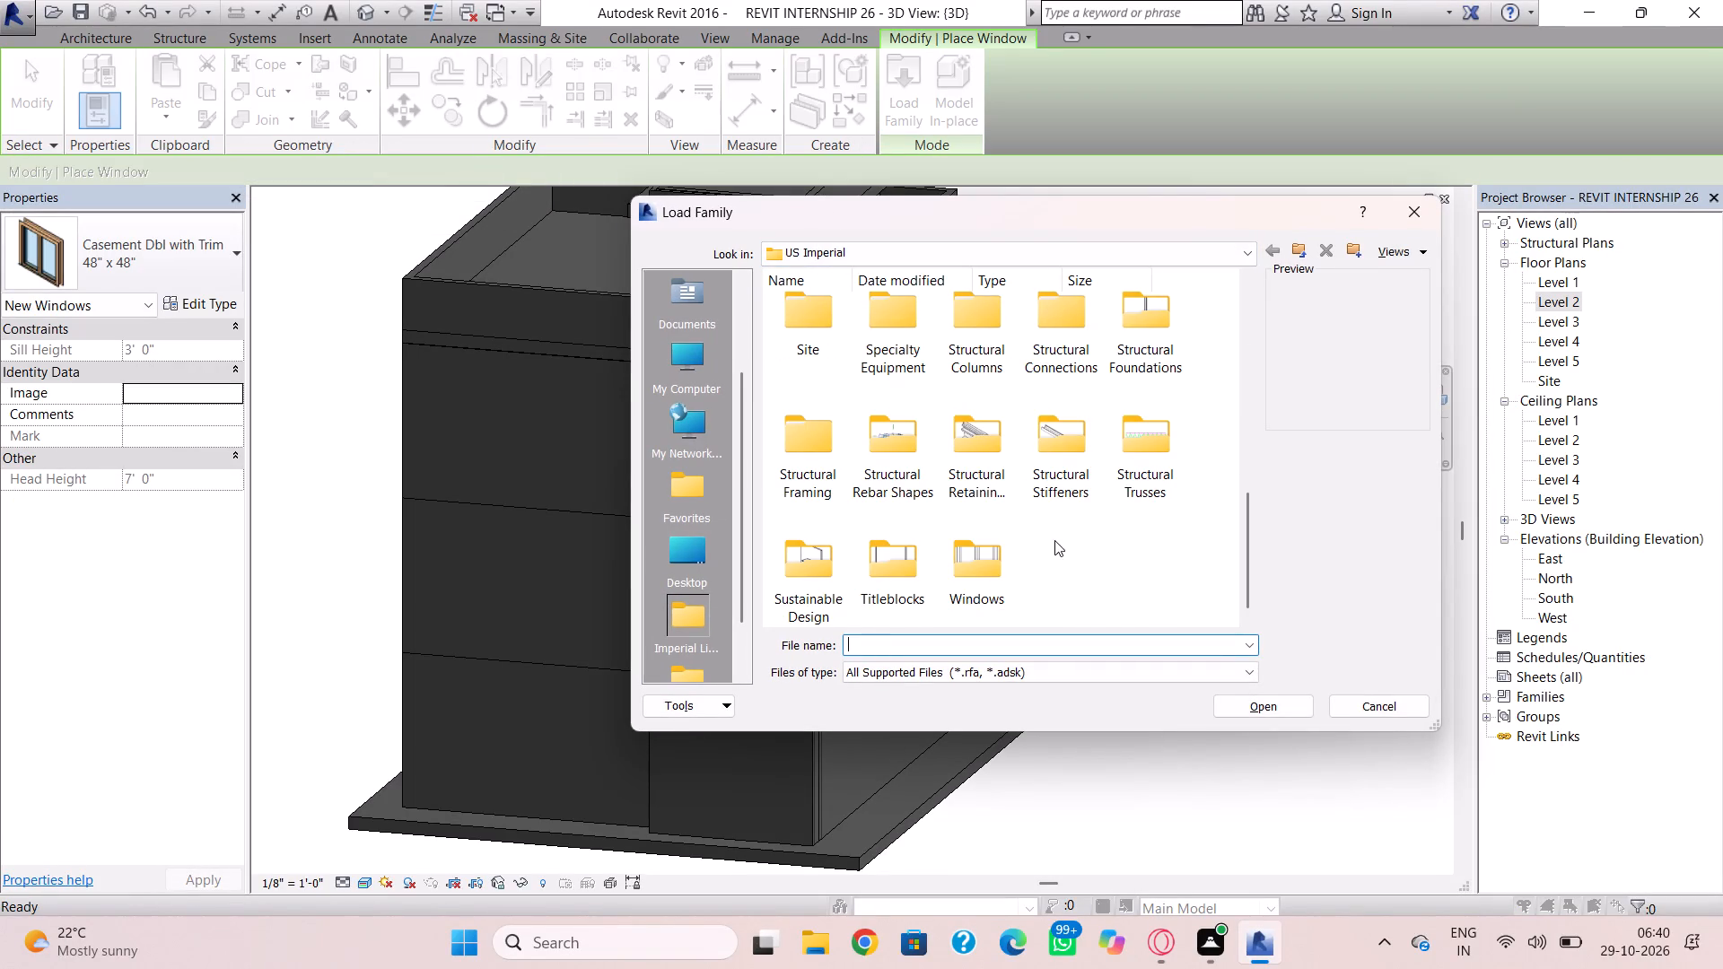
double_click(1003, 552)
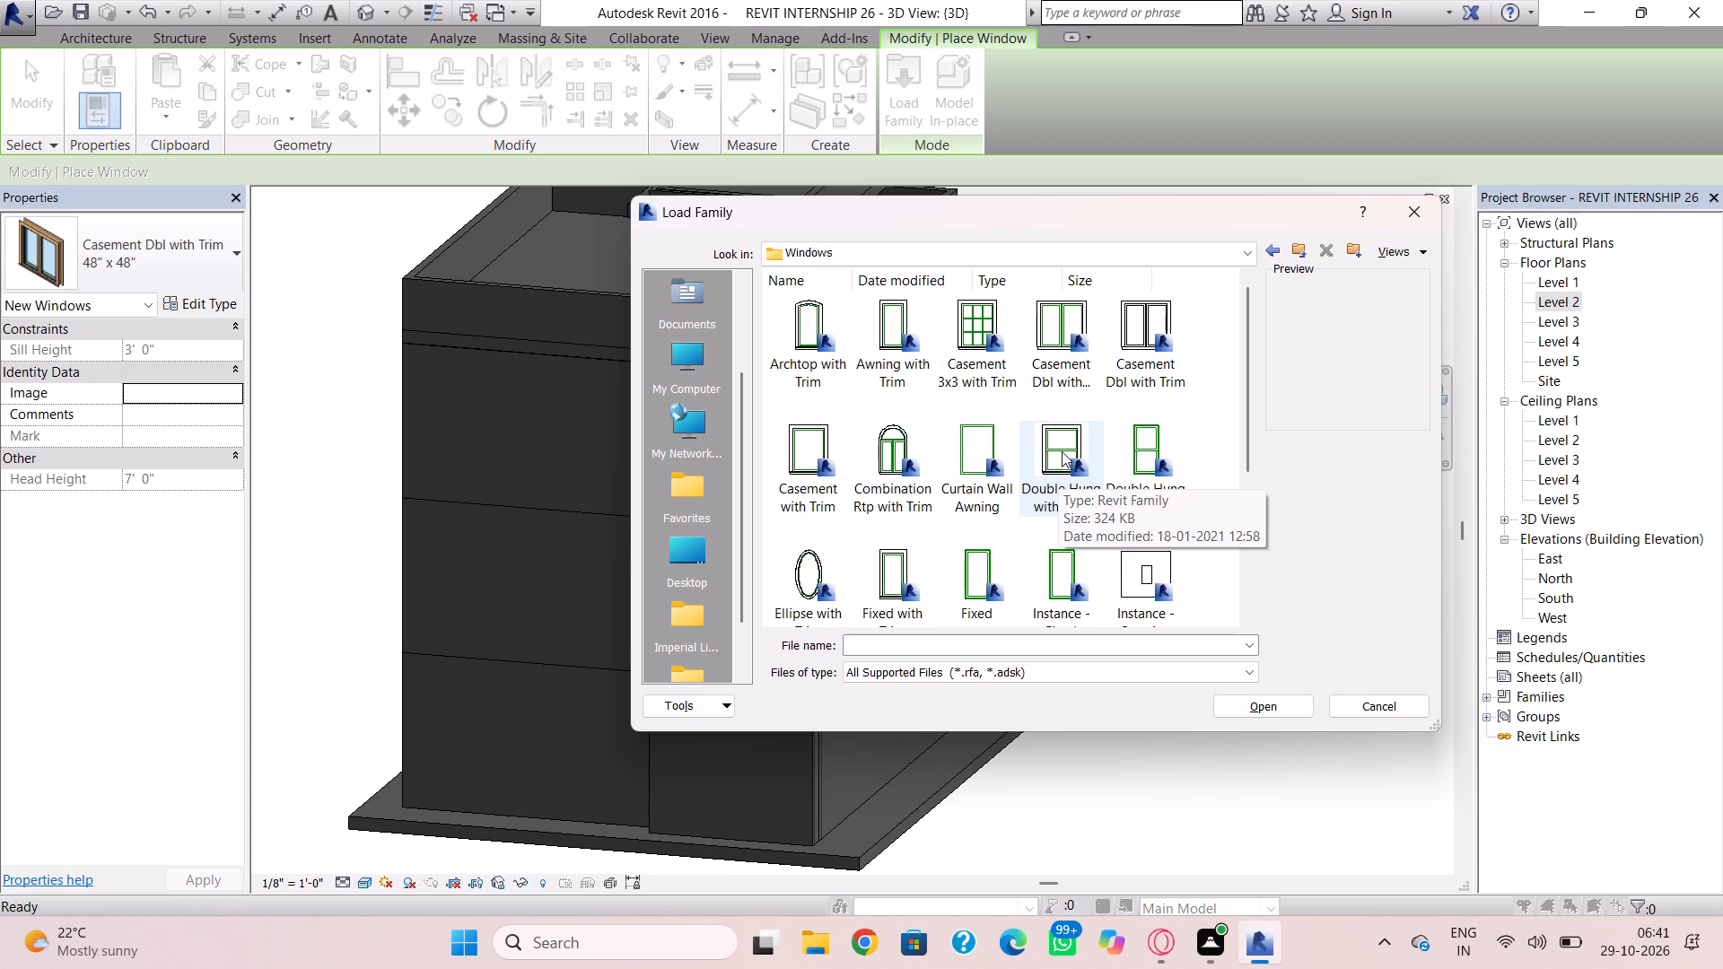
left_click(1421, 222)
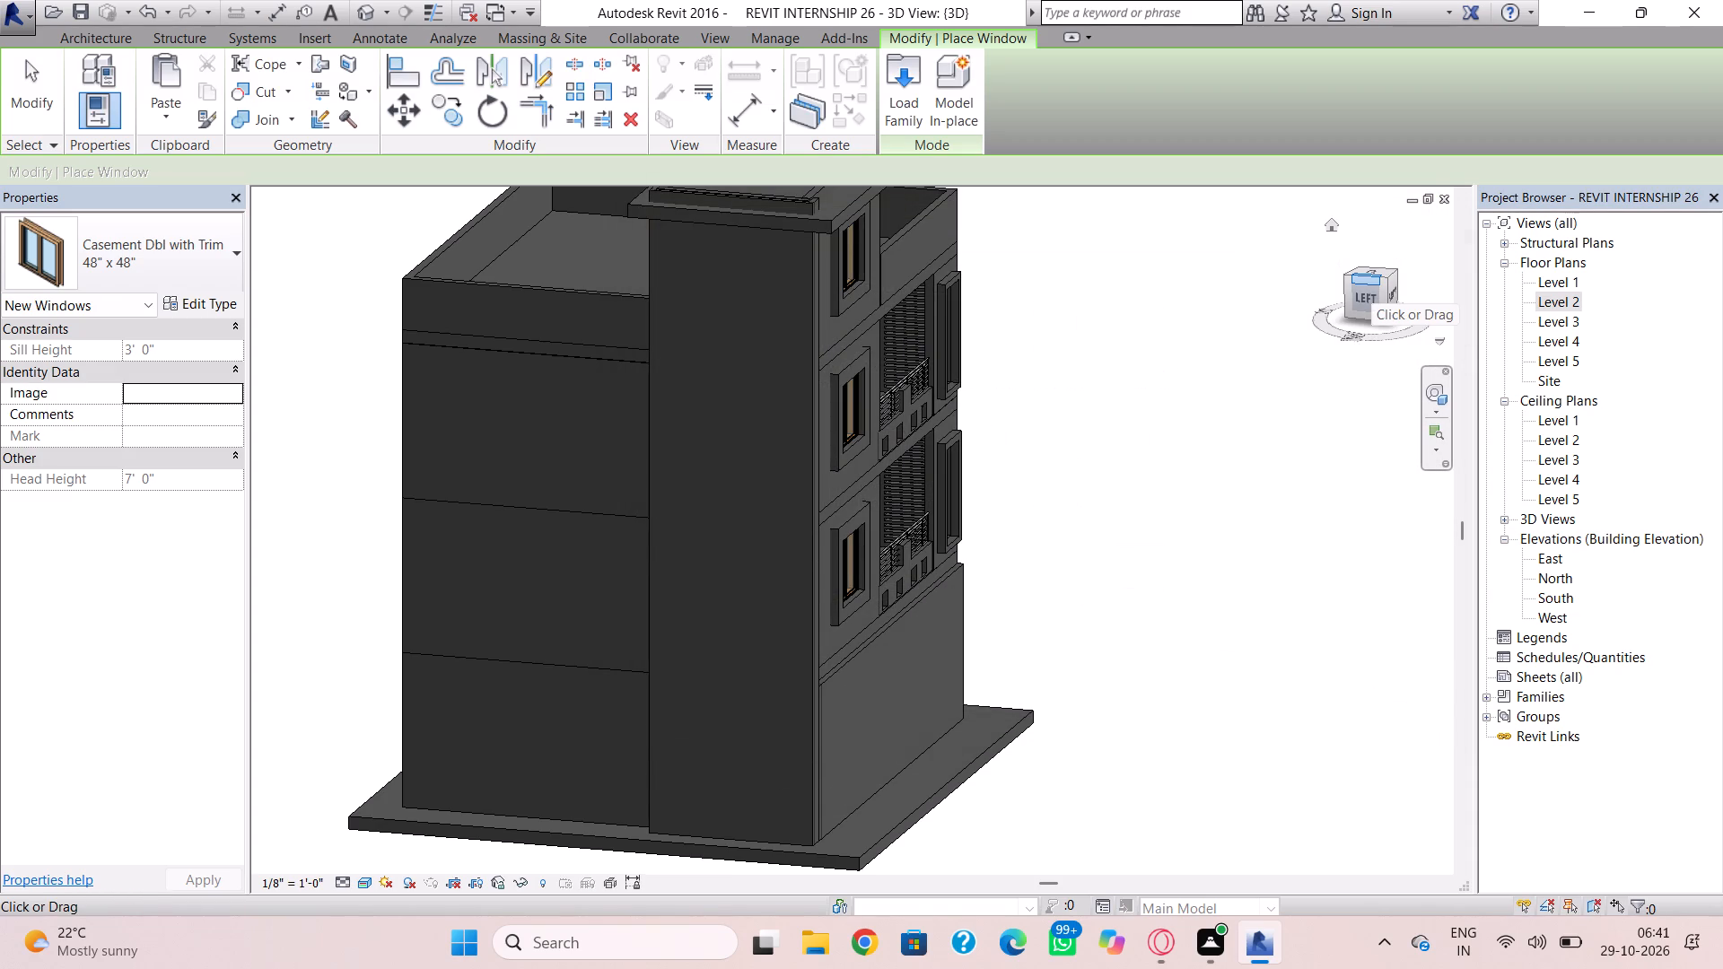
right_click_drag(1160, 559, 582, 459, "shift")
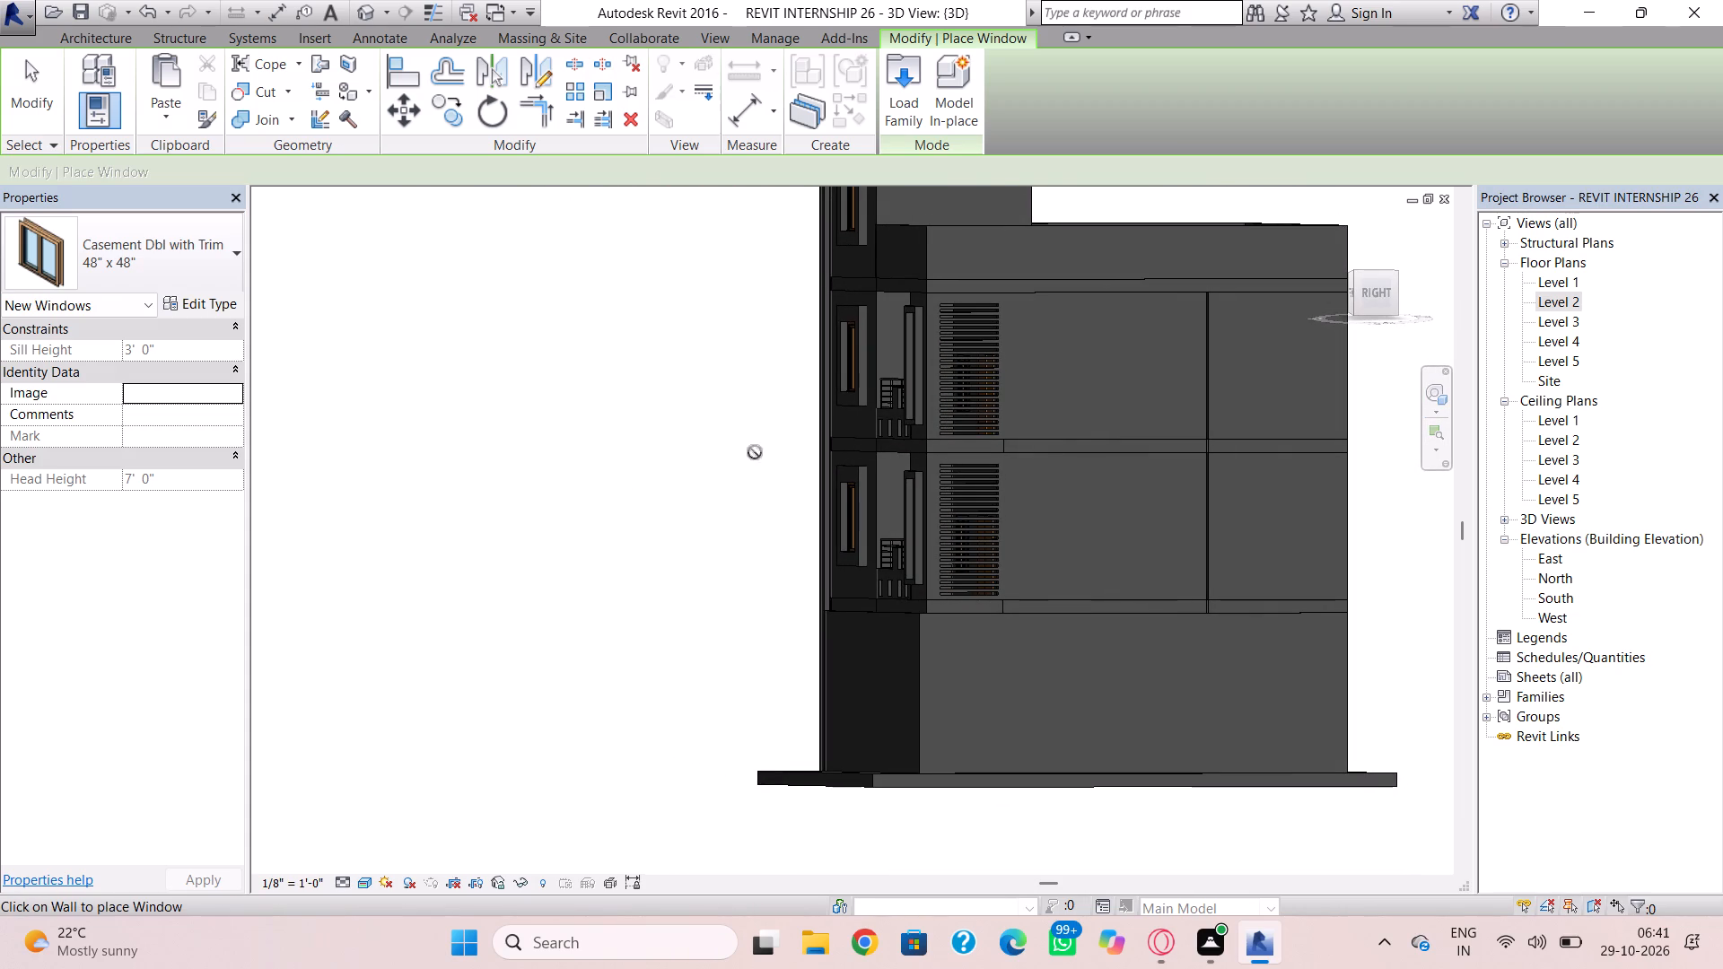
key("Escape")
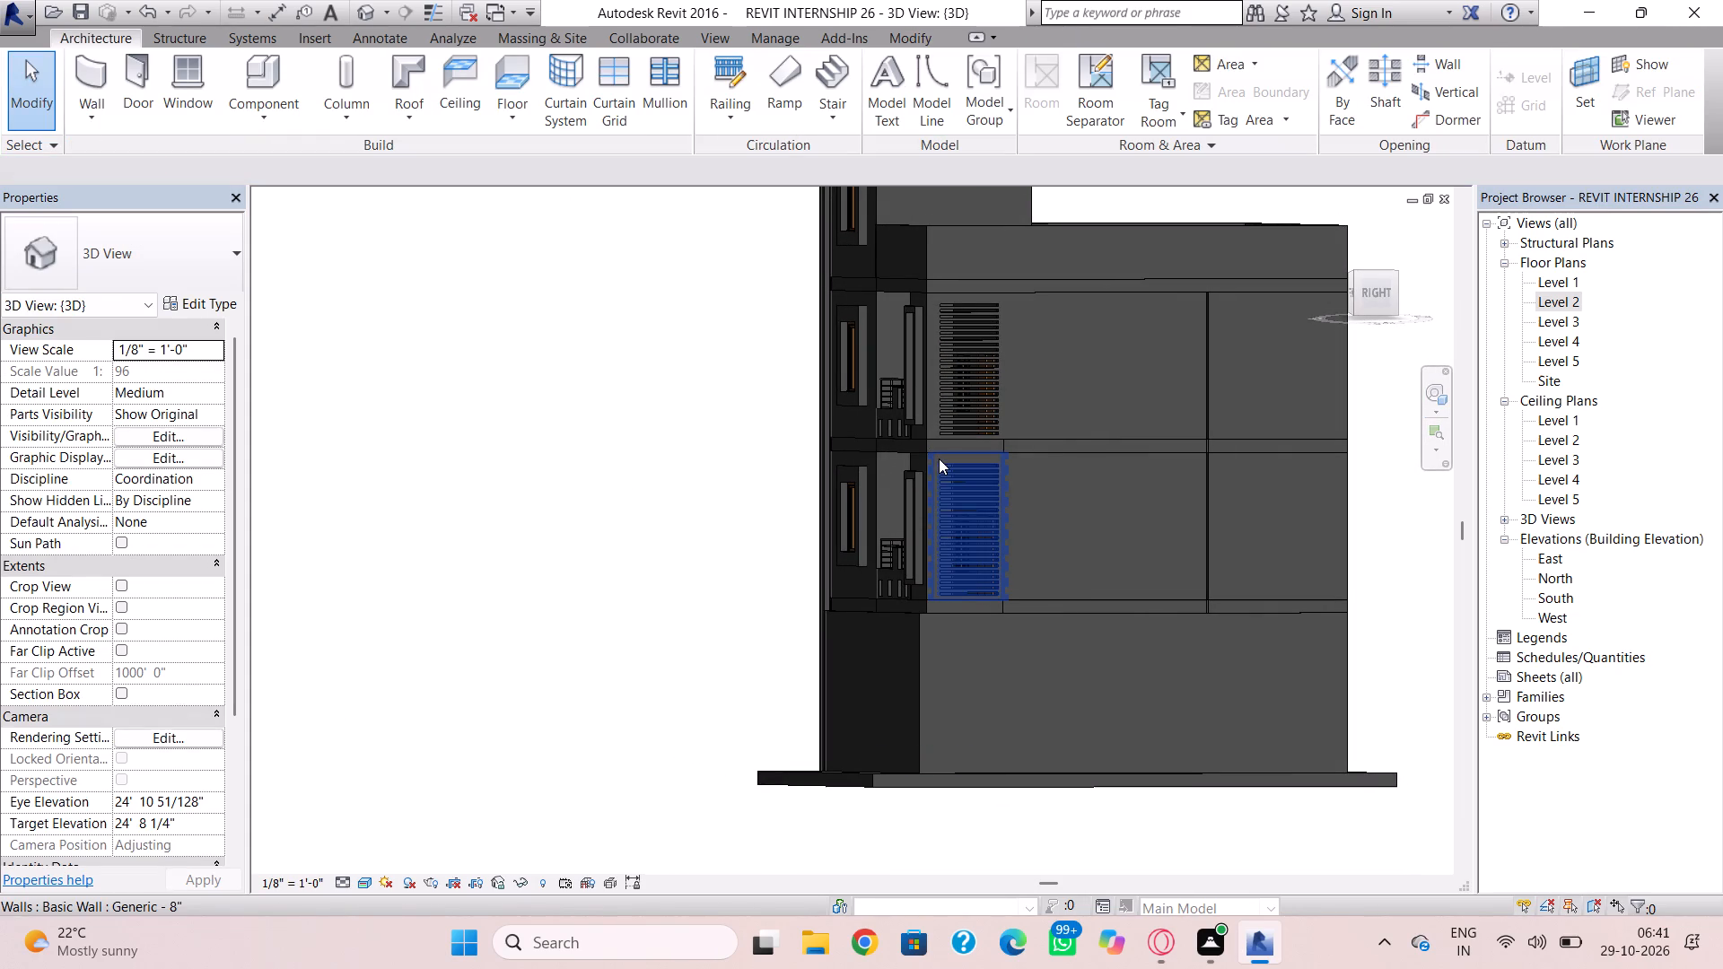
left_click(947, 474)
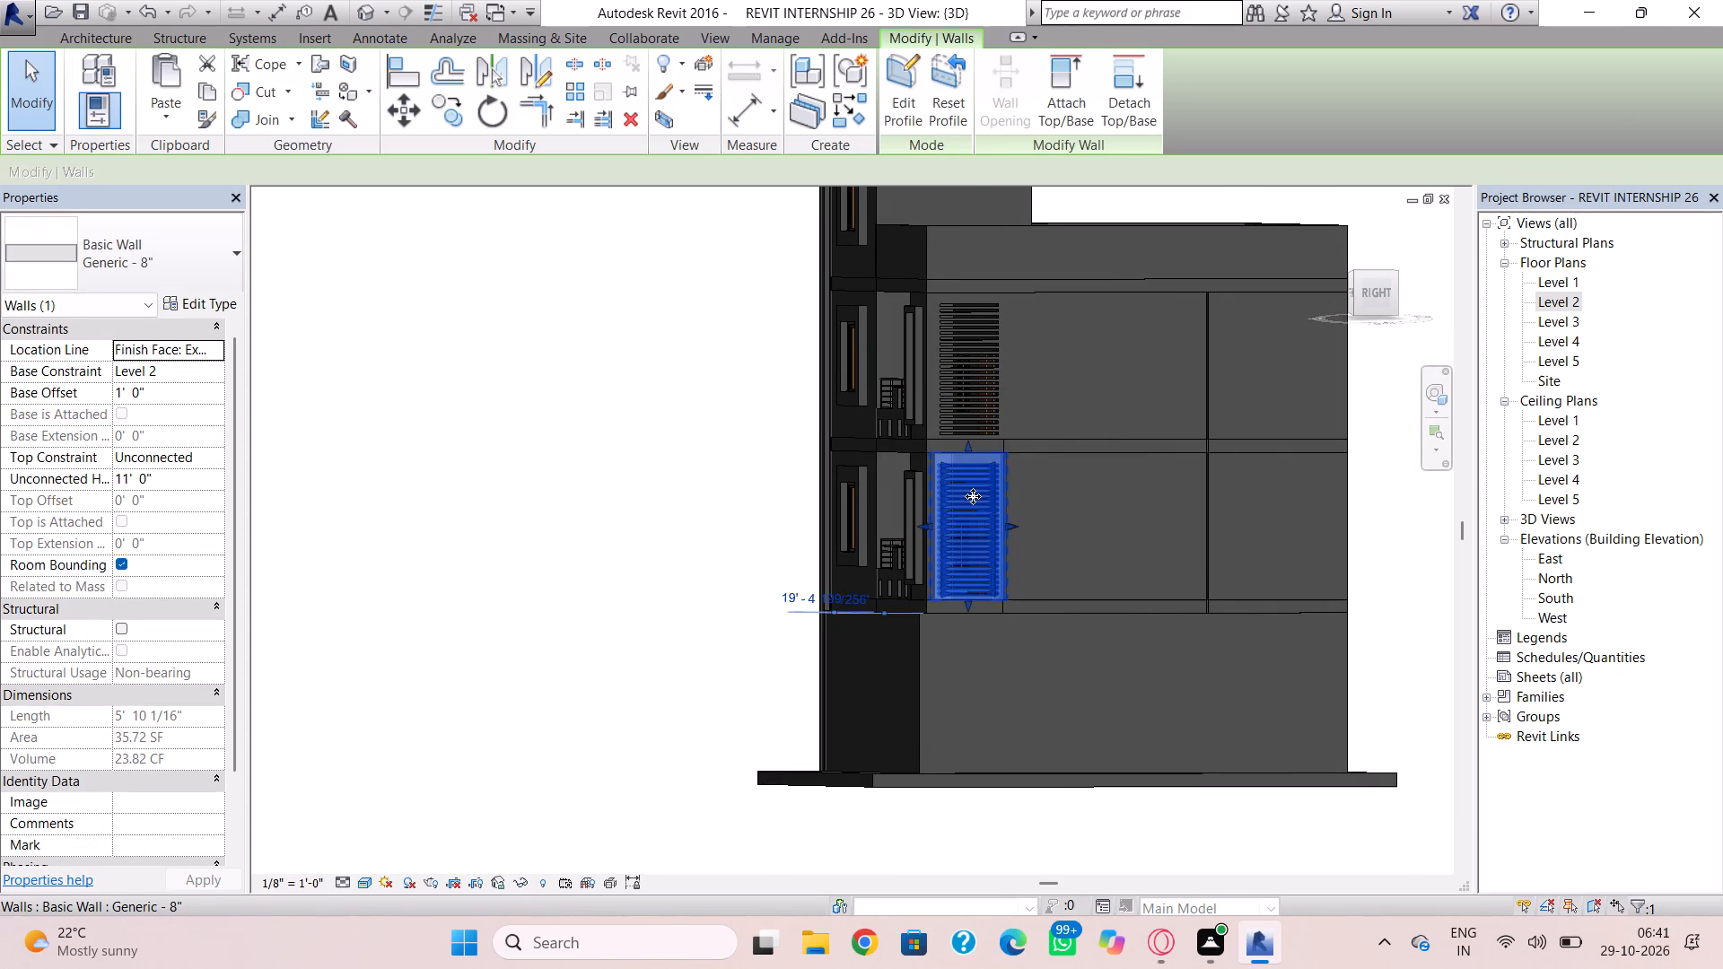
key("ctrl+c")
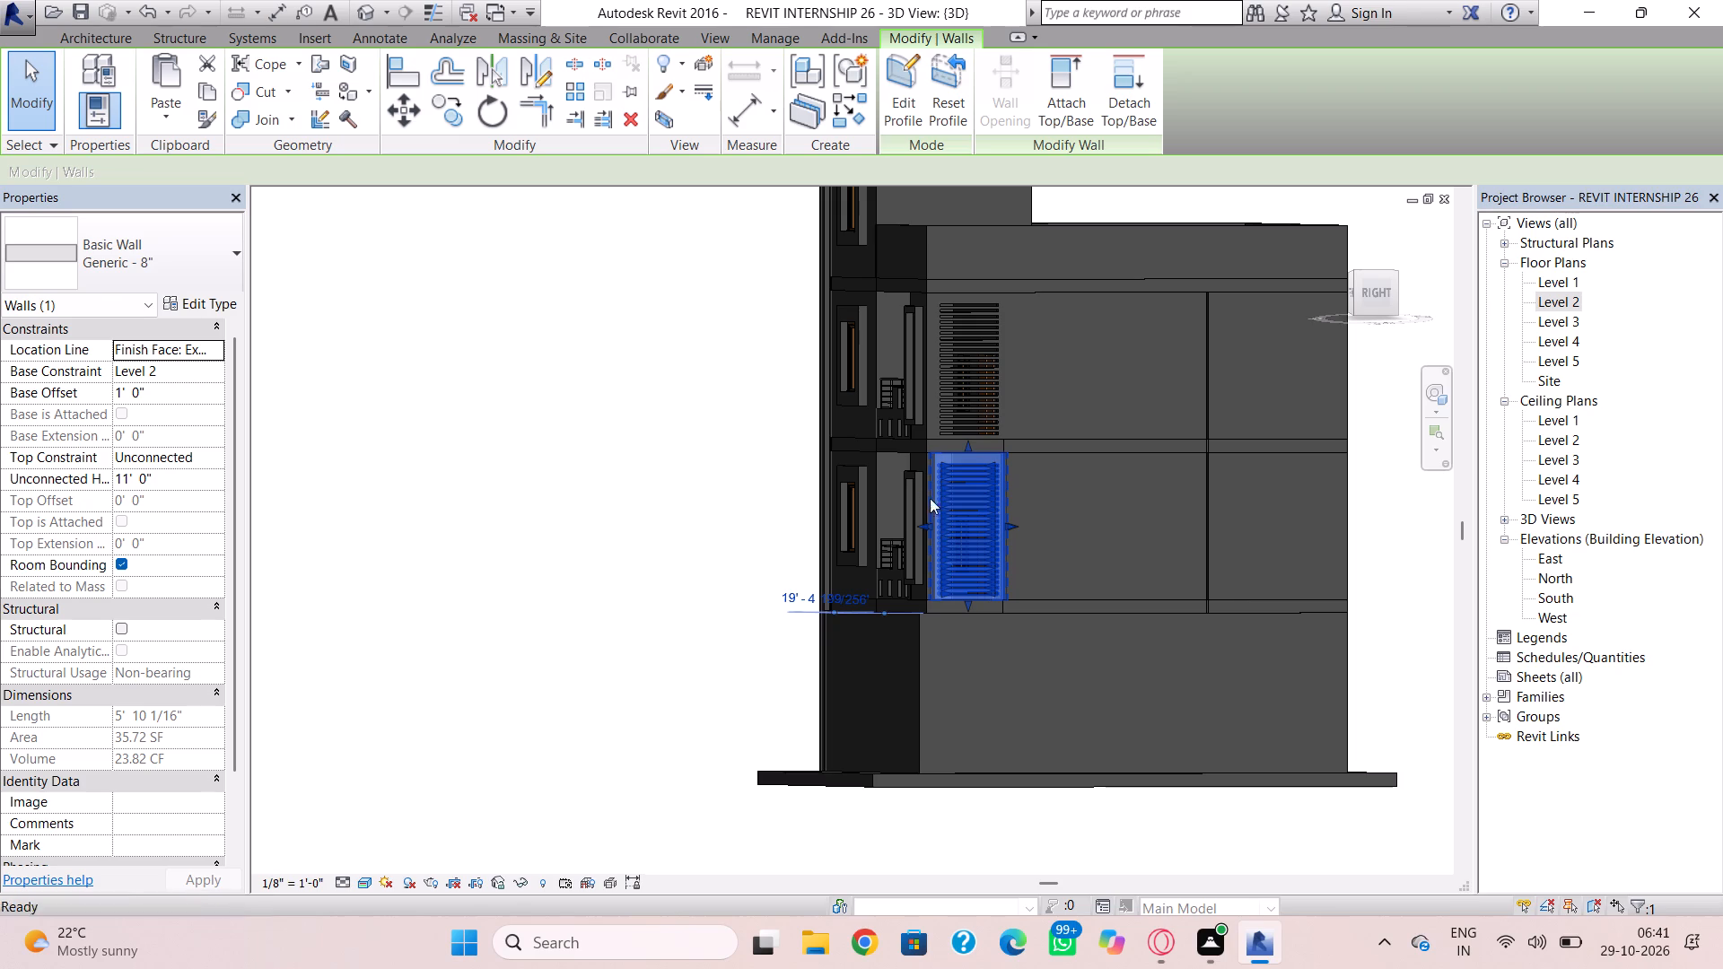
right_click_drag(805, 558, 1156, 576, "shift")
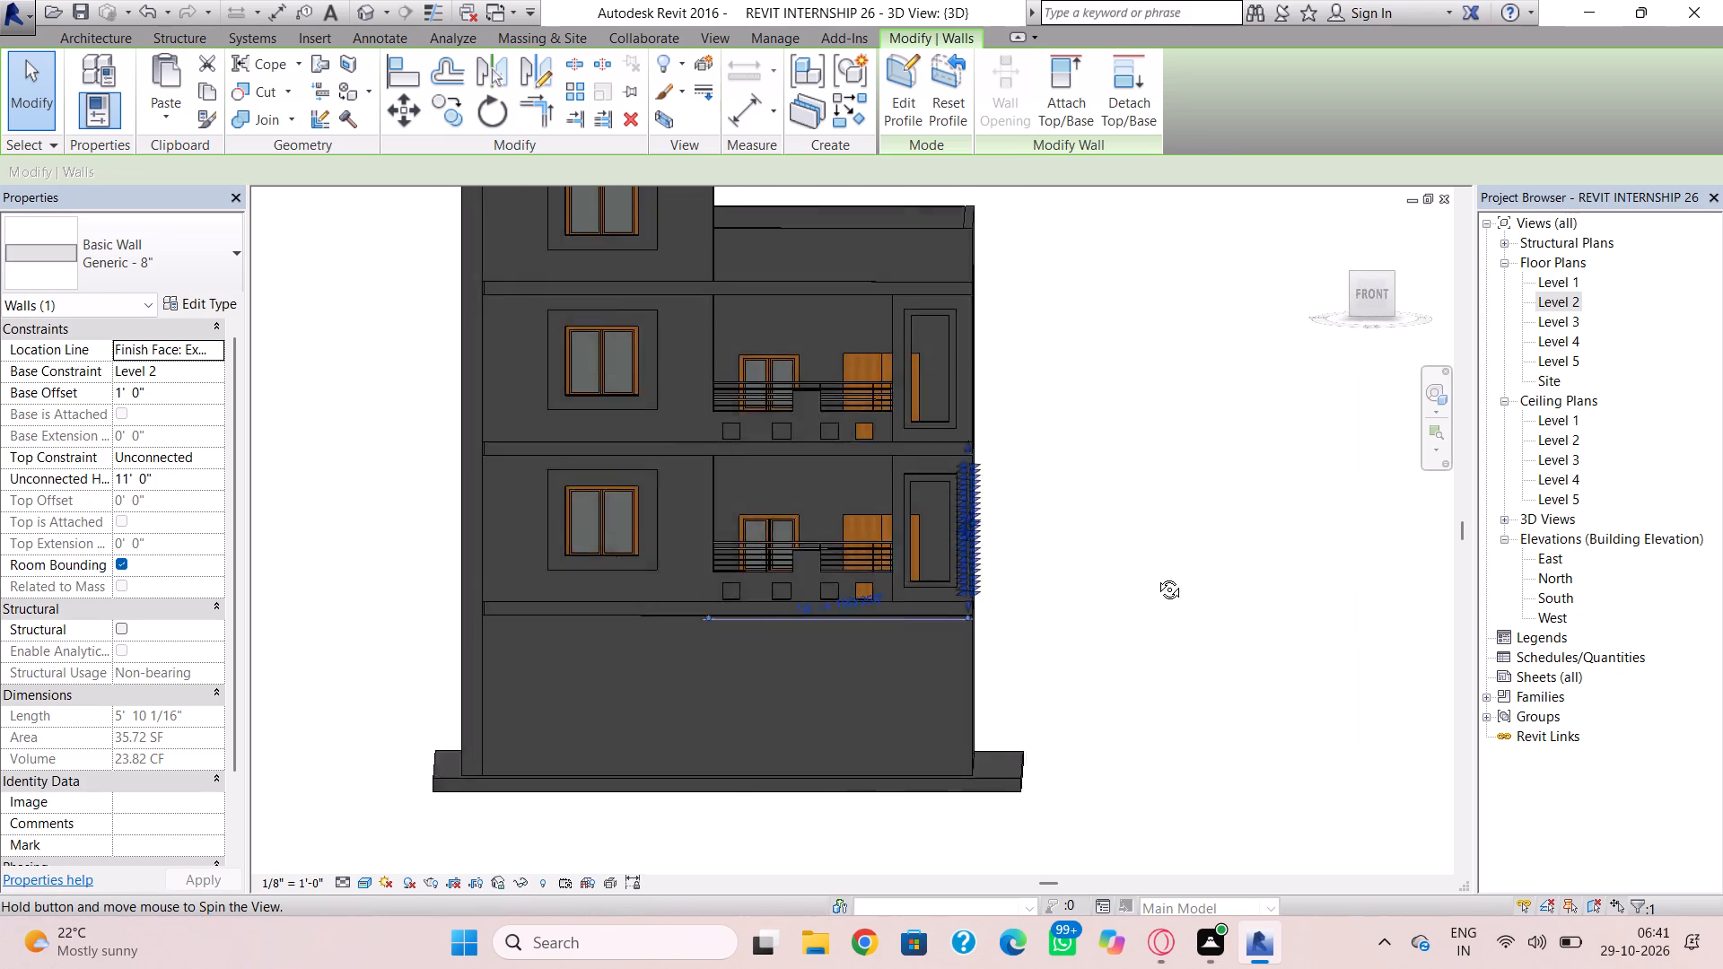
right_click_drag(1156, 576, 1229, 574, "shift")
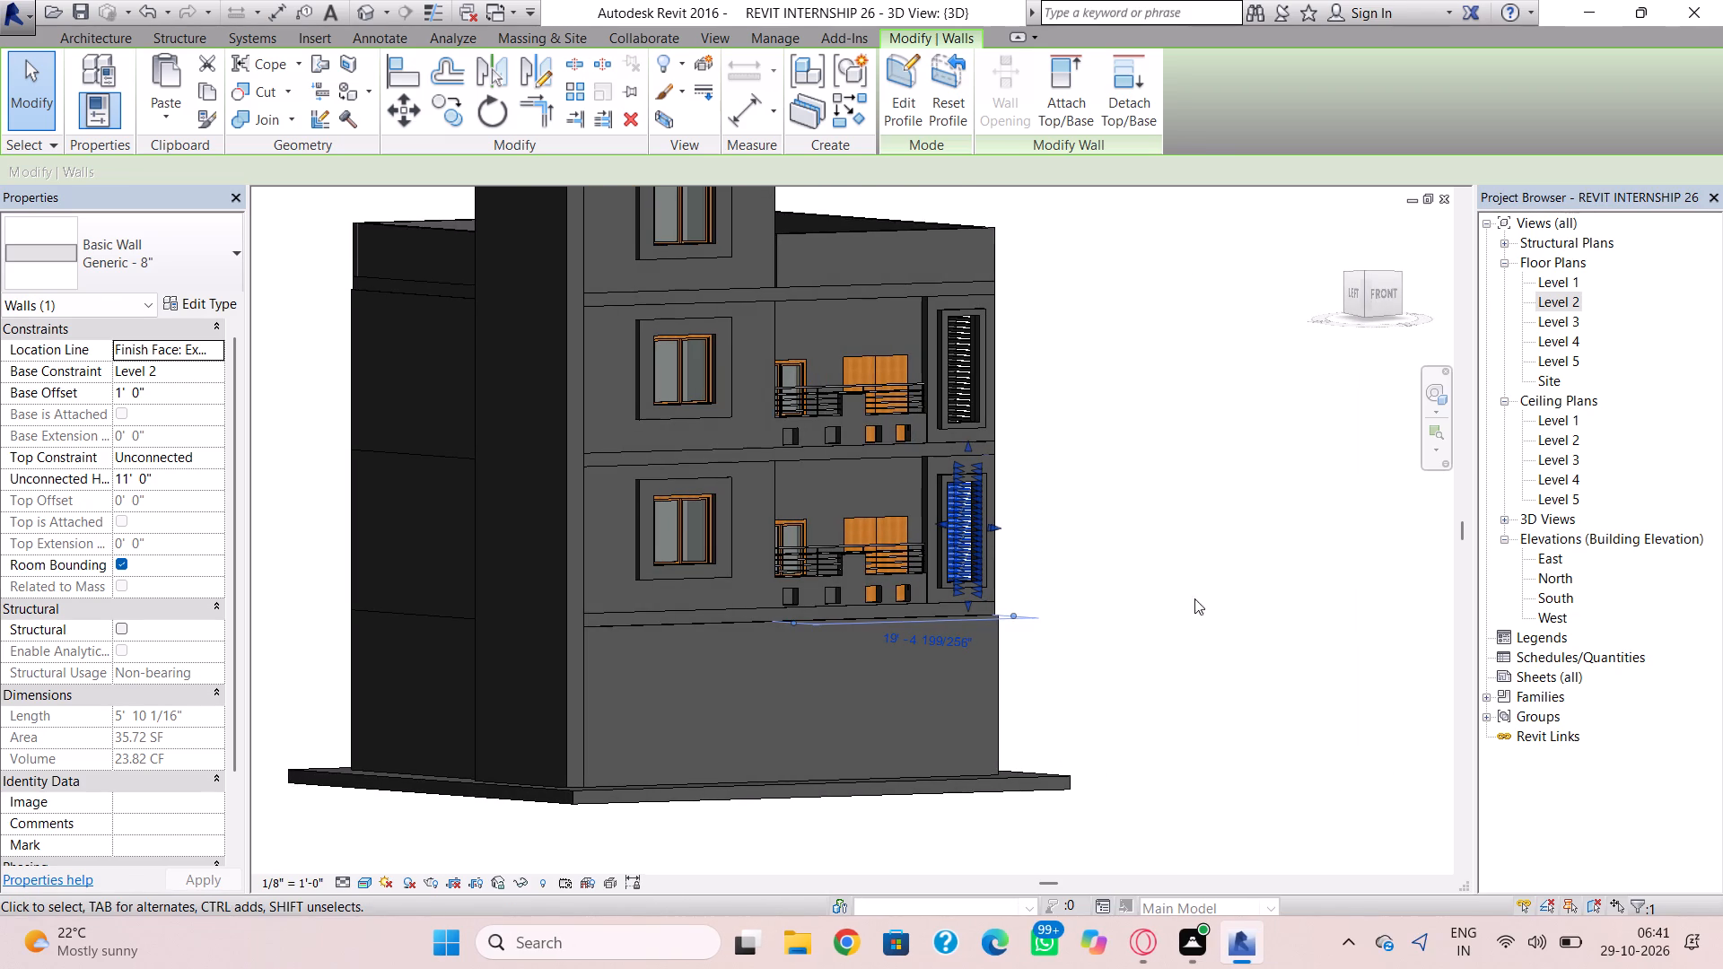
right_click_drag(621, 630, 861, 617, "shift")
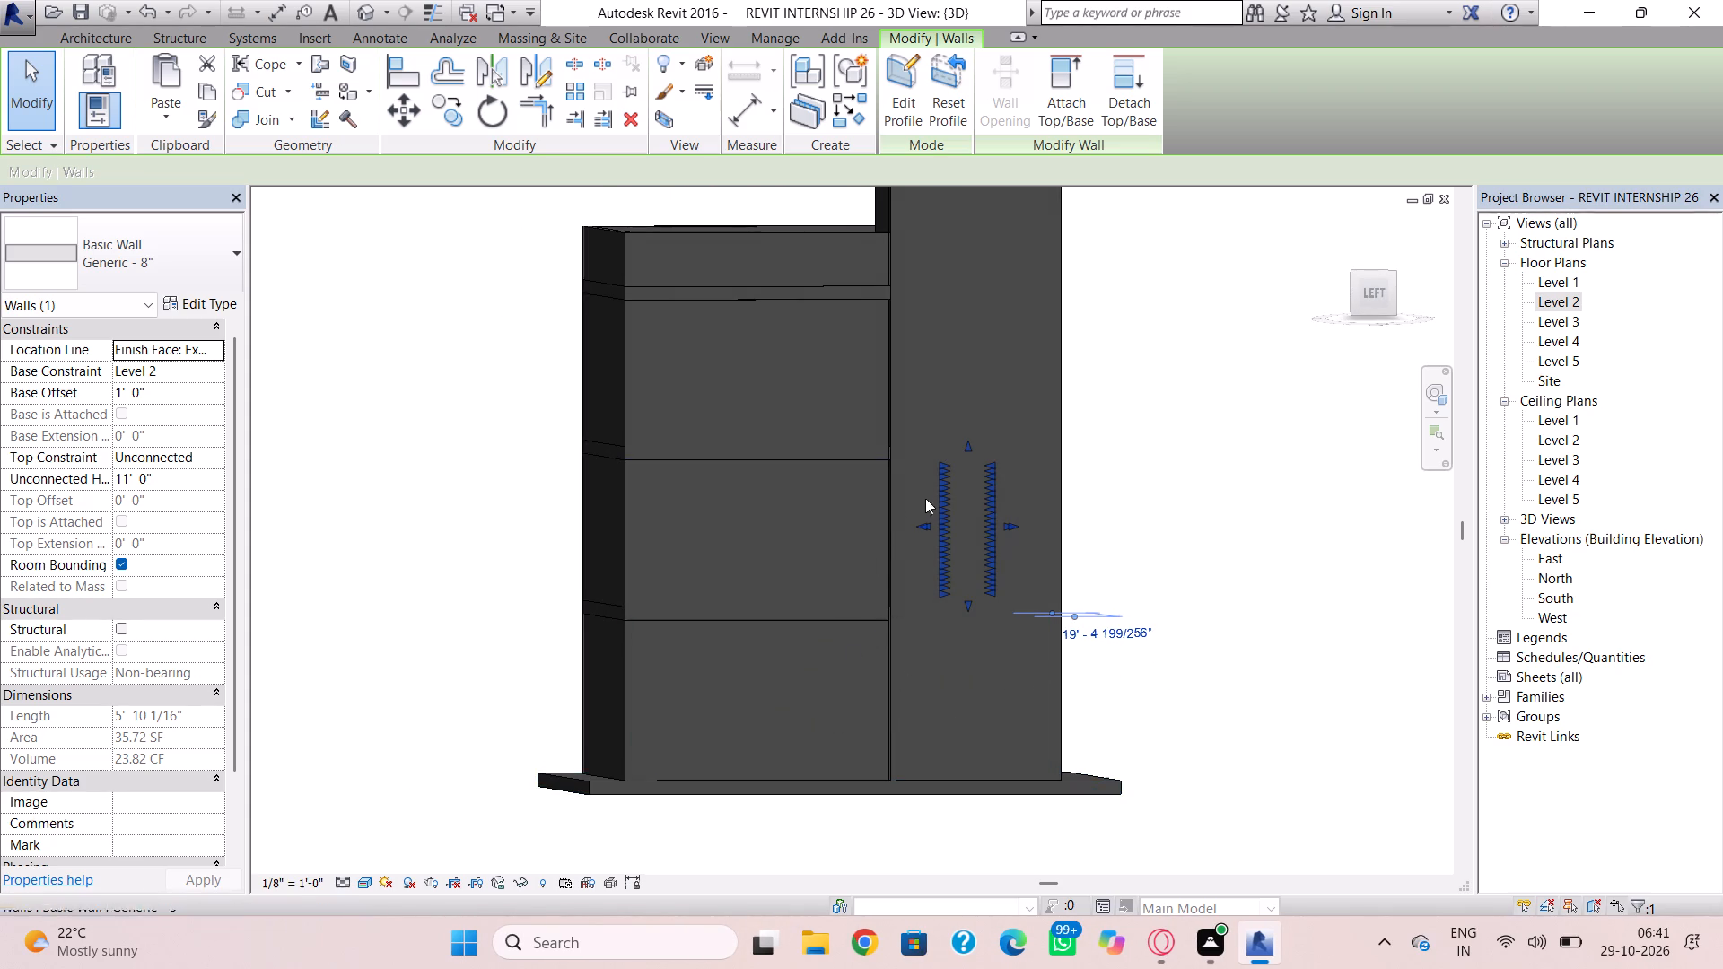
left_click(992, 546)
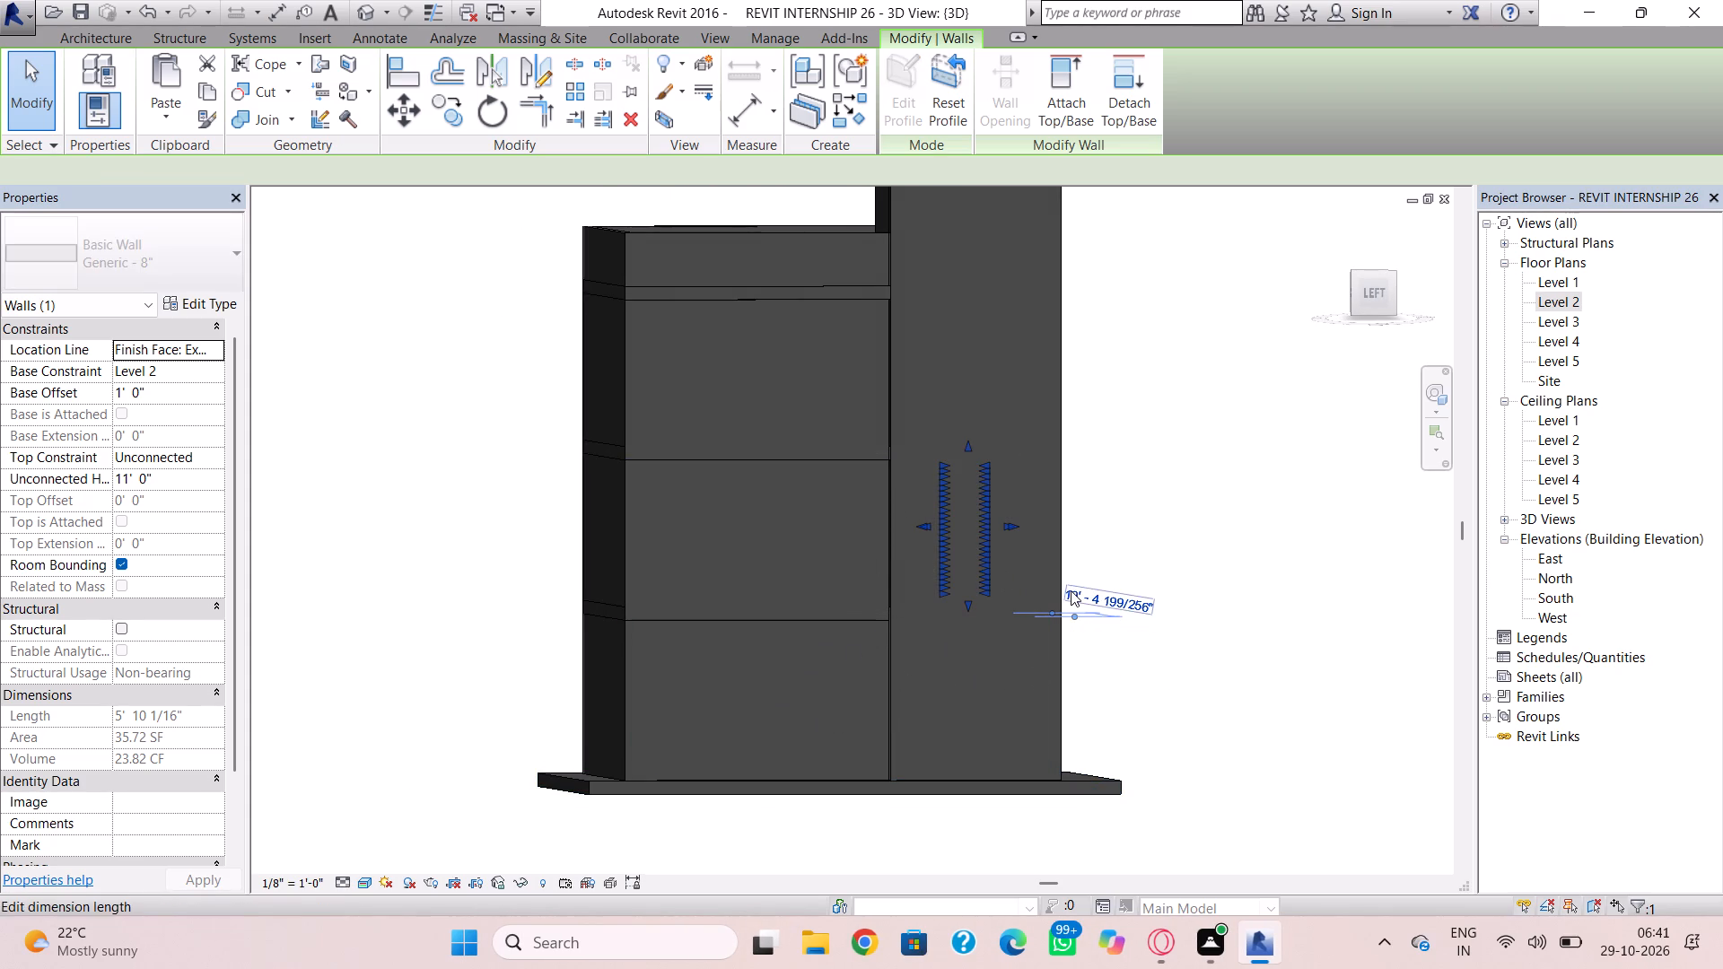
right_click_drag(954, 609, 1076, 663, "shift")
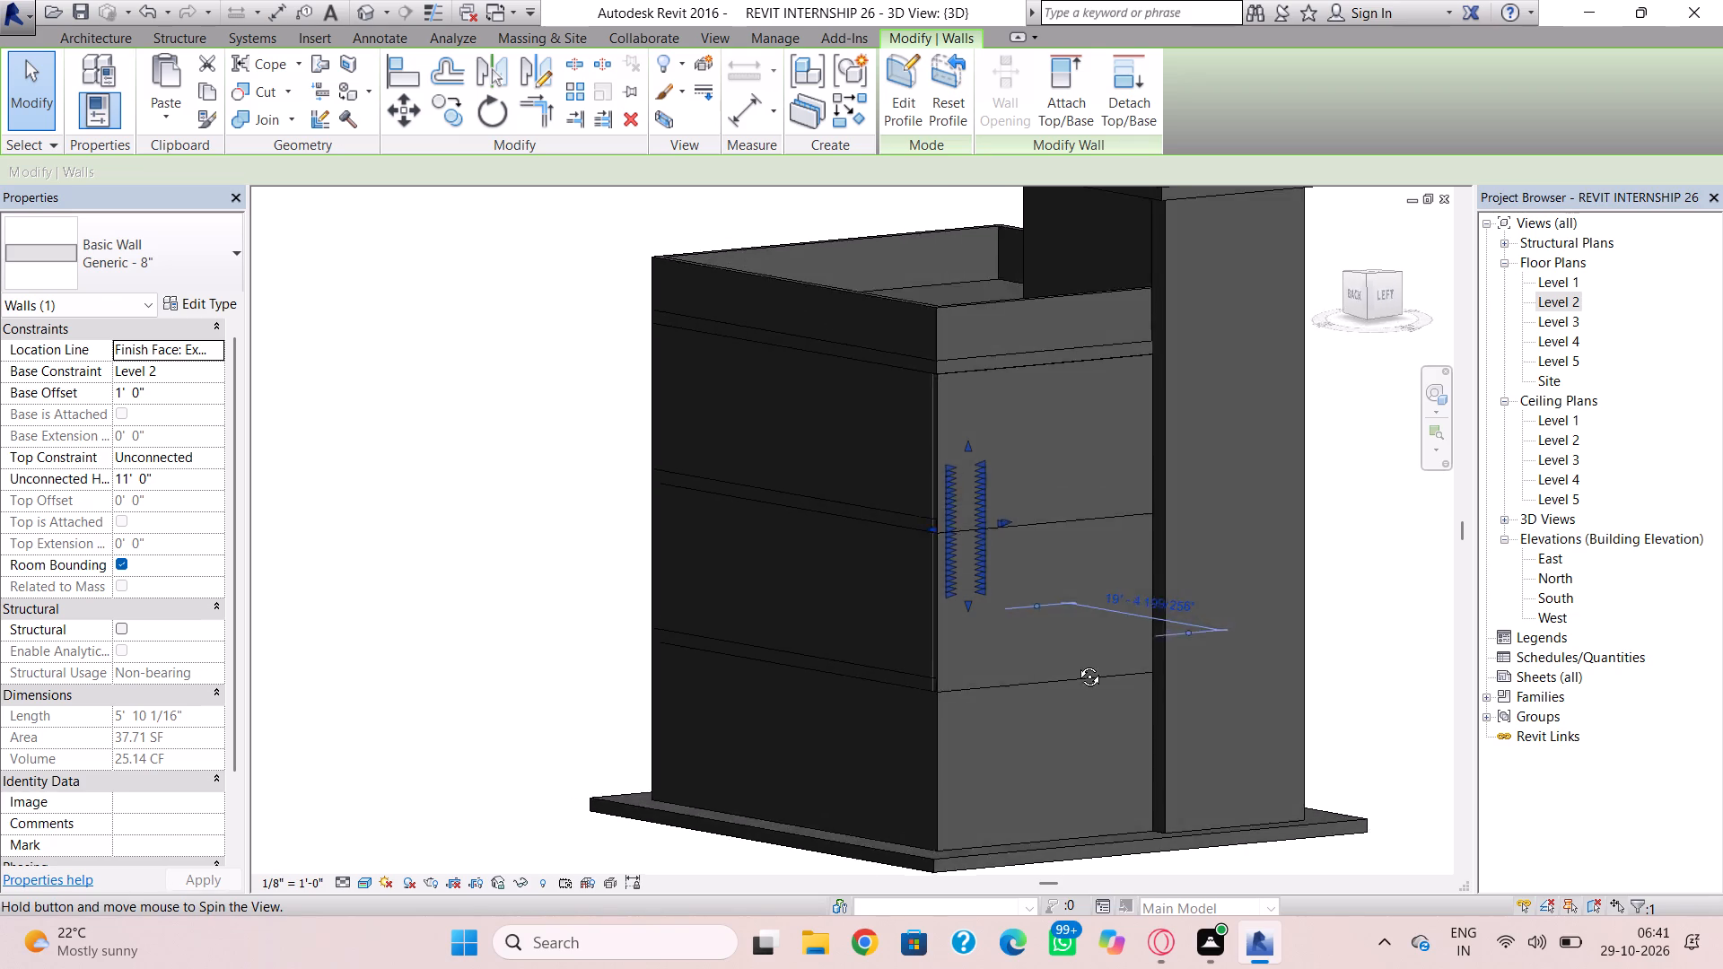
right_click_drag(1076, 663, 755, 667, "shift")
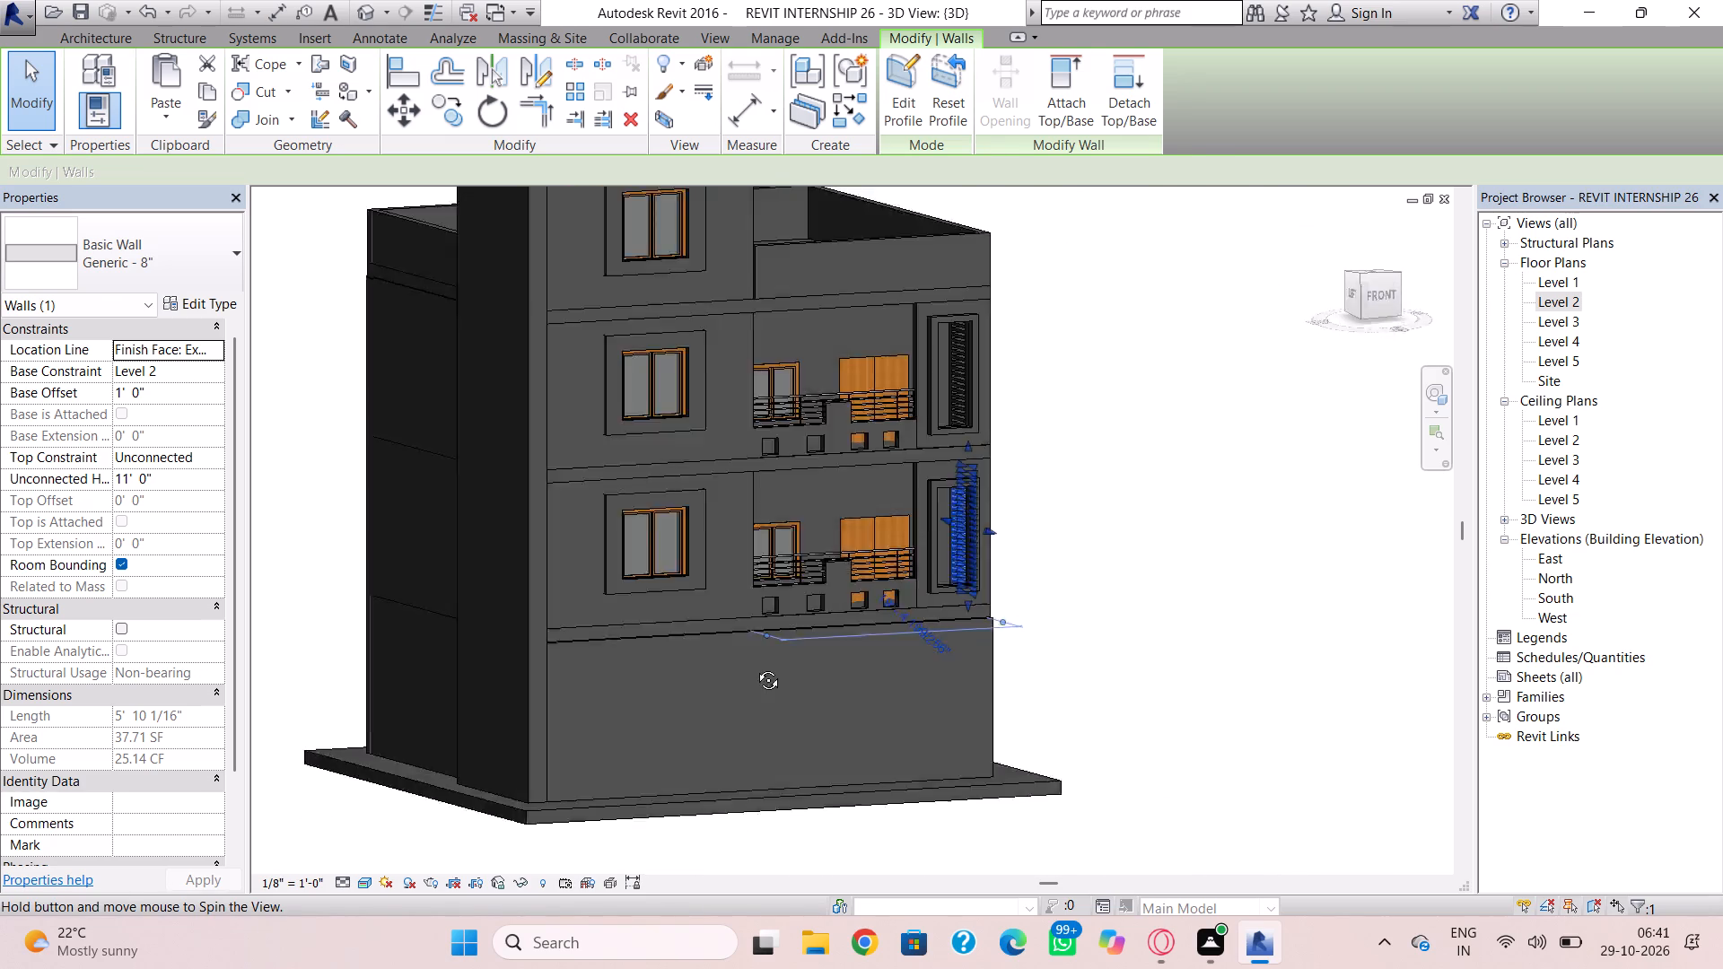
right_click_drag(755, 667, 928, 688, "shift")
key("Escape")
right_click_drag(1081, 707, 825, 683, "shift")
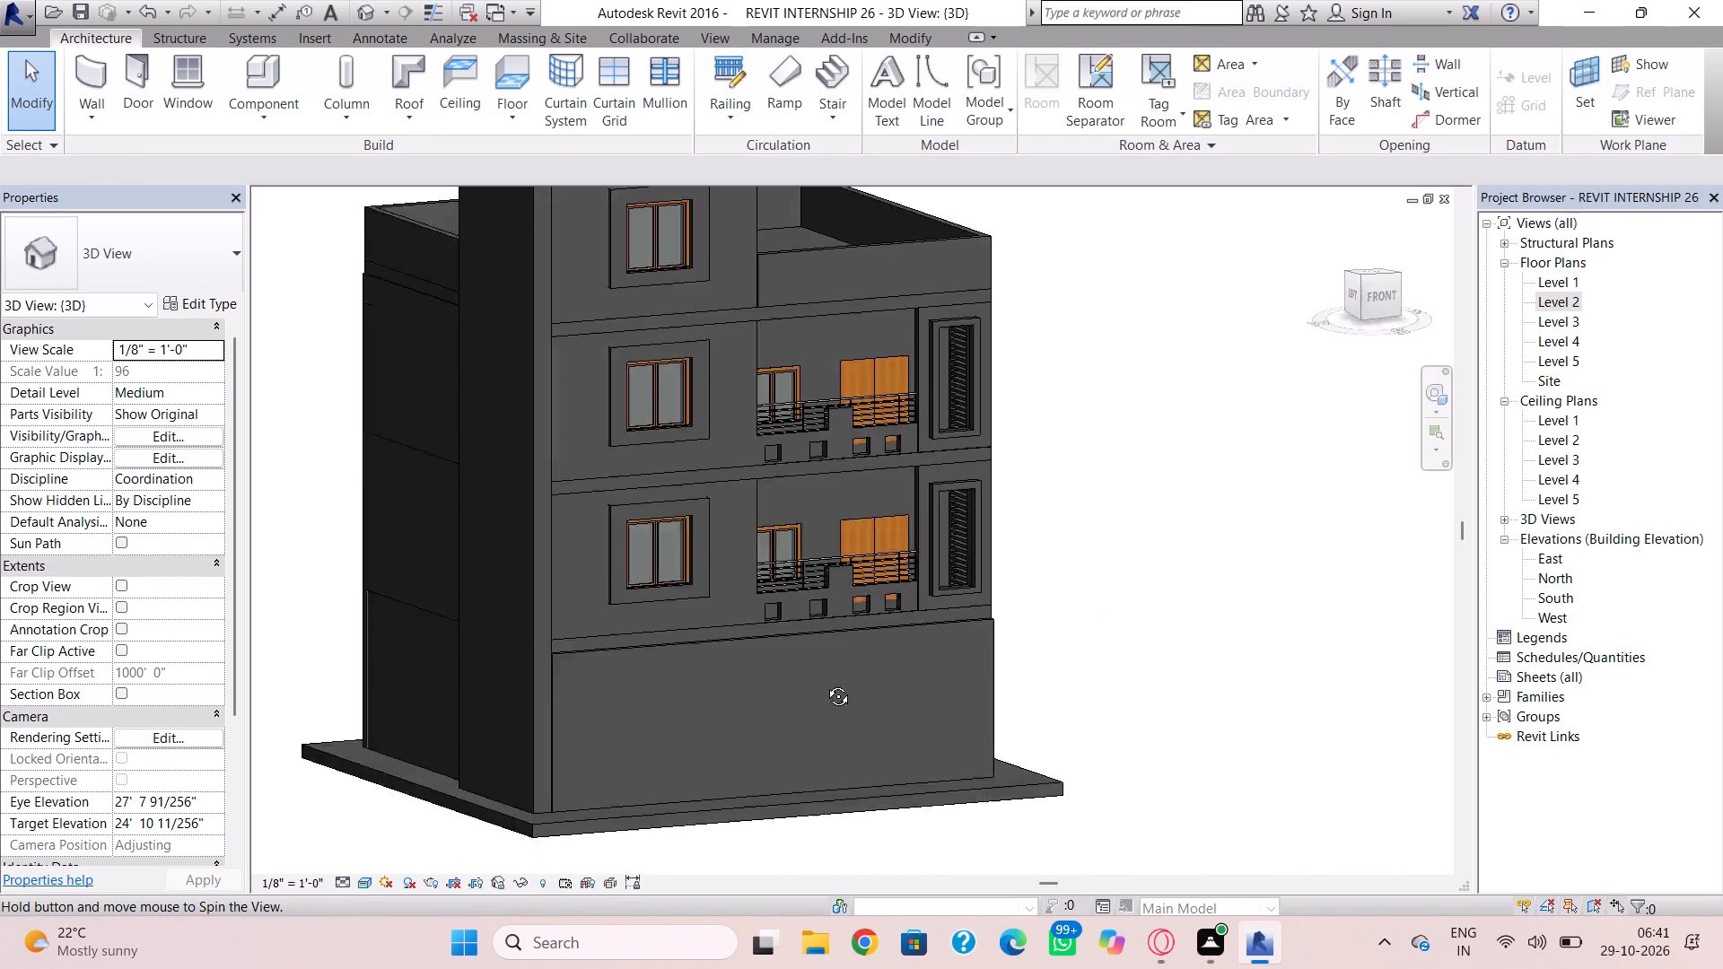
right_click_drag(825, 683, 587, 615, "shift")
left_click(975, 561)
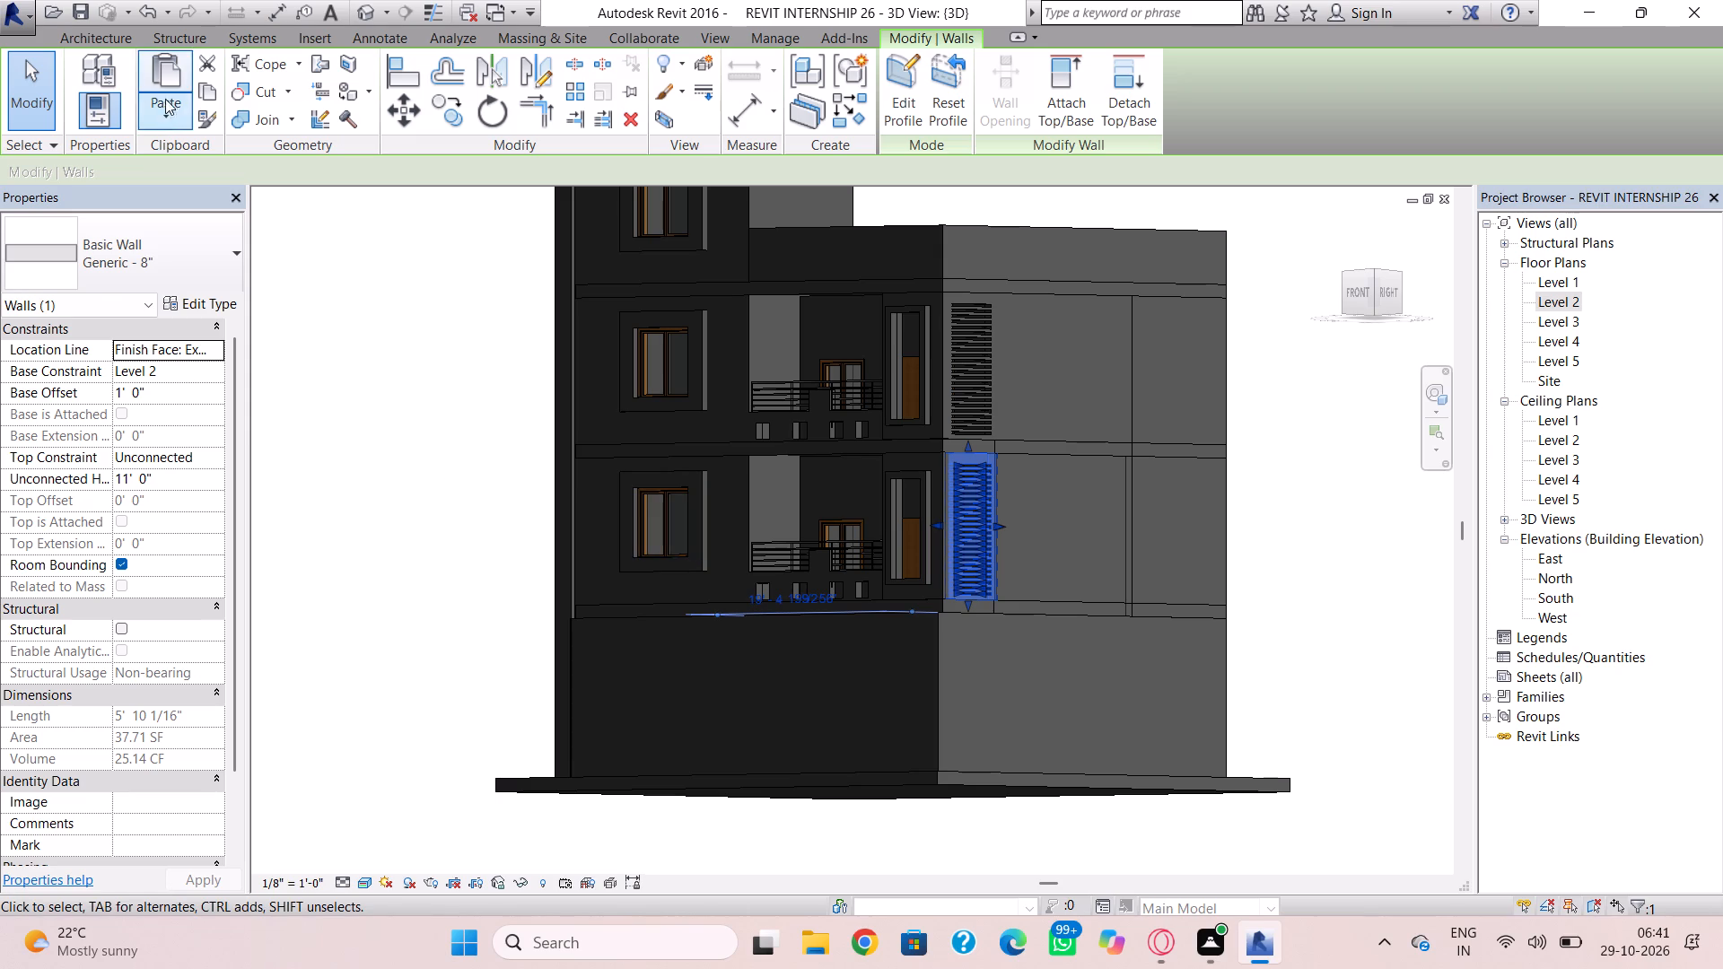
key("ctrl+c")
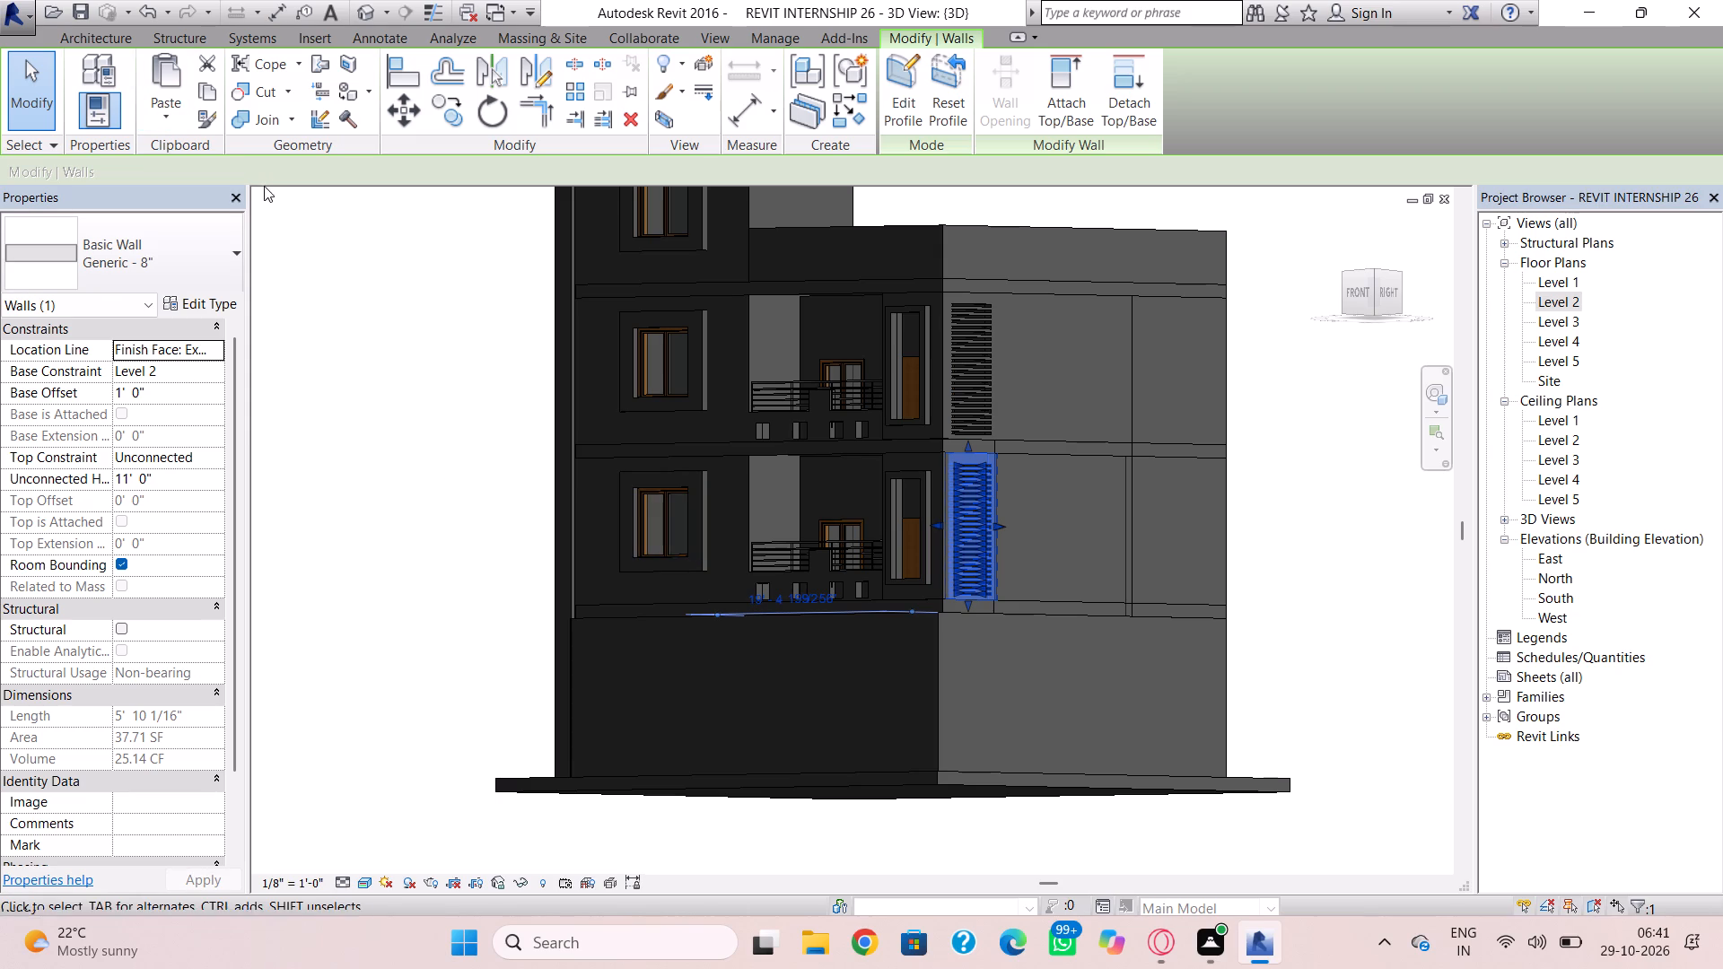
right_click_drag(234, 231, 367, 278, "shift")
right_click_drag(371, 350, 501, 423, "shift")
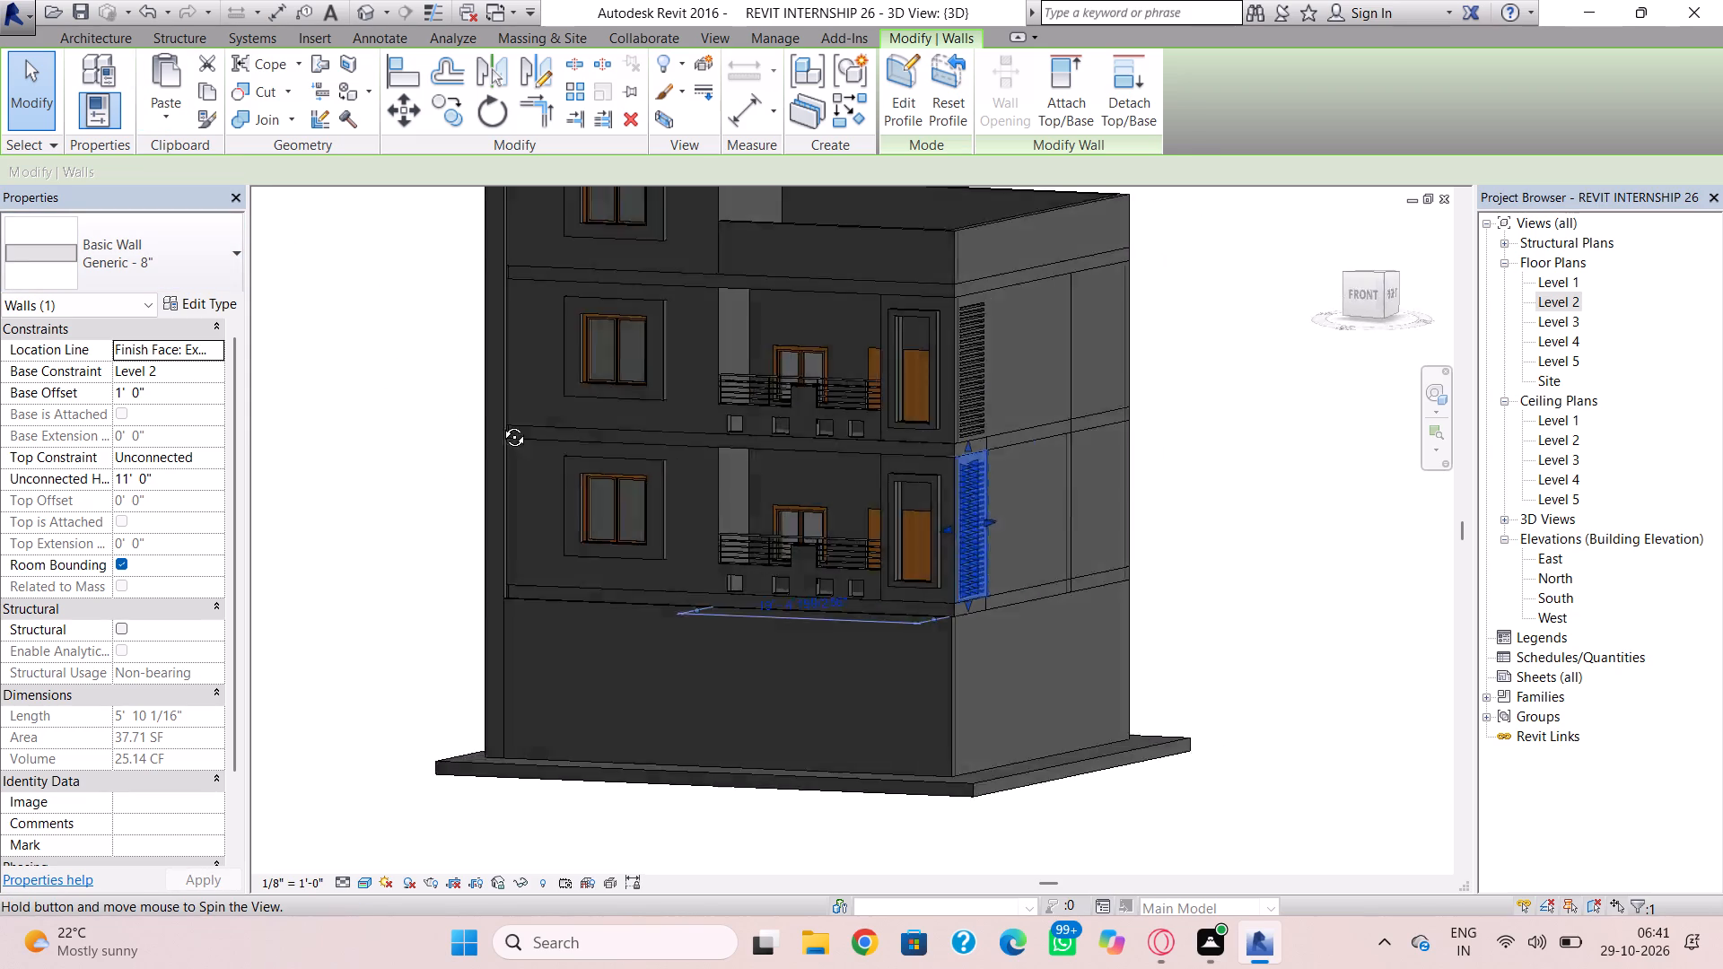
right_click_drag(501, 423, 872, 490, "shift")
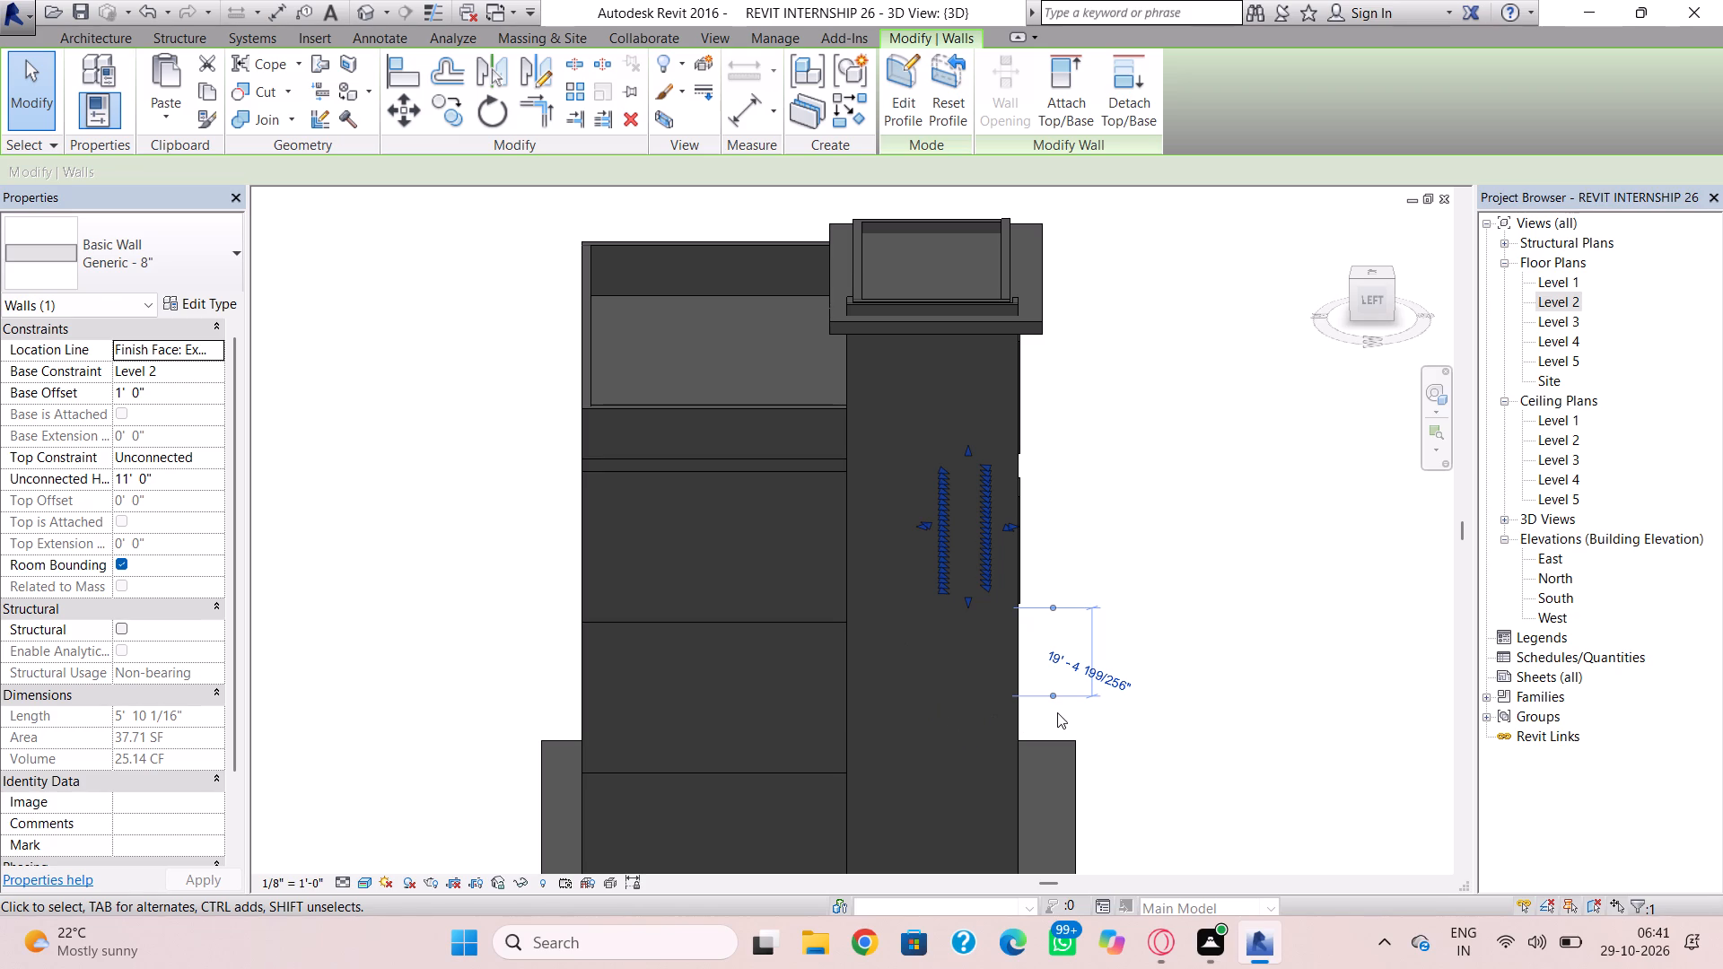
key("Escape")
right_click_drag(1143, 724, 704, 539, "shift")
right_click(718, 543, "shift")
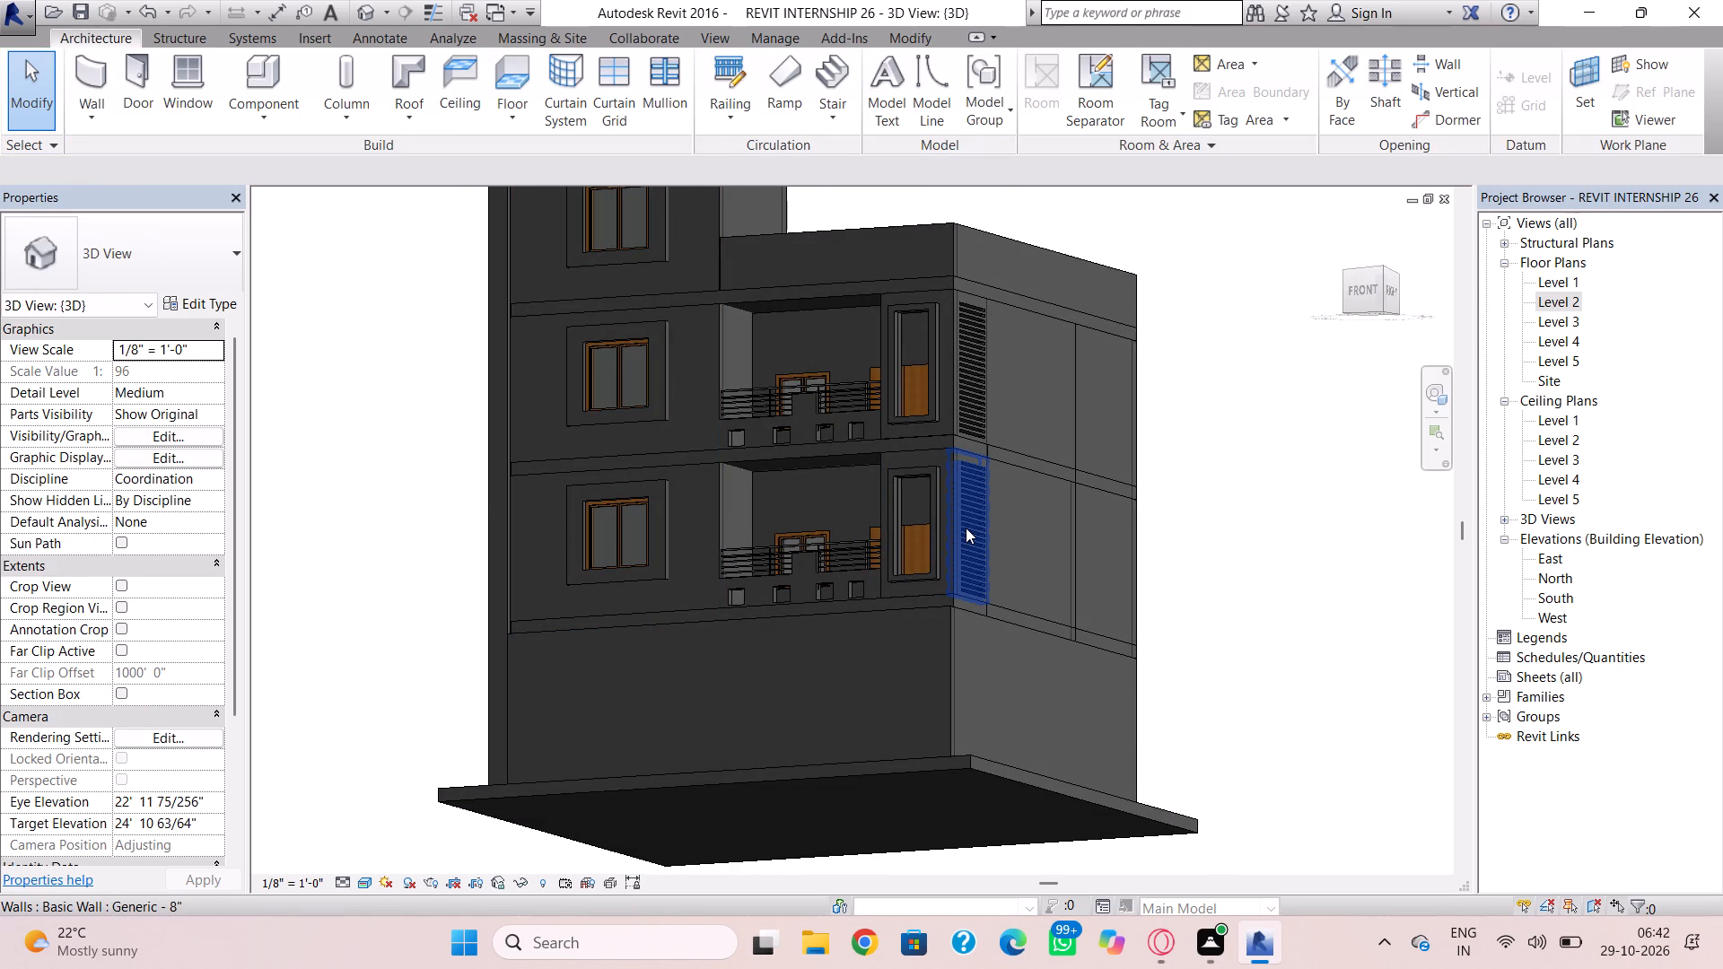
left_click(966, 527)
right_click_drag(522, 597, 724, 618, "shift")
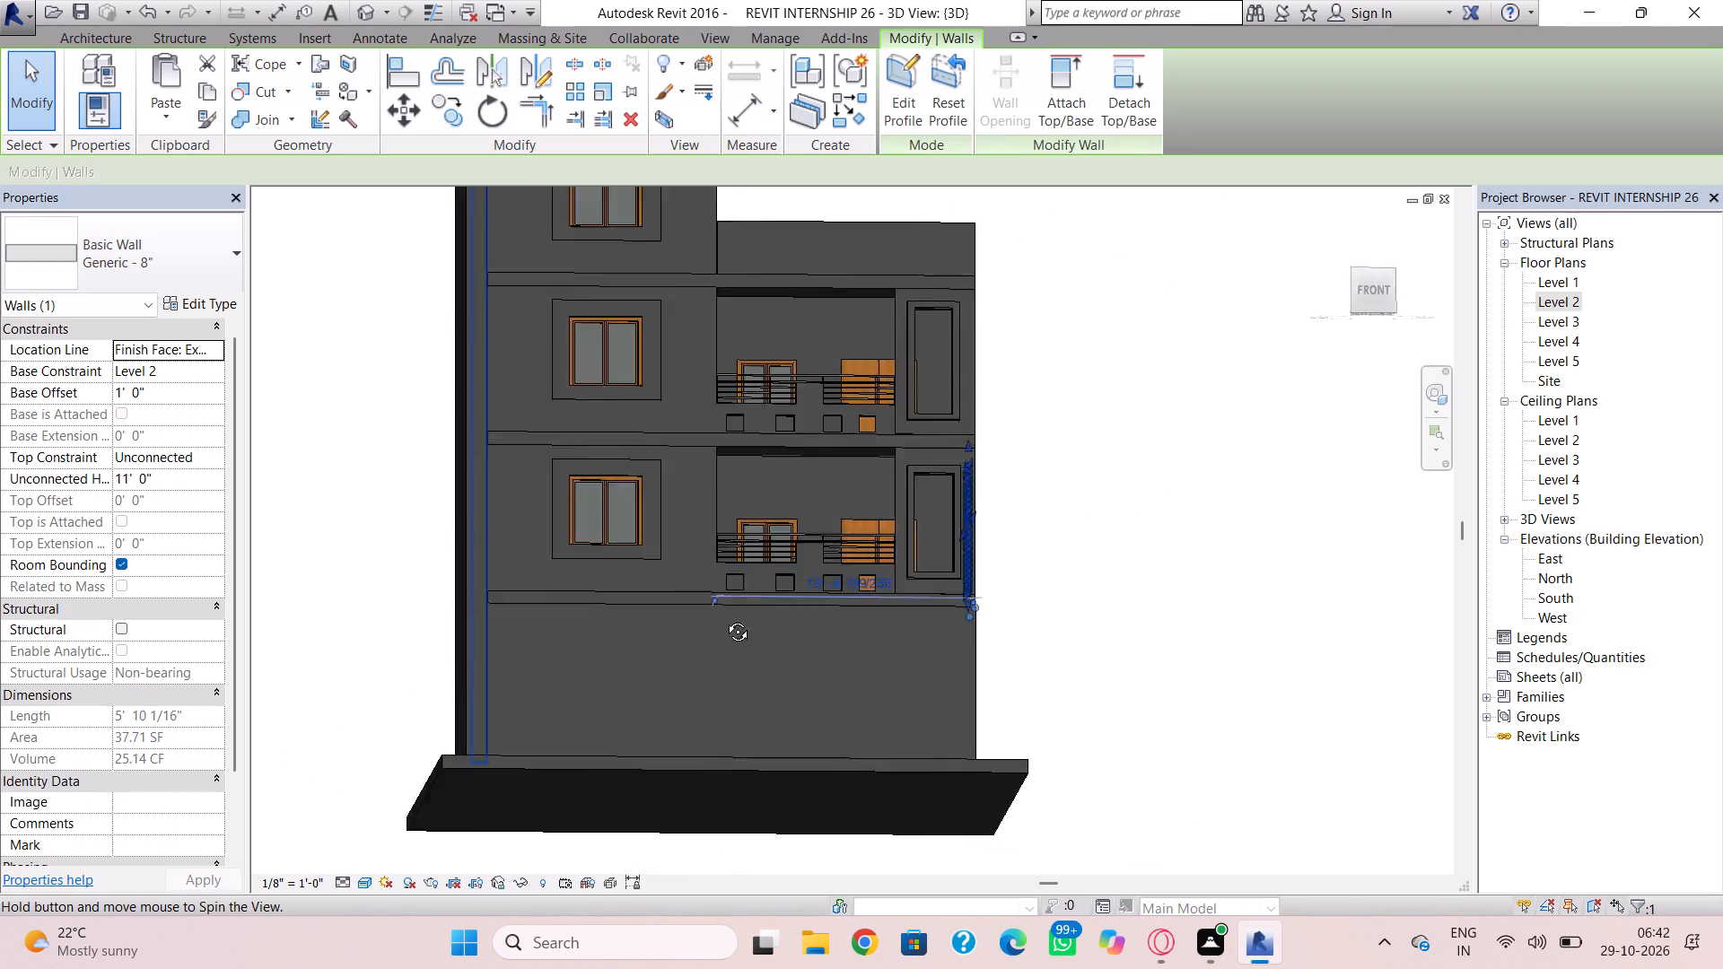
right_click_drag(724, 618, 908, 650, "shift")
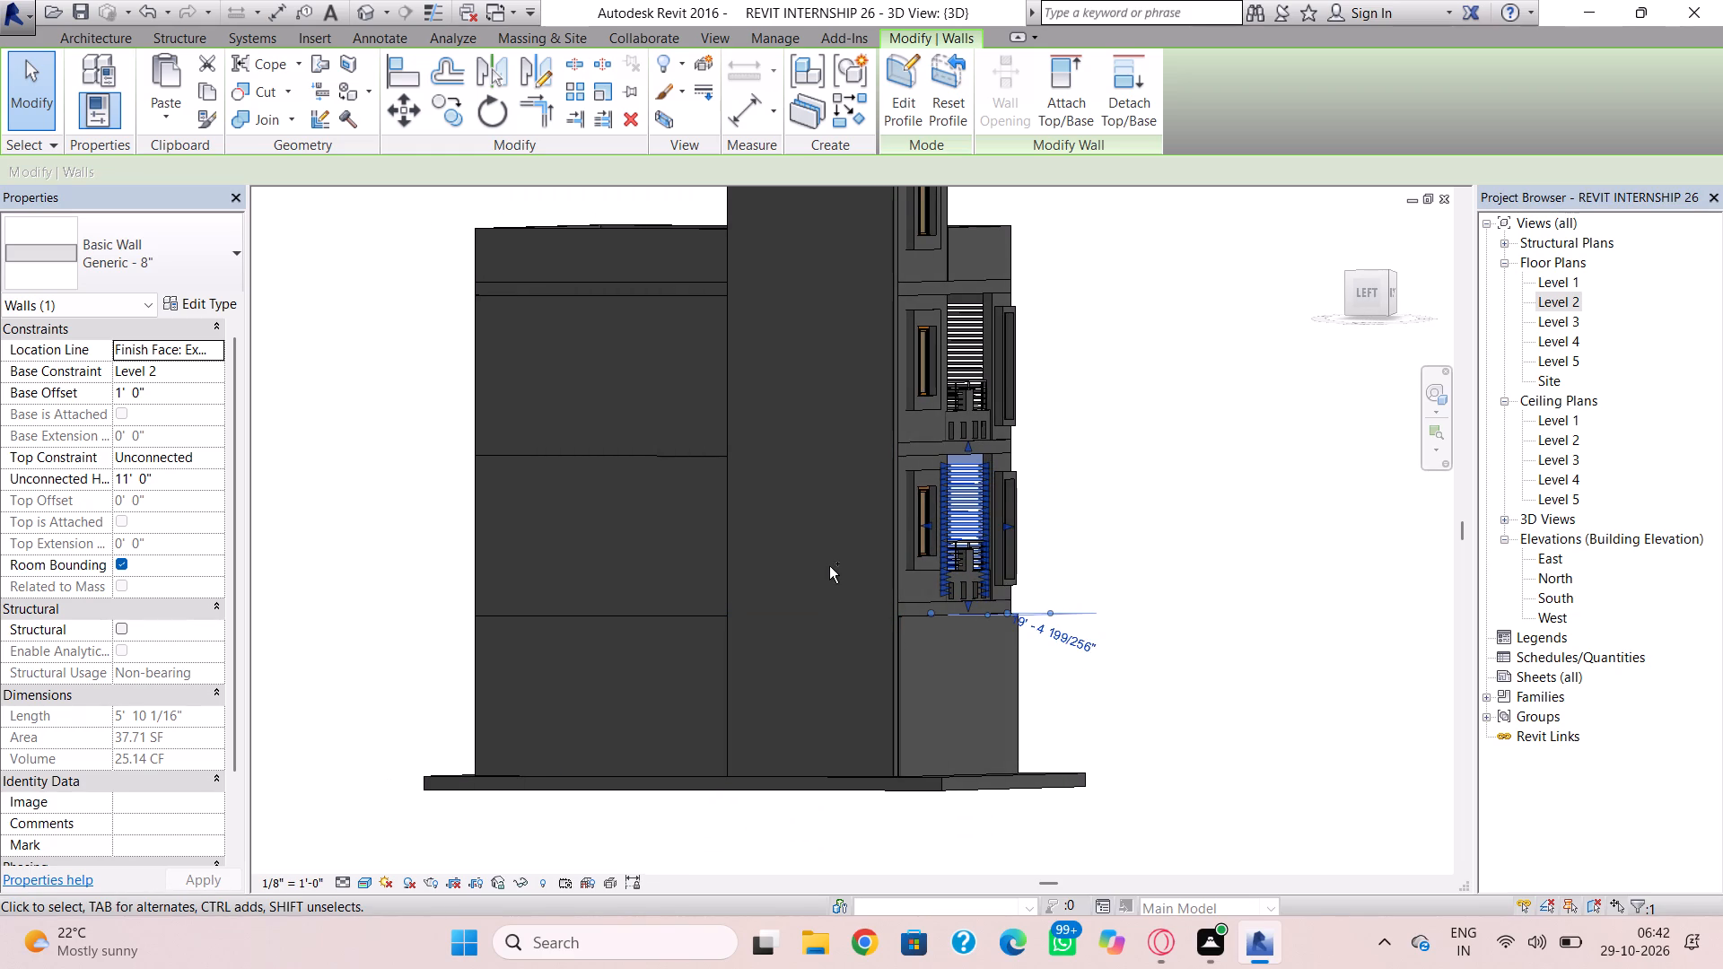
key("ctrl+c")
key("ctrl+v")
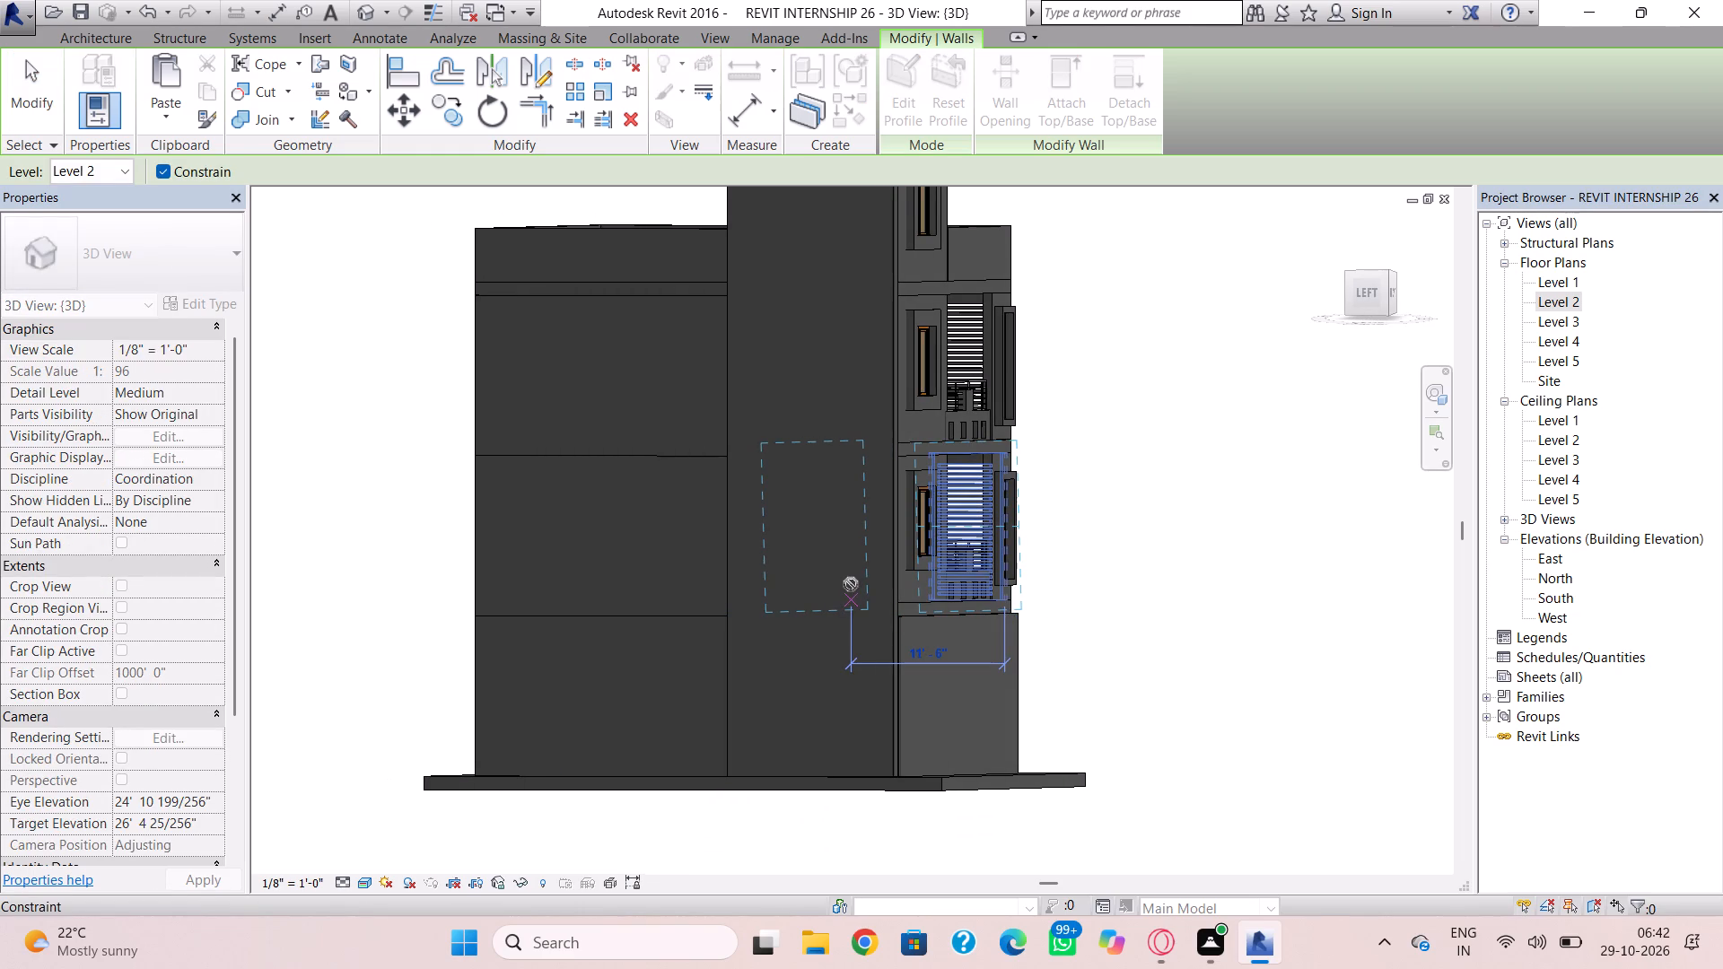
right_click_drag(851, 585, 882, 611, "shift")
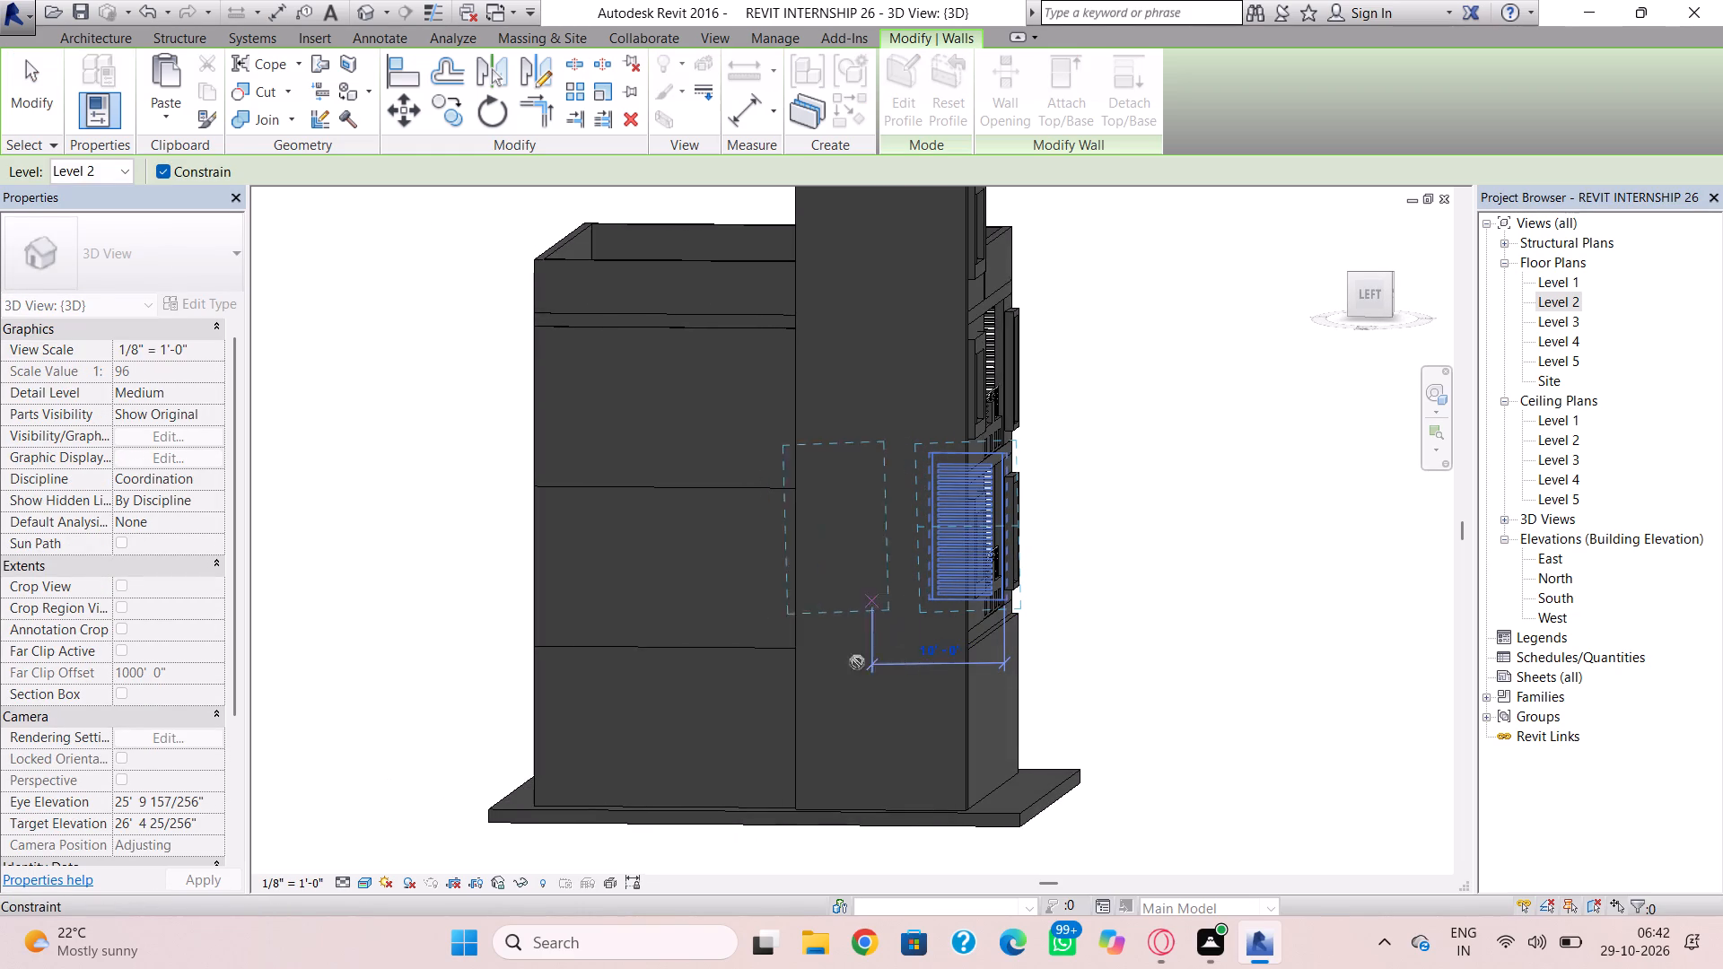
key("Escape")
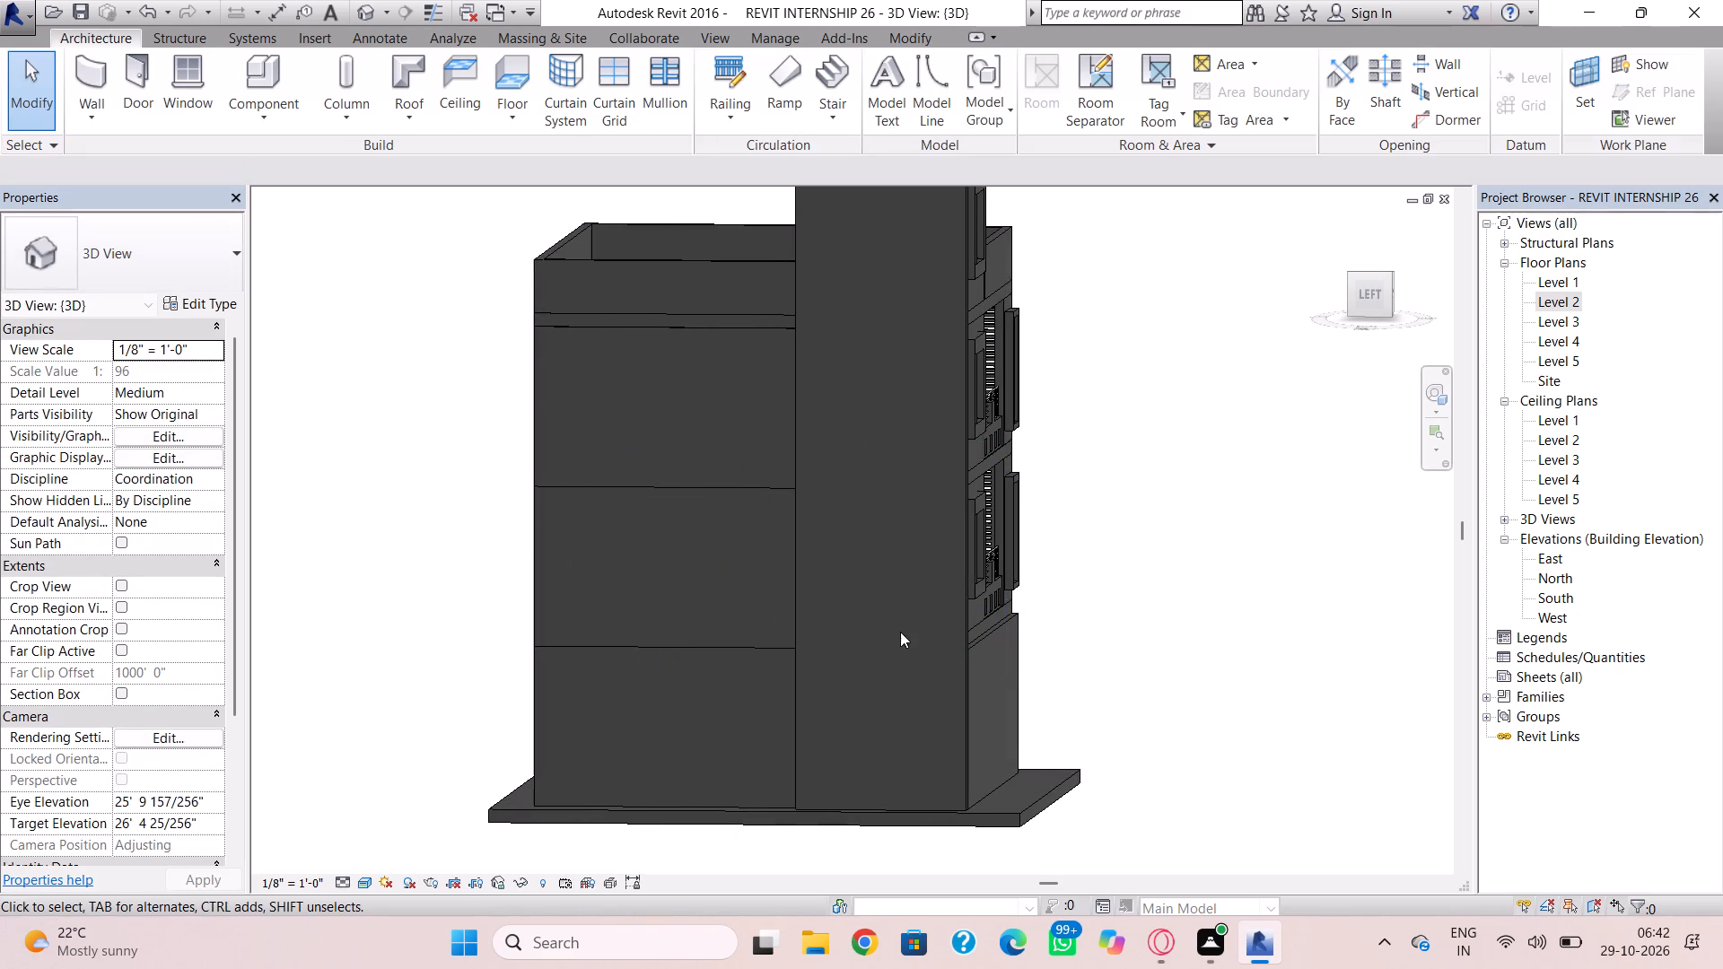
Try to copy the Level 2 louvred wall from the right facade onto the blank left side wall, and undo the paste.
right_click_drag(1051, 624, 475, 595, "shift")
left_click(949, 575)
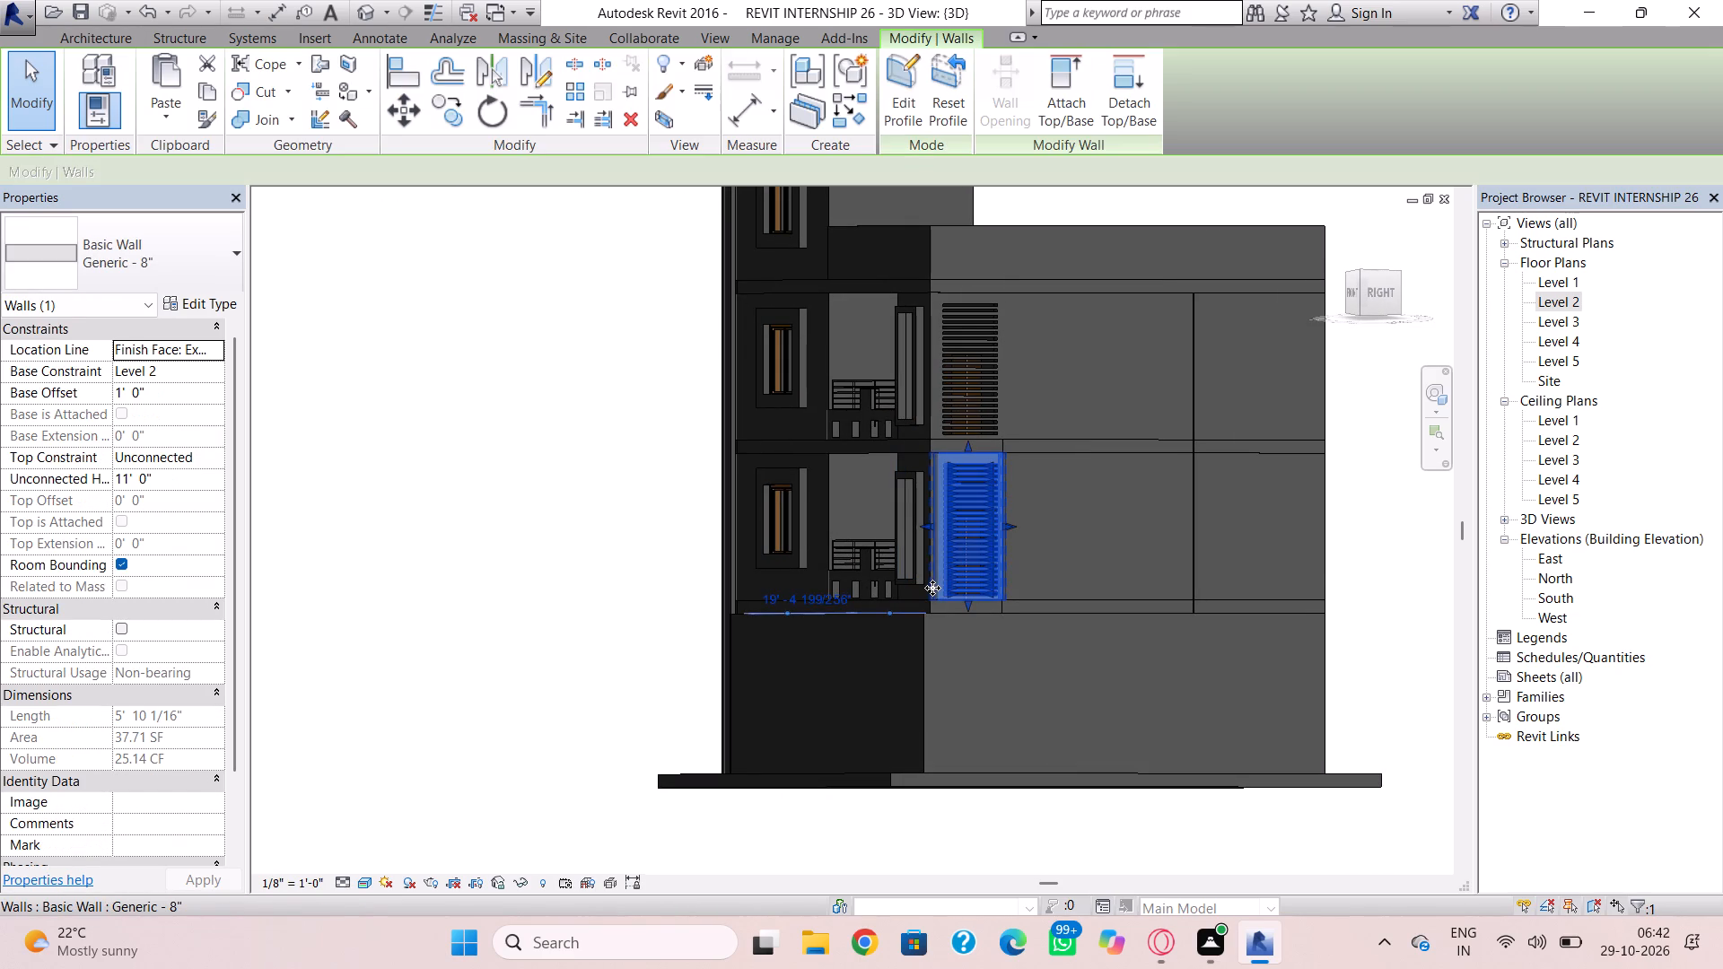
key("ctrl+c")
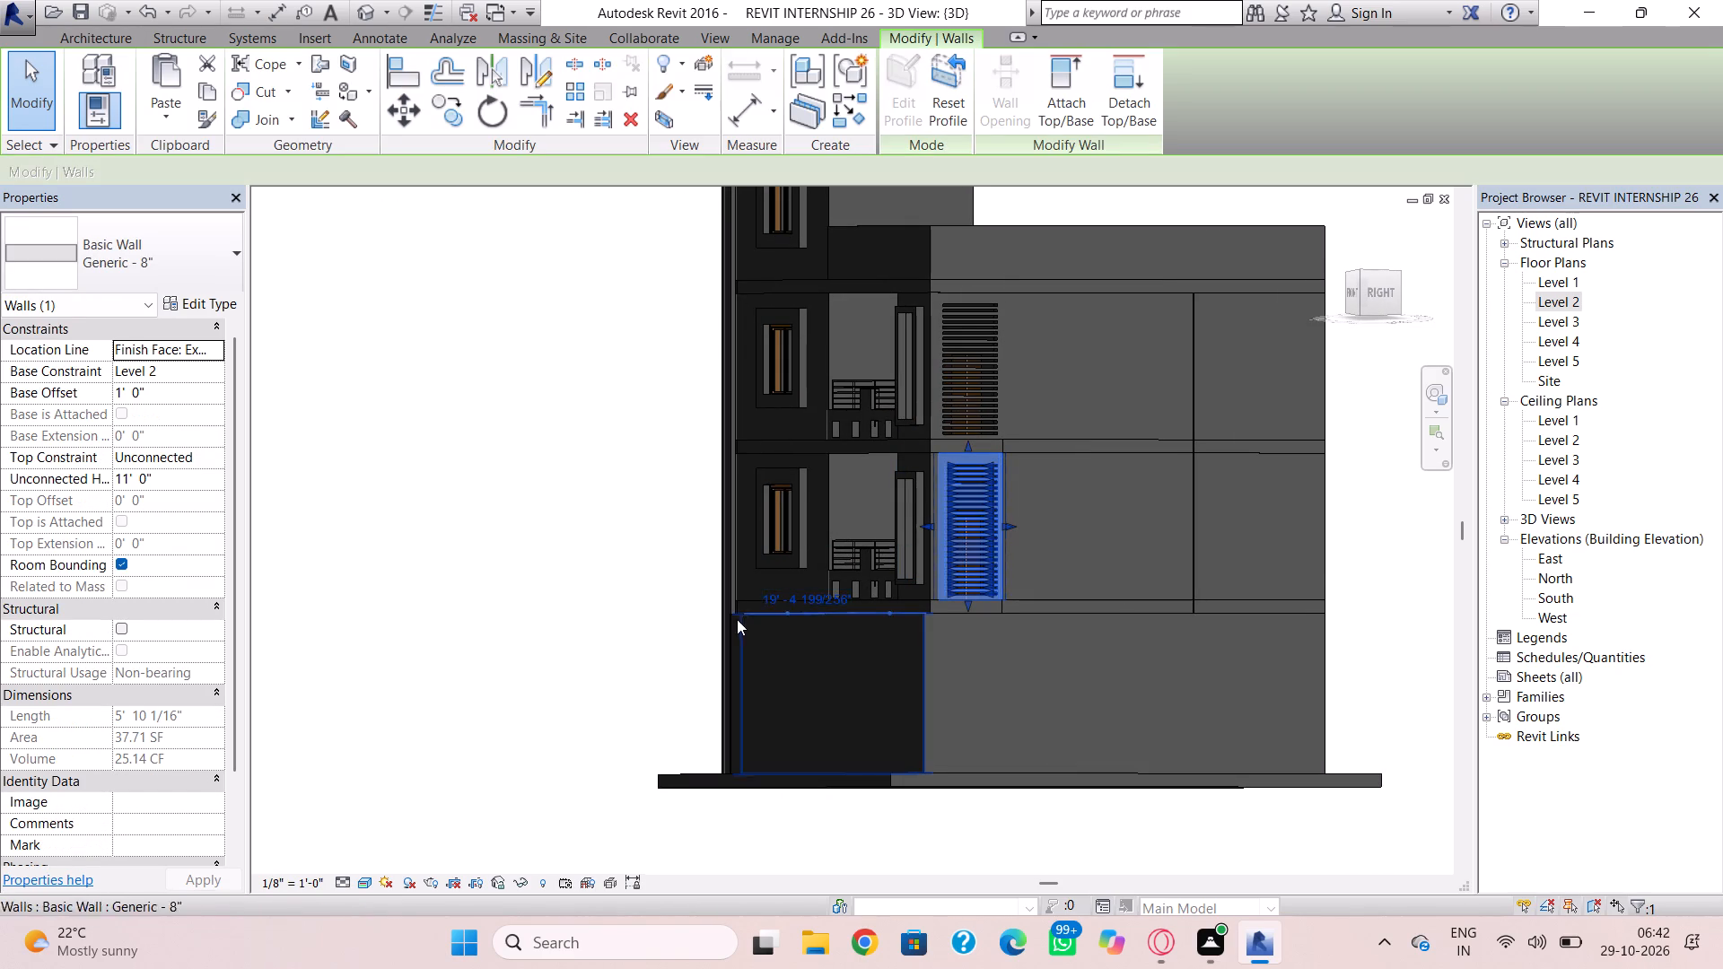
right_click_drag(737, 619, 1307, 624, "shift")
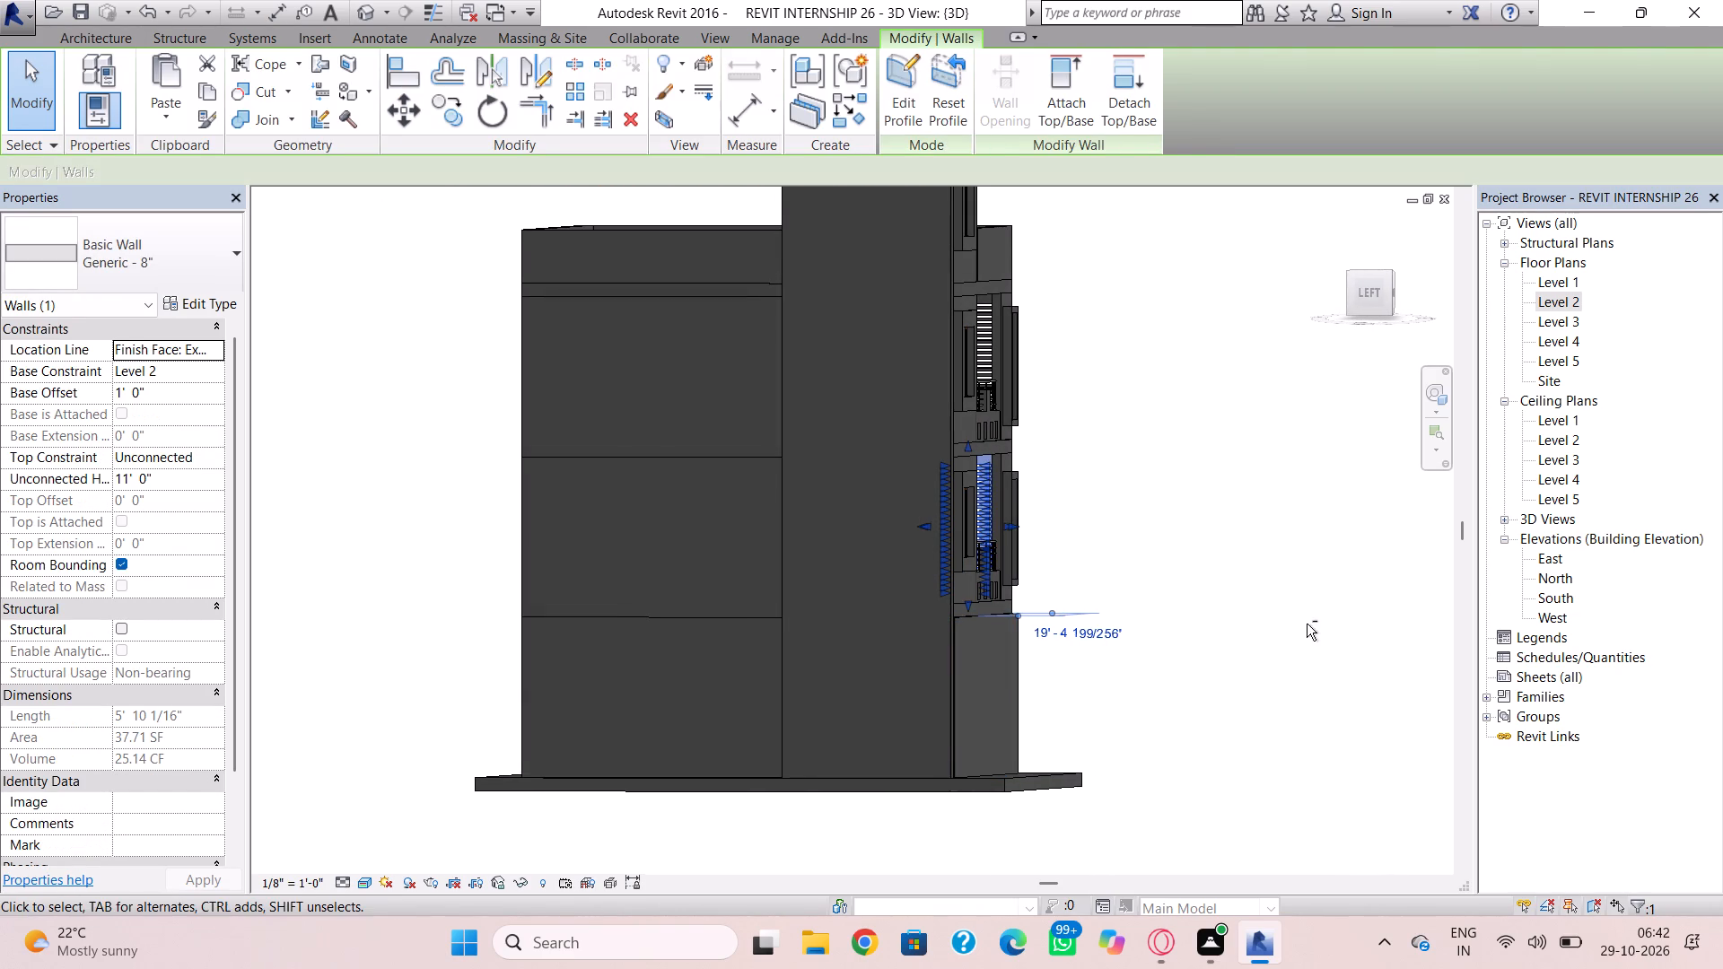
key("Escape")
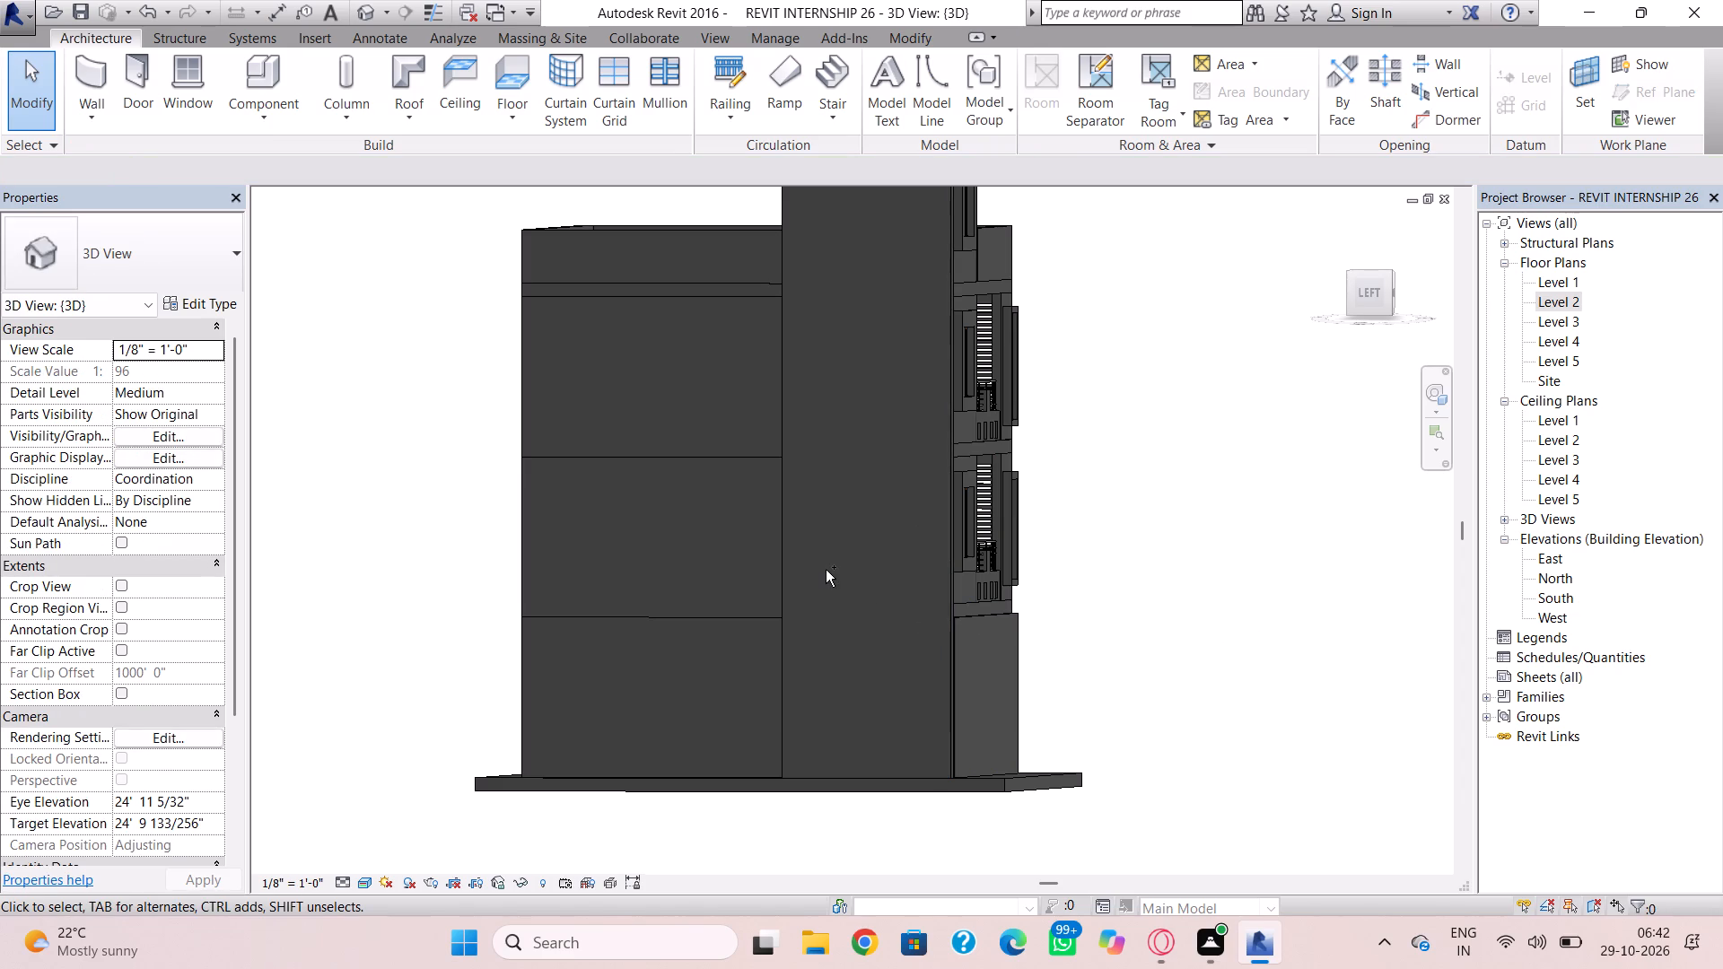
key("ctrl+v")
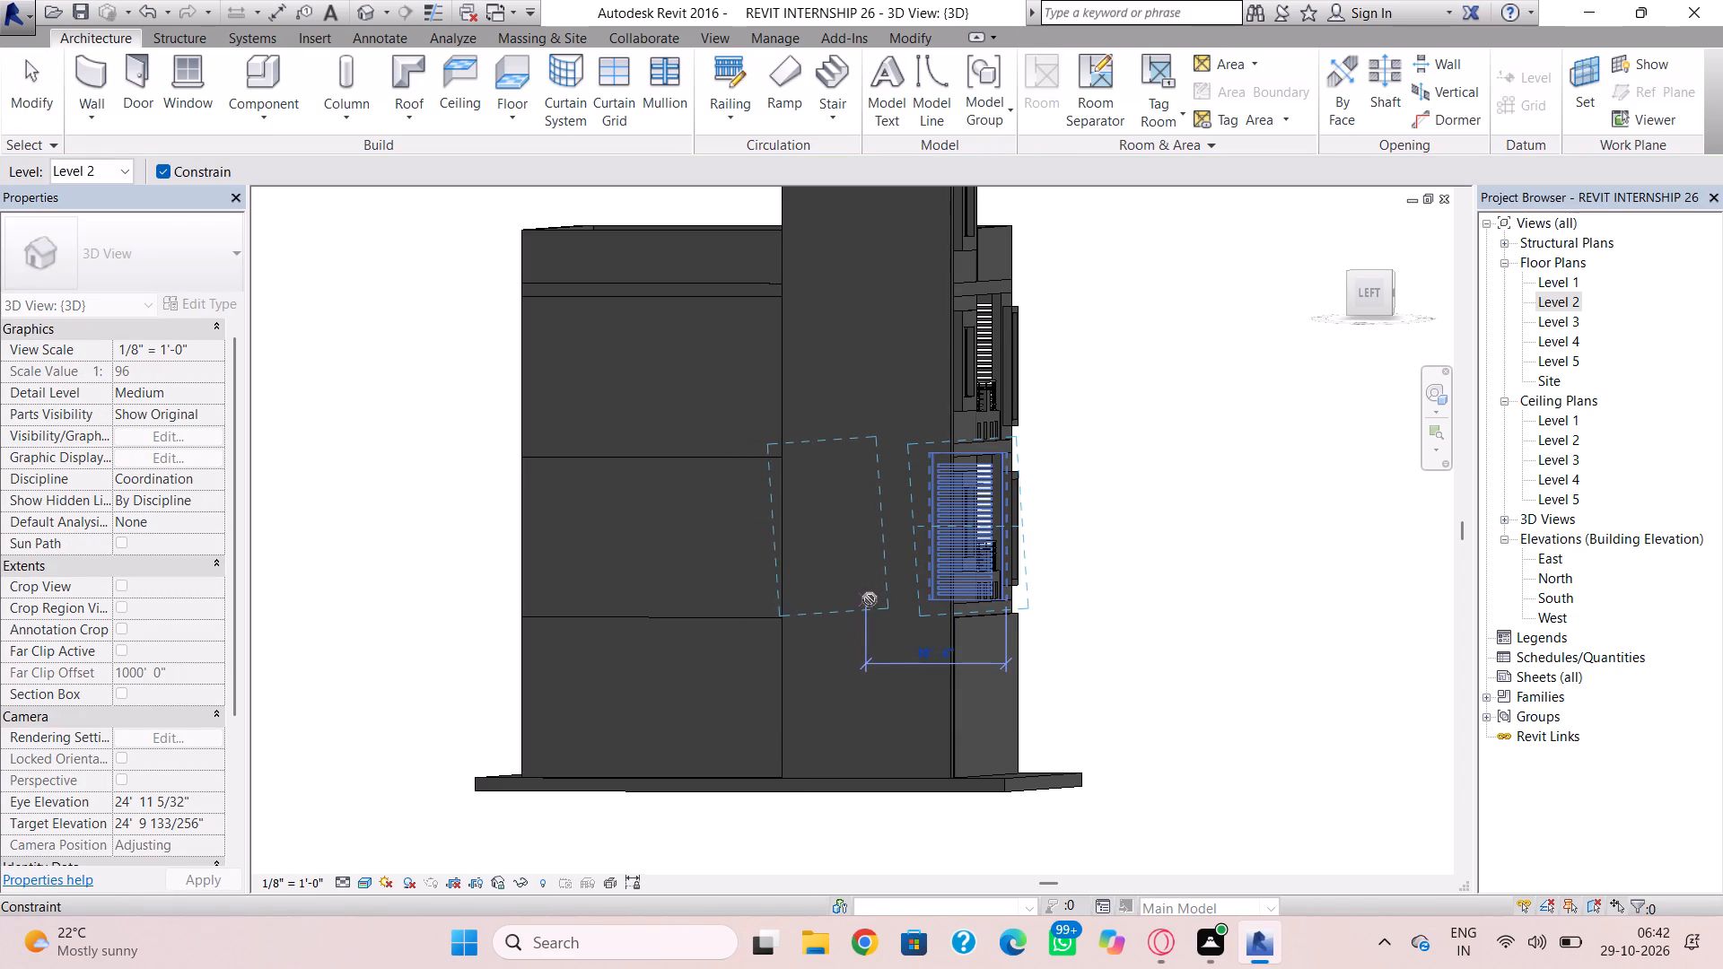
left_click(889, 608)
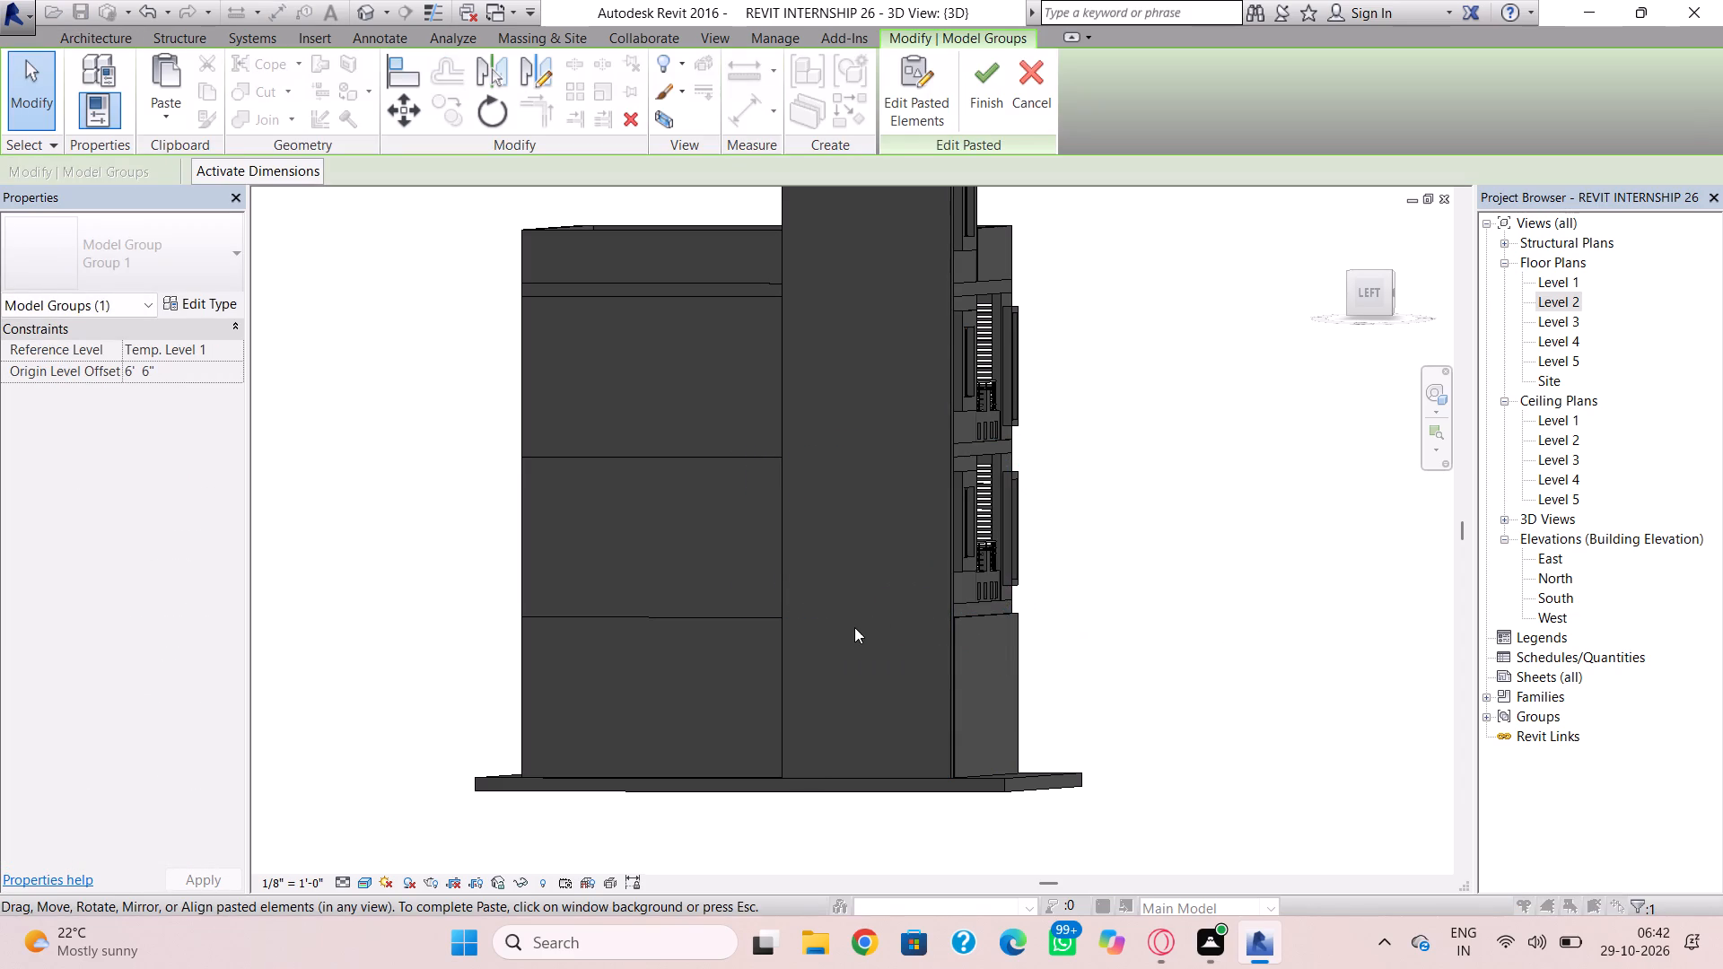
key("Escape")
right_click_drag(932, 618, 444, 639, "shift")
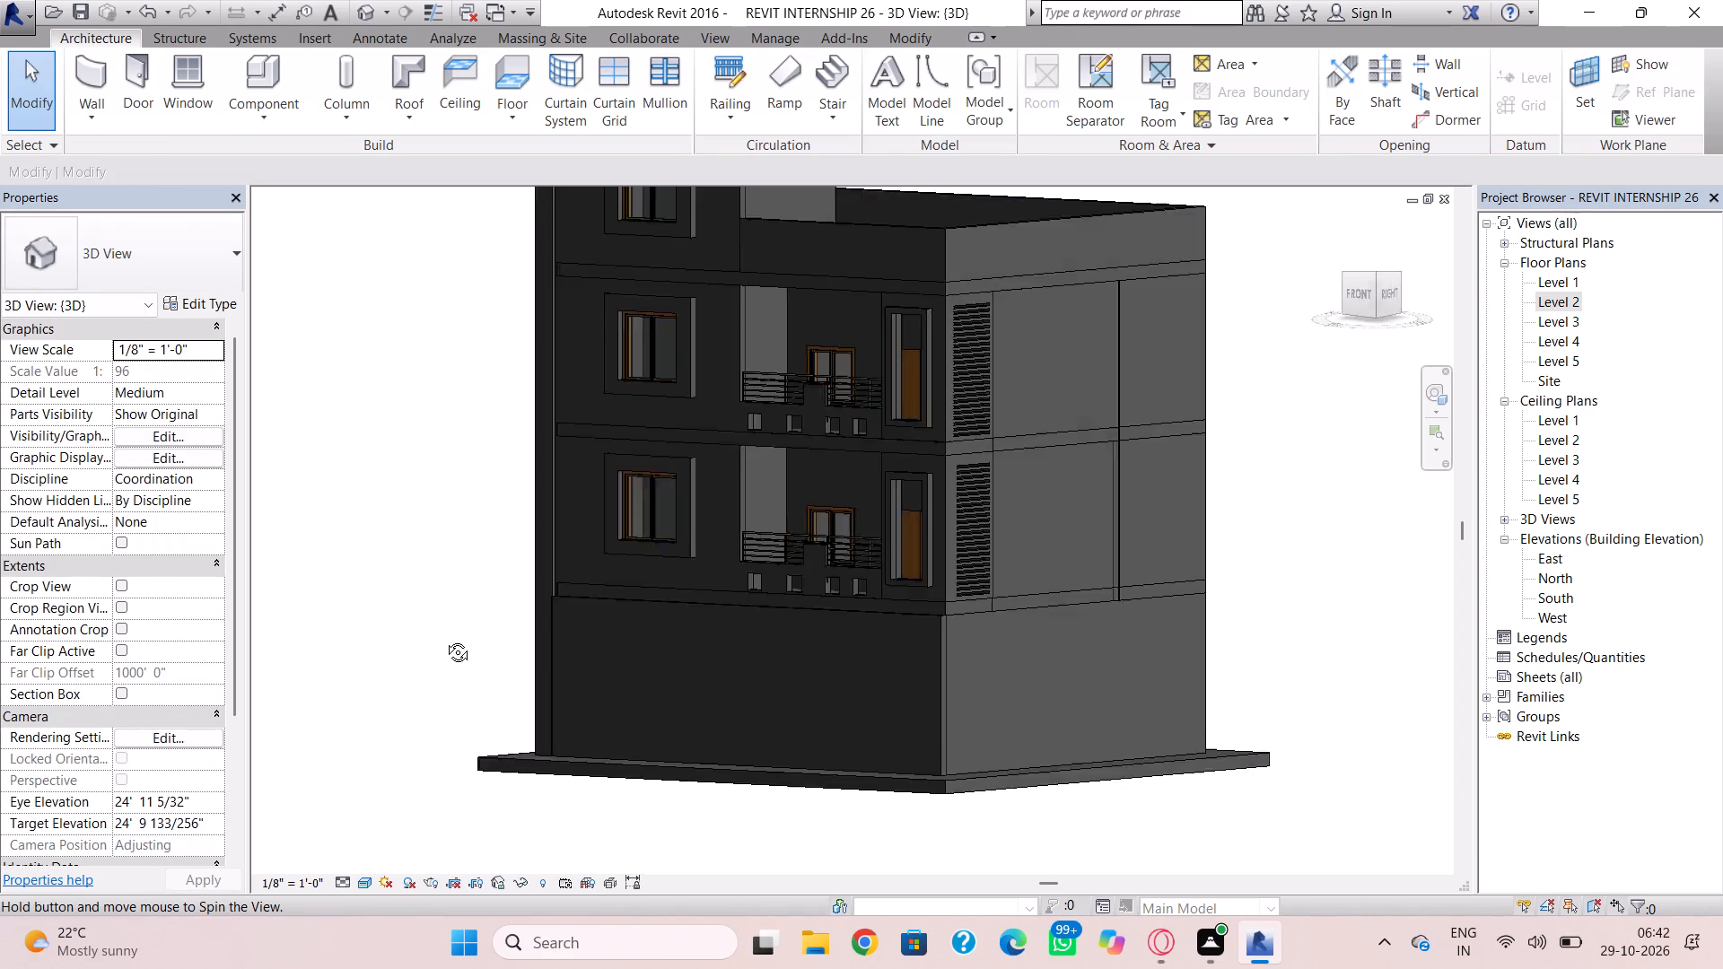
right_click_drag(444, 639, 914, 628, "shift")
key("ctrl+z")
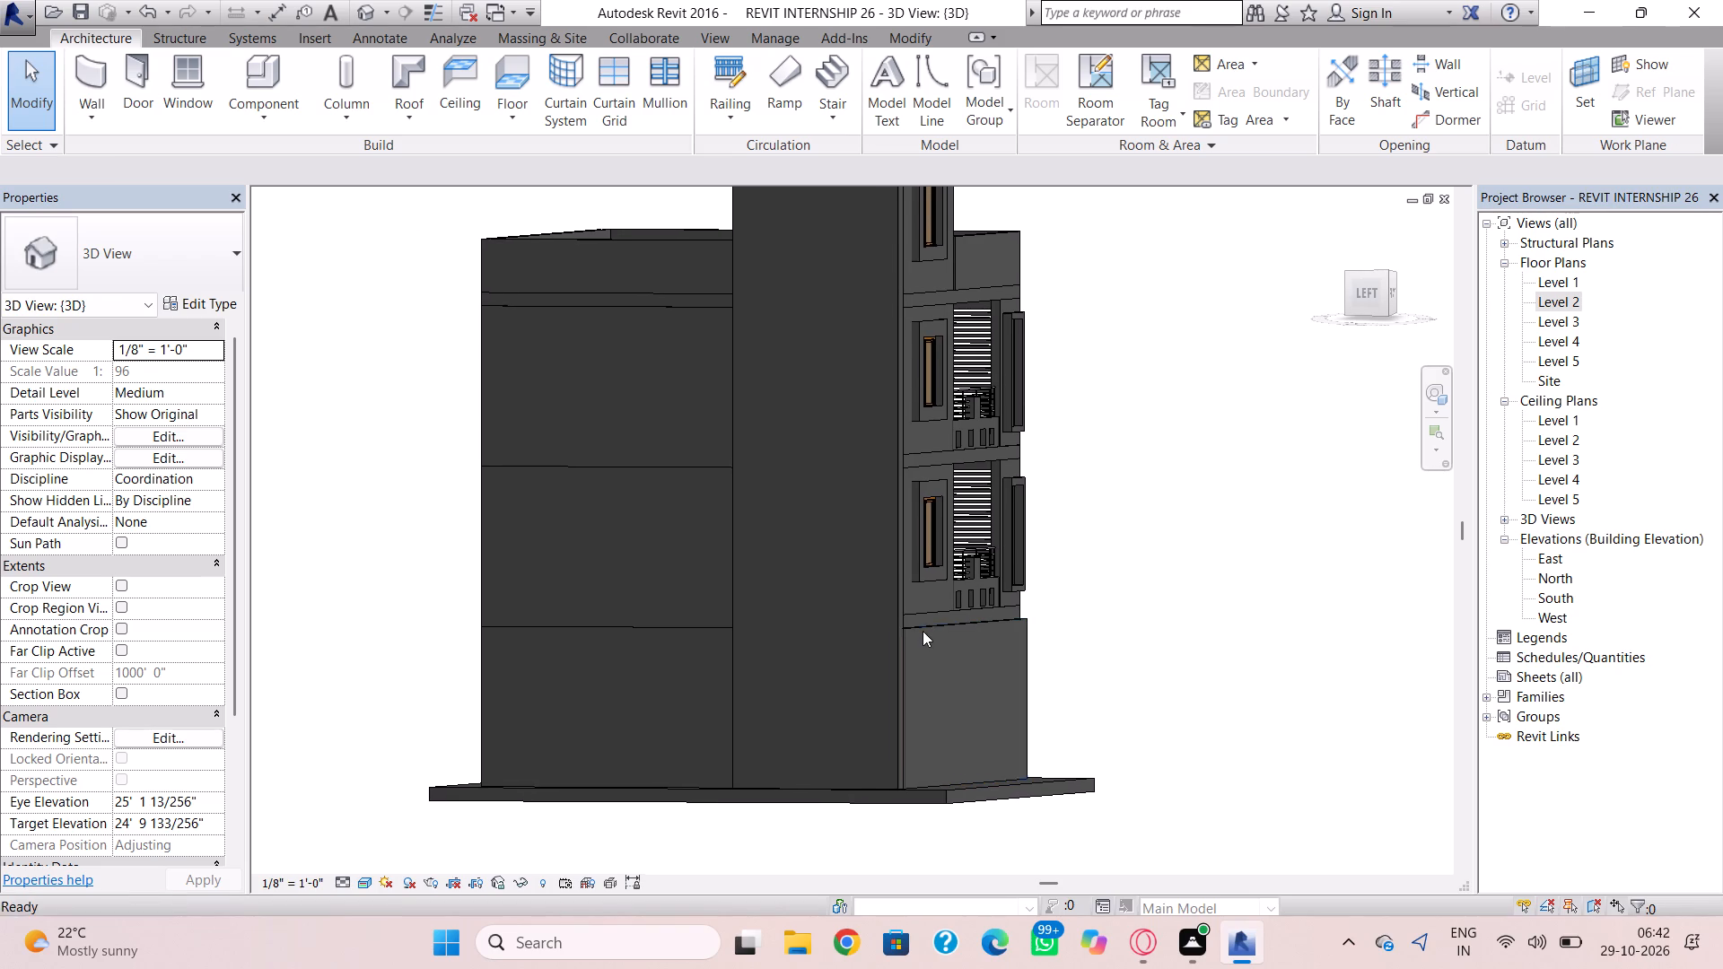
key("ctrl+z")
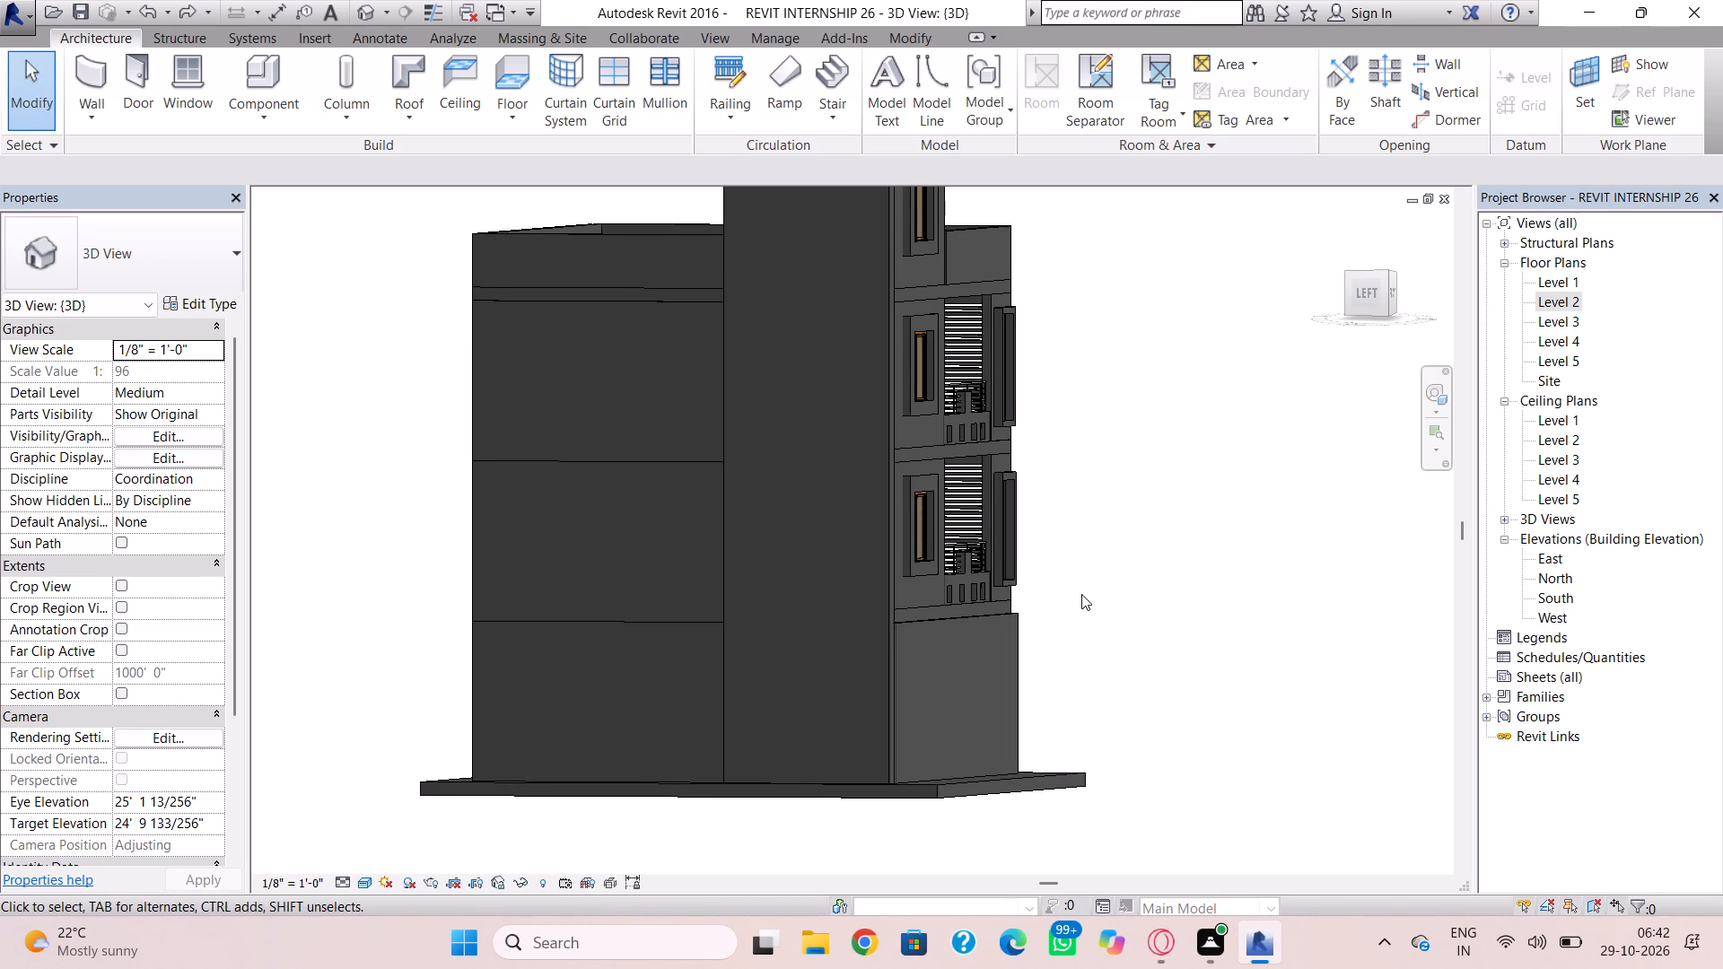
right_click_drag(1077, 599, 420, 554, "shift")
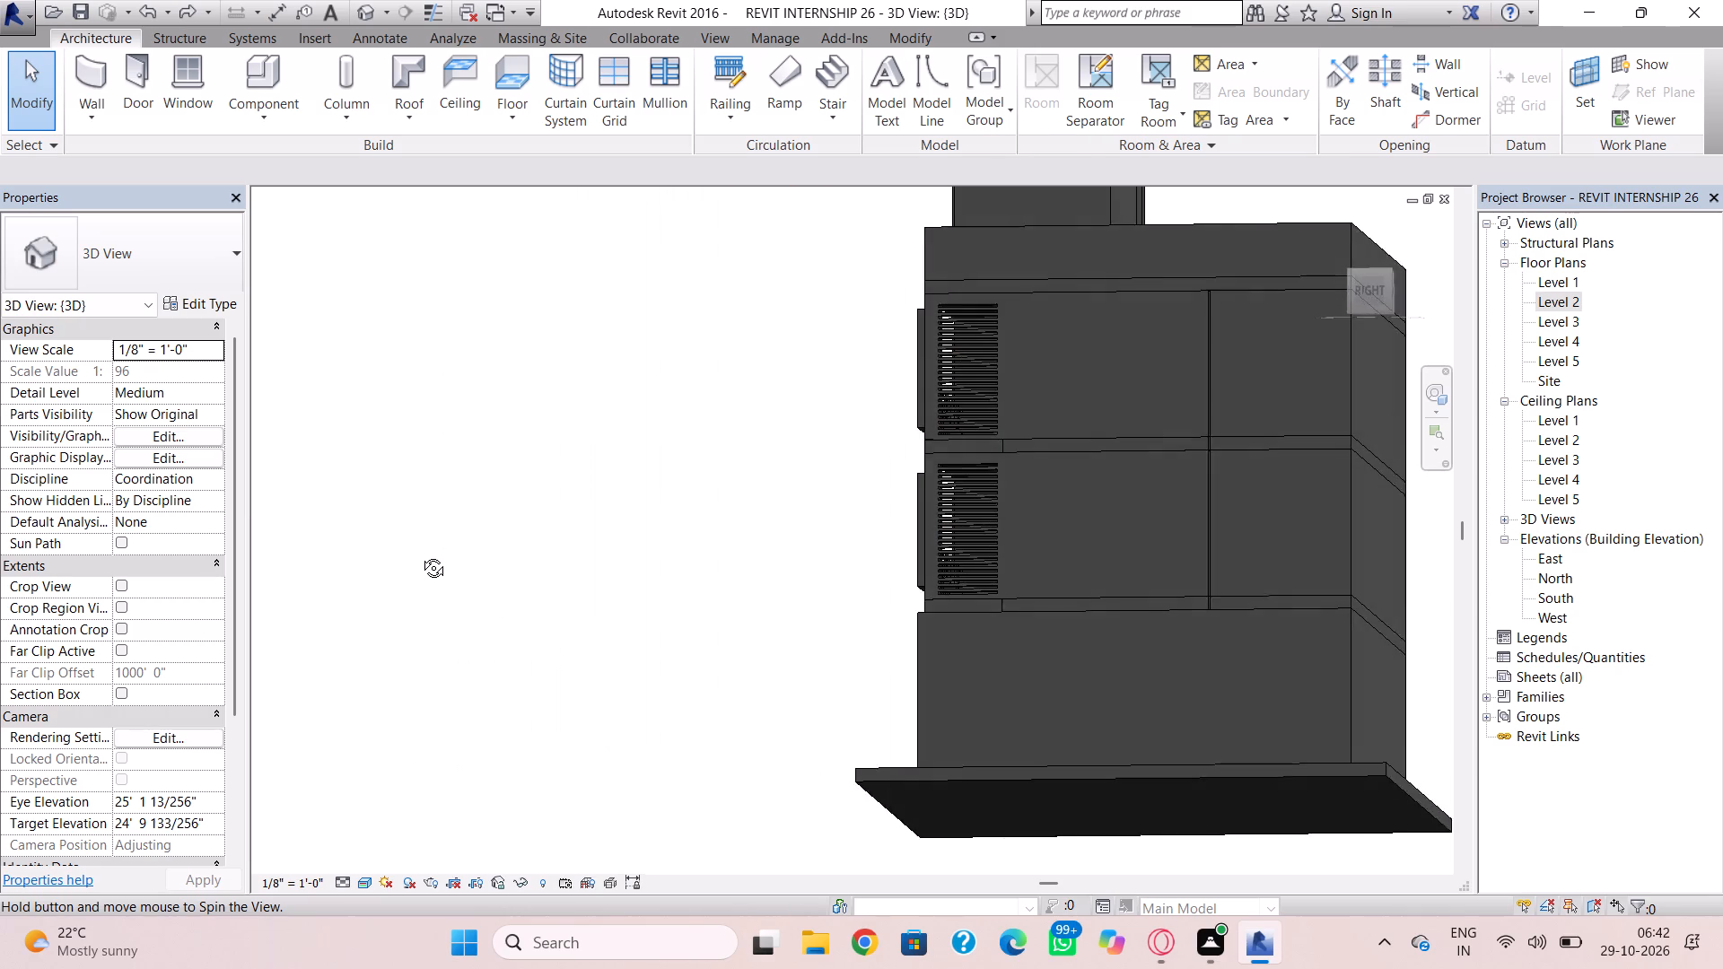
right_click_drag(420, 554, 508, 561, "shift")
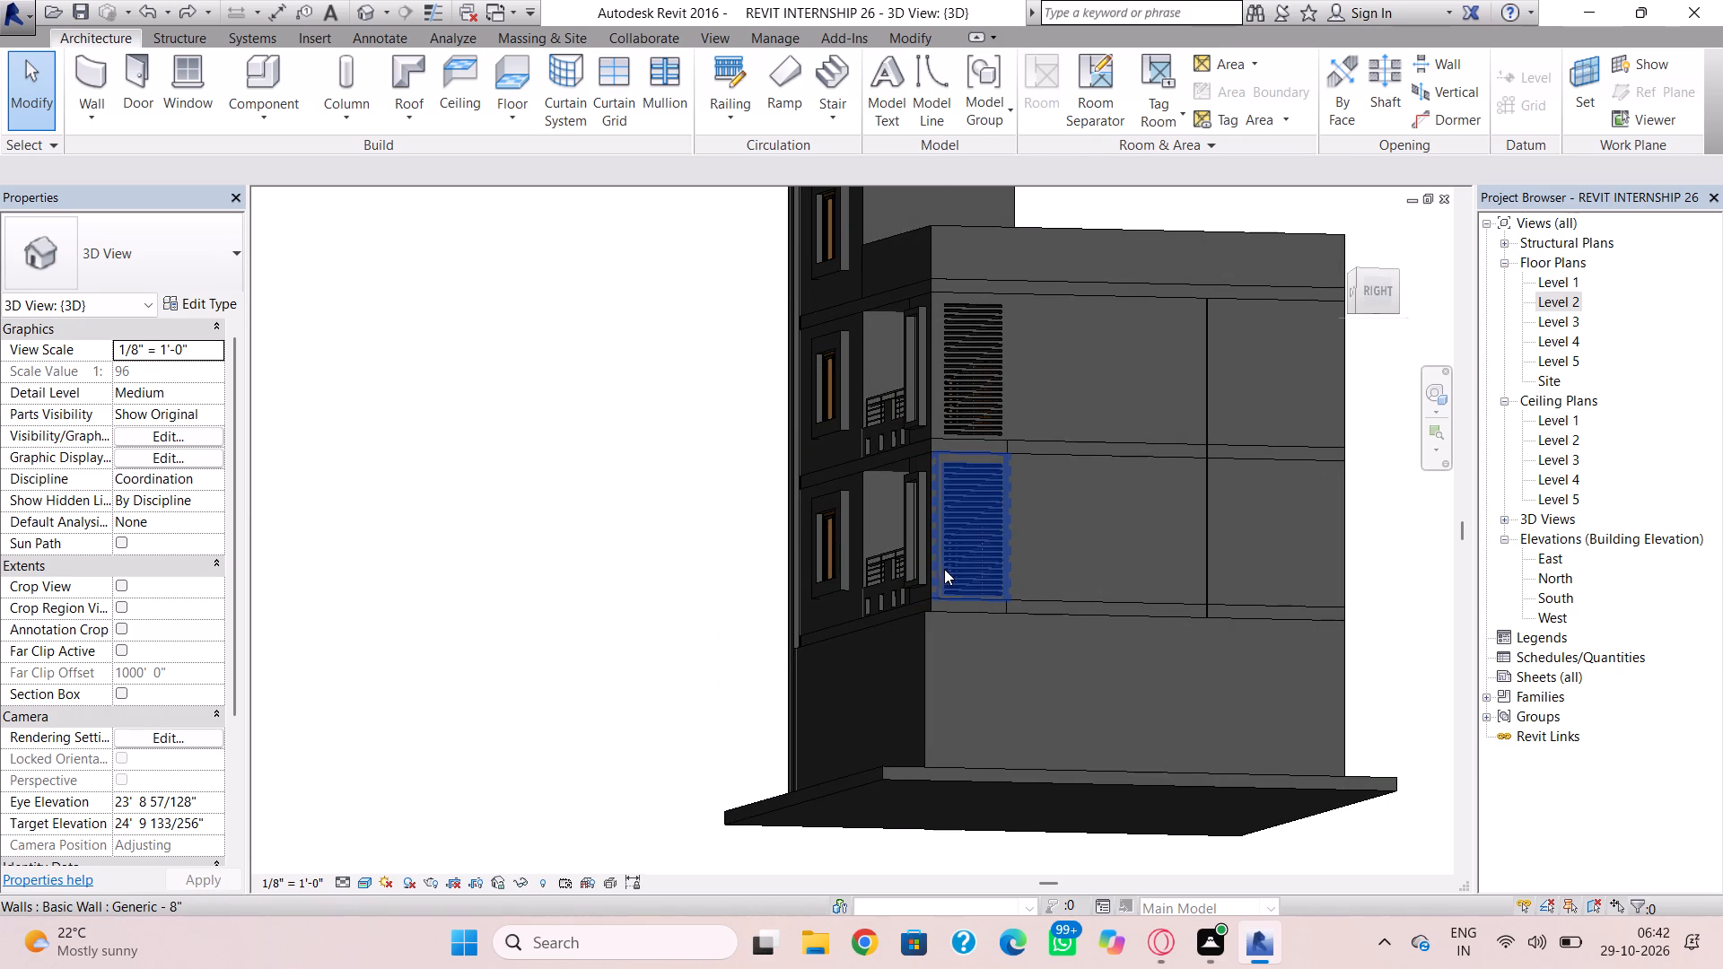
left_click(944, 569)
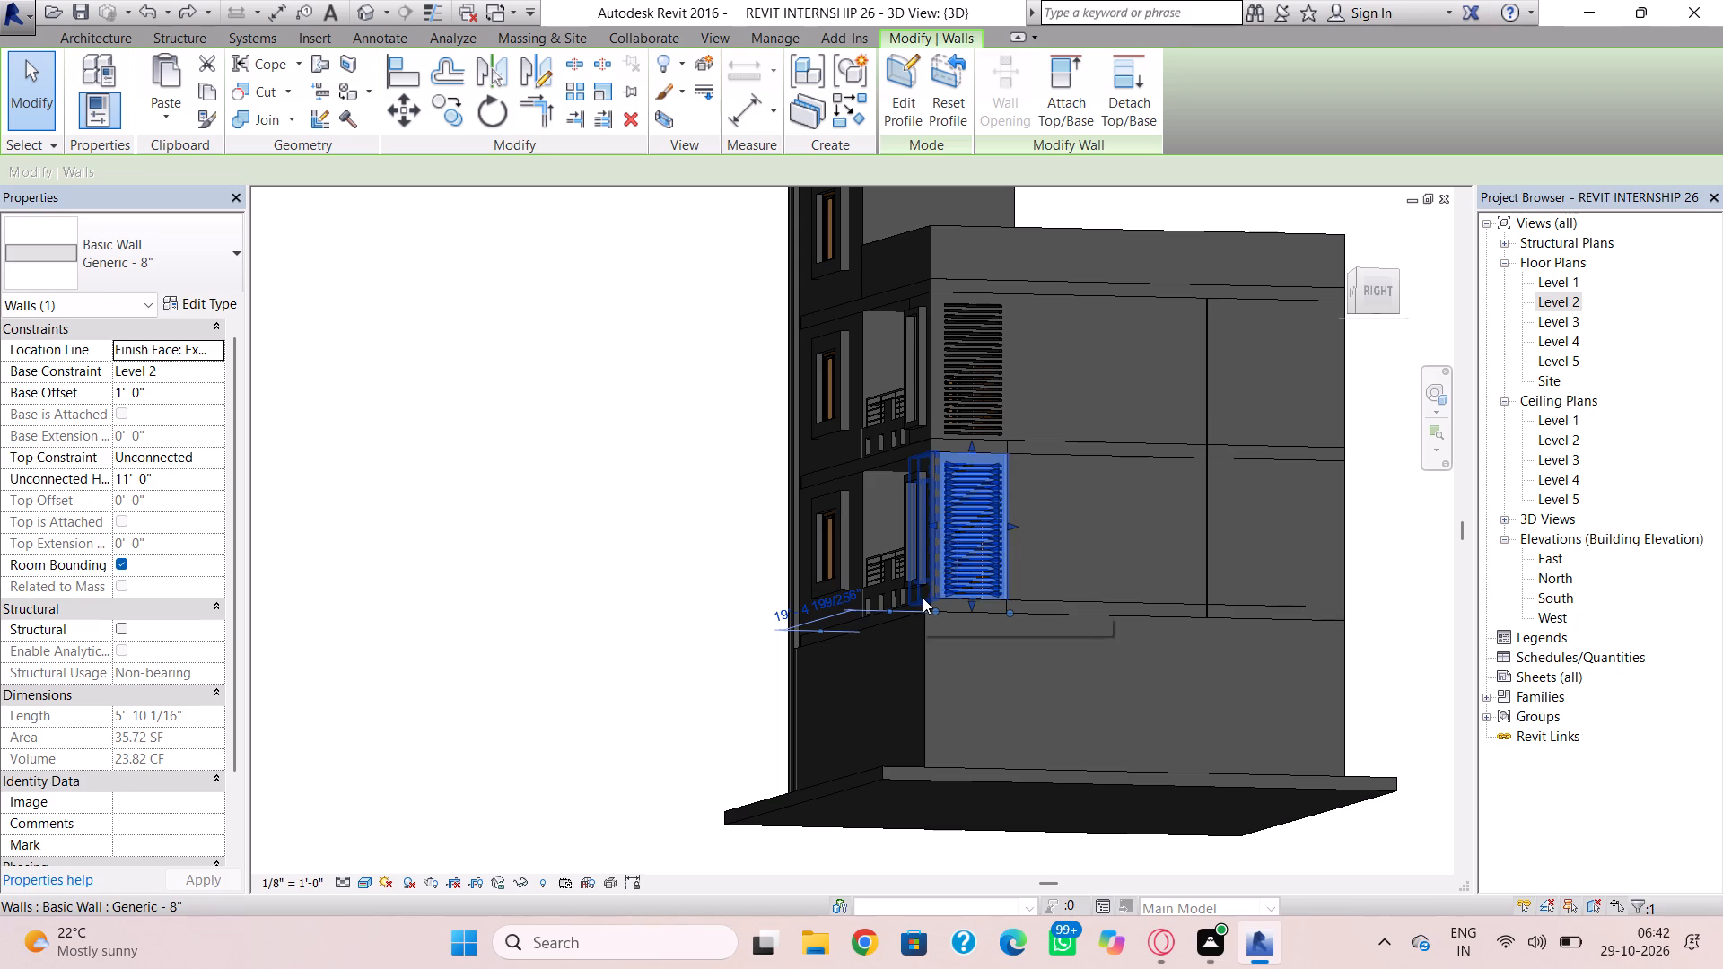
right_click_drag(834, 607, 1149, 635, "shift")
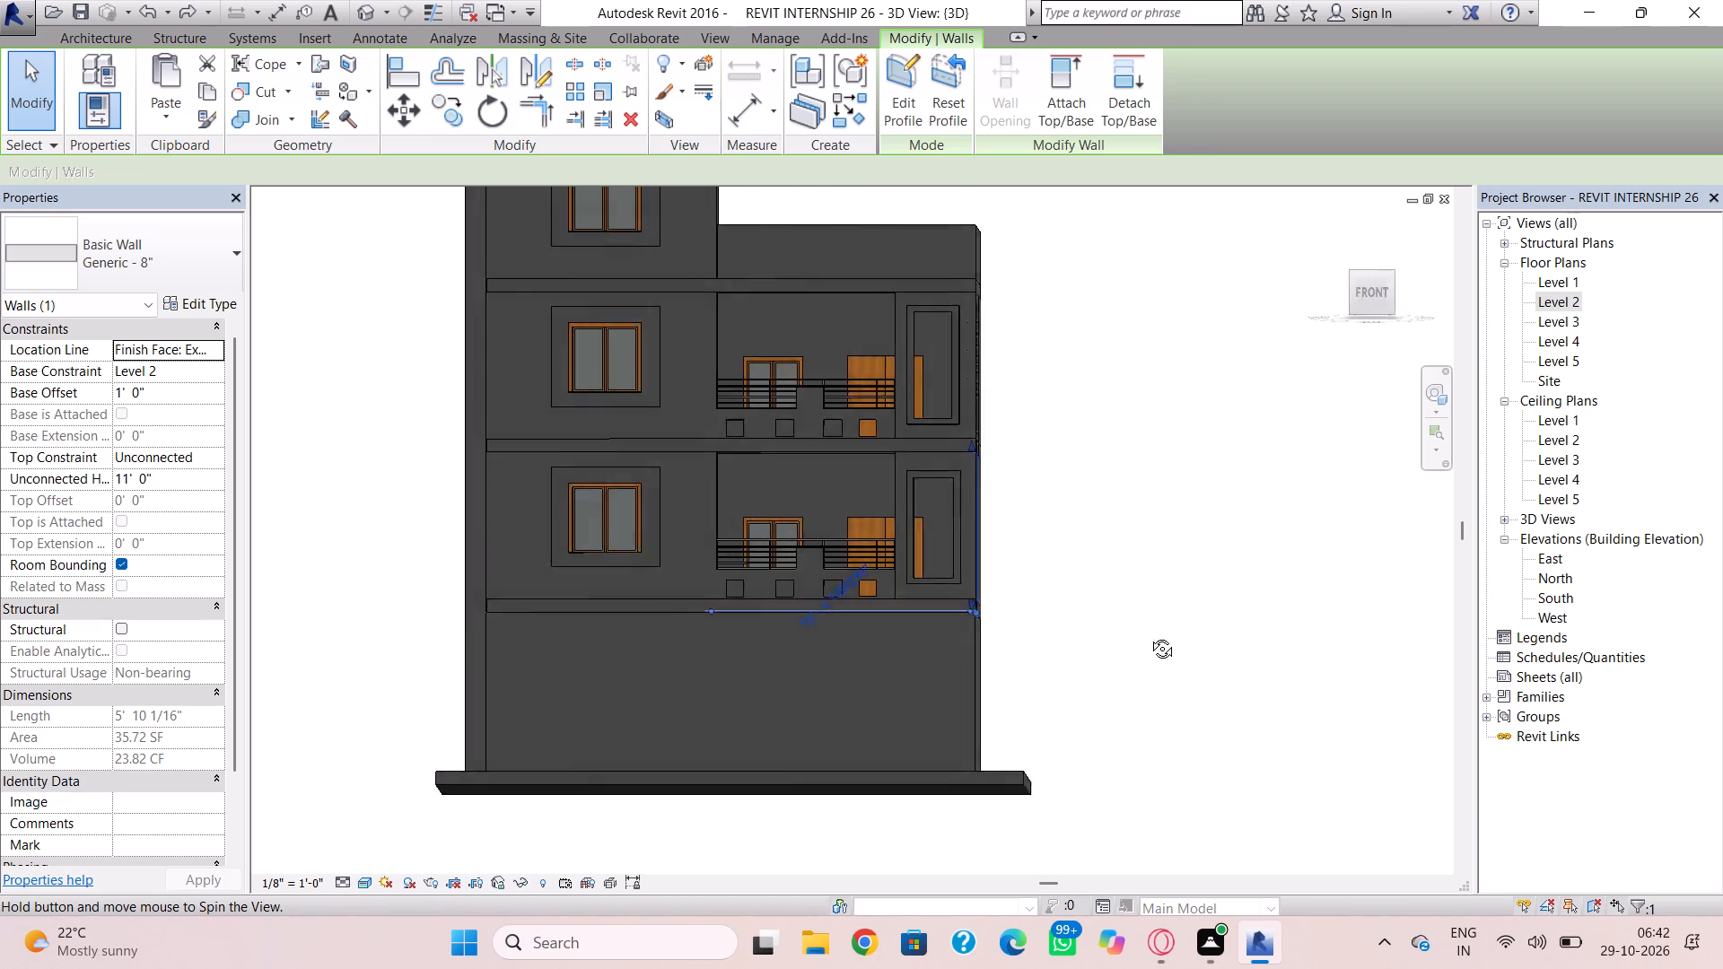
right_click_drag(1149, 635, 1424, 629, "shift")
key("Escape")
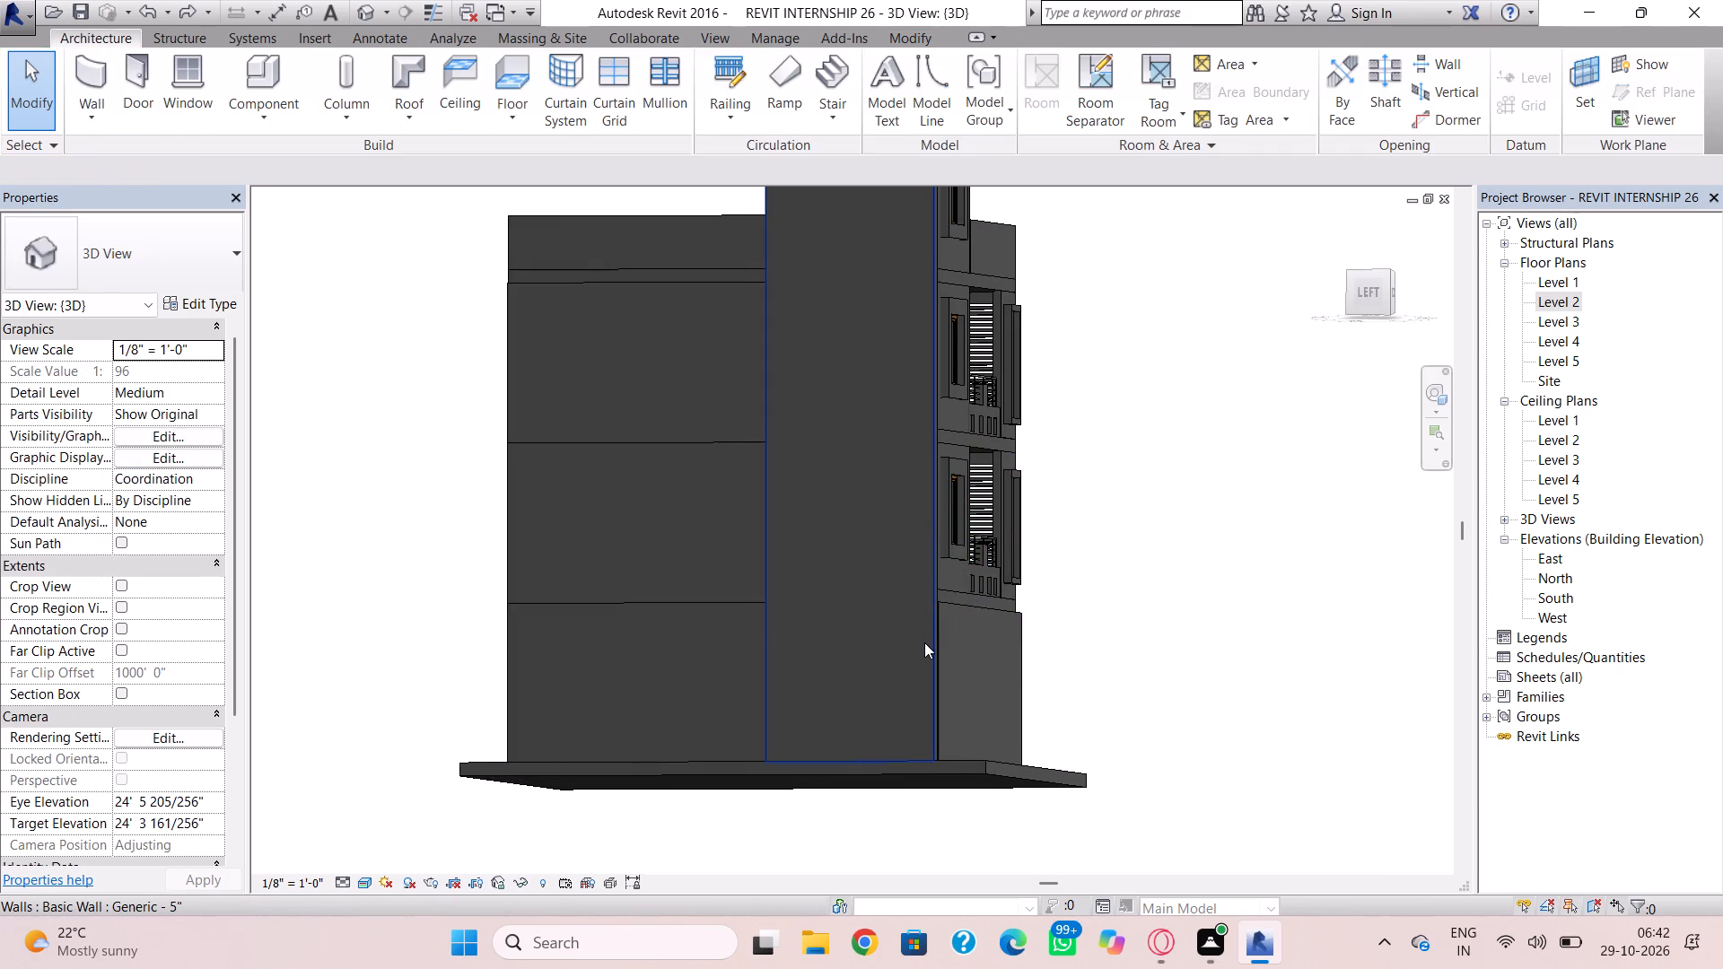
Edit the left side wall's profile to cut a tall rectangular opening between the Level 2 and Level 3 slabs.
left_click(924, 642)
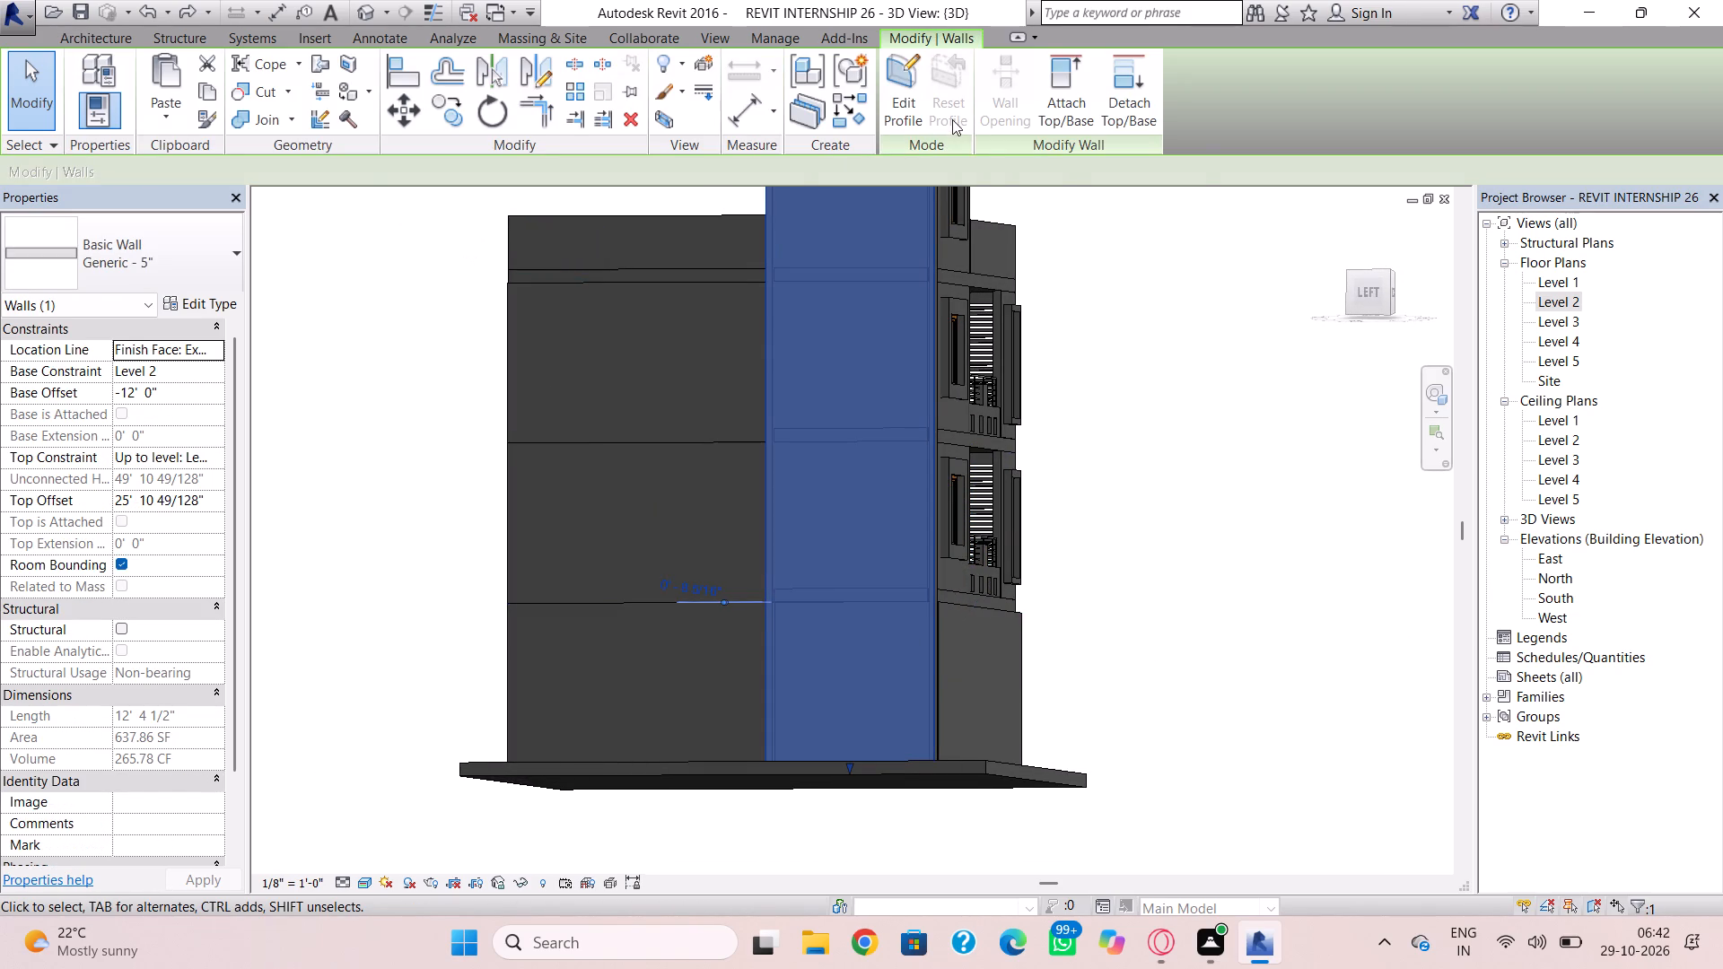
left_click(911, 88)
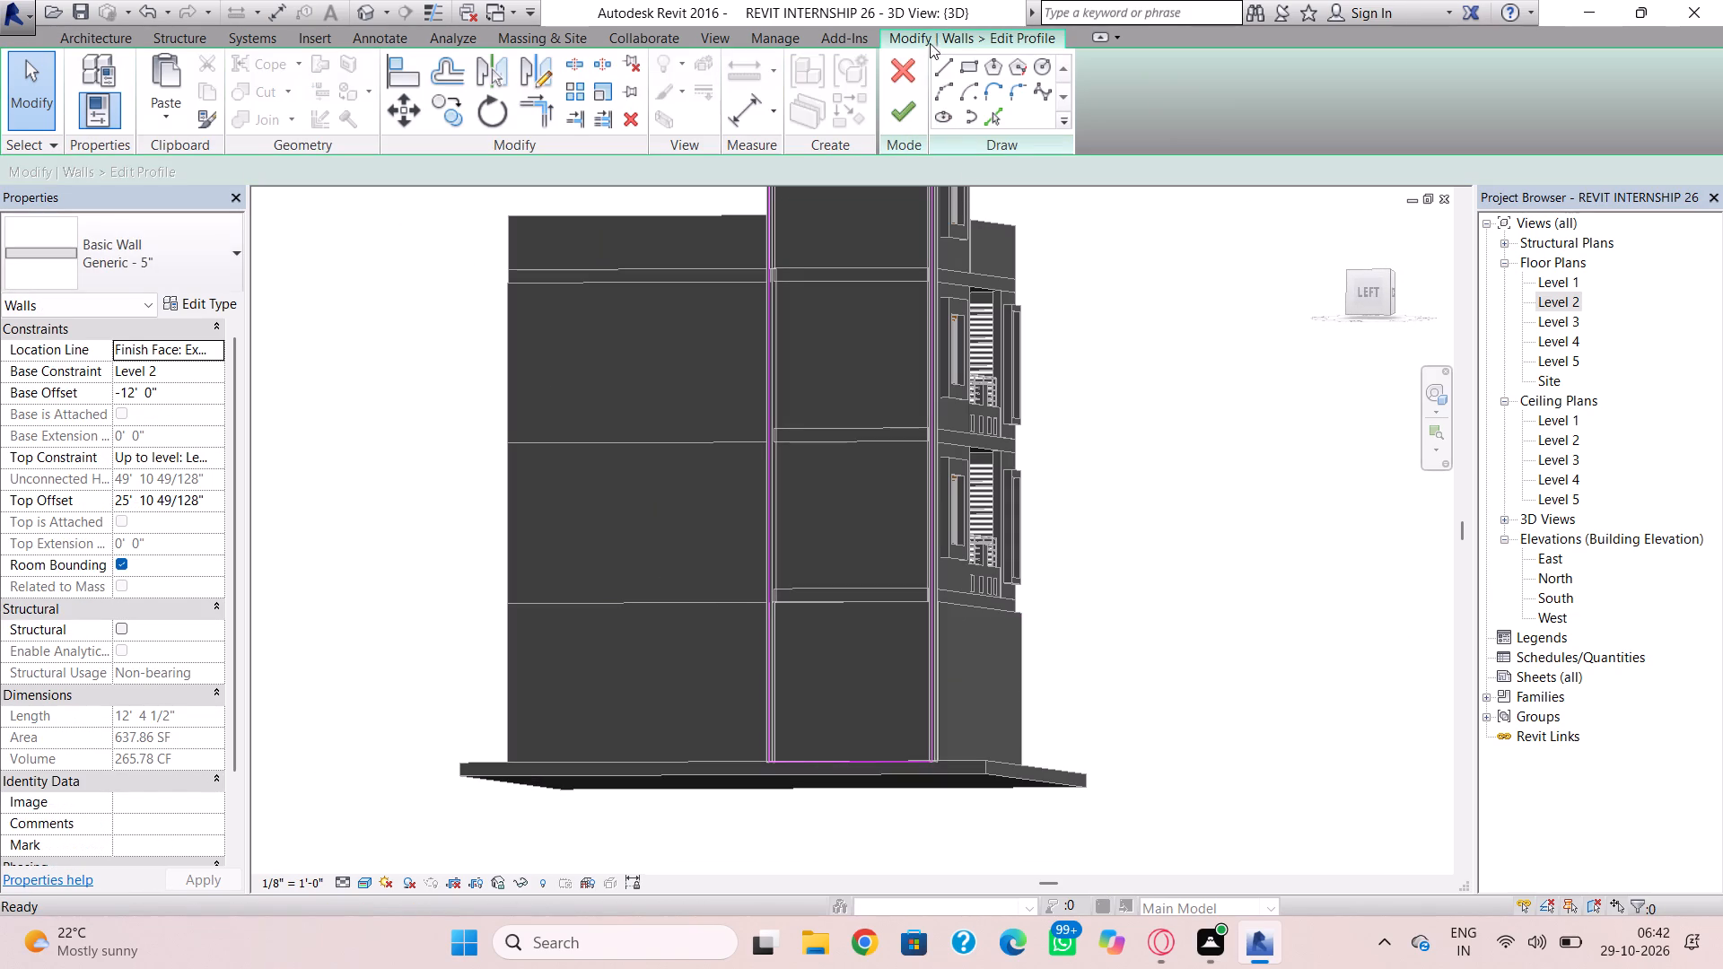
left_click(963, 65)
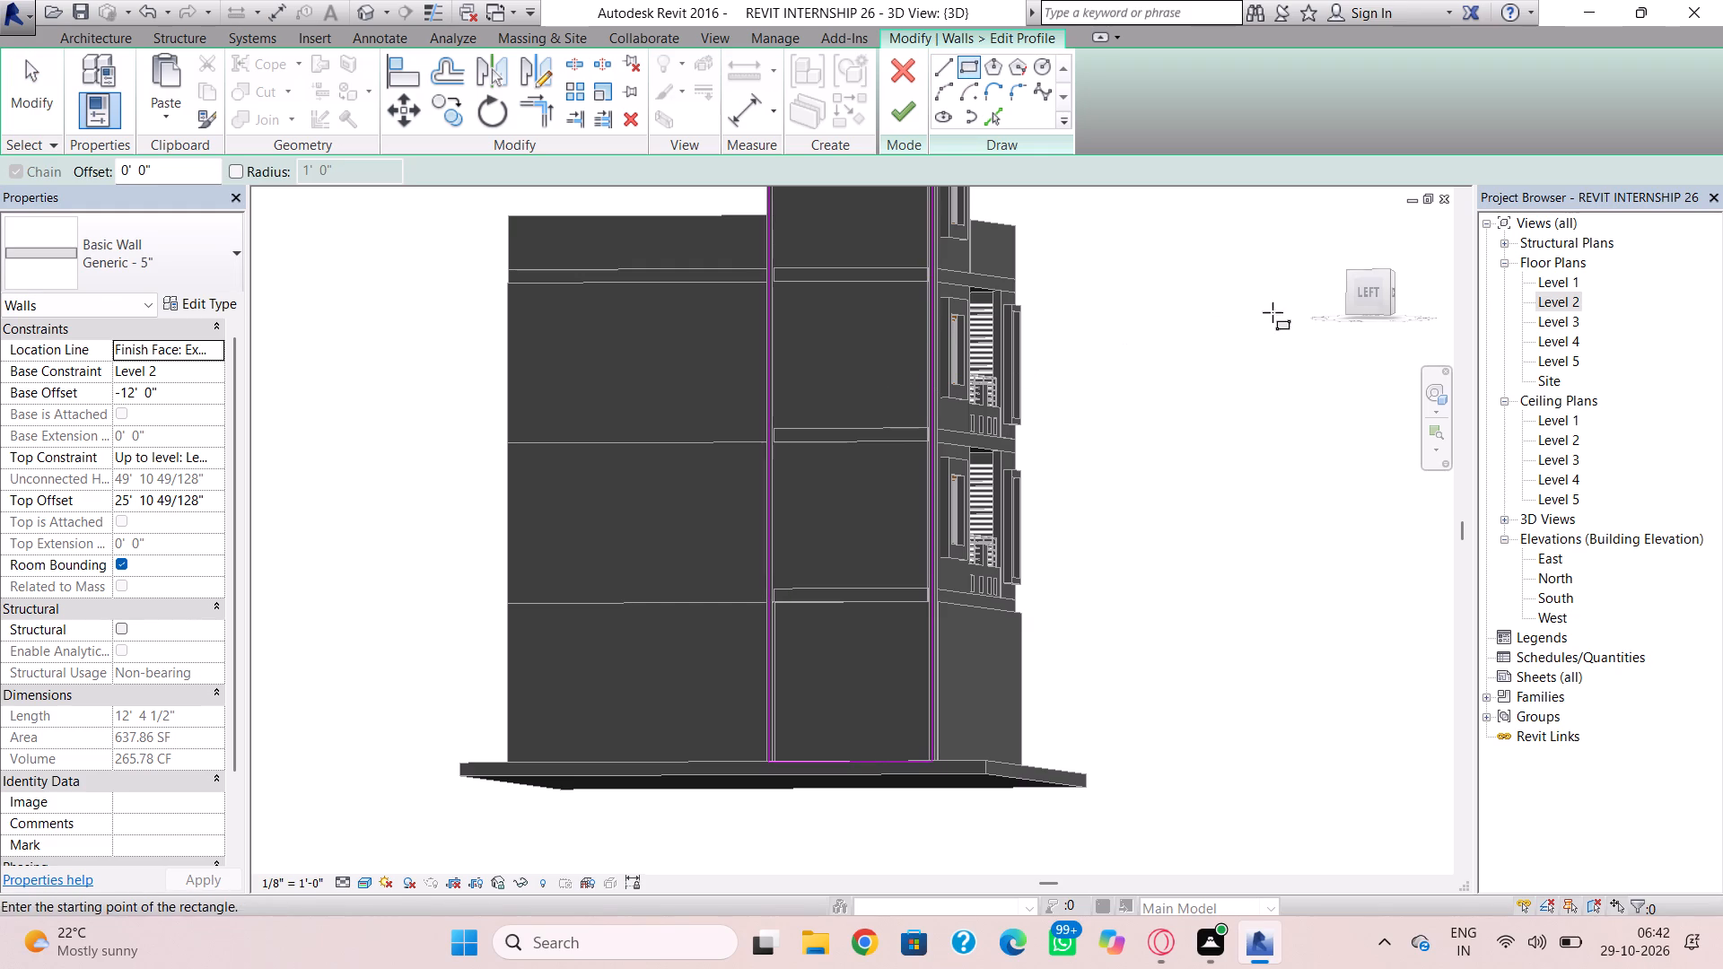
right_click_drag(1184, 354, 1222, 381, "shift")
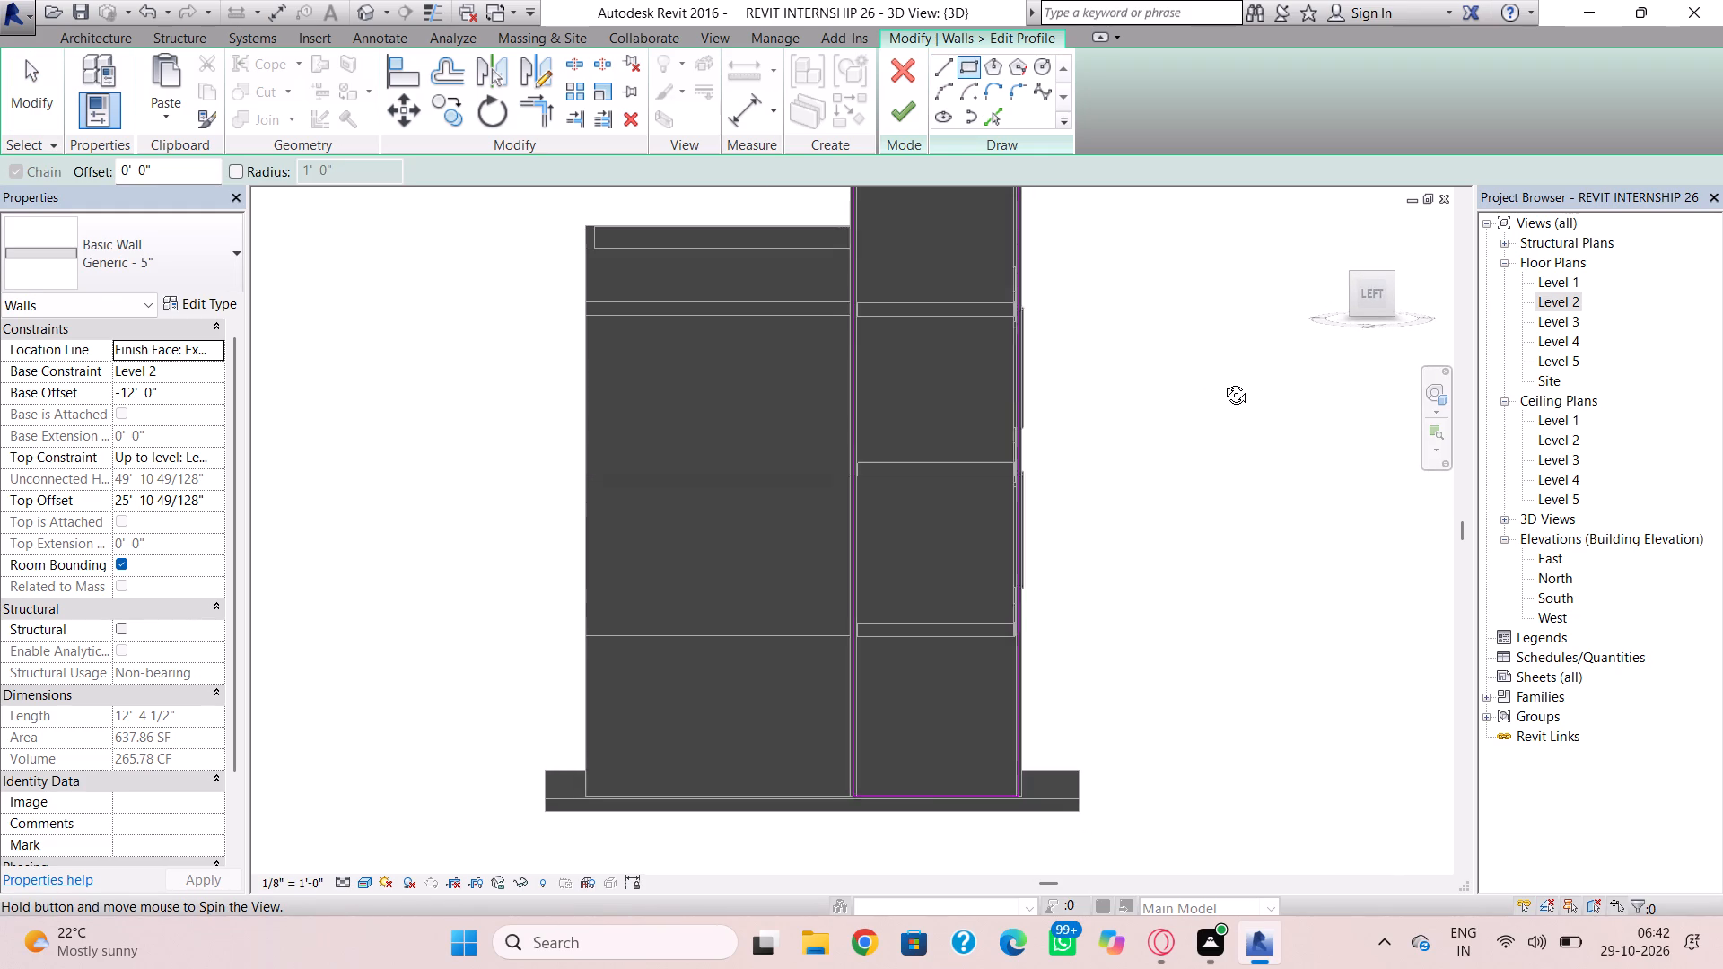
right_click_drag(1222, 381, 1221, 374, "shift")
scroll(967, 433, "up", 1)
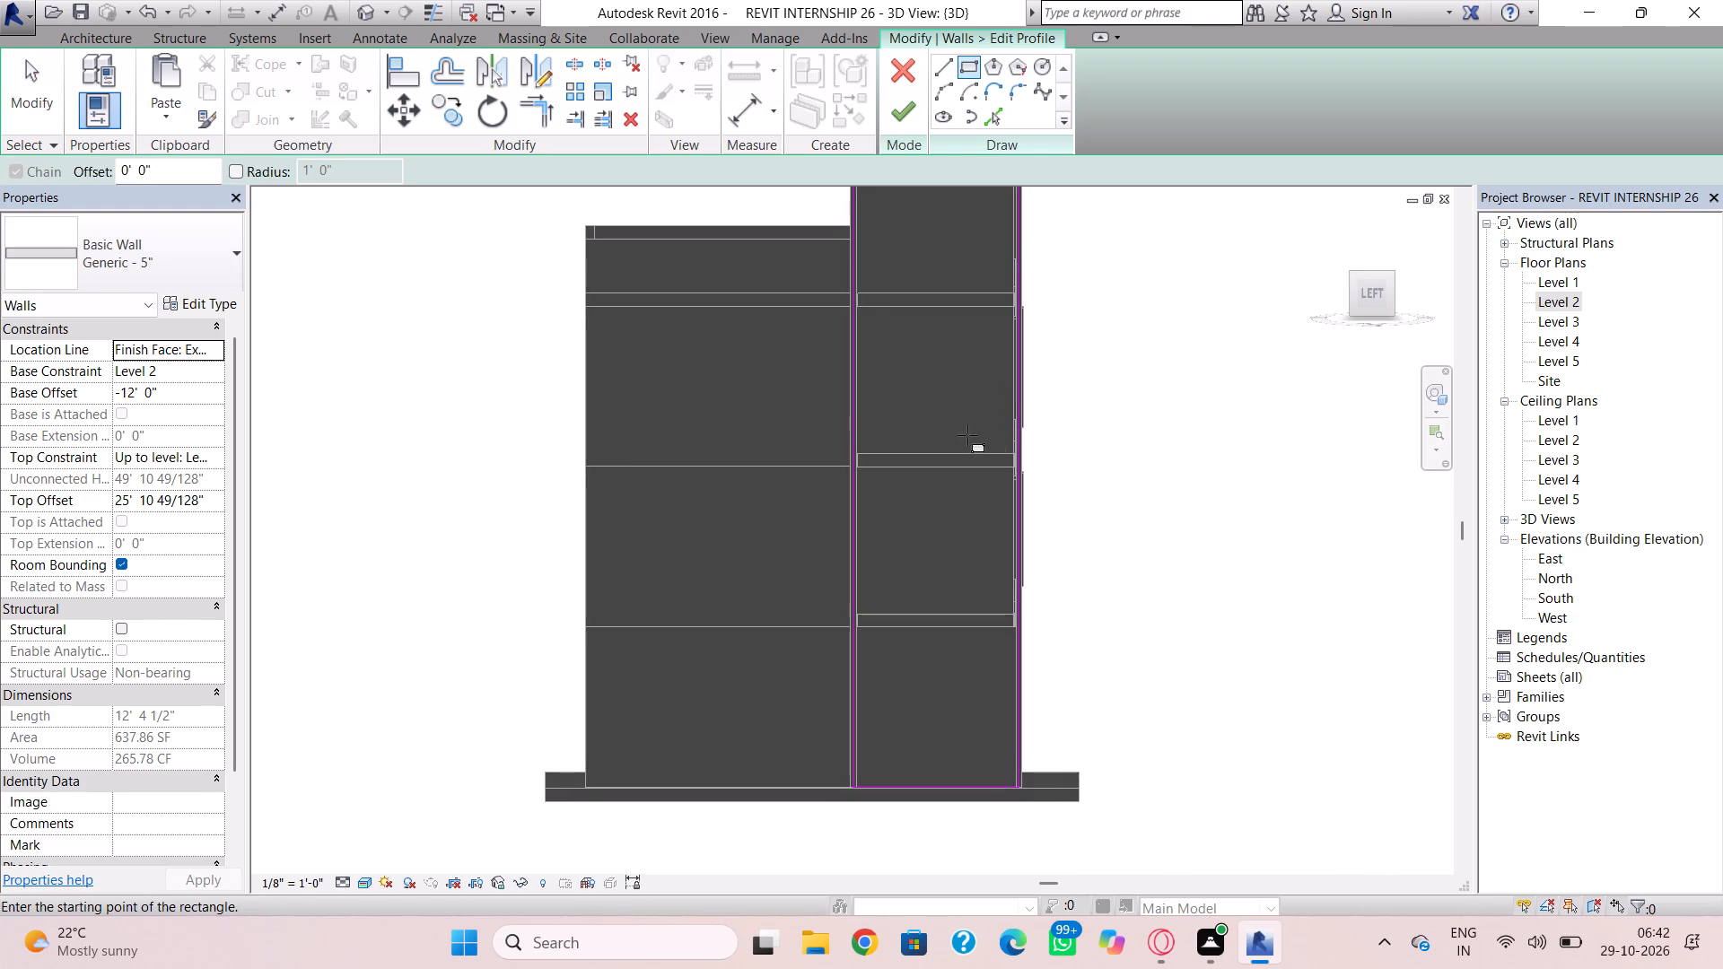
scroll(967, 435, "up", 2)
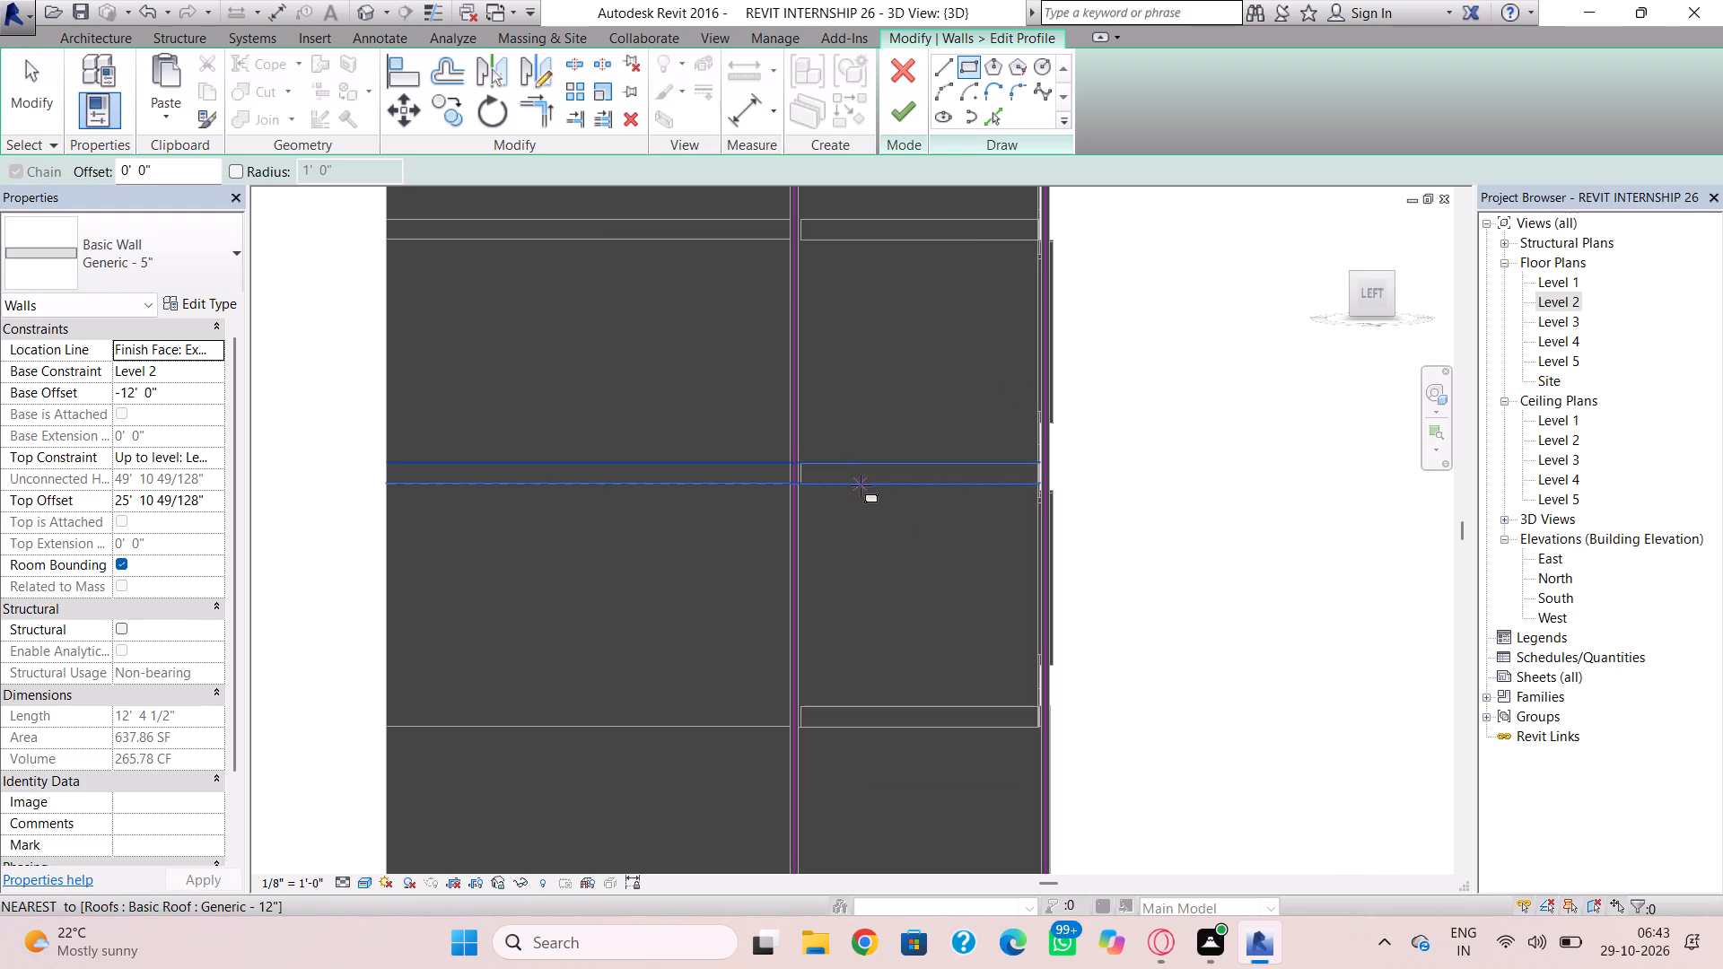
left_click(861, 485)
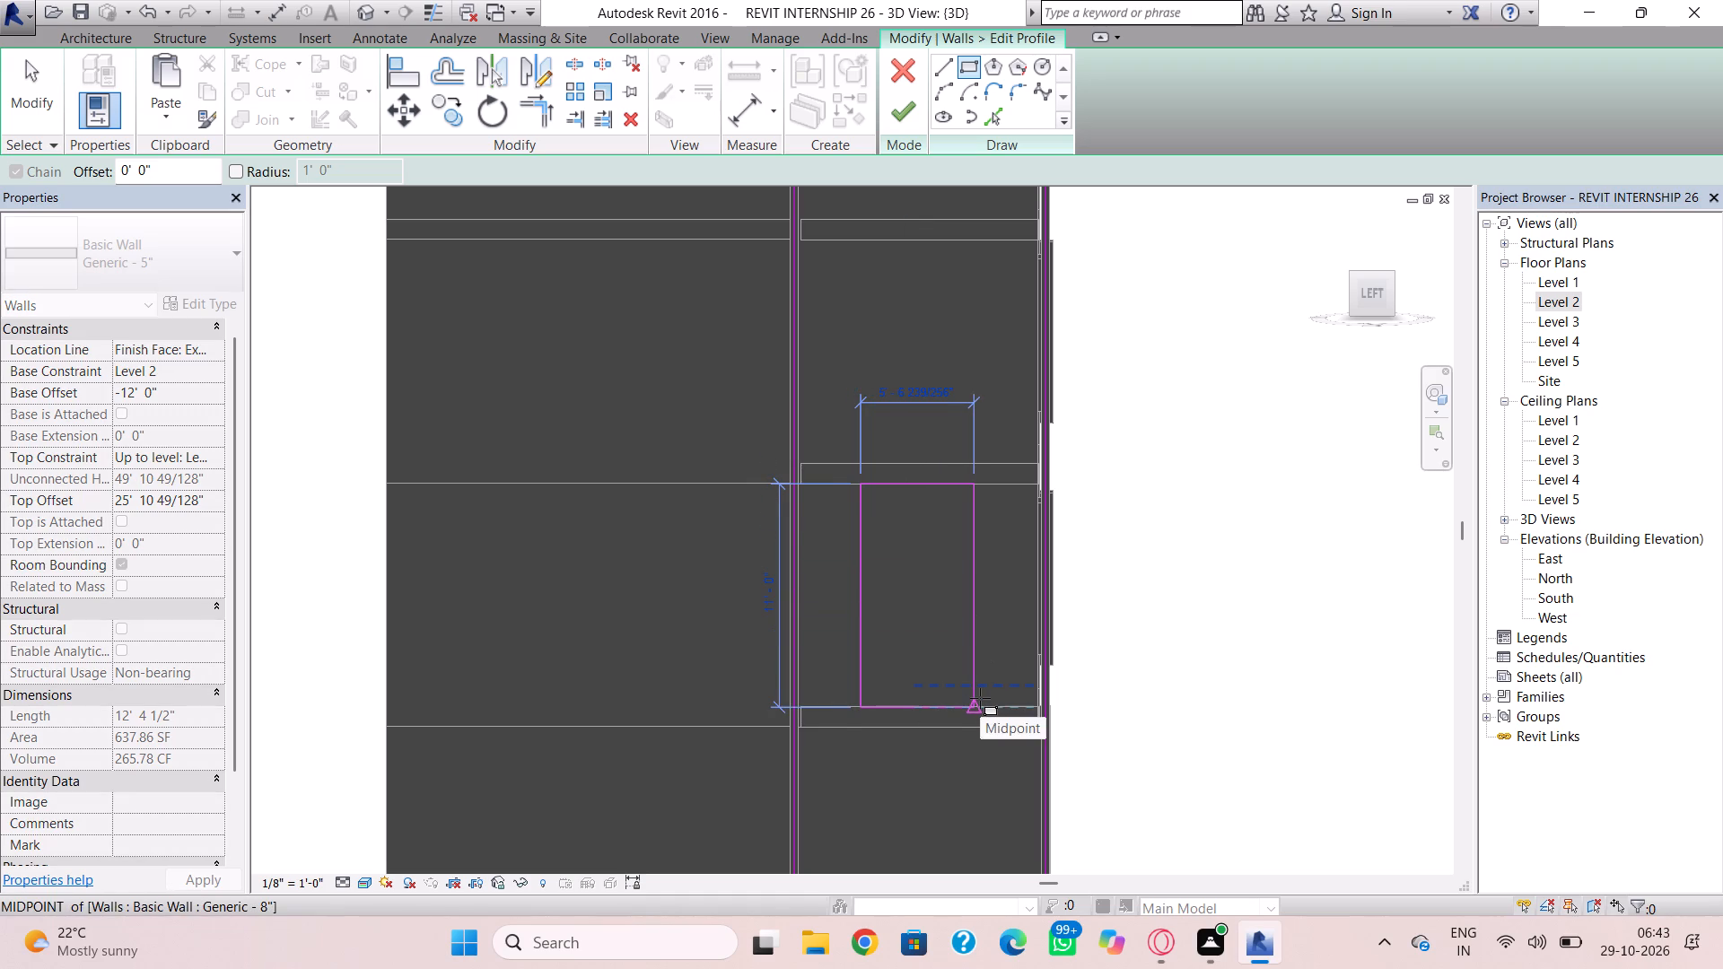
left_click(980, 698)
key("Escape")
left_click(908, 114)
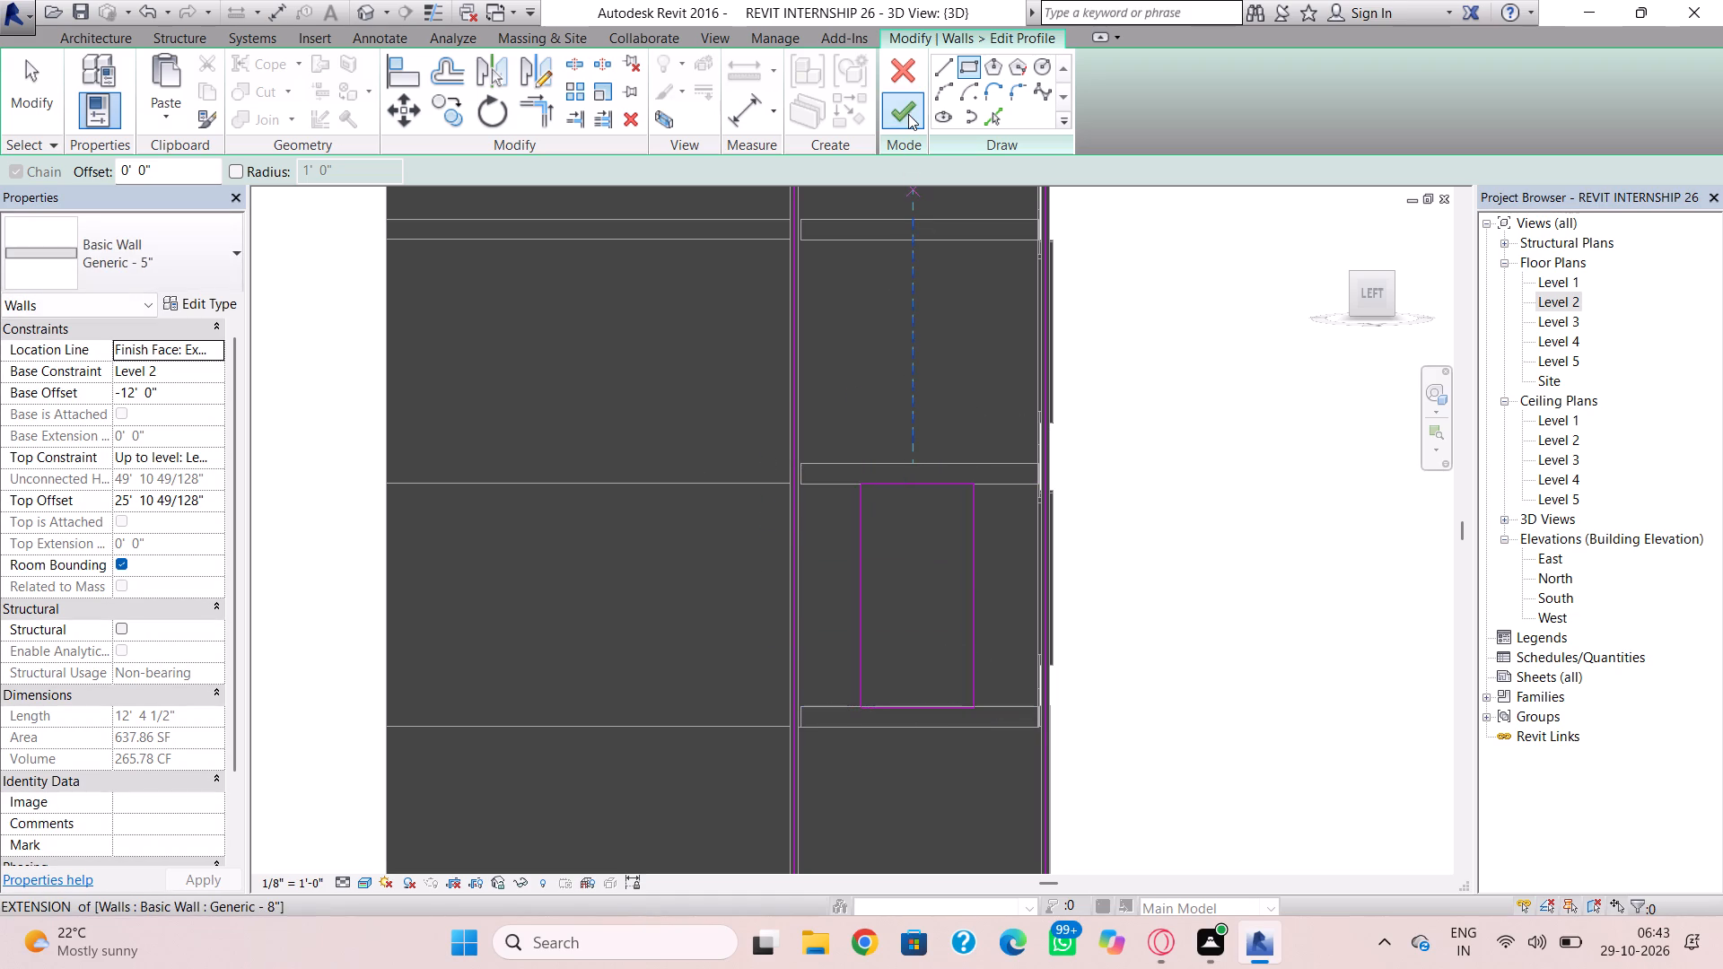
key("Escape")
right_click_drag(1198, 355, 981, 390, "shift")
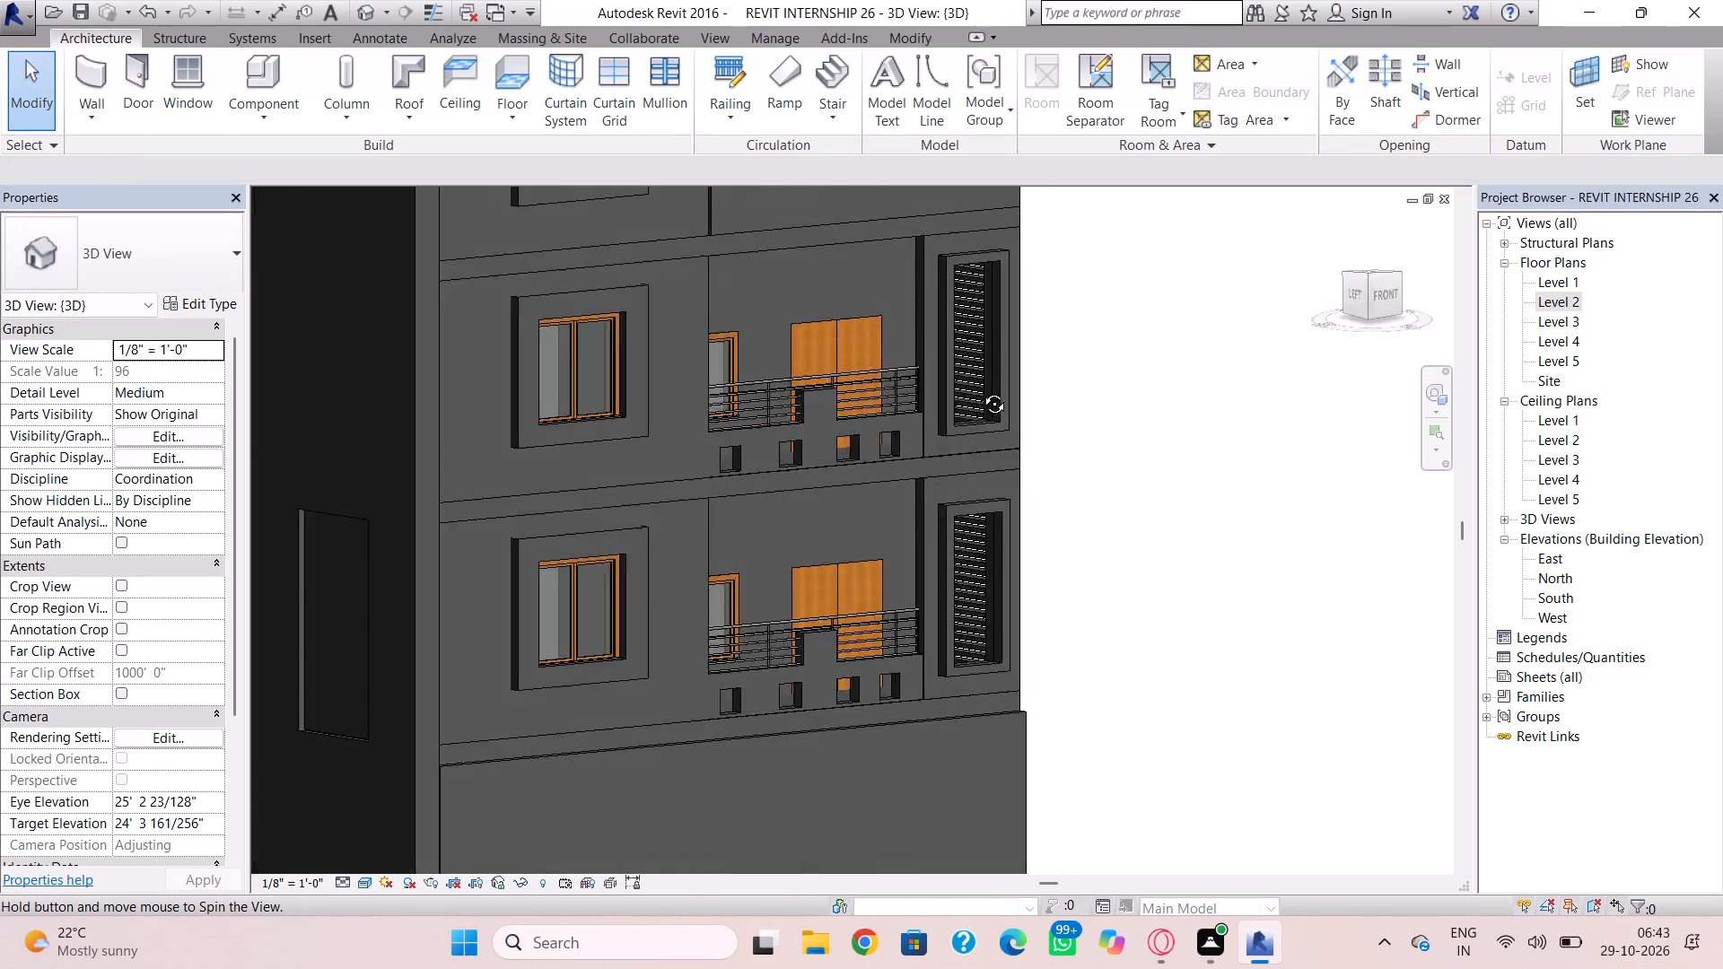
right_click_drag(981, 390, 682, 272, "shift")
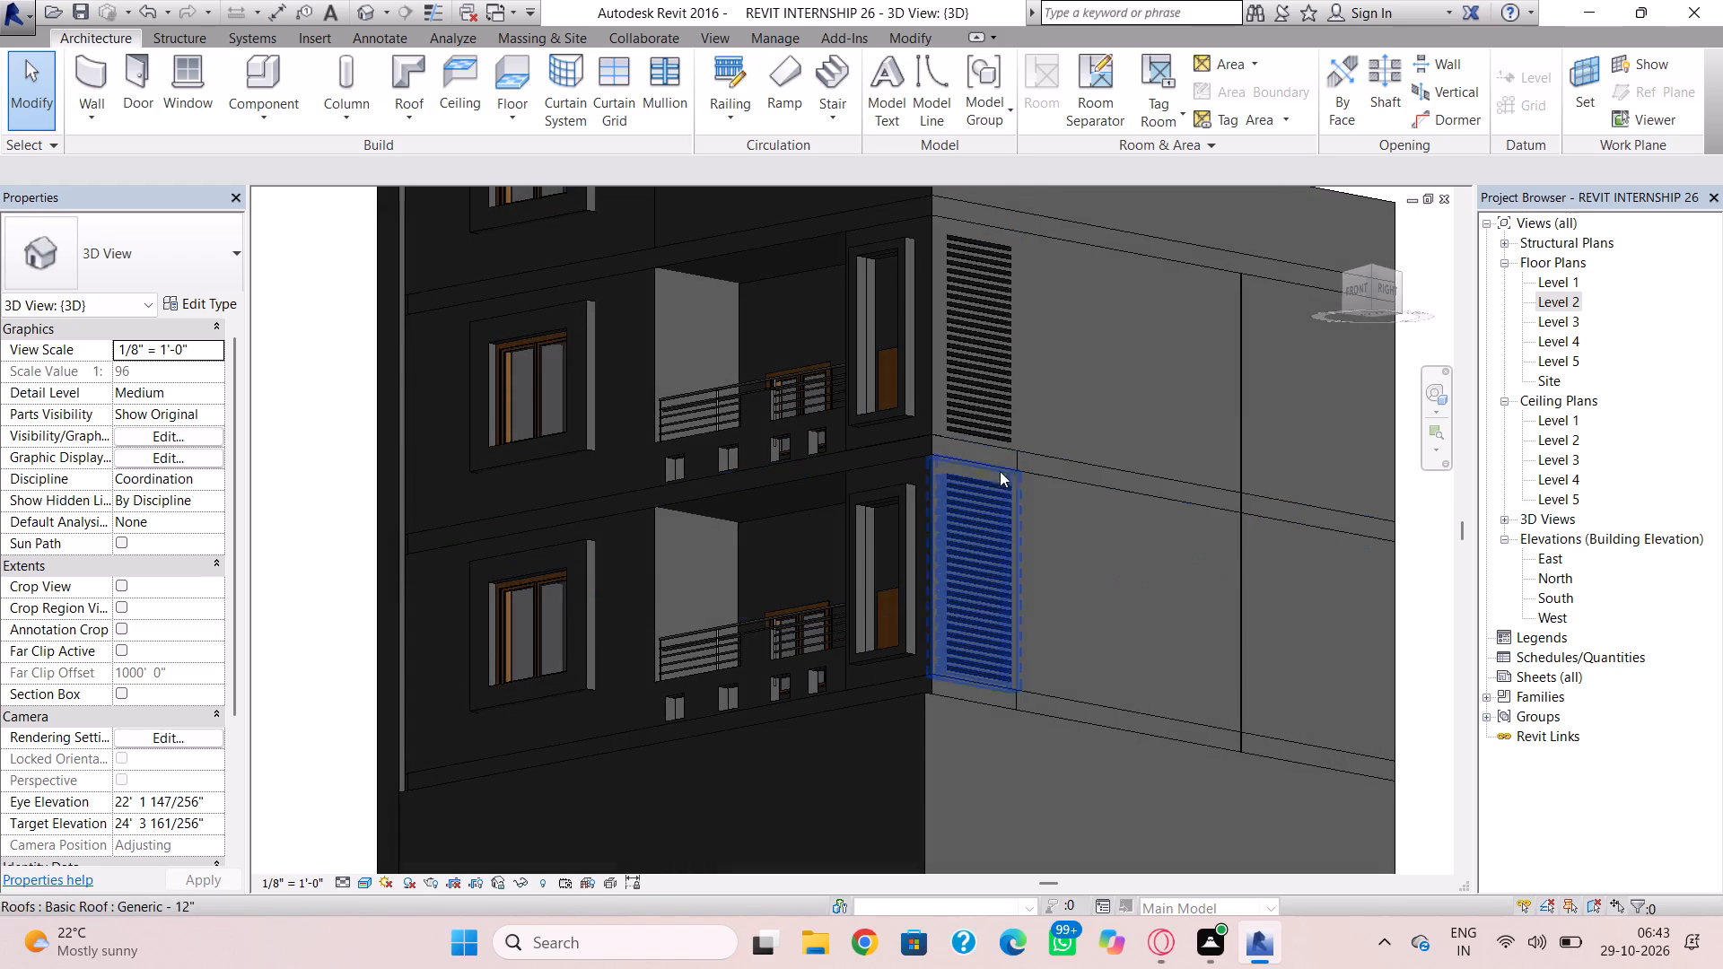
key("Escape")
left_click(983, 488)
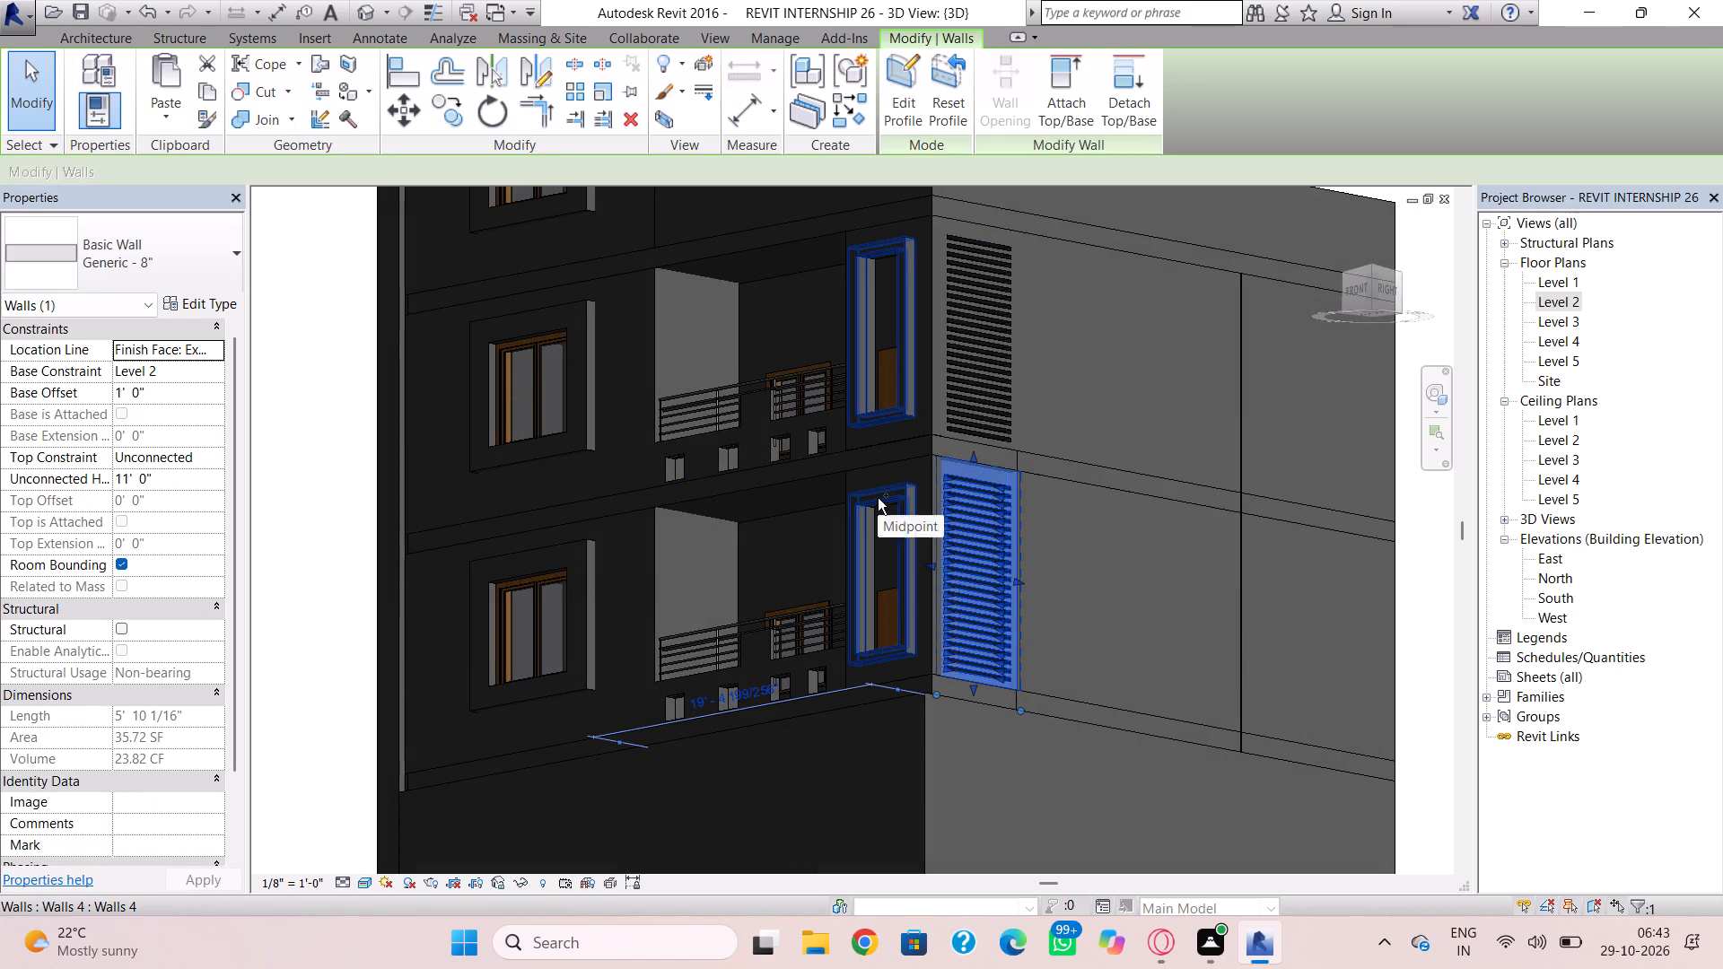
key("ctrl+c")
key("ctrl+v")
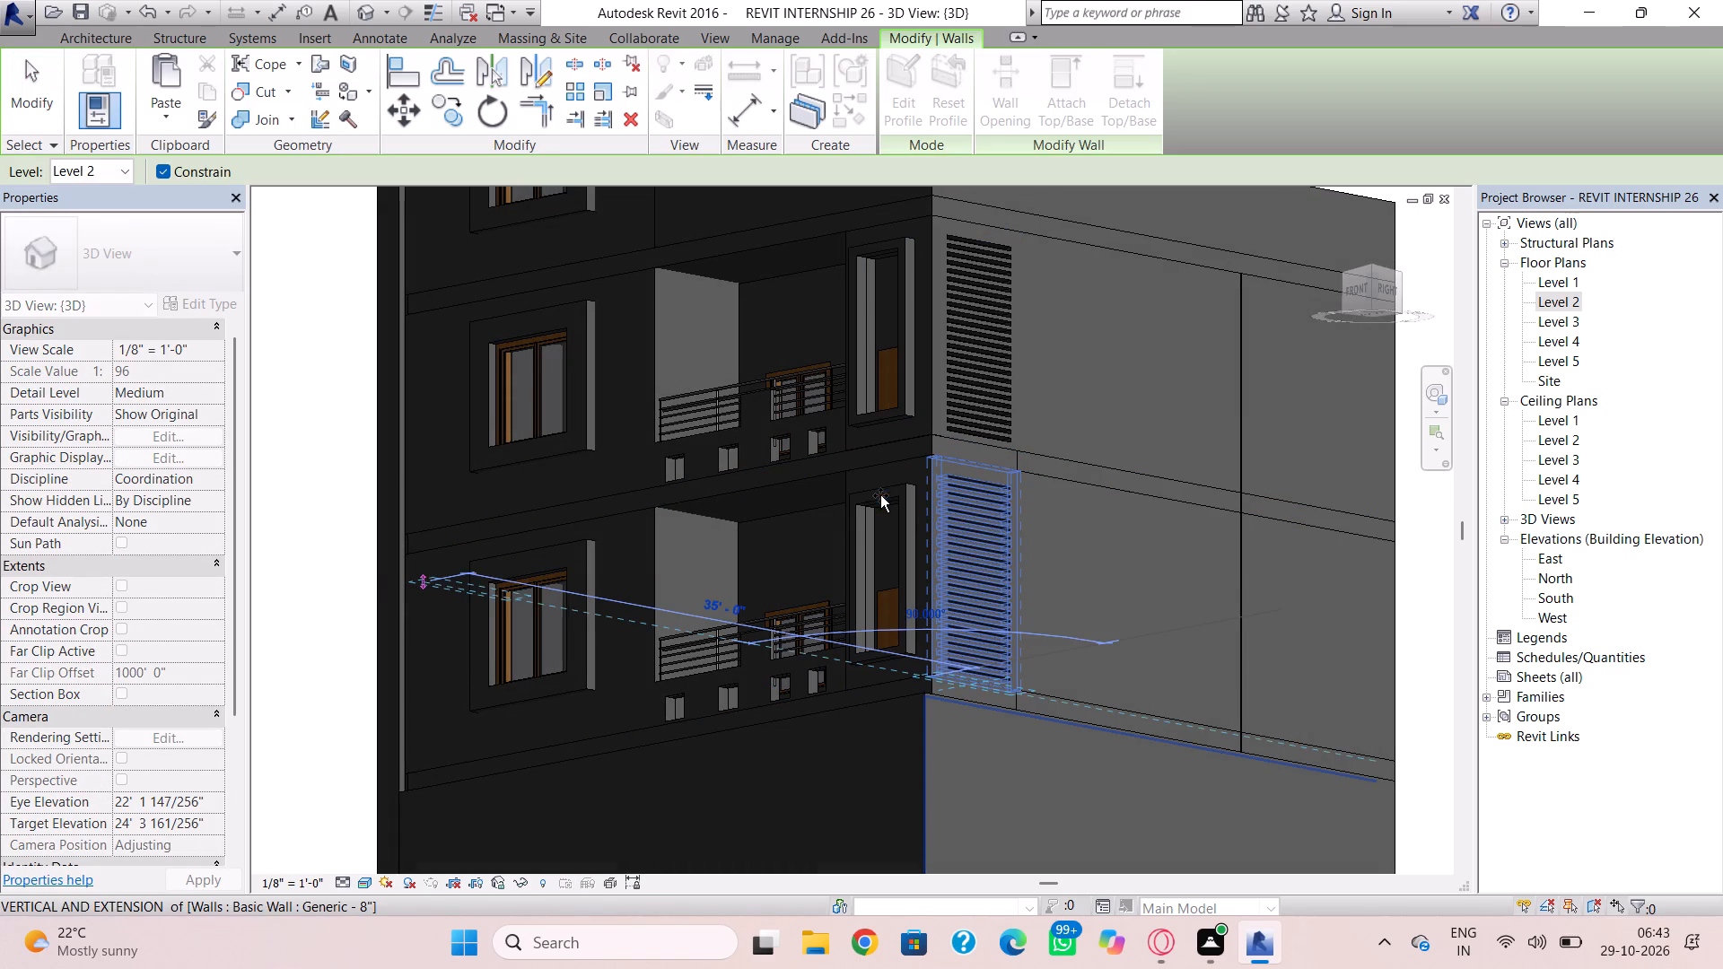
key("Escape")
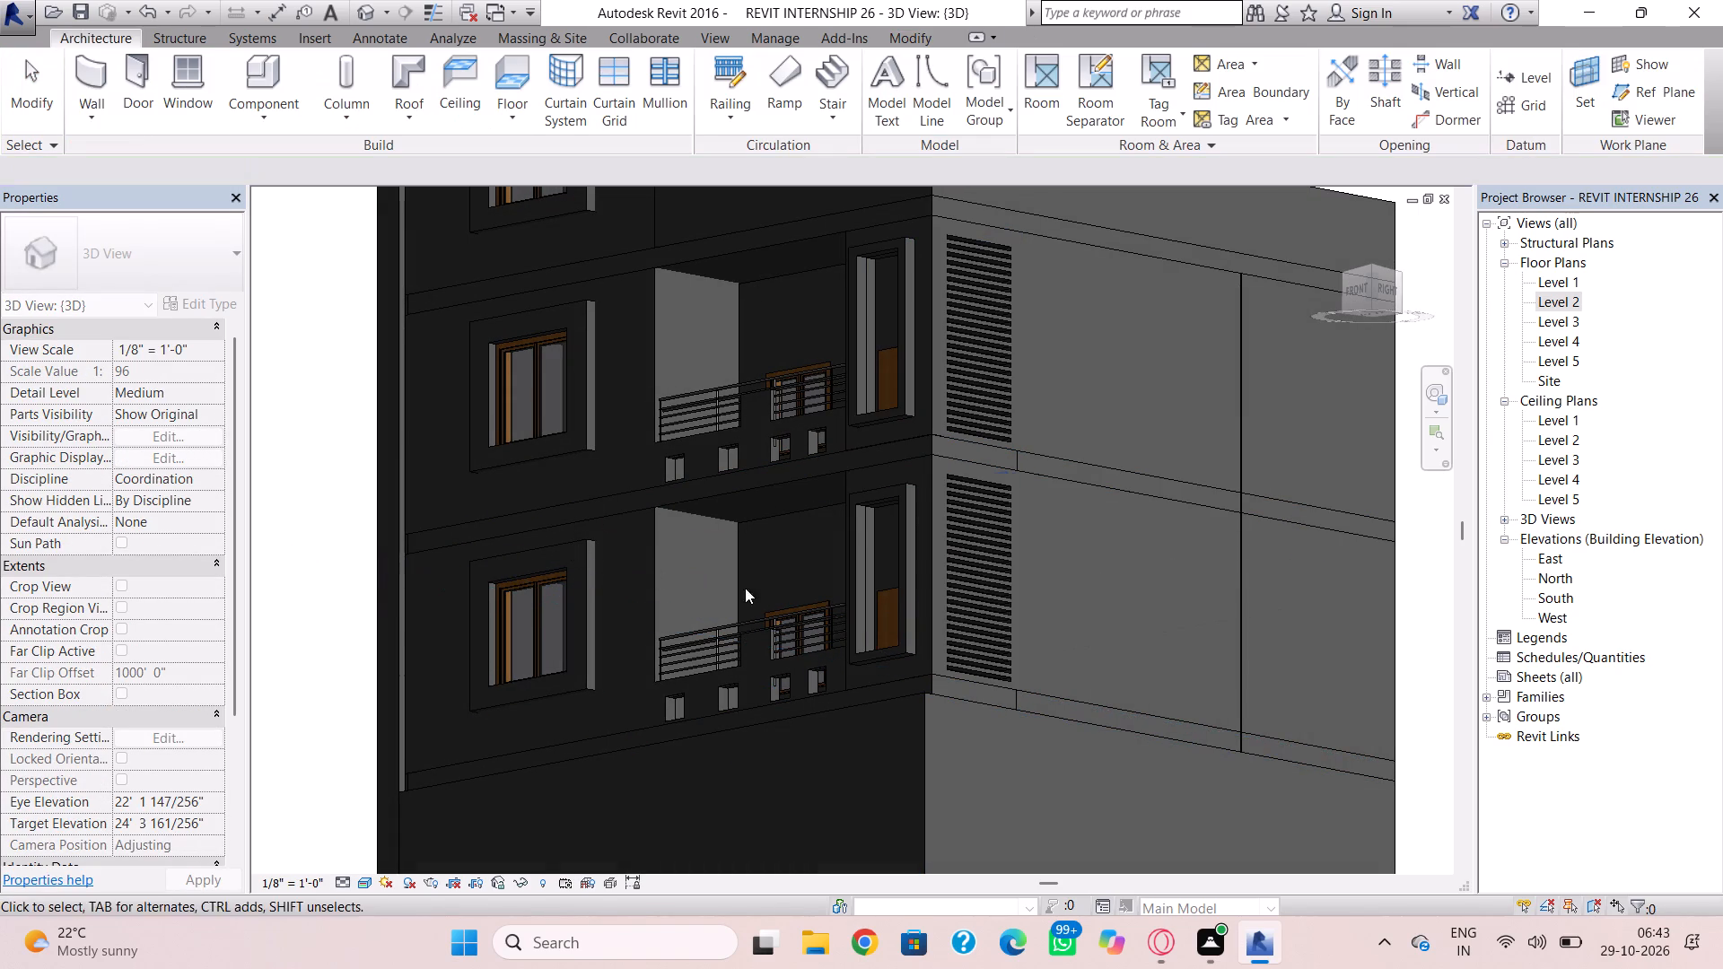
Copy the Level 2 louvred wall from the right facade and paste it near the new opening in the left side wall.
left_click(955, 617)
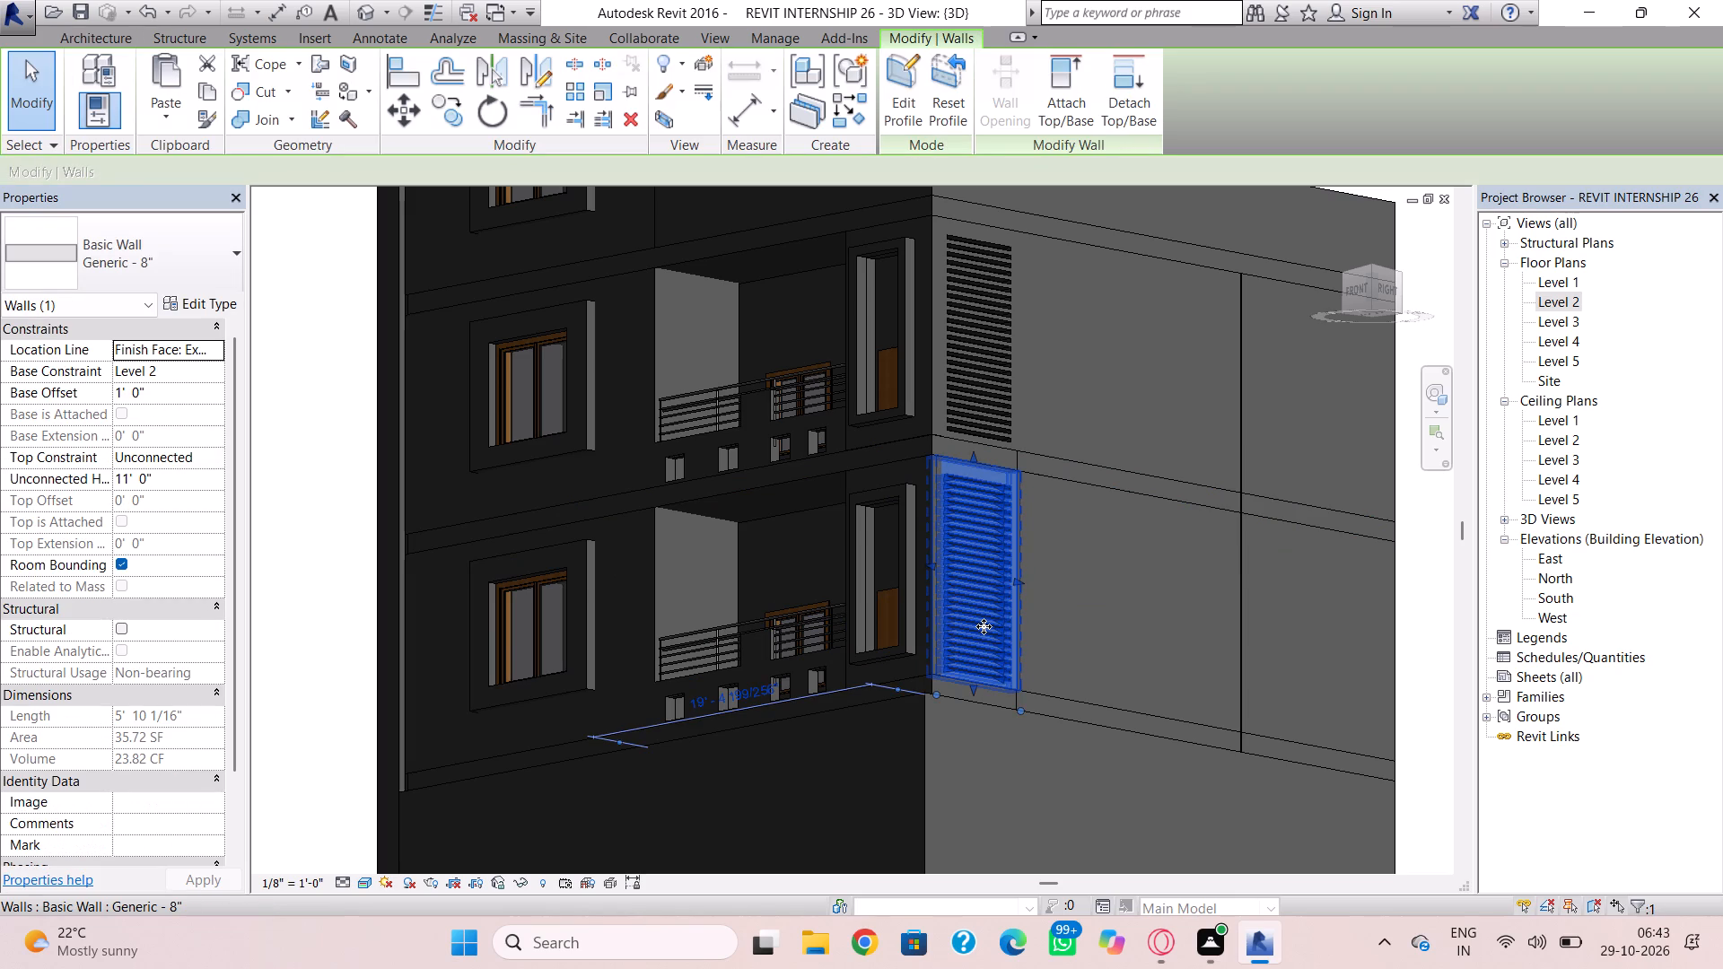
key("ctrl+c")
right_click_drag(872, 597, 1106, 618, "shift")
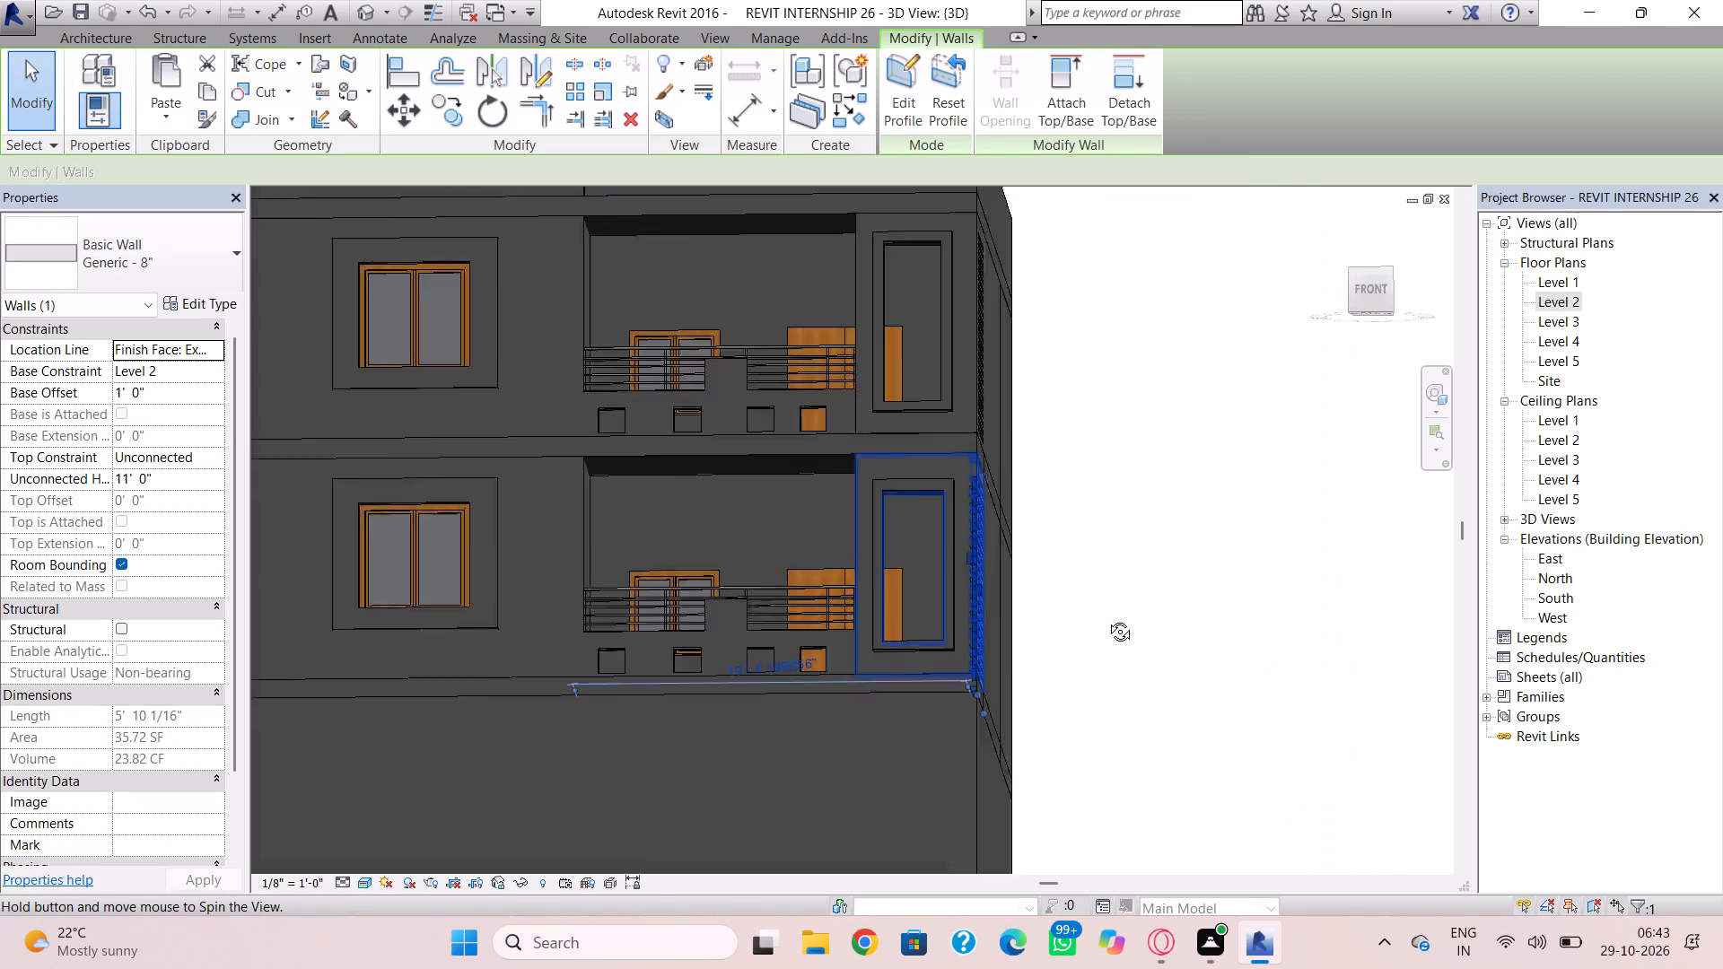
right_click_drag(1106, 618, 1413, 655, "shift")
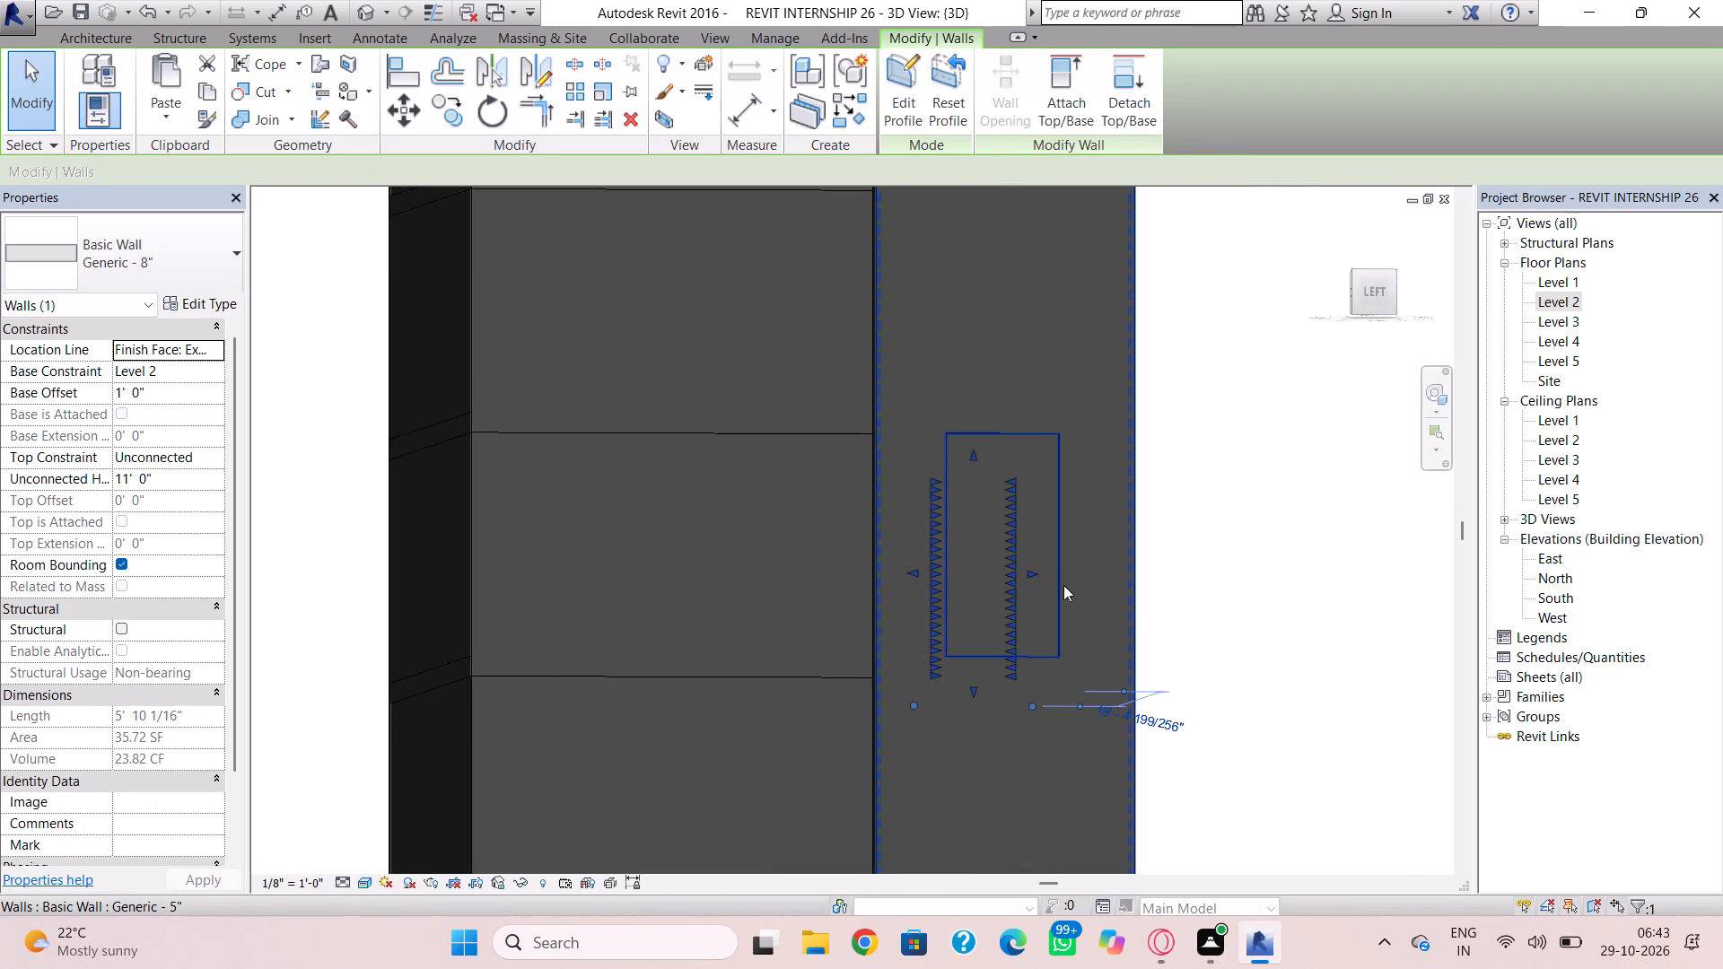
left_click(1063, 585)
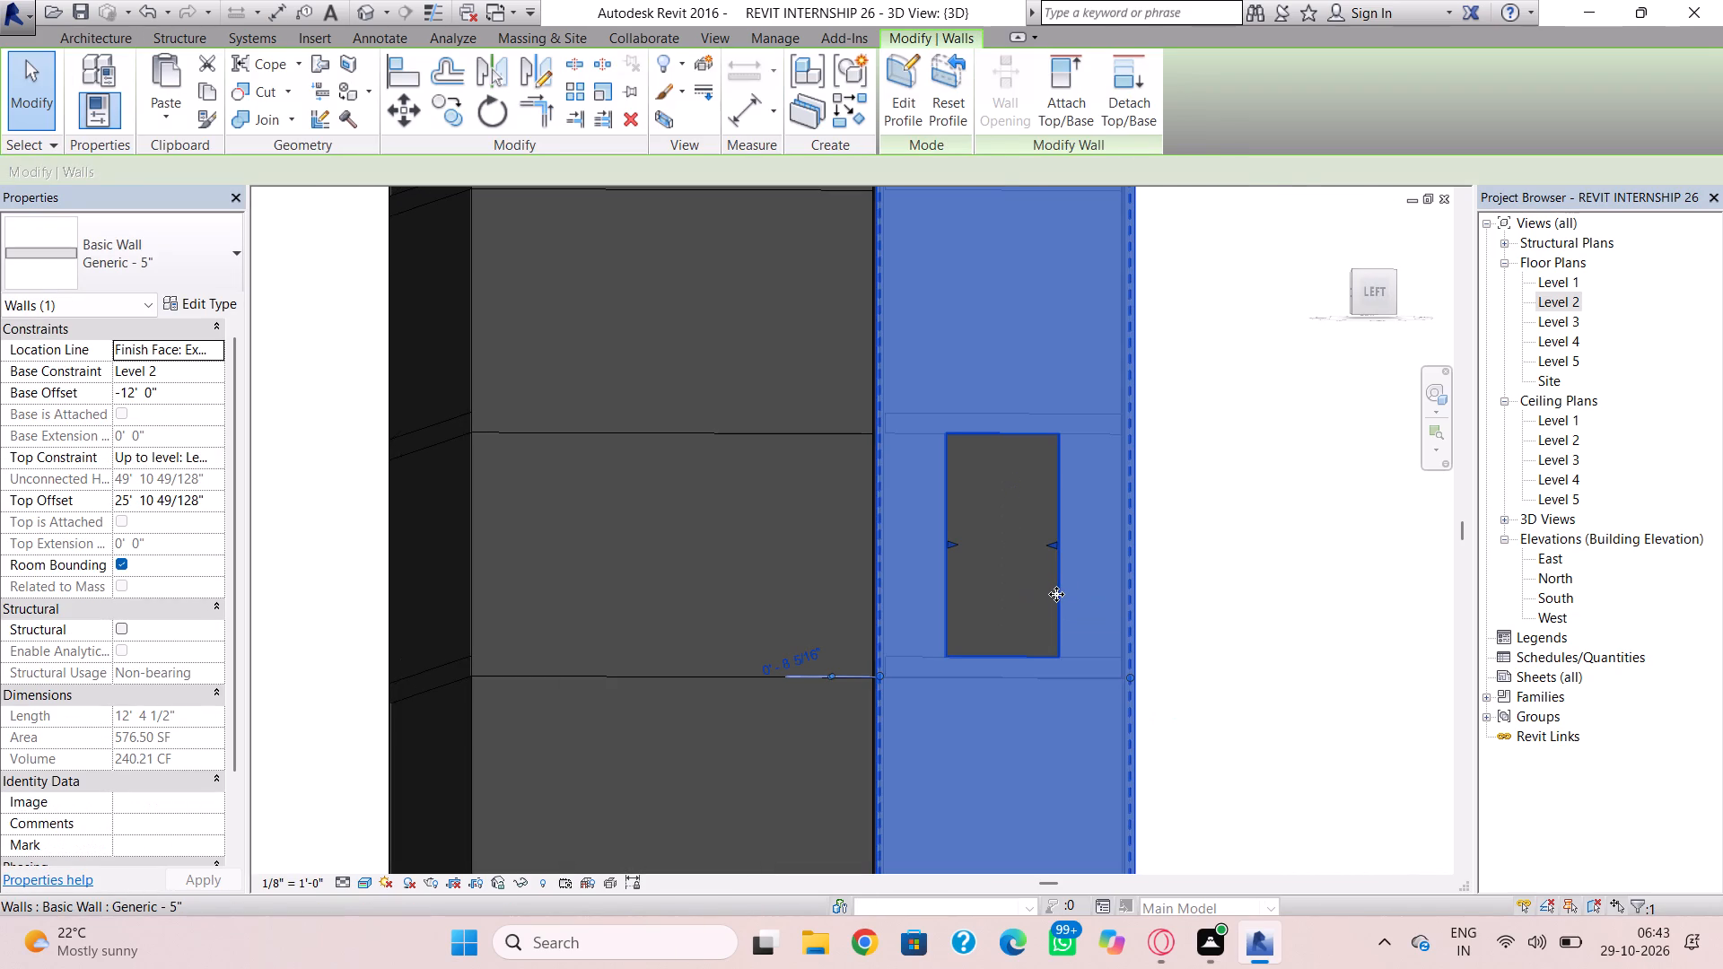
key("ctrl+v")
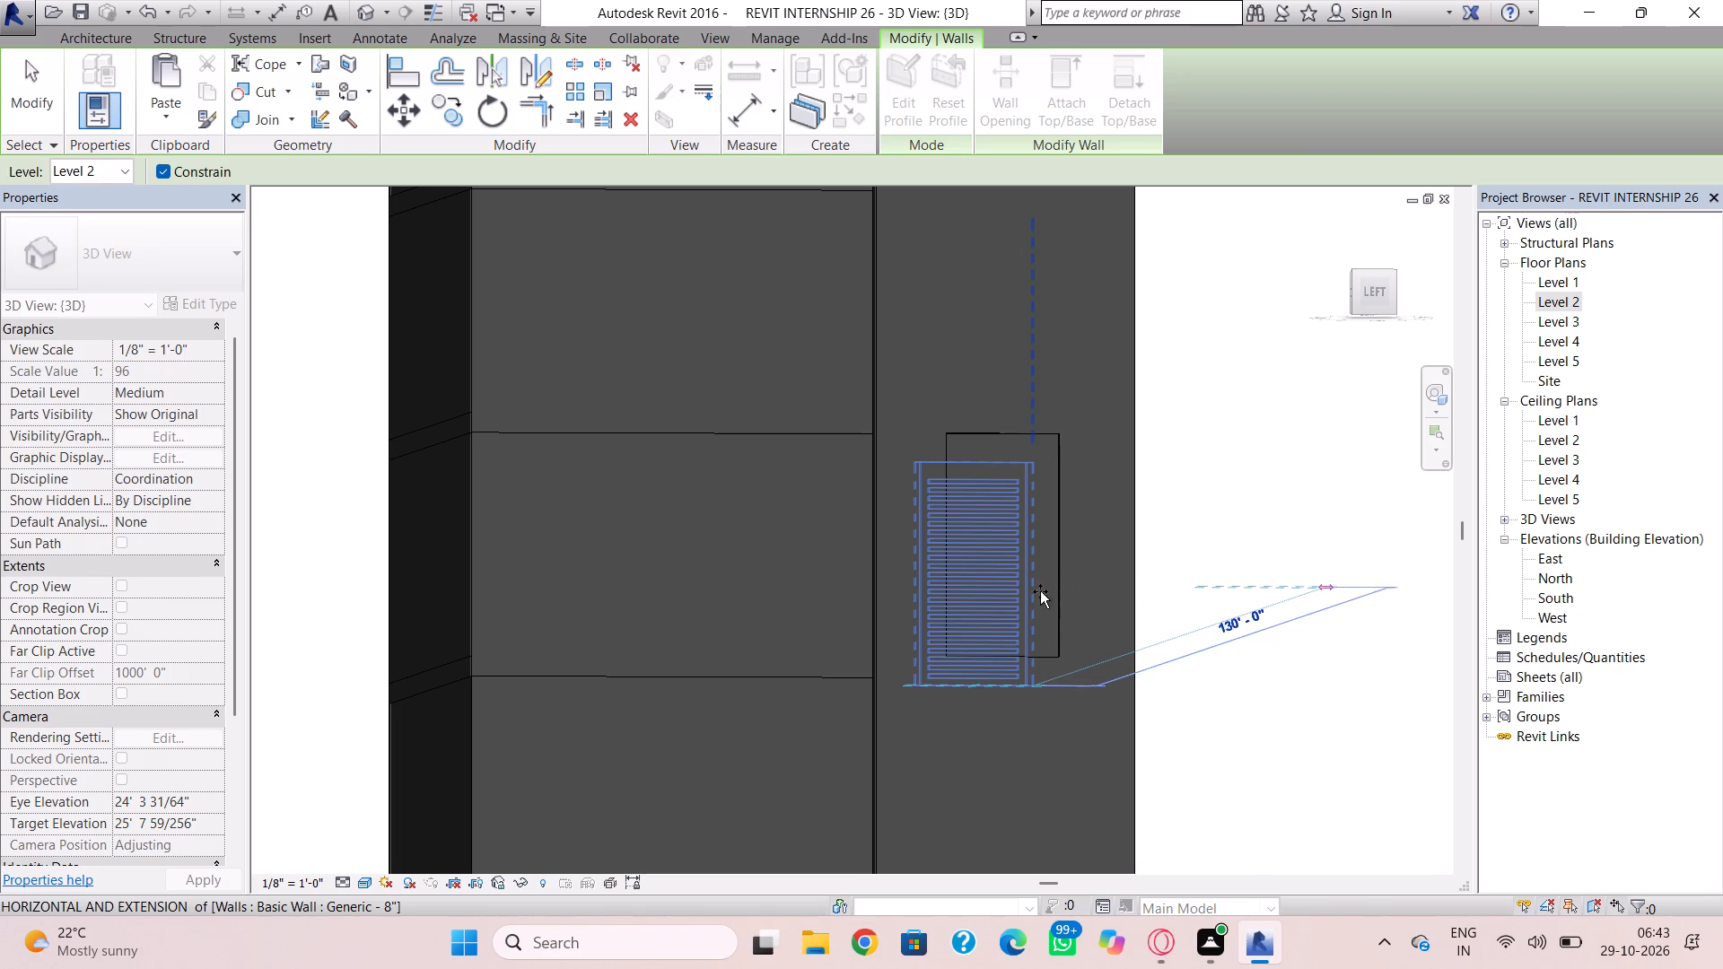
left_click(993, 633)
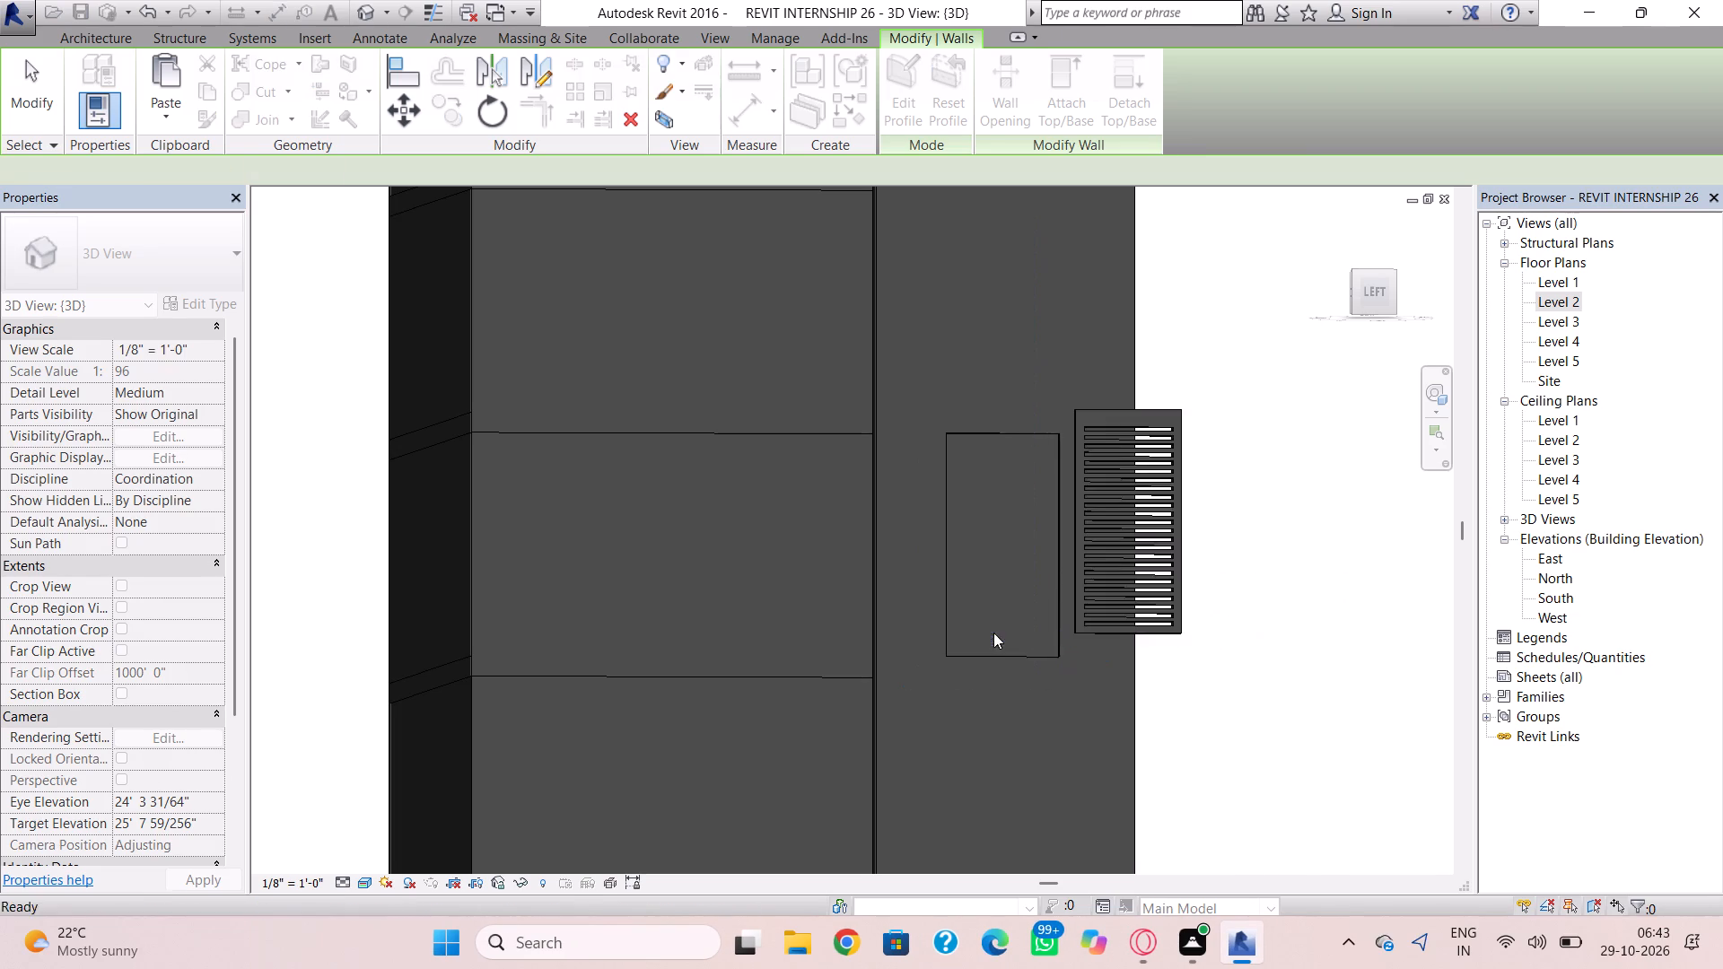
key("Escape")
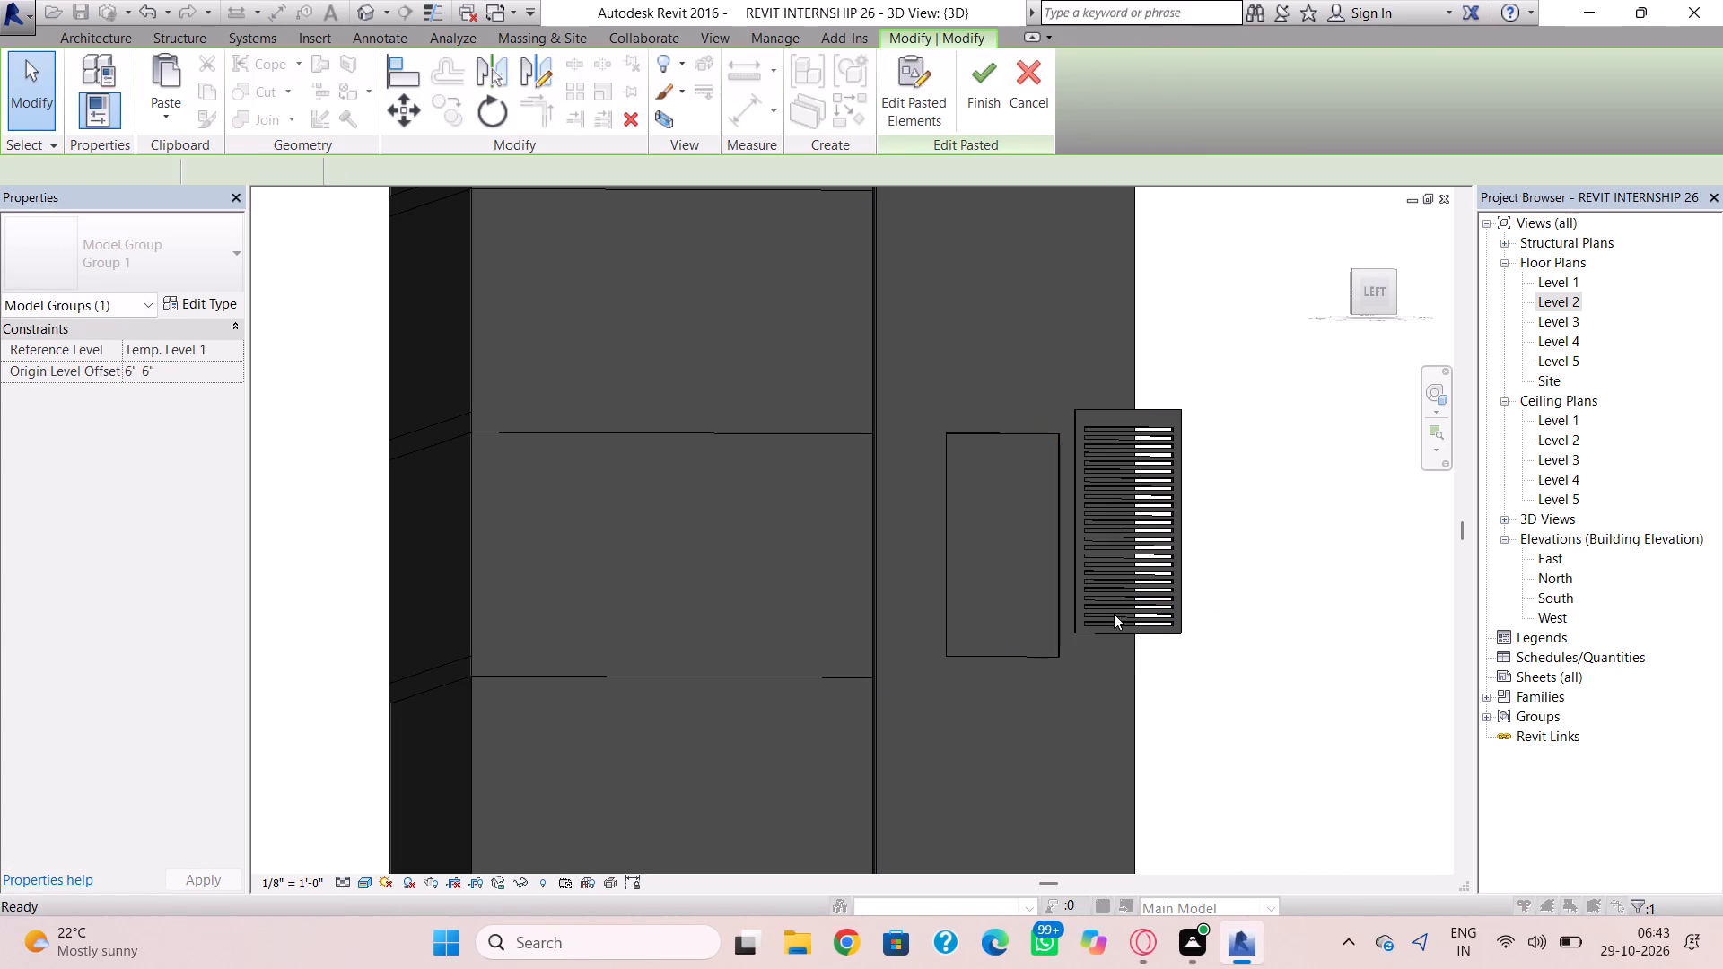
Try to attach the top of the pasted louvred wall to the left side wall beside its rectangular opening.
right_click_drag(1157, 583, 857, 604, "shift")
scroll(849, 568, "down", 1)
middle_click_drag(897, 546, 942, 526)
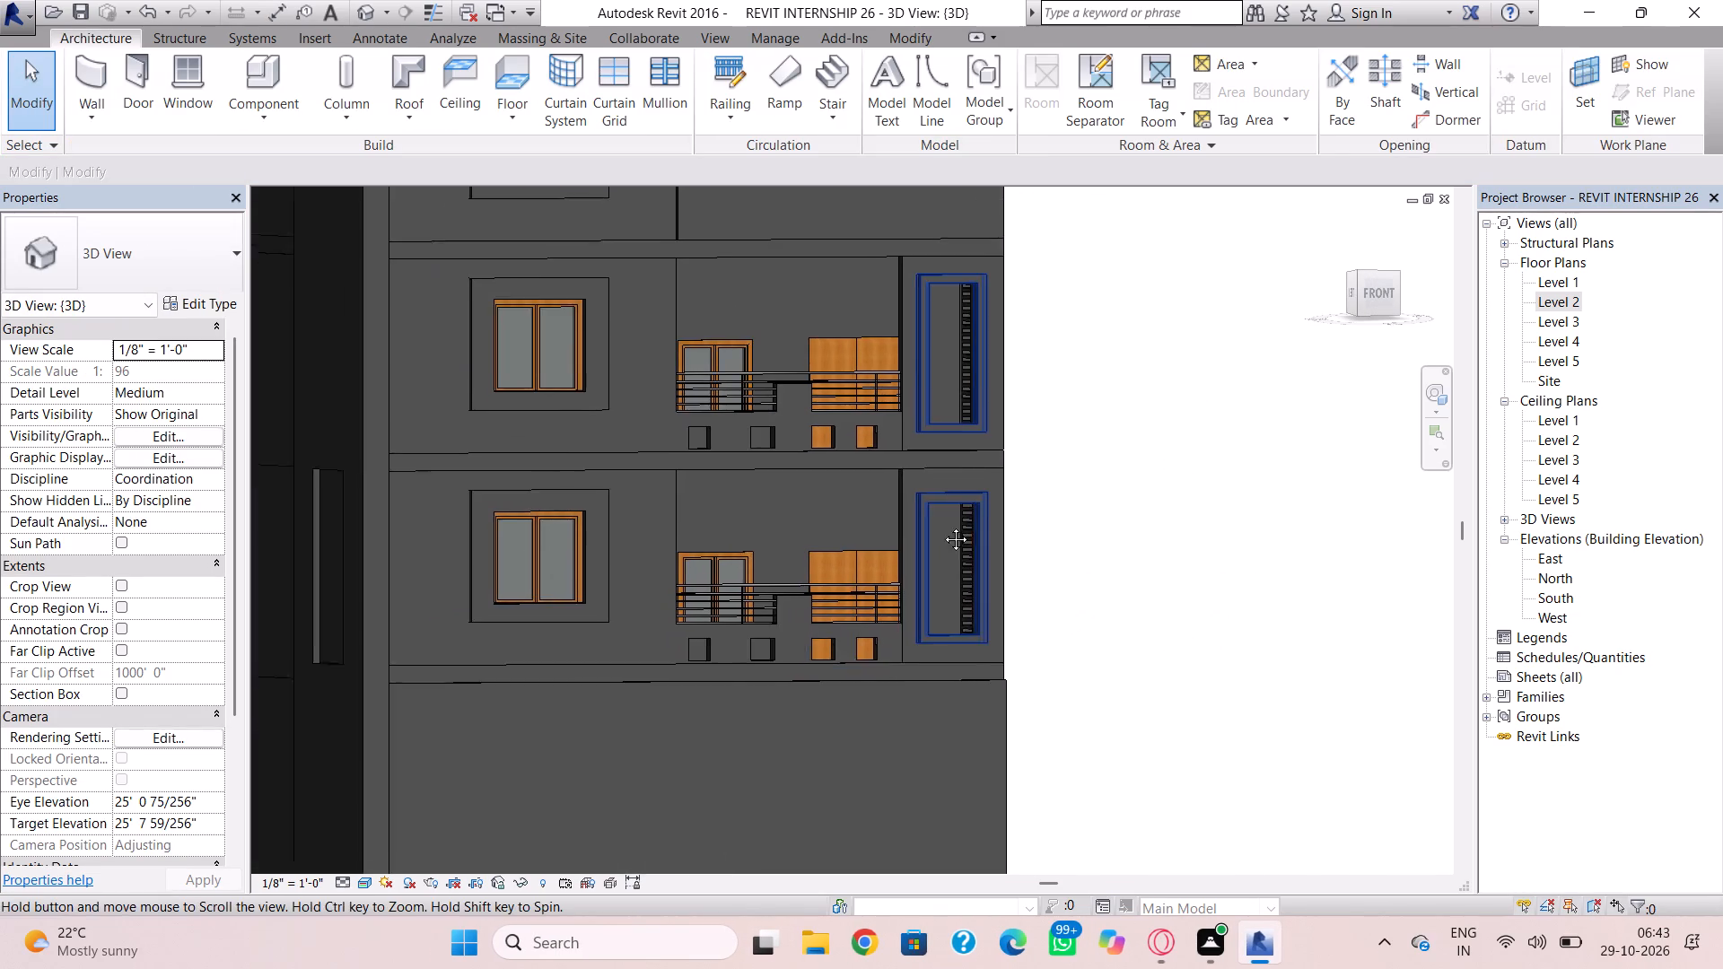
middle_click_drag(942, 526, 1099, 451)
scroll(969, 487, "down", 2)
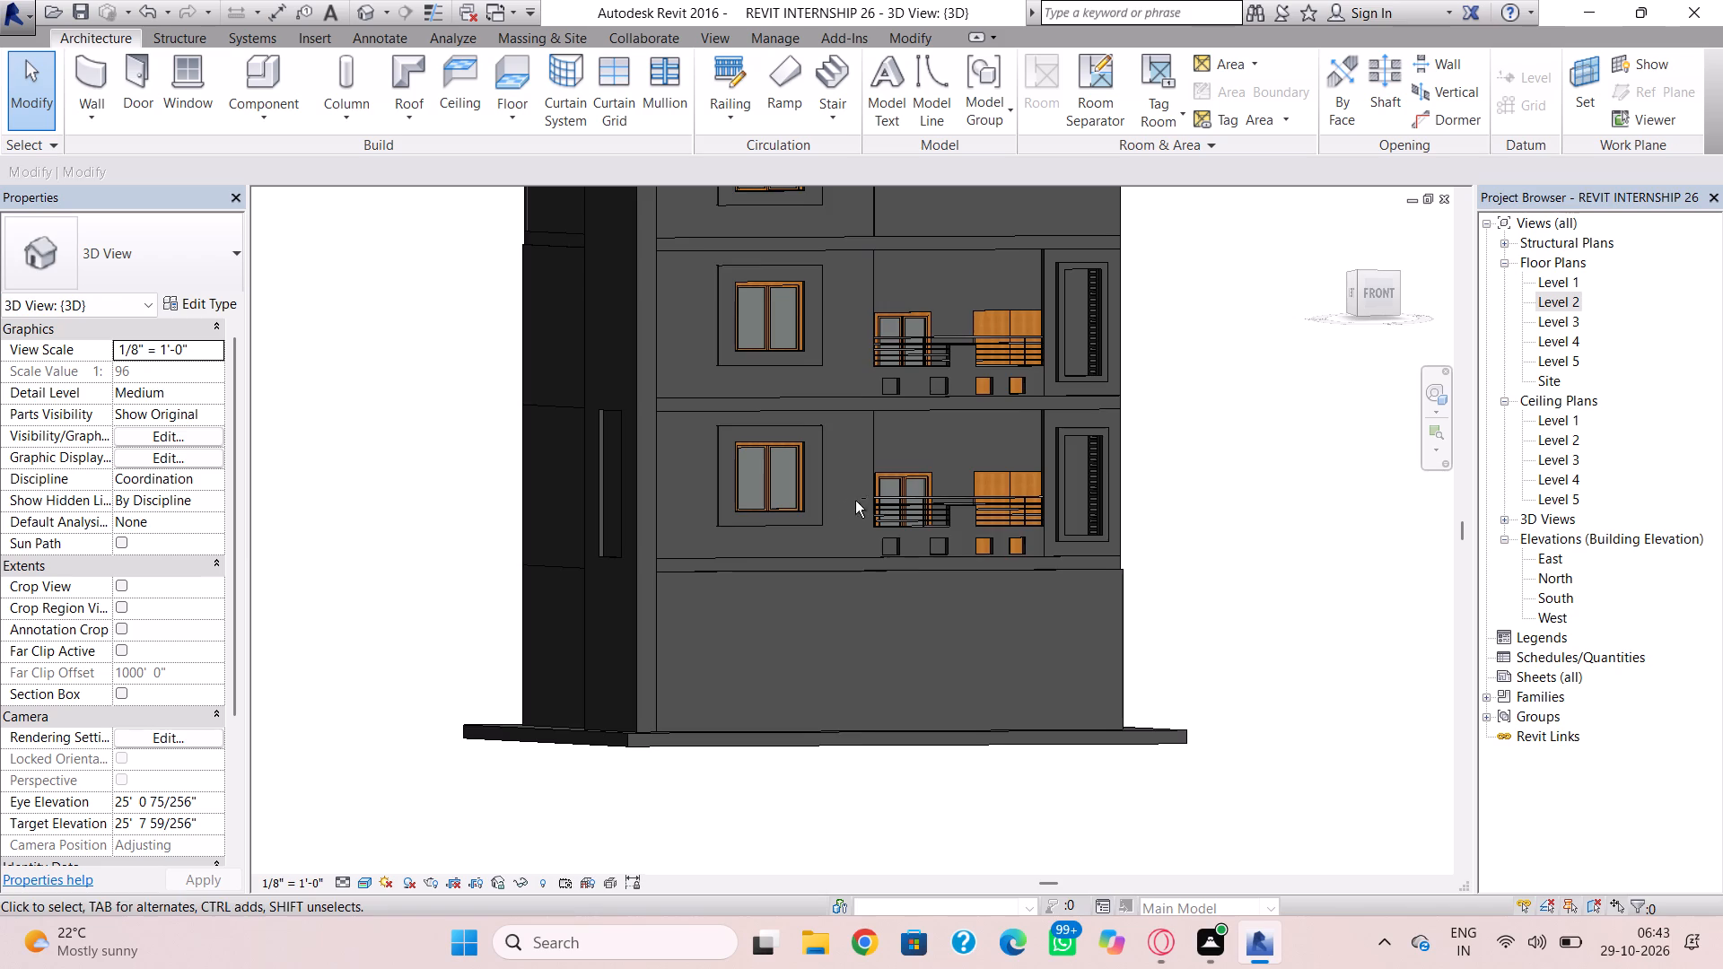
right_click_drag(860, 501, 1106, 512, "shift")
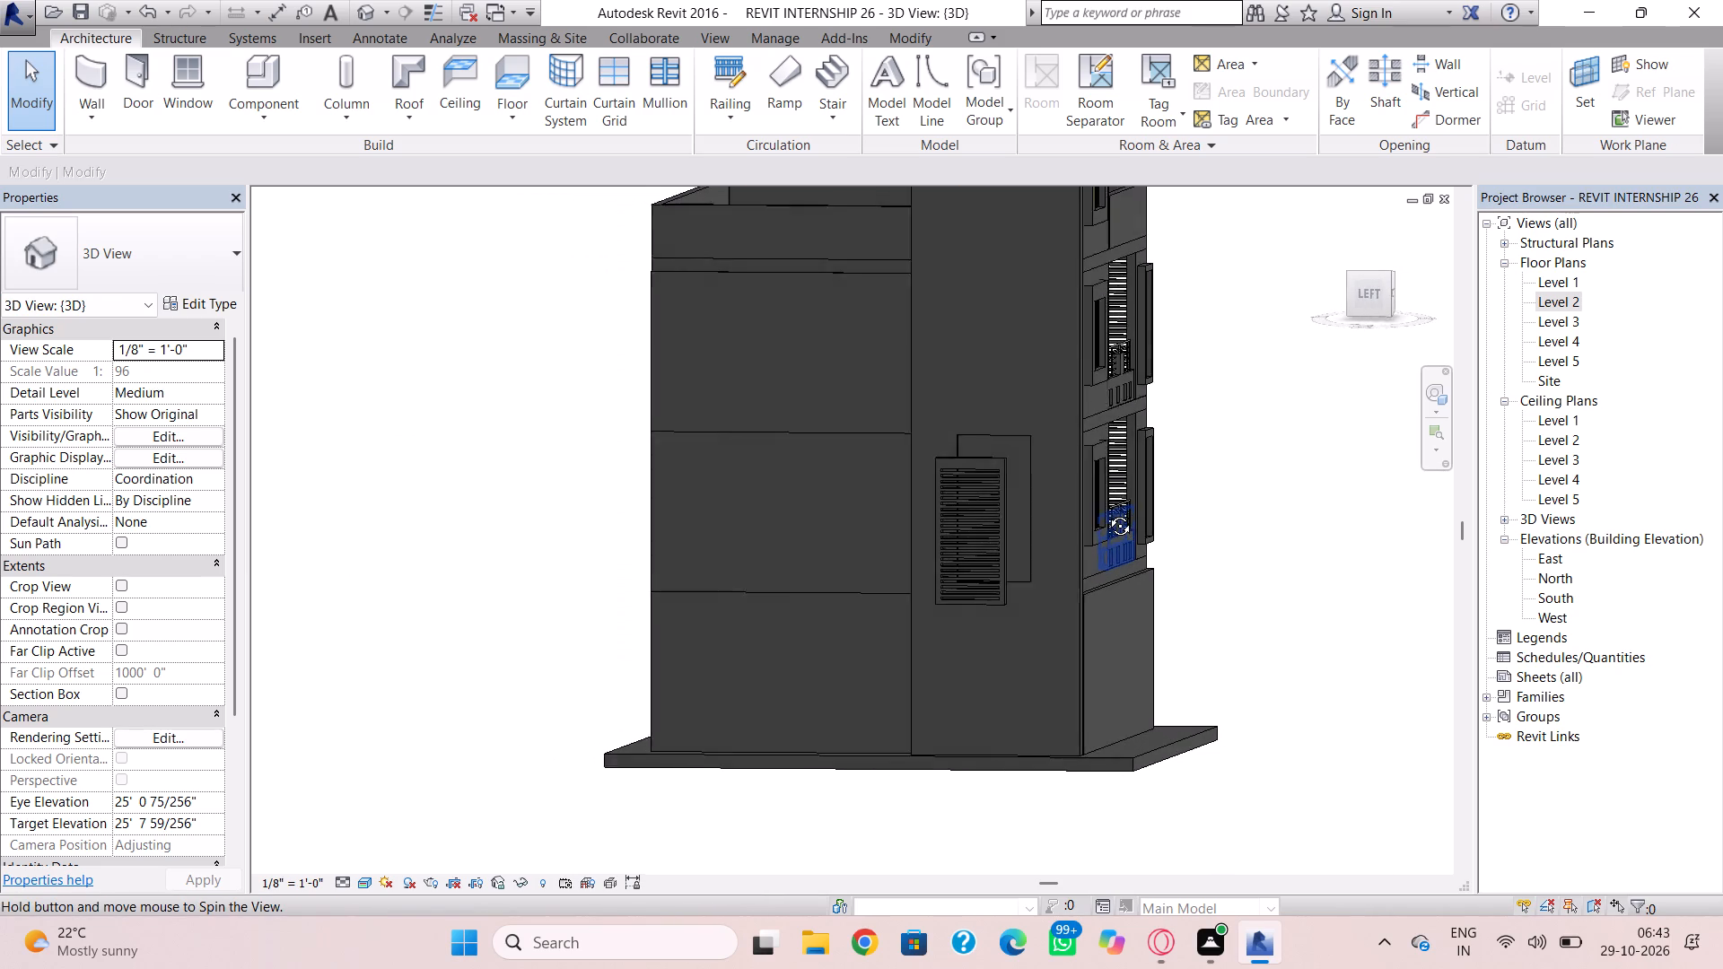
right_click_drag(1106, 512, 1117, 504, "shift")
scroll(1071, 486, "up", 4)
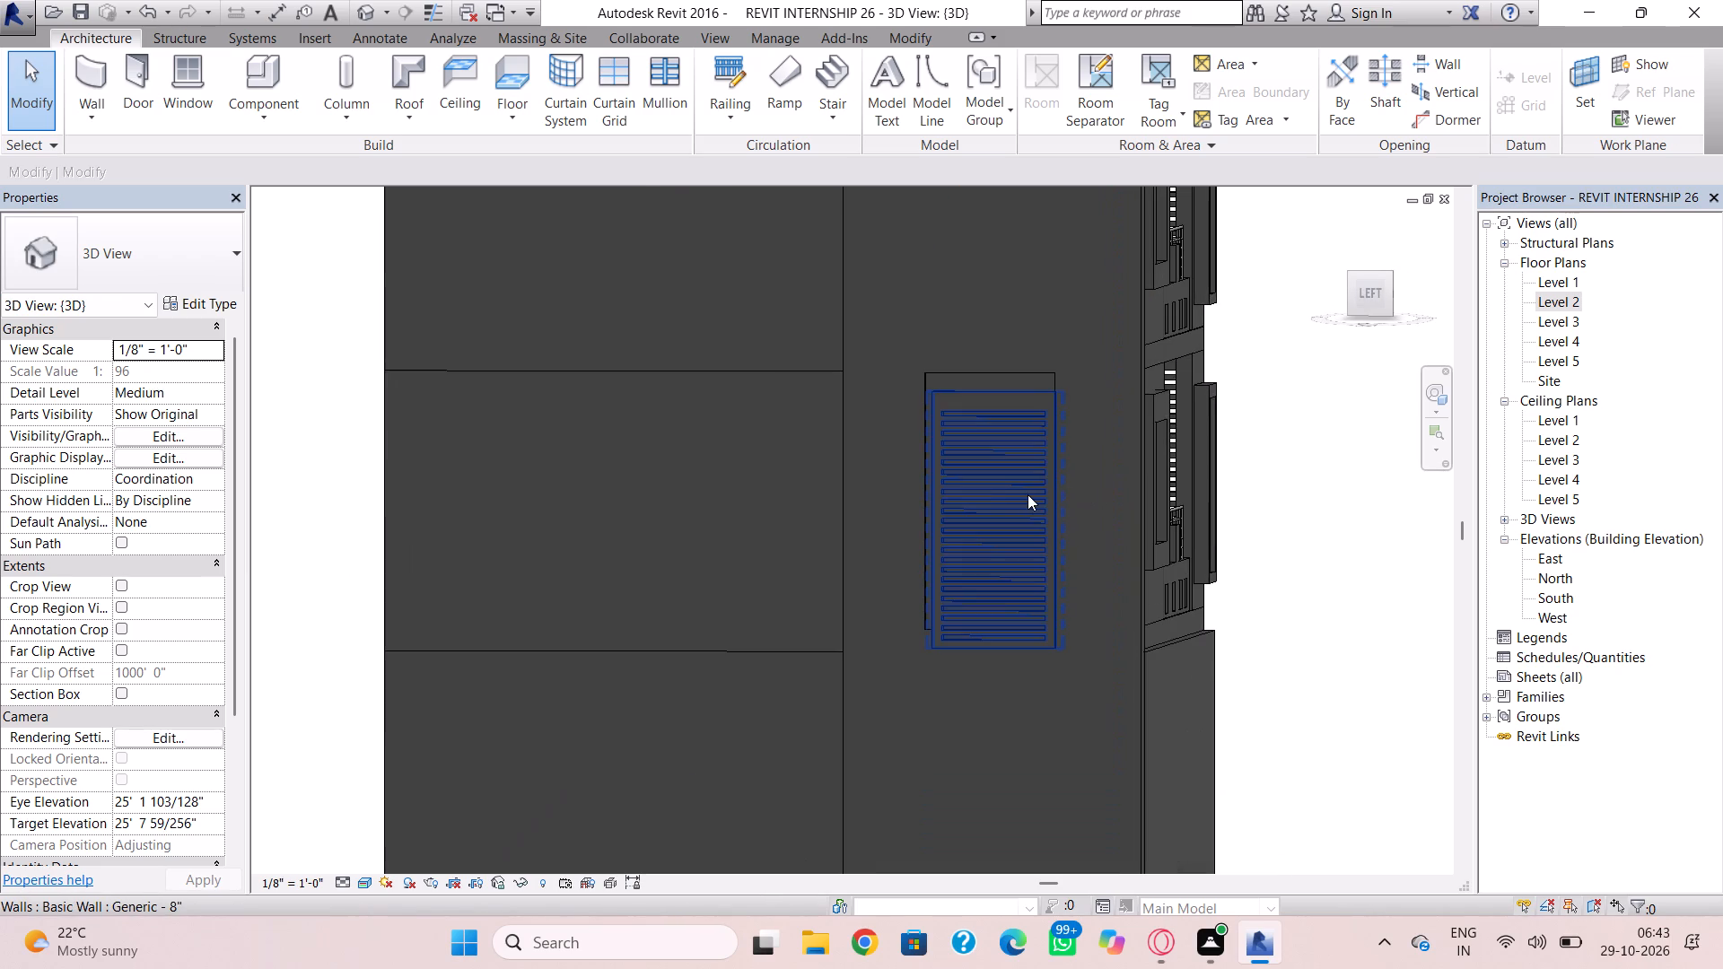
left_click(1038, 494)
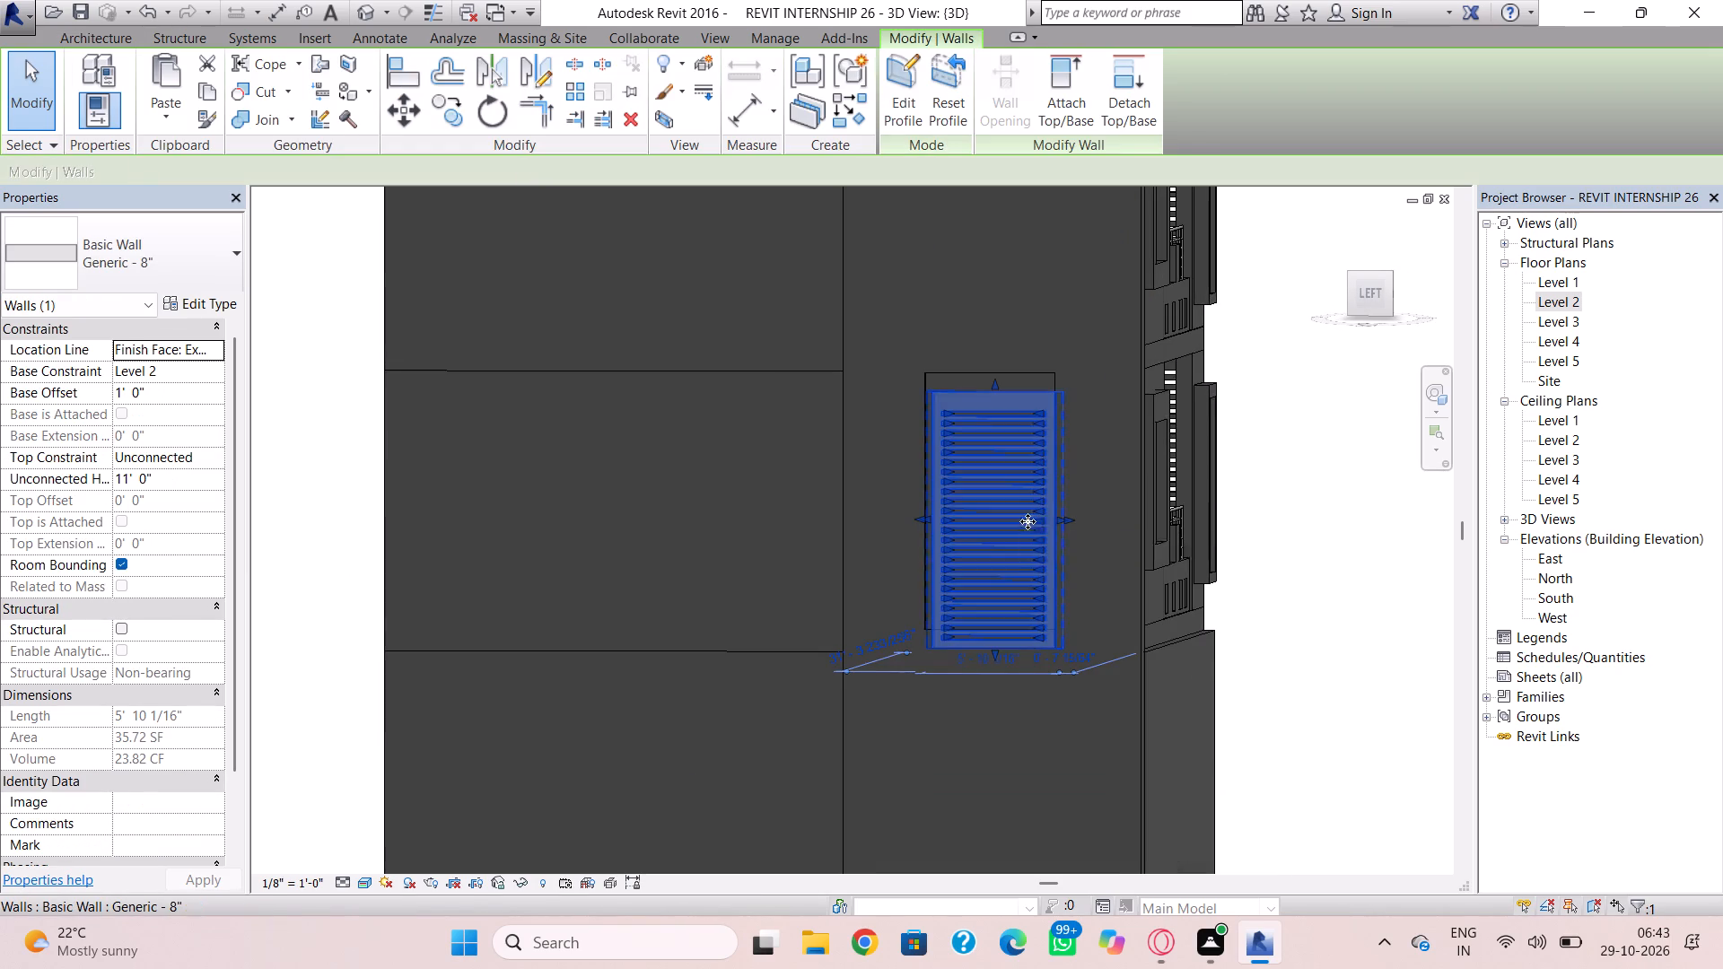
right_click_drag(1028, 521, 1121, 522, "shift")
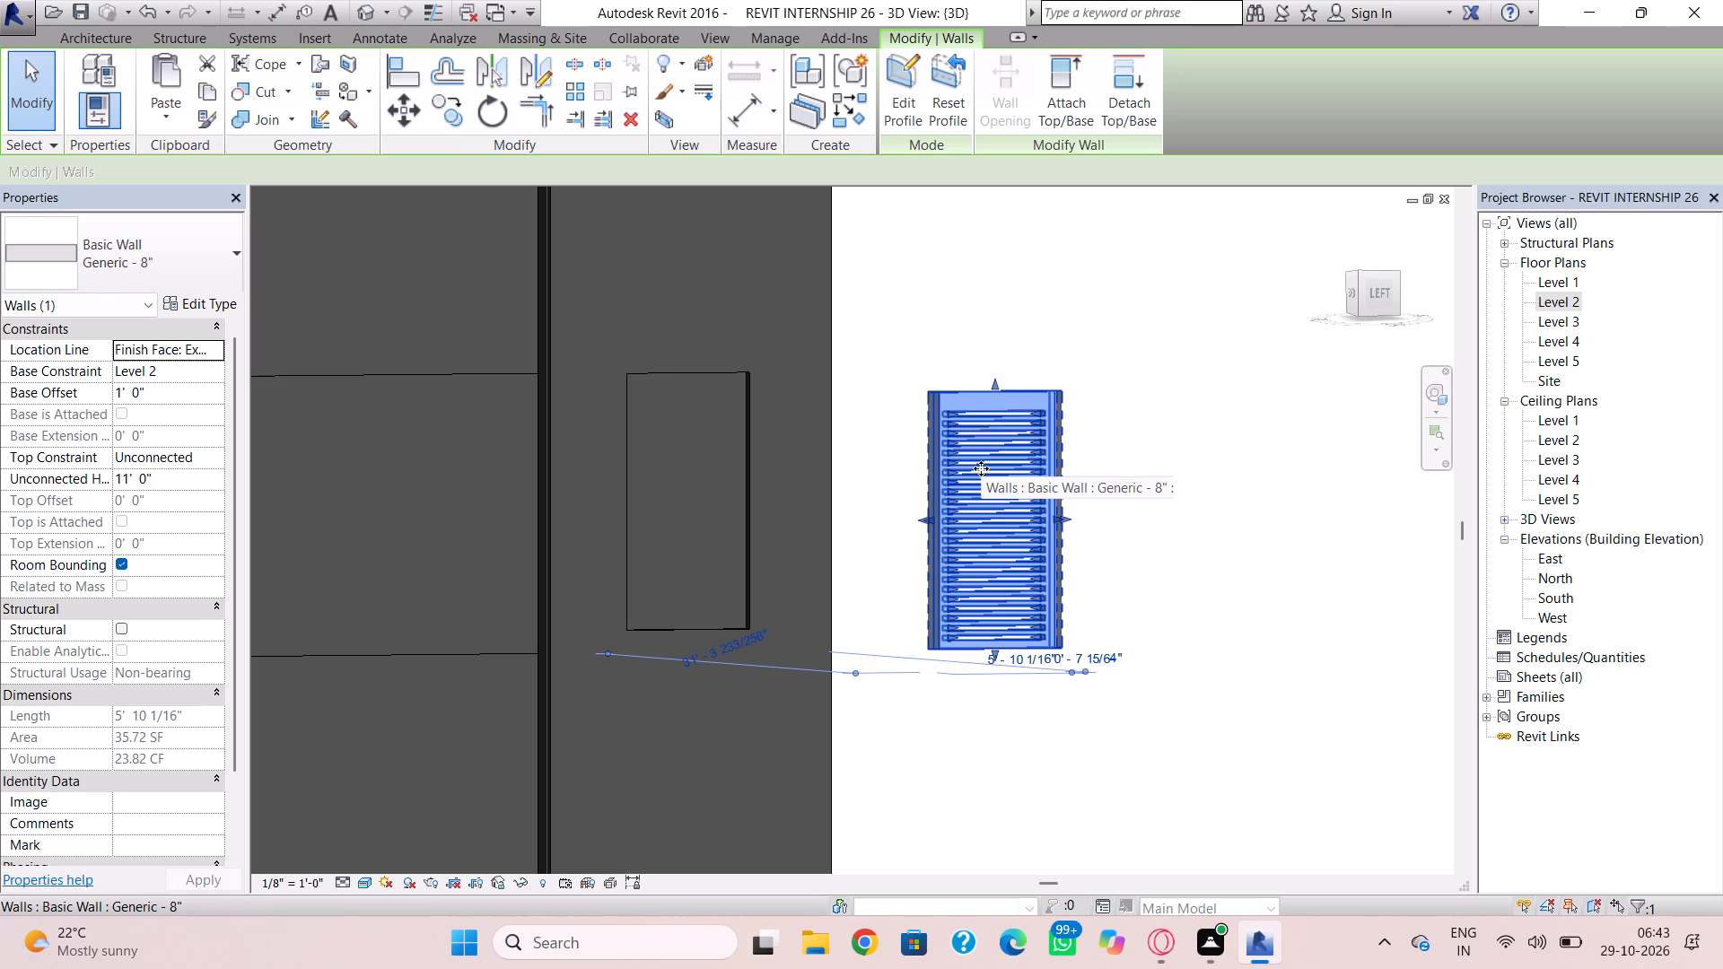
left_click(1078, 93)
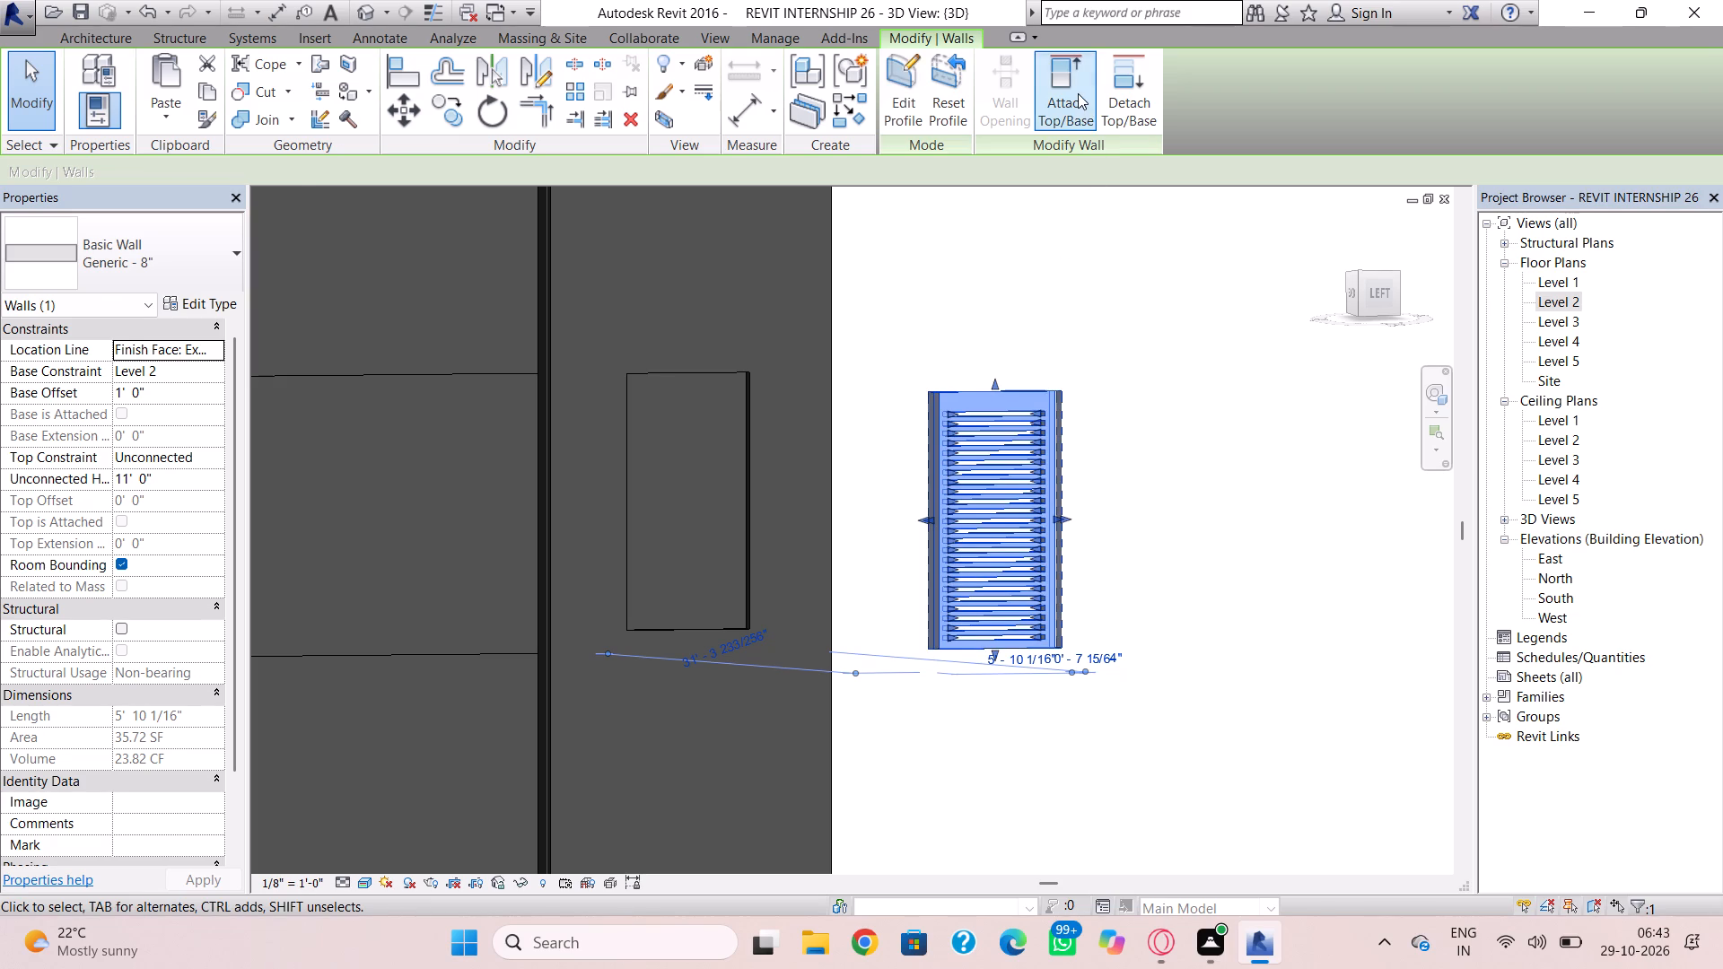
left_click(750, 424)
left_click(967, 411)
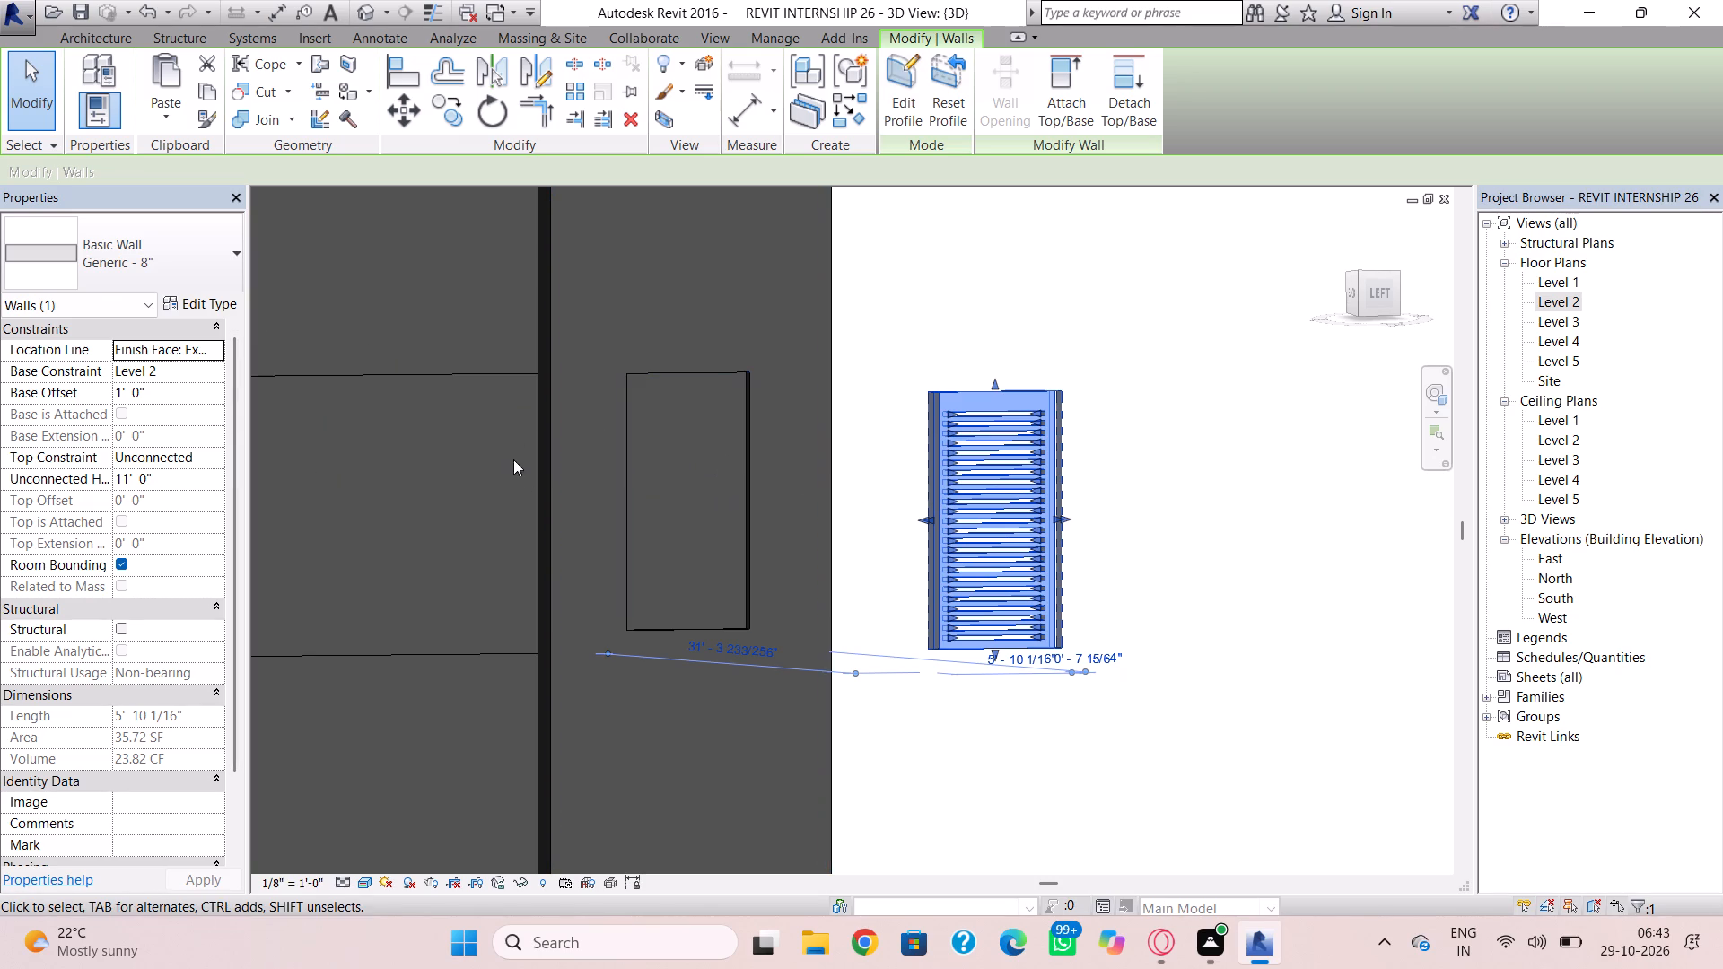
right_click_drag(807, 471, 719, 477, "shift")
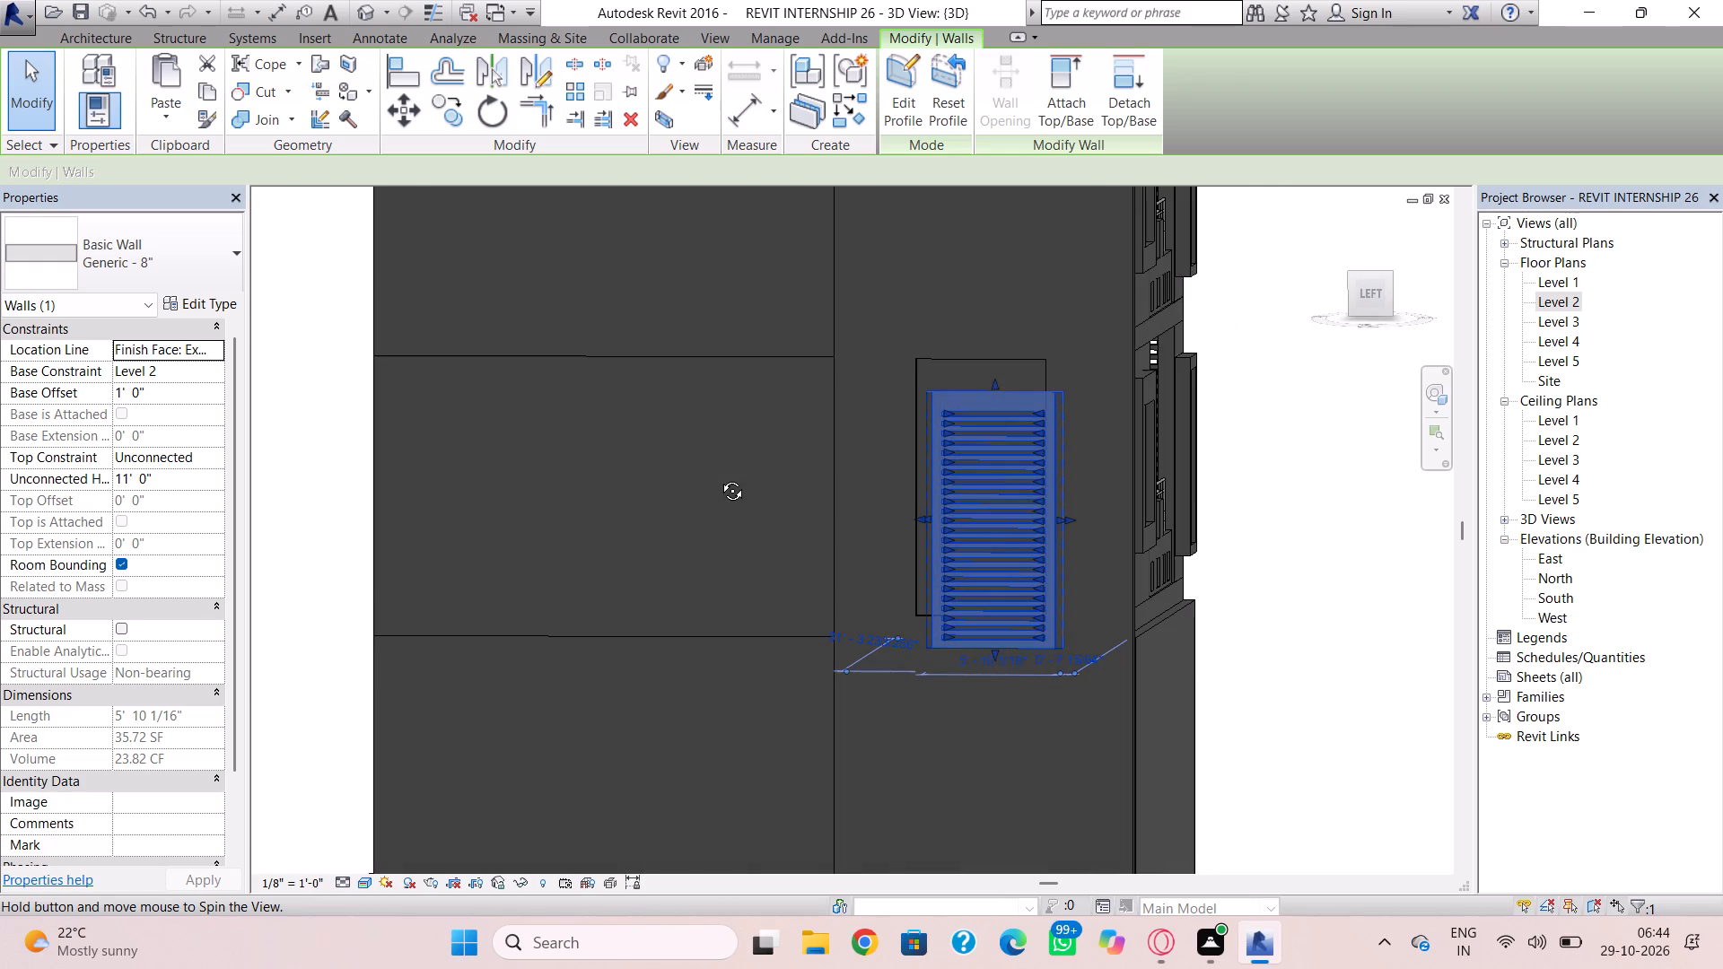
Move the pasted louvred wall into the plane of the left side wall by setting the distance between them to 0.
right_click_drag(719, 477, 822, 488, "shift")
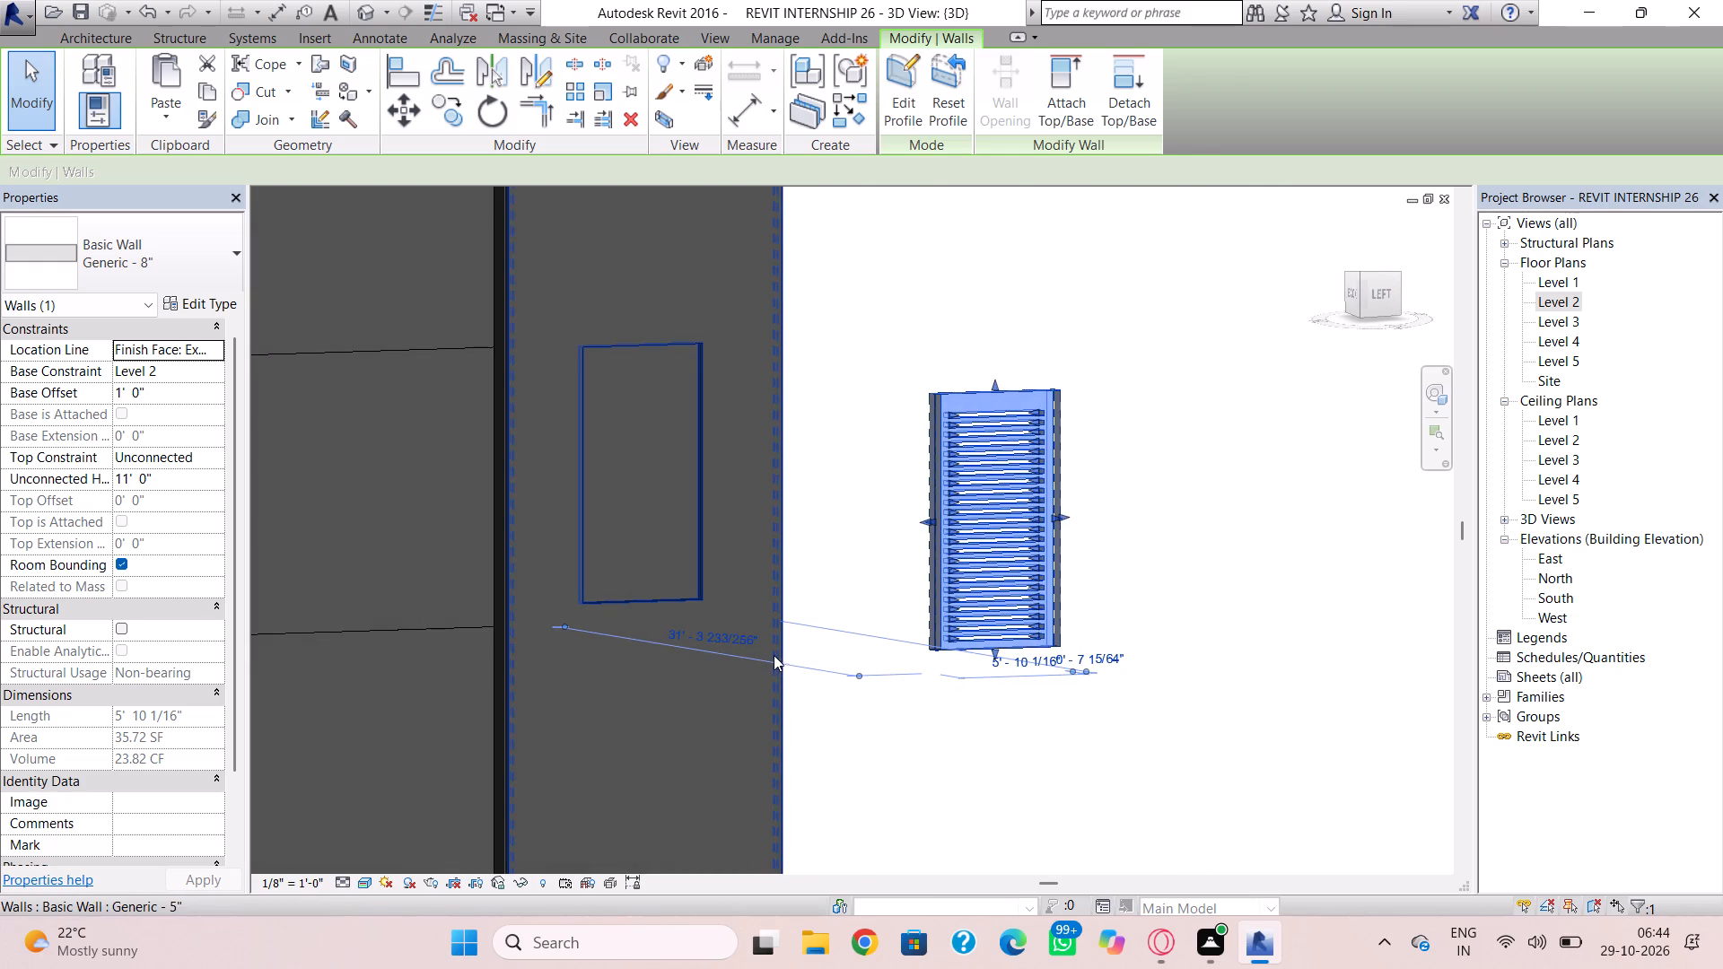
left_click(748, 641)
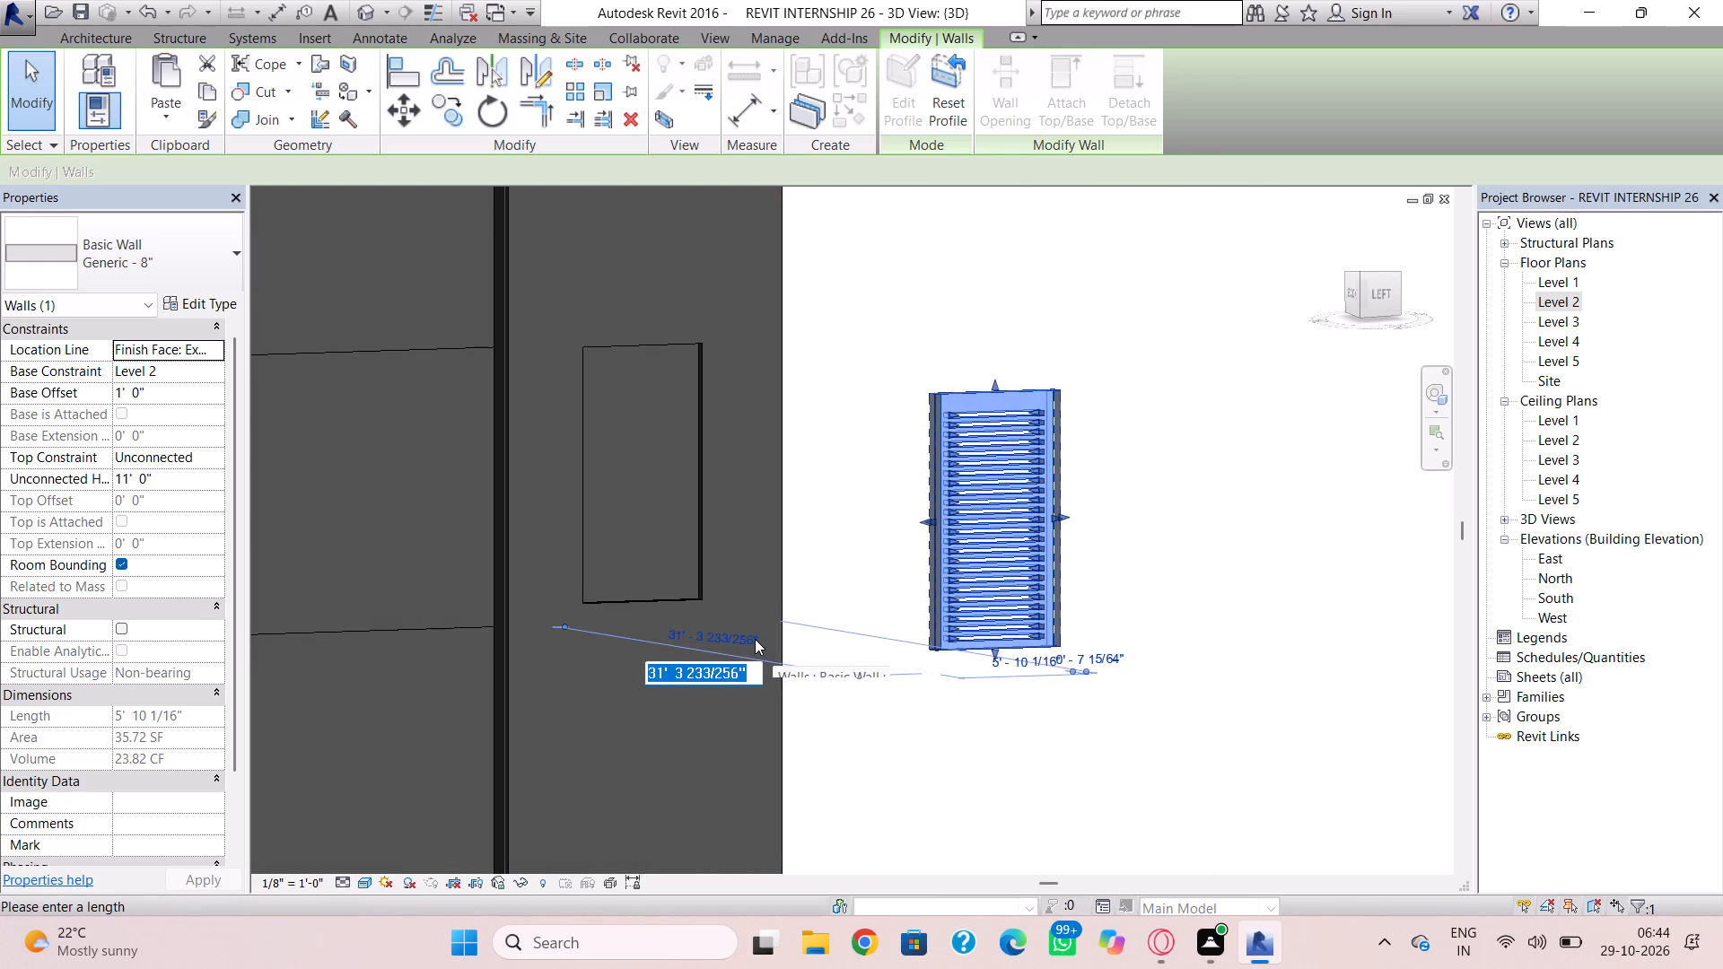
key("0")
key("Return")
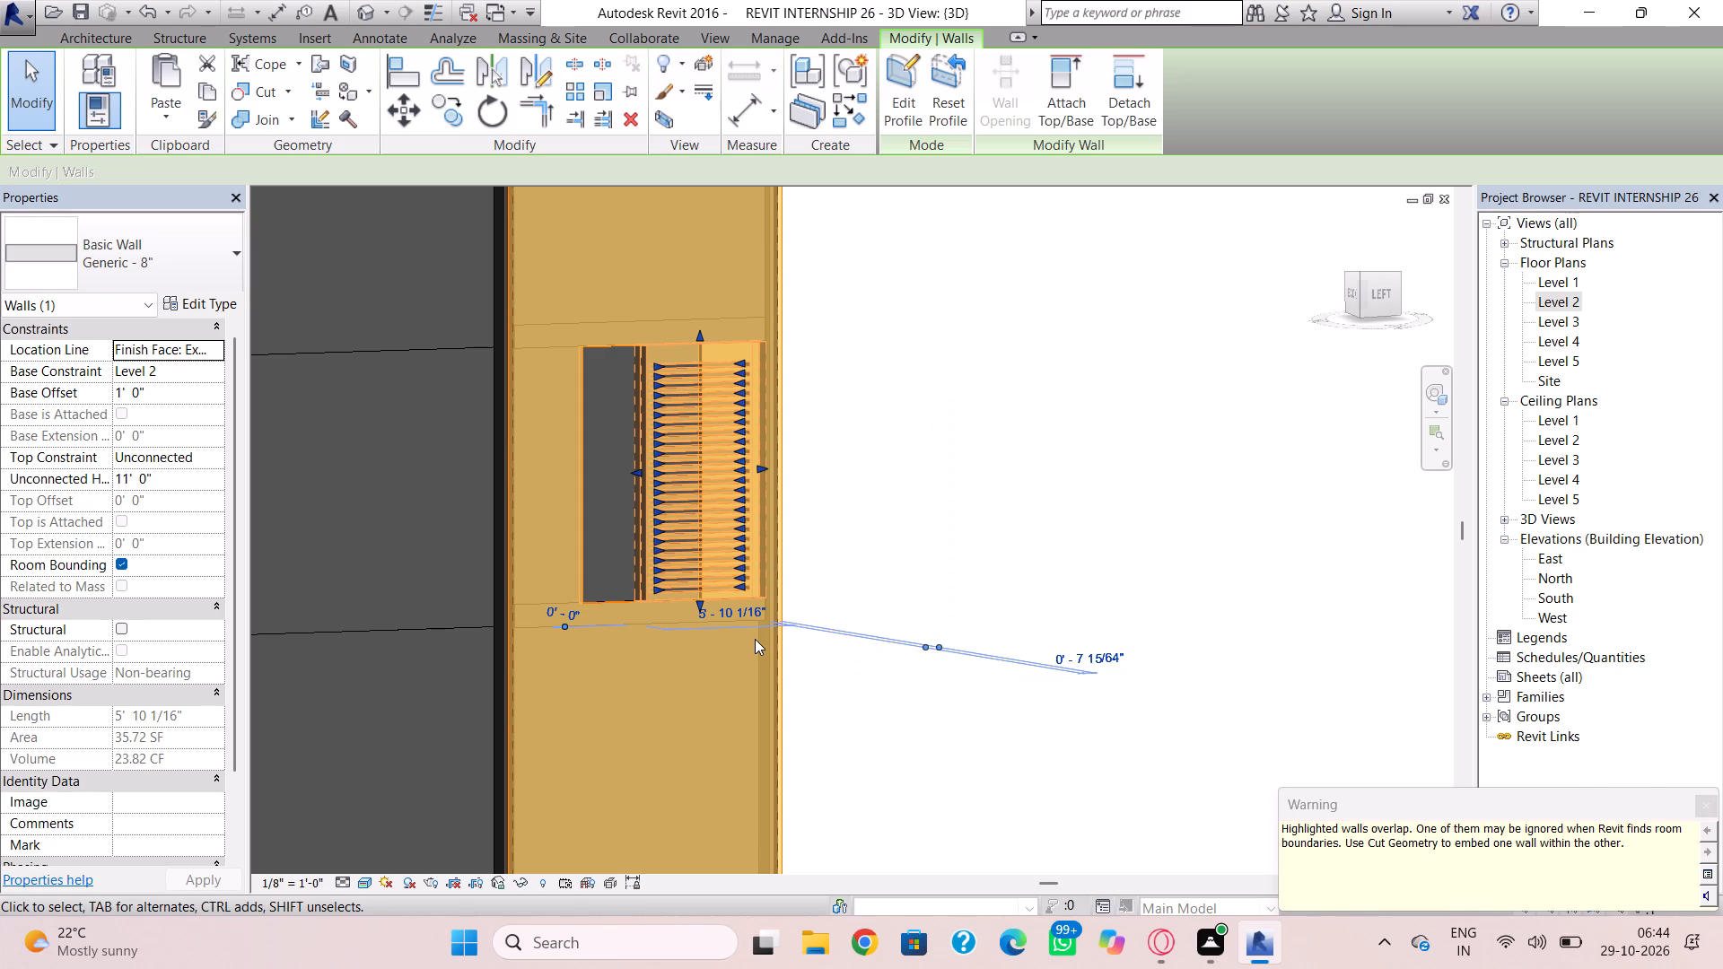
left_click(951, 494)
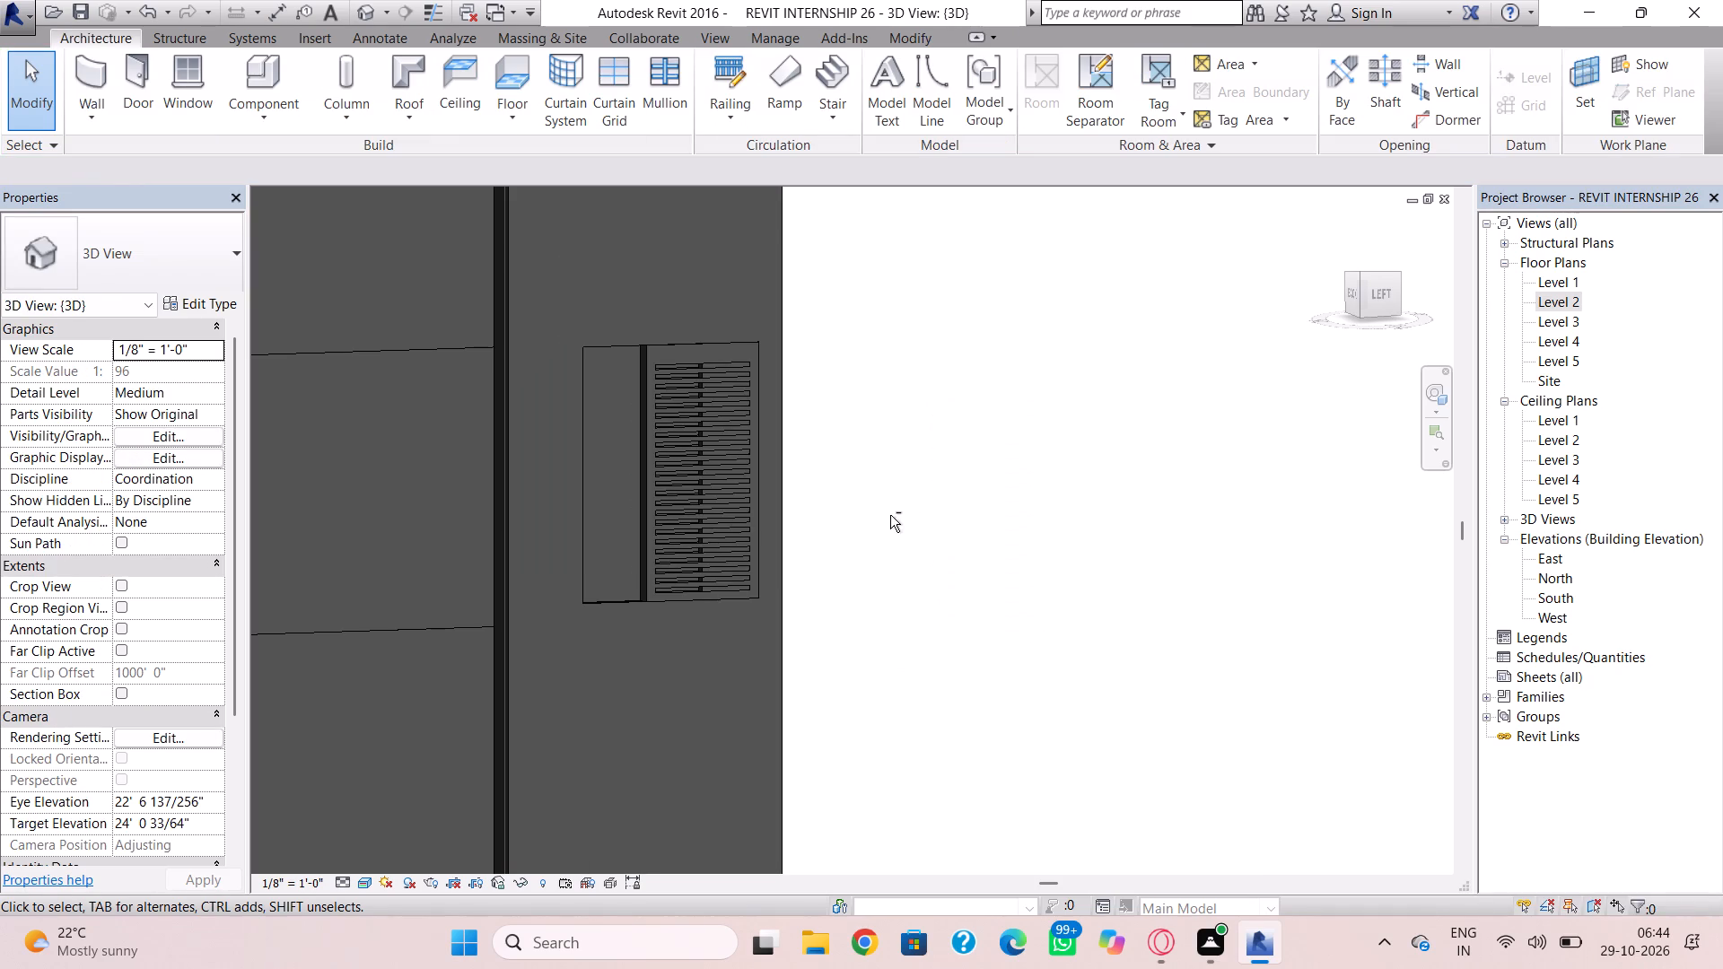
Stretch the louvred wall's left edge a little way toward the left edge of the opening.
right_click_drag(890, 515, 789, 586, "shift")
right_click_drag(880, 528, 1144, 487)
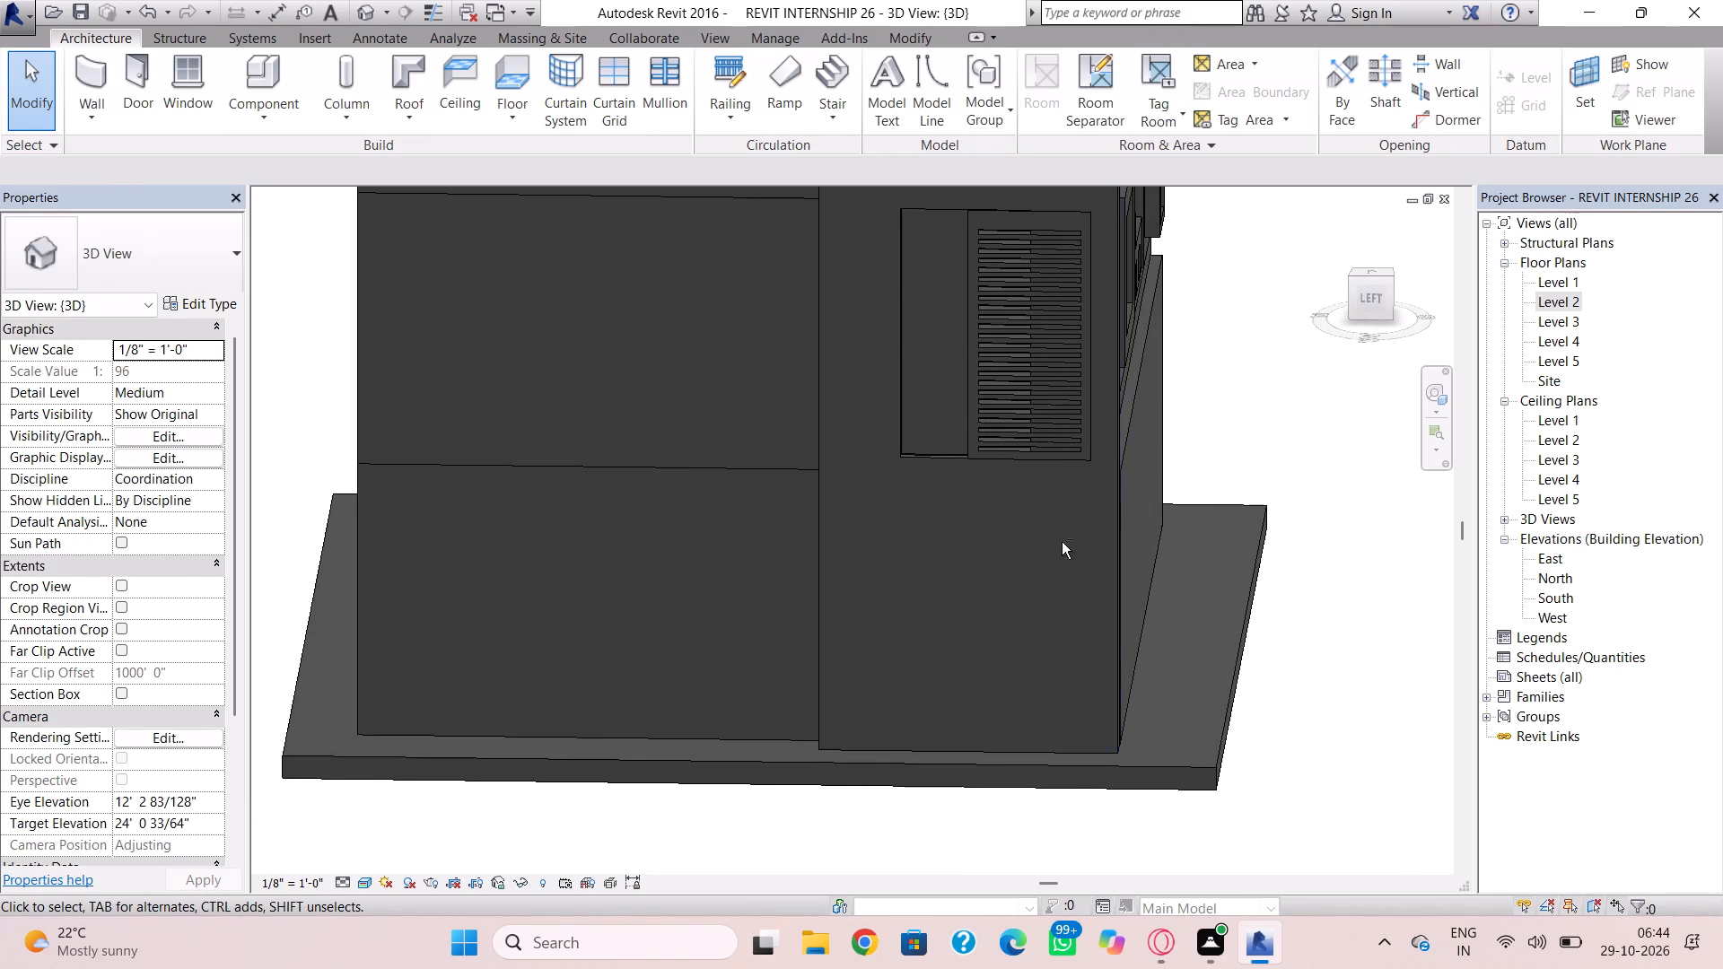
right_click_drag(1013, 553, 1317, 495, "shift")
middle_click_drag(531, 489, 775, 367)
right_click_drag(779, 385, 564, 306, "shift")
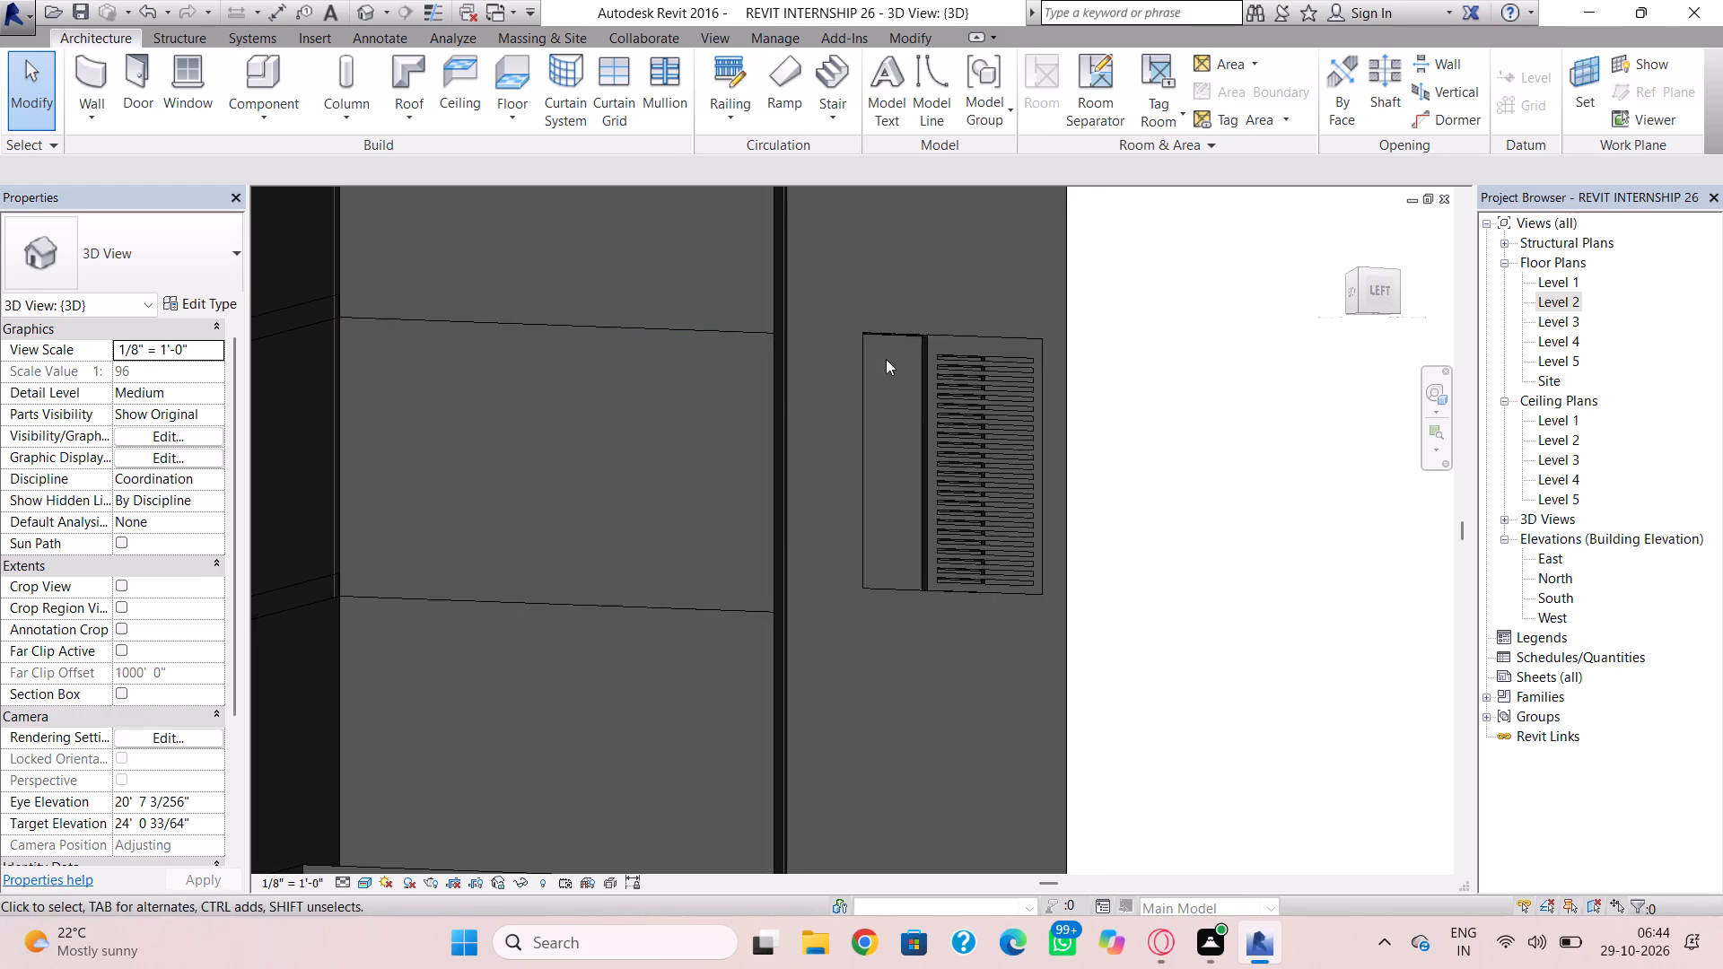
left_click(931, 438)
left_click_drag(917, 461, 848, 478)
scroll(947, 467, "down", 1)
middle_click_drag(947, 467, 932, 551)
right_click_drag(1001, 551, 939, 599, "shift")
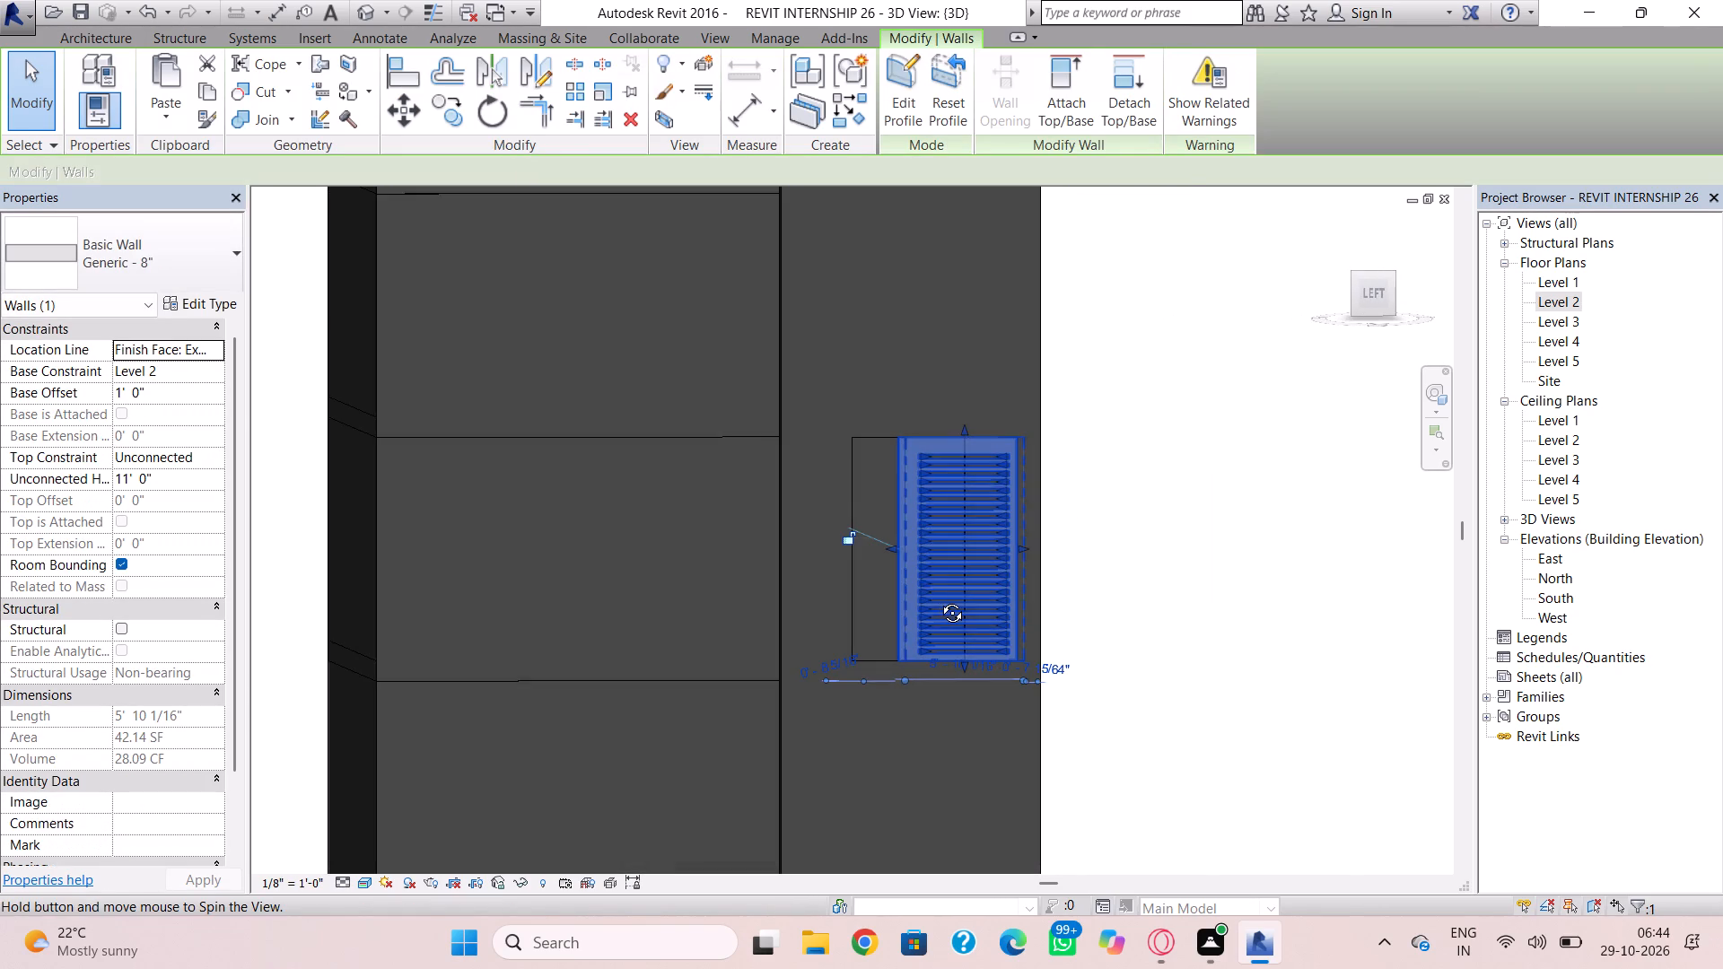
right_click_drag(939, 599, 942, 599, "shift")
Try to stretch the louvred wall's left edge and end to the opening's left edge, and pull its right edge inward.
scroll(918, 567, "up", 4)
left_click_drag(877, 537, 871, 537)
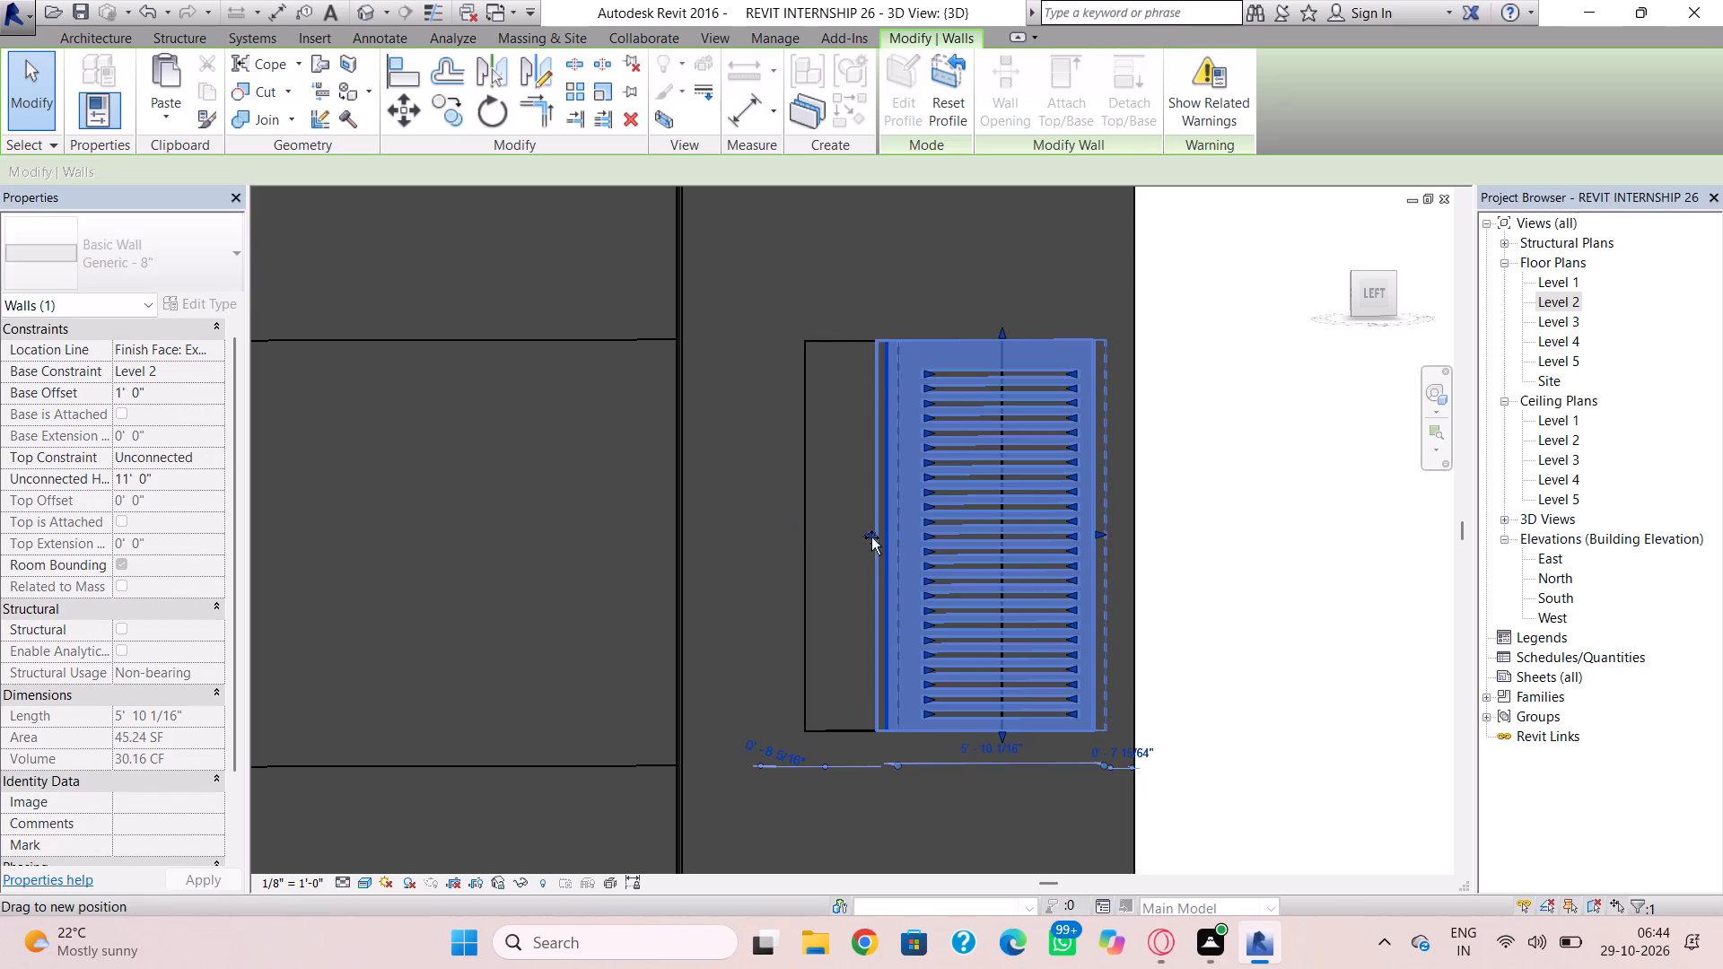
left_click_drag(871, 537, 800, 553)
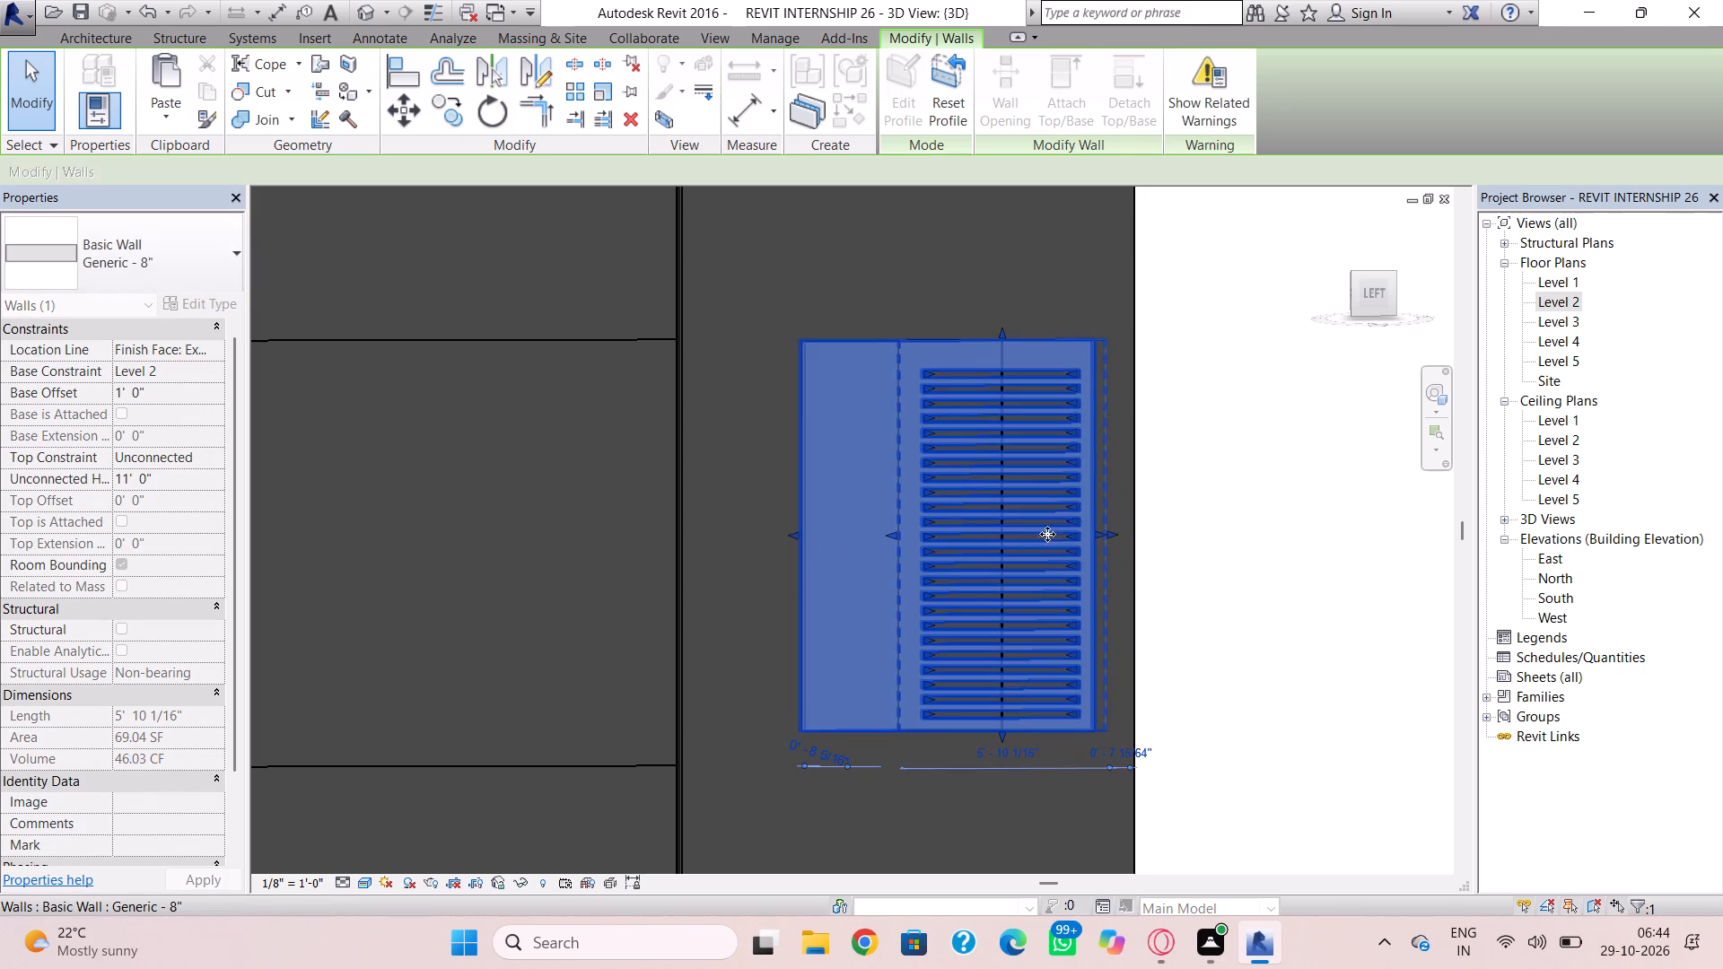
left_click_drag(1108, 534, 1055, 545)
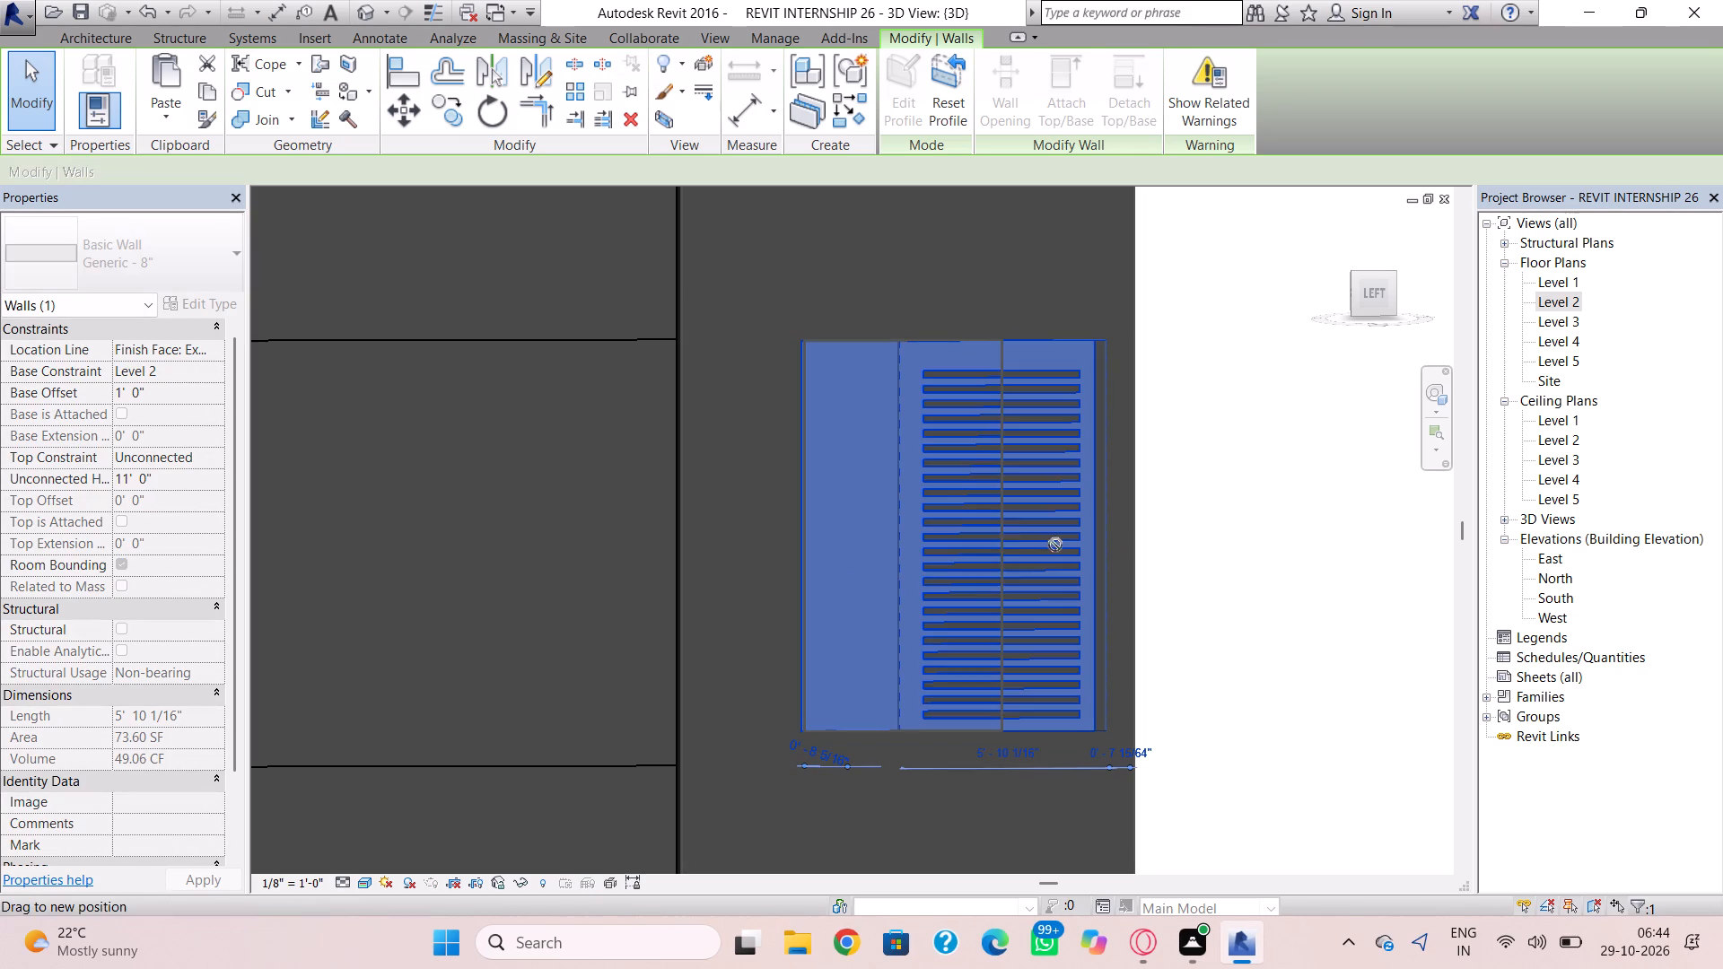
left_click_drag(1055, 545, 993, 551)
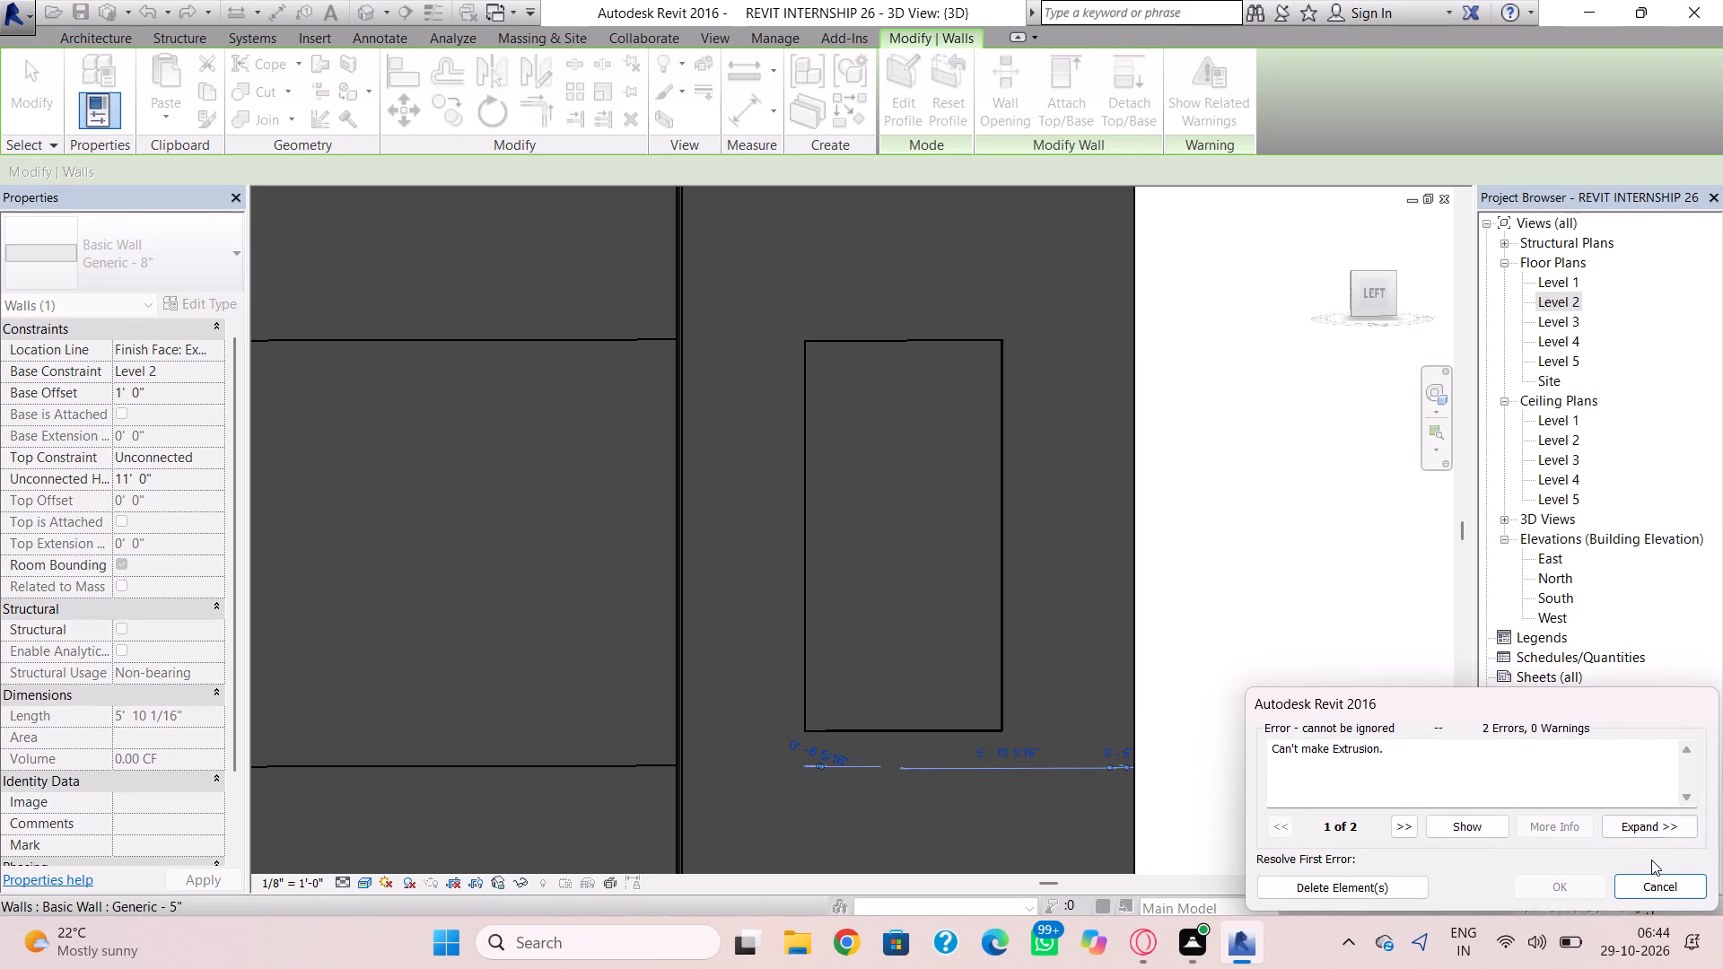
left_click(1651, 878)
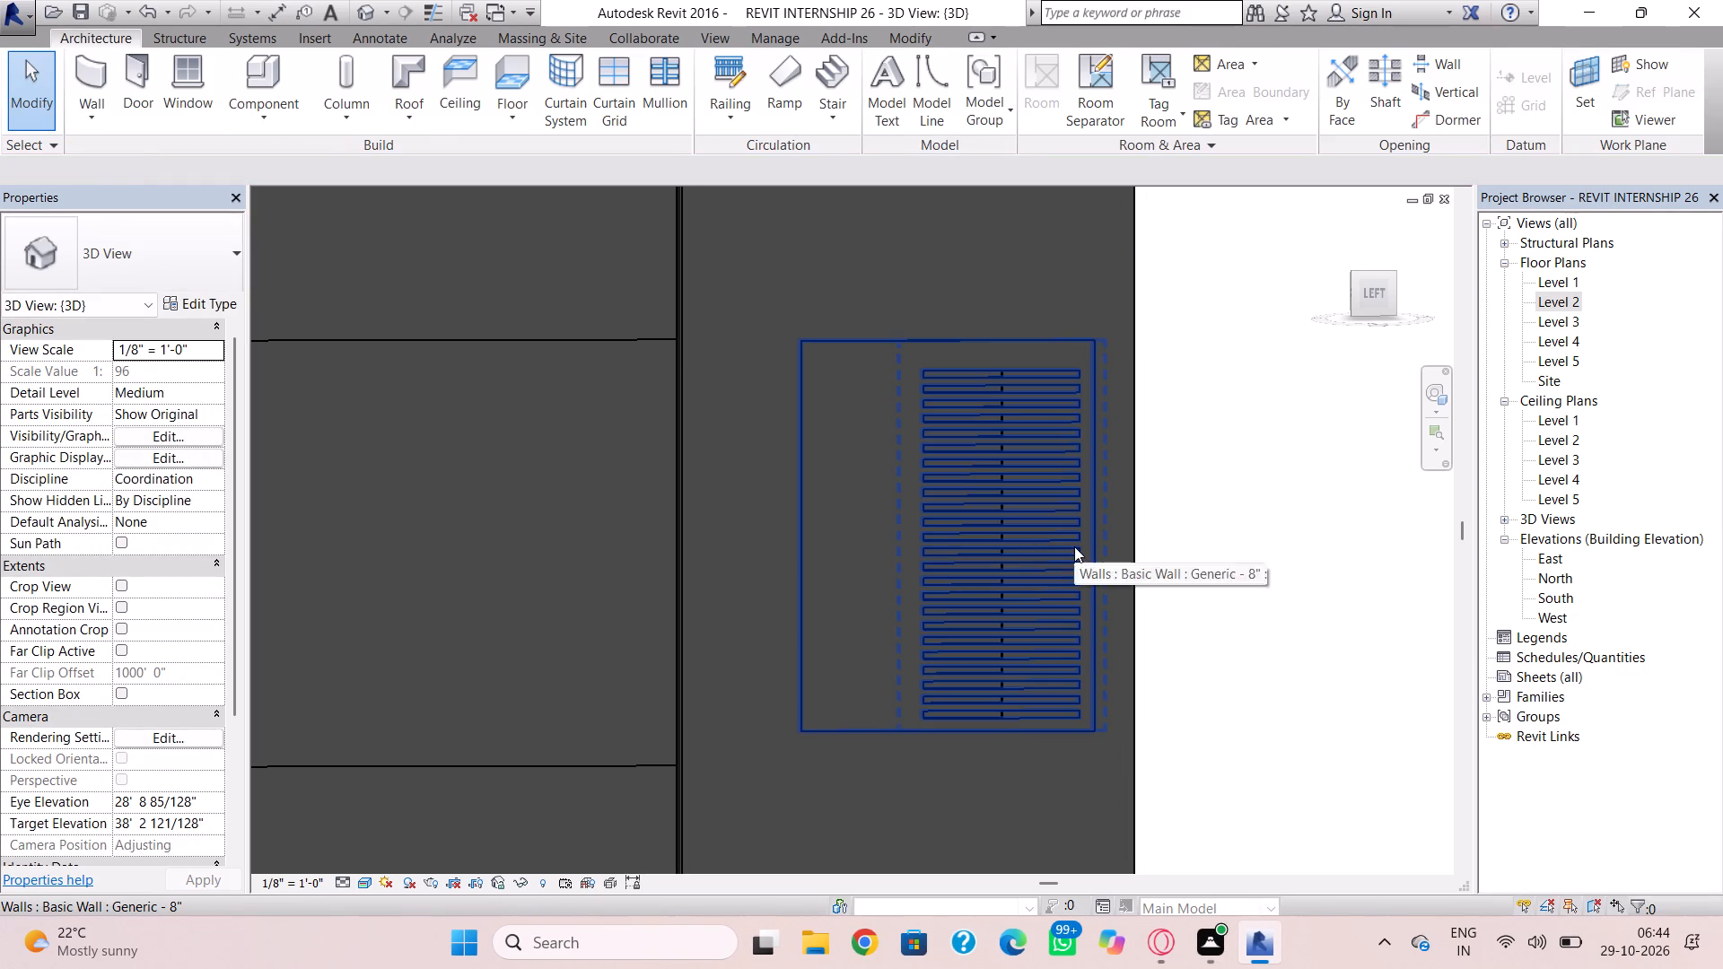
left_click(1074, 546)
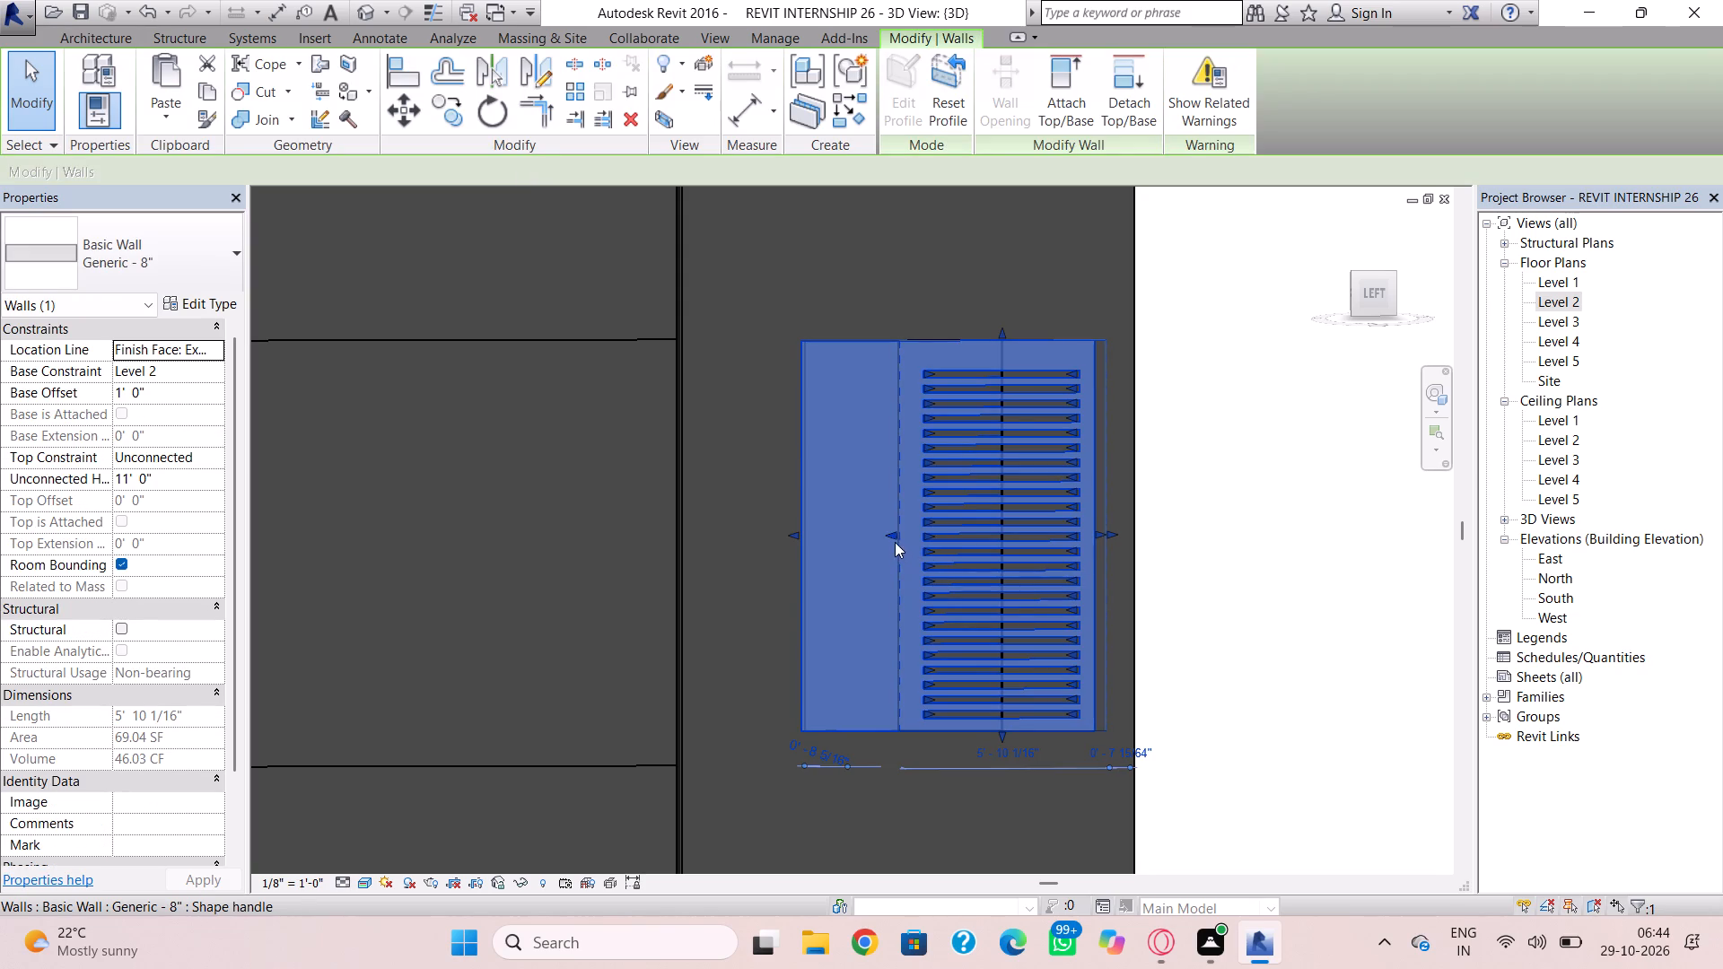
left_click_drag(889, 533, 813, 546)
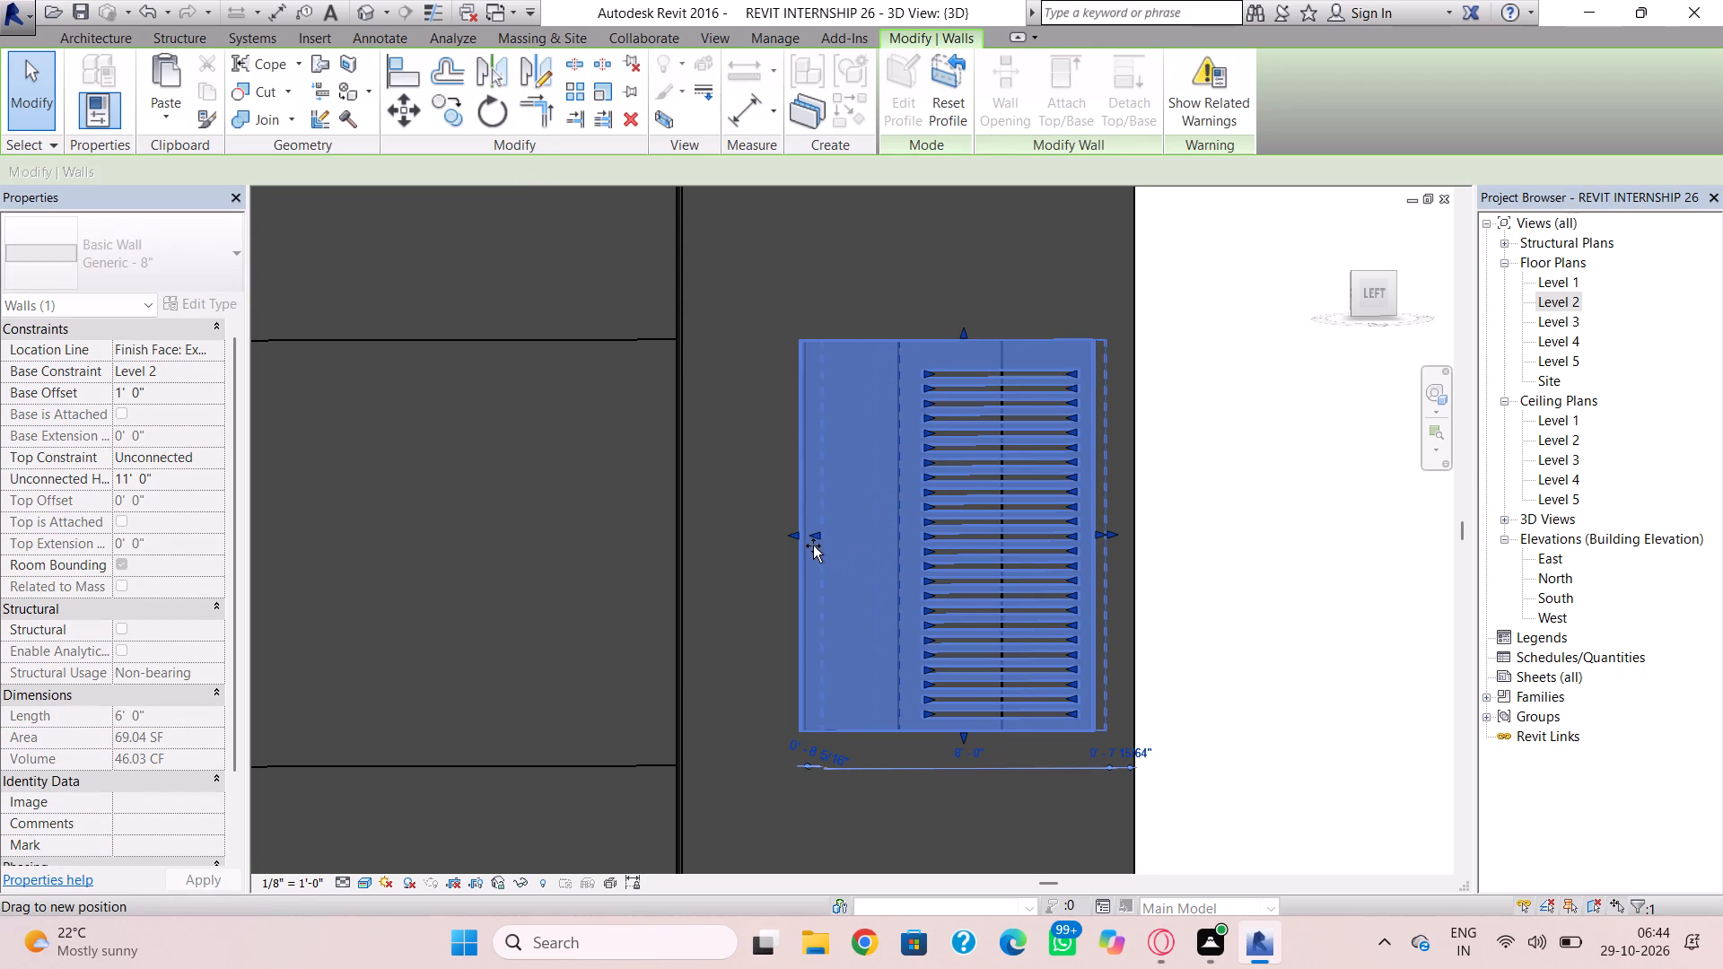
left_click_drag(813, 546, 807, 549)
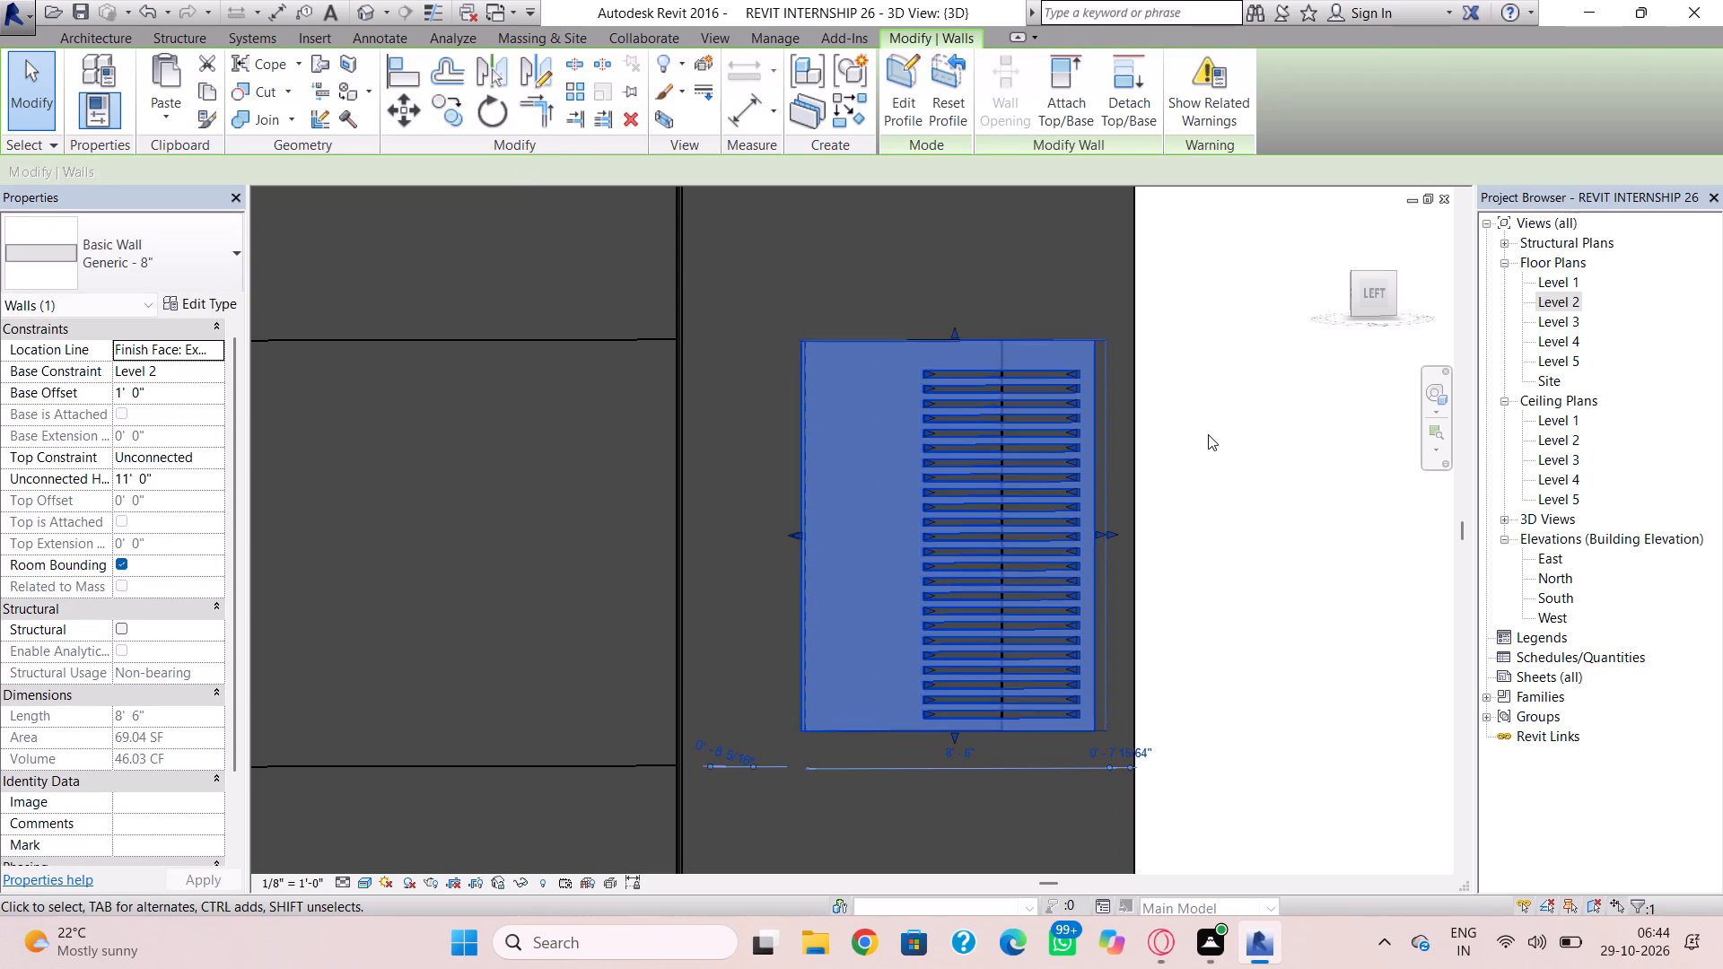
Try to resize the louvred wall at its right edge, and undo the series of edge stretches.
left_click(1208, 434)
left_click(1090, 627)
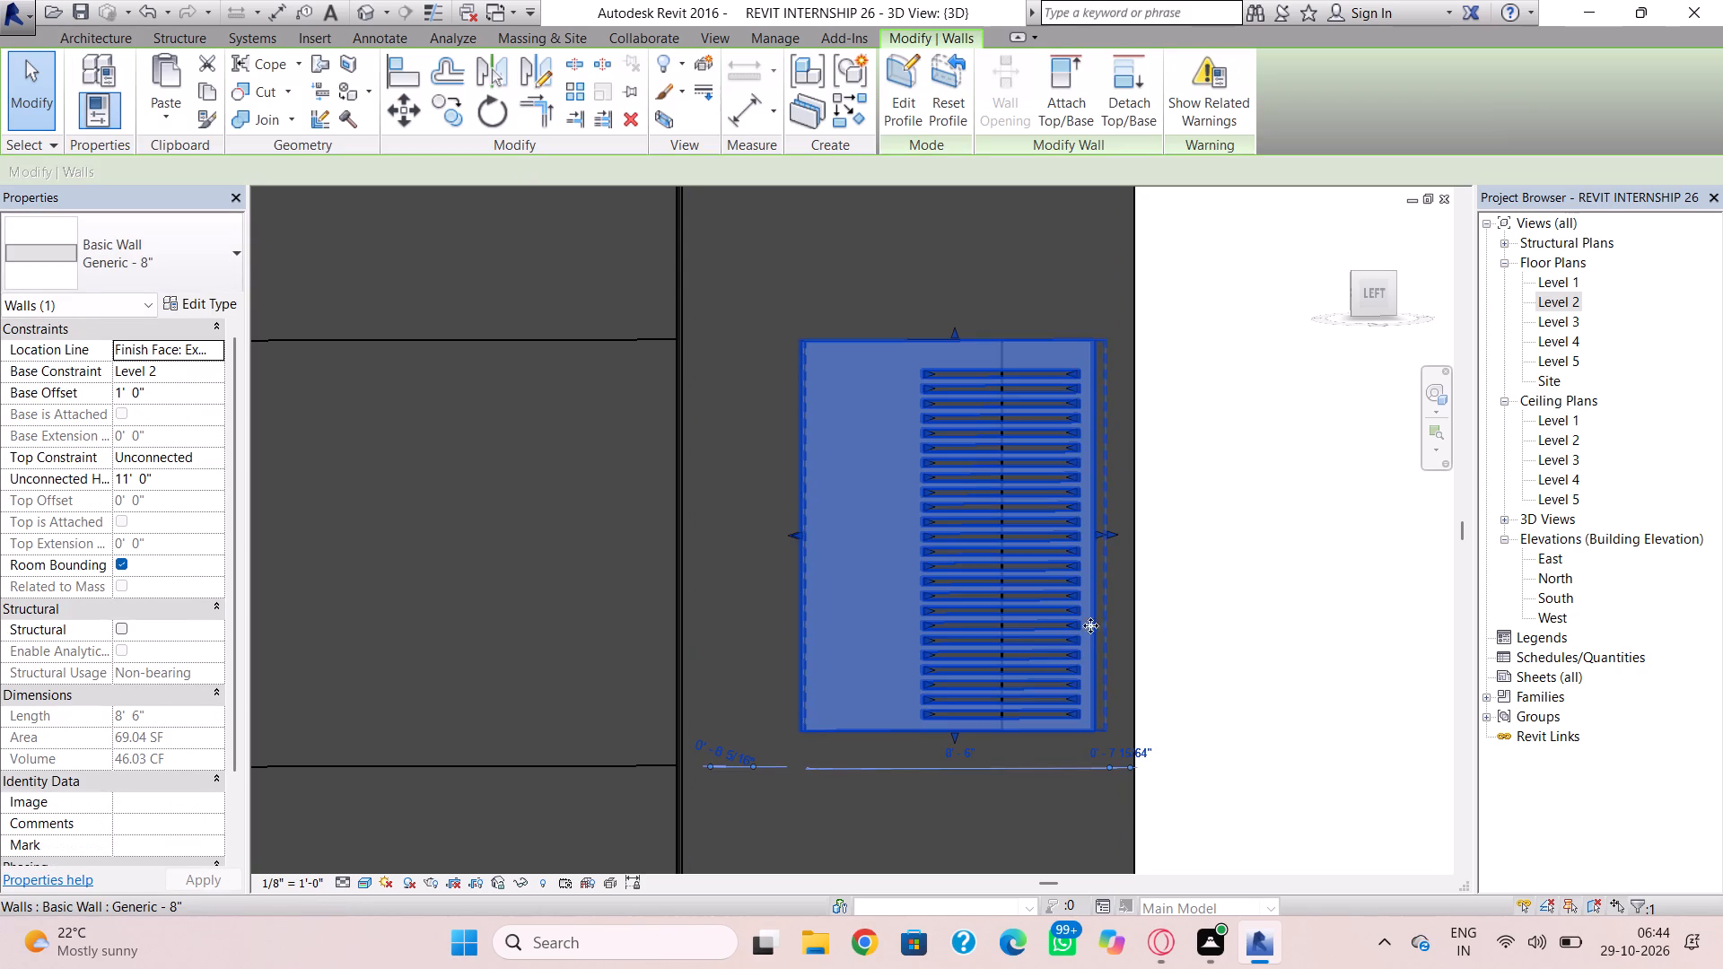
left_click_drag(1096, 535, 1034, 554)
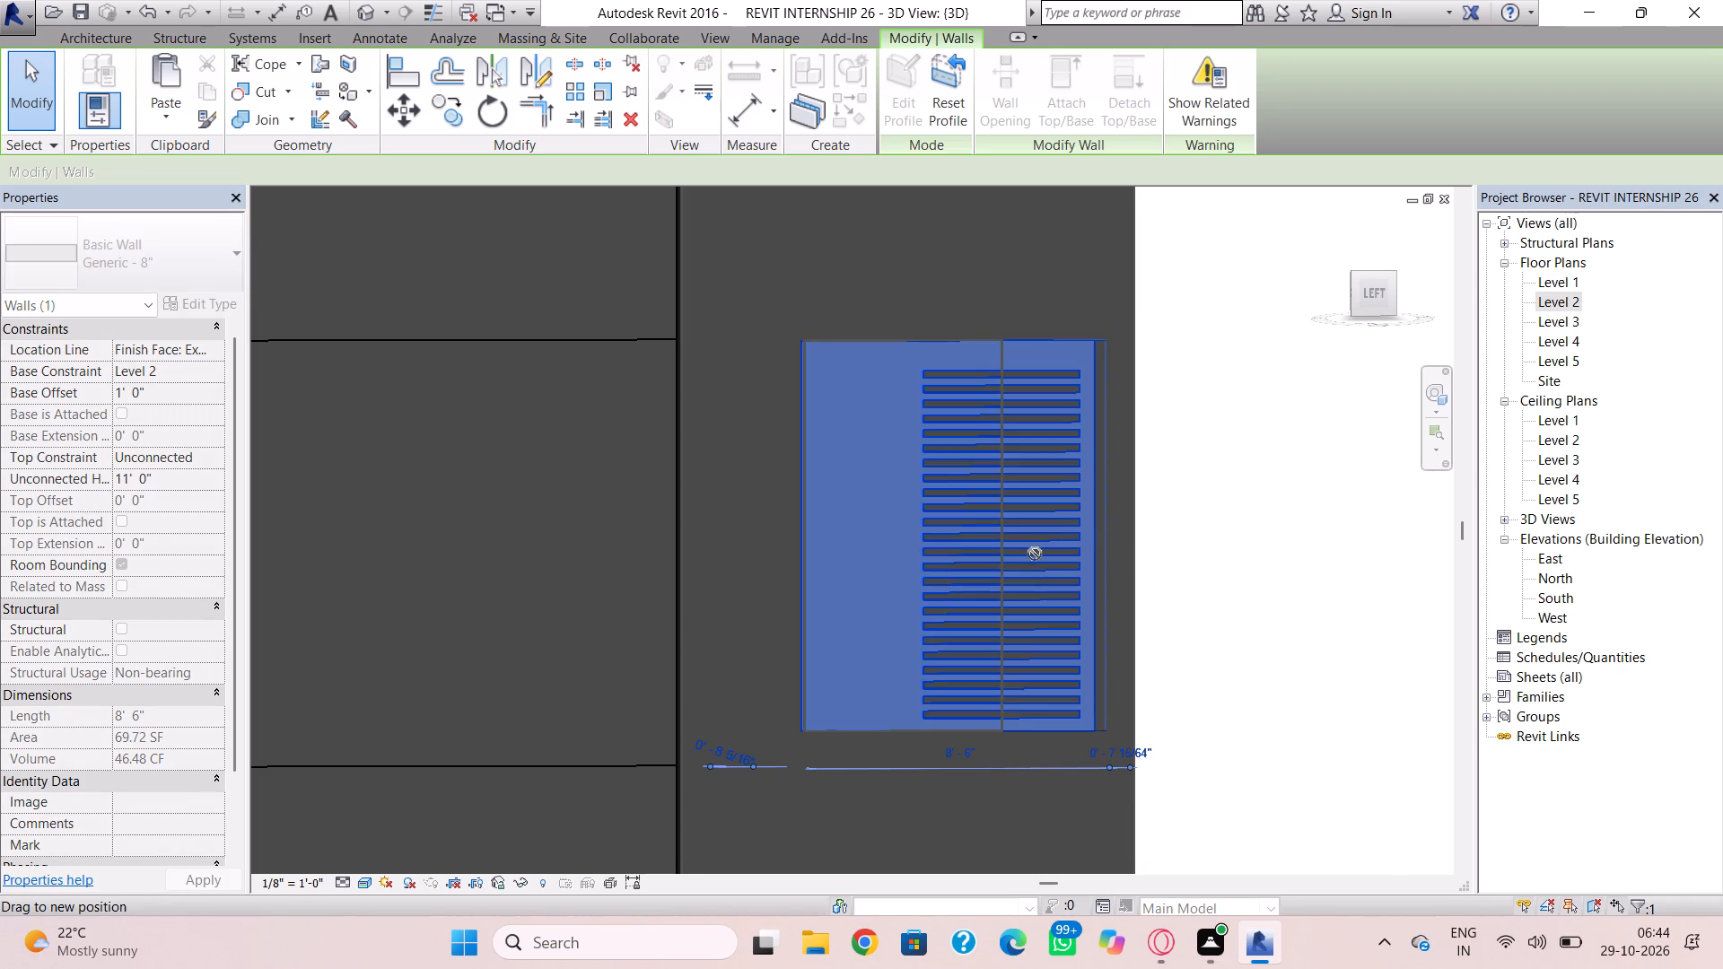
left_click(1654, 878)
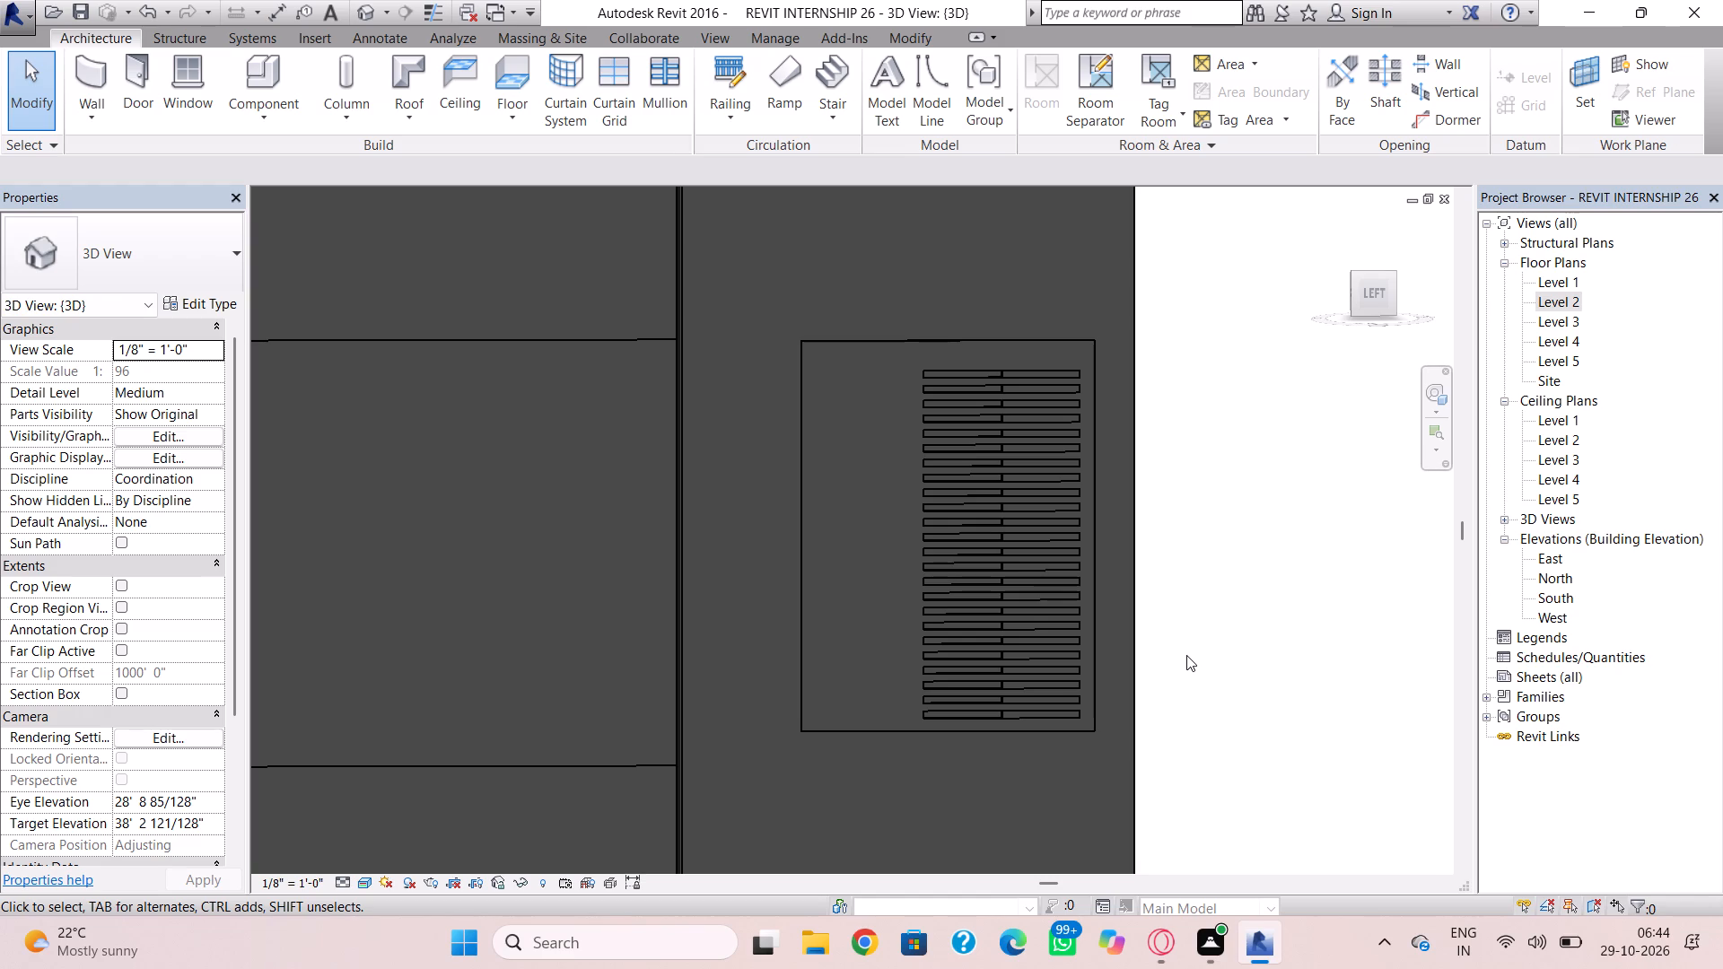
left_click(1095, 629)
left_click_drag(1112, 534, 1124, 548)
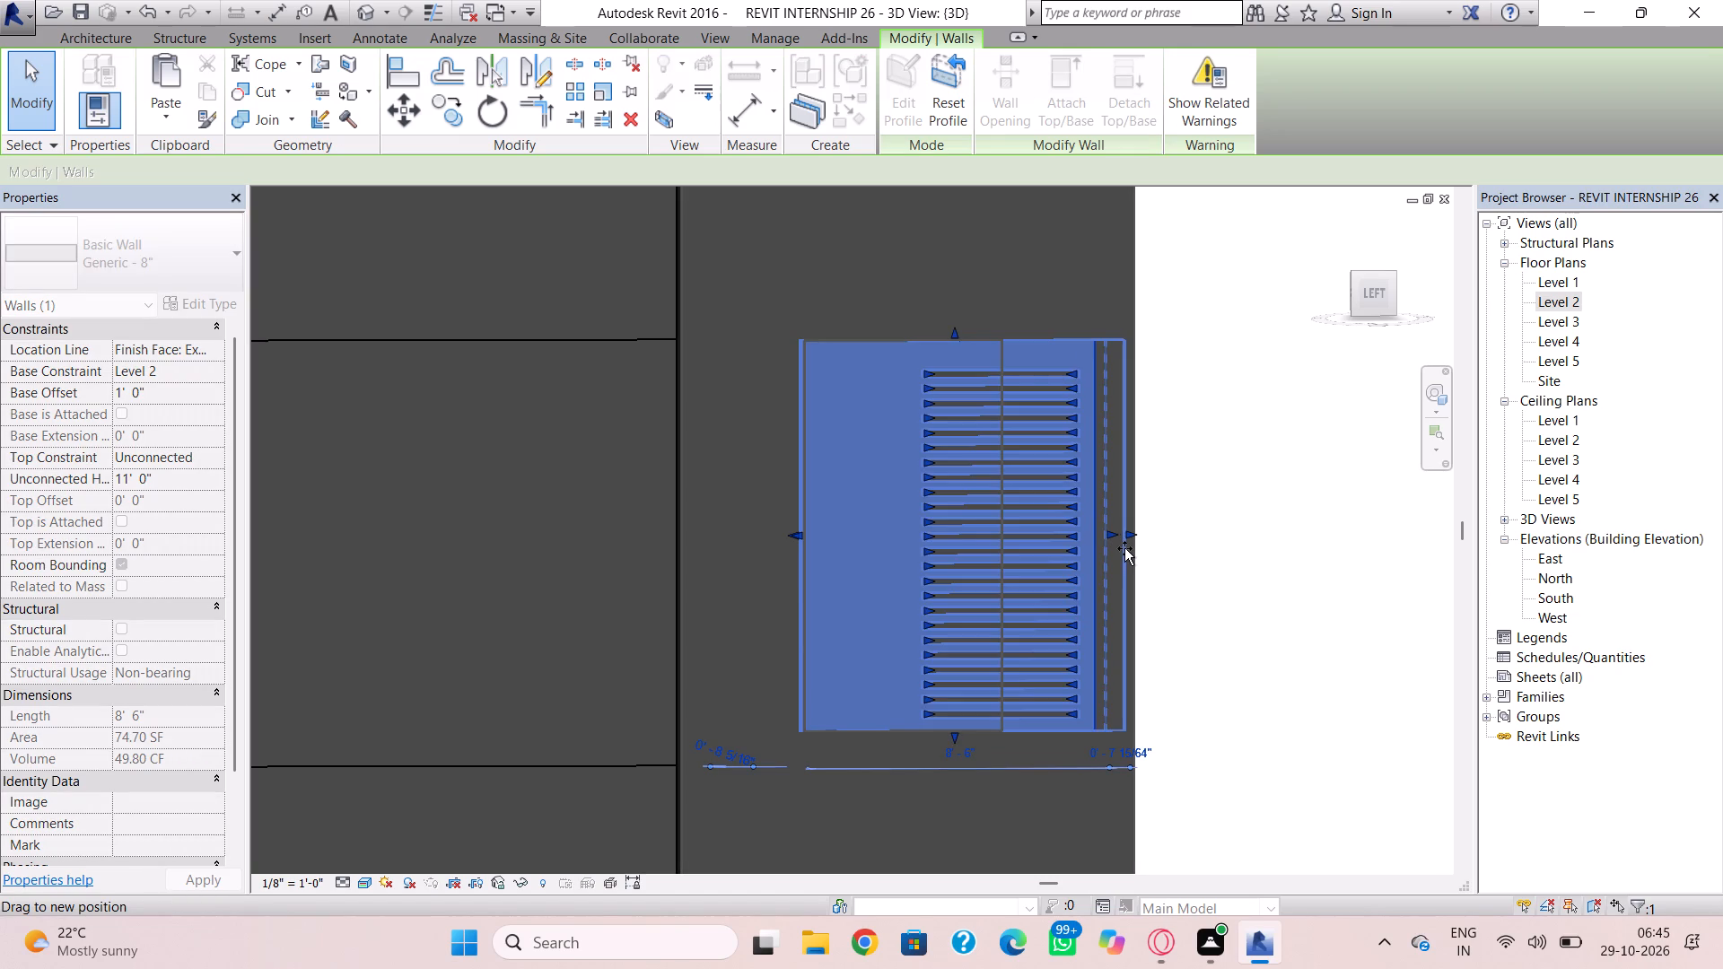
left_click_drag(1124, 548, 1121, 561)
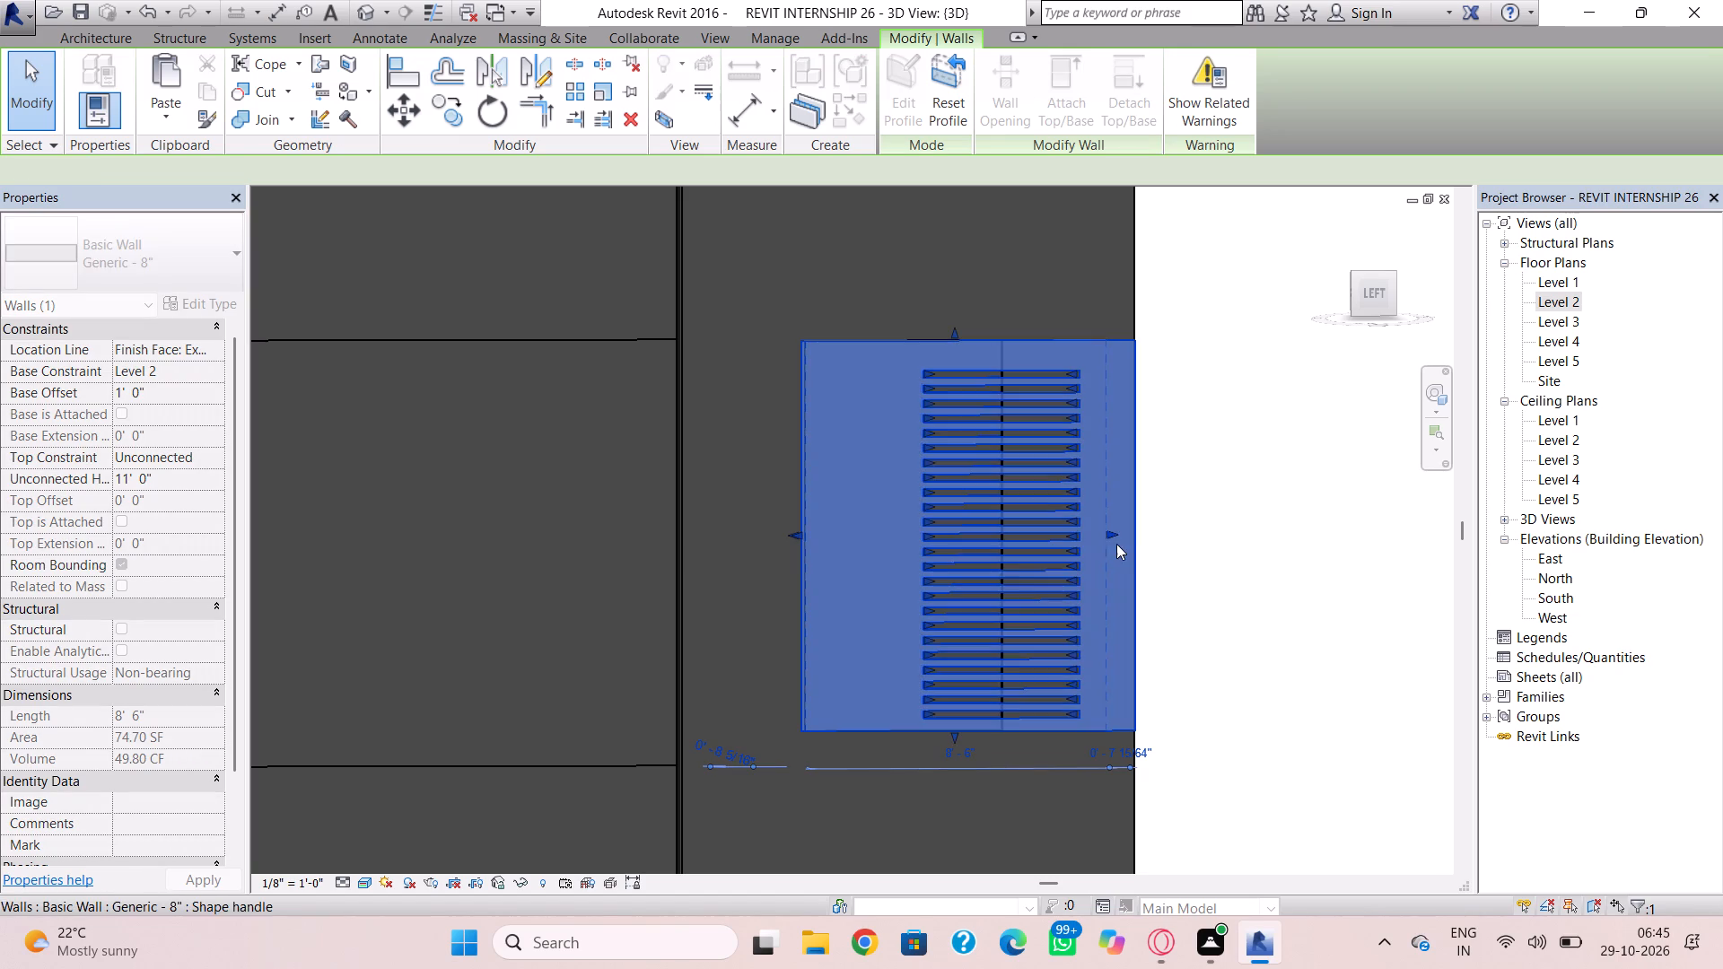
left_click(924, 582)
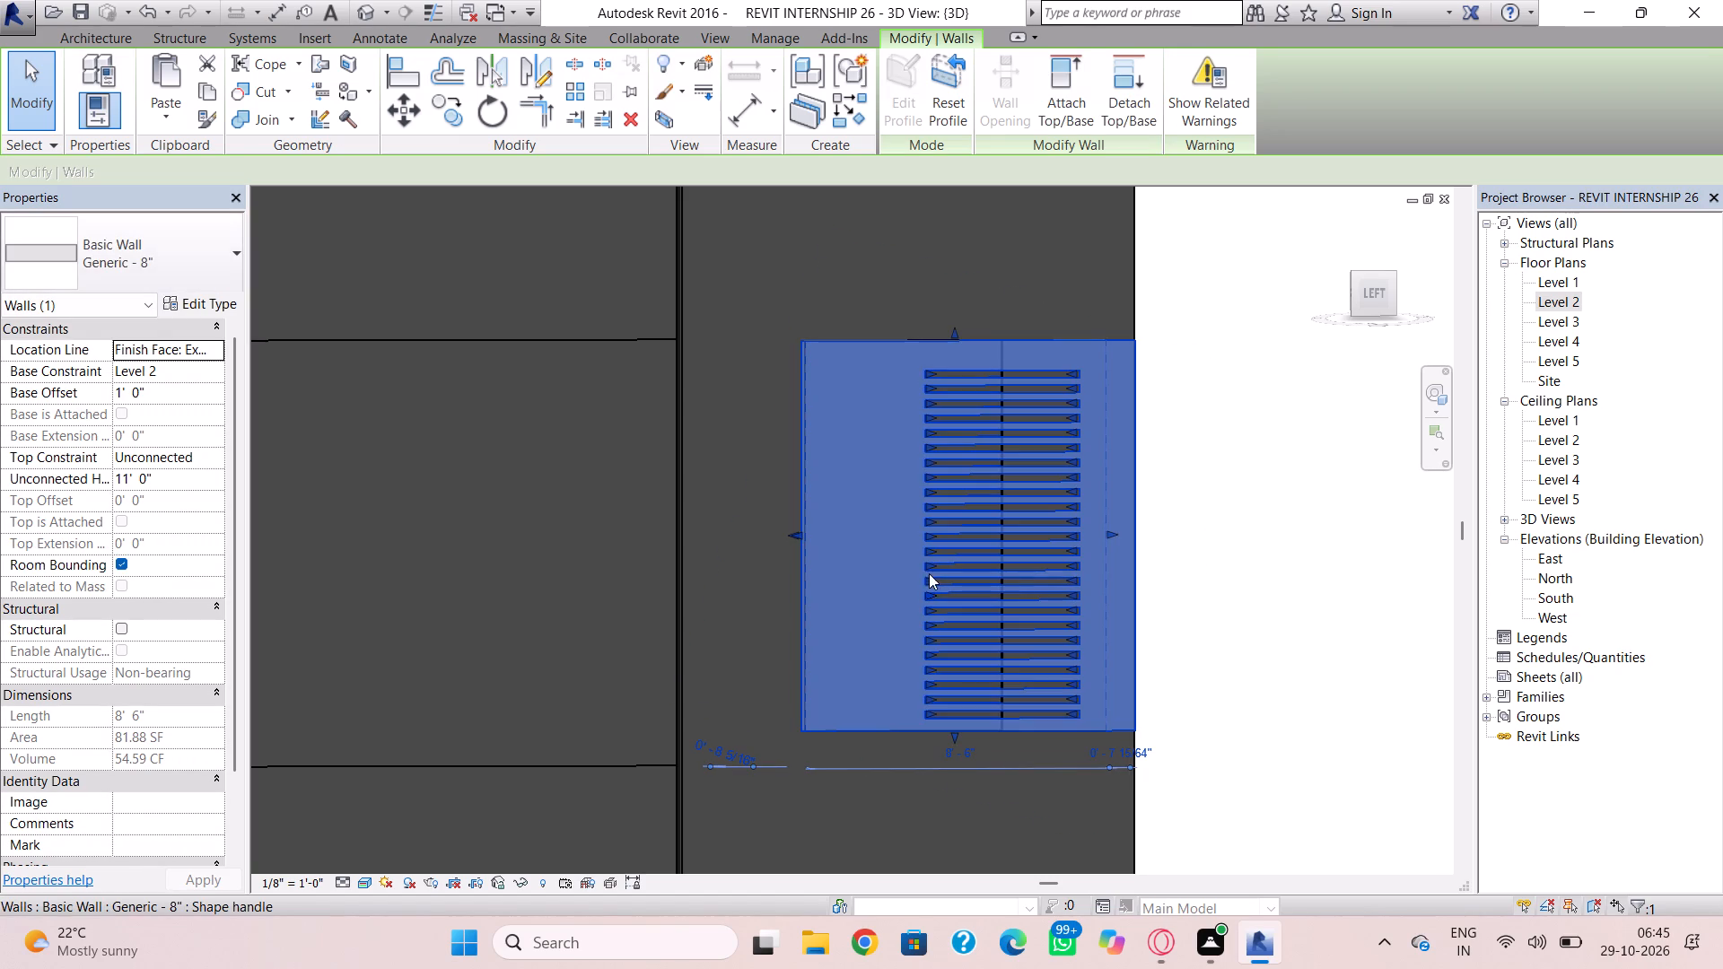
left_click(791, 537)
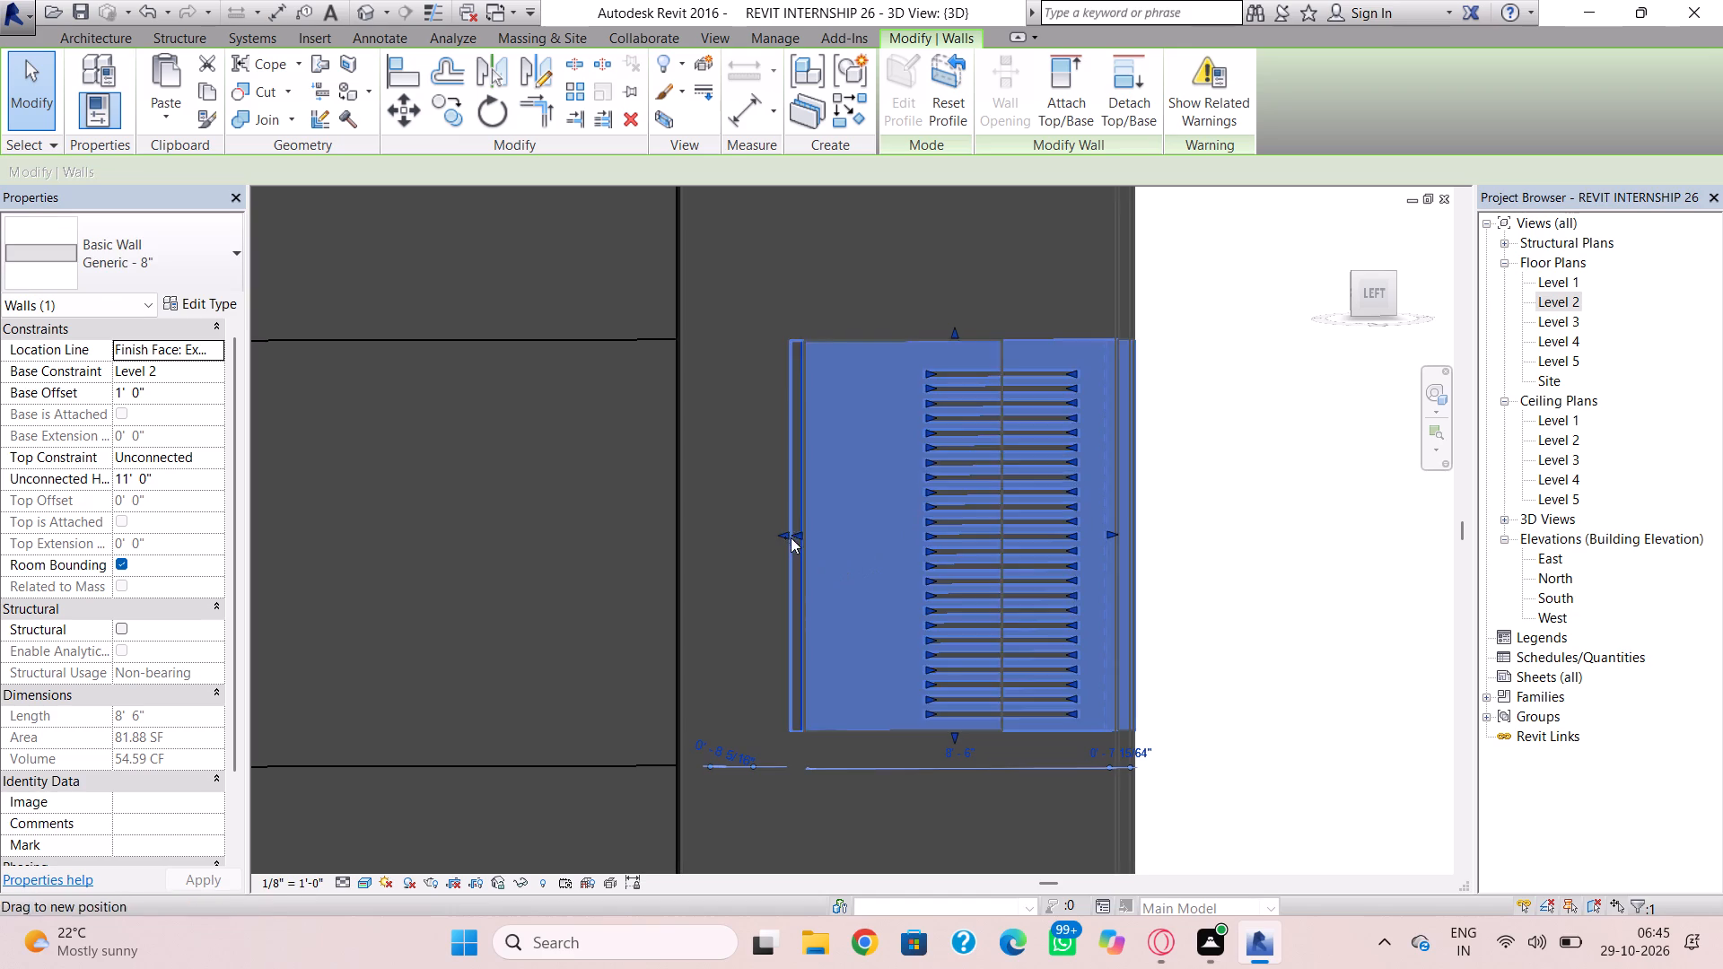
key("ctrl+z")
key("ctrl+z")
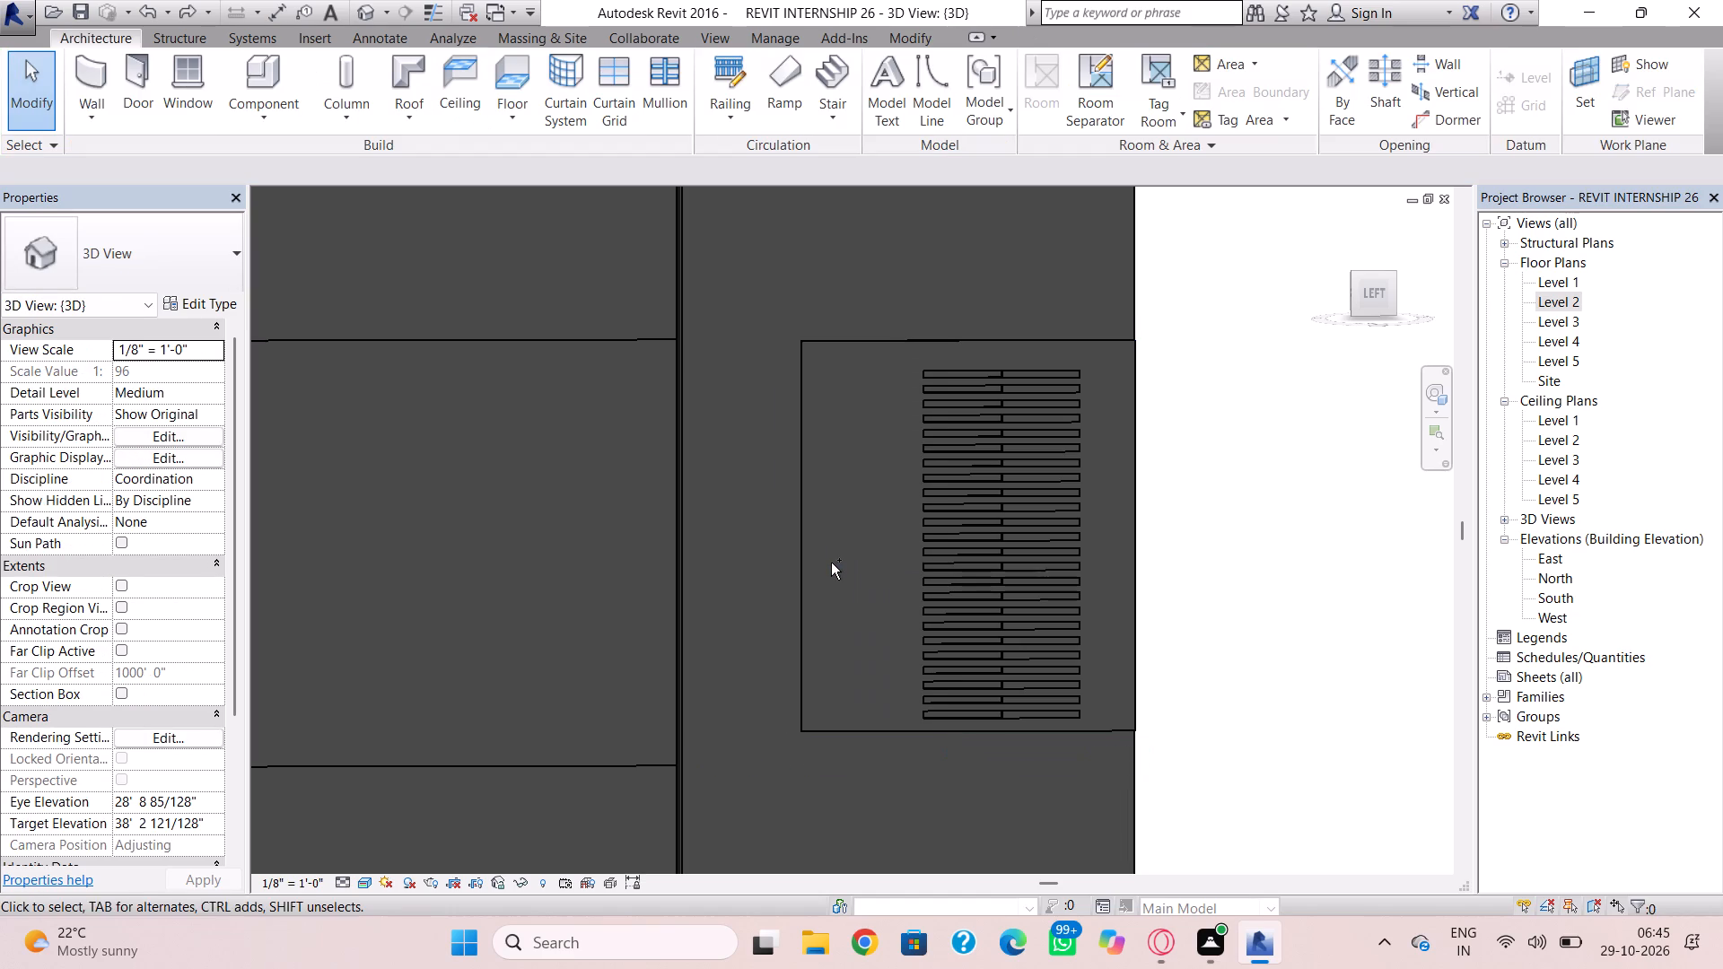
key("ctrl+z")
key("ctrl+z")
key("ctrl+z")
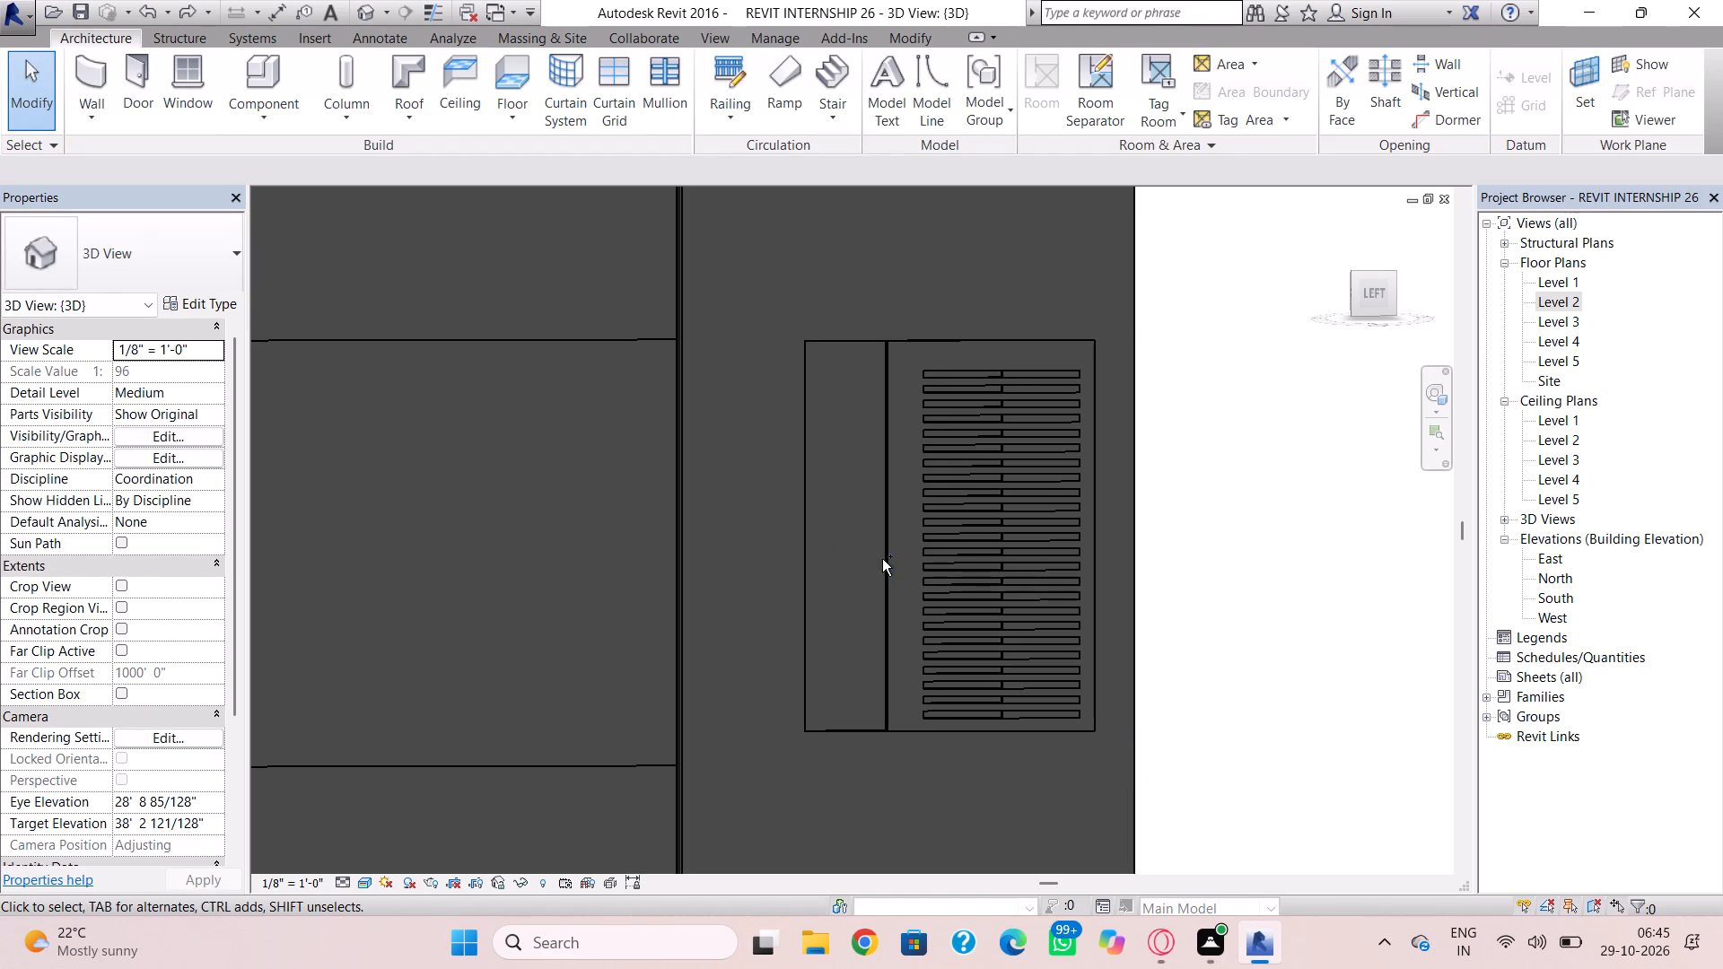
Nudge the louvred wall left in small increments until its left edge lines up with the opening's left edge.
left_click(889, 558)
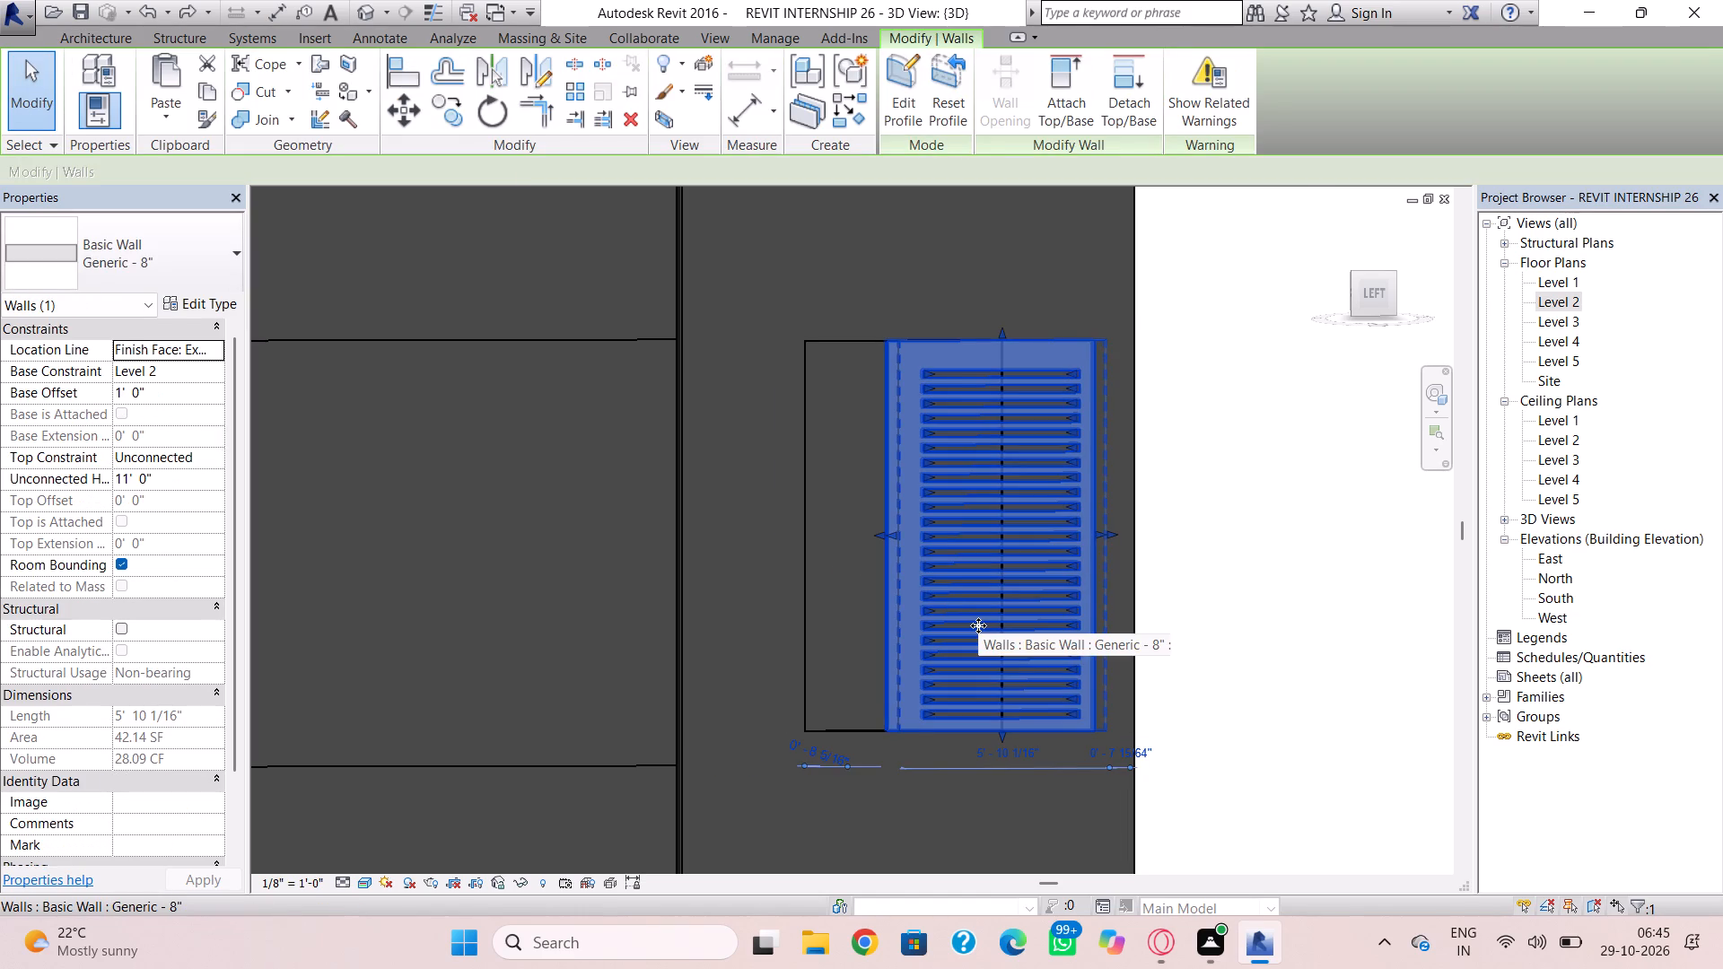
key("Left")
key("Left")
key("Left")
key("Left")
key("Left")
key("Left")
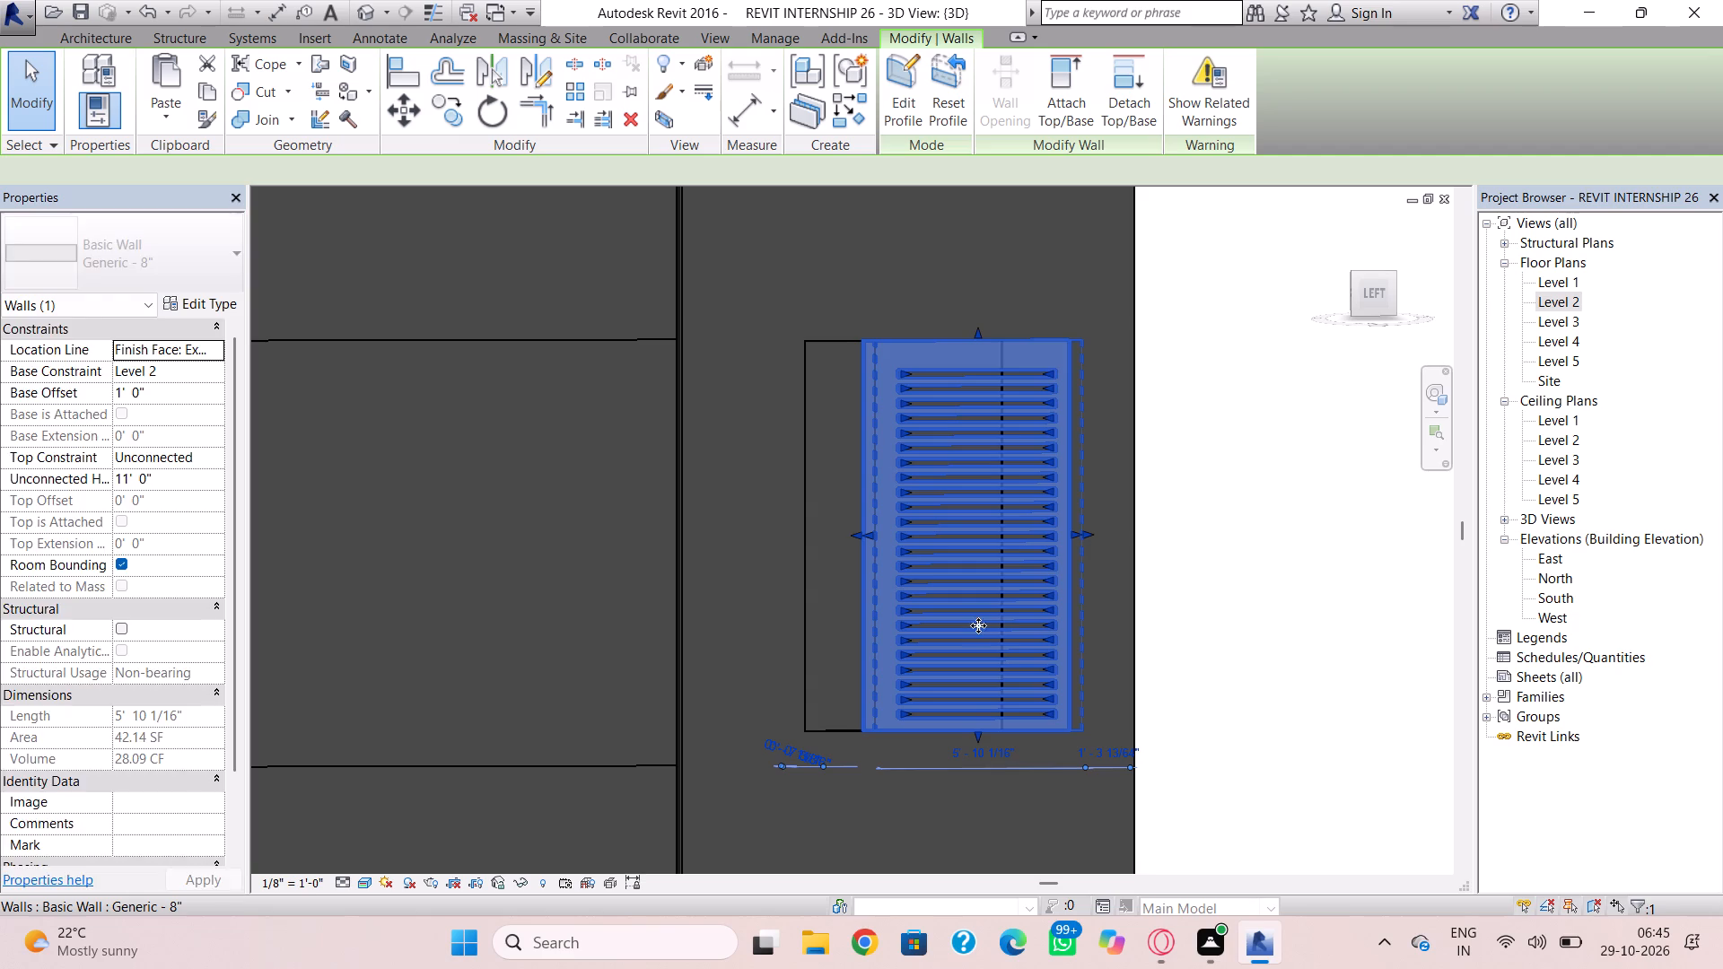
key("Left")
key("Left")
key("Left")
key("Left")
key("Left")
key("Left")
key("Left")
key("Left")
key("Left")
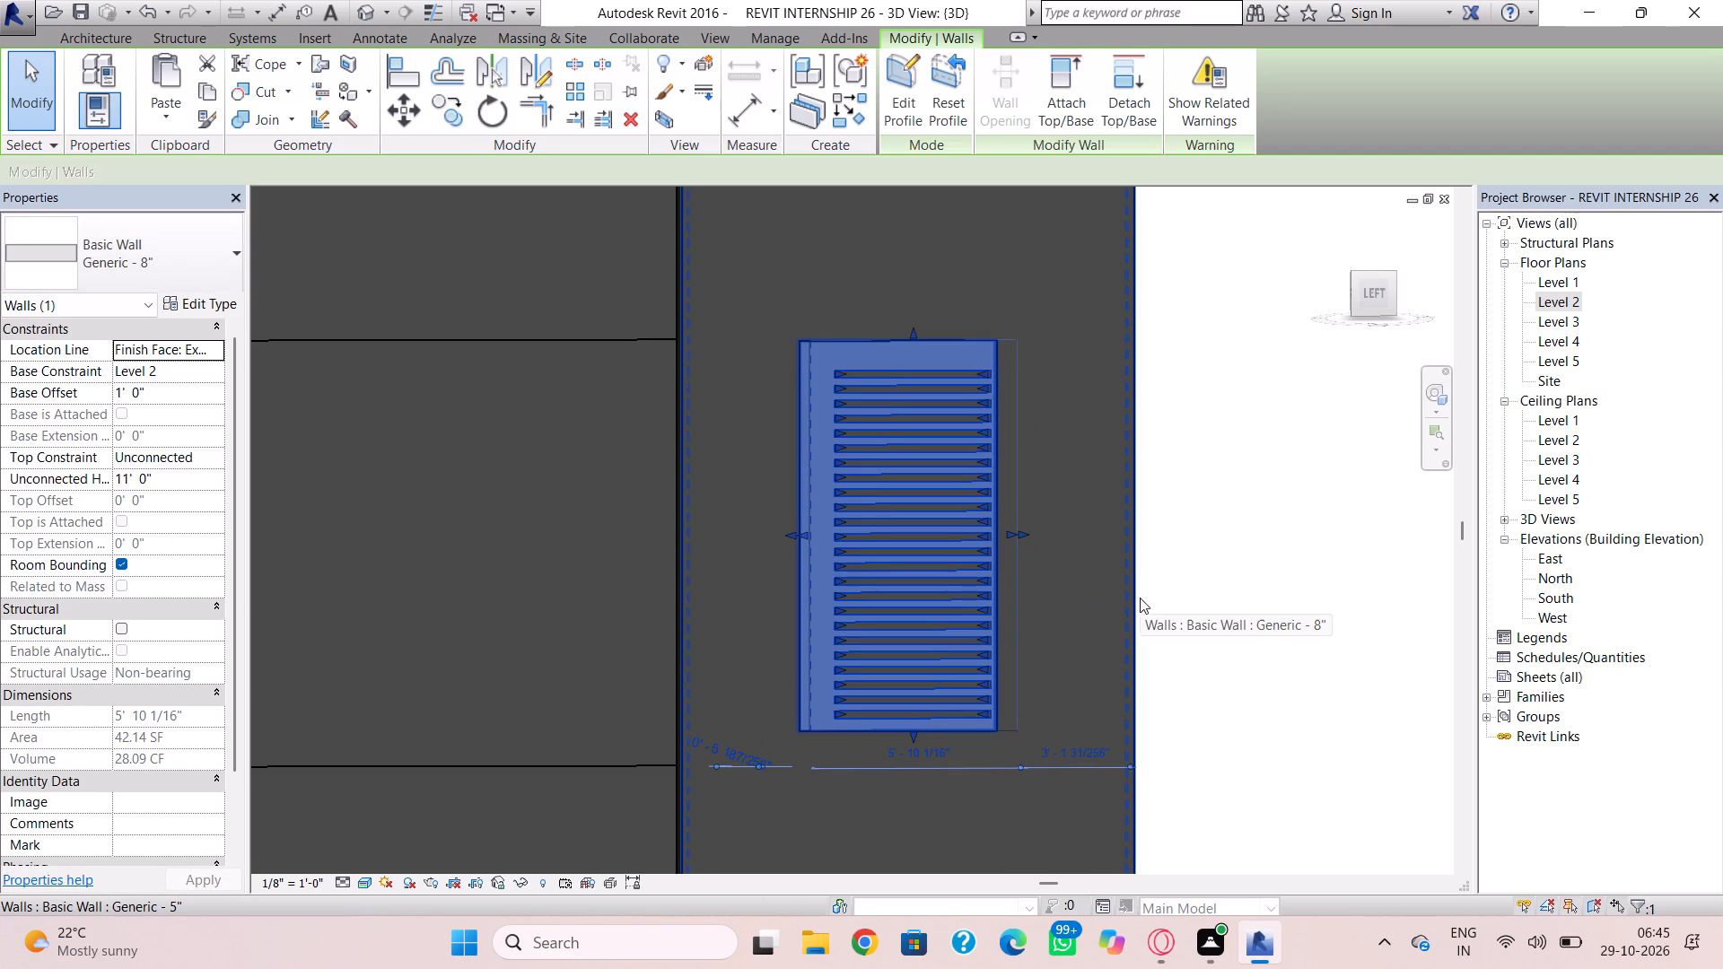
key("Right")
left_click(1236, 587)
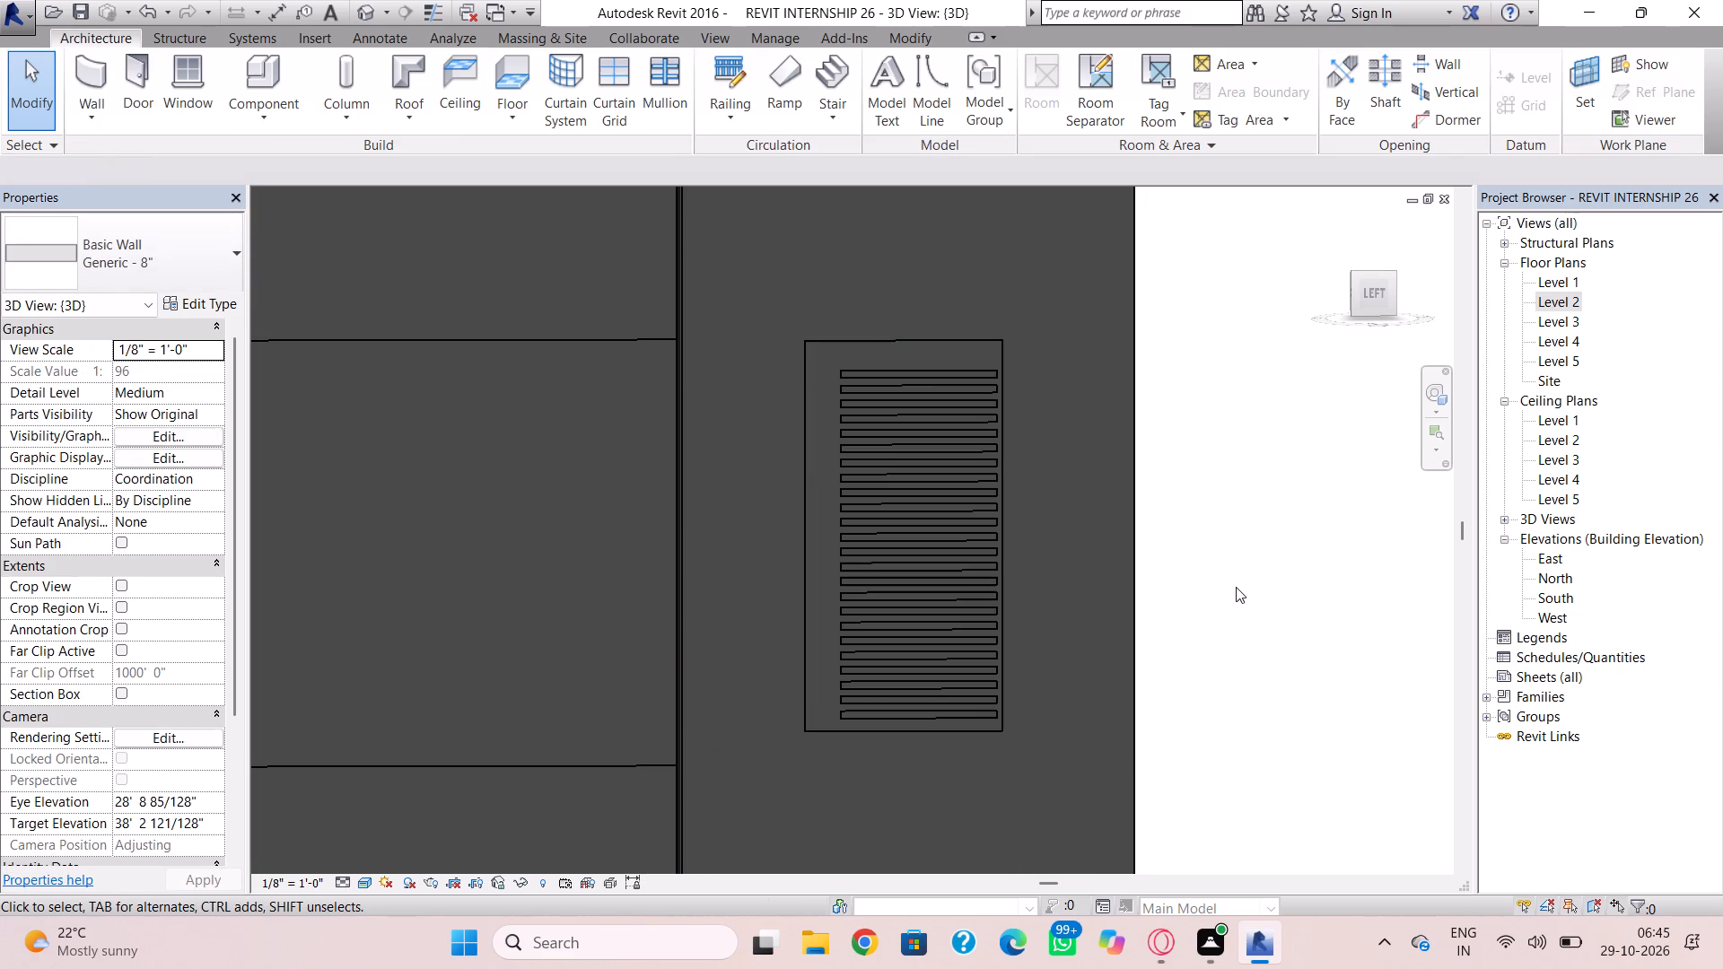
In the left side wall's profile, sketch lines extending the opening's top, right side and bottom out to the louvred wall's right edge.
left_click(891, 614)
scroll(895, 564, "up", 1)
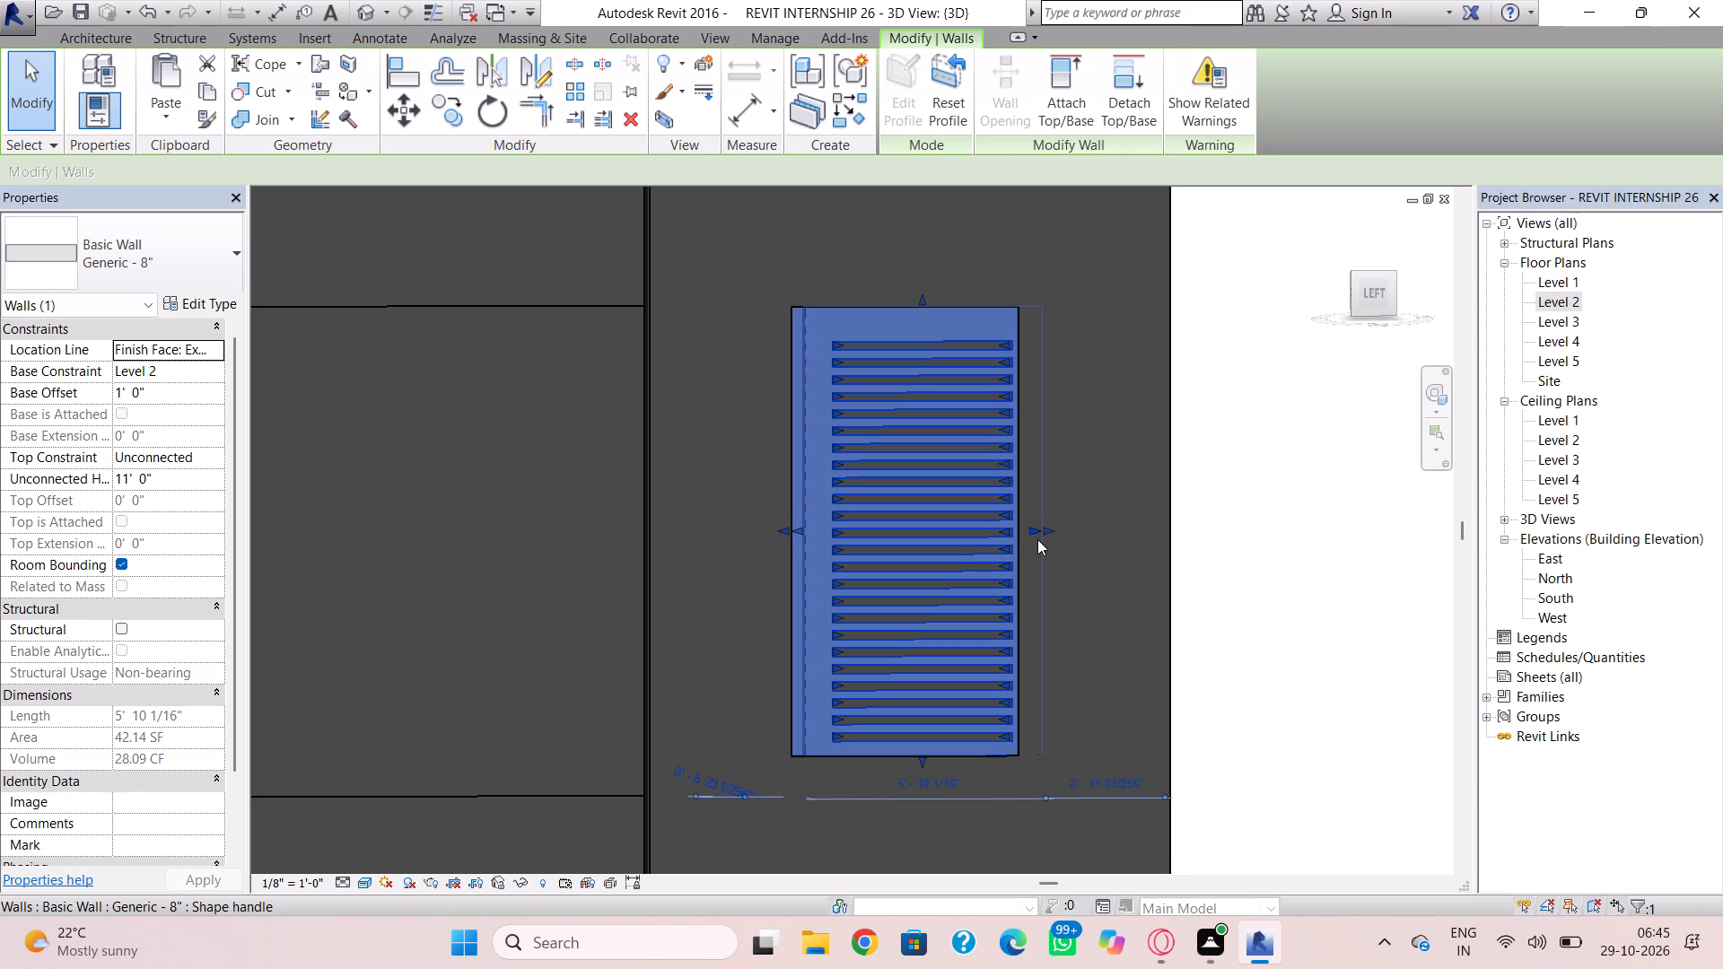
left_click(1170, 610)
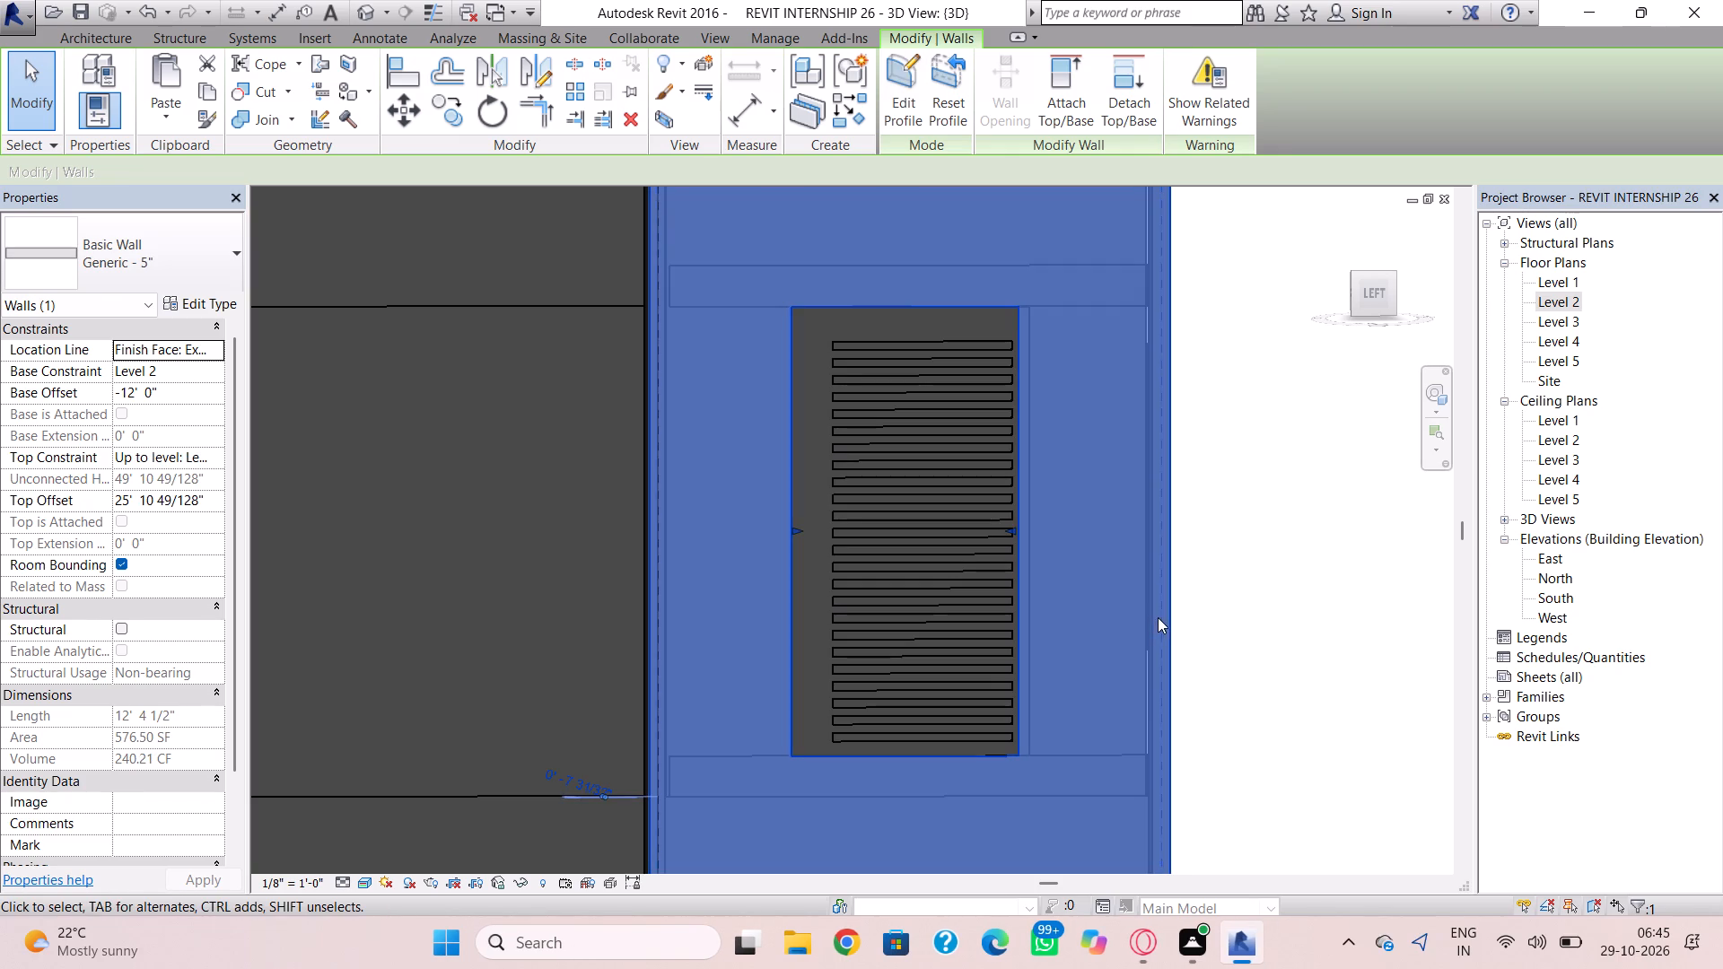
left_click(912, 84)
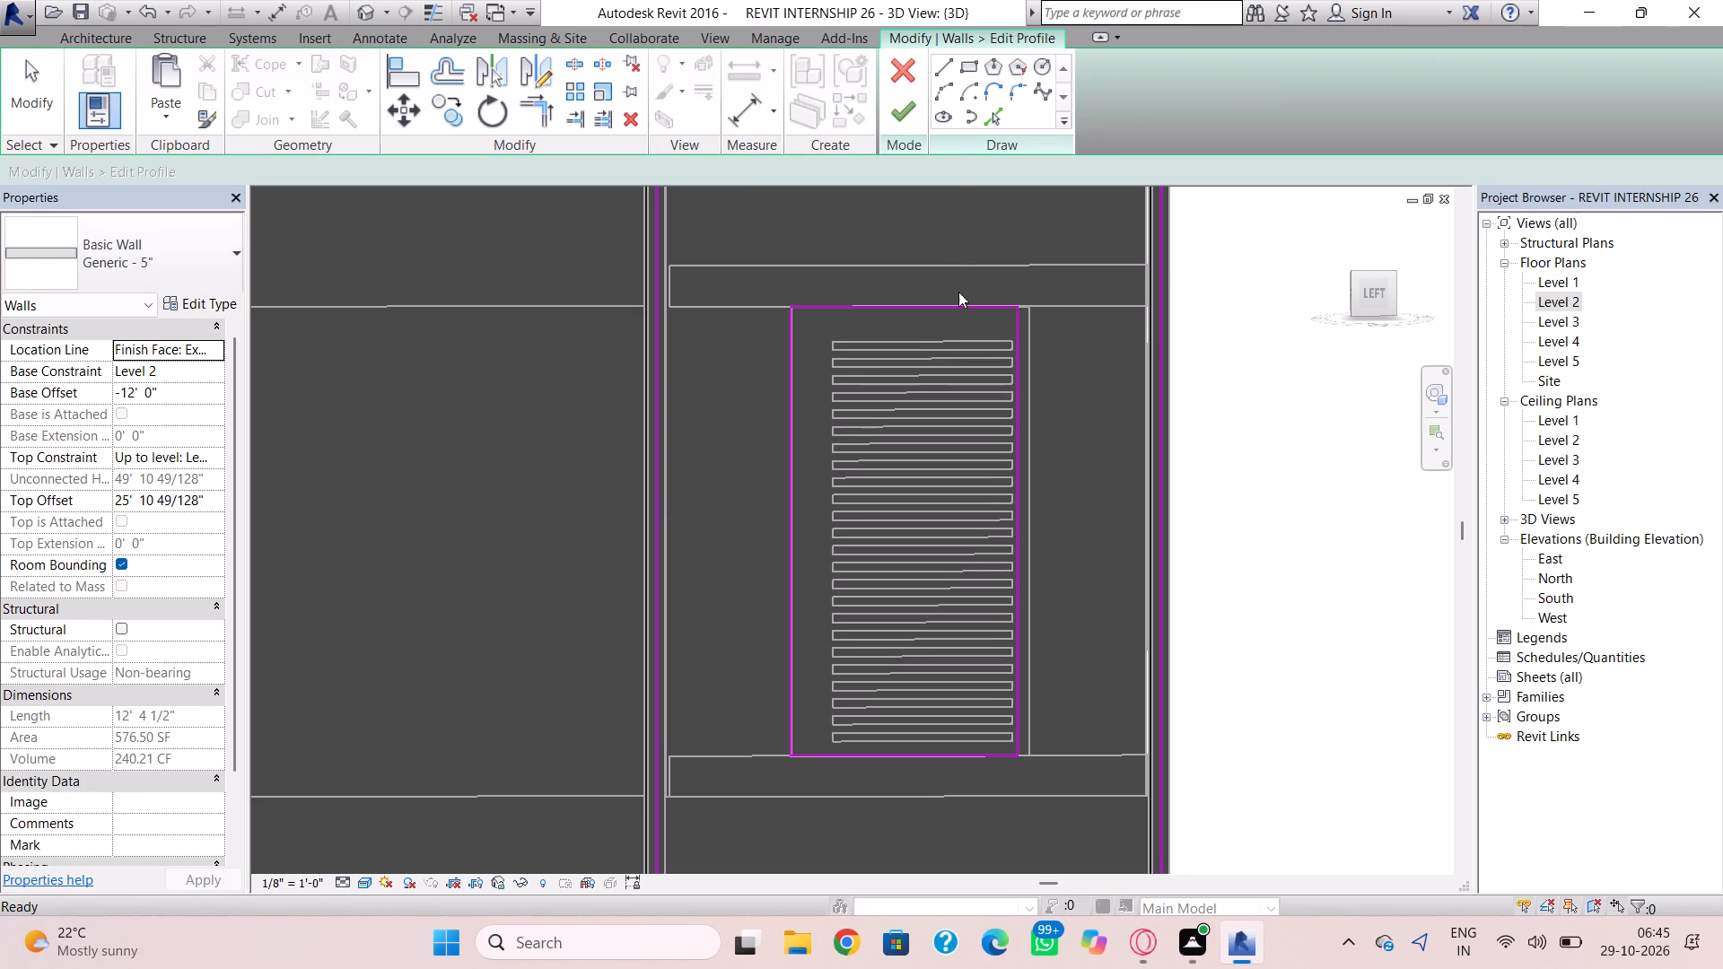
left_click(945, 72)
scroll(1022, 326, "up", 3)
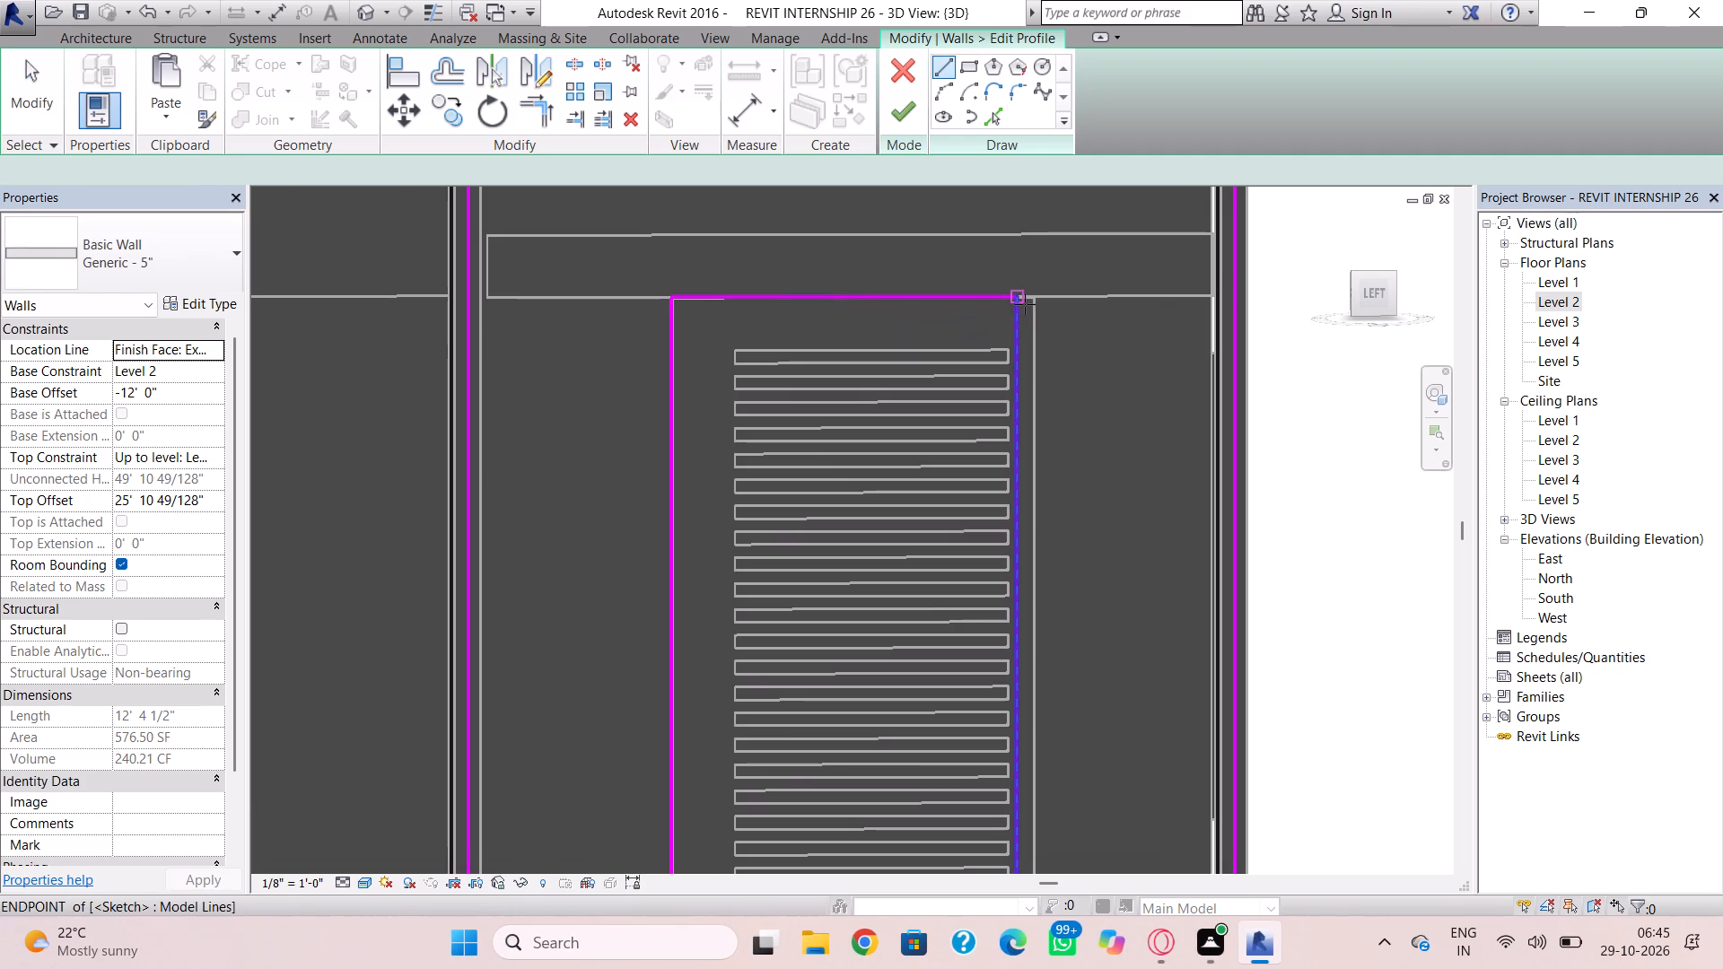
left_click(1025, 301)
left_click(1033, 302)
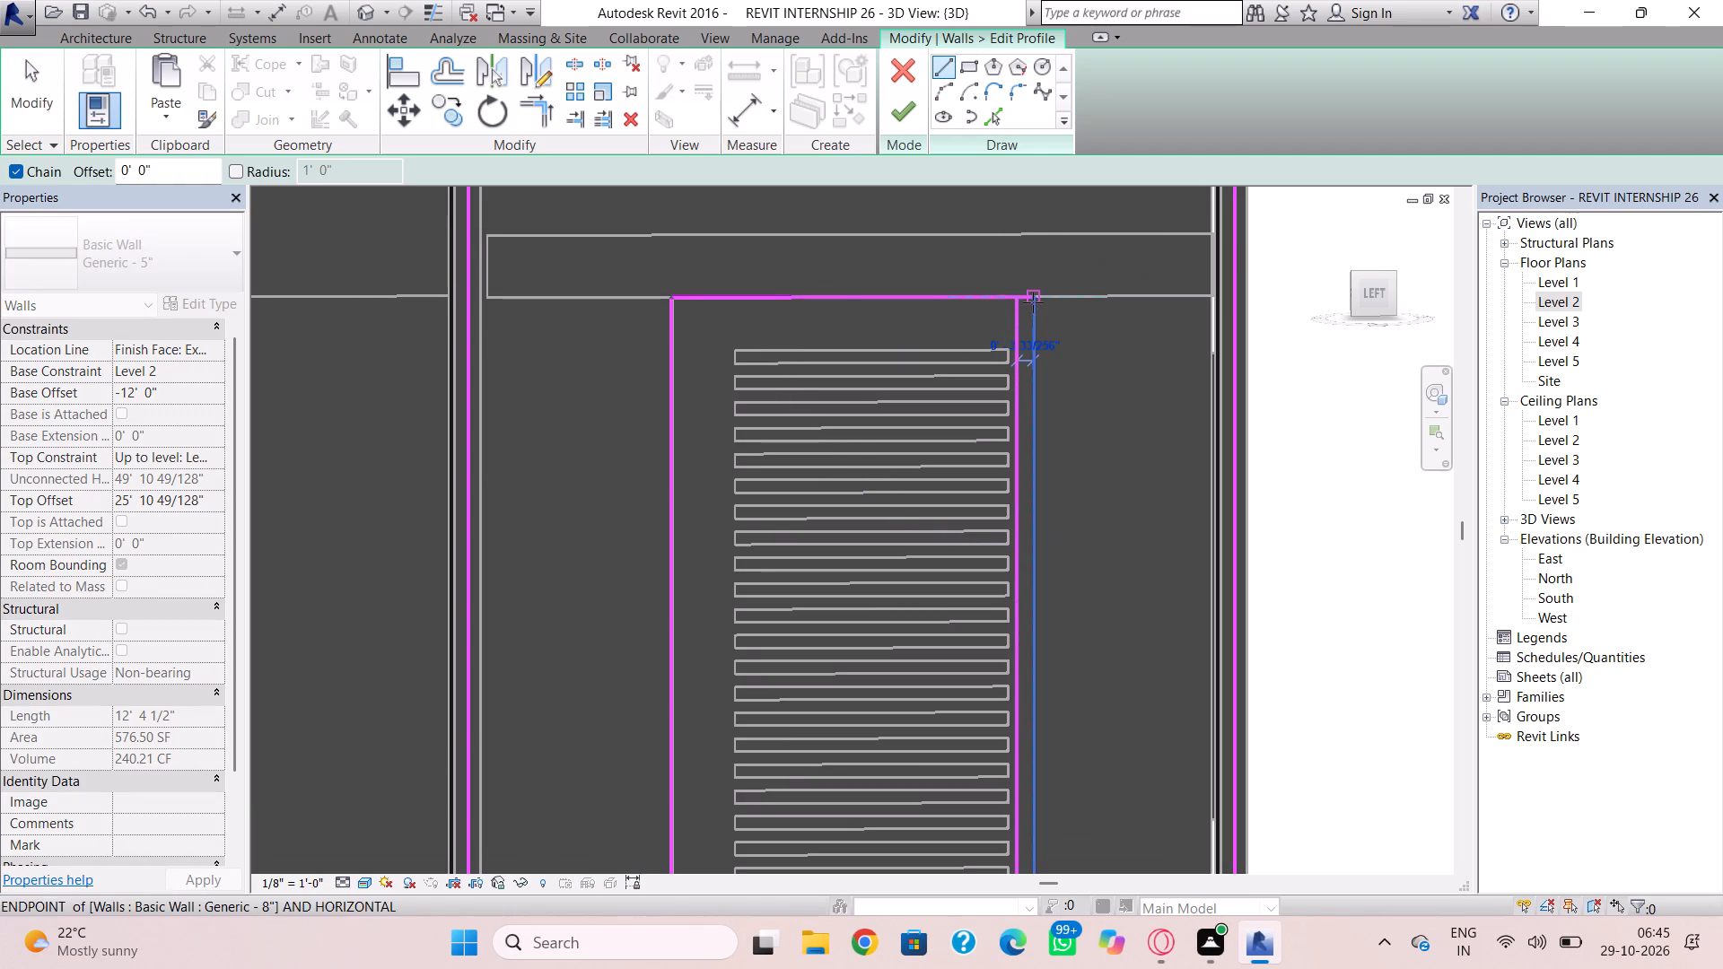
scroll(1060, 634, "down", 1)
middle_click_drag(1054, 637, 996, 330)
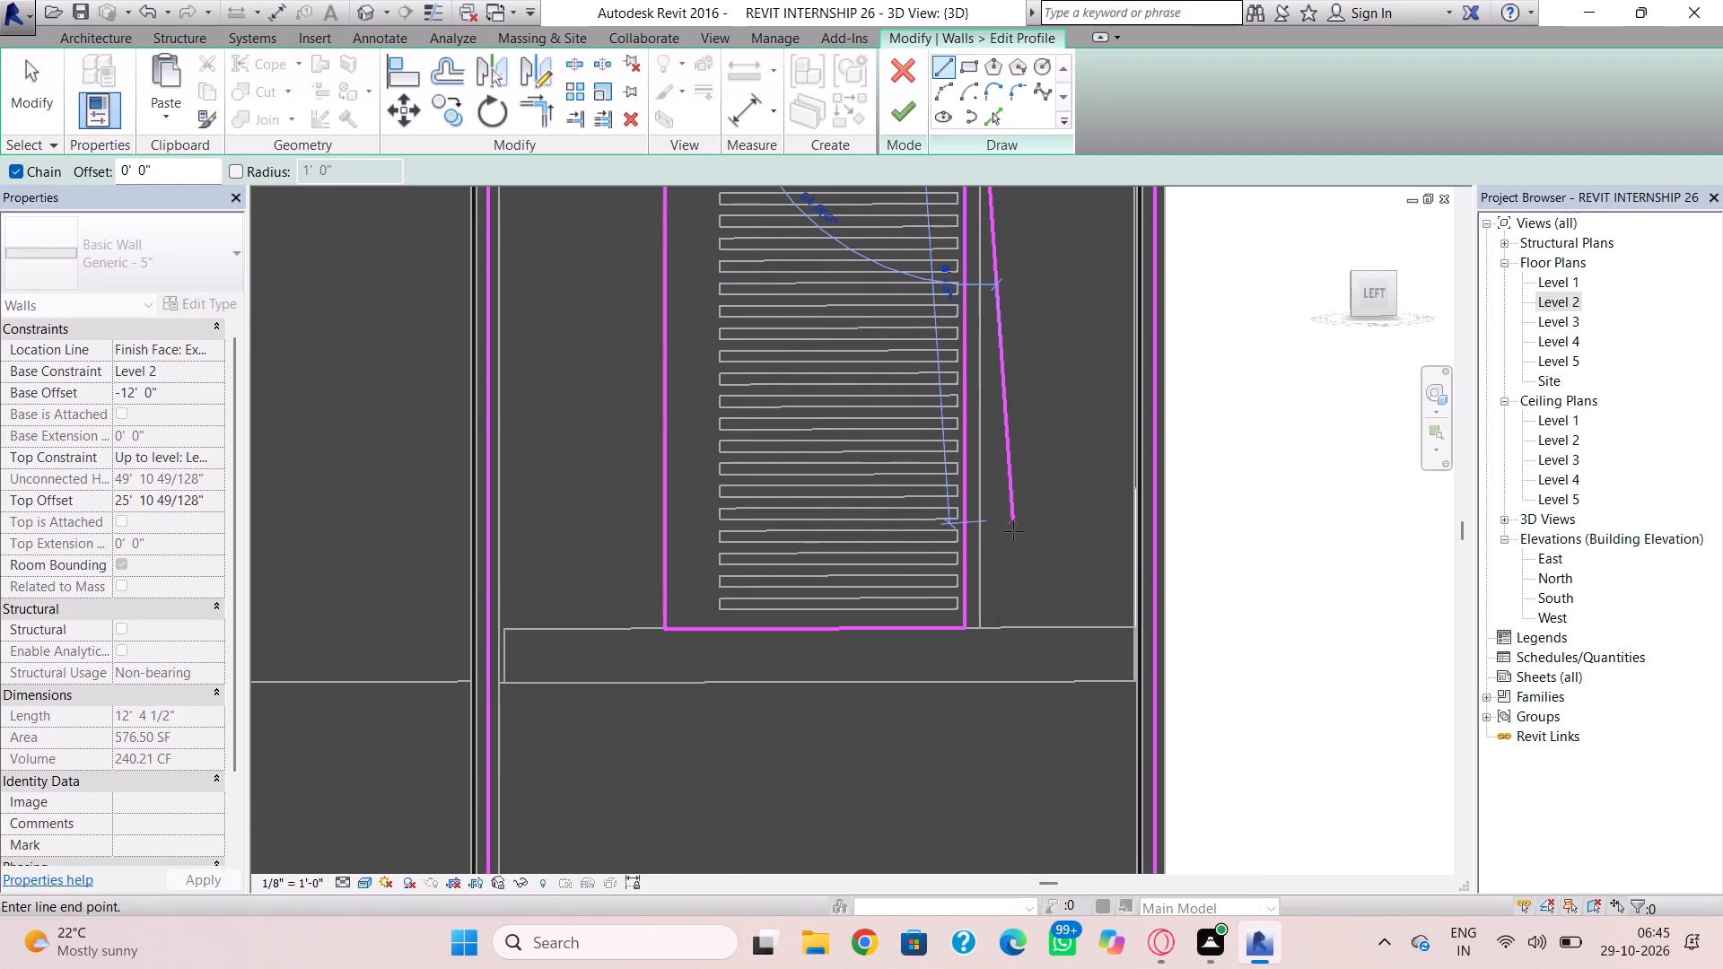
scroll(984, 618, "up", 4)
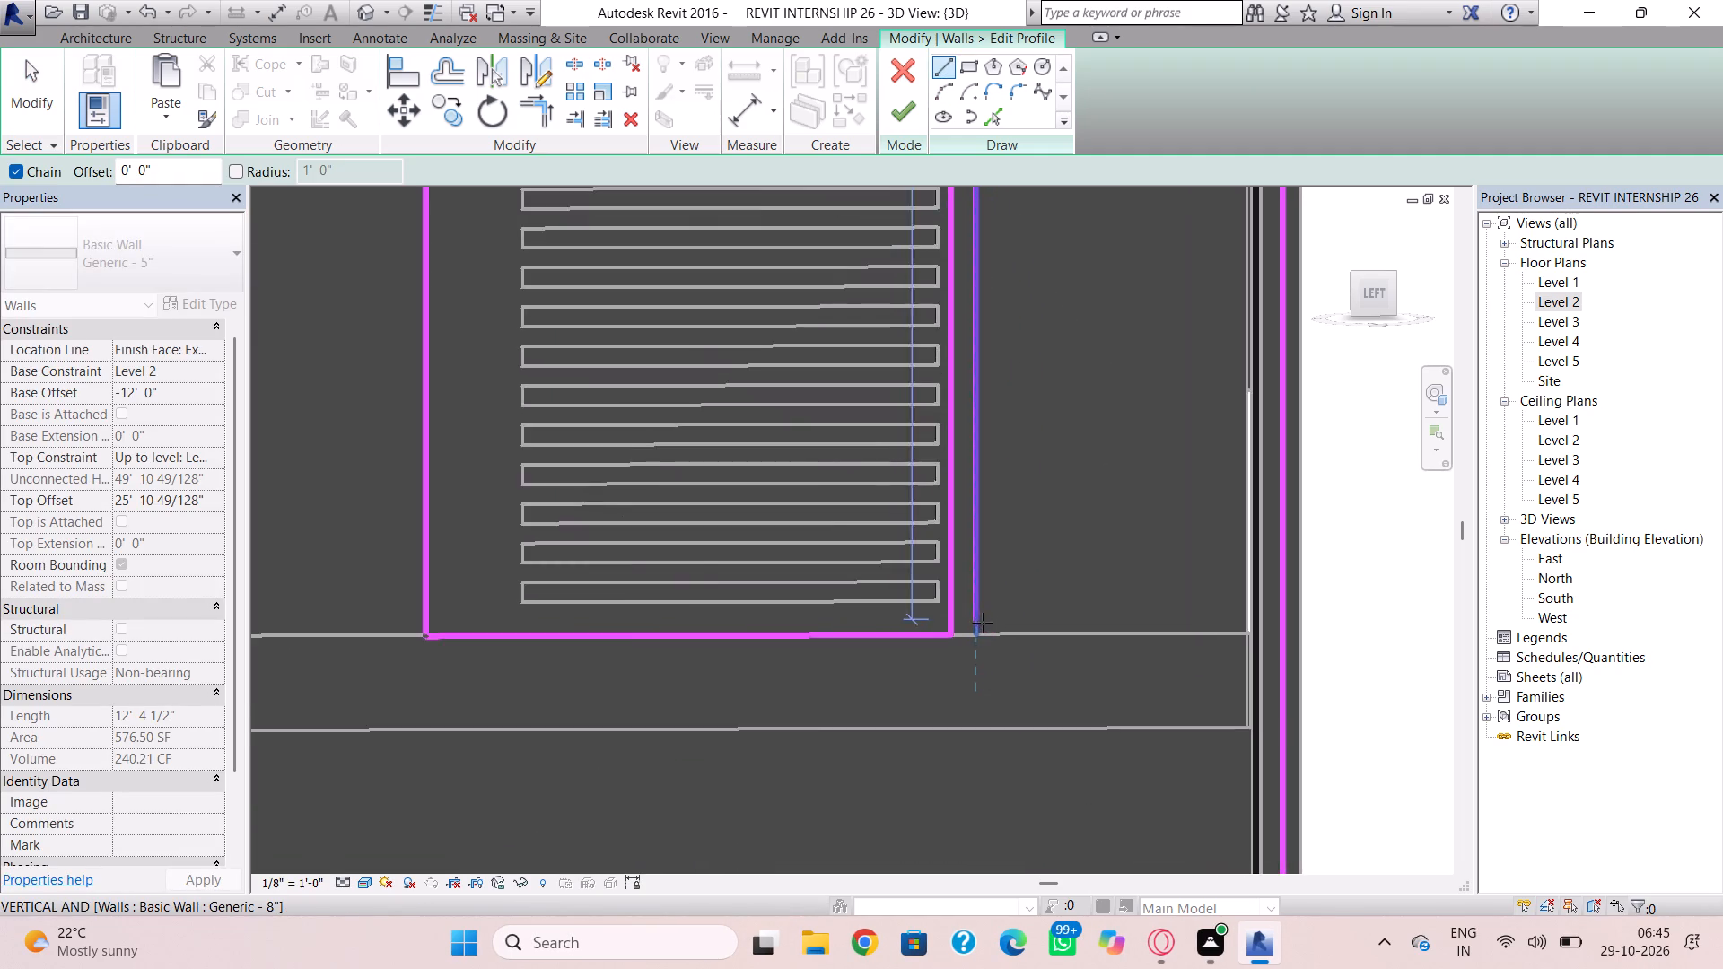
scroll(982, 623, "up", 8)
left_click(973, 641)
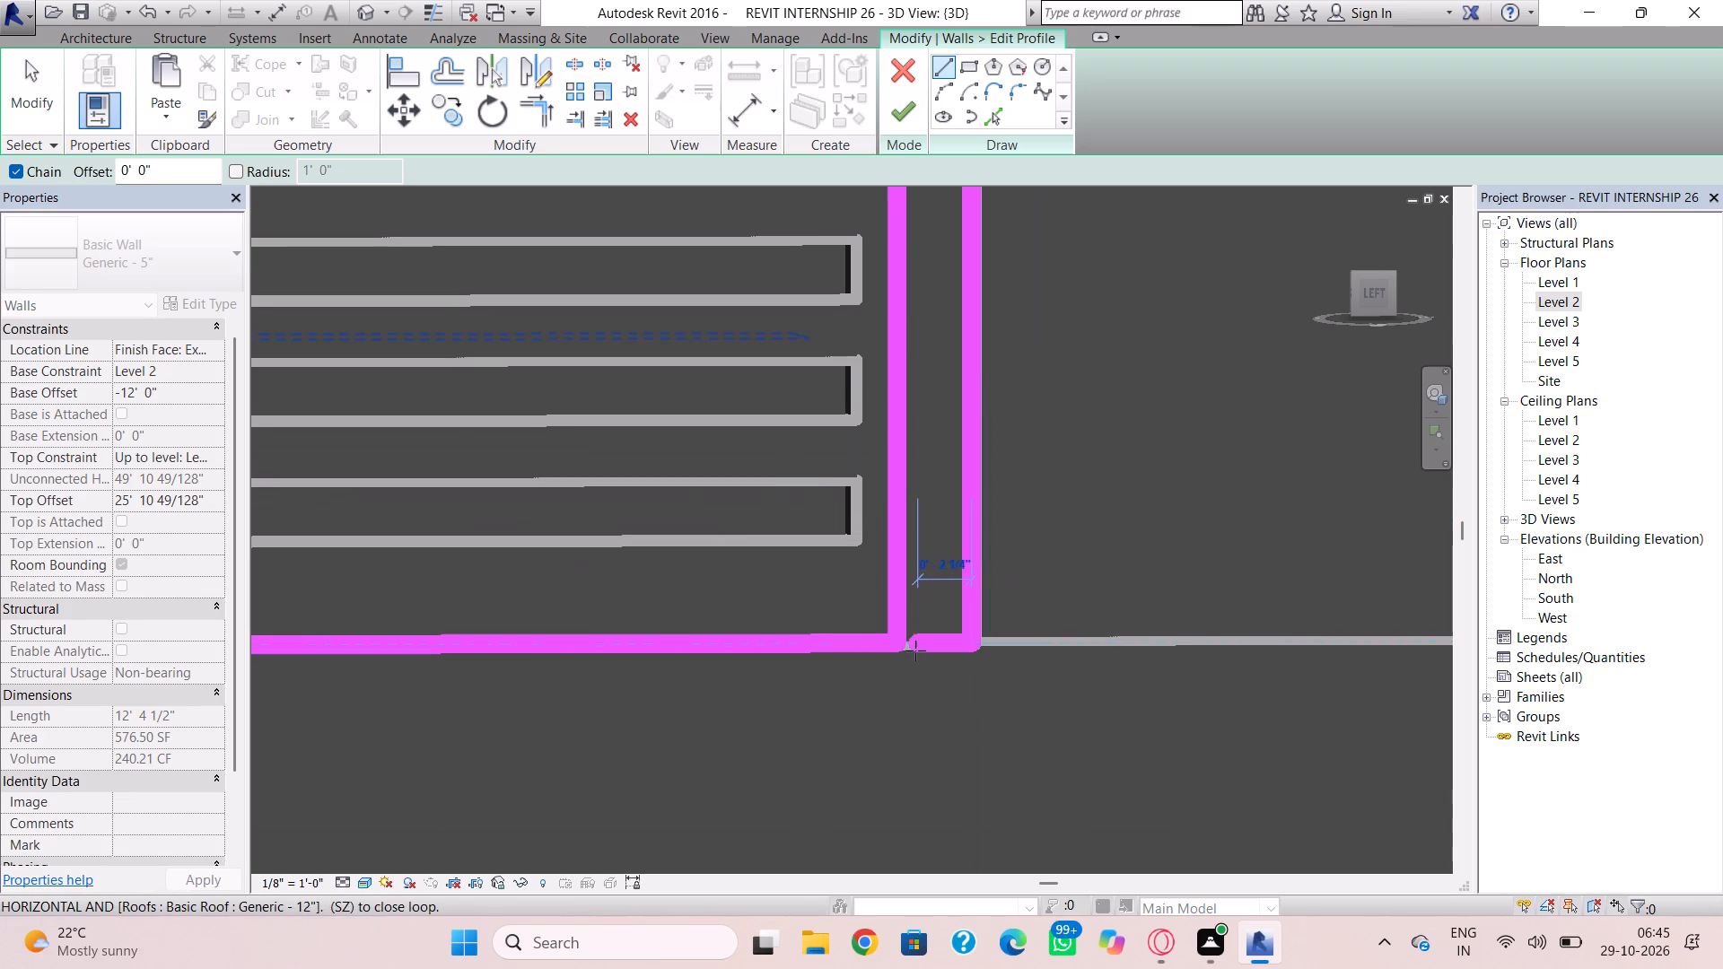
left_click(904, 650)
key("Escape")
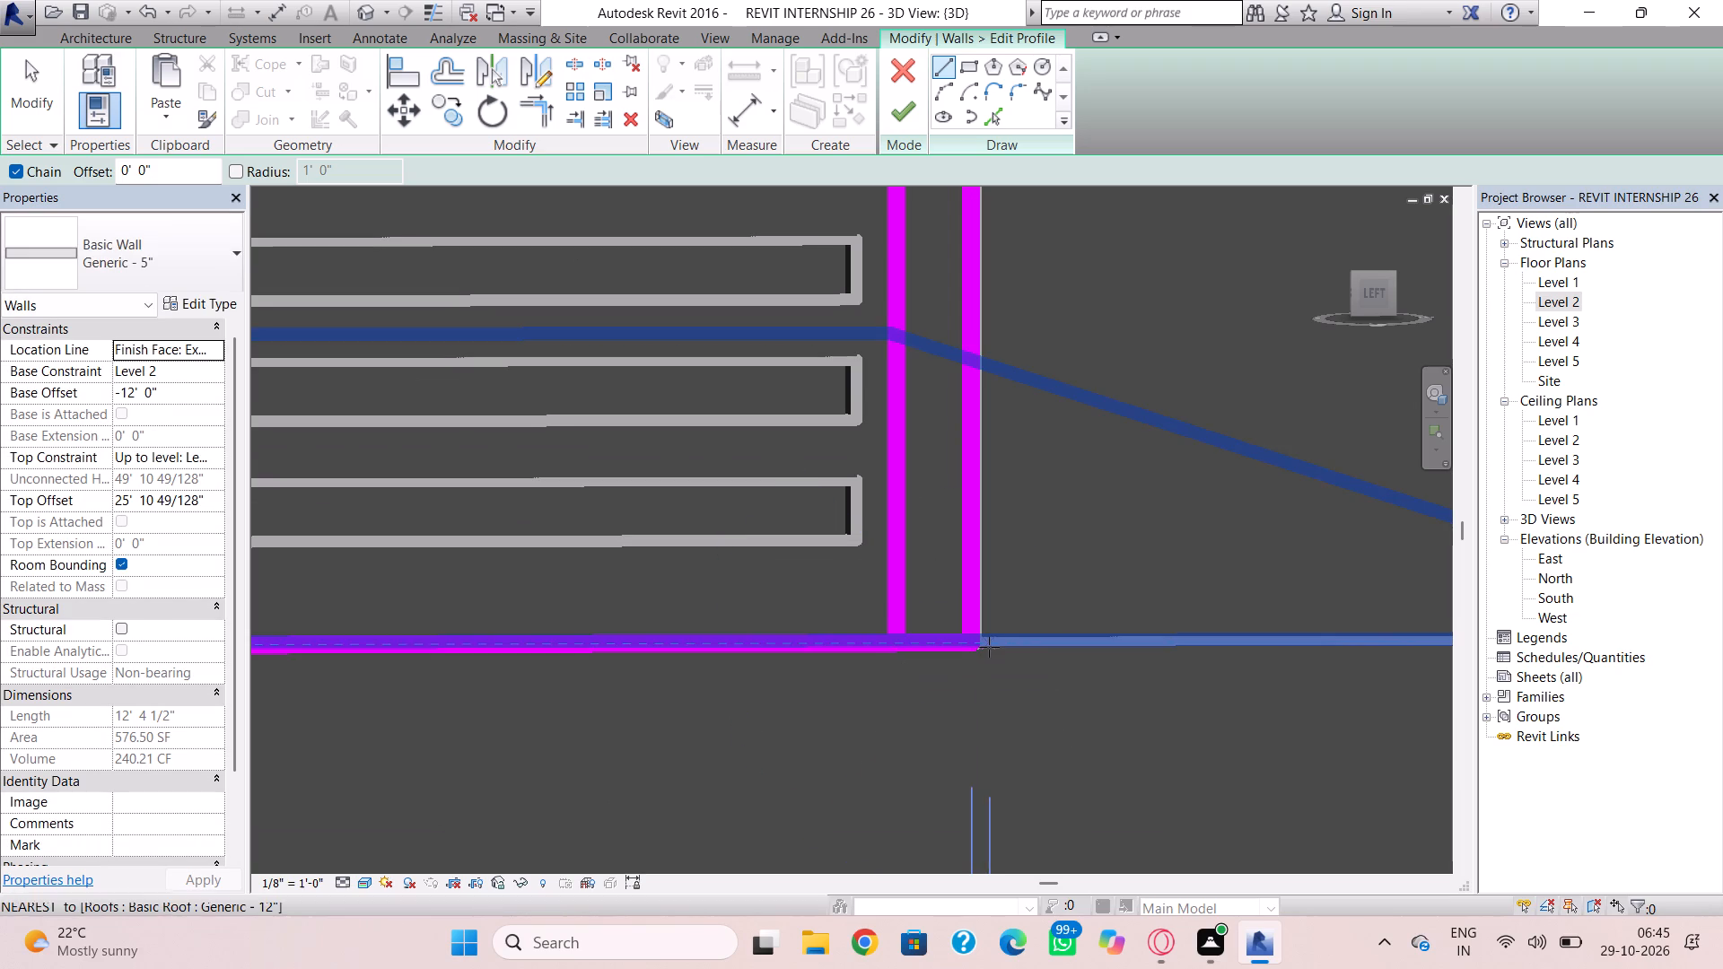
key("Escape")
Delete the opening's old 11' right edge line from the sketch and finish the wall profile.
left_click(895, 583)
scroll(943, 599, "down", 3)
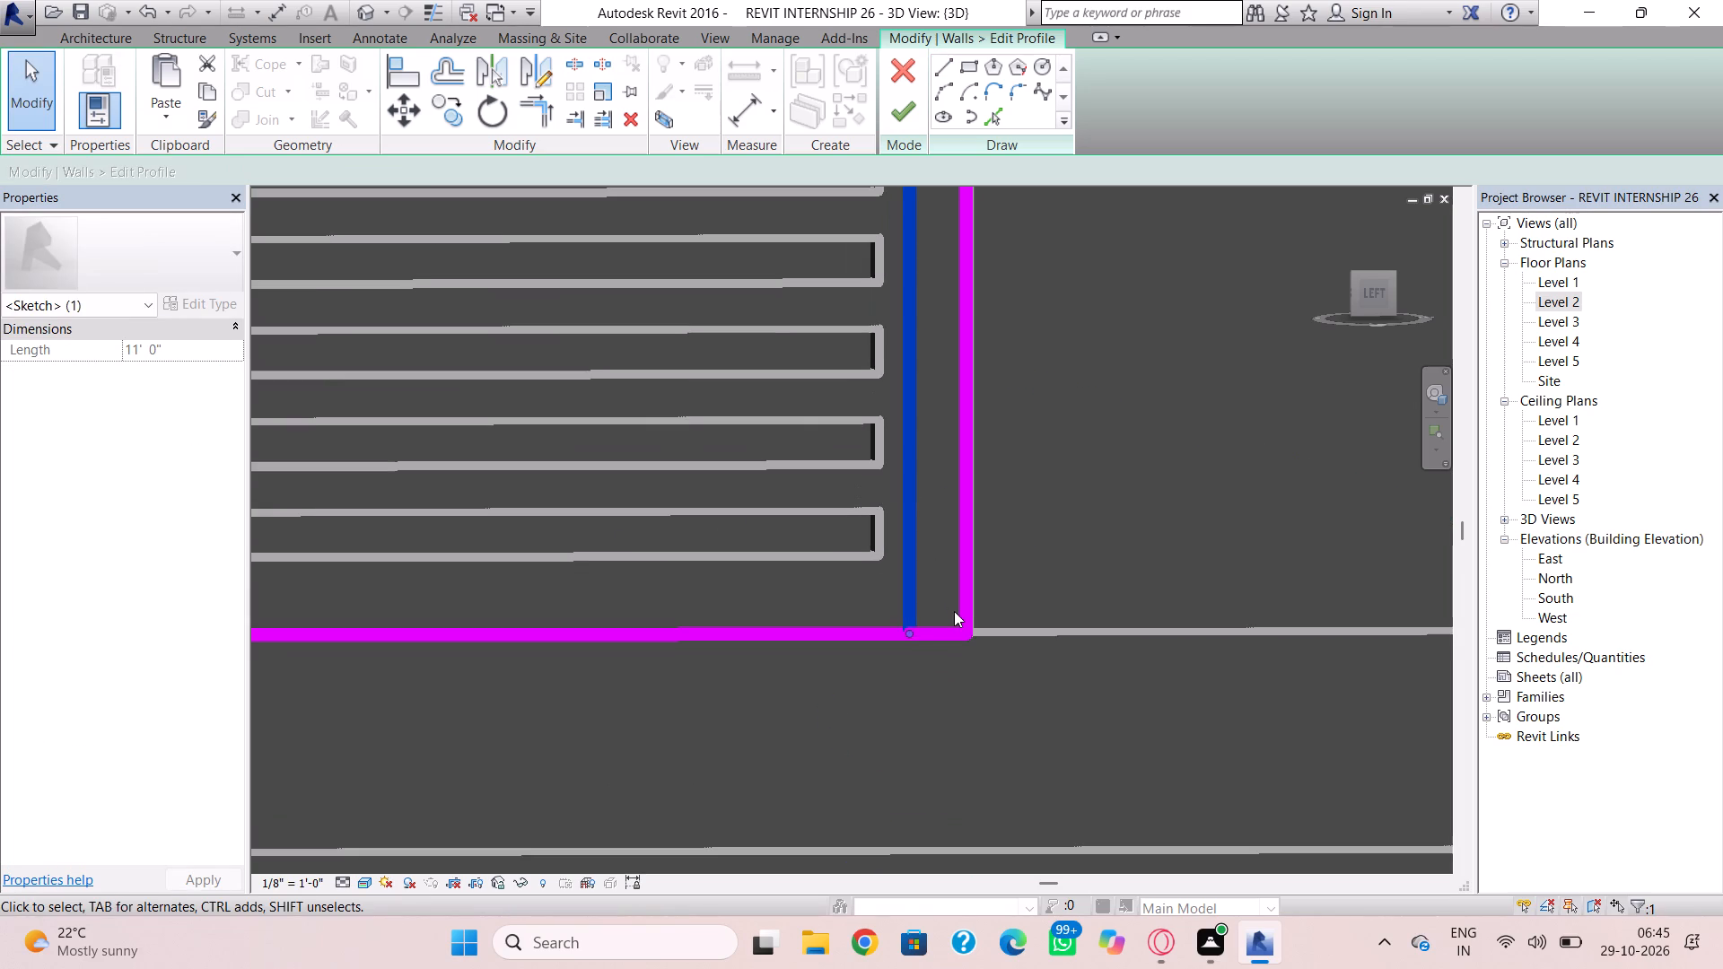
key("Delete")
scroll(954, 615, "down", 10)
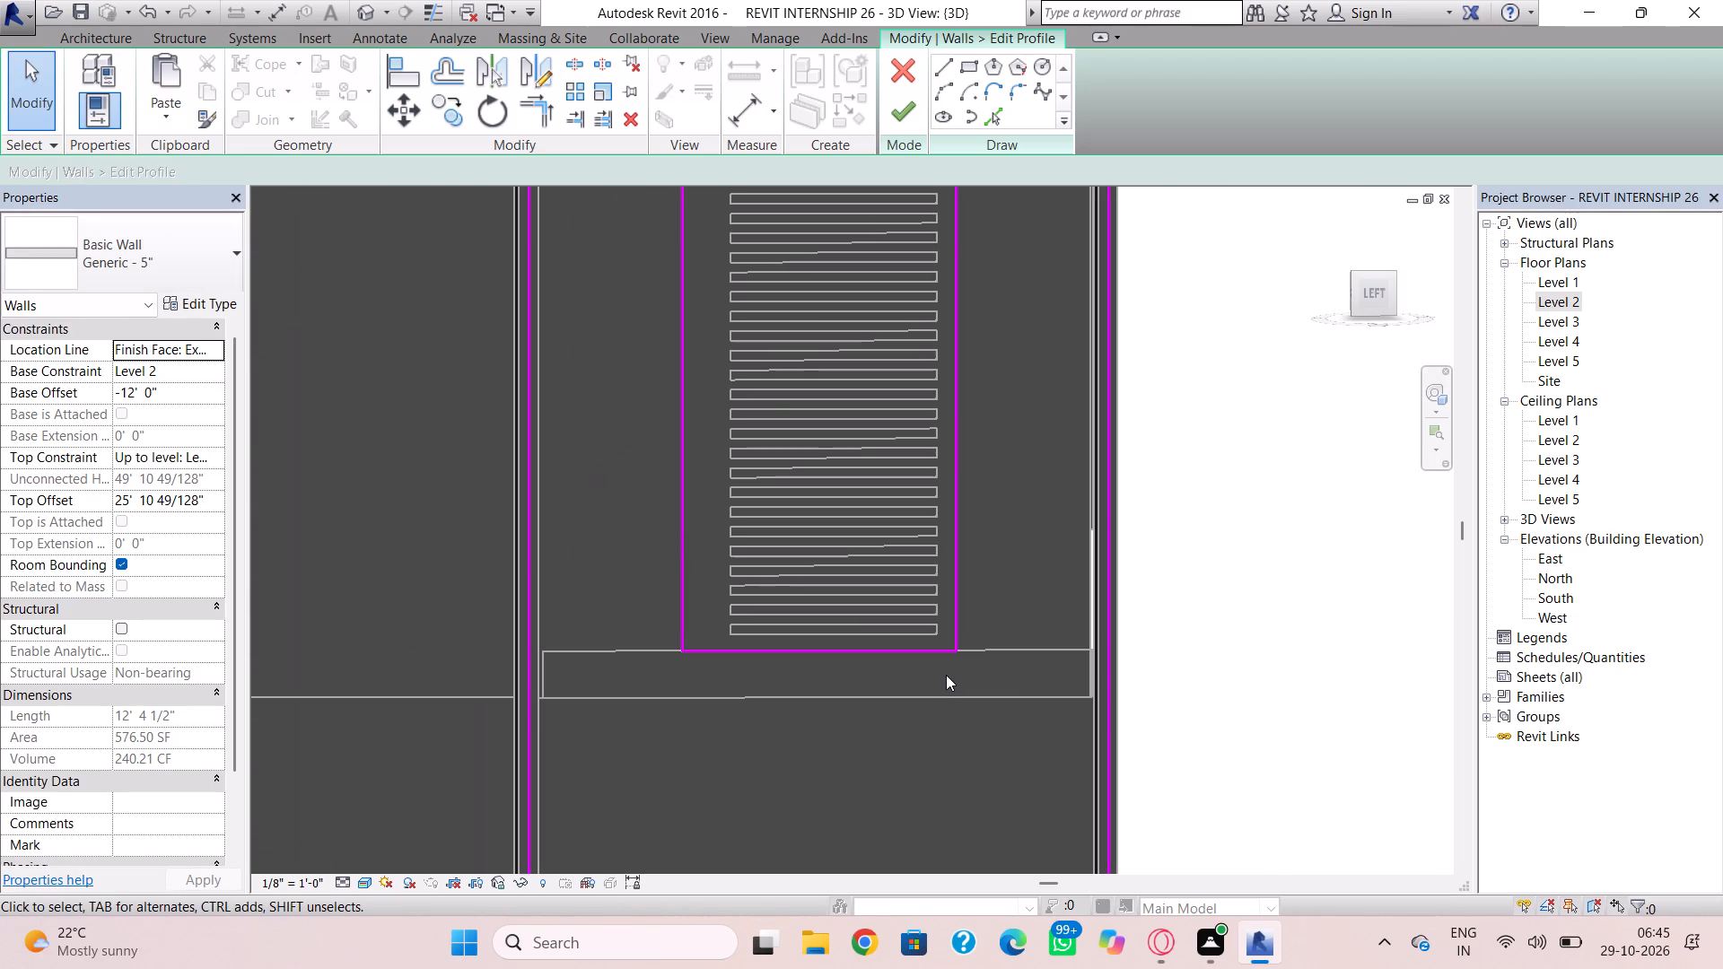
scroll(946, 675, "down", 2)
middle_click_drag(946, 675, 940, 719)
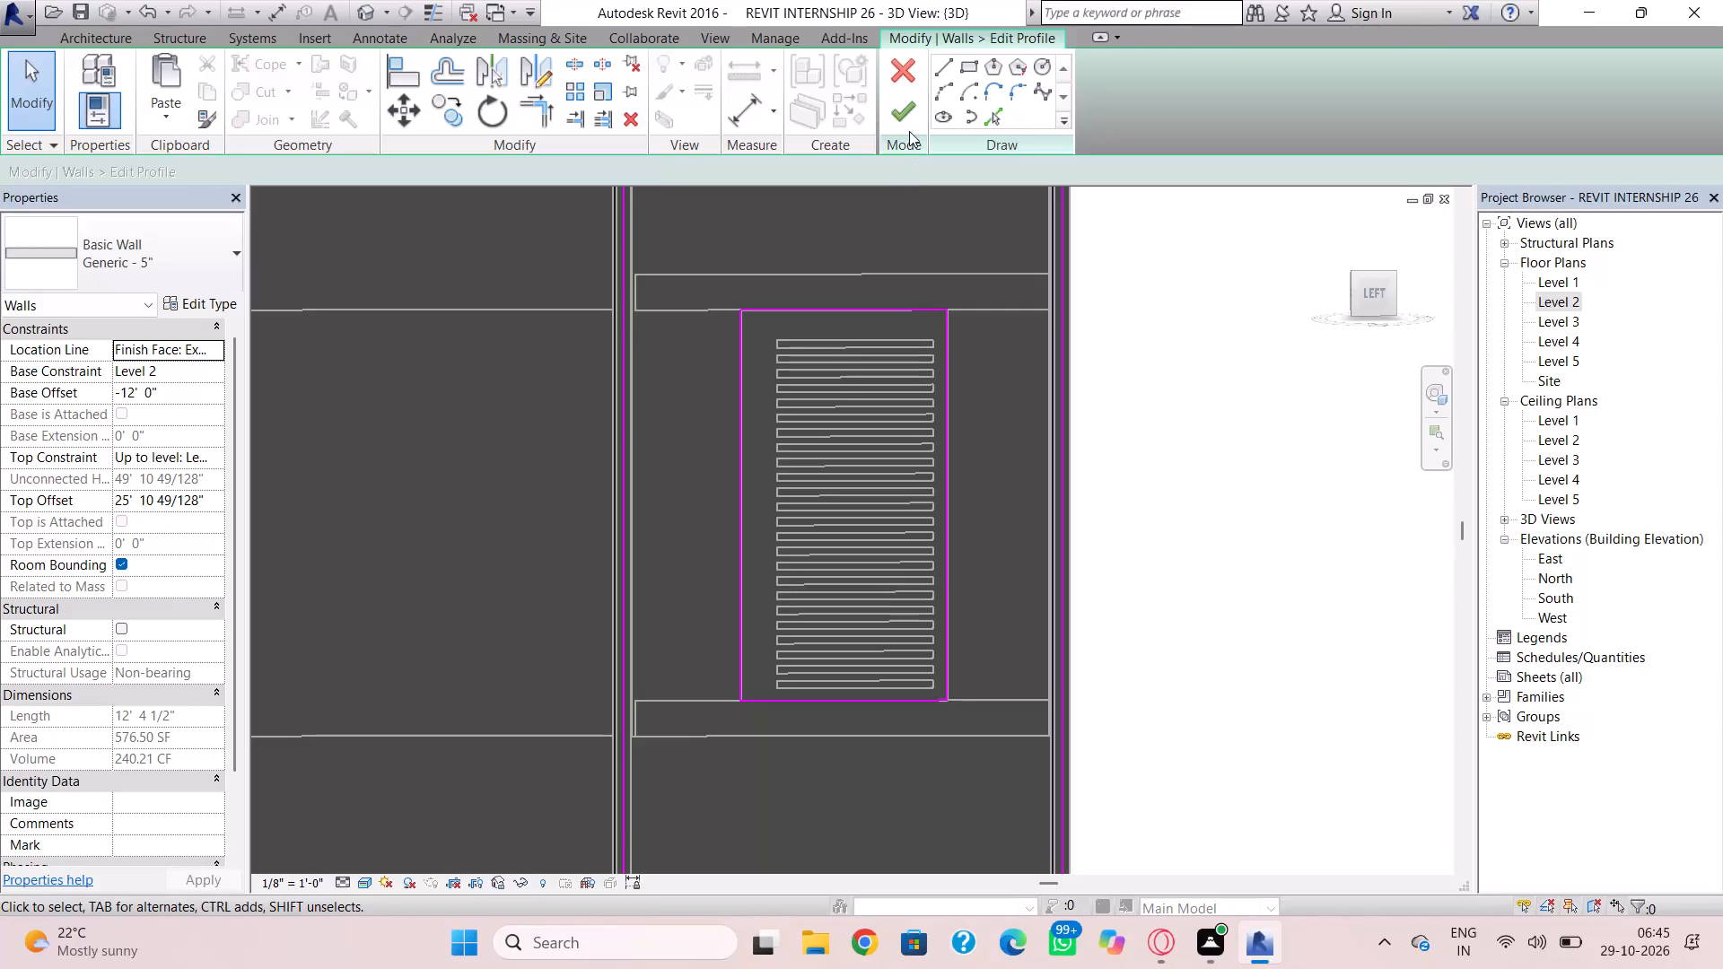
left_click(906, 123)
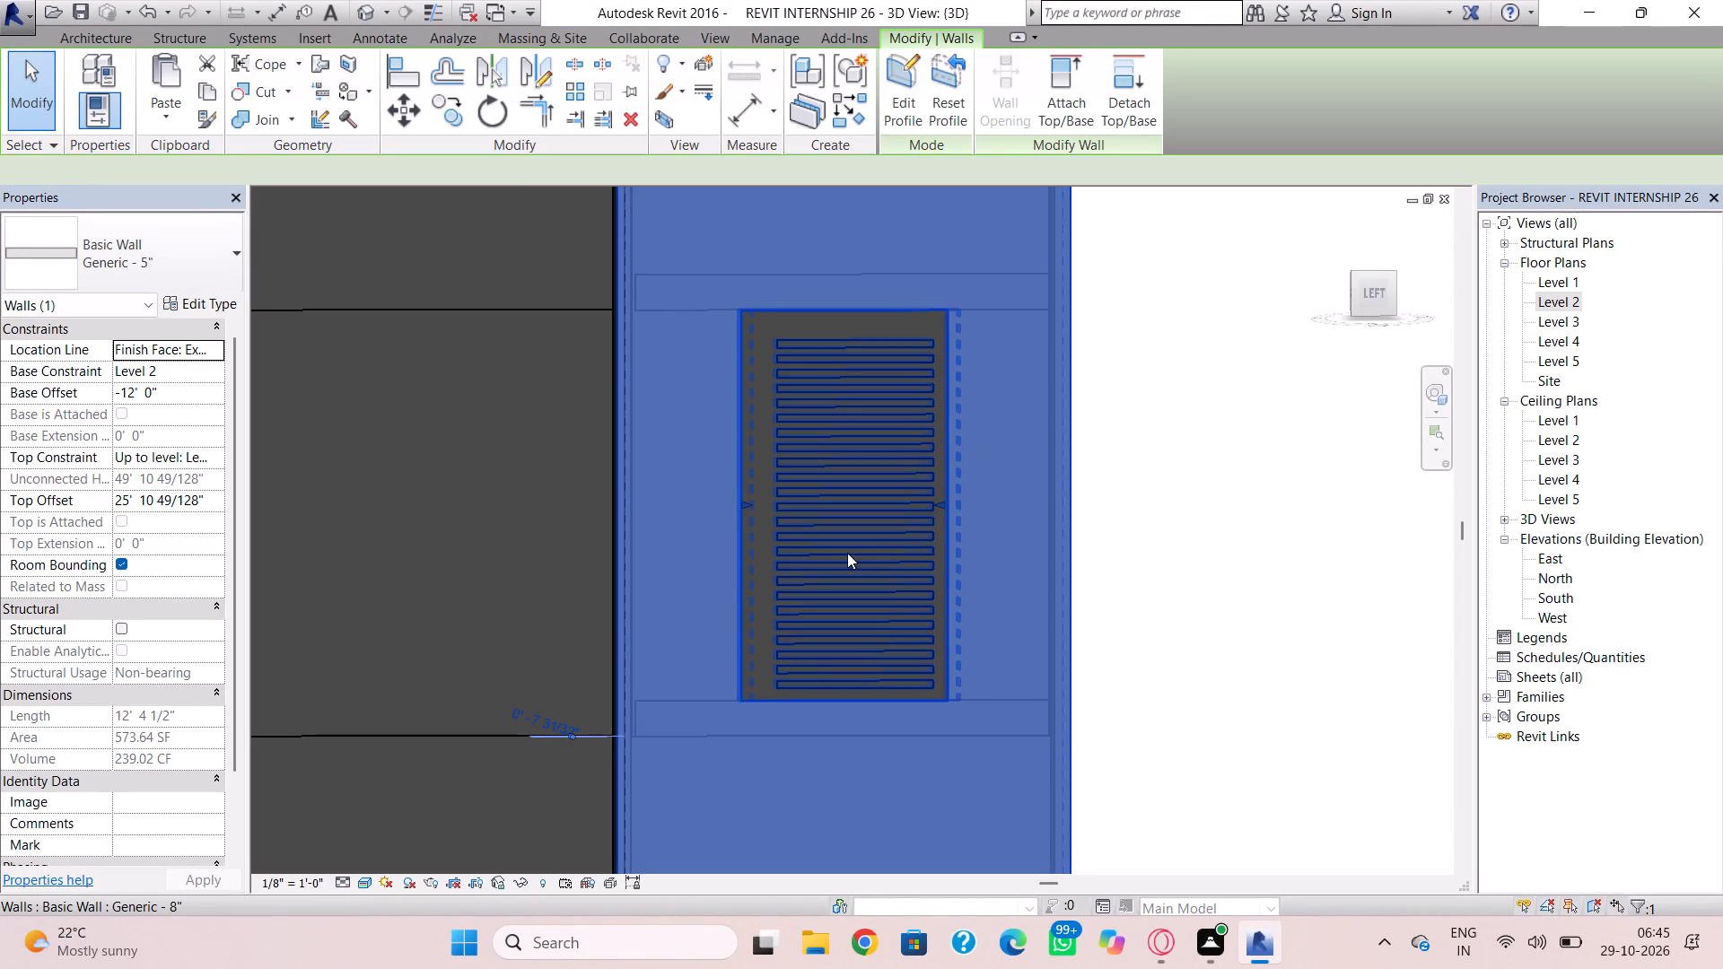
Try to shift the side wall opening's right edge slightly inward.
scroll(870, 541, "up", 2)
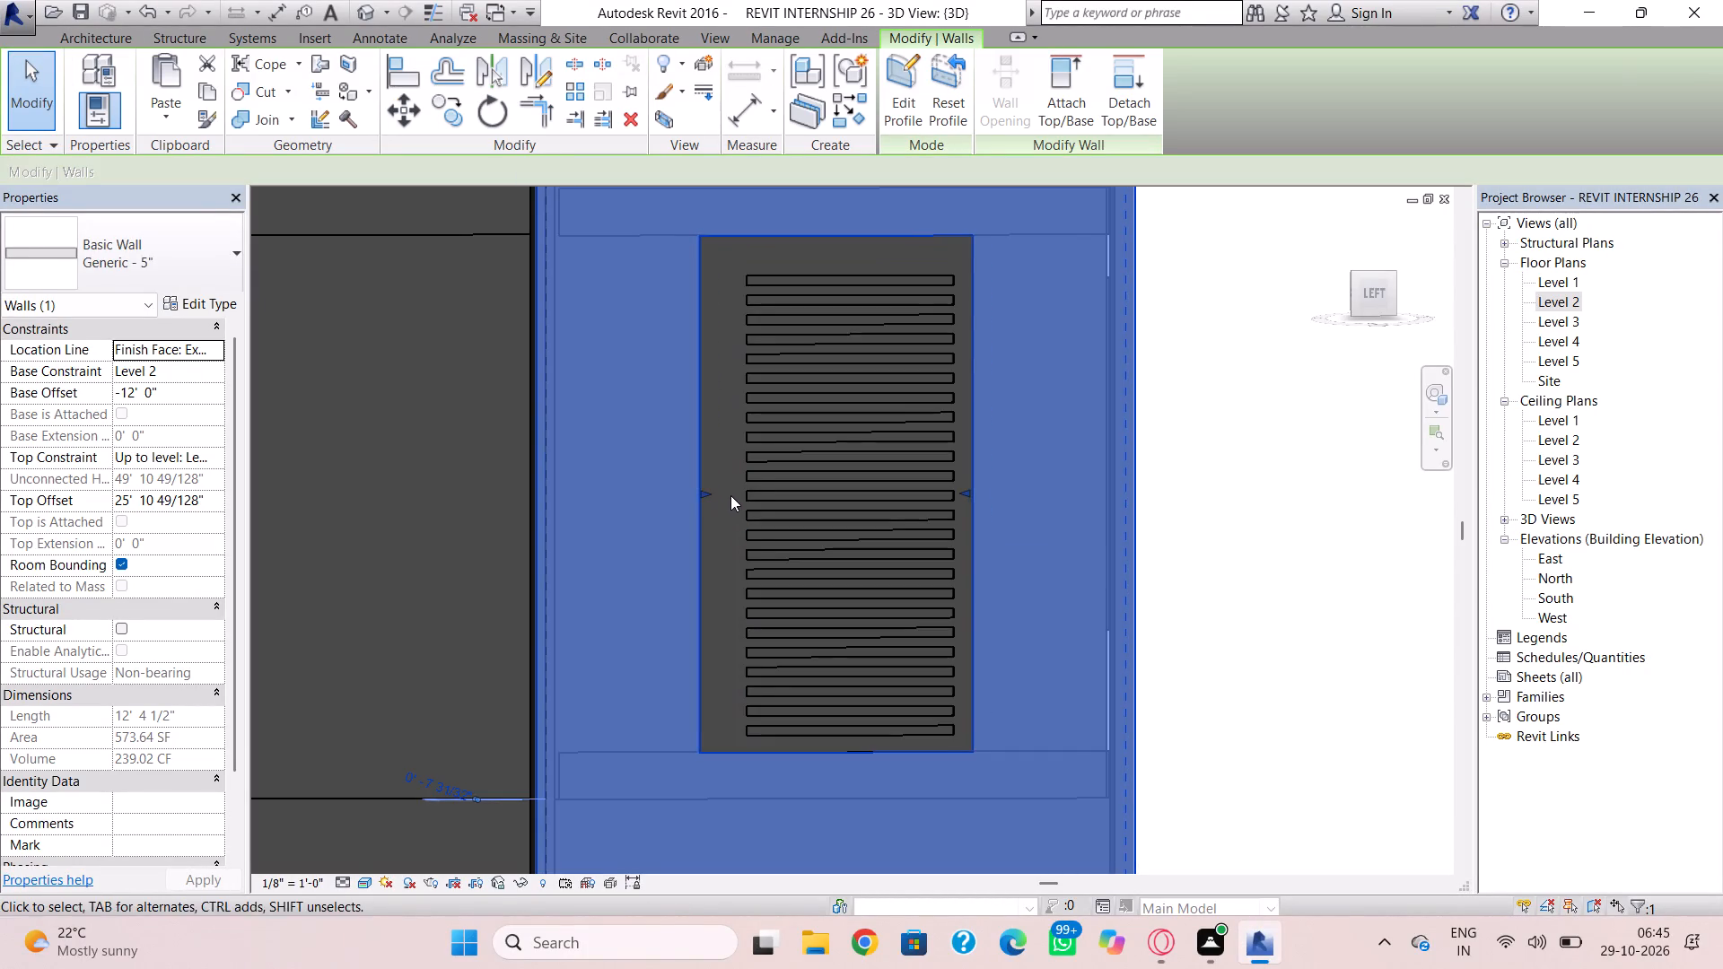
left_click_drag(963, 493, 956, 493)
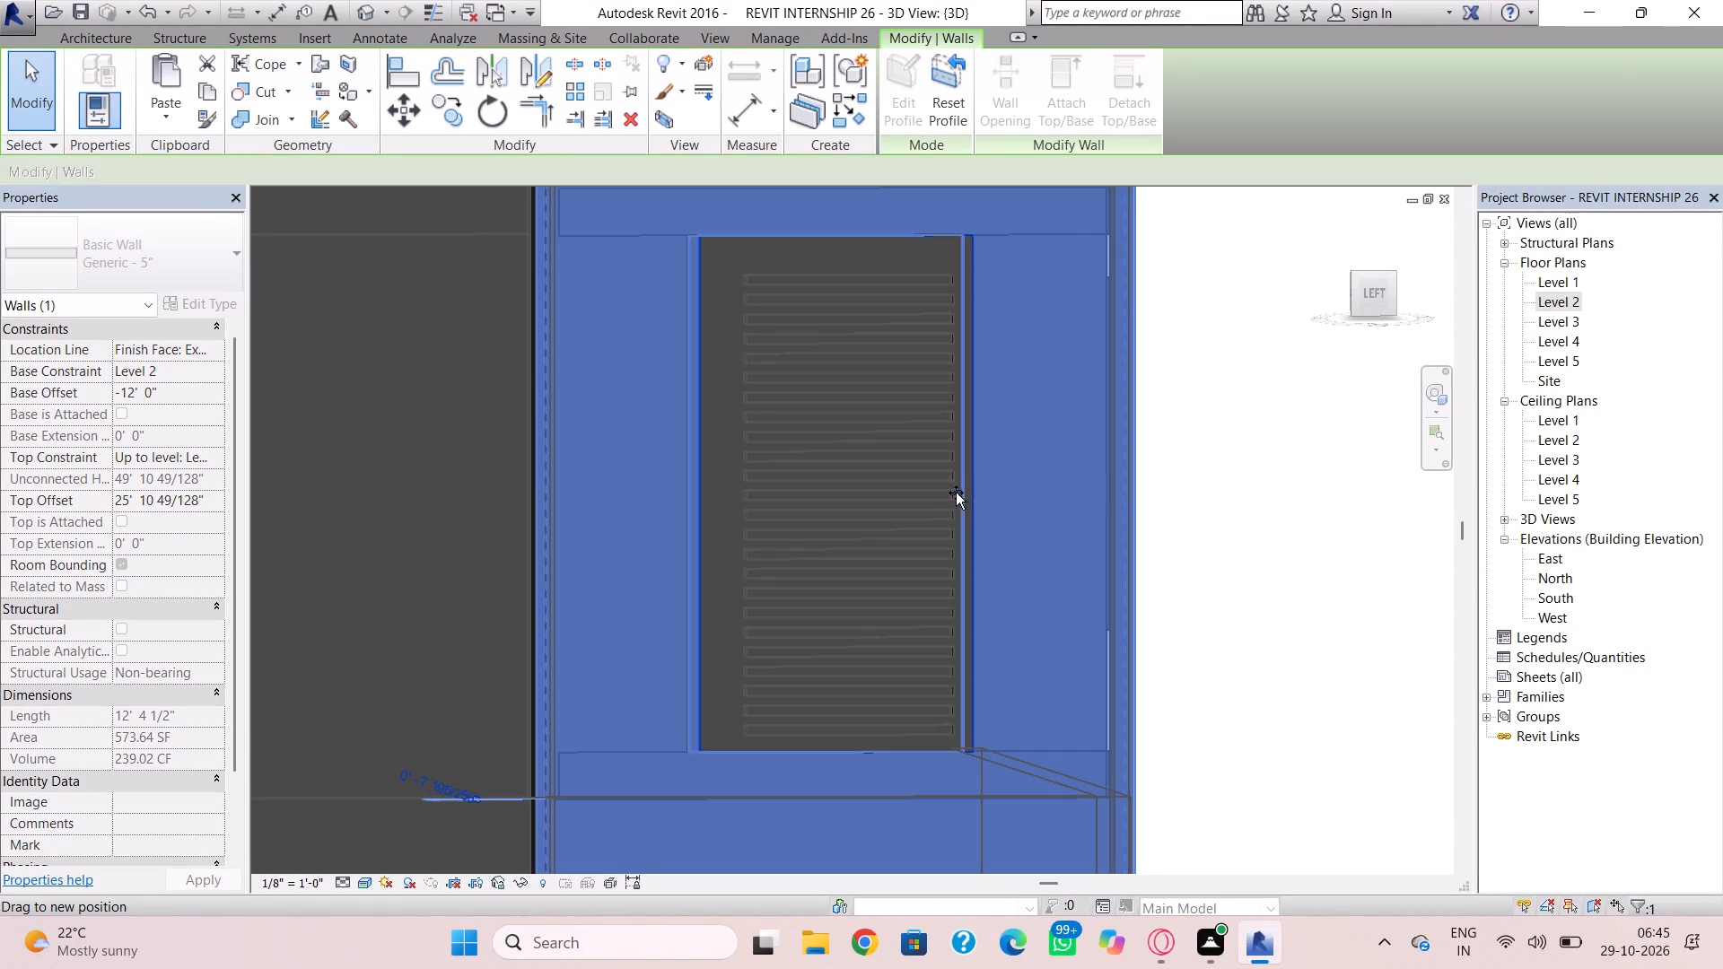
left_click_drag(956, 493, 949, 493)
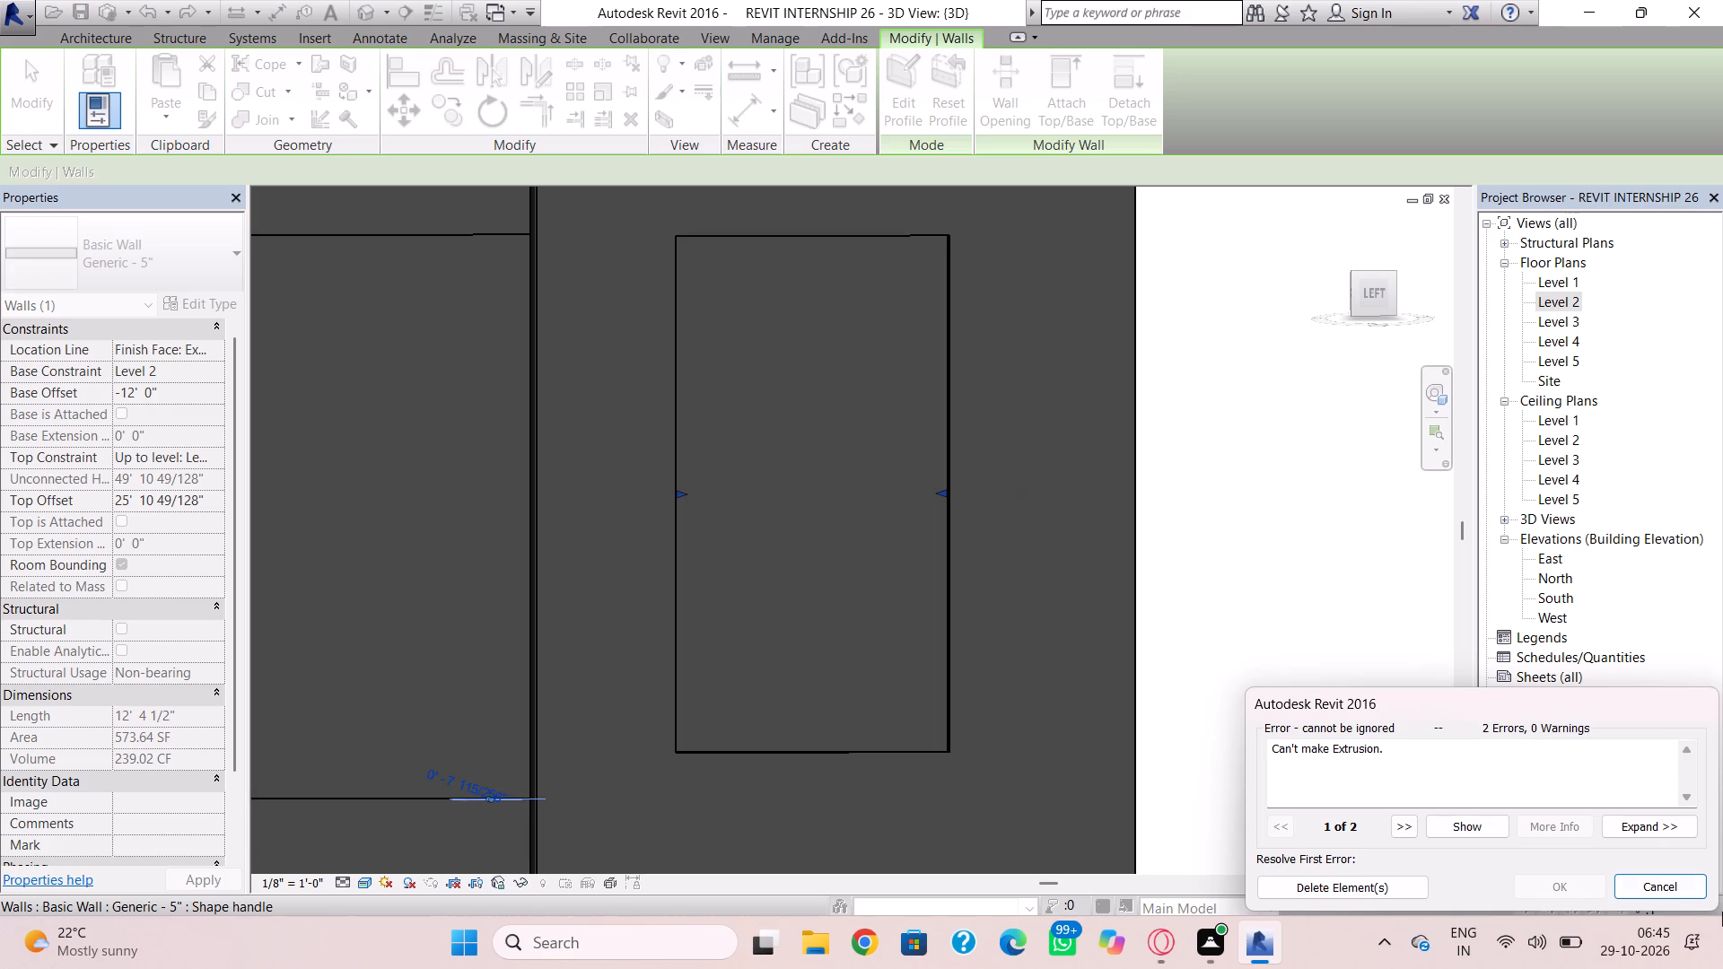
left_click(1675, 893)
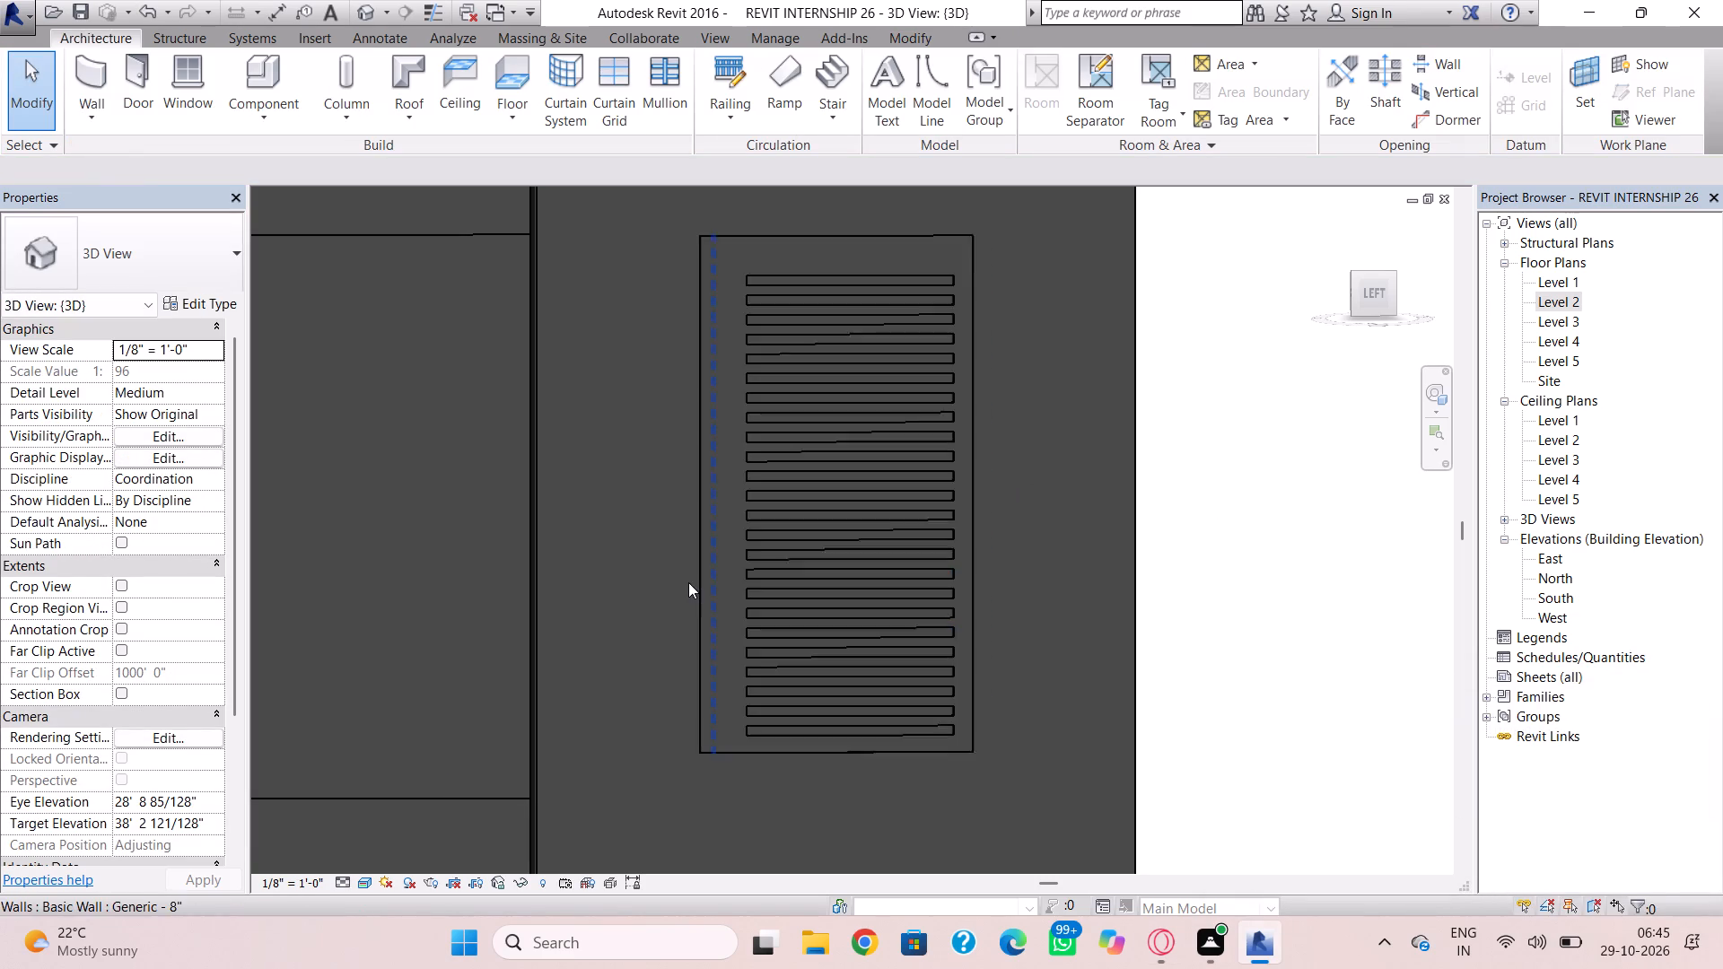
Shift the opening in the left side wall slightly to the right from its left edge.
left_click(699, 580)
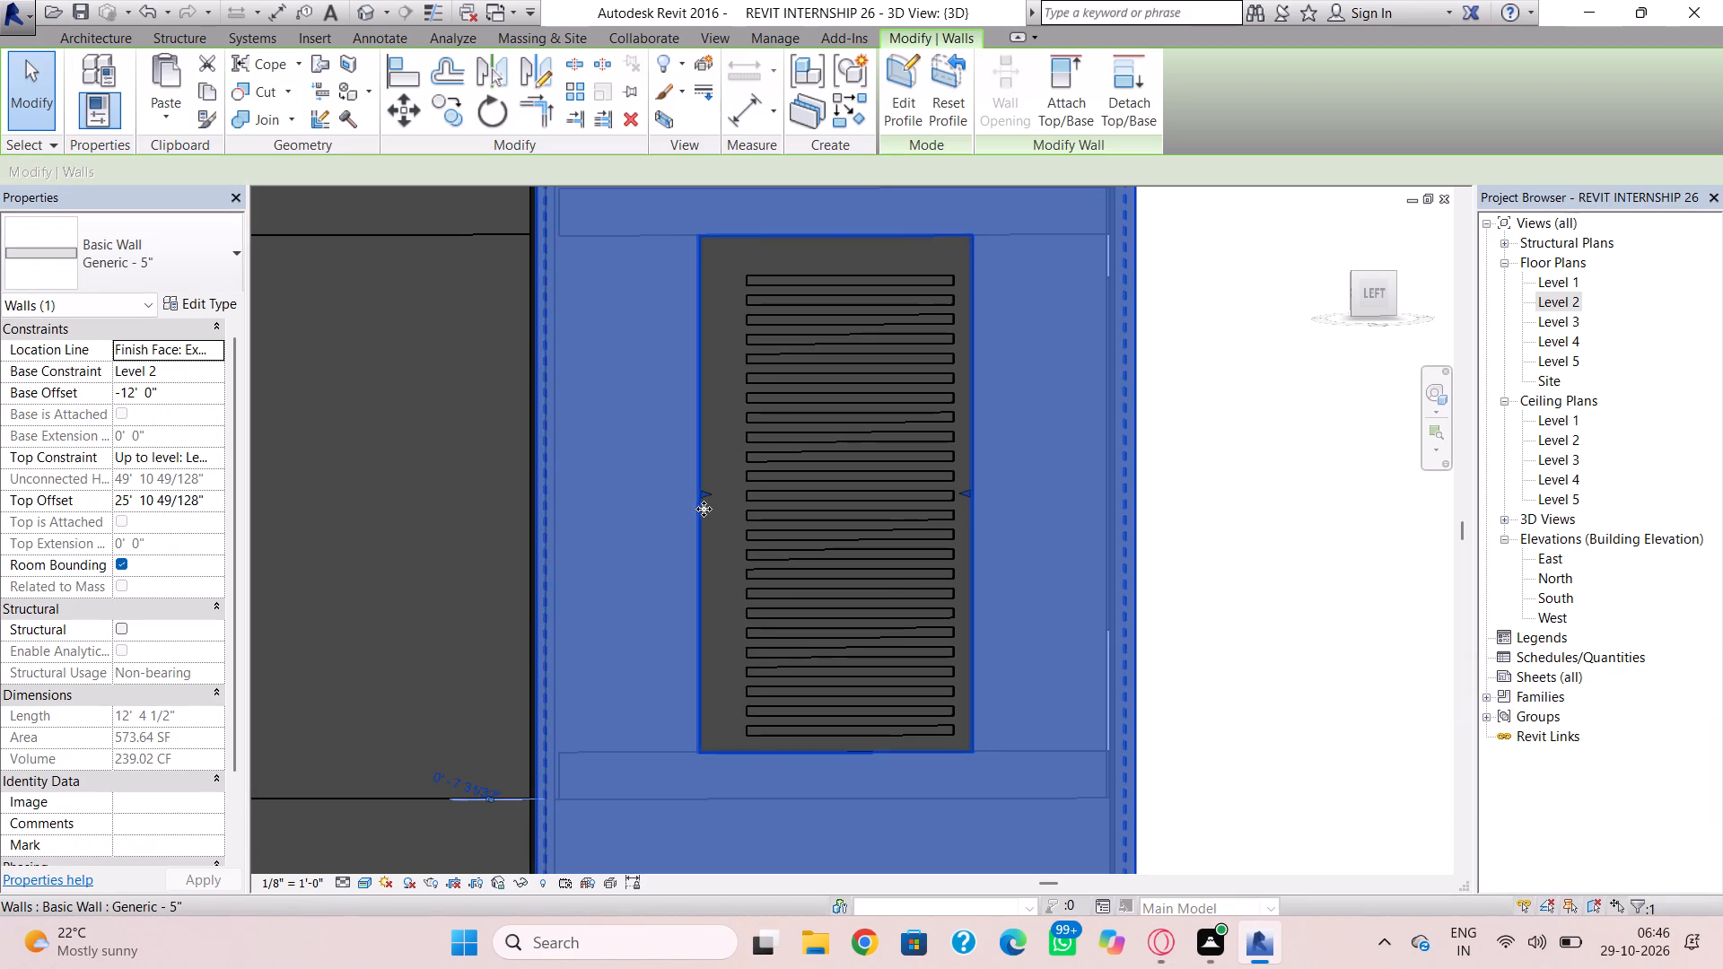
left_click(706, 493)
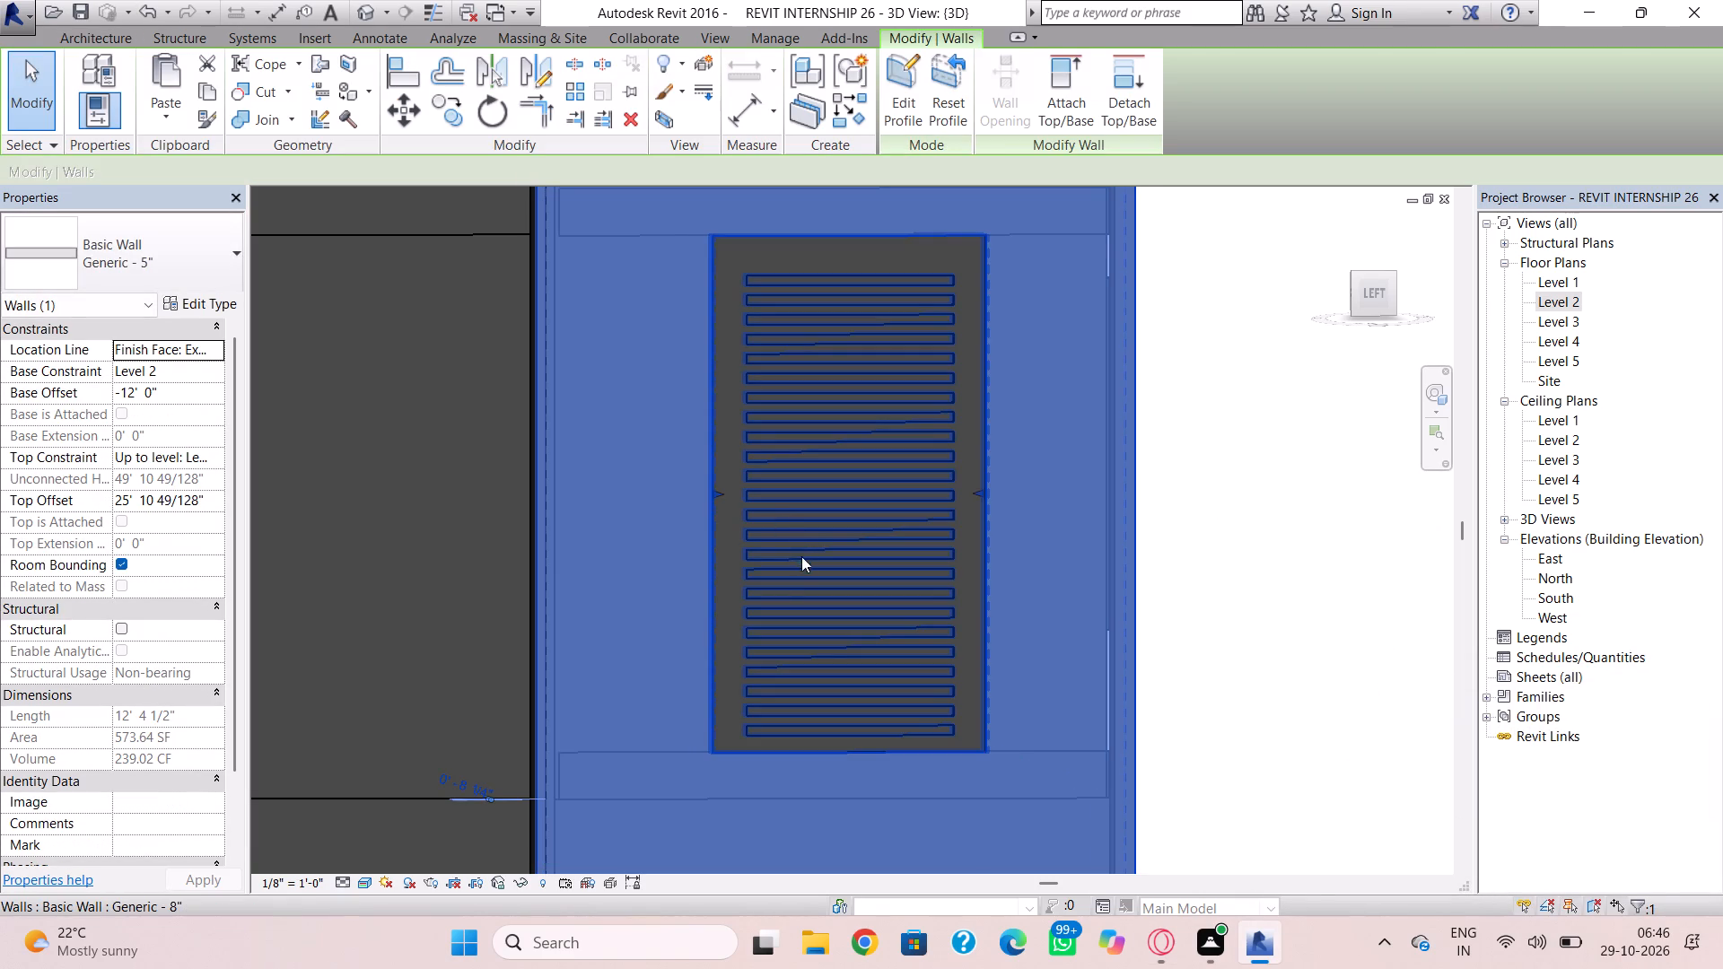
left_click(644, 655)
scroll(920, 658, "down", 4)
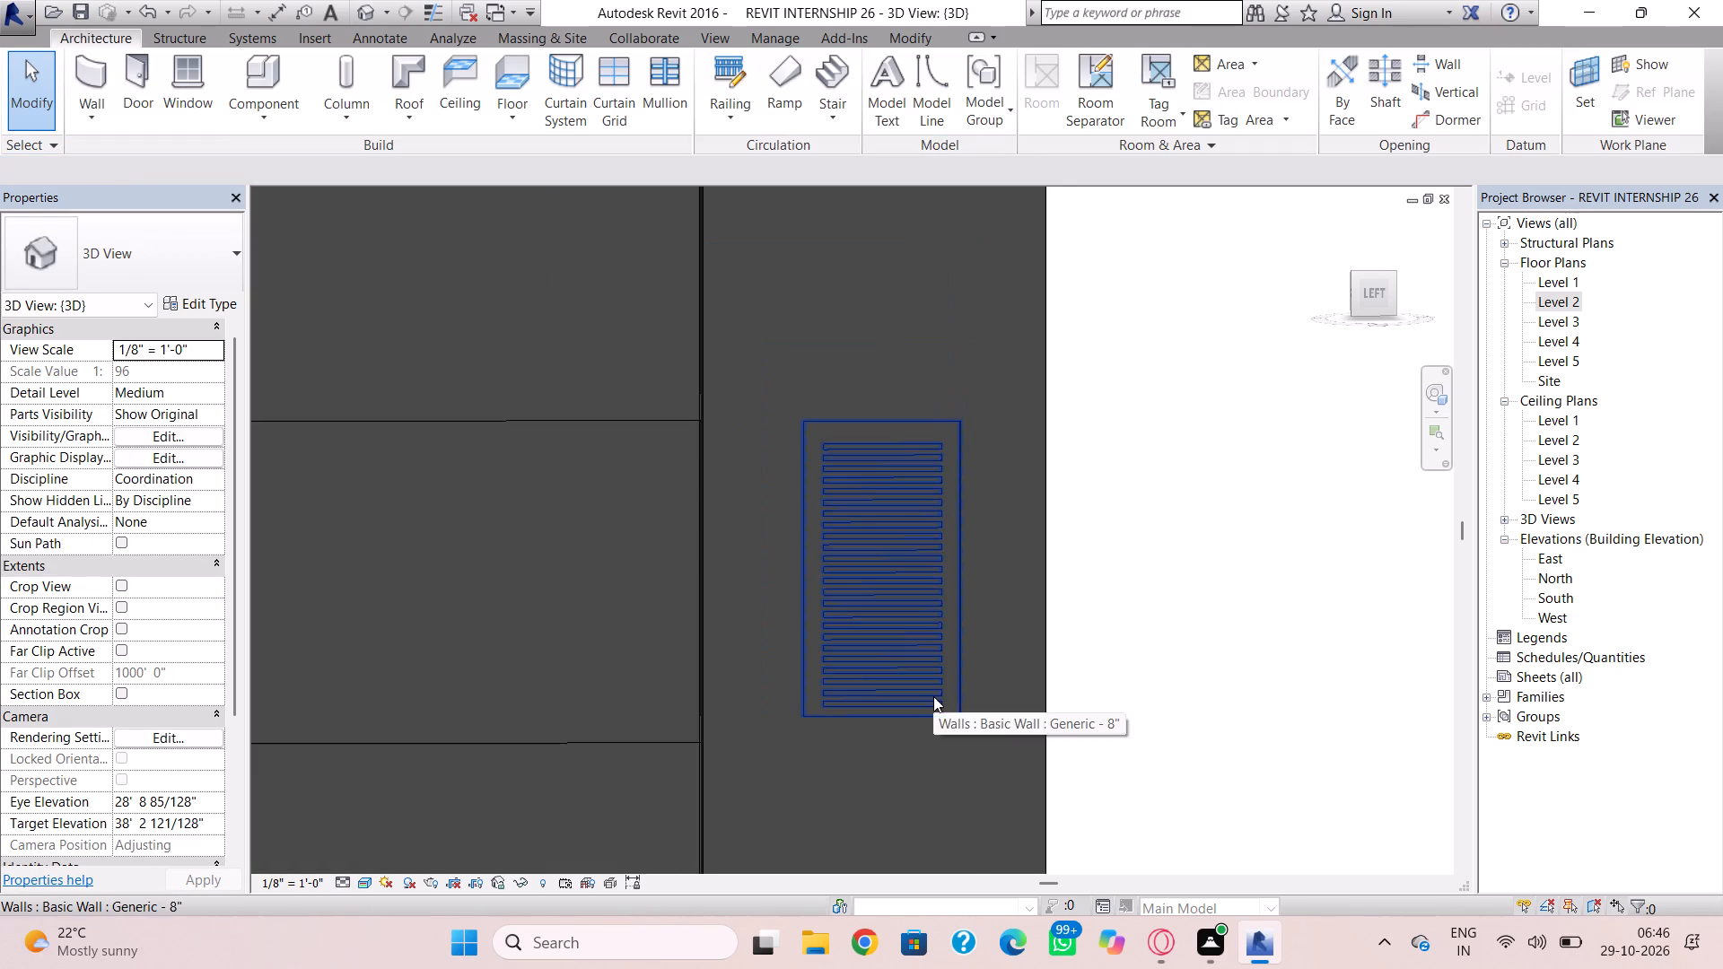
In the left side wall's profile, sketch a rectangle about 5' 11" wide directly below the louvred opening, matching the opening's width.
scroll(932, 699, "down", 3)
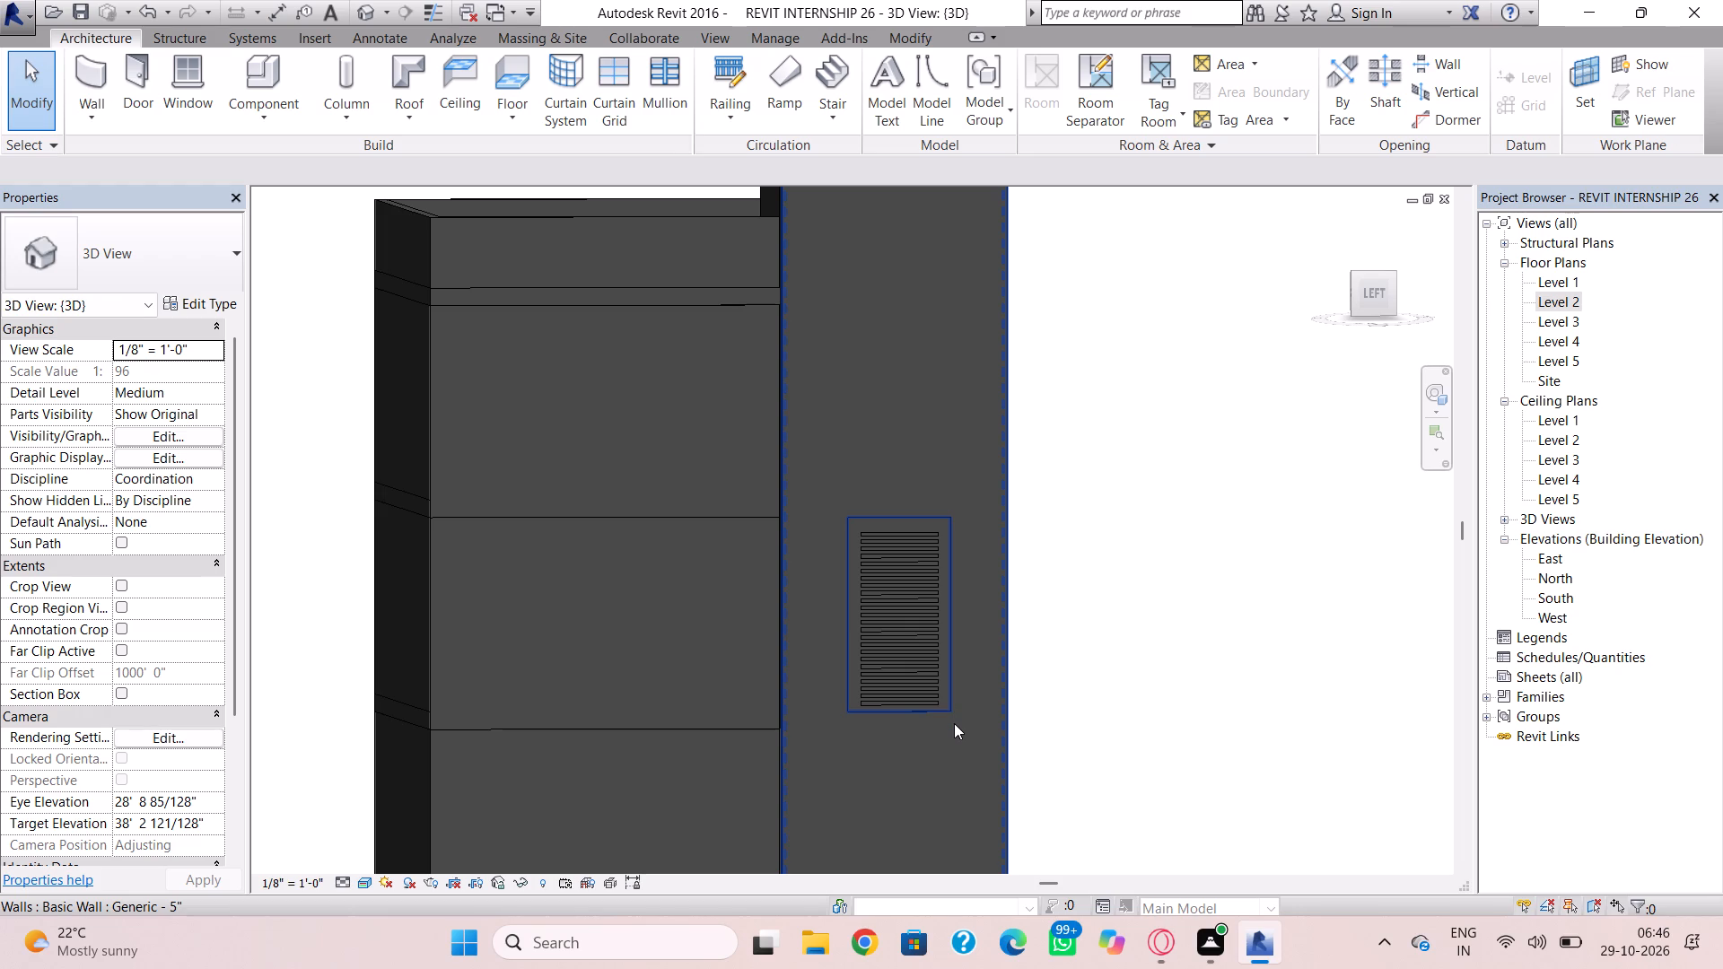
scroll(975, 845, "down", 2)
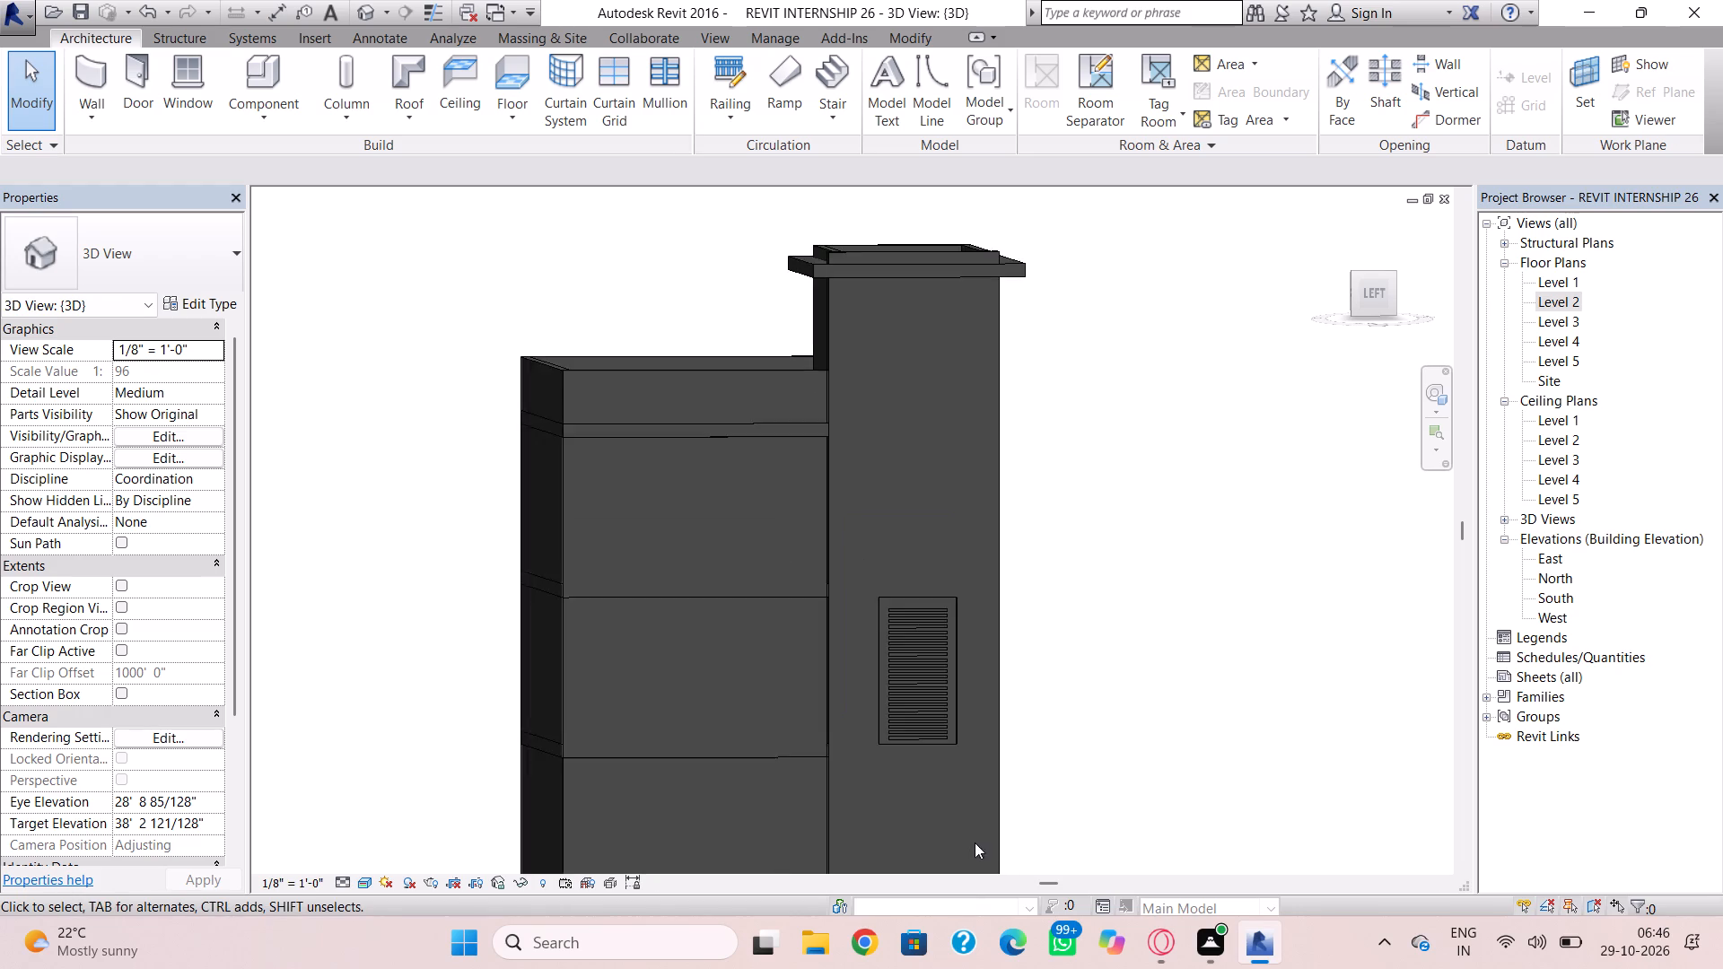
middle_click_drag(974, 832, 953, 755)
scroll(956, 767, "down", 1)
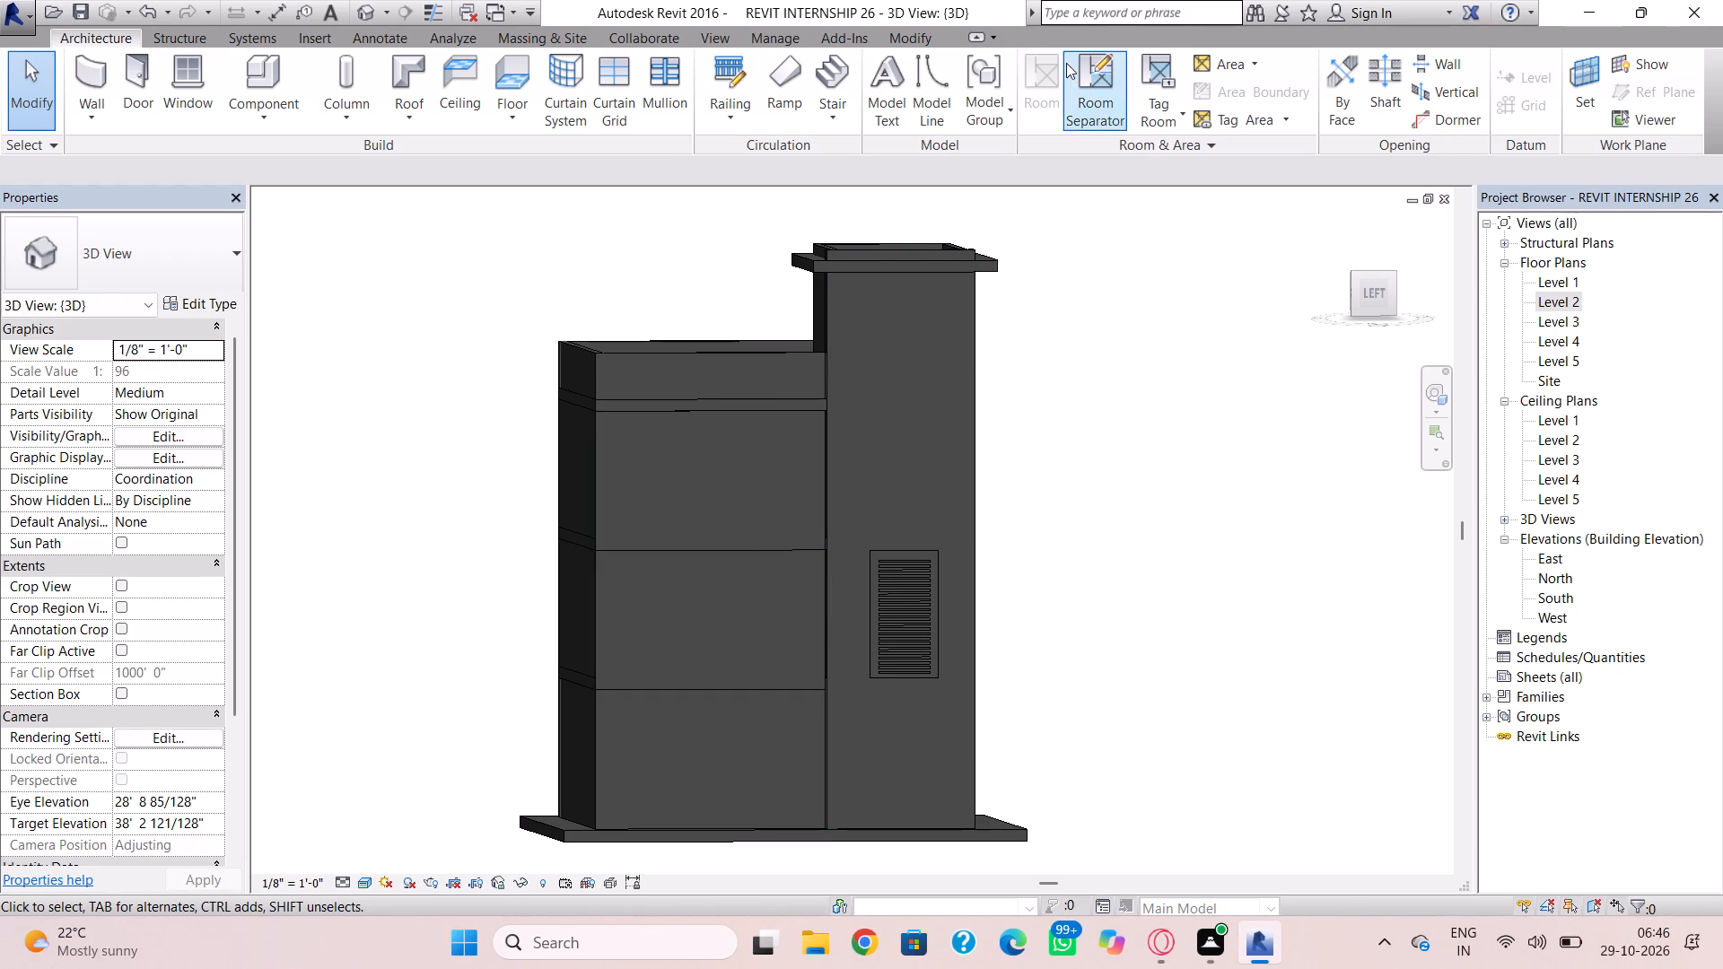
left_click(147, 90)
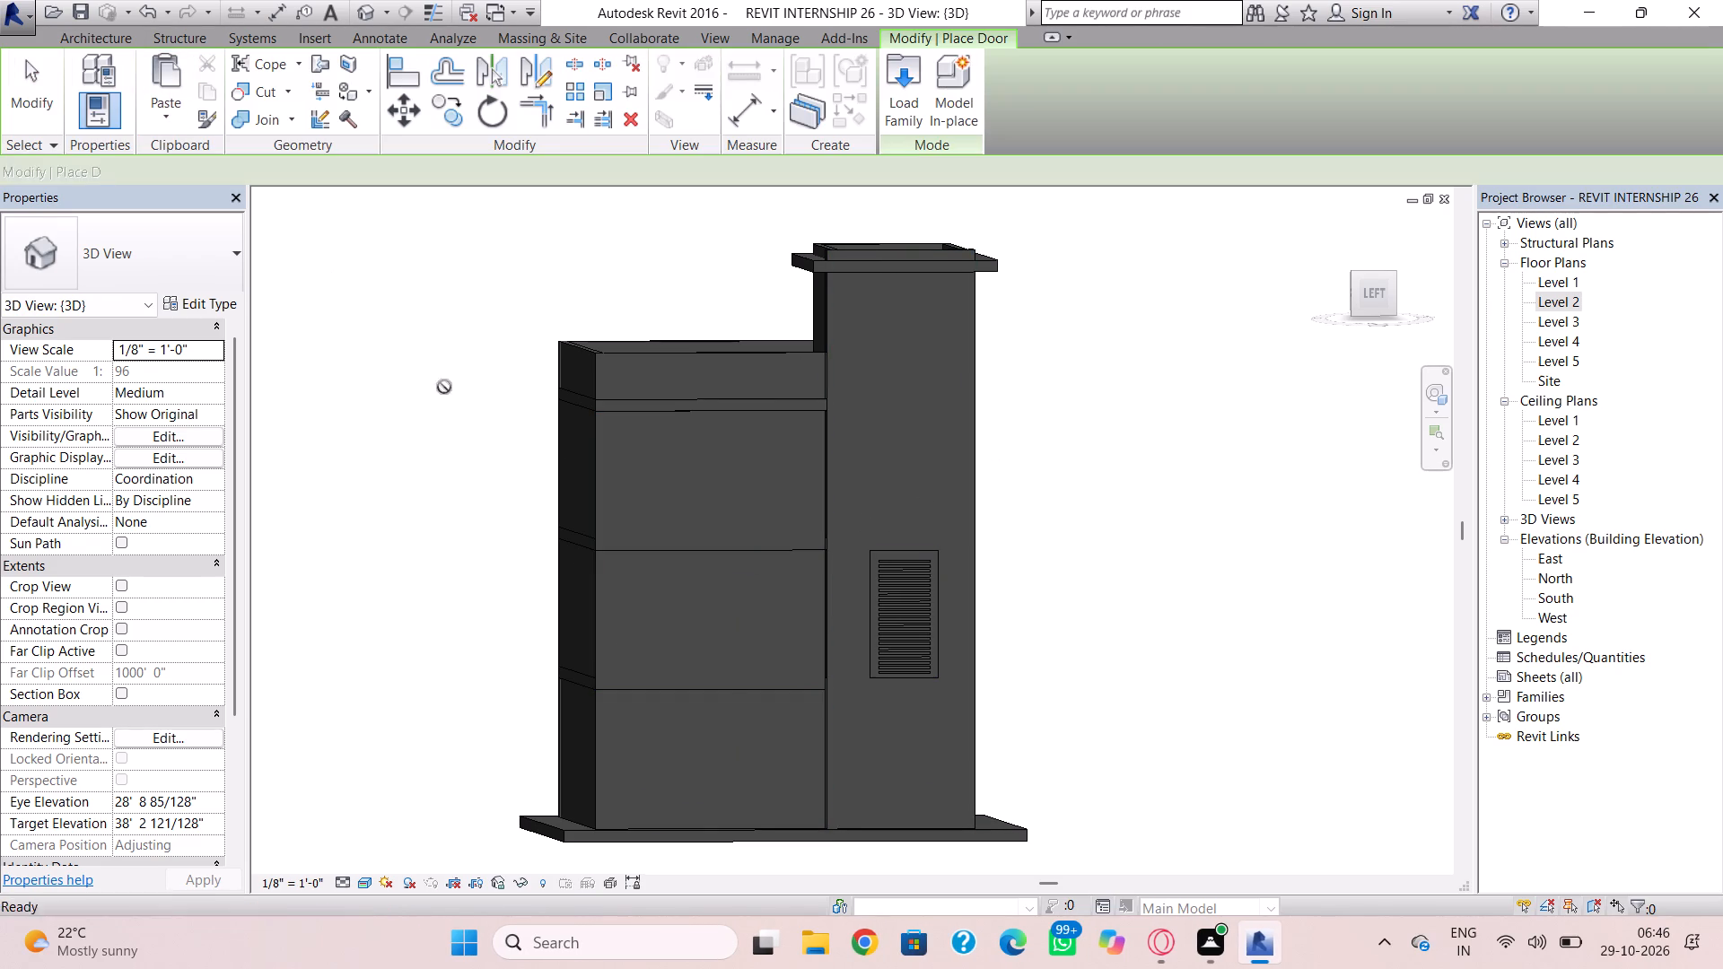
key("Escape")
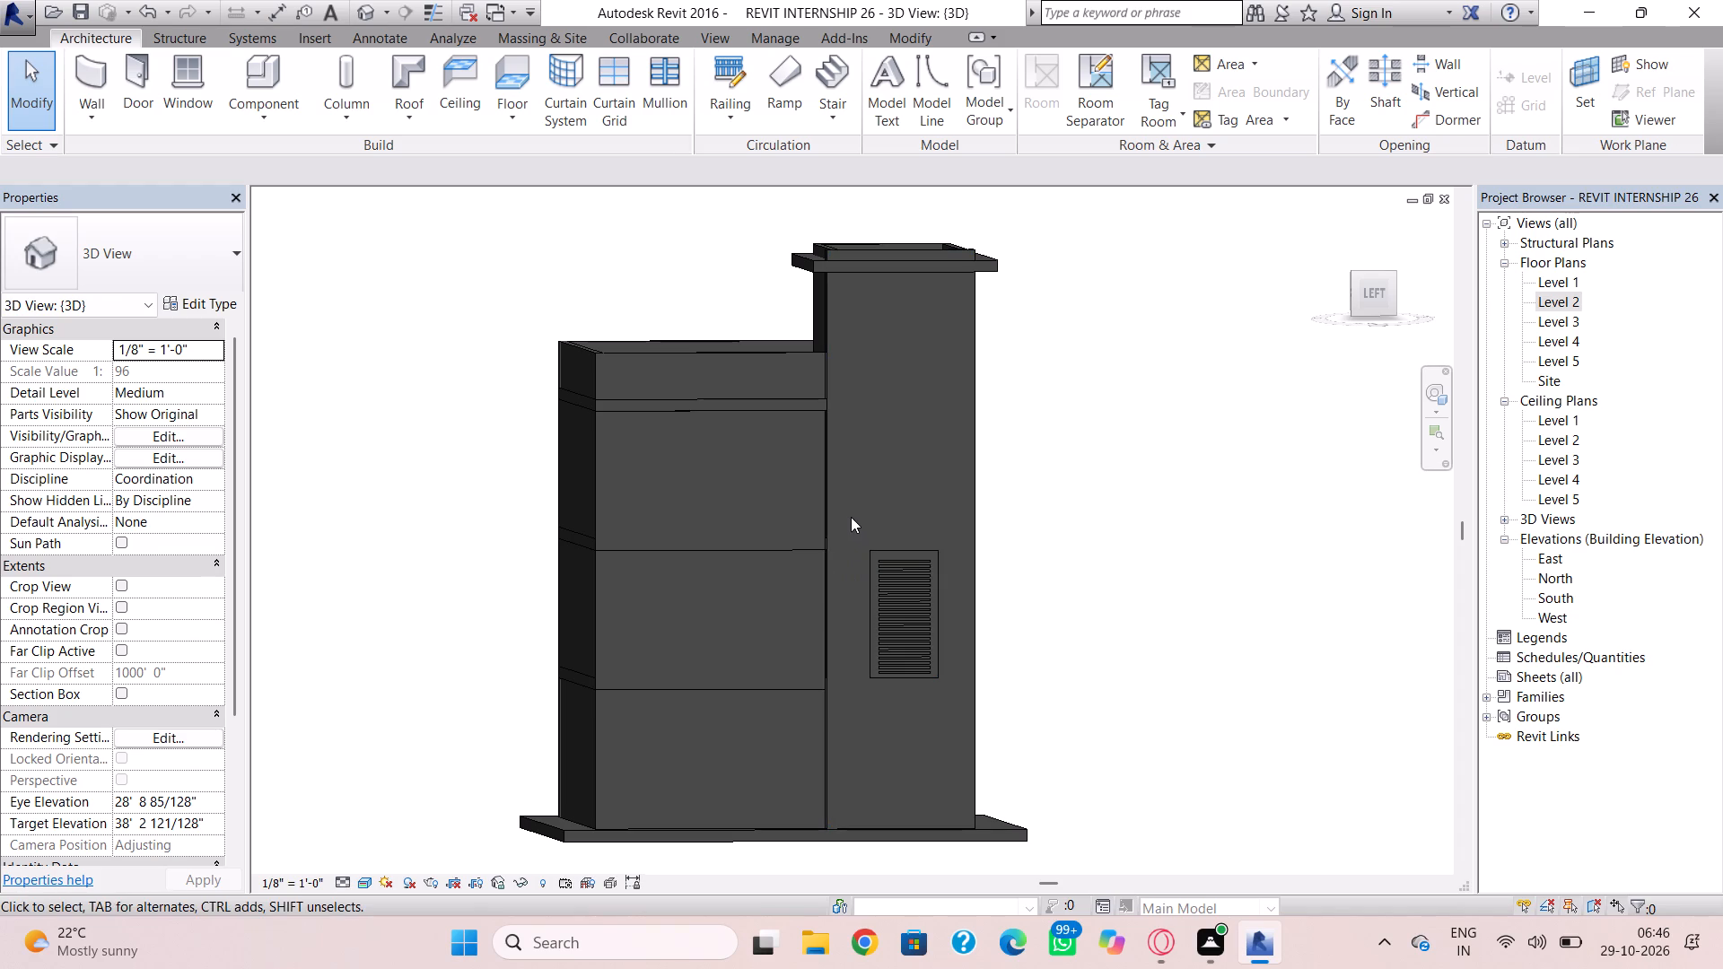
left_click(834, 505)
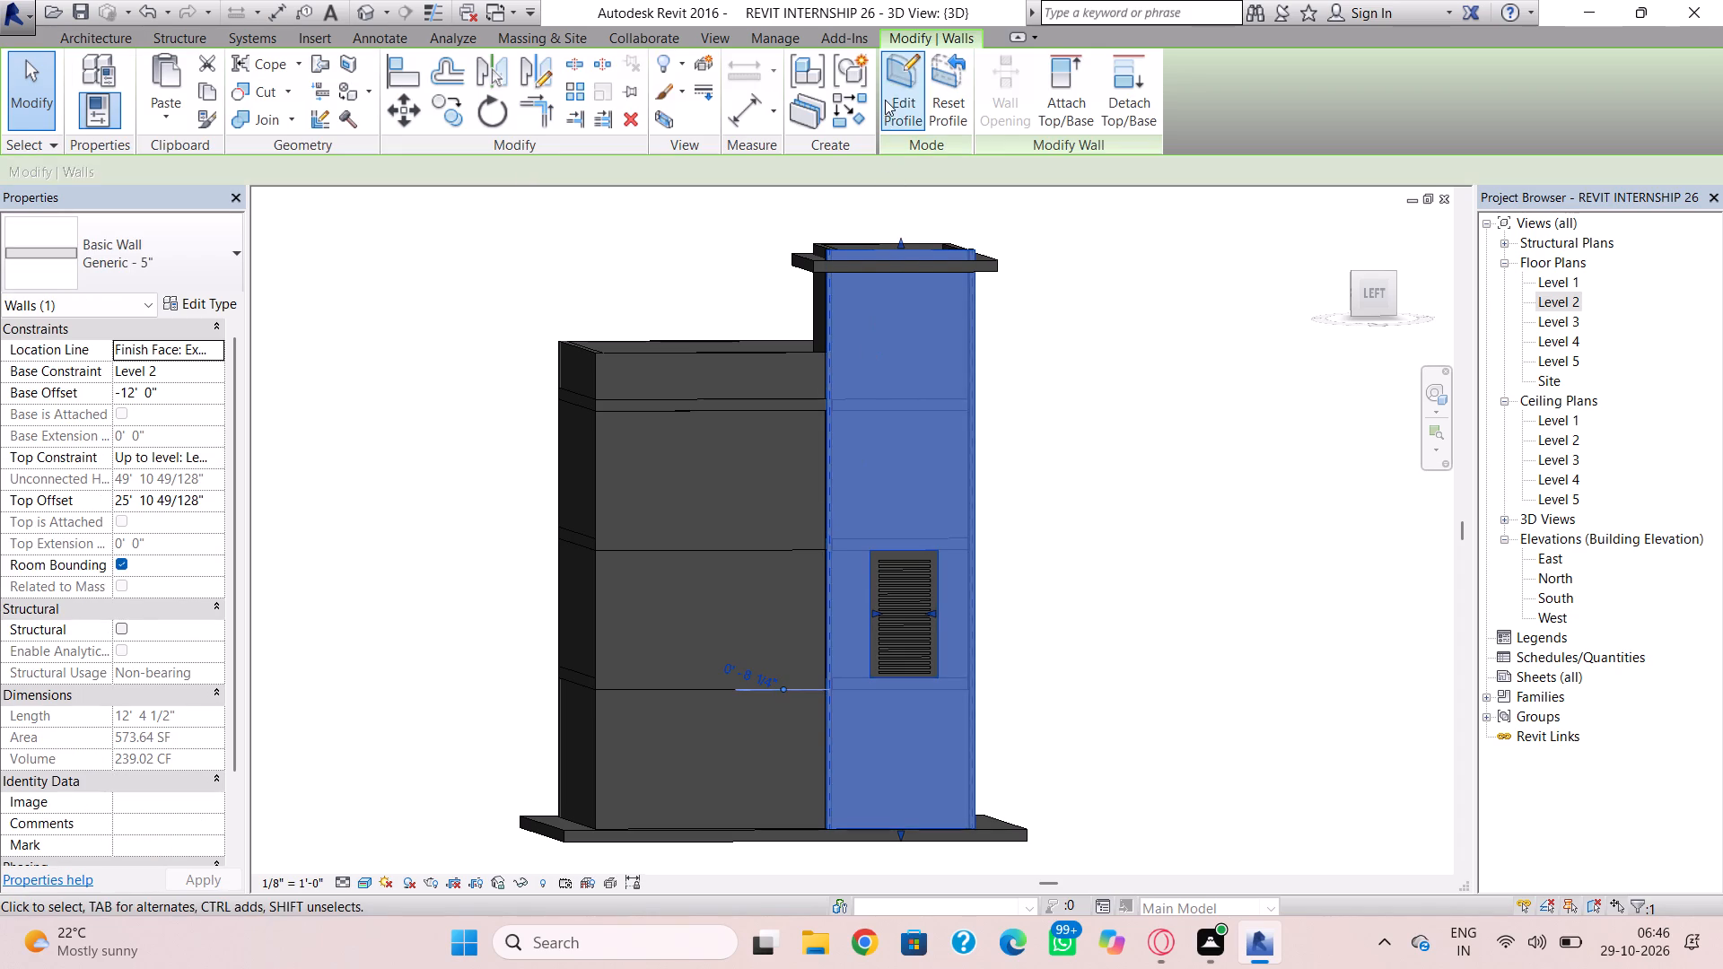
left_click(885, 100)
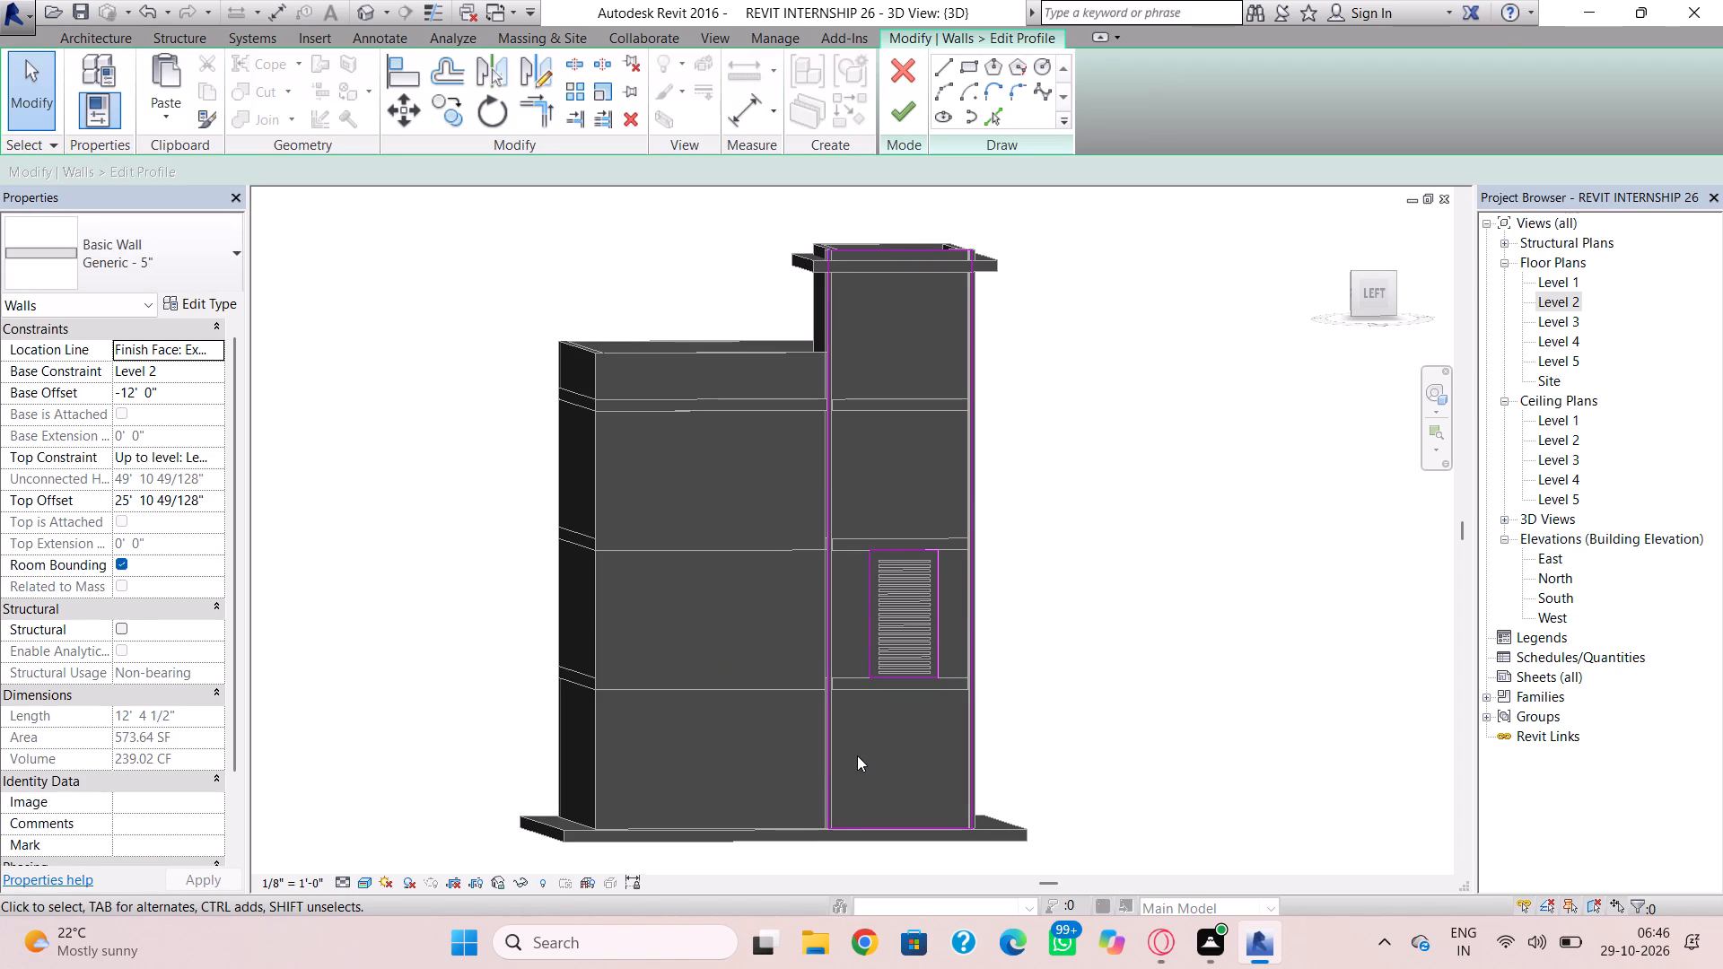
left_click(961, 69)
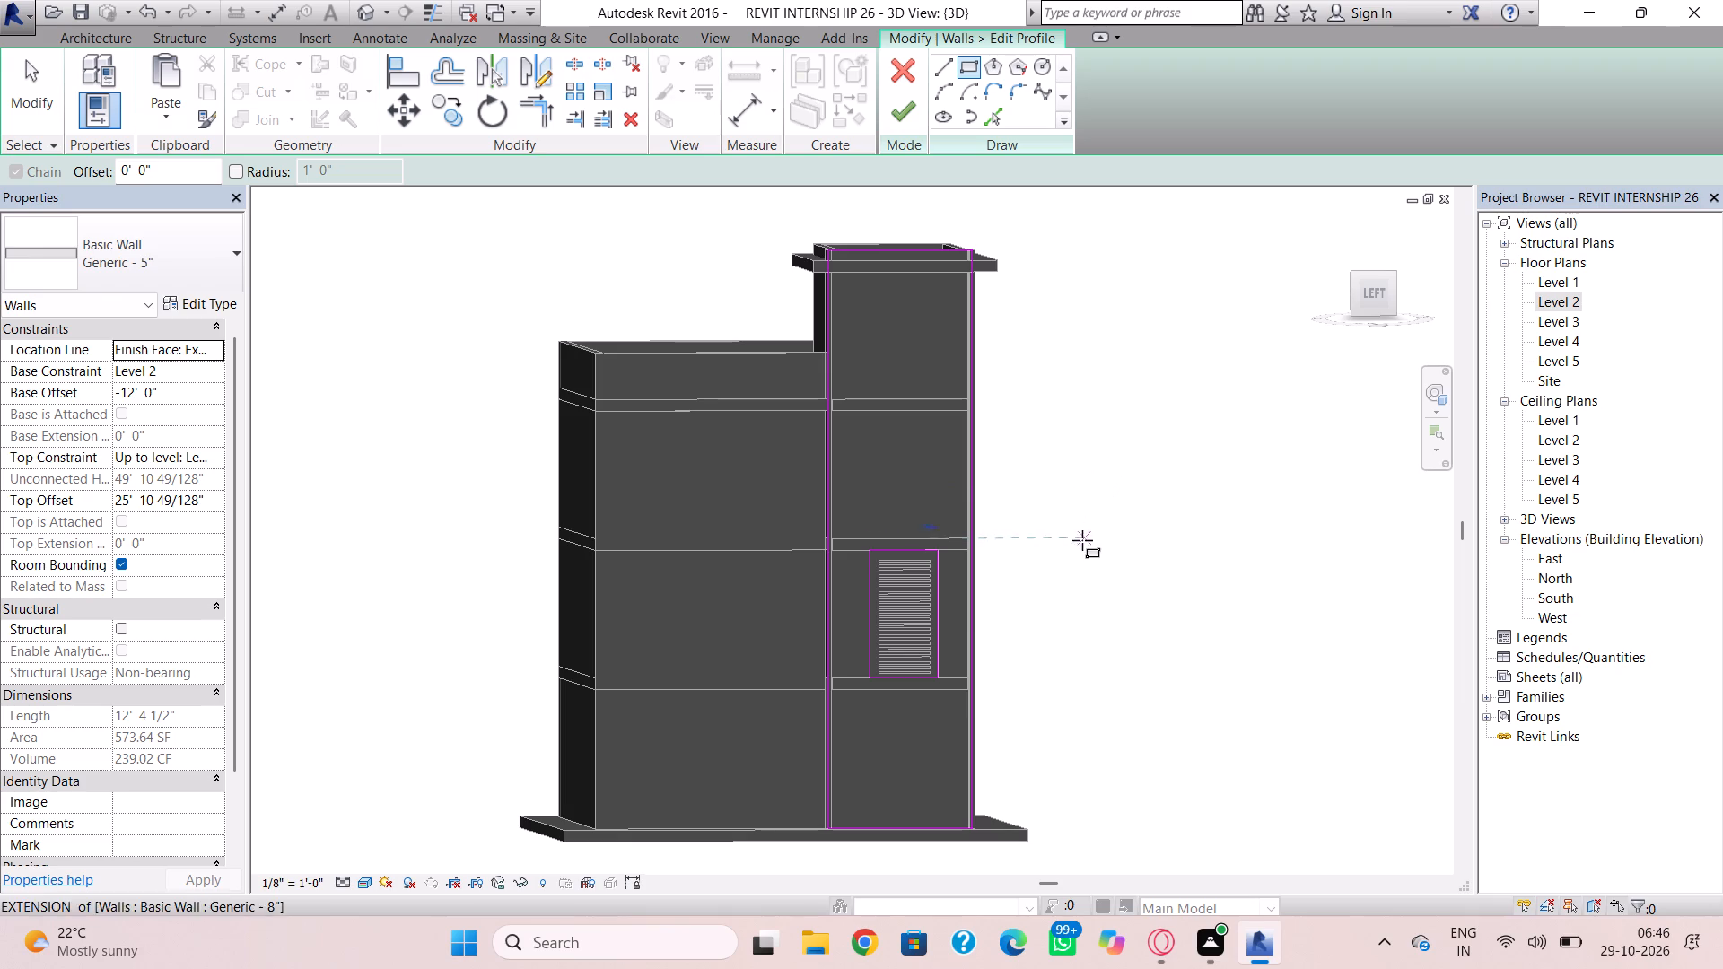
right_click_drag(948, 720, 905, 701, "shift")
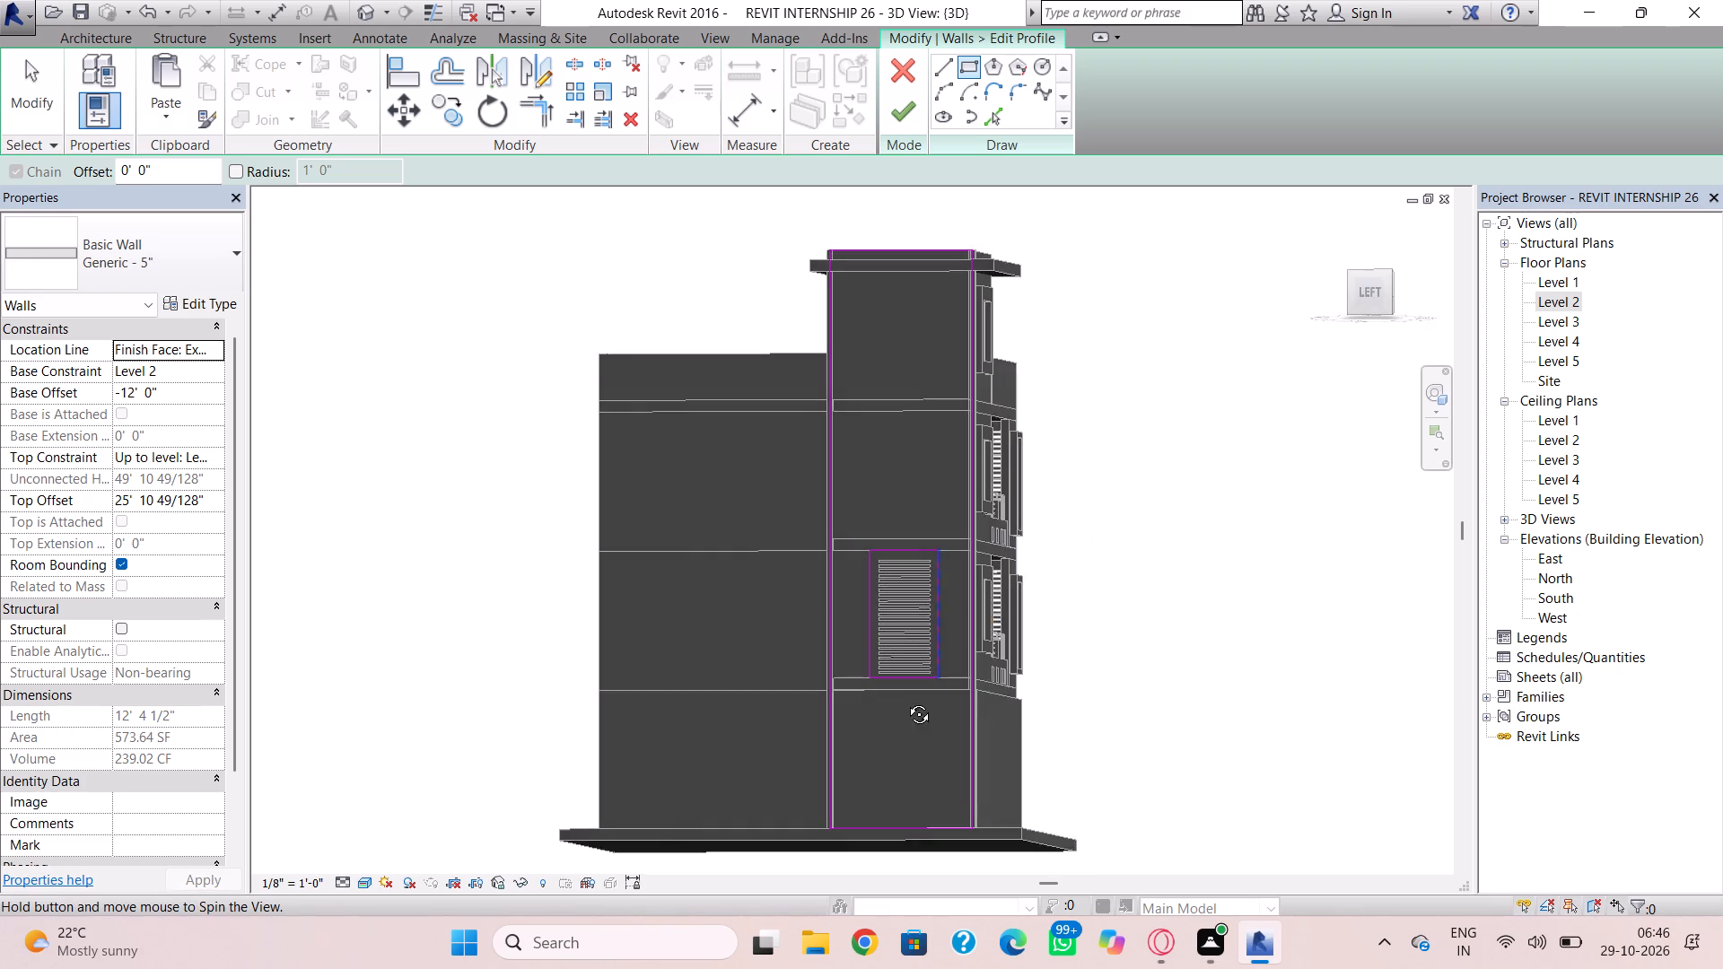
right_click_drag(905, 701, 921, 751, "shift")
scroll(891, 691, "up", 3)
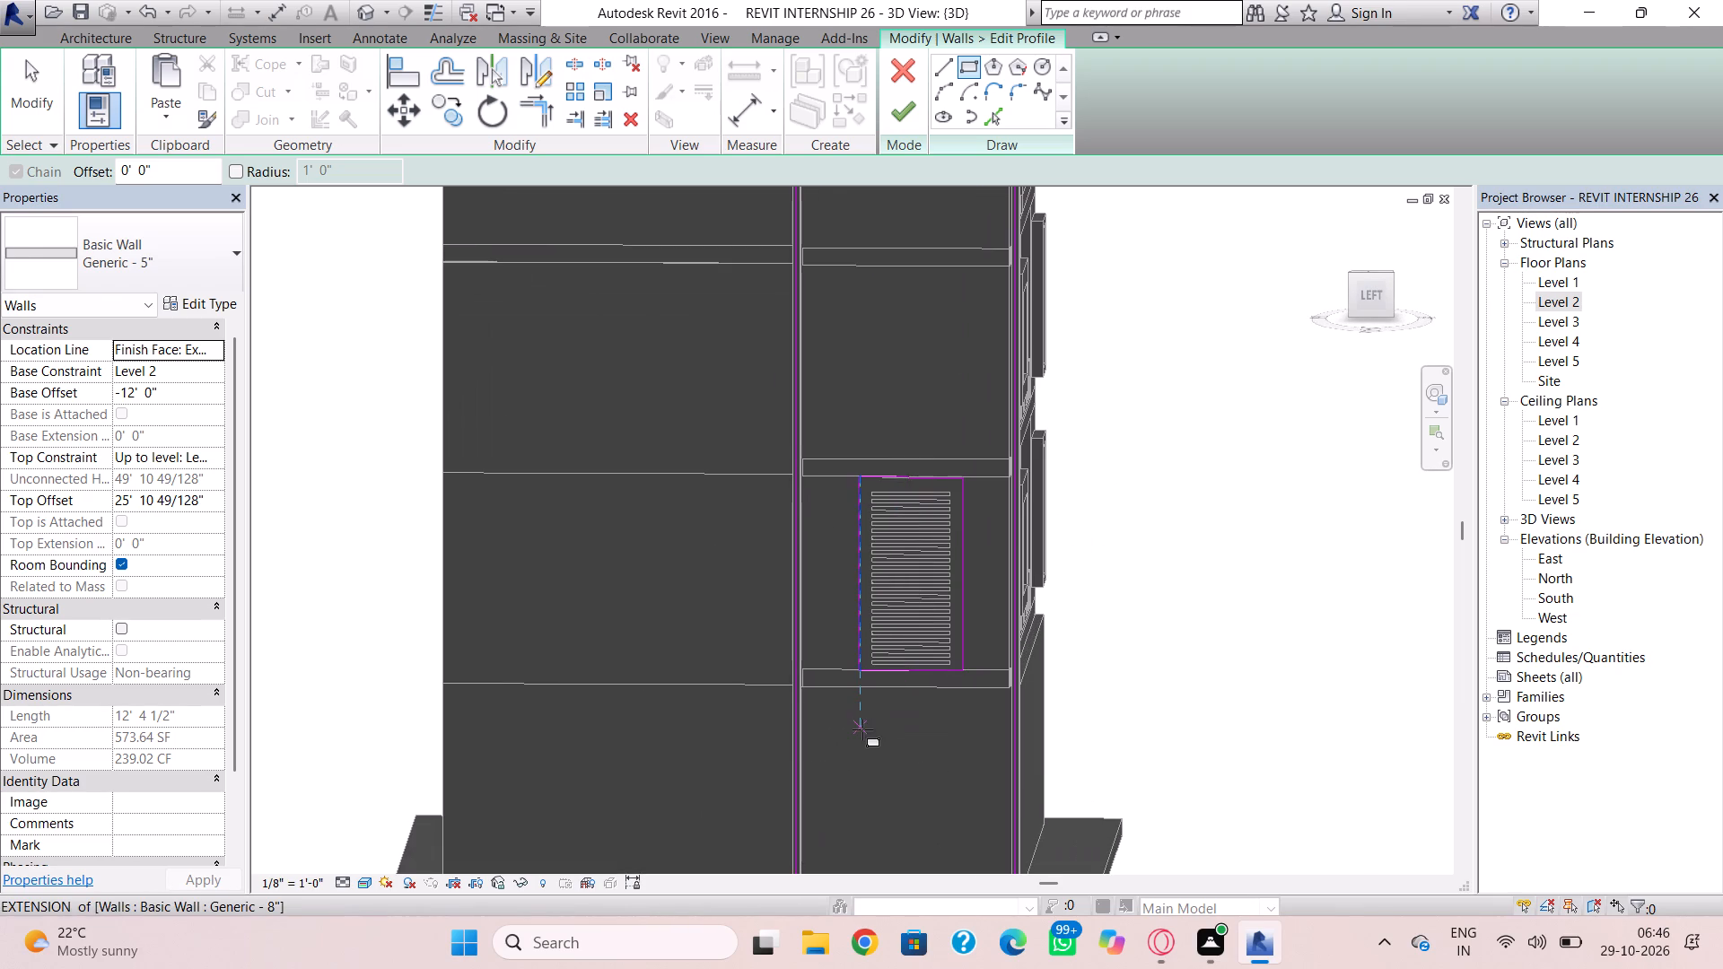
scroll(876, 693, "up", 4)
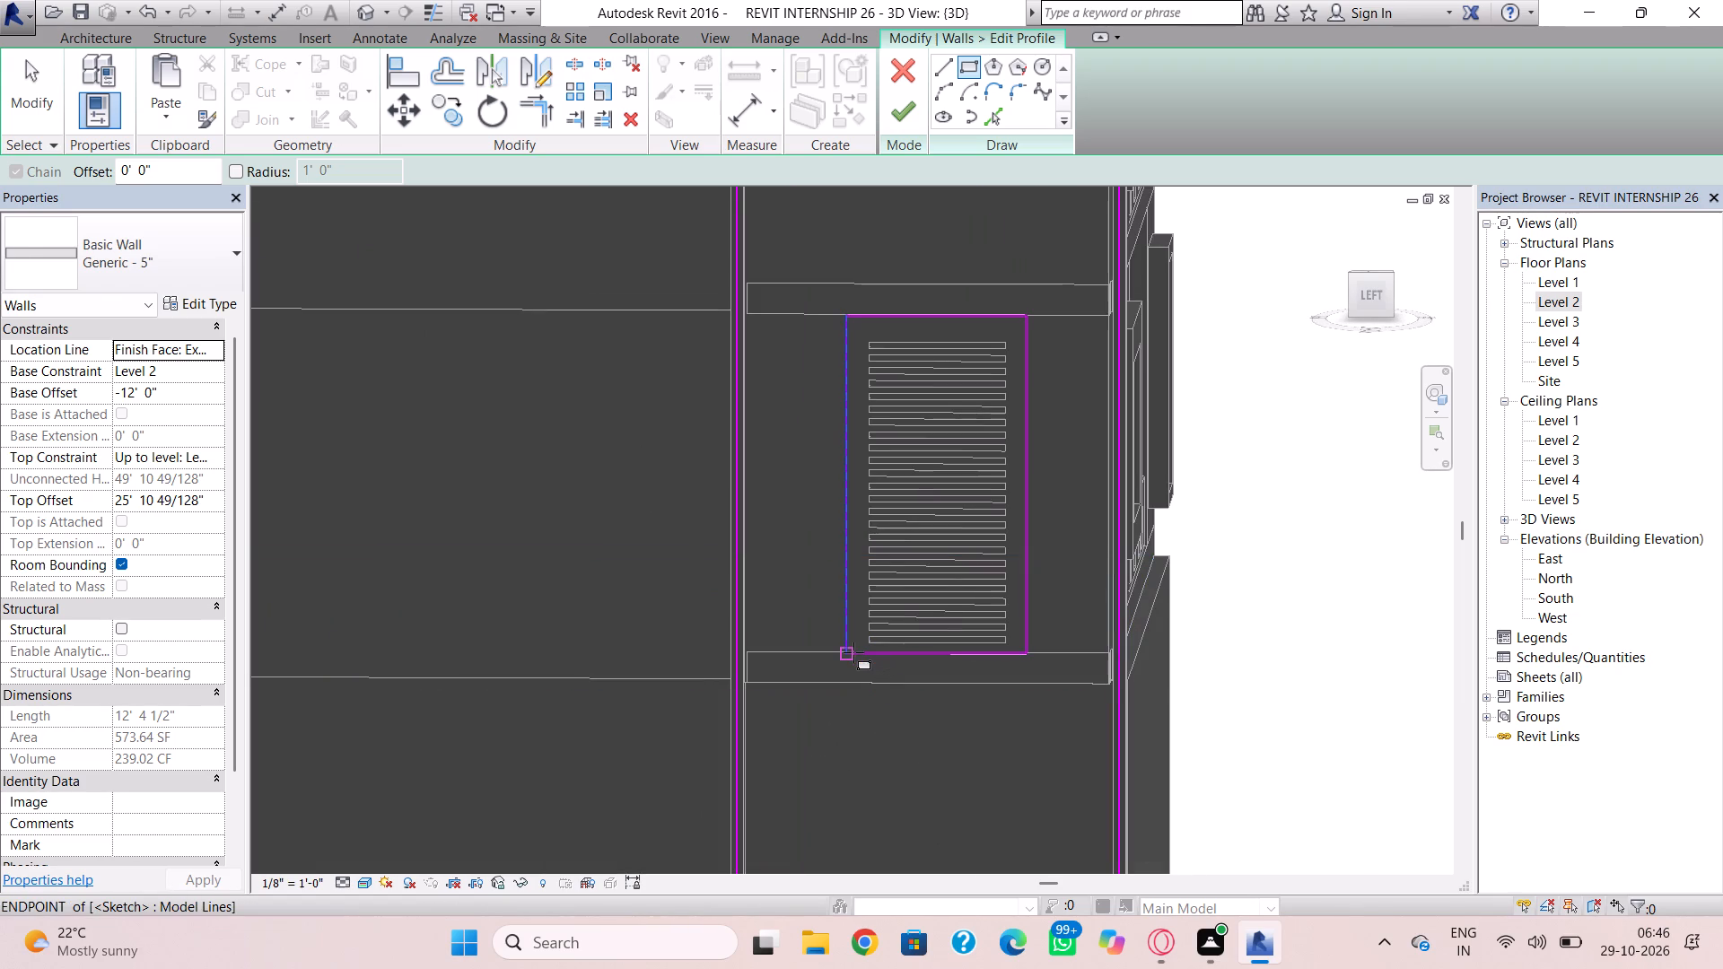
left_click(855, 659)
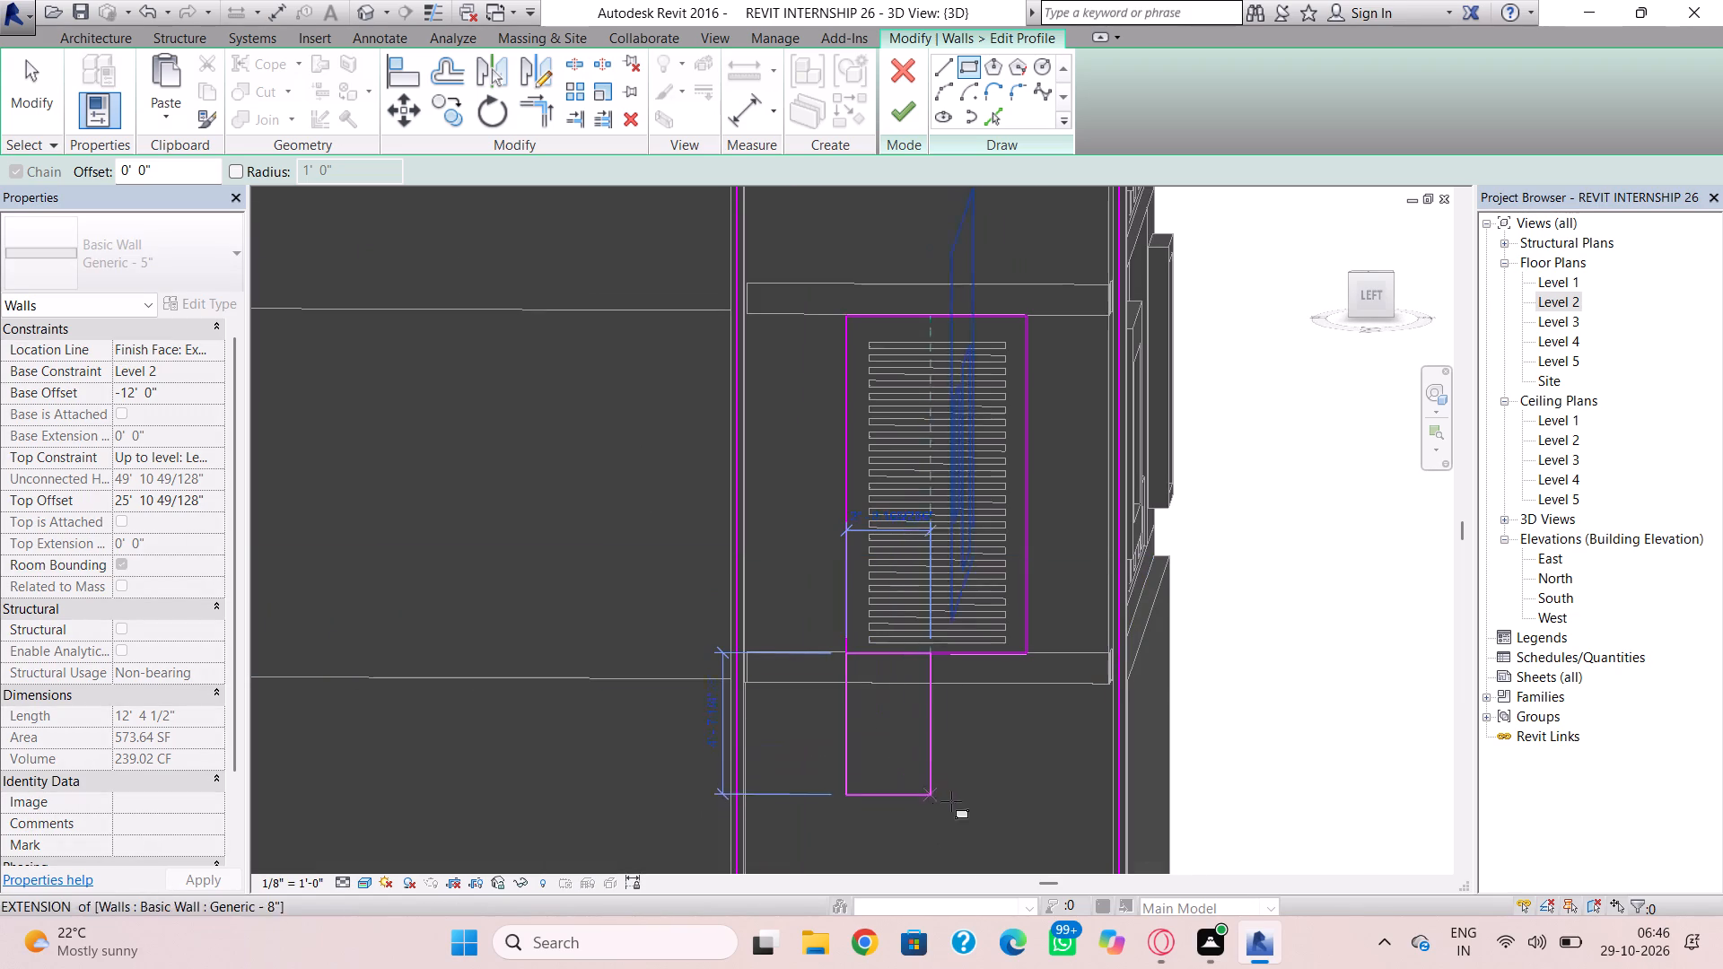
scroll(1025, 853, "down", 1)
middle_click_drag(1025, 853, 1005, 683)
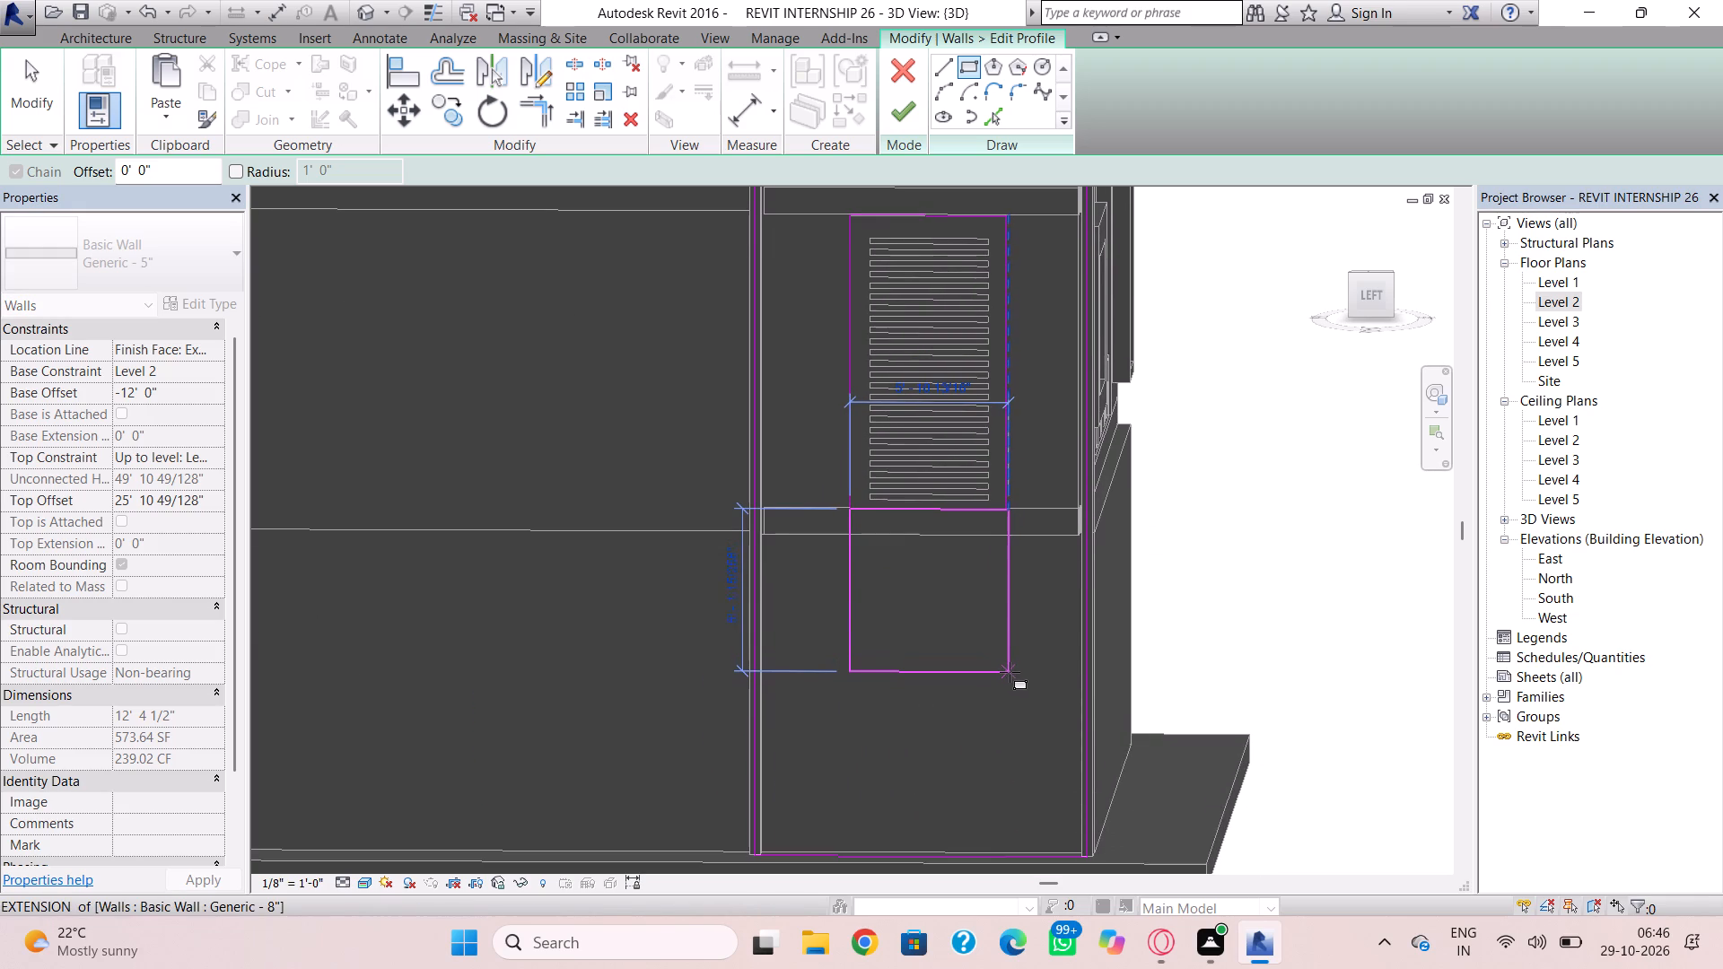
left_click(1010, 672)
key("Escape")
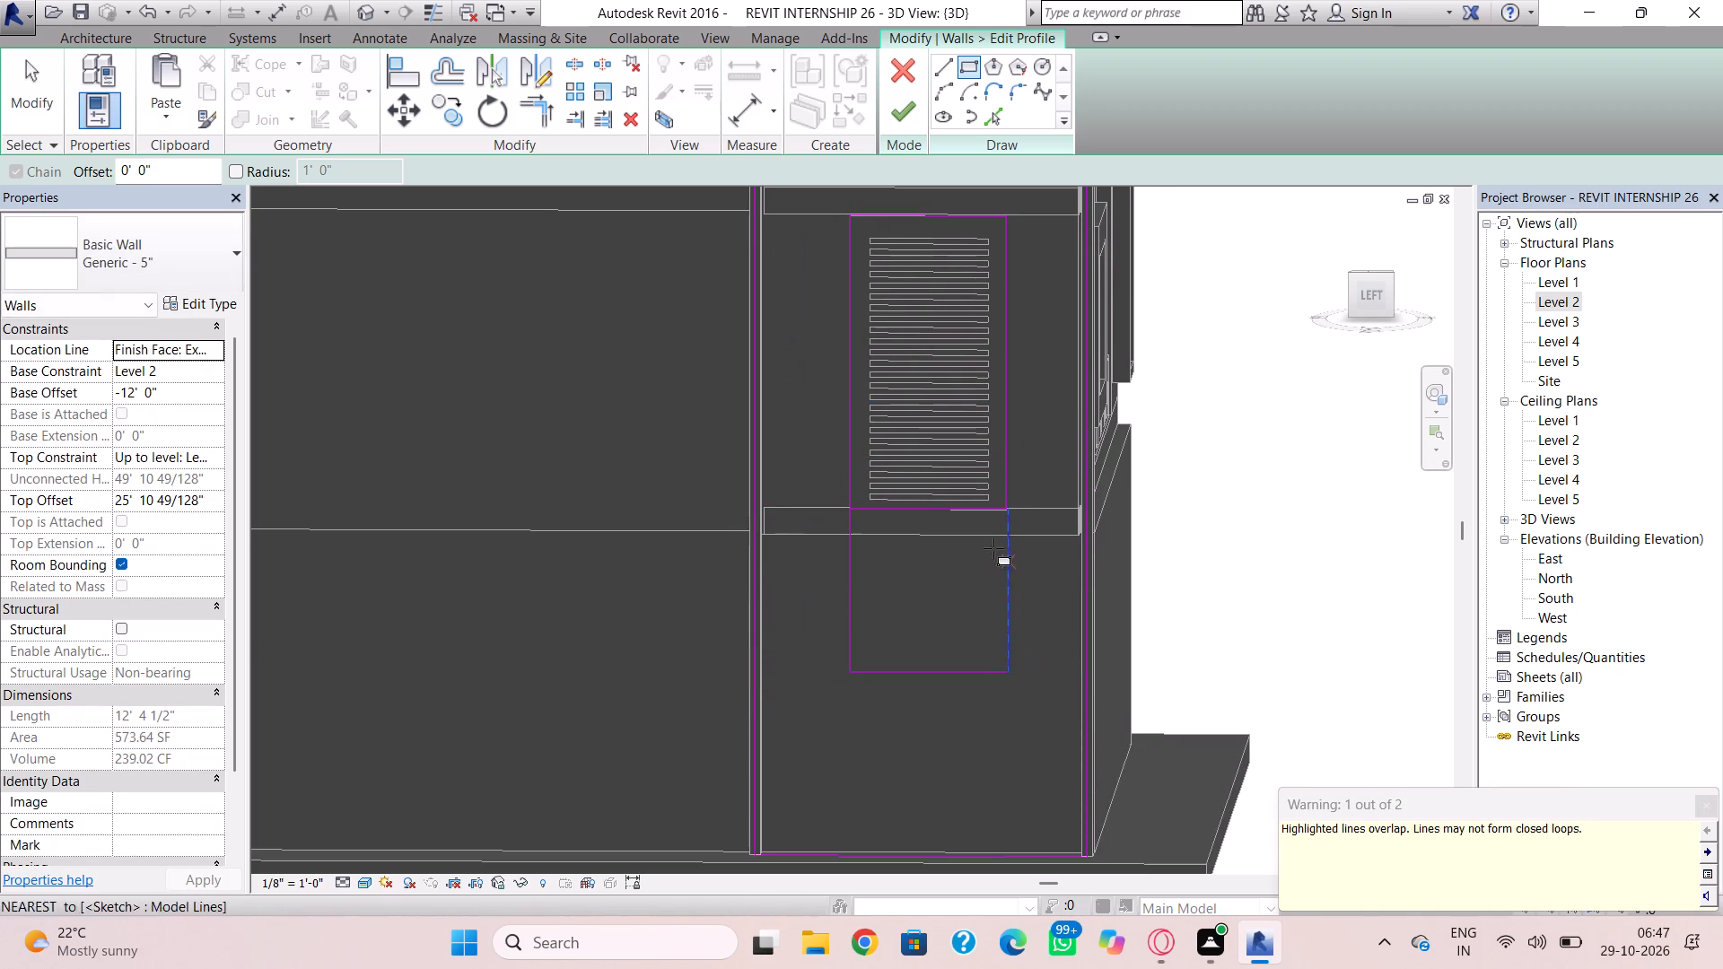
key("Escape")
Delete the overlapping horizontal lines between the opening and the lower rectangle, plus the rectangle's right edge and the leftover stub.
left_click(974, 513)
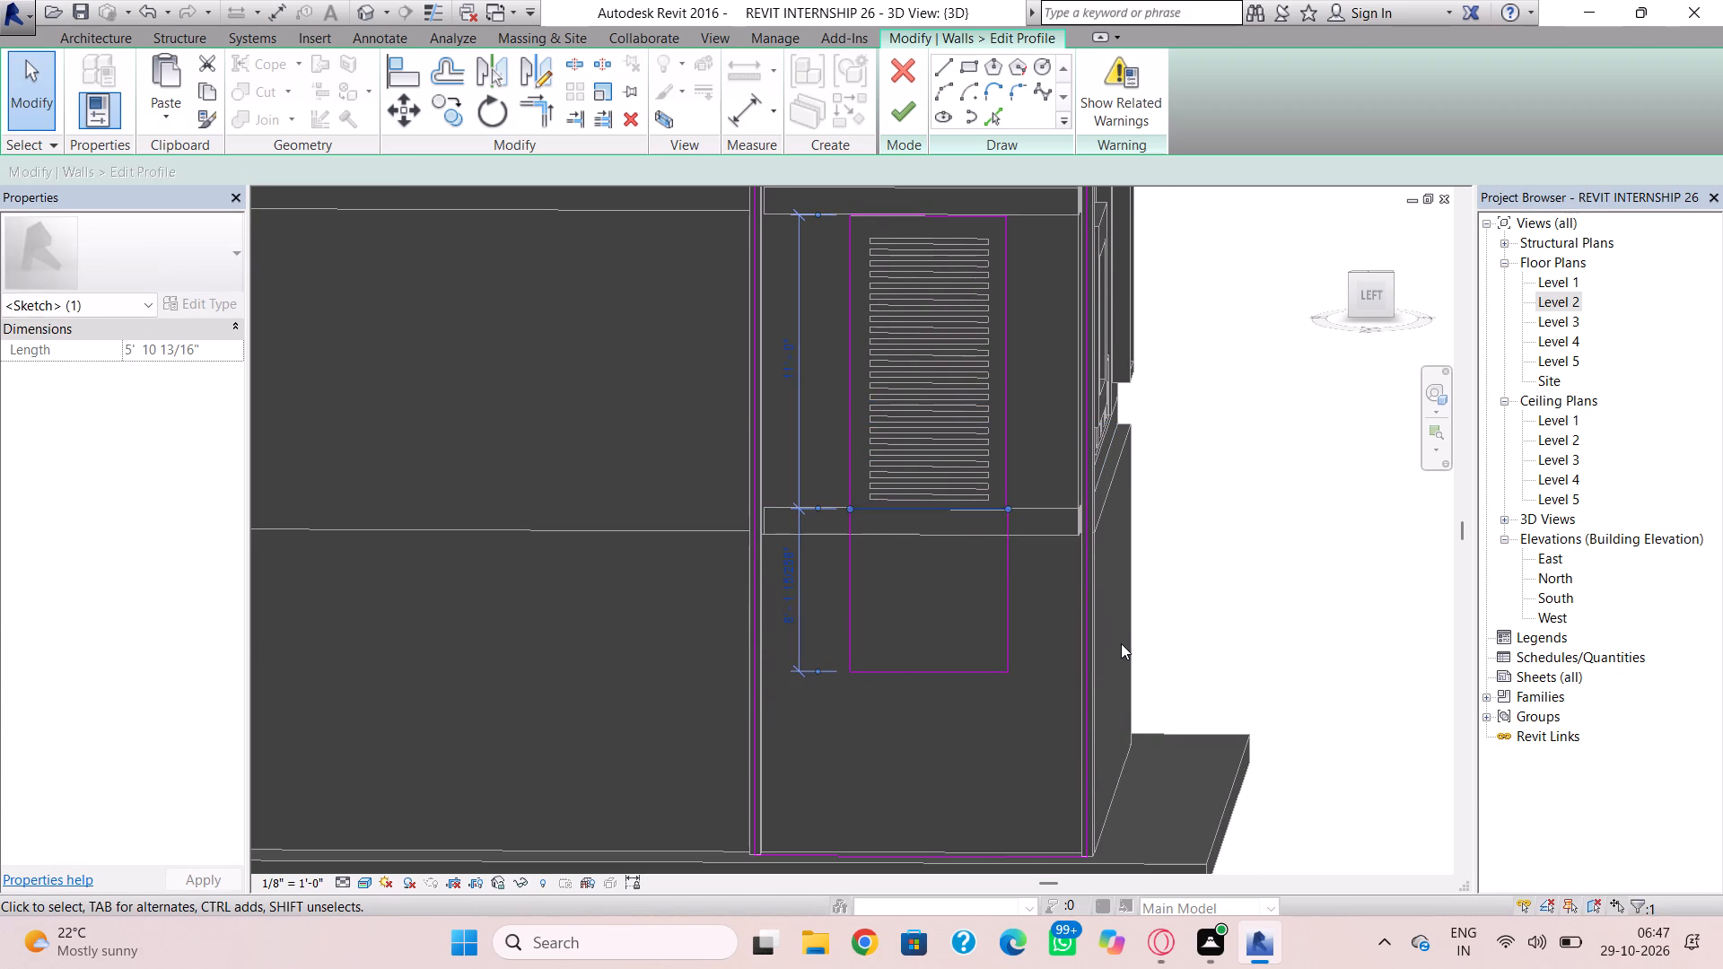
key("Delete")
left_click(982, 519)
key("Delete")
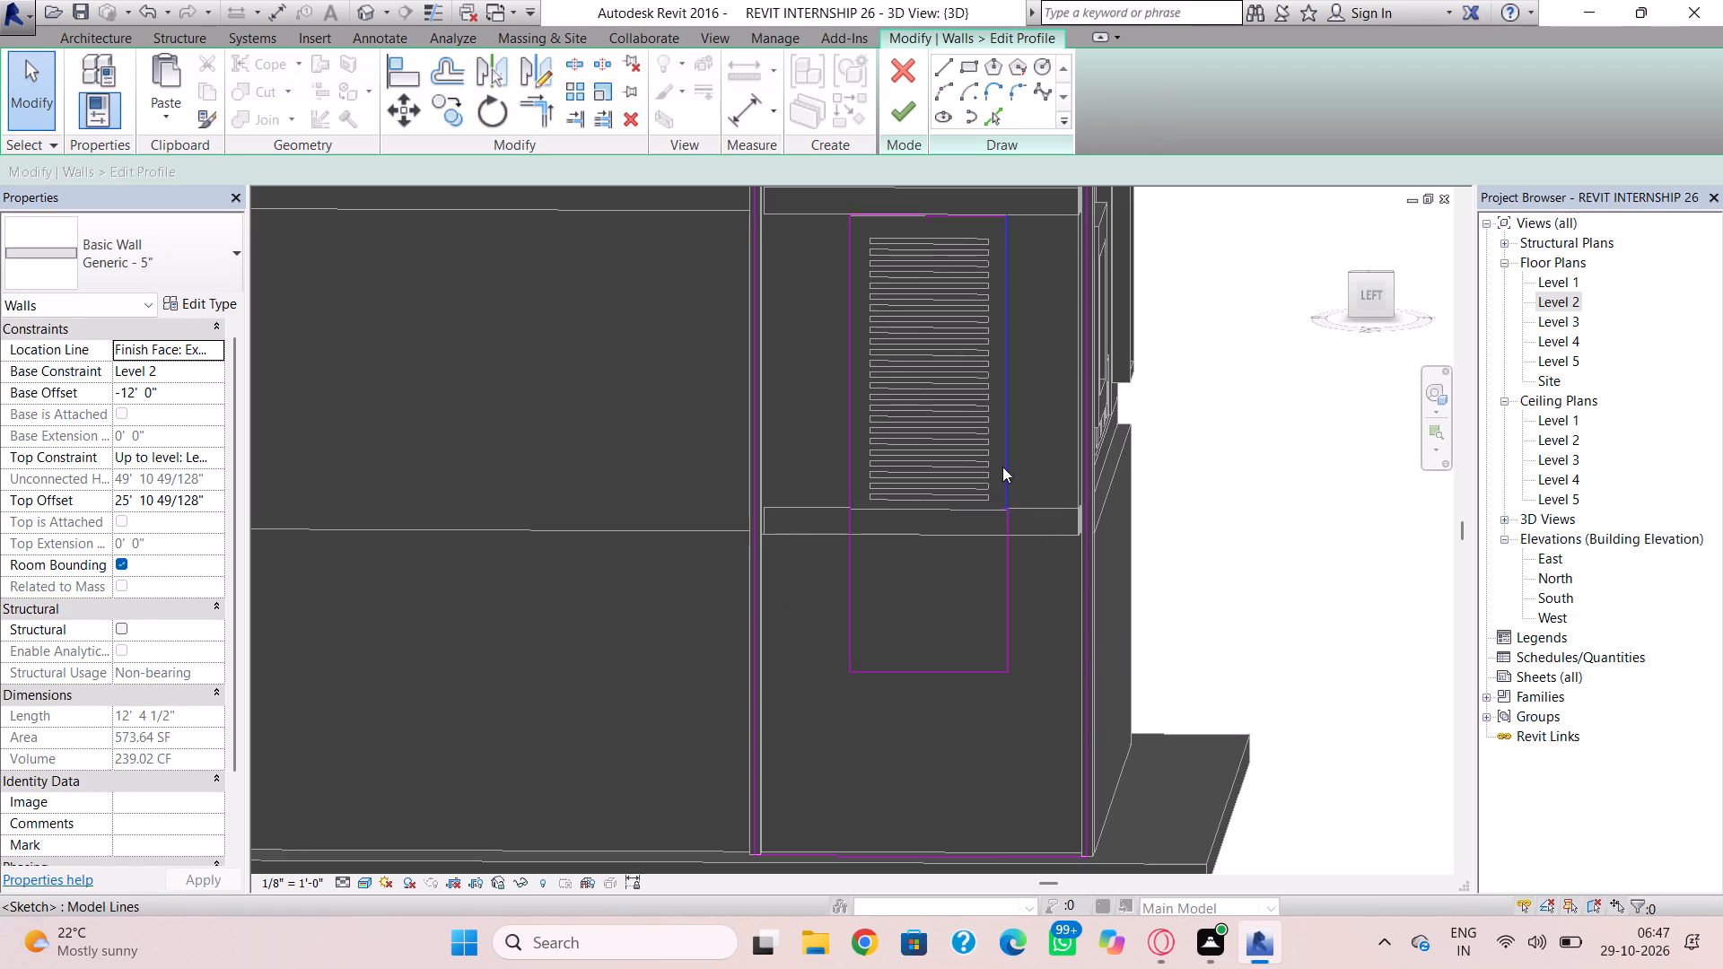
scroll(1006, 520, "up", 11)
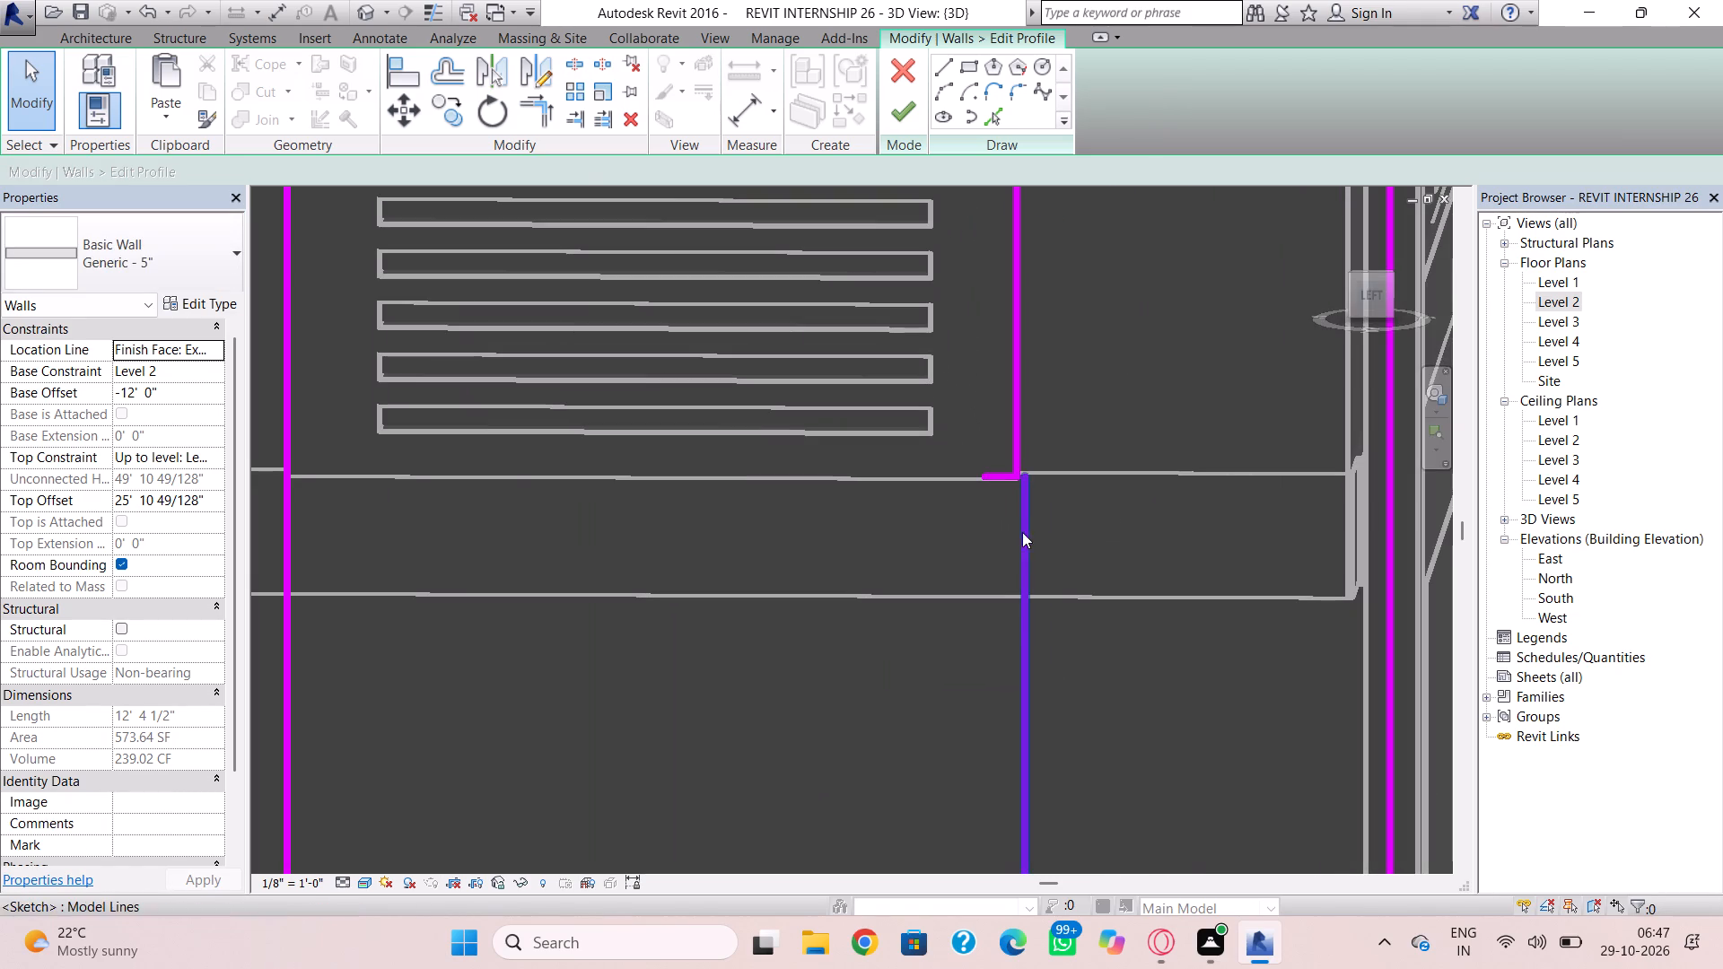
scroll(1058, 620, "down", 3)
left_click(1044, 658)
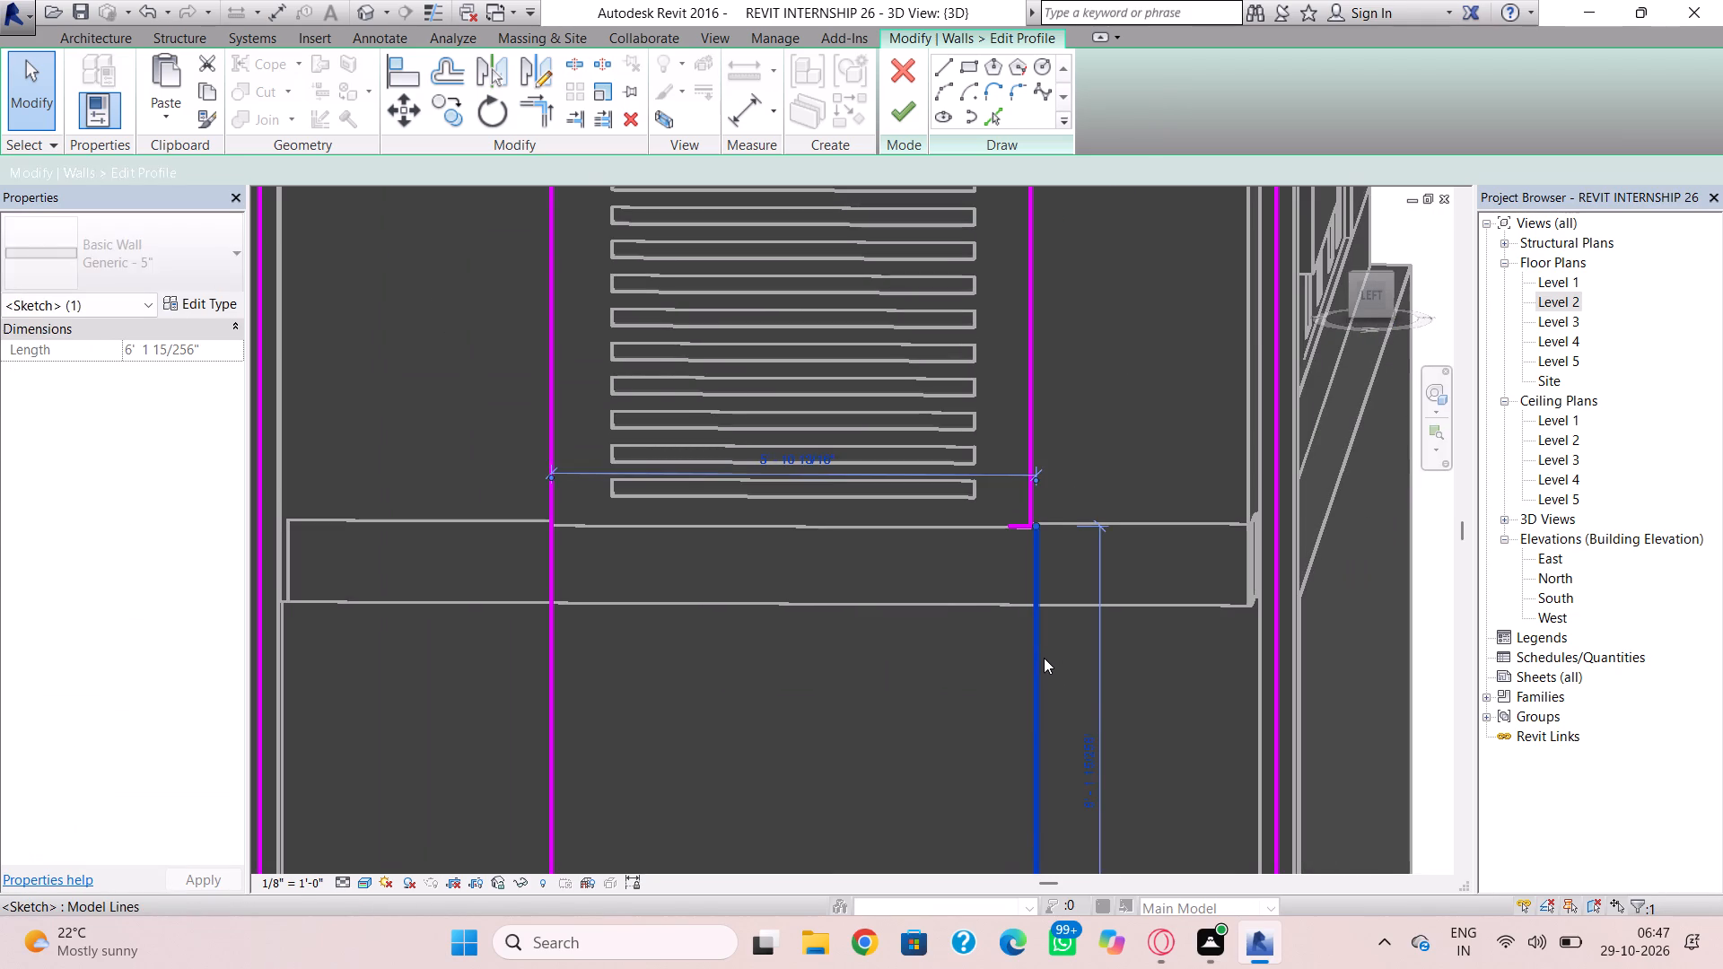
key("Delete")
left_click(1017, 528)
key("Delete")
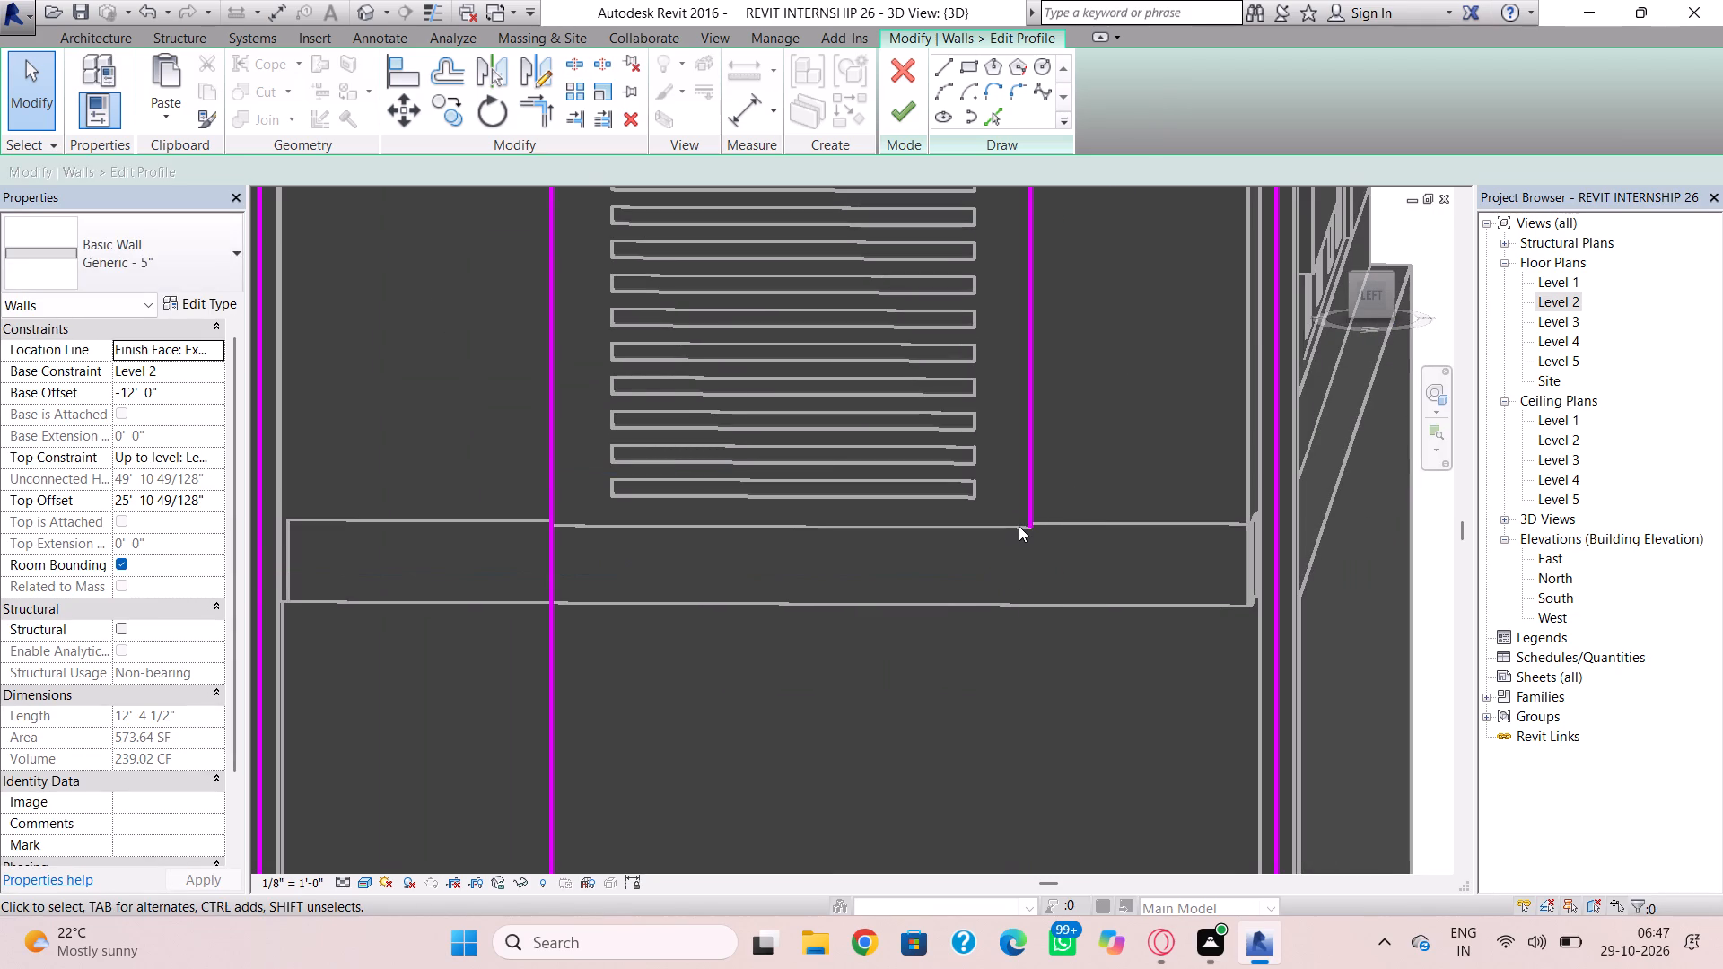
Extend the opening's right edge line down to the lower rectangle's bottom line, making it about 17' 1" long.
left_click(1022, 523)
middle_click_drag(1039, 584, 1004, 450)
scroll(1000, 522, "down", 2)
middle_click_drag(993, 541, 989, 499)
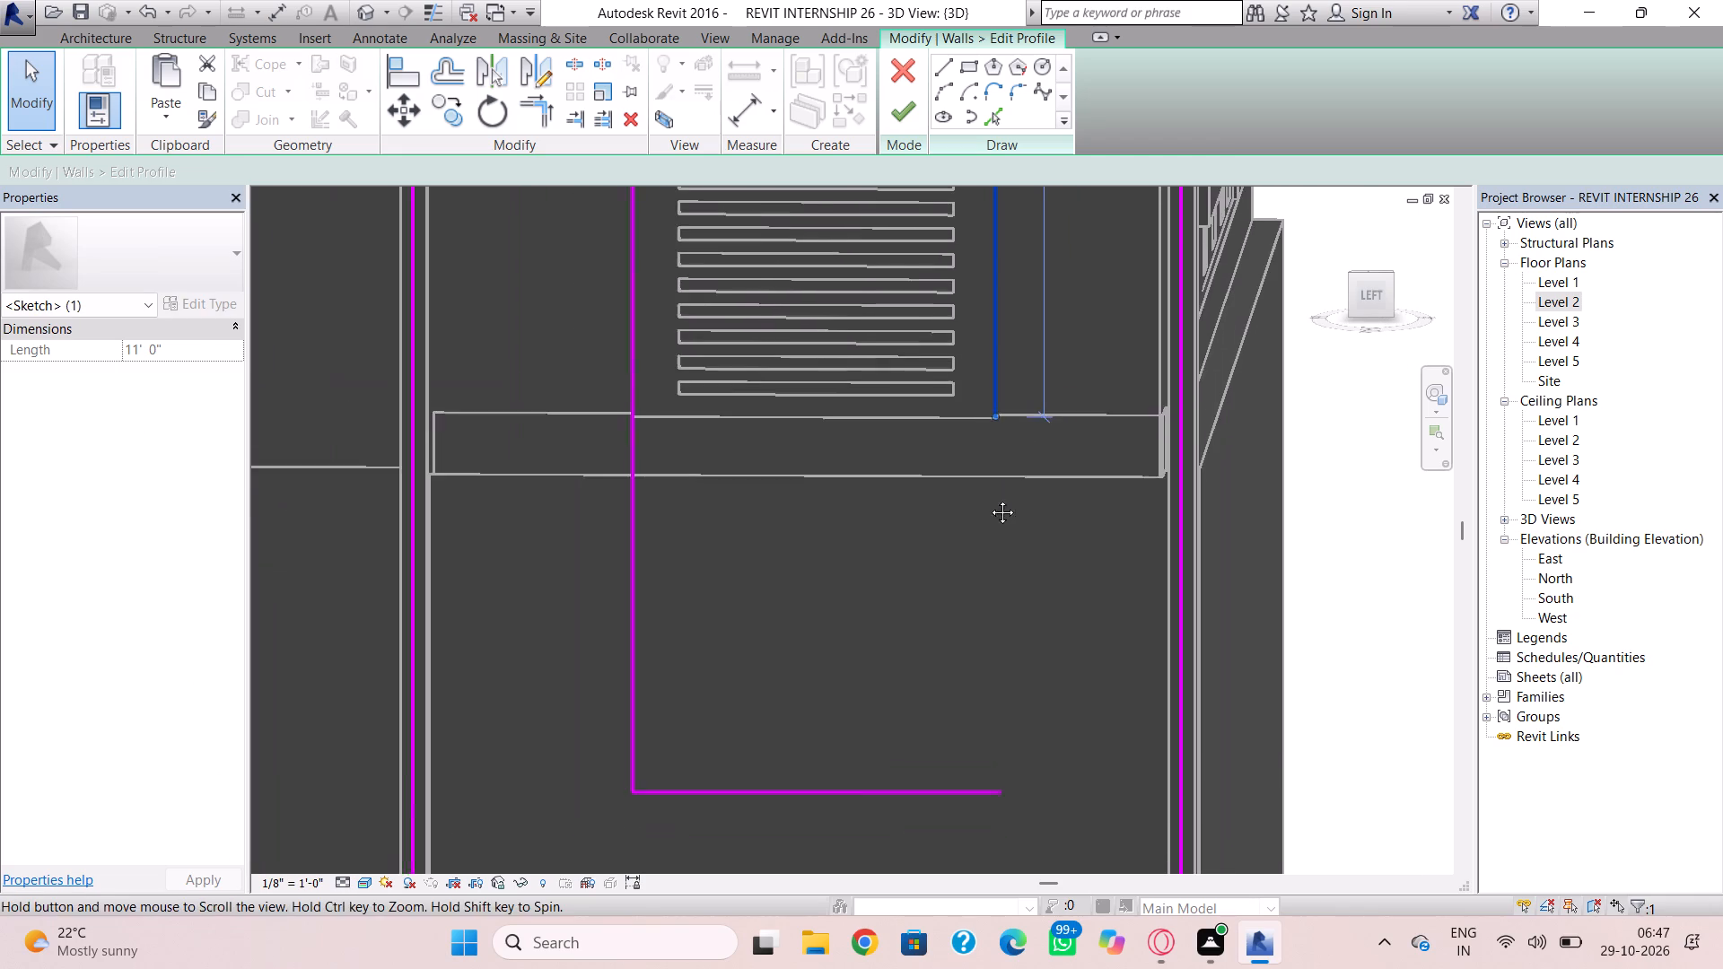
middle_click_drag(989, 499, 987, 476)
left_click_drag(988, 361, 1006, 517)
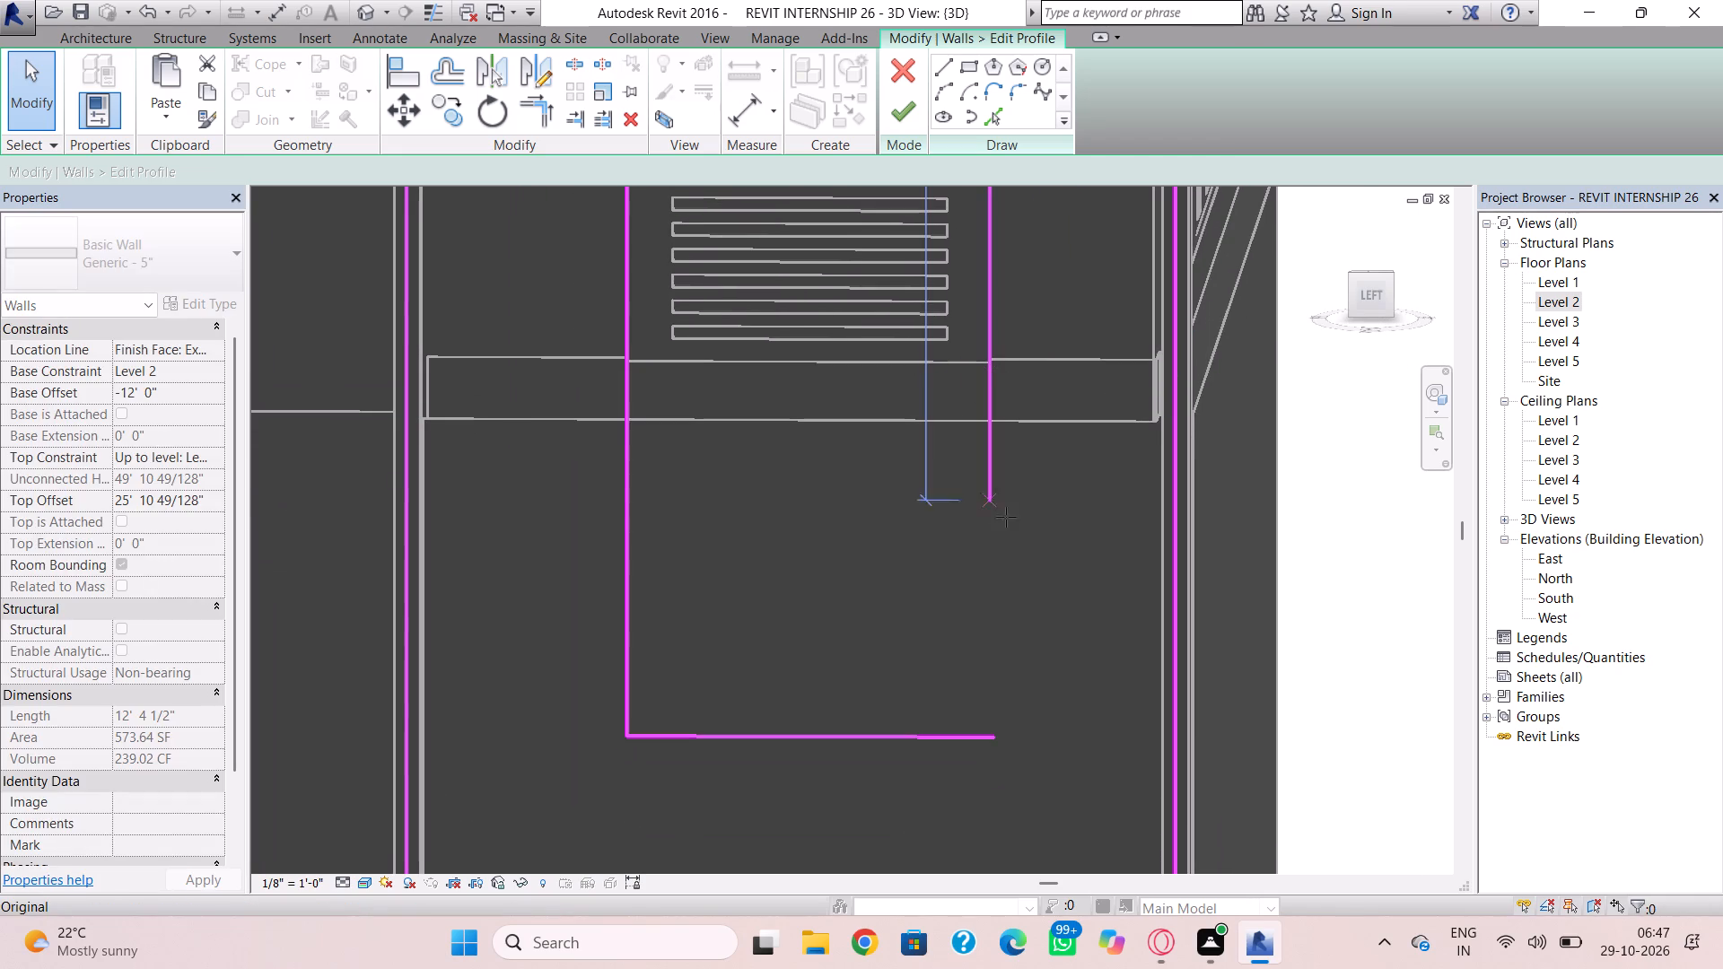
left_click_drag(1006, 517, 983, 746)
left_click(1024, 722)
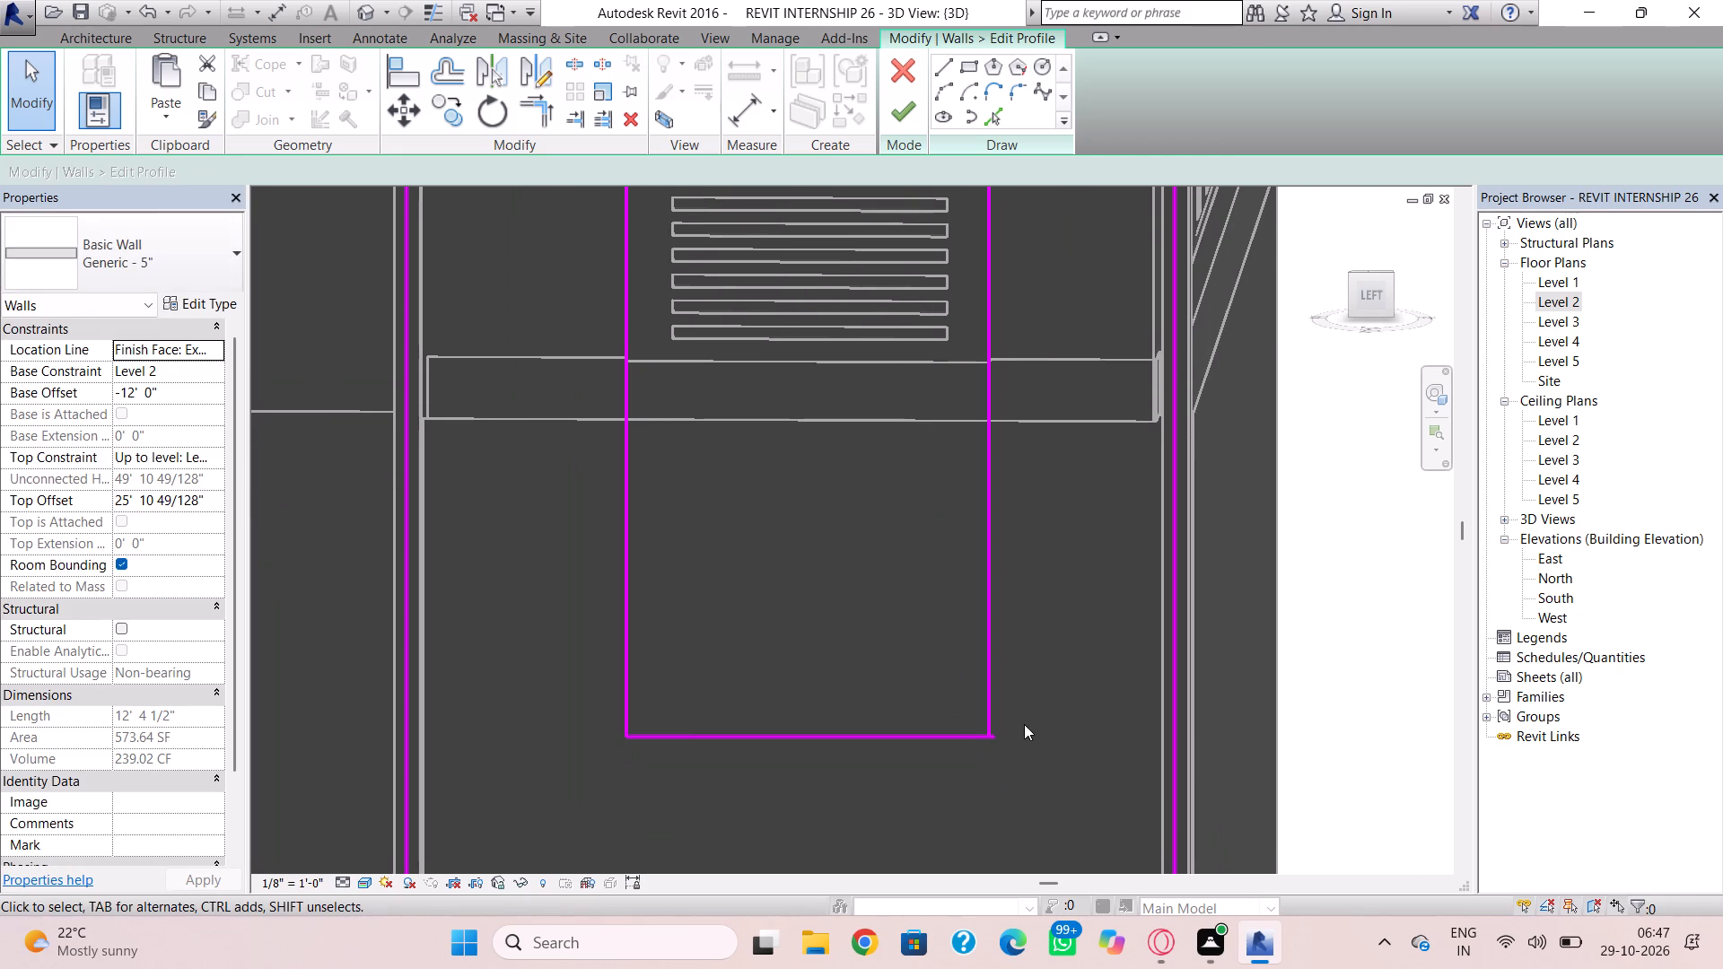
Shorten the bottom line's right end to meet the opening's right edge and finish the side wall's profile.
scroll(993, 745, "up", 3)
left_click(975, 740)
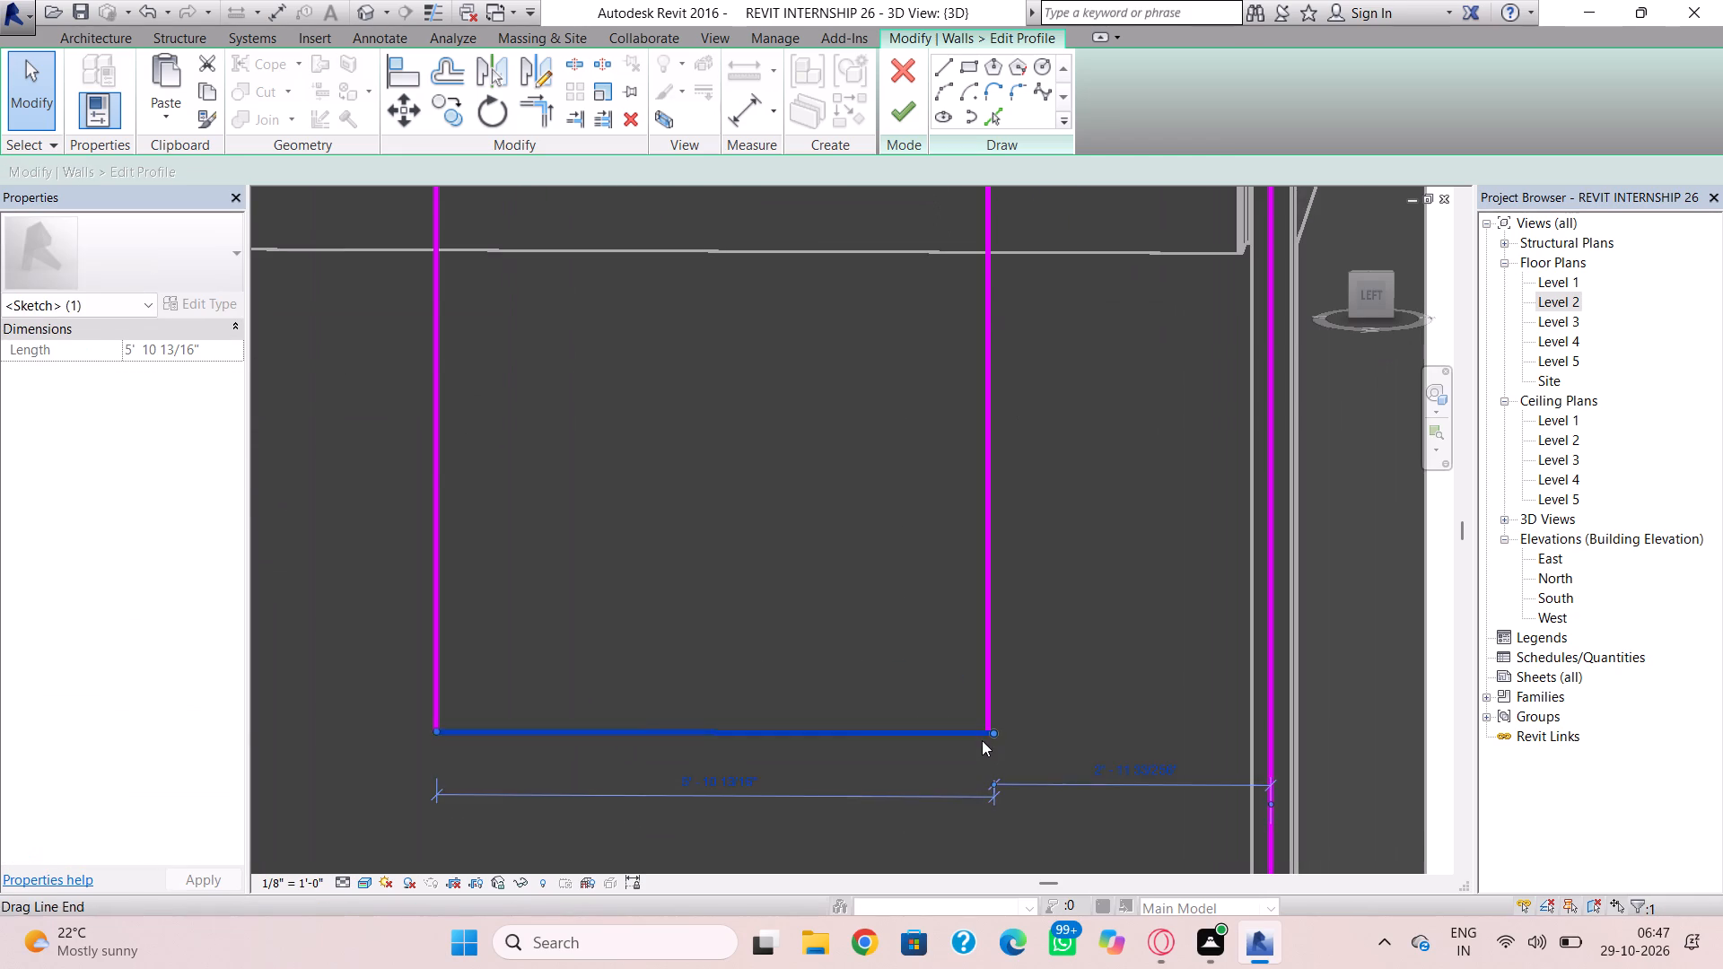
scroll(982, 740, "up", 4)
left_click(1000, 730)
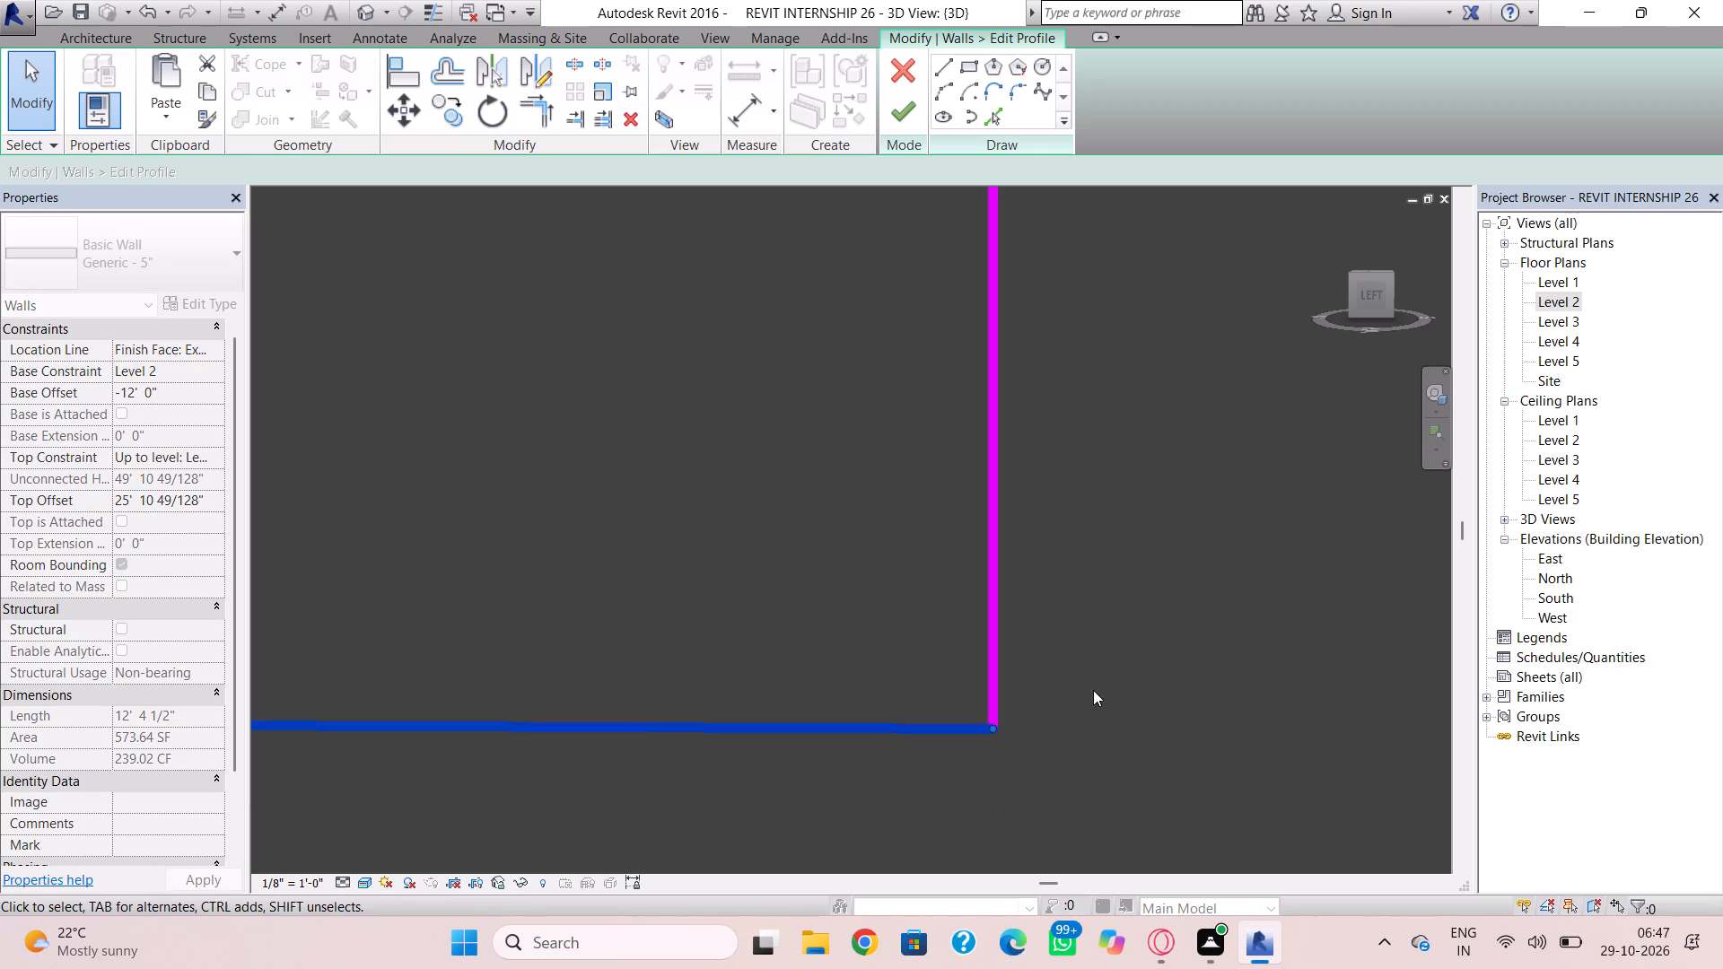
left_click(1093, 690)
scroll(839, 754, "down", 6)
middle_click_drag(822, 735, 835, 823)
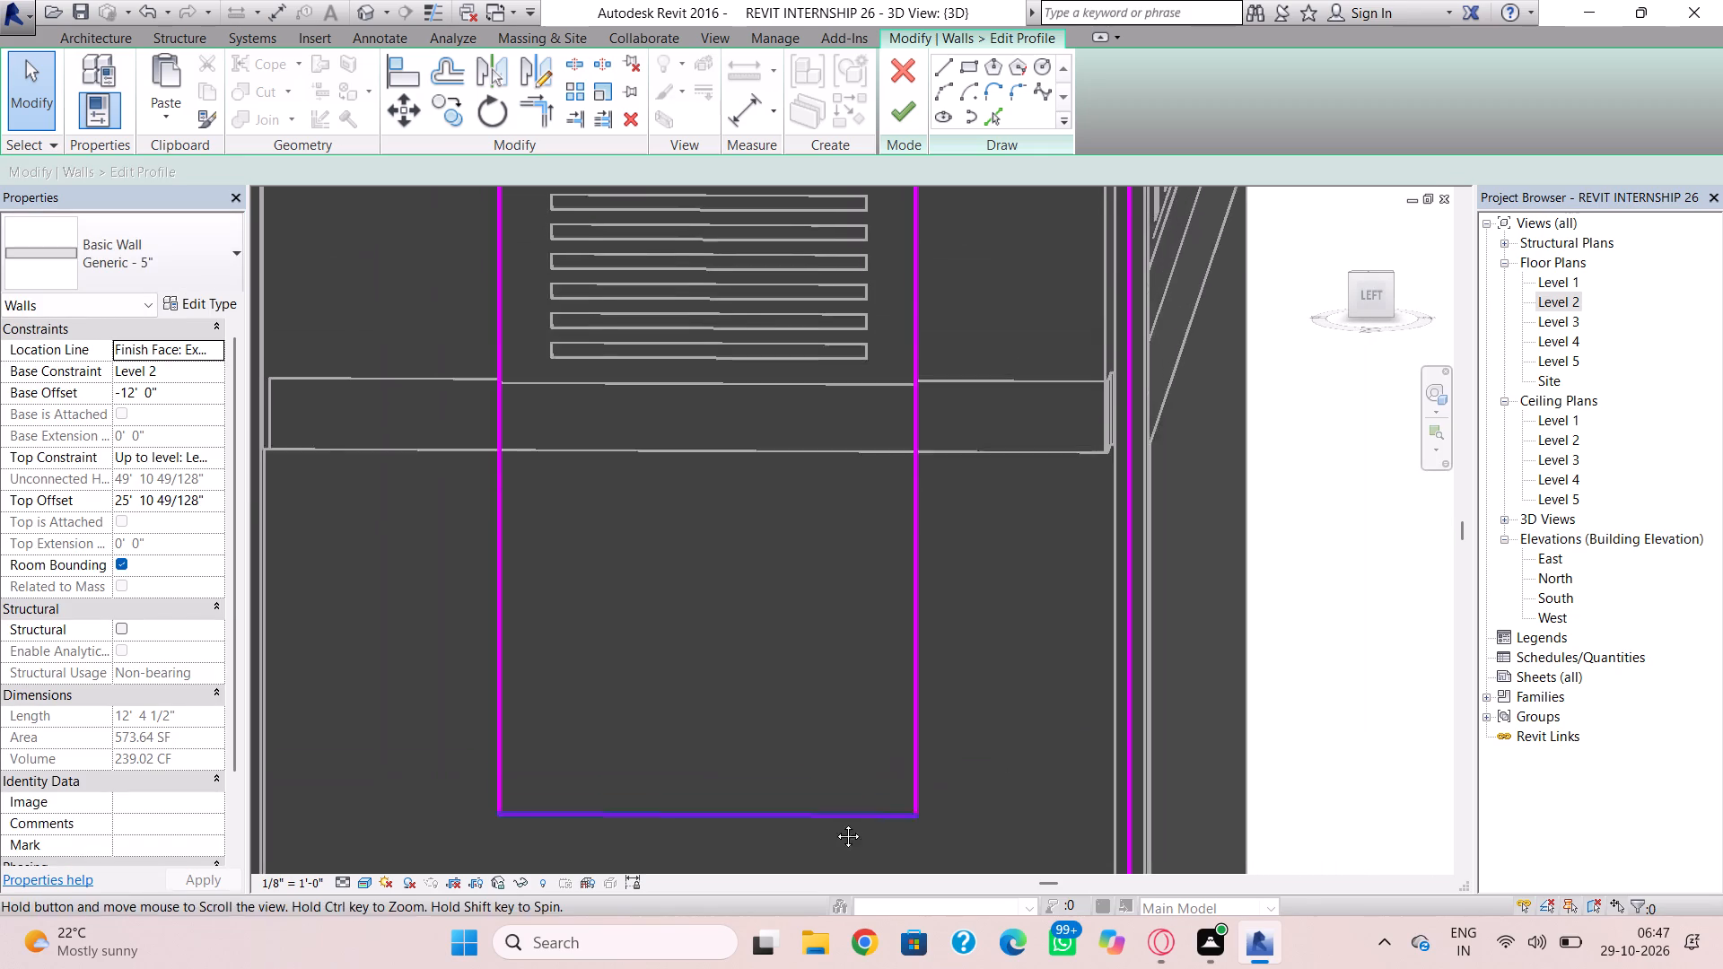
middle_click_drag(835, 823, 835, 824)
scroll(835, 824, "down", 1)
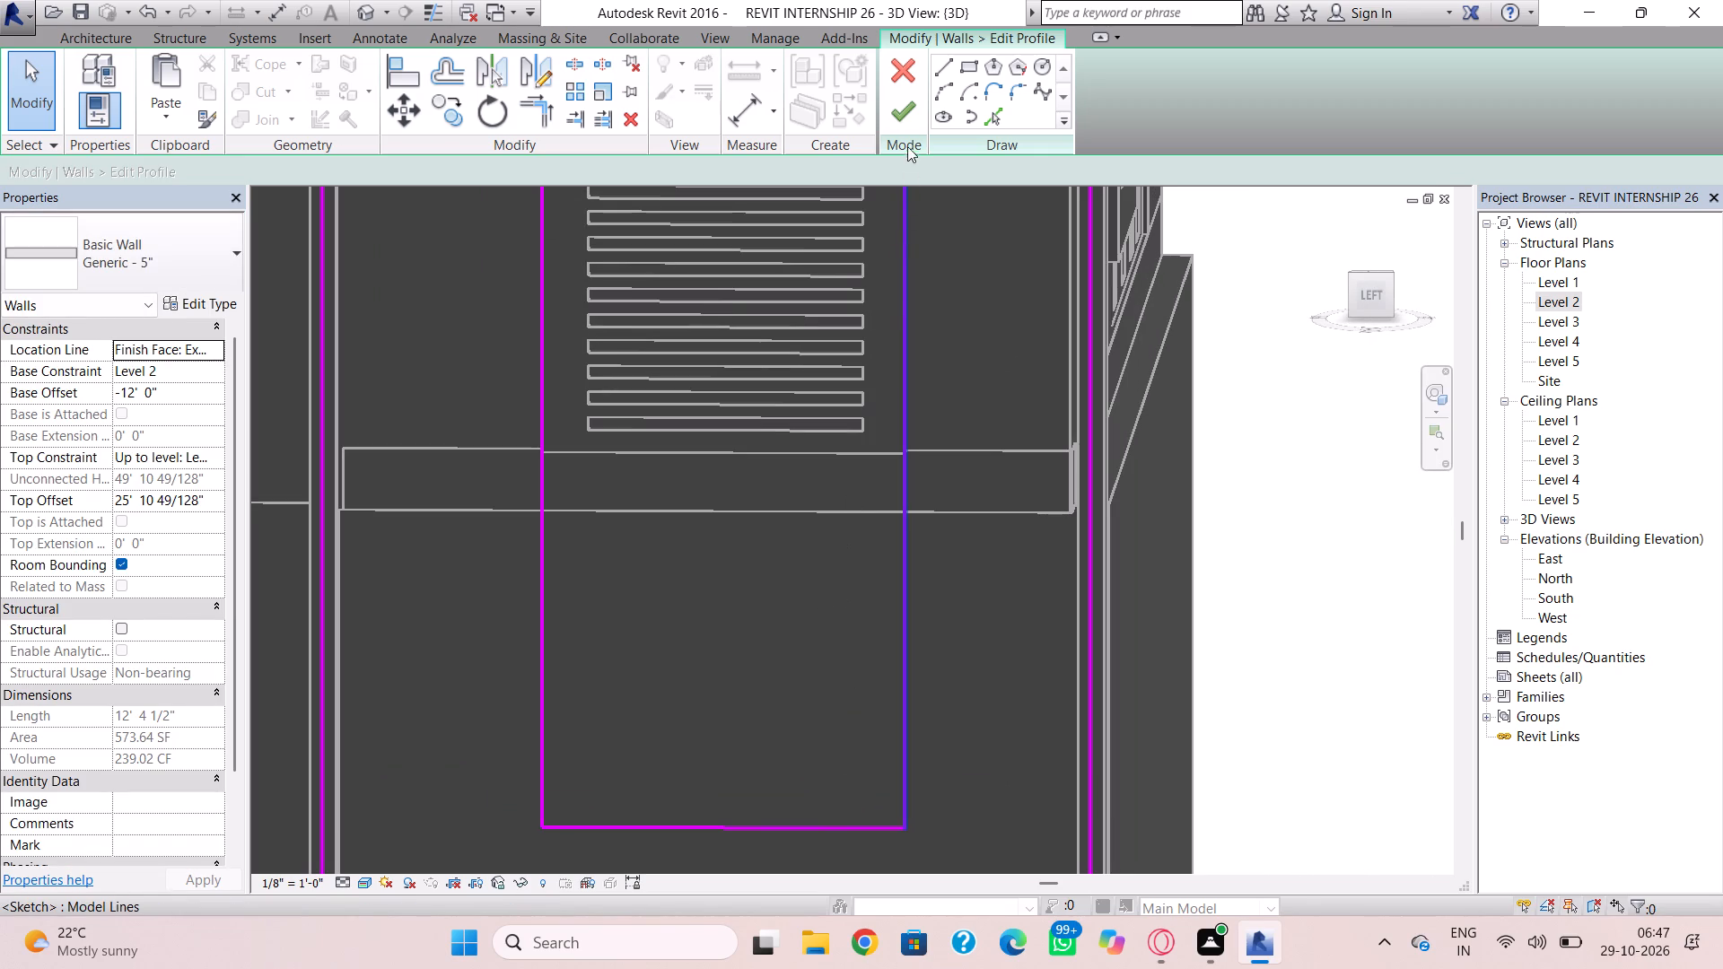
left_click(905, 101)
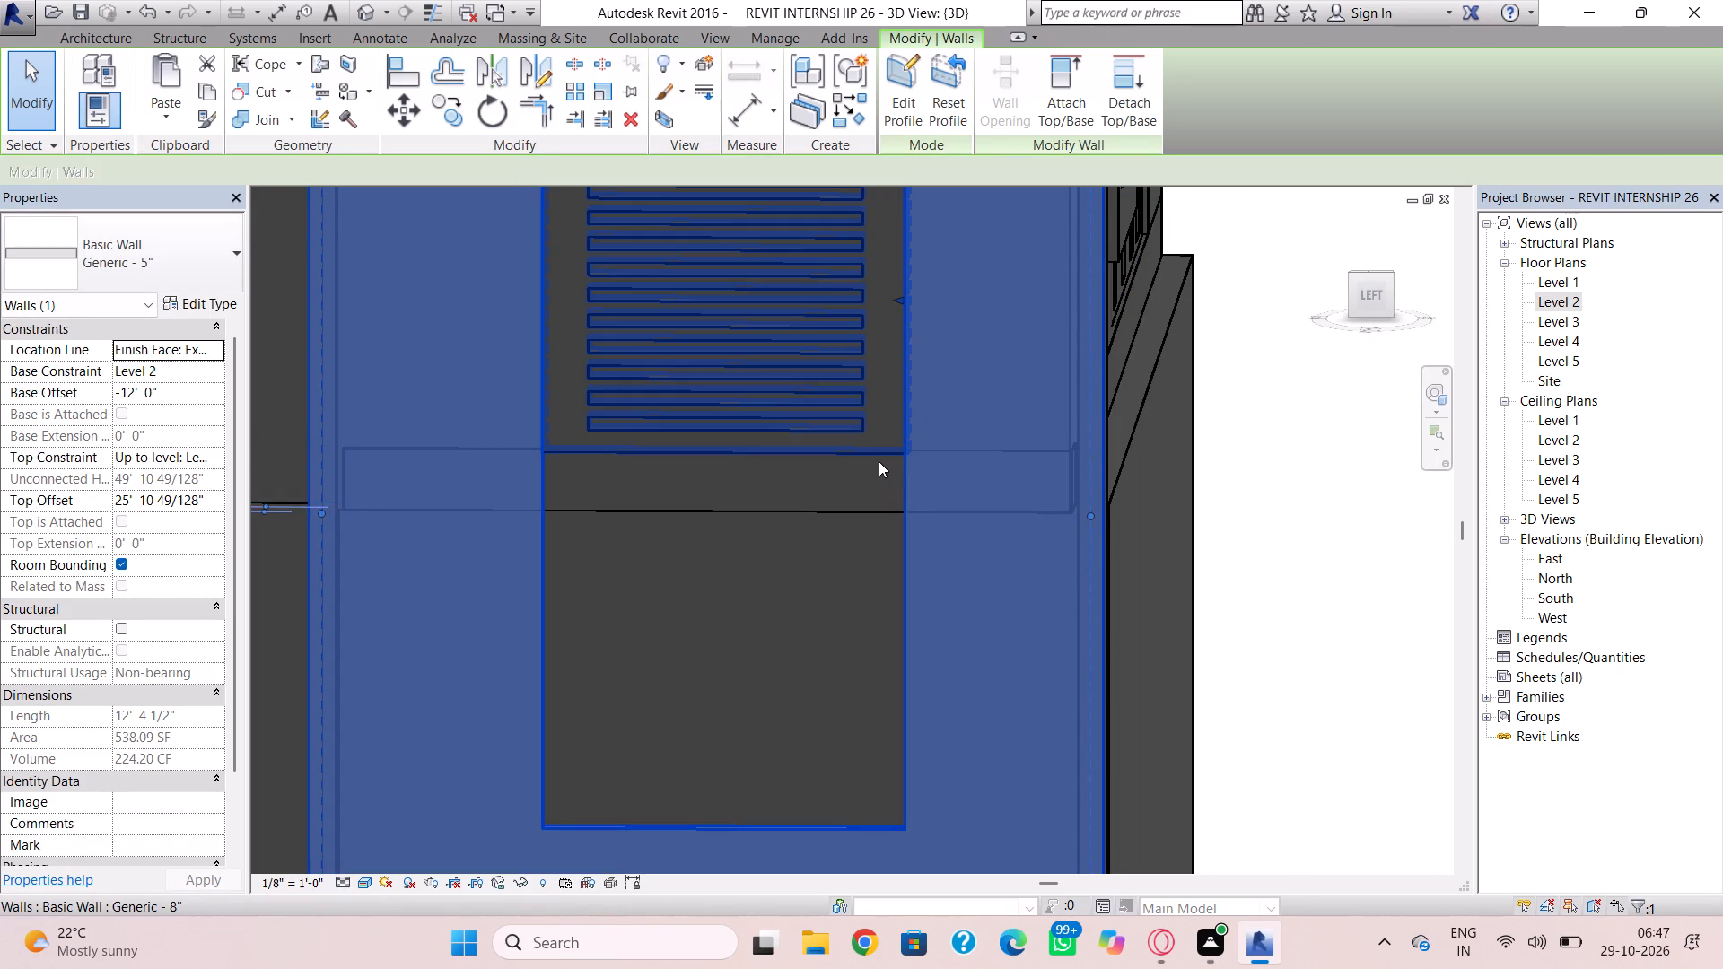
Stretch the louvred wall's base down to the extended opening's bottom edge, at a base offset of about -5' 1".
left_click(876, 458)
left_click(870, 447)
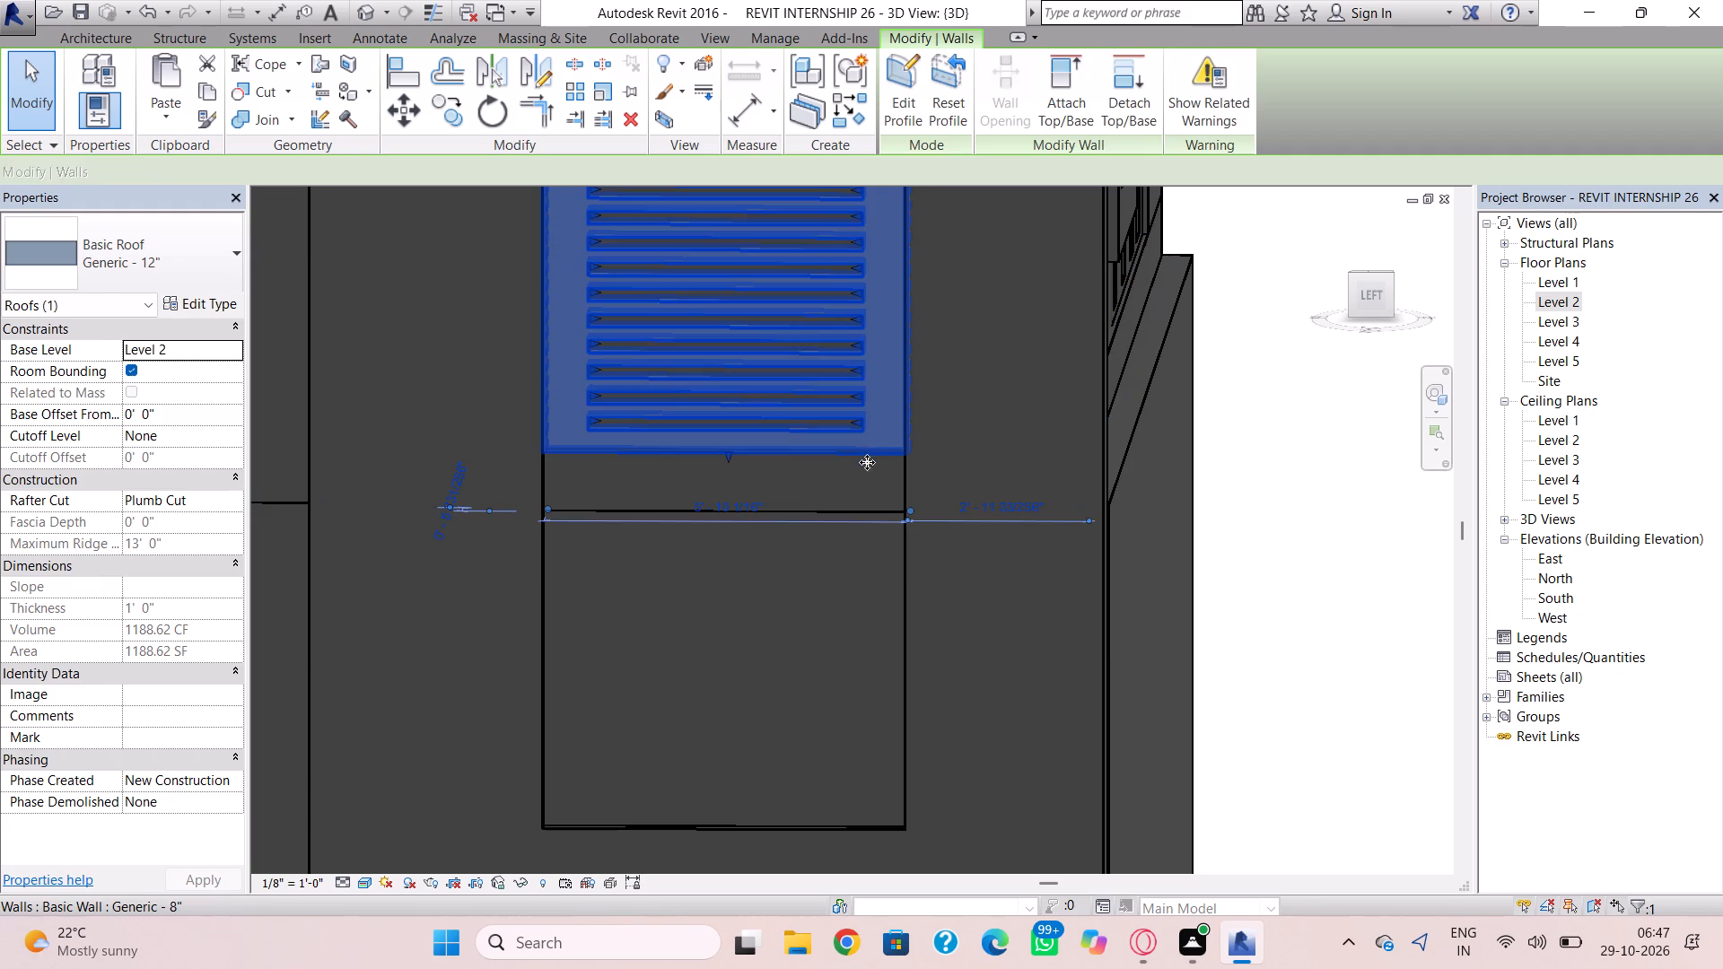
left_click_drag(733, 456, 746, 624)
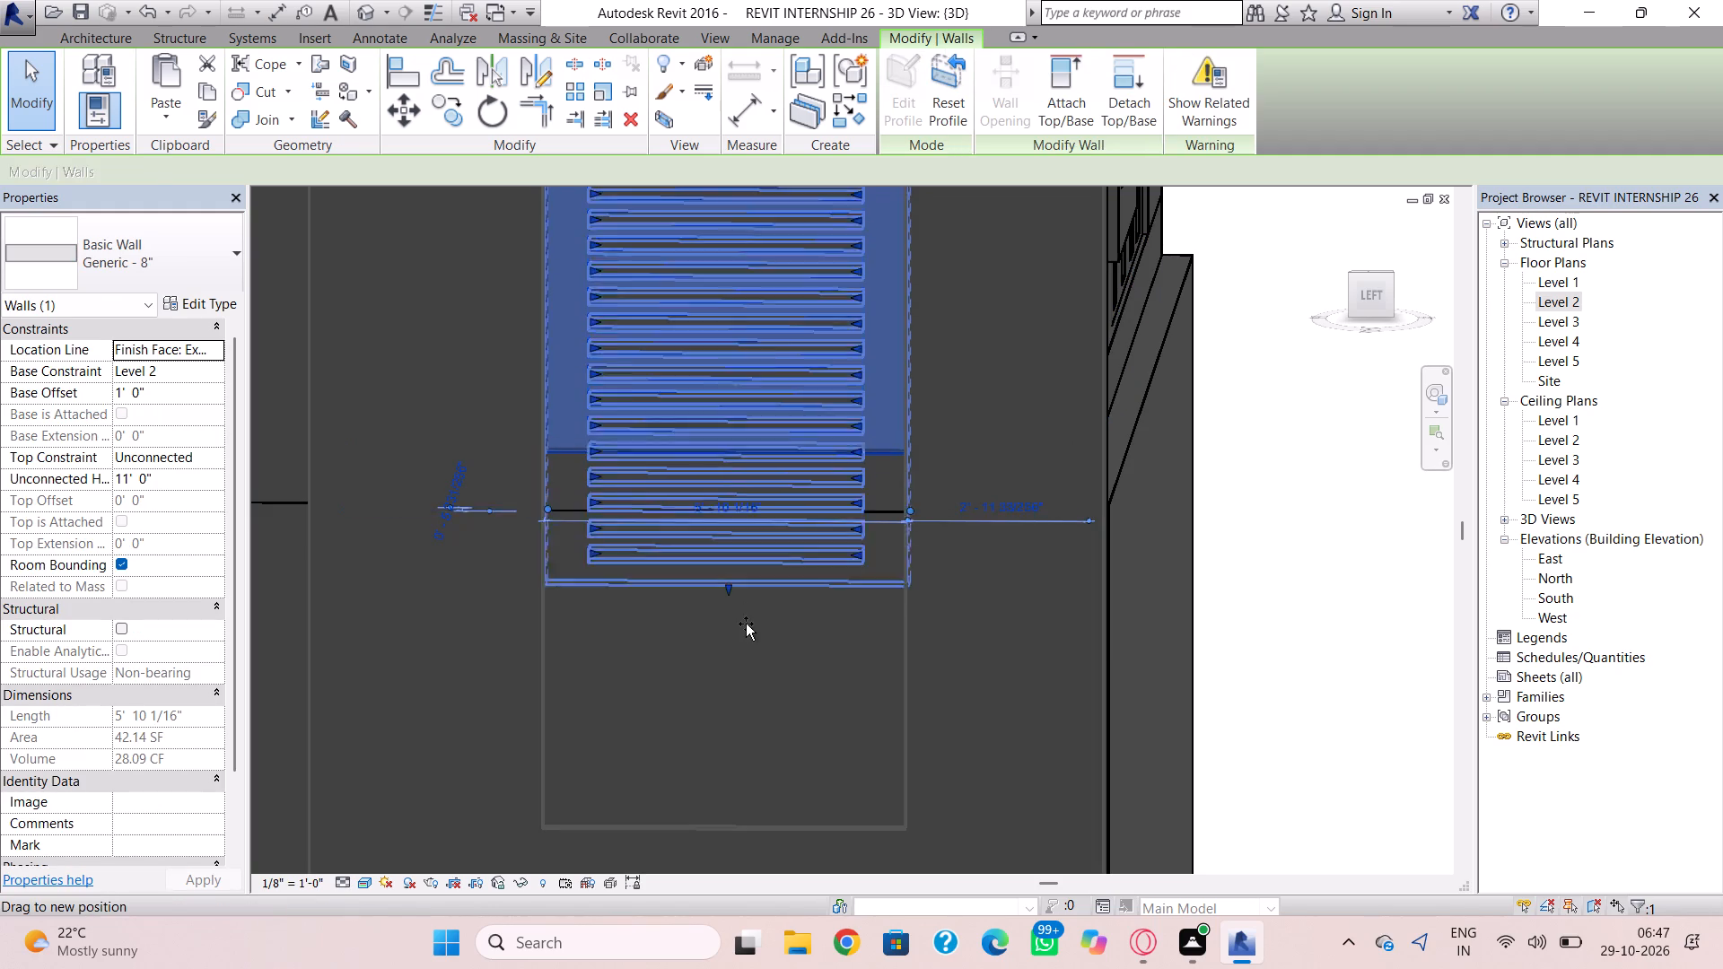
left_click_drag(746, 624, 739, 822)
left_click(1006, 736)
scroll(1005, 733, "down", 5)
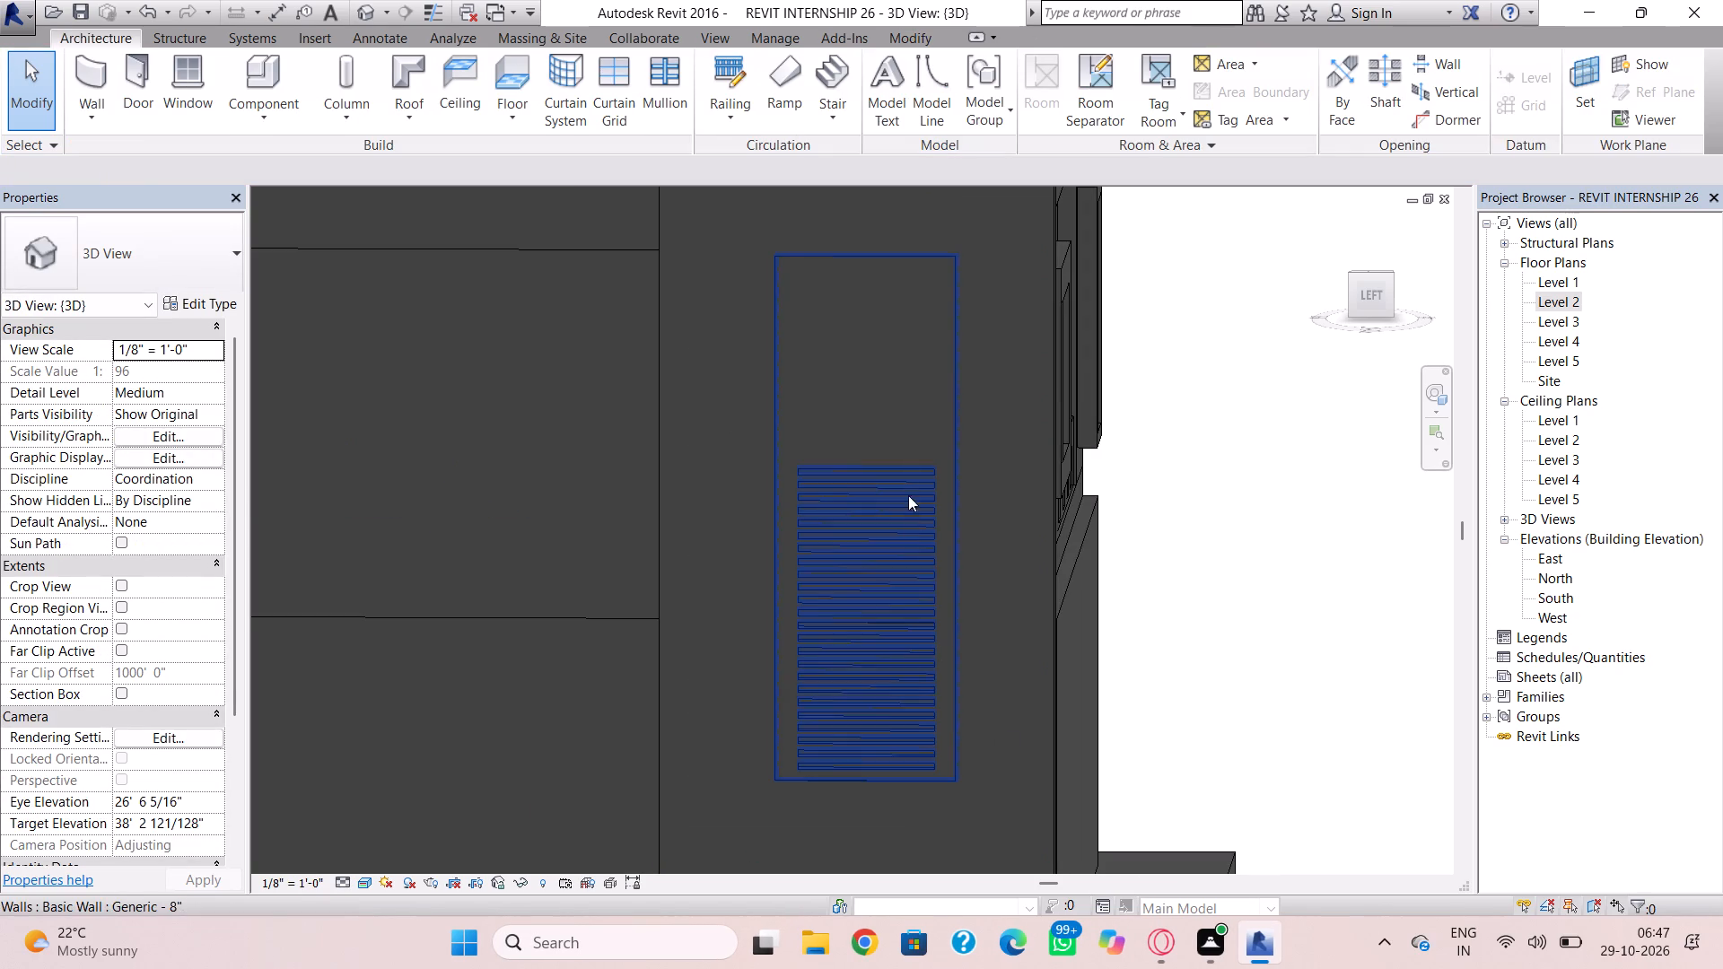
Lower the top of the louvred wall to just above its uppermost louvre slot.
left_click(899, 403)
left_click(949, 392)
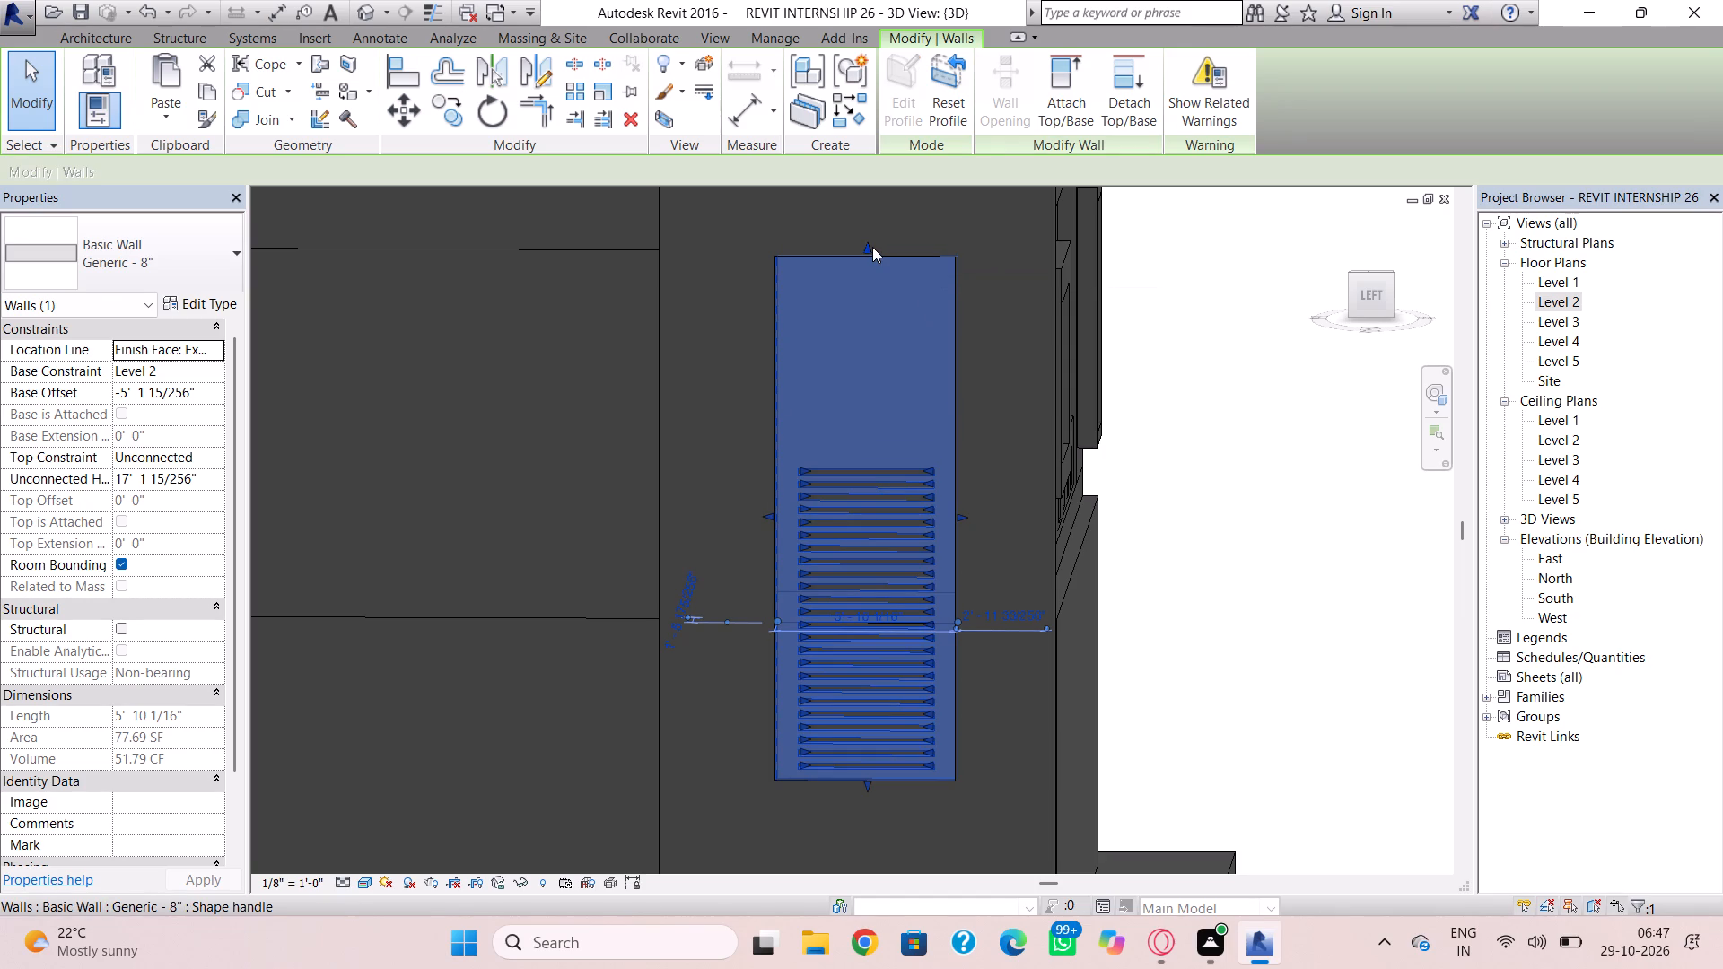
left_click_drag(871, 247, 907, 441)
left_click(975, 403)
Reopen the side wall's profile and delete the opening's main top edge line.
left_click(953, 383)
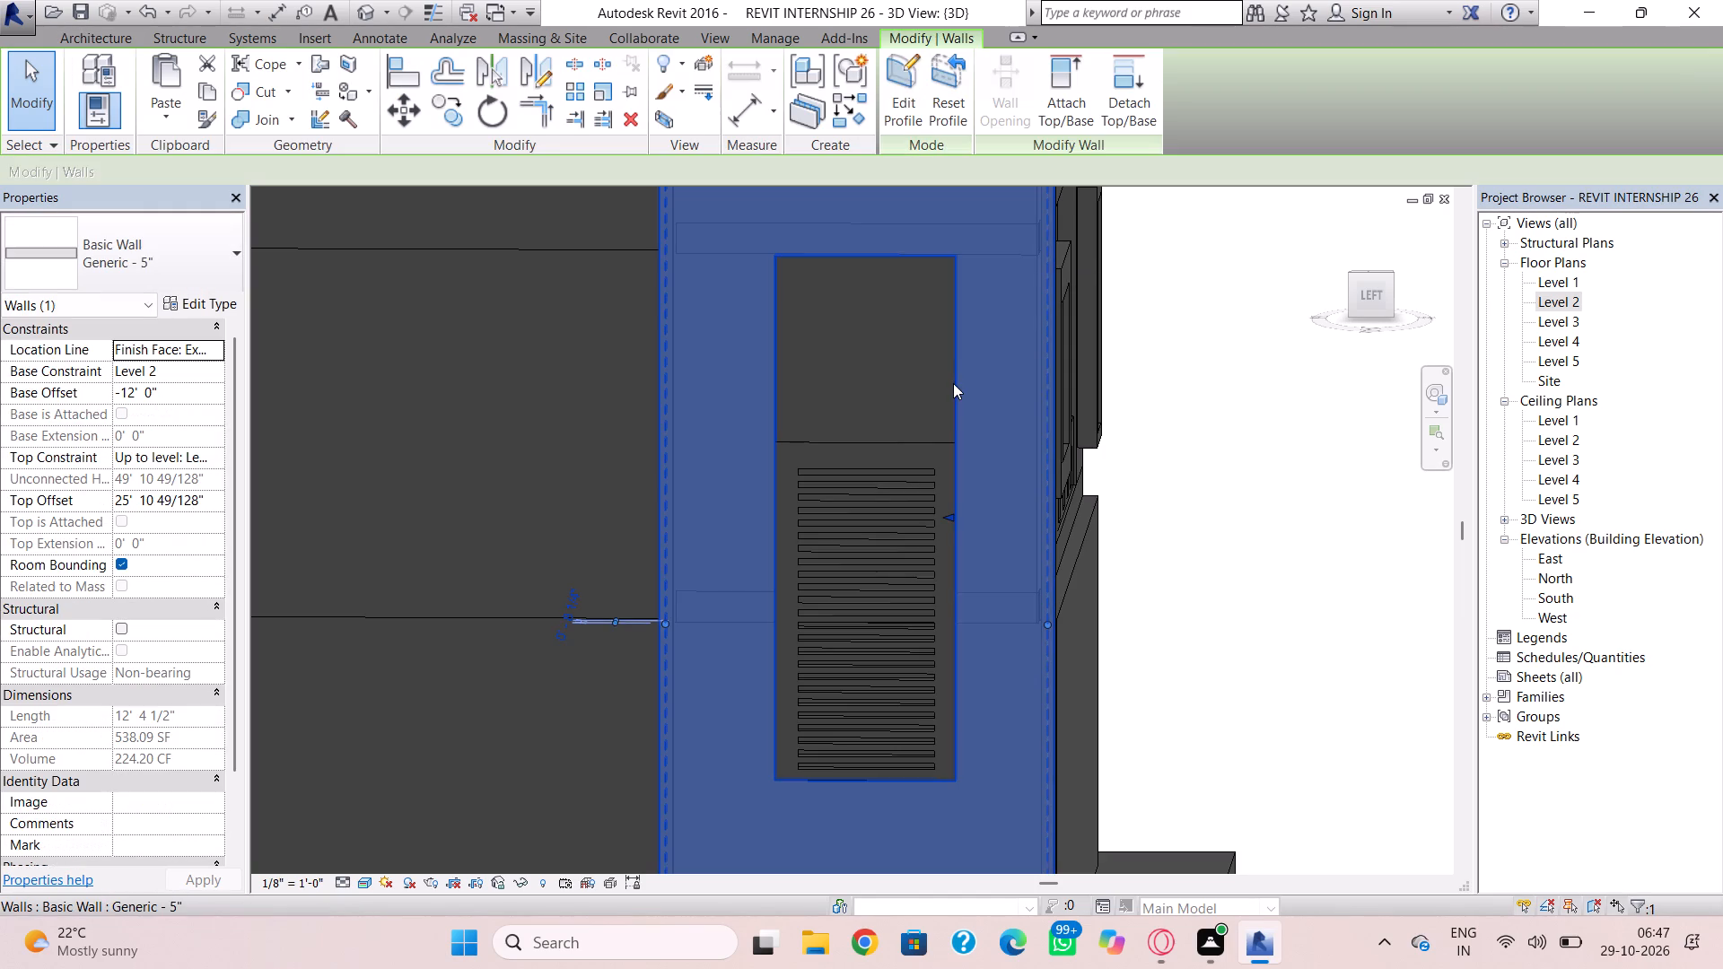
left_click(907, 105)
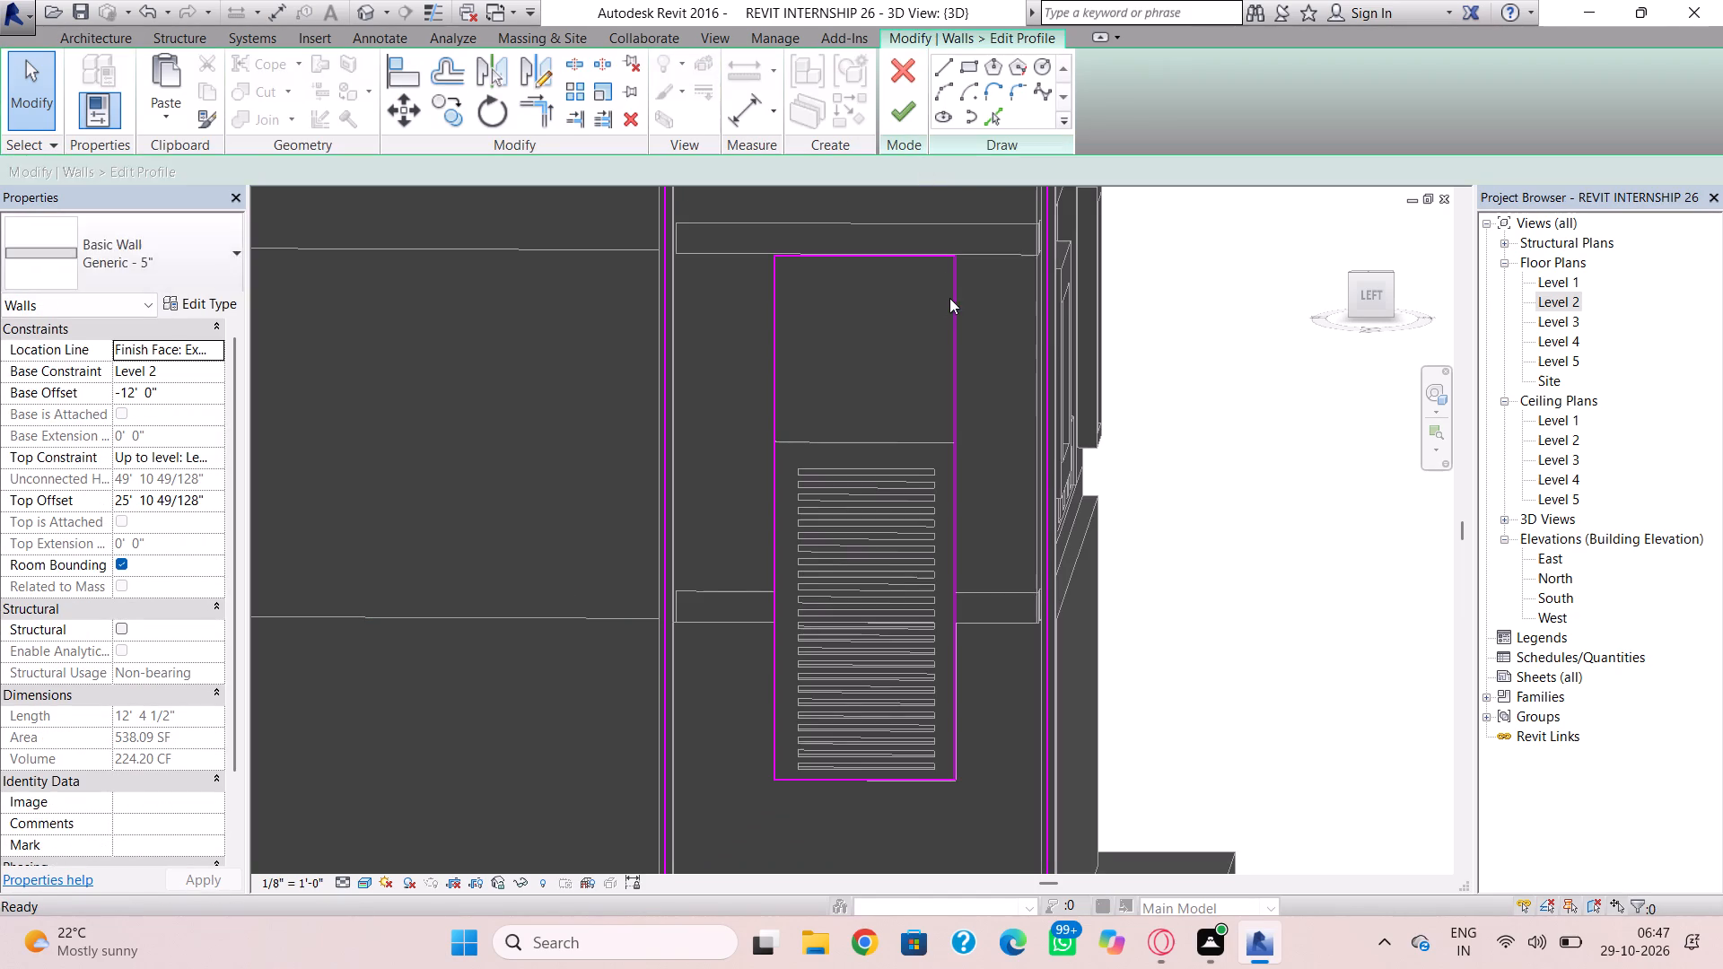
left_click(913, 254)
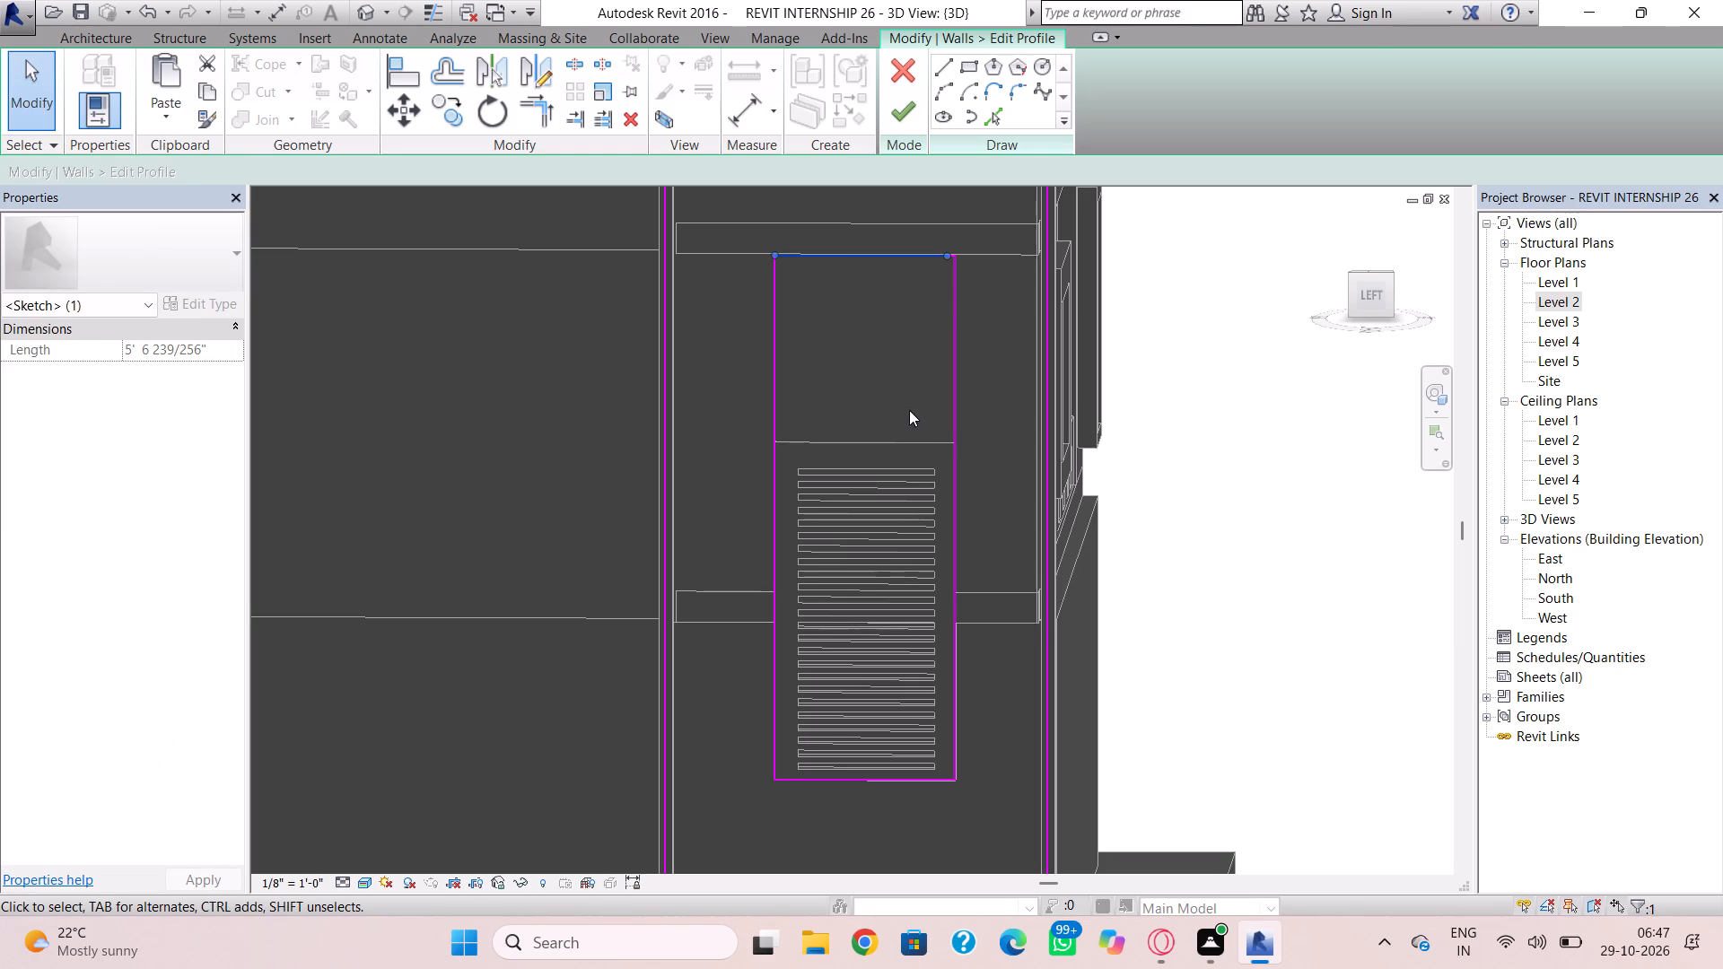
key("Delete")
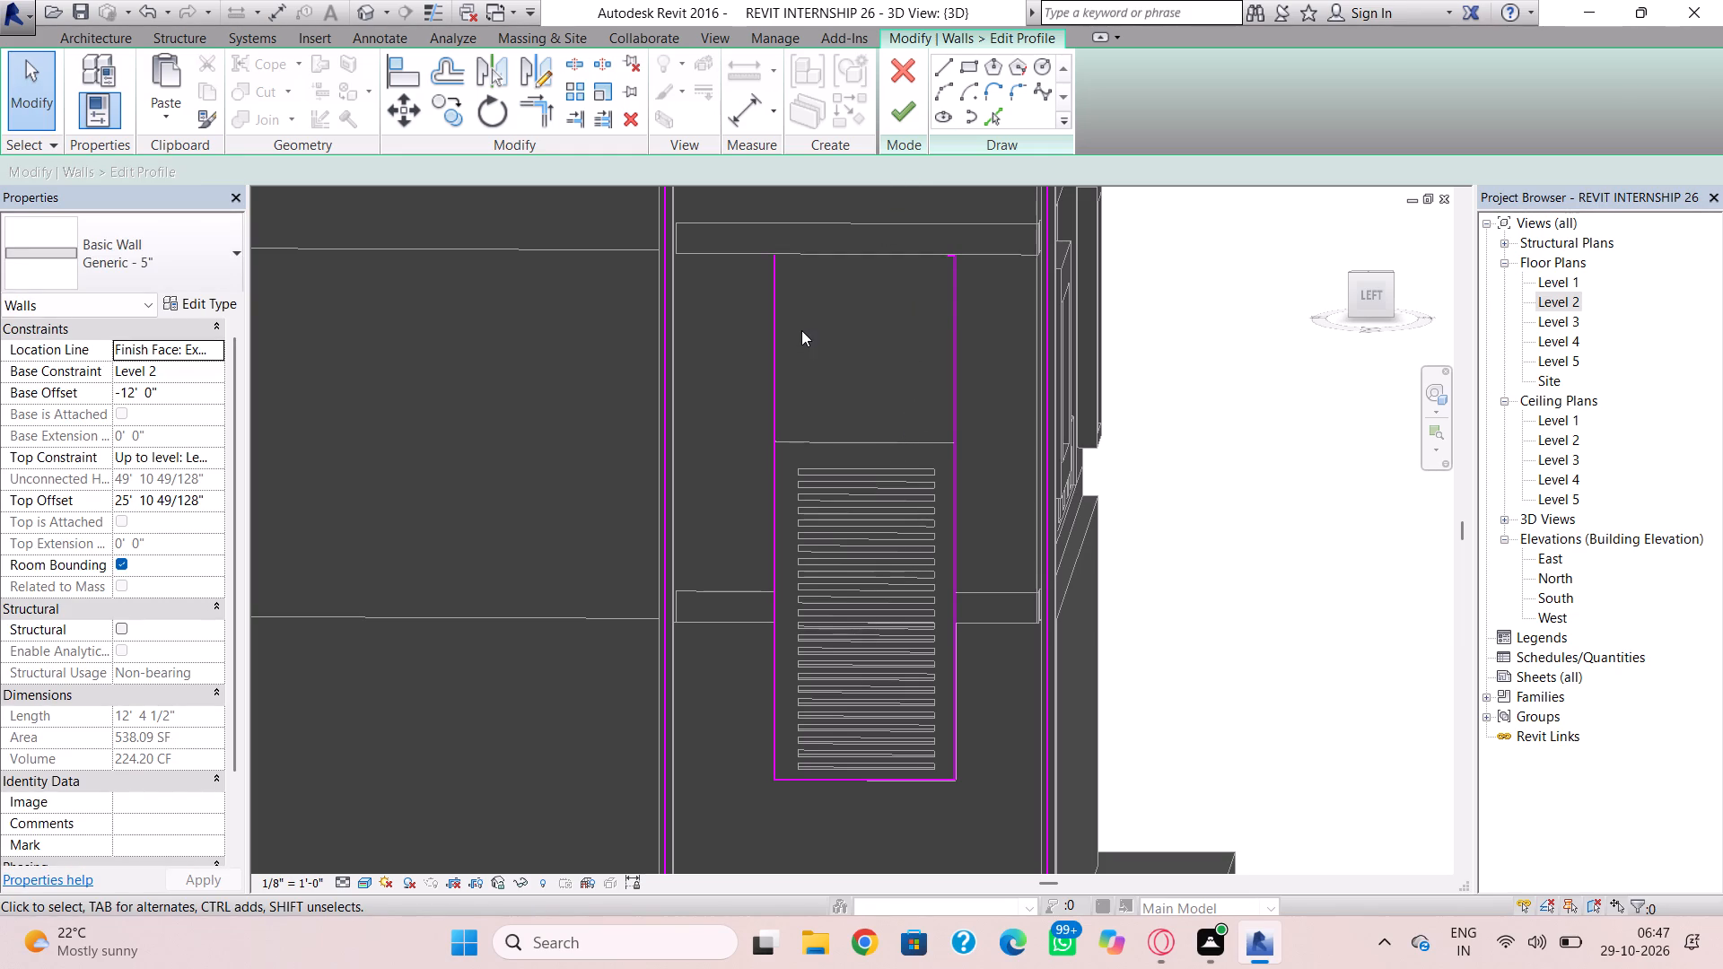
Sketch a new horizontal top edge line across the opening, level with the louvred wall's lowered top.
left_click(942, 70)
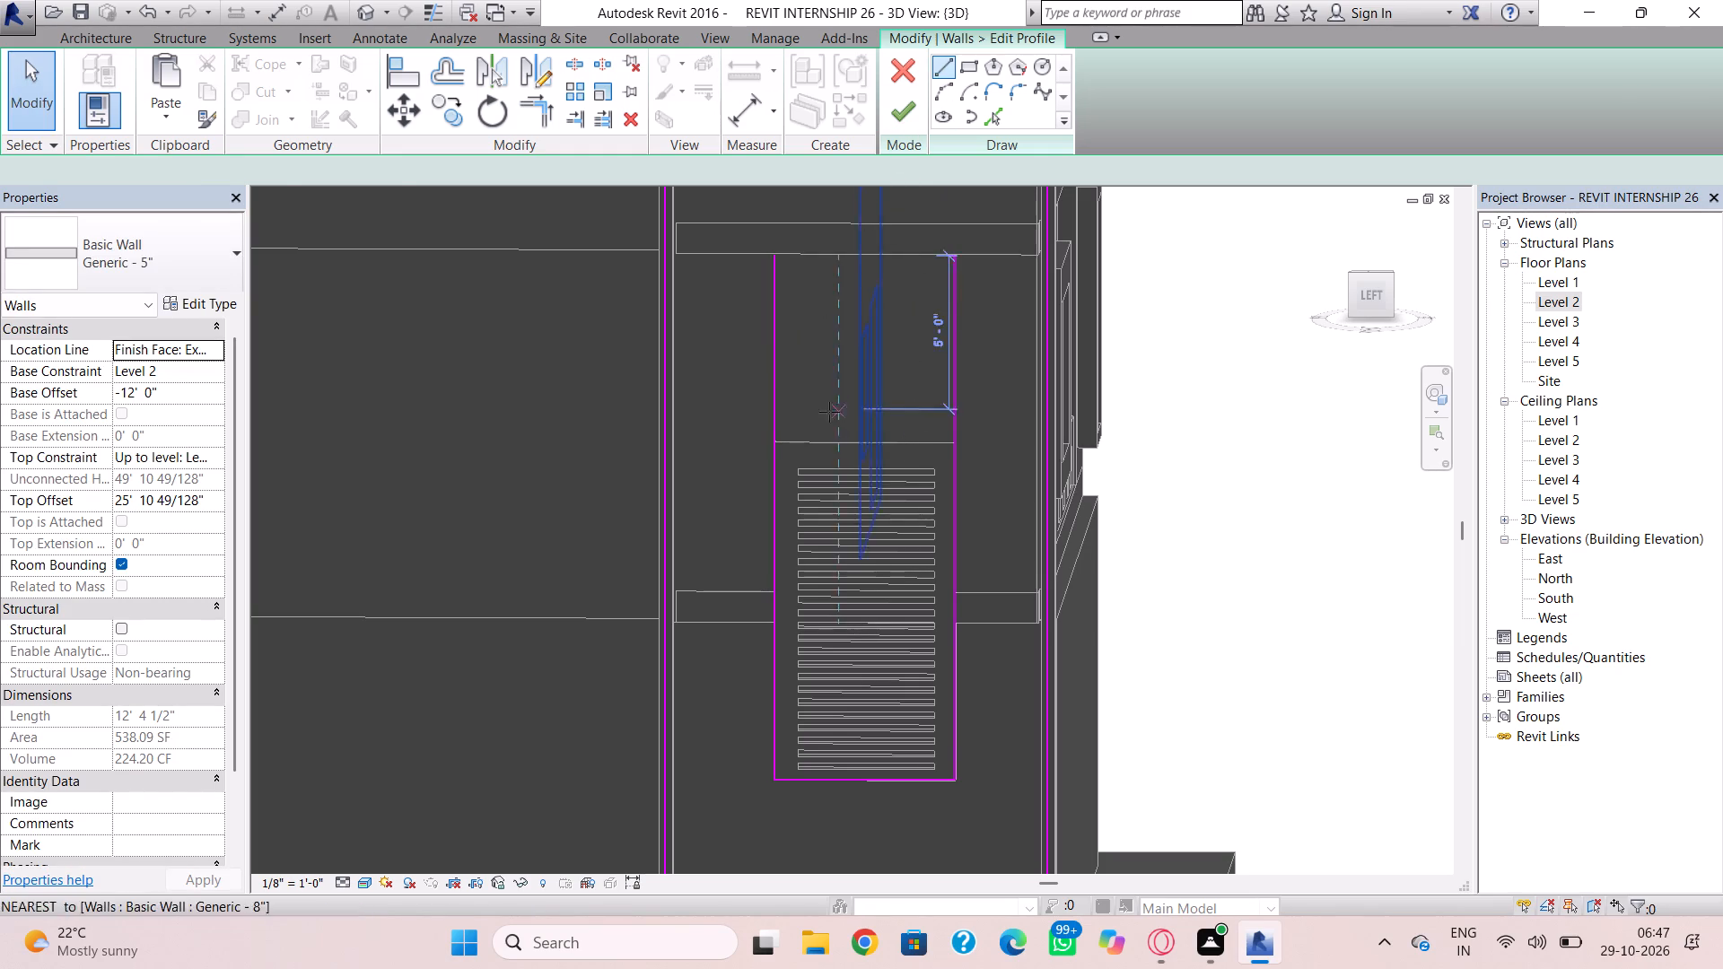
scroll(807, 439, "up", 6)
left_click(751, 431)
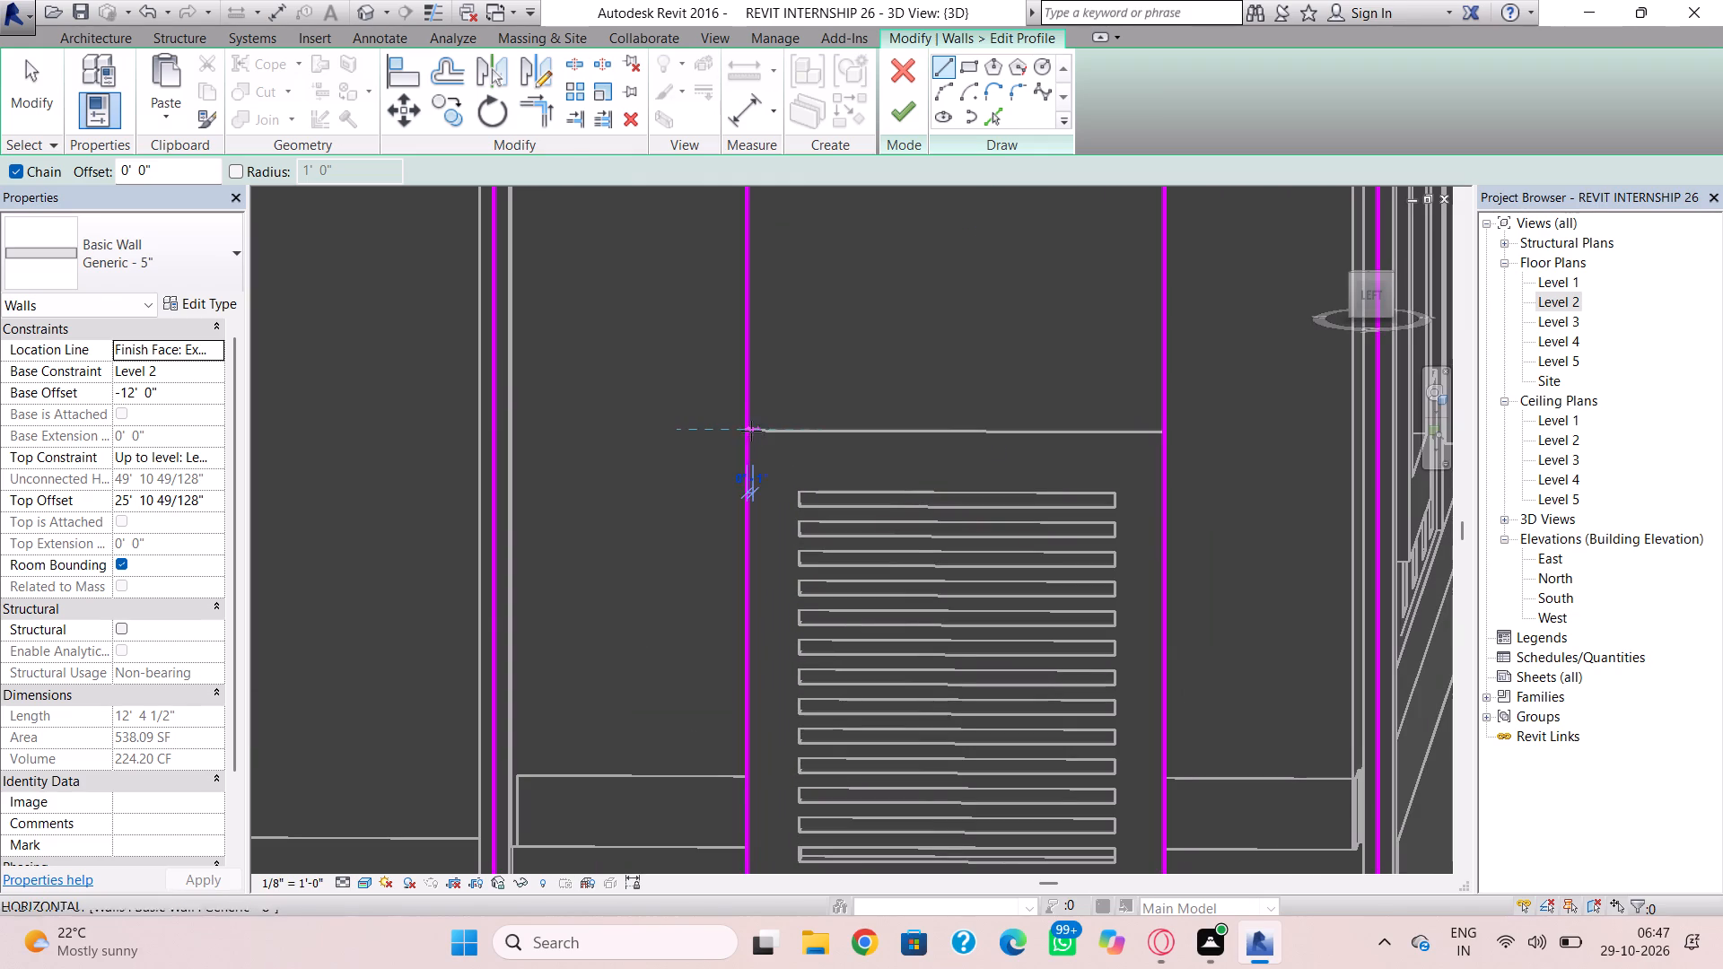
left_click(1157, 432)
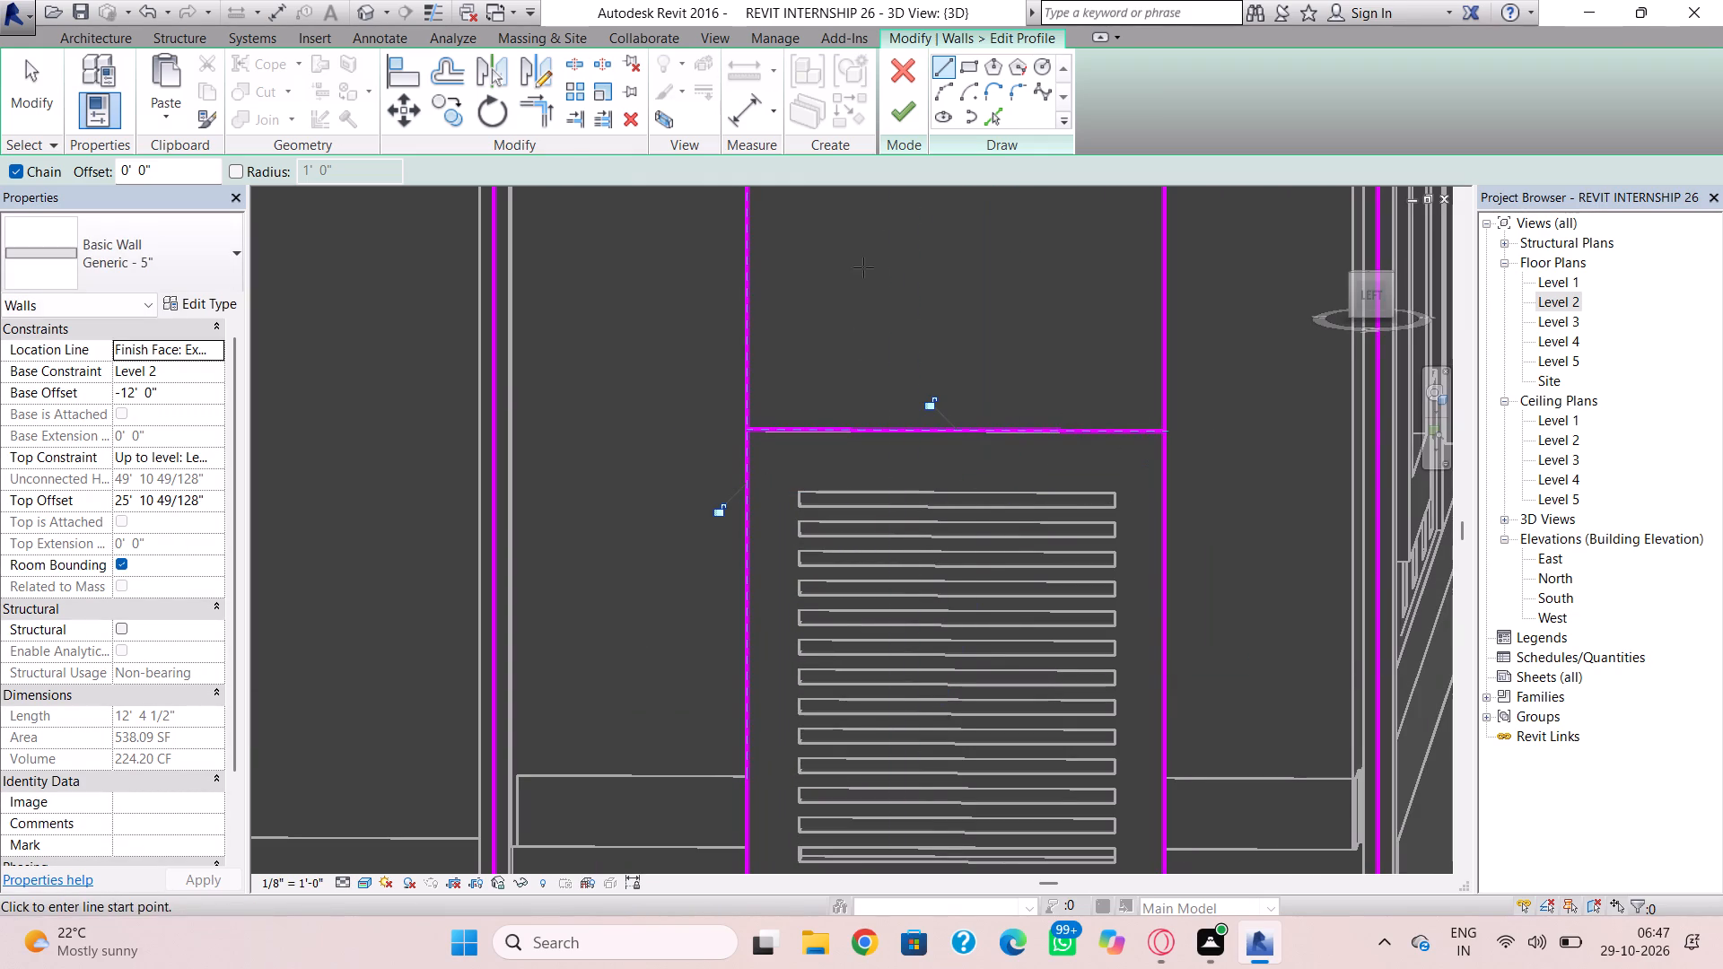
key("Escape")
scroll(828, 389, "down", 3)
middle_click_drag(832, 397, 838, 406)
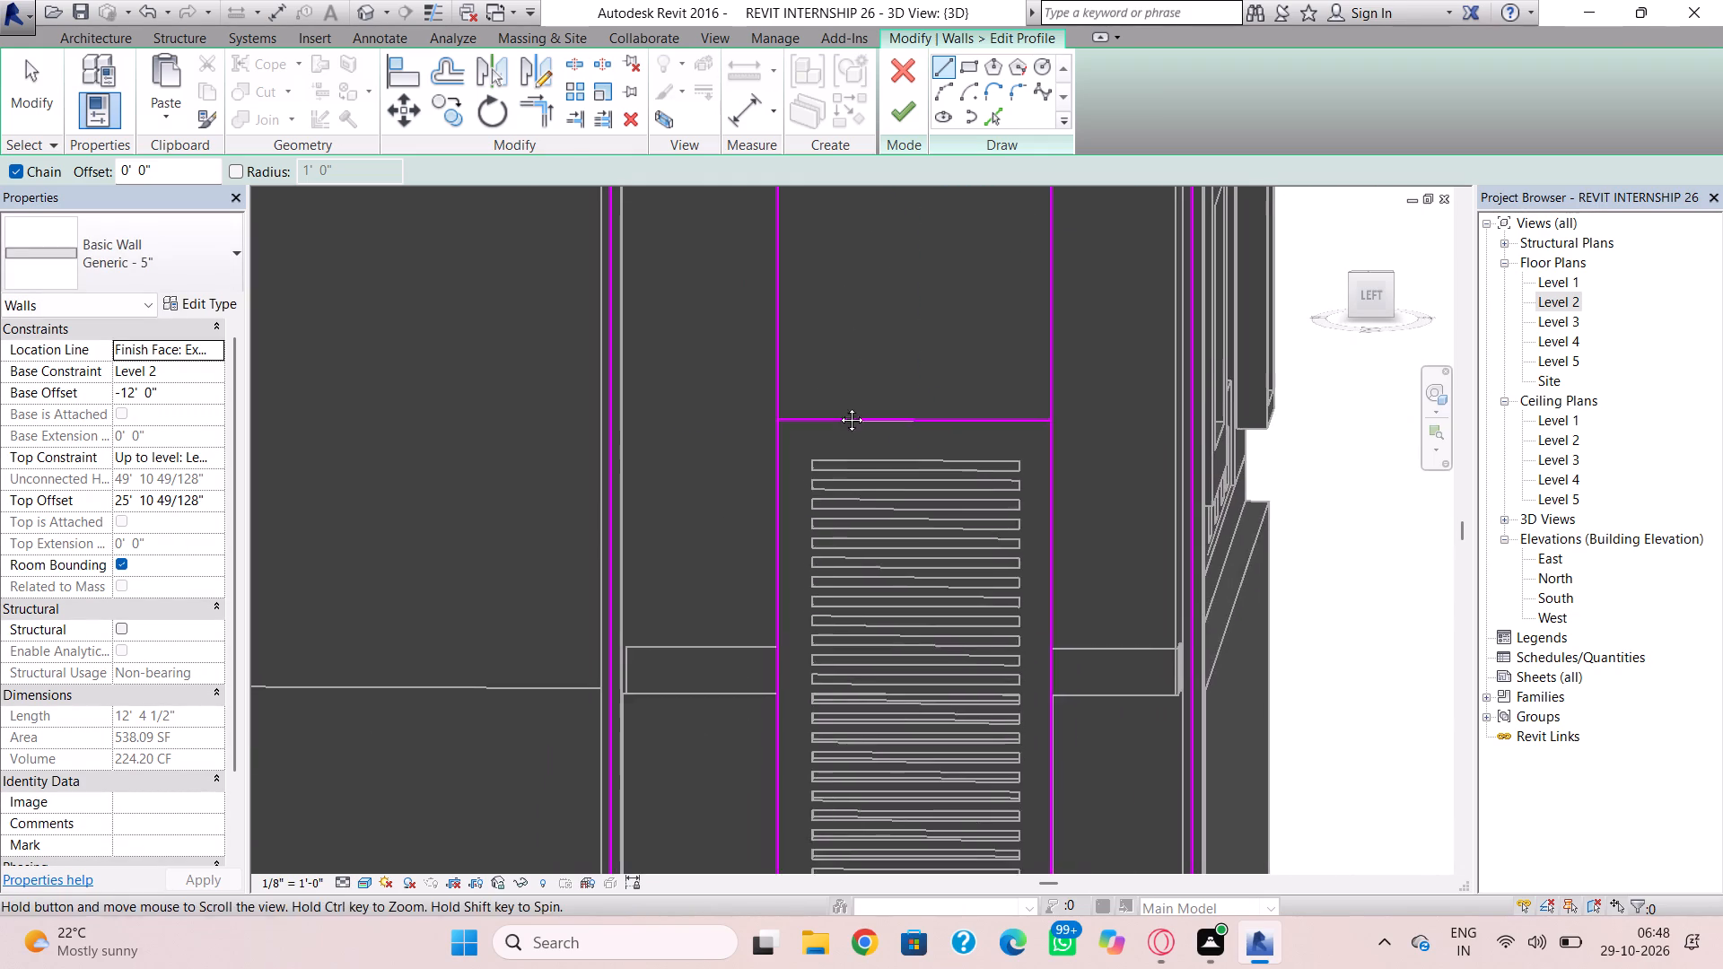
middle_click_drag(838, 406, 833, 470)
key("Escape")
Shorten the opening's left and right edge lines down to the new top edge line.
left_click(783, 442)
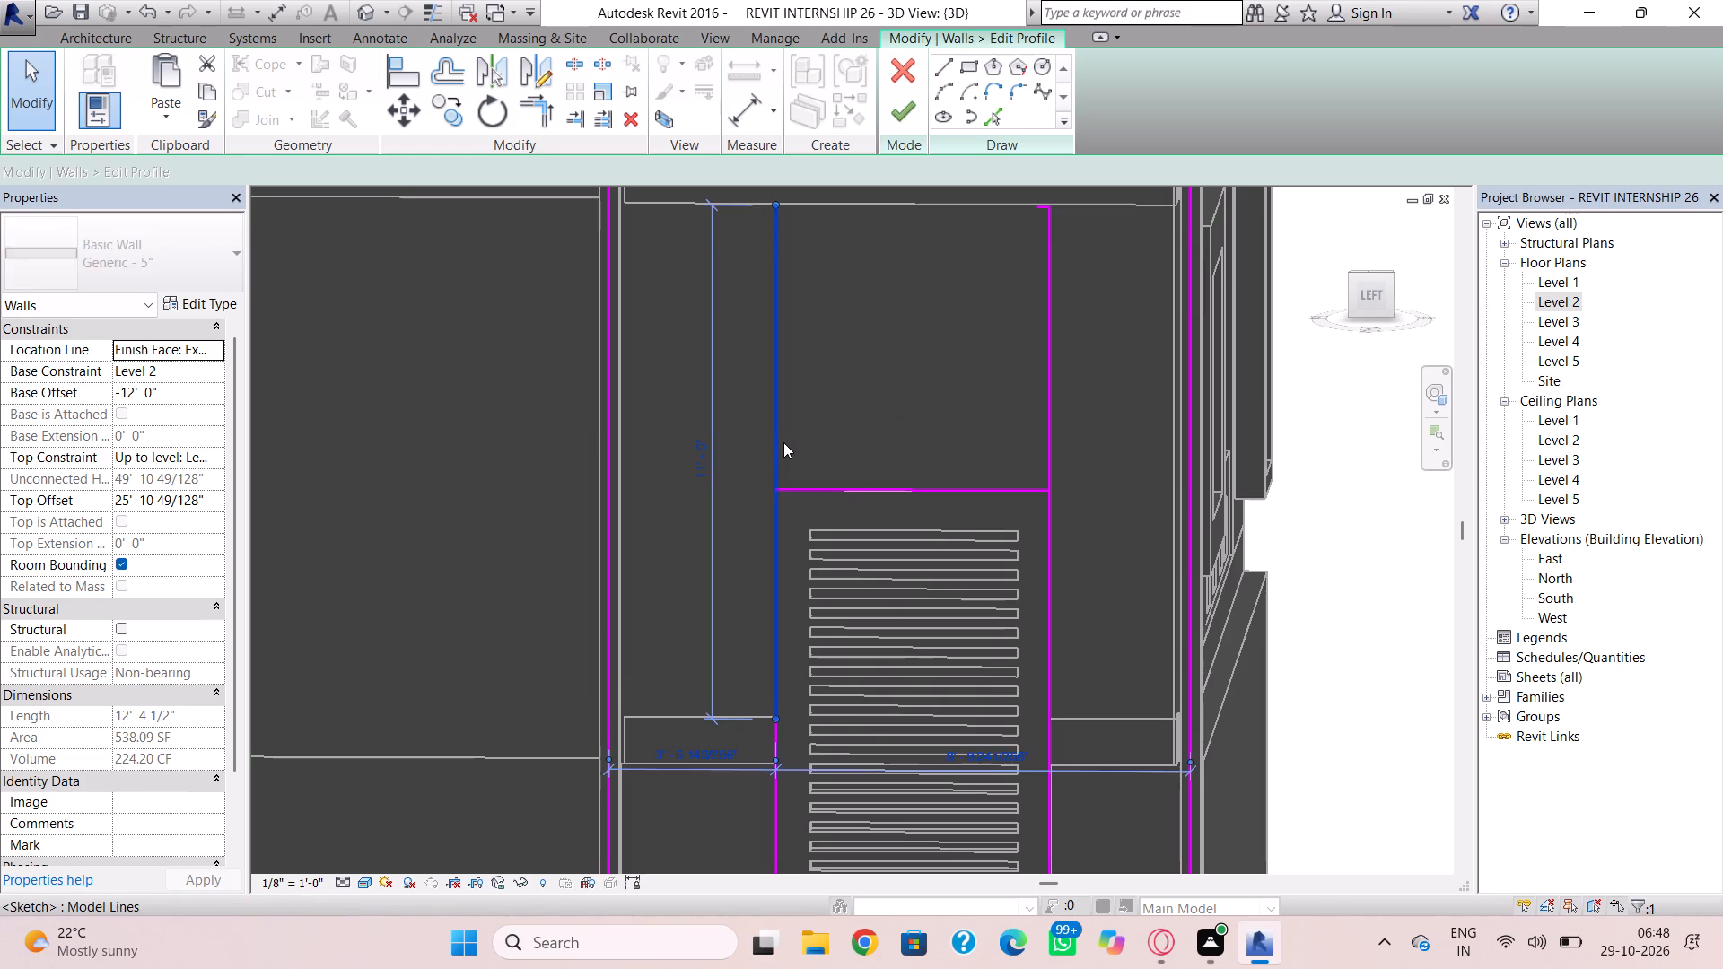
left_click_drag(776, 206, 786, 269)
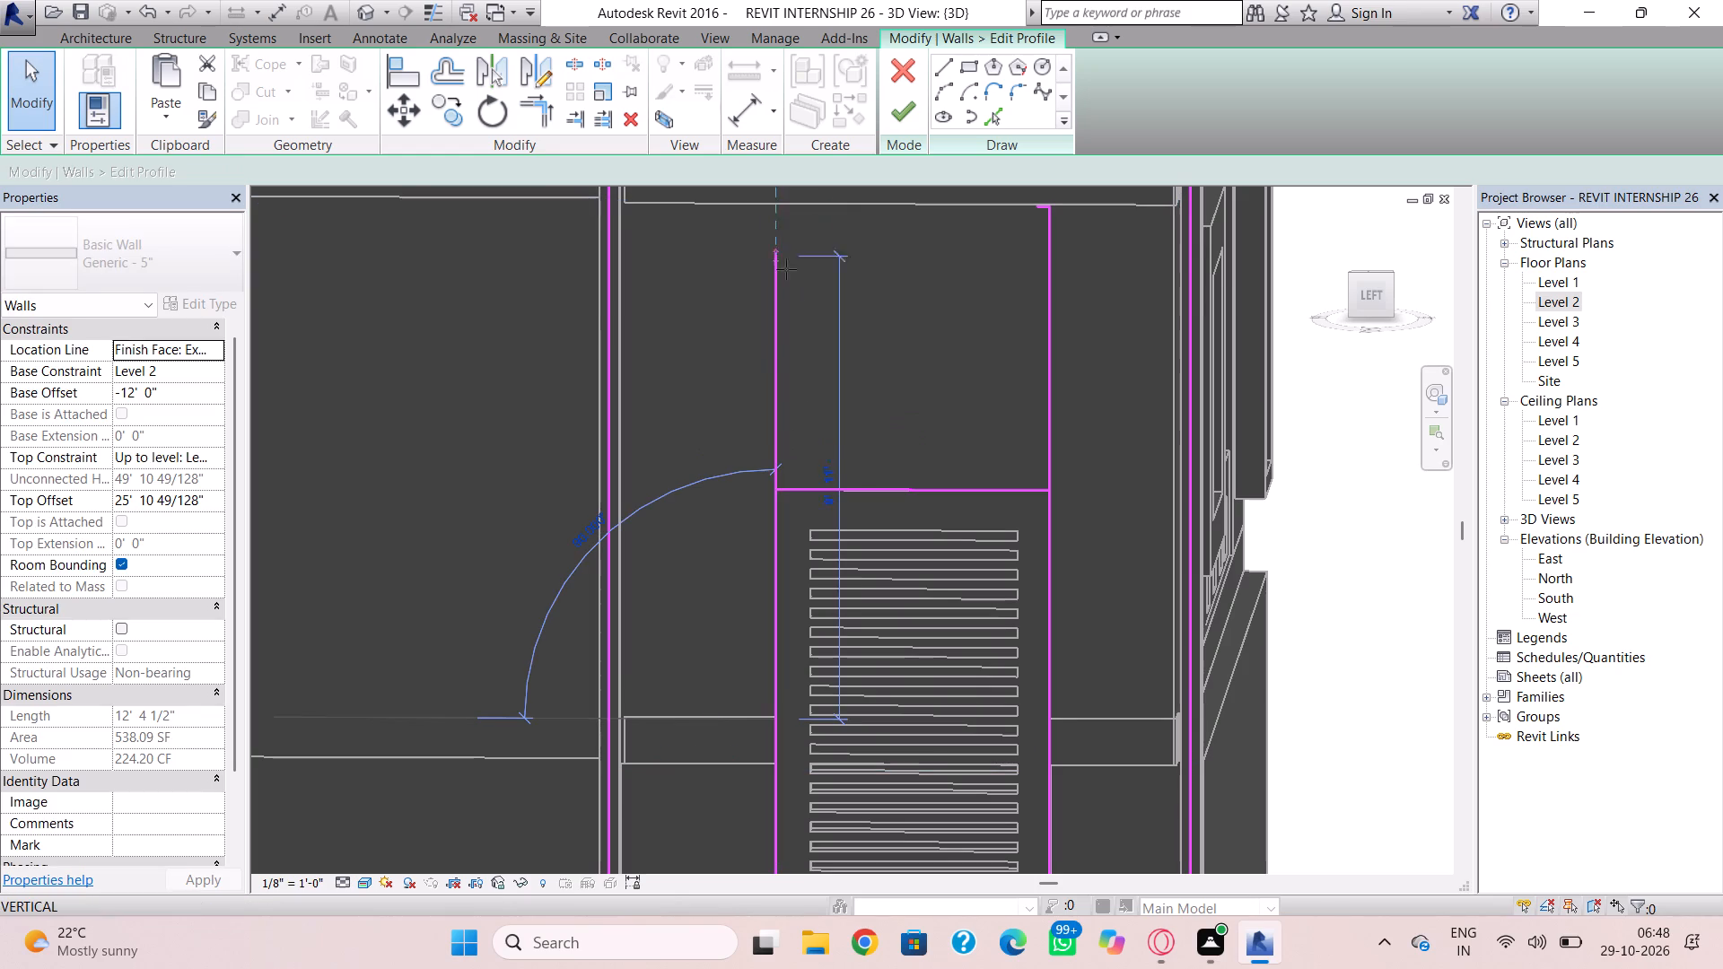
left_click_drag(786, 269, 784, 483)
left_click(810, 441)
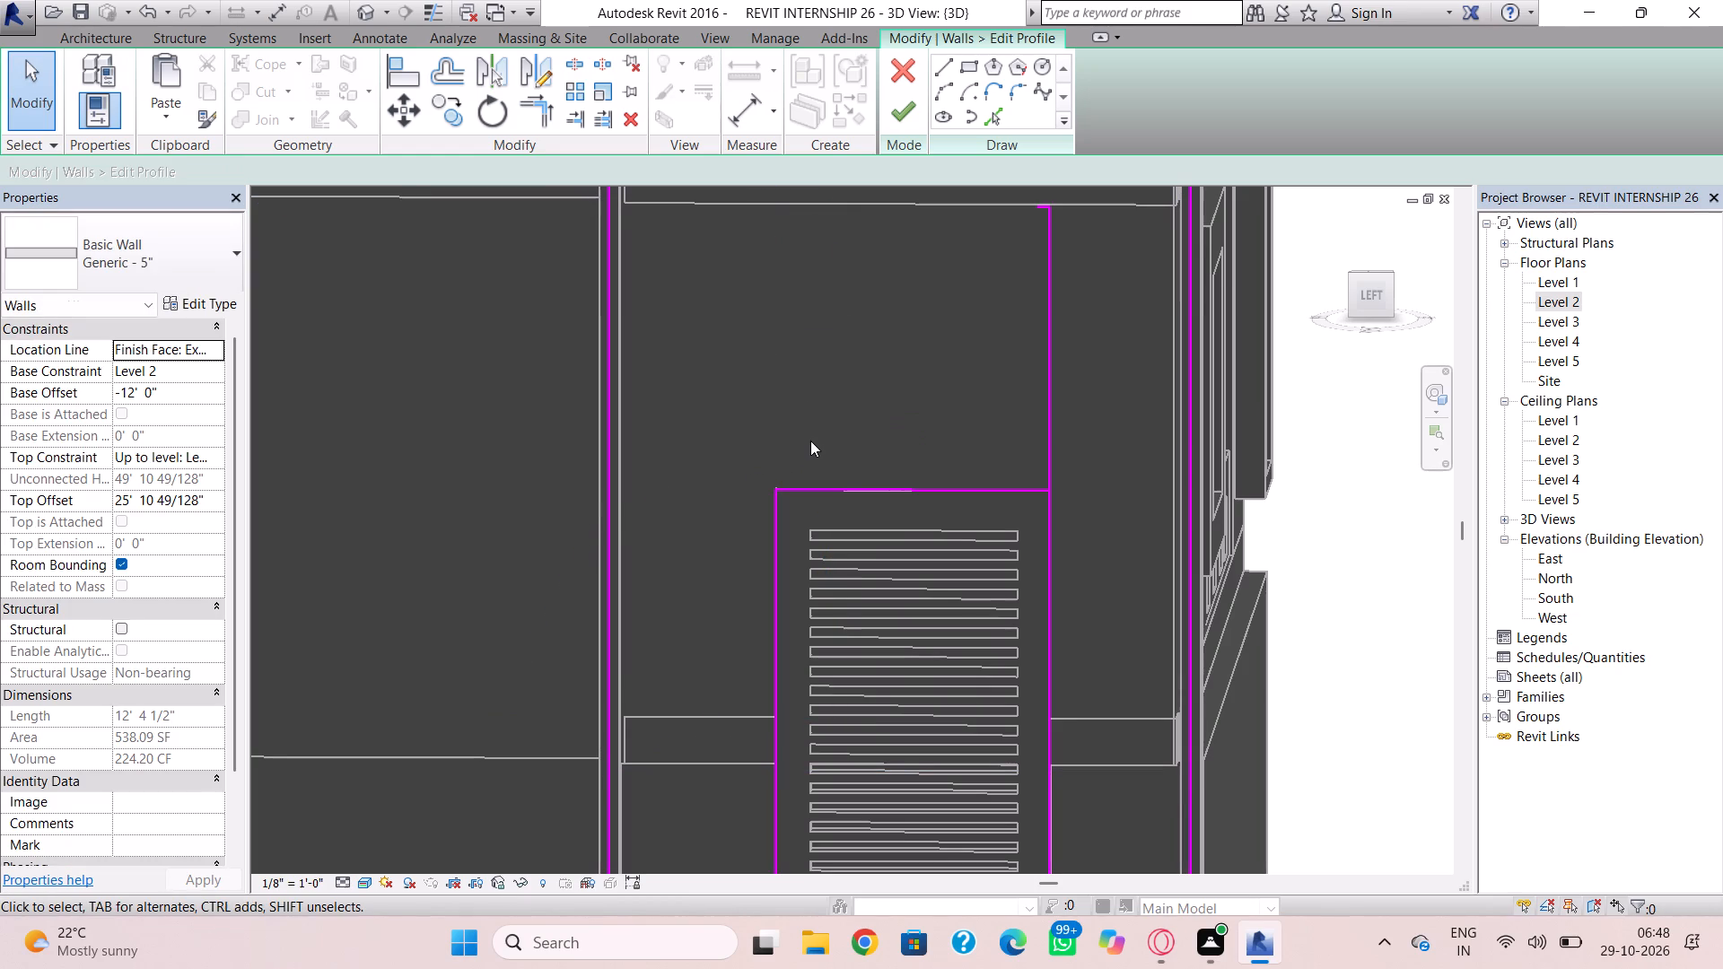
left_click(1038, 293)
left_click(1046, 287)
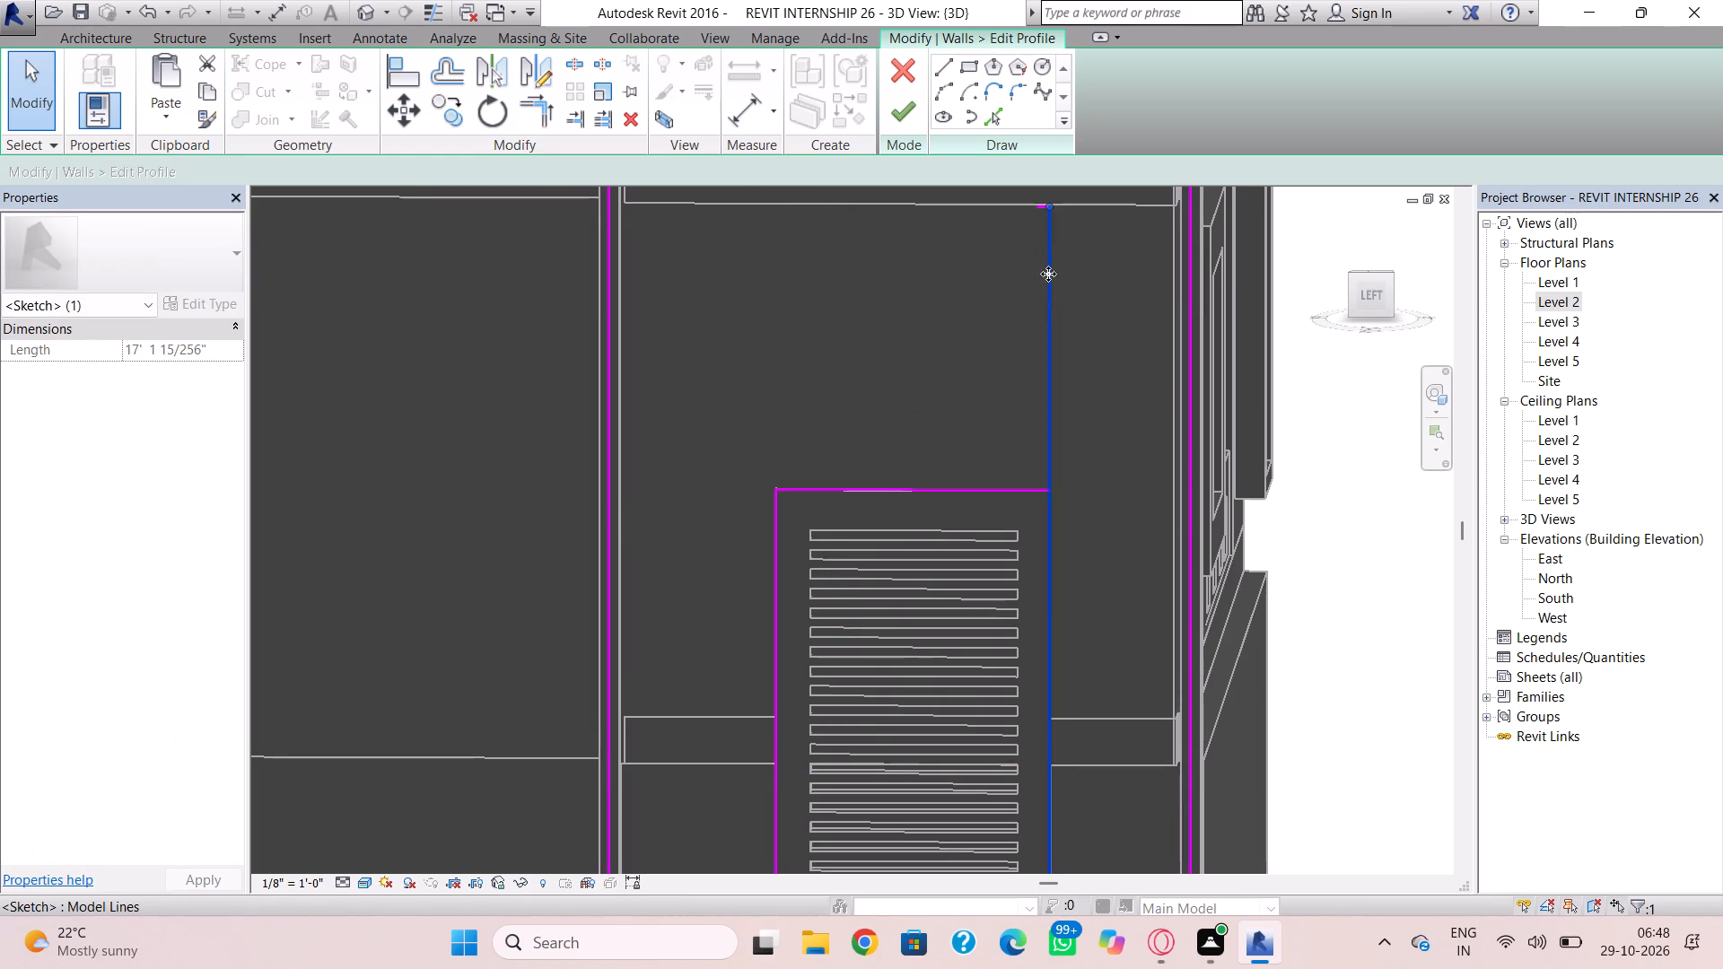
left_click_drag(1050, 206, 1056, 417)
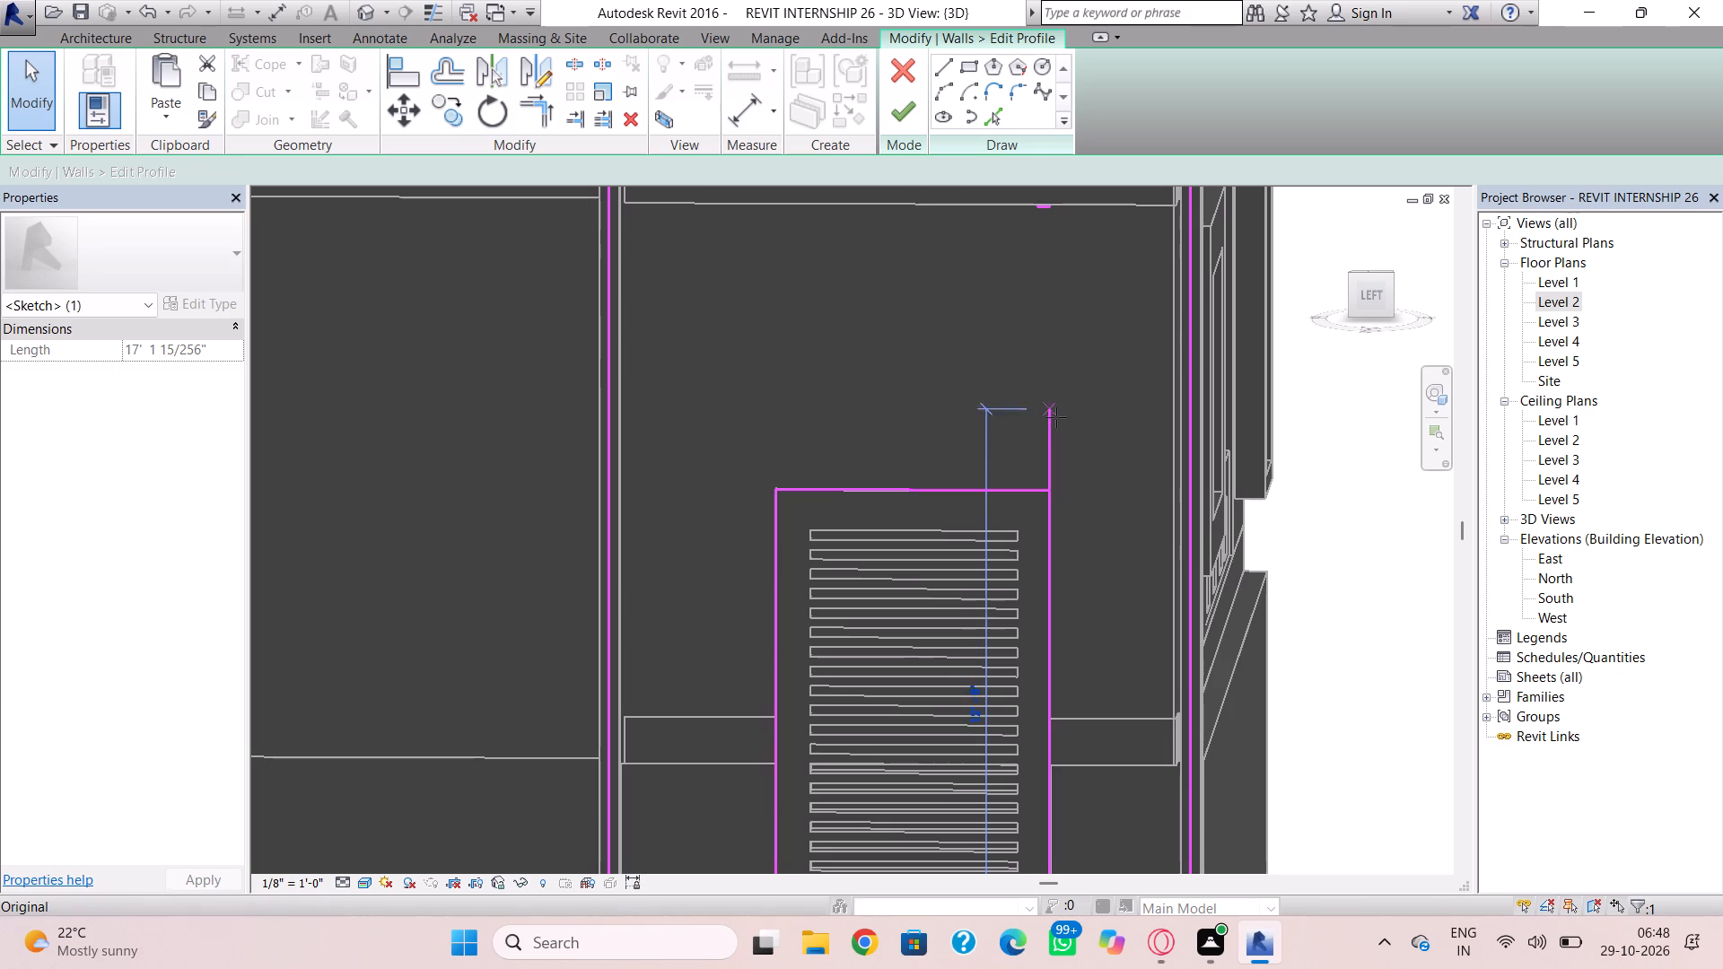
left_click_drag(1056, 417, 1050, 484)
left_click(1040, 423)
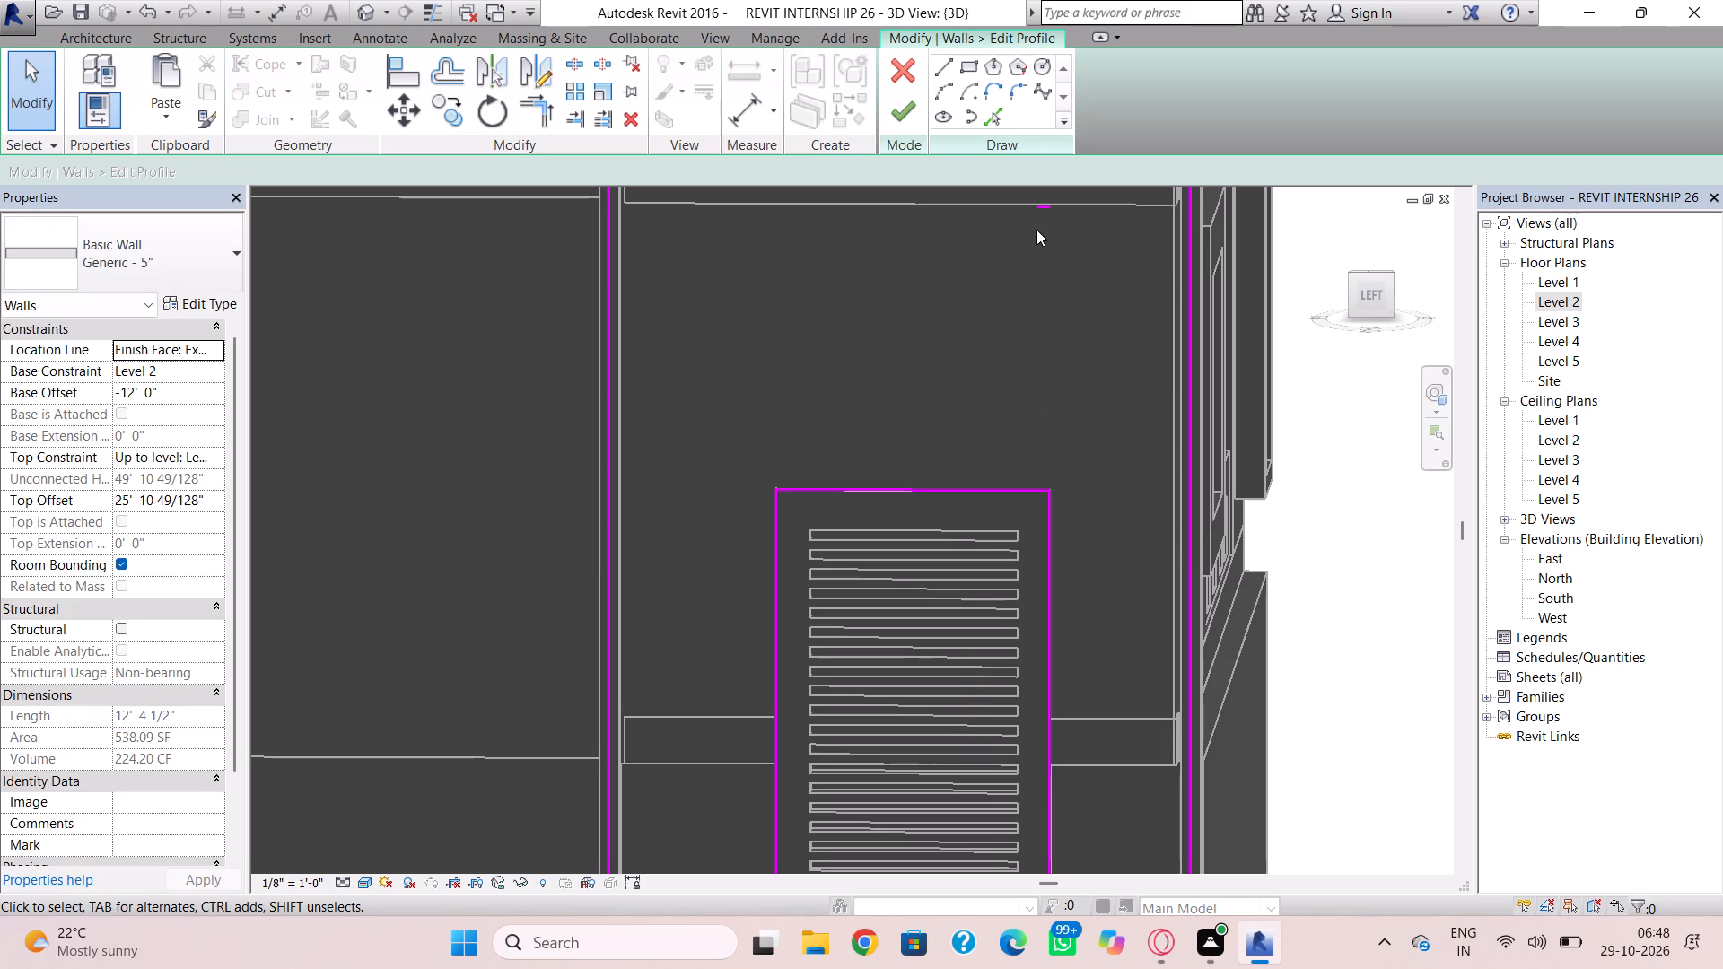
Delete the leftover stub of the old top edge and finish the side wall's profile.
left_click(1036, 212)
key("Delete")
scroll(1013, 460, "down", 4)
left_click(904, 112)
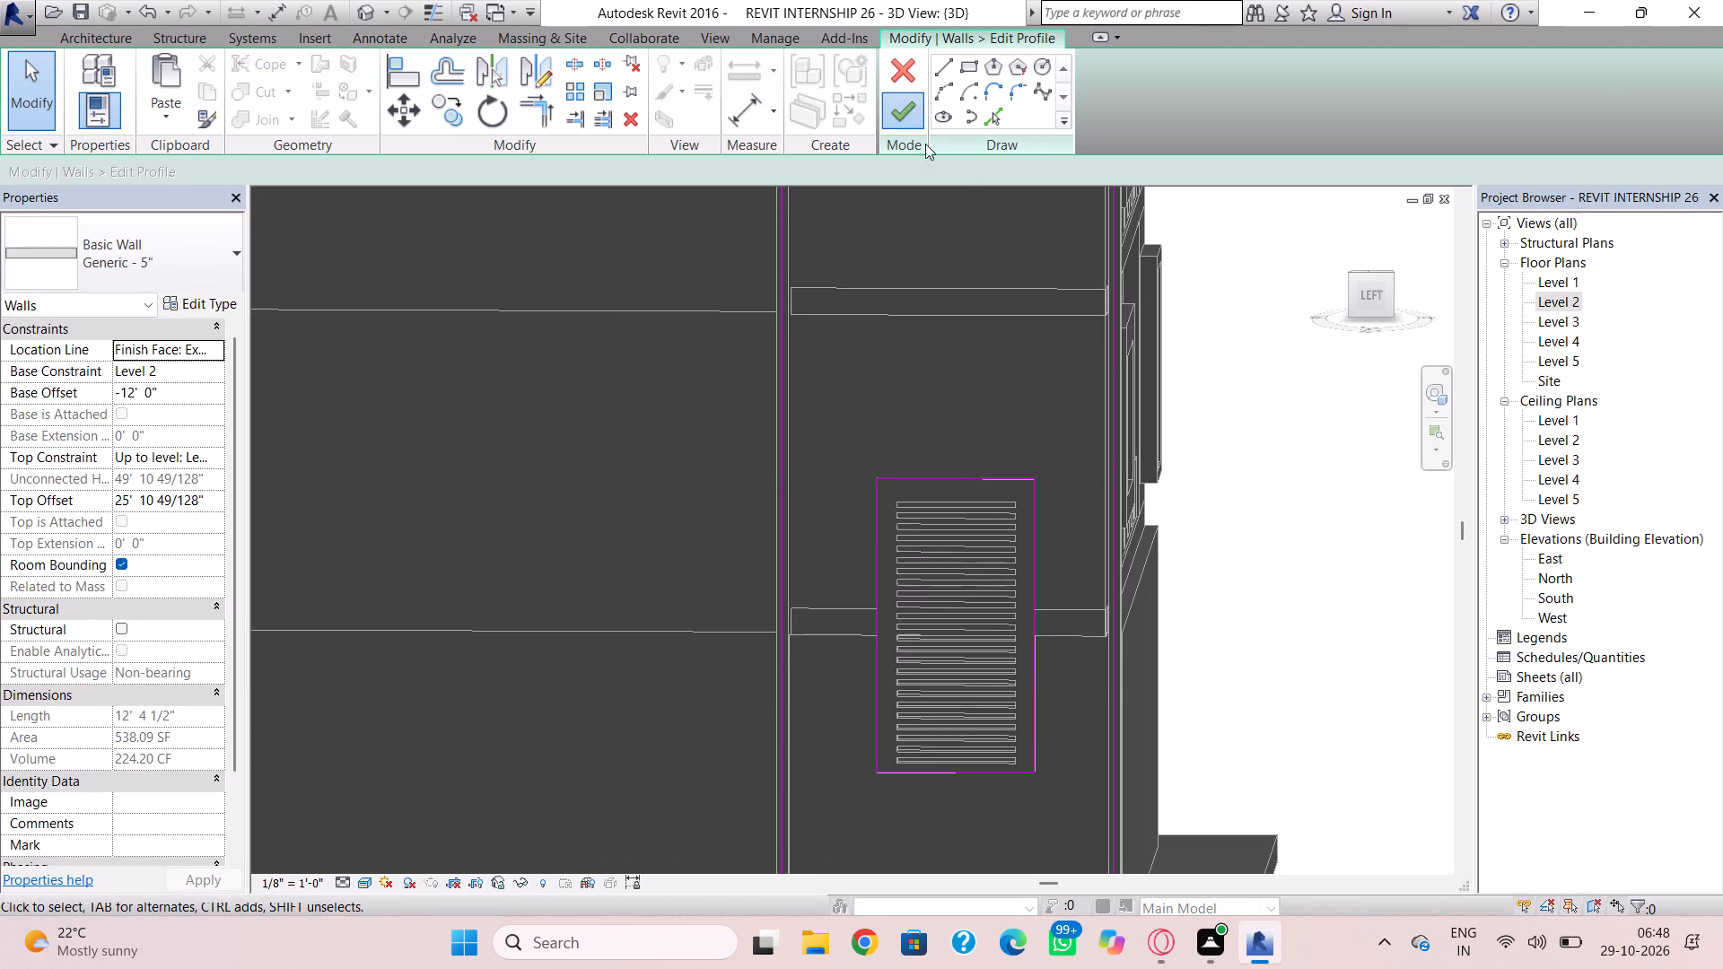
key("Escape")
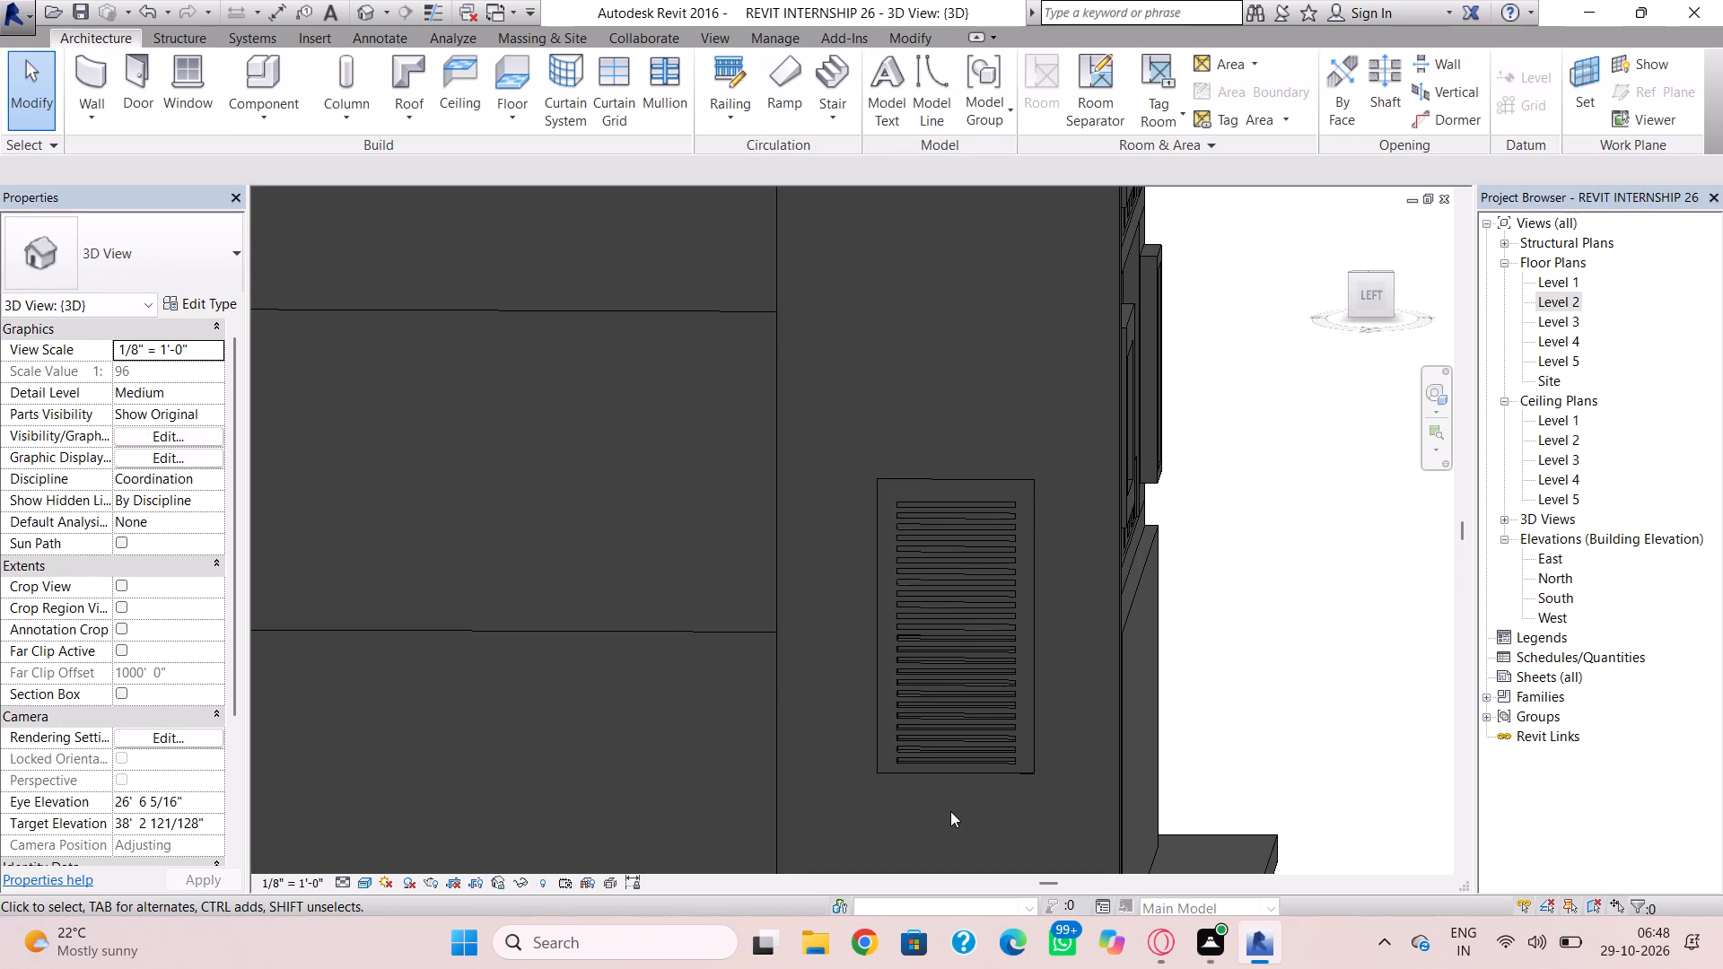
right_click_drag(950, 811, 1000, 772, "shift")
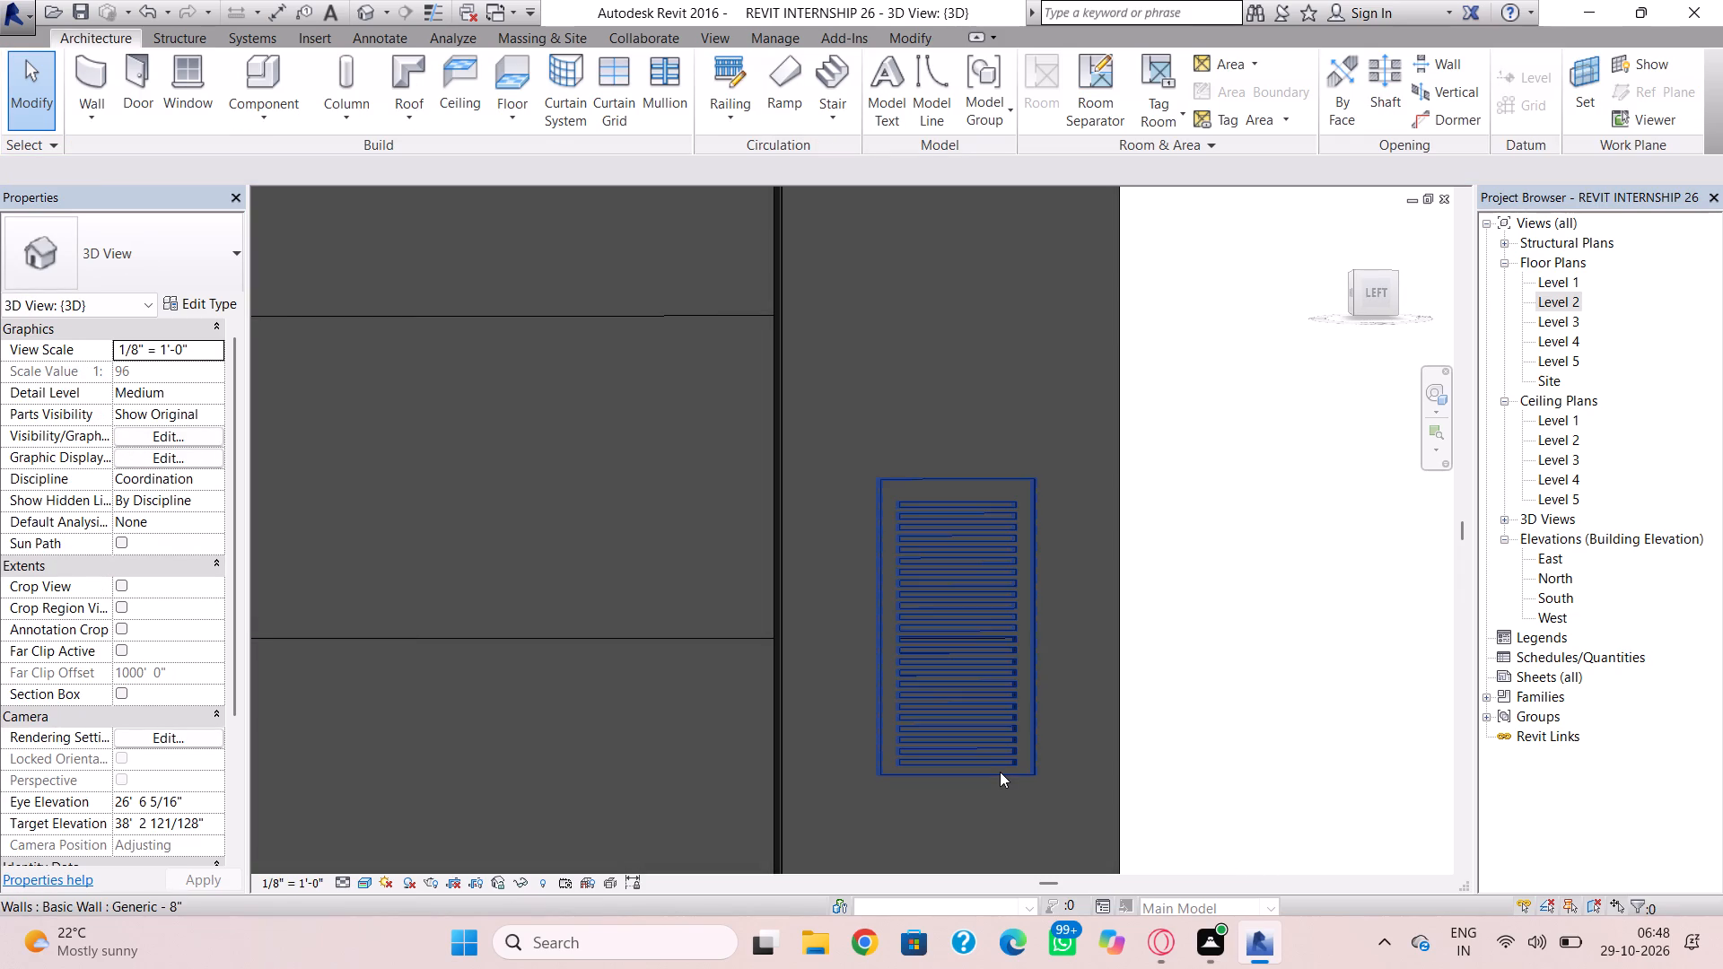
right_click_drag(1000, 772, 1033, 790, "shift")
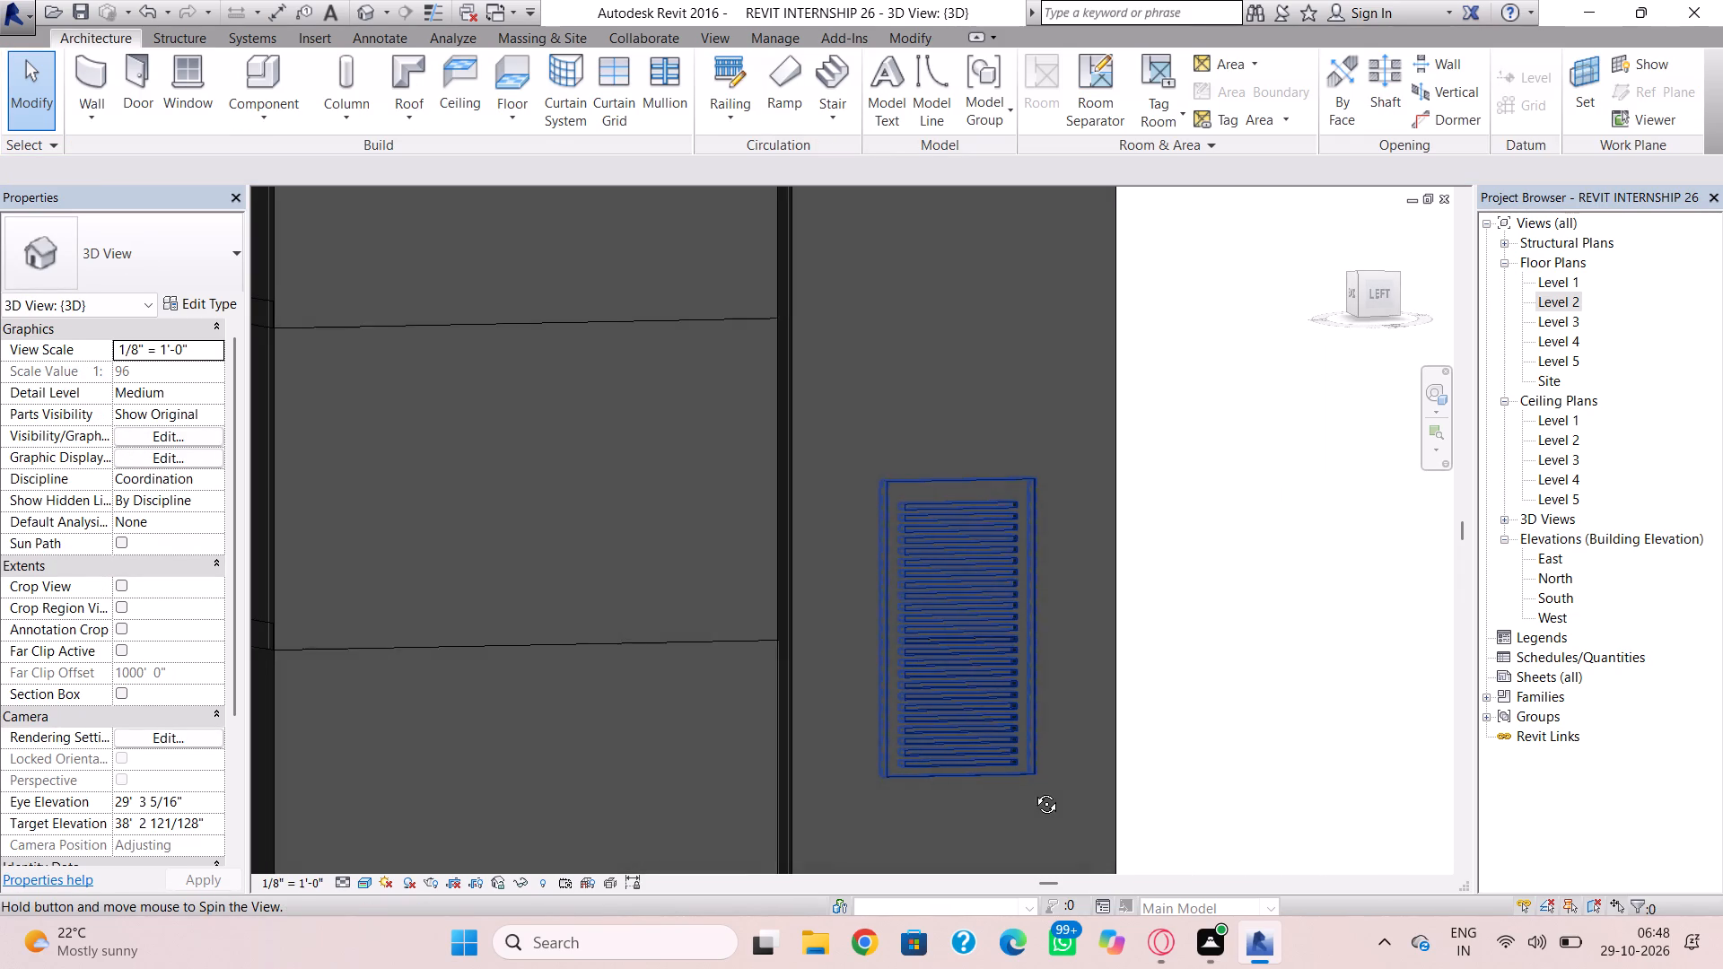
Reopen the left side wall's profile for editing and view the wall square-on.
right_click_drag(1033, 790, 1034, 790, "shift")
key("Escape")
scroll(1031, 788, "down", 3)
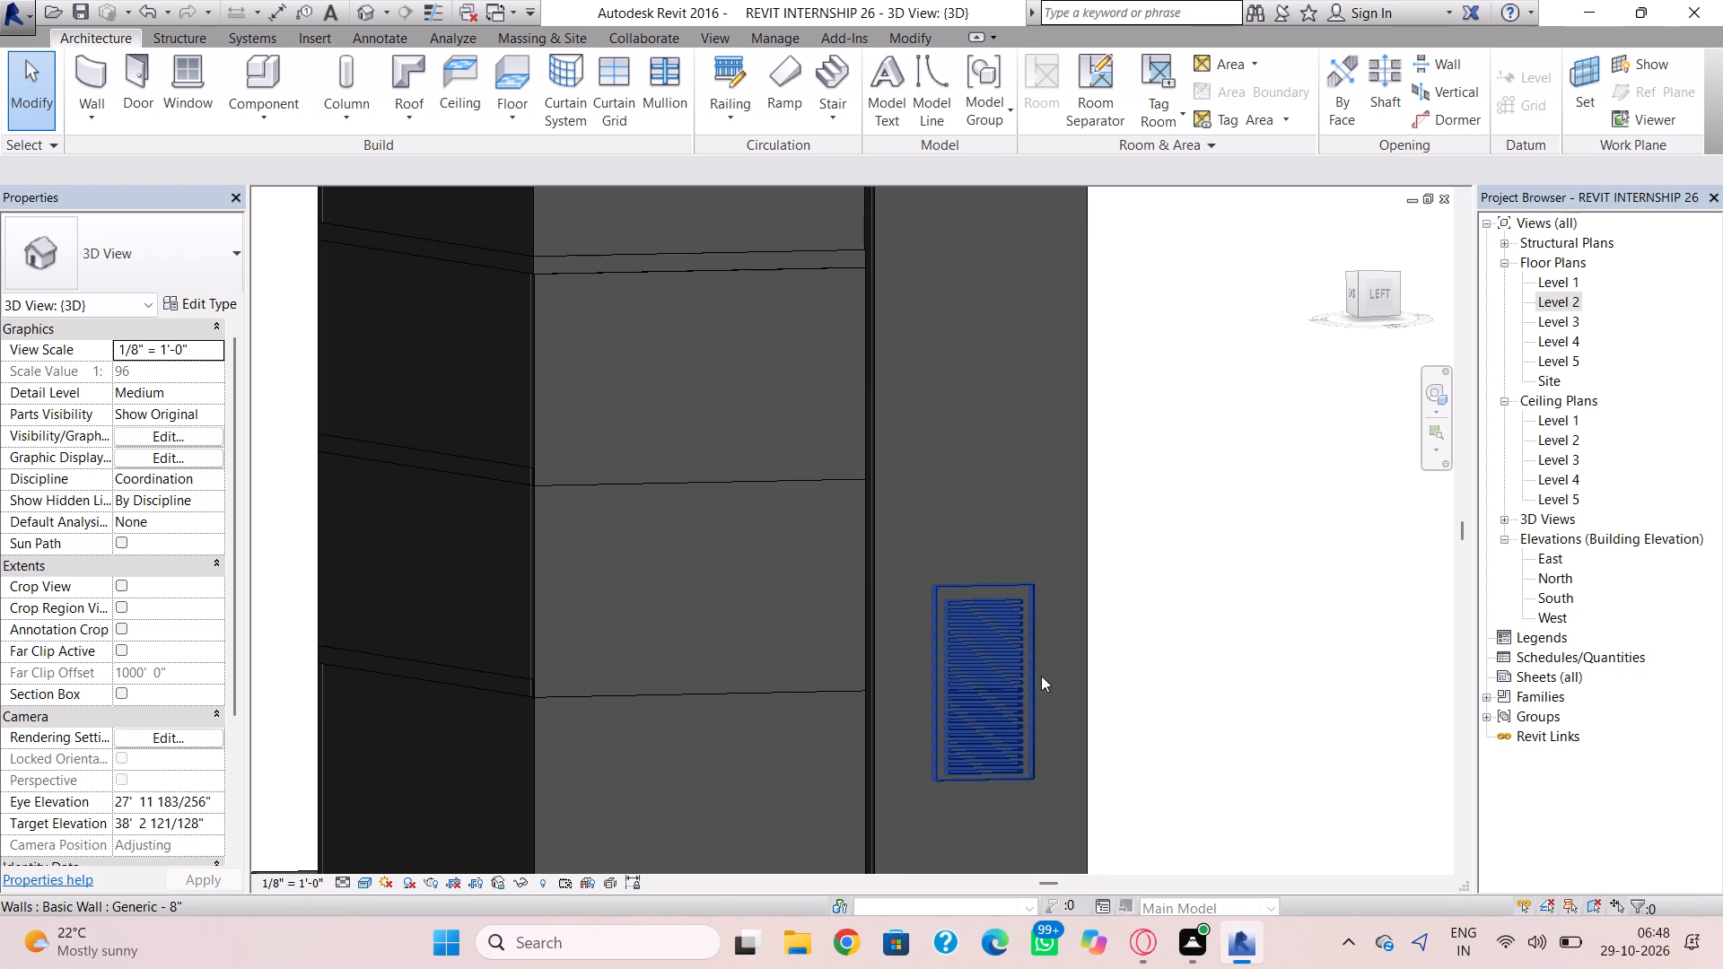
left_click(1090, 618)
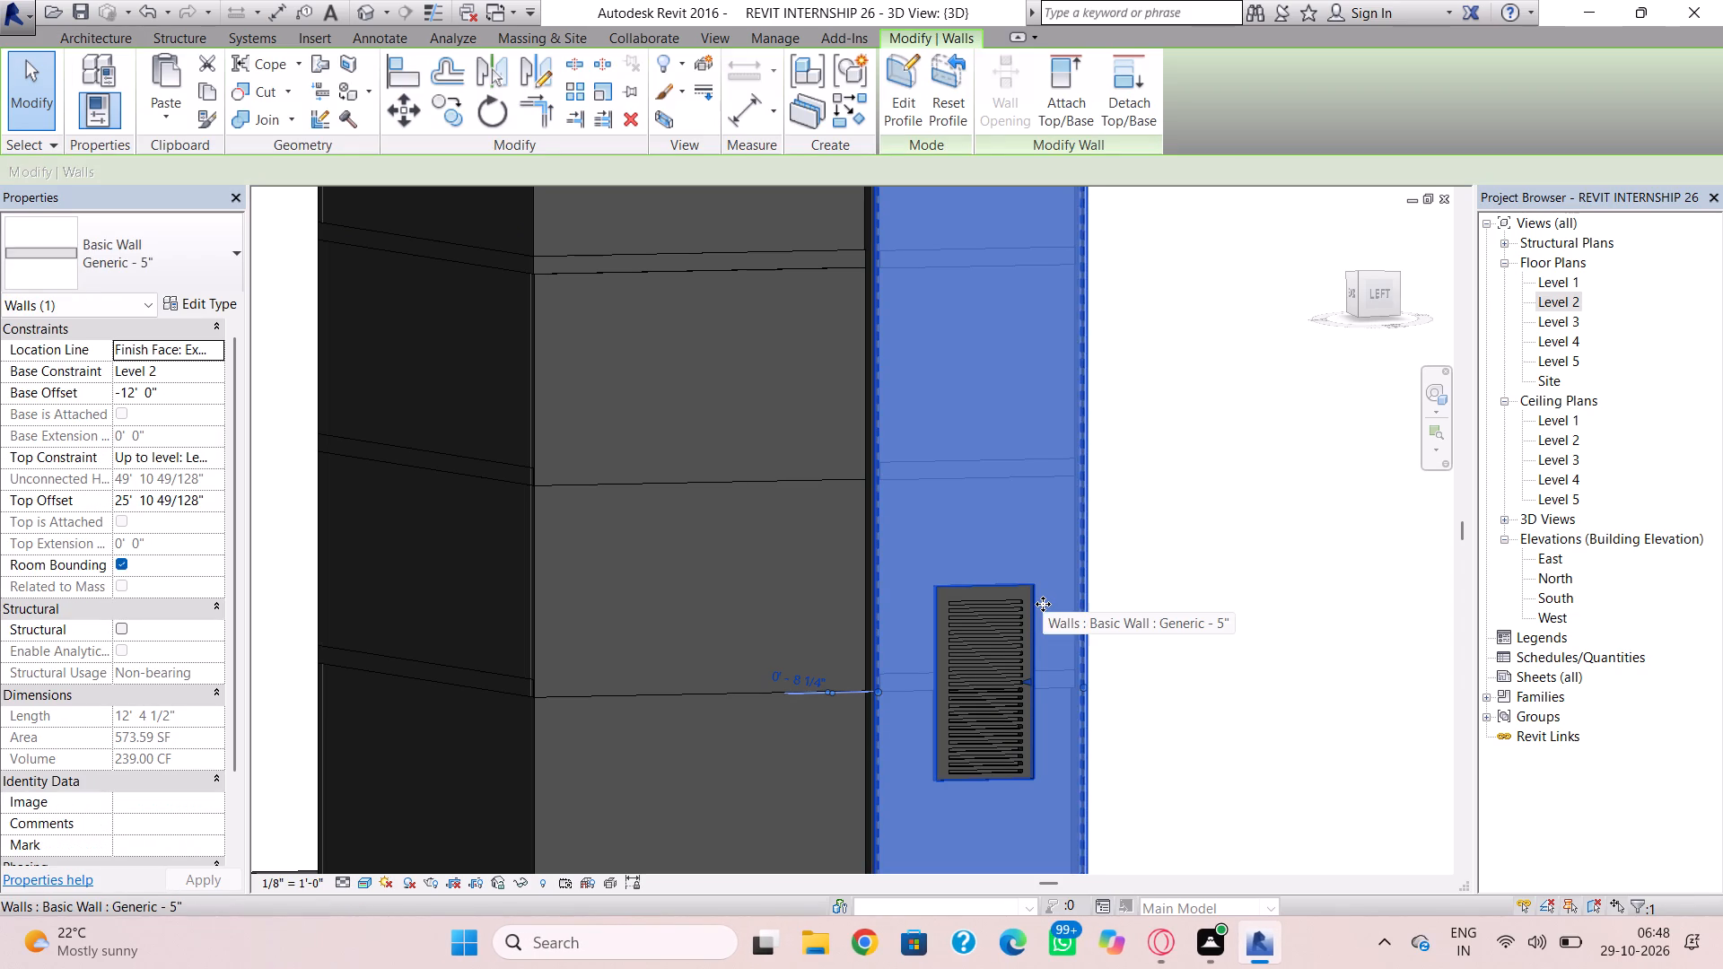
left_click(914, 61)
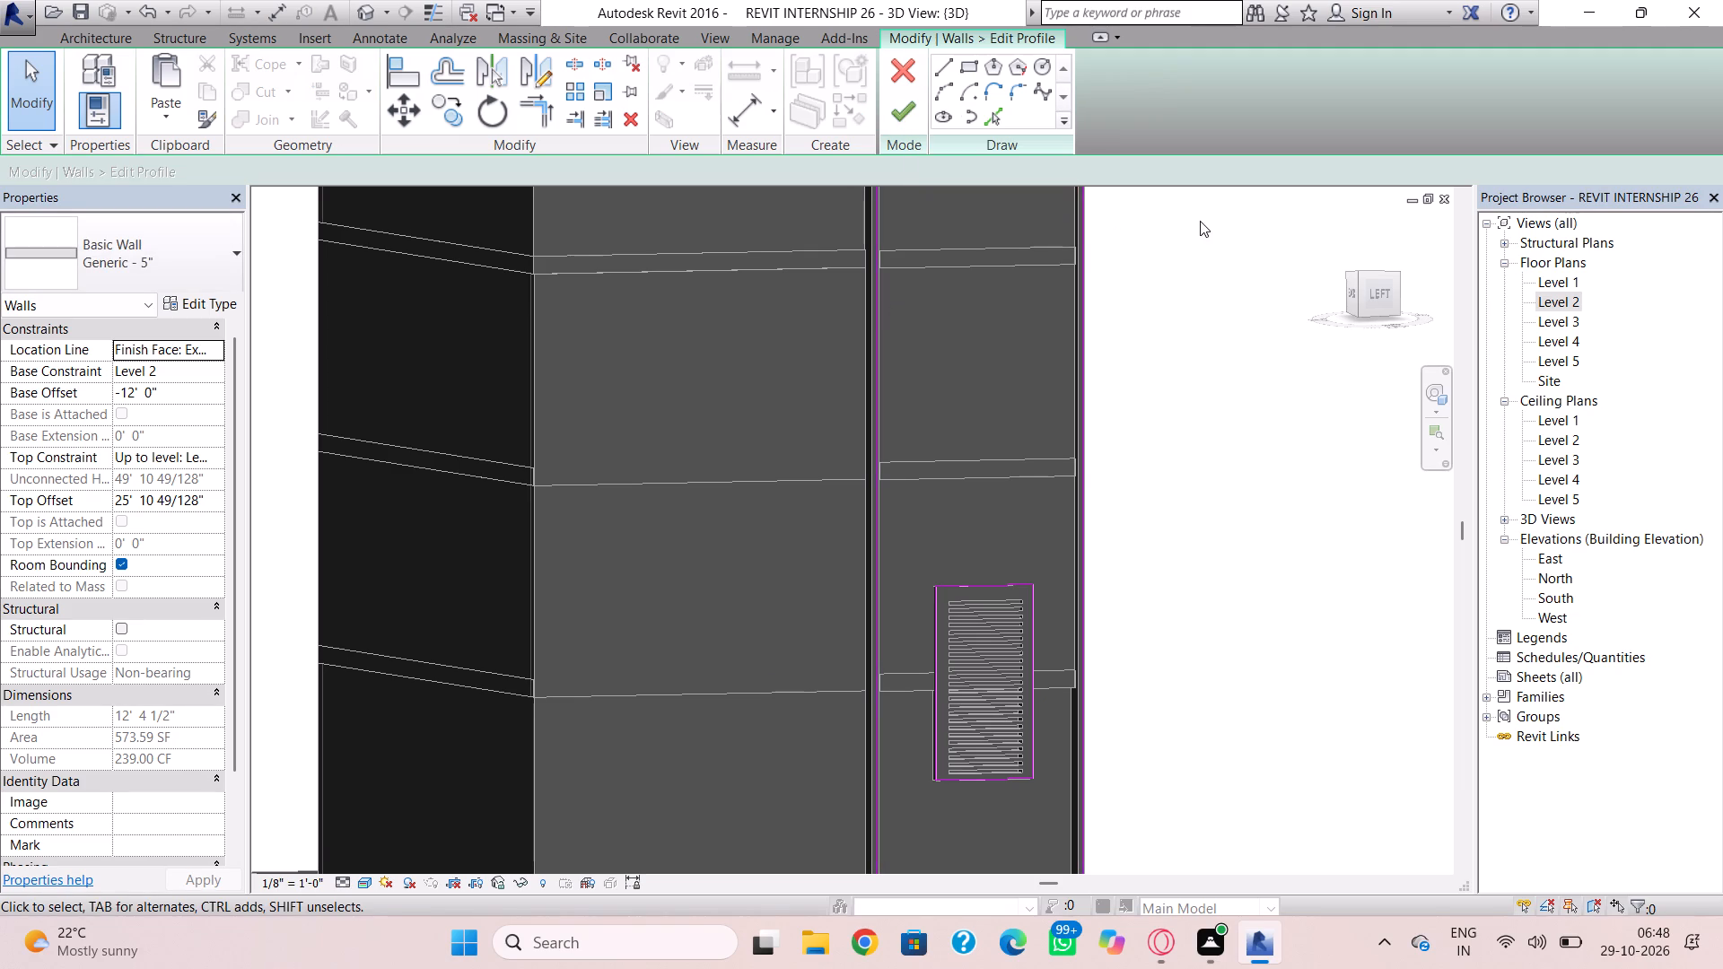
right_click_drag(1199, 226, 1124, 215, "shift")
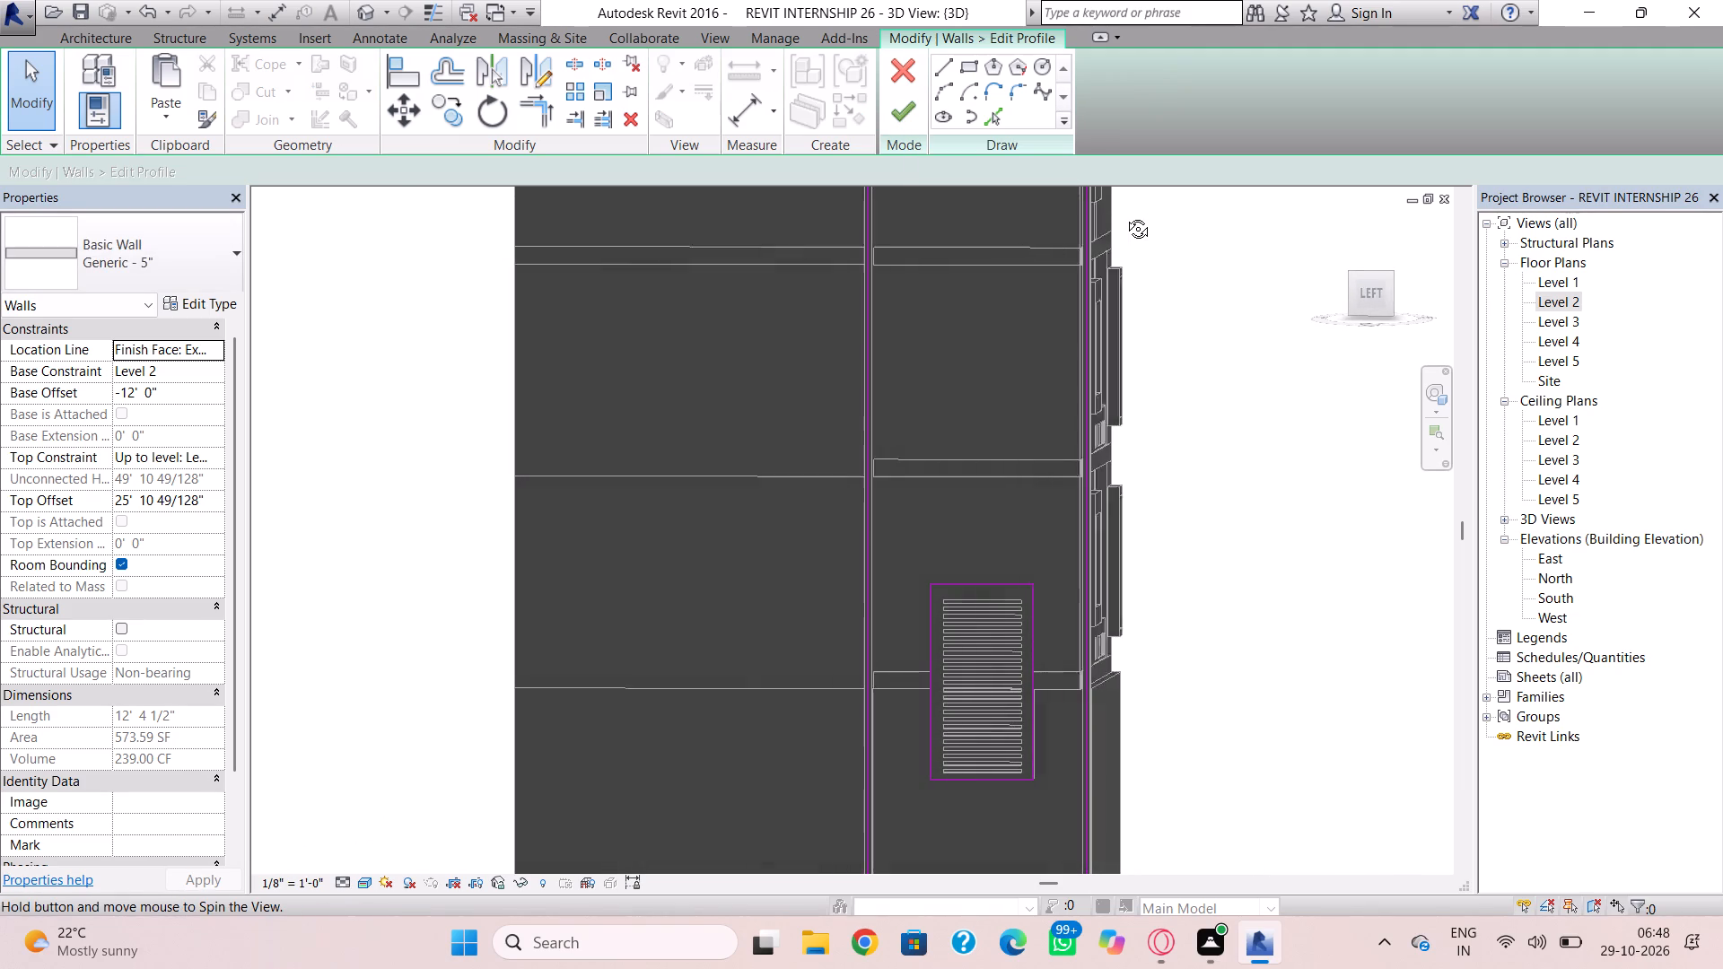
right_click_drag(1124, 215, 1125, 211, "shift")
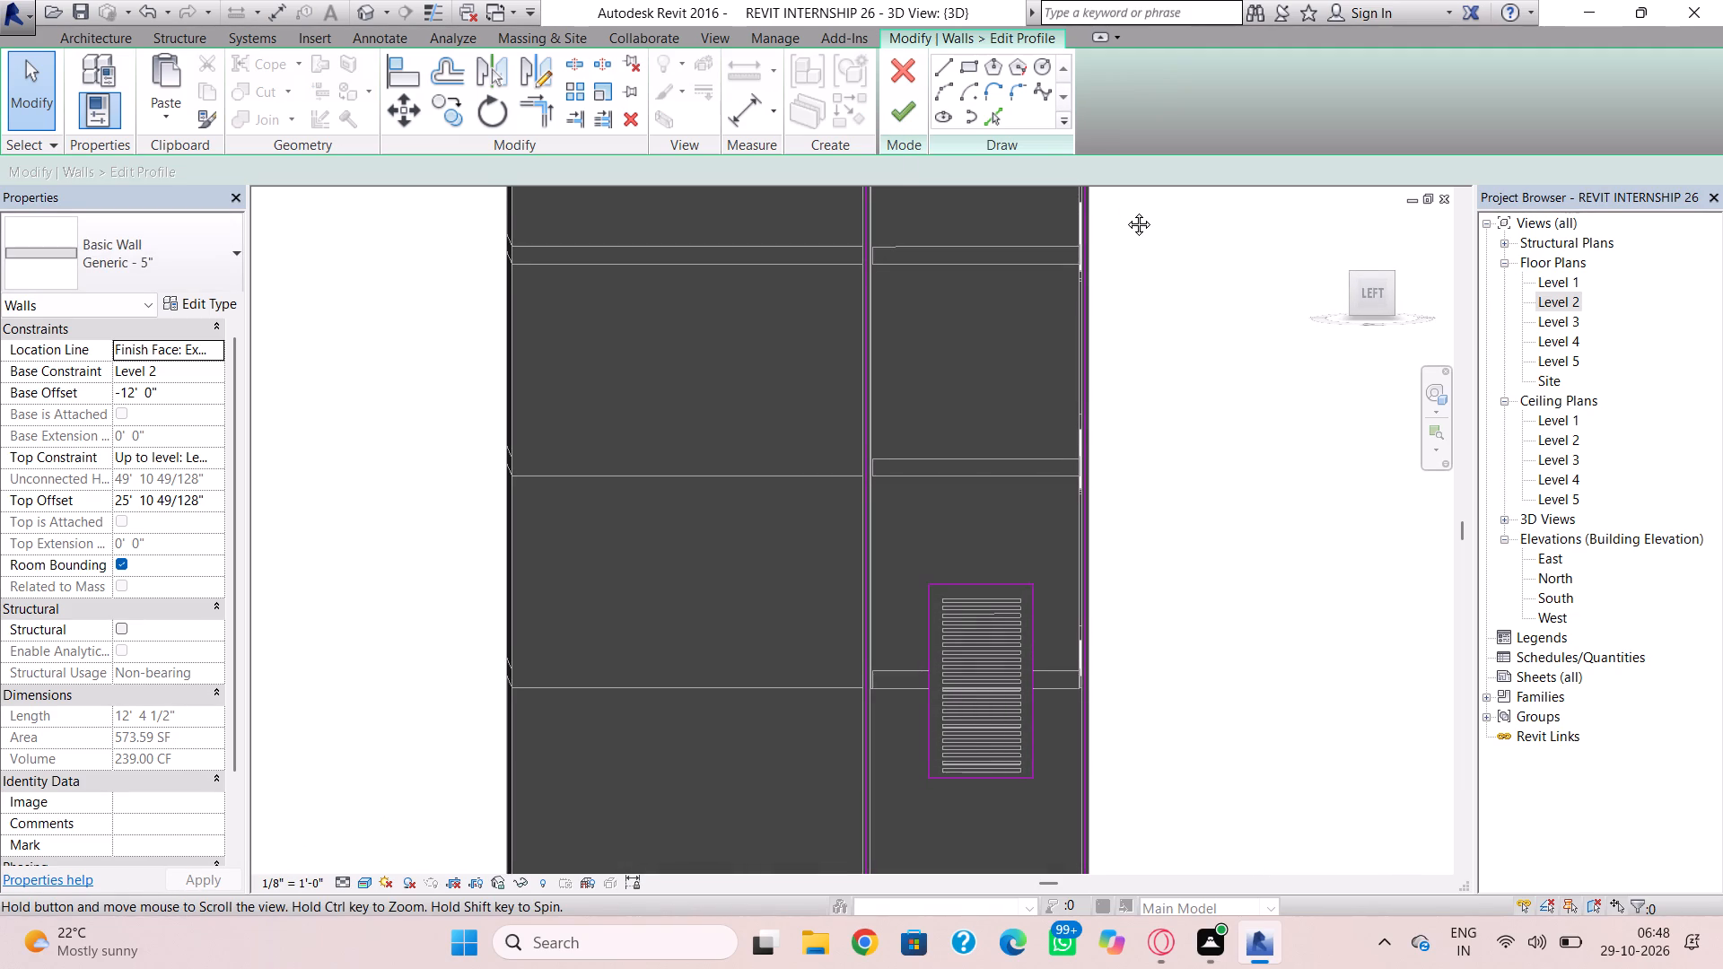
right_click_drag(1125, 211, 1119, 214, "shift")
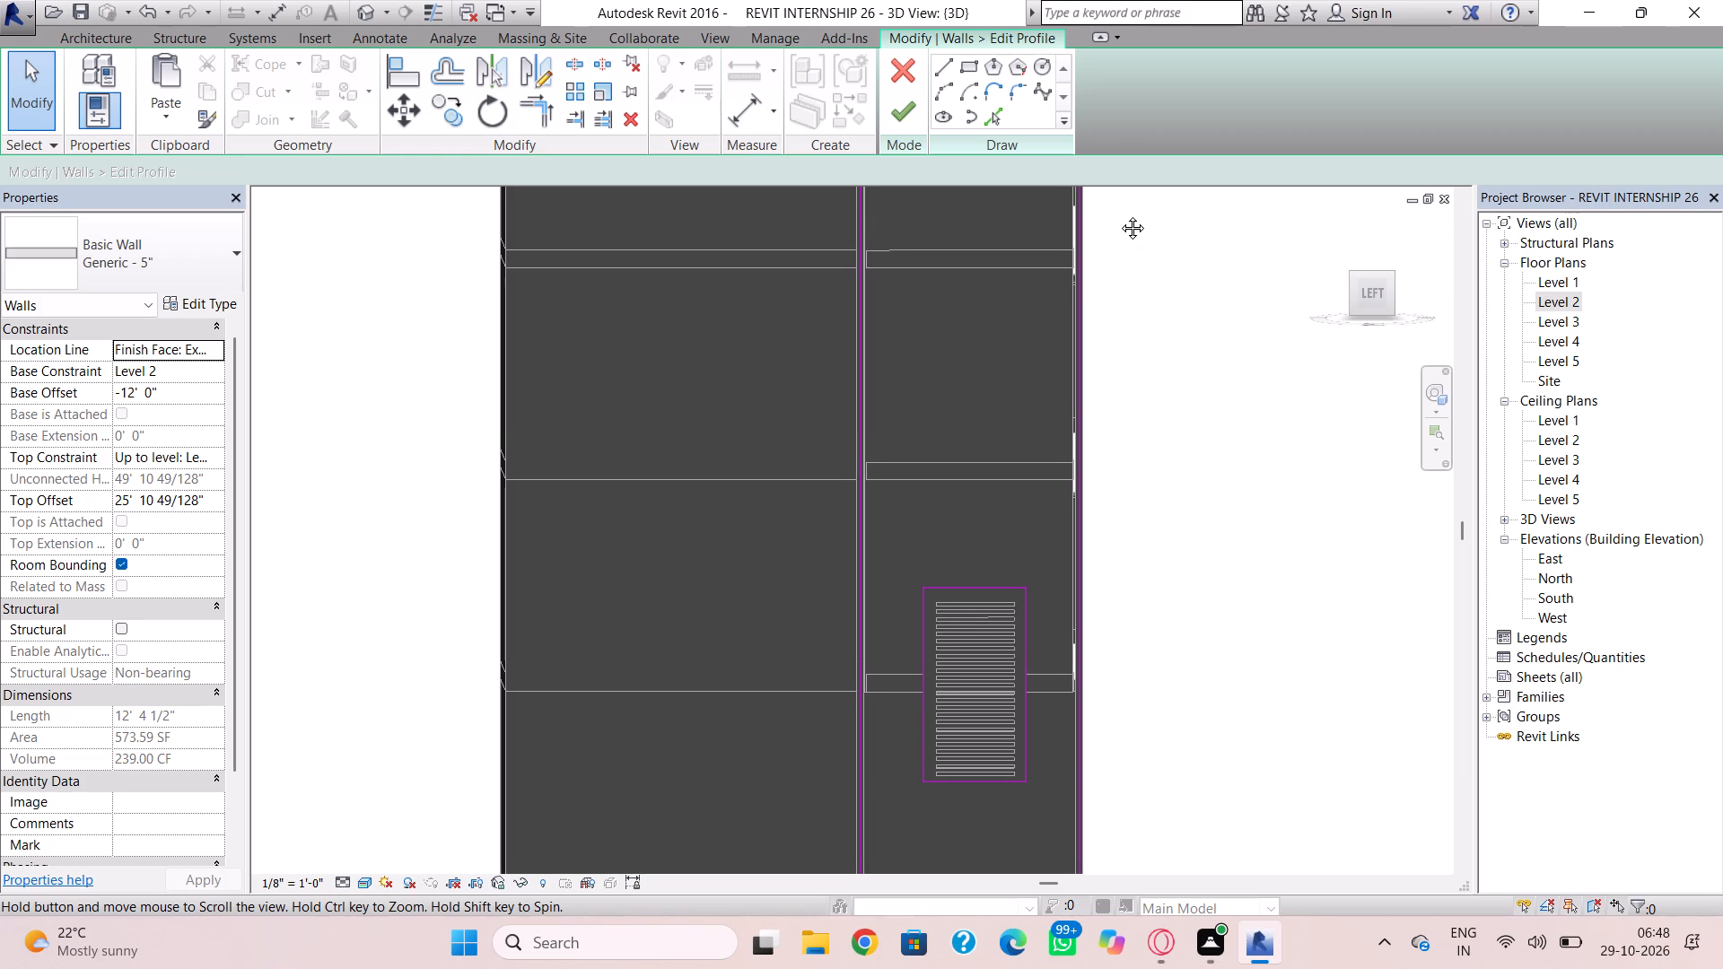
right_click_drag(1119, 214, 1117, 216, "shift")
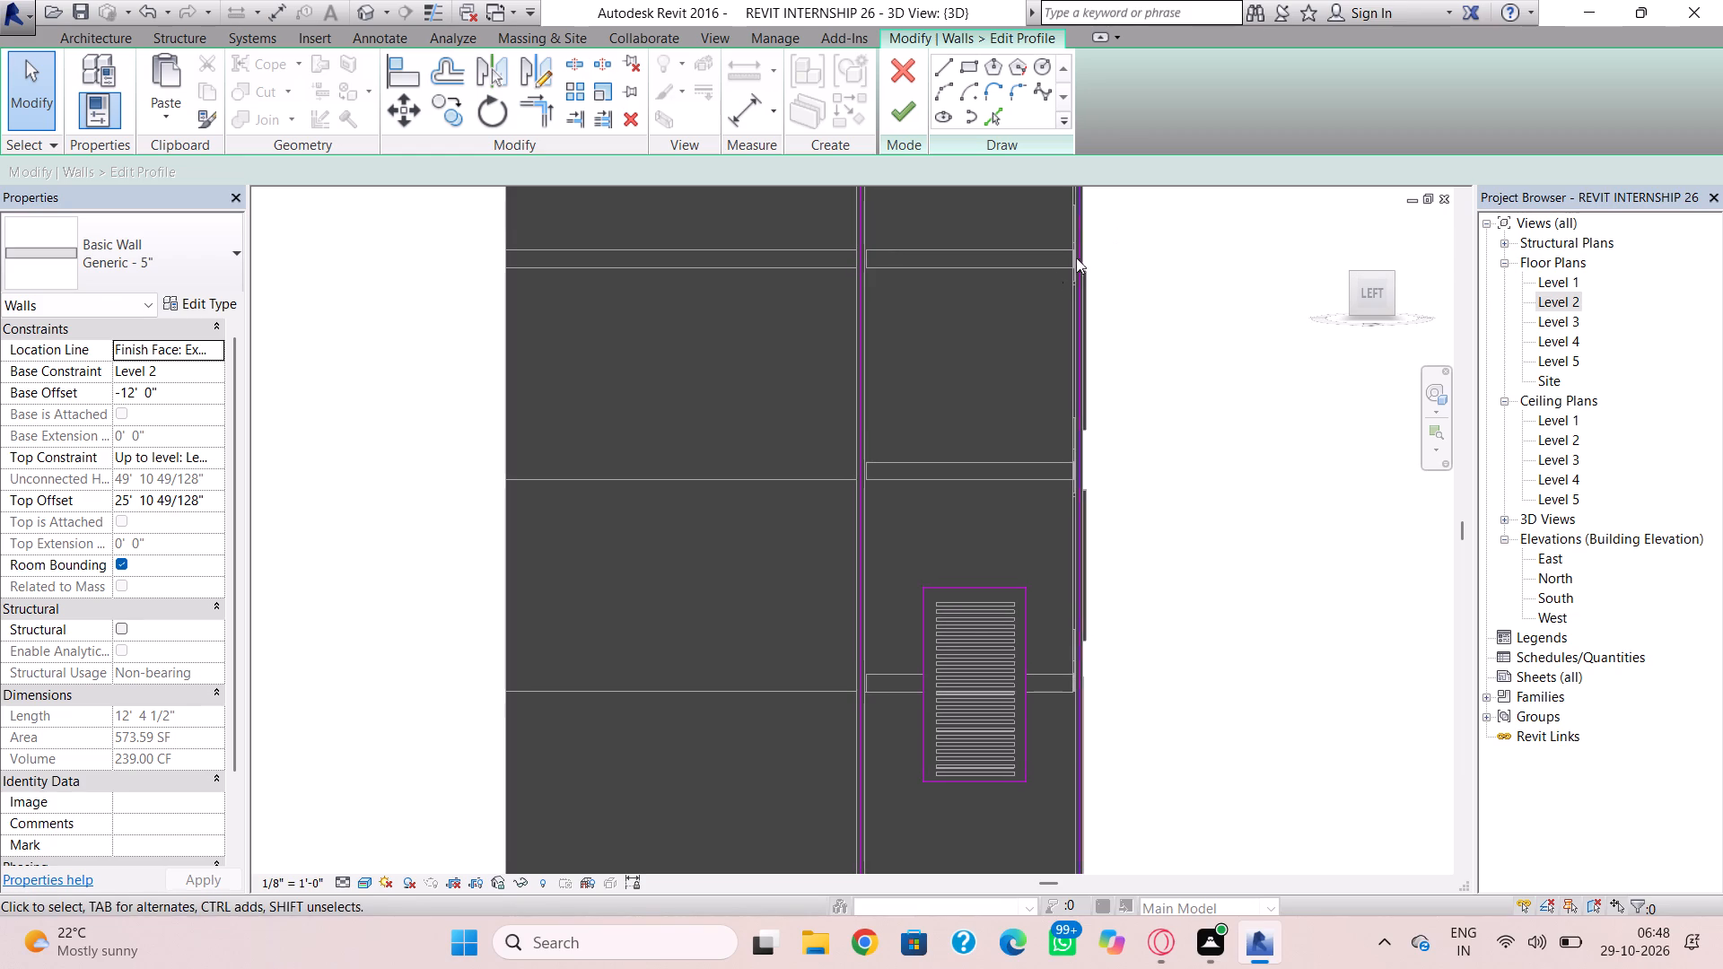
scroll(975, 325, "up", 1)
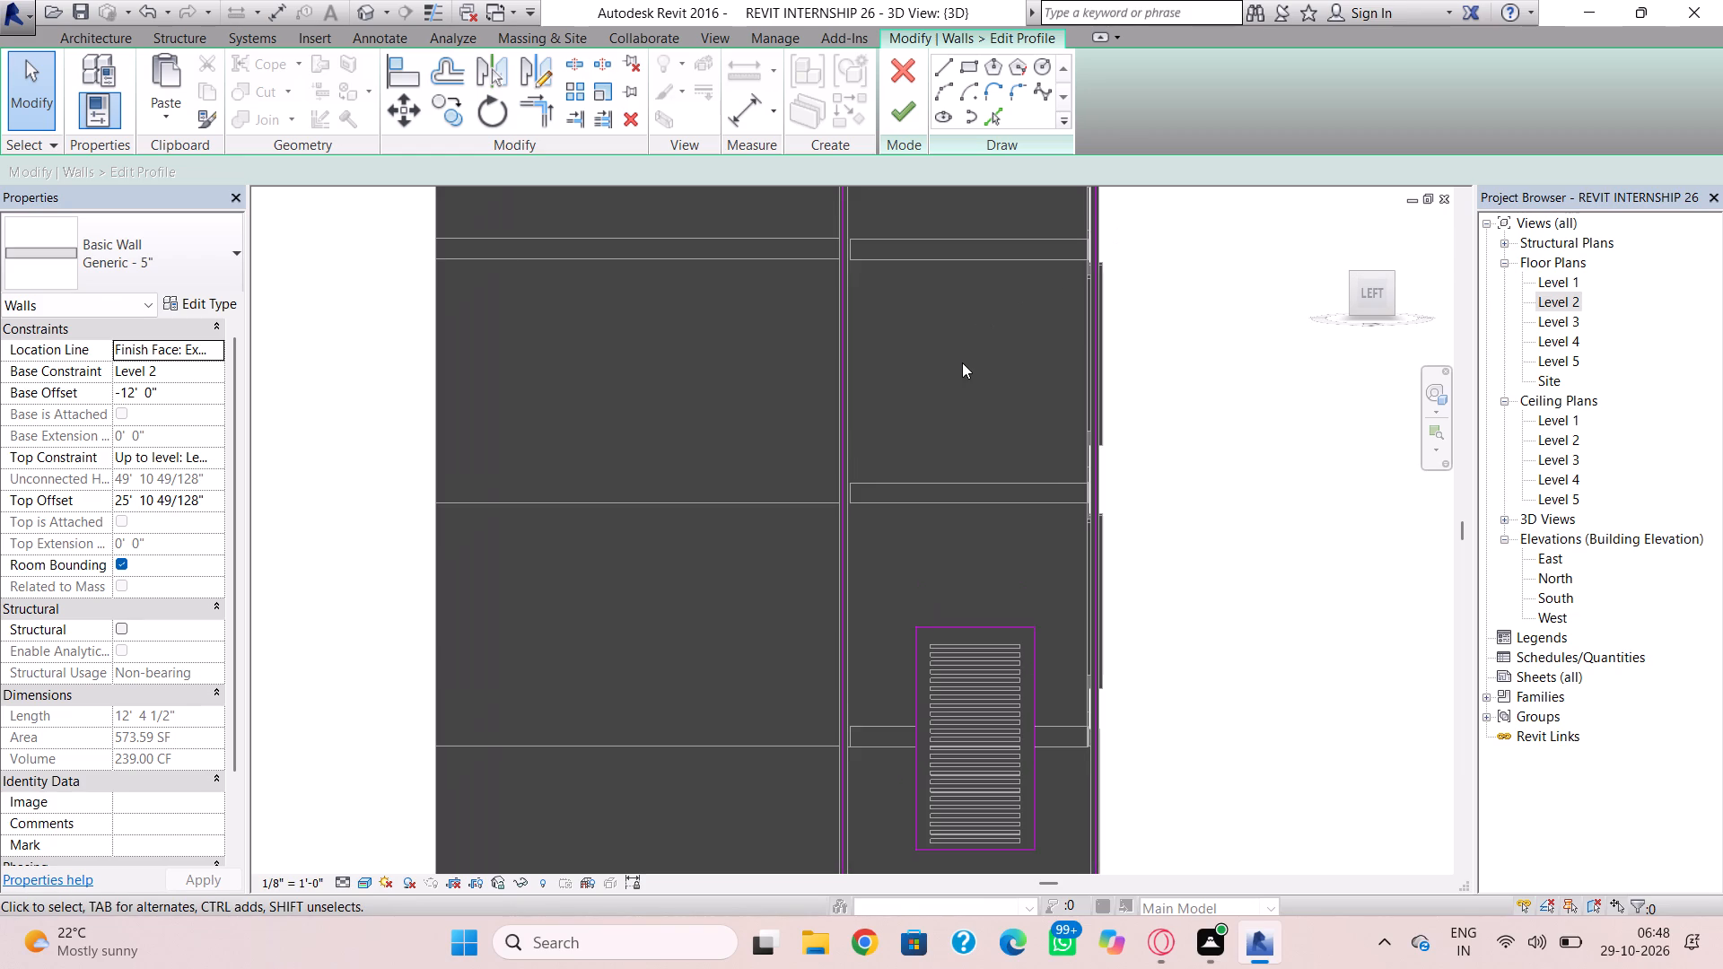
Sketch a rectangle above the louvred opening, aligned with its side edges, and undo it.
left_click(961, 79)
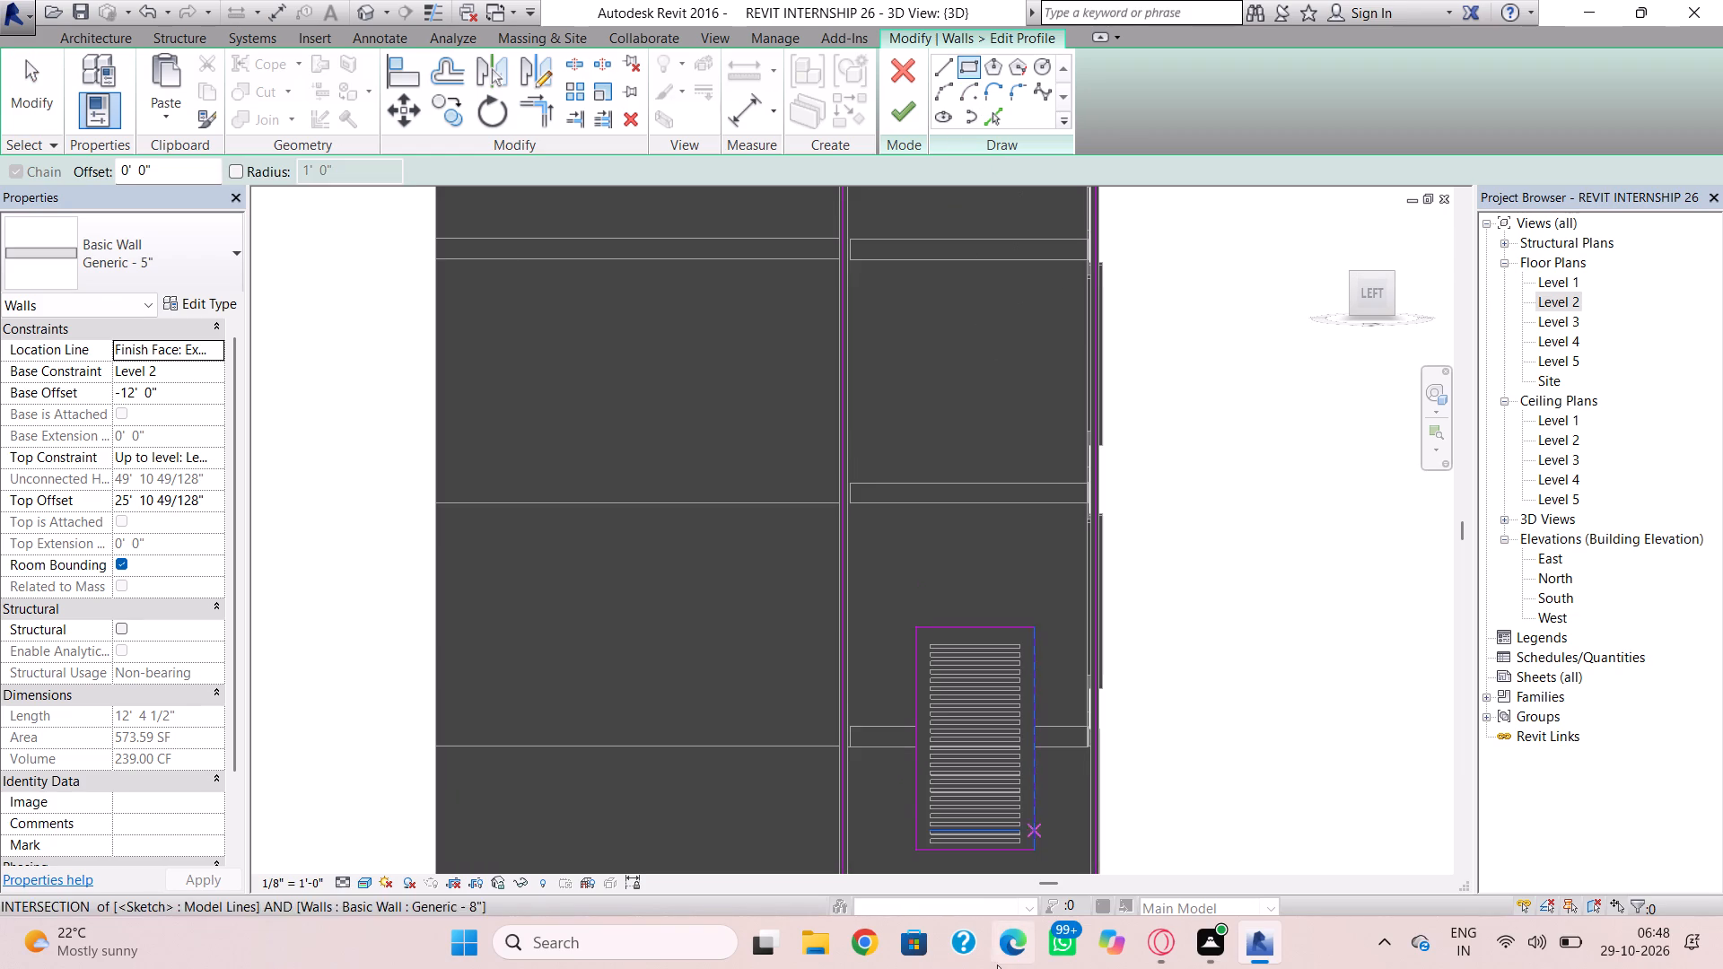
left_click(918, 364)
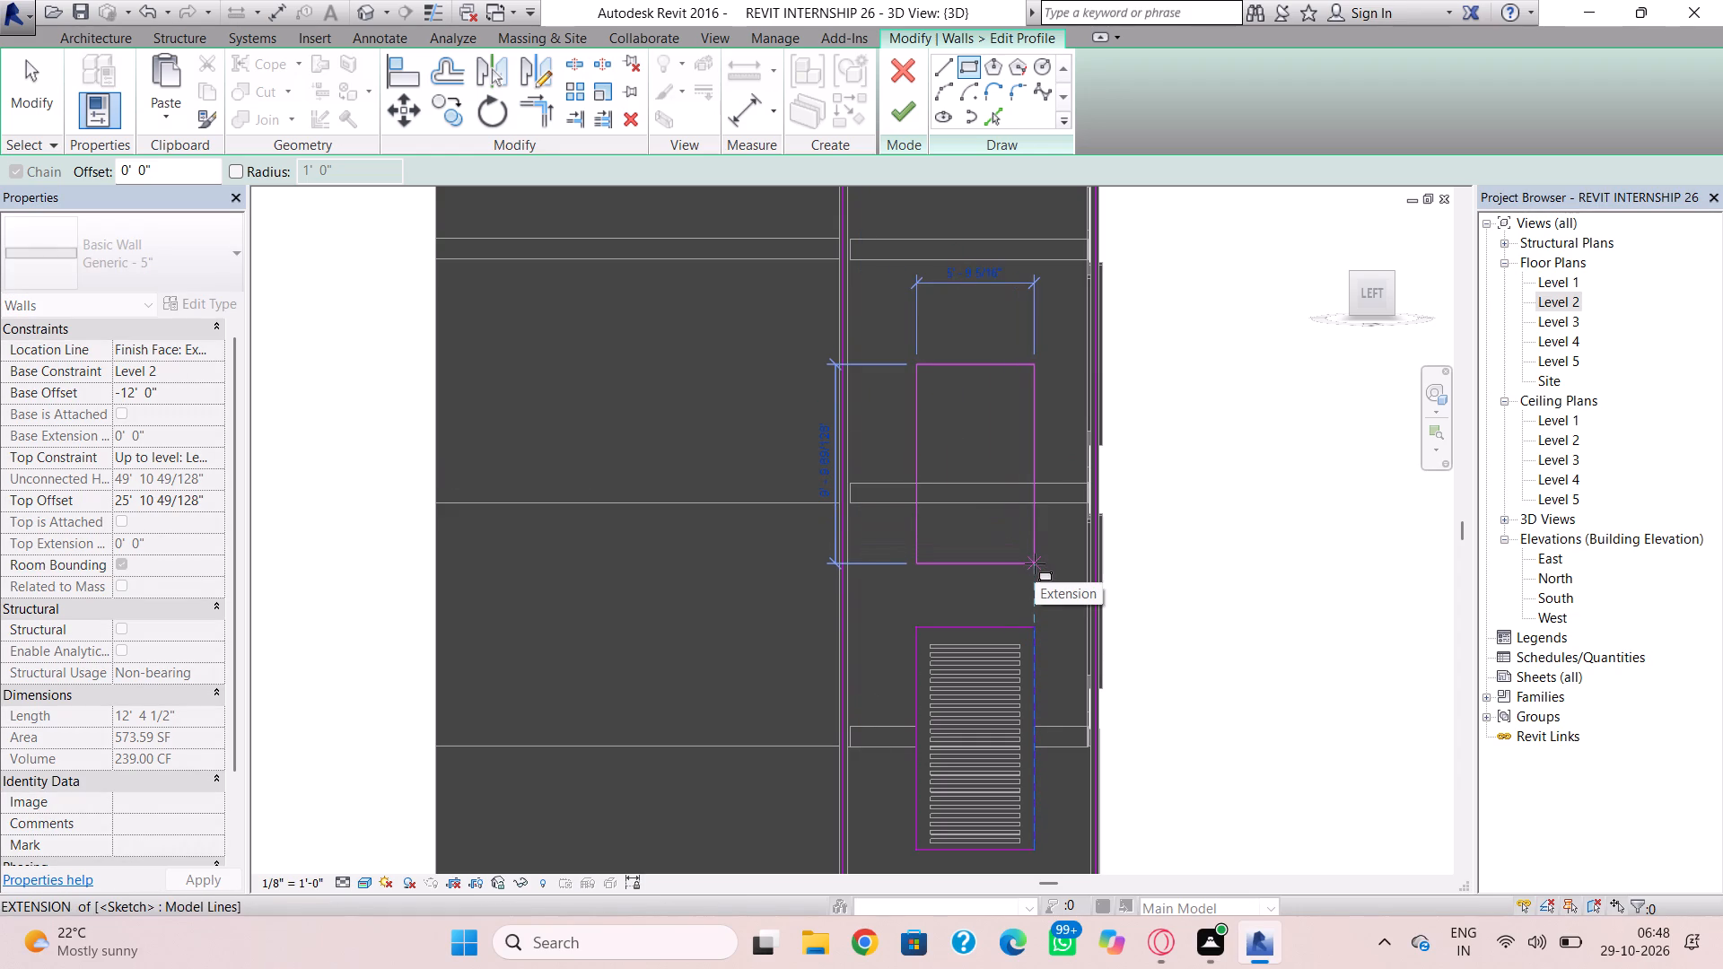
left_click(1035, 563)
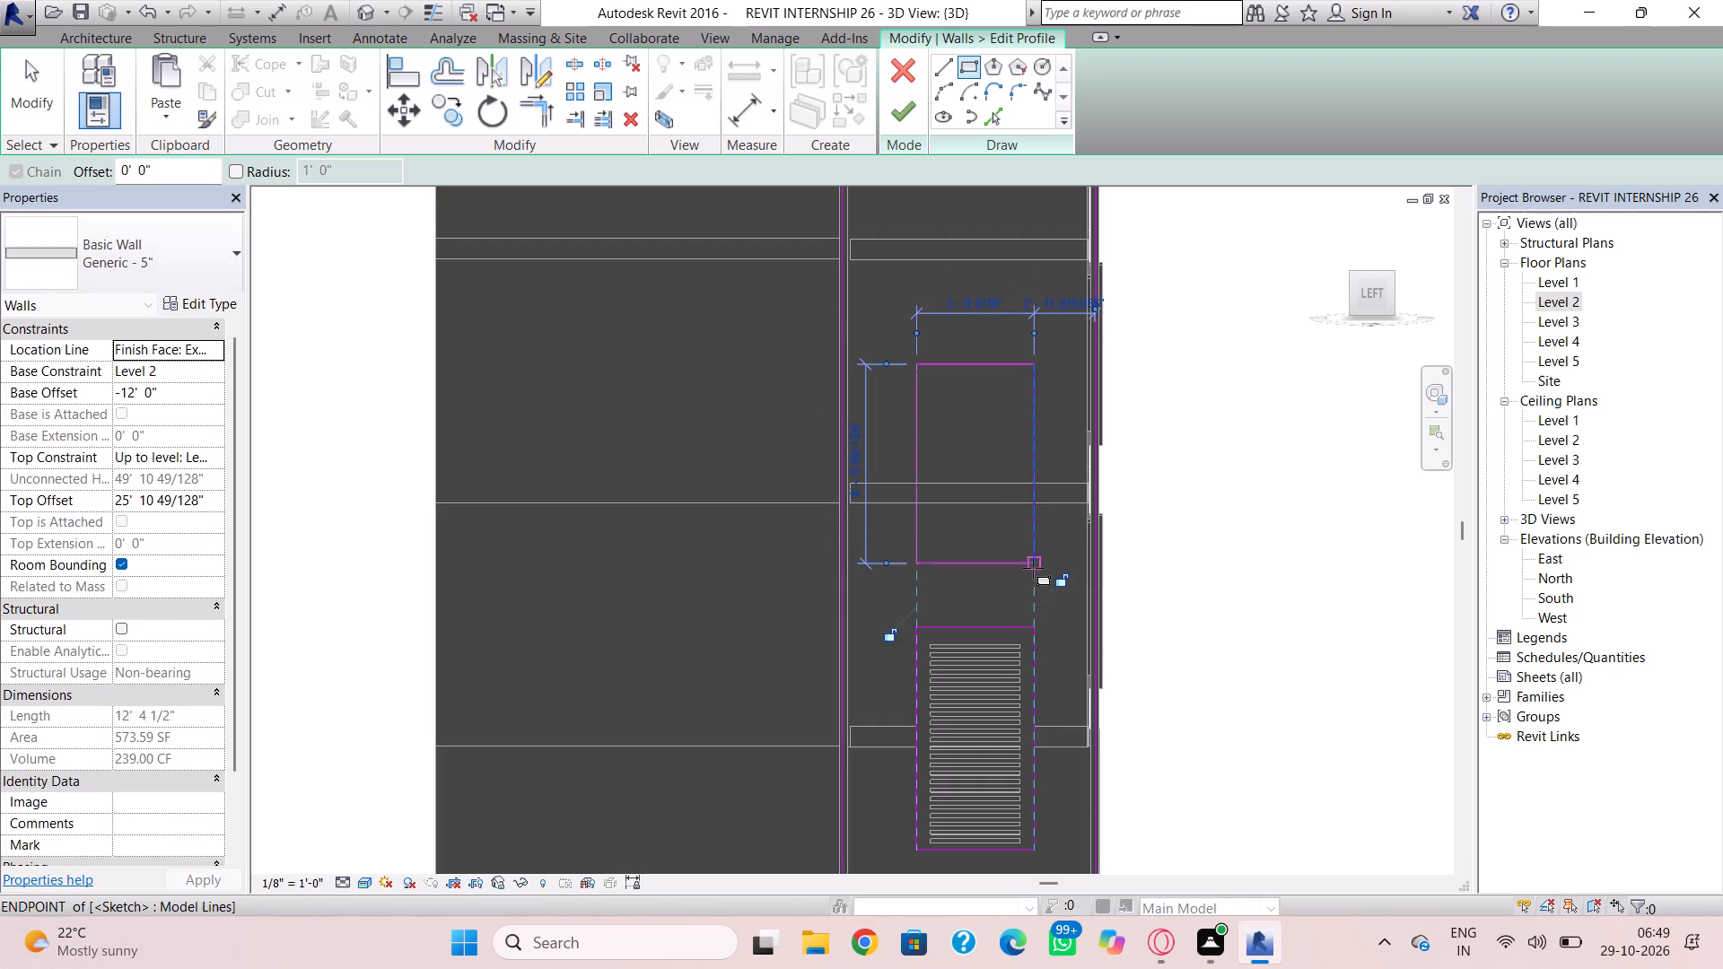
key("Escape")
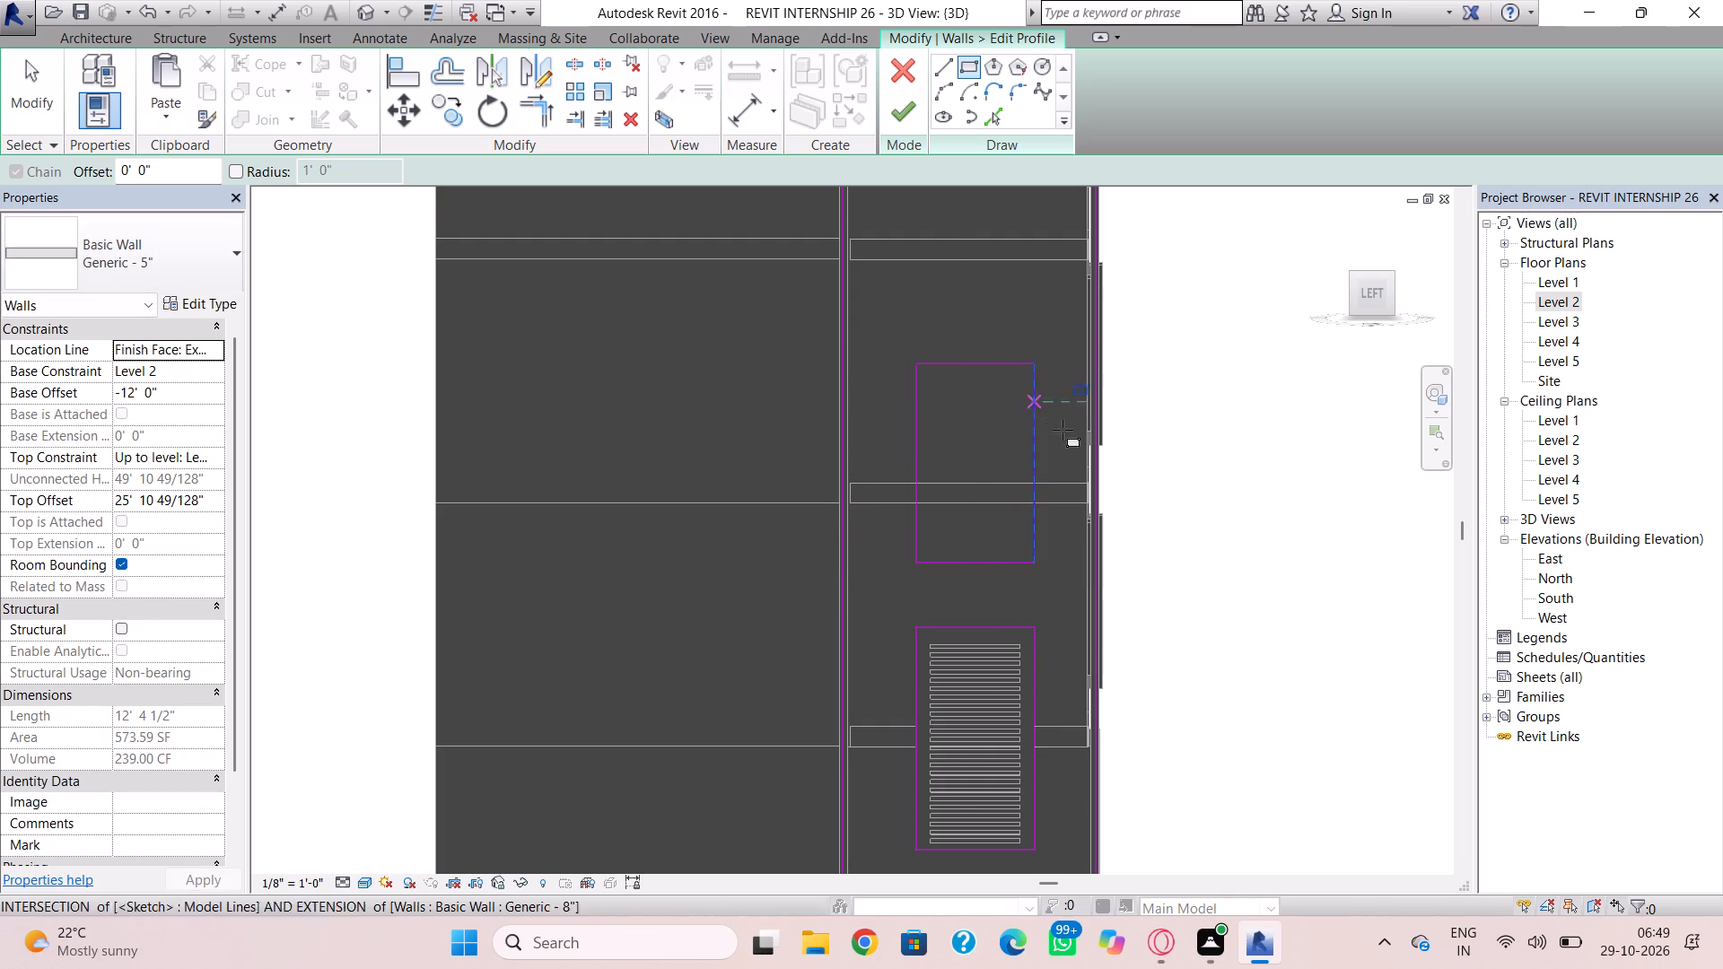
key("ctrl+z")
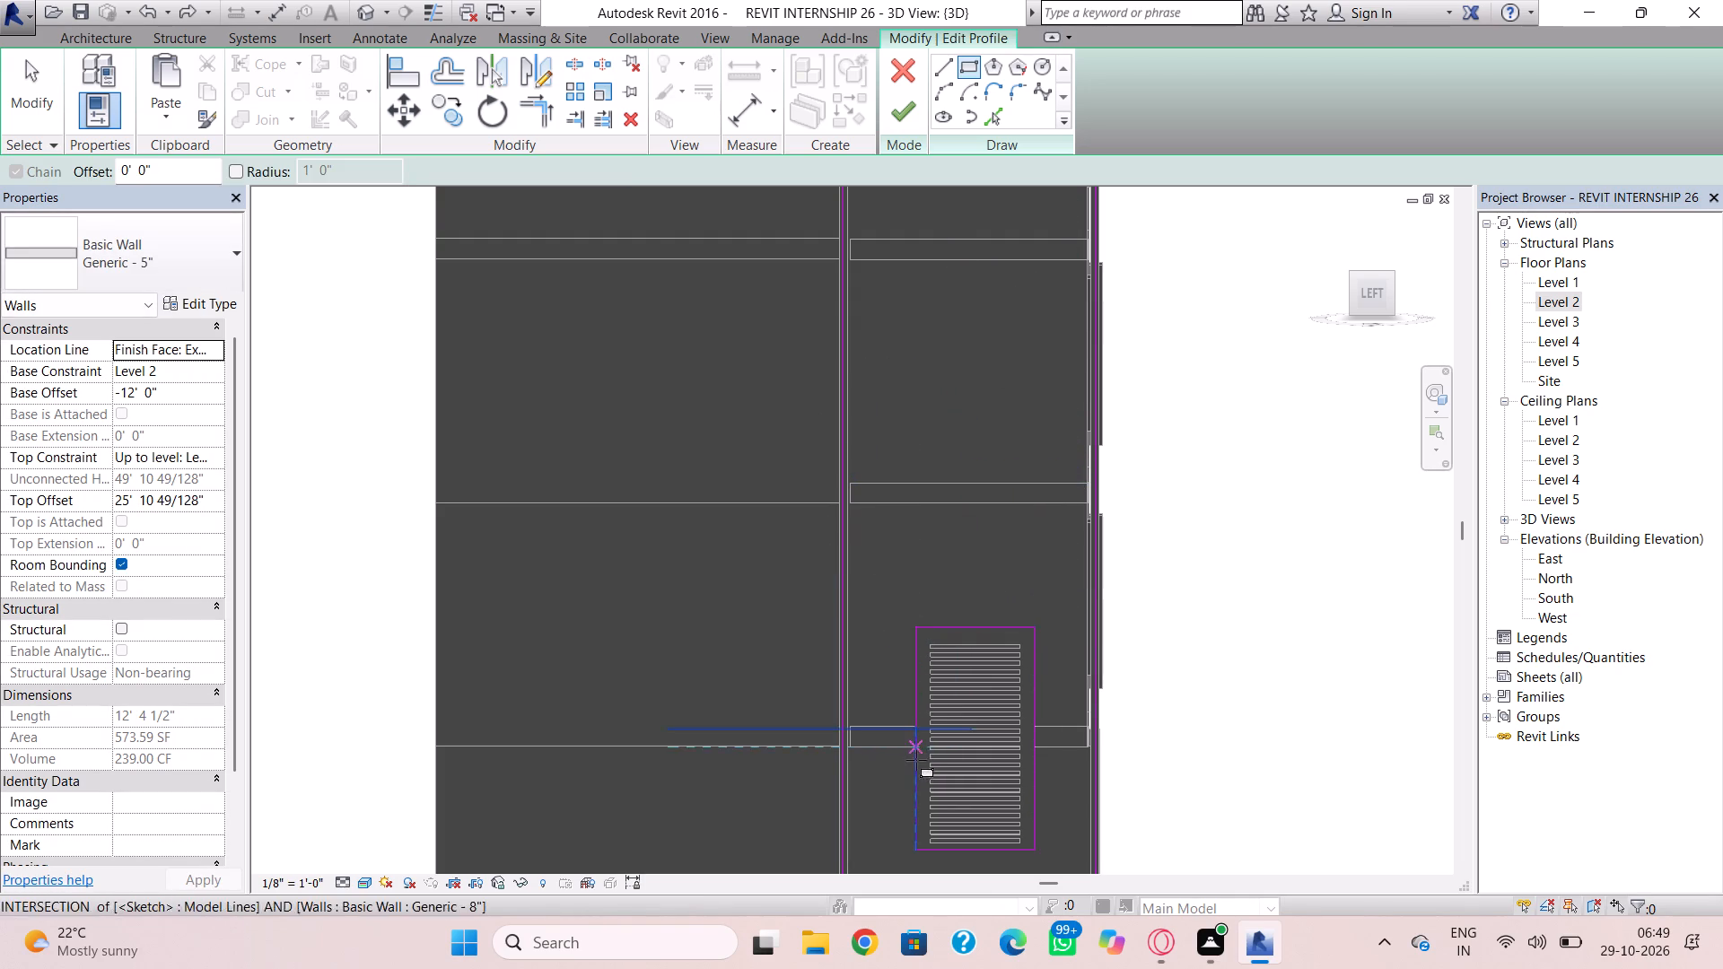
Sketch a taller rectangular opening above the louvred one, aligned with its side edges, and finish the wall's profile.
left_click(914, 572)
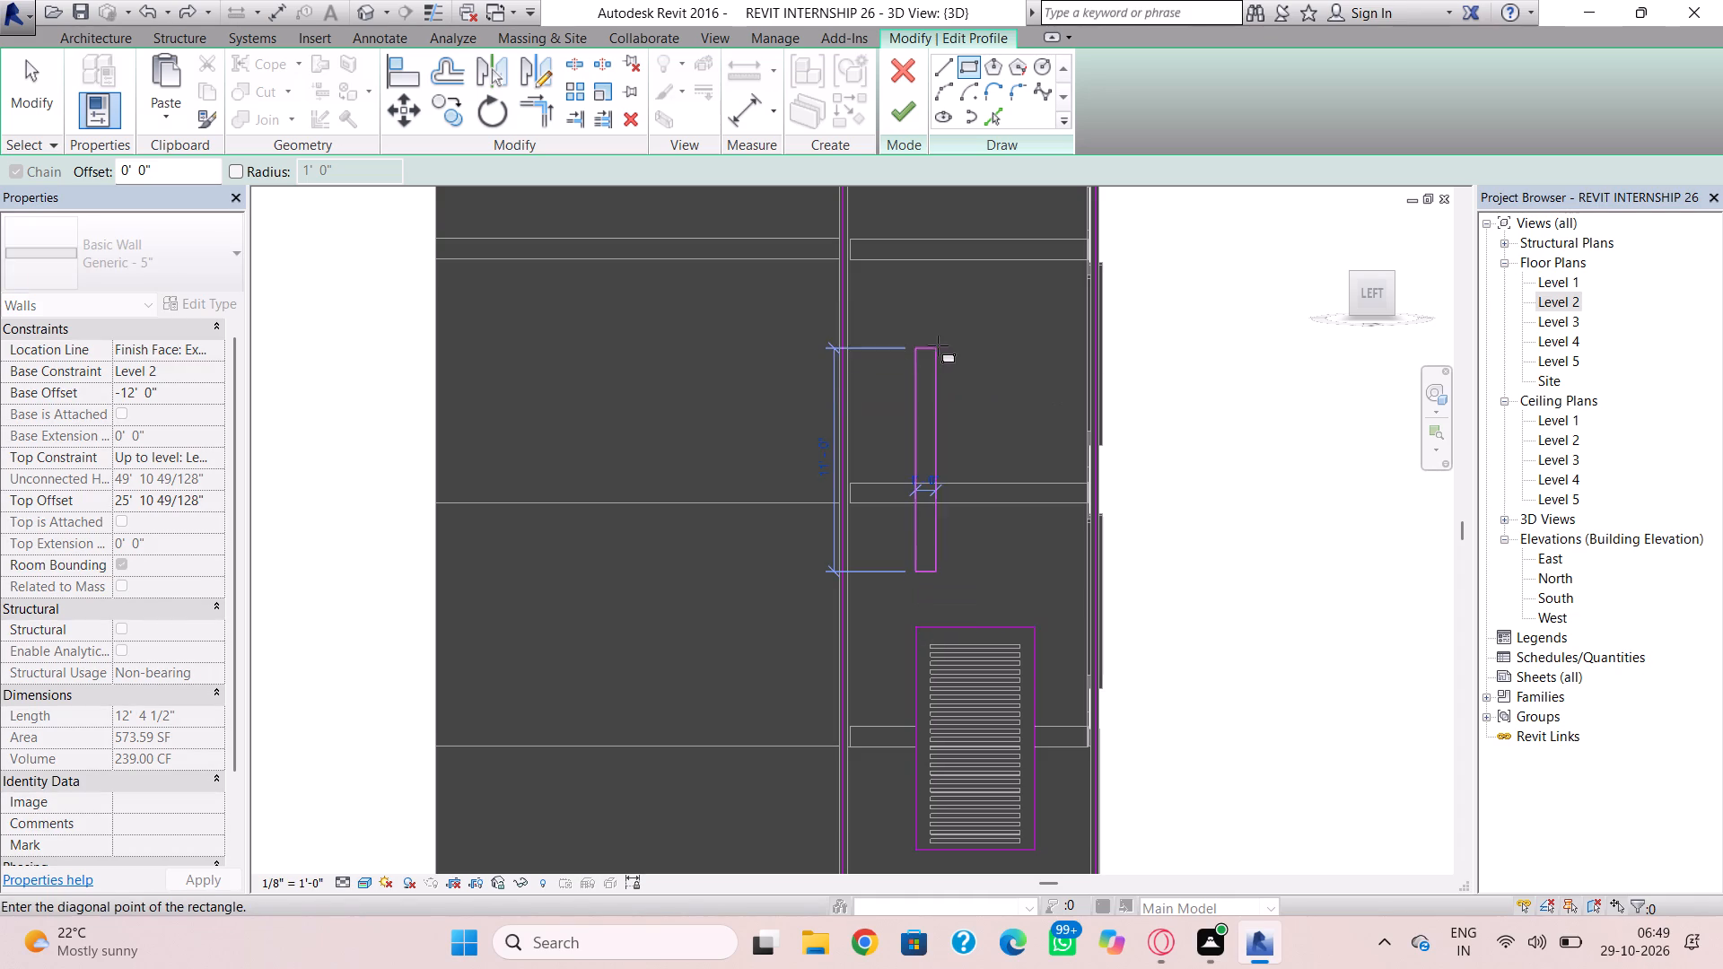
left_click(1028, 314)
key("Escape")
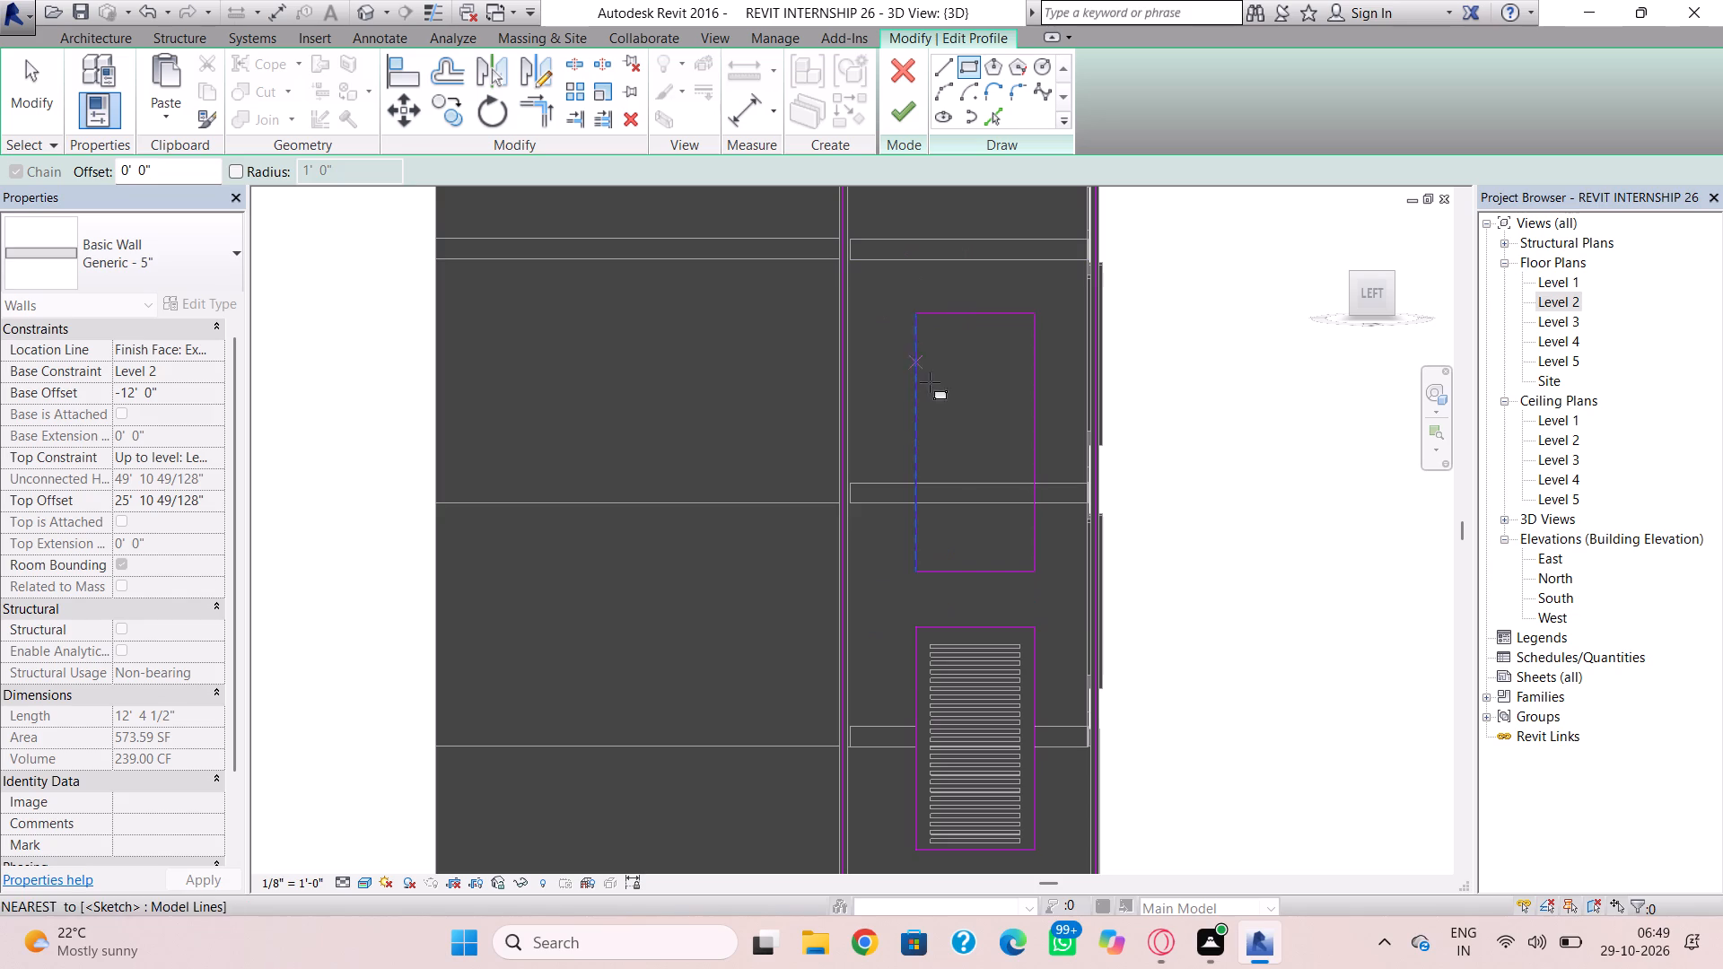
key("Escape")
left_click(899, 120)
Copy the louvred wall and paste it aligned to Level 3.
scroll(973, 481, "down", 1)
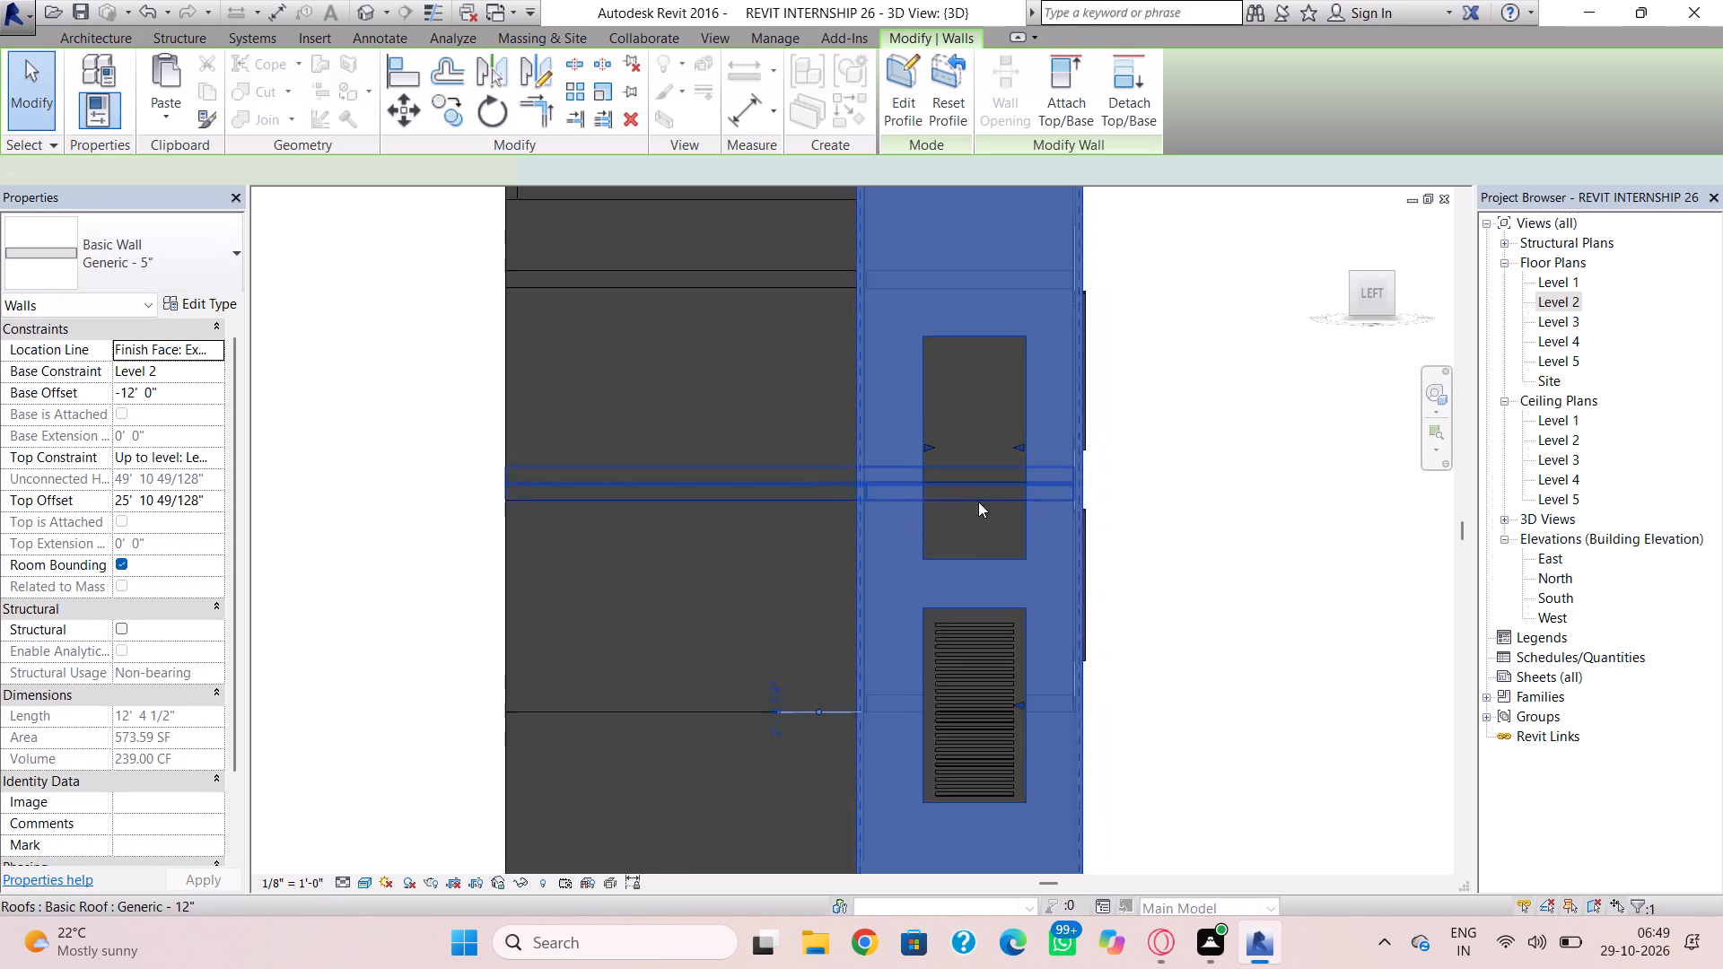
scroll(978, 502, "down", 1)
left_click(1007, 624)
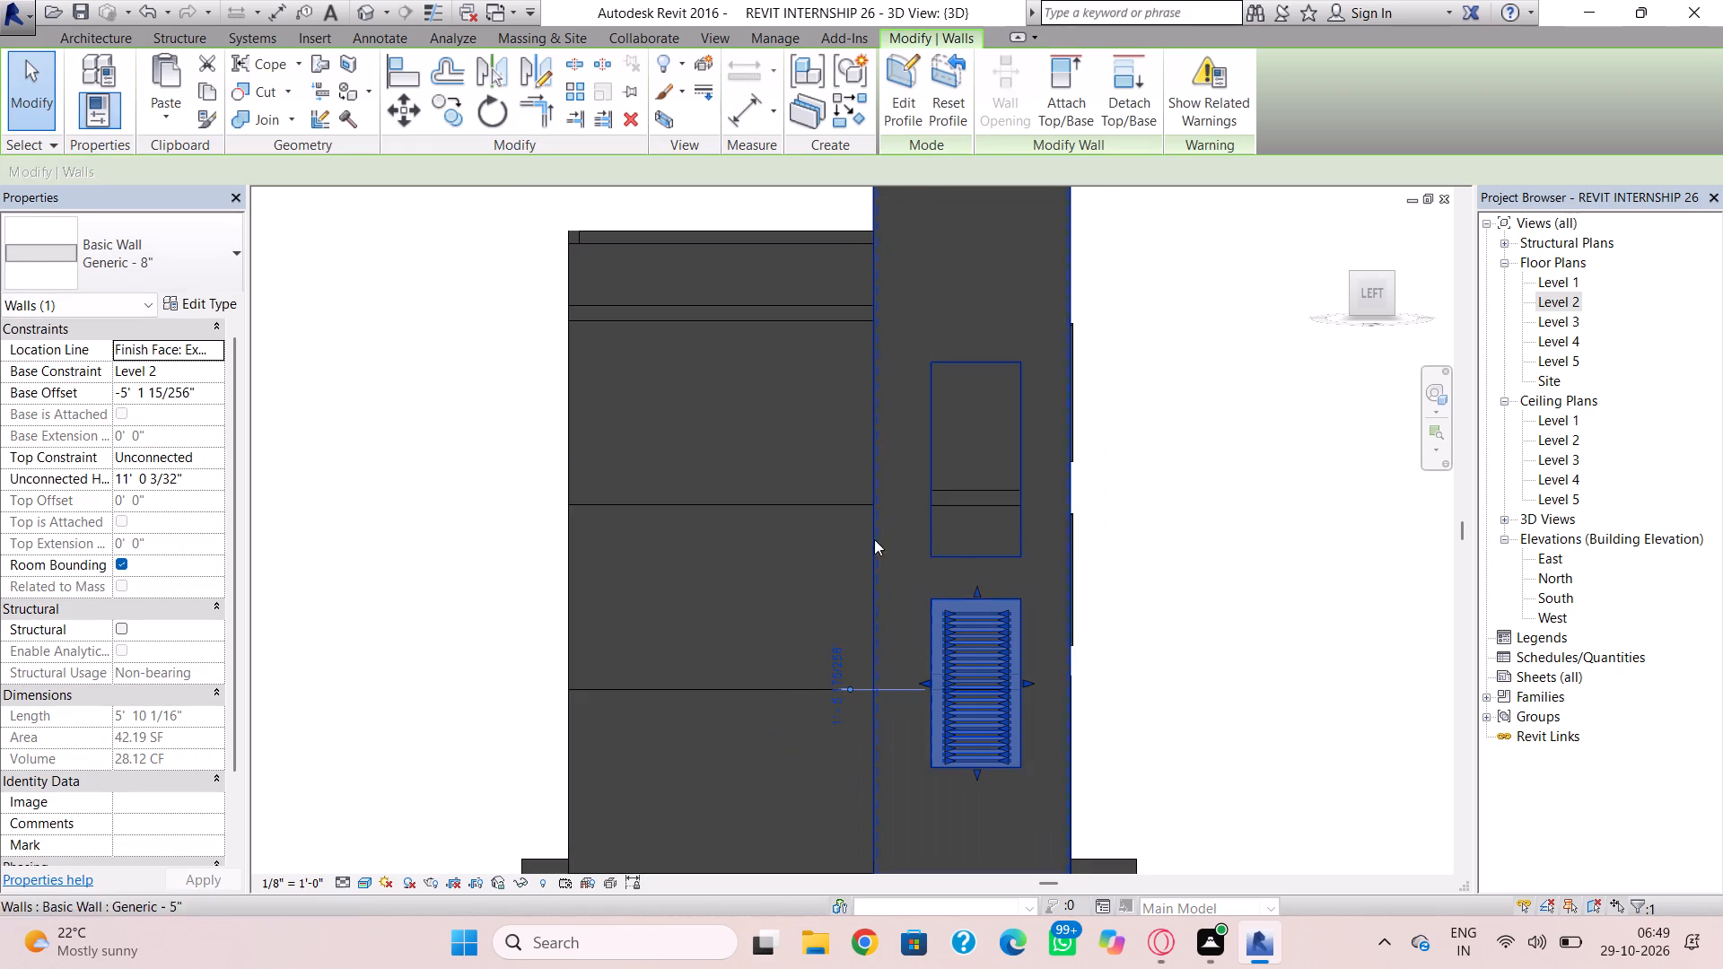
key("ctrl+c")
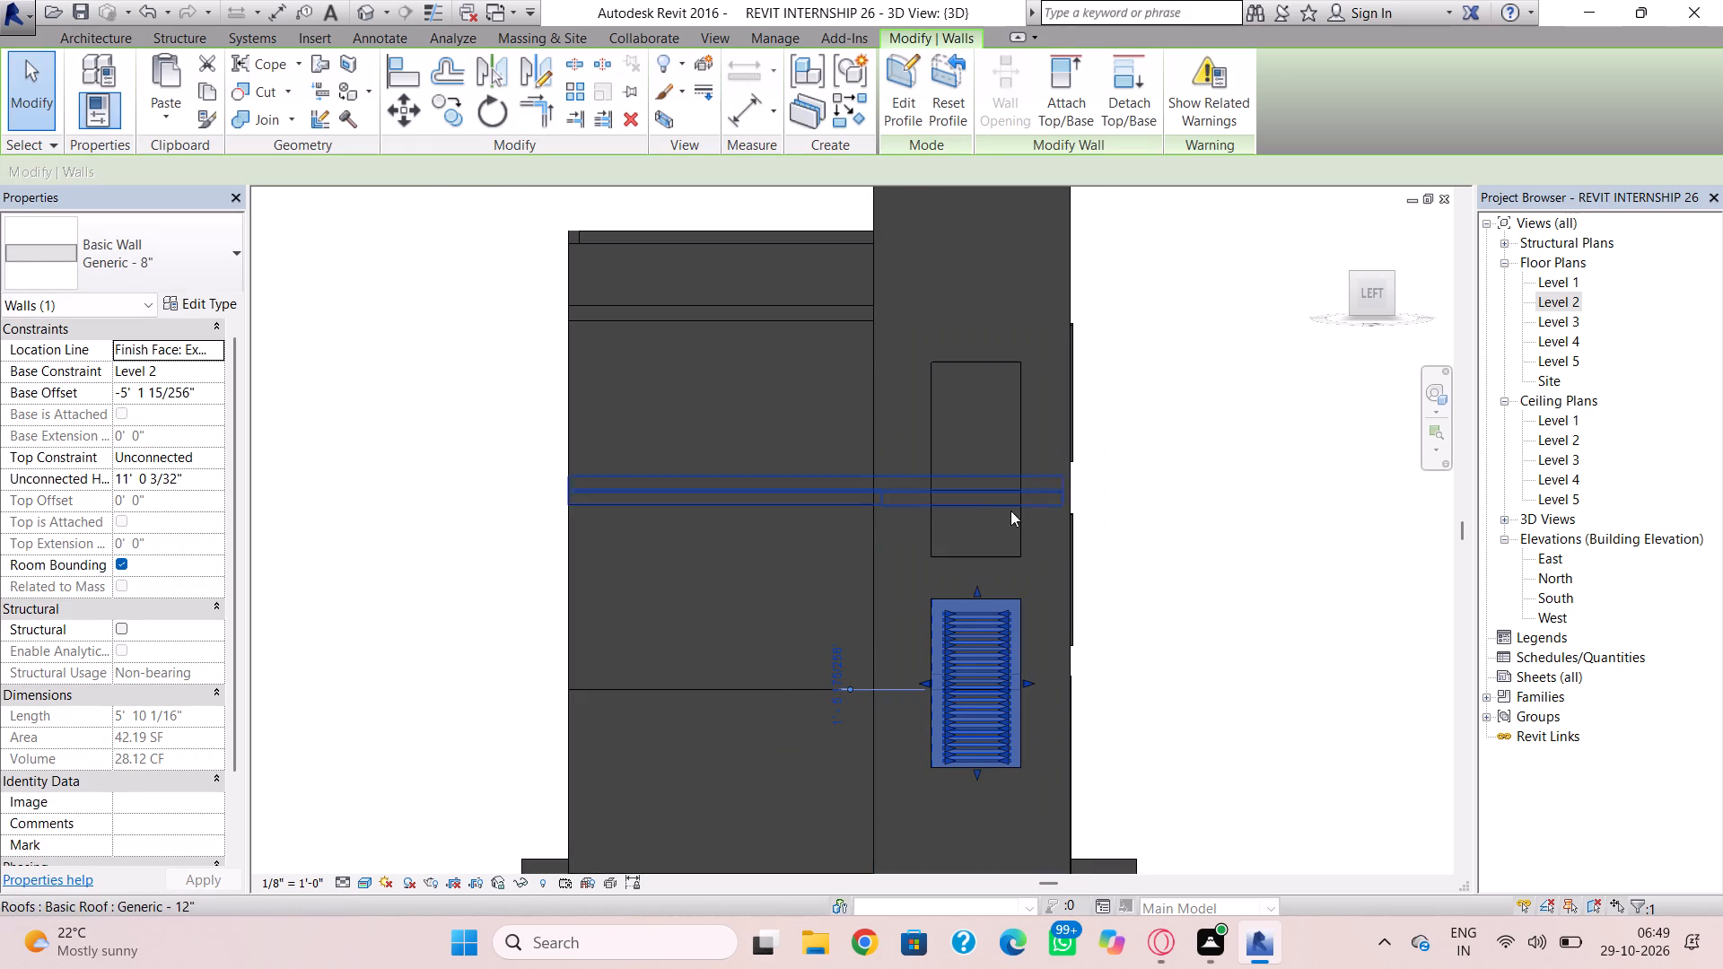
left_click(209, 102)
left_click(144, 132)
left_click(162, 122)
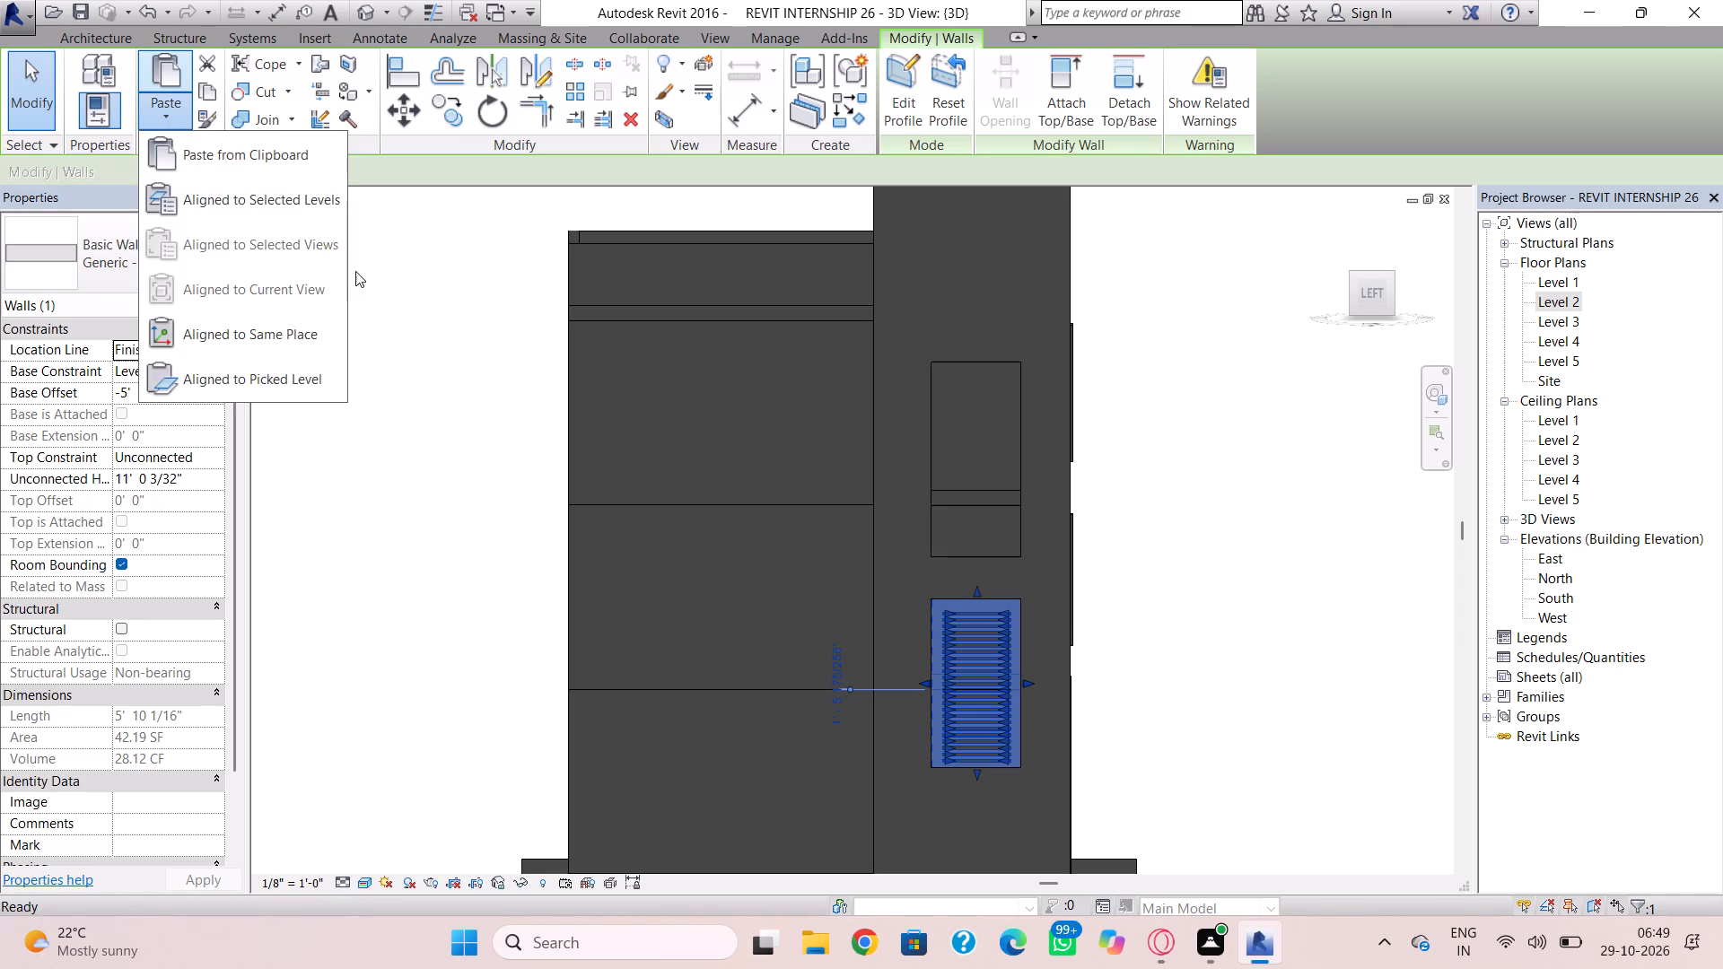
left_click(297, 213)
left_click(748, 347)
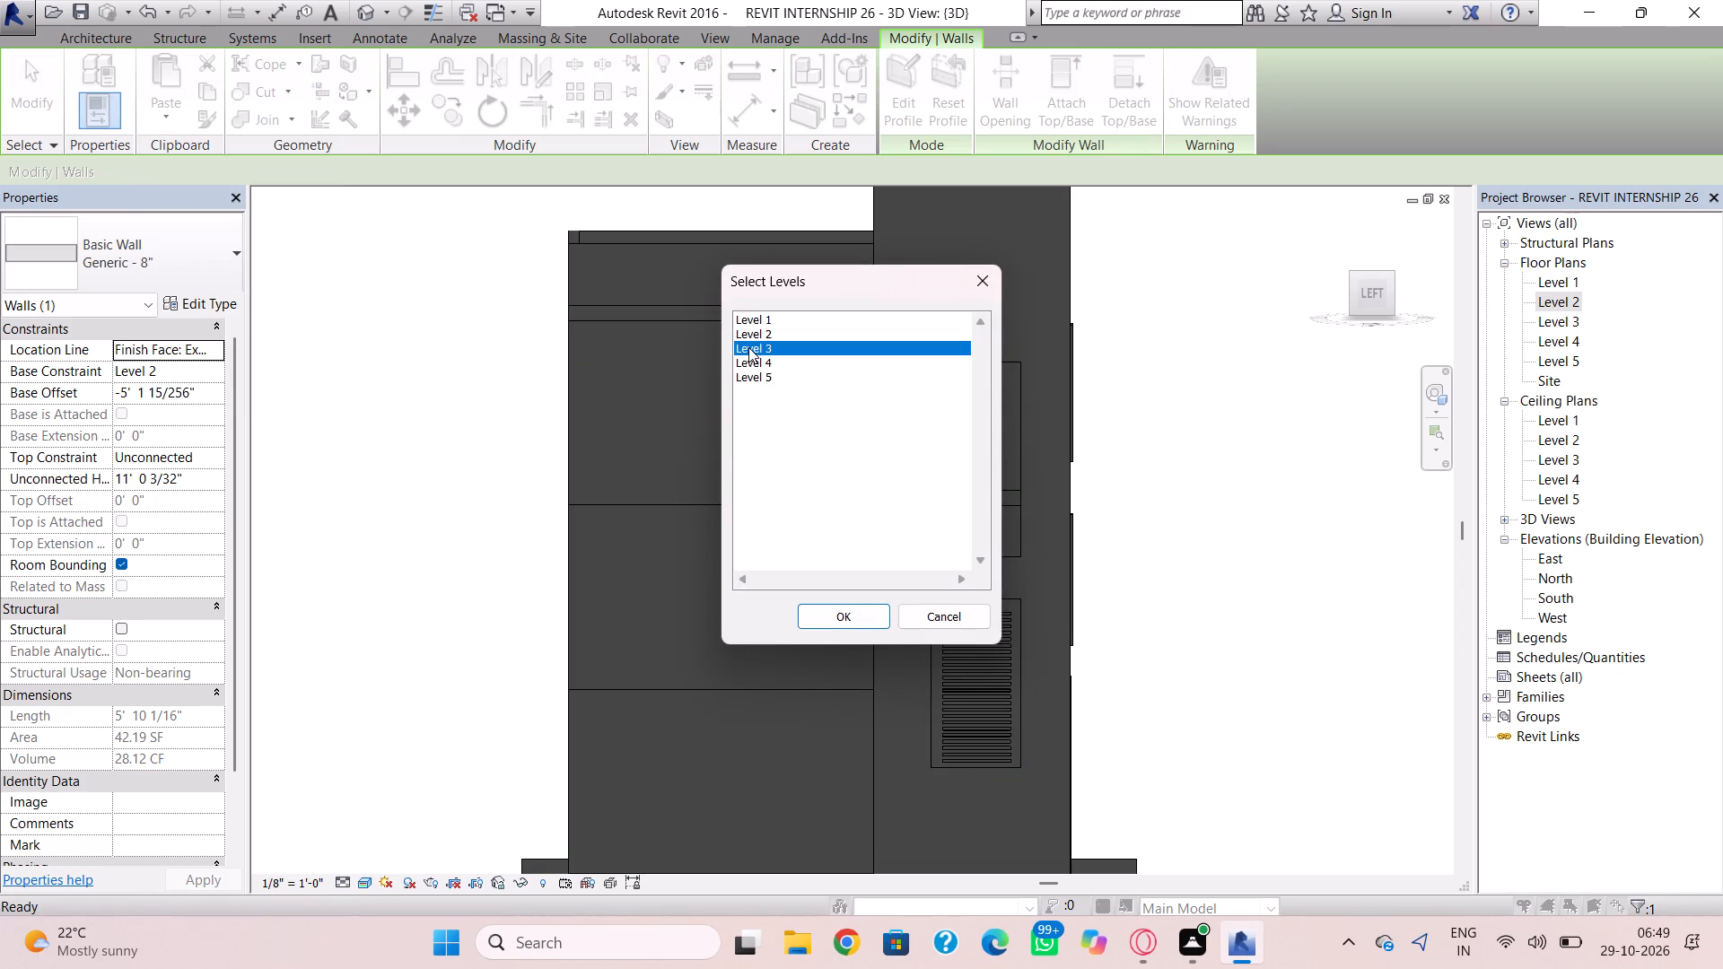
left_click(821, 615)
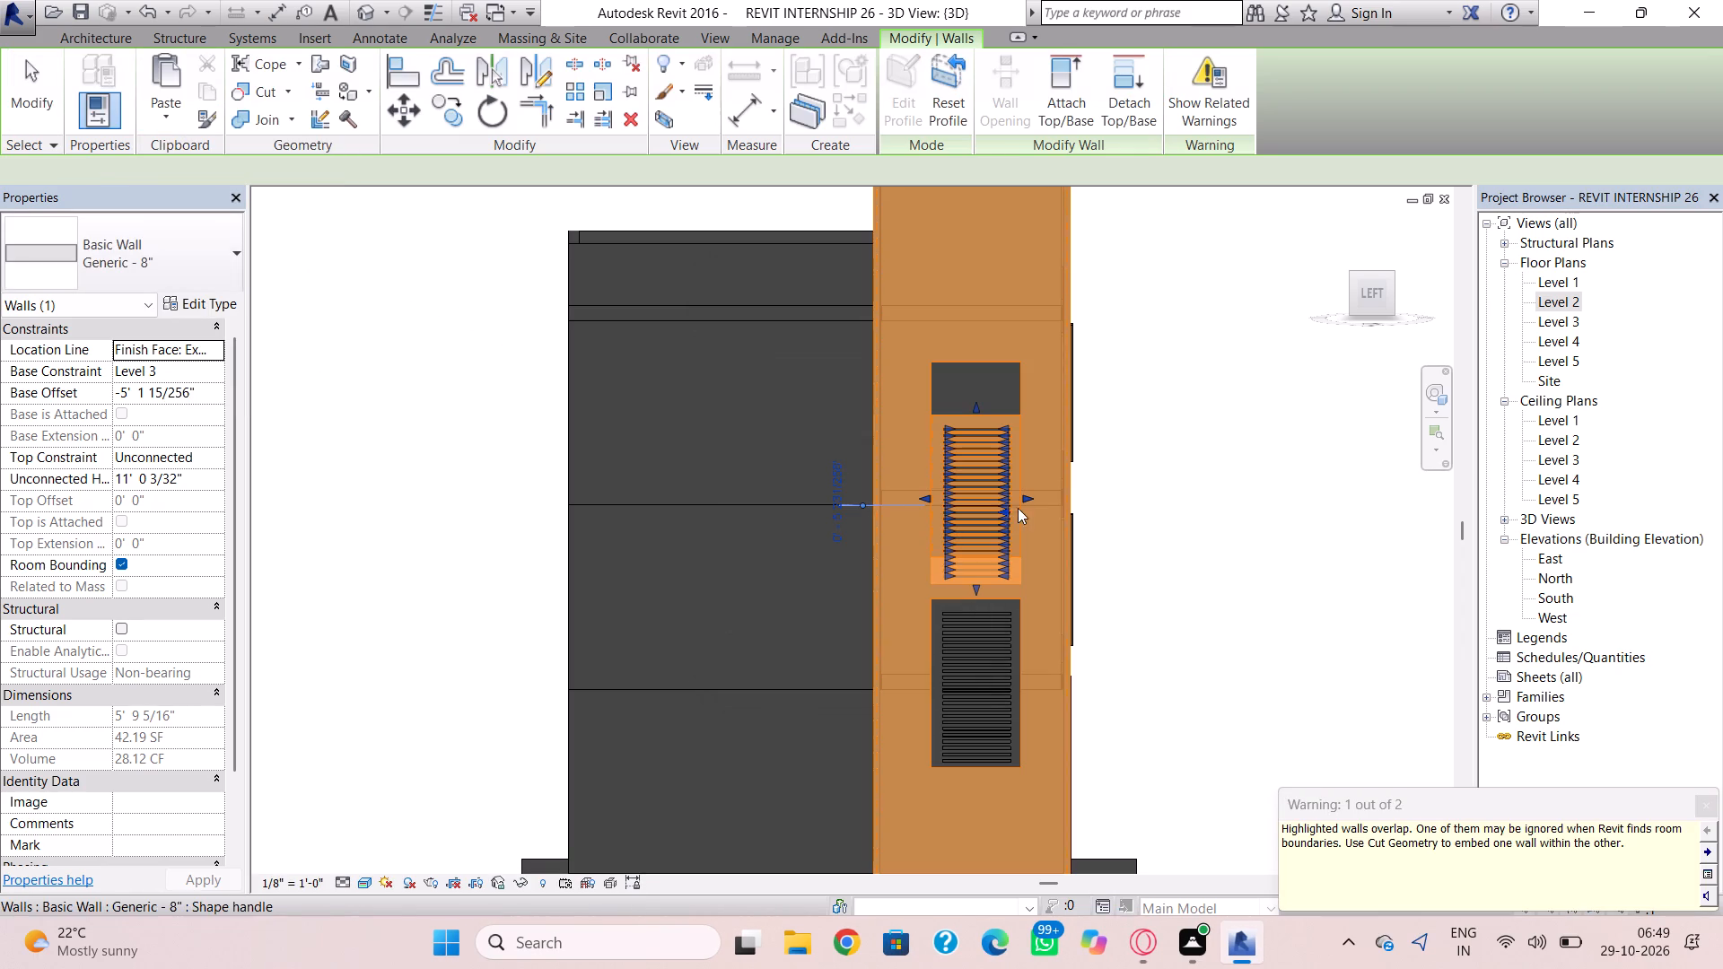
key("Escape")
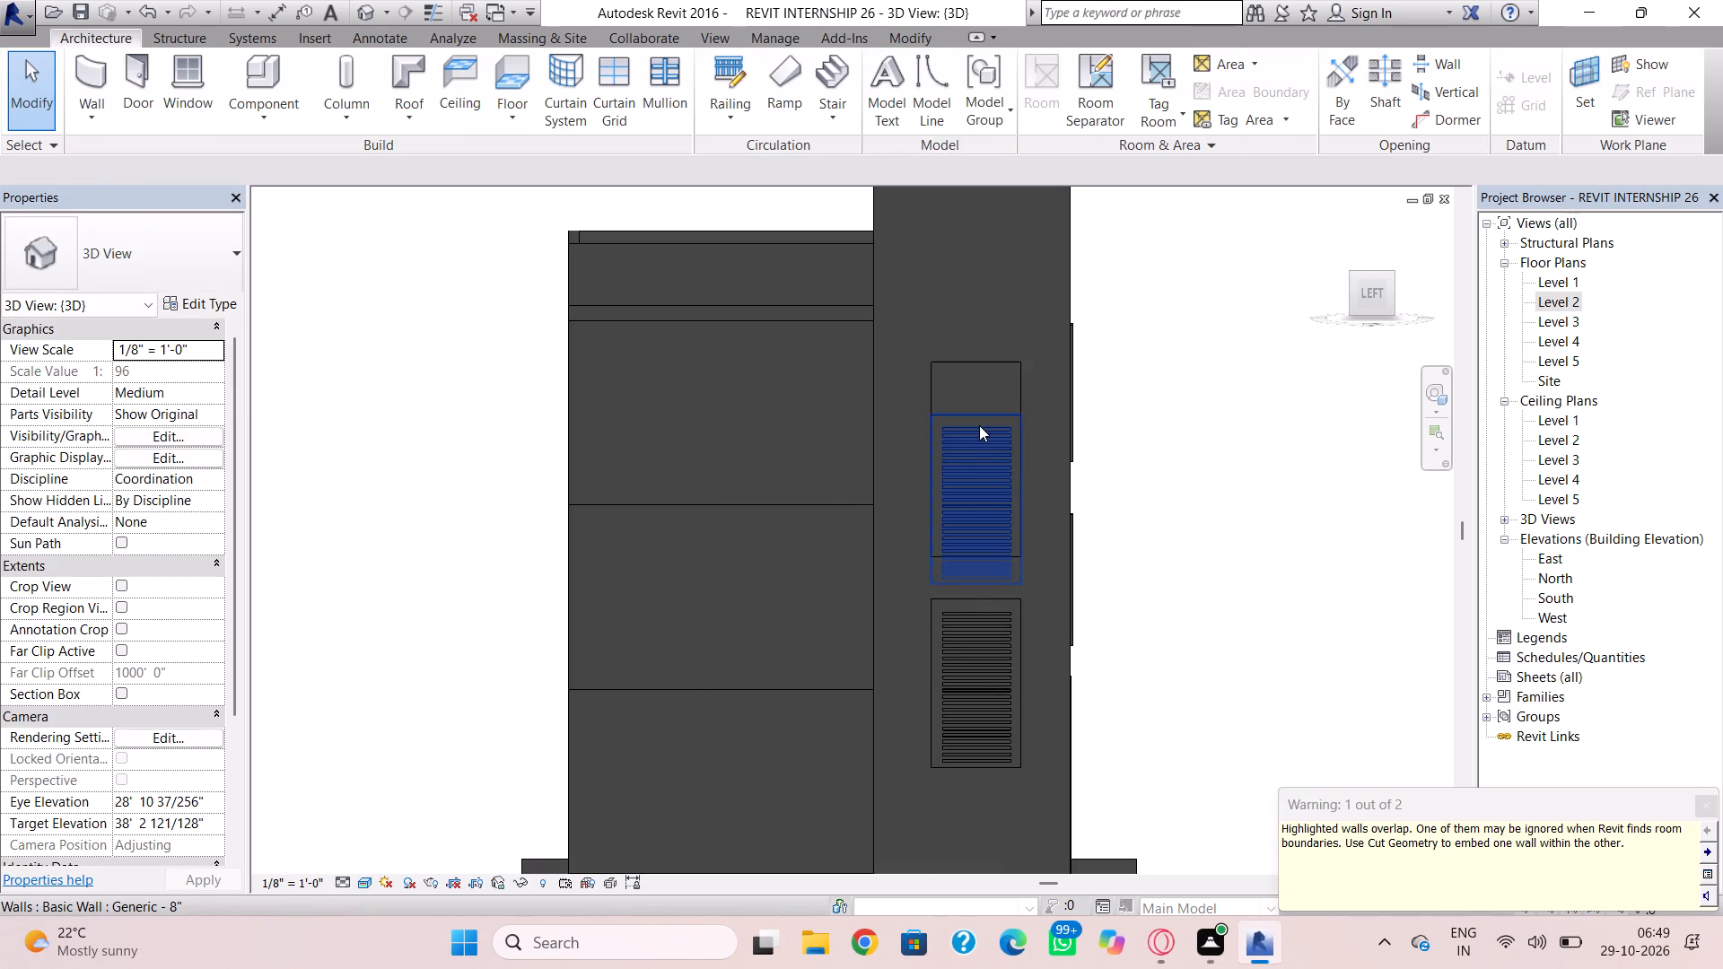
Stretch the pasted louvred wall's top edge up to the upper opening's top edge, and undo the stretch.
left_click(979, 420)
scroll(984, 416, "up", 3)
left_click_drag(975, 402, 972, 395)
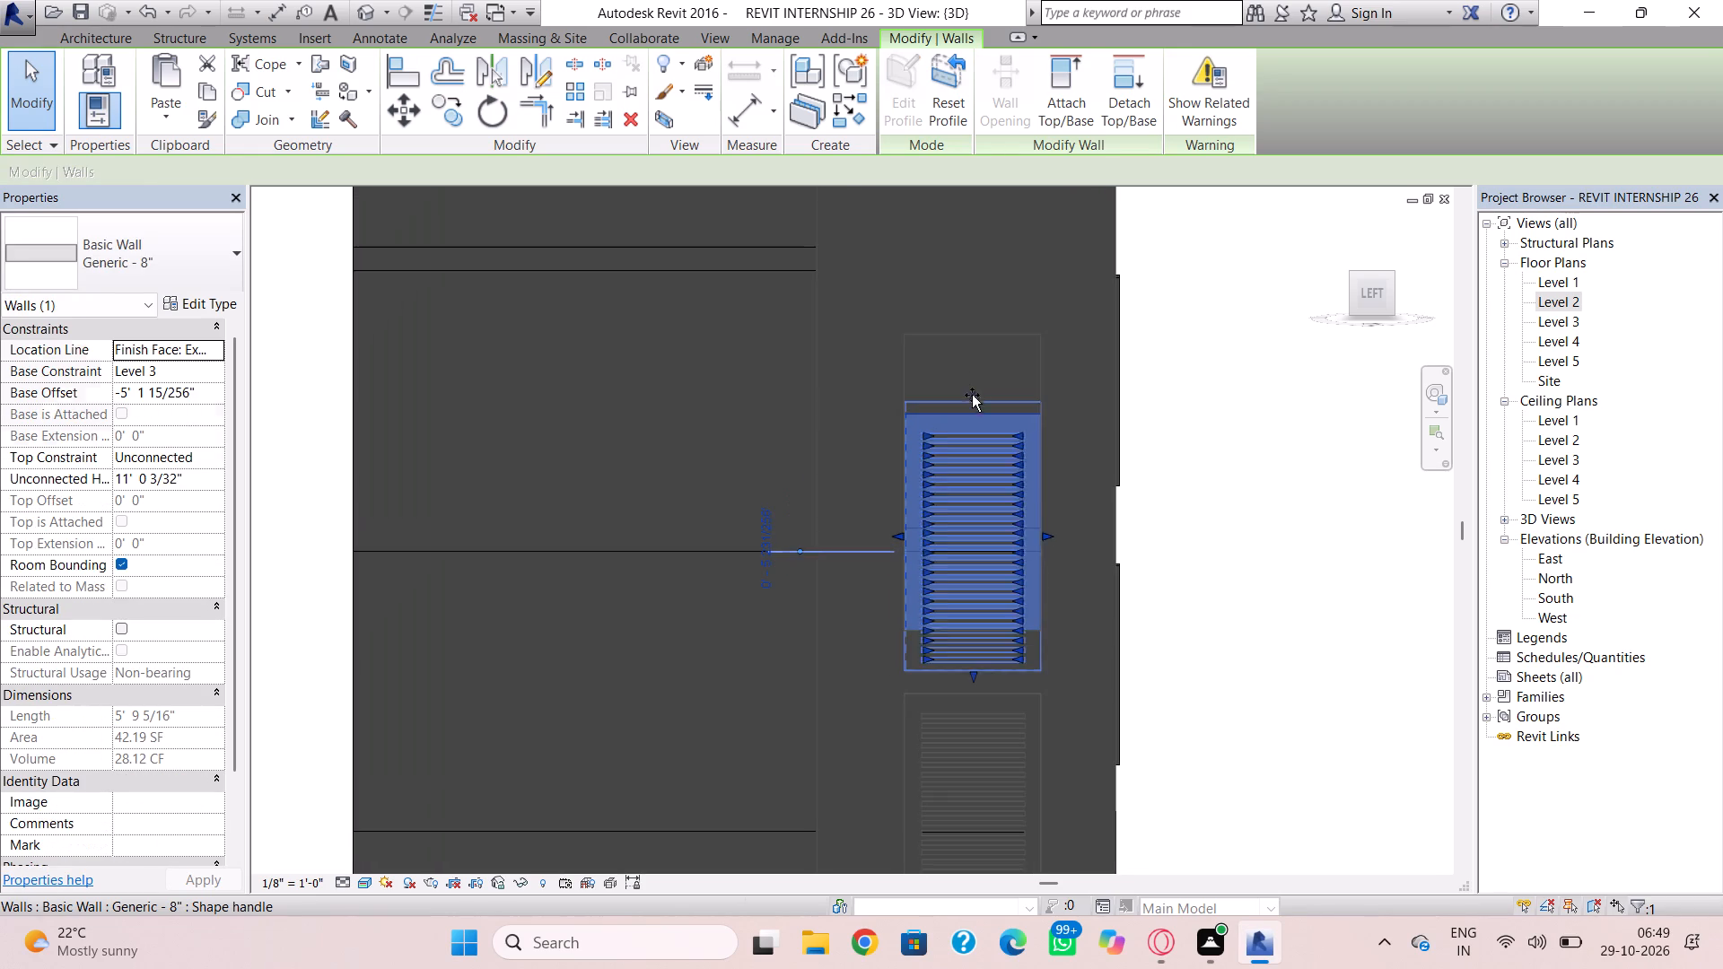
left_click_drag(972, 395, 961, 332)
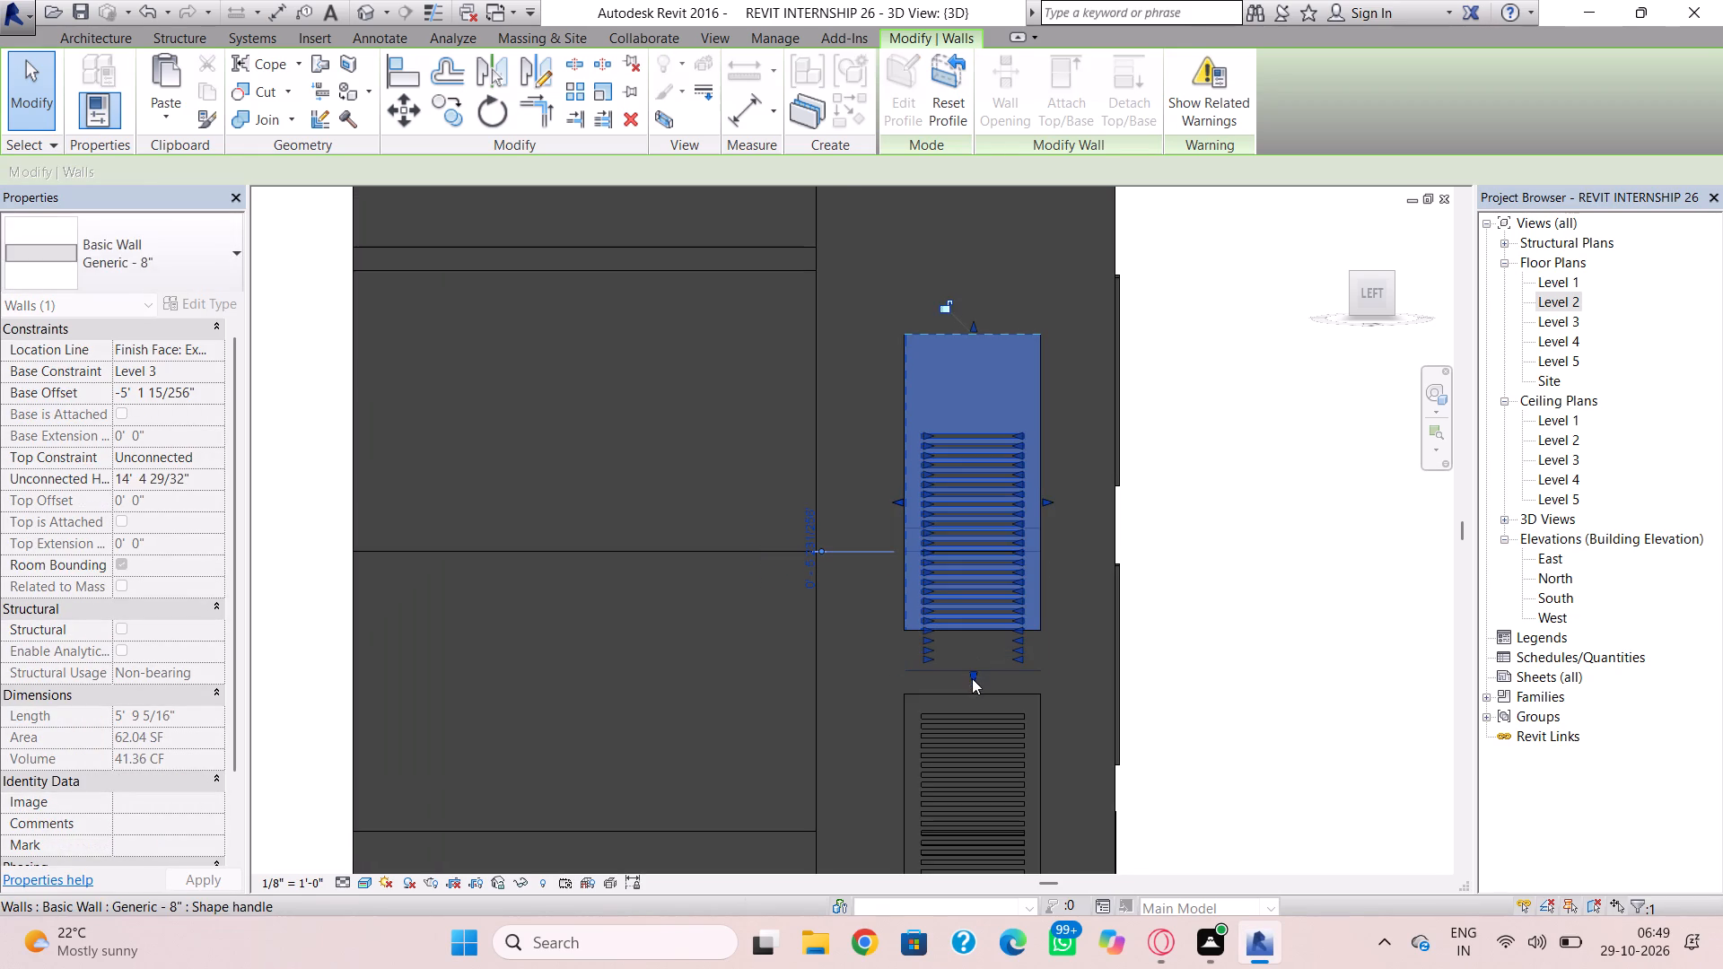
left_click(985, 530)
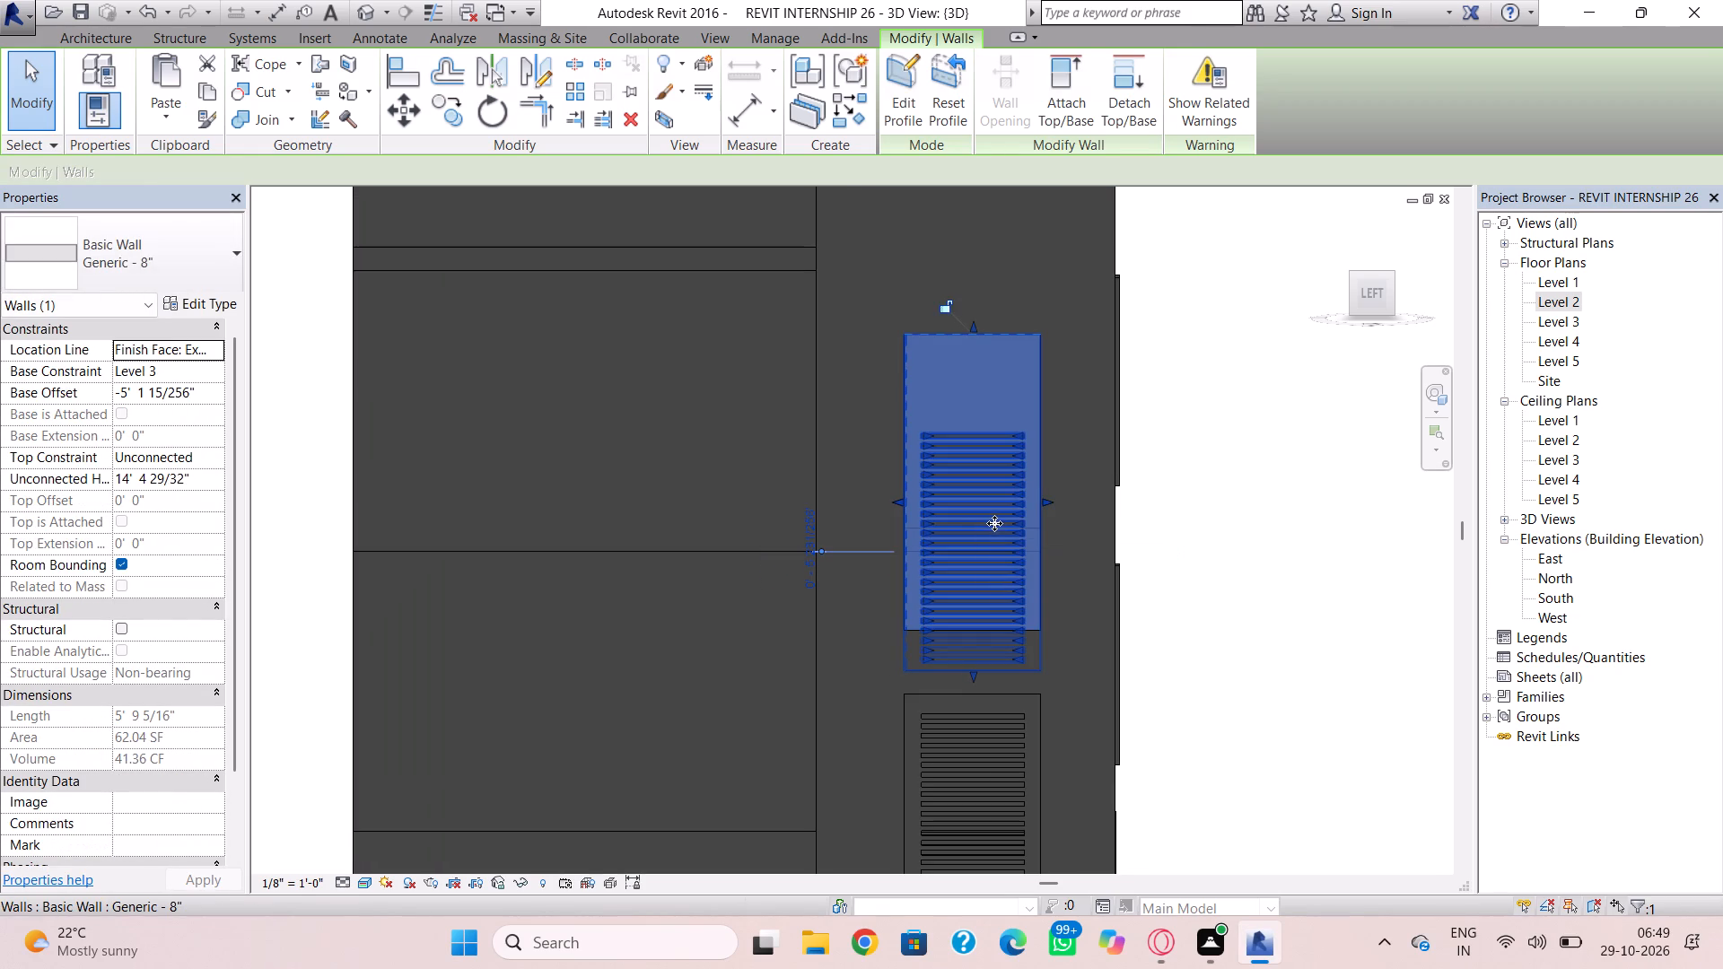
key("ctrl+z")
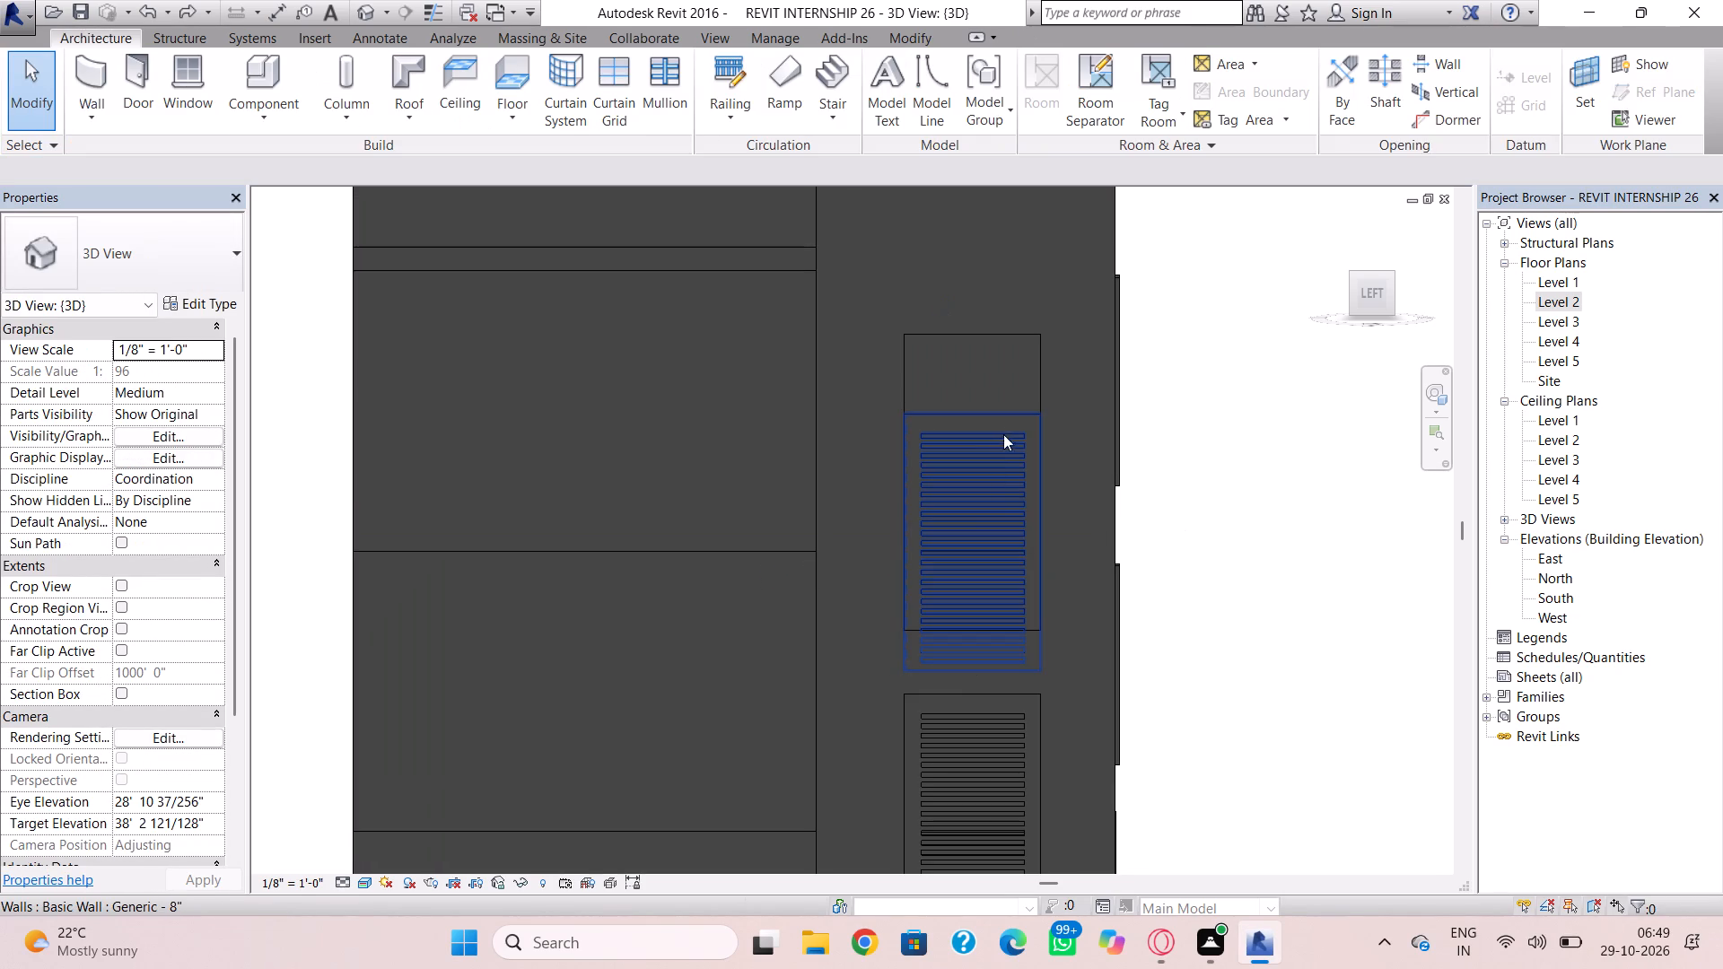
Try to nudge the pasted louvred wall up in the upper opening, and nudge it slightly left.
left_click(1007, 423)
key("Up")
key("Up")
key("Up")
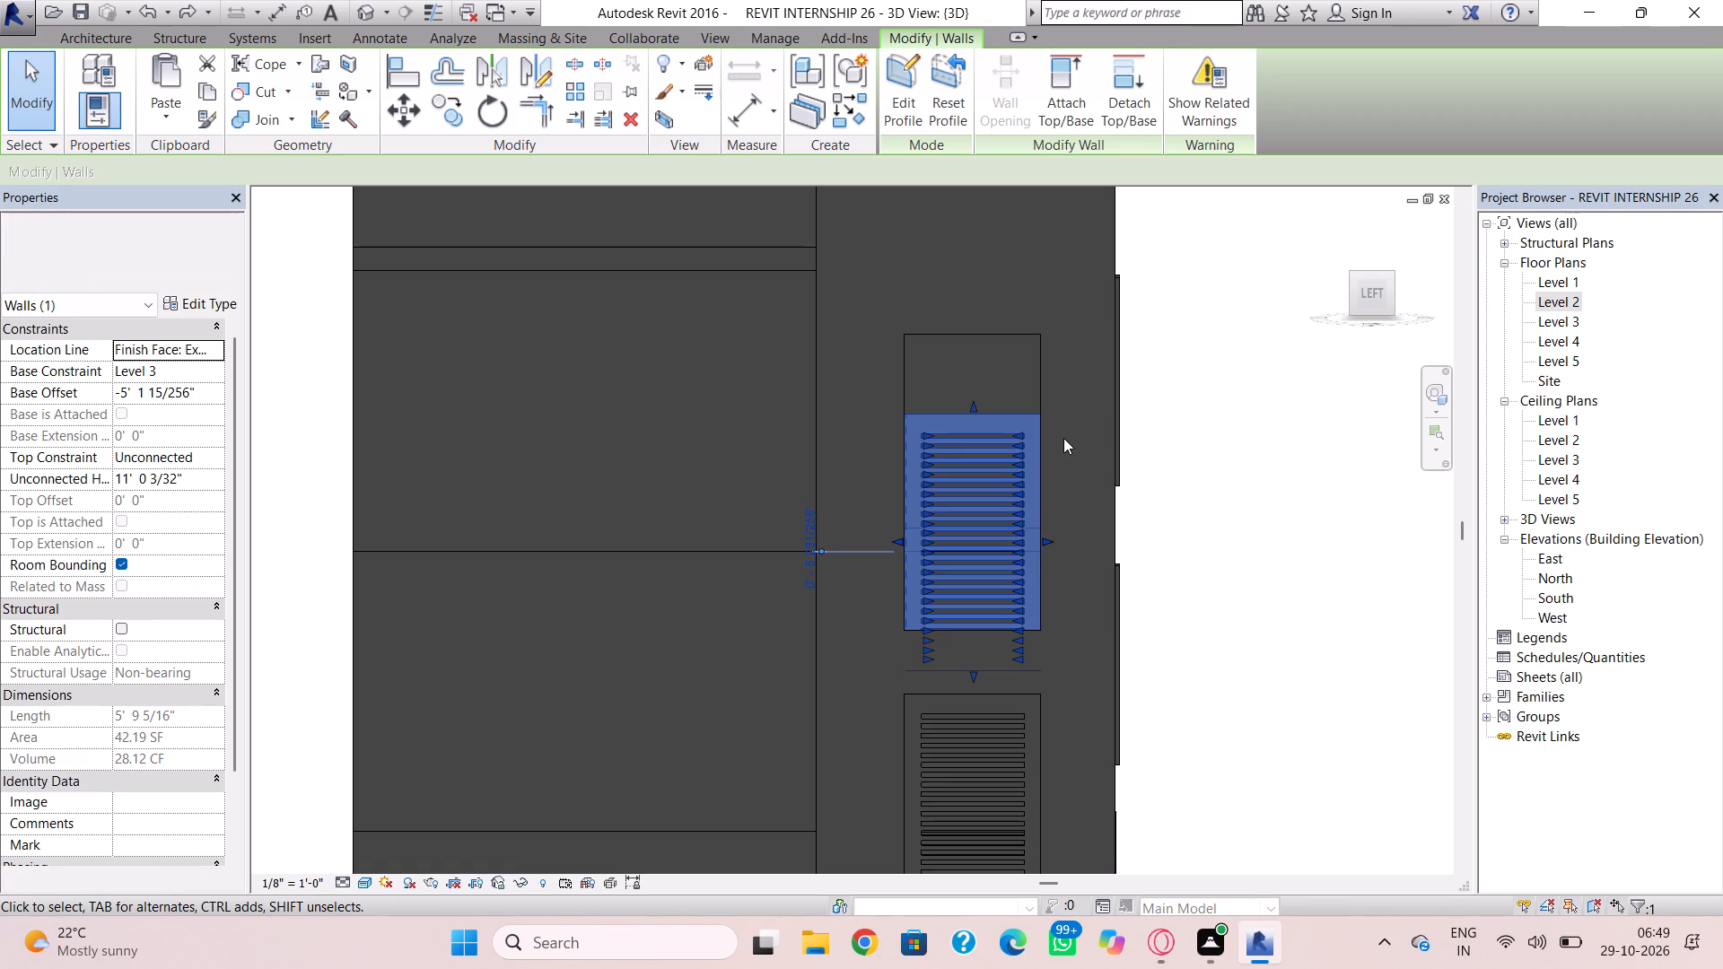
key("Up")
key("Up")
key("Up")
key("Up")
key("Up")
key("Up")
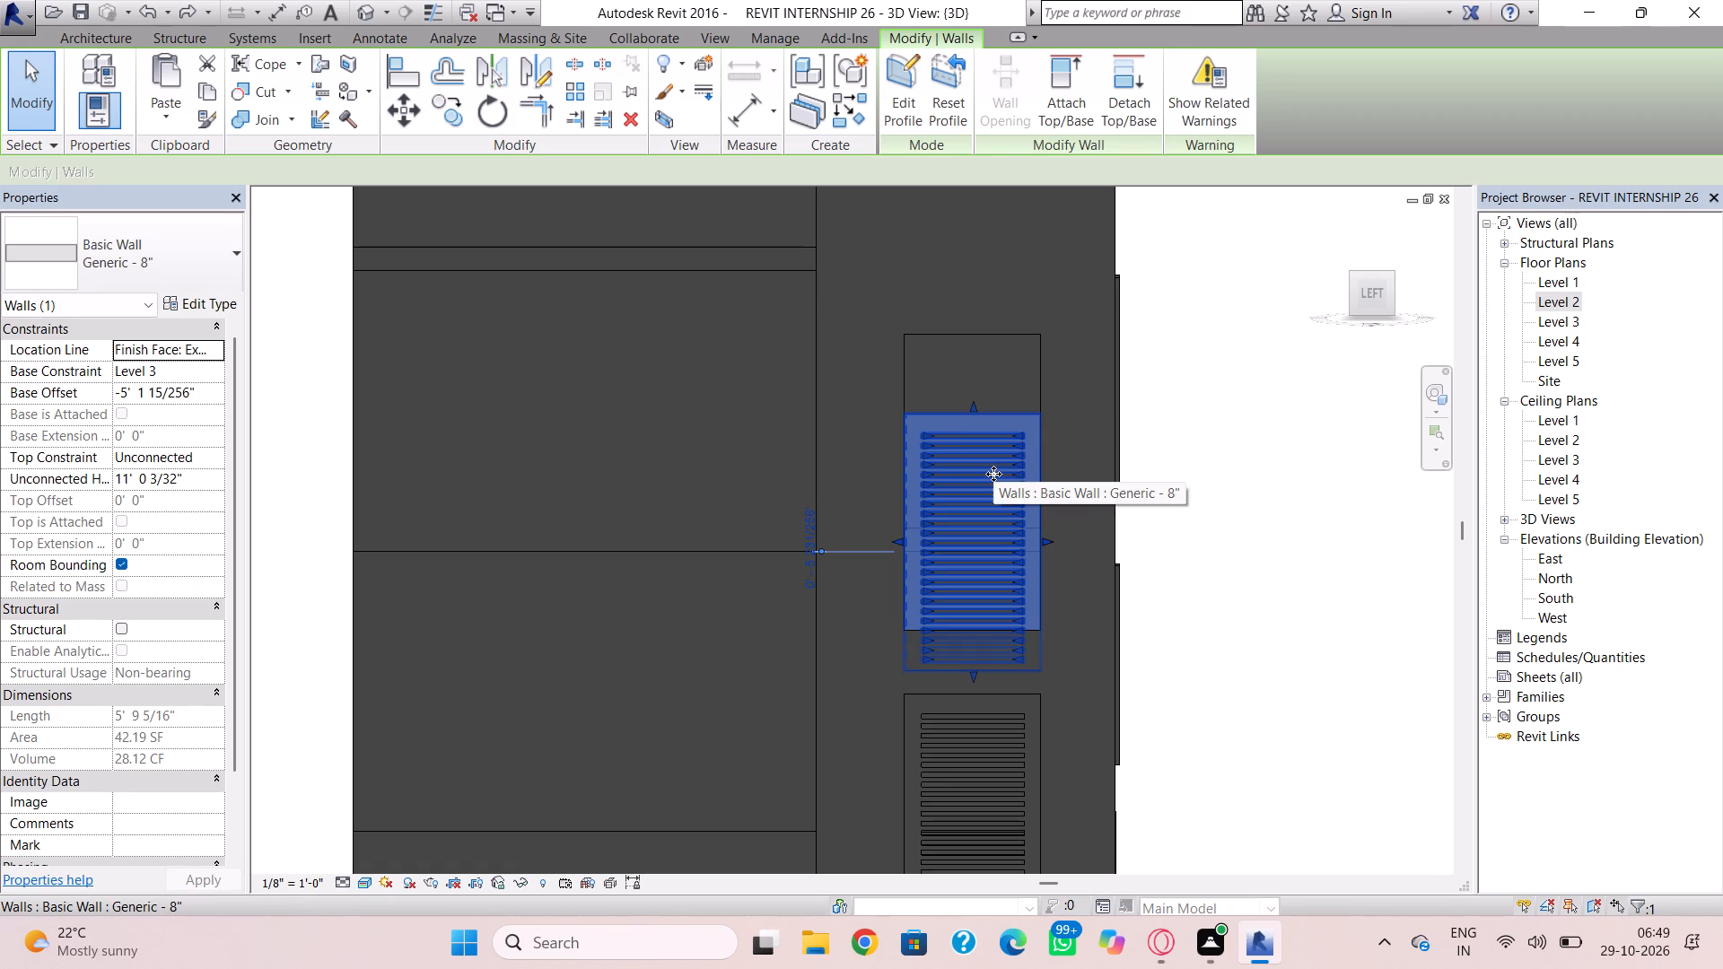
key("Left")
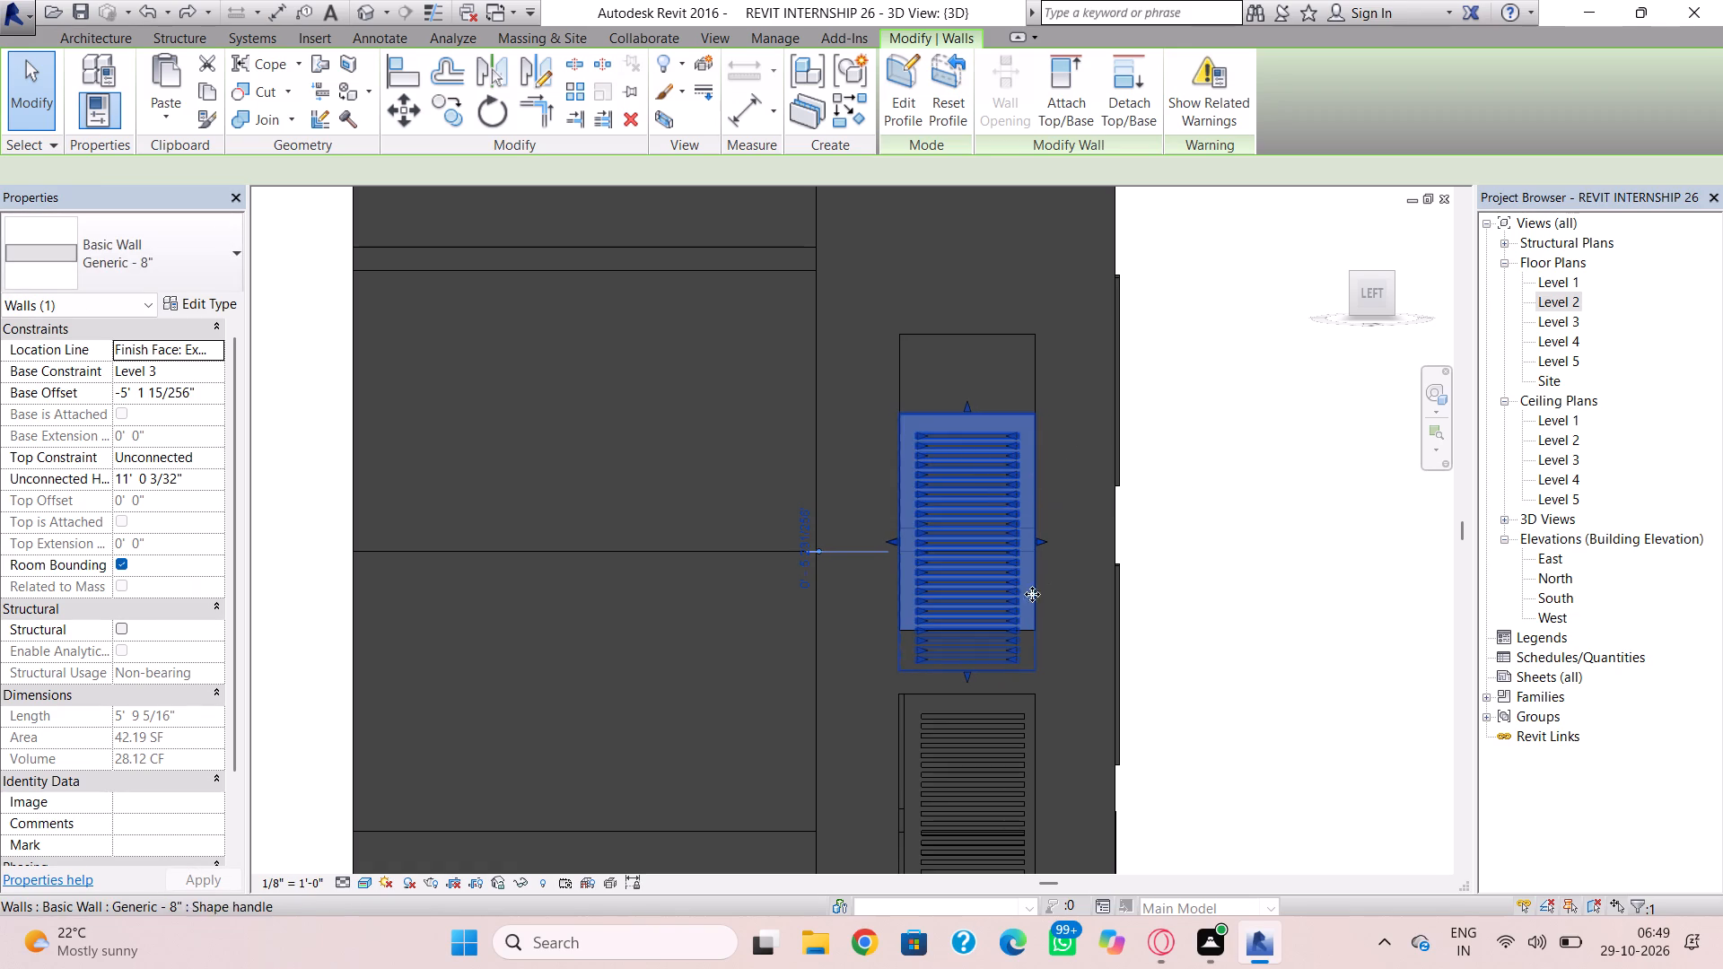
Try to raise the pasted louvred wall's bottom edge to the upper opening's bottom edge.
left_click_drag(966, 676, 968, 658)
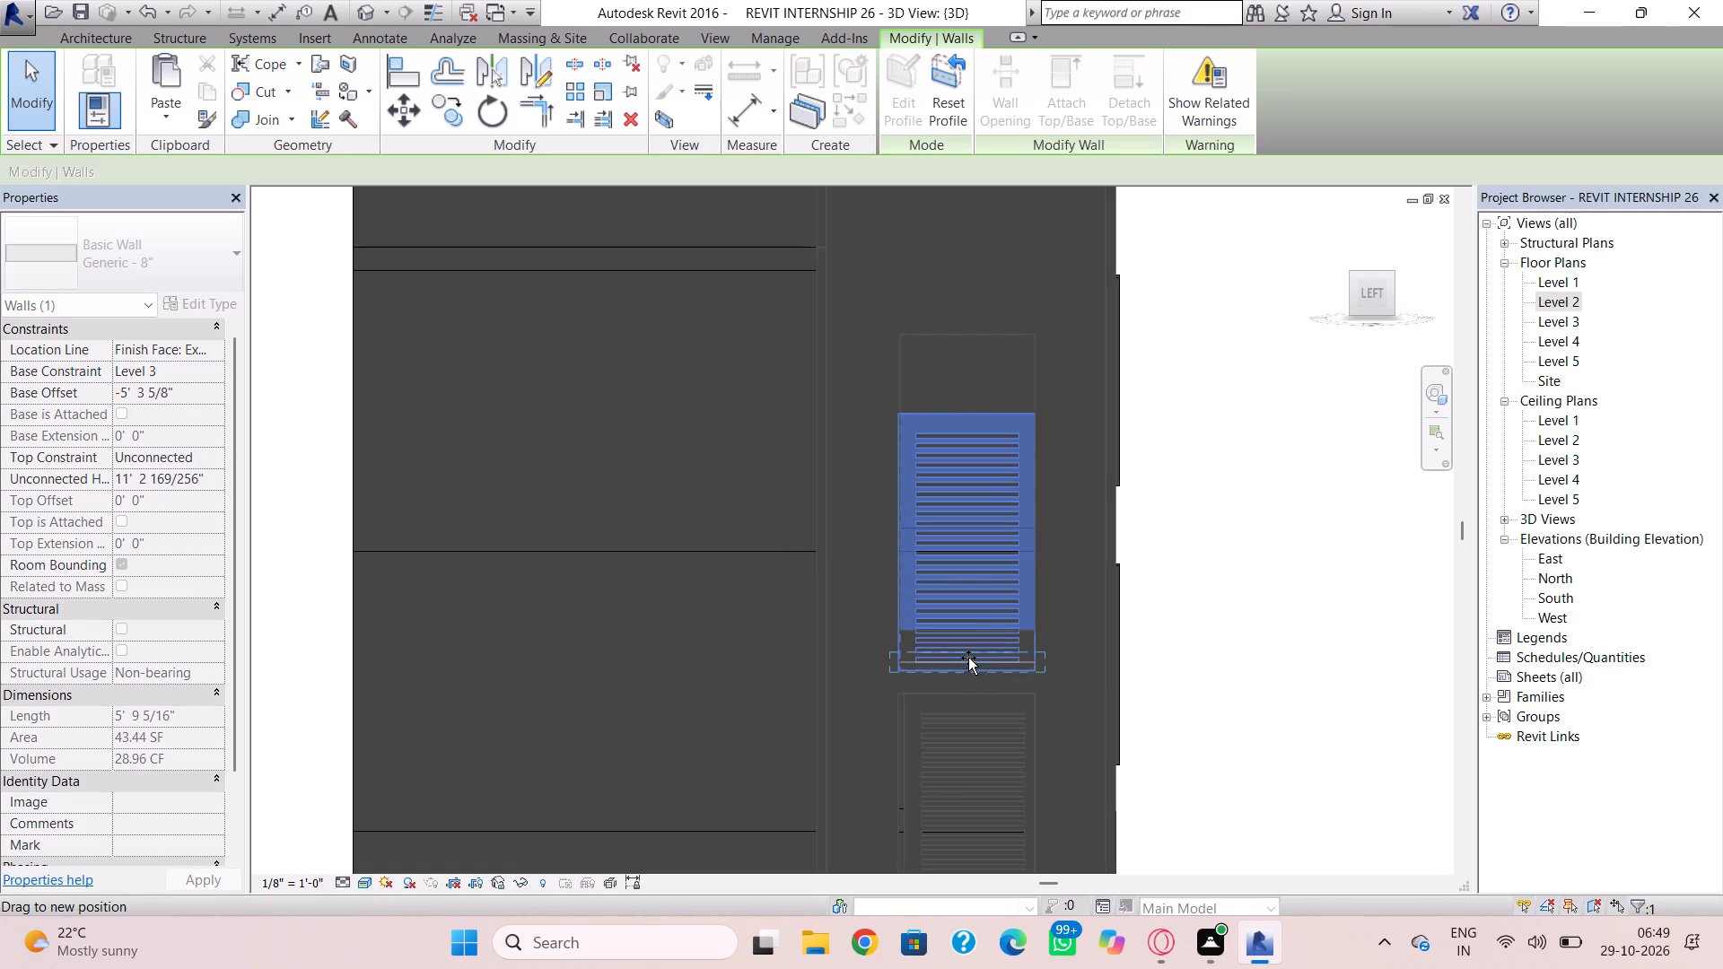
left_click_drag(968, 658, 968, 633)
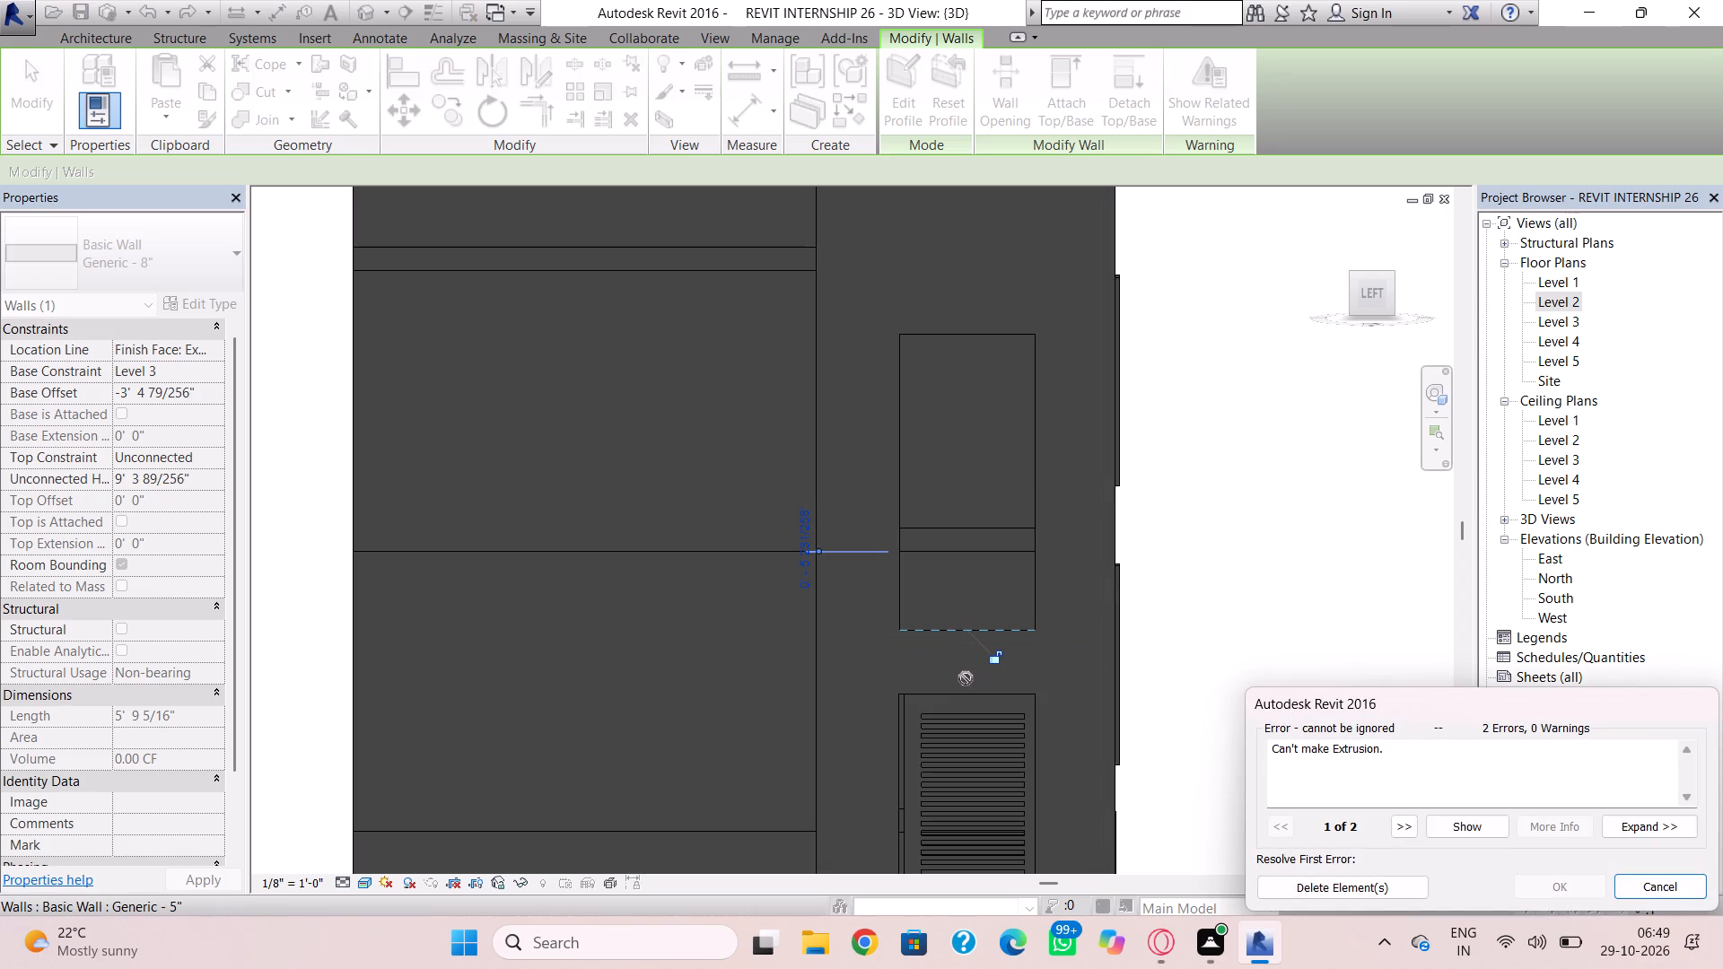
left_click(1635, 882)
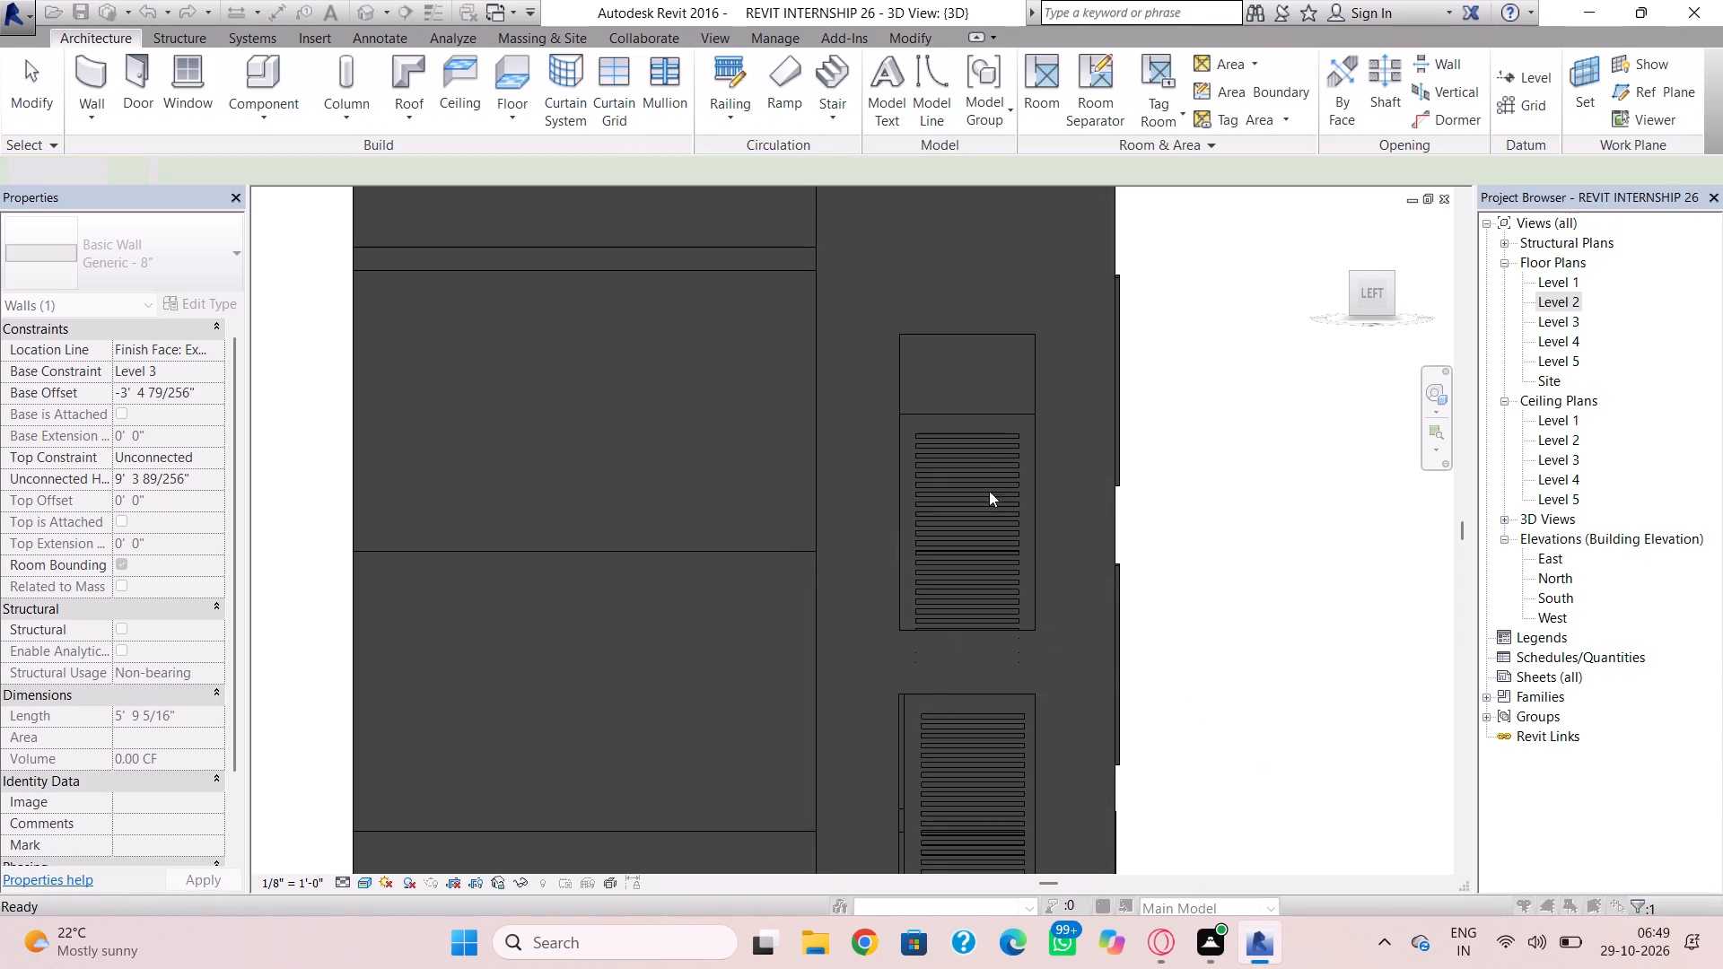
Try to move the whole pasted louvred wall up within the upper opening.
left_click(970, 418)
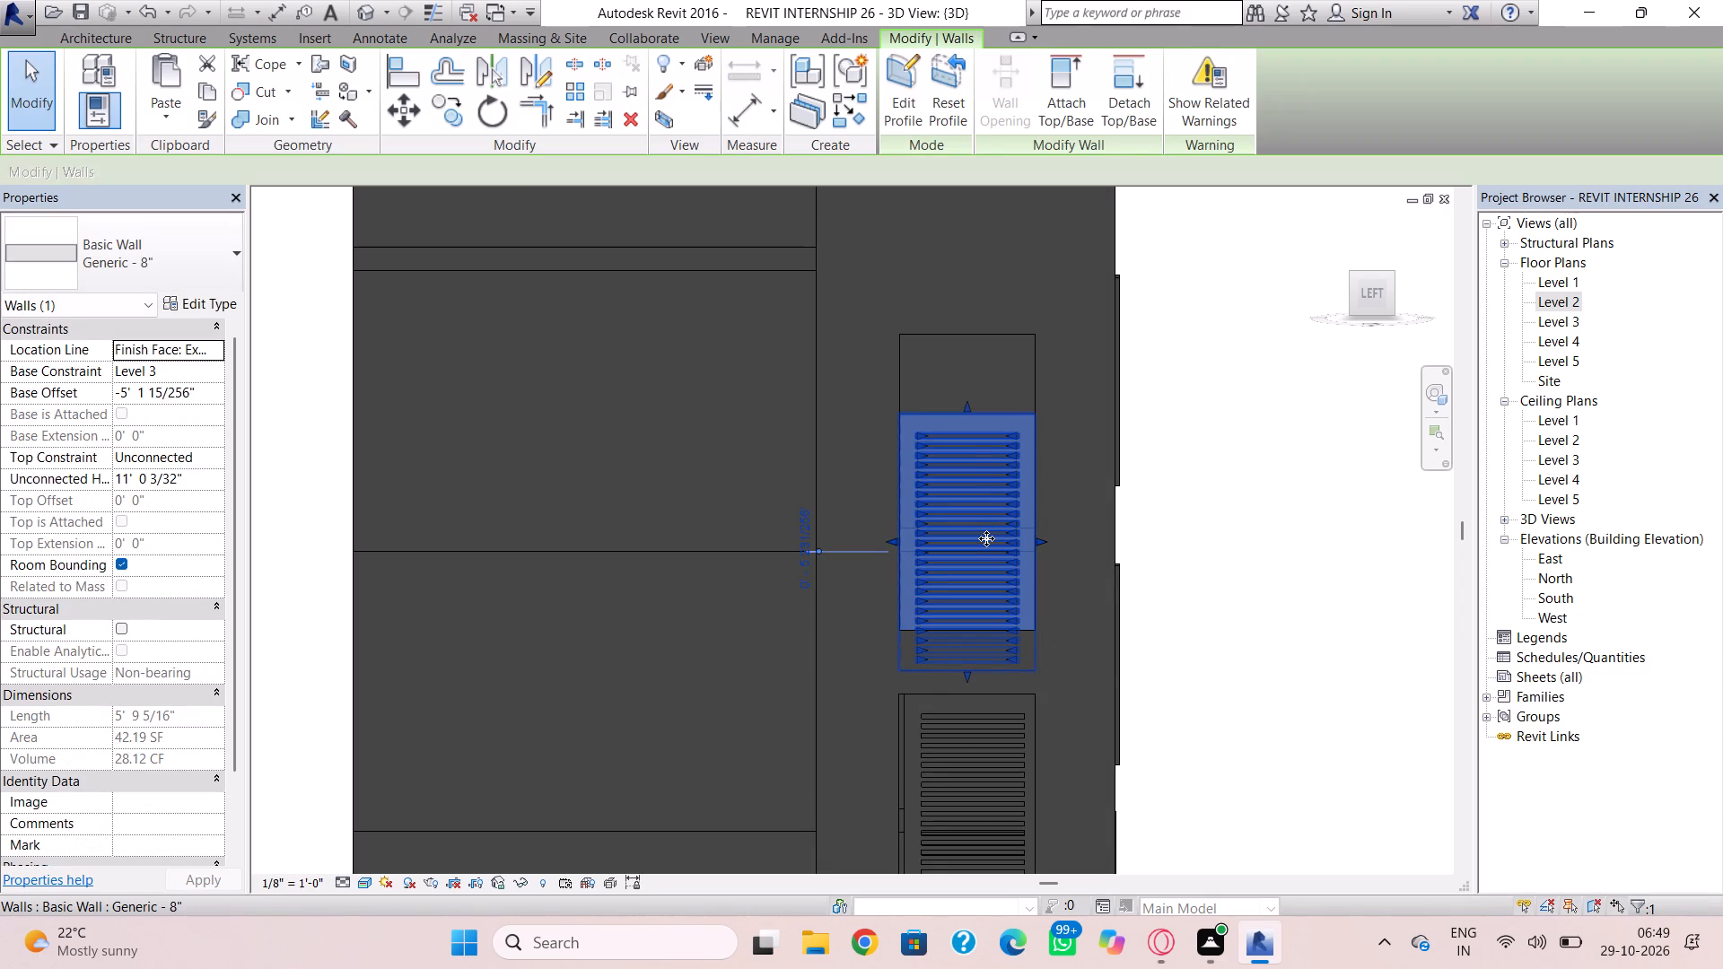
left_click_drag(983, 541, 973, 472)
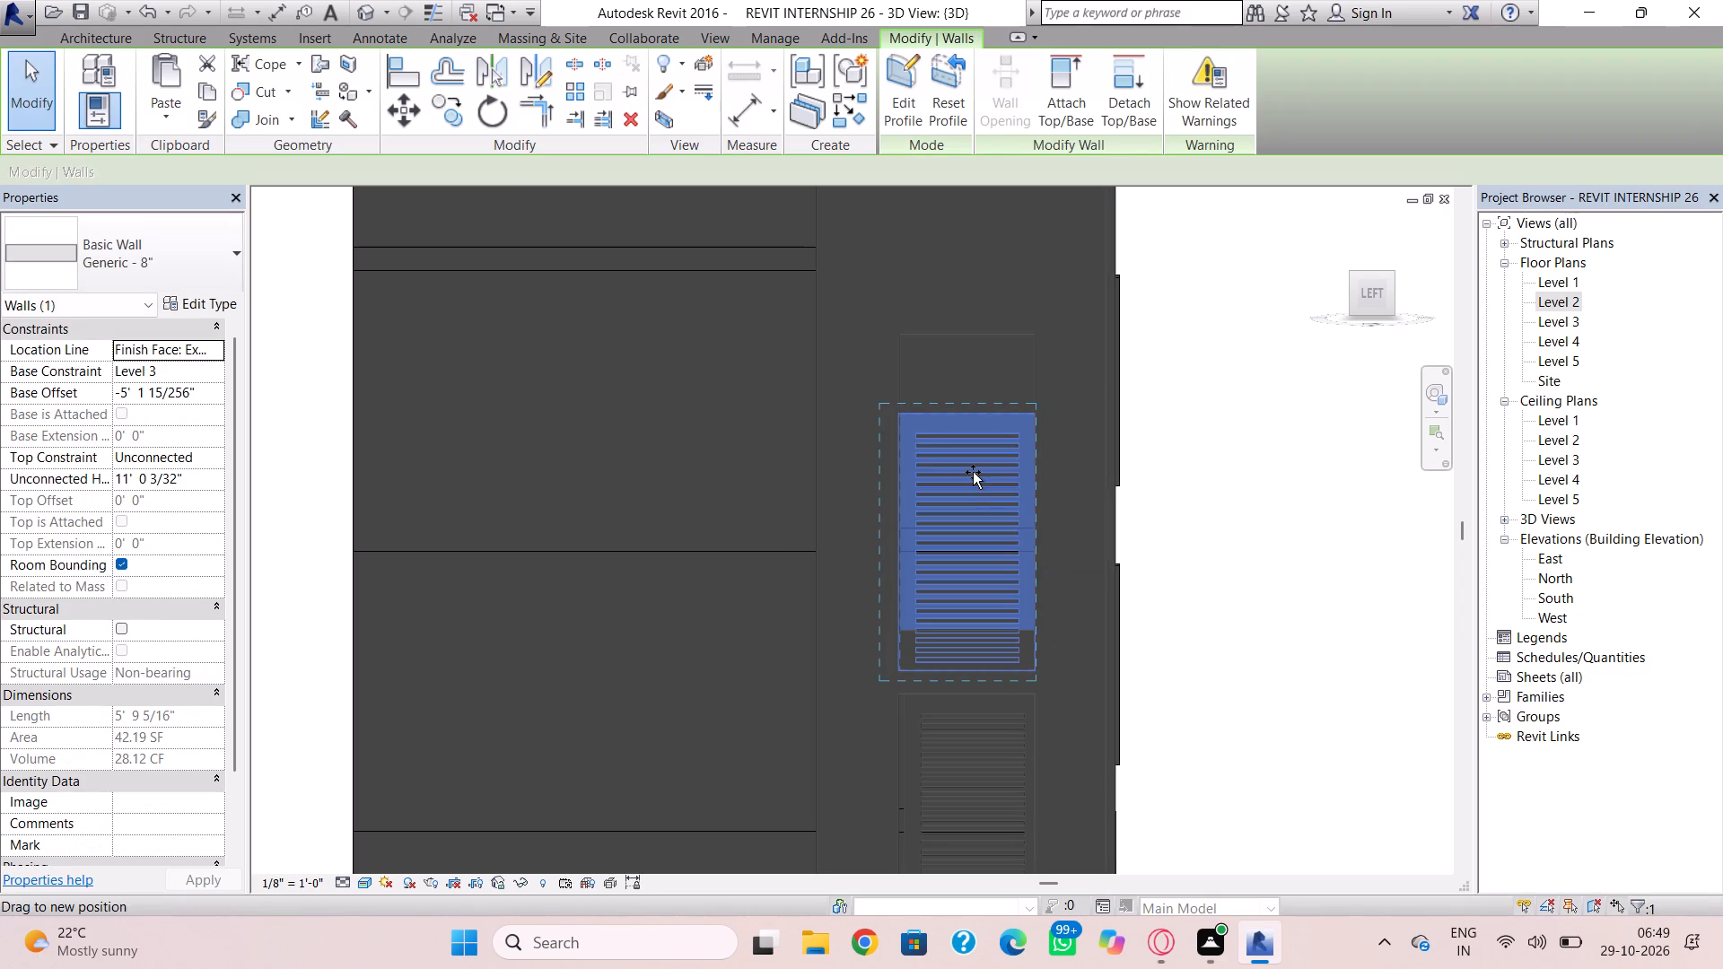
left_click_drag(973, 472, 974, 469)
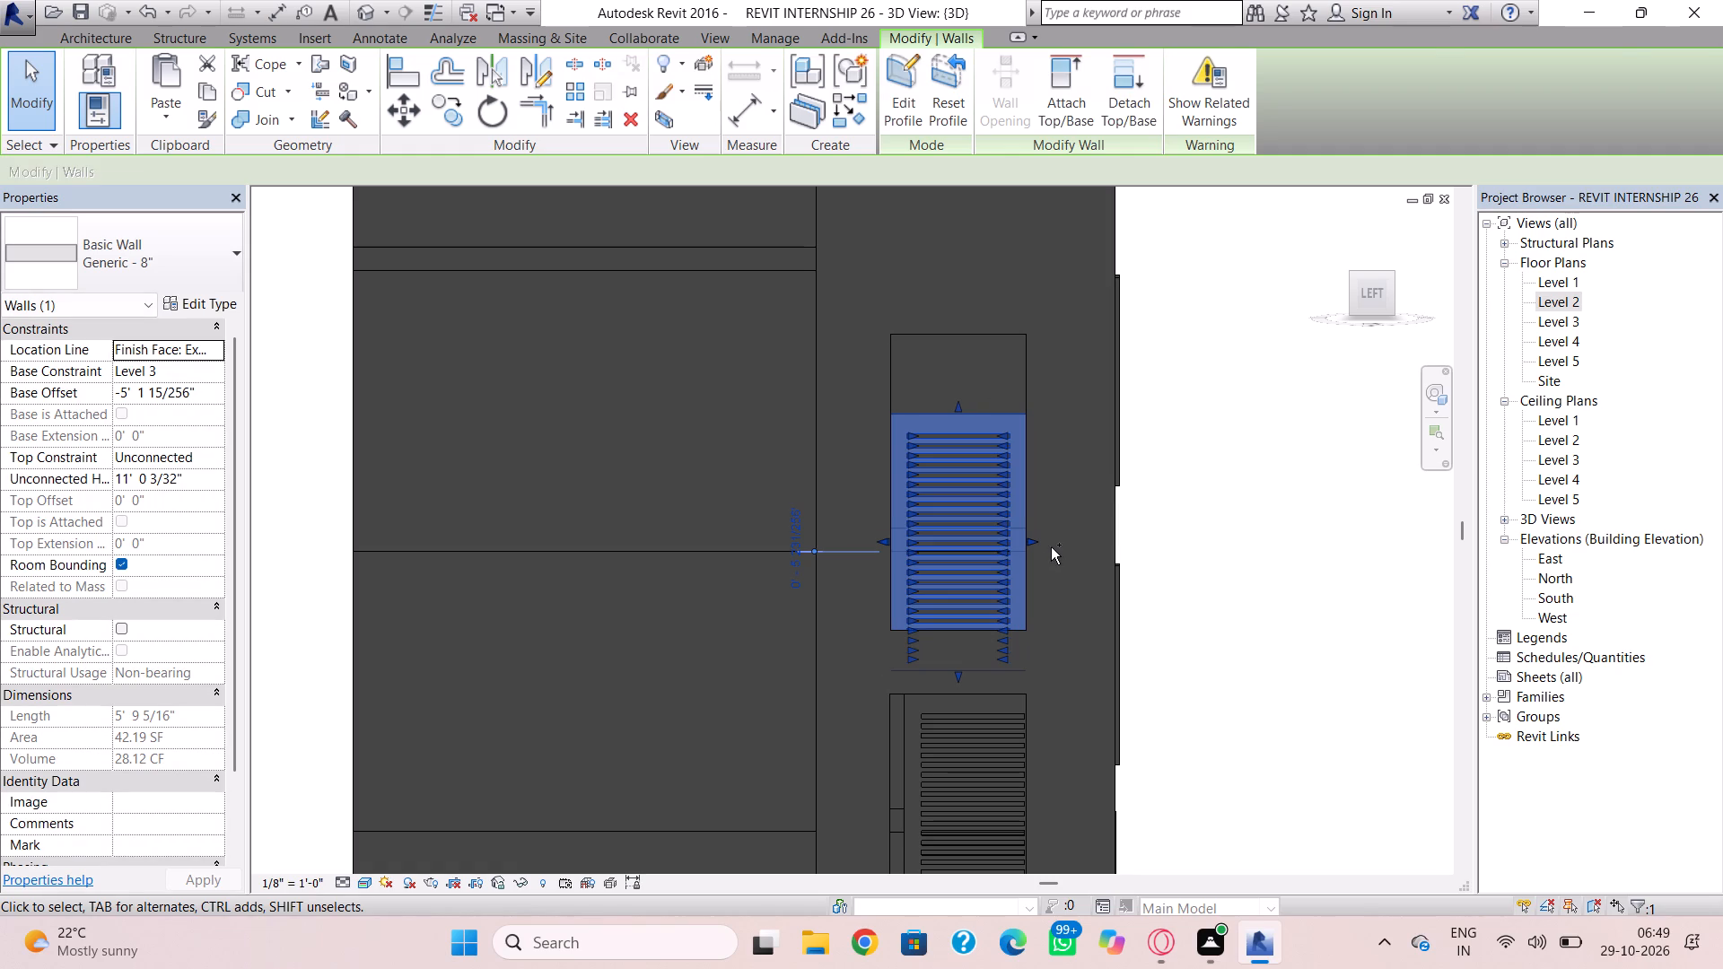
Undo the last move of the pasted louvred wall.
key("ctrl+z")
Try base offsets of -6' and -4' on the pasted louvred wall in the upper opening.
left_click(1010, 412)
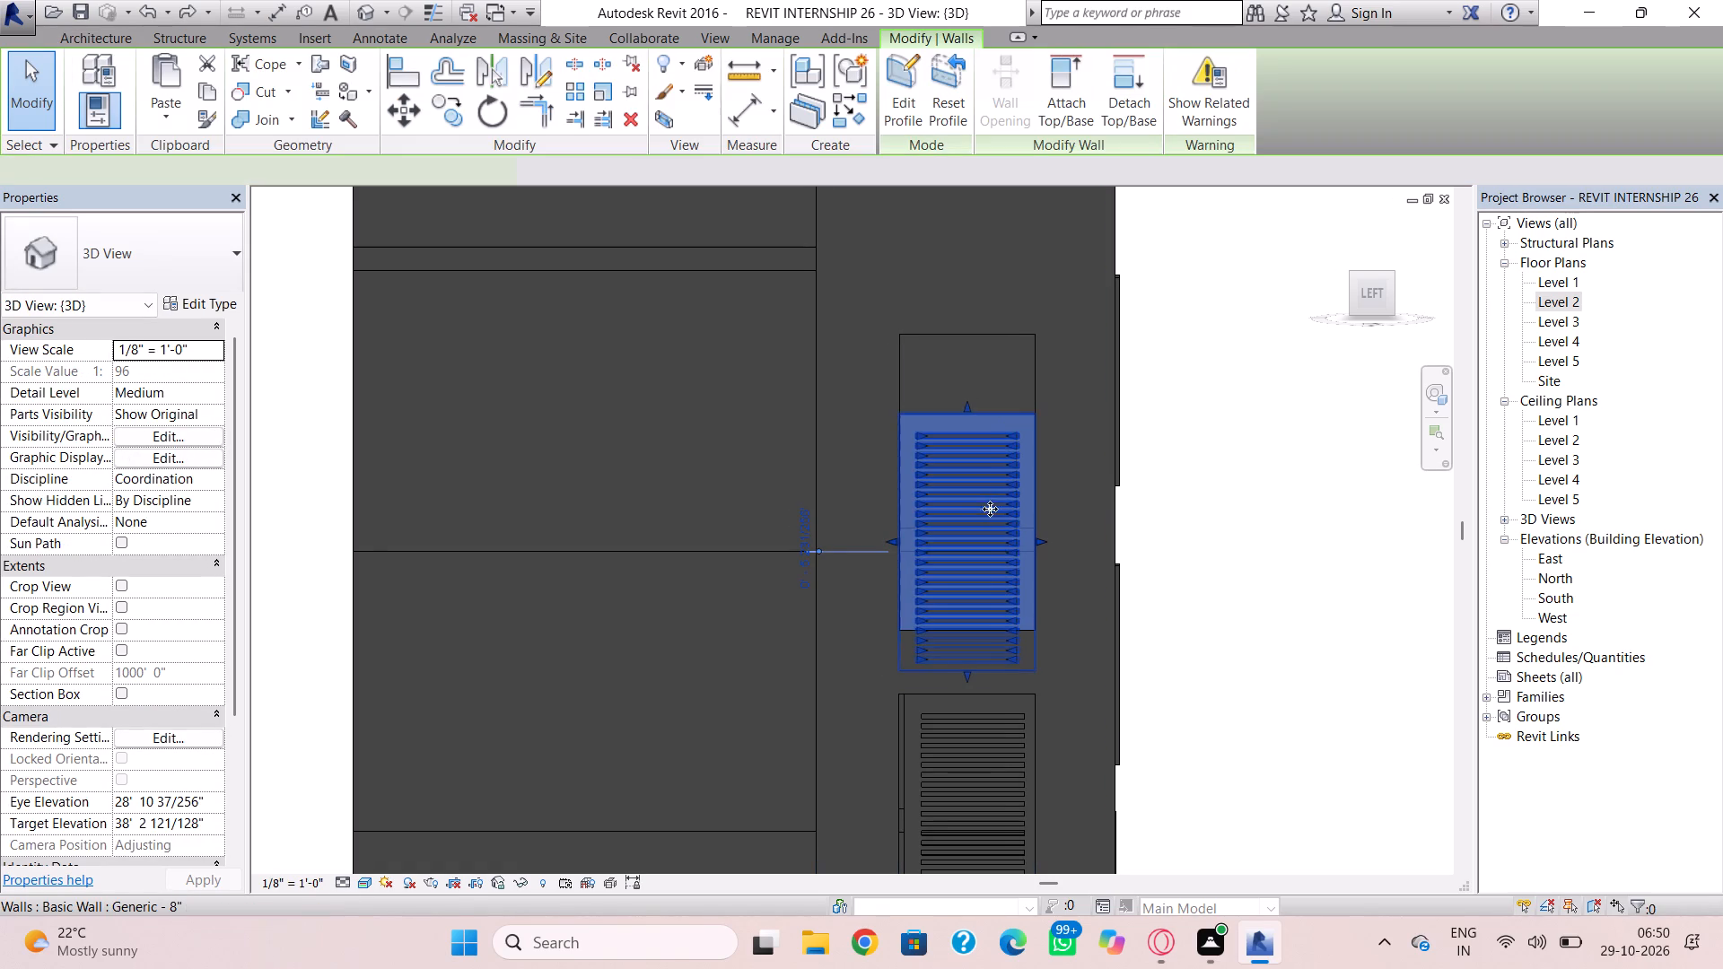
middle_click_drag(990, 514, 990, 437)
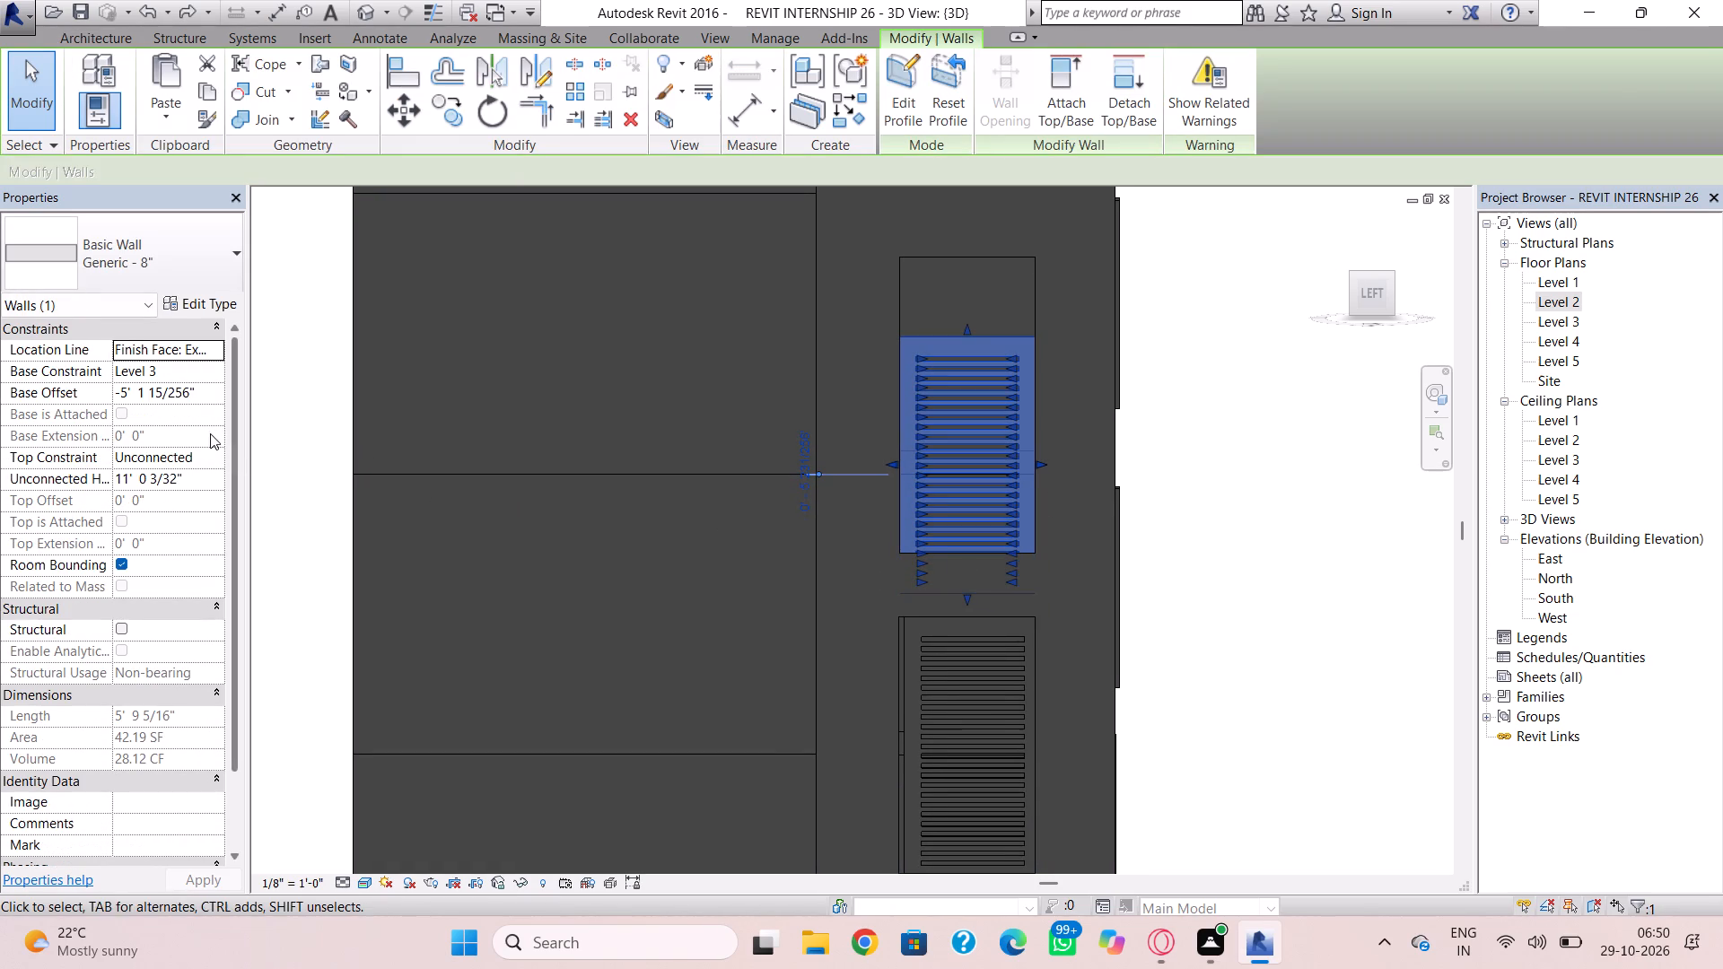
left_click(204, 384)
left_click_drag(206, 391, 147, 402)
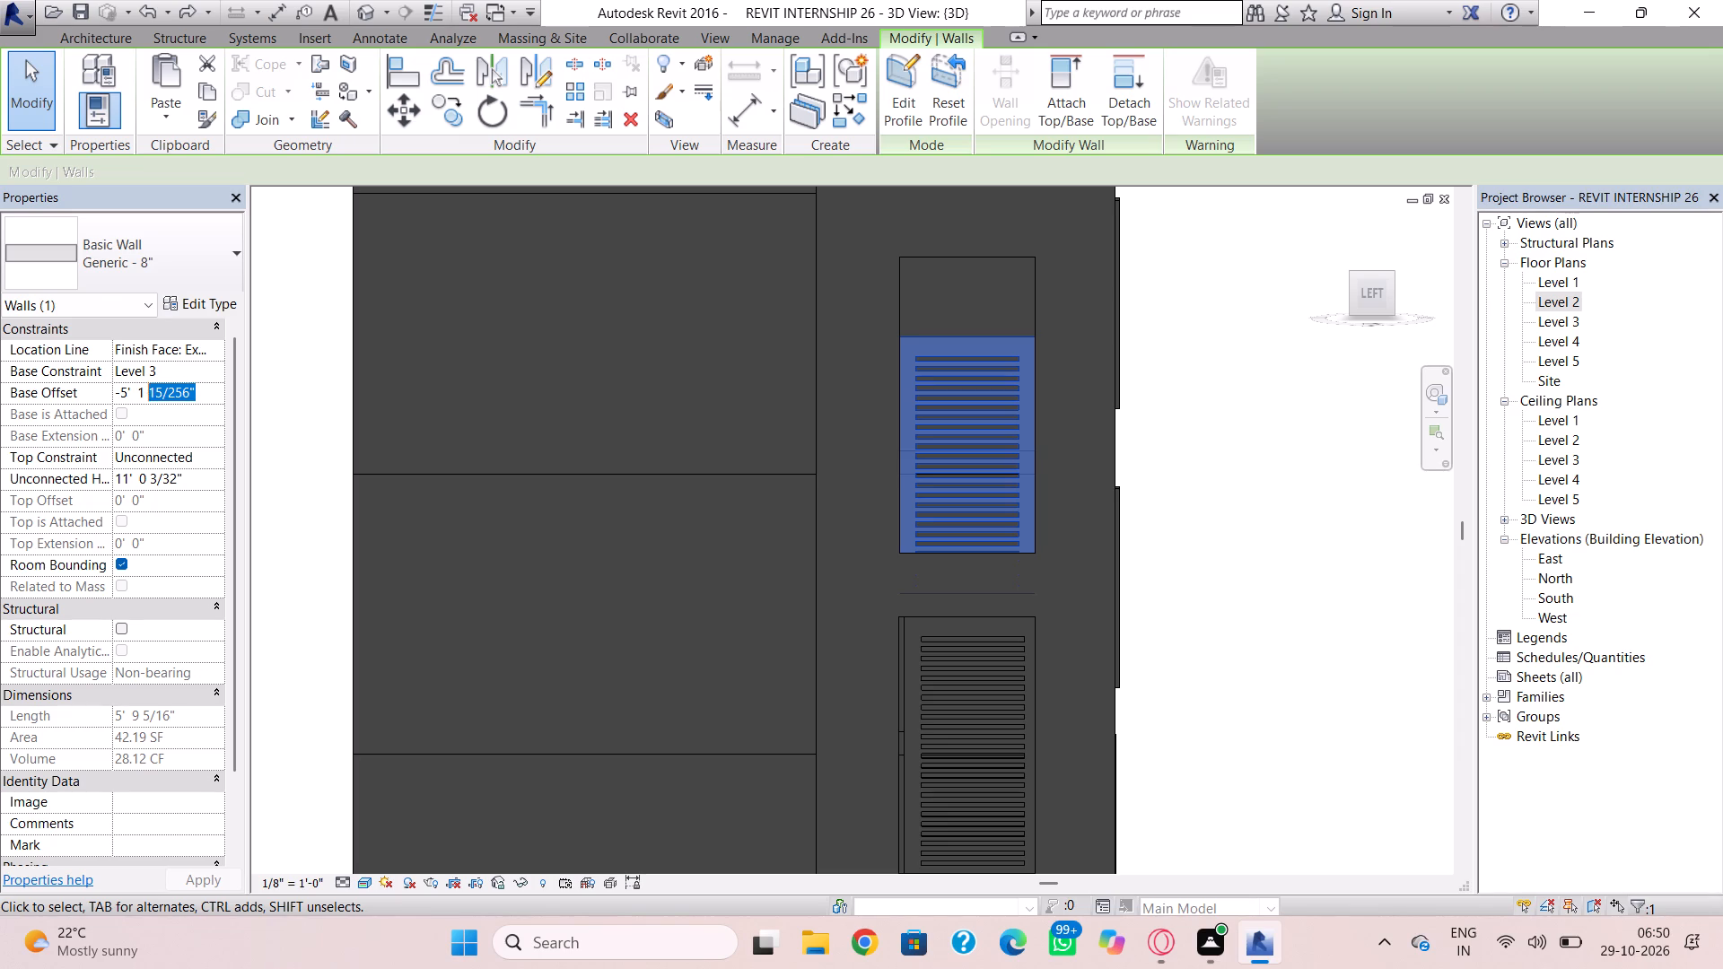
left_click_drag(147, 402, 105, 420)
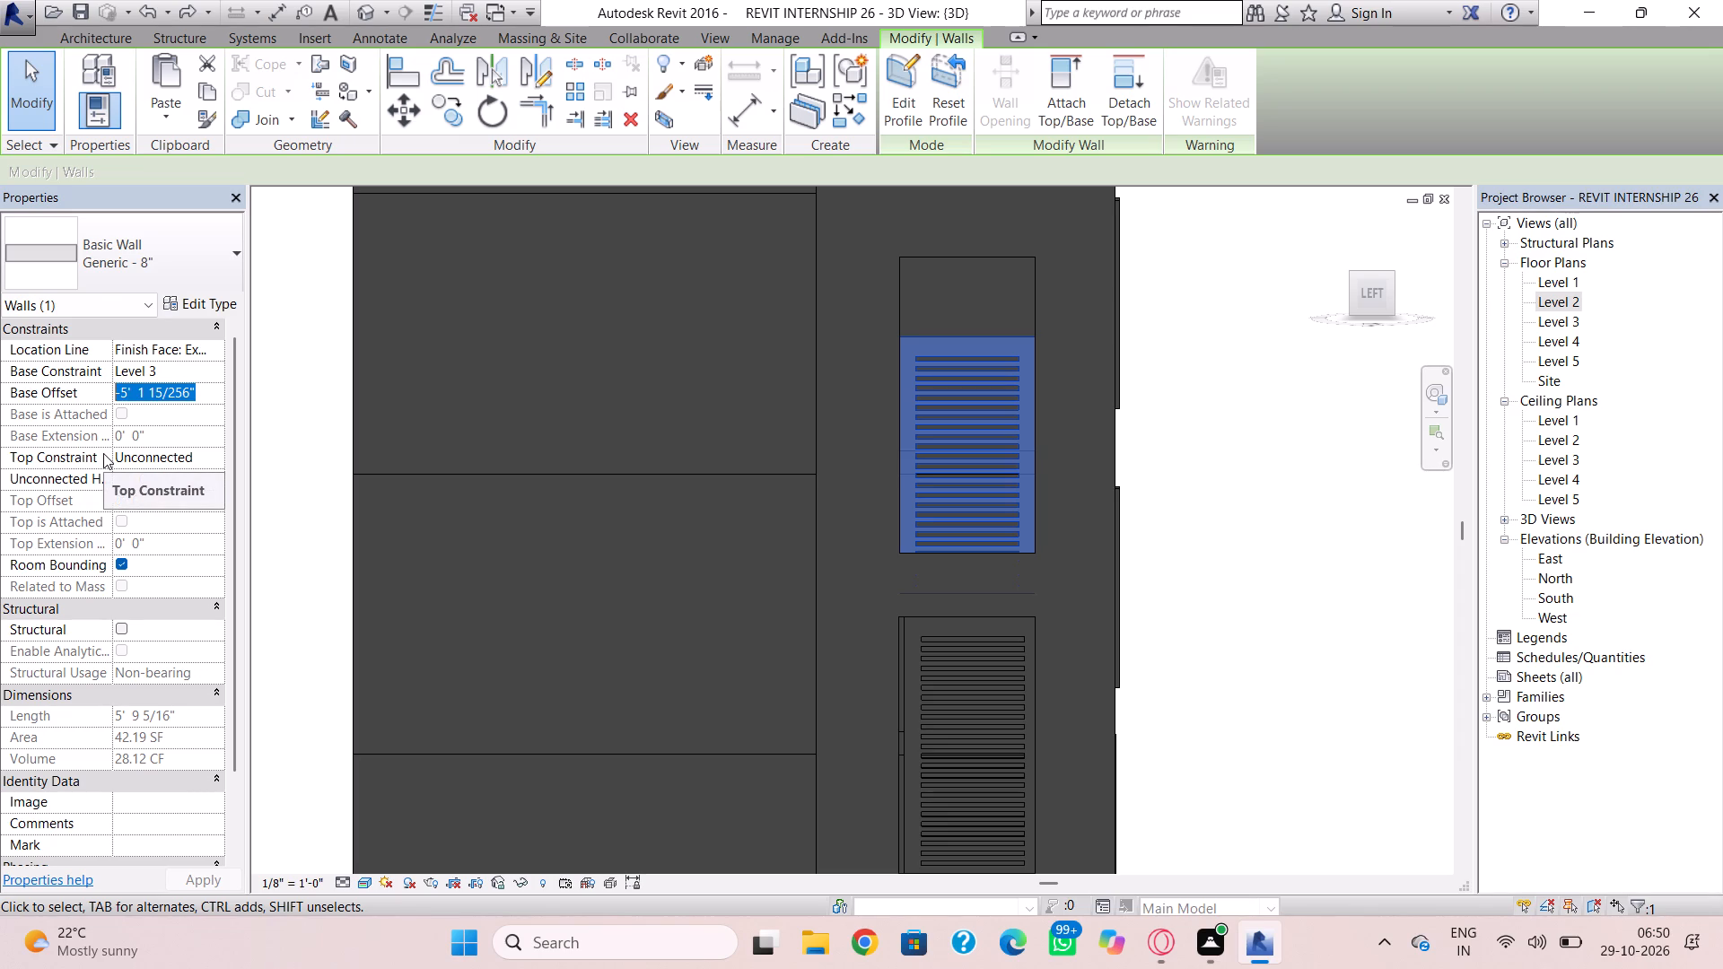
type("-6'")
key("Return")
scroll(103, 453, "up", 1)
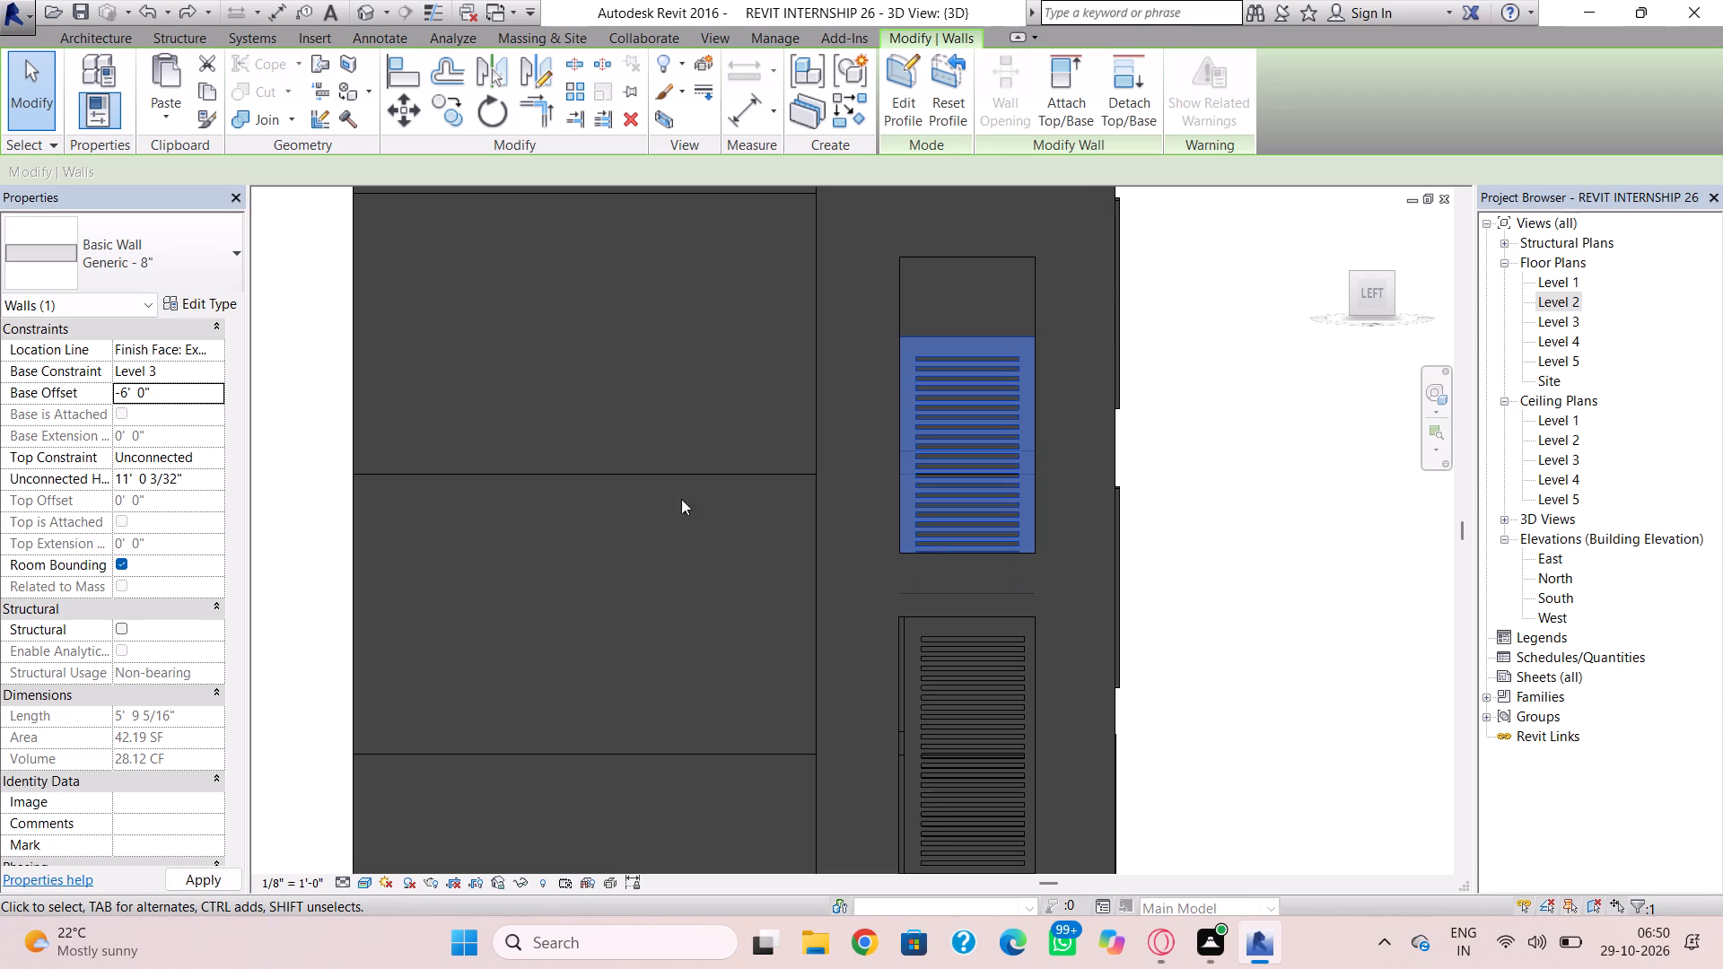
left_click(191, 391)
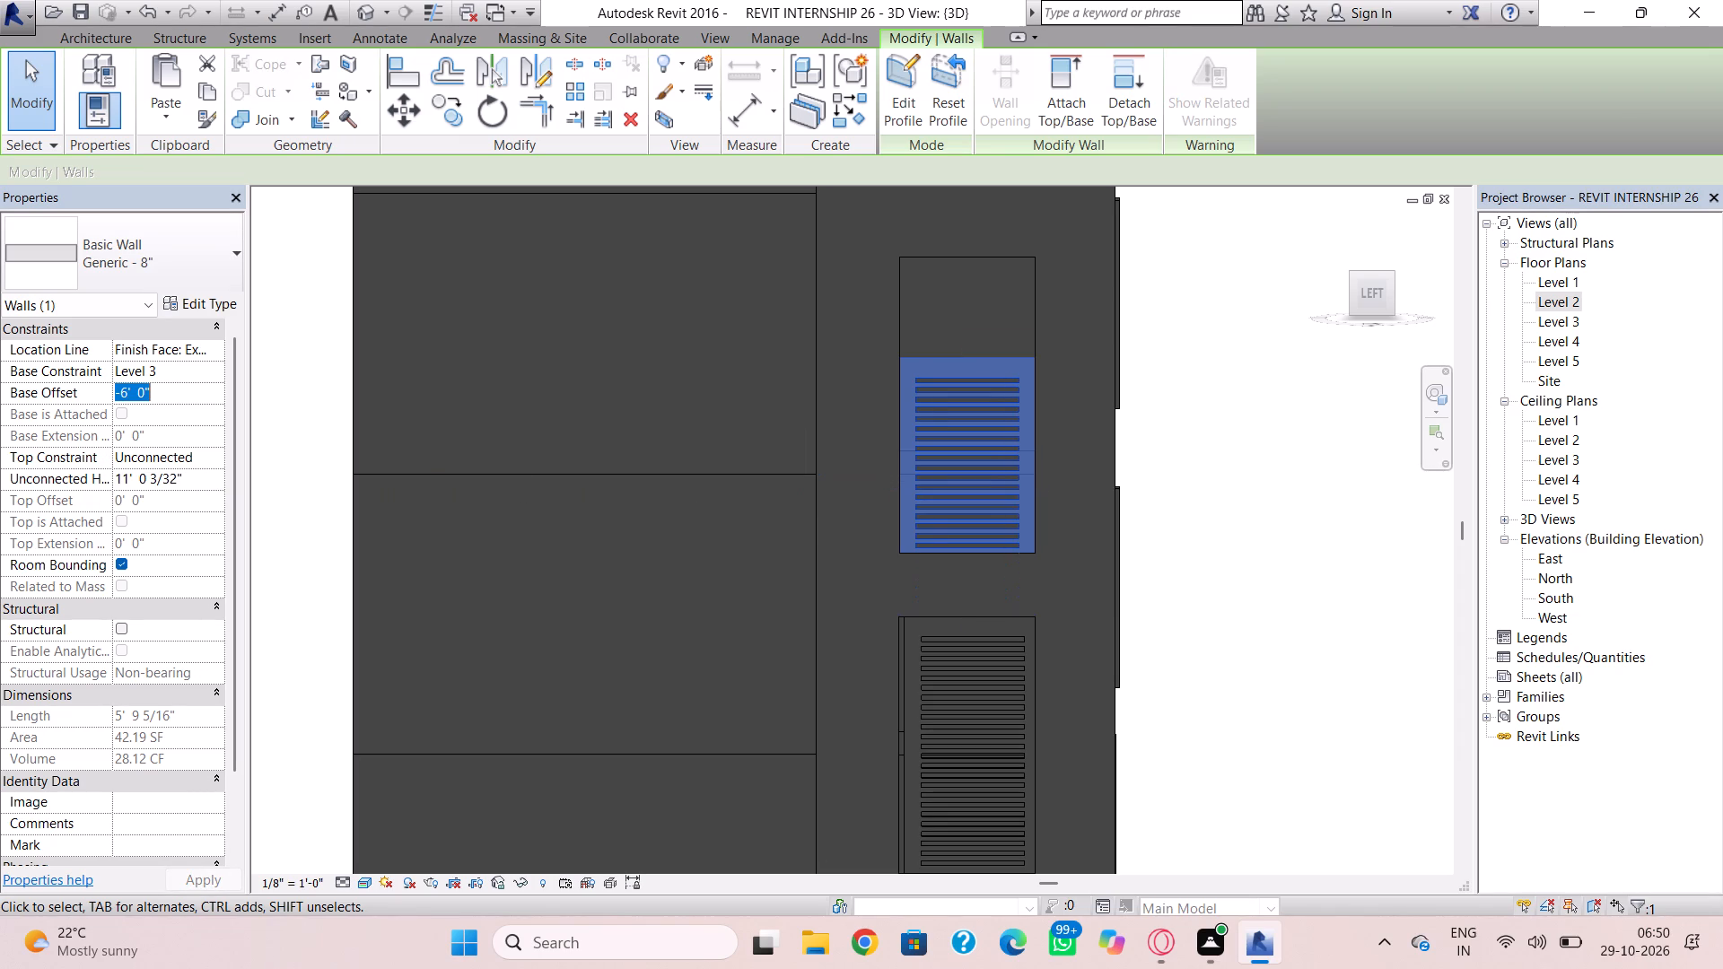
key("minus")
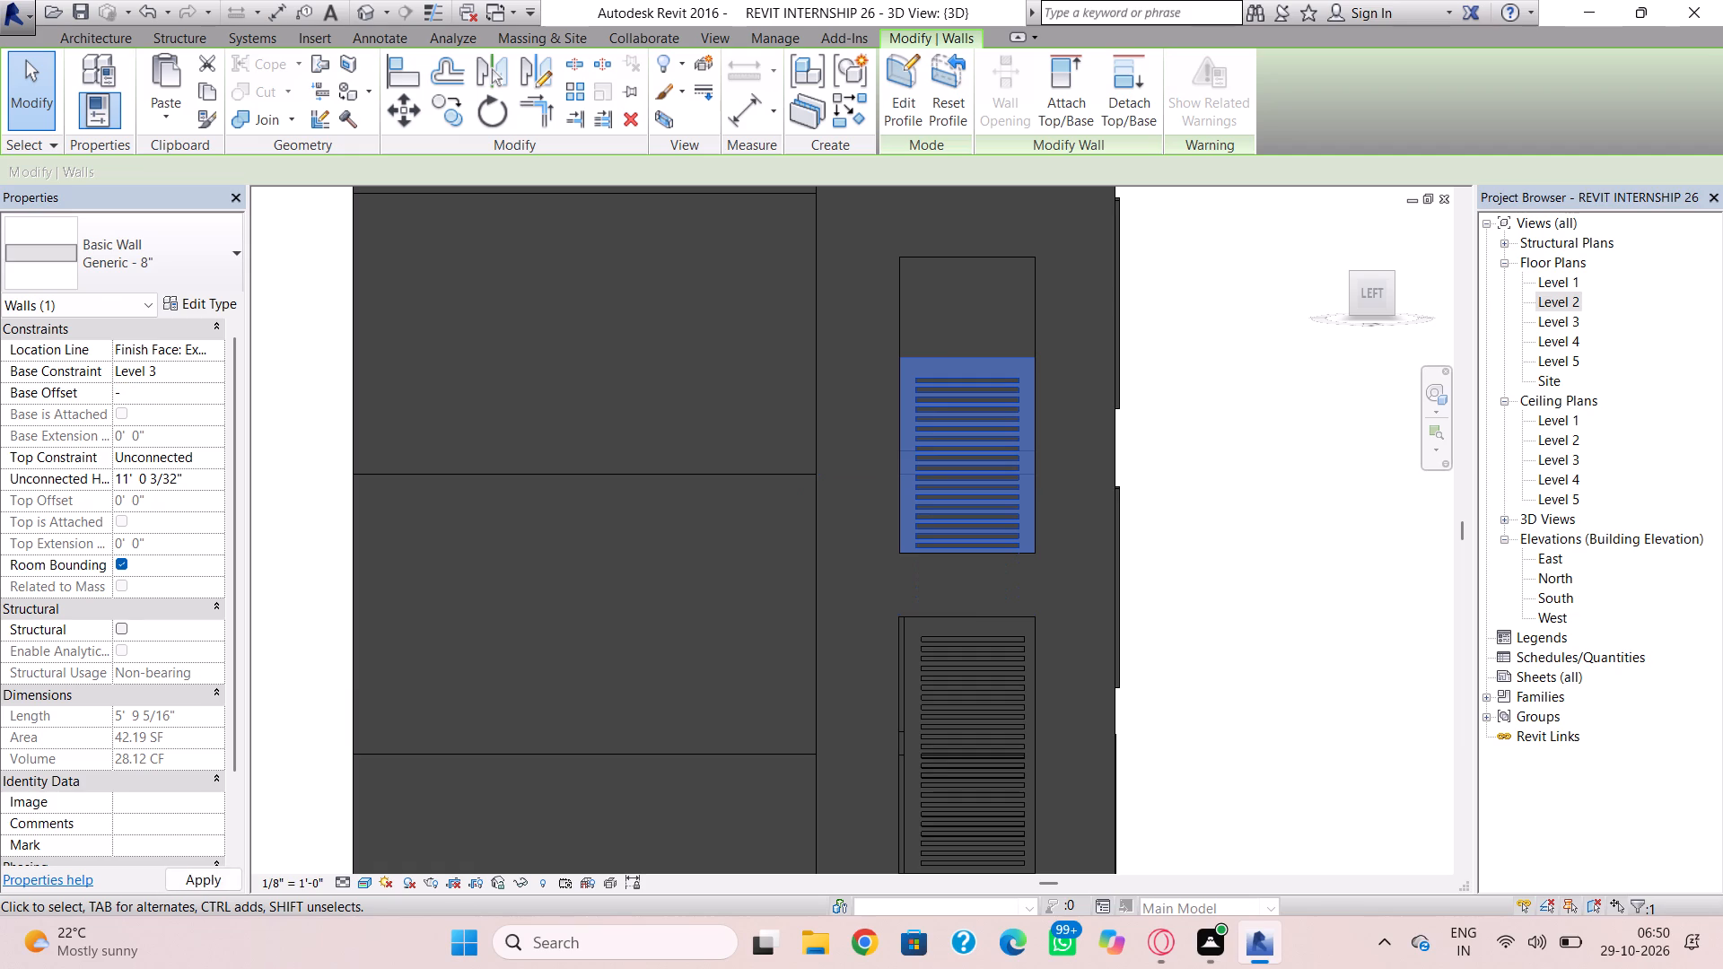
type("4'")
Set the pasted louvred wall's base offset to -2'.
left_click(172, 402)
type("-2'")
key("Return")
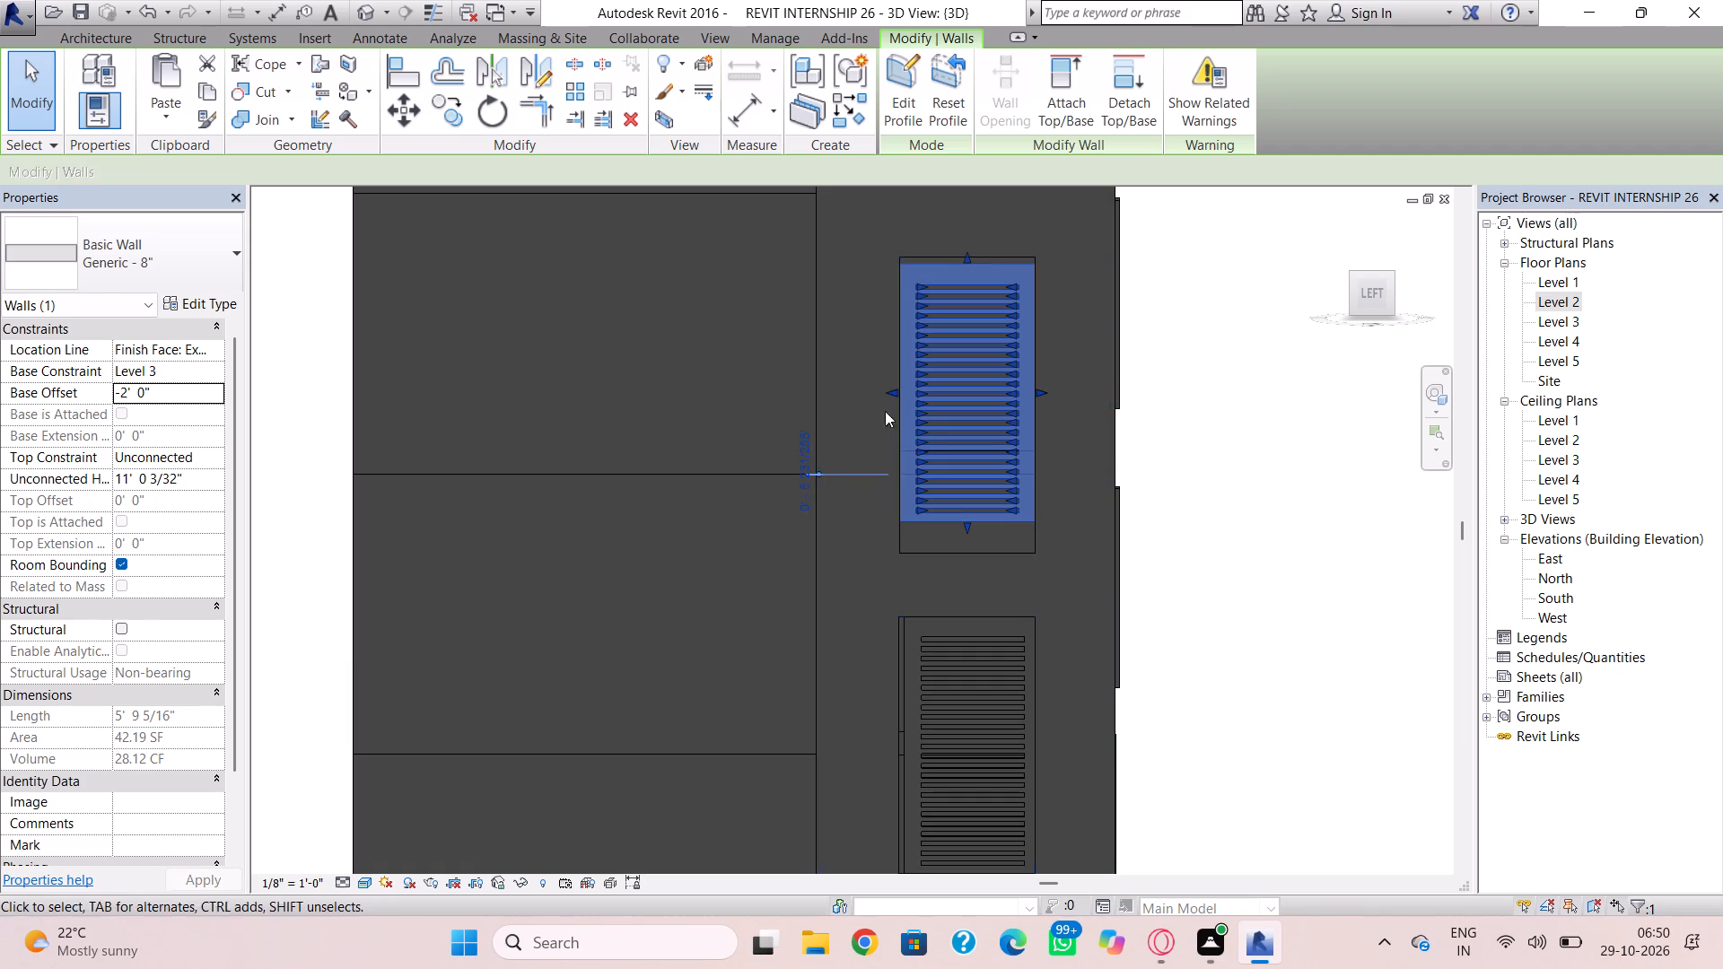
Stretch the pasted louvred wall's bottom edge down to the upper opening's bottom edge.
scroll(979, 523, "up", 3)
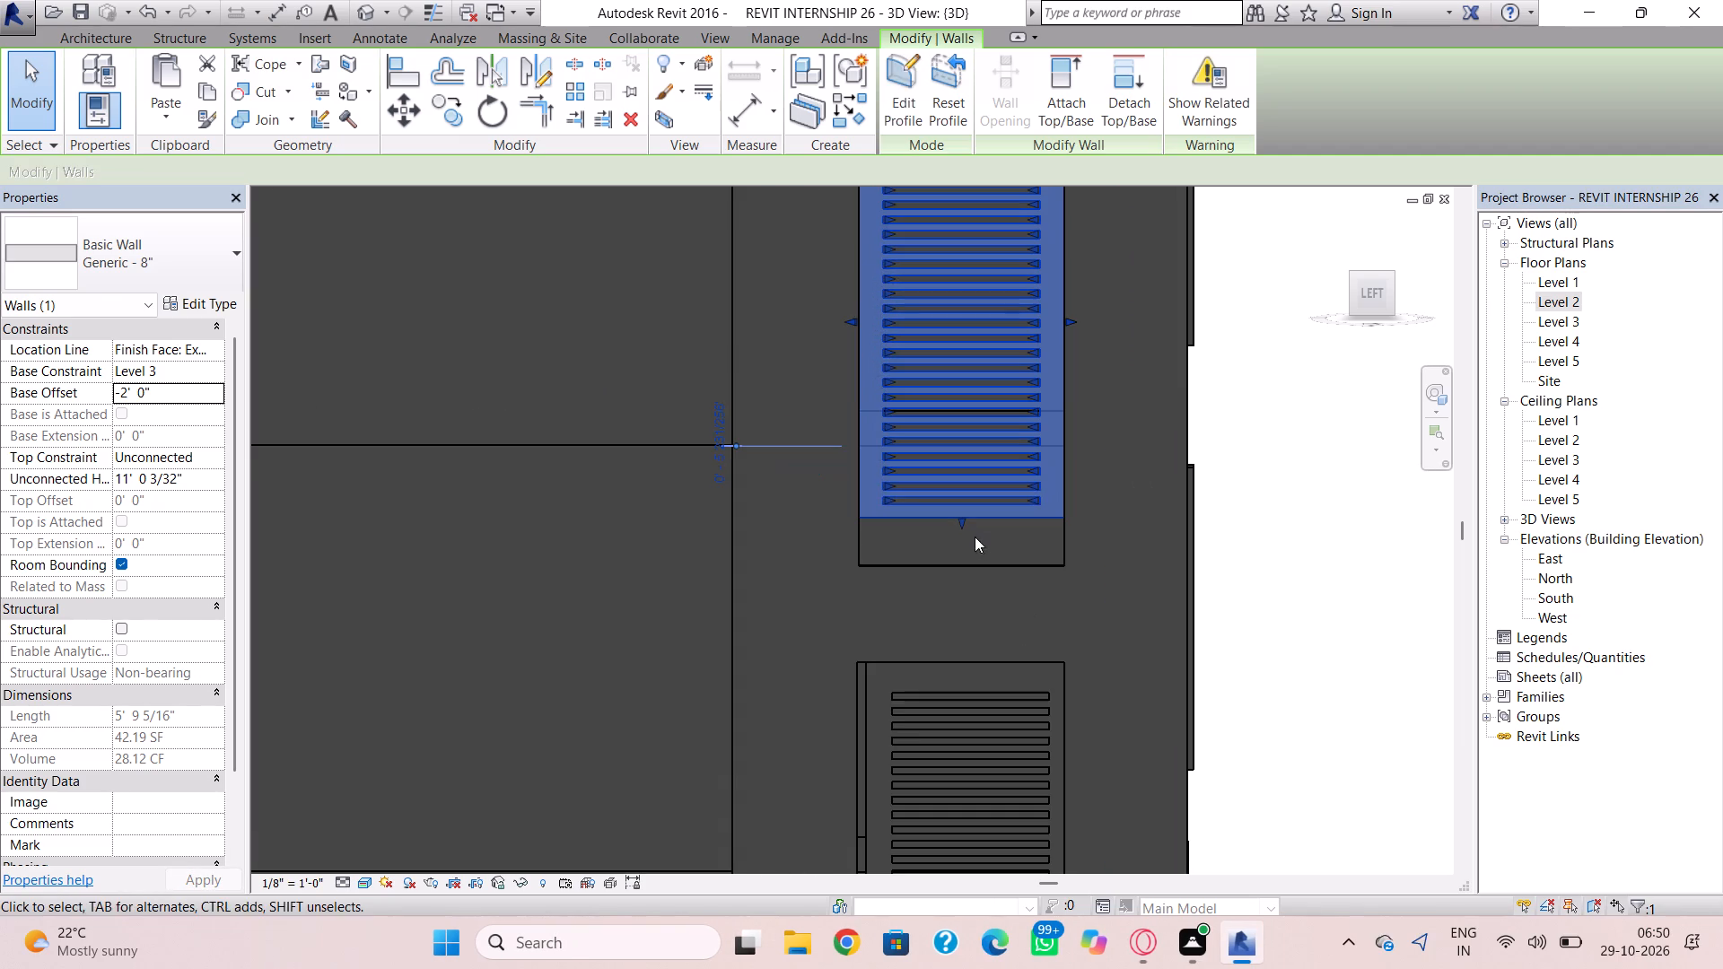
left_click(908, 603)
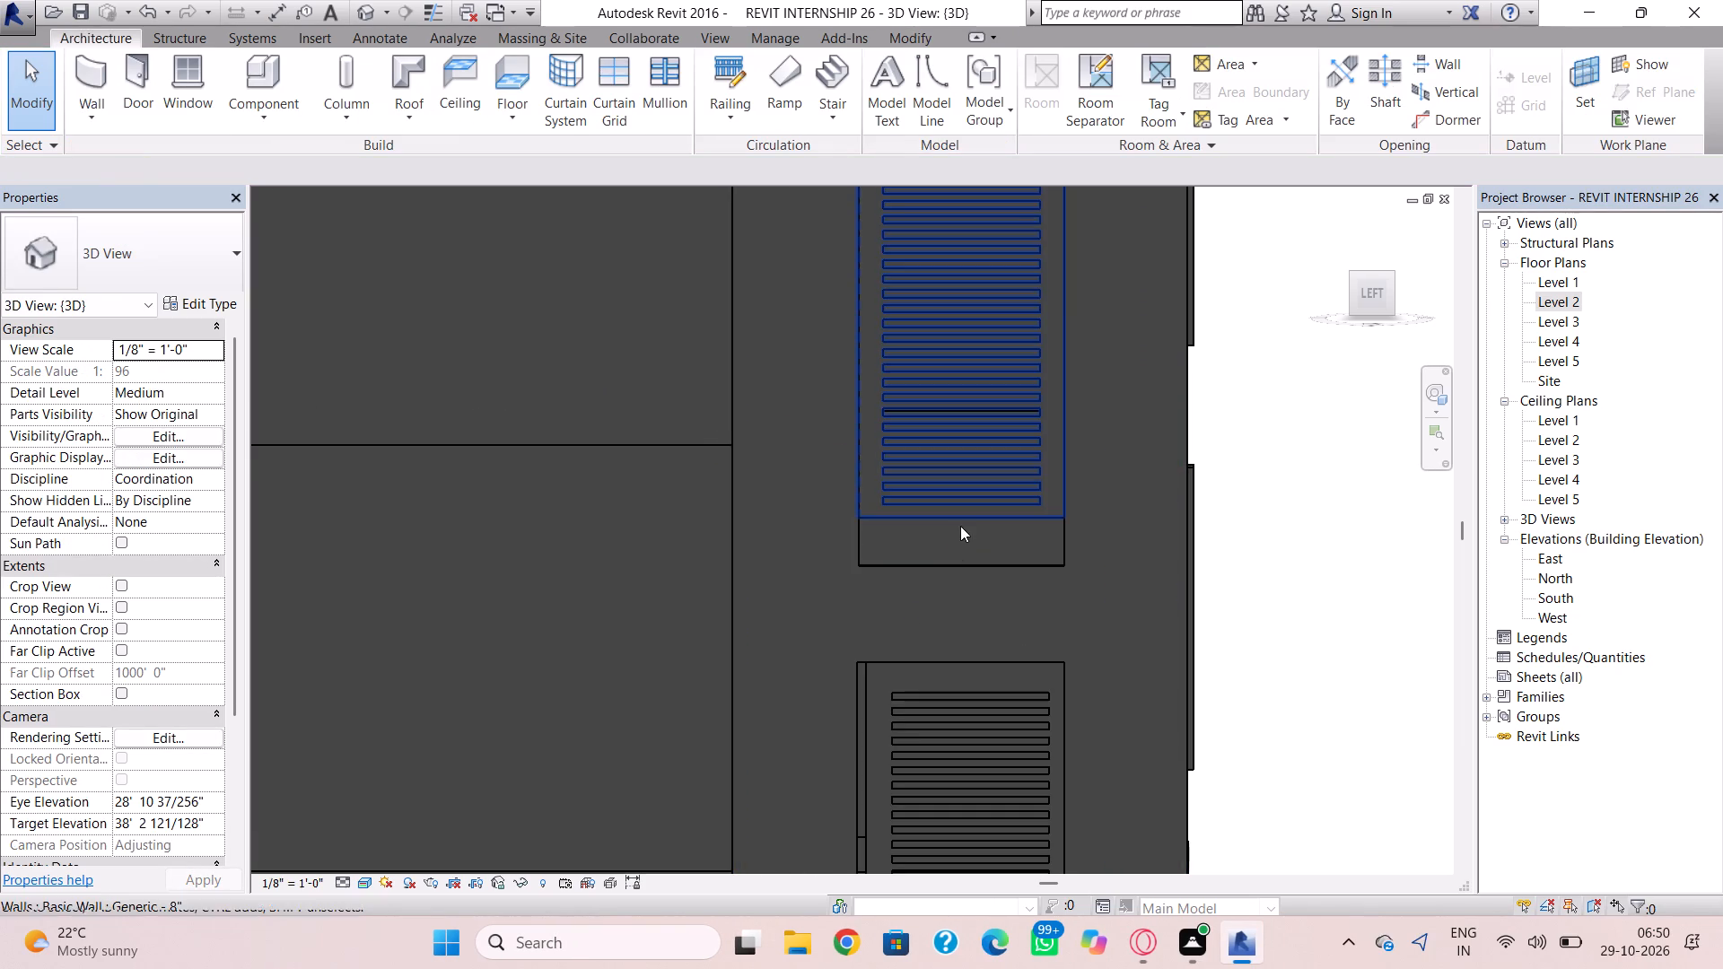
left_click(961, 520)
left_click_drag(965, 522, 966, 547)
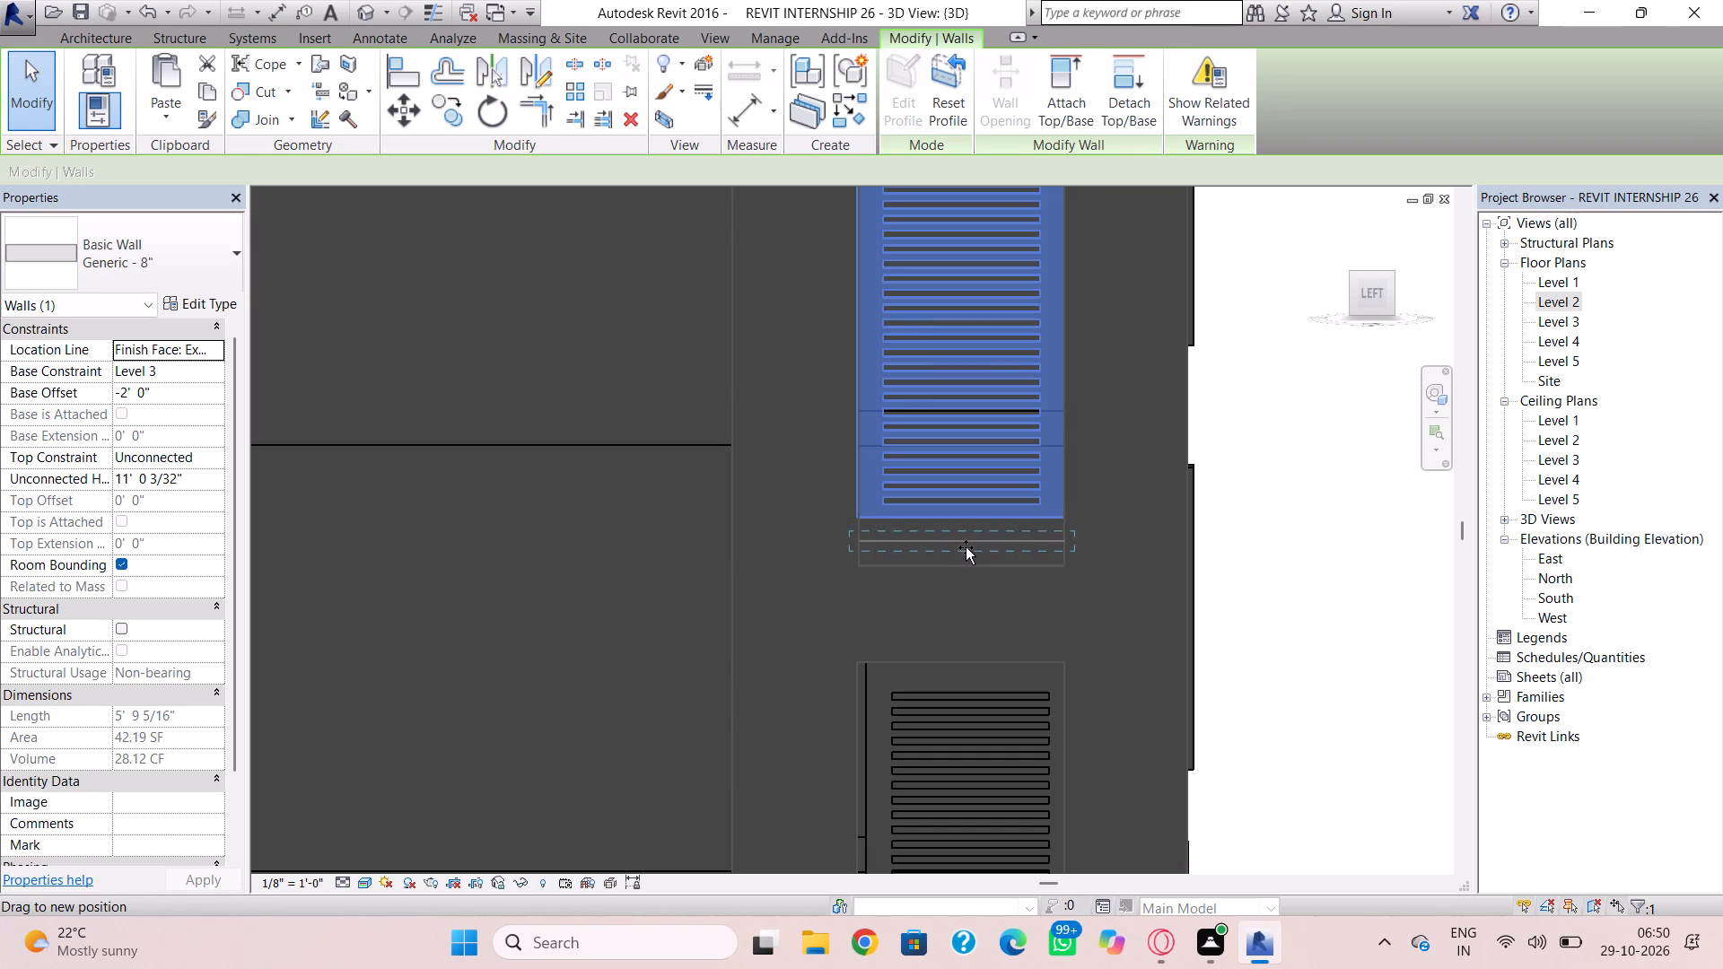
left_click_drag(966, 547, 970, 560)
left_click(1101, 540)
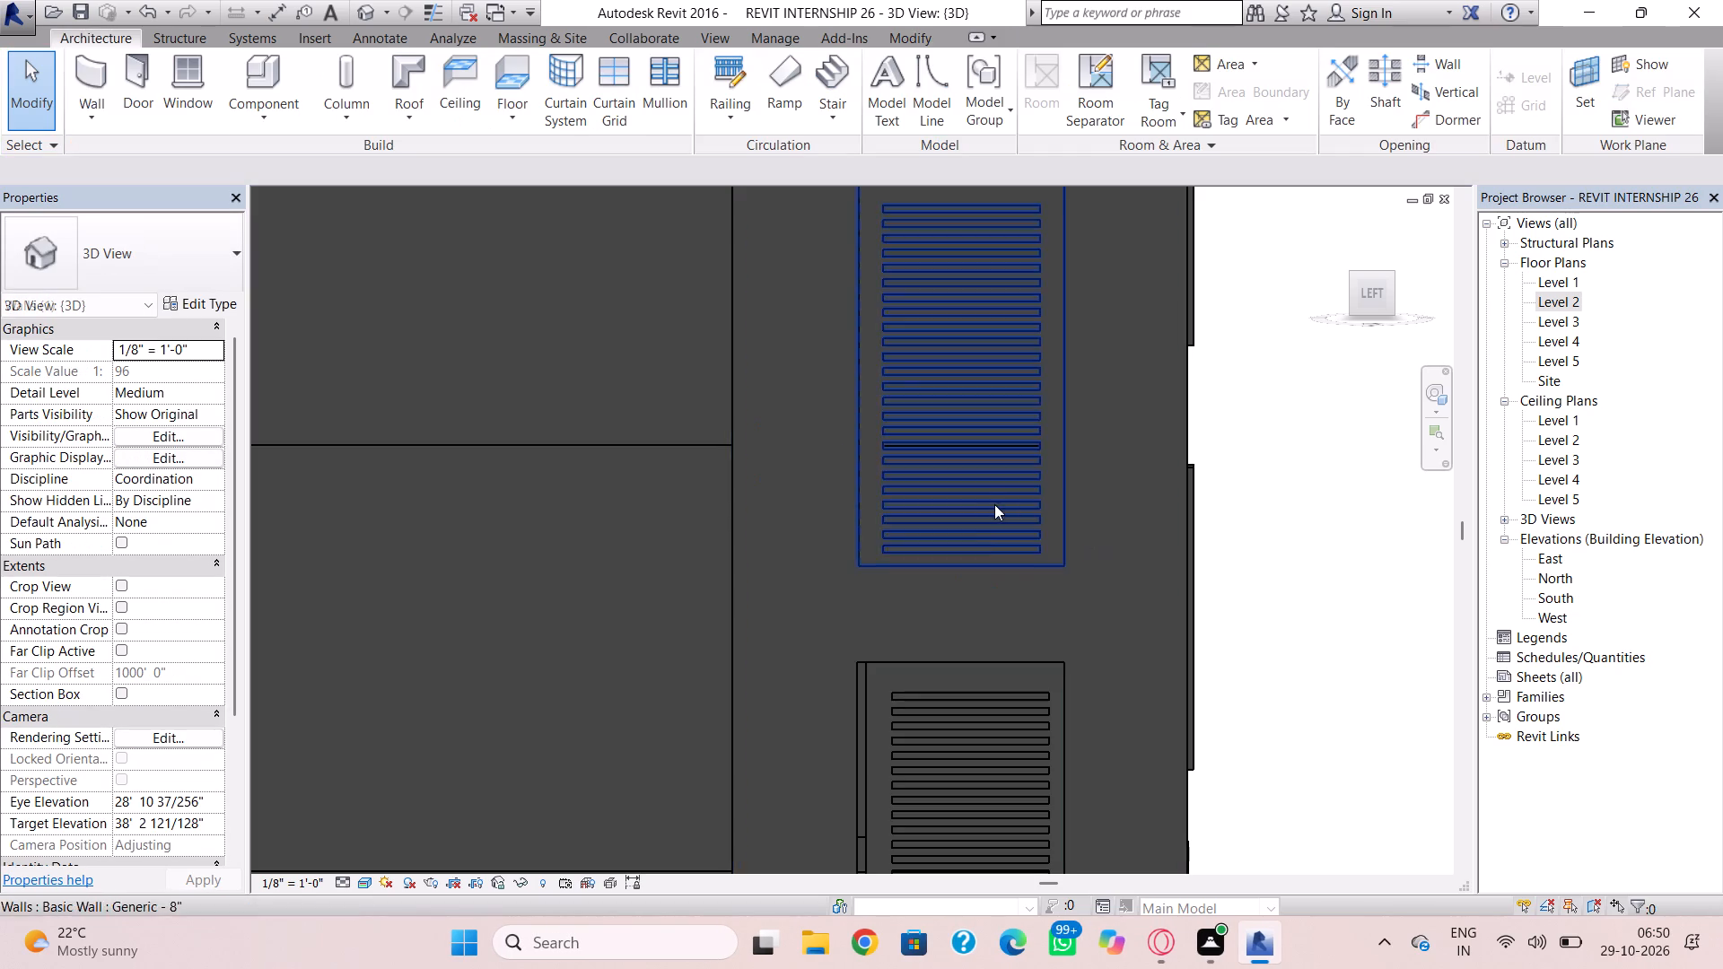
Lower the pasted louvred wall's top edge to just above its louvres, making the wall about 11' 1" high.
middle_click_drag(990, 511, 931, 577)
middle_click_drag(886, 351, 882, 501)
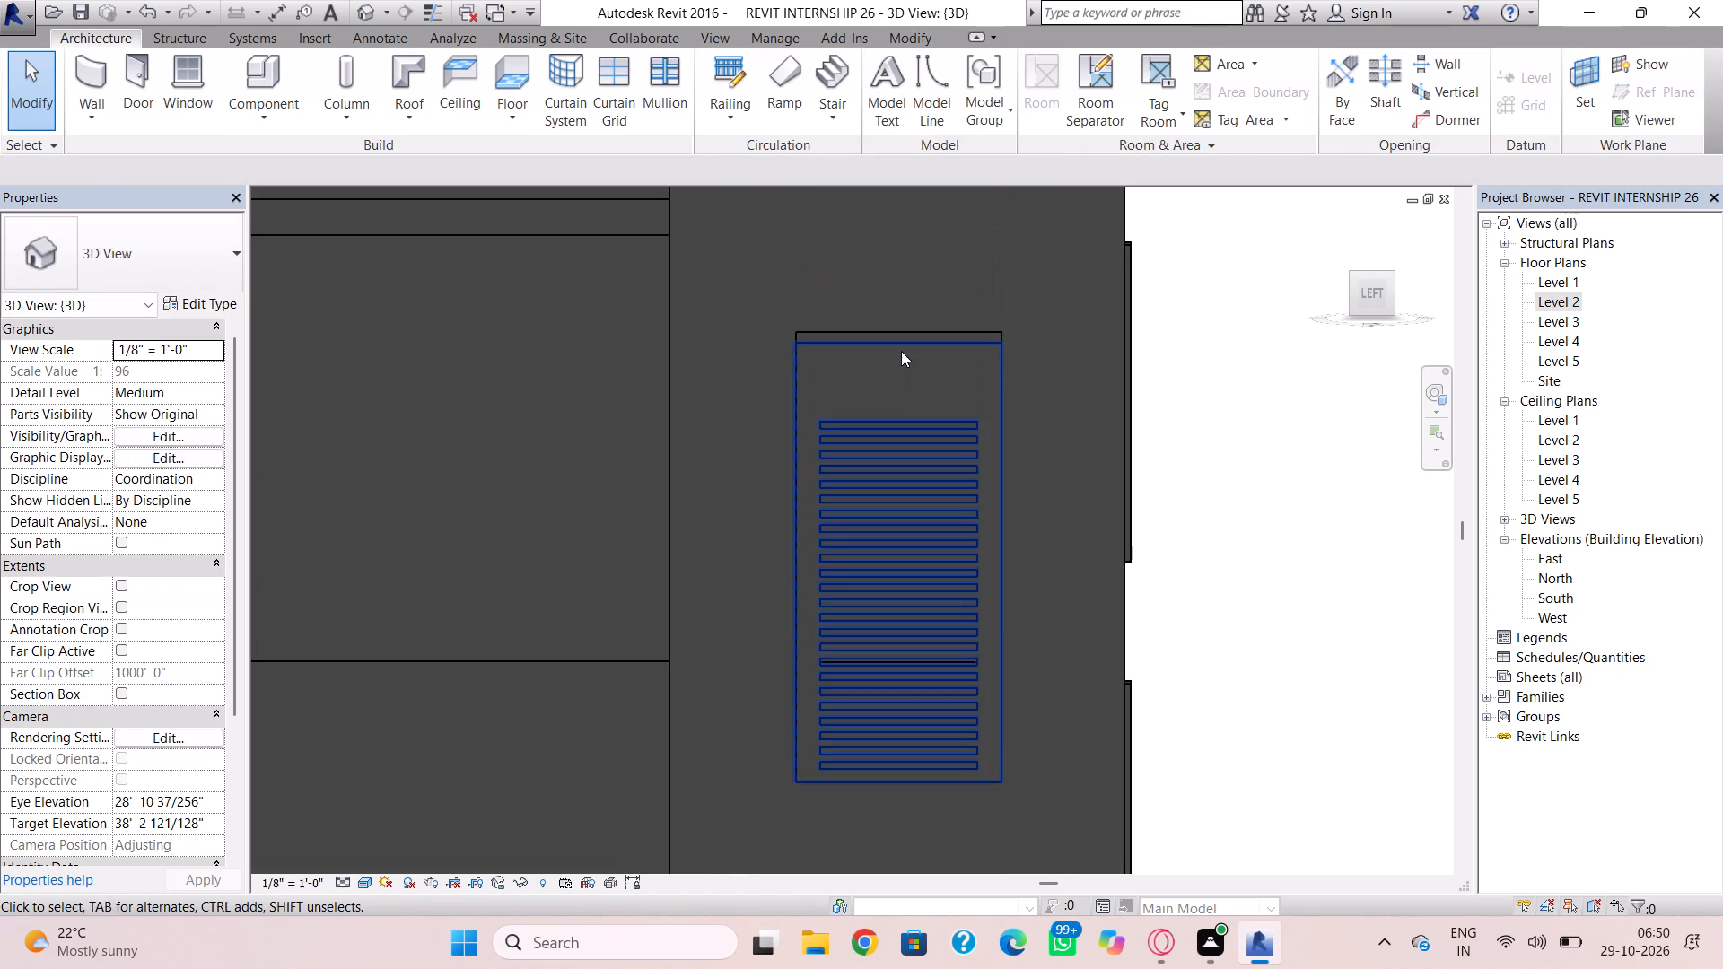
left_click(901, 347)
left_click_drag(899, 337, 897, 328)
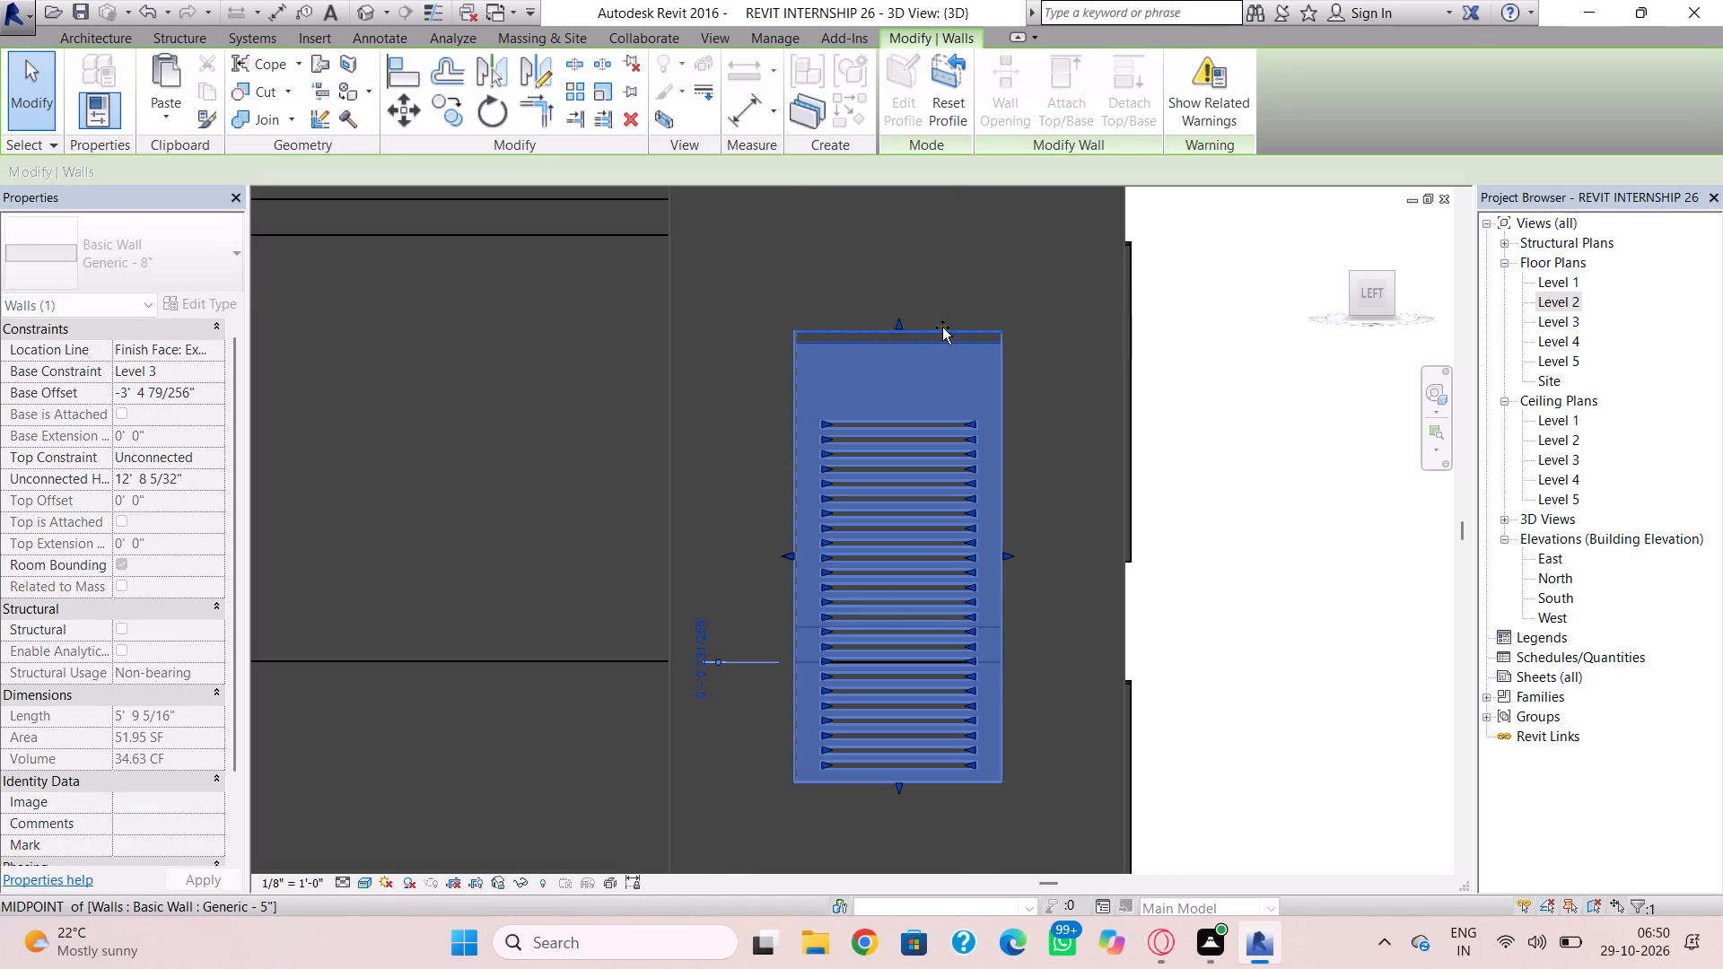
left_click_drag(898, 318, 905, 356)
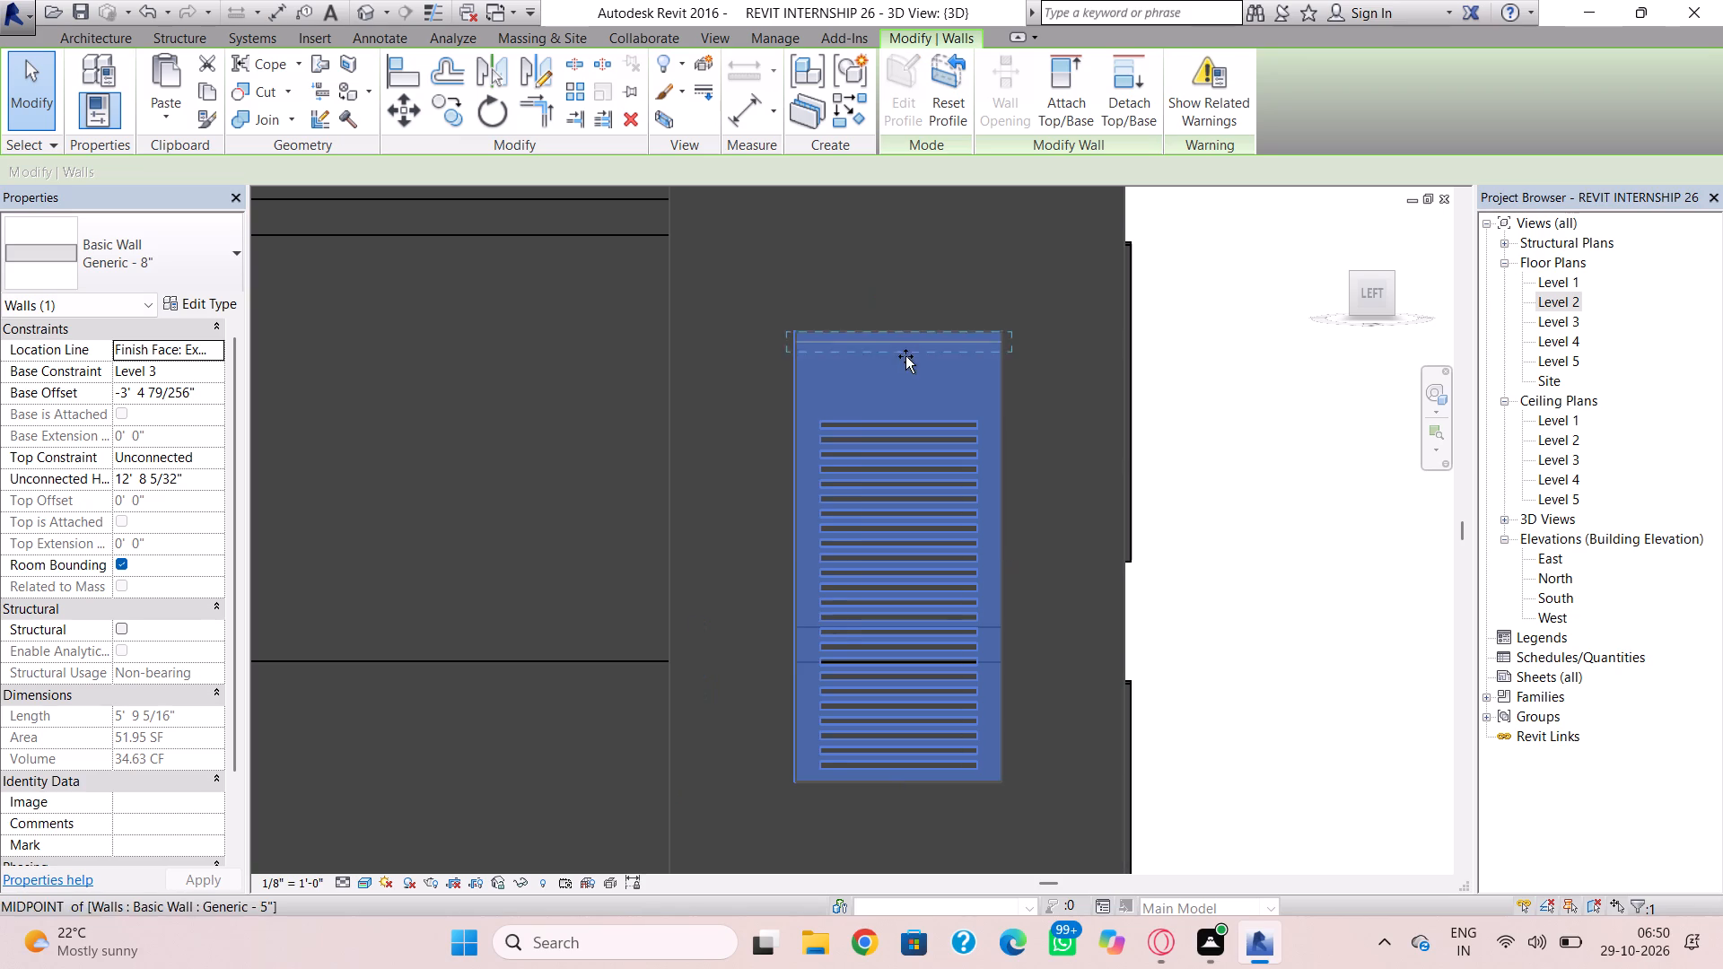
left_click_drag(905, 356, 910, 391)
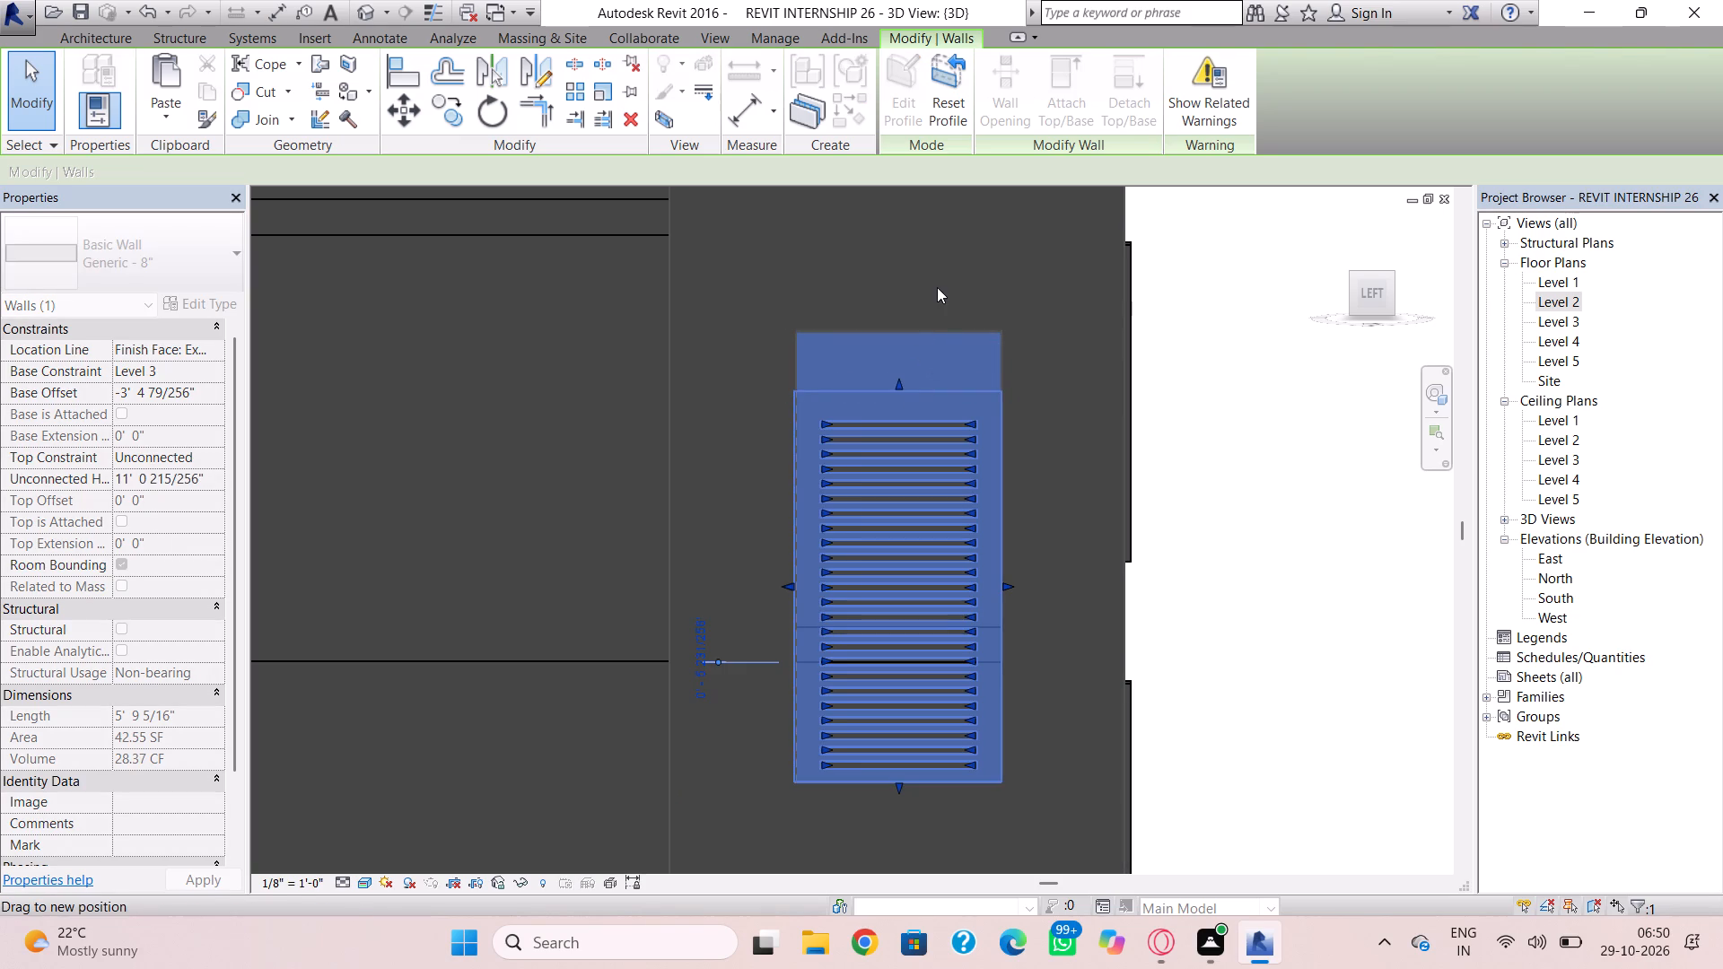
left_click(937, 287)
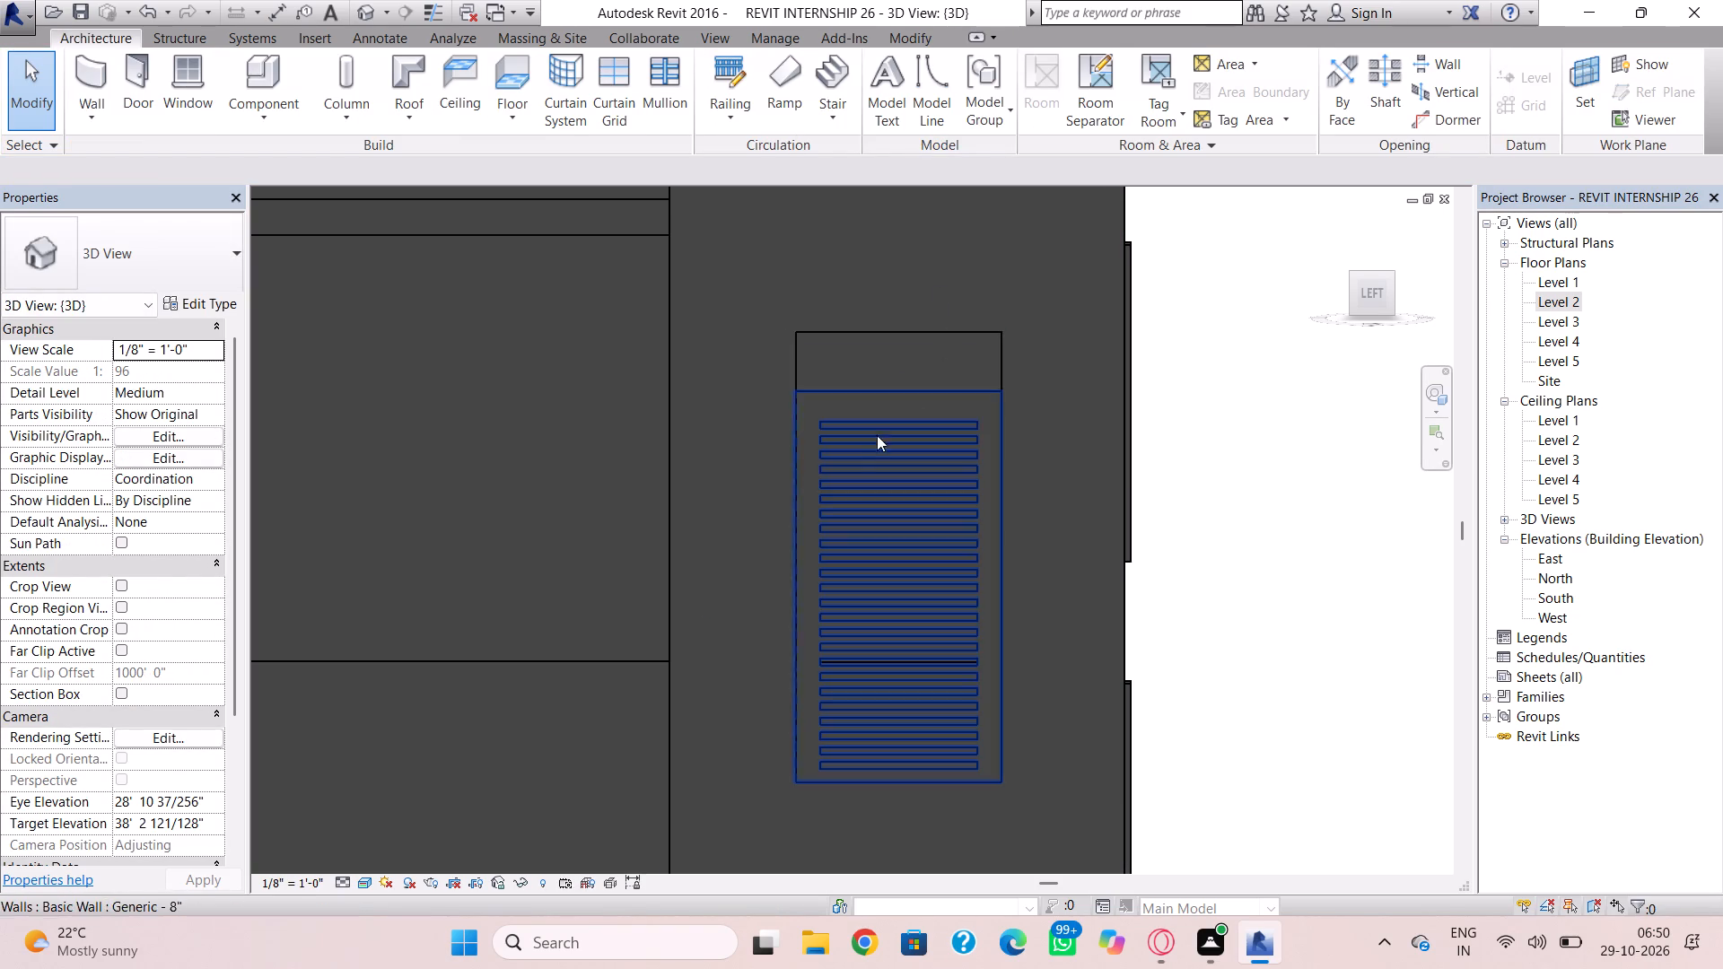
left_click(734, 492)
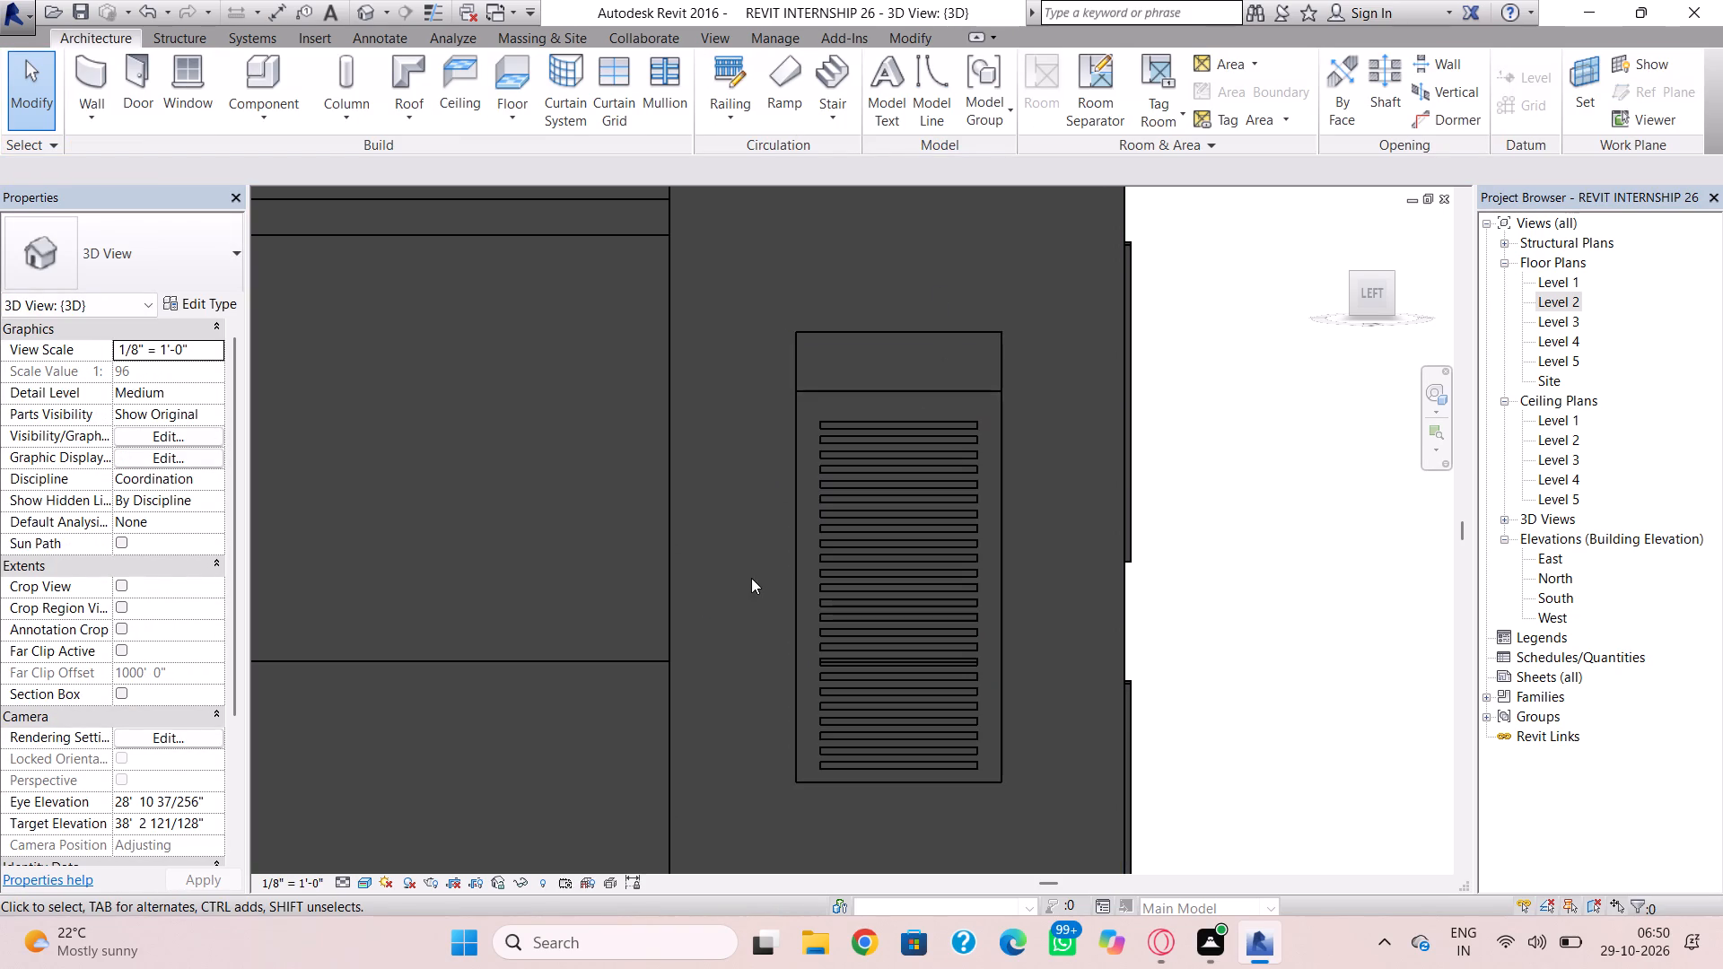
In the side wall's profile, replace the upper opening's top line with one along the louvred wall's top edge.
key("Escape")
left_click(877, 334)
double_click(877, 334)
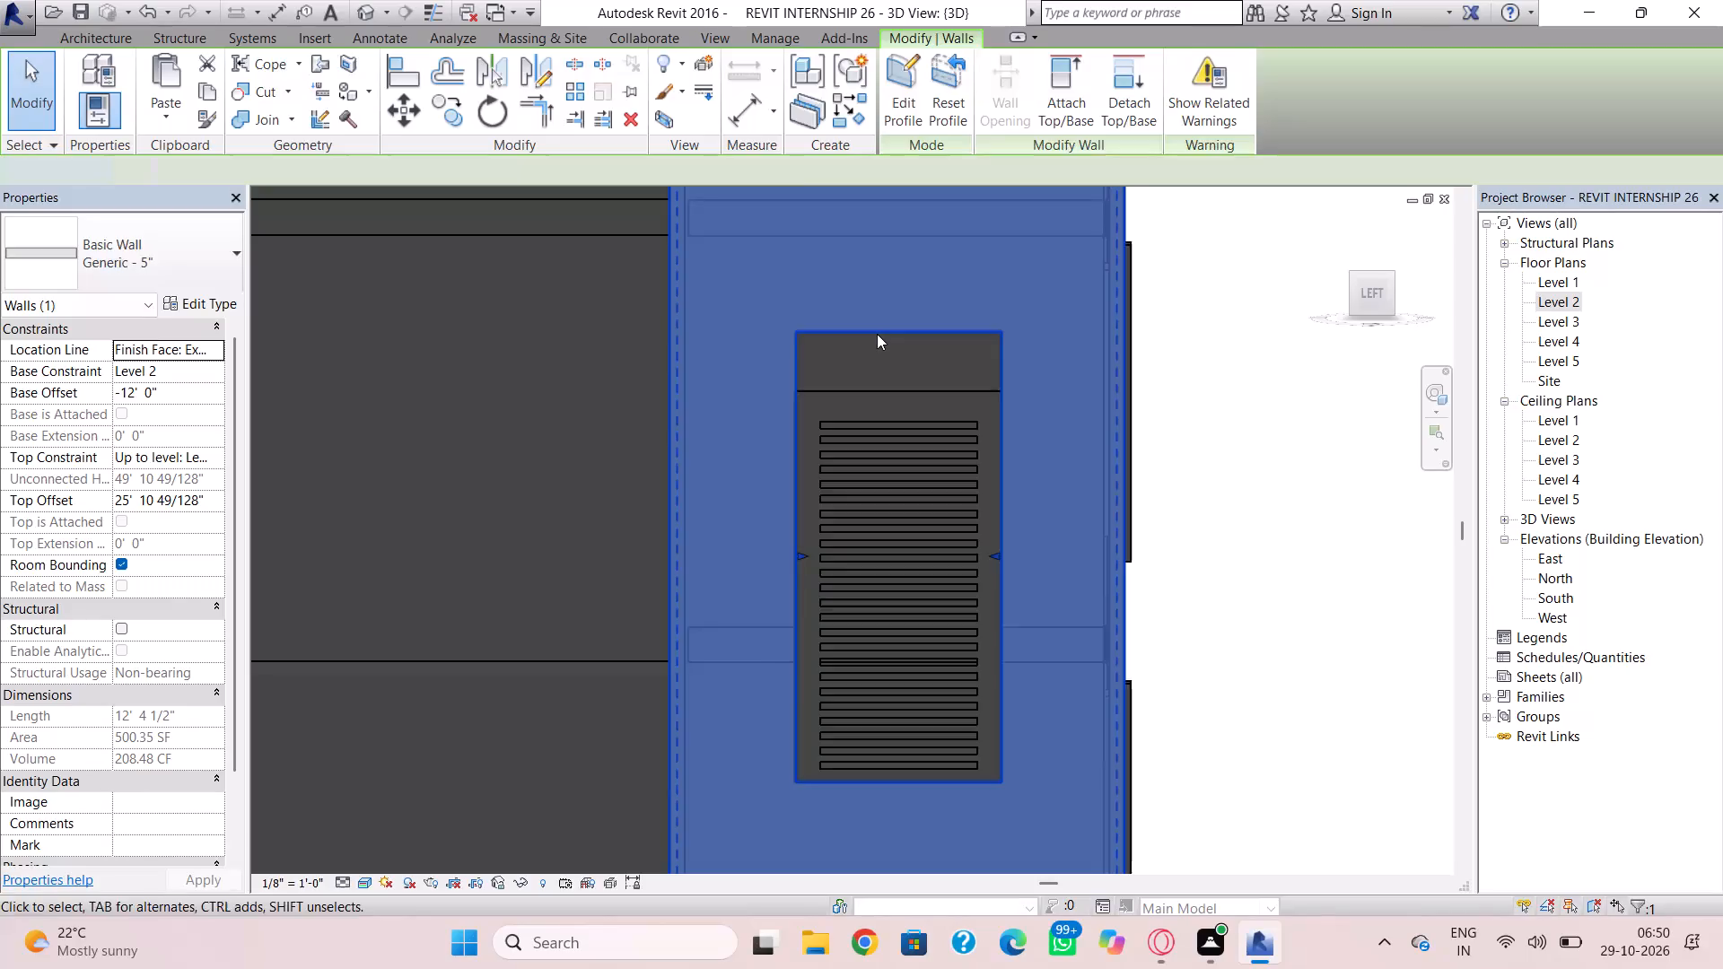
left_click(877, 334)
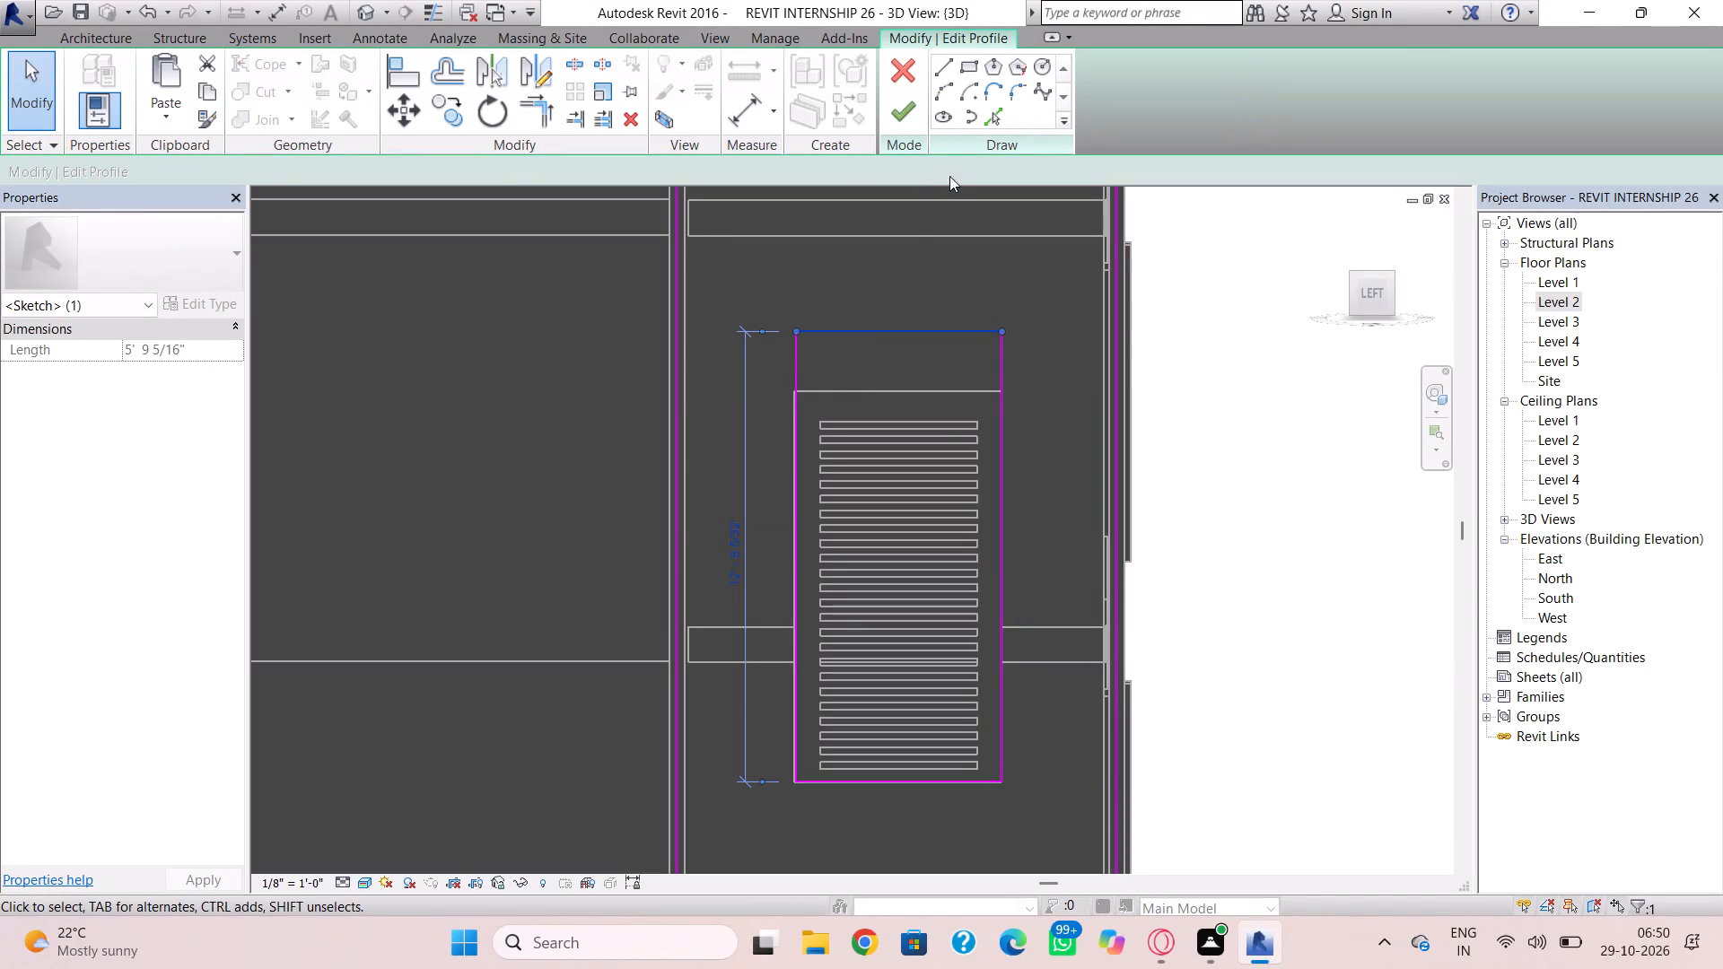
key("Delete")
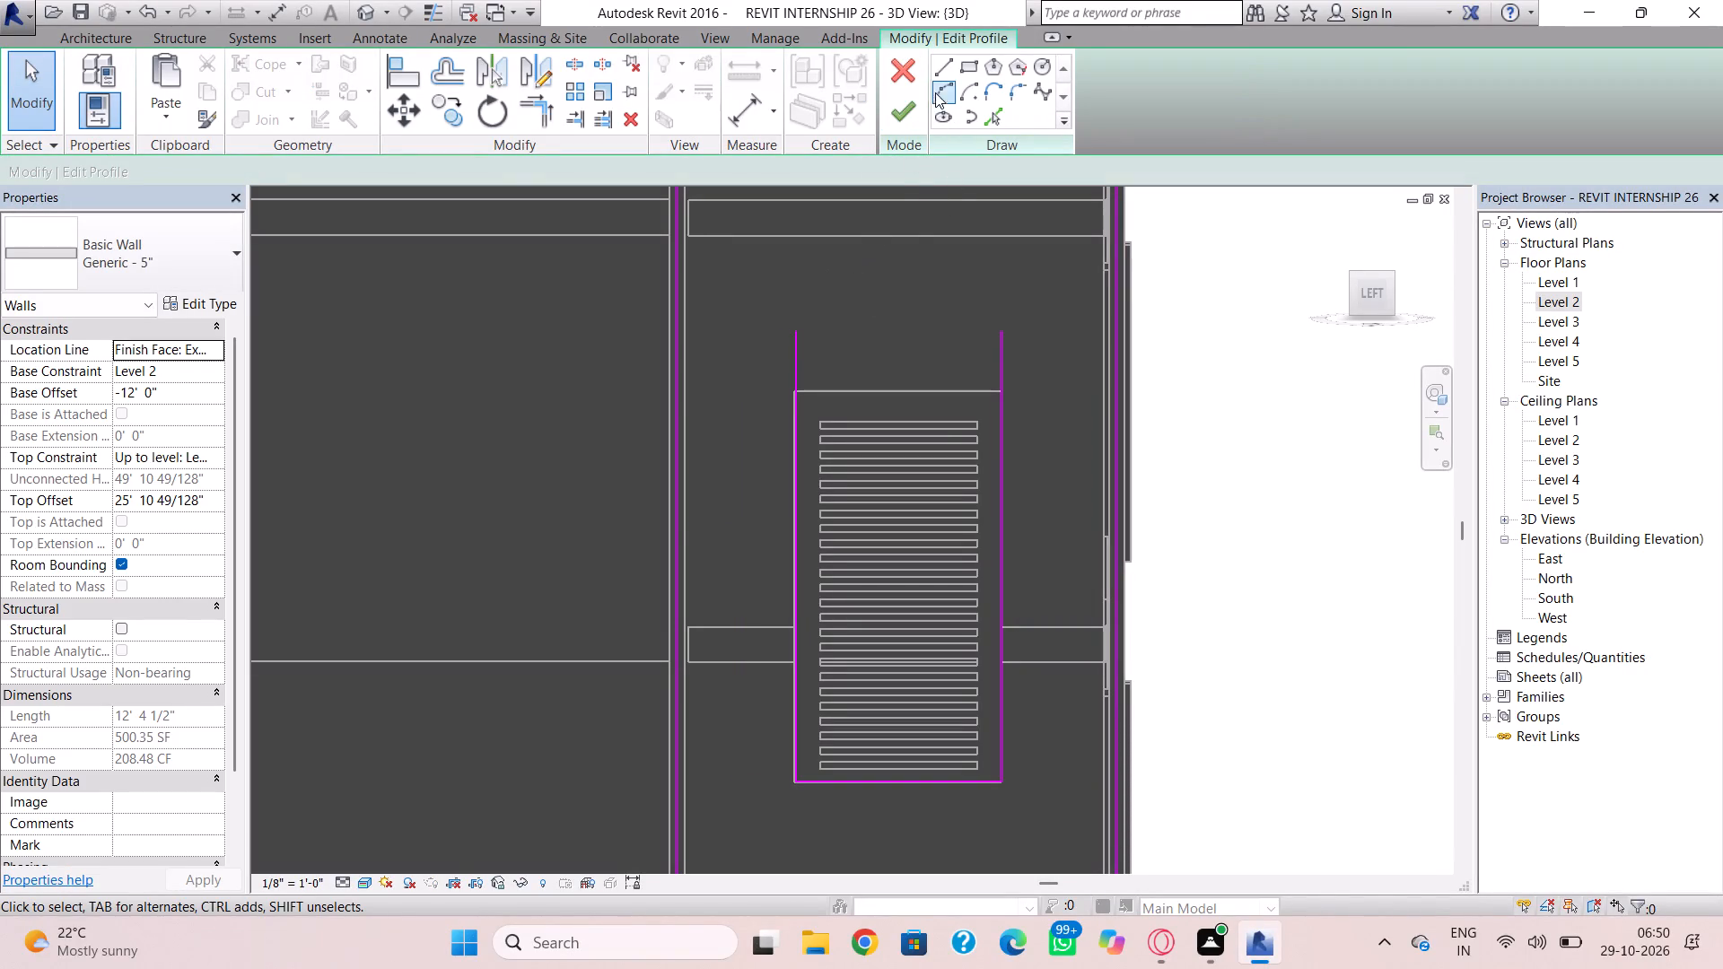
left_click(941, 74)
scroll(830, 369, "up", 4)
left_click(781, 403)
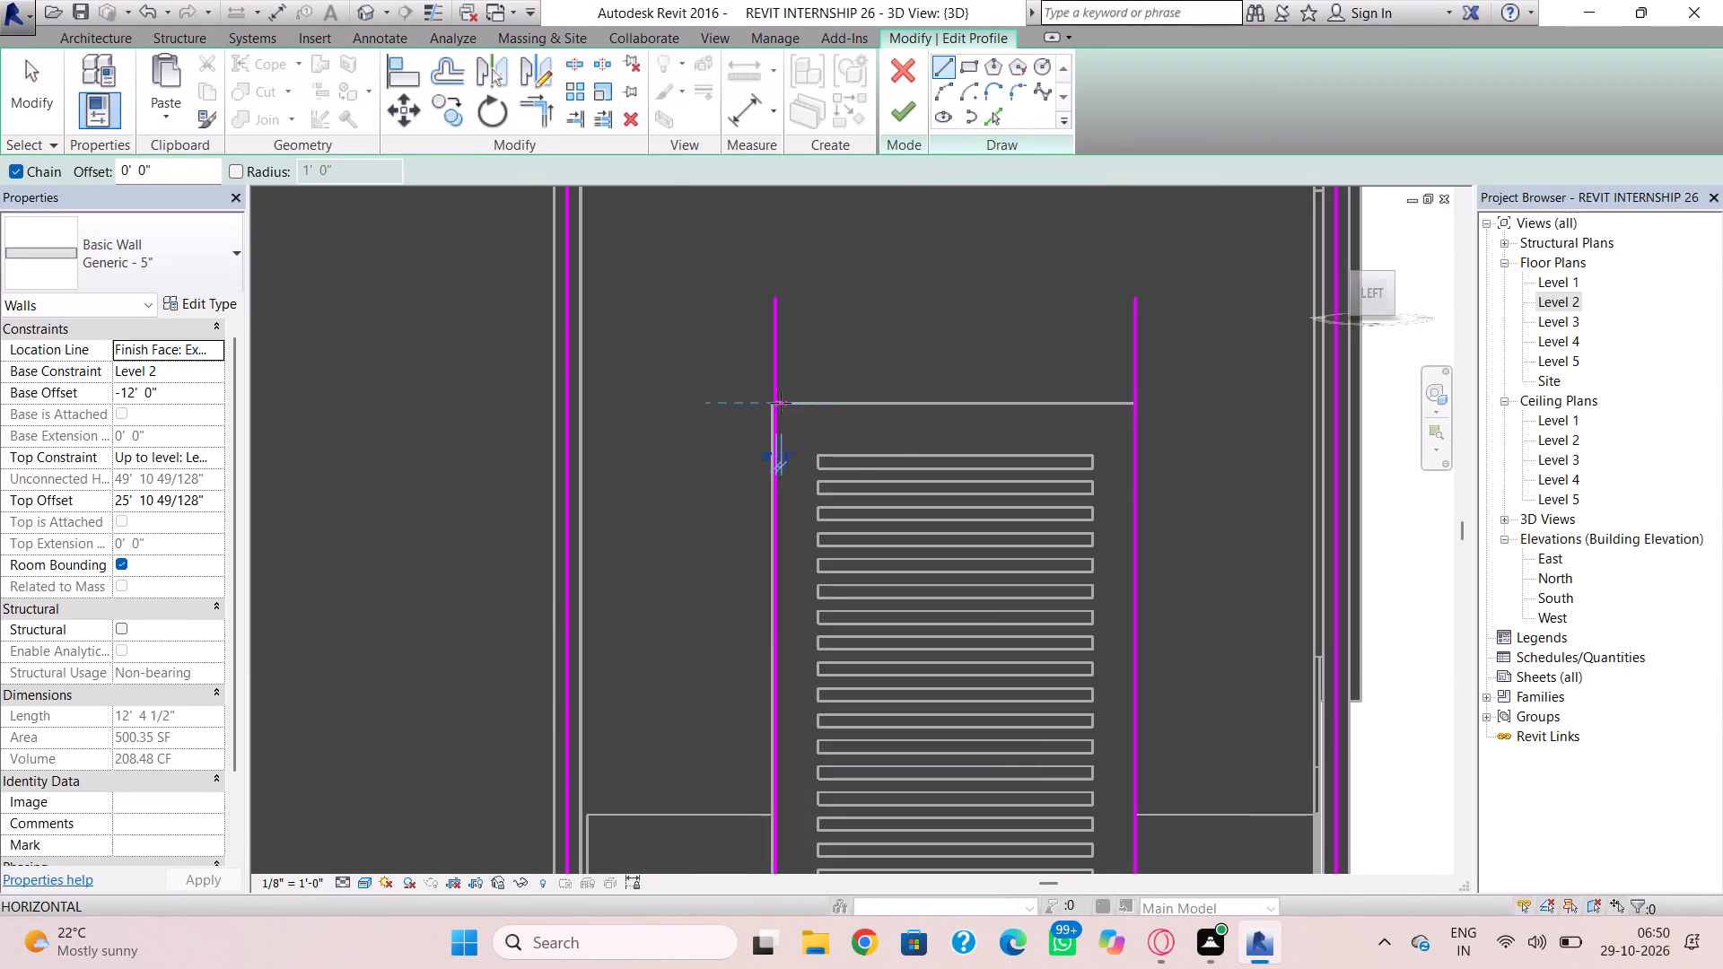
left_click(1132, 403)
key("Delete")
key("Delete")
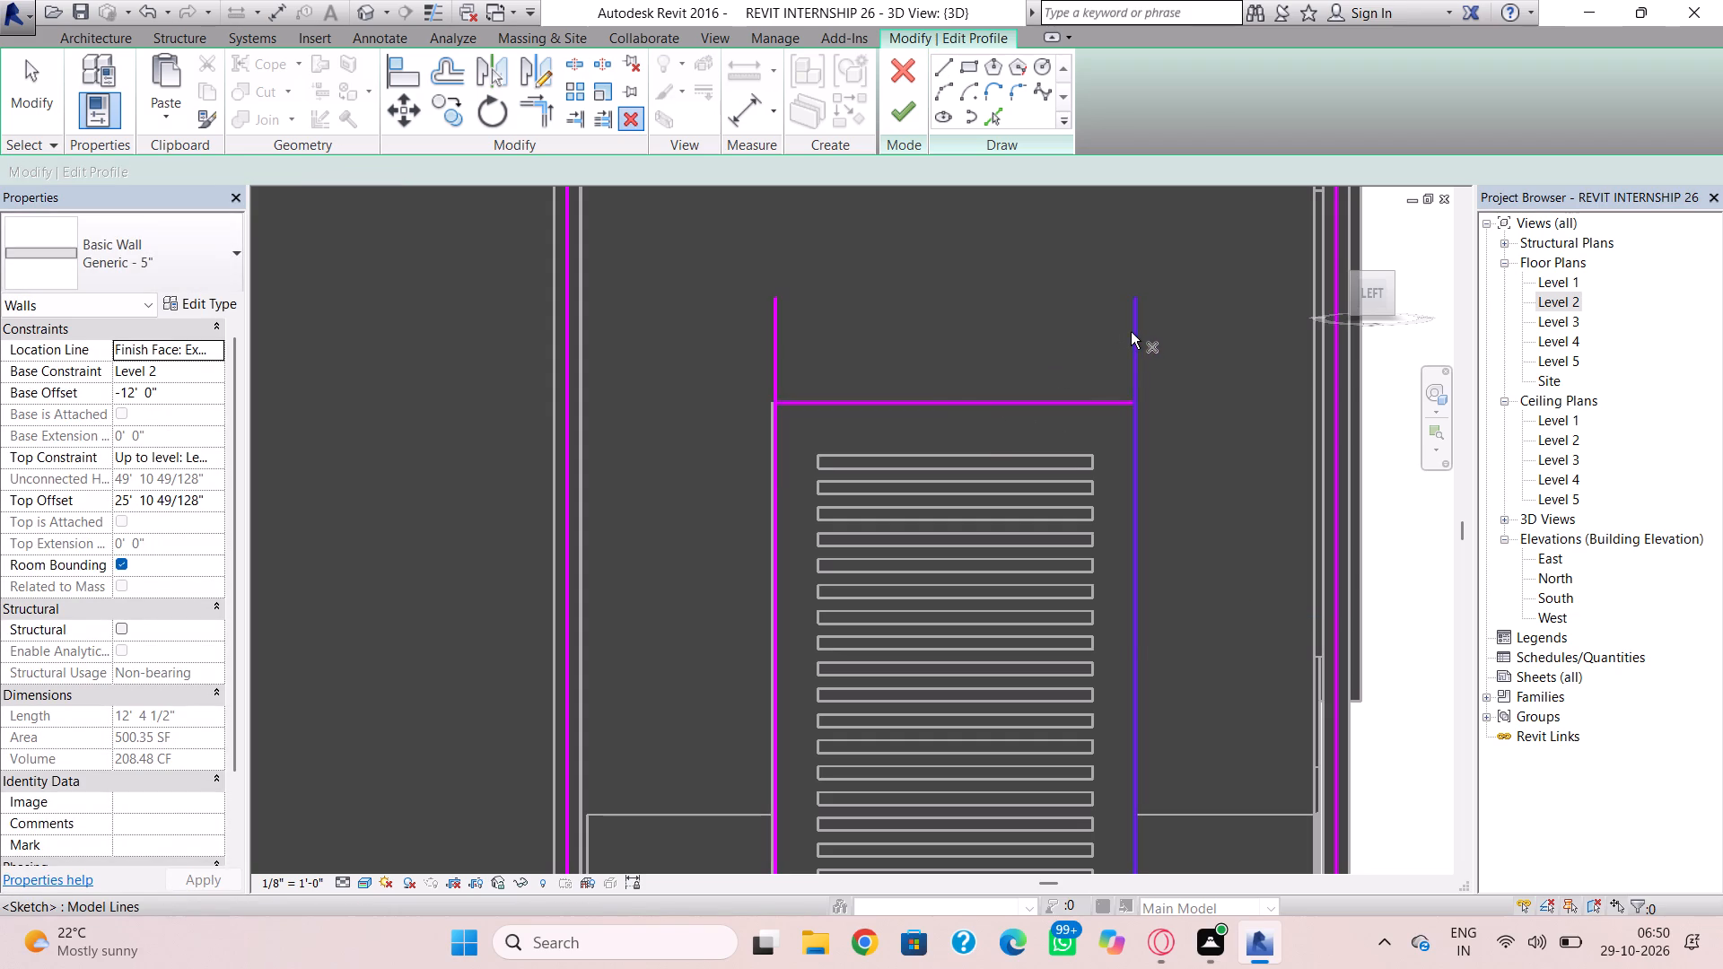
key("Escape")
Shorten both vertical lines of the upper opening so they end at its new top line.
left_click(1133, 328)
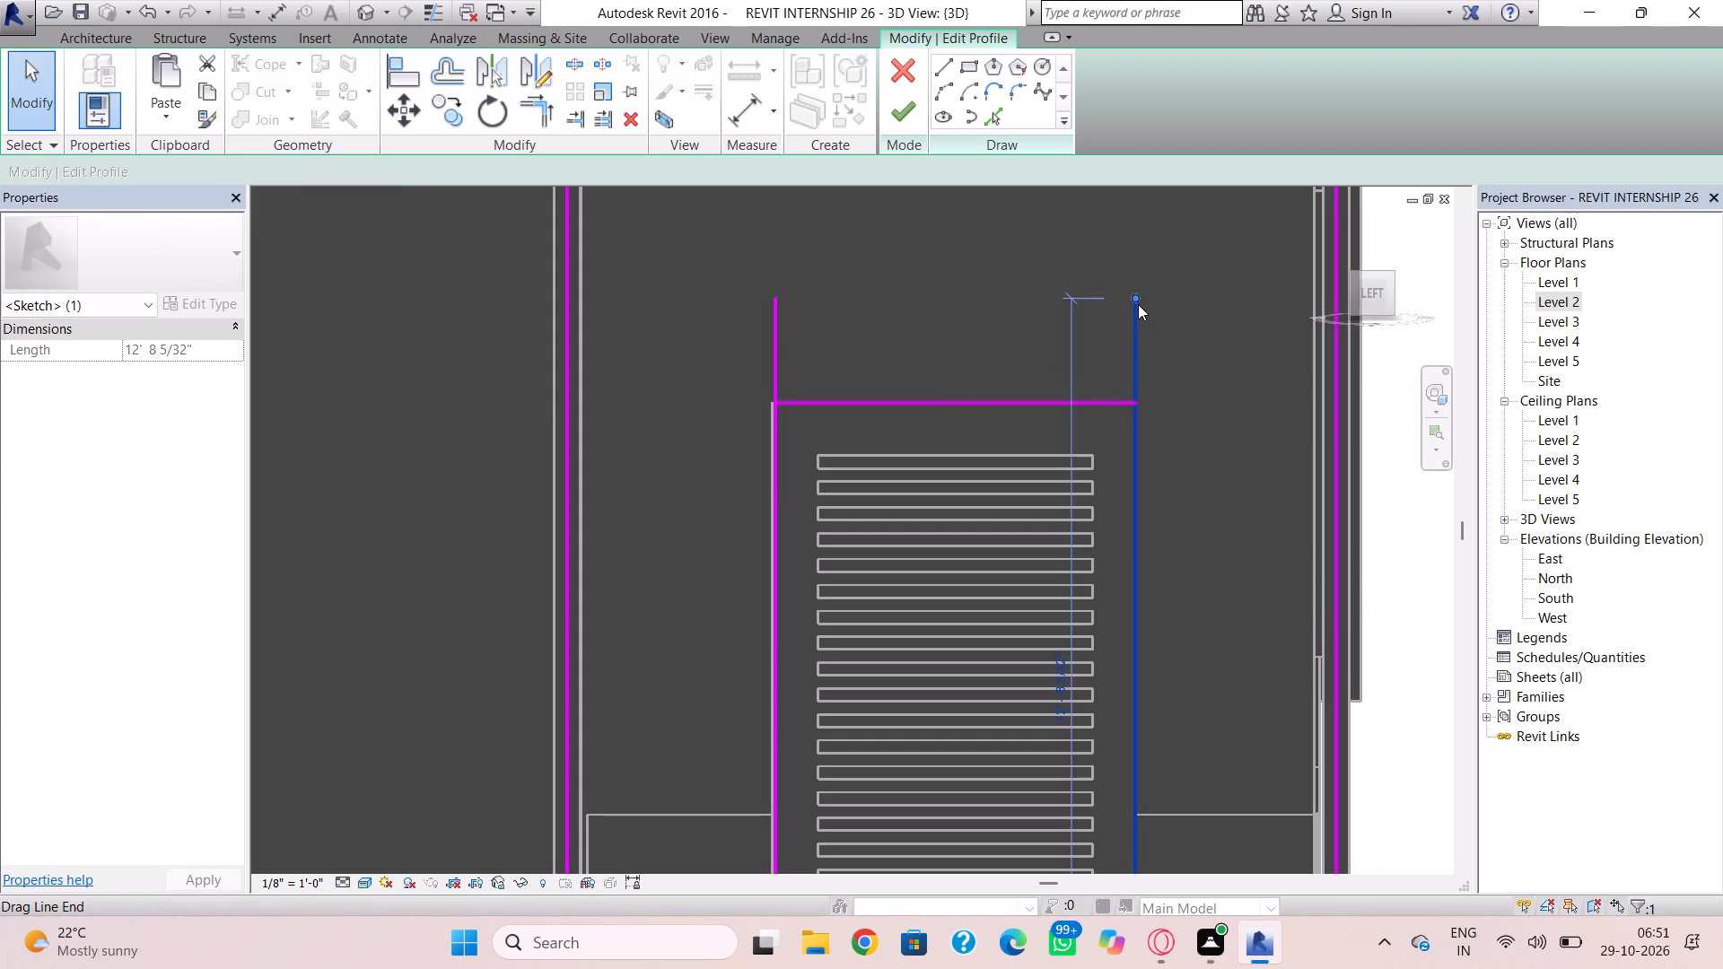
left_click_drag(1137, 303, 1142, 399)
left_click(1133, 347)
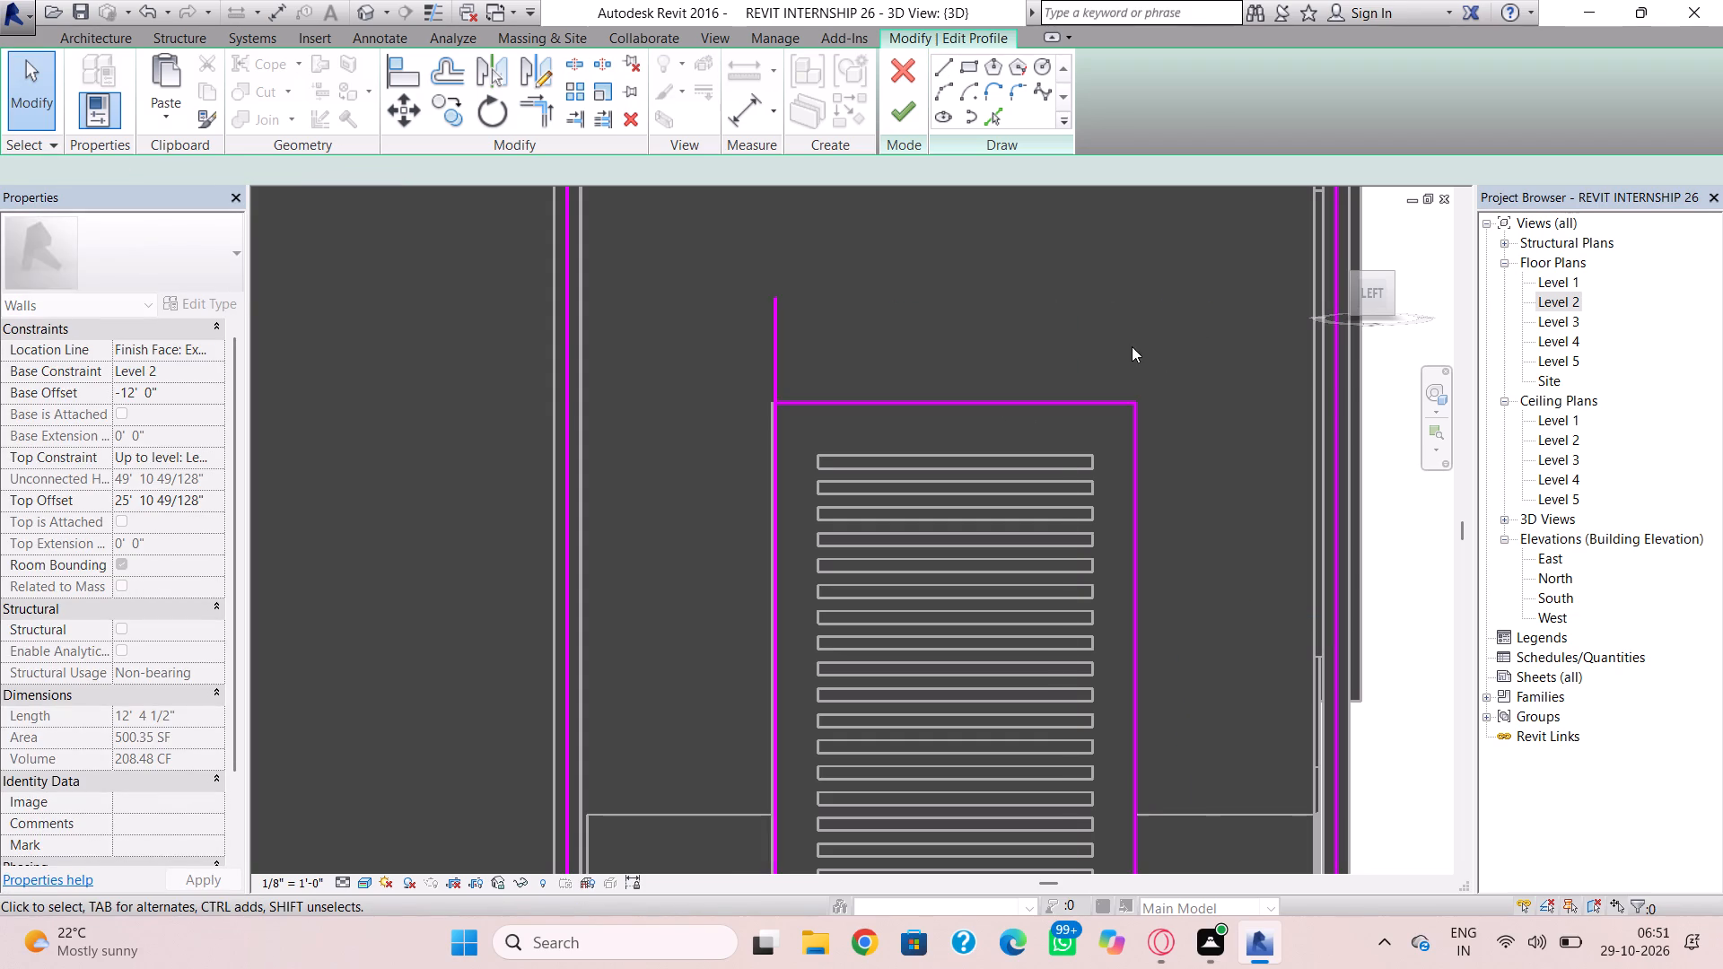
left_click(781, 362)
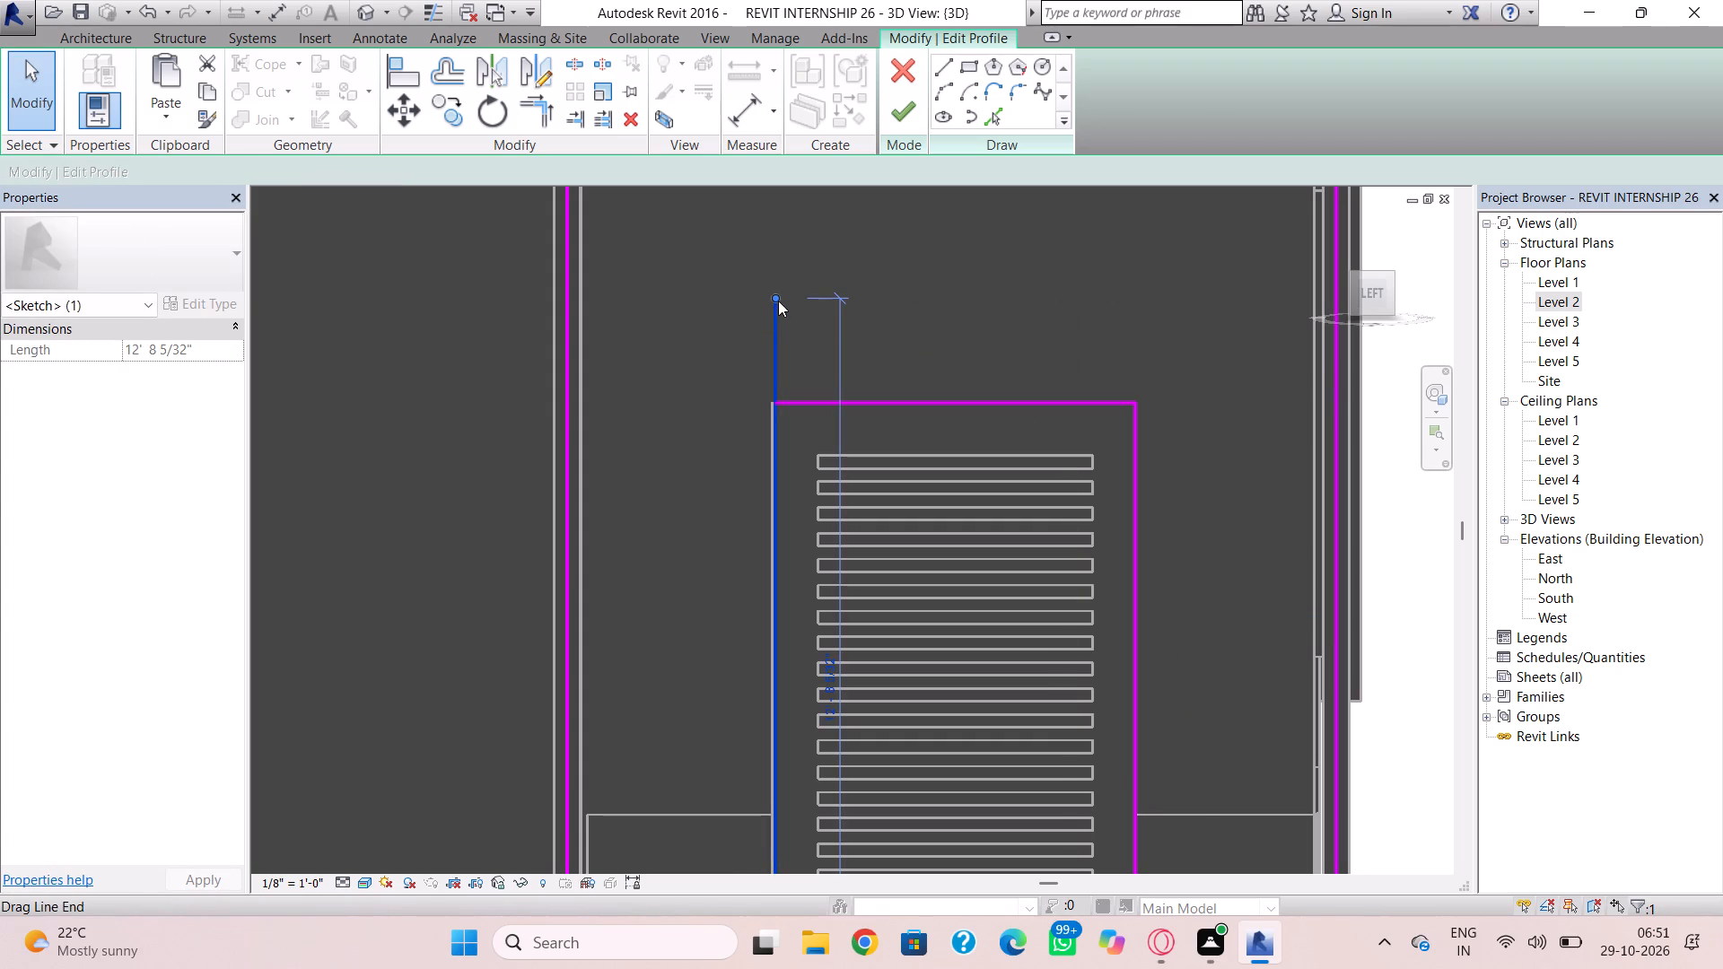
left_click_drag(776, 298, 789, 403)
left_click(798, 366)
Nudge the upper opening's left line left onto the louvred wall's edge and finish the profile edit.
left_click(758, 444)
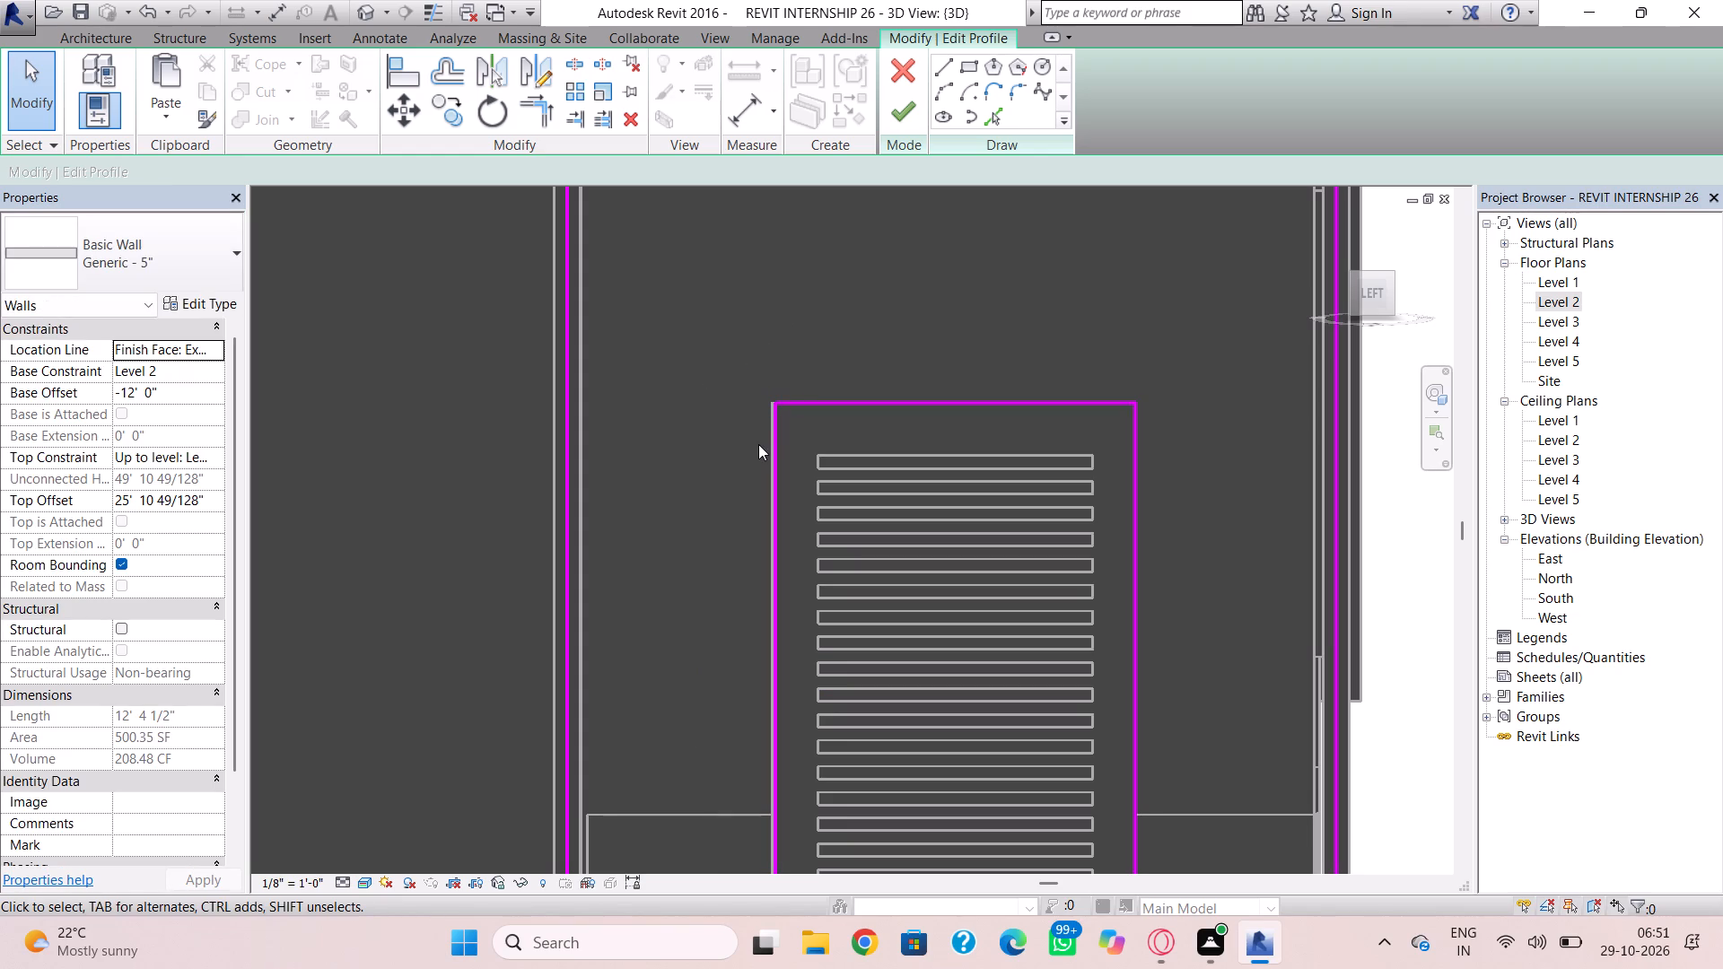
left_click(765, 451)
scroll(769, 461, "up", 4)
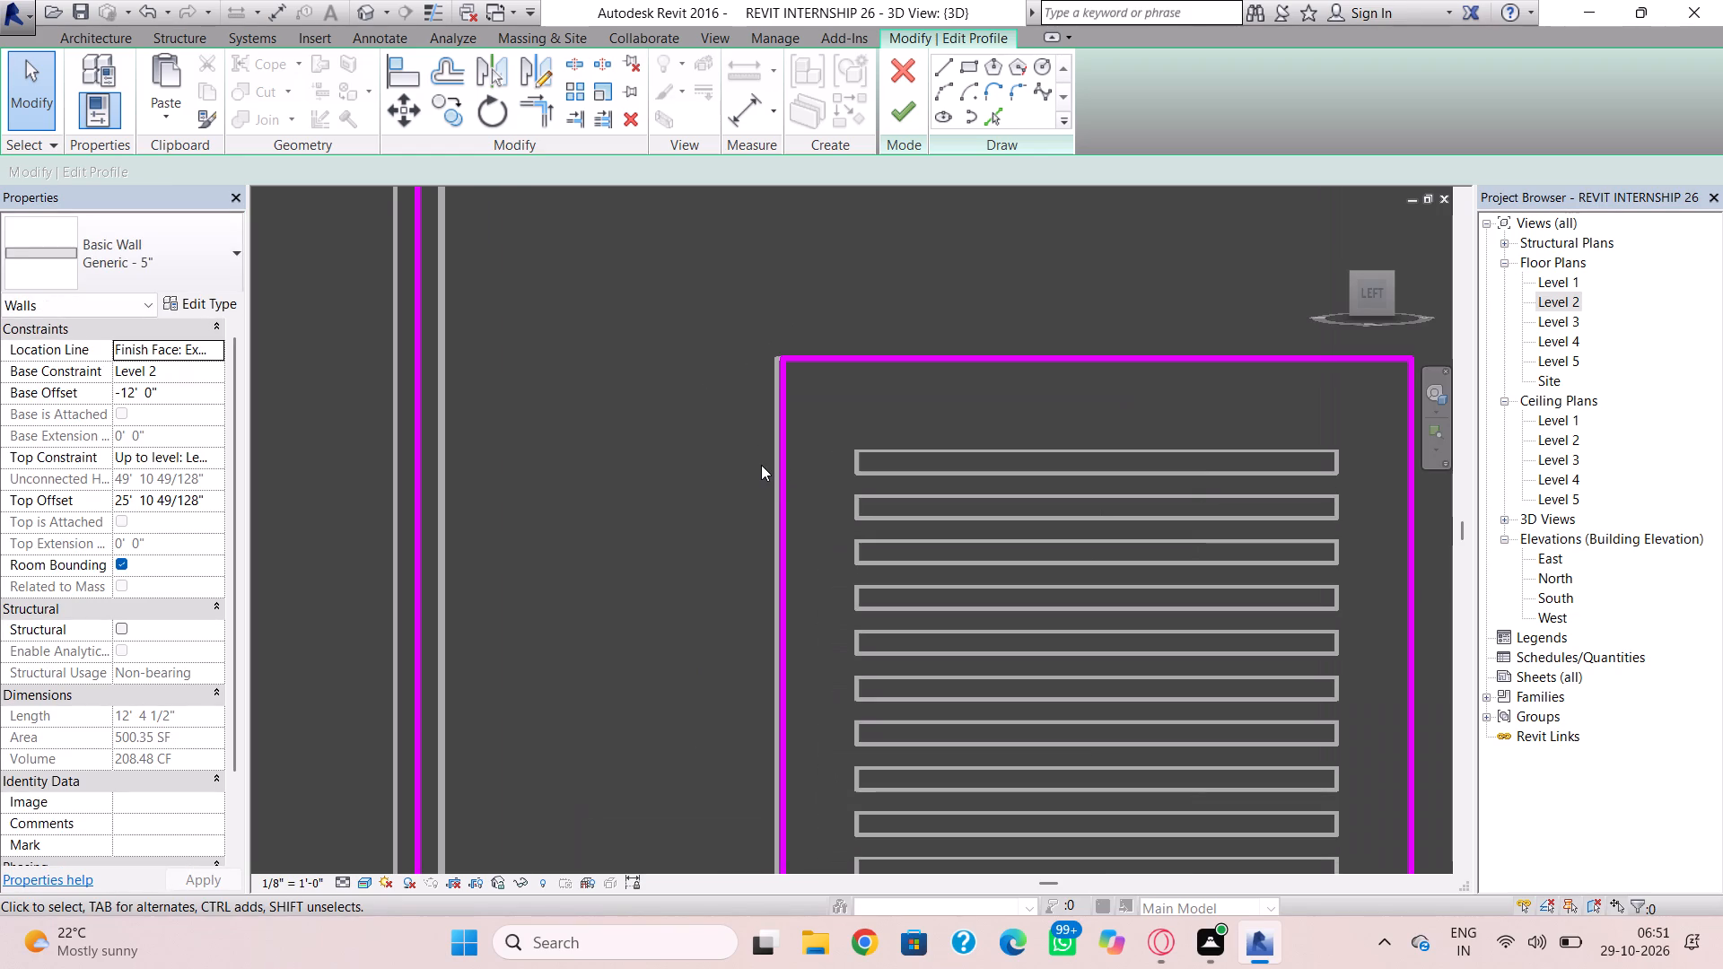
key("Left")
key("Left")
key("Left")
left_click(788, 468)
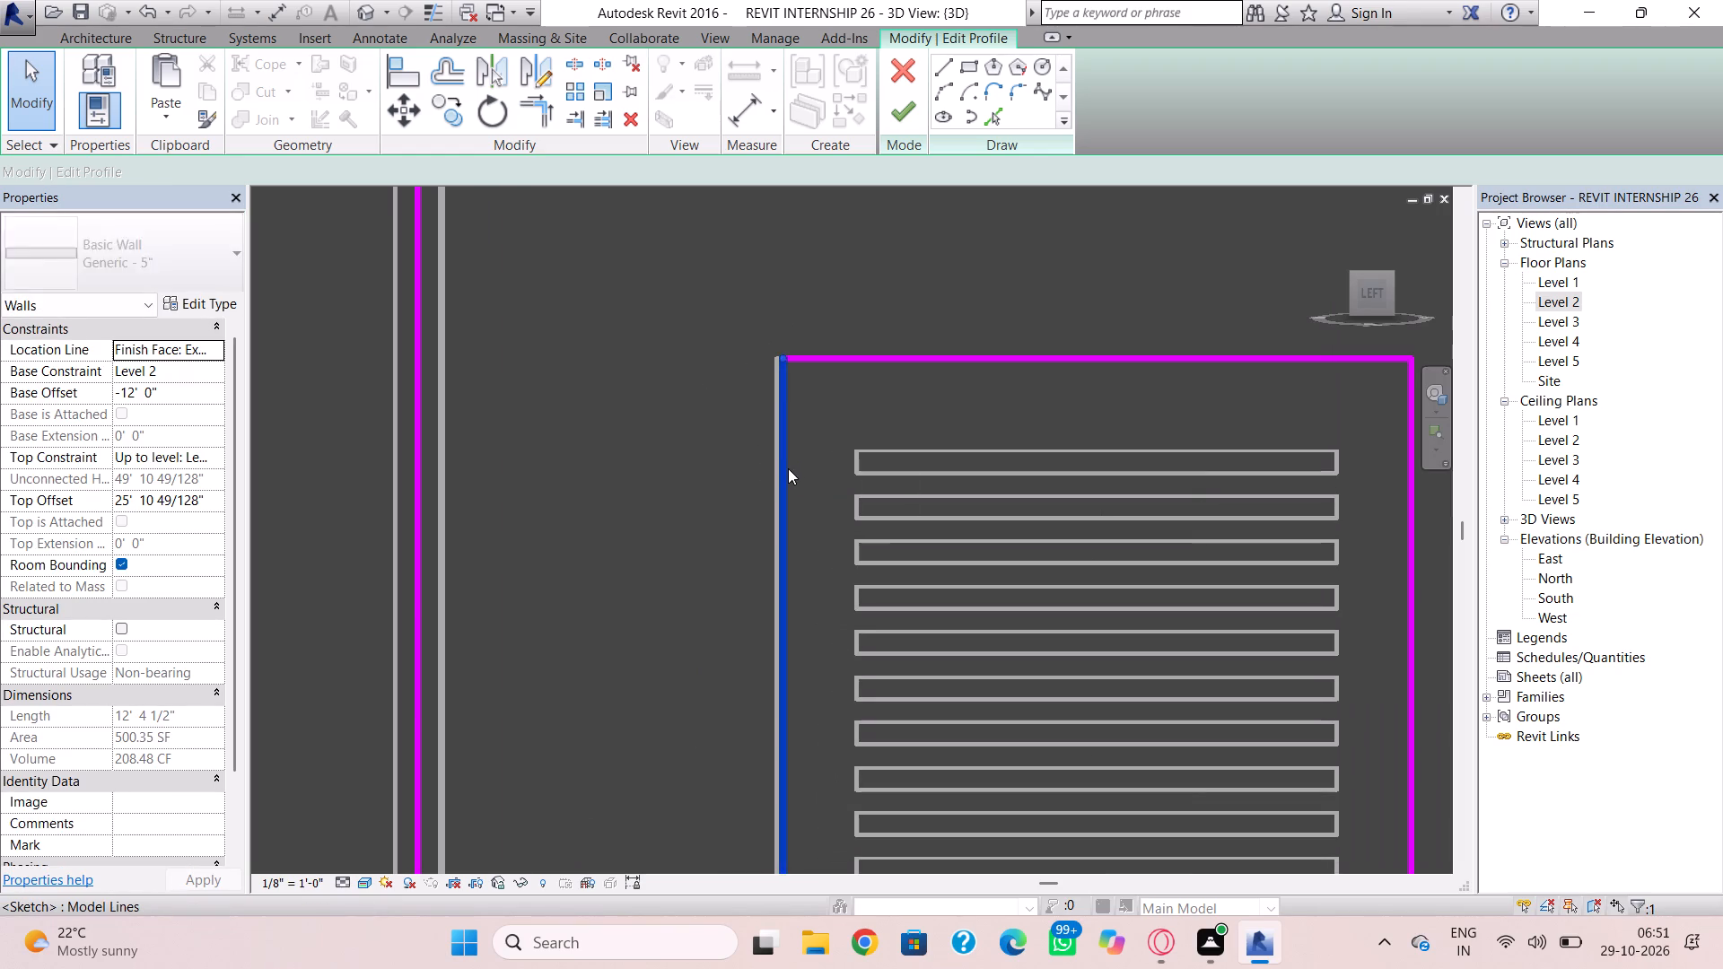
key("Left")
left_click(749, 465)
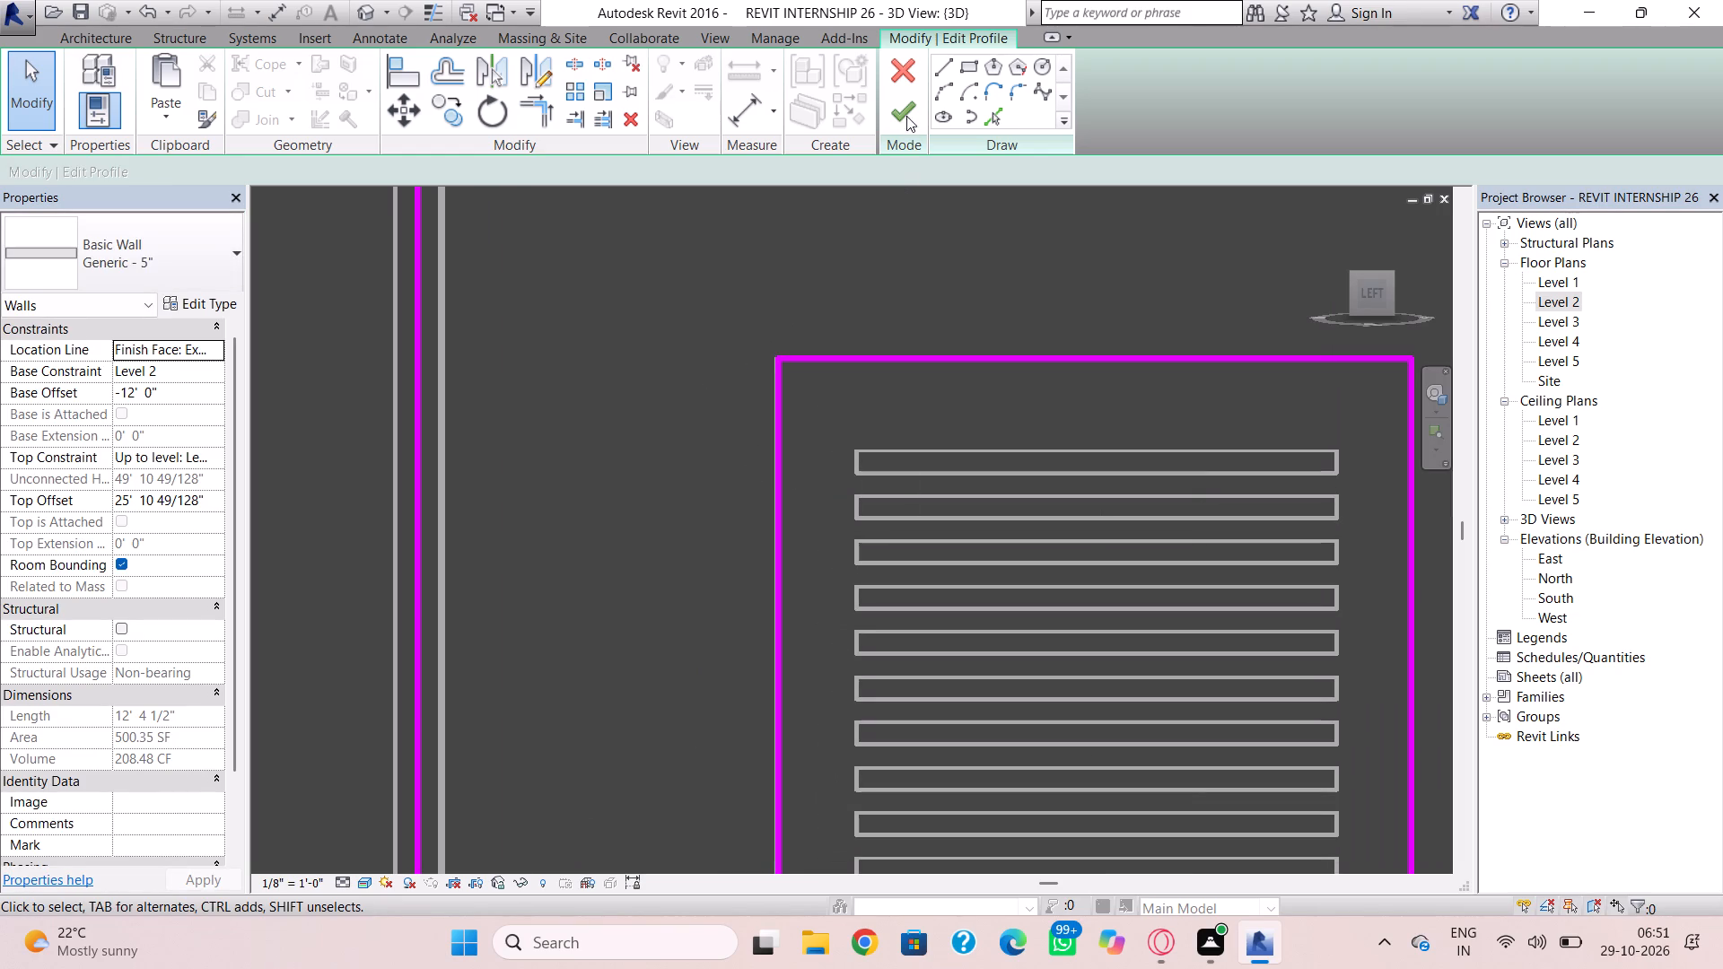
left_click(906, 116)
scroll(980, 376, "down", 9)
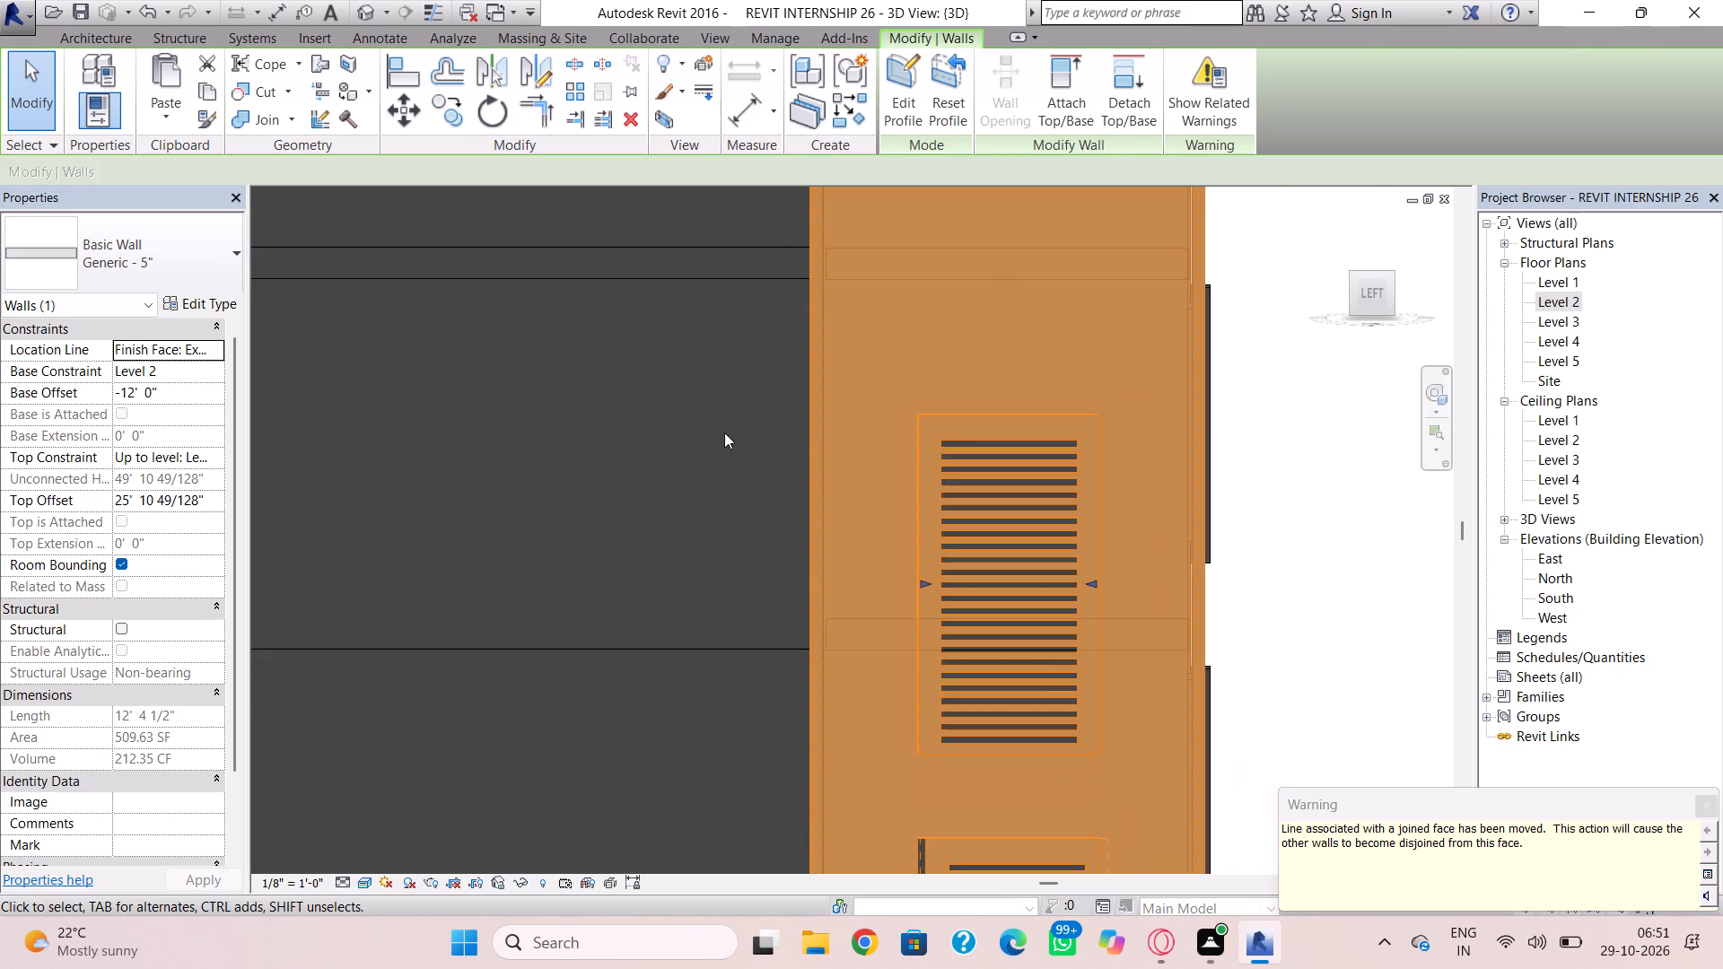
left_click(724, 432)
Extend the lower louvred wall's left edge to the left edge of its opening.
scroll(875, 469, "down", 3)
middle_click_drag(877, 471, 835, 350)
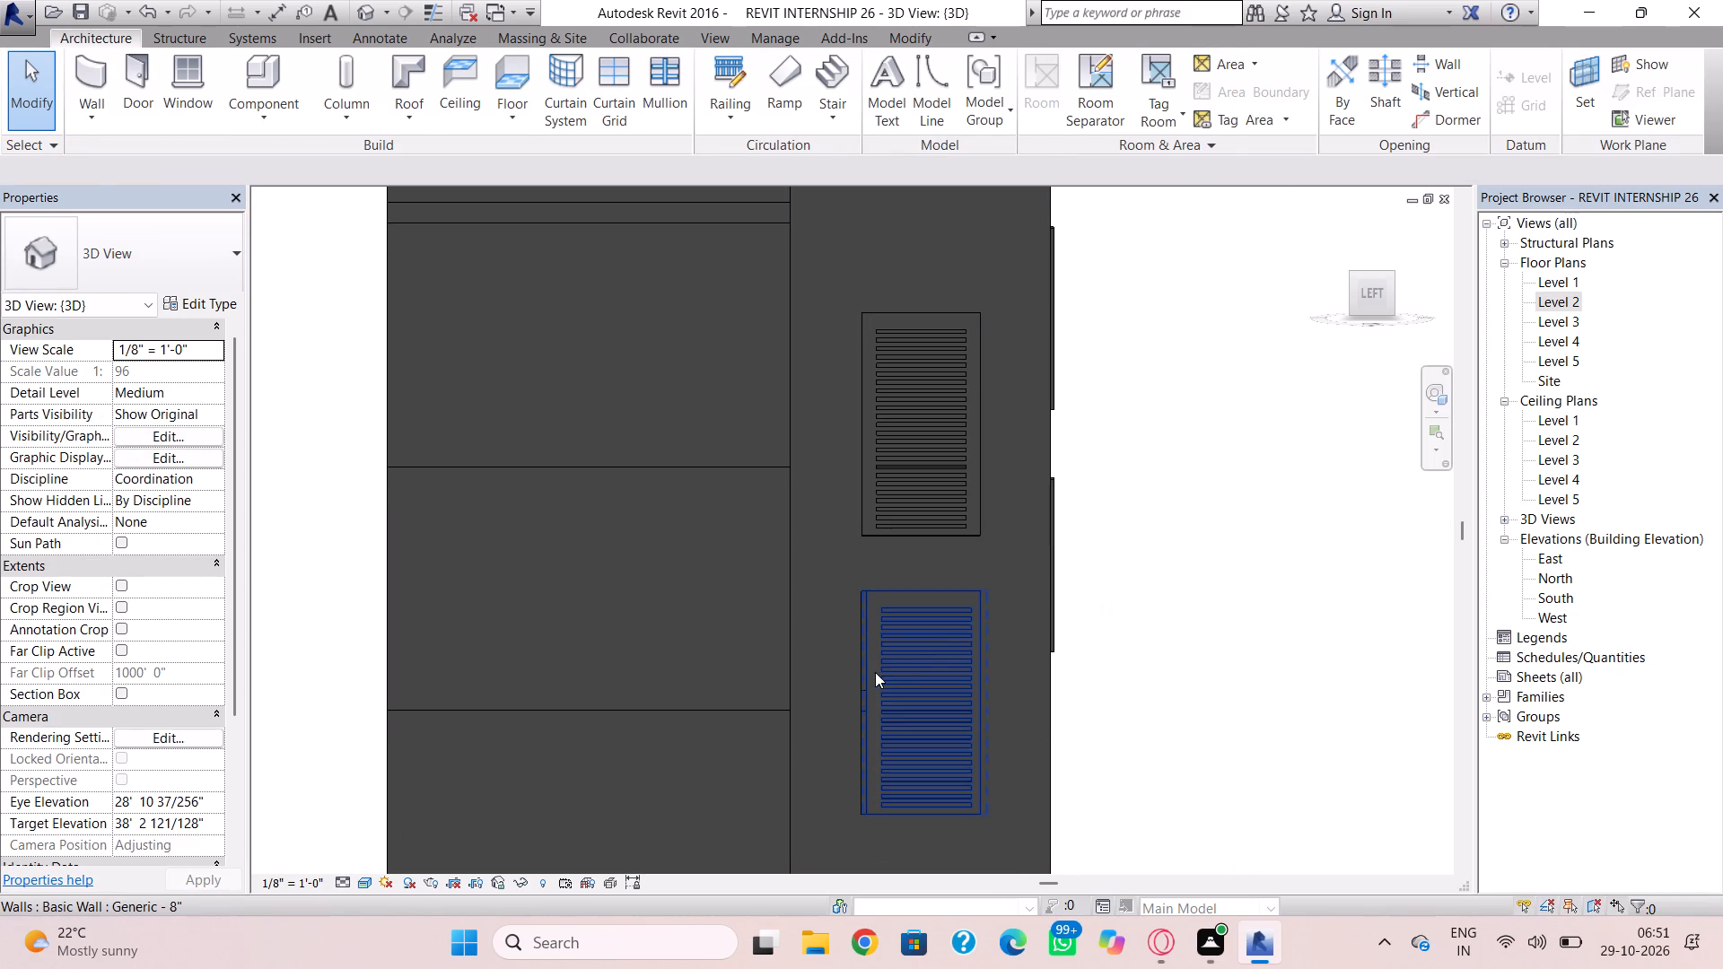
left_click(874, 672)
scroll(932, 731, "up", 8)
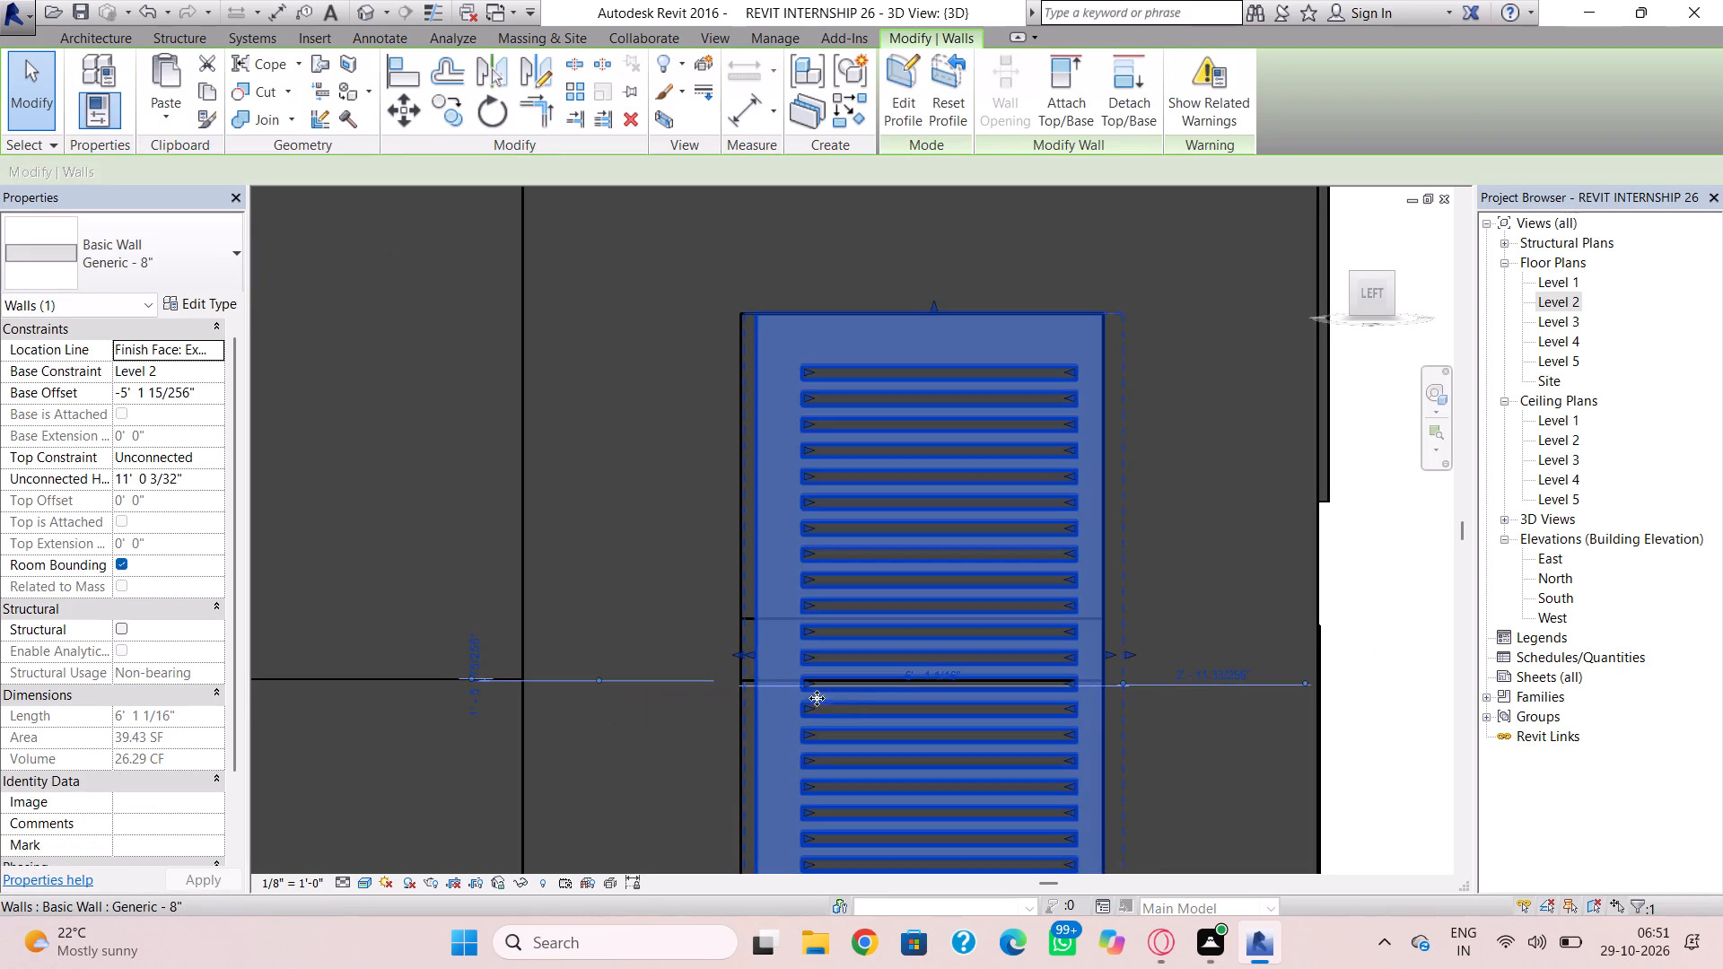
left_click_drag(748, 659, 746, 659)
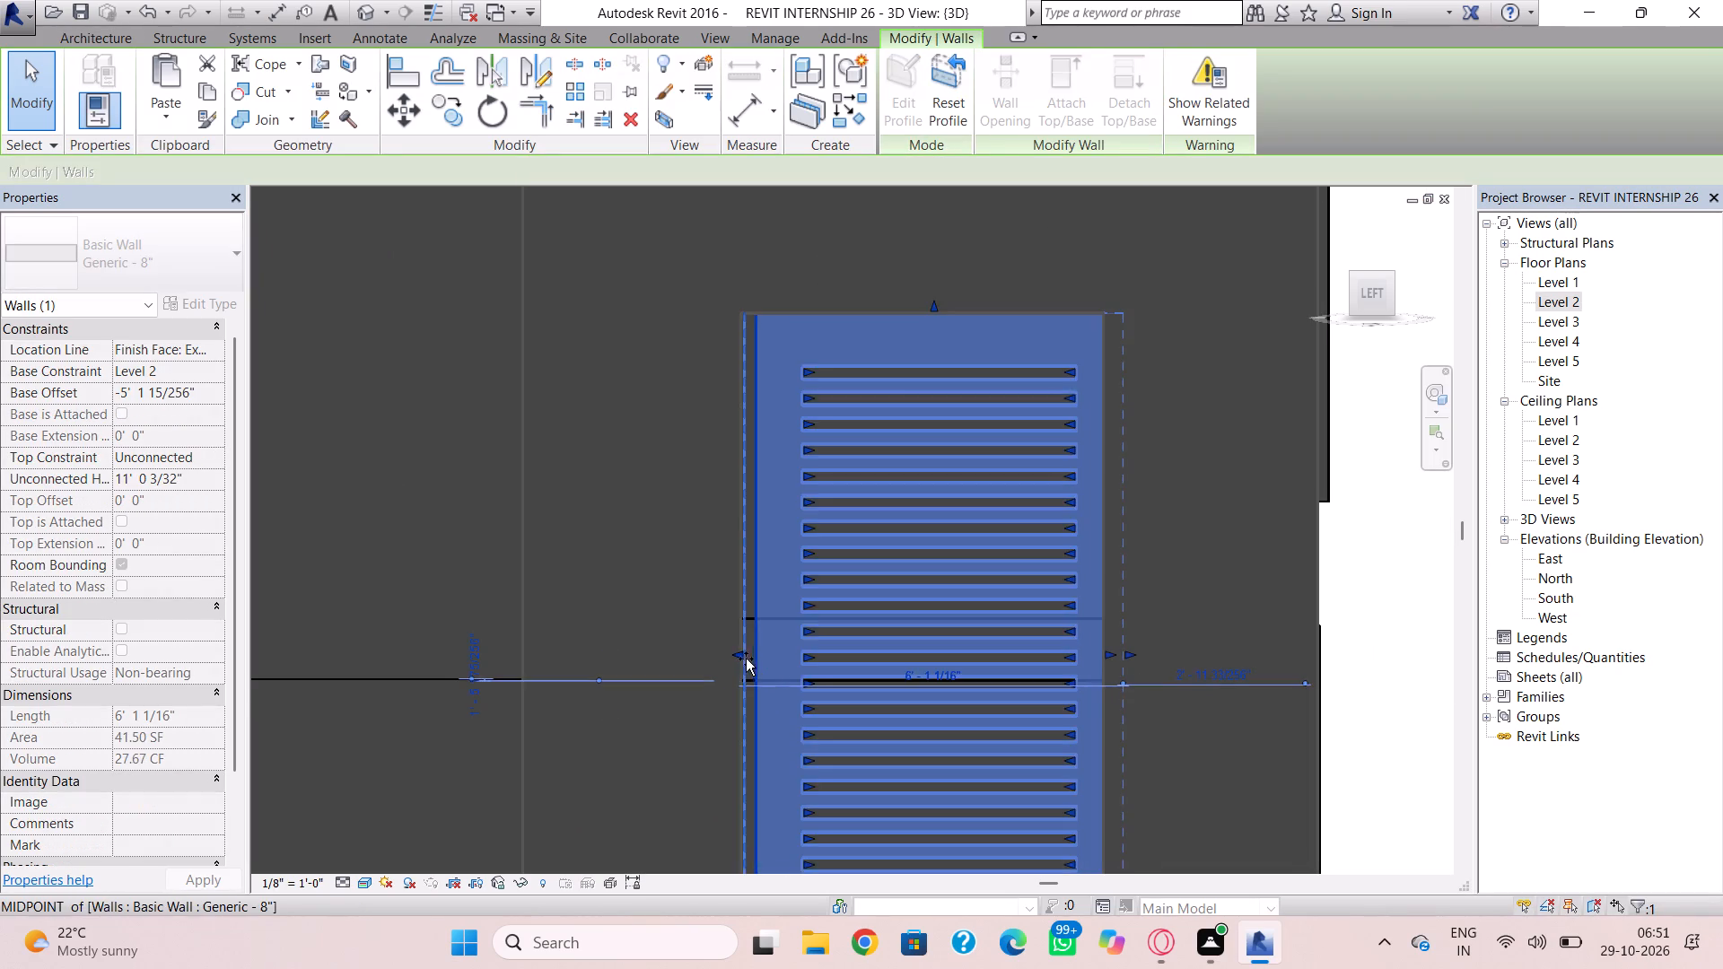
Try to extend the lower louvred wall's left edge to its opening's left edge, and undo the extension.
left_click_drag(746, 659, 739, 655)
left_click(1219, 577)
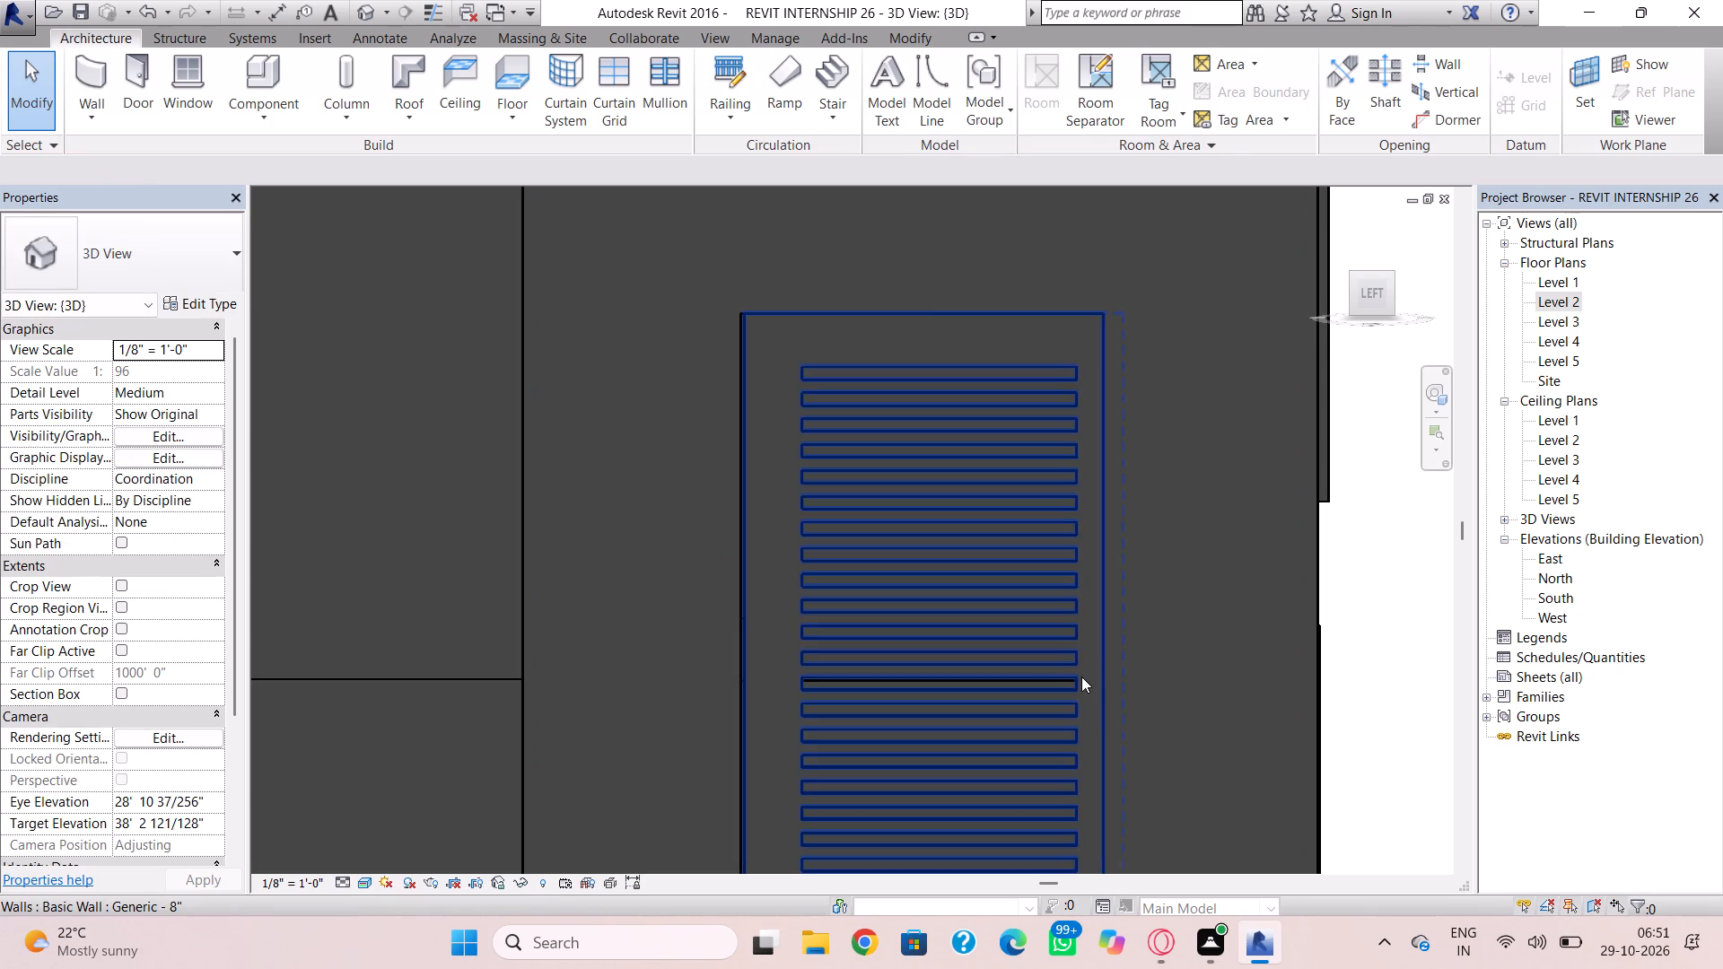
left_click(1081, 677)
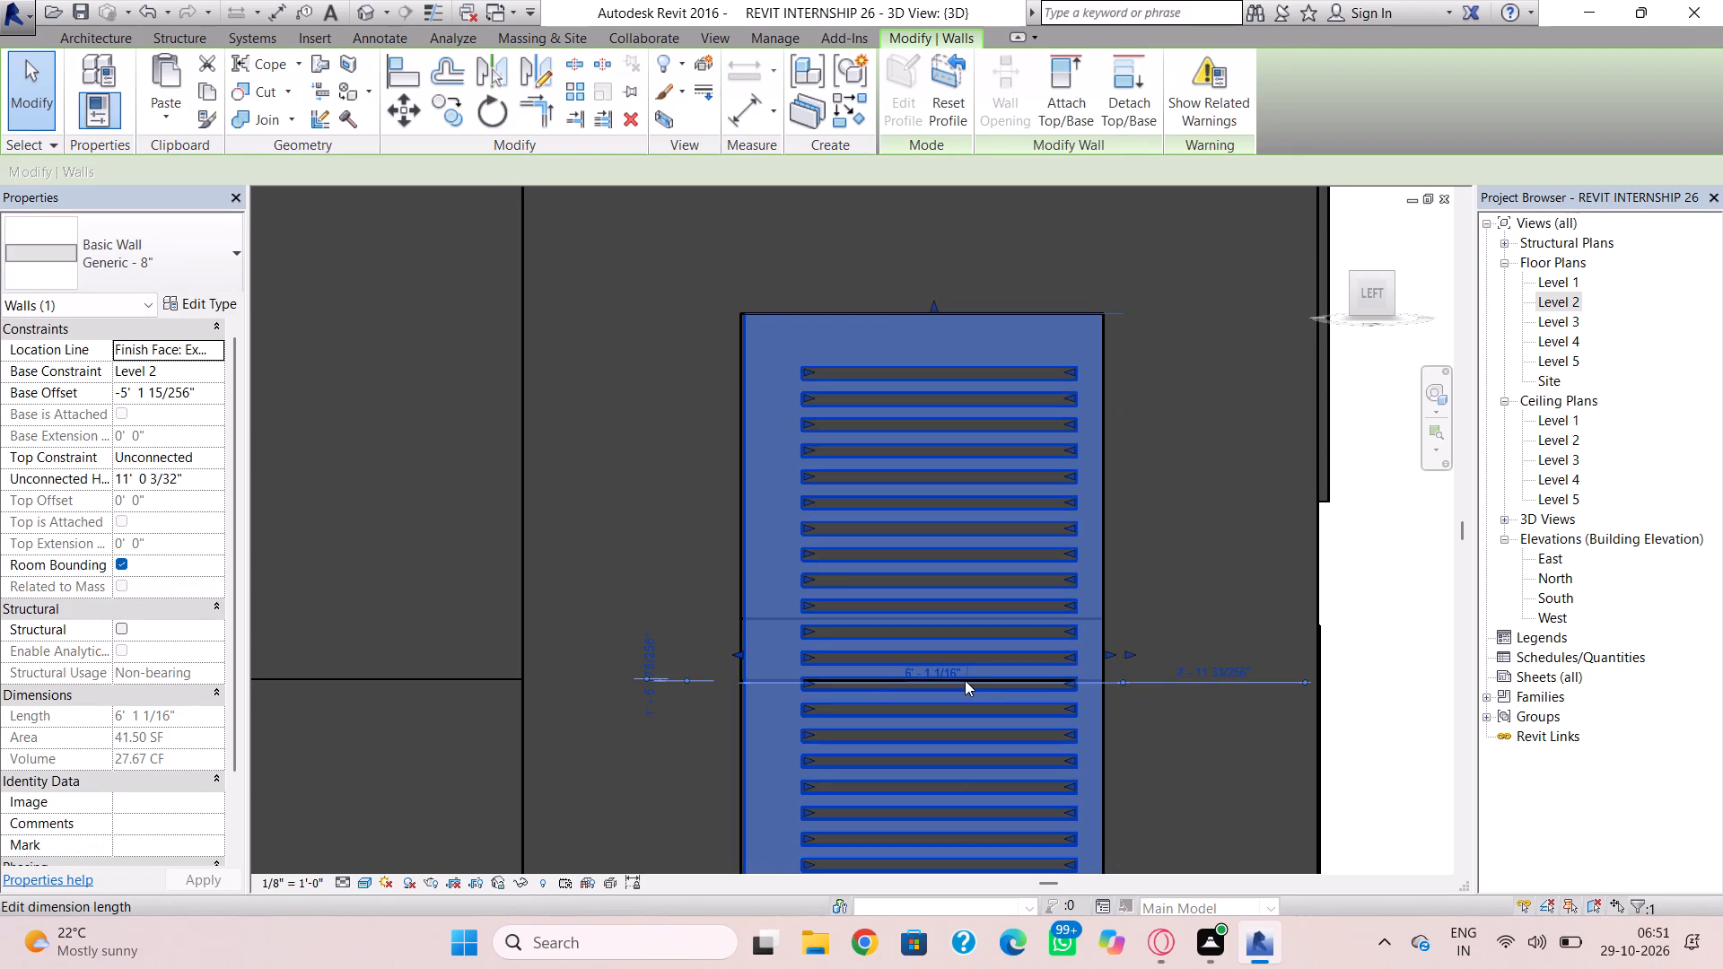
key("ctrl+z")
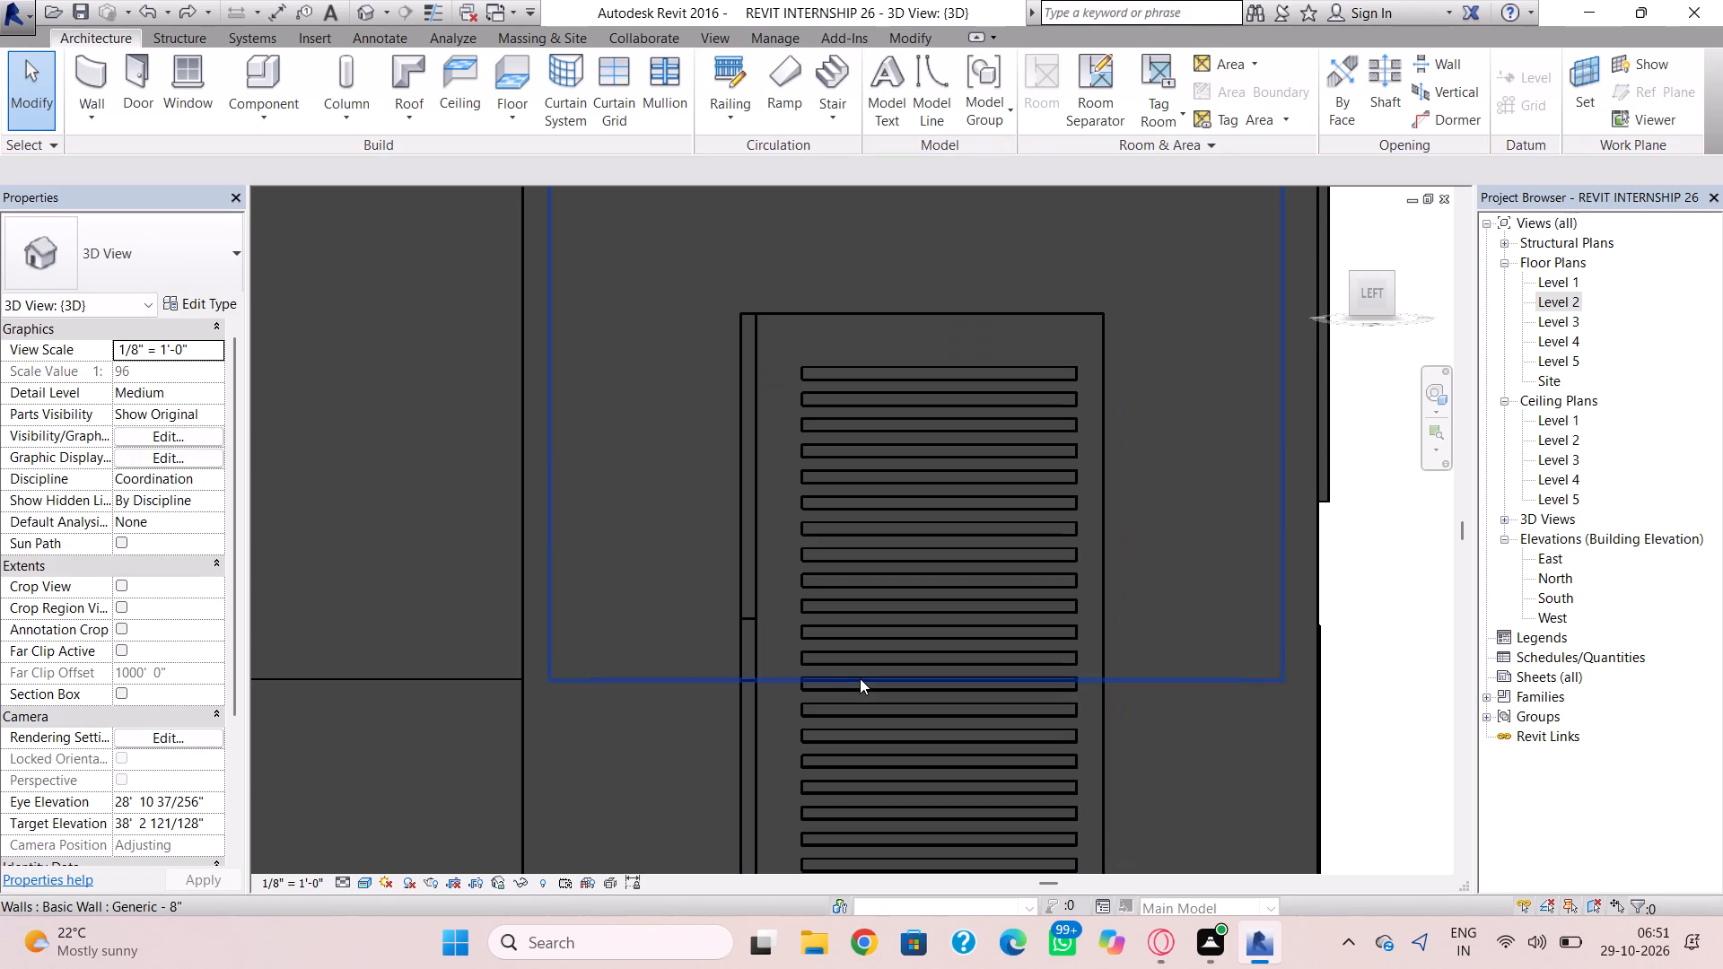
Nudge the lower louvred wall left within the side wall, correcting it with one nudge back to the right.
scroll(784, 685, "down", 1)
middle_click_drag(778, 668, 763, 557)
scroll(762, 557, "down", 2)
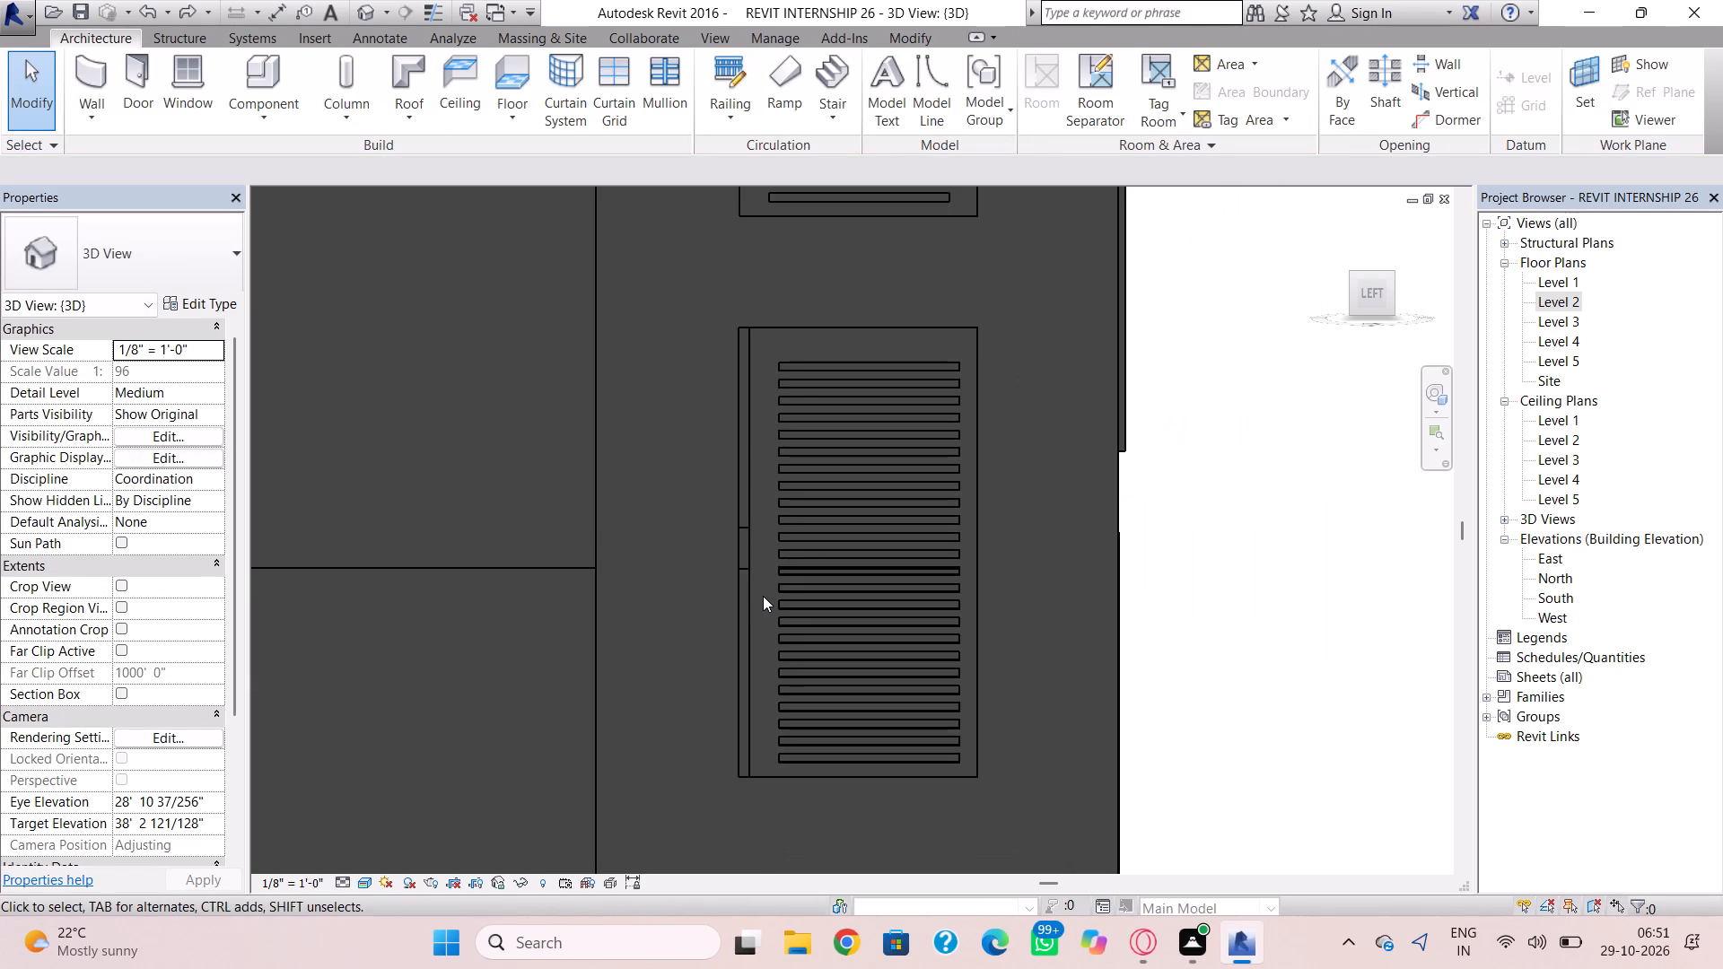
scroll(763, 596, "down", 2)
left_click(765, 597)
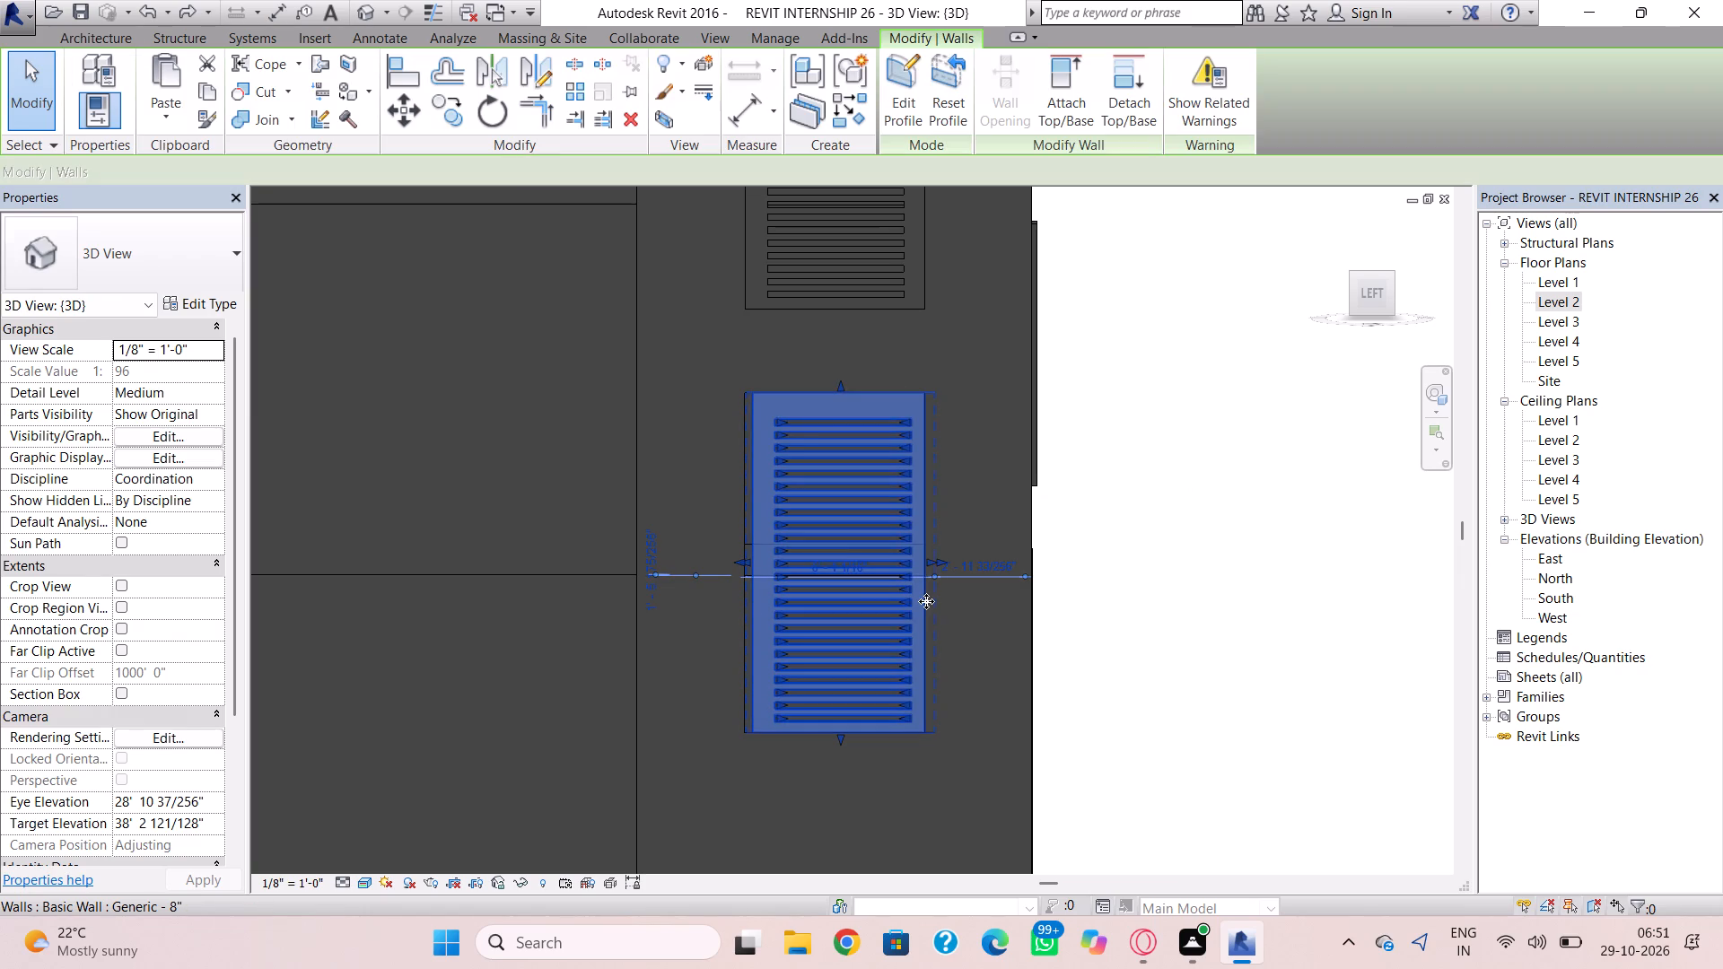
key("Left")
key("Left")
key("Left")
key("Left")
key("Left")
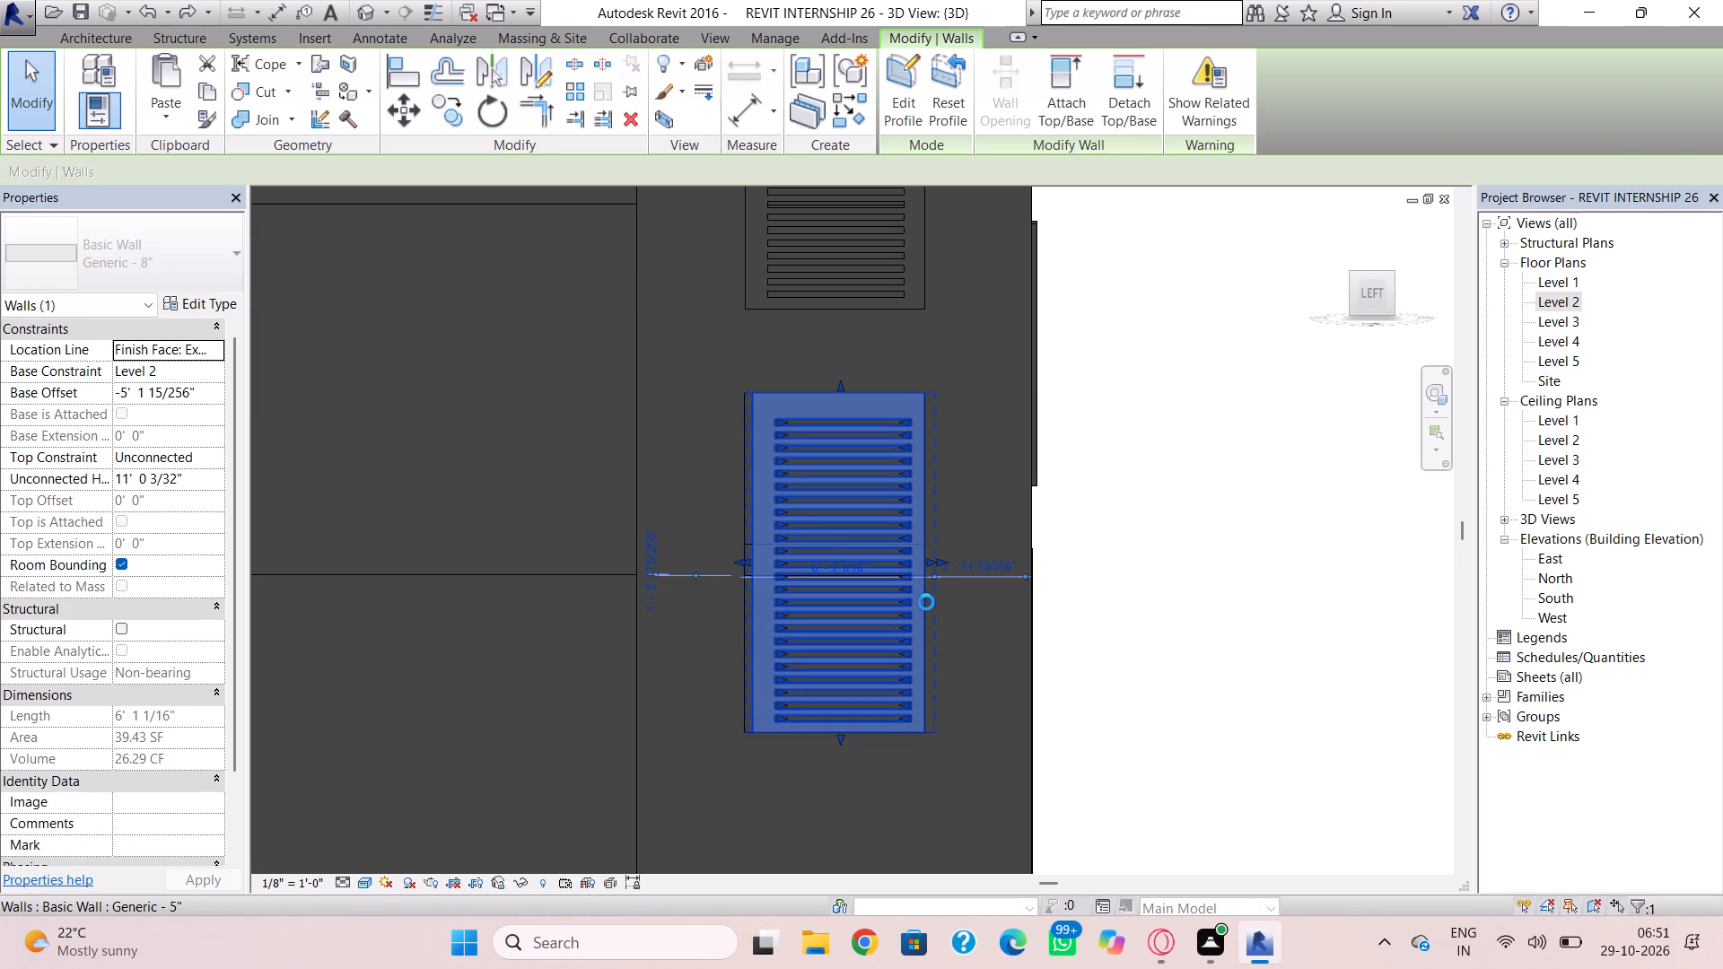
key("Left")
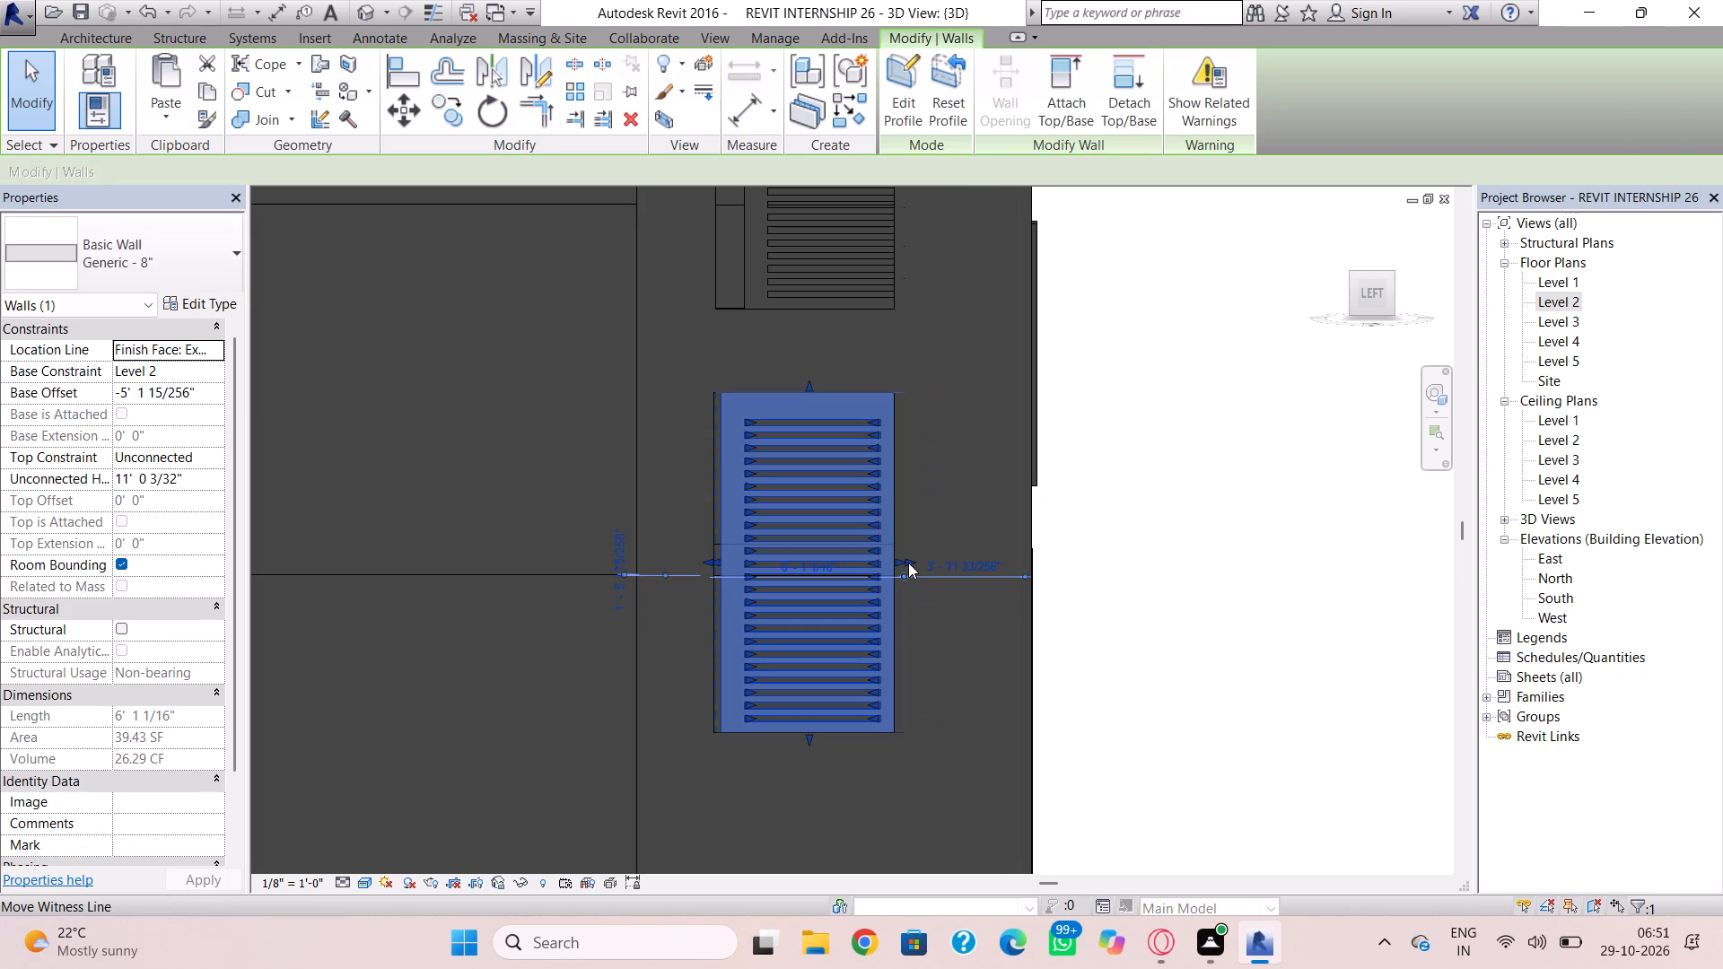
key("Right")
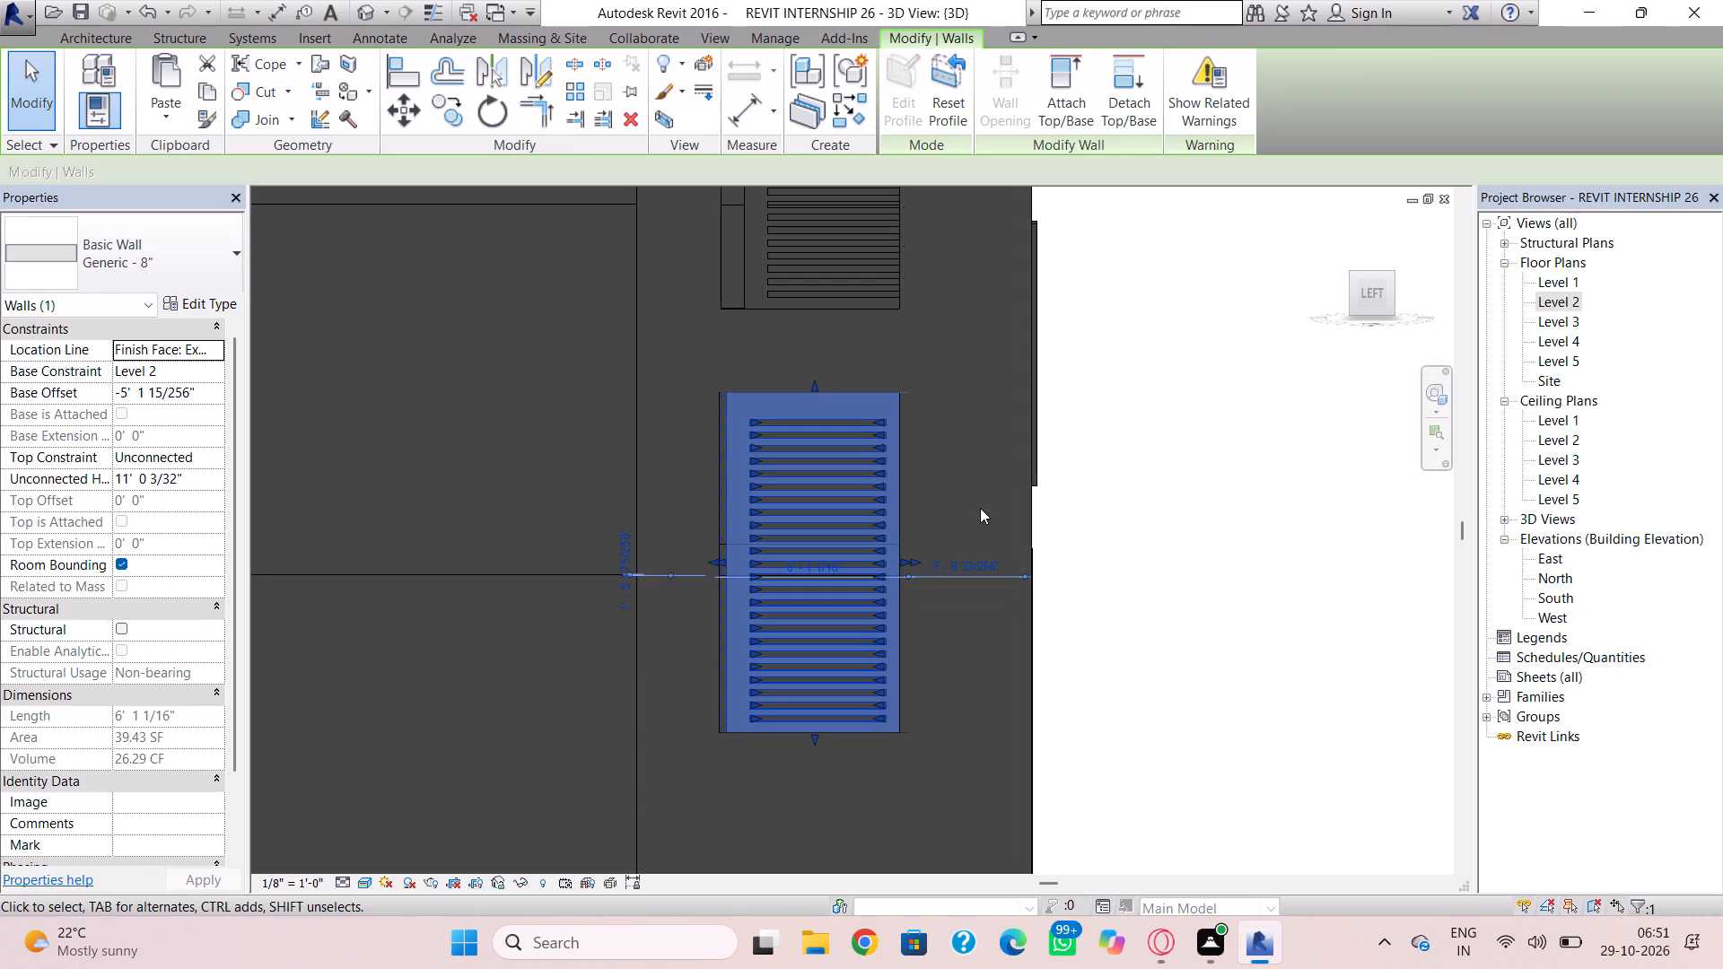
left_click(984, 501)
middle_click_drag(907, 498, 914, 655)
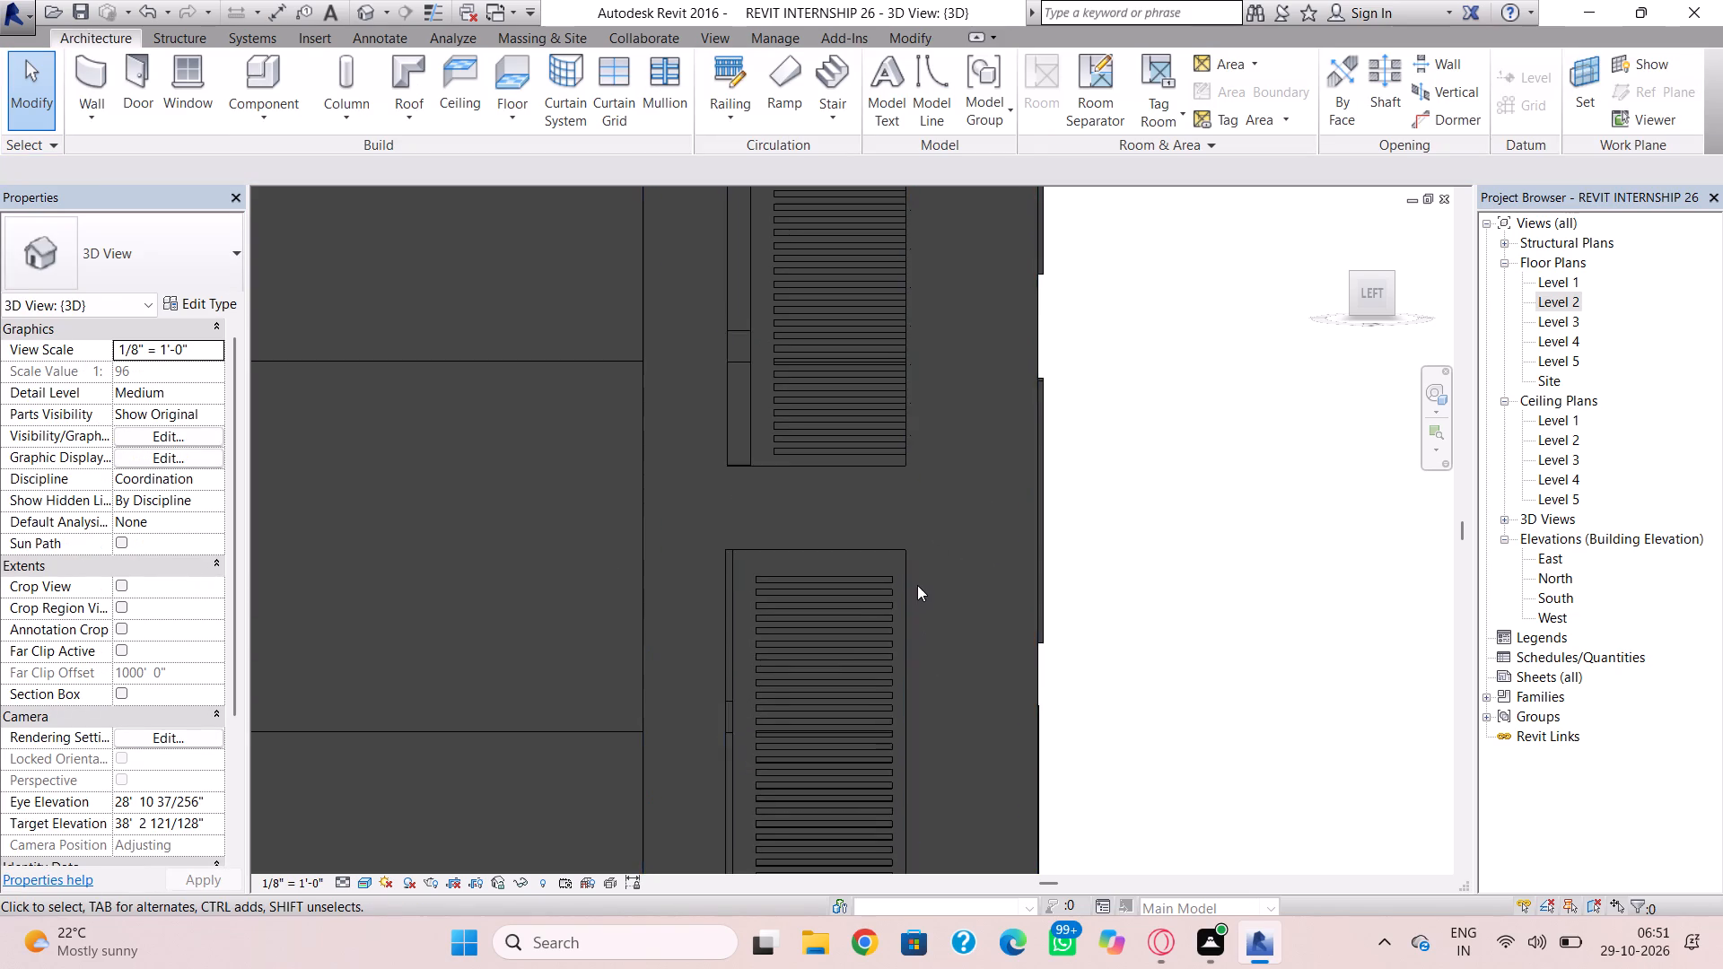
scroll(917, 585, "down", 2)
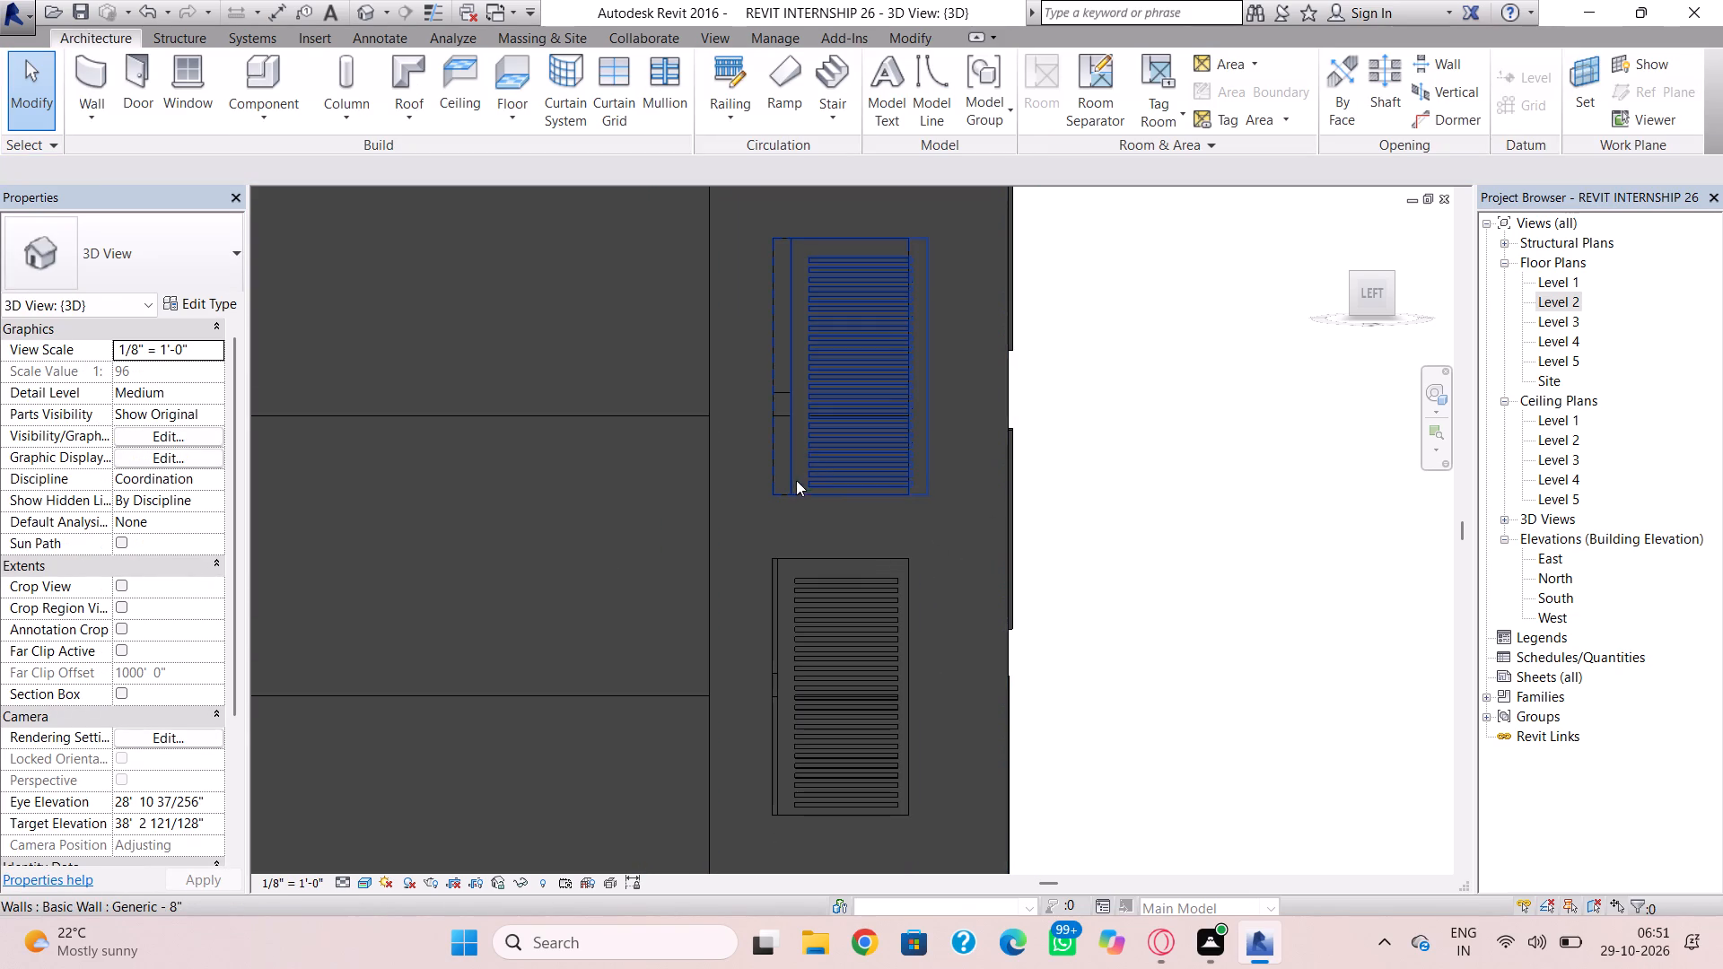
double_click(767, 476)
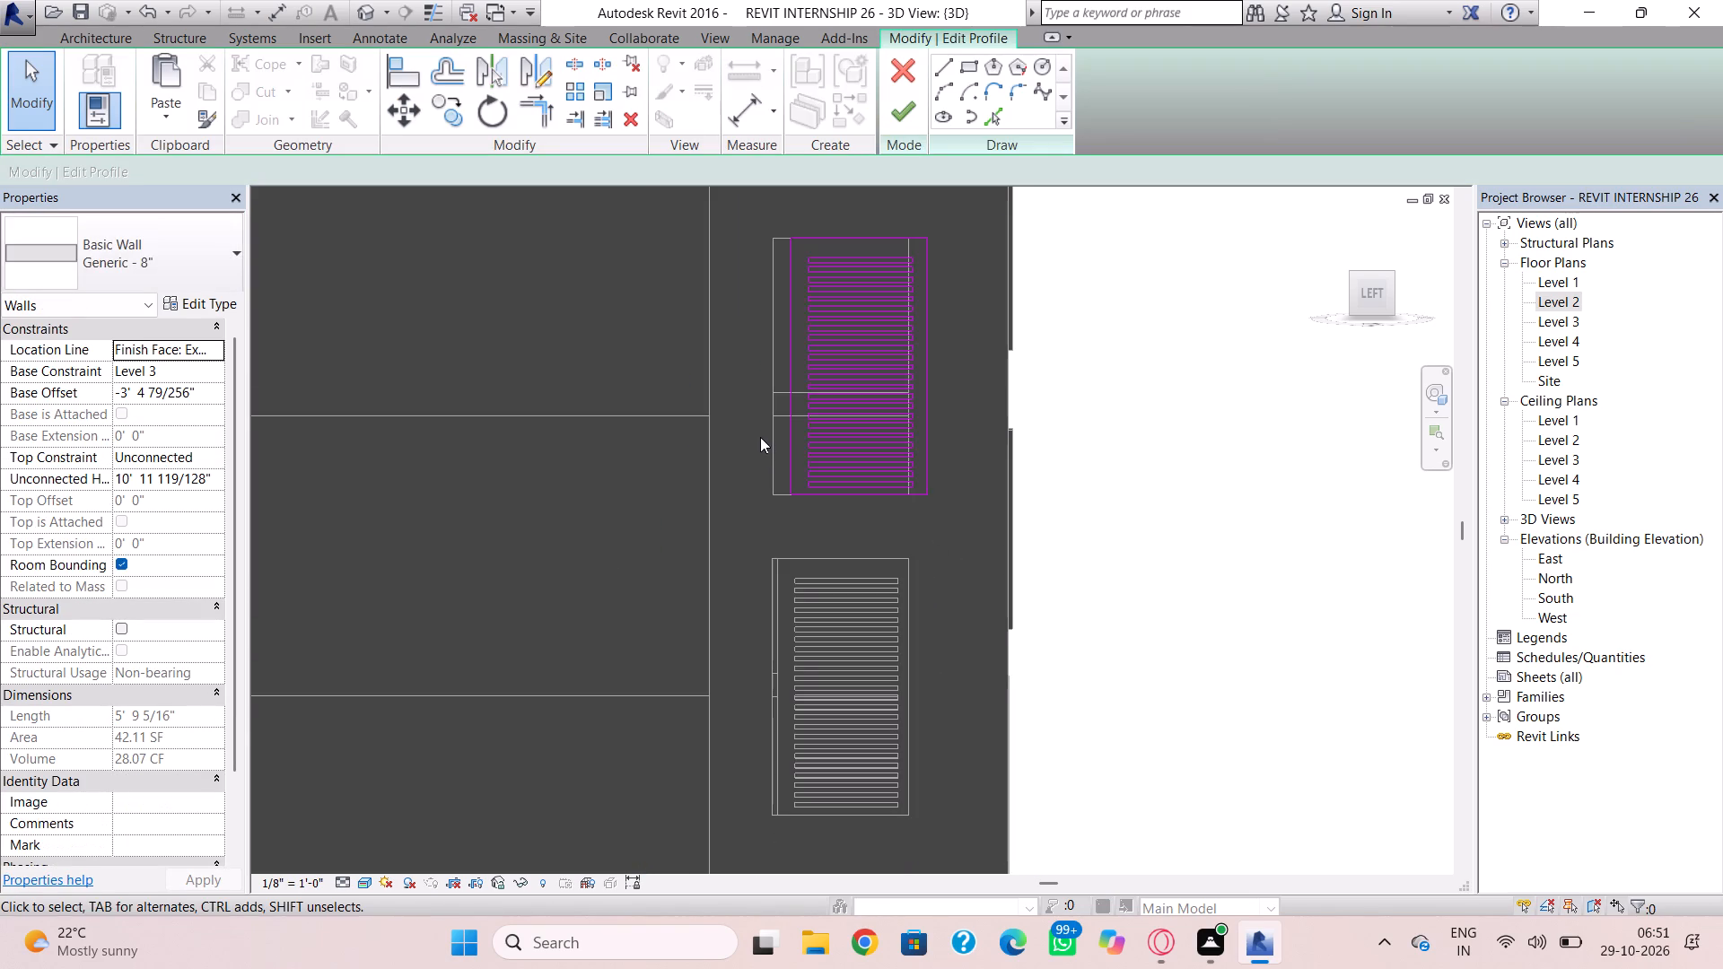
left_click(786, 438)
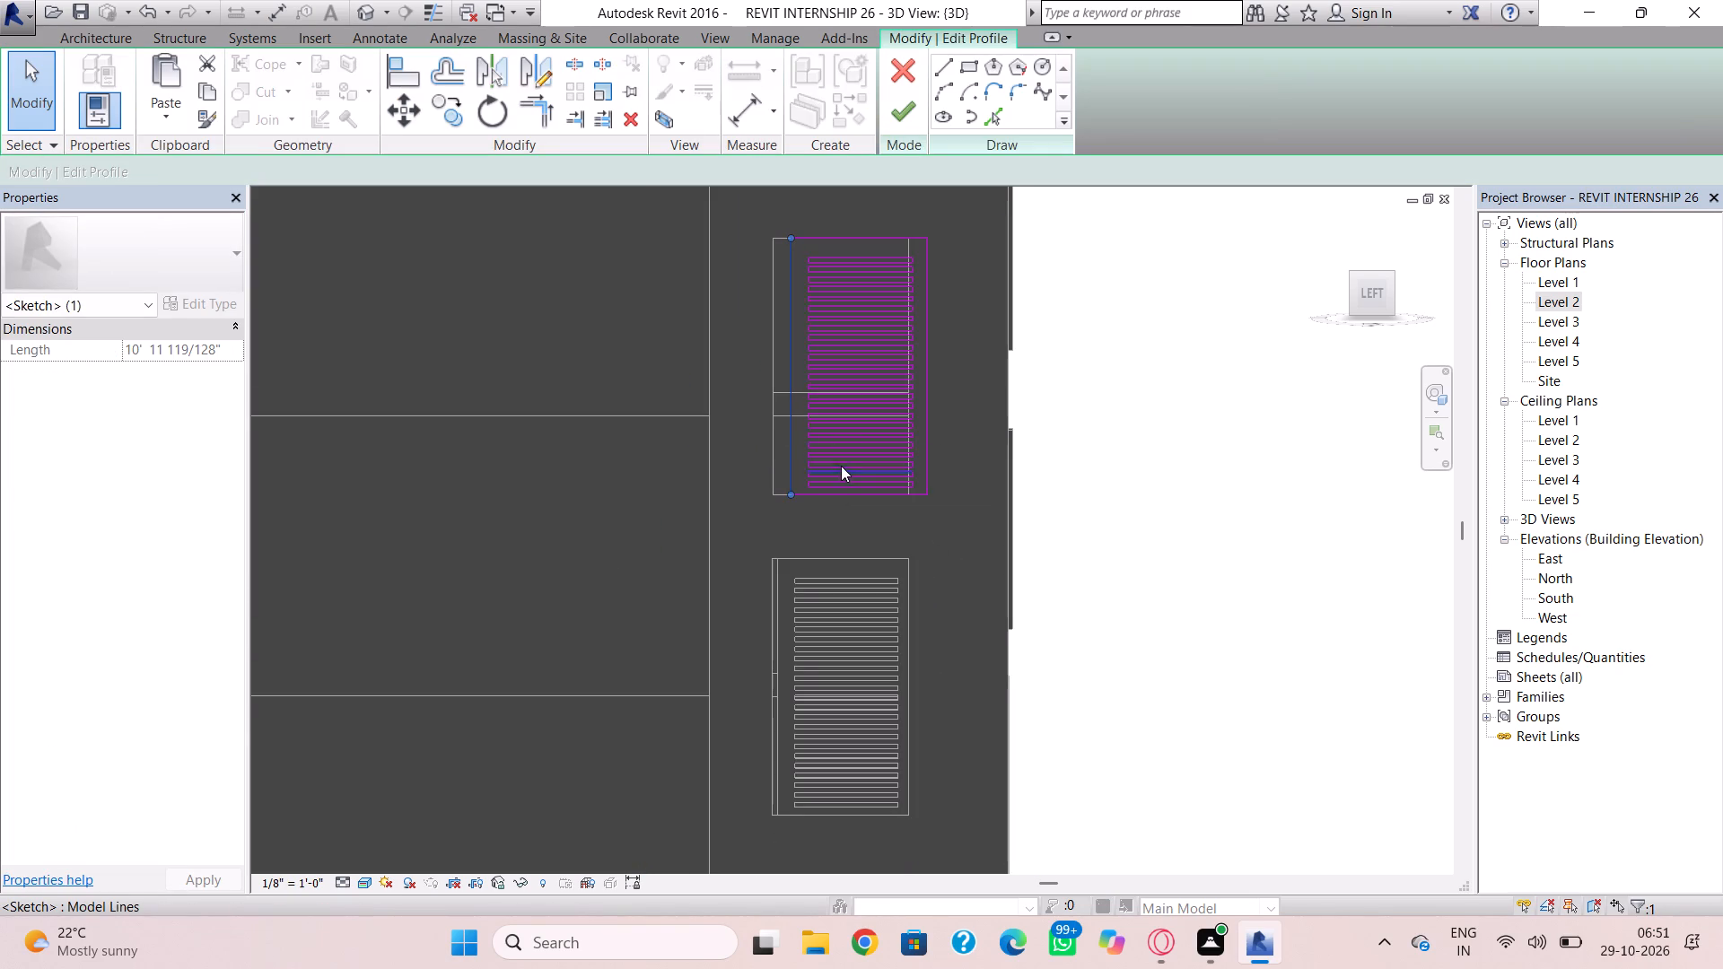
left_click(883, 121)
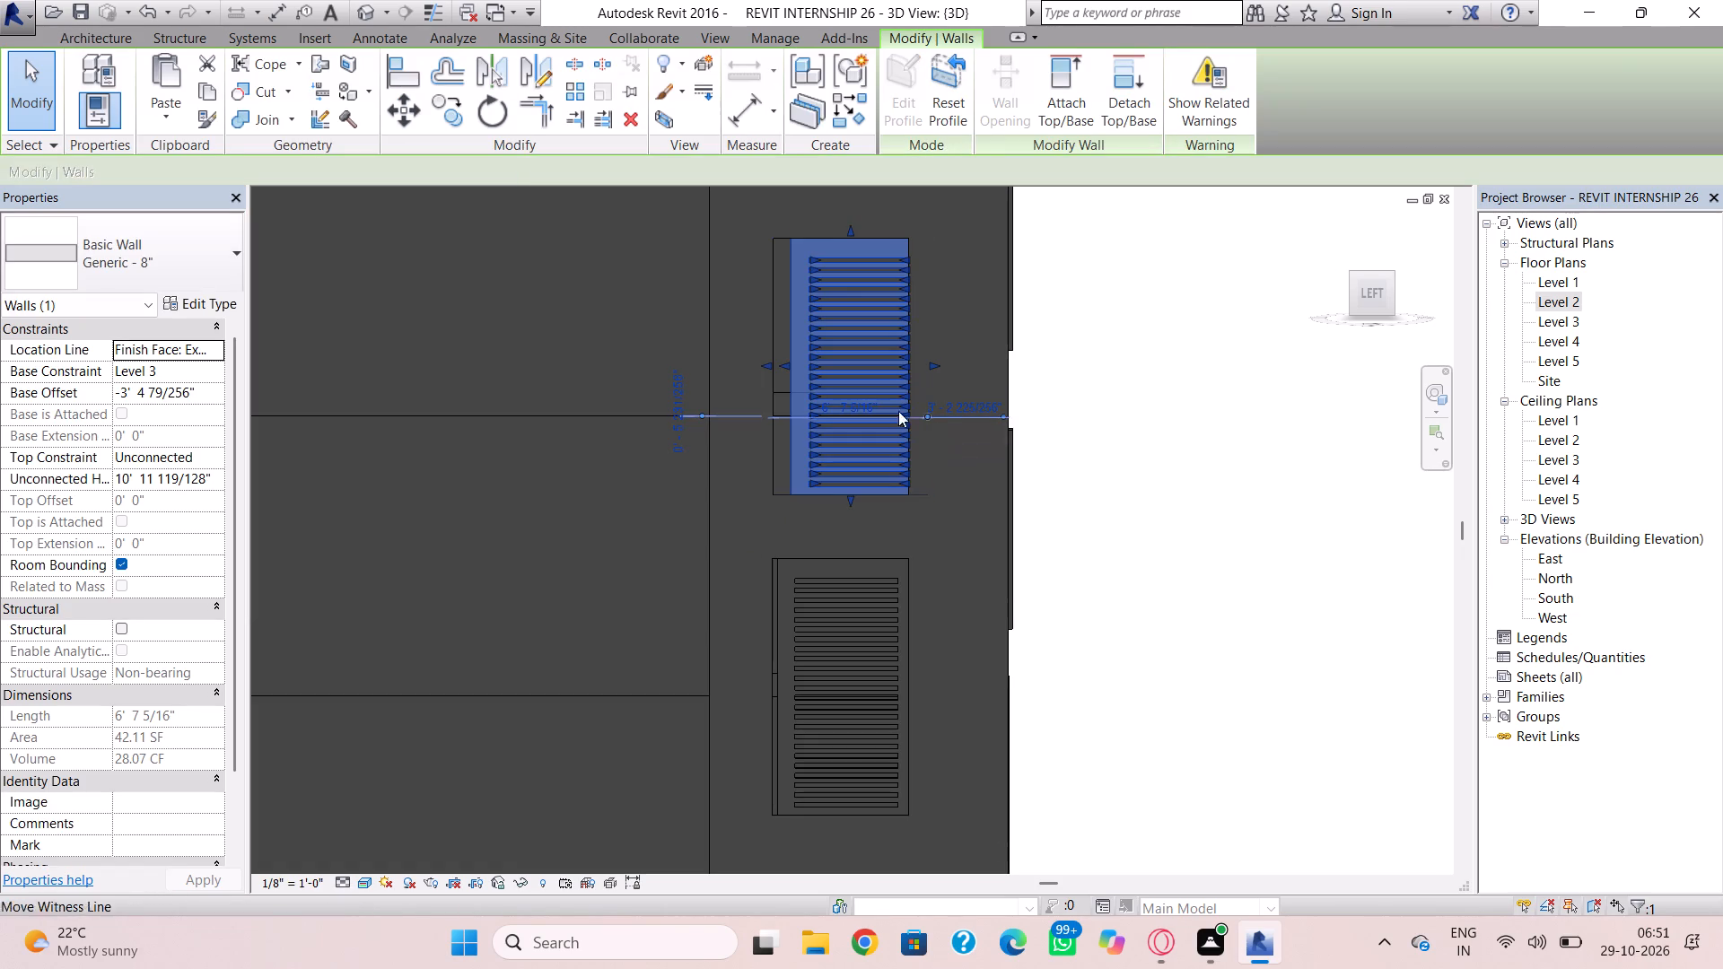
Shorten the upper louvred wall to 6' 2" by moving its left end inward.
scroll(750, 394, "up", 4)
scroll(832, 354, "up", 4)
left_click_drag(751, 337, 790, 369)
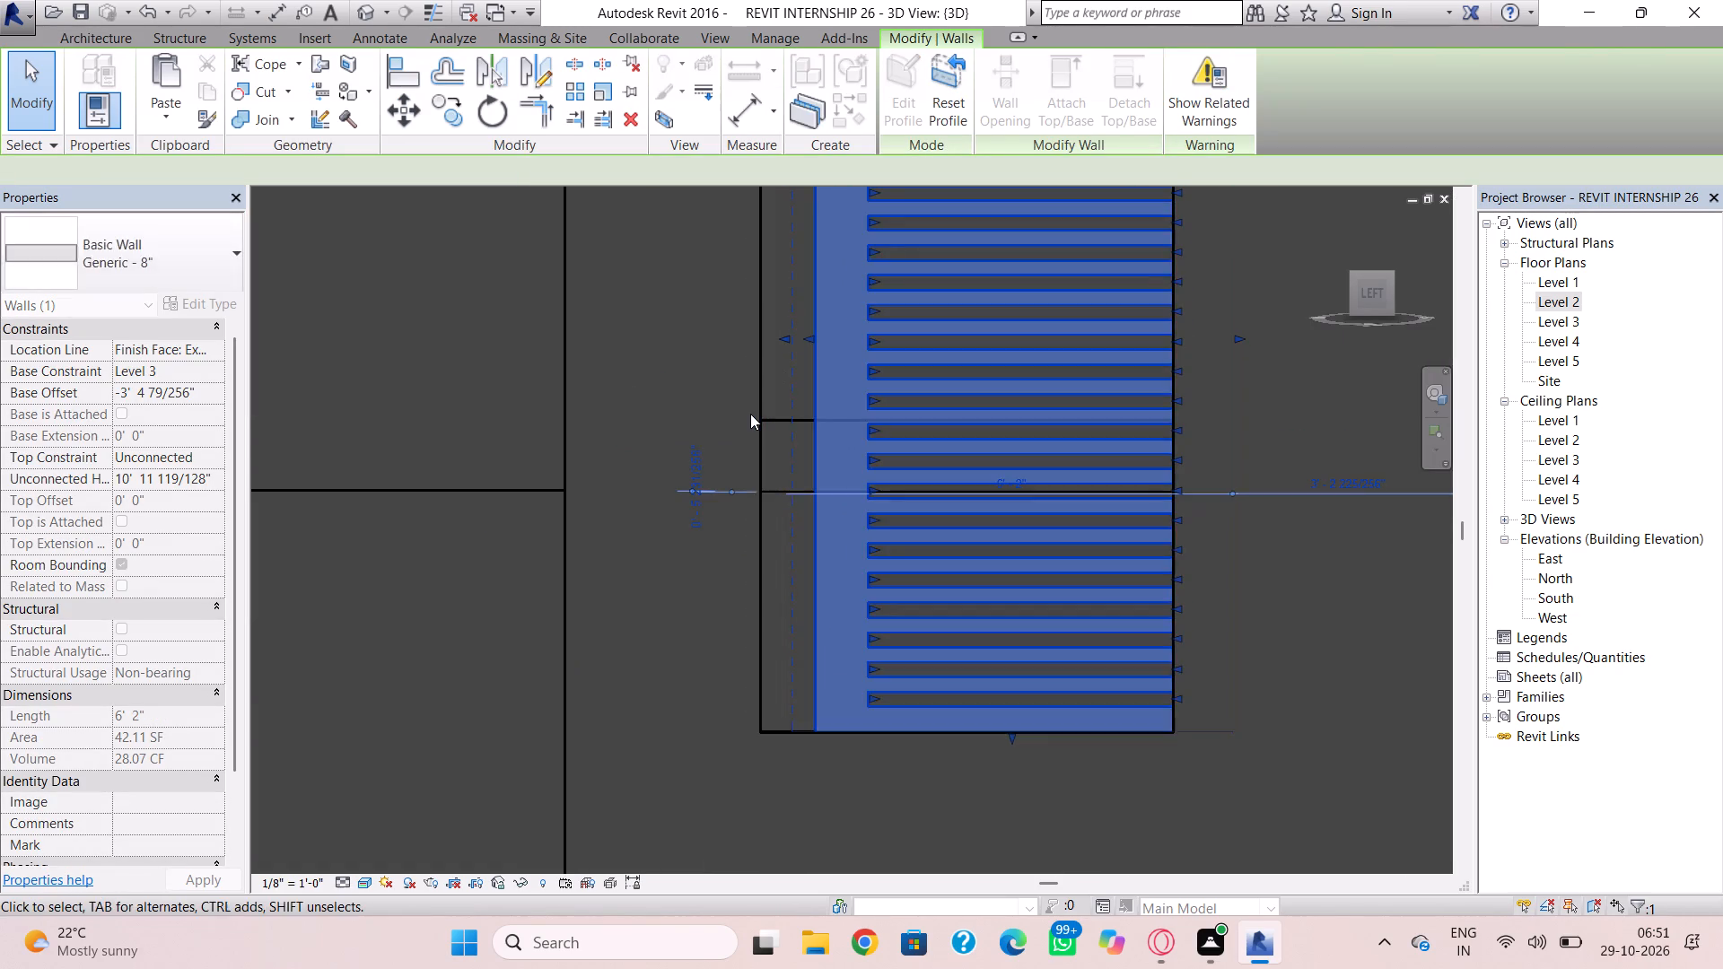
left_click(750, 414)
scroll(848, 428, "down", 7)
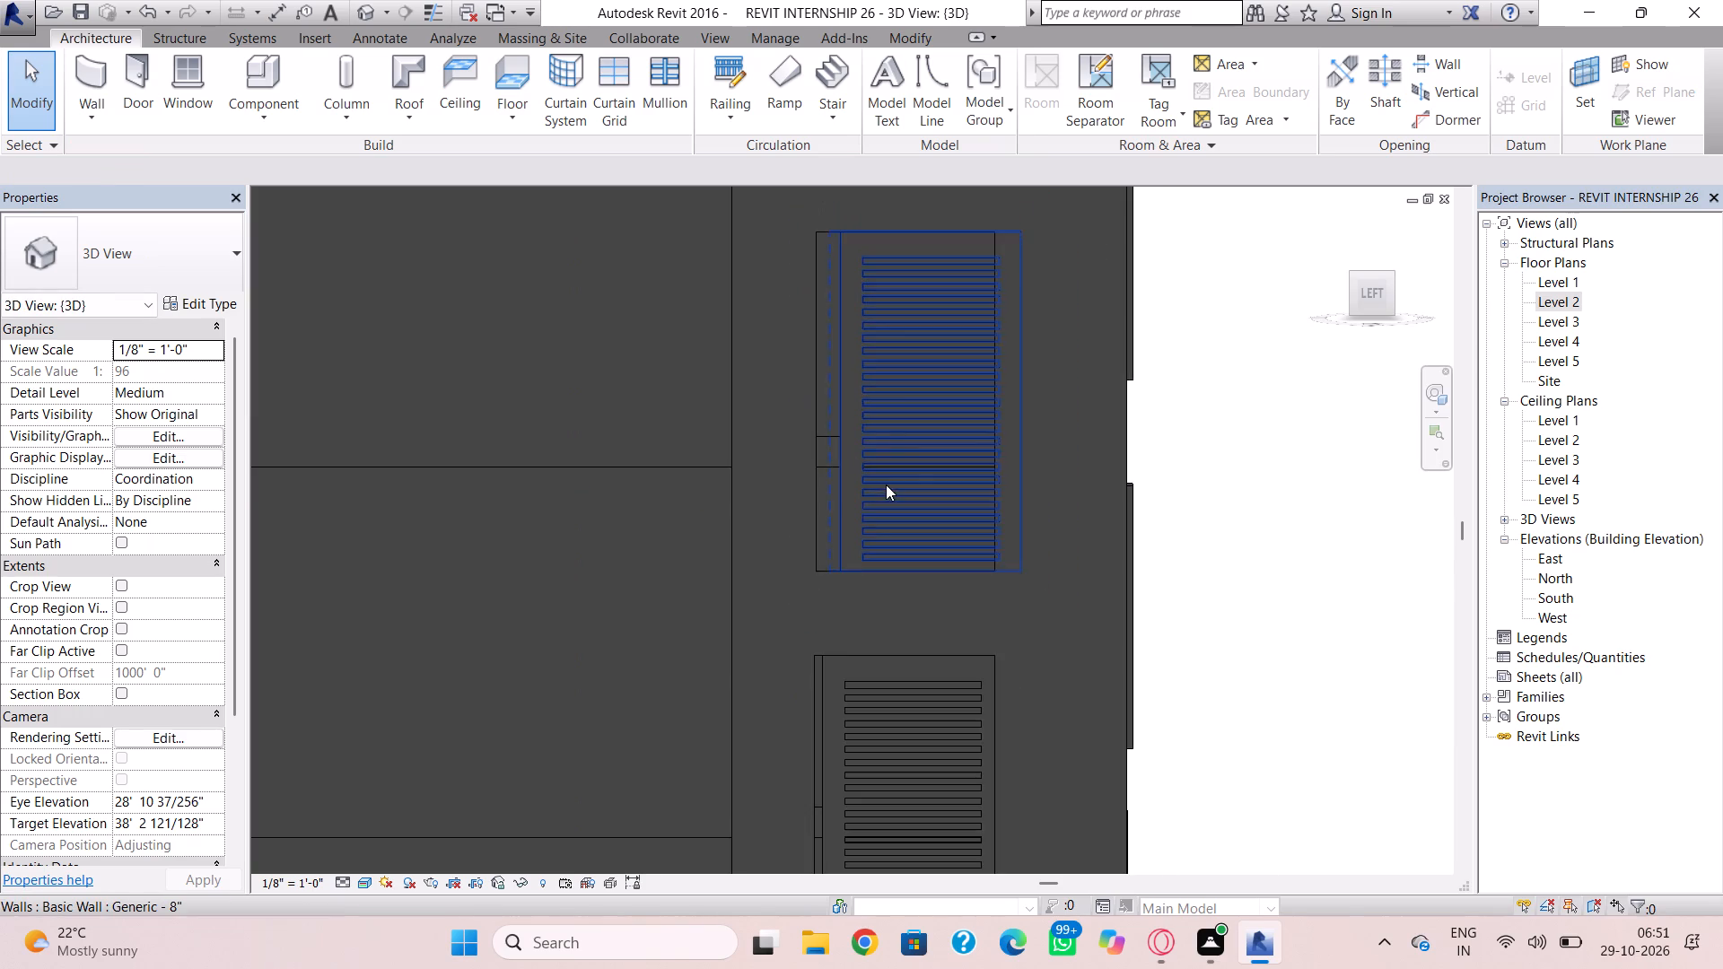
In the side wall's profile, nudge the lower opening's left line right past the louvred wall's left edge and finish the edit.
middle_click_drag(887, 474, 836, 362)
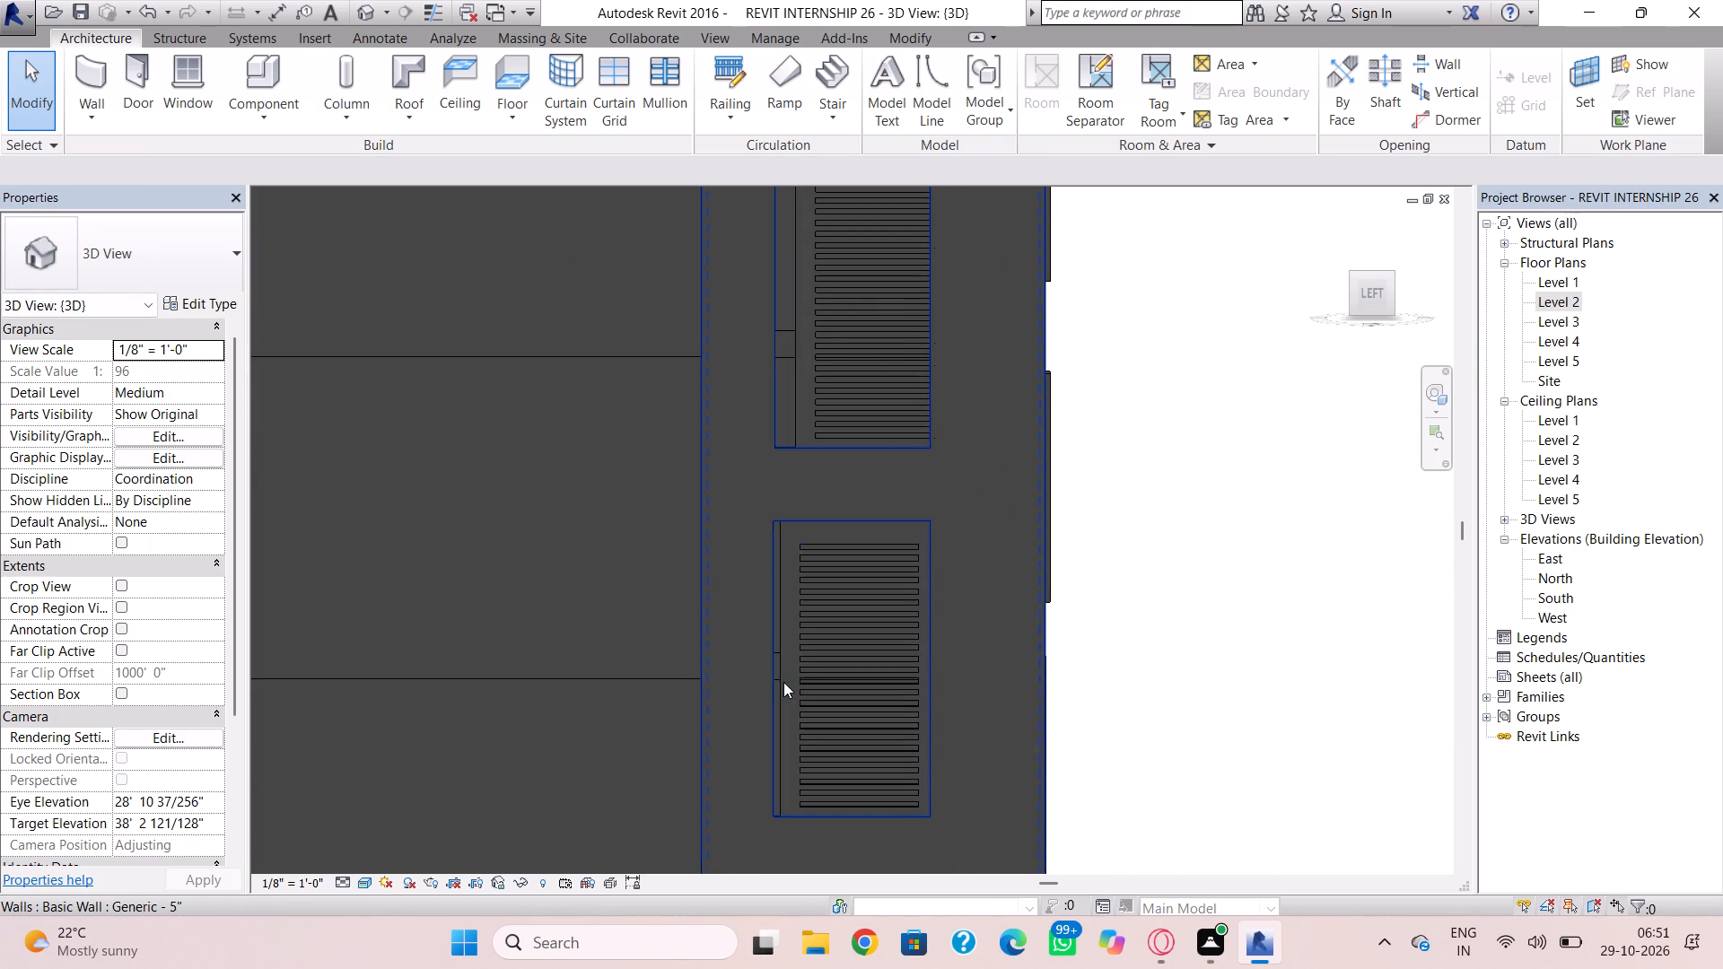
double_click(765, 685)
left_click(766, 686)
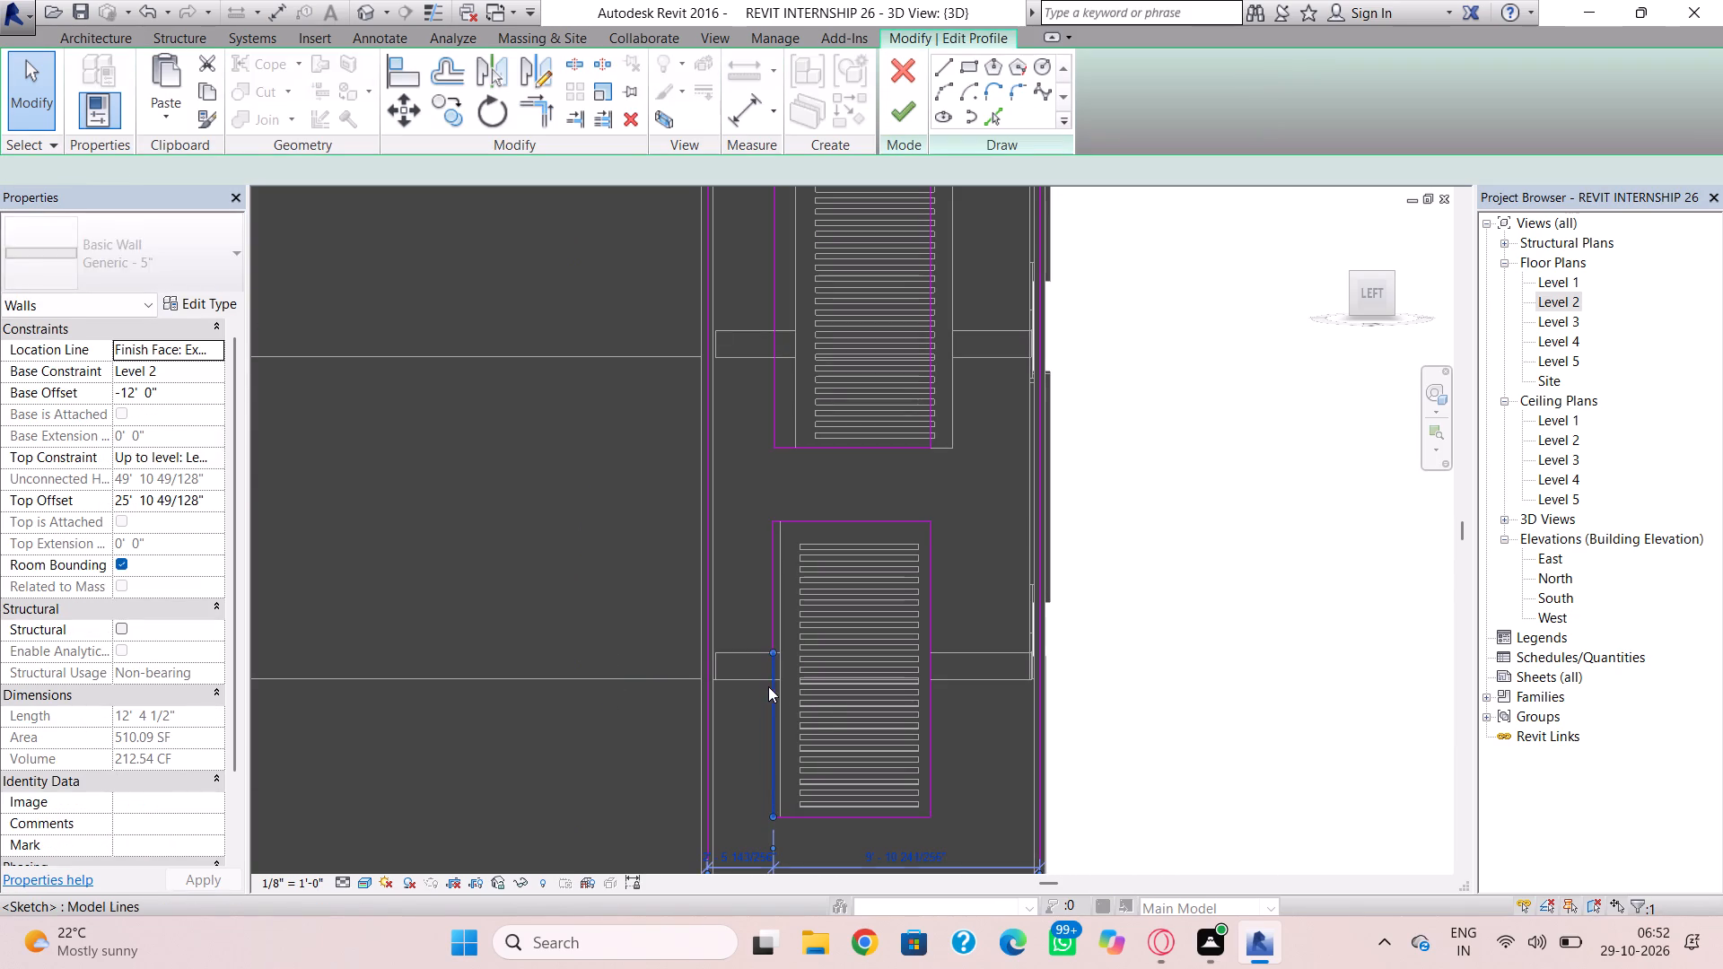
key("Right")
key("Right")
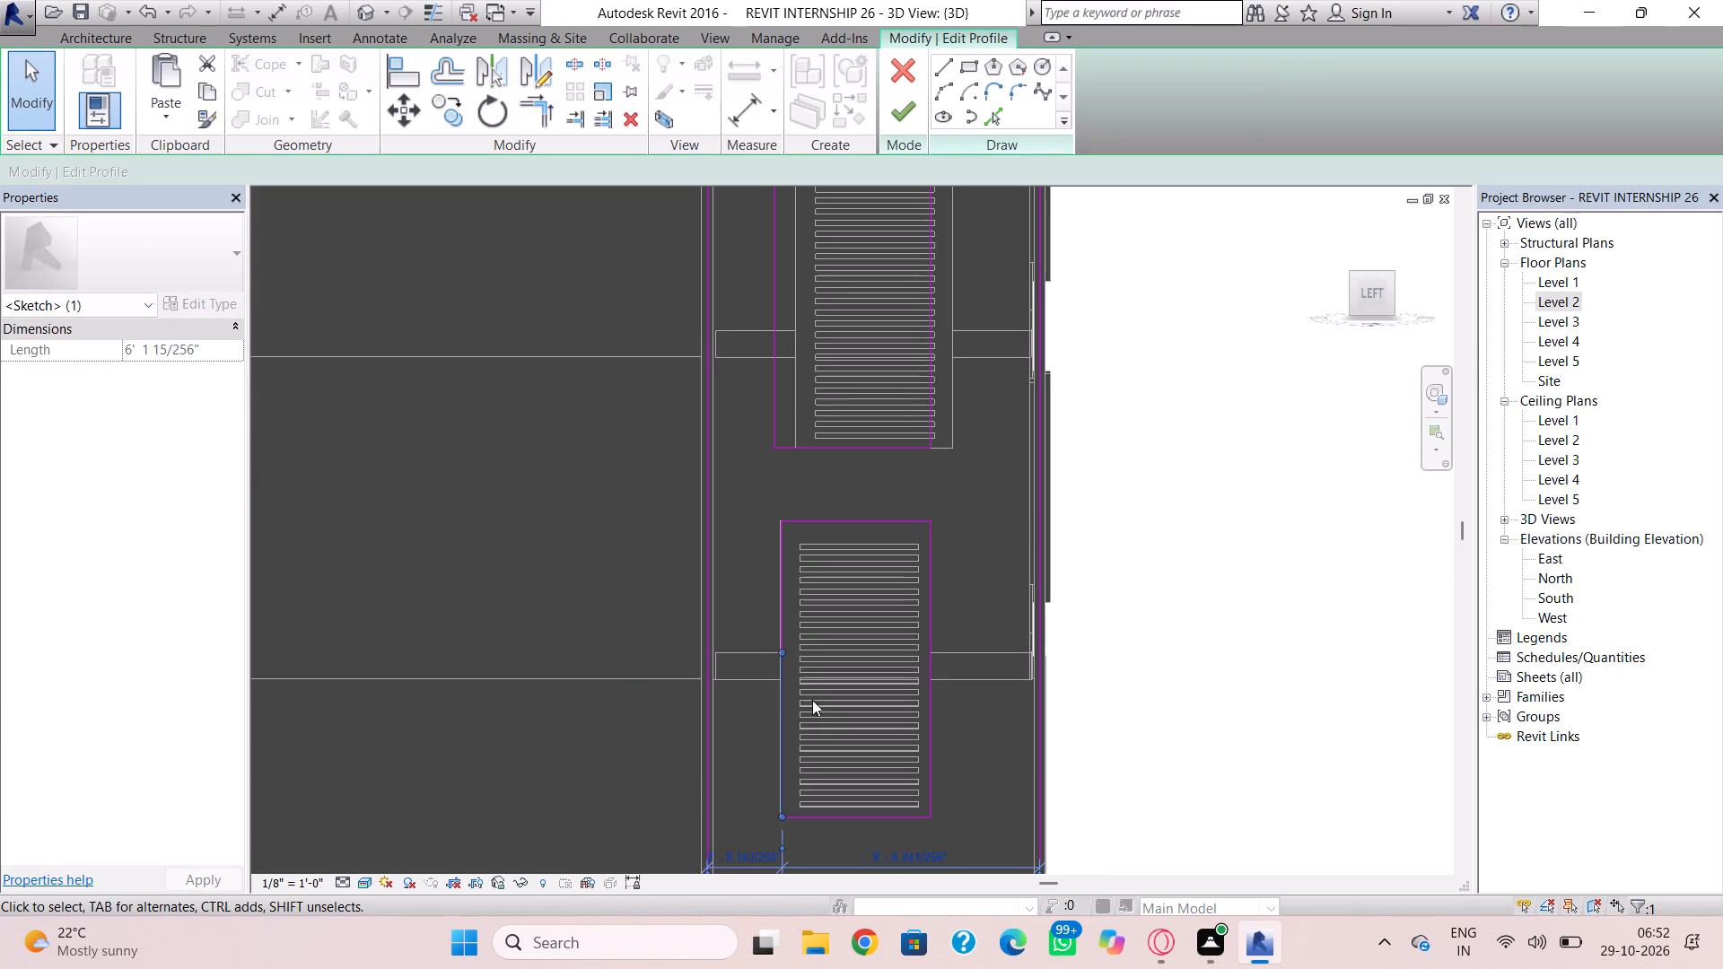
key("Right")
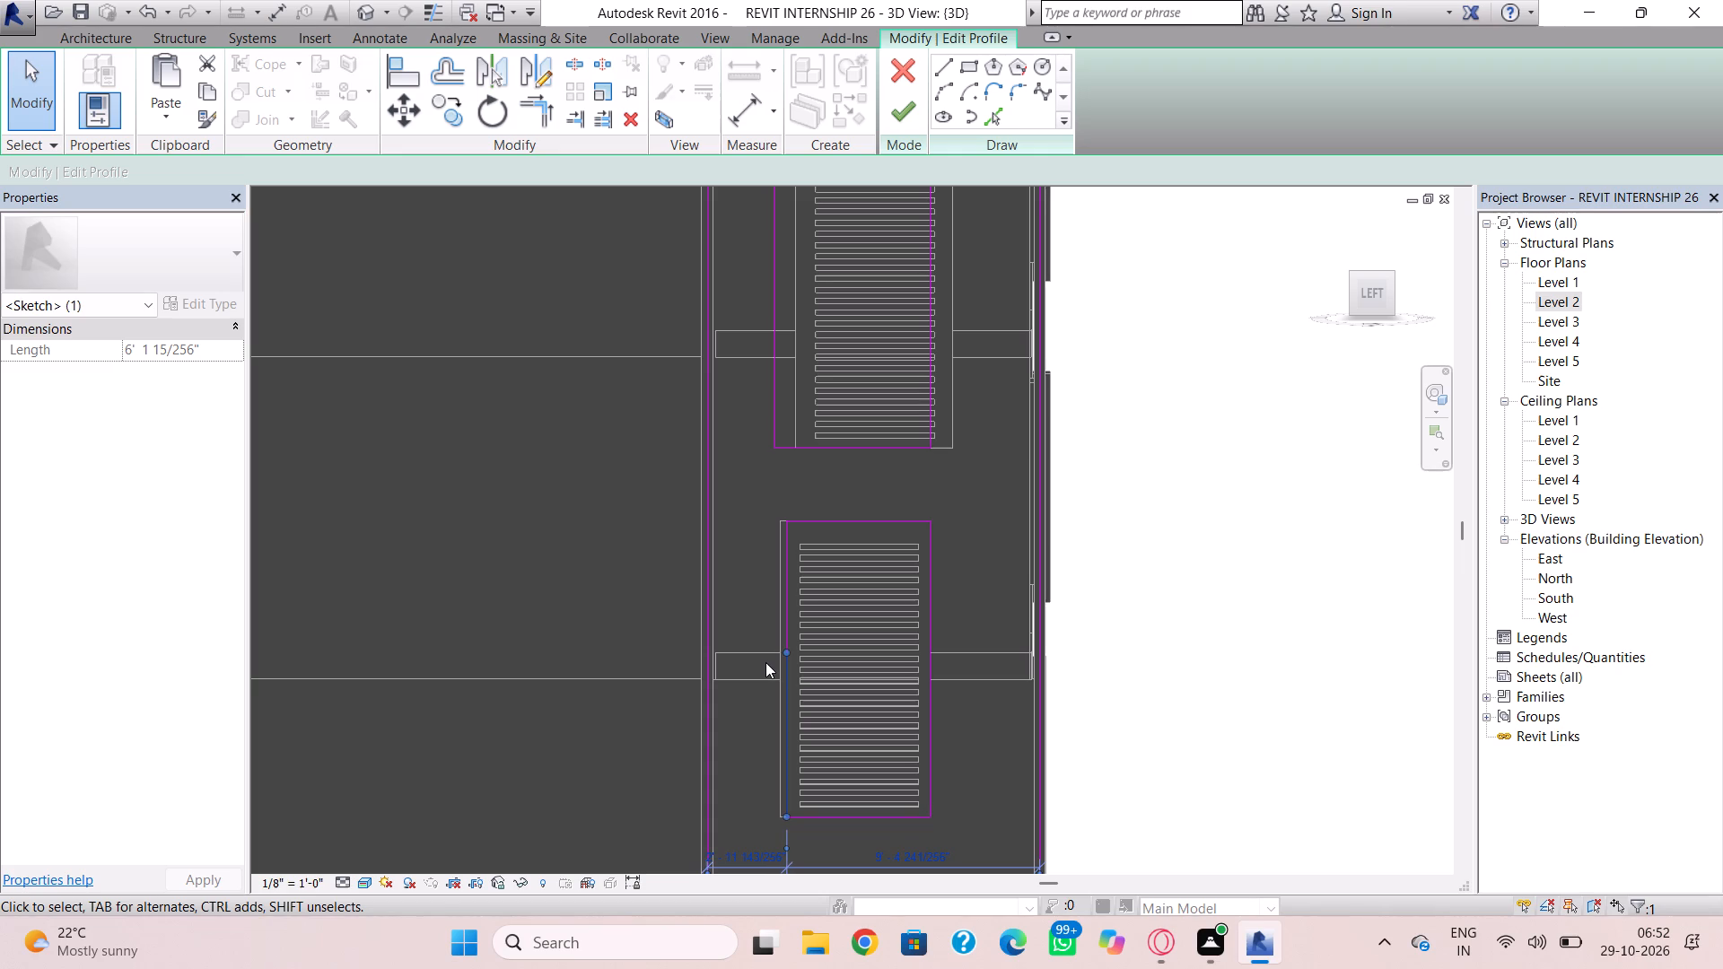
left_click(757, 667)
left_click(906, 109)
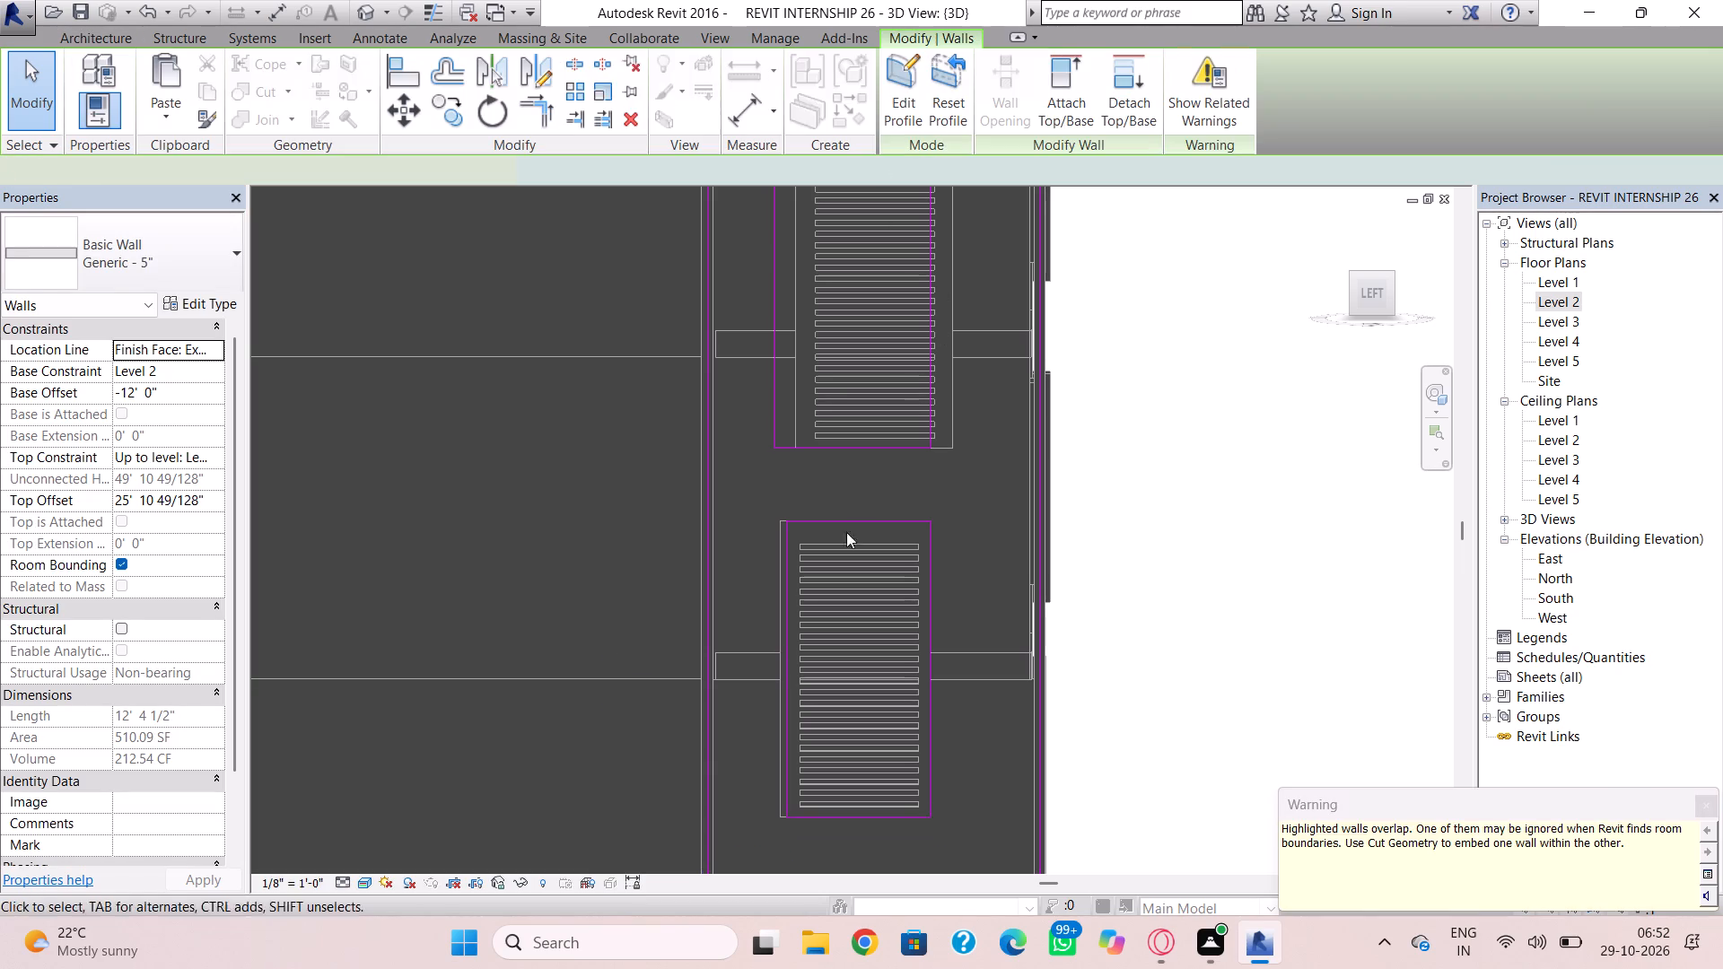
left_click(996, 535)
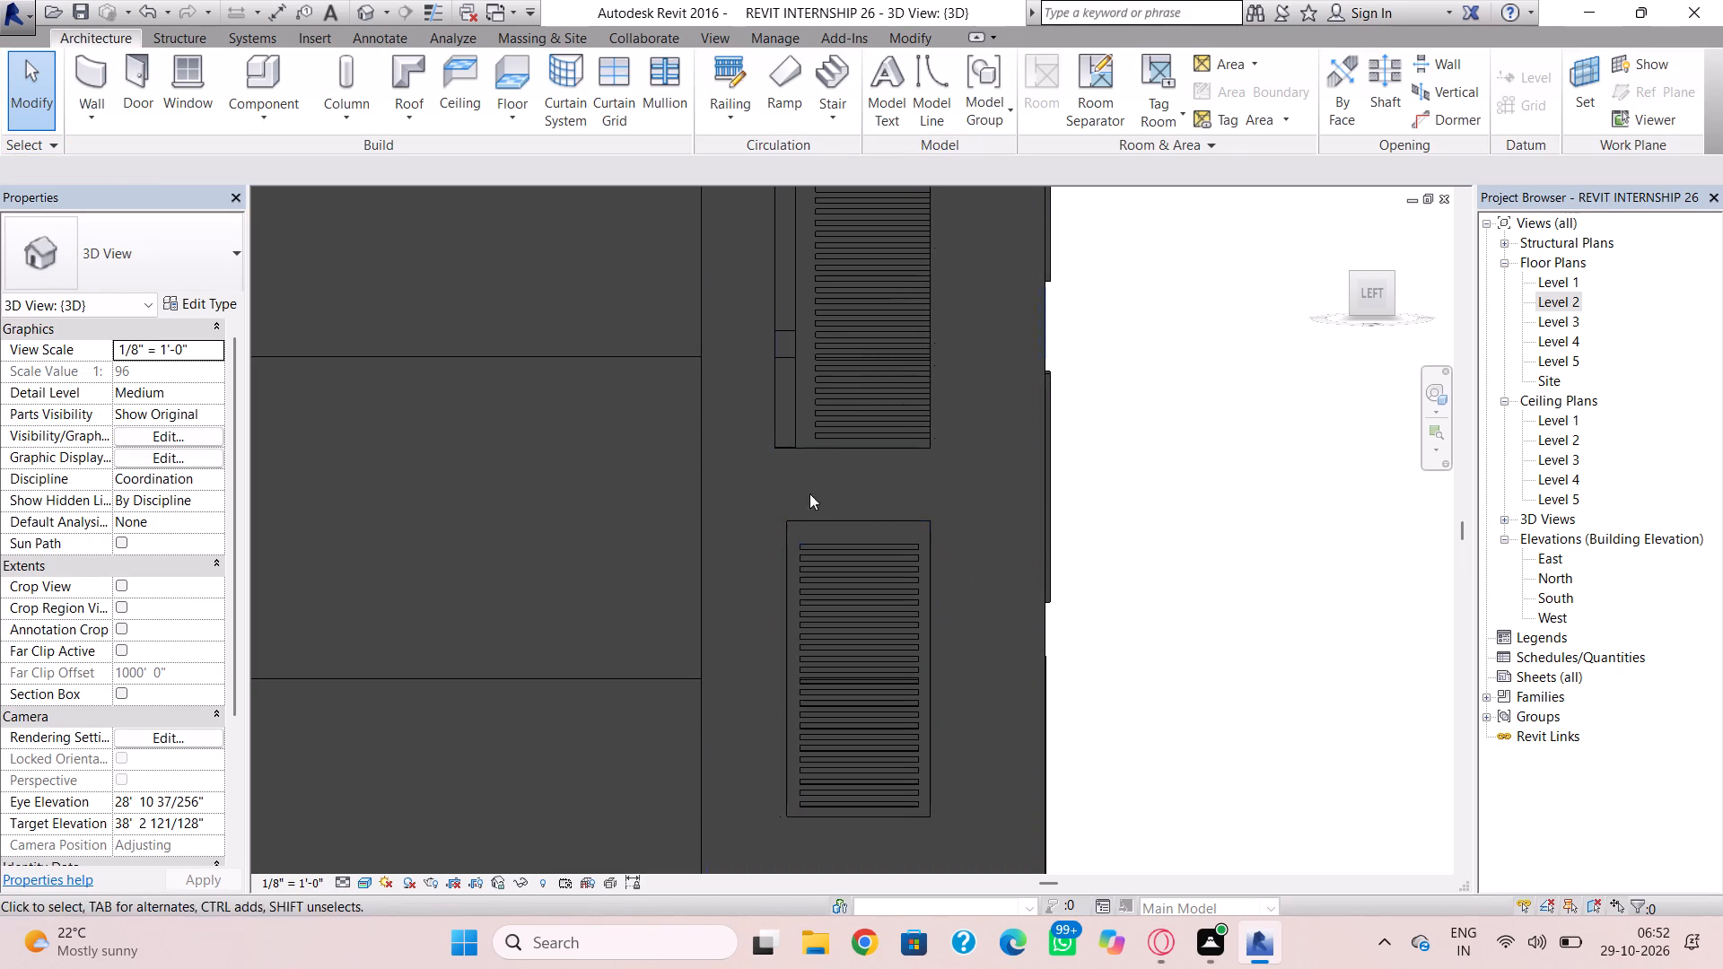
In the side wall's profile, nudge the upper opening's left line right, roughly above the lower opening's left line, and finish the edit.
left_click(769, 415)
double_click(771, 424)
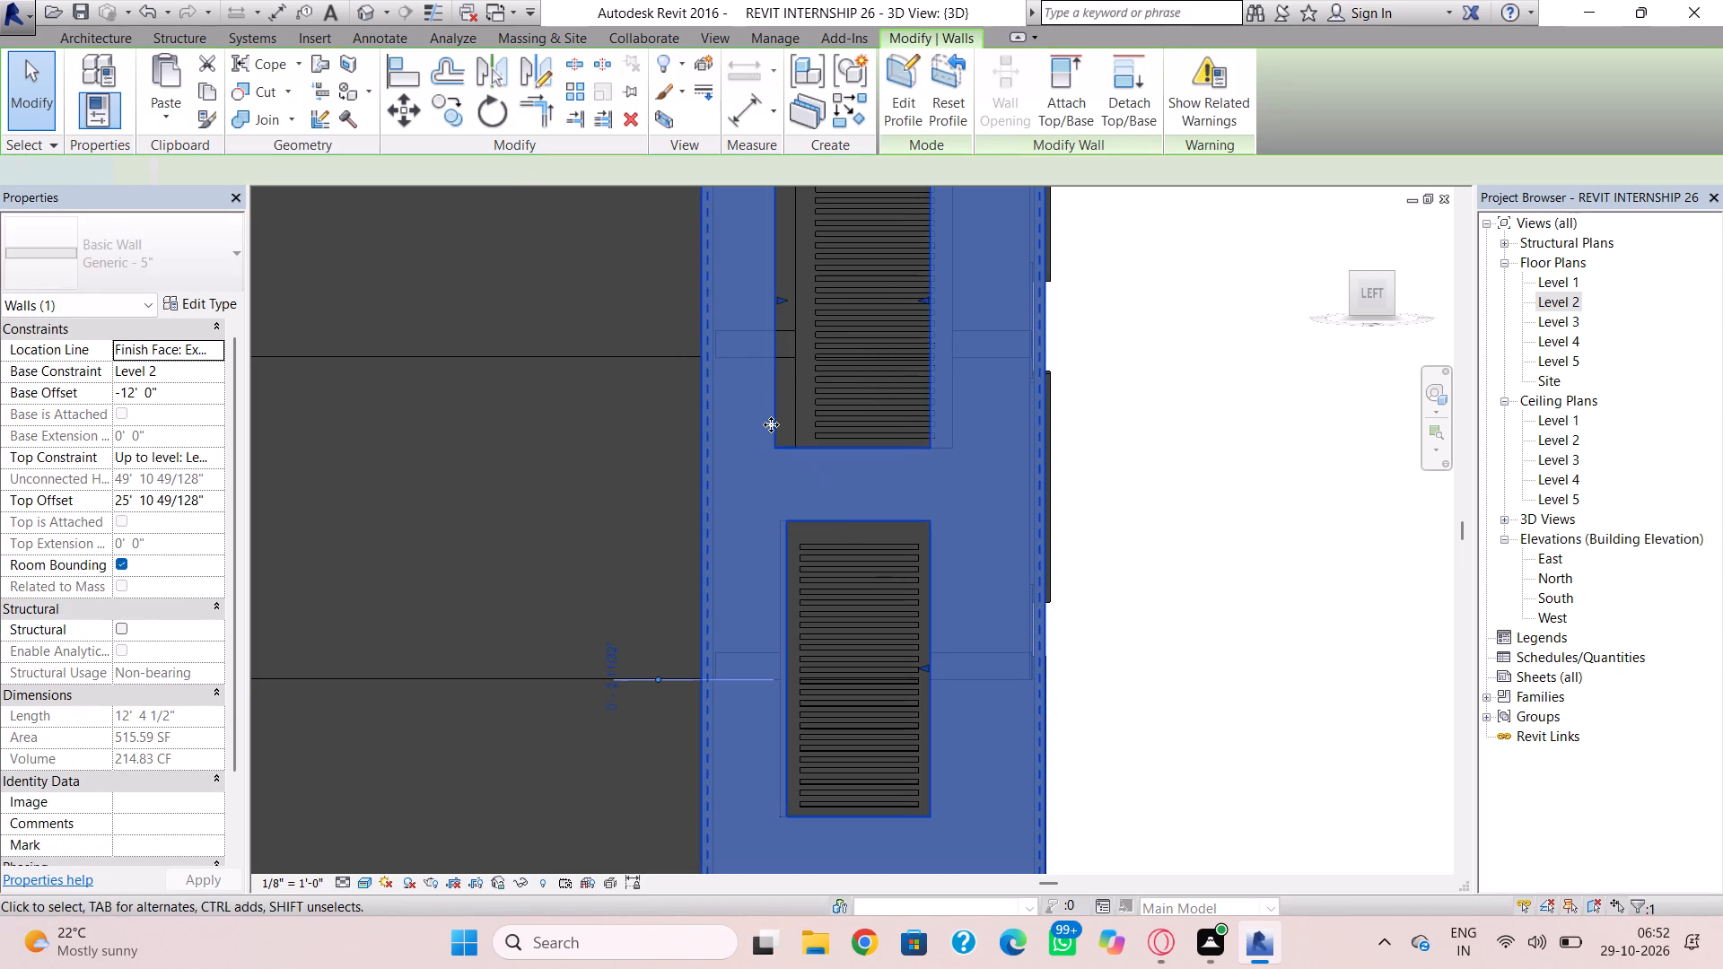
left_click(773, 418)
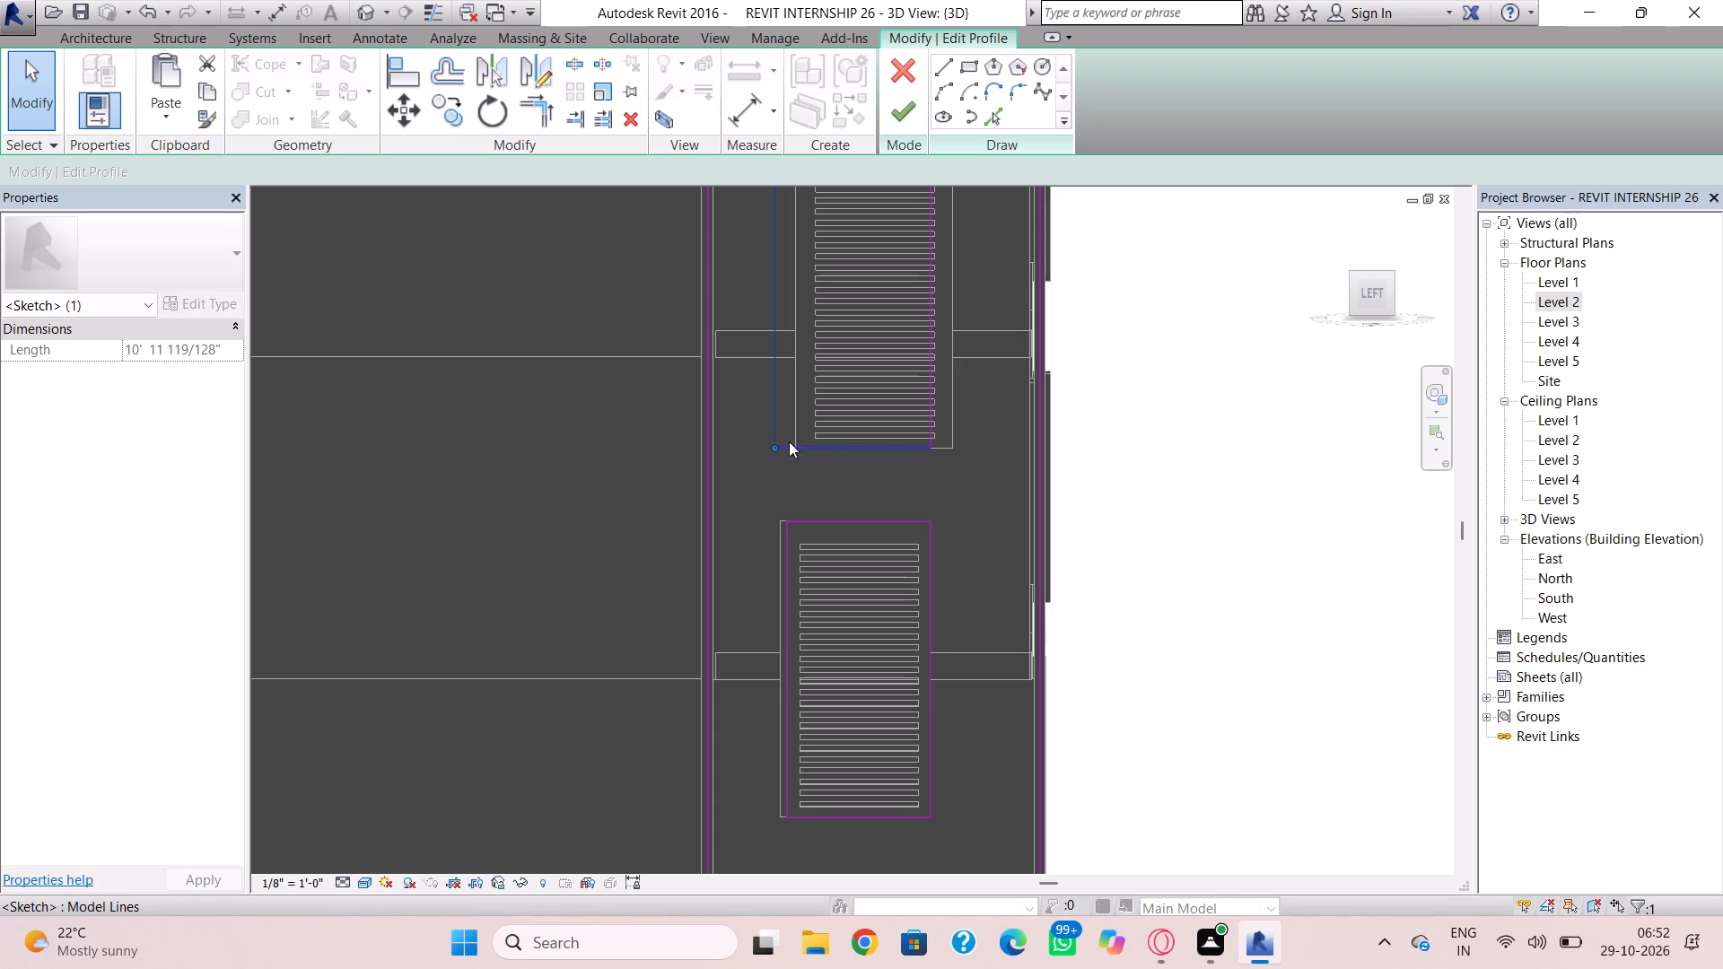
left_click(764, 411)
left_click(769, 426)
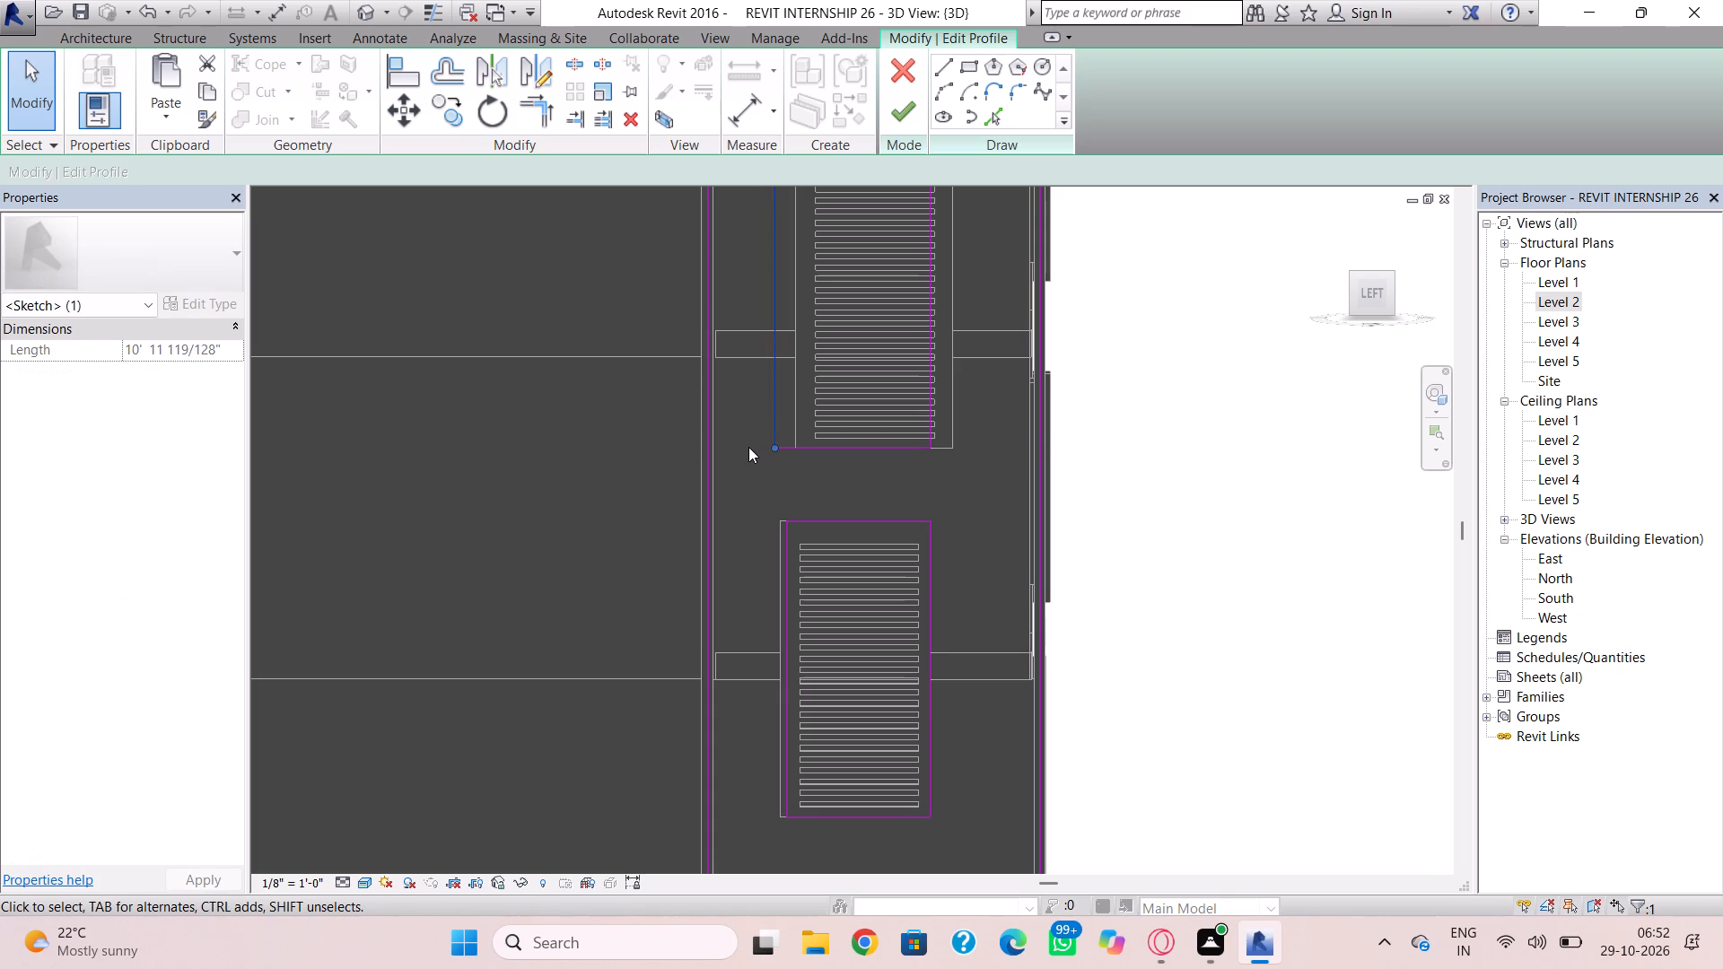
key("Right")
key("Right")
key("Right")
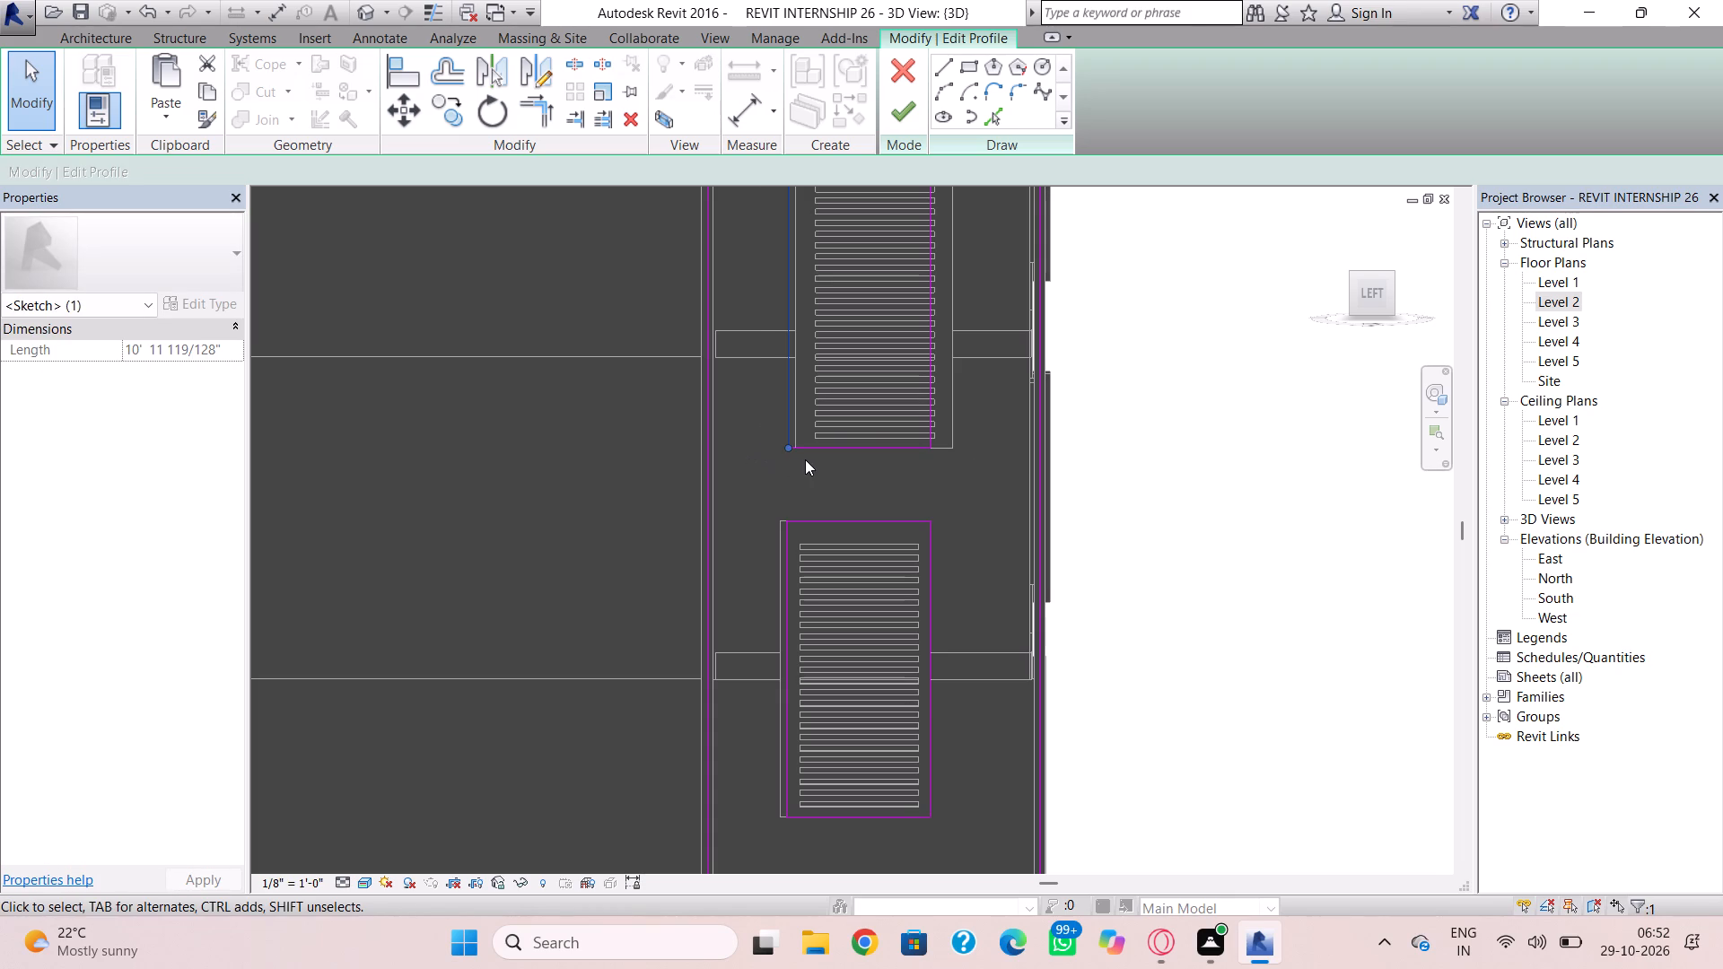
scroll(805, 459, "up", 8)
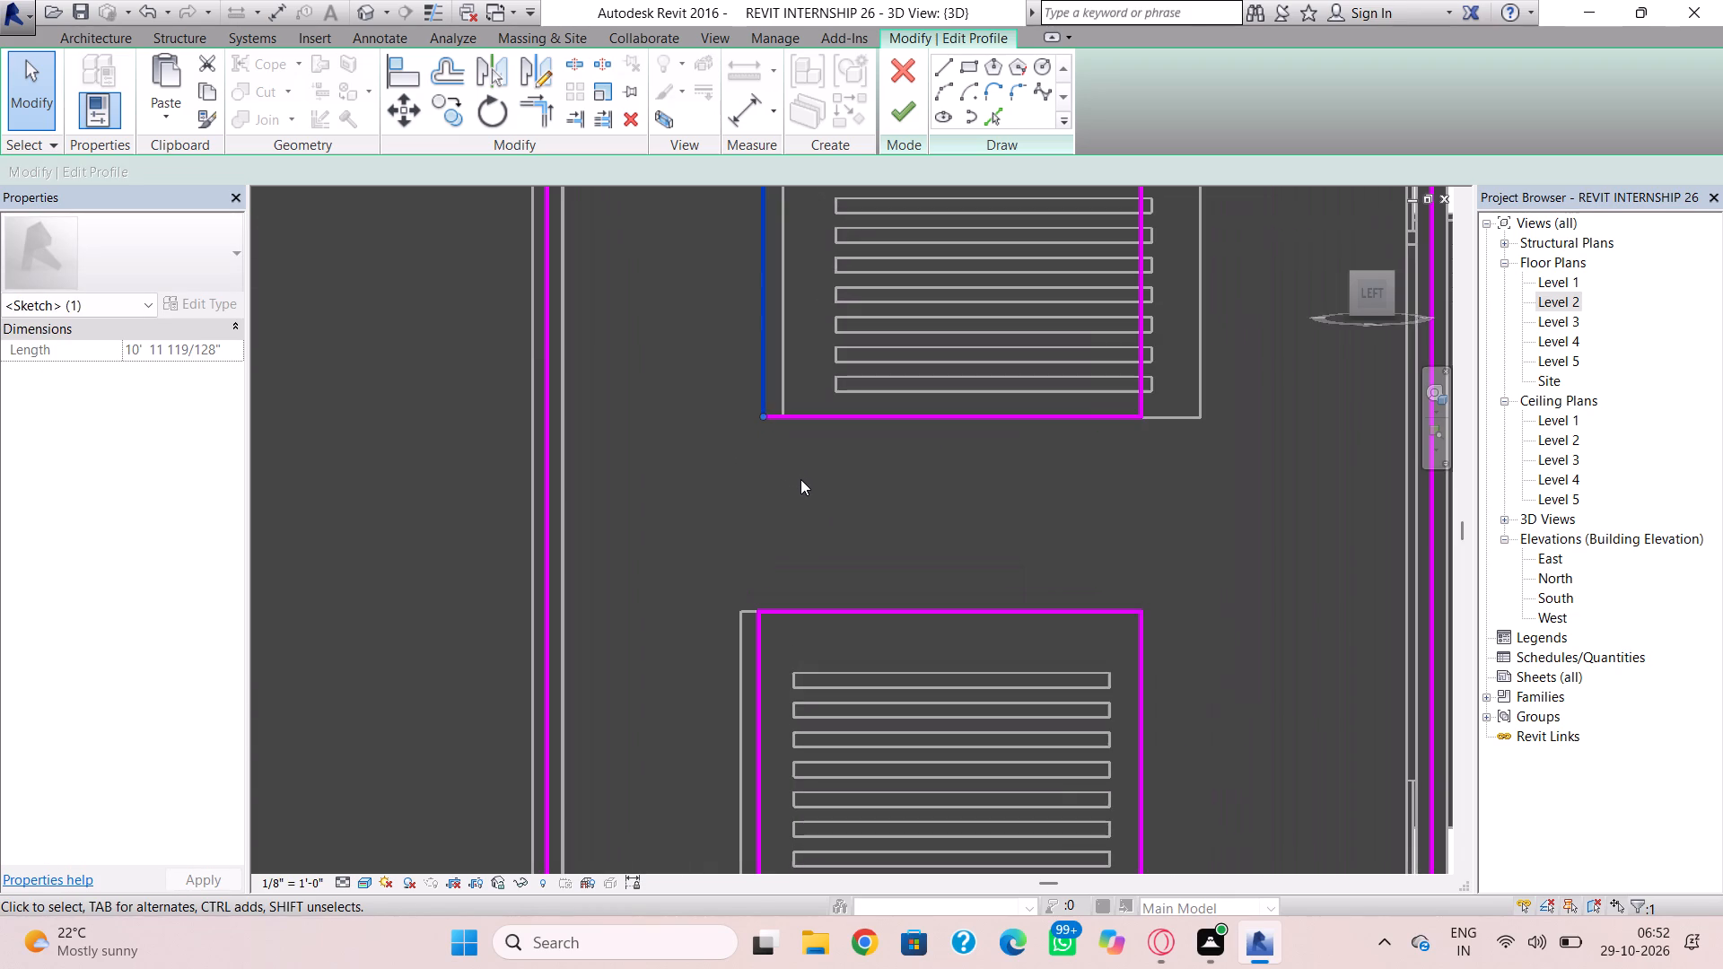
left_click(800, 479)
left_click(892, 123)
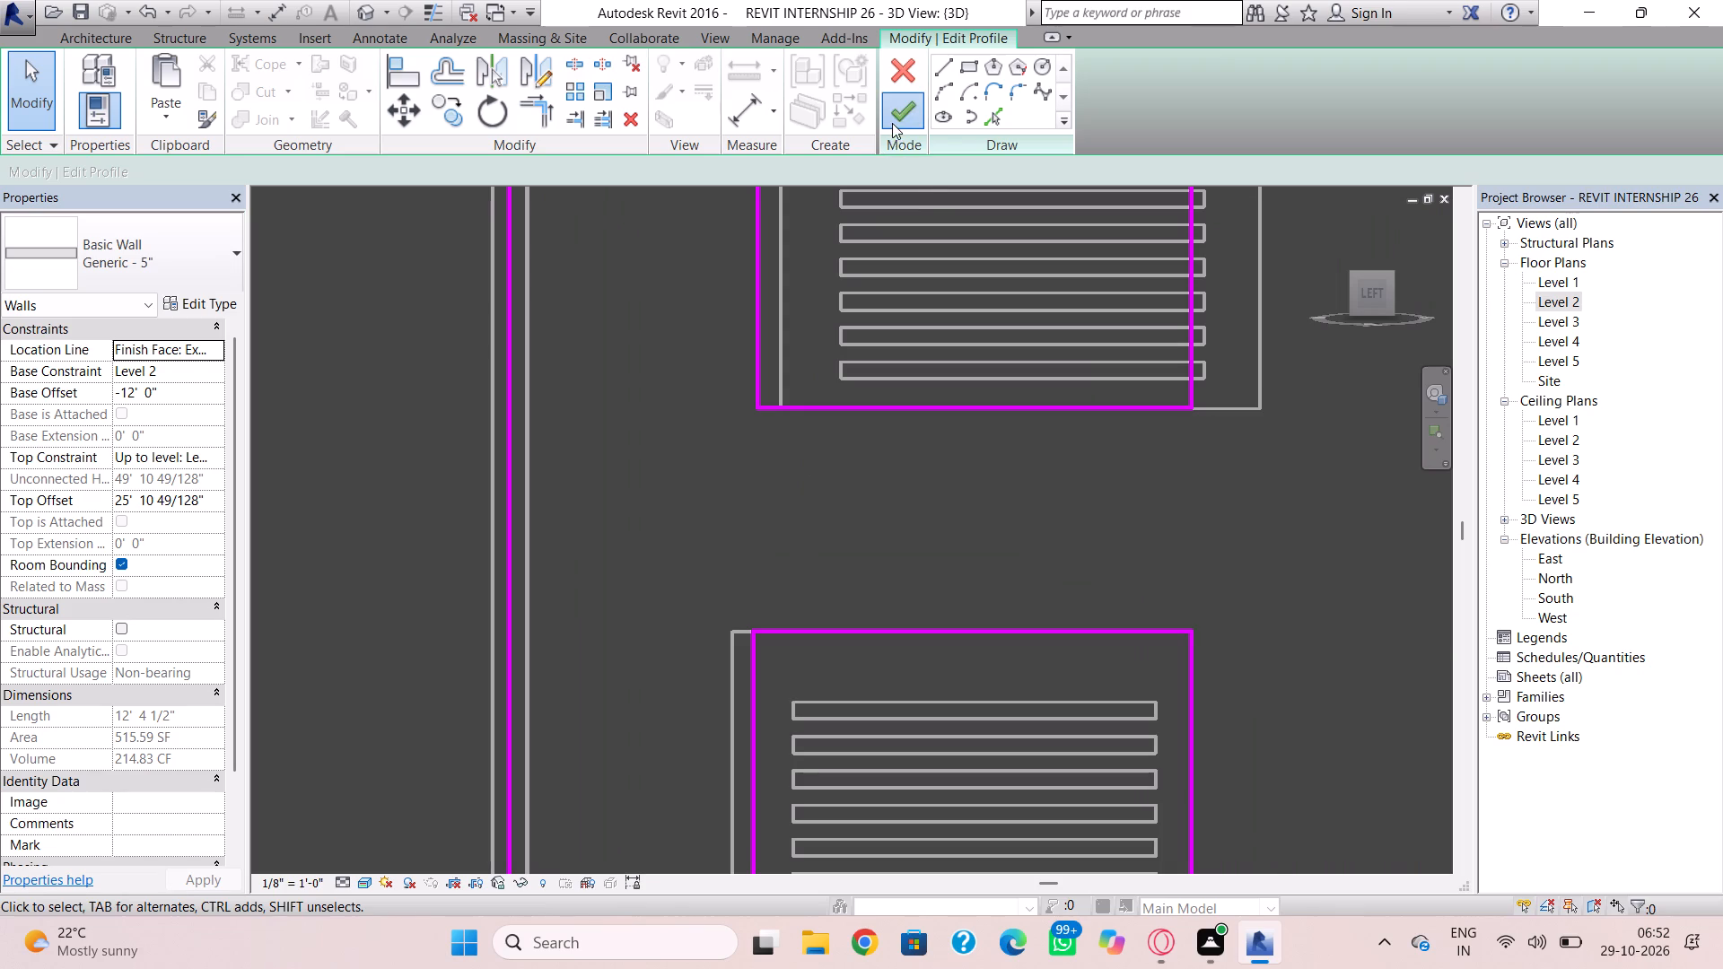
Extend the upper louvred wall's left profile edge to the left edge of its opening.
scroll(955, 413, "down", 4)
middle_click_drag(973, 462, 937, 544)
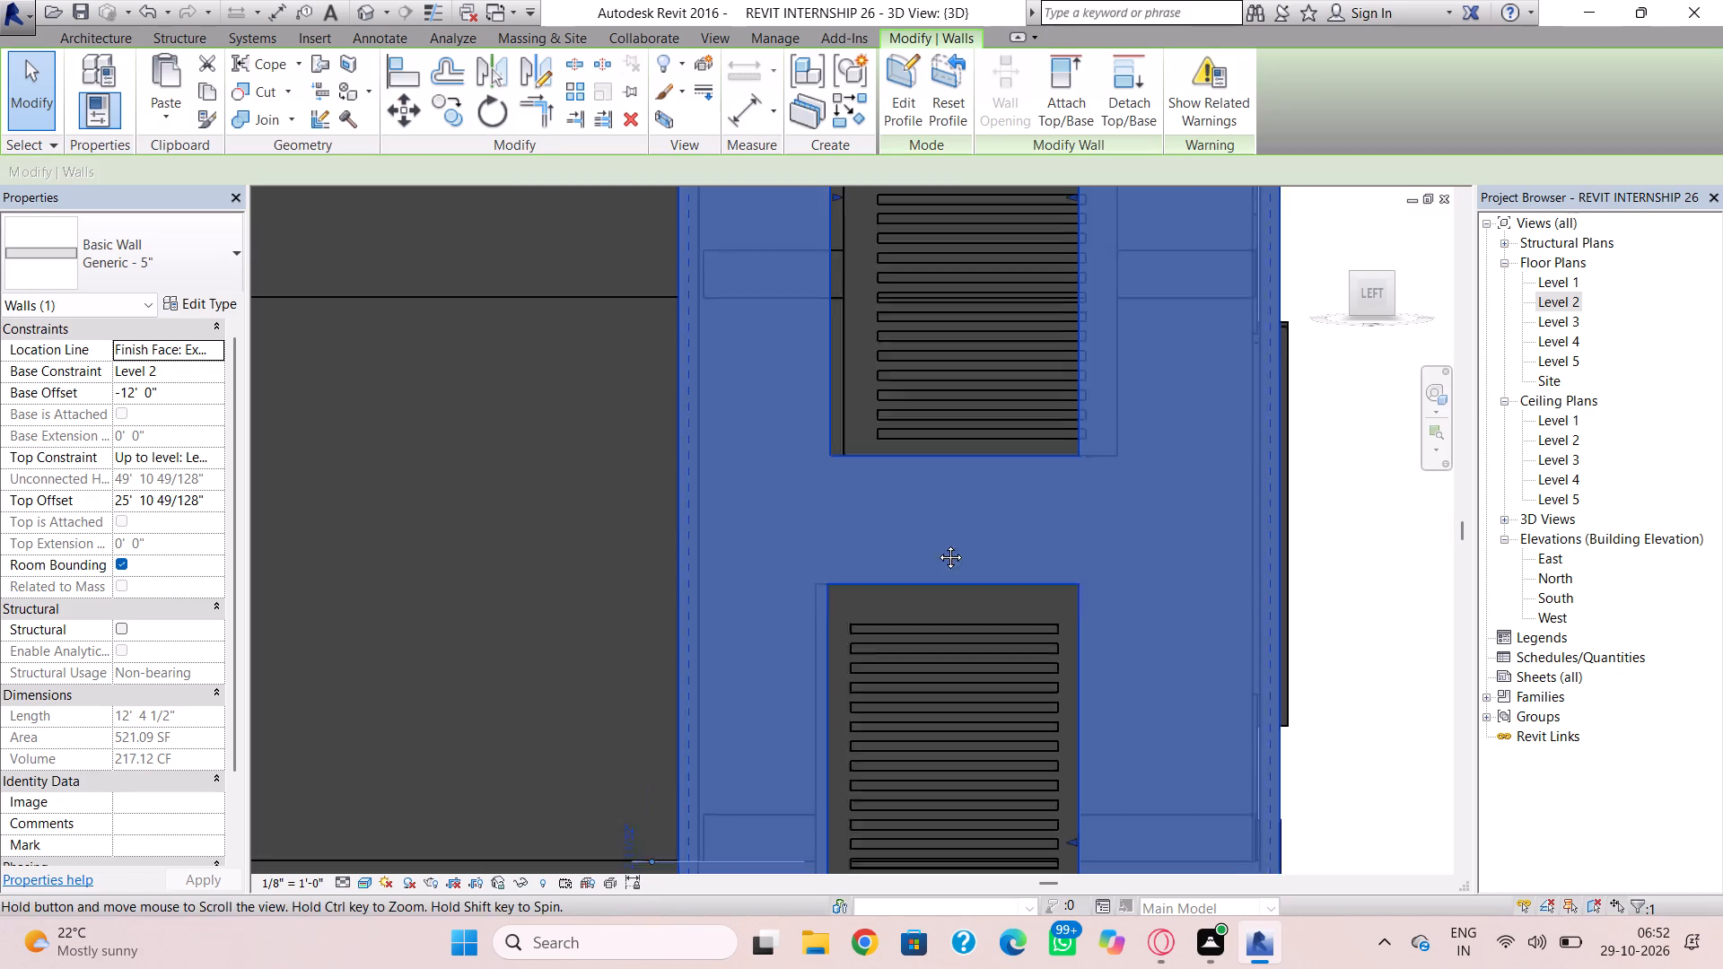
middle_click_drag(937, 544, 878, 602)
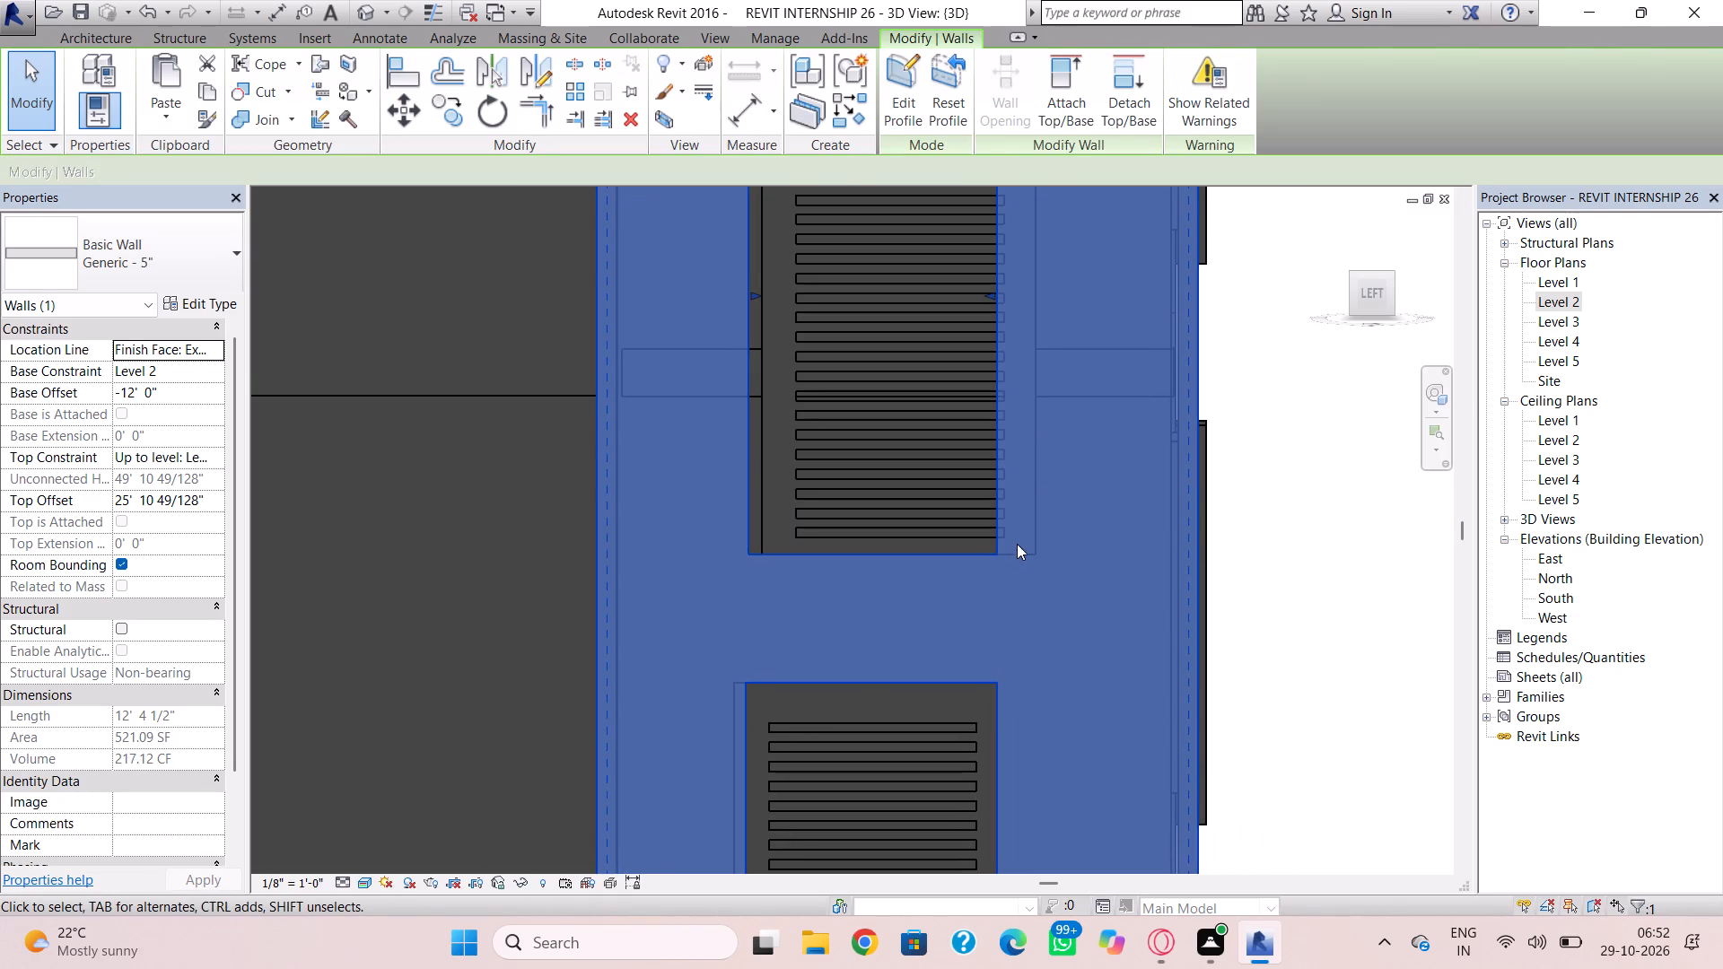
left_click(1017, 549)
left_click(993, 556)
left_click(993, 556)
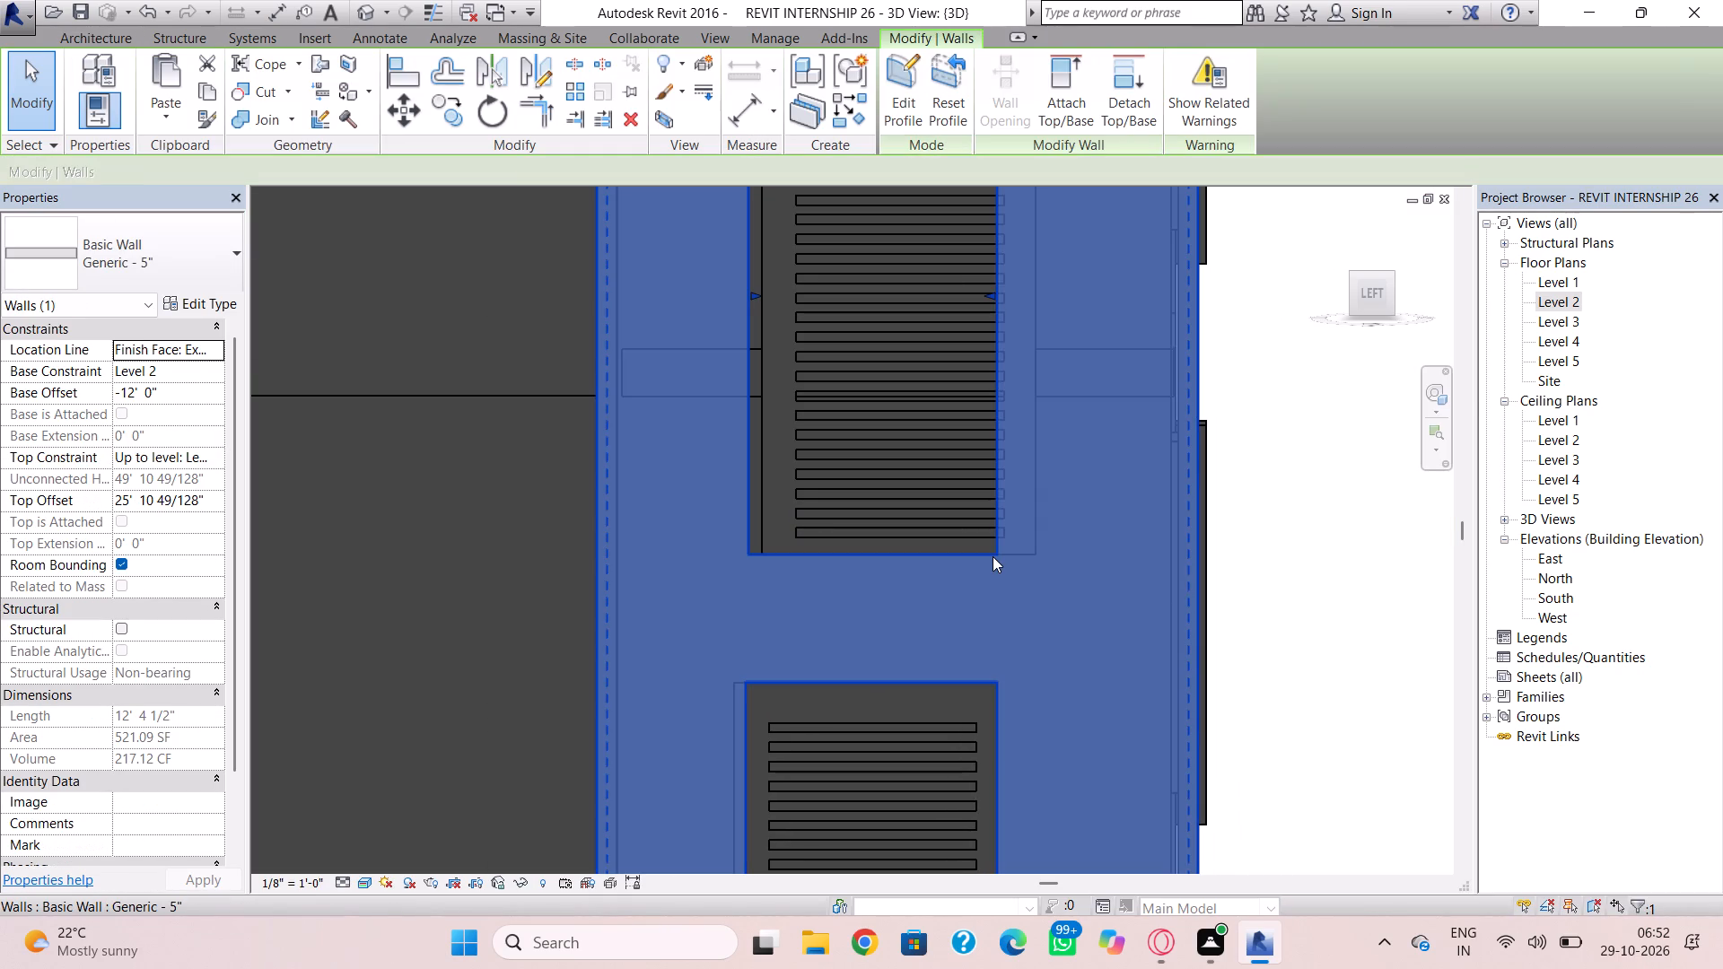
left_click(769, 518)
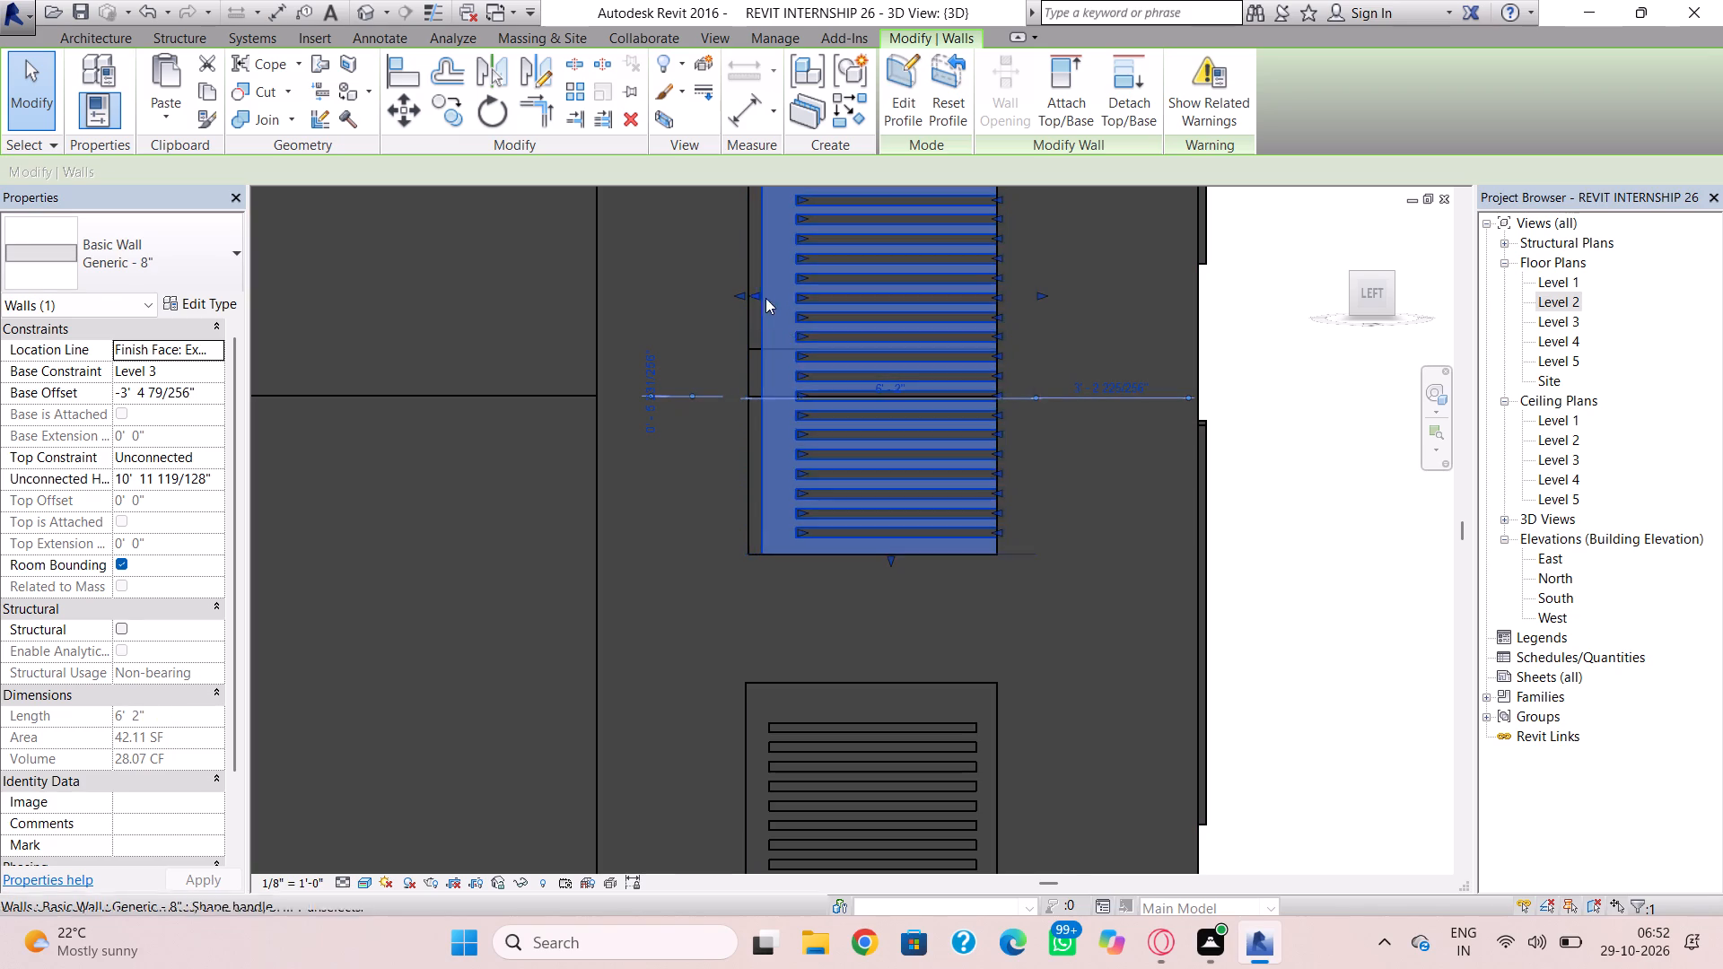
scroll(752, 275, "up", 2)
left_click_drag(760, 305, 748, 305)
left_click(656, 381)
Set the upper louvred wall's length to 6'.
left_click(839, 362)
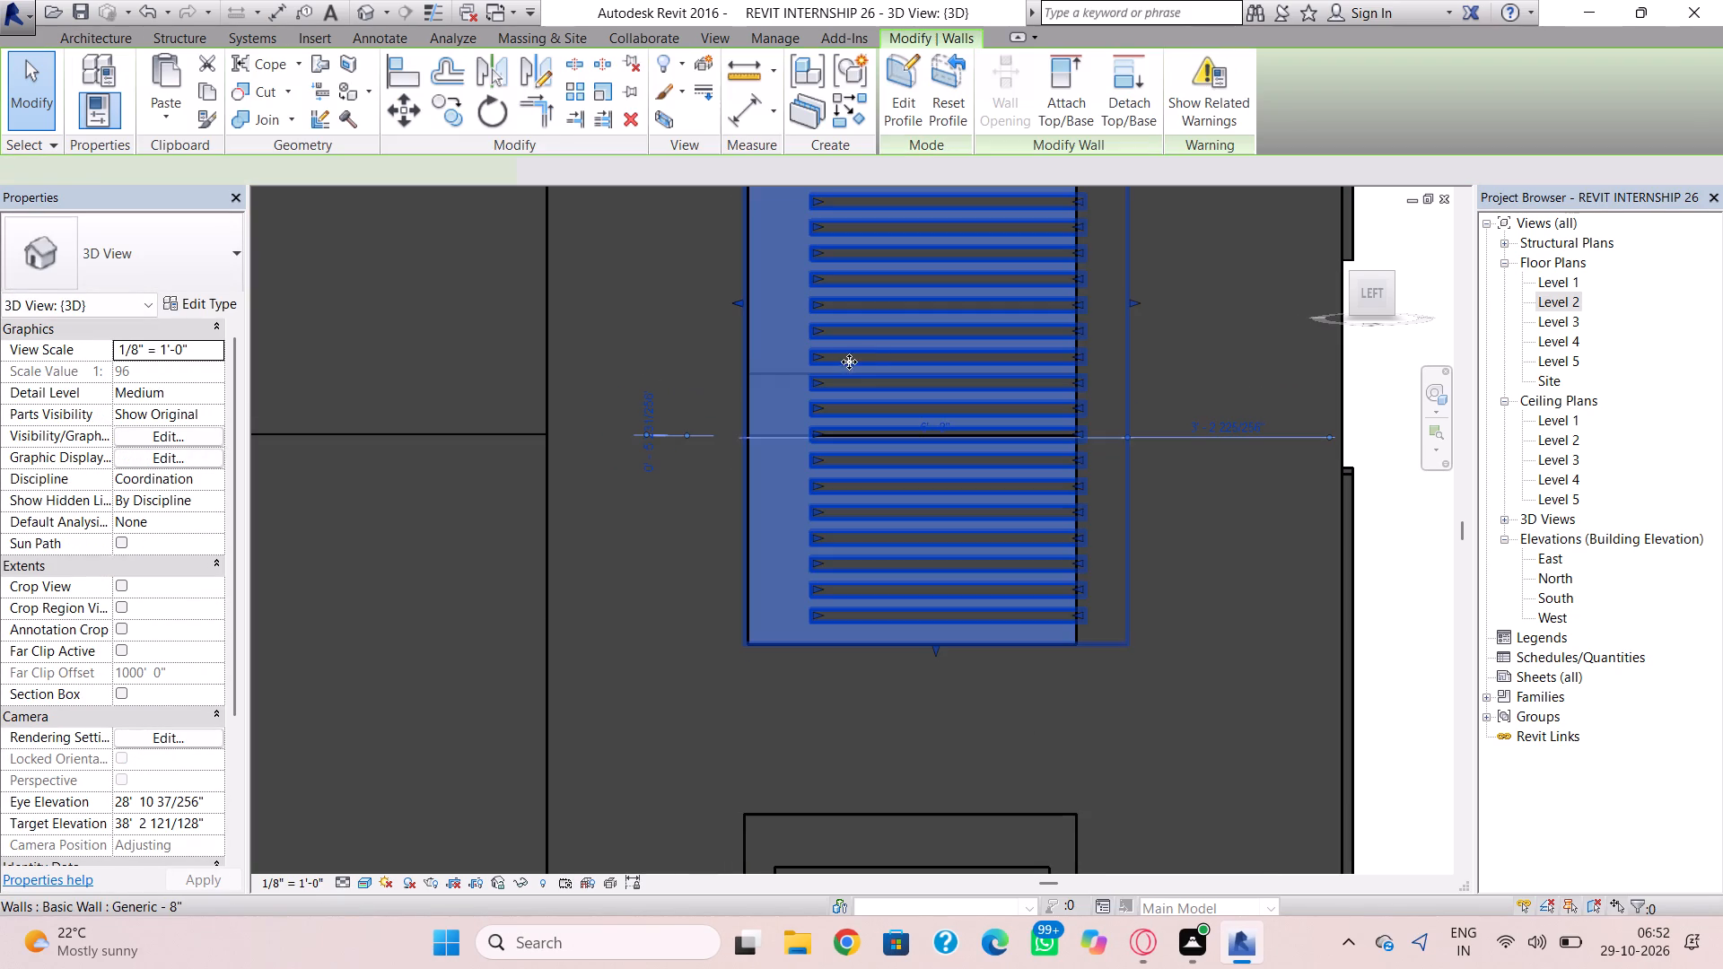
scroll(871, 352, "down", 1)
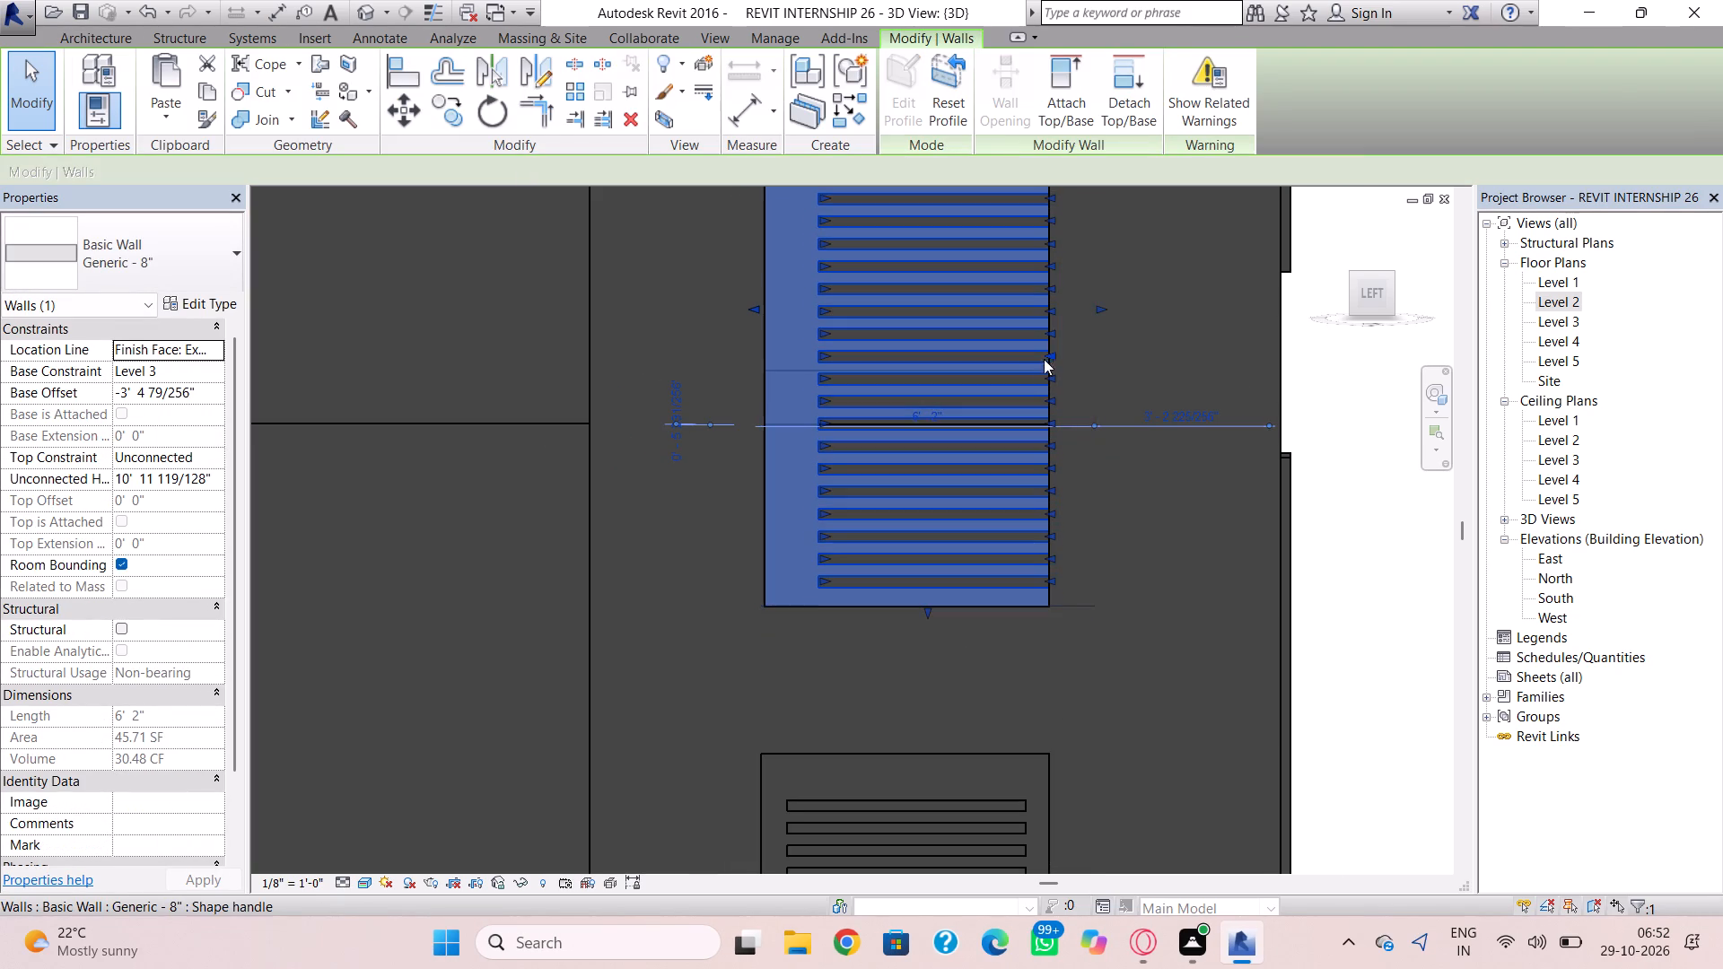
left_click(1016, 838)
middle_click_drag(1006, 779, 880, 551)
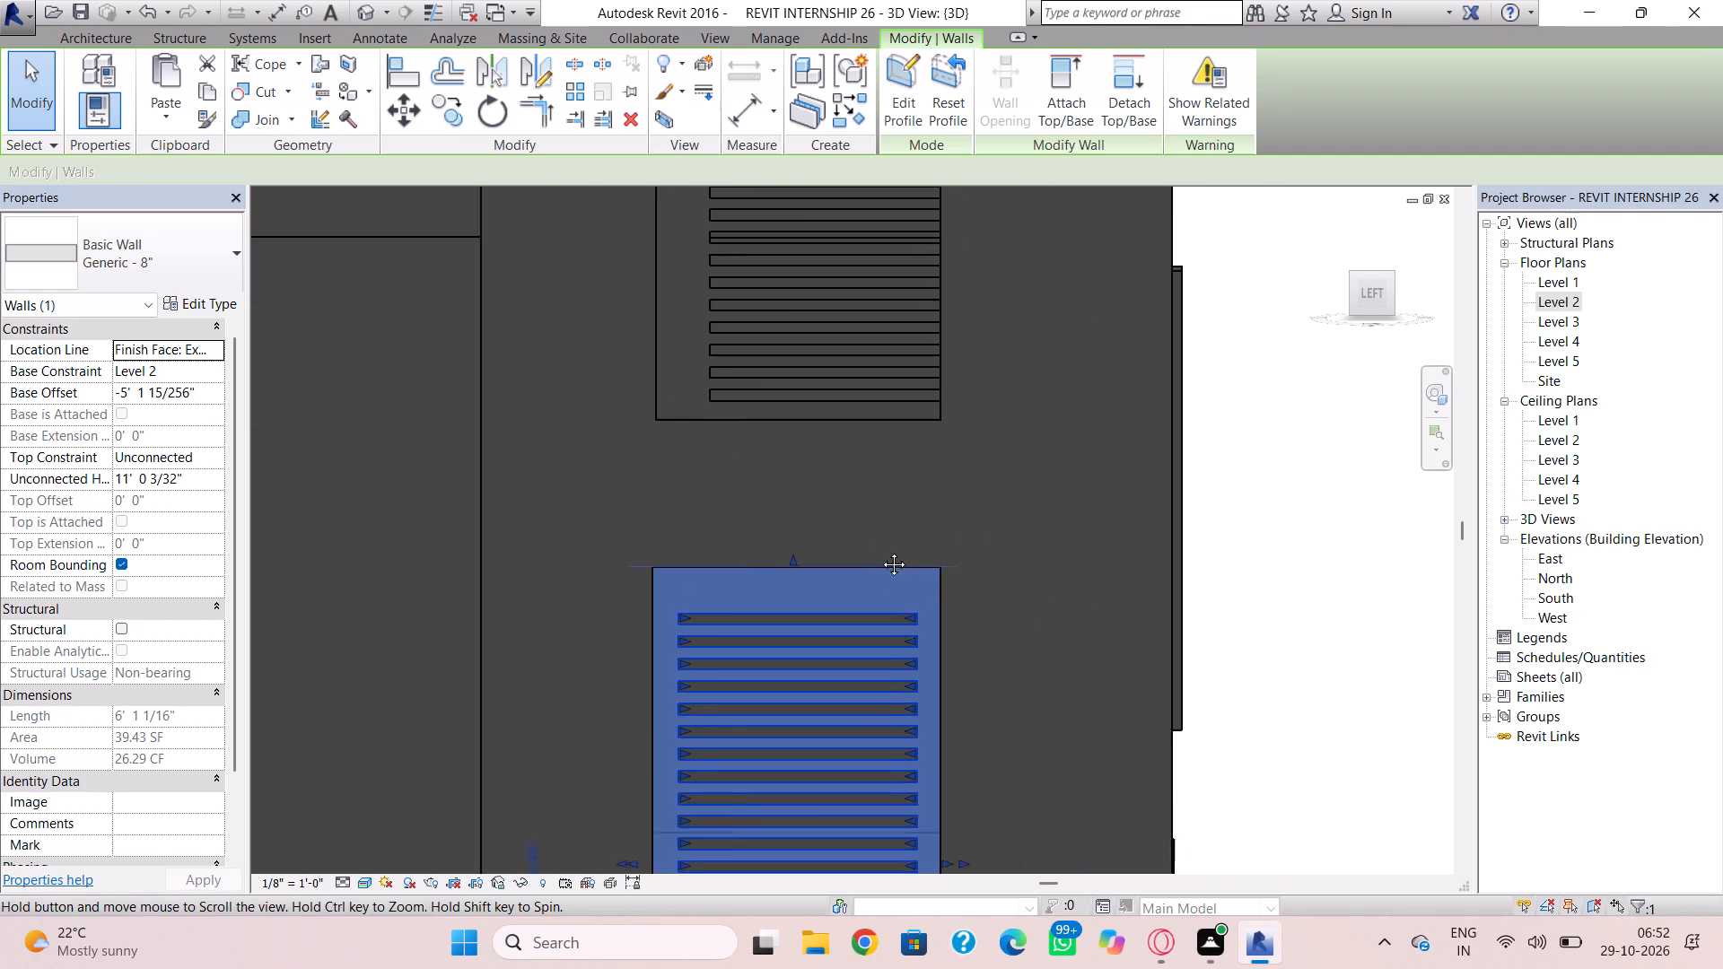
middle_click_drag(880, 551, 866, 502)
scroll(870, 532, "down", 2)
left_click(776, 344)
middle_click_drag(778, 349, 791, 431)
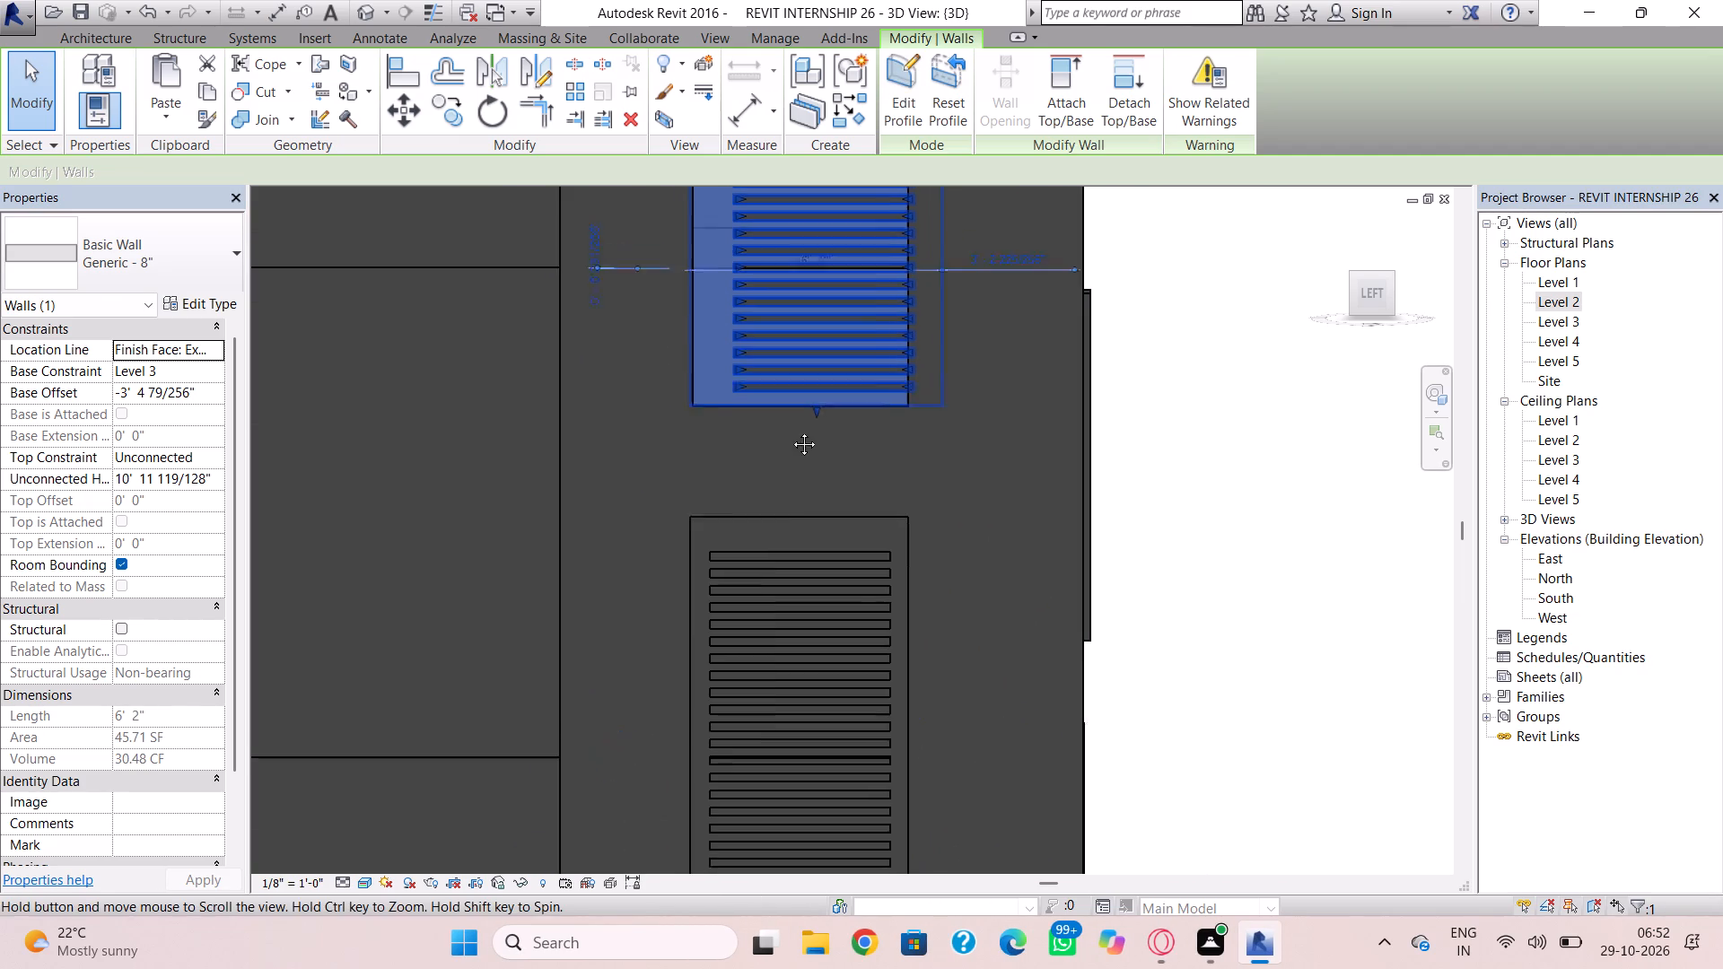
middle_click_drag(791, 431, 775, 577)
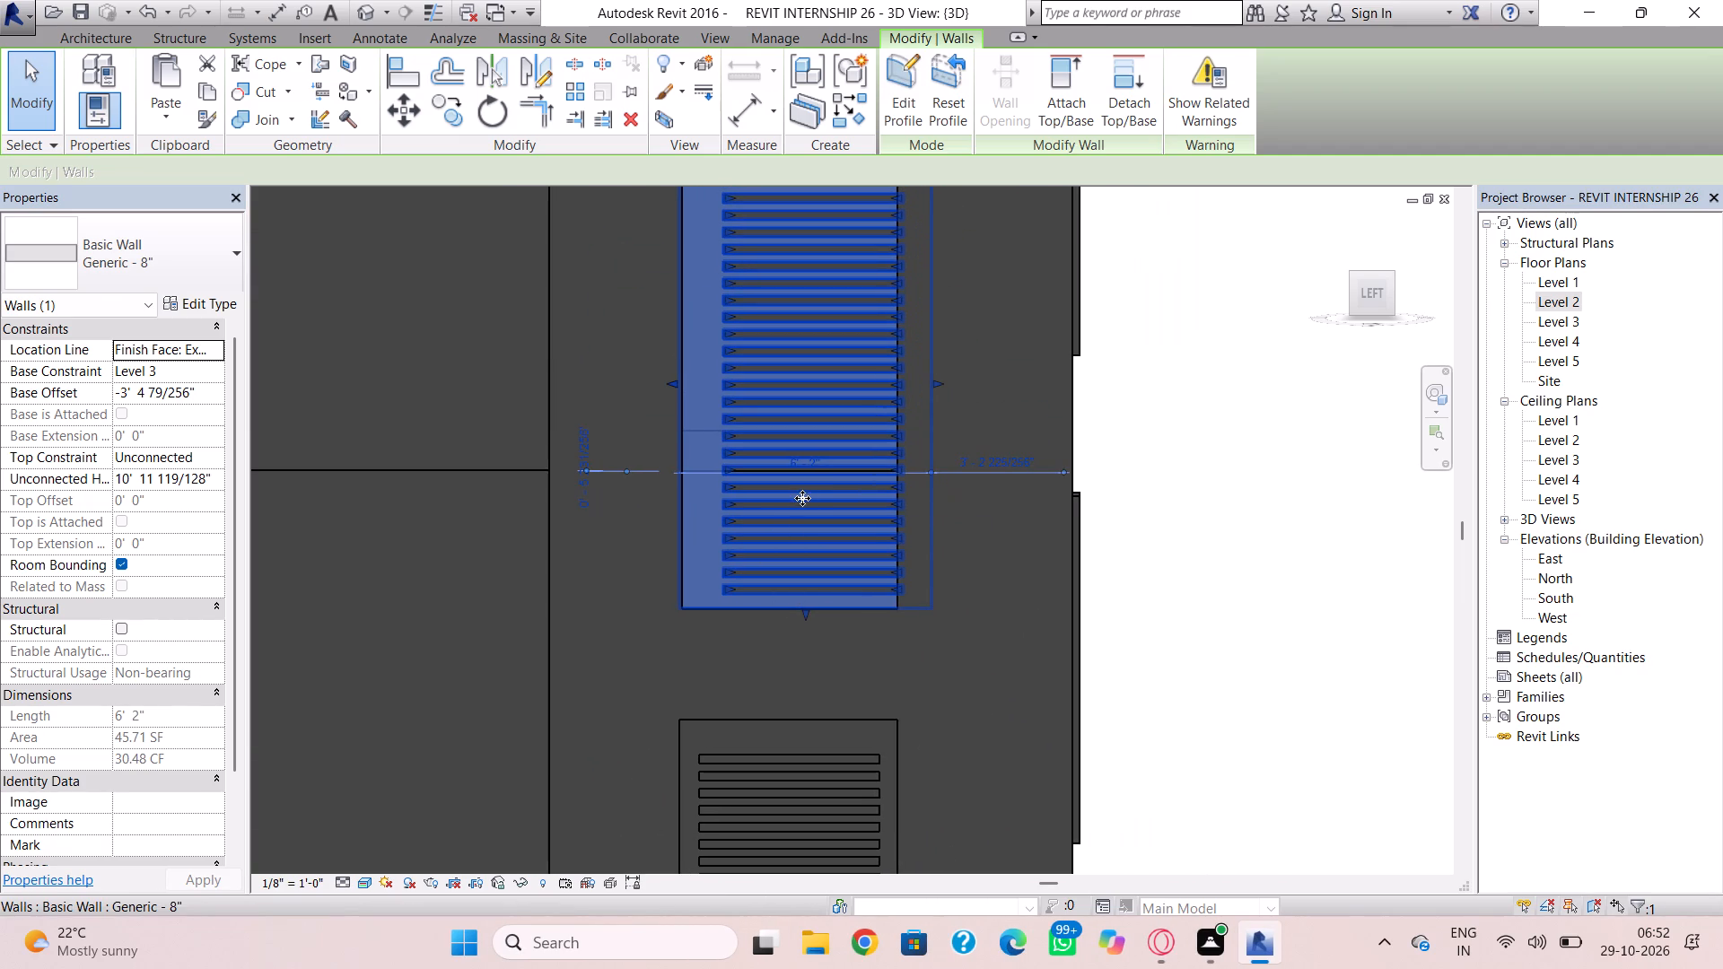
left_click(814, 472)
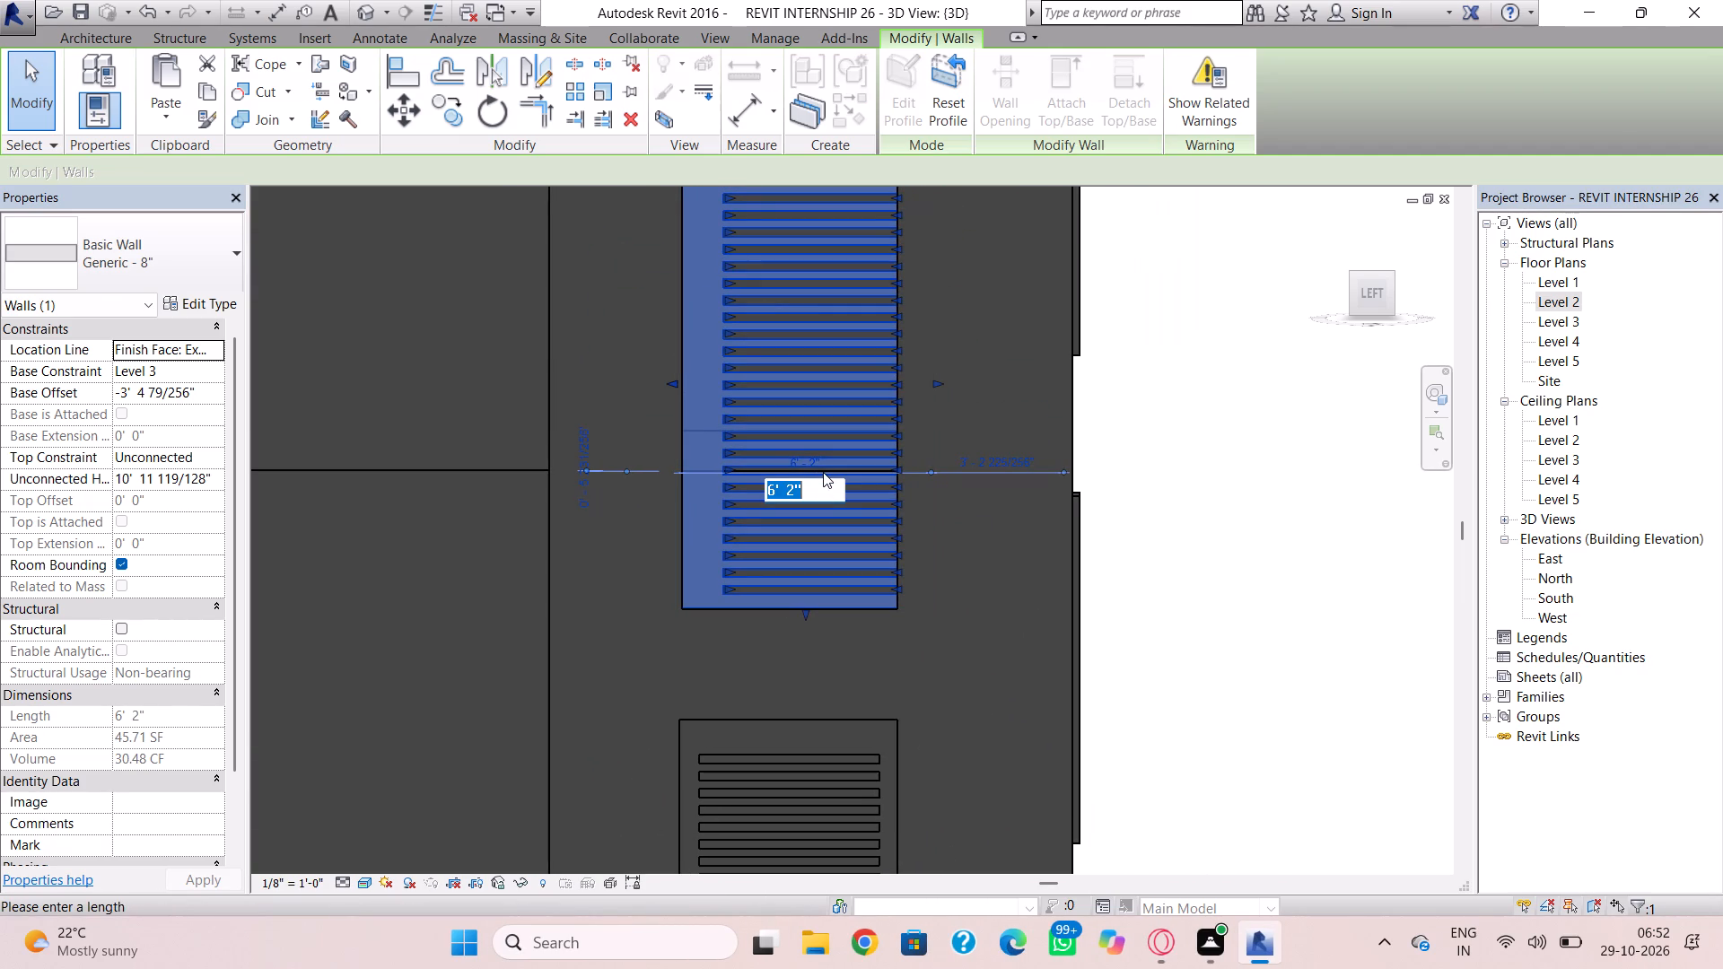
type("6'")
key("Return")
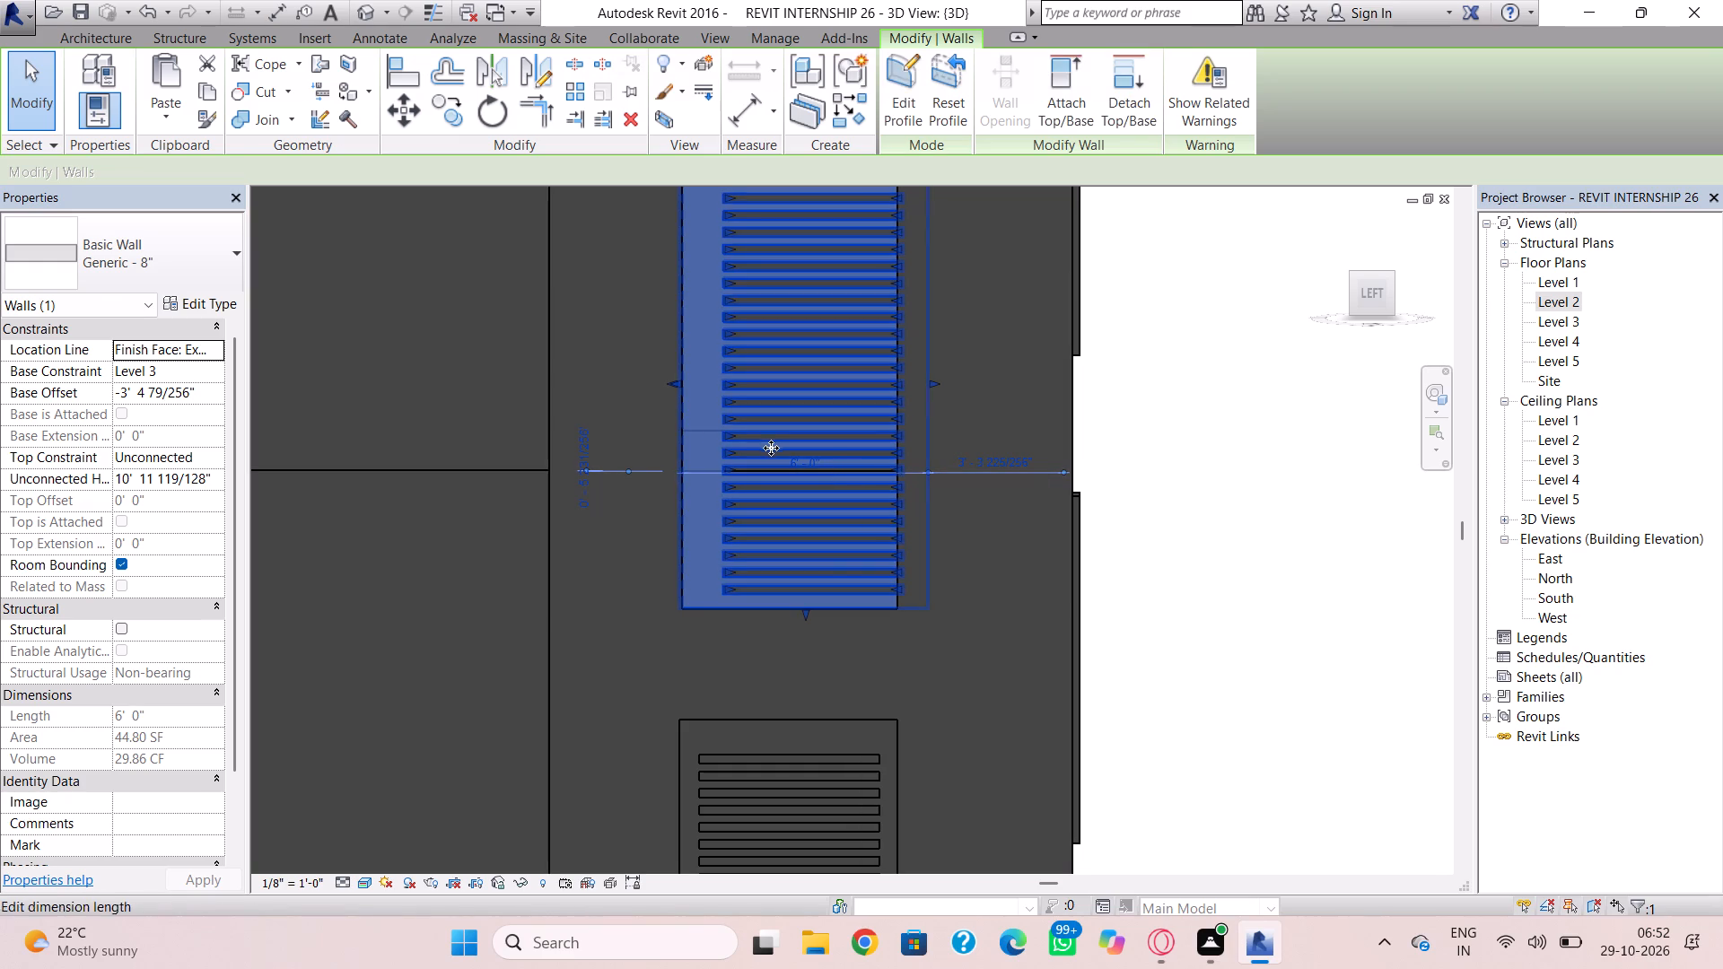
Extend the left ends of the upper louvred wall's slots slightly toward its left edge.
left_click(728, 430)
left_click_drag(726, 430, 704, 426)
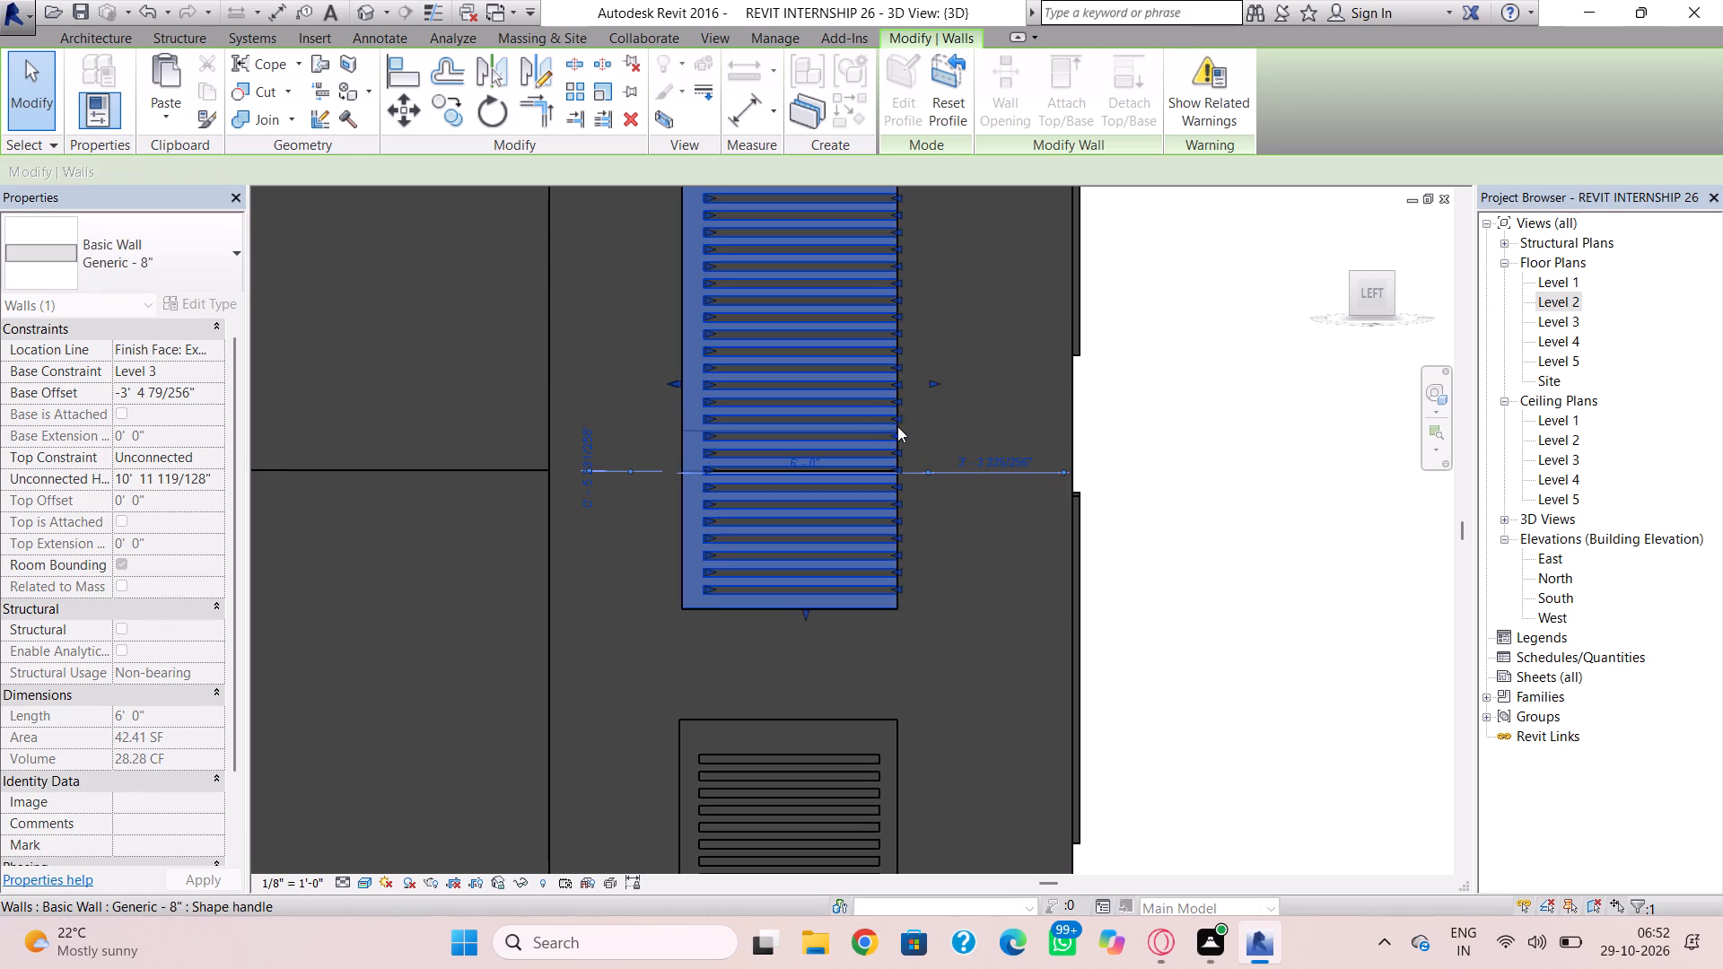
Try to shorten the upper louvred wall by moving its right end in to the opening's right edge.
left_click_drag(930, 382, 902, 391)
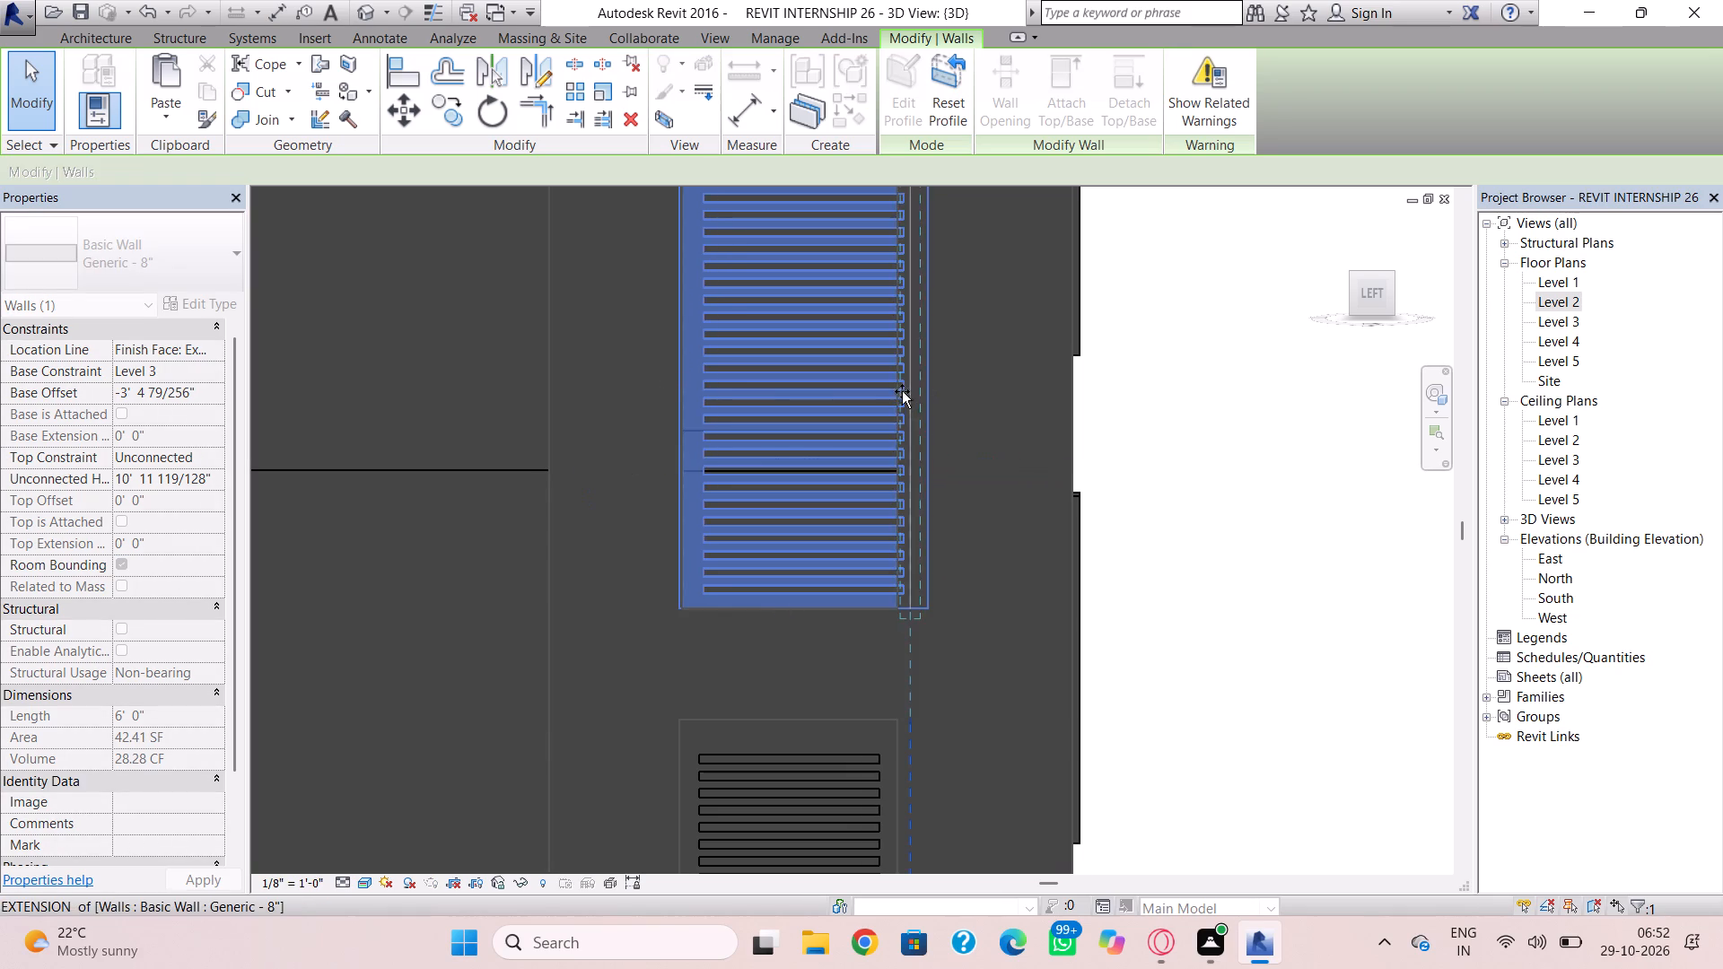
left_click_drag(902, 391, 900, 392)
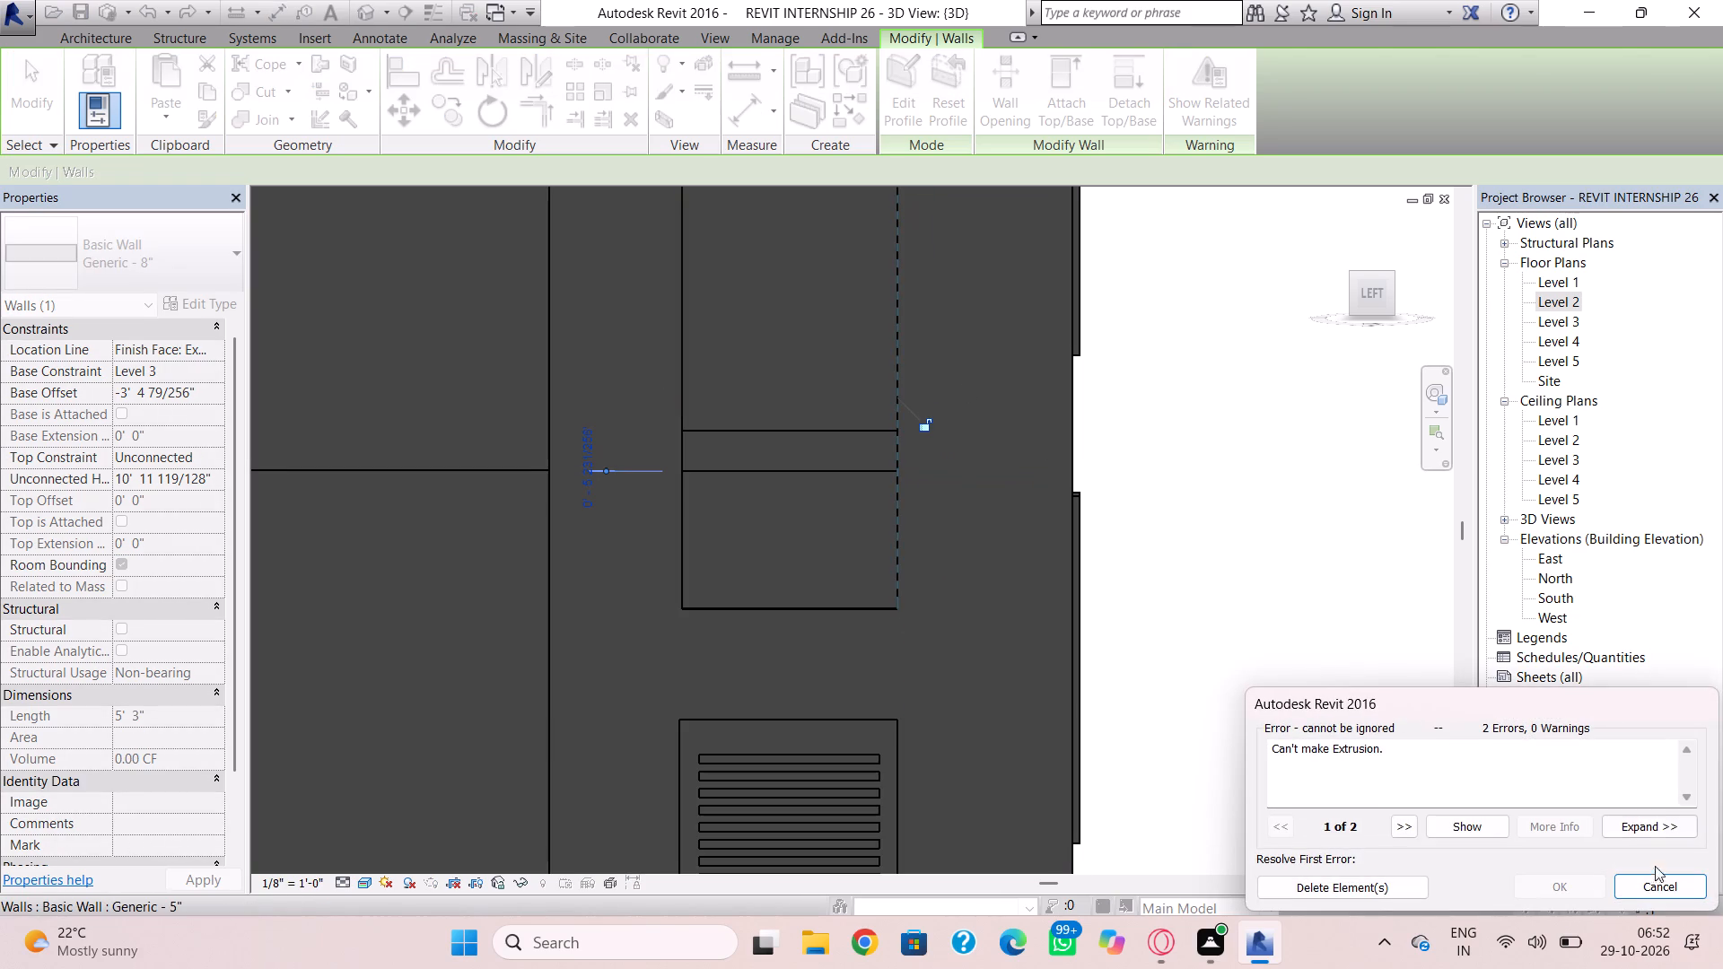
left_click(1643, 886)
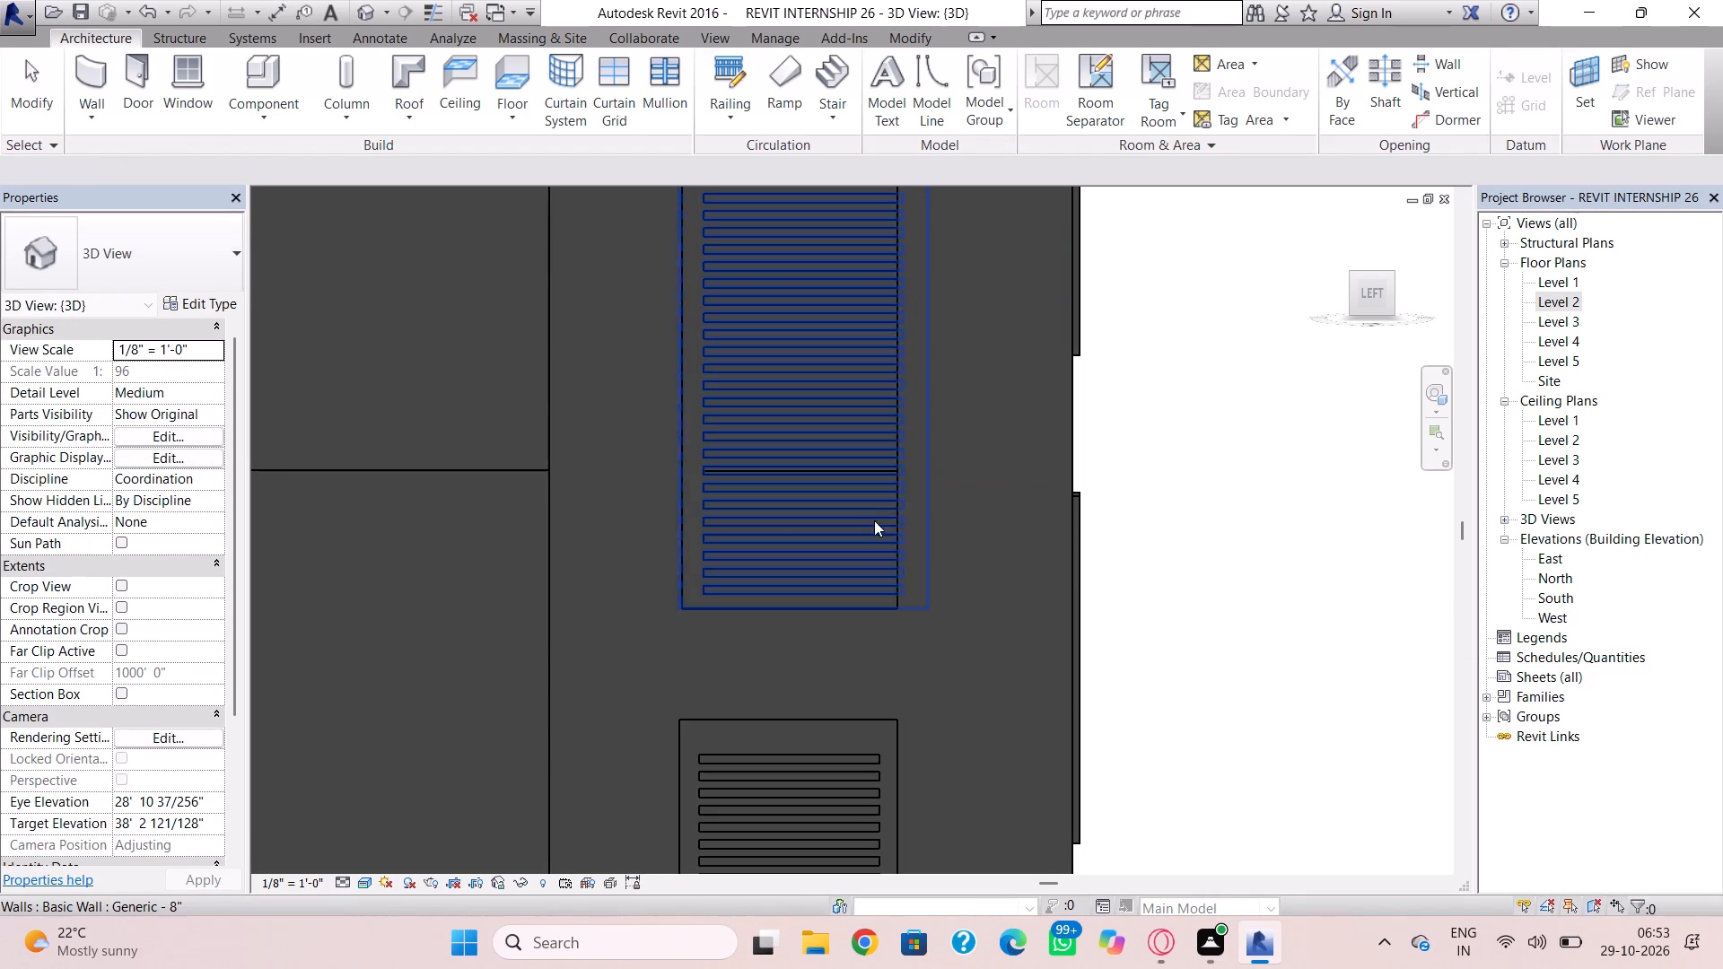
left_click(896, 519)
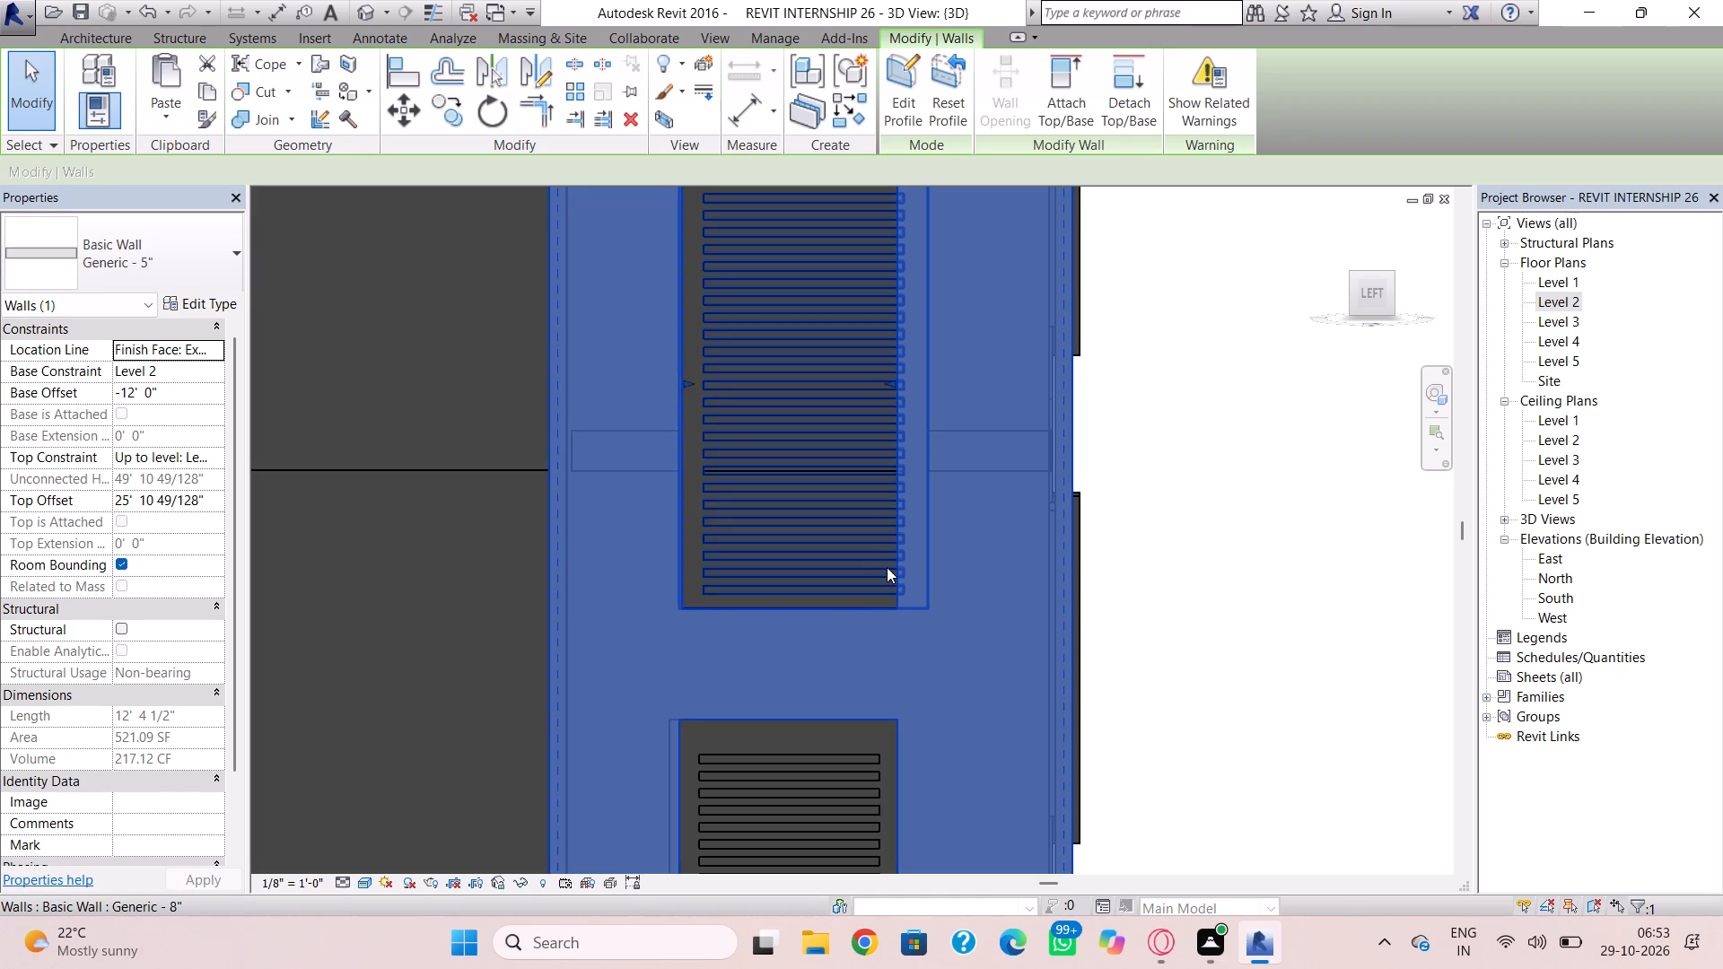
Undo the upper louvred wall and opening edits back to the side wall with only the lower louvred opening.
key("ctrl+z")
key("ctrl+z")
key("ctrl+z")
key("ctrl+z")
key("ctrl+z")
key("ctrl+z")
key("ctrl+z")
key("ctrl+z")
key("ctrl+z")
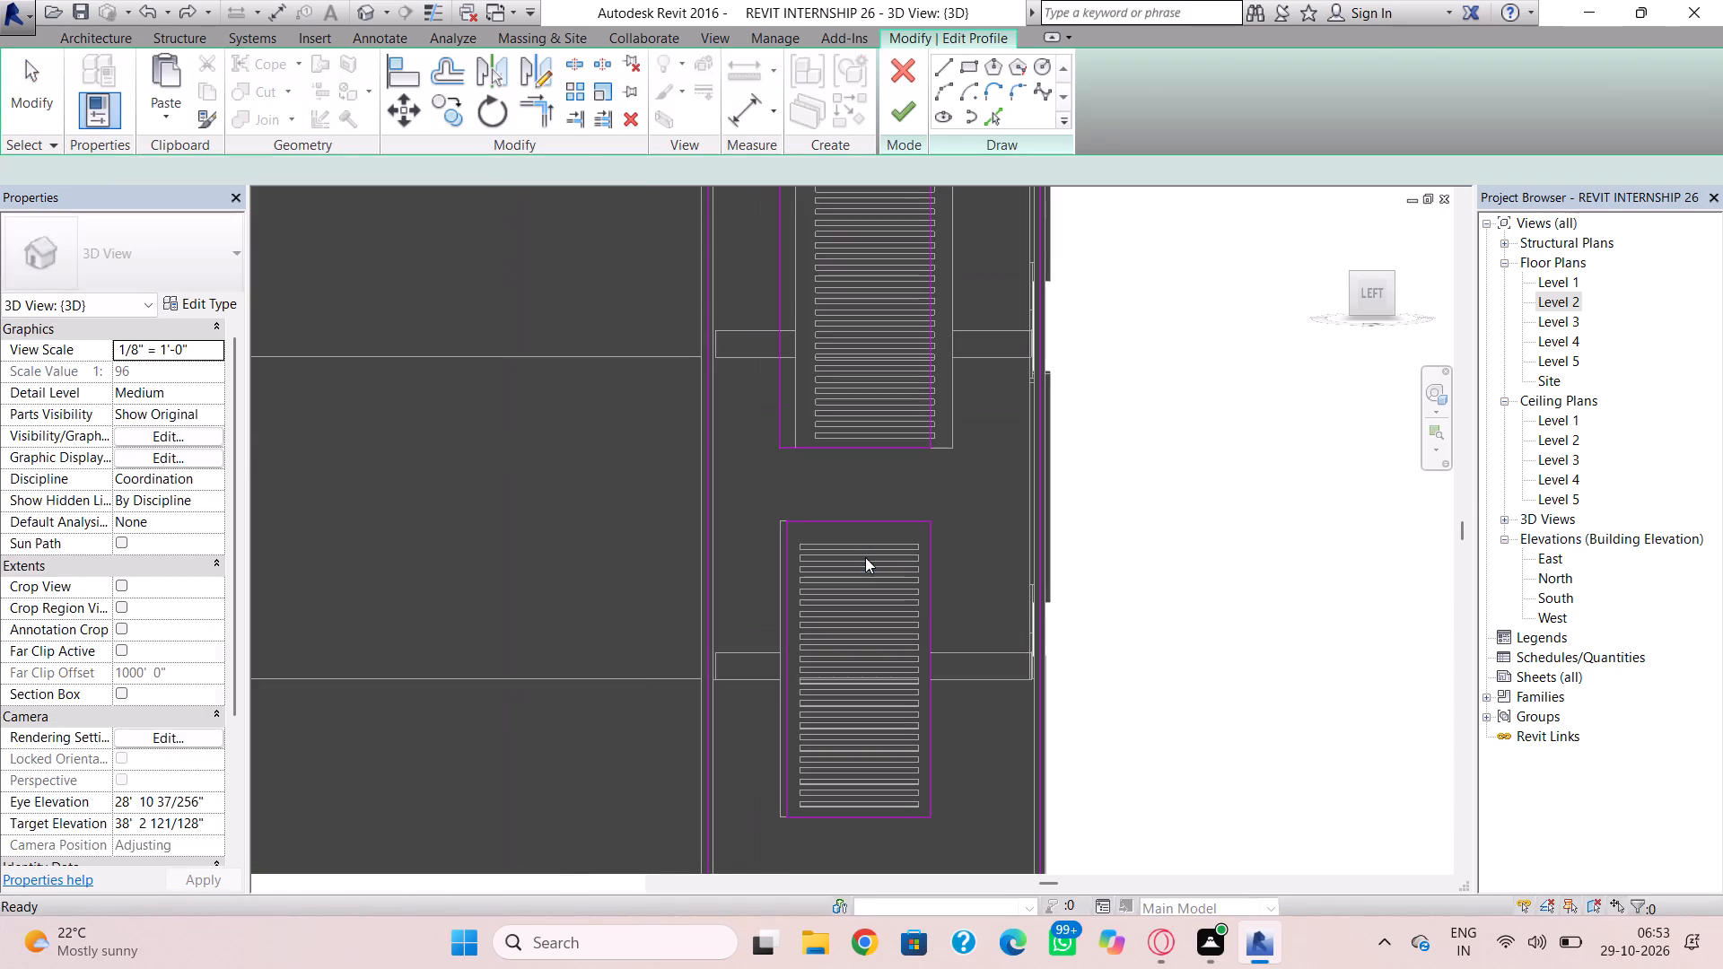
key("ctrl+z")
key("ctrl+z")
key("ctrl+z")
key("ctrl+z")
key("ctrl+z")
key("ctrl+z")
key("ctrl+z")
key("ctrl+z")
key("ctrl+z")
key("ctrl+z")
key("ctrl+z")
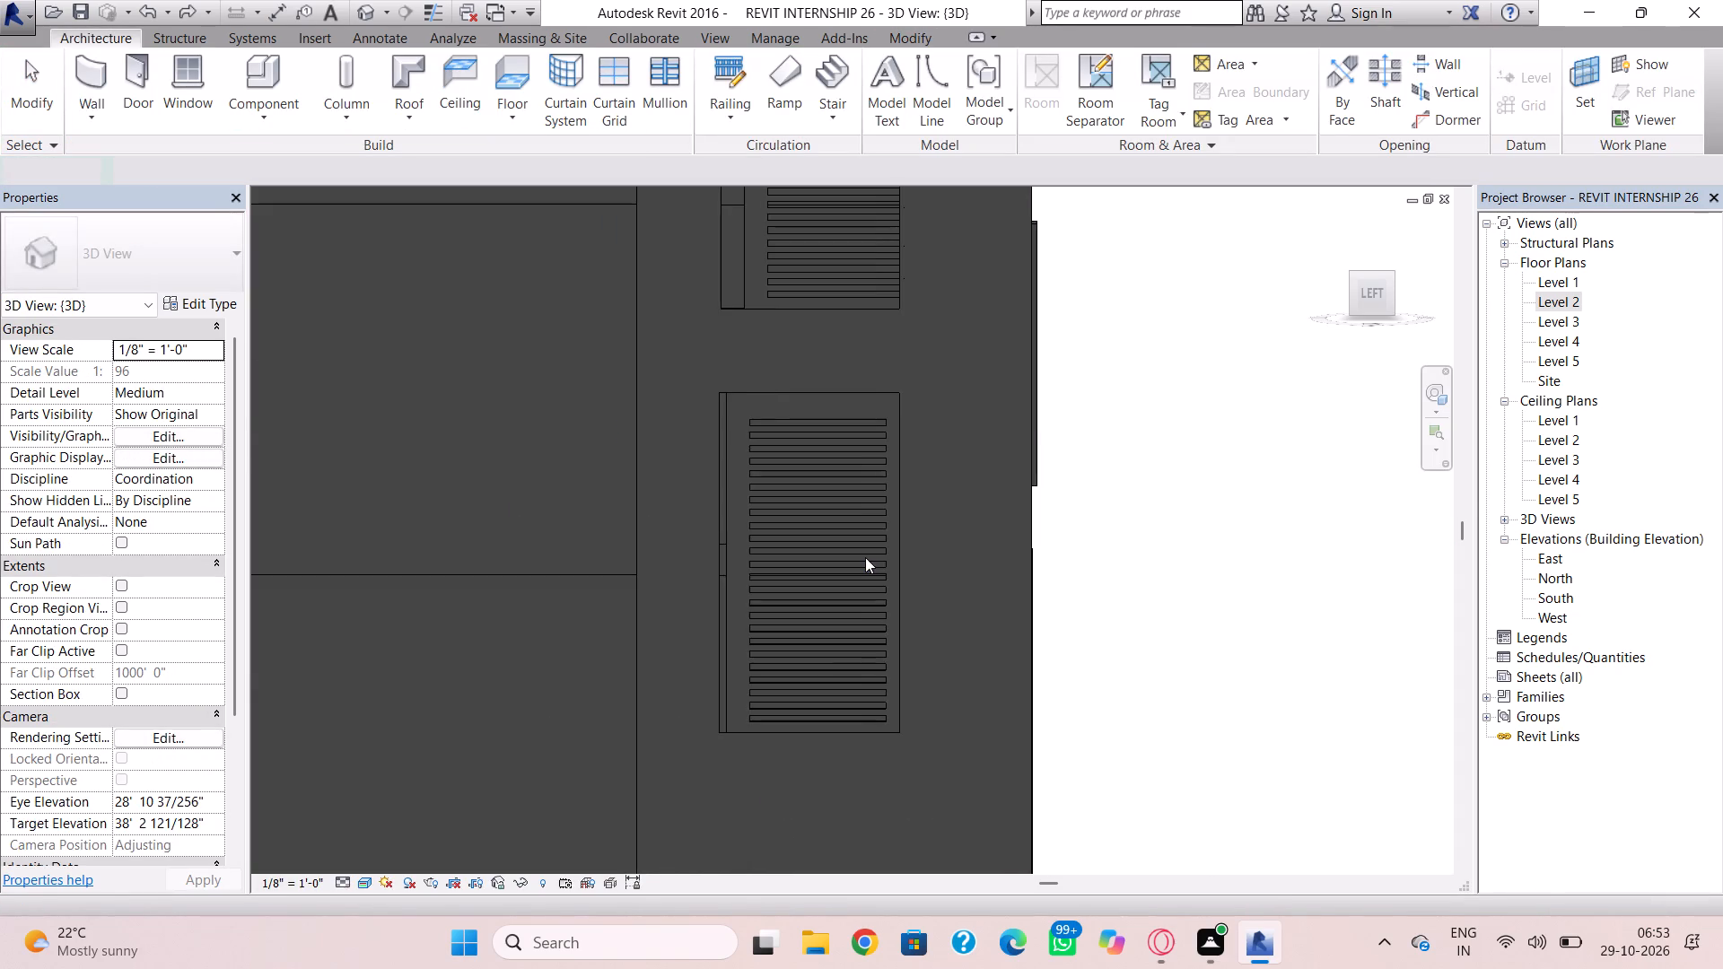
key("ctrl+z")
key("ctrl+z")
key("ctrl+z")
key("ctrl+z")
key("ctrl+z")
key("ctrl+z")
key("ctrl+z")
key("ctrl+z")
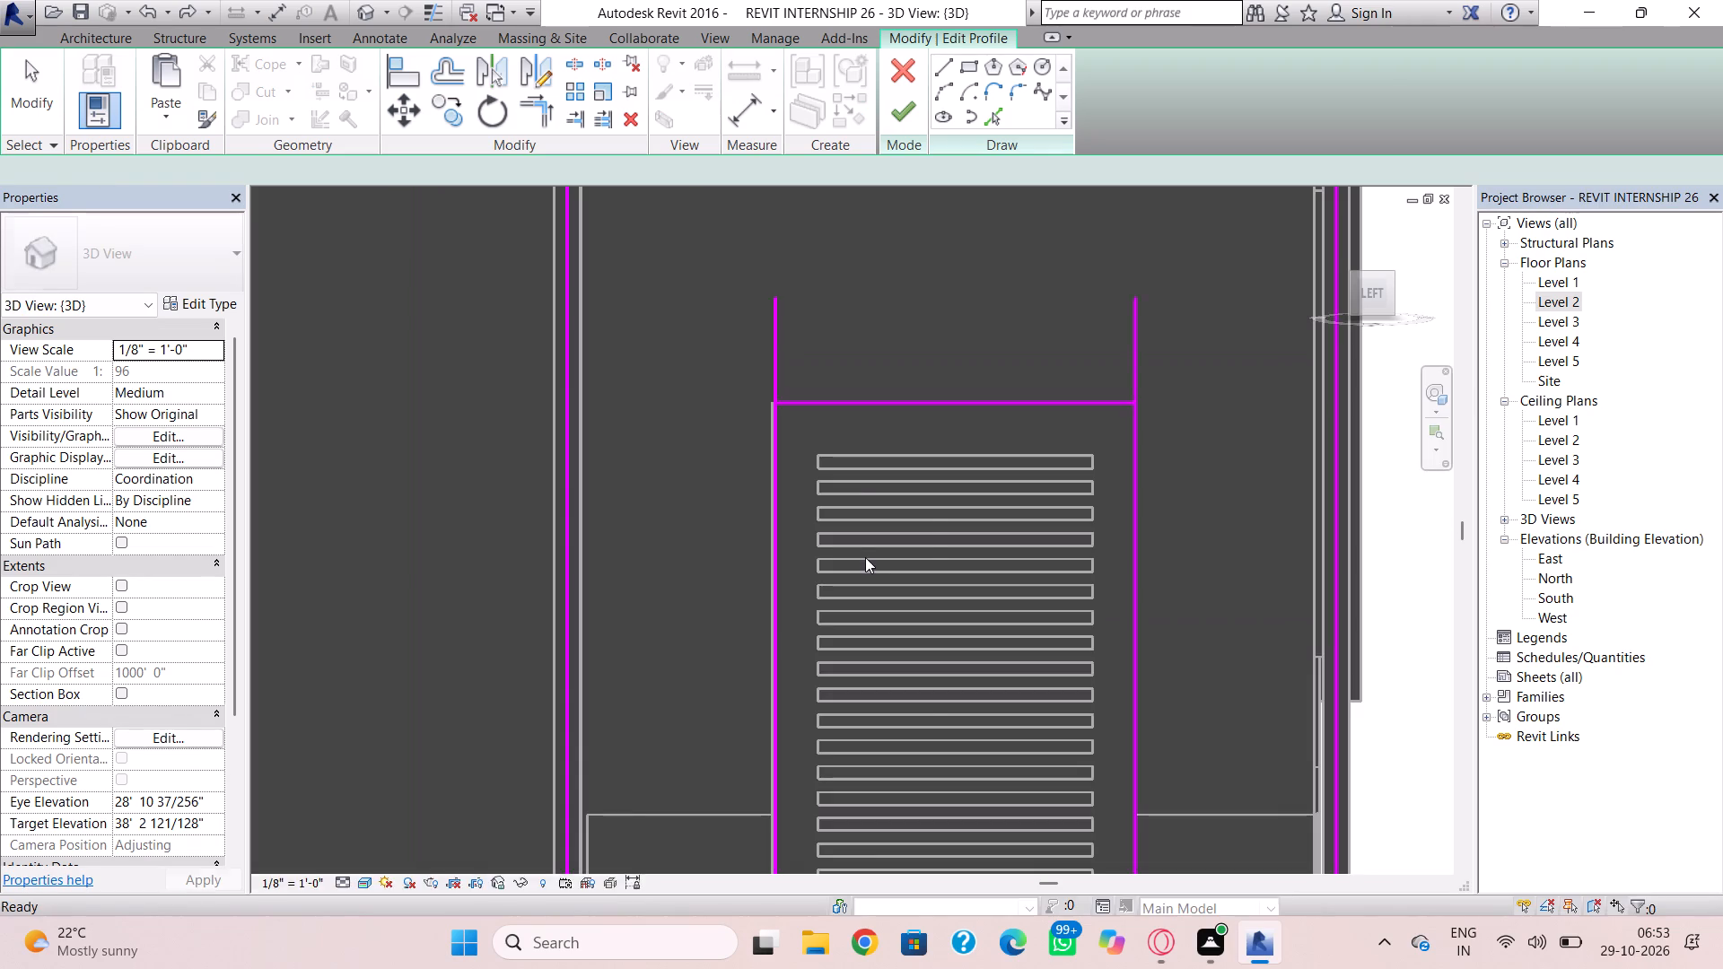
key("ctrl+z")
key("ctrl+z")
key("ctrl+z")
key("ctrl+z")
key("ctrl+z")
key("ctrl+z")
key("ctrl+z")
key("ctrl+z")
key("ctrl+z")
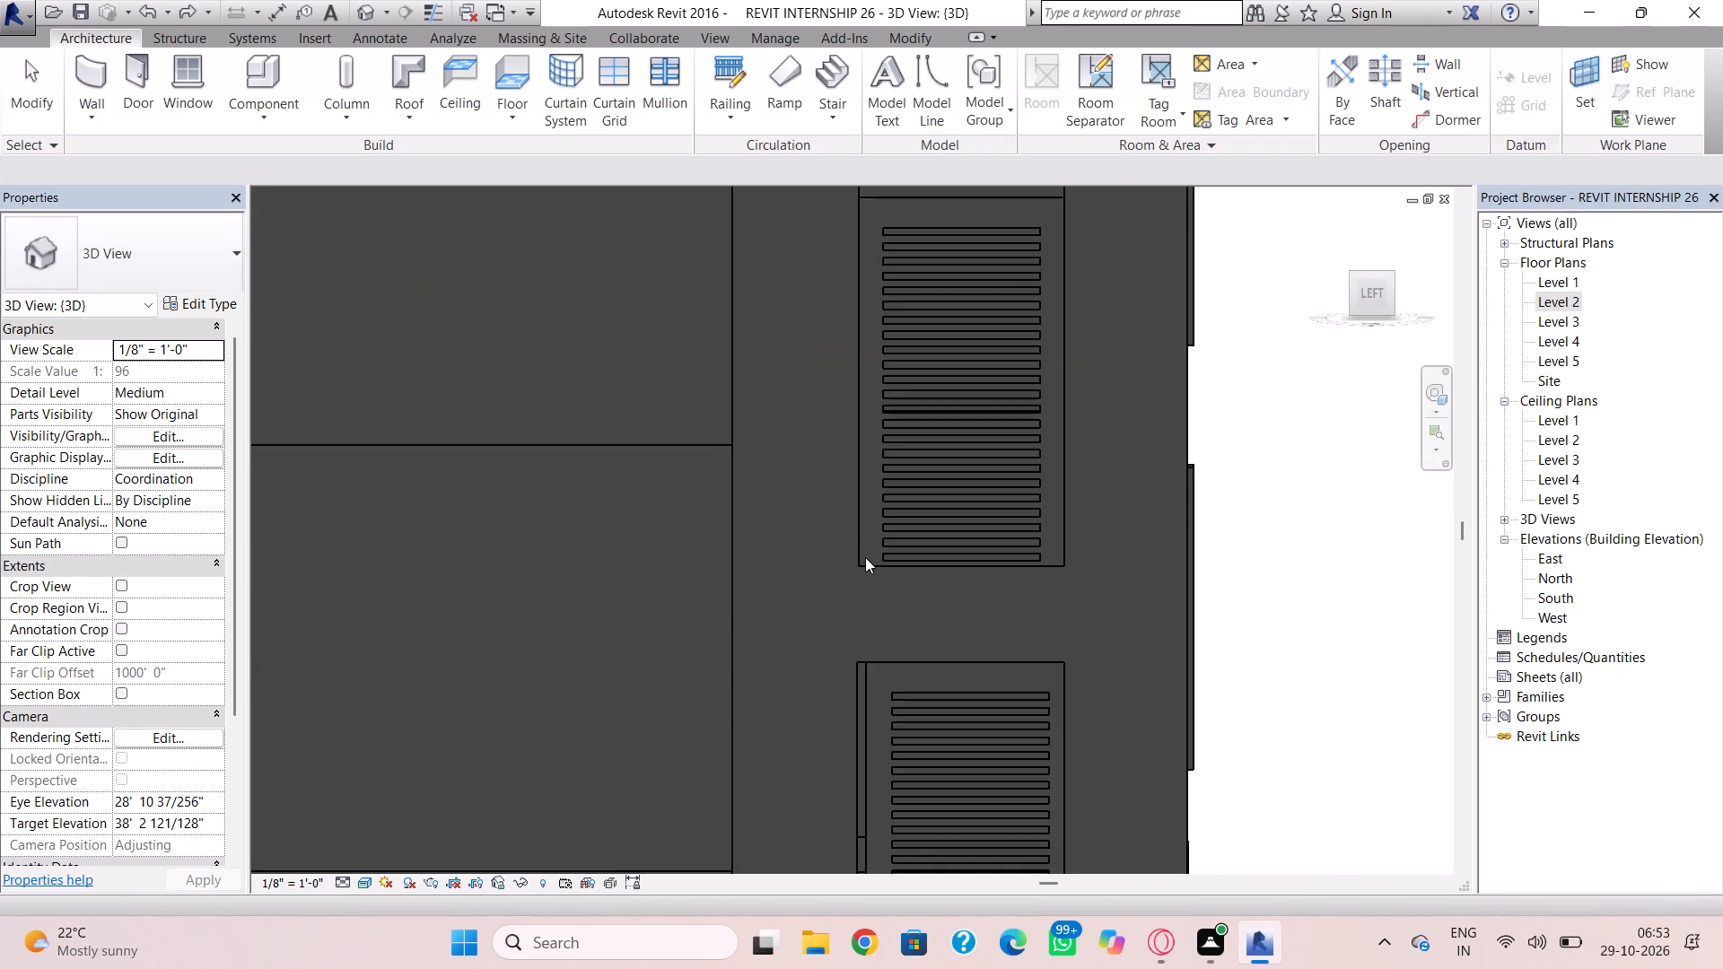
key("ctrl+z")
key("ctrl+z")
key("ctrl+z")
key("ctrl+z")
key("ctrl+z")
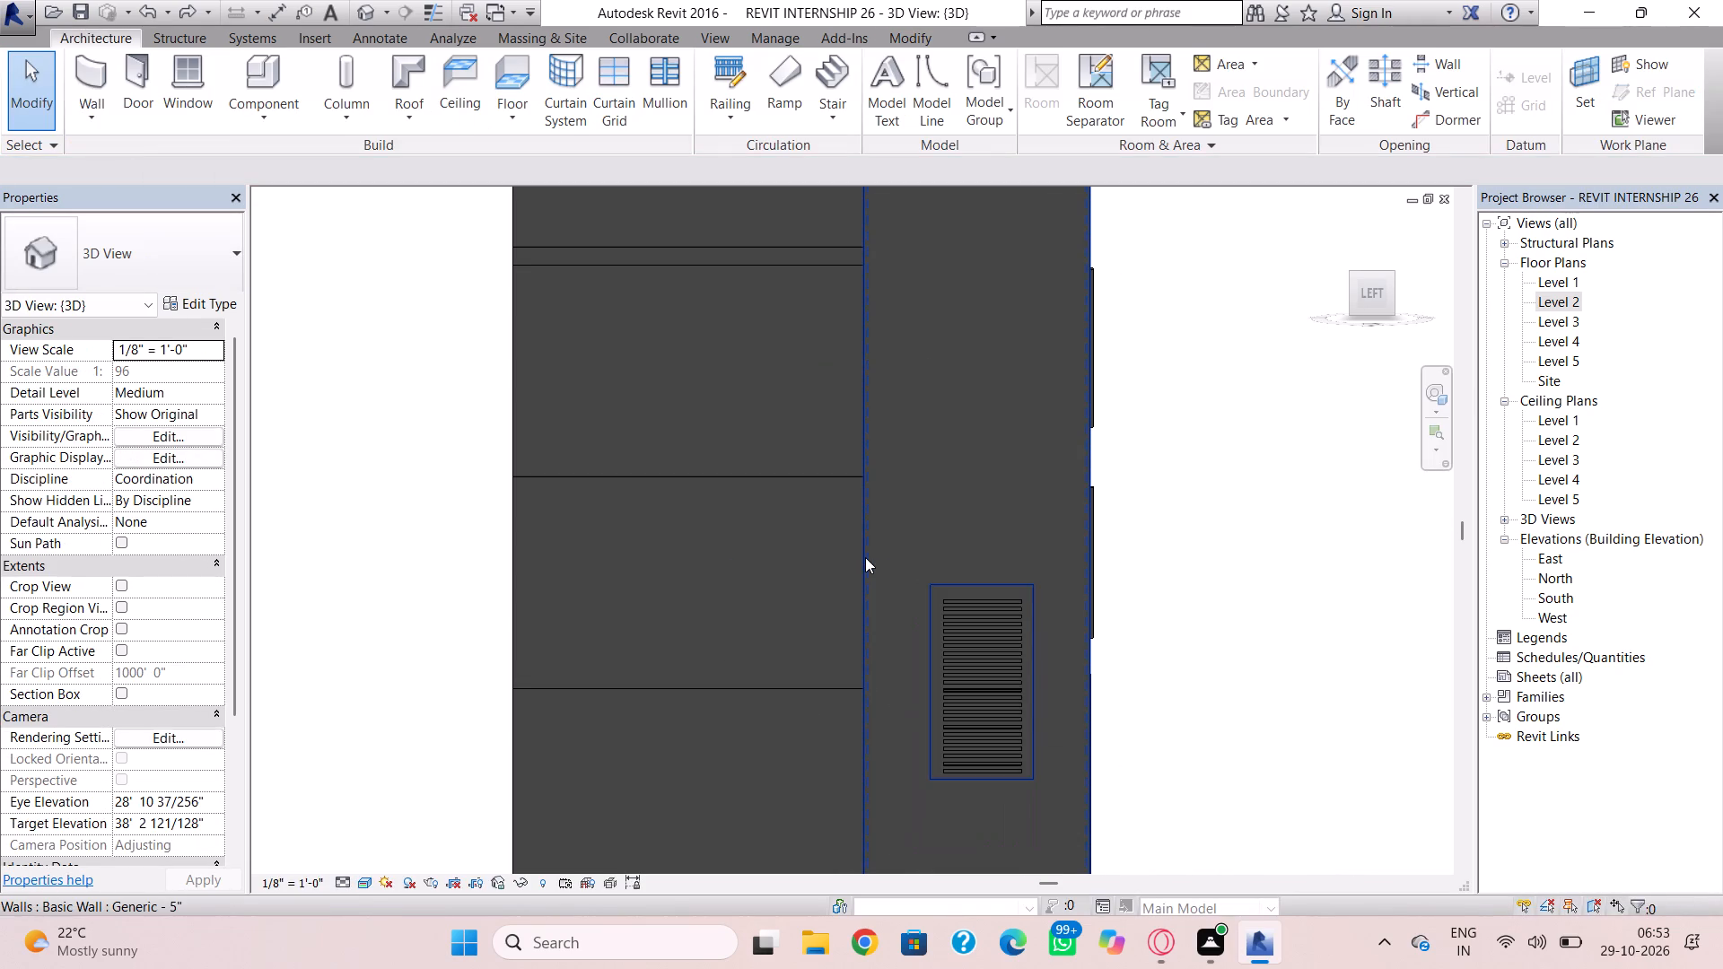
In the side wall's profile, copy the louvred opening's rectangular outline and paste it directly above, across the next floor line.
left_click(1040, 572)
left_click(1034, 686)
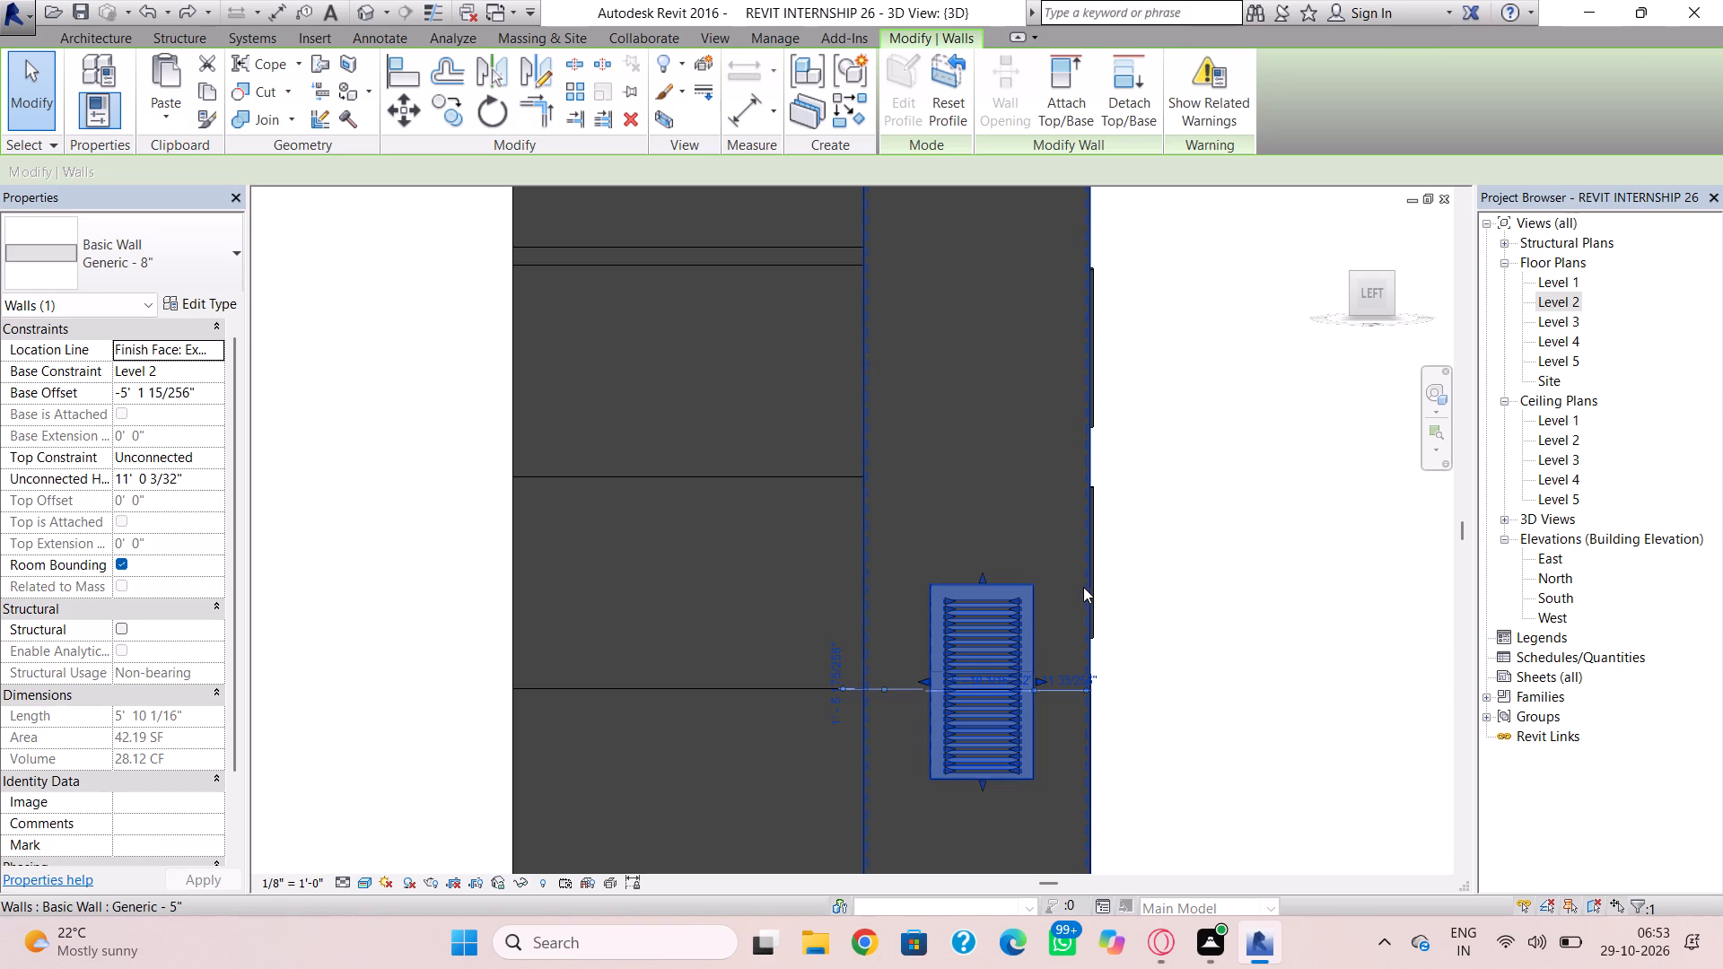
left_click(1008, 542)
left_click(1025, 578)
left_click(1025, 578)
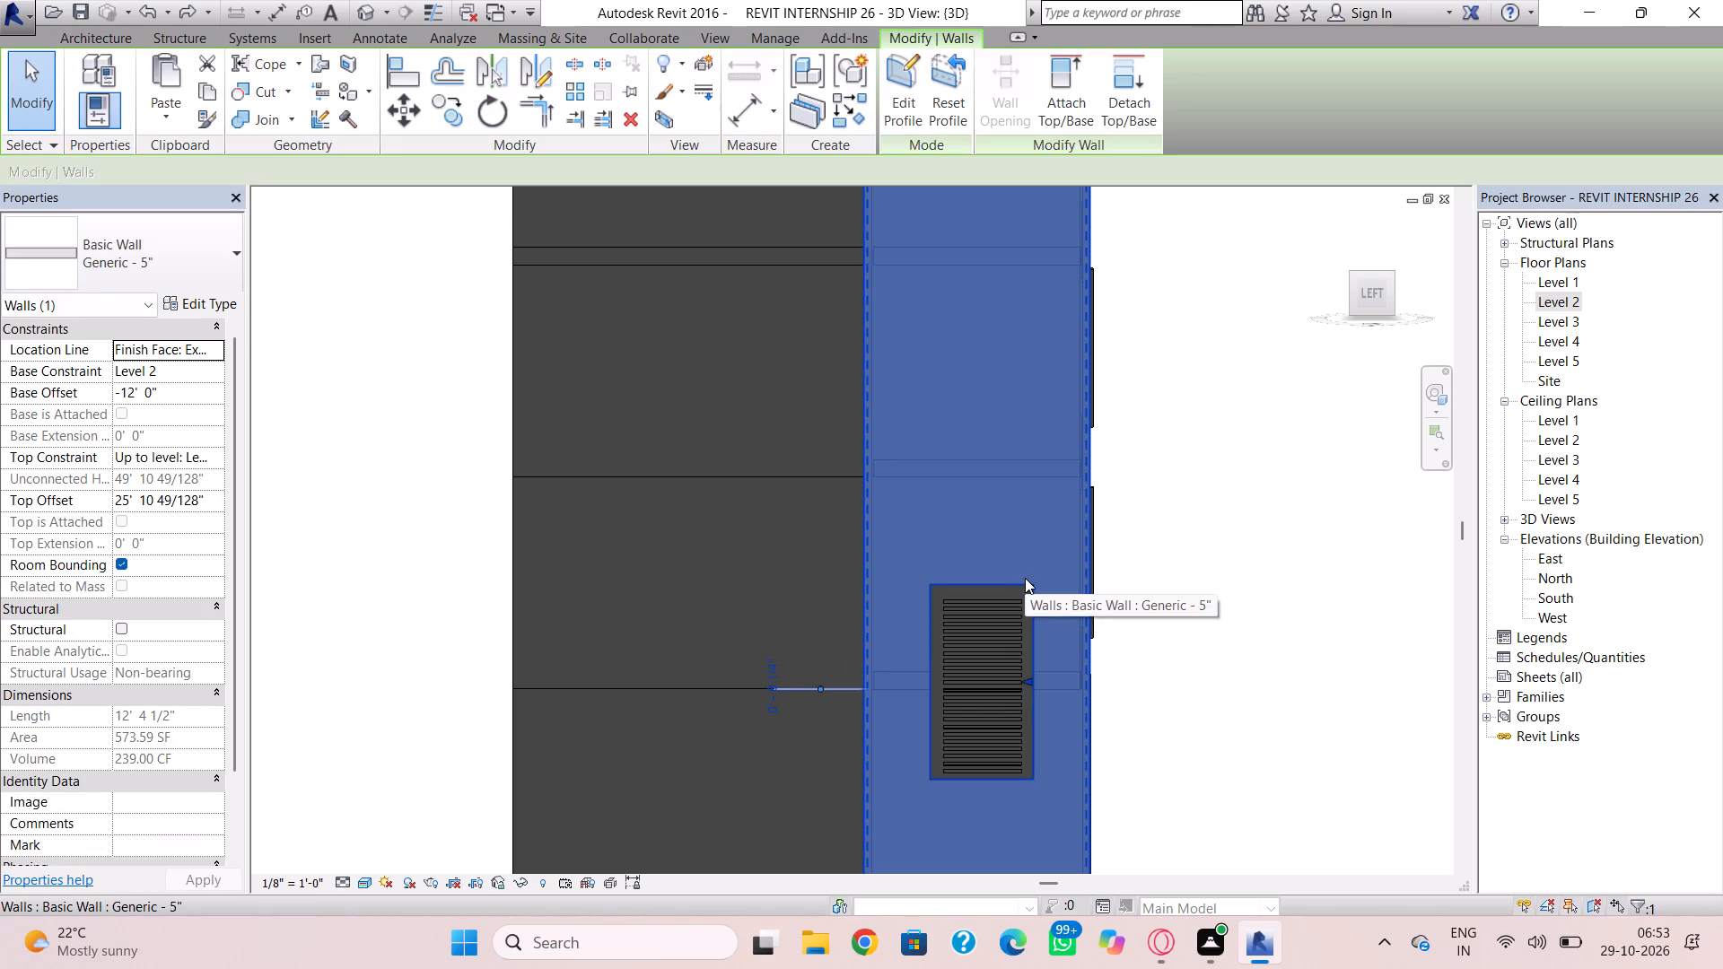
left_click(1025, 578)
left_click_drag(1039, 570, 1026, 798)
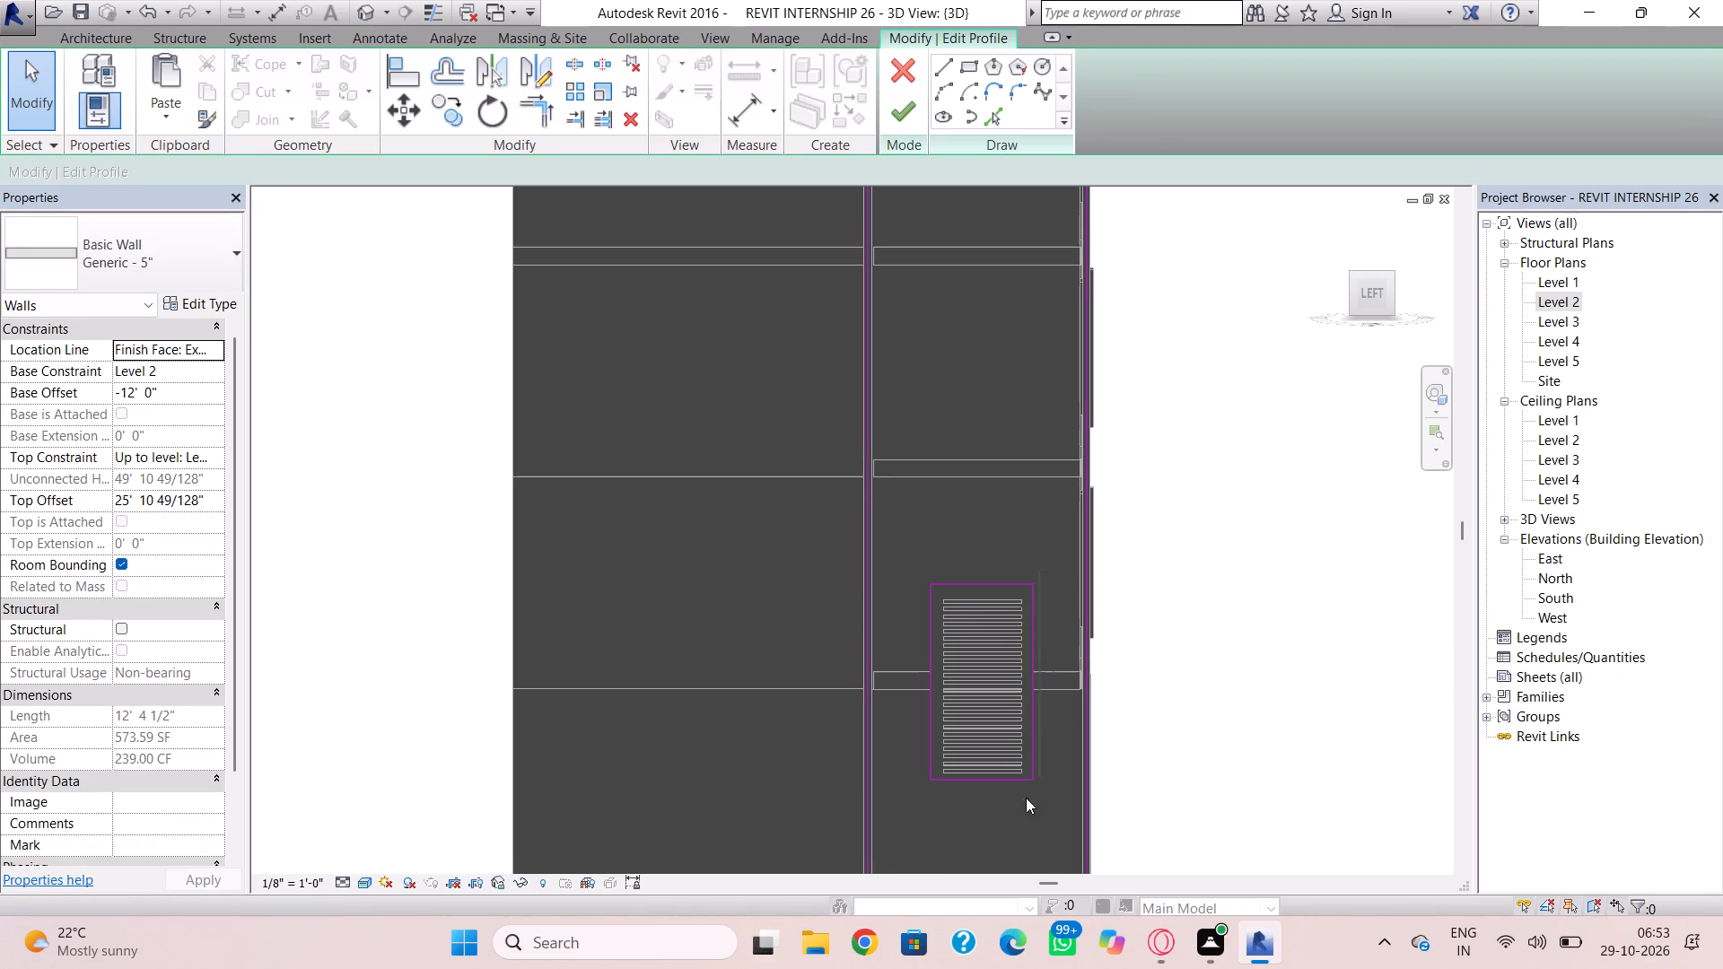
left_click_drag(1026, 798, 914, 839)
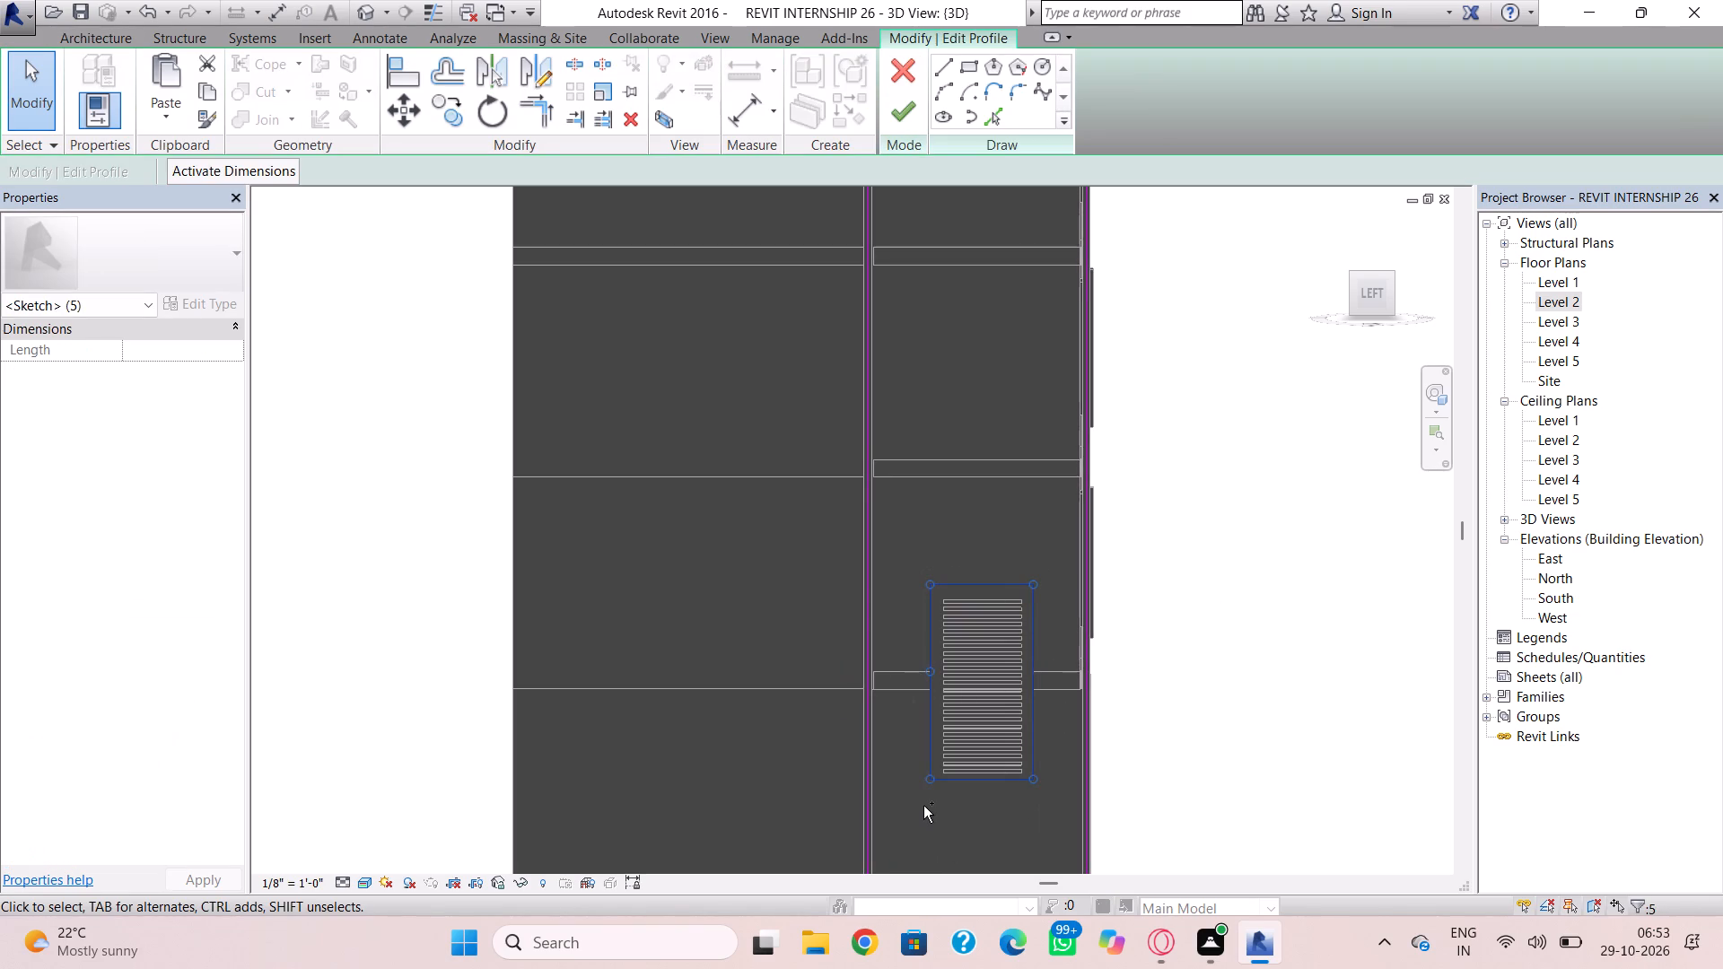
key("ctrl+c")
key("ctrl+v")
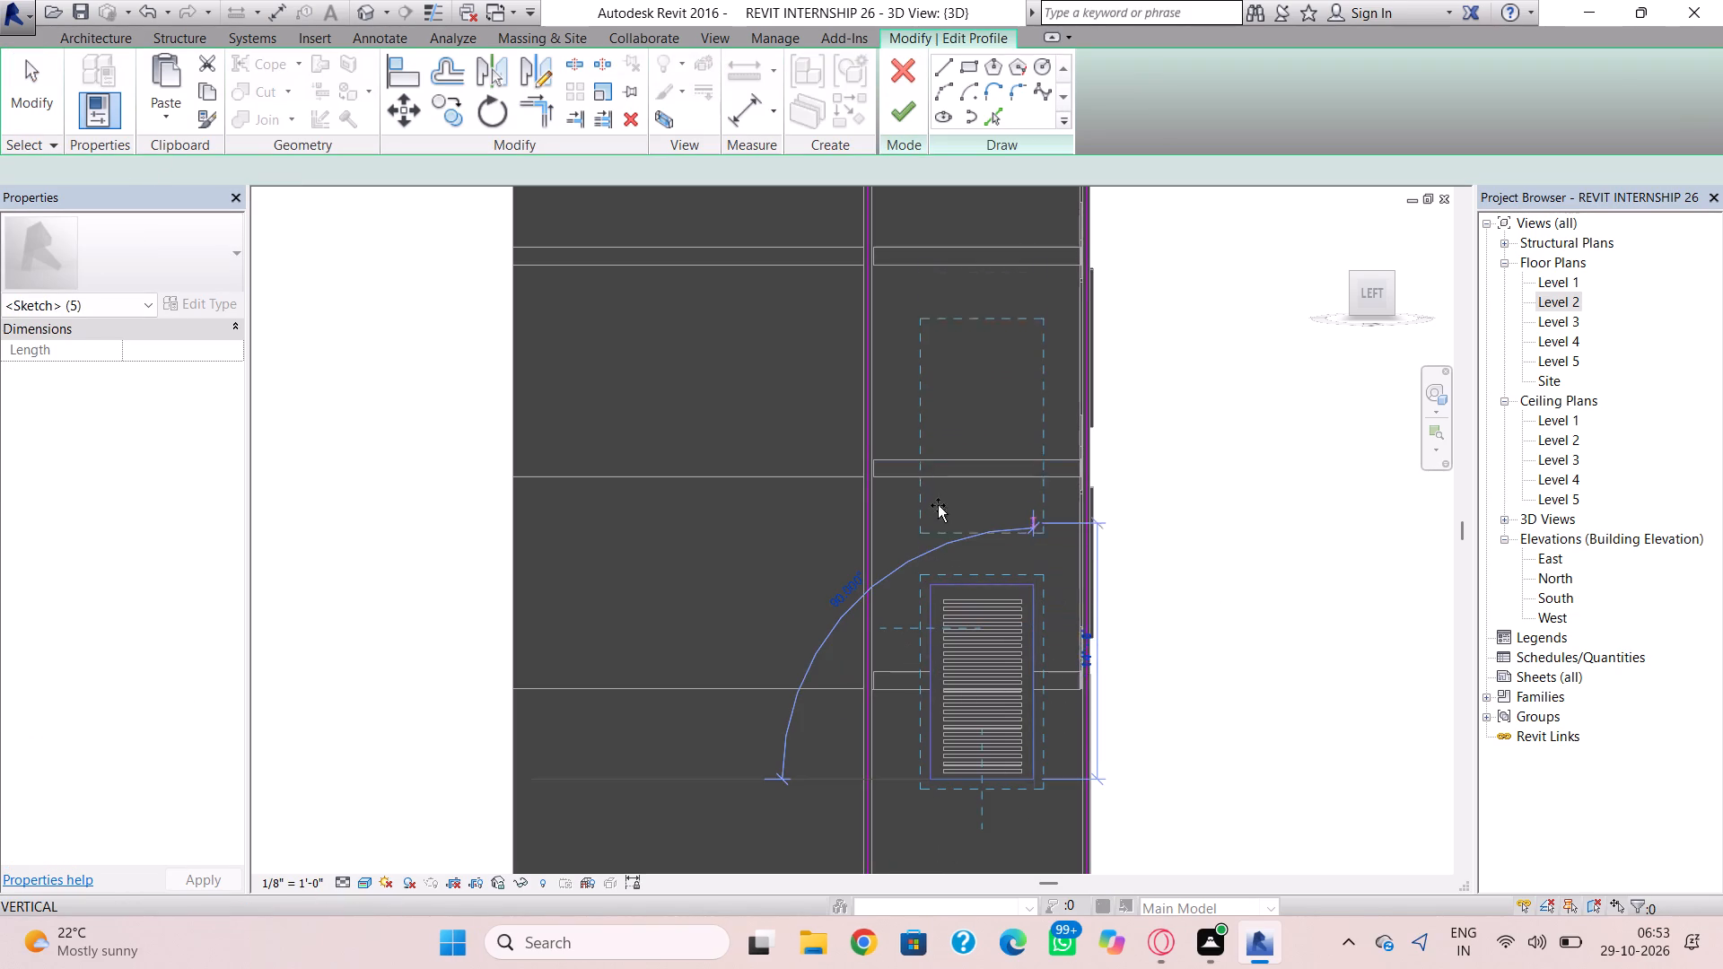
left_click(928, 509, "ctrl")
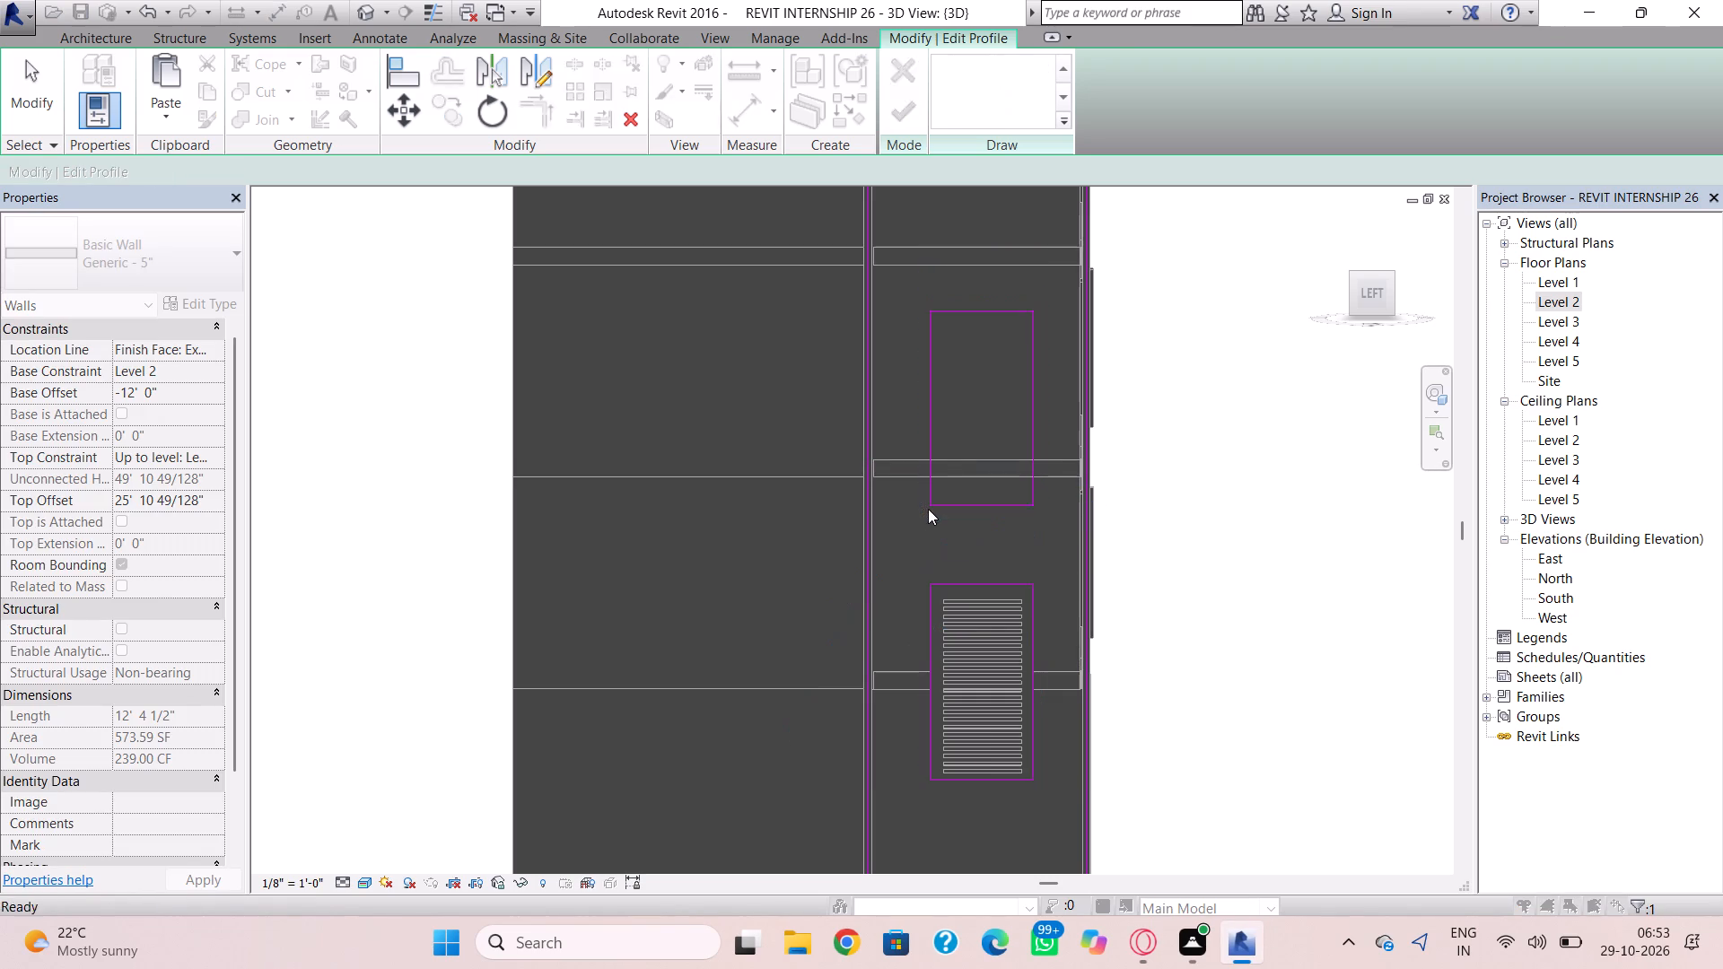
Paste a second copy of the opening outline vertically aligned above the first copy, near the top of the side wall.
middle_click_drag(938, 493, 932, 654, "ctrl")
scroll(927, 559, "down", 3, "ctrl")
scroll(932, 577, "down", 4)
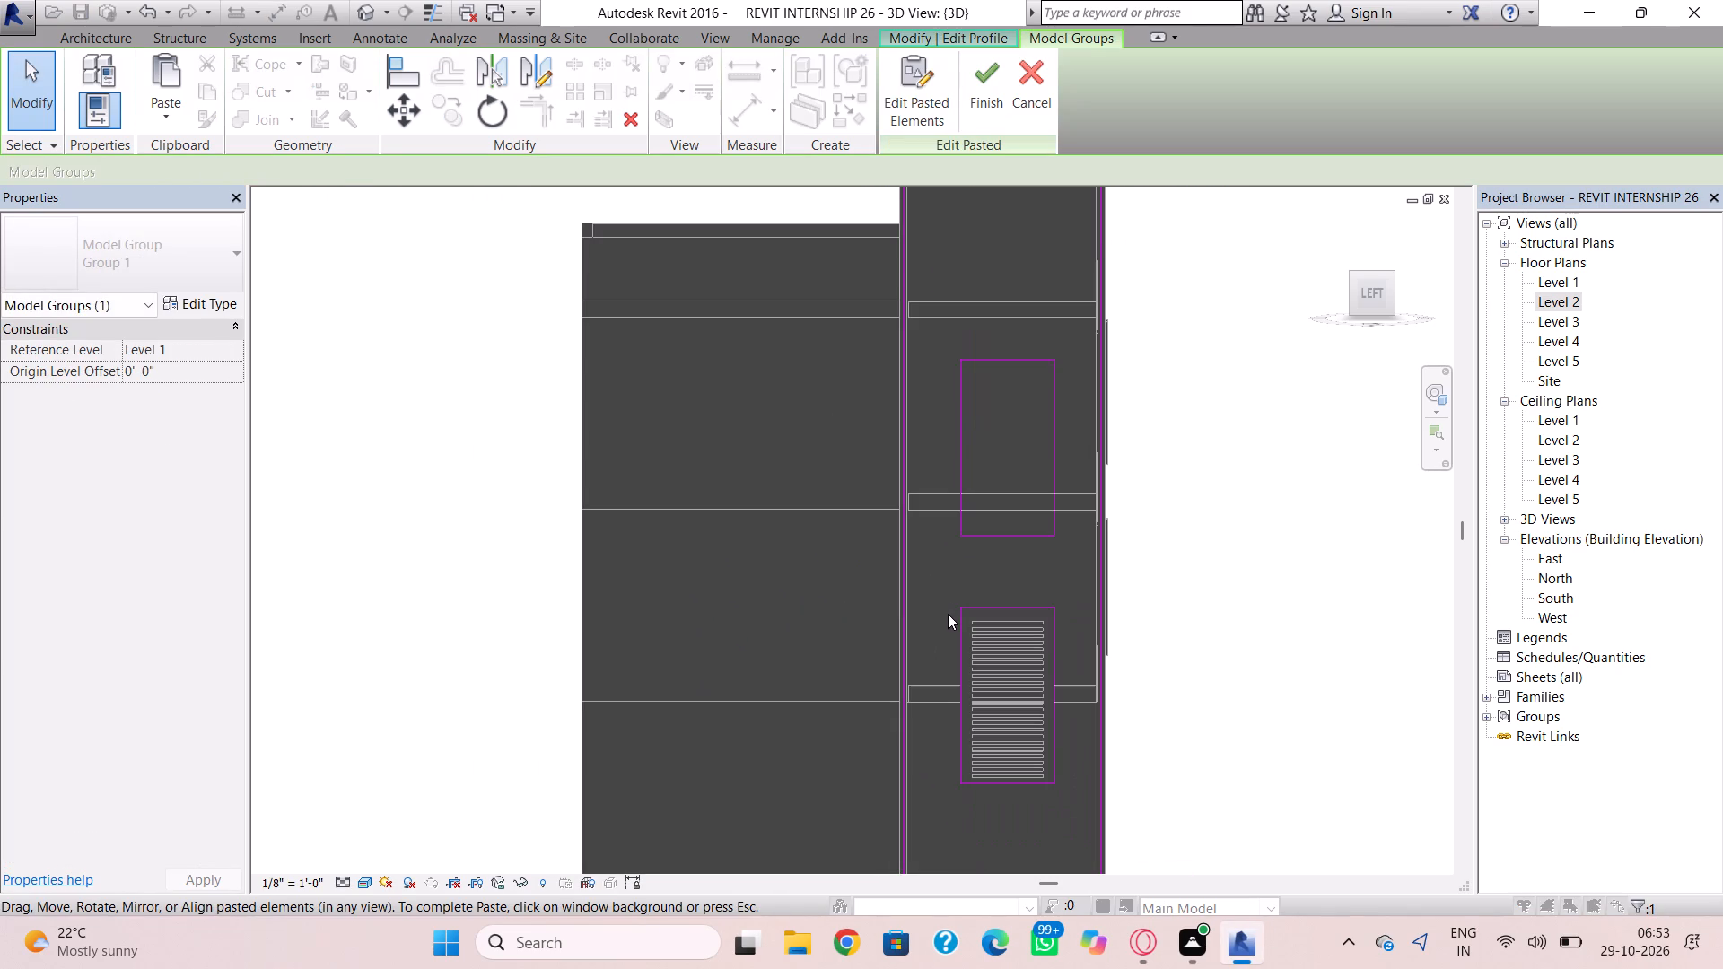
middle_click_drag(972, 476, 942, 676)
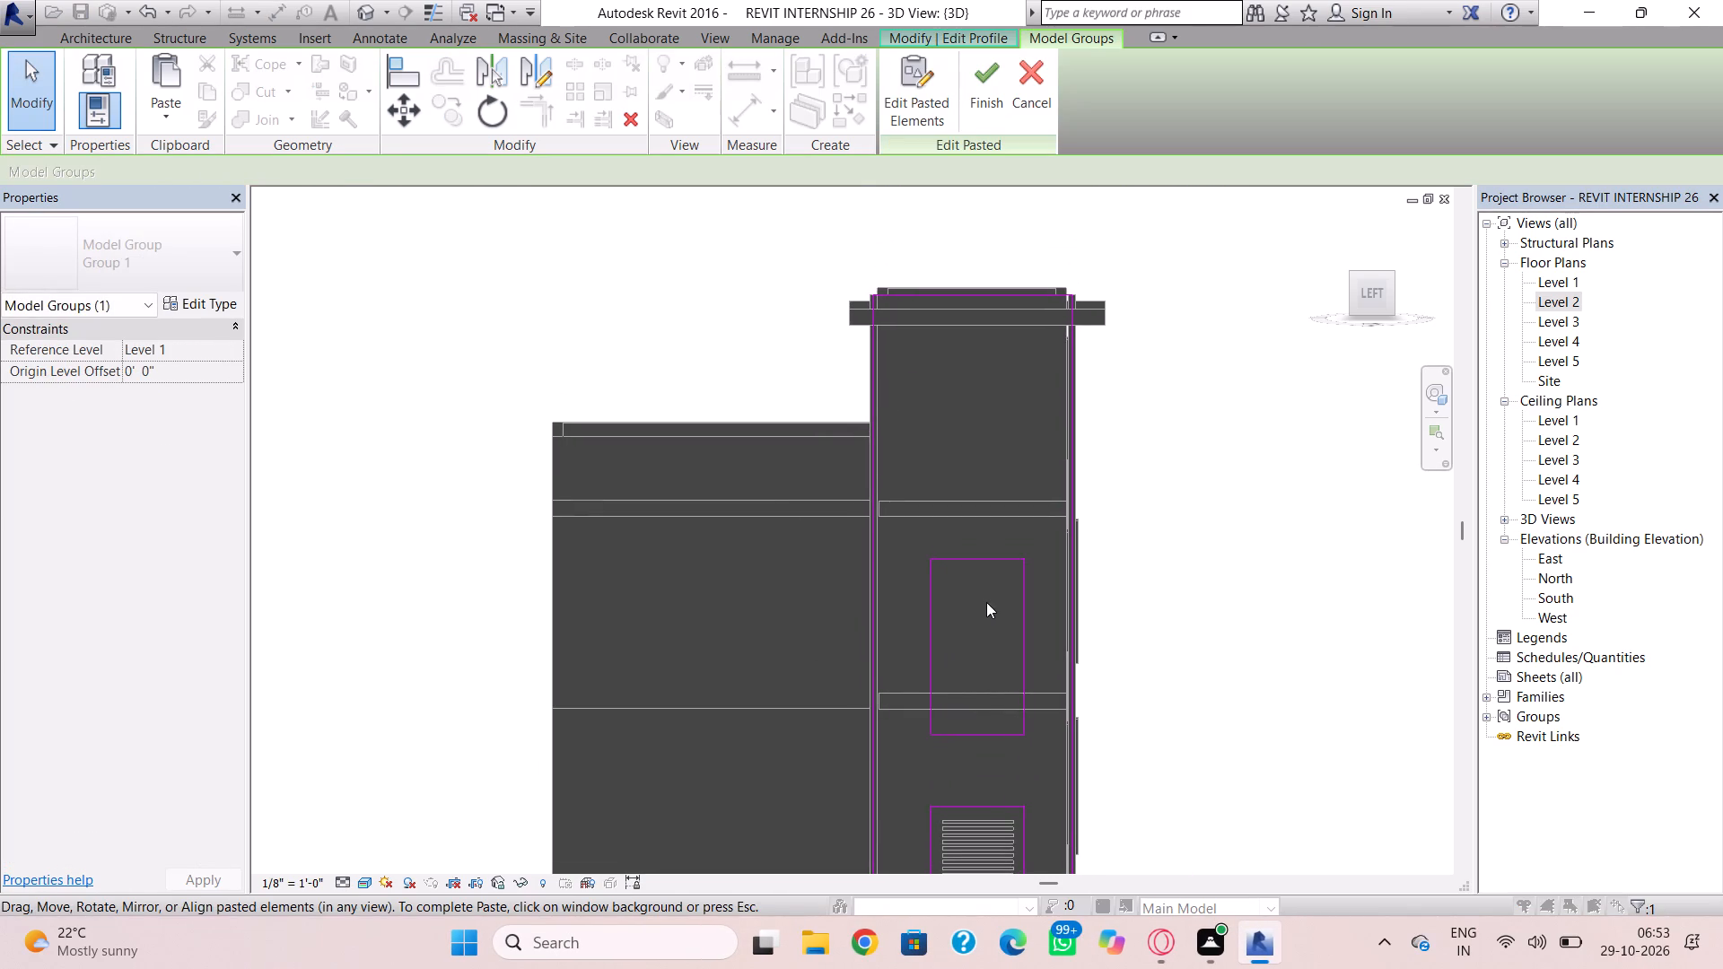
key("ctrl+v")
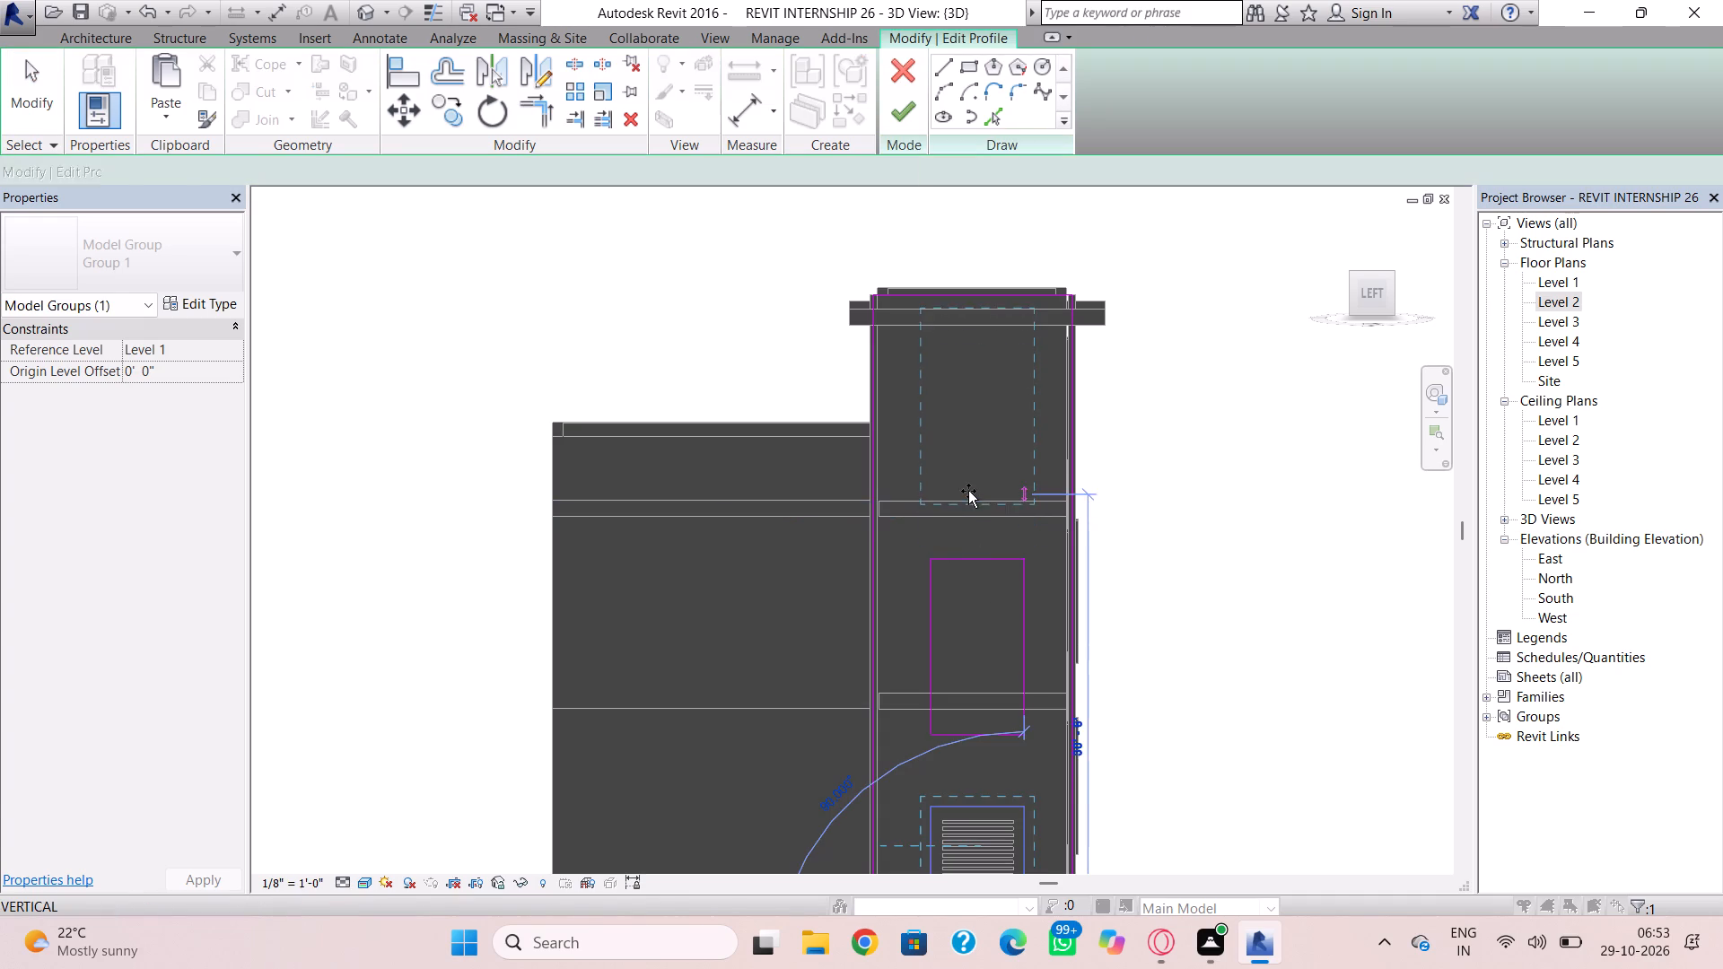
left_click(968, 510)
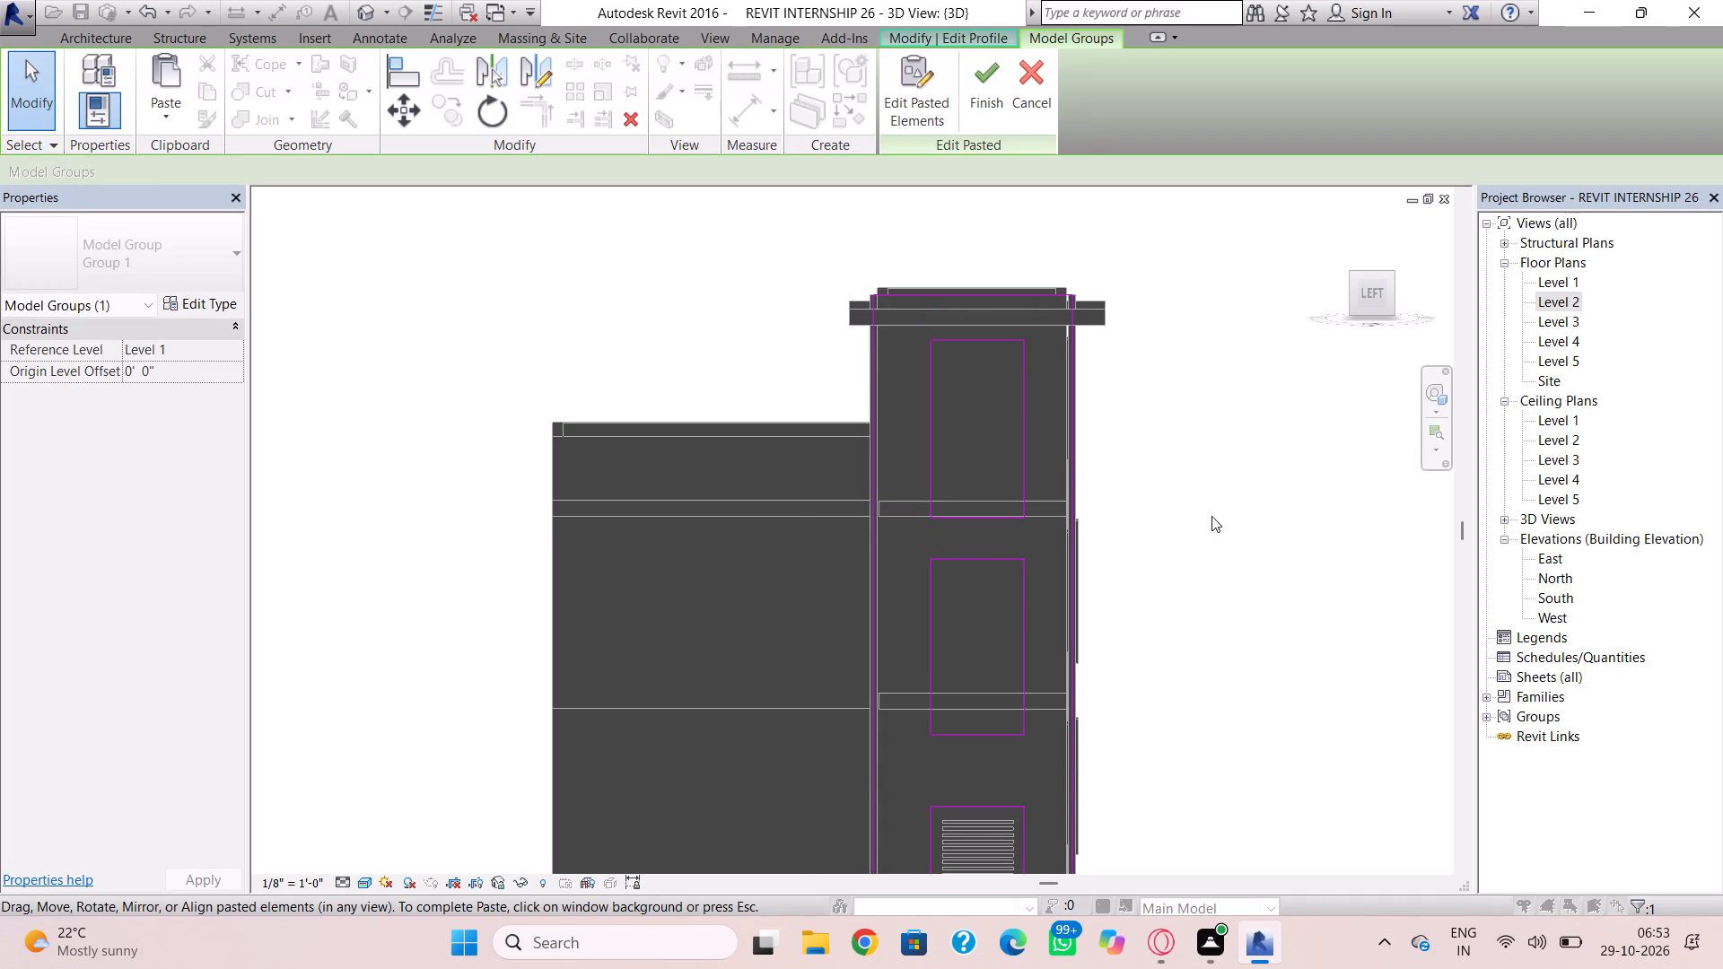
scroll(1201, 528, "down", 3)
scroll(1067, 717, "up", 2)
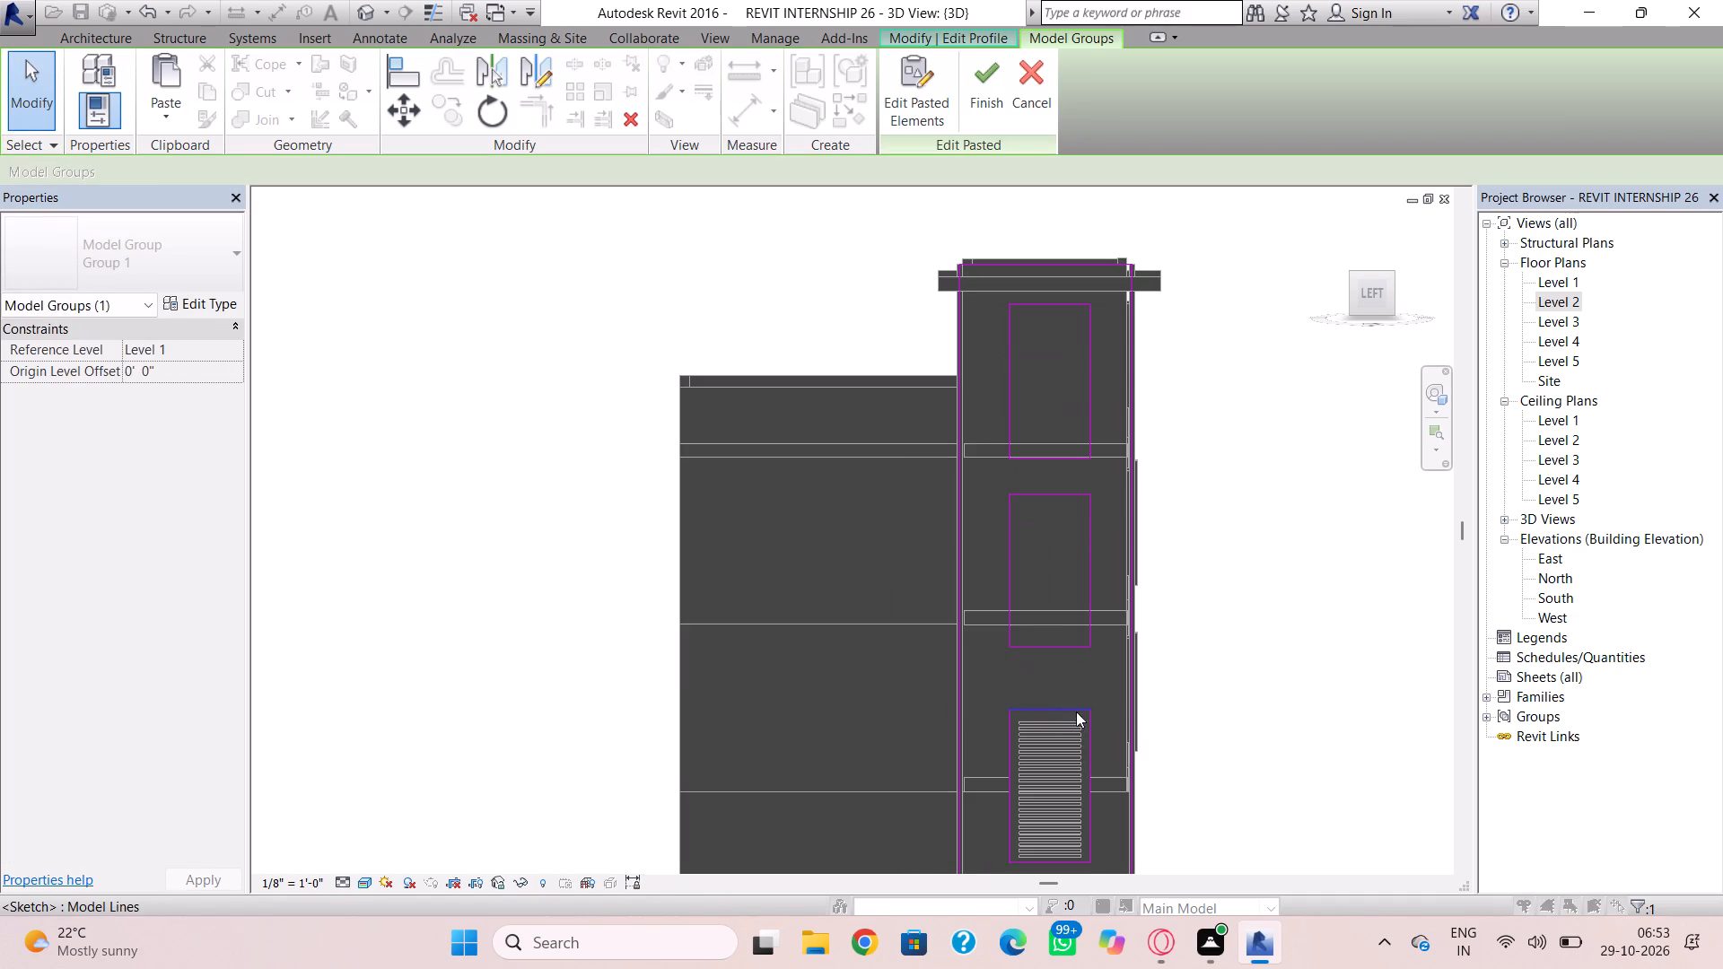
key("Escape")
Move the middle opening outline down by four small nudges, closer to the louvred opening.
left_click_drag(1102, 486, 1091, 599)
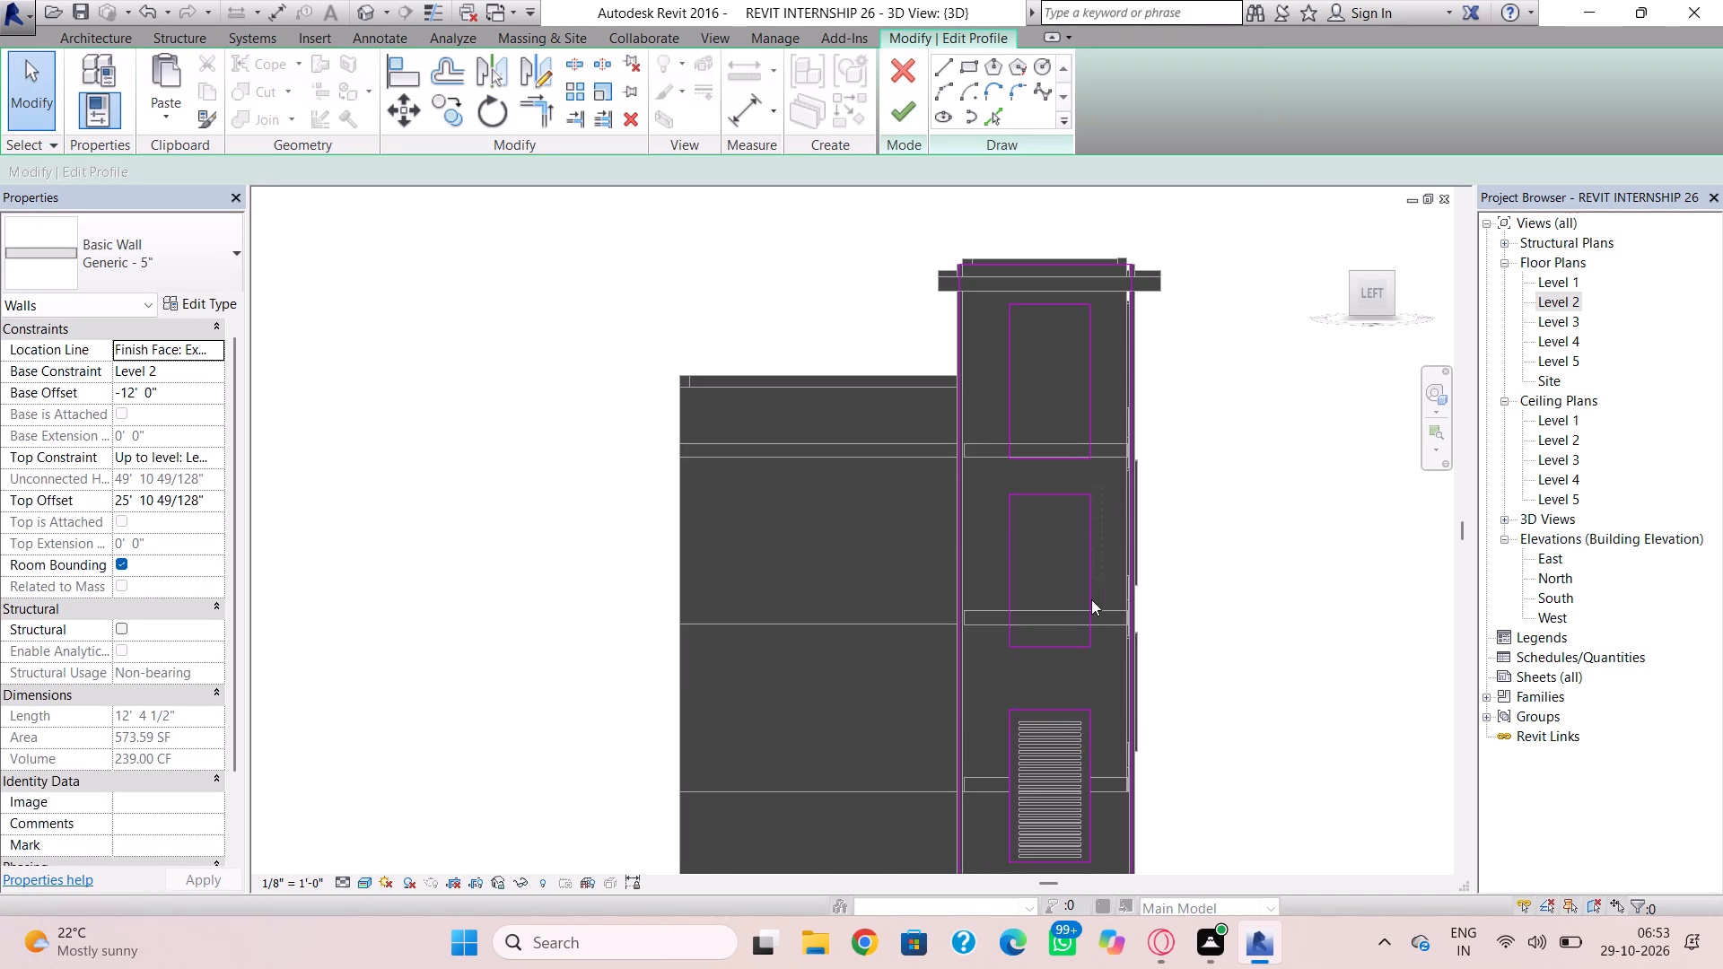
left_click_drag(1091, 599, 996, 707)
key("Down")
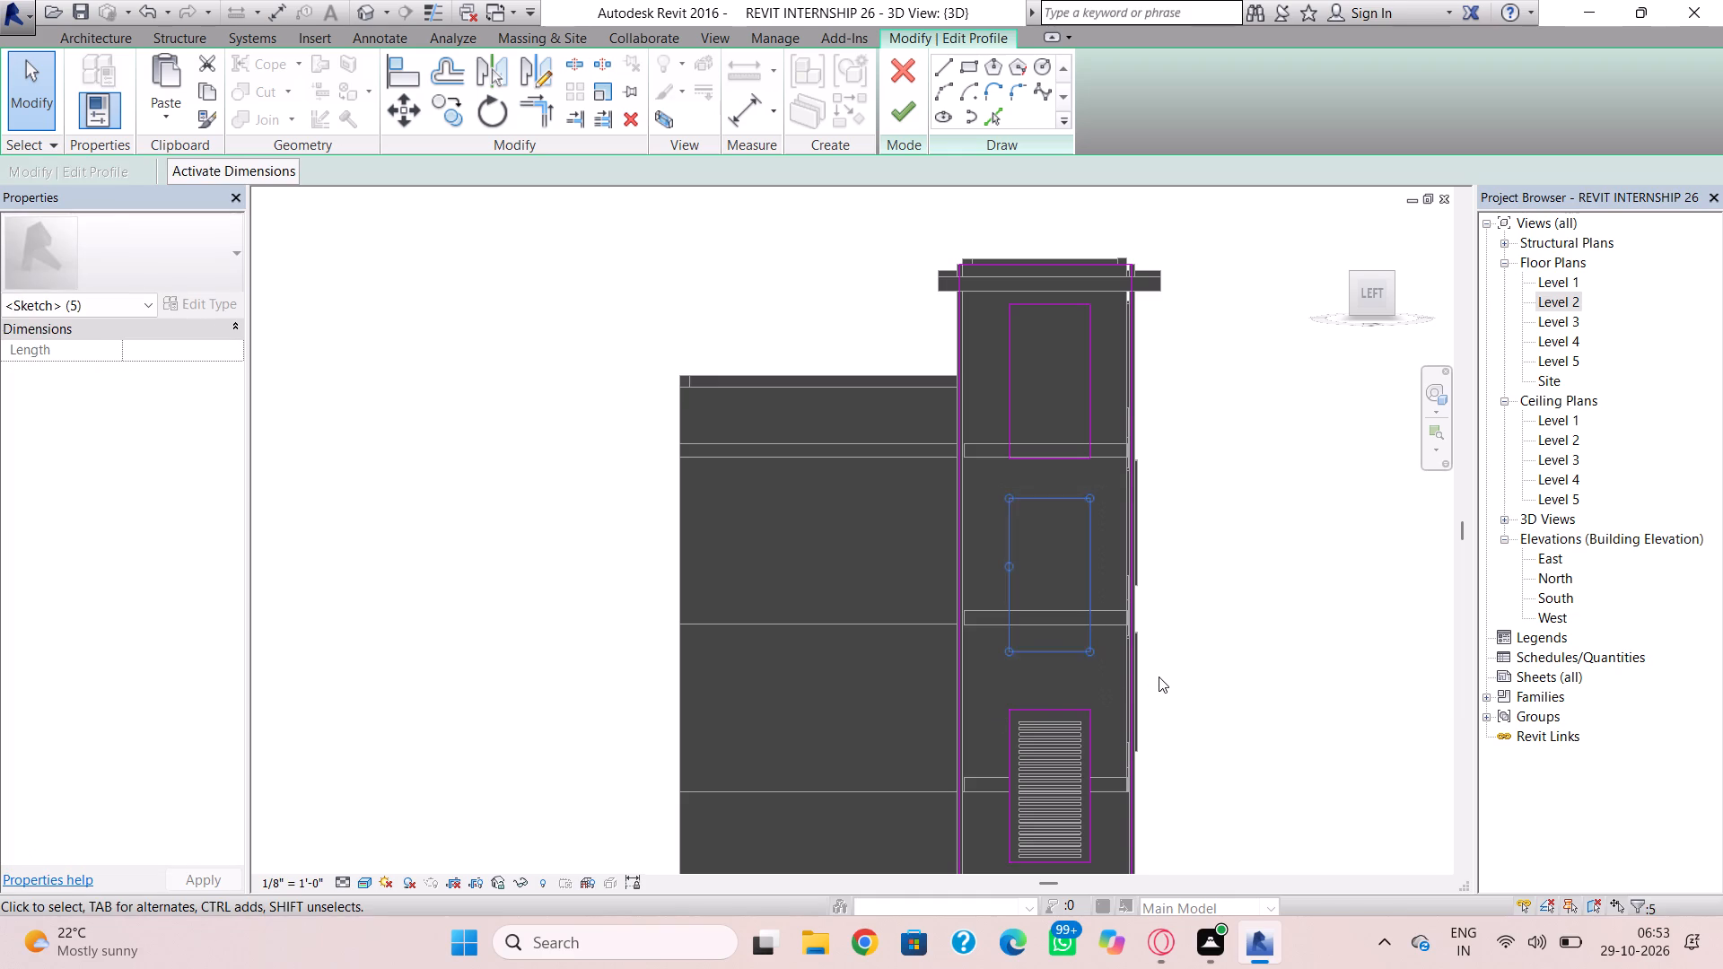
key("Down")
key("Down")
key("Down")
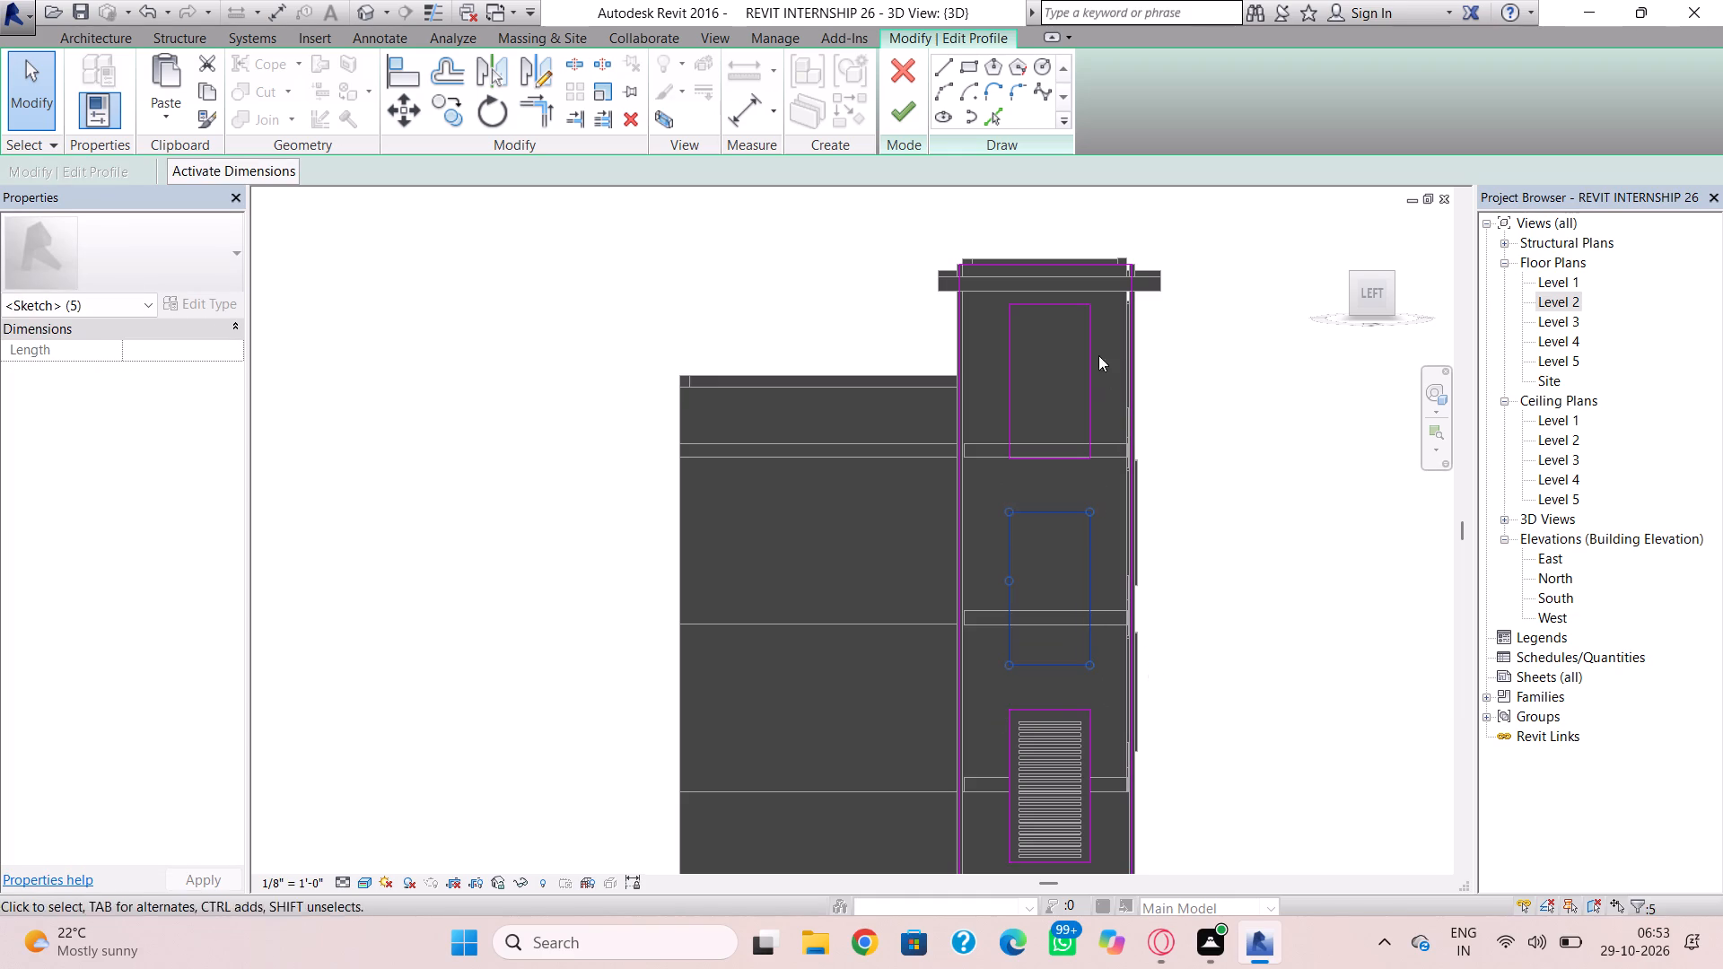
Move the top opening outline down by three small nudges and finish the side wall's profile edit.
left_click_drag(1103, 301, 998, 486)
key("Down")
key("Down")
key("Down")
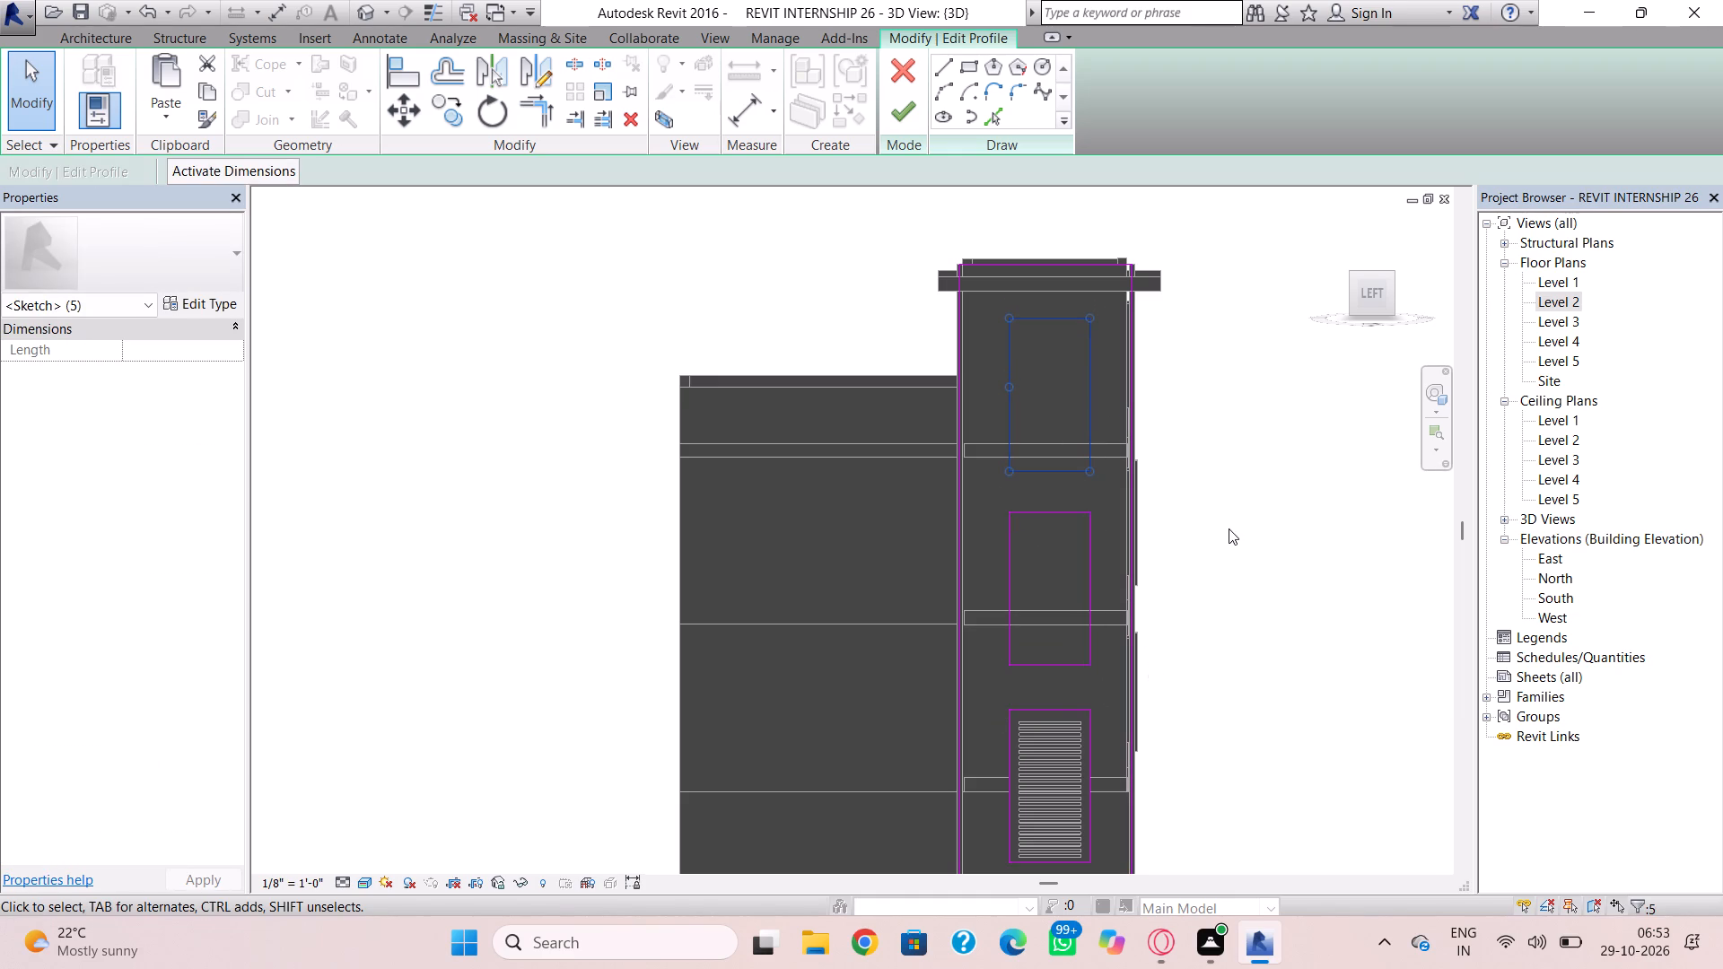
left_click(1229, 528)
scroll(1109, 673, "down", 2)
middle_click_drag(1094, 642, 1067, 494)
scroll(1068, 492, "up", 1)
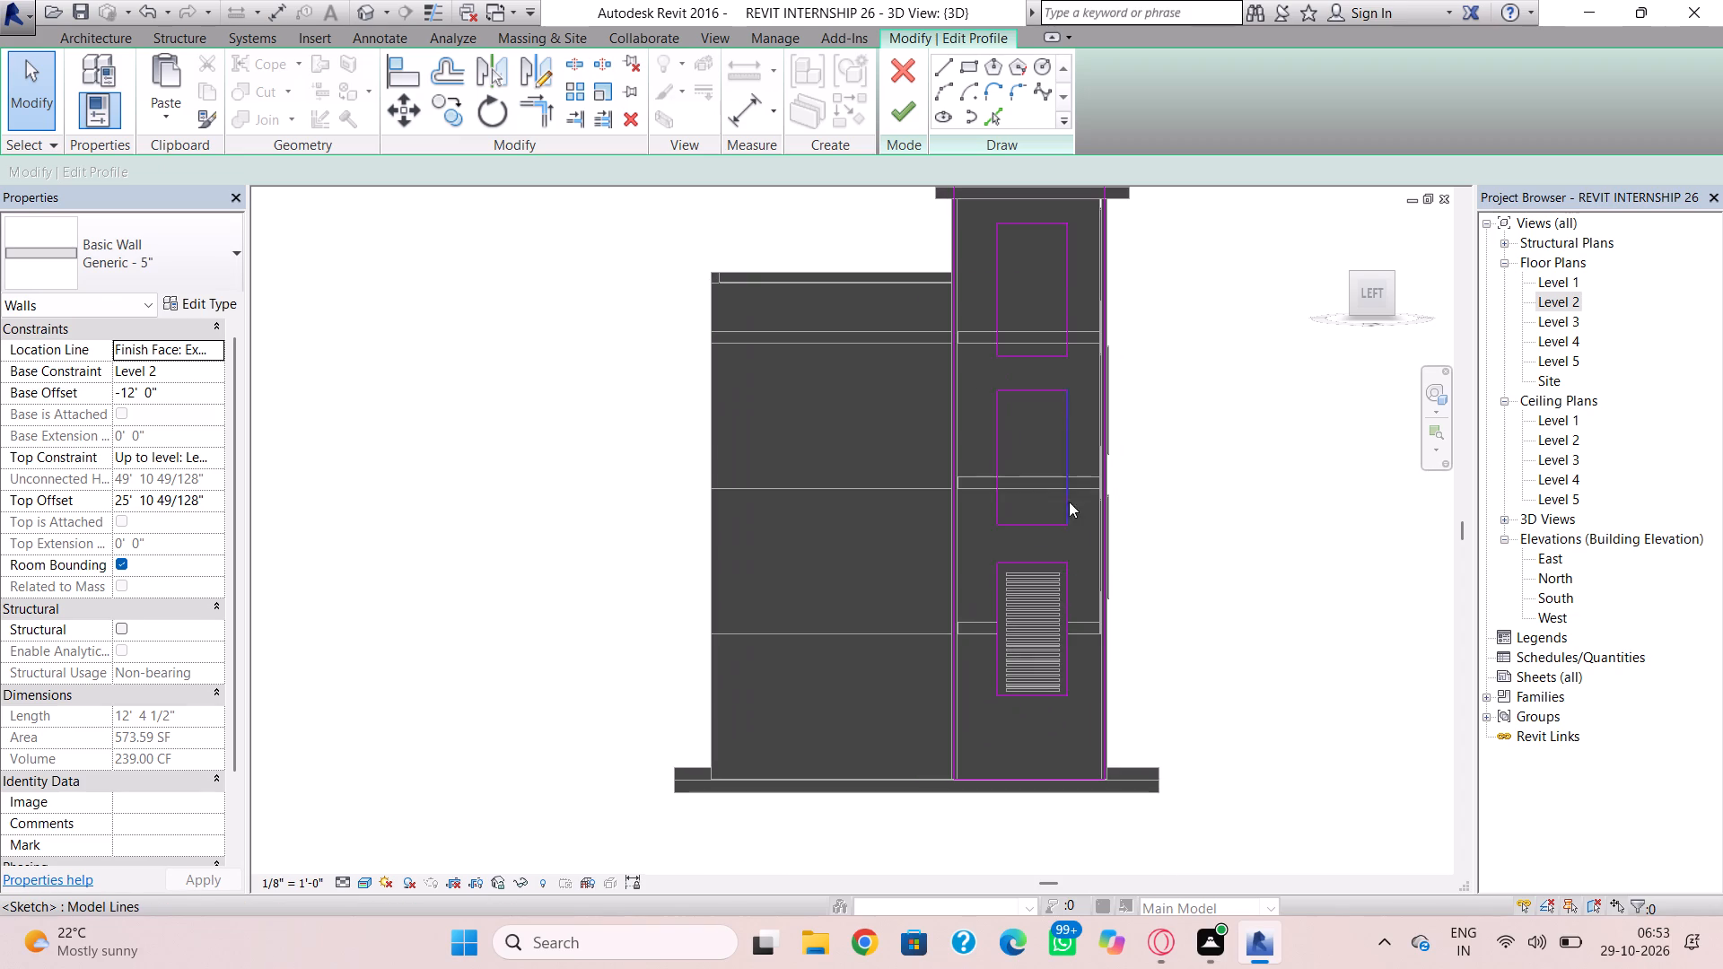
left_click(1153, 469)
left_click(907, 120)
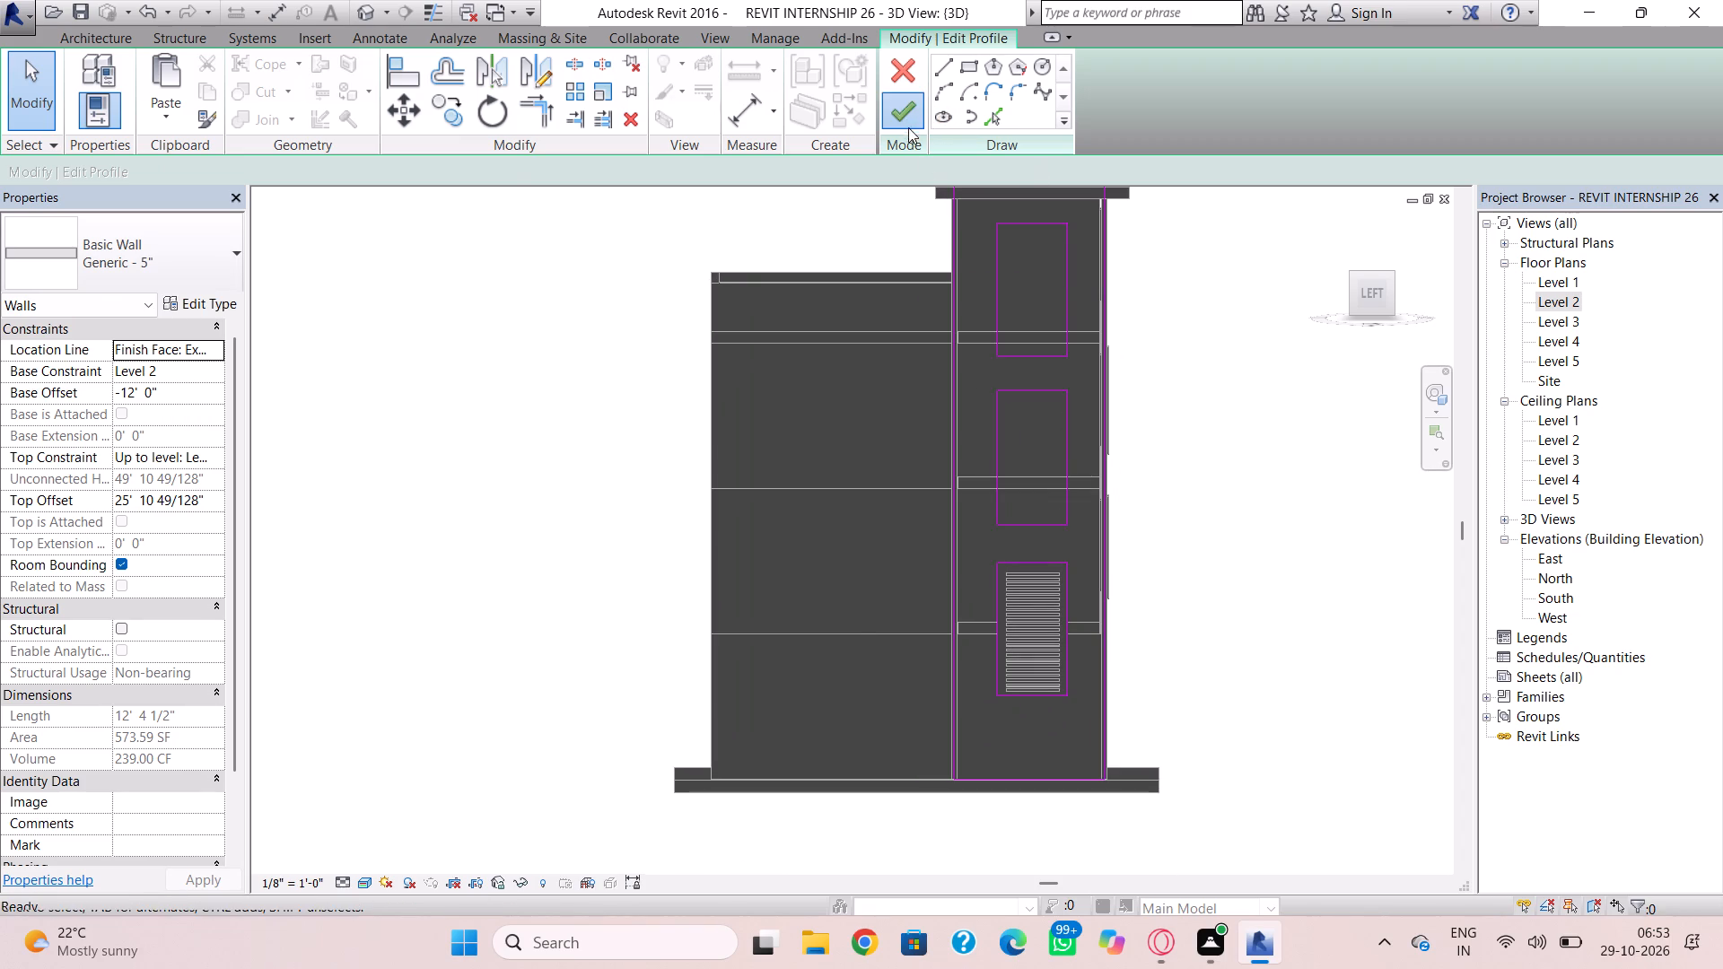
Copy the lowest louvred wall and paste it aligned to Level 2 and Level 3.
left_click(1041, 581)
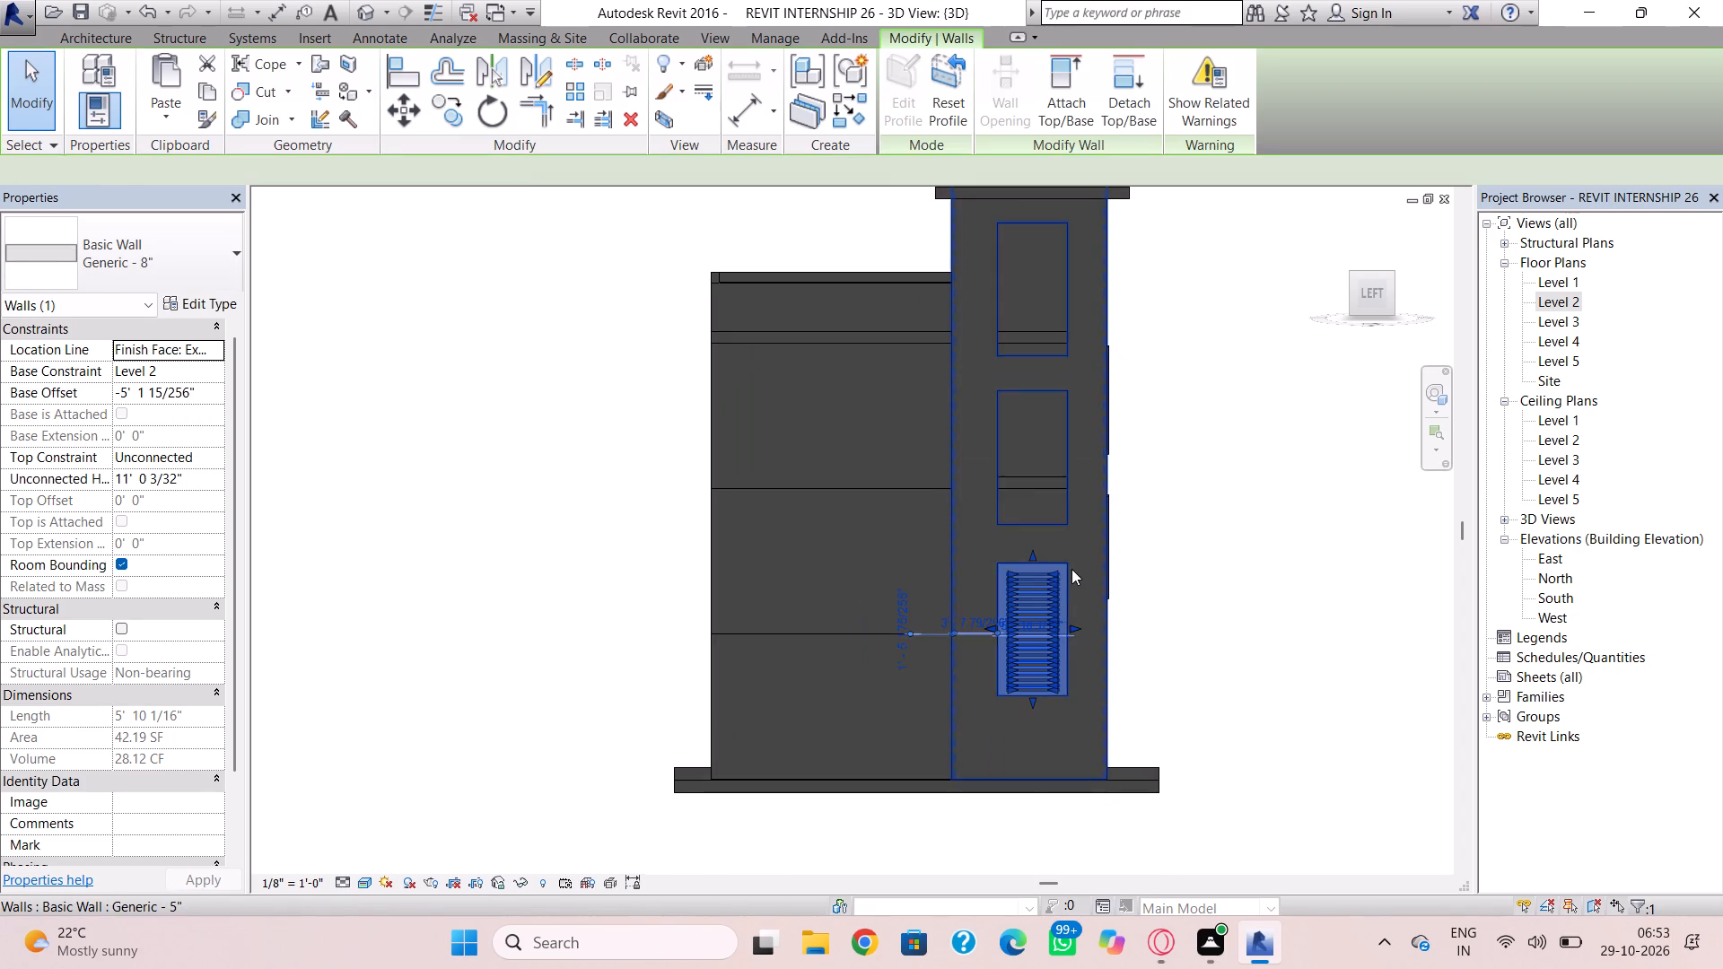
left_click(218, 94)
left_click(146, 120)
left_click(216, 190)
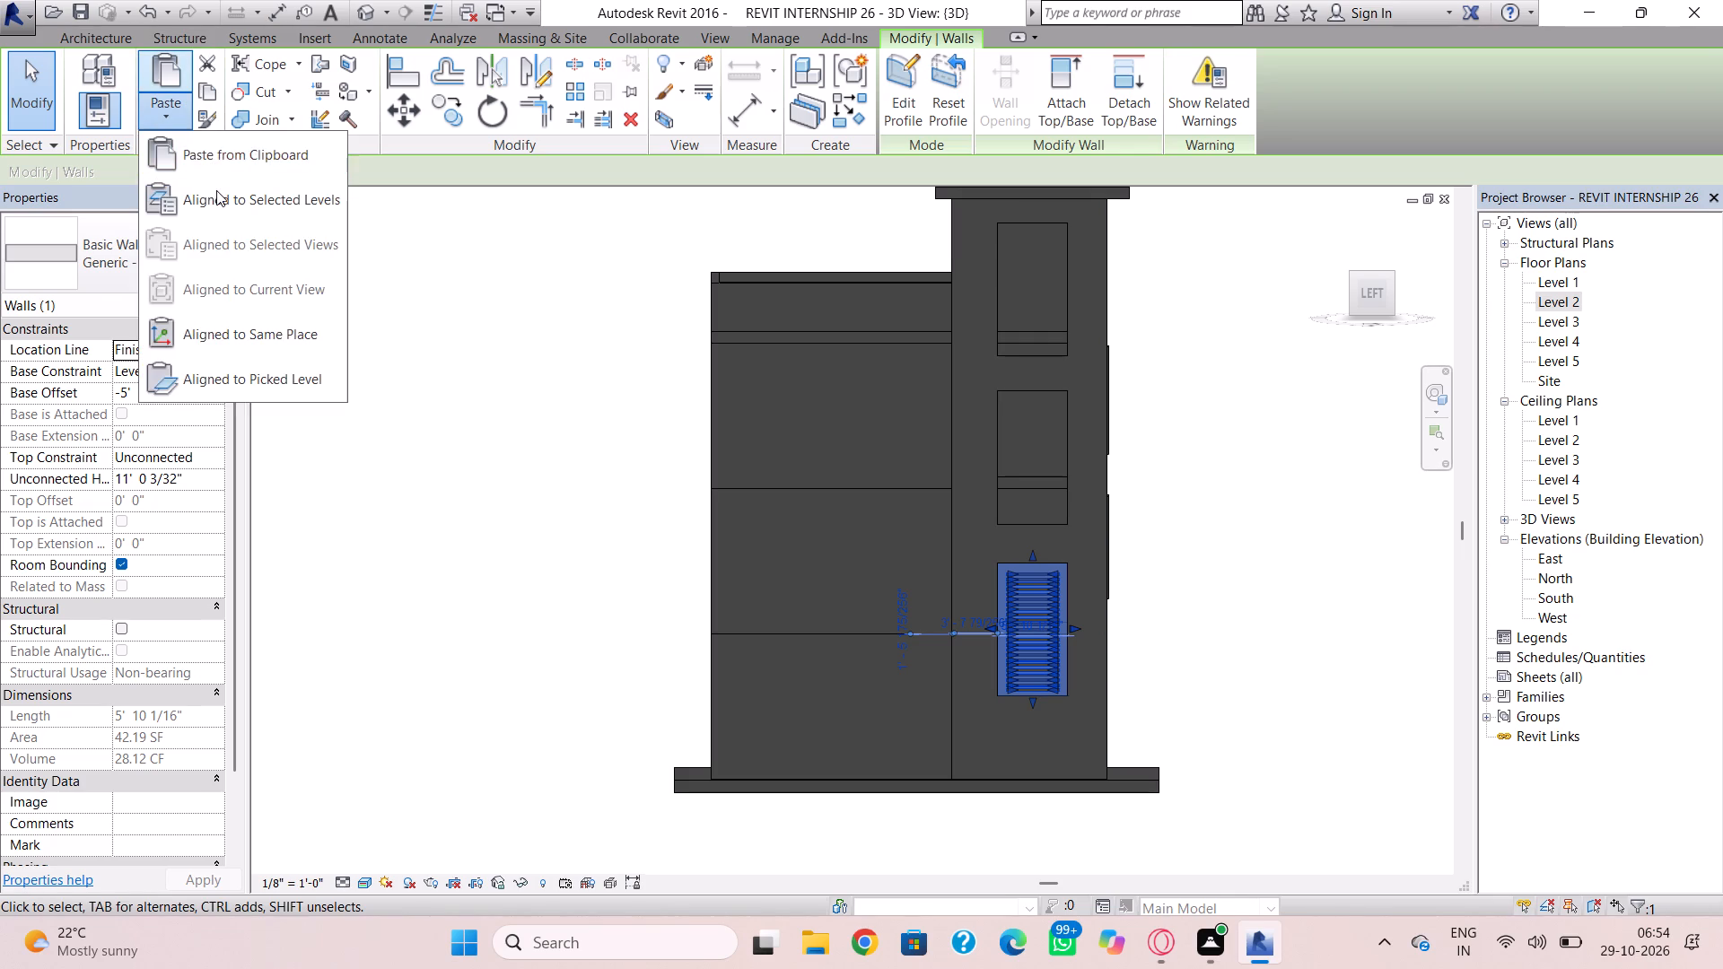
left_click(695, 429)
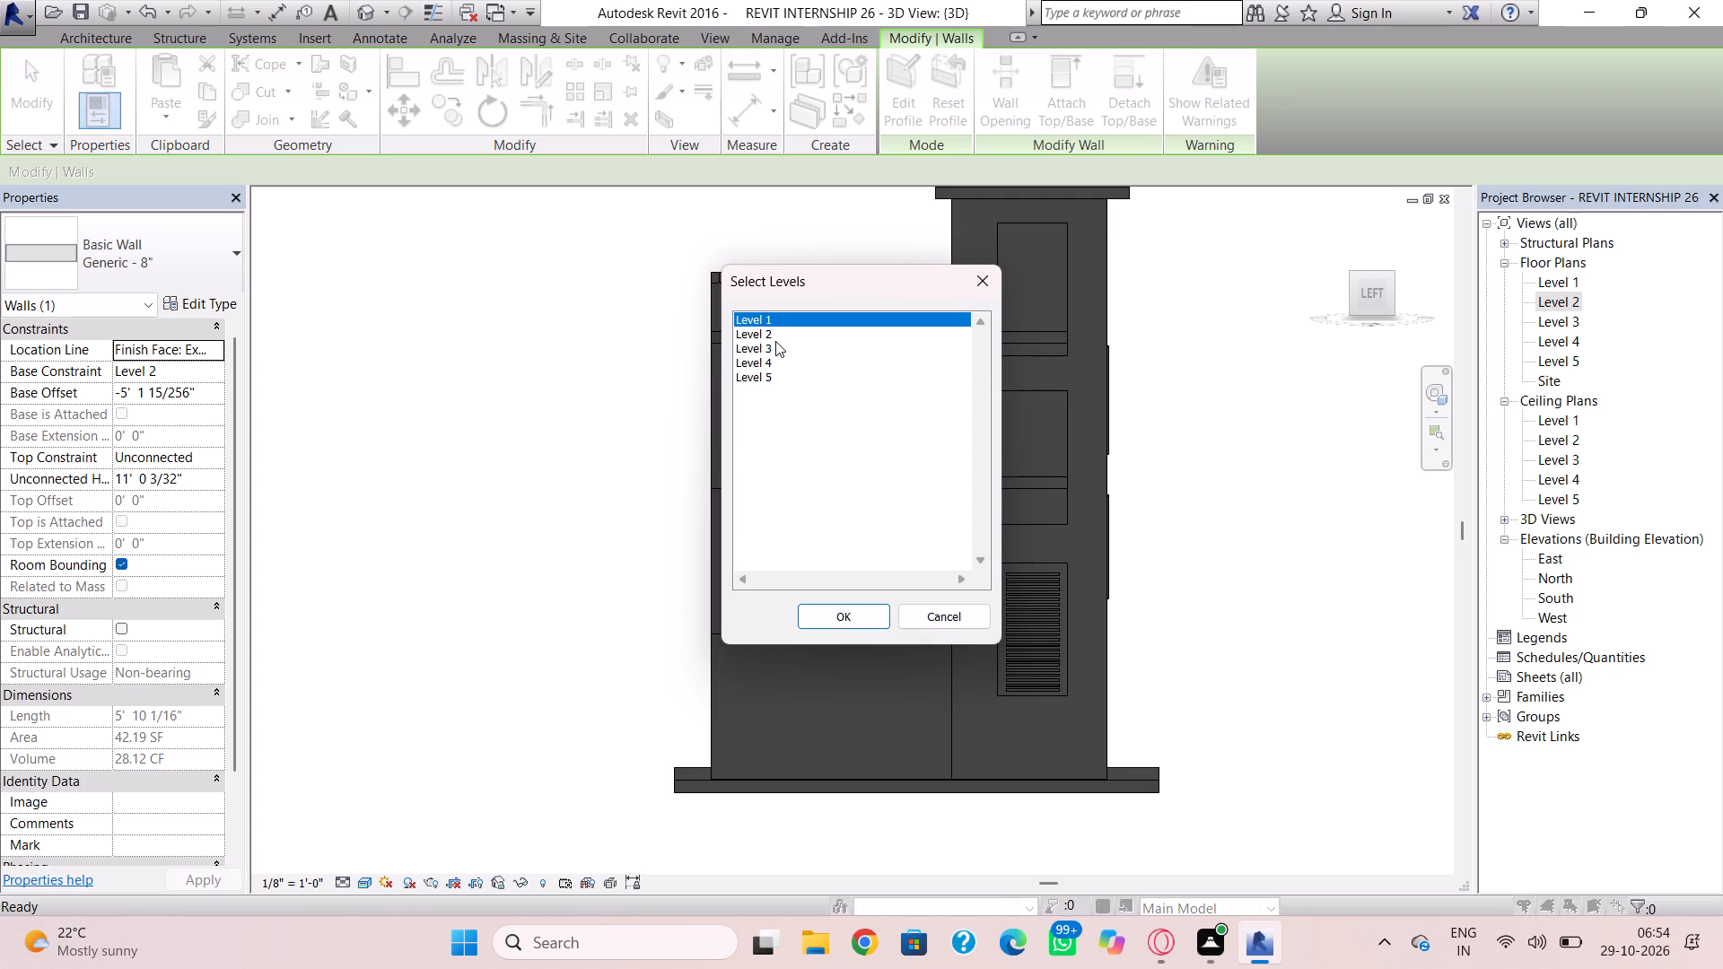
left_click(775, 341)
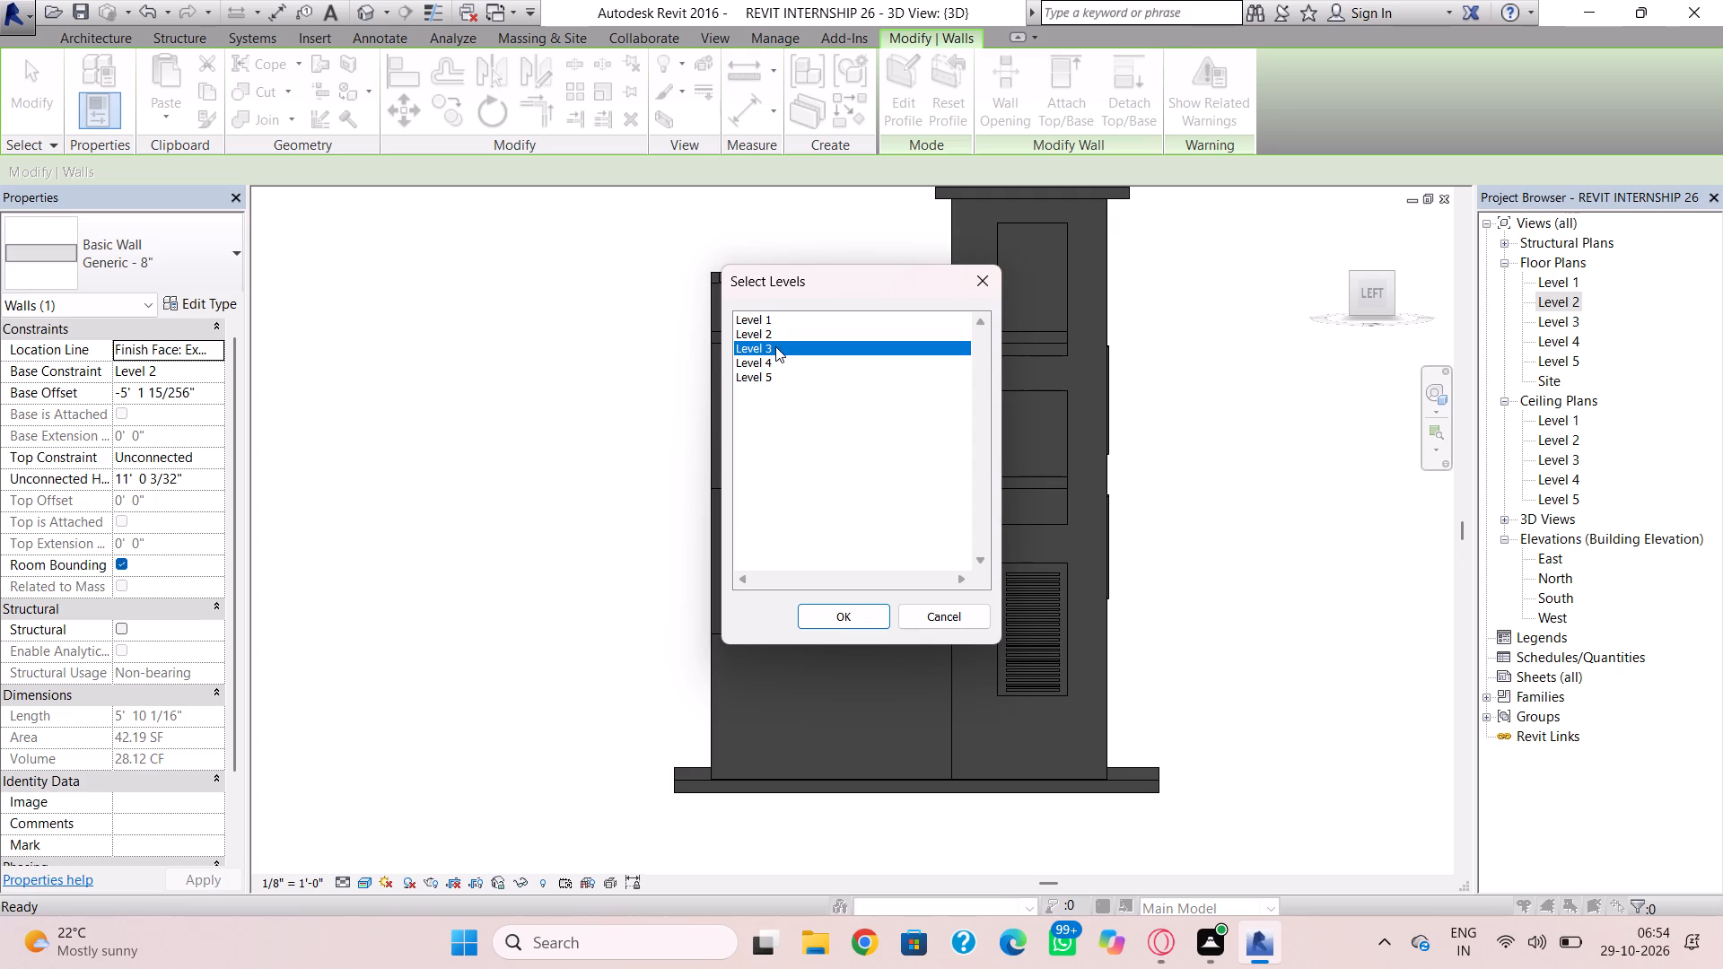
left_click_drag(776, 334, 777, 345)
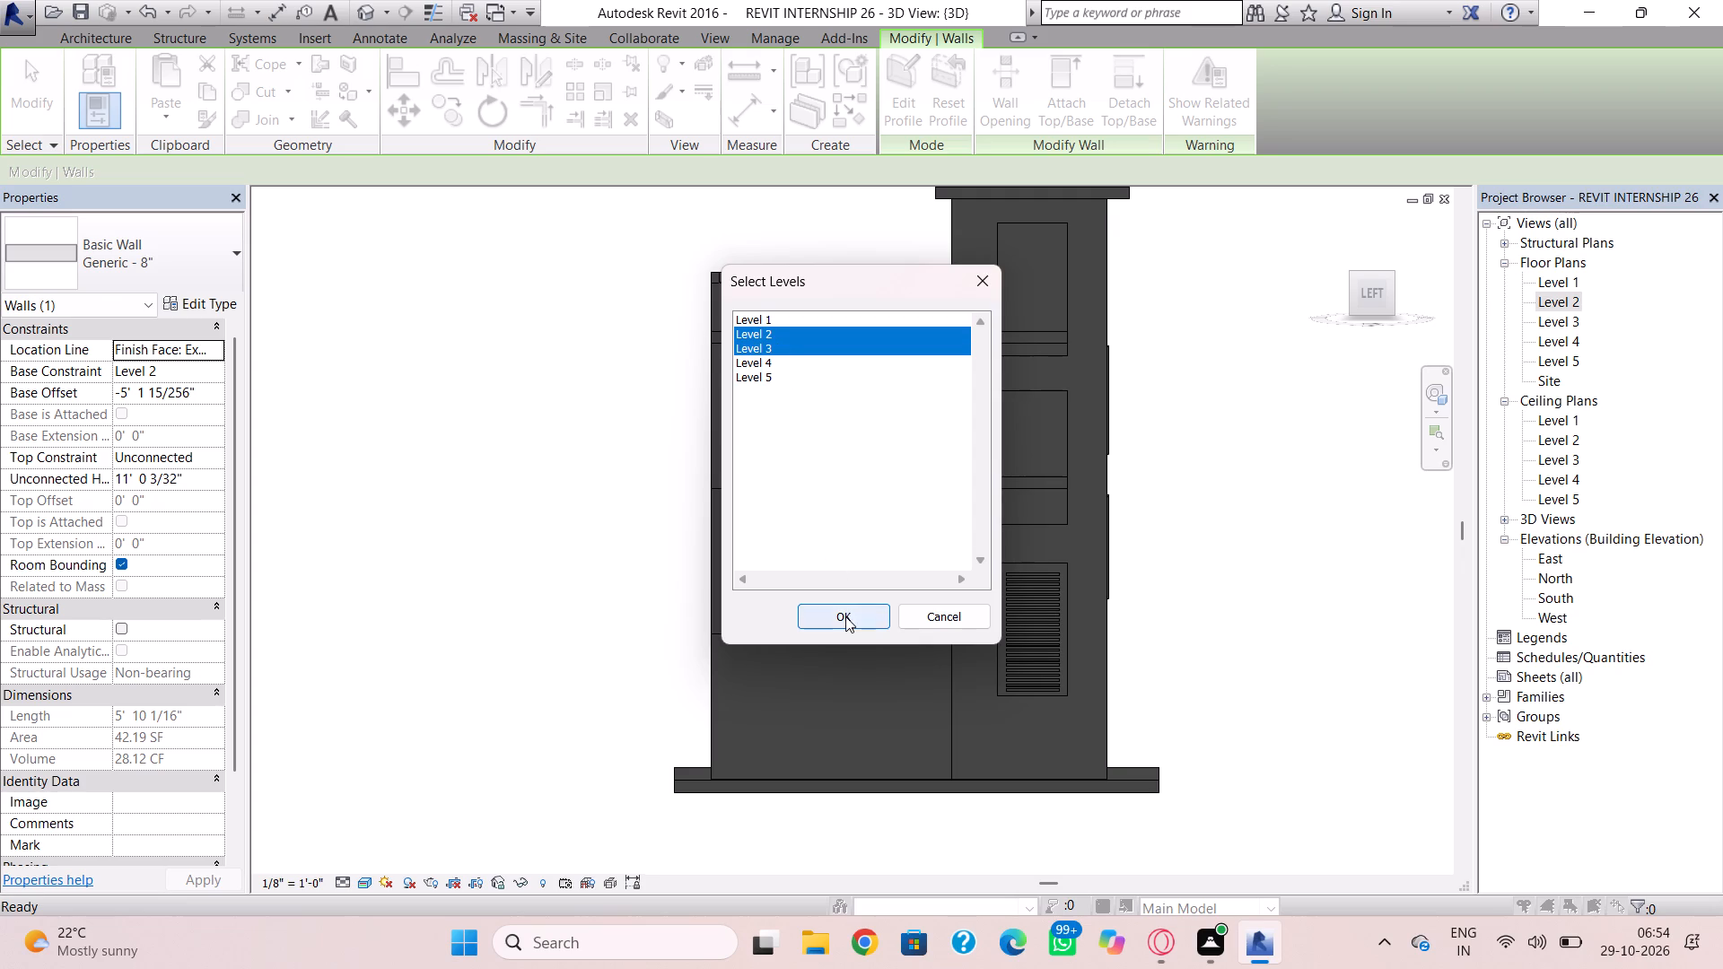
left_click(845, 616)
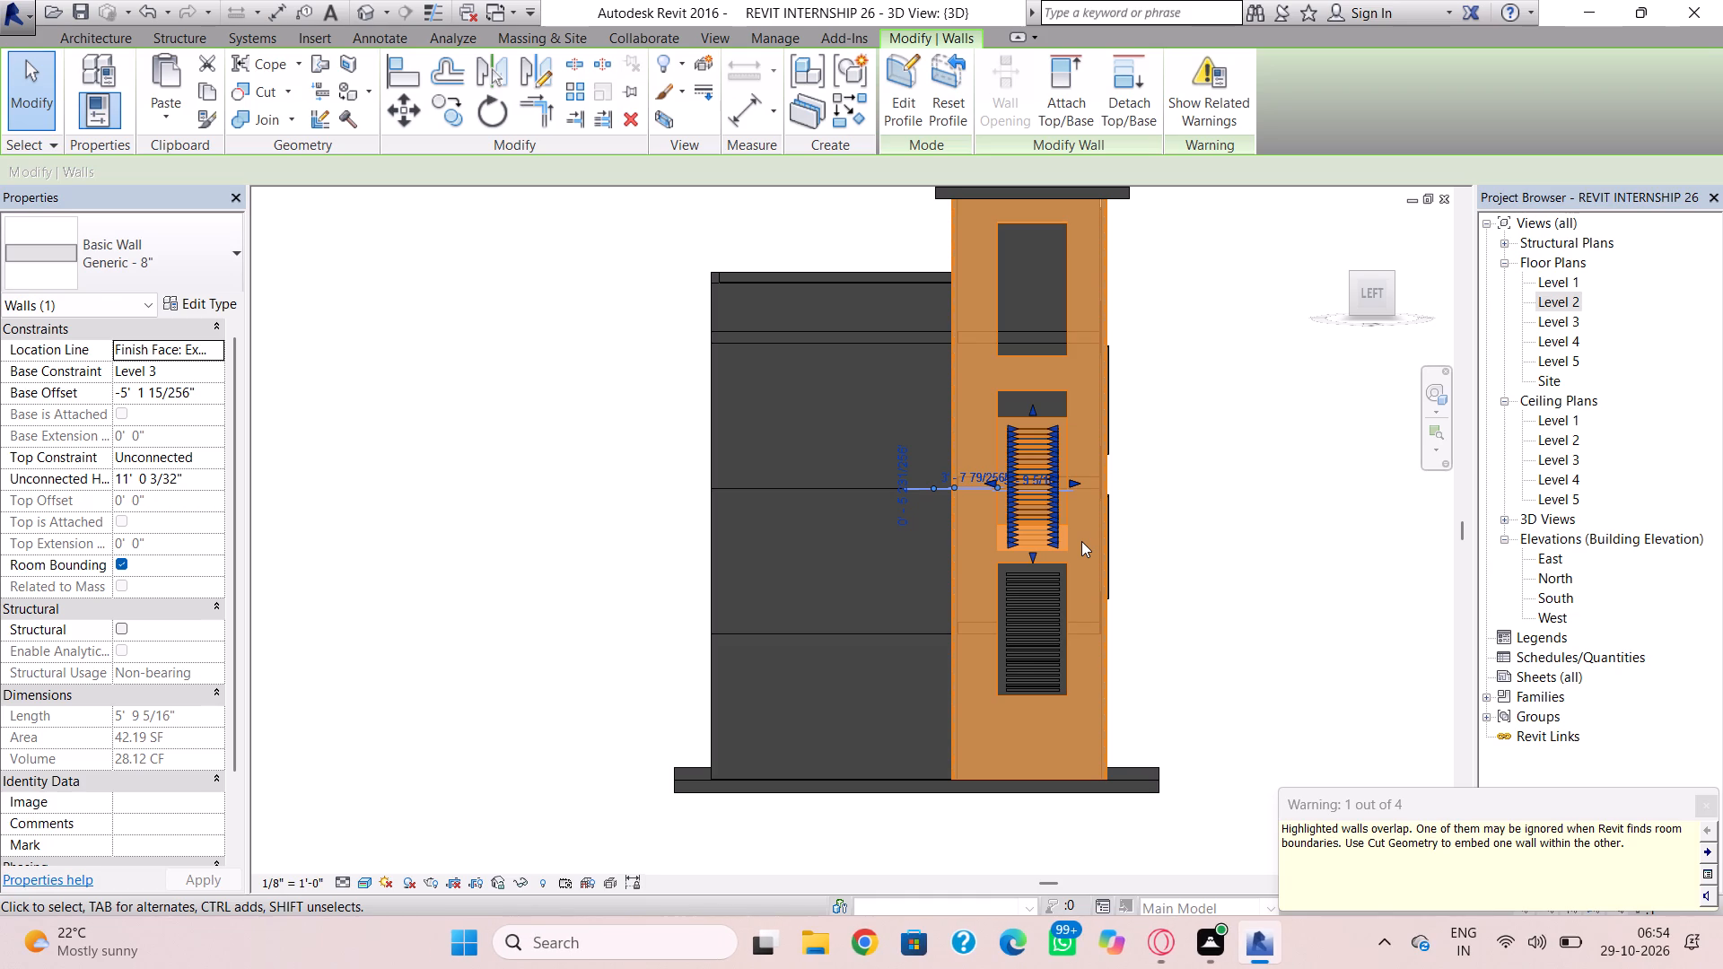
key("Escape")
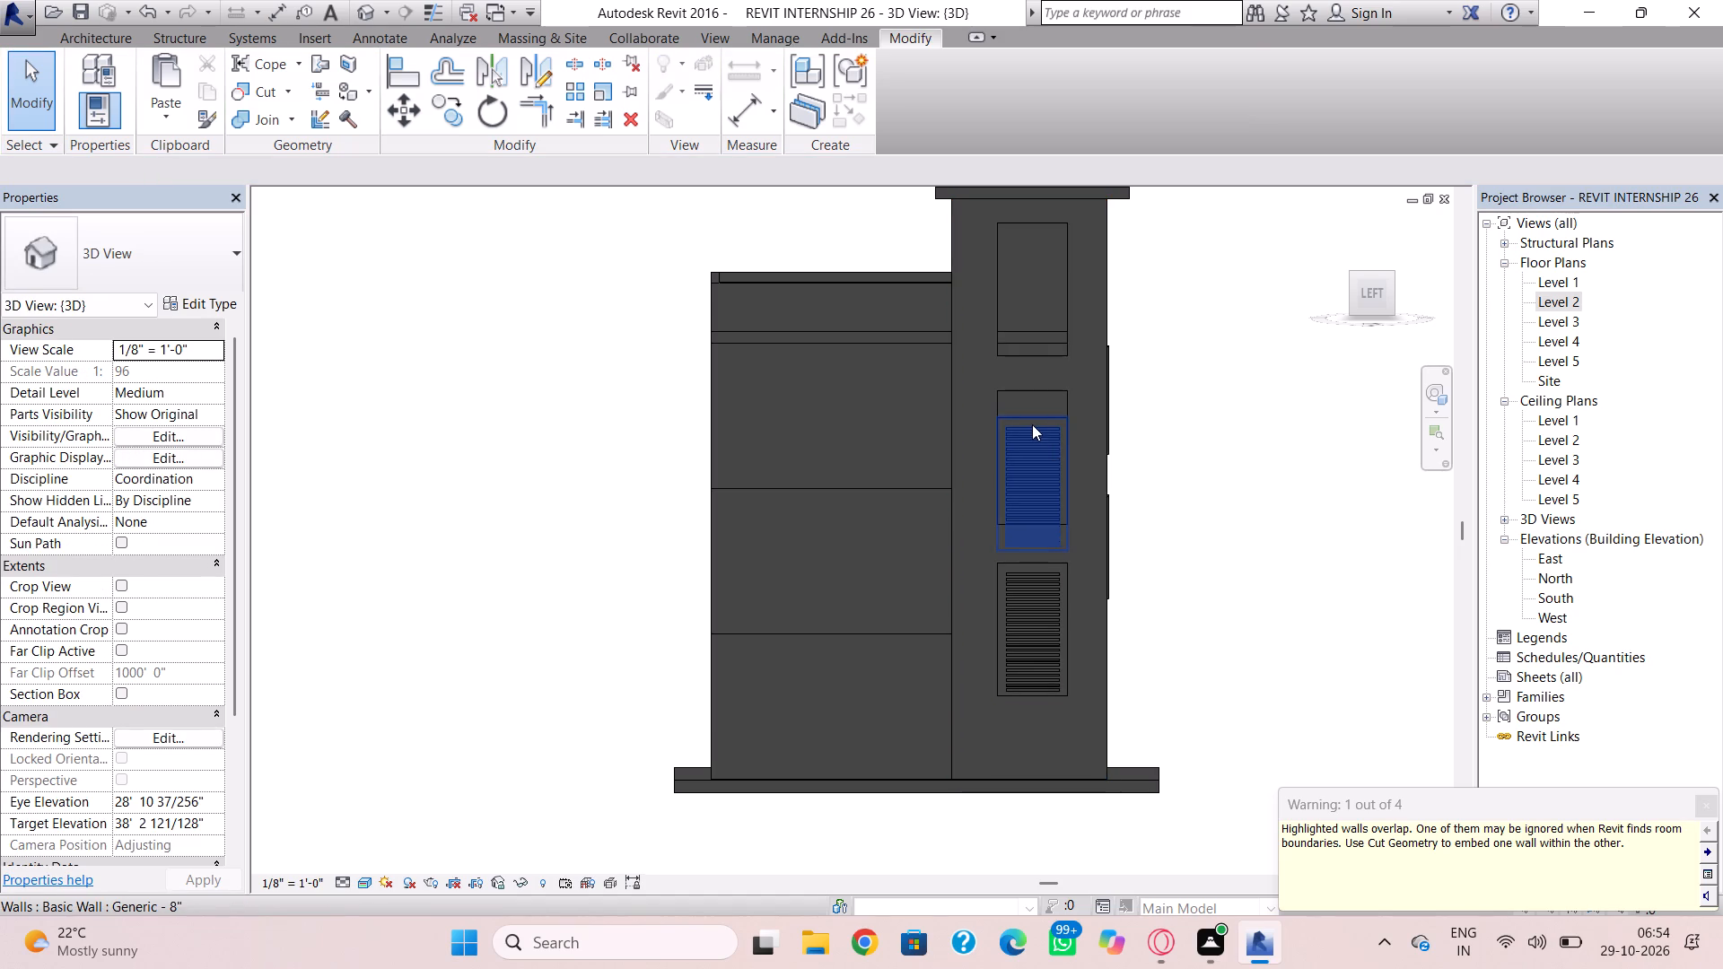
Set the base offset of the pasted Level 3 louvred wall to -3' 0" to fit the middle opening.
left_click(1031, 422)
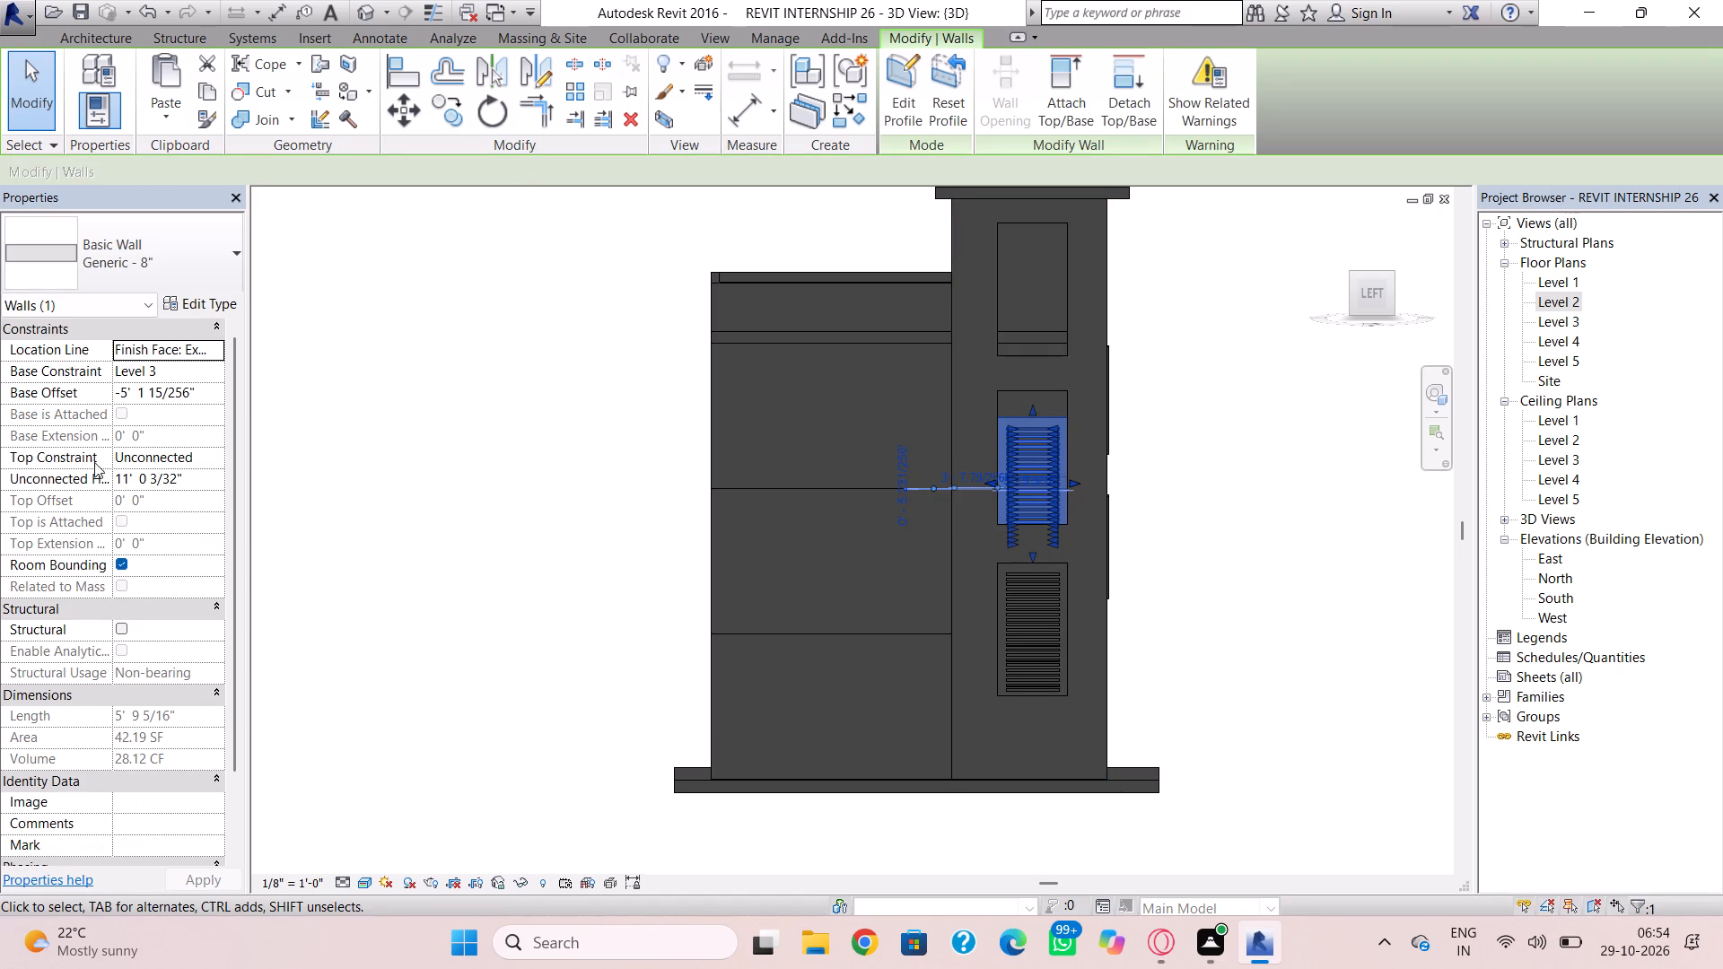
left_click(197, 388)
left_click_drag(198, 388, 164, 397)
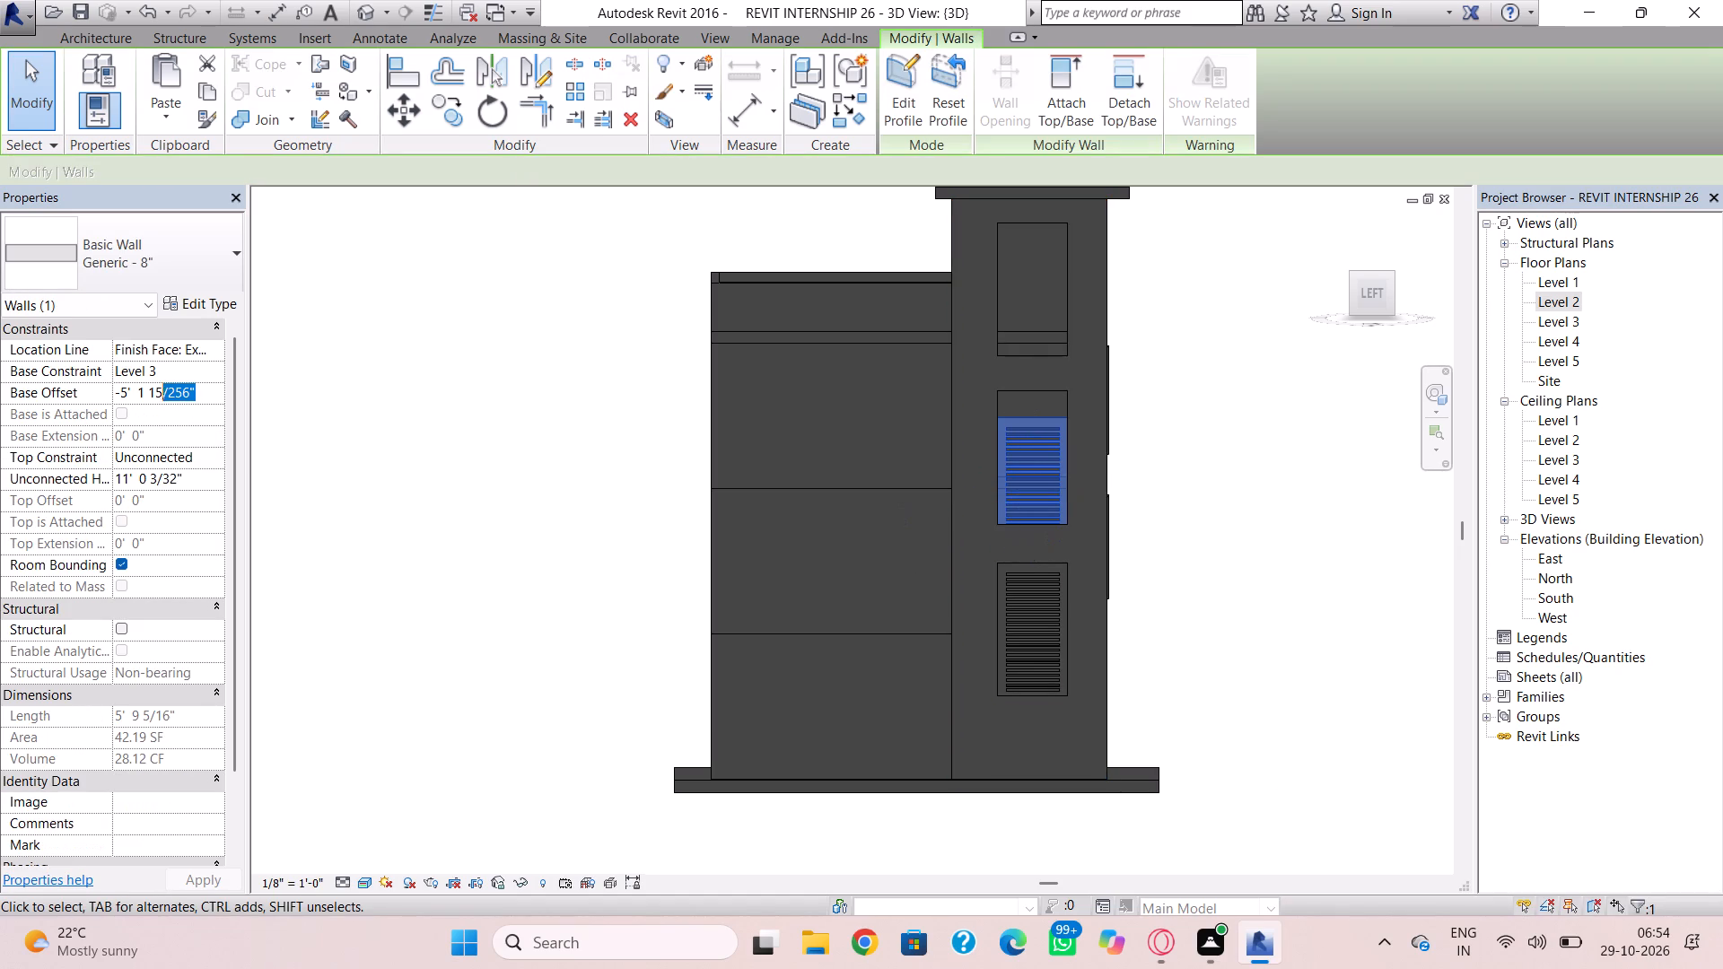
left_click_drag(164, 397, 84, 415)
type("-3'")
key("Return")
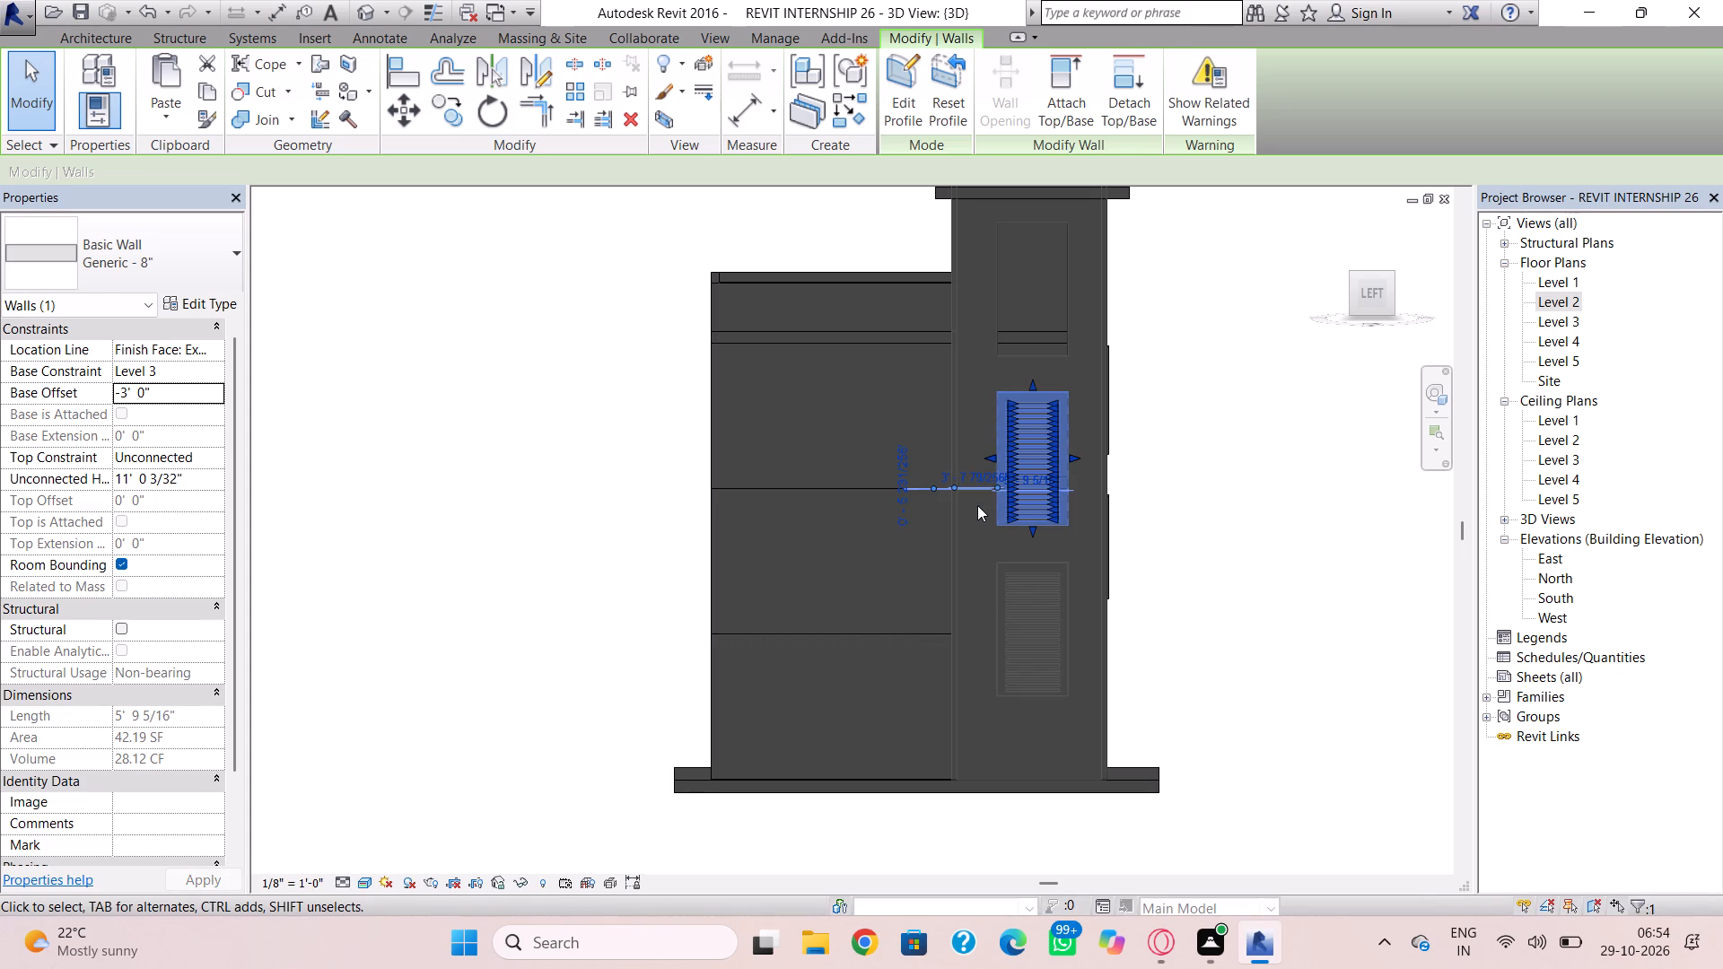
left_click(1131, 564)
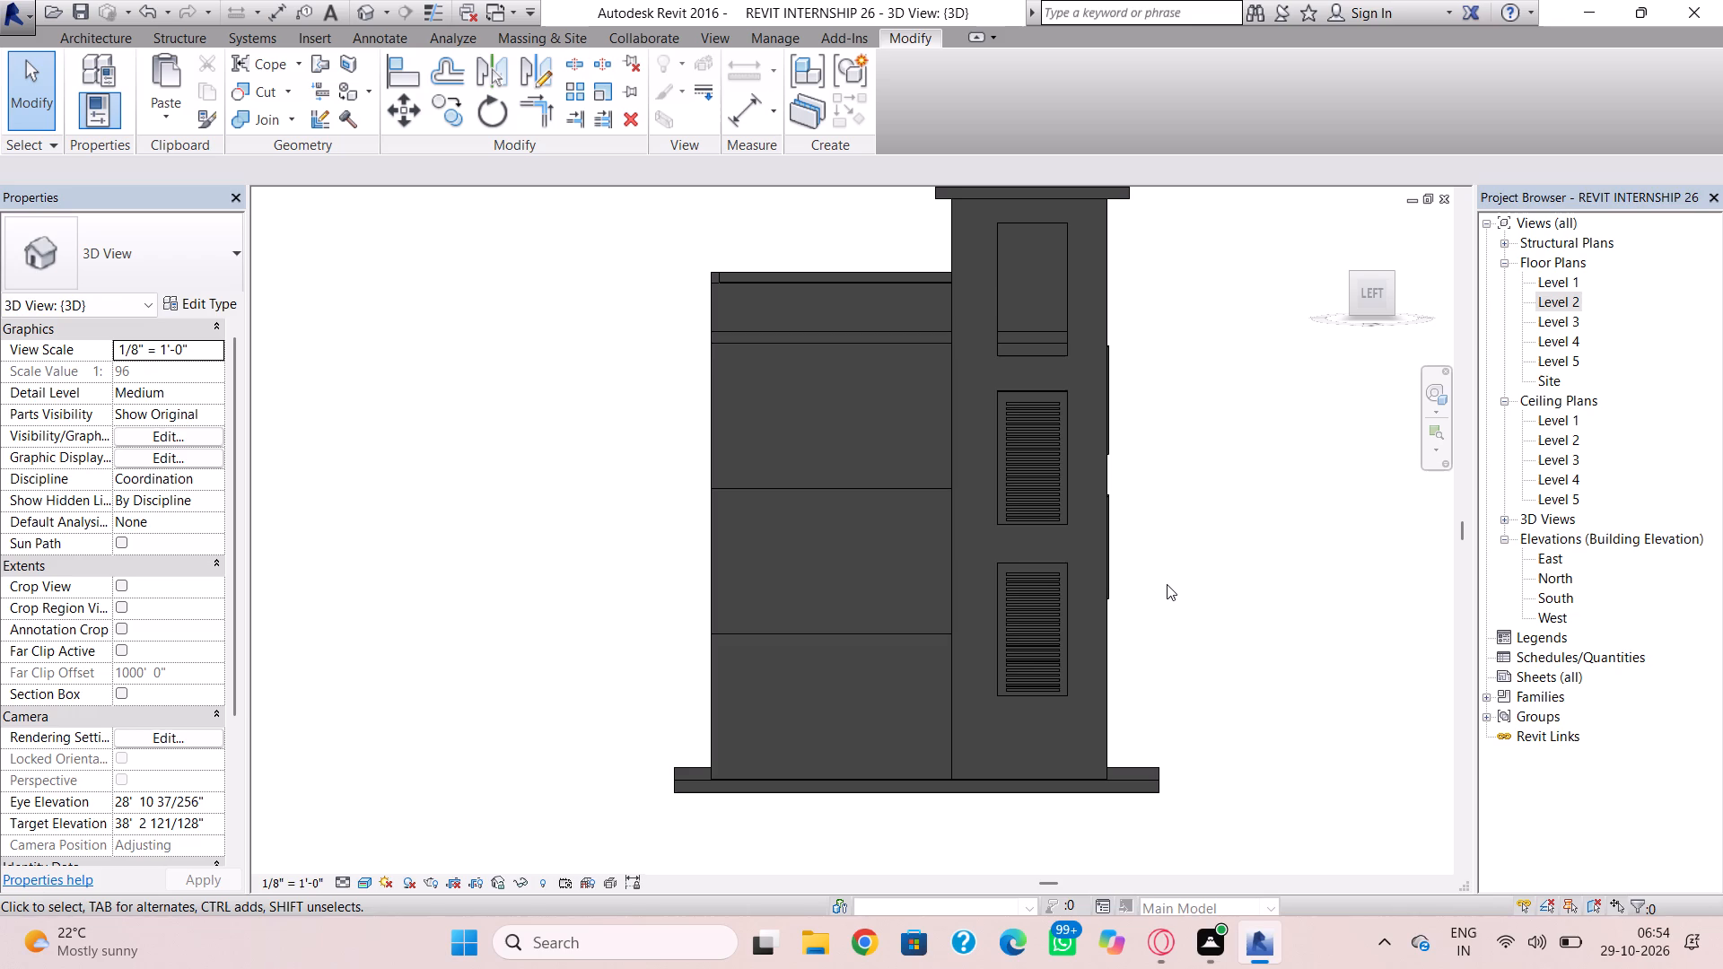
left_click(1063, 487)
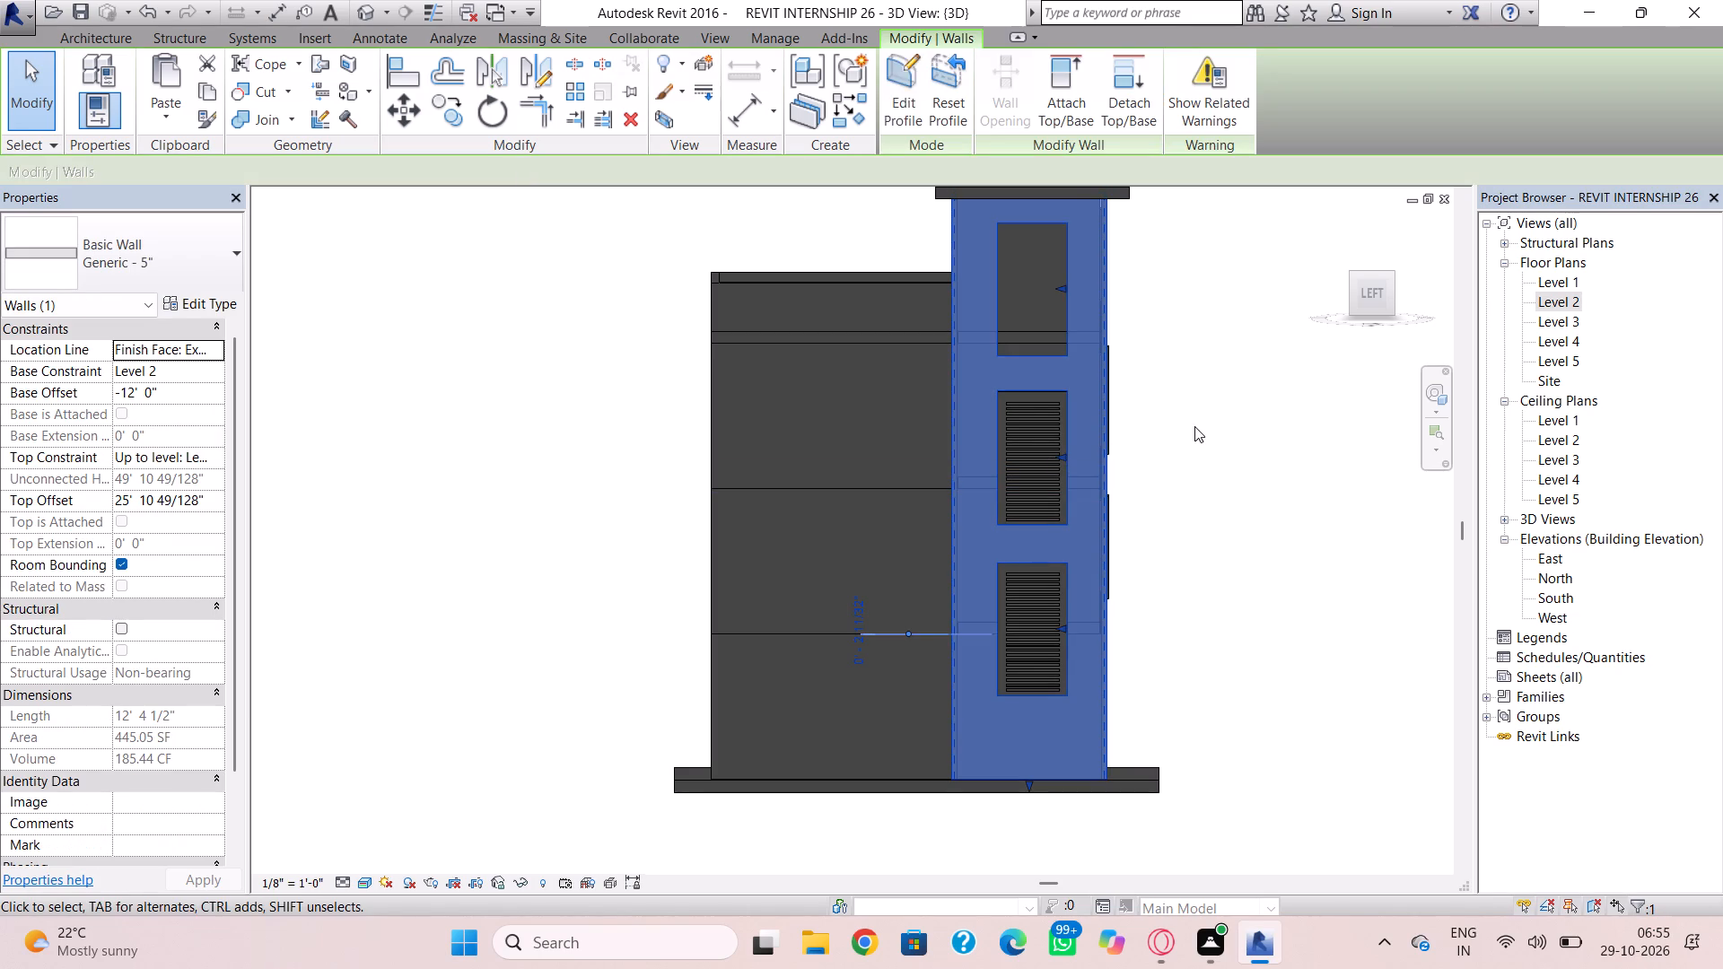
key("Escape")
Copy the middle louvred wall and paste it aligned to Level 4.
left_click(1056, 402)
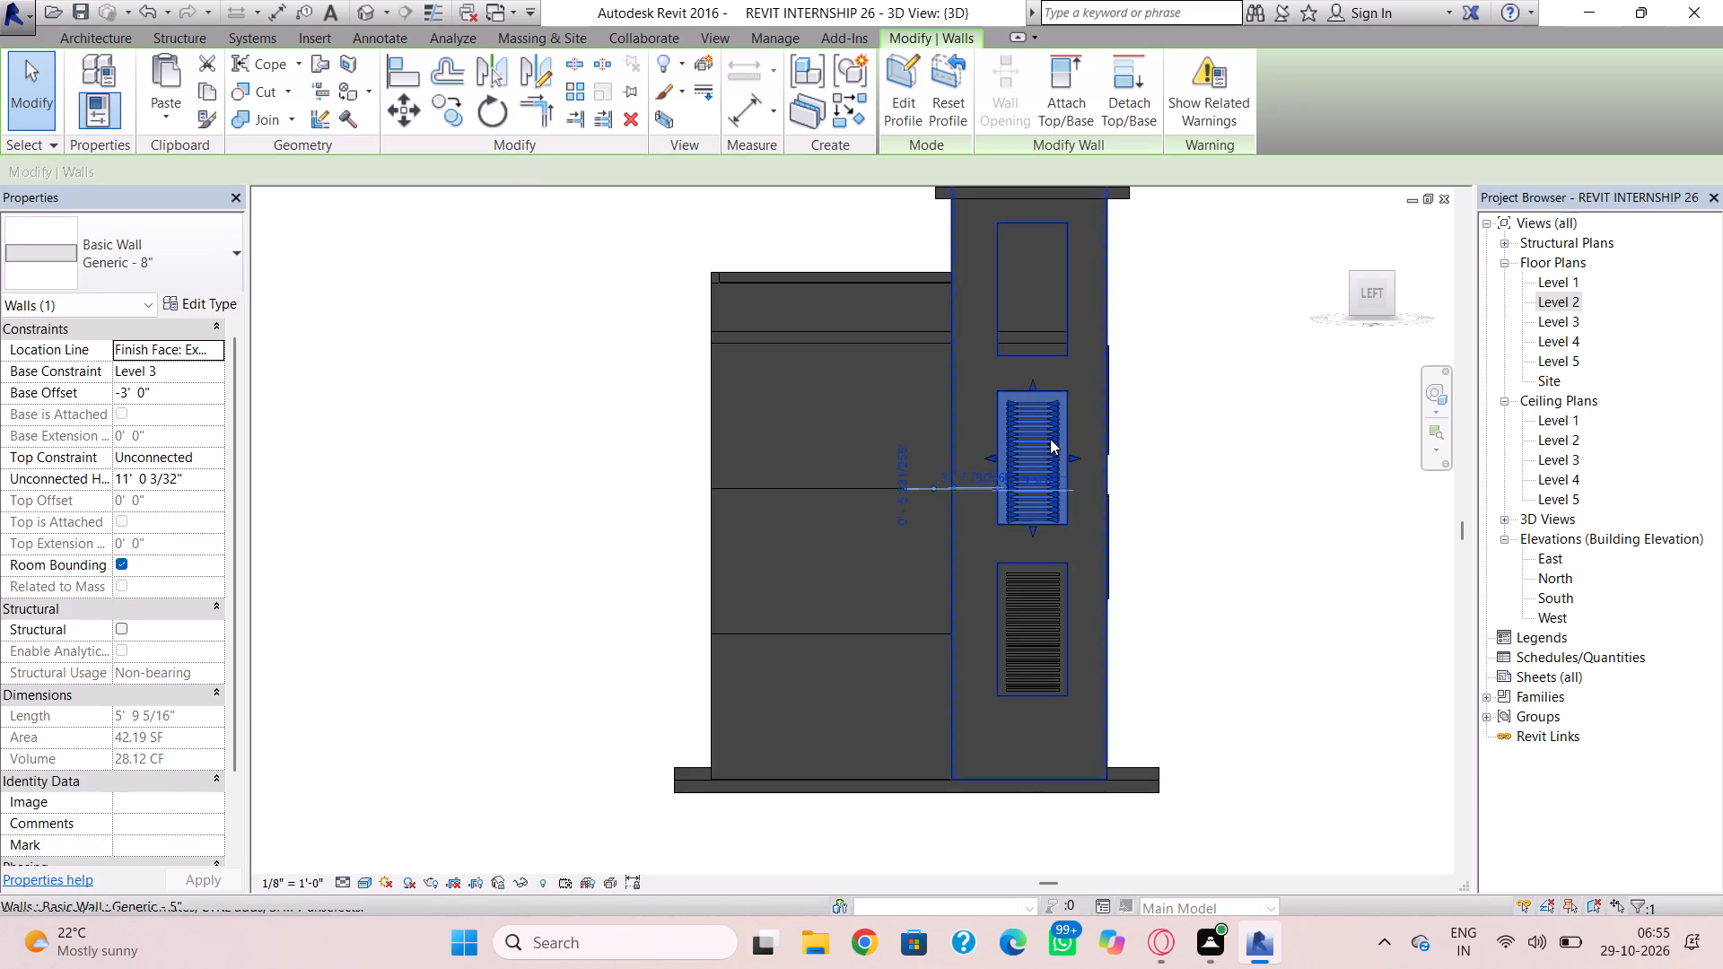
left_click(195, 86)
left_click(179, 105)
left_click(188, 203)
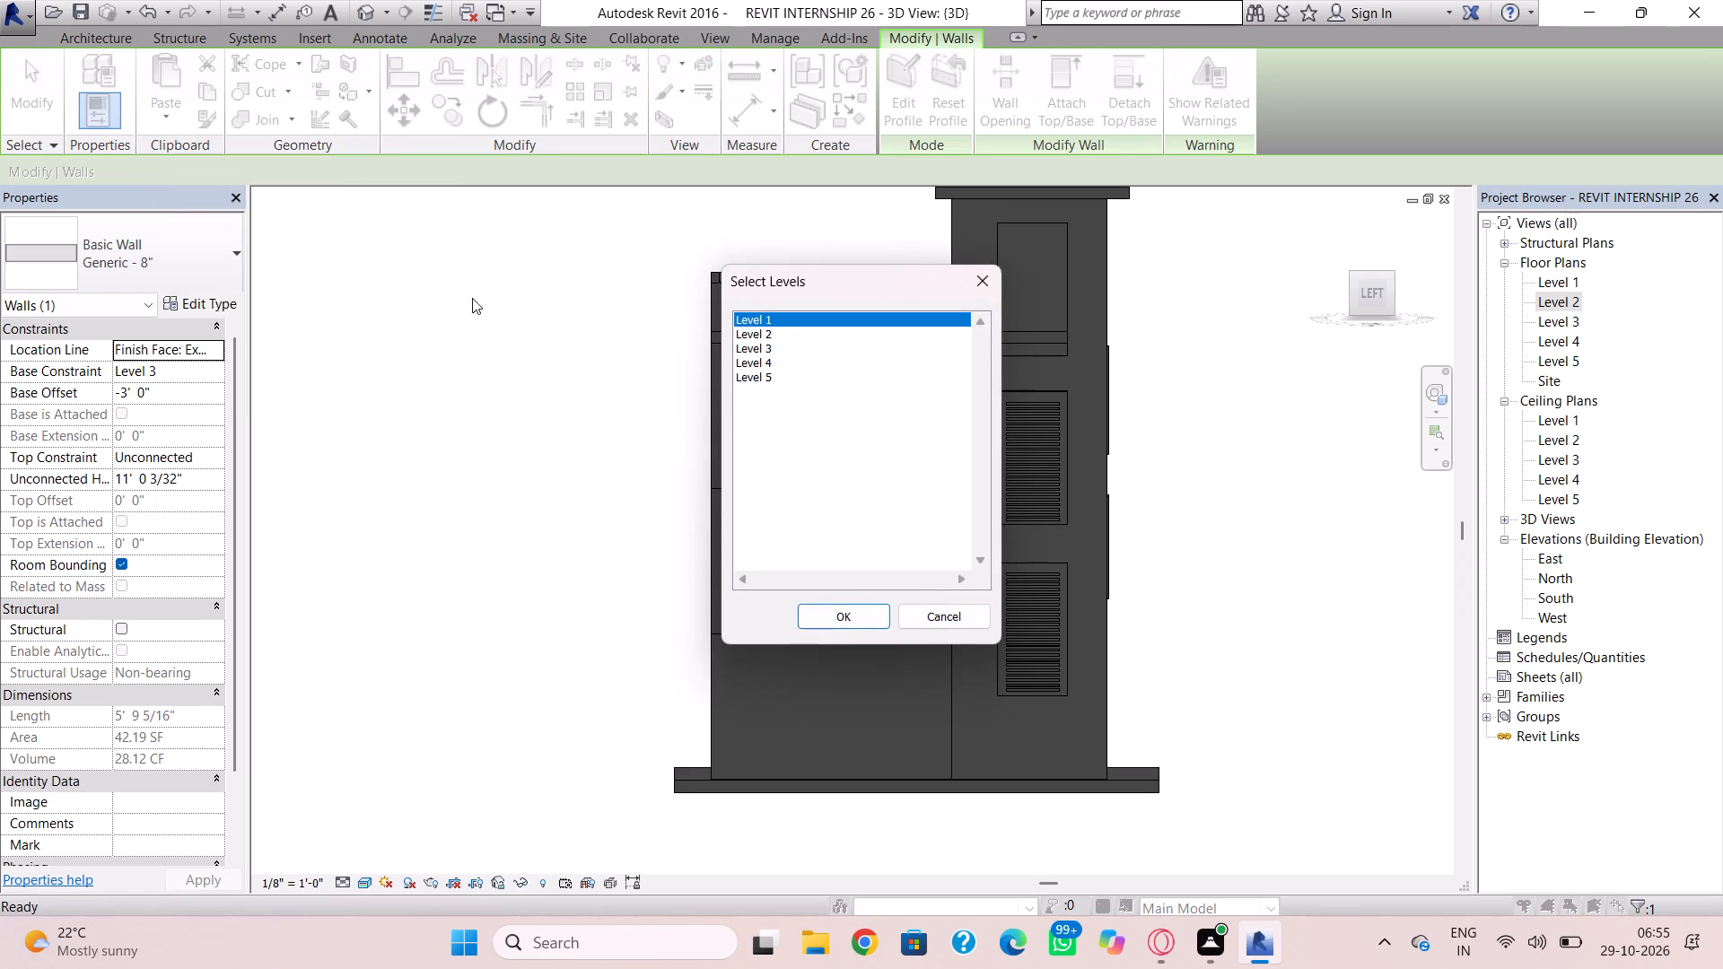
left_click(742, 353)
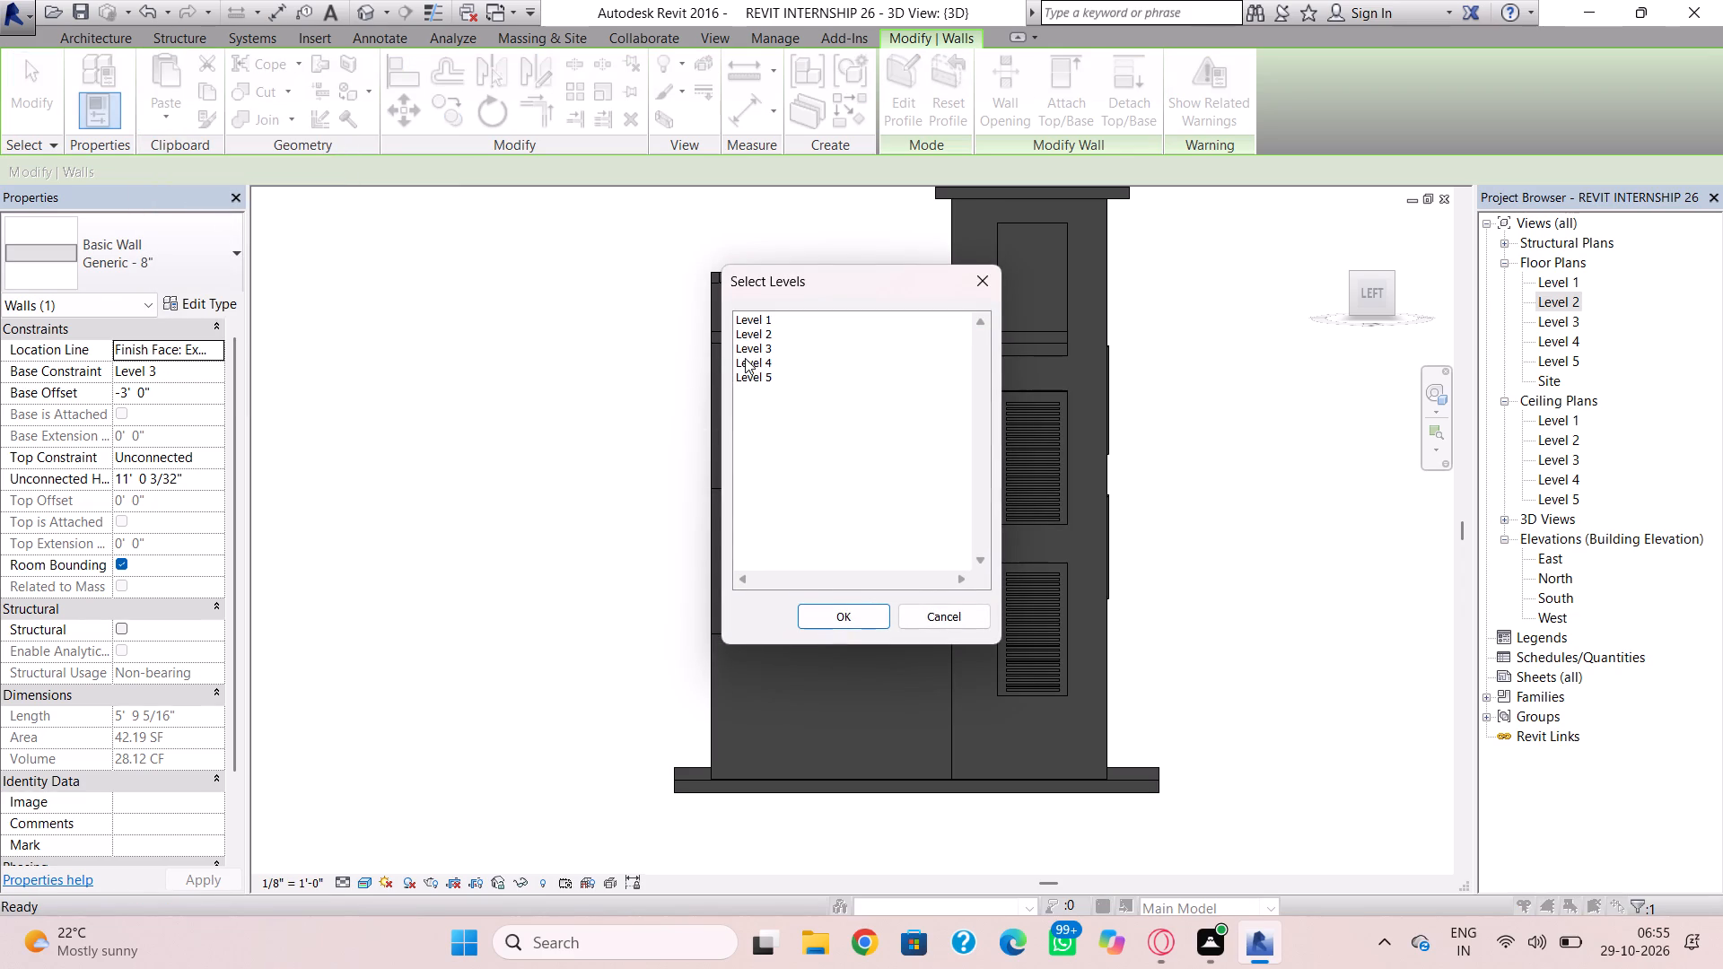
left_click(745, 358)
left_click(812, 610)
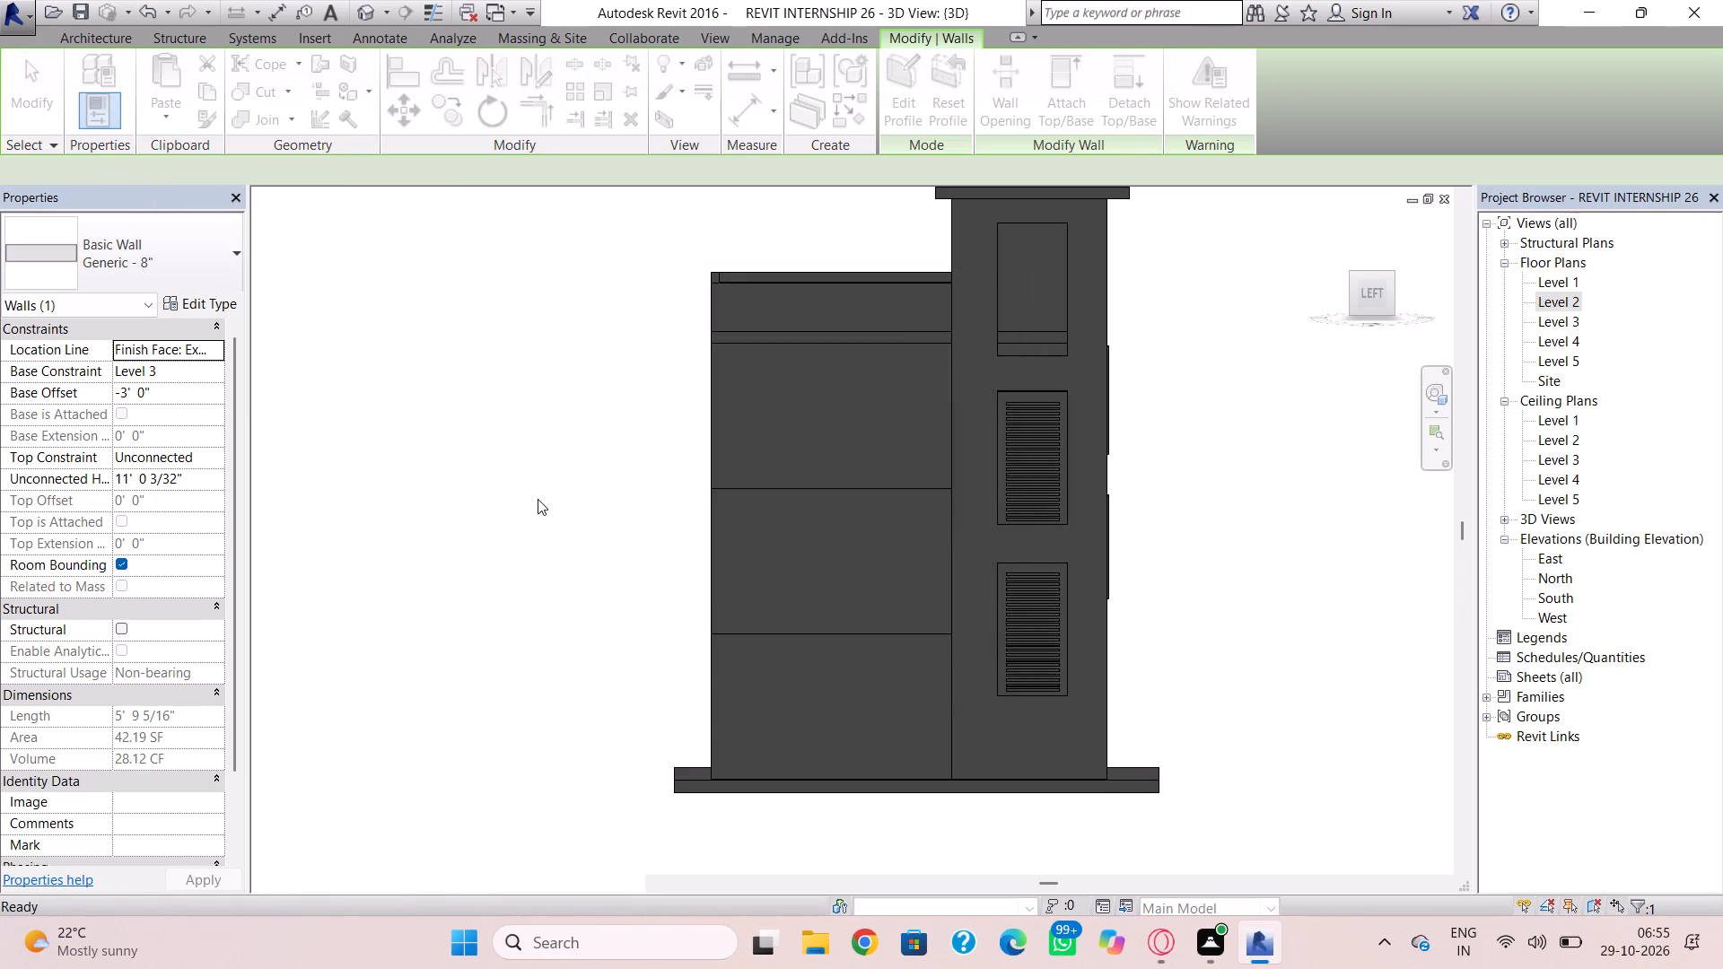
key("Escape")
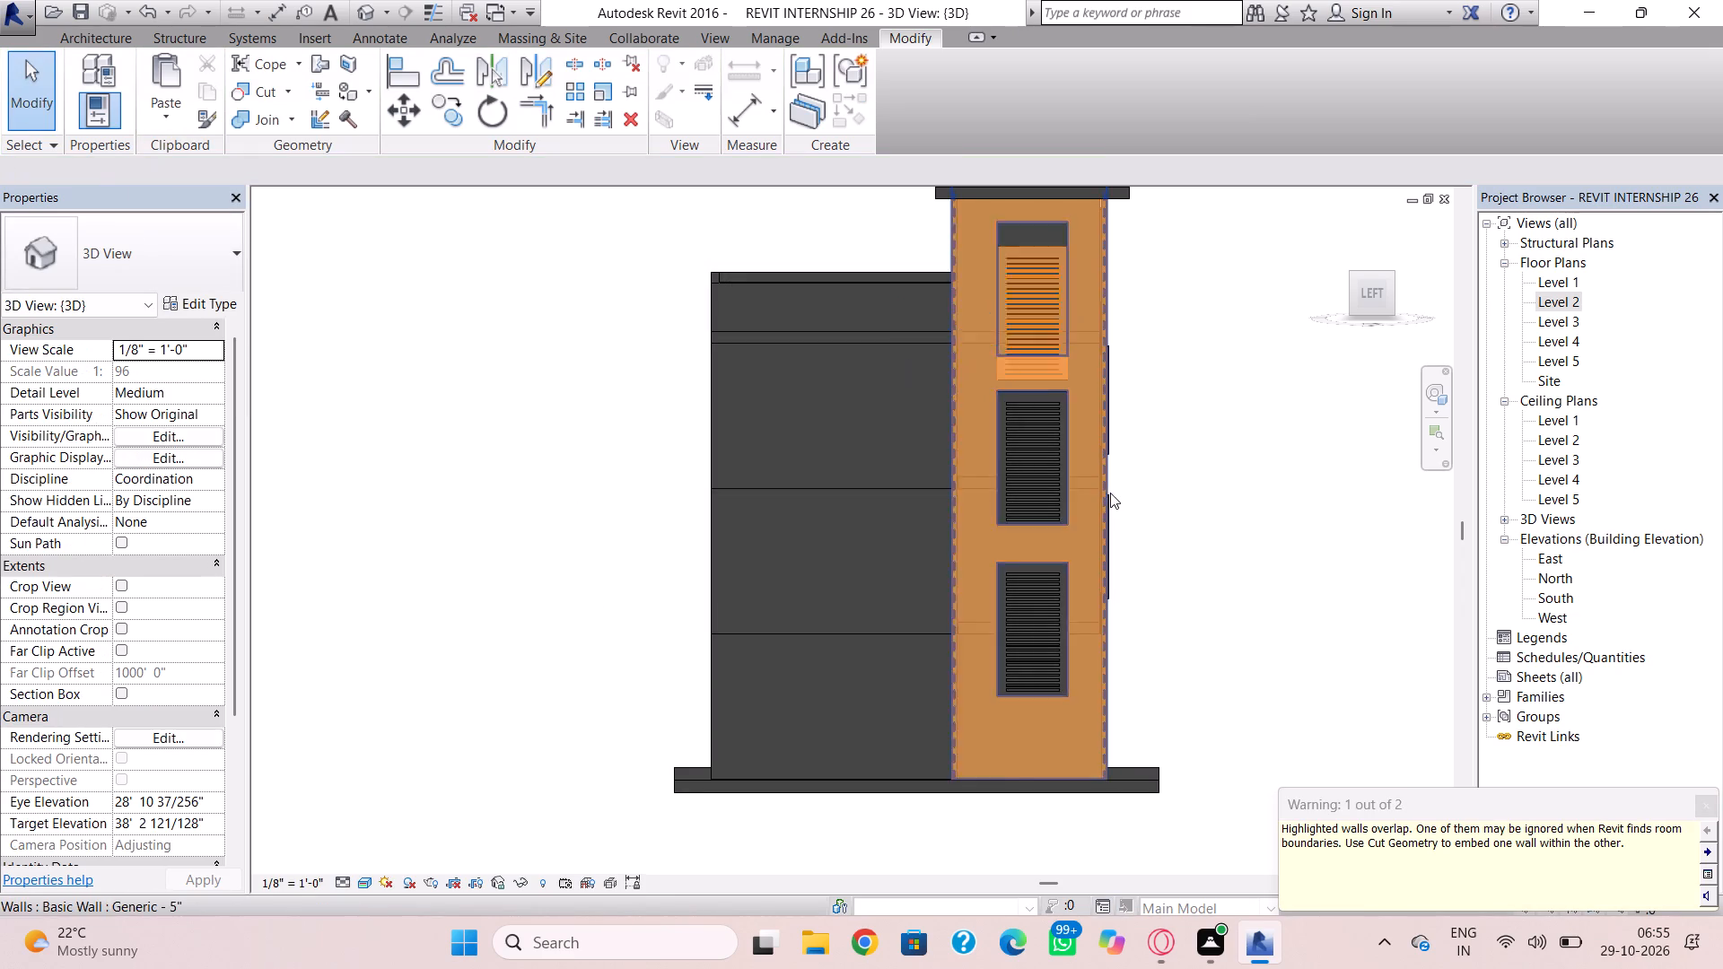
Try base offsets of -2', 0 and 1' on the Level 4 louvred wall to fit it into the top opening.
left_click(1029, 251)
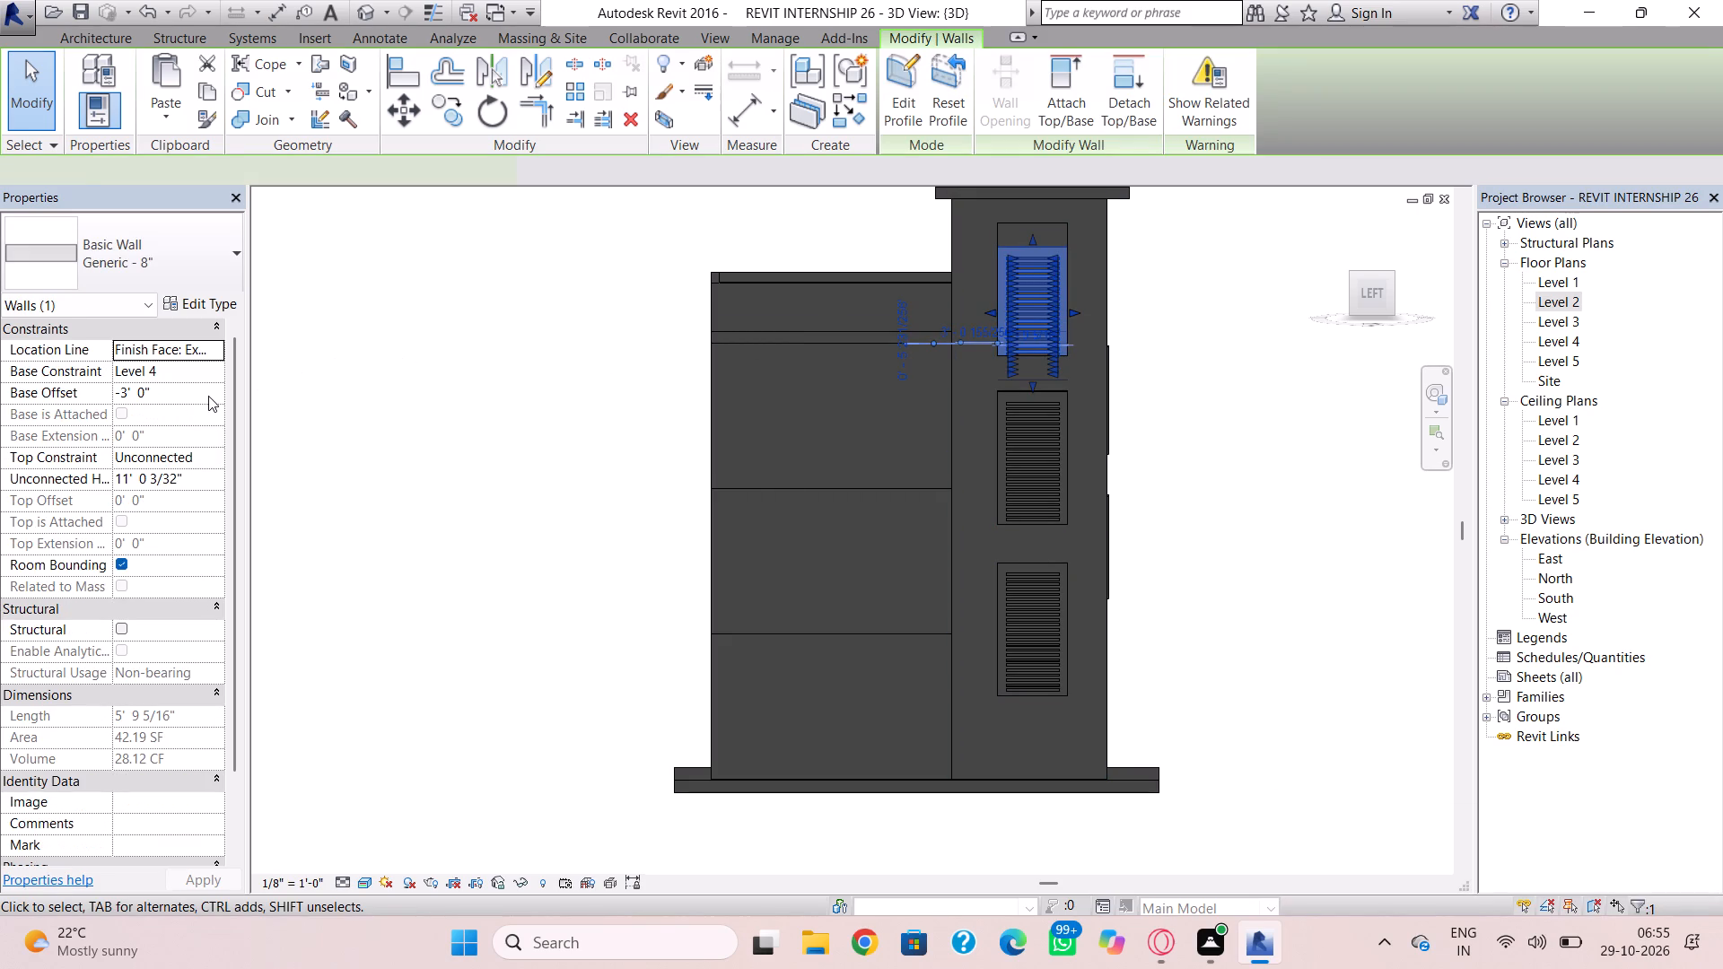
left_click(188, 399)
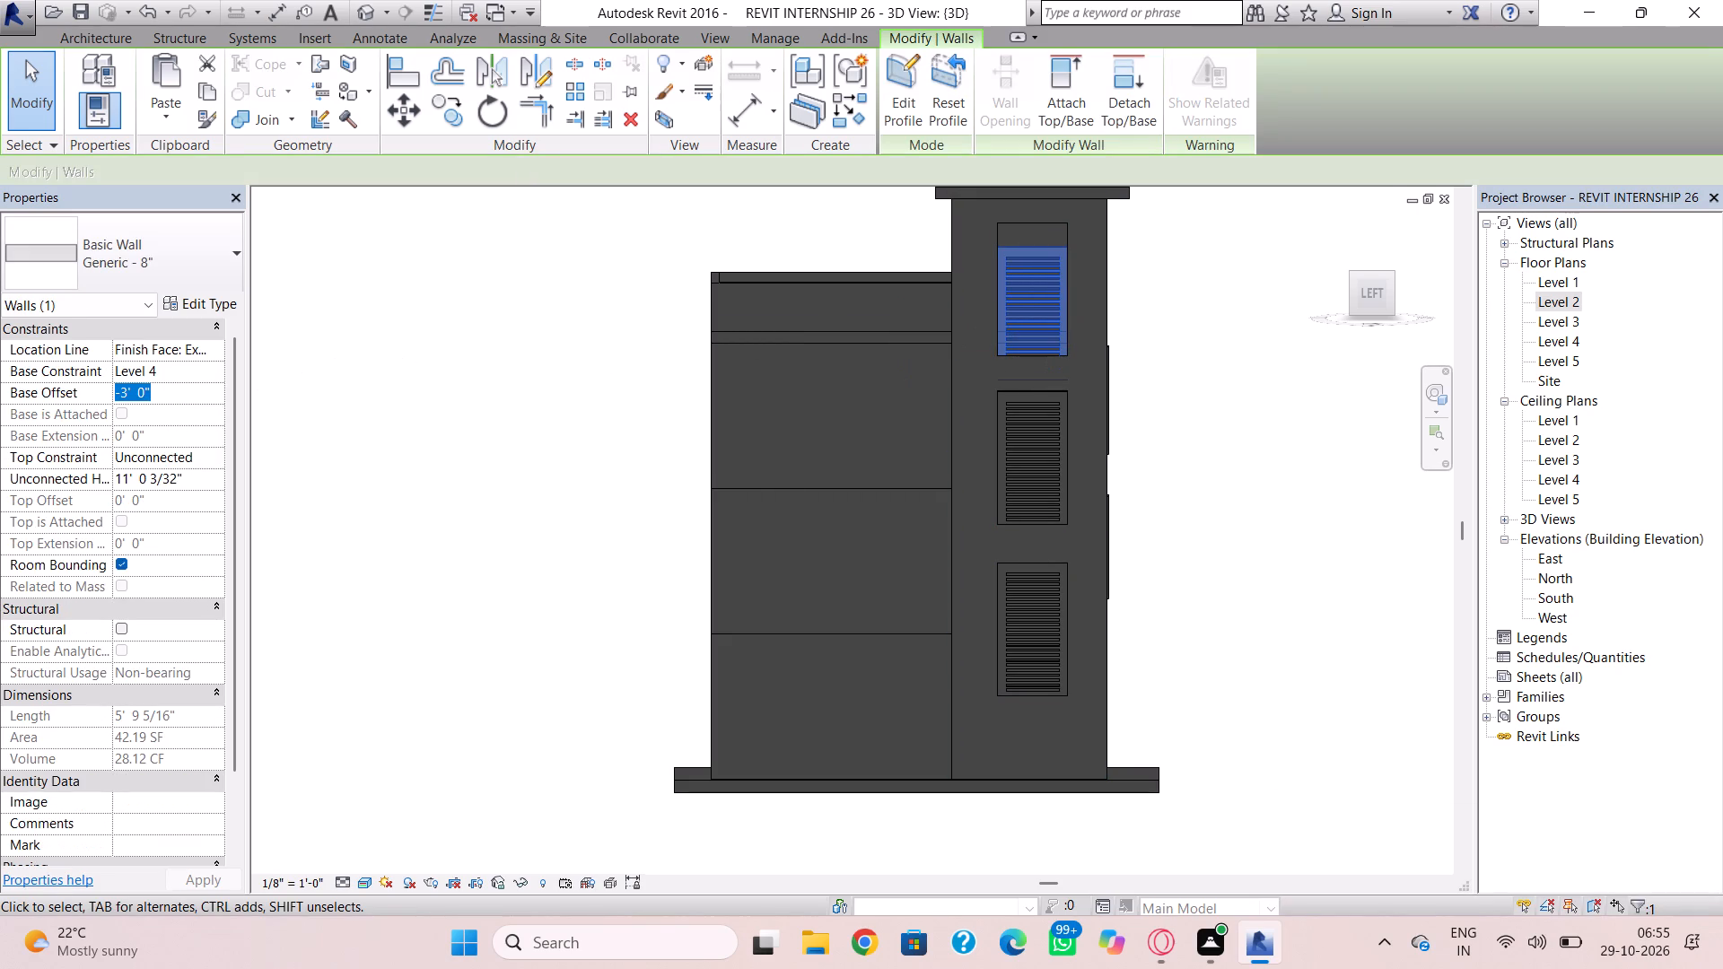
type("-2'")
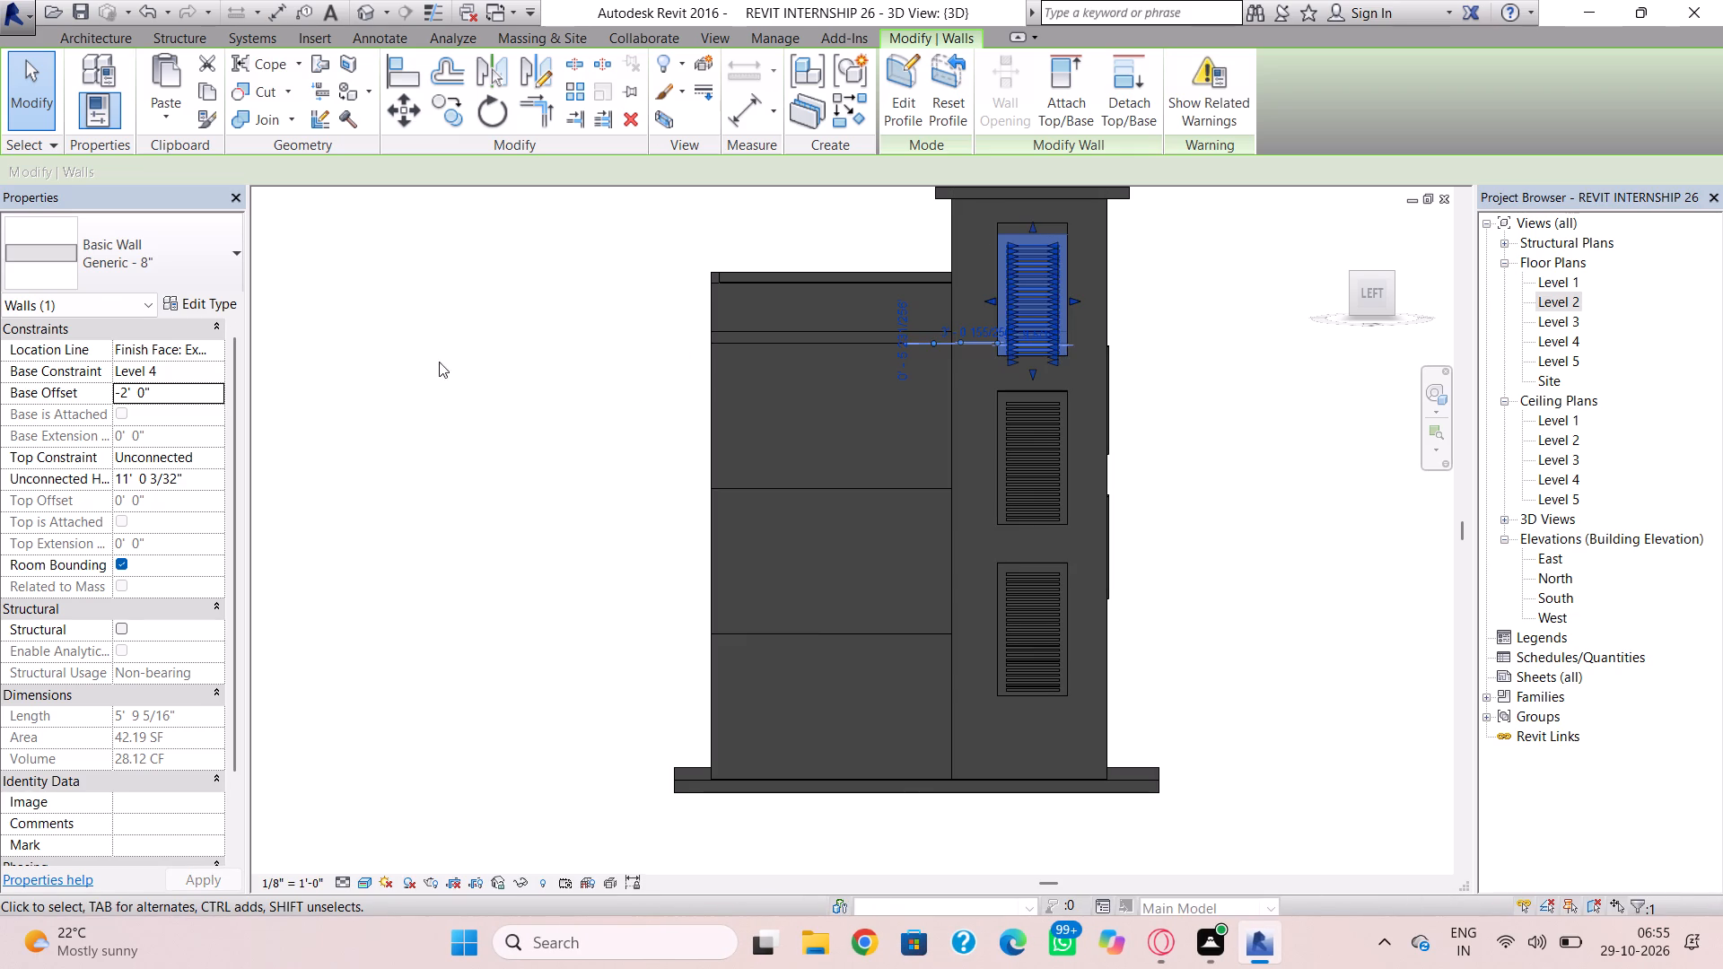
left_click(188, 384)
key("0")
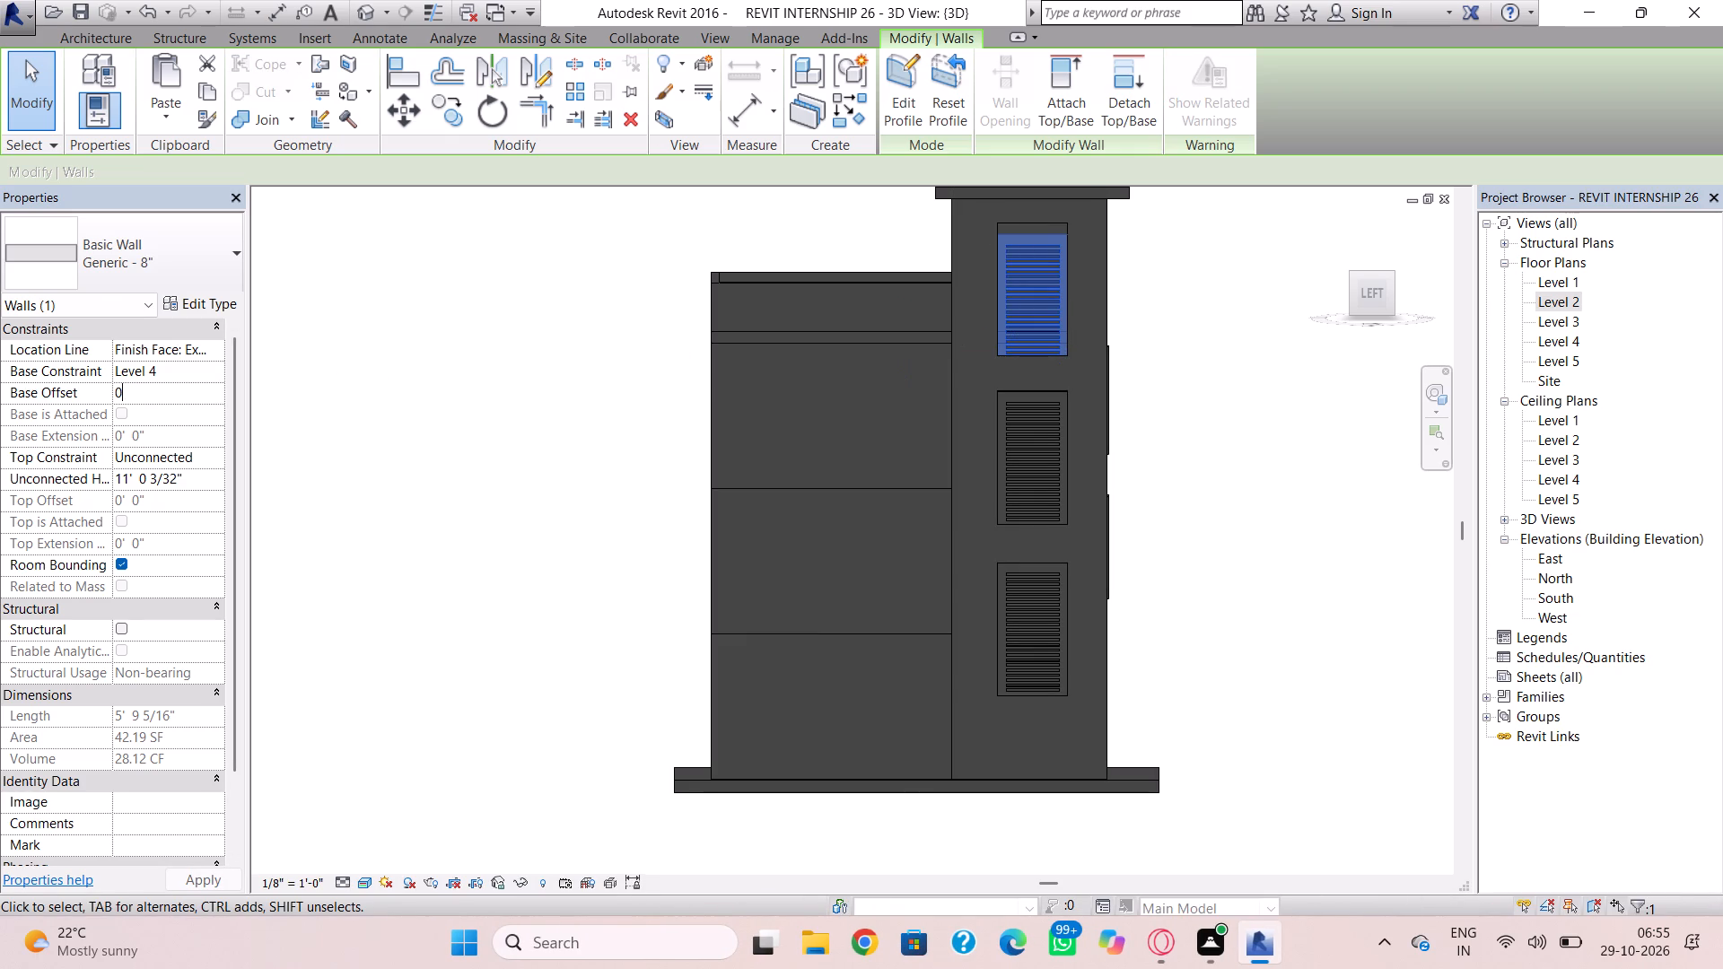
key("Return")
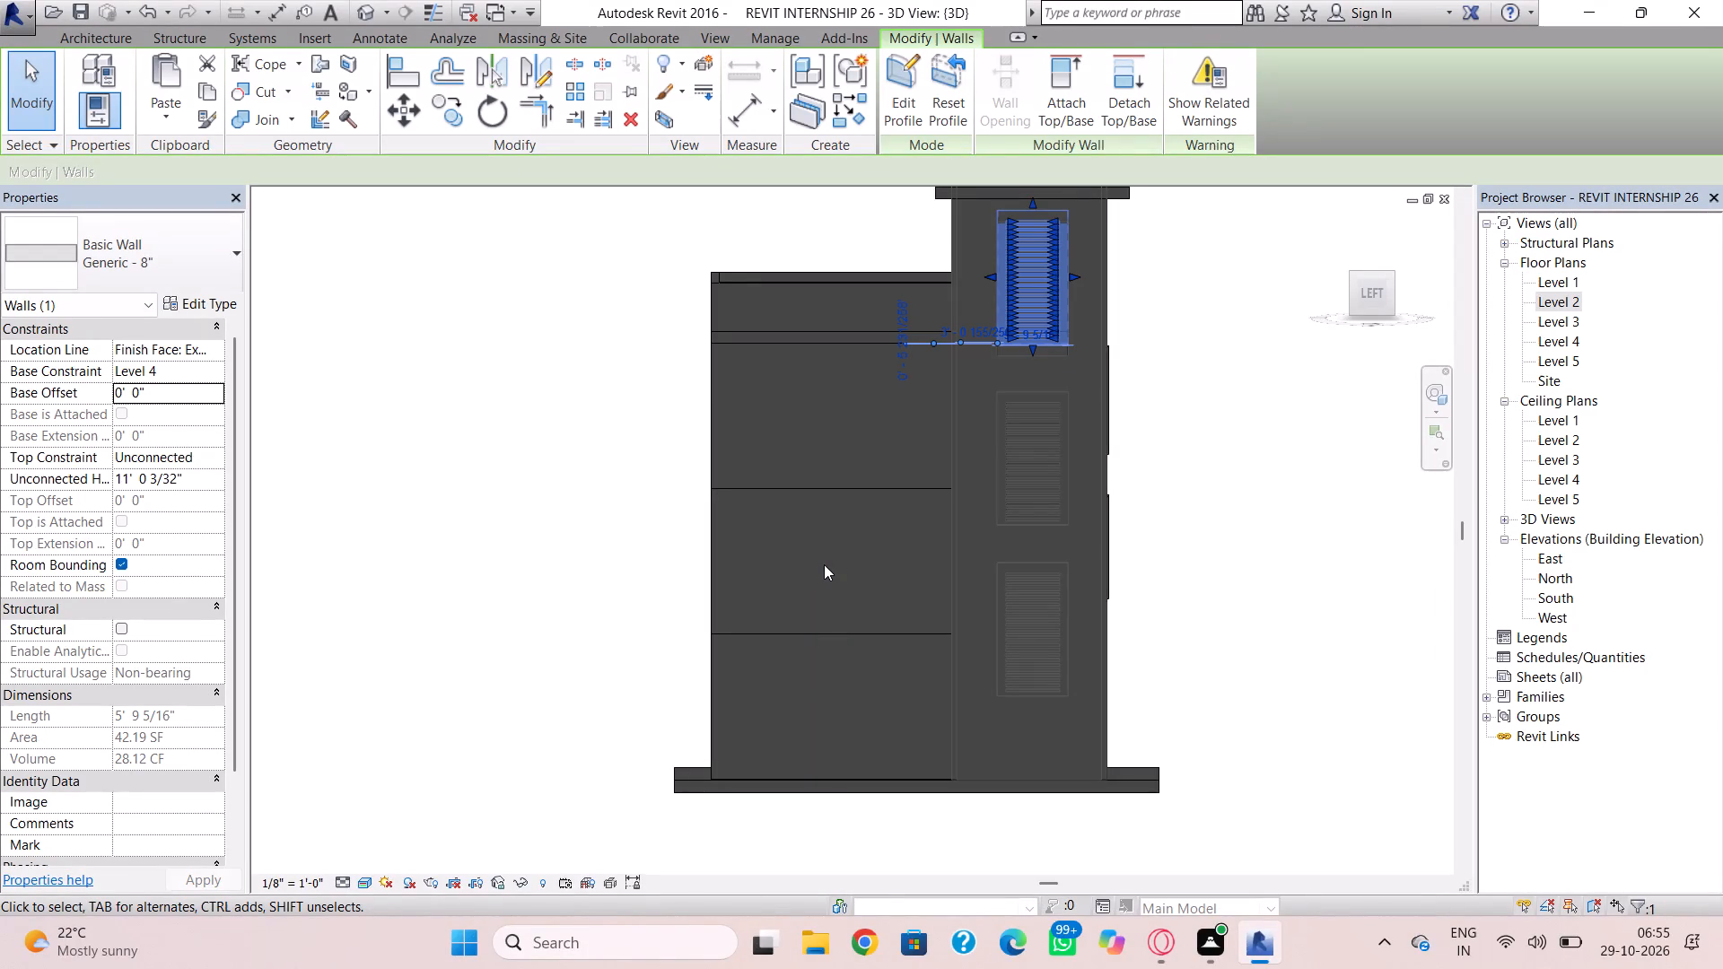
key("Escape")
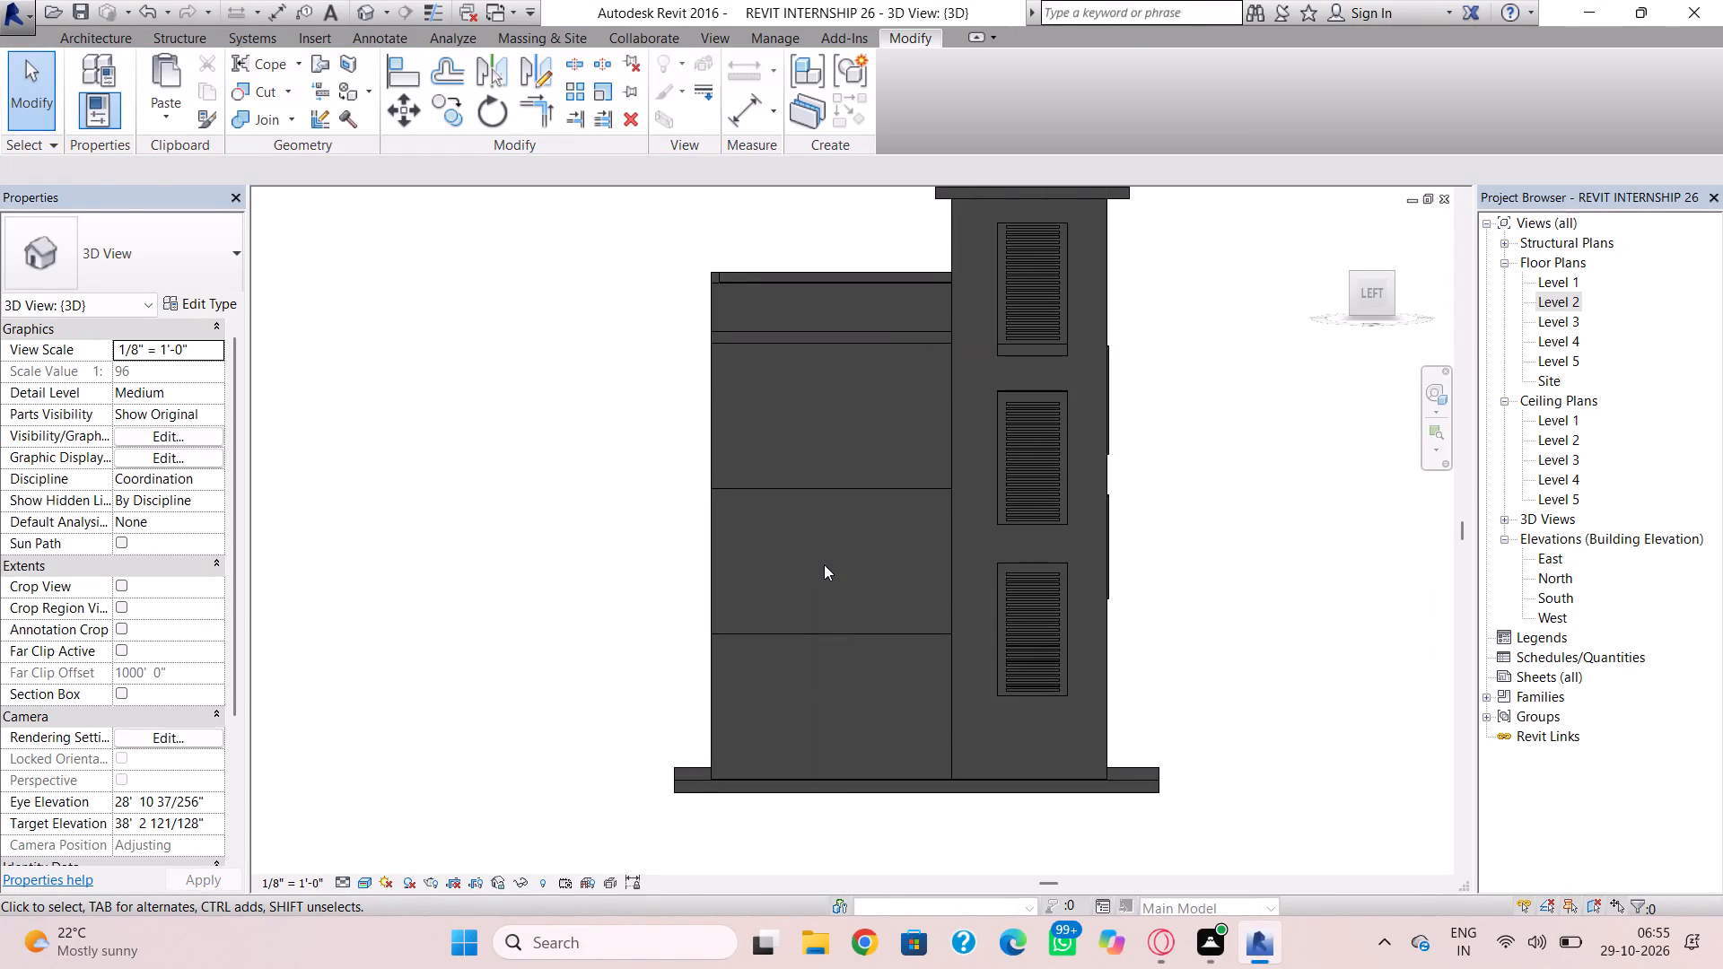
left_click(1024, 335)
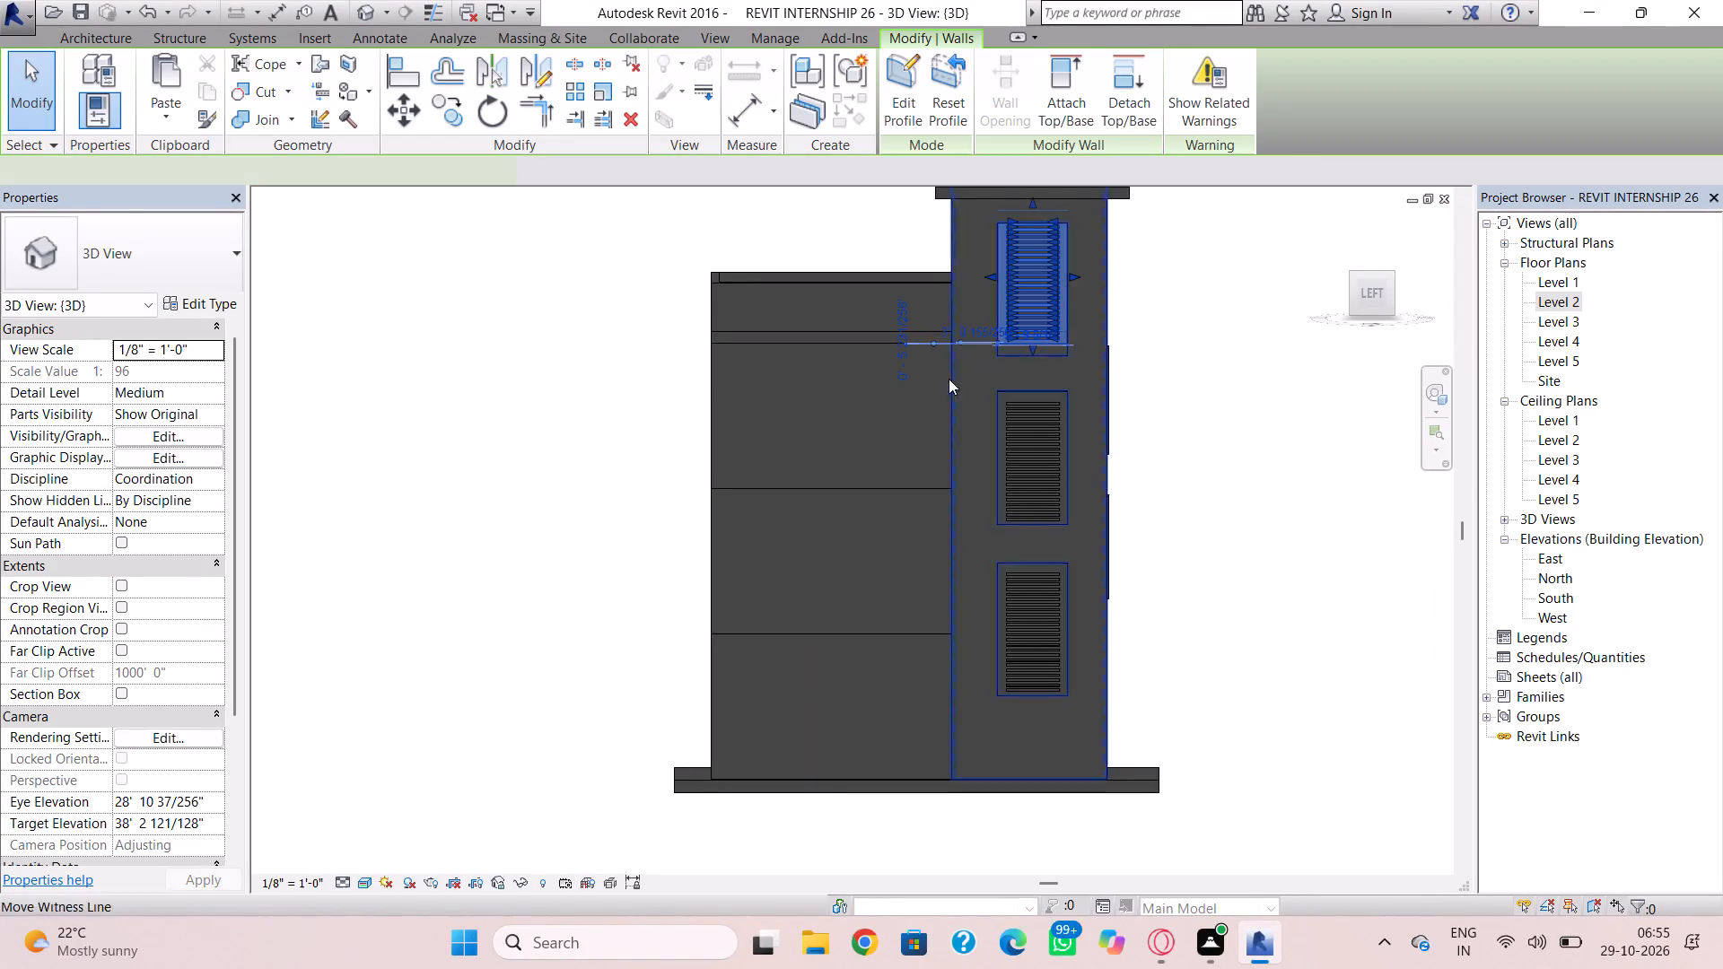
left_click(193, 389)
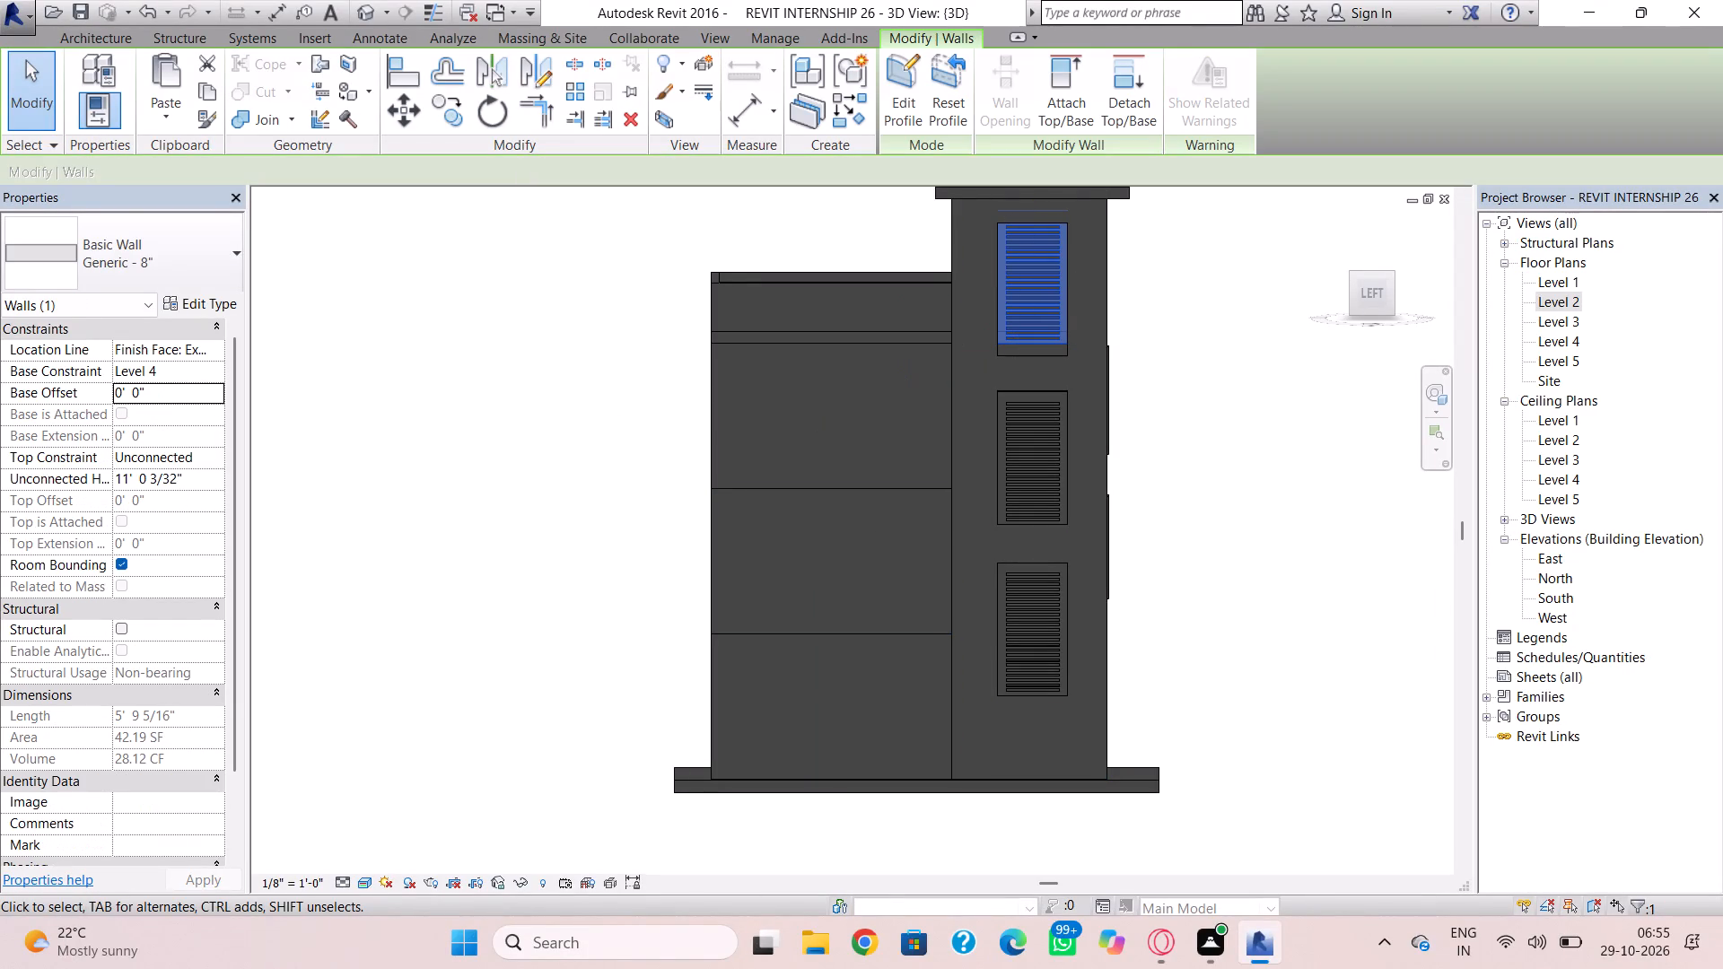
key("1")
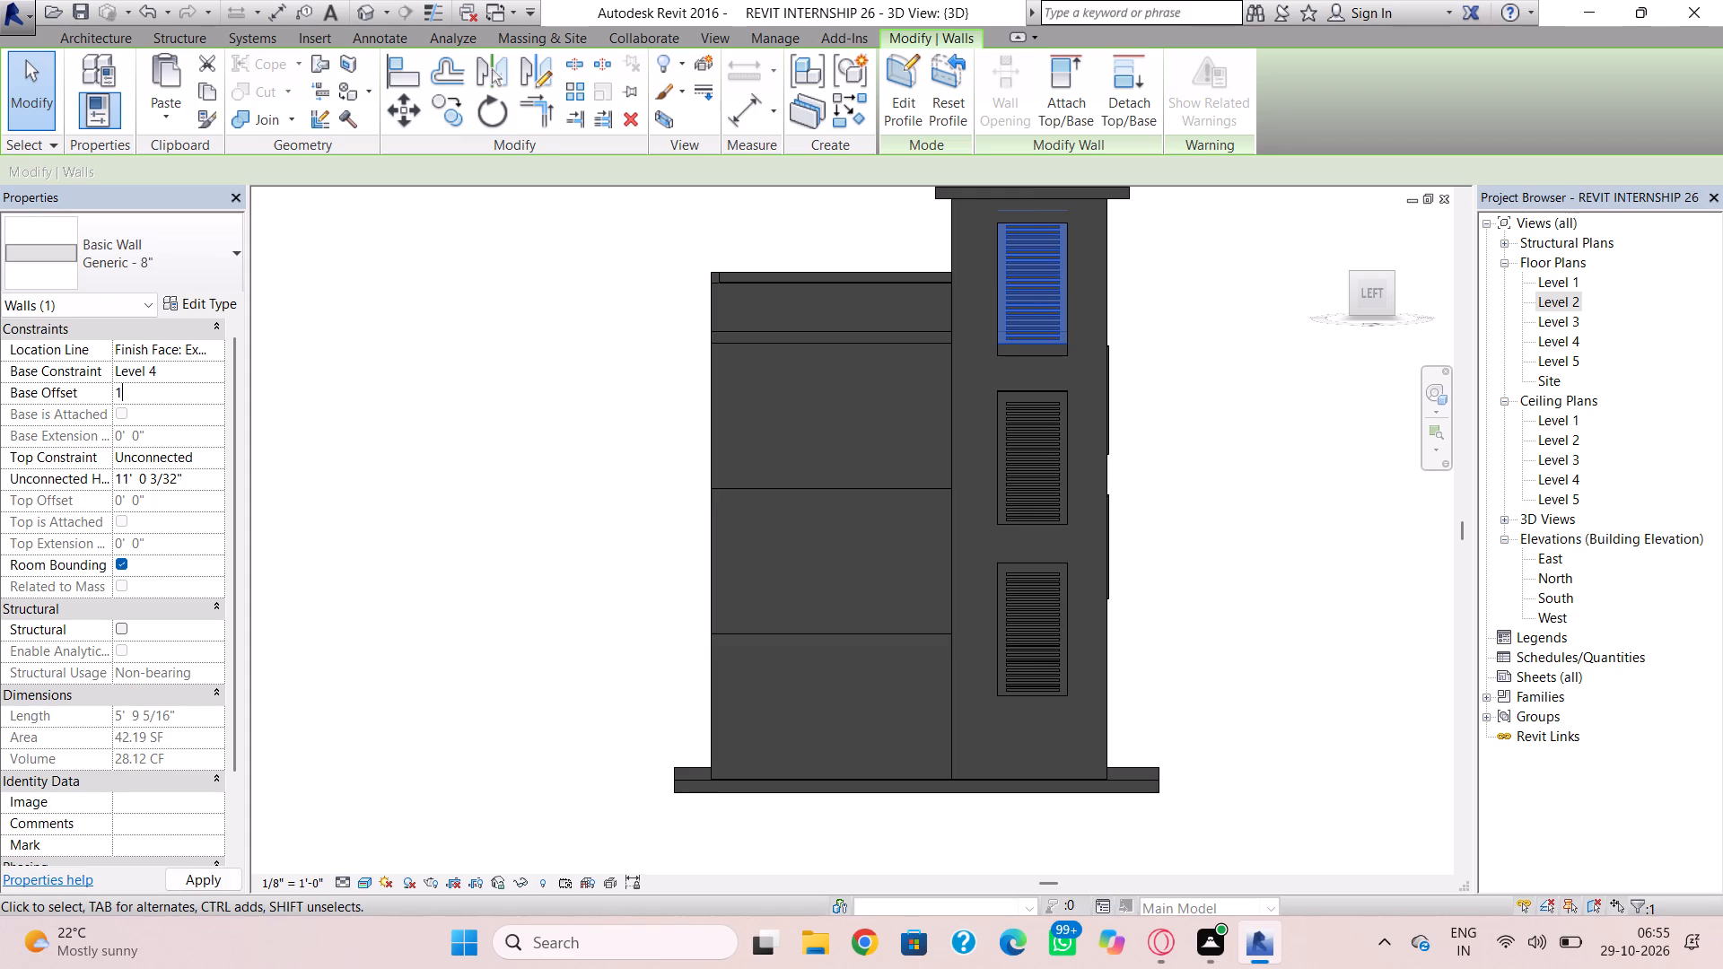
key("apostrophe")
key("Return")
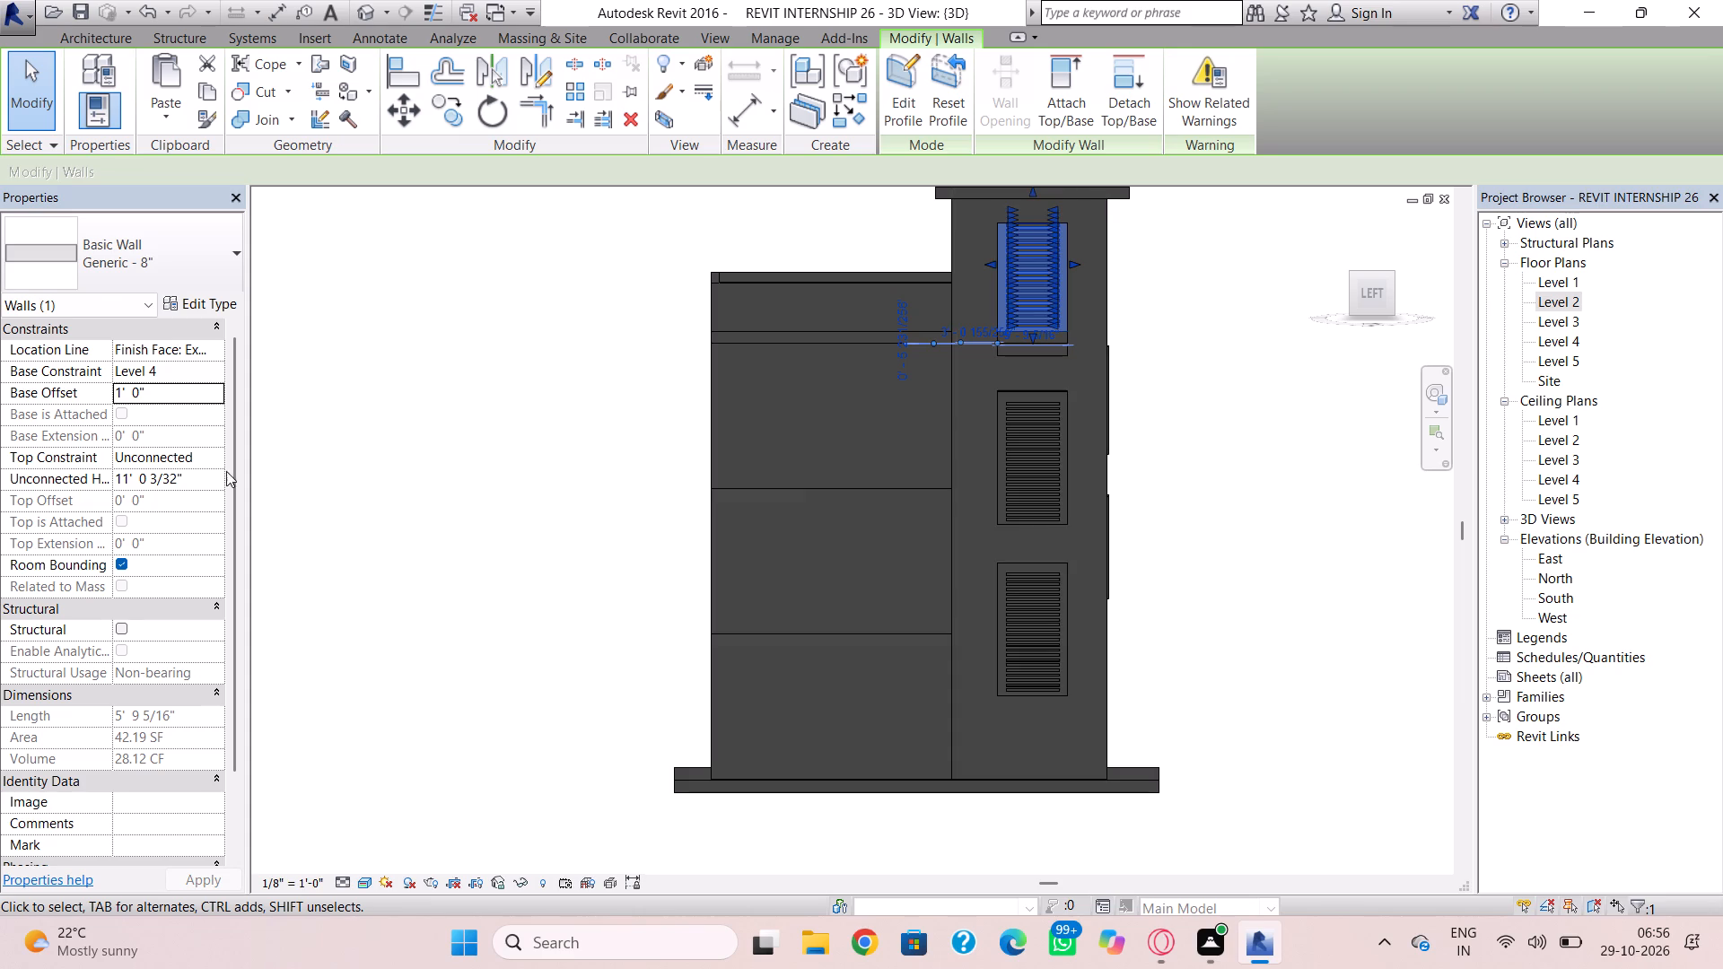
Set the Level 4 louvred wall's base offset to -1' 0" so it fits the top opening.
left_click(159, 397)
type("-1'")
key("Return")
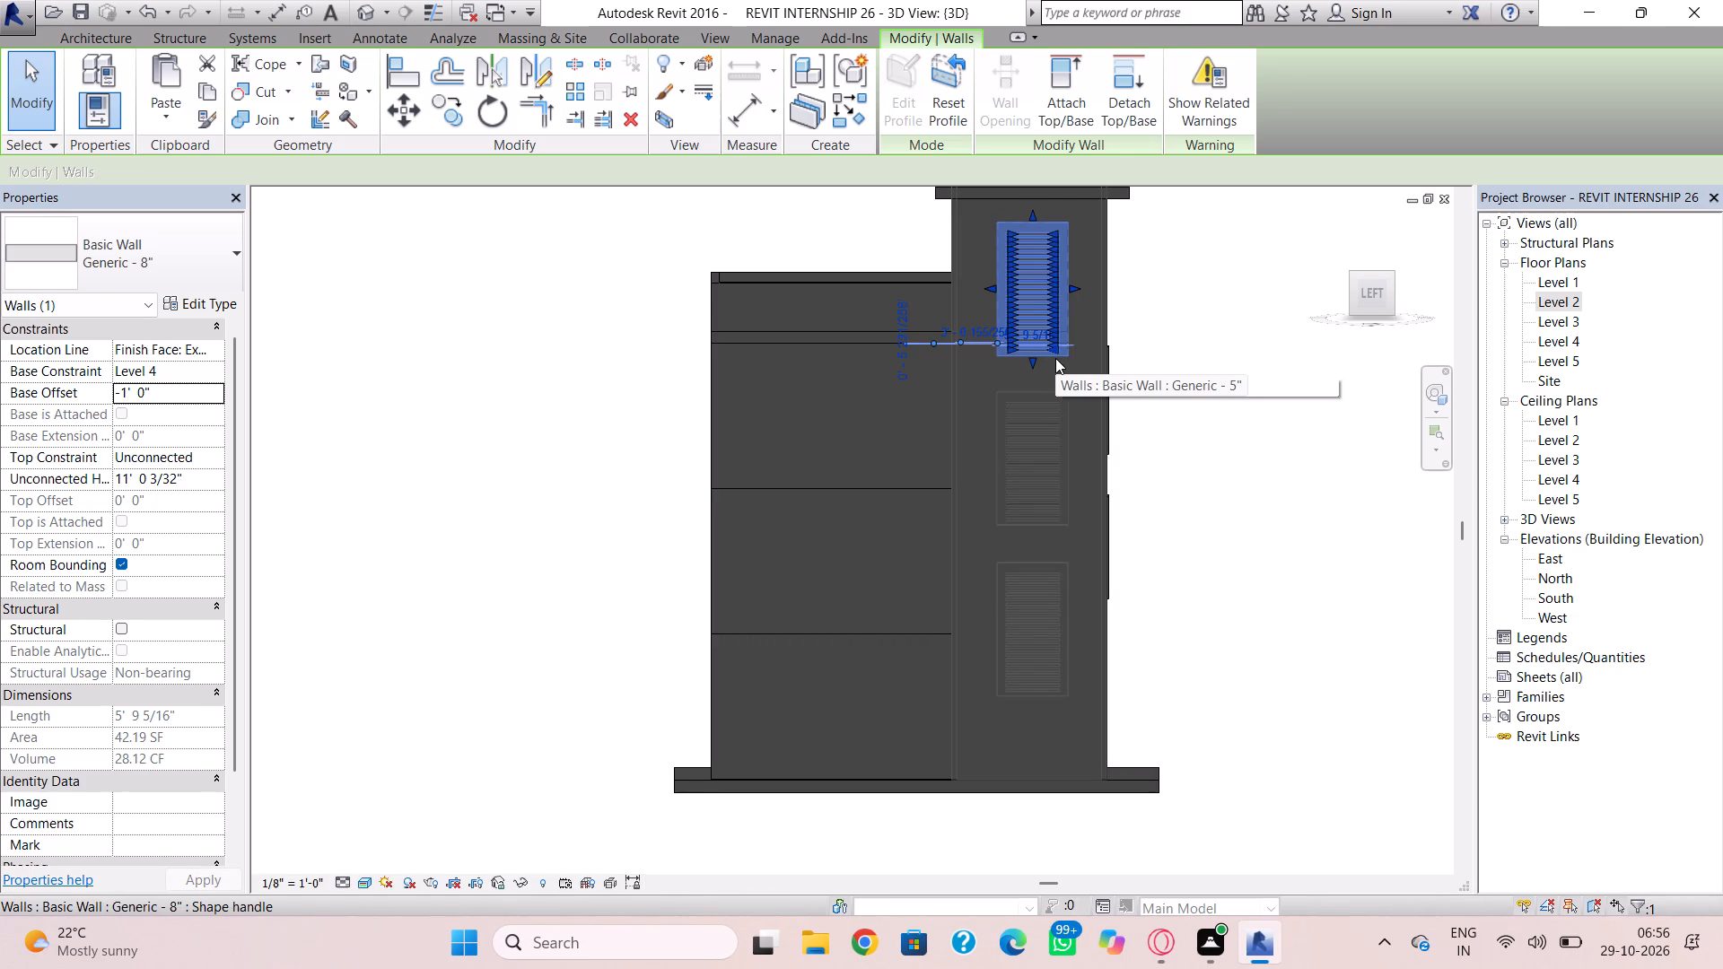
key("Escape")
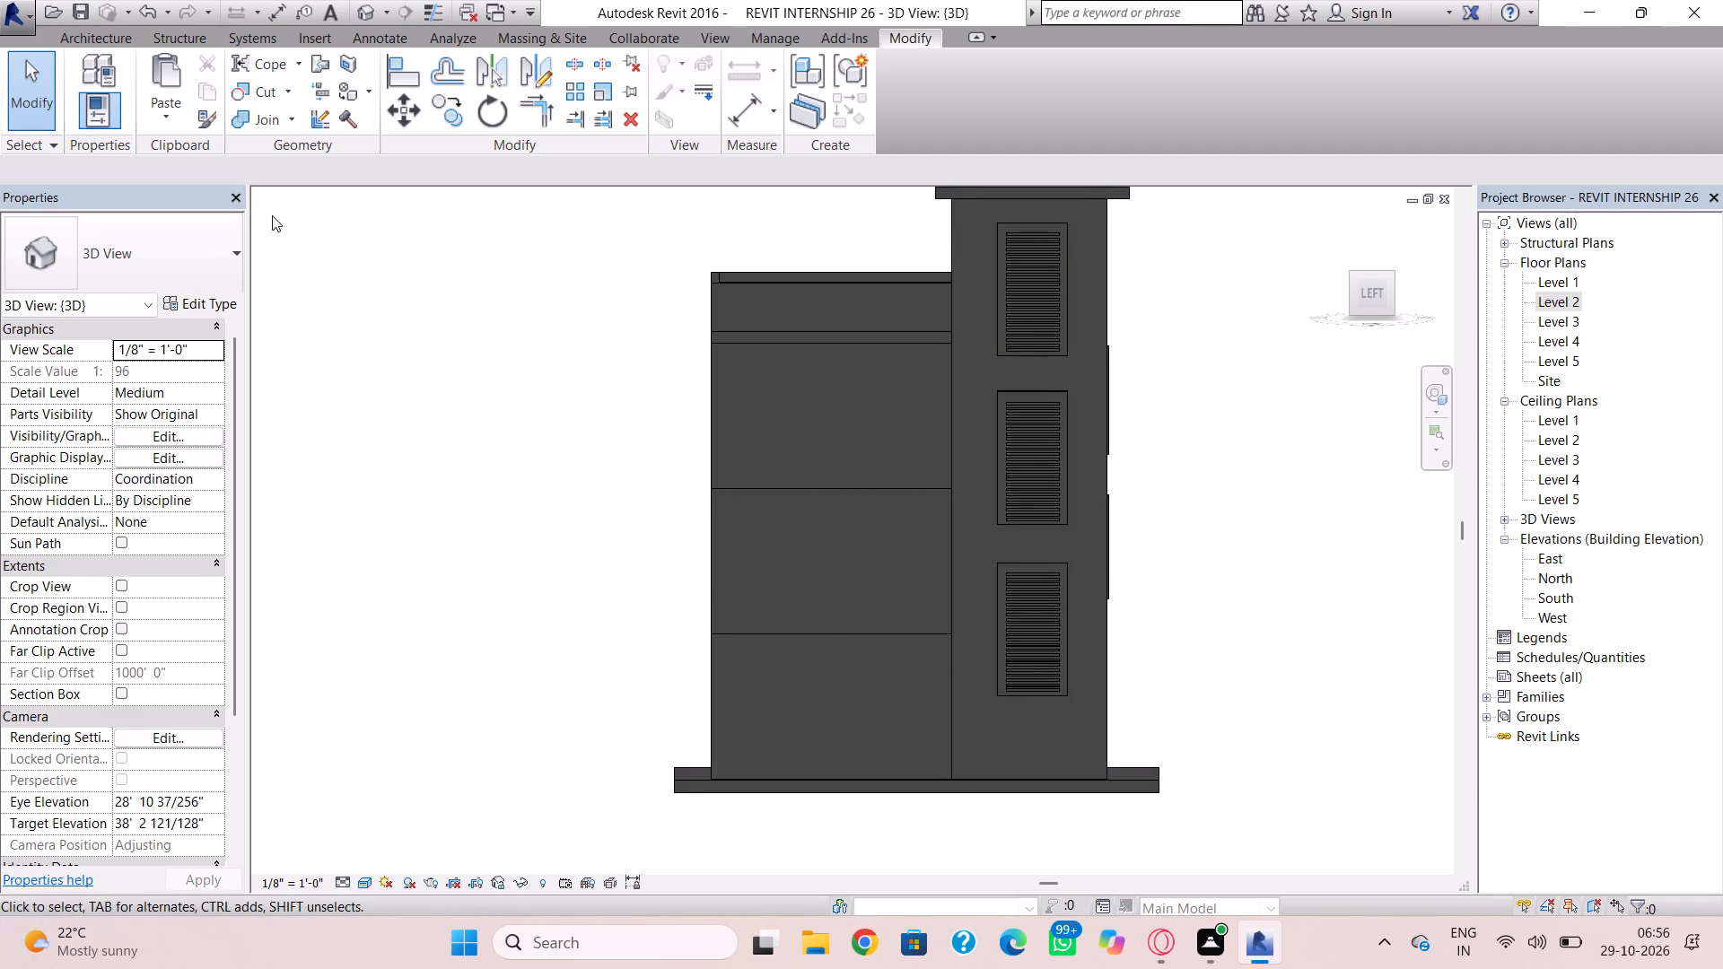
Create a new in-place model in the Walls family category.
left_click(101, 40)
left_click(260, 107)
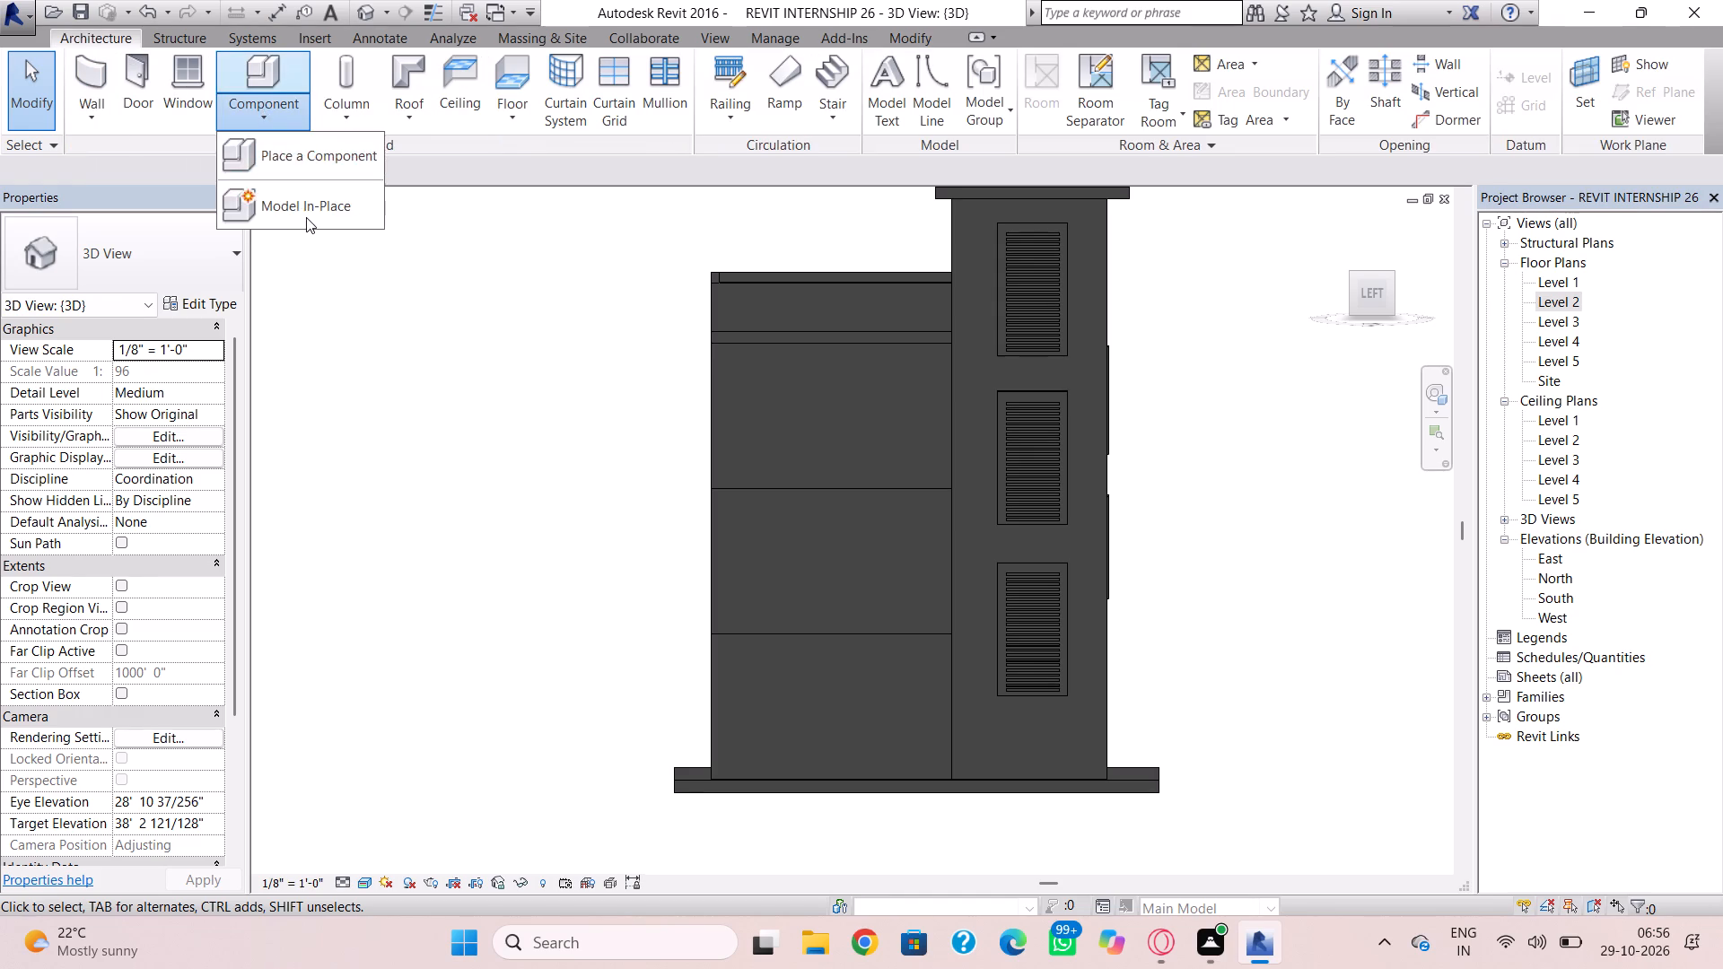
left_click(306, 217)
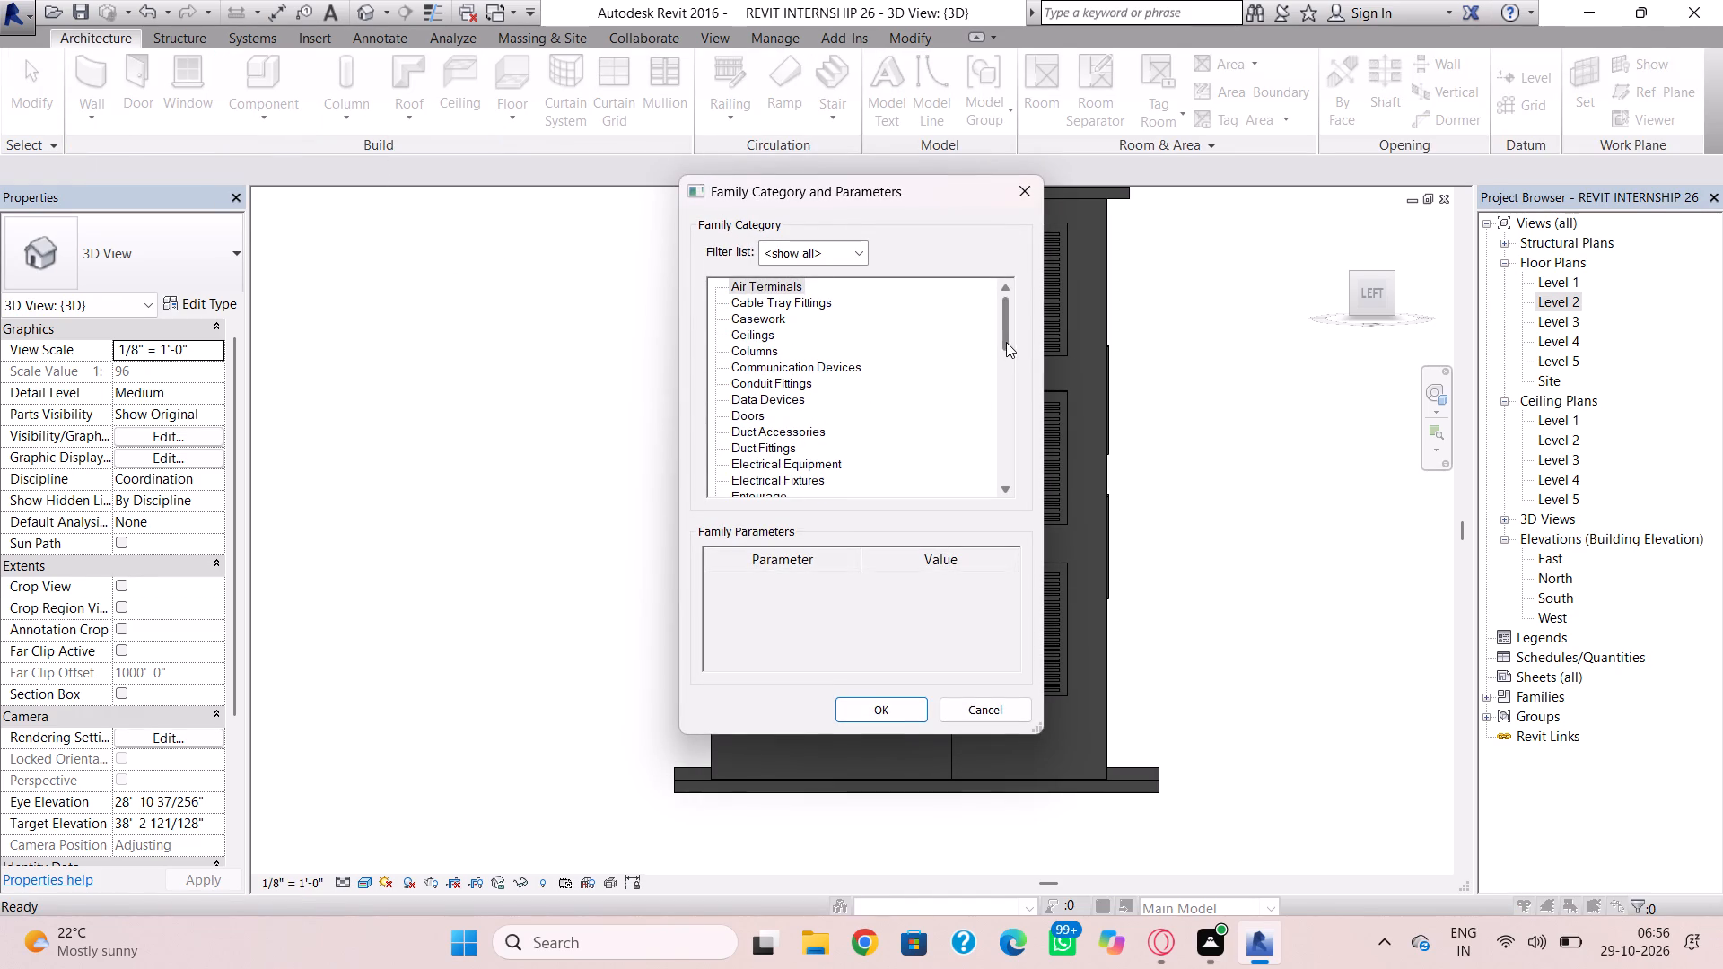
left_click_drag(1006, 342, 1027, 484)
left_click(762, 461)
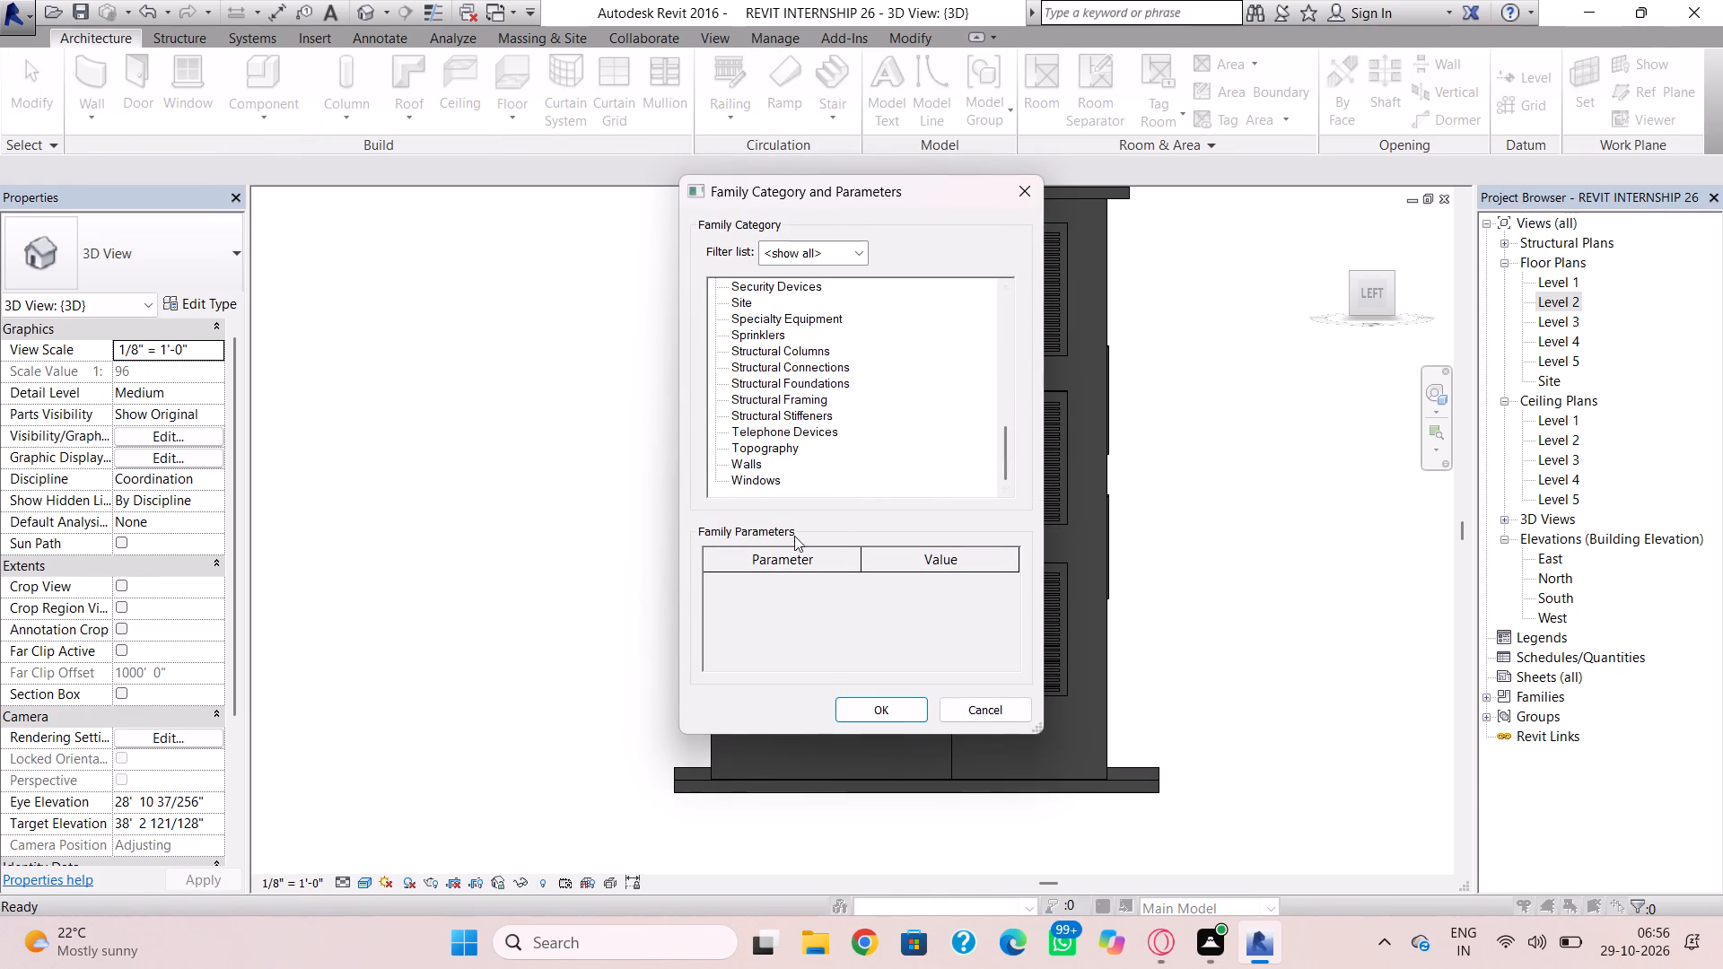
left_click(740, 465)
left_click(856, 697)
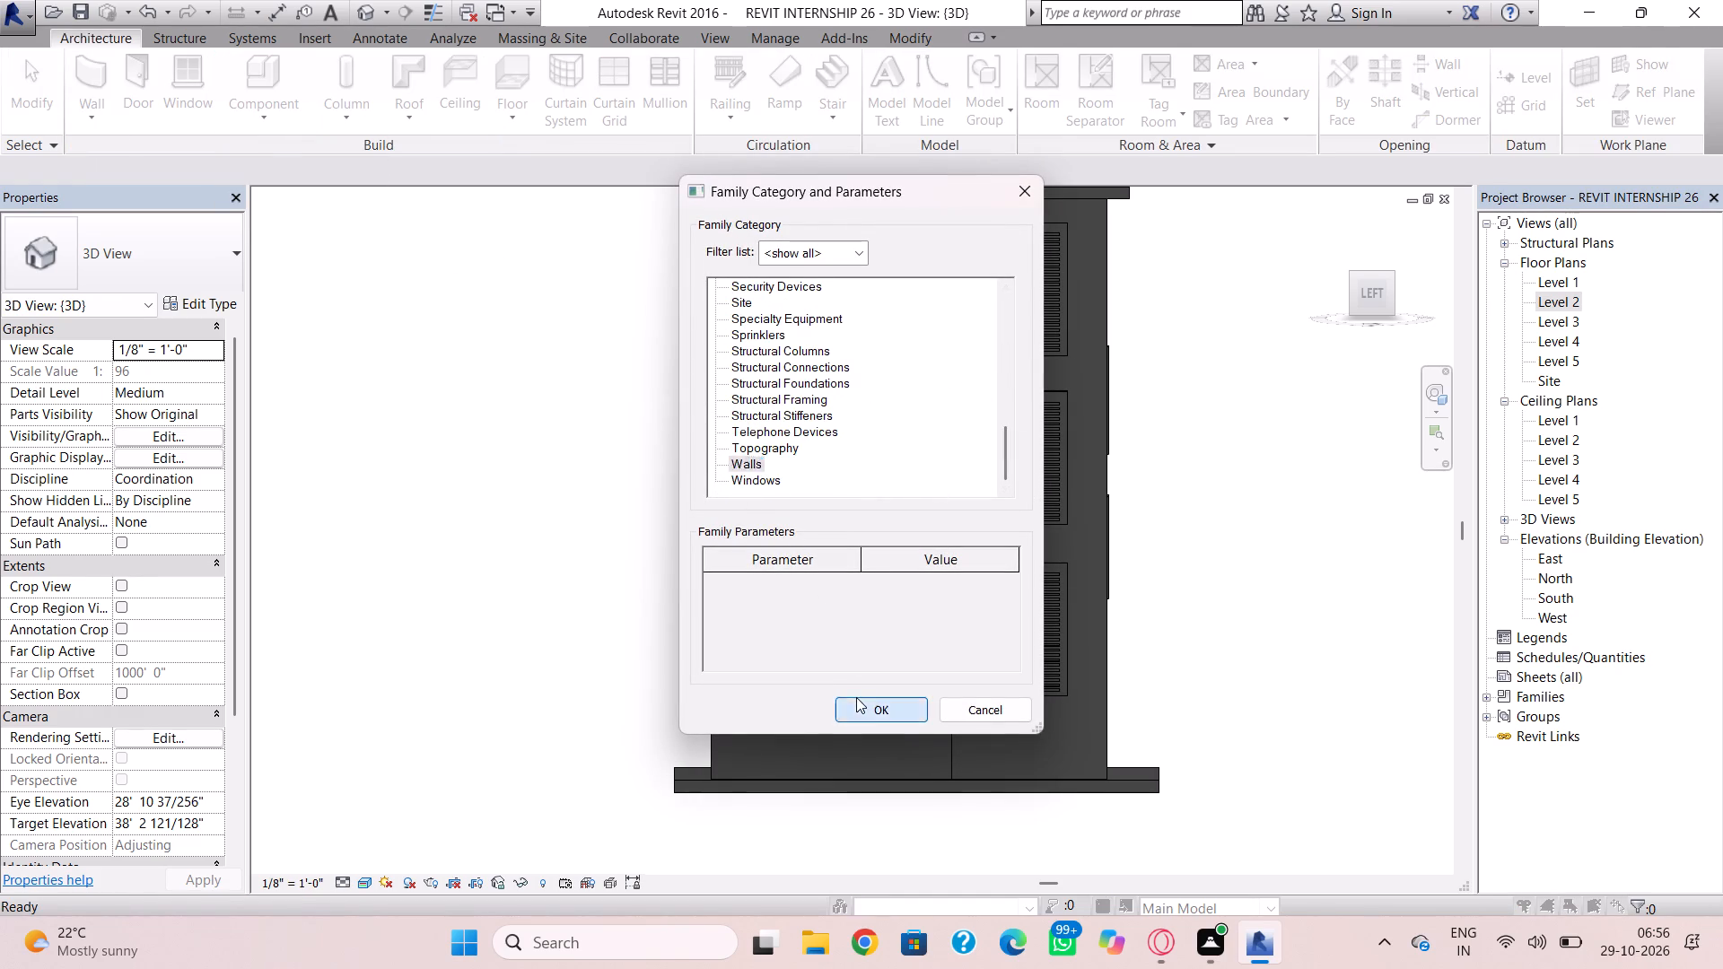
left_click(856, 515)
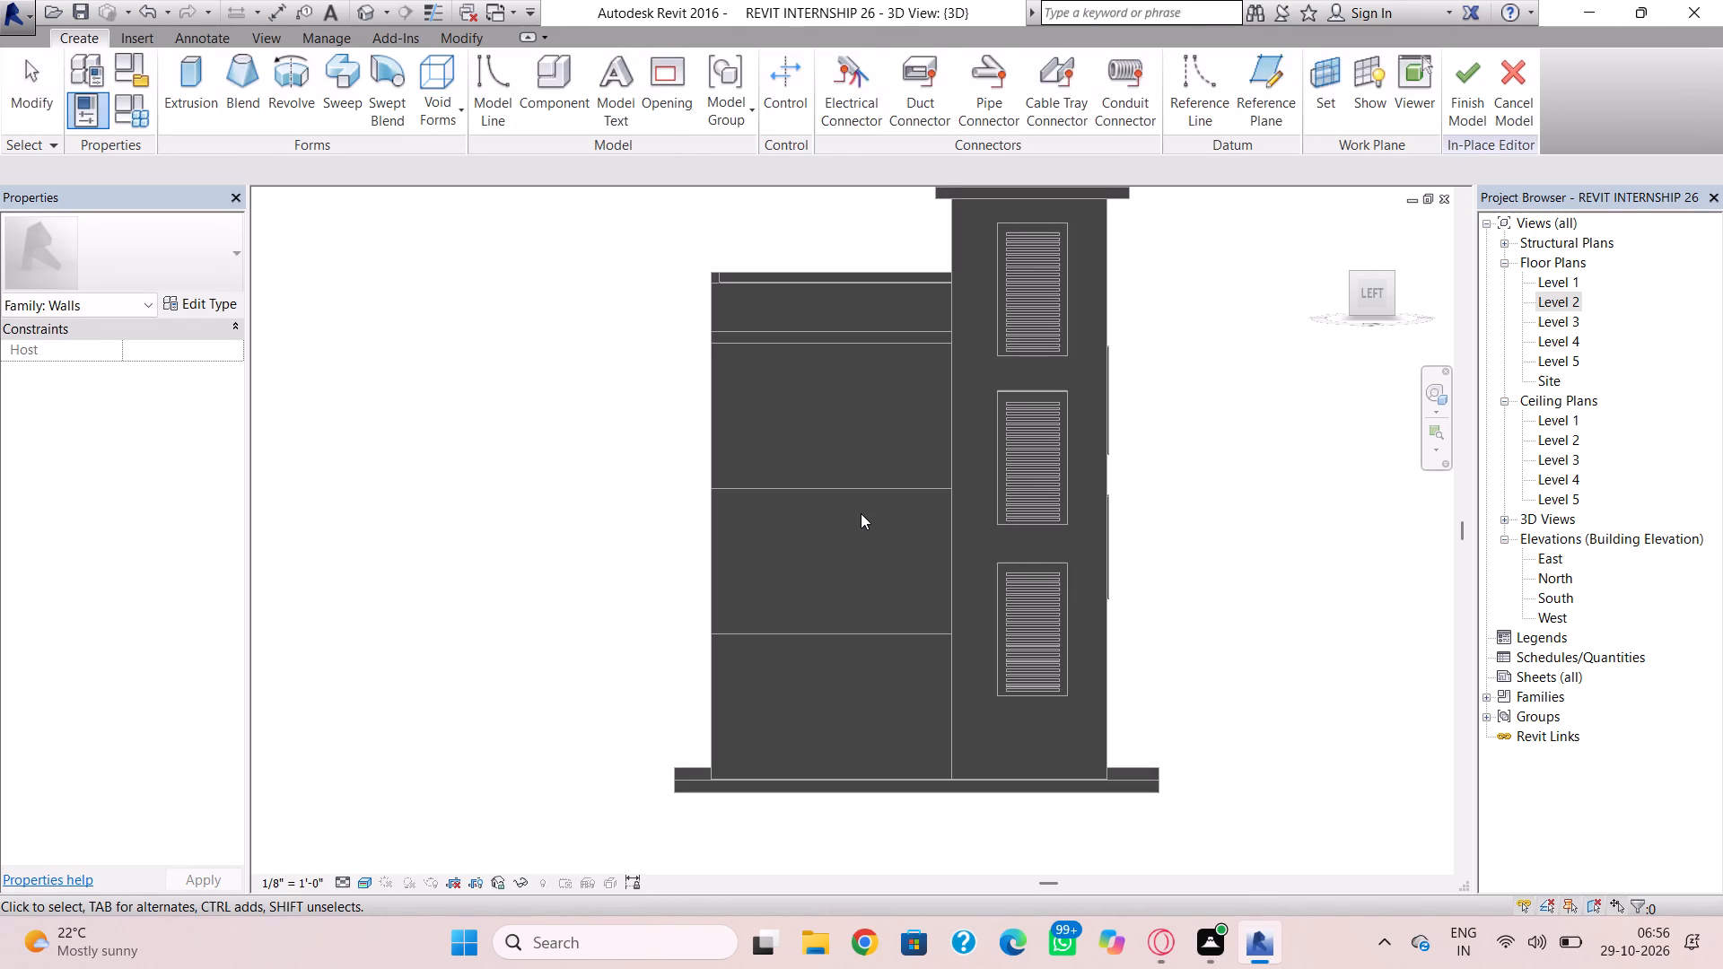
Set the work plane by picking the face of the left side wall beside the louvred tower.
left_click(1309, 83)
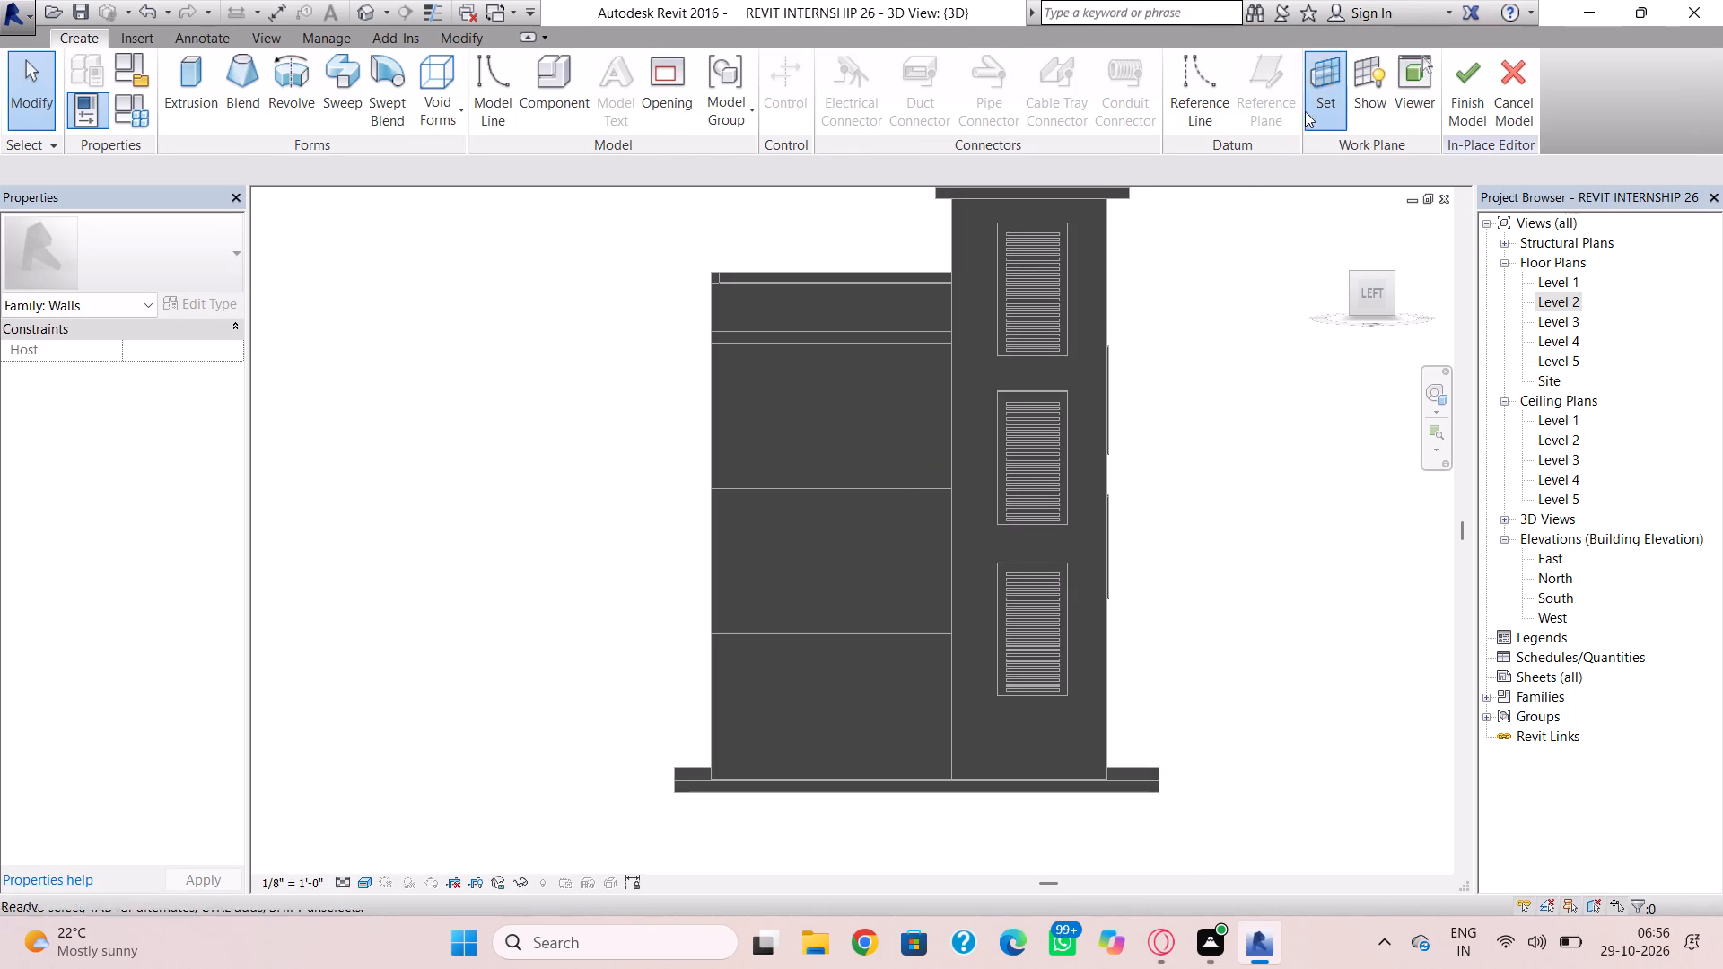
left_click(809, 514)
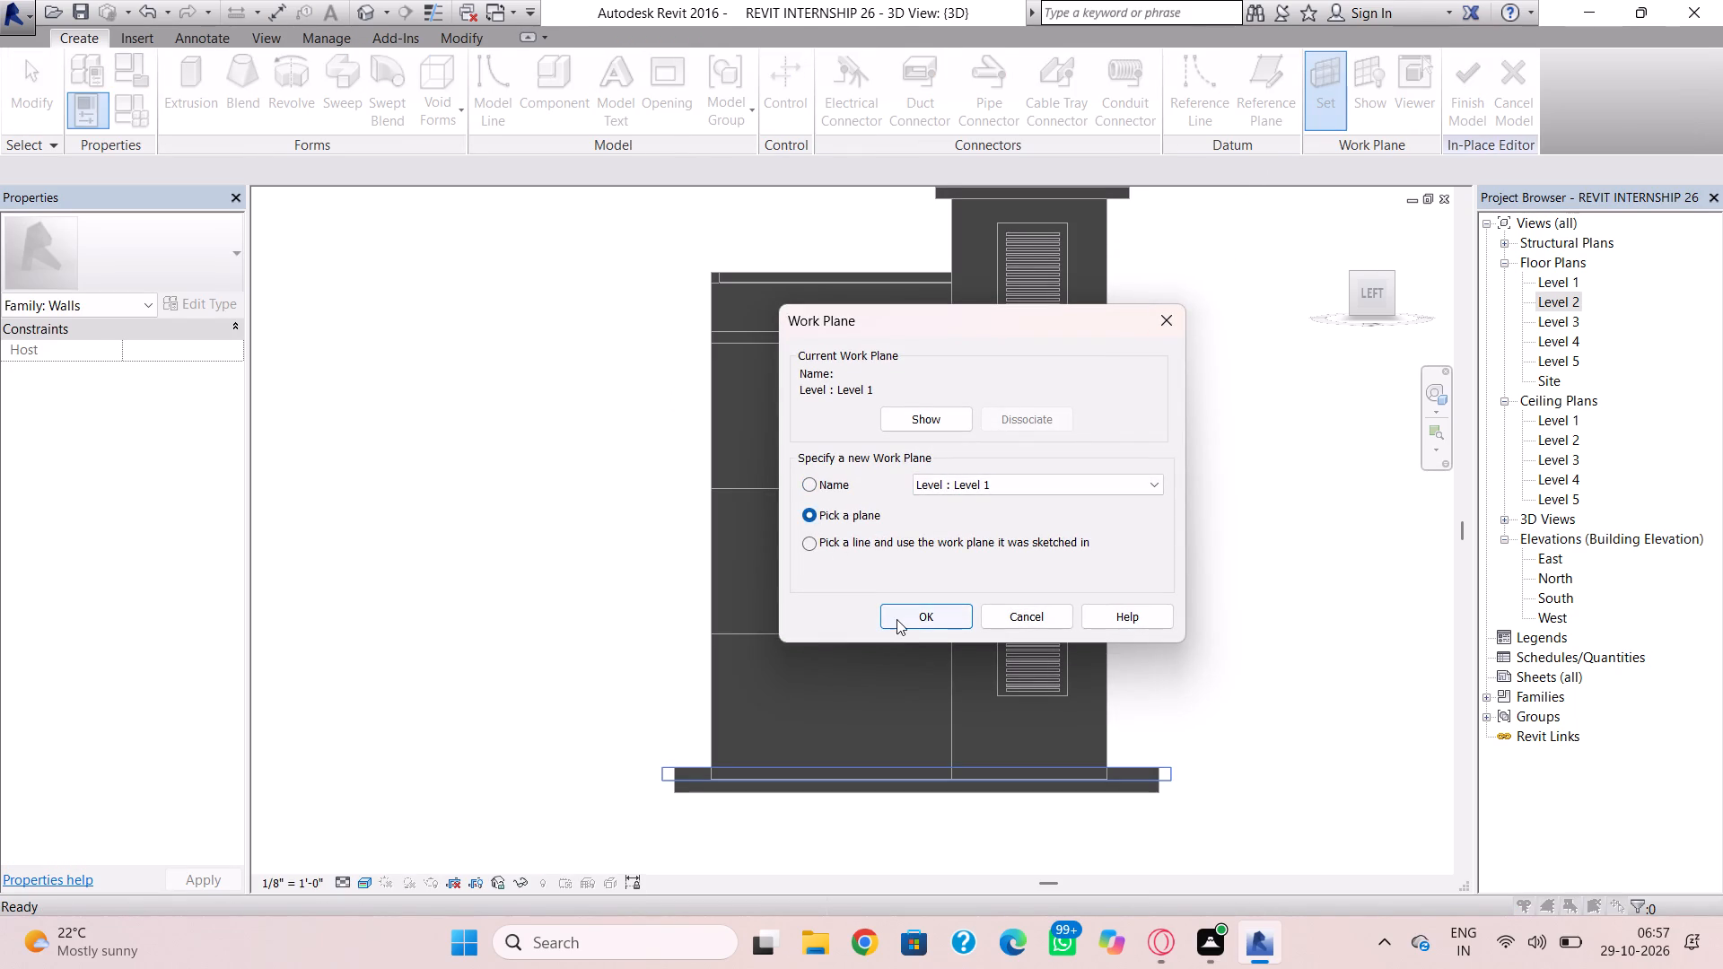
left_click(896, 619)
right_click_drag(766, 588, 845, 660, "shift")
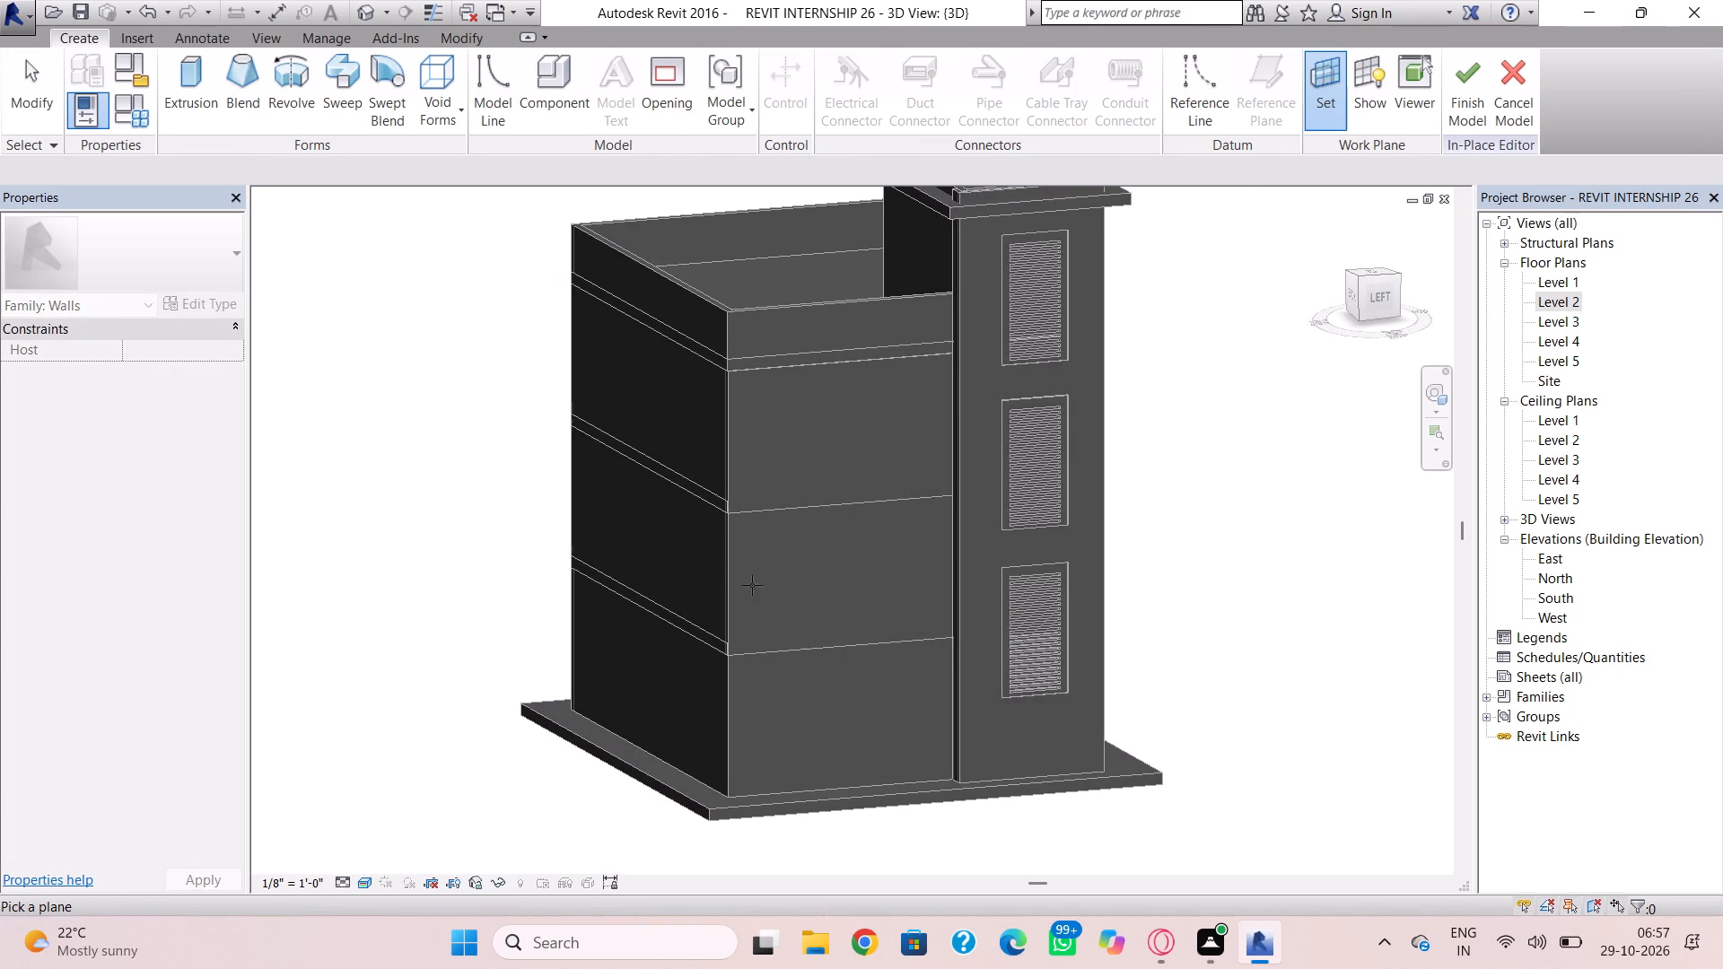
left_click(731, 538)
Start an extrusion and sketch a rectangle about 5' 7" wide and 29' tall, from the lowest floor line to the parapet top.
right_click_drag(853, 595, 852, 596, "shift")
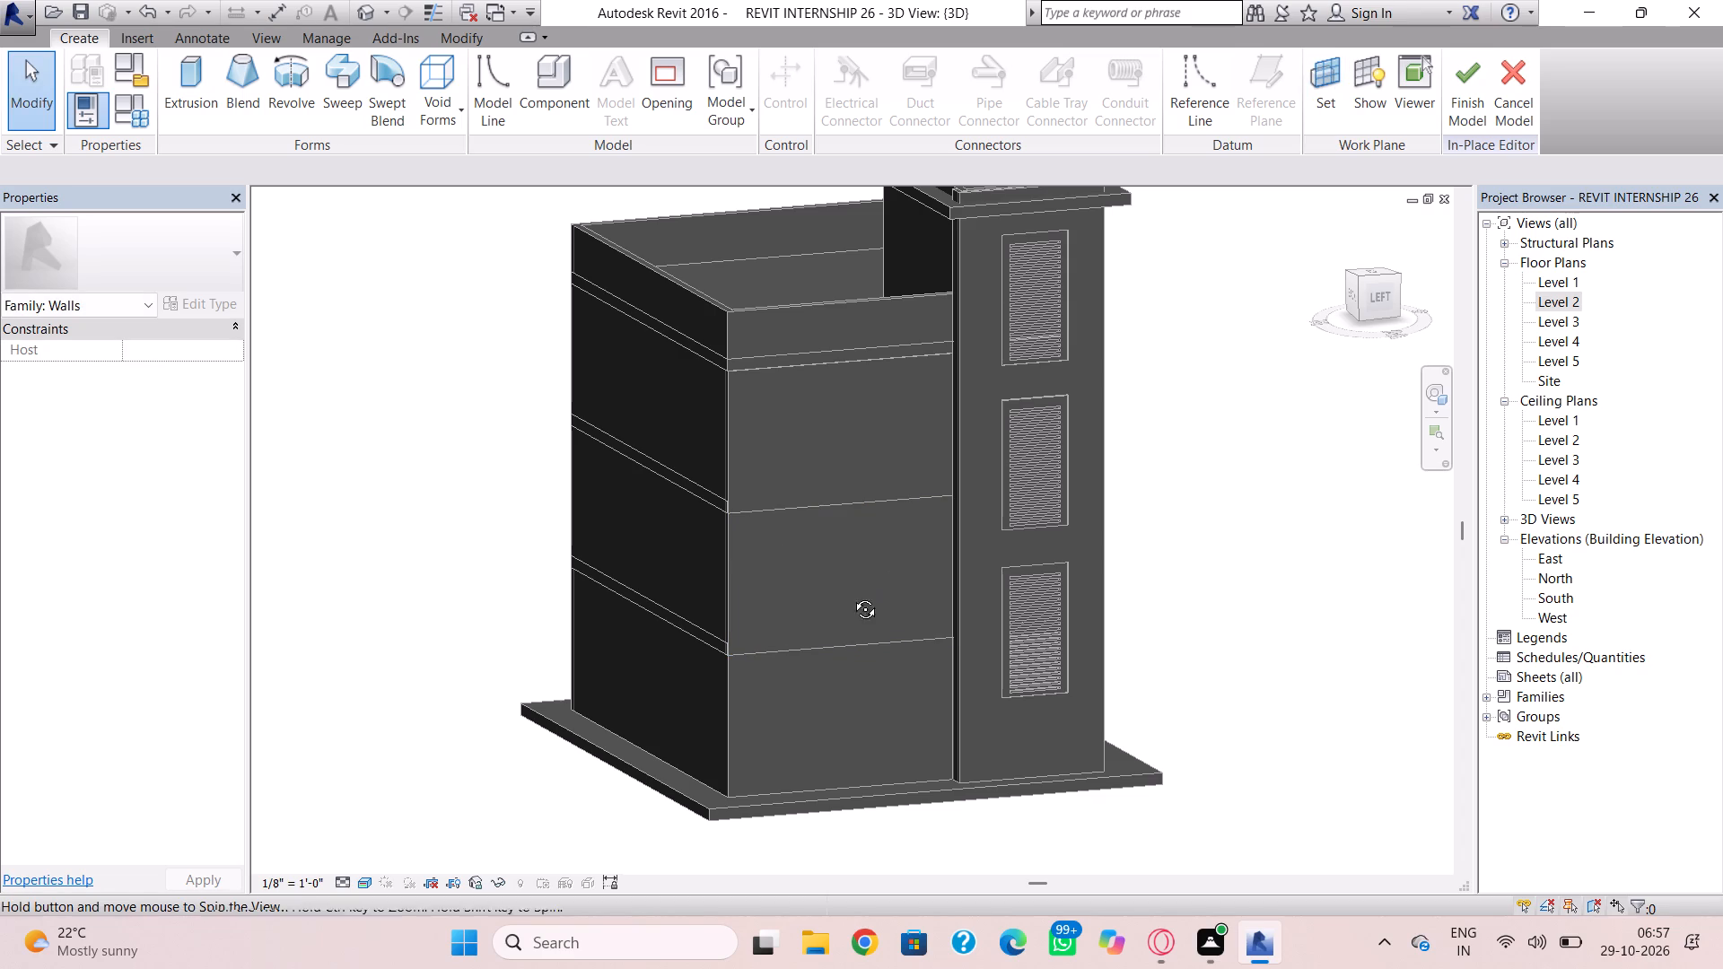
right_click_drag(852, 596, 774, 512, "shift")
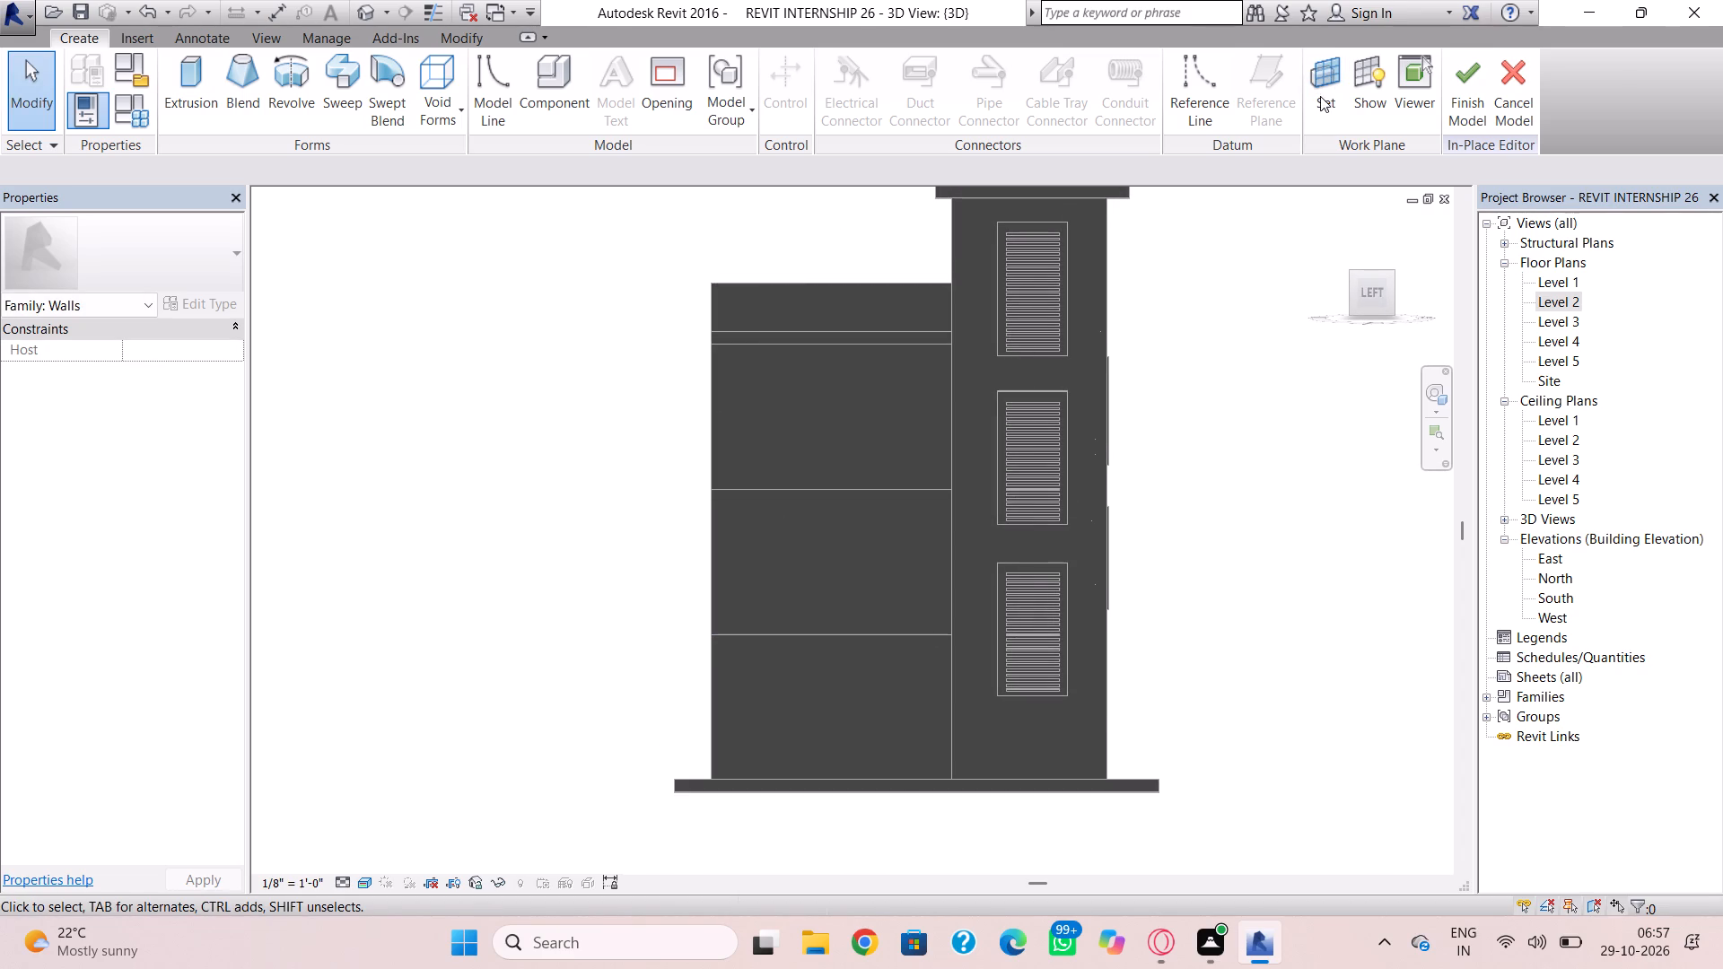
left_click(203, 67)
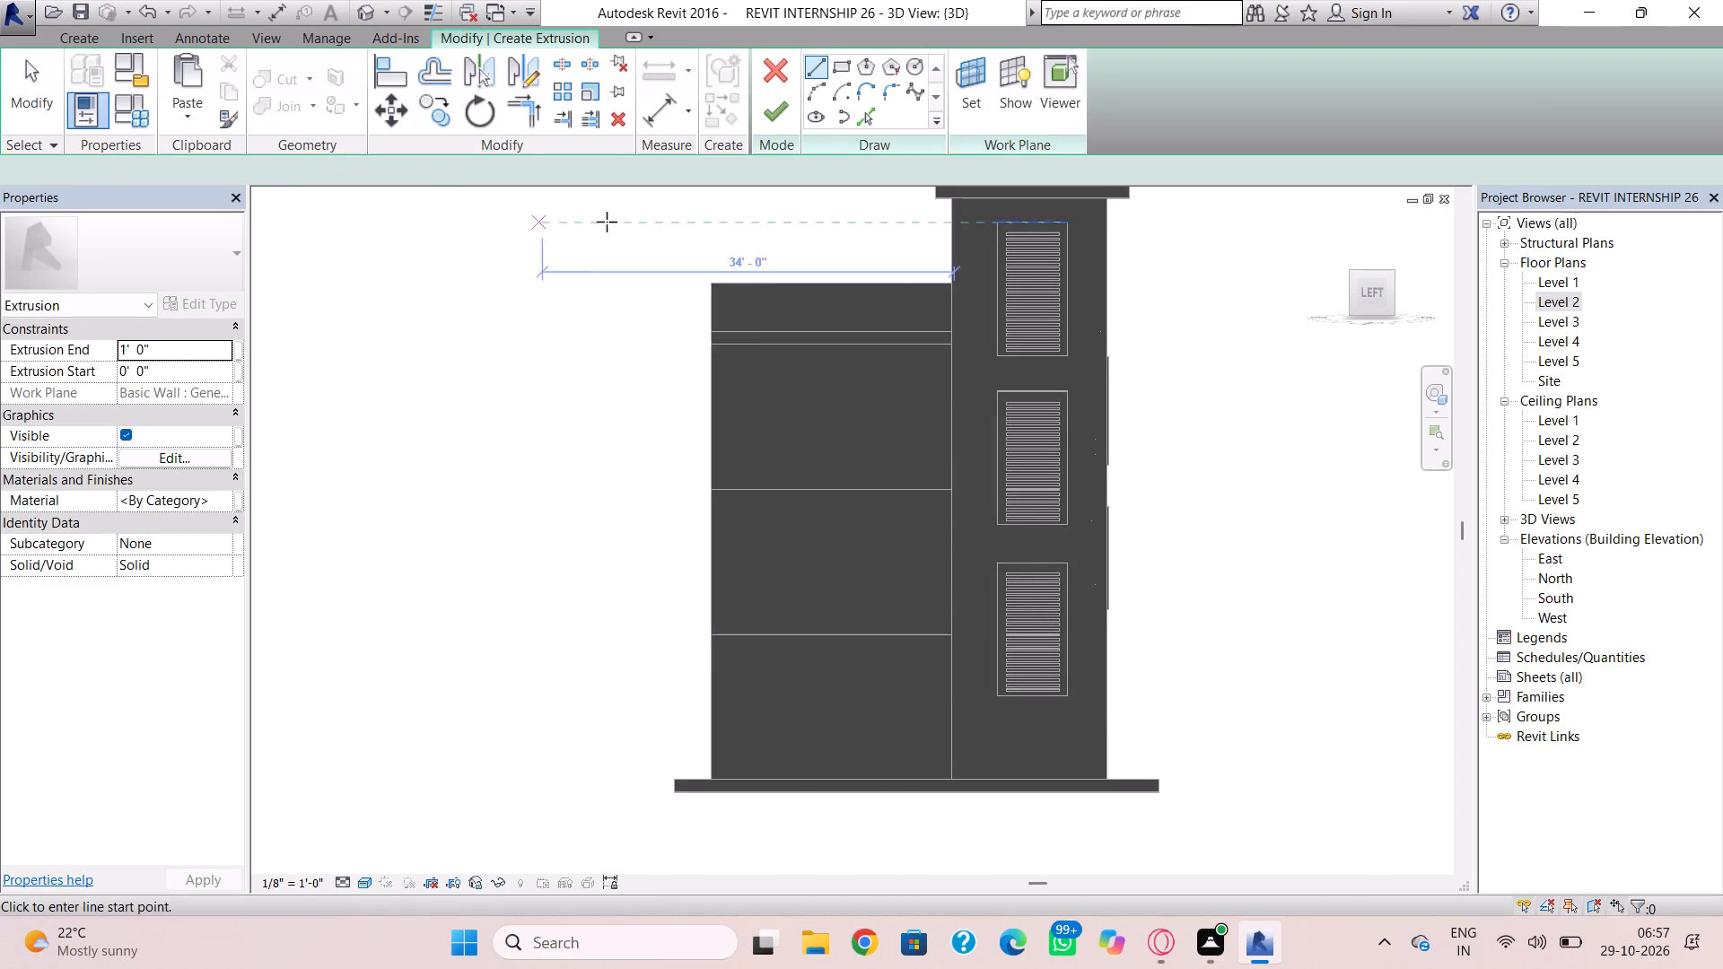
left_click(836, 64)
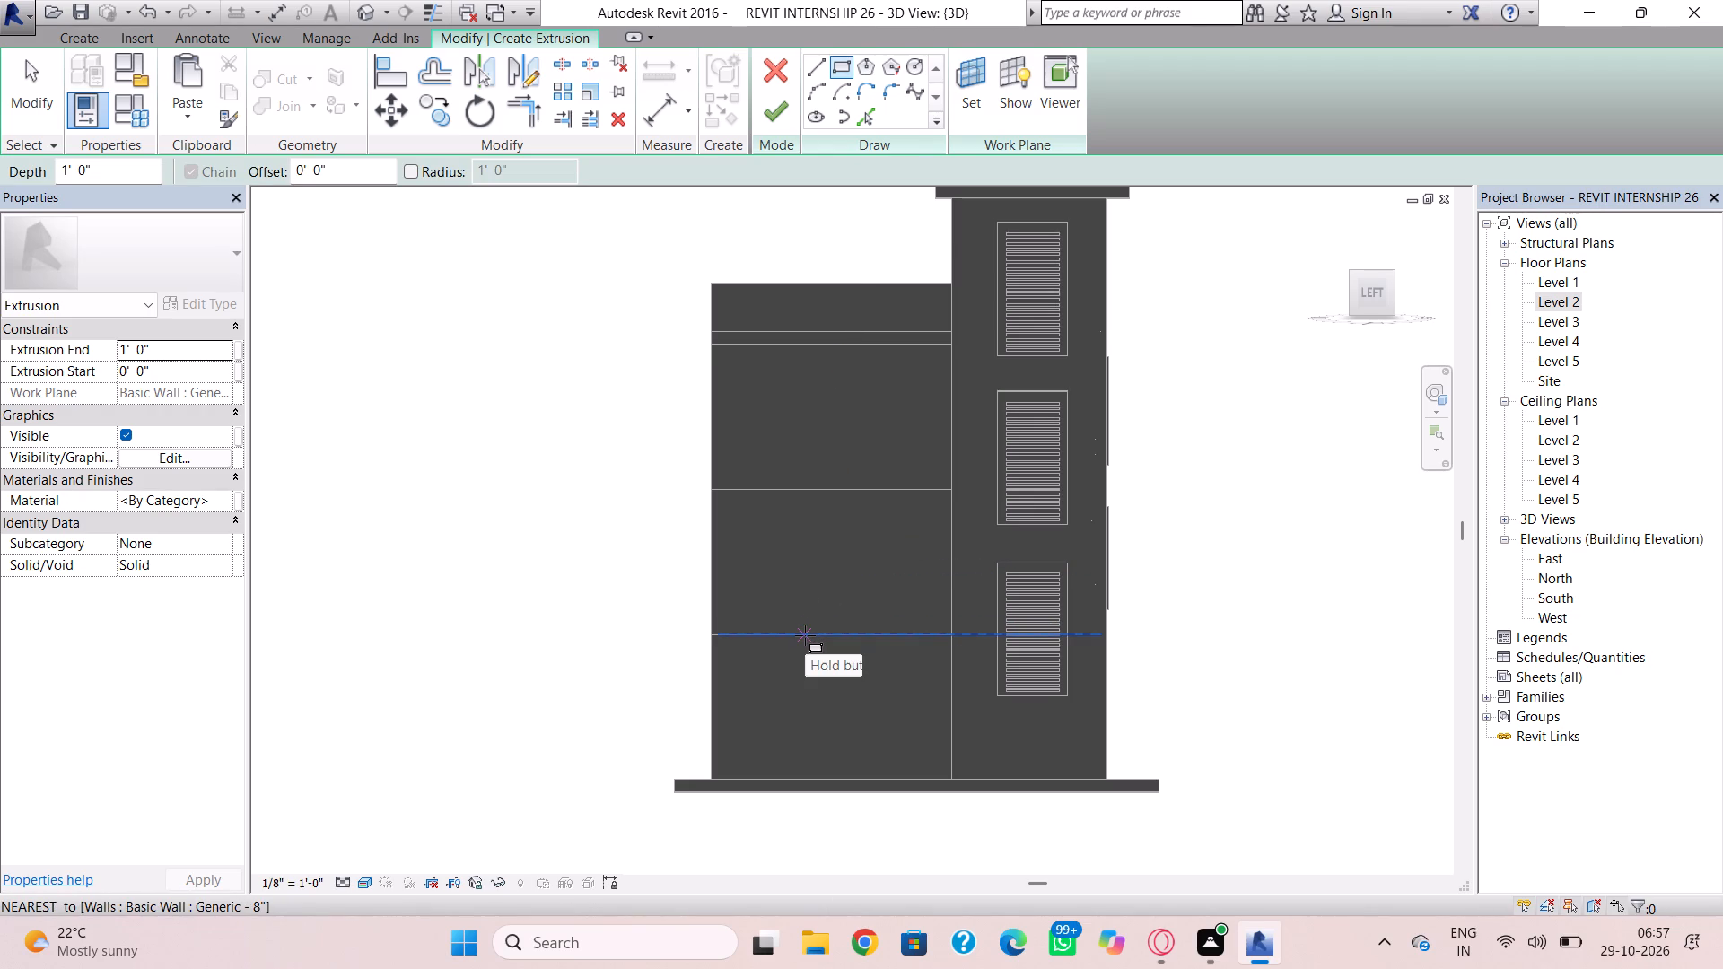
left_click(794, 630)
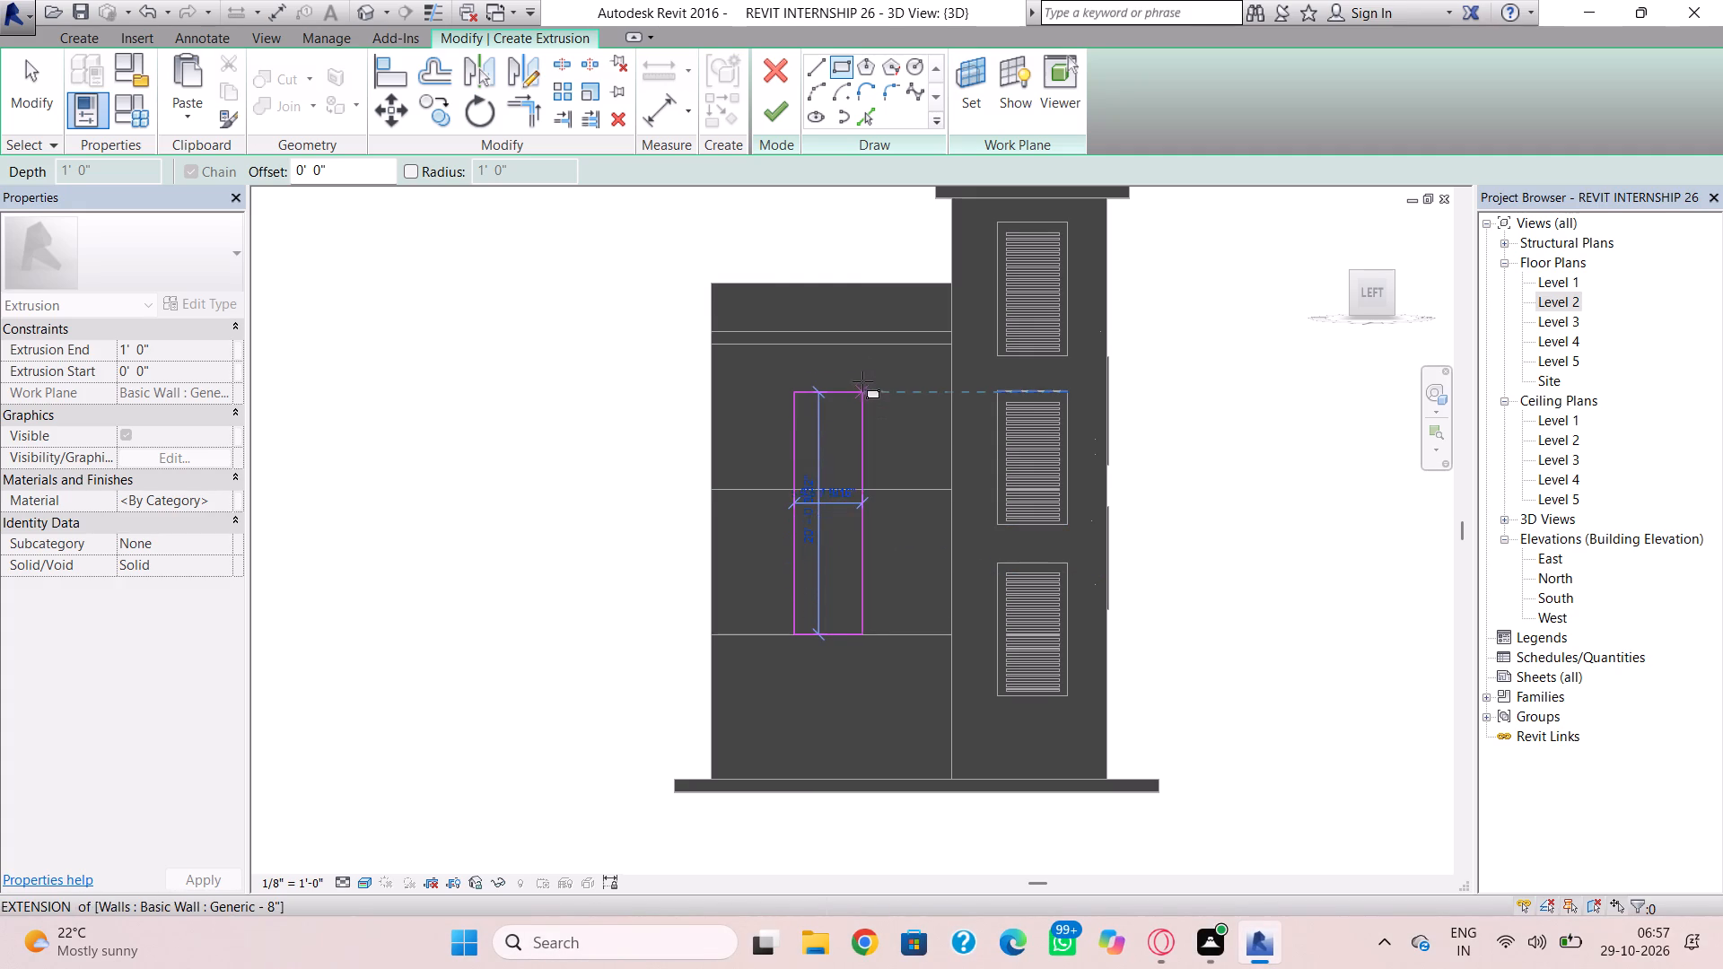
left_click(862, 285)
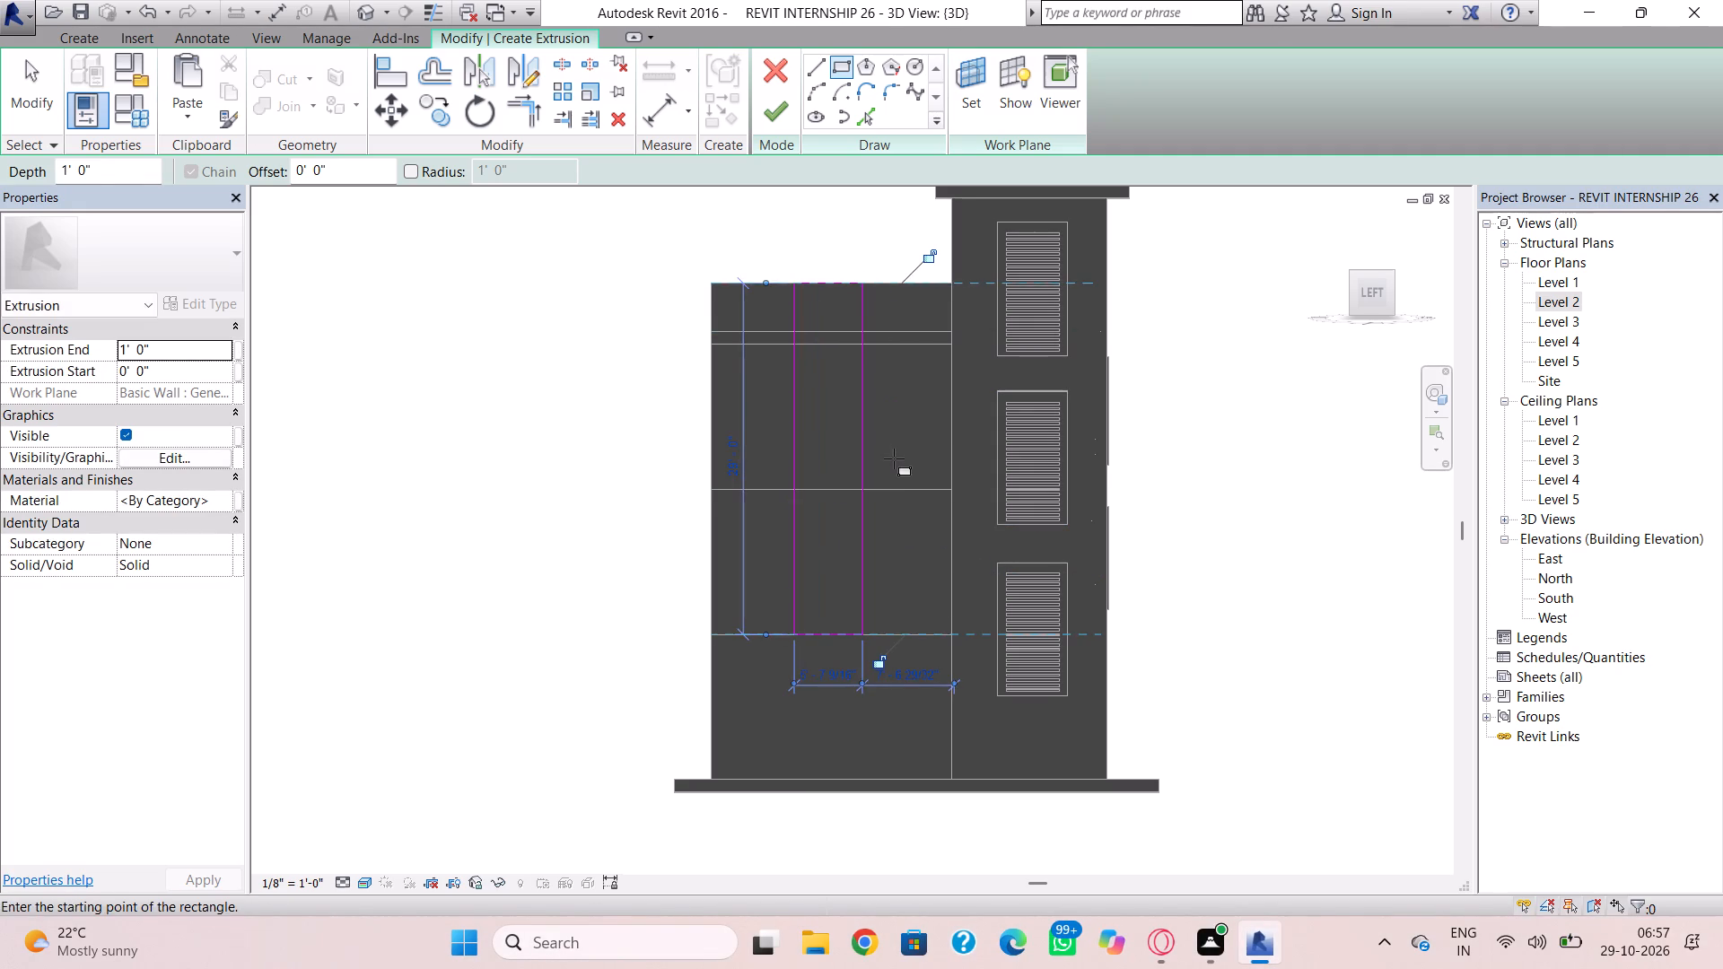
key("Escape")
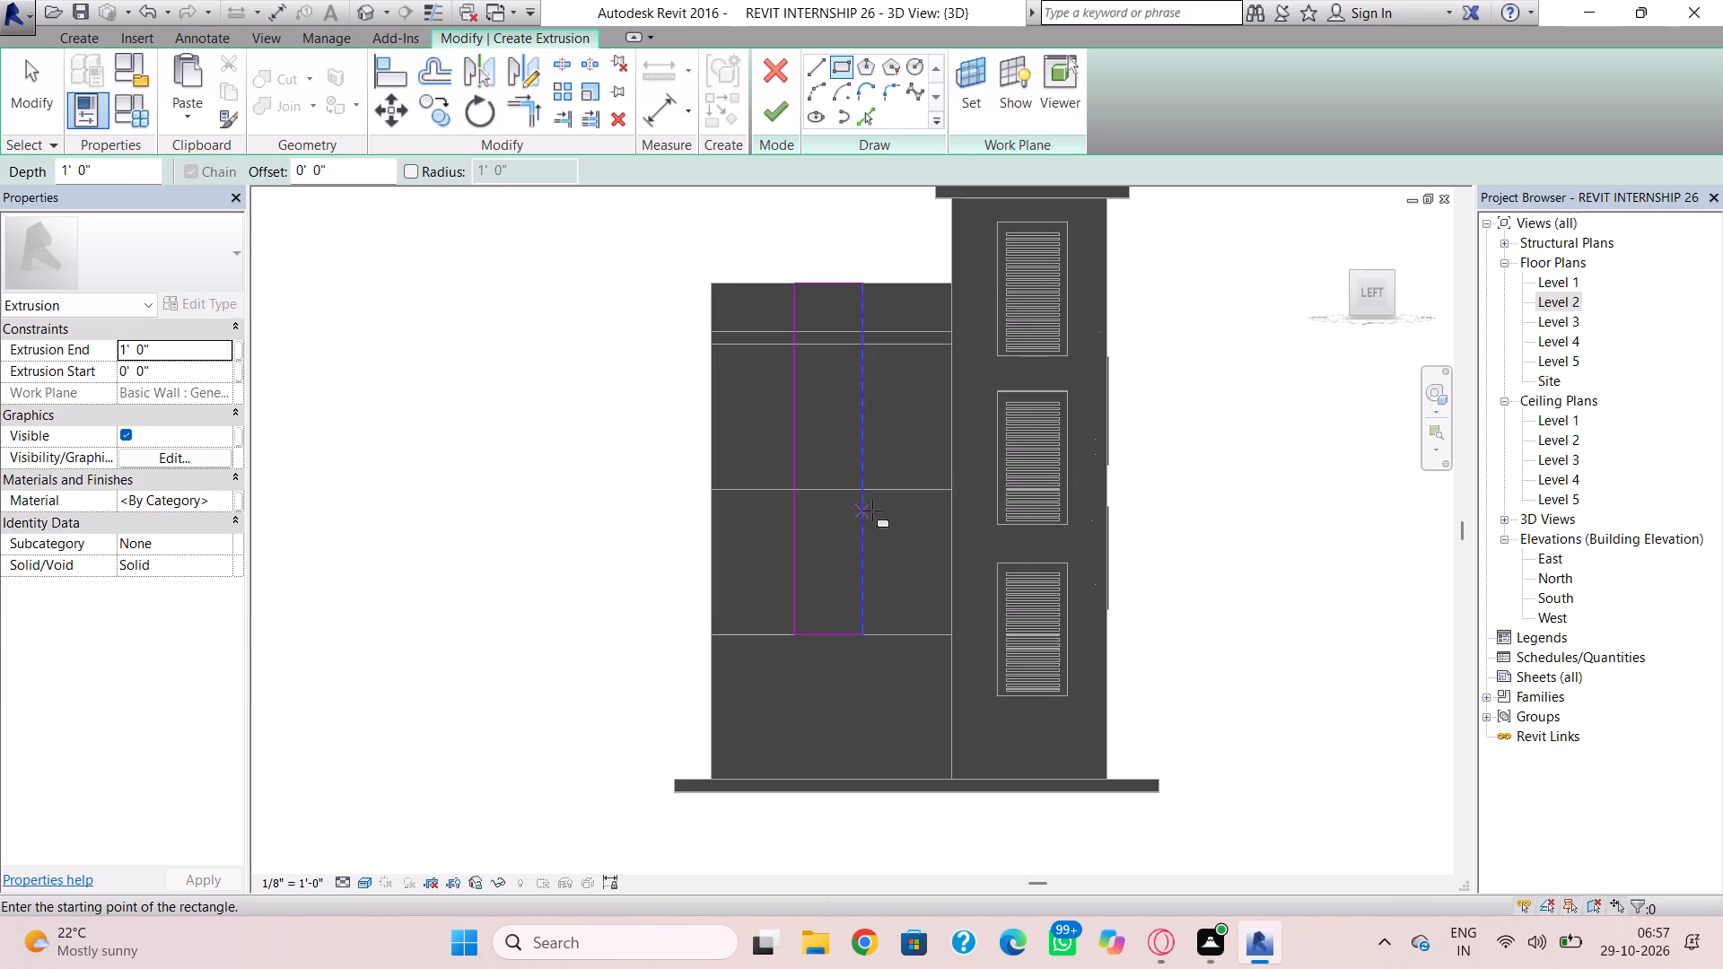
key("Escape")
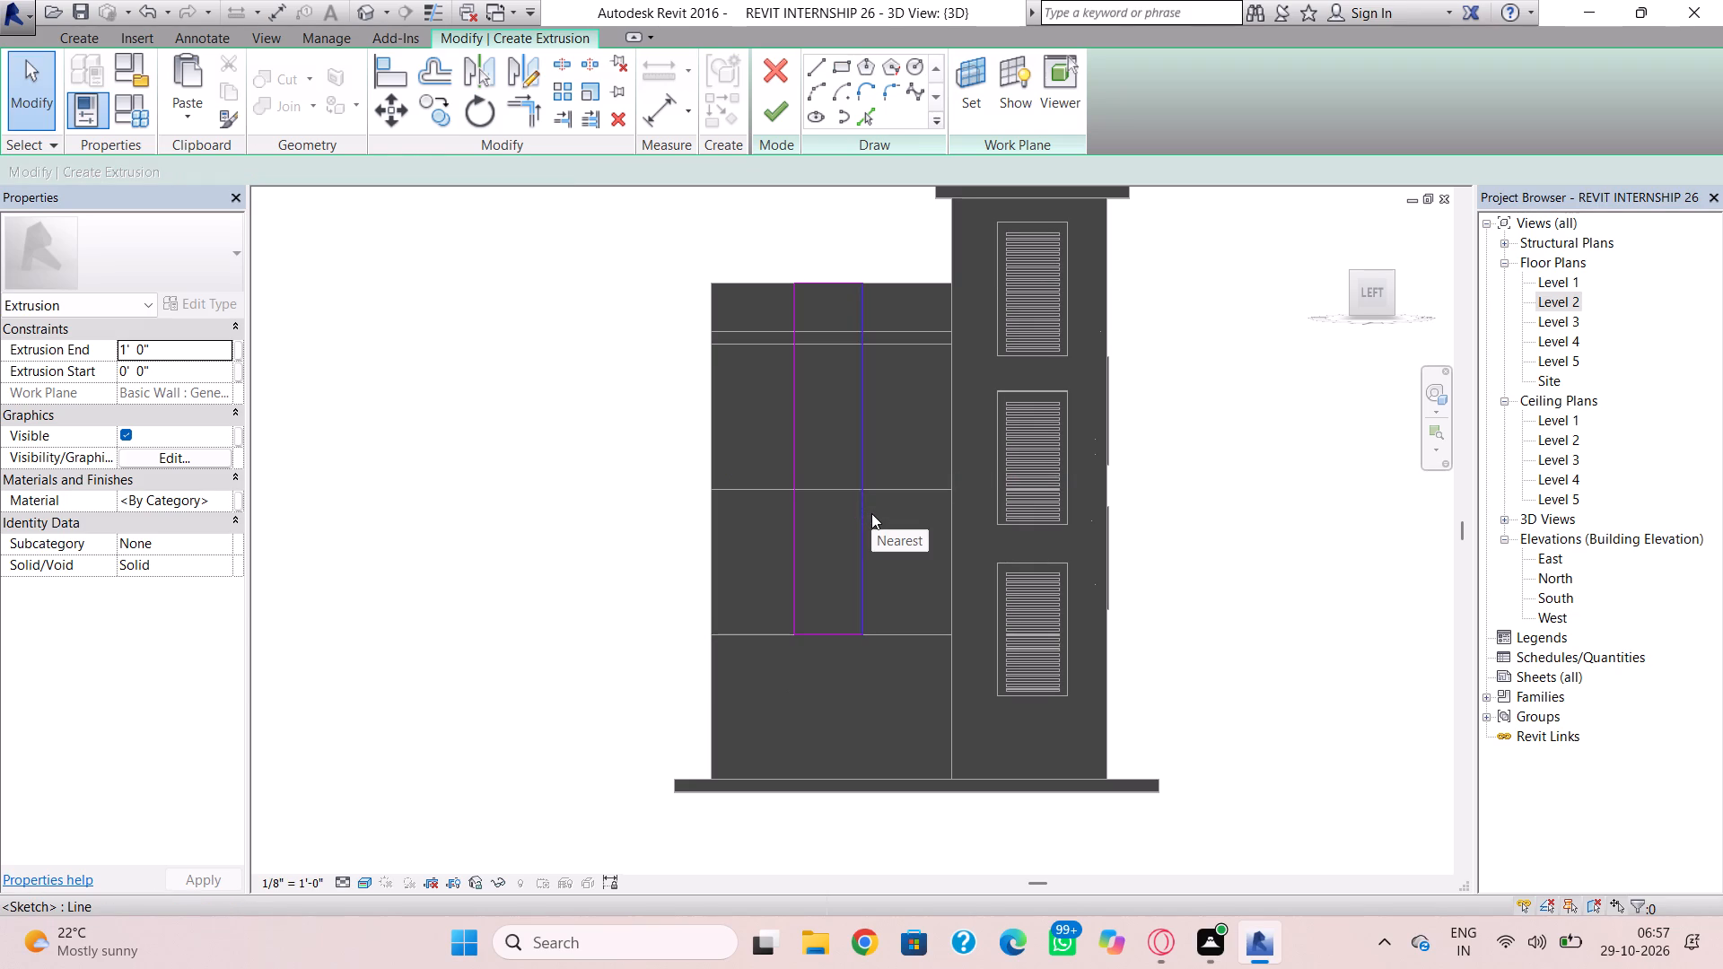
Nudge the rectangle's sides towards the louvred tower, the far side by one increment and the near side by two.
left_click(869, 519)
key("Right")
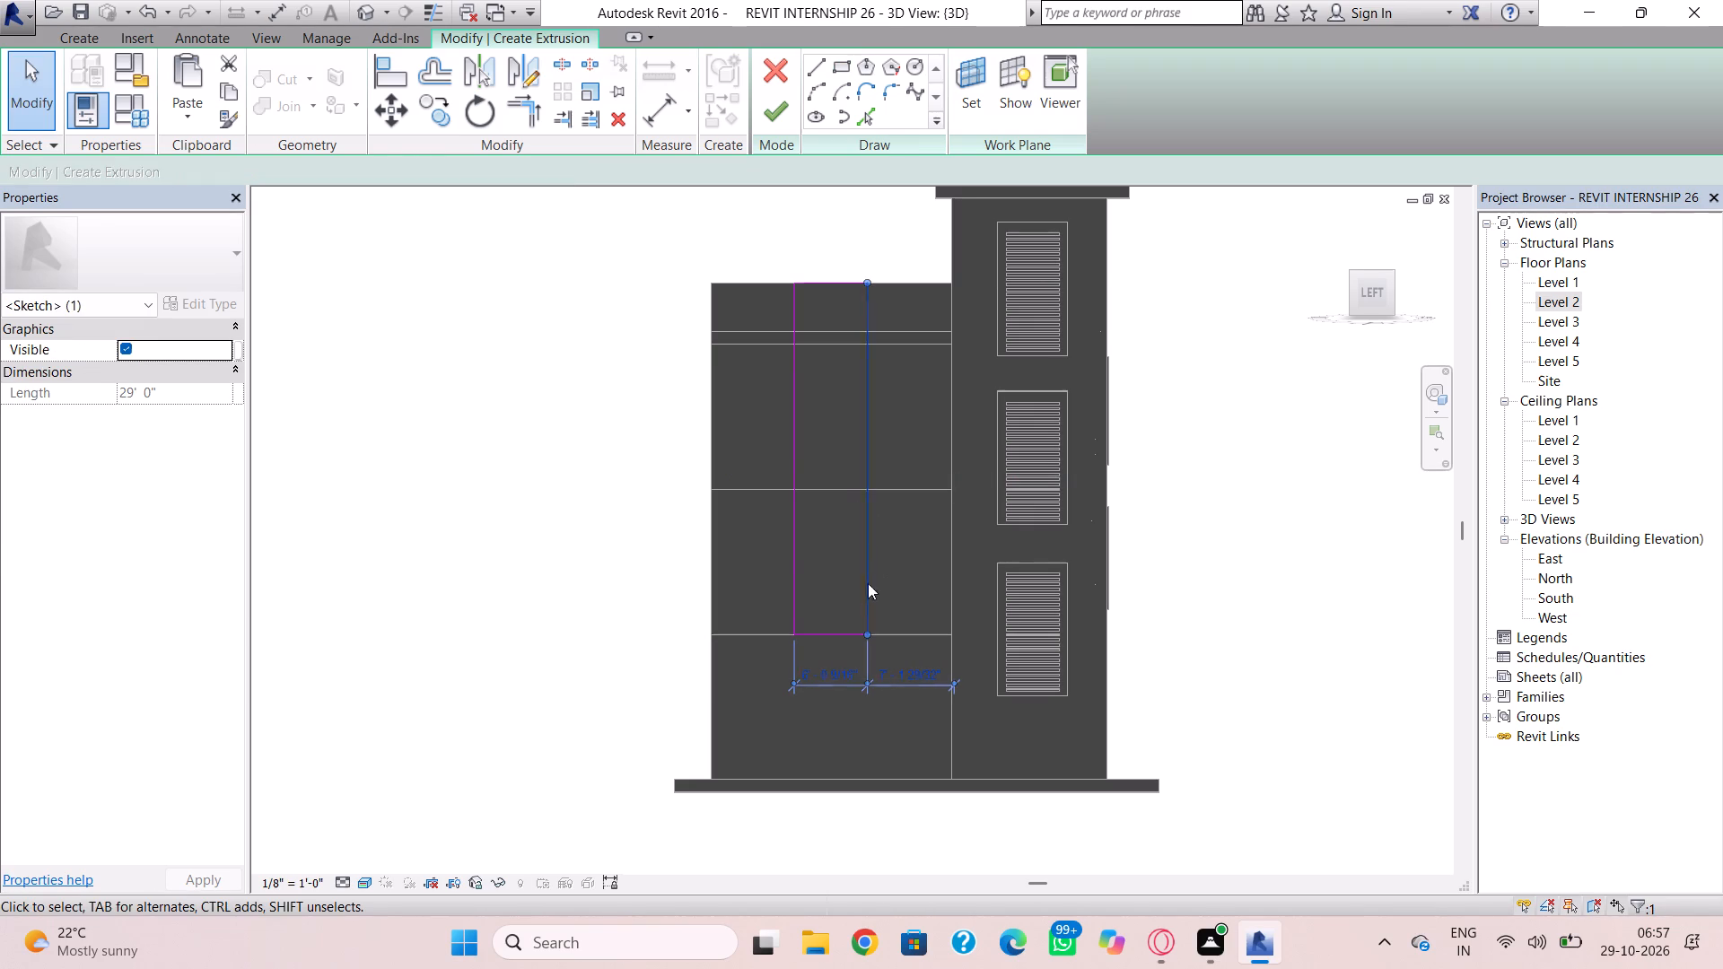
left_click(792, 602)
key("Right")
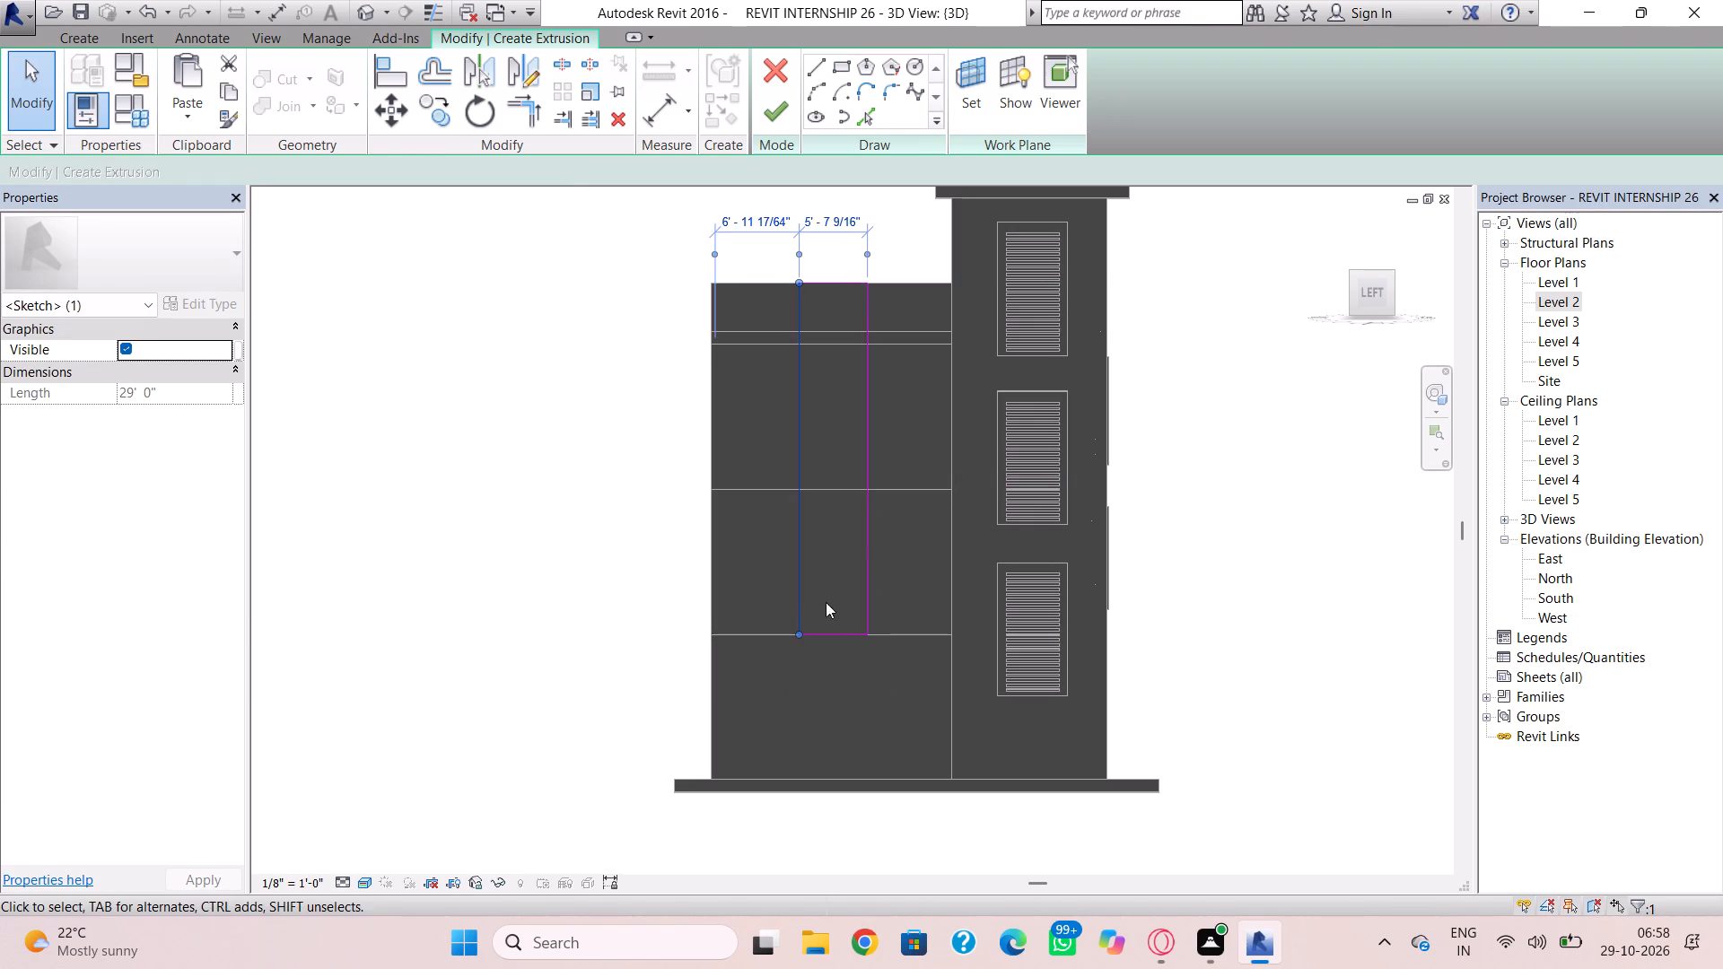
left_click(866, 607)
key("Right")
left_click(932, 572)
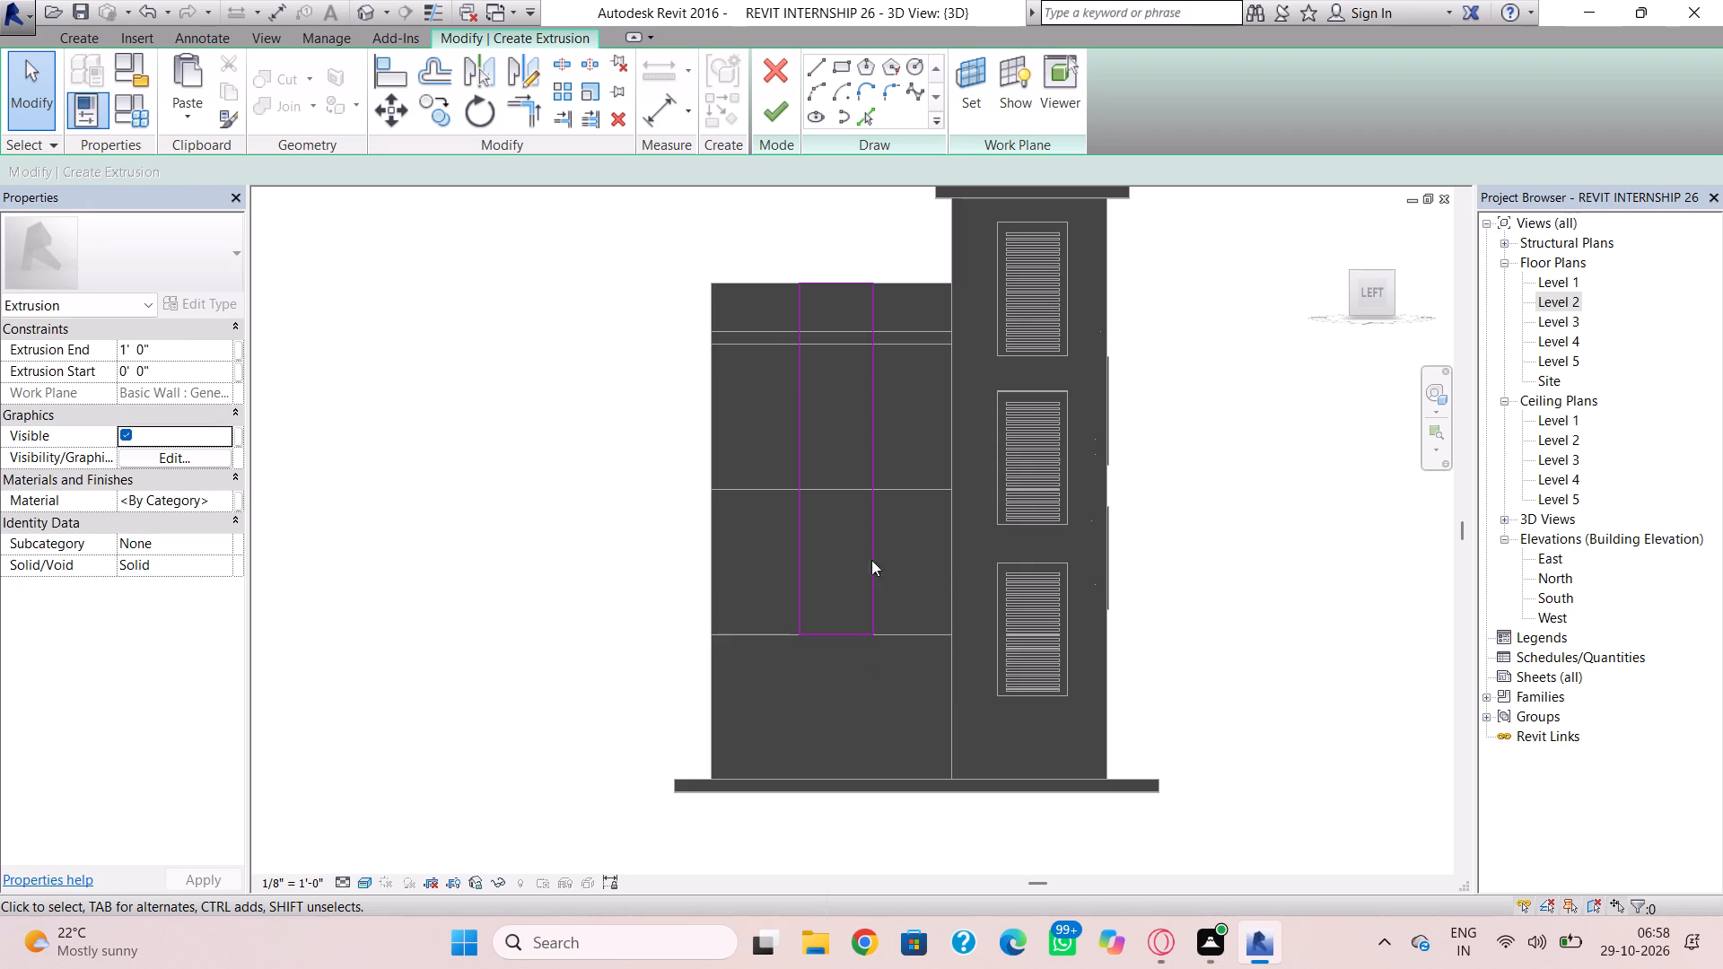
Finish the extrusion at 1' 0" depth and complete the in-place wall model.
left_click(772, 134)
left_click(777, 111)
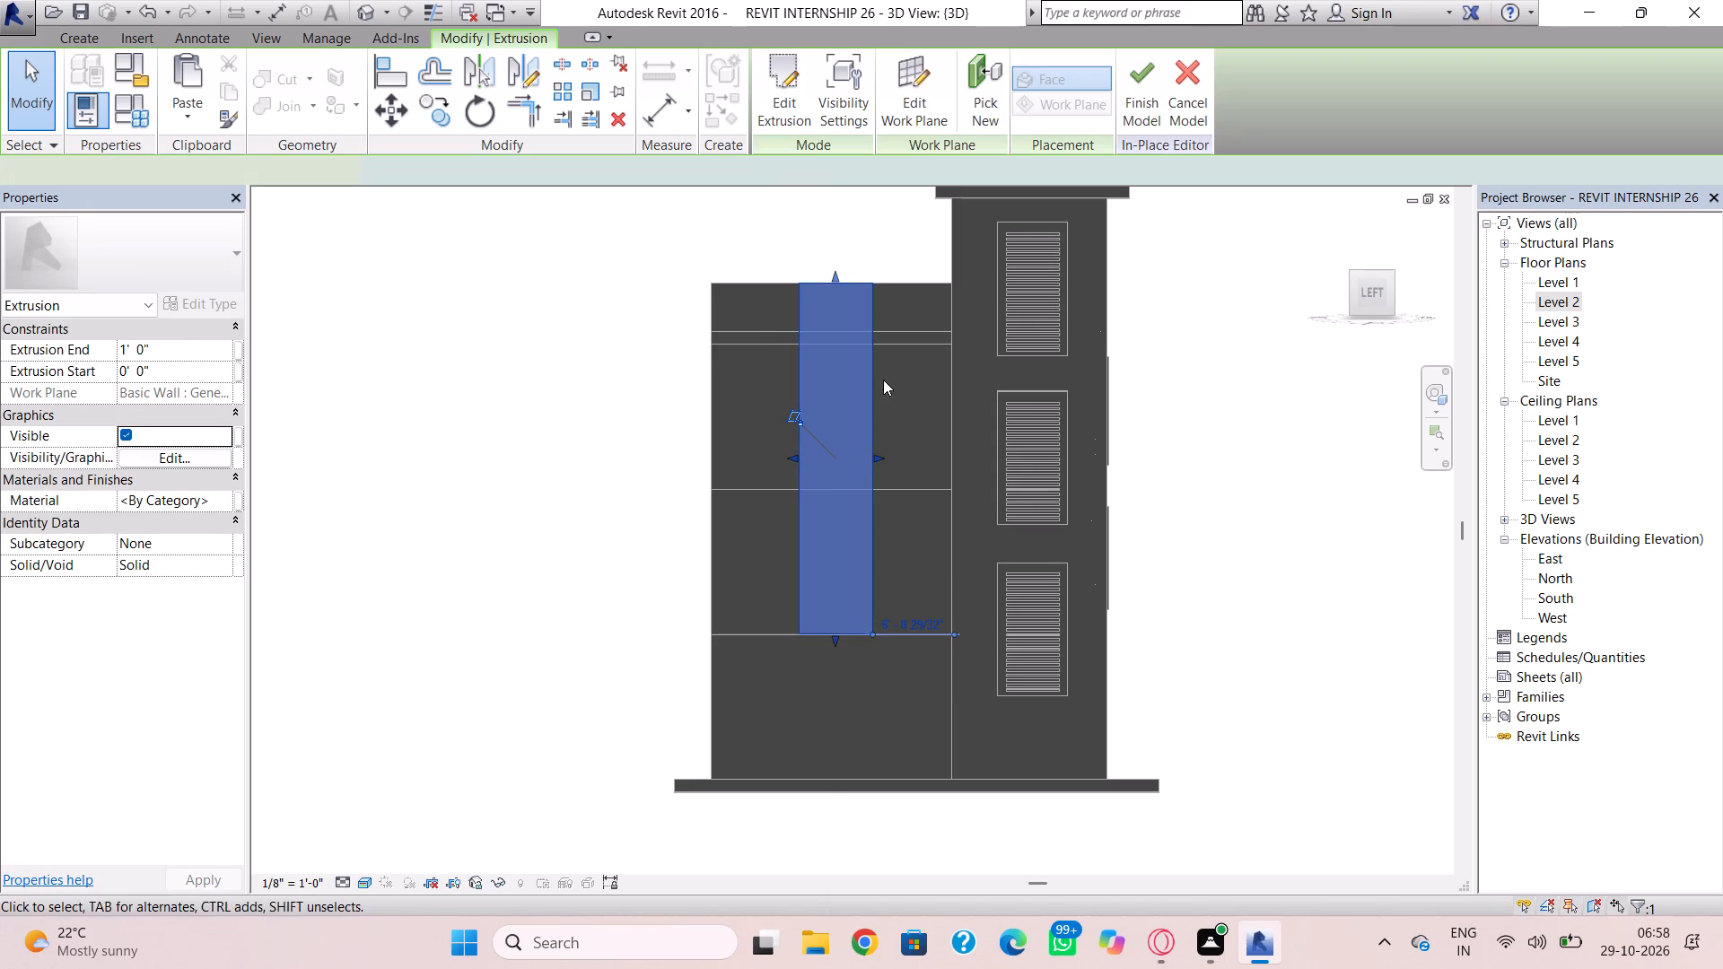
left_click(1134, 70)
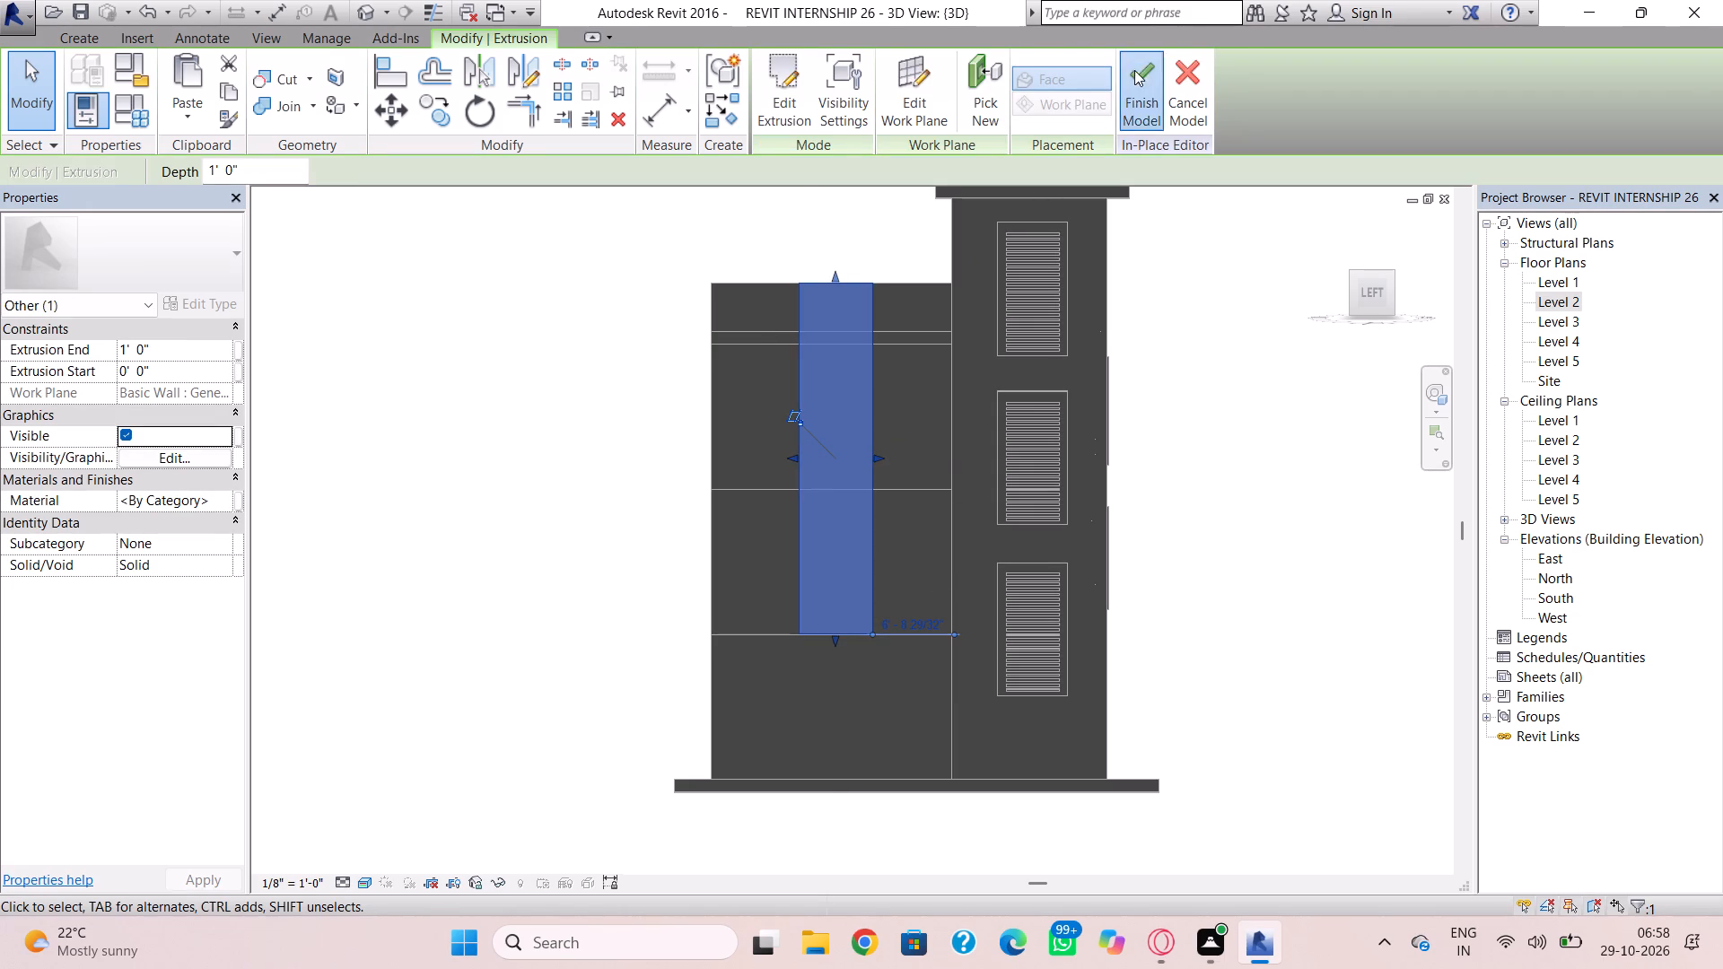
Stretch the new vertical wall fin's outer face outward so it projects further from the side wall.
left_click(879, 437)
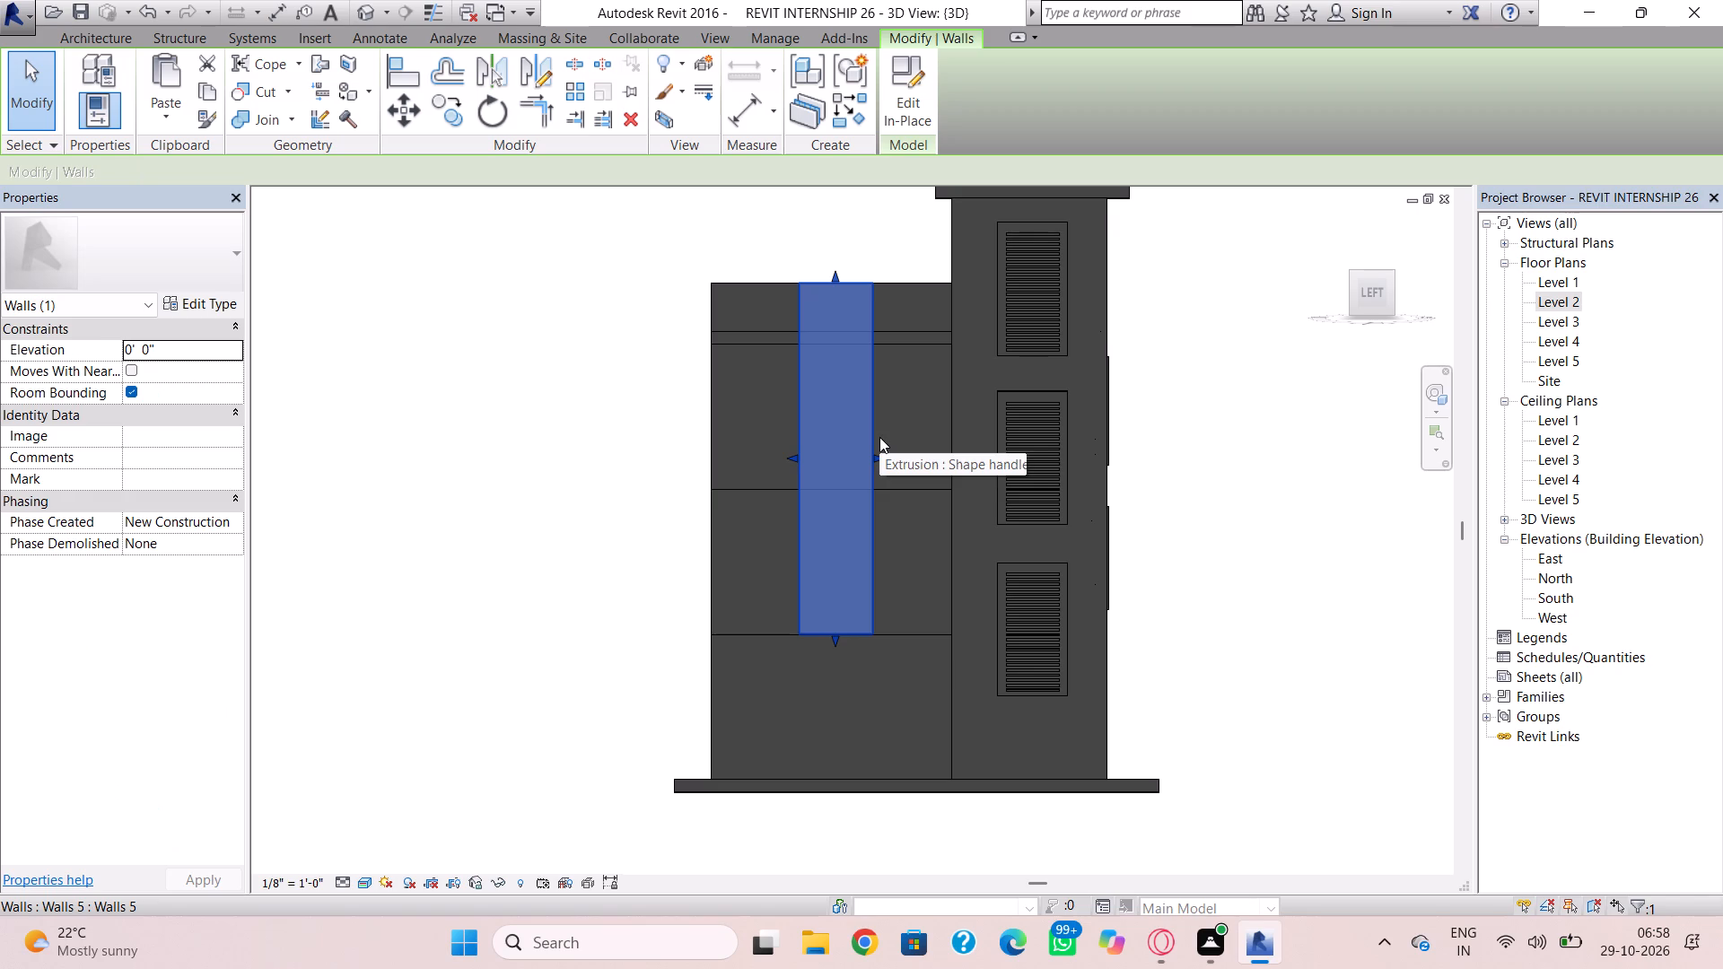
right_click_drag(882, 441, 1077, 537, "shift")
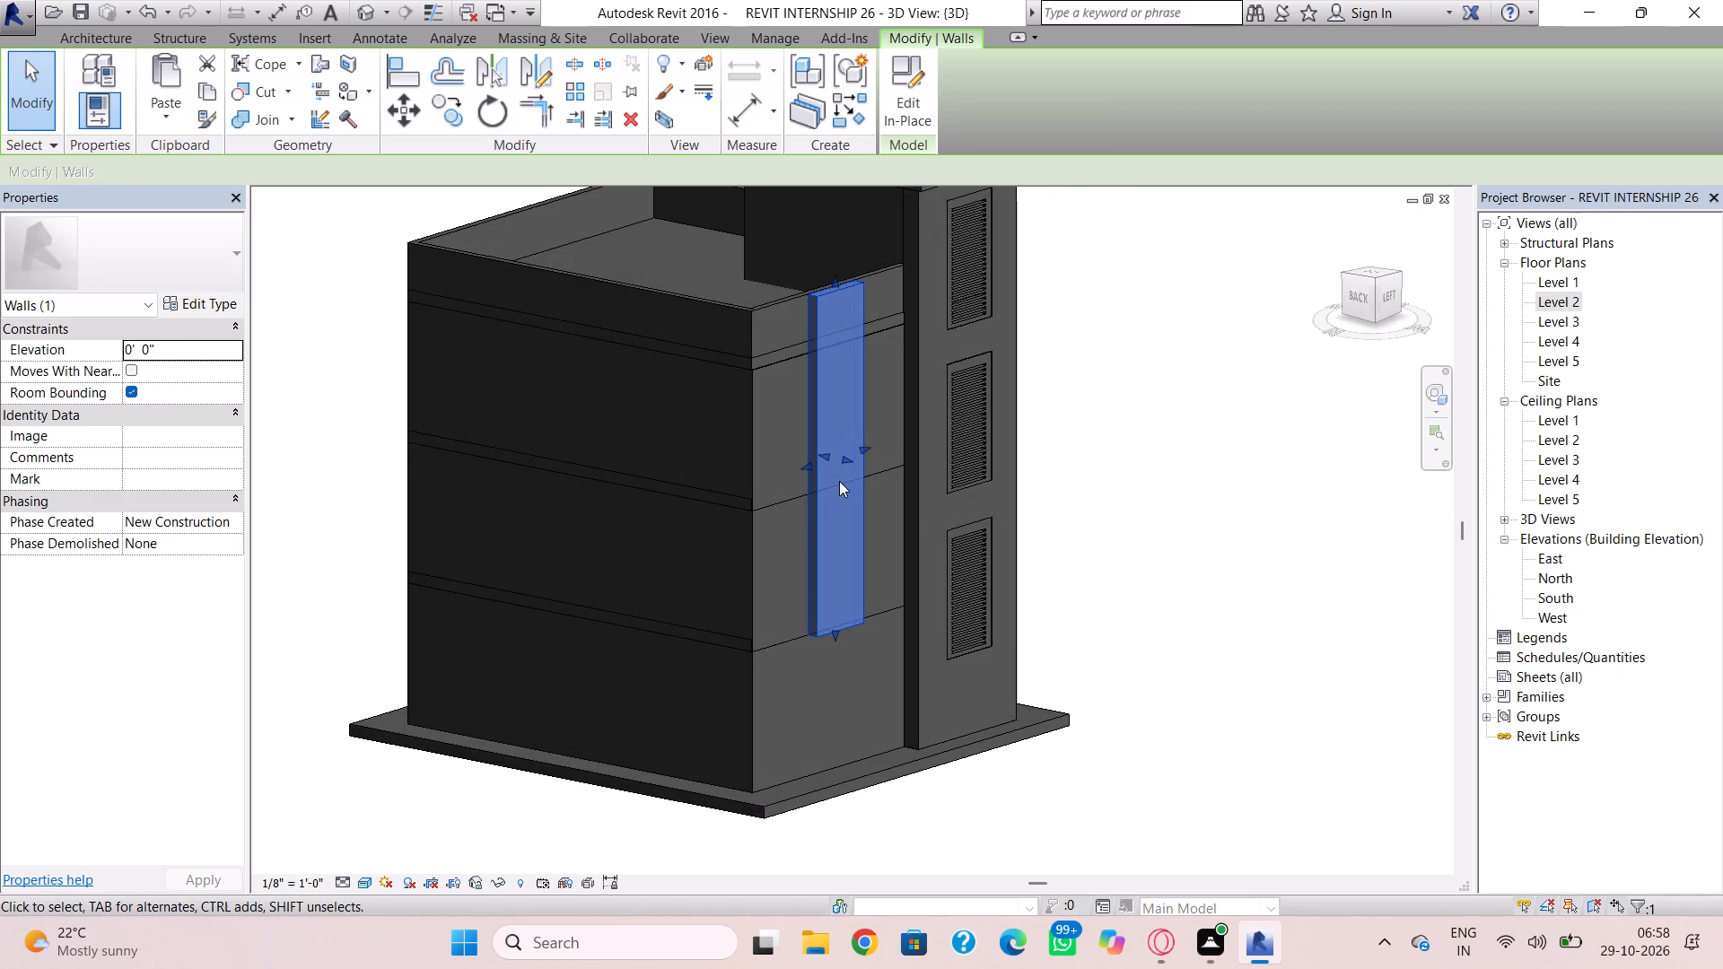
scroll(839, 481, "up", 3)
left_click_drag(842, 452, 859, 463)
left_click(958, 490)
left_click(1203, 511)
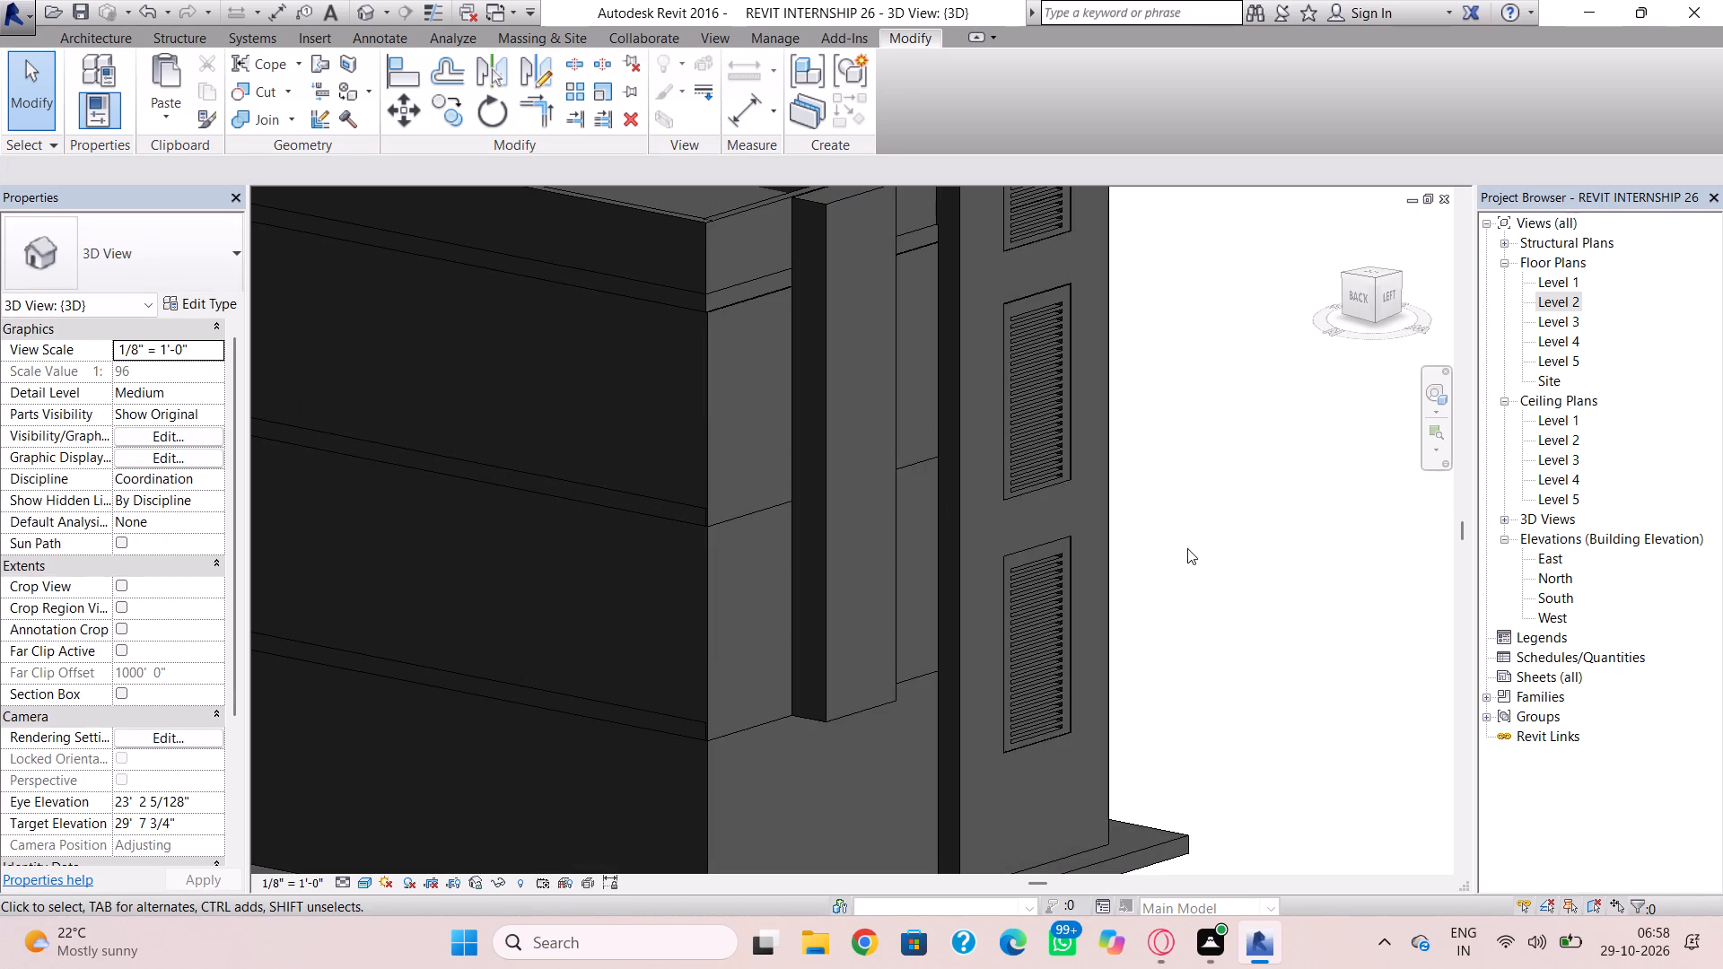
Open the footprint of the Generic - 12" roof at Level 2 for editing in the Level 2 floor plan.
right_click_drag(1185, 580, 894, 564, "shift")
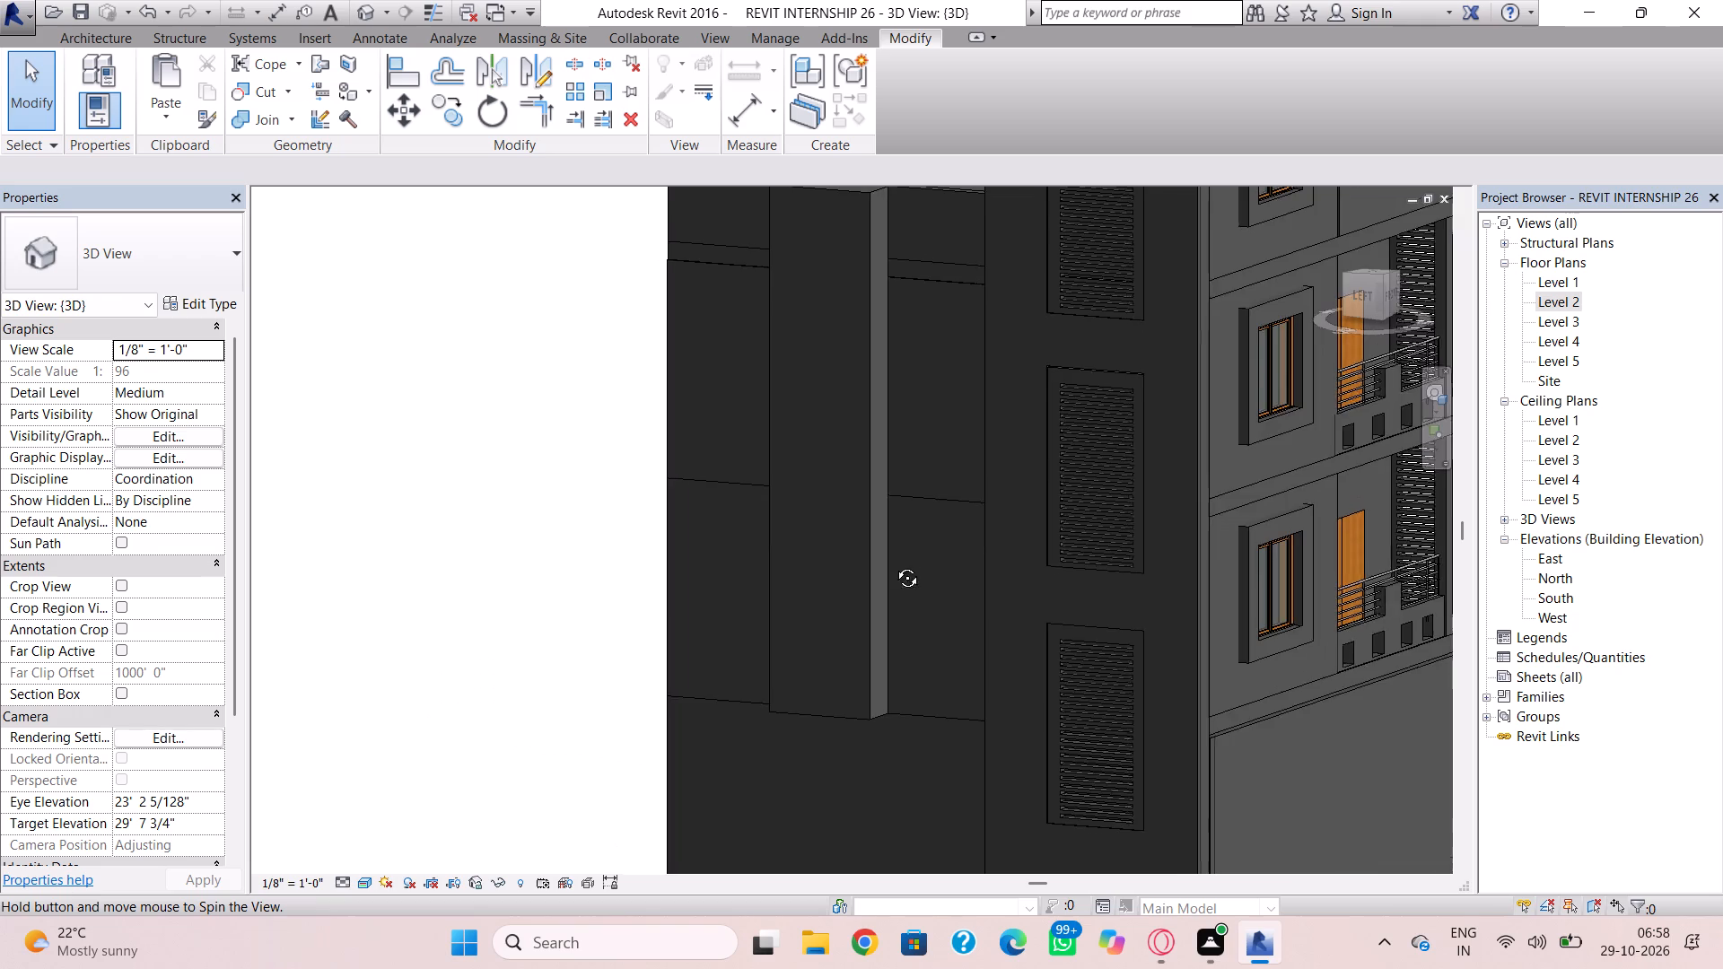
right_click_drag(894, 564, 896, 589, "shift")
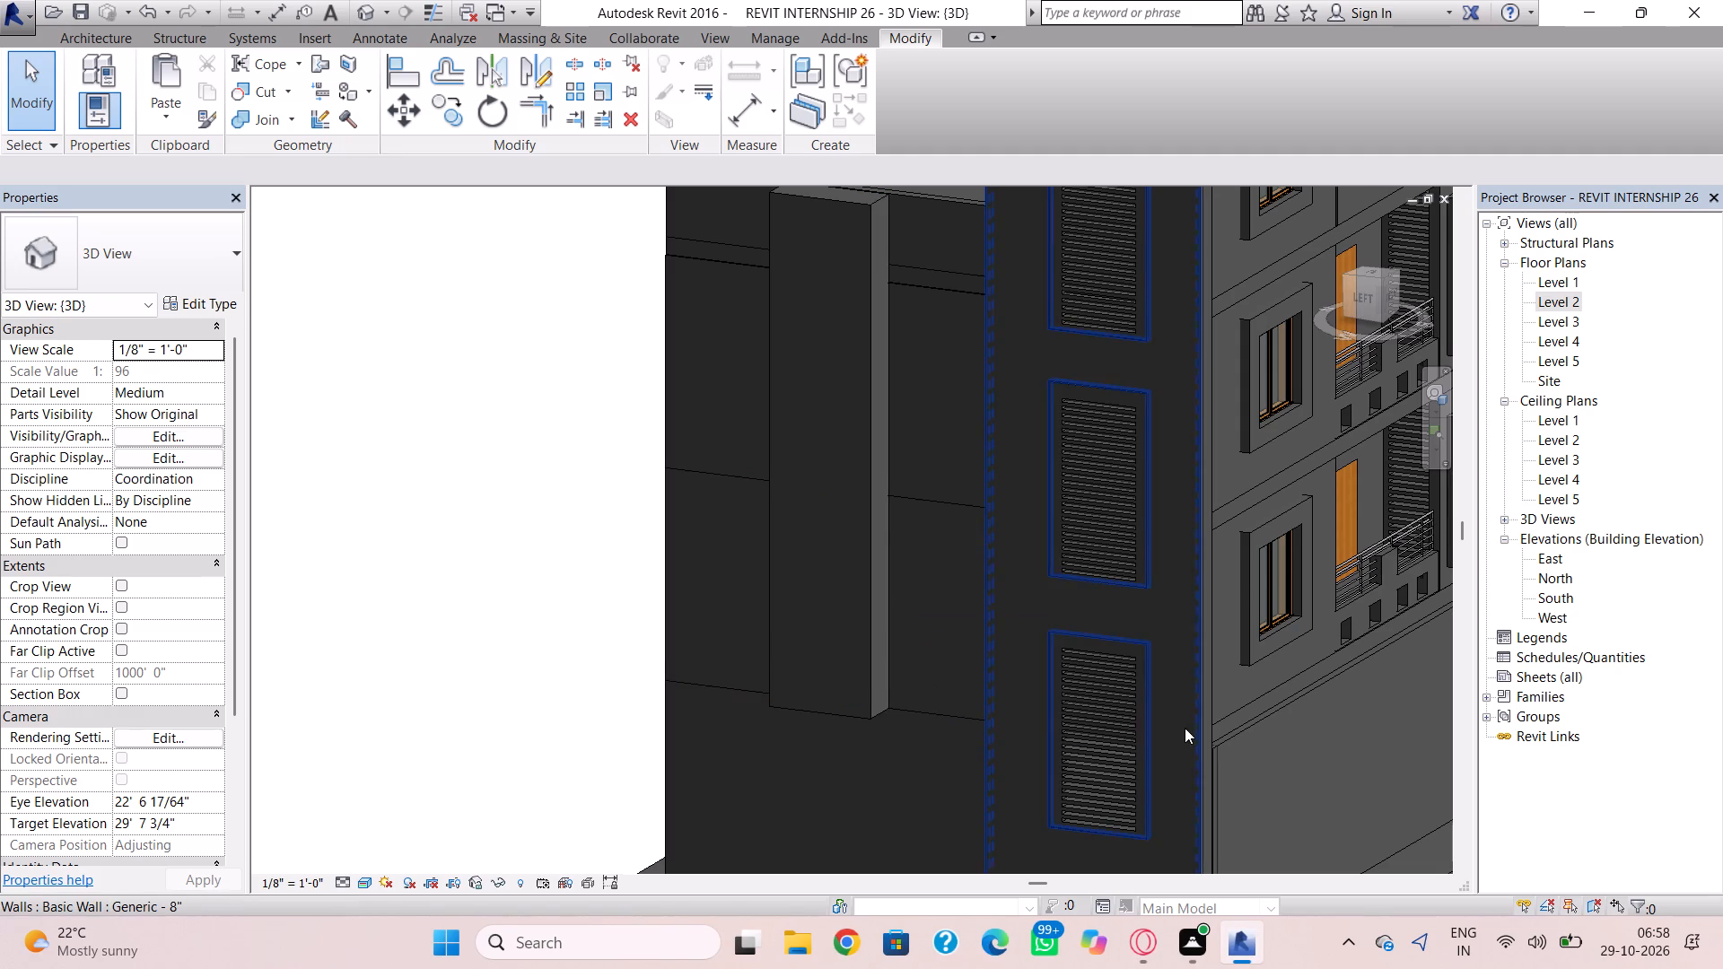
left_click(1223, 722)
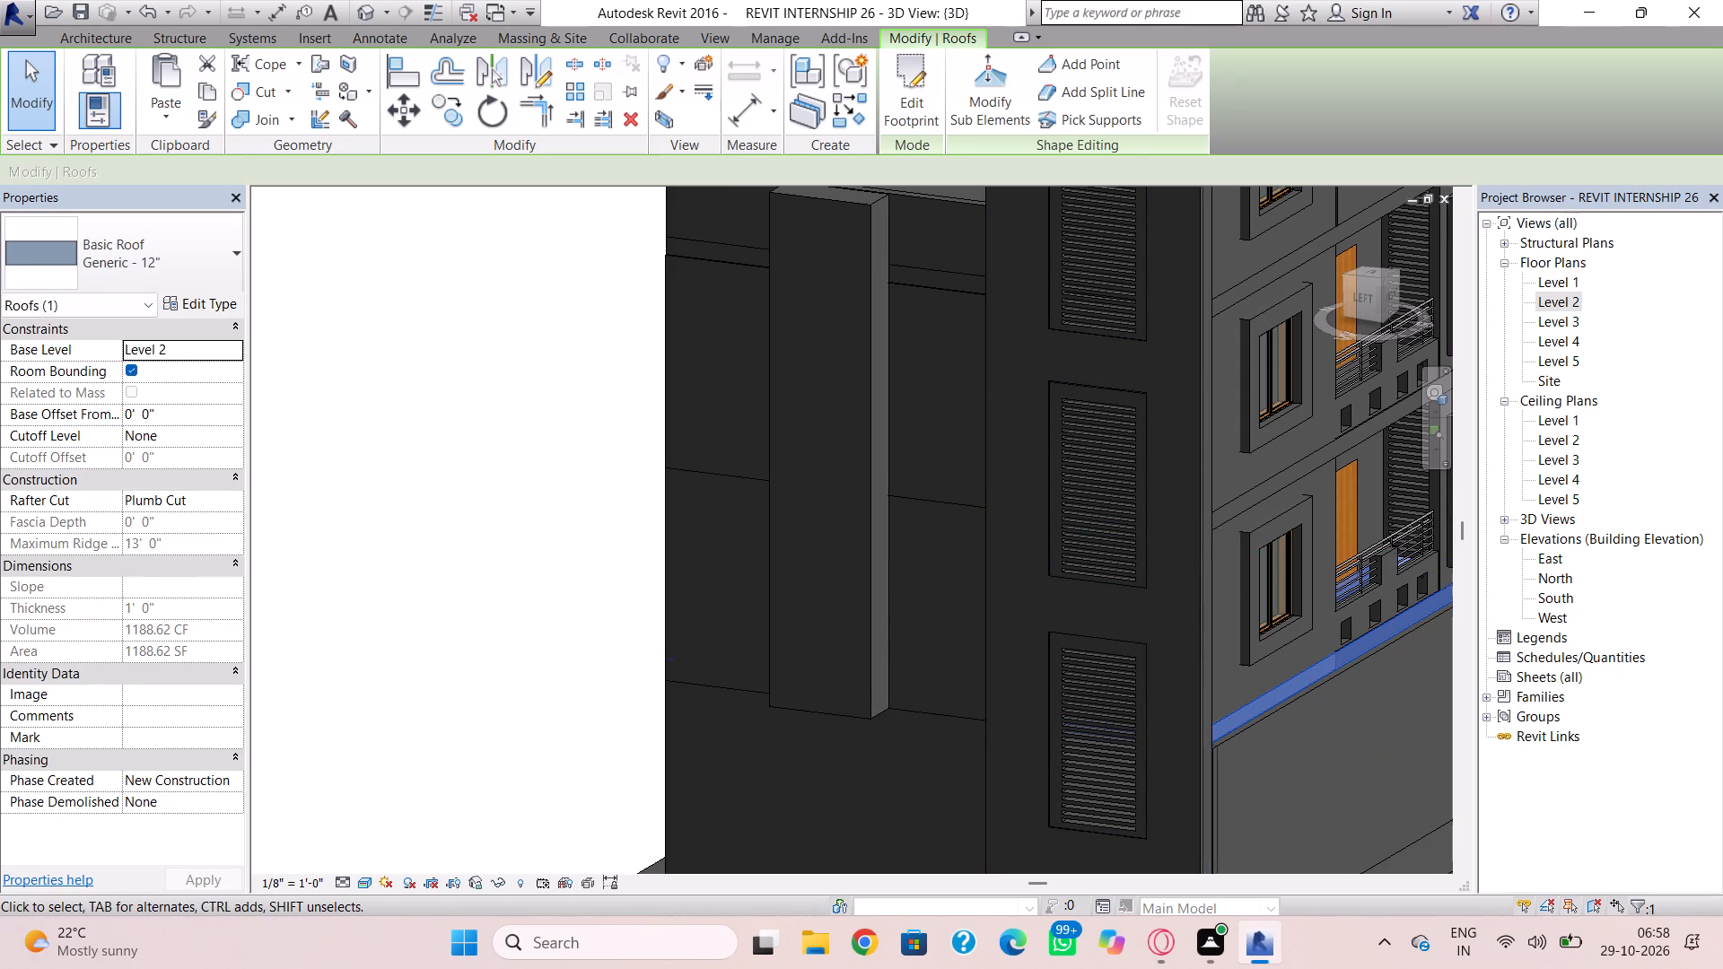
left_click(902, 64)
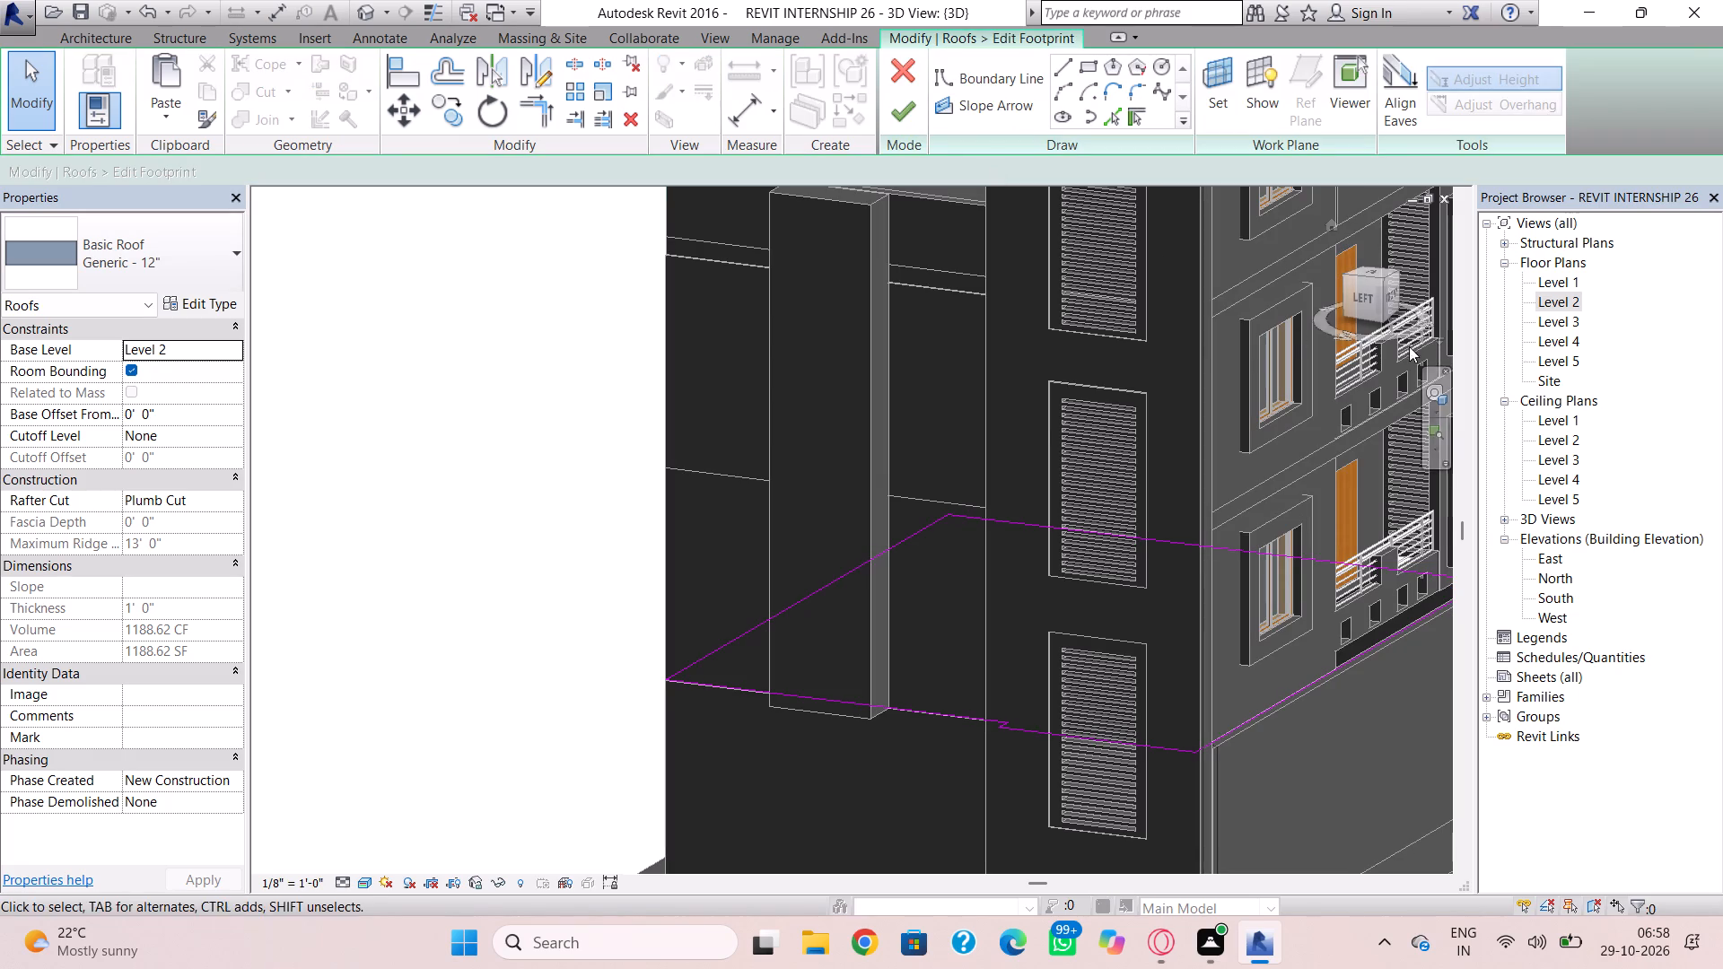
double_click(1566, 303)
Draw two roof boundary lines beside the side wall: one about 2' outward from the footprint edge, another 6' 2" parallel to the wall.
scroll(858, 550, "down", 5)
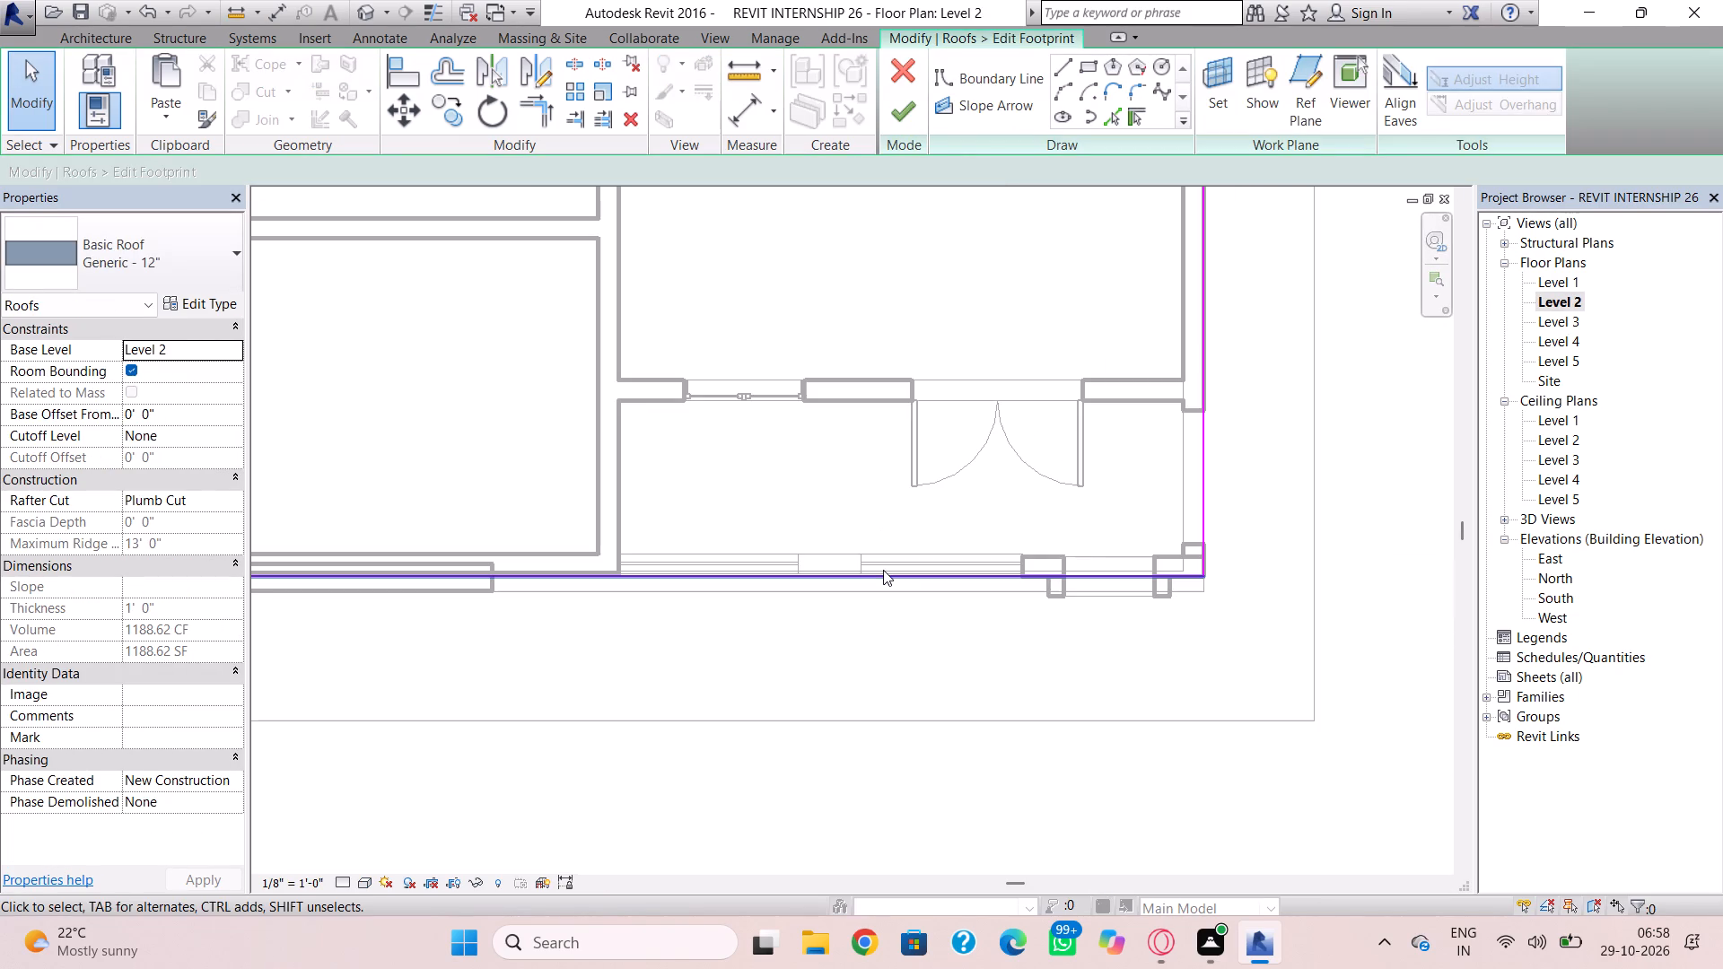
scroll(849, 588, "down", 3)
scroll(531, 553, "down", 1)
middle_click_drag(537, 552, 741, 589)
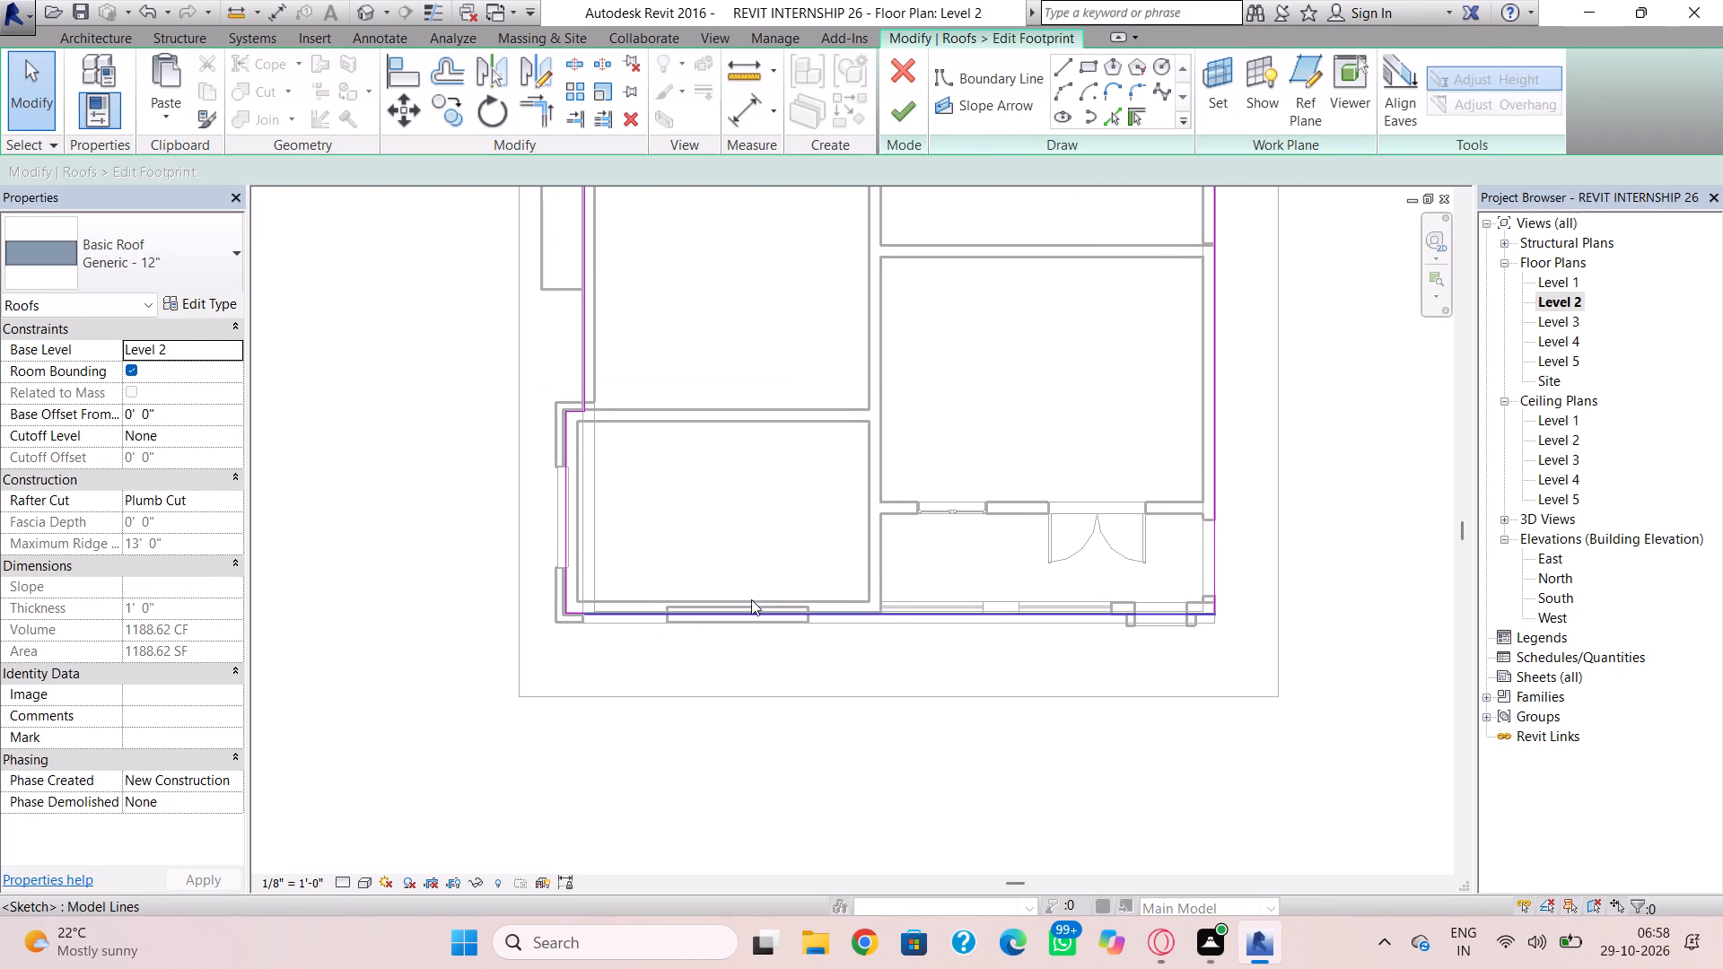
middle_click_drag(555, 351, 573, 480)
left_click(602, 423)
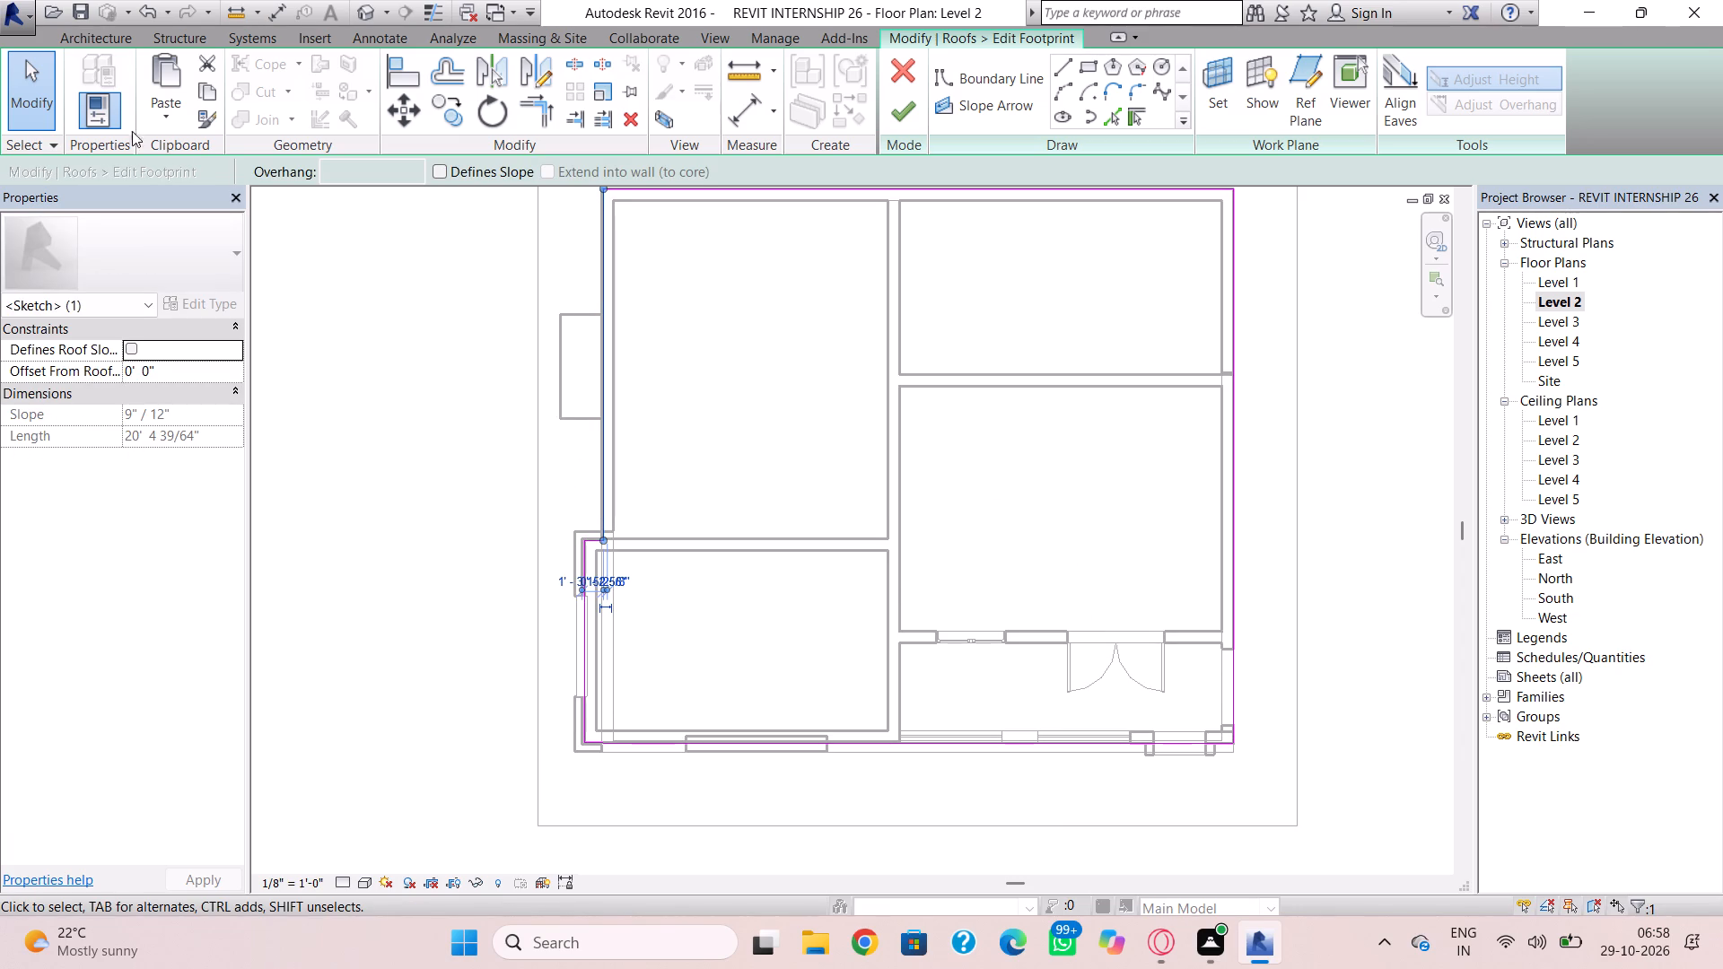
left_click(1064, 67)
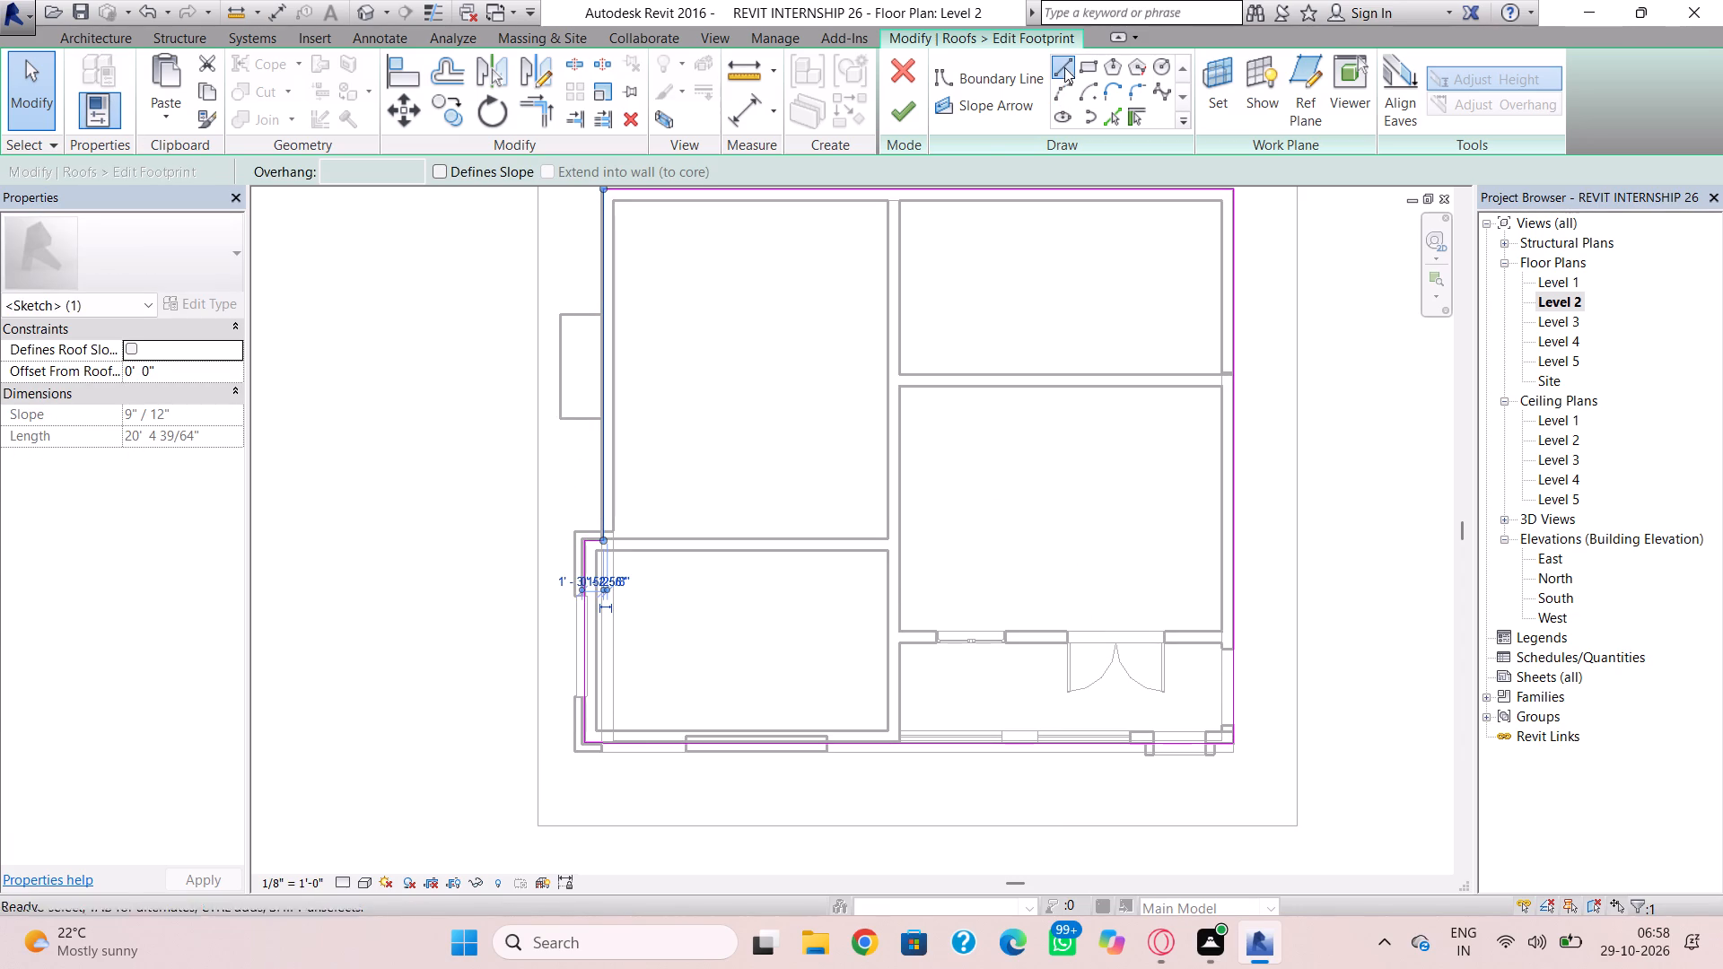
scroll(667, 390, "up", 4)
scroll(572, 445, "up", 3)
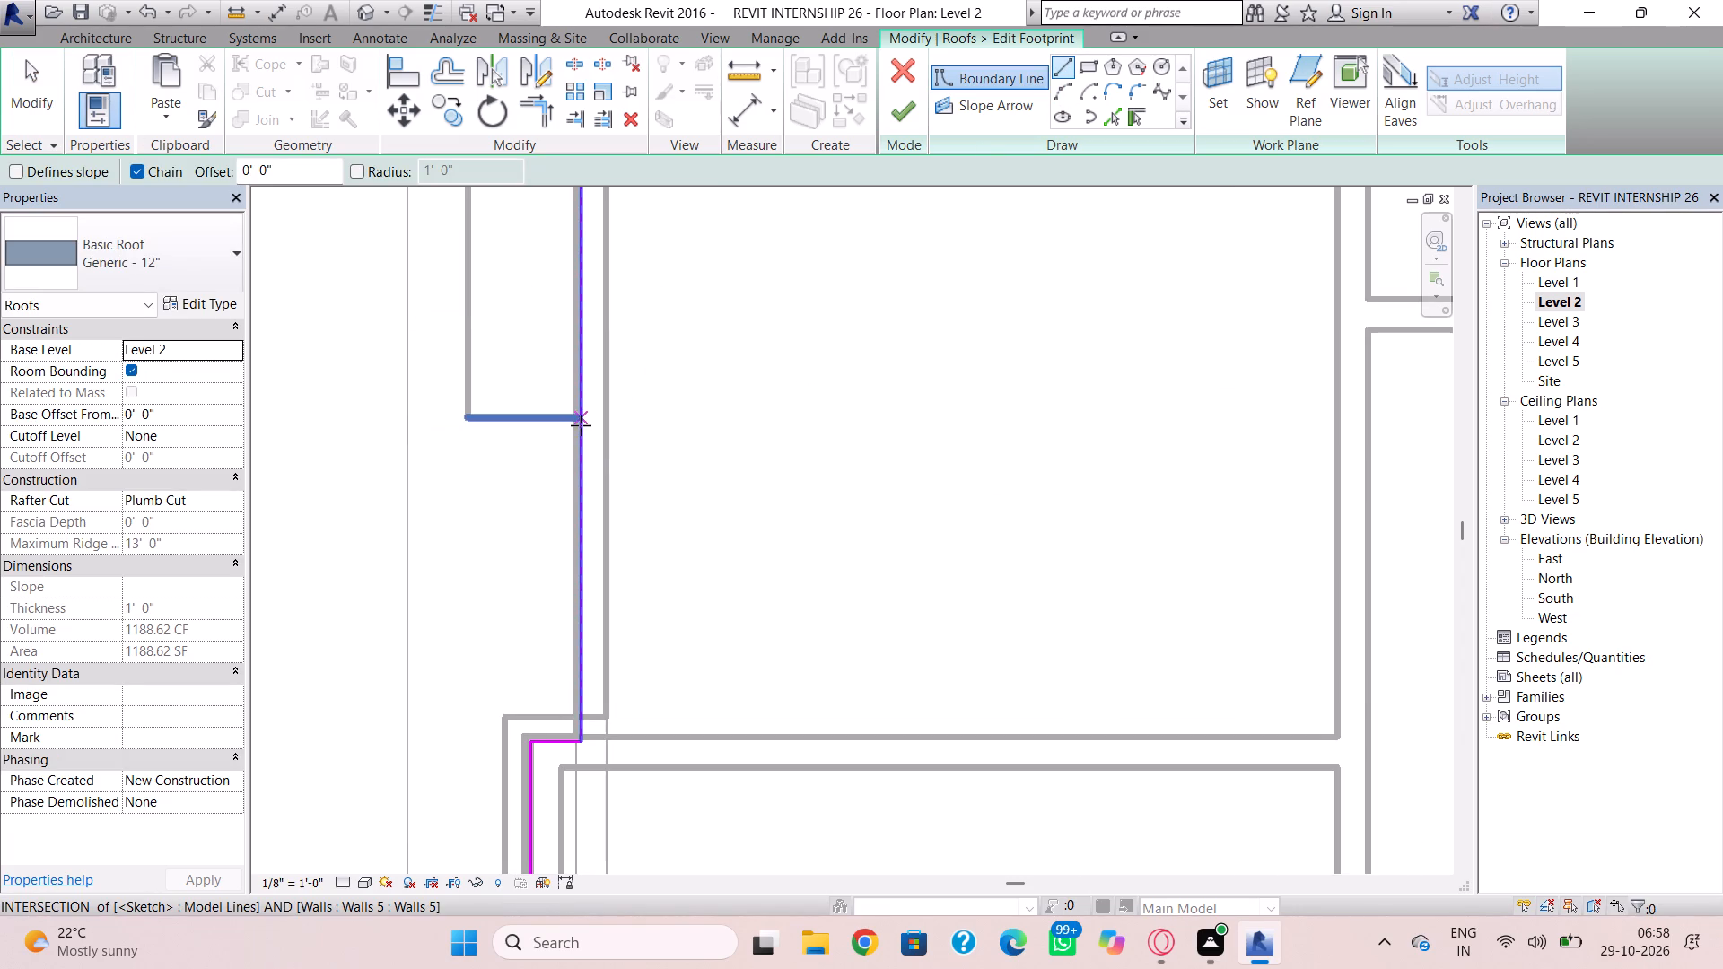
scroll(579, 427, "up", 7)
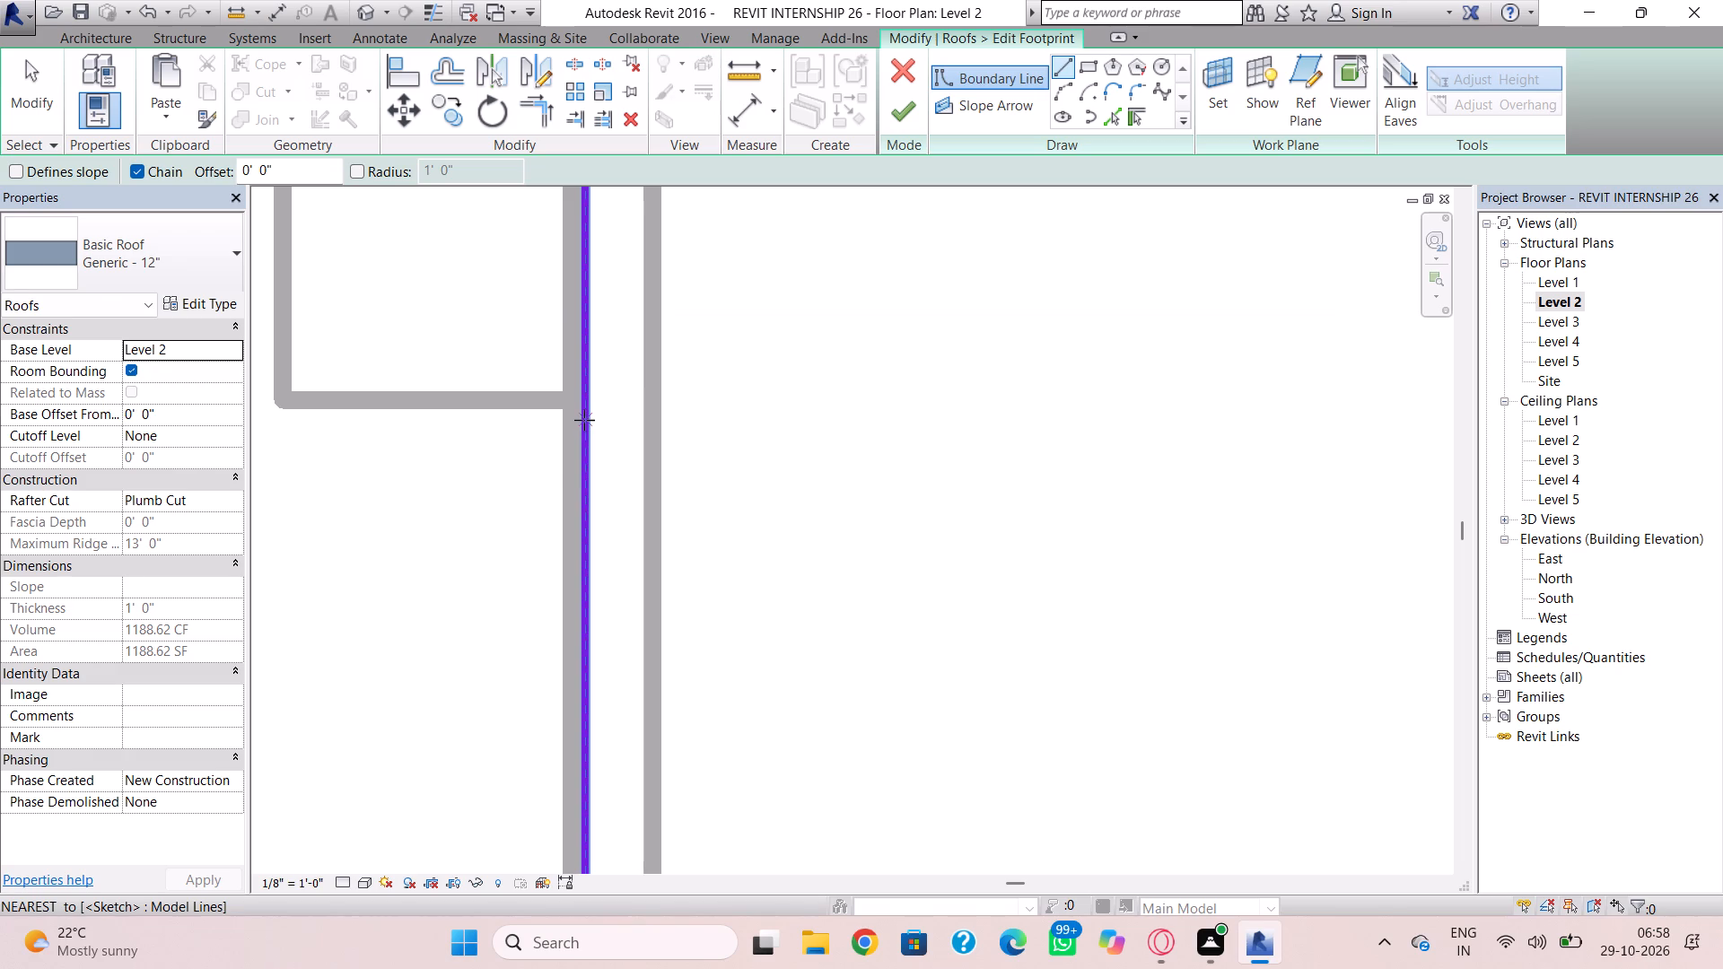
left_click(584, 420)
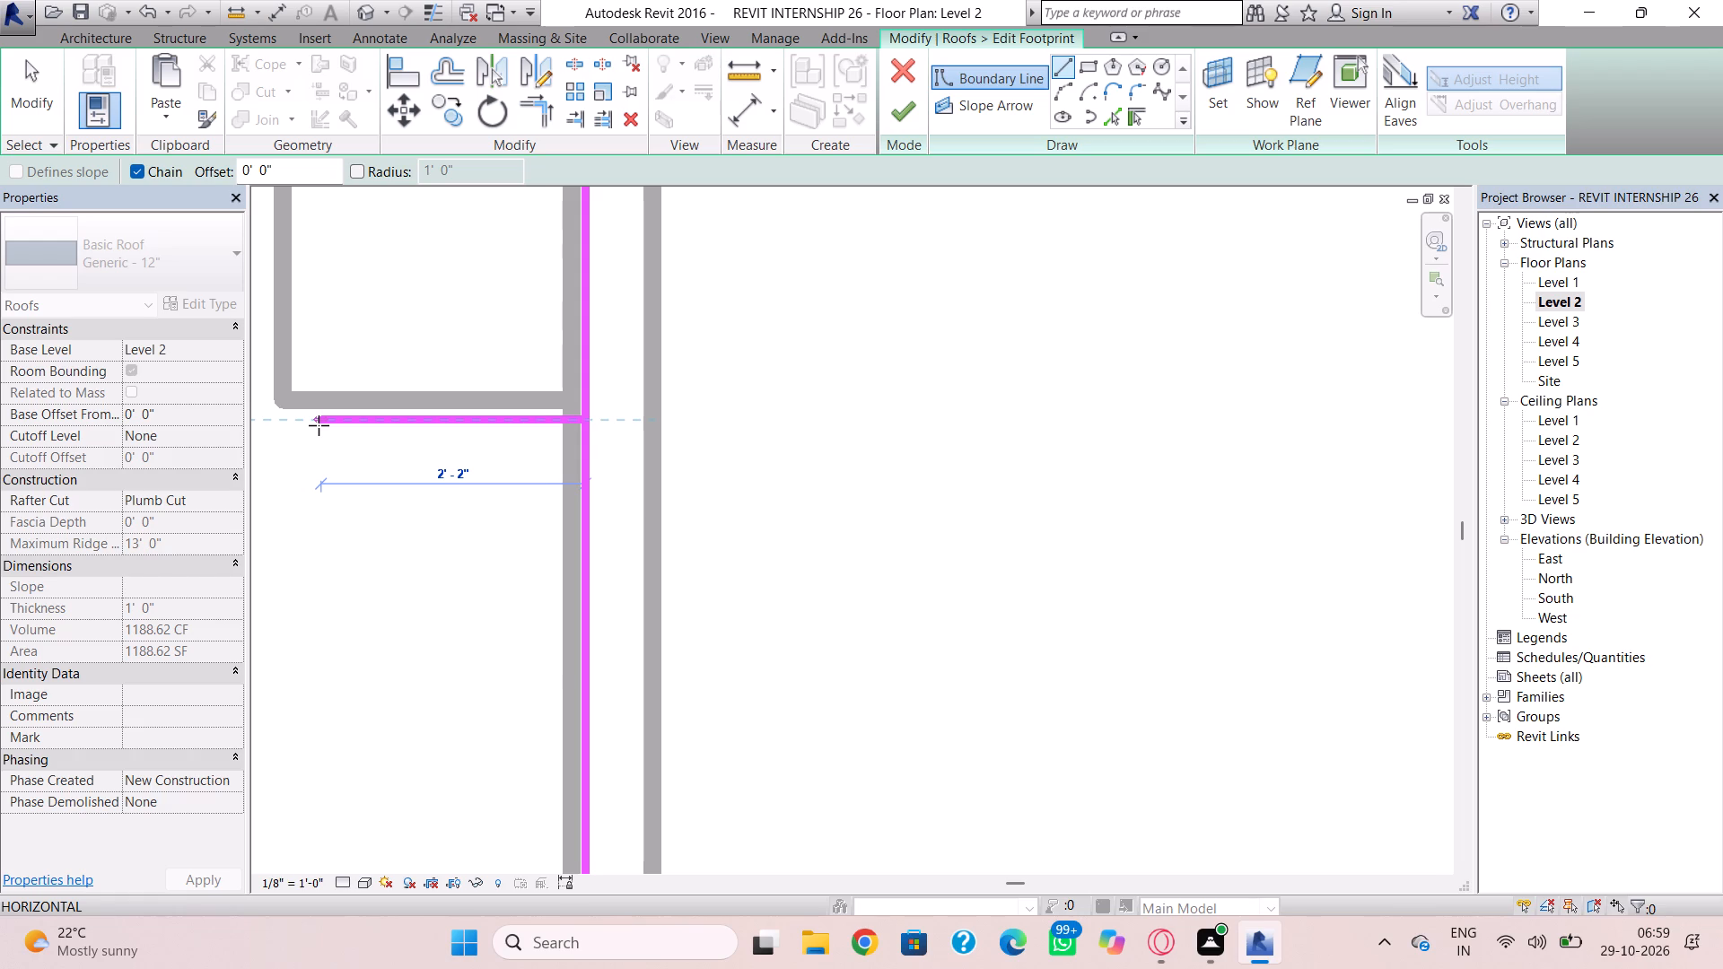
left_click(332, 424)
scroll(342, 600, "down", 3)
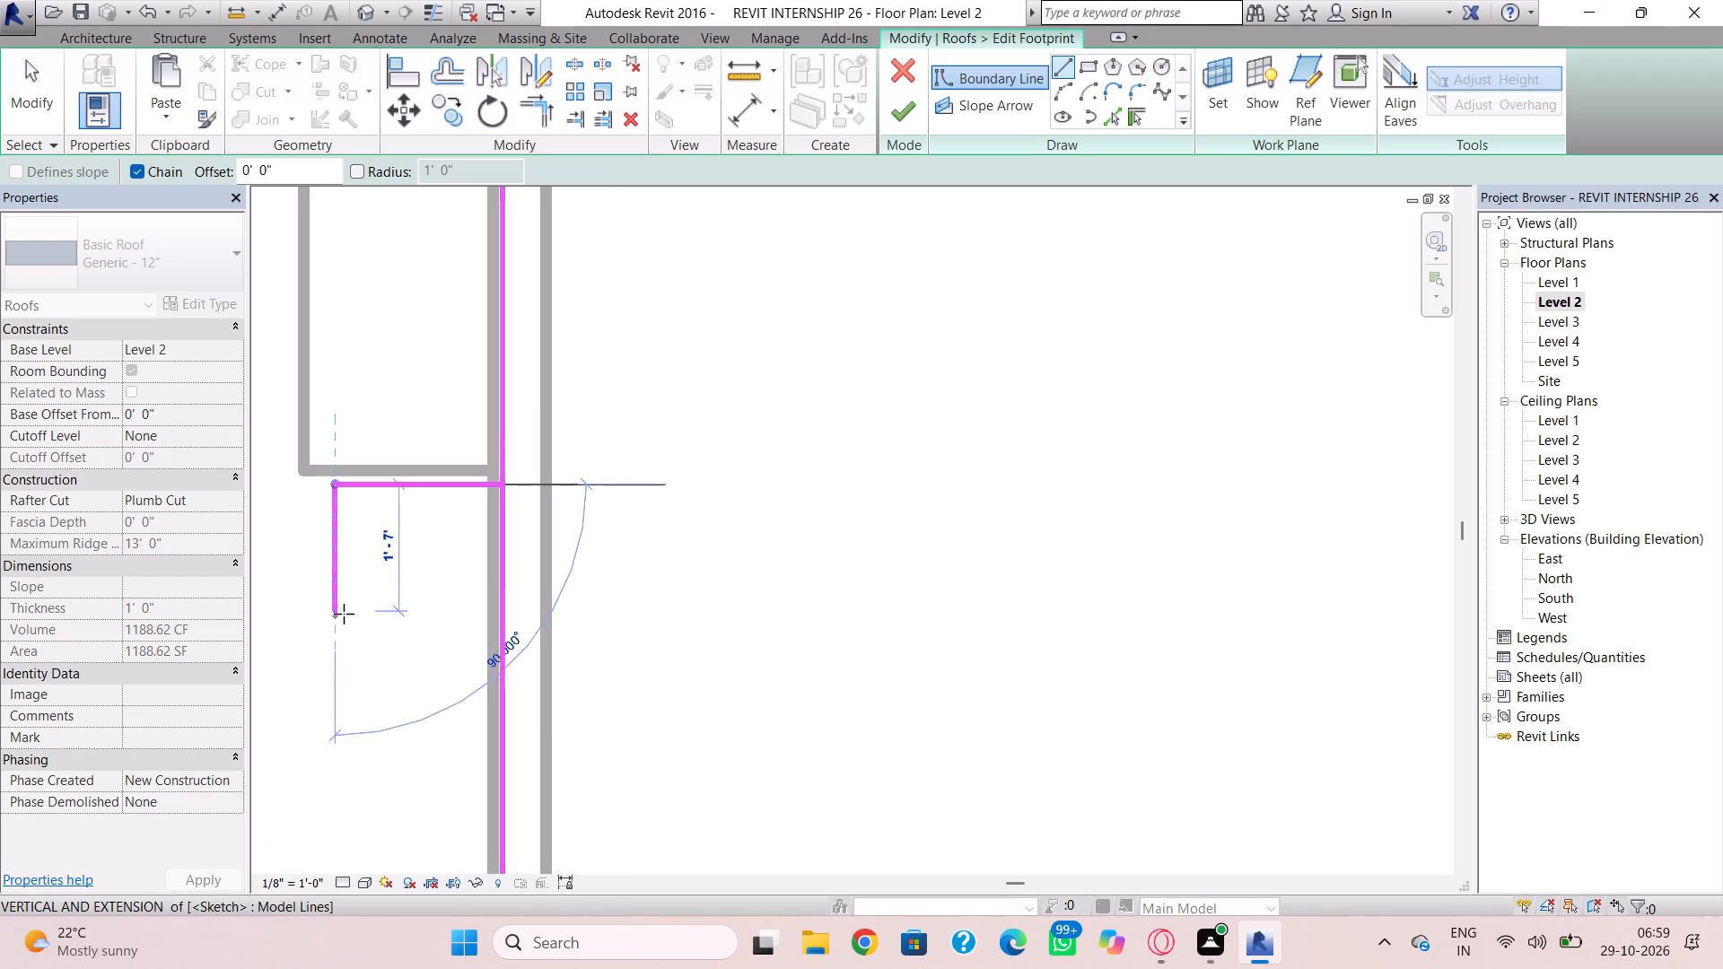
middle_click_drag(344, 614, 372, 354)
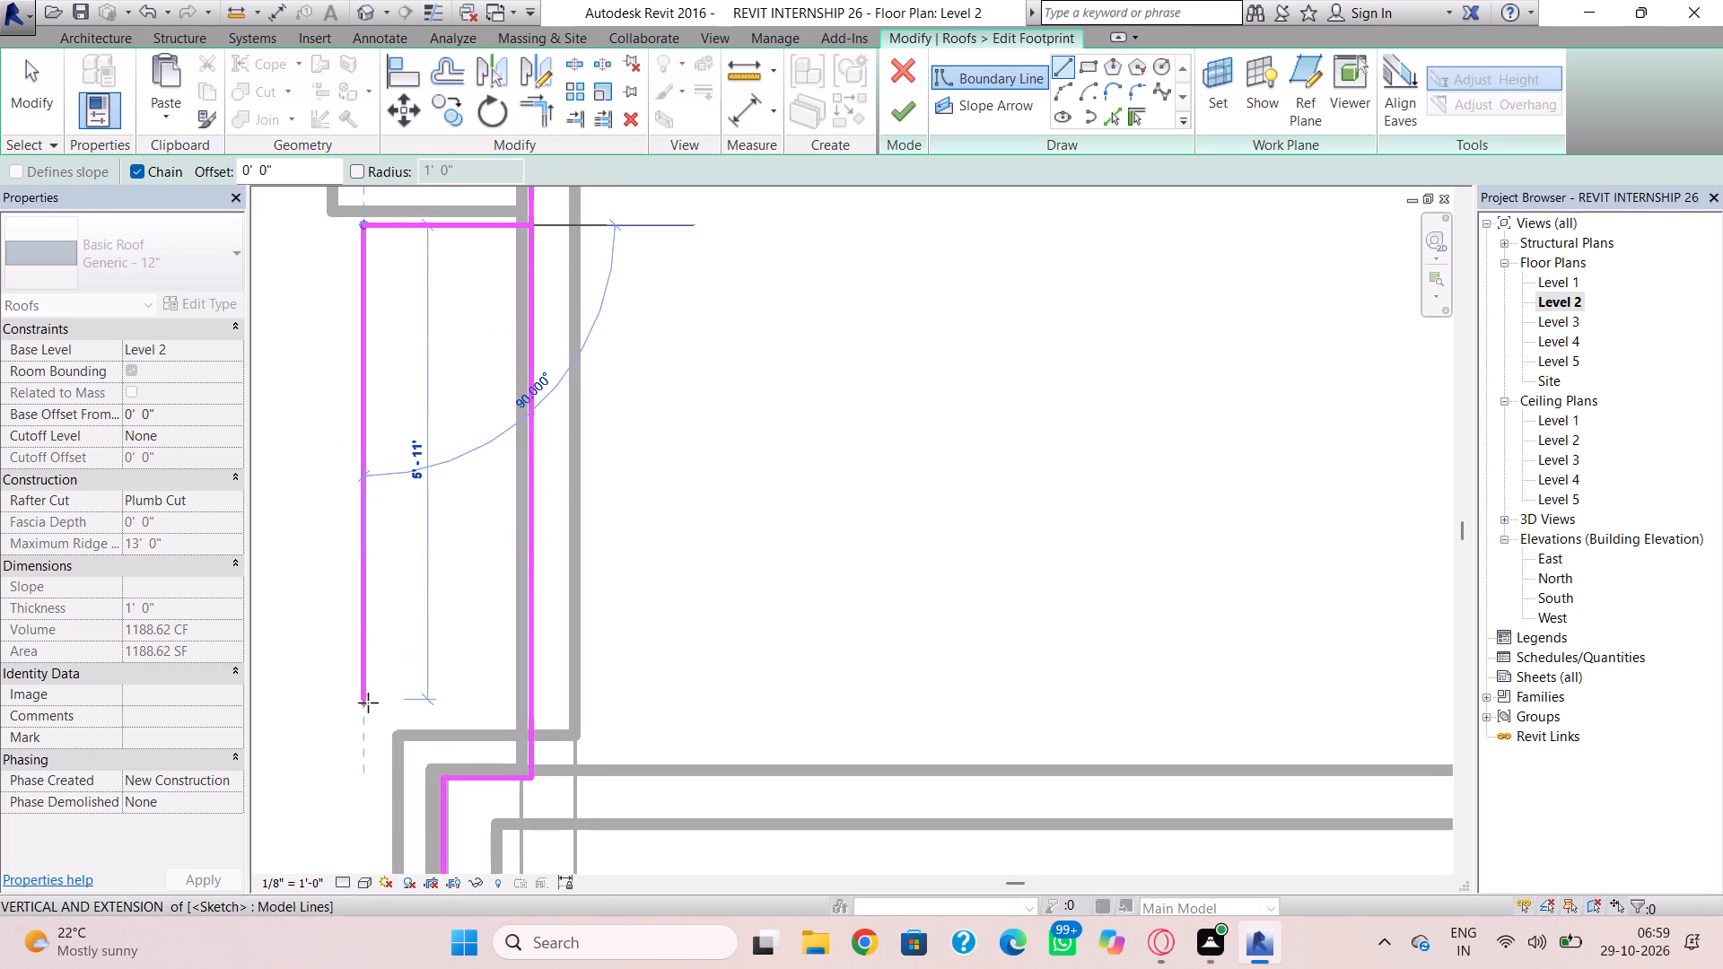
left_click(371, 720)
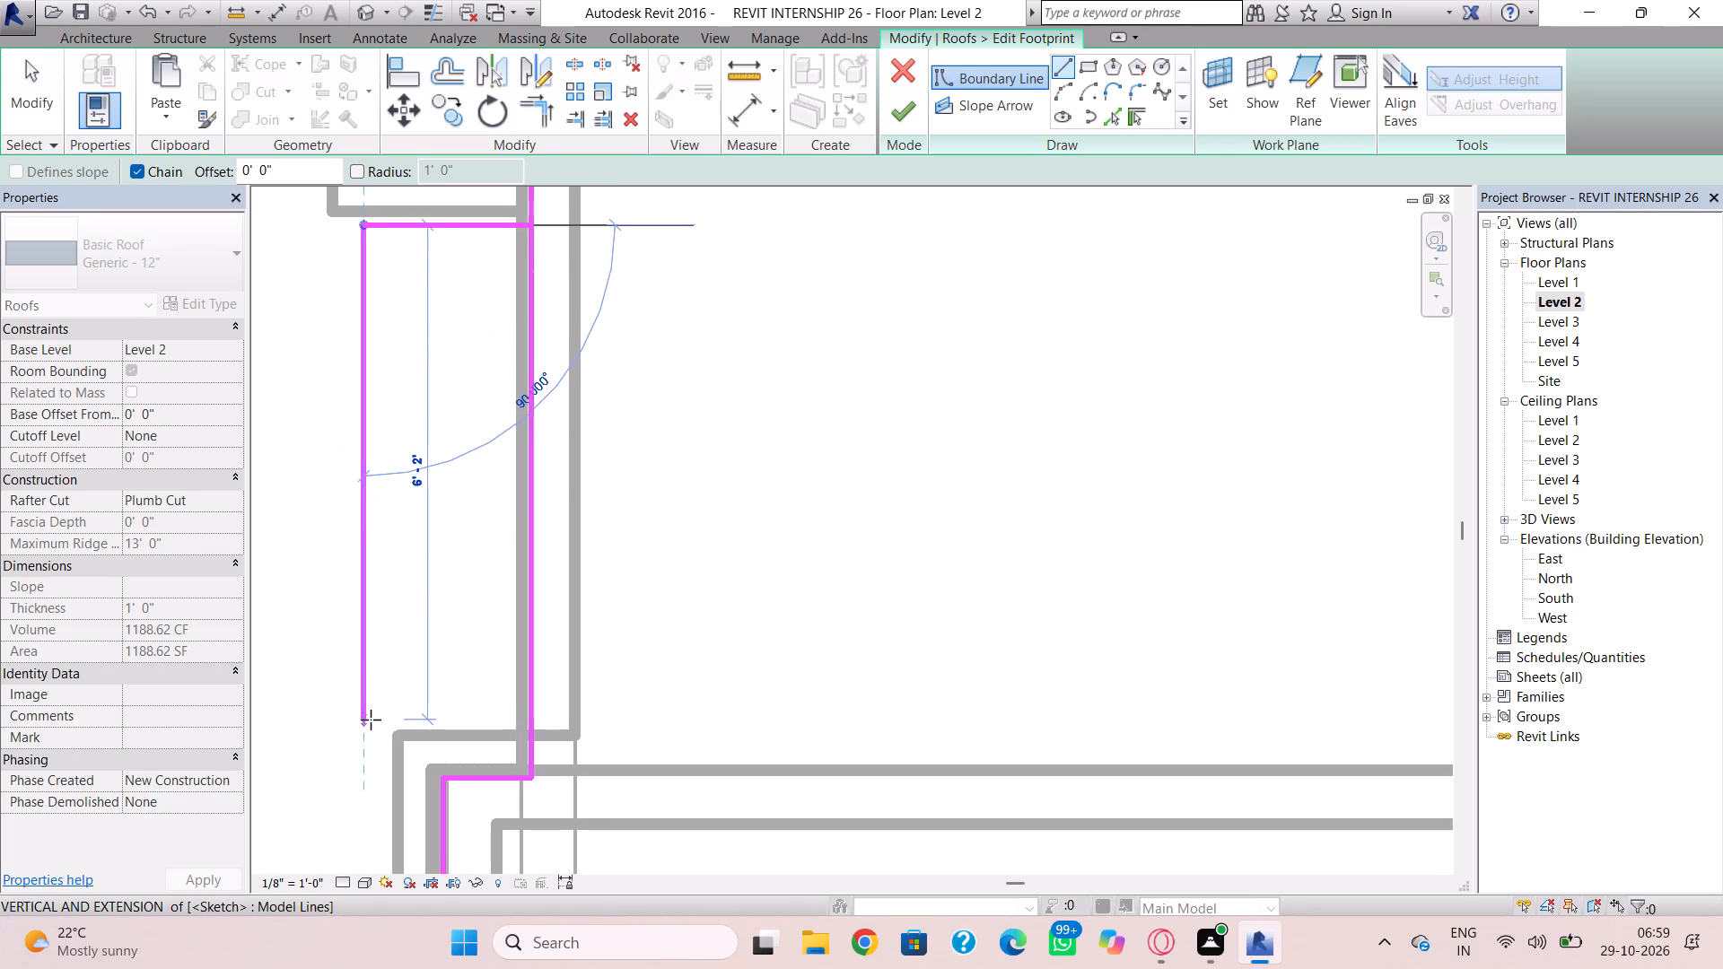
key("Escape")
key("Escape")
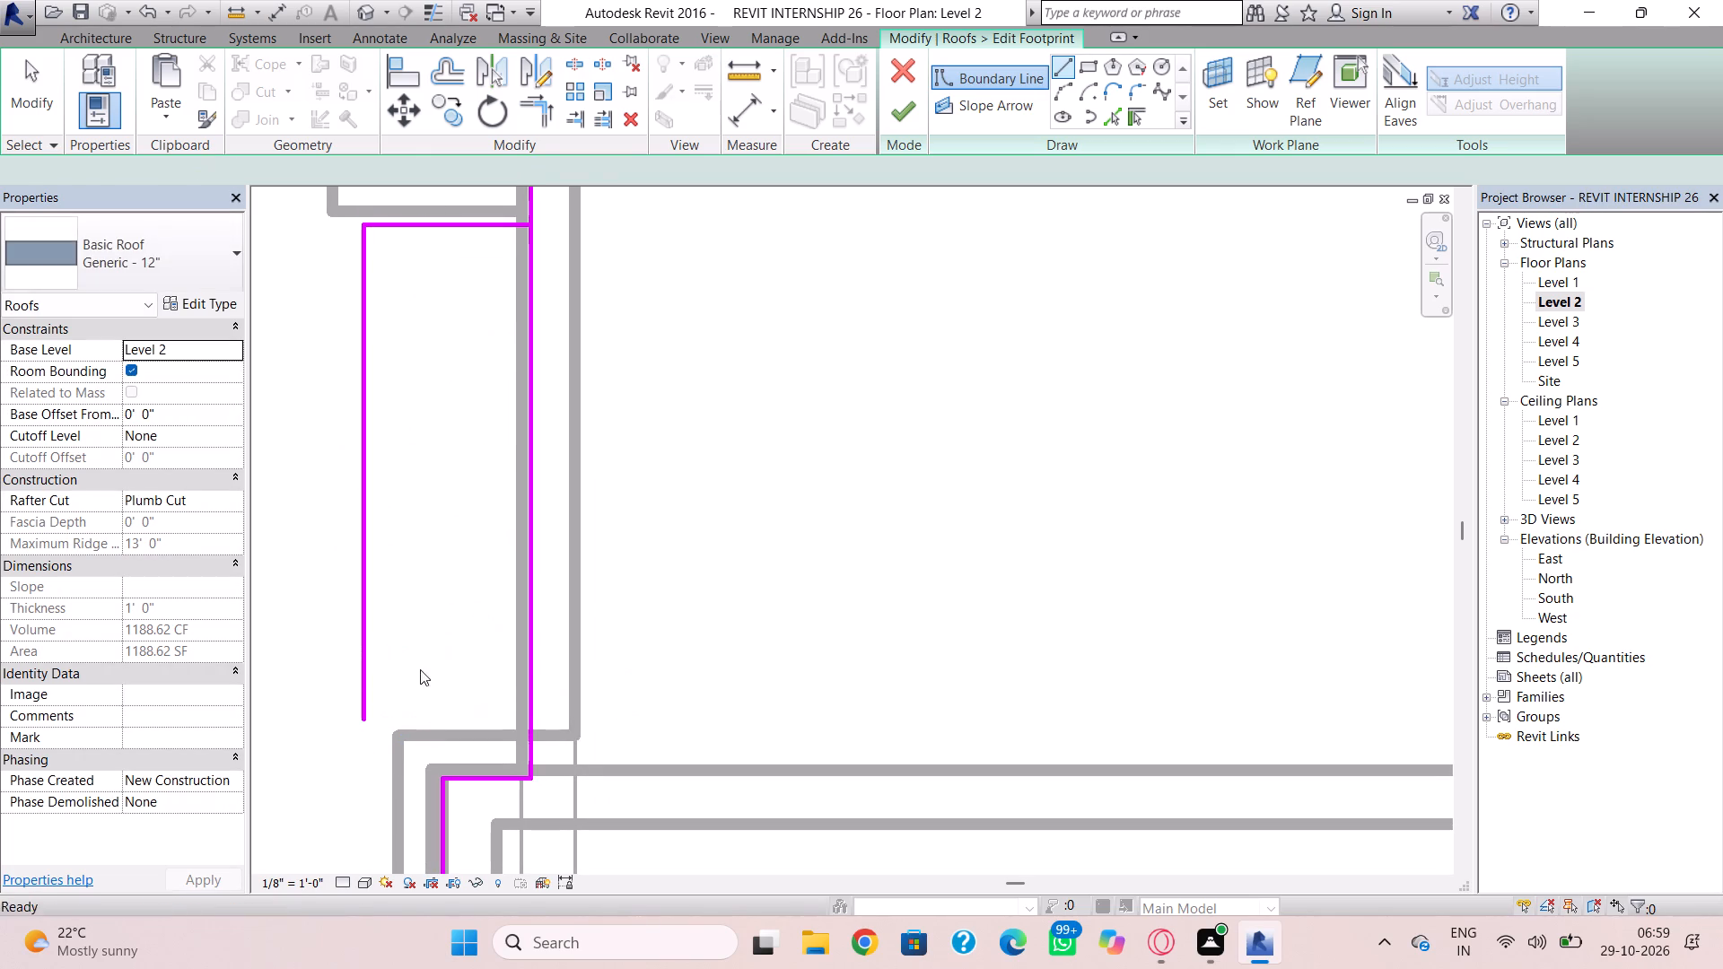
Nudge the new 6' 2" boundary line nine increments towards the side wall.
left_click(364, 681)
key("Right")
key("Right")
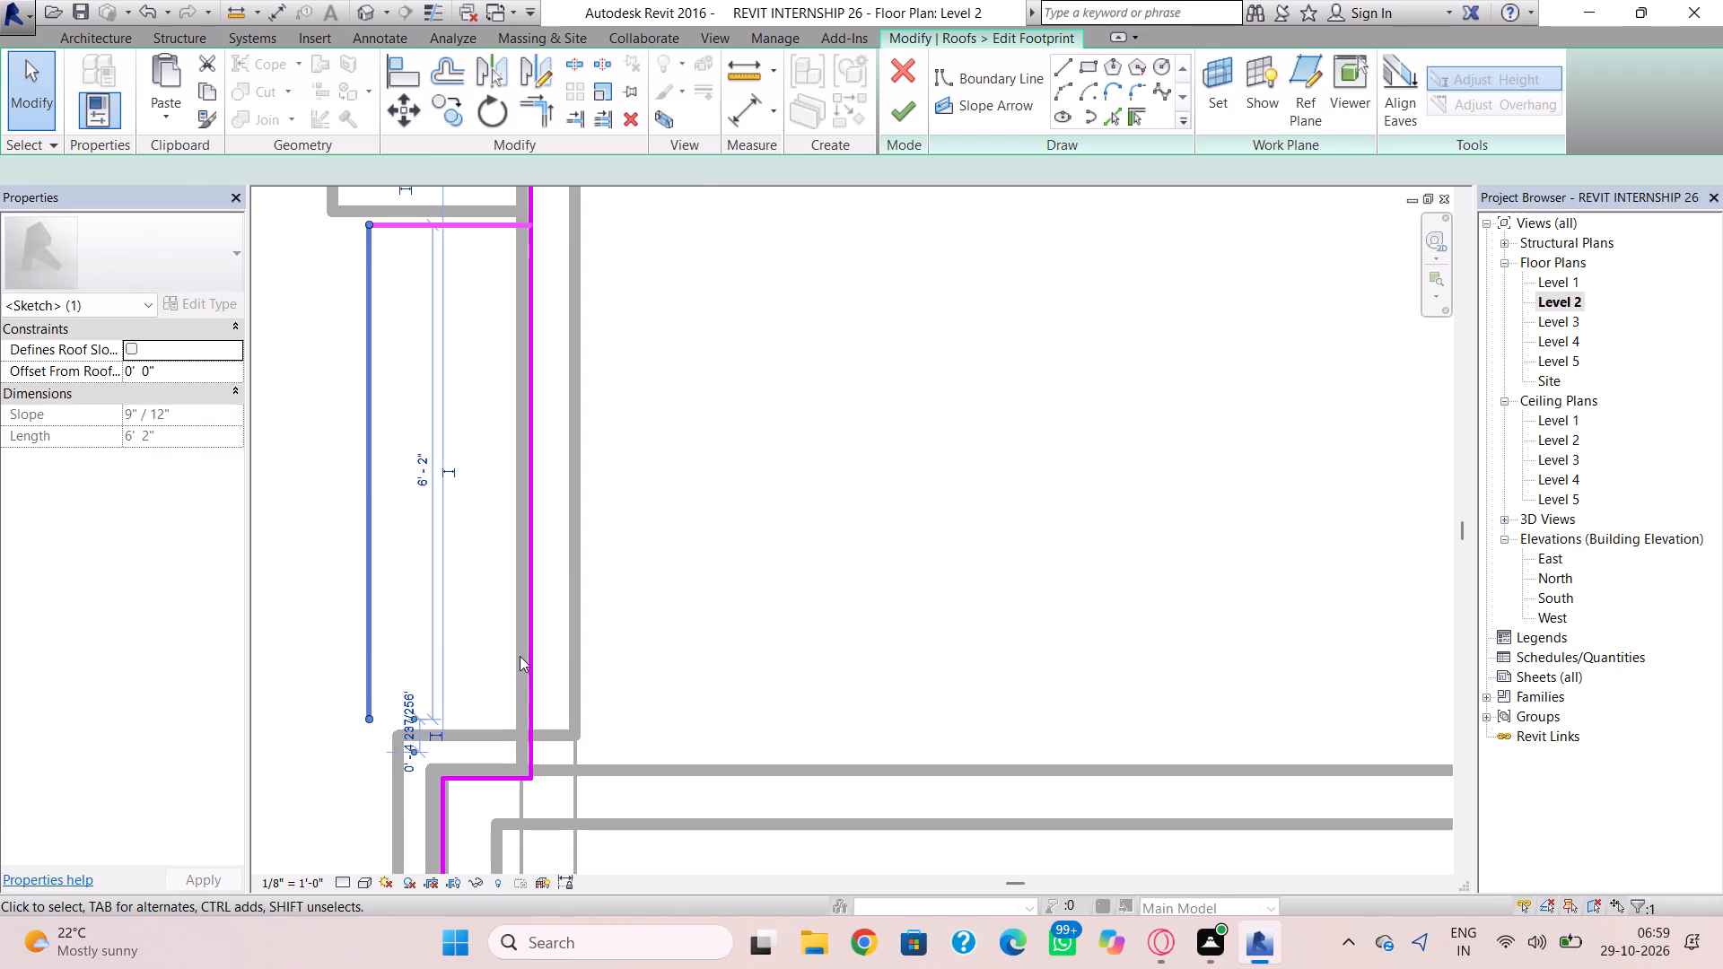
key("Right")
key("Right")
key("Right")
key("Right")
key("Right")
key("Right")
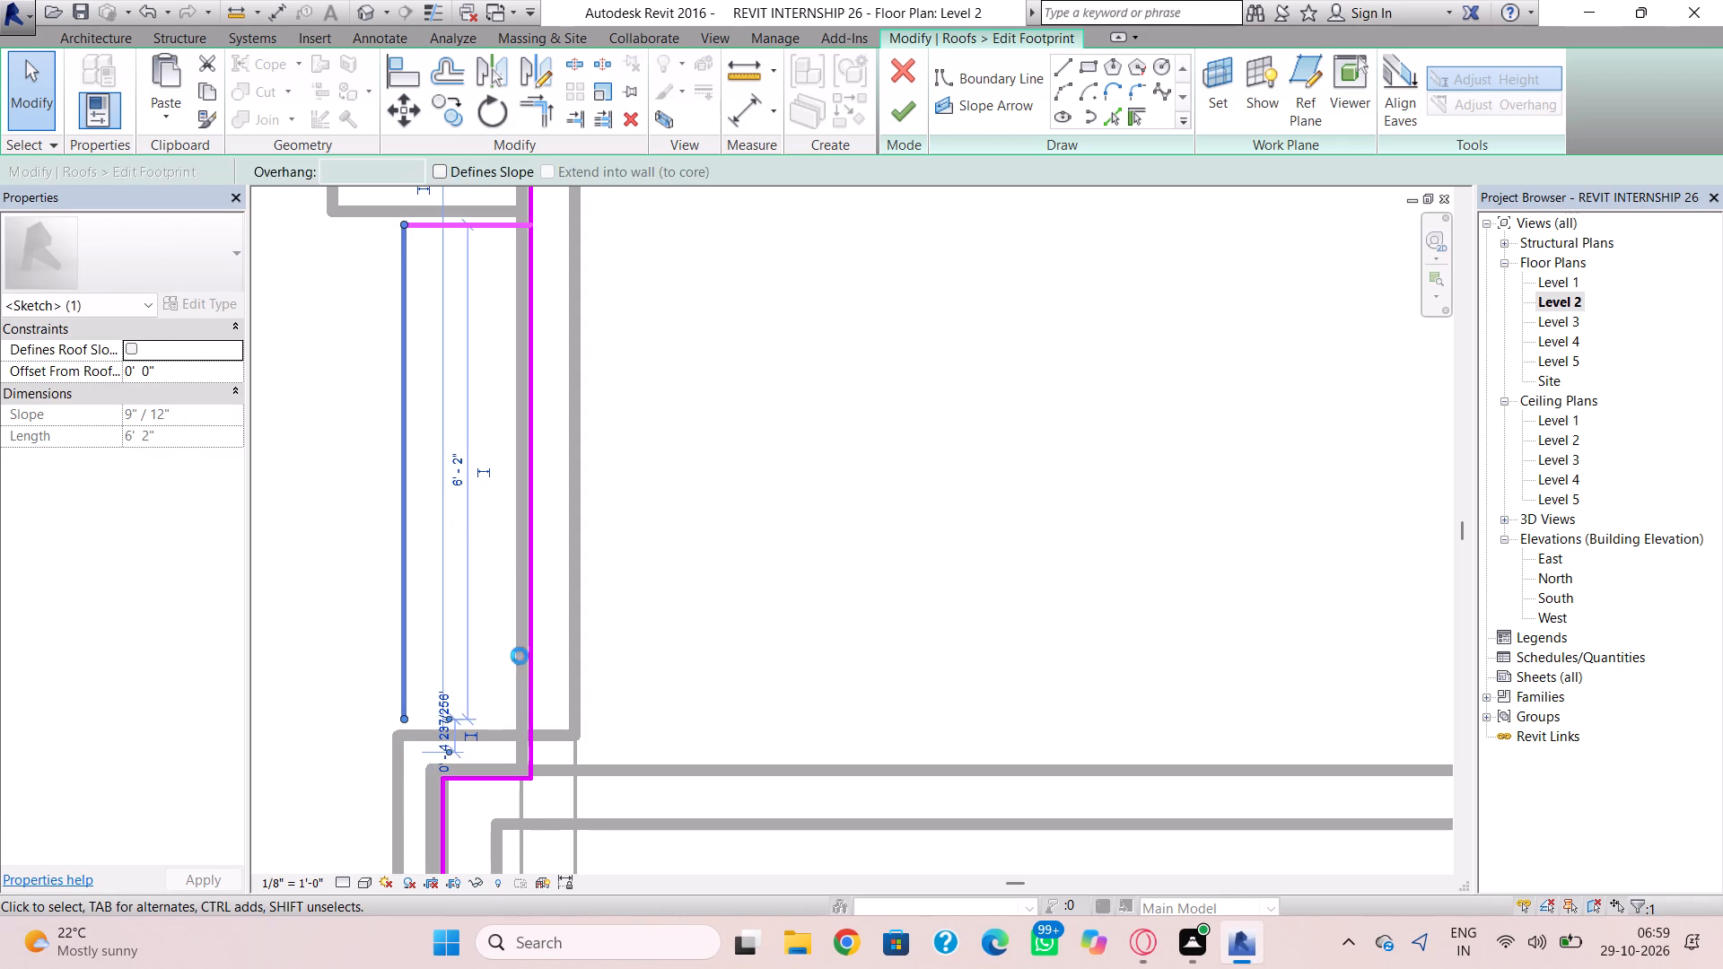
key("Right")
Stretch the free end of the new parallel boundary line to the corner wall, making it 6' 4" long.
scroll(388, 719, "up", 4)
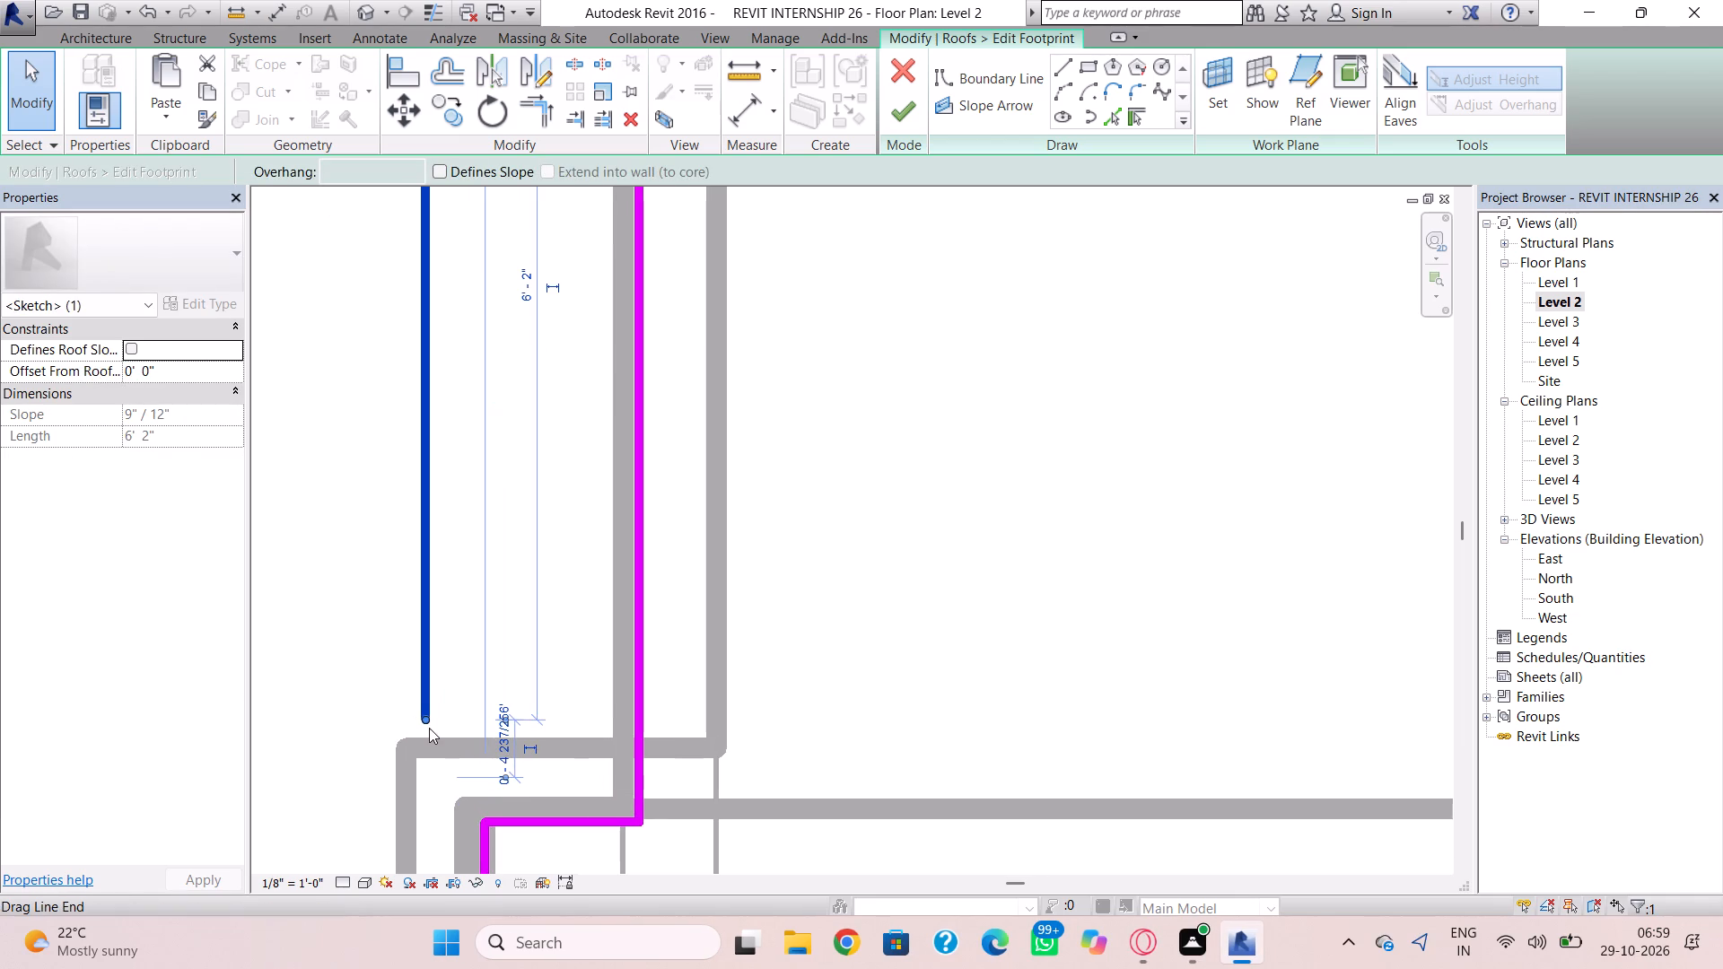
left_click_drag(428, 718, 427, 734)
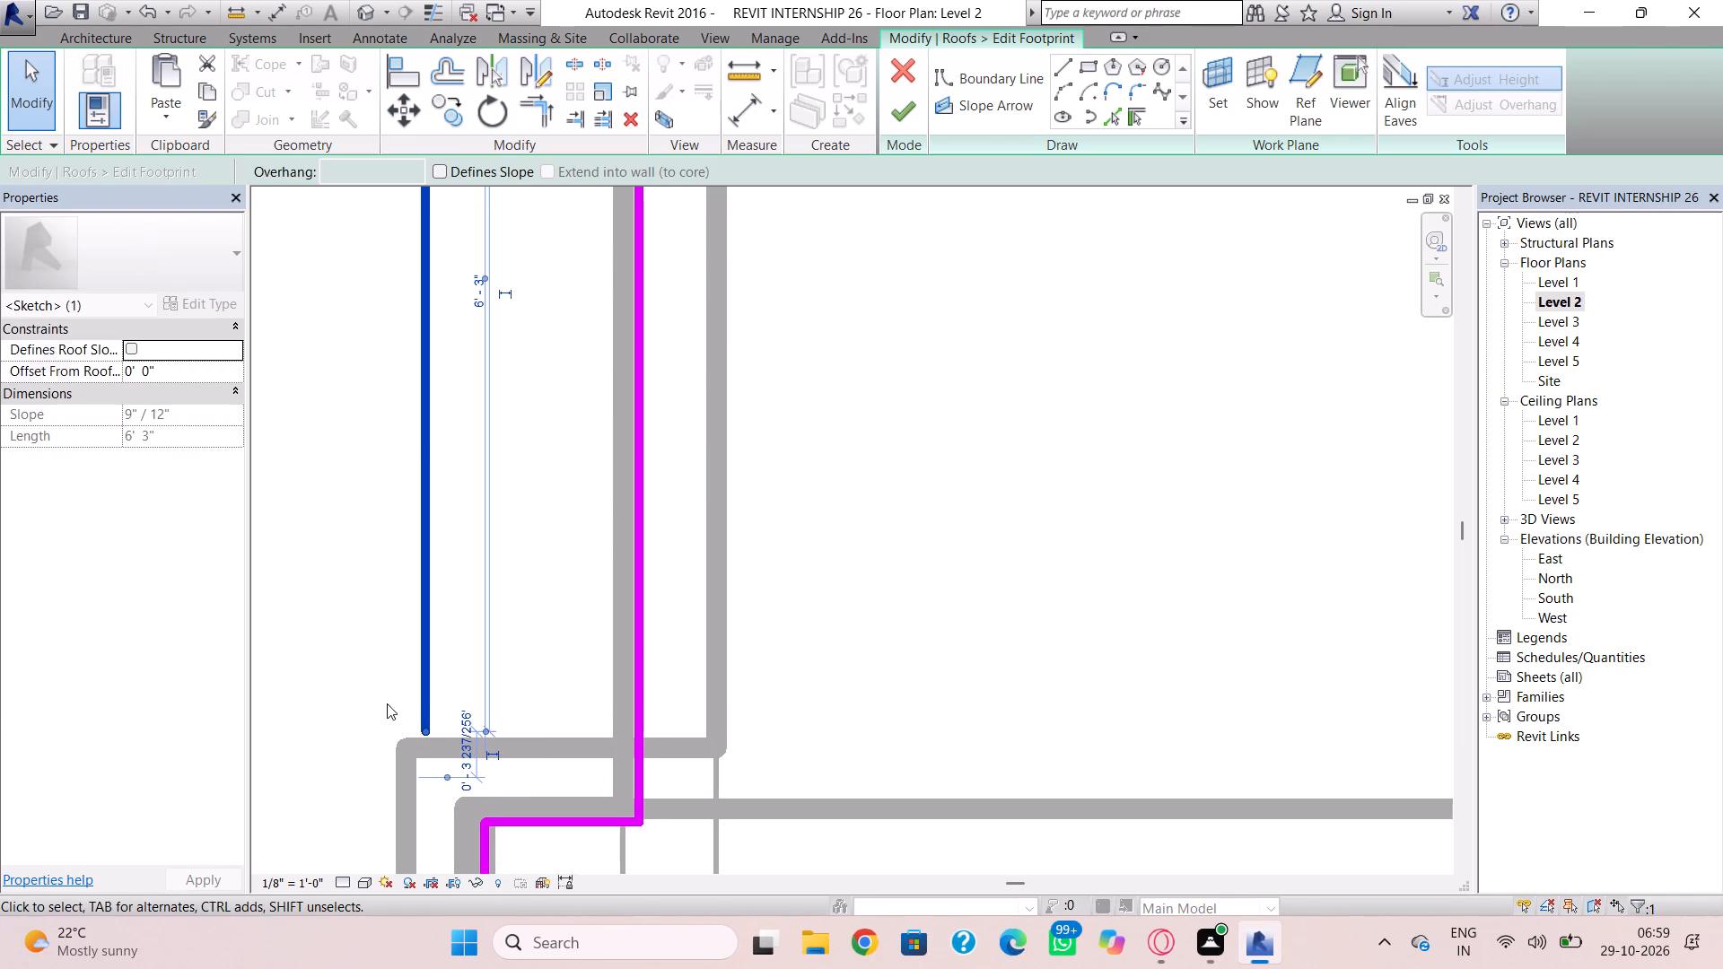
scroll(439, 734, "up", 3)
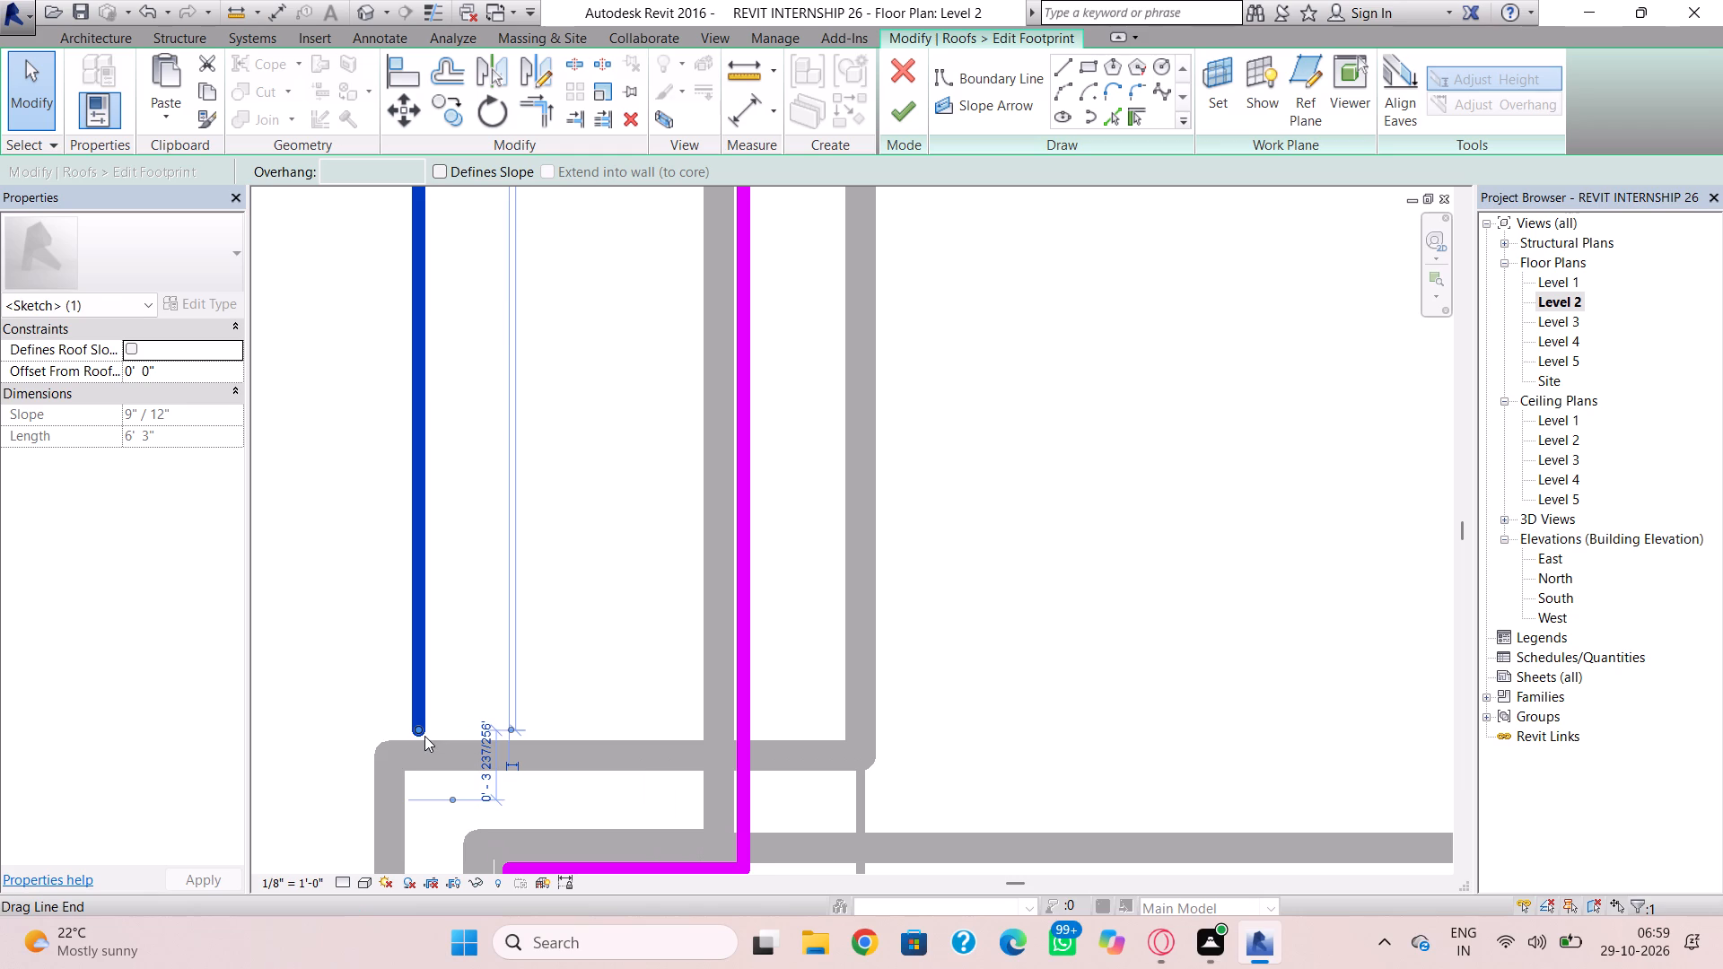
left_click_drag(420, 729, 420, 744)
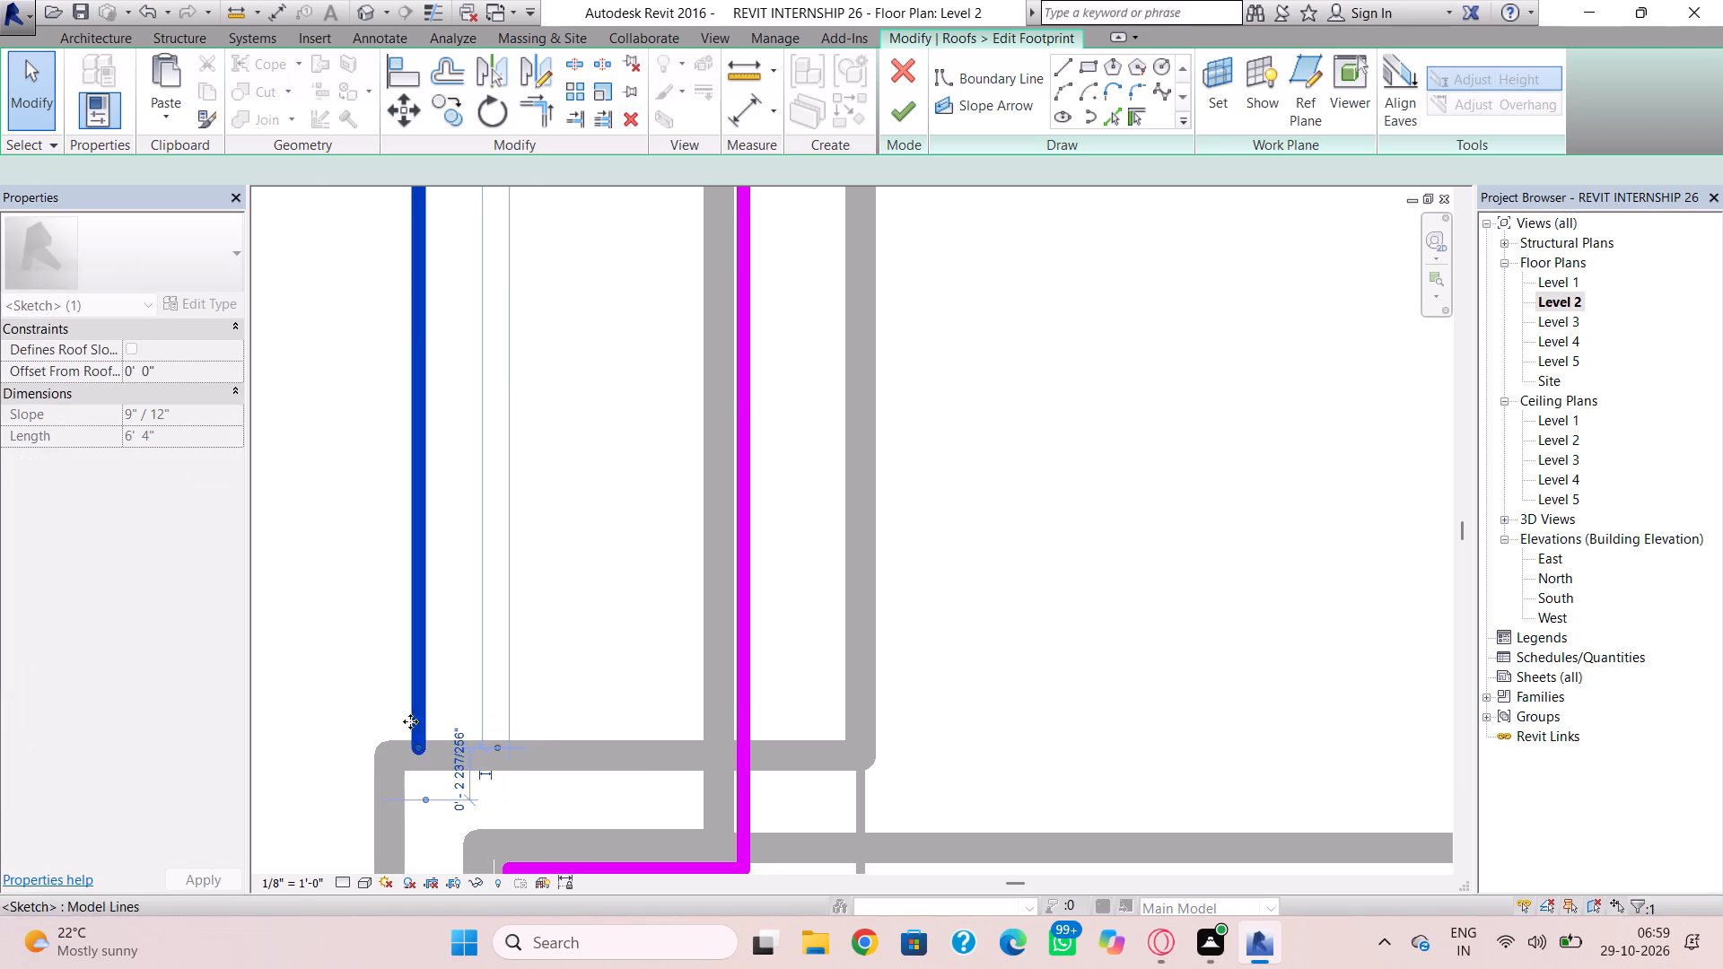
left_click(382, 698)
Nudge the short outward boundary line a net two increments towards the edge of the projecting wall fin.
scroll(412, 626, "down", 1)
middle_click_drag(422, 669, 431, 857)
scroll(538, 592, "down", 3)
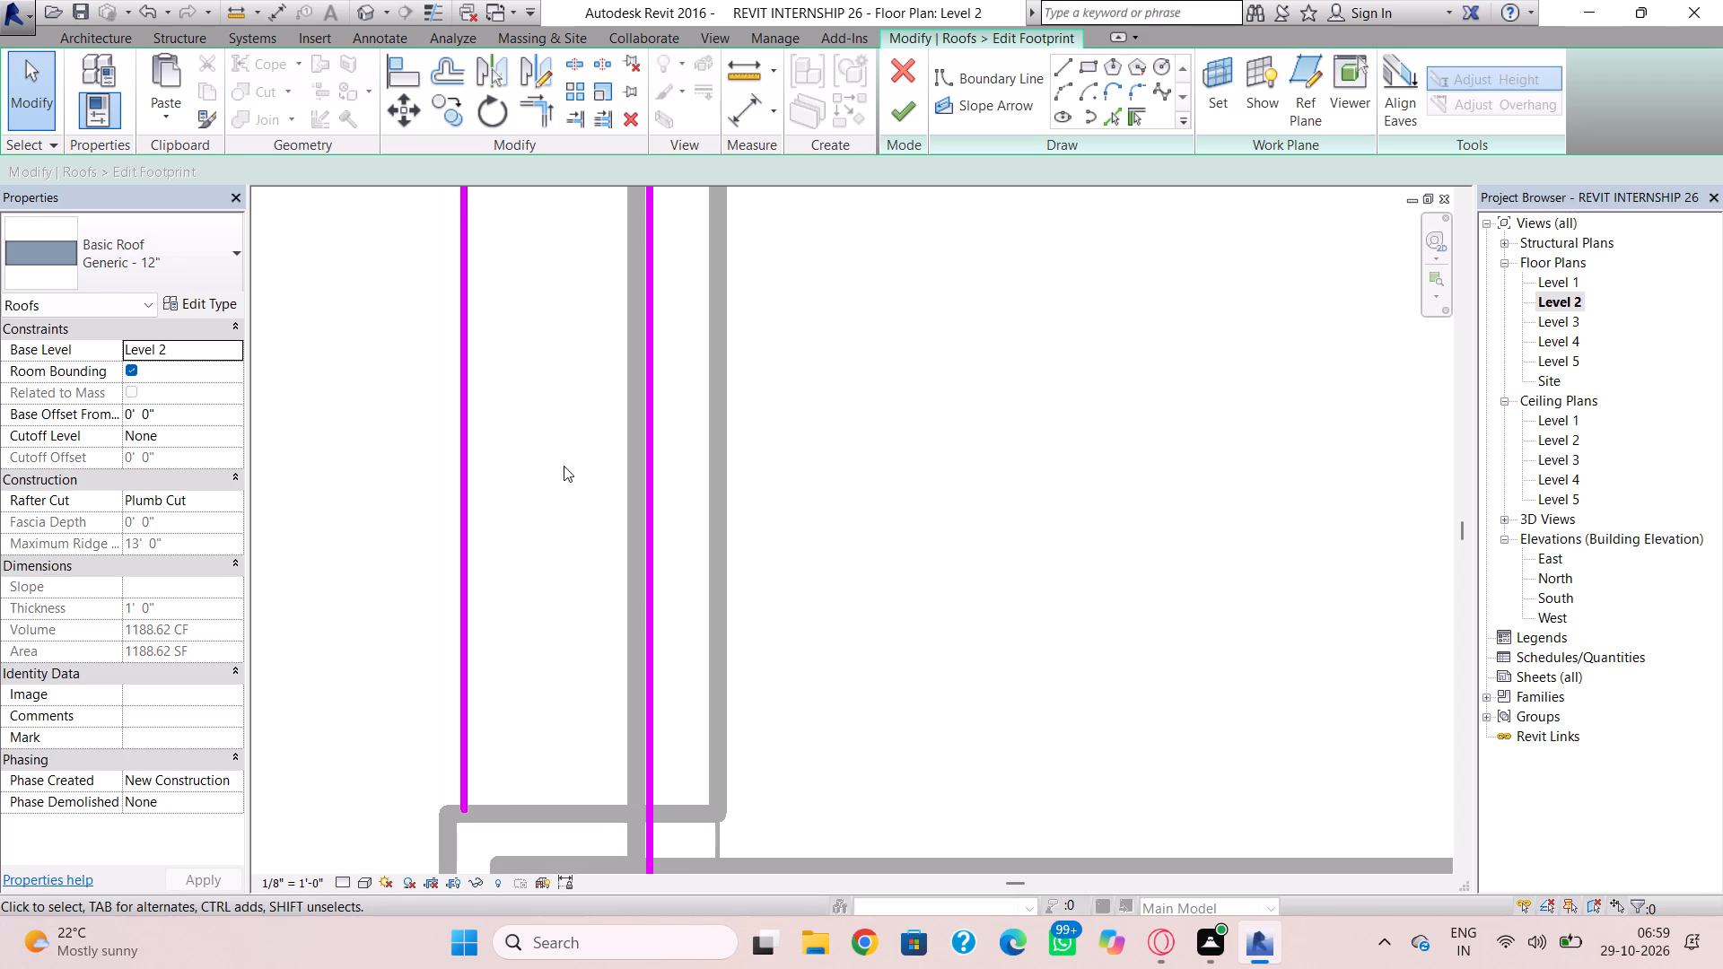
scroll(543, 509, "down", 3)
middle_click_drag(542, 524, 530, 609)
left_click(522, 292)
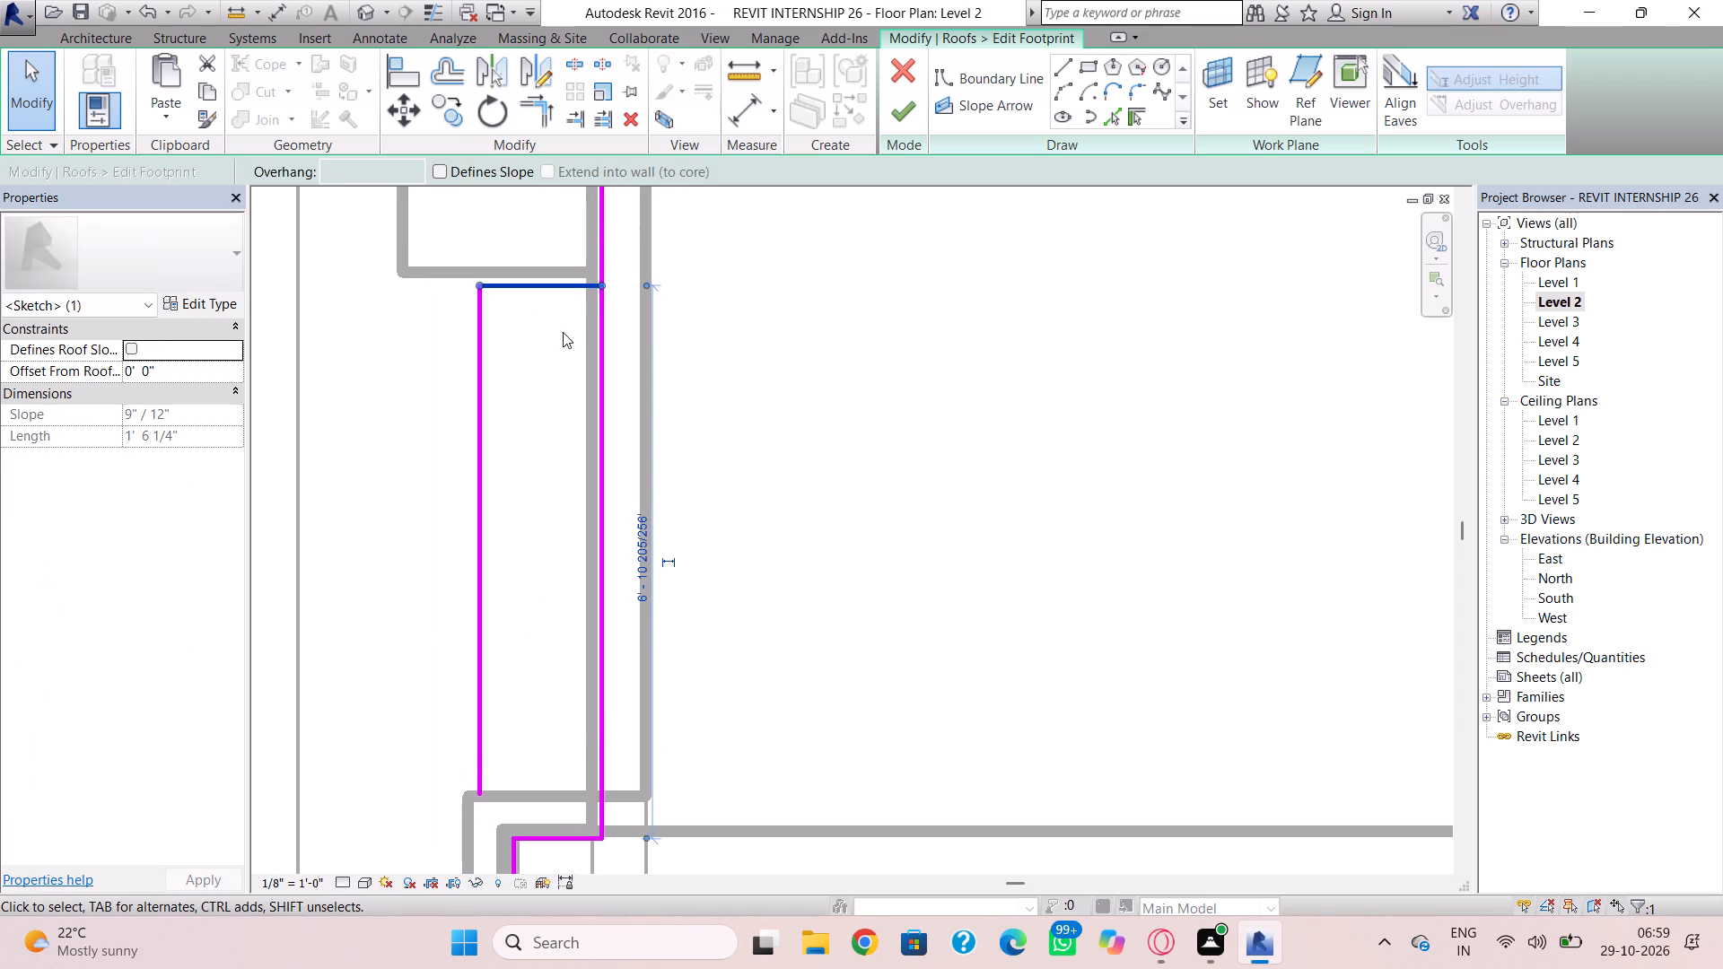
key("Up")
key("Up")
key("Up")
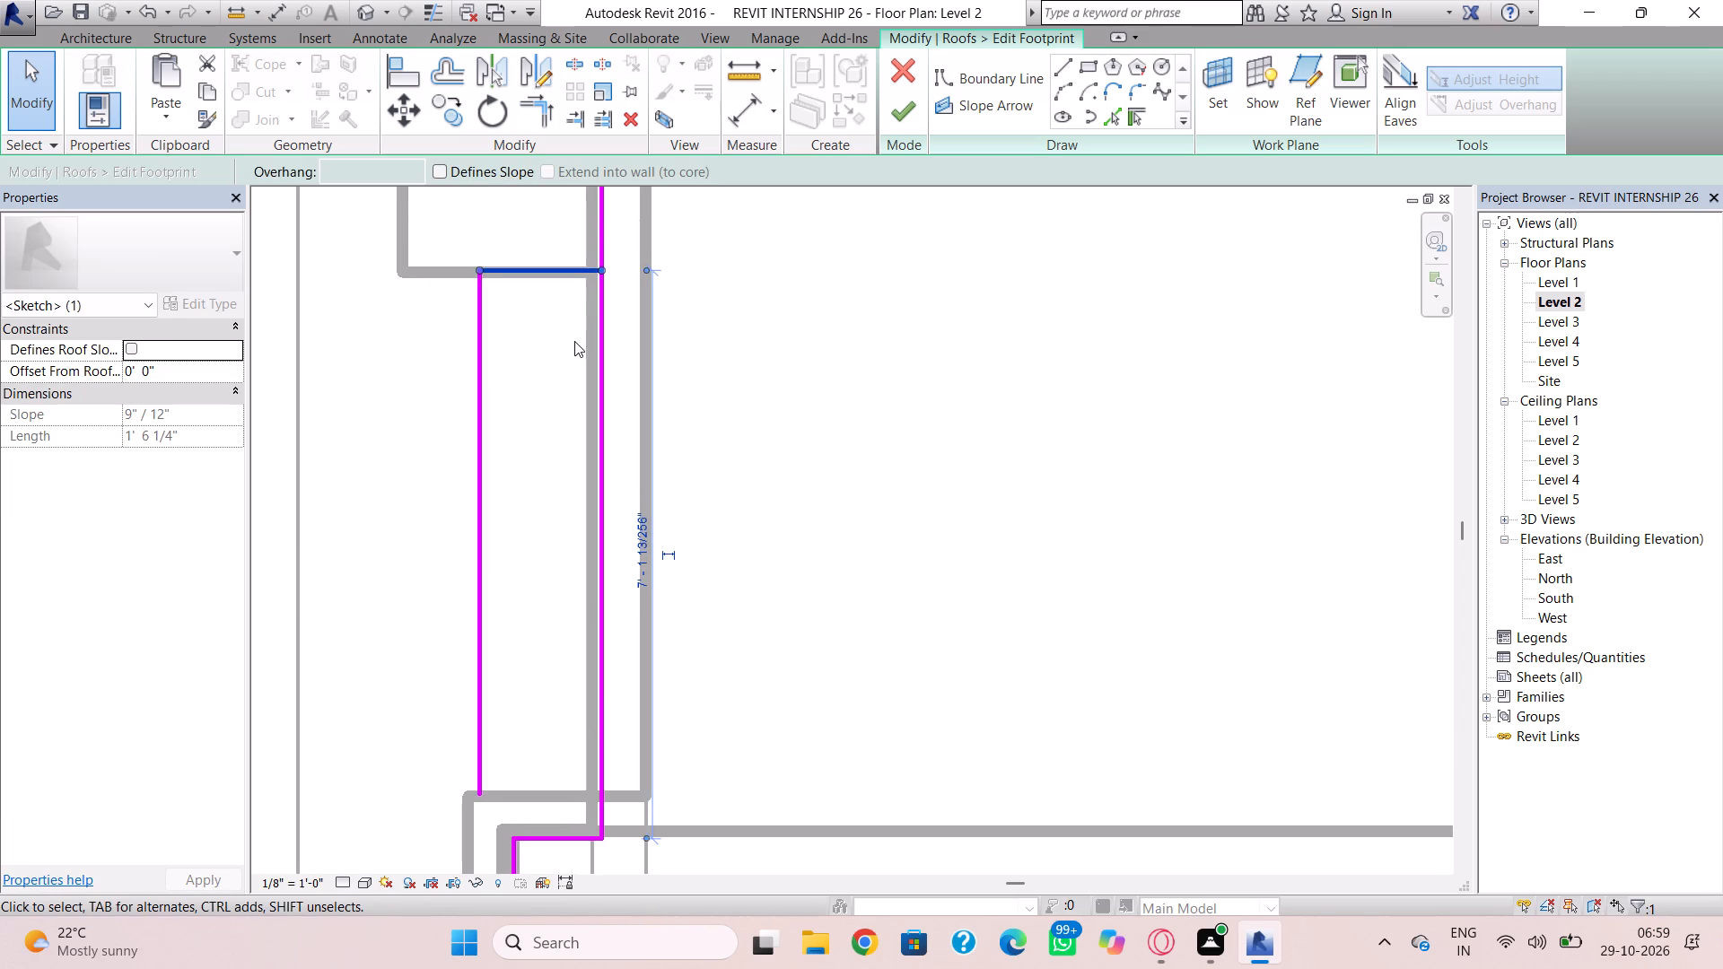
key("Down")
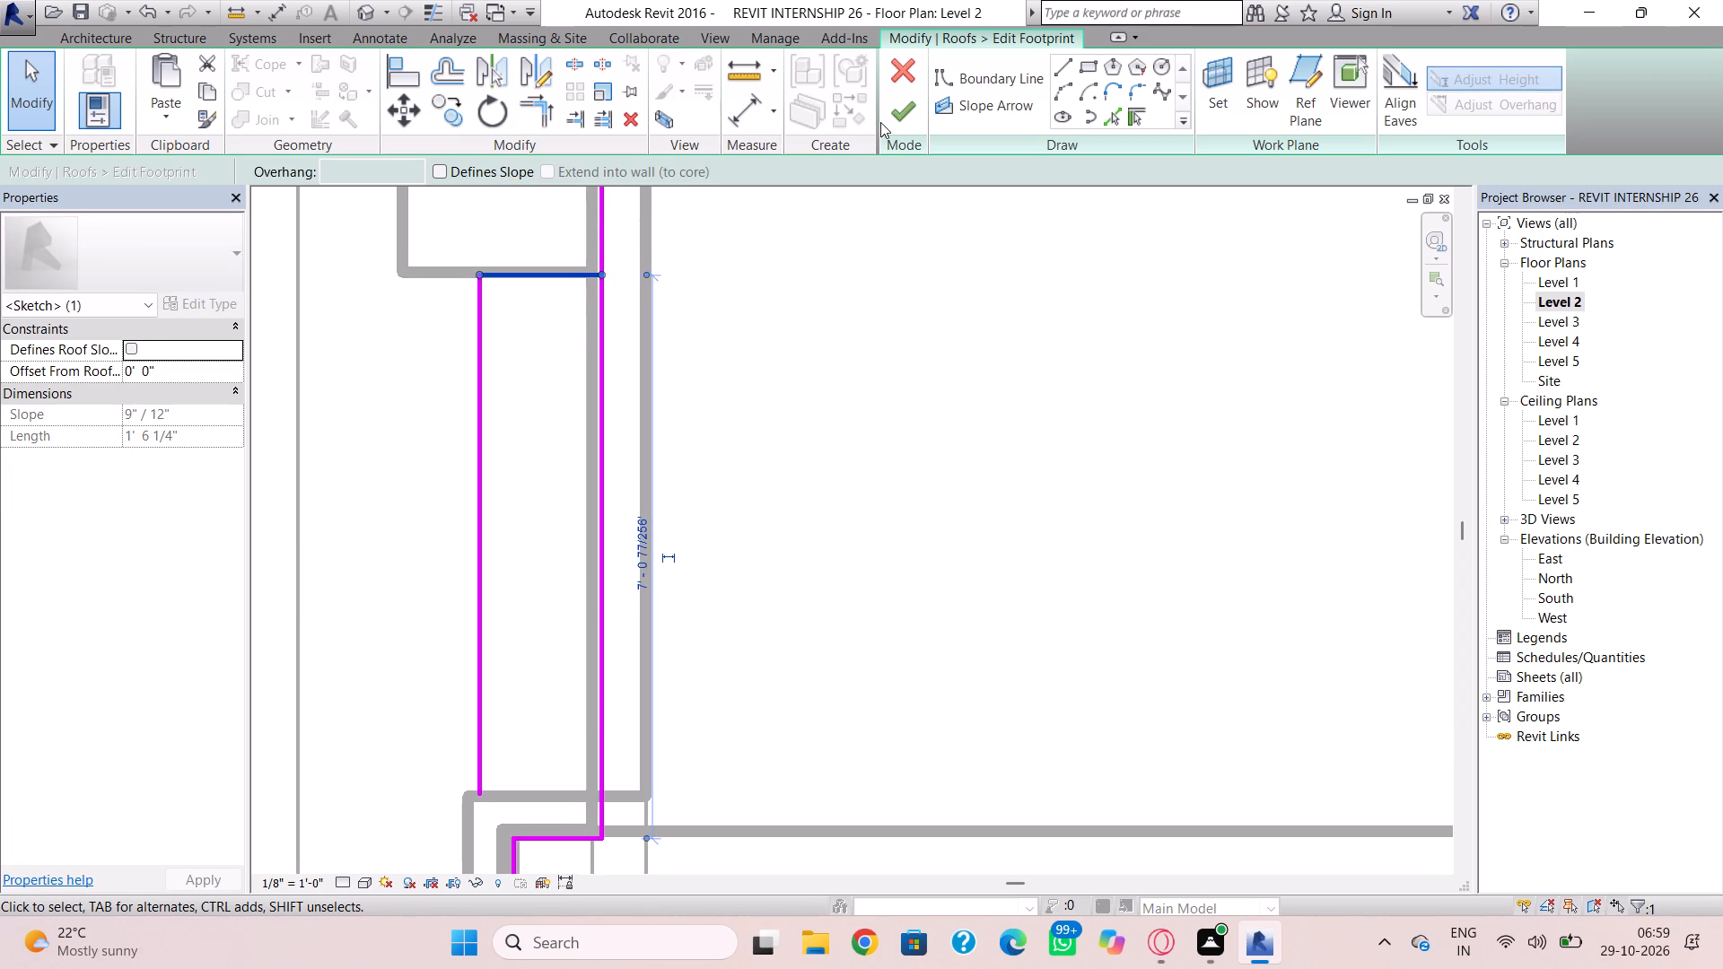
left_click(880, 122)
Draw a 1' 6 1/4" boundary line from the parallel line's free end back to the original footprint edge.
left_click(1069, 70)
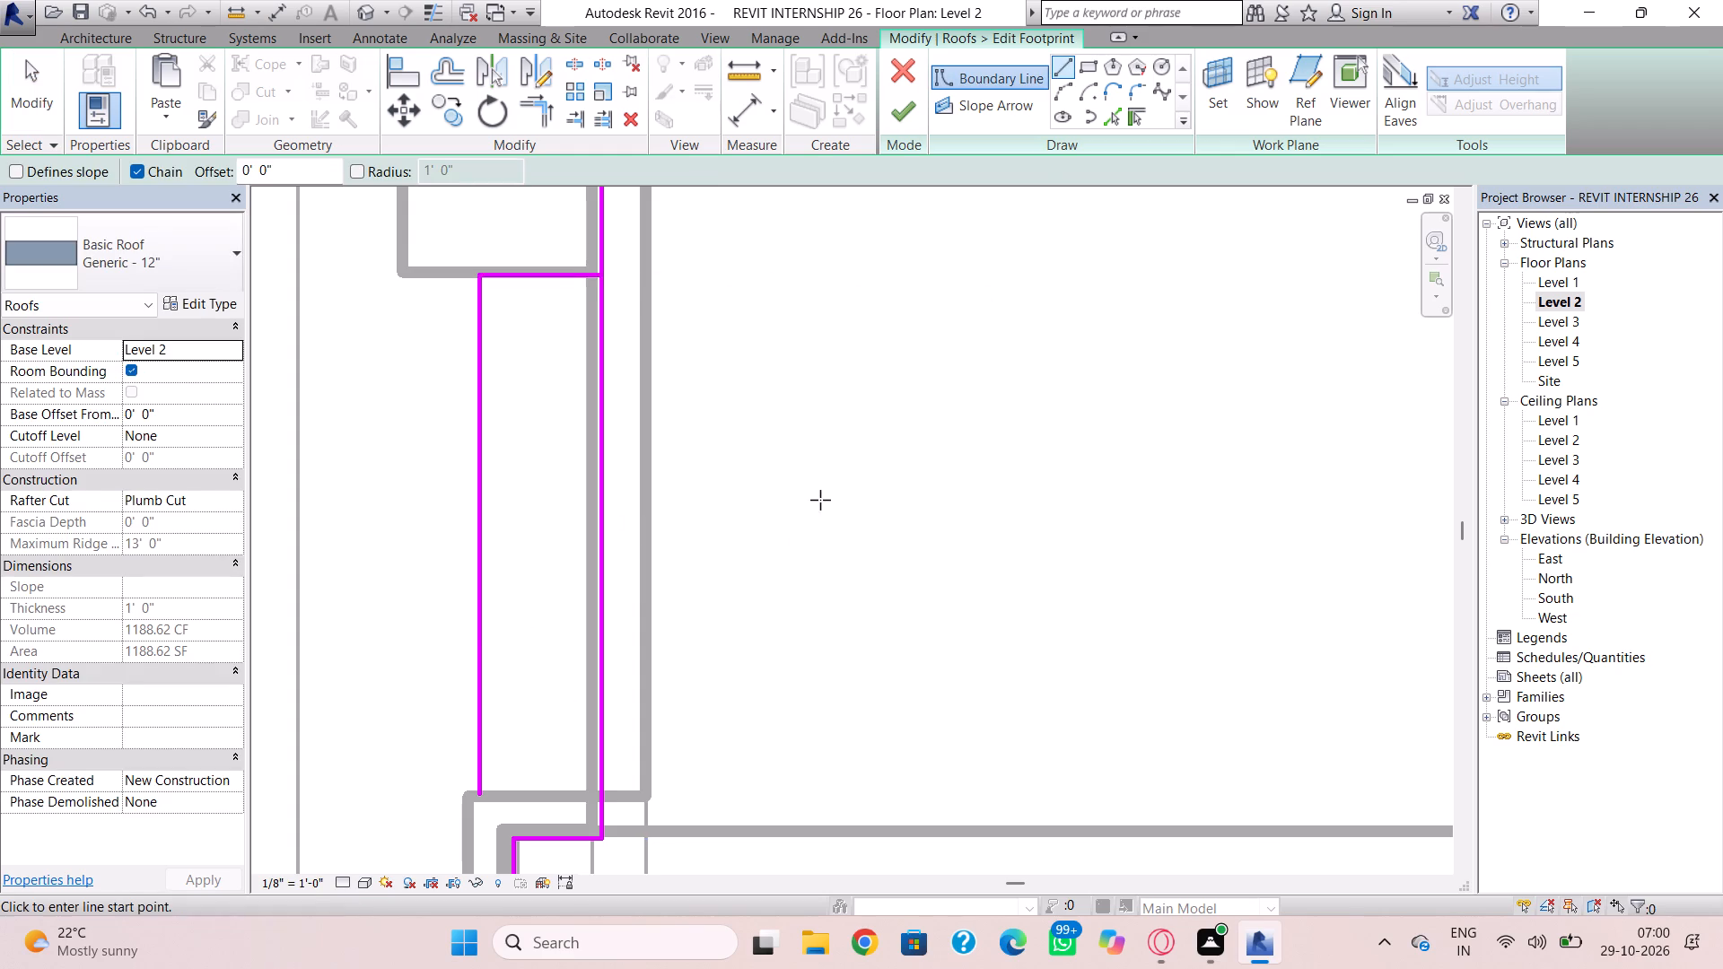
scroll(524, 702, "up", 4)
scroll(498, 770, "down", 2)
middle_click_drag(498, 747, 516, 454)
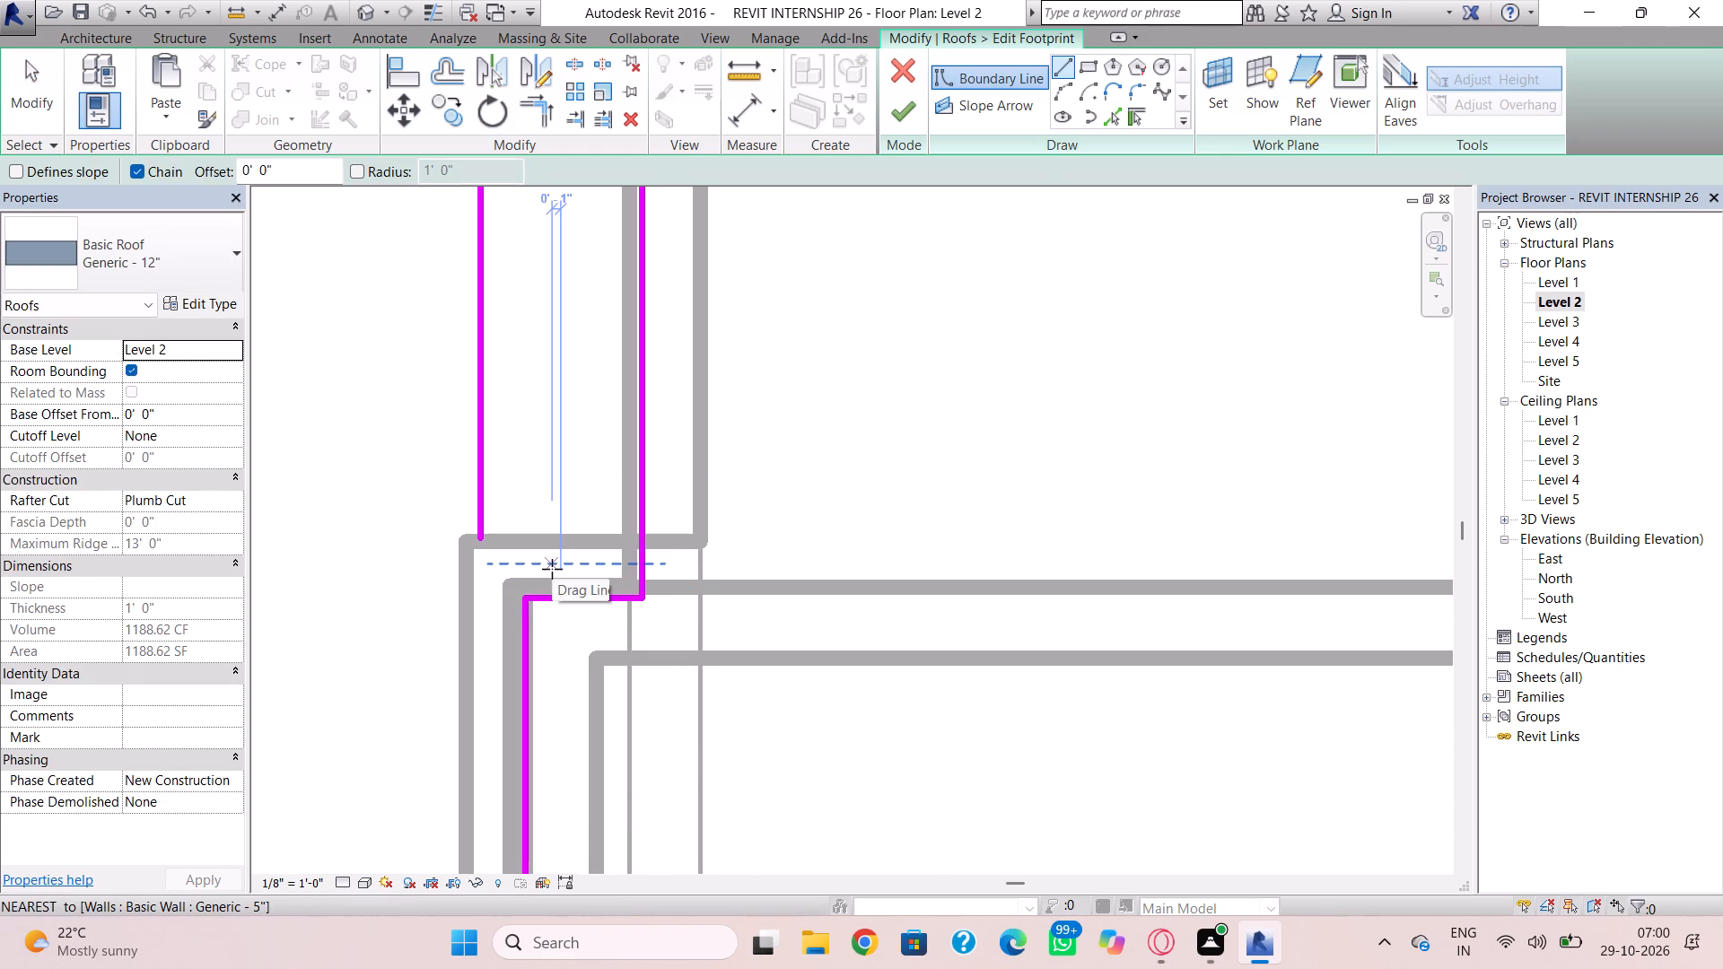
left_click(489, 545)
left_click(649, 532)
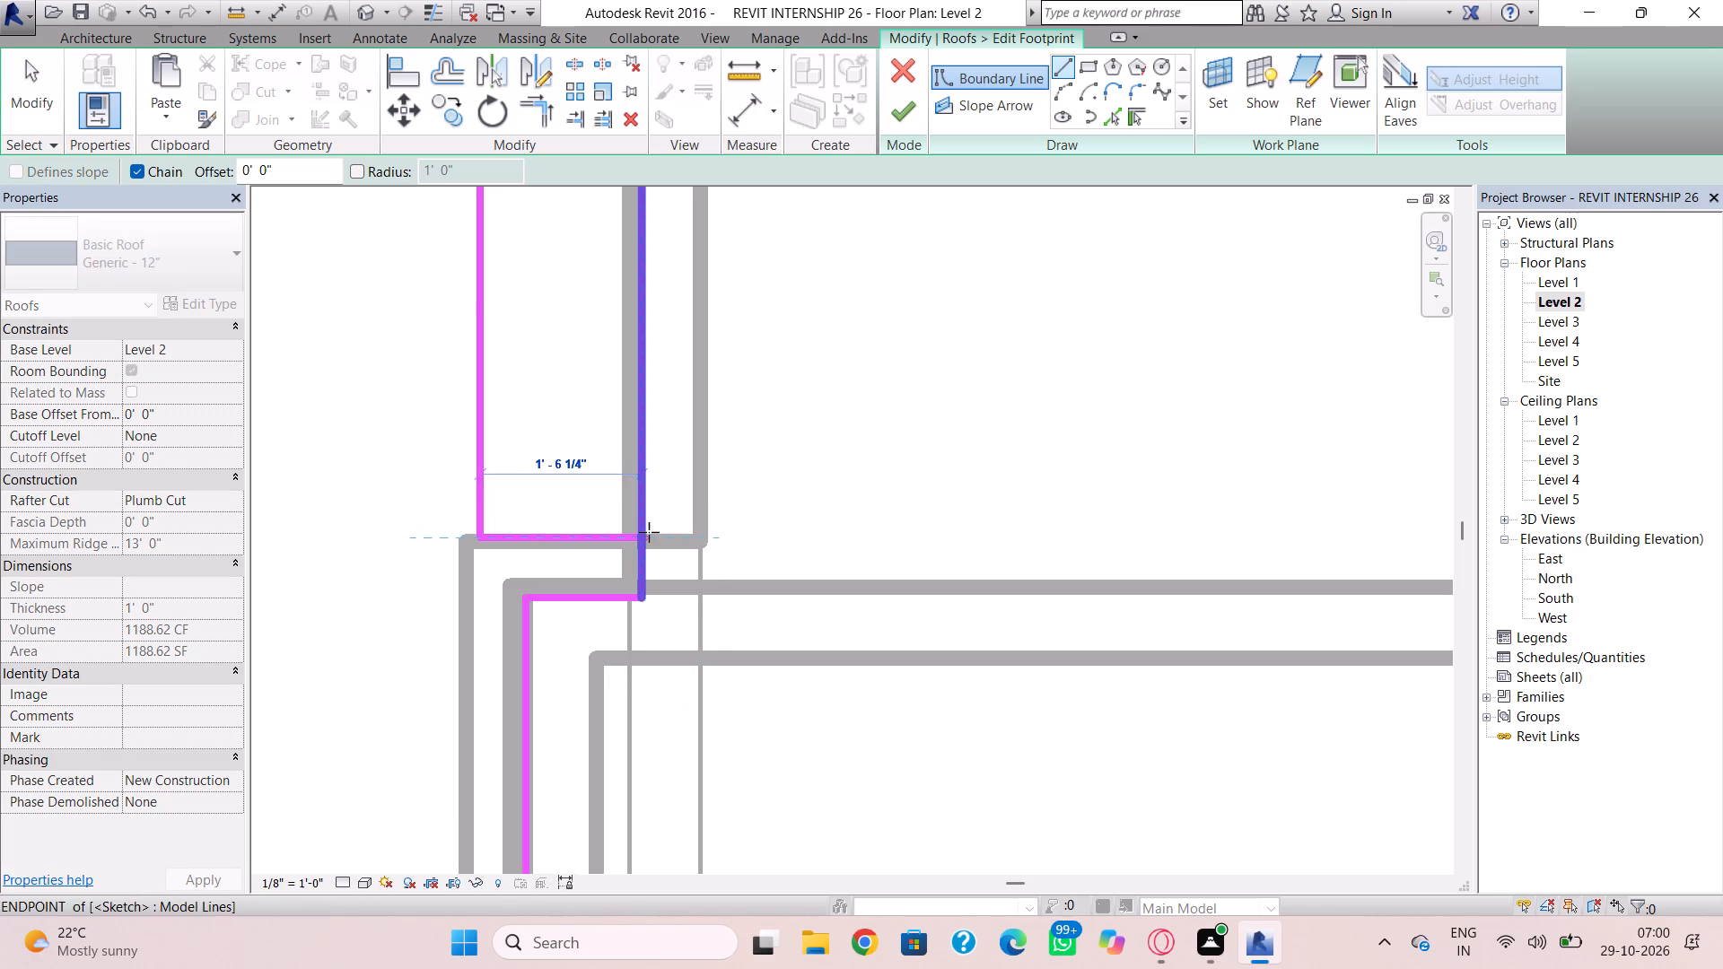
scroll(687, 532, "down", 3)
key("Escape")
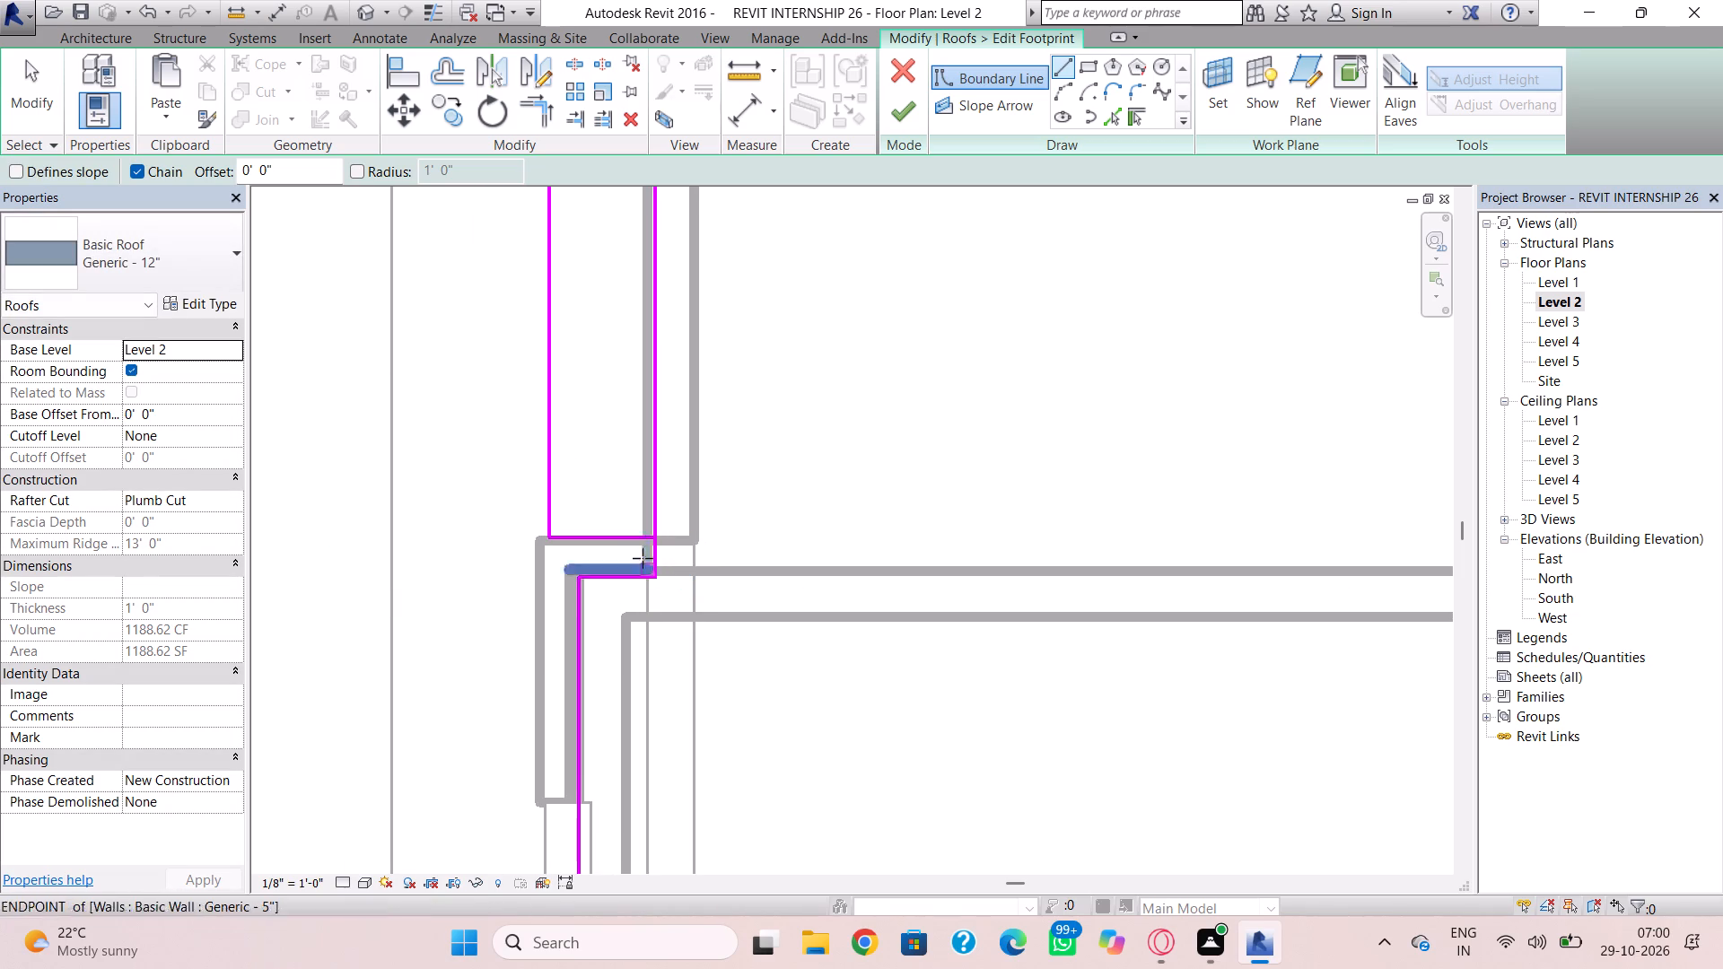
key("Escape")
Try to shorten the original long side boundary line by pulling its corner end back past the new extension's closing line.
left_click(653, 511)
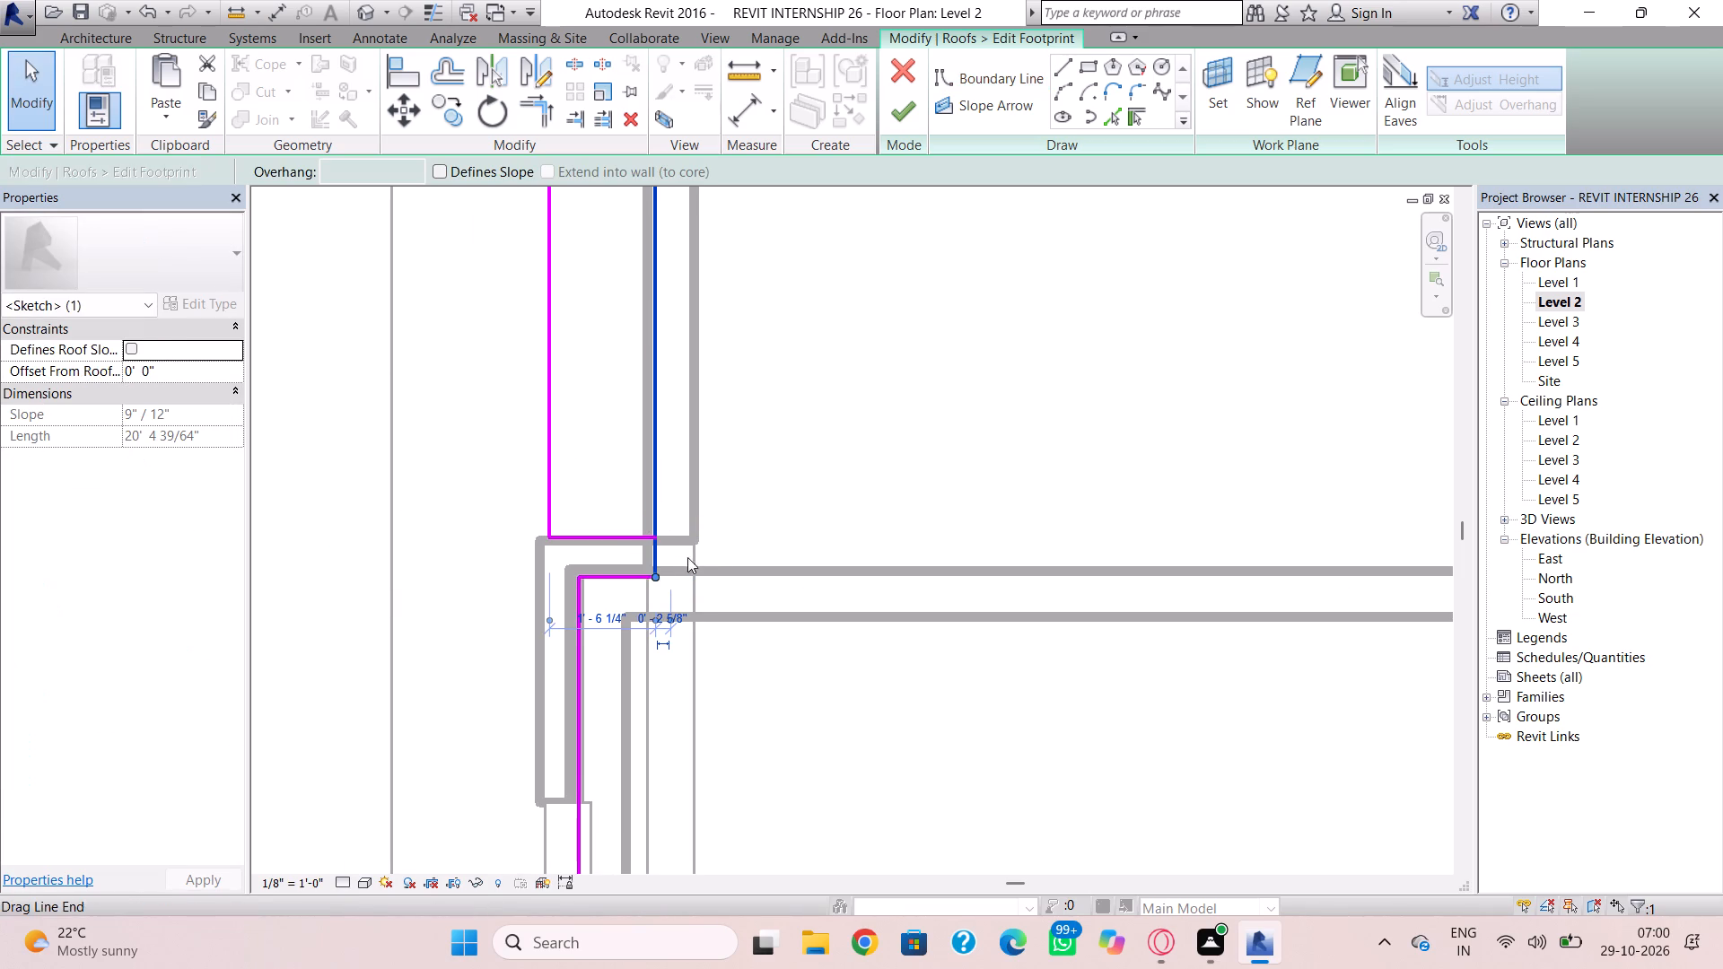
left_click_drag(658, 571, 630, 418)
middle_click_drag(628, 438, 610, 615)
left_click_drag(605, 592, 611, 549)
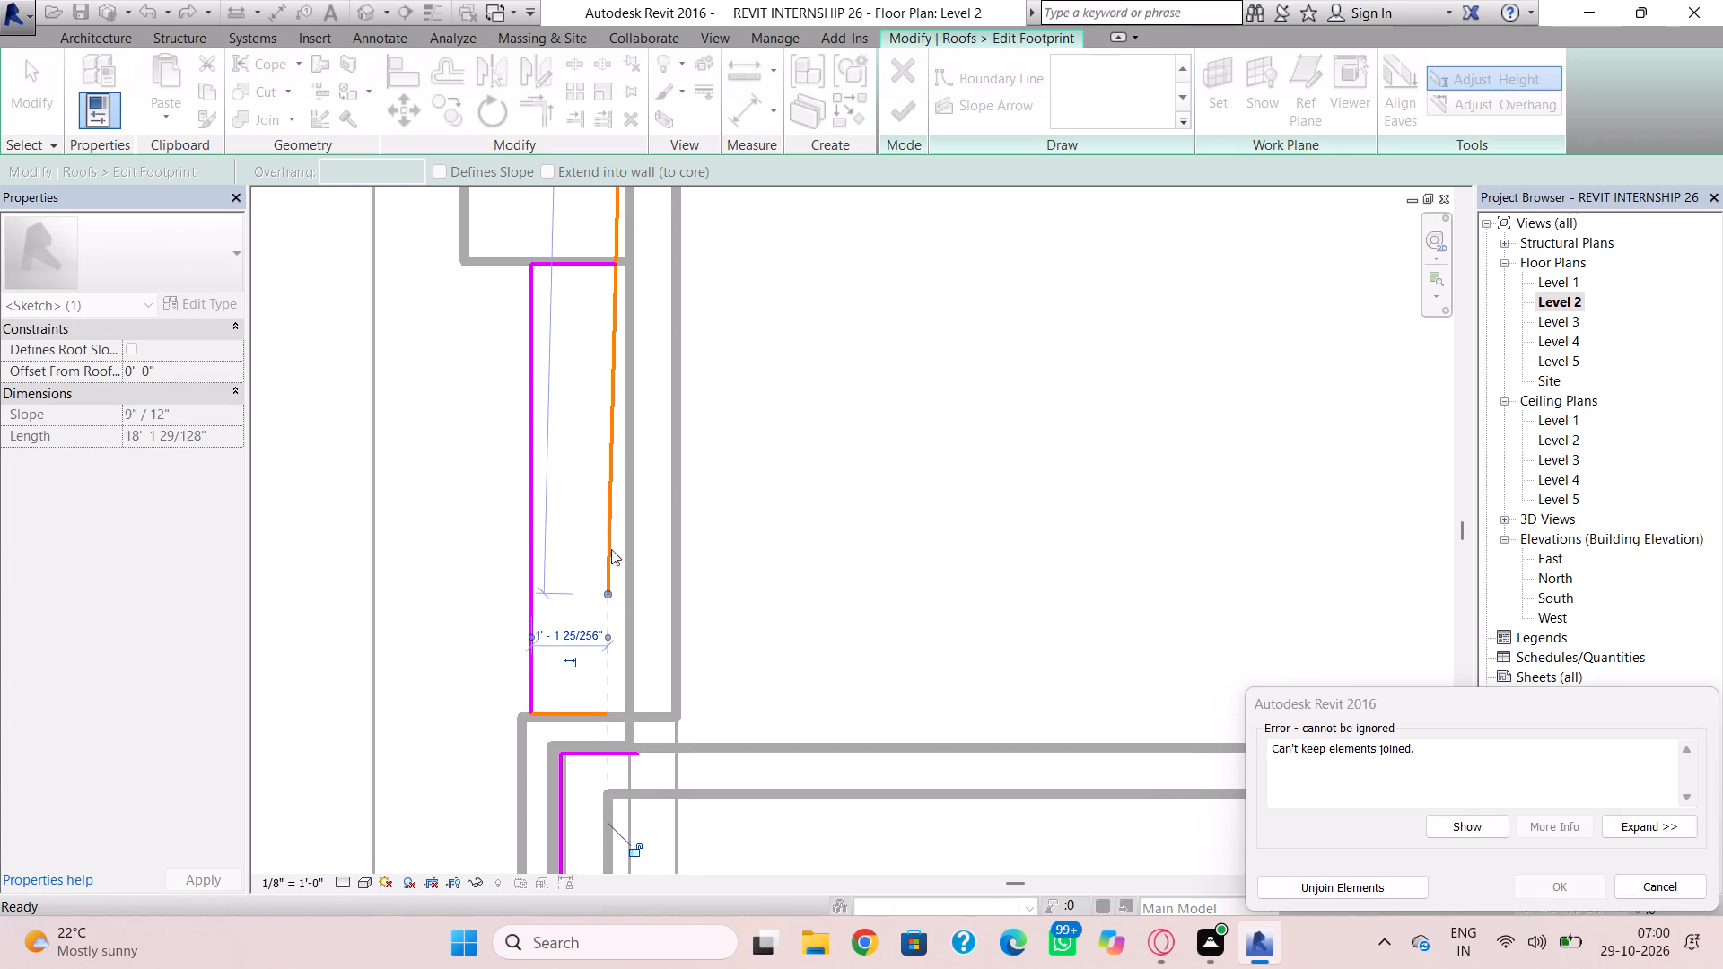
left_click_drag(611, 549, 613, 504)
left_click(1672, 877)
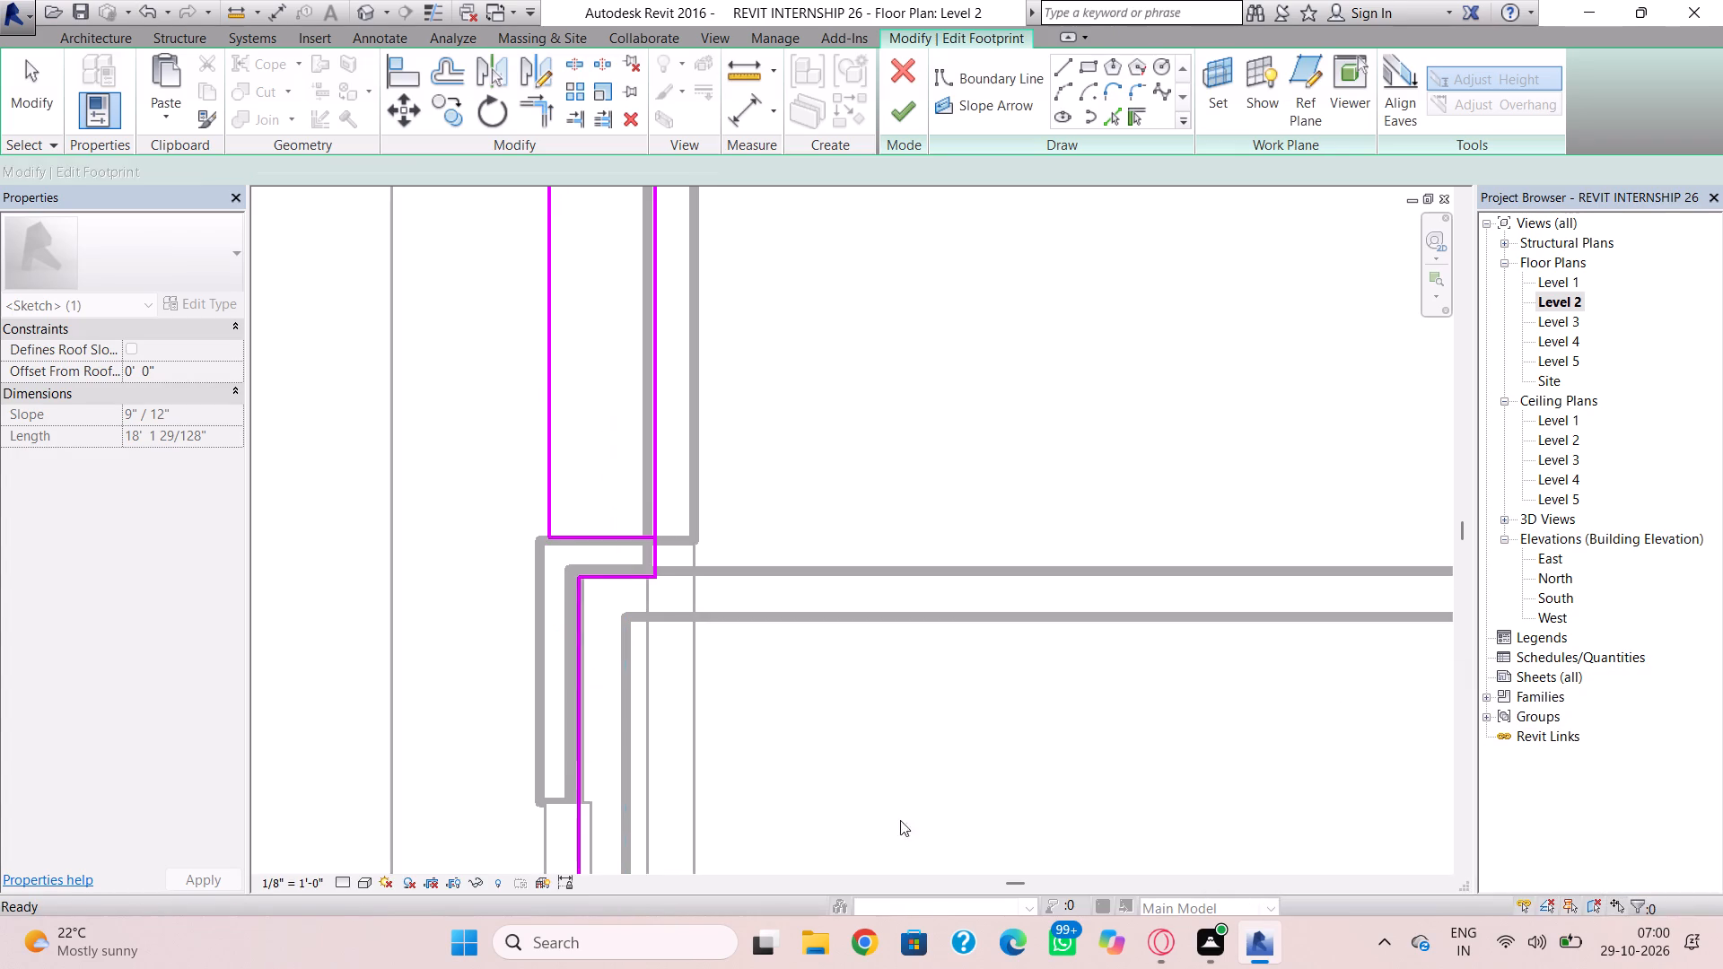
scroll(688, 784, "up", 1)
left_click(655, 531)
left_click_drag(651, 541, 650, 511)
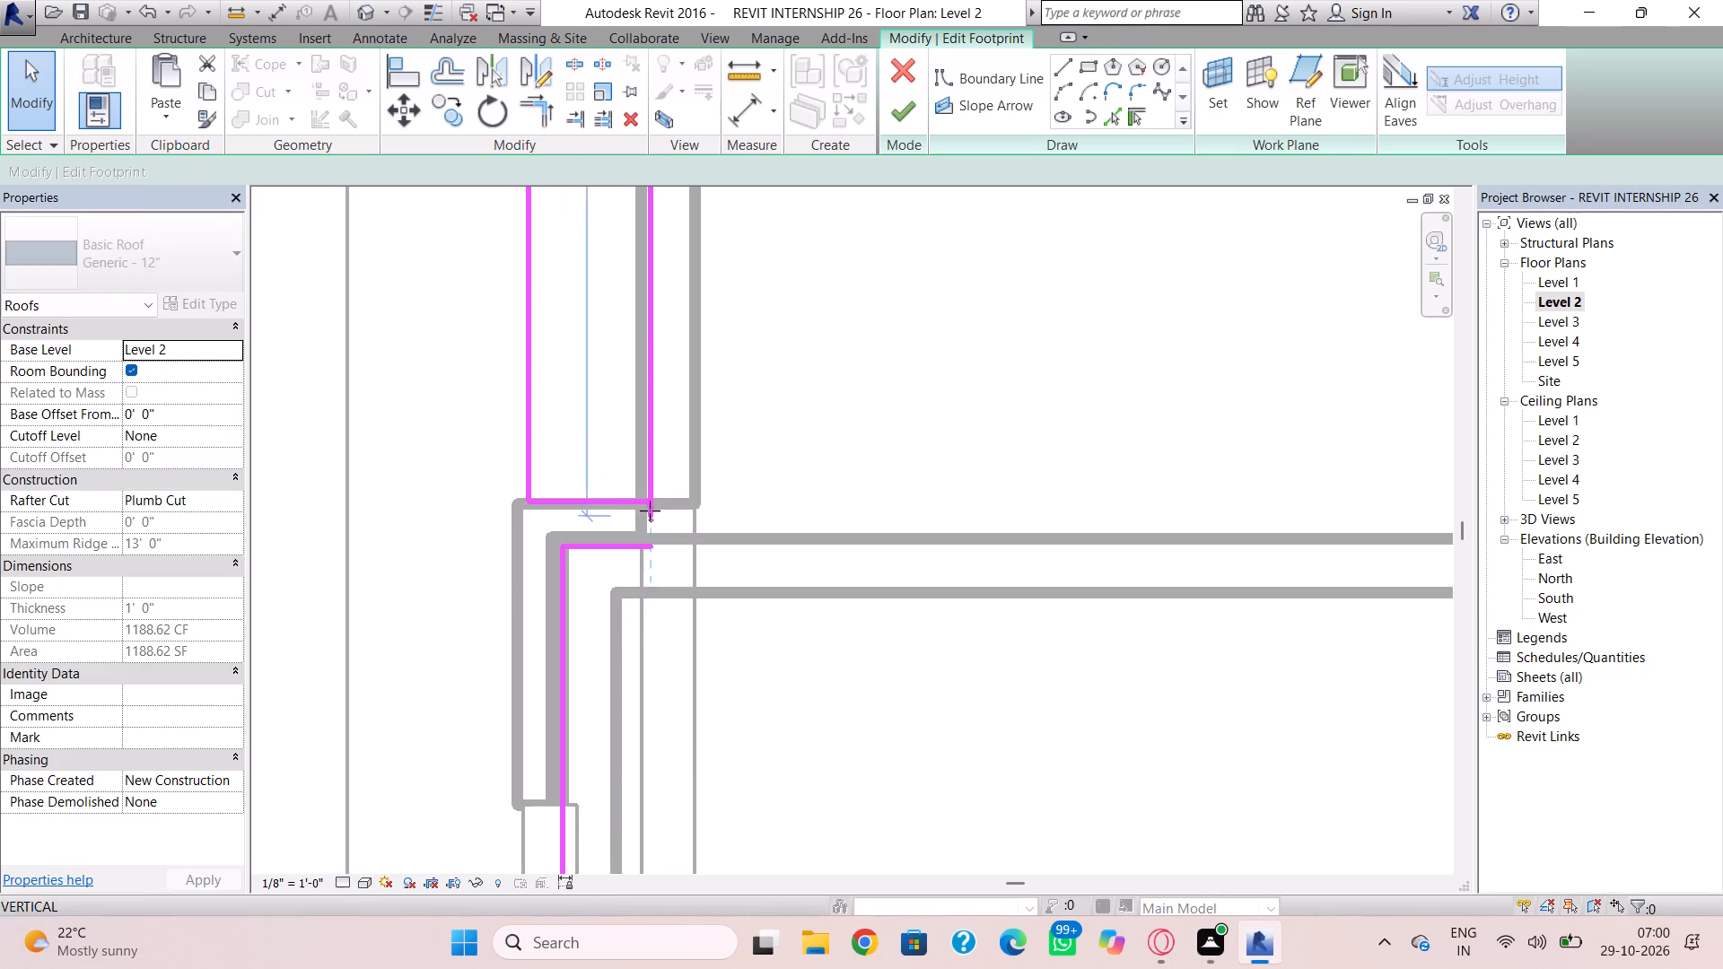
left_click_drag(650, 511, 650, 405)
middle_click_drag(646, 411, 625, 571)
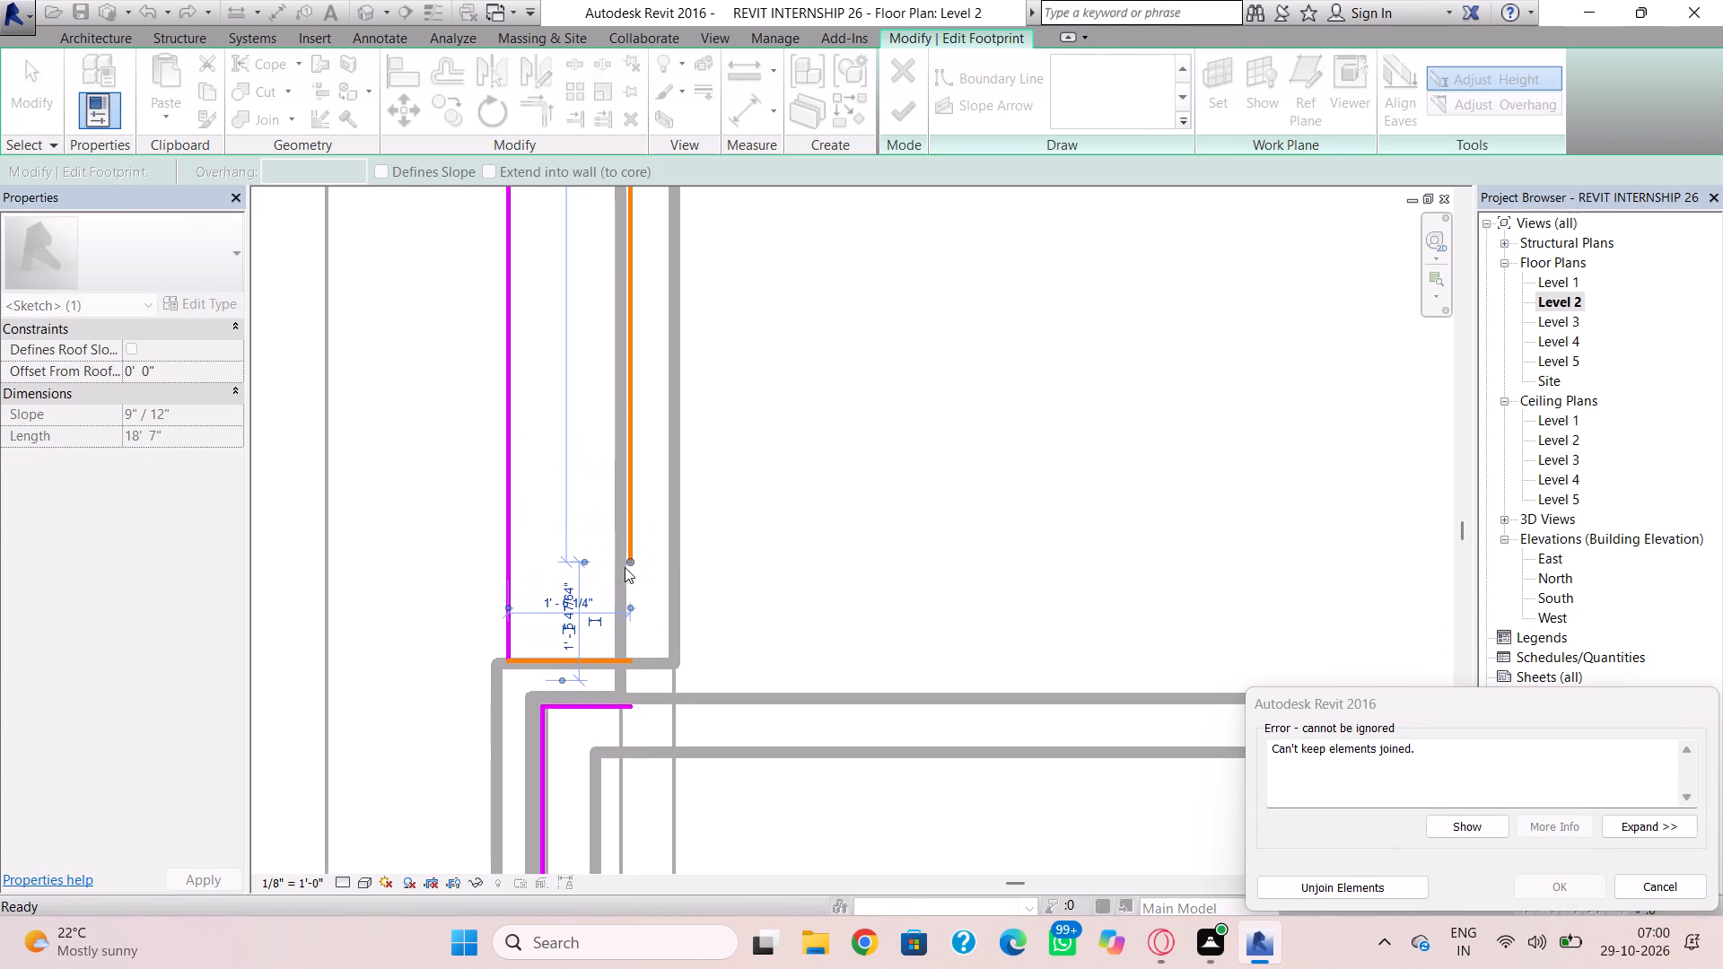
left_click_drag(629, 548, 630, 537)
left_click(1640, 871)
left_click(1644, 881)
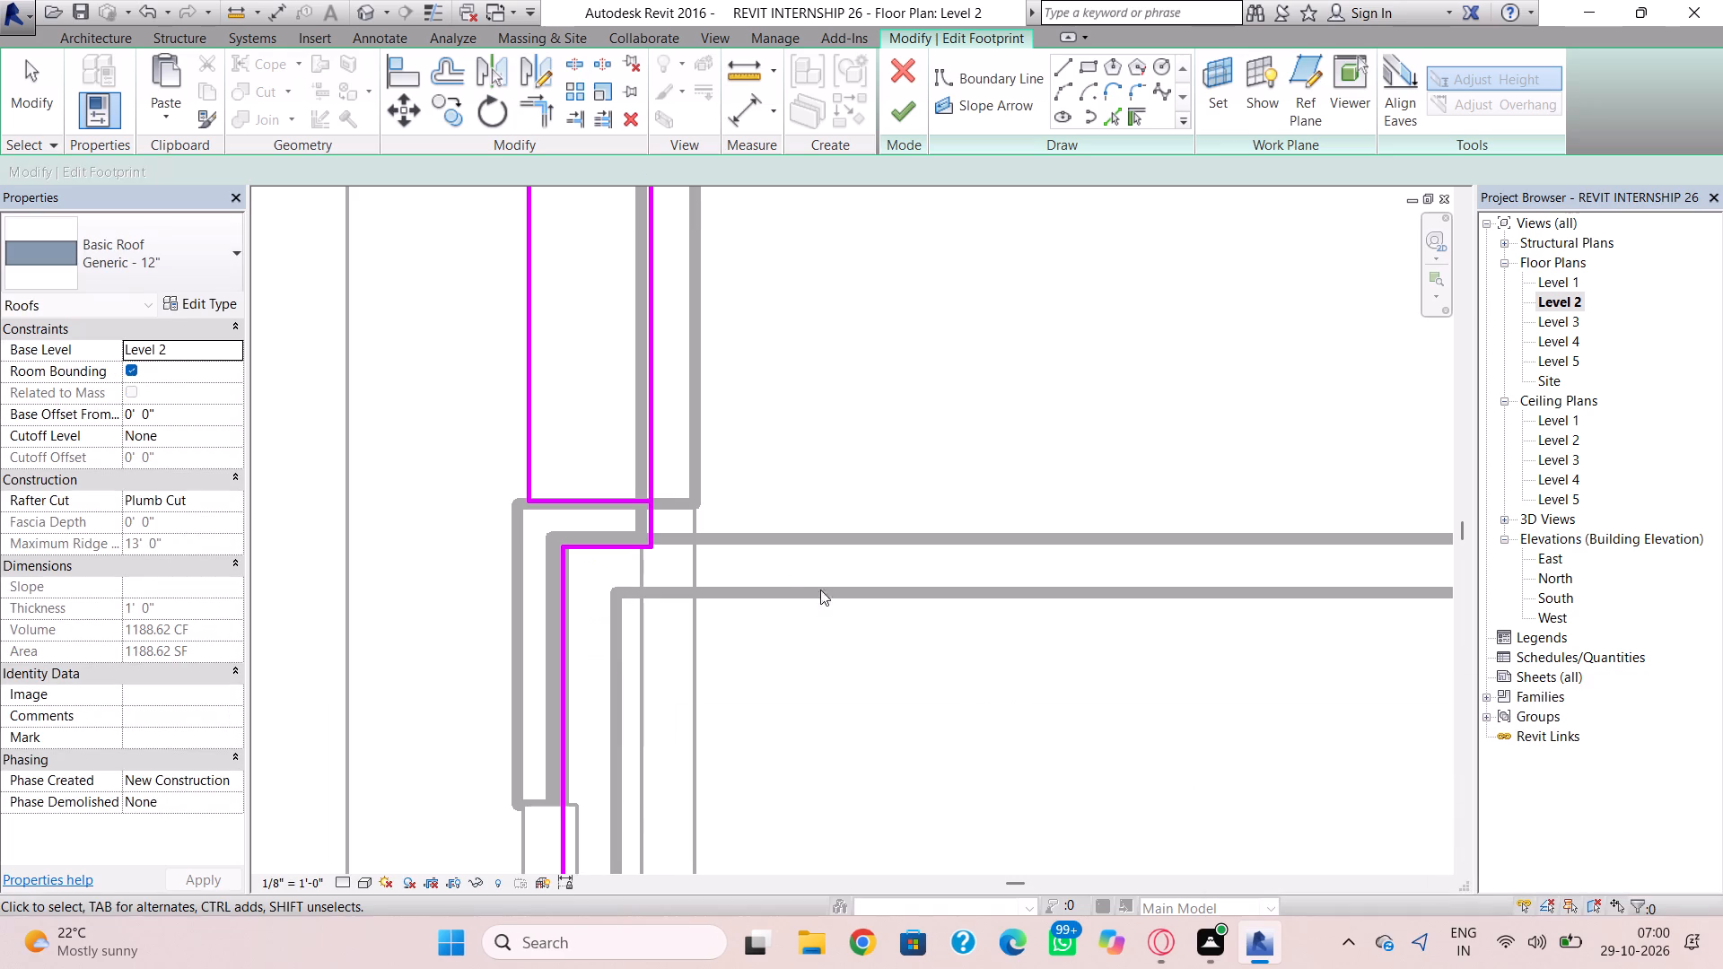
Delete the original long boundary line along the side wall.
left_click(654, 472)
key("Delete")
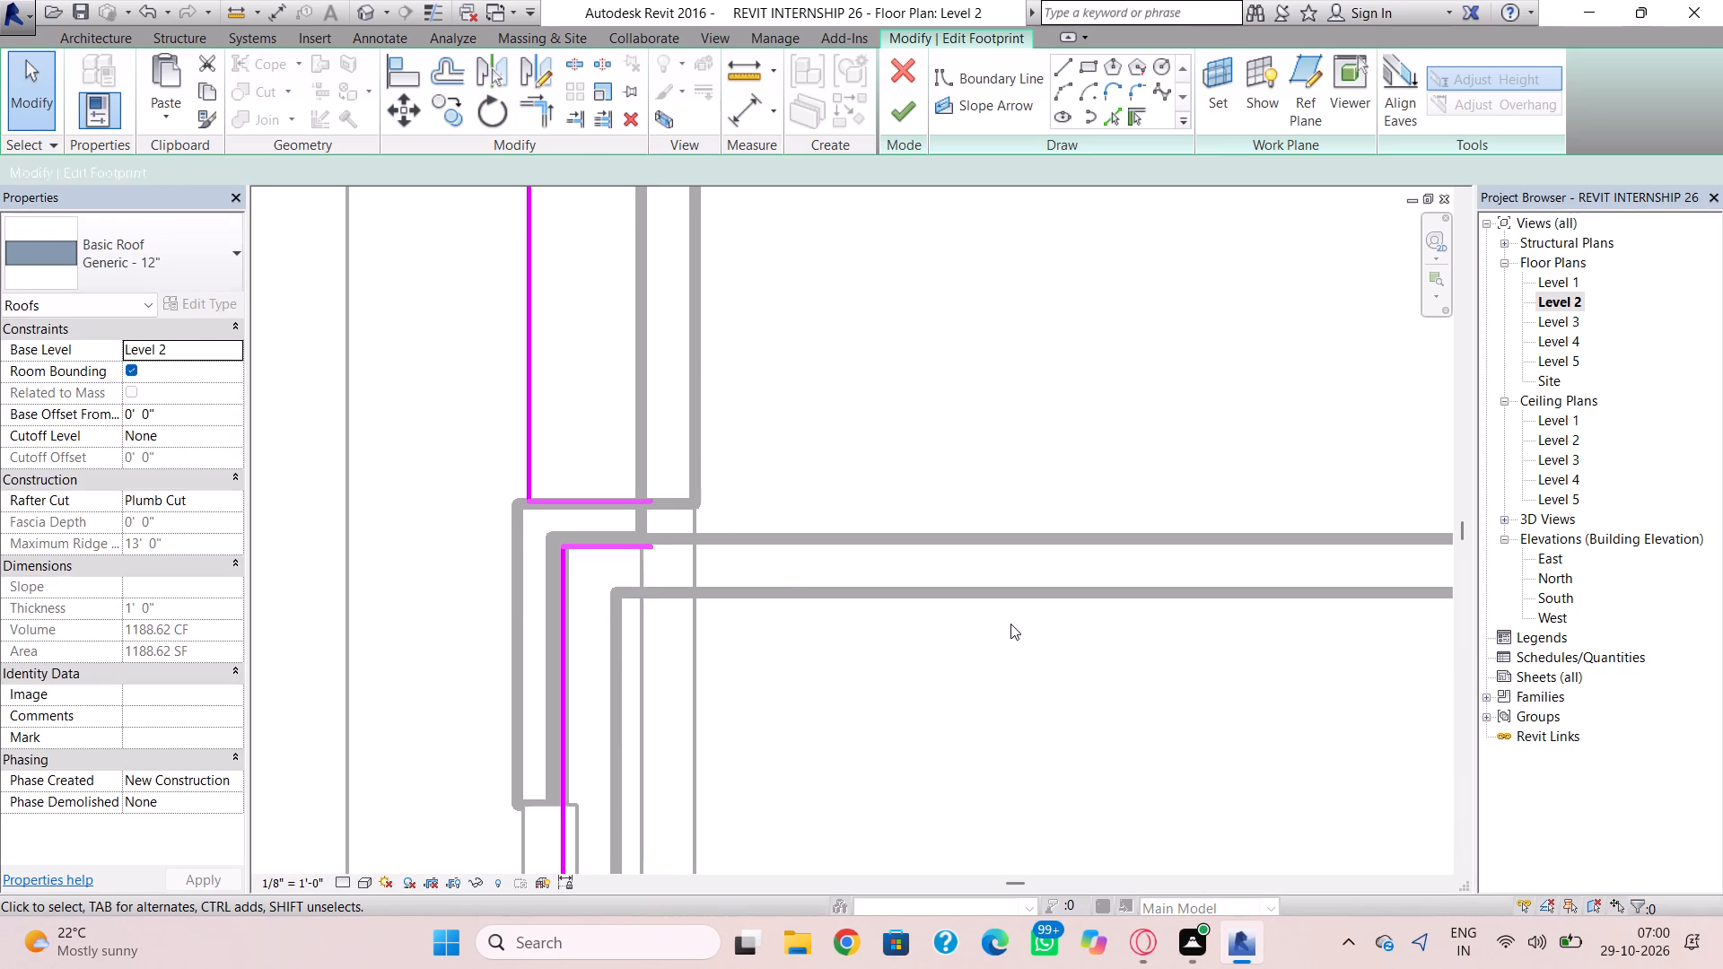
Draw a roof boundary line along the side wall from the footprint's back corner to the near end of the extension beside the fin.
left_click(1070, 69)
scroll(902, 276, "down", 2)
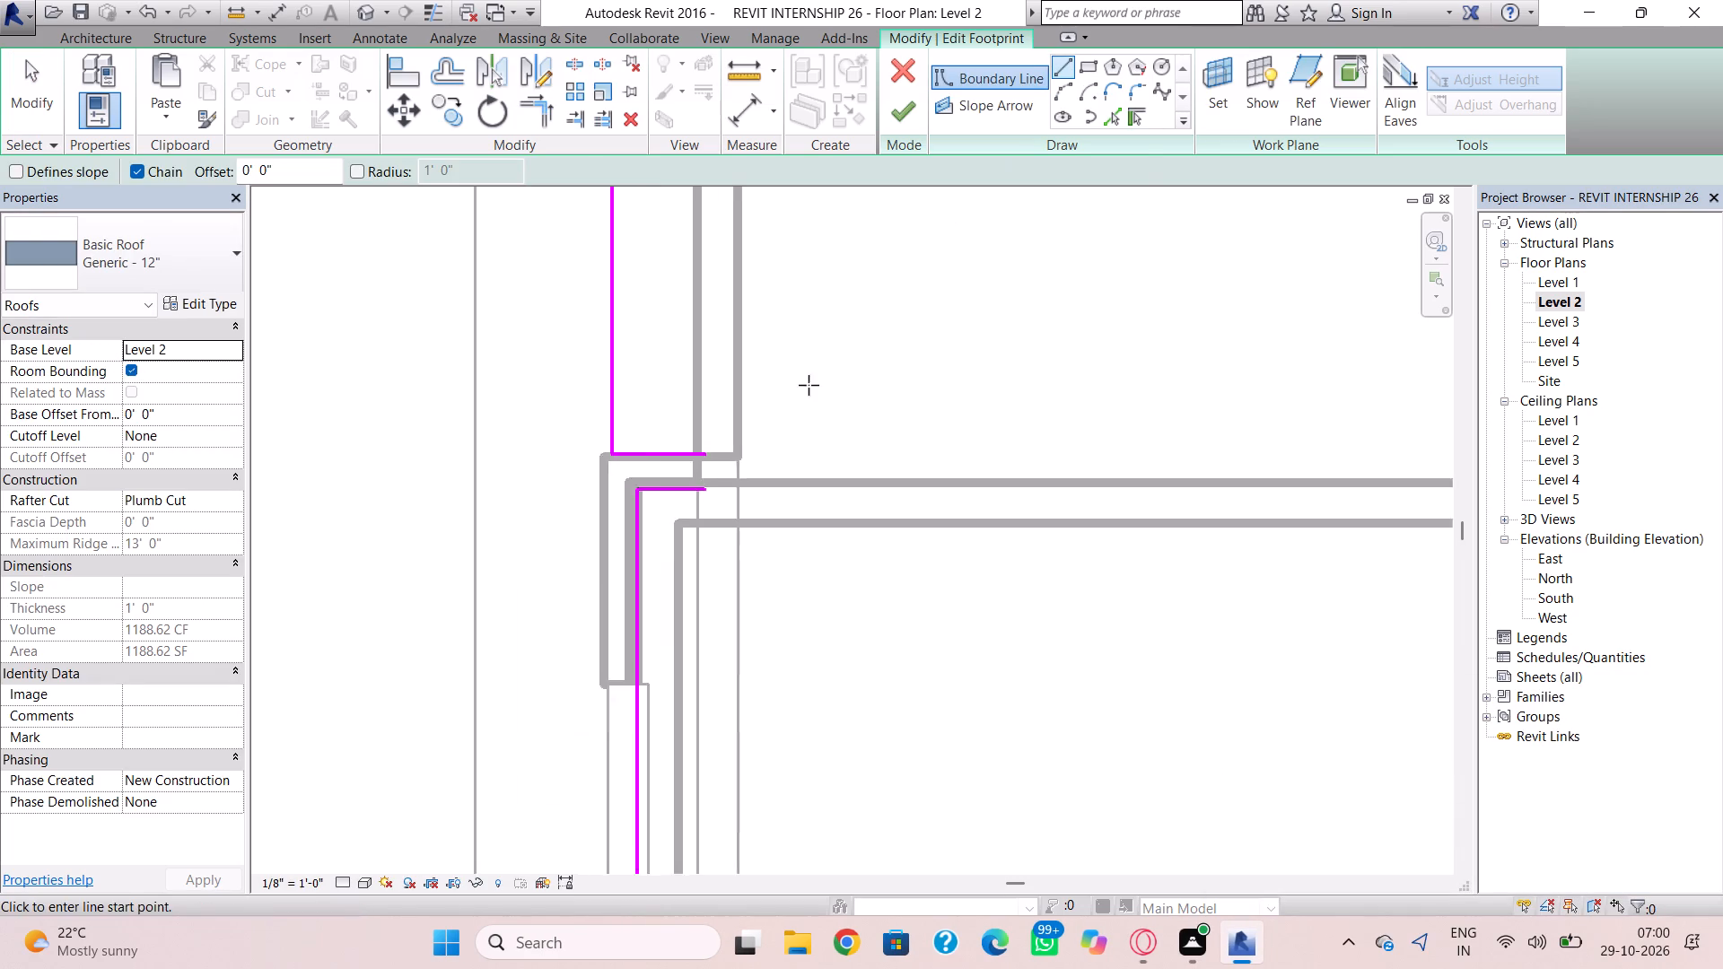
scroll(809, 385, "down", 1)
middle_click_drag(739, 417, 695, 651)
scroll(688, 662, "down", 1)
scroll(693, 279, "down", 2)
middle_click_drag(704, 358, 691, 564)
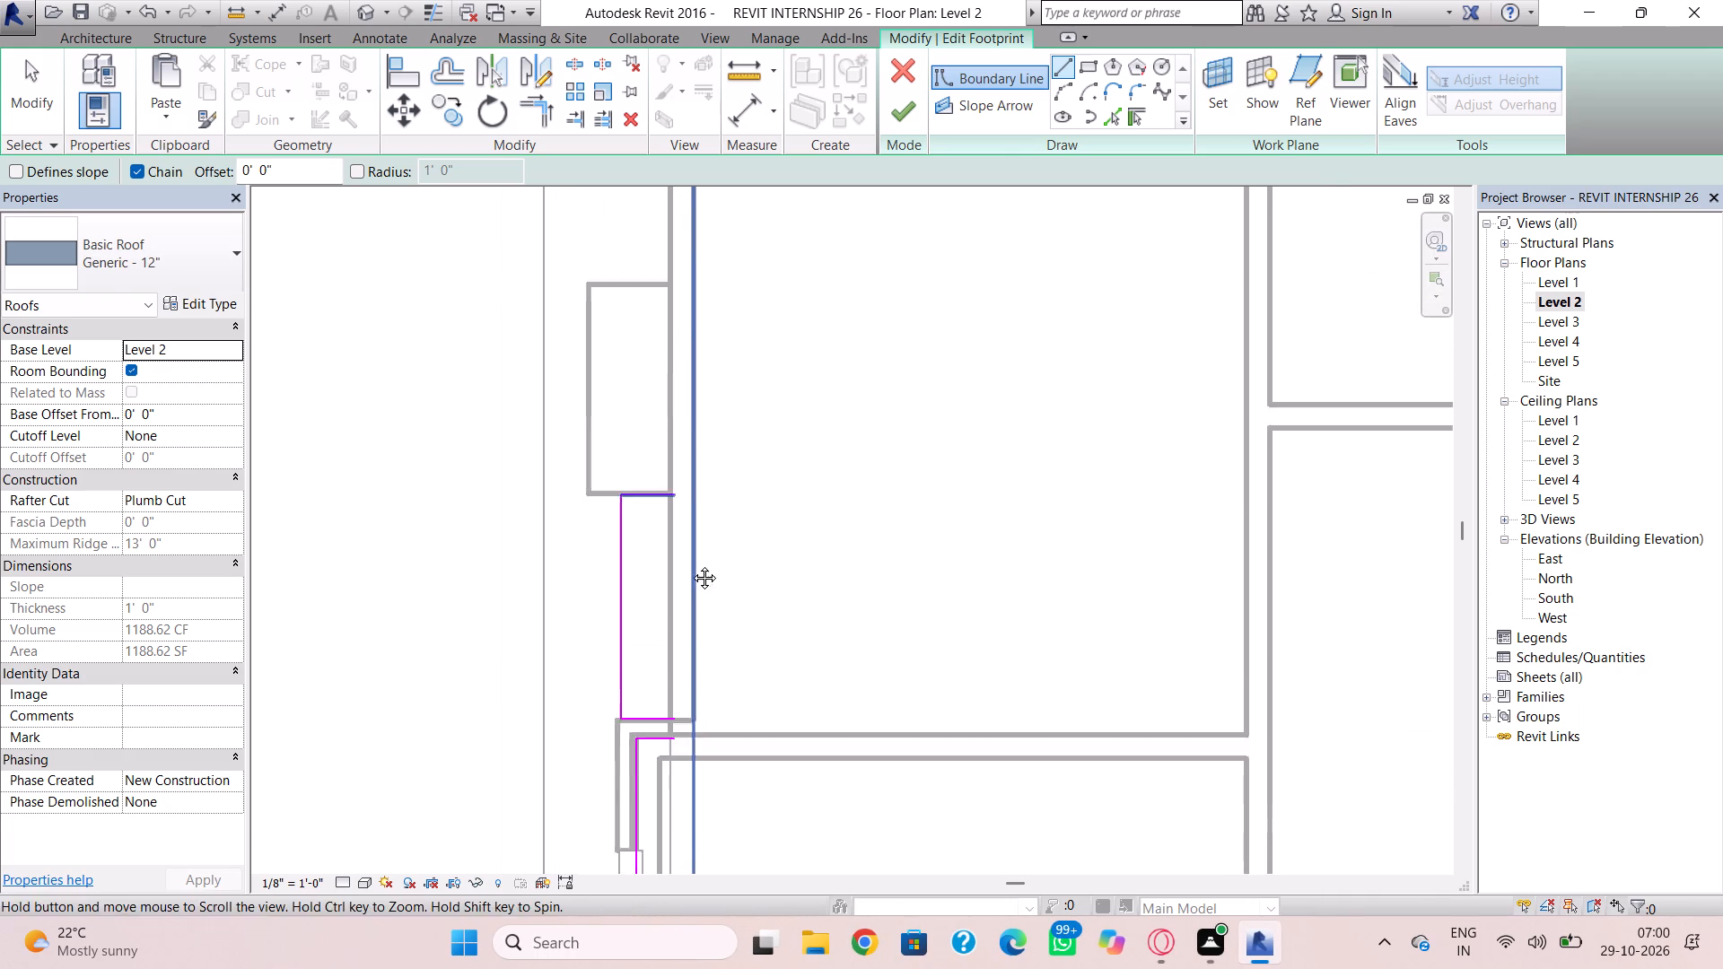
middle_click_drag(691, 564, 682, 642)
scroll(682, 642, "up", 1)
middle_click_drag(680, 378, 693, 598)
scroll(690, 582, "down", 1)
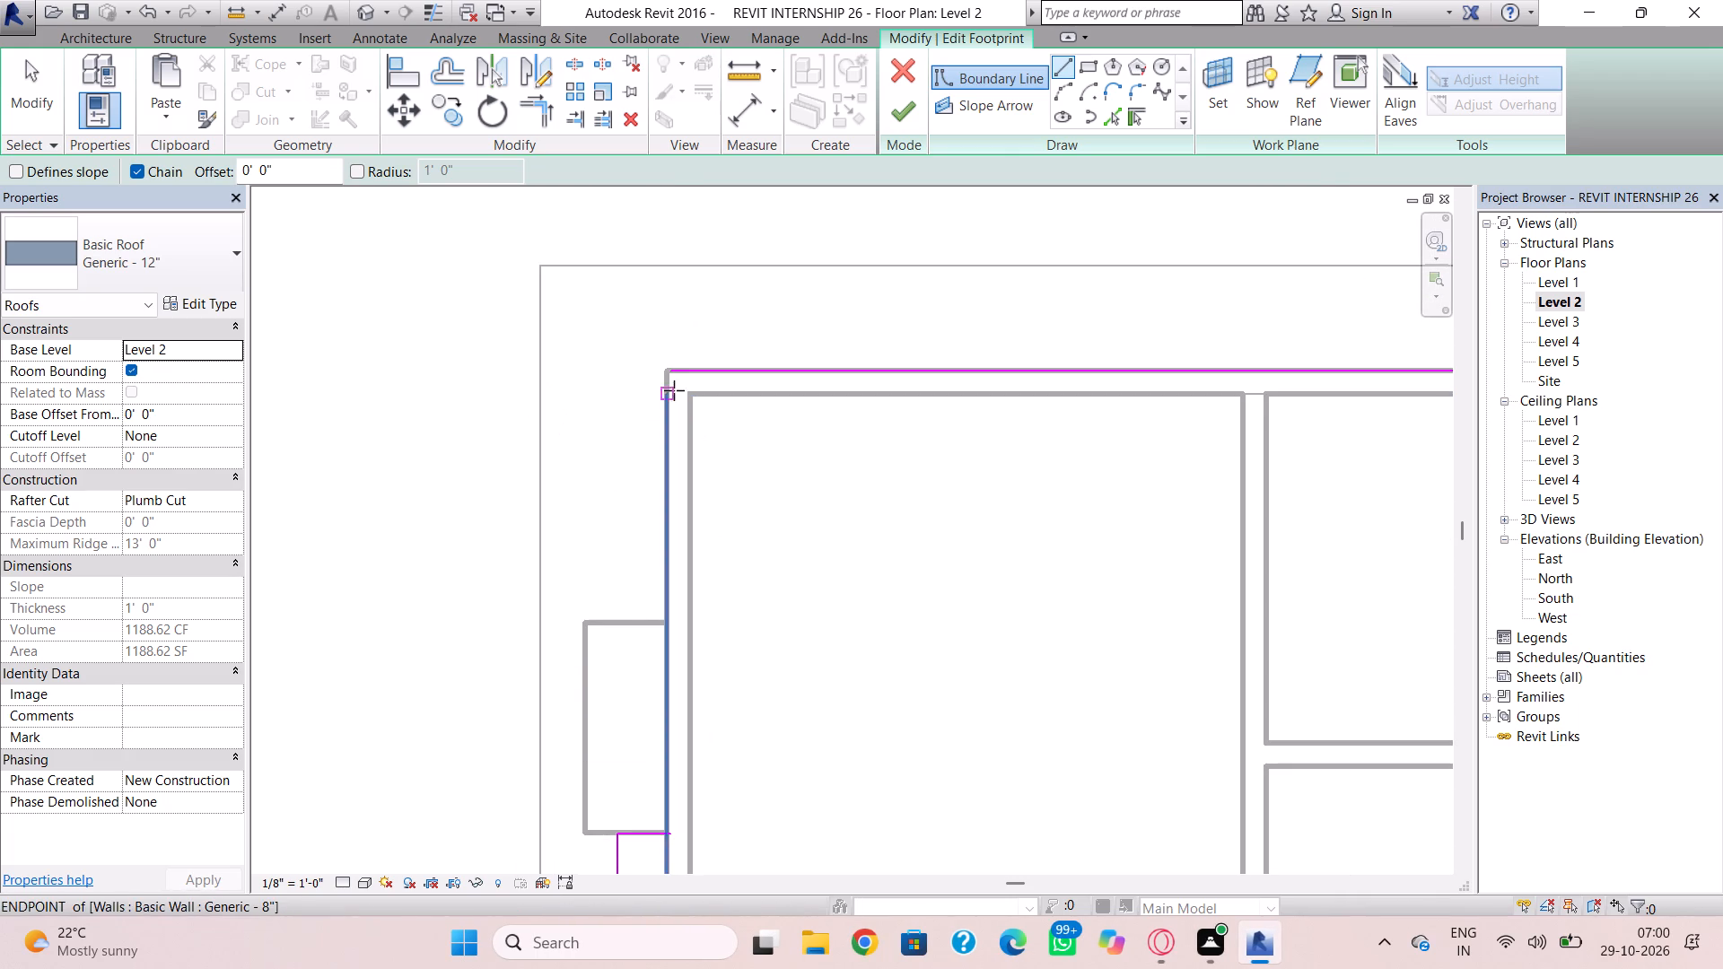
left_click(671, 374)
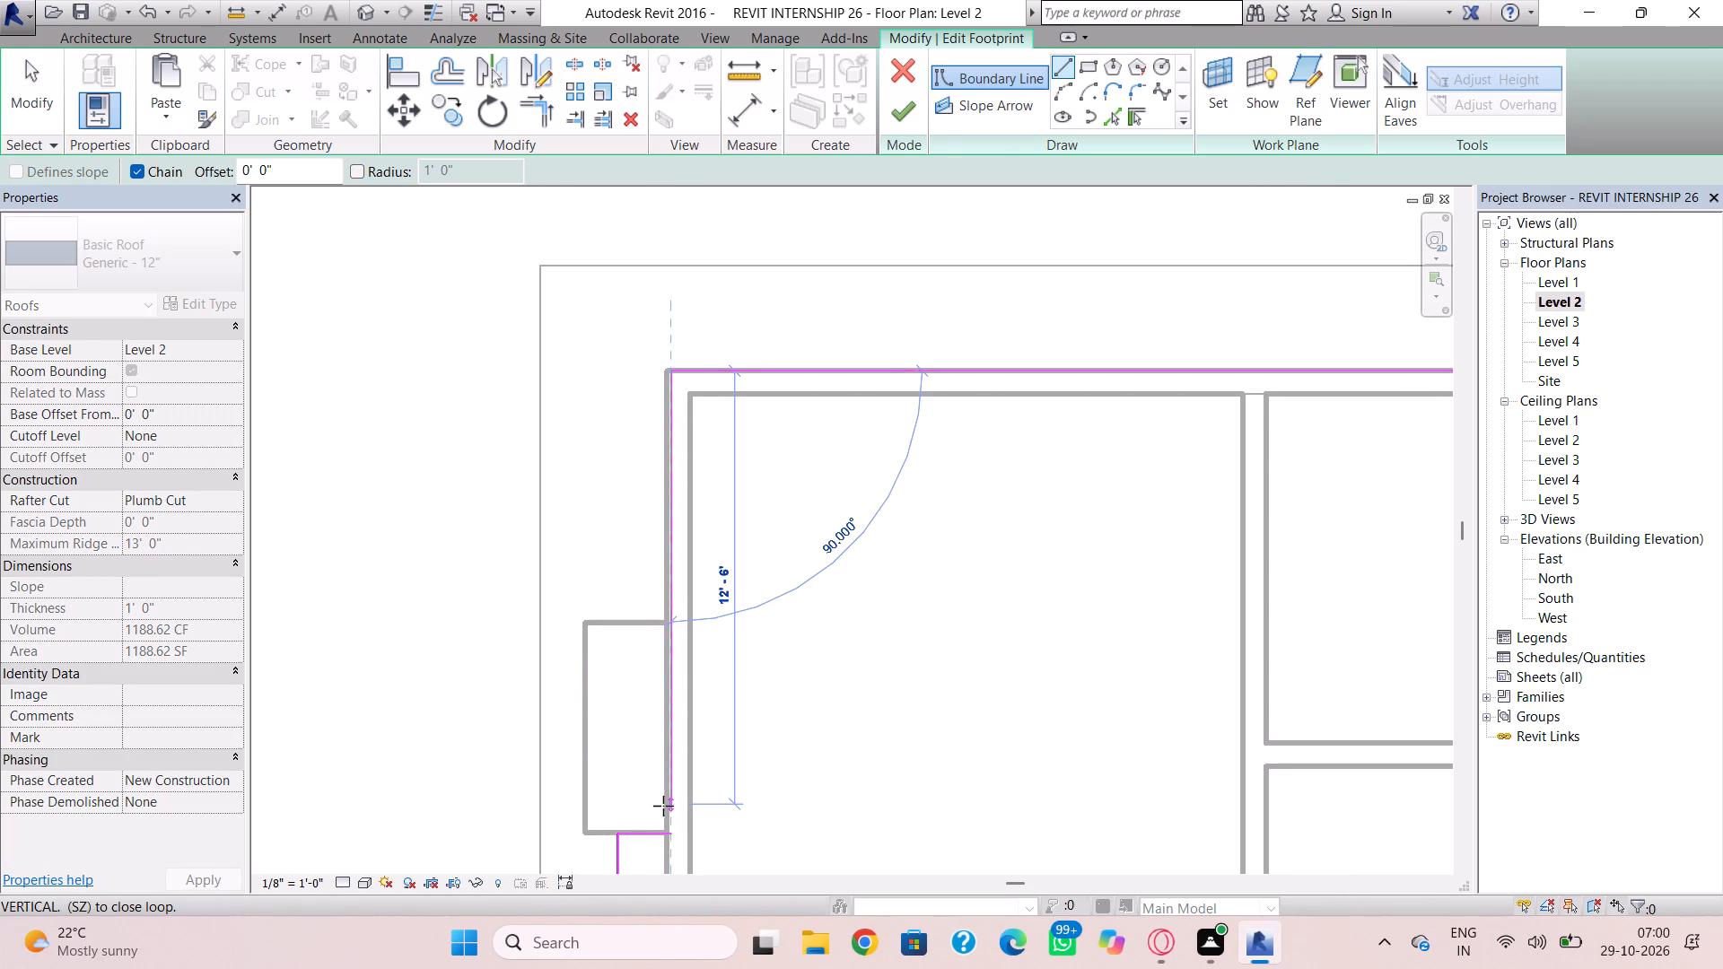
middle_click_drag(666, 783, 671, 439)
scroll(664, 534, "up", 4)
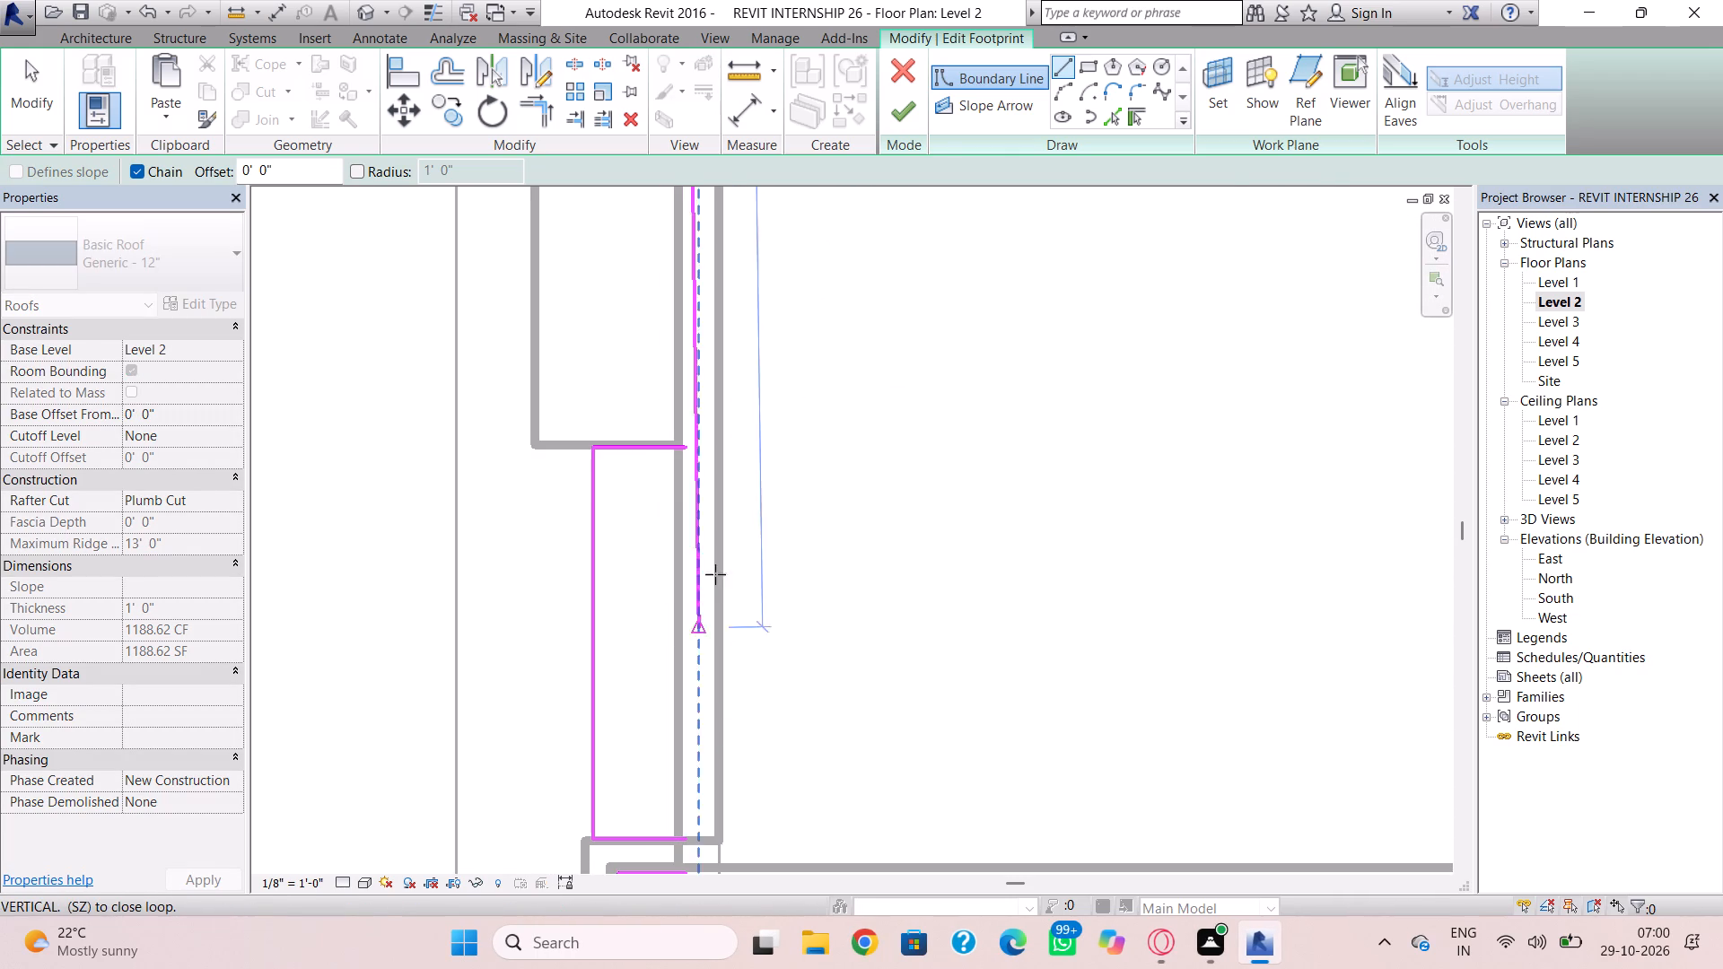
left_click(694, 454)
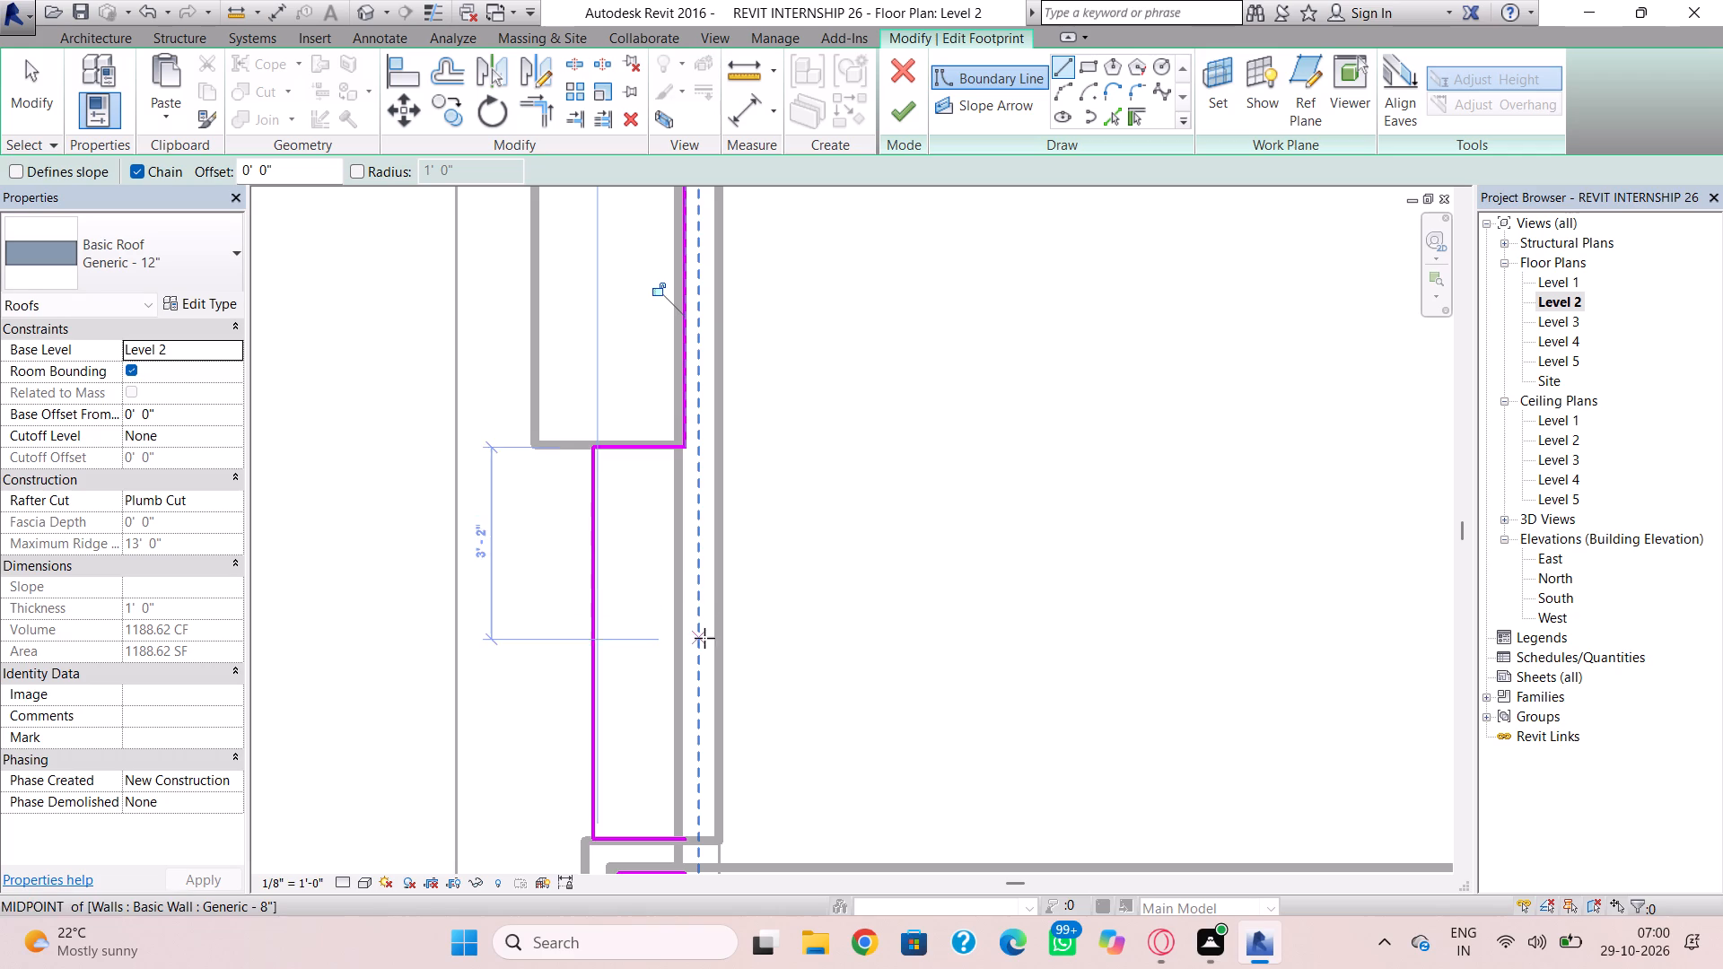
Close the footprint with a short boundary line joining the free ends of the two parallel lines at the wall corner.
middle_click_drag(710, 626, 734, 422)
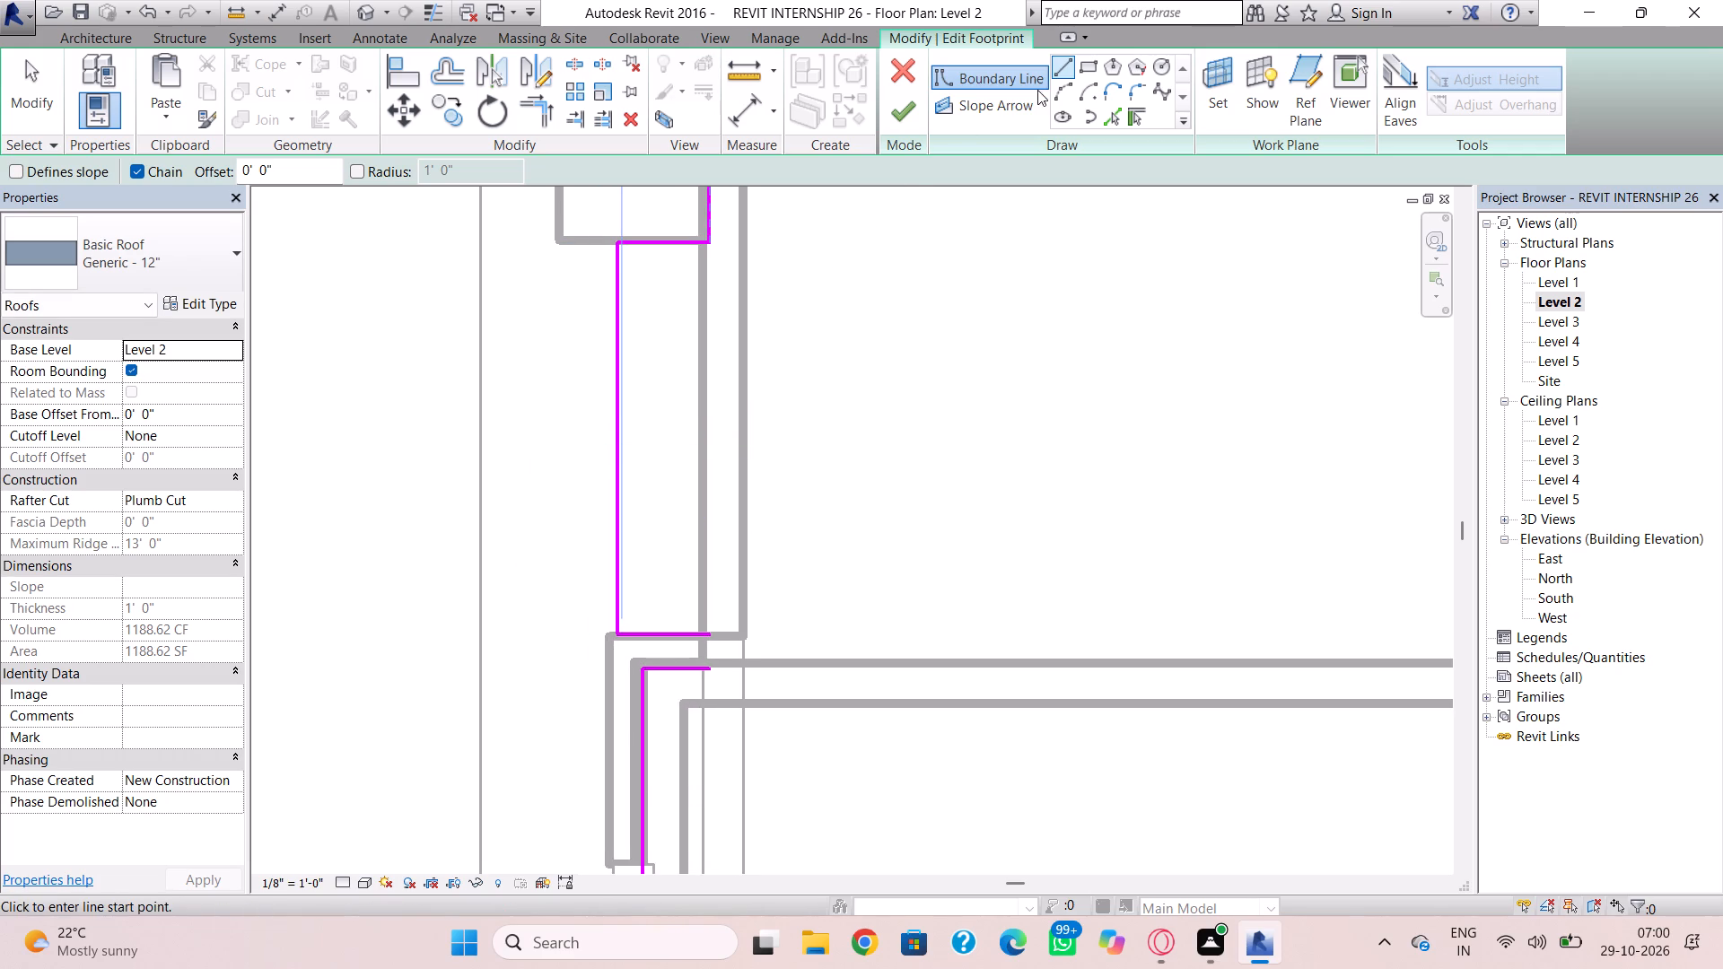
scroll(760, 644, "up", 3)
left_click(693, 633)
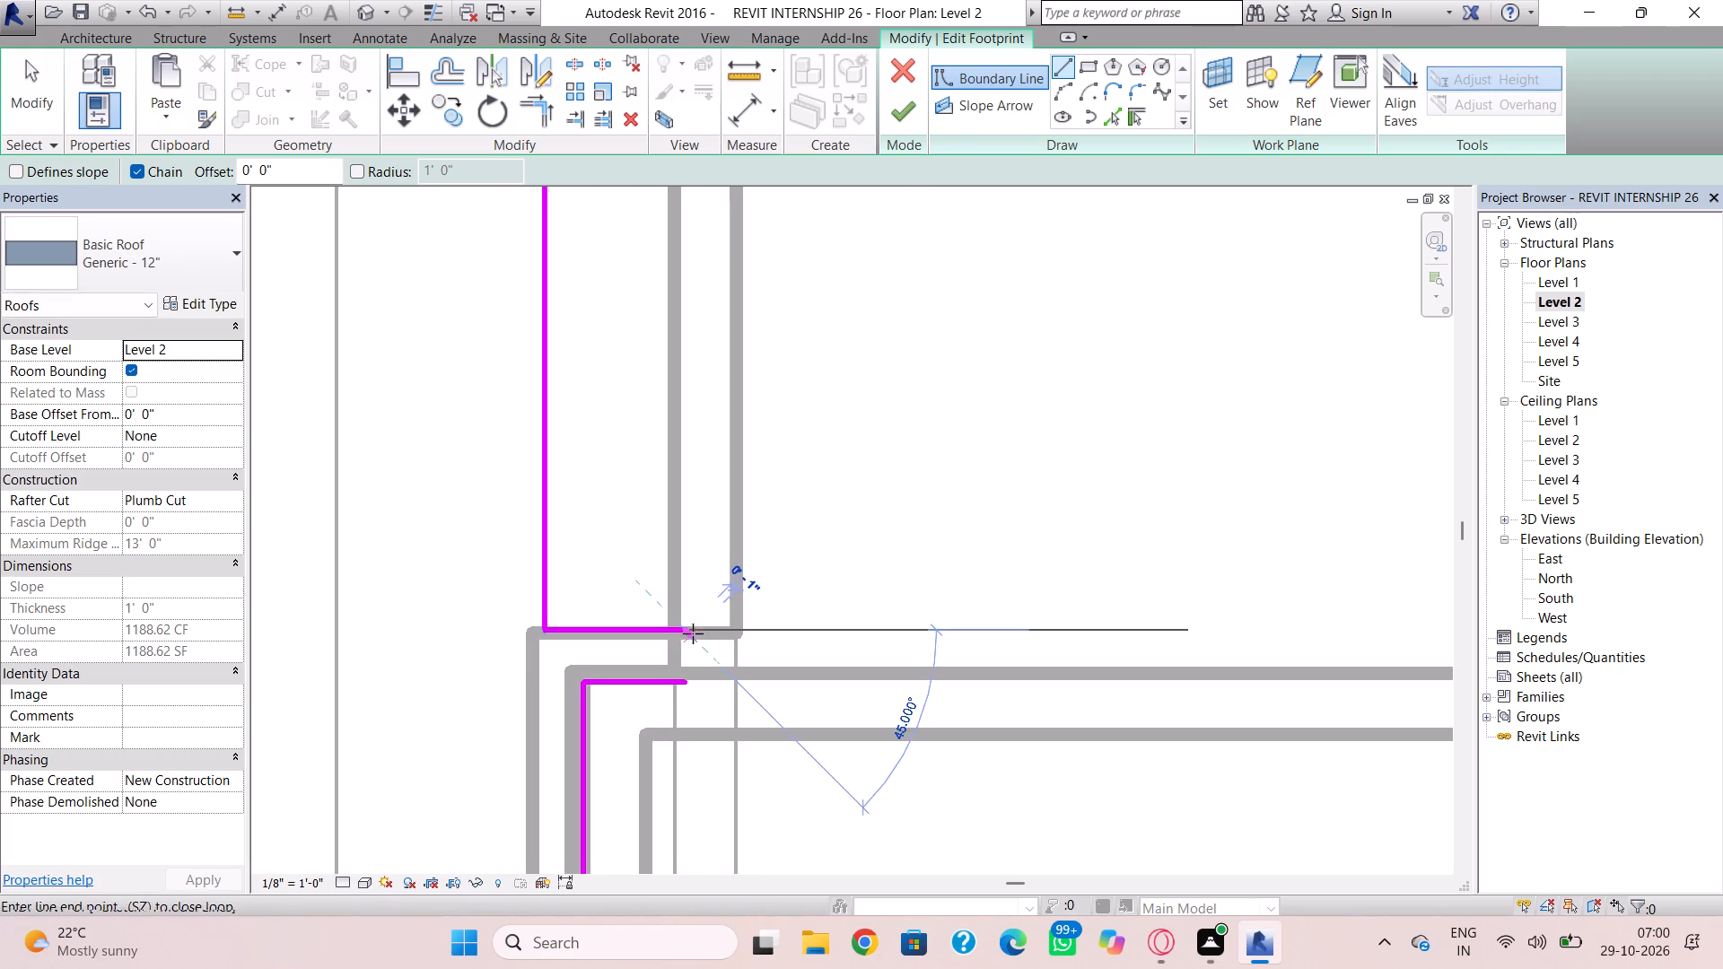
left_click(682, 685)
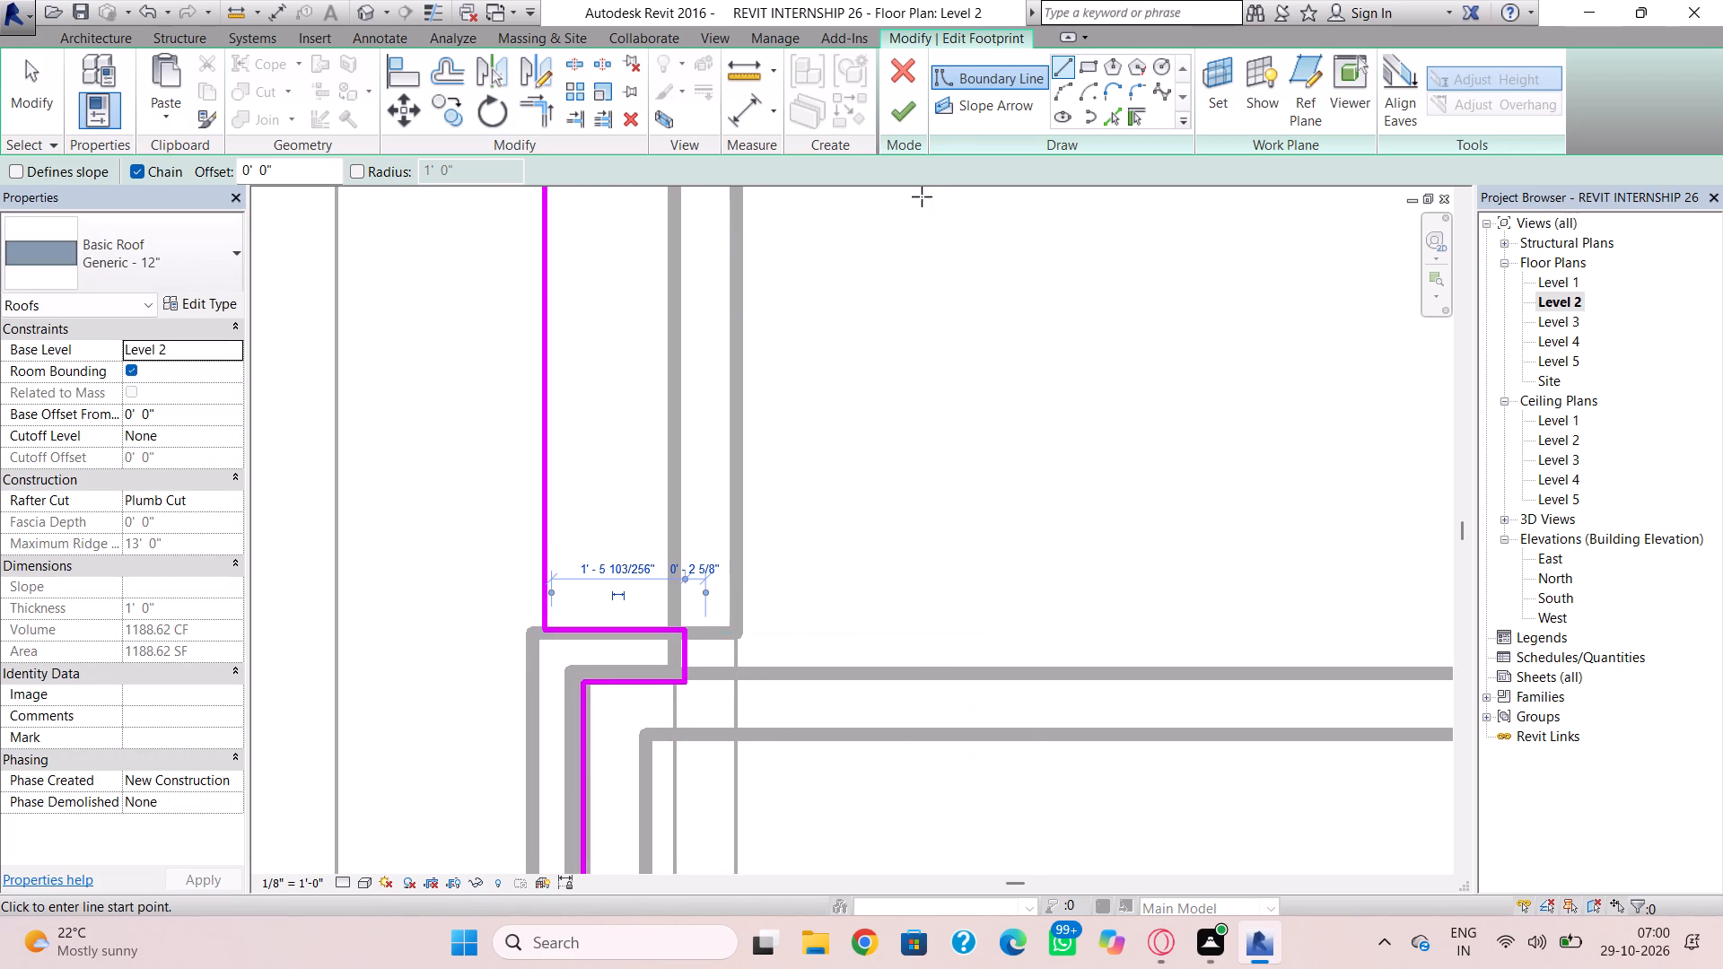
Finish the roof footprint edit, try to attach the highlighted walls to the roof, and view the roof in 3D.
left_click(901, 117)
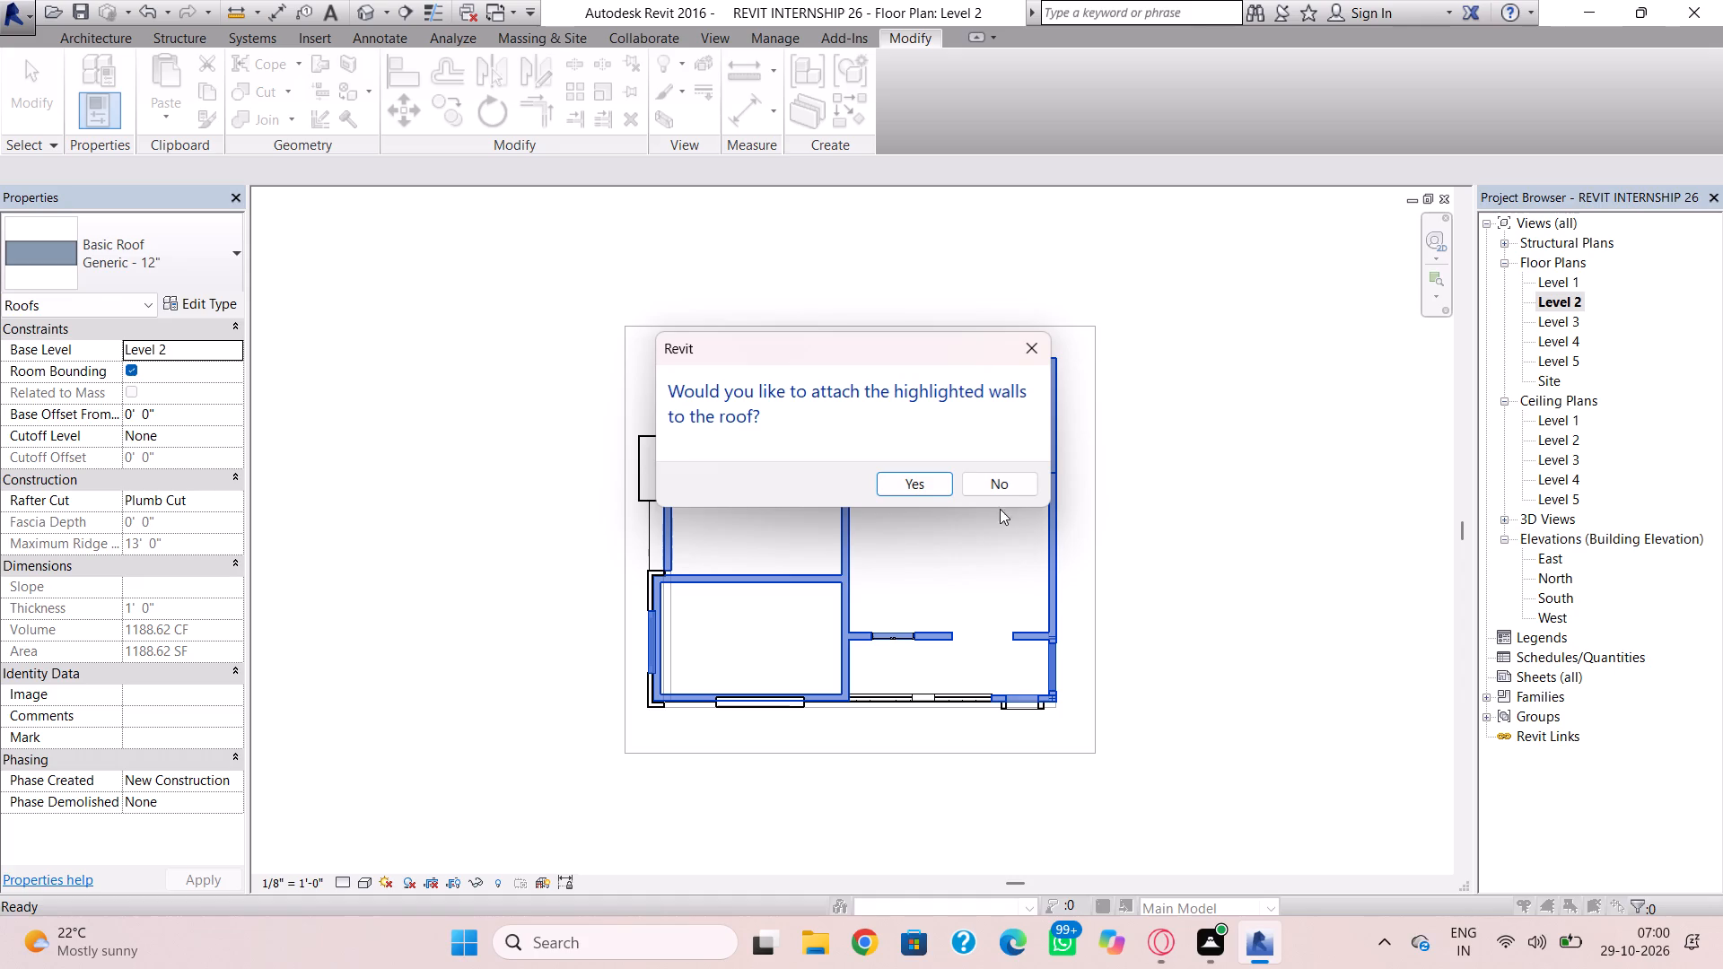
left_click(925, 483)
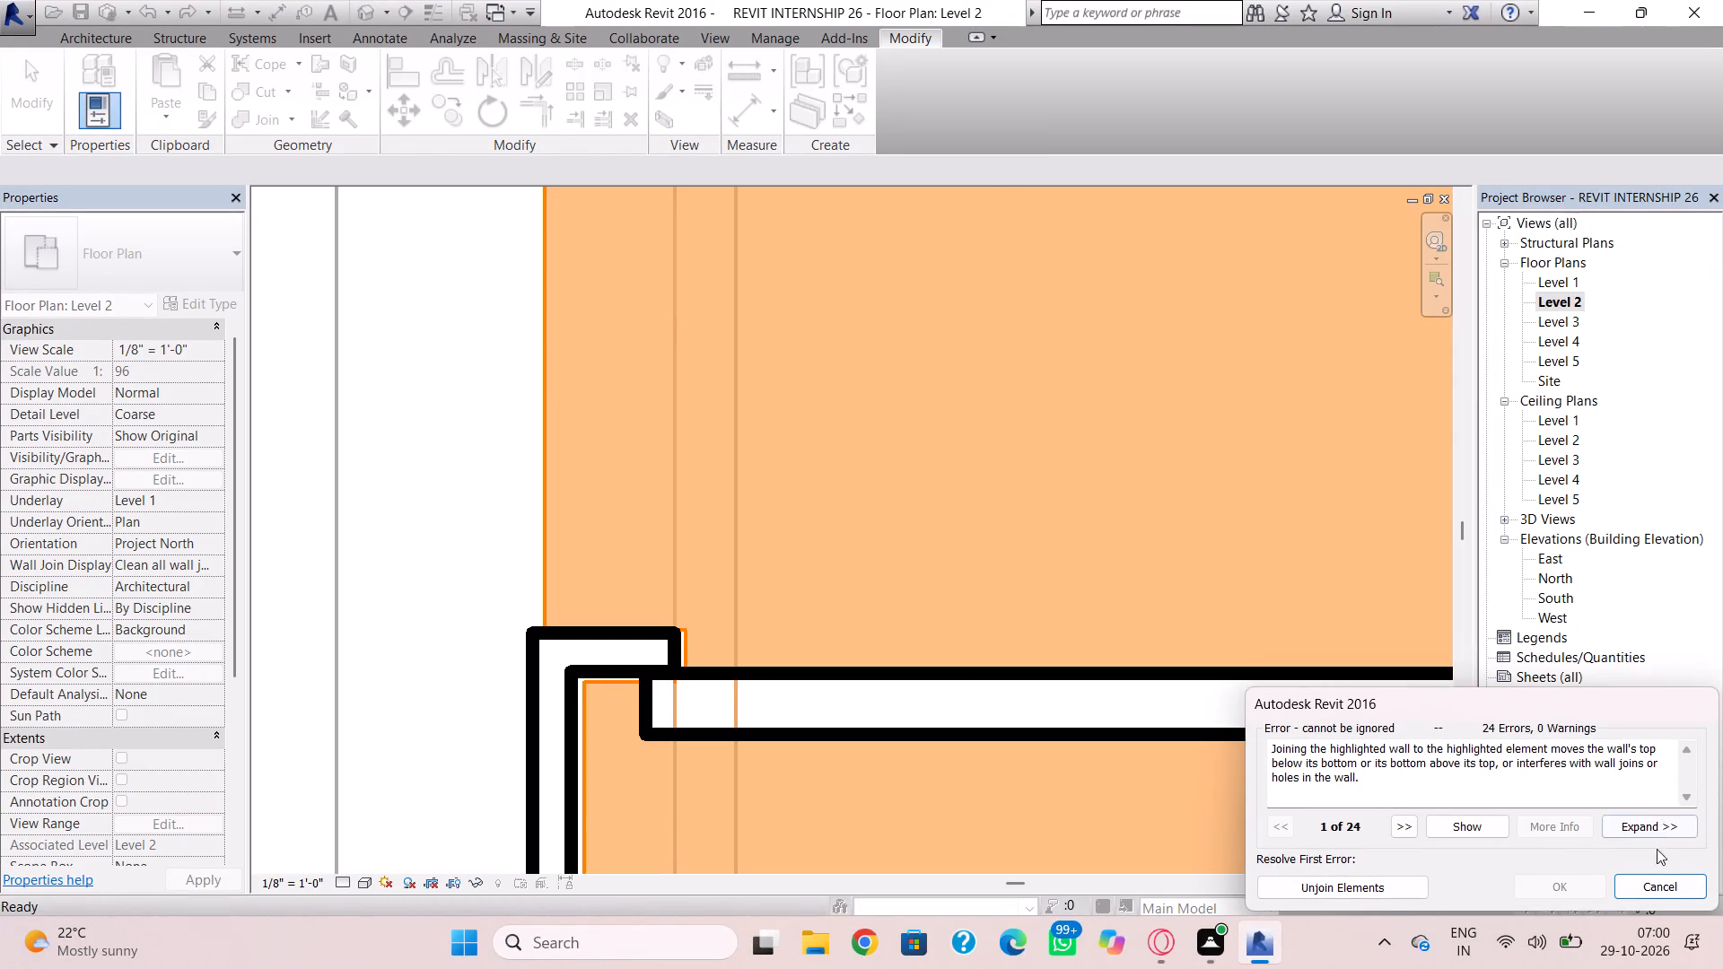
left_click(1657, 890)
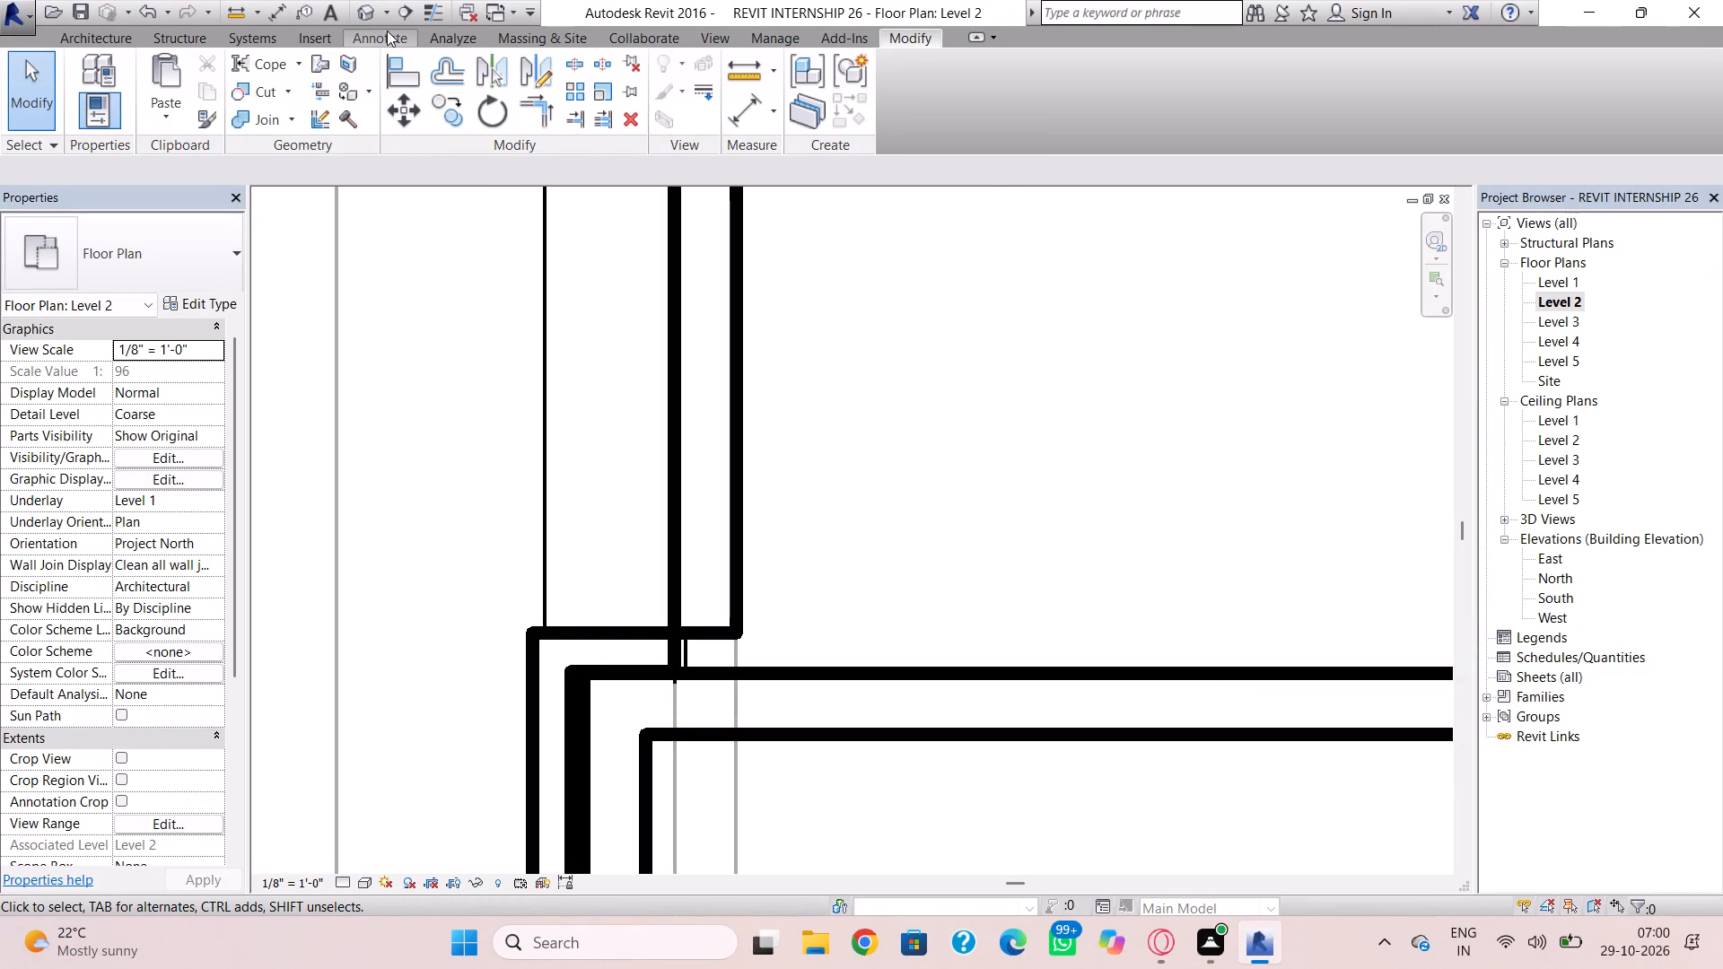
left_click(378, 19)
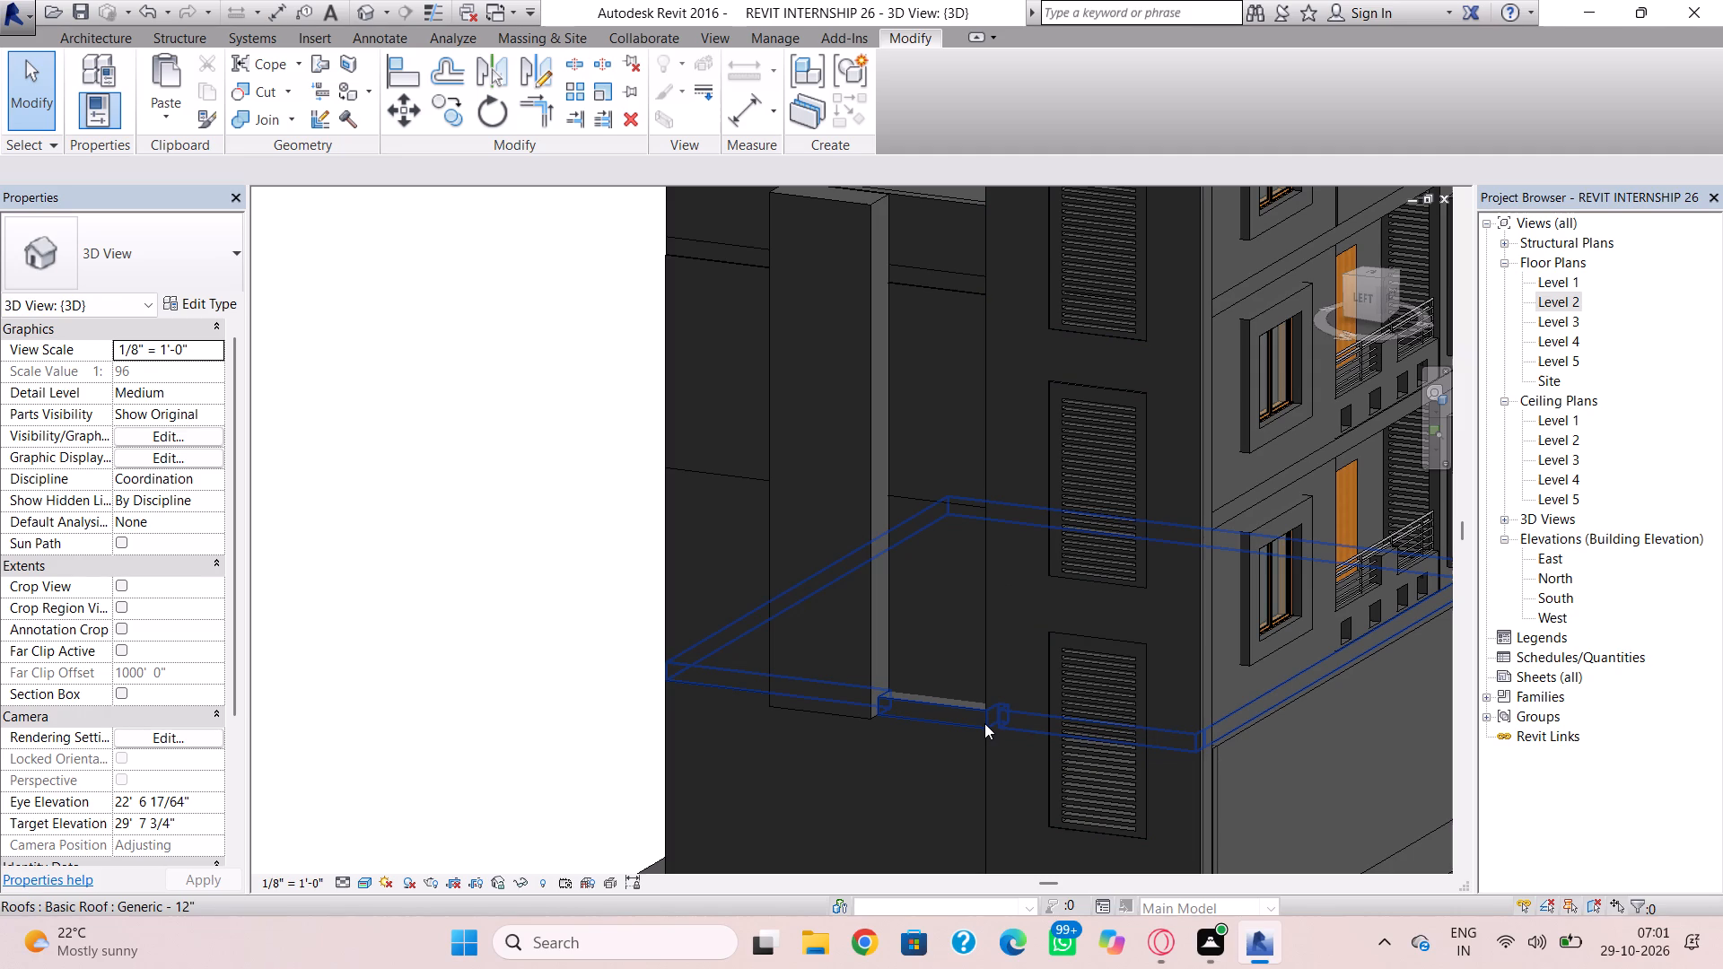
On the Level 2 plan, draw a Generic - 5" wall about 6' 4" long along the roof extension's outer edge beside the fin.
double_click(1575, 293)
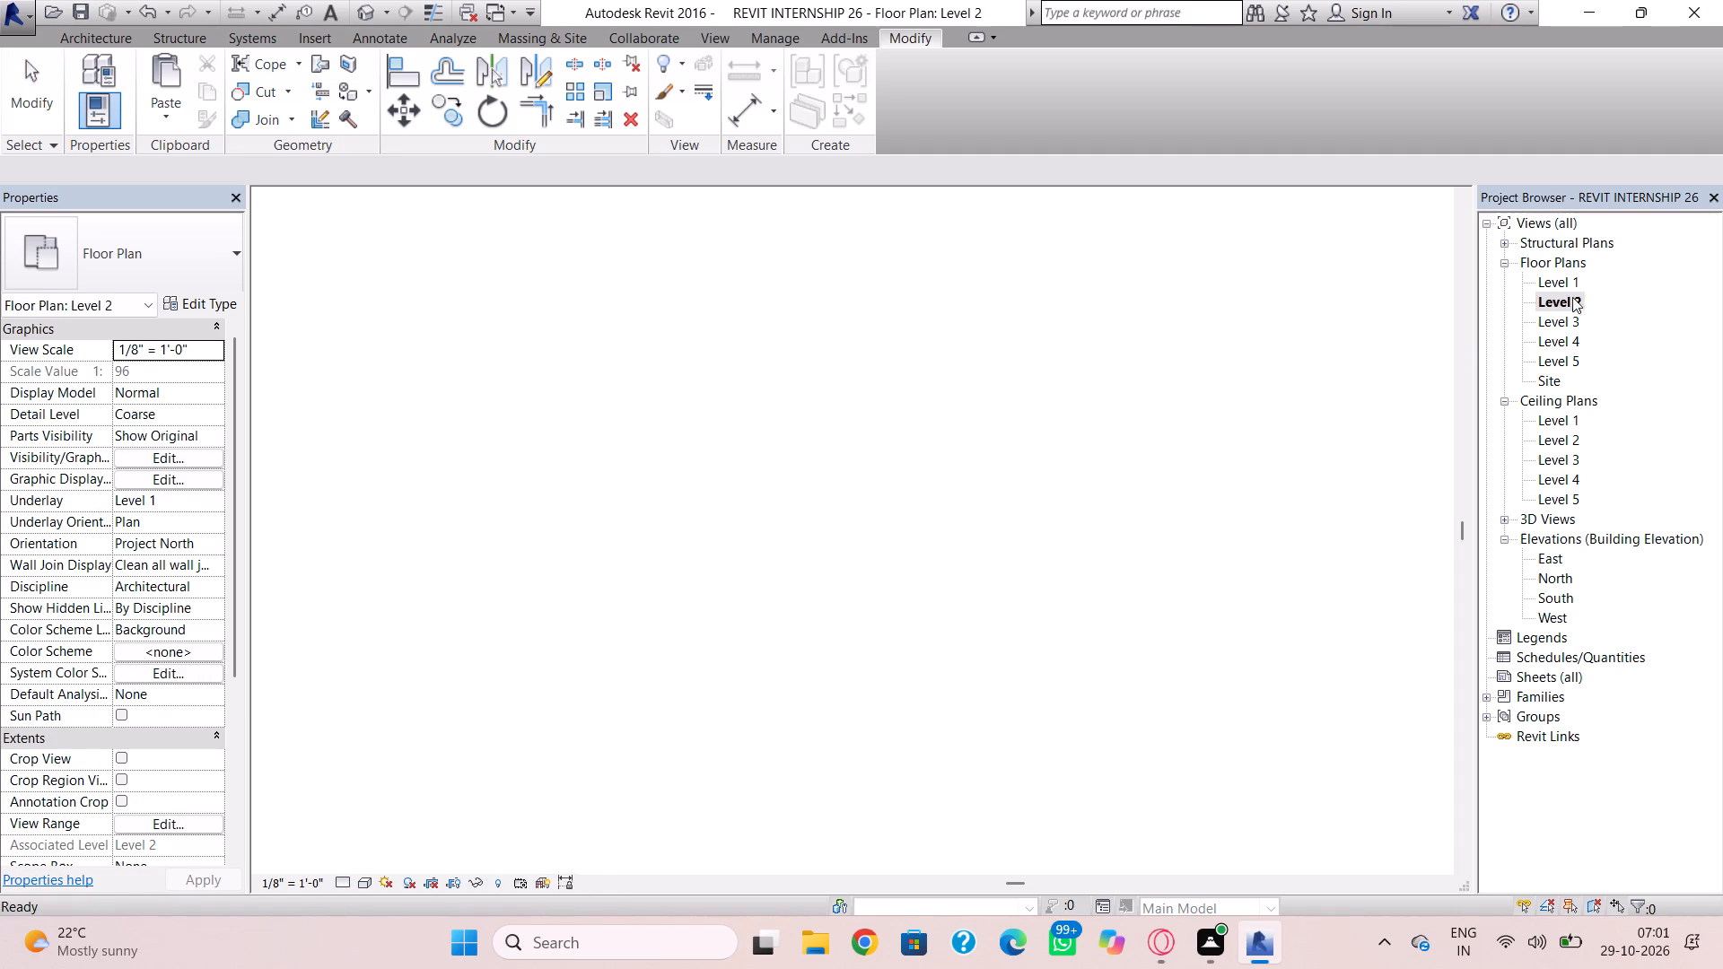
scroll(835, 544, "down", 3)
scroll(741, 569, "down", 1)
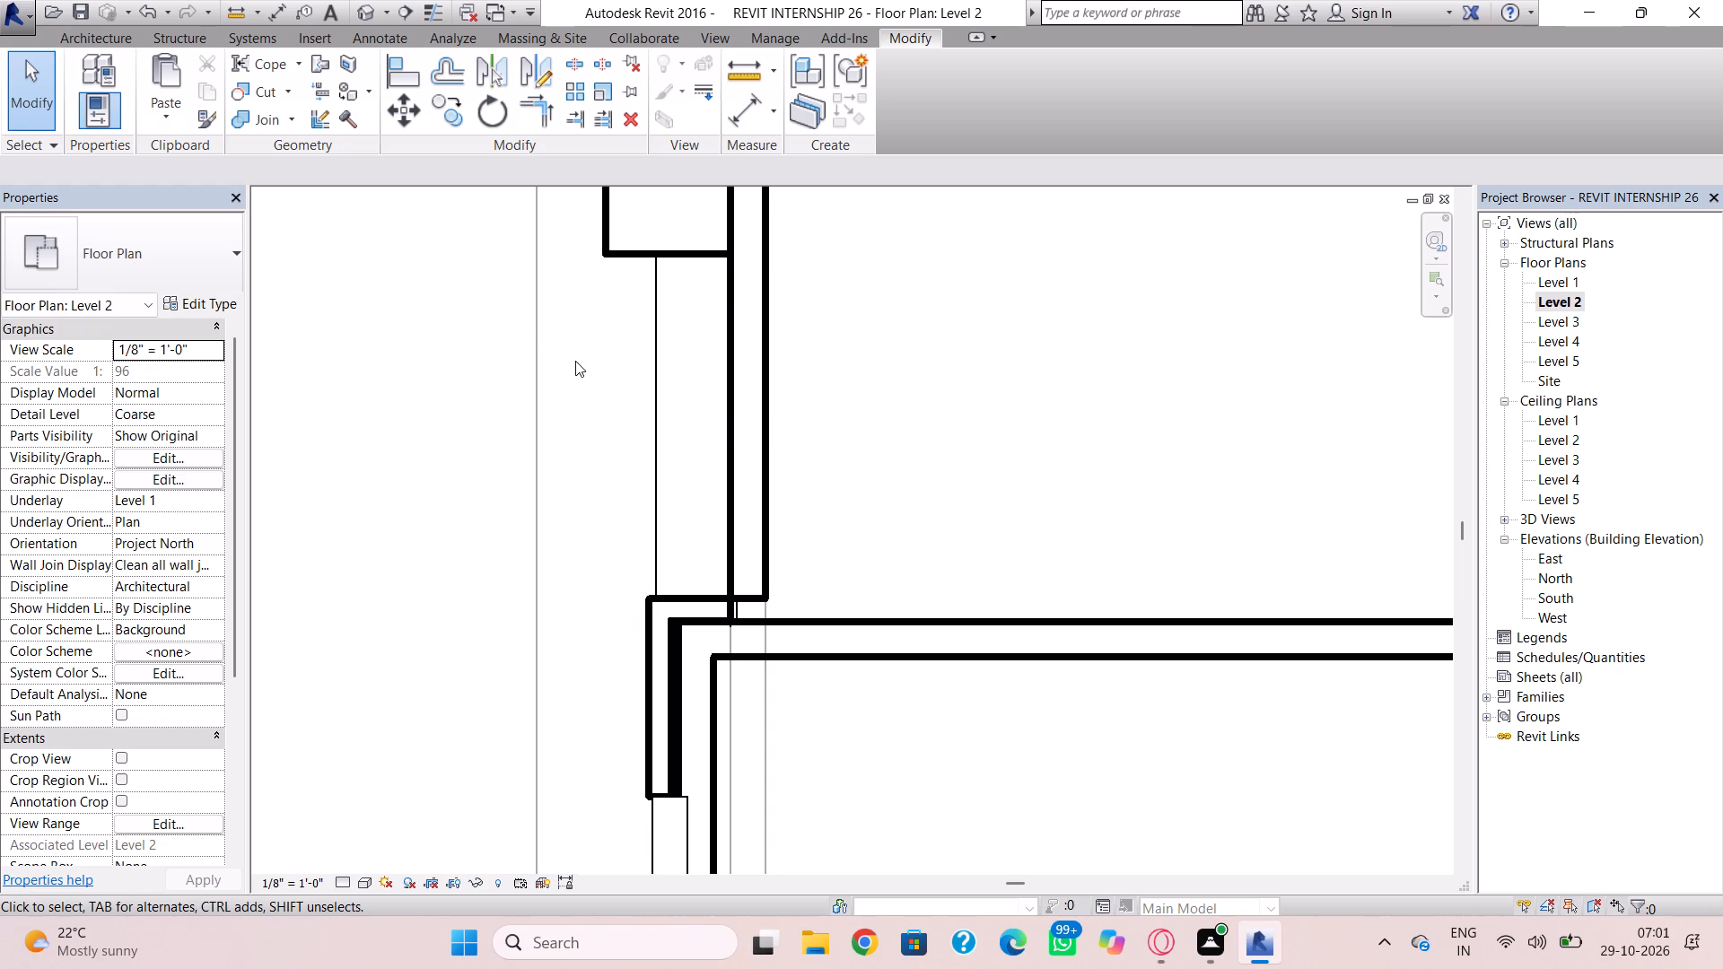
left_click(112, 17)
left_click(111, 39)
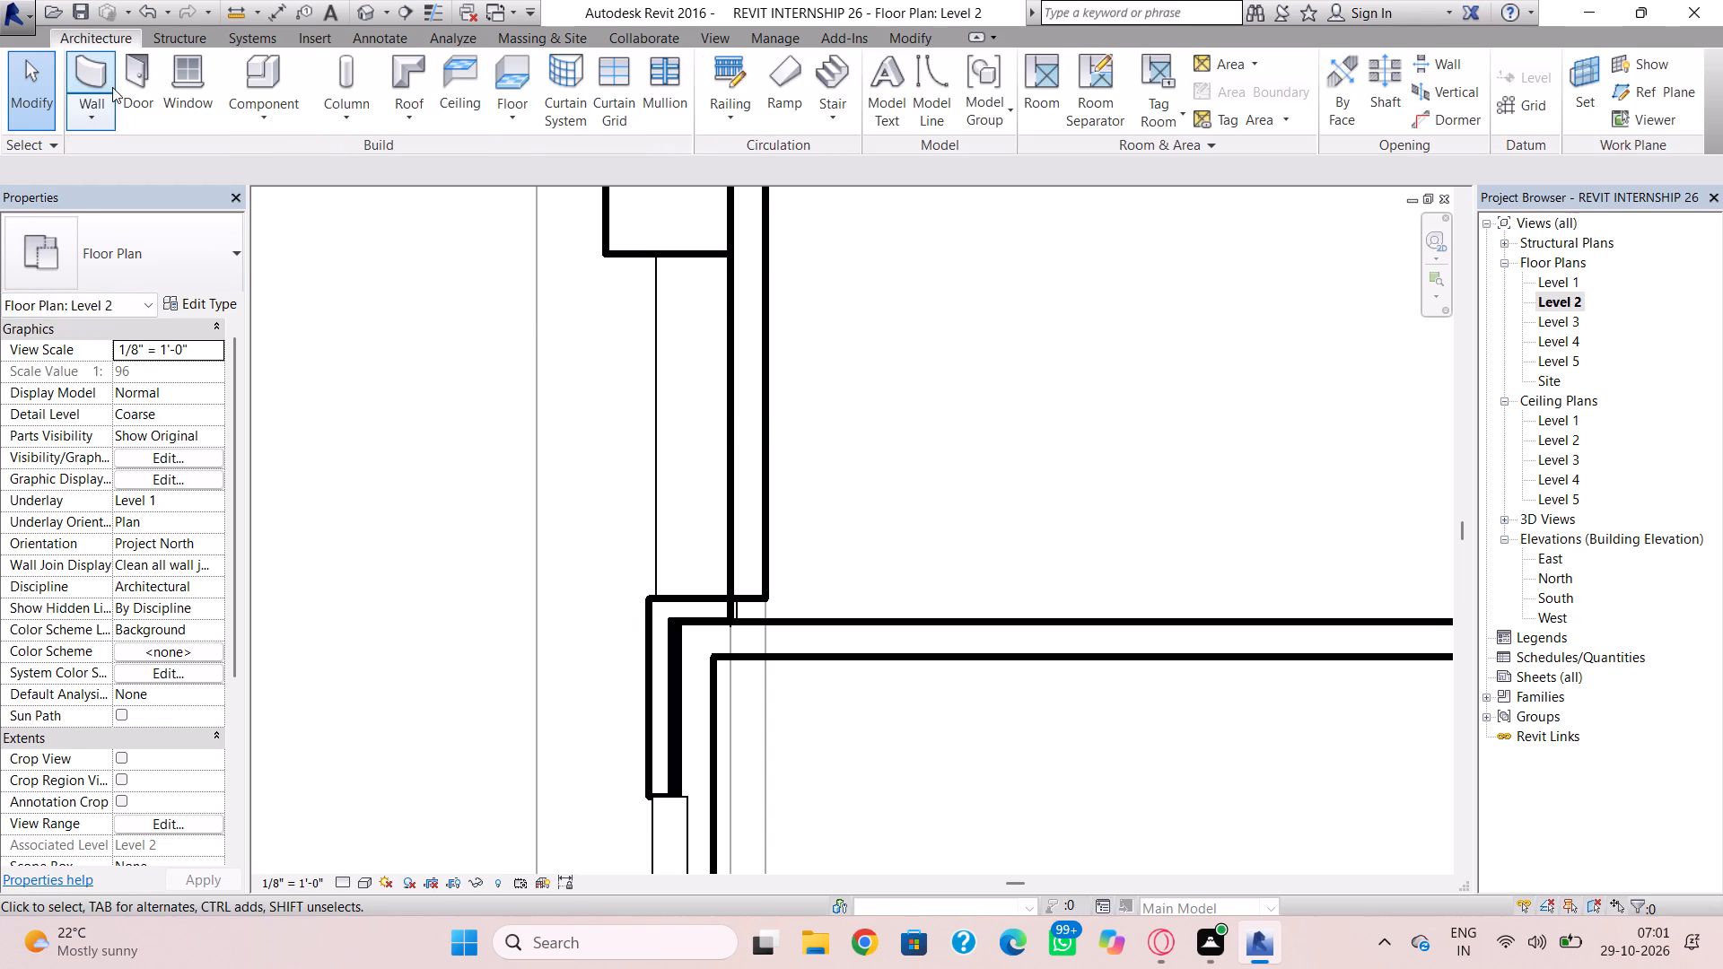
left_click(107, 83)
left_click(131, 250)
scroll(136, 270, "down", 4)
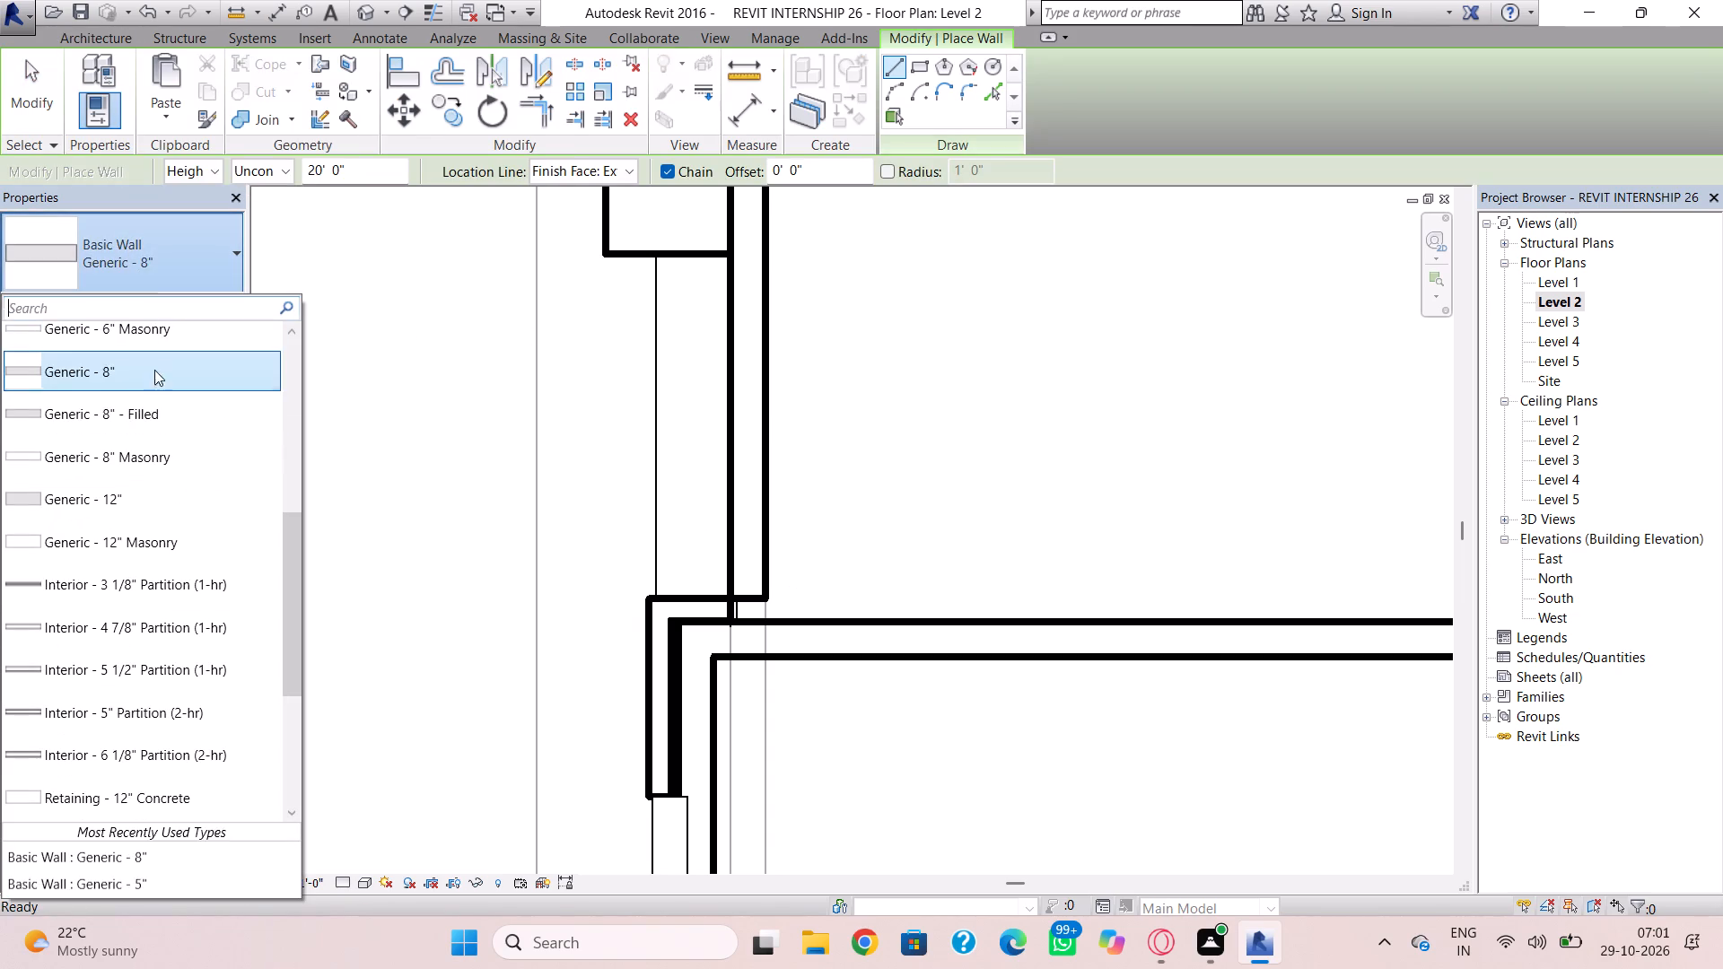
scroll(143, 475, "down", 1)
scroll(143, 471, "up", 4)
left_click(144, 421)
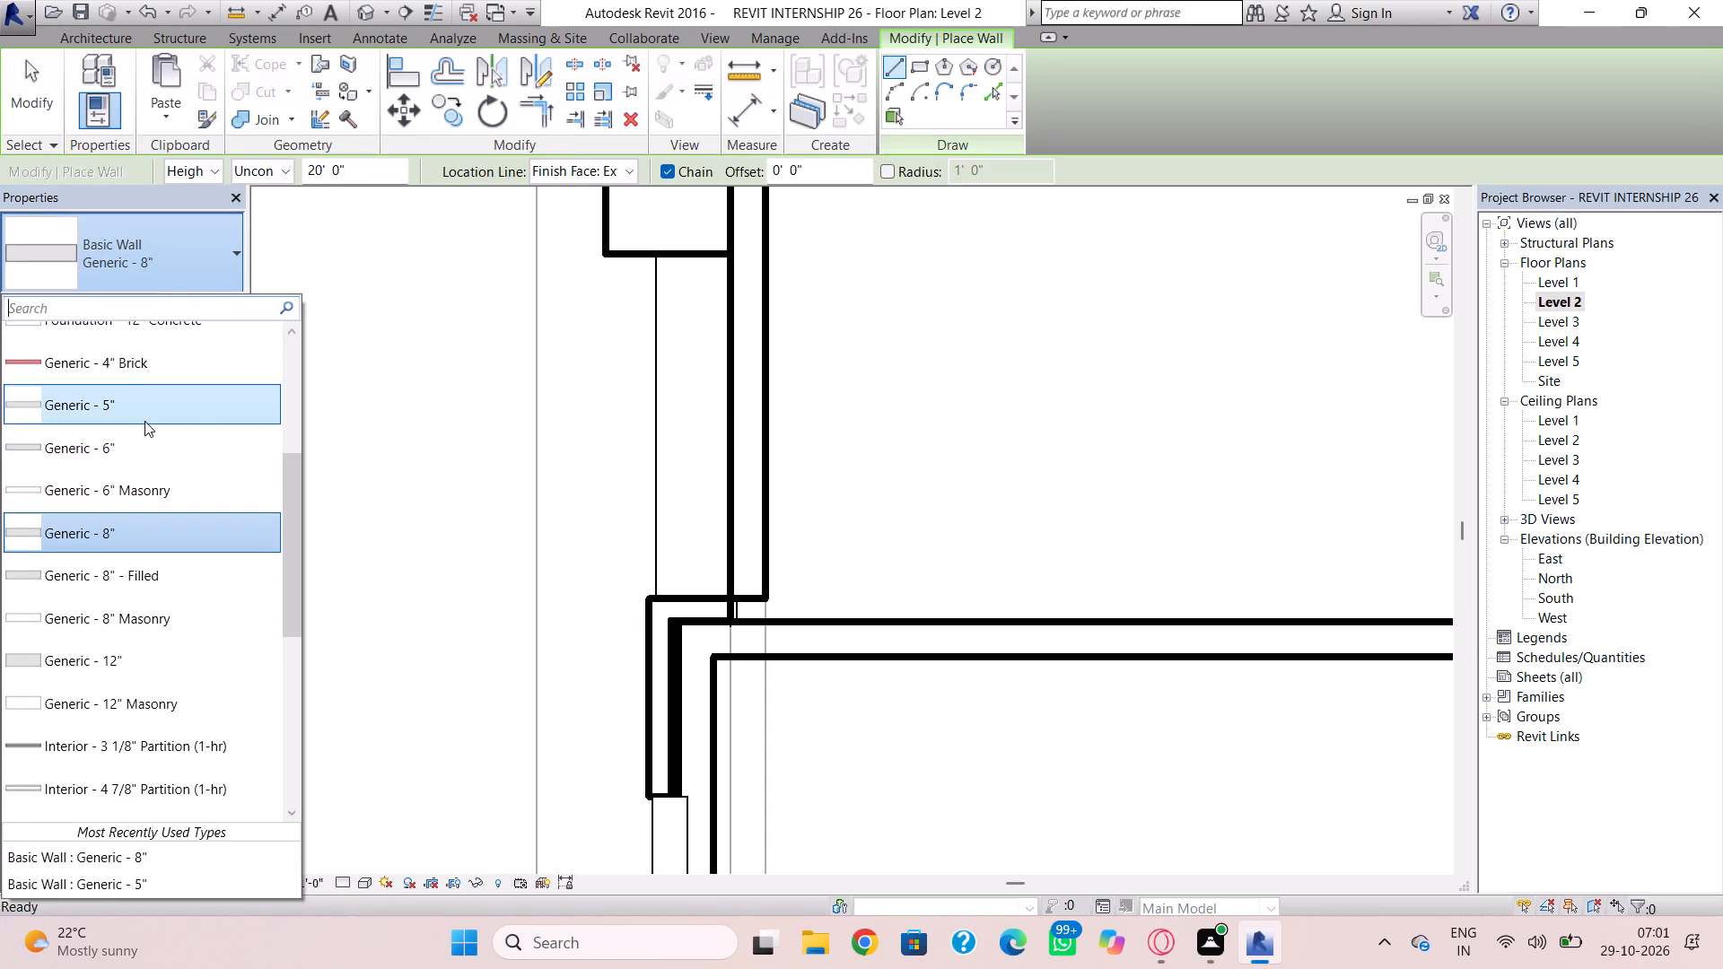
left_click(647, 261)
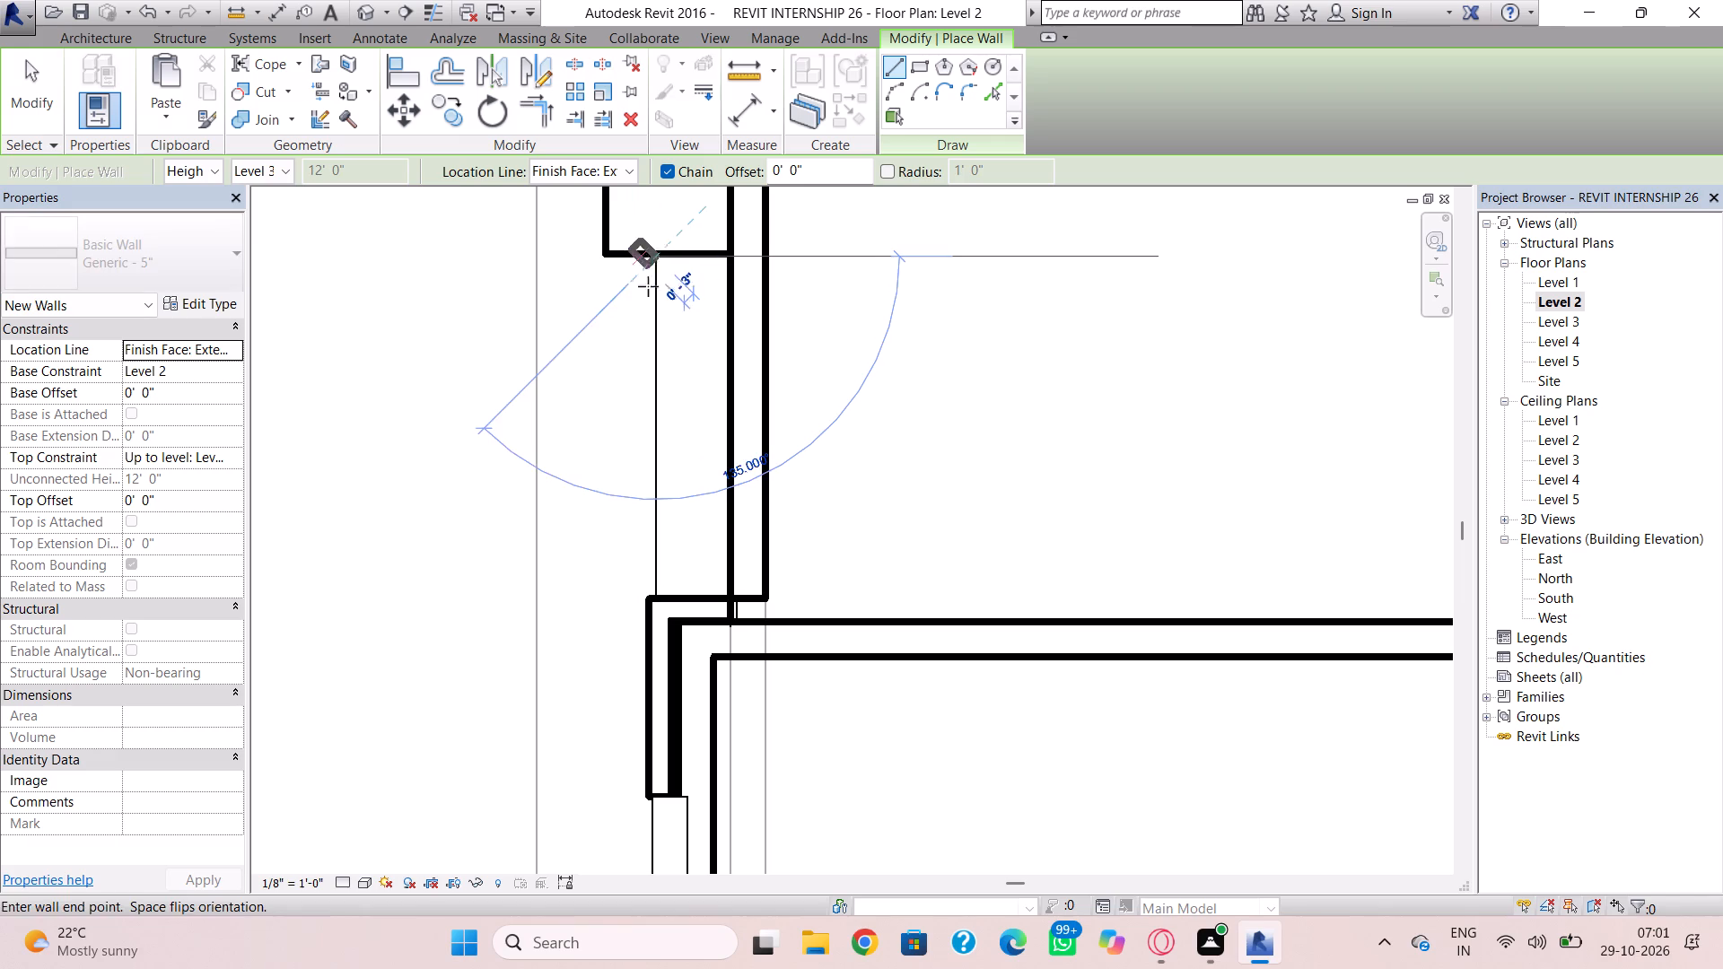
left_click(648, 590)
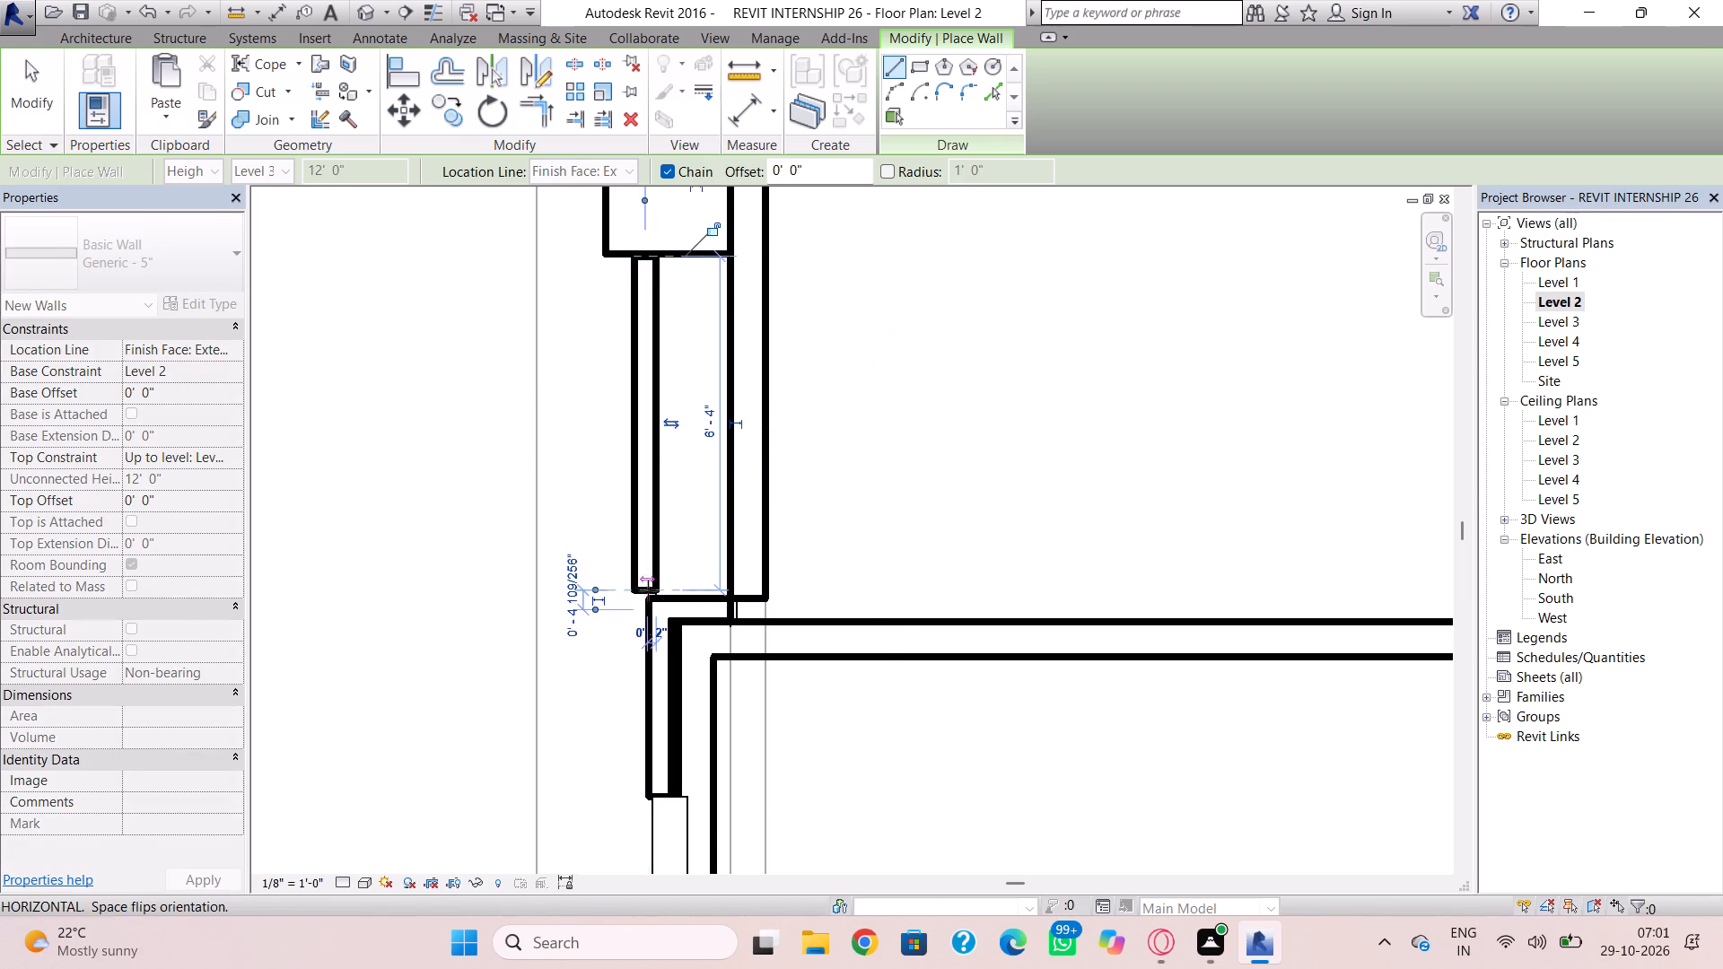
key("Escape")
scroll(646, 585, "up", 1)
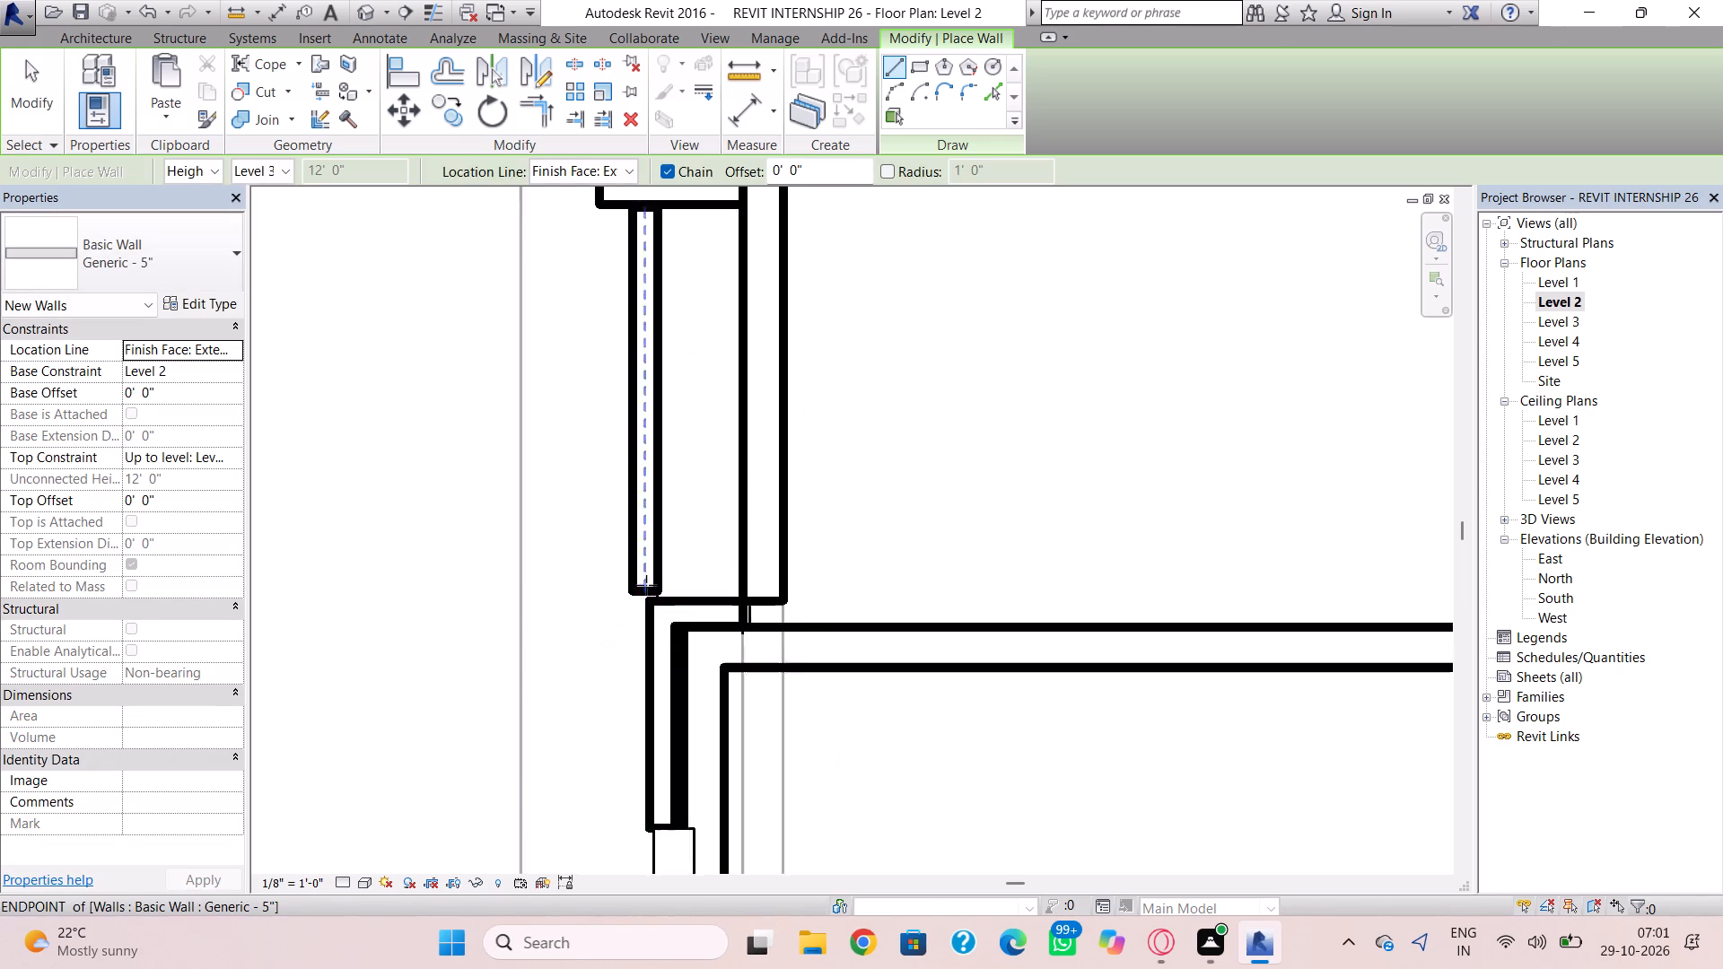
scroll(646, 585, "up", 1)
key("Escape")
Stretch the new wall's end to meet the projecting corner wall, making it 6' 5" long.
left_click(632, 589)
scroll(668, 599, "up", 4)
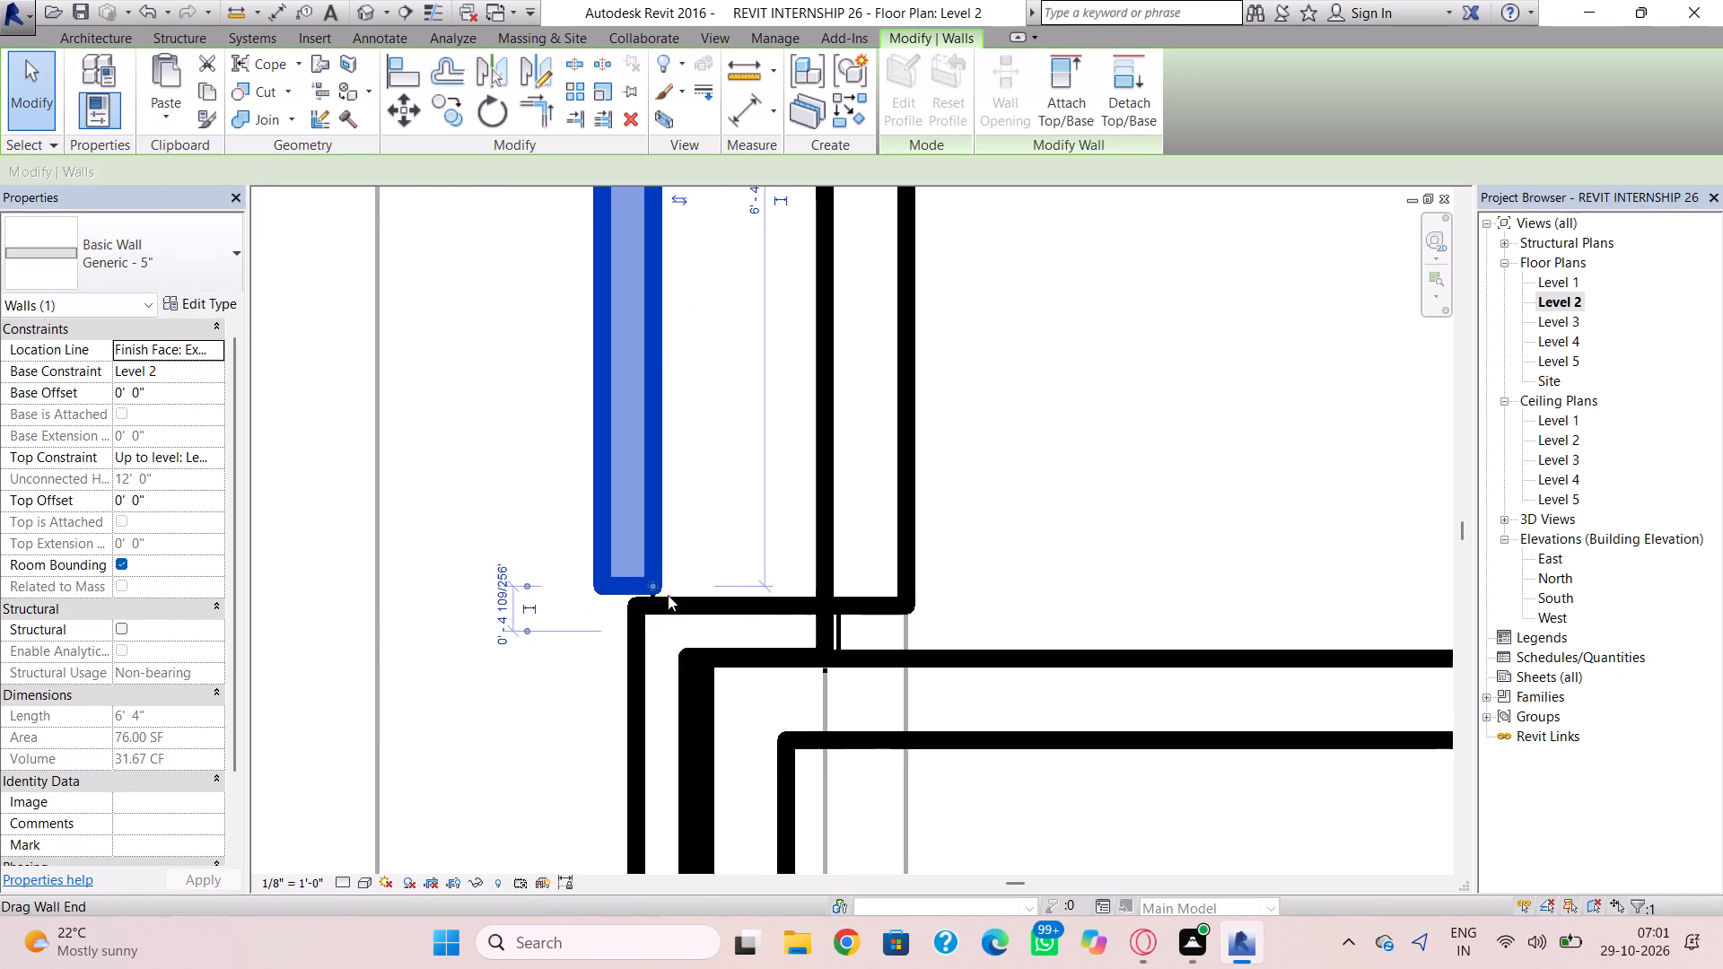
scroll(666, 593, "up", 4)
left_click_drag(638, 581, 638, 589)
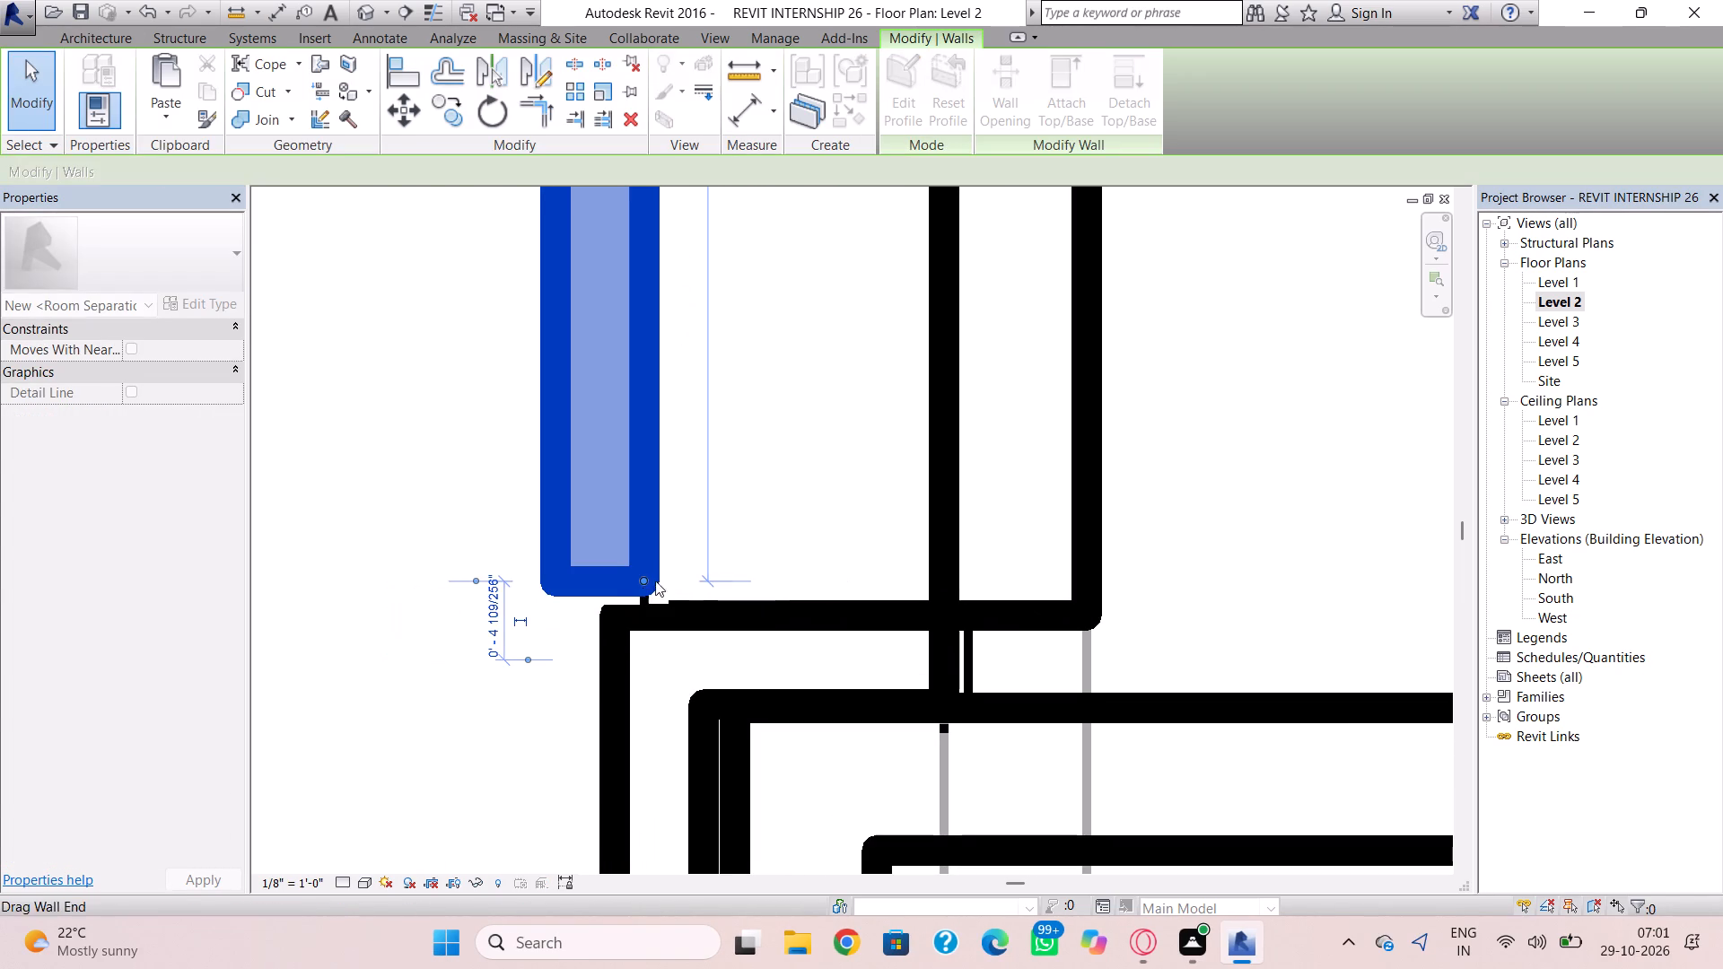
left_click_drag(643, 581, 644, 598)
left_click(738, 547)
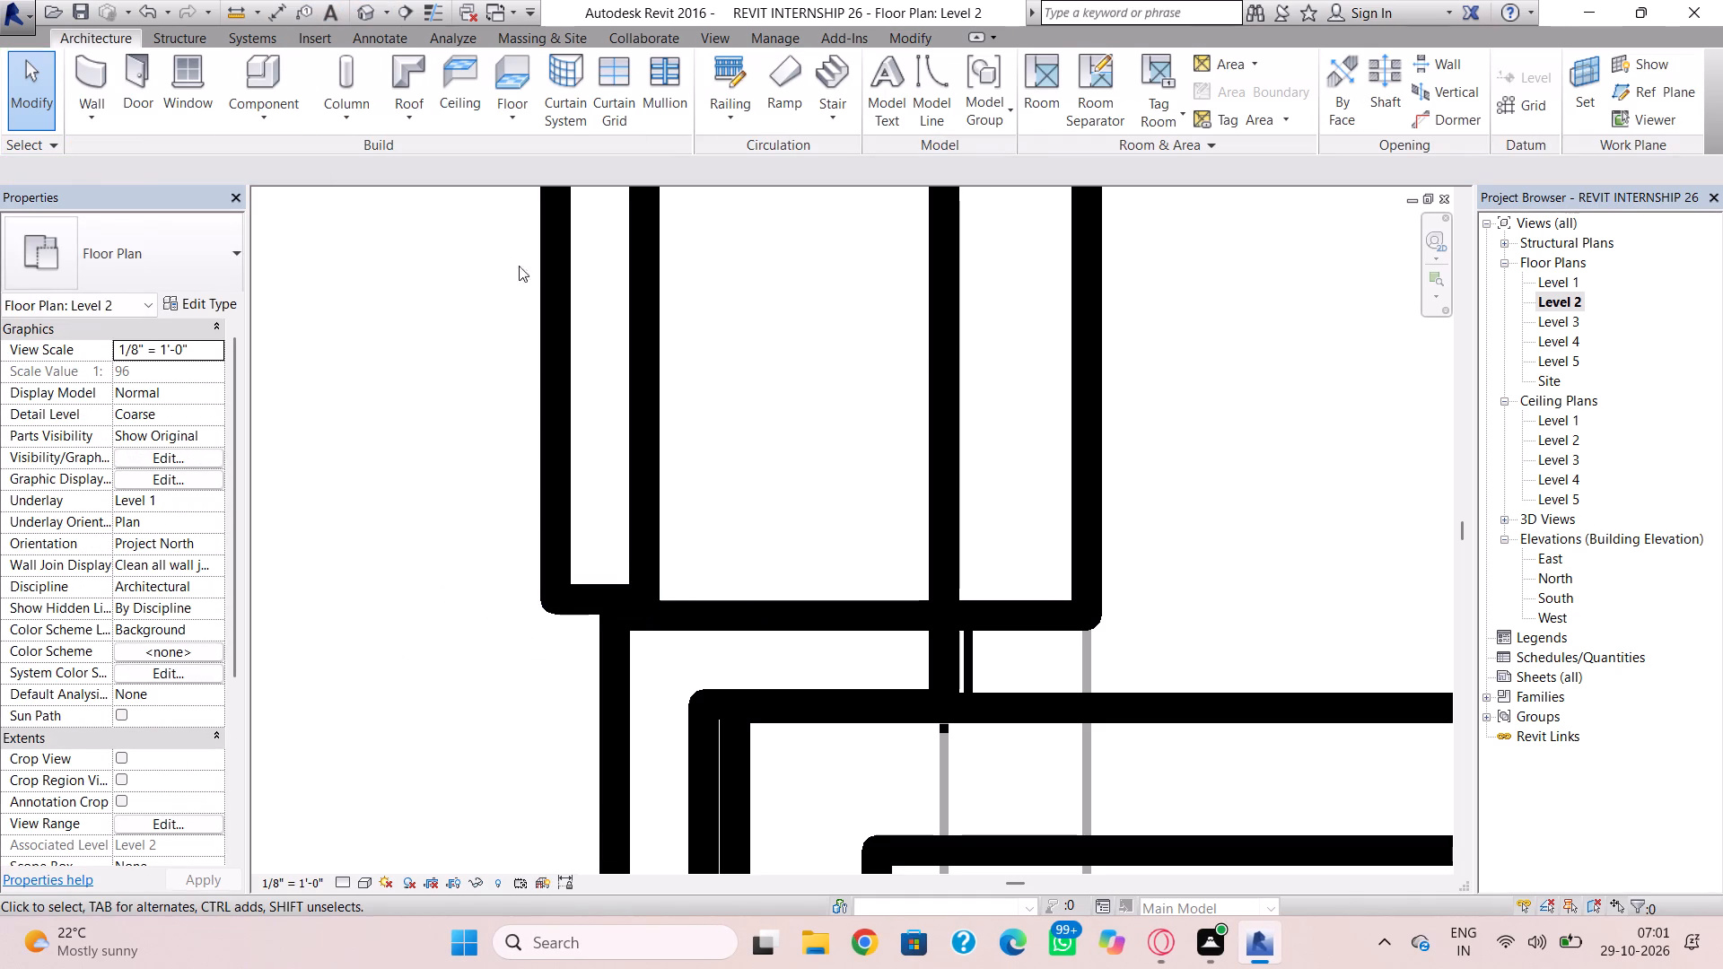
Nudge the new 5" wall eleven increments inward towards the building.
left_click(631, 392)
left_click(642, 399)
key("Right")
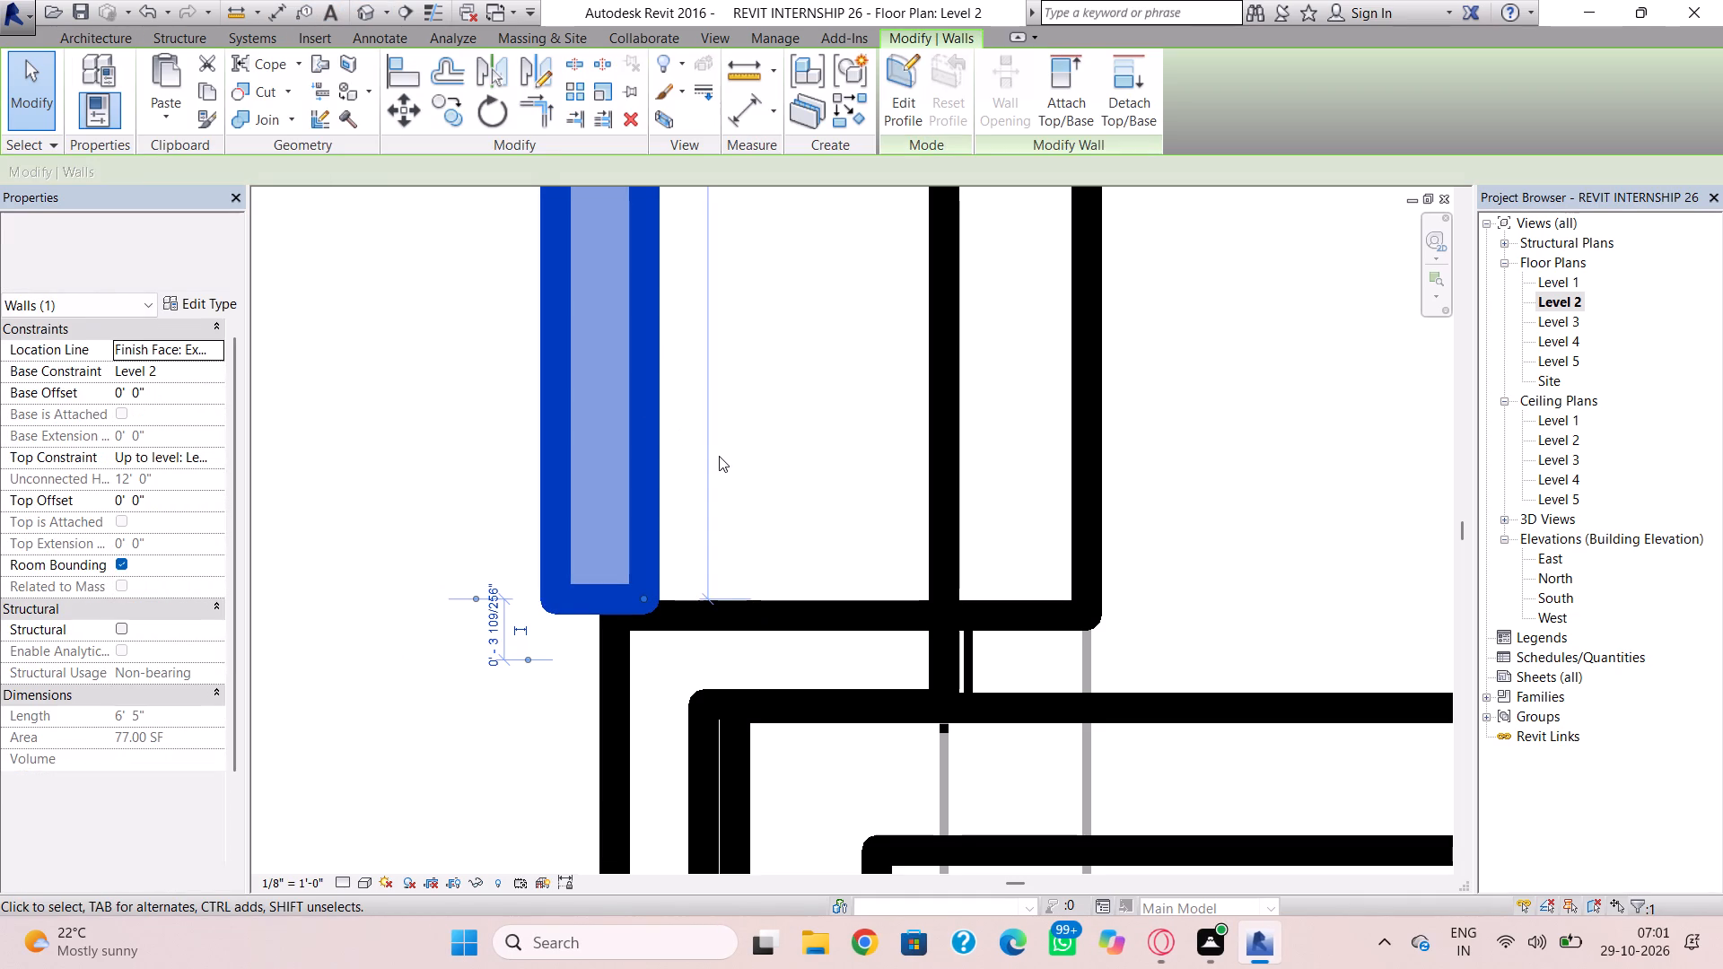
key("Right")
key("Right")
key("Right")
key("Right")
key("Right")
key("Right")
key("Right")
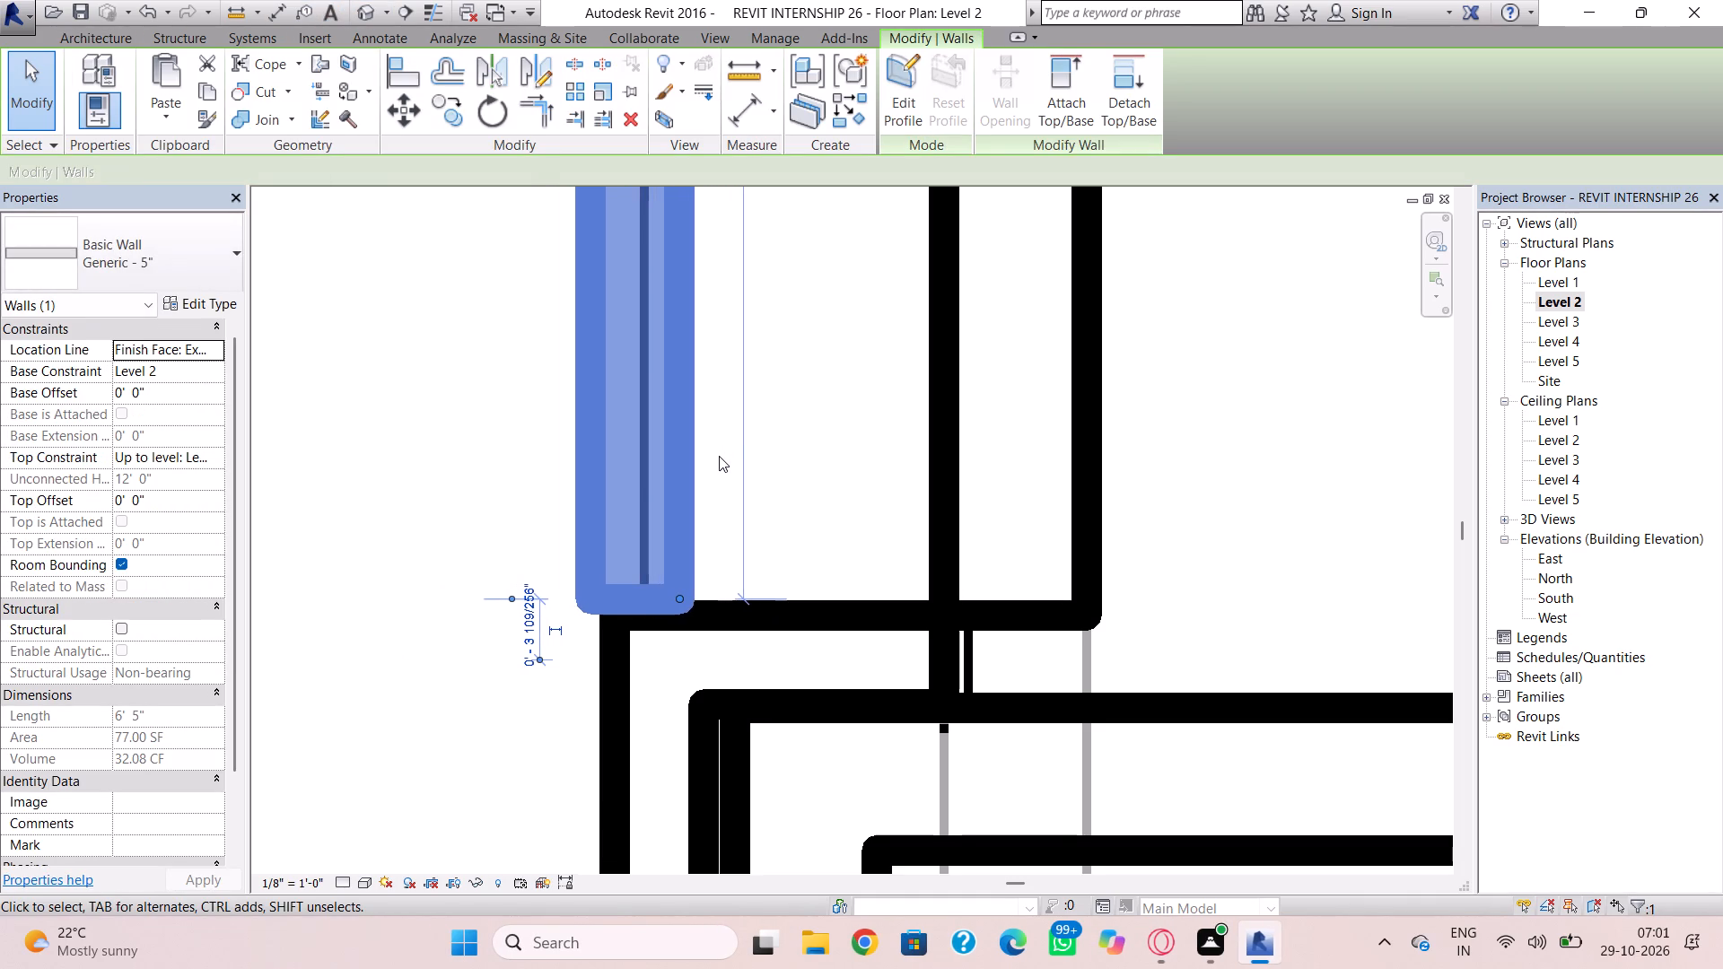
key("Right")
key("Right")
key("Right")
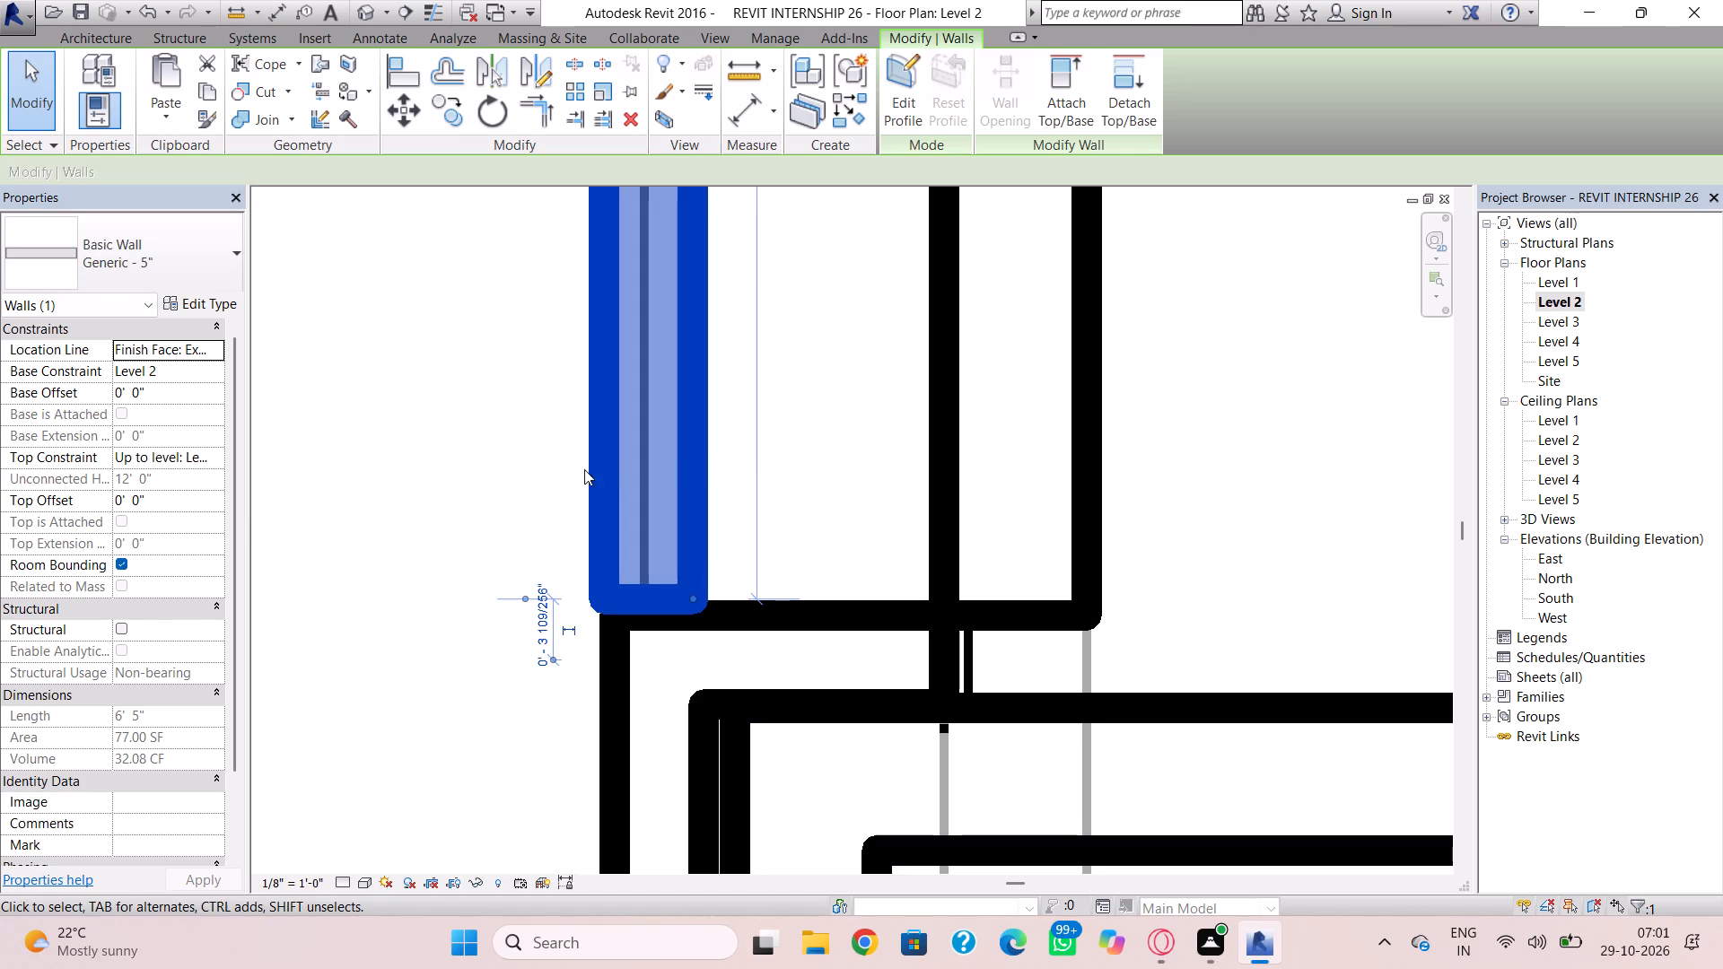
left_click(518, 468)
In the 3D view, pull the new wall's top down to a height of about 4' 7".
left_click(365, 16)
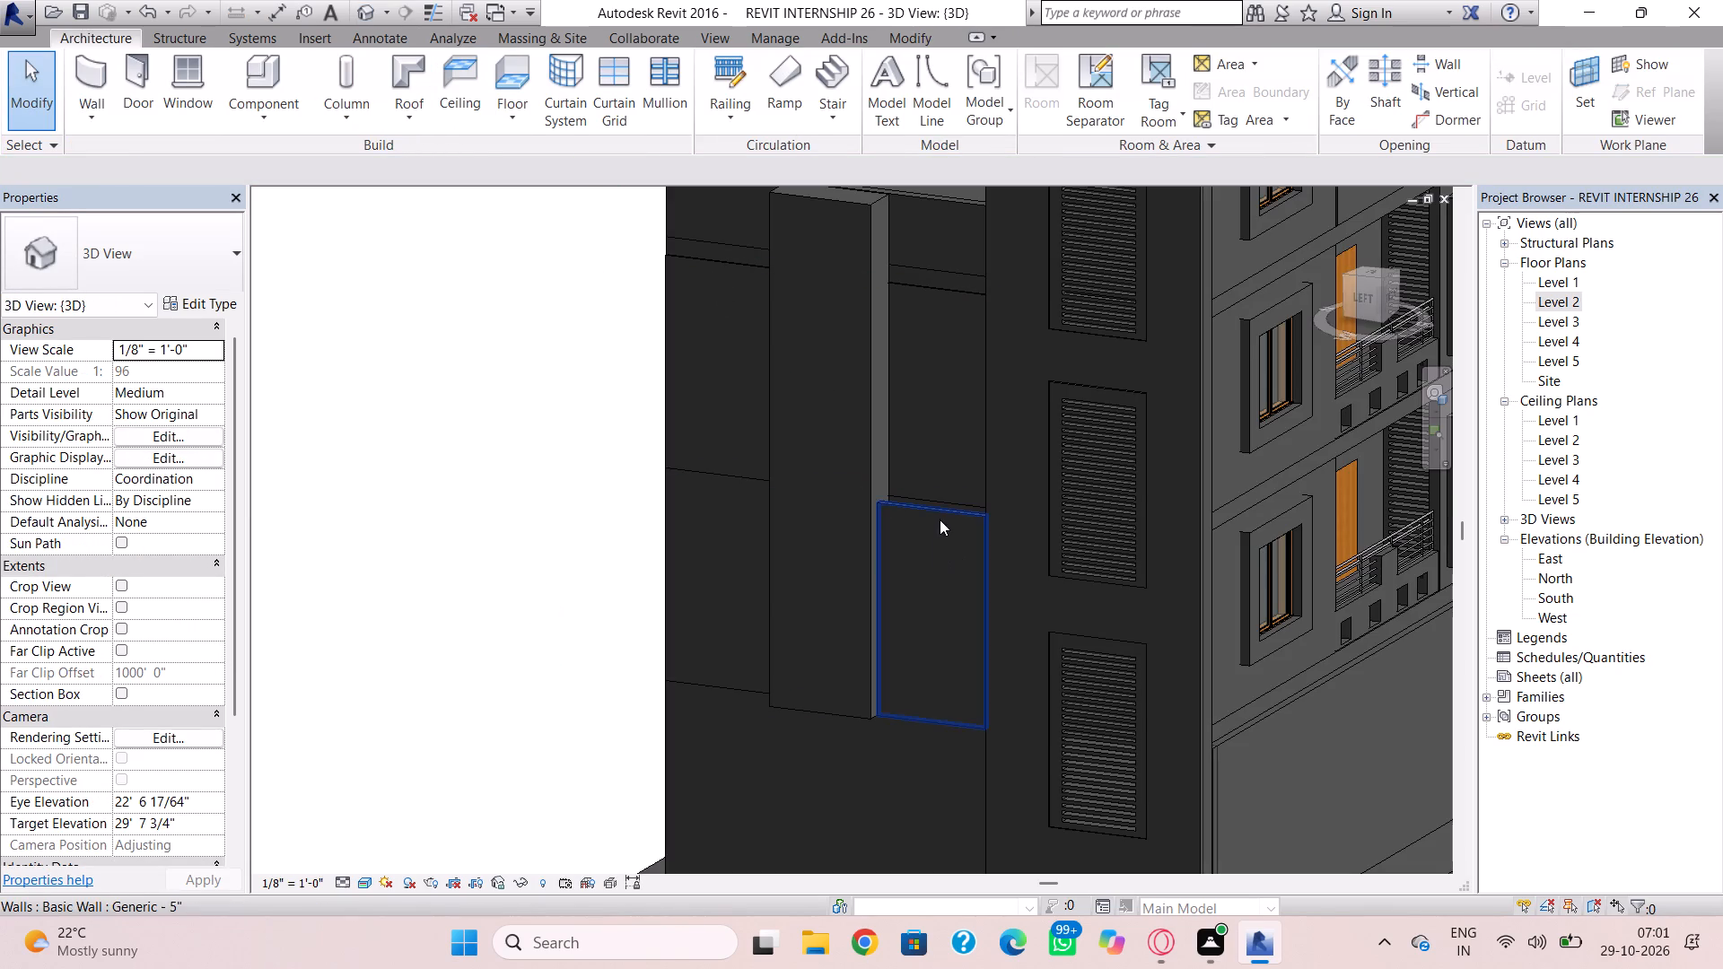
left_click(940, 519)
left_click_drag(932, 509, 946, 634)
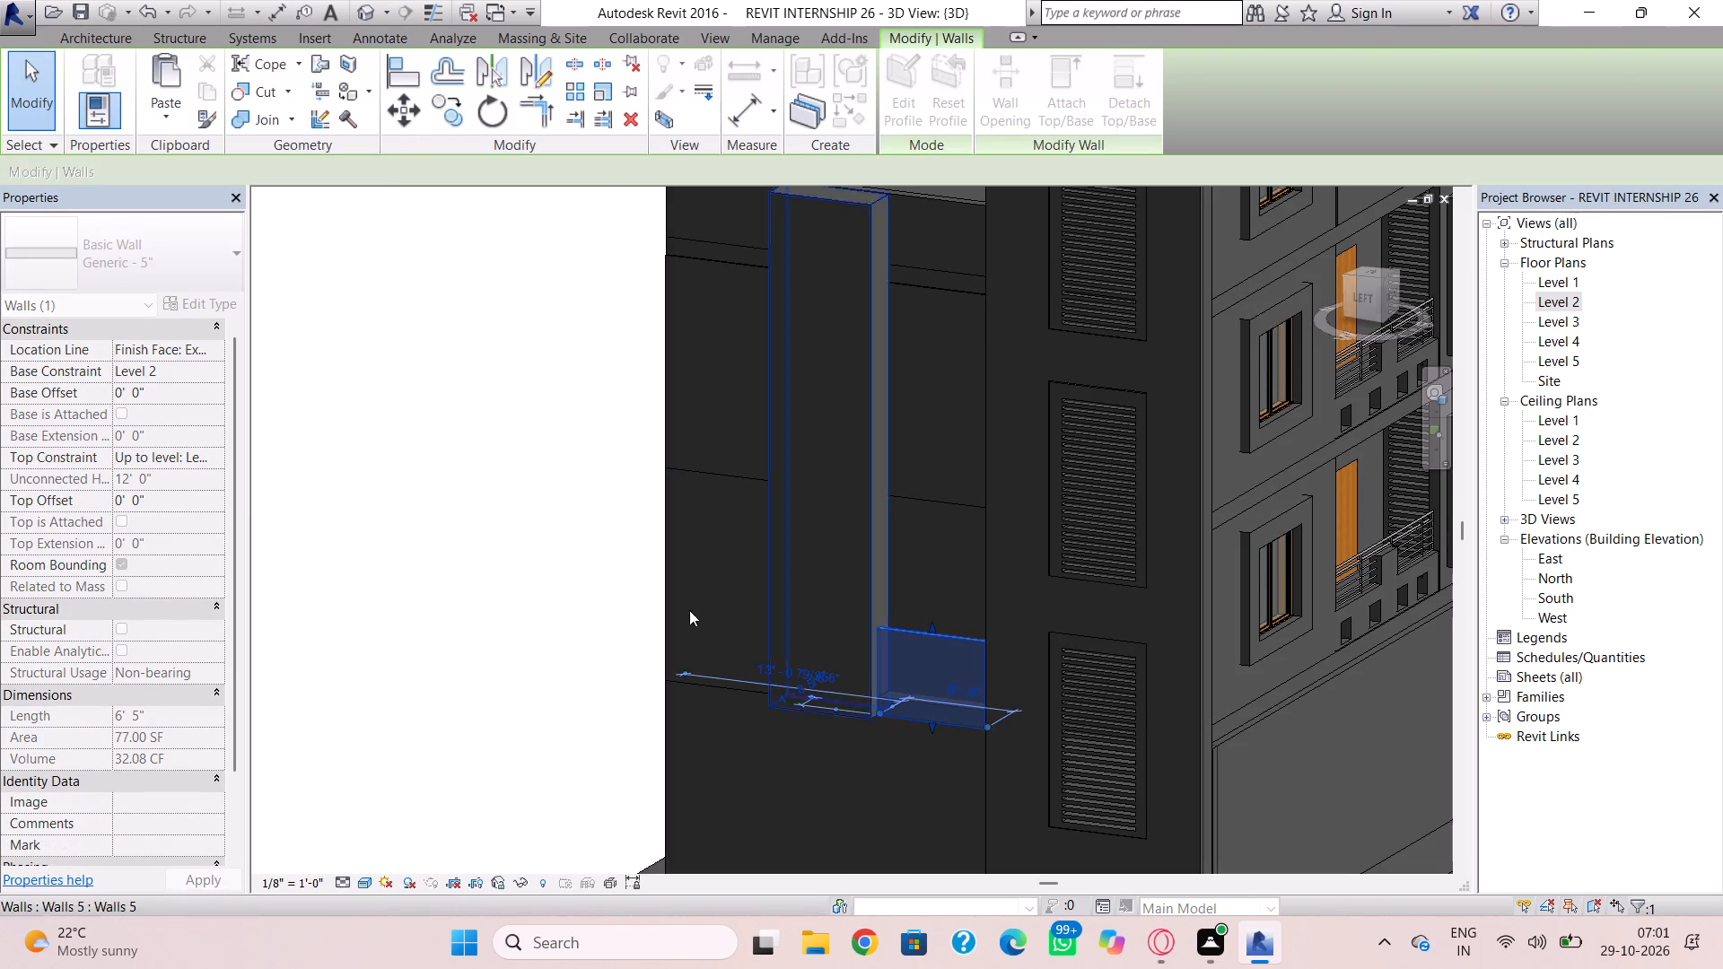
left_click(356, 569)
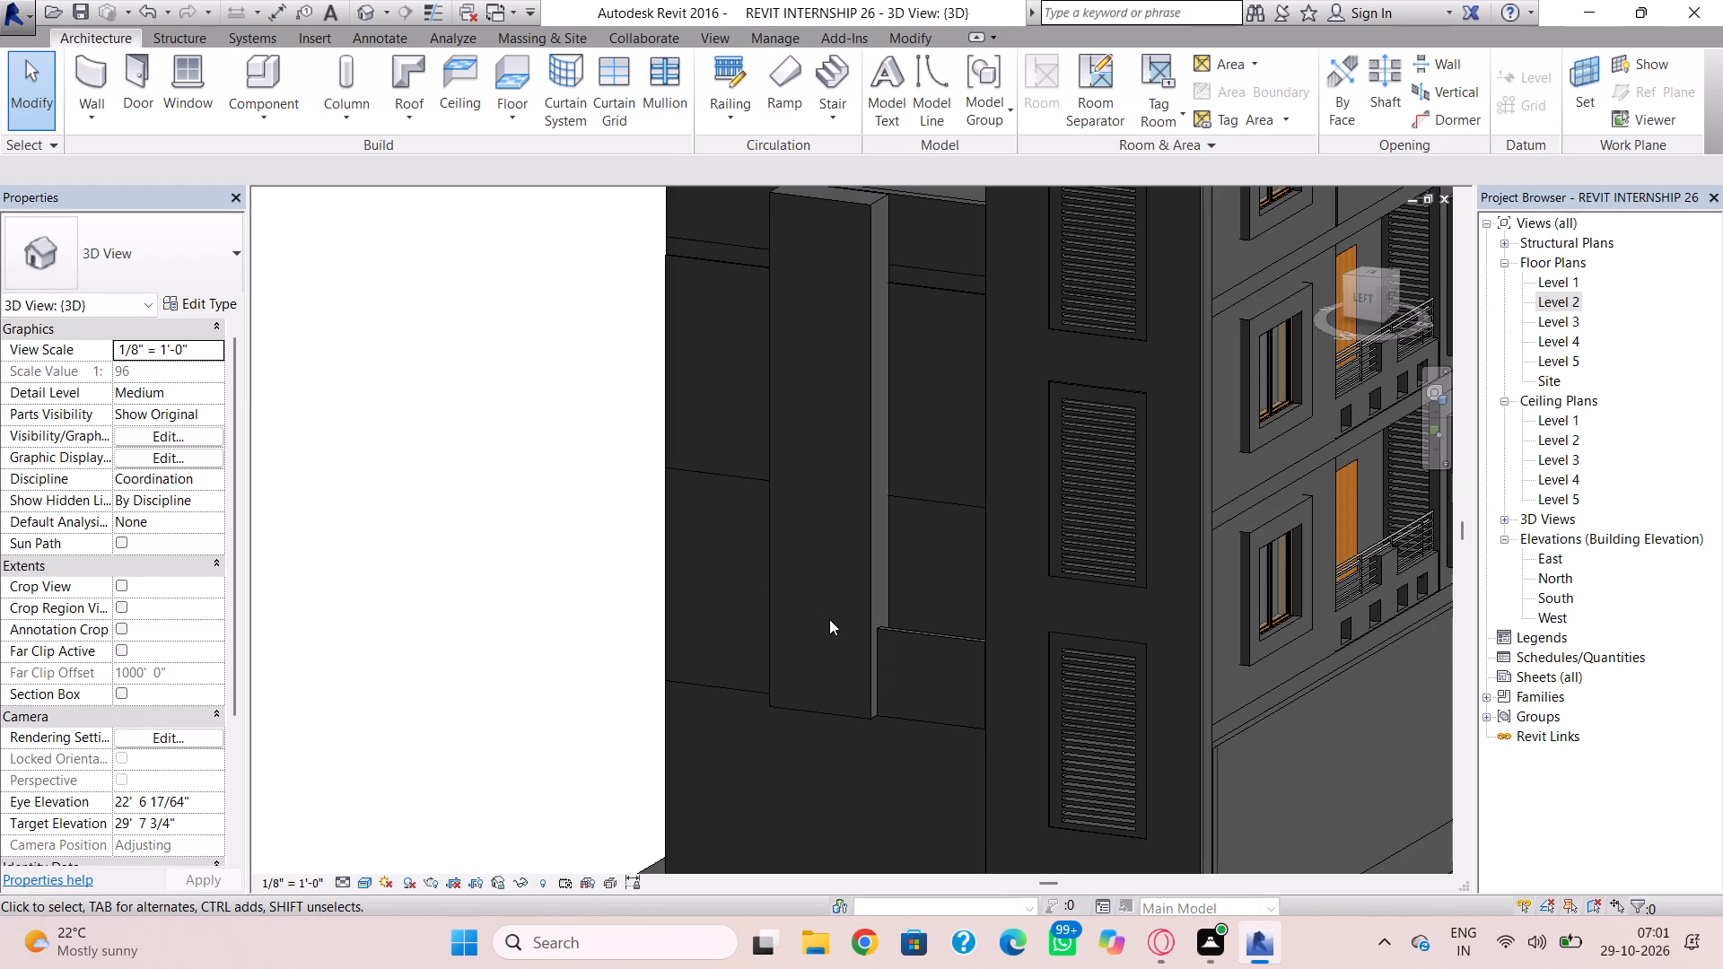
left_click(958, 642)
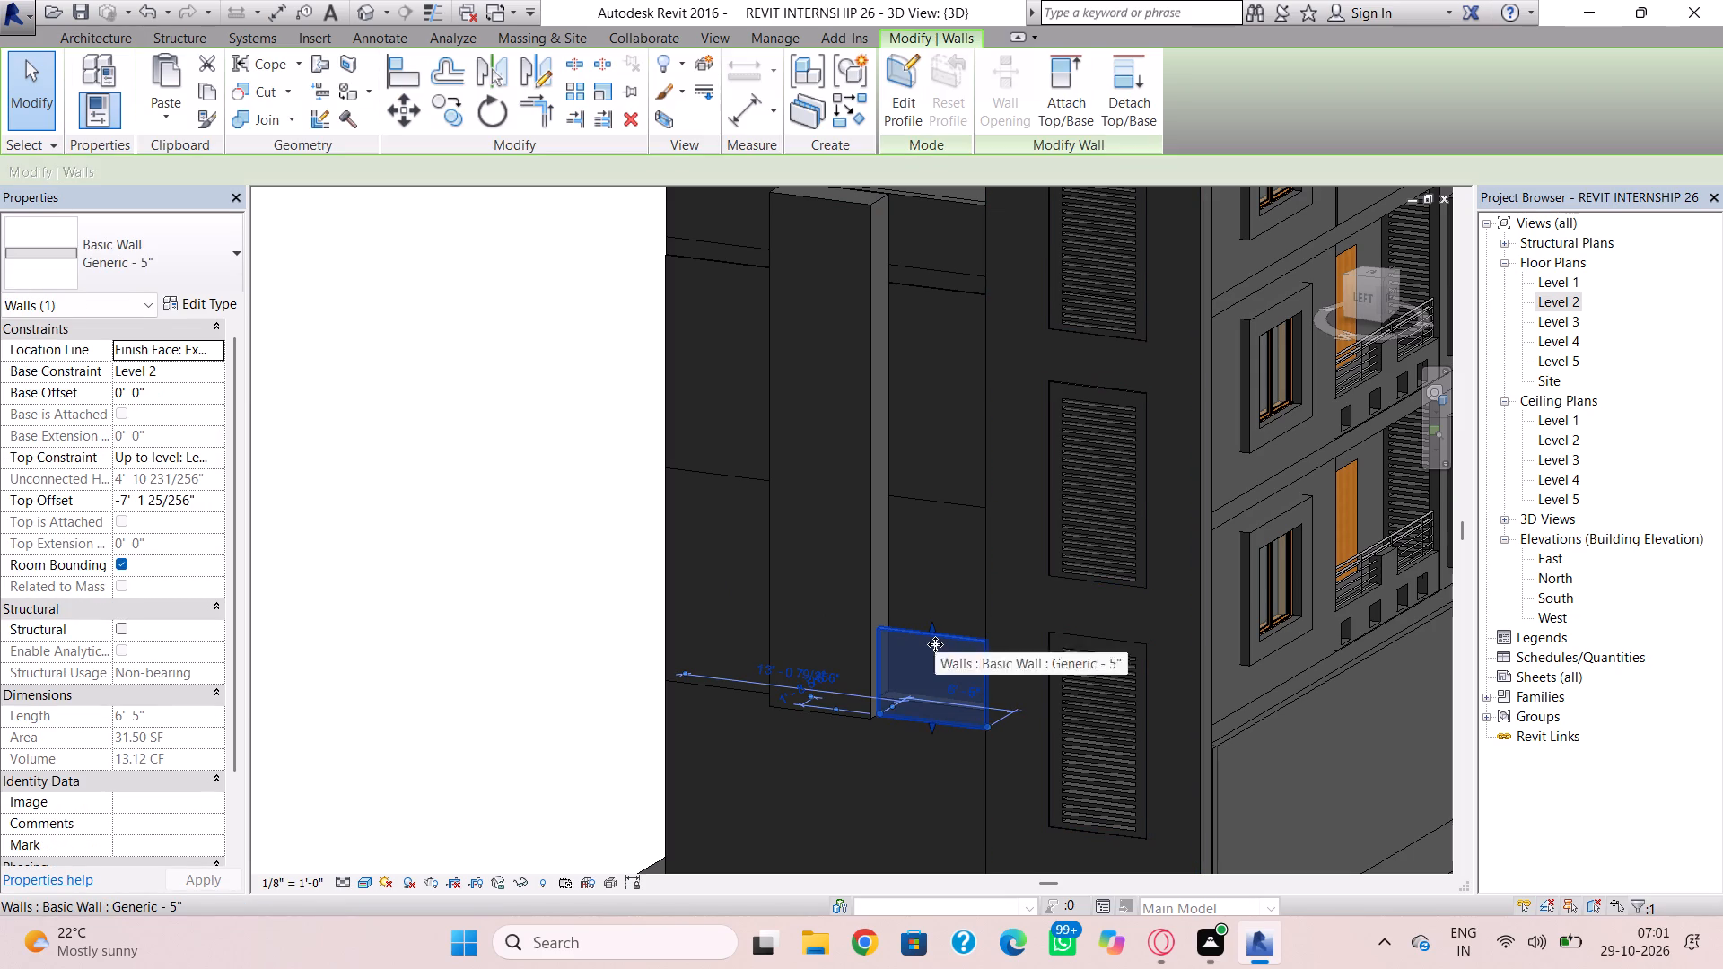
left_click(933, 641)
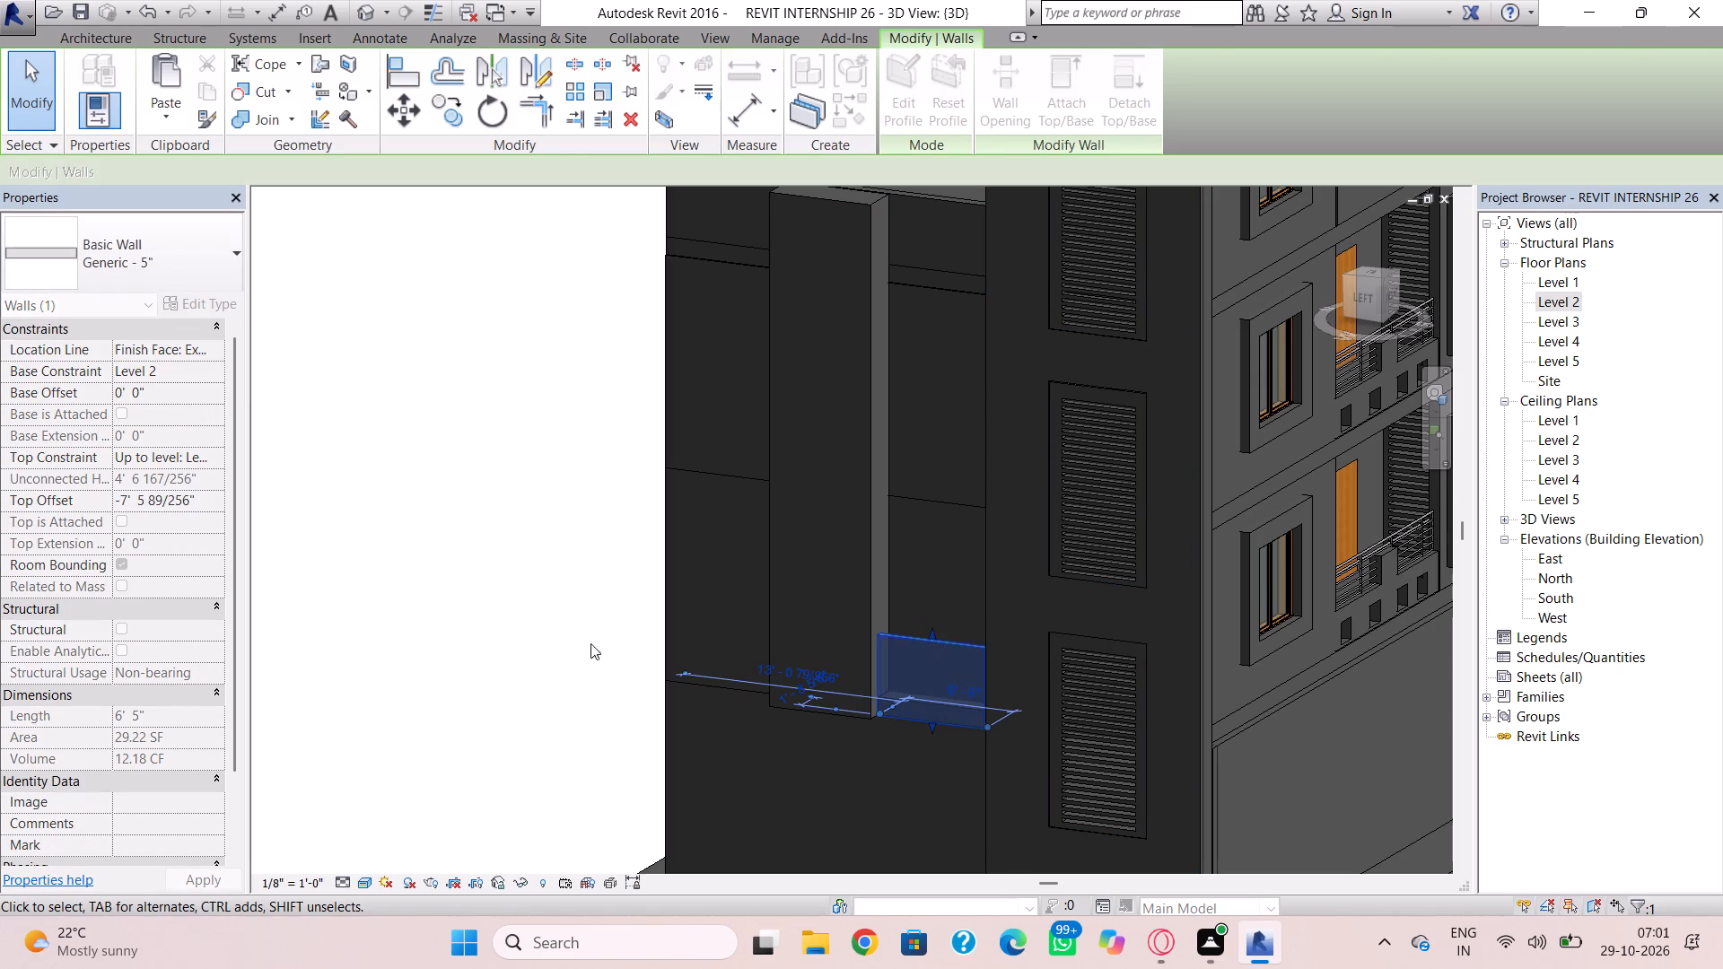
left_click(558, 633)
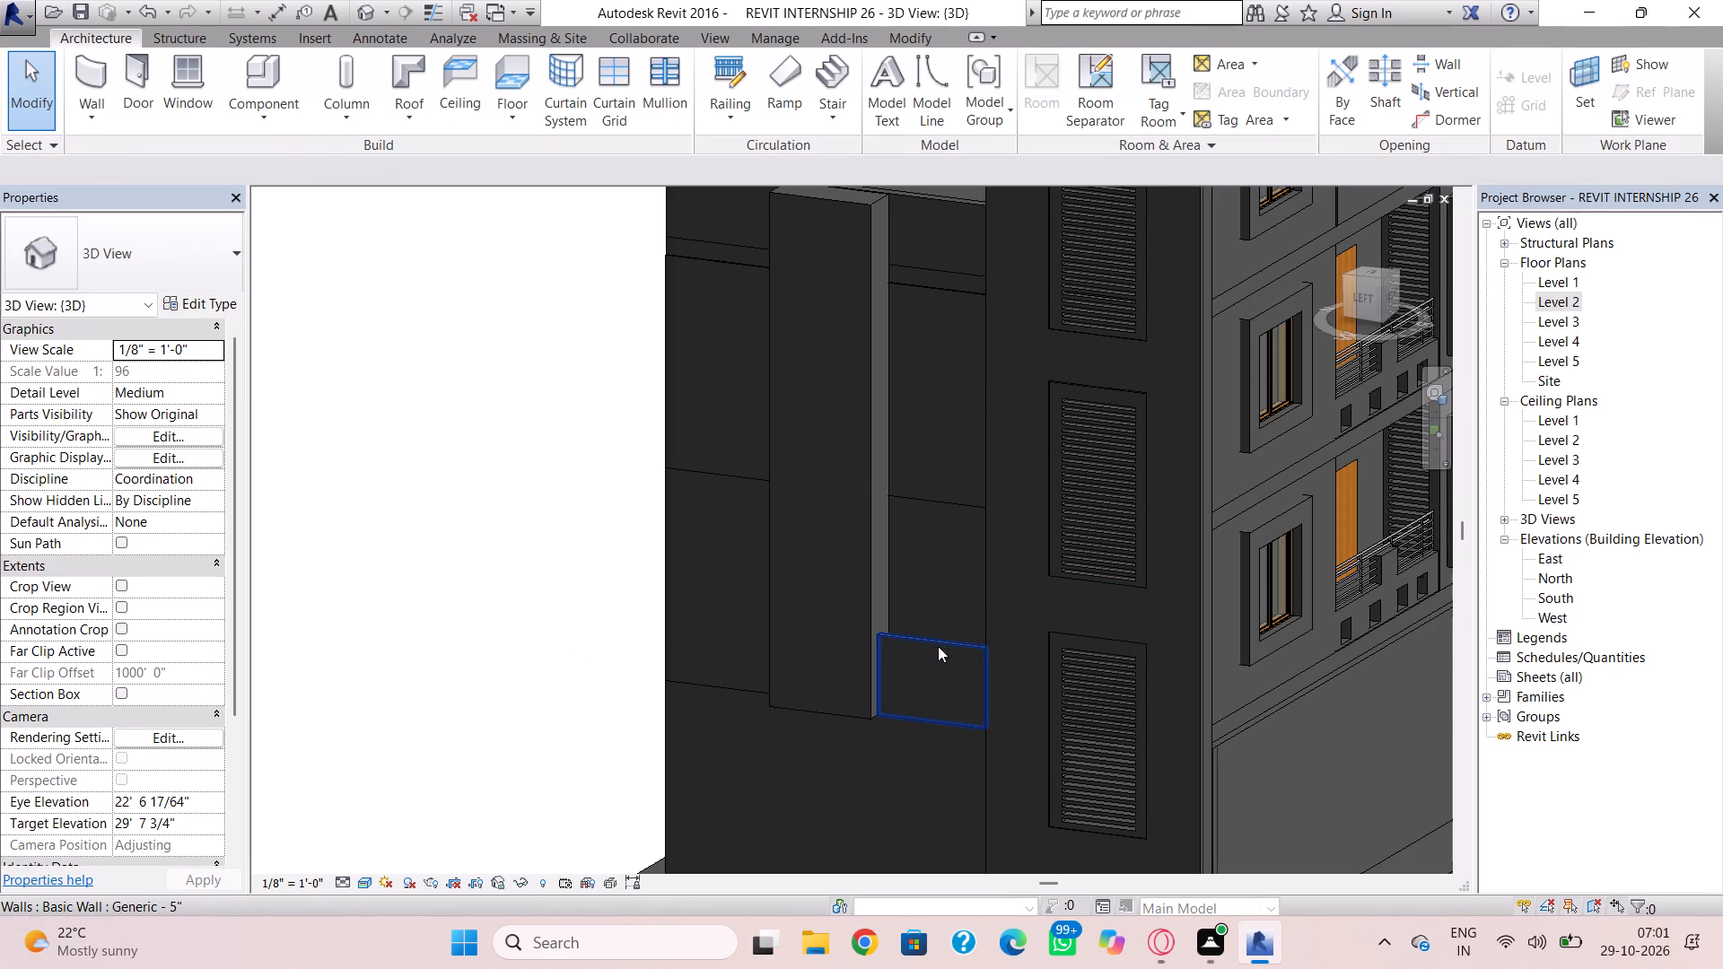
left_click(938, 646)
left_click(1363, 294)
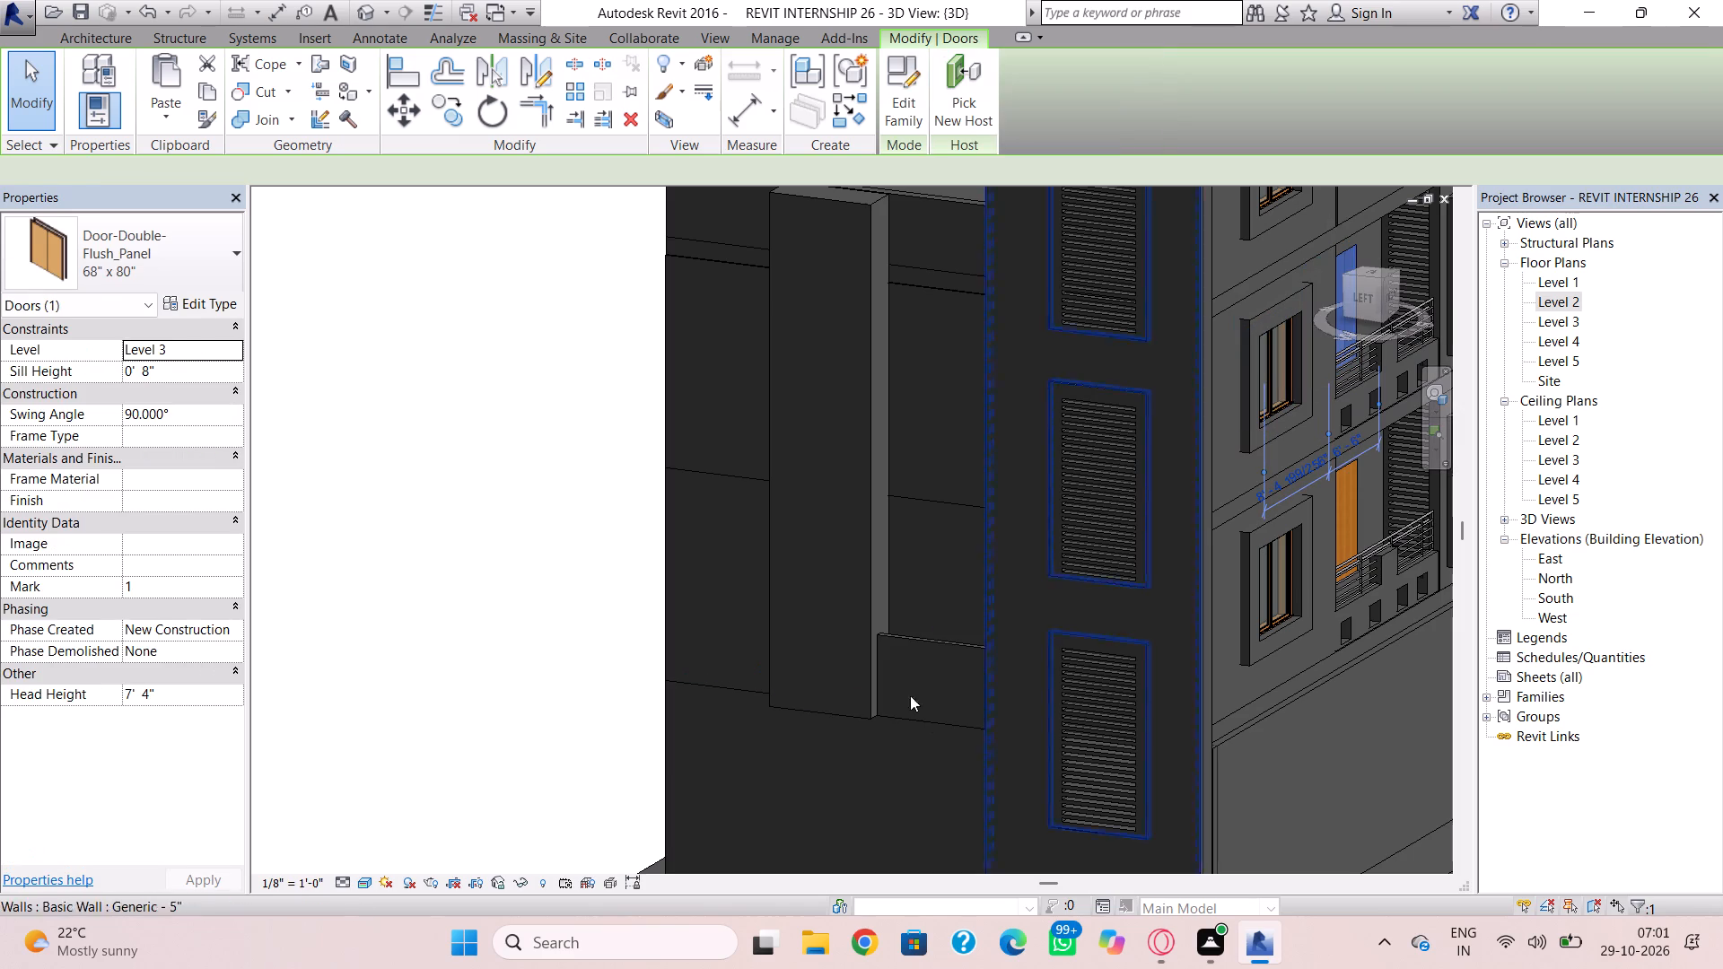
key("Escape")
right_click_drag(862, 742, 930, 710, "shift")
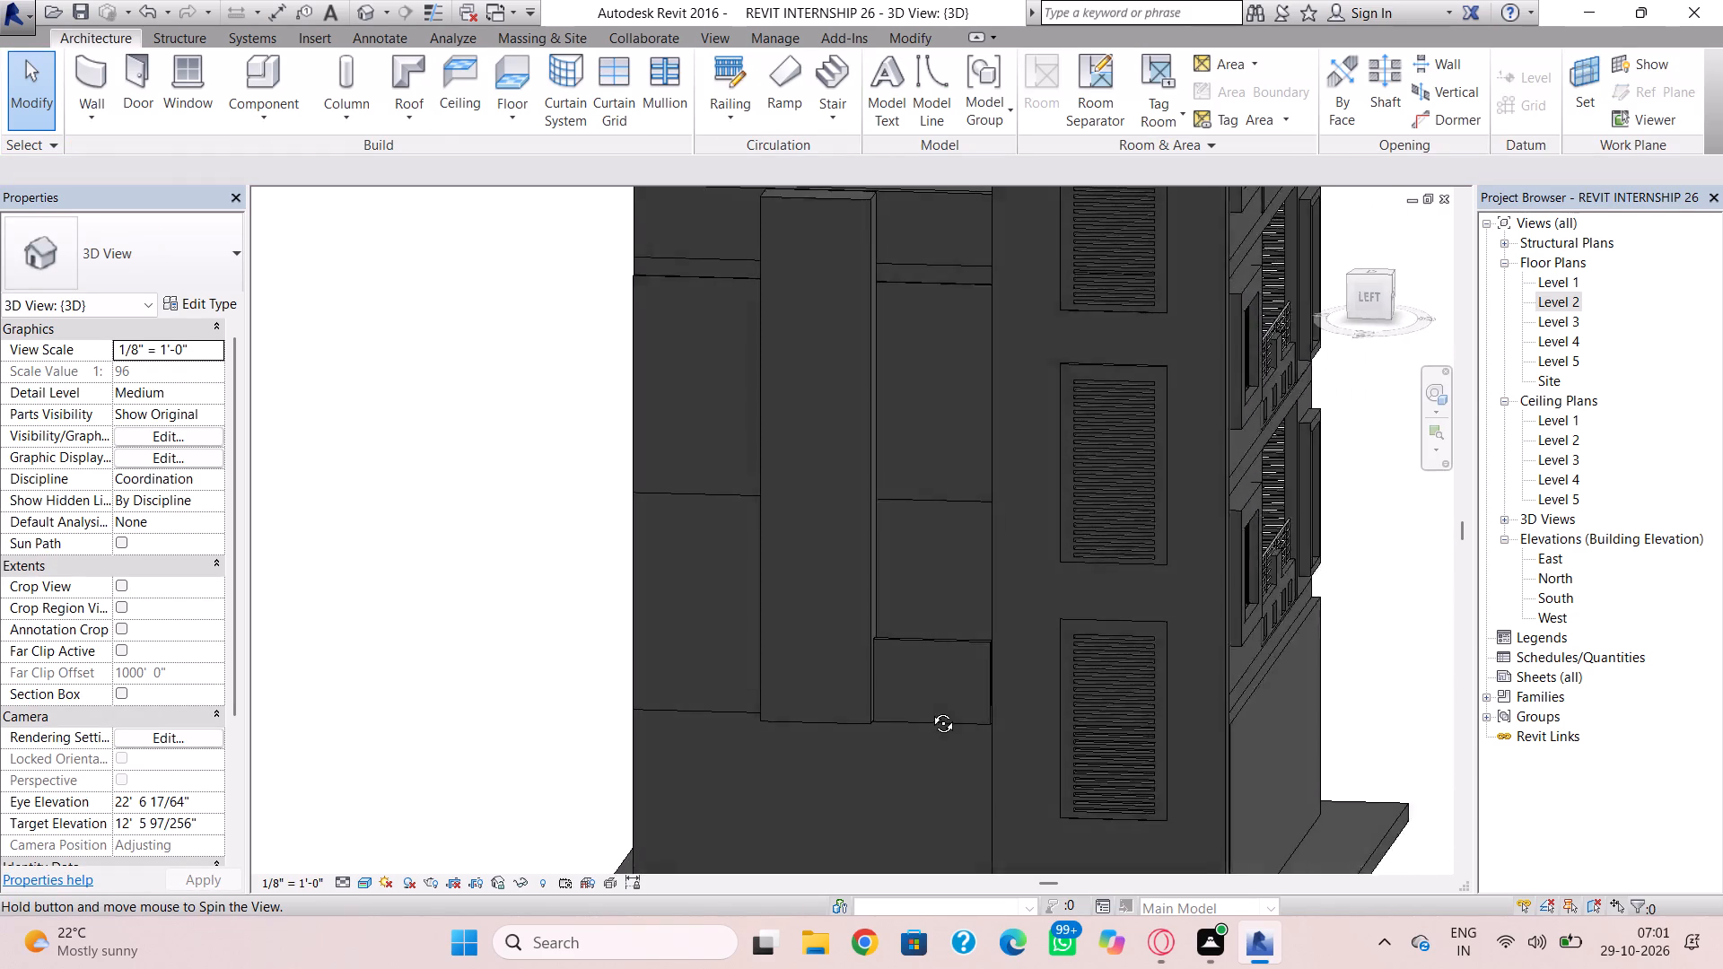
Edit the profile of the low 5" wall beside the fin and sketch a 1' 6" square at the middle of its top edge.
right_click_drag(930, 710, 943, 693, "shift")
double_click(940, 642)
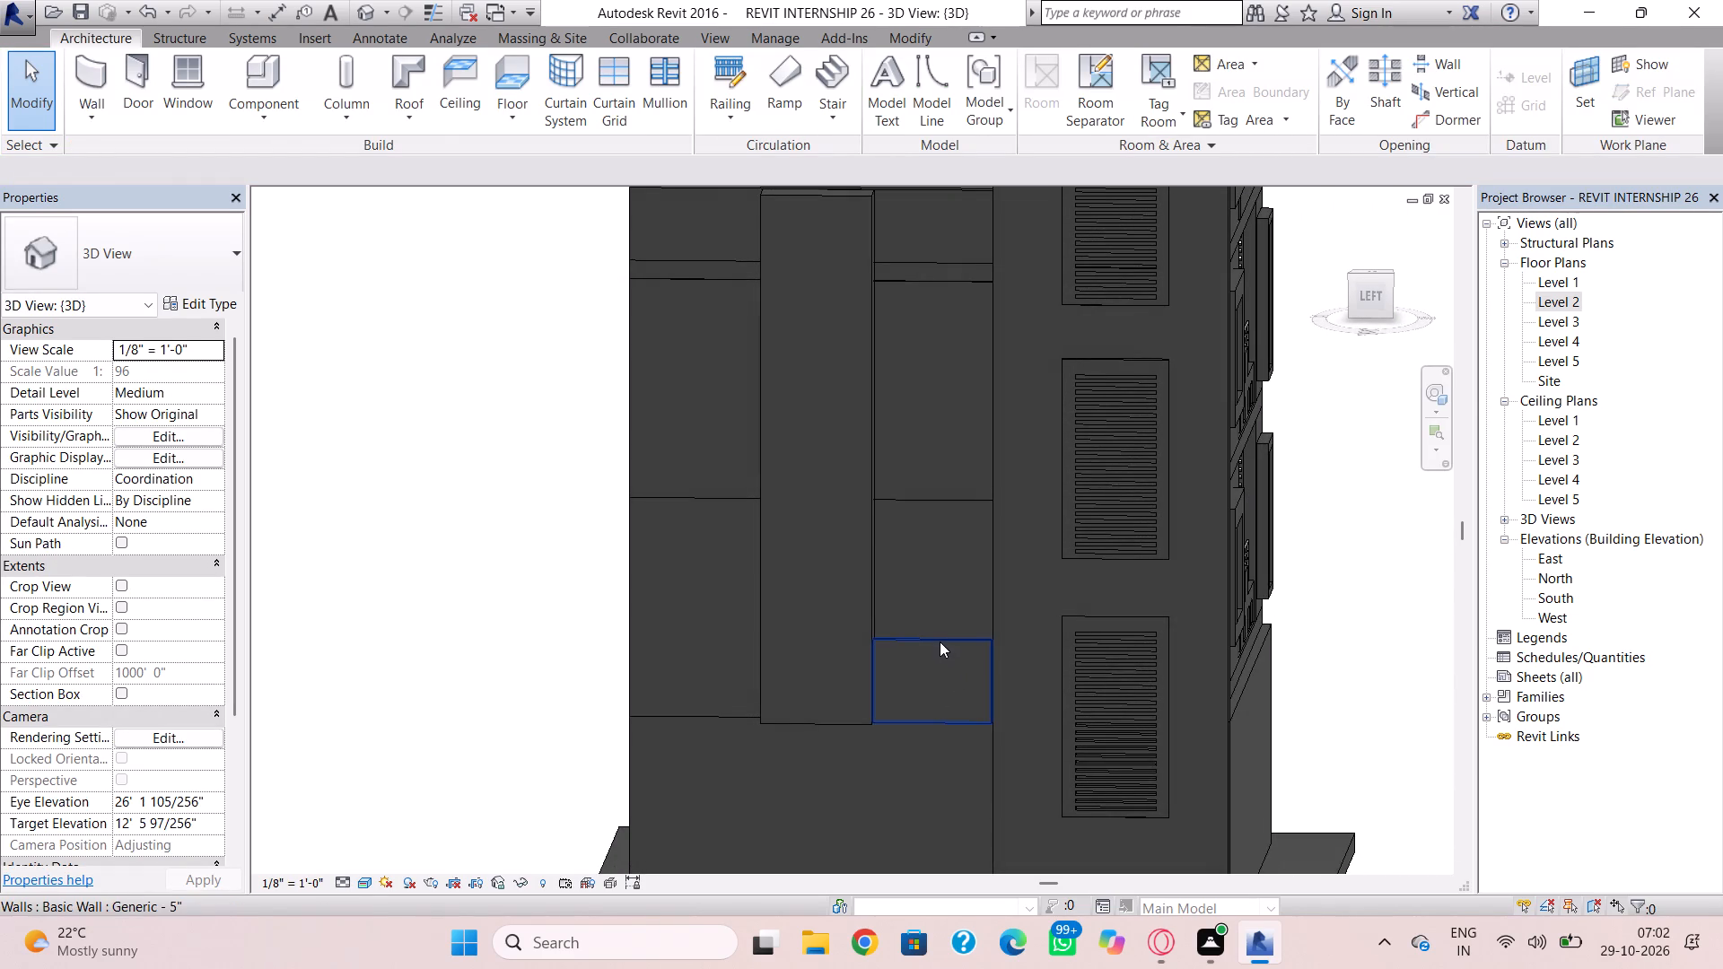
left_click(899, 81)
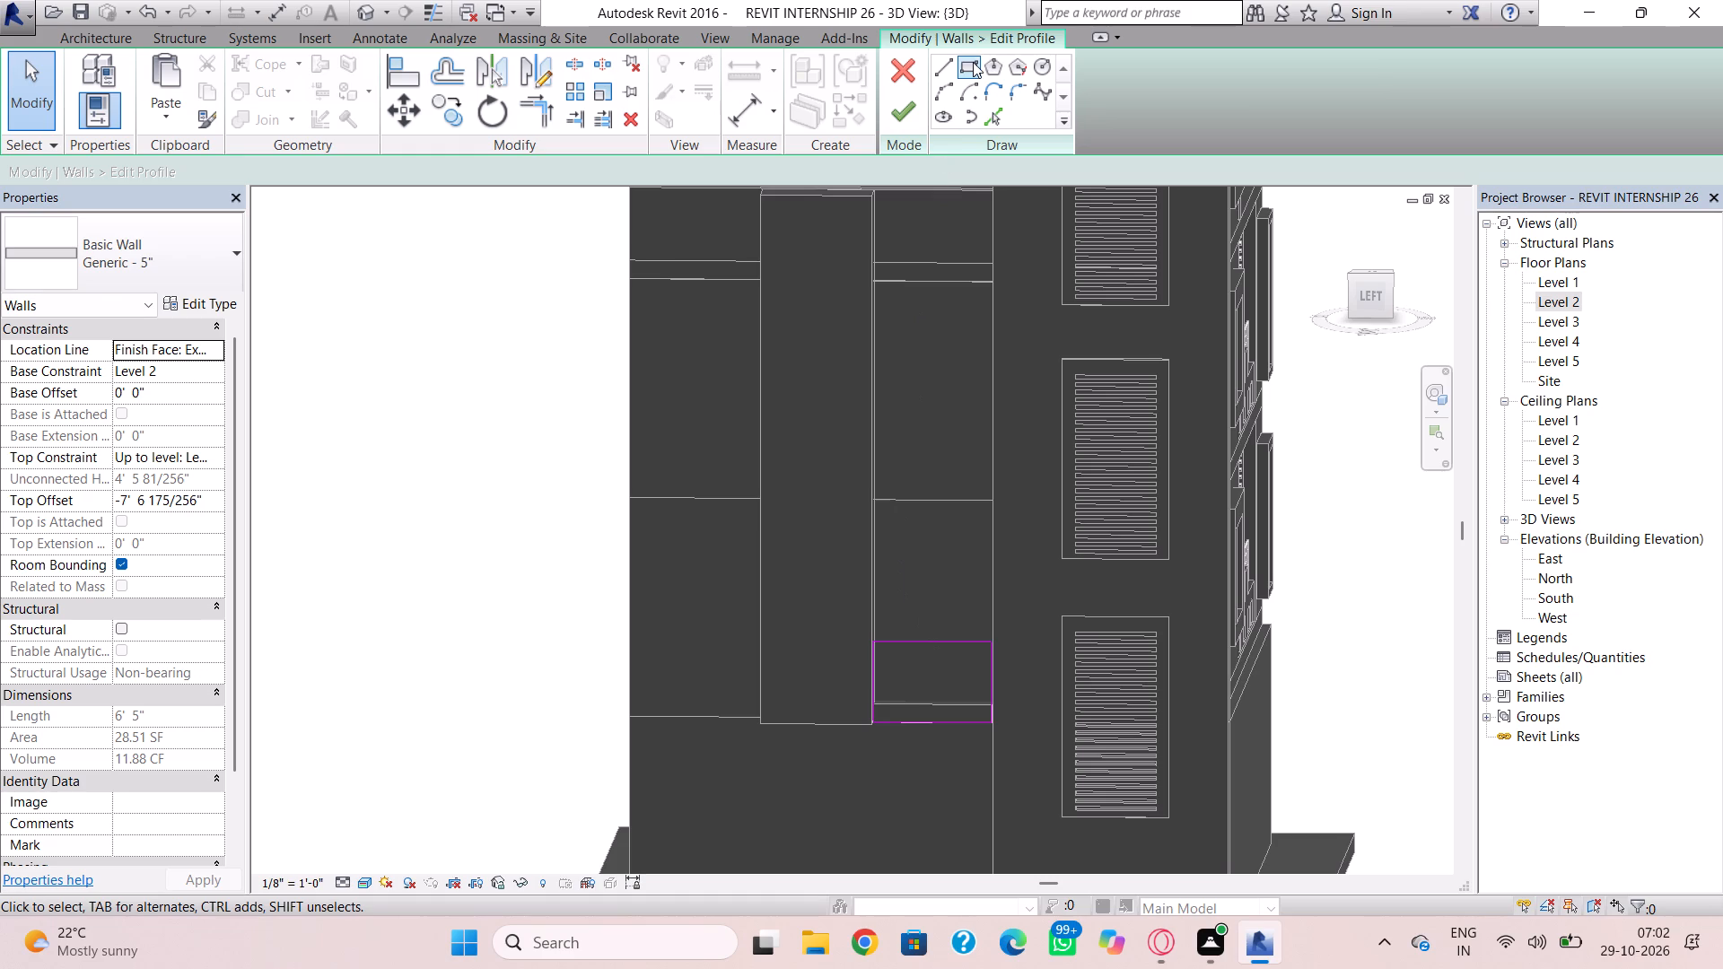
left_click(981, 71)
left_click(974, 72)
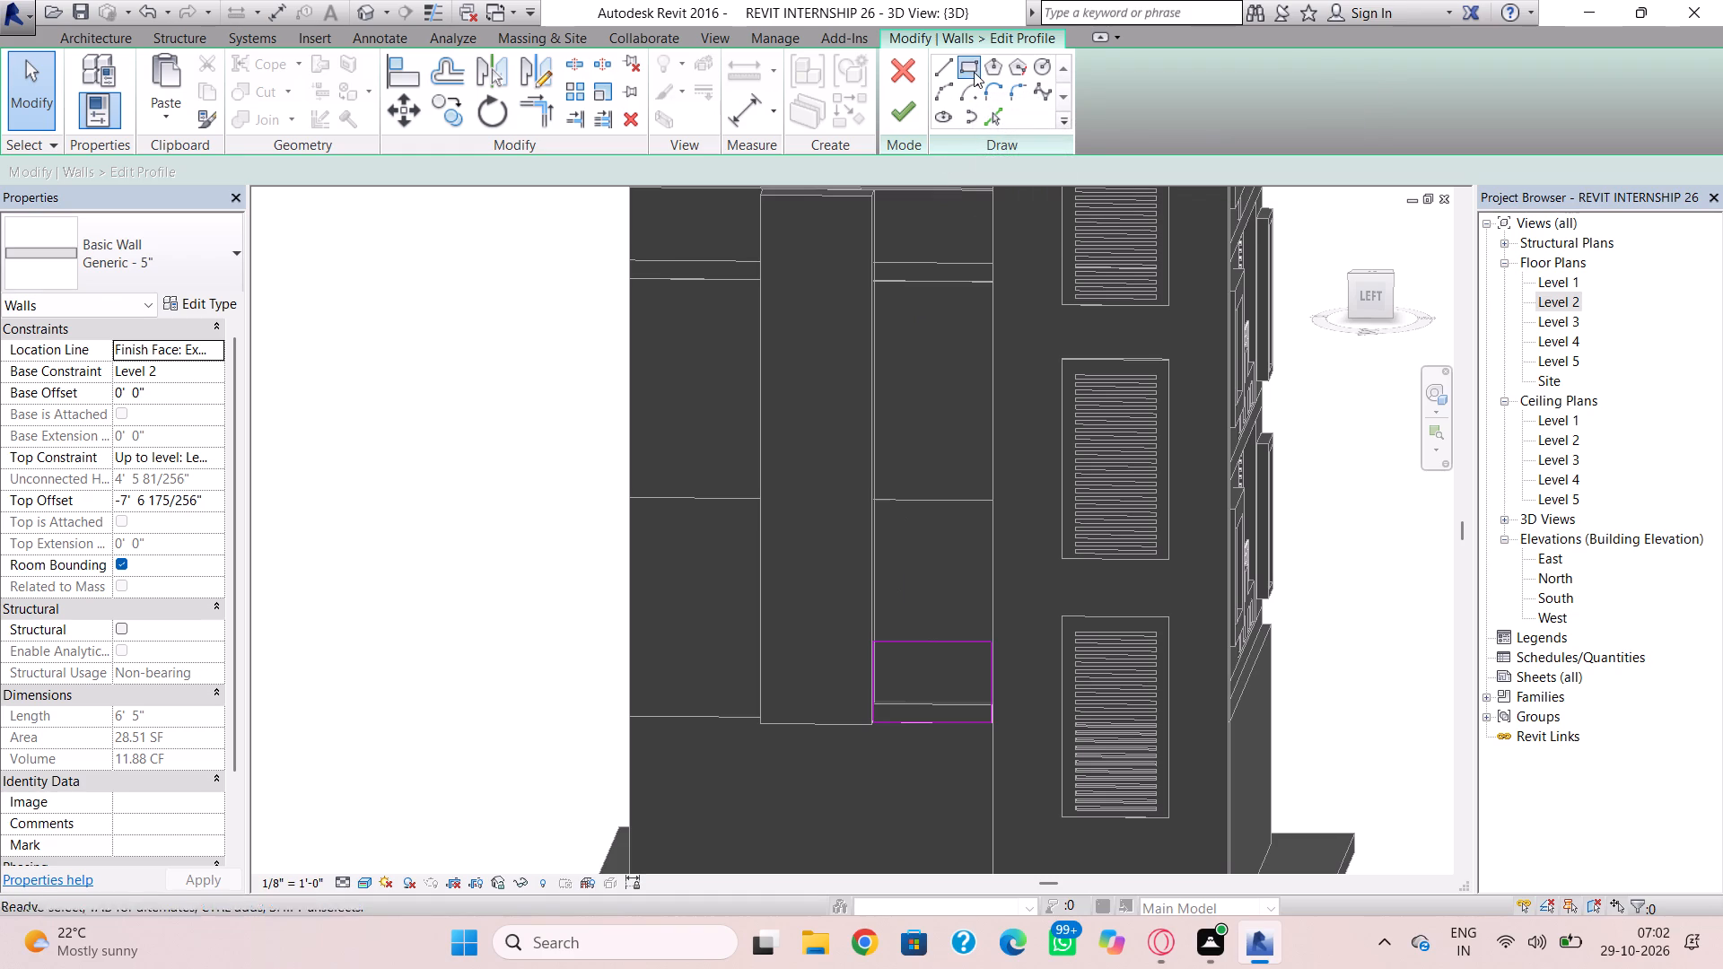
left_click(919, 644)
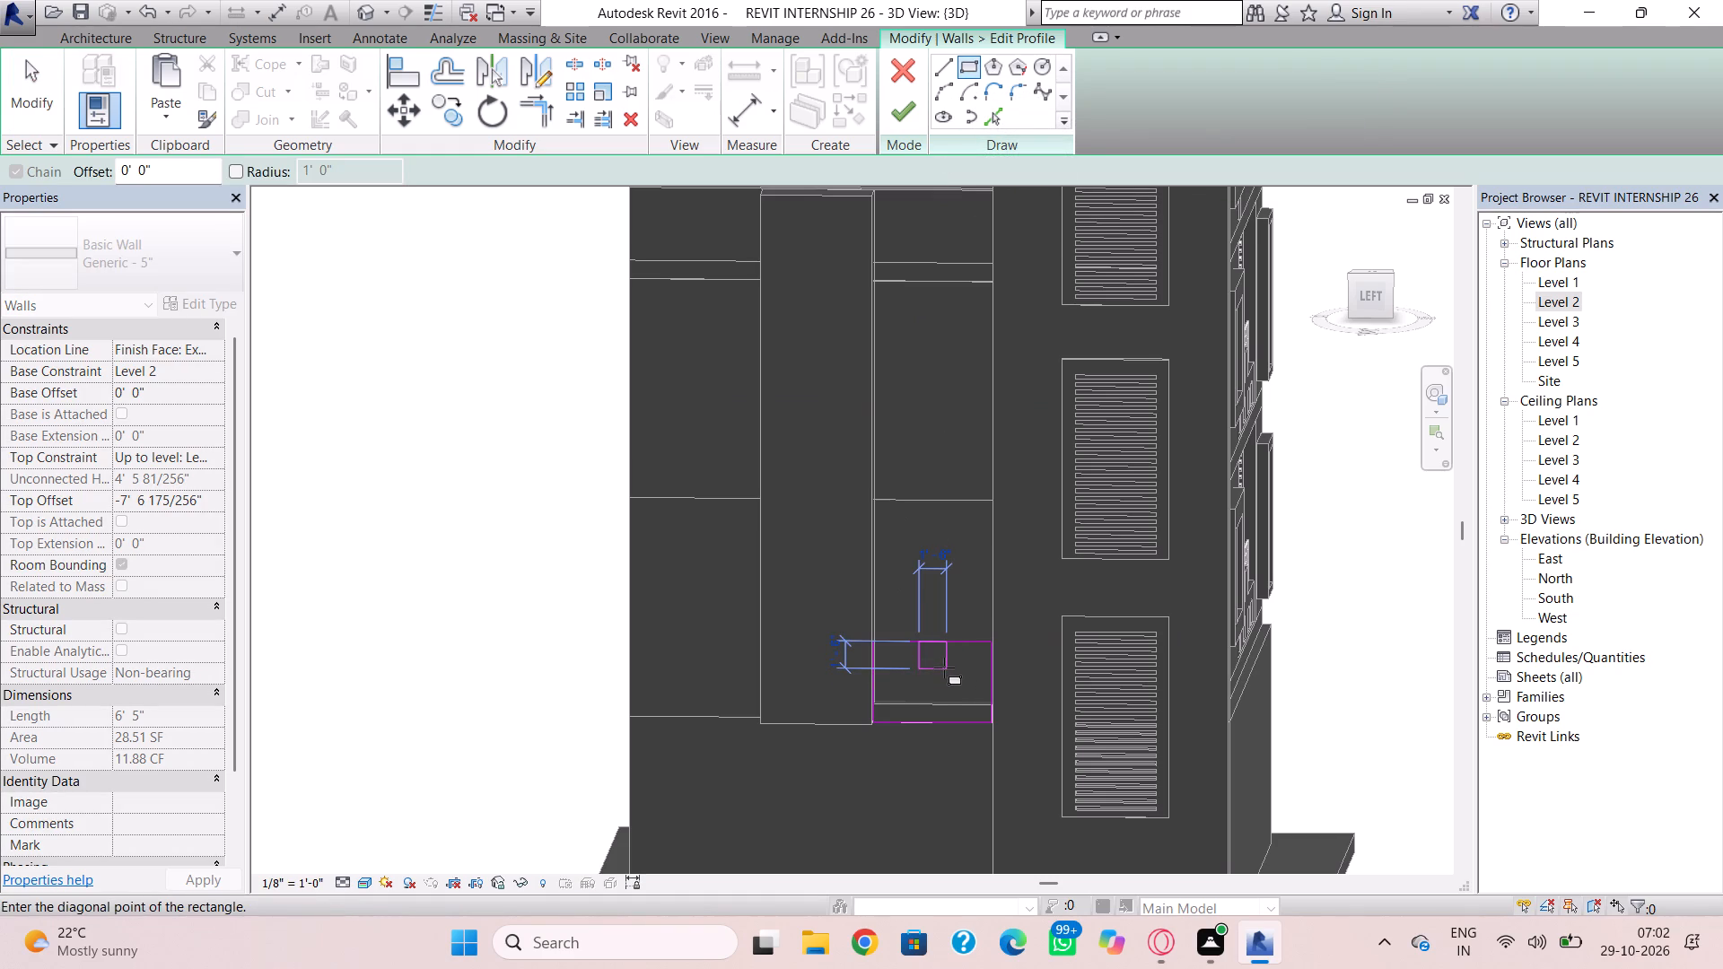
left_click(944, 668)
key("Escape")
key("Escape")
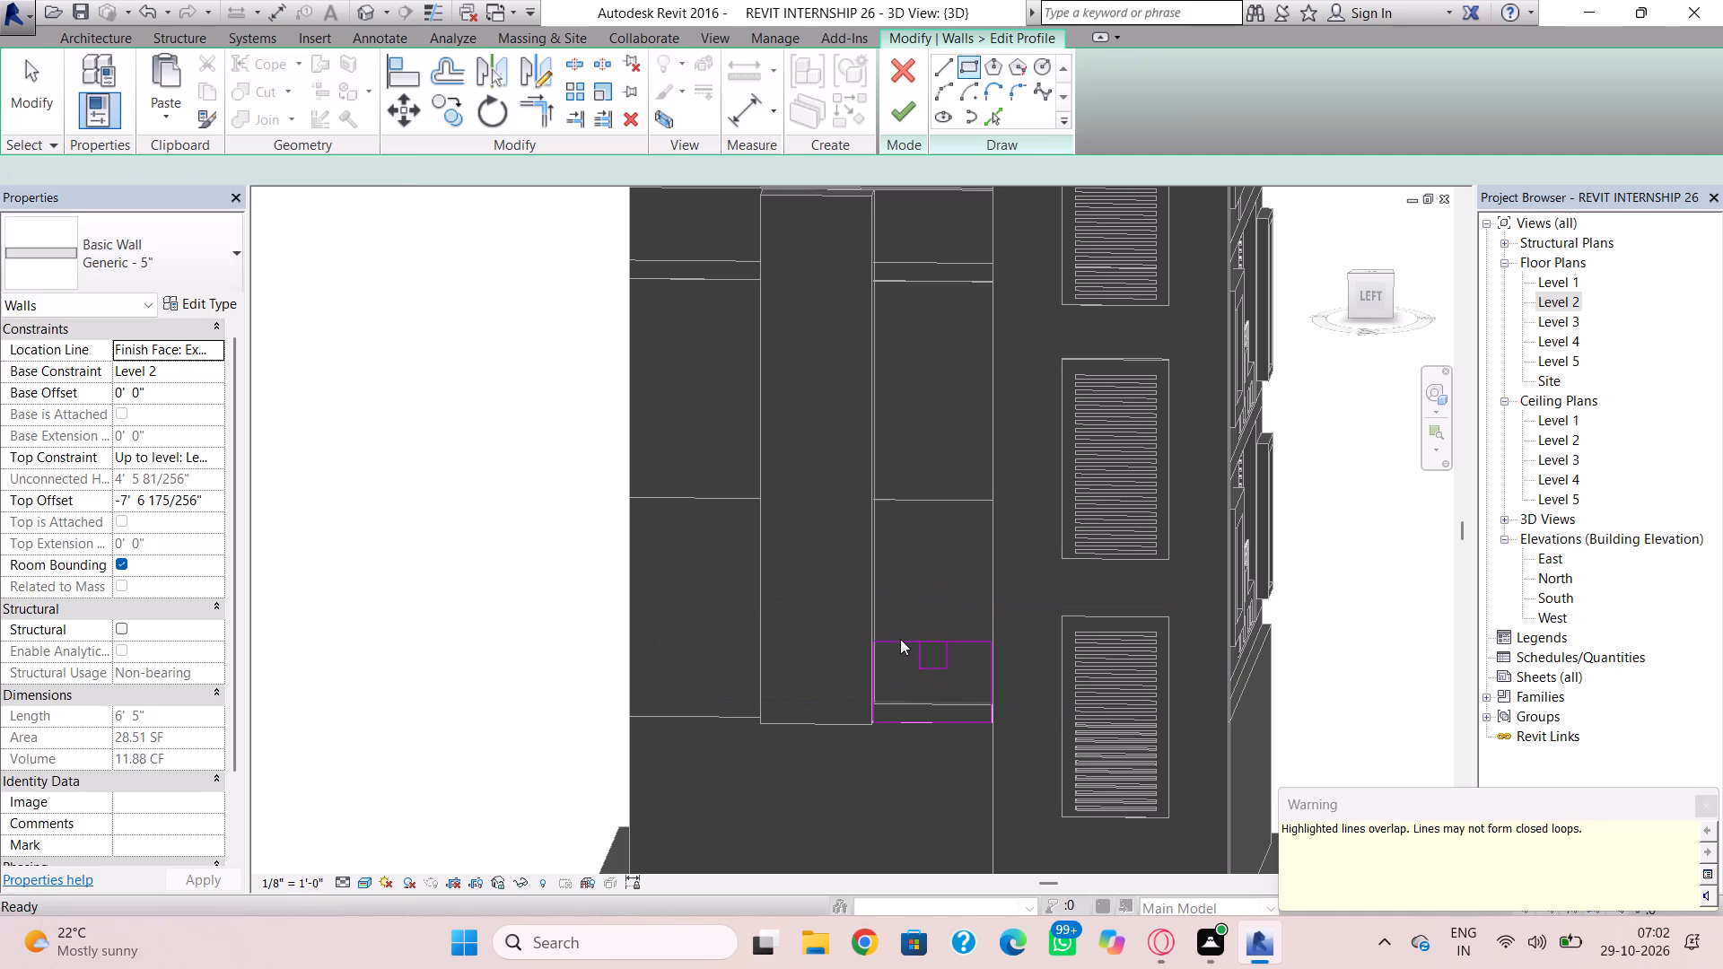
Replace the profile's original top edge with horizontal lines running from the square's lower corners out to both side edges.
left_click(900, 637)
key("Delete")
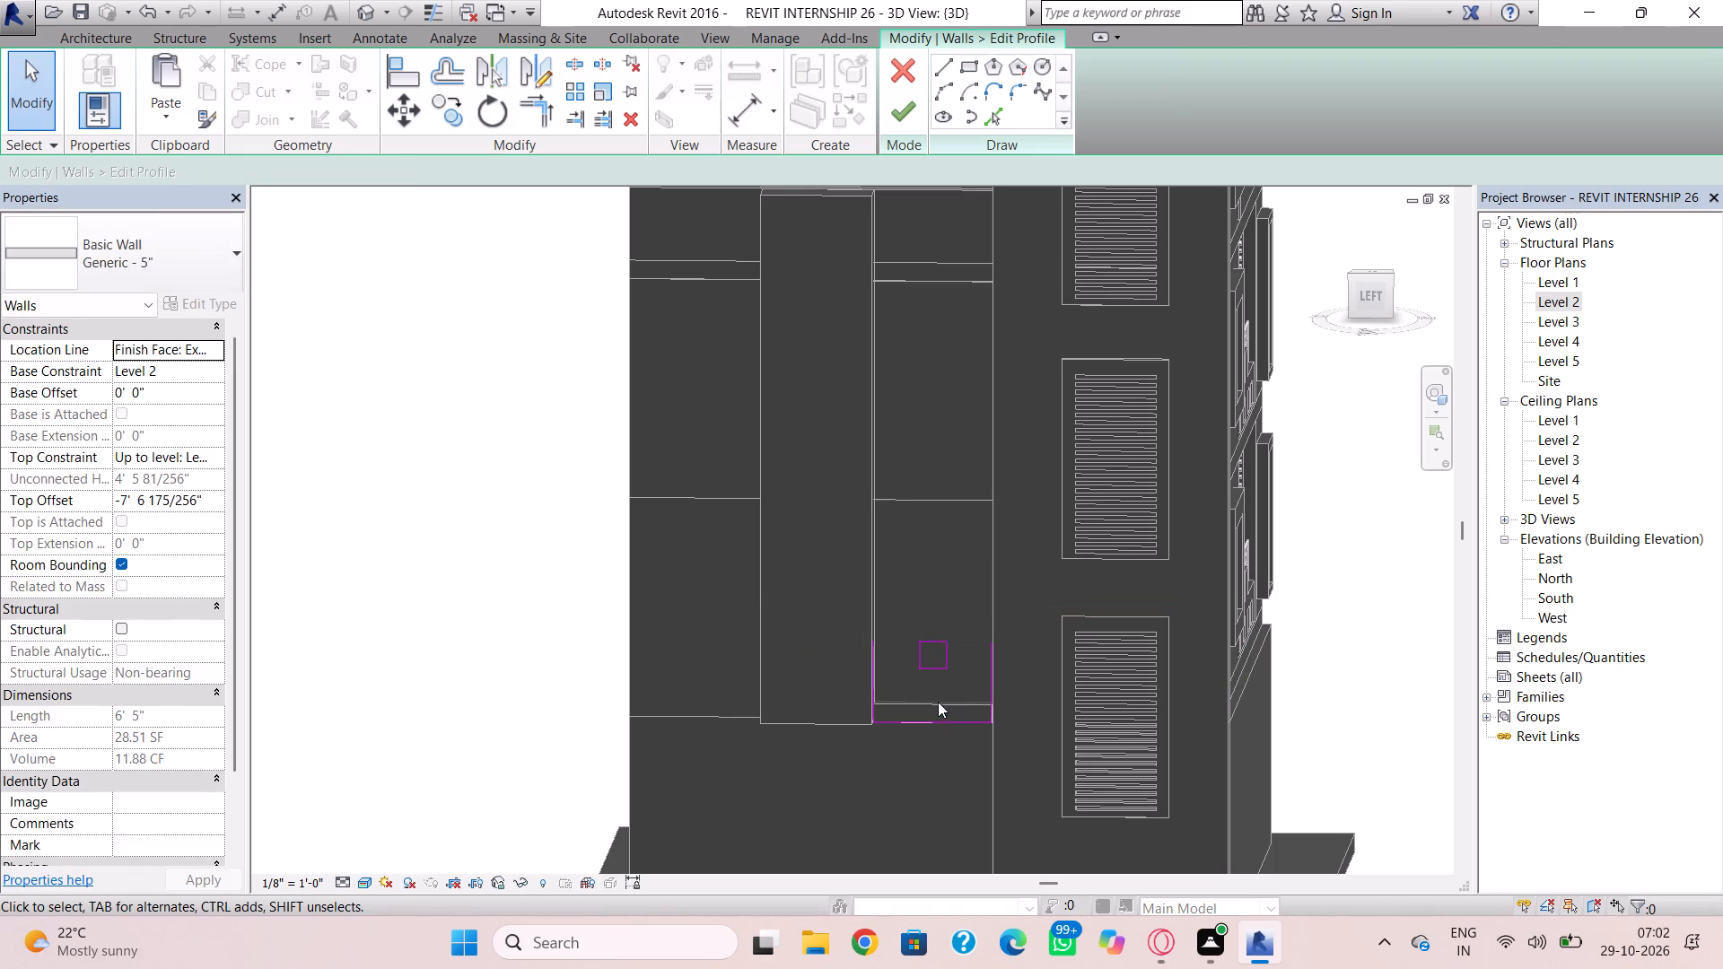
left_click(937, 66)
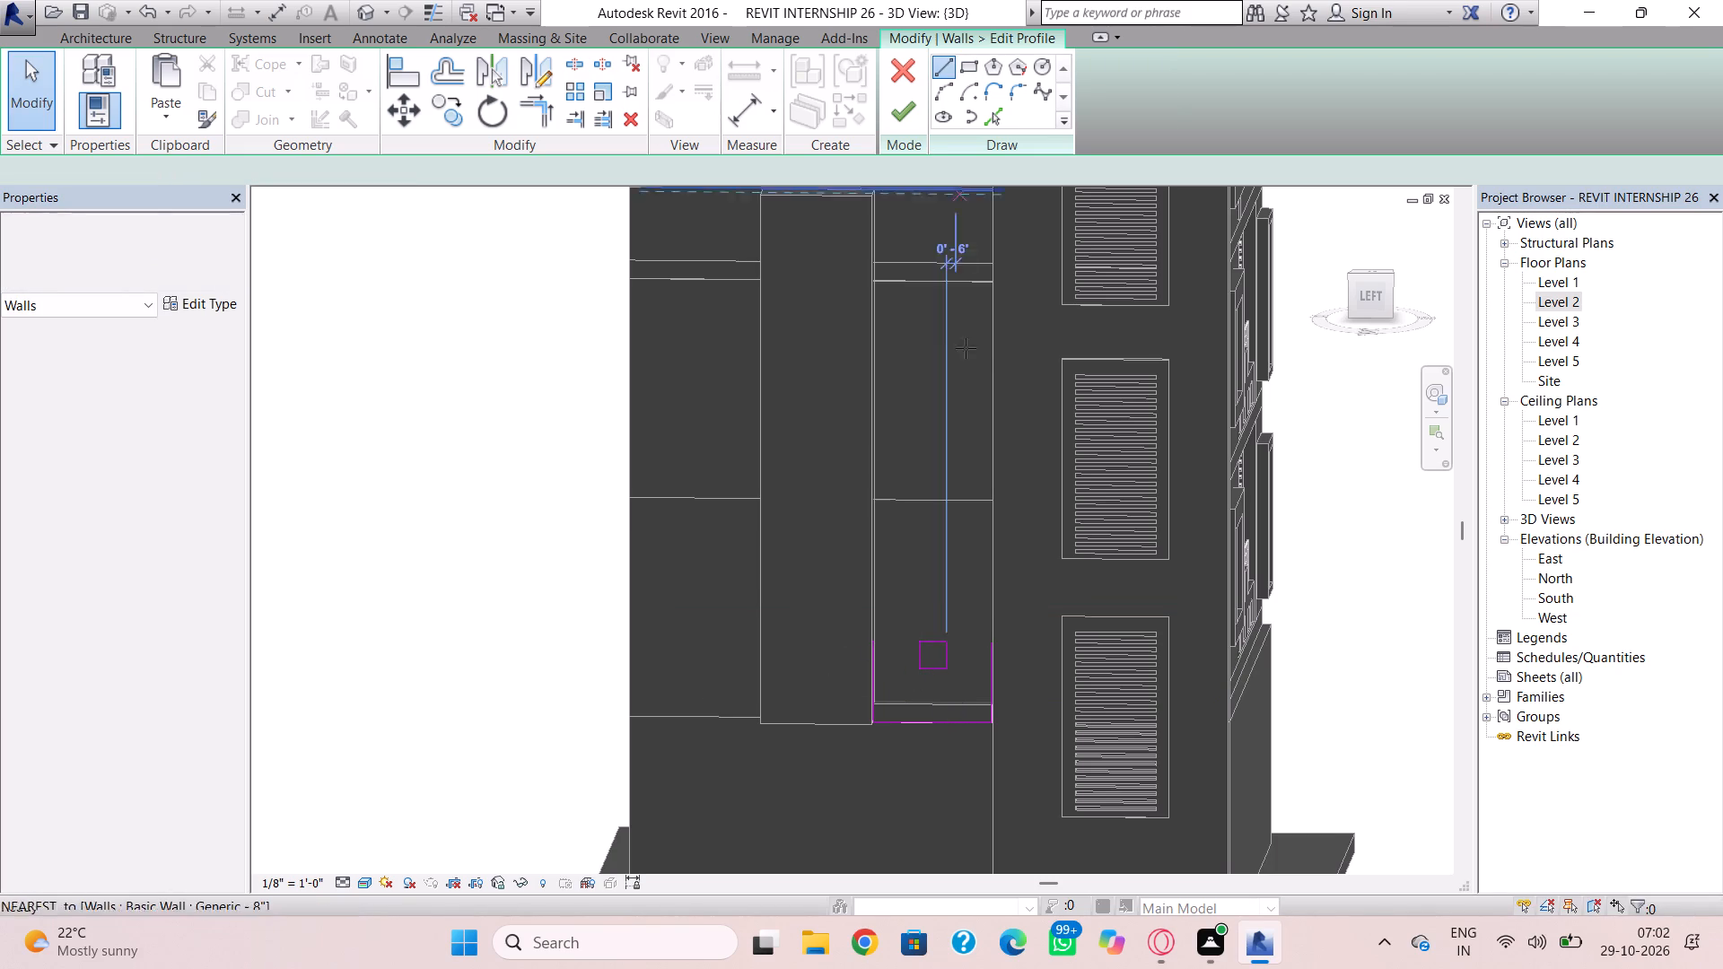
scroll(932, 568, "up", 4)
scroll(918, 712, "up", 3)
left_click(910, 714)
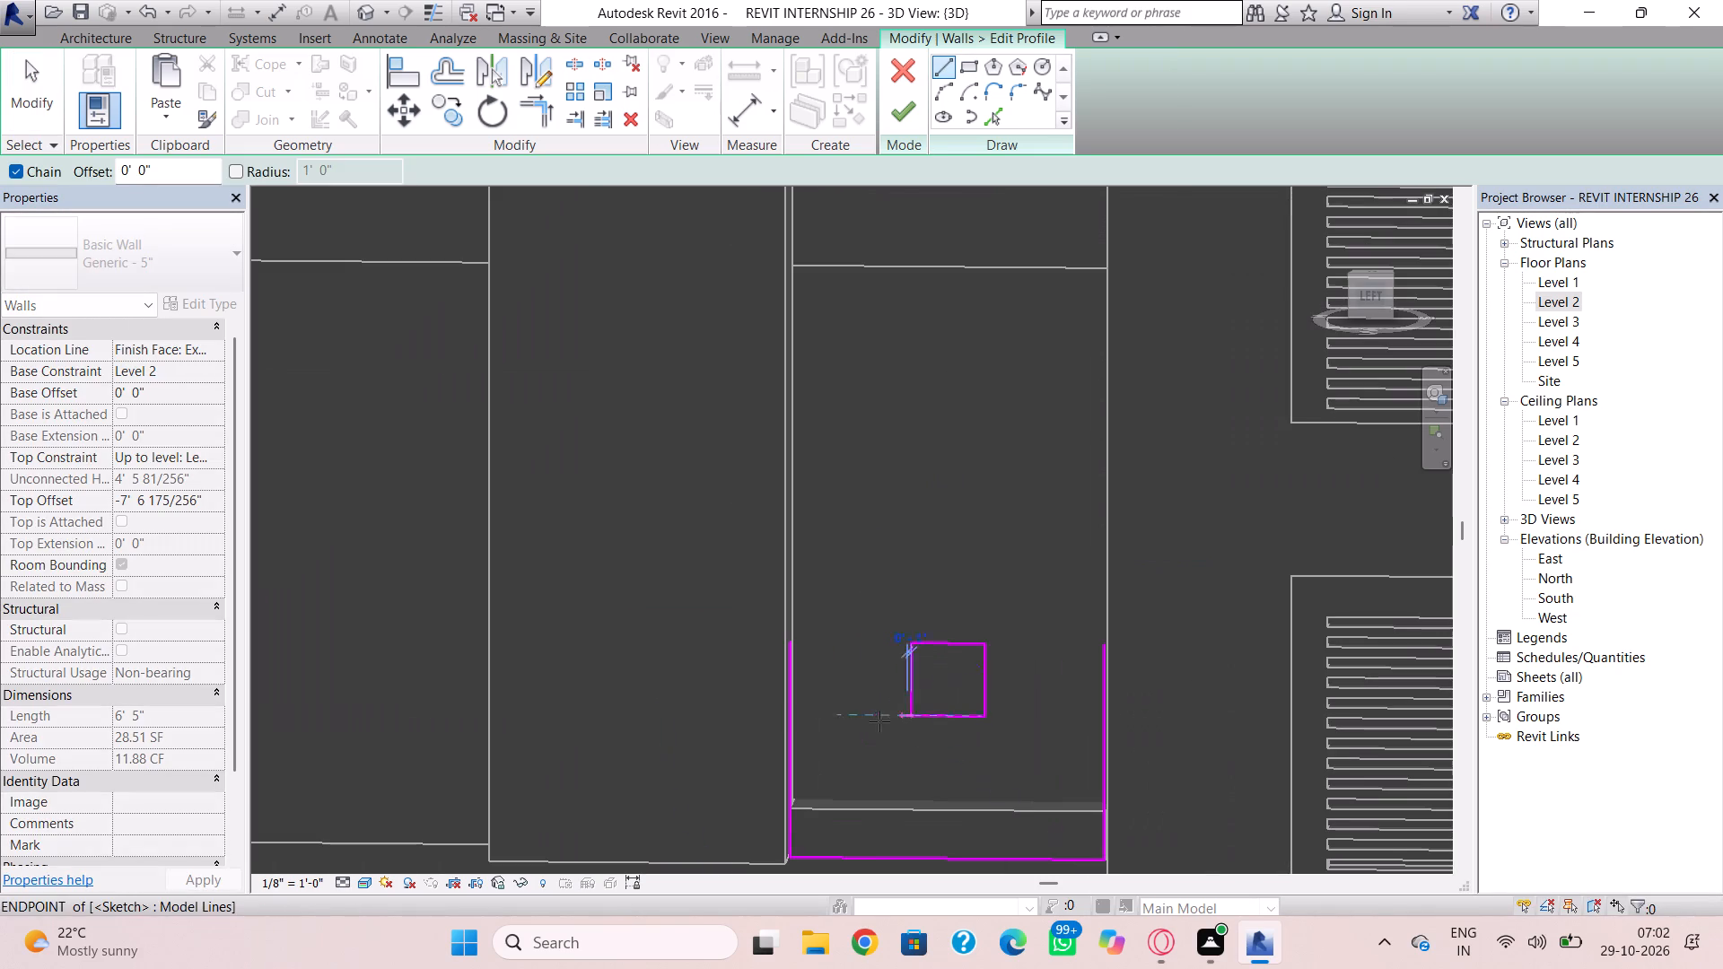
left_click(792, 708)
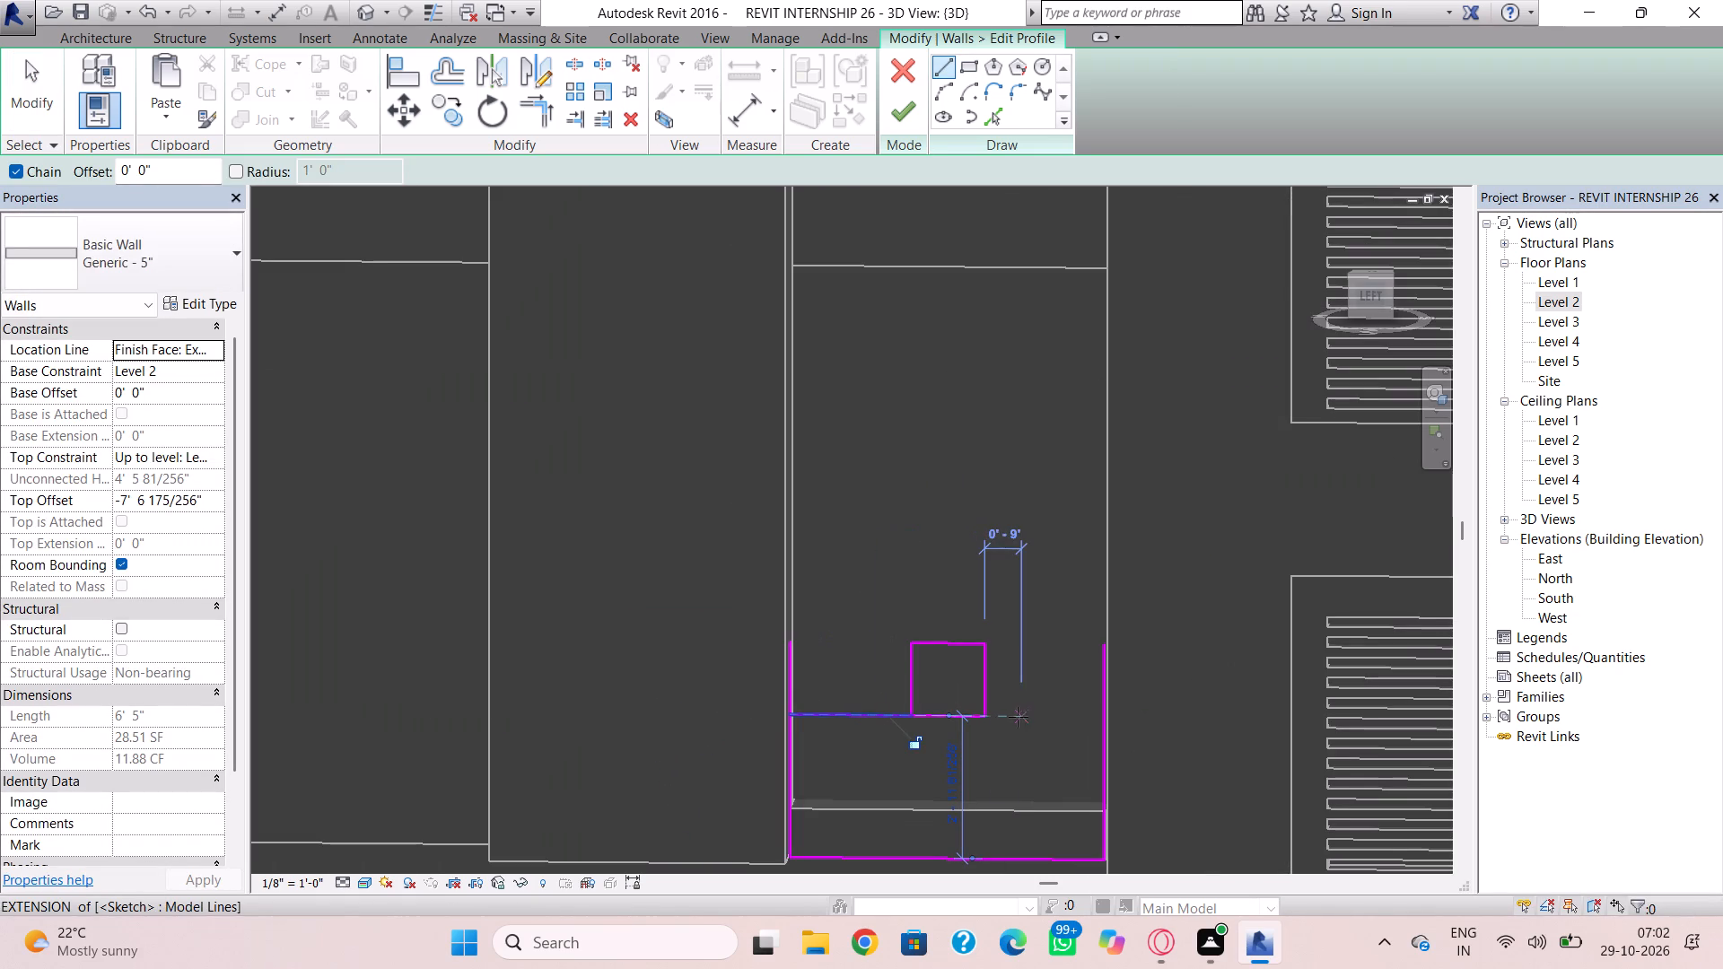
left_click(993, 718)
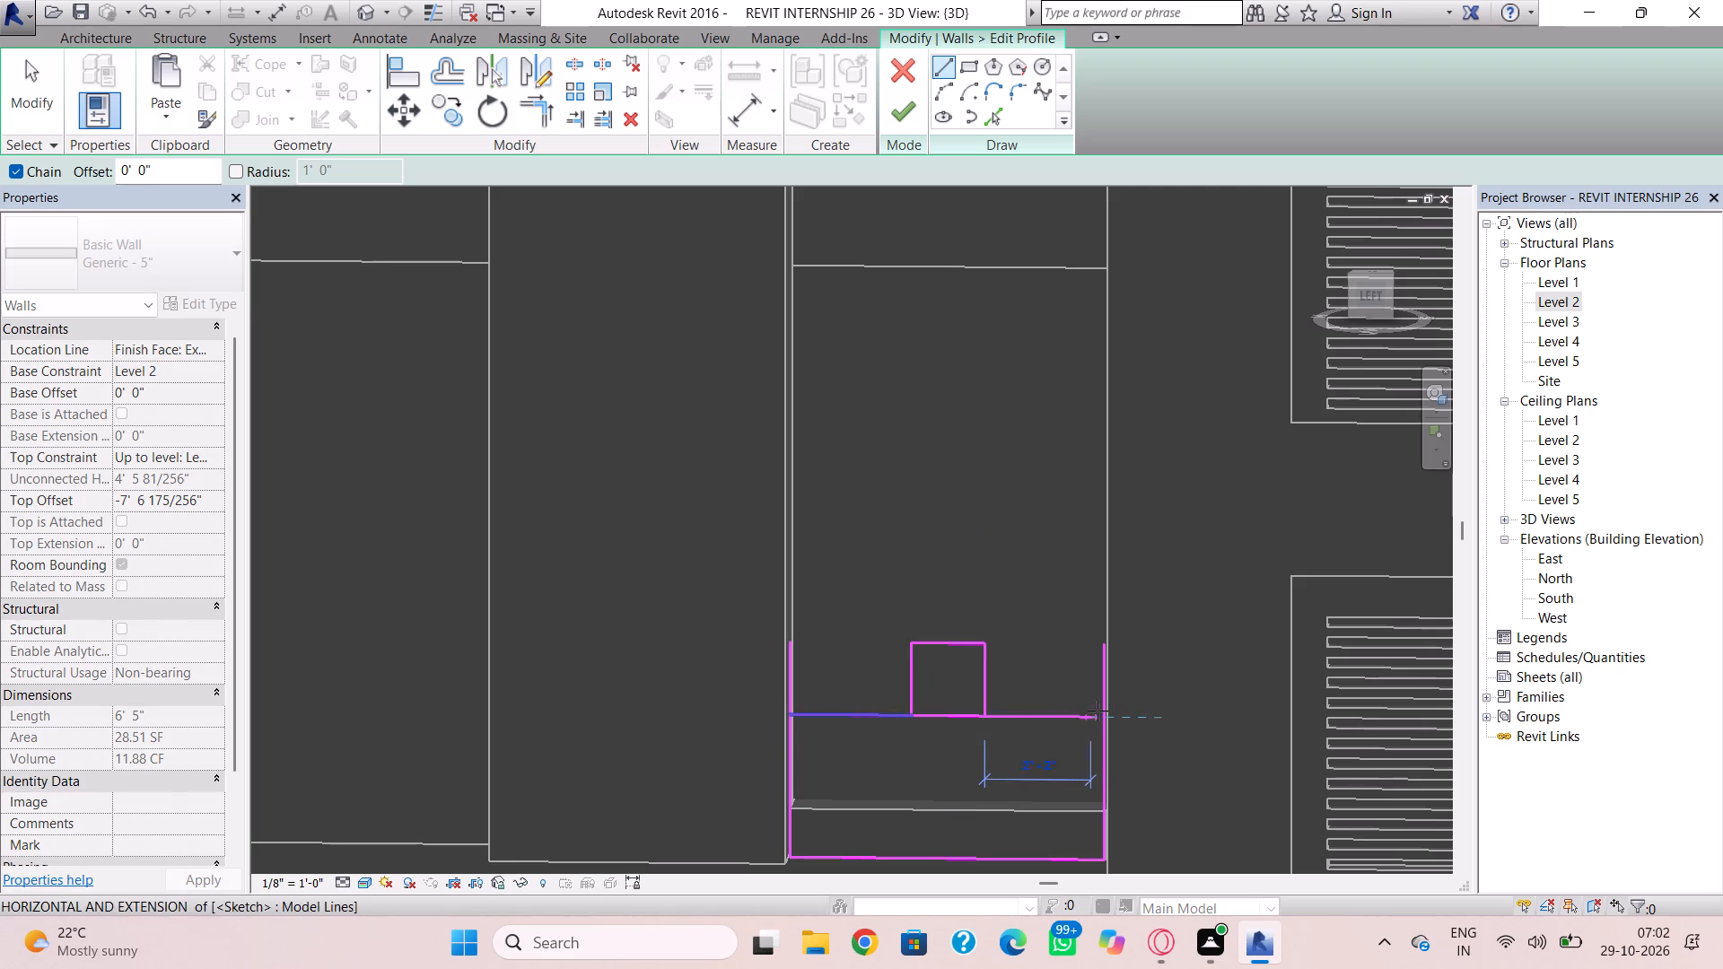
left_click(1100, 711)
key("Delete")
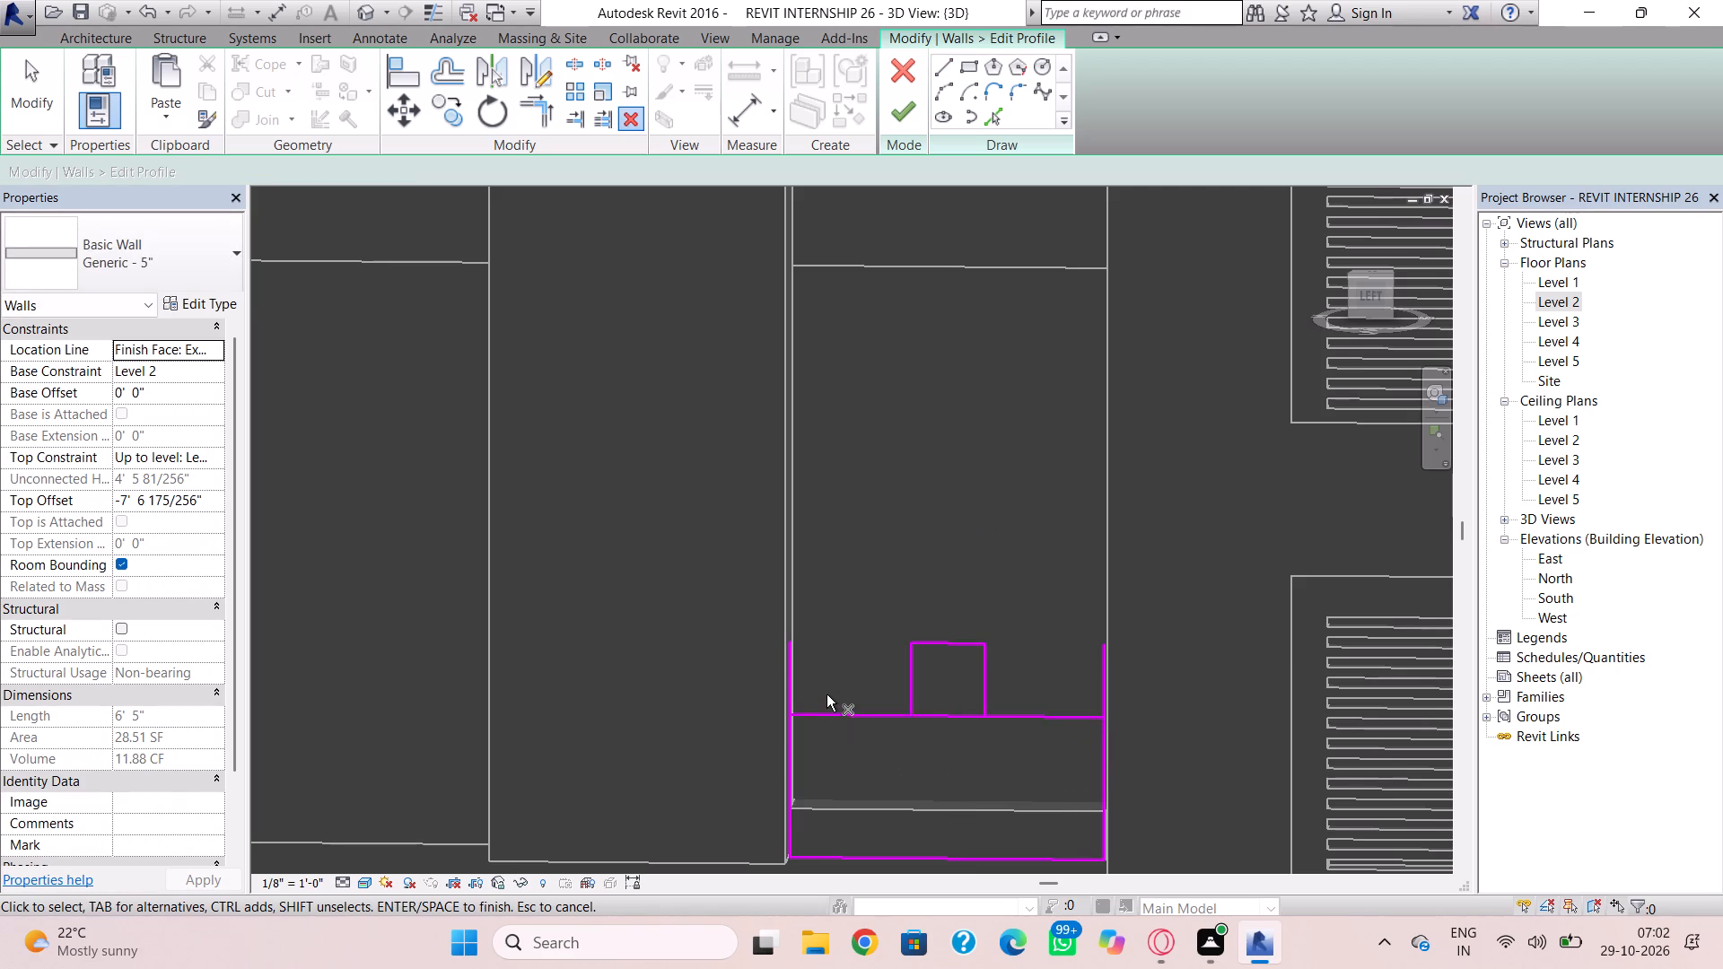
key("Escape")
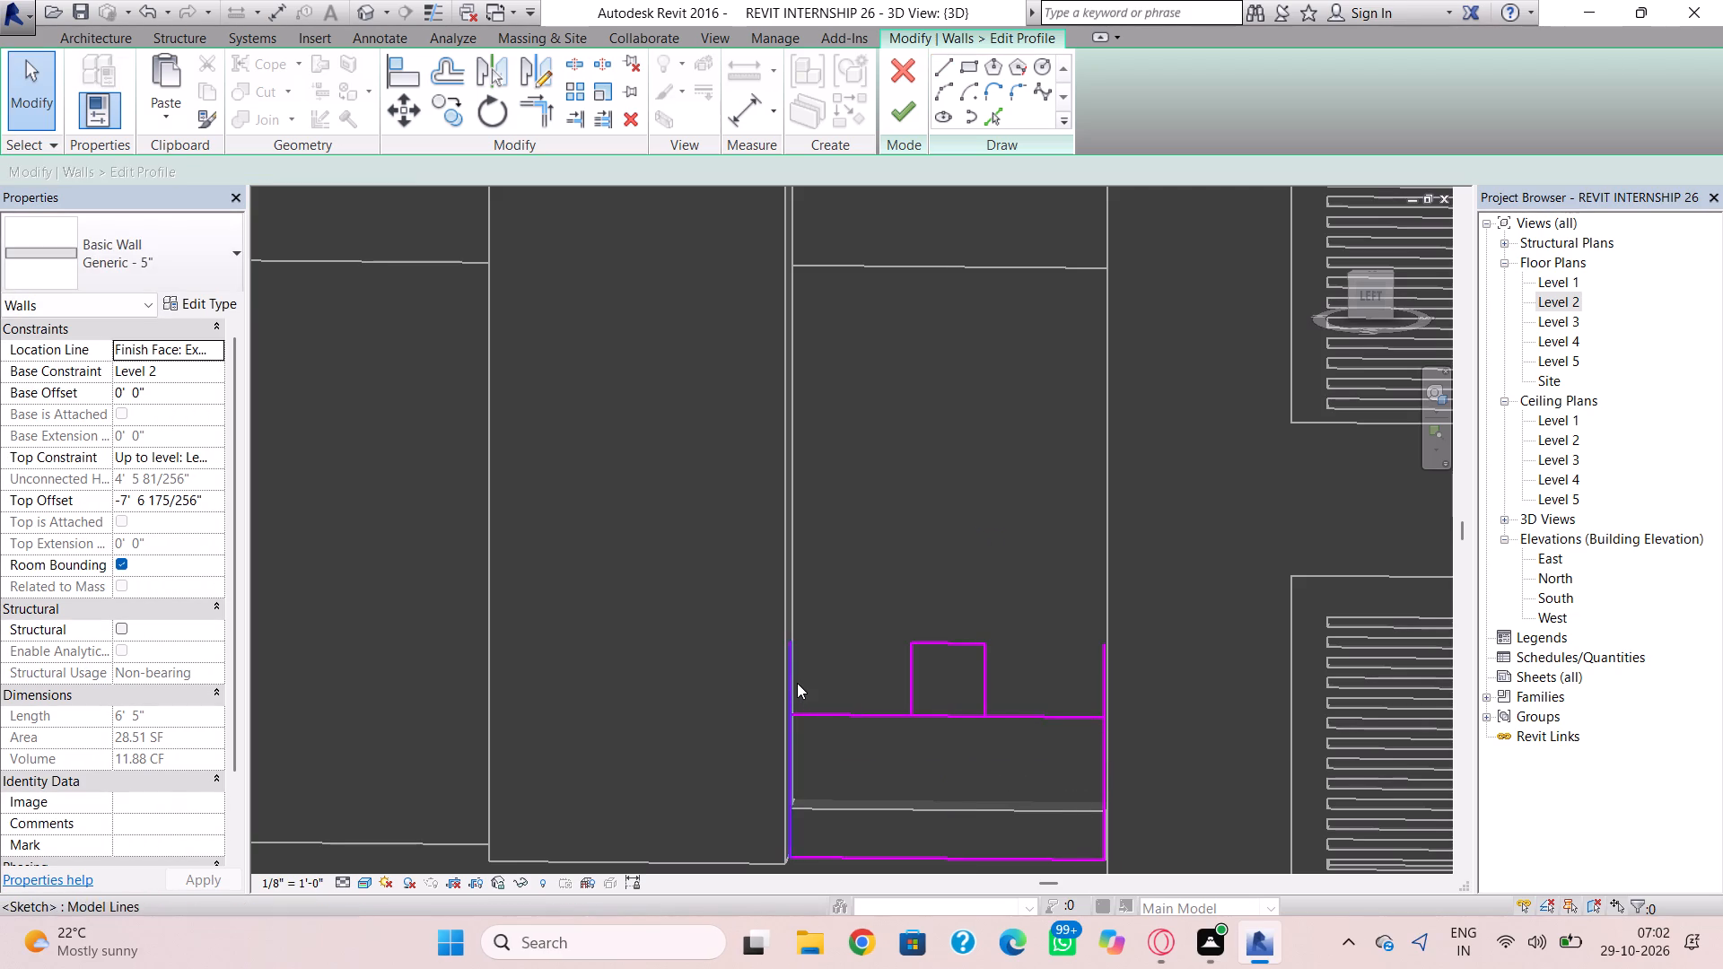
key("Escape")
Shorten both side edges of the profile to meet the new horizontal lines, making them about 2' 11" long.
left_click(797, 683)
scroll(798, 651, "up", 3)
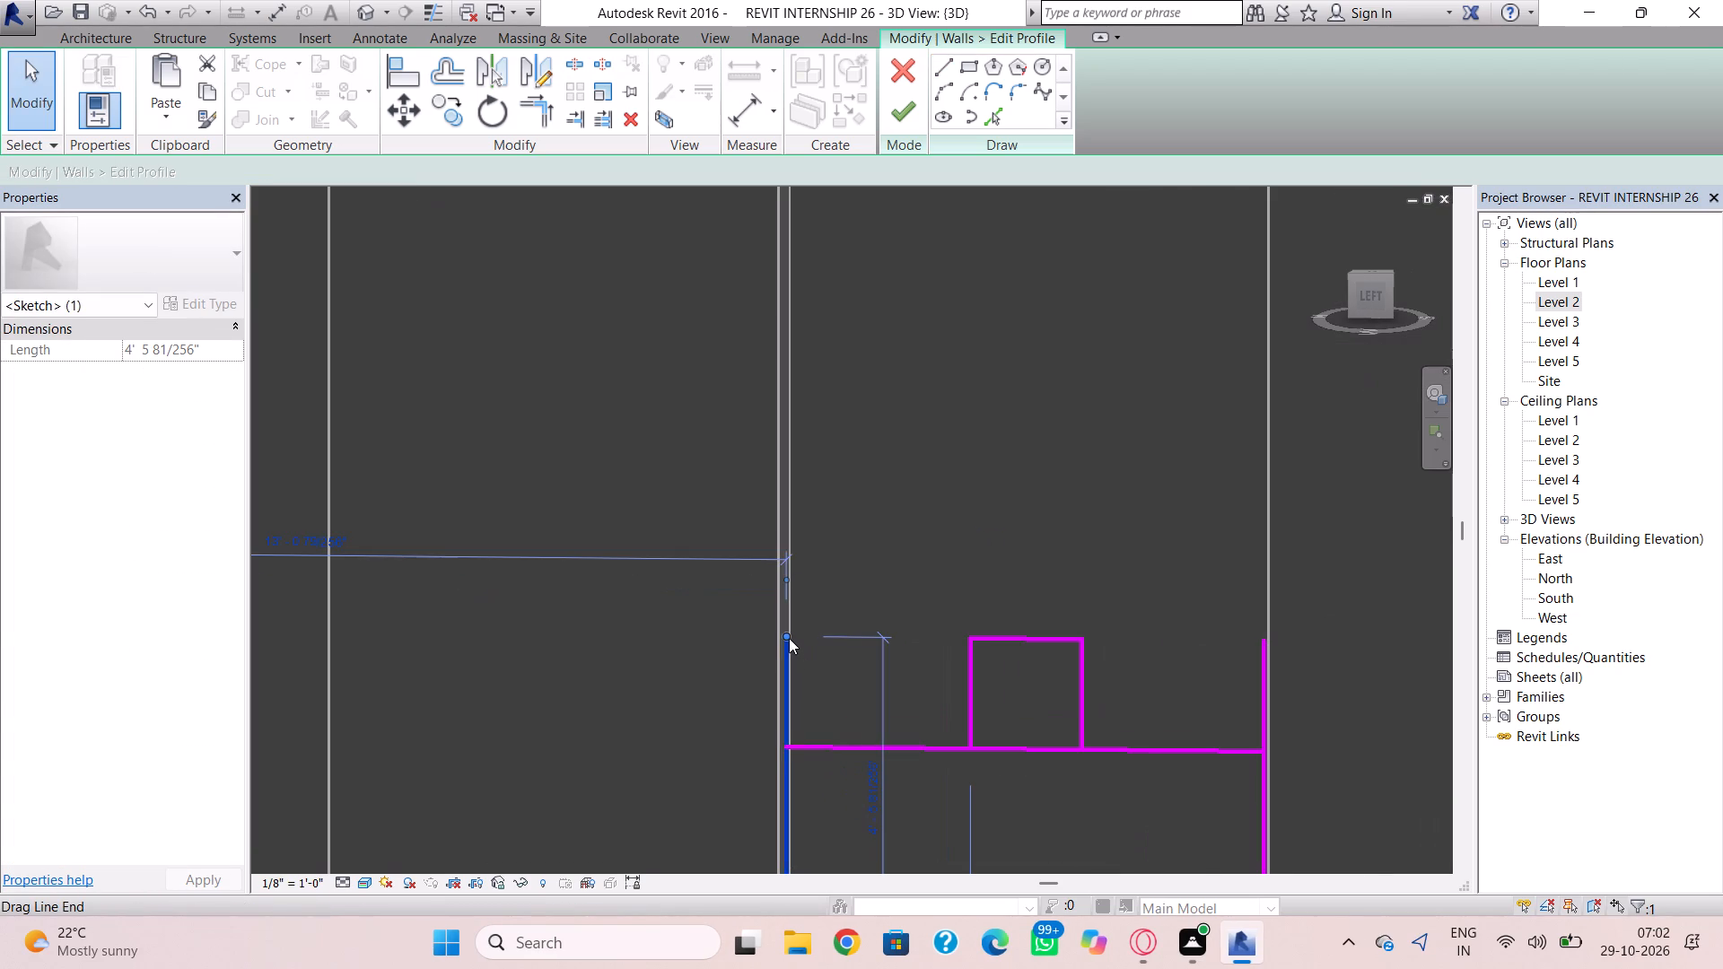
left_click_drag(784, 633, 794, 742)
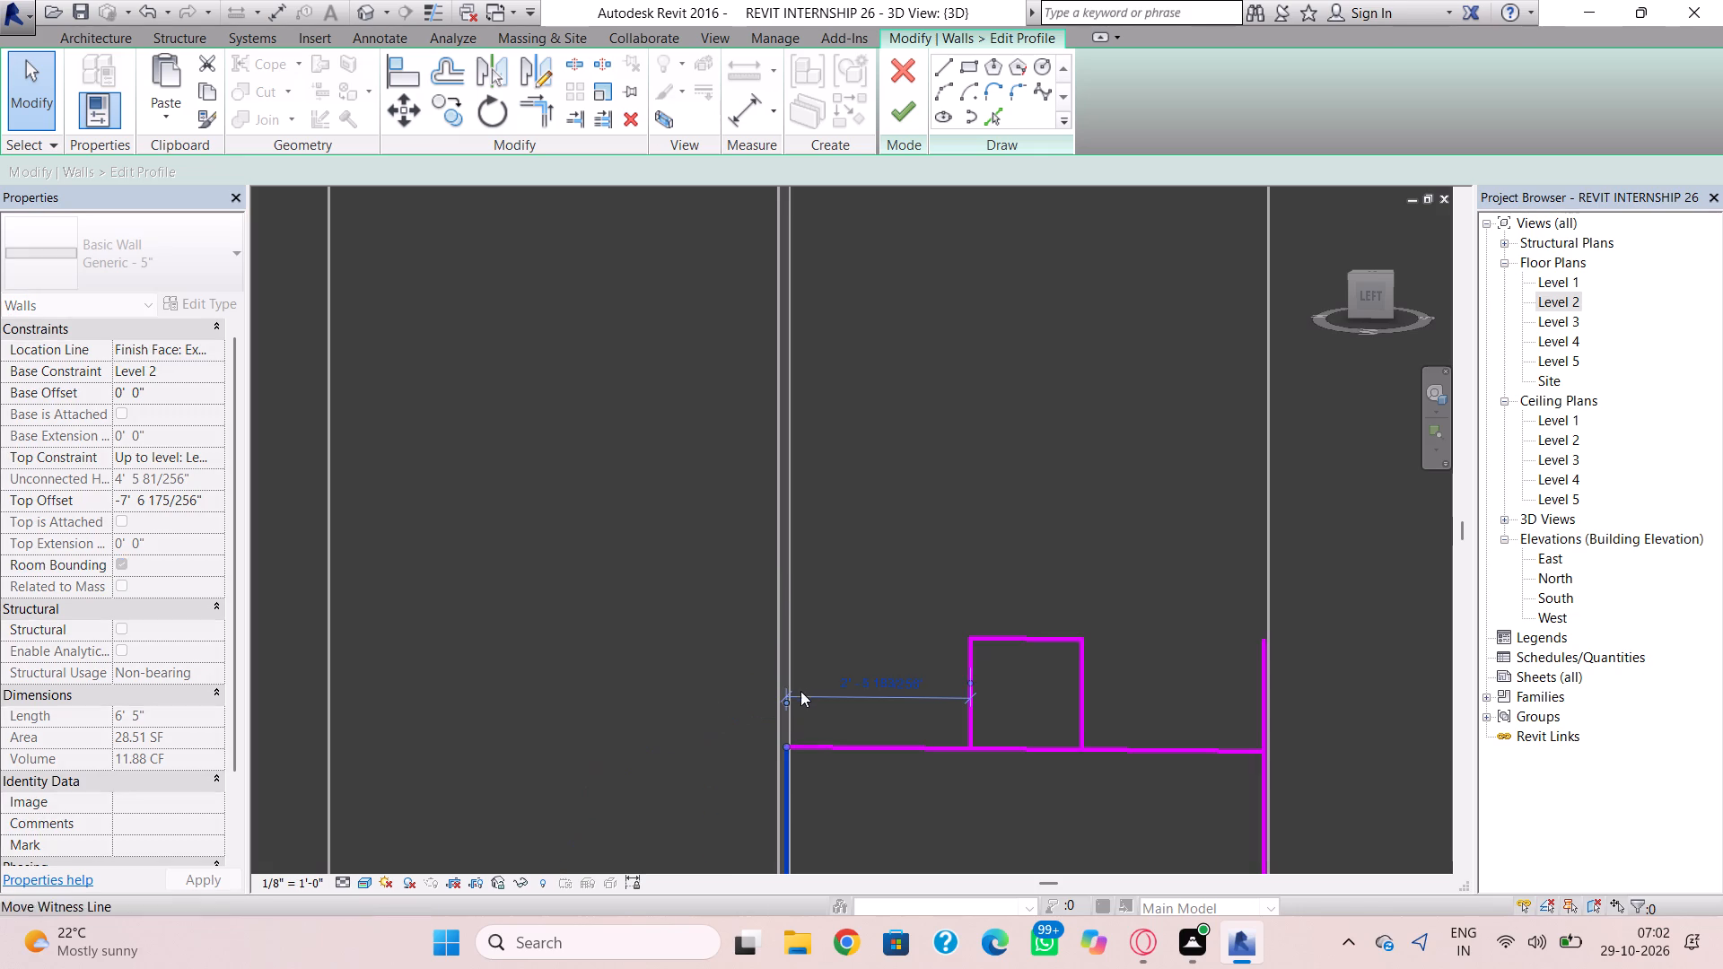
left_click(810, 623)
left_click(1262, 661)
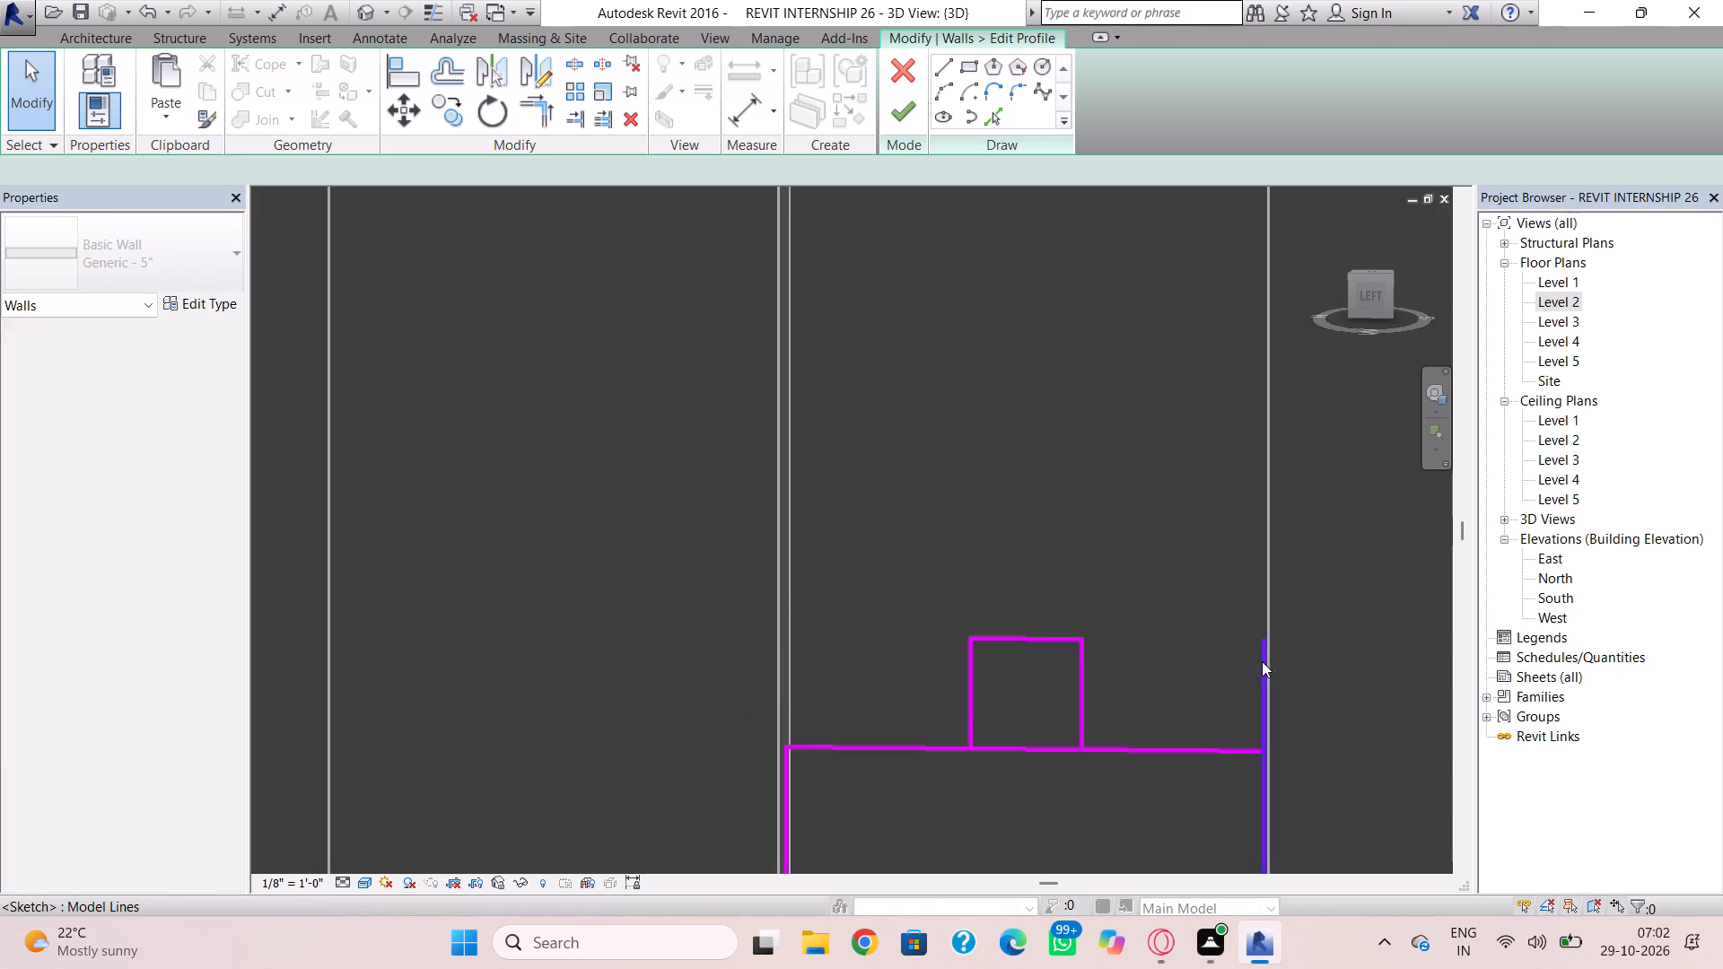
left_click_drag(1264, 638, 1262, 747)
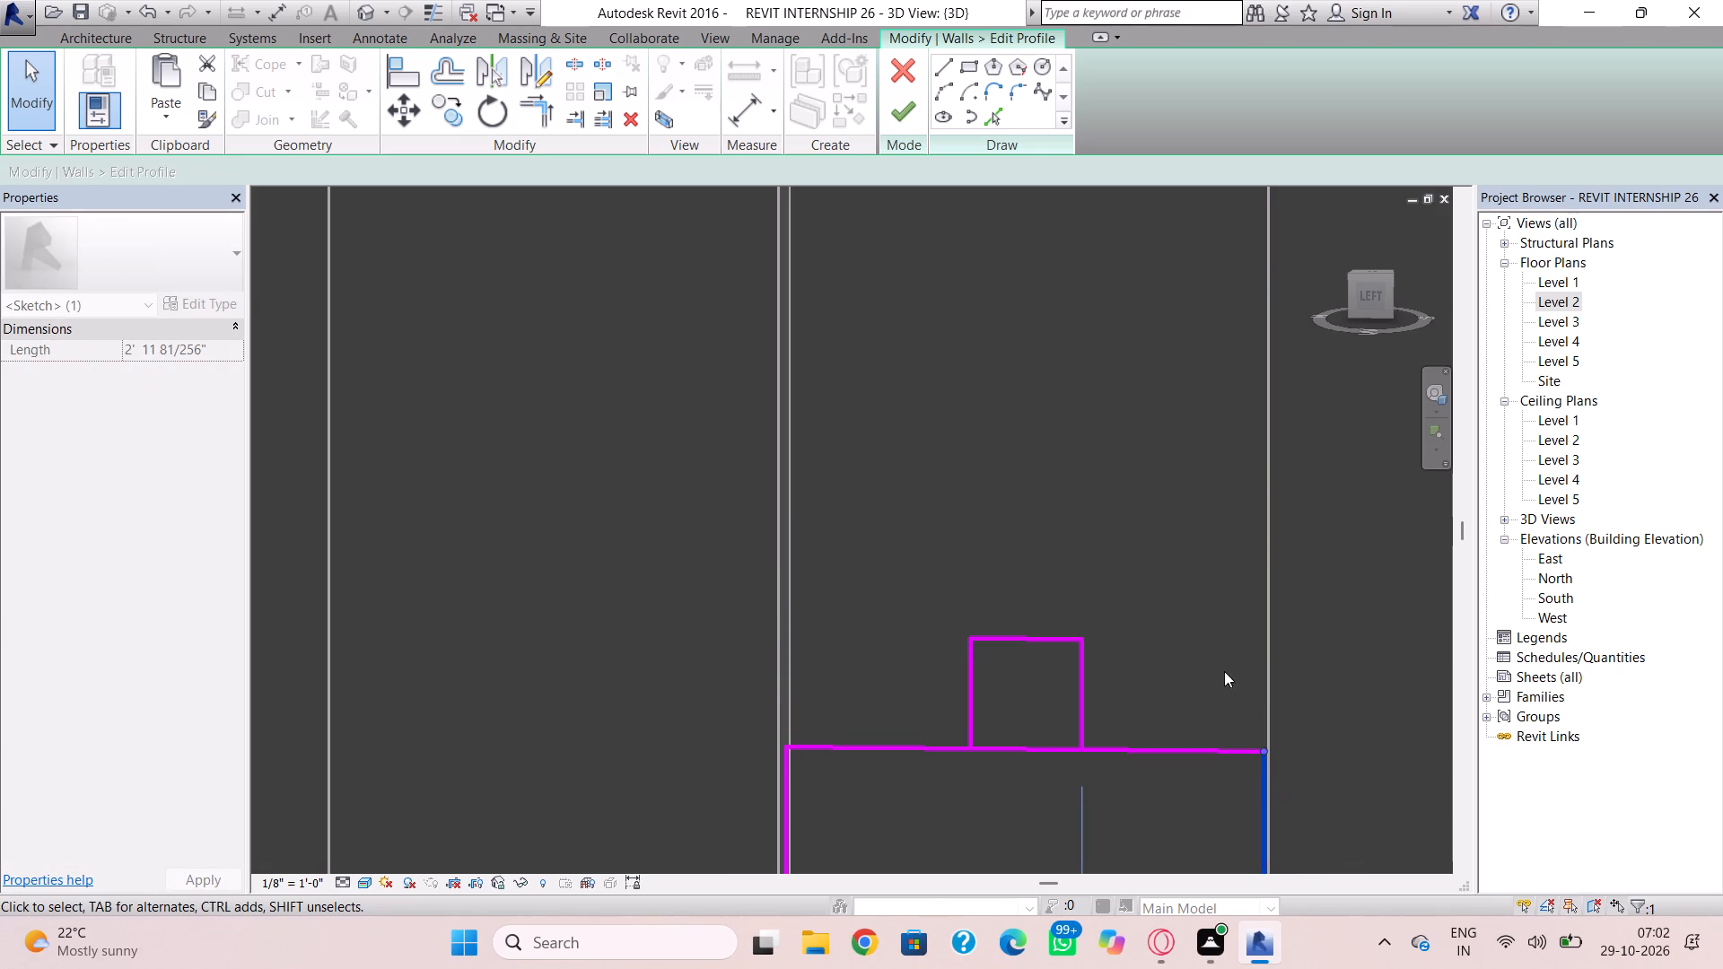
left_click(1208, 638)
Delete the square's bottom edge to form one stepped outline and finish the wall profile.
left_click(1043, 744)
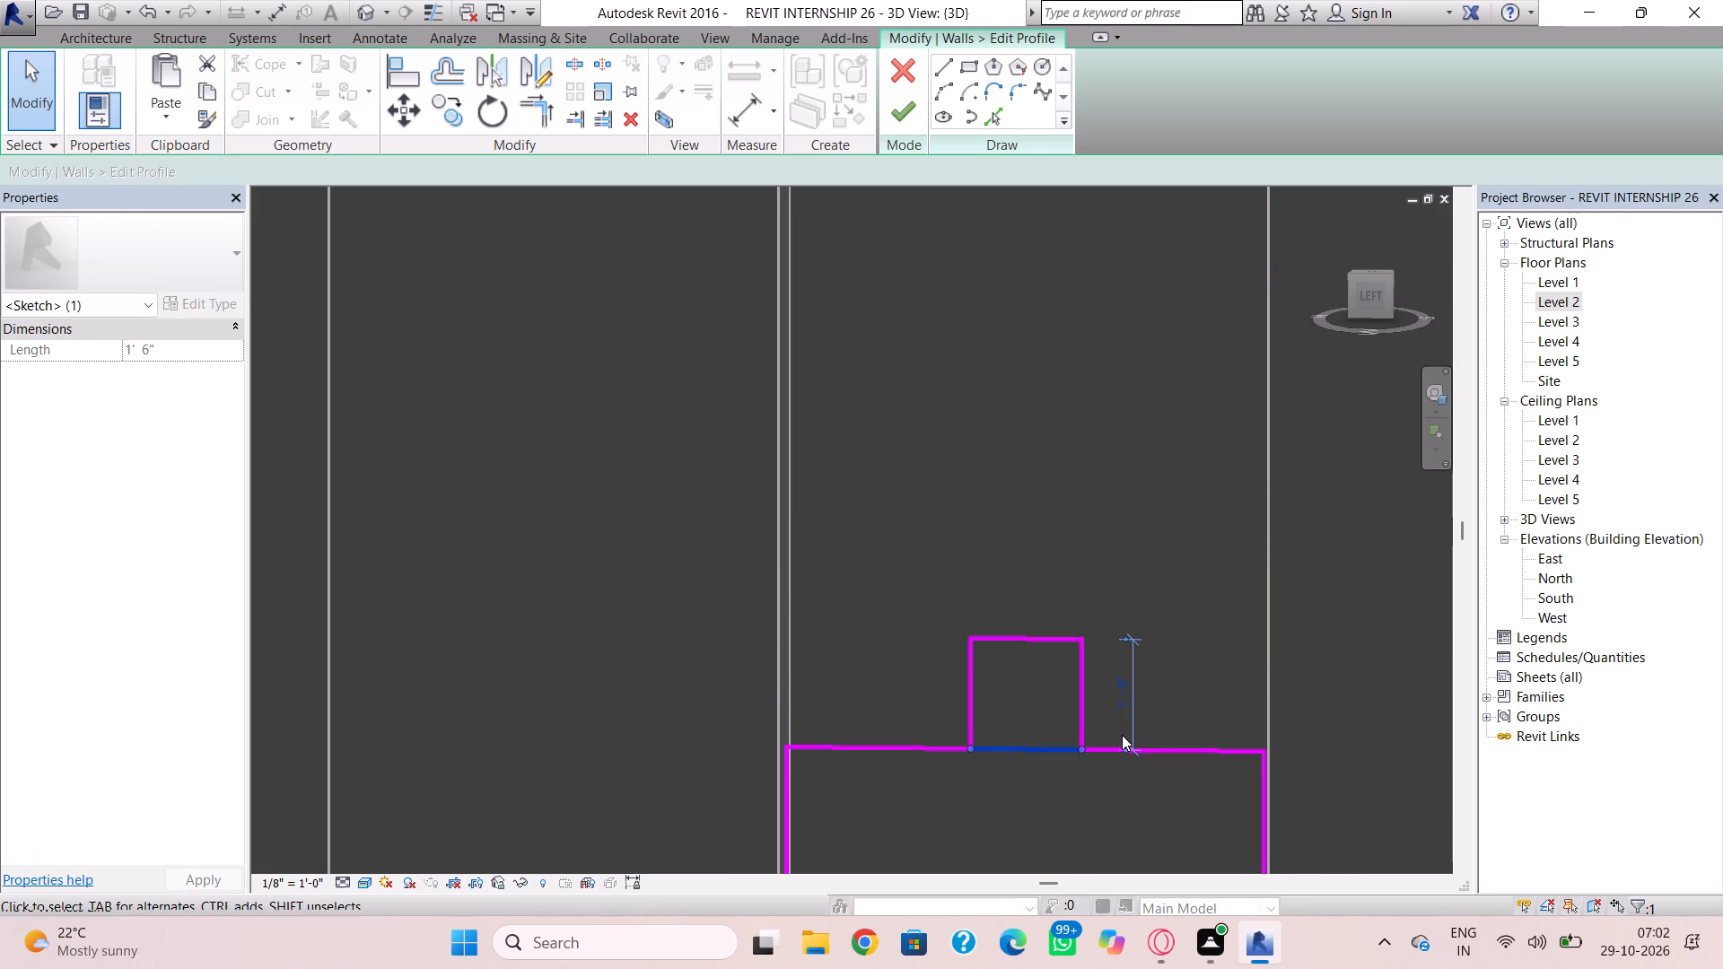
key("Delete")
left_click(896, 119)
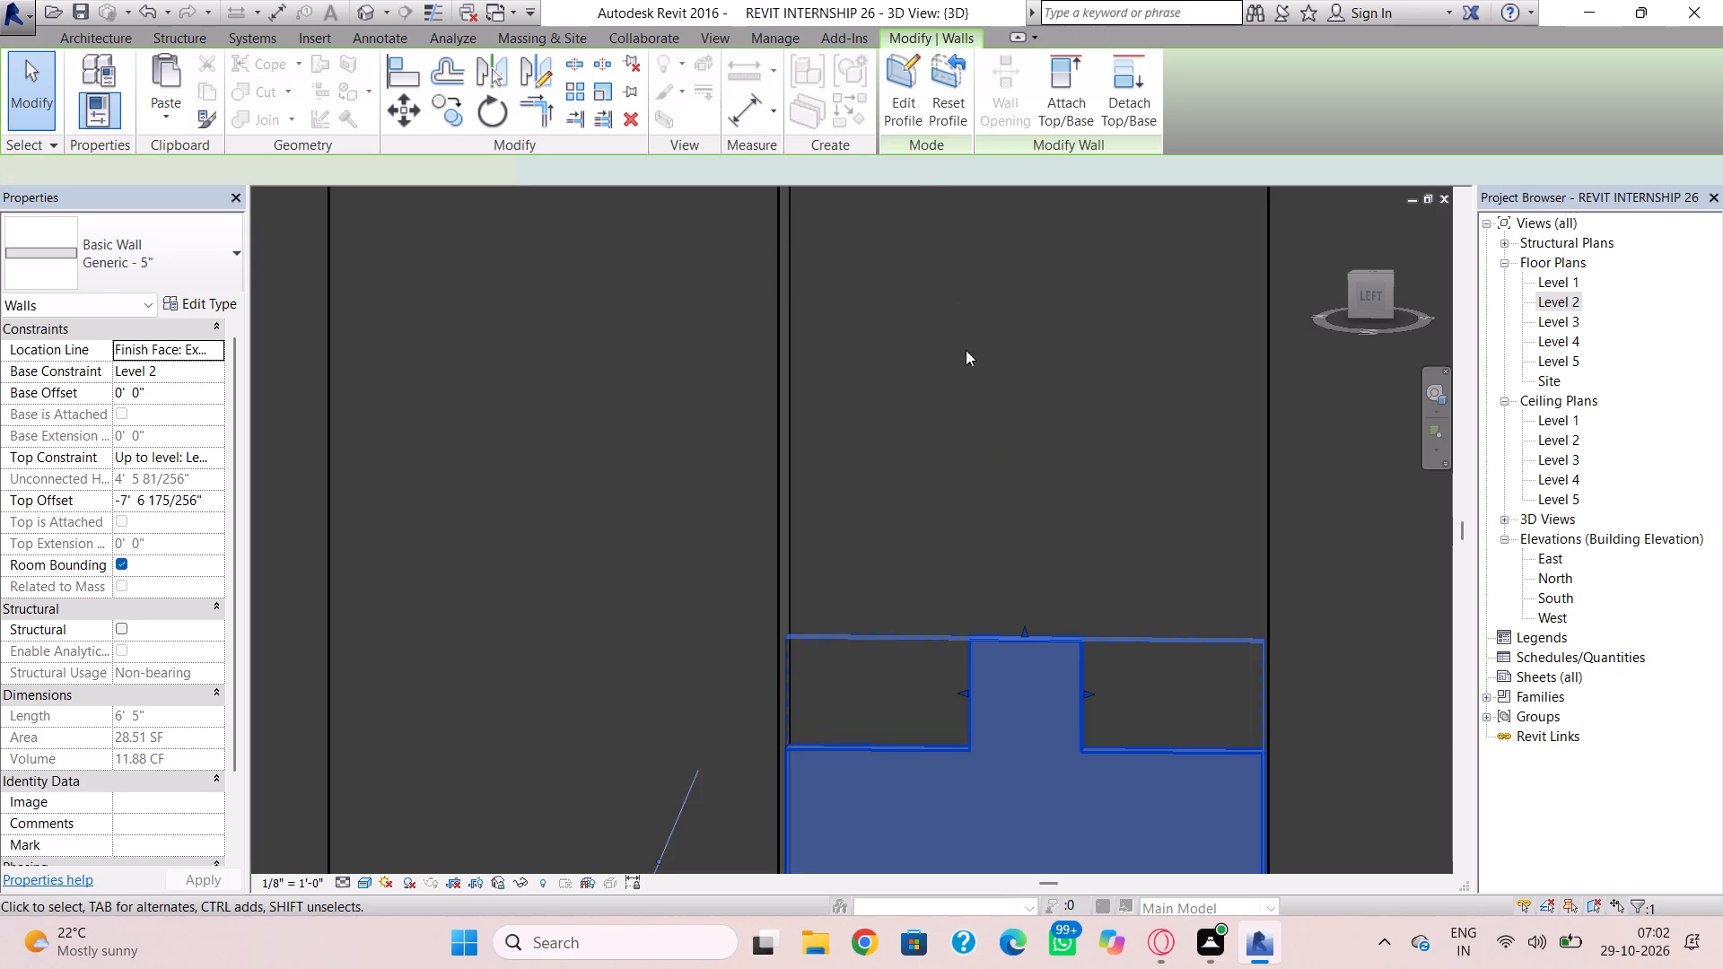
Pull the stepped wall's base down below Level 2 to a base offset of about -0' 9 5/8".
scroll(1032, 568, "down", 3)
middle_click_drag(1026, 553, 974, 342)
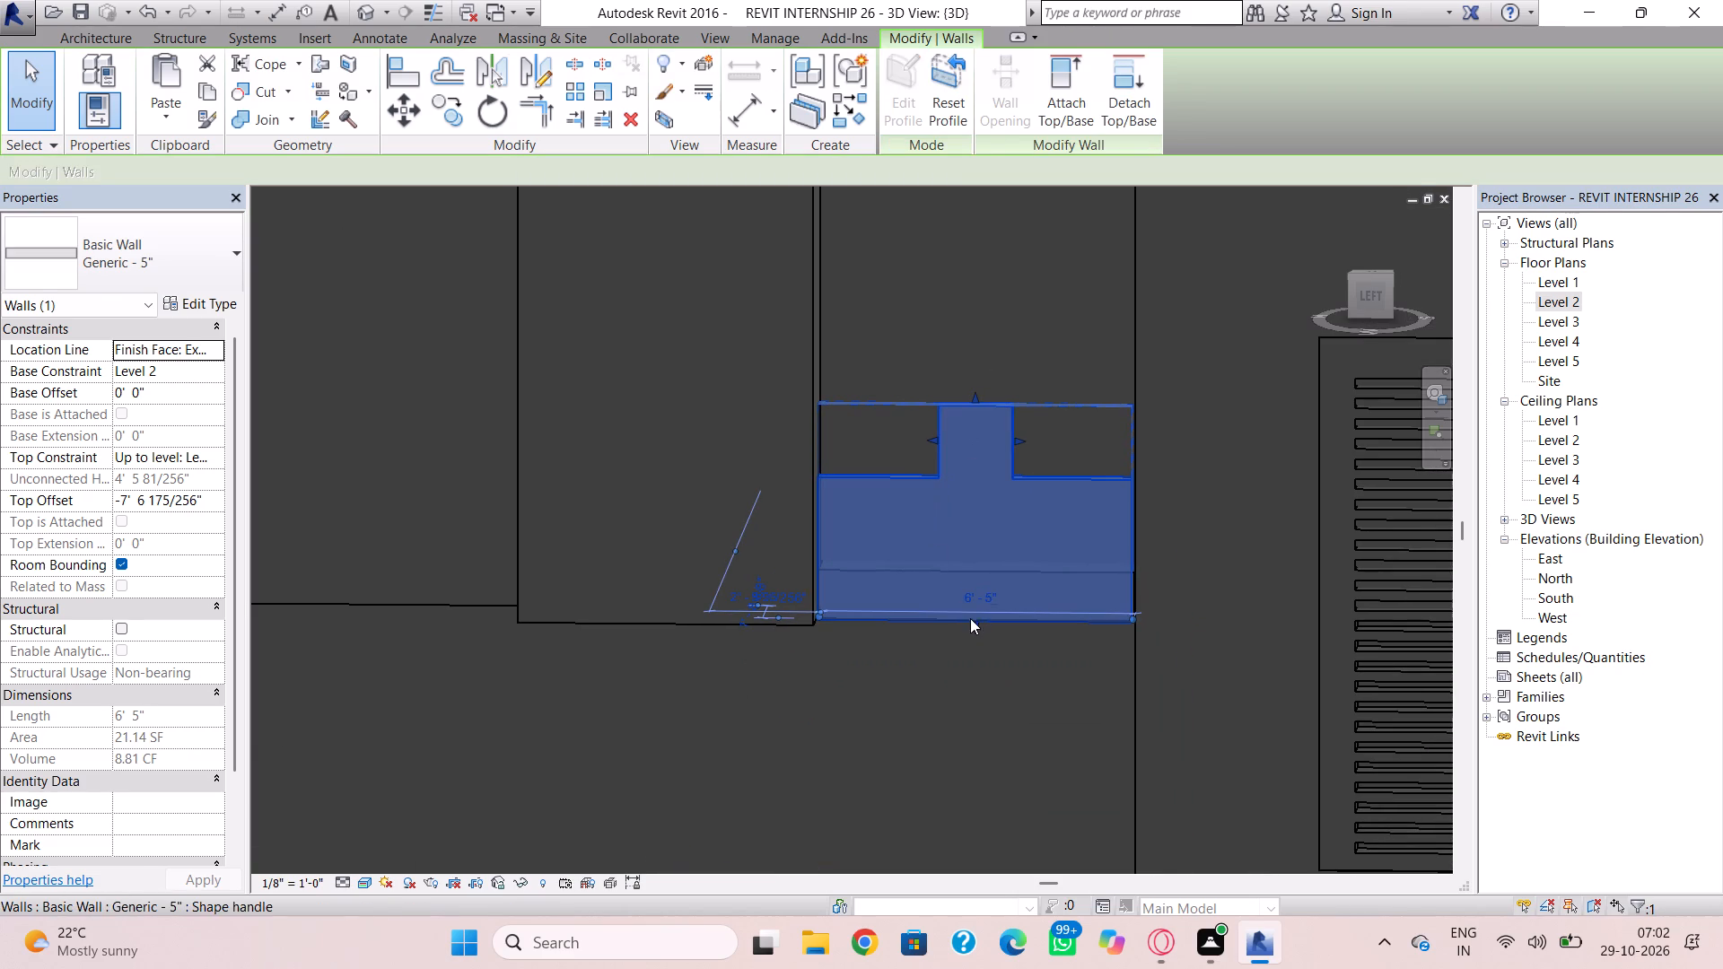
left_click_drag(972, 624, 976, 668)
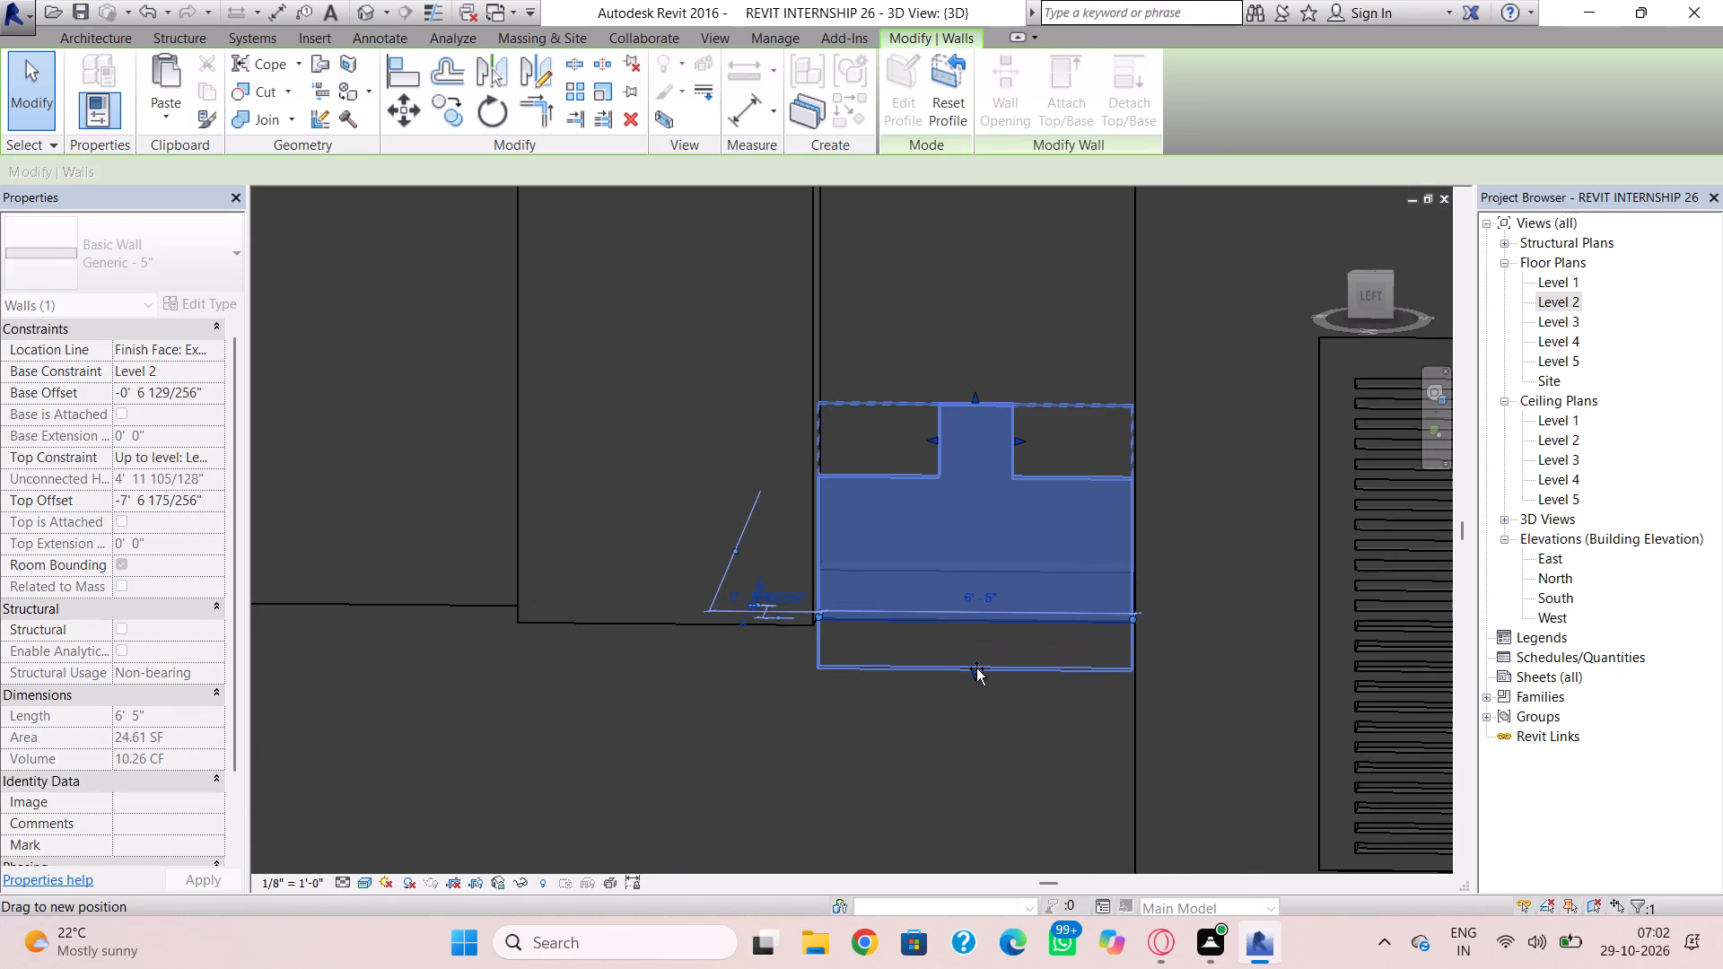
left_click_drag(976, 668, 976, 659)
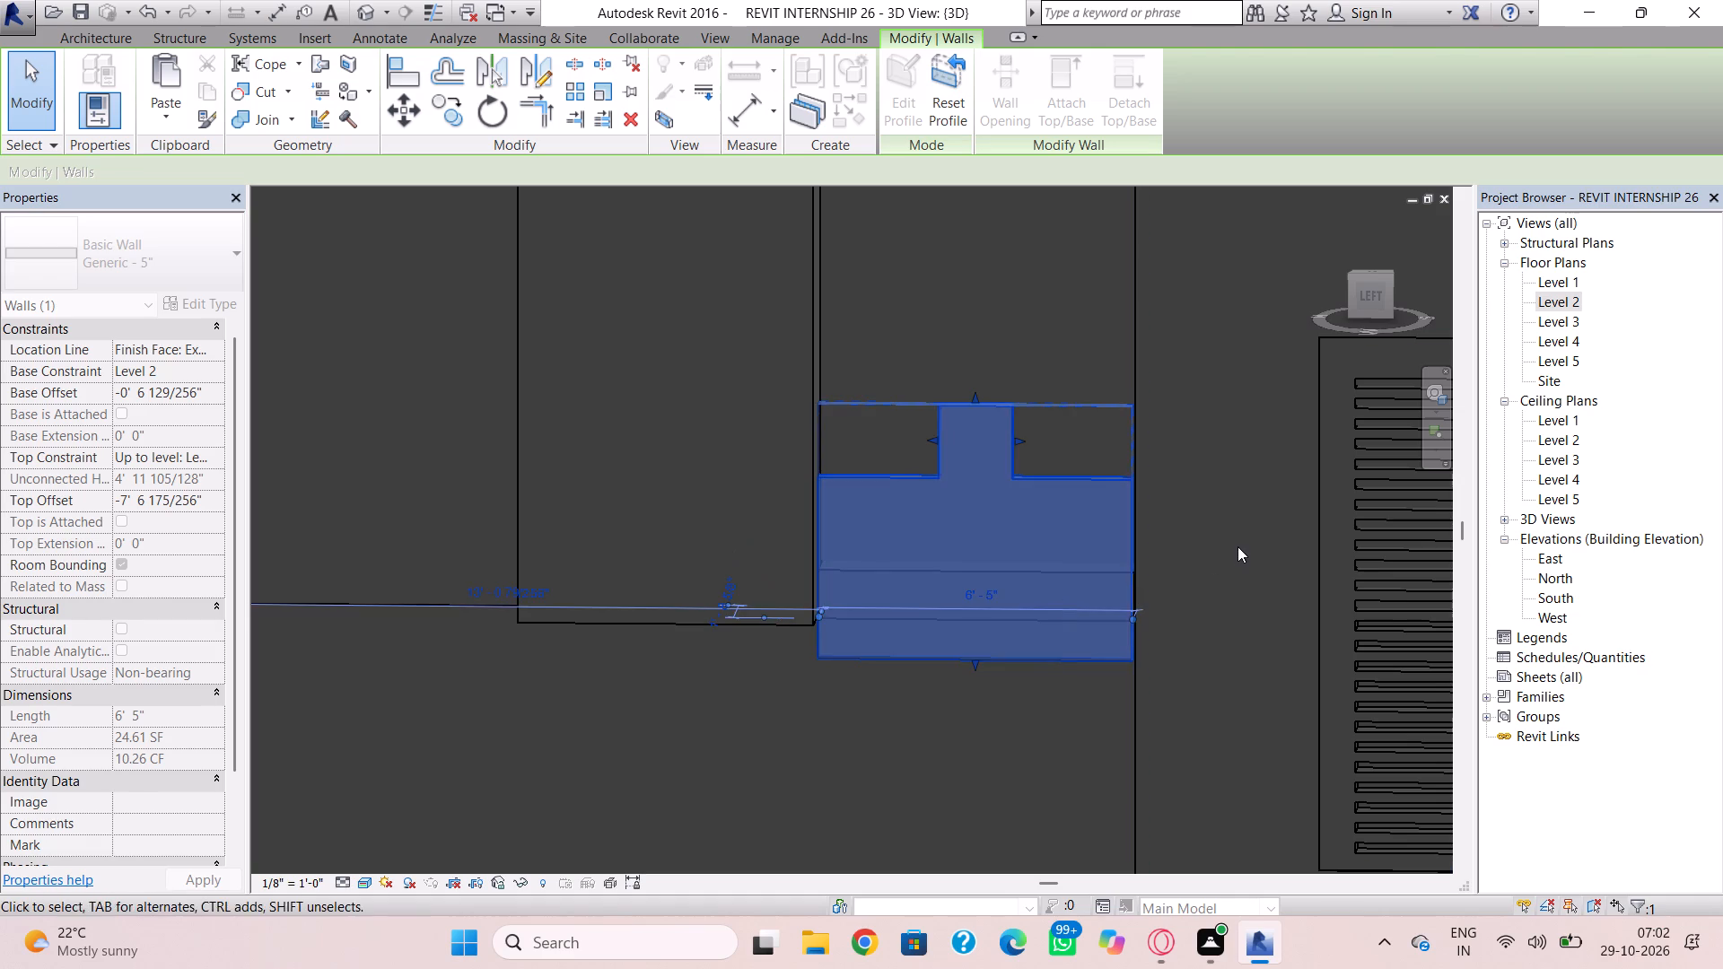
left_click(1238, 546)
Reopen the stepped wall's profile and sketch a small square opening near the end beside the fin, below the stepped shoulder.
left_click(1005, 410)
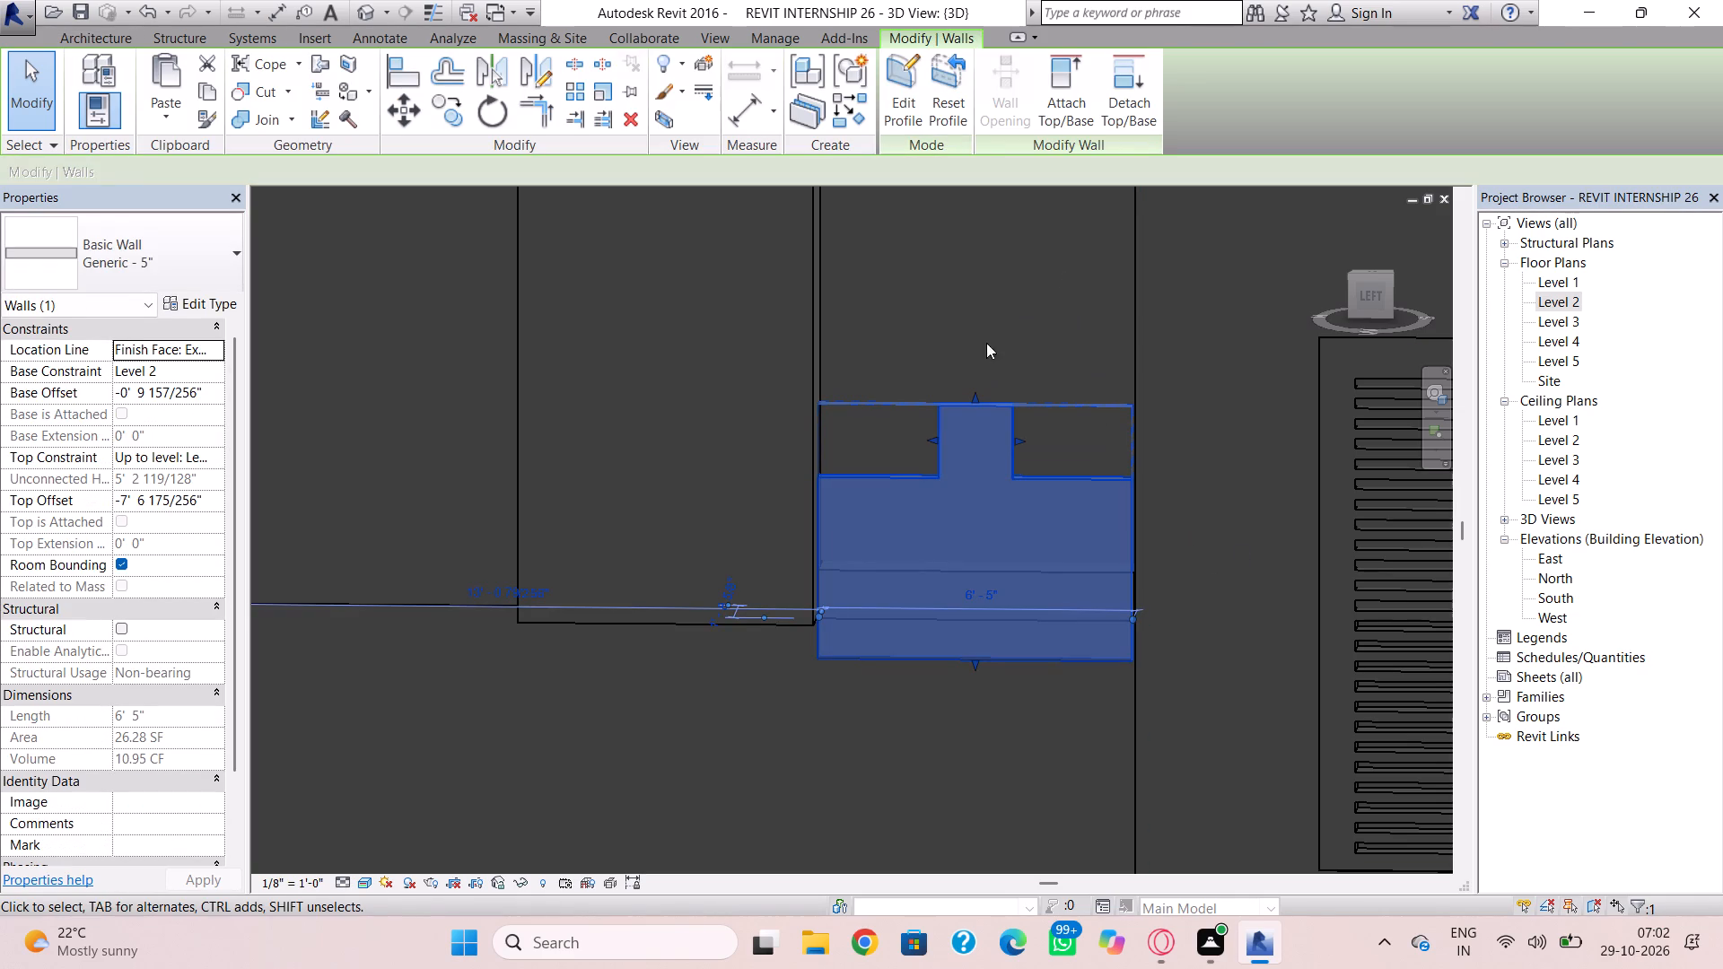
left_click(912, 83)
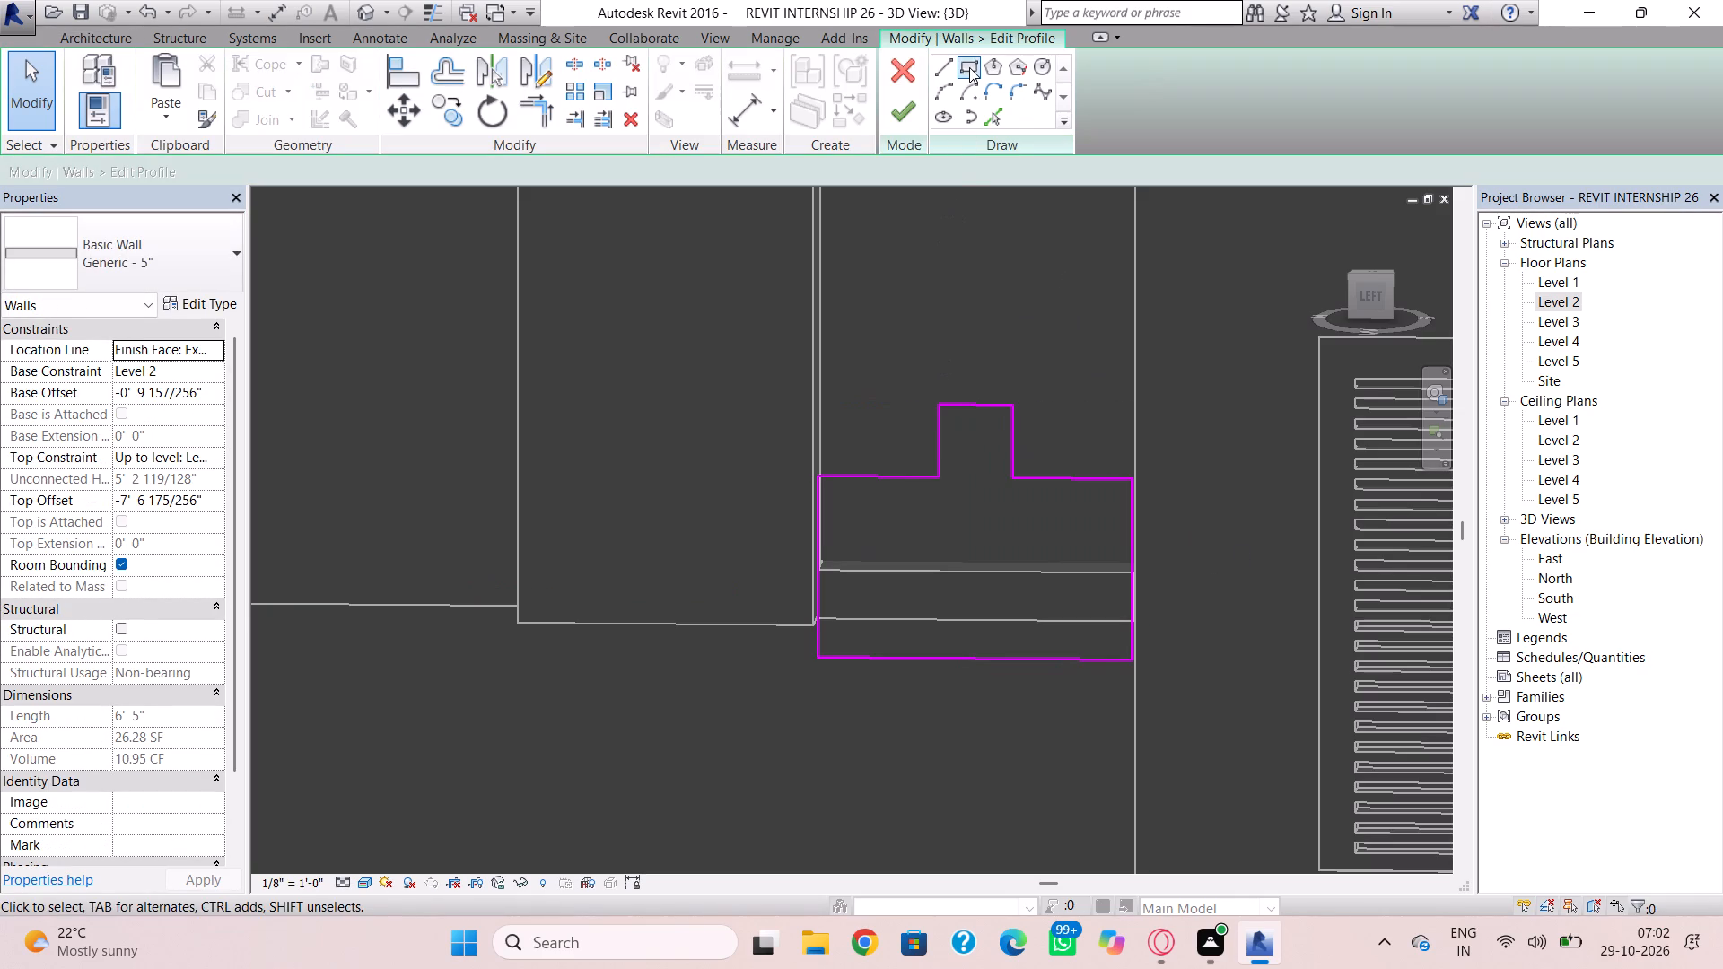
left_click(969, 67)
scroll(879, 534, "up", 1)
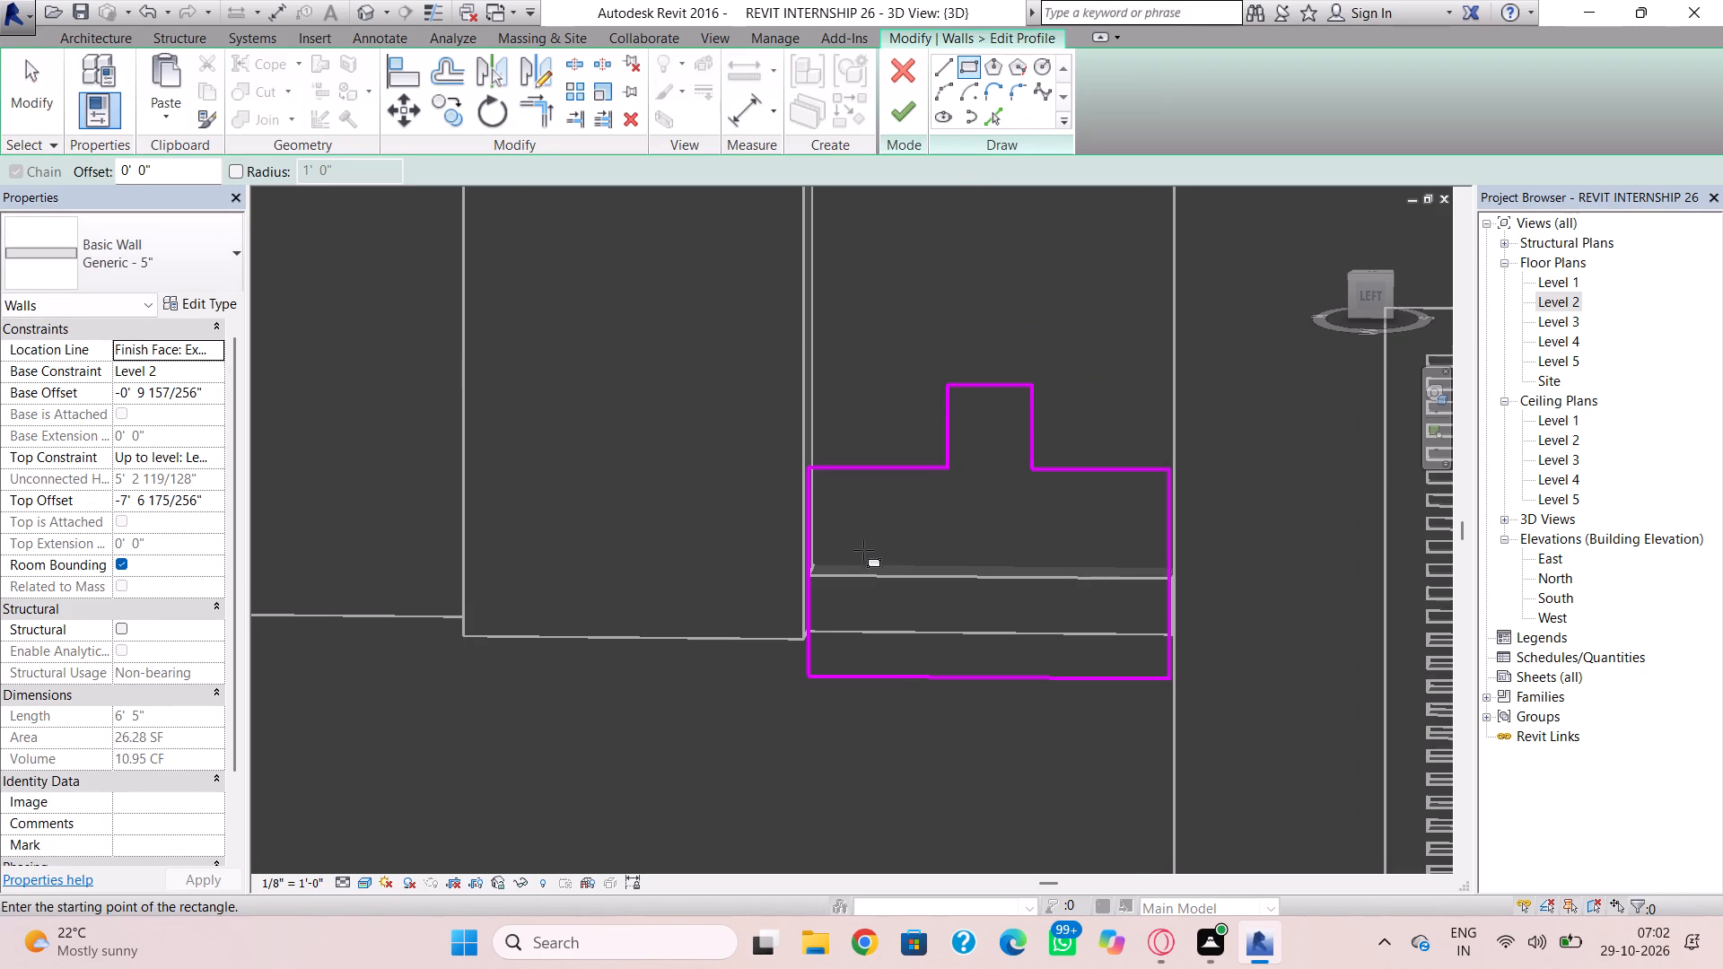
left_click(835, 537)
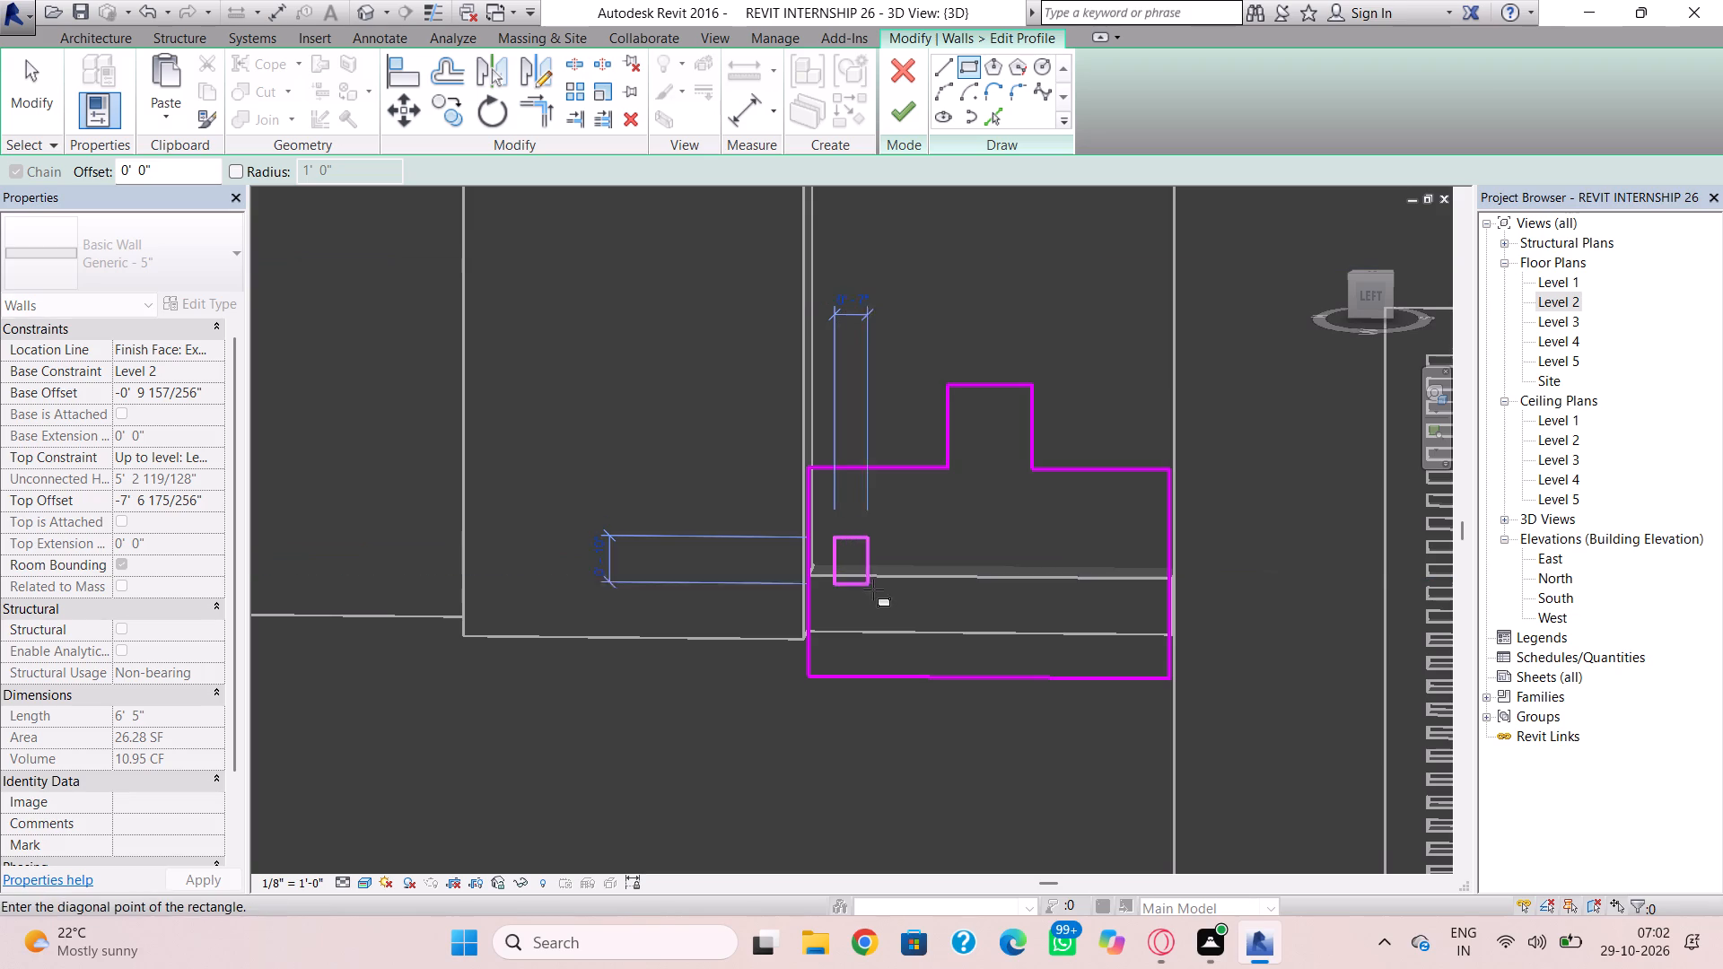
left_click(892, 597)
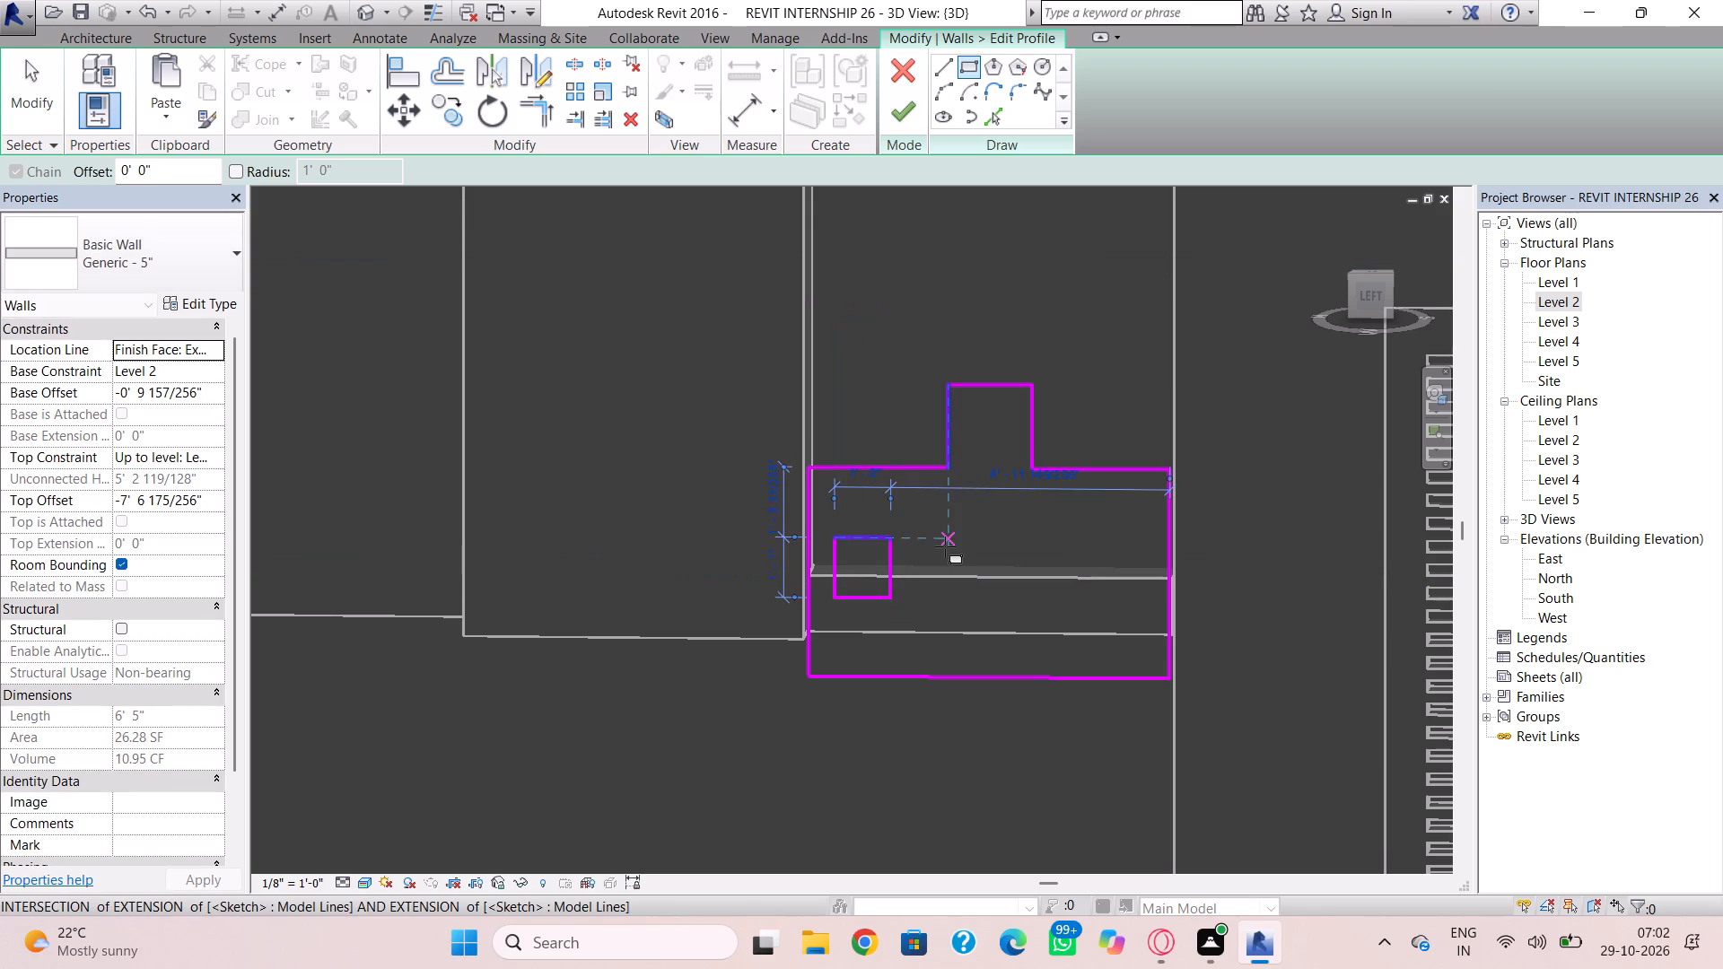
key("Escape")
key("Escape")
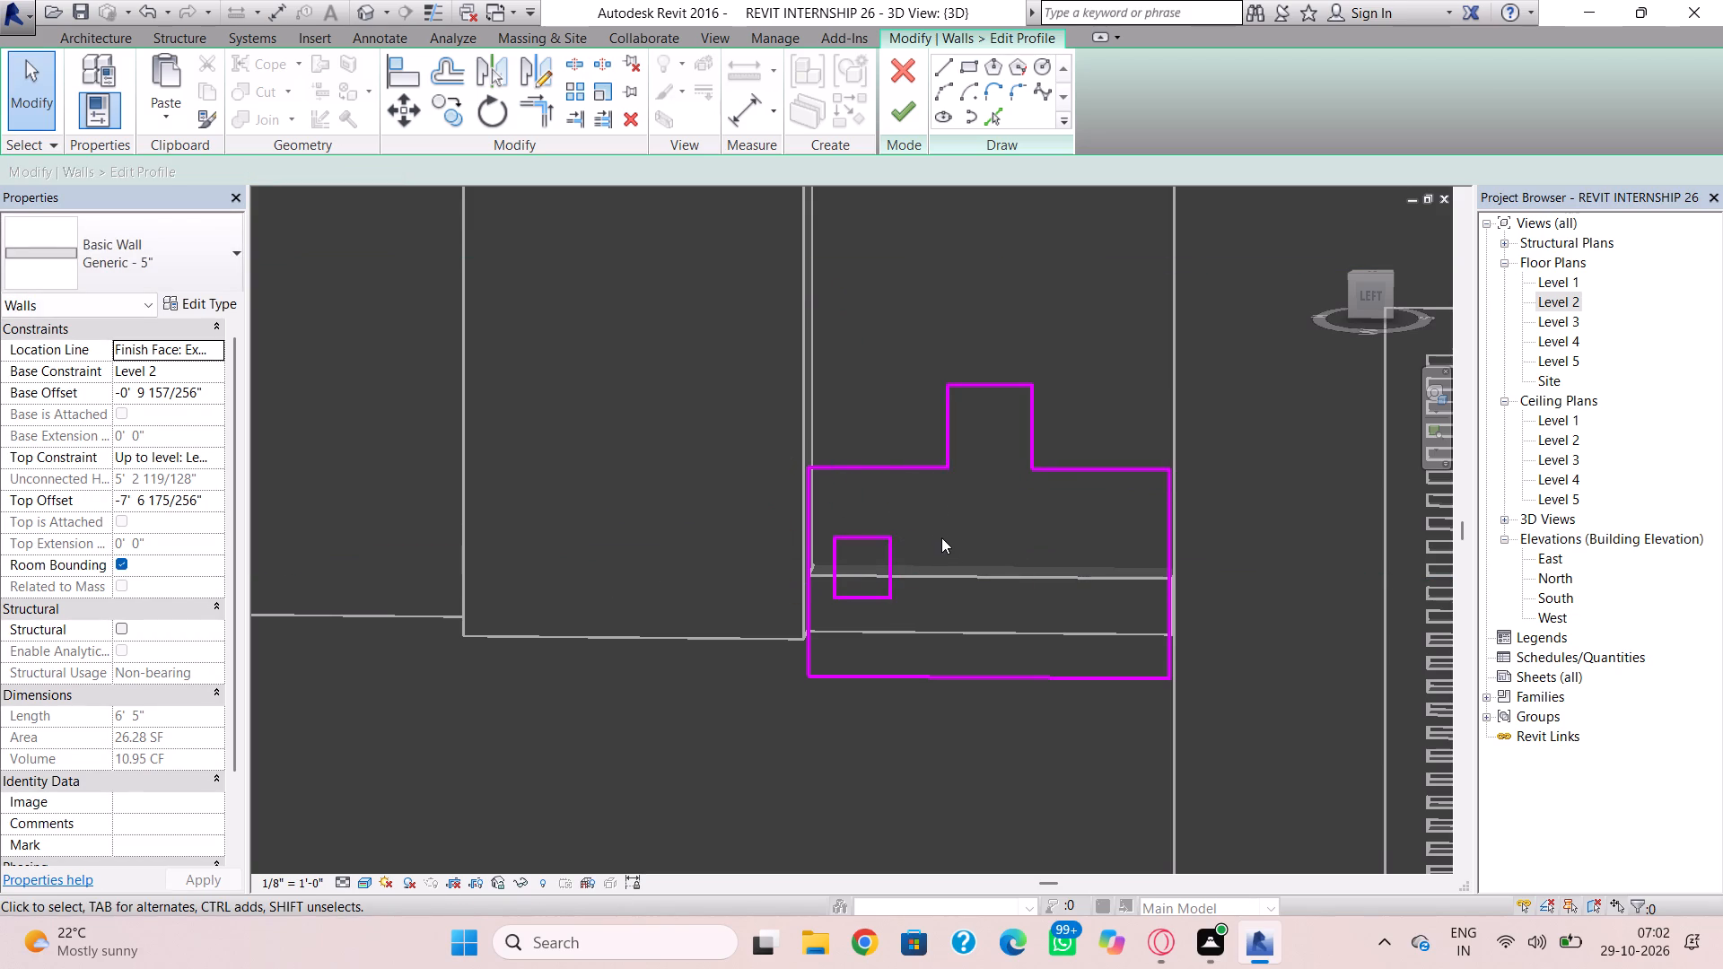
Copy the small square opening three times along the wall to form a horizontal row of four.
left_click_drag(918, 511, 830, 618)
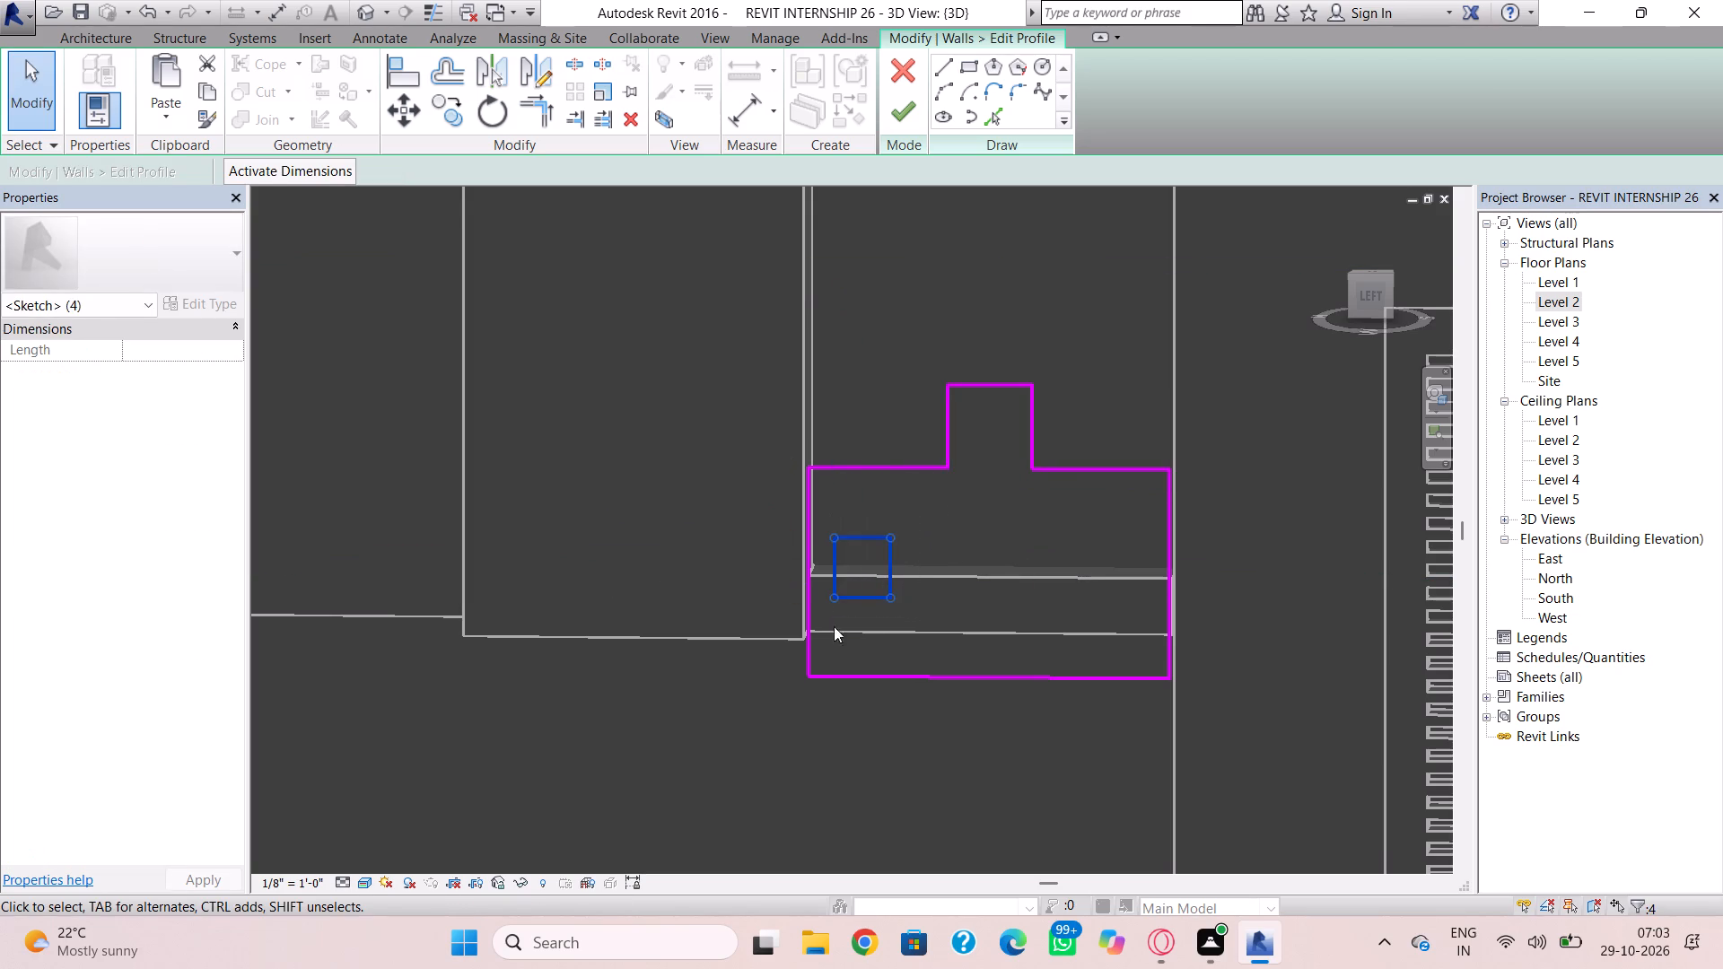
key("ctrl+c")
key("ctrl+v")
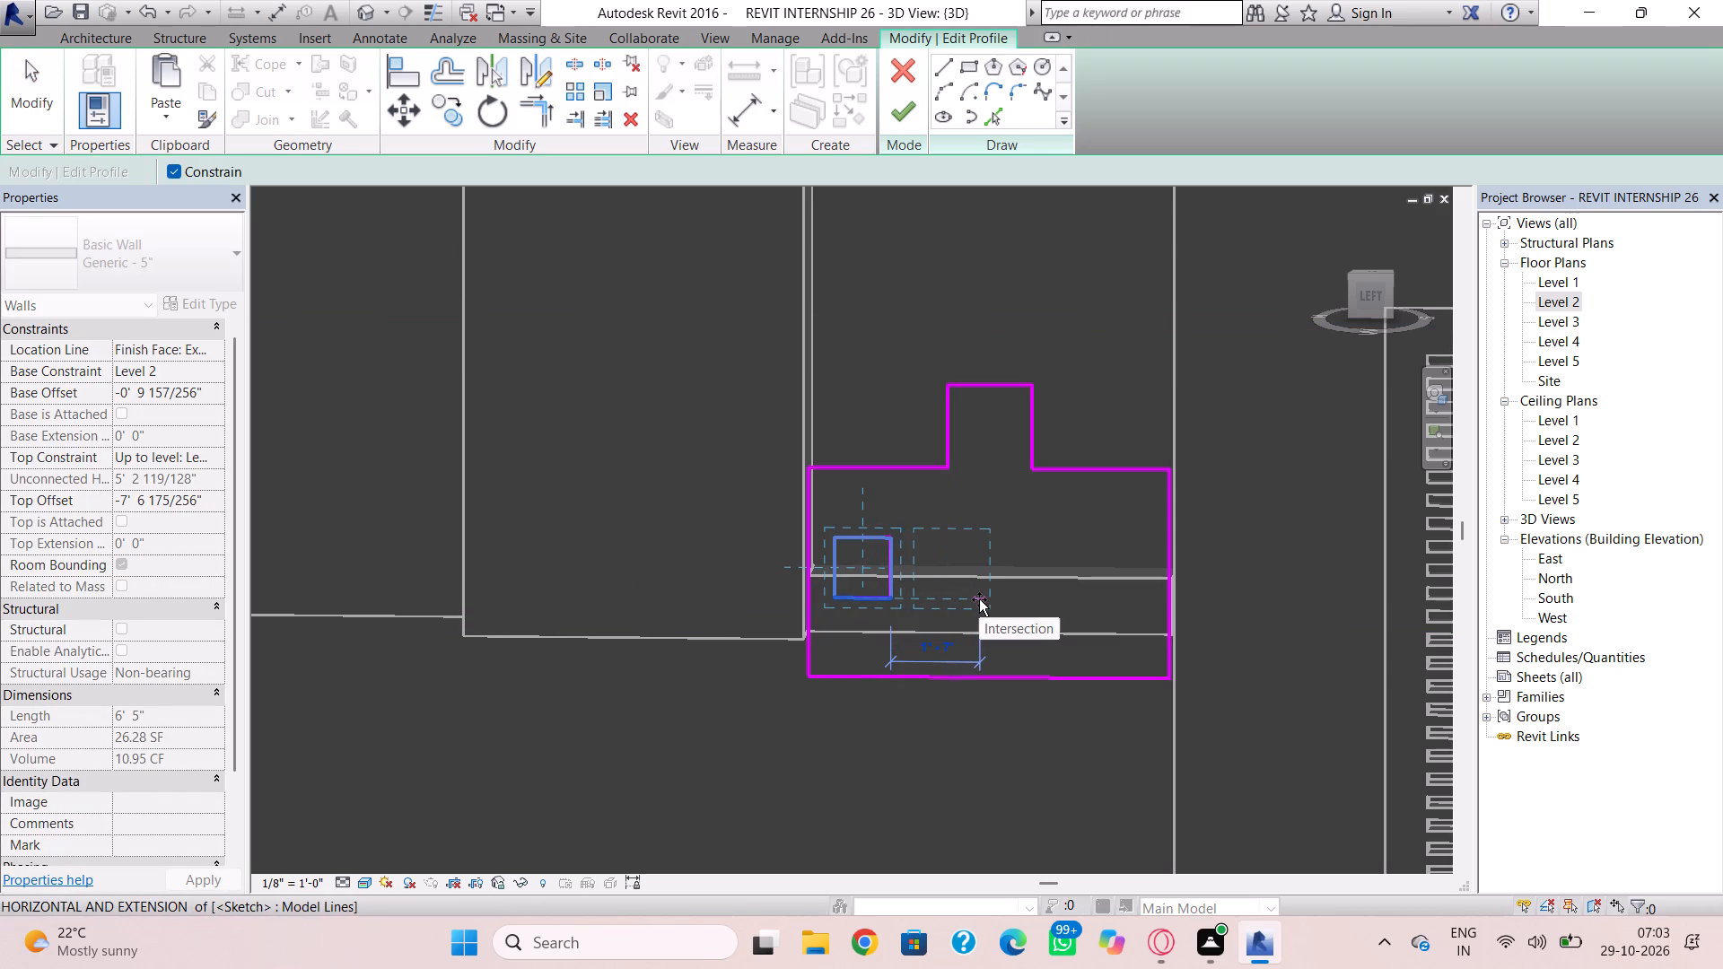
left_click(984, 598, "ctrl")
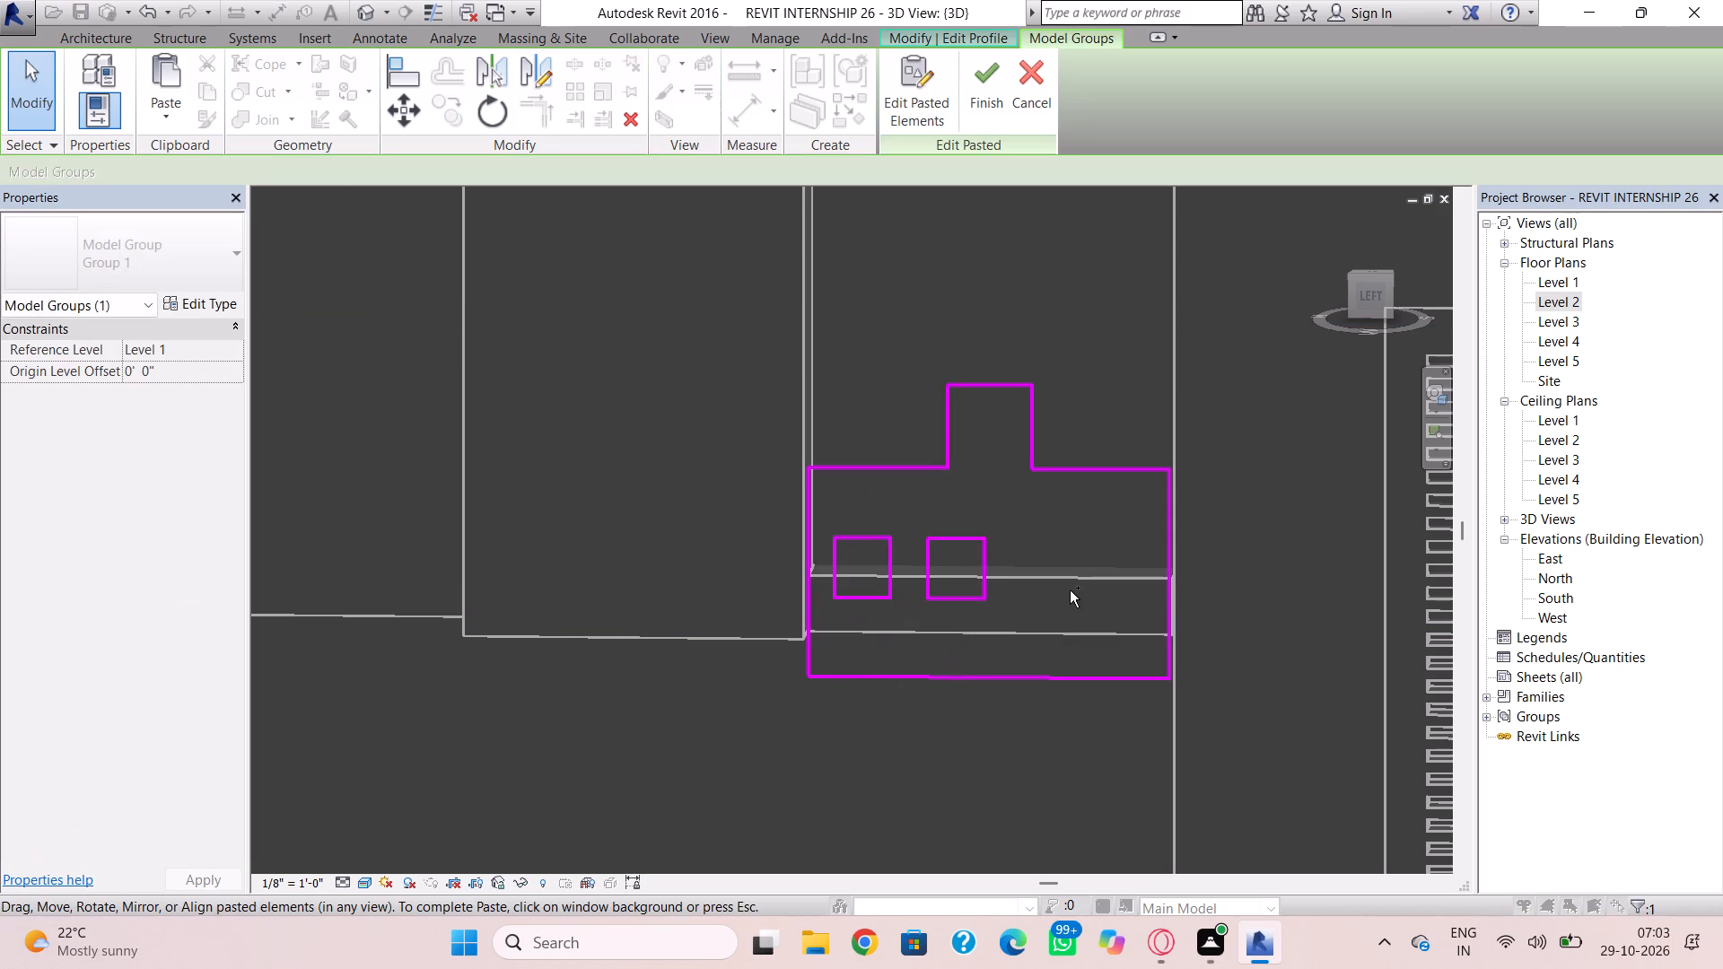
key("ctrl+v")
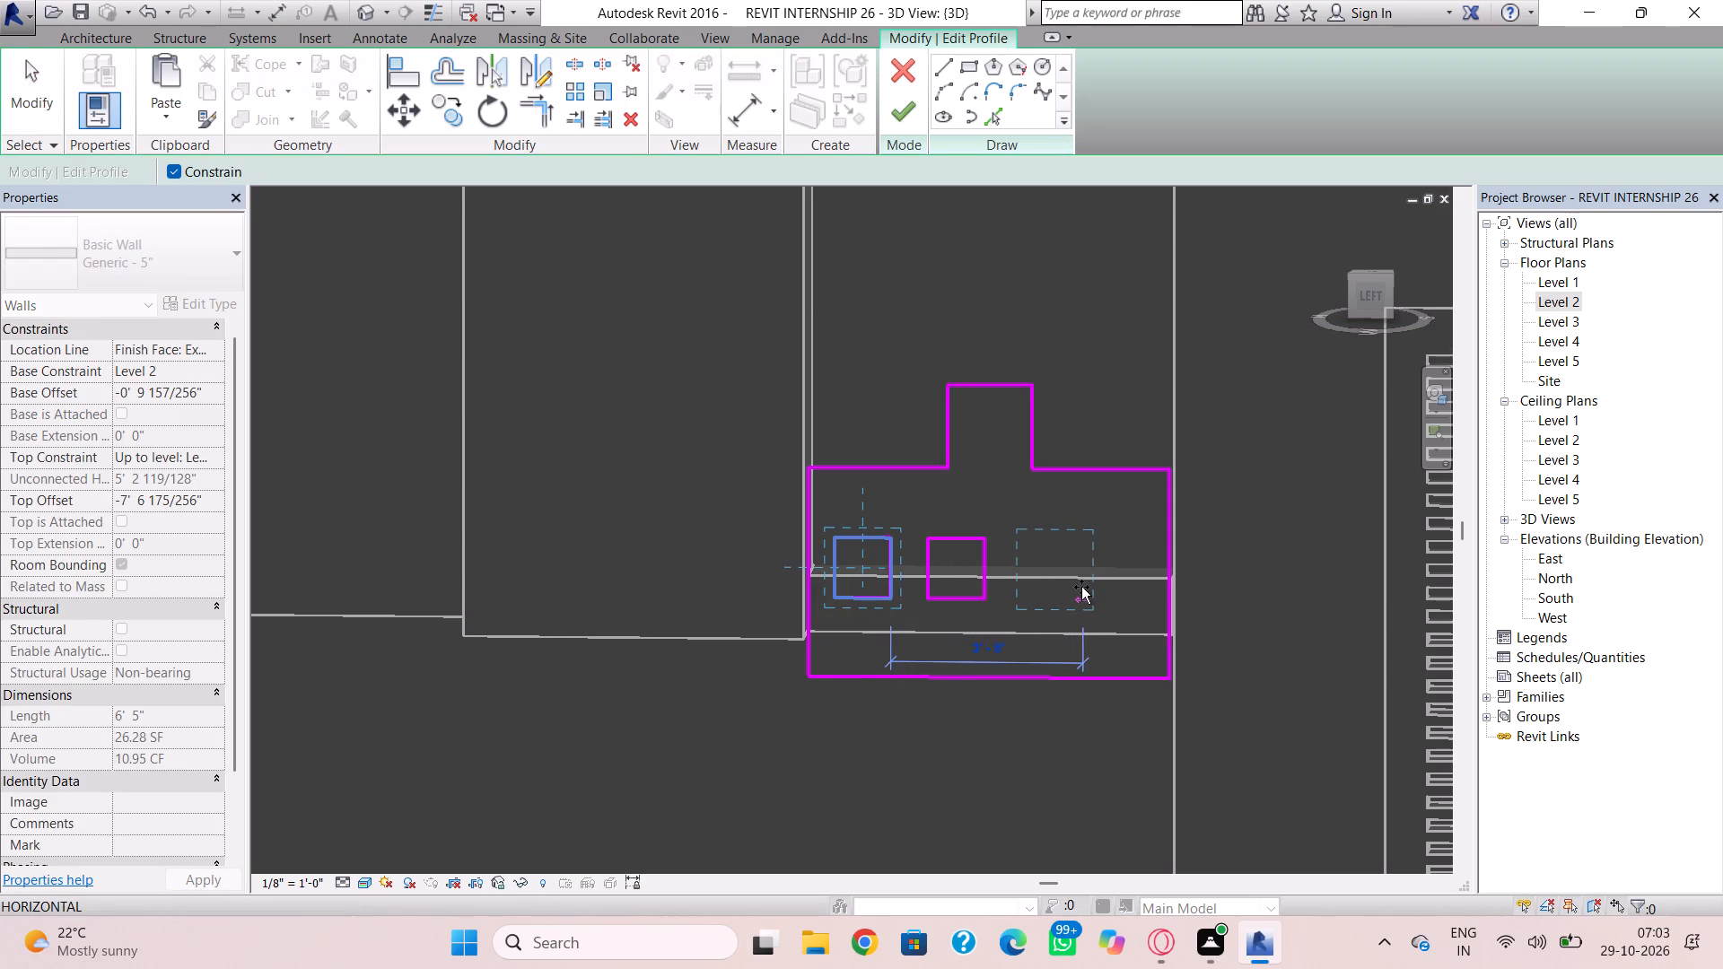
left_click(1081, 587, "ctrl")
key("ctrl+v")
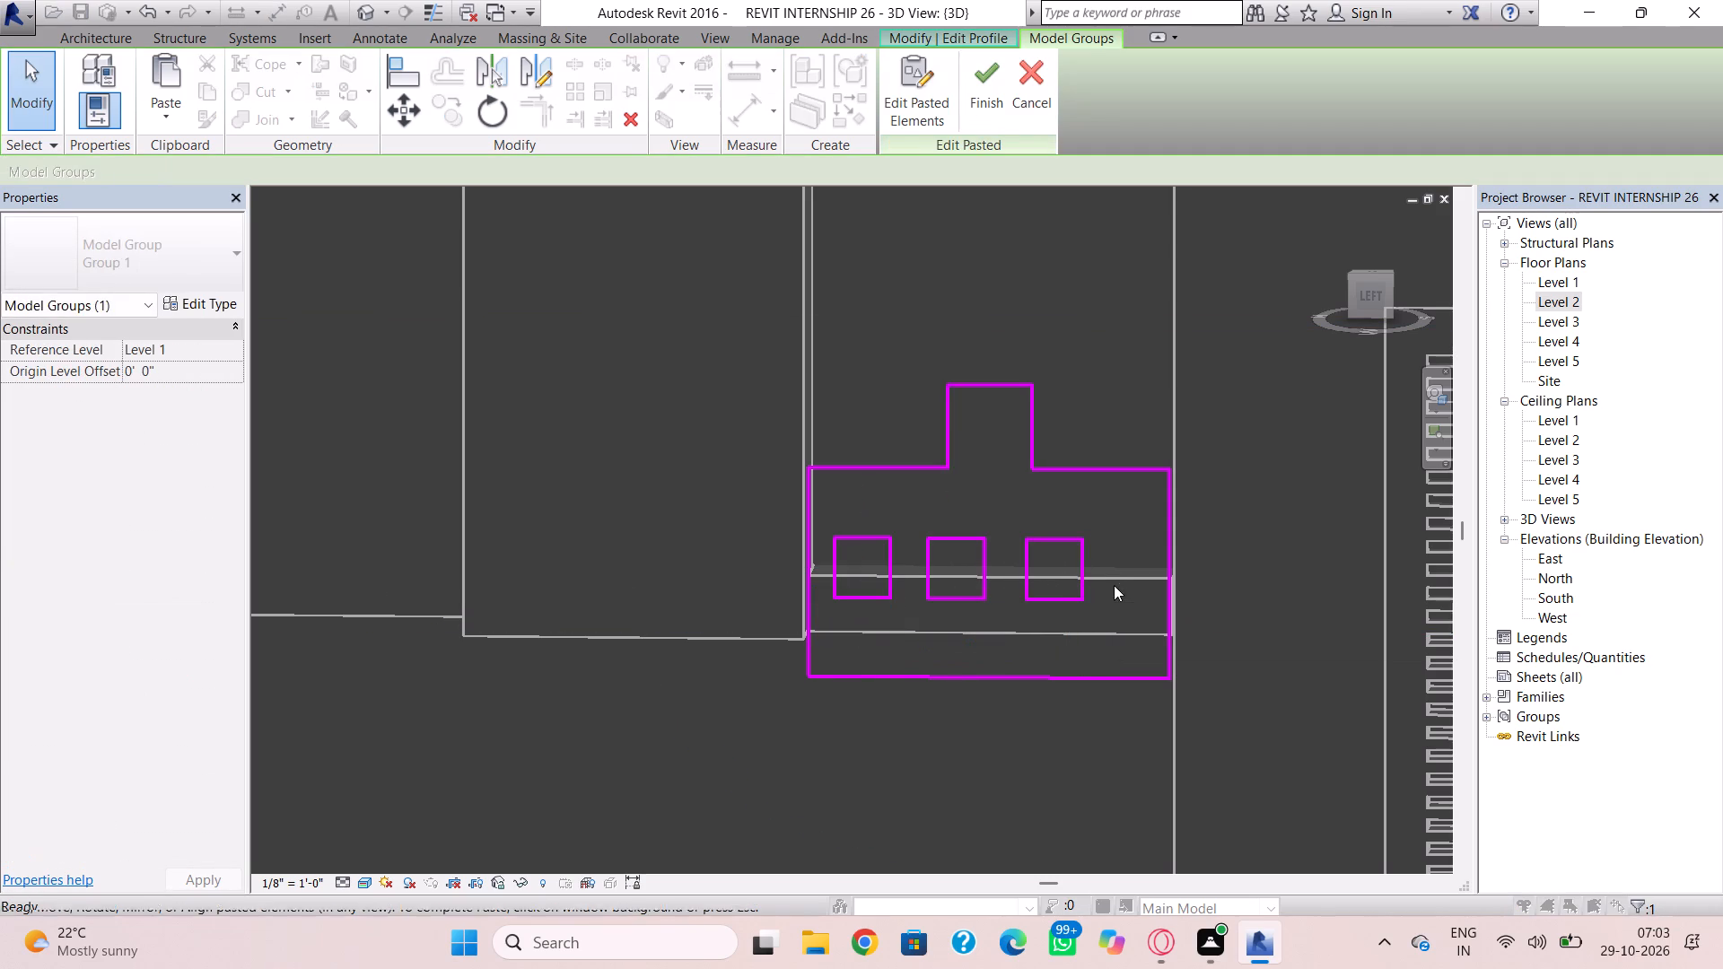
left_click(1154, 573, "ctrl")
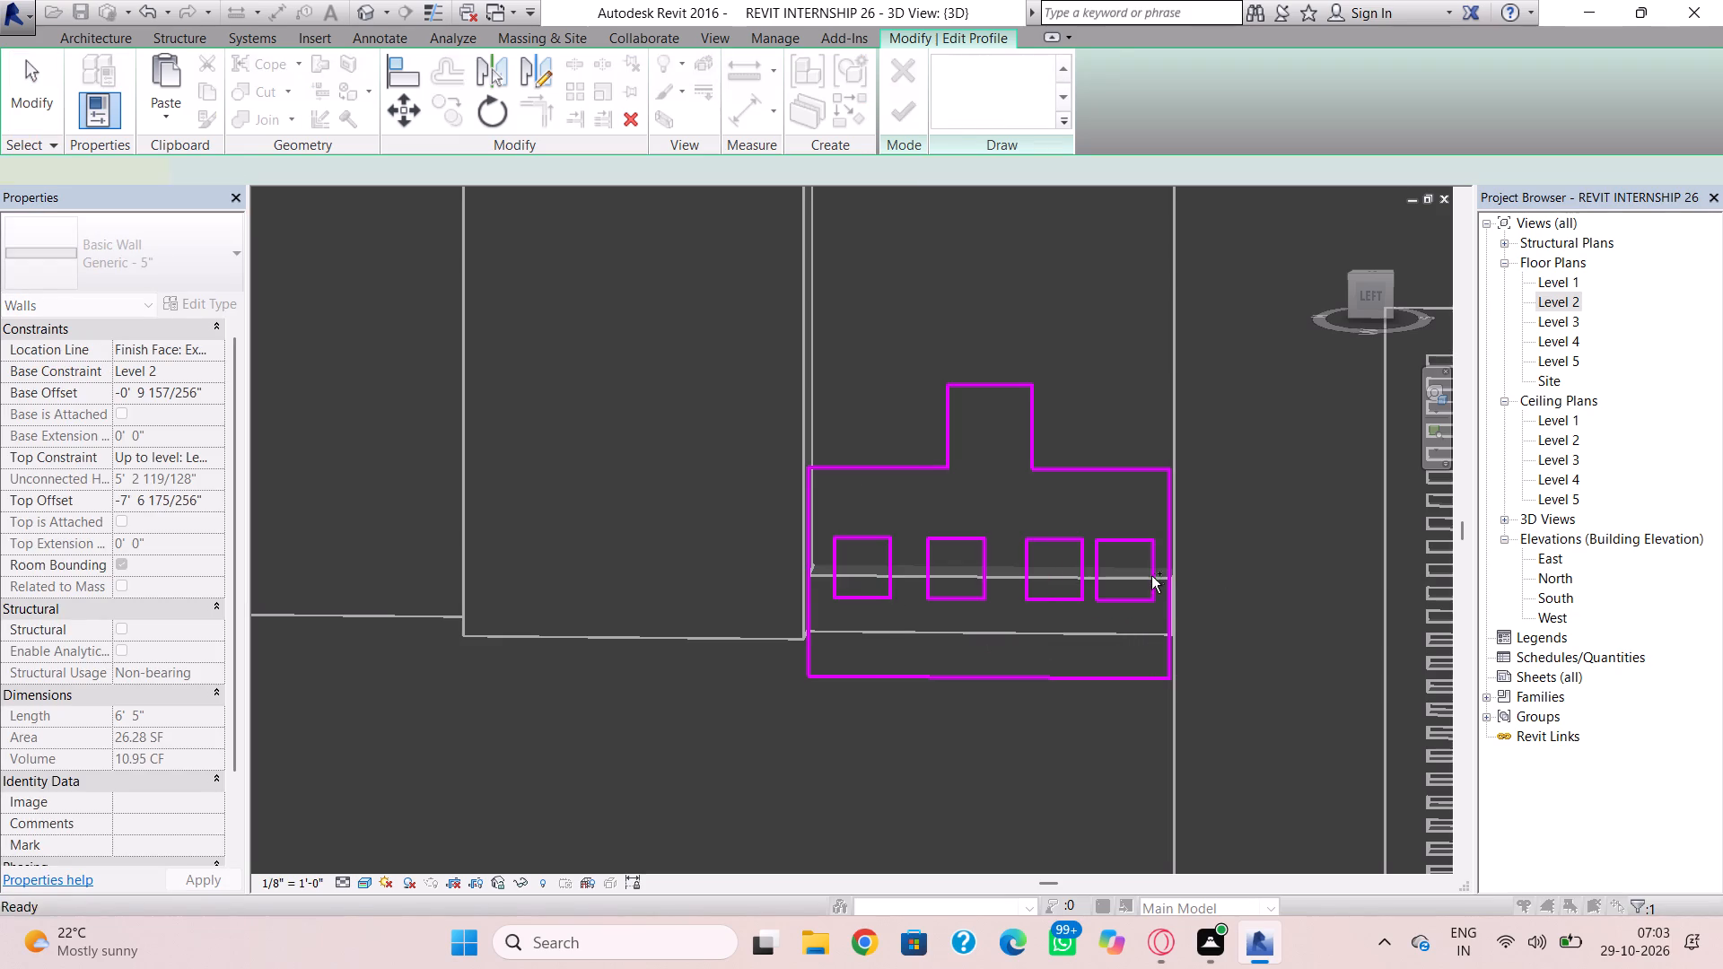
Nudge the two middle square openings along the wall to space the row of four evenly, and finish the wall profile.
left_click_drag(1087, 520, 1066, 587)
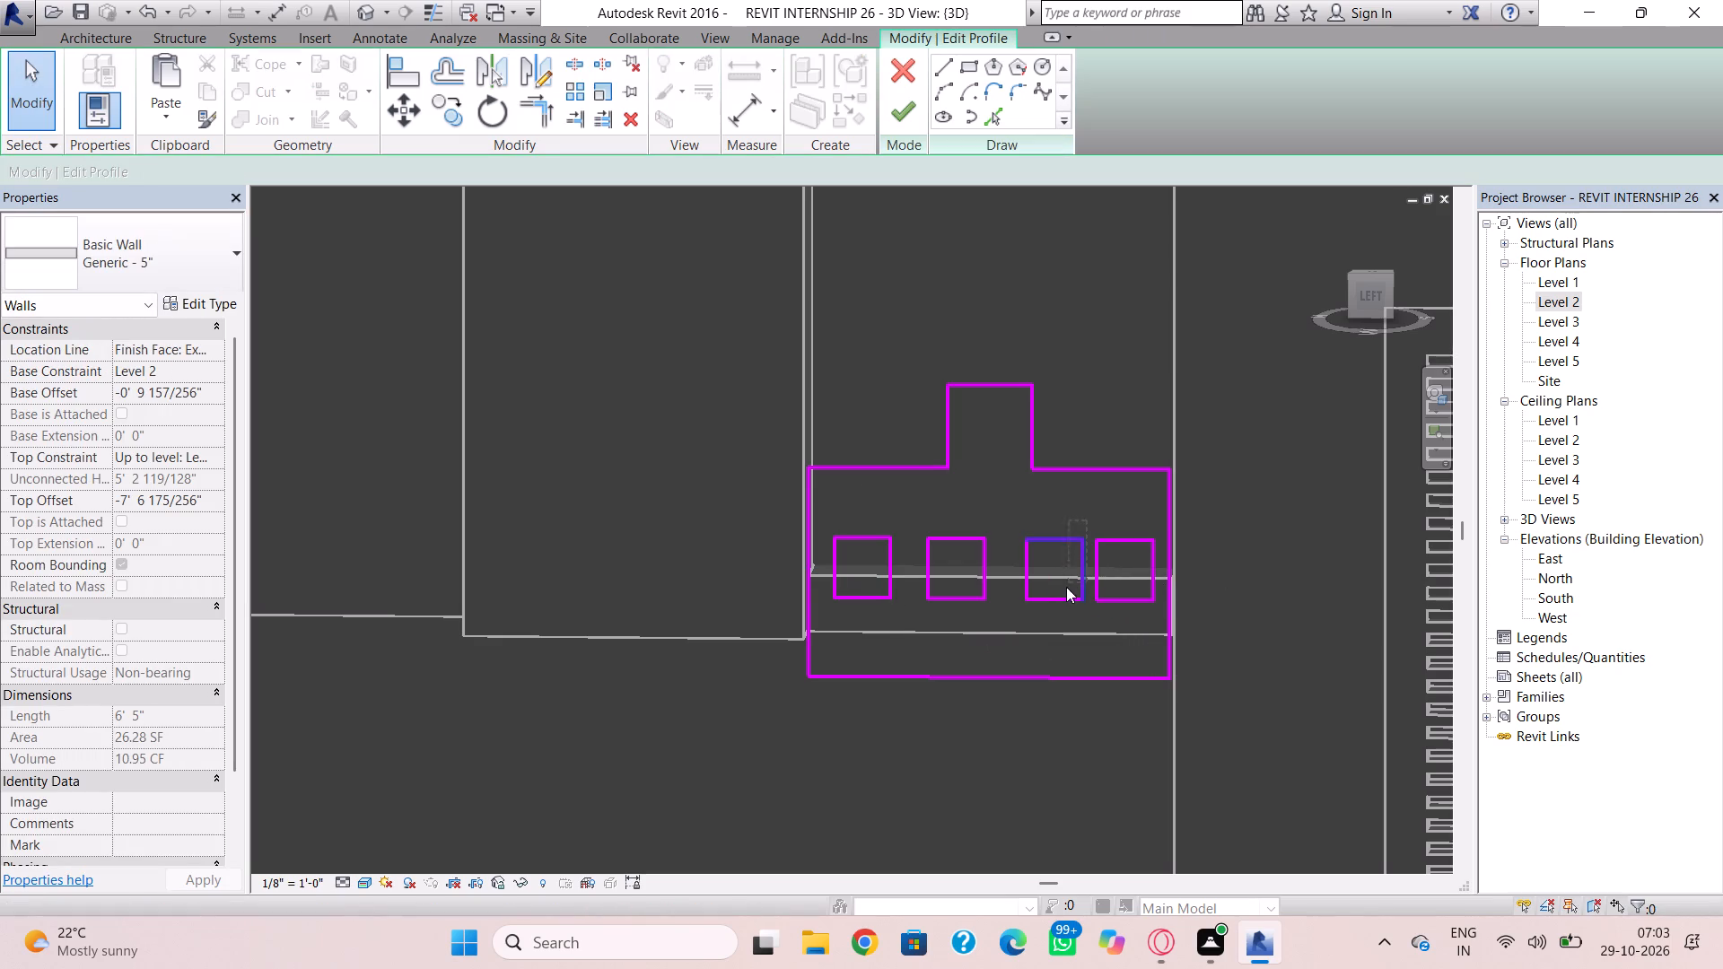
left_click_drag(1066, 587, 1015, 626)
key("Left")
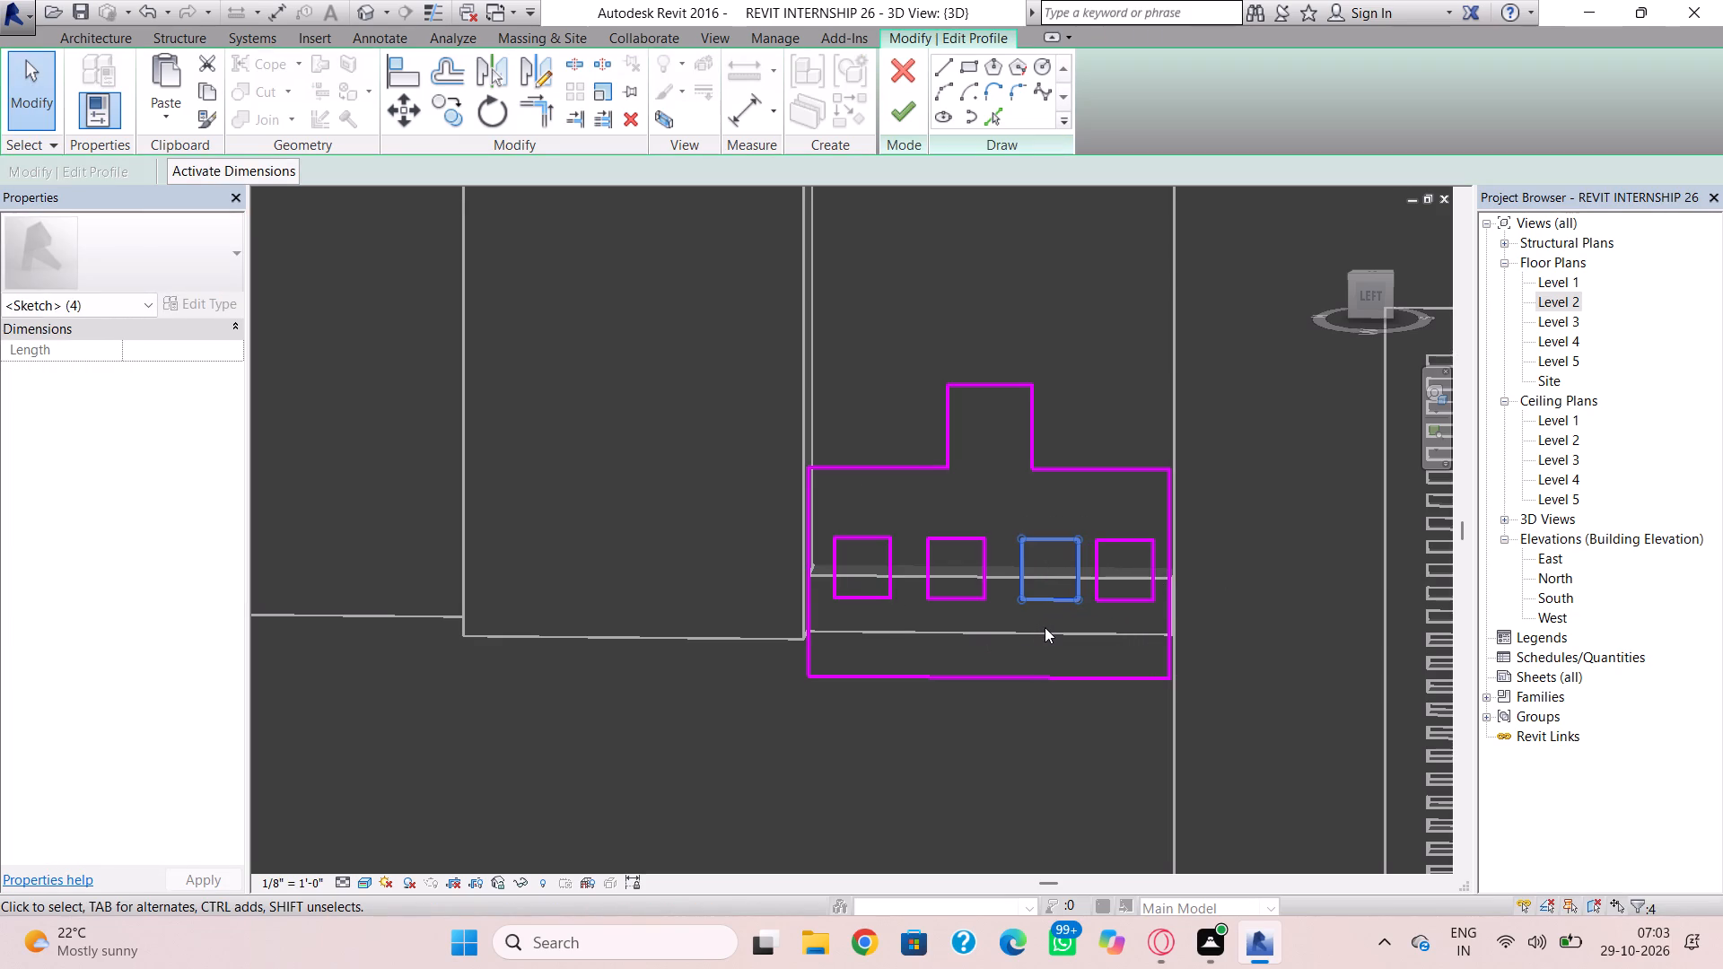
key("Left")
key("Left")
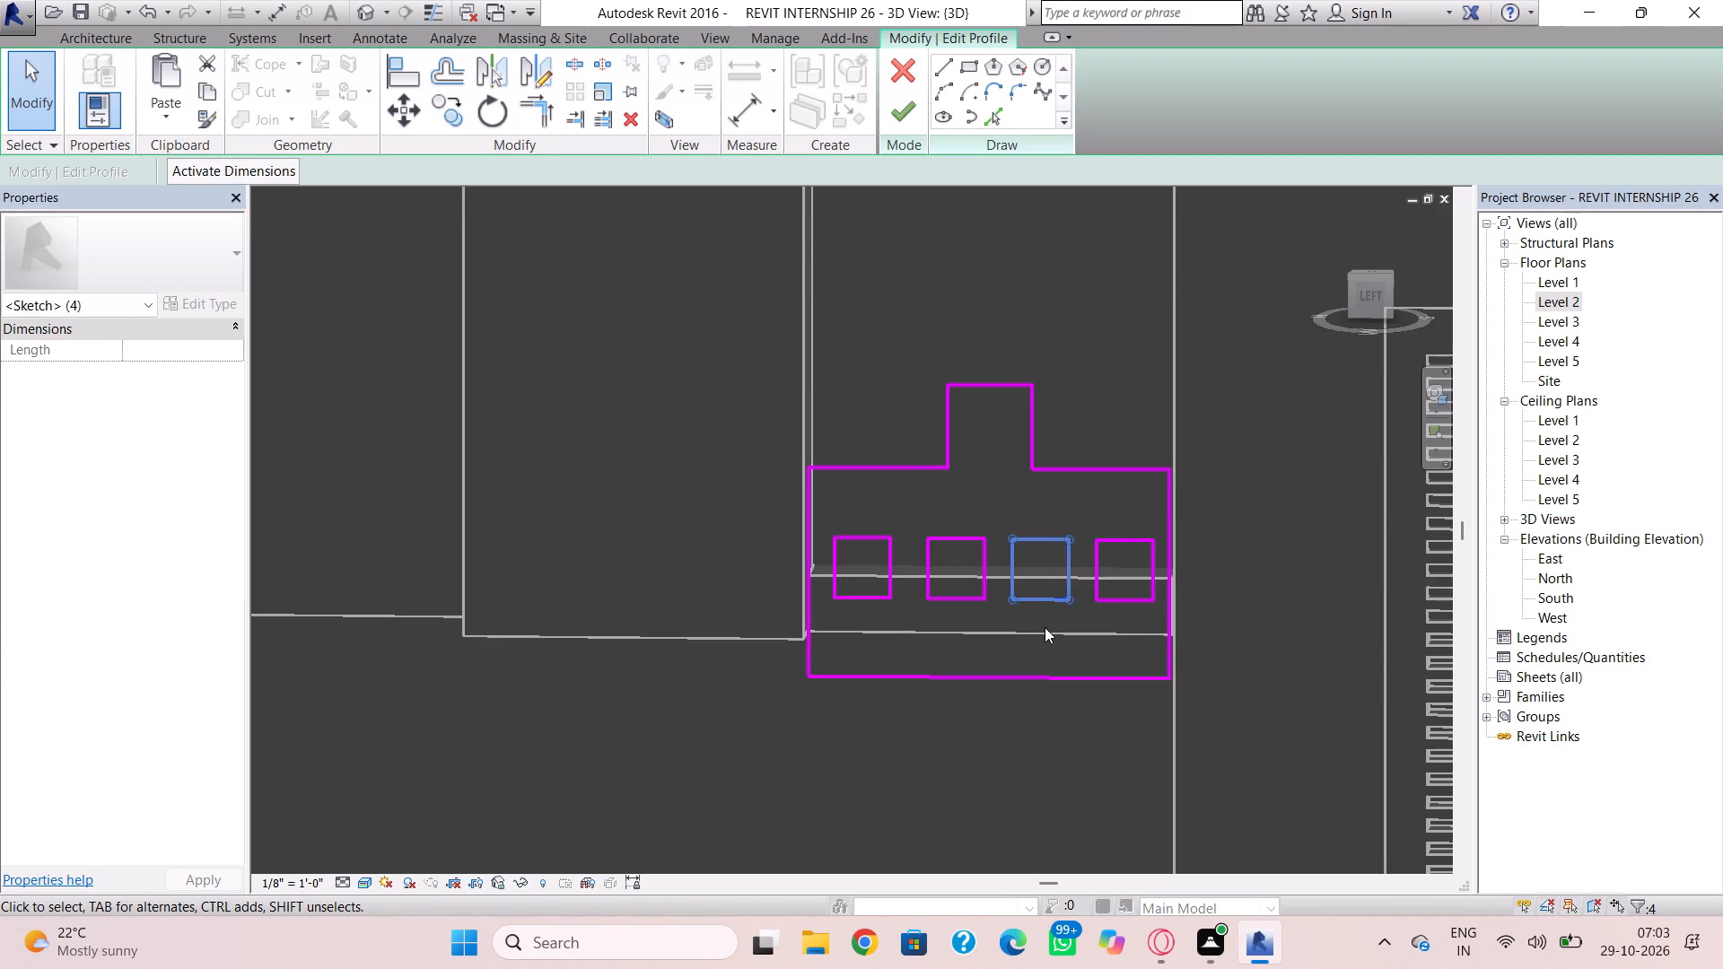
left_click(1001, 506)
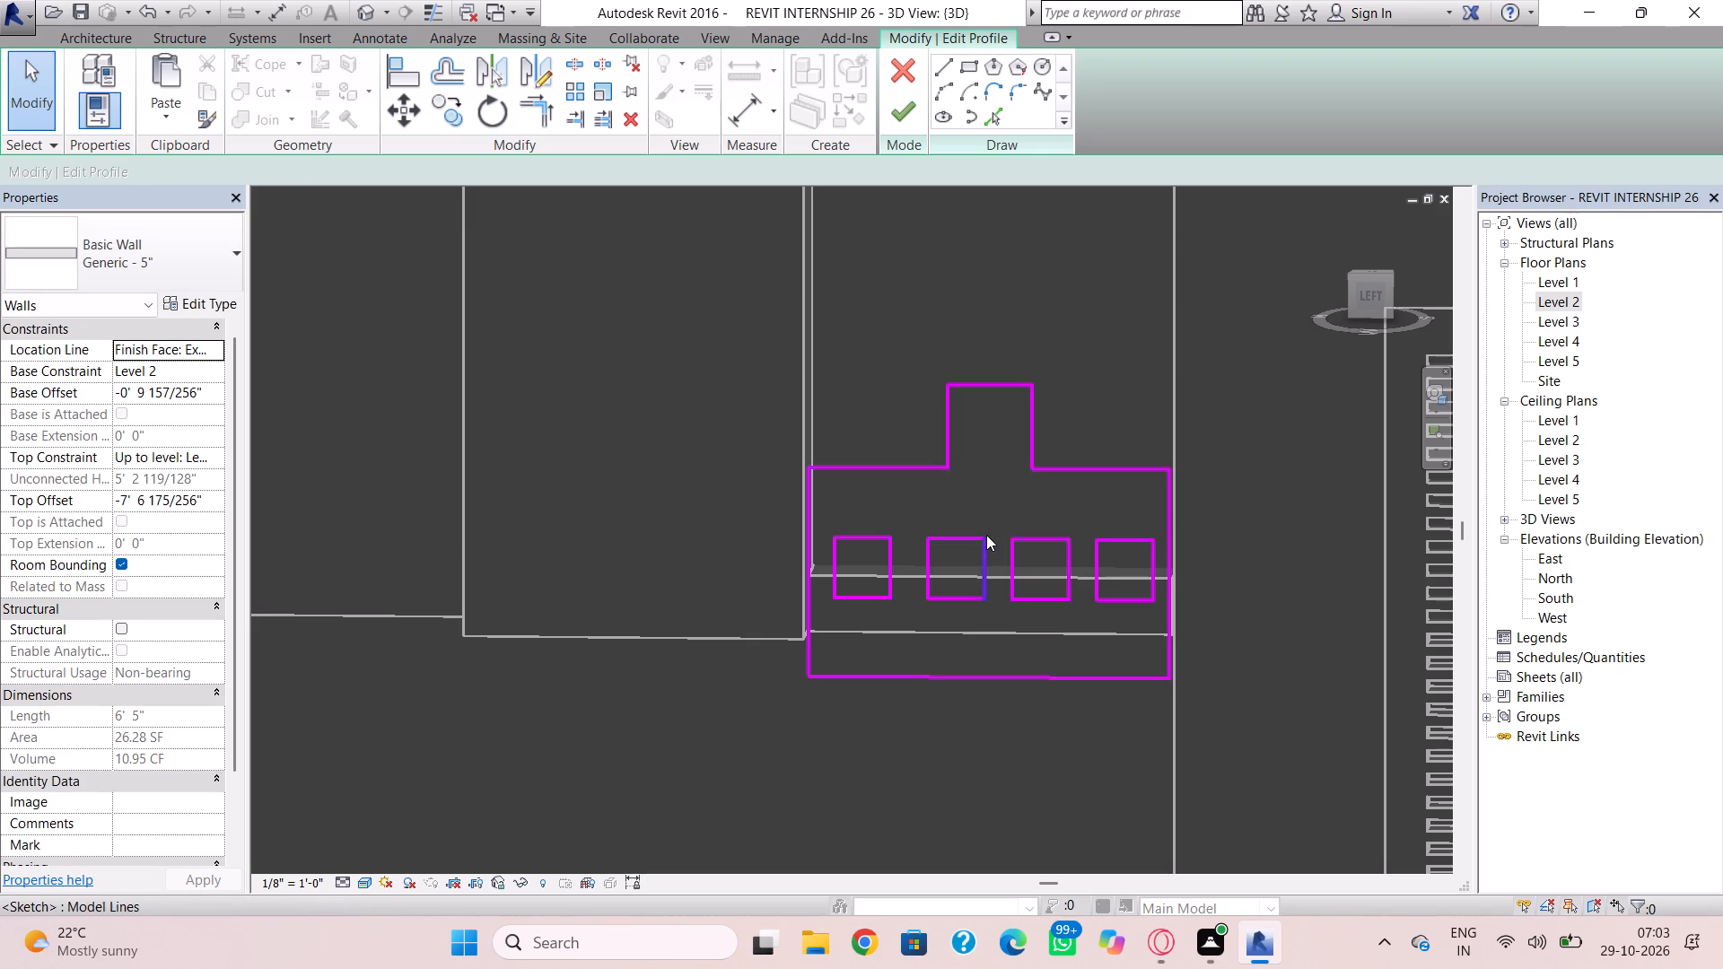
left_click_drag(995, 522, 920, 615)
key("Left")
left_click(1001, 493)
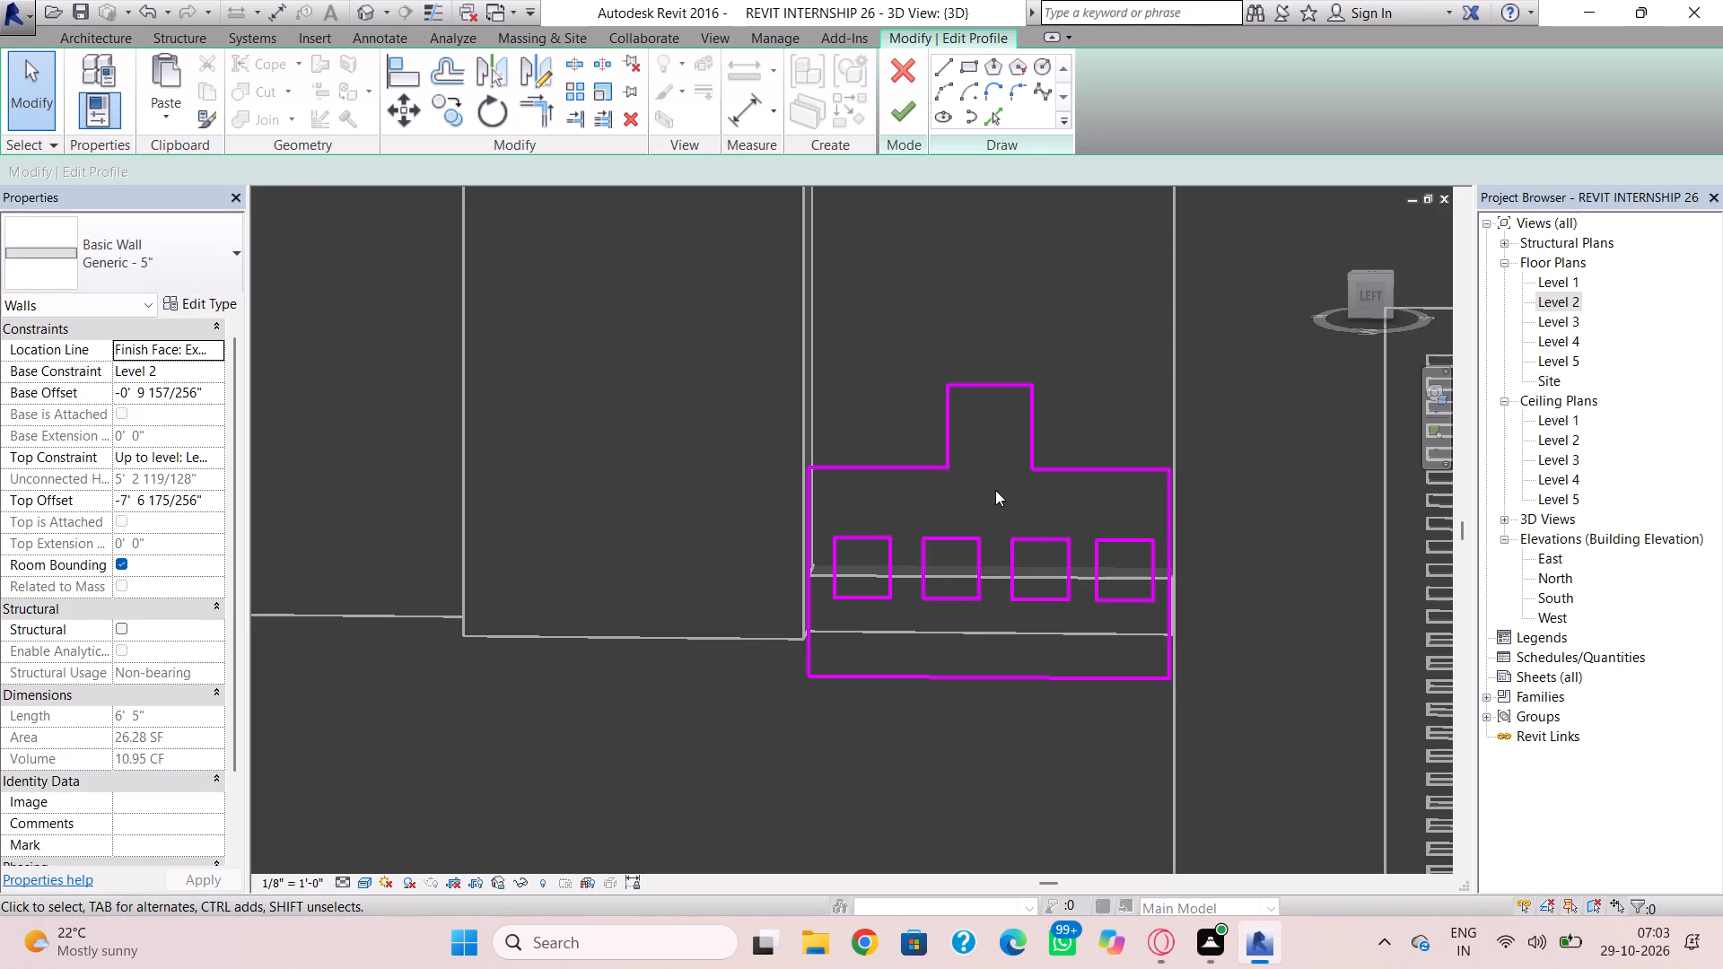
left_click(891, 109)
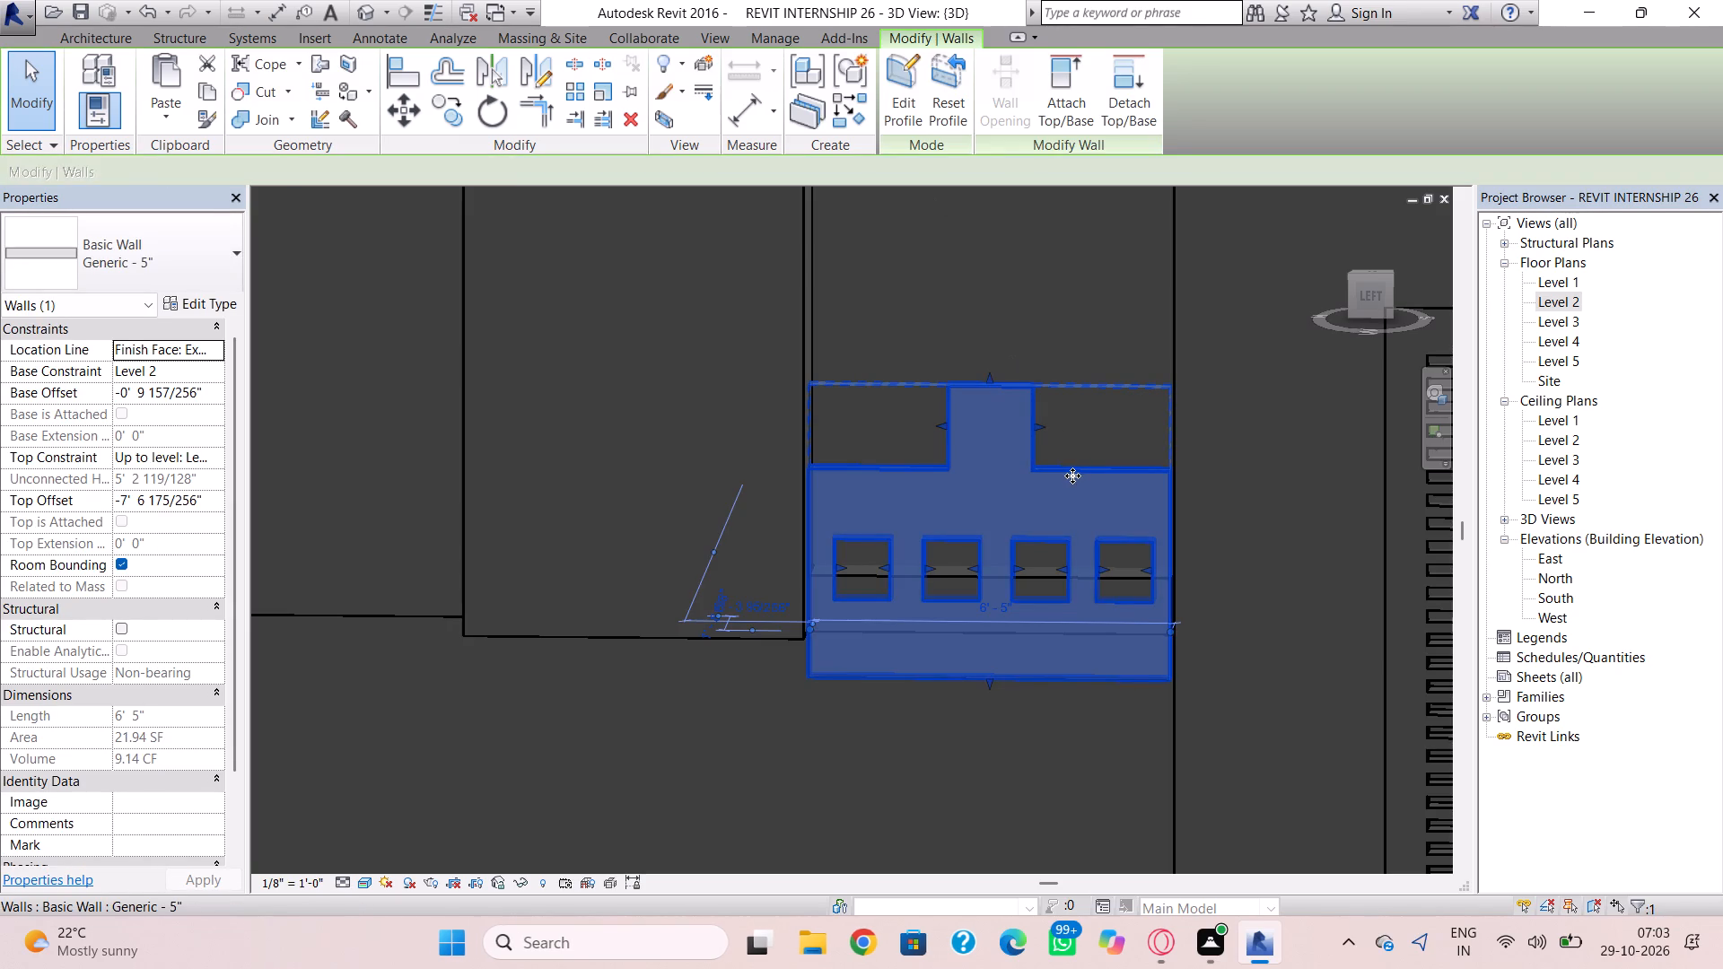
key("Escape")
In the Level 2 plan, create a Handrail - Rectangular railing about 2' 5 3/4" long along one low shoulder, ending at the stepped wall's raised middle.
right_click_drag(1072, 476, 896, 554, "shift")
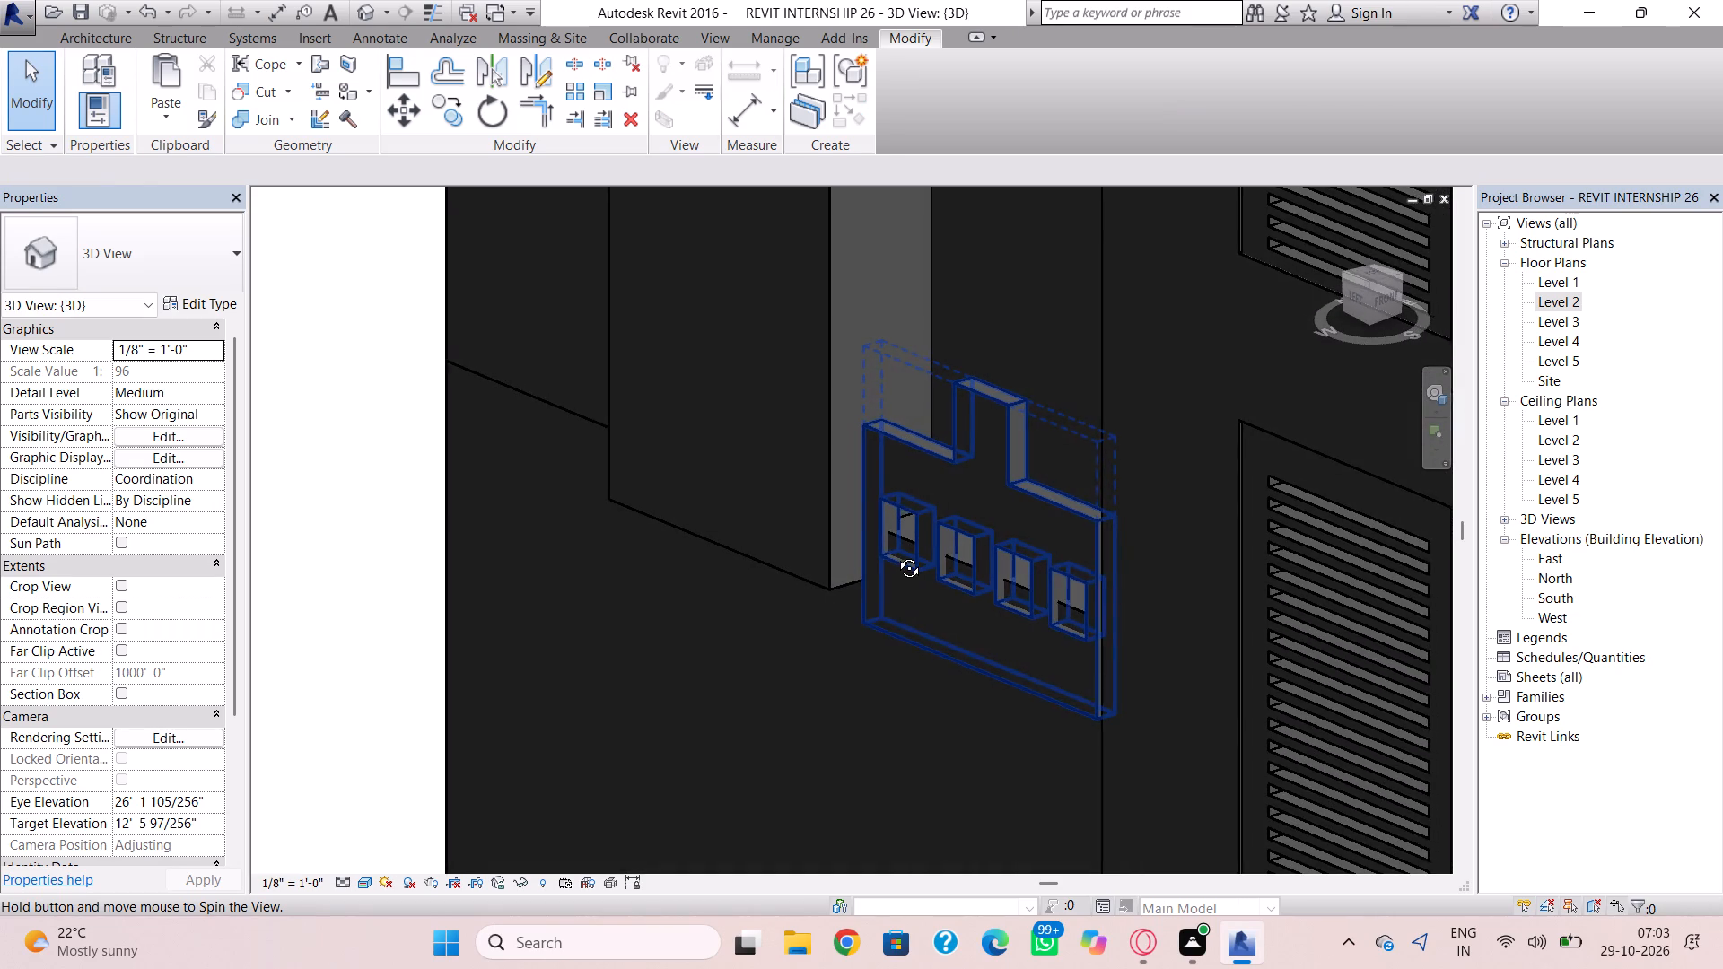
right_click_drag(896, 554, 895, 552, "shift")
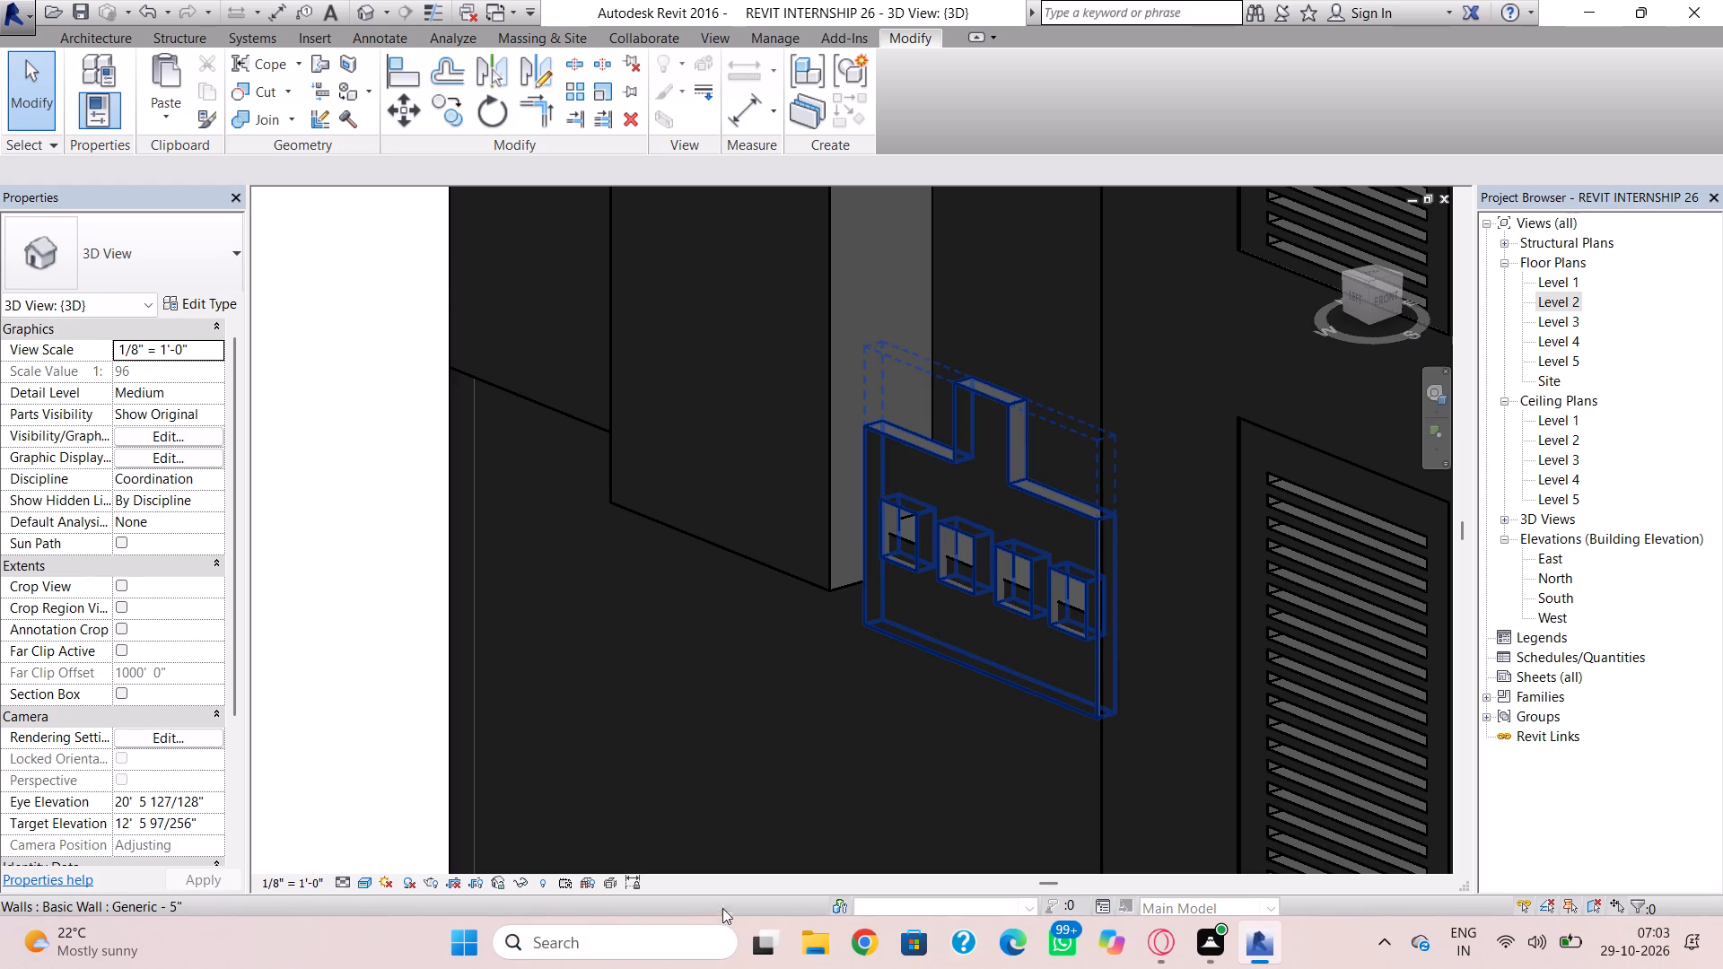
double_click(1568, 306)
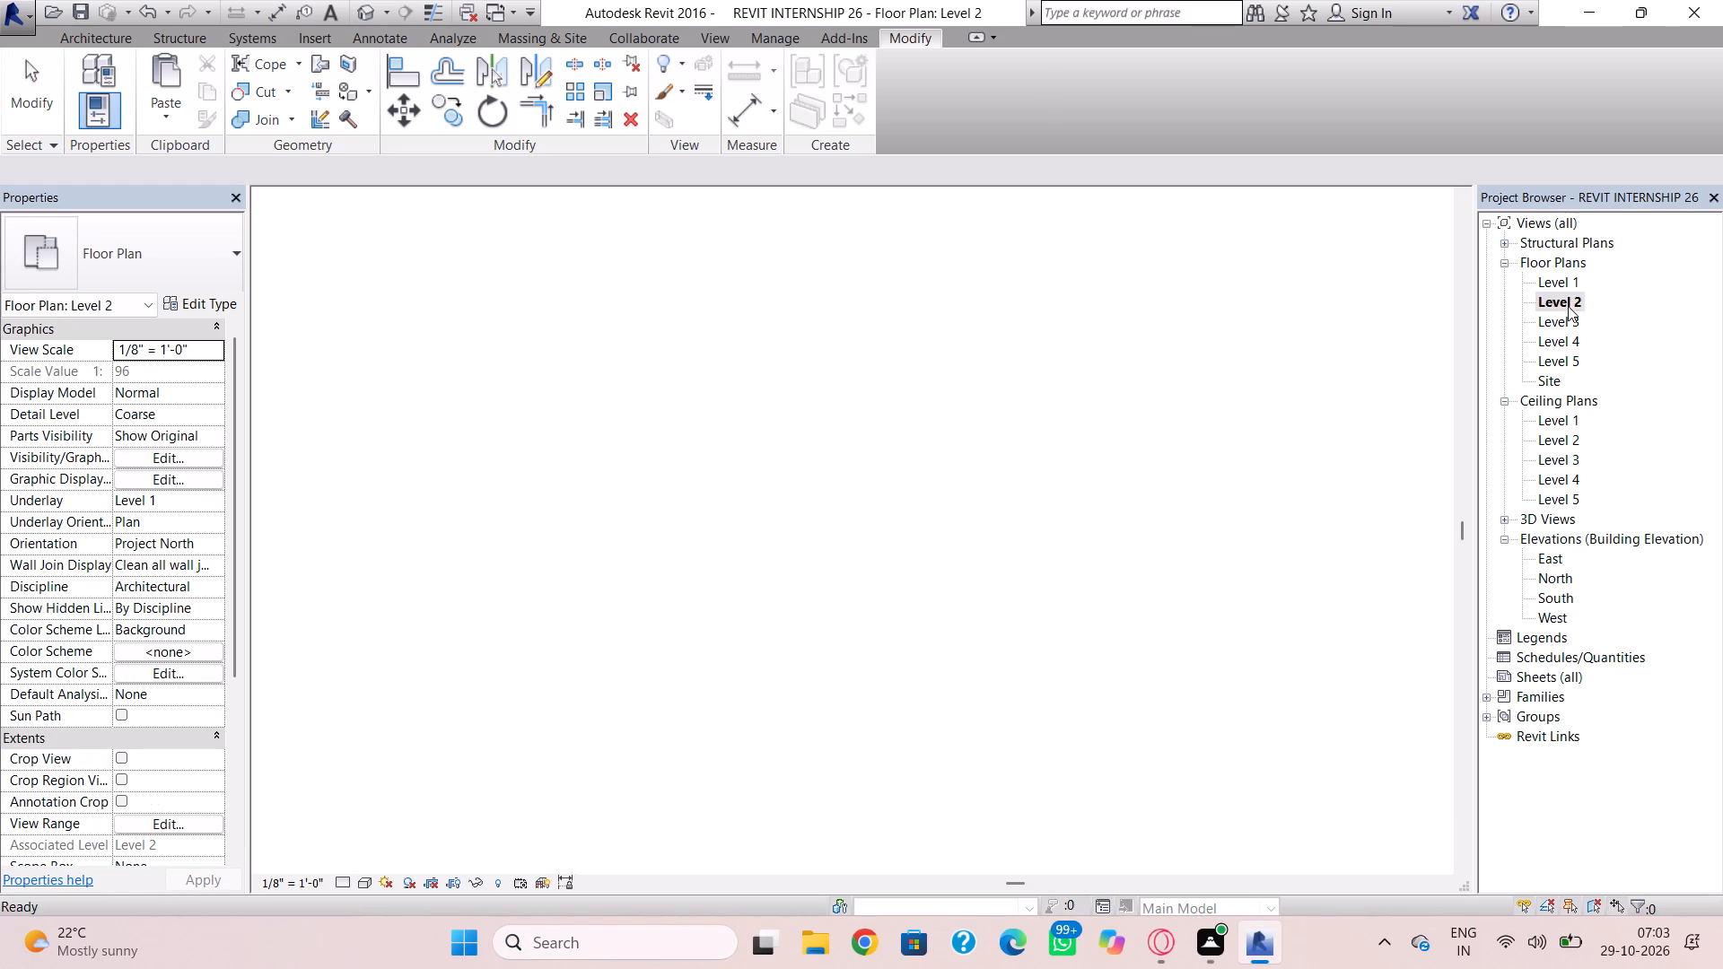
scroll(877, 702, "down", 4)
scroll(626, 567, "down", 3)
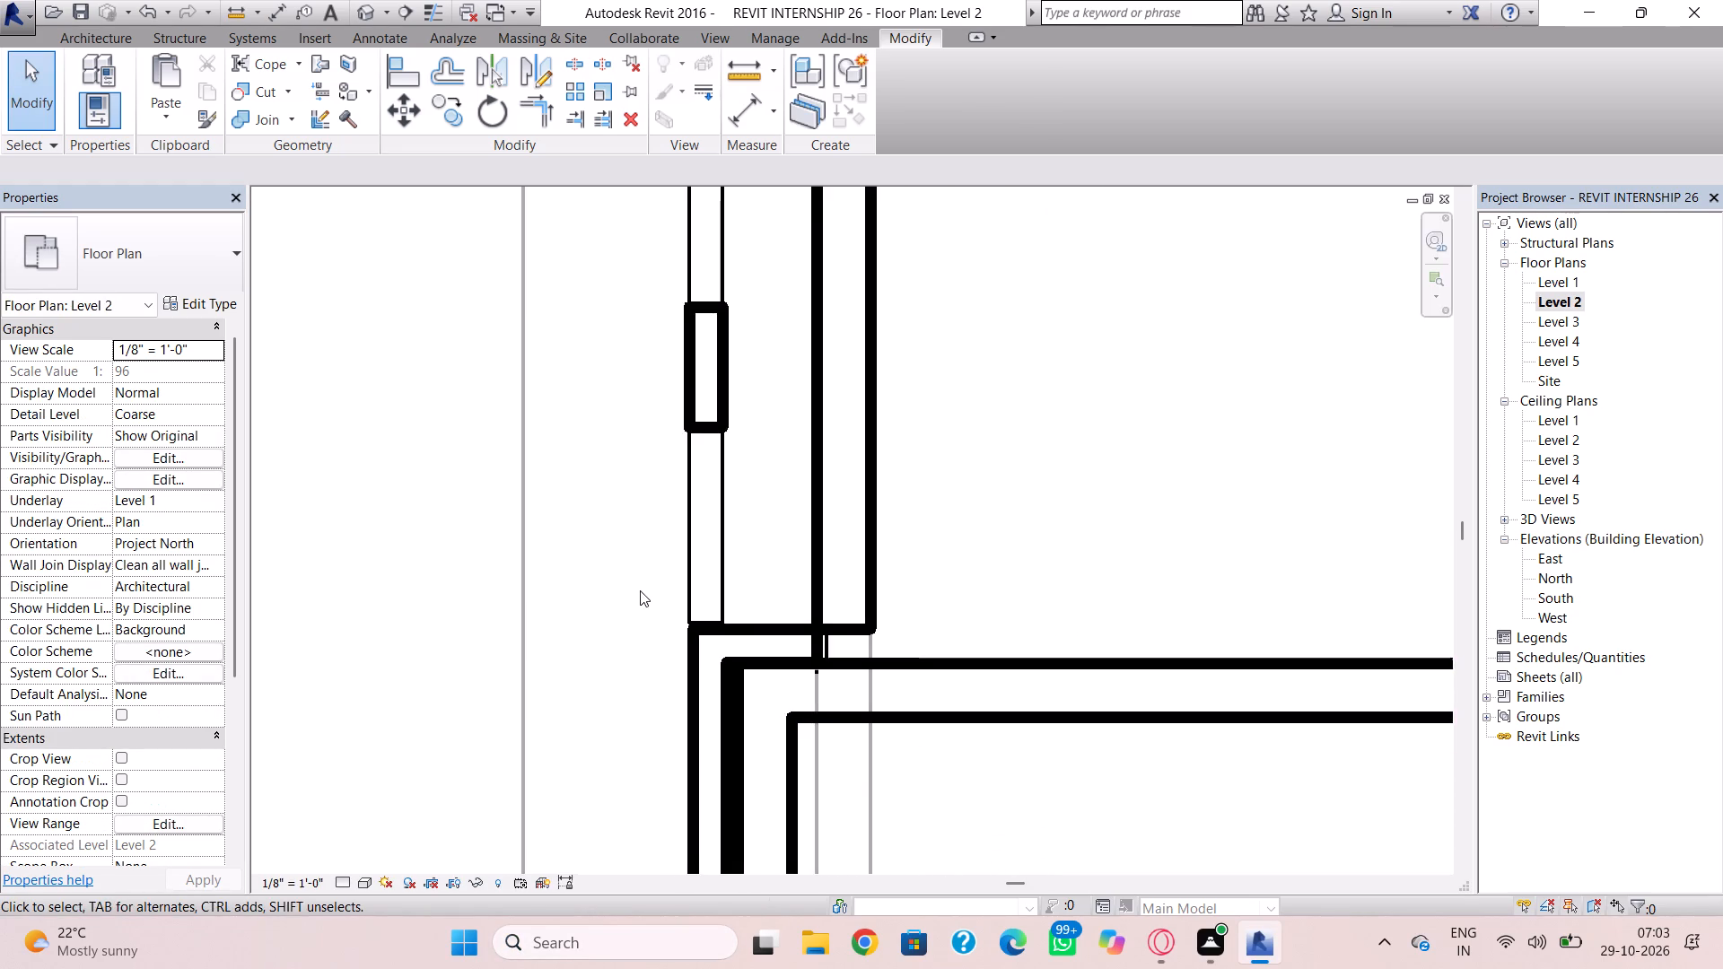
scroll(640, 590, "down", 3)
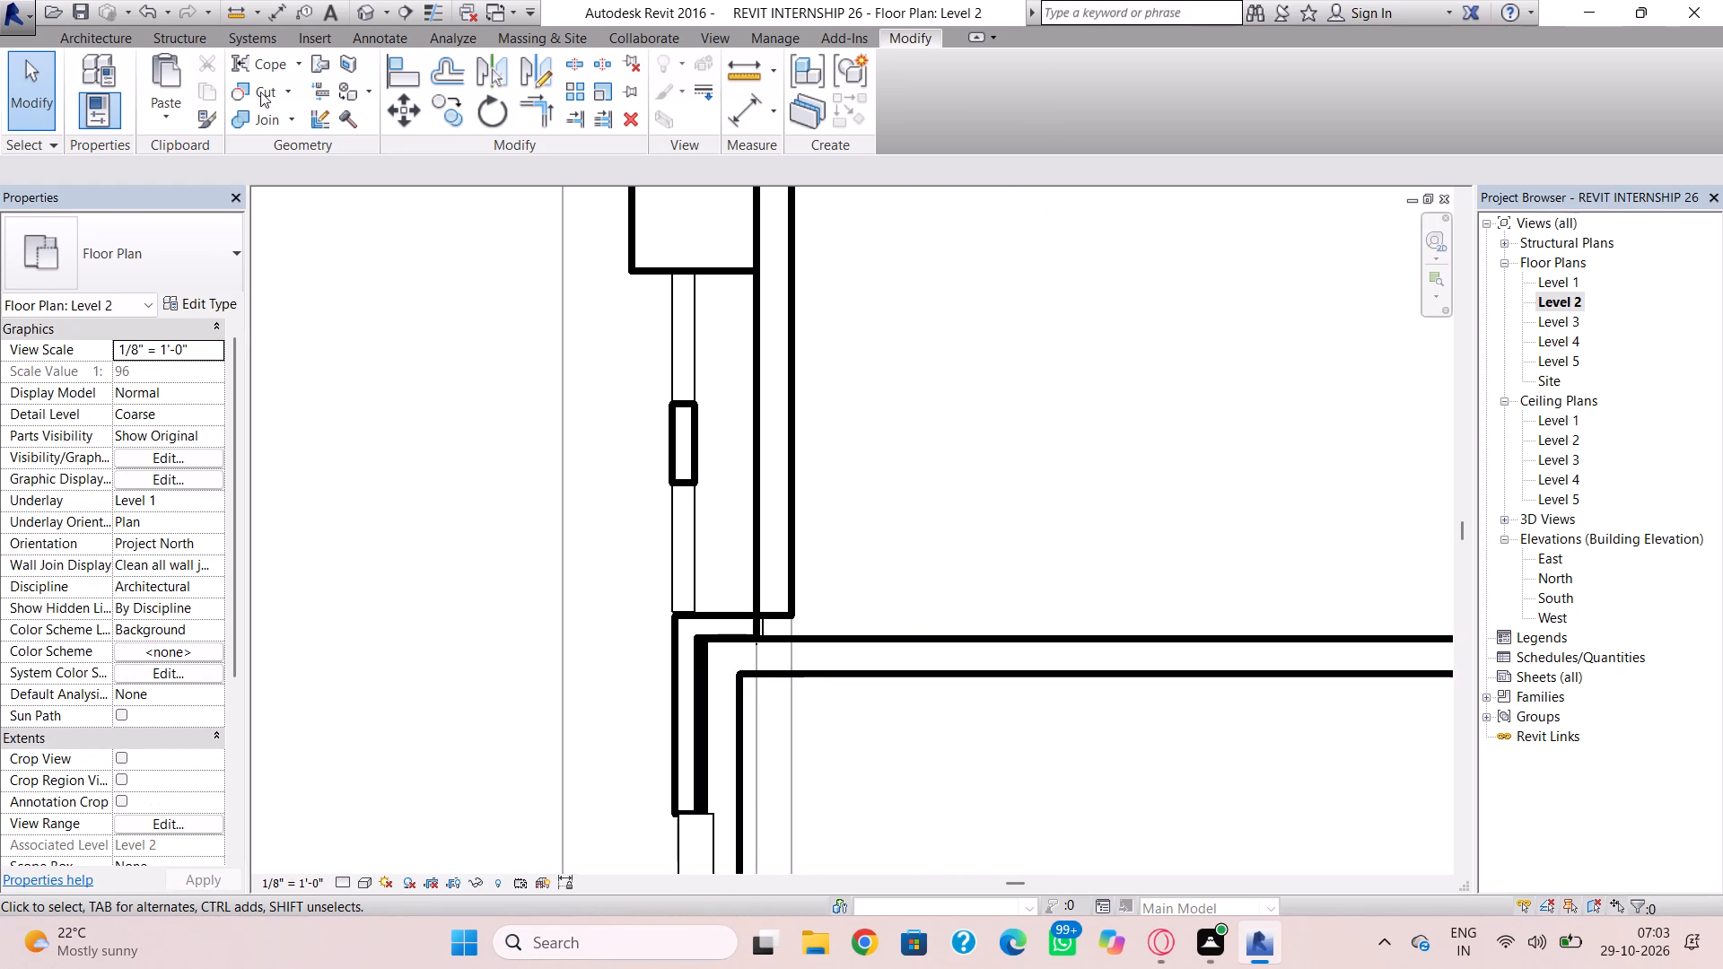
left_click(114, 43)
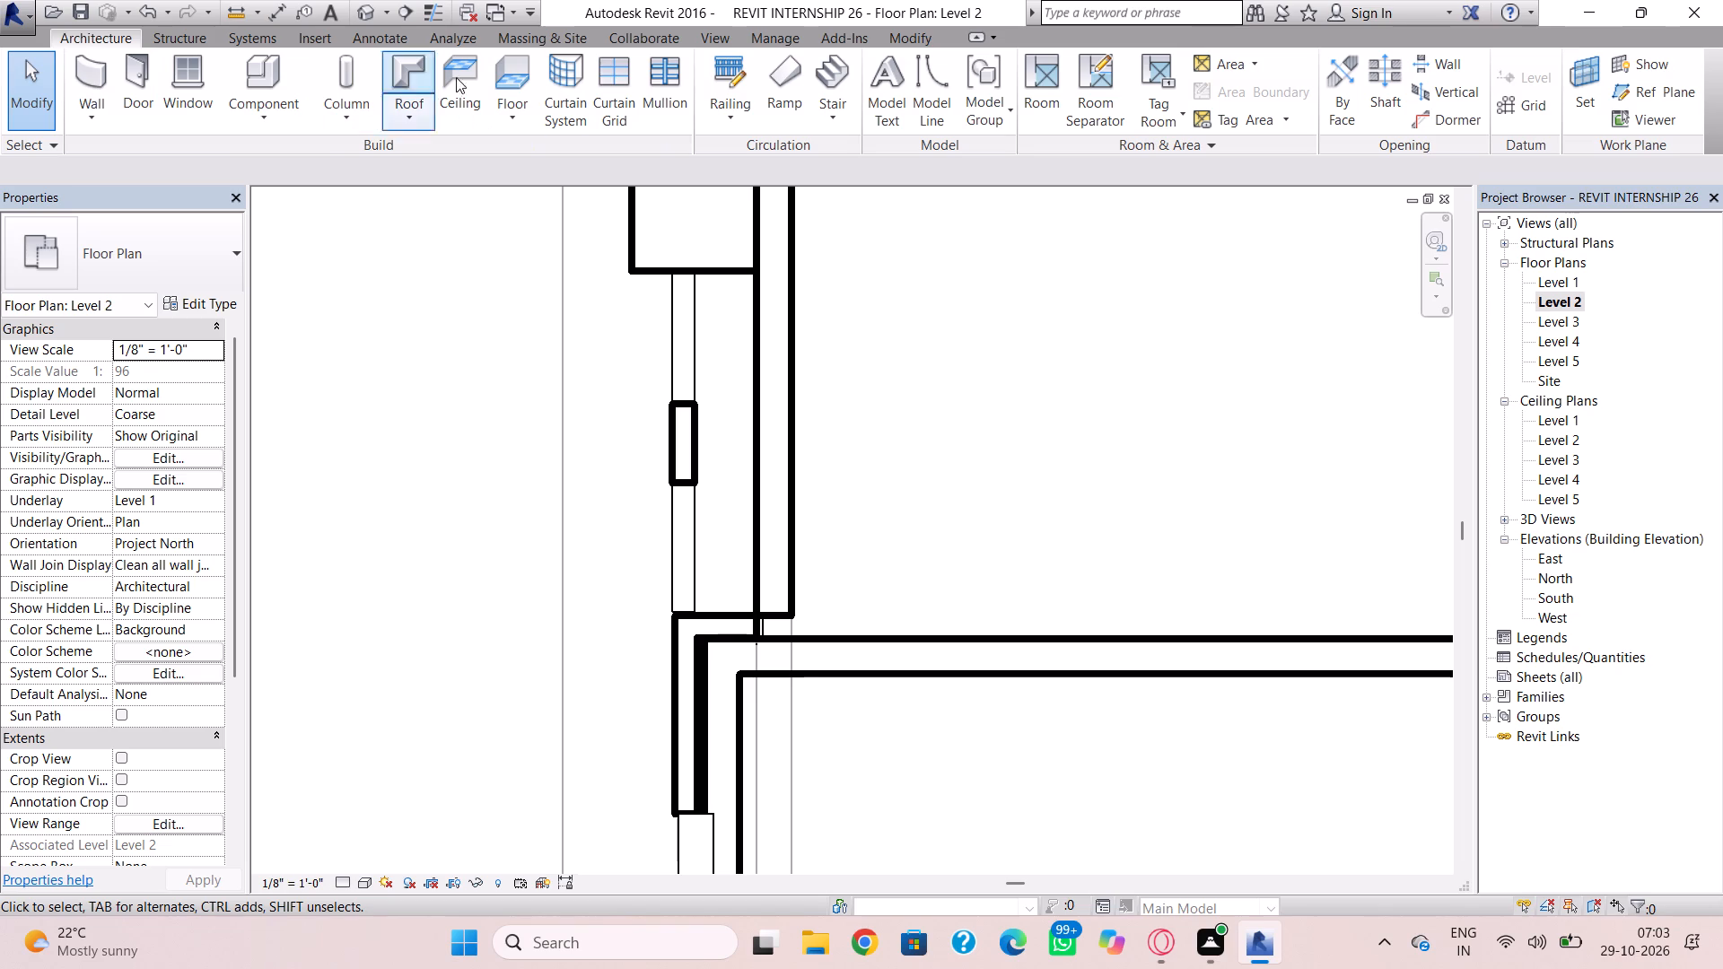
left_click(727, 70)
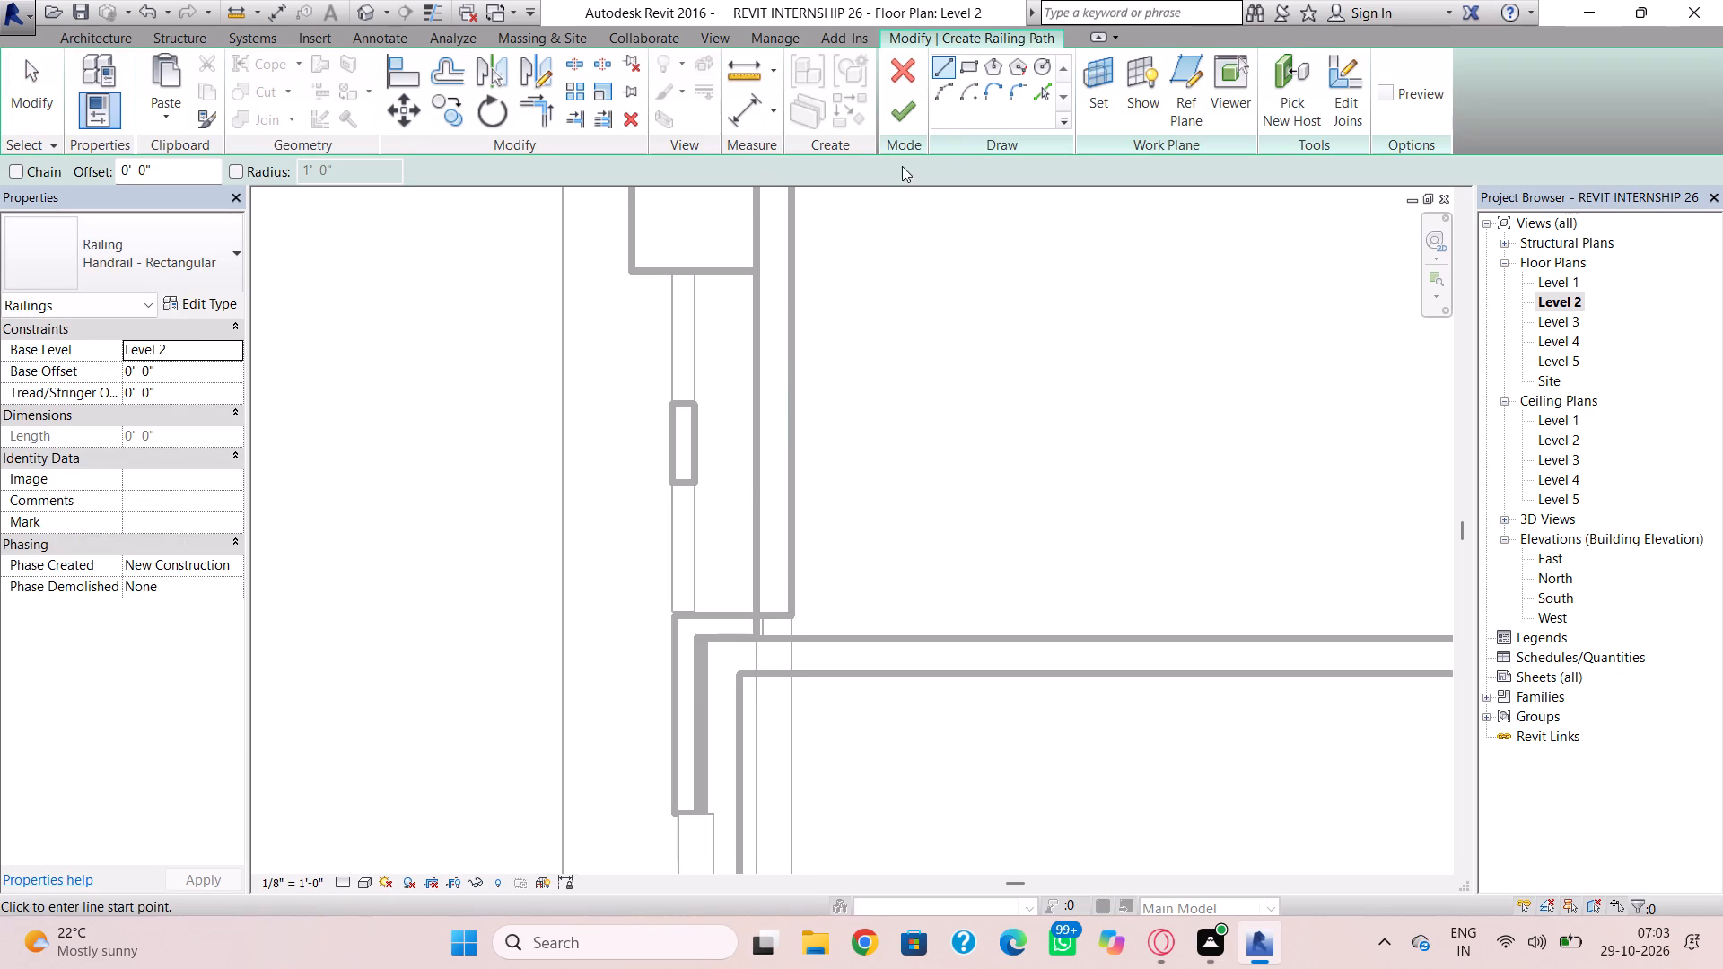
left_click(678, 271)
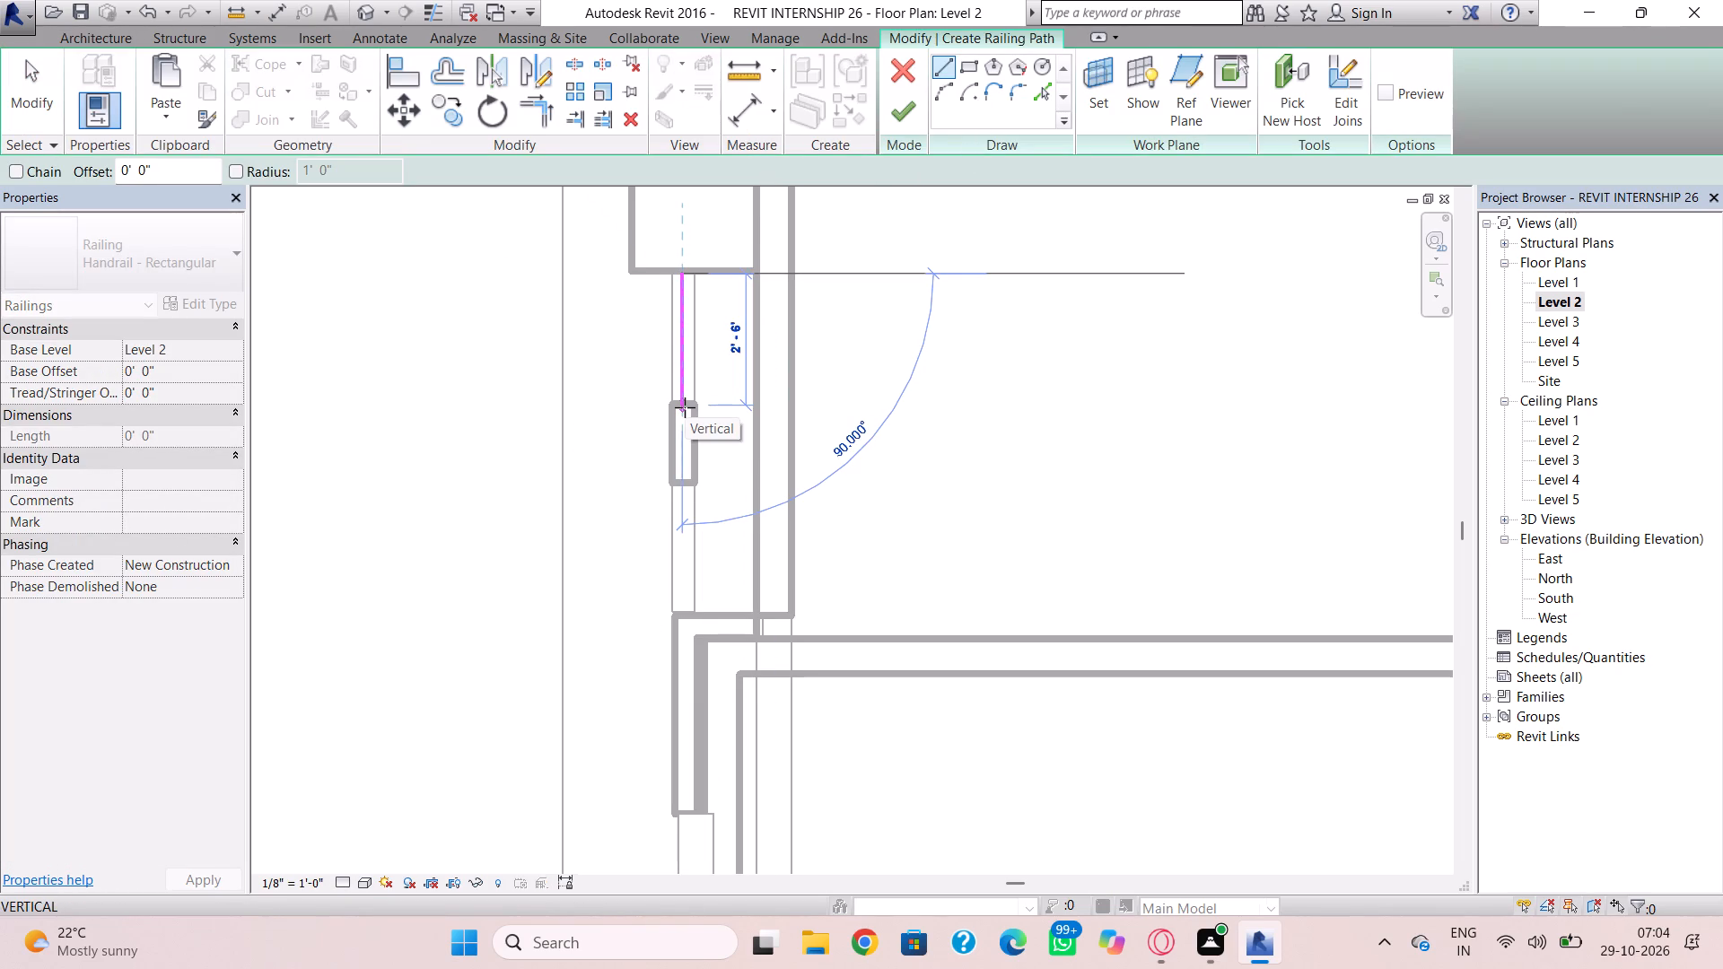
scroll(685, 394, "up", 4)
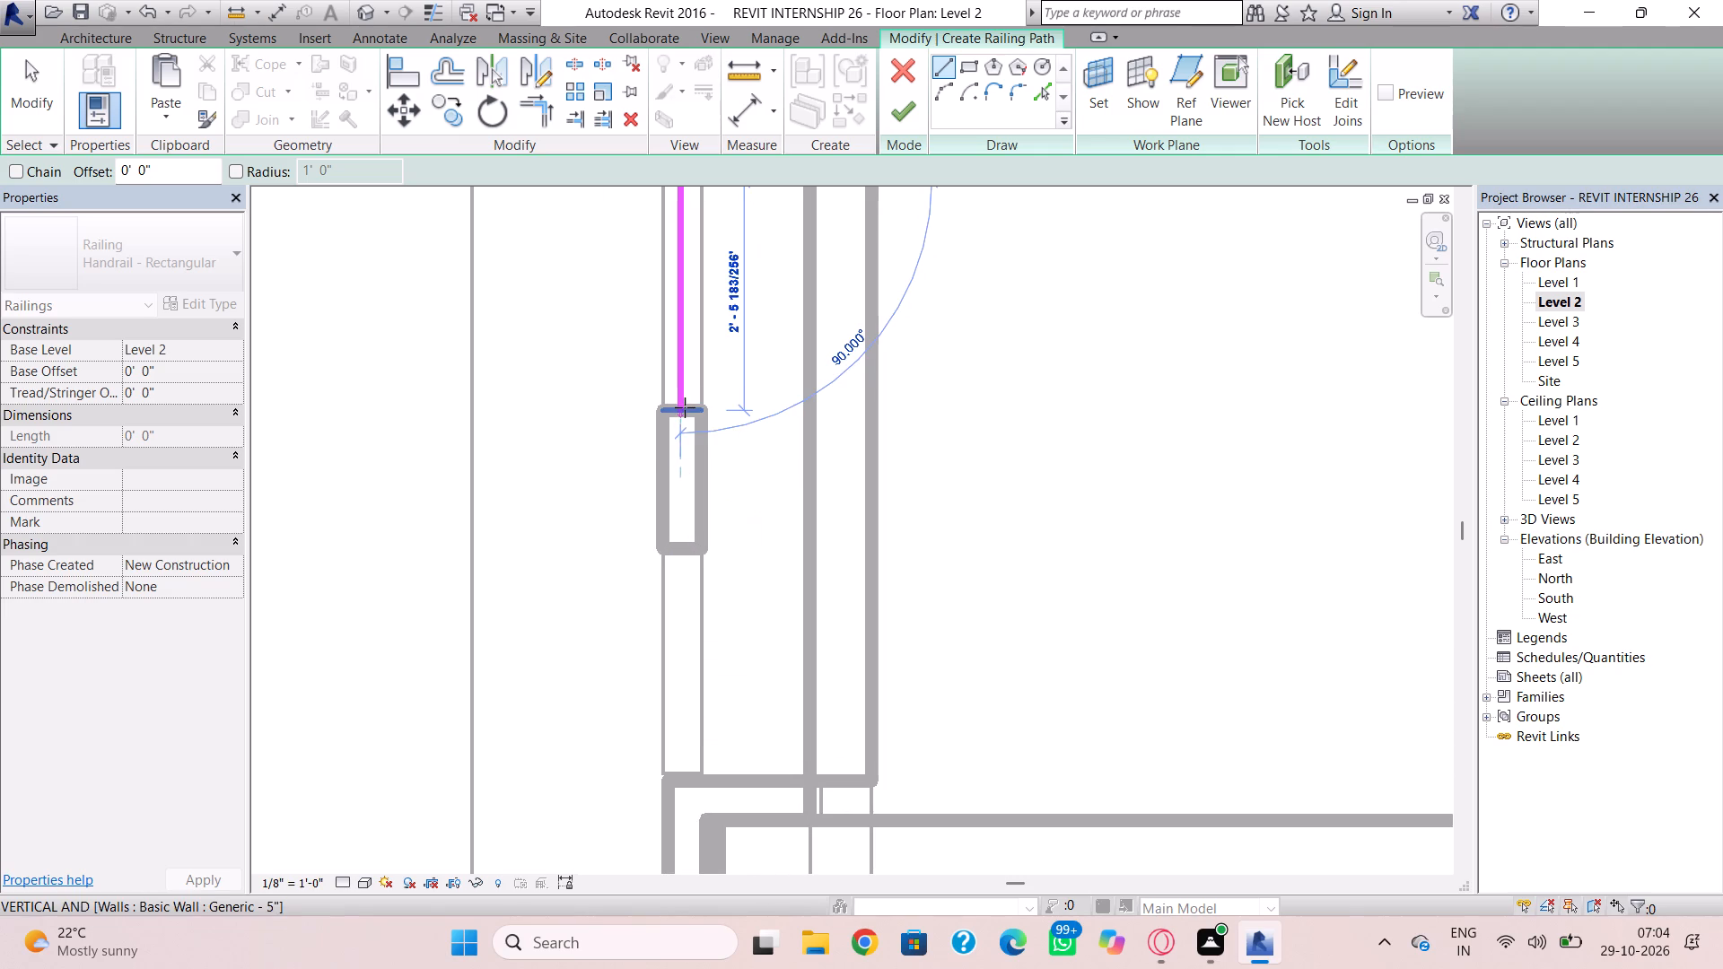
left_click(685, 407)
left_click(897, 121)
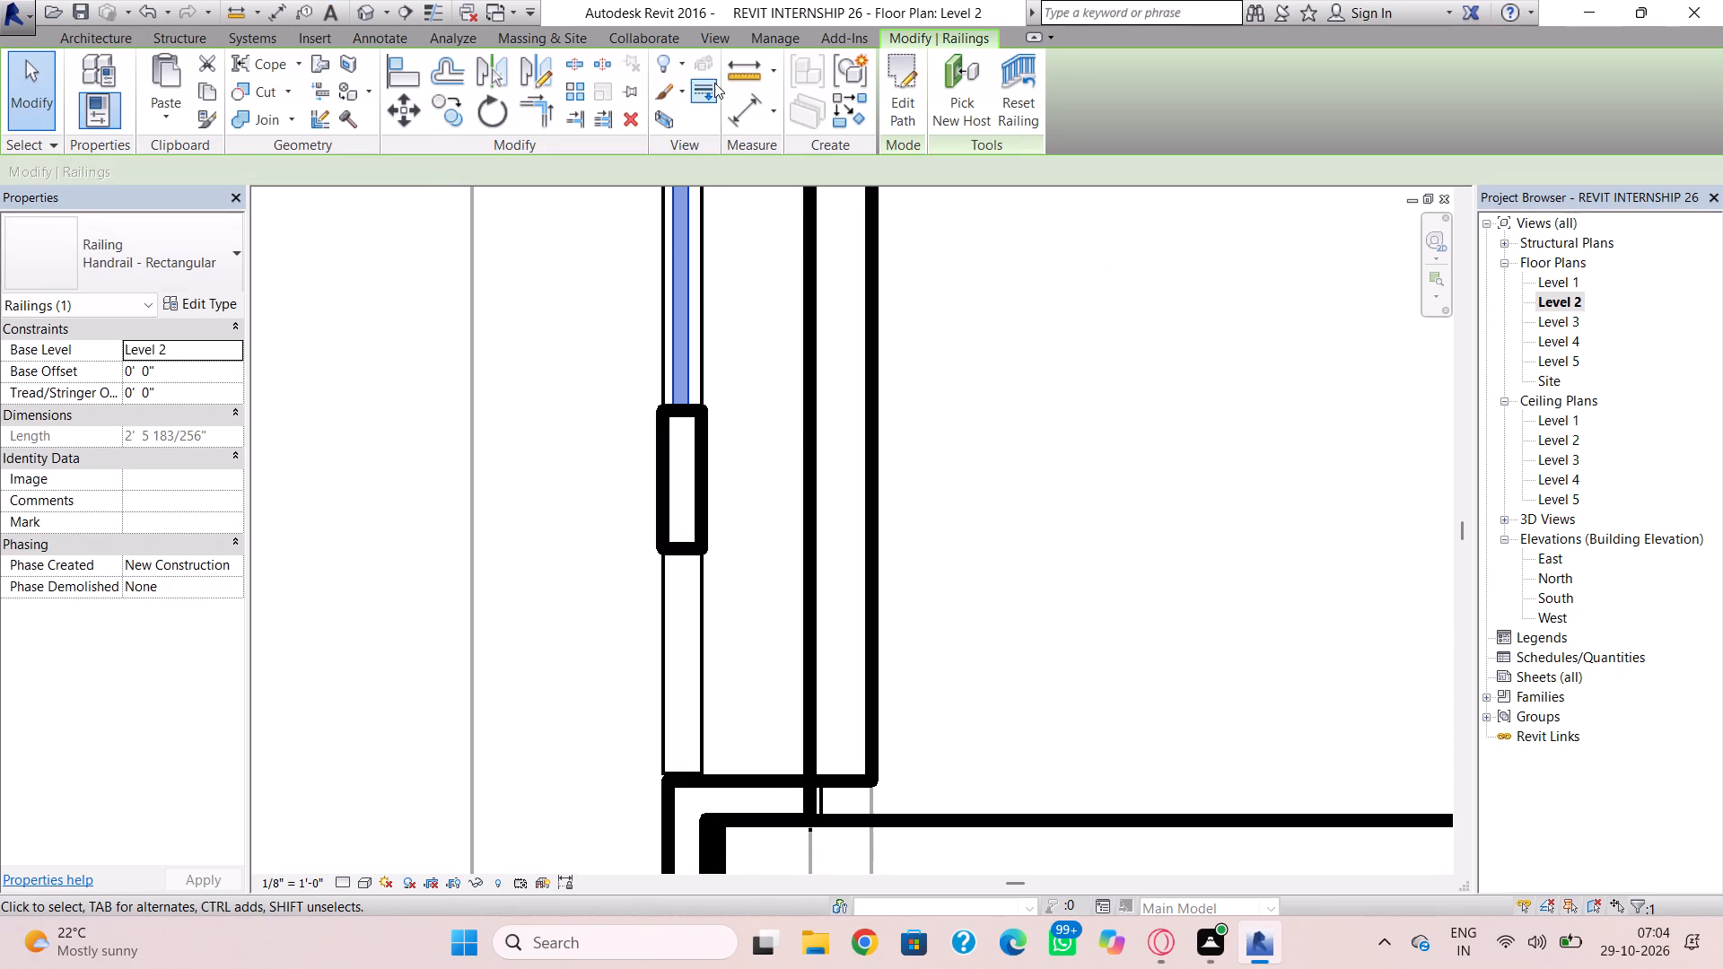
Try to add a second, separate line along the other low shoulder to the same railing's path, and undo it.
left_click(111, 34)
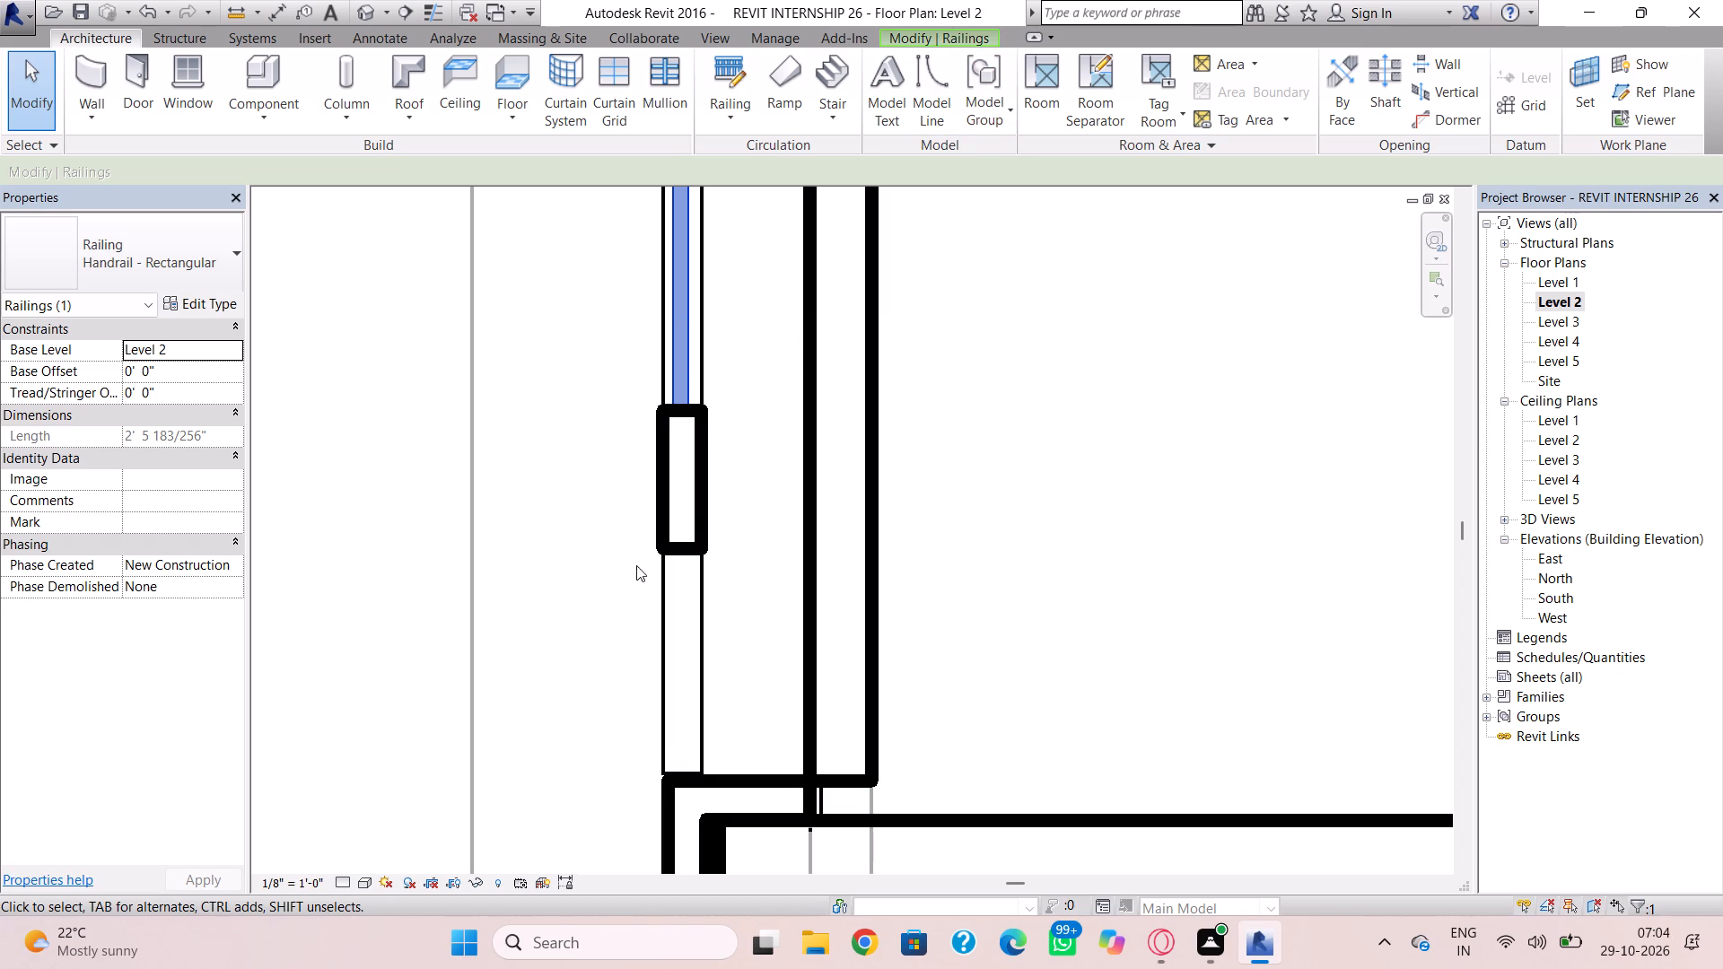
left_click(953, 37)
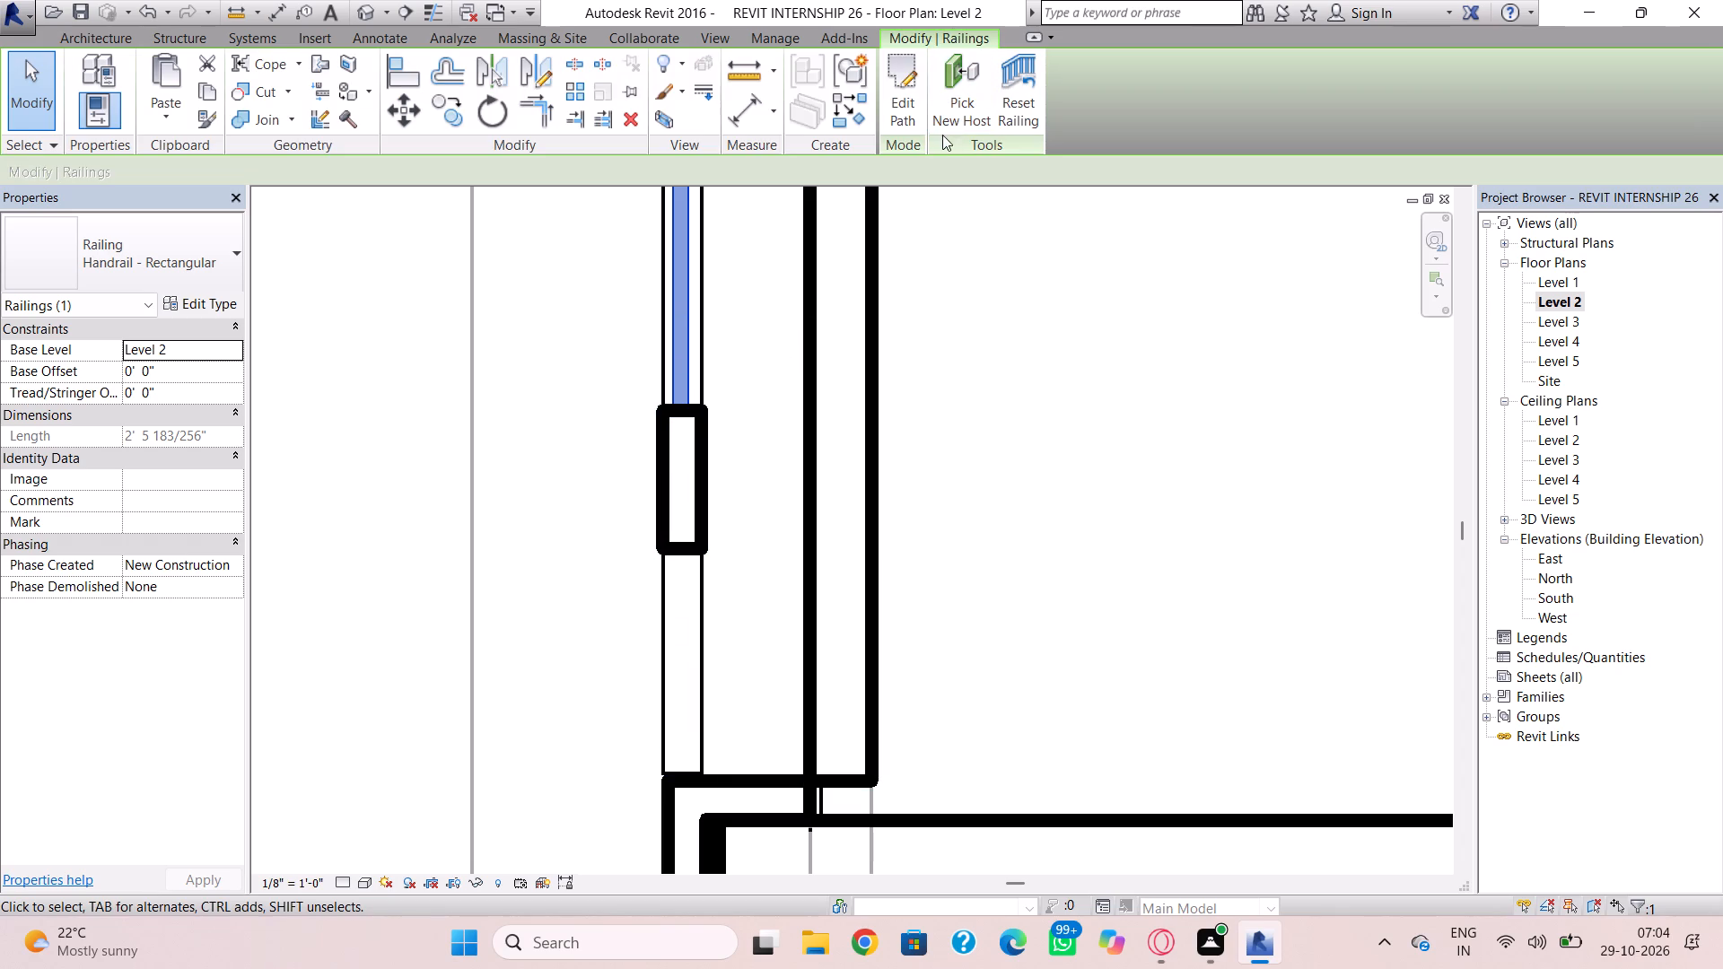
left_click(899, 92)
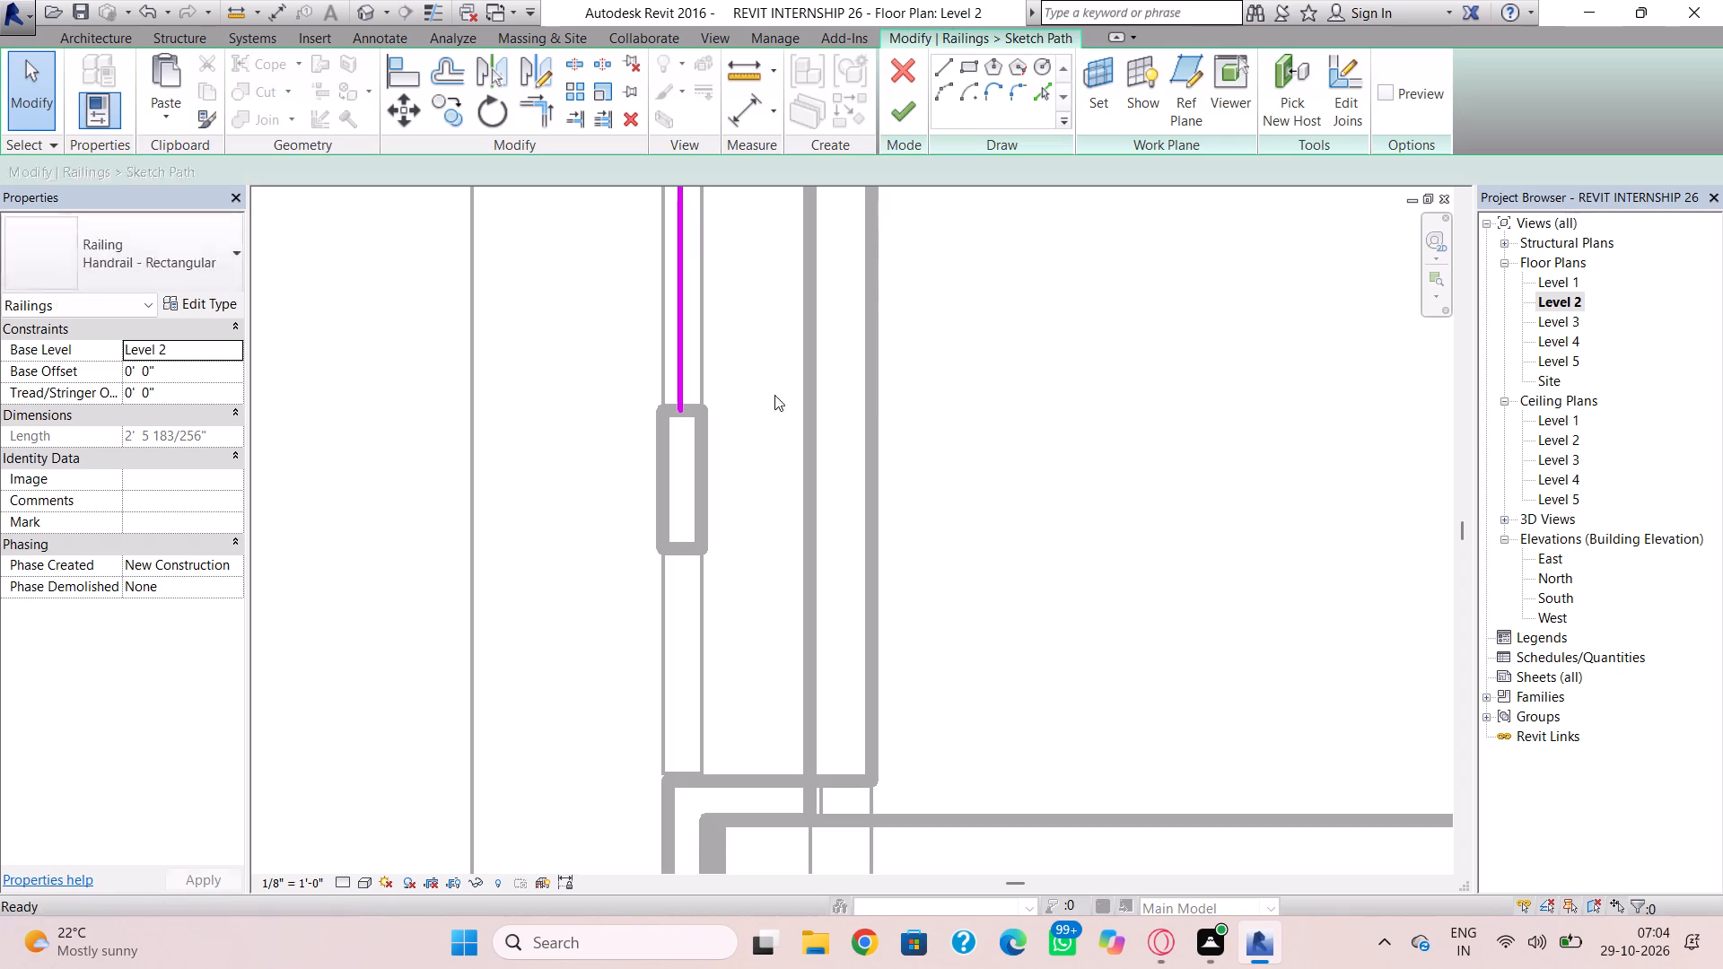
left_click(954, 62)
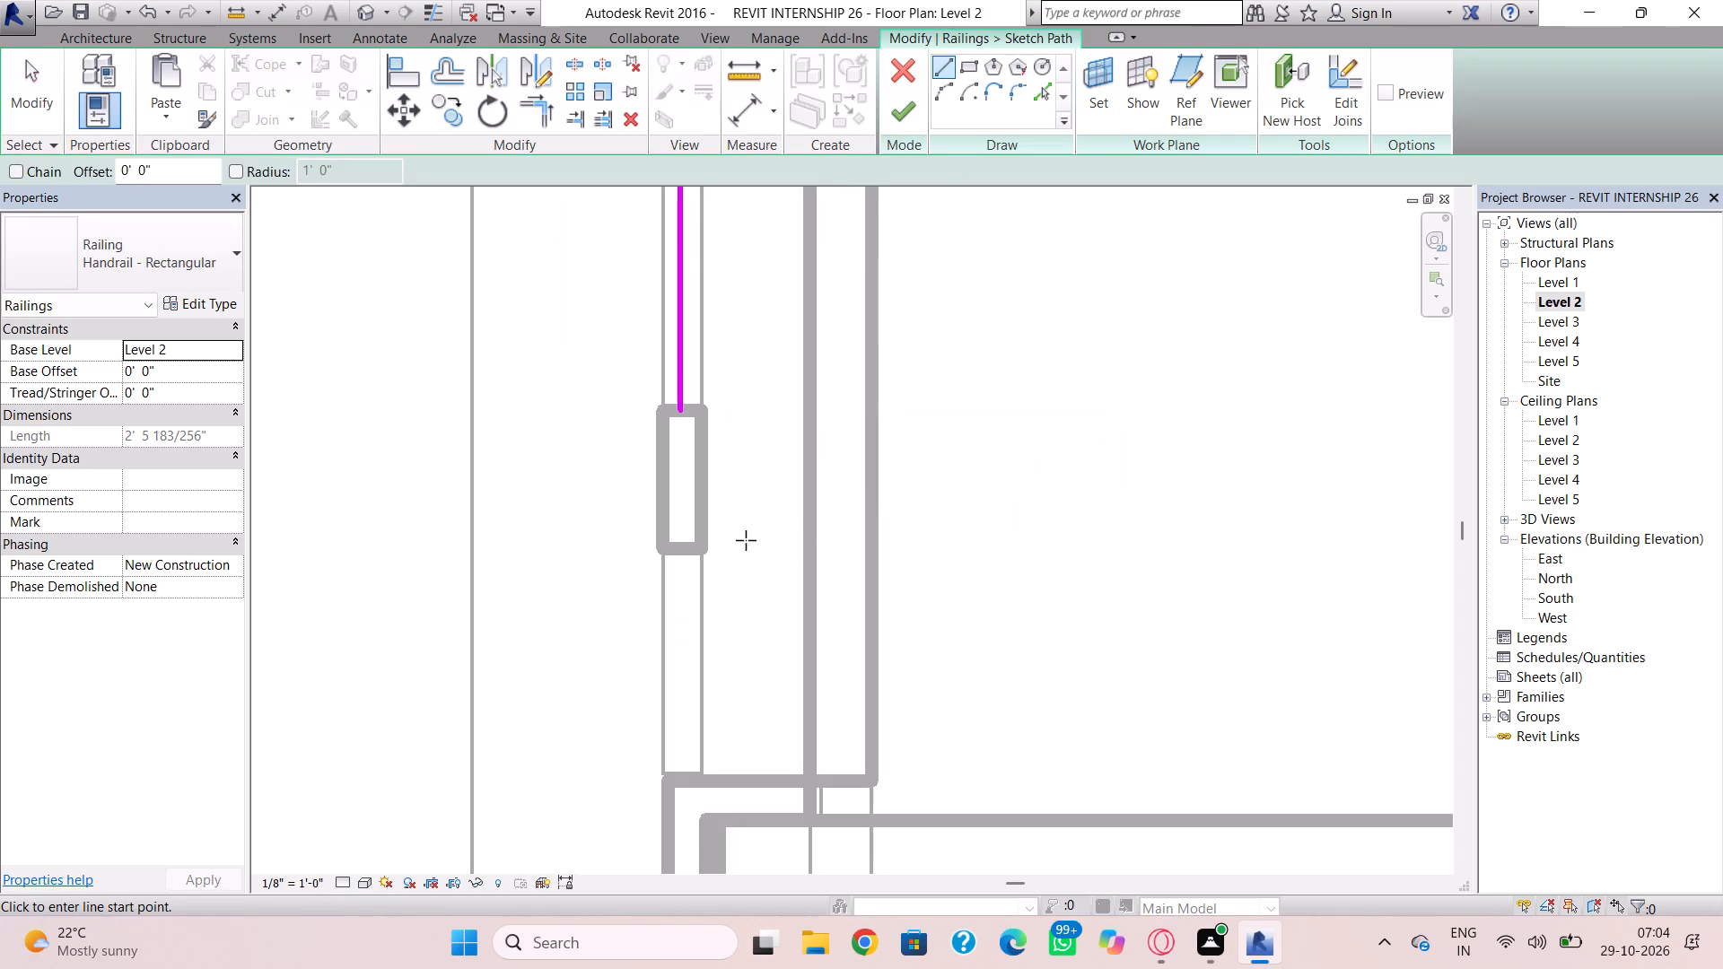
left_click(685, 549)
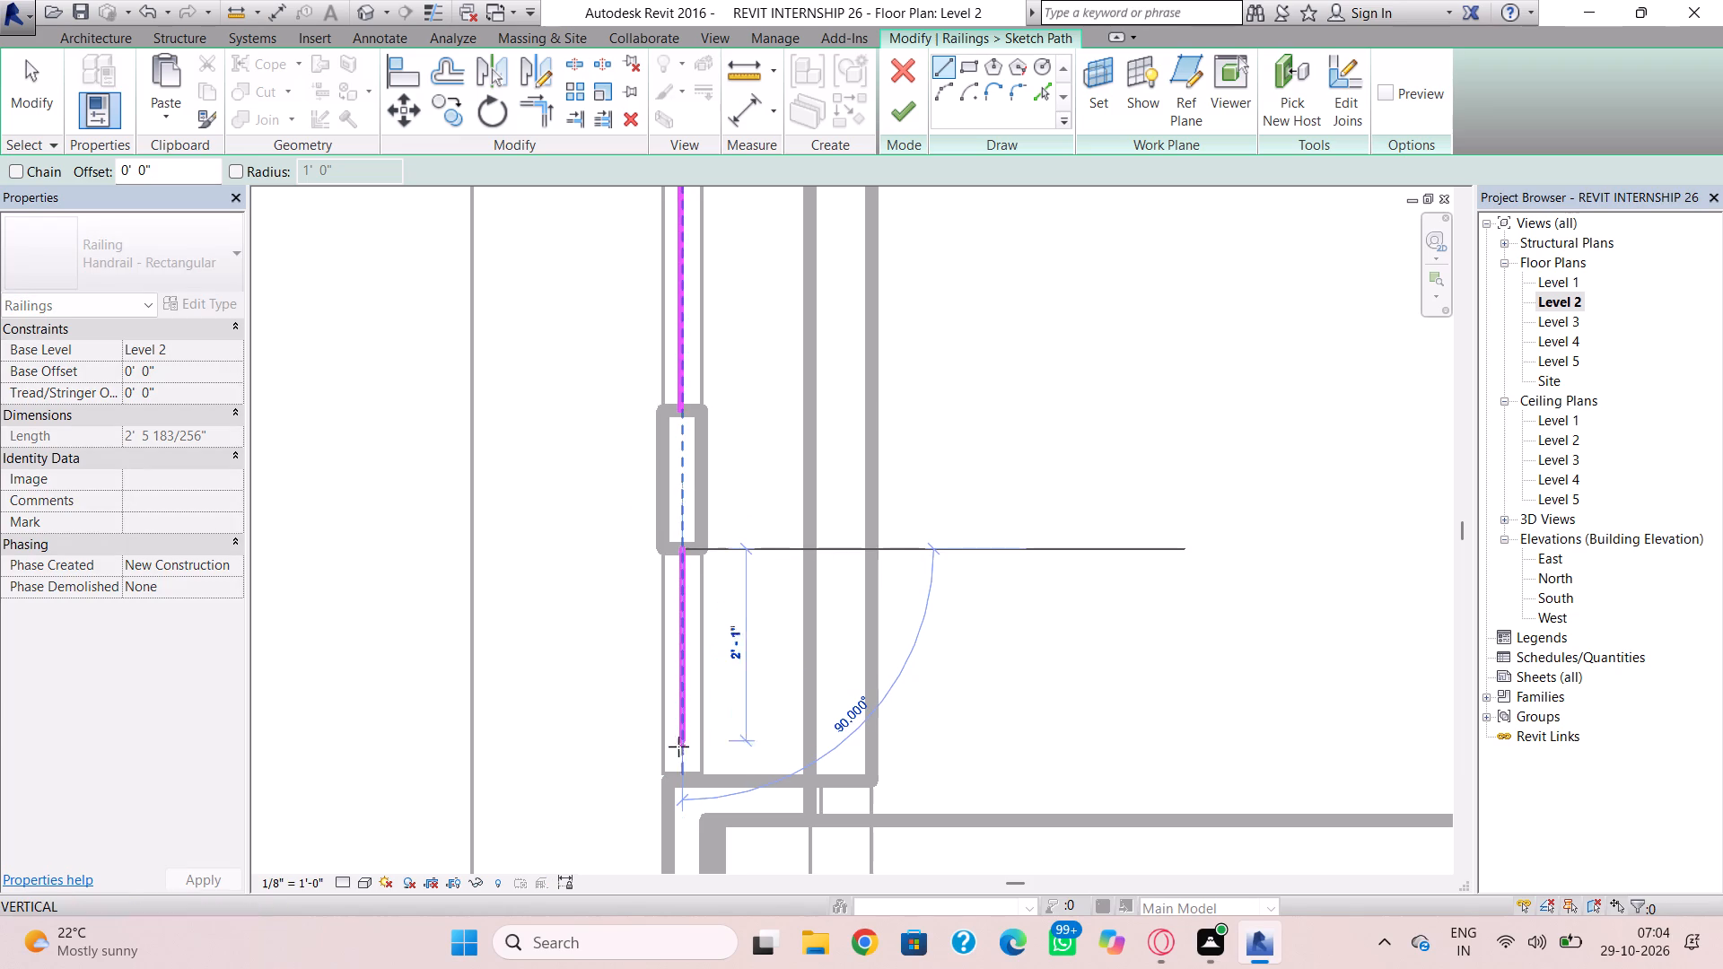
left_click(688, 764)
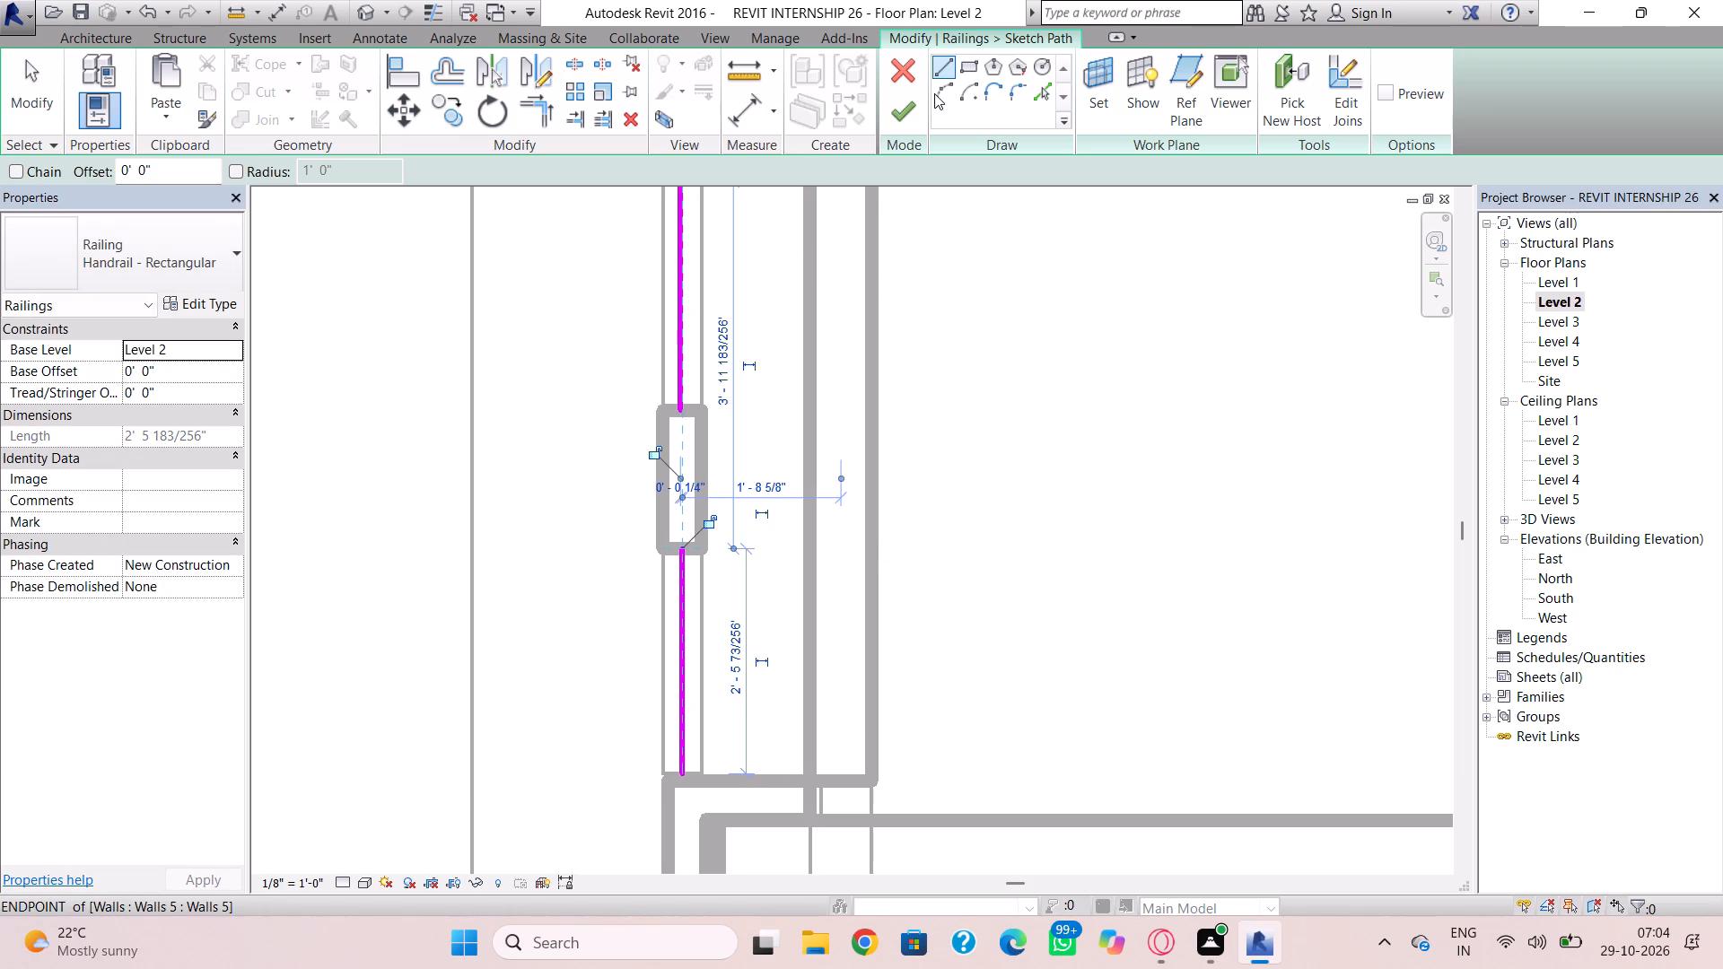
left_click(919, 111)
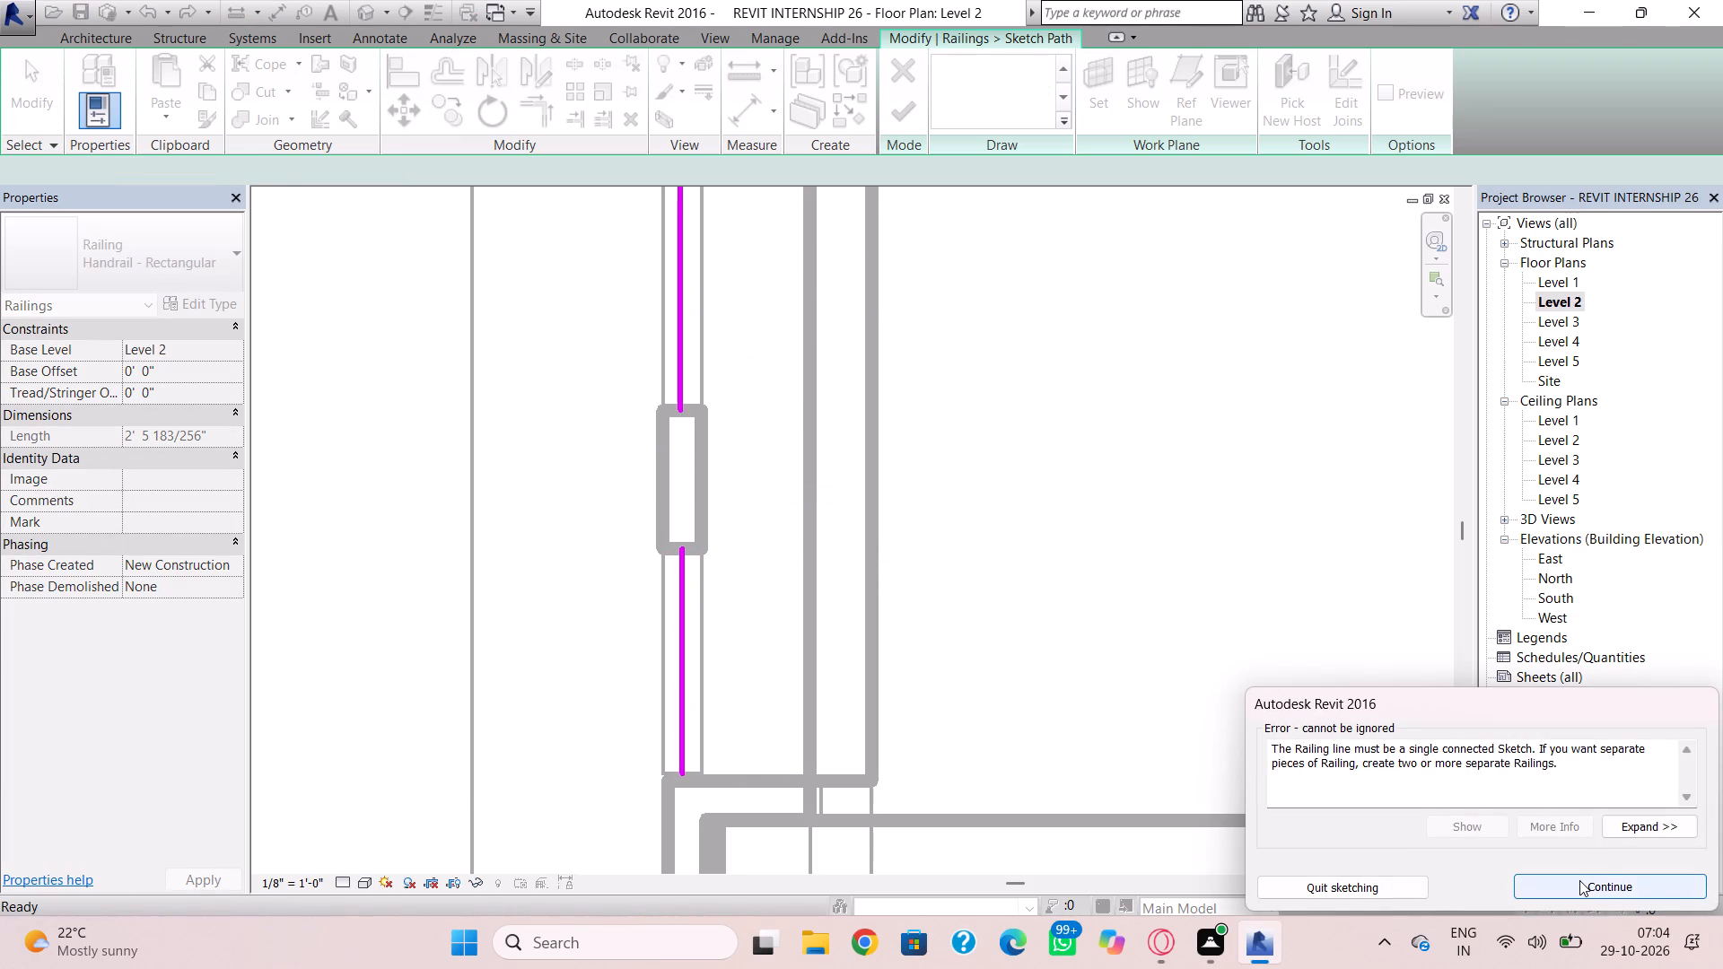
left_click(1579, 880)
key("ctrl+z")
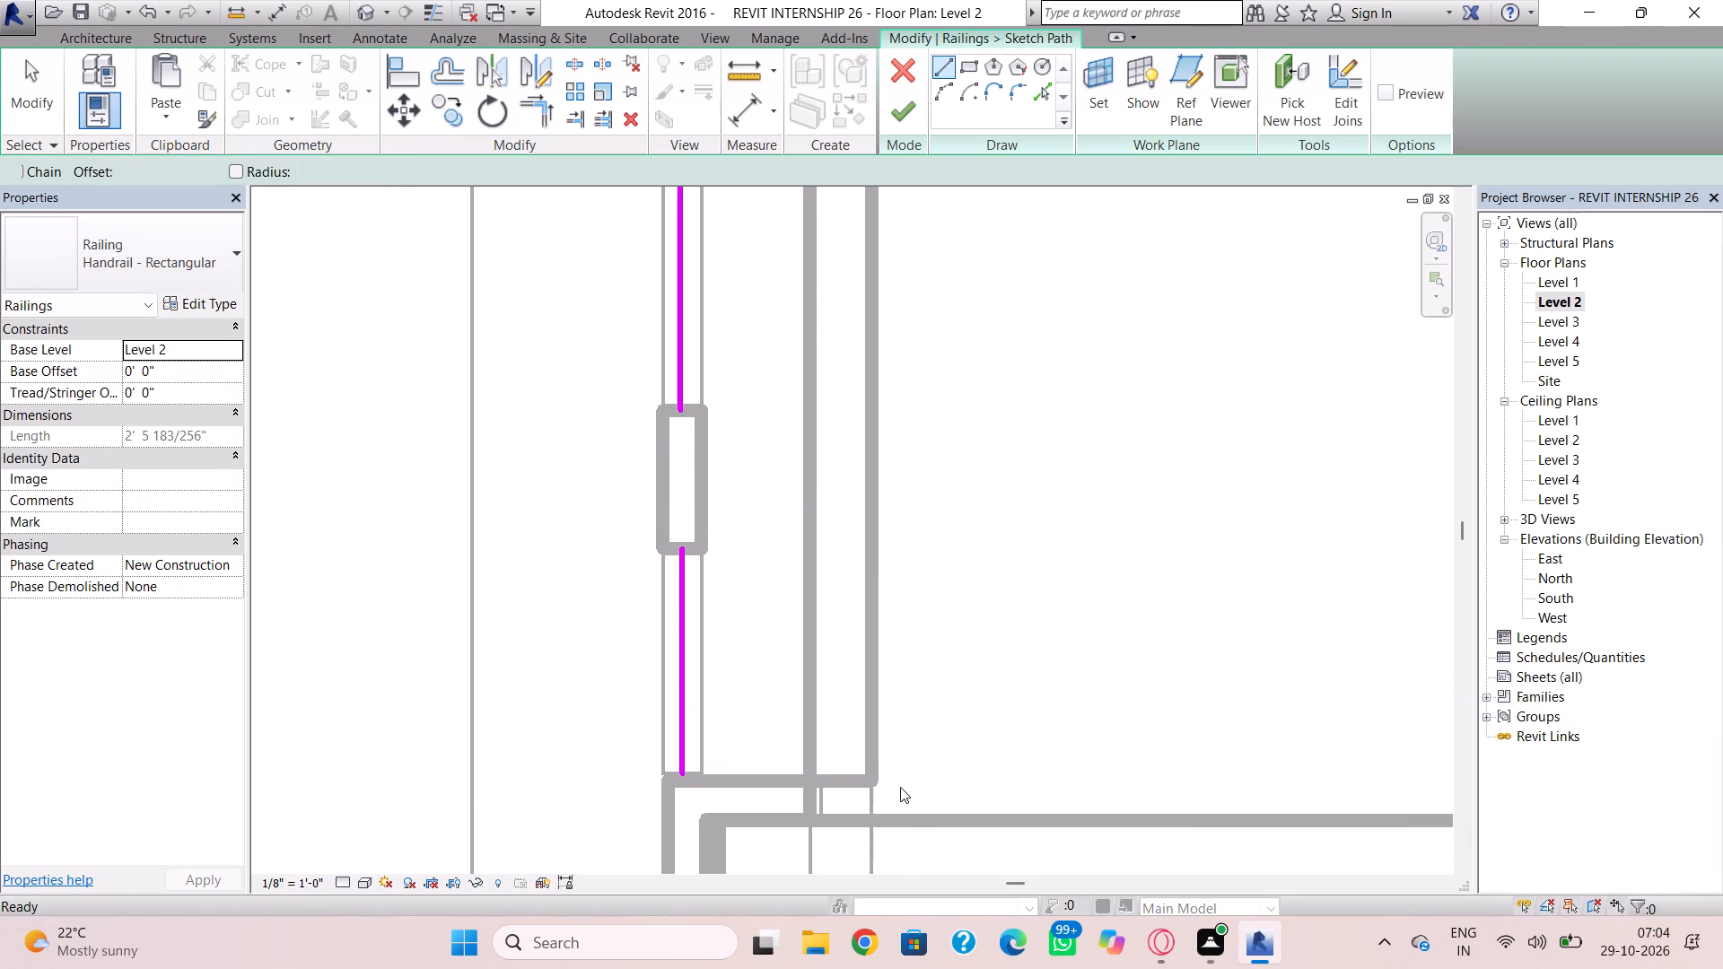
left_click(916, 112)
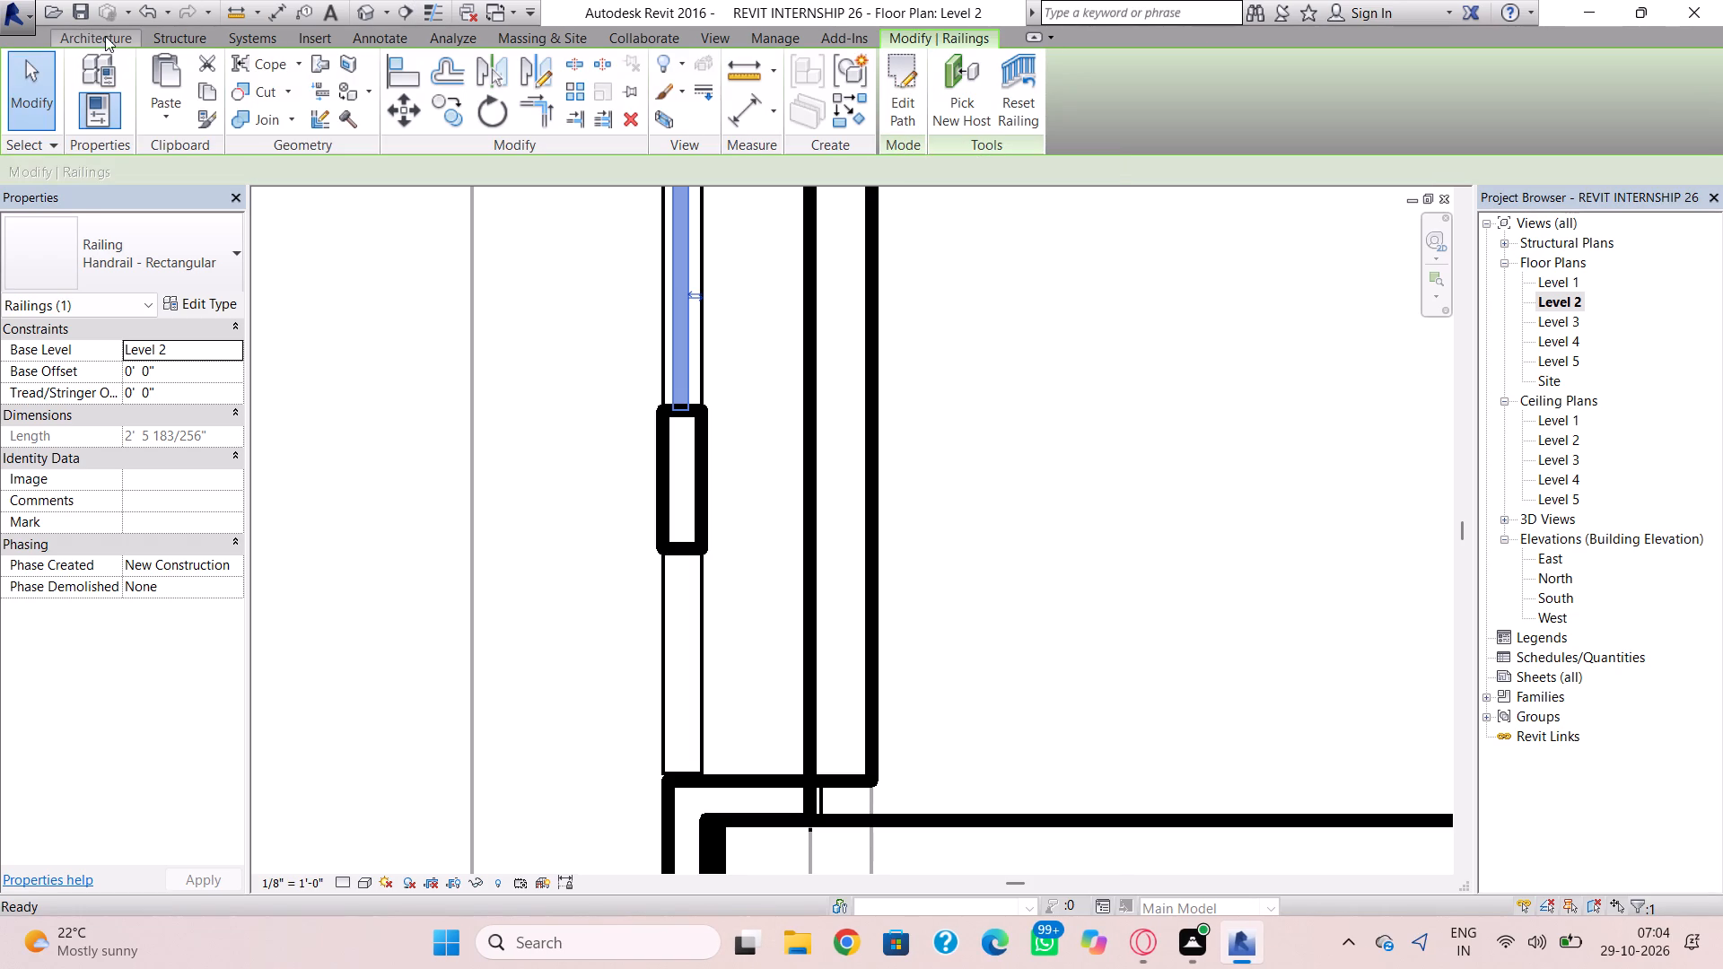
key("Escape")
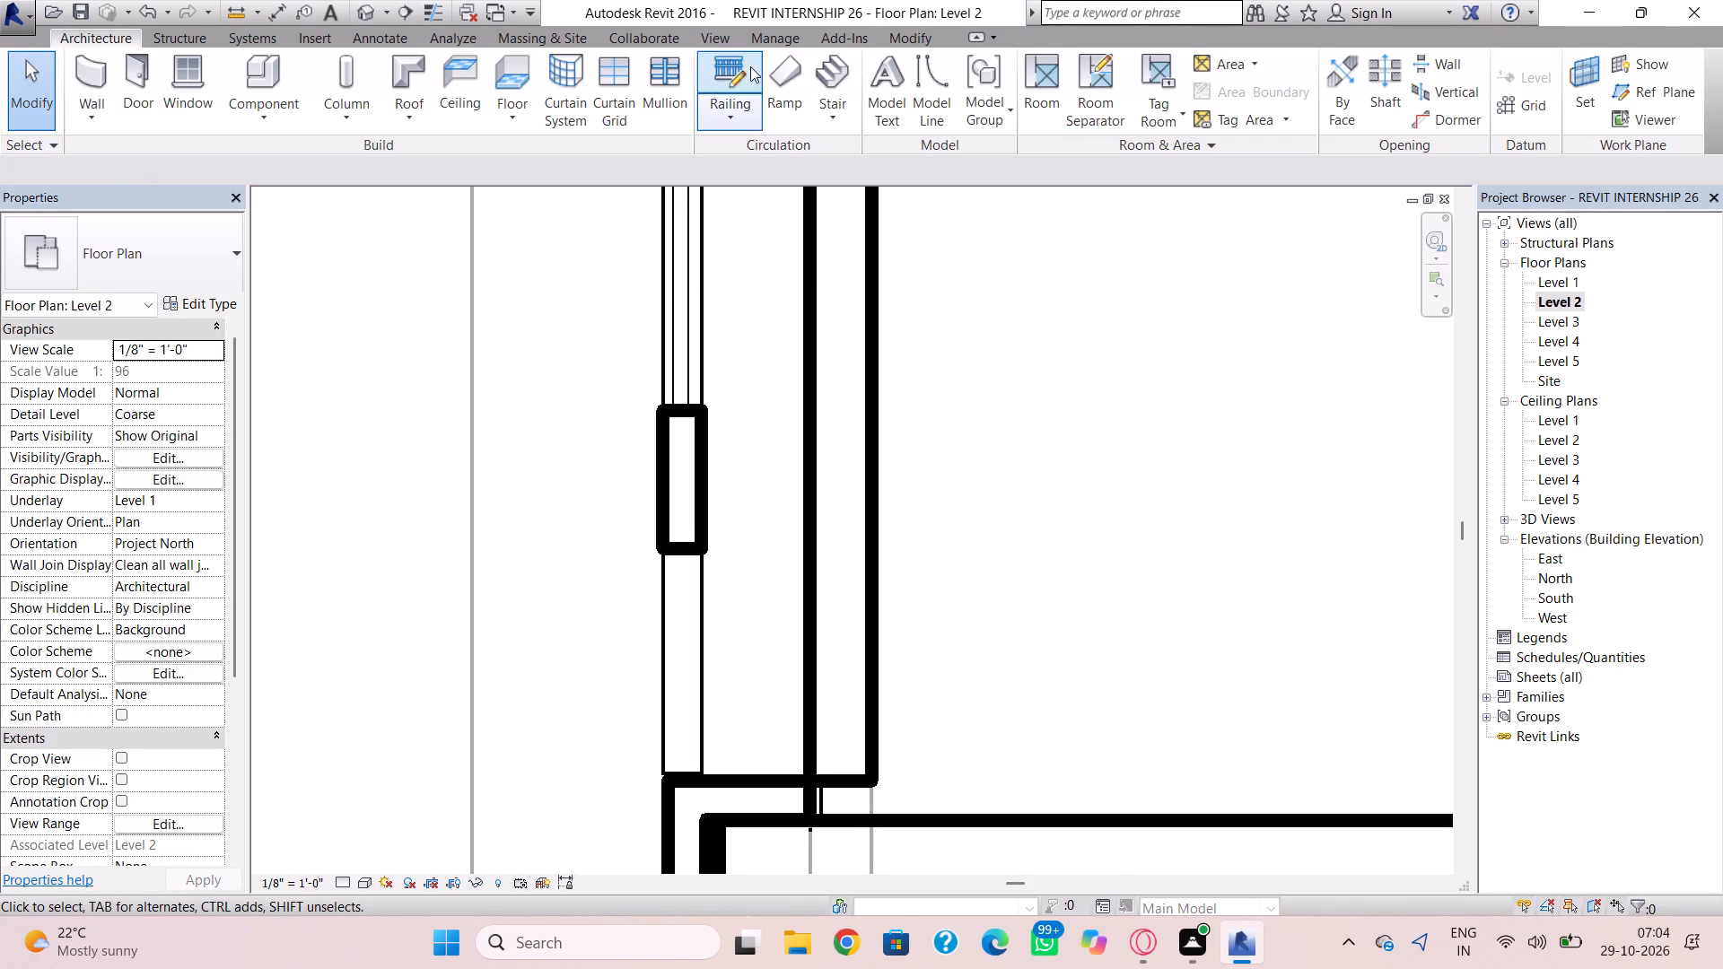
Create a separate railing about 2' 5 1/4" long along the stepped wall's other low shoulder, from the raised middle to the corner wall.
left_click(747, 65)
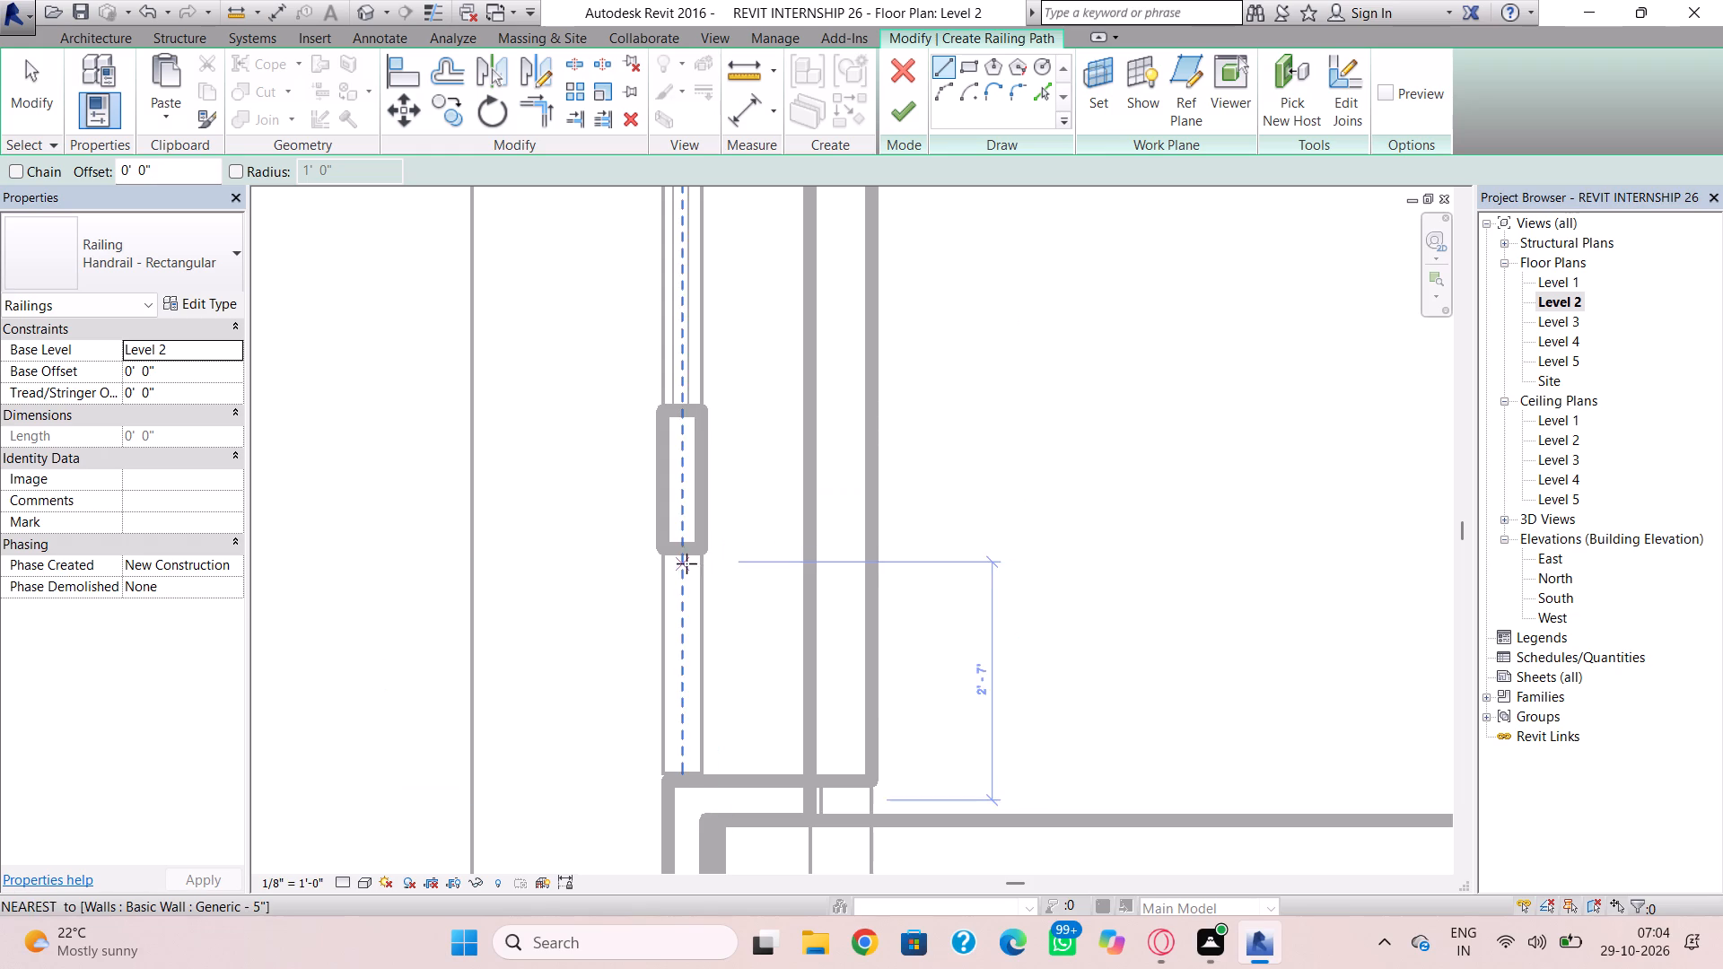
left_click(683, 554)
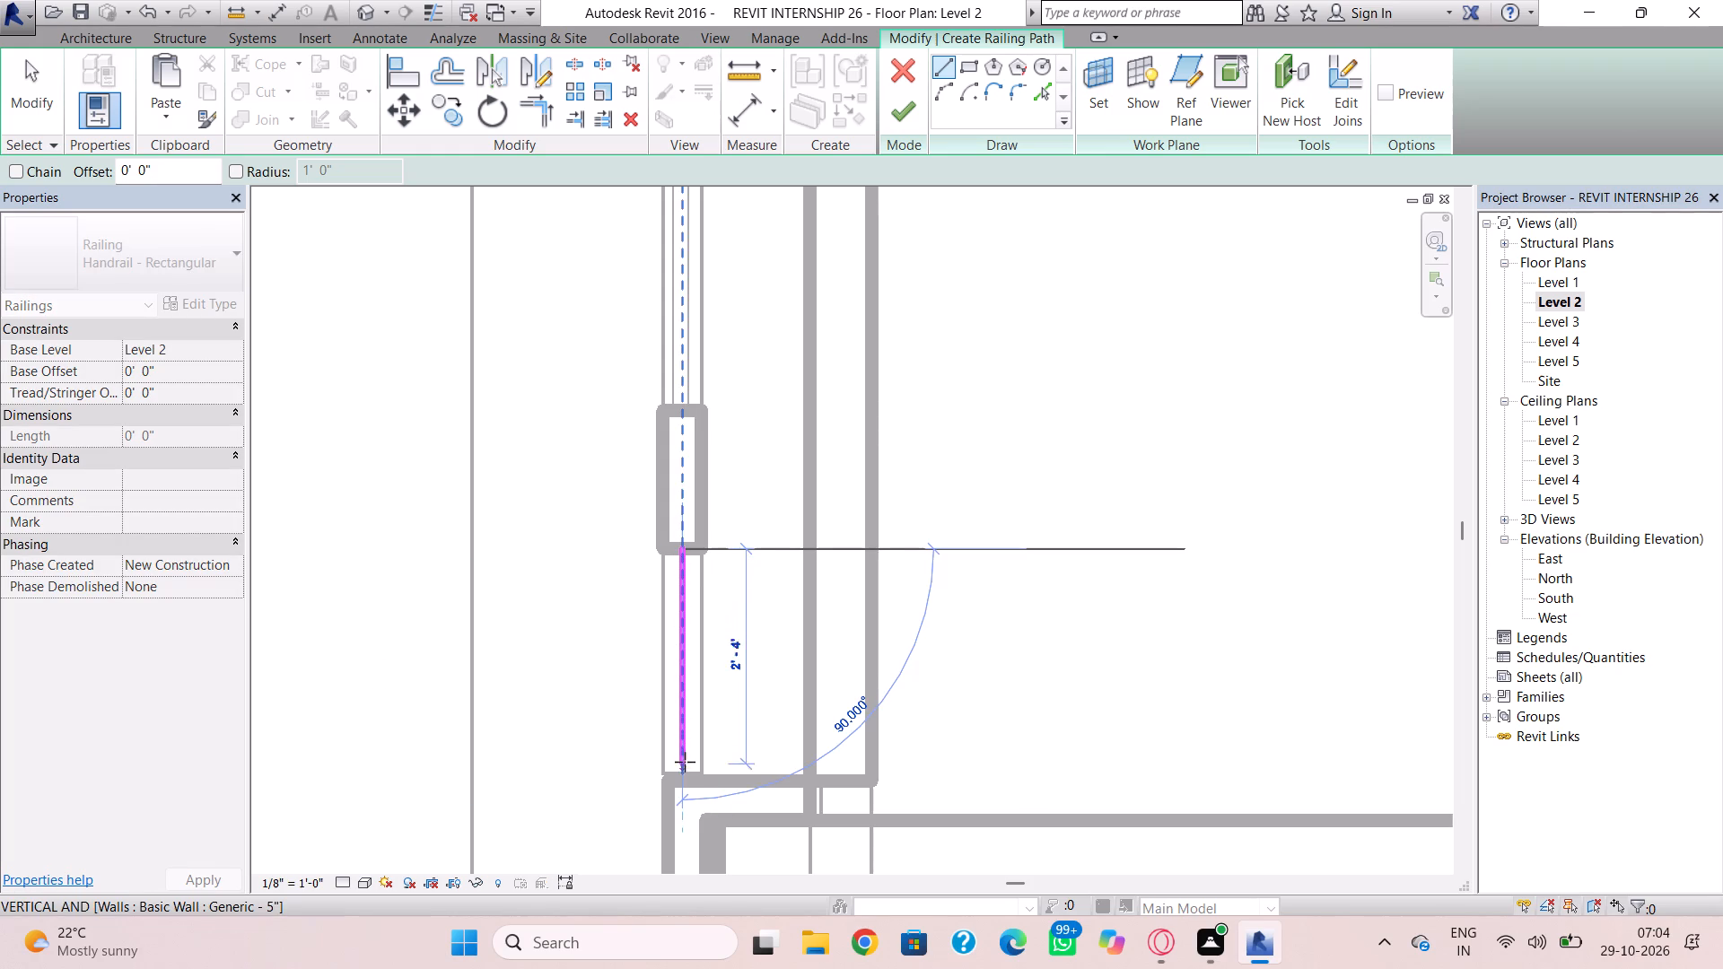
left_click(681, 771)
left_click(911, 119)
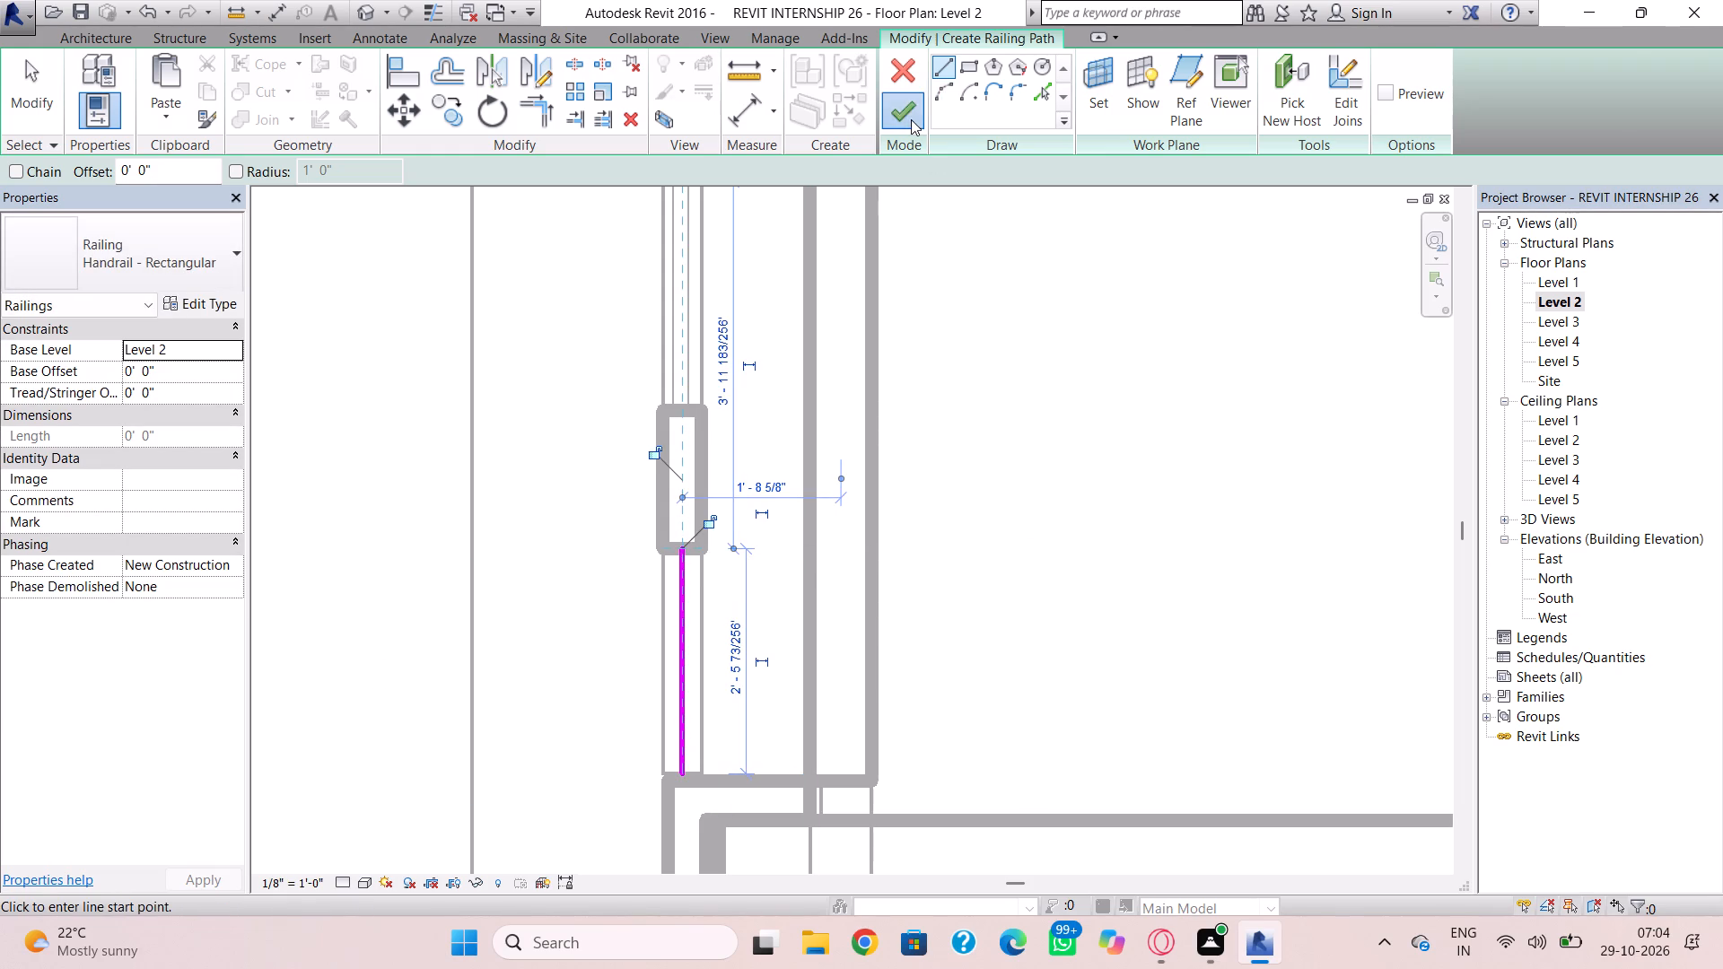
In the 3D view, set the base offset of the railing on the shoulder nearer the louvred wall to 2' 0".
left_click(364, 18)
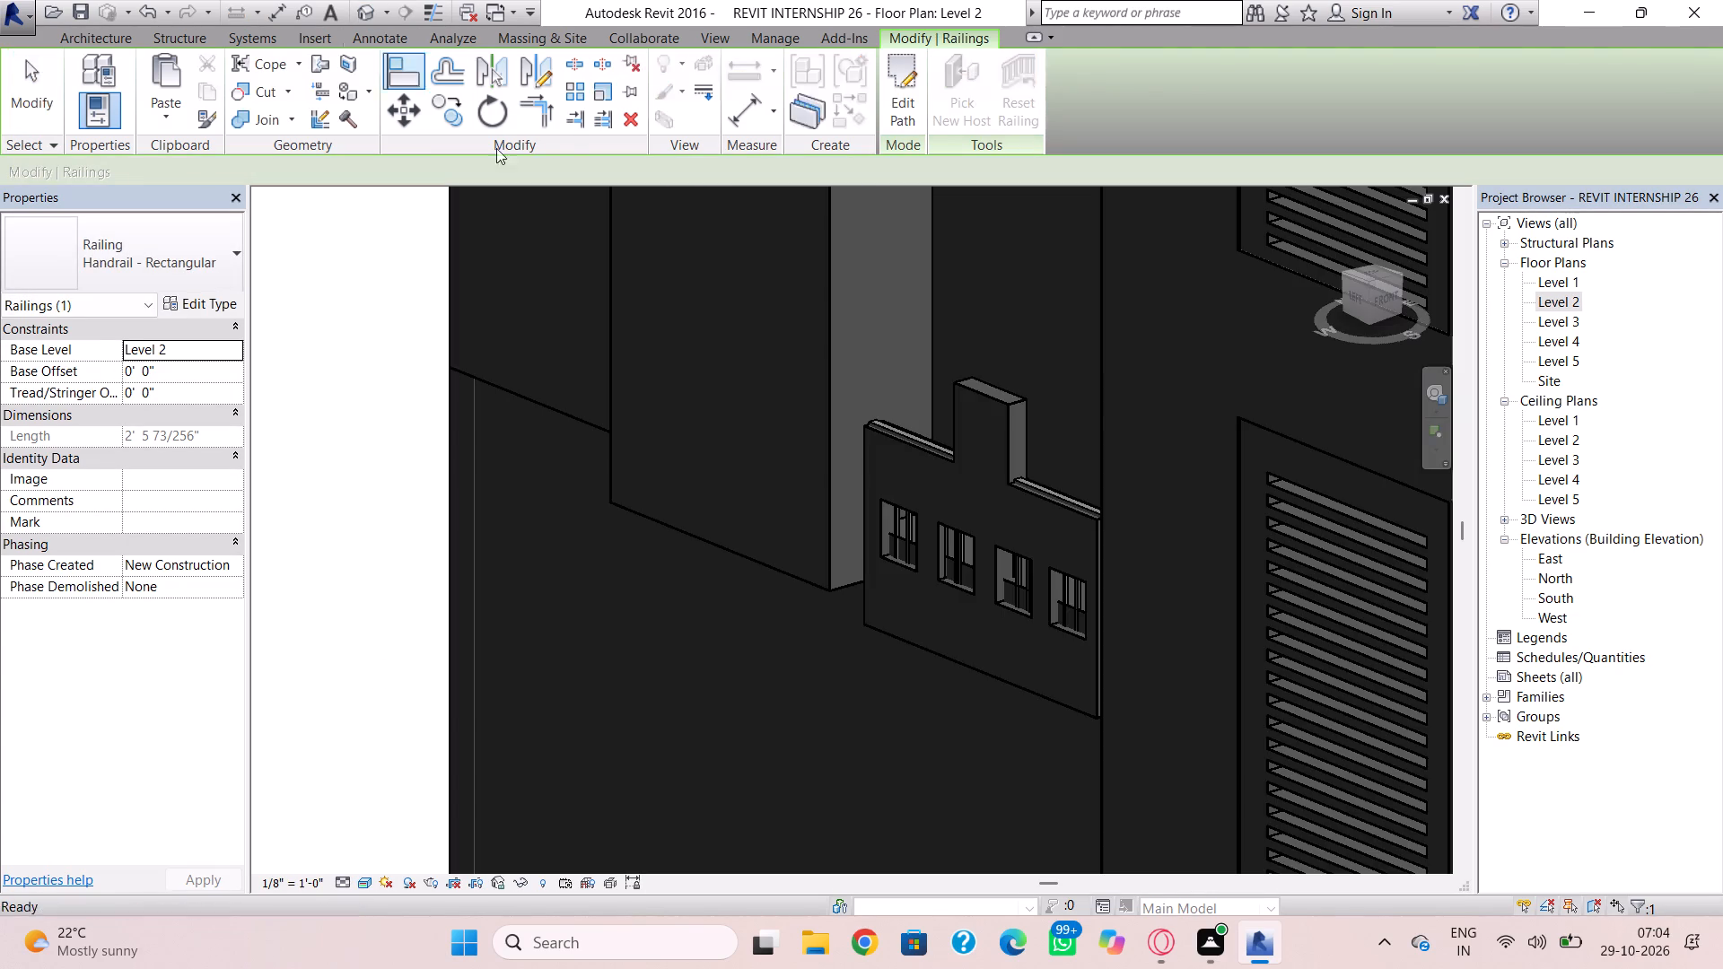
scroll(1015, 579, "up", 4)
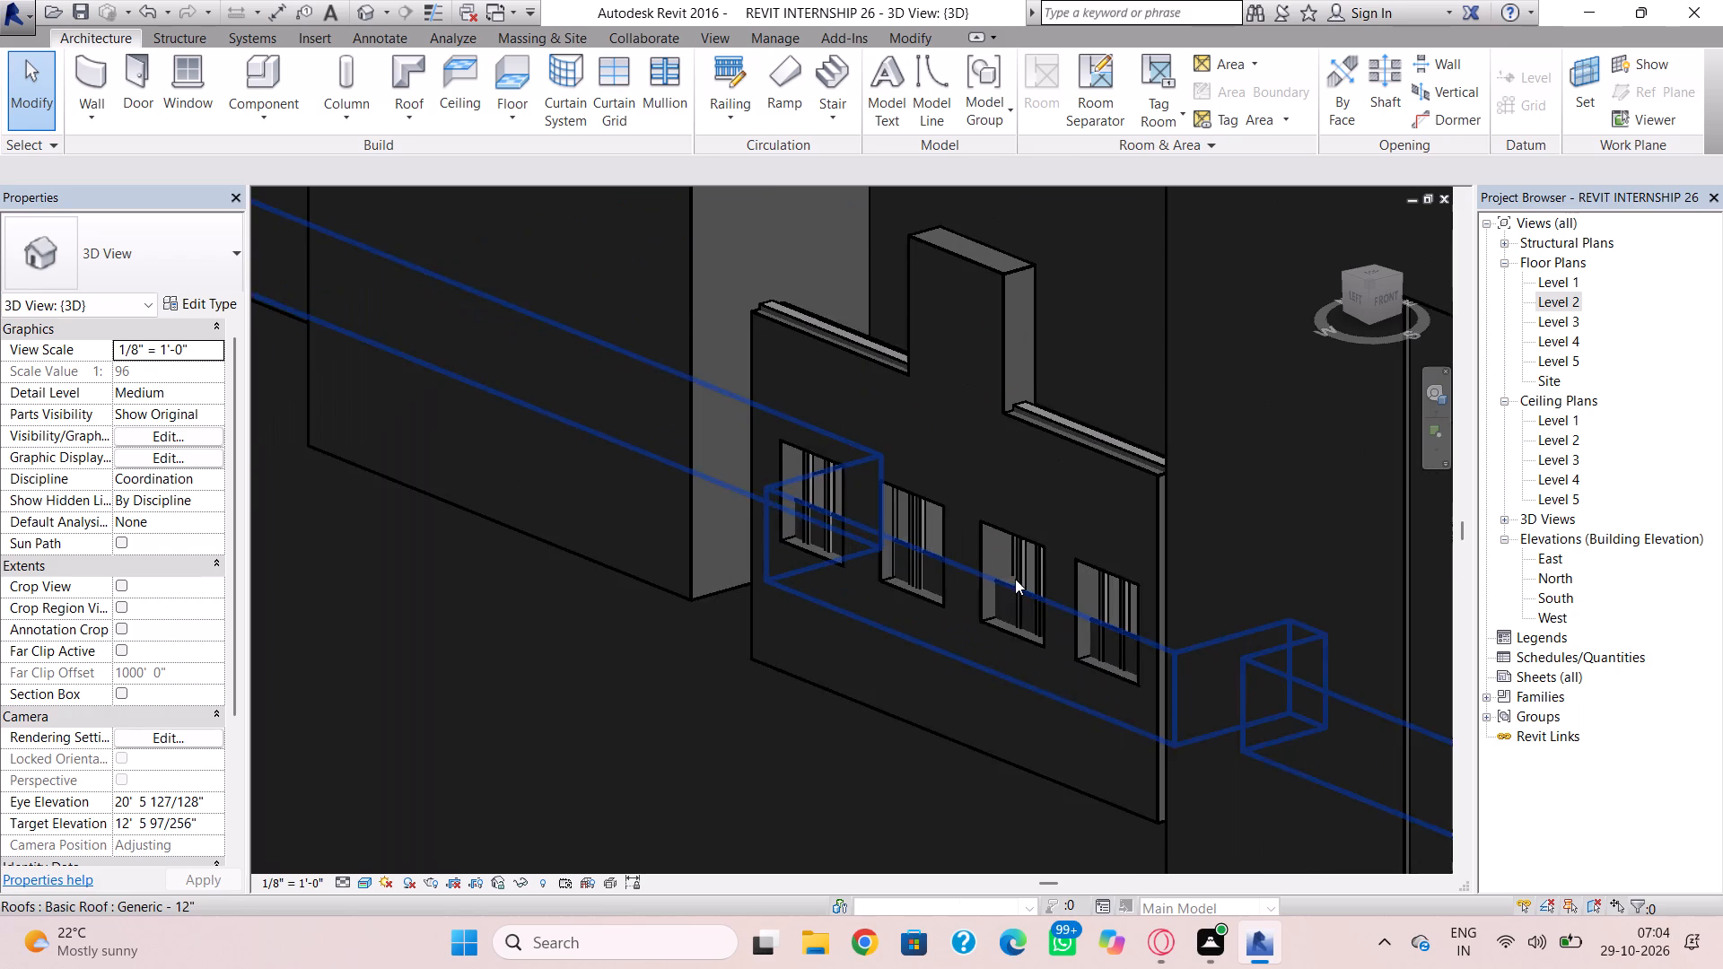
scroll(1015, 579, "up", 4)
left_click(1028, 557)
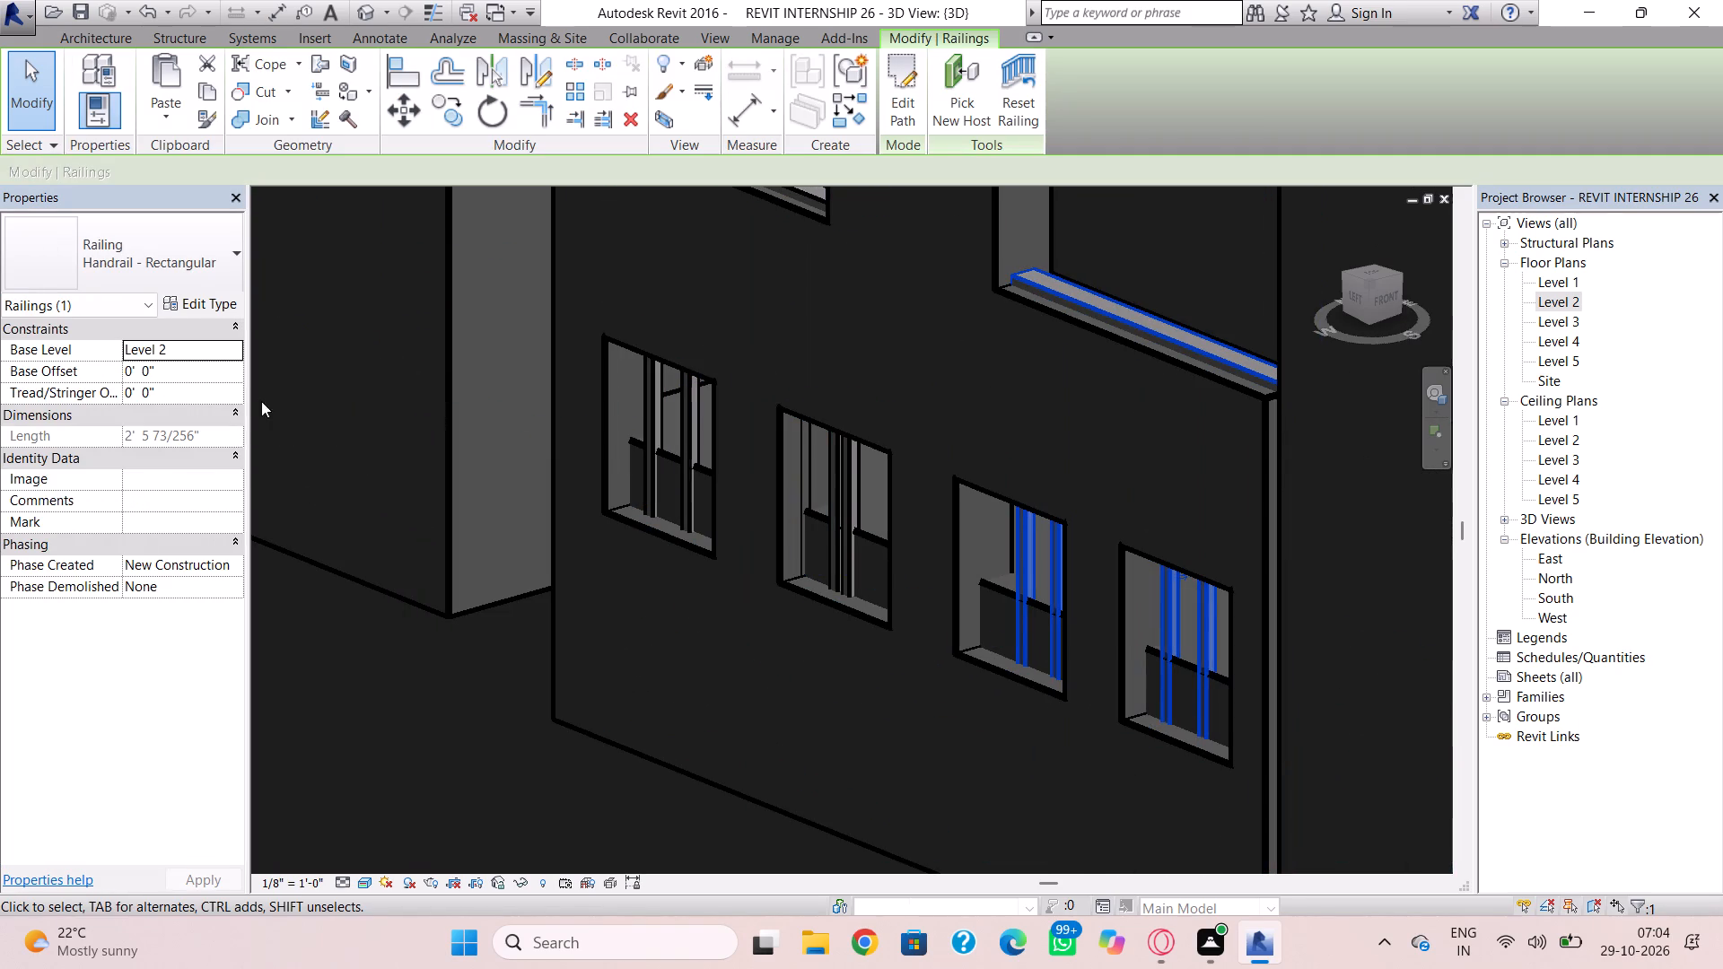
left_click(224, 373)
type("2'")
key("Return")
scroll(224, 373, "up", 1)
scroll(722, 406, "down", 5)
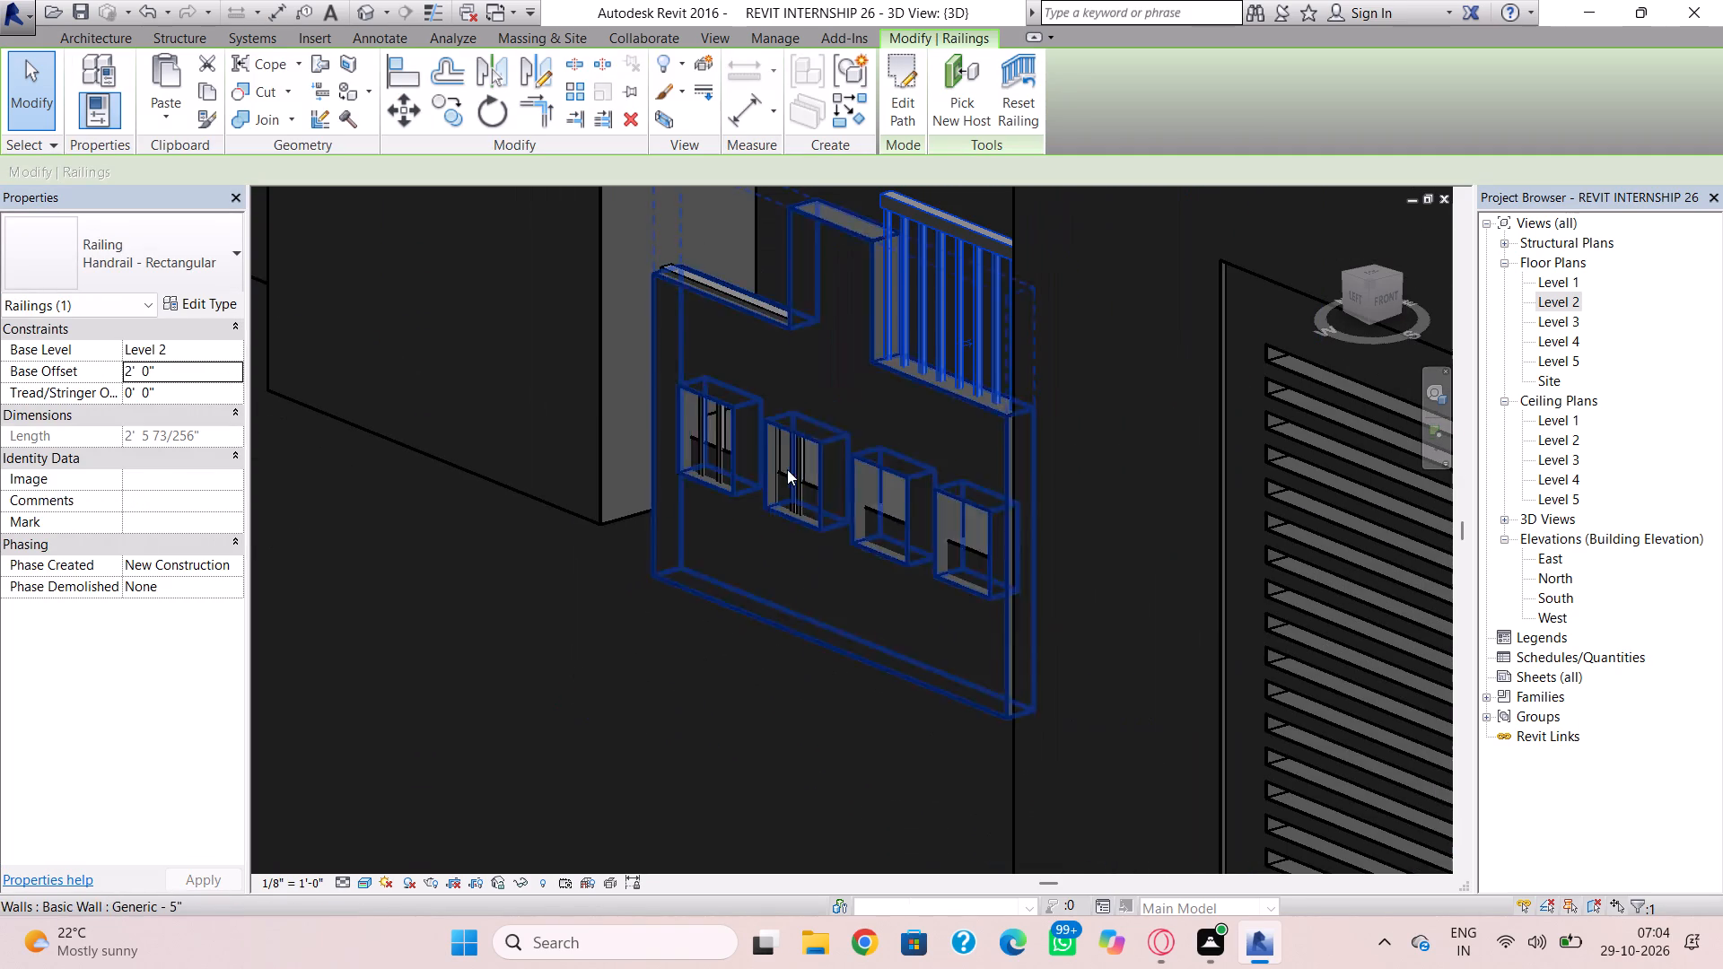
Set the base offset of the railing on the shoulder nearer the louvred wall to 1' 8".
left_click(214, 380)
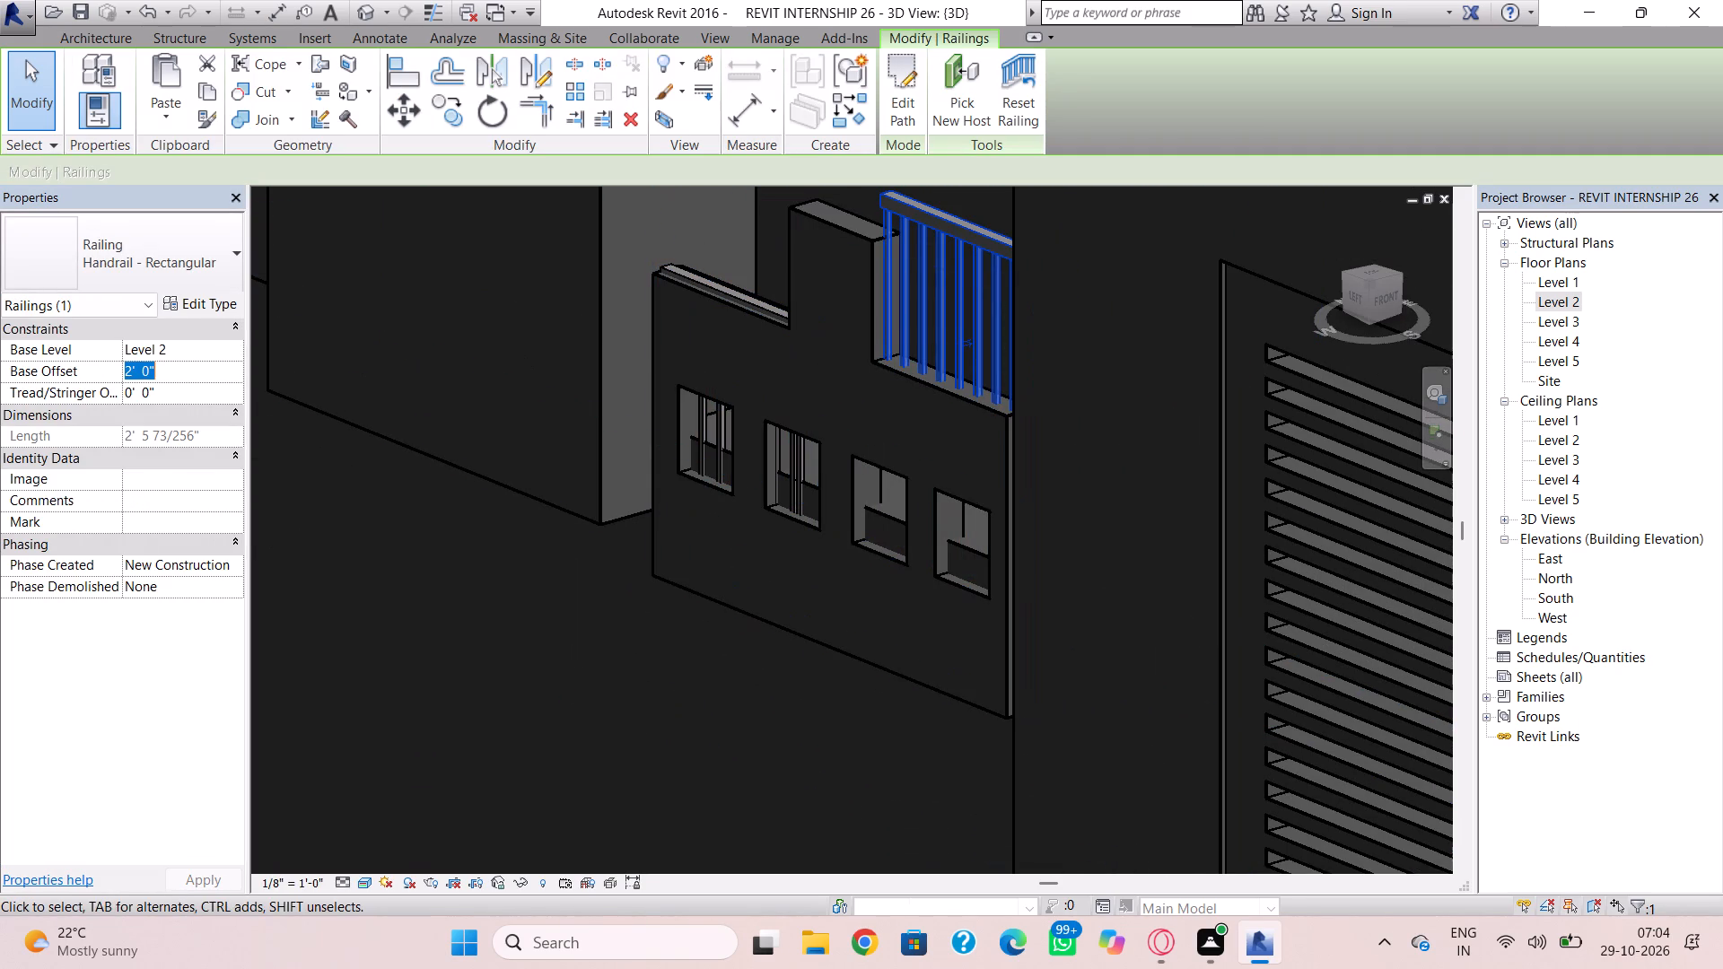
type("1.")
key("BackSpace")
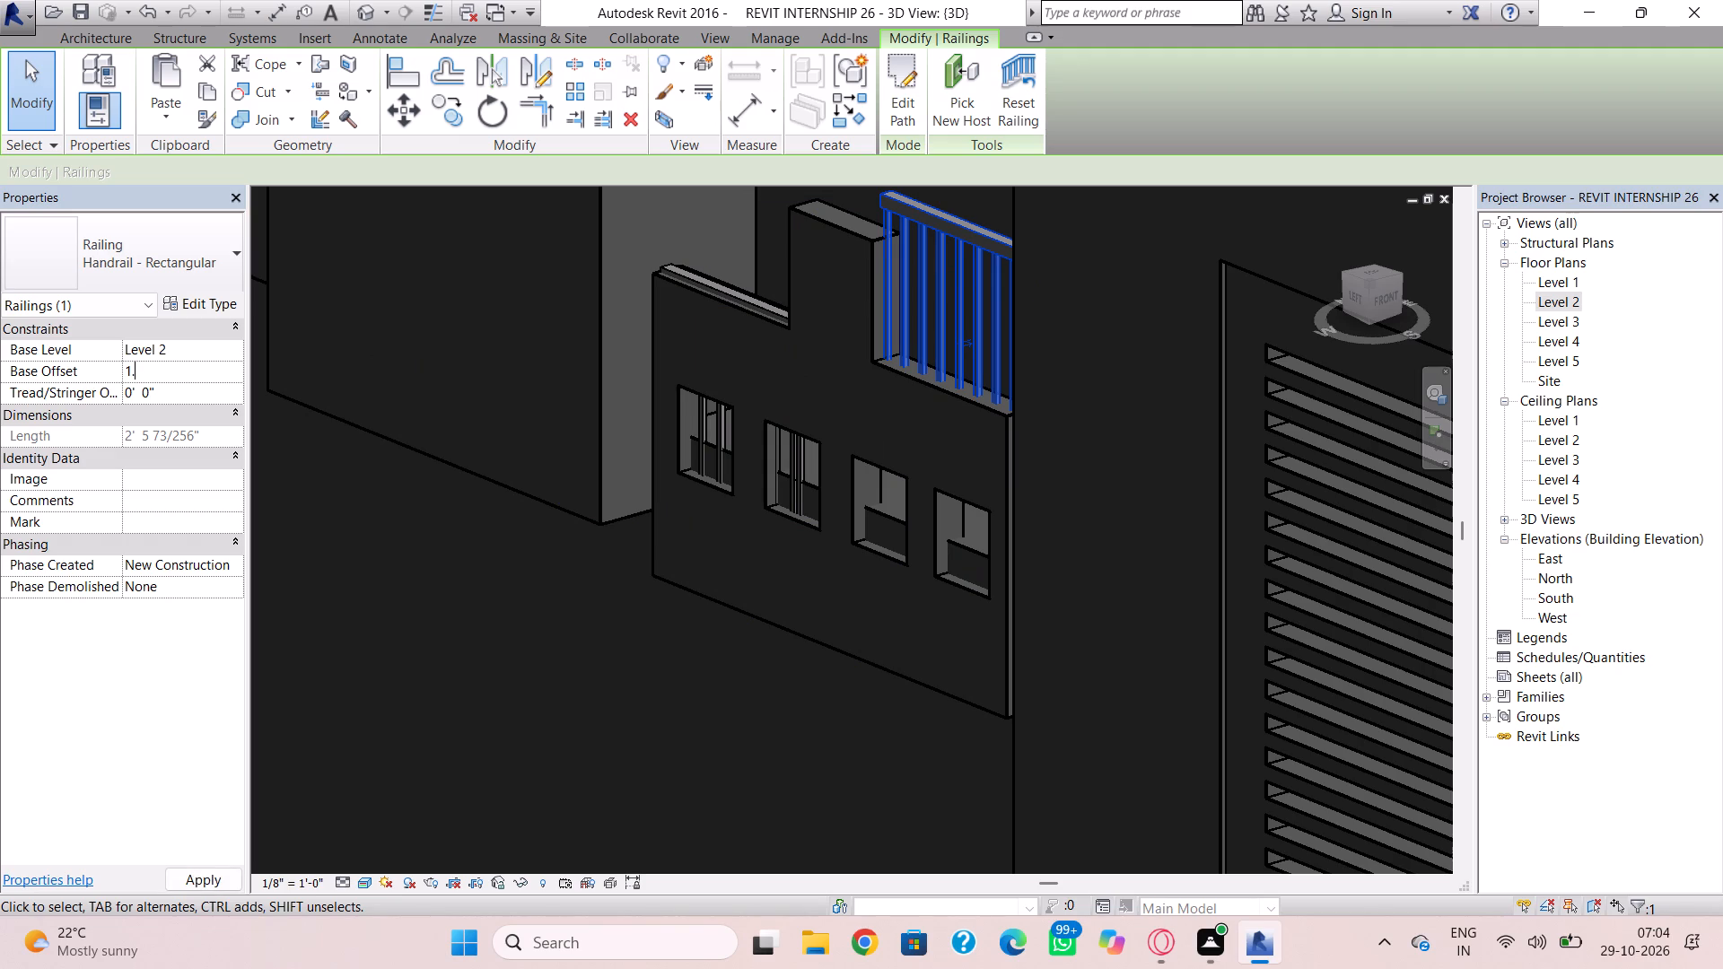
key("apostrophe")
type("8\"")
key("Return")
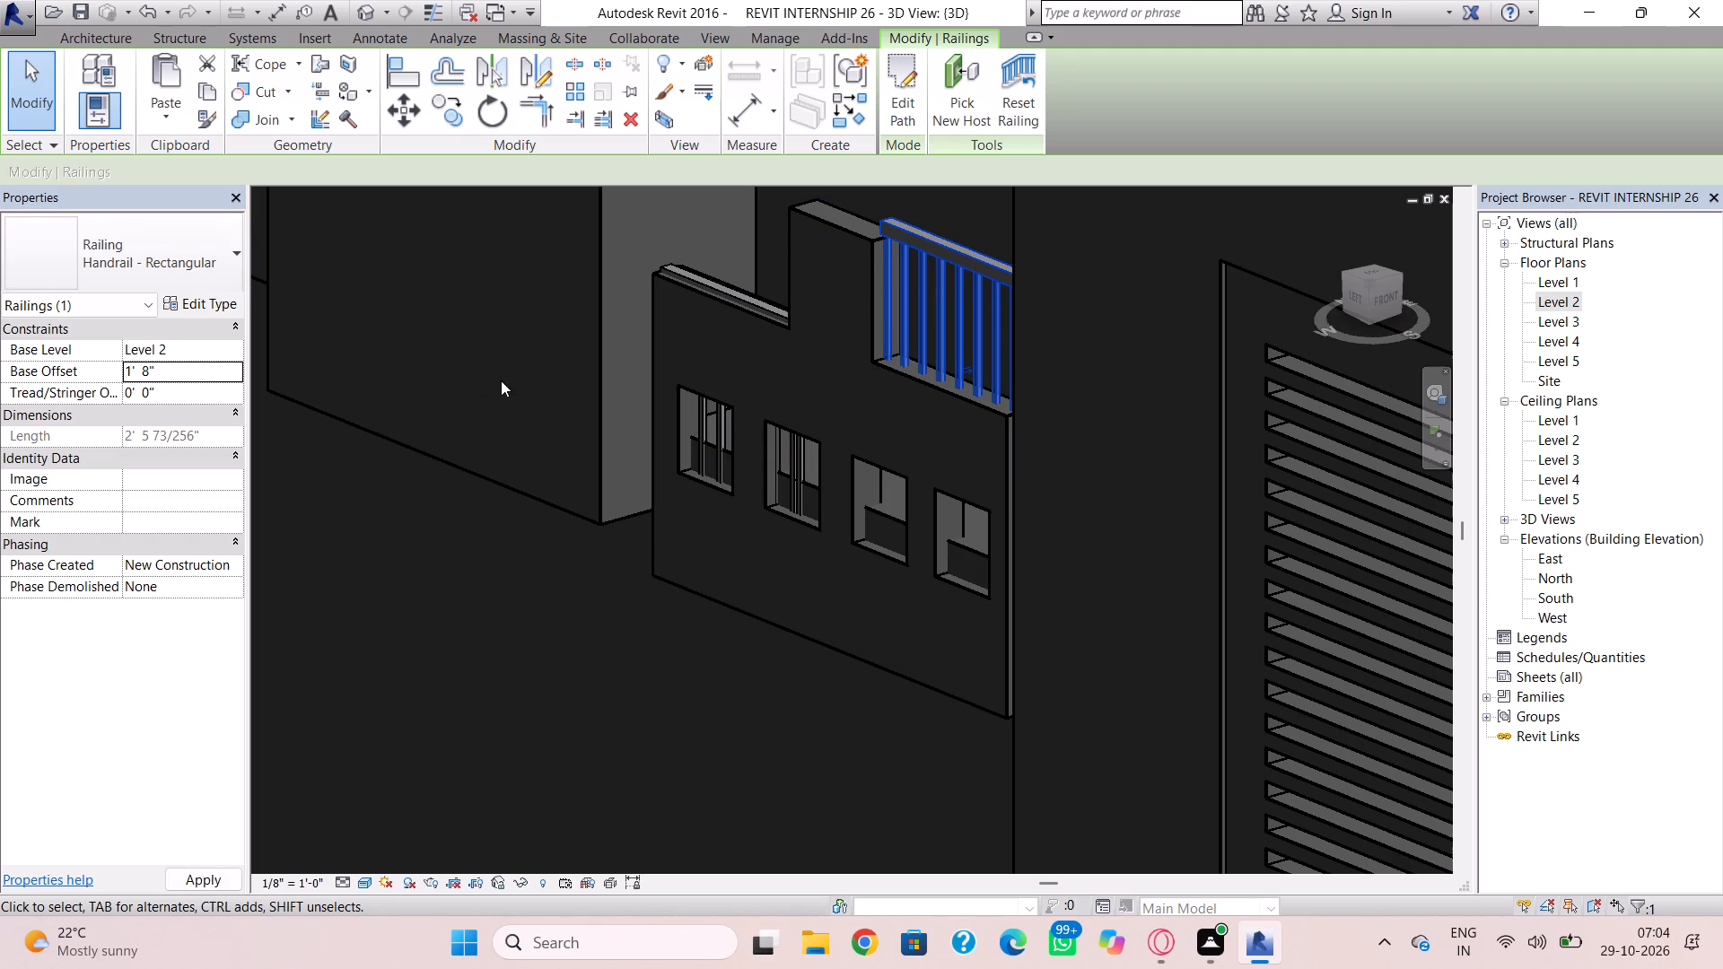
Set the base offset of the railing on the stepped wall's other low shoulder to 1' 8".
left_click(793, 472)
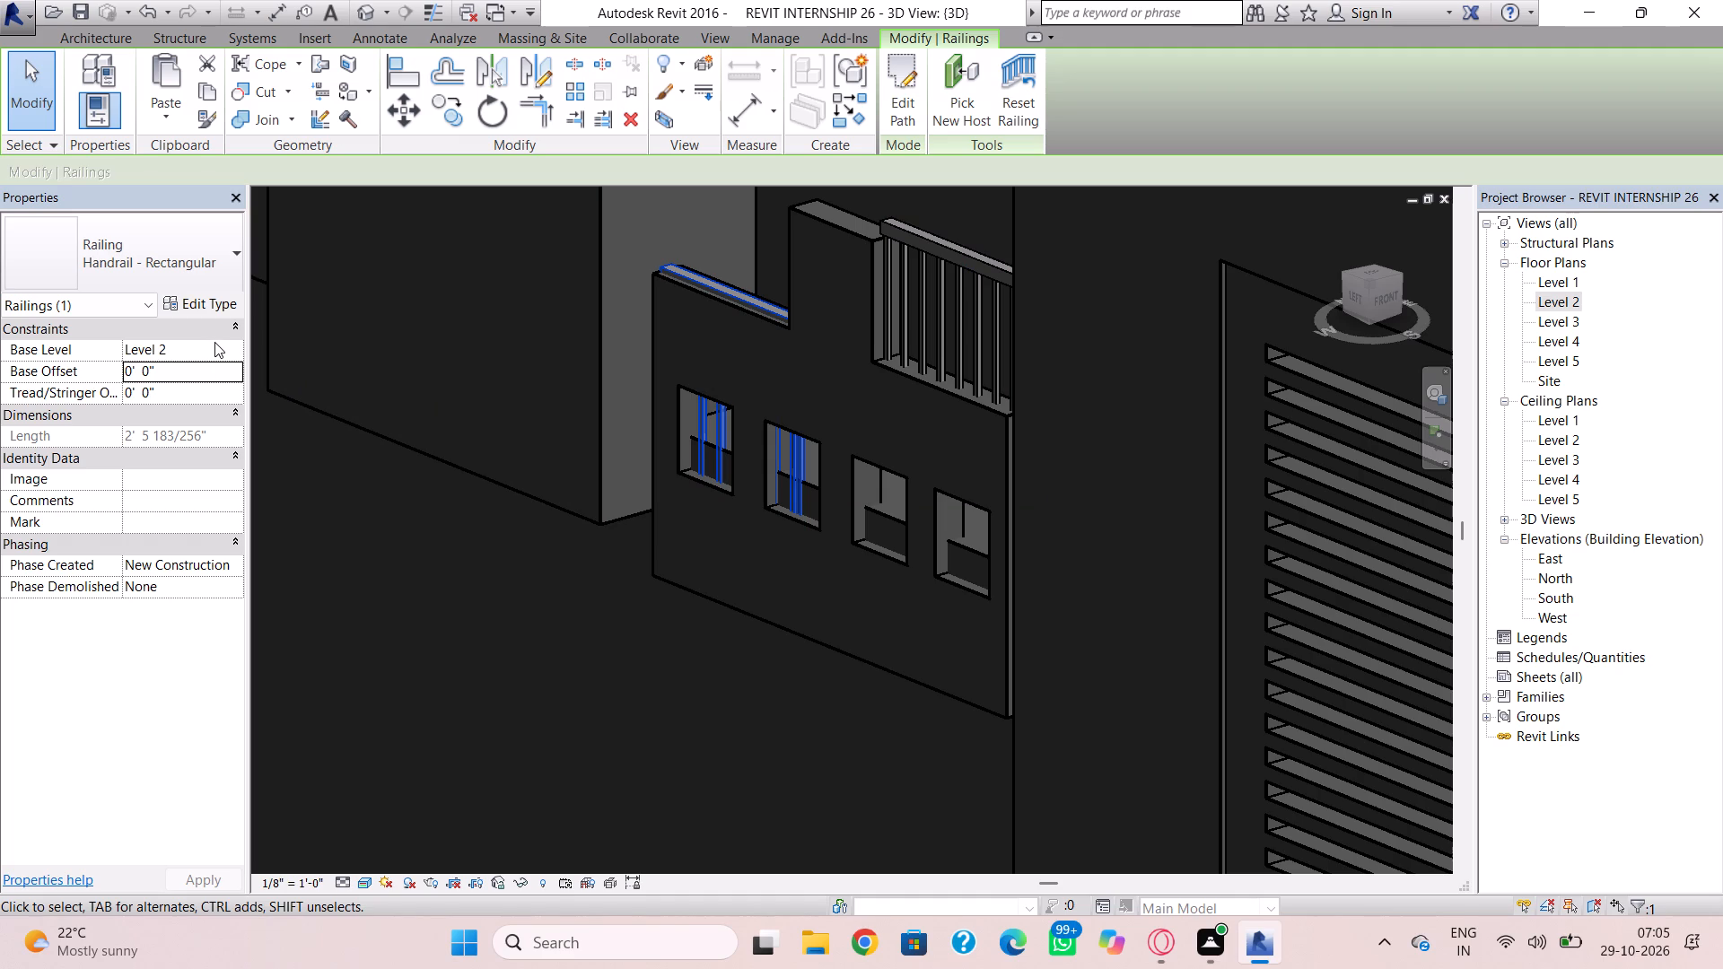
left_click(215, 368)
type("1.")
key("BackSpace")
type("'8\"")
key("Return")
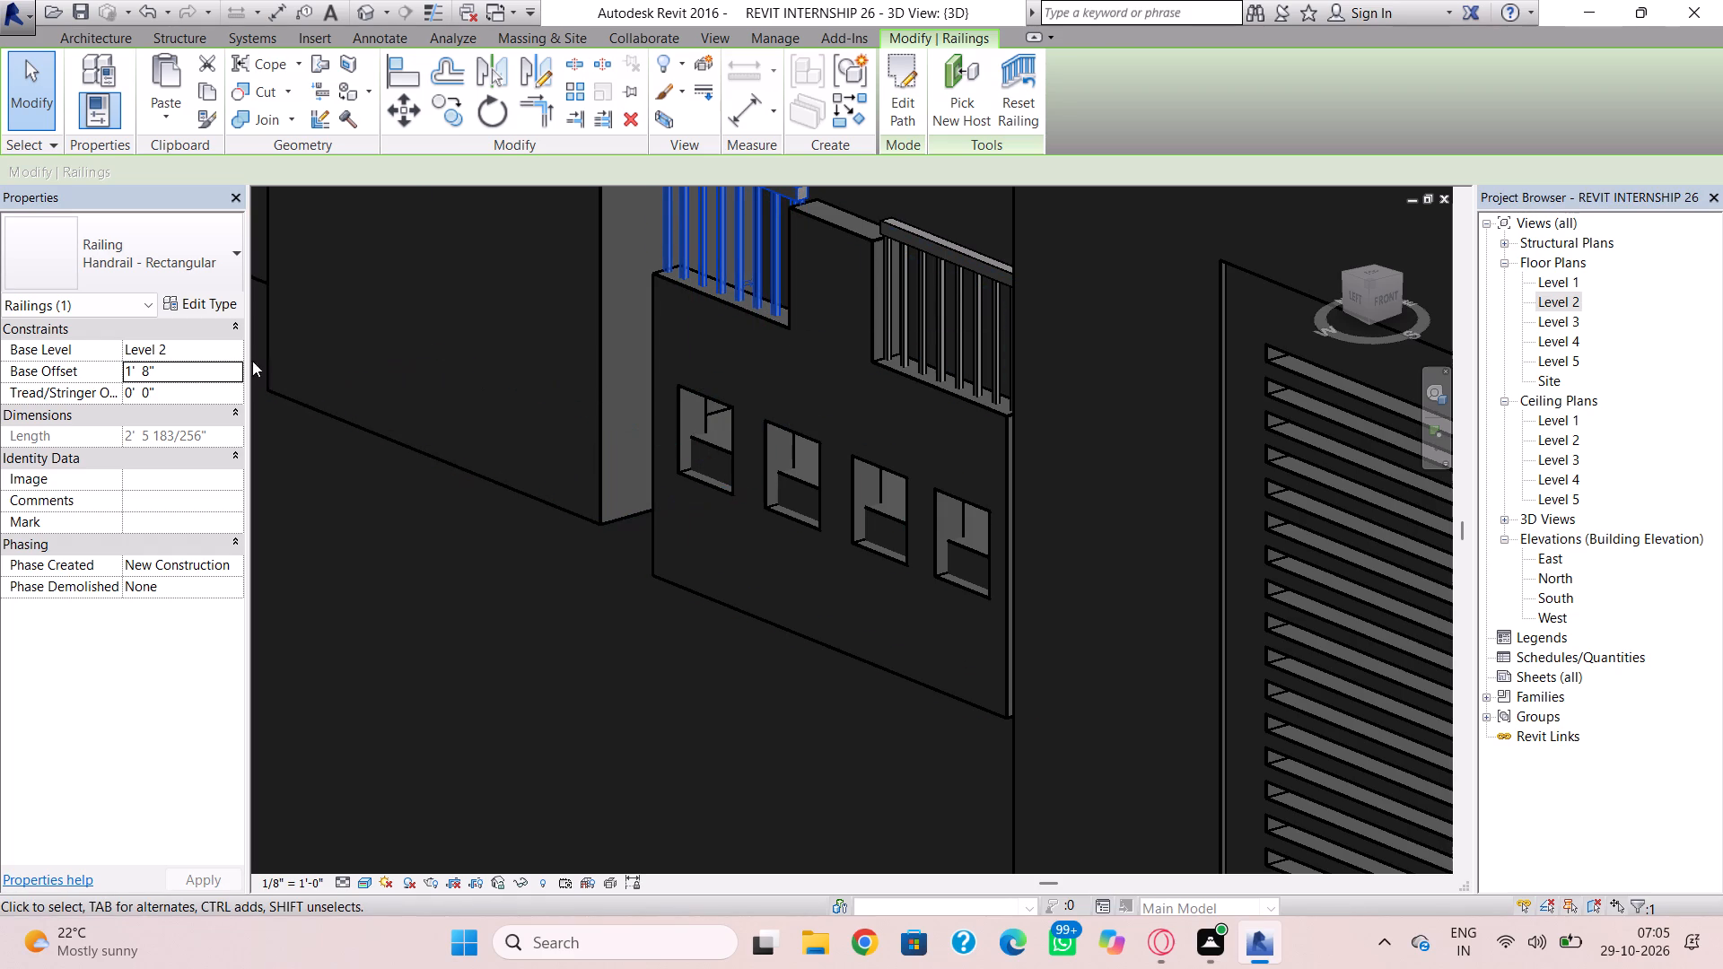
Change both shoulder railings from Handrail - Rectangular to the Guardrail - Pipe type.
left_click(208, 243)
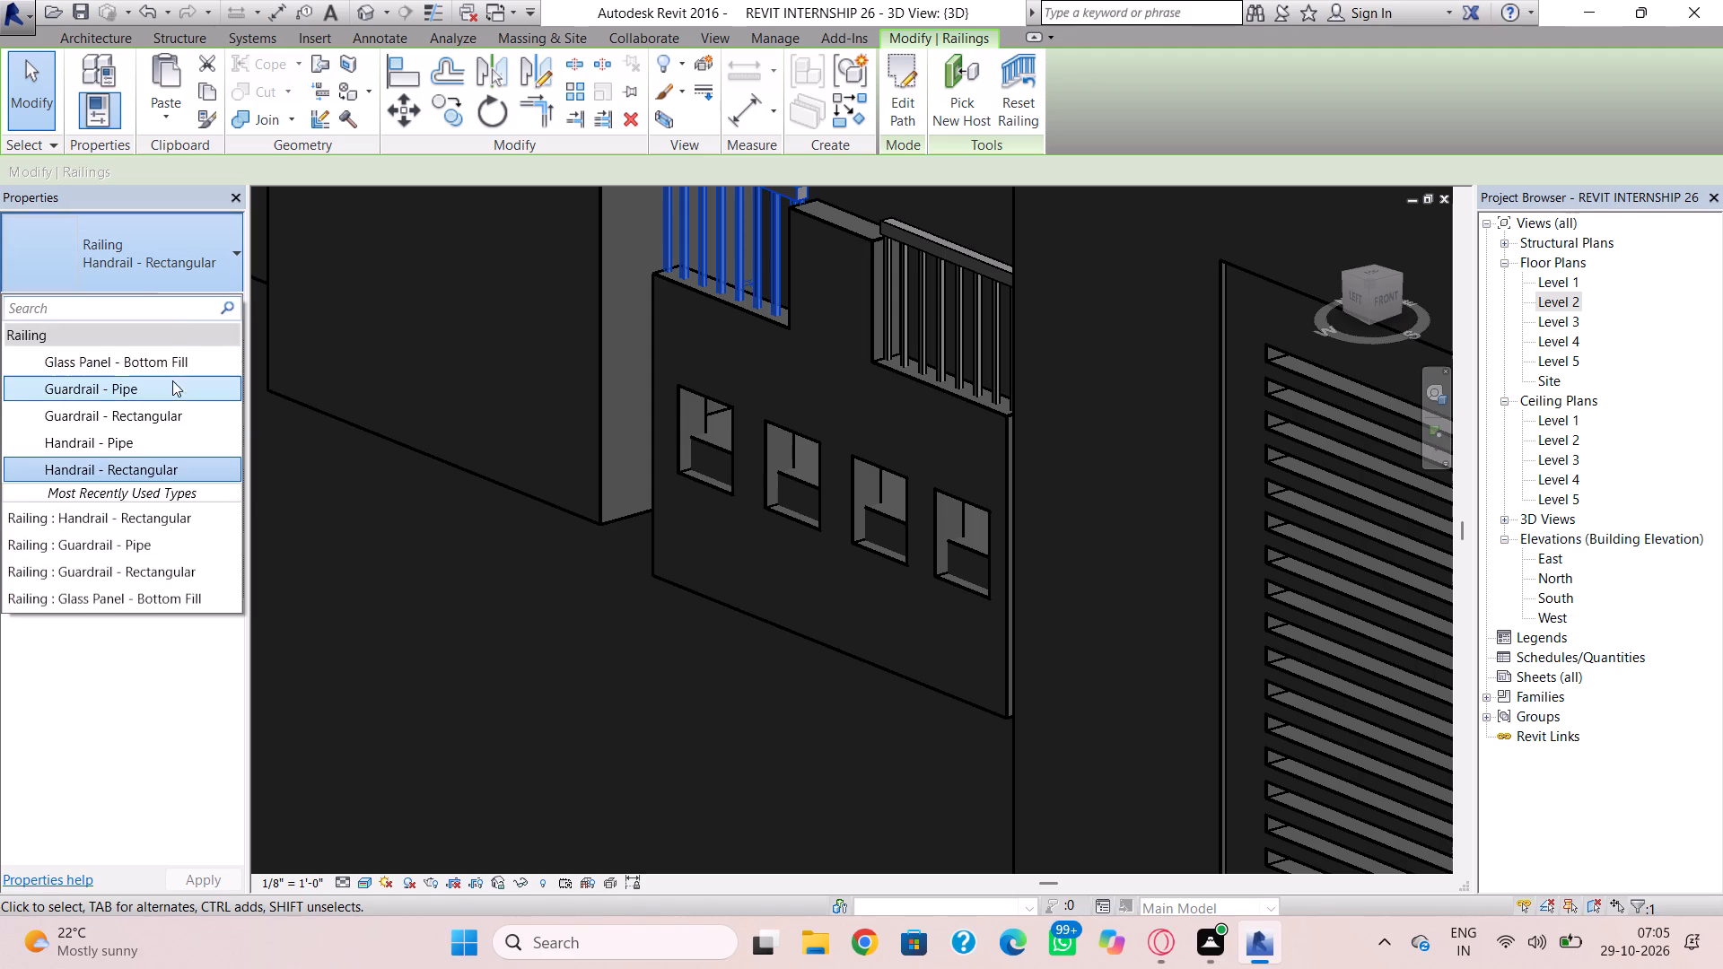
left_click(172, 388)
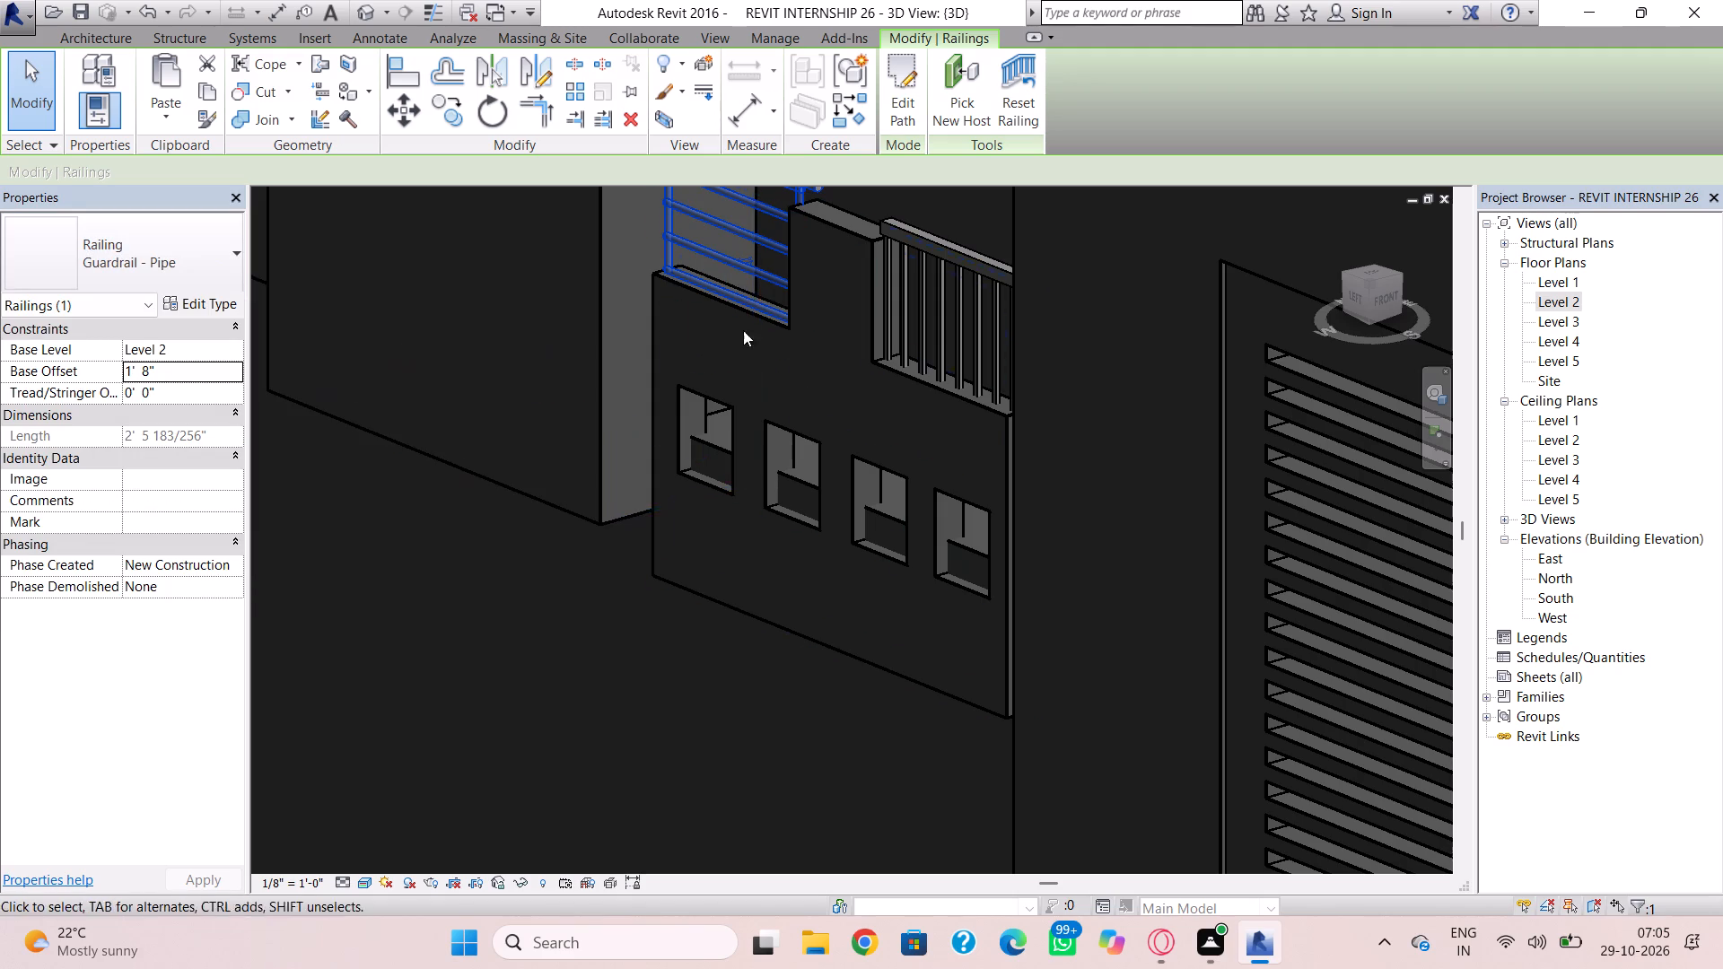
left_click(921, 240)
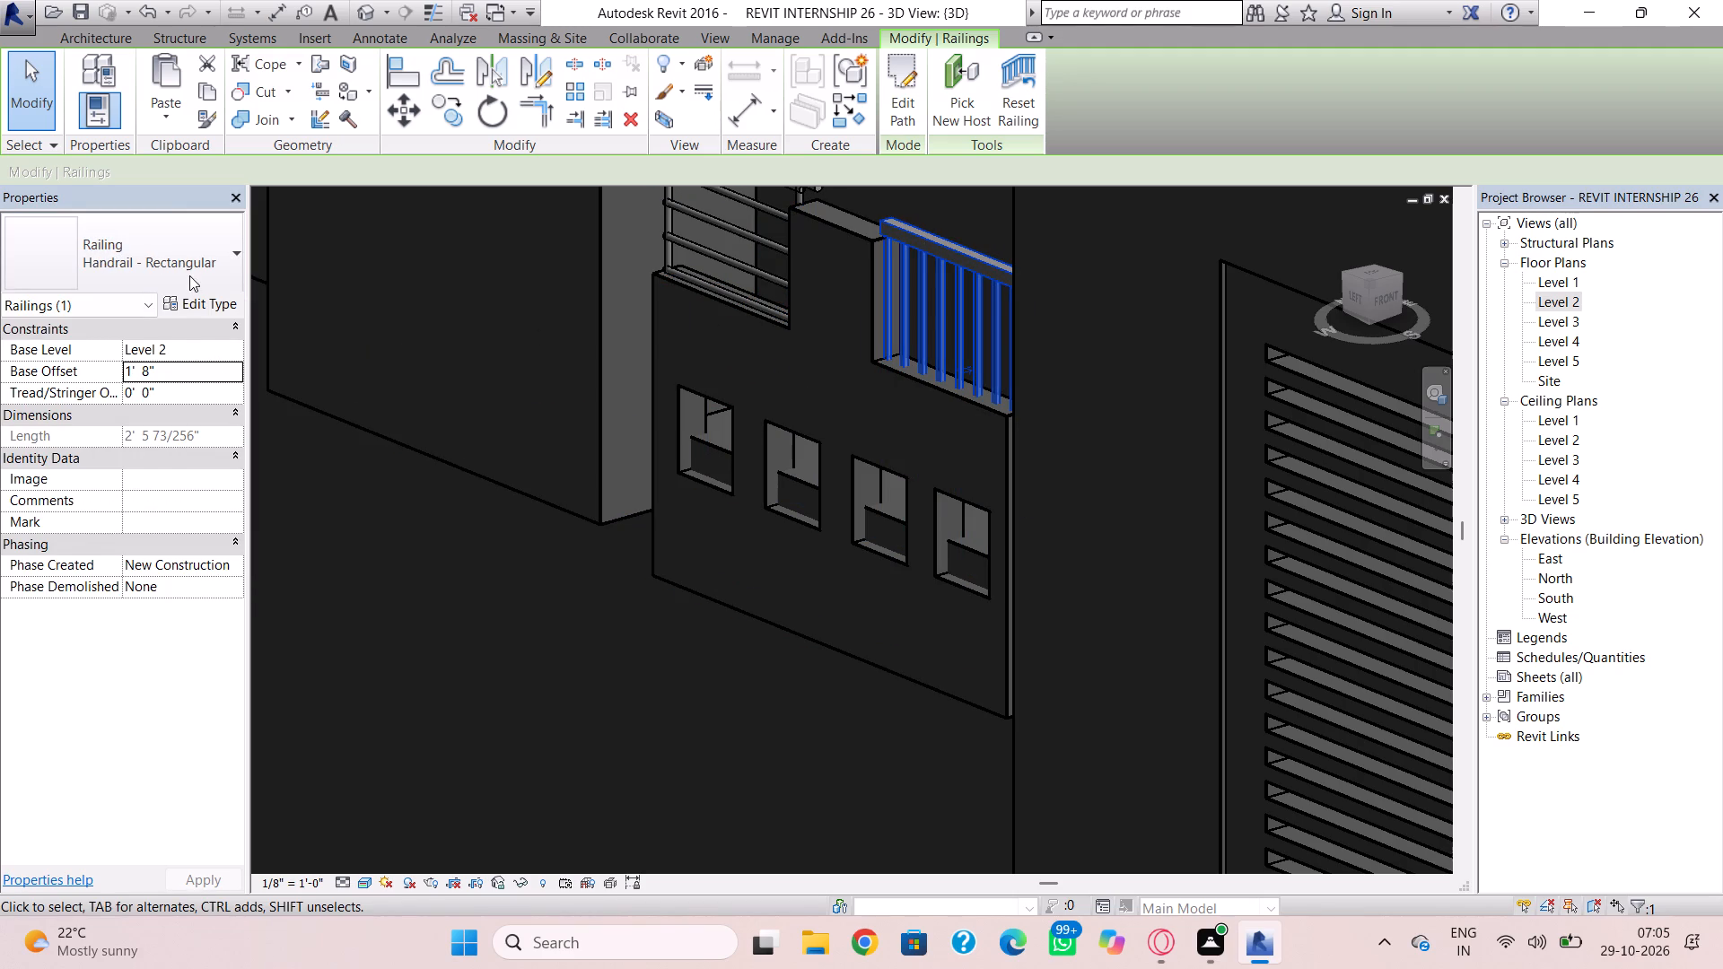
left_click(189, 275)
left_click(153, 383)
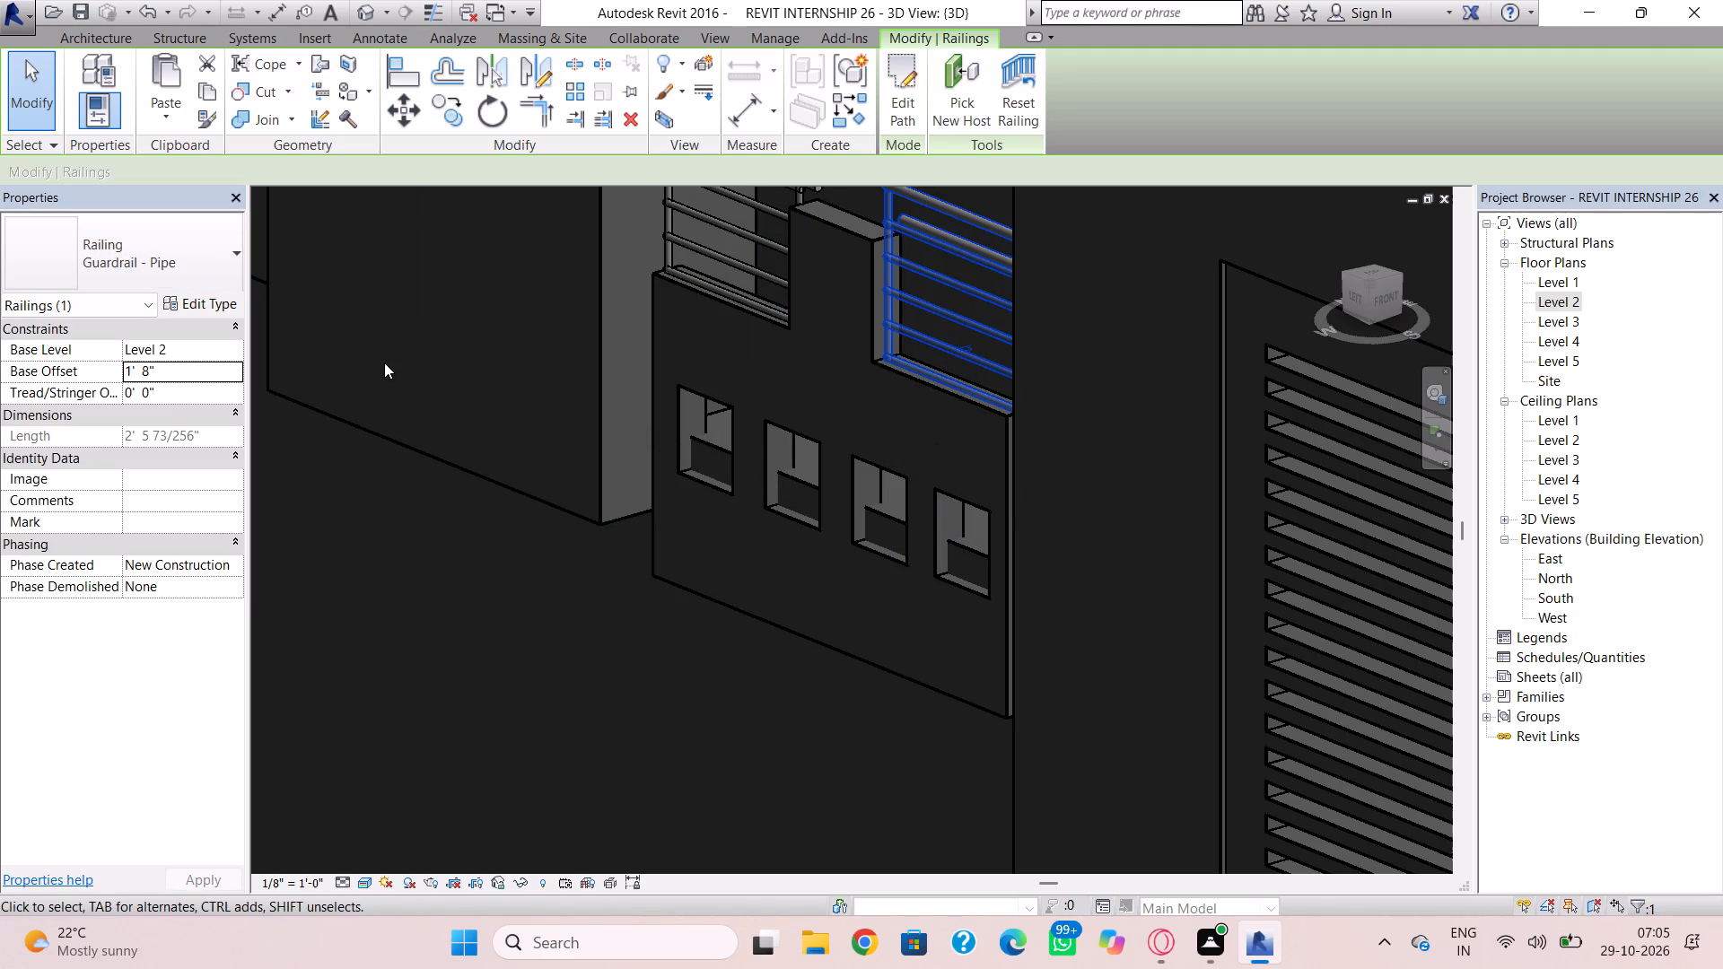
Select both pipe railings on the stepped wall's shoulders together and set their base offset to 1.6'.
scroll(432, 377, "down", 3)
middle_click_drag(485, 428, 507, 466)
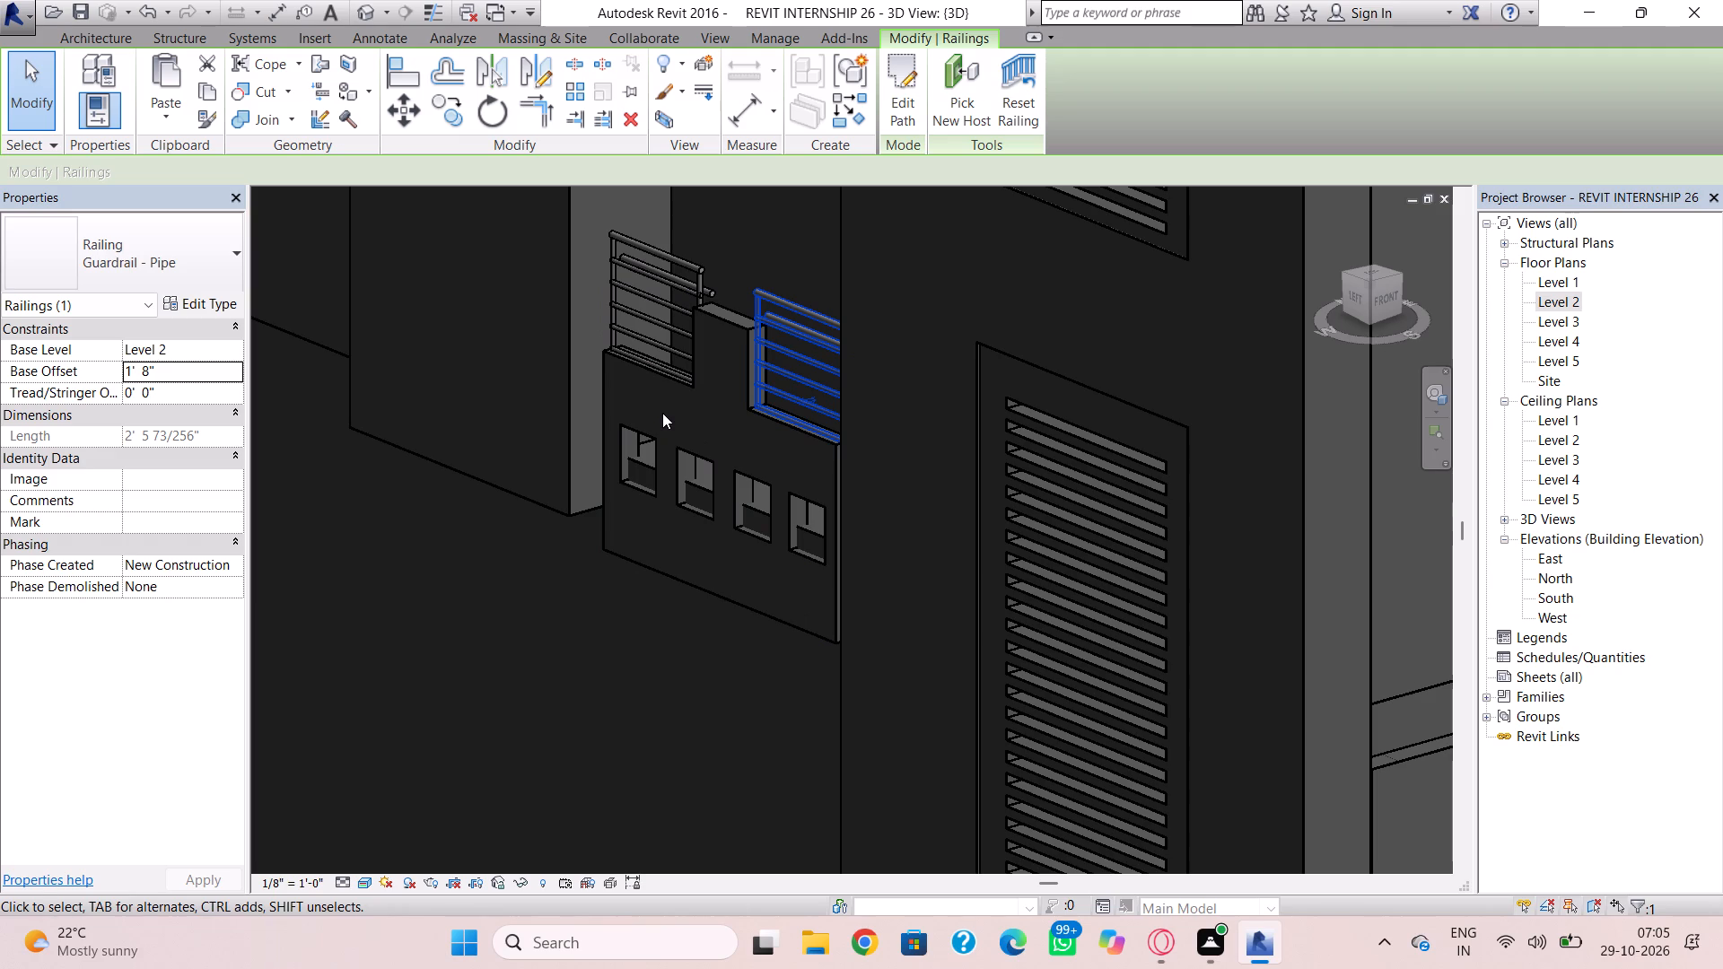
right_click_drag(669, 408, 830, 314, "shift")
left_click(650, 312, "ctrl")
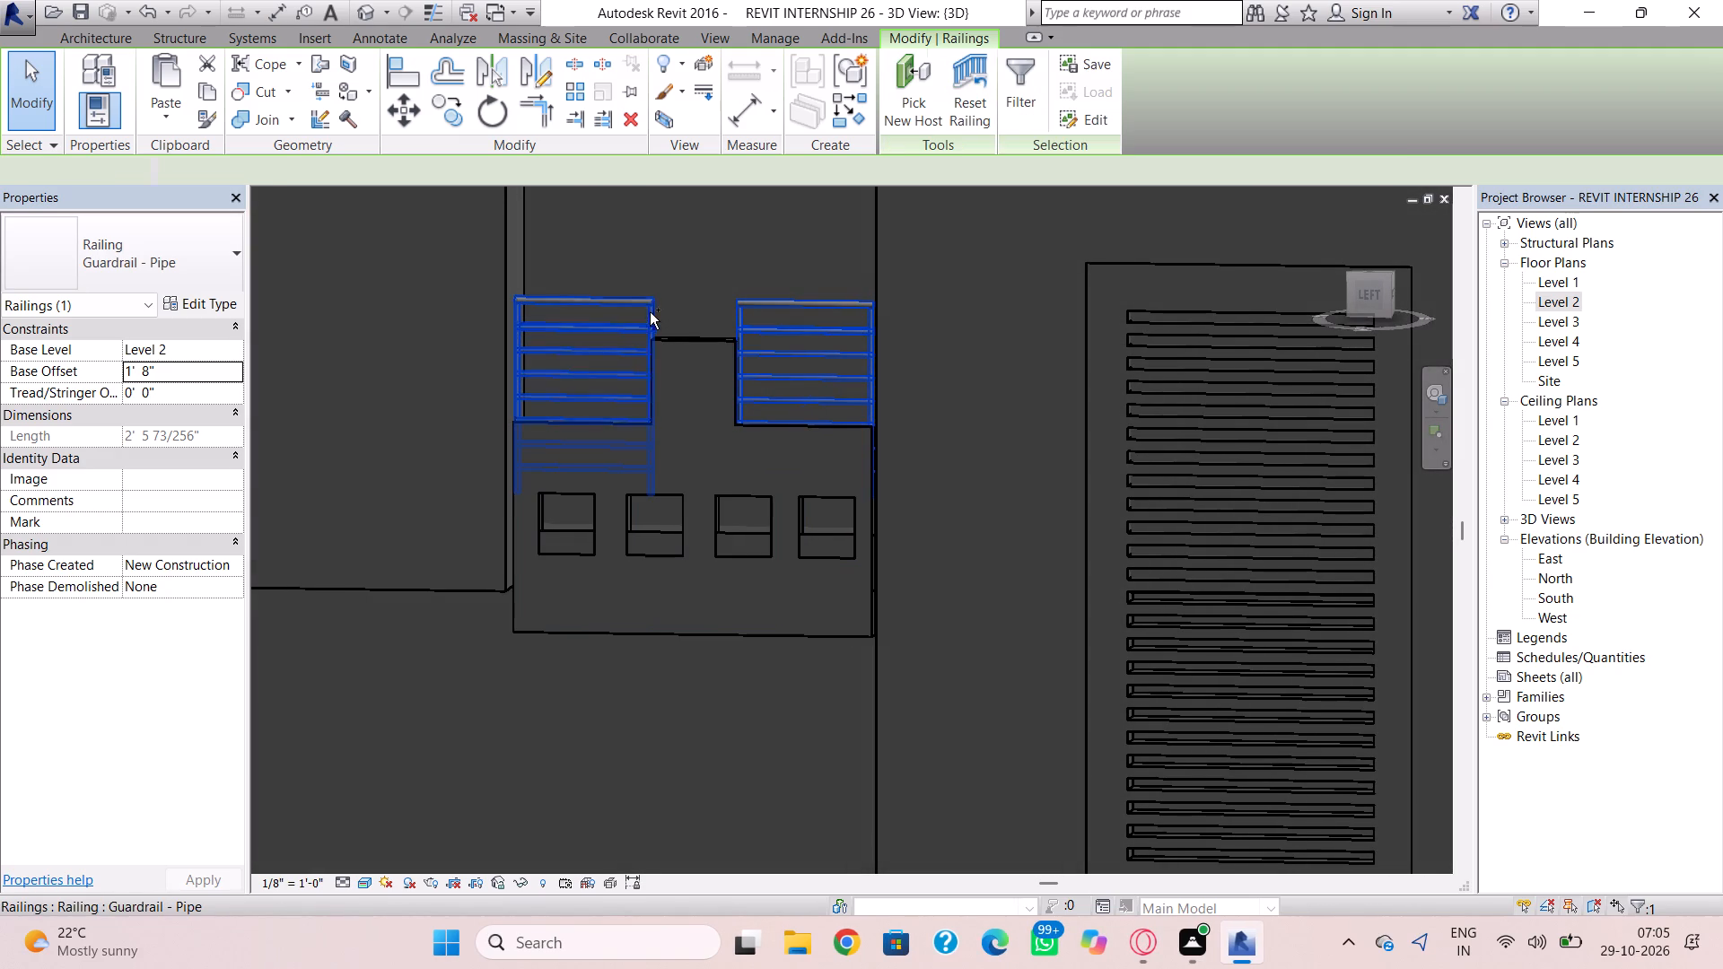
left_click(223, 362)
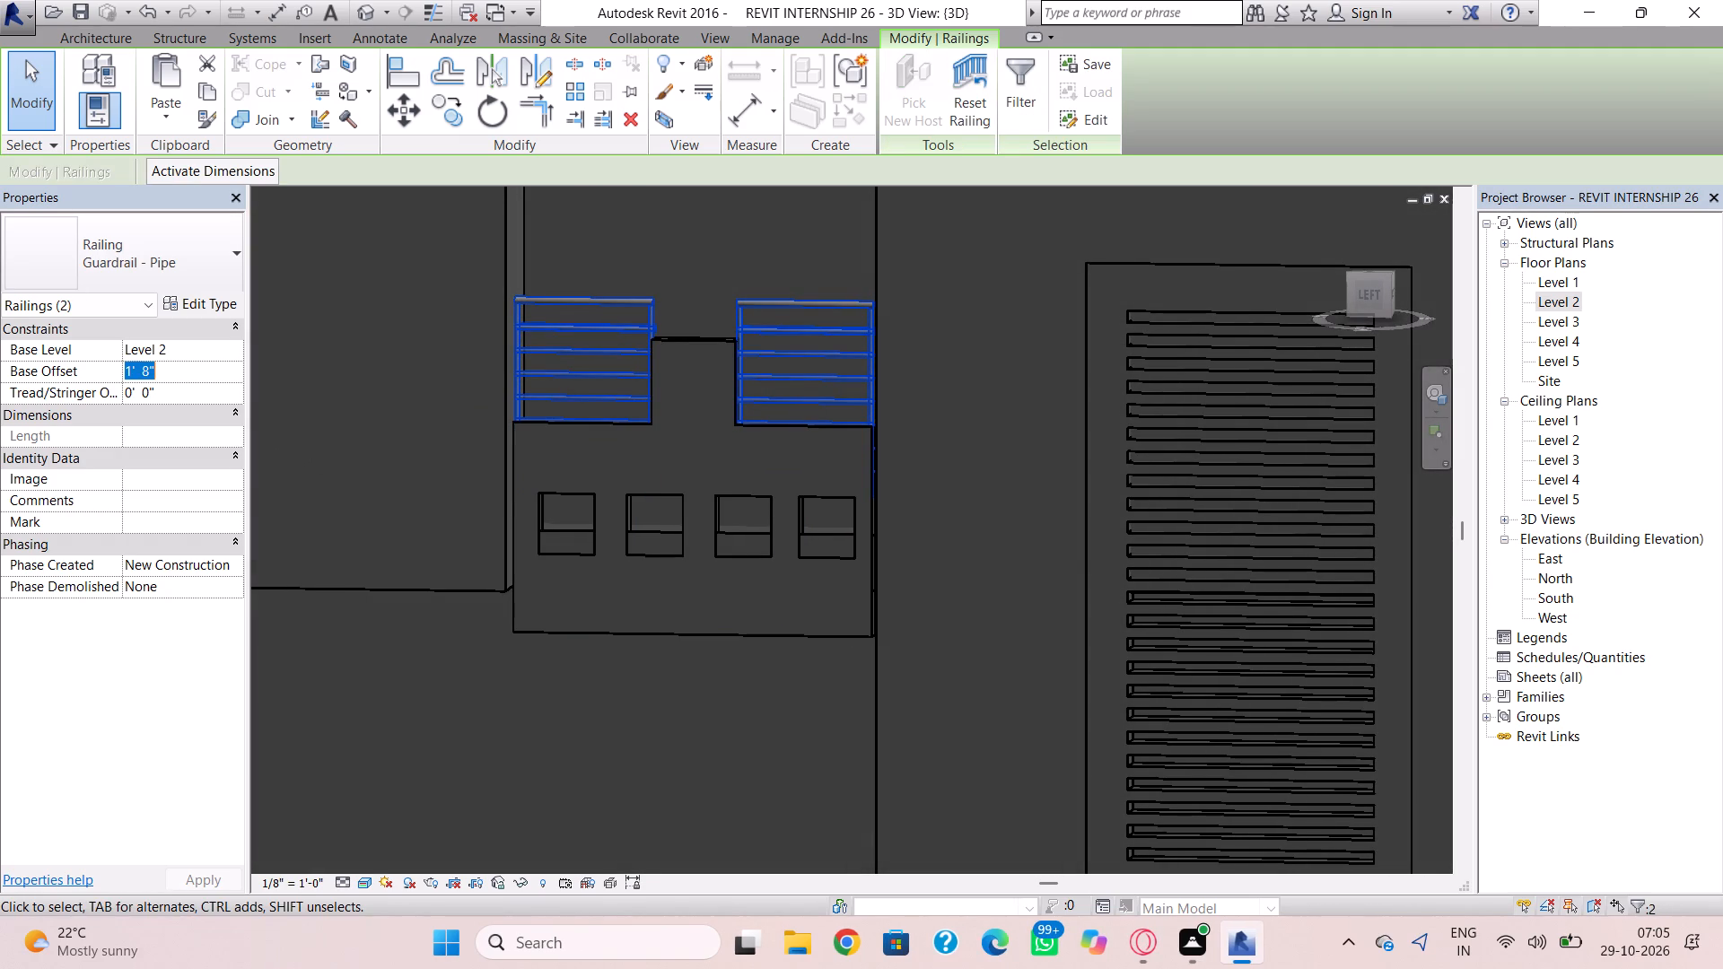
key("2")
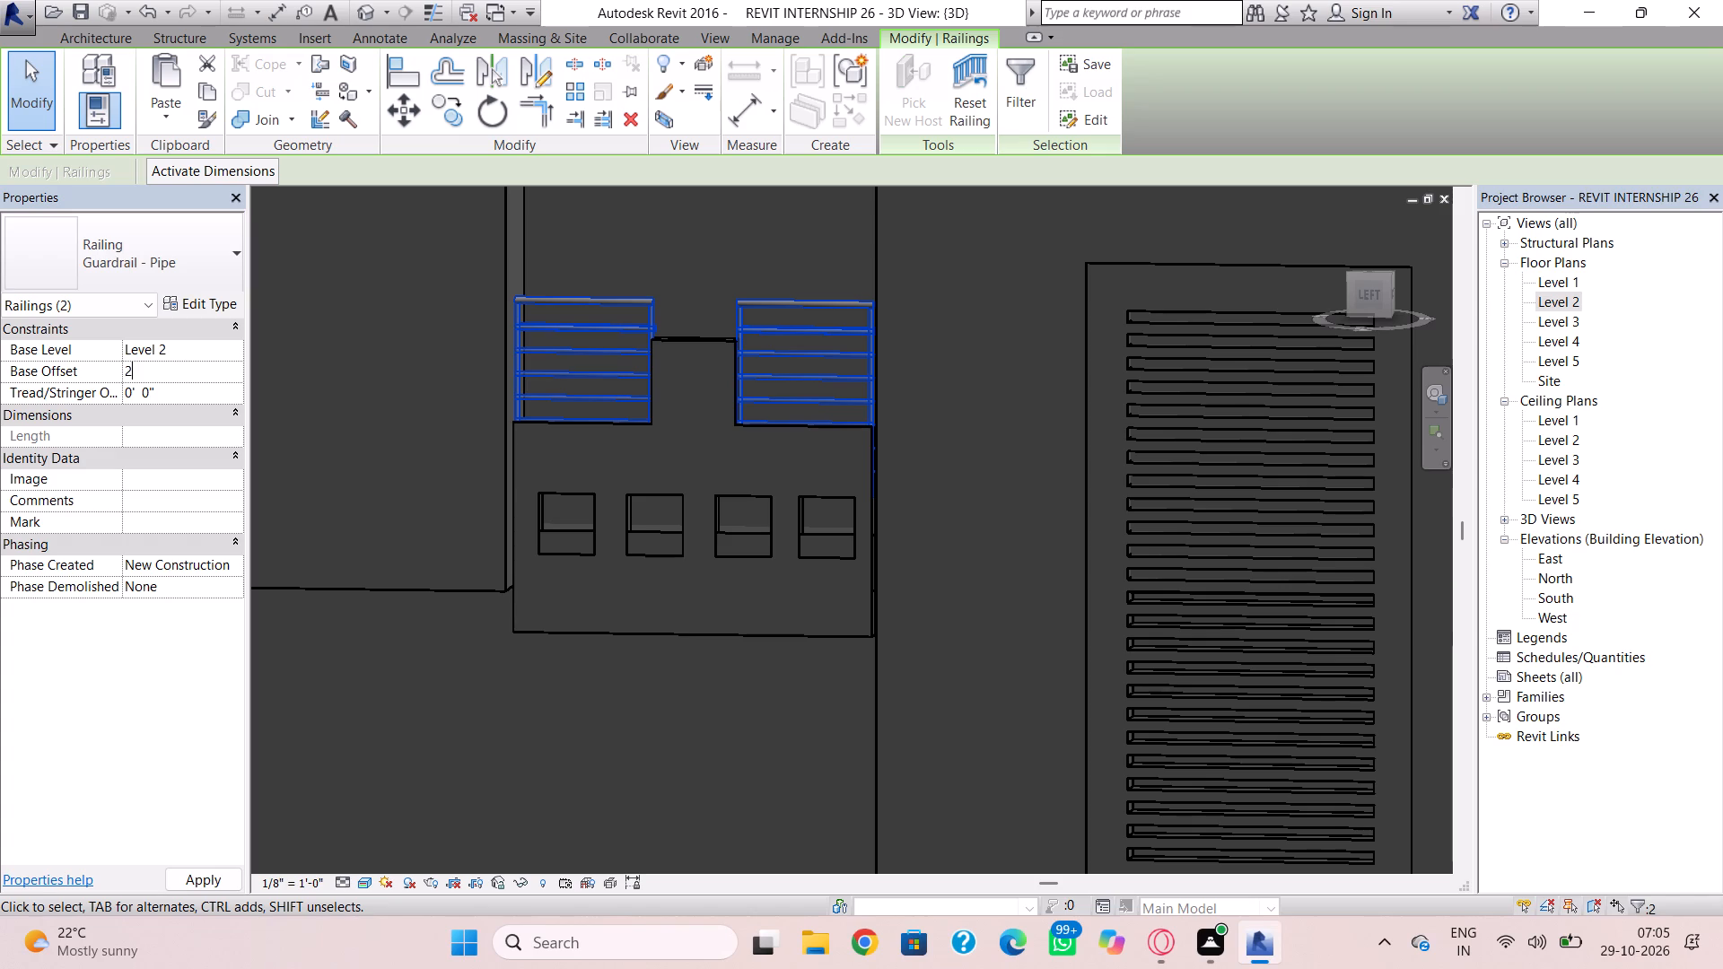
key("BackSpace")
key("BackSpace")
type("1.6")
key("apostrophe")
key("Return")
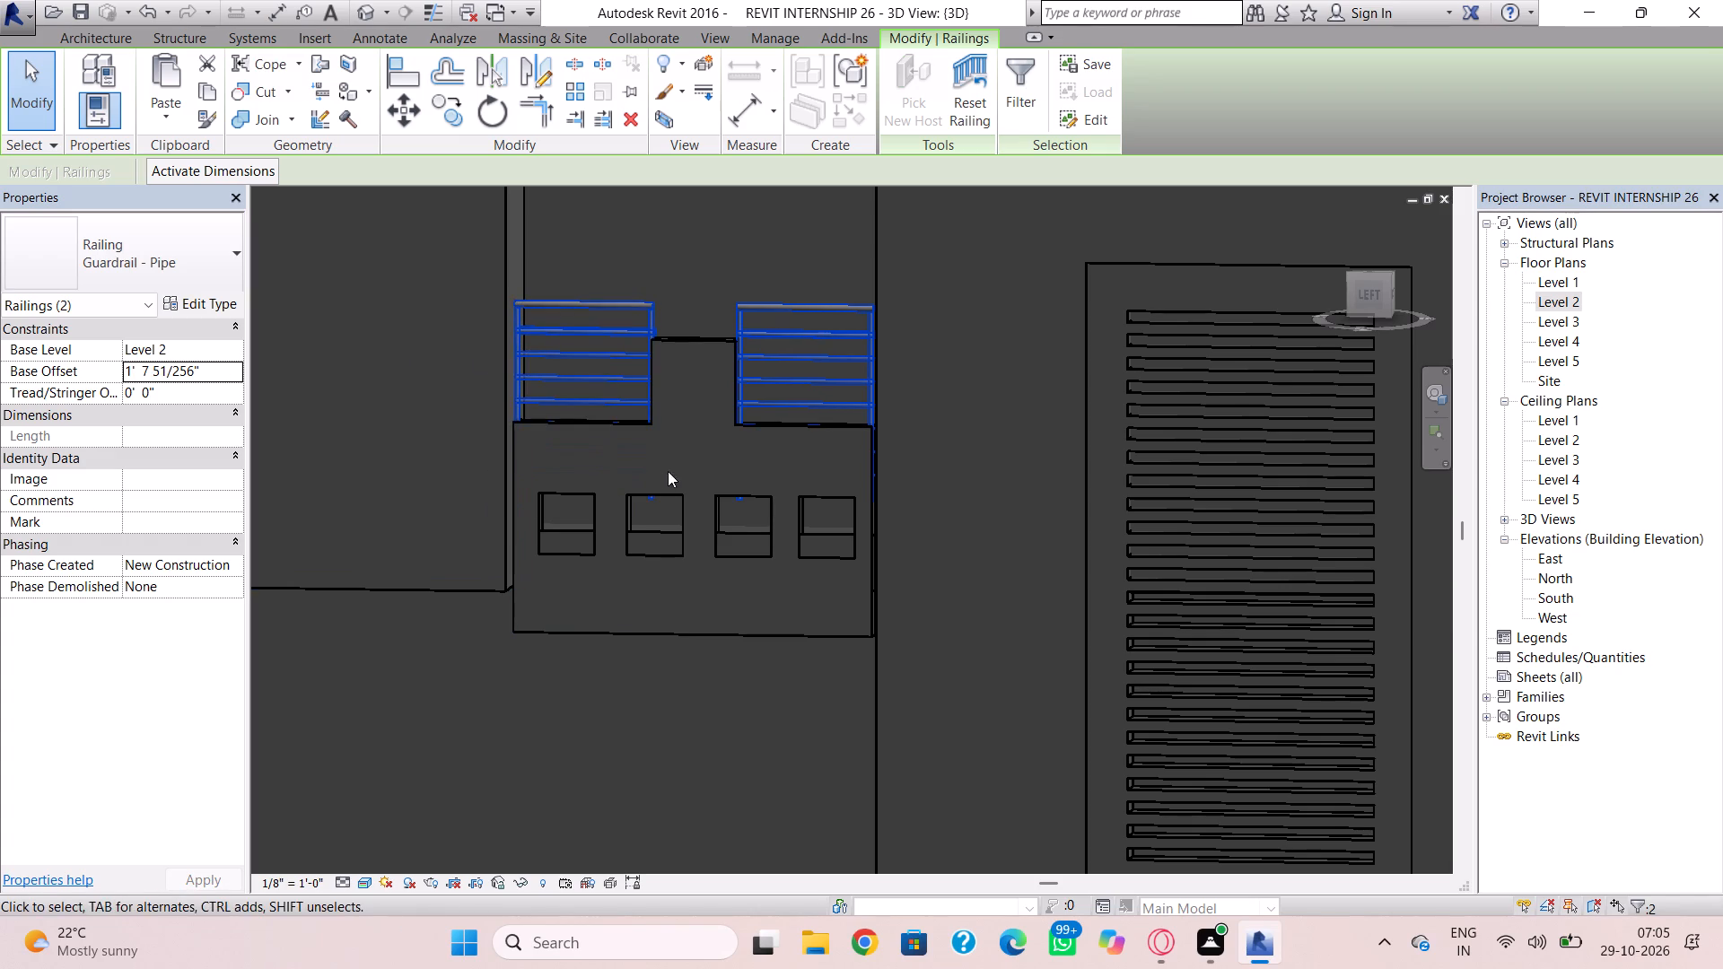
scroll(661, 554, "up", 5)
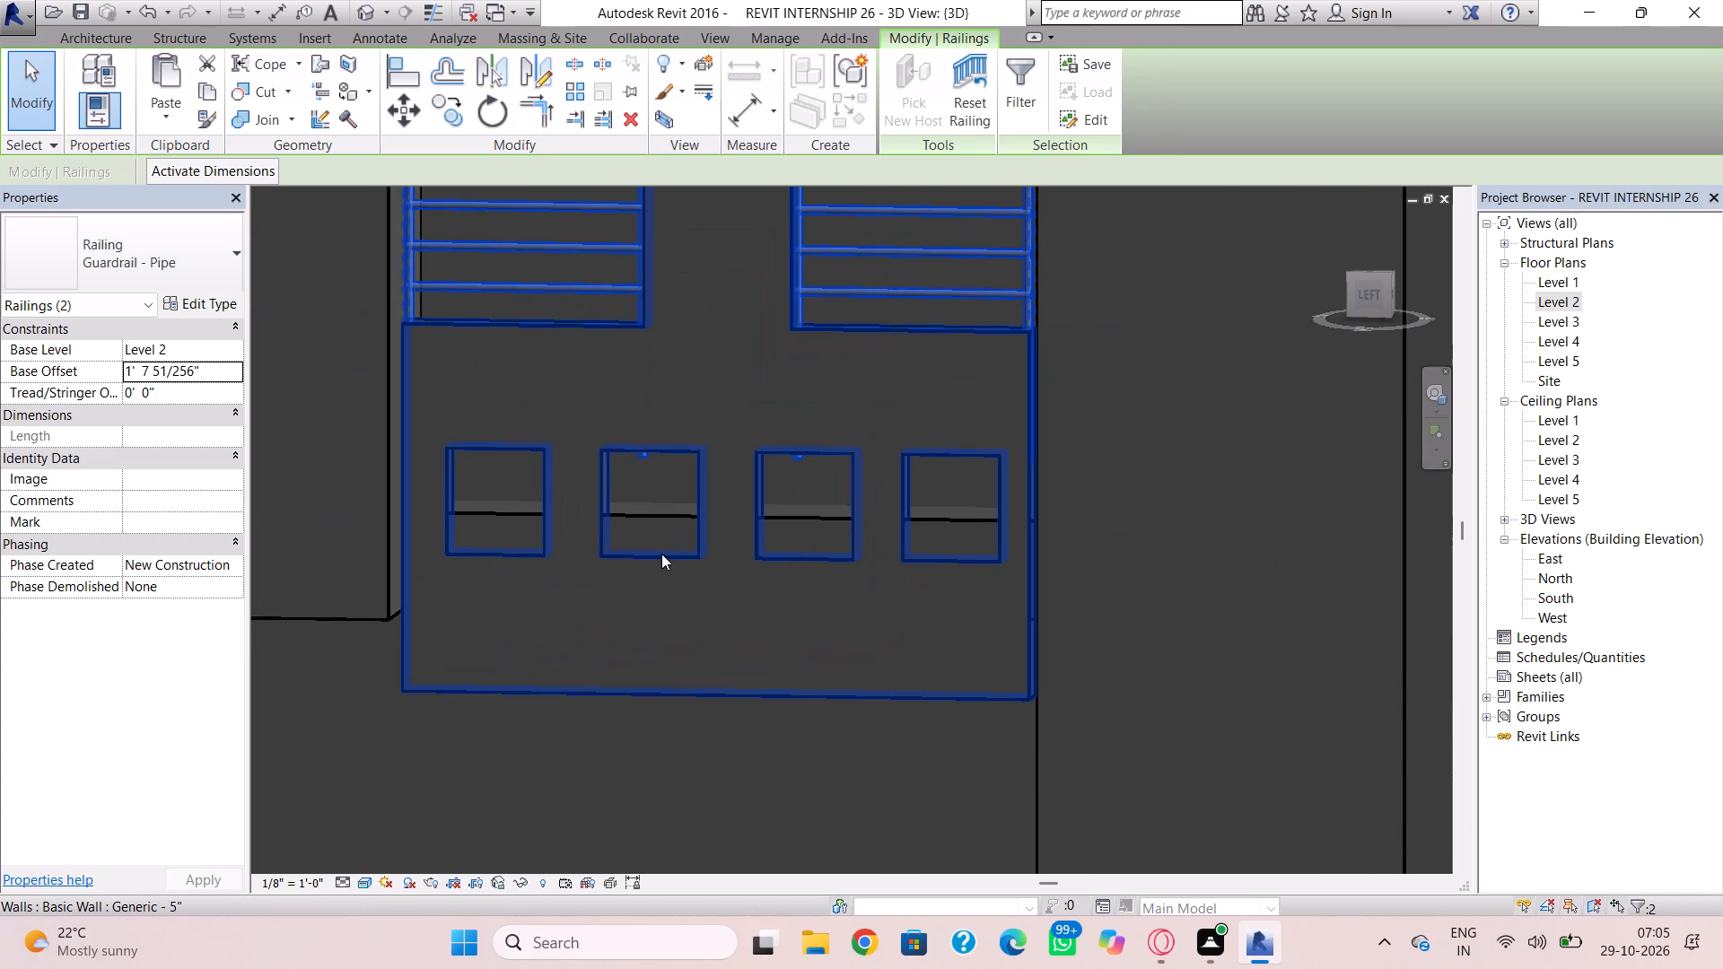
left_click(661, 554)
key("Escape")
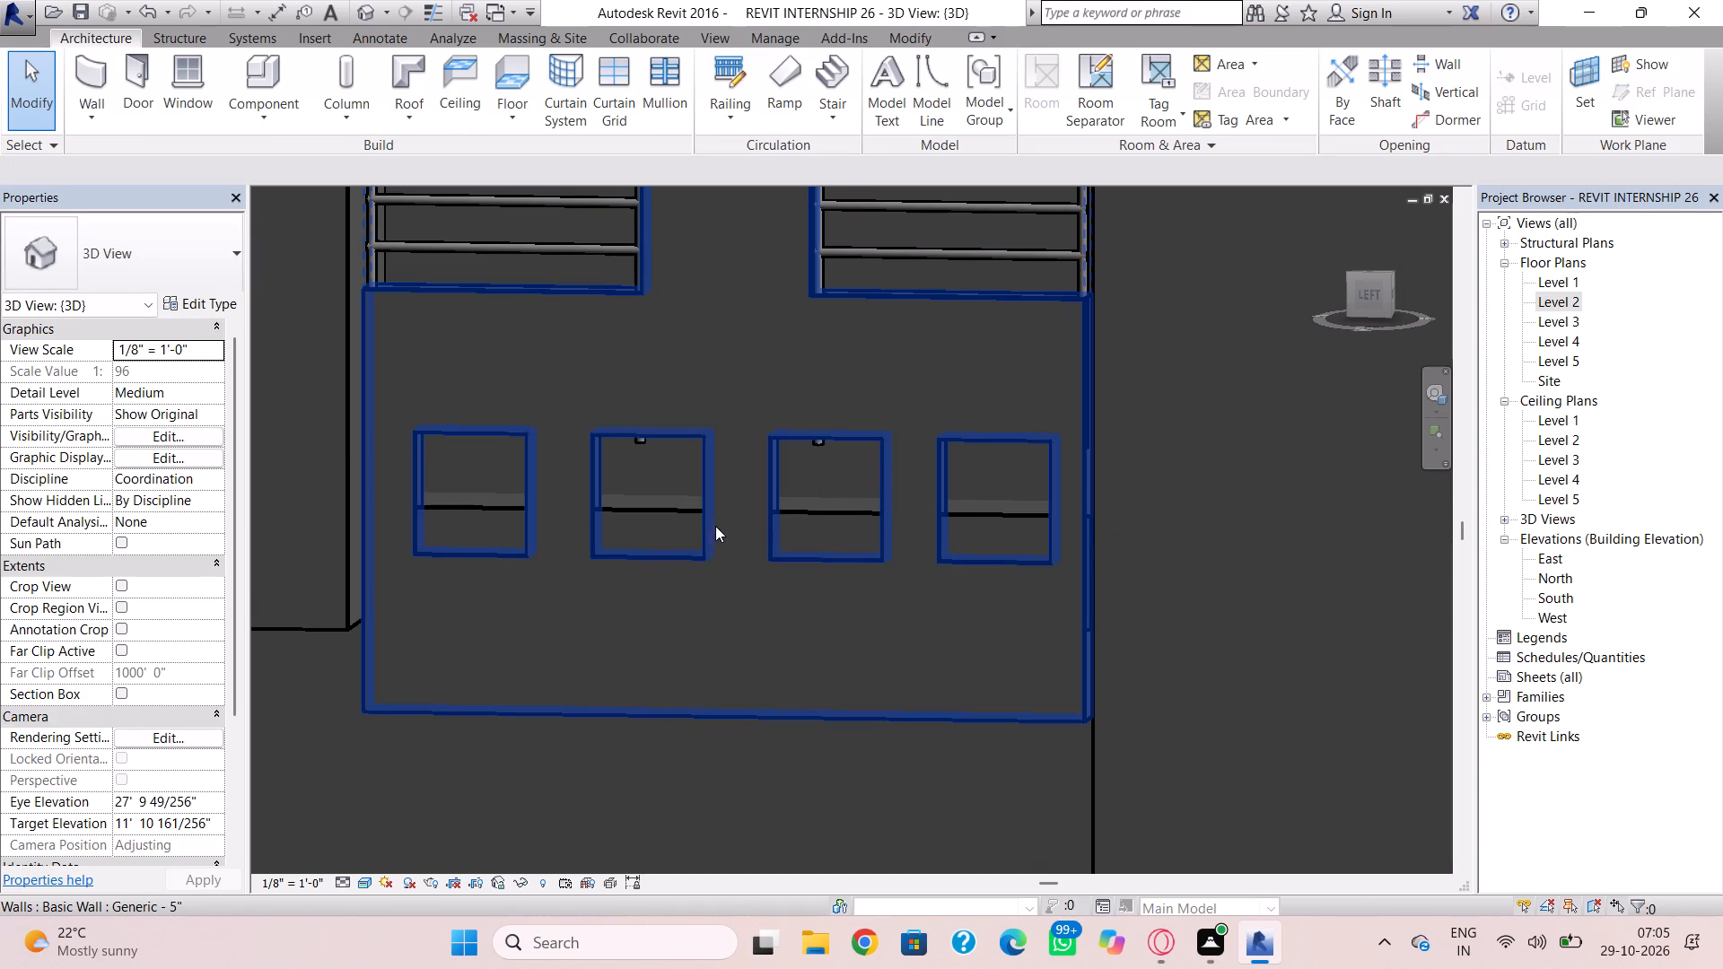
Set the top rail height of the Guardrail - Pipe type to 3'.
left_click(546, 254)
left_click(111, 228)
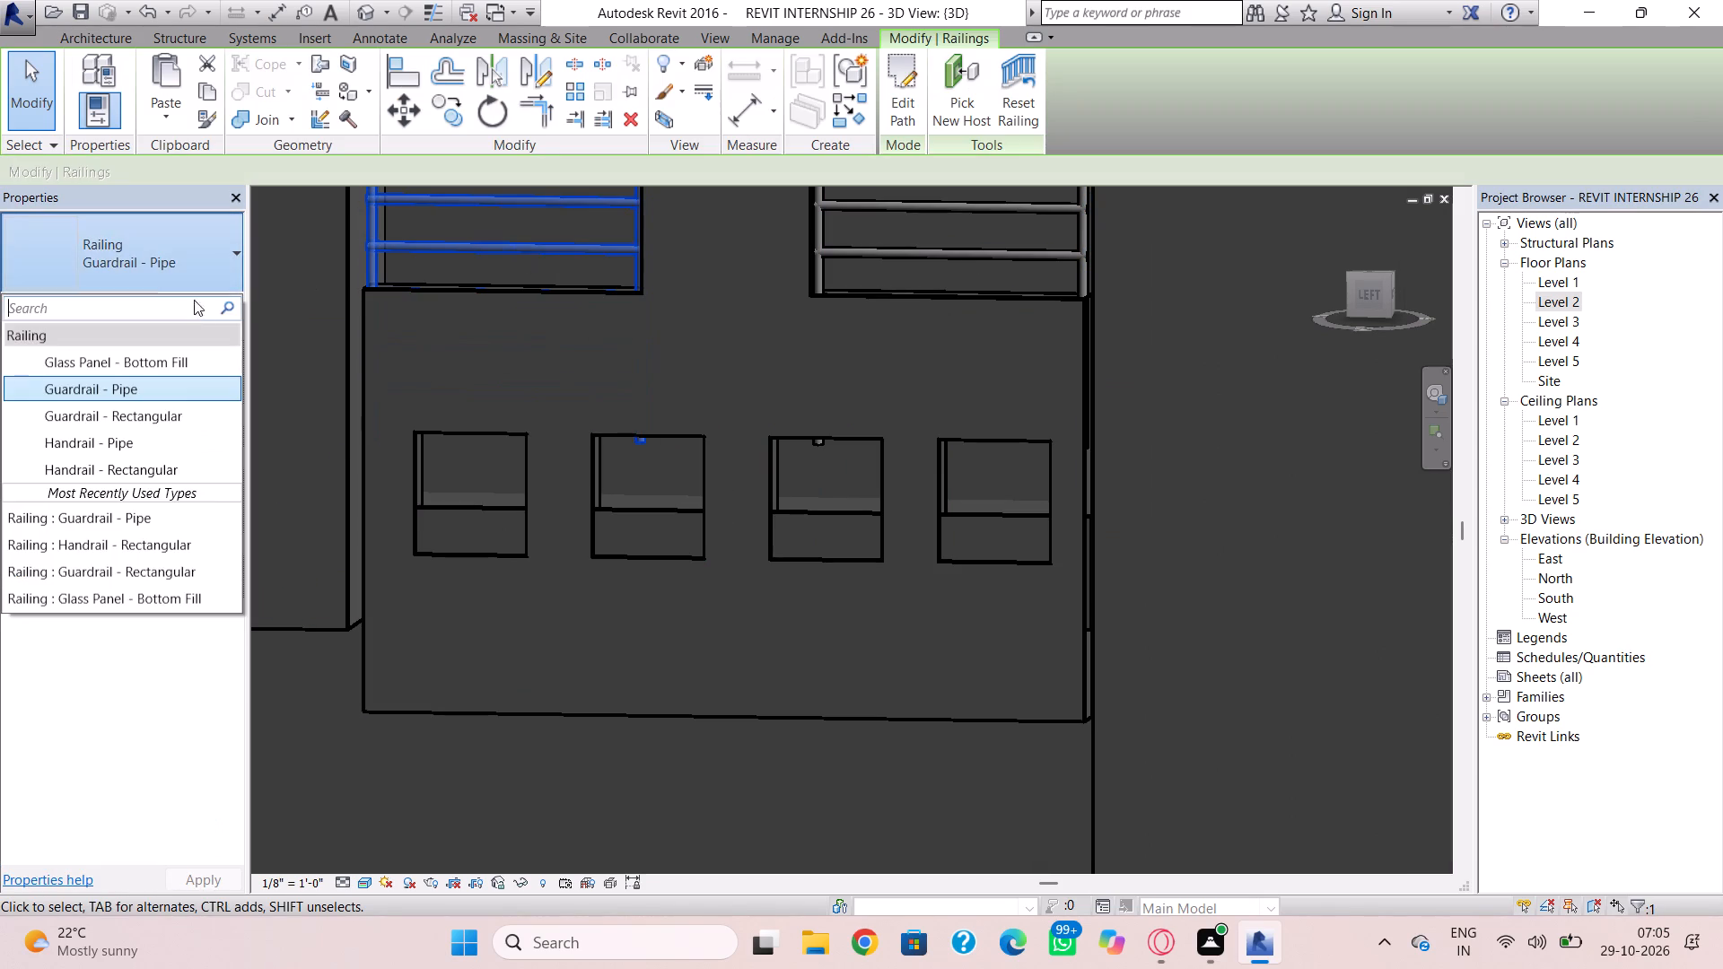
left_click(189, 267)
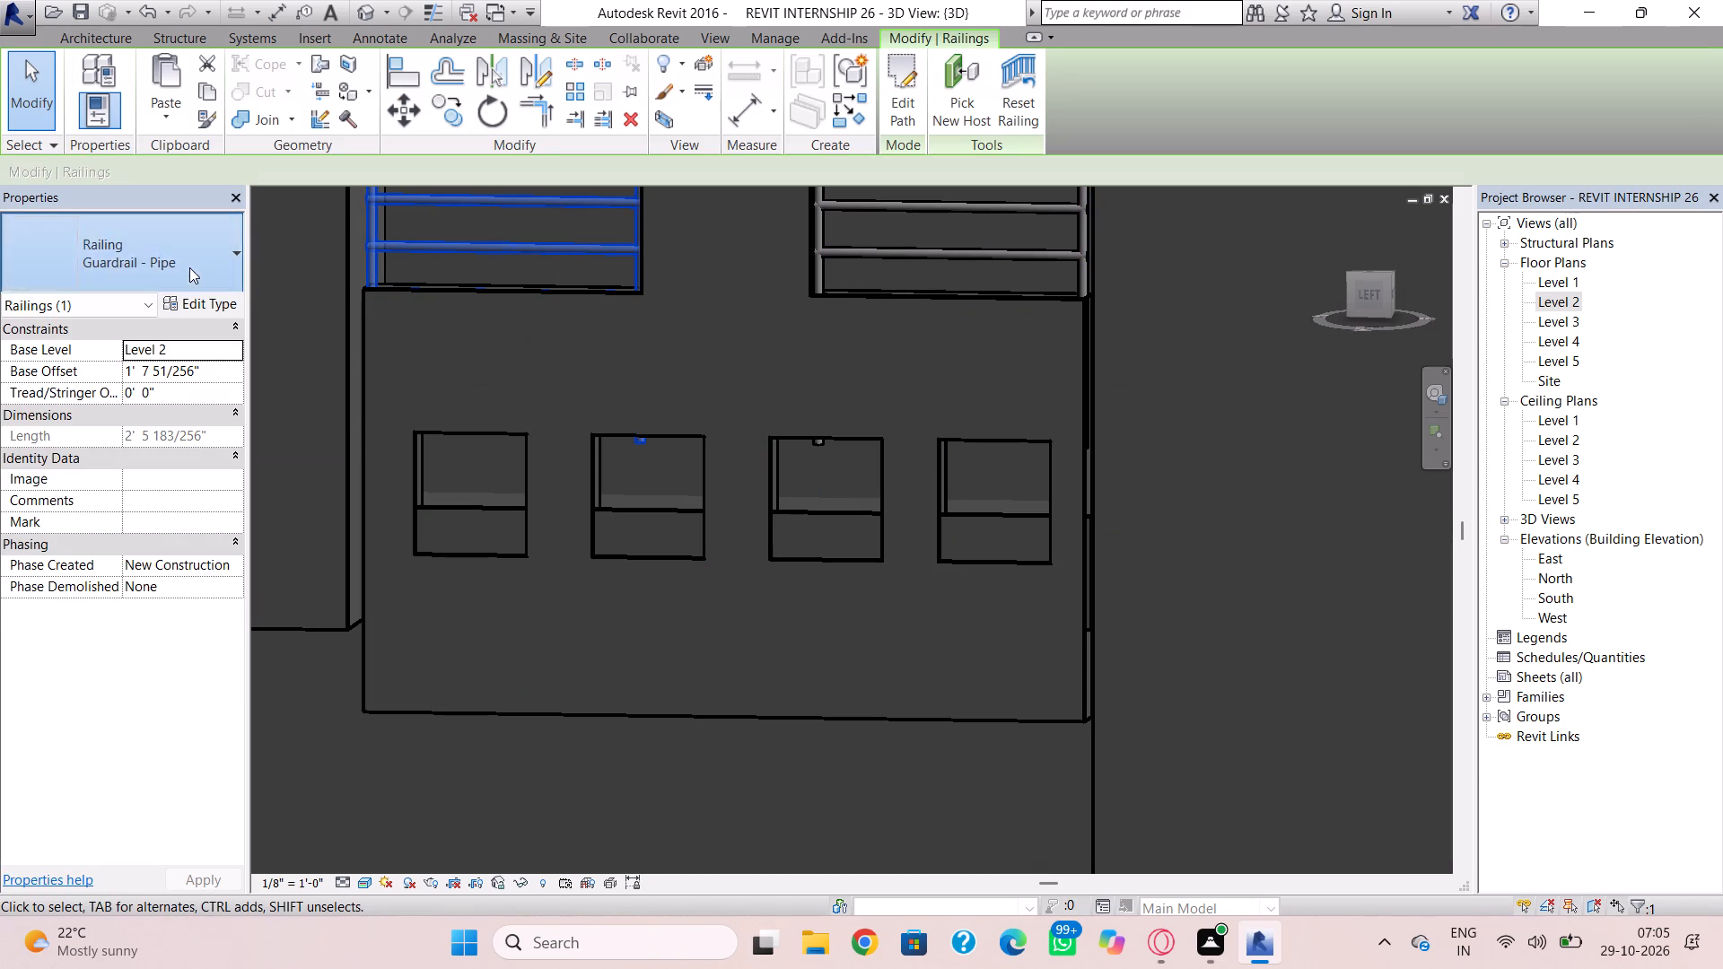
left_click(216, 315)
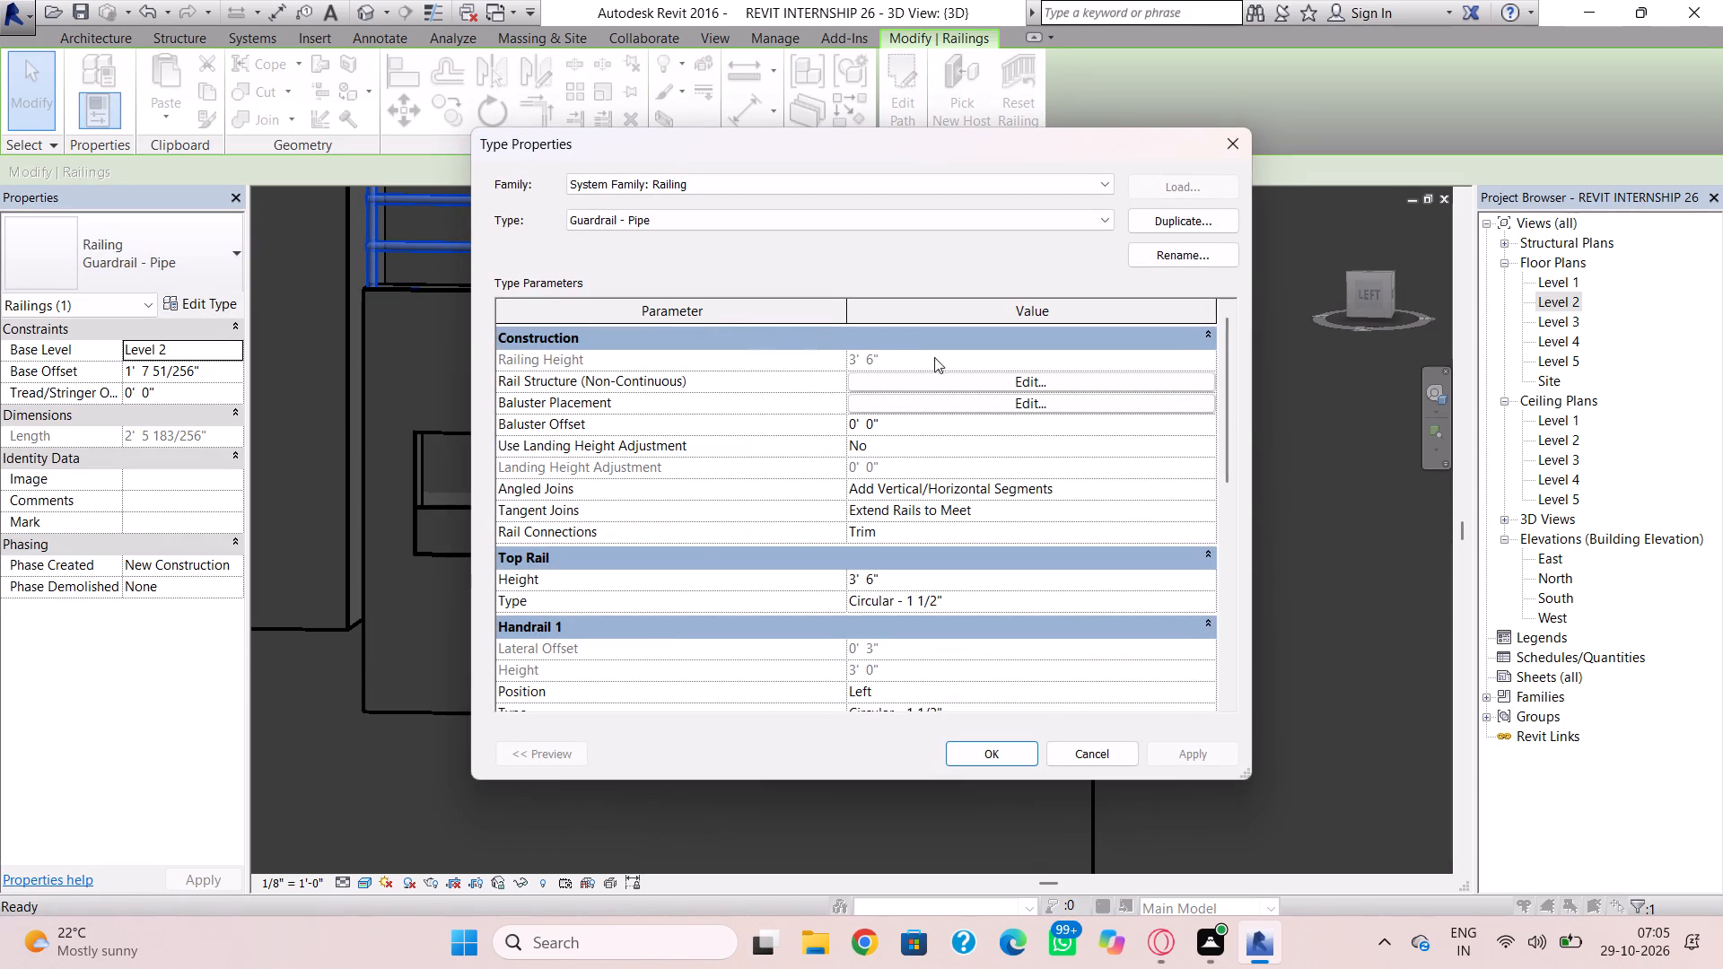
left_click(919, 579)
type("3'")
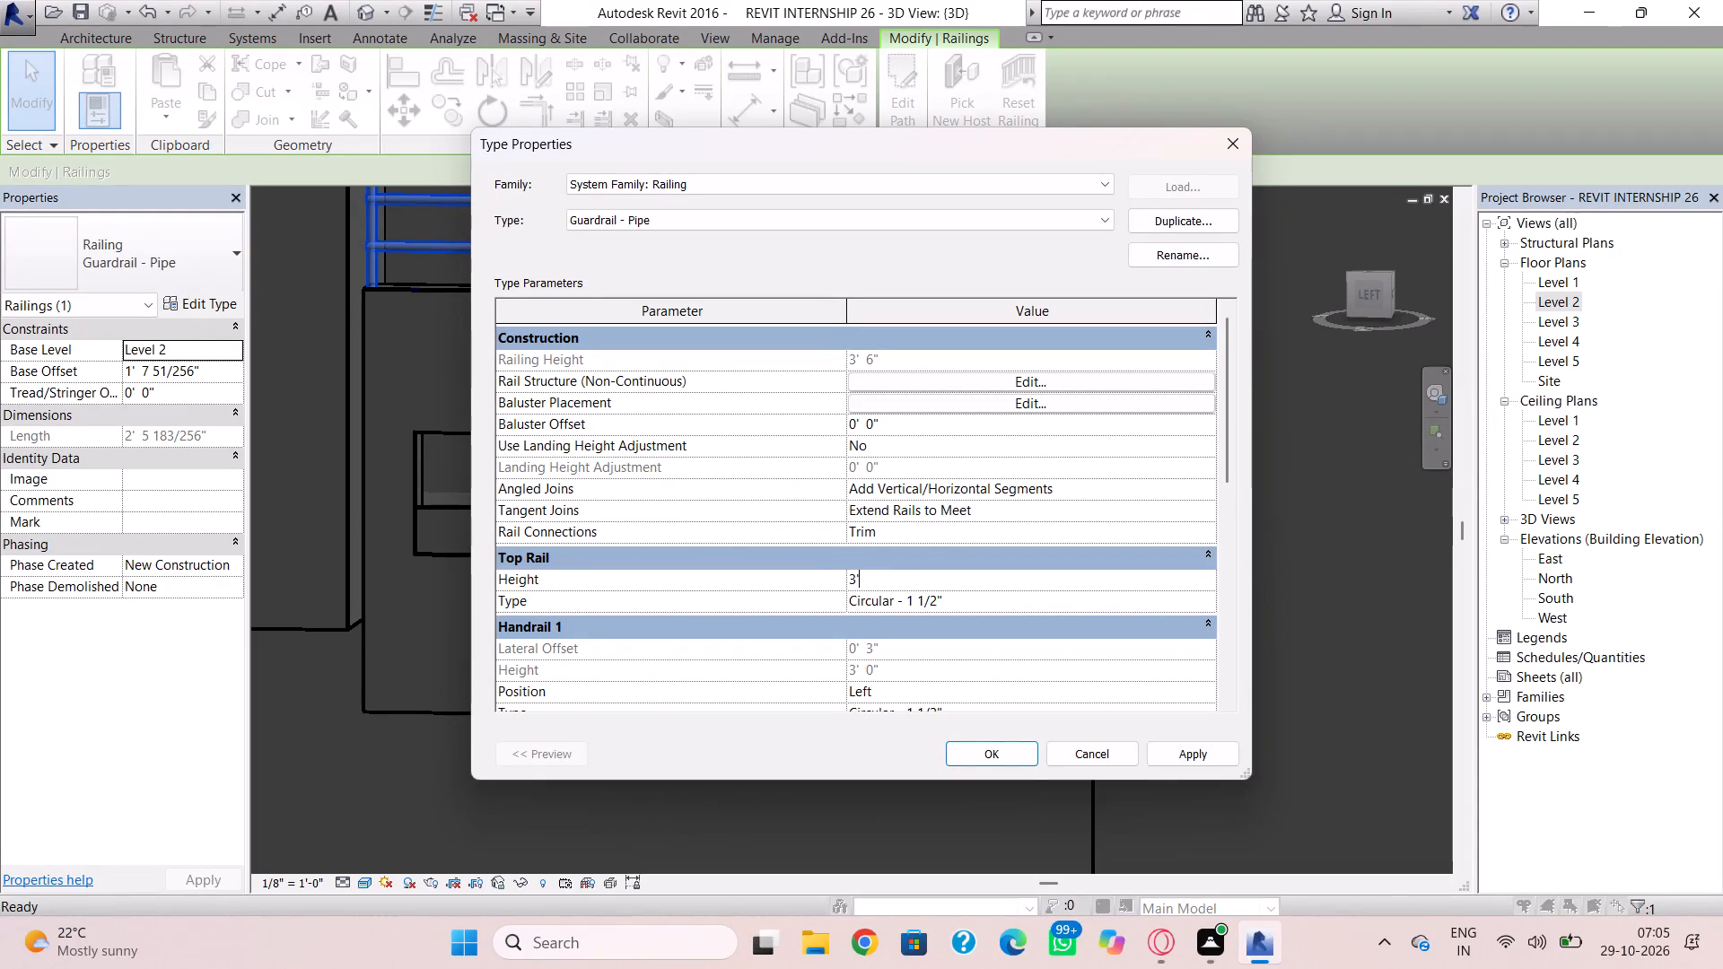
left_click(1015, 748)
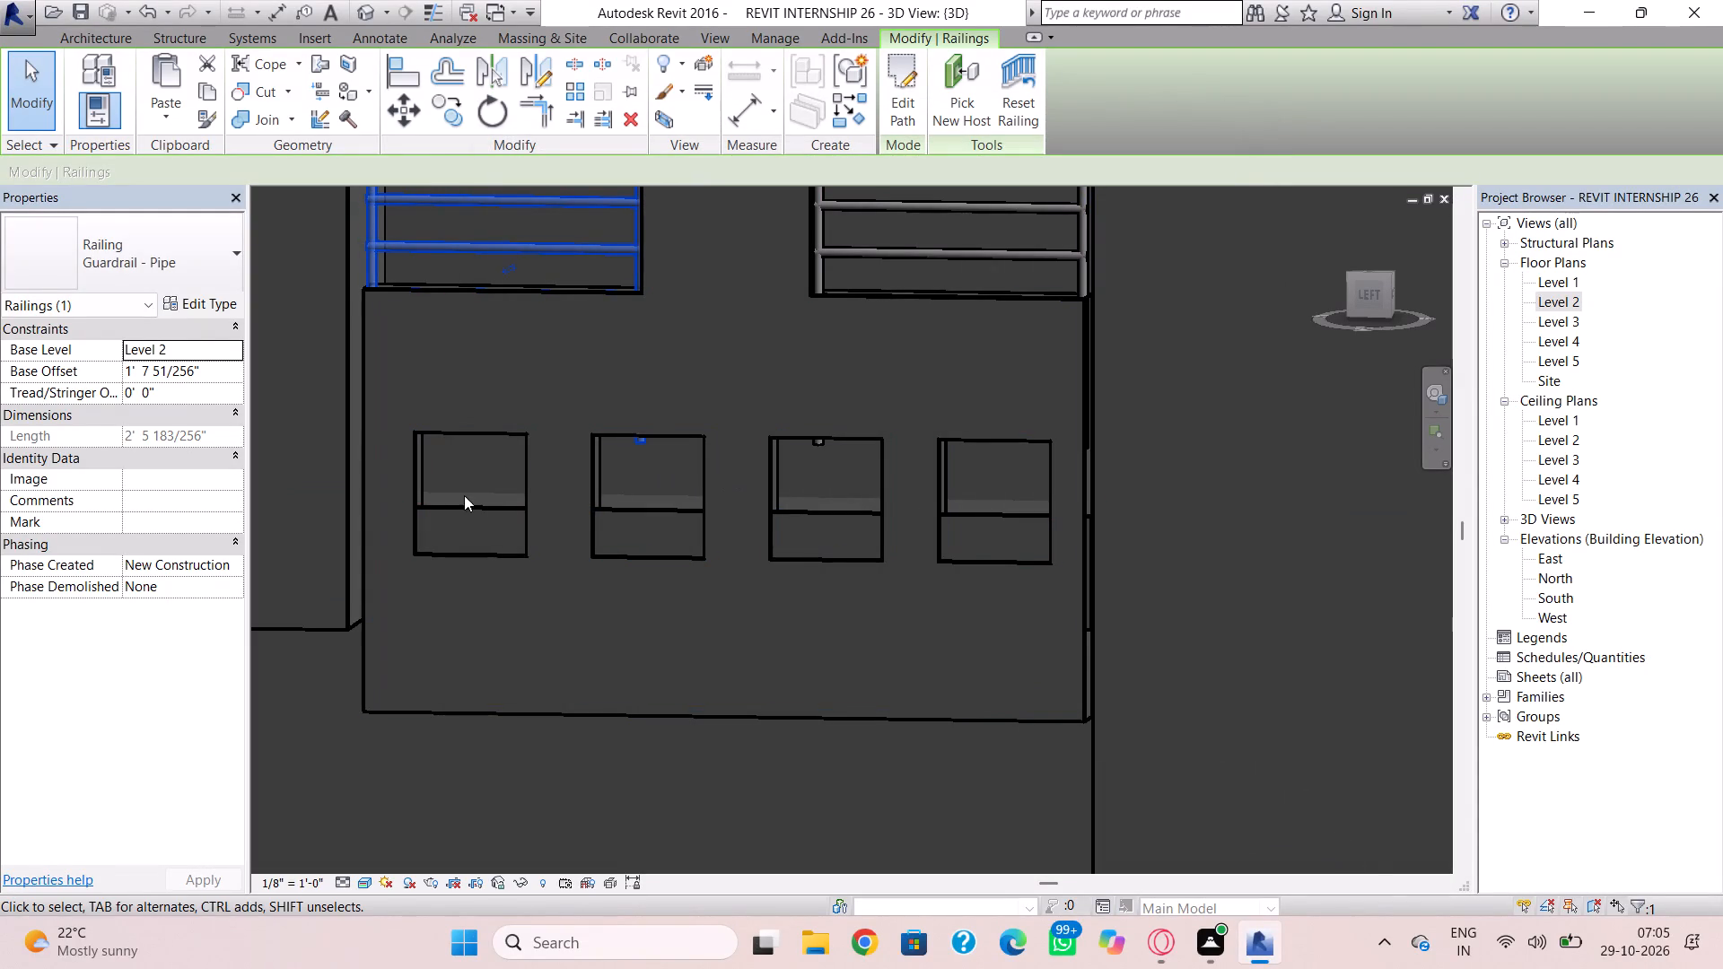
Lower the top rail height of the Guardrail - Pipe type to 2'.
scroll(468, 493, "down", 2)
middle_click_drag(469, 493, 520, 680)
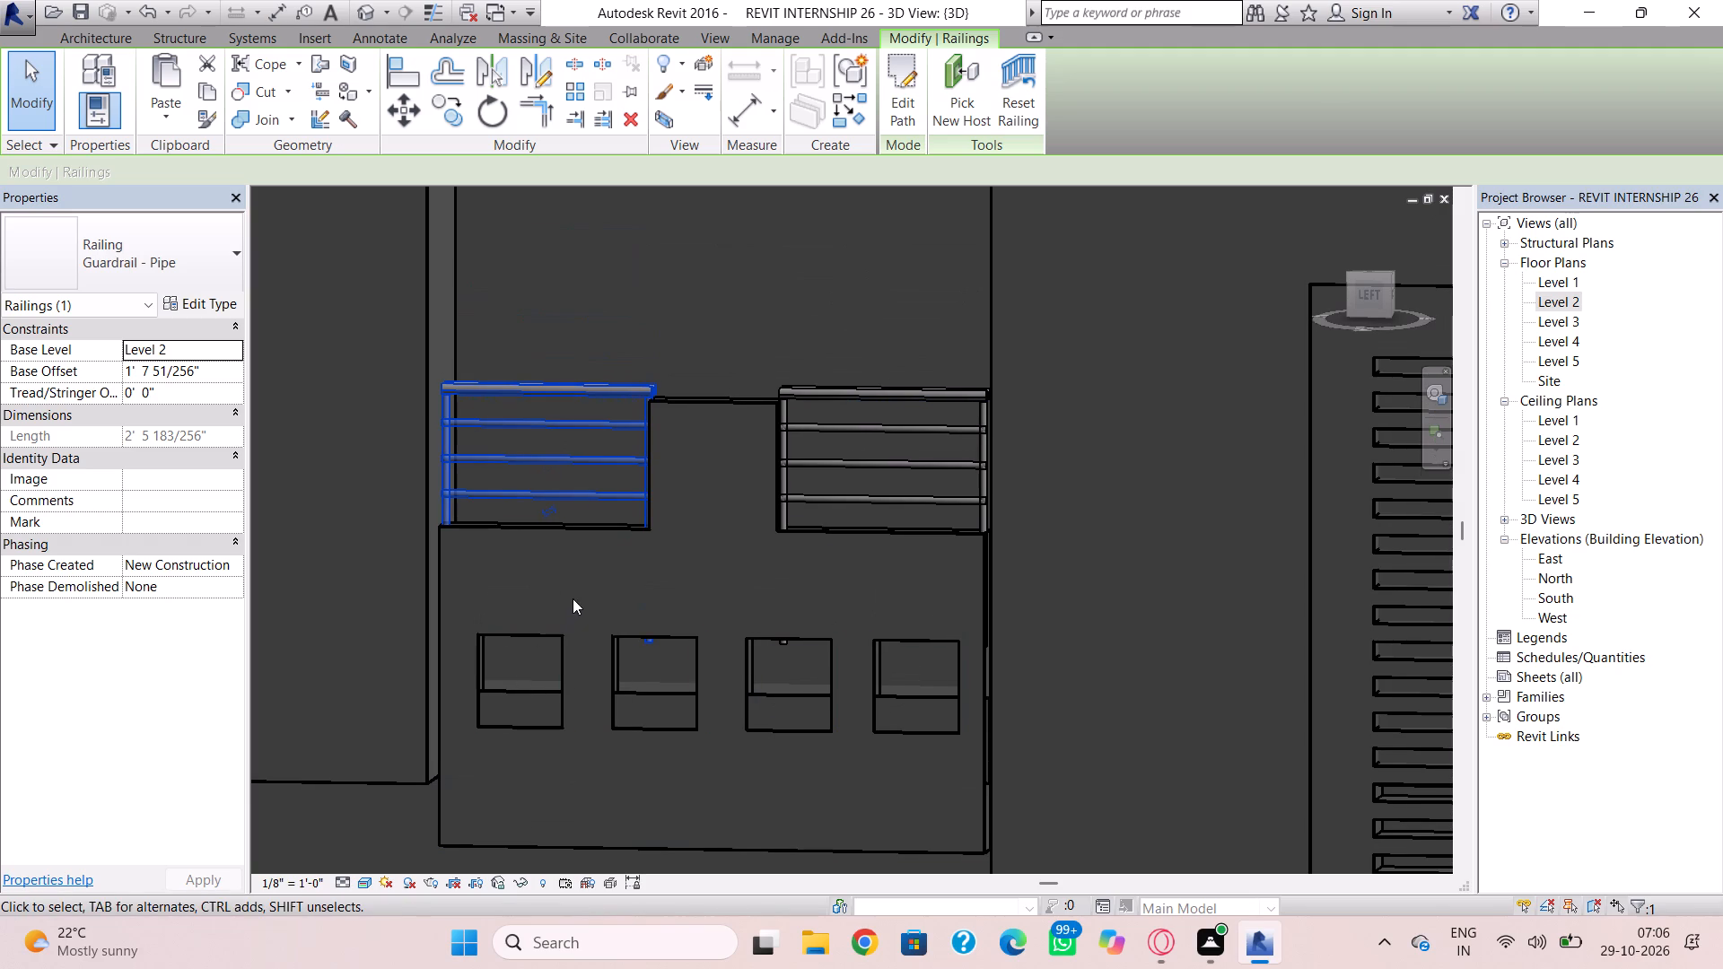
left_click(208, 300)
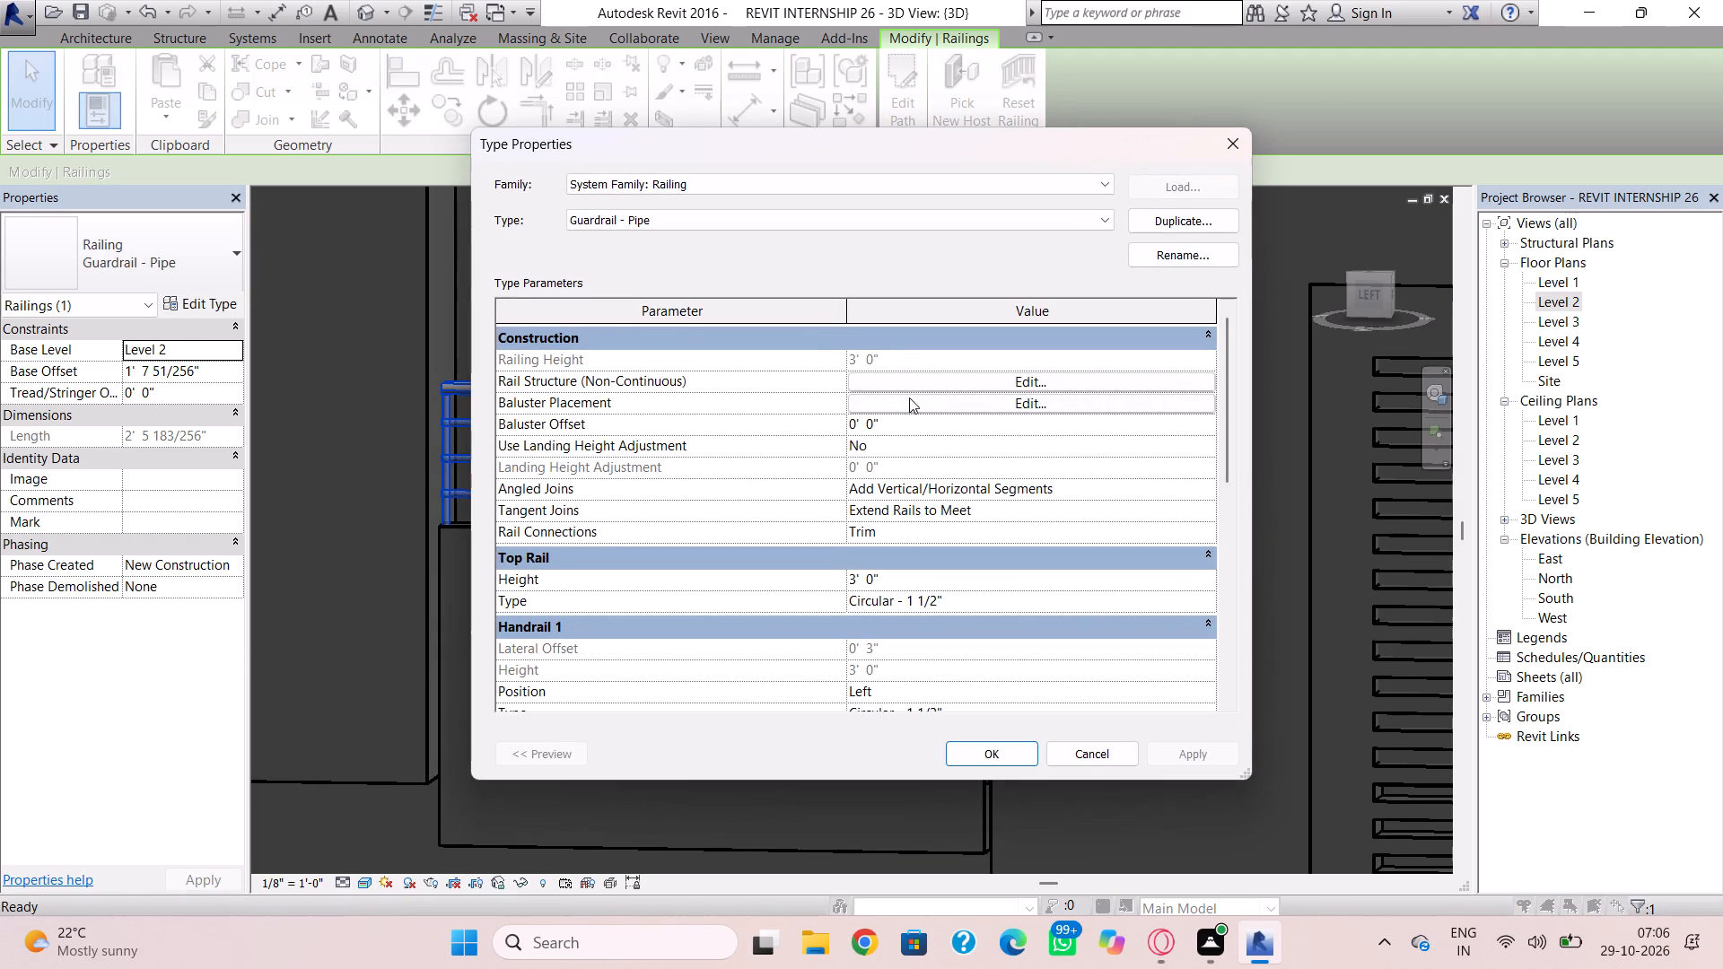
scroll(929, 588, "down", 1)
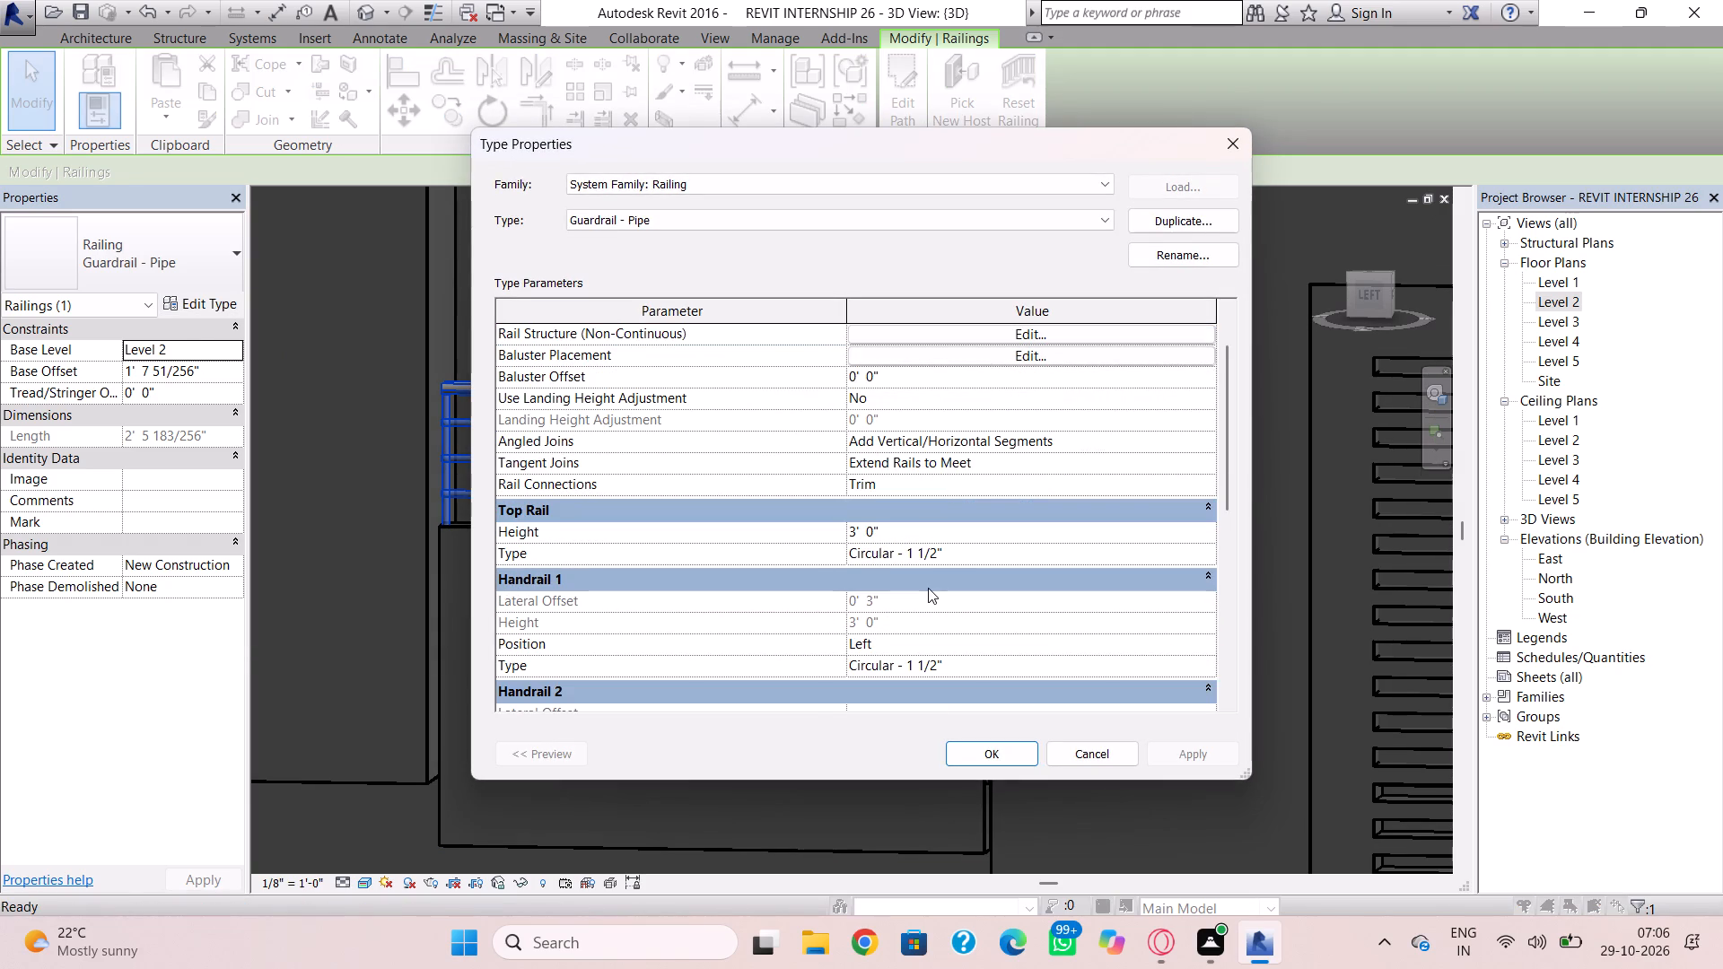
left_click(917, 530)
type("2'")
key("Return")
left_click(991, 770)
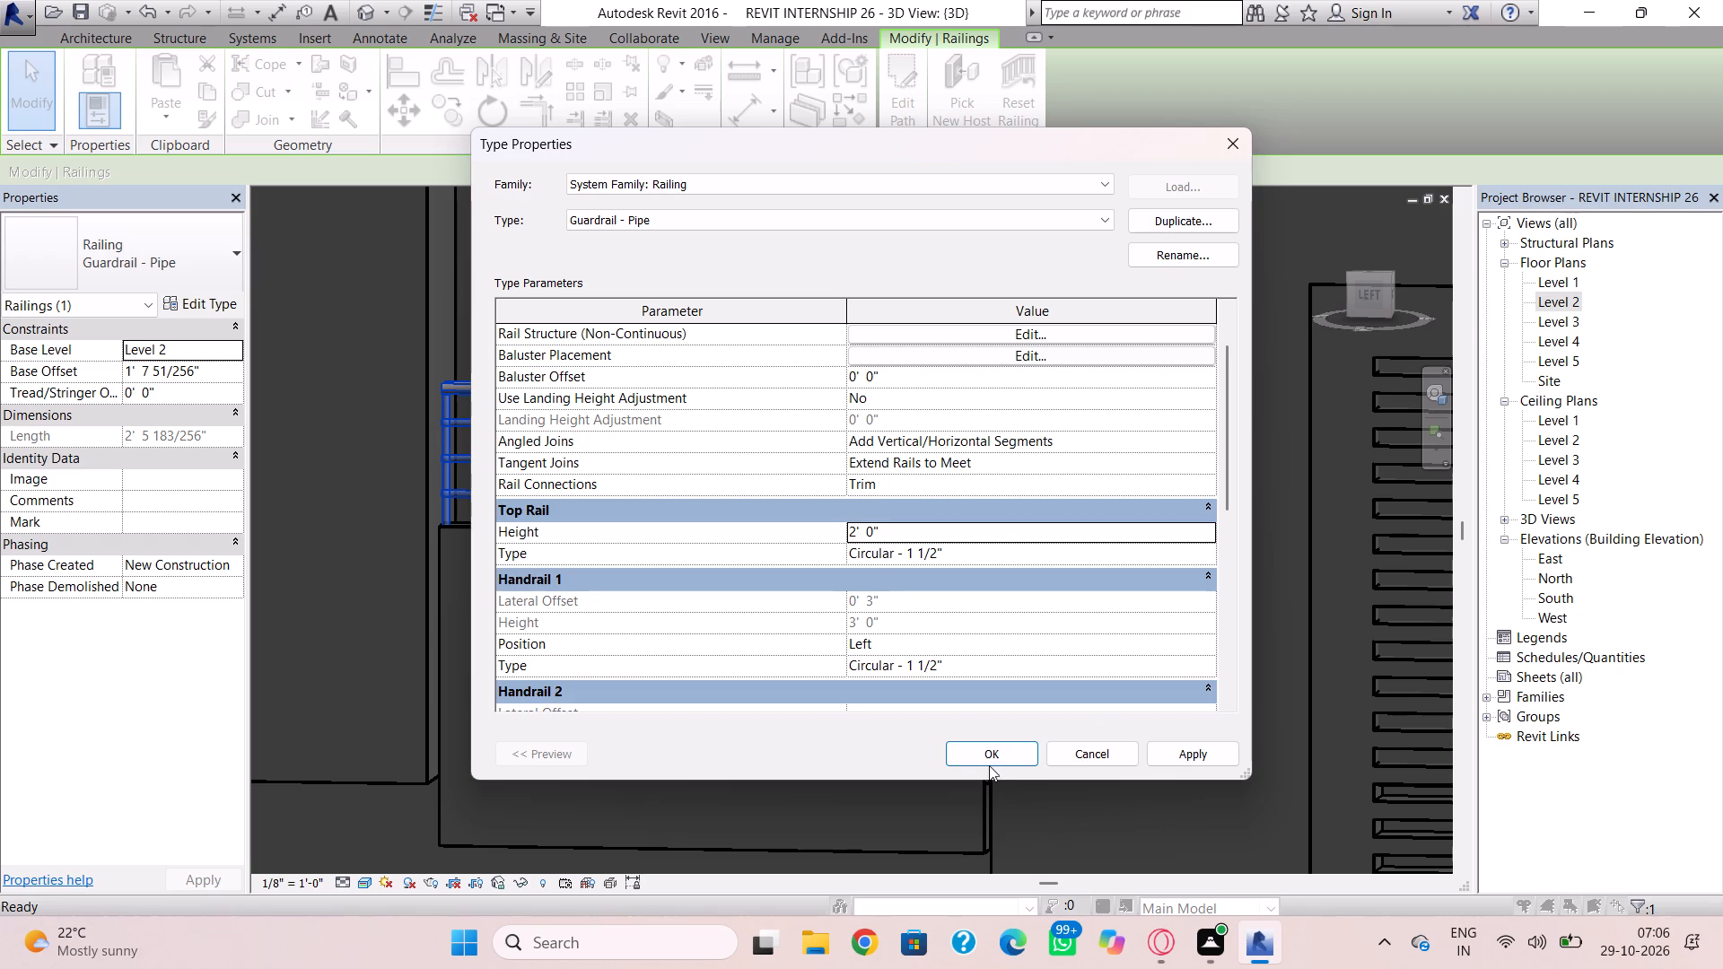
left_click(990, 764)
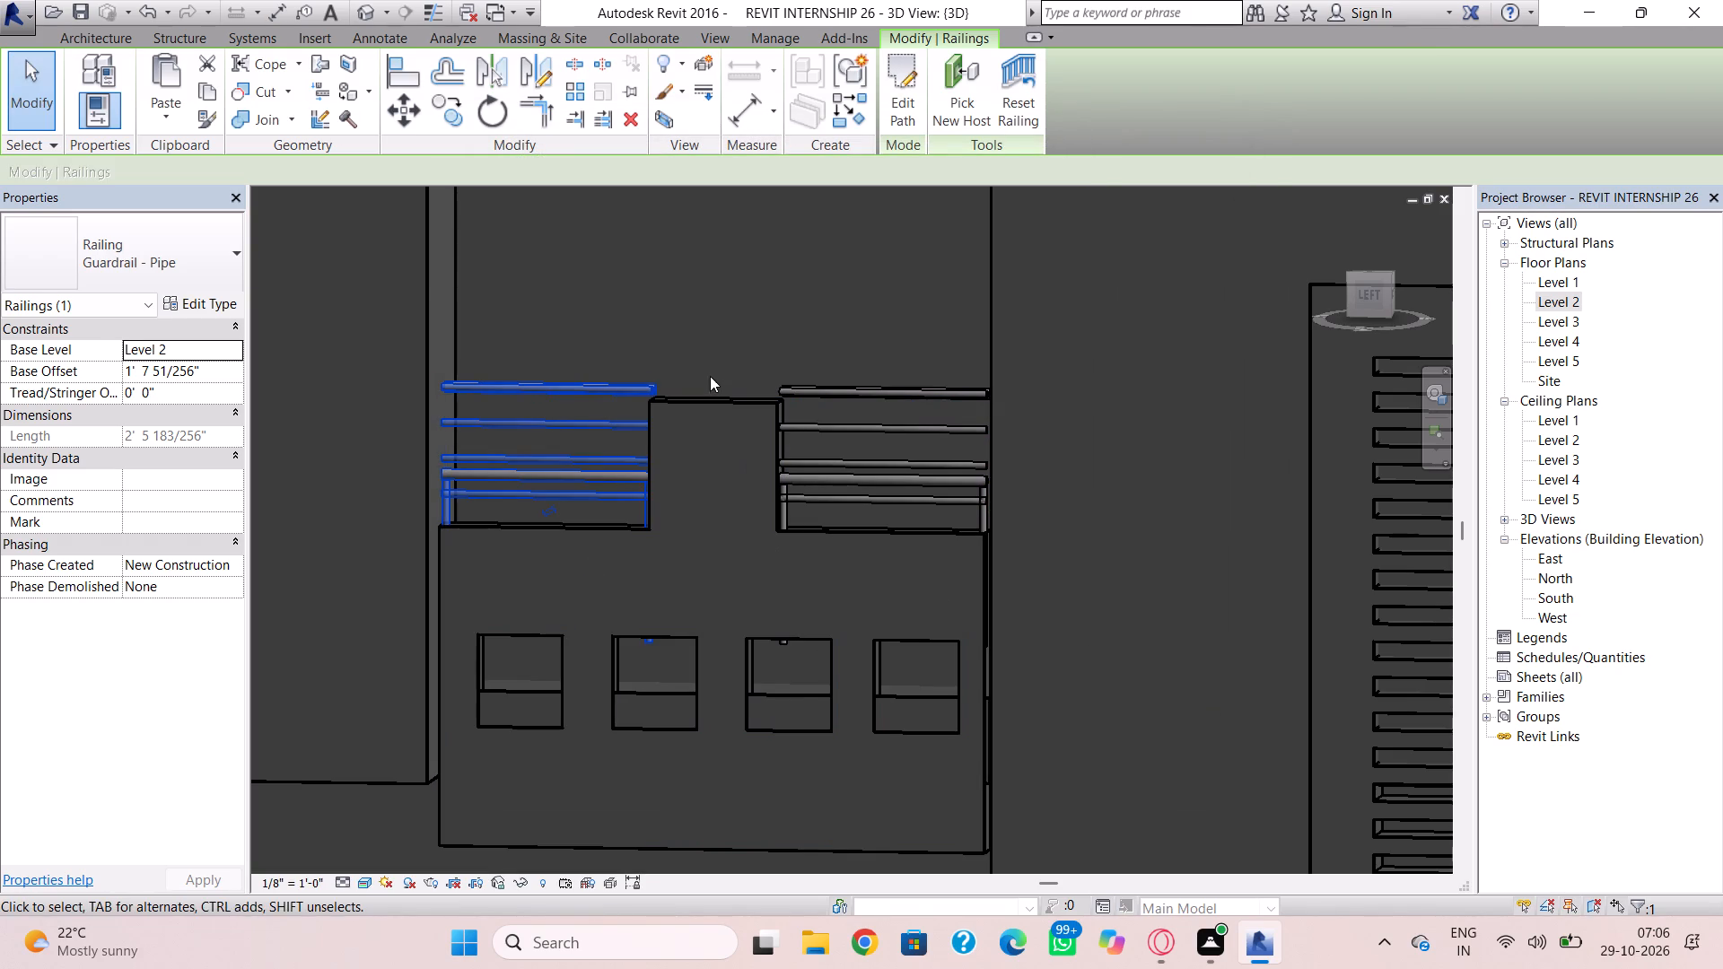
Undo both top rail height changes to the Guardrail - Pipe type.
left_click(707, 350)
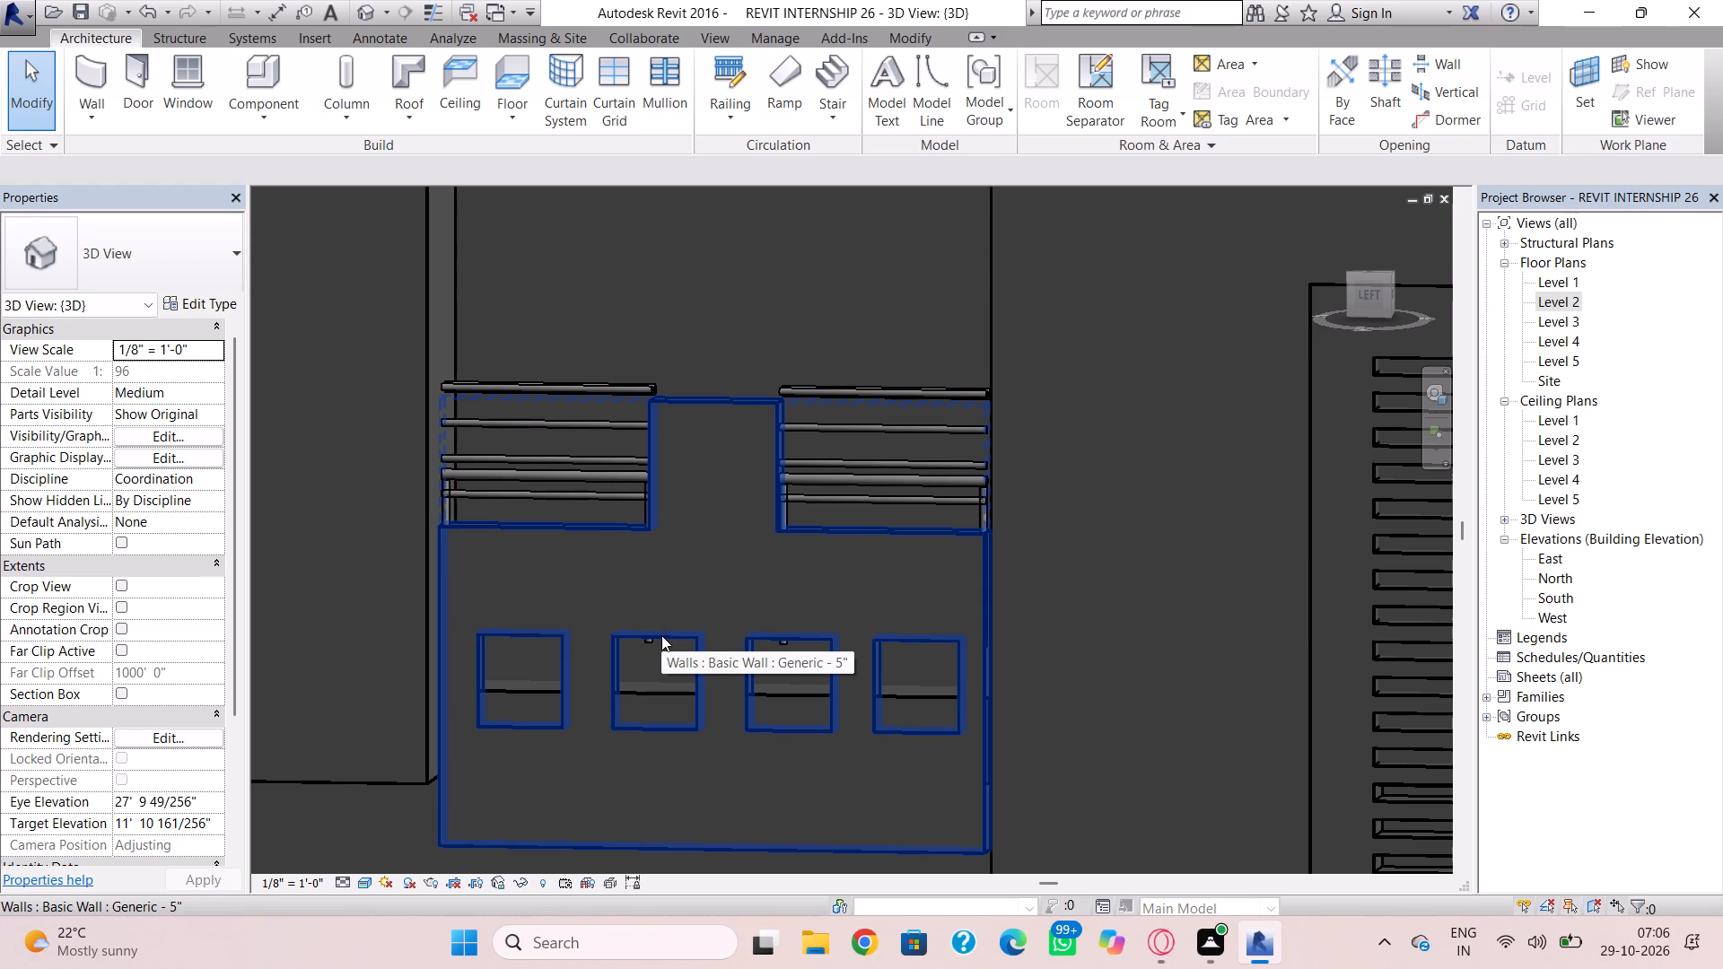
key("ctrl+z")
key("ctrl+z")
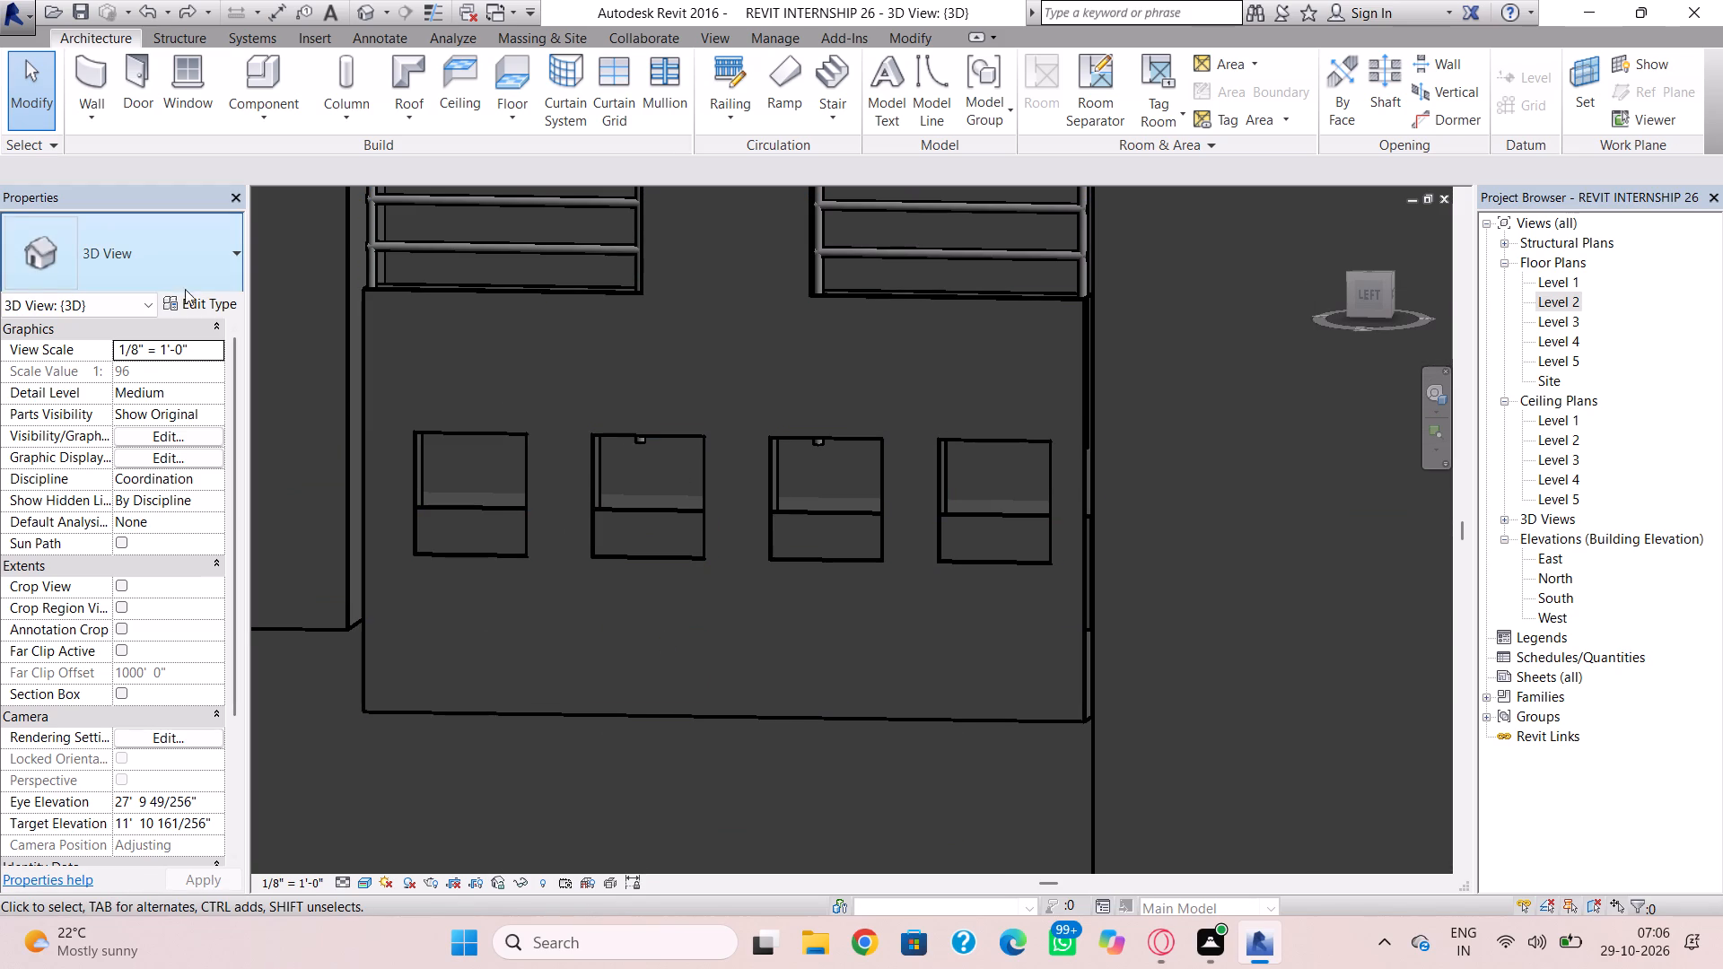
Examine the Guardrail - Pipe type's properties, including its top rail, handrail and non-continuous rail structure settings.
left_click(204, 312)
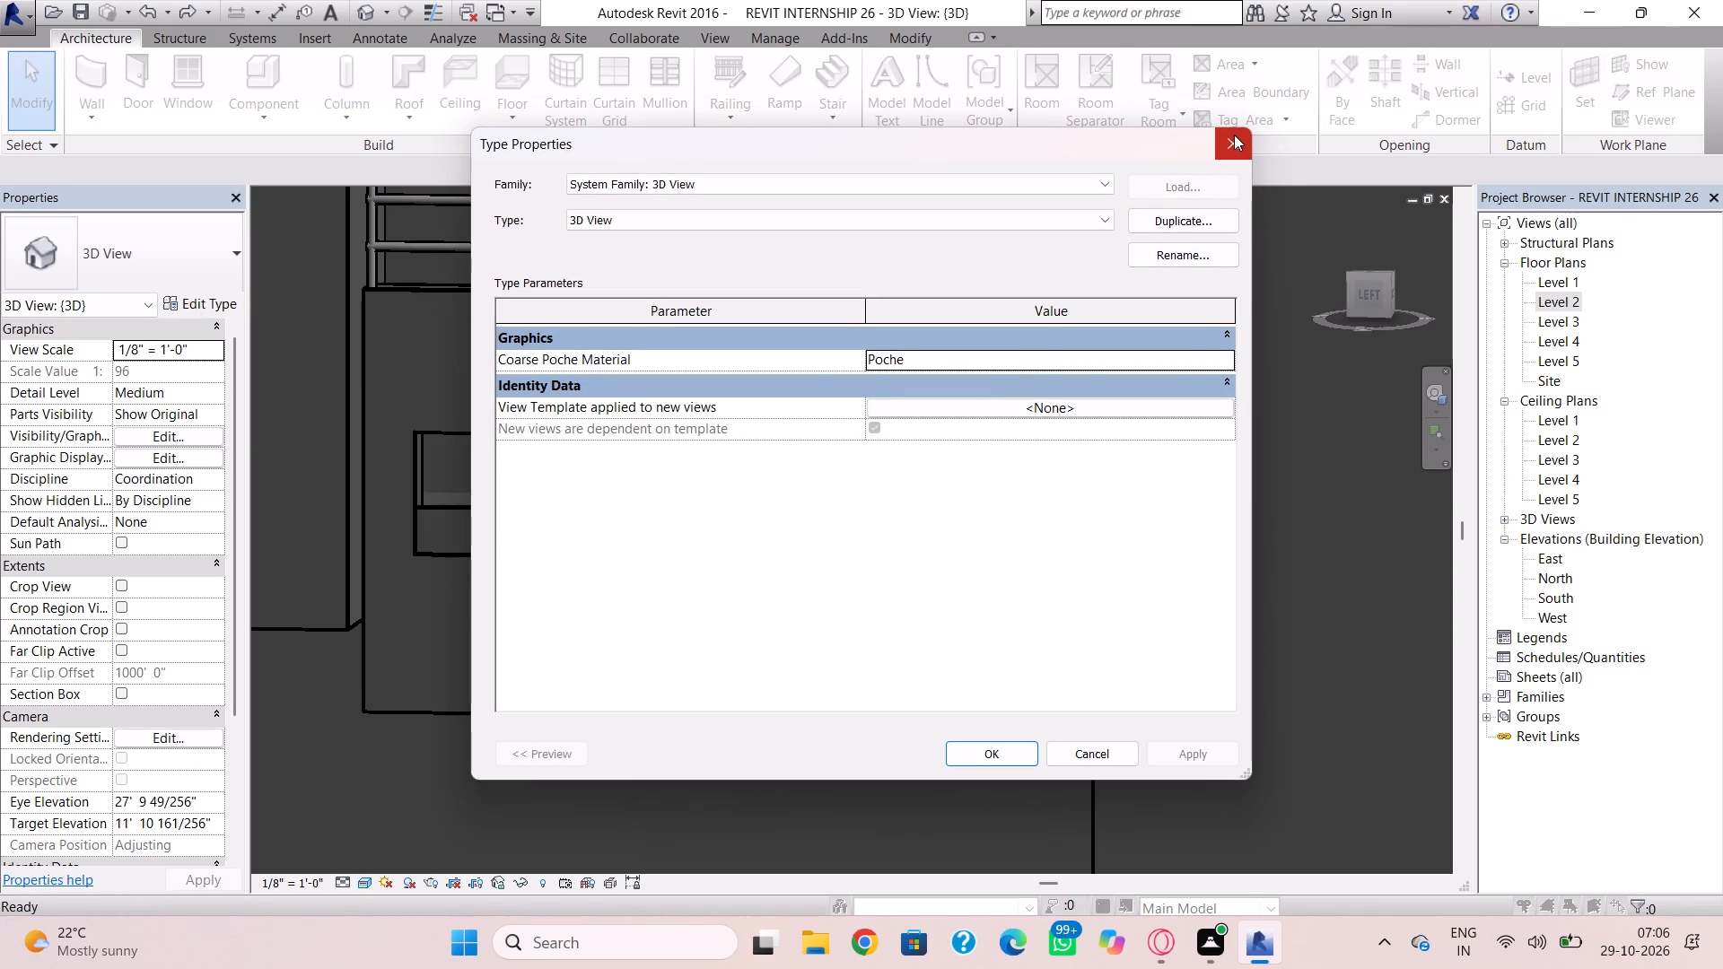
left_click(1236, 135)
left_click(593, 242)
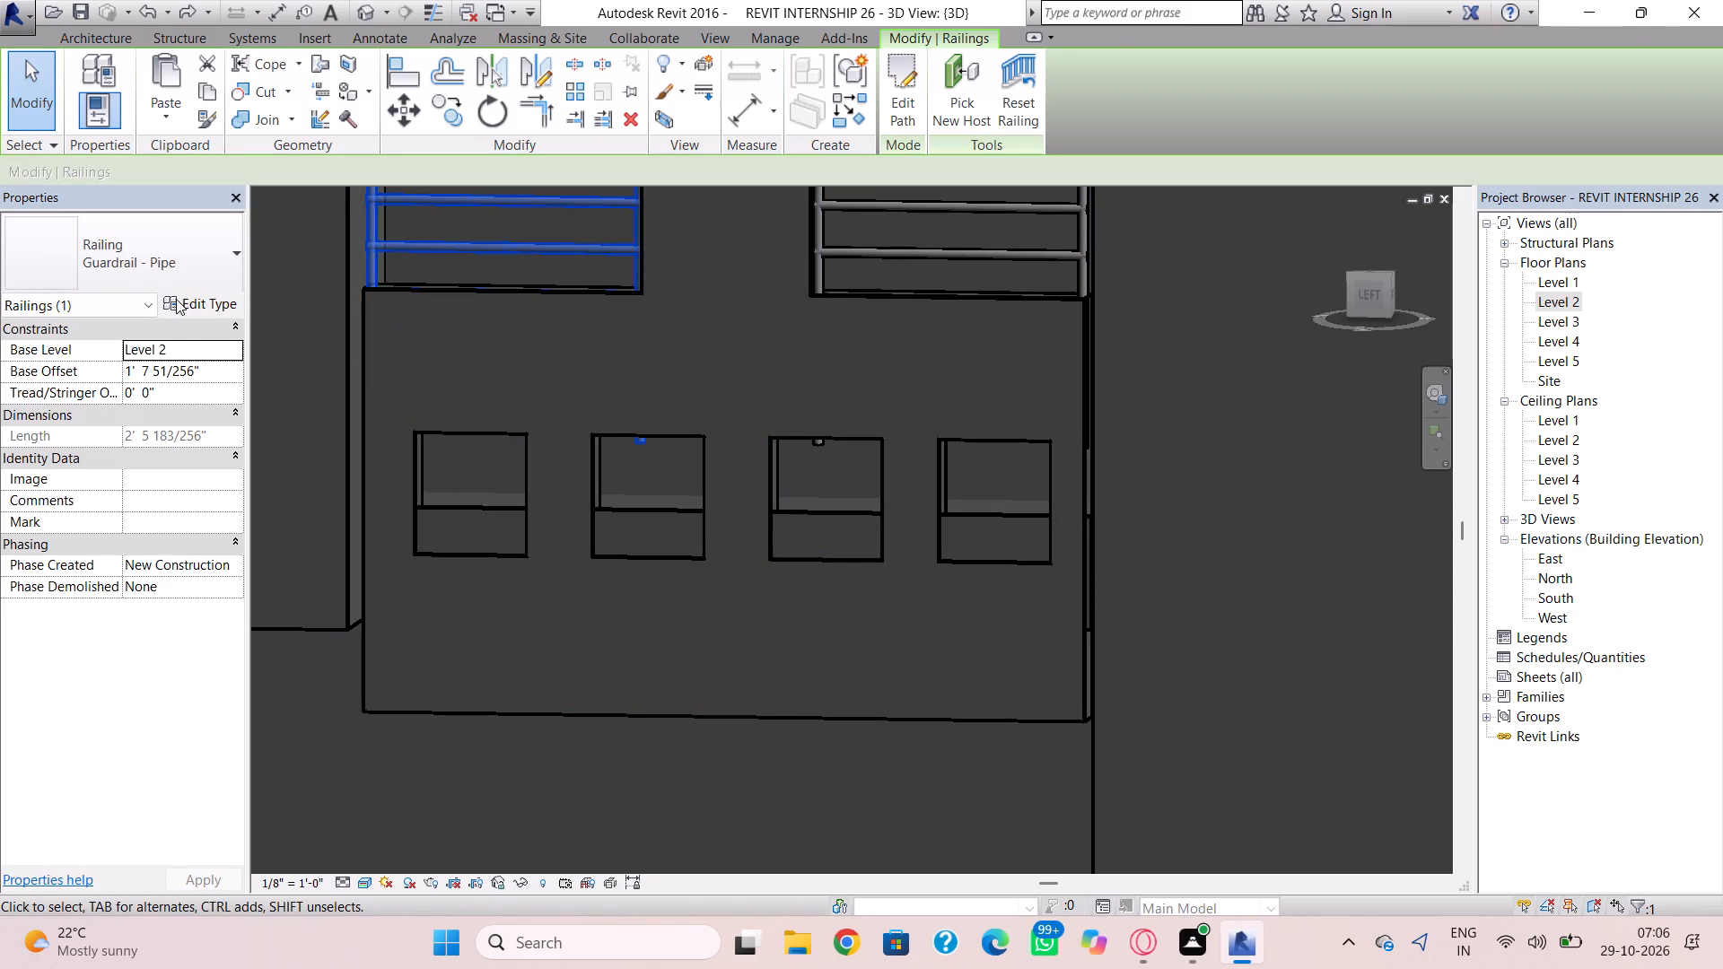
left_click(176, 299)
scroll(909, 484, "down", 1)
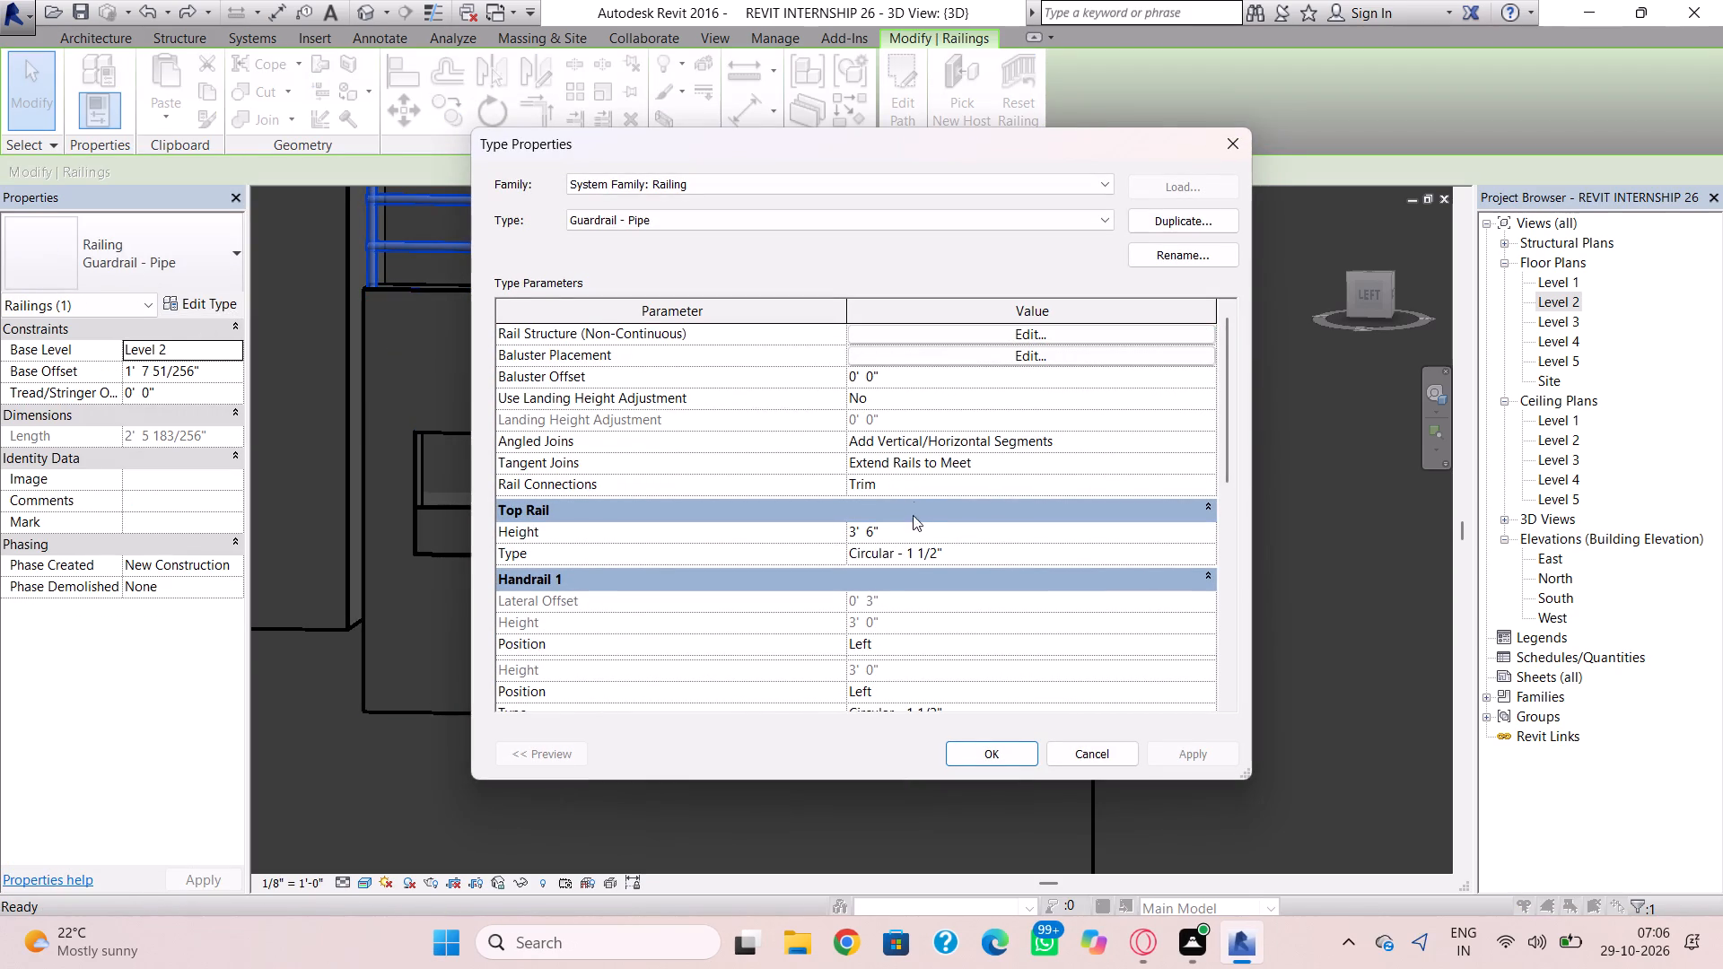
scroll(923, 604, "down", 3)
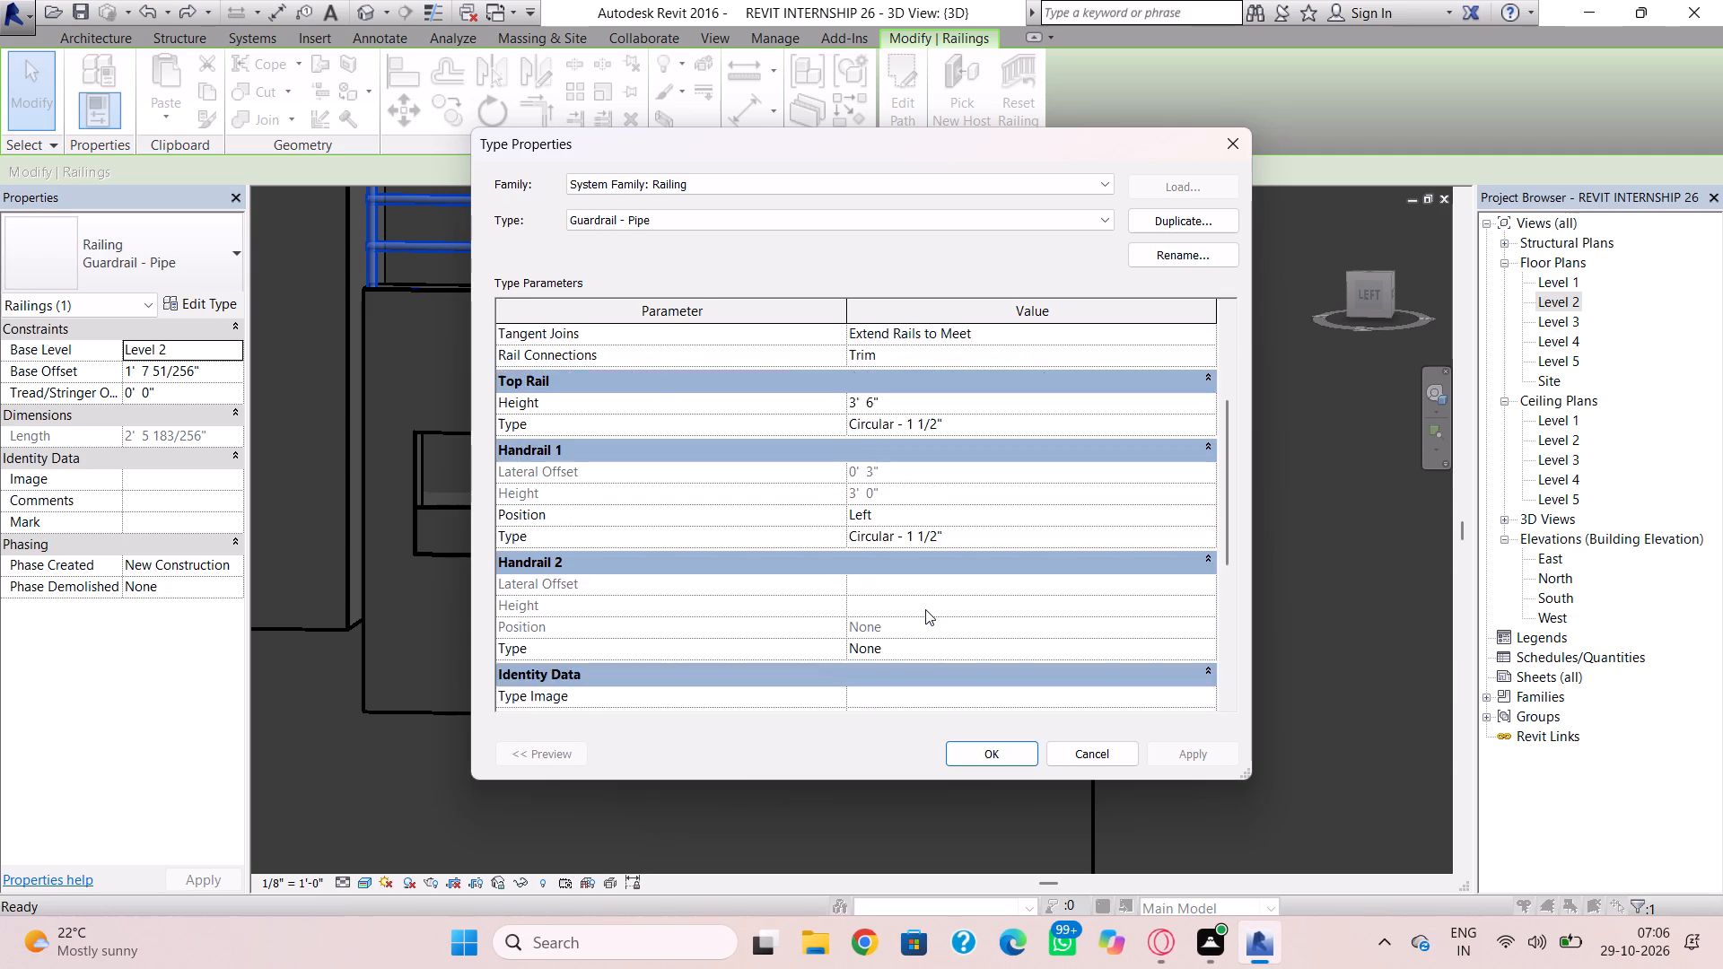
scroll(925, 609, "down", 2)
scroll(931, 614, "up", 7)
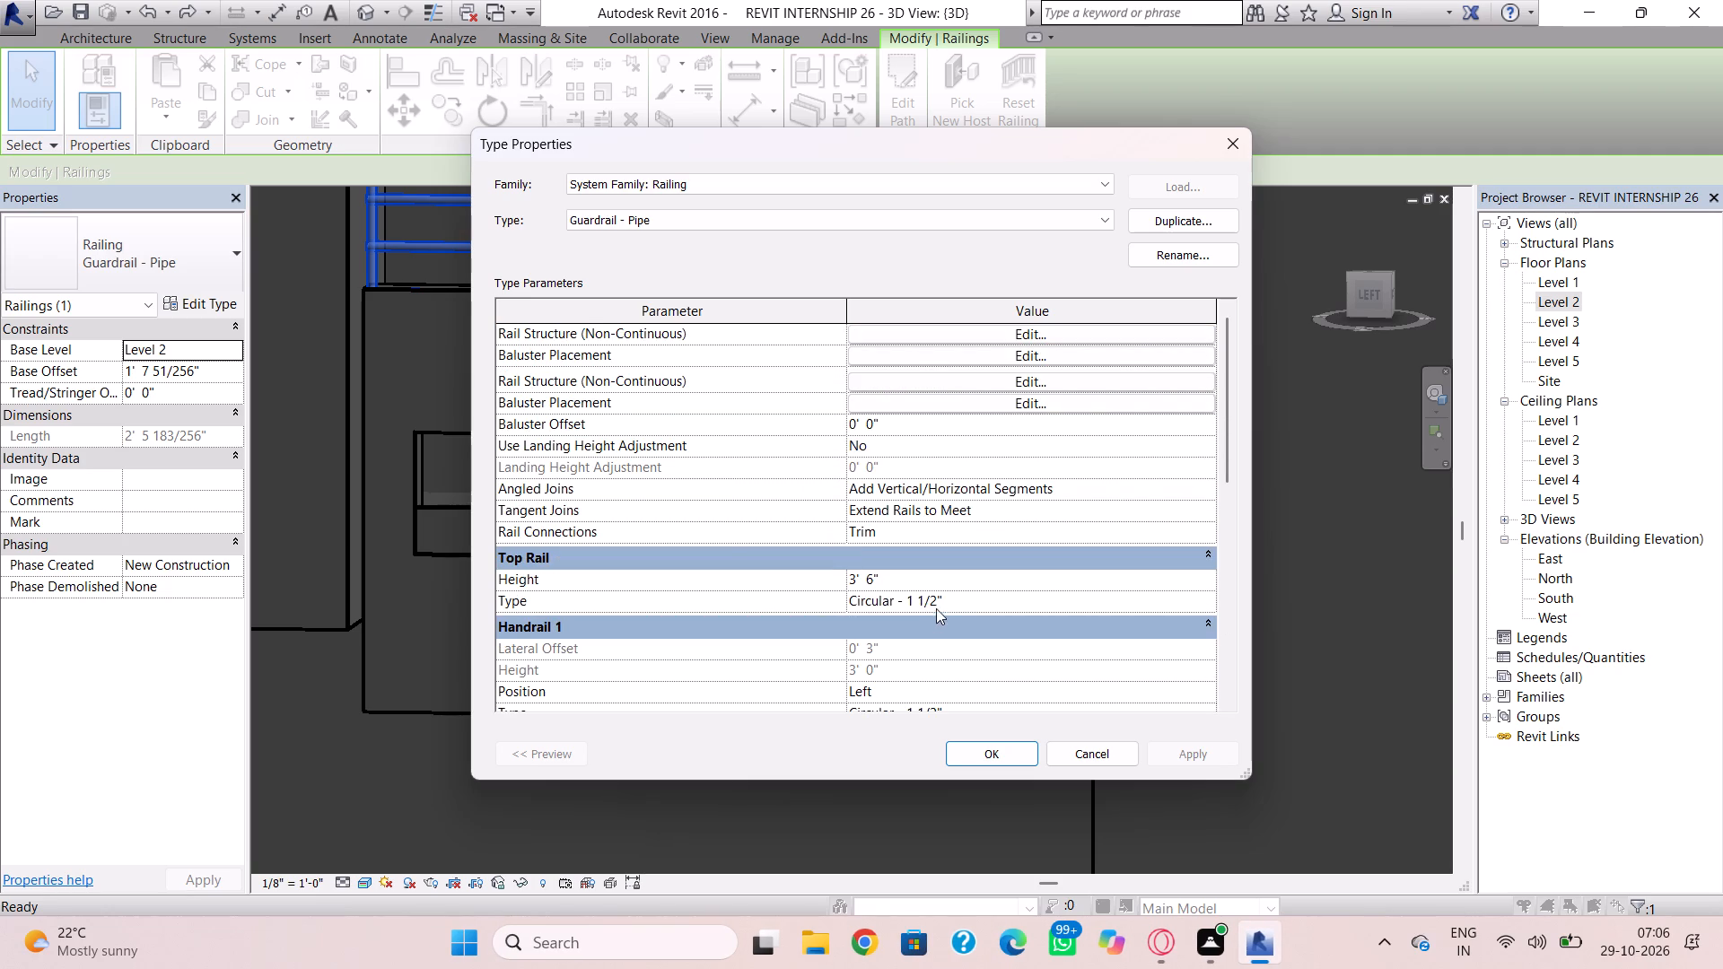
left_click(1043, 380)
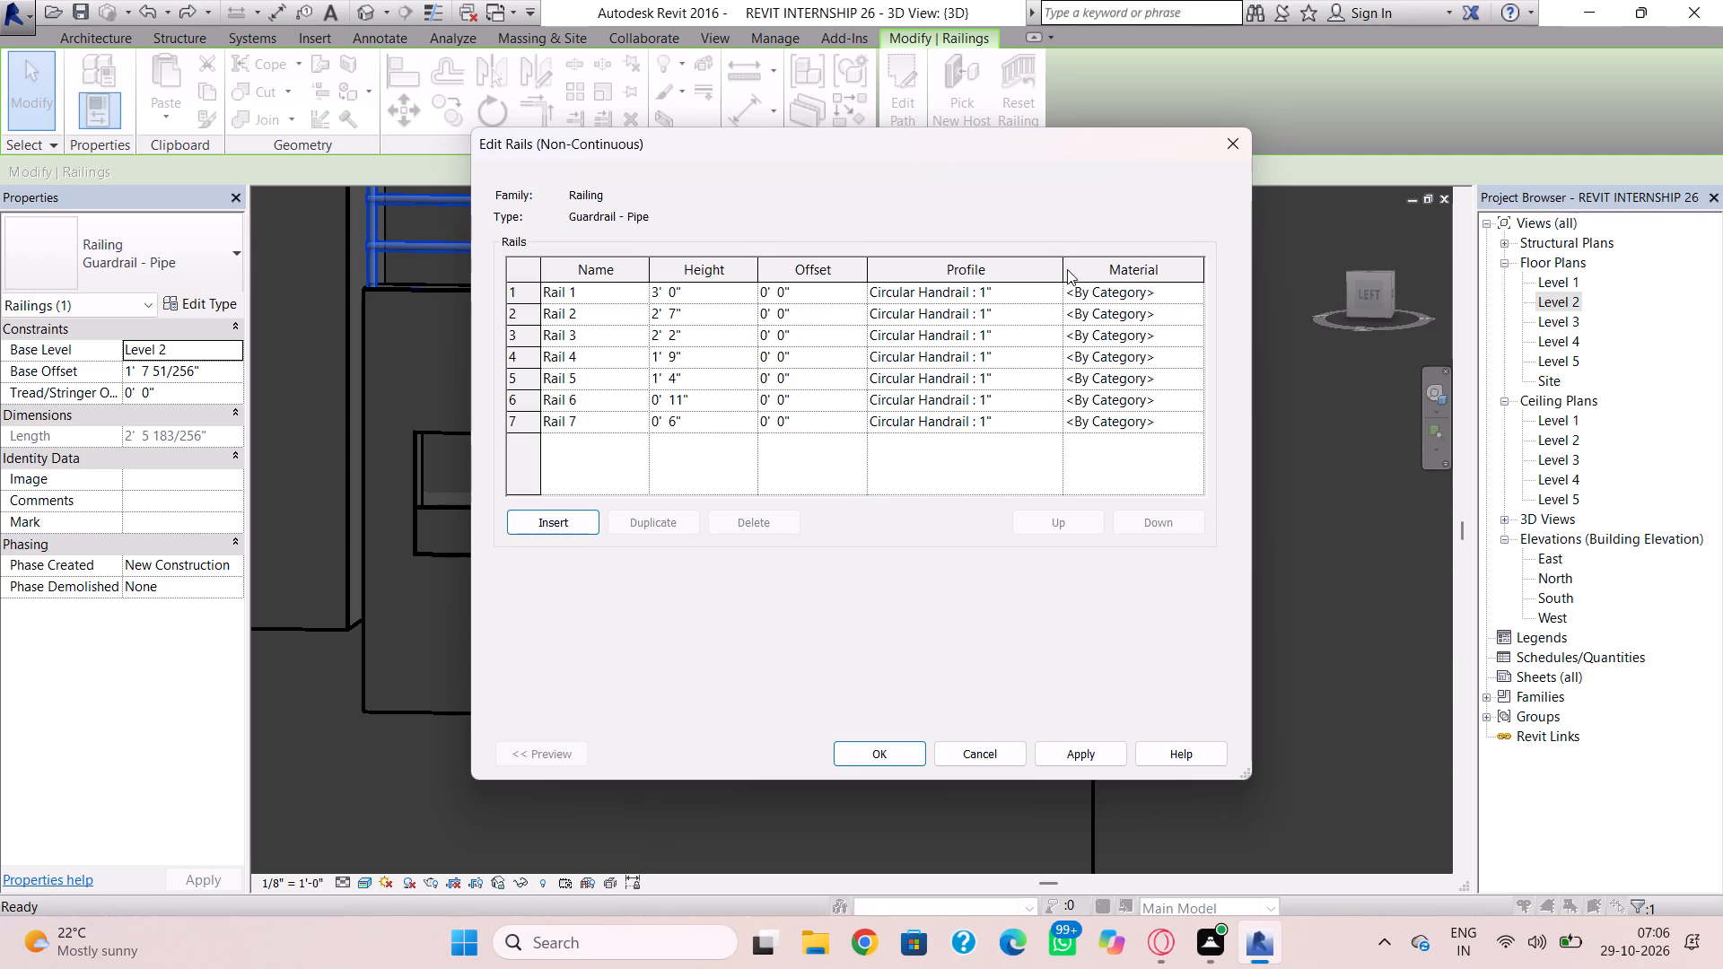
left_click(692, 297)
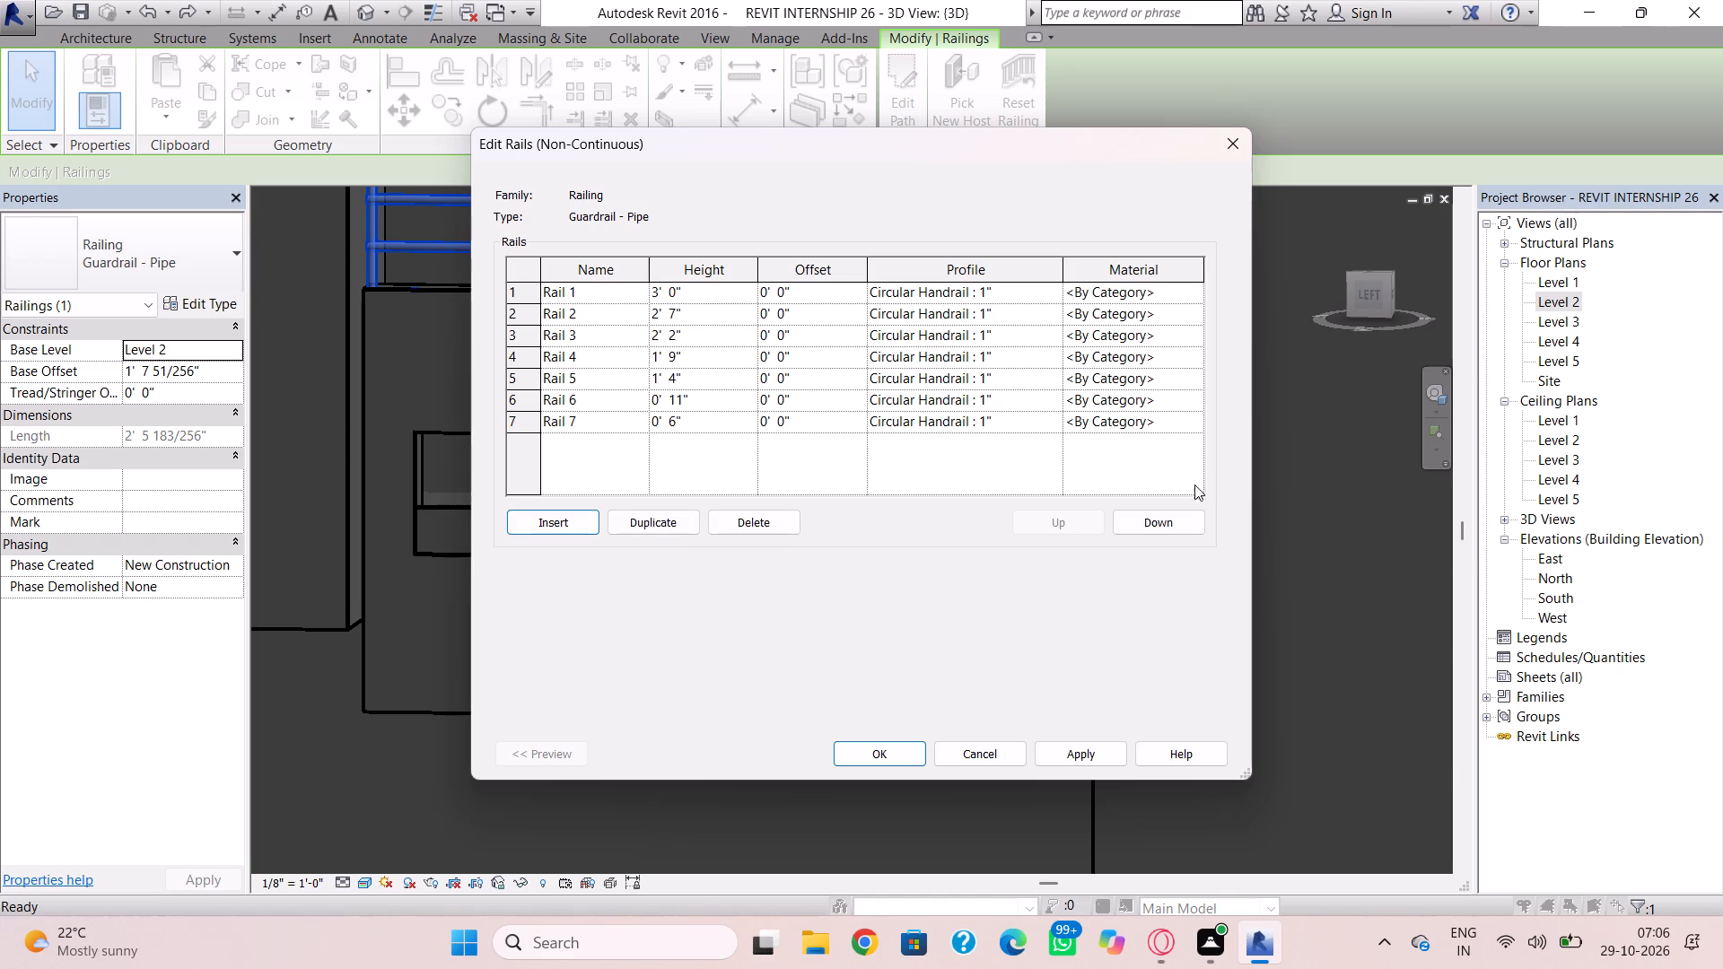
left_click(1219, 142)
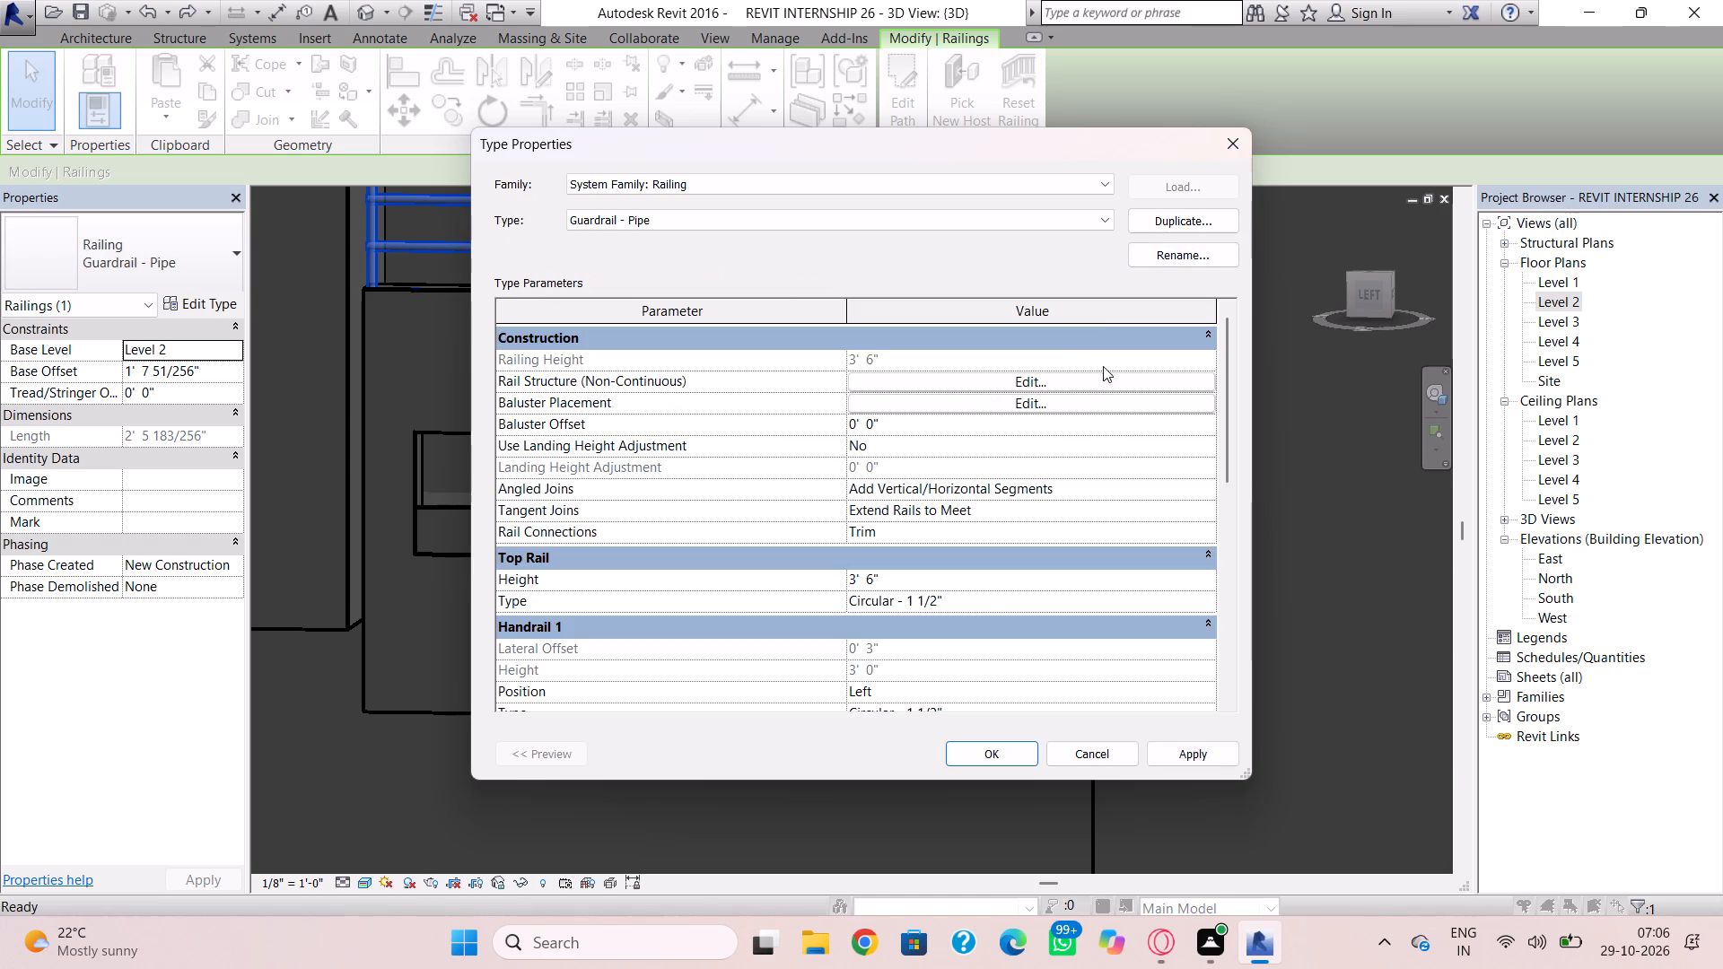
left_click(975, 749)
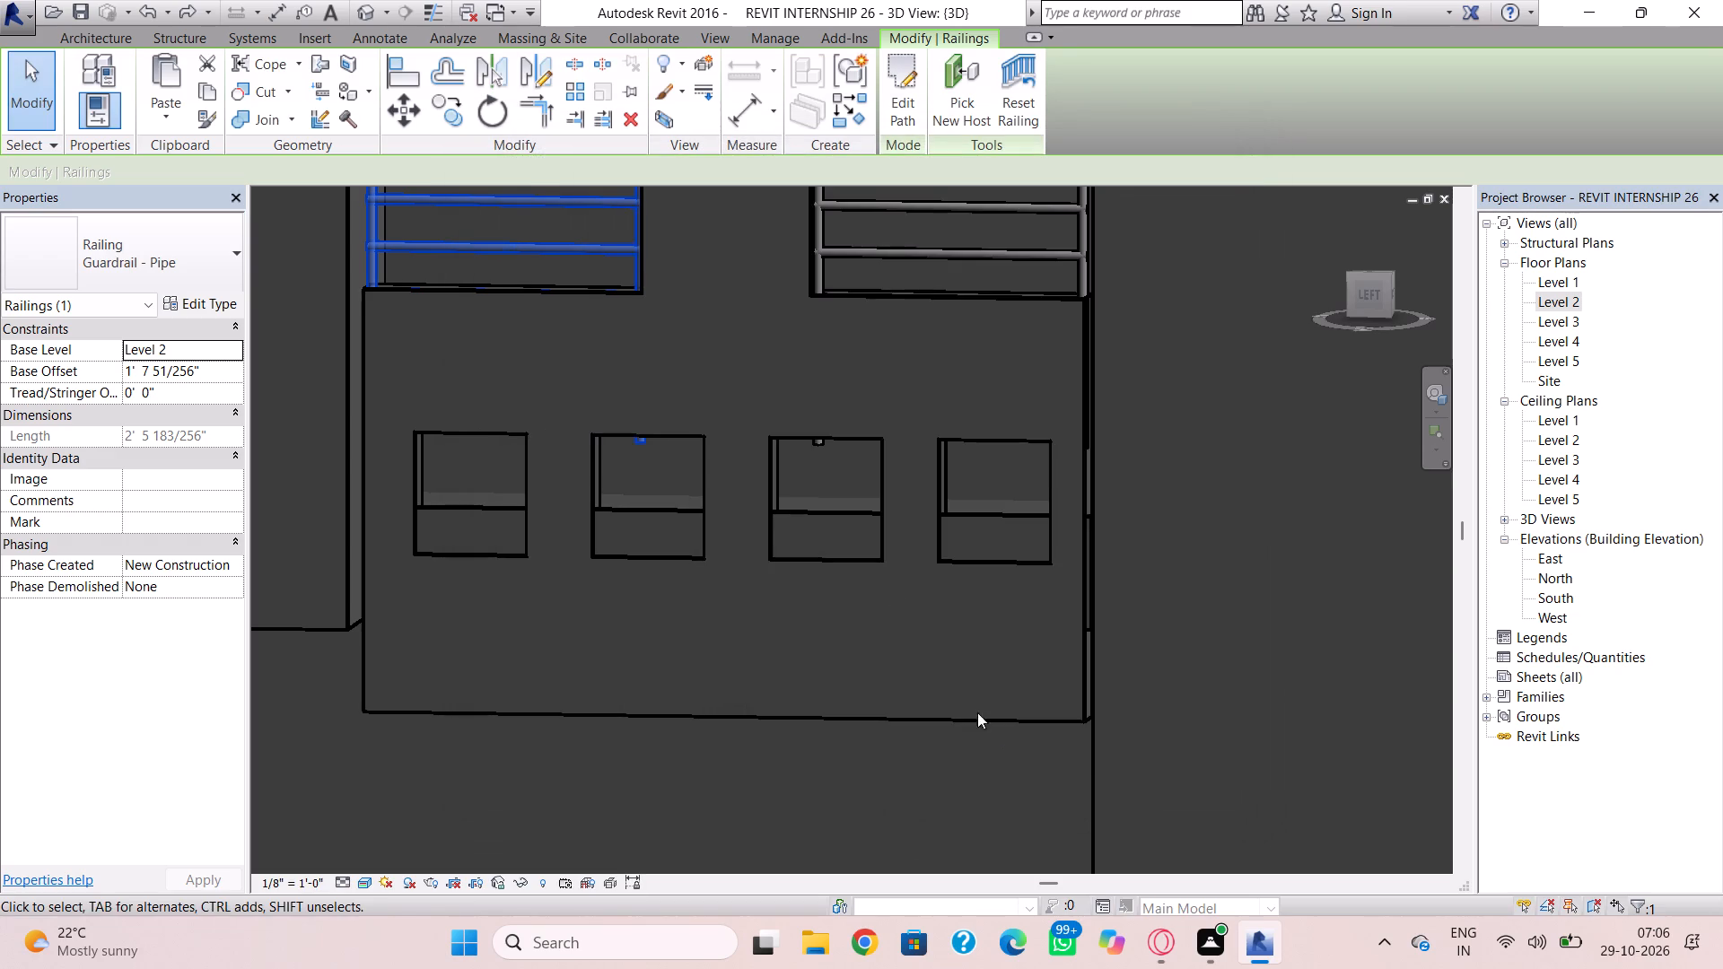
Change both pipe railings on the stepped wall's shoulders to the Glass Panel - Bottom Fill type.
scroll(767, 432, "down", 2)
middle_click_drag(772, 475, 715, 692)
key("Escape")
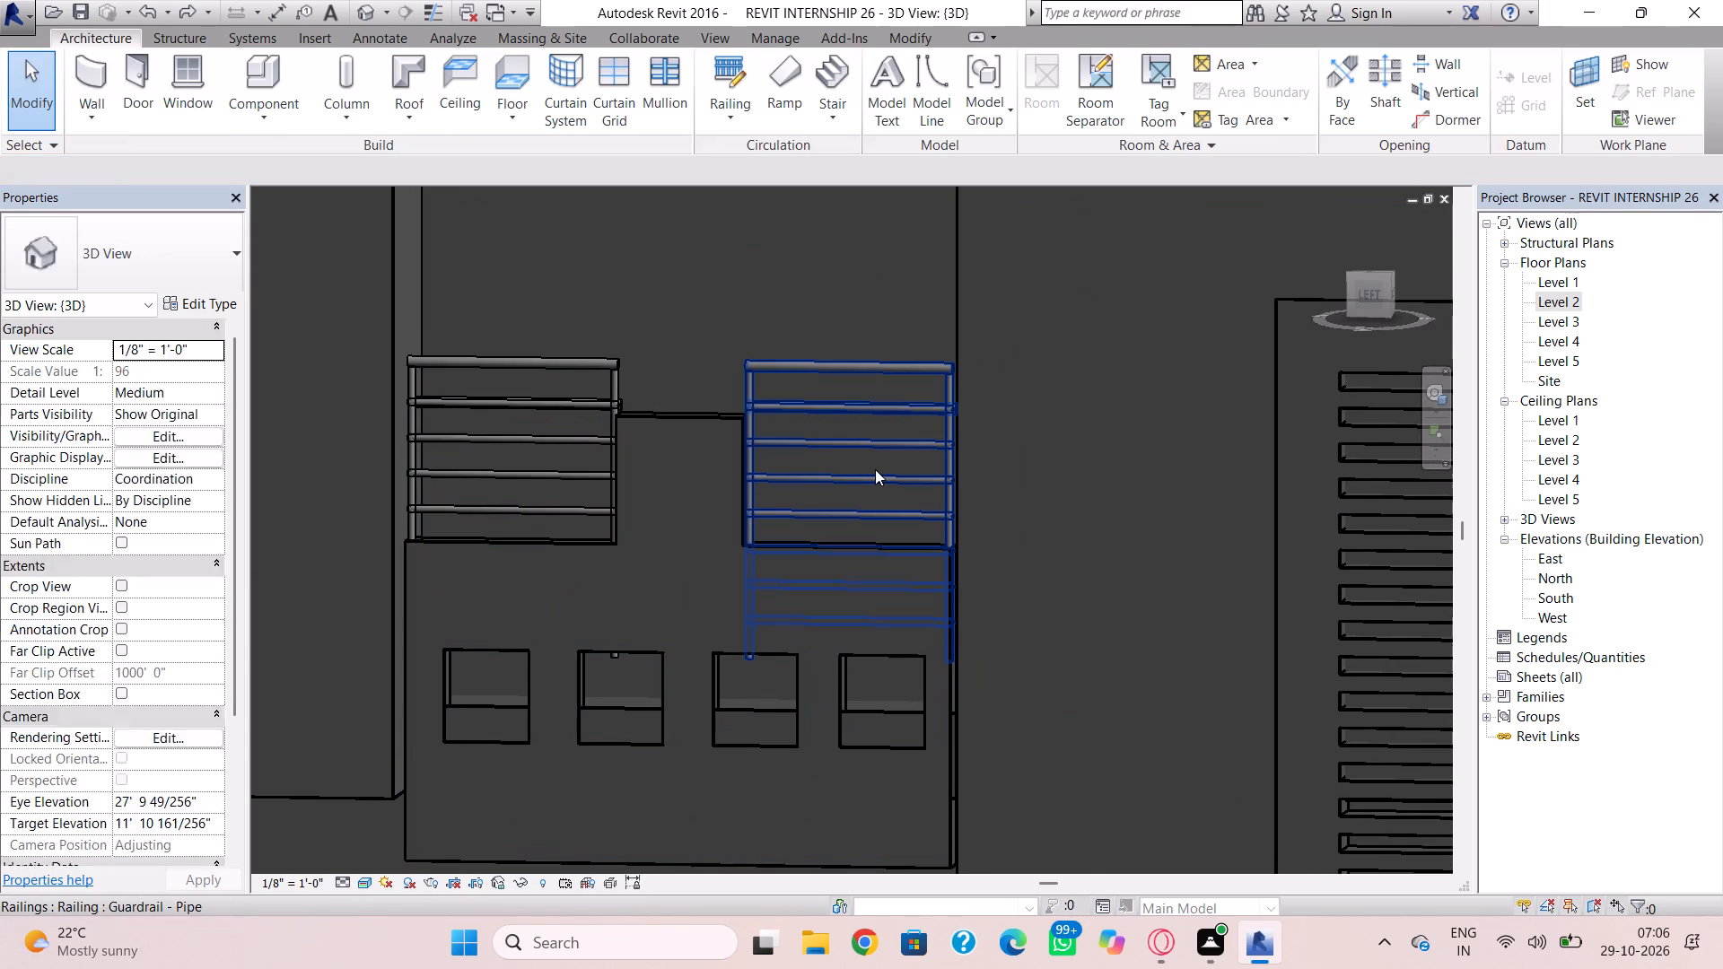
left_click(422, 362)
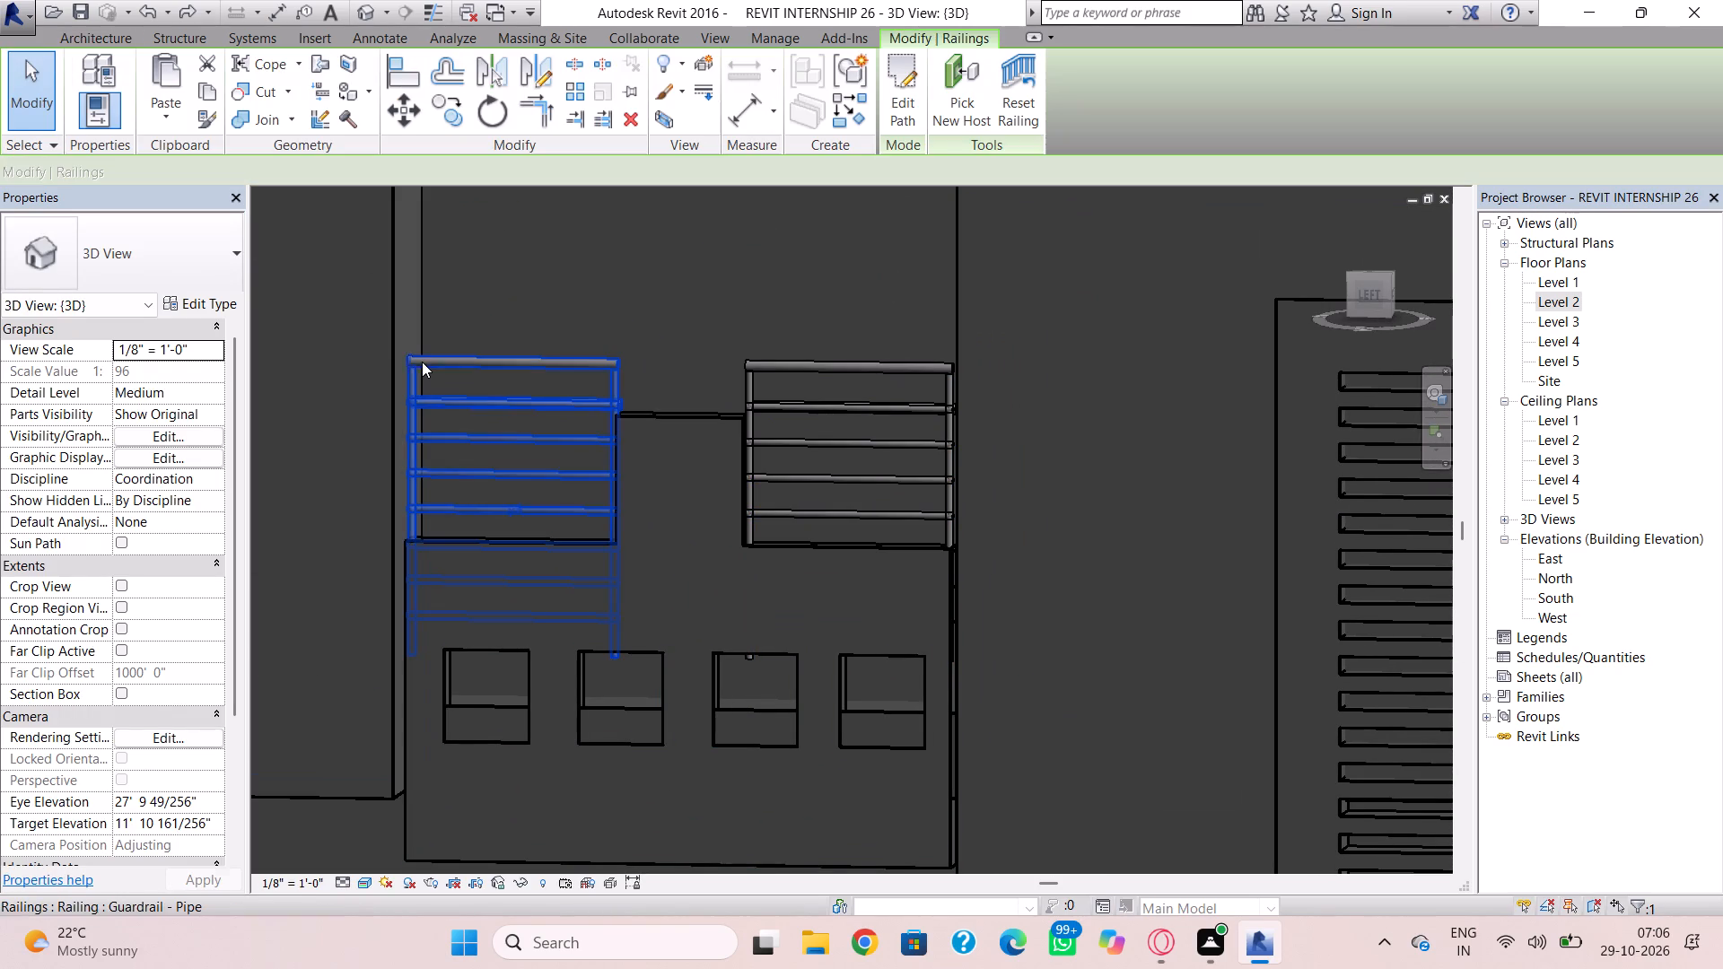
left_click(171, 259)
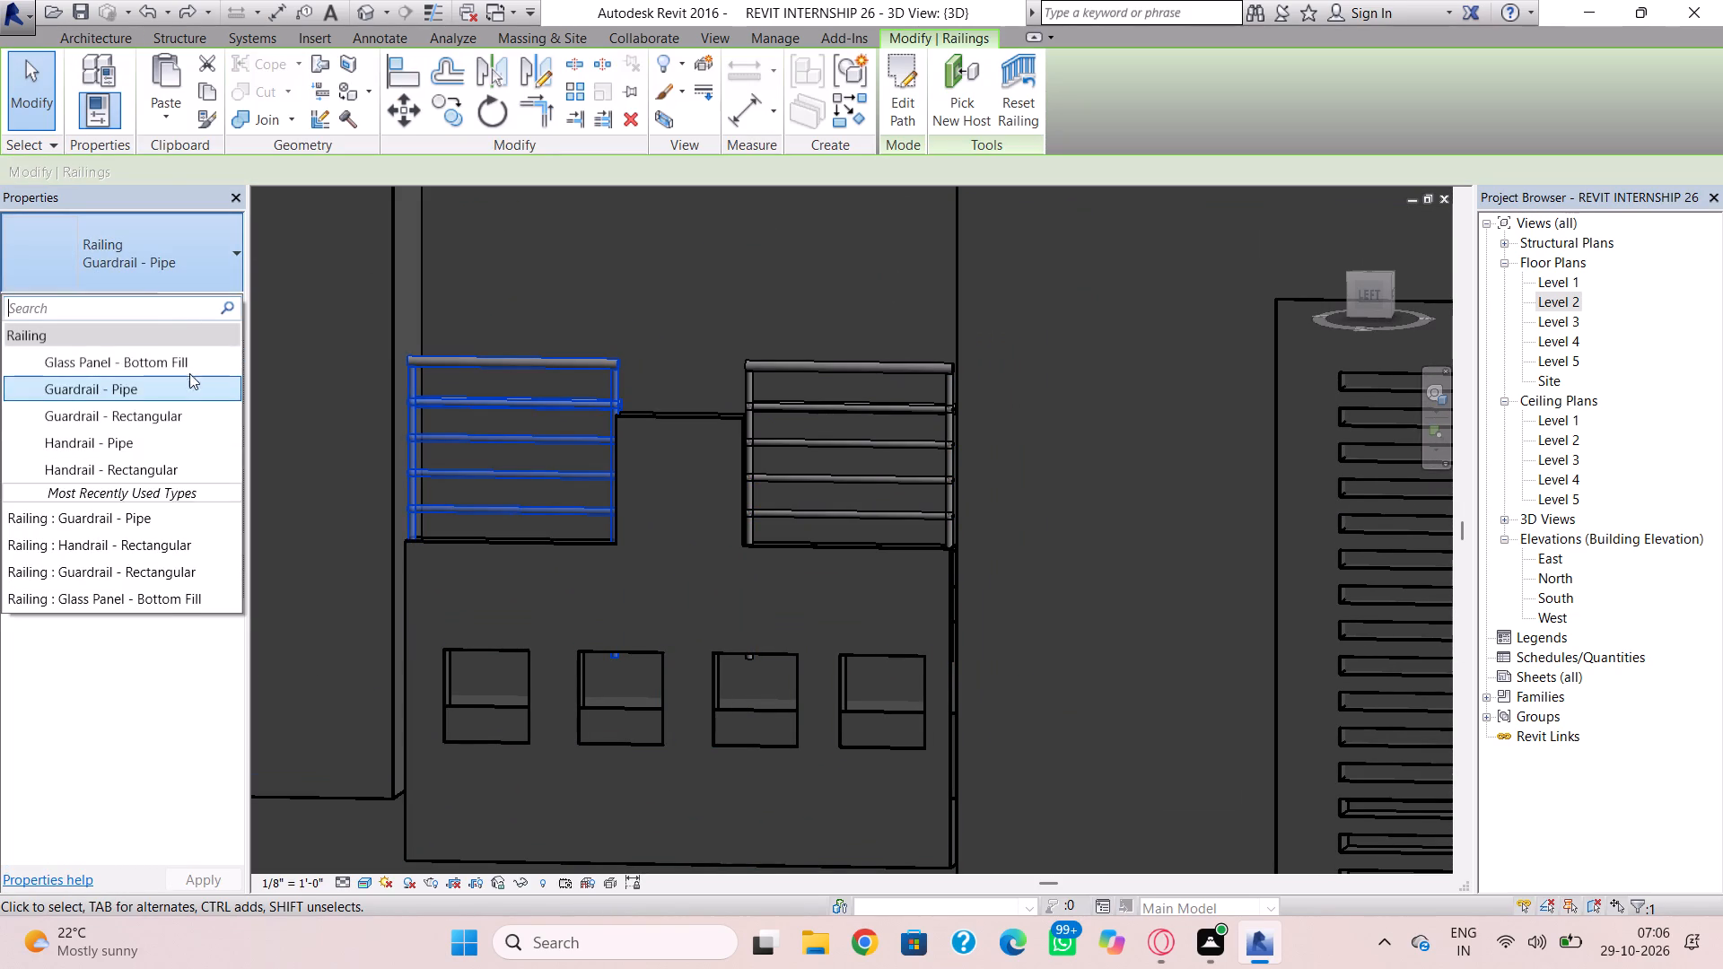
left_click(190, 365)
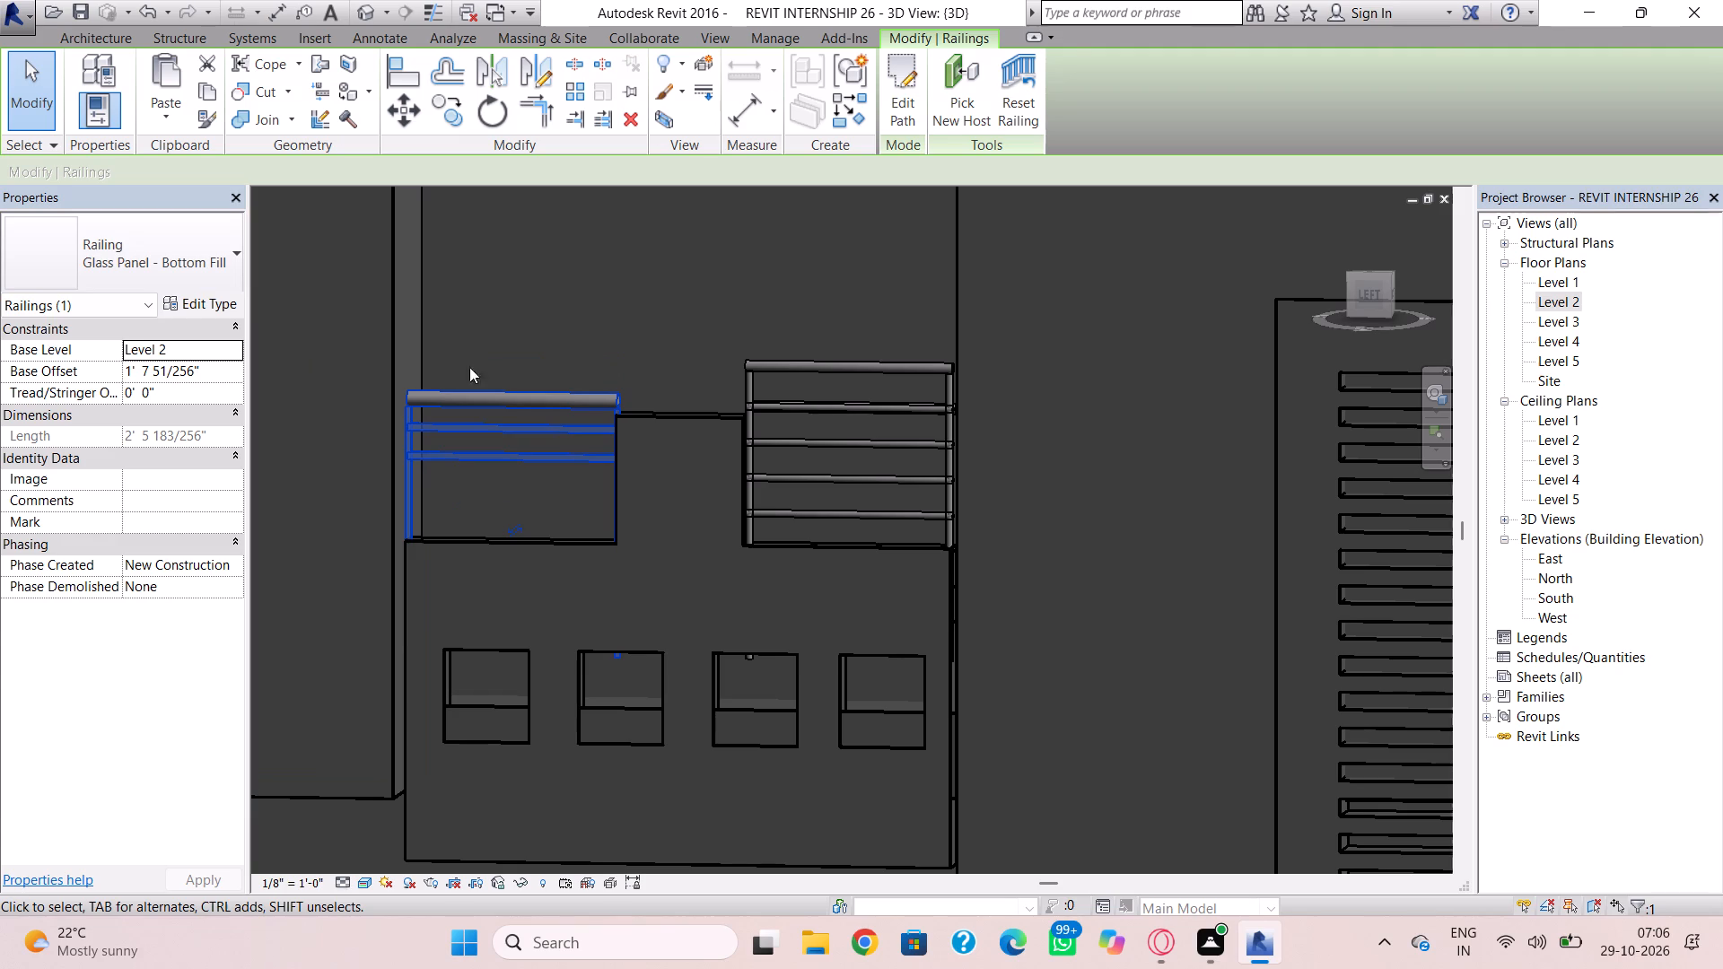
left_click(525, 371)
left_click(578, 413)
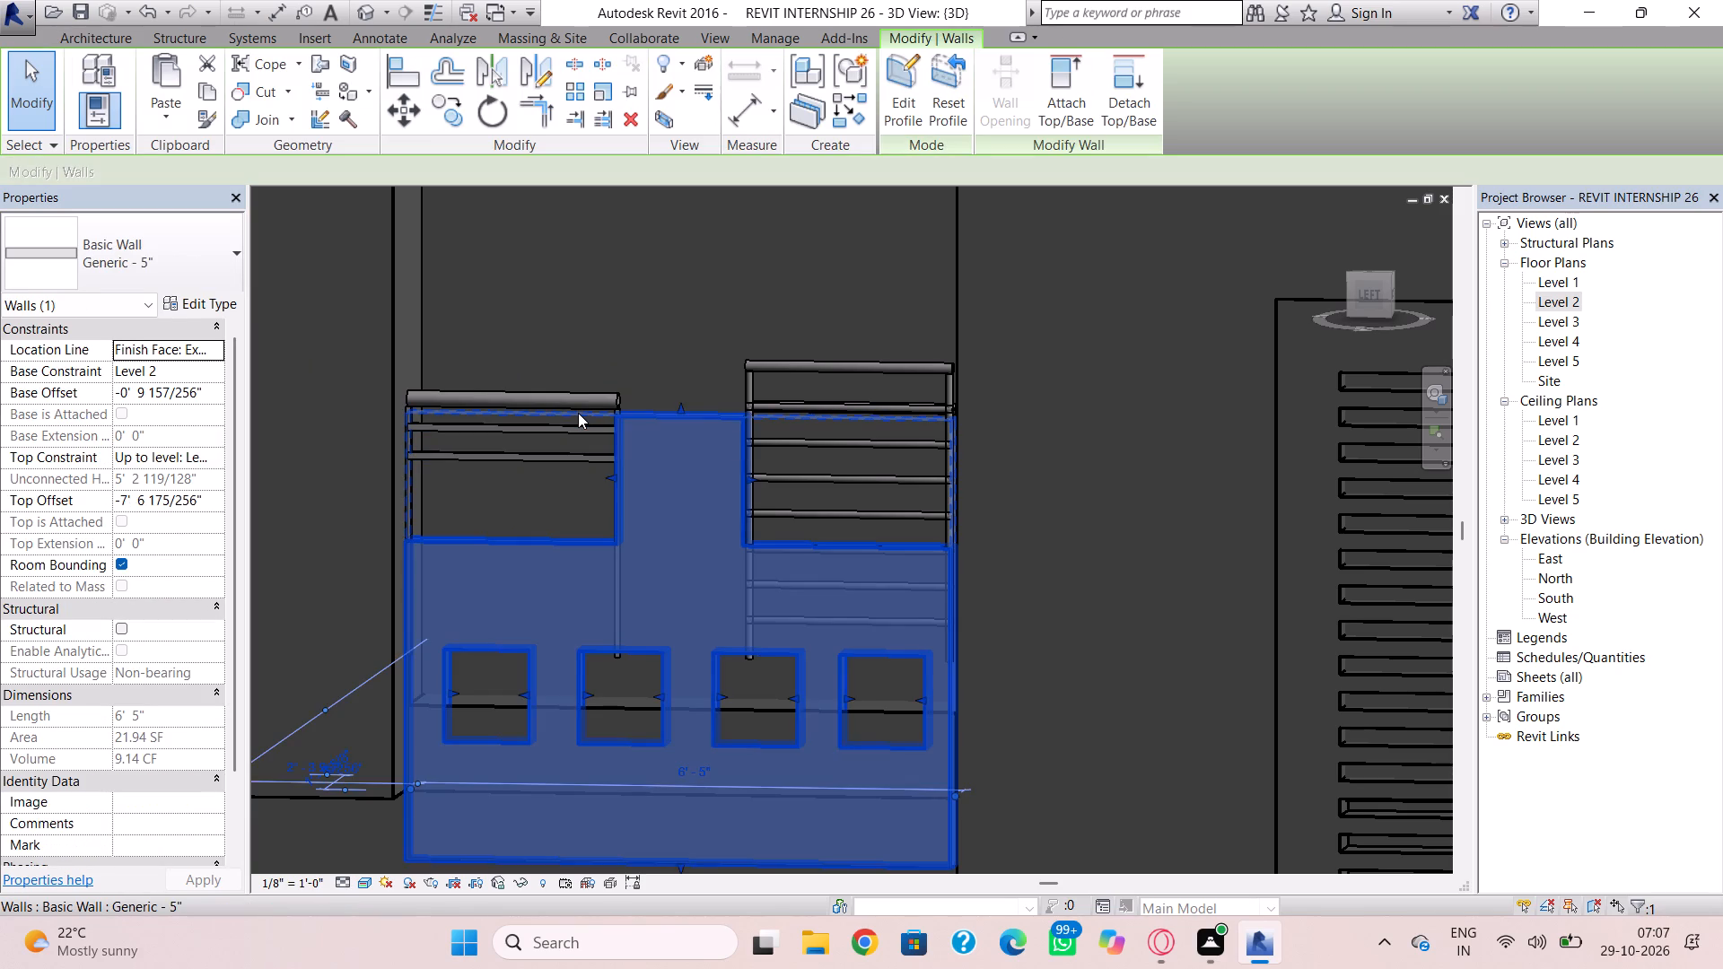
key("Escape")
left_click(792, 364)
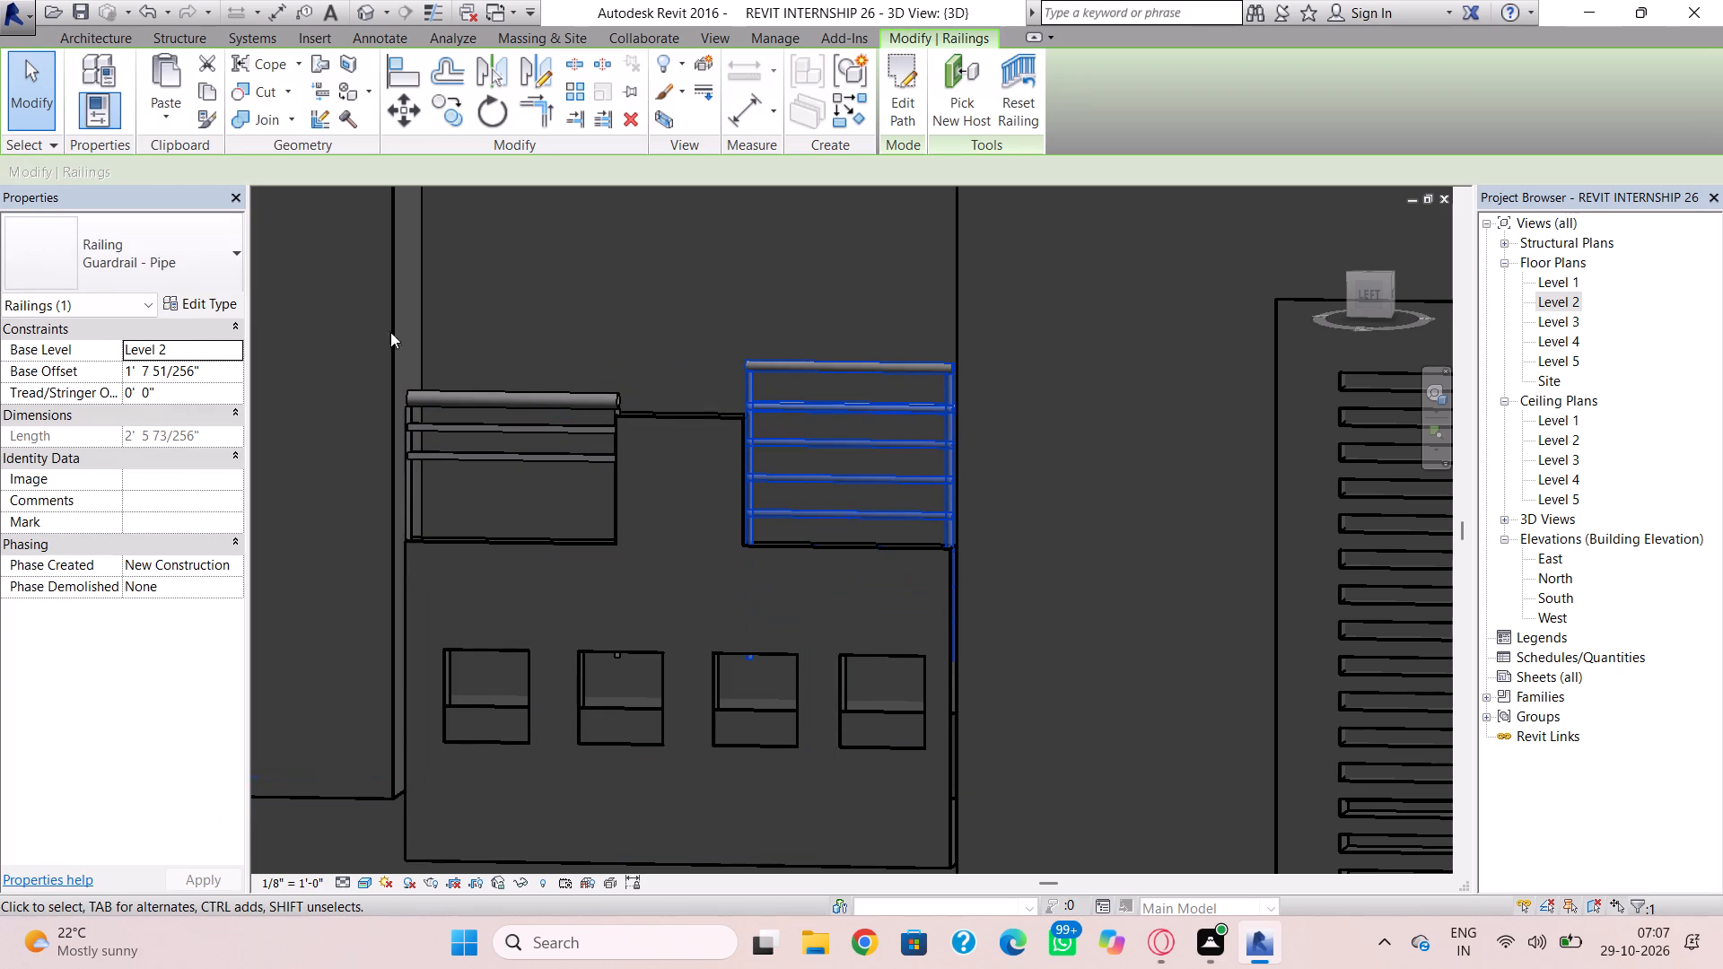
left_click(197, 262)
left_click(169, 361)
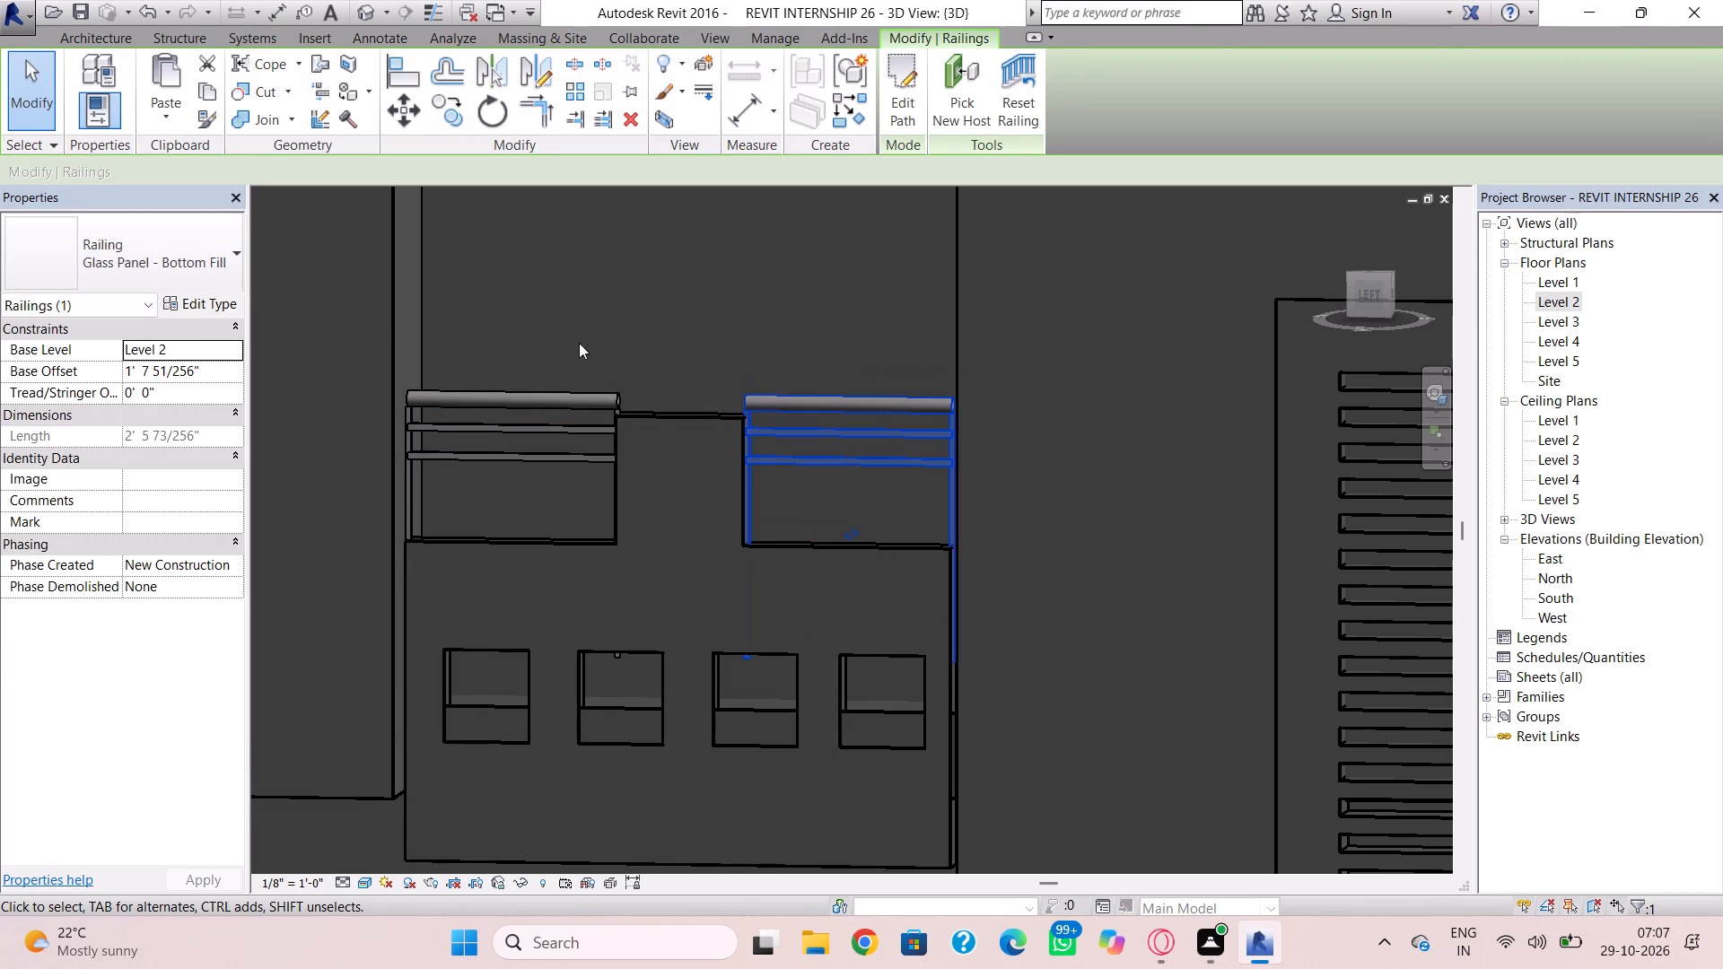
left_click(626, 341)
key("Escape")
Copy the stepped, perforated Level 2 wall and paste it aligned to Level 3.
scroll(908, 373, "down", 6)
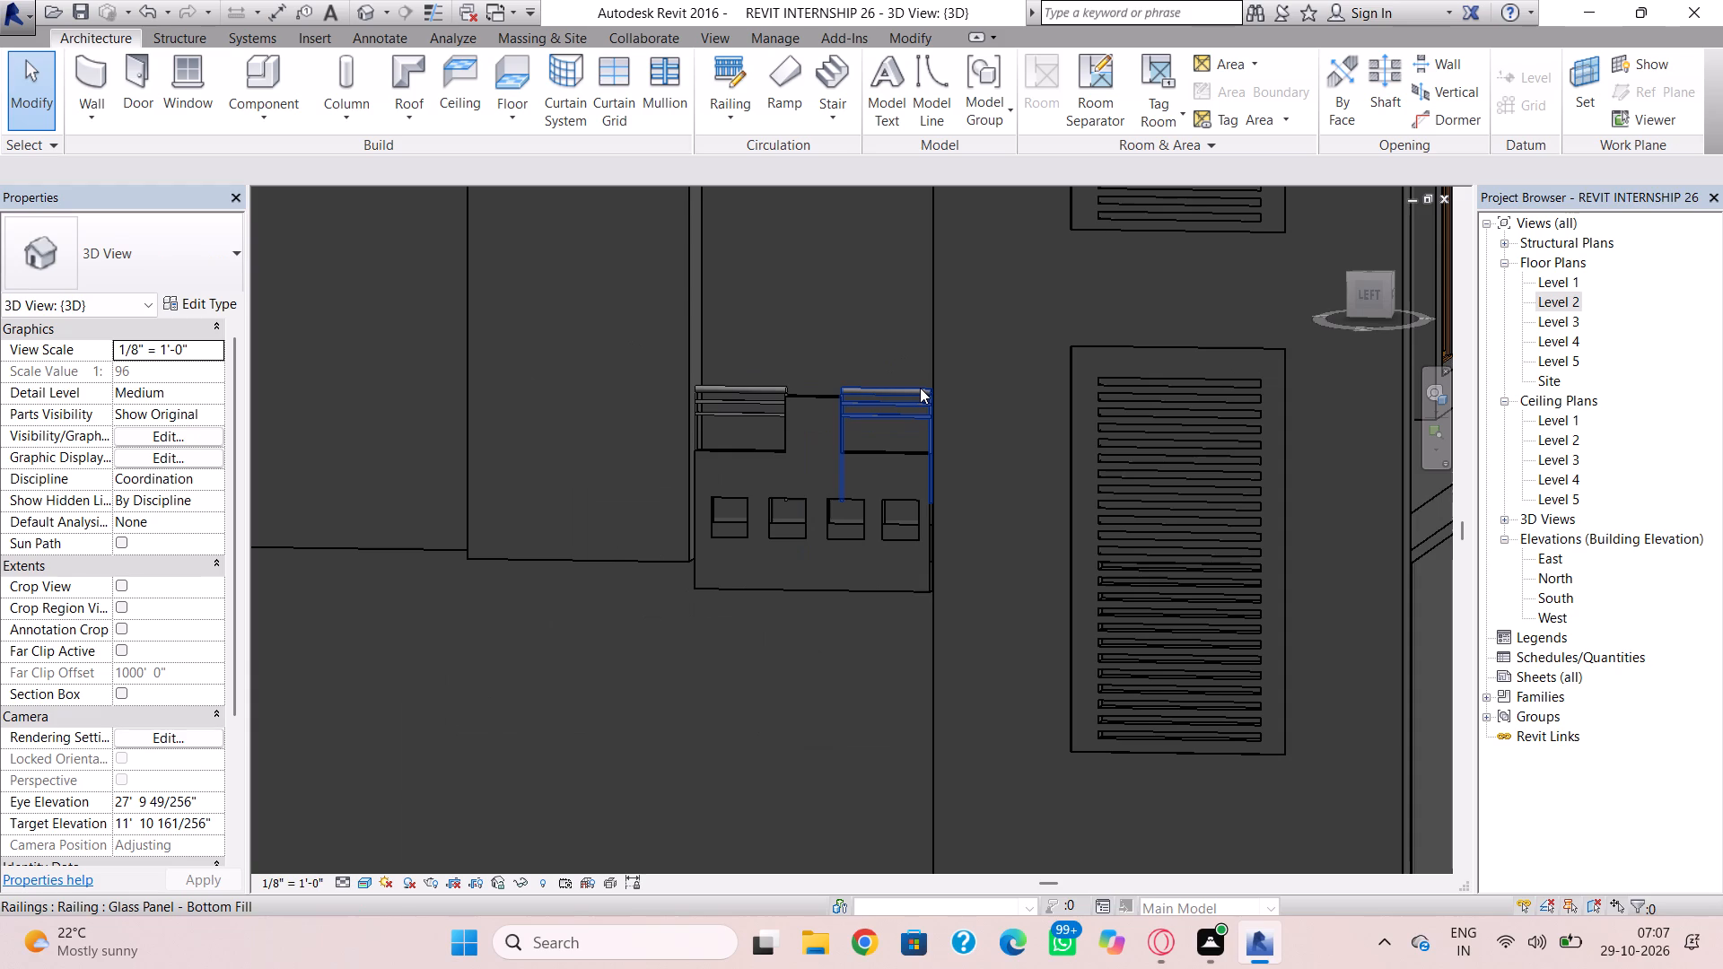
left_click(917, 389)
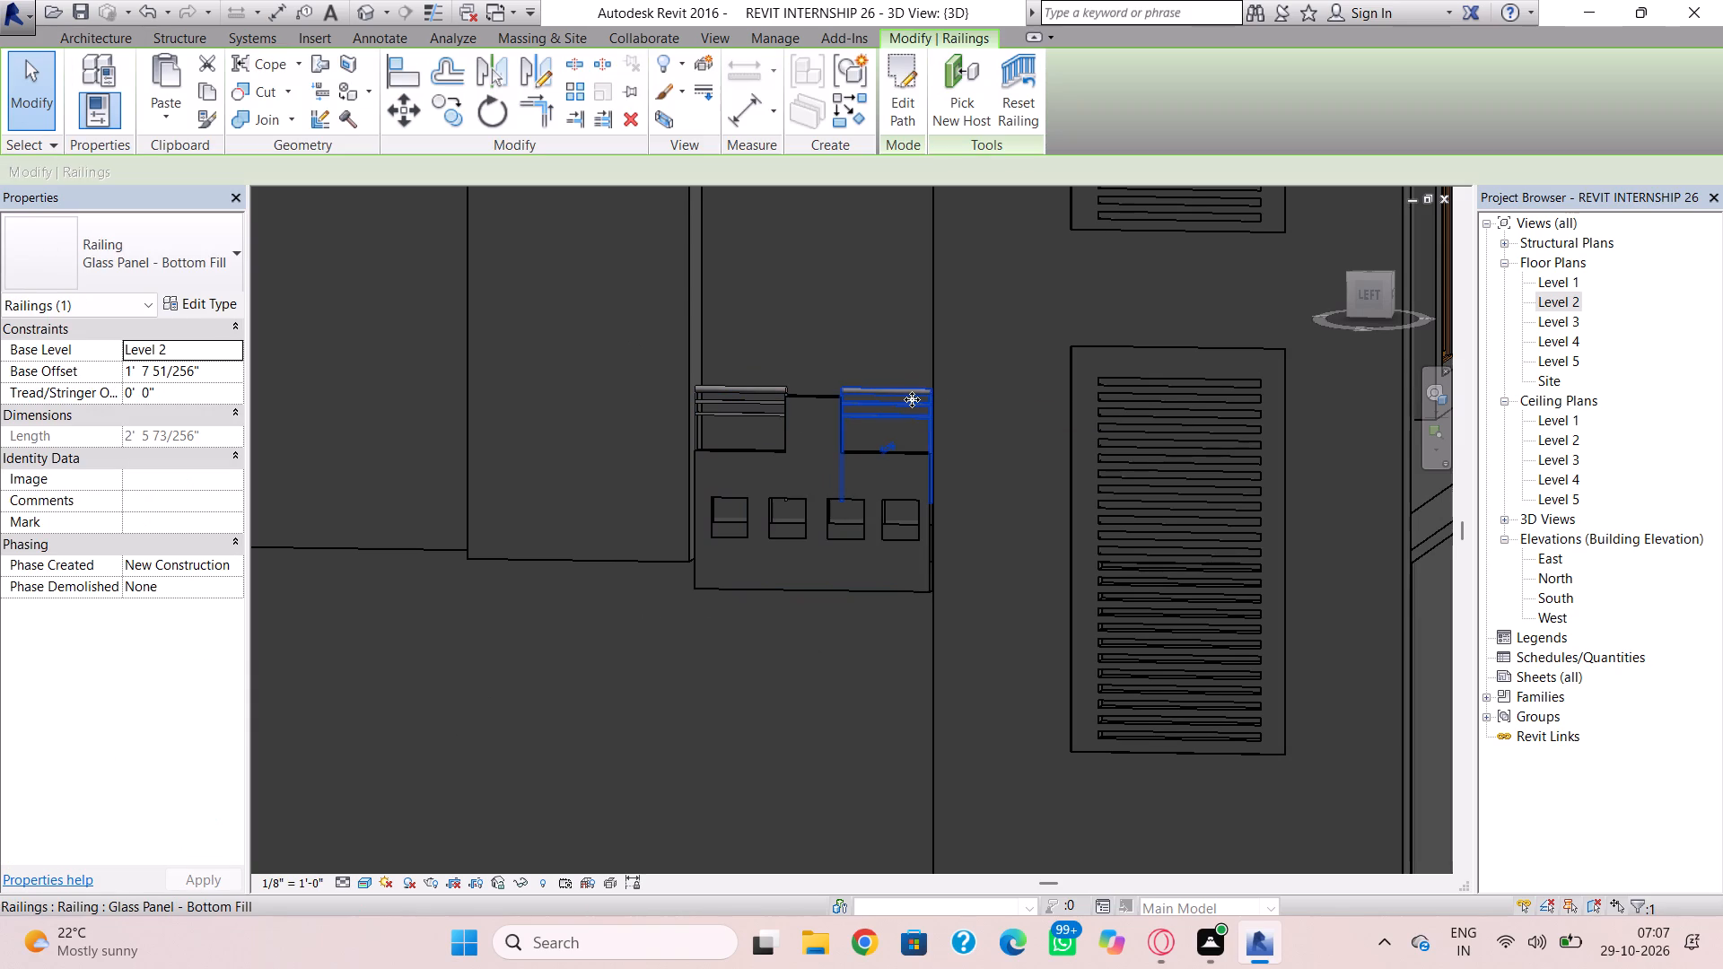
scroll(912, 399, "up", 4)
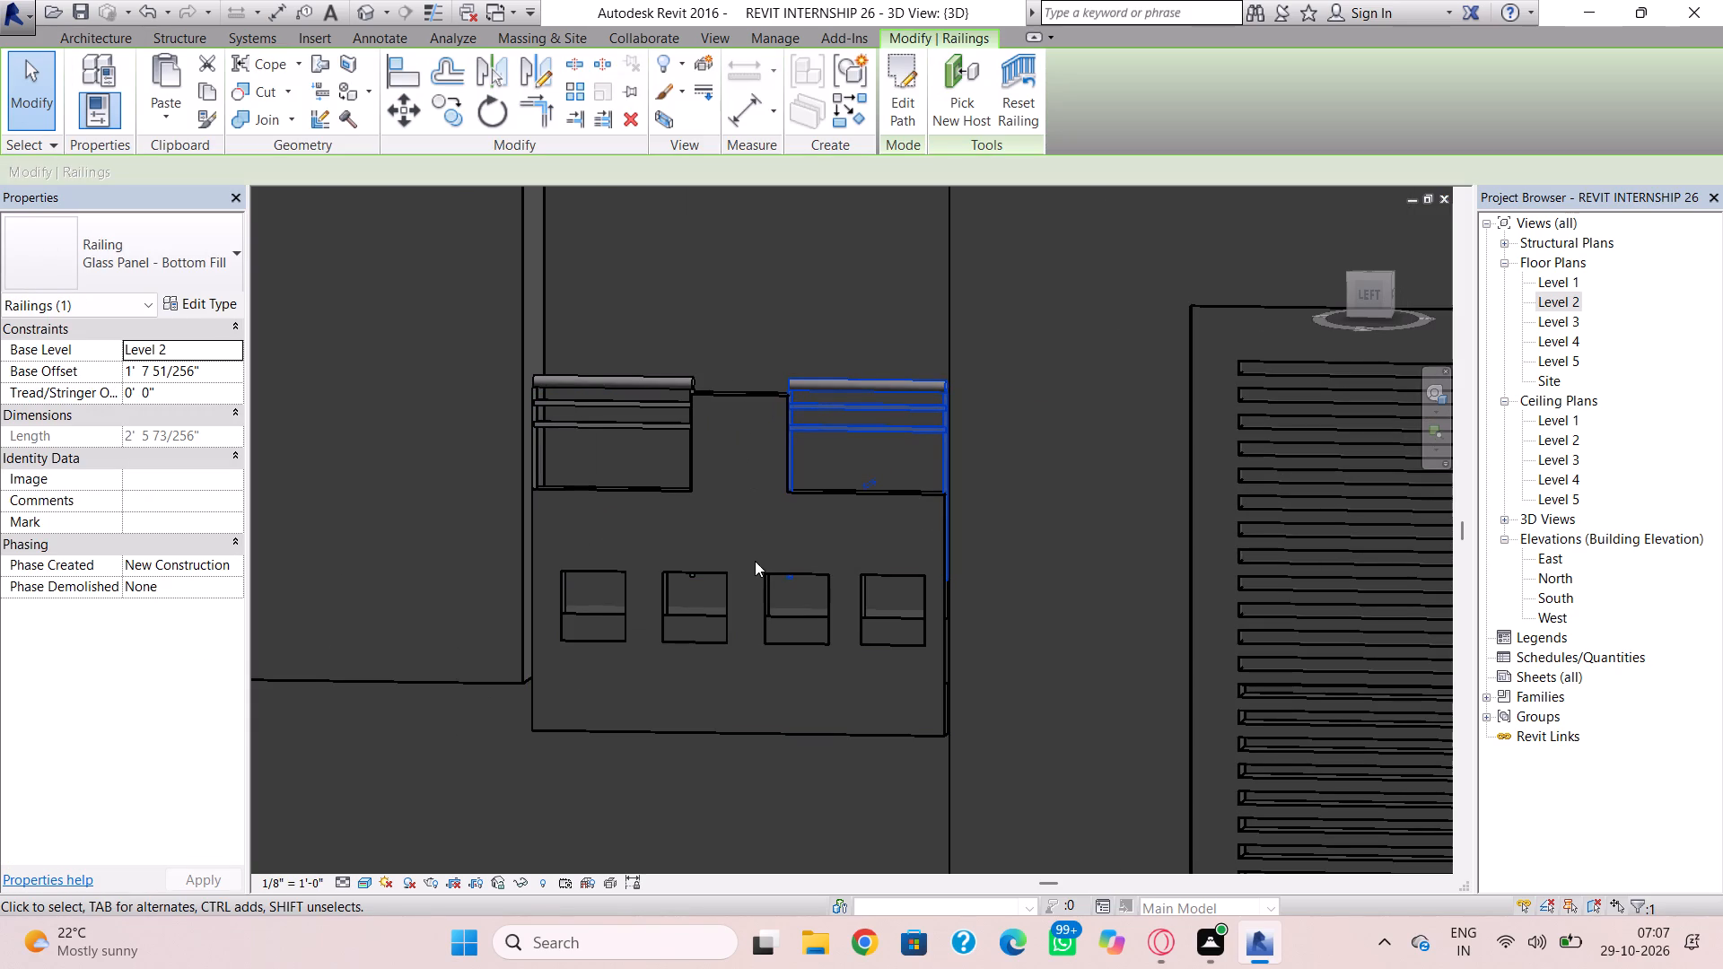
left_click(711, 402)
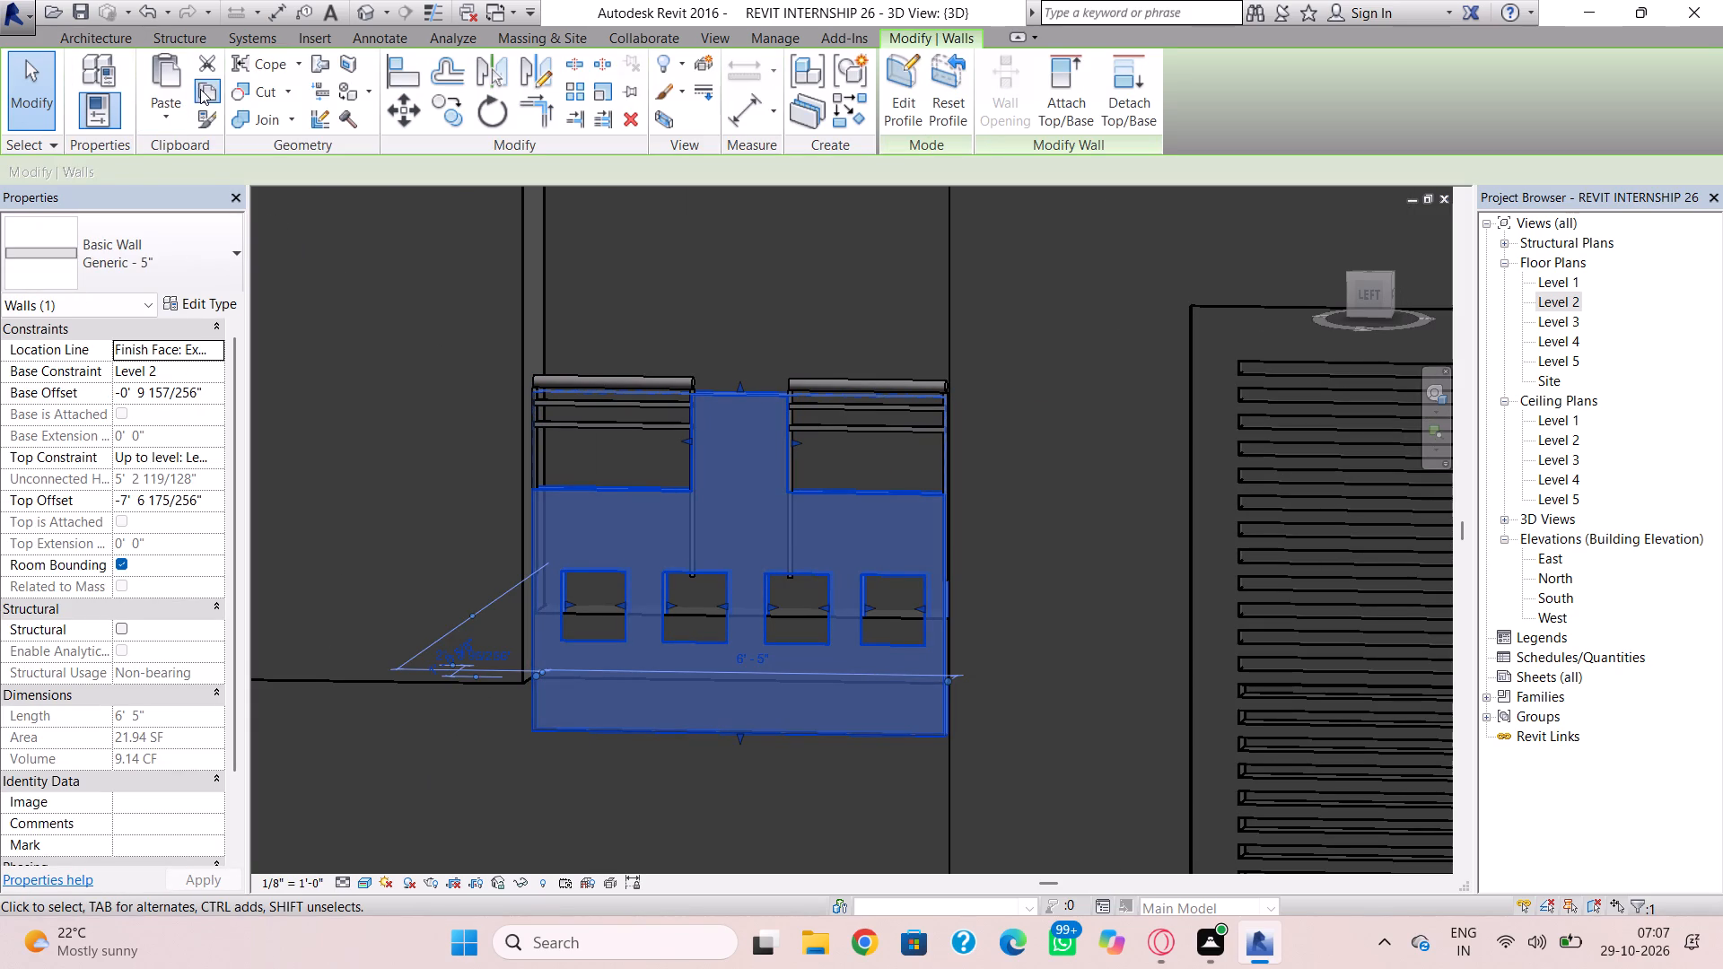
left_click(199, 89)
left_click(173, 112)
left_click(188, 214)
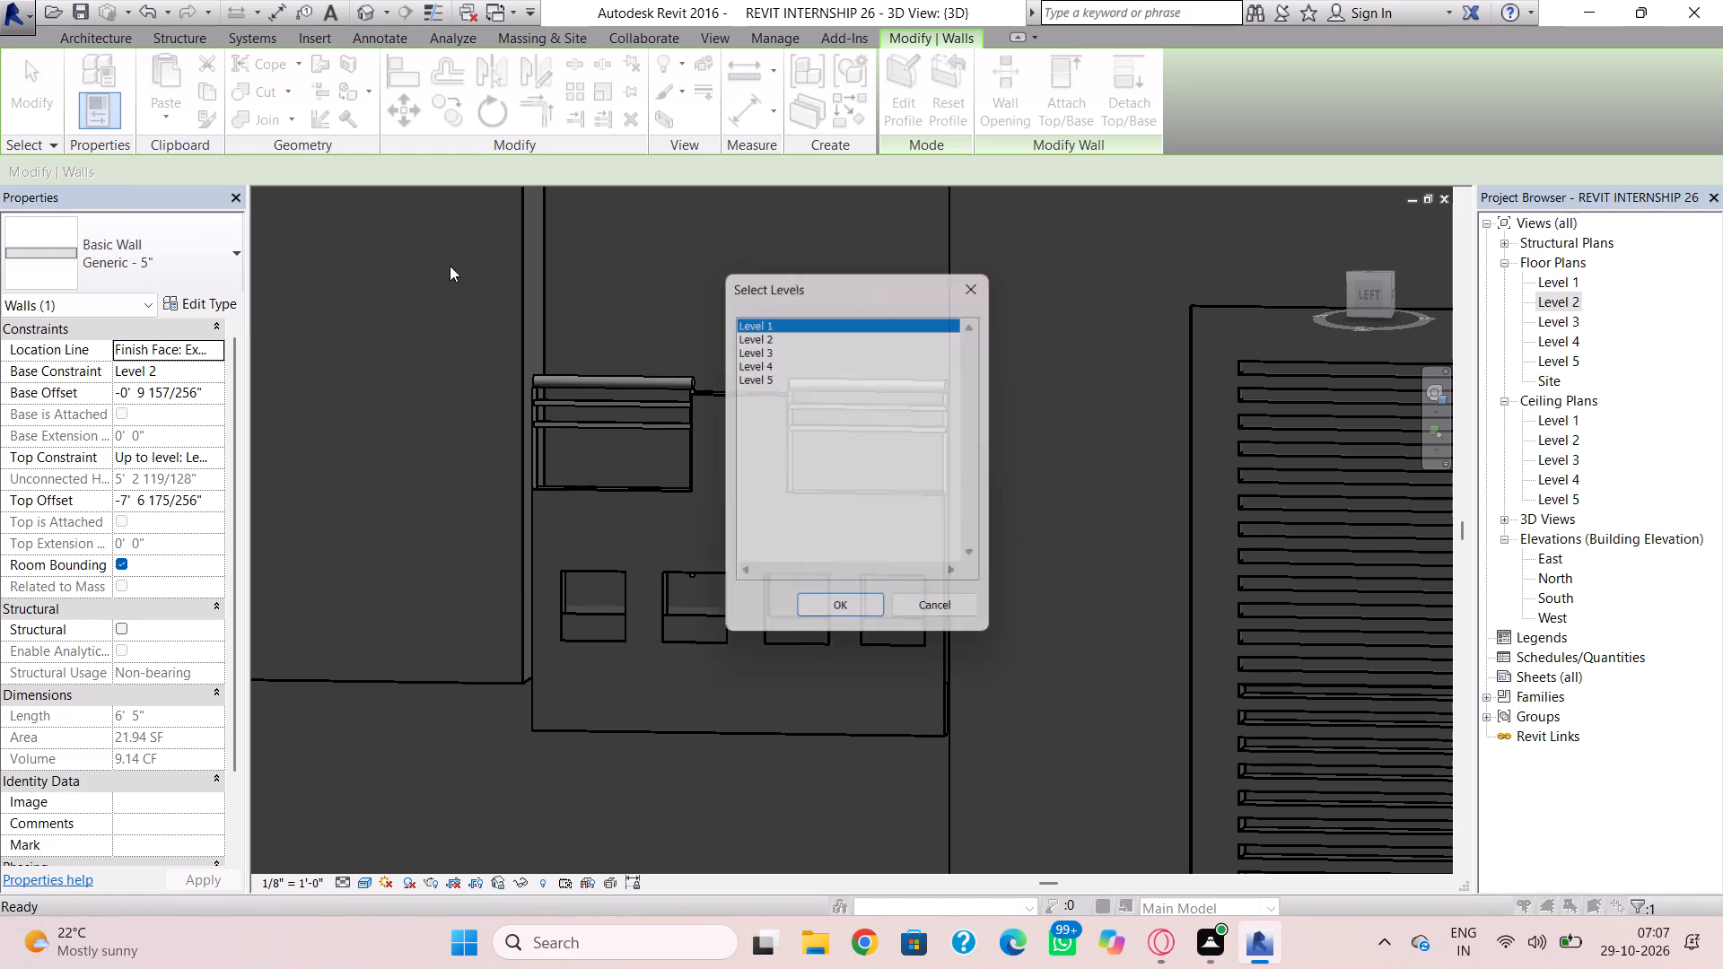
left_click(746, 346)
left_click(863, 619)
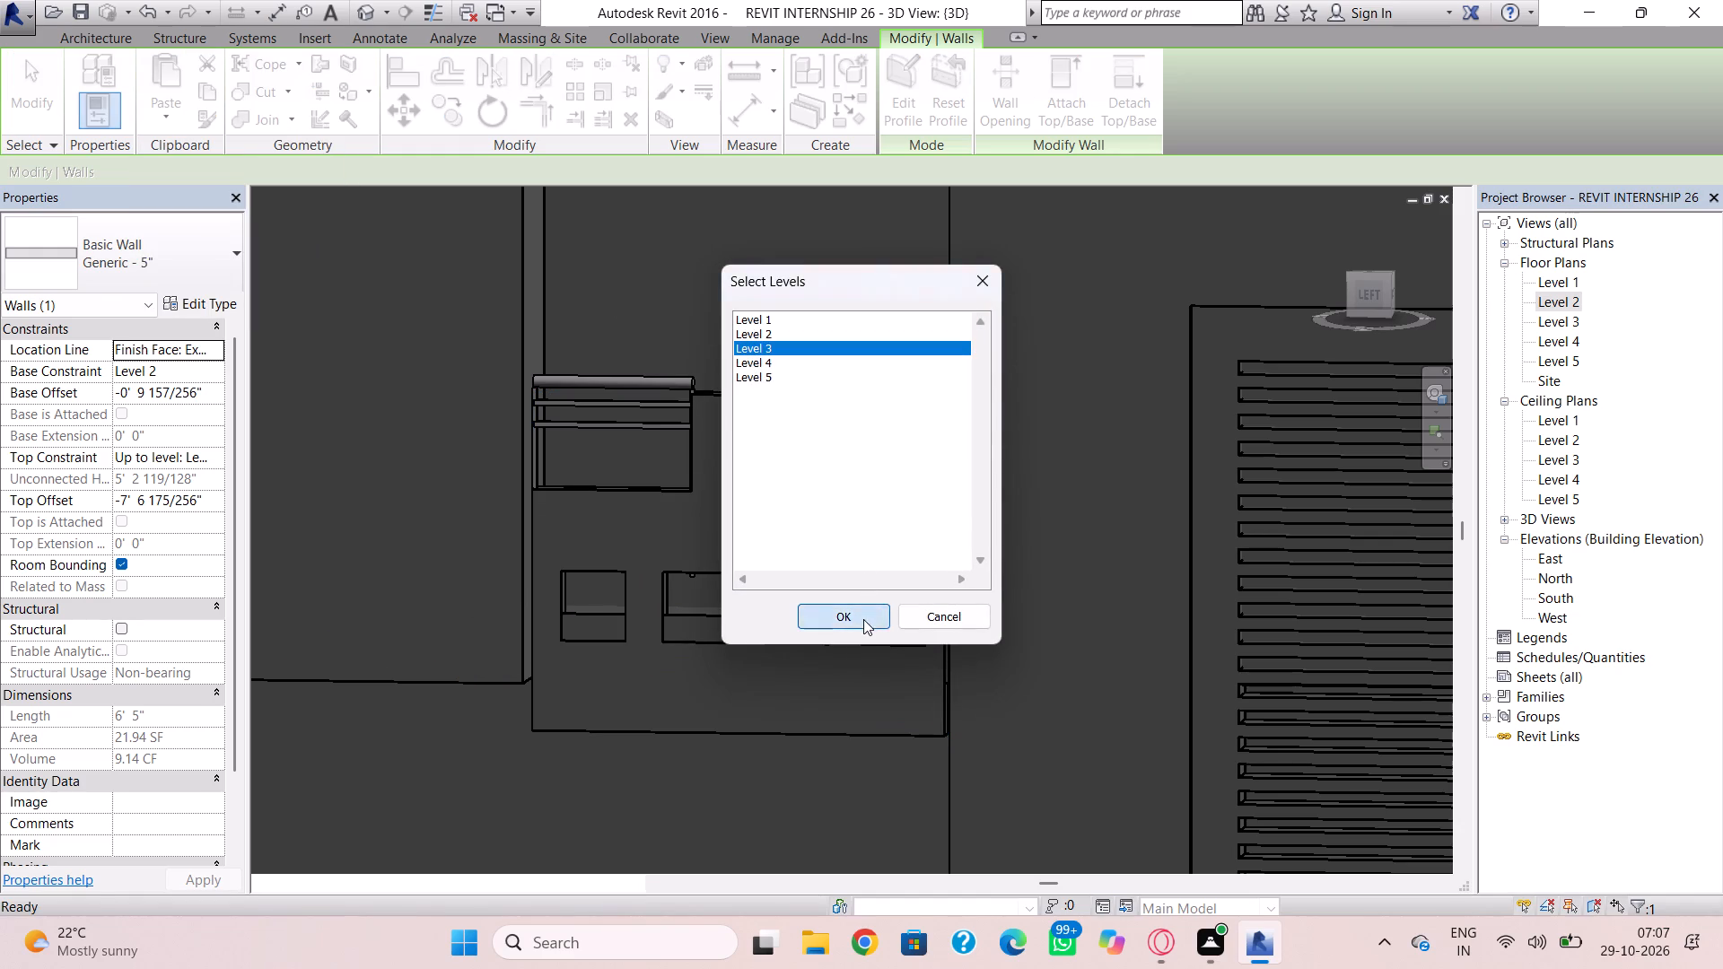
Copy both Glass Panel - Bottom Fill railings on the Level 2 stepped wall and paste them aligned to Level 3.
scroll(843, 544, "down", 4)
middle_click_drag(853, 659, 825, 718)
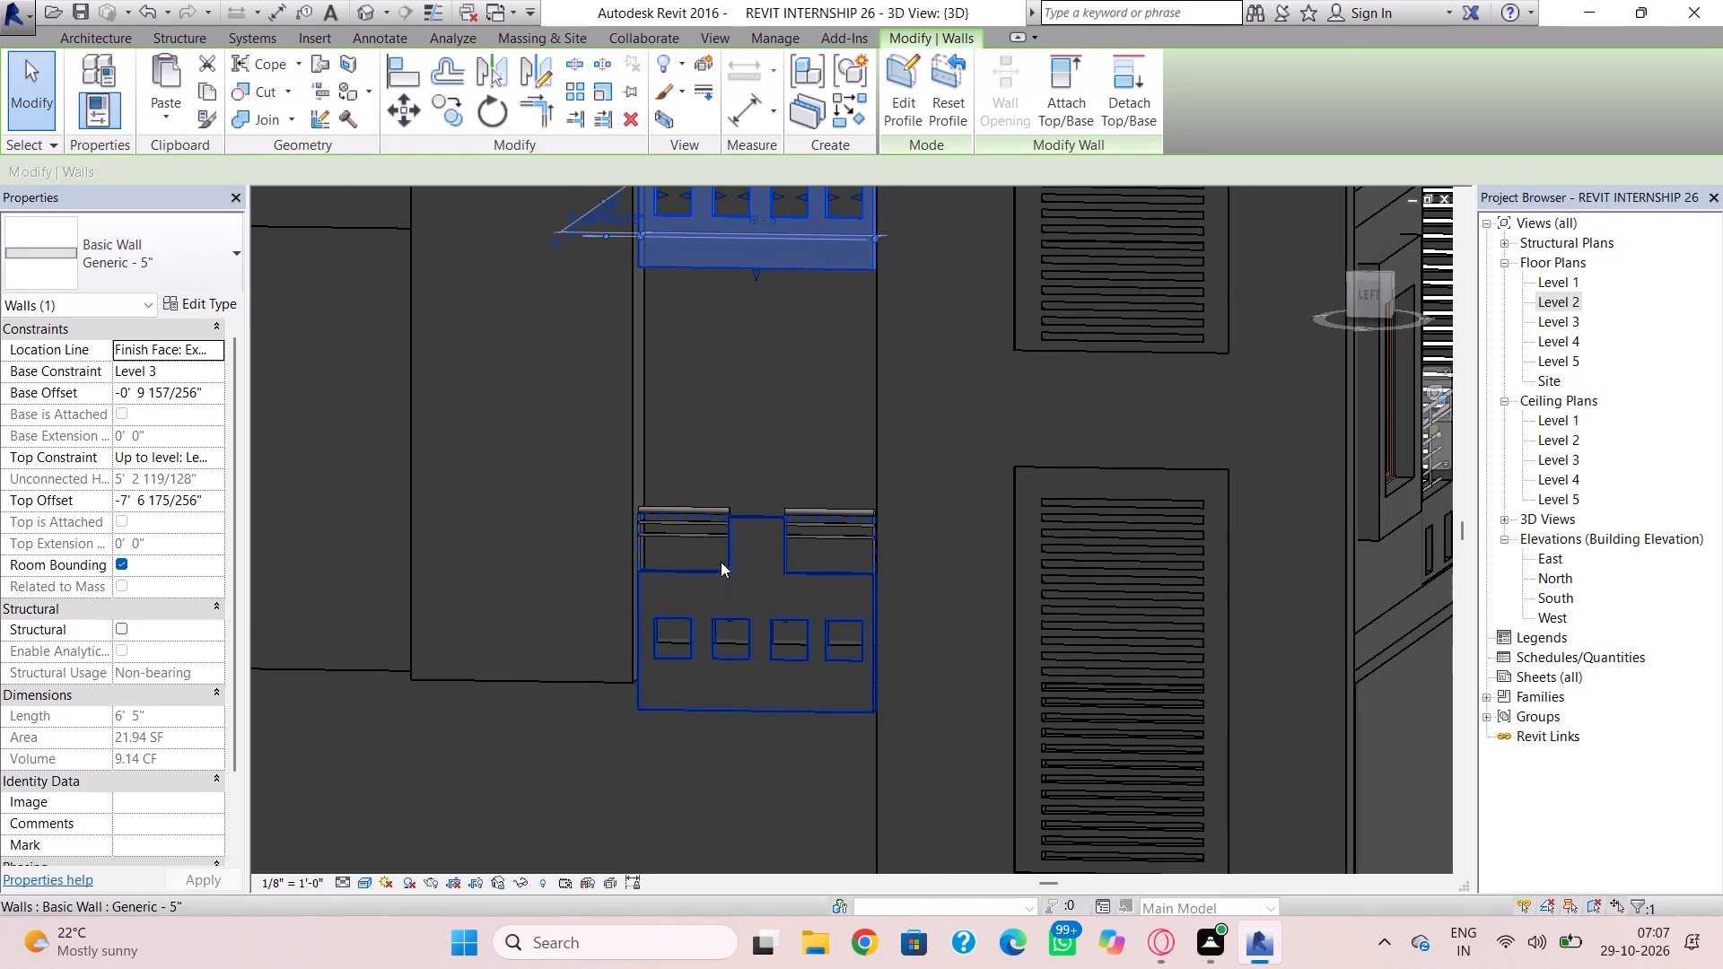
left_click(701, 505)
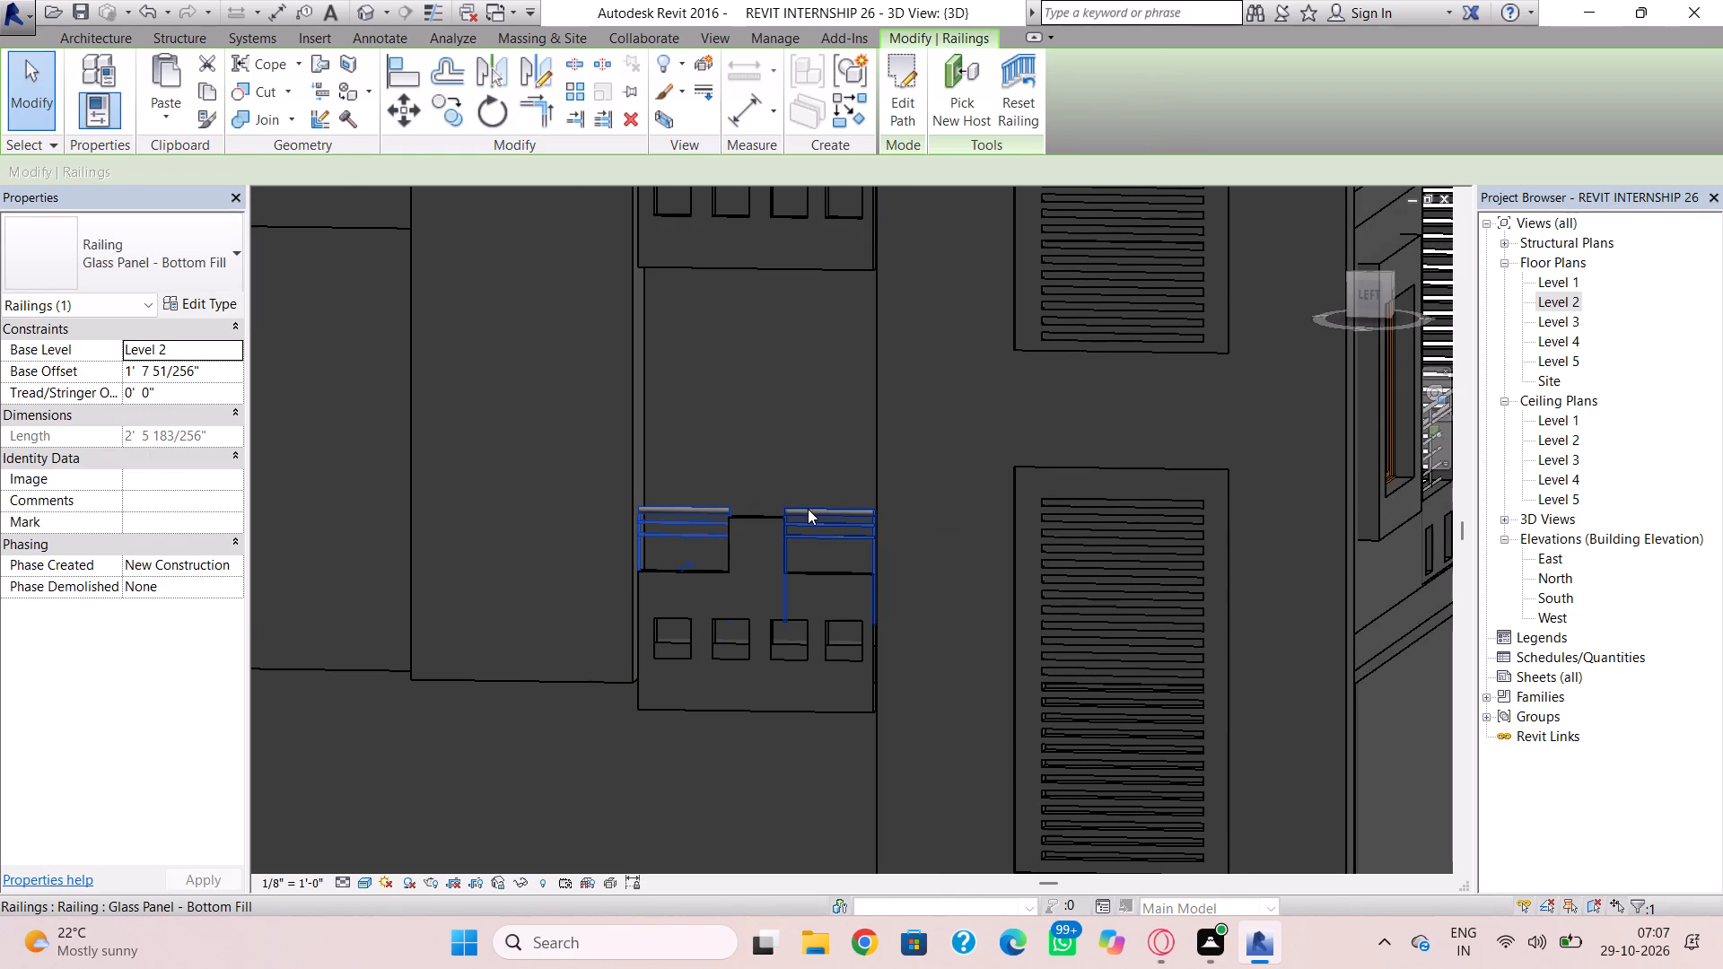
left_click(816, 509, "ctrl")
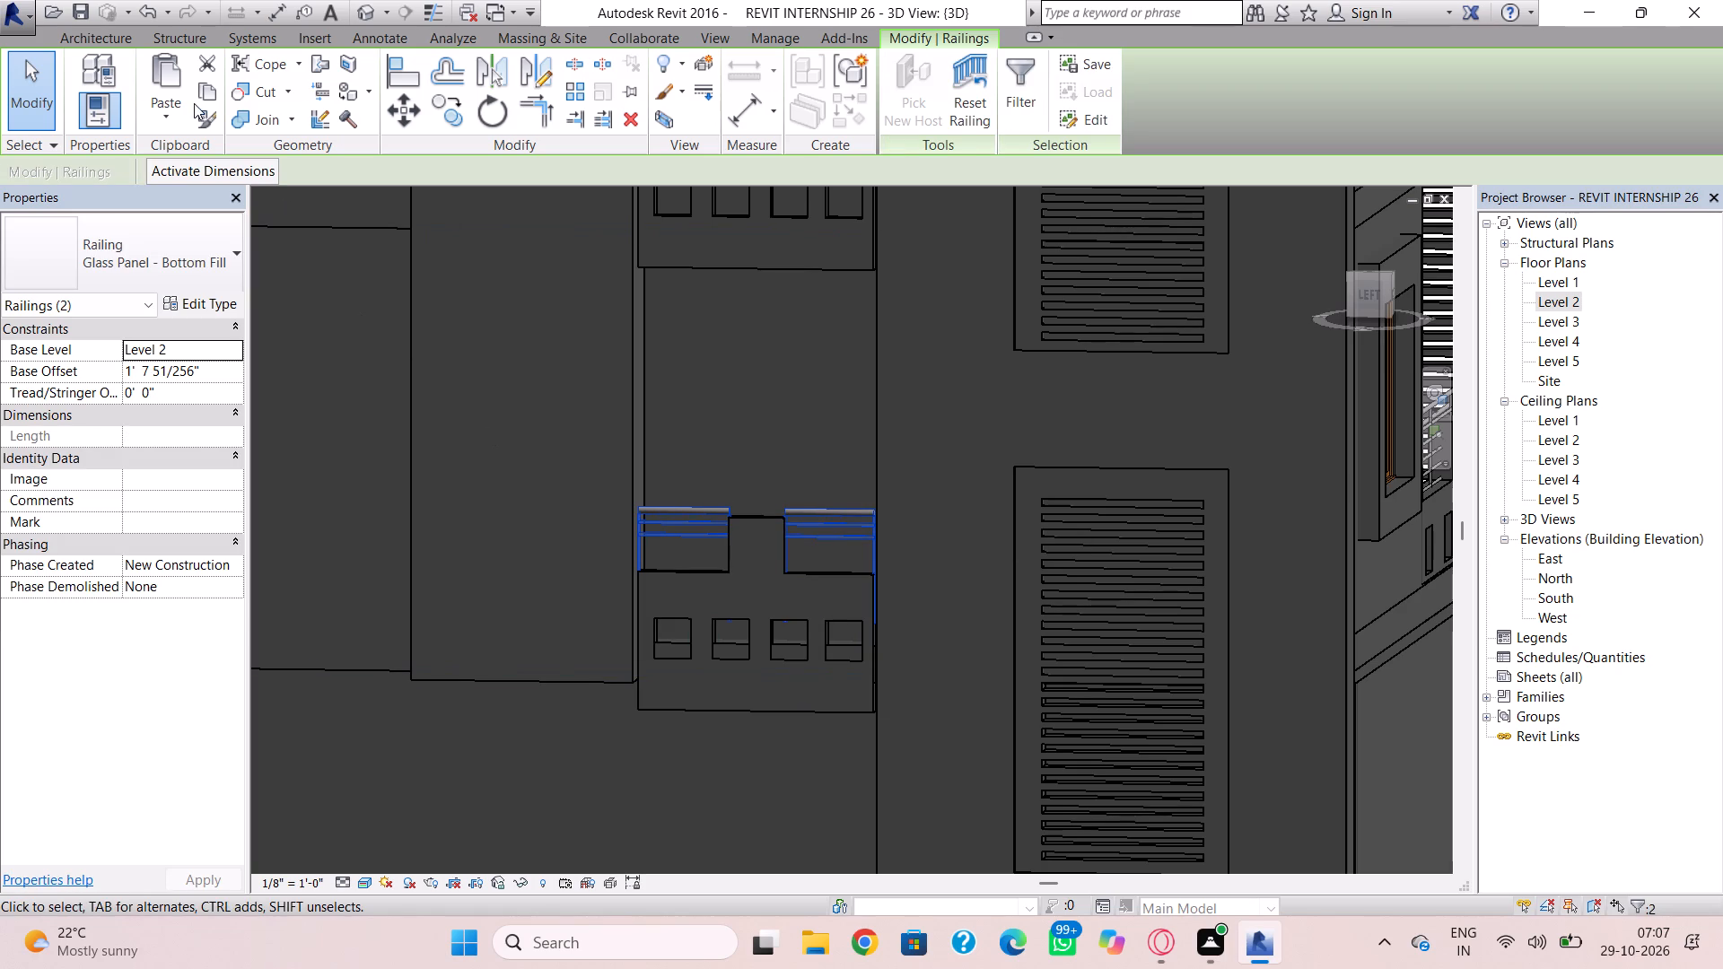
left_click(204, 99)
left_click(179, 120)
left_click(212, 205)
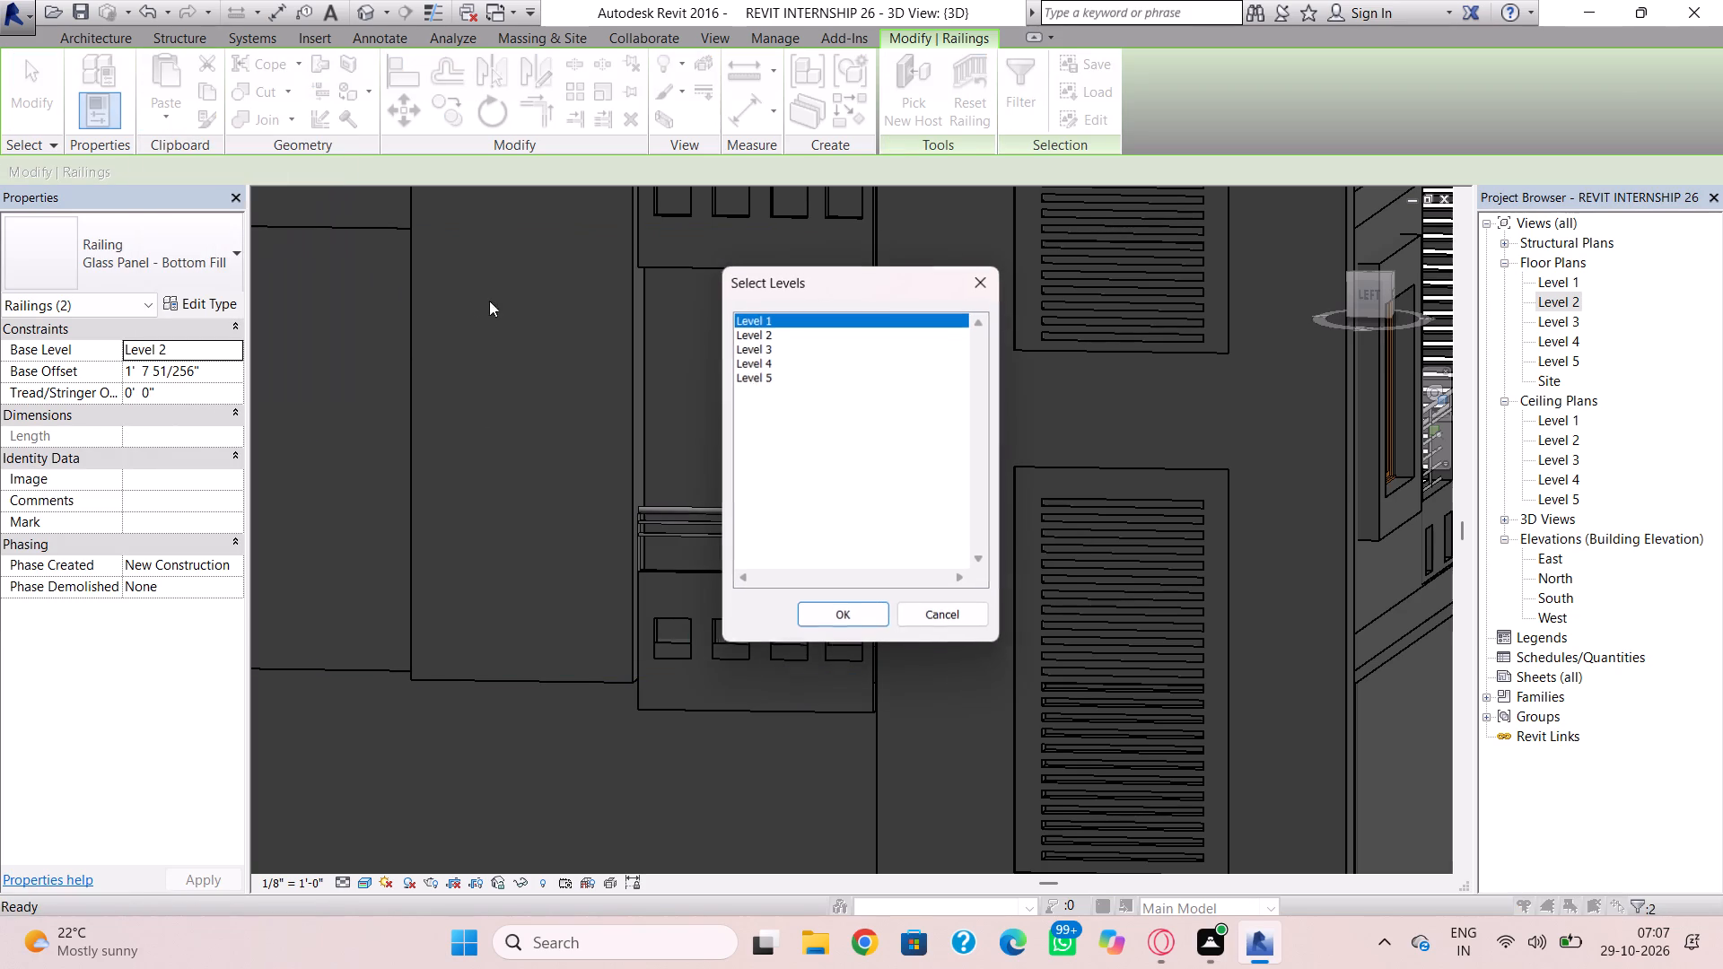
left_click(760, 345)
left_click(833, 608)
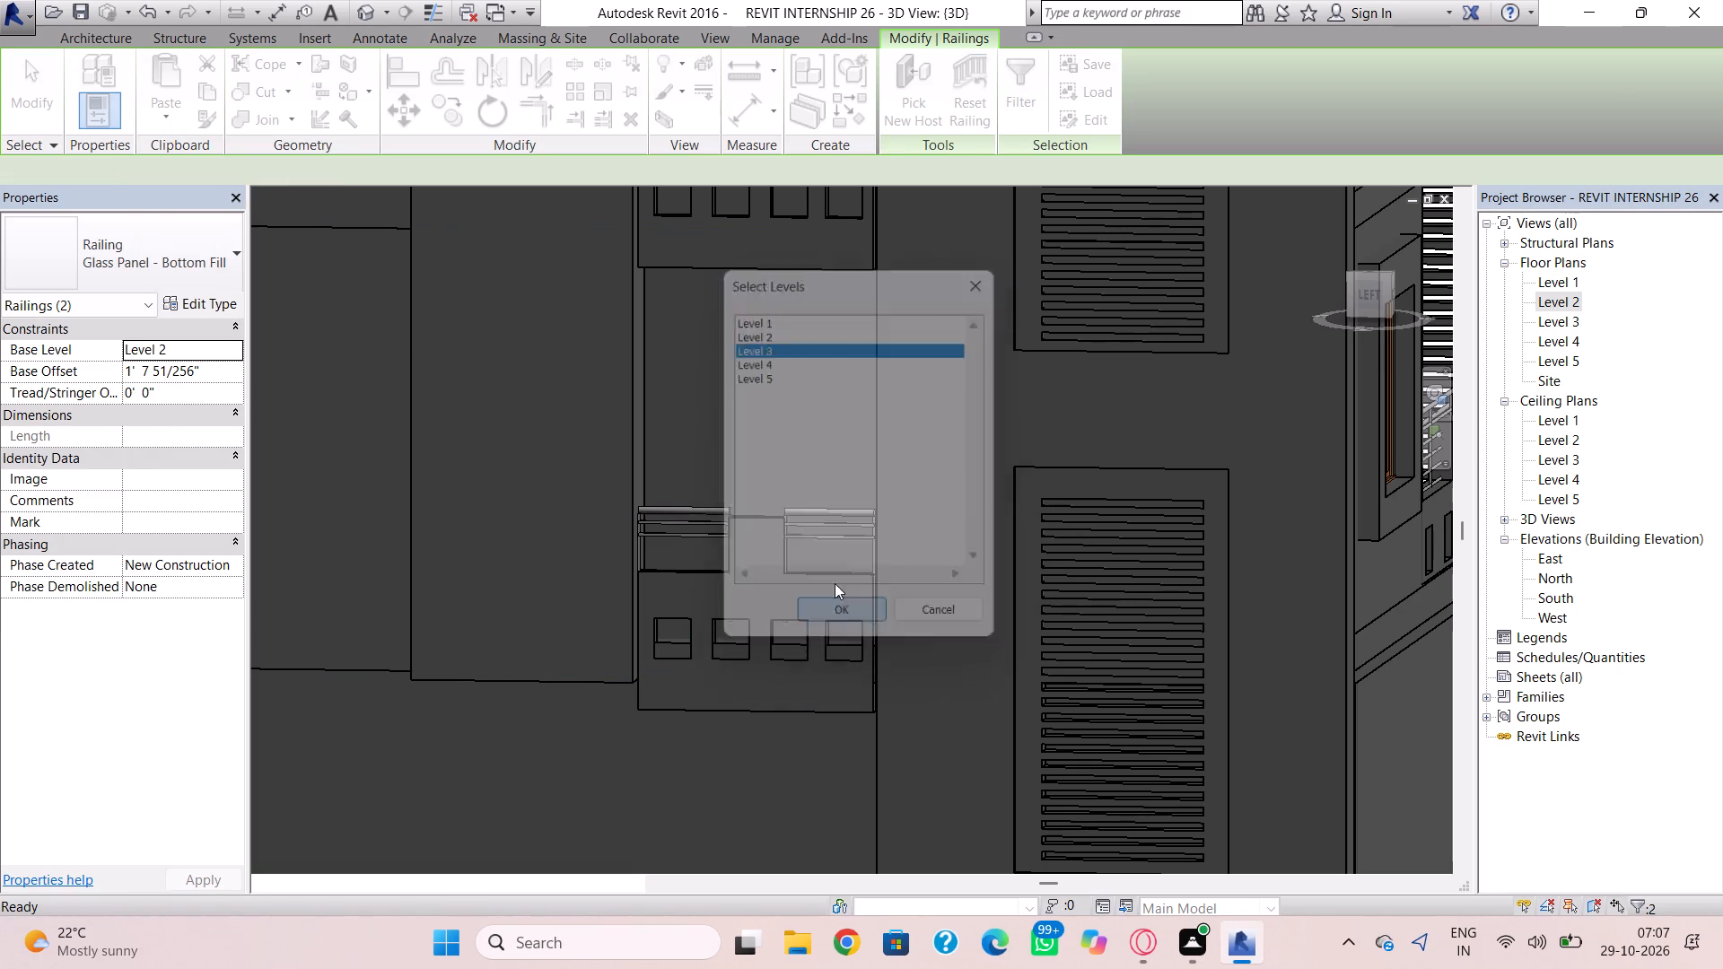
scroll(813, 493, "down", 1)
middle_click_drag(815, 493, 827, 702)
key("Escape")
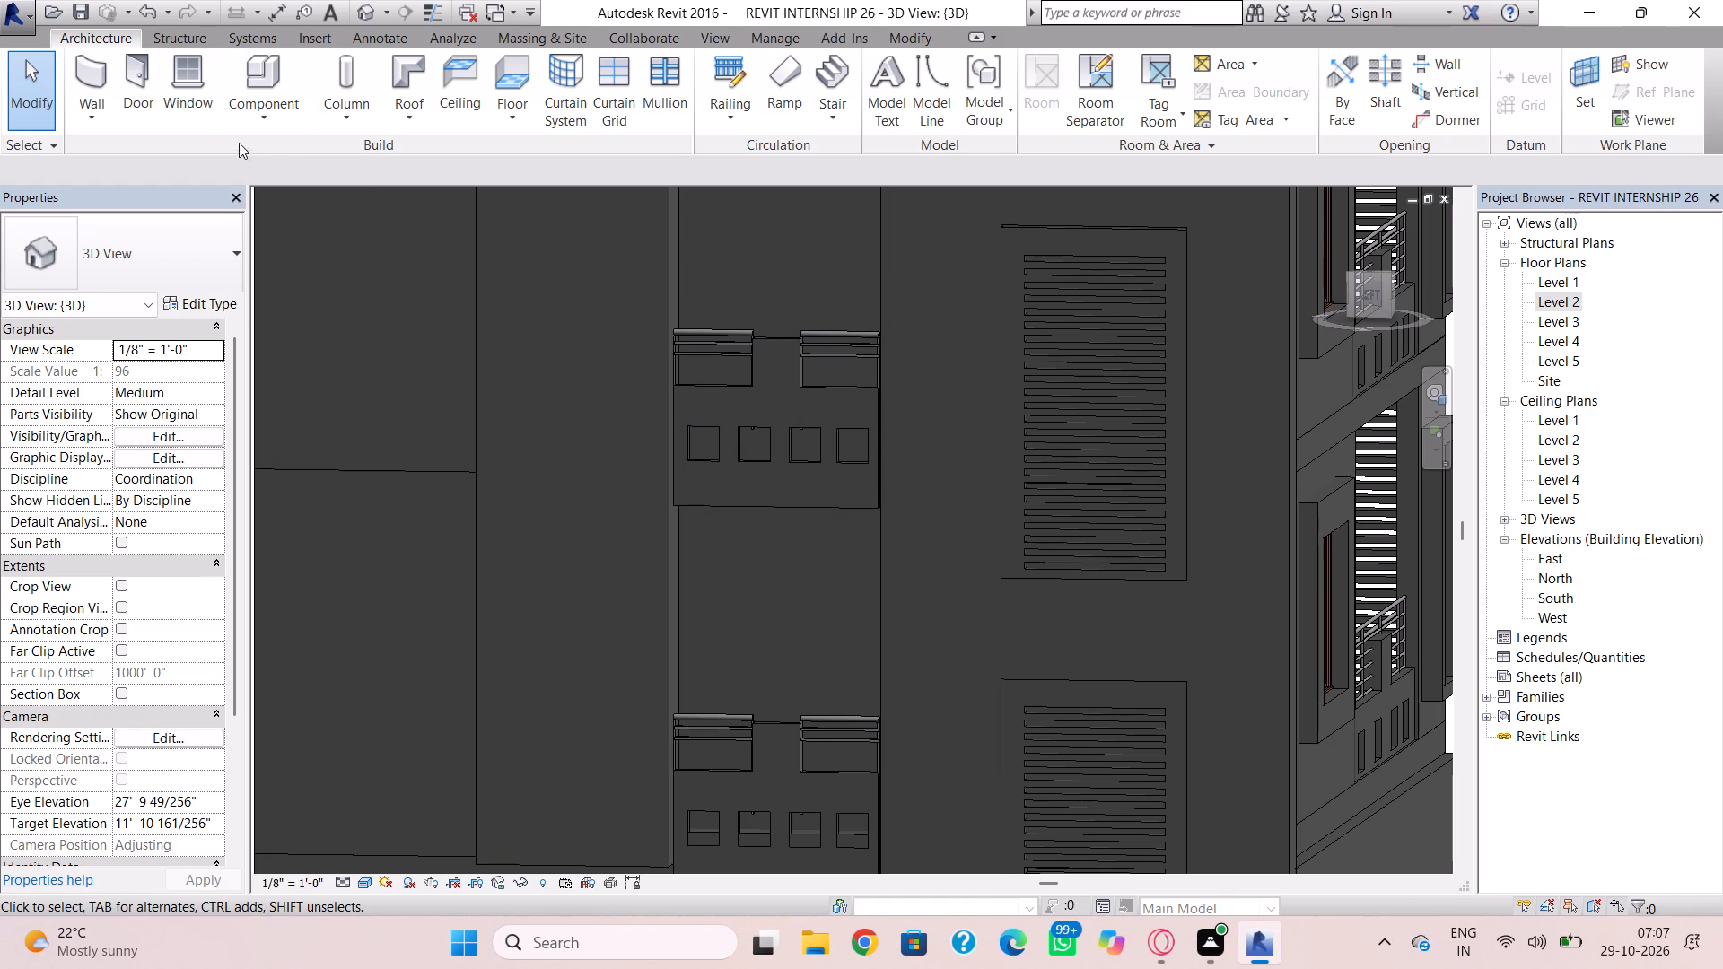
Load the Casement Dbl with Trim window family from the US Imperial library's Windows folder.
left_click(194, 83)
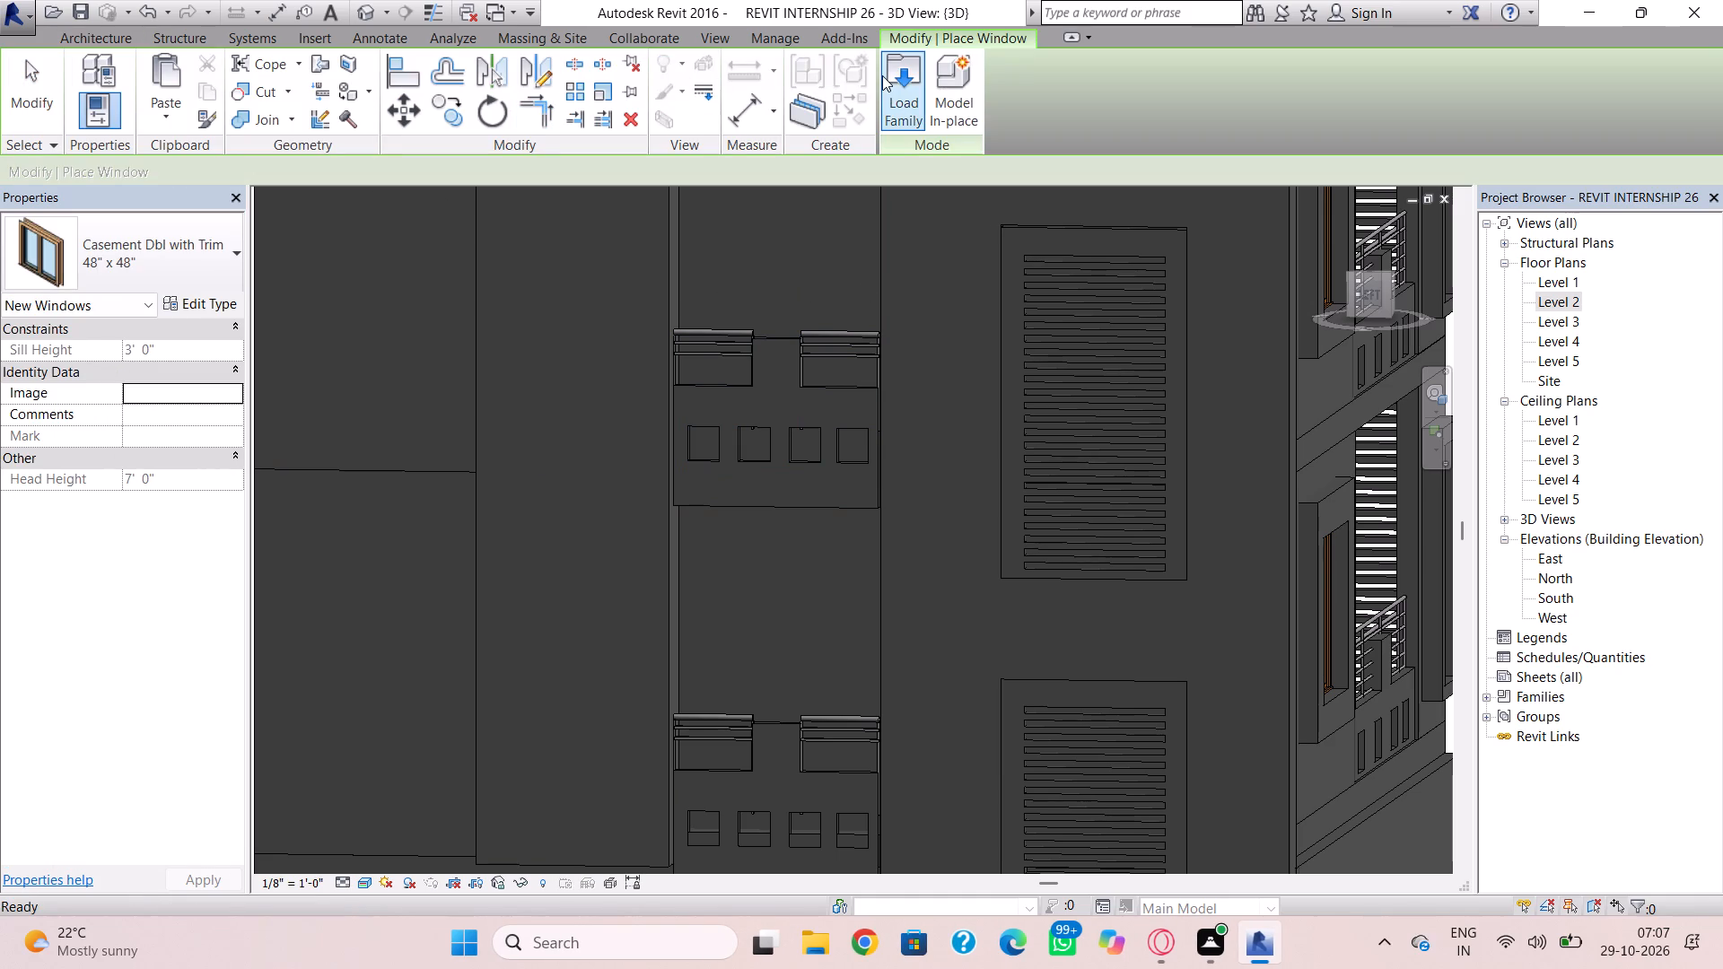
left_click(882, 75)
scroll(1041, 437, "down", 6)
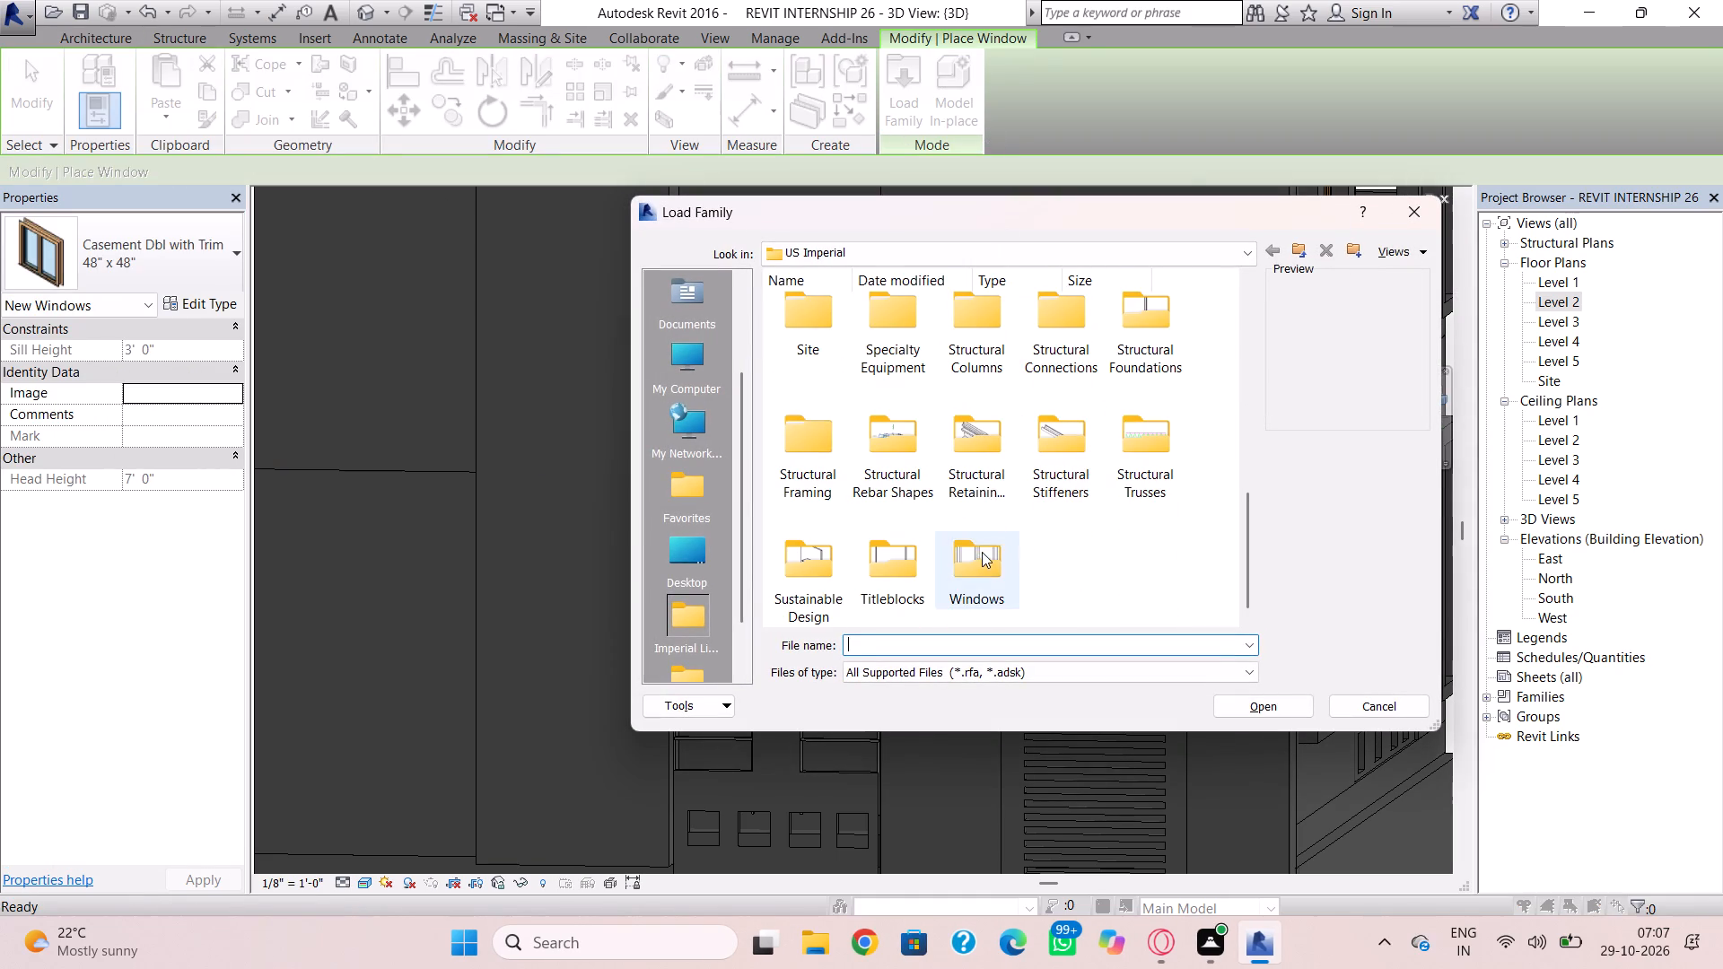
left_click(980, 554)
left_click(1264, 704)
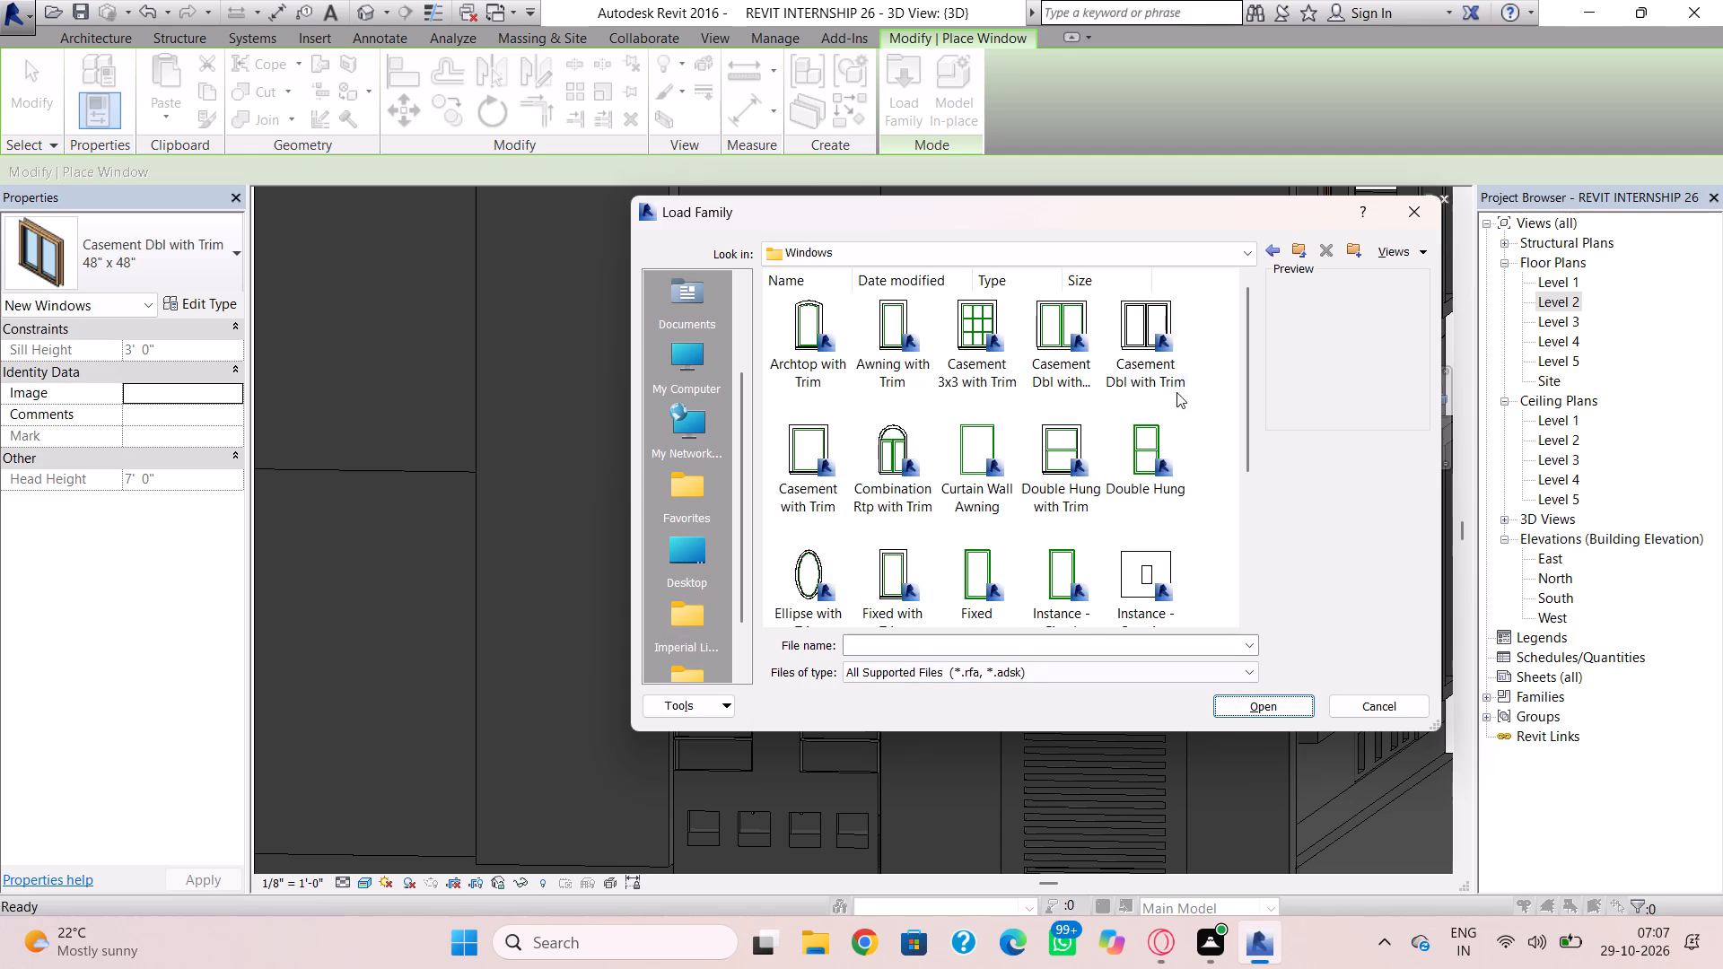
left_click(1167, 337)
left_click(1273, 698)
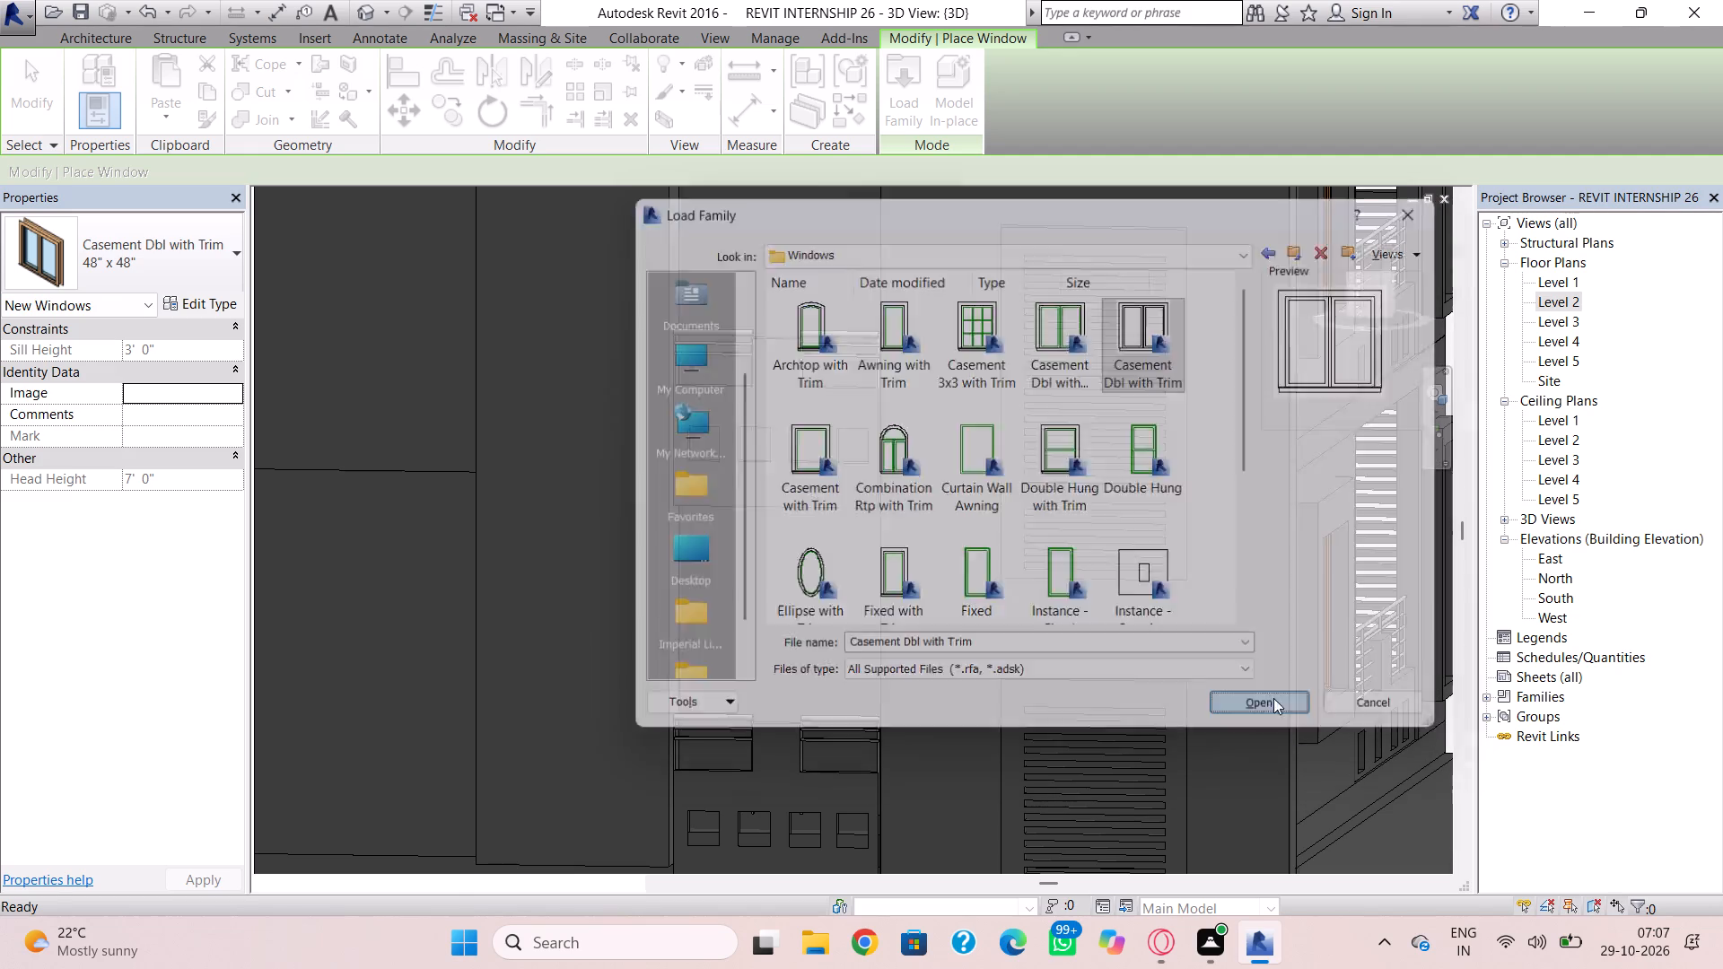
Place a 48" x 48" Casement Dbl with Trim window above each of the Level 2 and Level 3 stepped walls.
scroll(792, 299, "down", 2)
middle_click_drag(792, 299, 835, 423)
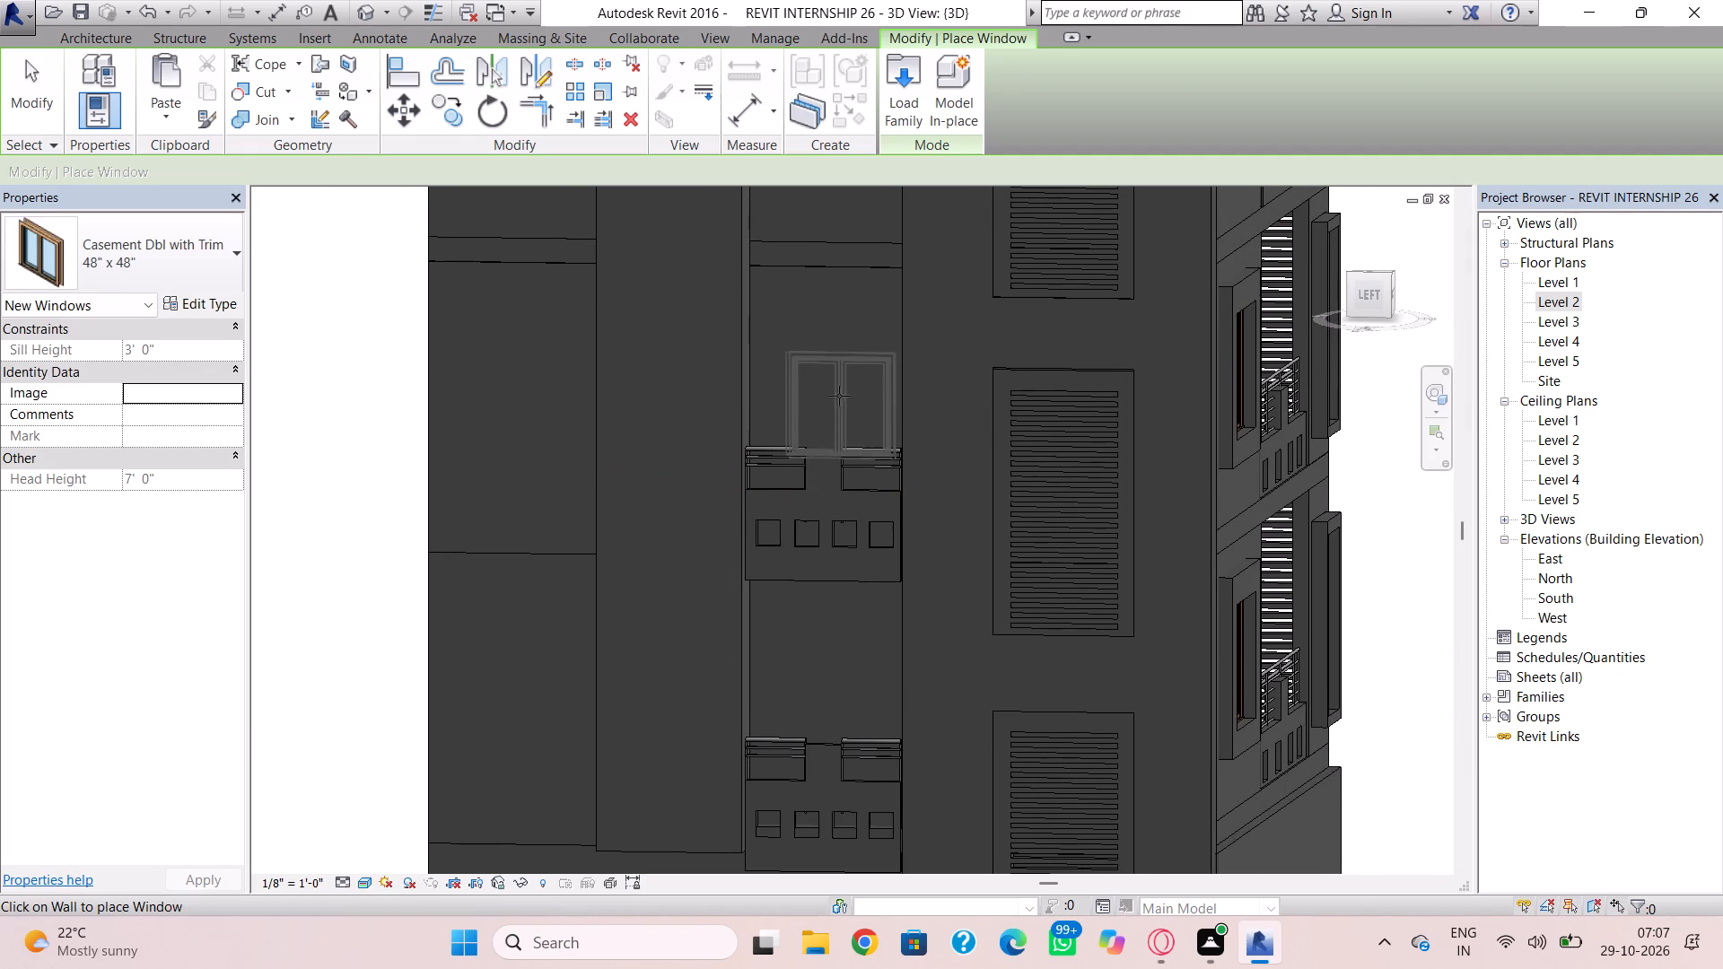
left_click(835, 377)
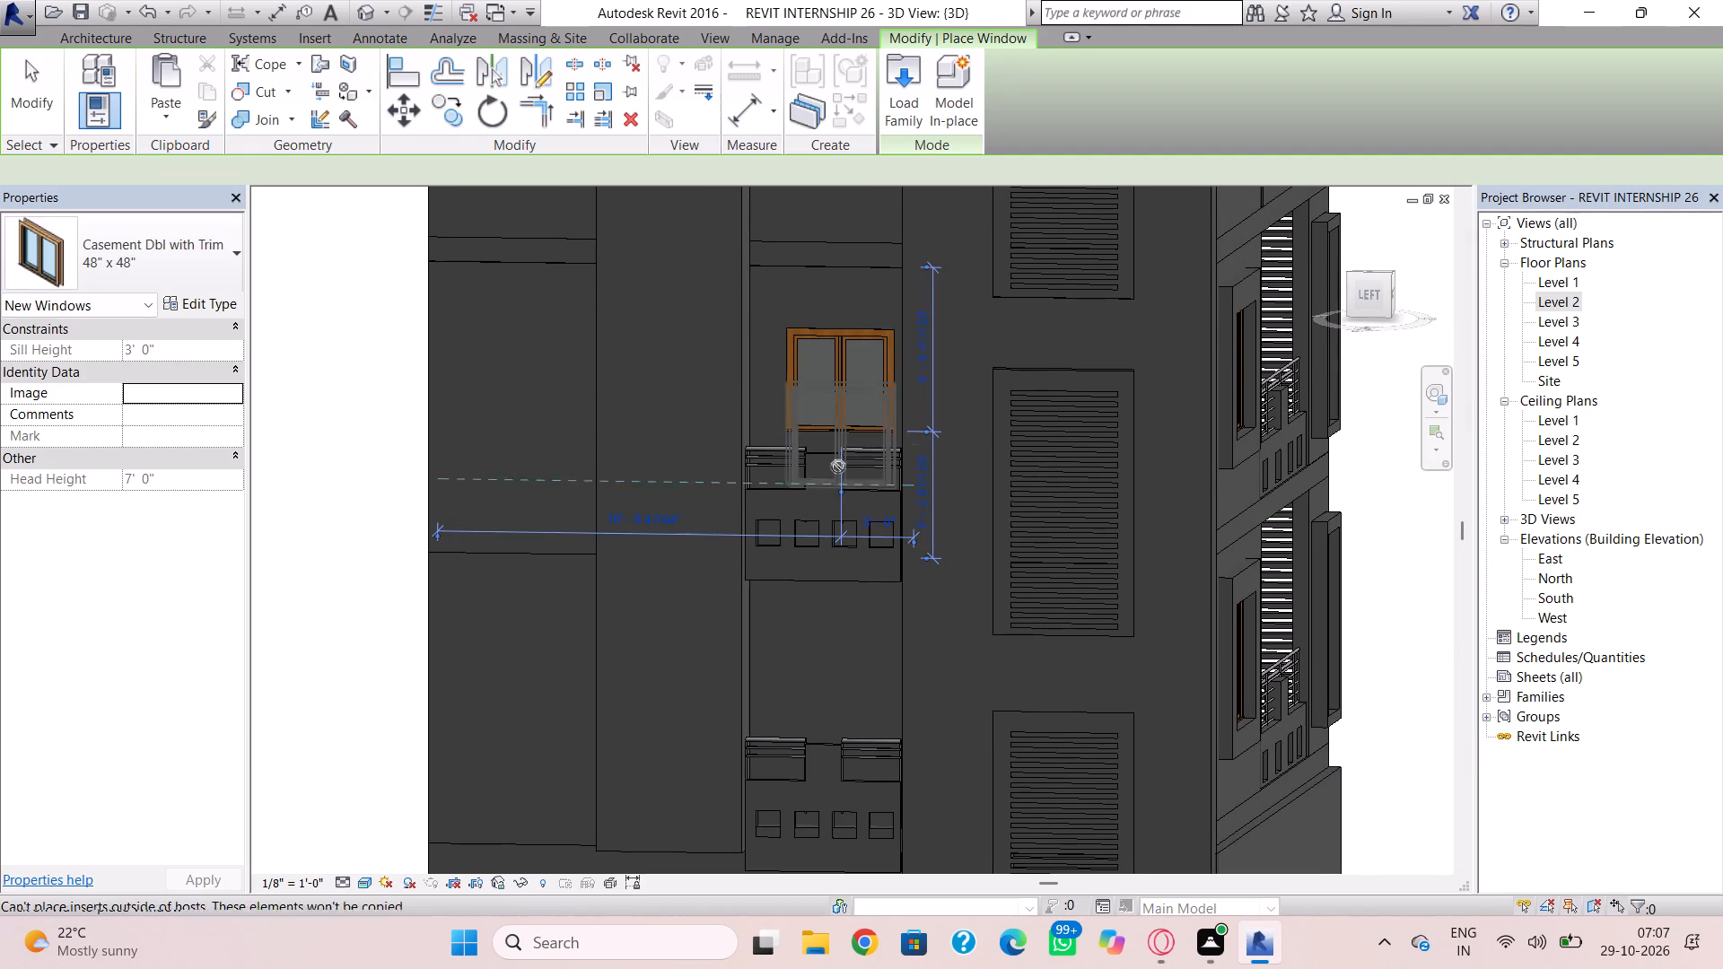
left_click(838, 670)
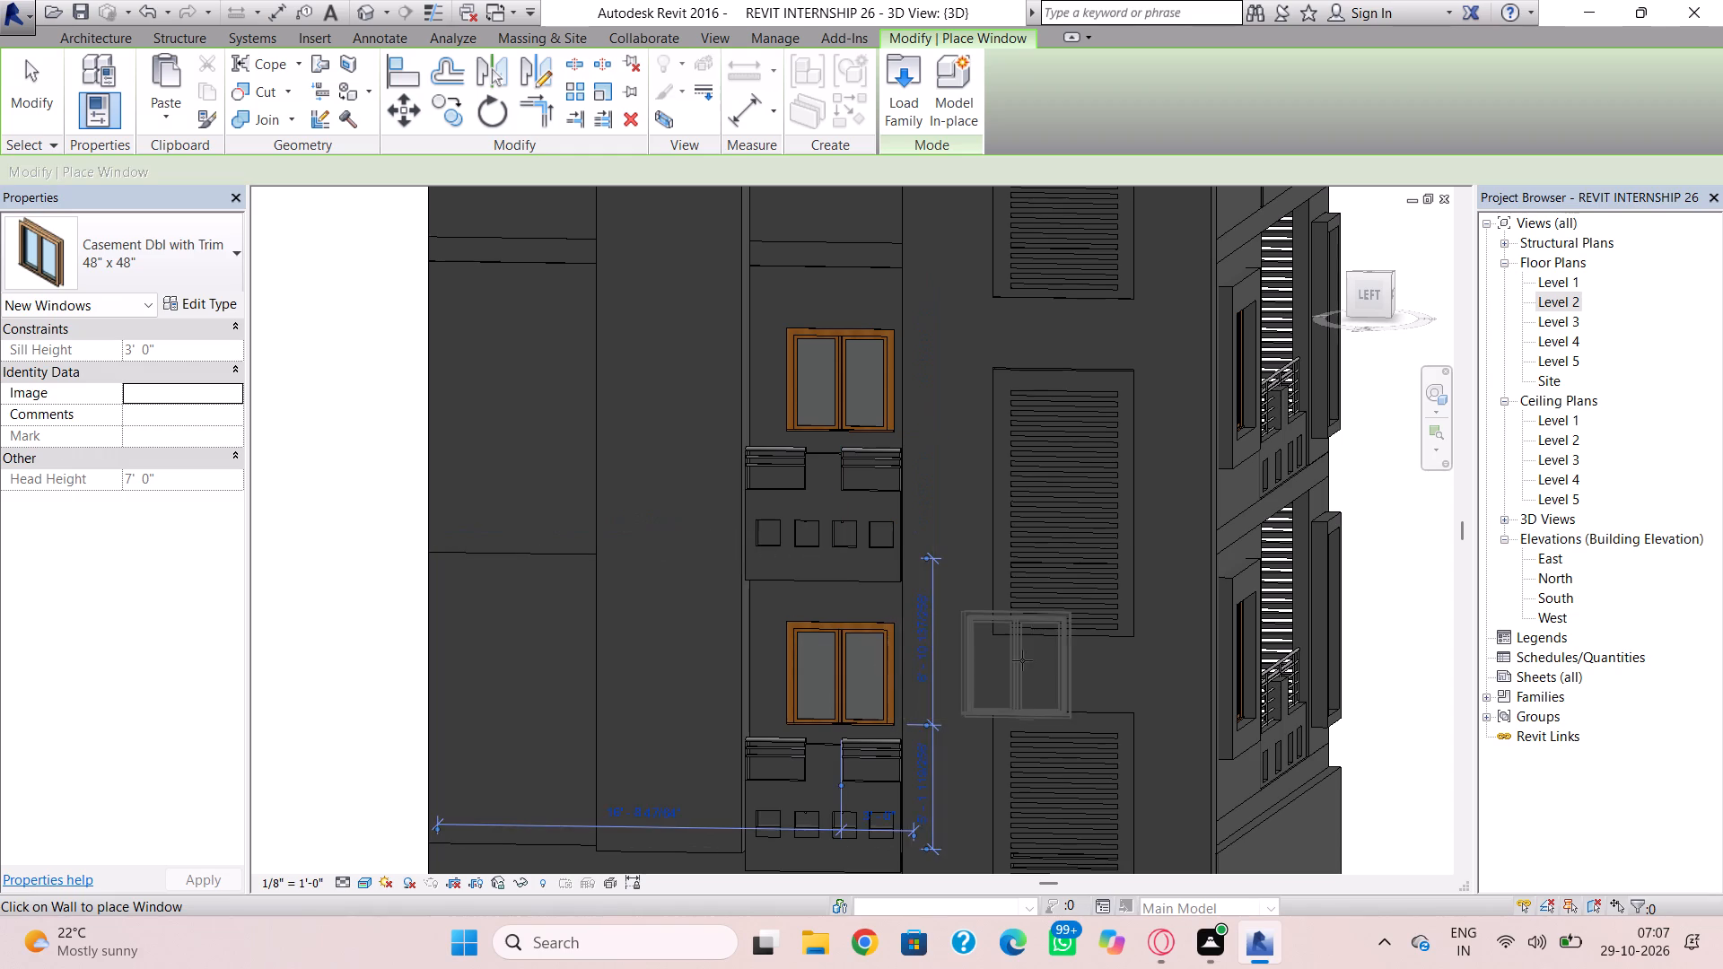
Place a Fixed 24" x 48" window at Level 3 and another at Level 2 on the left facade's projecting vertical wall.
key("Escape")
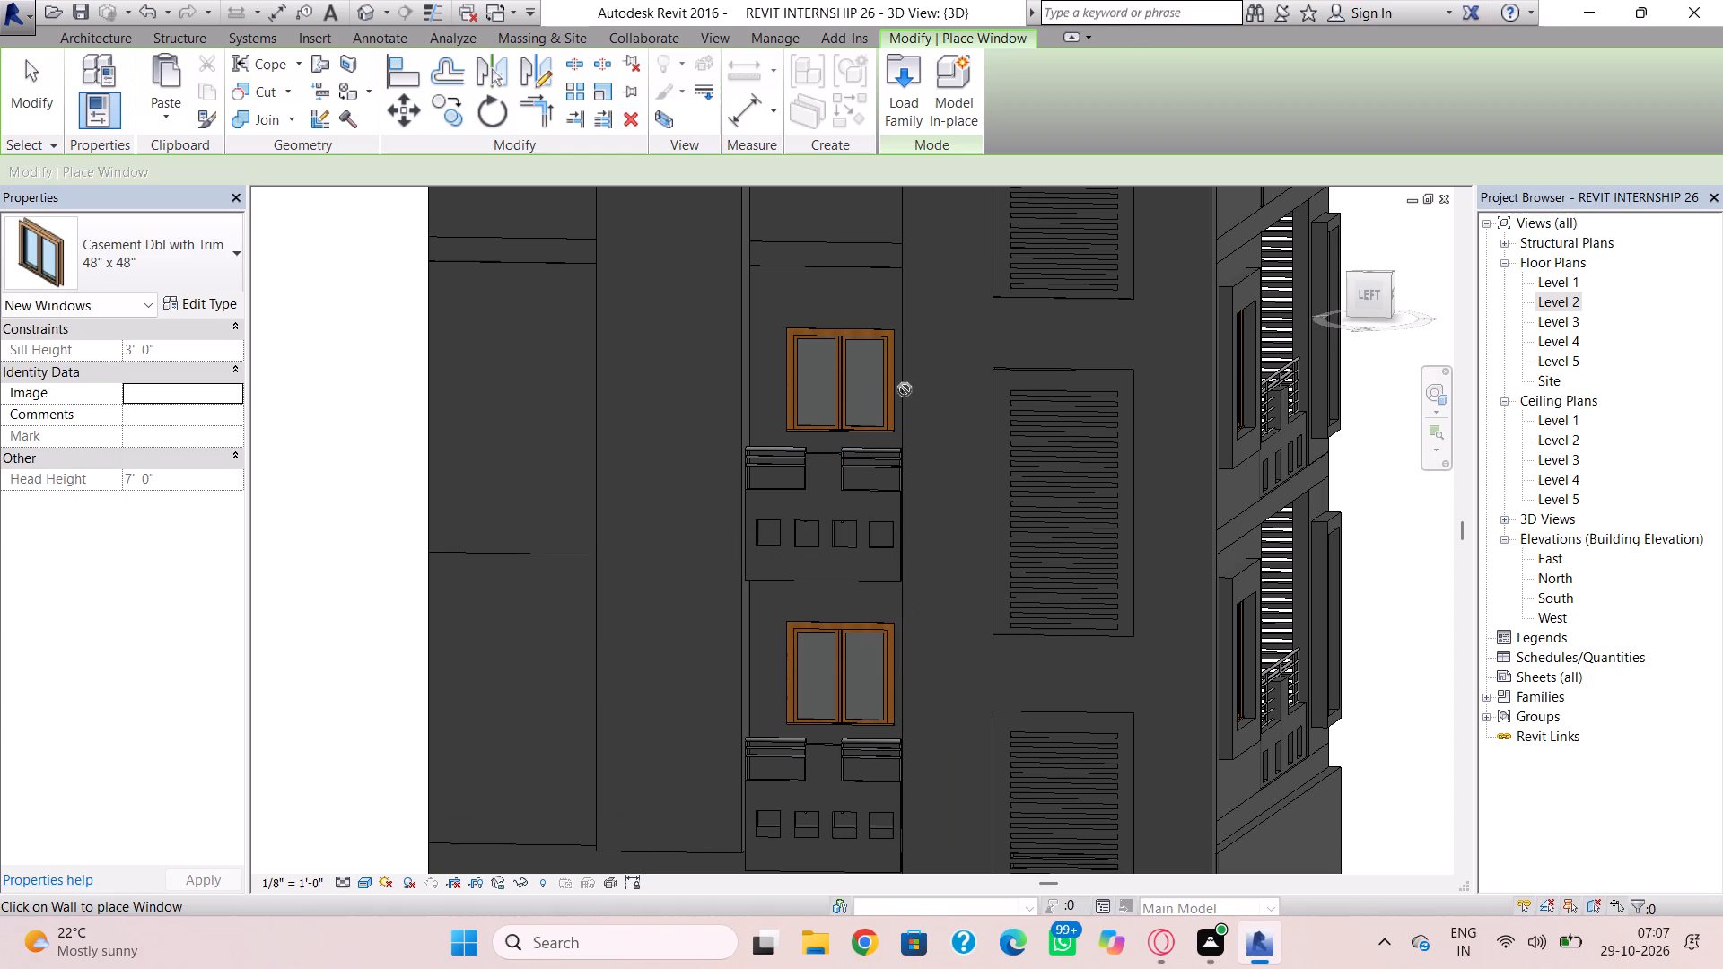
scroll(900, 396, "down", 4)
key("Escape")
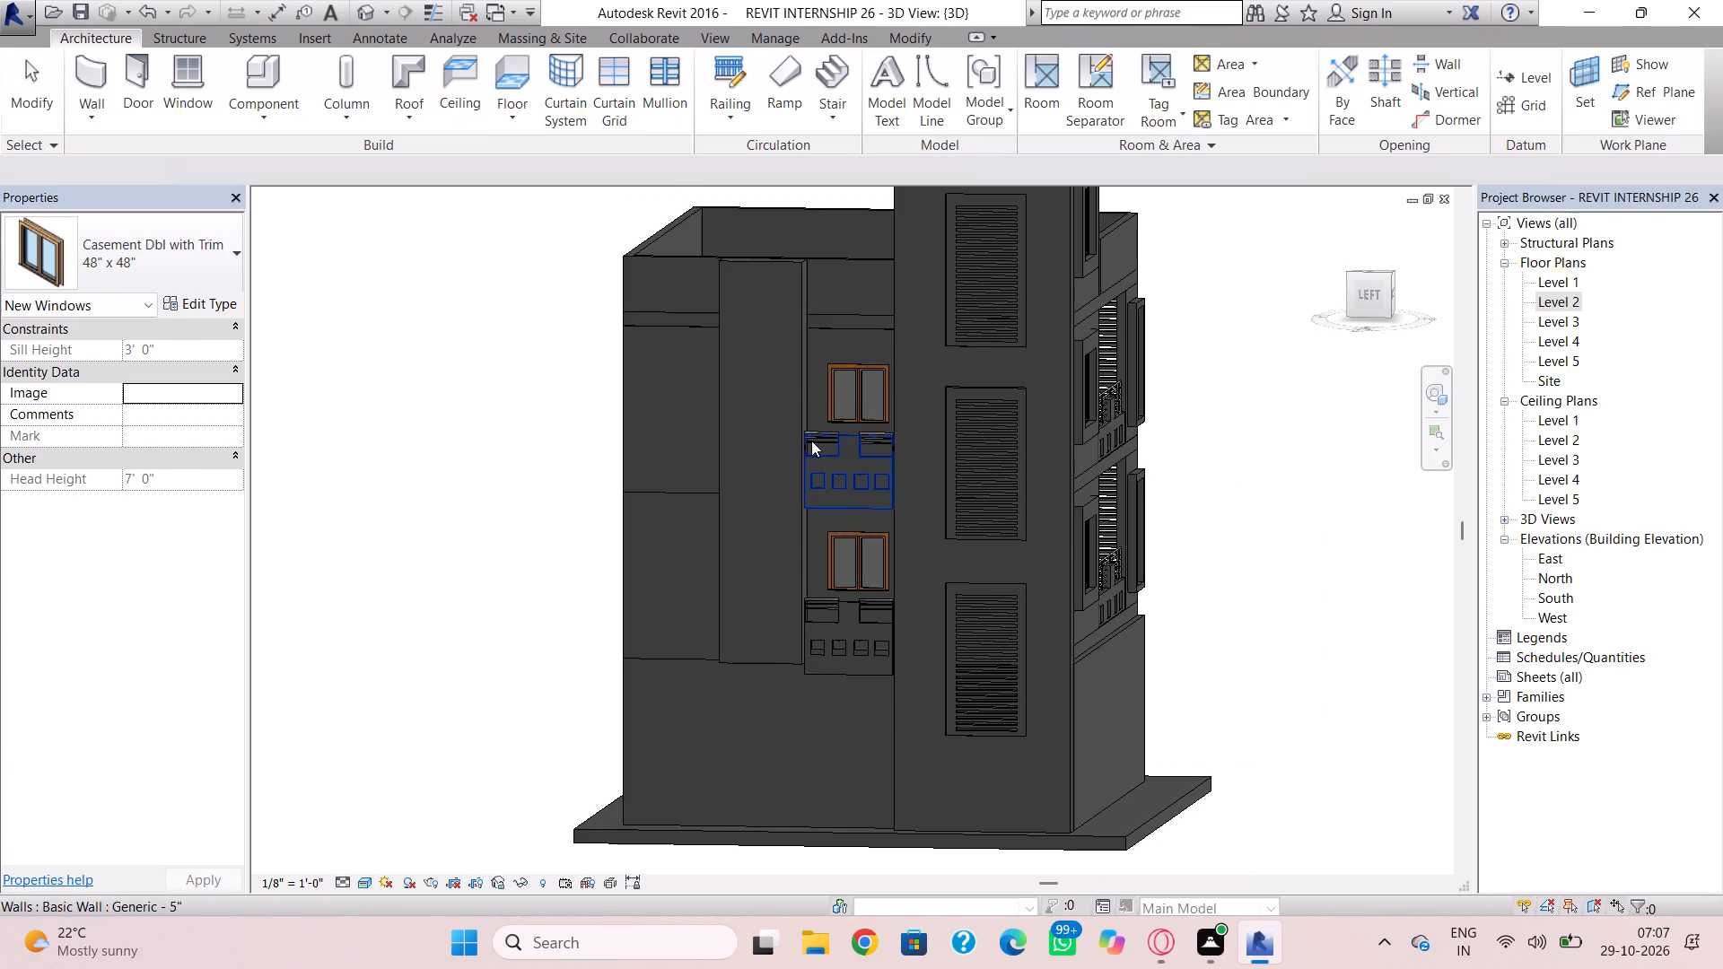
left_click(179, 75)
left_click(216, 286)
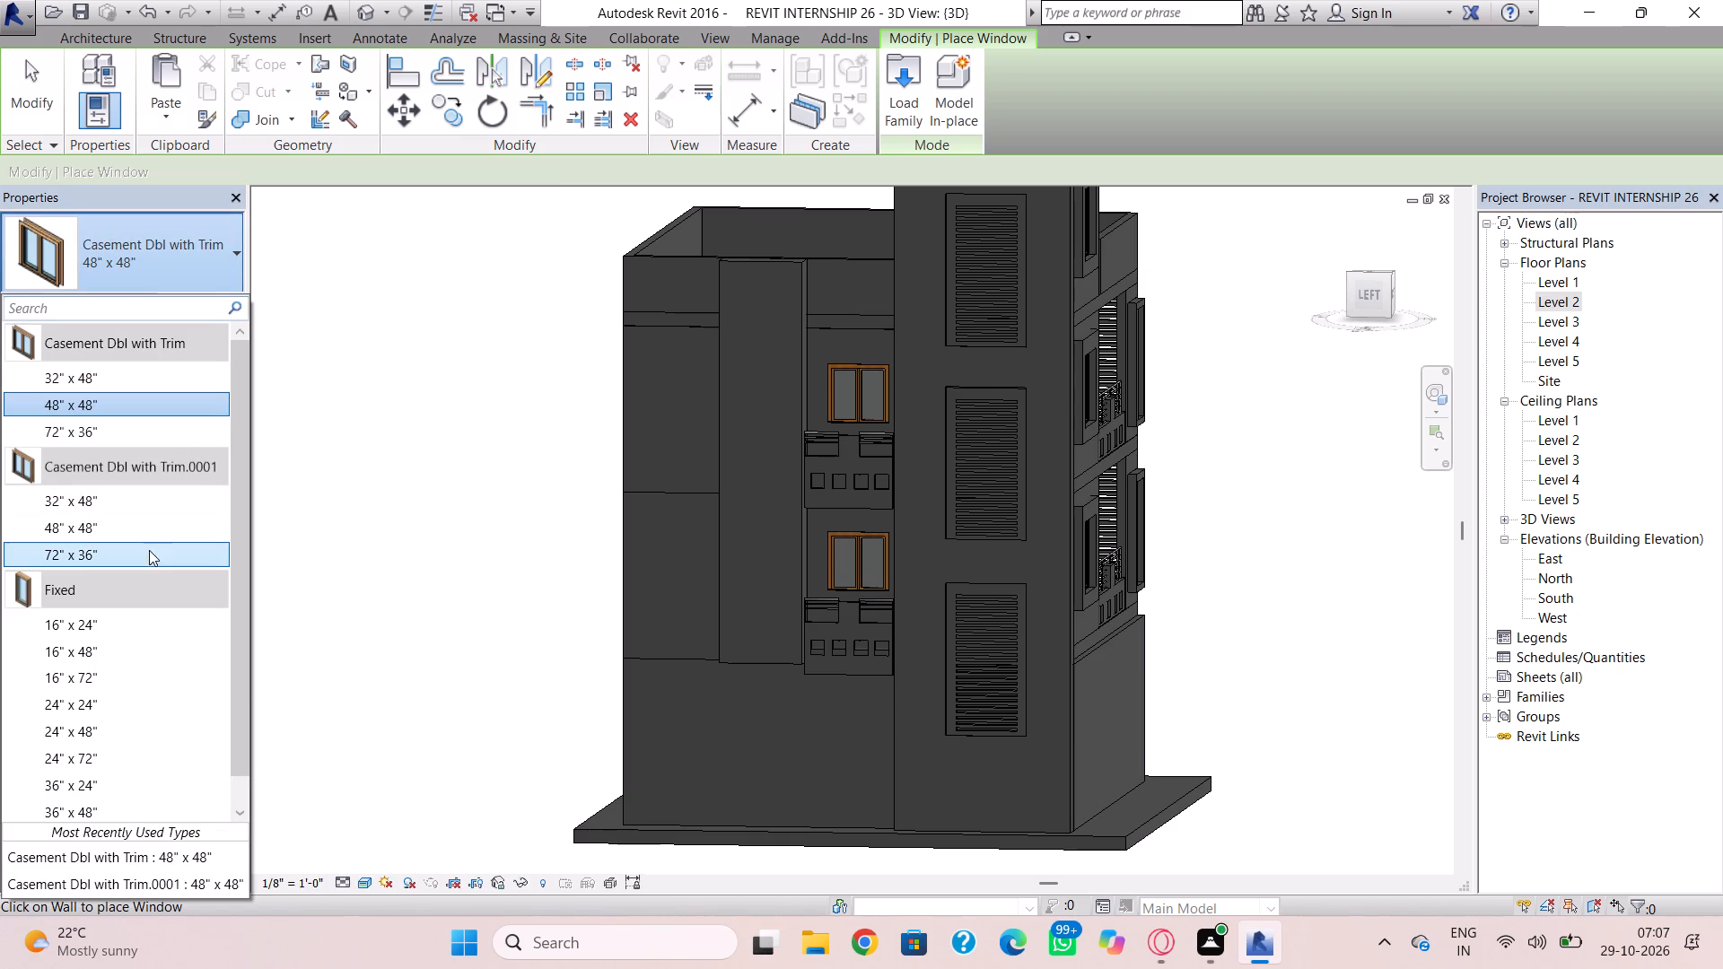
left_click(113, 729)
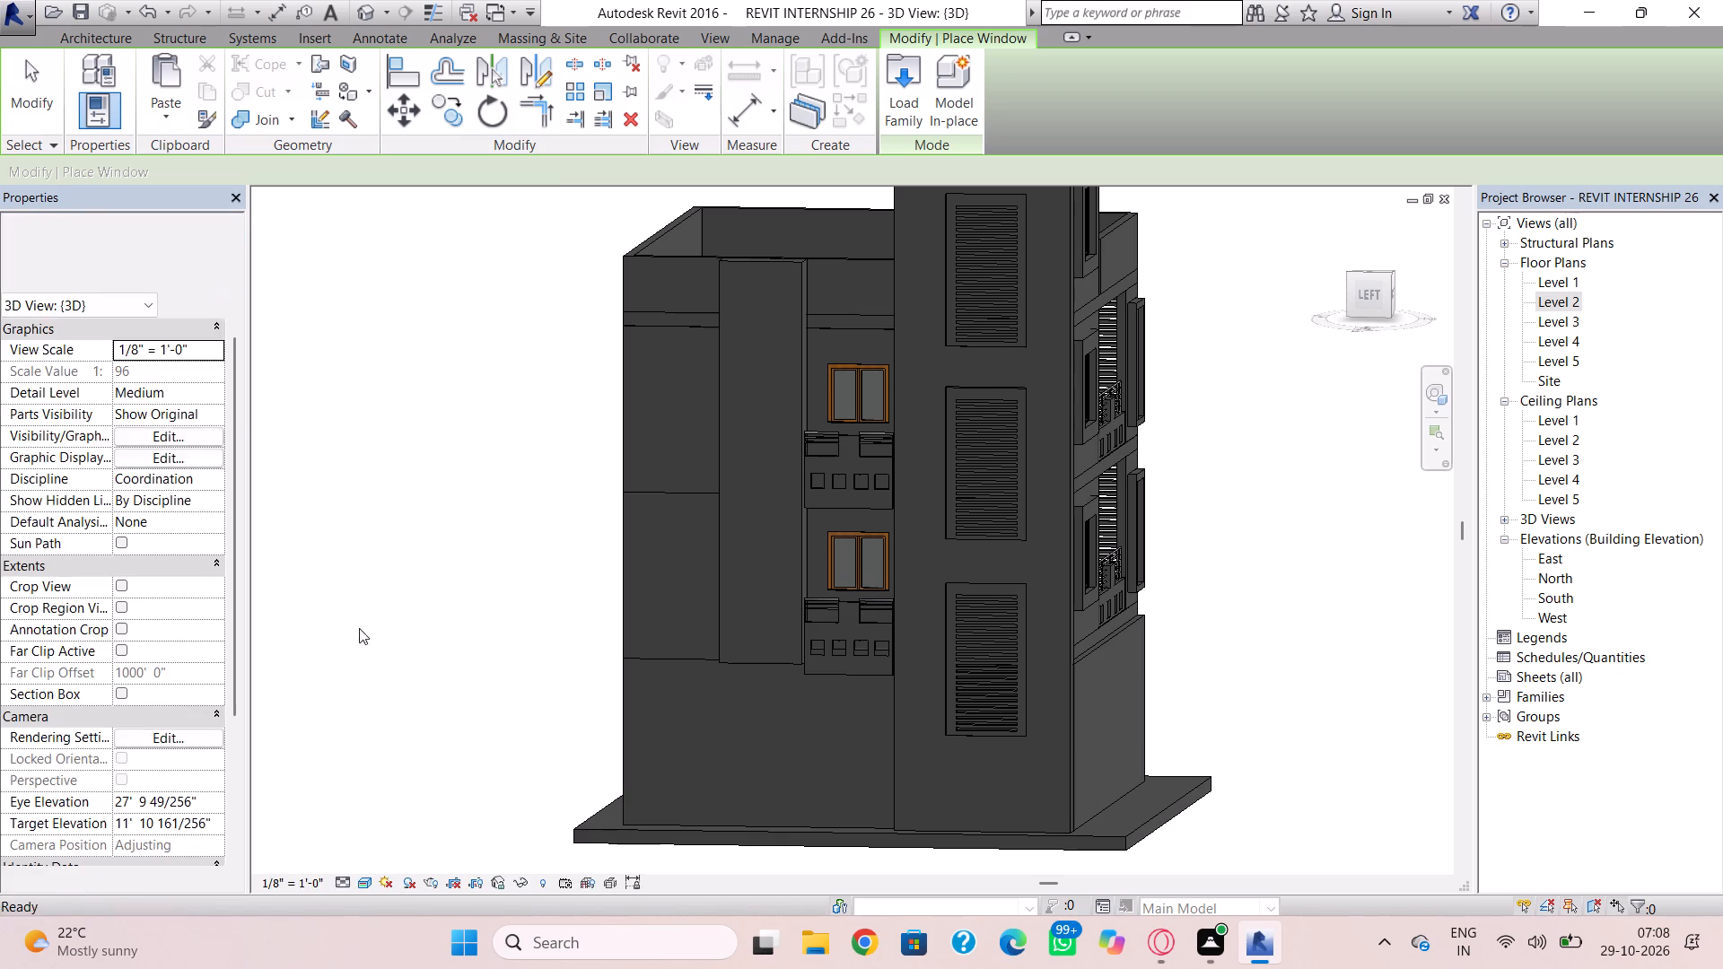
left_click(760, 400)
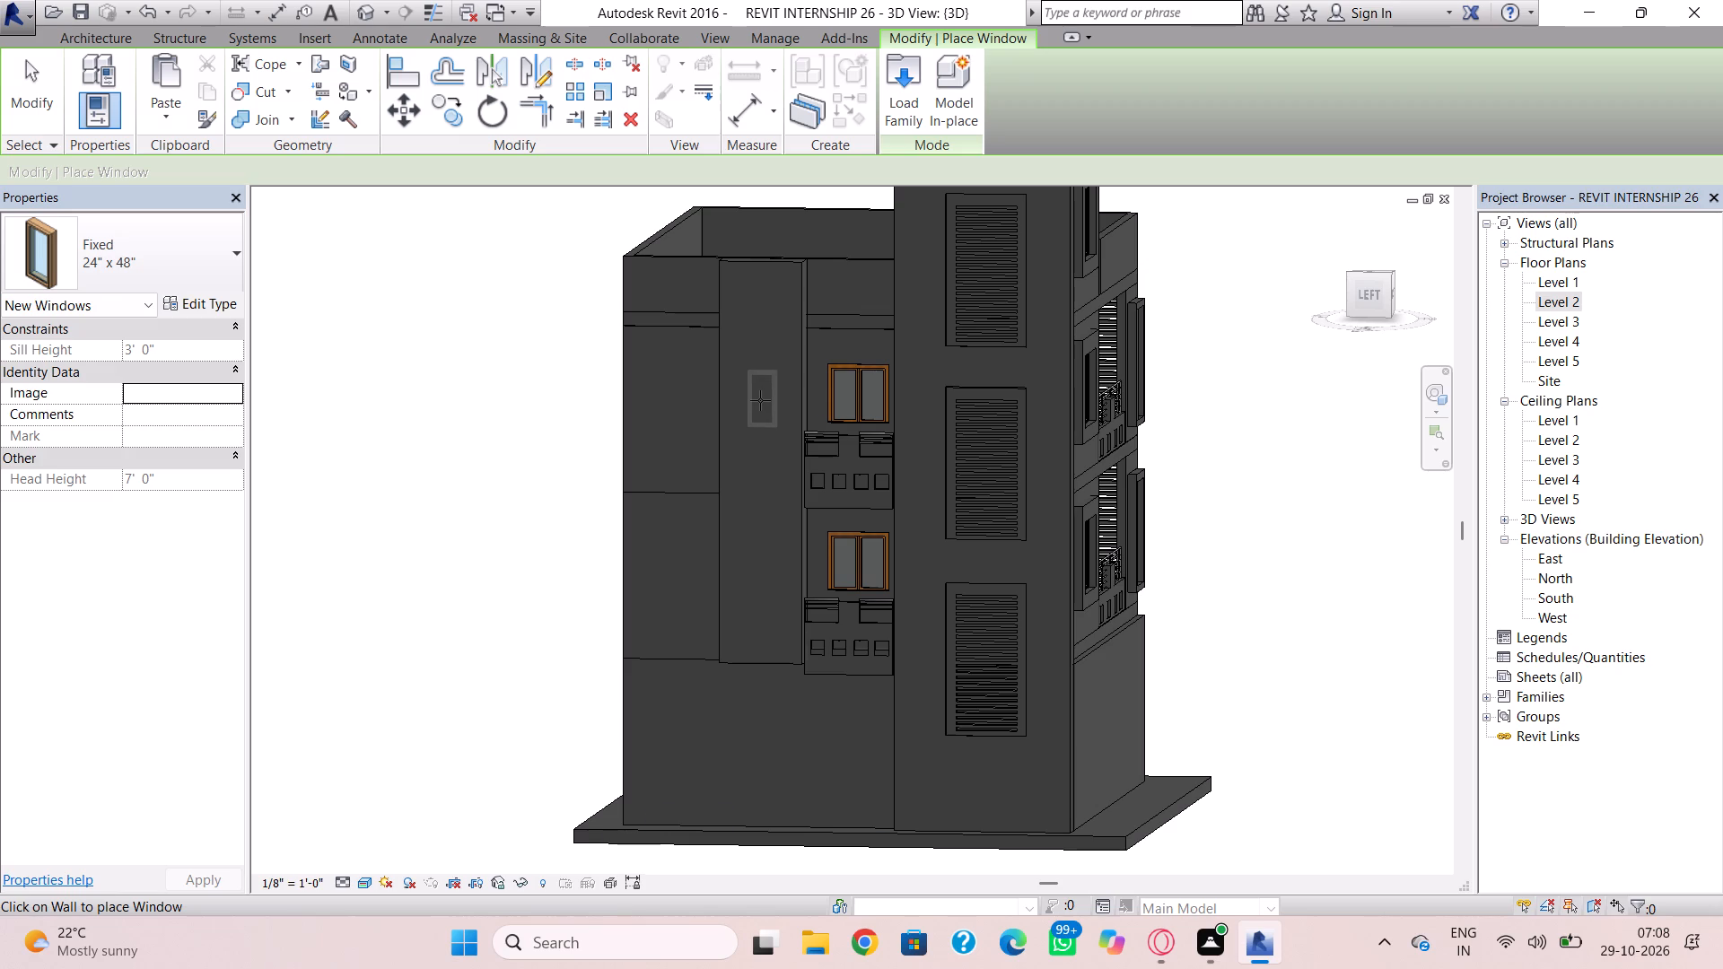
left_click(759, 547)
key("Escape")
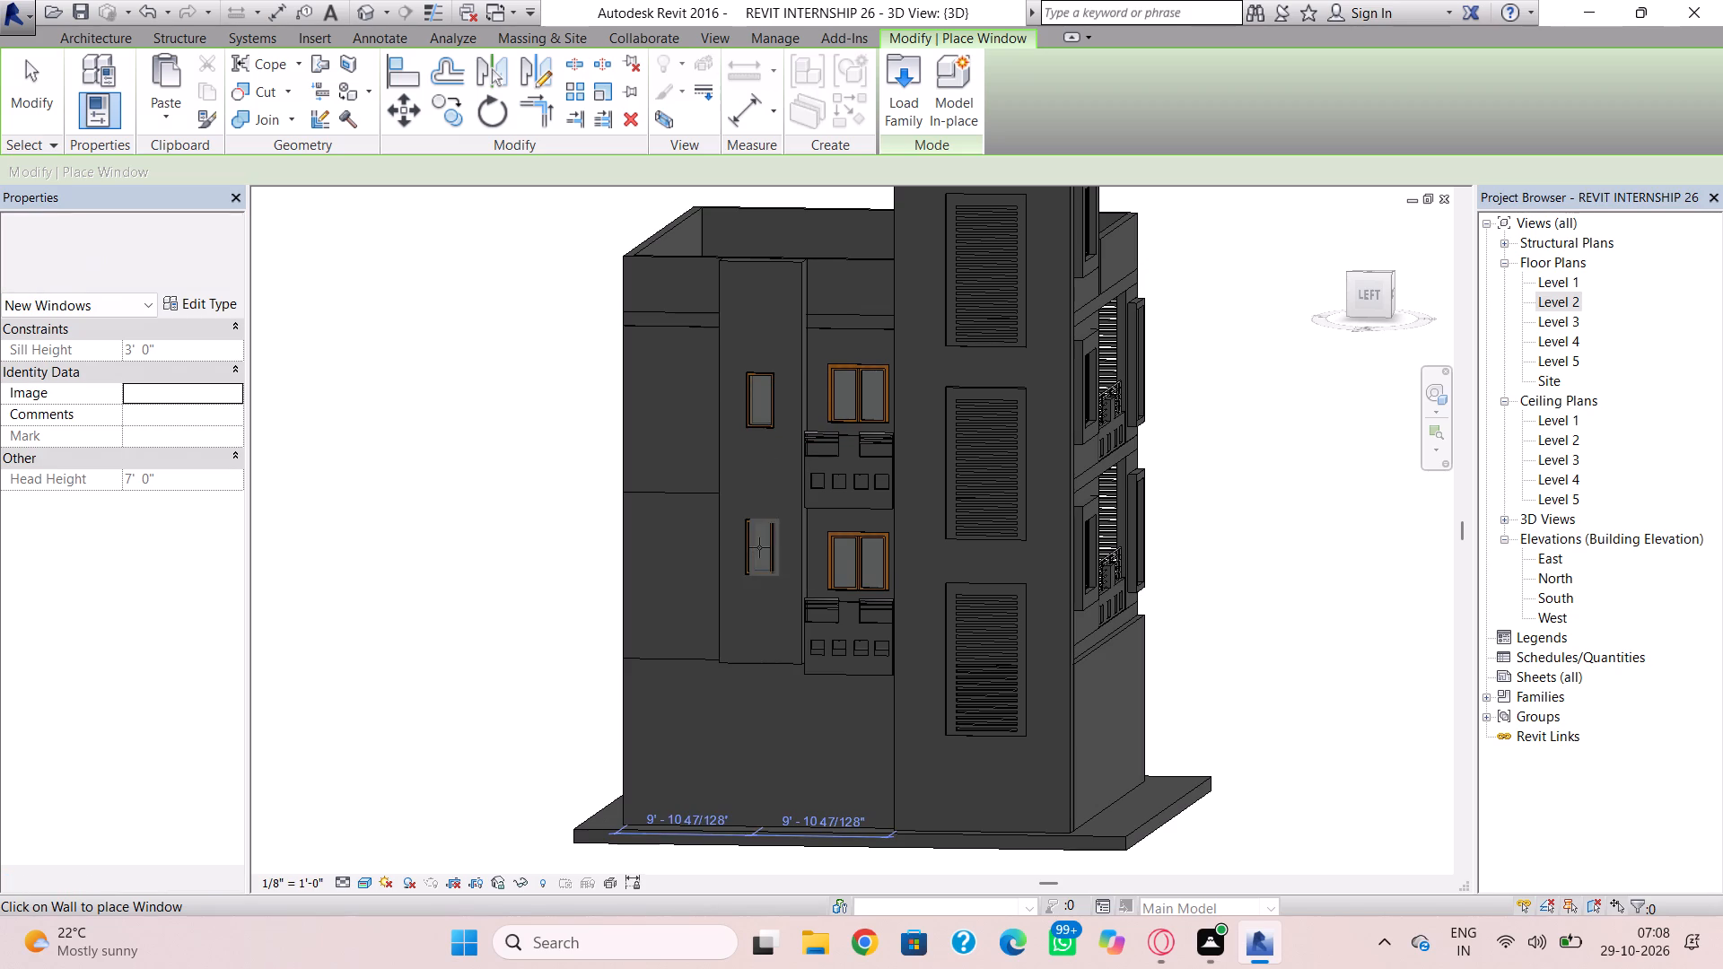
Place a 48" x 48" Casement Dbl with Trim window on each of Levels 3, 2 and 1 at the left facade's rear end.
left_click(168, 268)
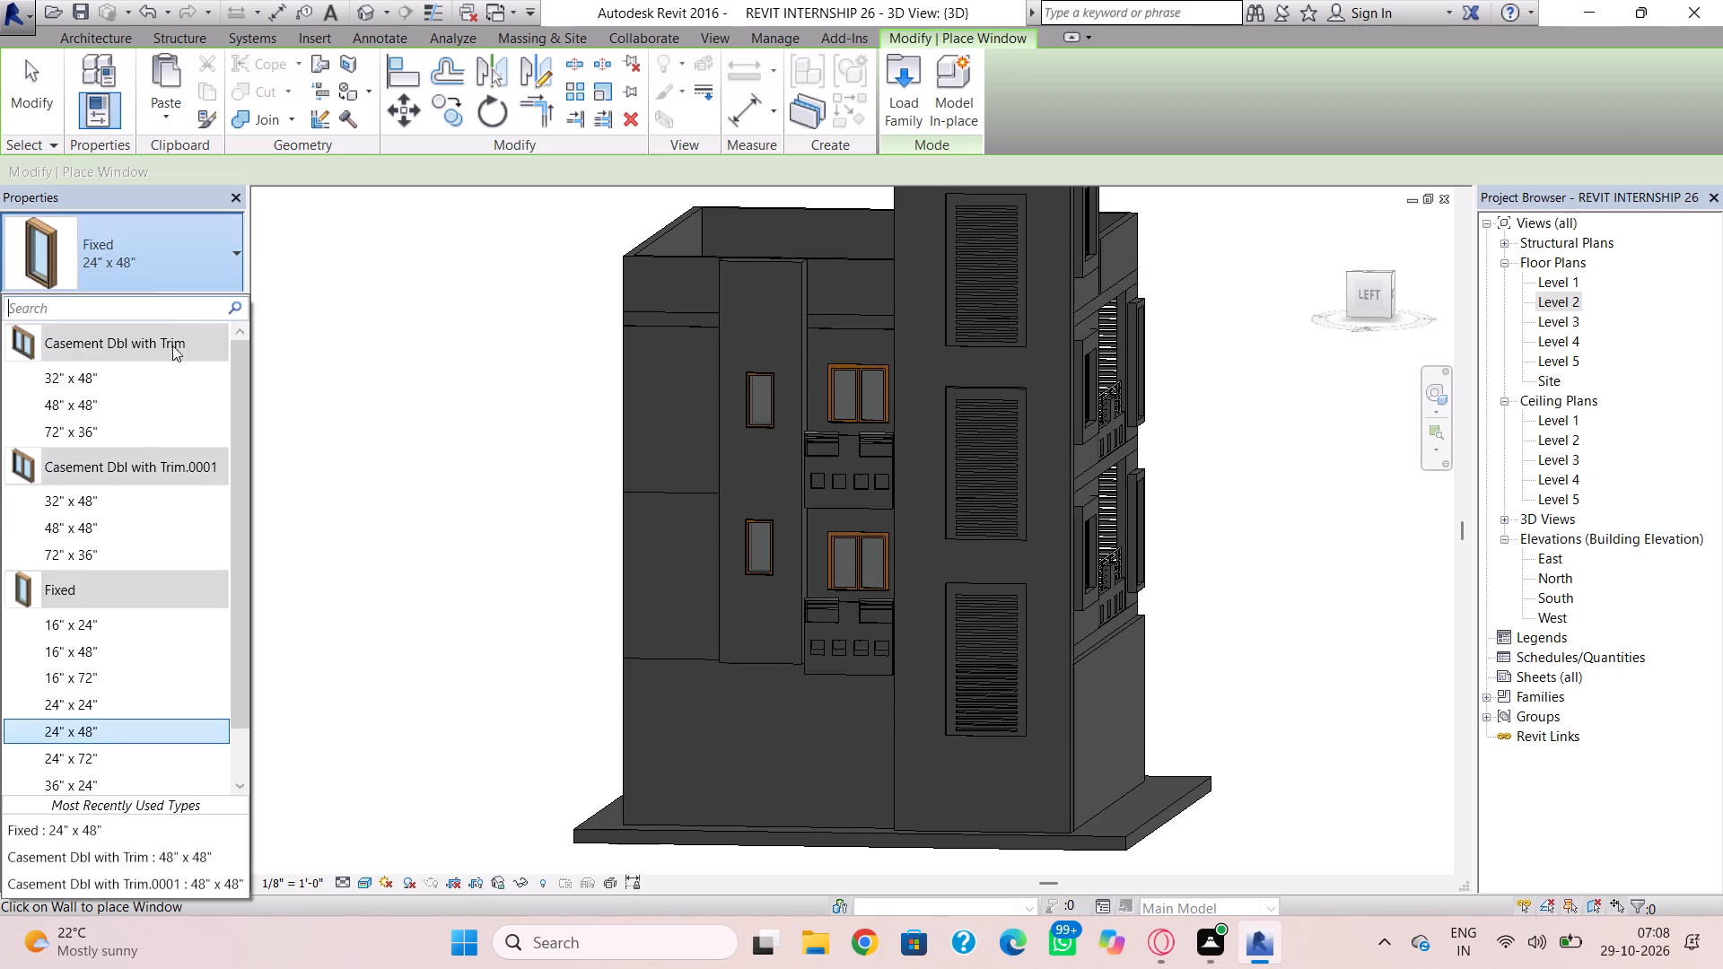
left_click(133, 408)
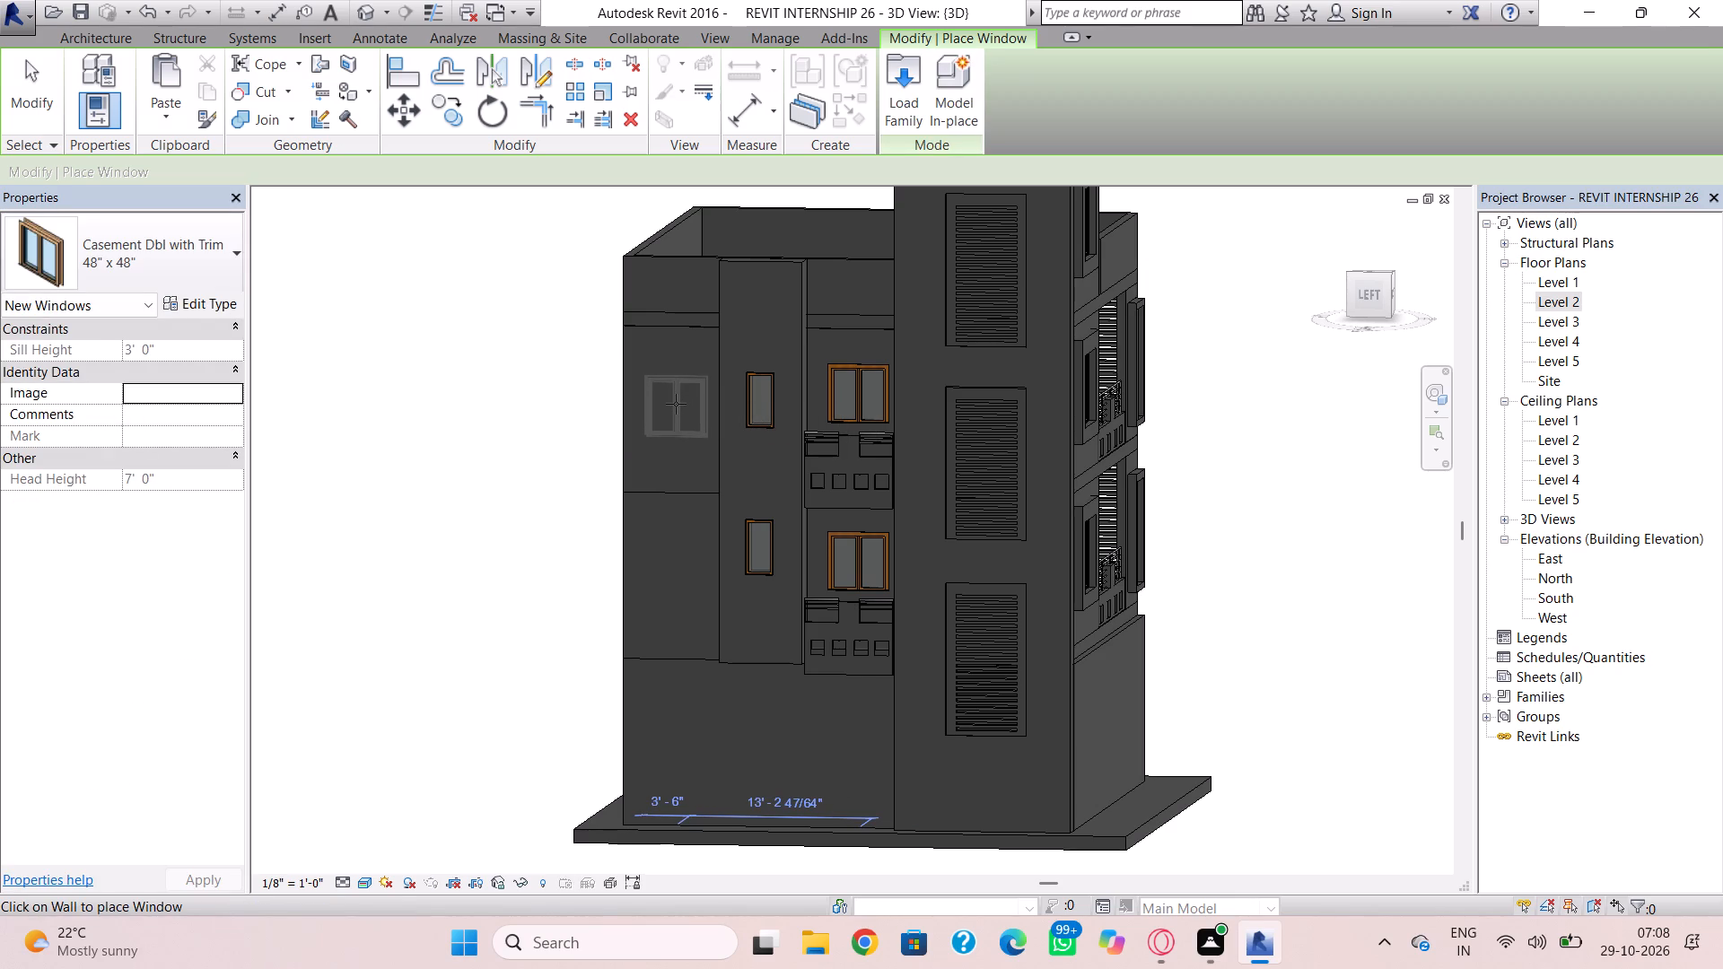
left_click(676, 403)
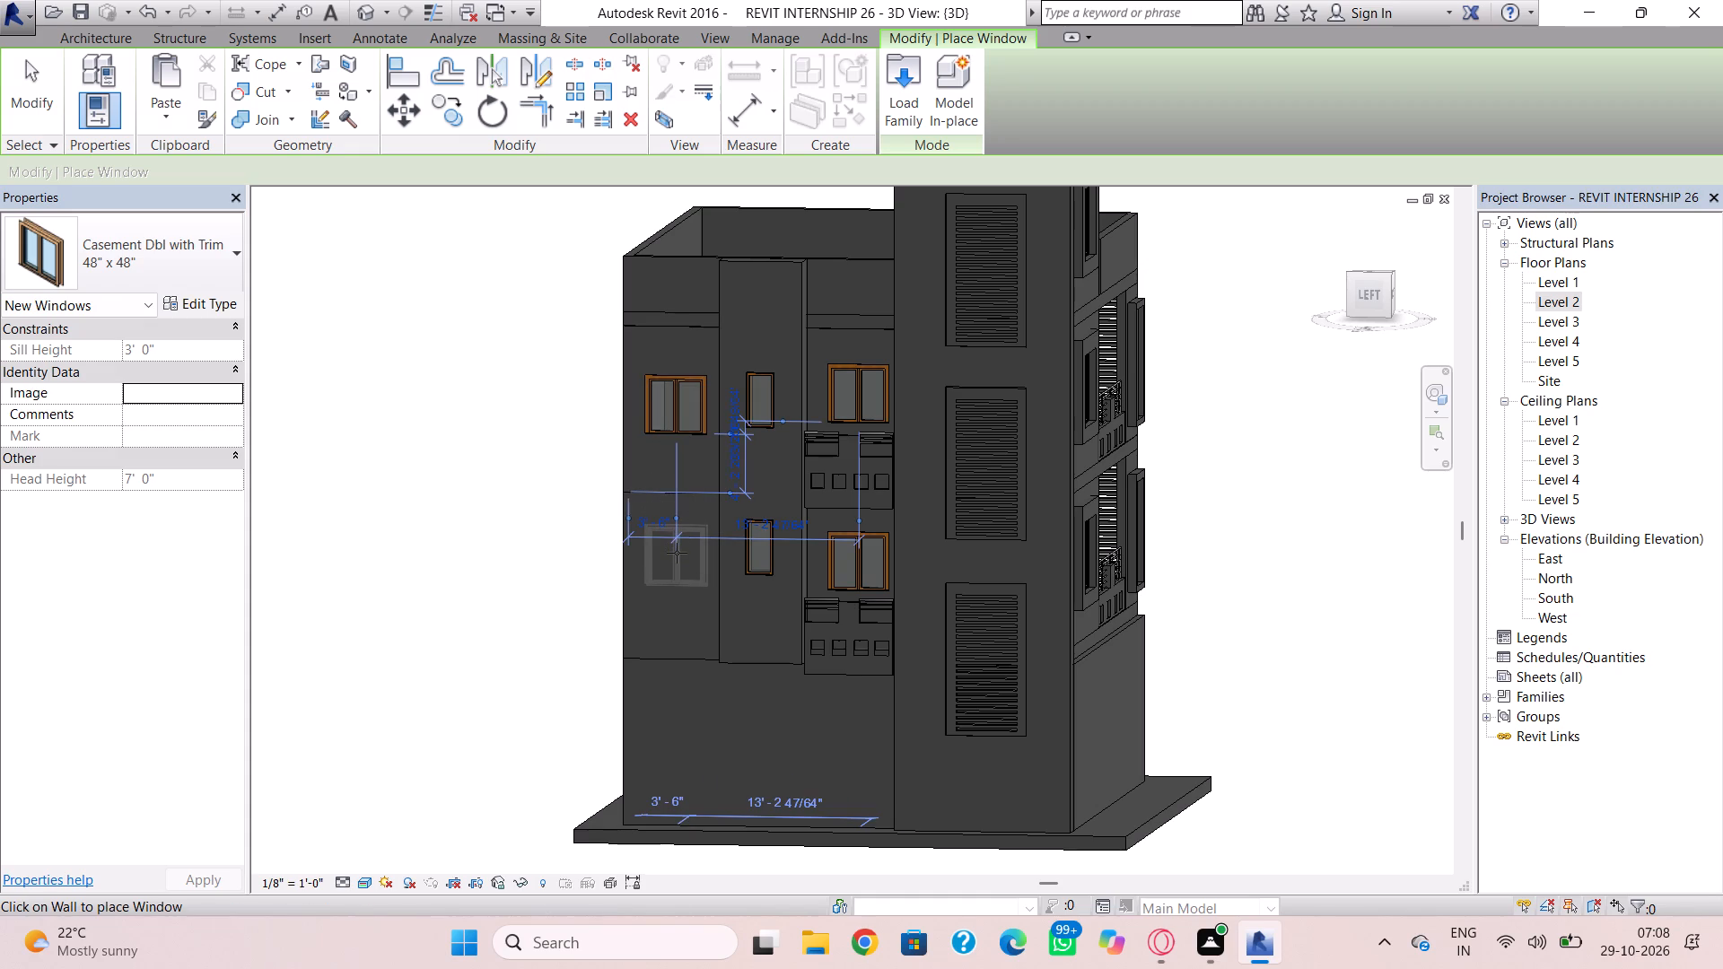
left_click(677, 553)
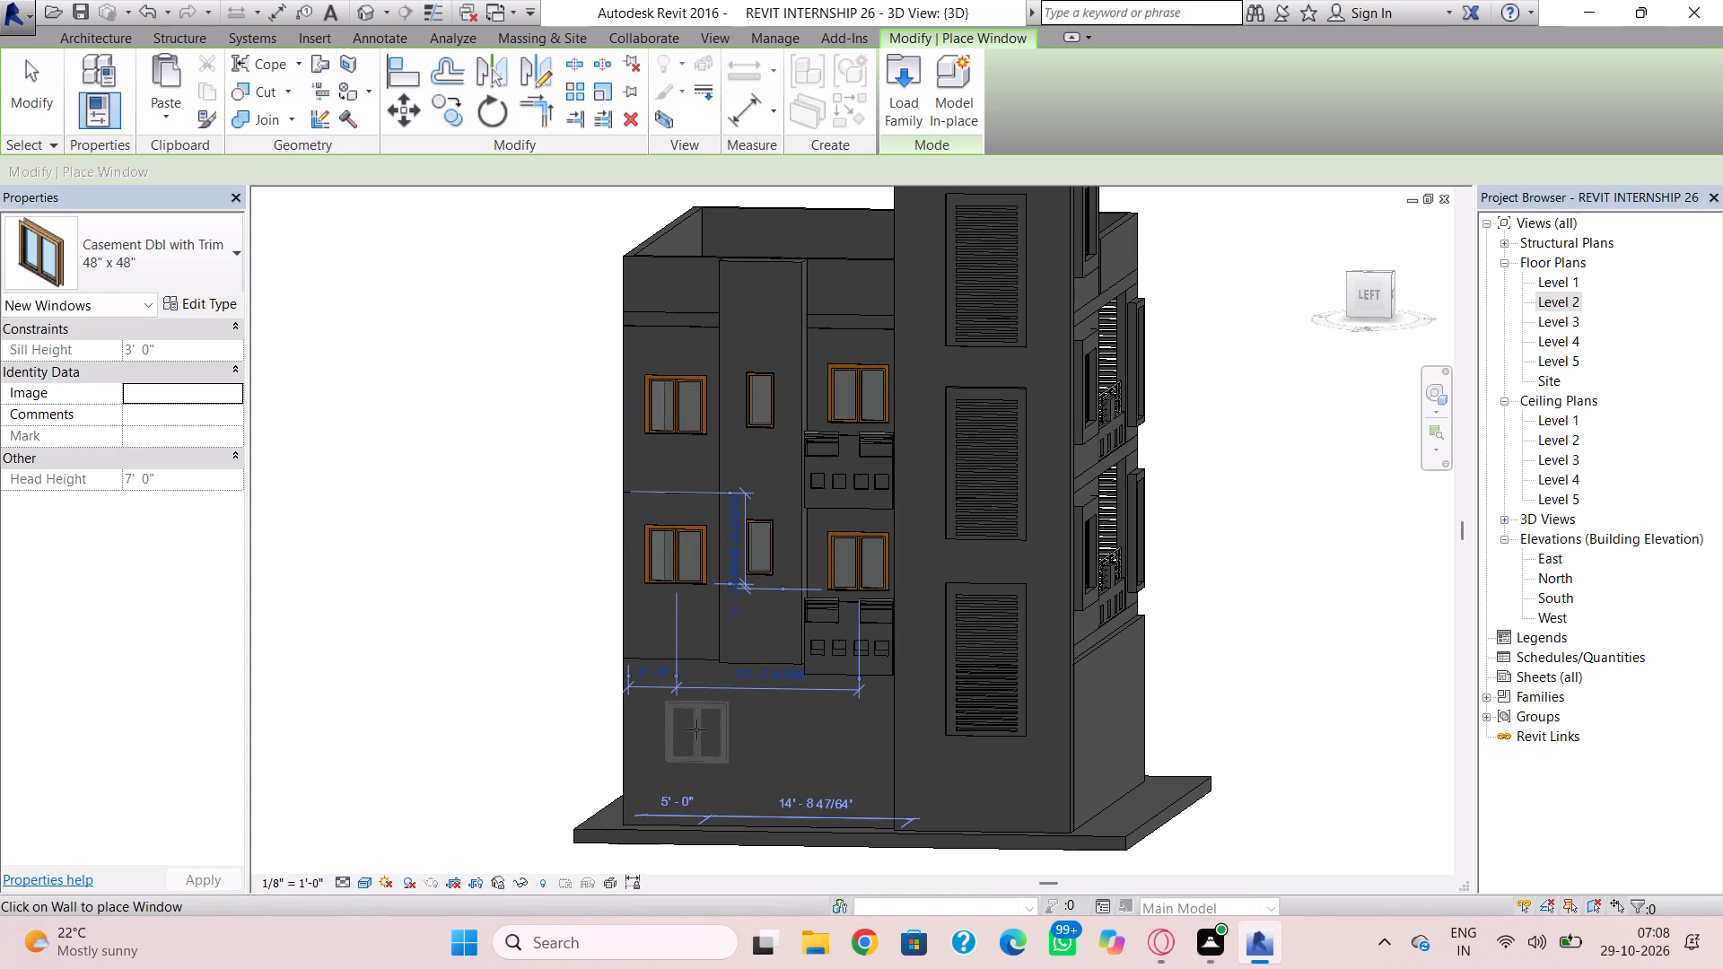
left_click(678, 723)
key("Escape")
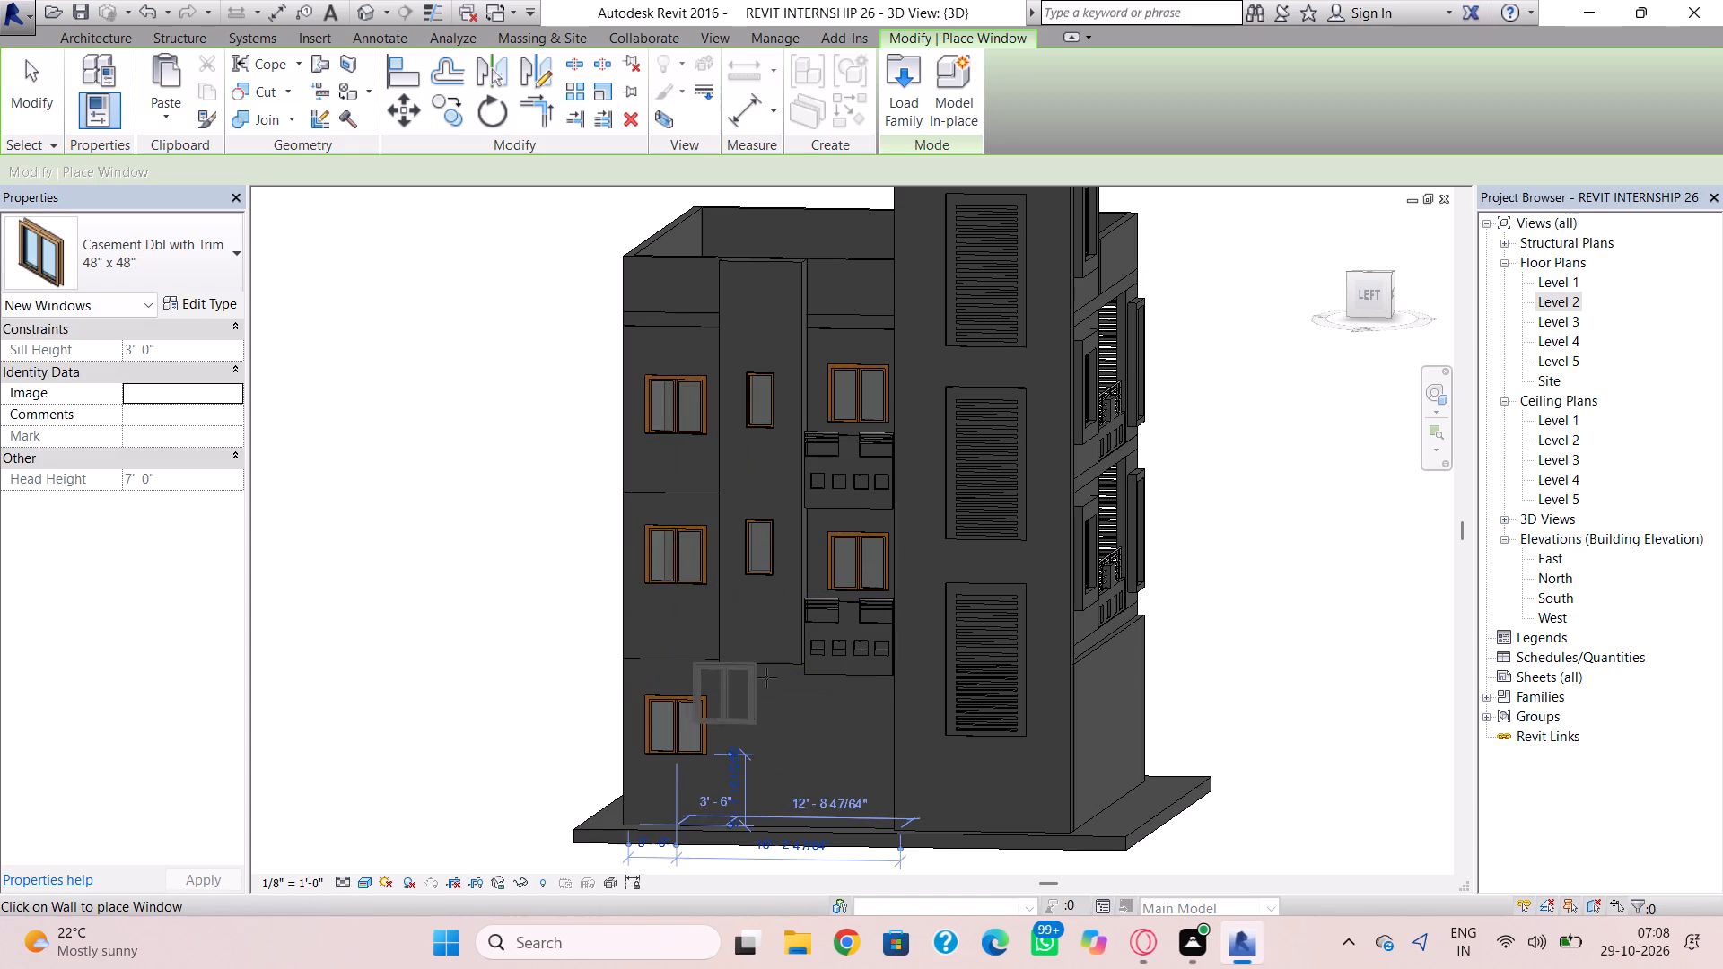
key("Escape")
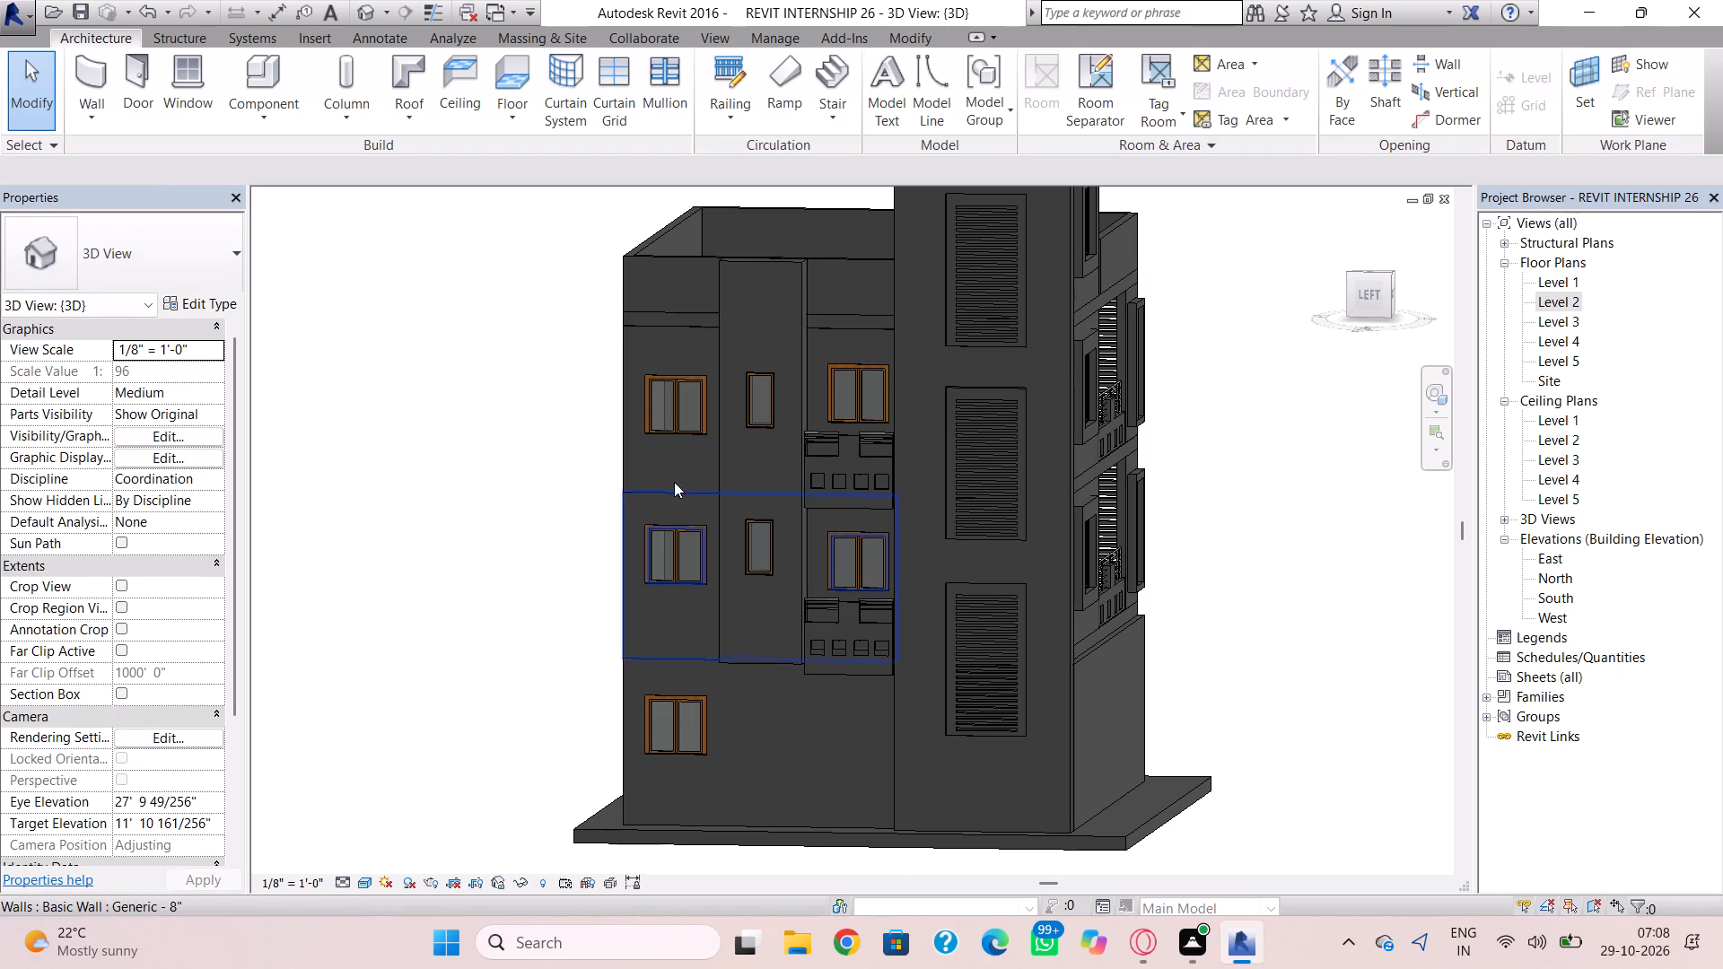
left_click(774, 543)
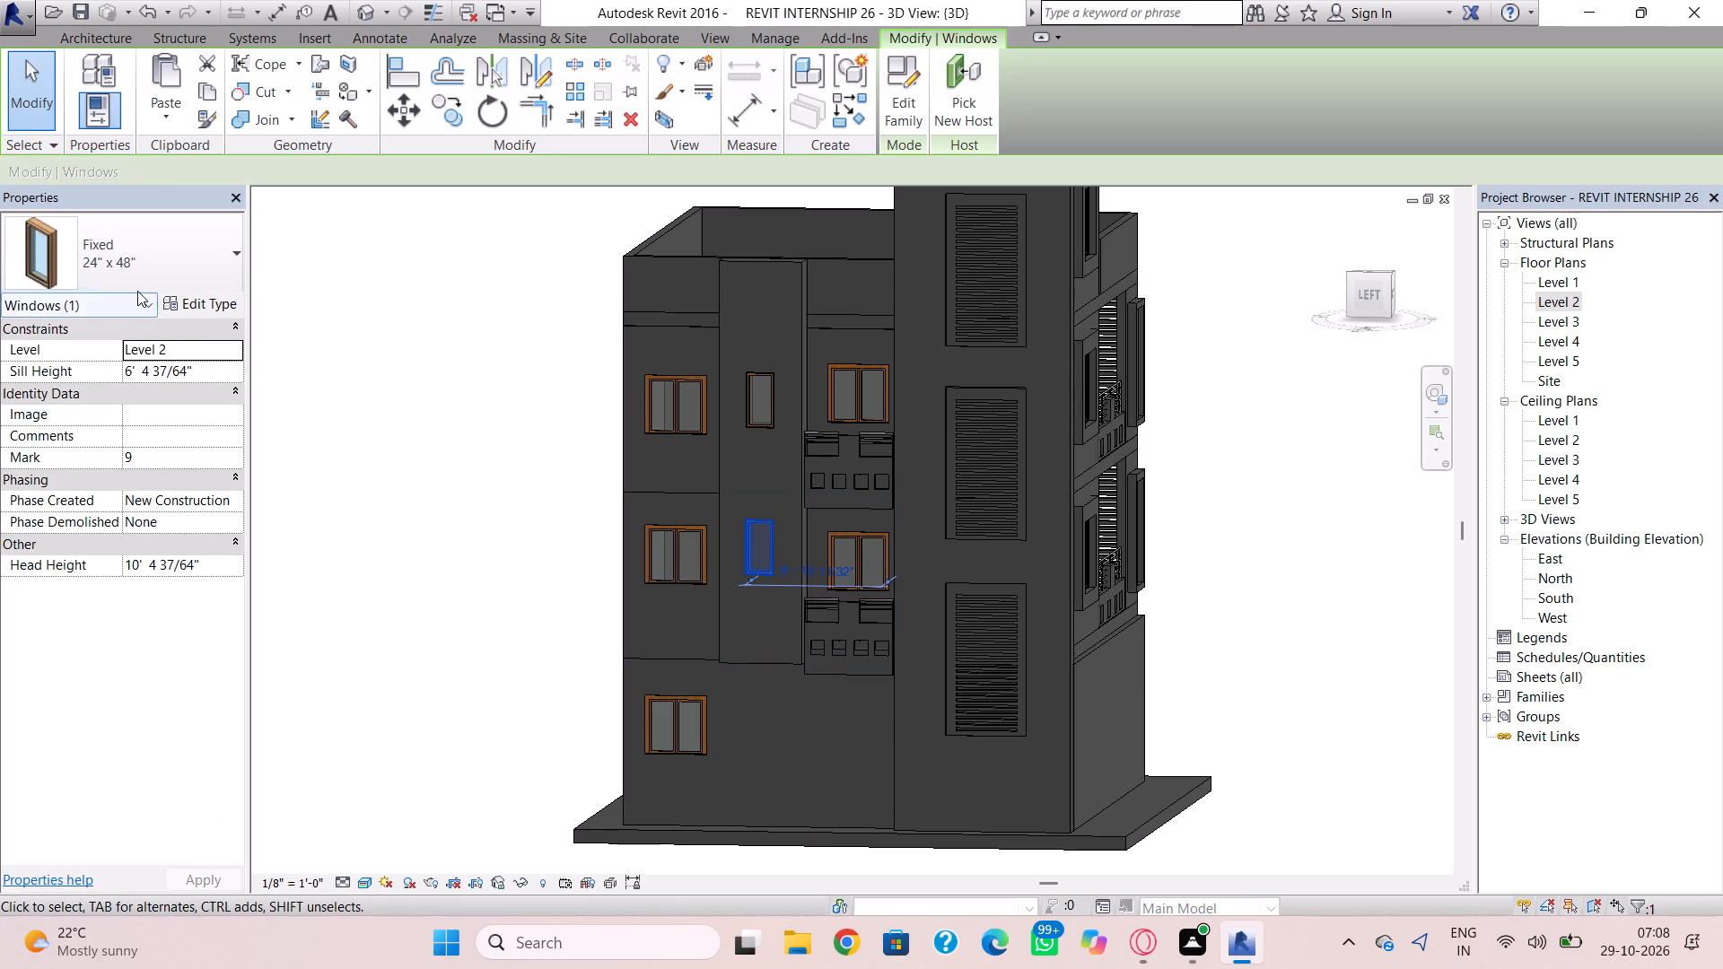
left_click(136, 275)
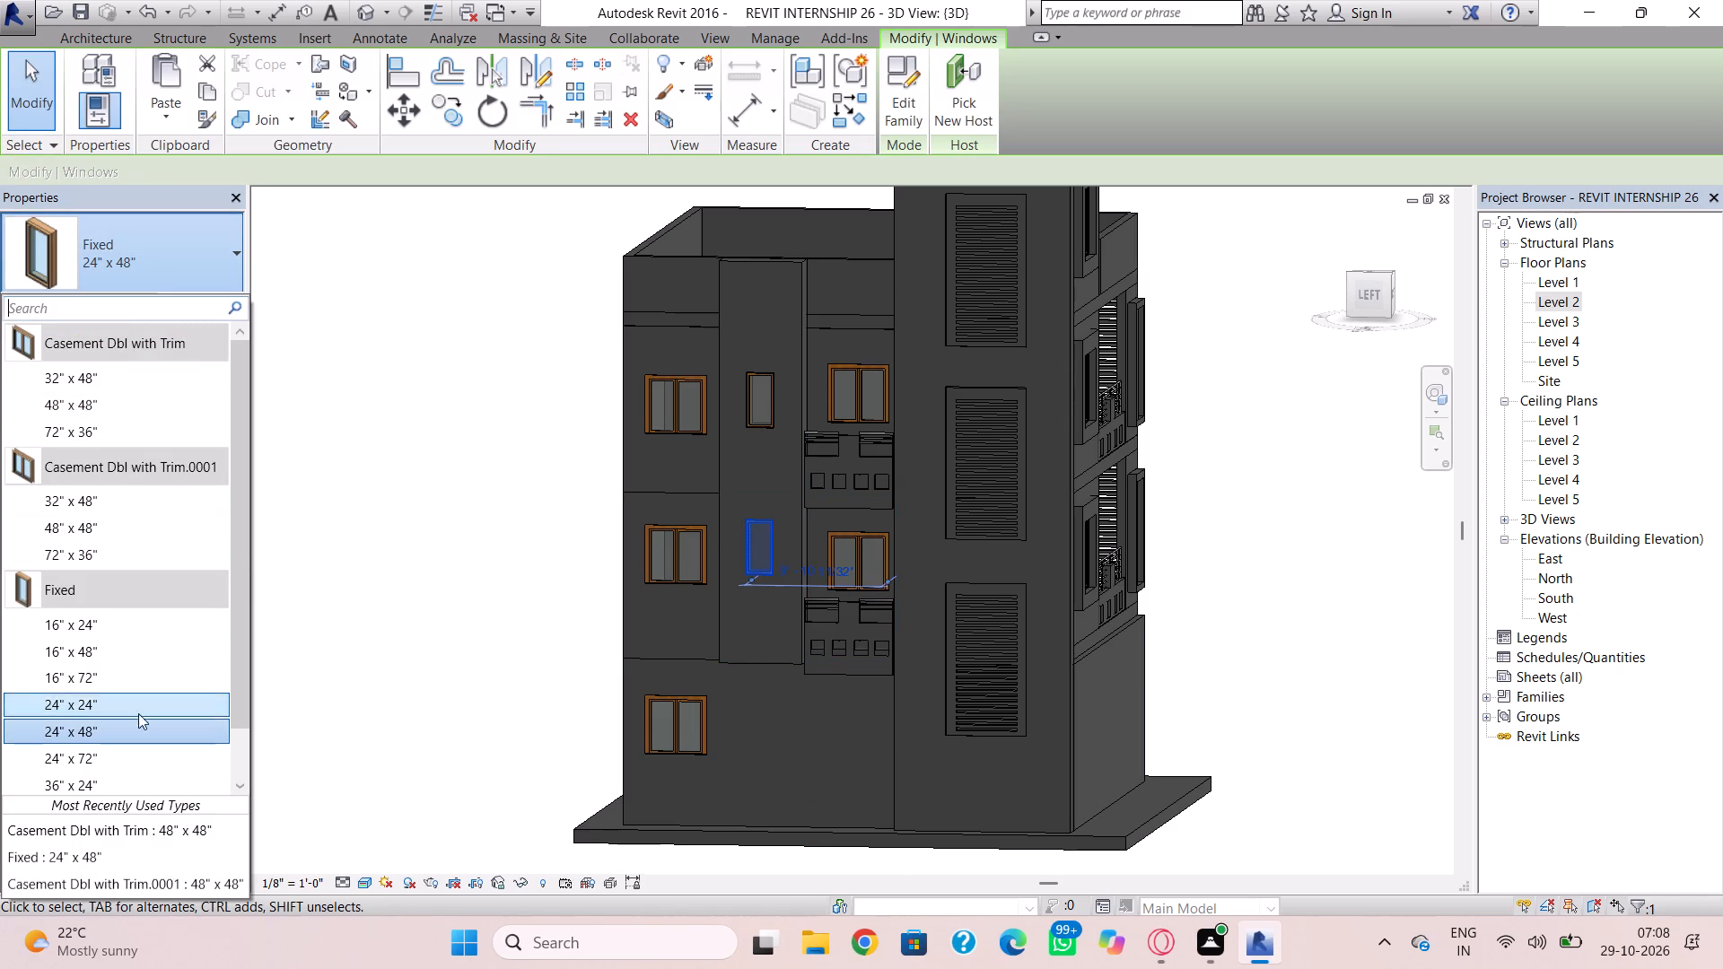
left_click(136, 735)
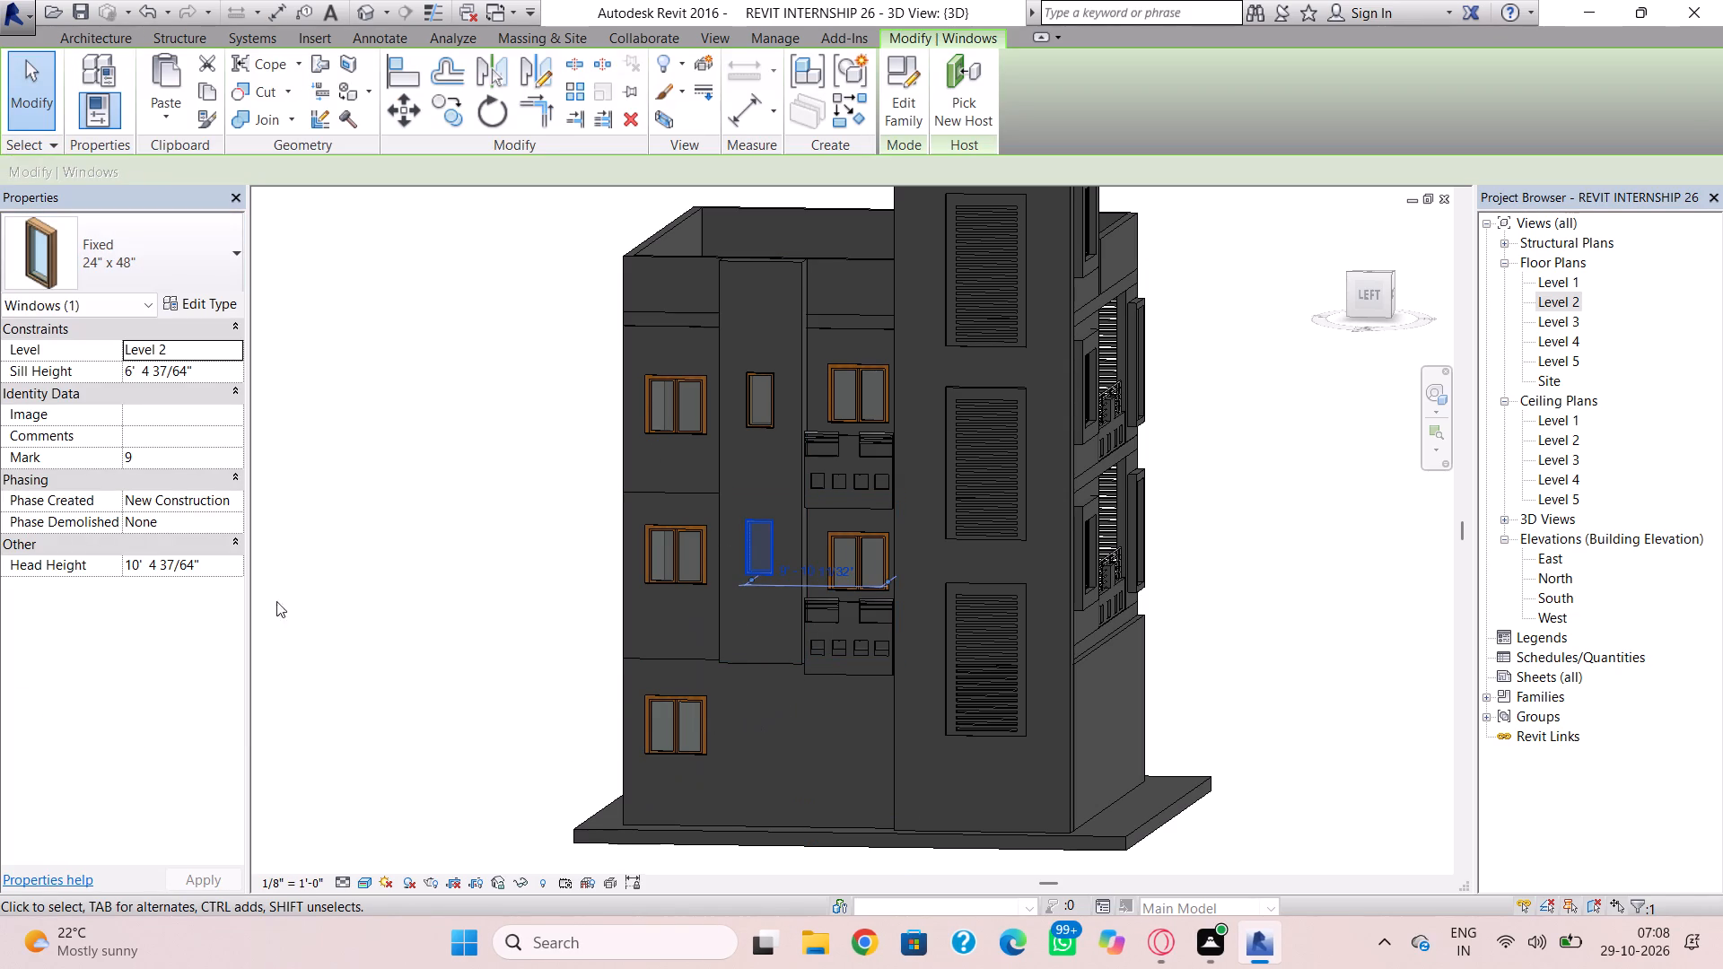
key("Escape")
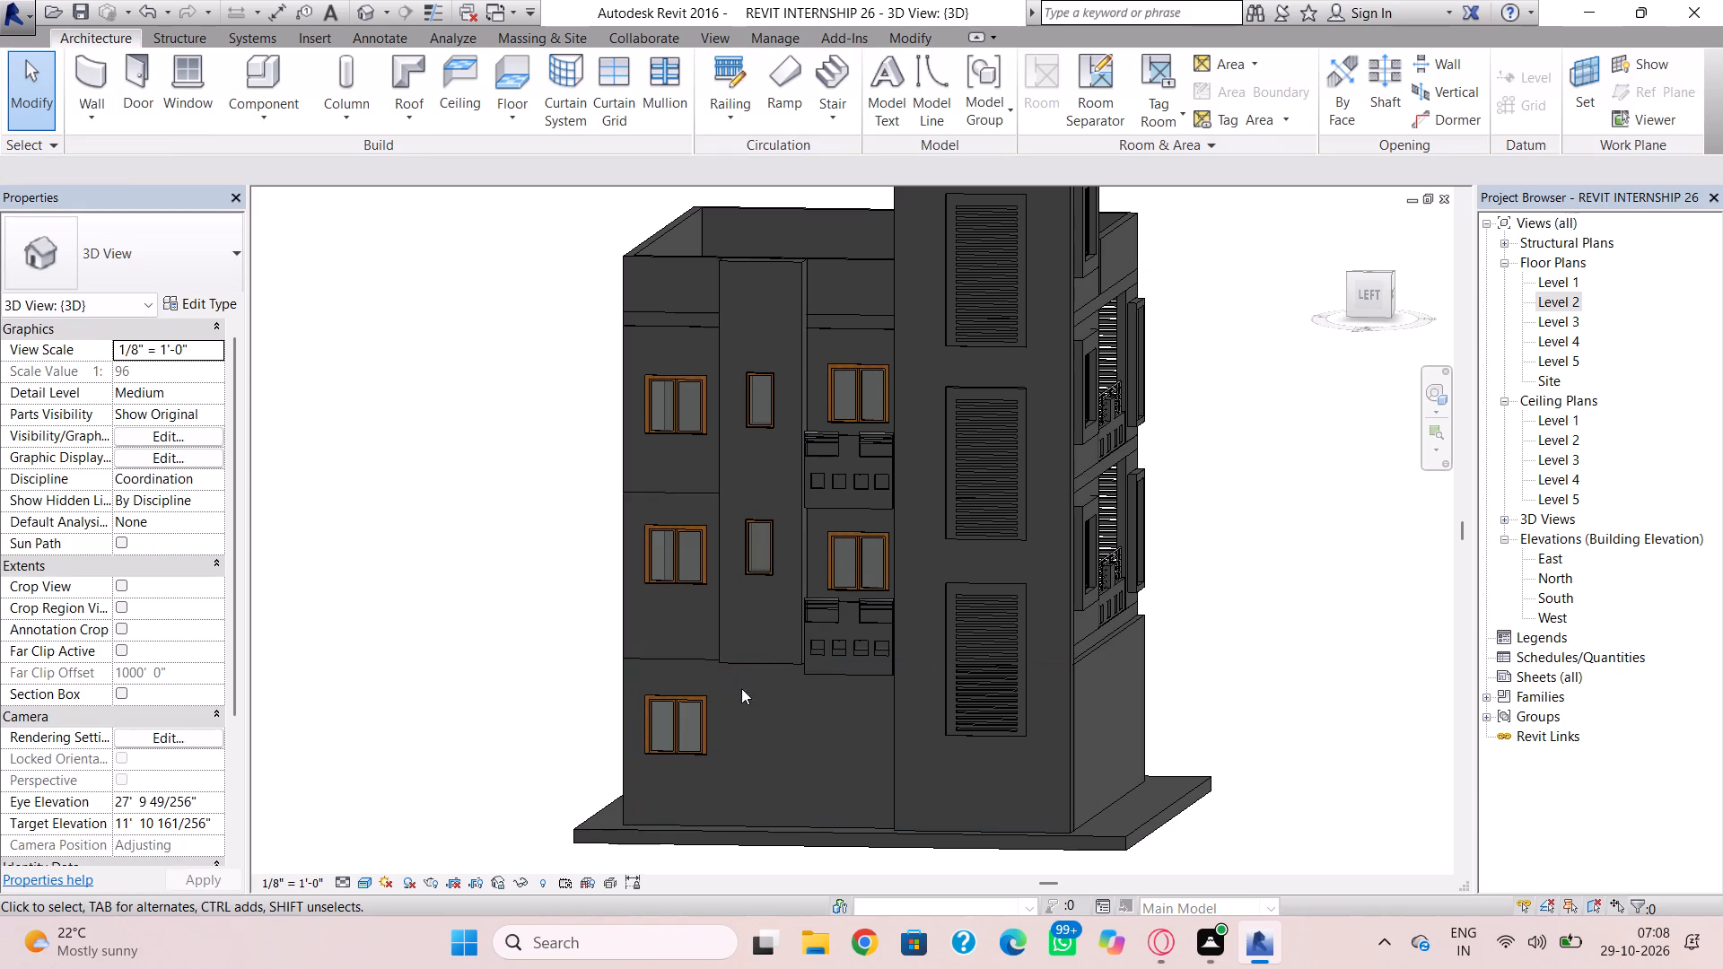
Place a Fixed 24" x 48" window in the Level 1 wall beneath the left facade's projecting vertical wall.
left_click(174, 86)
left_click(158, 268)
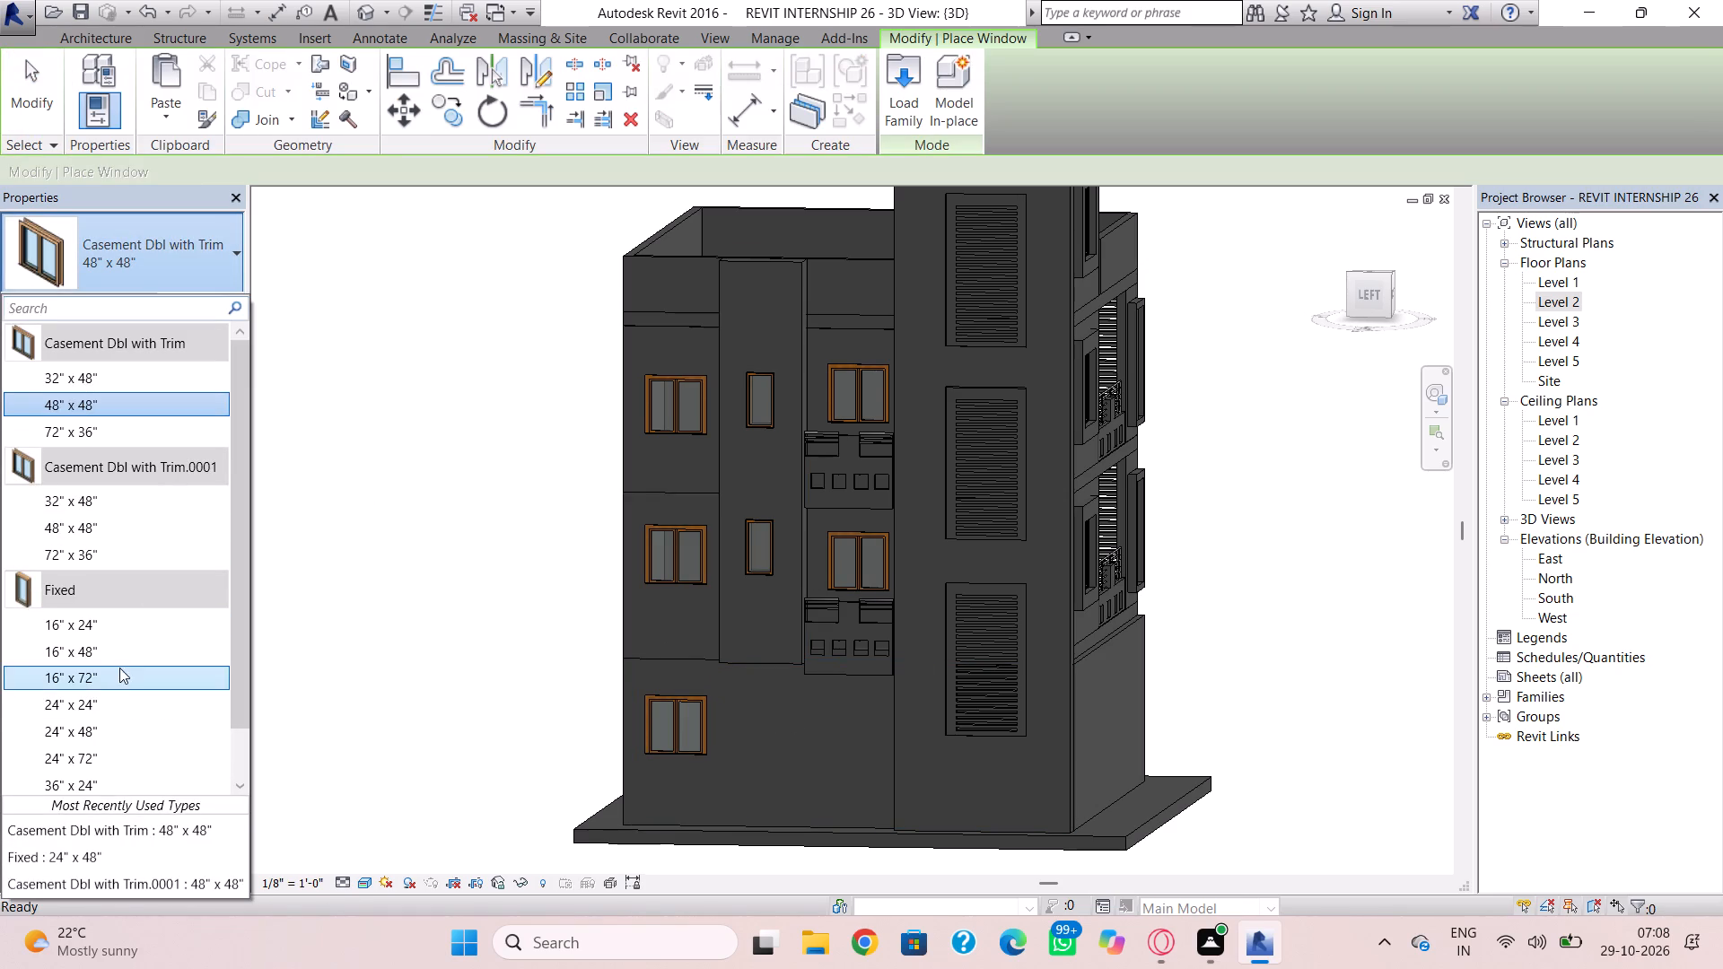
left_click(116, 731)
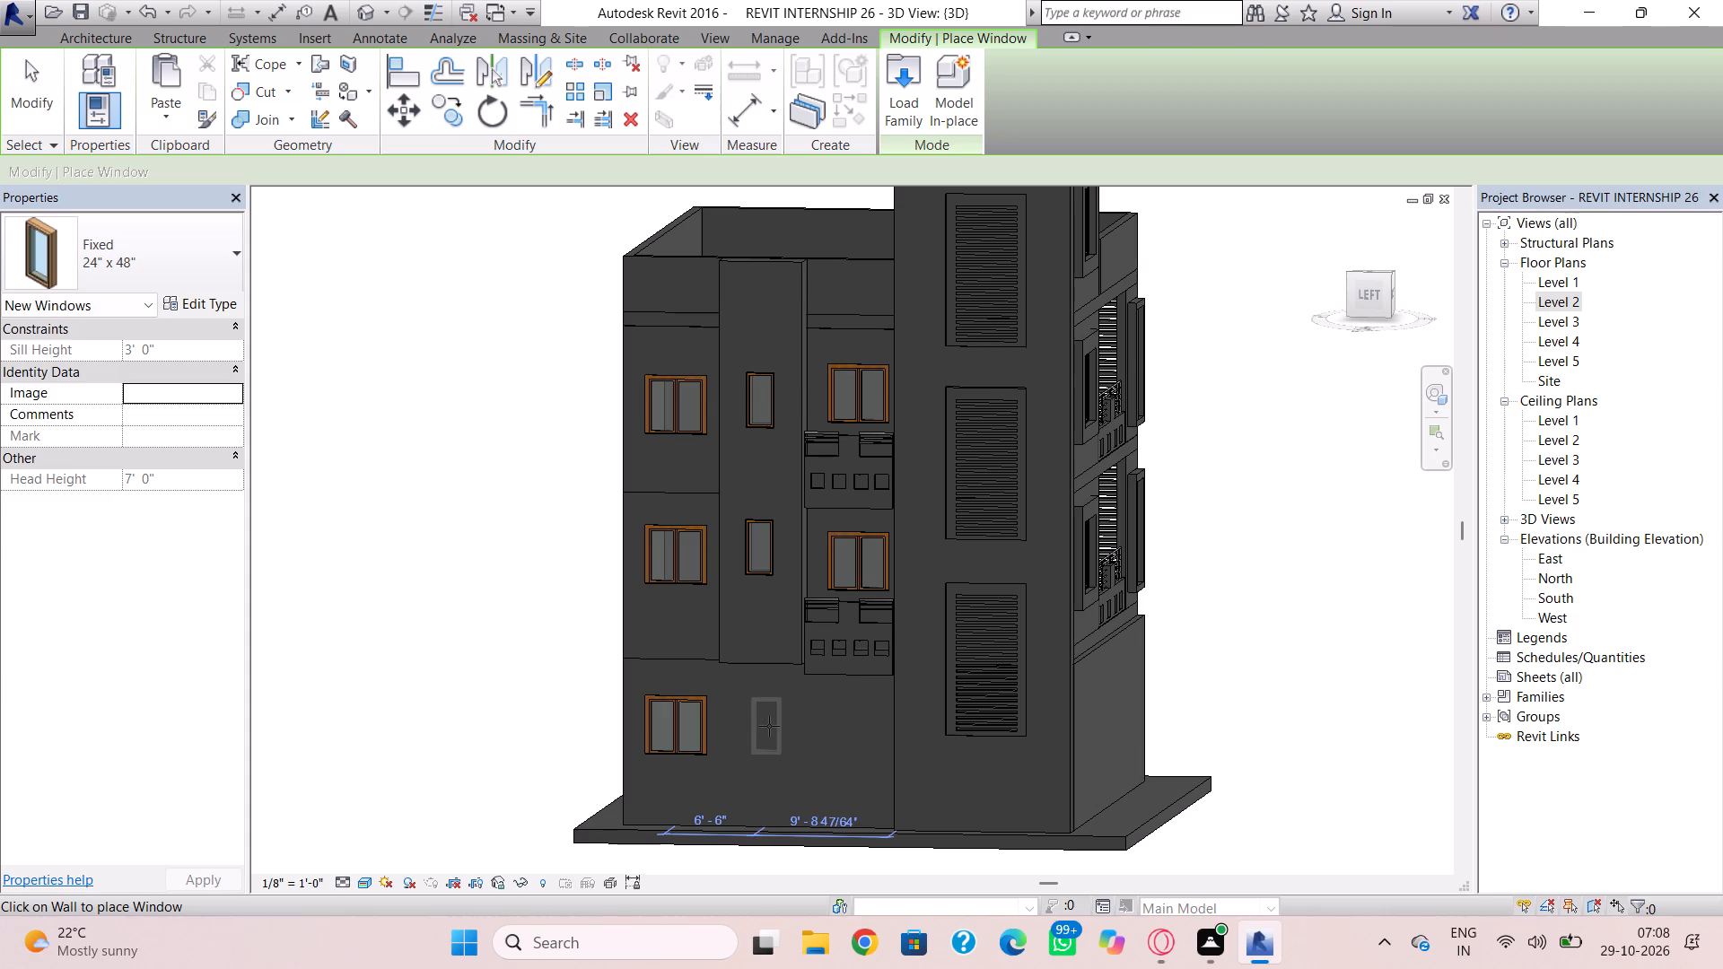
left_click(765, 726)
key("Escape")
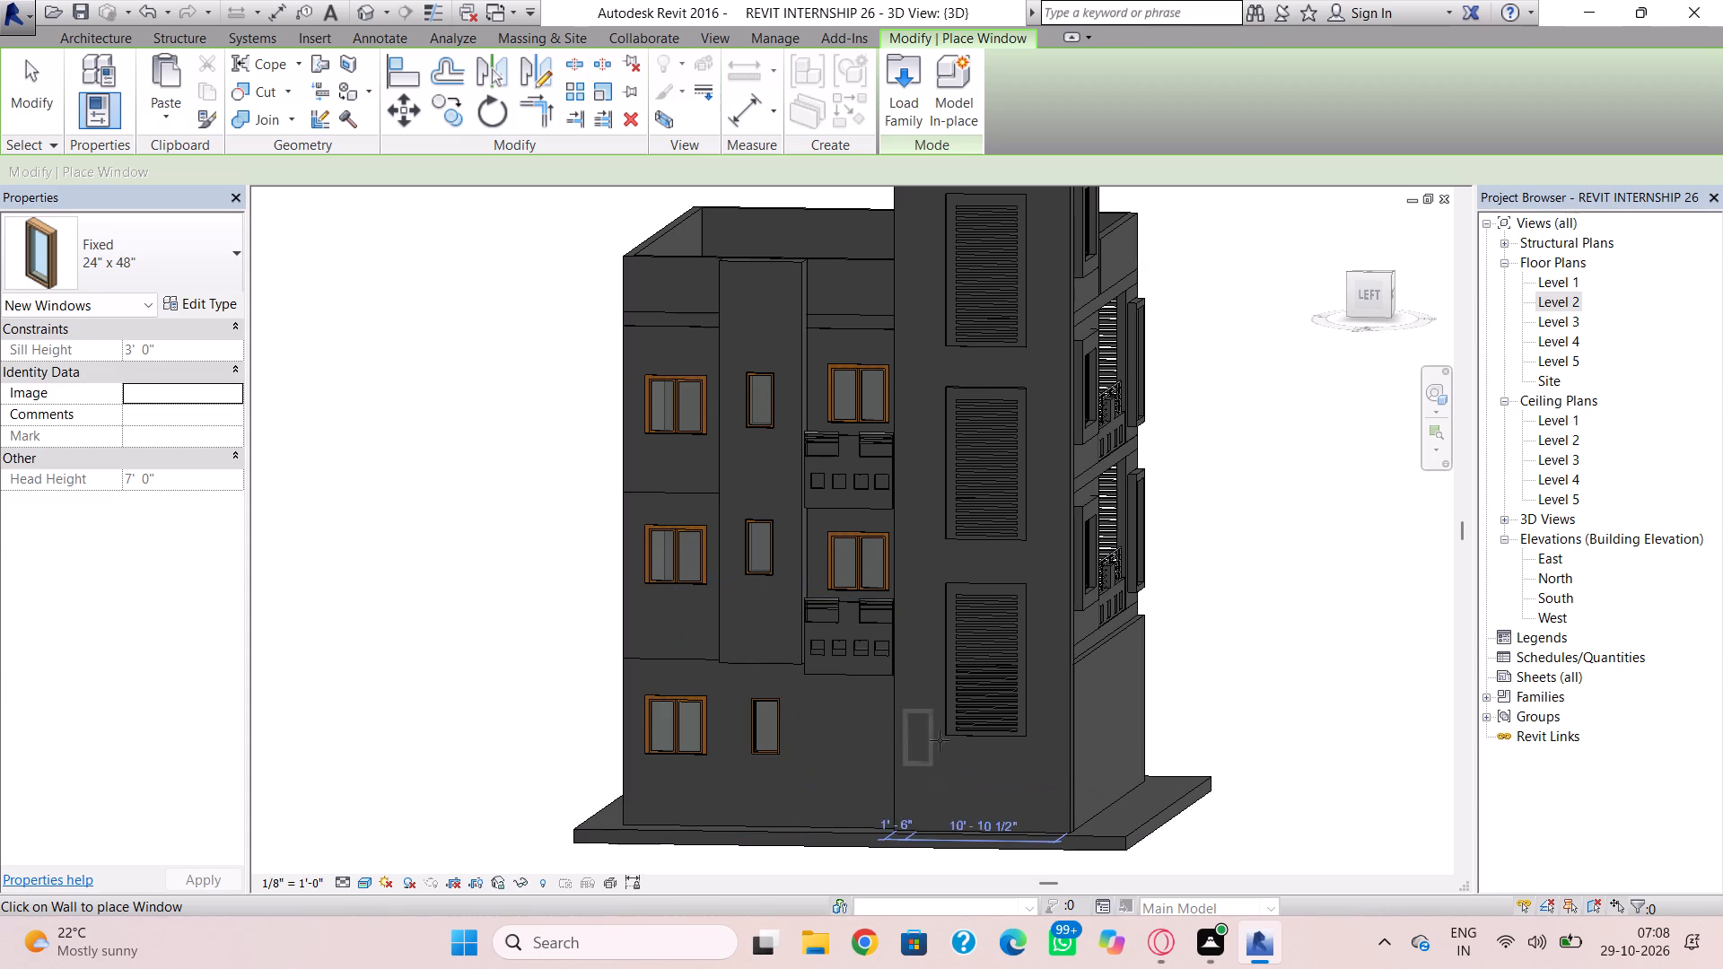
key("Escape")
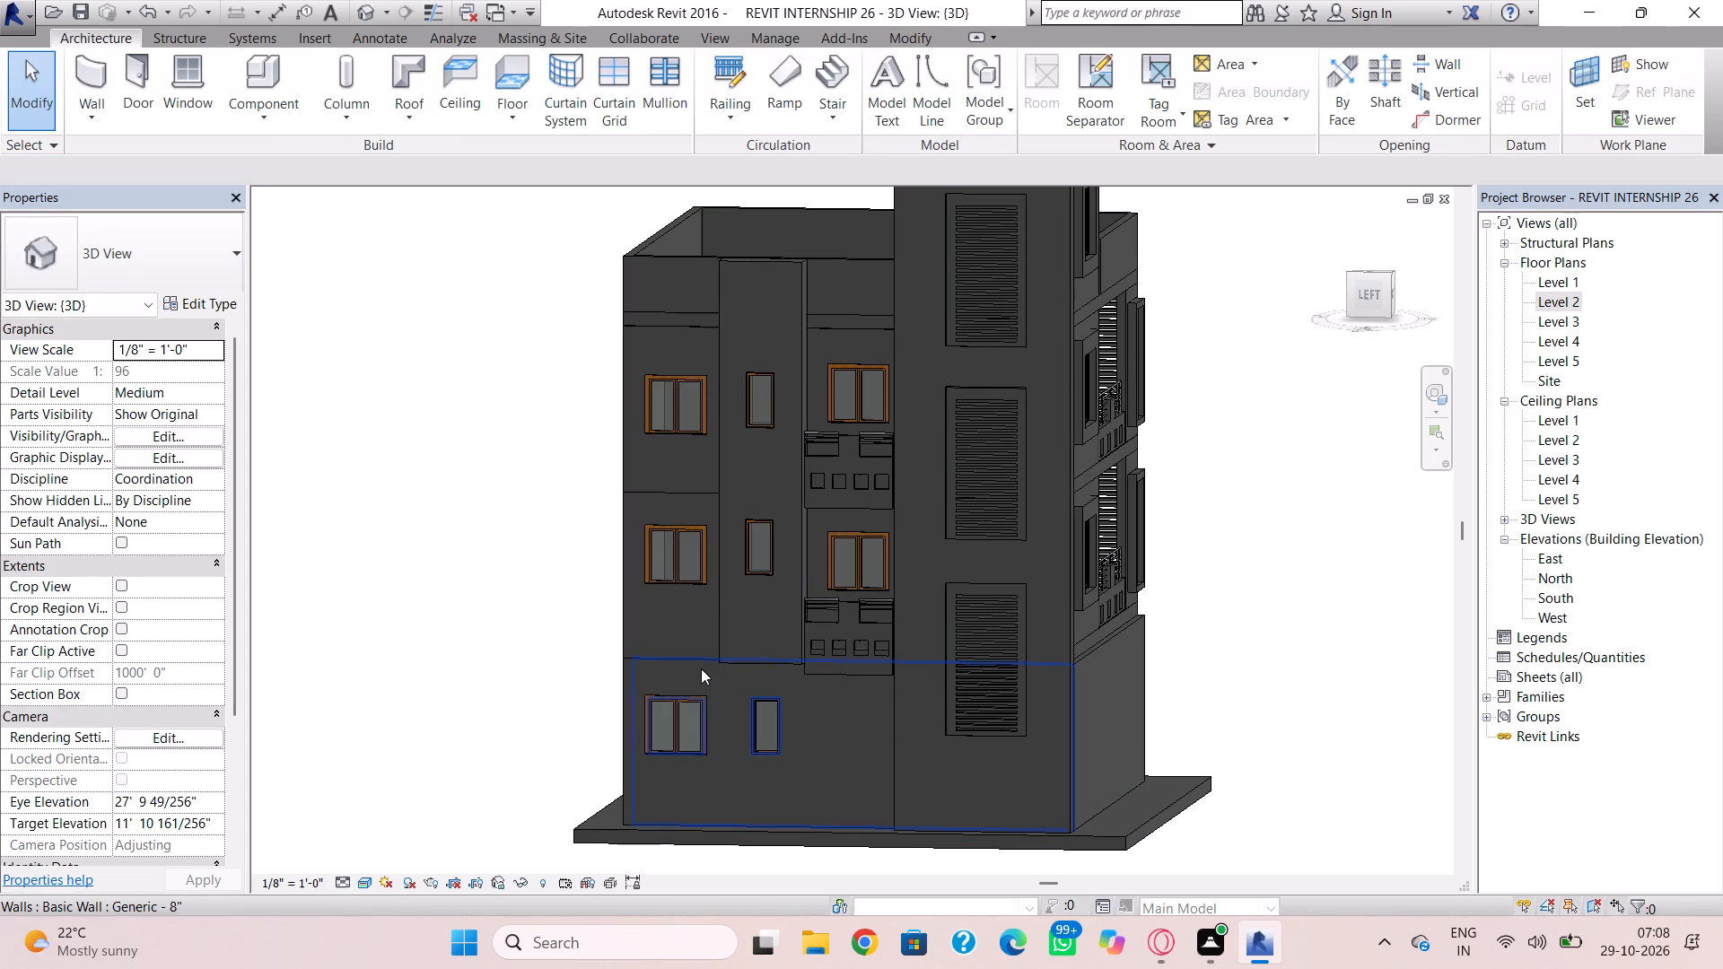
Copy the stepped, perforated Level 2 wall on the left facade and paste it aligned to Level 1.
left_click(877, 676)
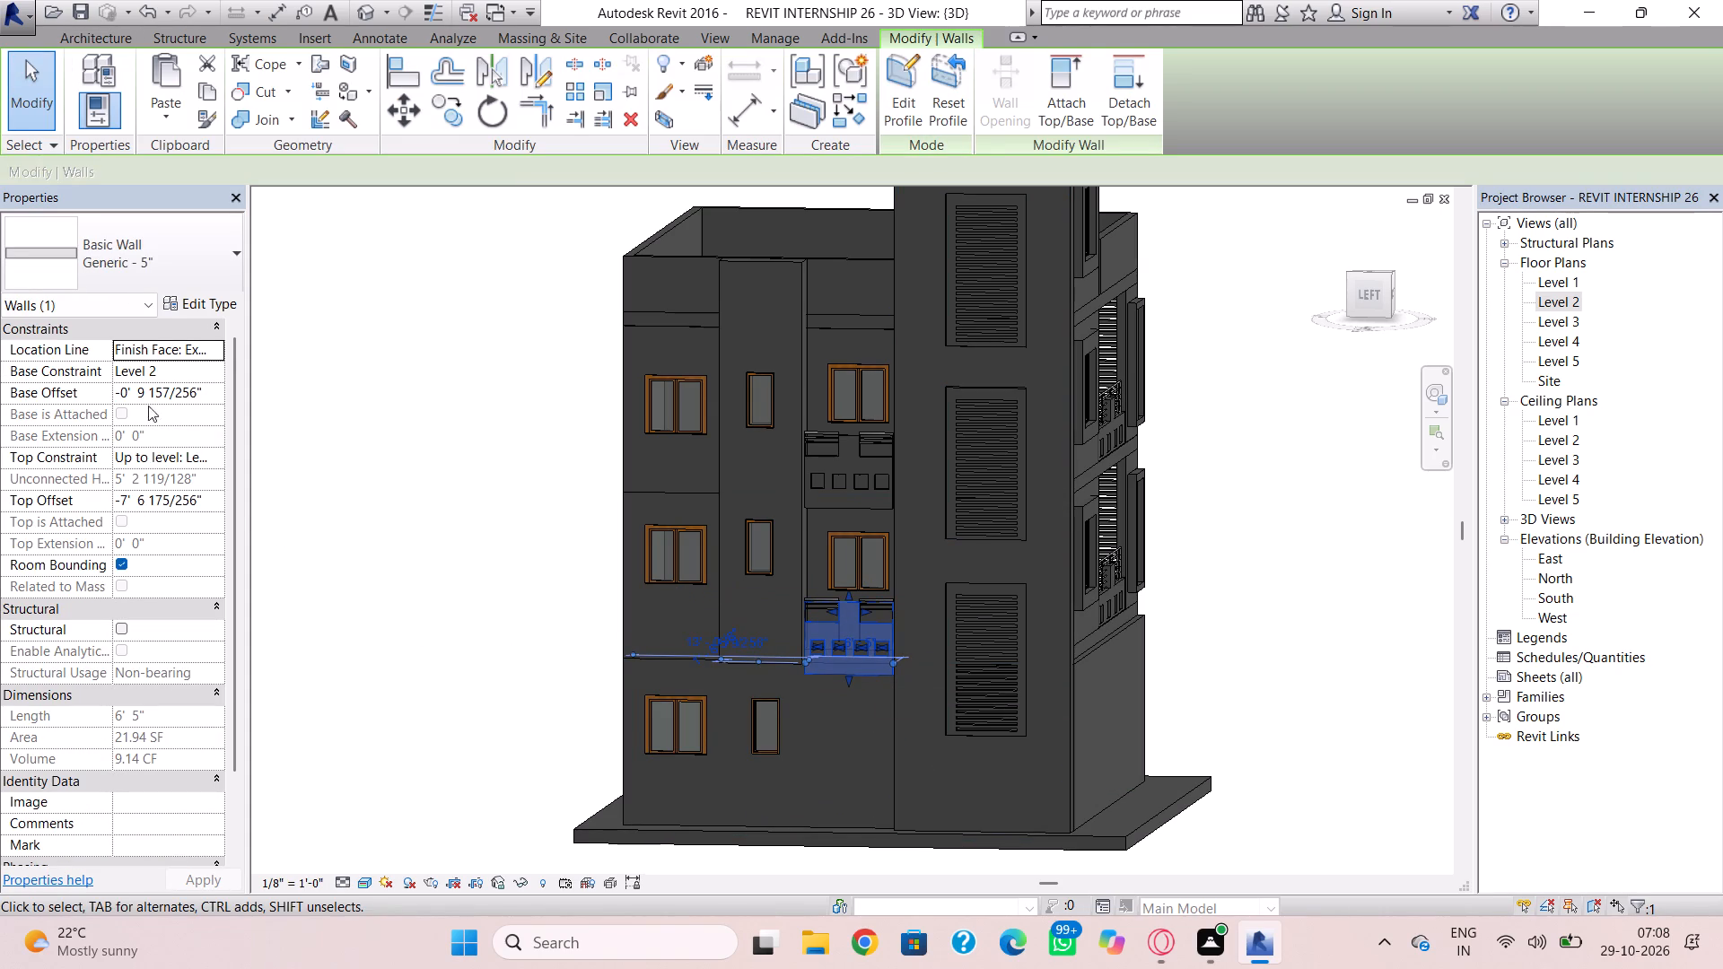
left_click(213, 79)
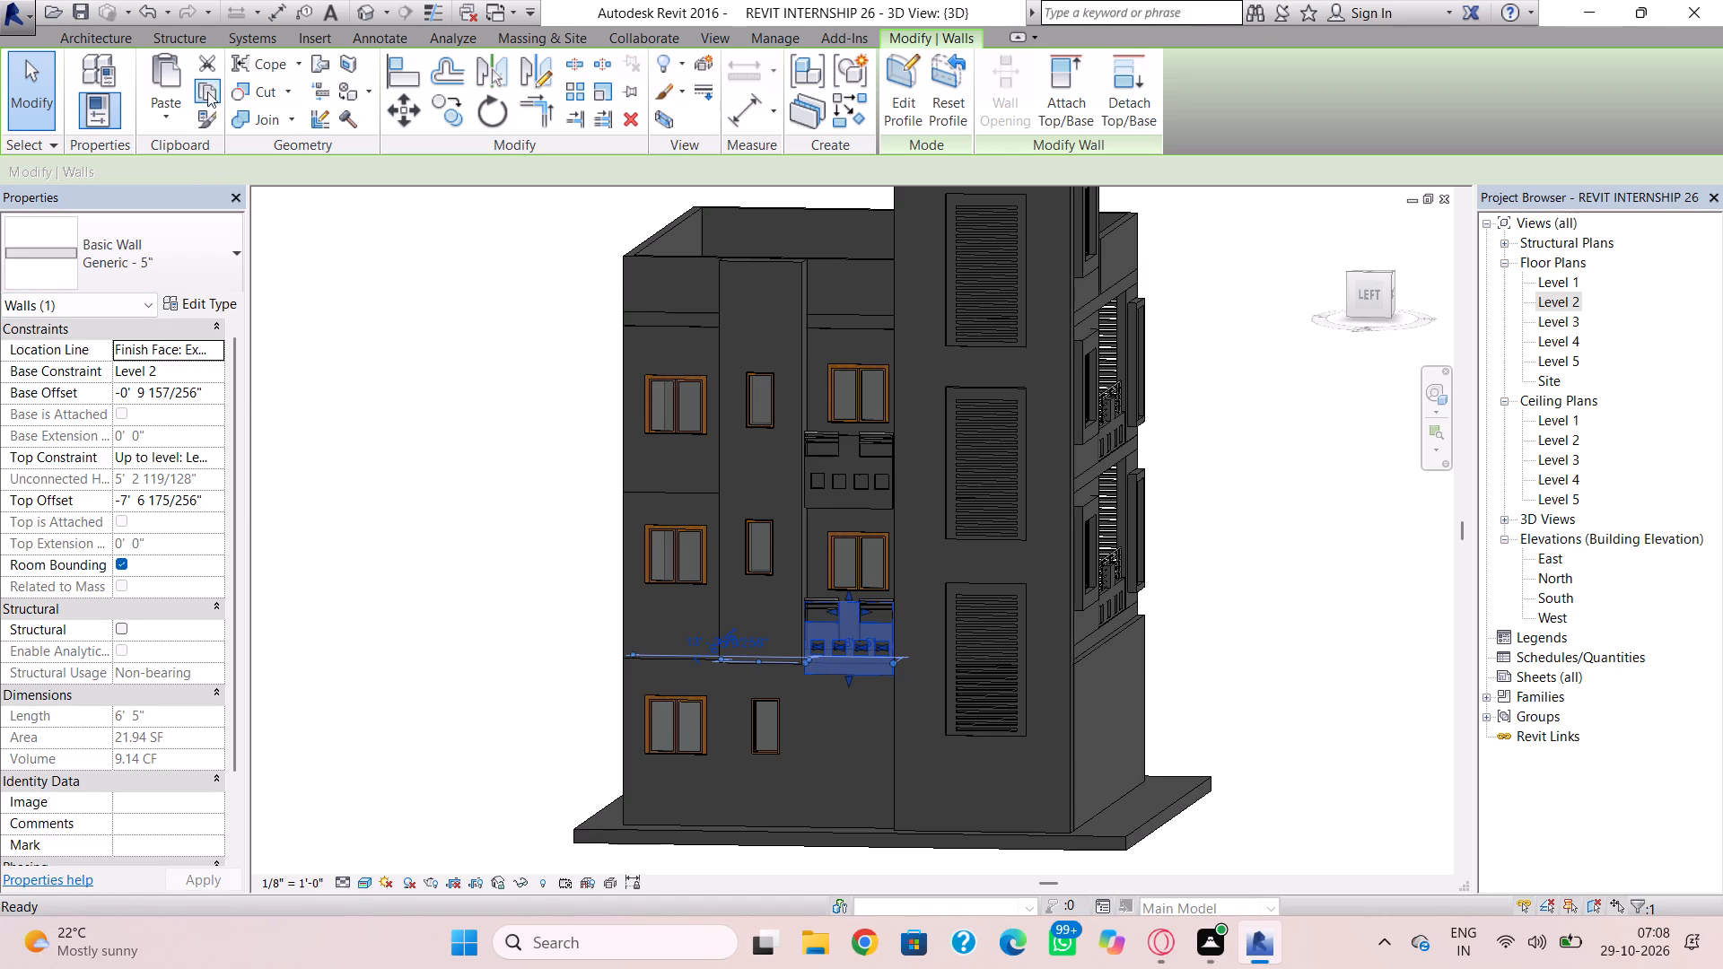
left_click(179, 110)
left_click(226, 207)
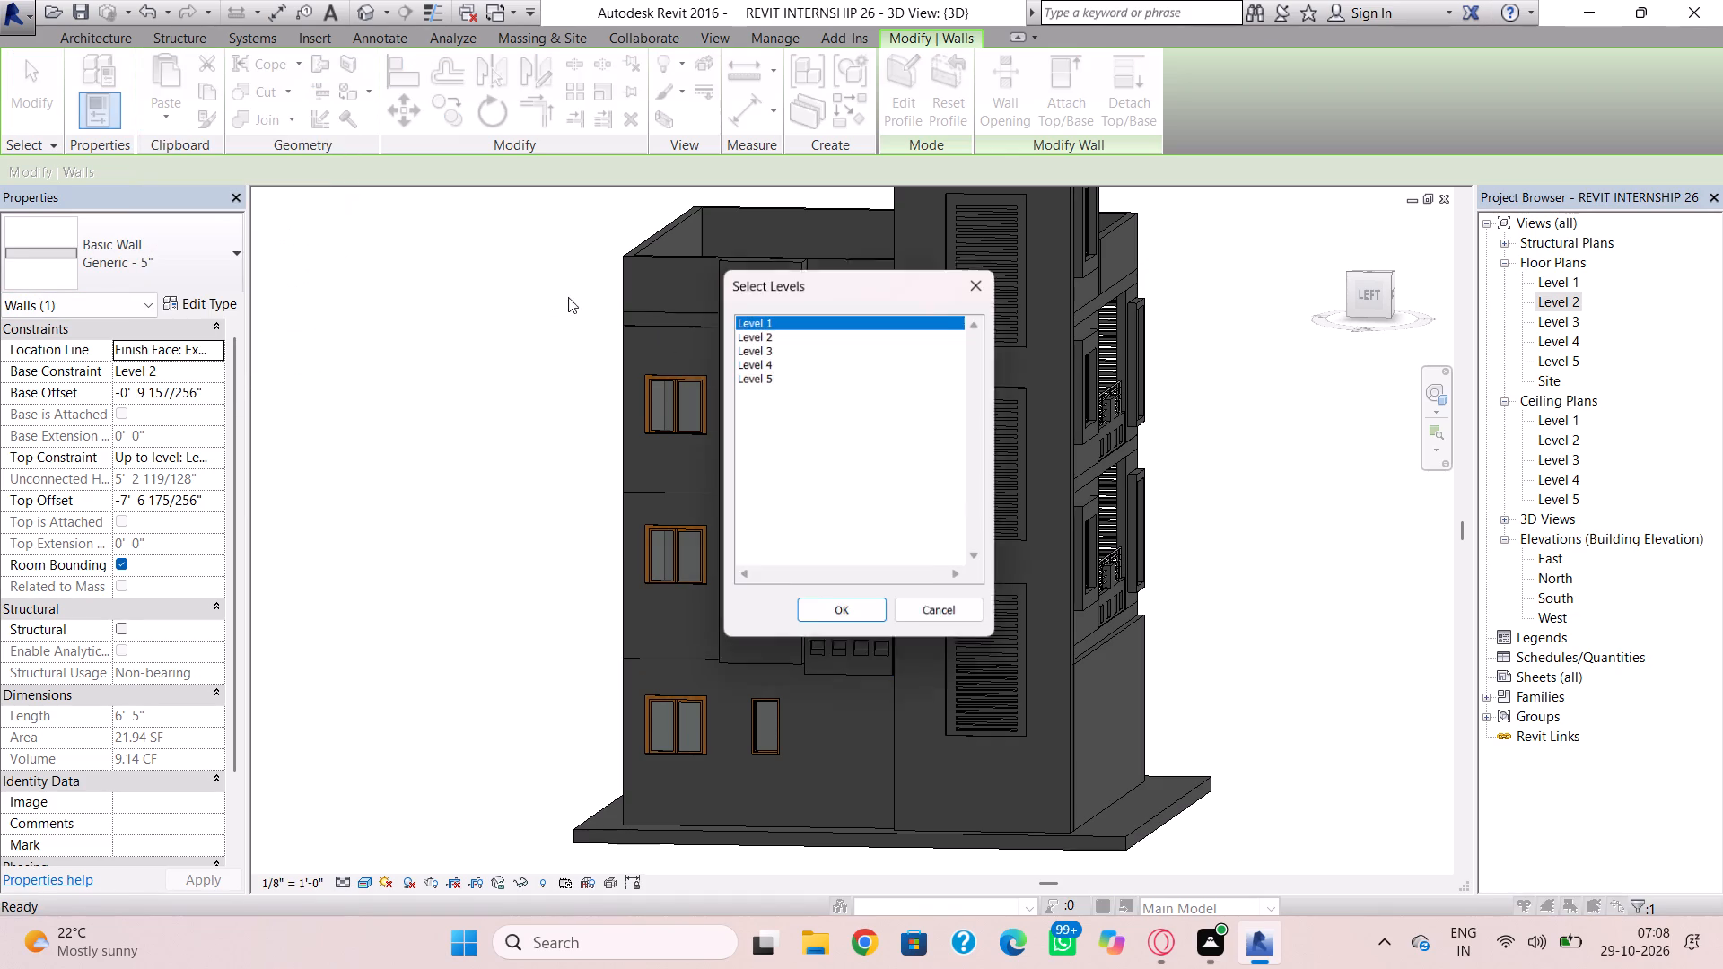
left_click(807, 614)
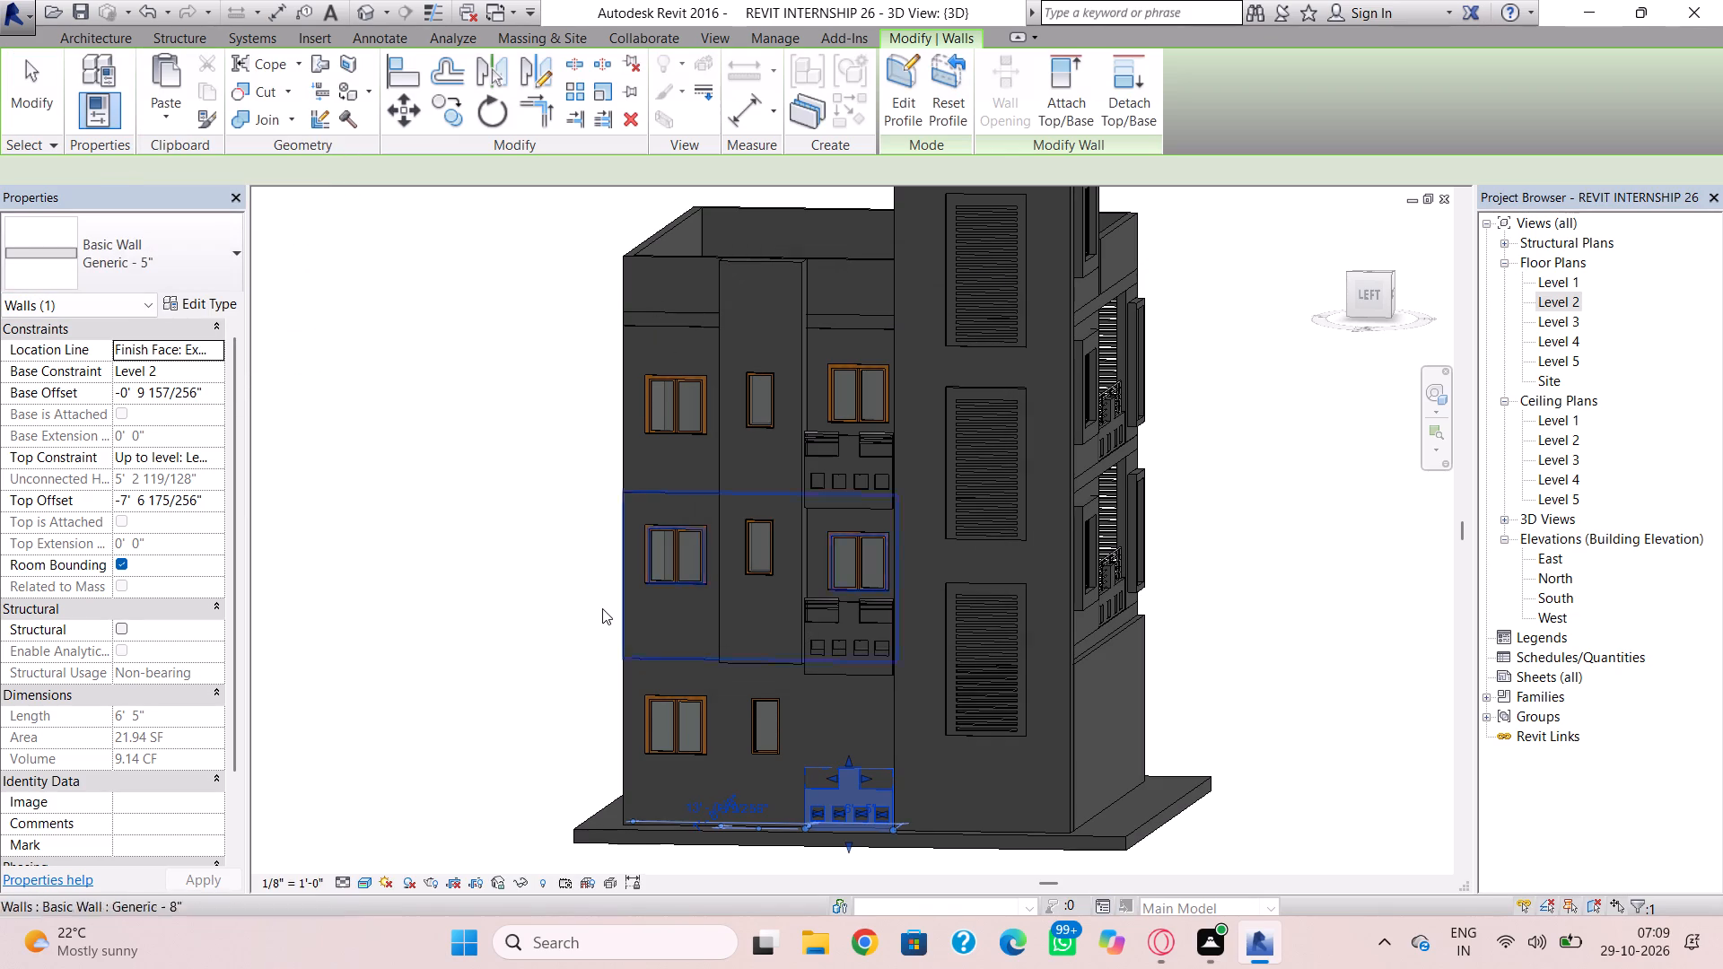
key("Escape")
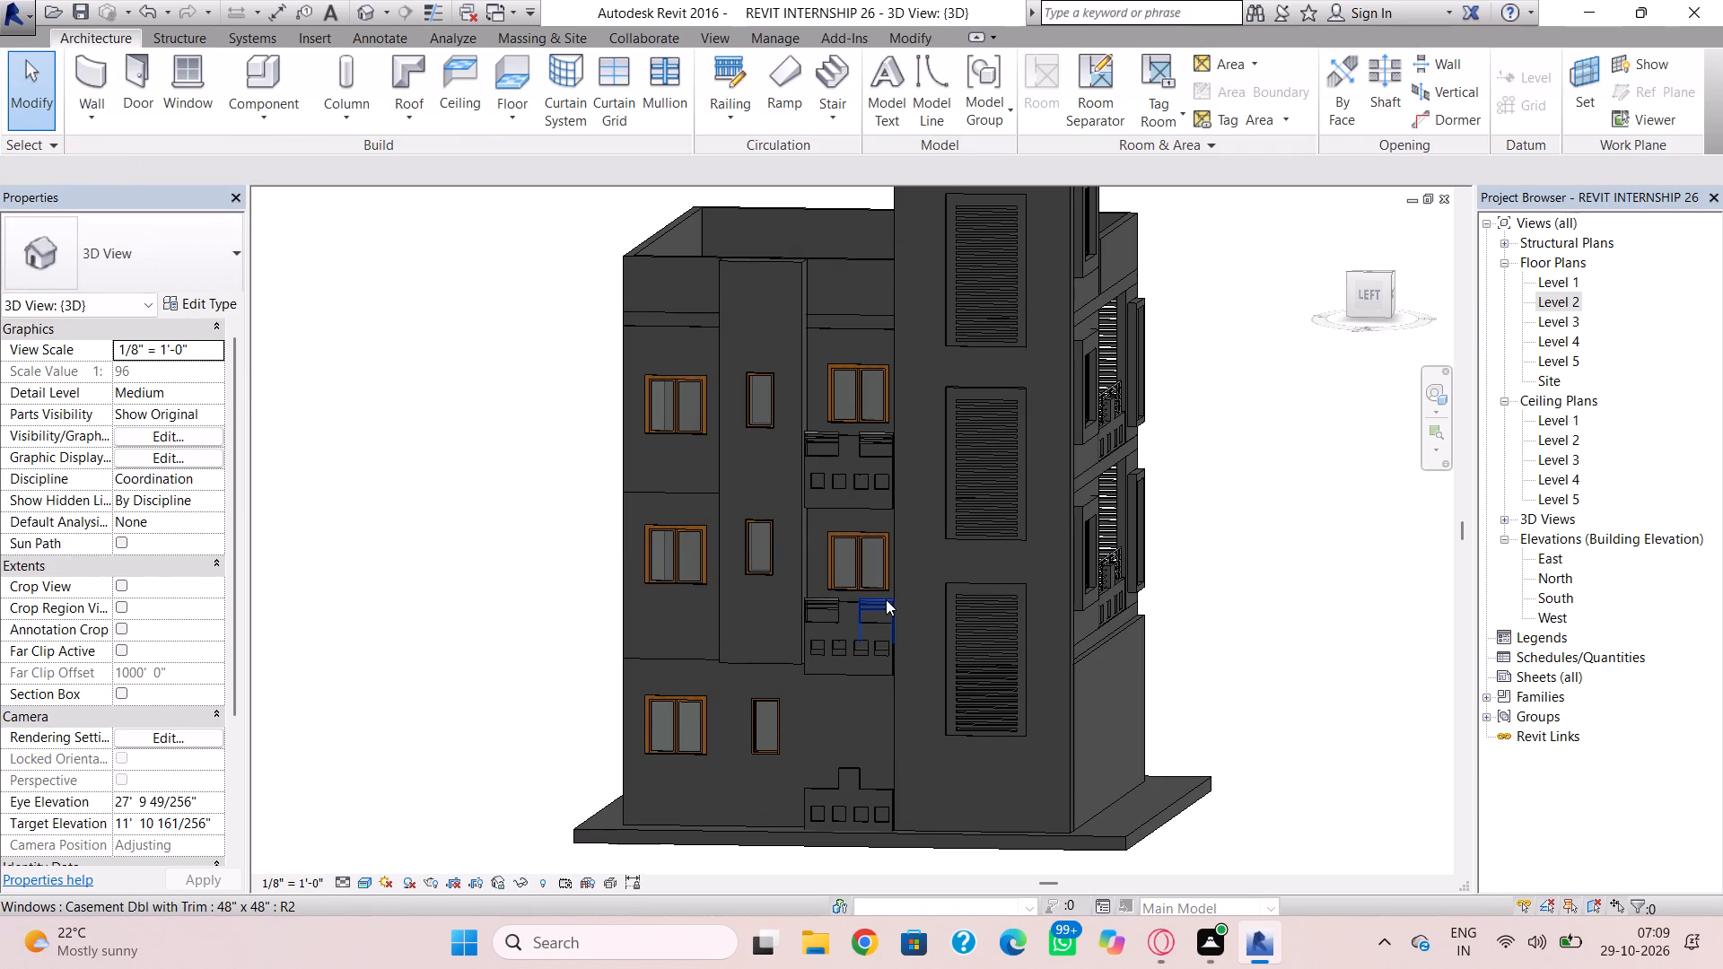
Copy both Glass Panel - Bottom Fill railings on the left facade's Level 2 stepped wall and paste them aligned to Level 1.
left_click(886, 599)
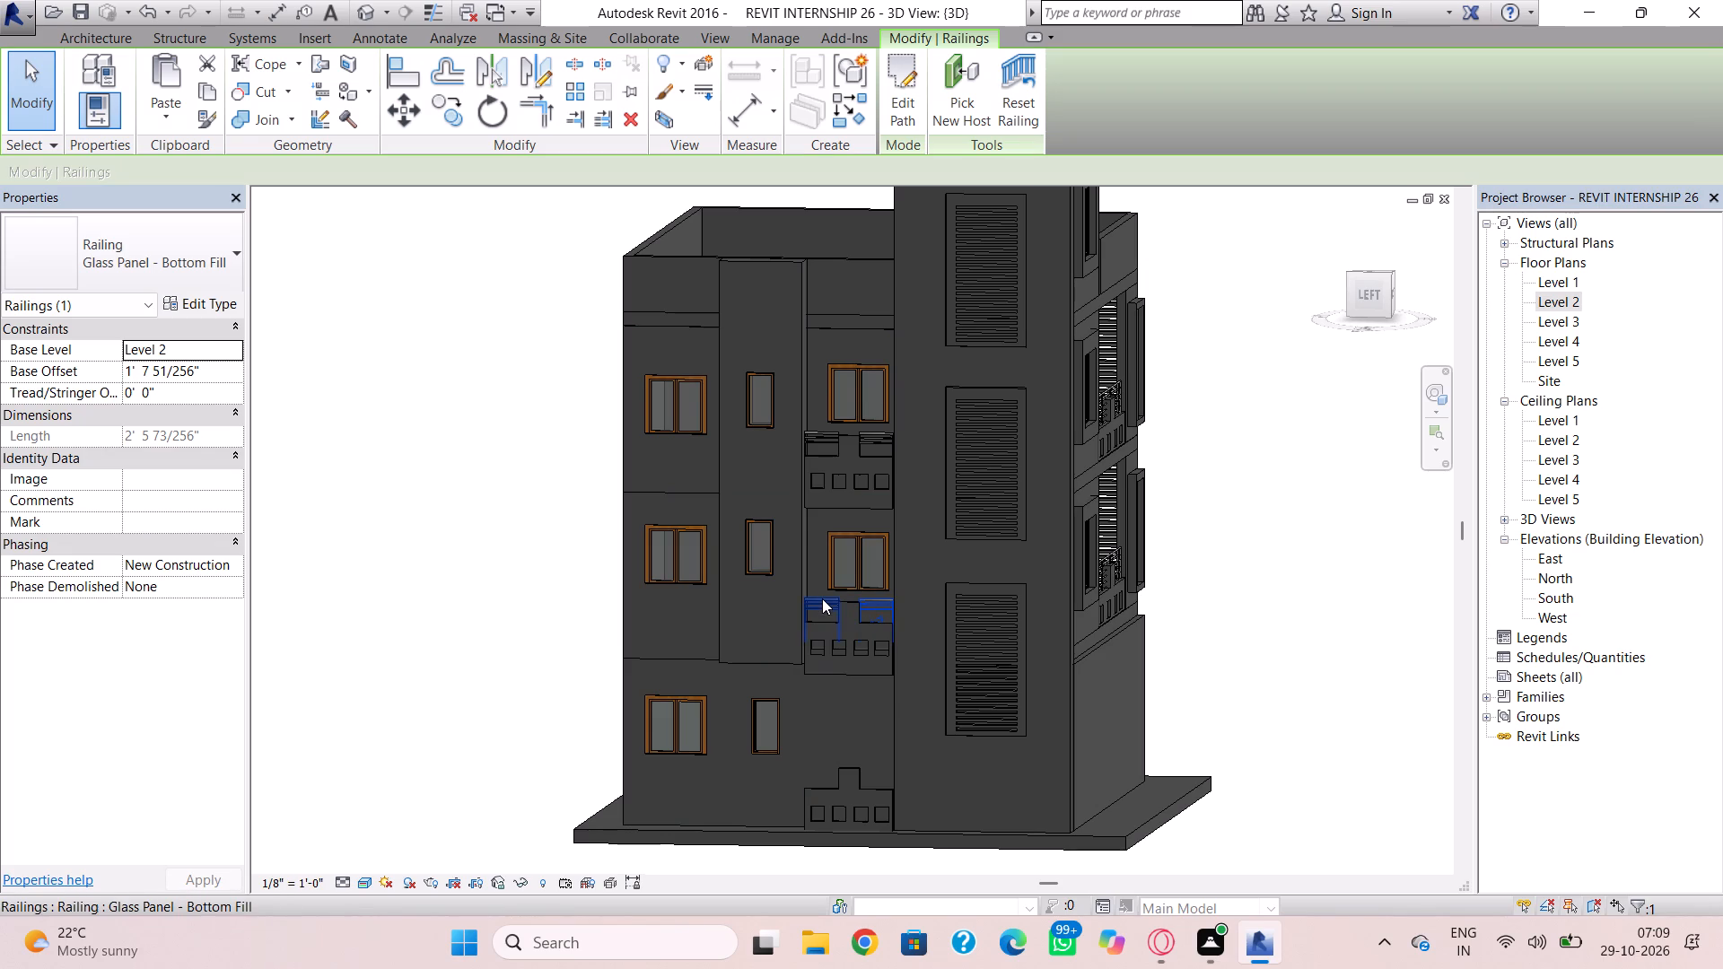
left_click(822, 598, "ctrl")
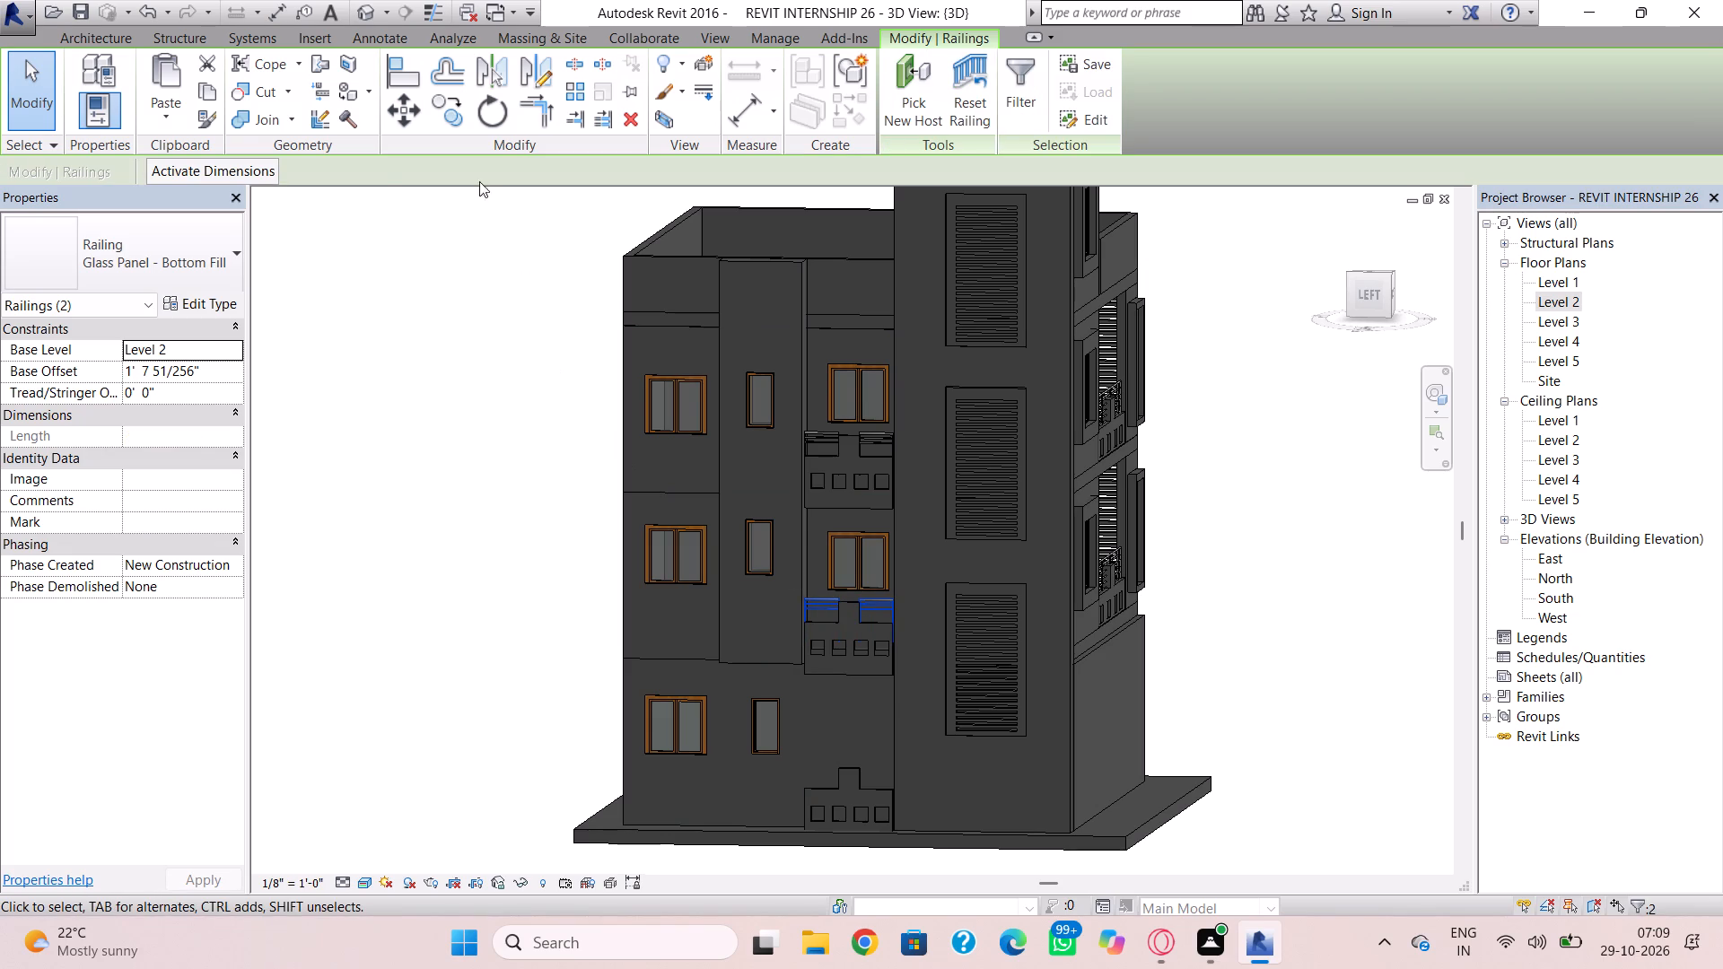
left_click(198, 90)
left_click(179, 108)
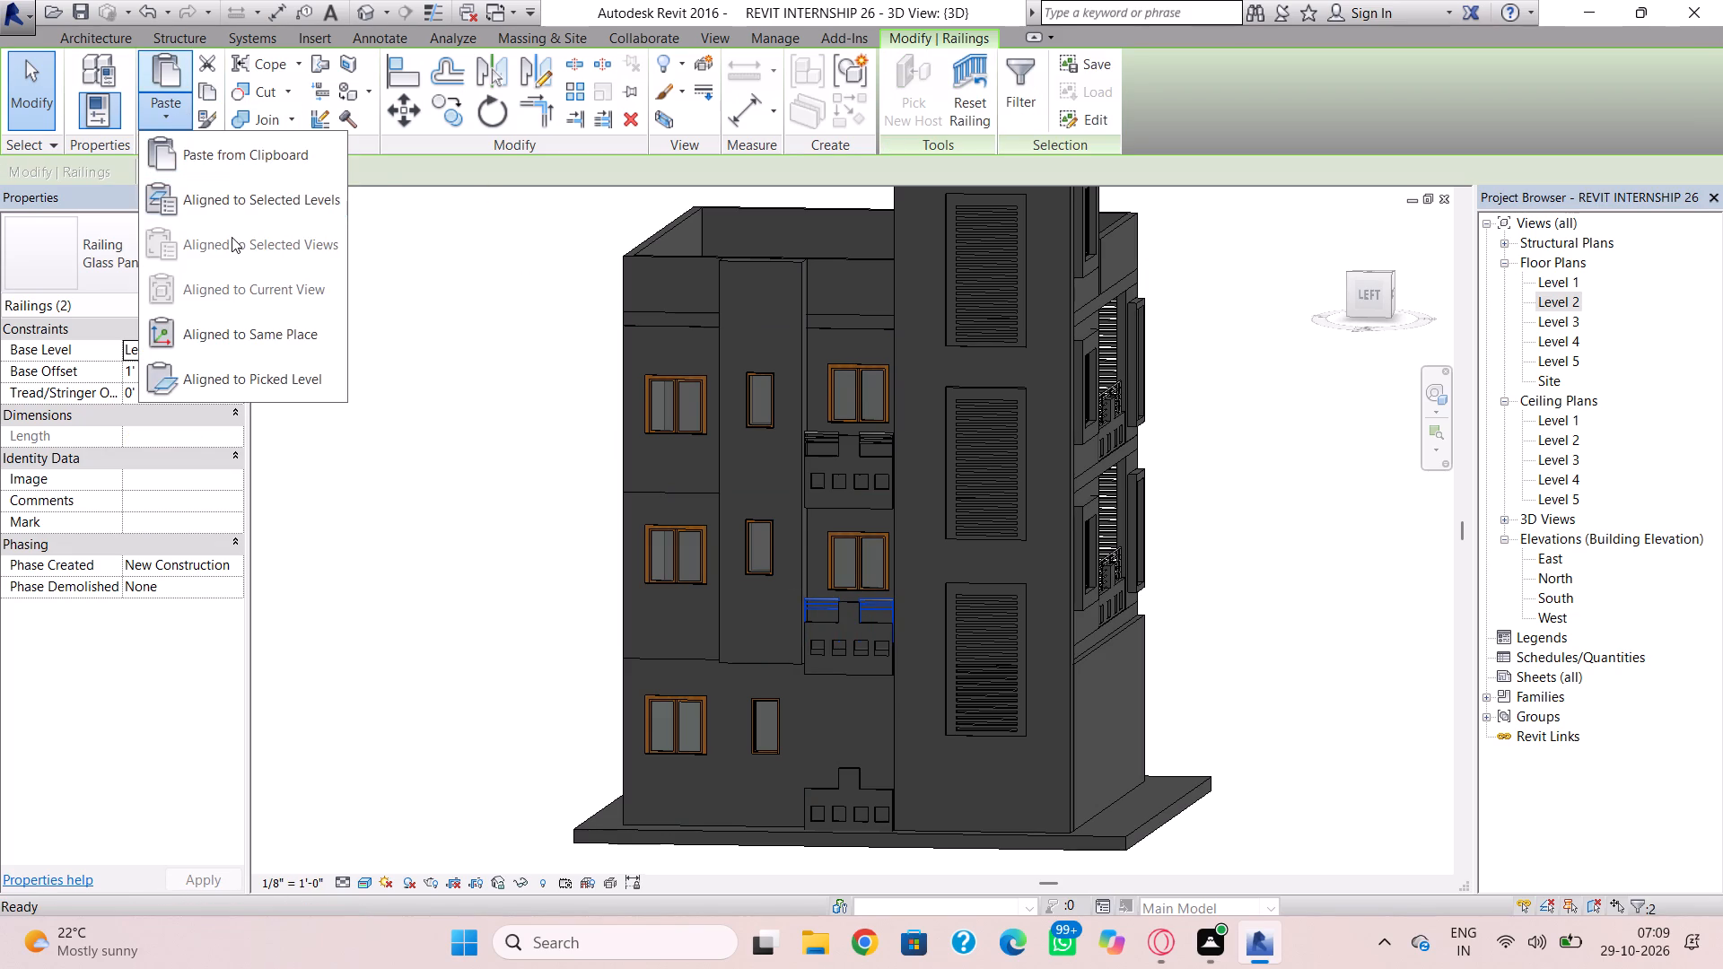
left_click(235, 209)
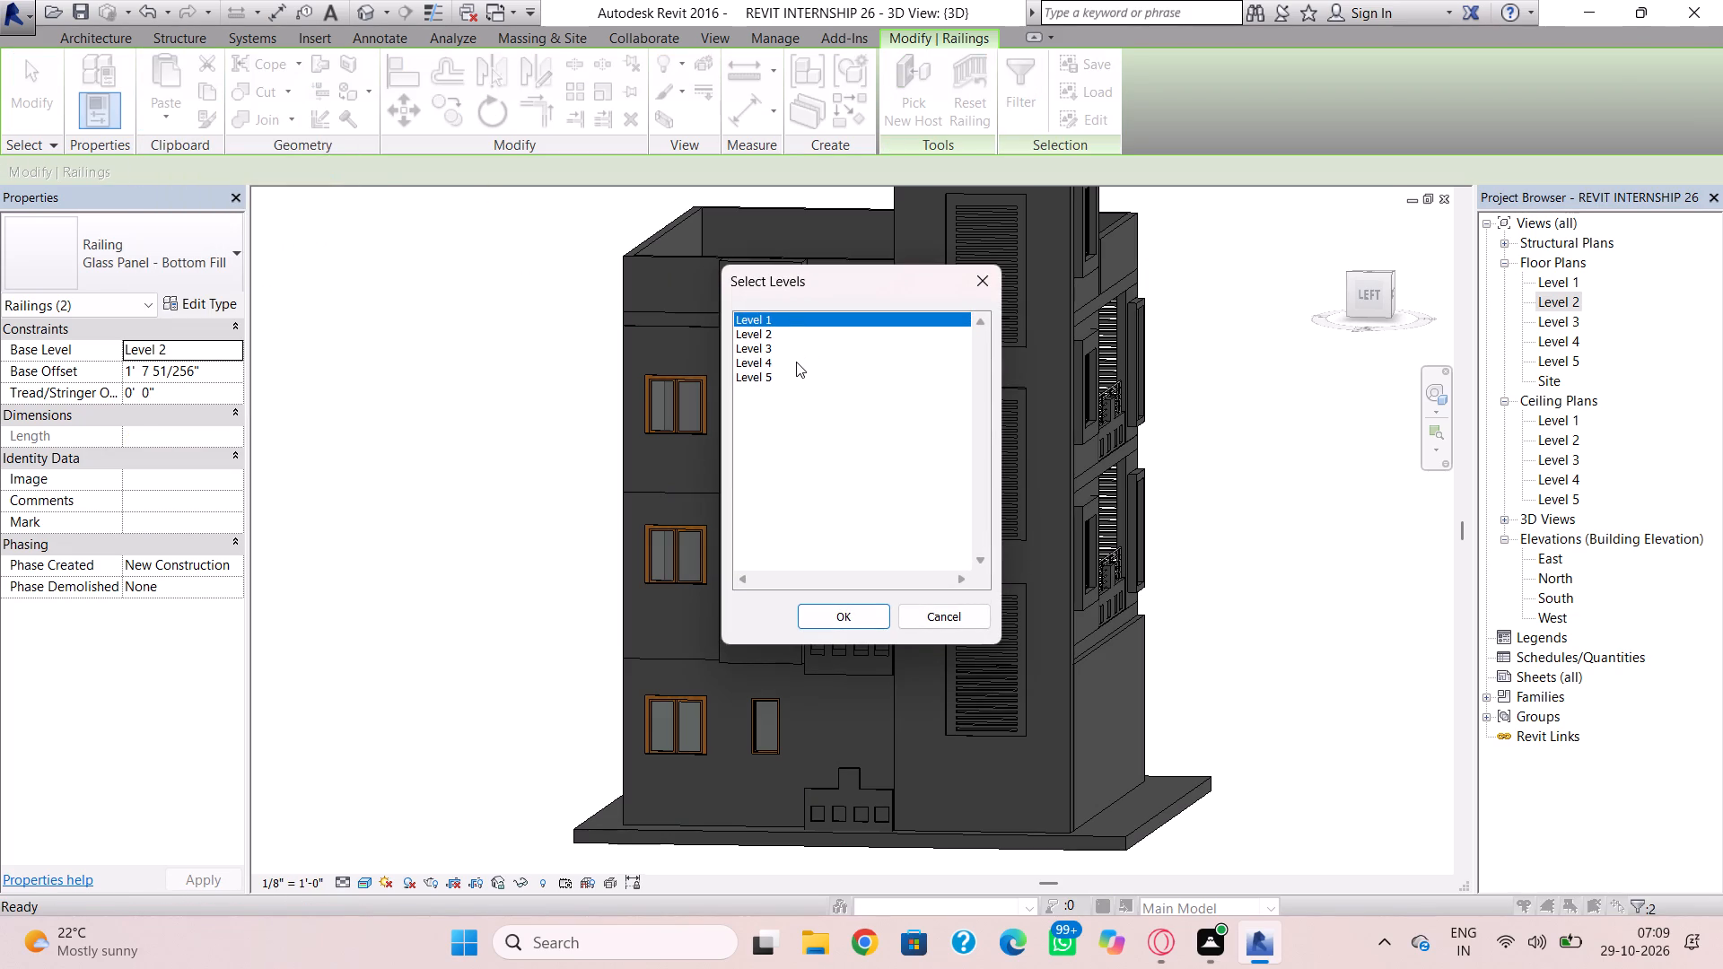
left_click(855, 603)
key("Escape")
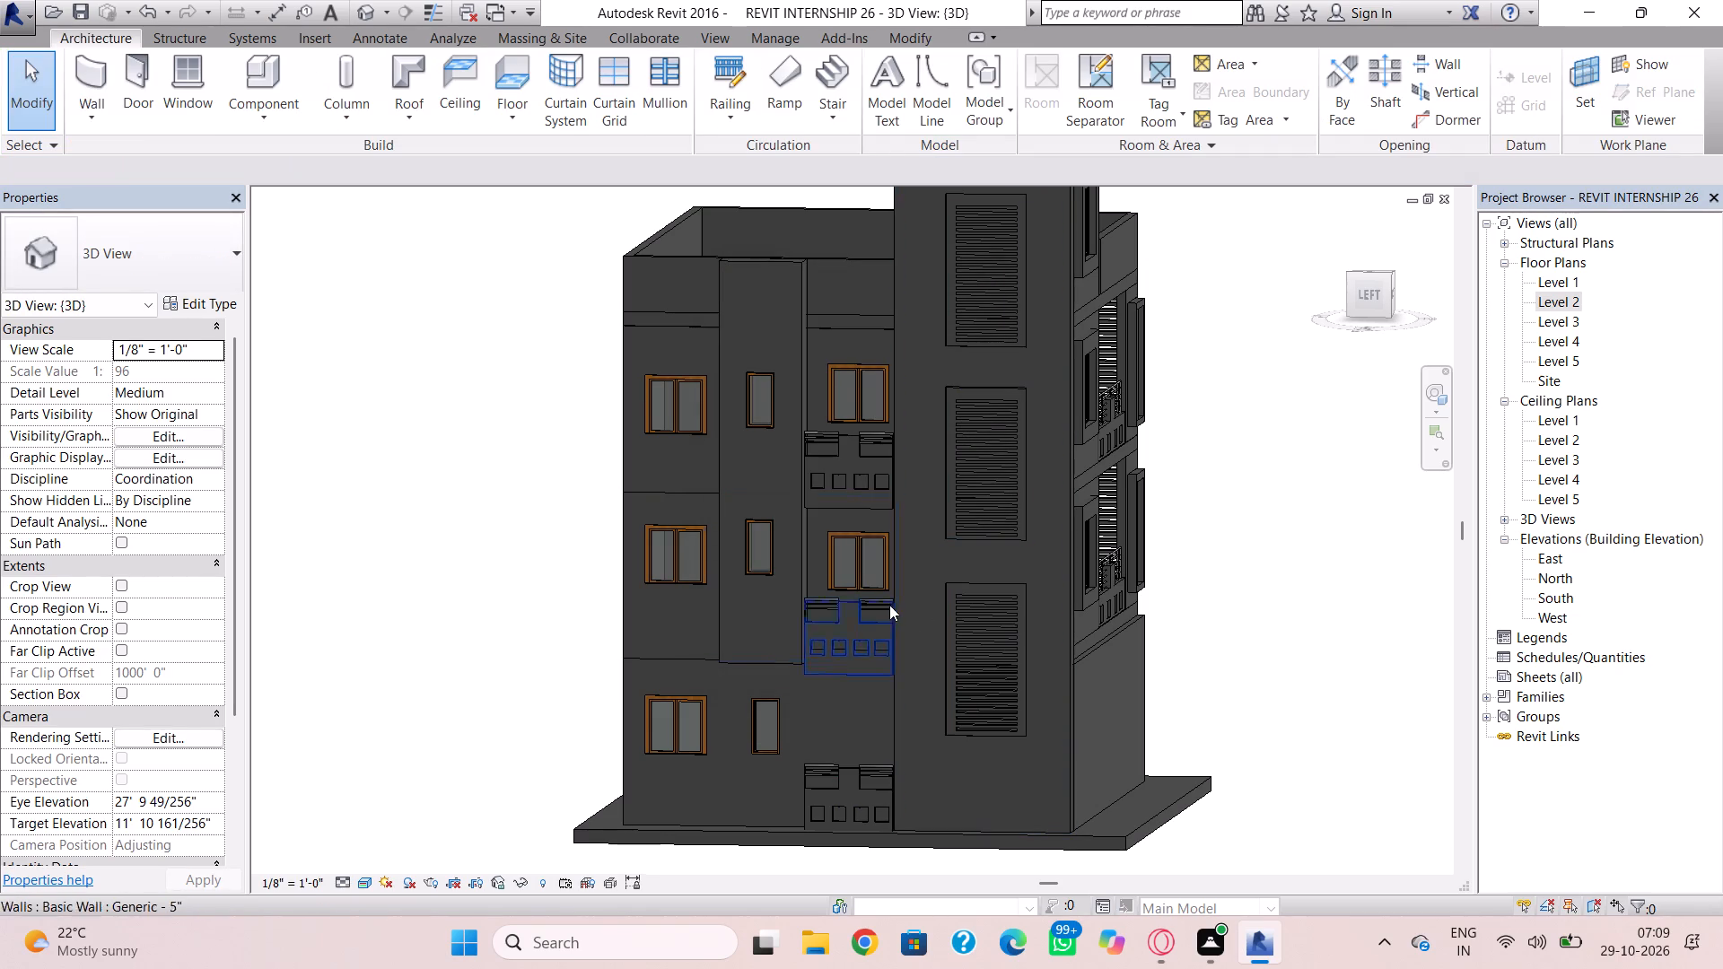
Select the blank Generic - 8" Level 1 wall on the building's front facade.
right_click_drag(879, 605, 832, 638, "shift")
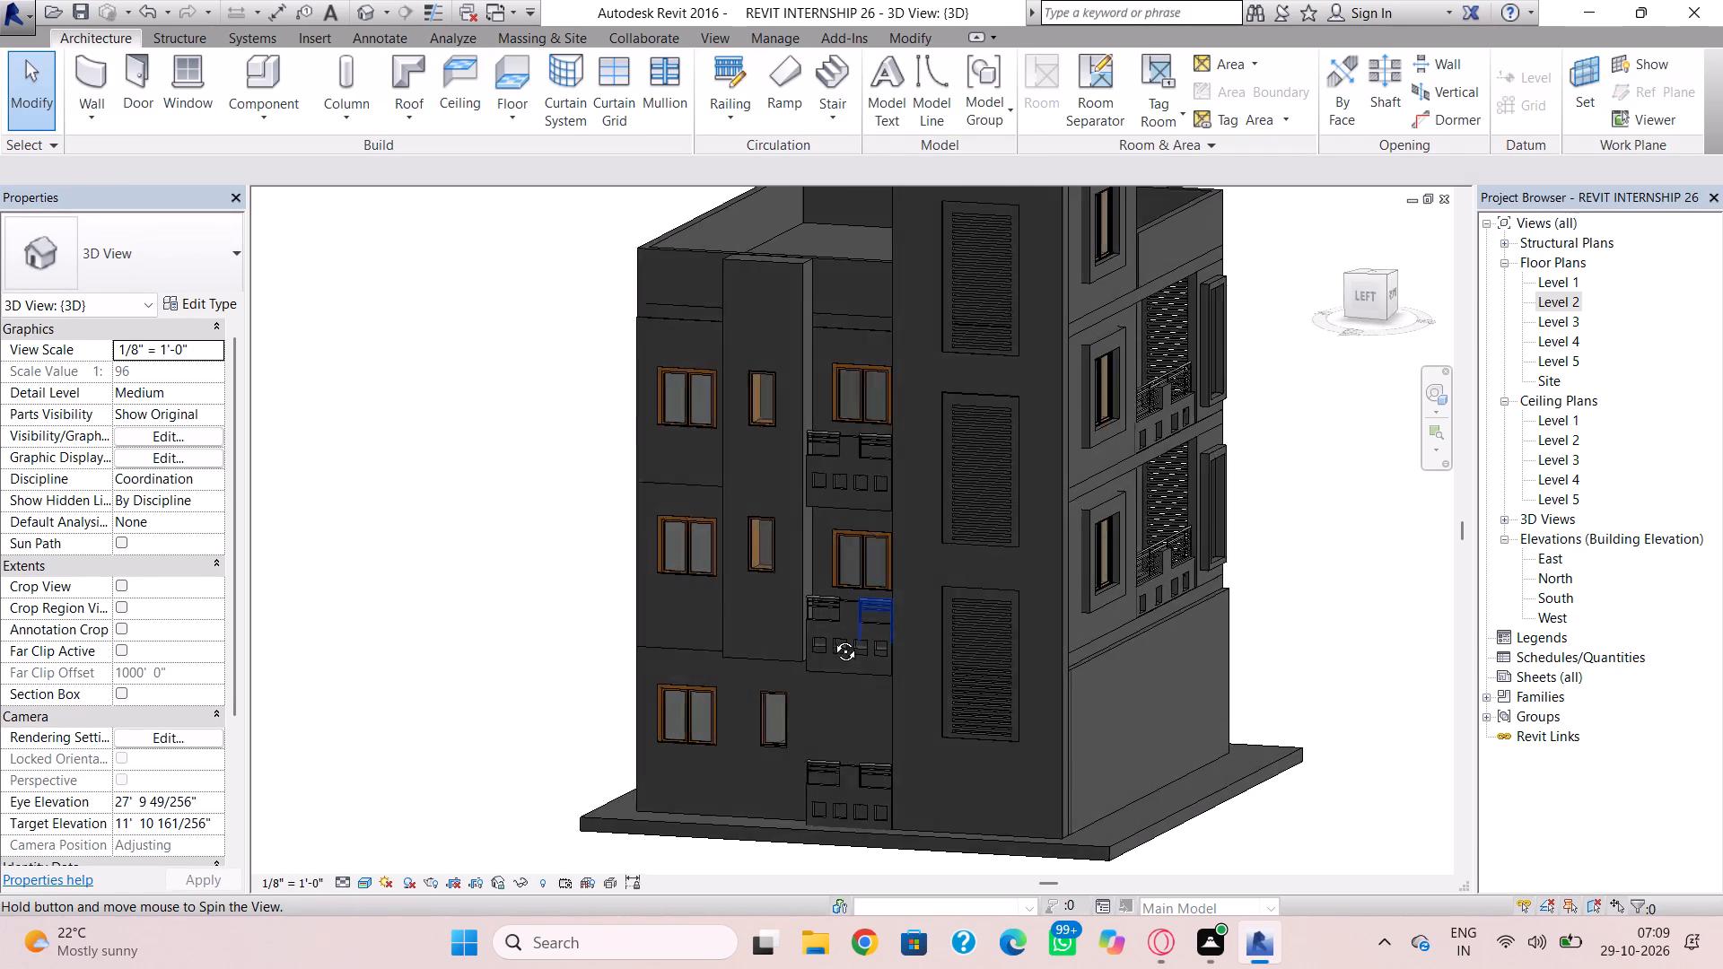
right_click_drag(832, 638, 882, 686, "shift")
right_click_drag(957, 633, 786, 607, "shift")
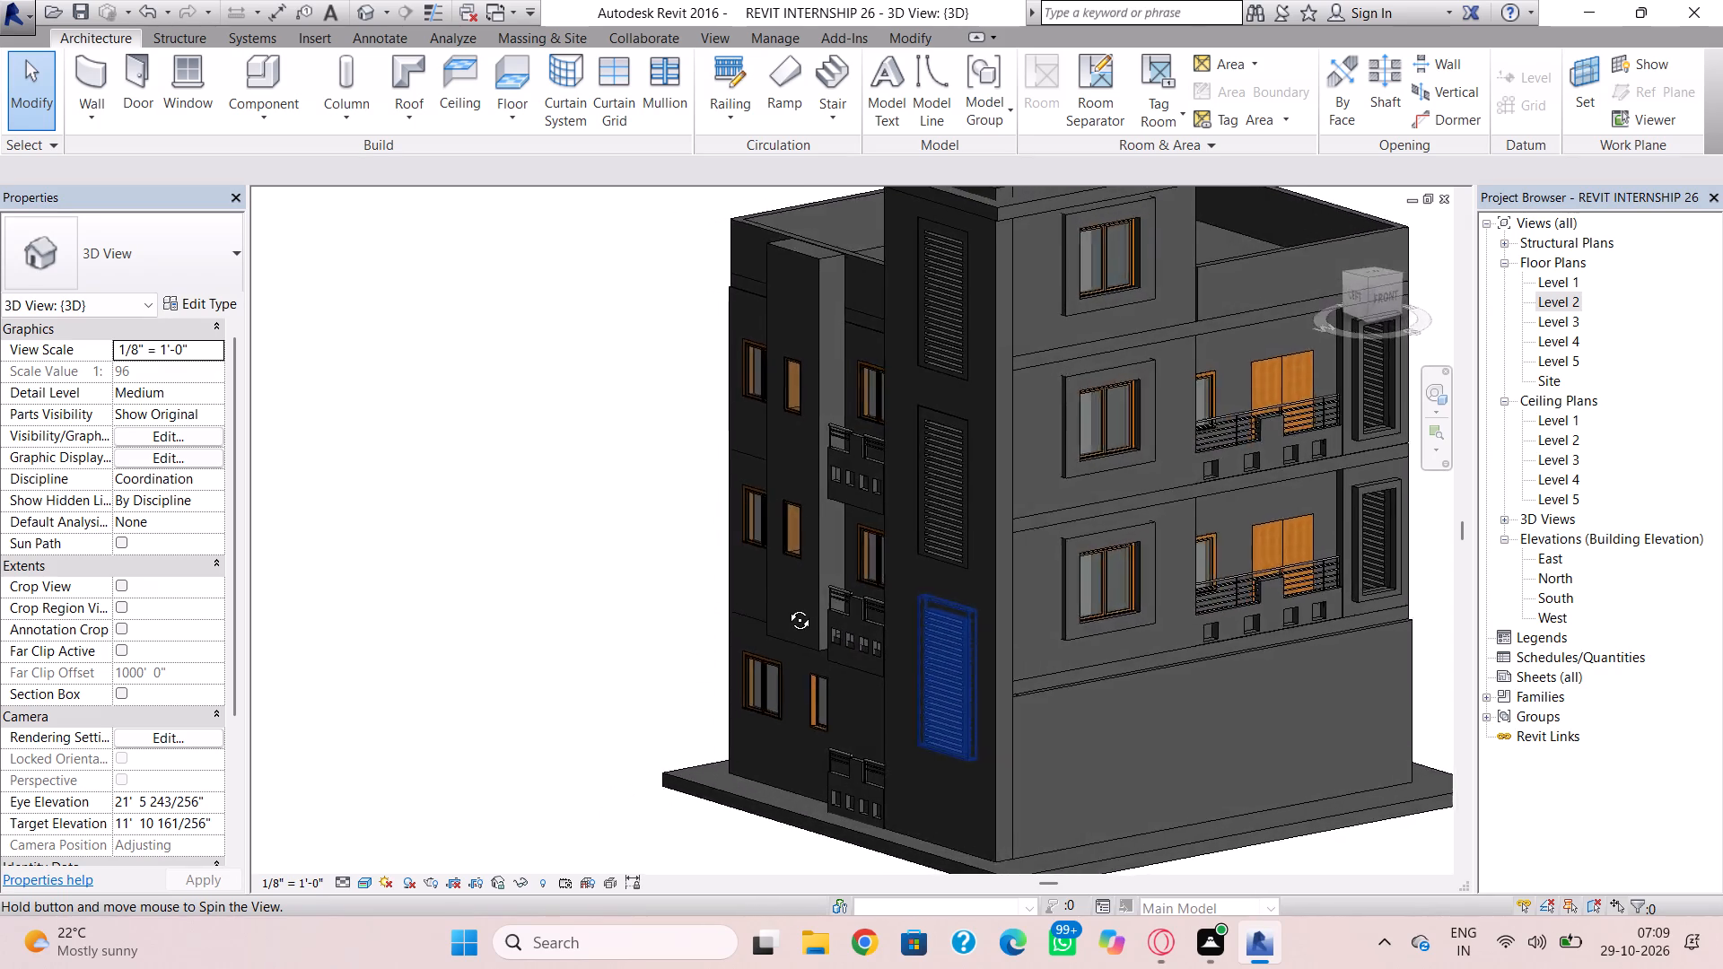
right_click_drag(786, 607, 670, 508, "shift")
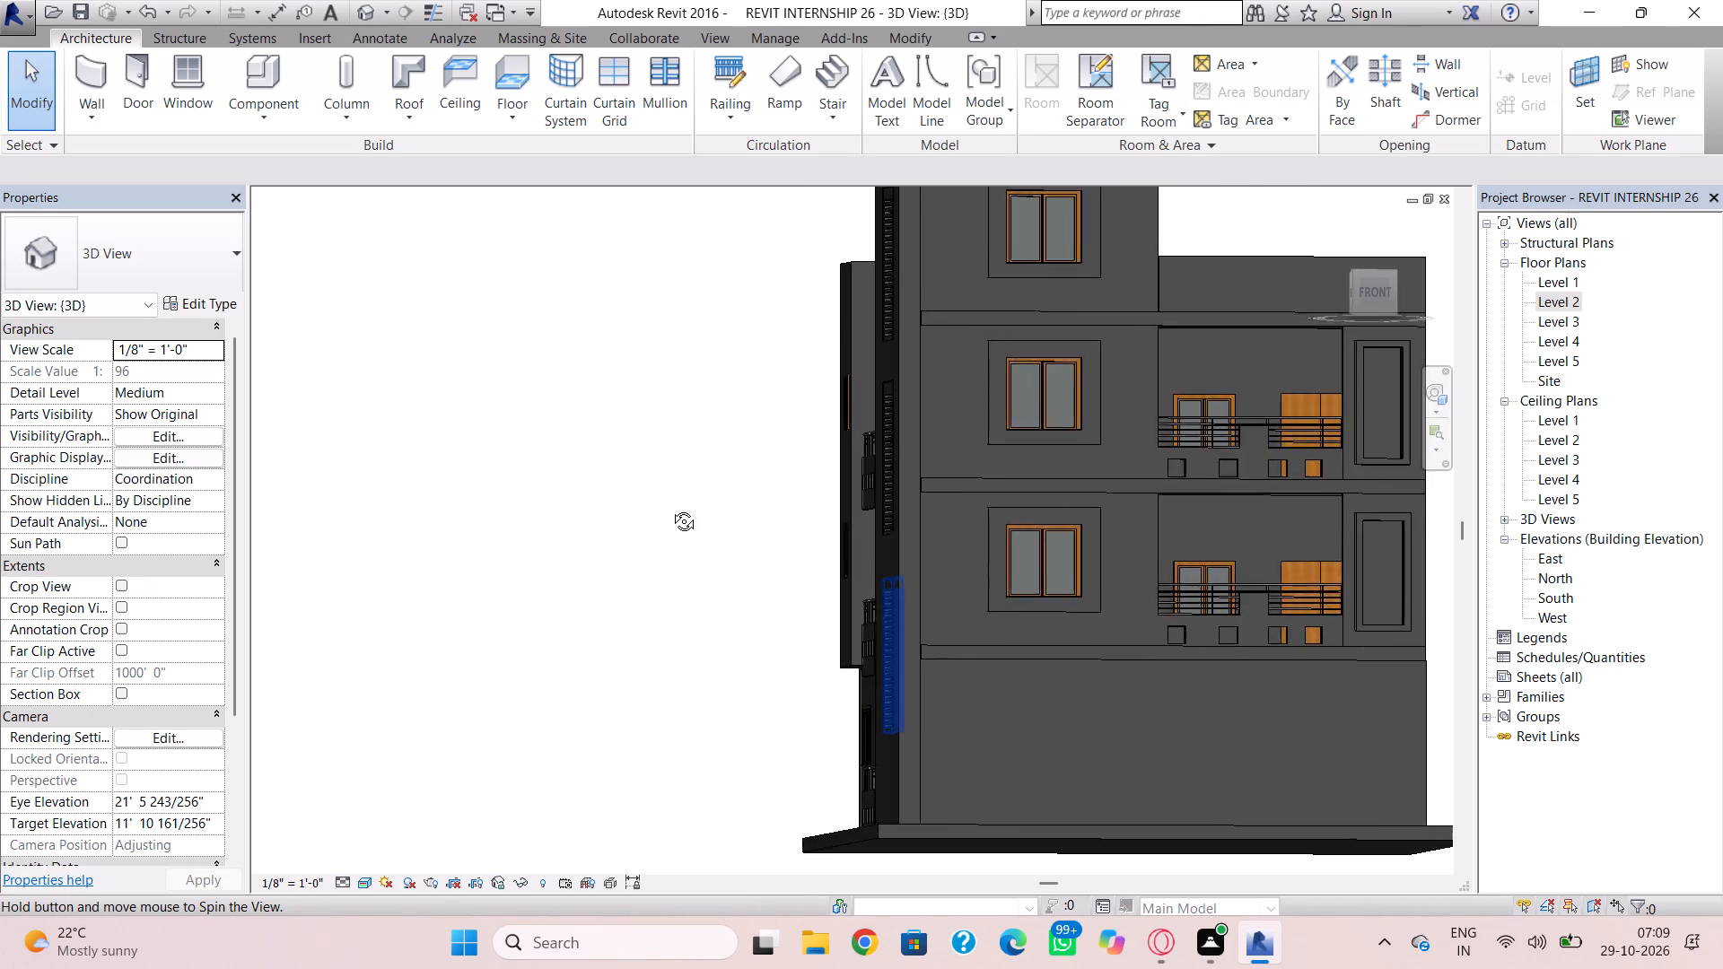
right_click_drag(670, 508, 696, 558, "shift")
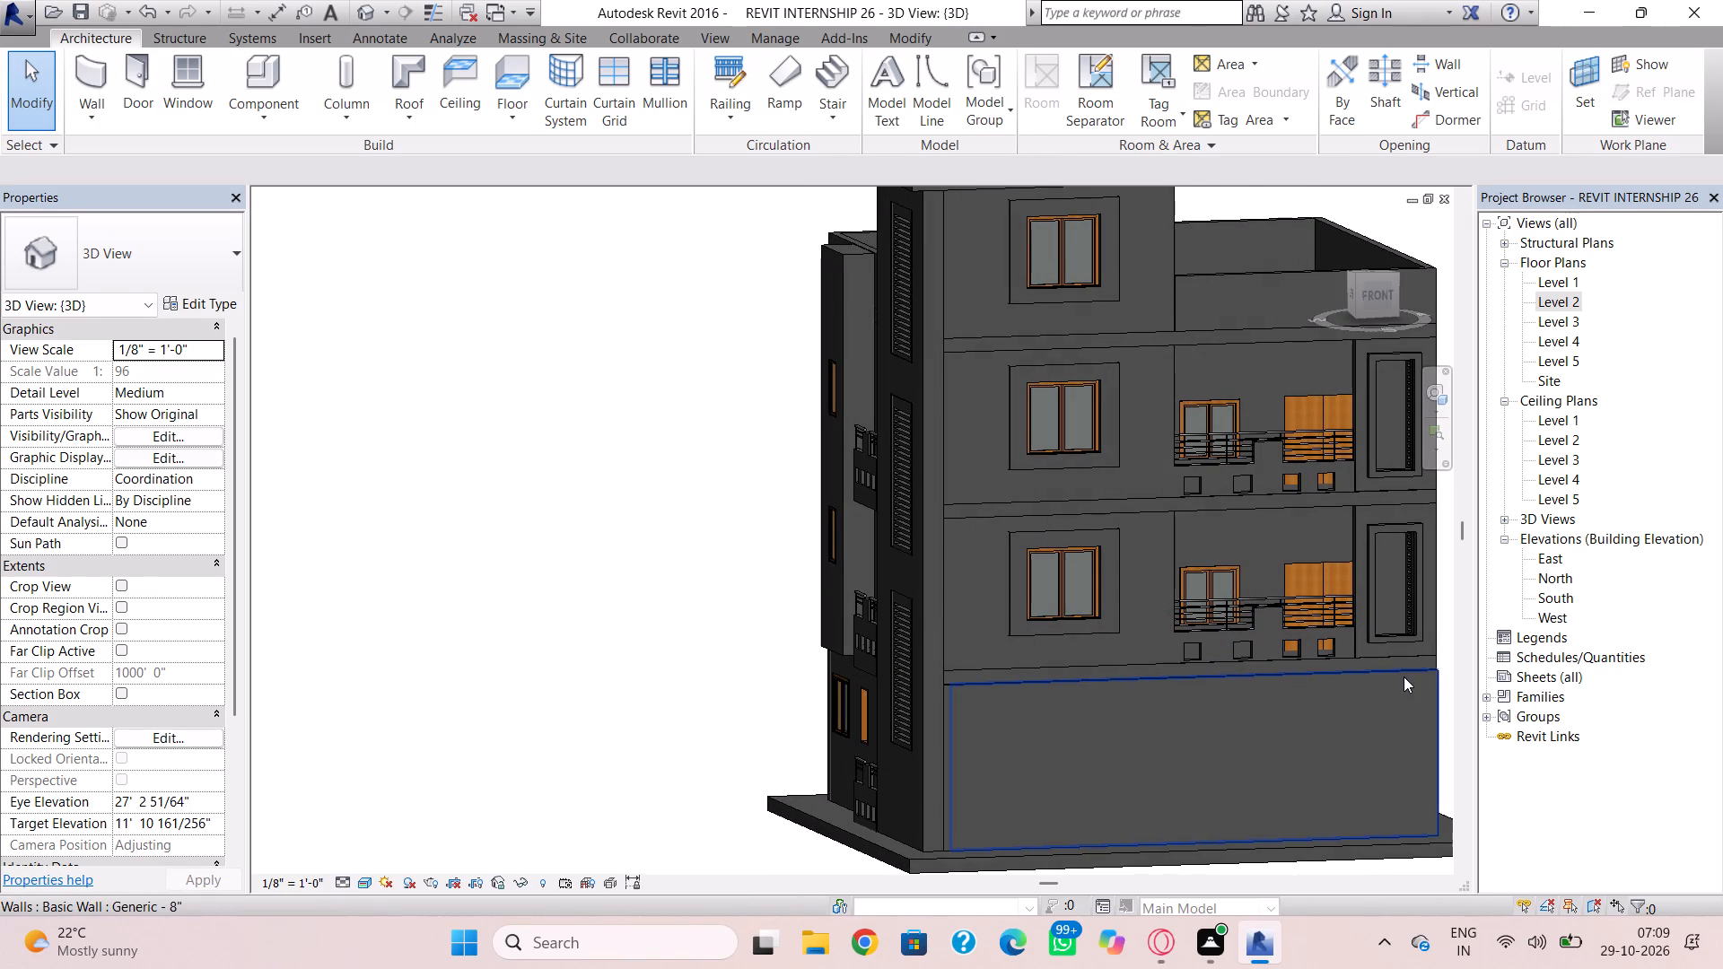
left_click(1404, 677)
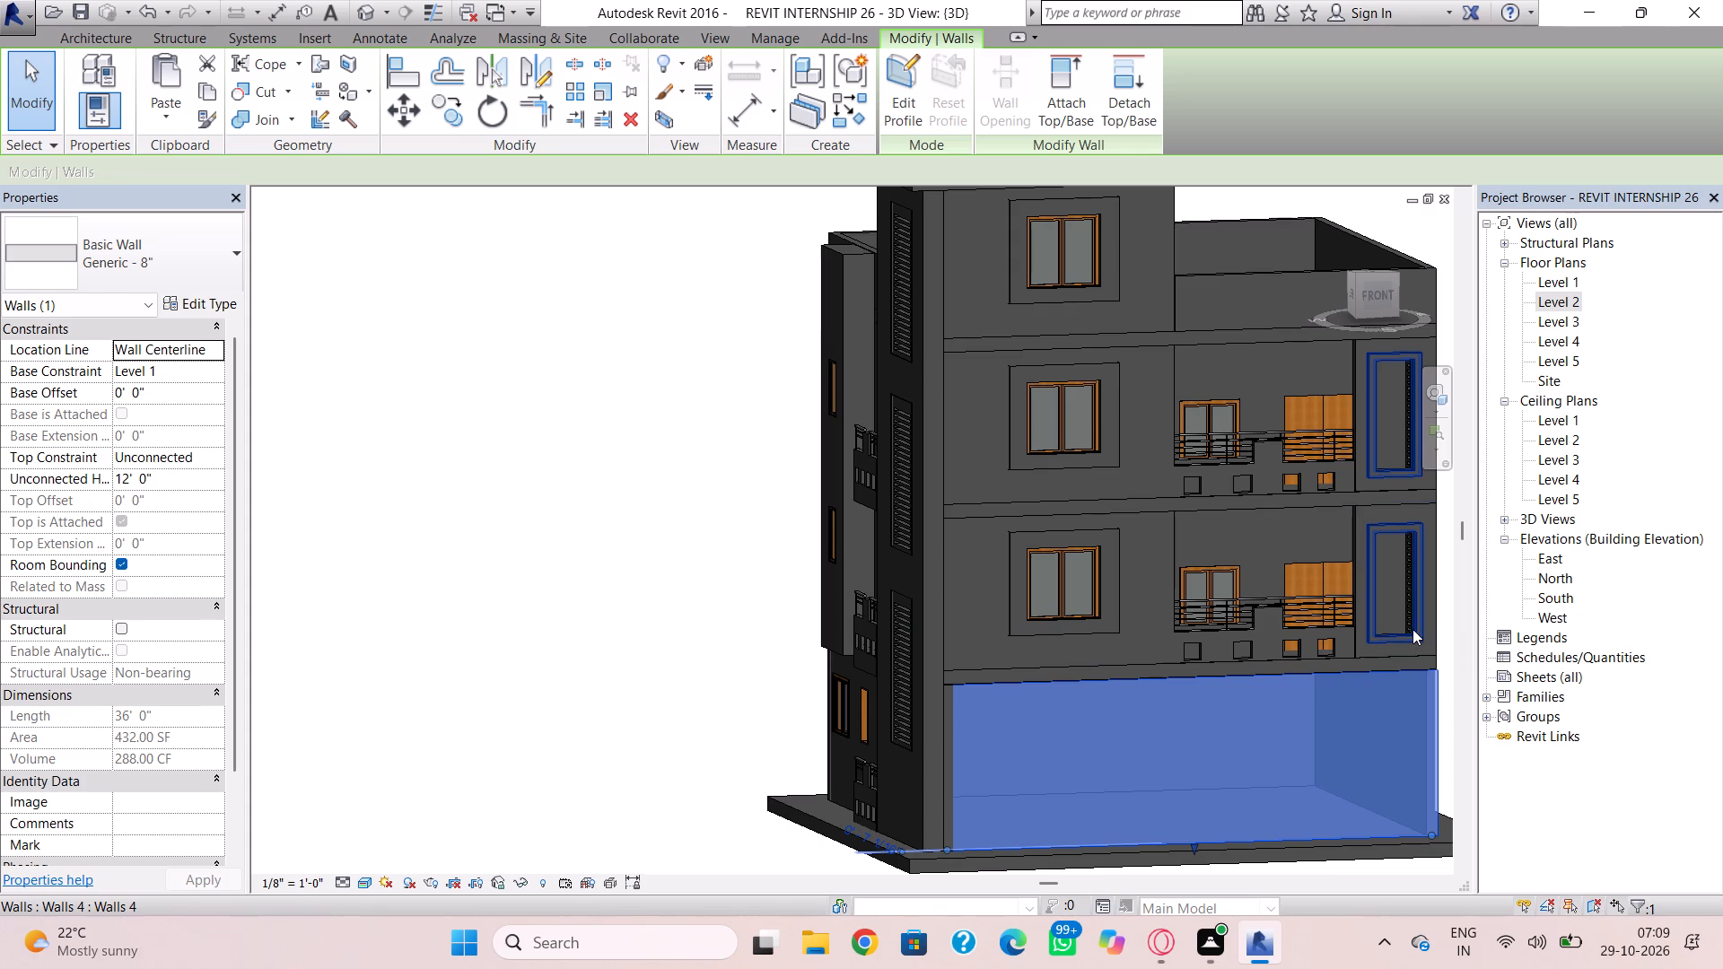
scroll(1375, 569, "down", 2)
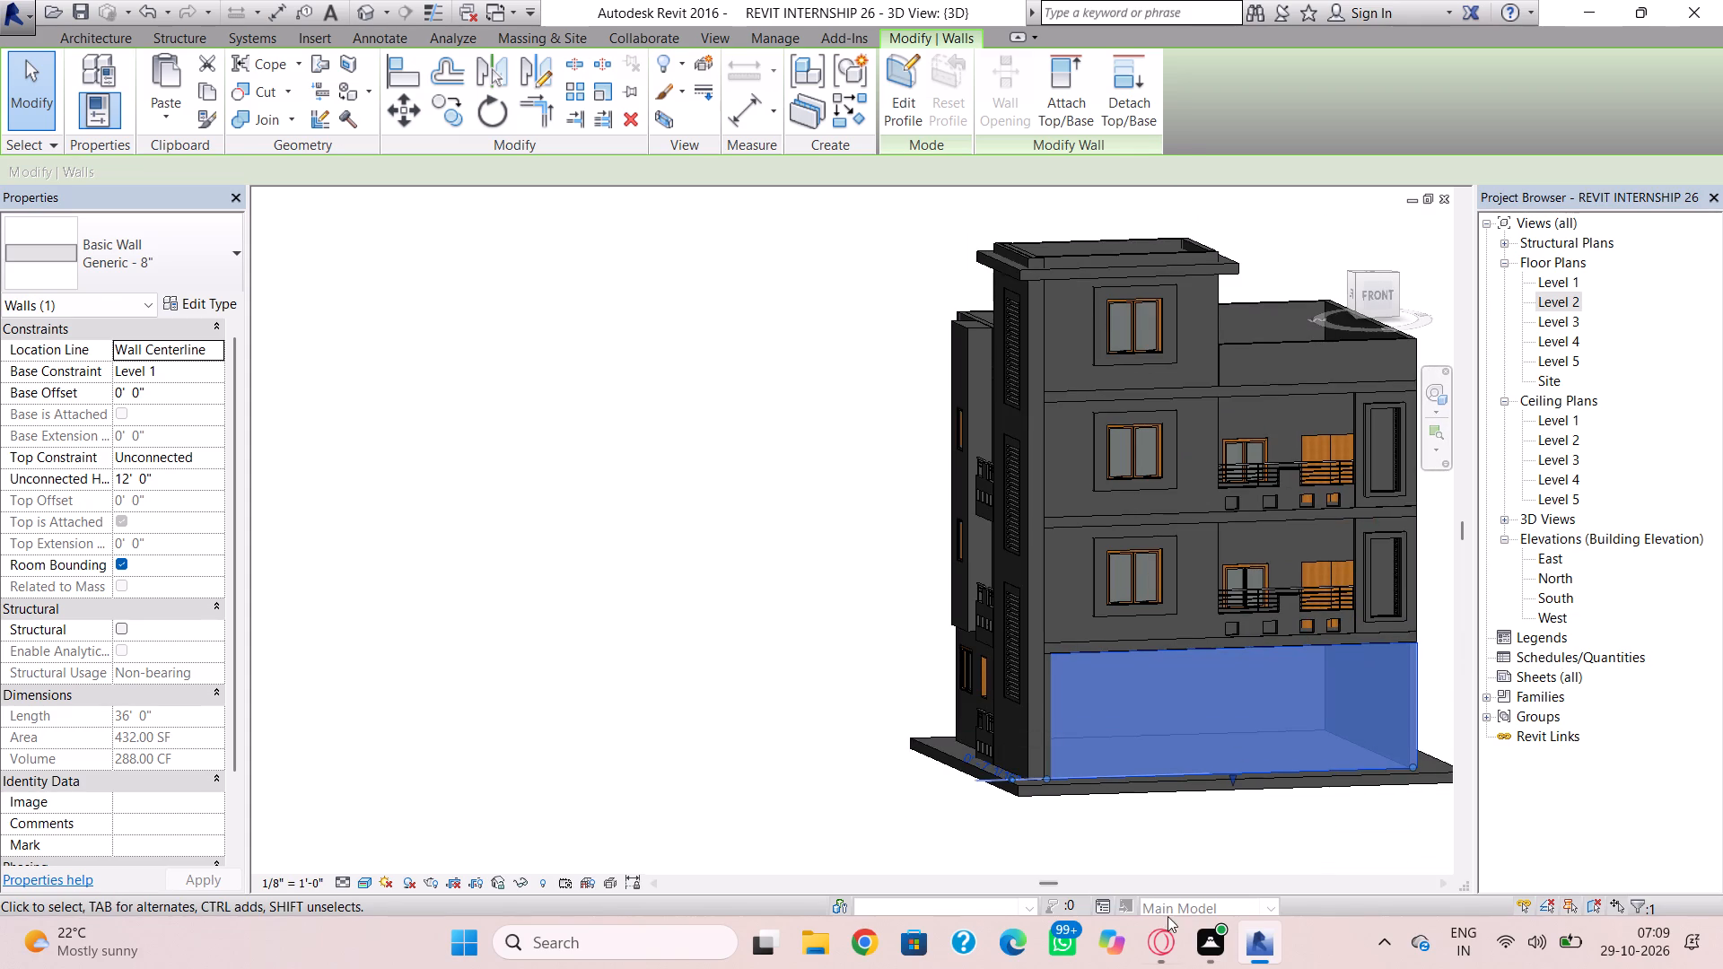
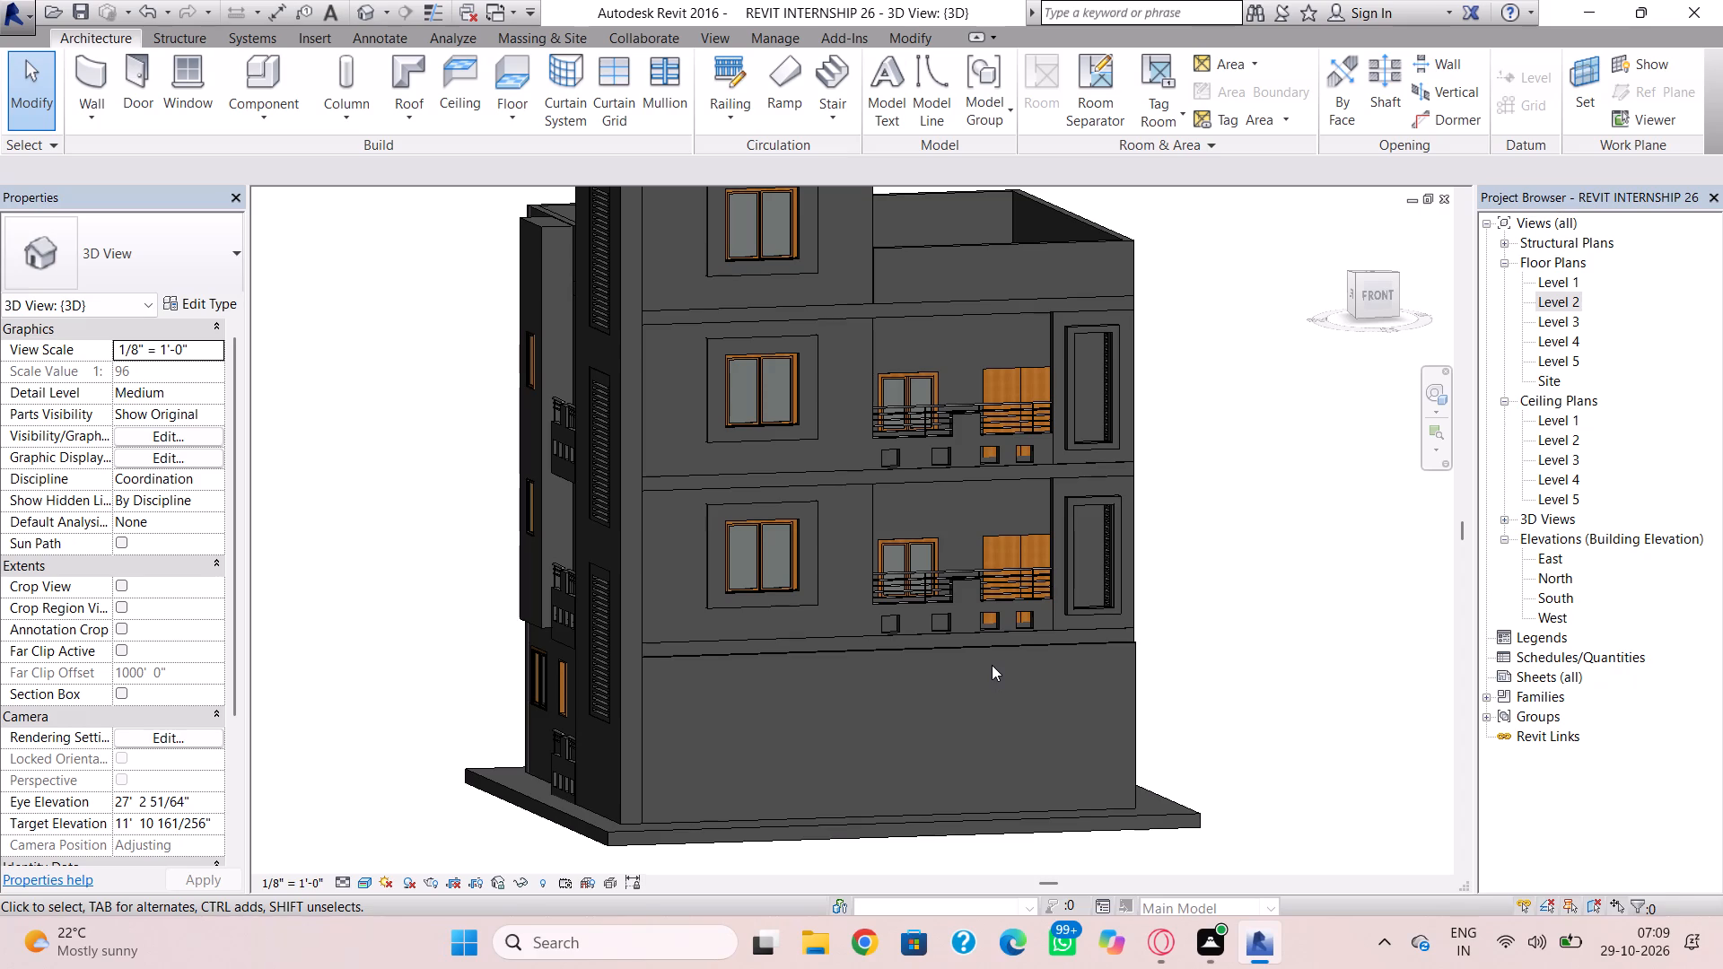
Open the profile sketch of the ground-floor front wall for editing.
left_click(1027, 653)
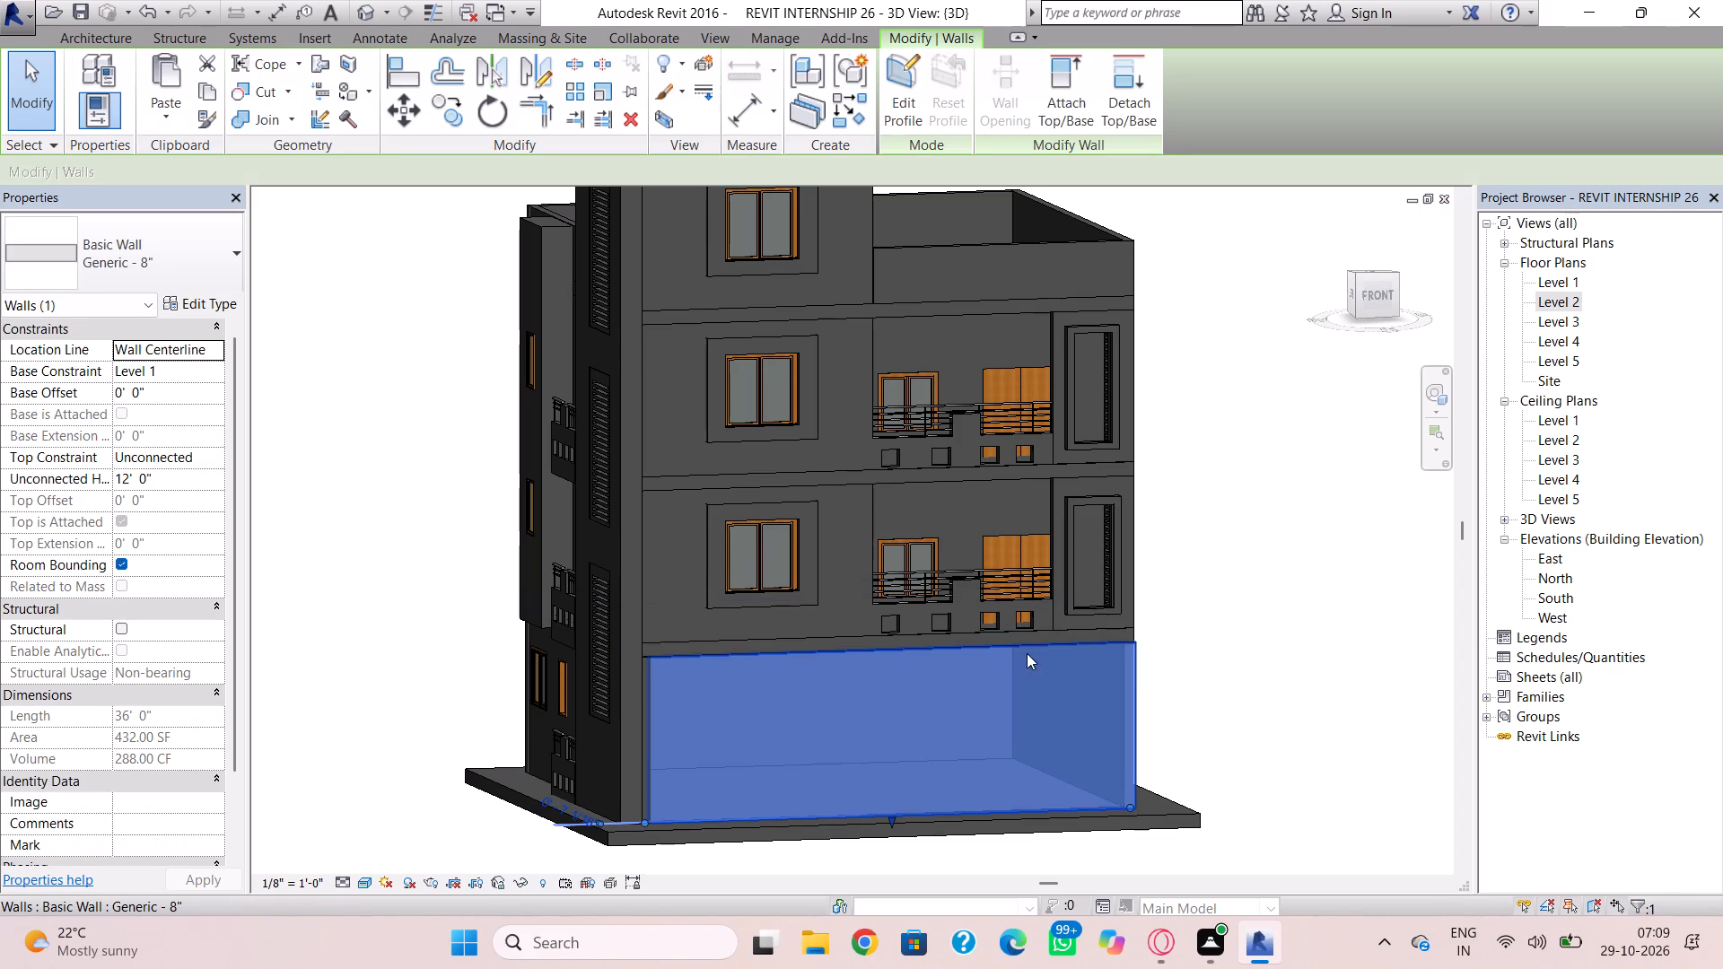
left_click(899, 94)
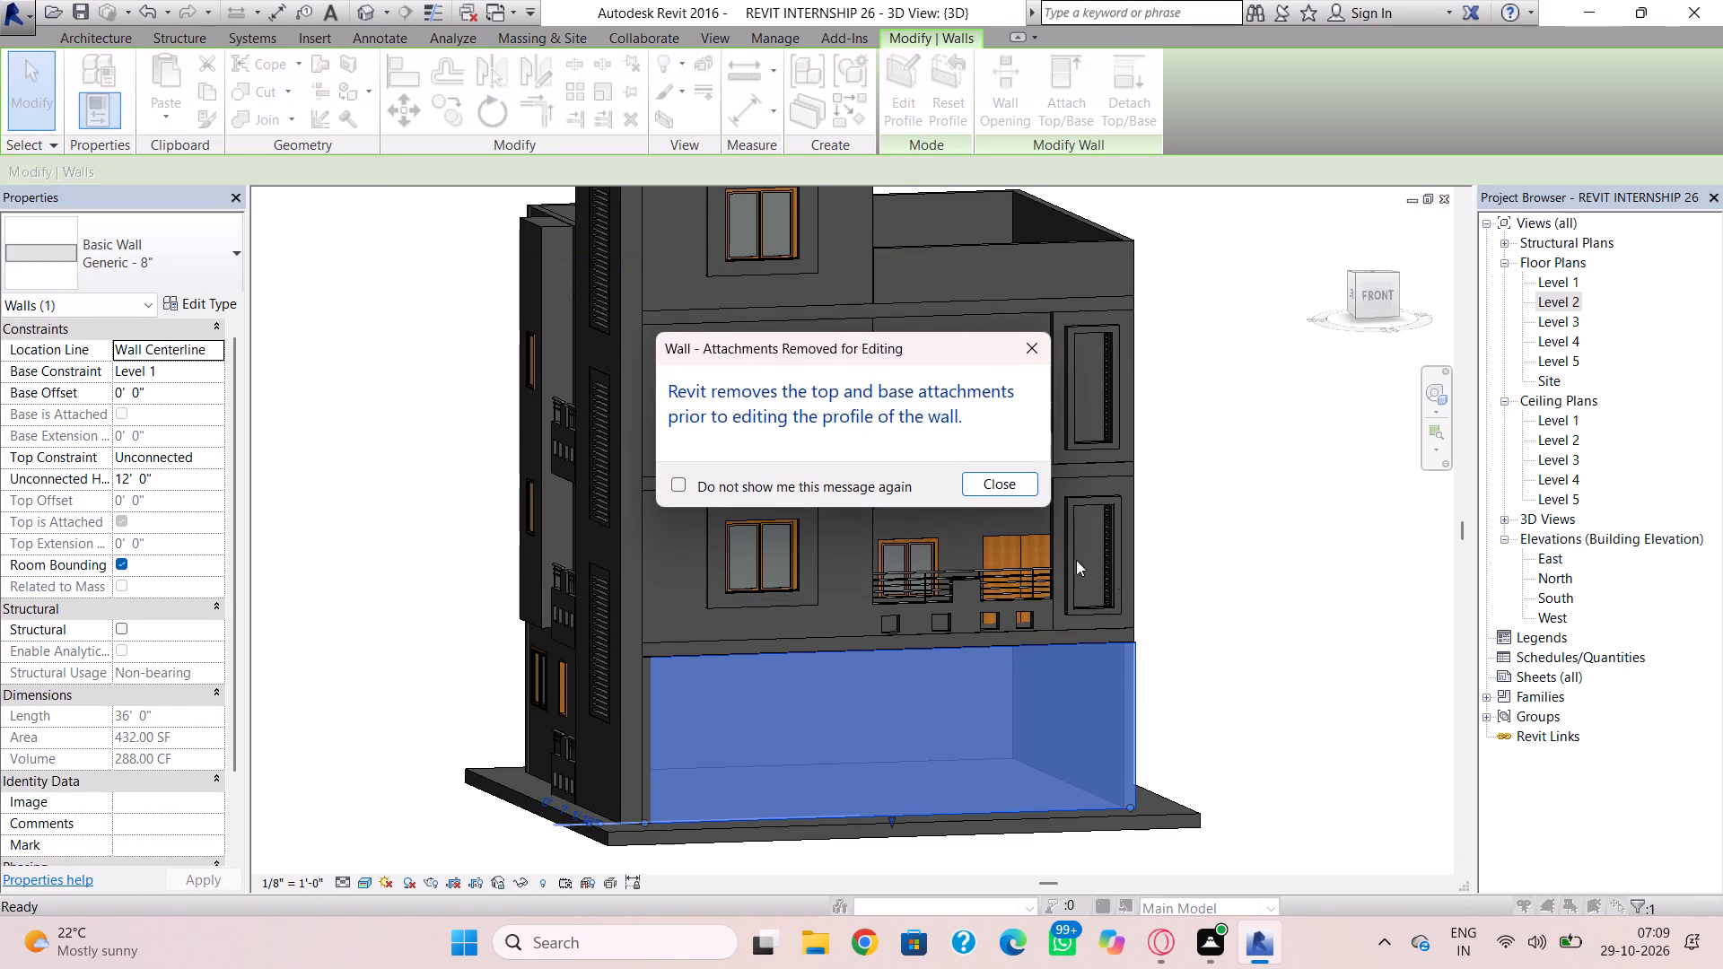
left_click(1001, 484)
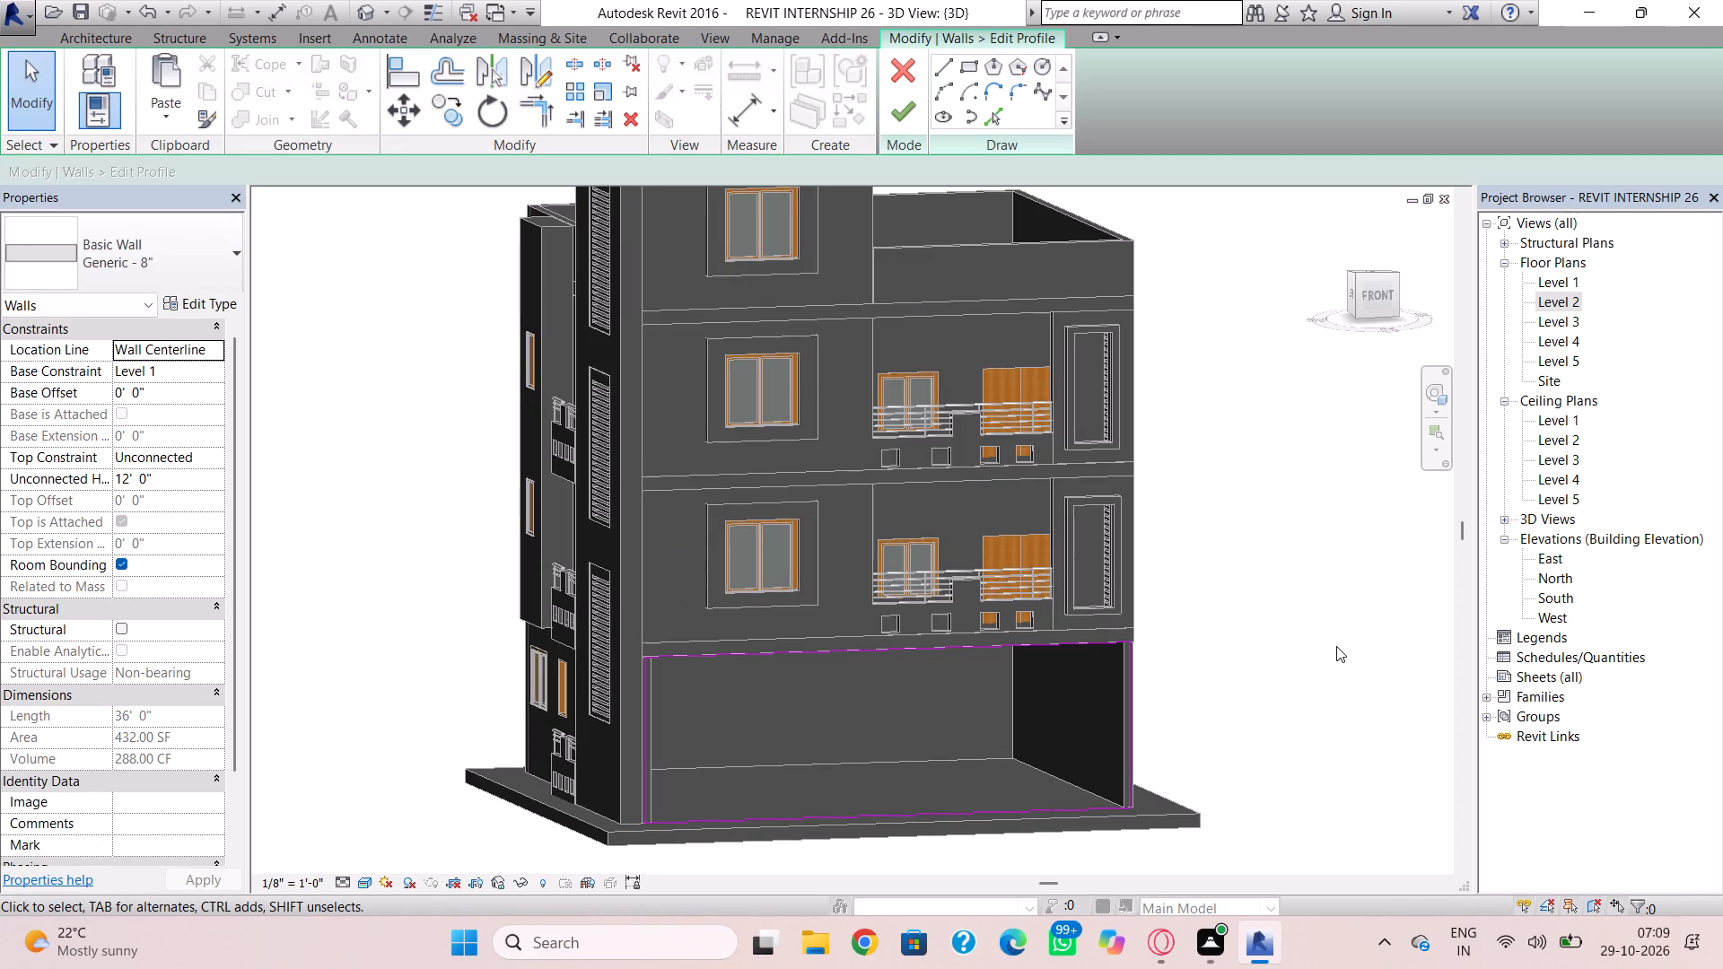
right_click_drag(1332, 650, 1278, 617, "shift")
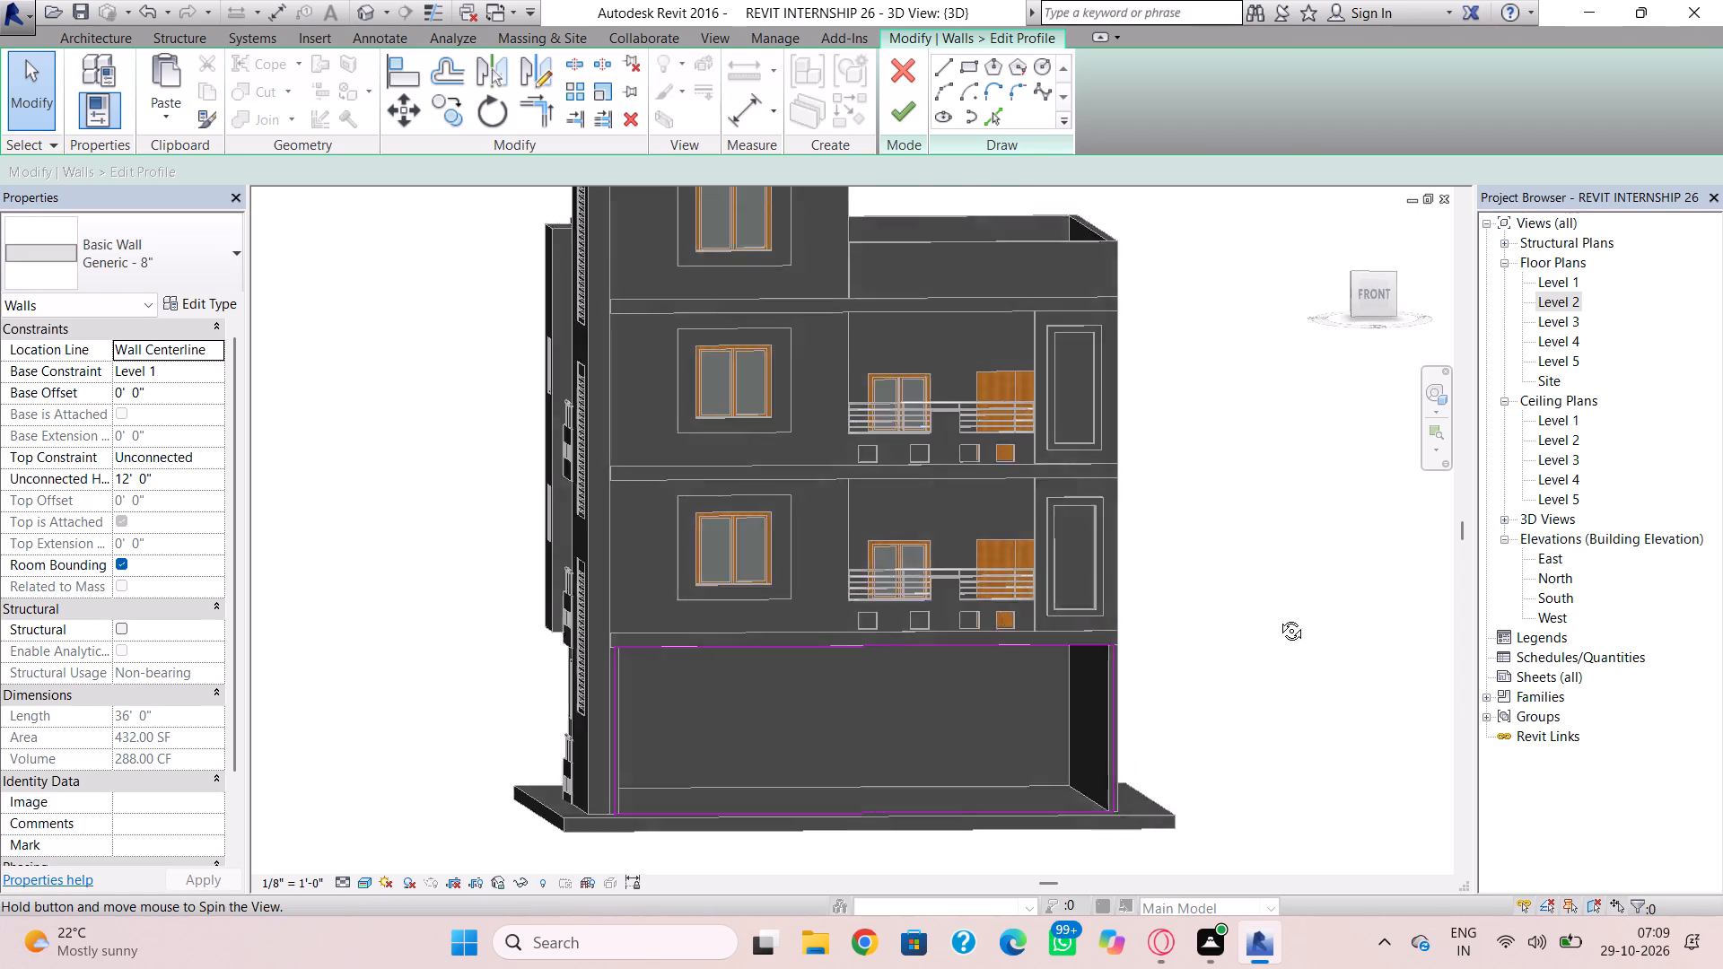
right_click_drag(1278, 617, 1271, 604, "shift")
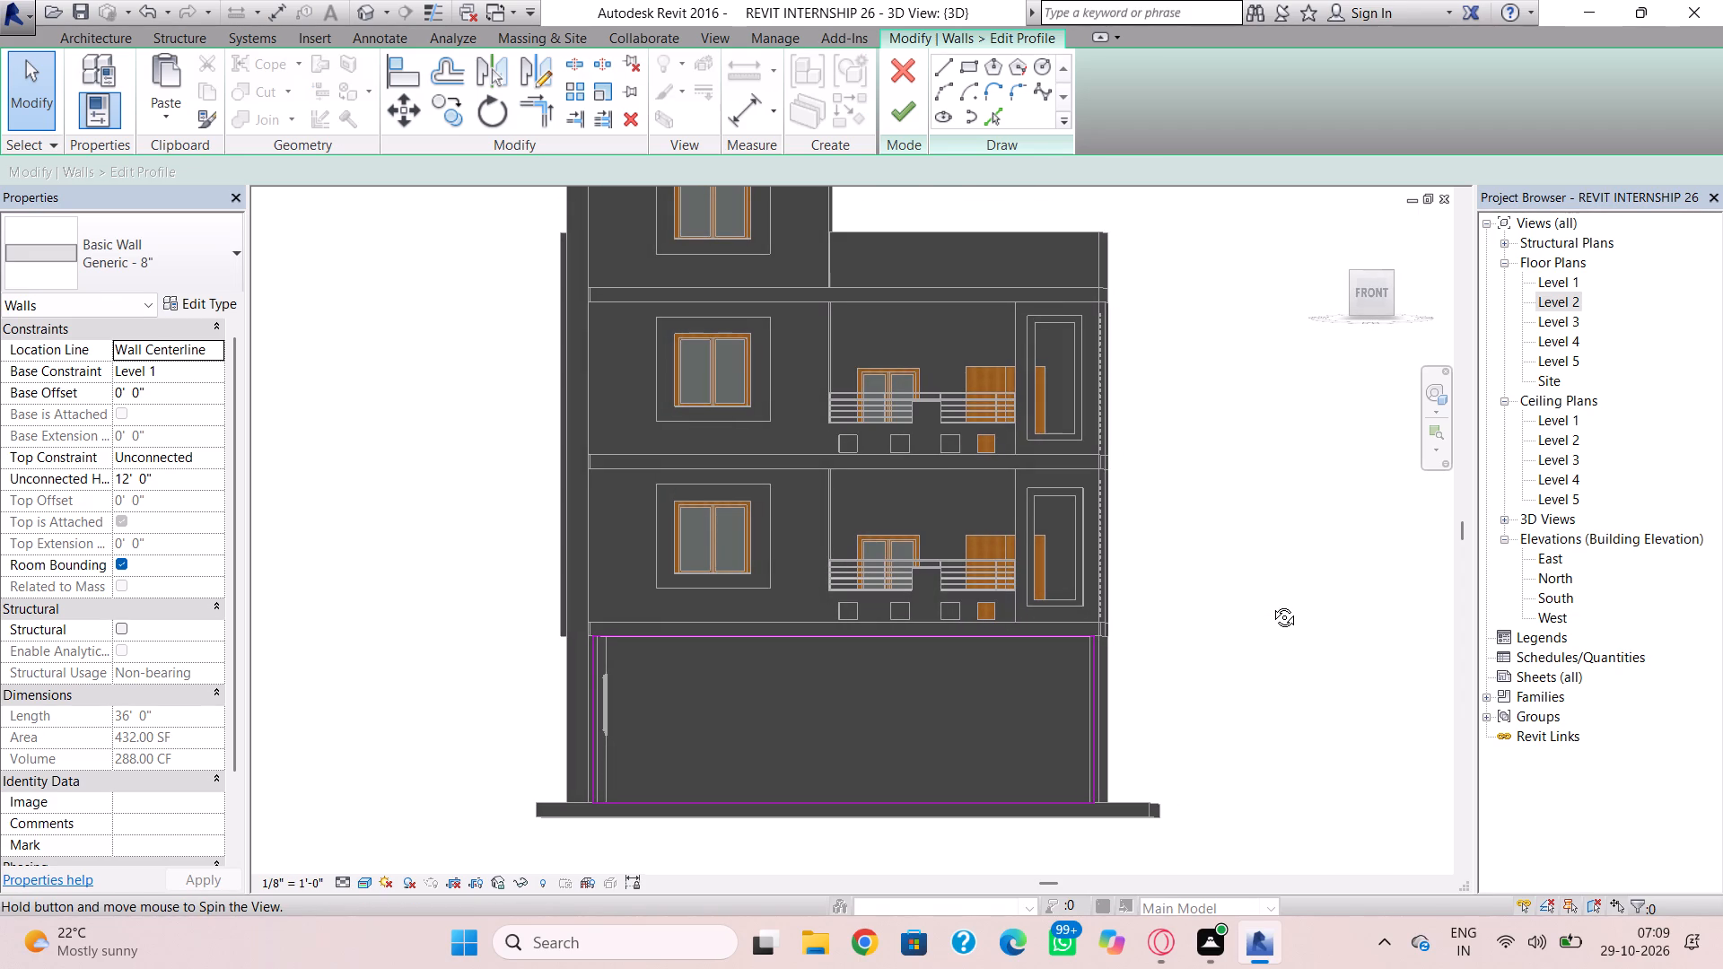
right_click_drag(1271, 604, 1274, 607, "shift")
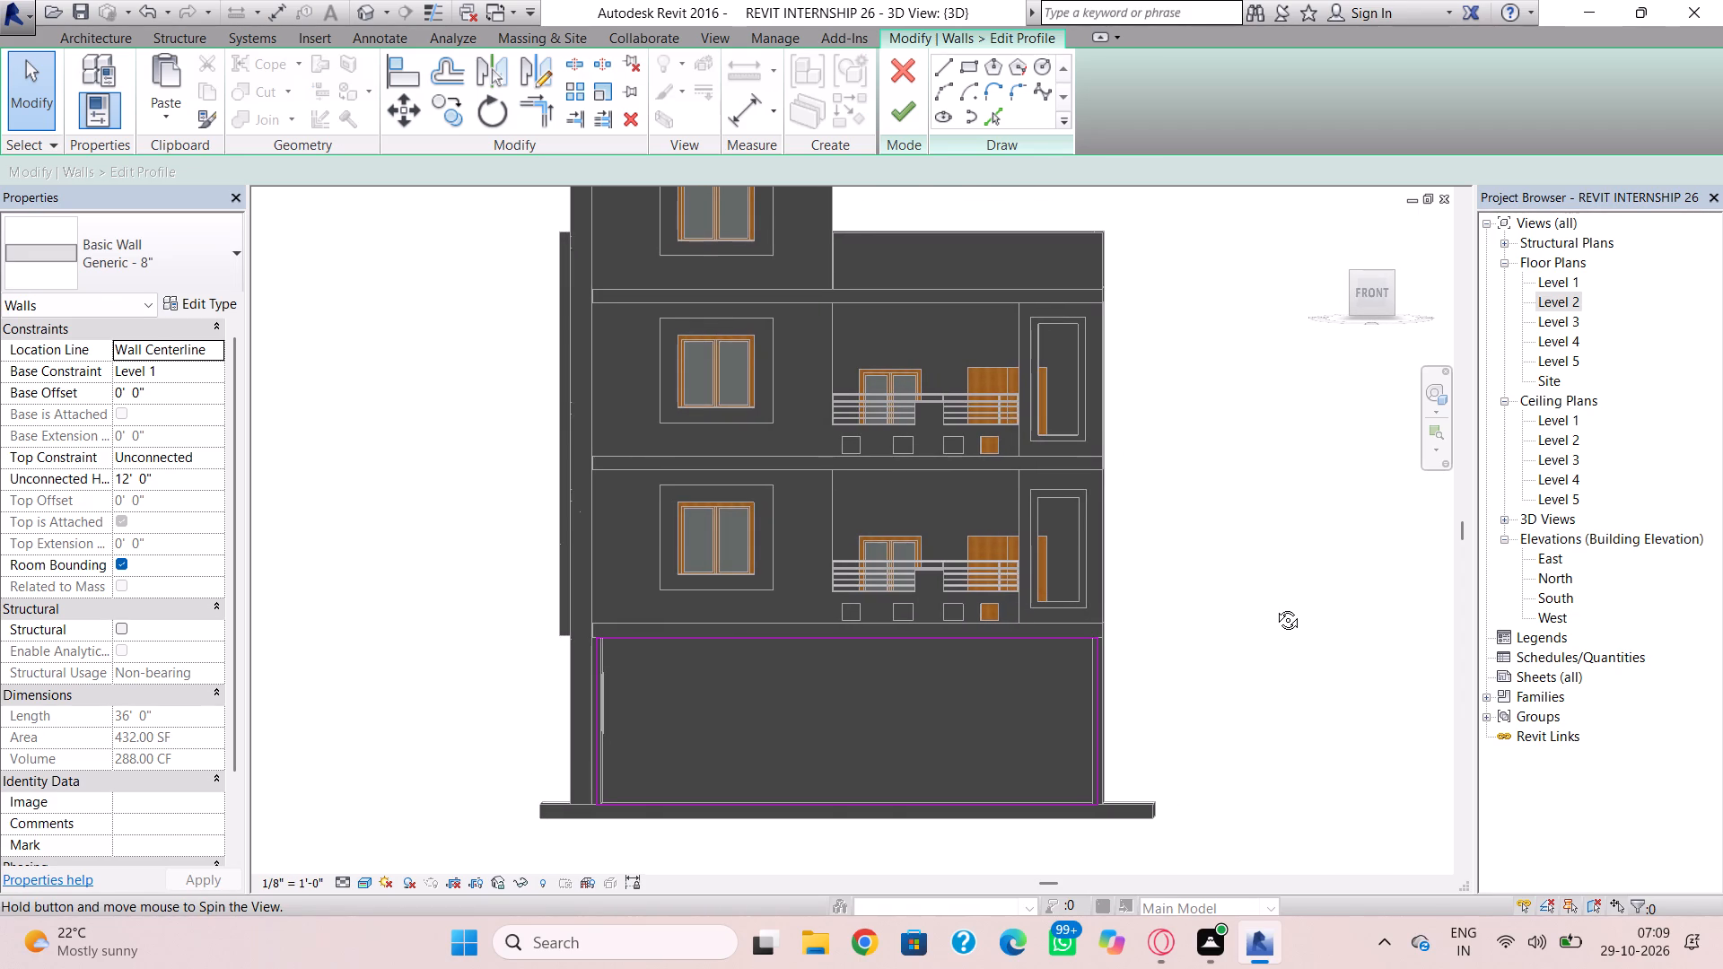
right_click_drag(1274, 607, 1273, 606, "shift")
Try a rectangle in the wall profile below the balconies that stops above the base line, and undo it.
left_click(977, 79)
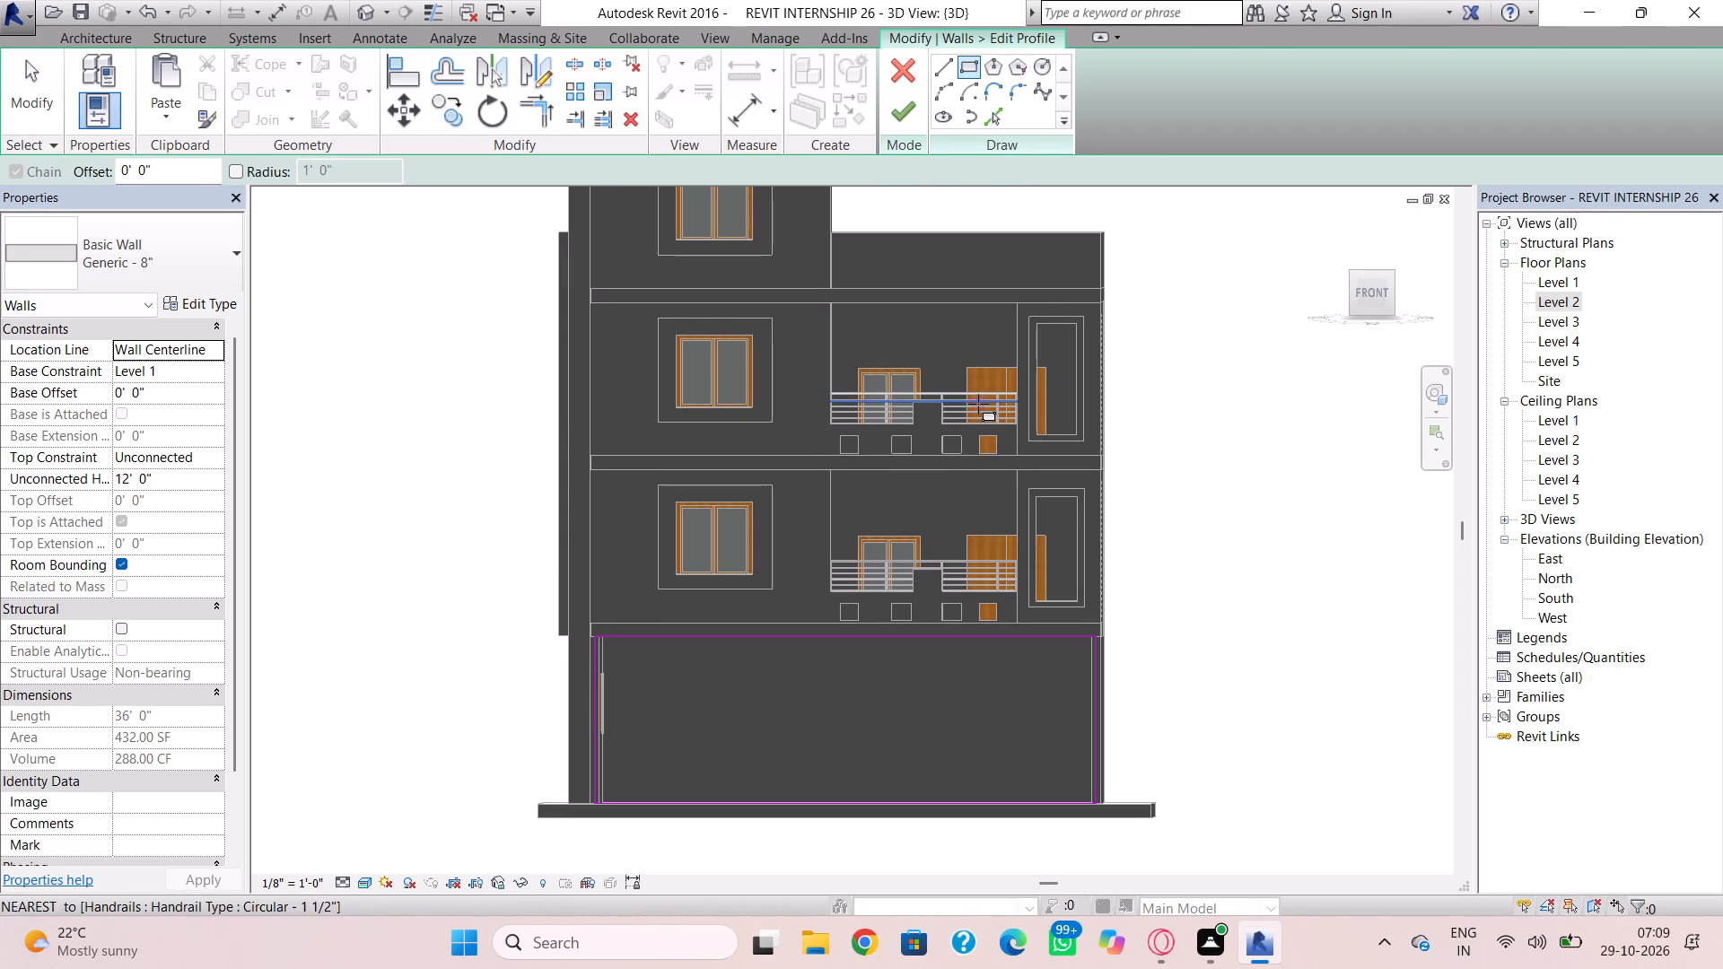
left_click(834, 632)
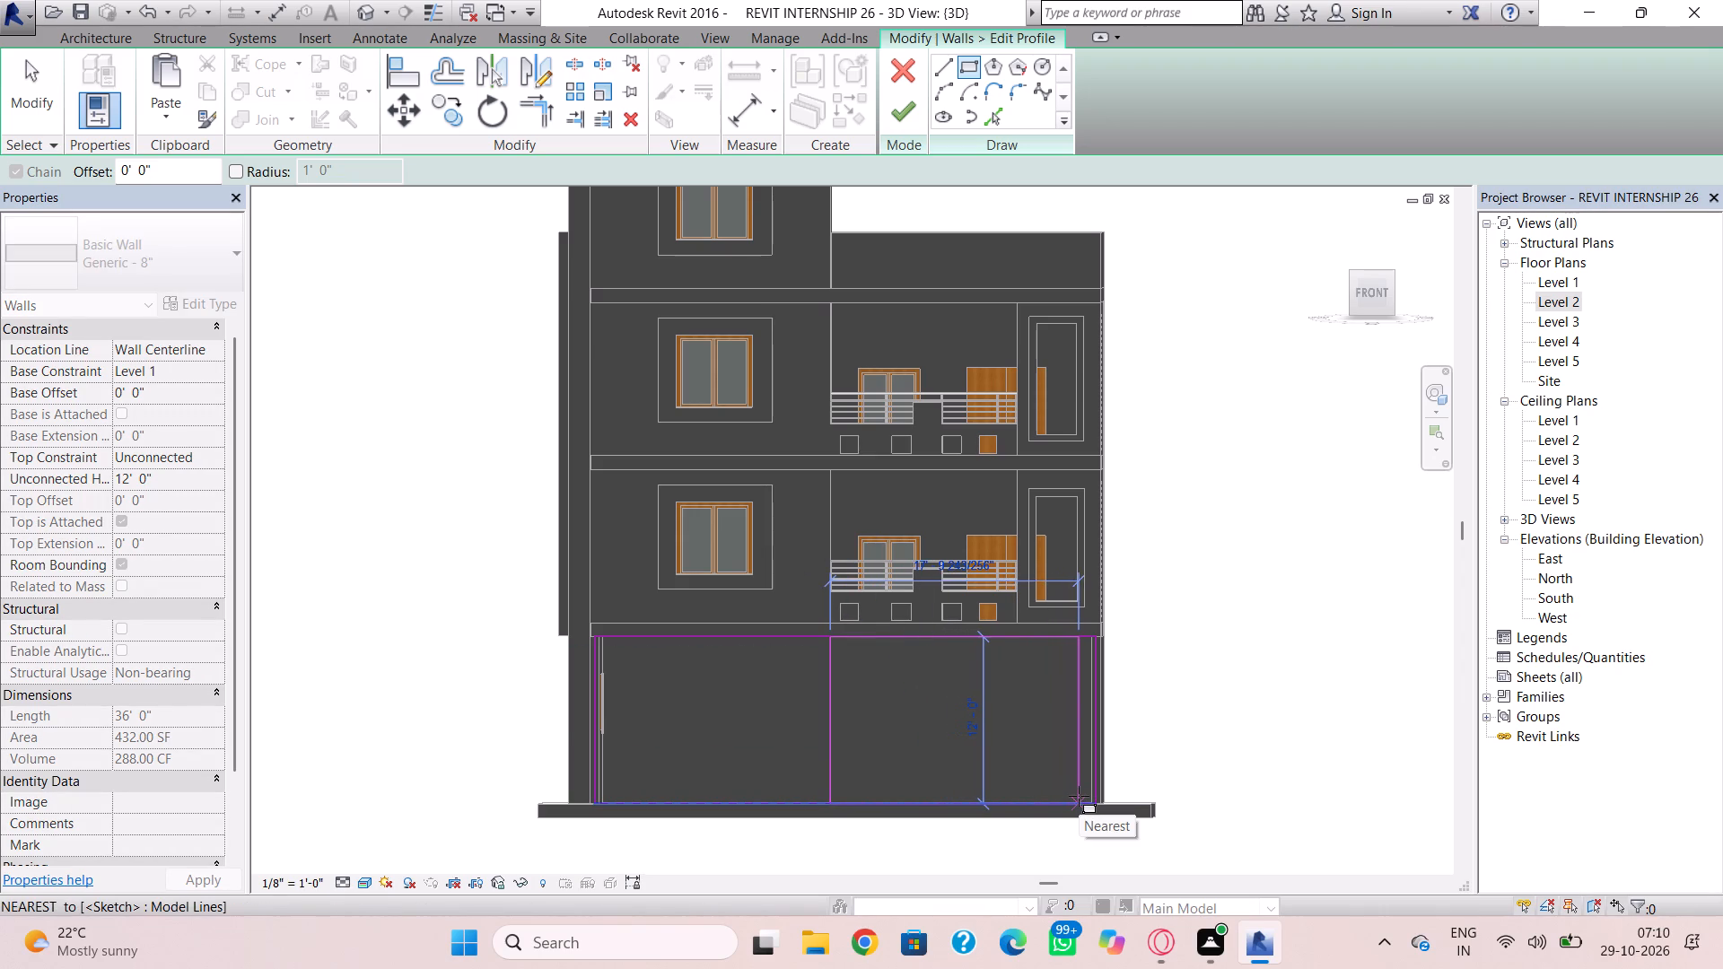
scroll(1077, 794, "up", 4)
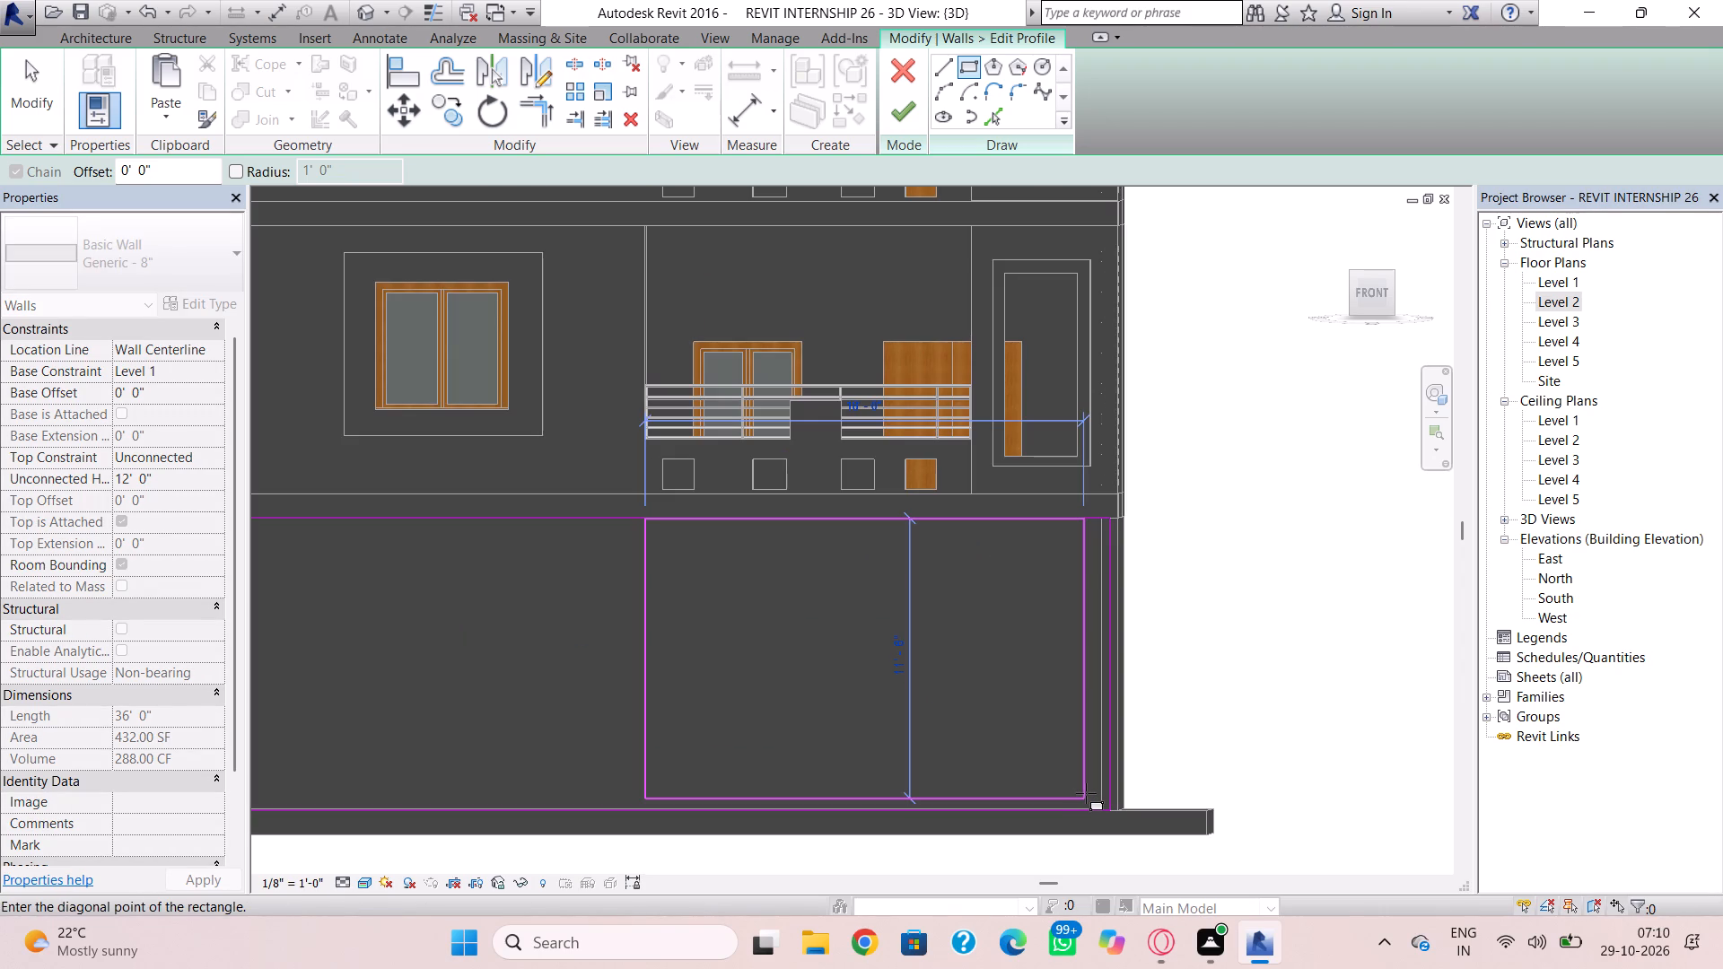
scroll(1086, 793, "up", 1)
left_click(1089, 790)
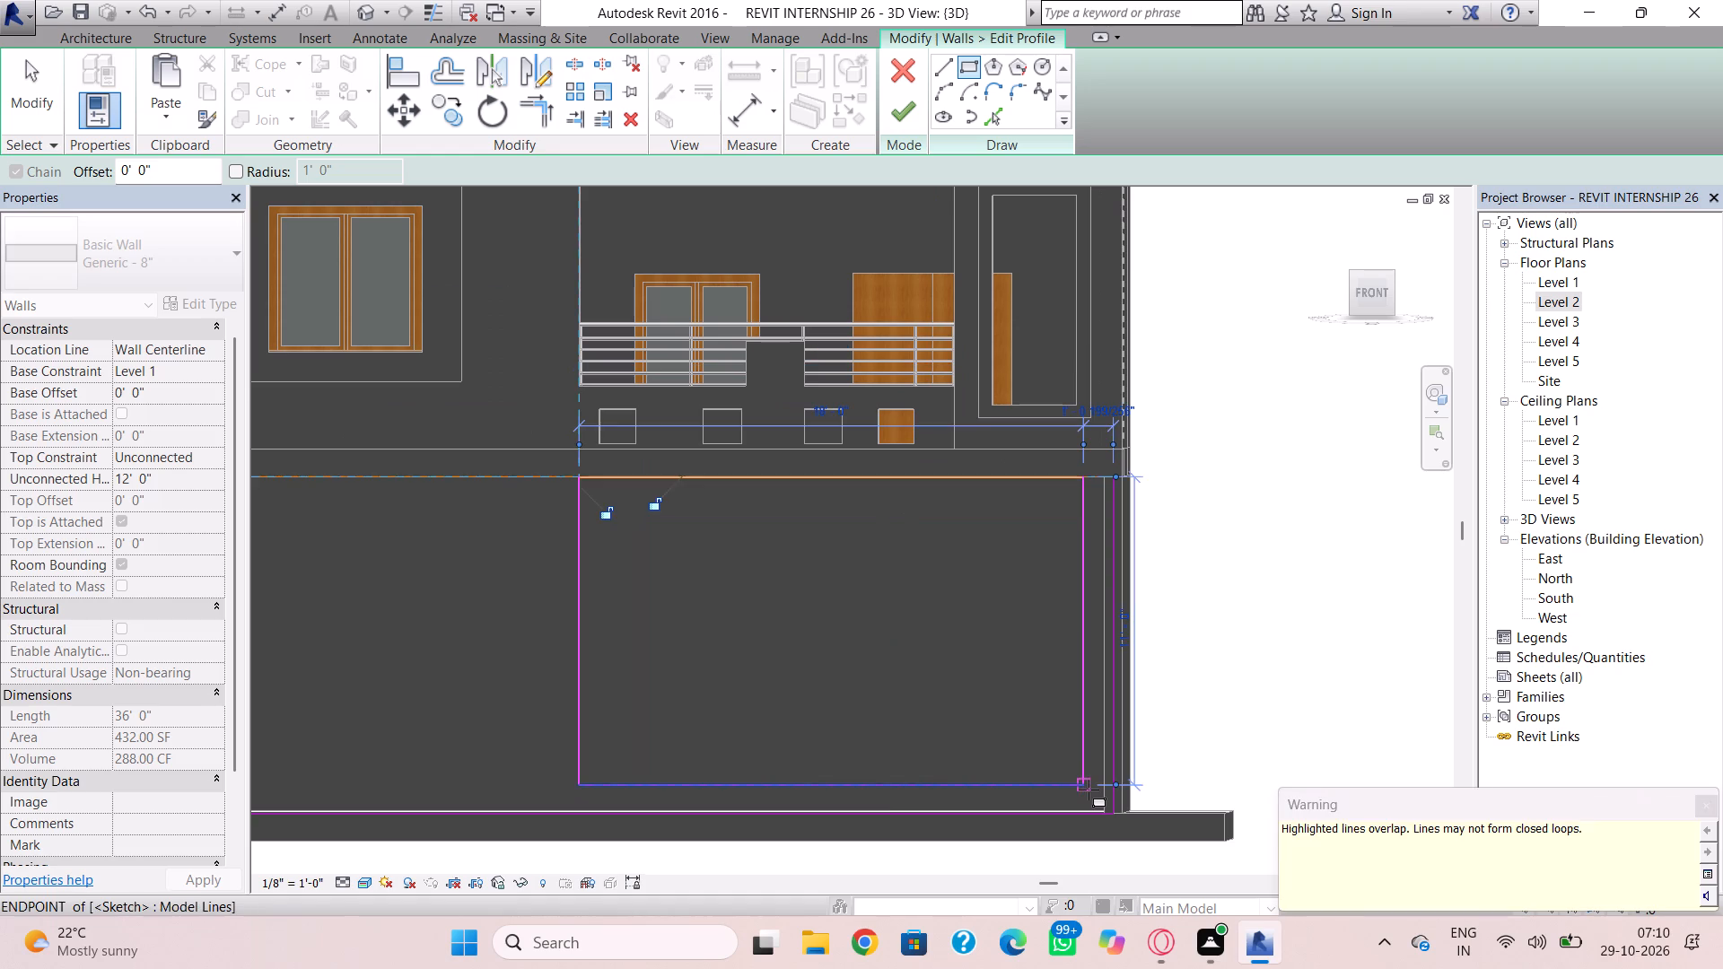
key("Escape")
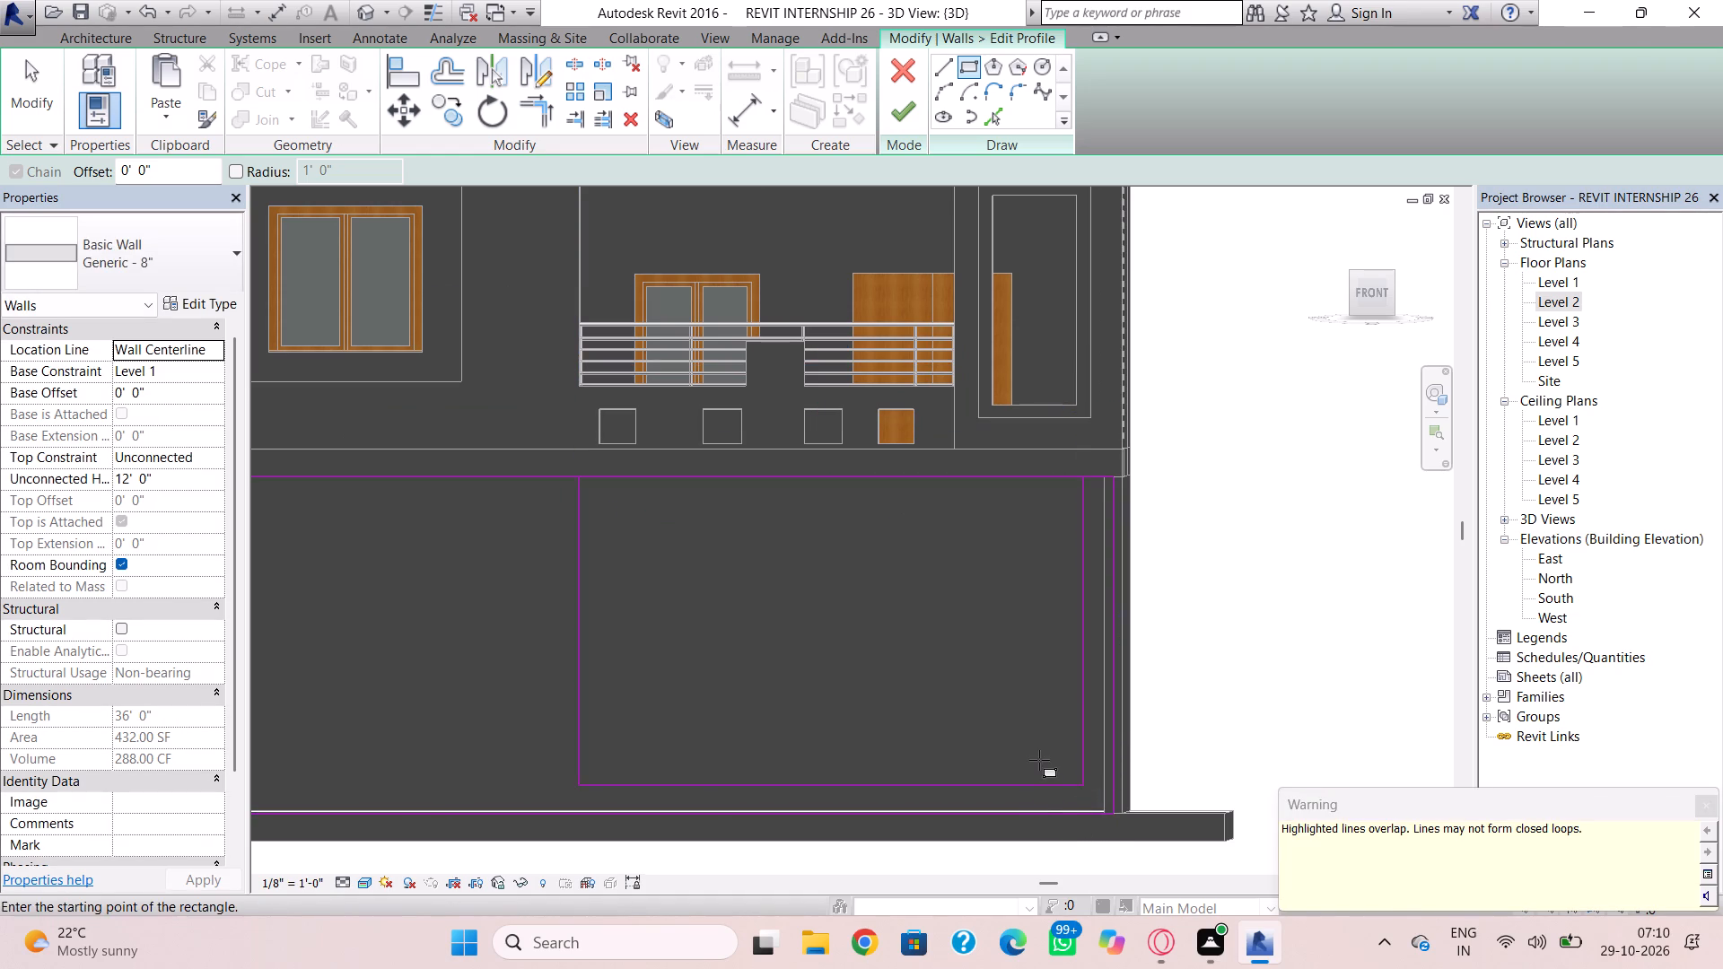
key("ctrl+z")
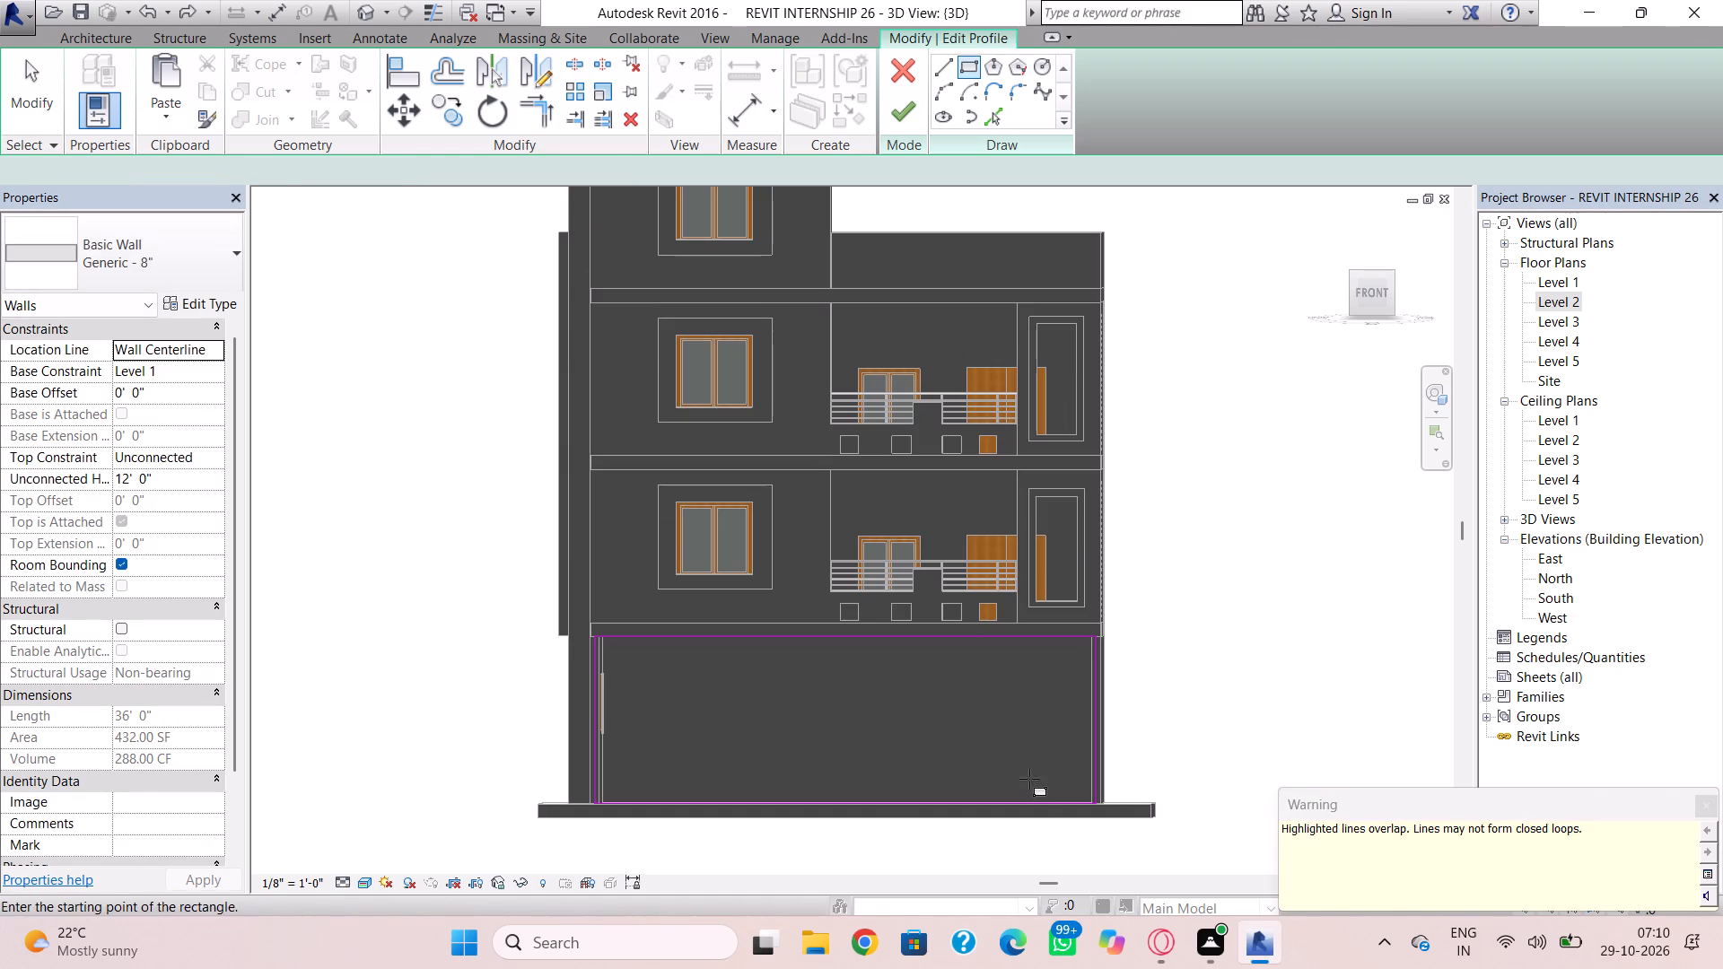
Sketch a full-height rectangle in the wall profile, from below the balcony's inner edge to the base line near the wall's far end.
scroll(836, 635, "up", 3)
left_click(844, 634)
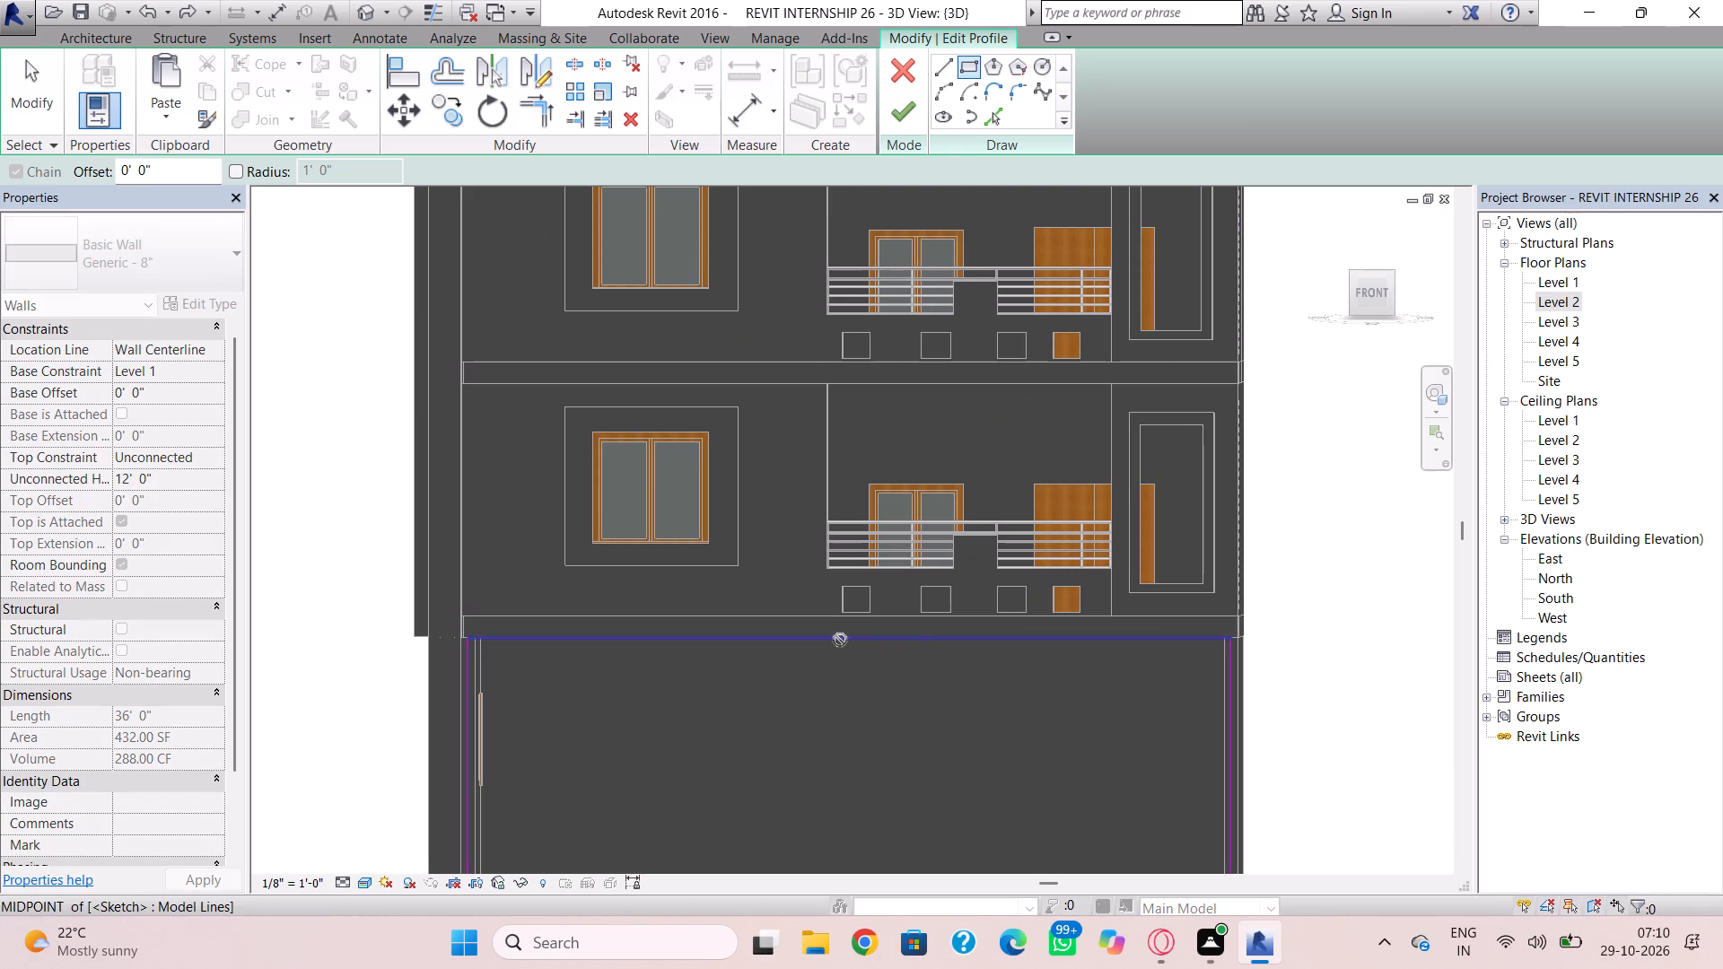
key("Escape")
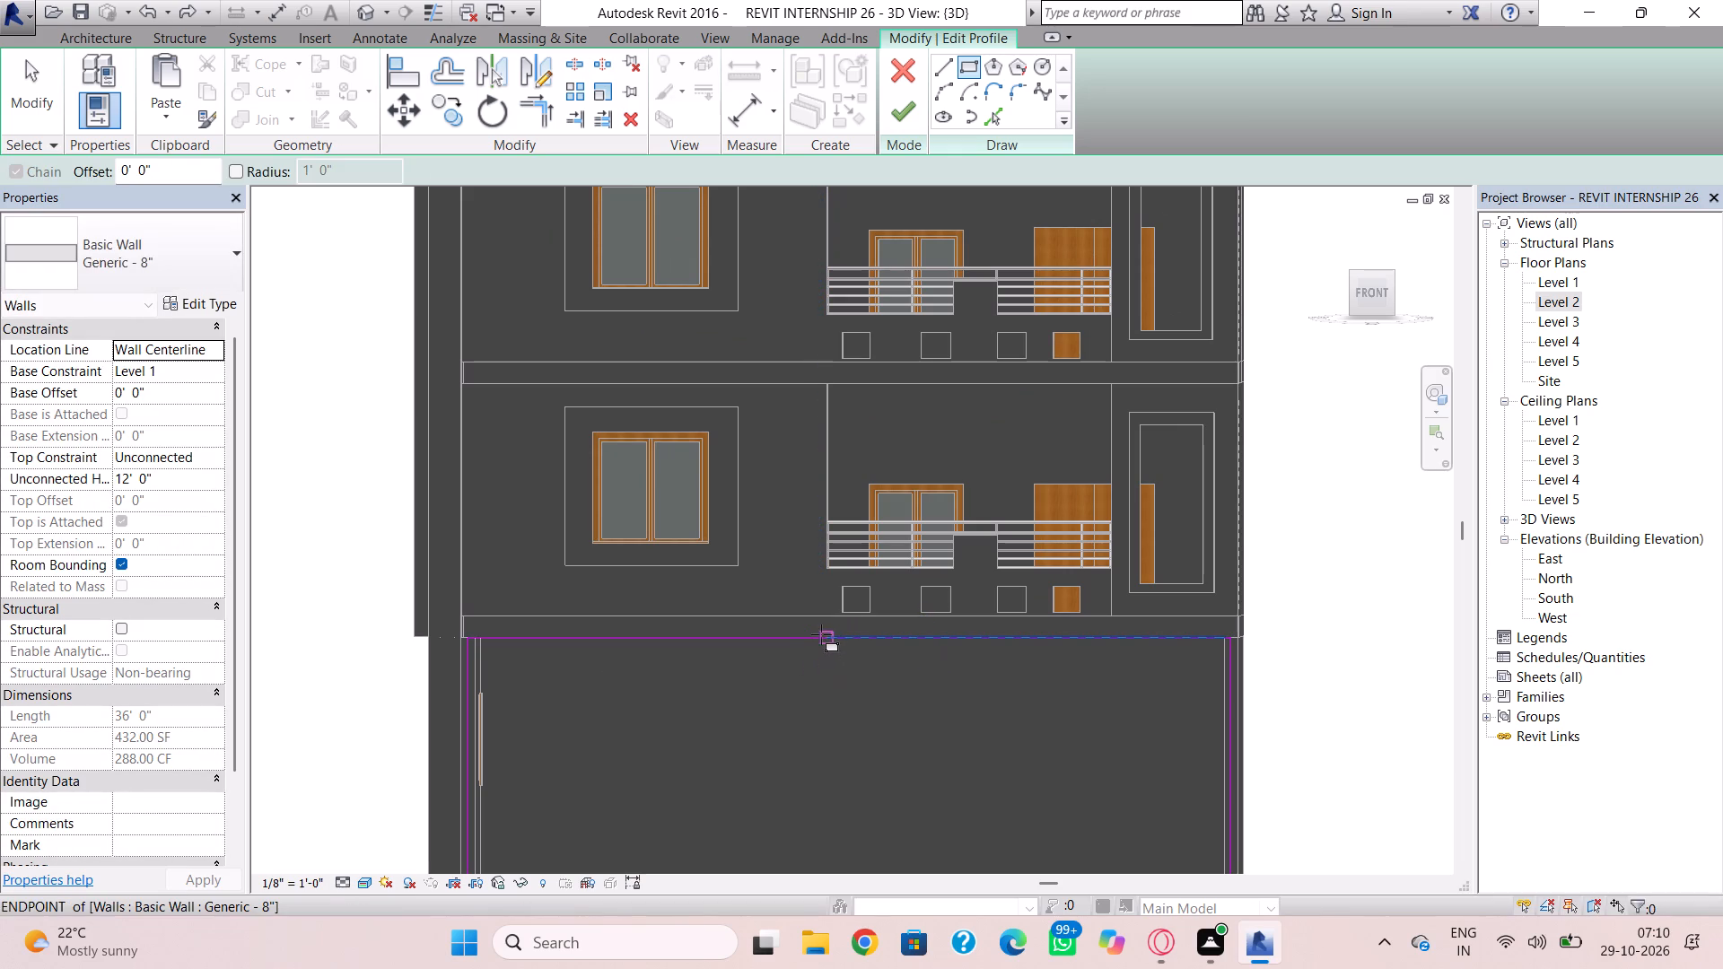
left_click(828, 633)
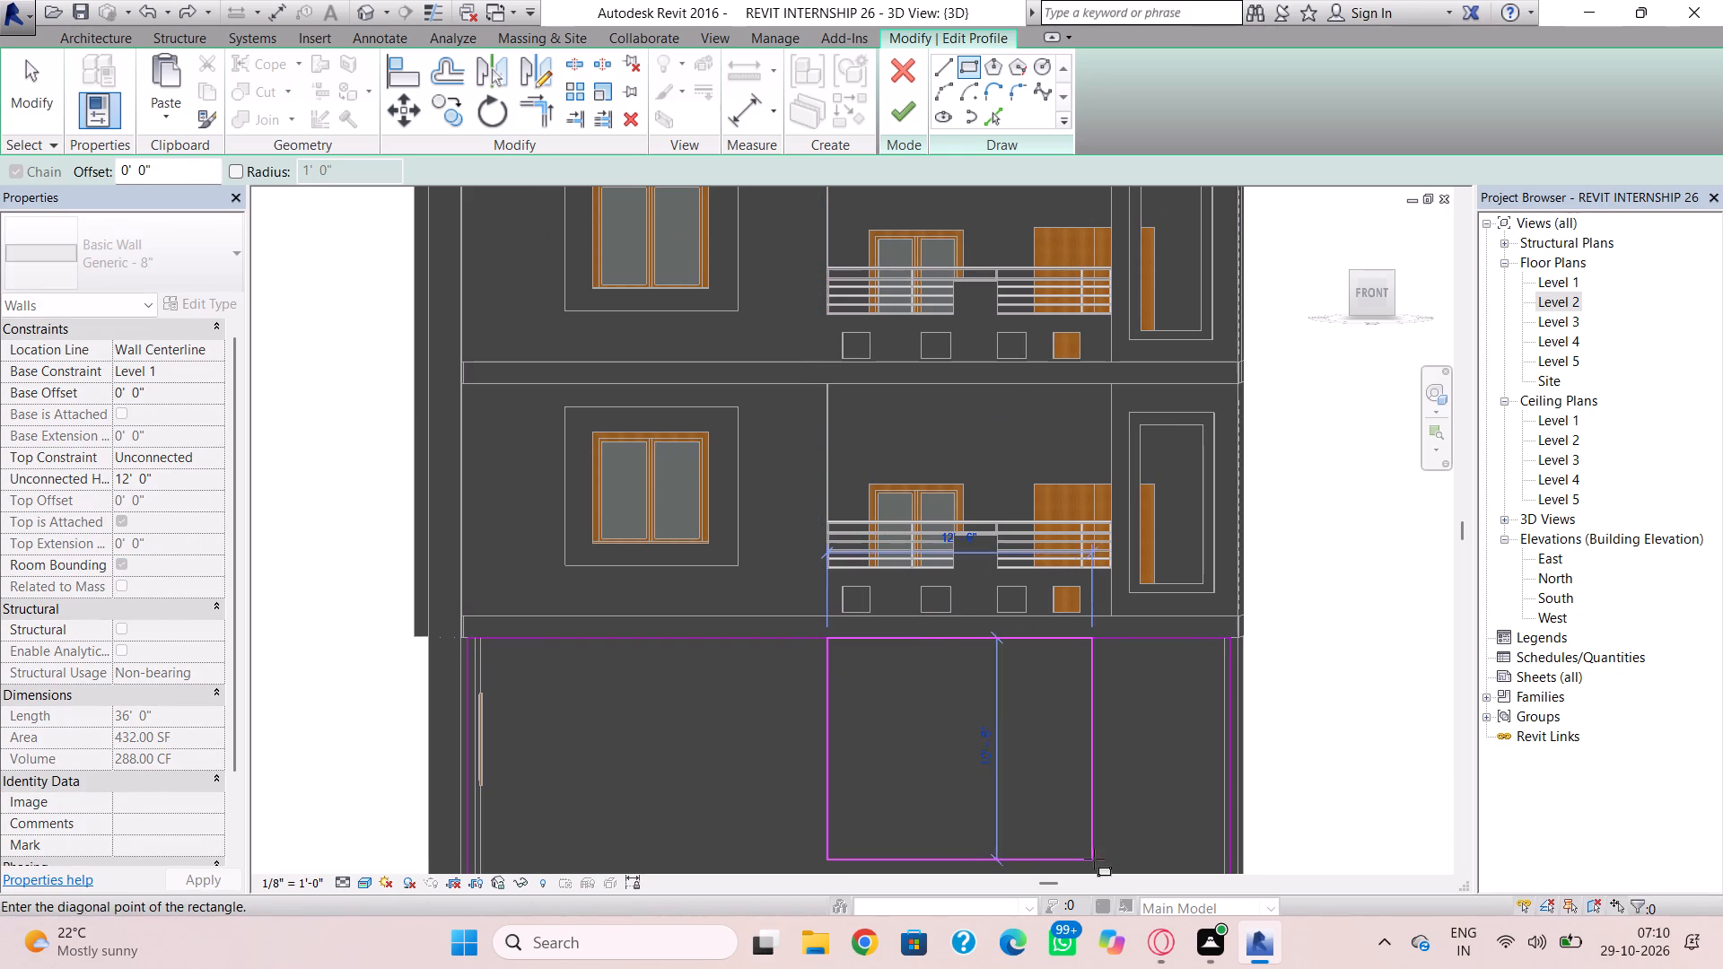
scroll(1106, 860, "down", 1)
middle_click_drag(1101, 837, 1046, 642)
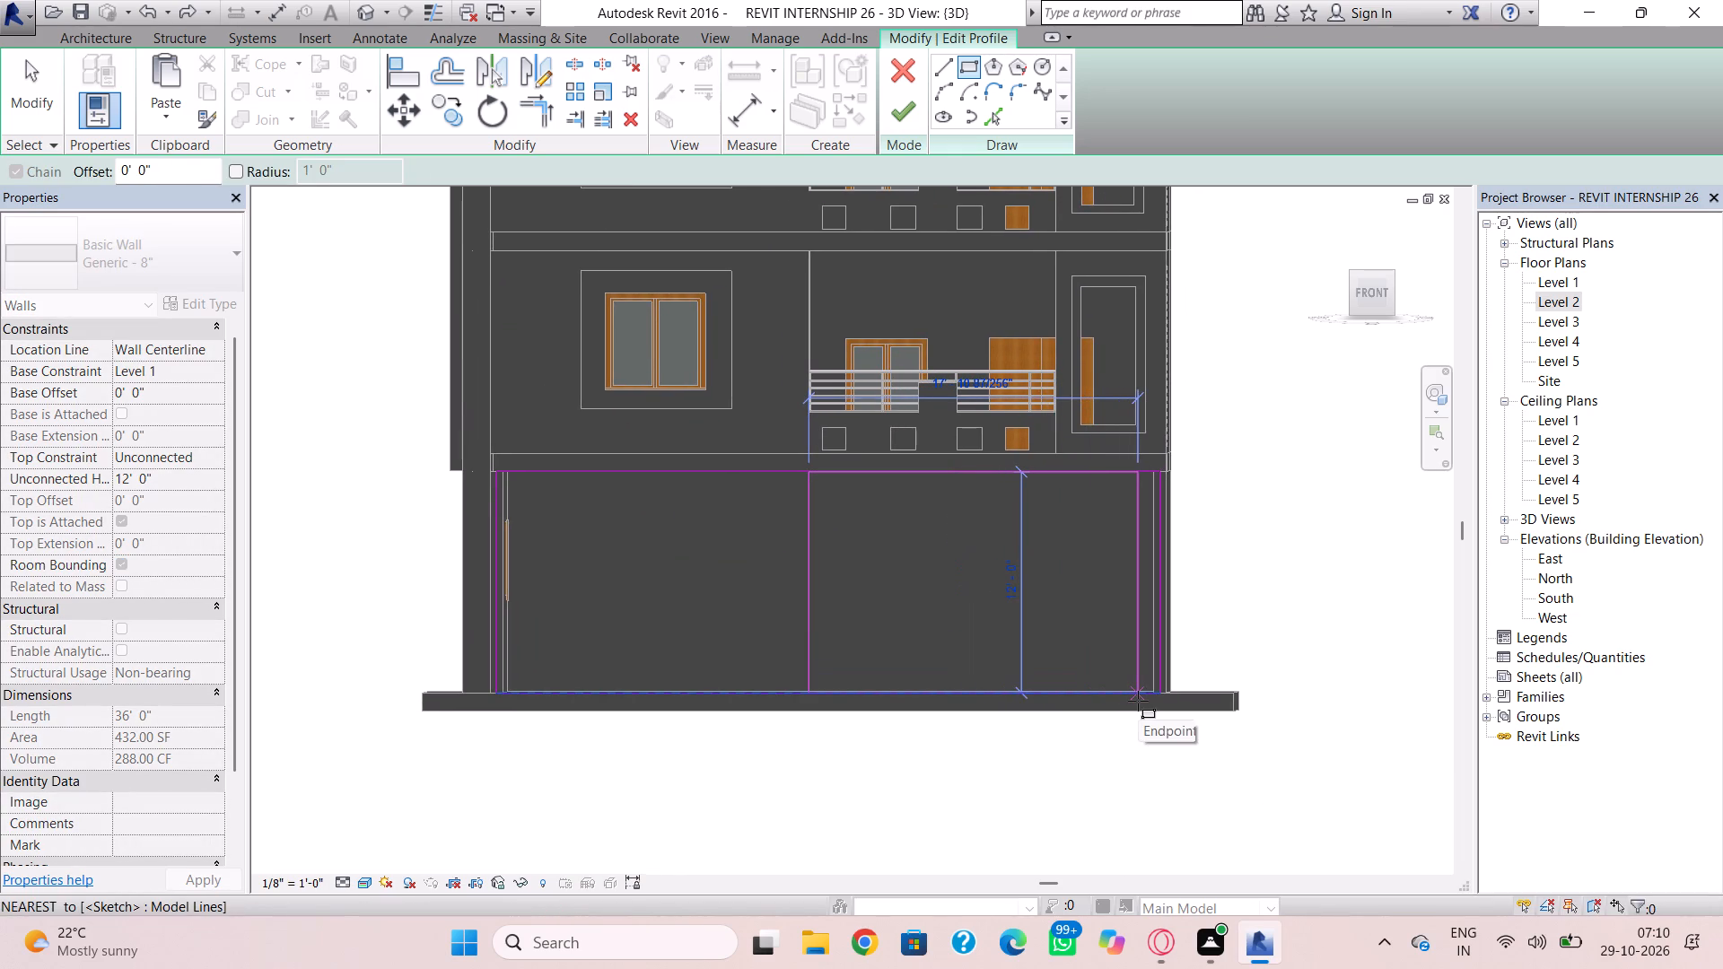
scroll(1138, 701, "up", 2)
left_click(1142, 693)
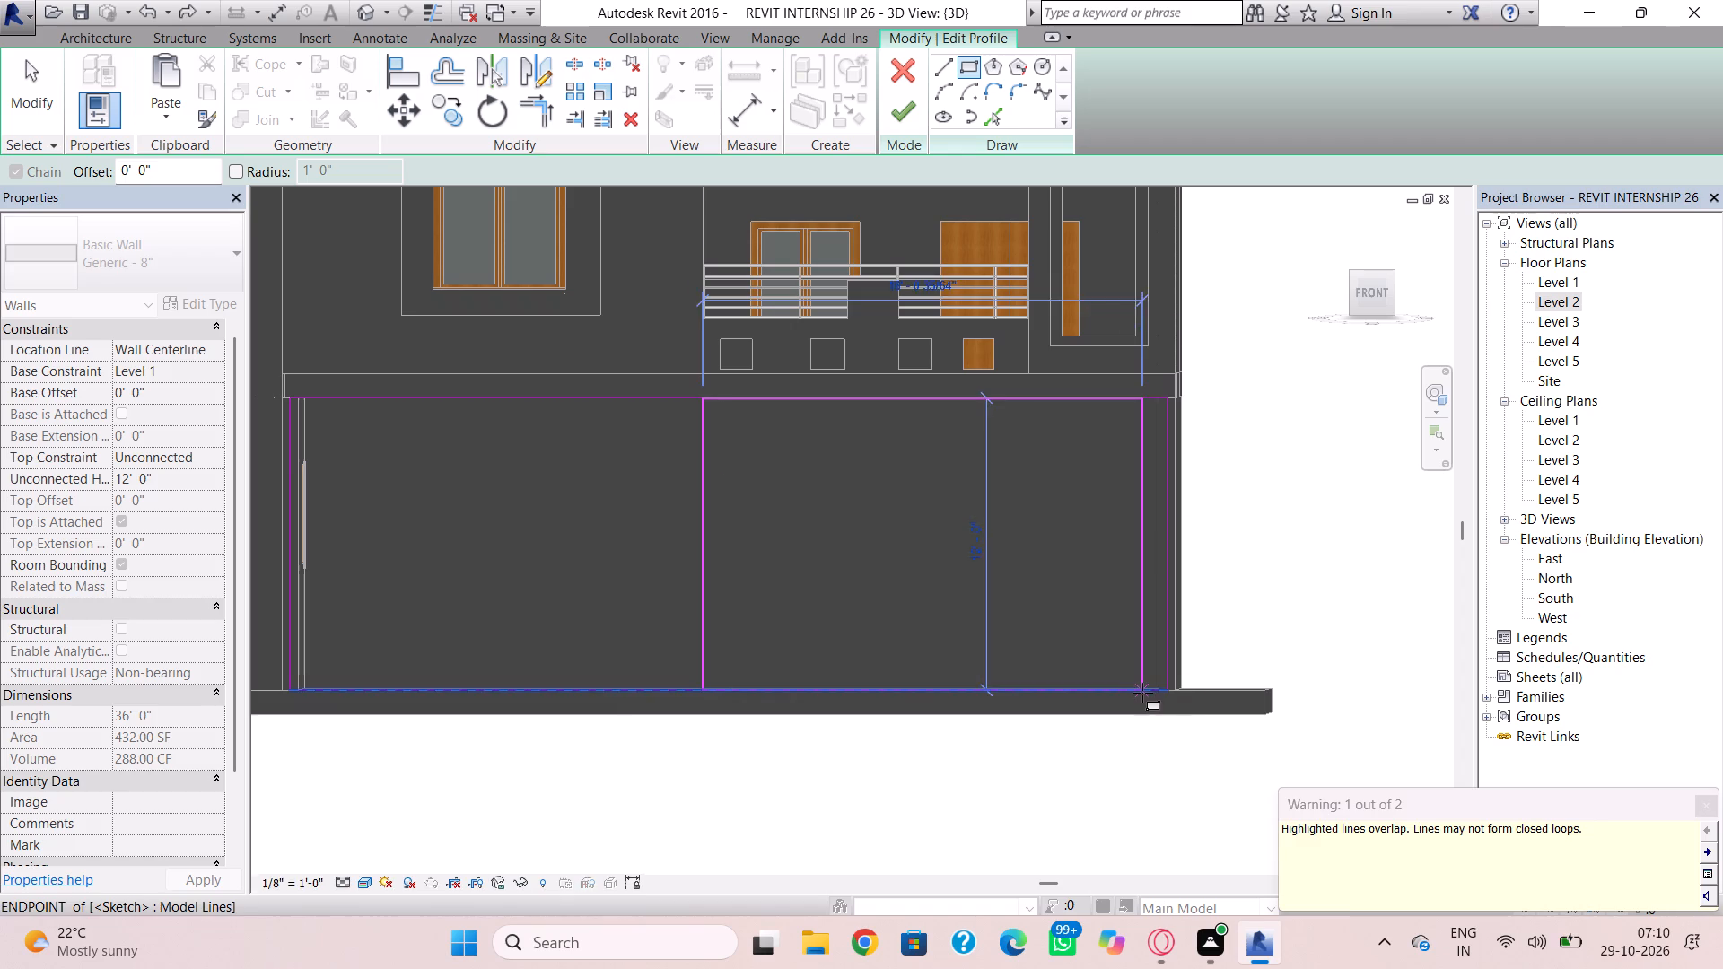
key("Escape")
key("Escape")
Delete the overlapping top and bottom lines of both the opening rectangle and the original wall profile.
left_click(981, 388)
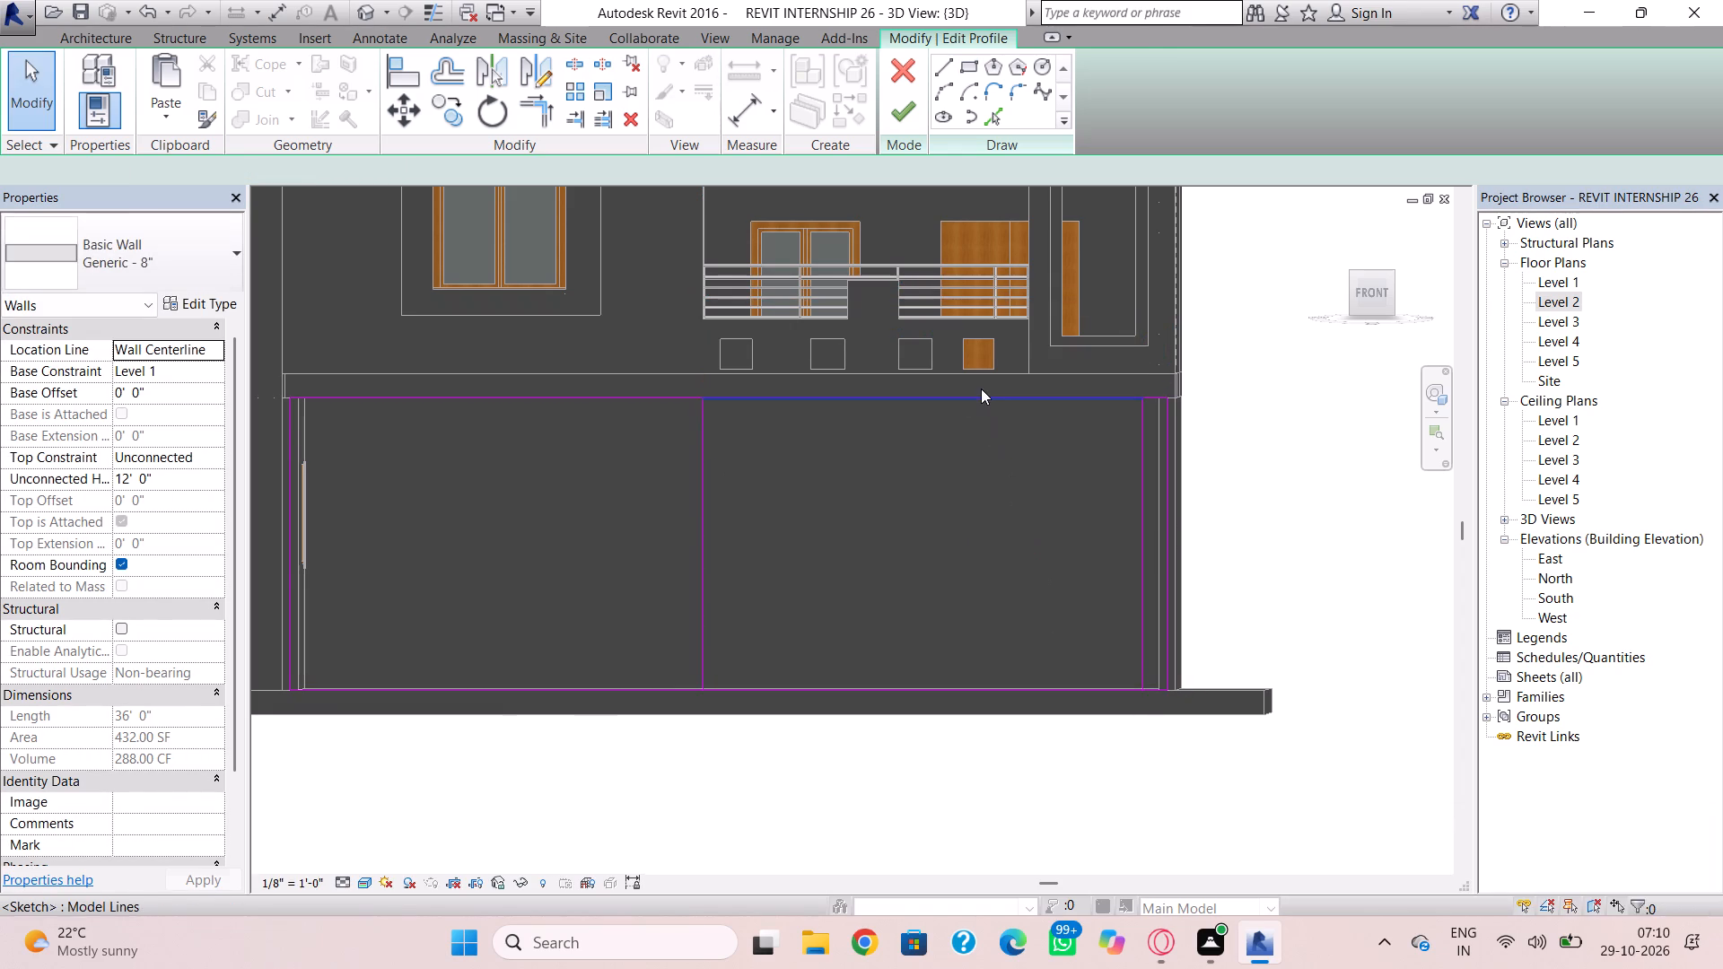
key("Delete")
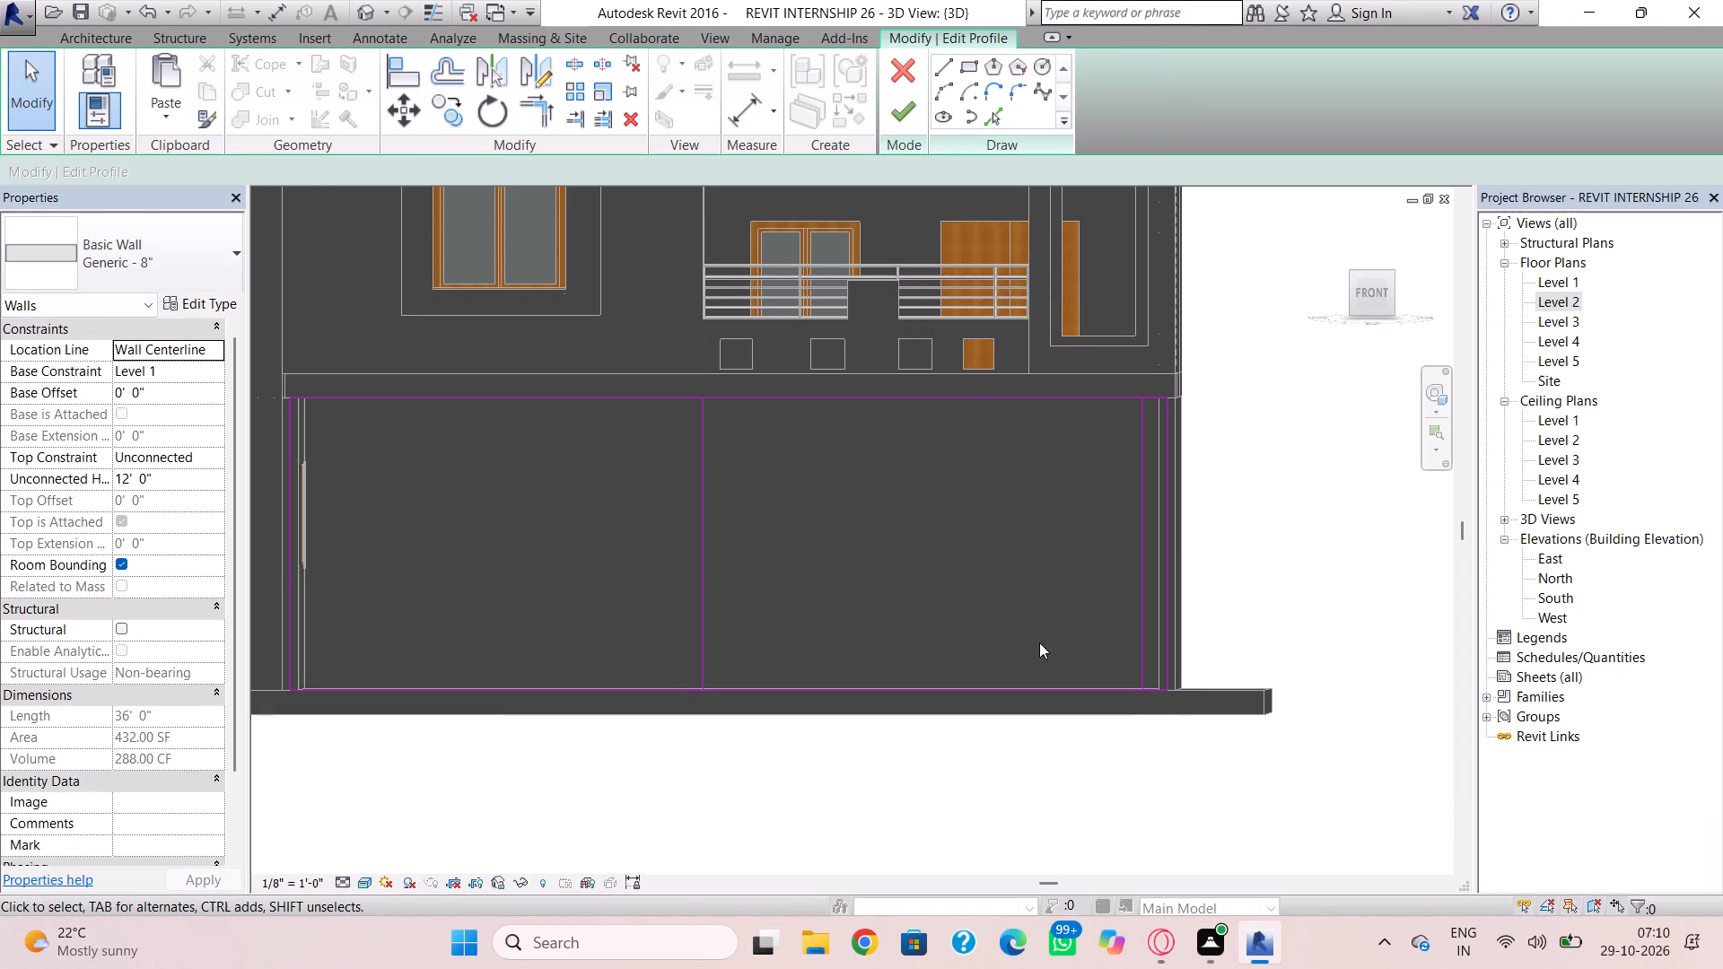
left_click(1036, 685)
key("Delete")
left_click(1060, 687)
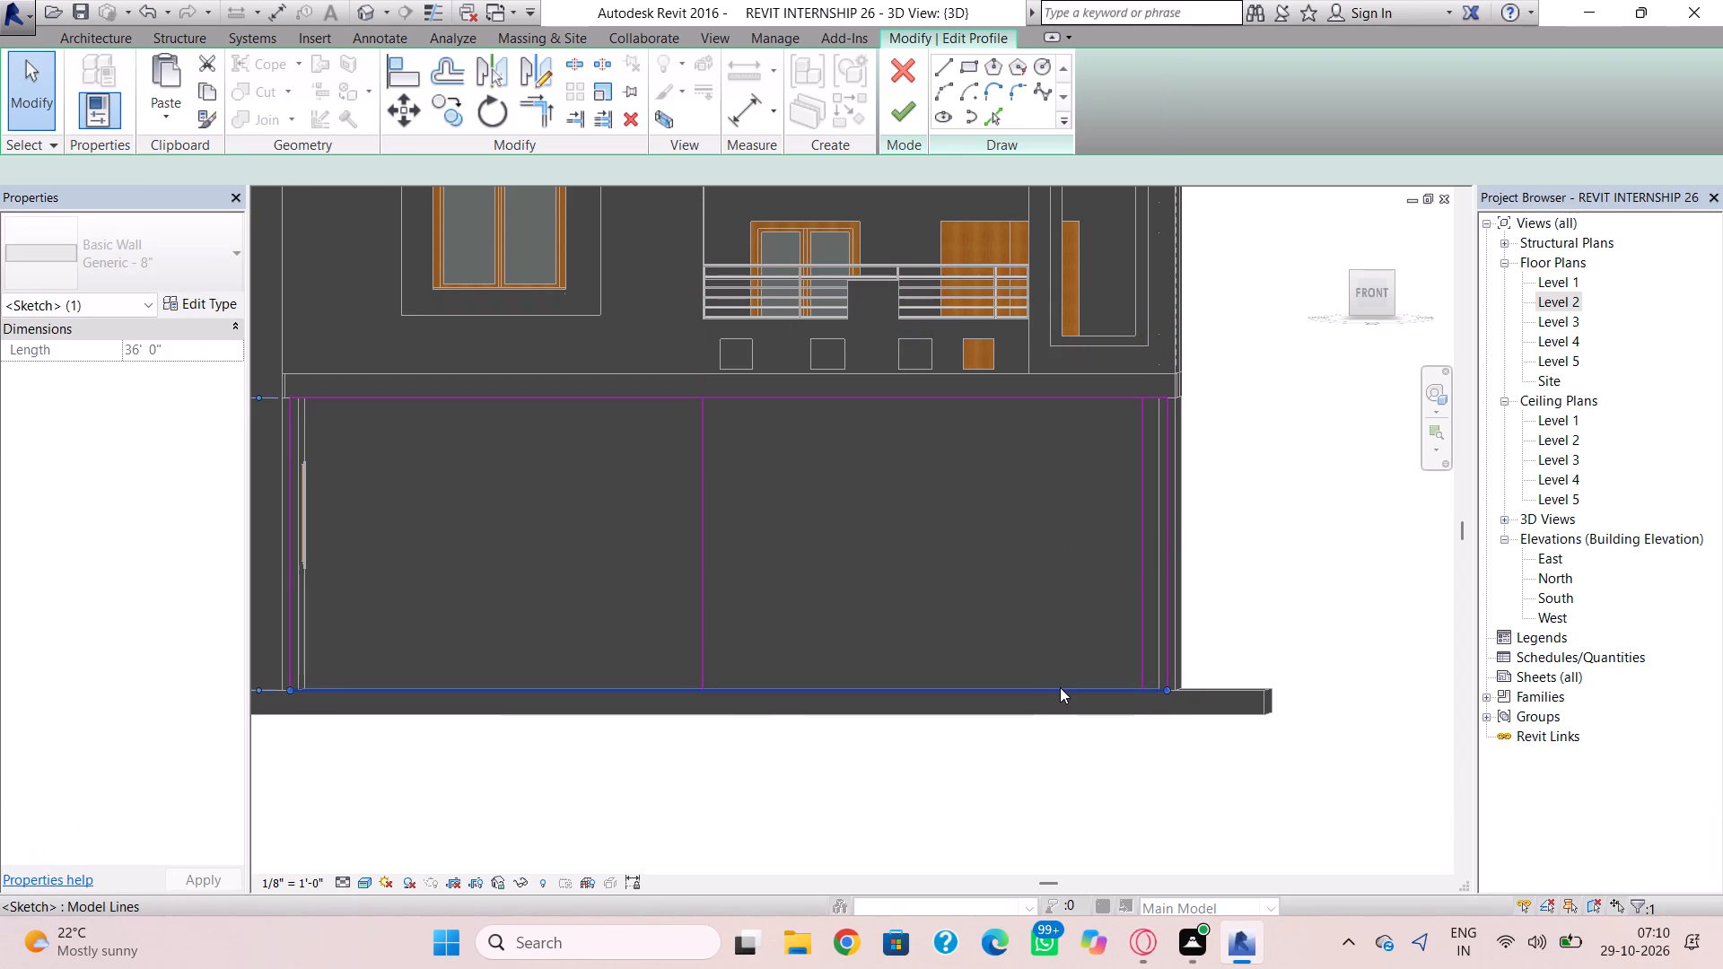
key("Delete")
left_click(1020, 393)
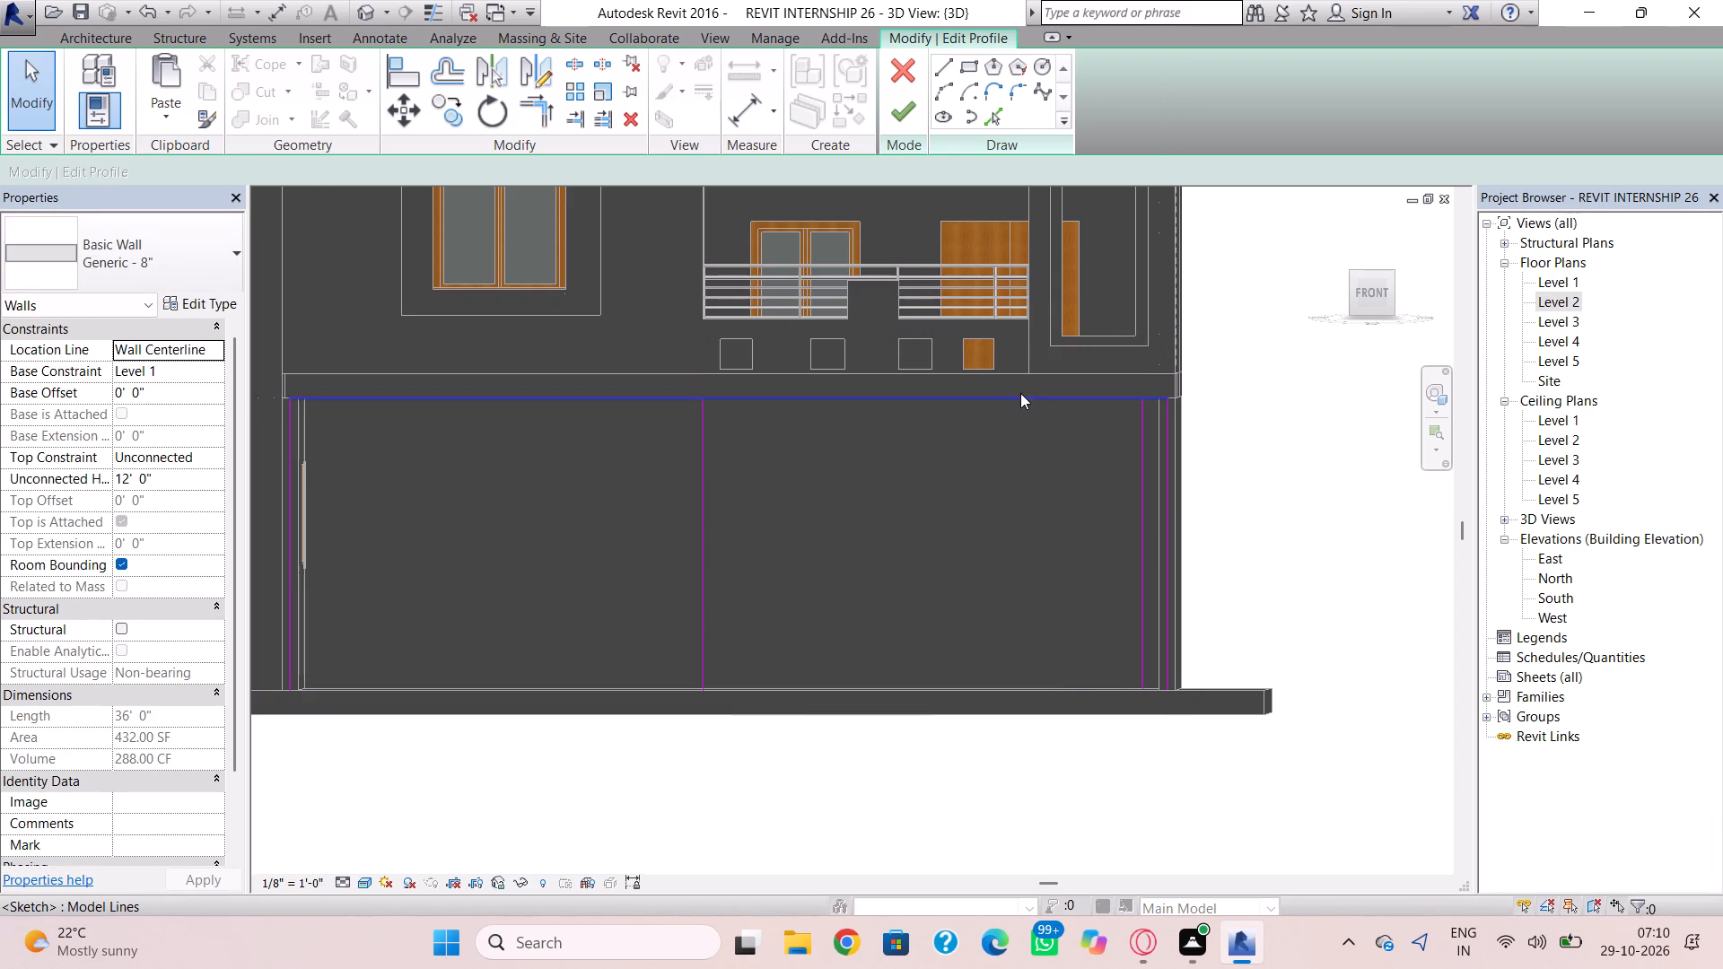
key("Delete")
Close the narrow wall strip beyond the opening with short sketch lines across its top and bottom.
left_click(939, 66)
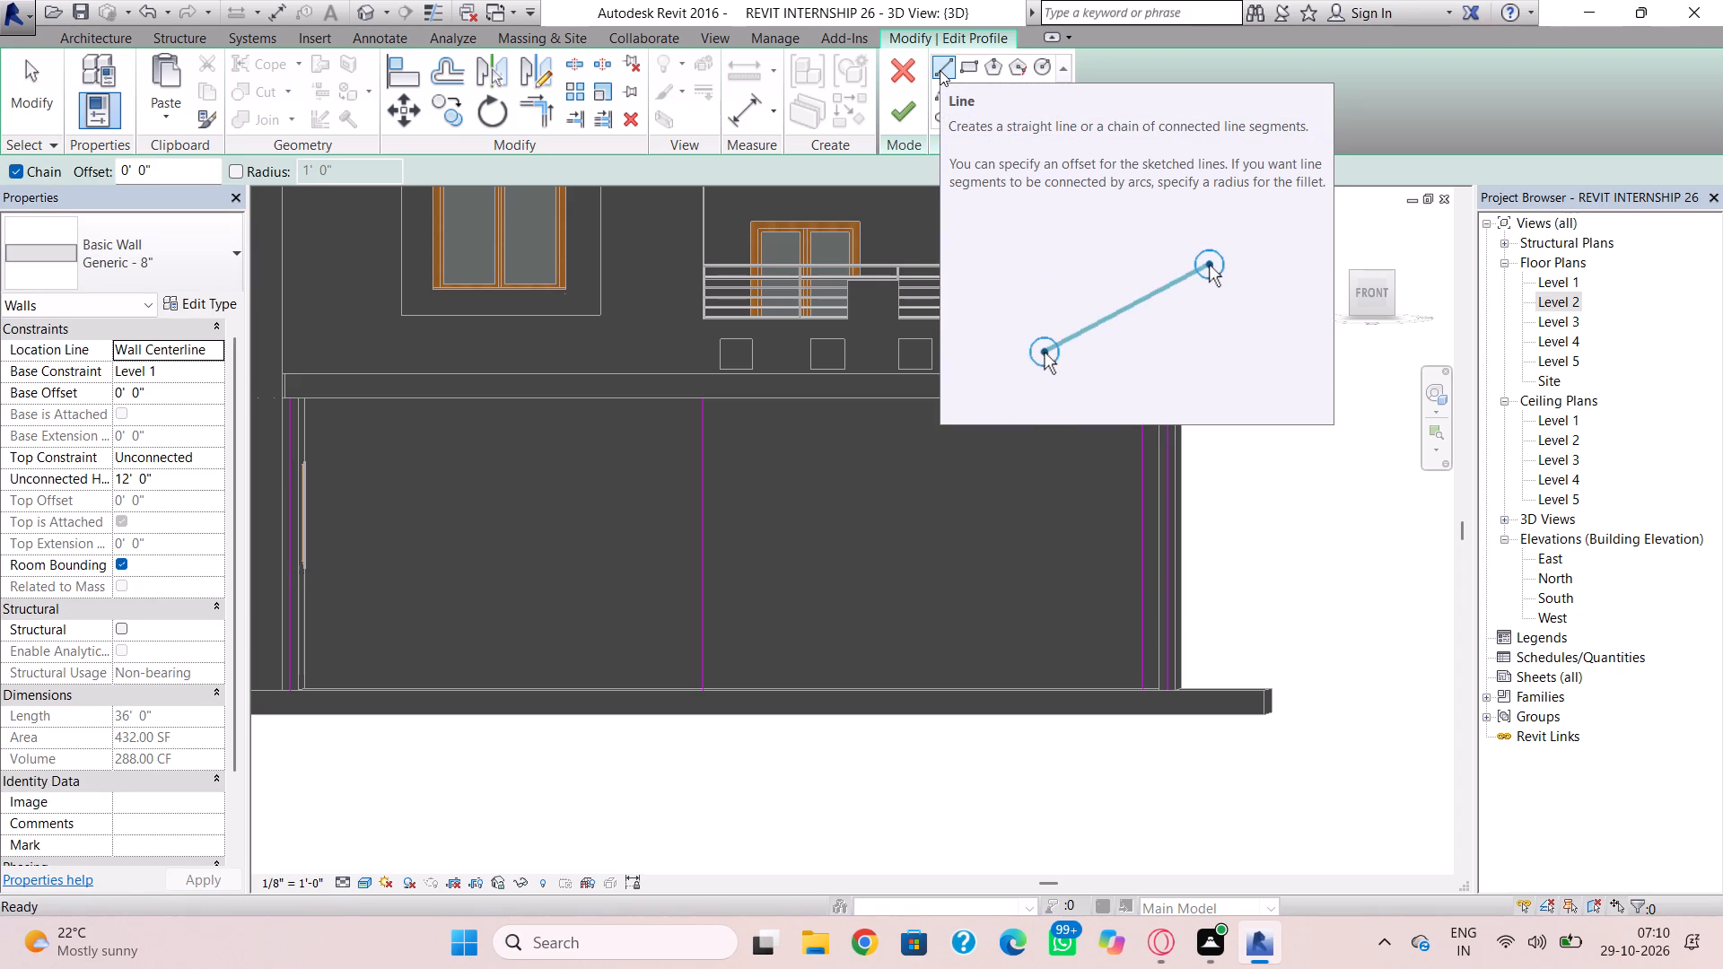
scroll(1117, 373, "up", 4)
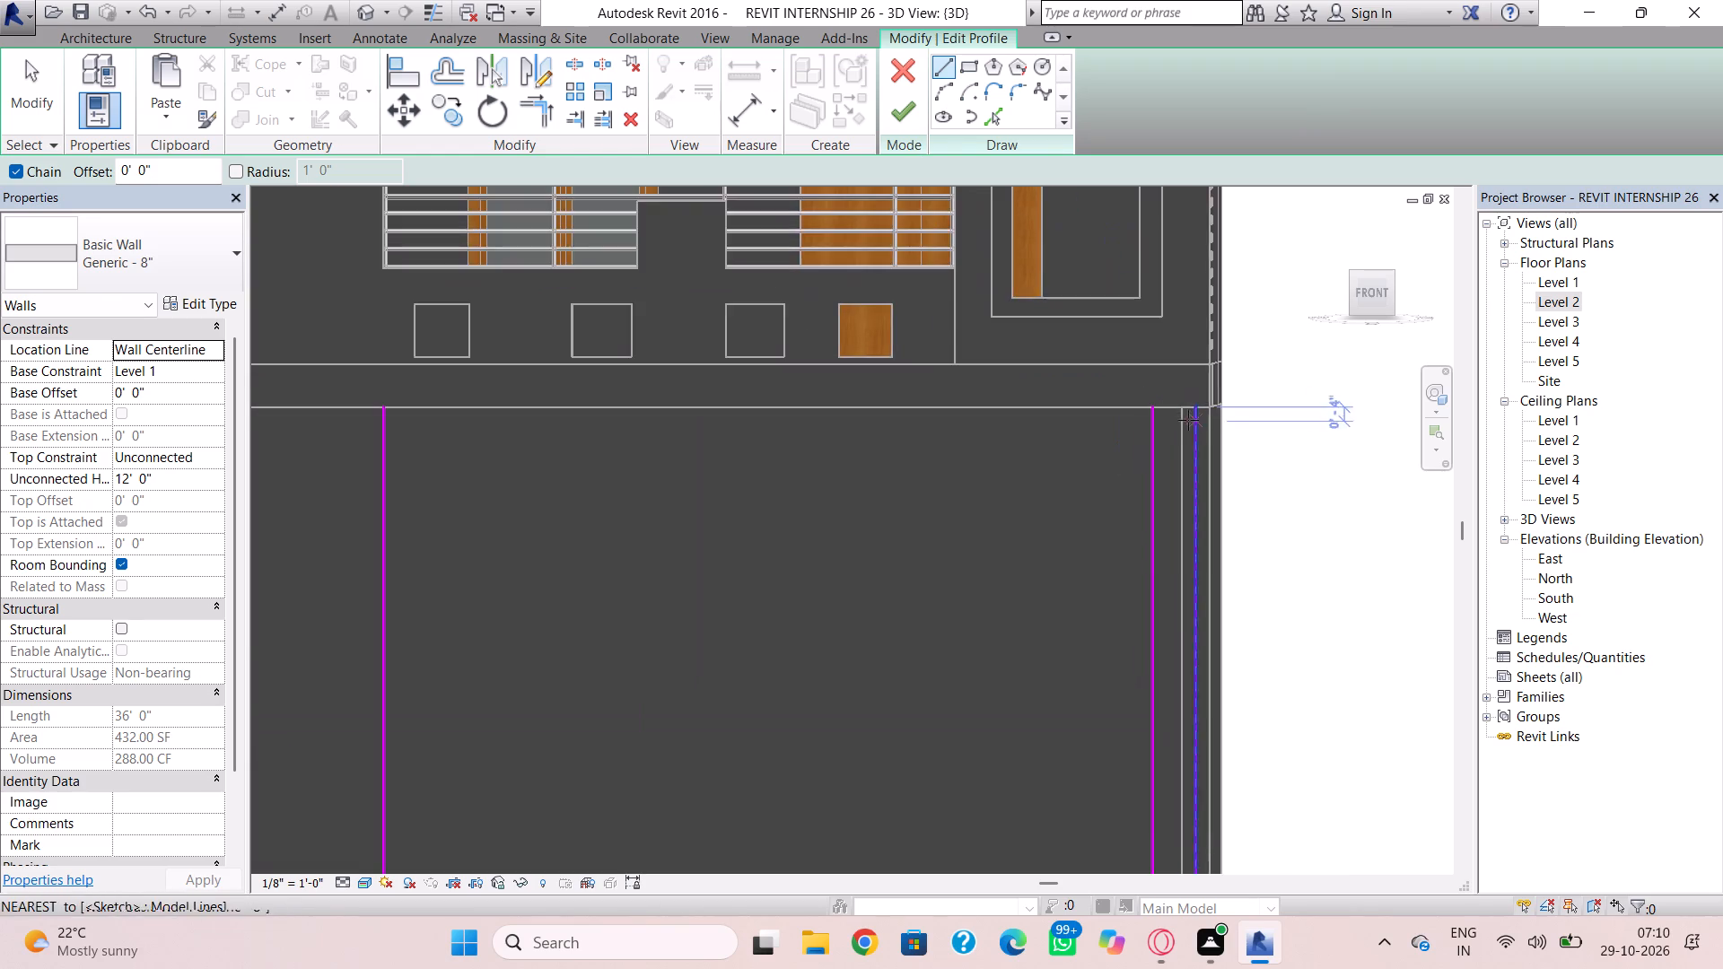
scroll(1188, 420, "up", 3)
left_click(1133, 408)
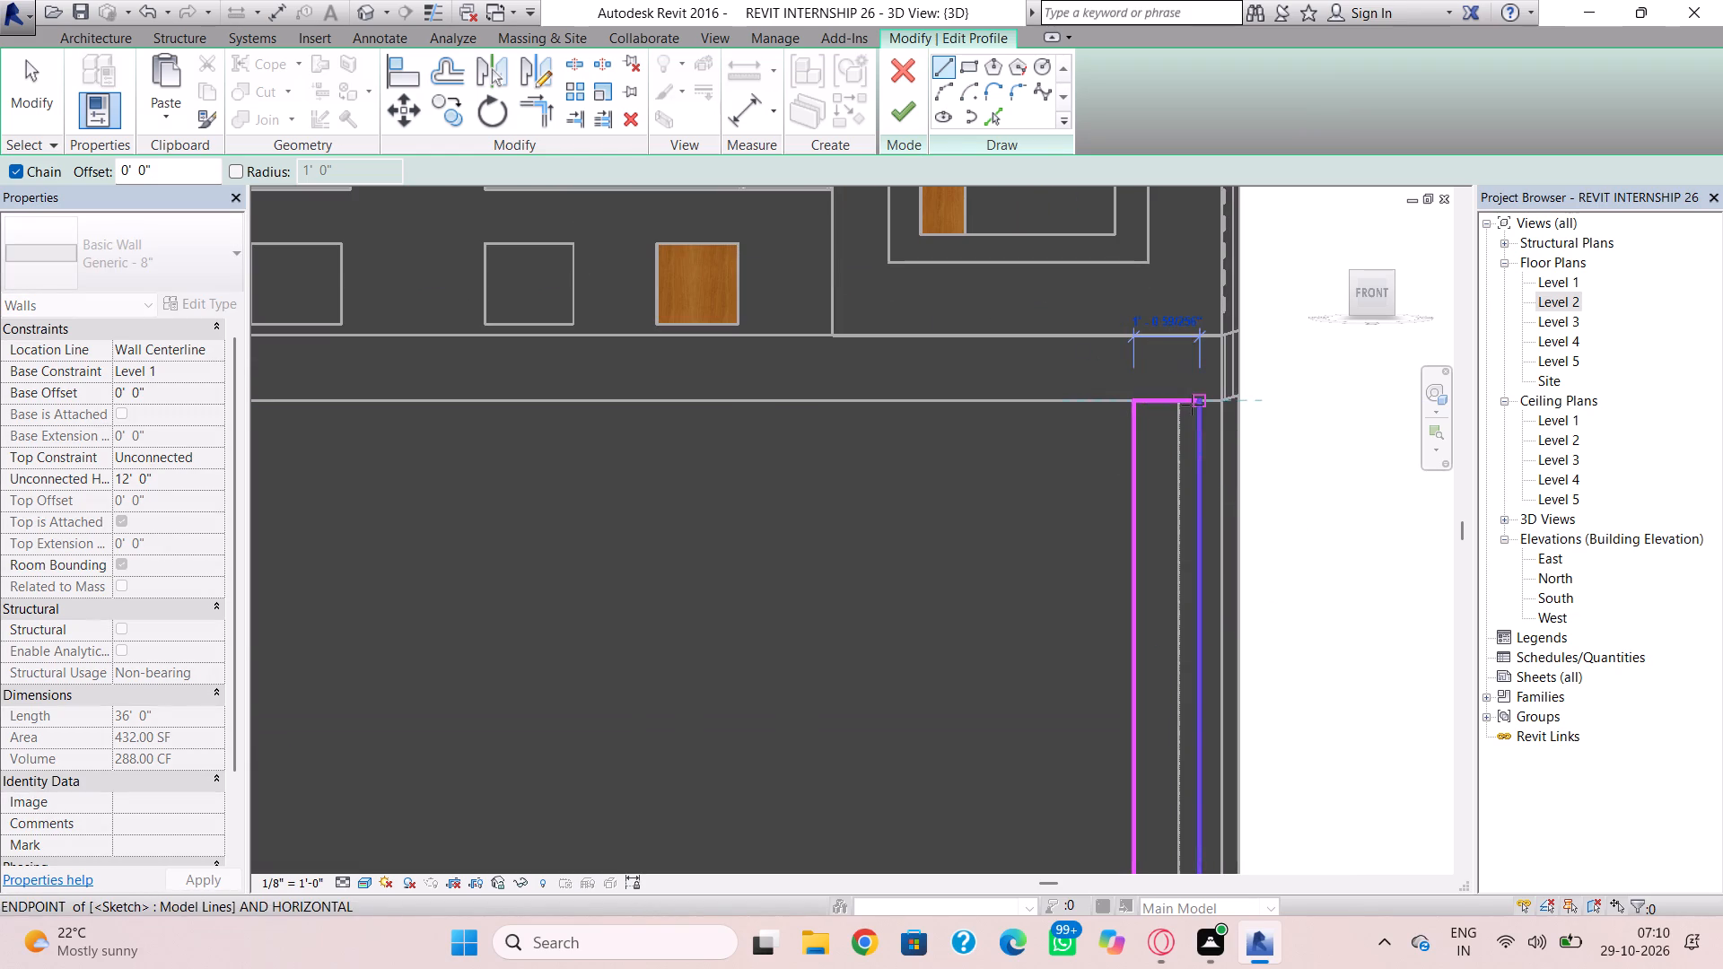
left_click(1192, 405)
scroll(1185, 538, "down", 2)
middle_click_drag(1180, 523, 1119, 216)
scroll(1097, 689, "up", 3)
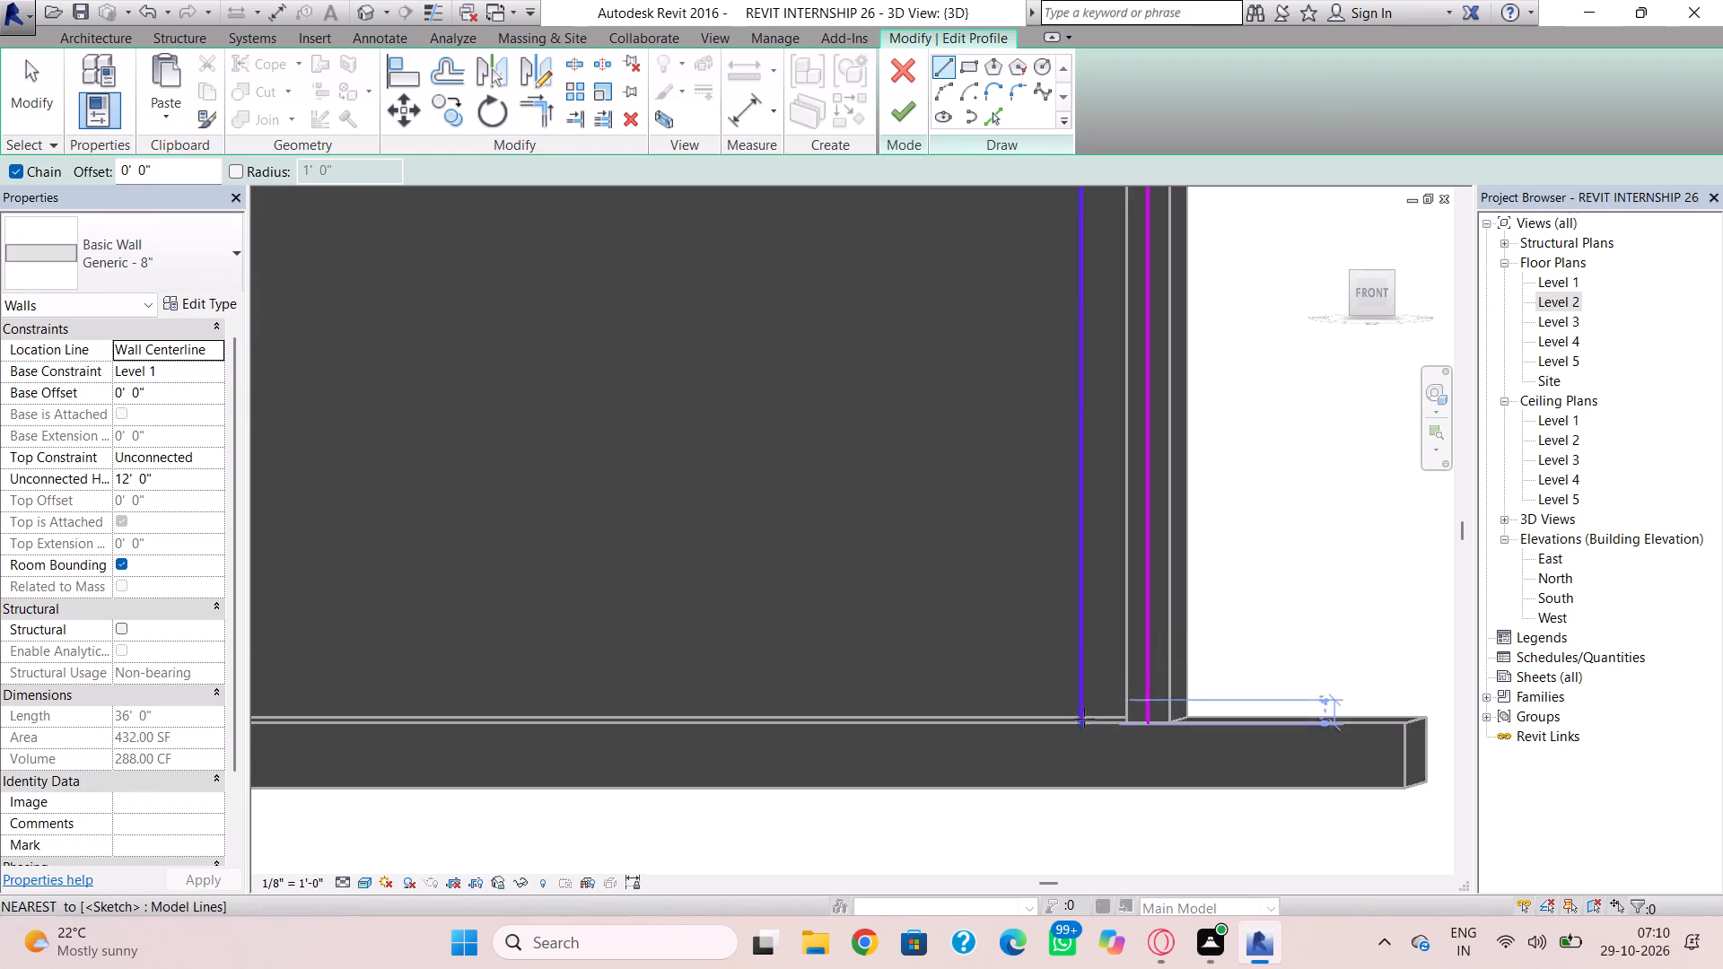
left_click(1088, 723)
left_click(1152, 728)
Close the wide wall section beside the opening with top and bottom sketch lines, and finish the profile edit.
scroll(981, 671, "down", 3)
middle_click_drag(986, 670, 1334, 636)
scroll(792, 609, "down", 4)
middle_click_drag(717, 526, 968, 502)
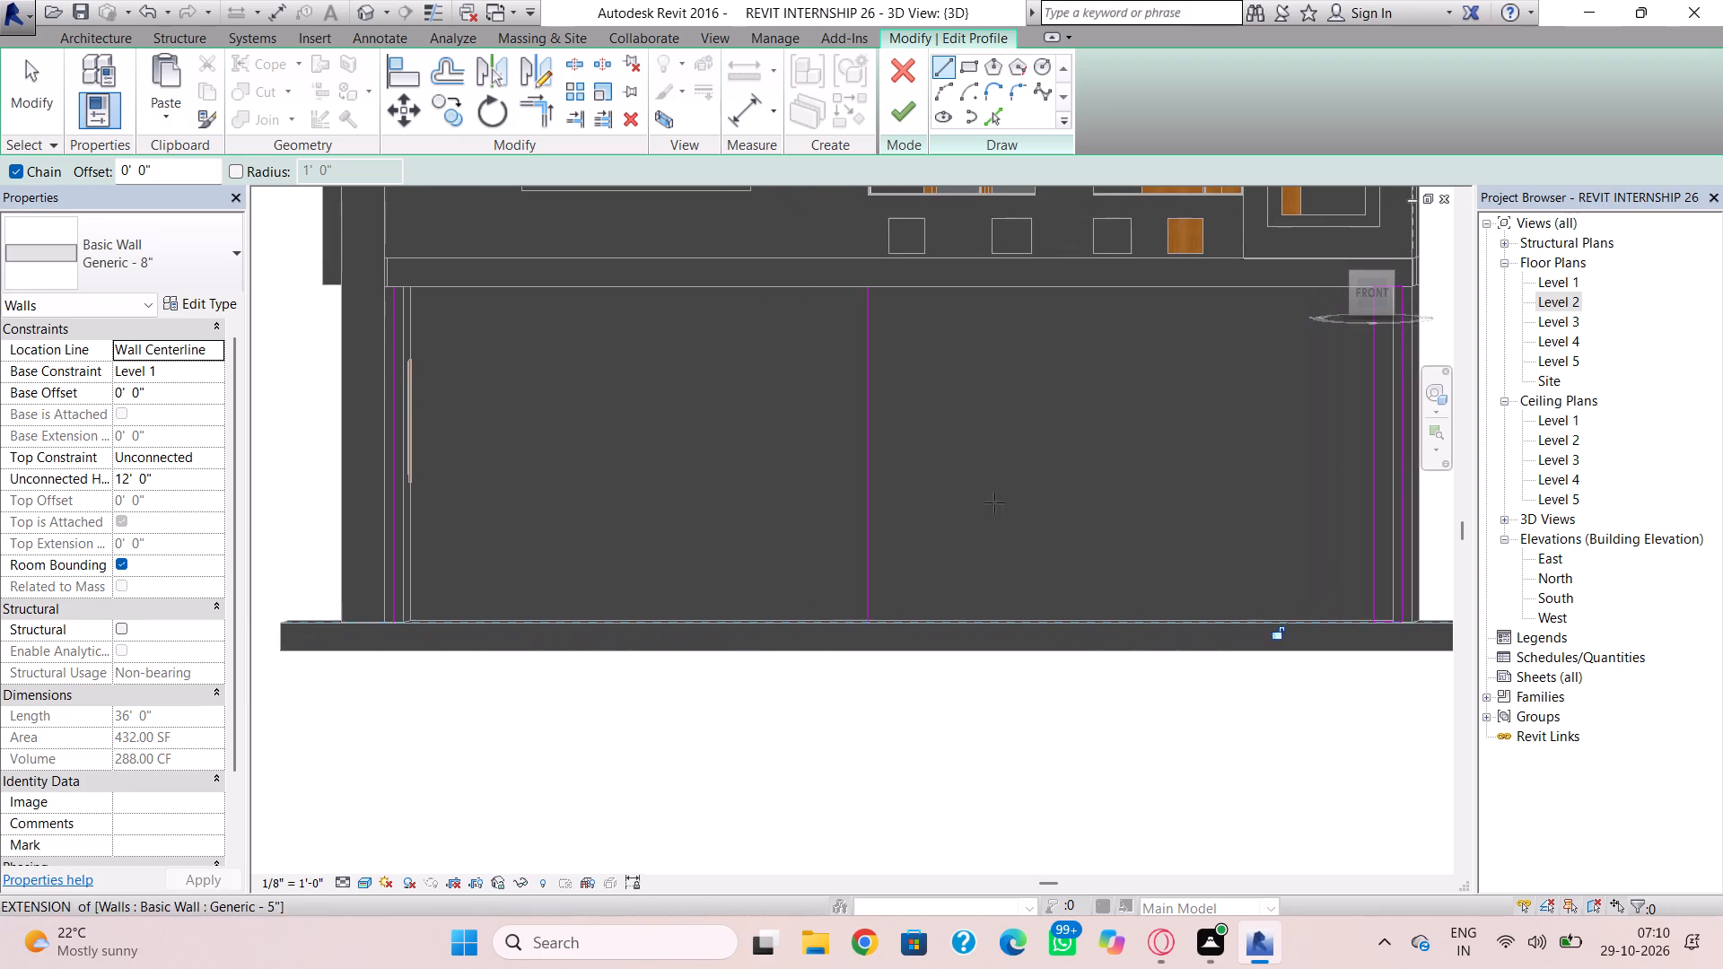
left_click(877, 283)
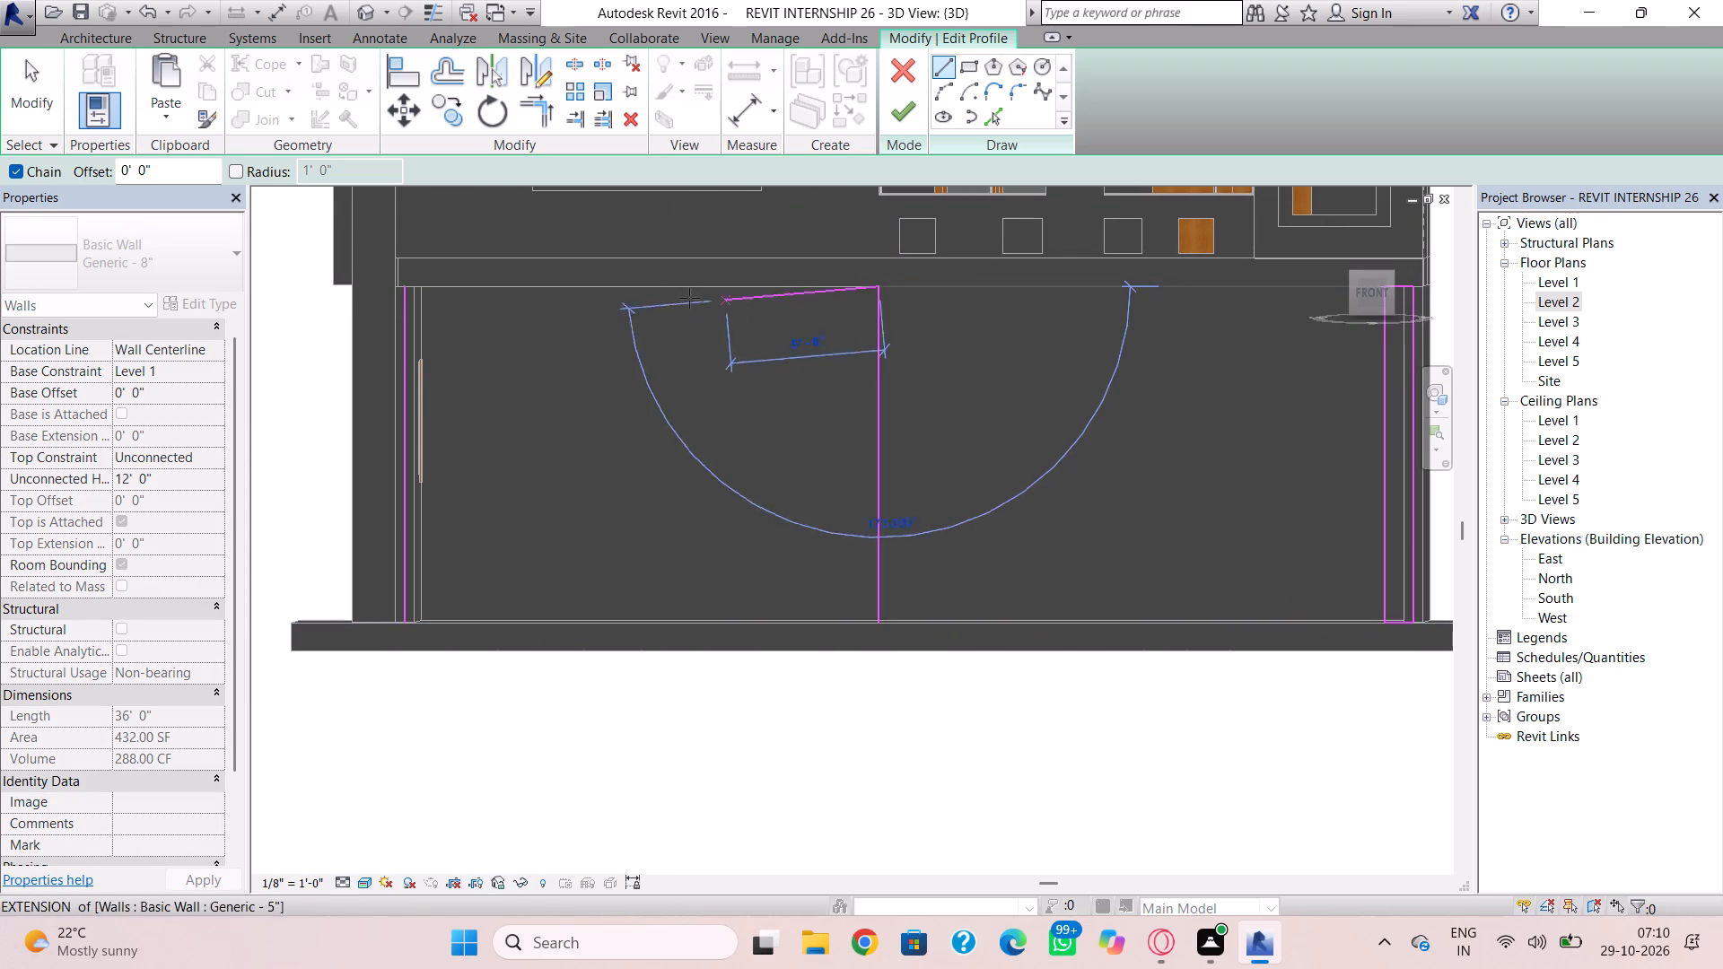
left_click(401, 286)
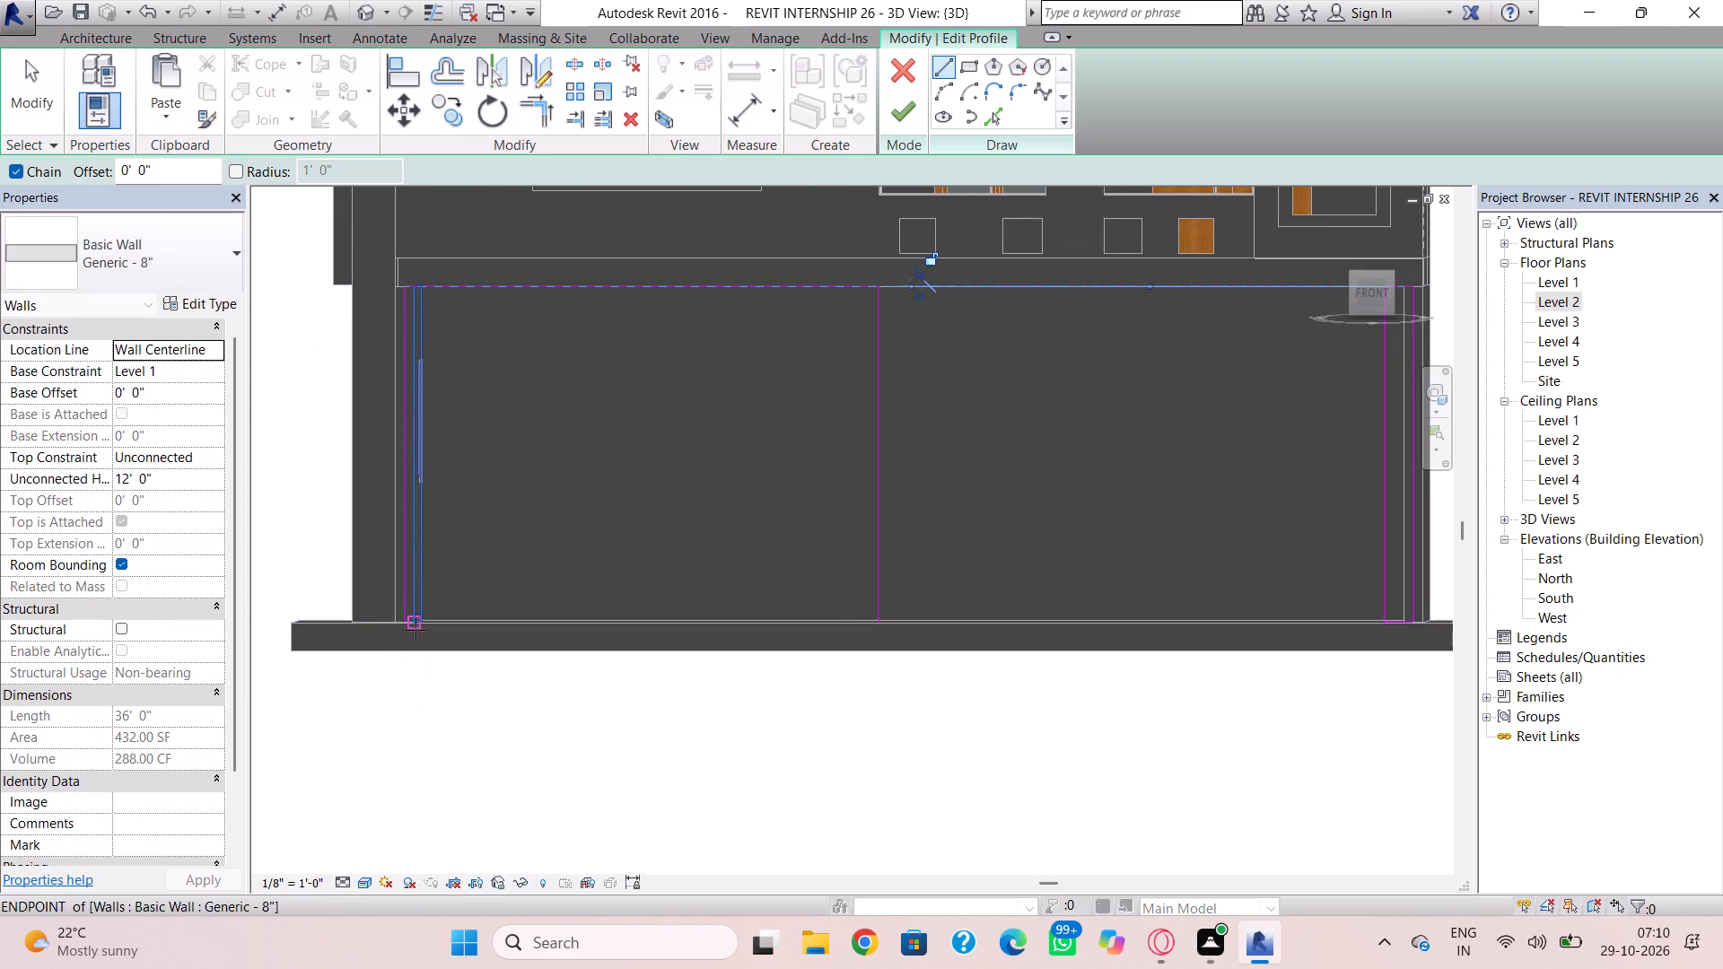
left_click(398, 625)
left_click(878, 624)
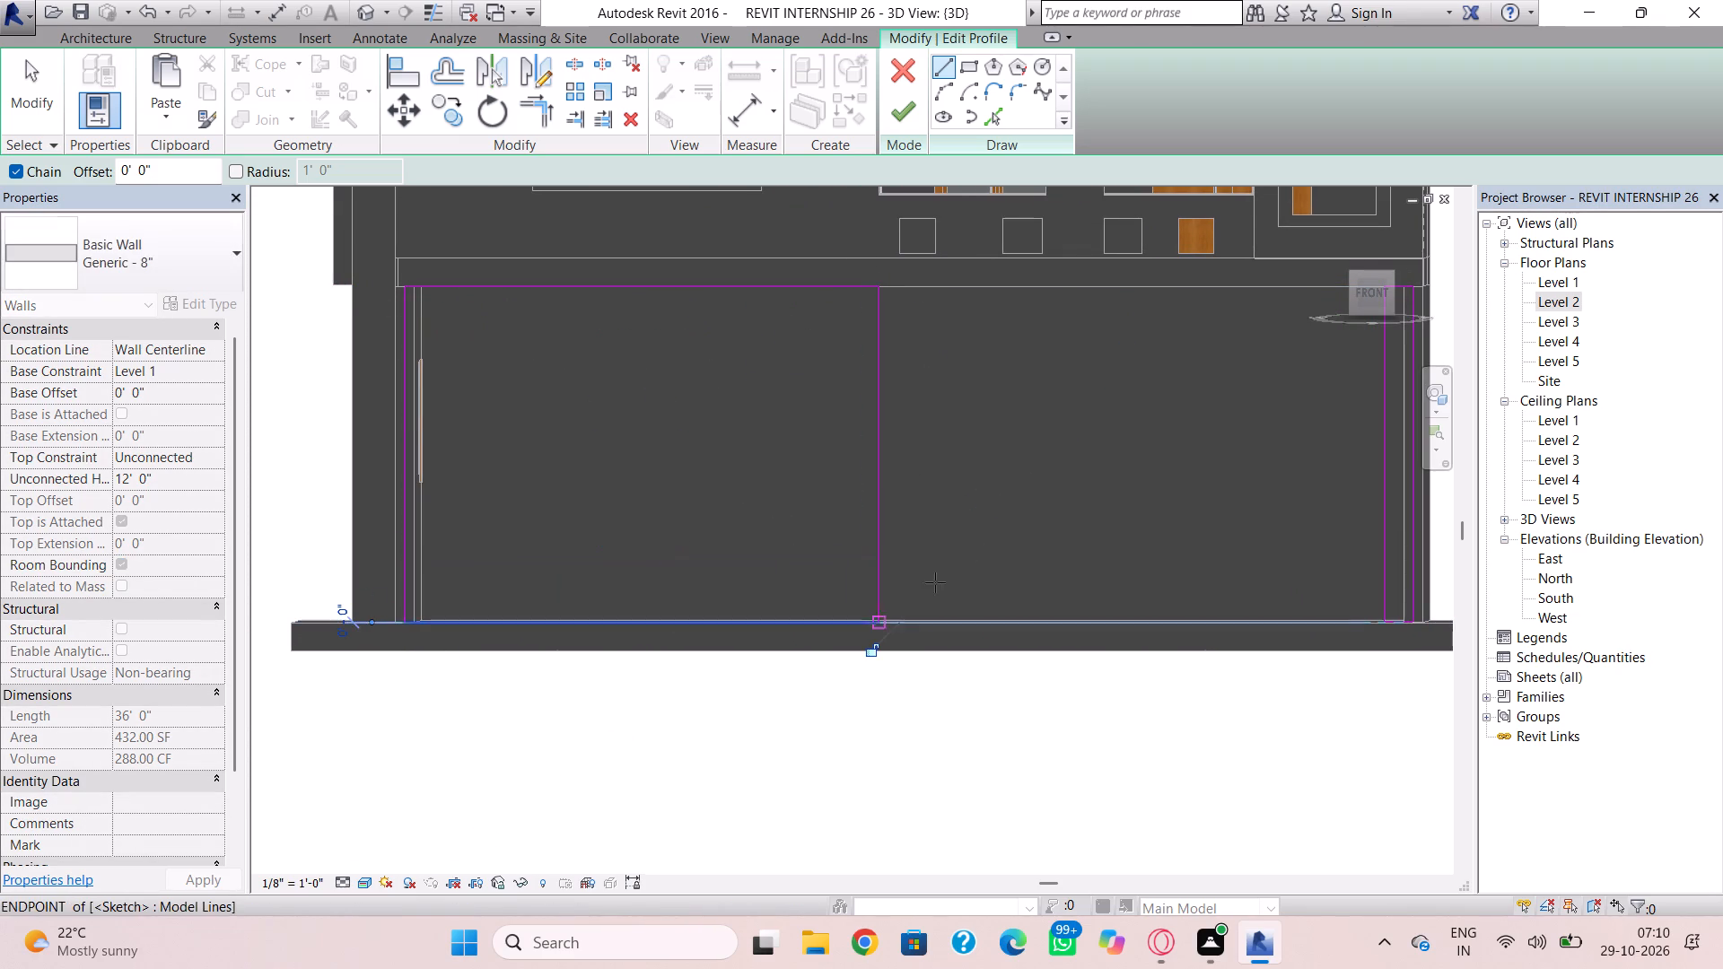
left_click(906, 119)
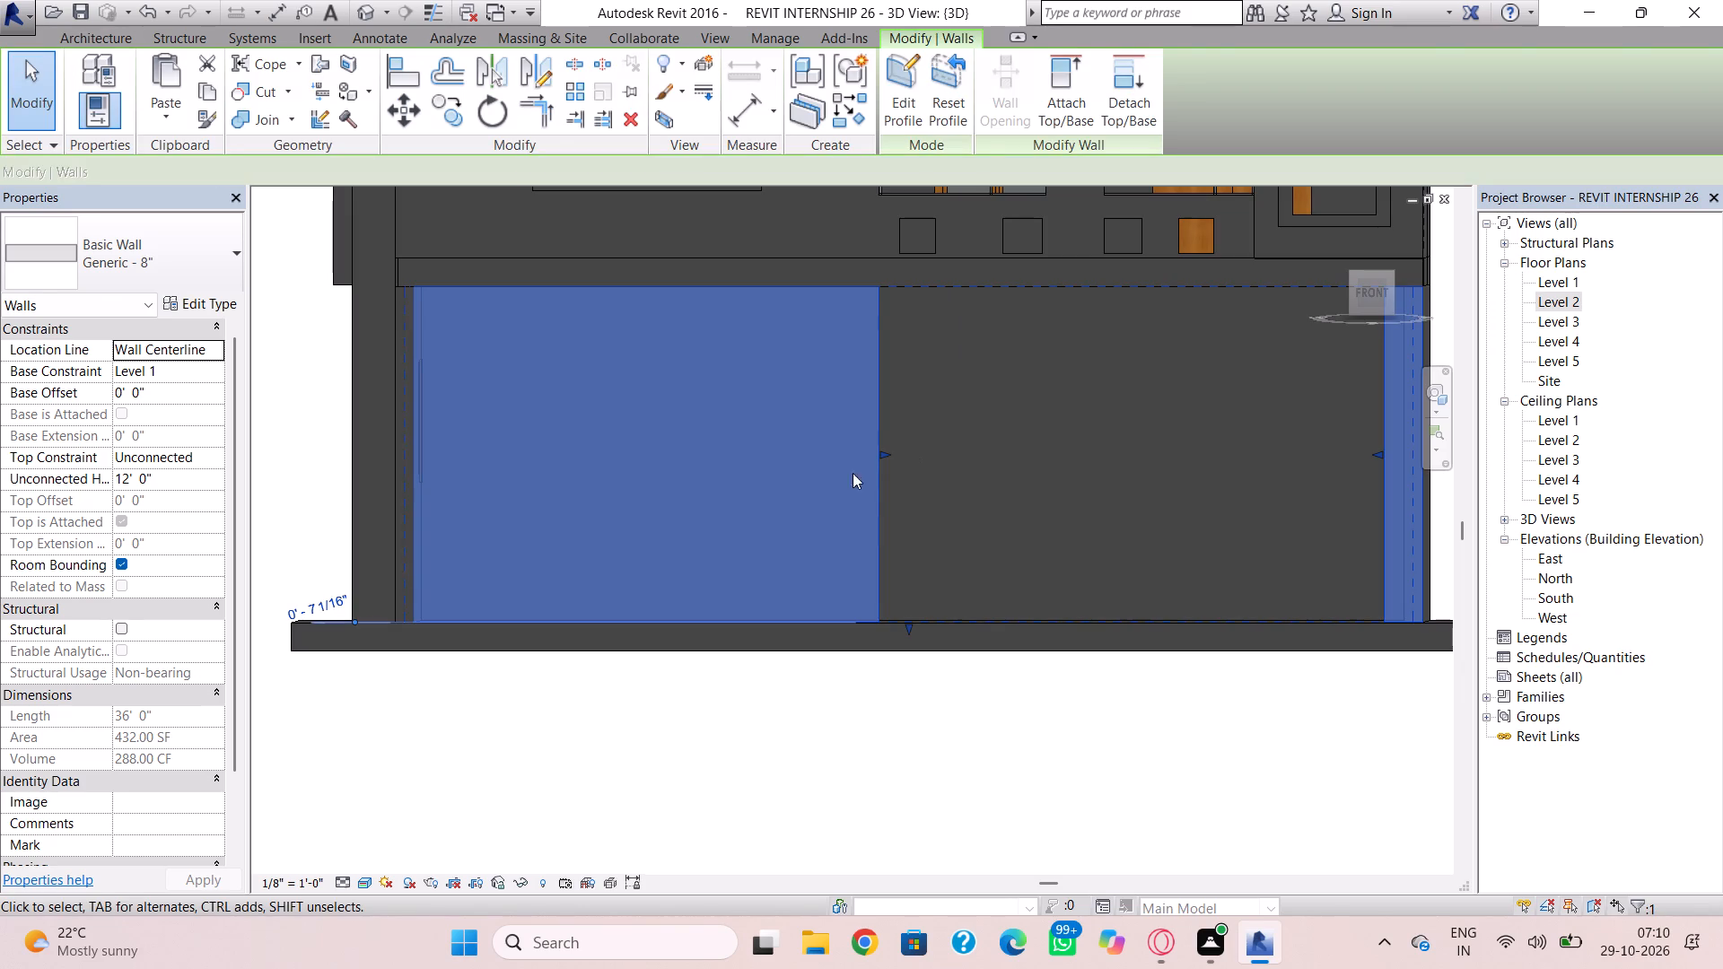
key("Escape")
On the Level 1 floor plan, place an 18" x 18" rectangular architectural column over the short wall stub at the opening's corner end.
scroll(843, 475, "down", 2)
right_click_drag(880, 523, 949, 641, "shift")
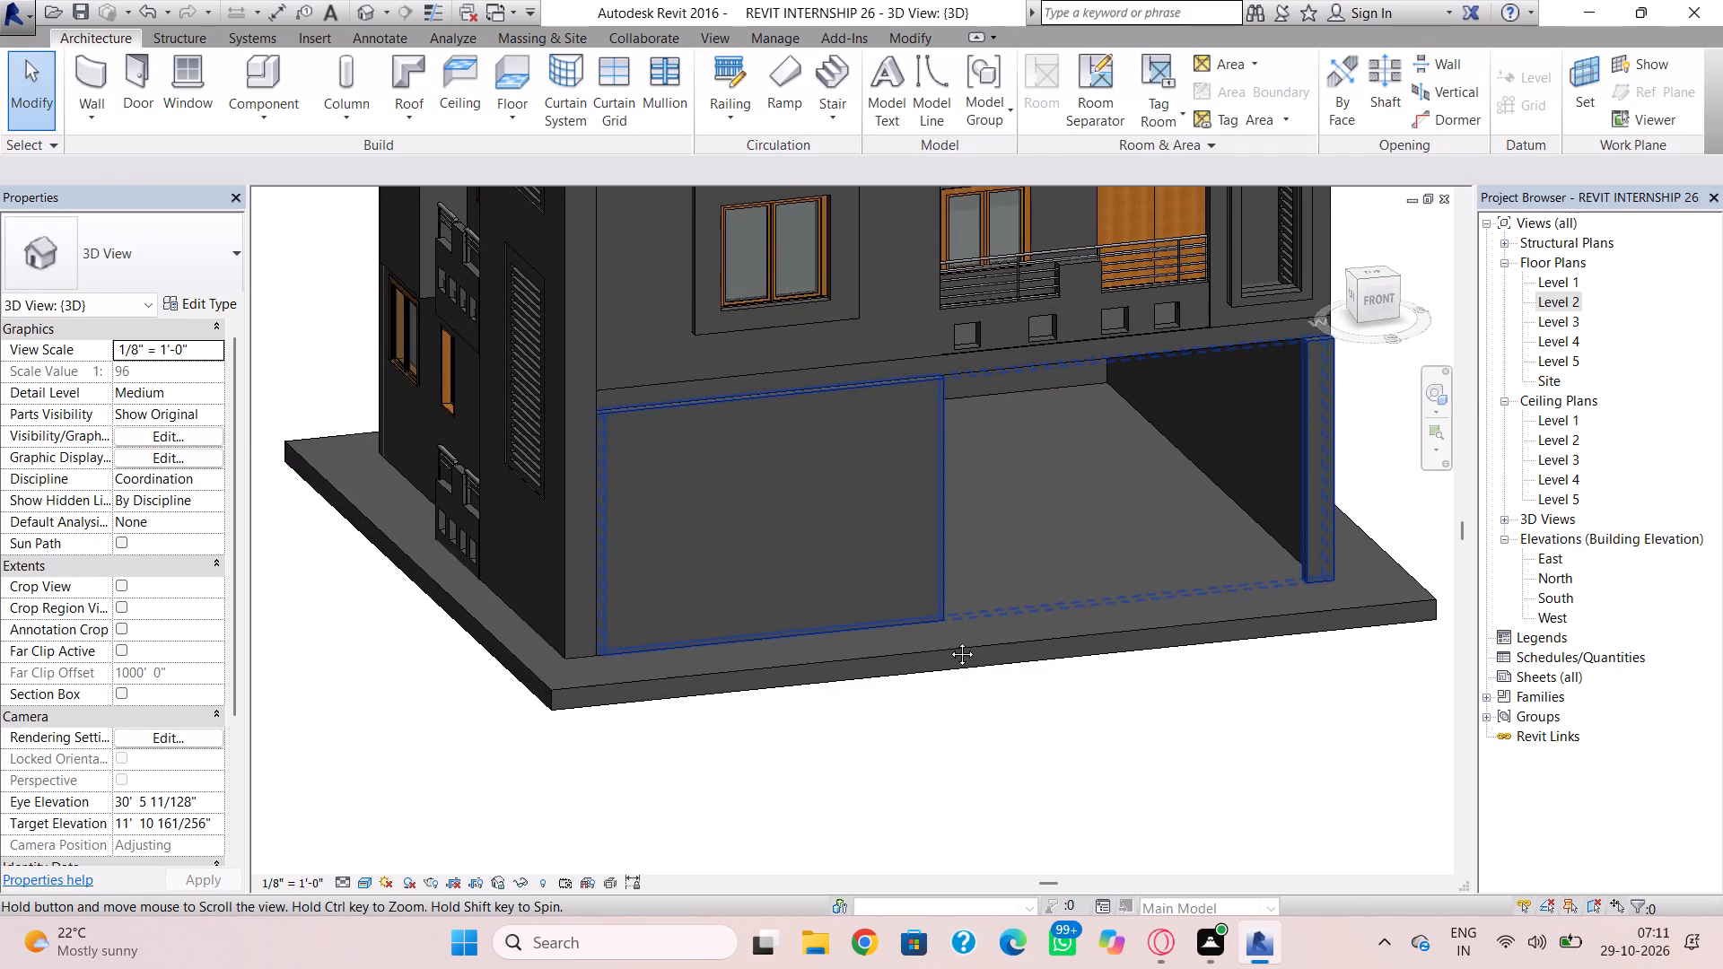
right_click_drag(949, 641, 939, 628, "shift")
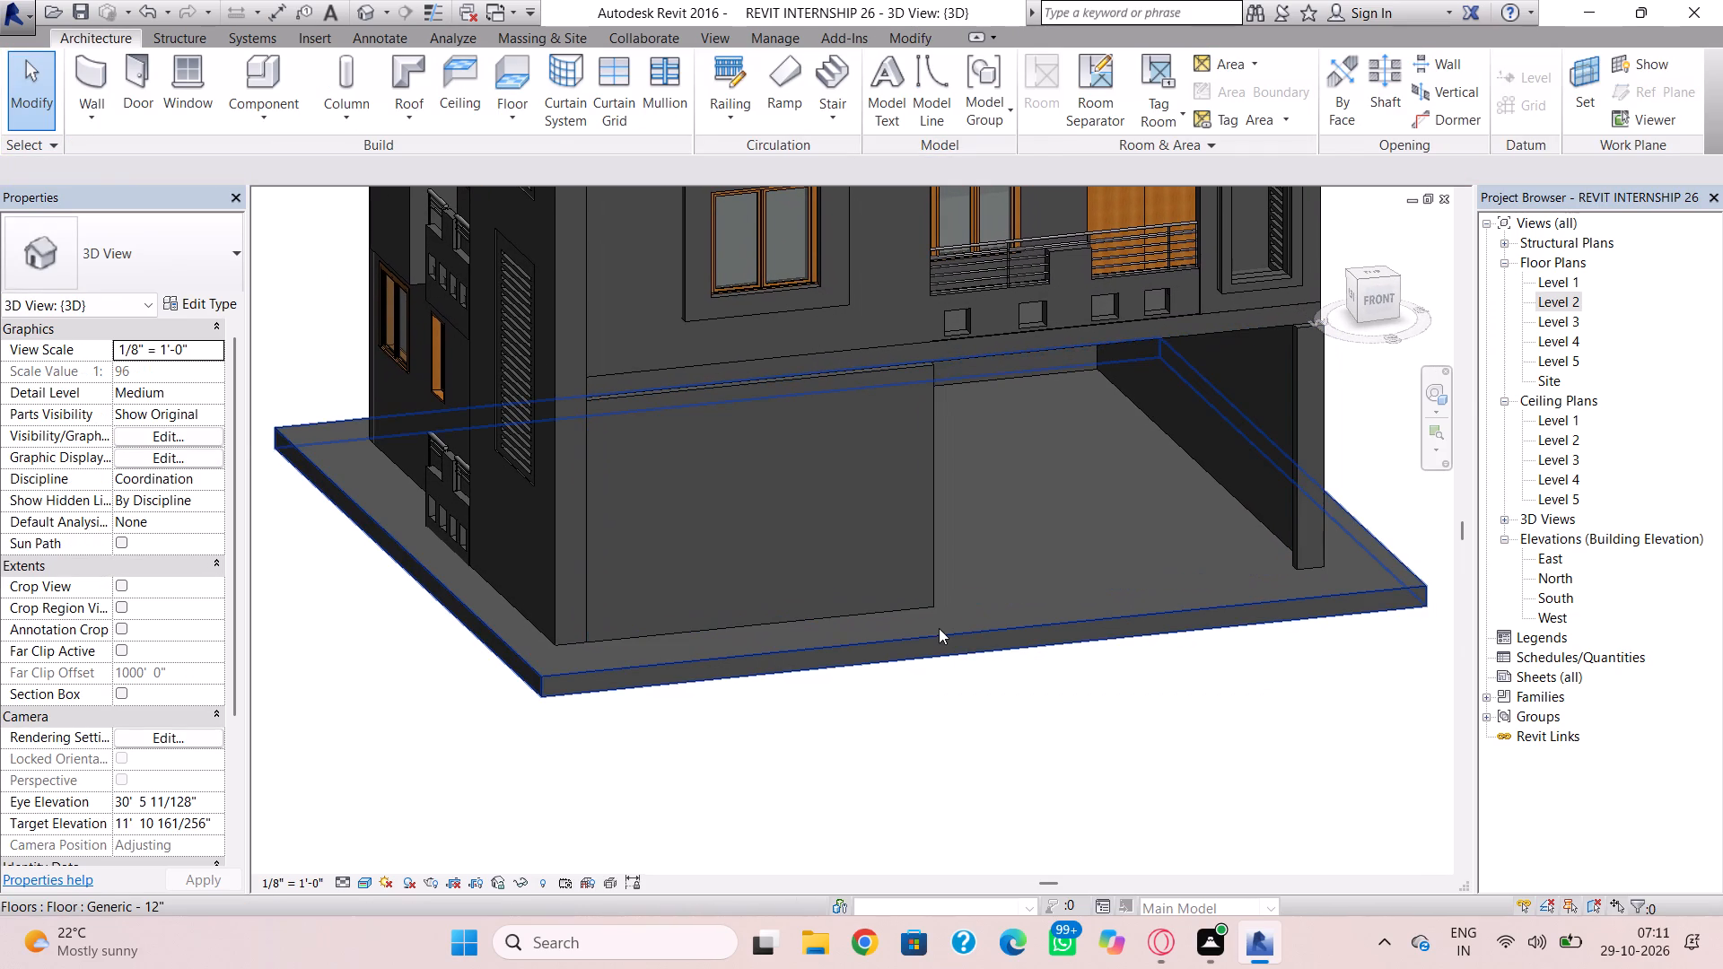
left_click(345, 118)
left_click(386, 193)
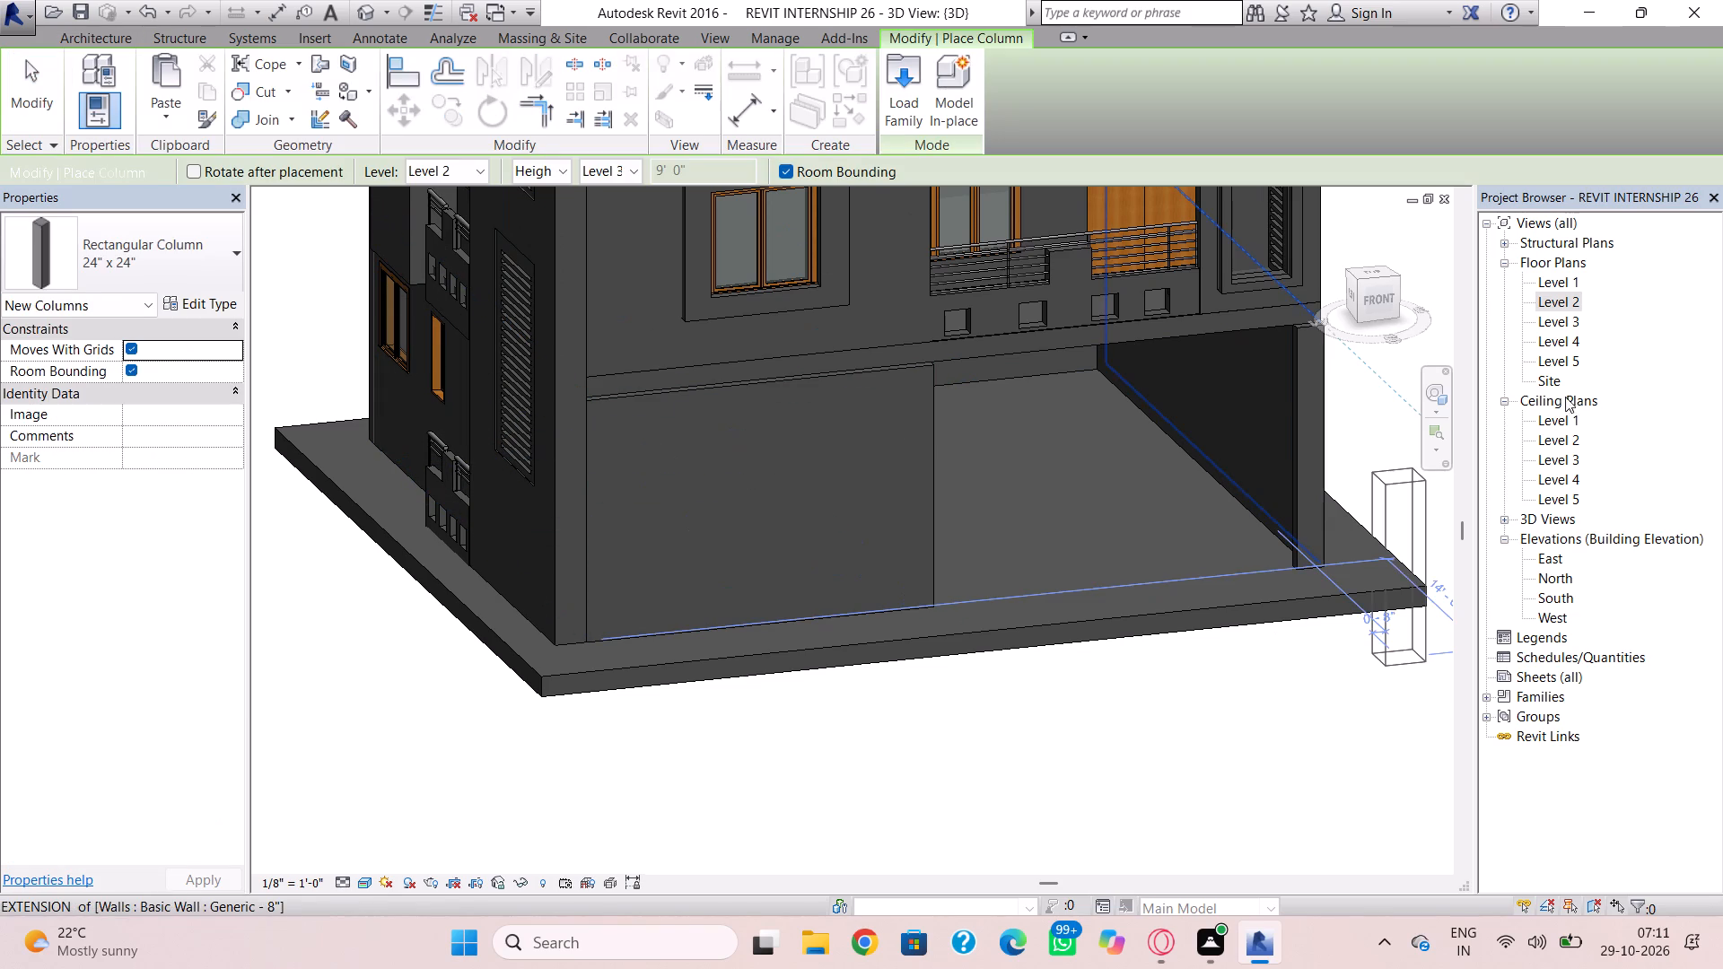
double_click(1561, 281)
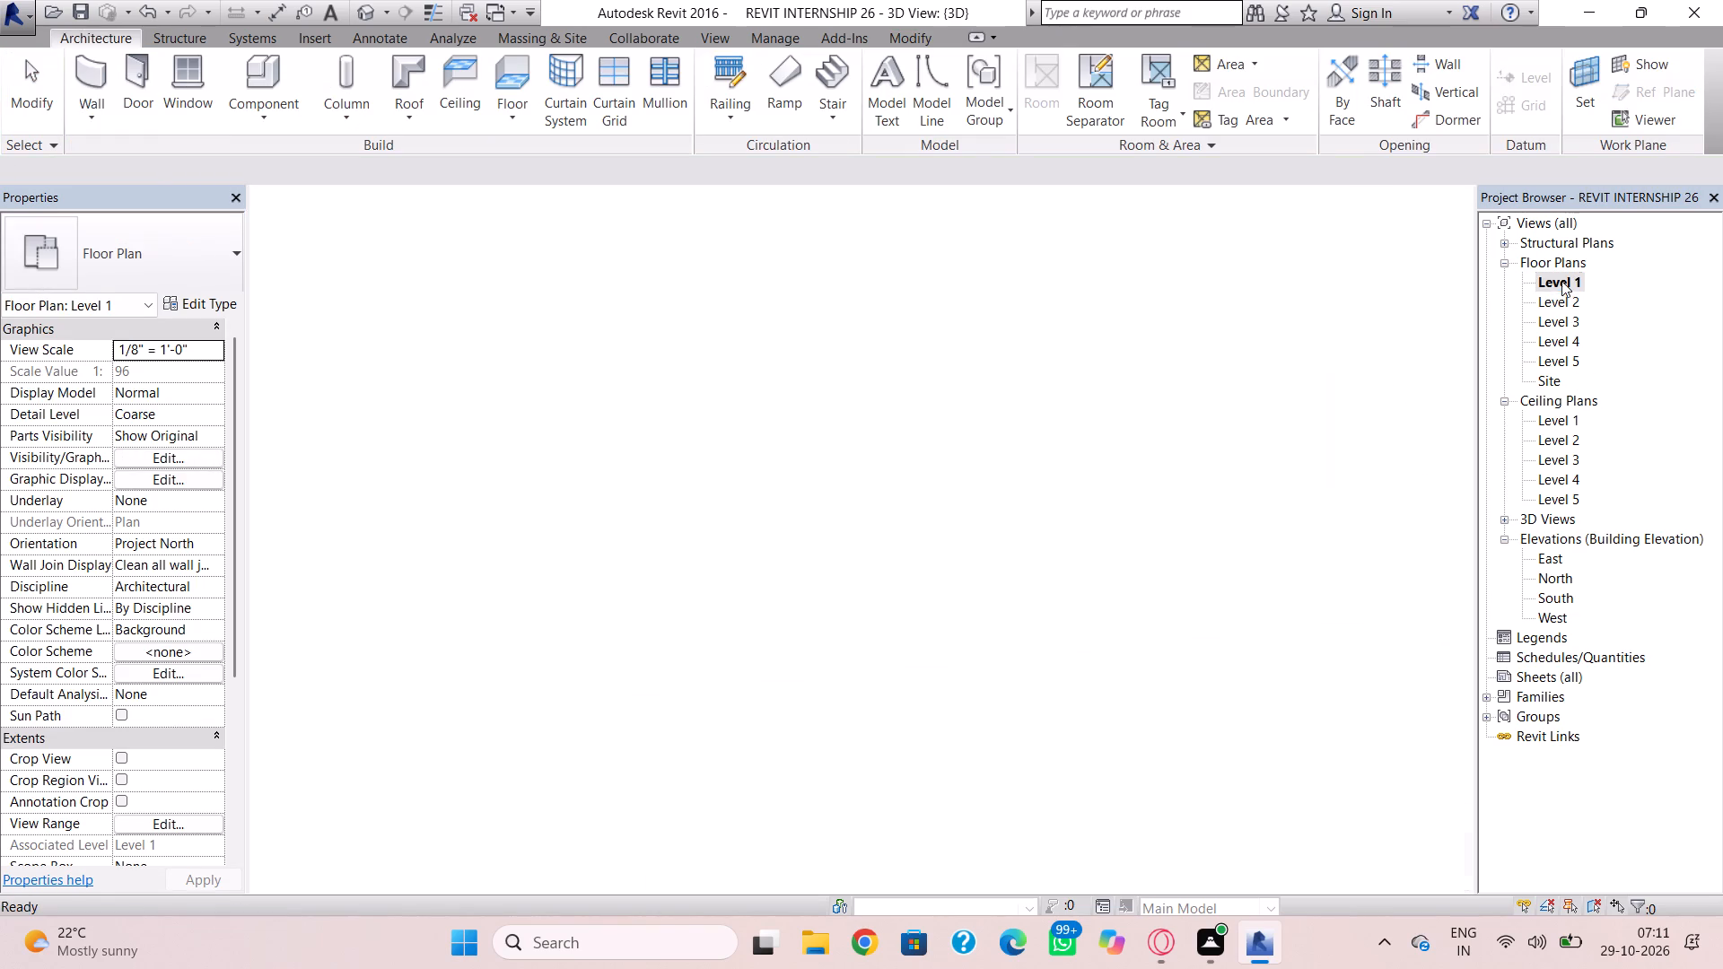
scroll(1220, 594, "down", 2)
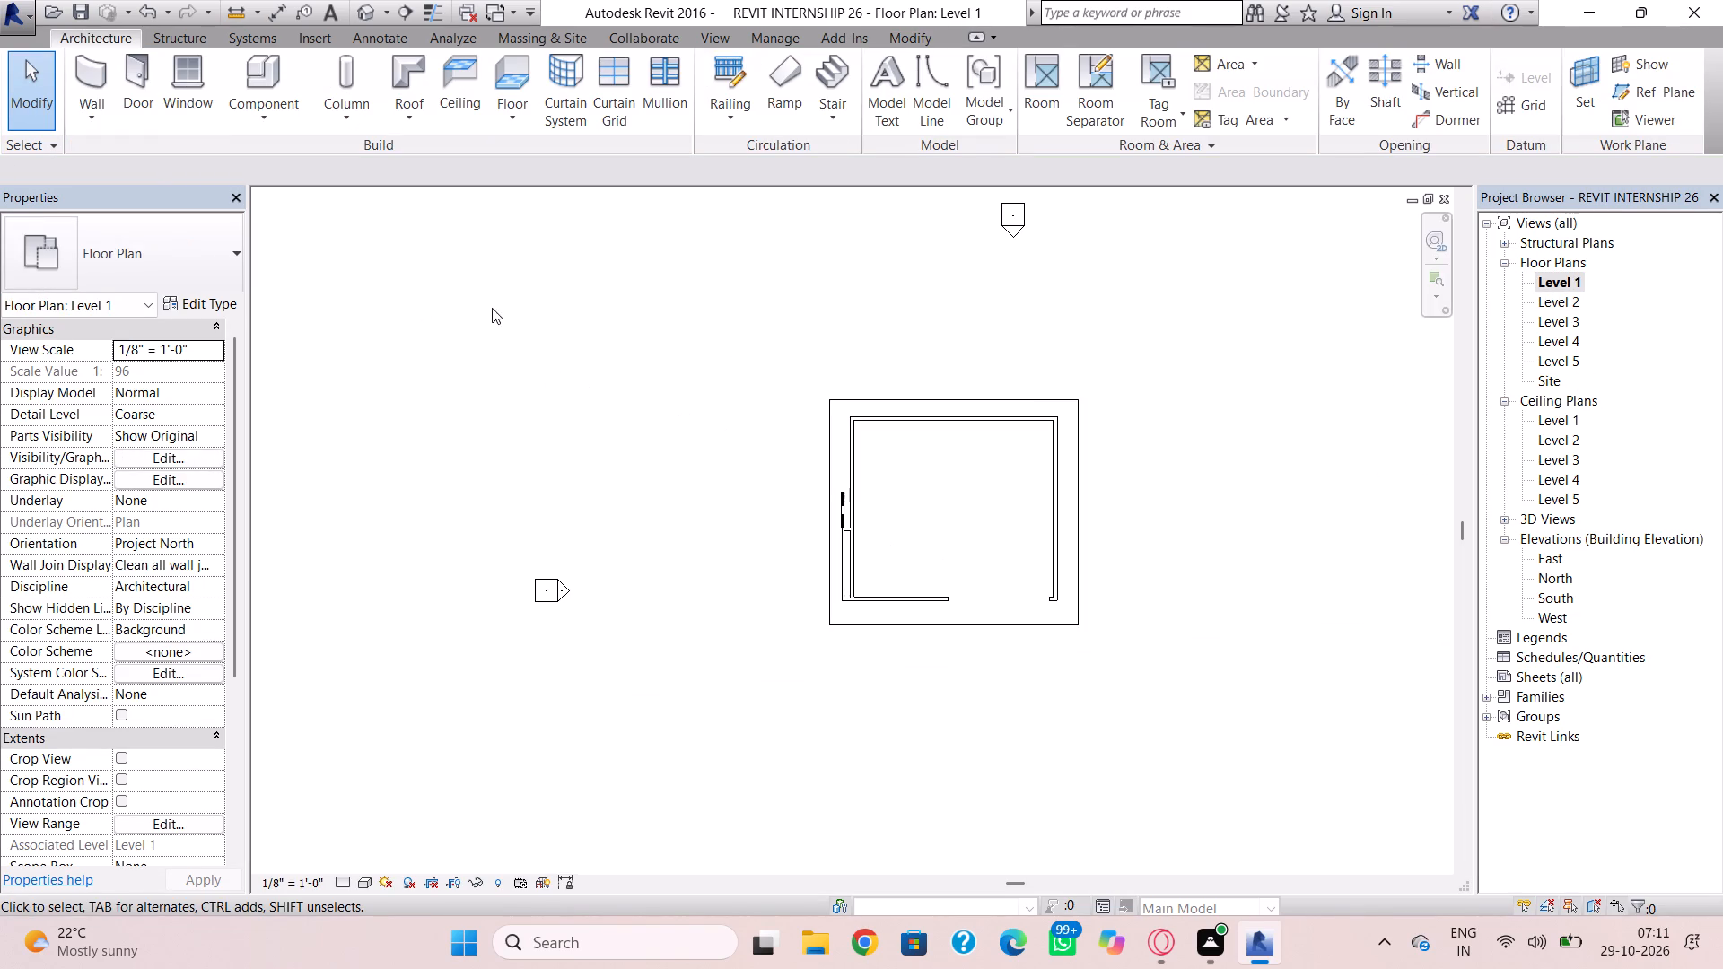
left_click(328, 110)
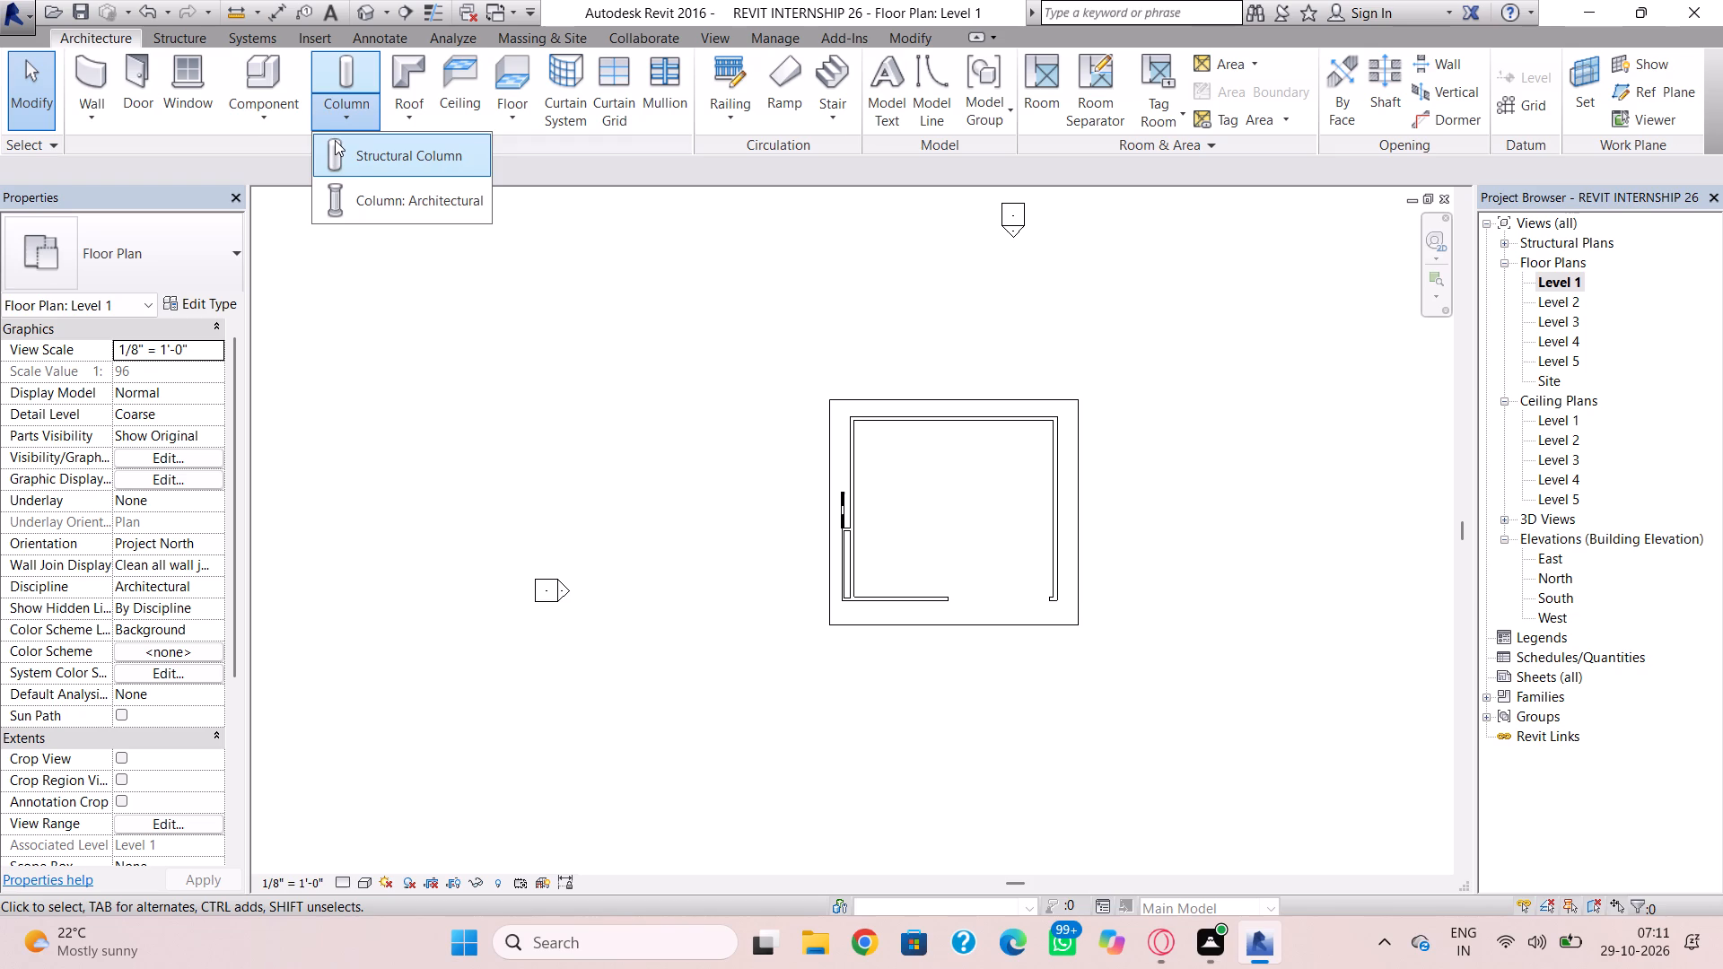
left_click(342, 178)
left_click(363, 206)
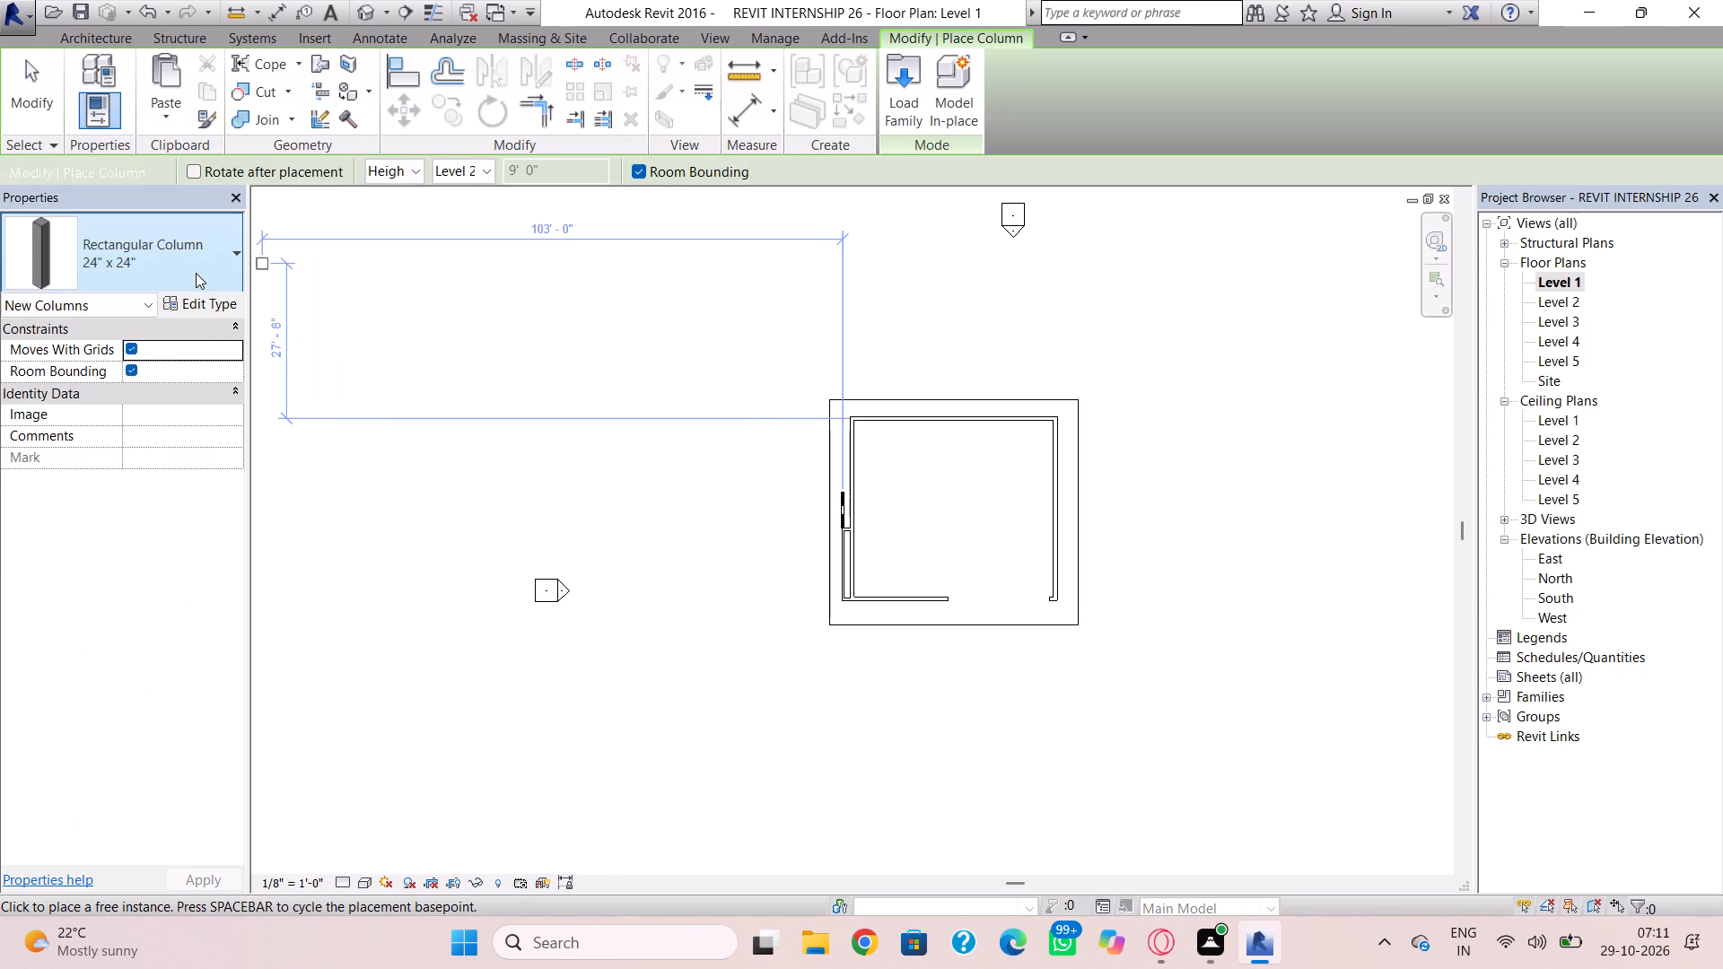
left_click(196, 273)
left_click(134, 380)
scroll(945, 581, "up", 3)
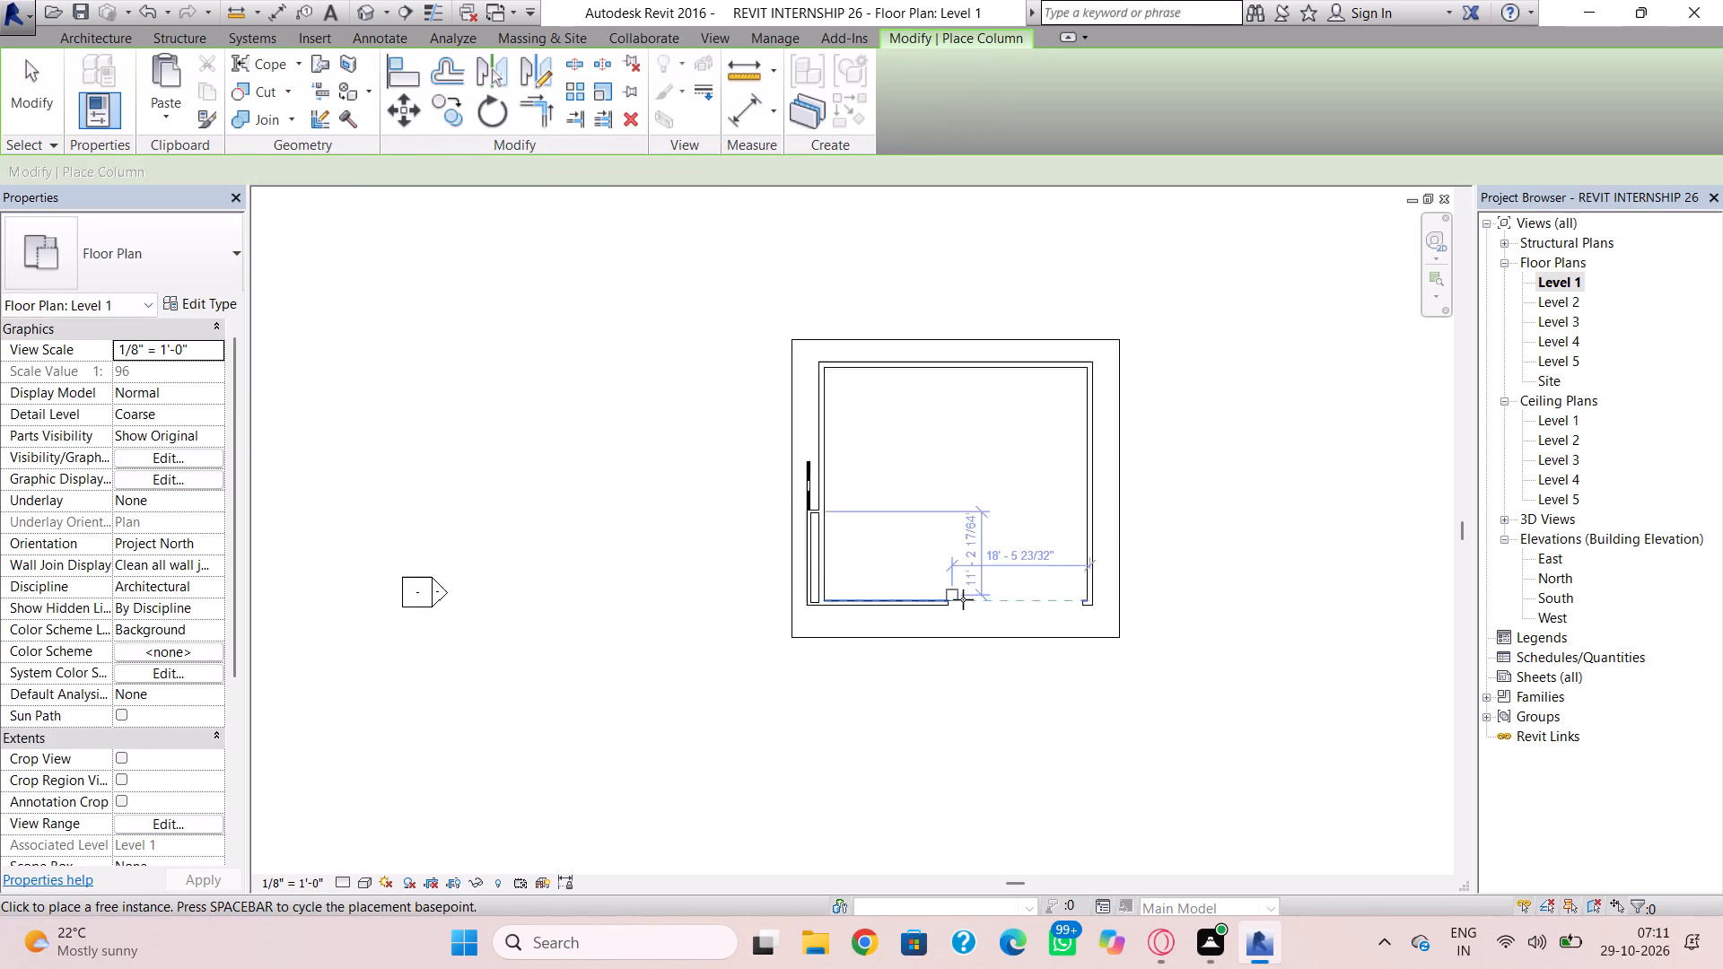
scroll(963, 599, "up", 1)
scroll(1137, 620, "up", 13)
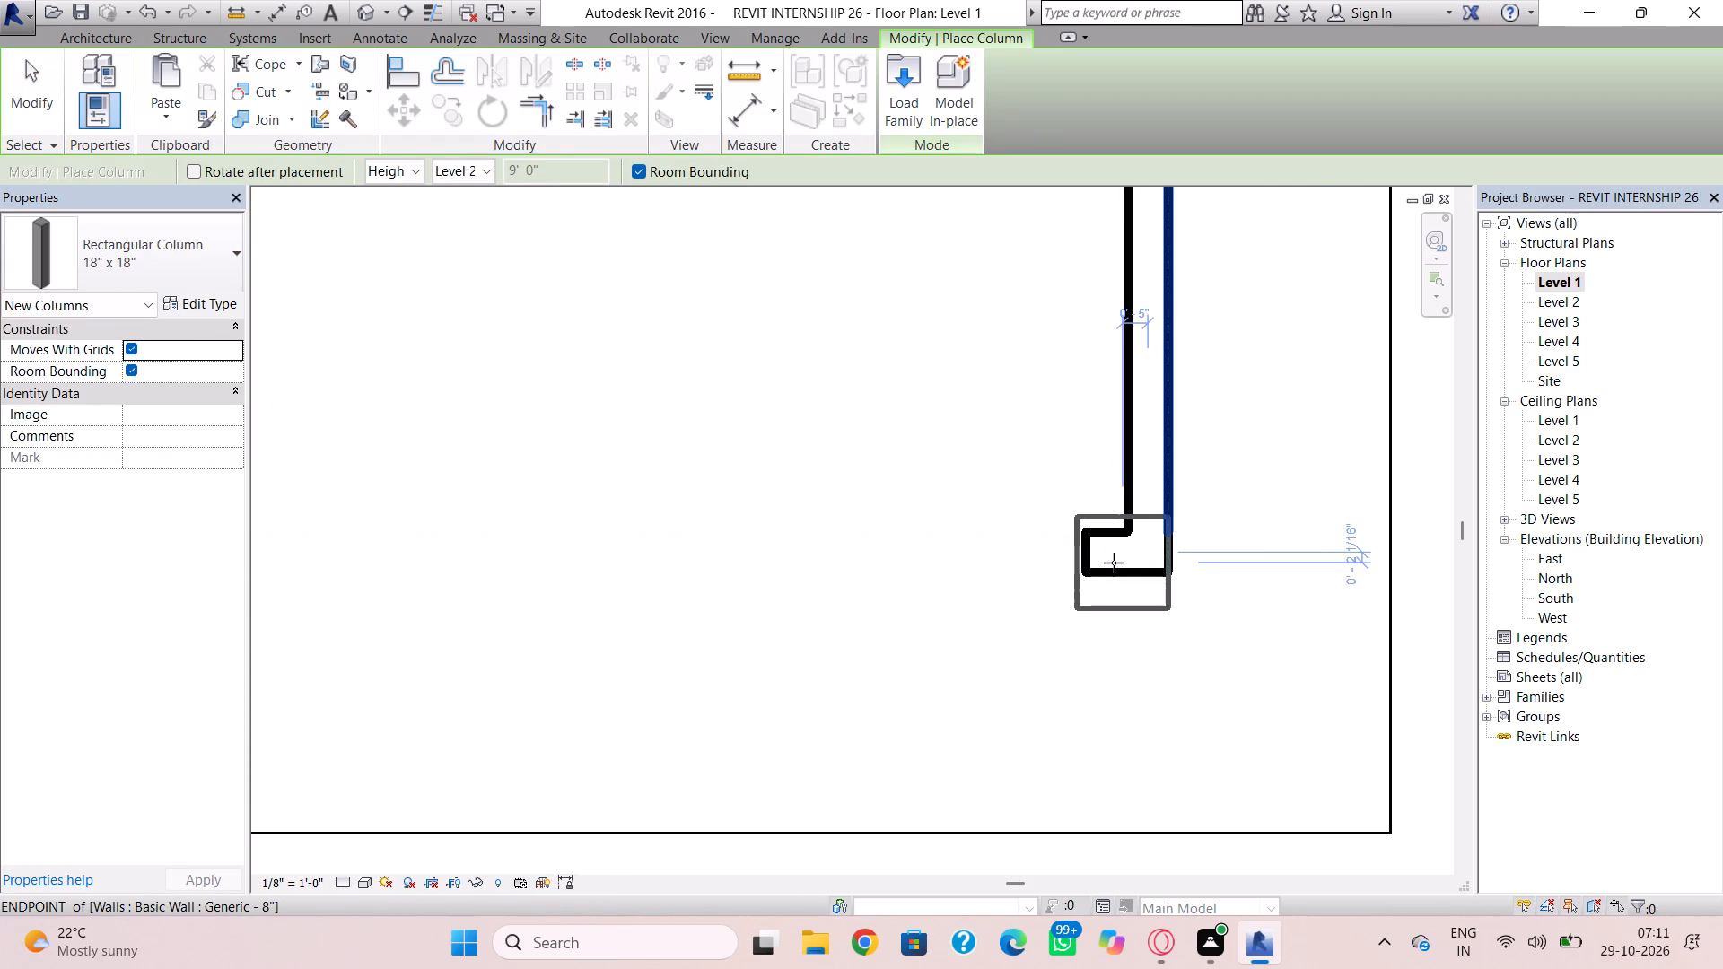
scroll(1115, 563, "up", 3)
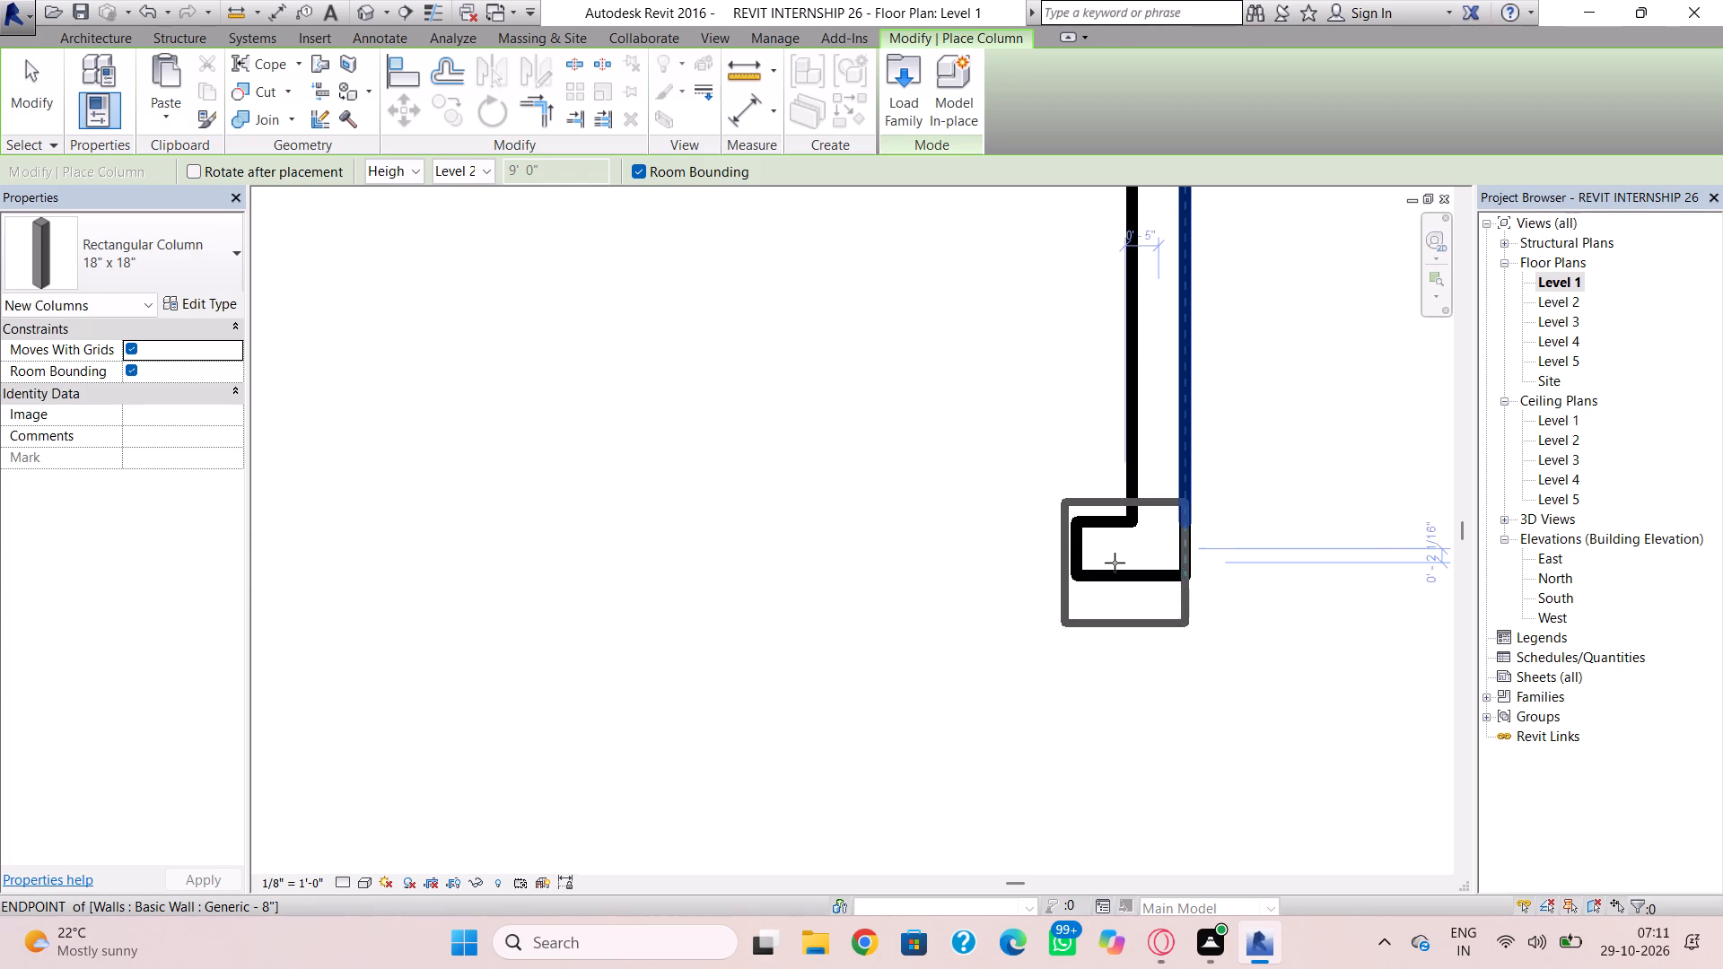
scroll(1115, 563, "up", 1)
left_click(1122, 560)
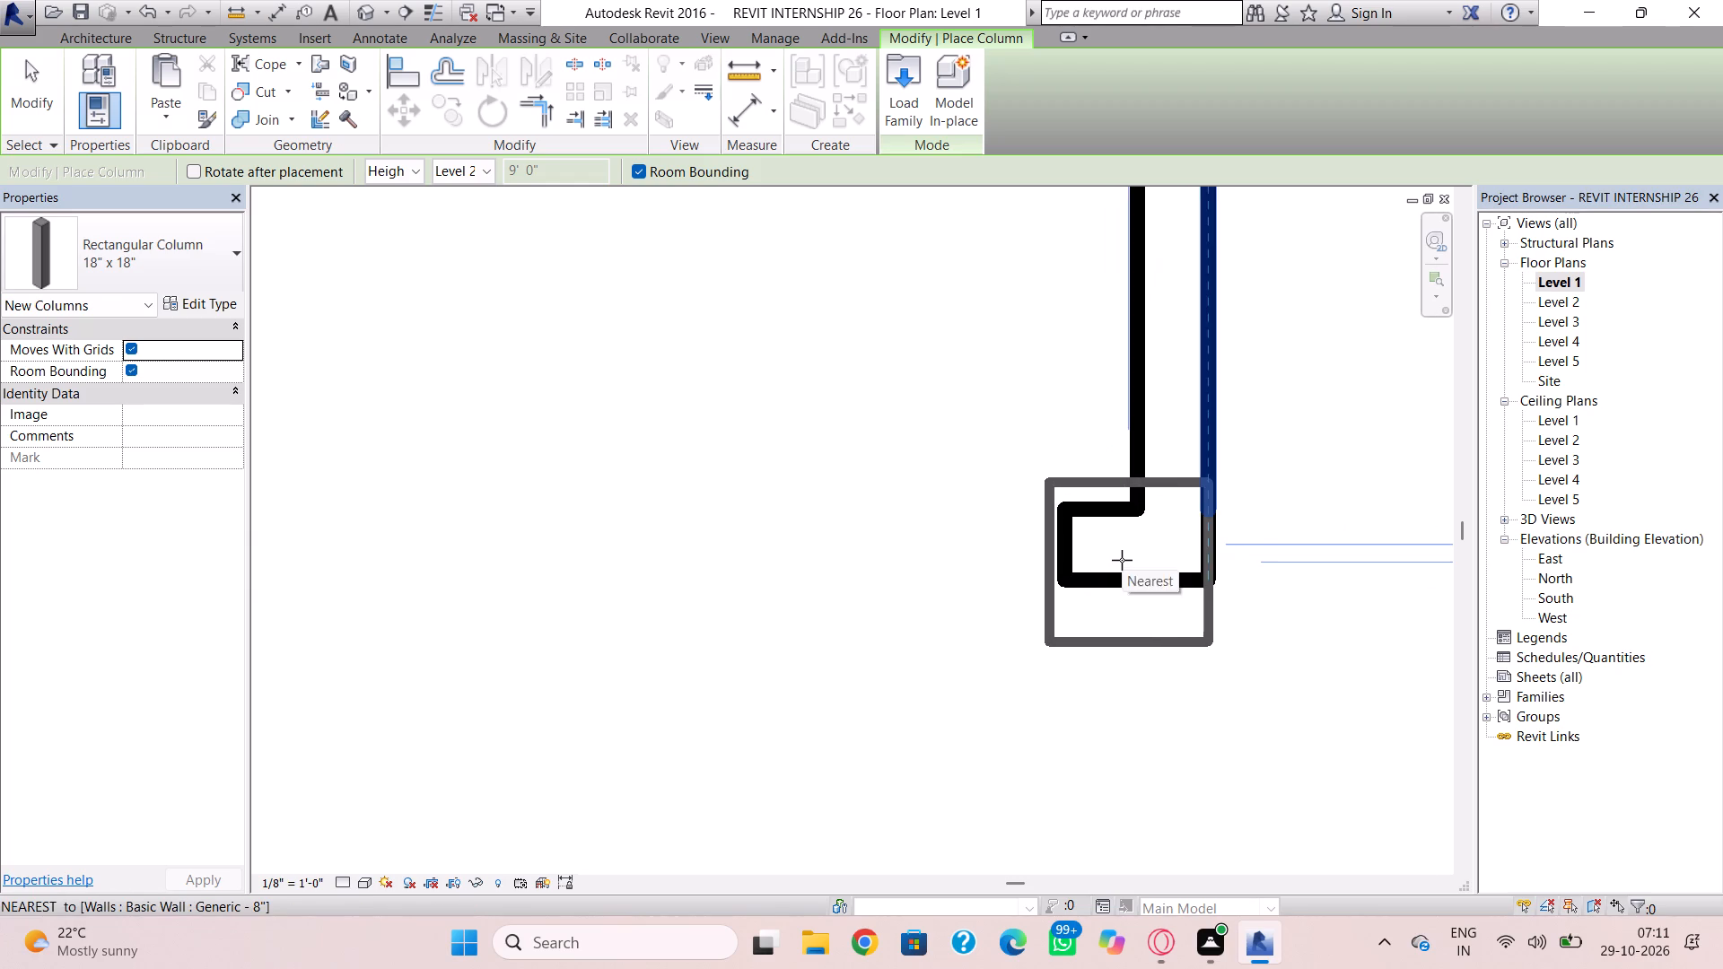
Place a second 18" x 18" column at the end of the long wall section across the opening, about 19' from the side wall.
scroll(805, 582, "down", 3)
middle_click_drag(729, 579, 958, 493)
scroll(707, 518, "down", 4)
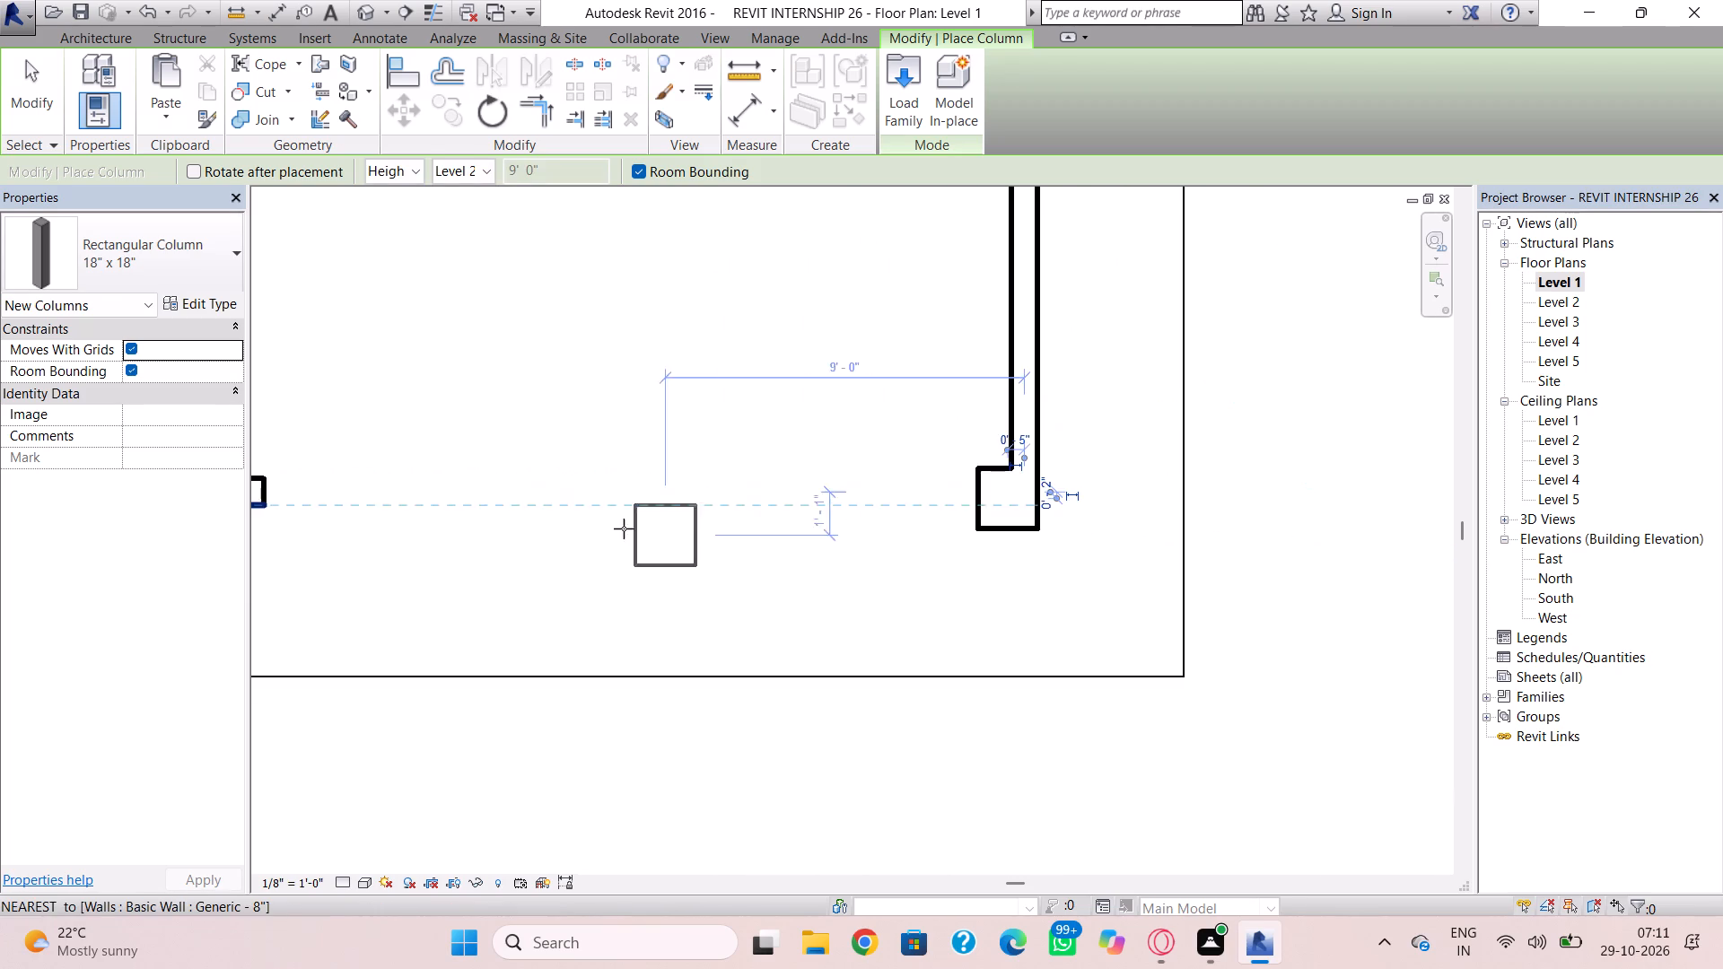
scroll(534, 526, "down", 2)
middle_click_drag(519, 531, 627, 520)
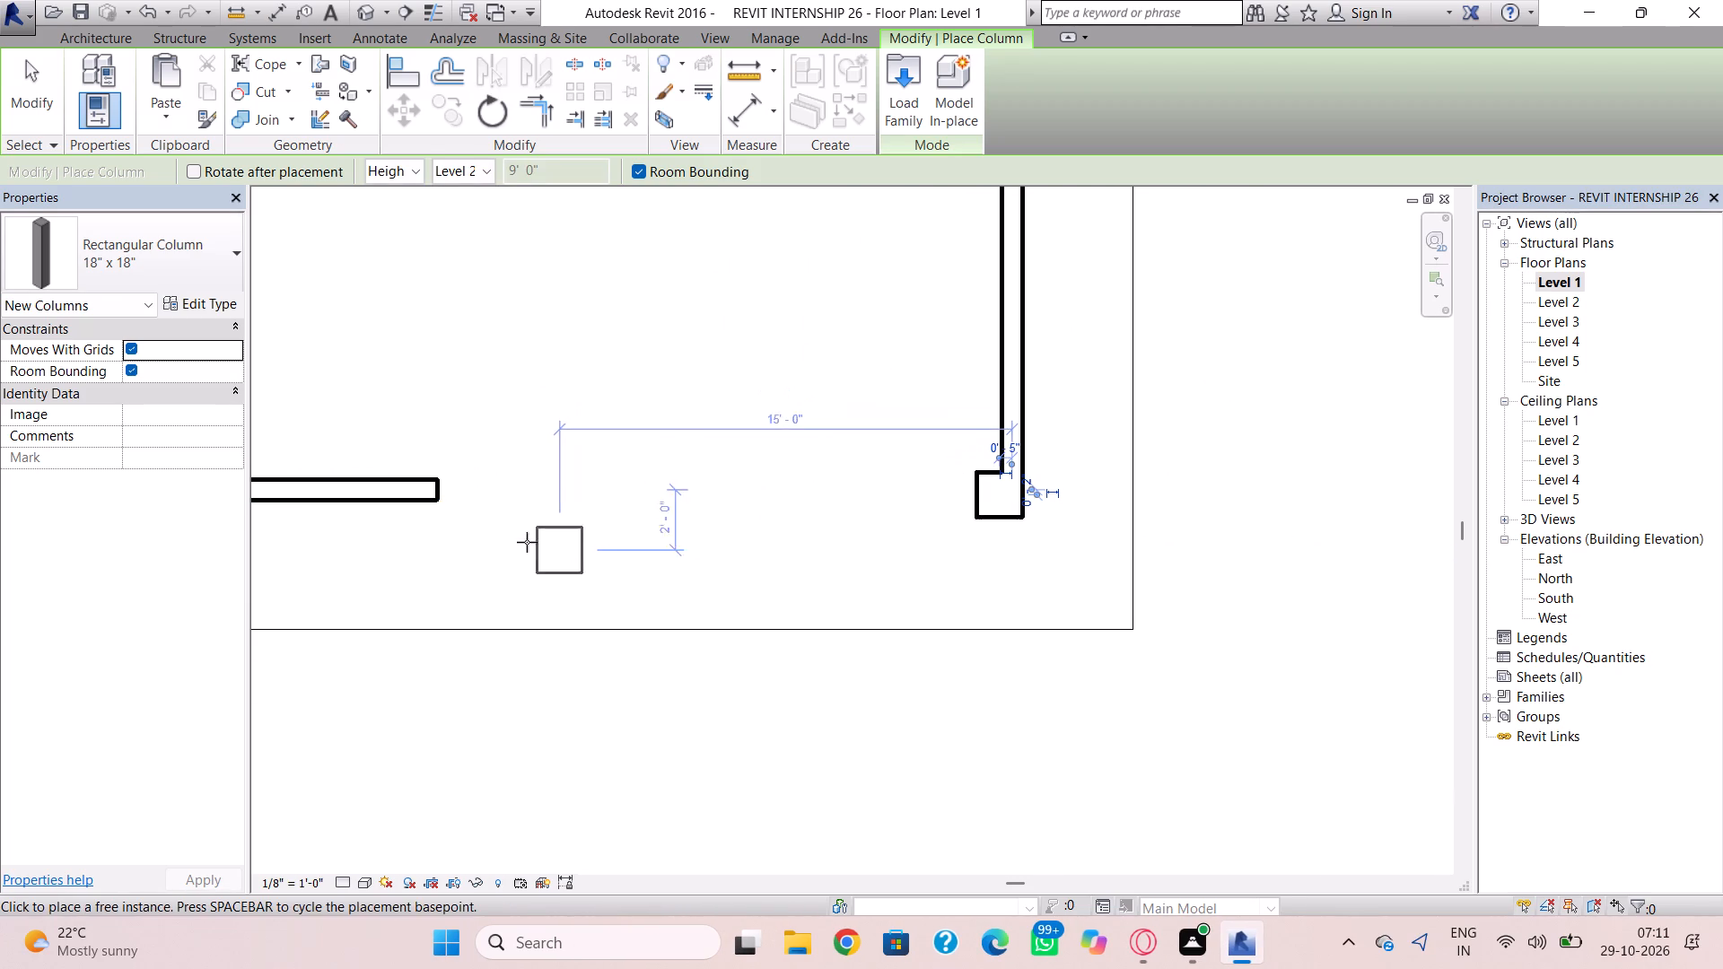
left_click(442, 503)
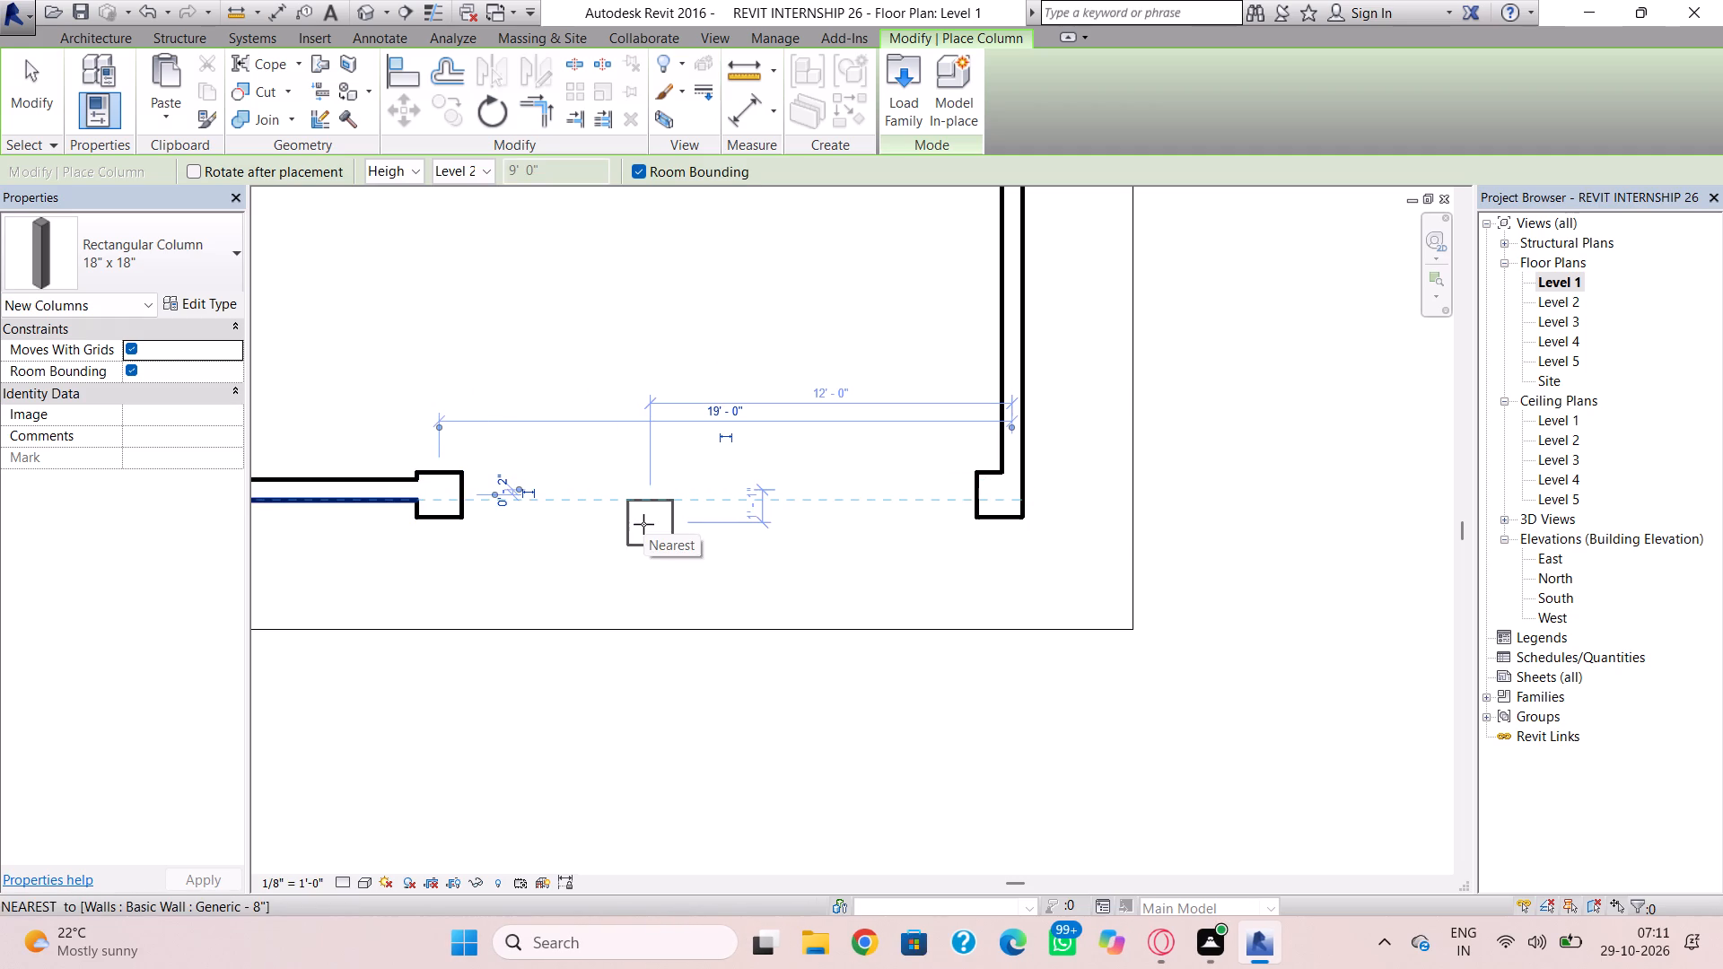
key("Escape")
key("Escape")
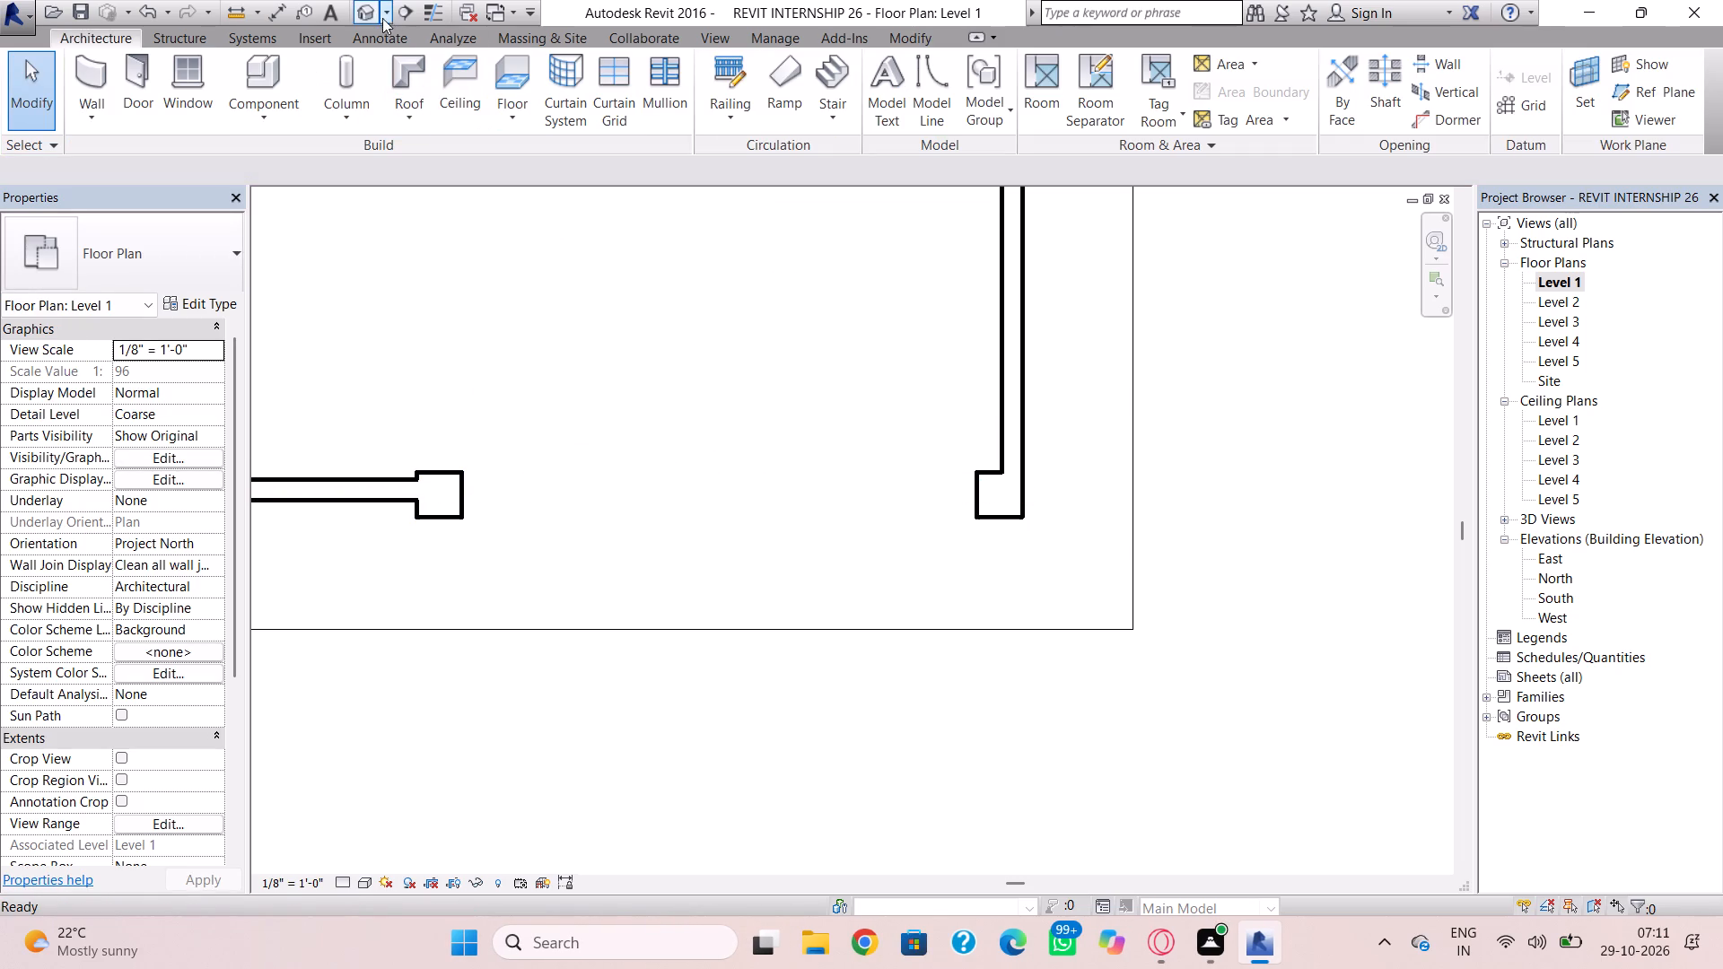
In the 3D view, set the top offset of both opening columns to -4'.
left_click(368, 12)
left_click(947, 390)
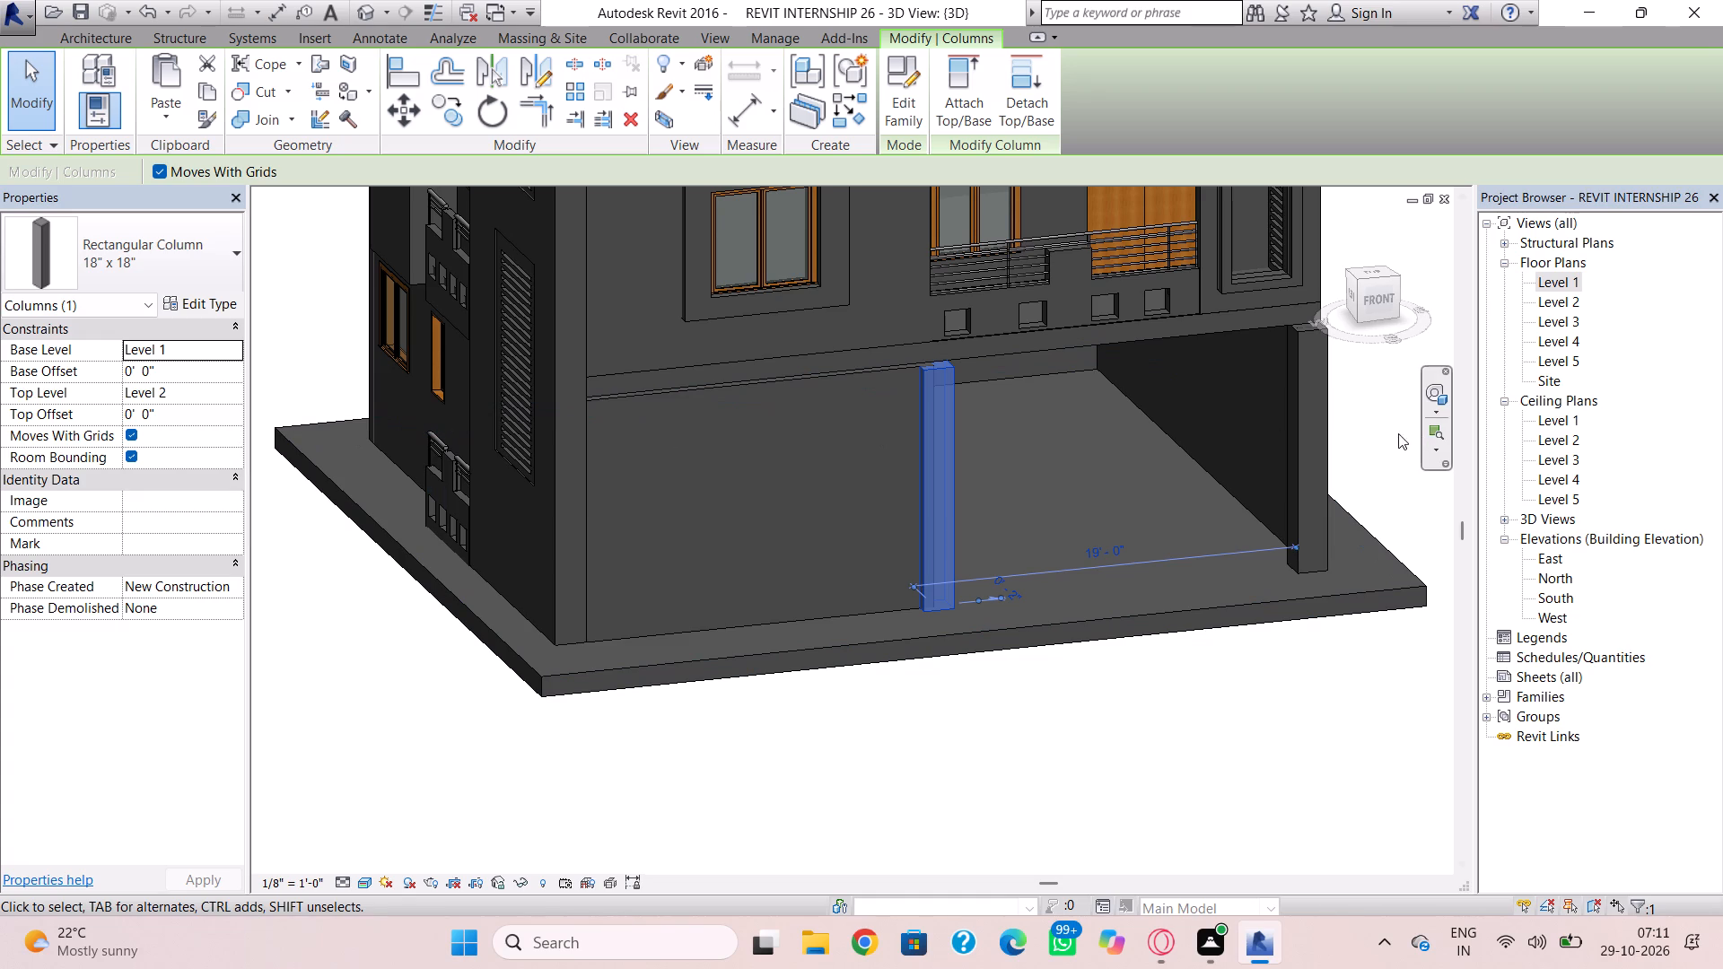
left_click(1320, 371, "ctrl")
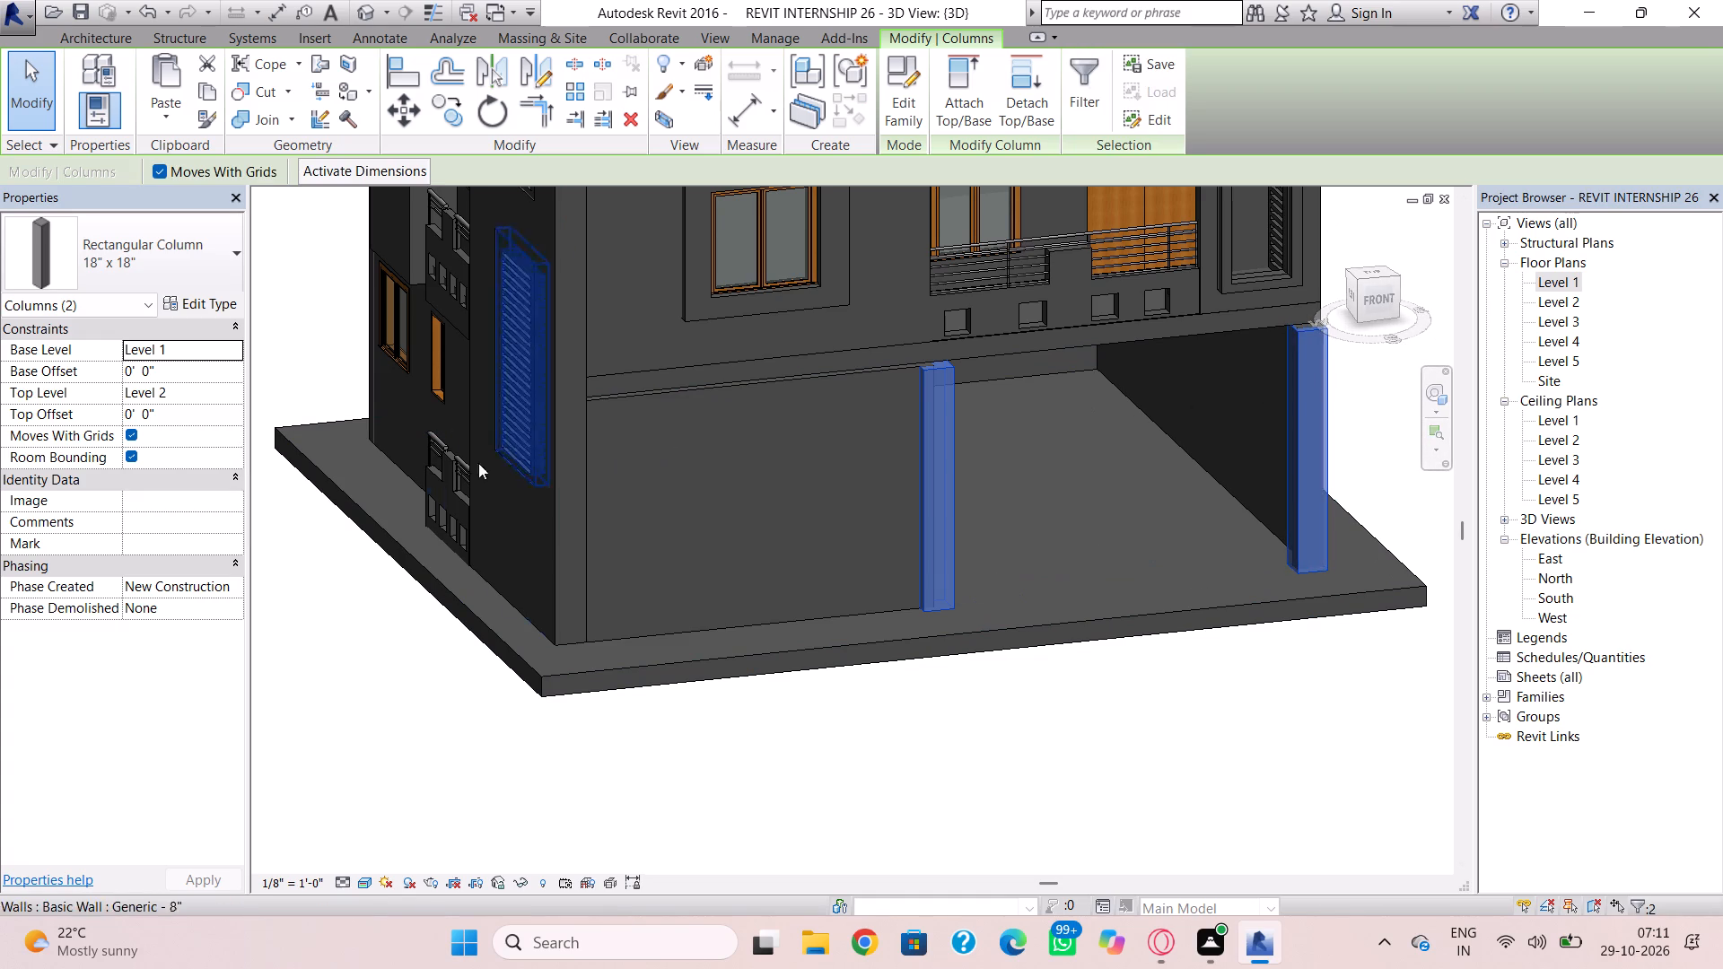
left_click(199, 371)
left_click(192, 407)
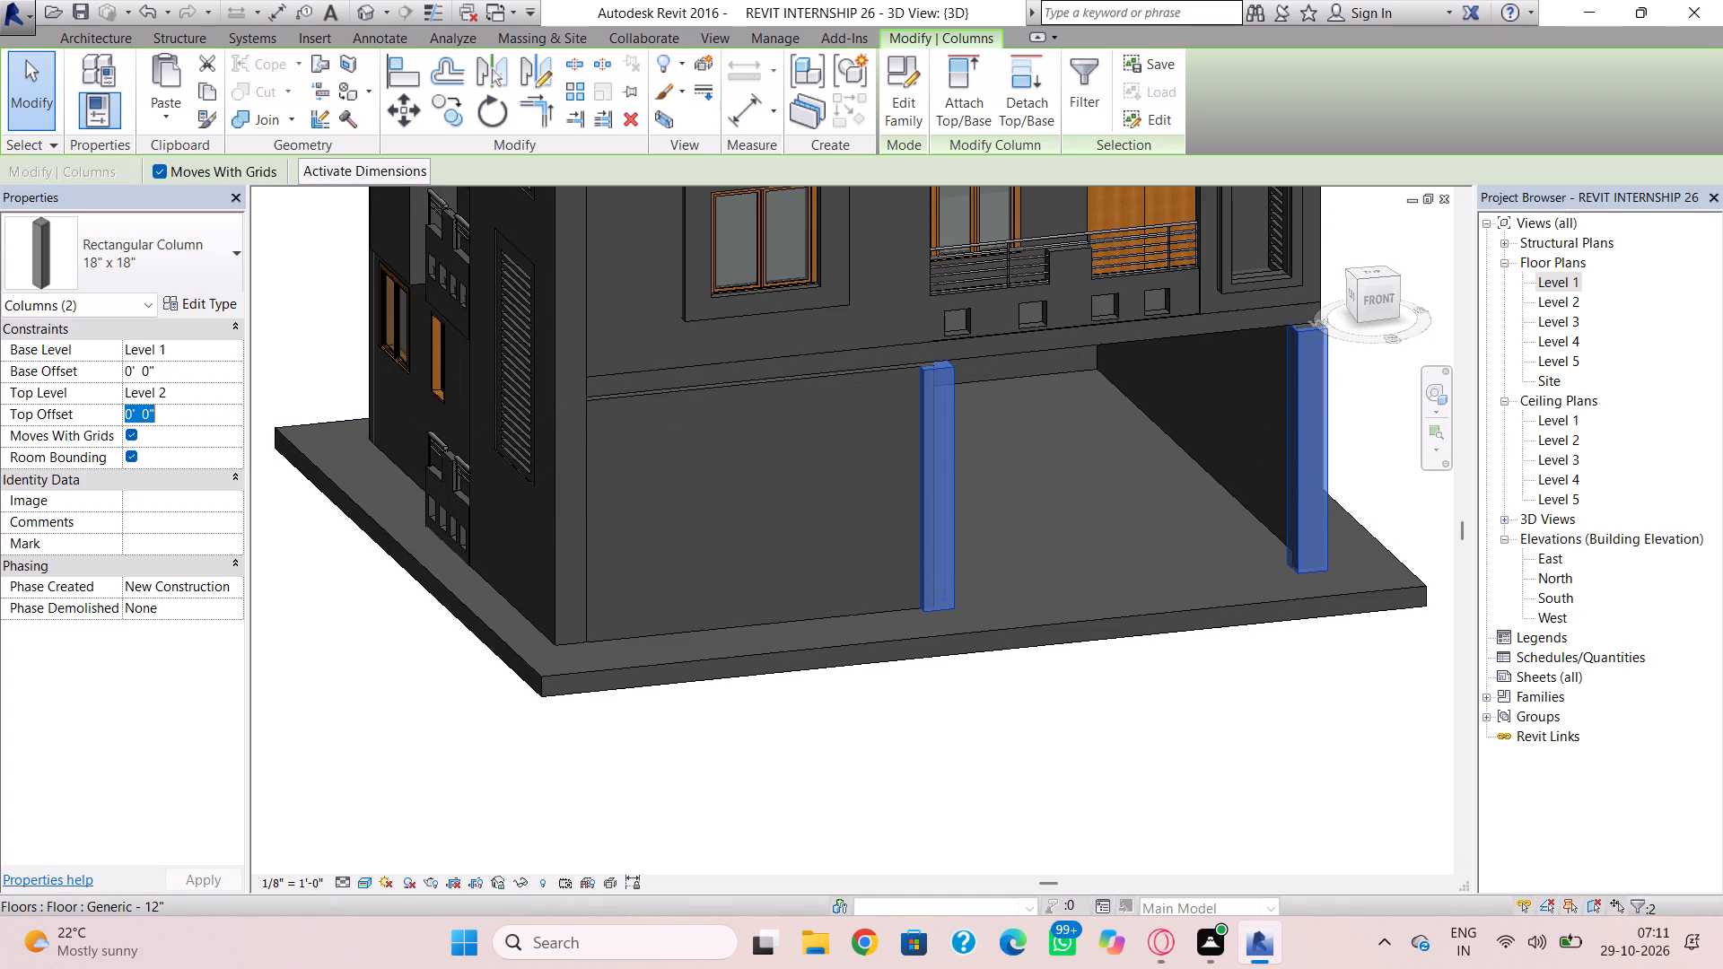
key("minus")
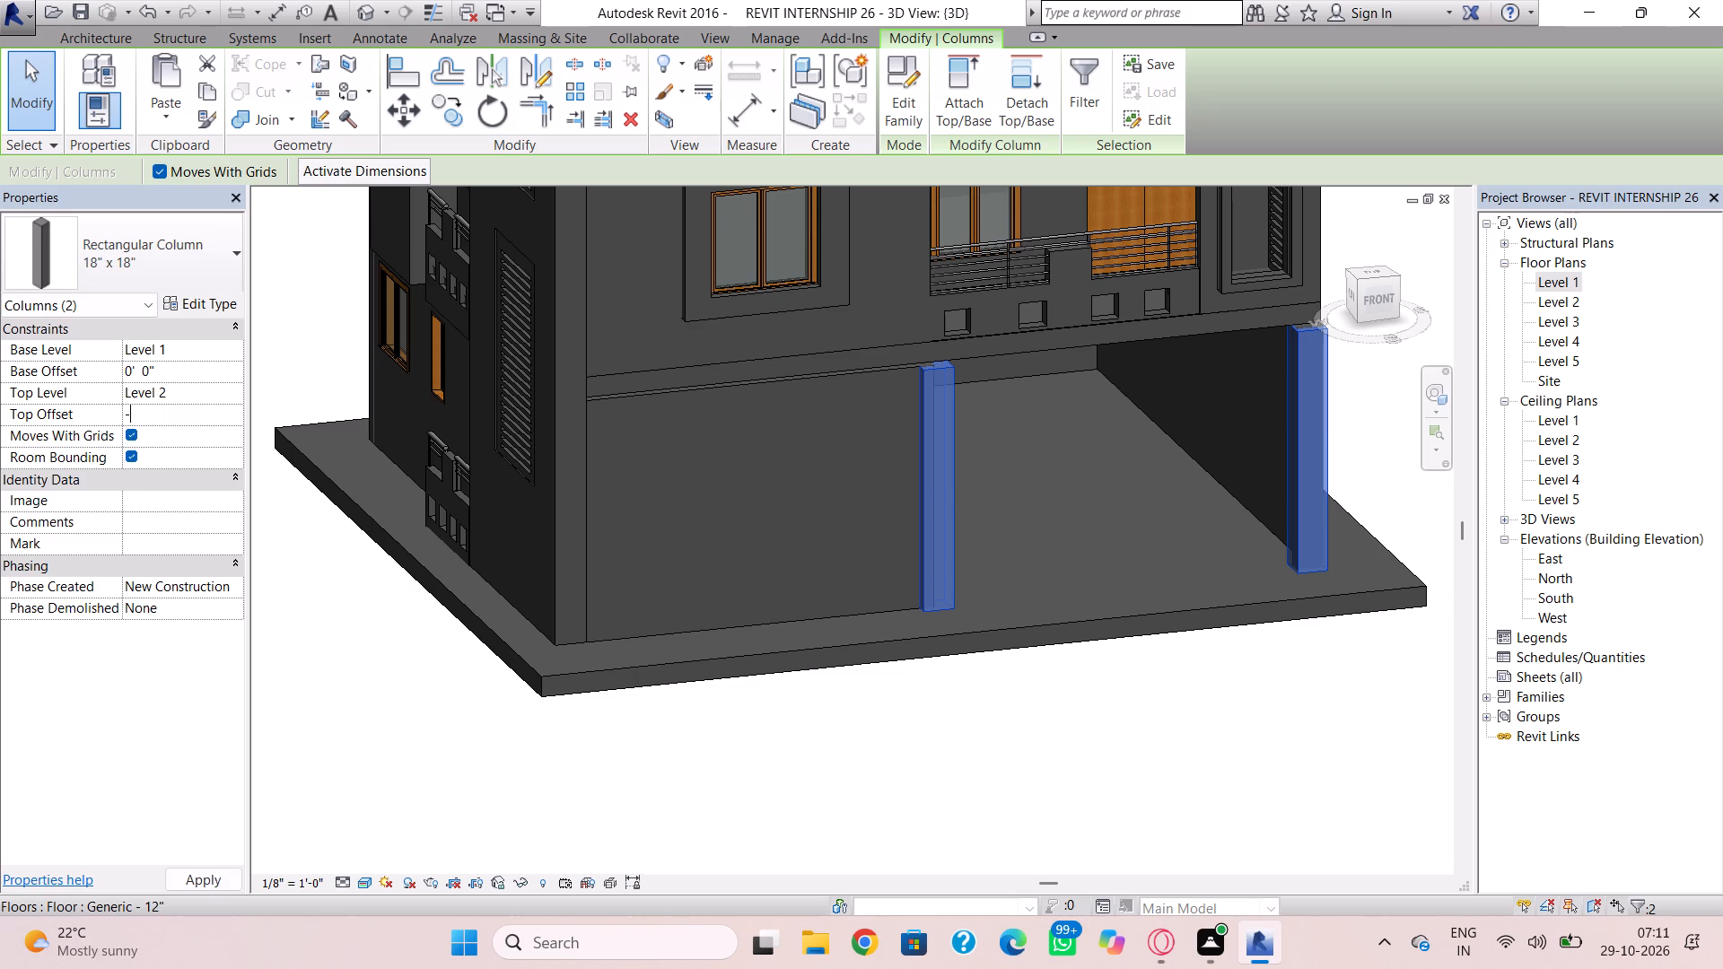
type("4'")
key("Return")
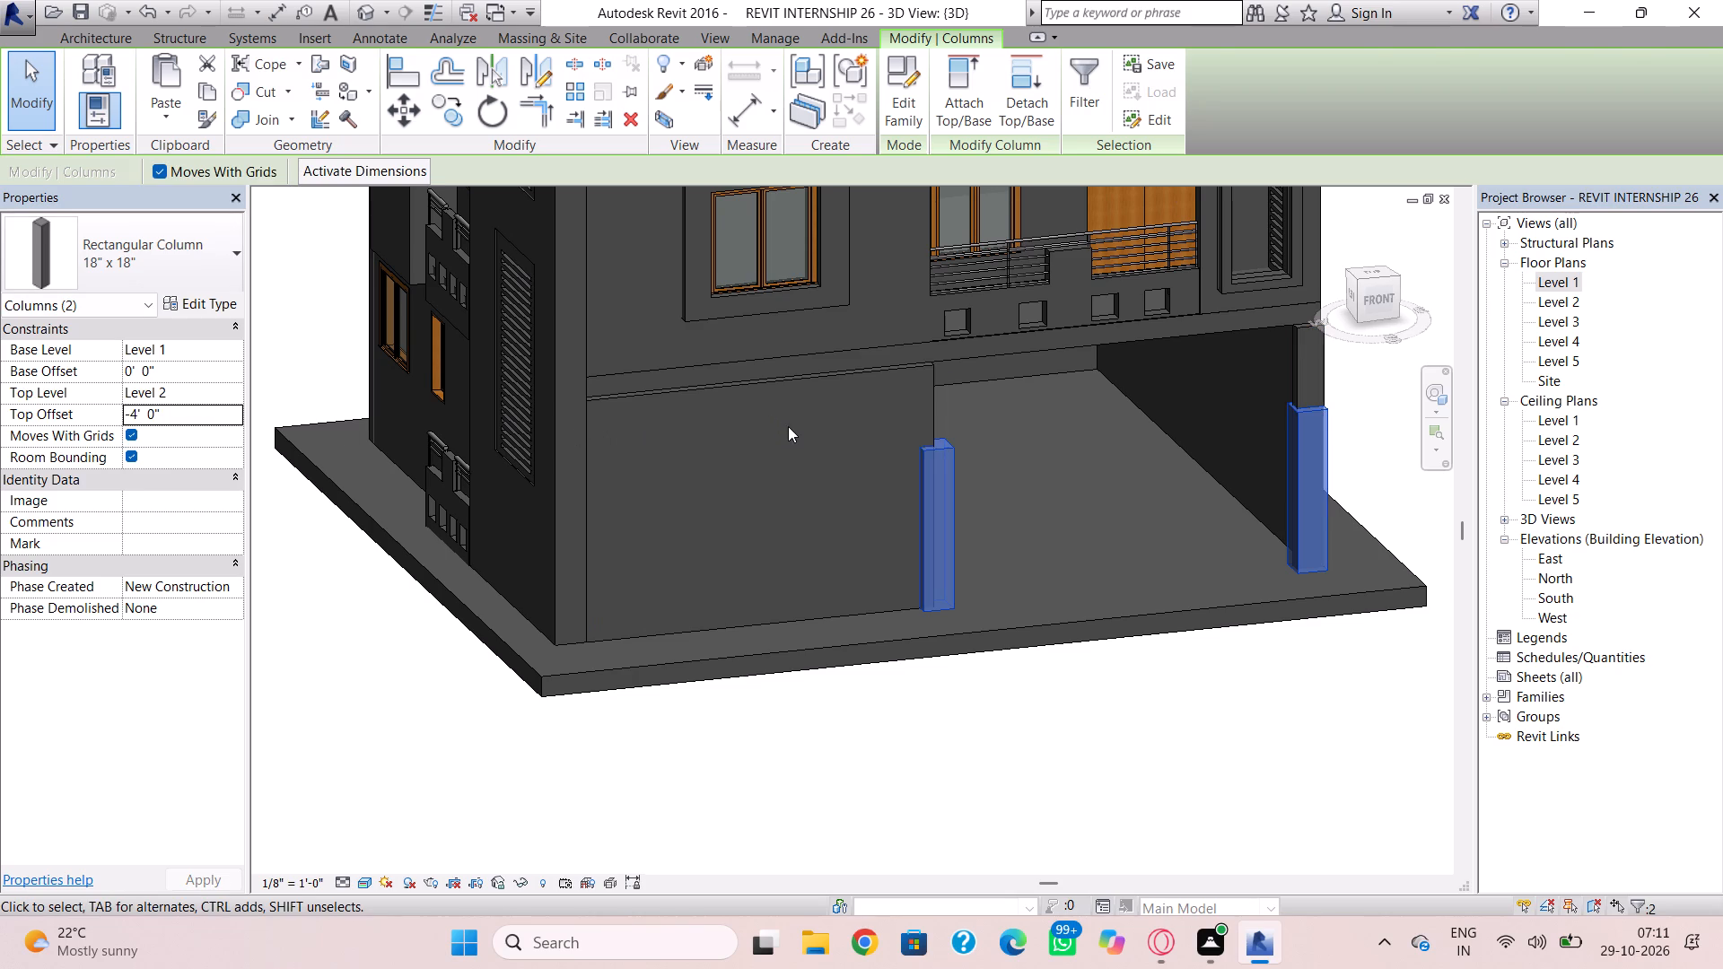
key("Escape")
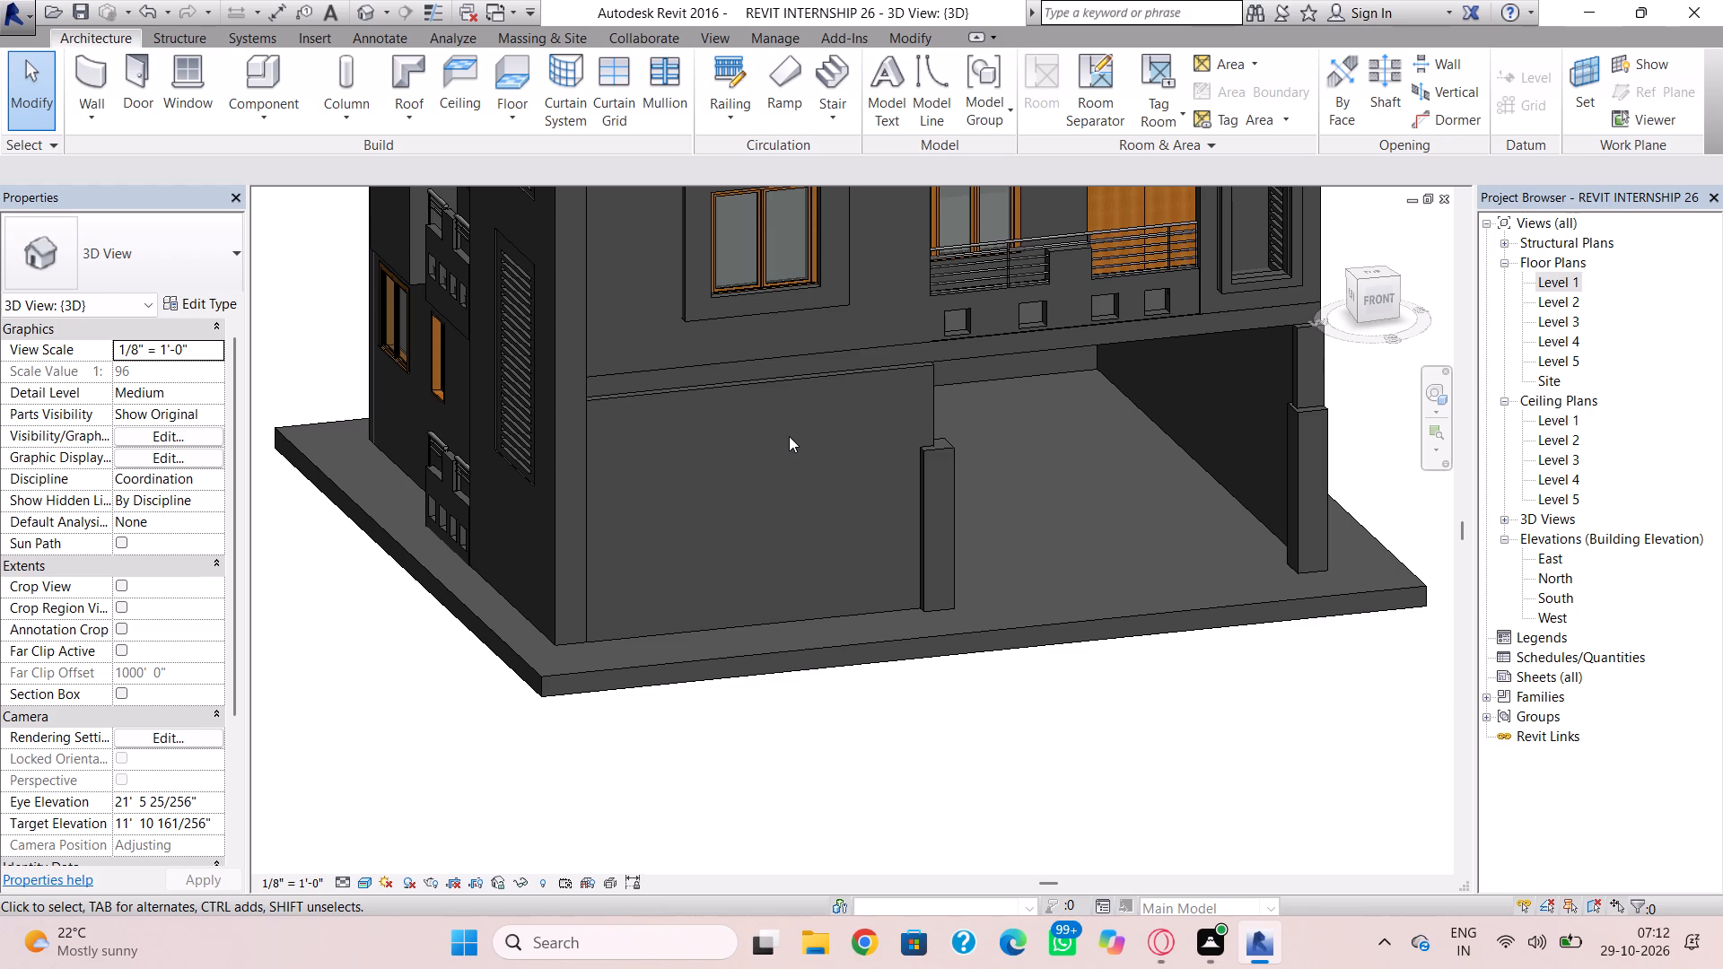
Start an in-place model in the Walls family category, keeping the suggested name.
left_click(295, 129)
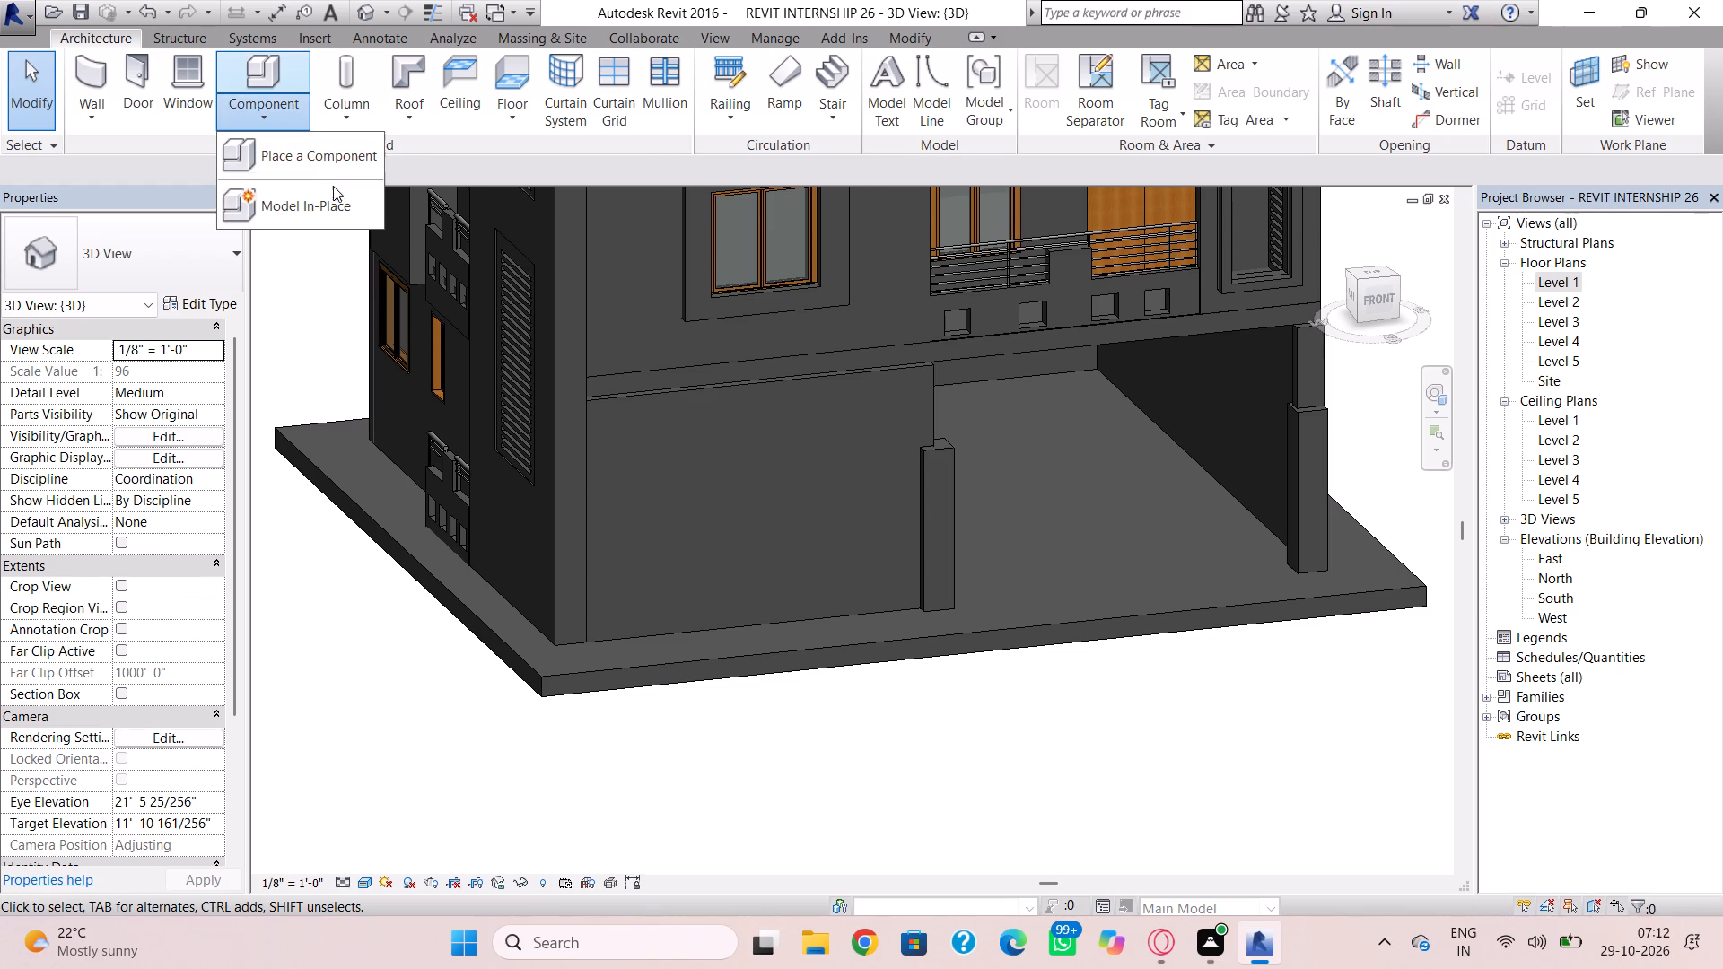
left_click(349, 223)
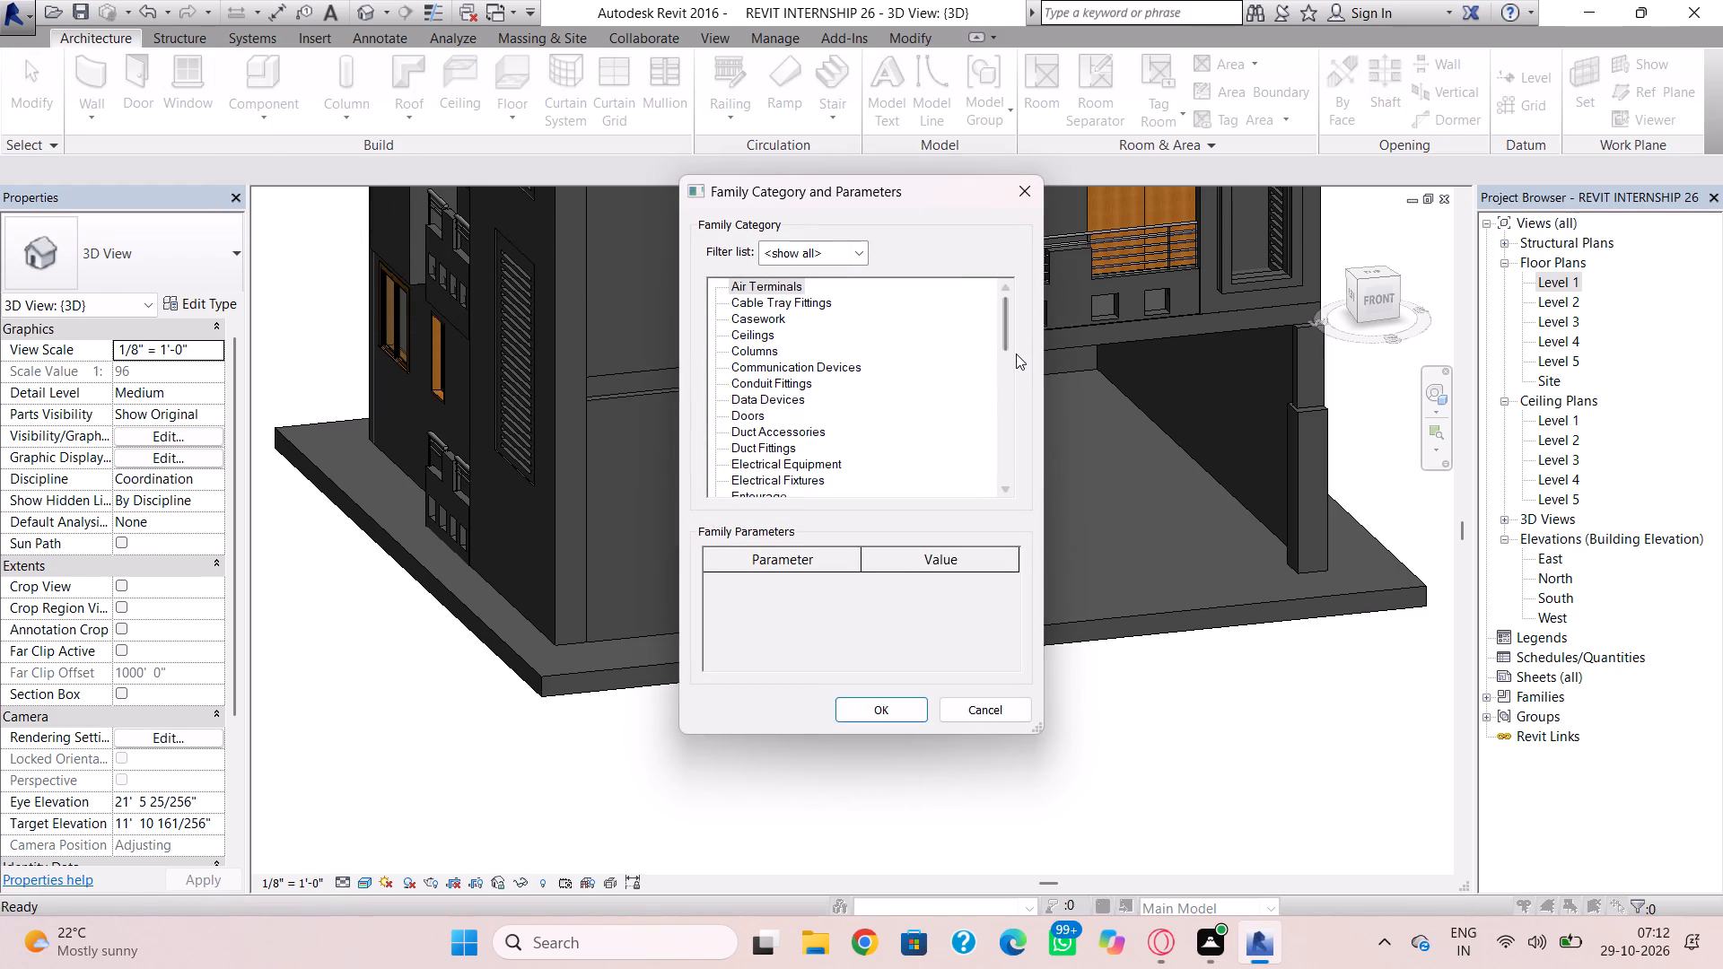
left_click_drag(1010, 346, 1012, 482)
left_click(744, 464)
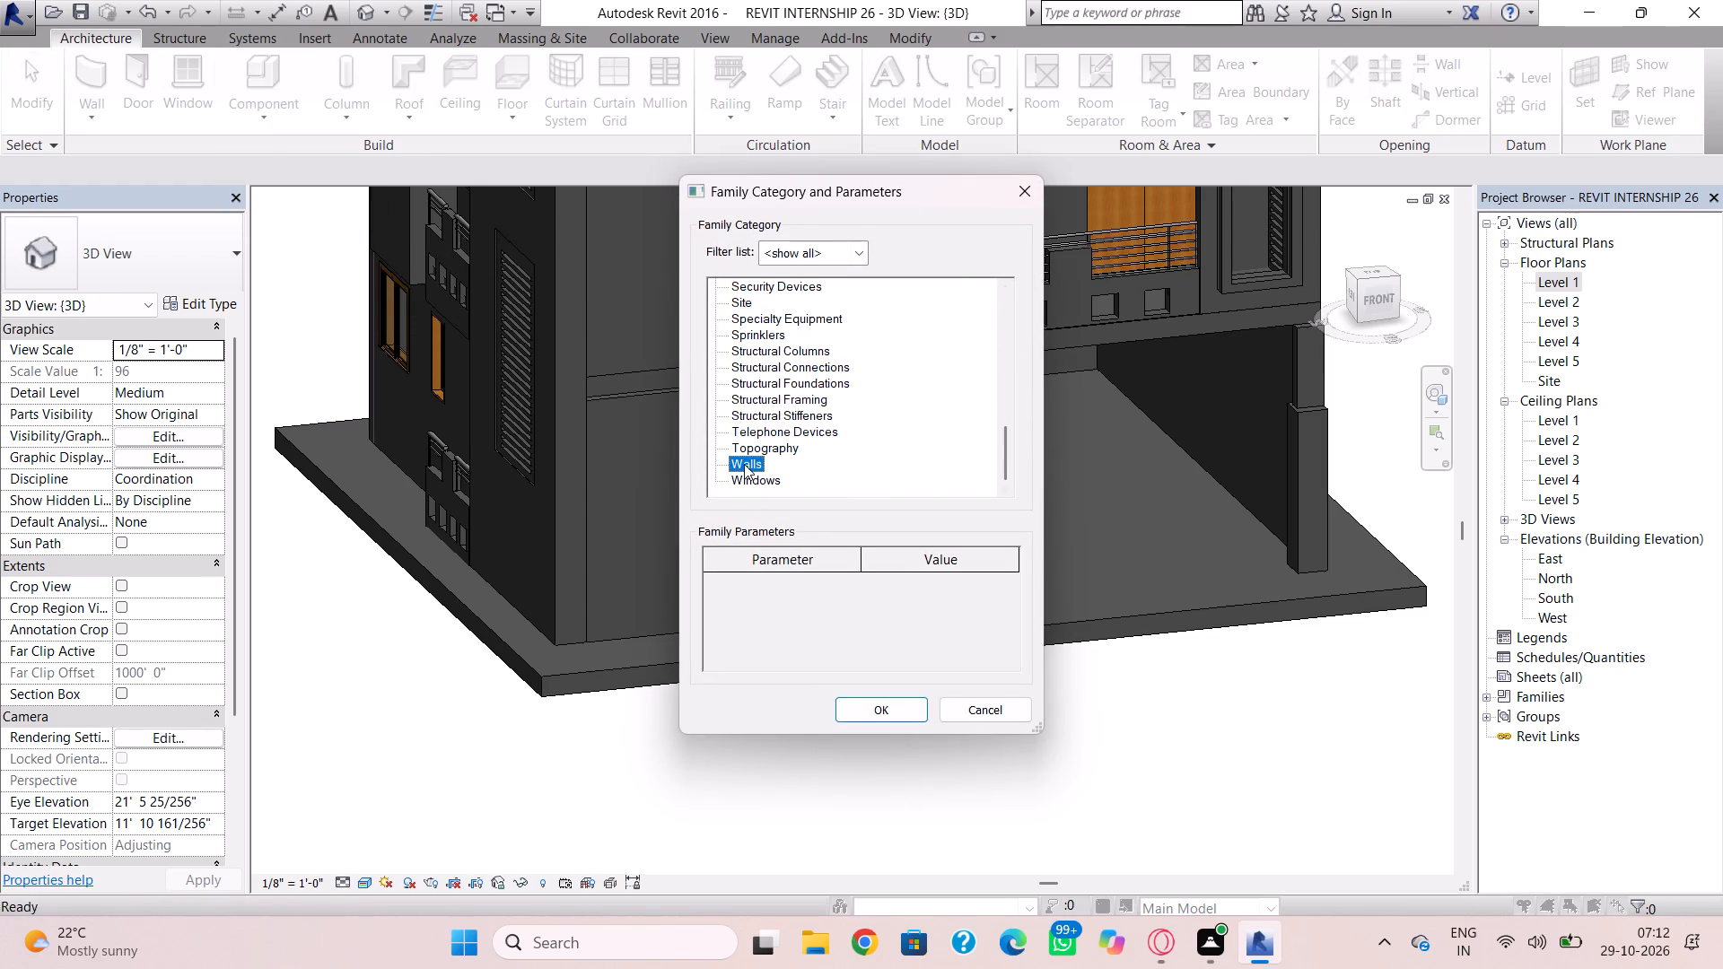
left_click(883, 707)
left_click(871, 516)
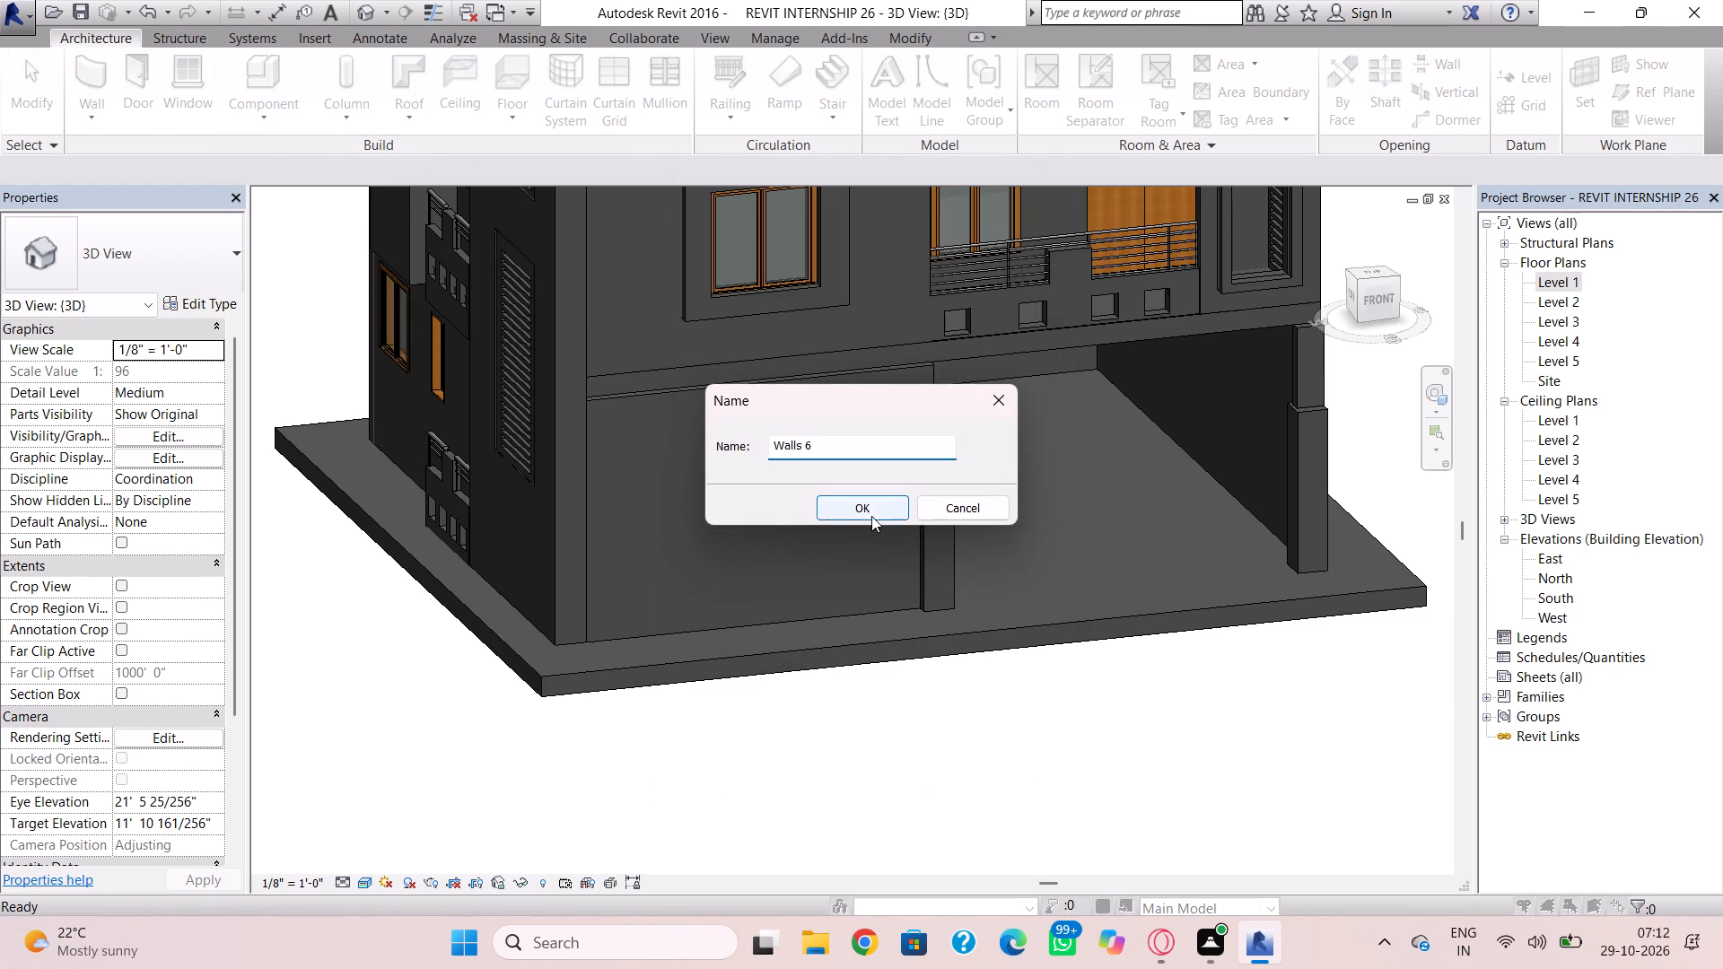
Set the work plane by picking the front face of the ground-floor wall beside the opening.
right_click_drag(1028, 519, 974, 438, "shift")
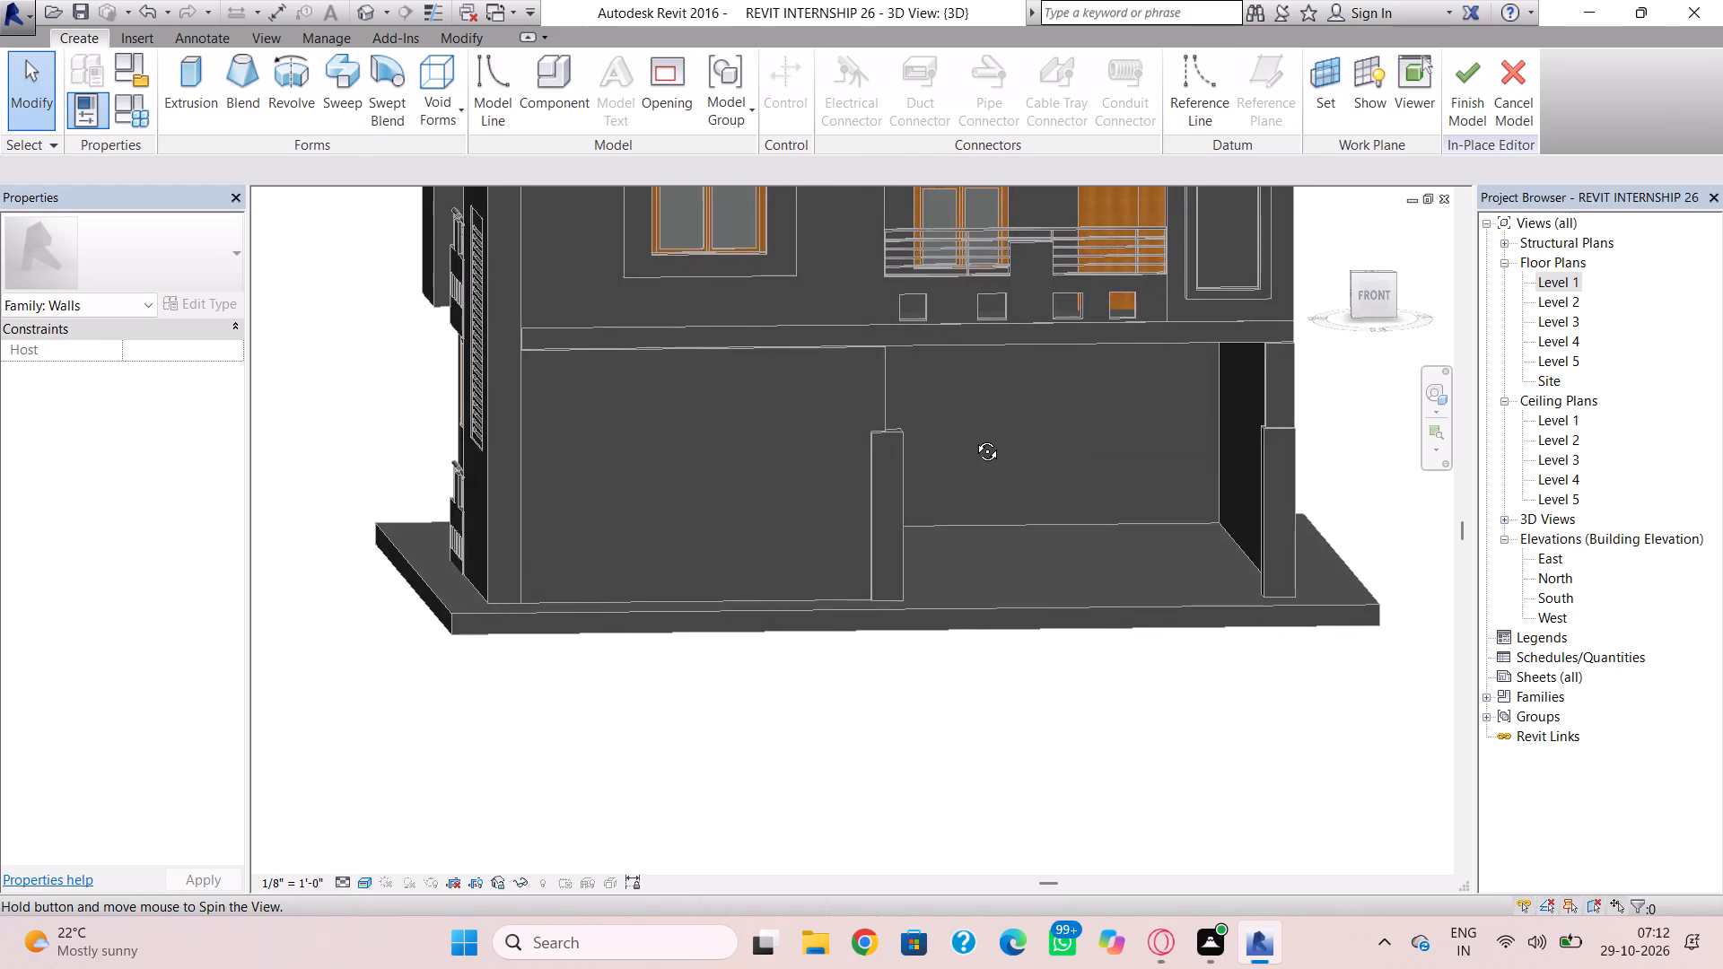
right_click_drag(974, 438, 958, 408, "shift")
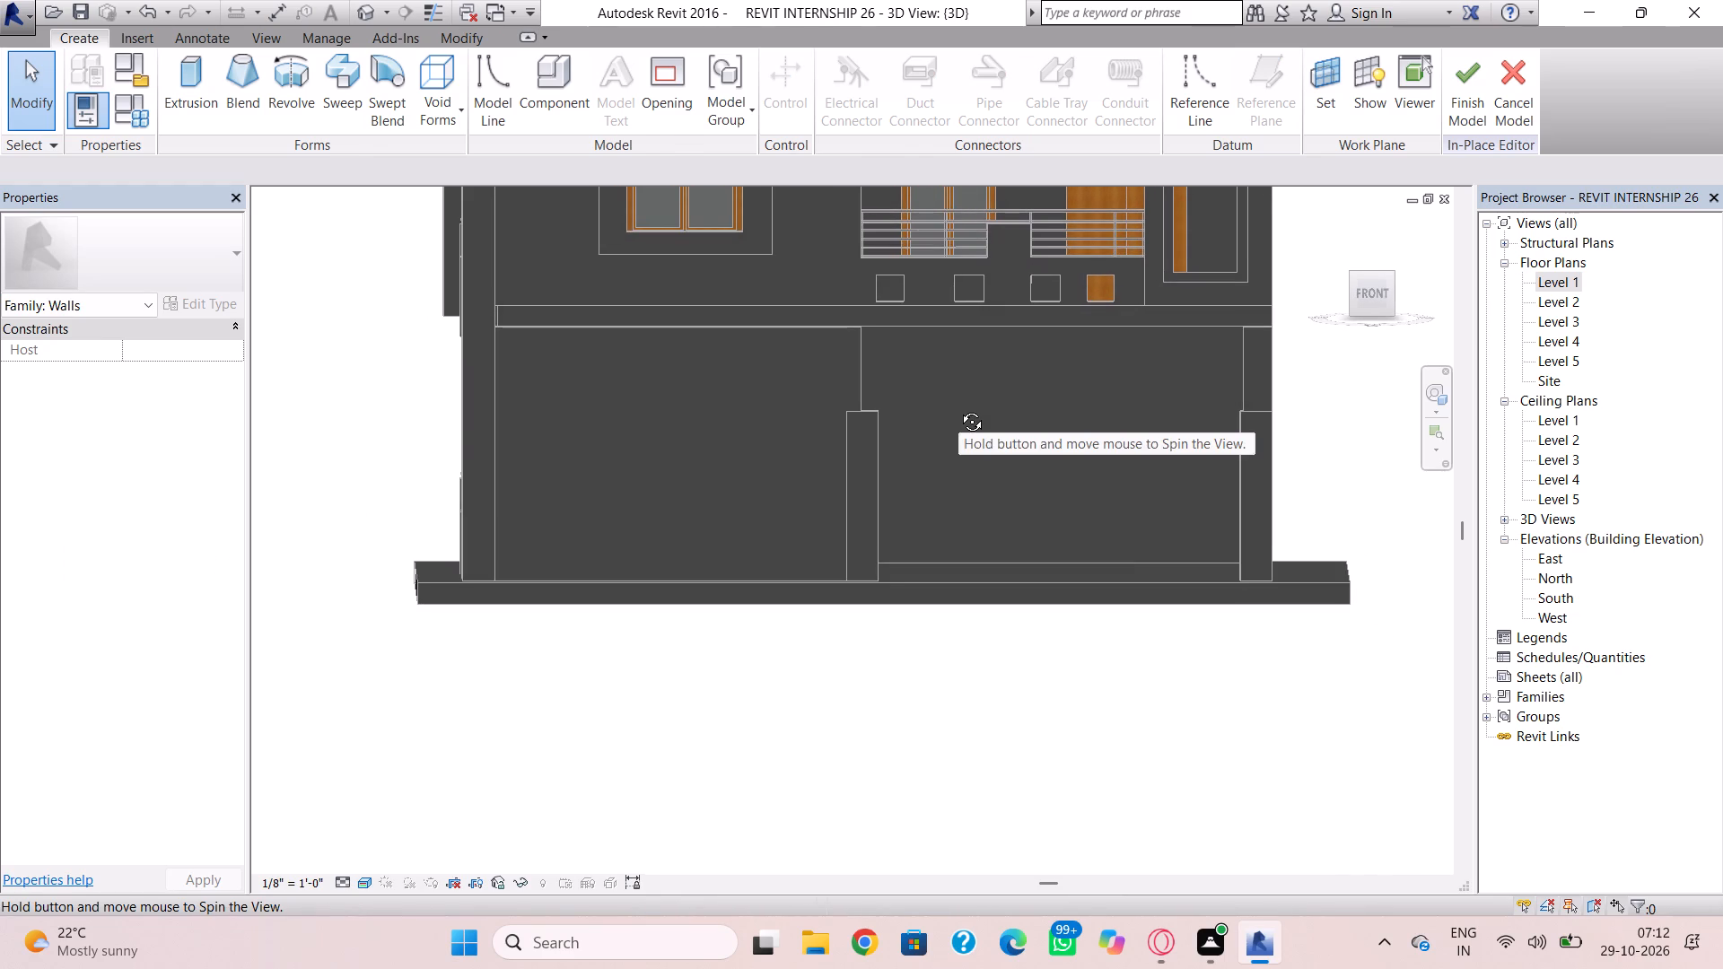
right_click_drag(958, 408, 959, 398, "shift")
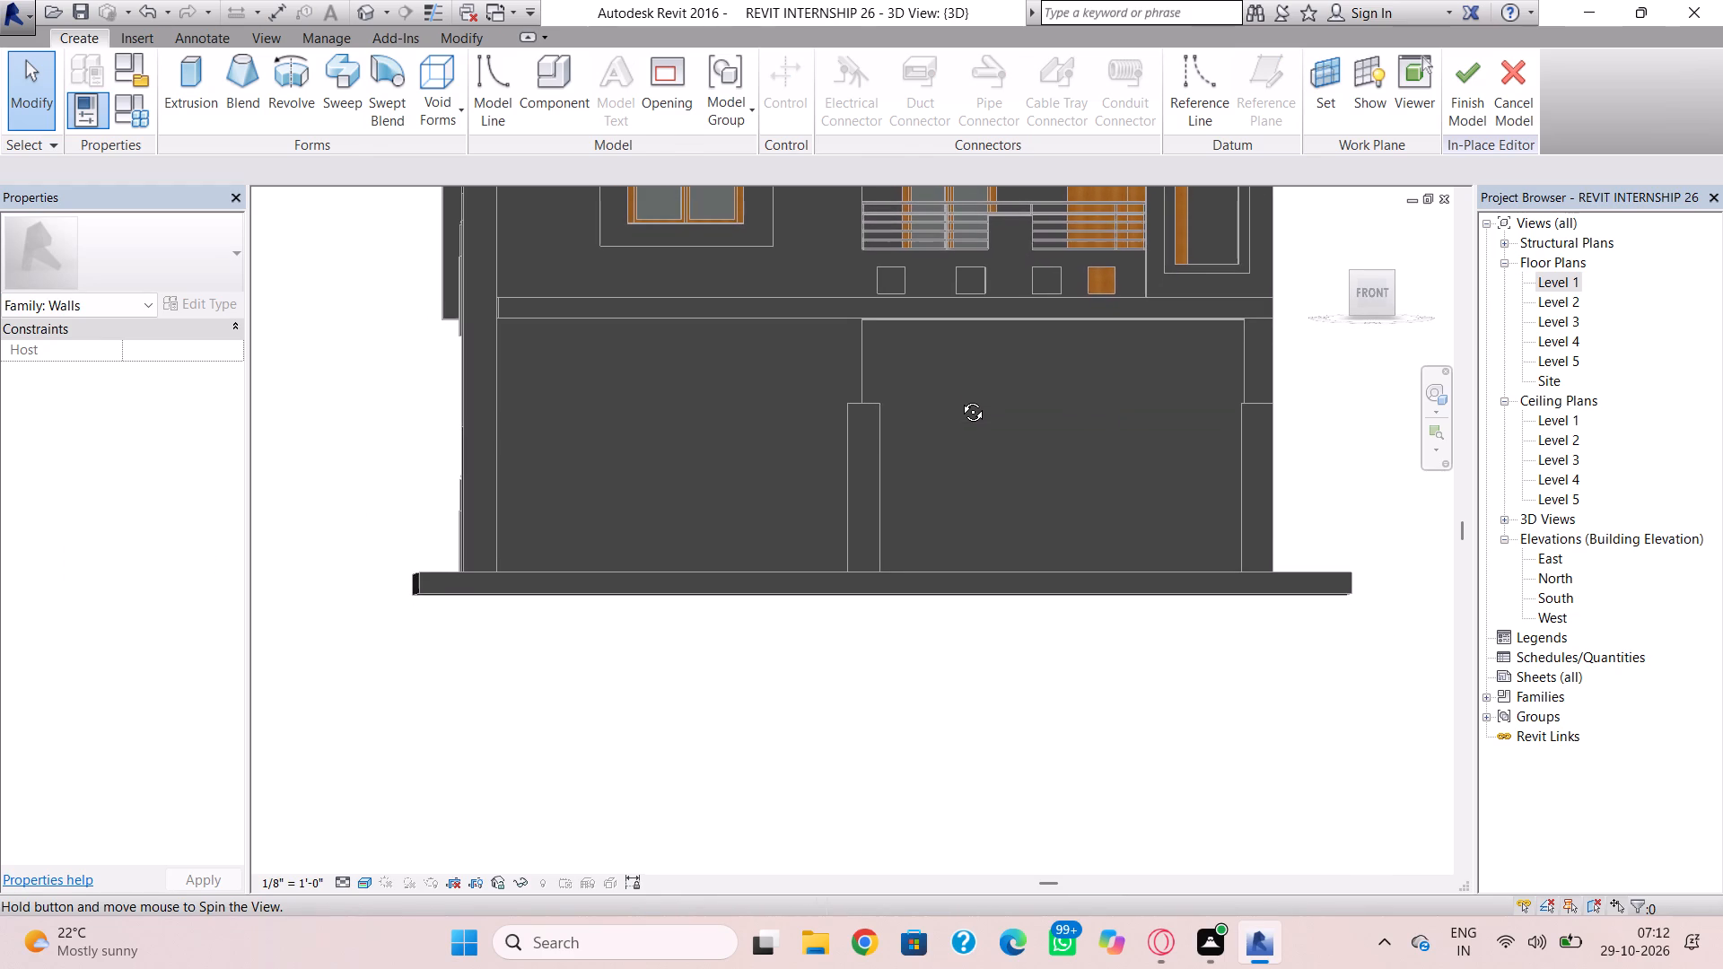
right_click_drag(959, 398, 956, 400, "shift")
middle_click_drag(961, 411, 960, 528)
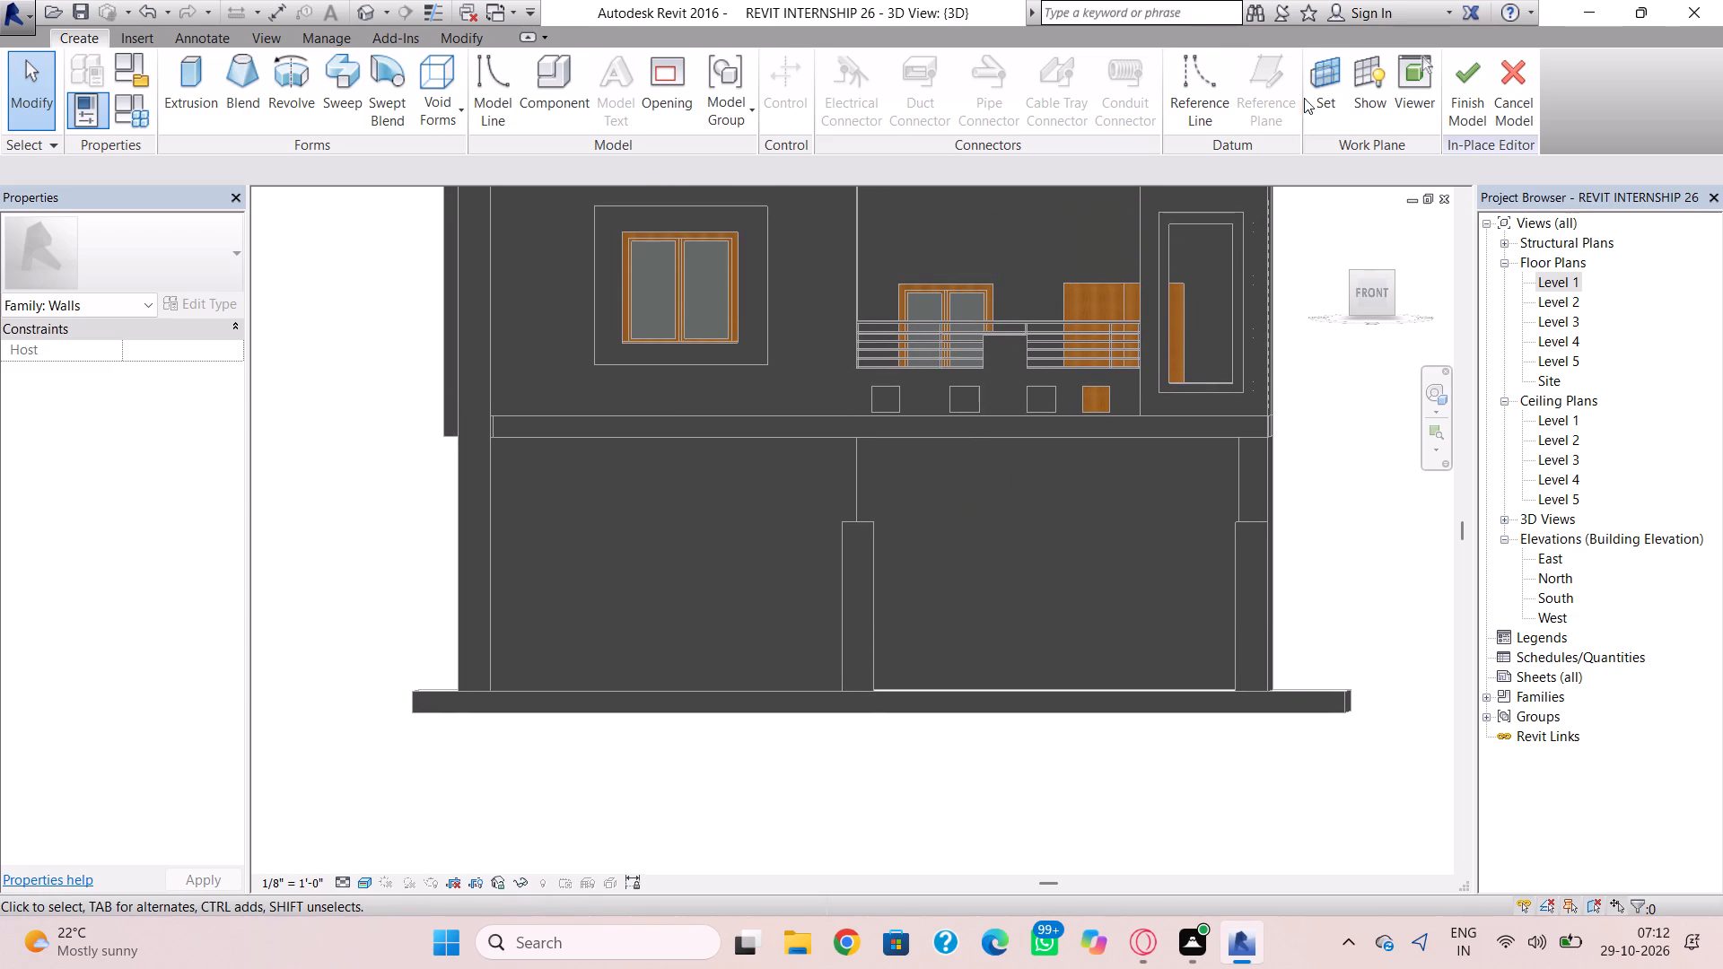
left_click(1312, 89)
left_click(804, 519)
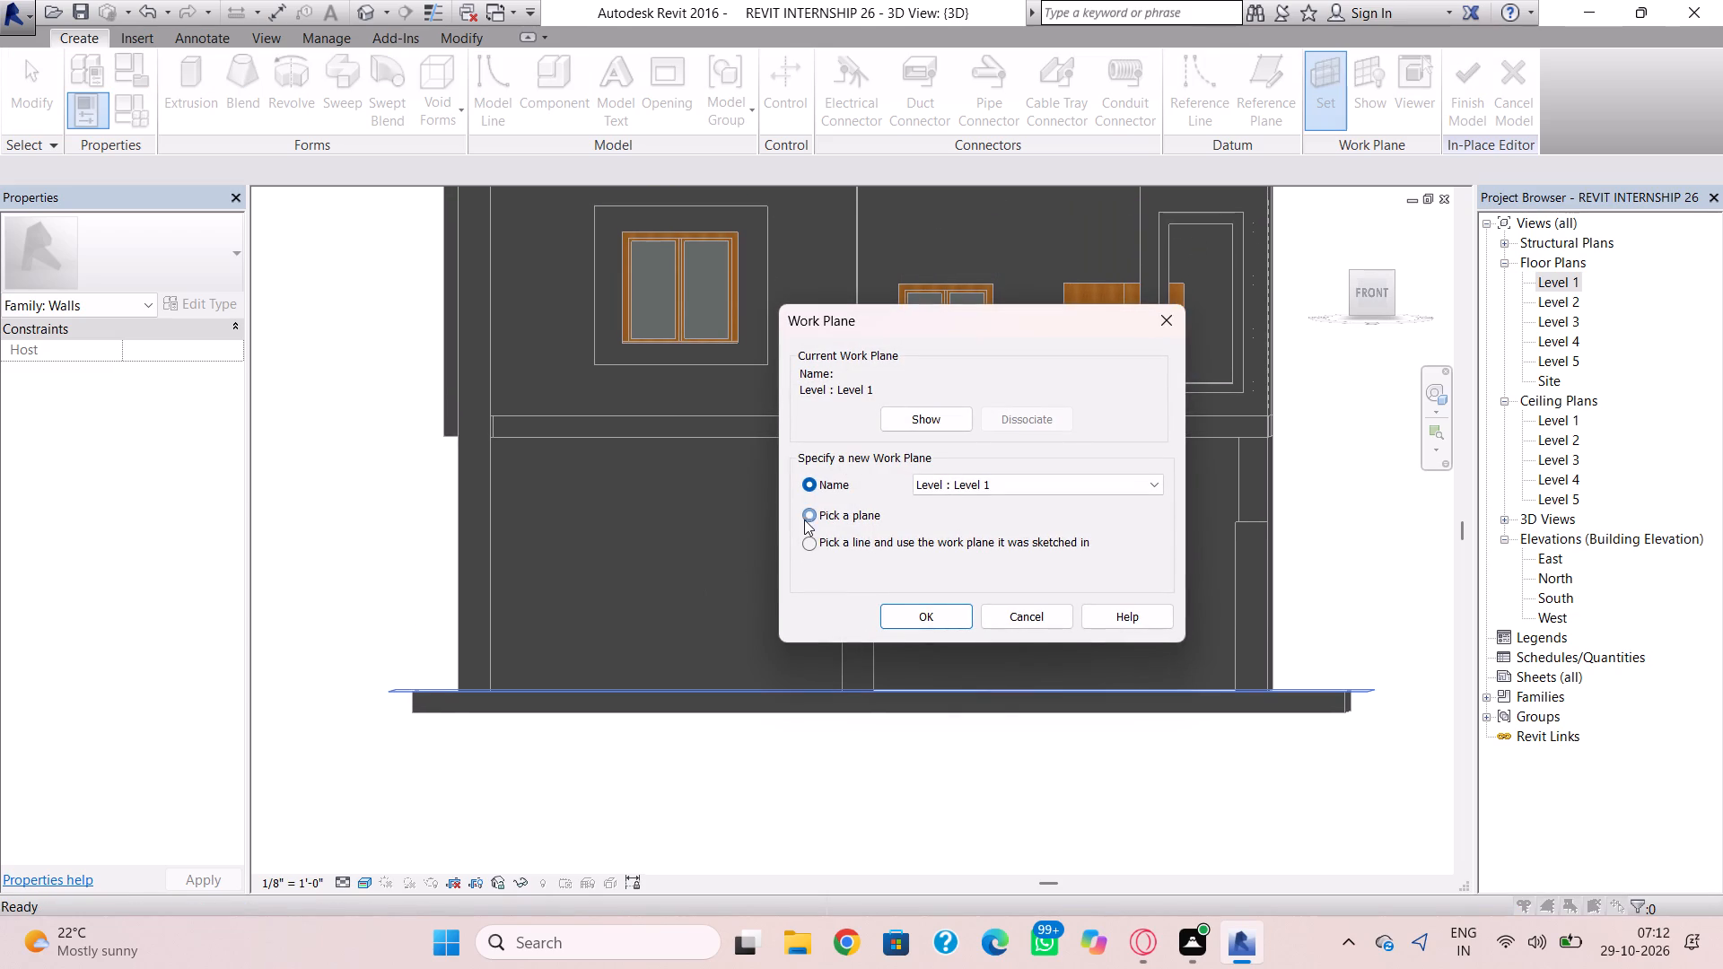
left_click(888, 607)
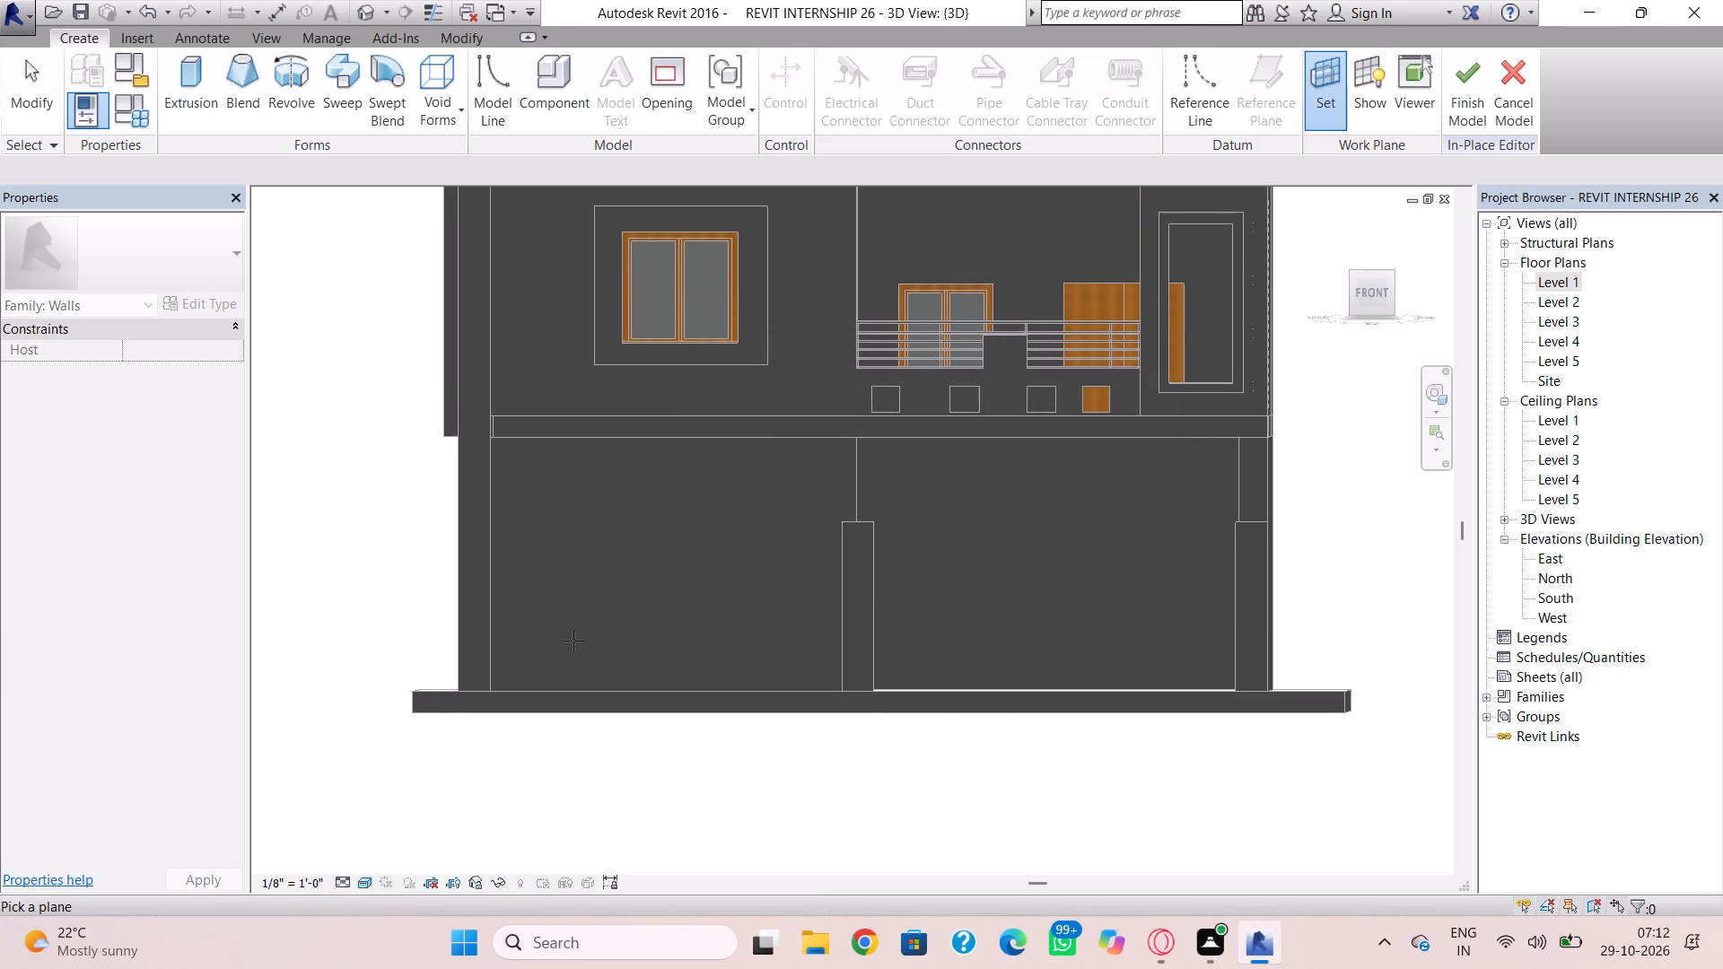
right_click_drag(573, 641, 663, 711, "shift")
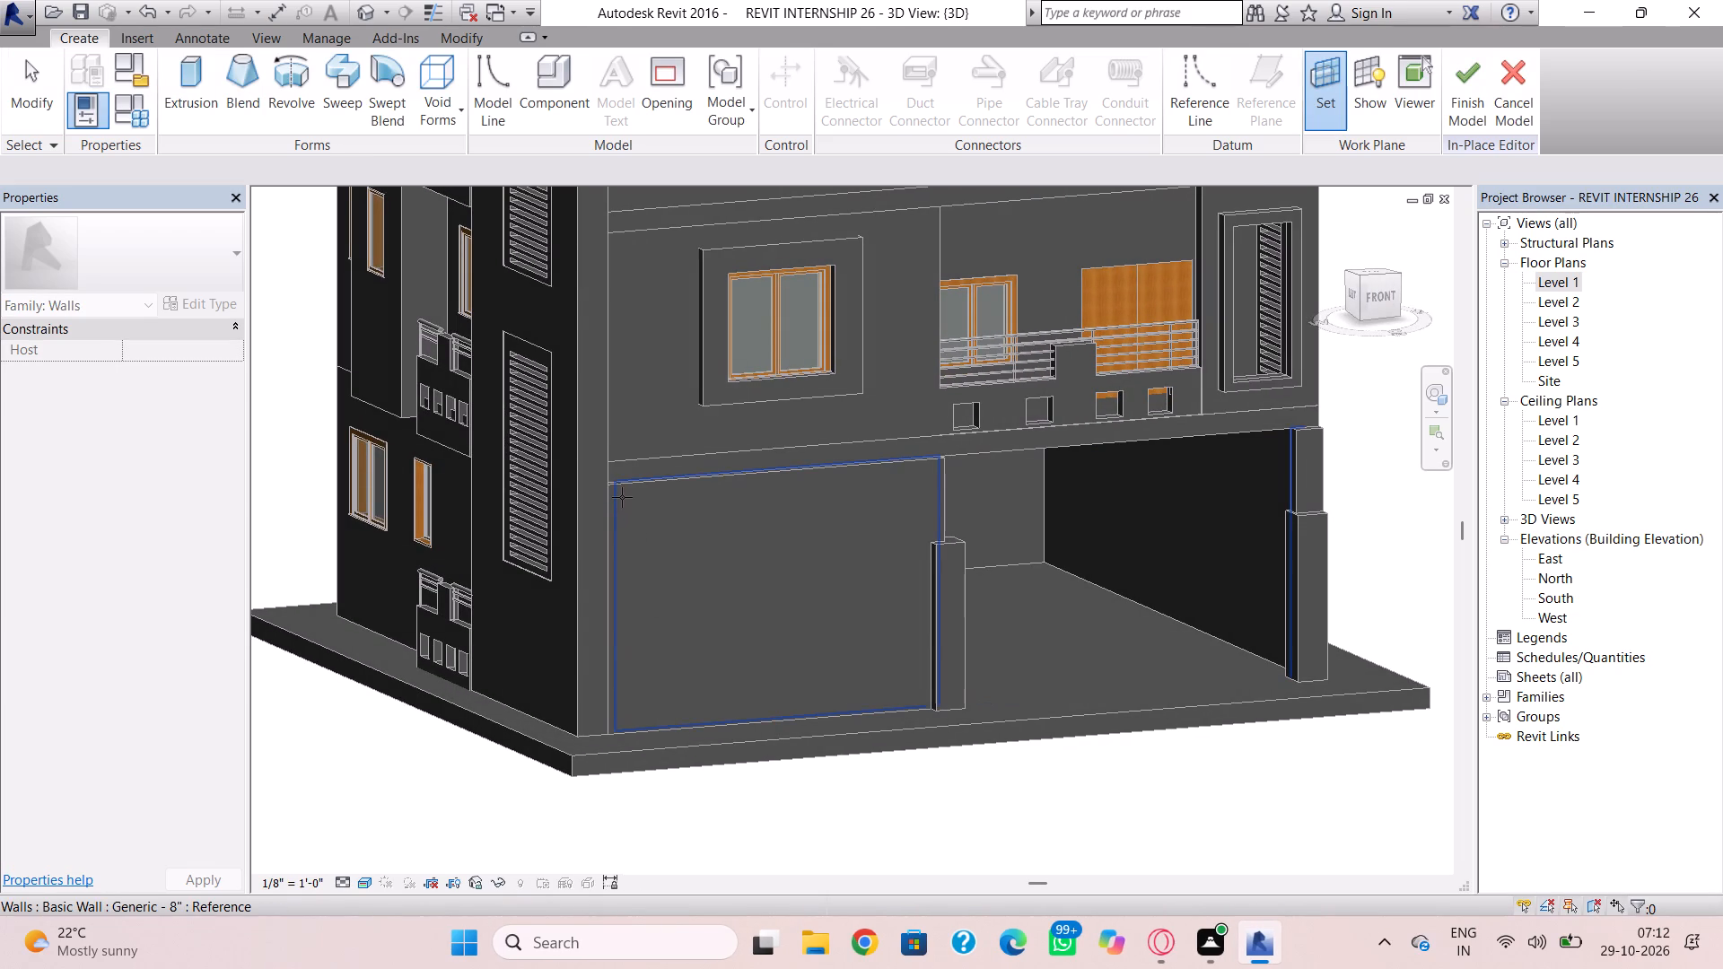
left_click(622, 497)
right_click_drag(921, 556, 851, 513, "shift")
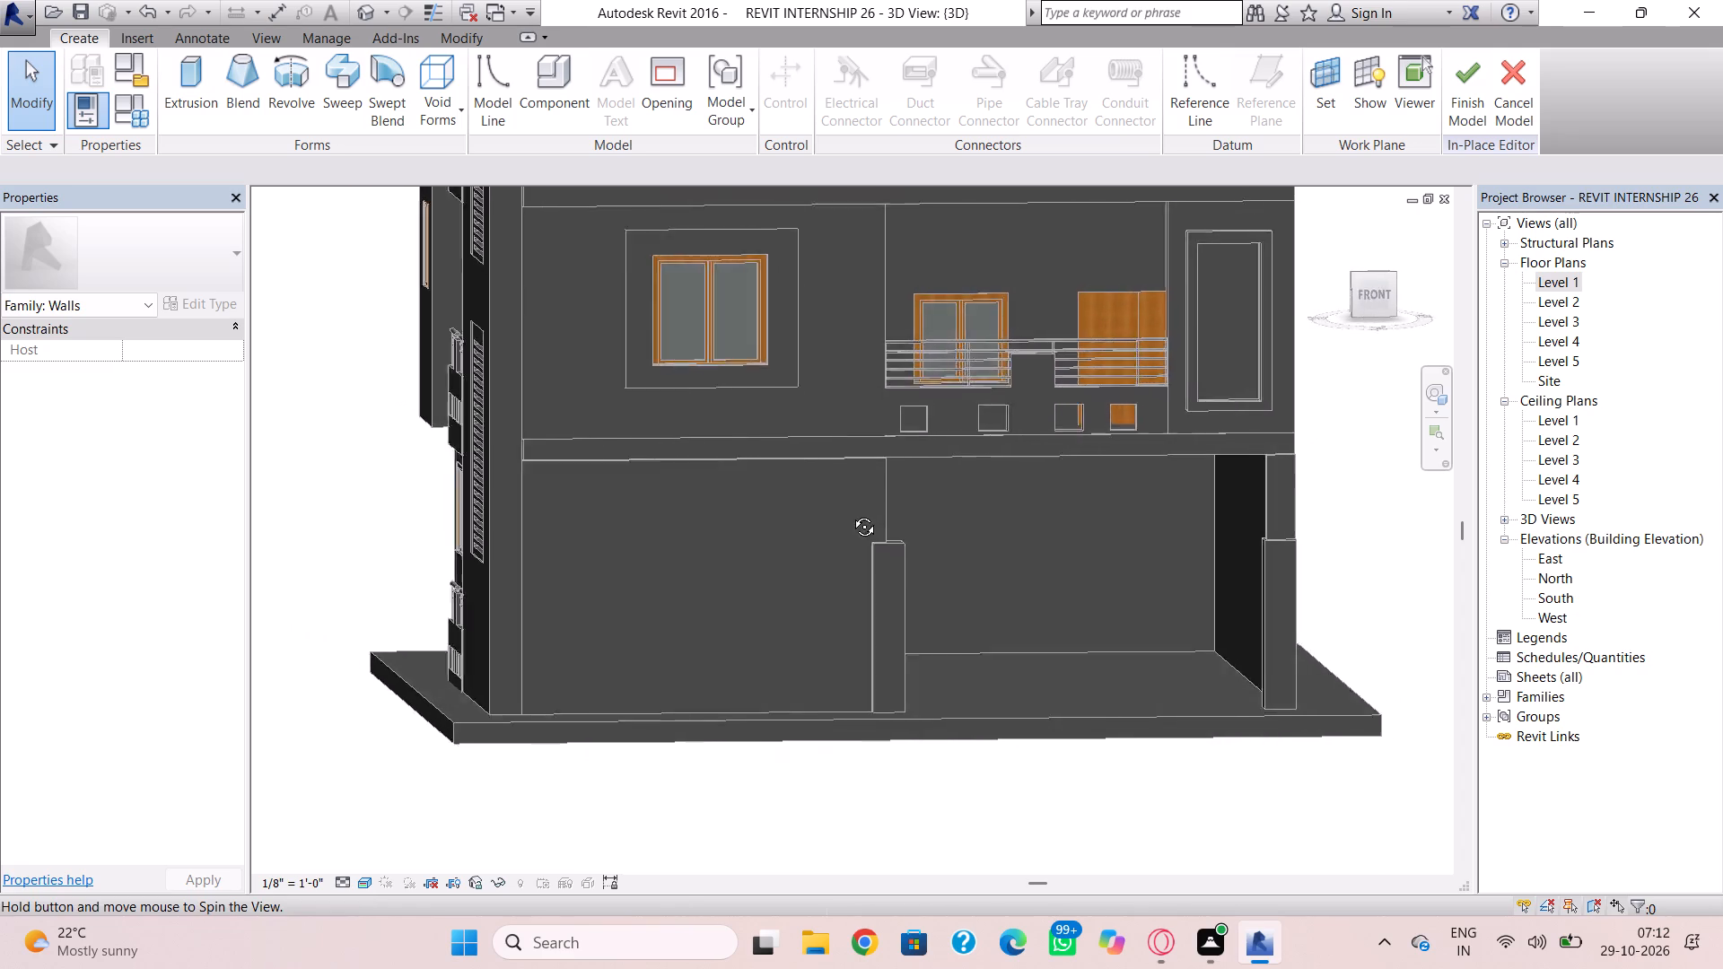
right_click_drag(851, 513, 824, 478, "shift")
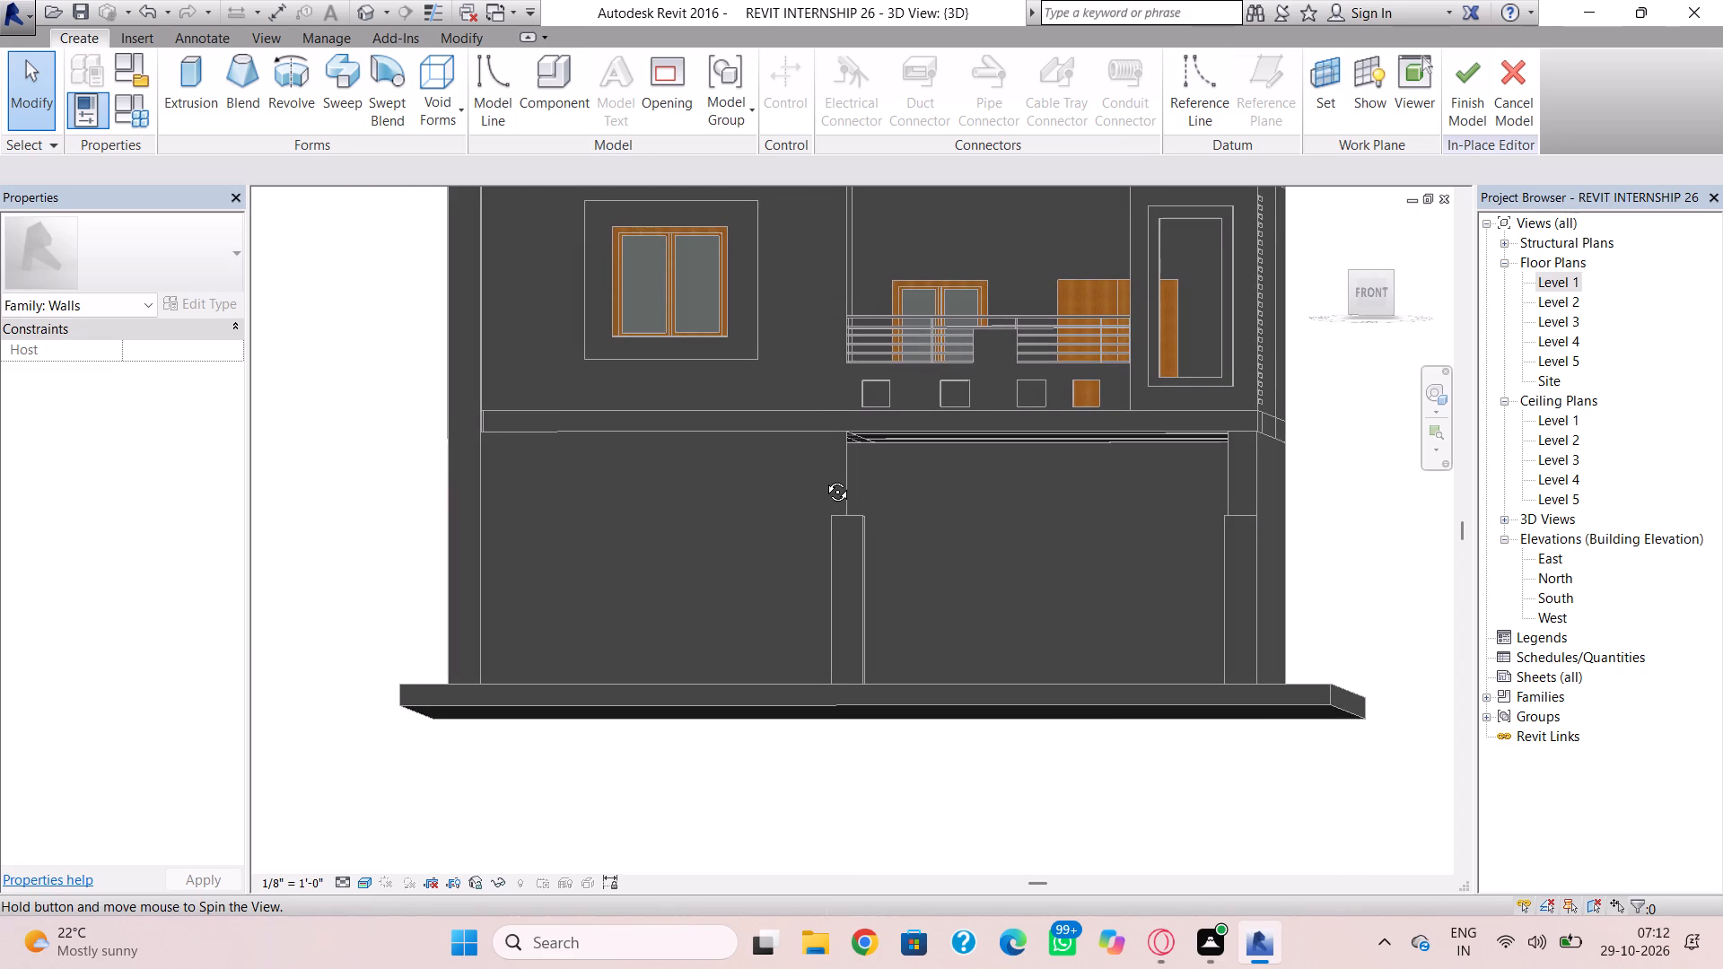
right_click_drag(824, 478, 829, 485, "shift")
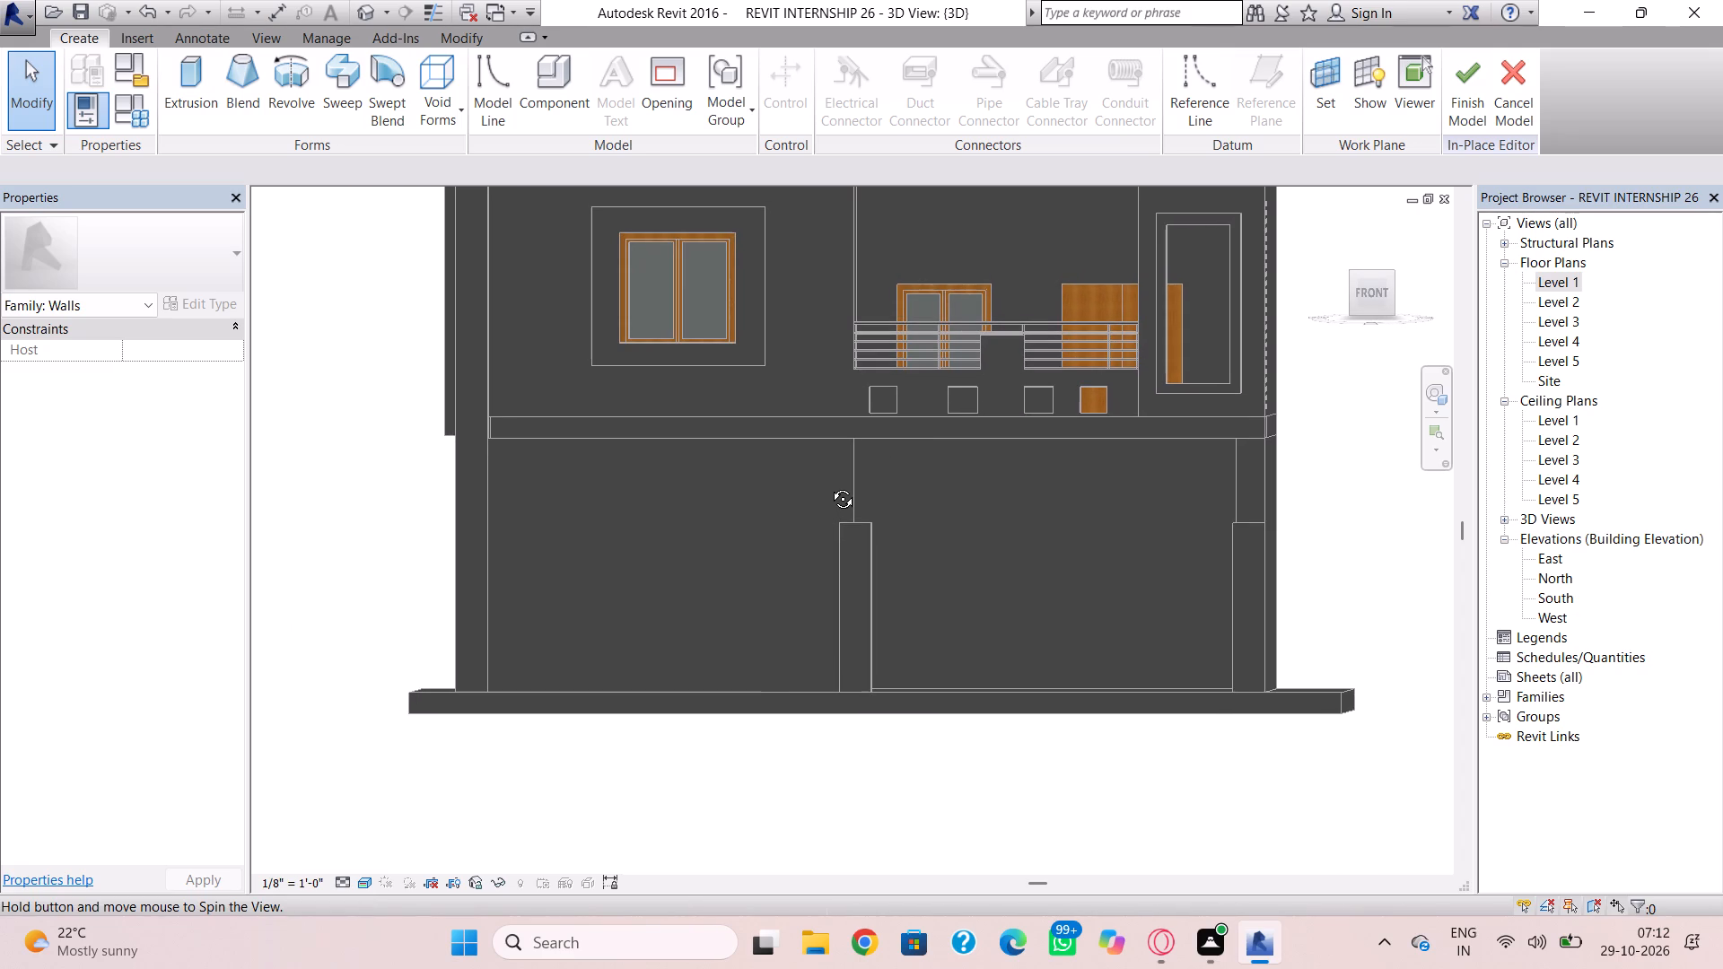
Start an extrusion and sketch a rectangle about 1' wide and 12' tall along the ground-floor front wall's outer edge, down to the floor.
right_click_drag(829, 485, 832, 484, "shift")
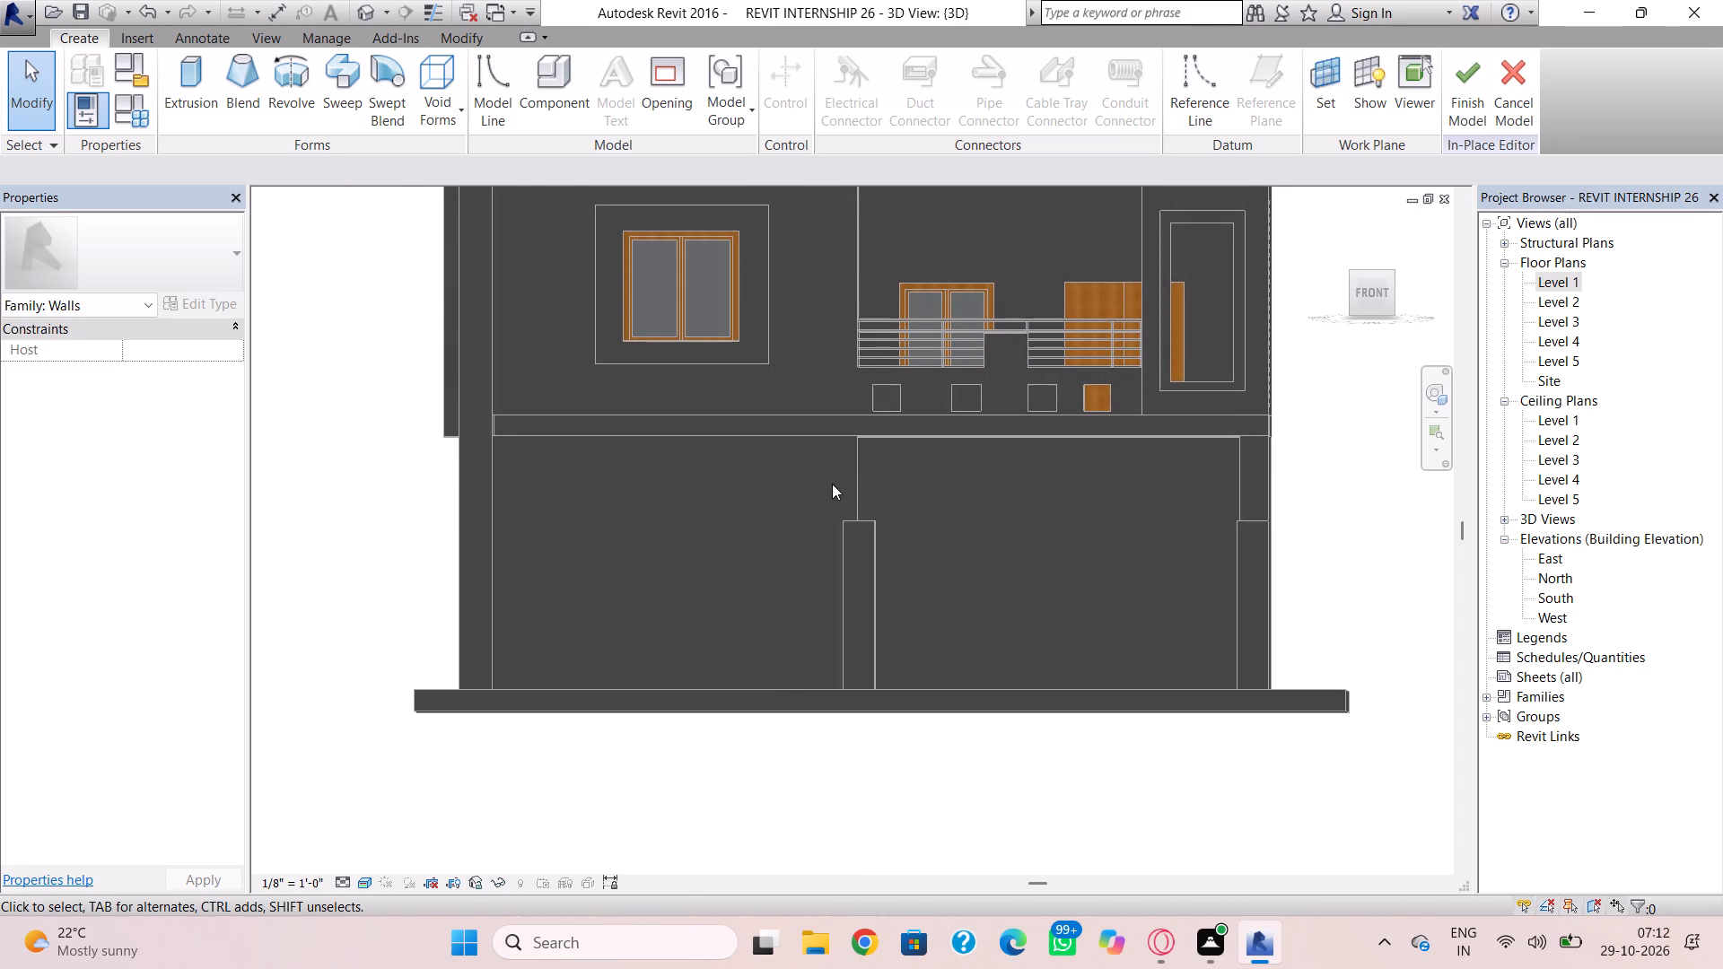
left_click(206, 82)
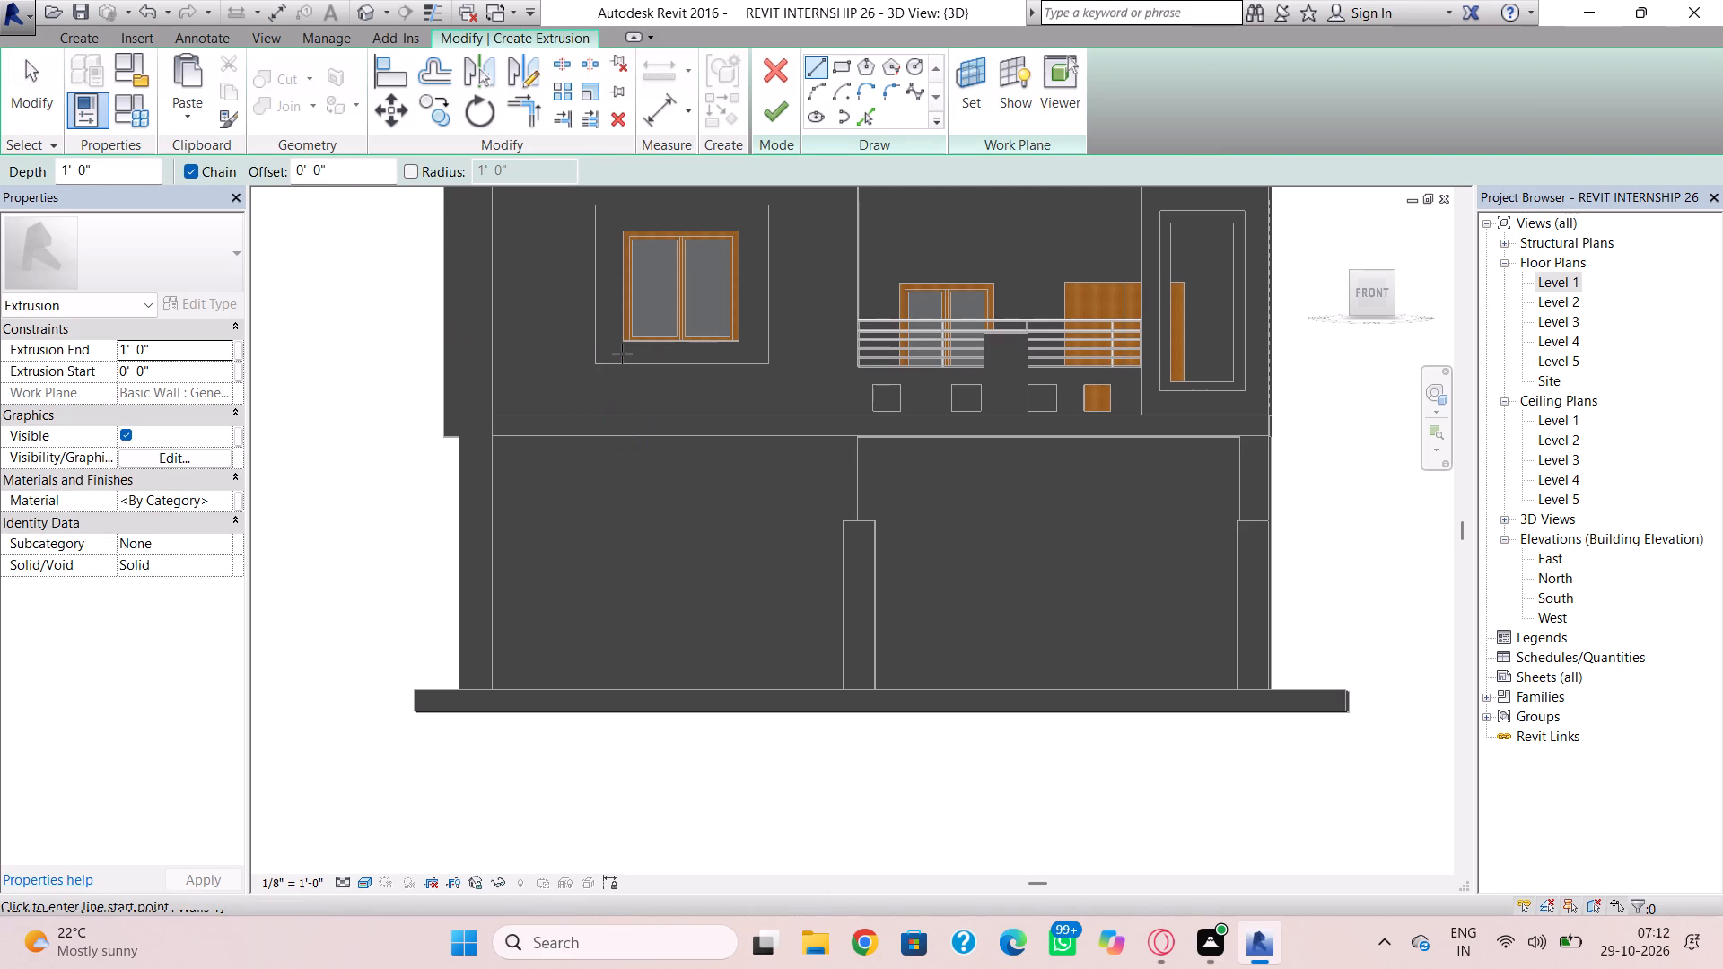
left_click(488, 439)
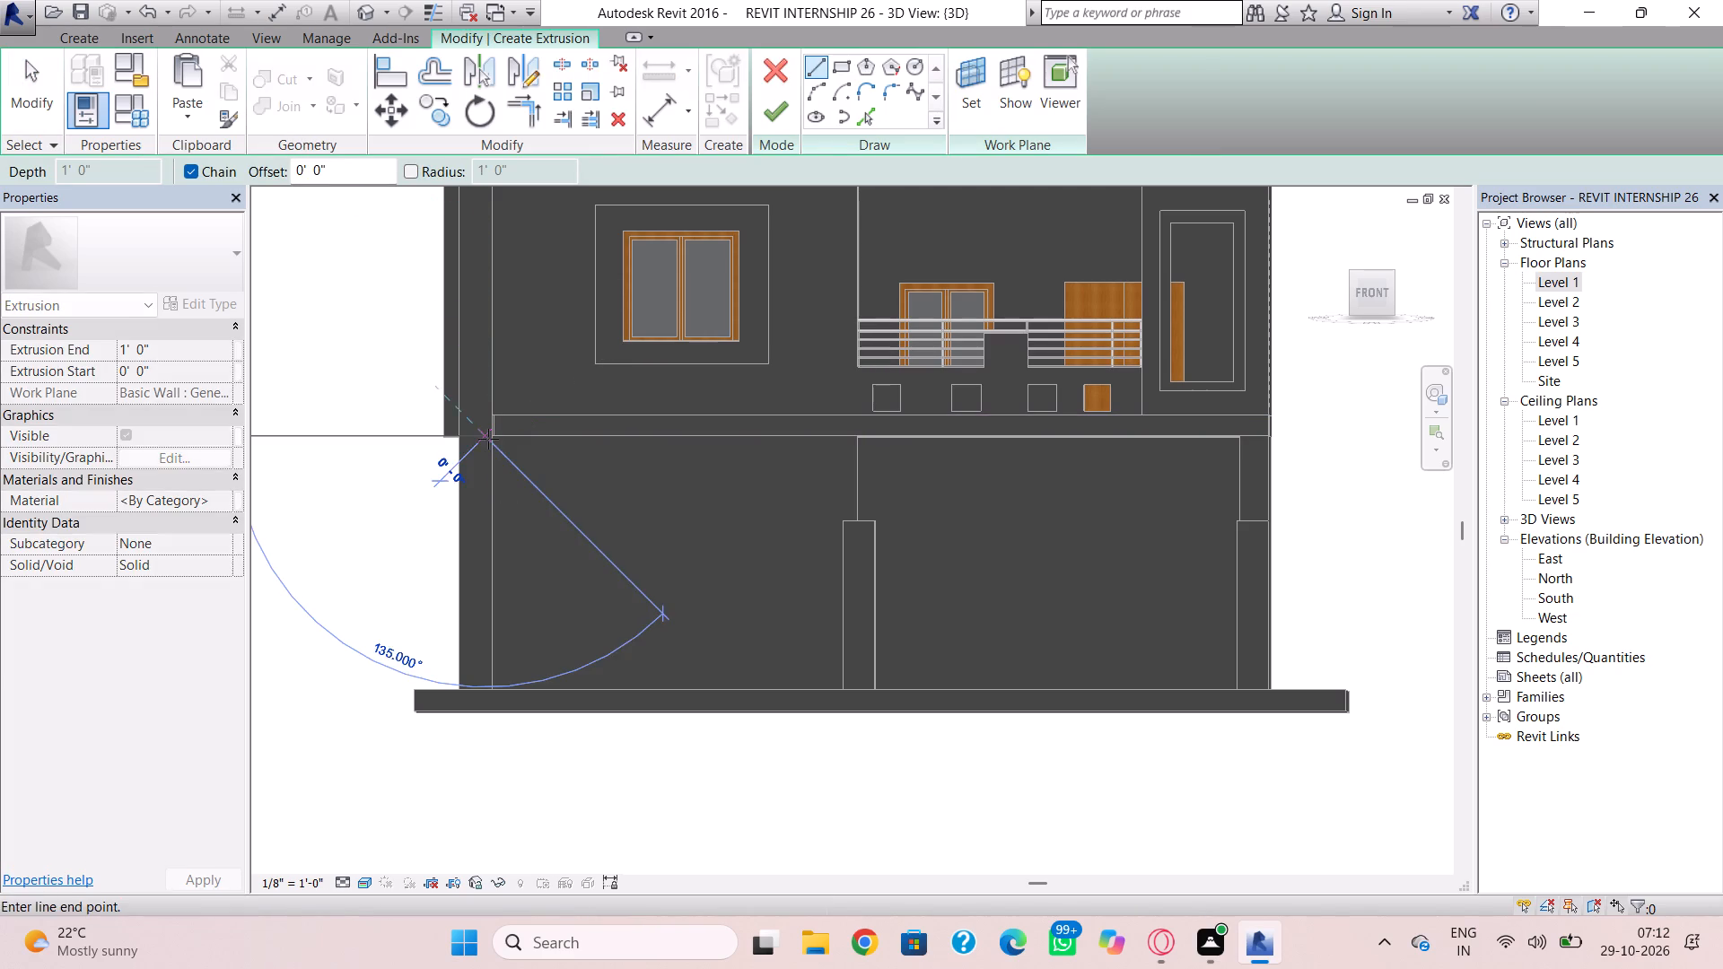
key("Escape")
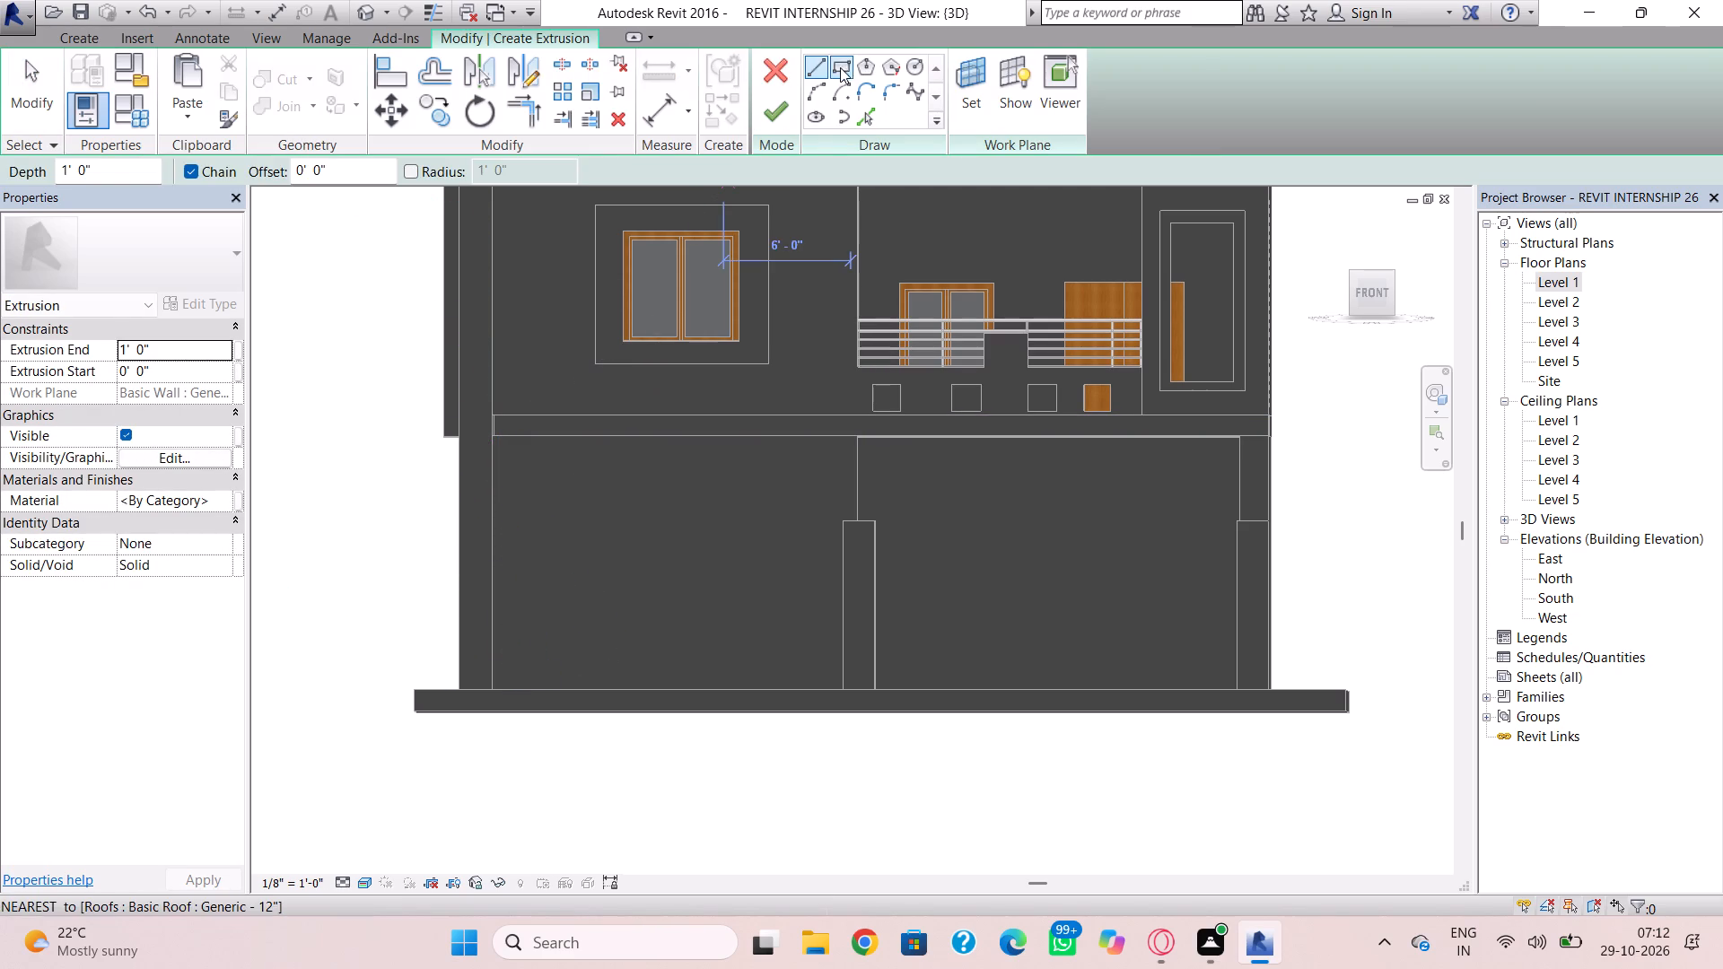
left_click(843, 65)
scroll(471, 430, "up", 2)
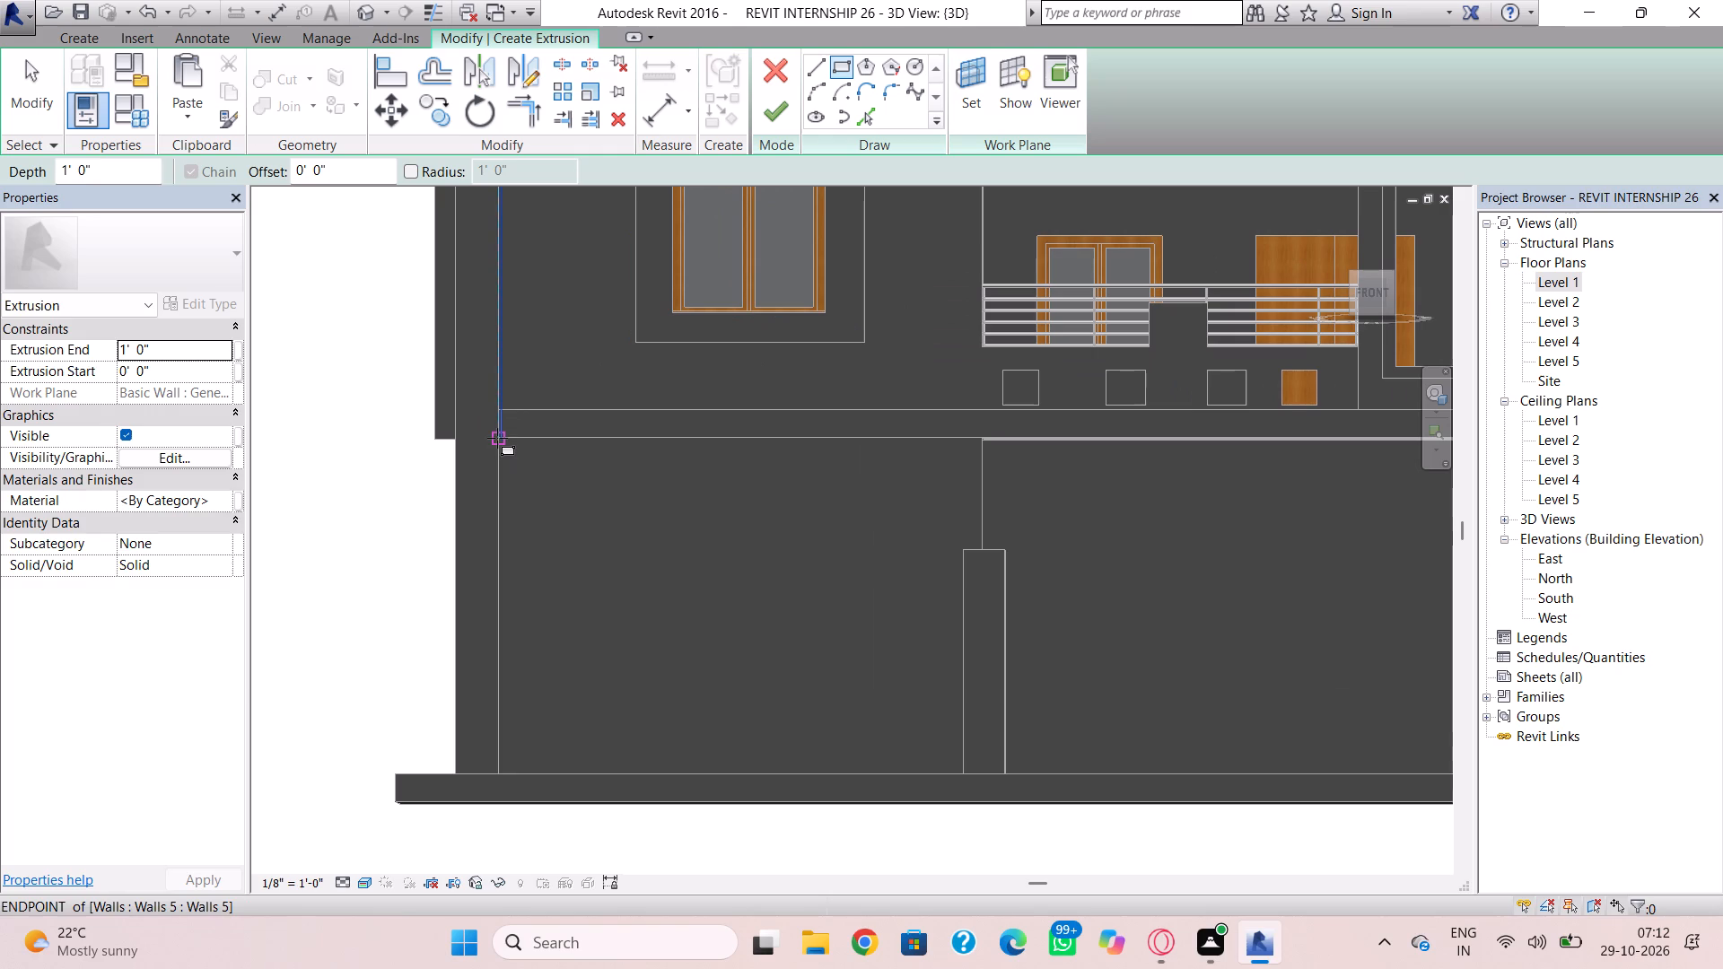
left_click(497, 438)
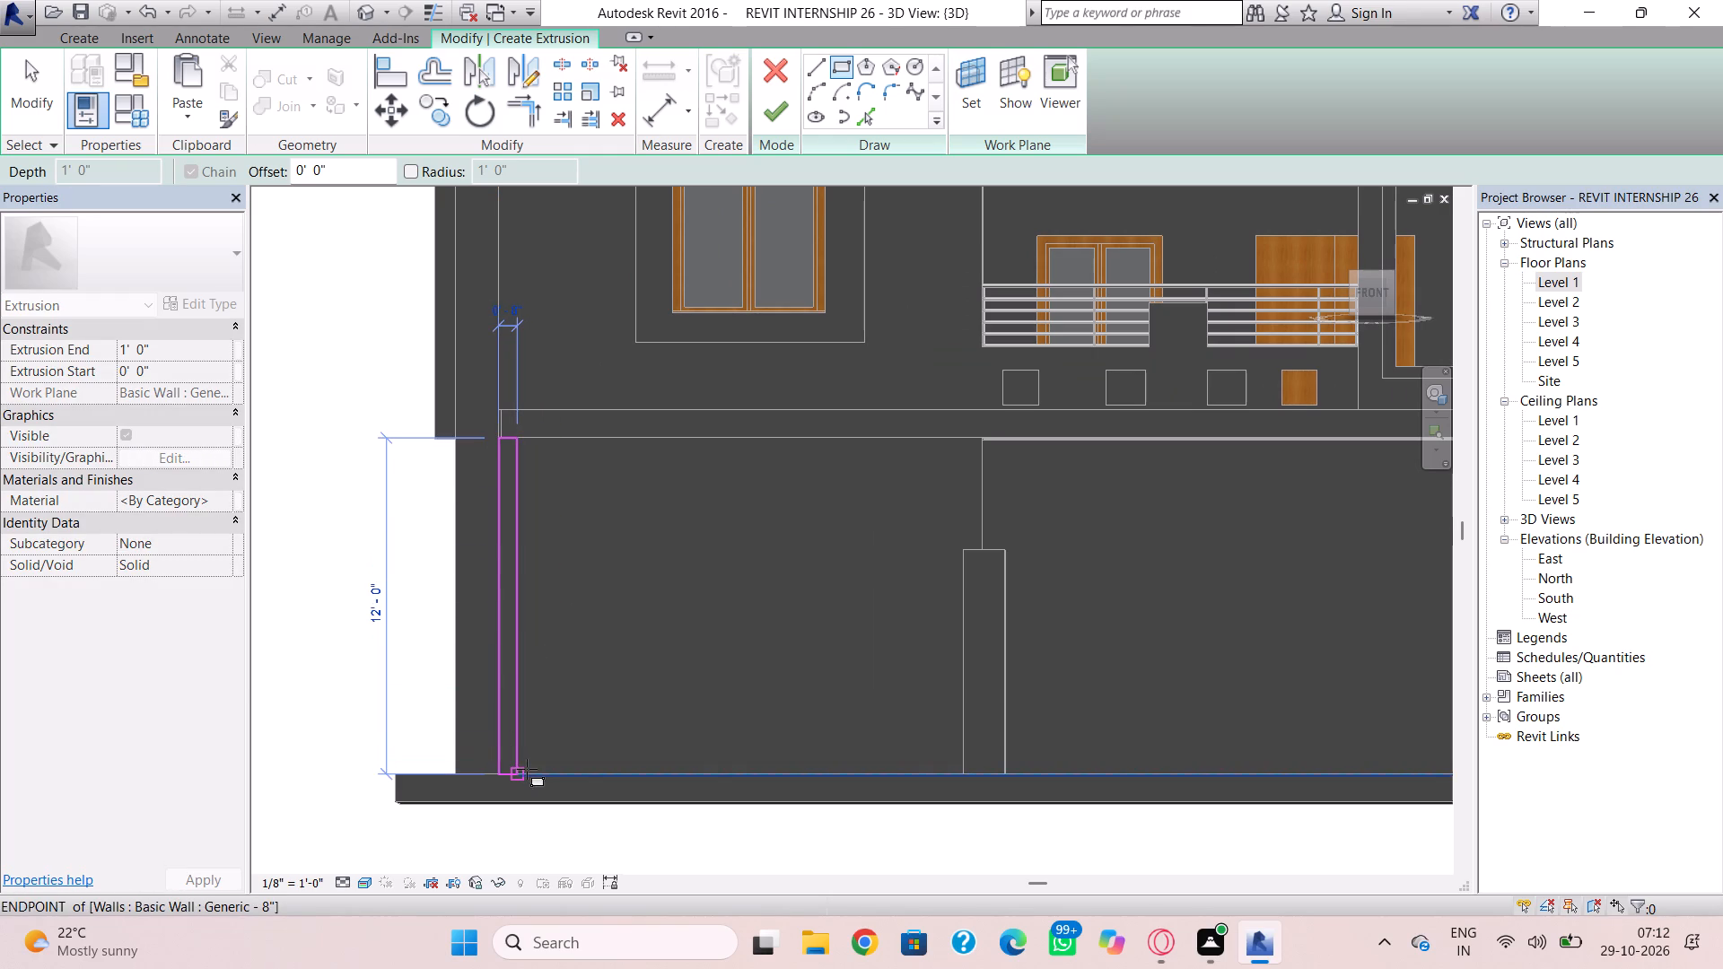
scroll(527, 769, "up", 4)
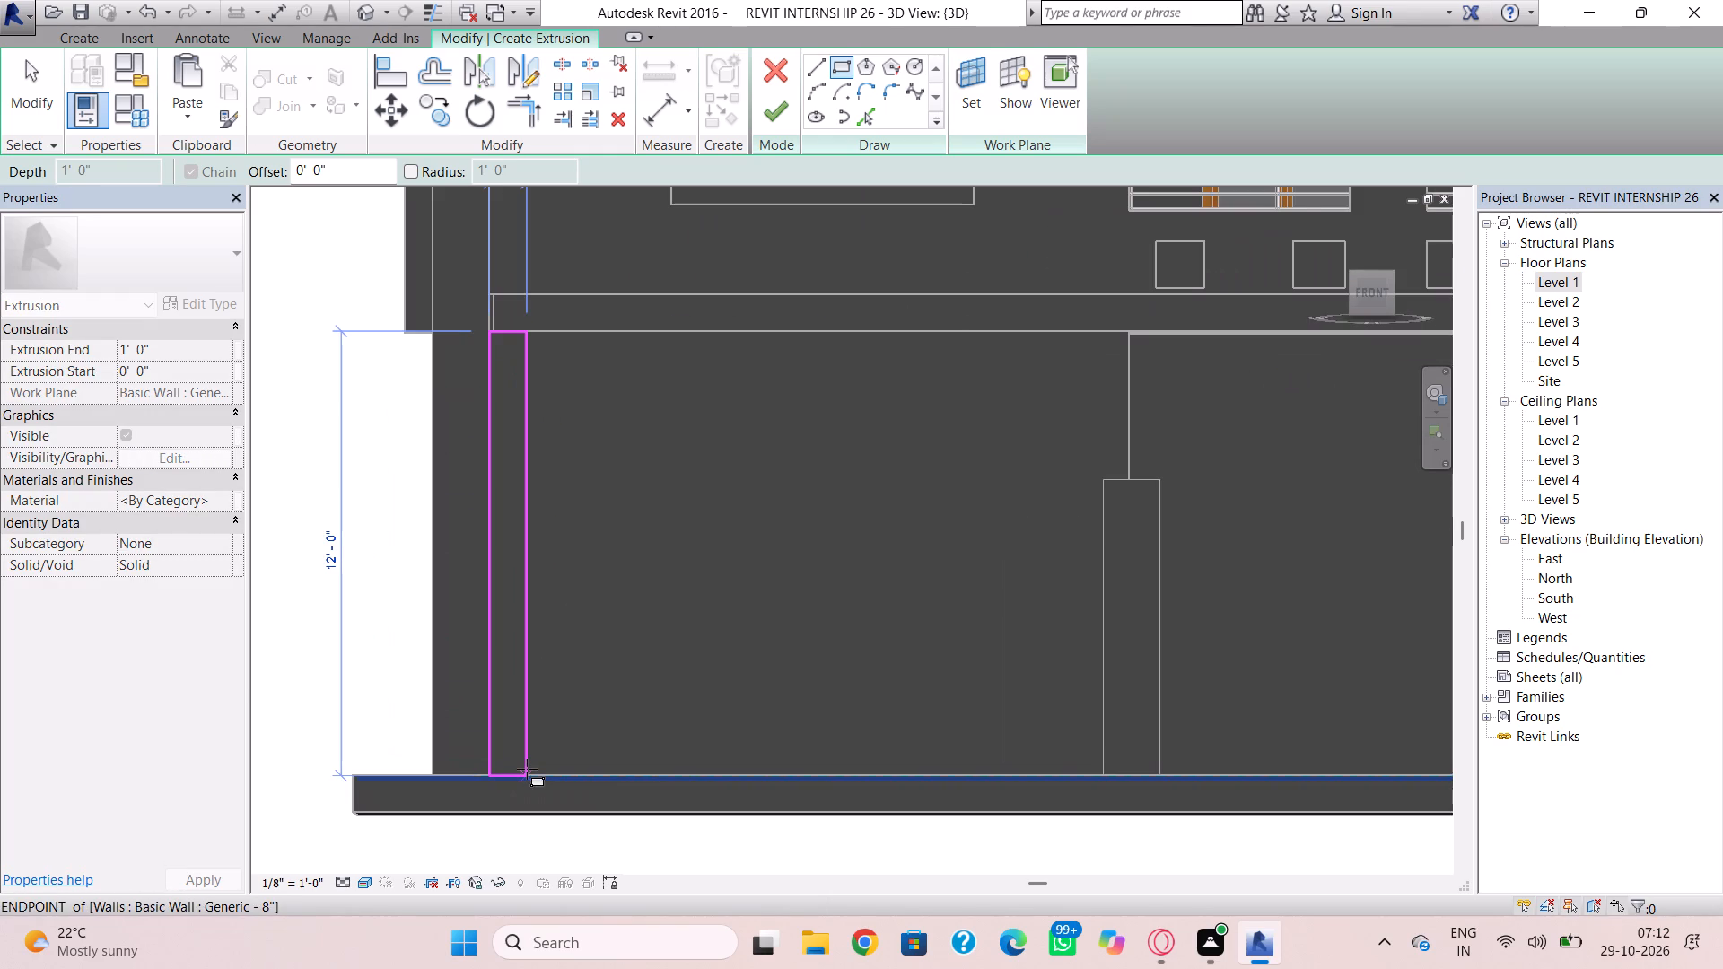
left_click(527, 769)
Sketch a horizontal rectangle about 1'-4" deep along the wall's top, from the leg's outer top corner to near the opening column.
middle_click_drag(560, 364, 538, 675)
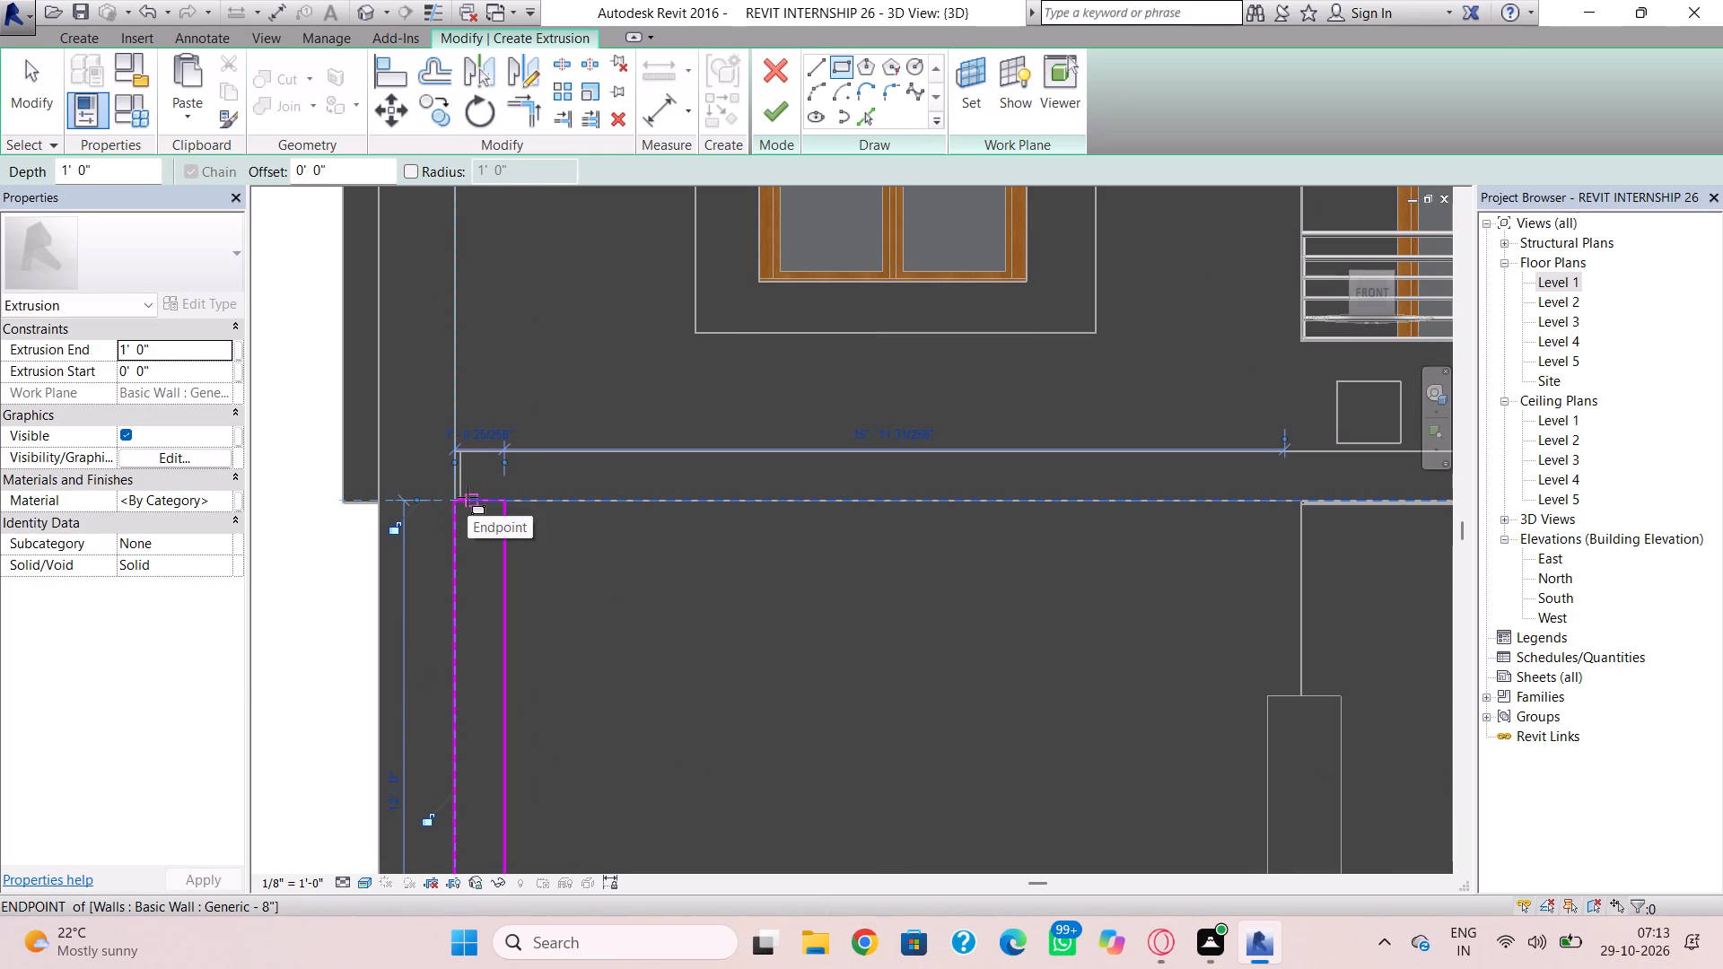
left_click(459, 502)
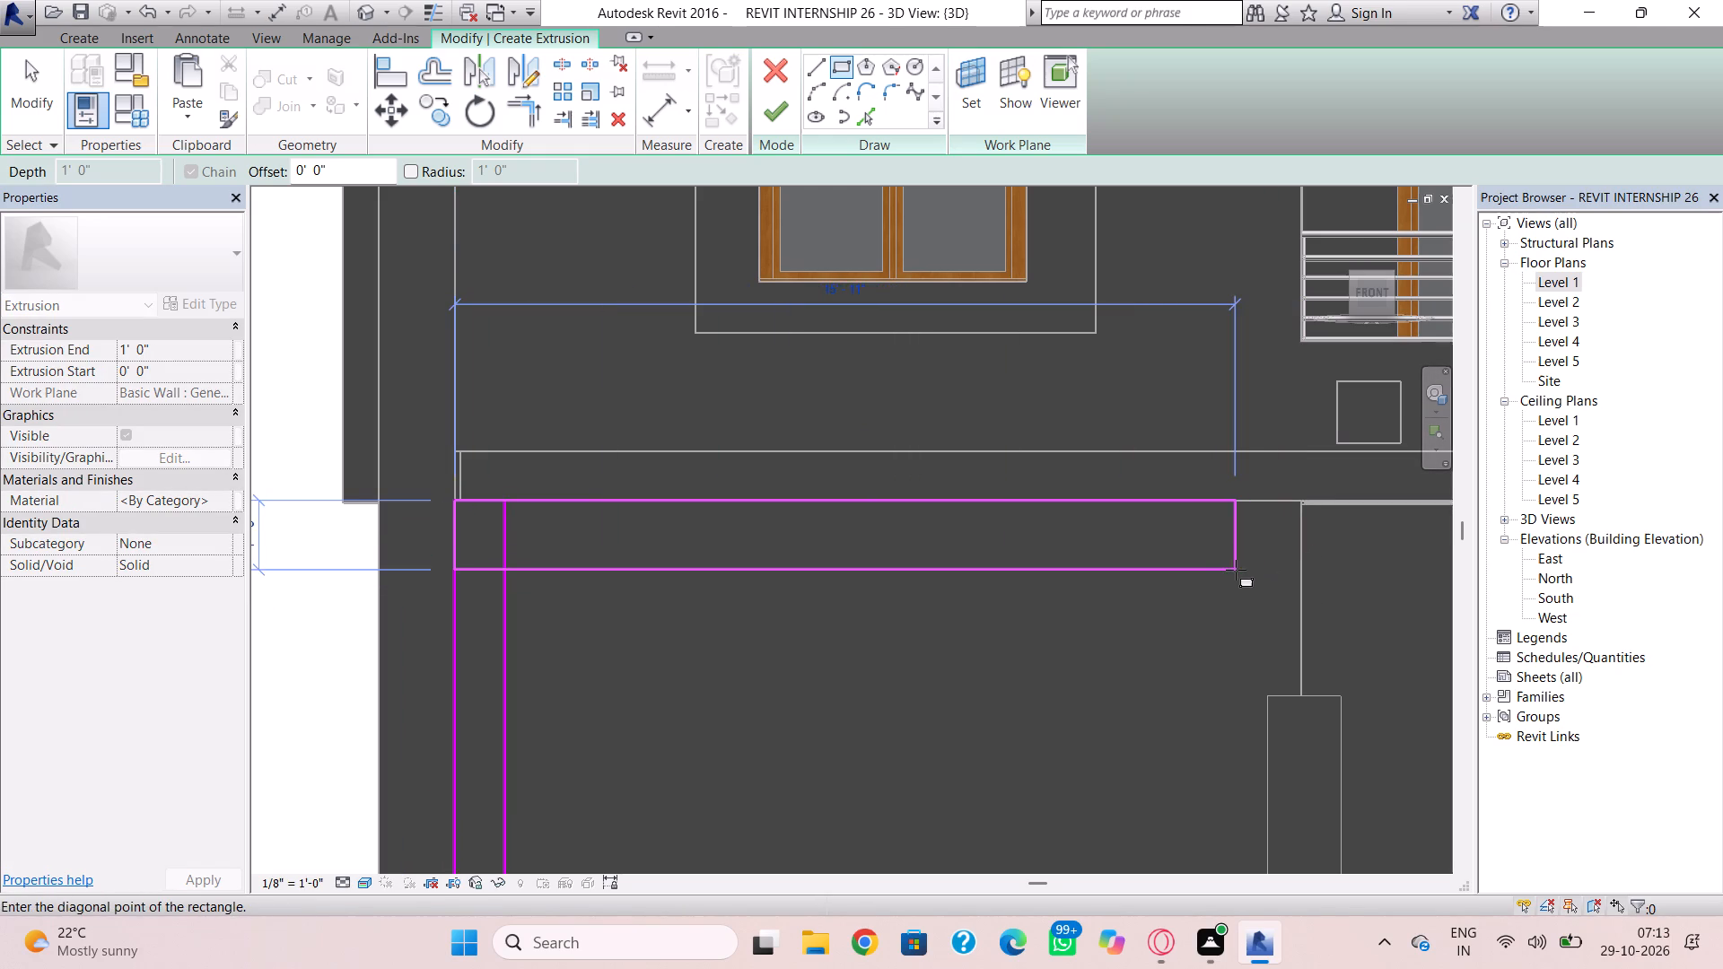
left_click(1258, 566)
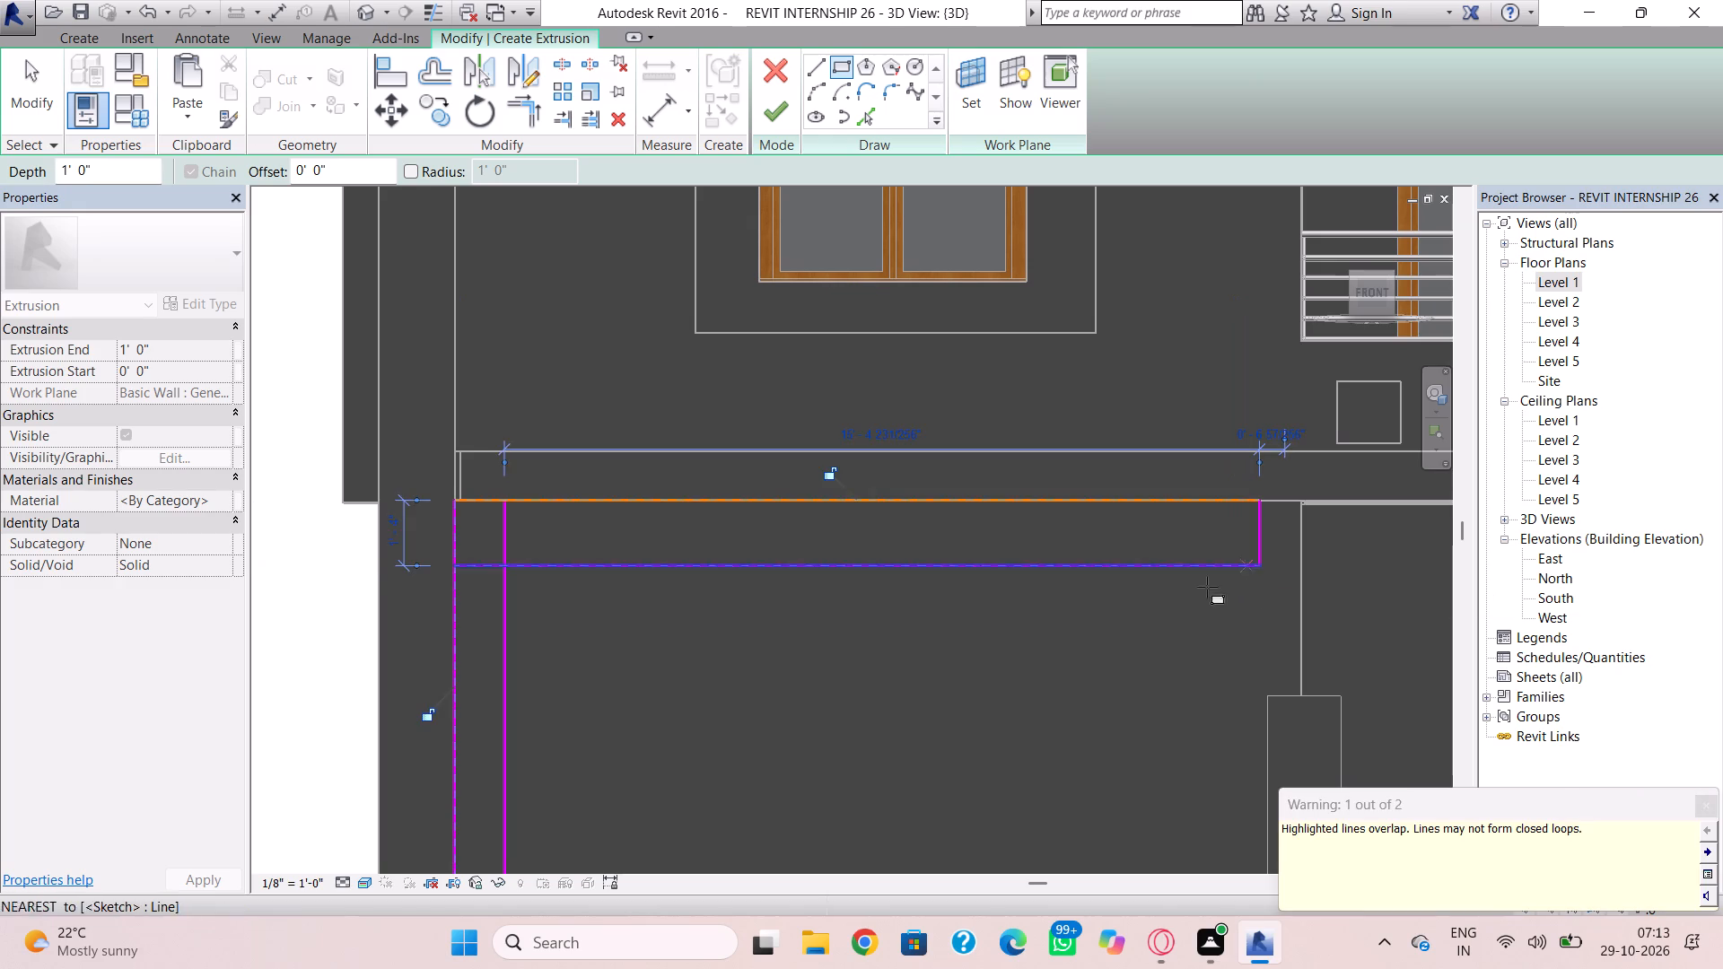
key("Escape")
key("Escape")
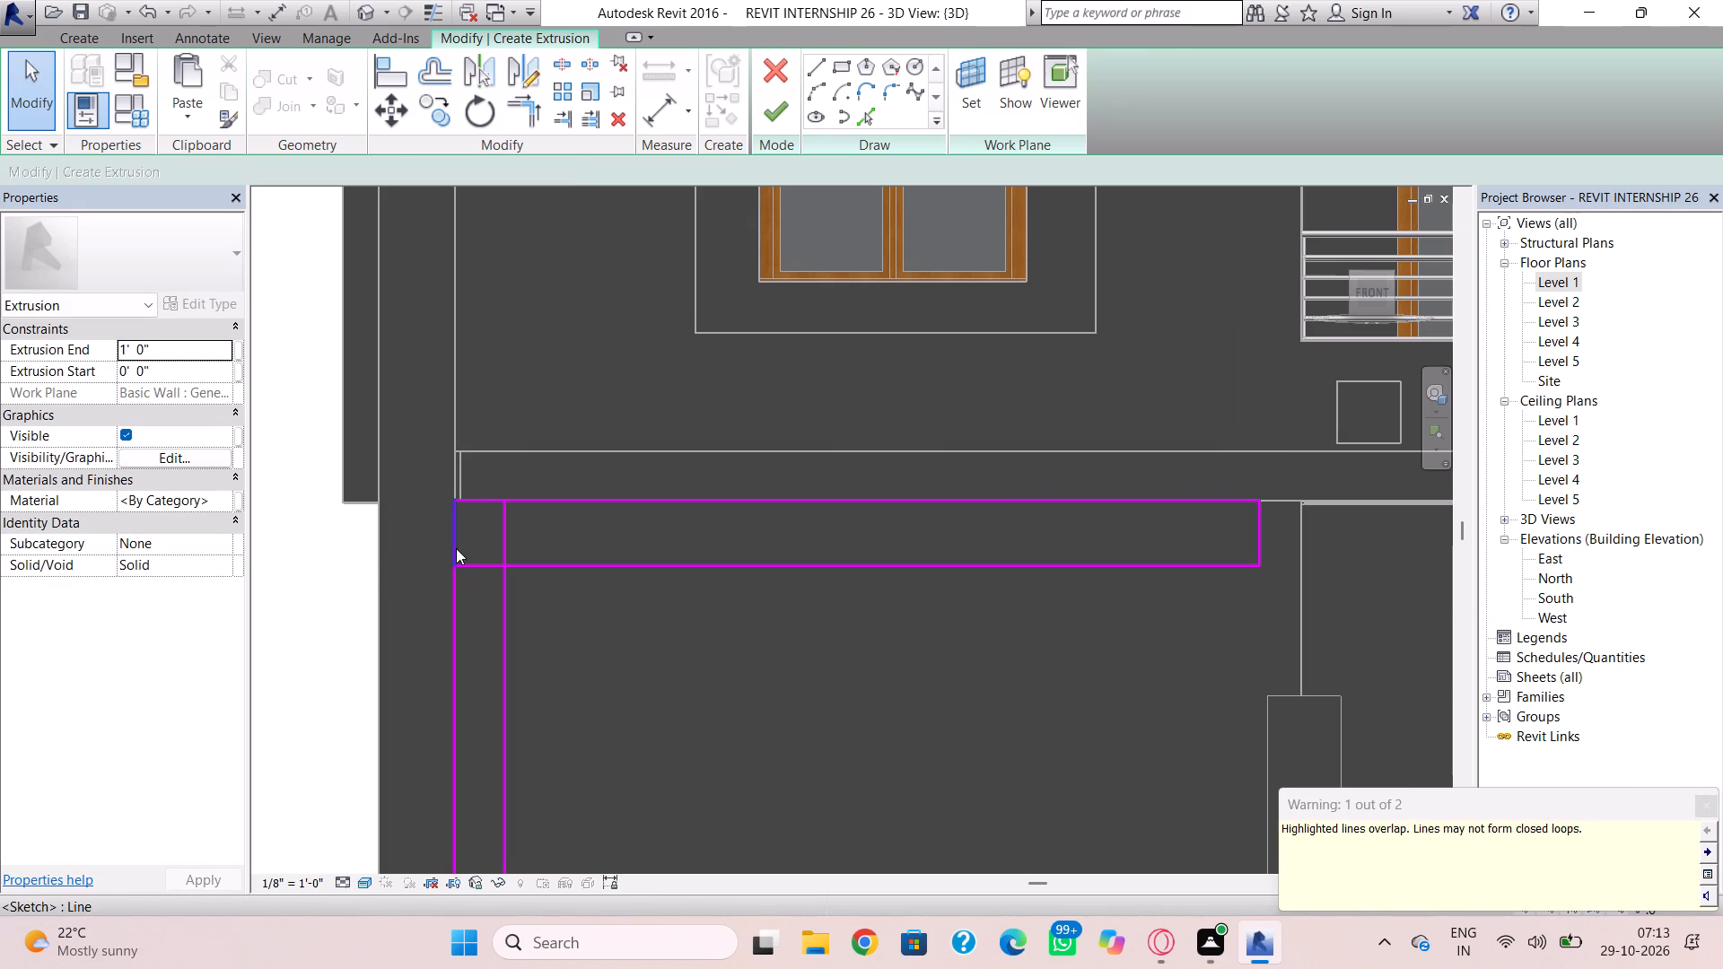
Merge the leg and top band outlines by deleting the overlapping side line and pulling back the line ends that cross their corner.
left_click(456, 548)
key("Delete")
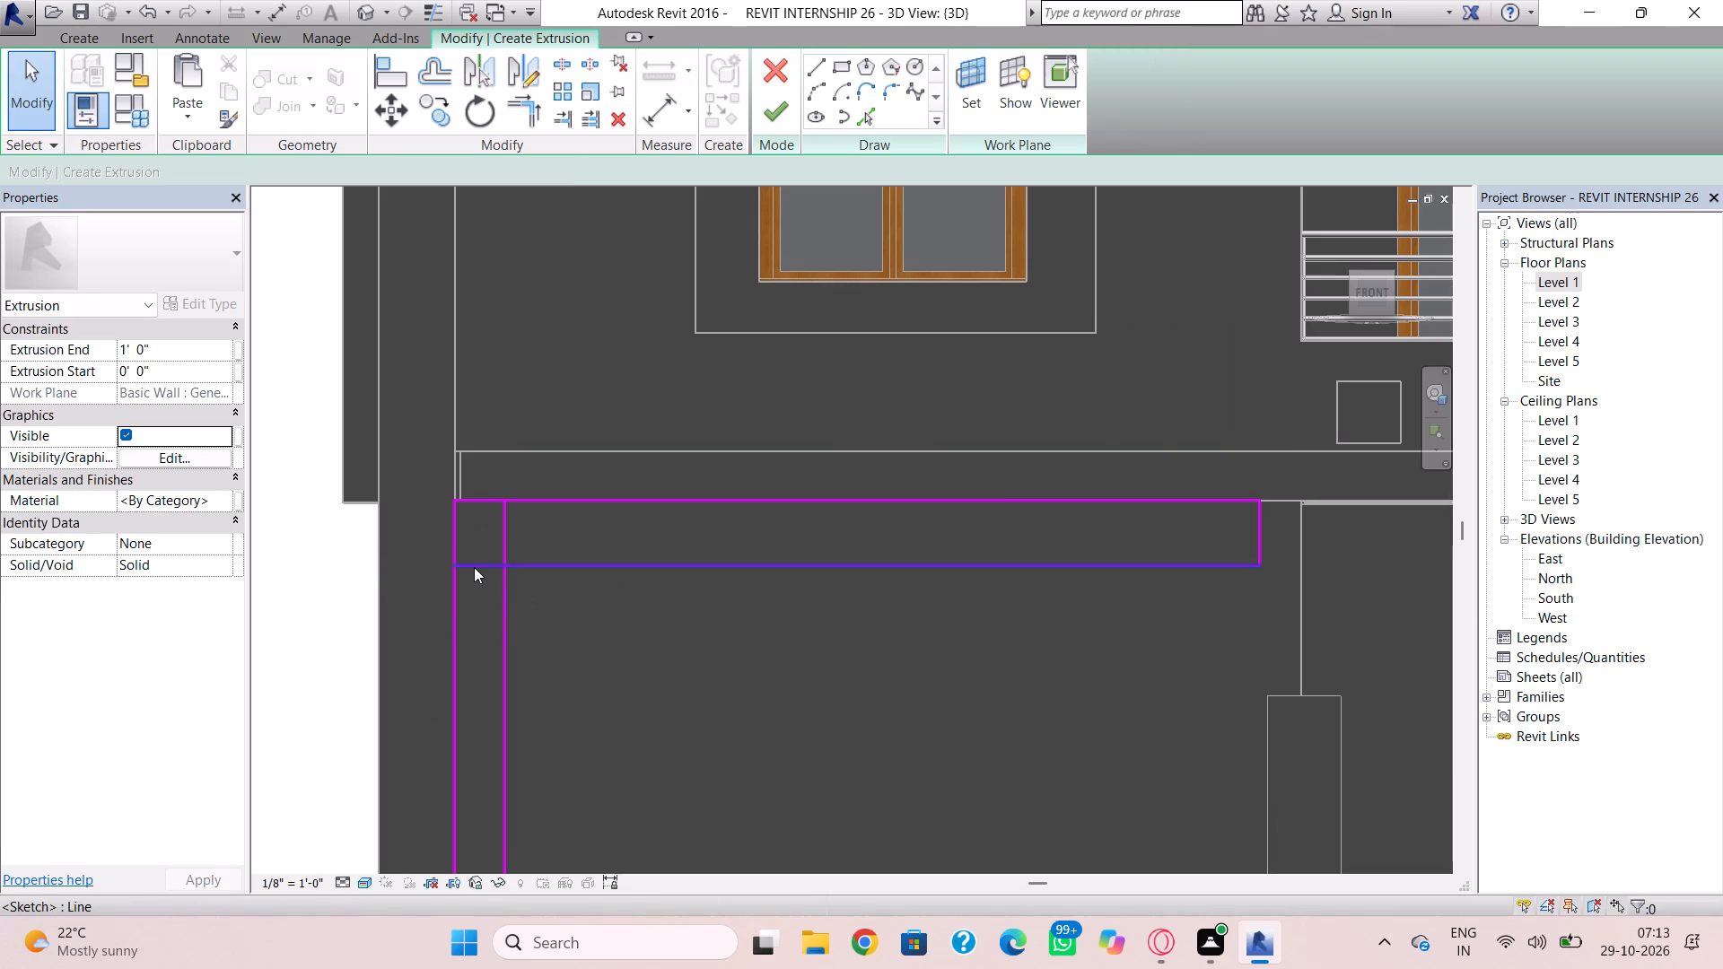
left_click(474, 567)
scroll(467, 564, "up", 3)
left_click_drag(446, 567, 459, 566)
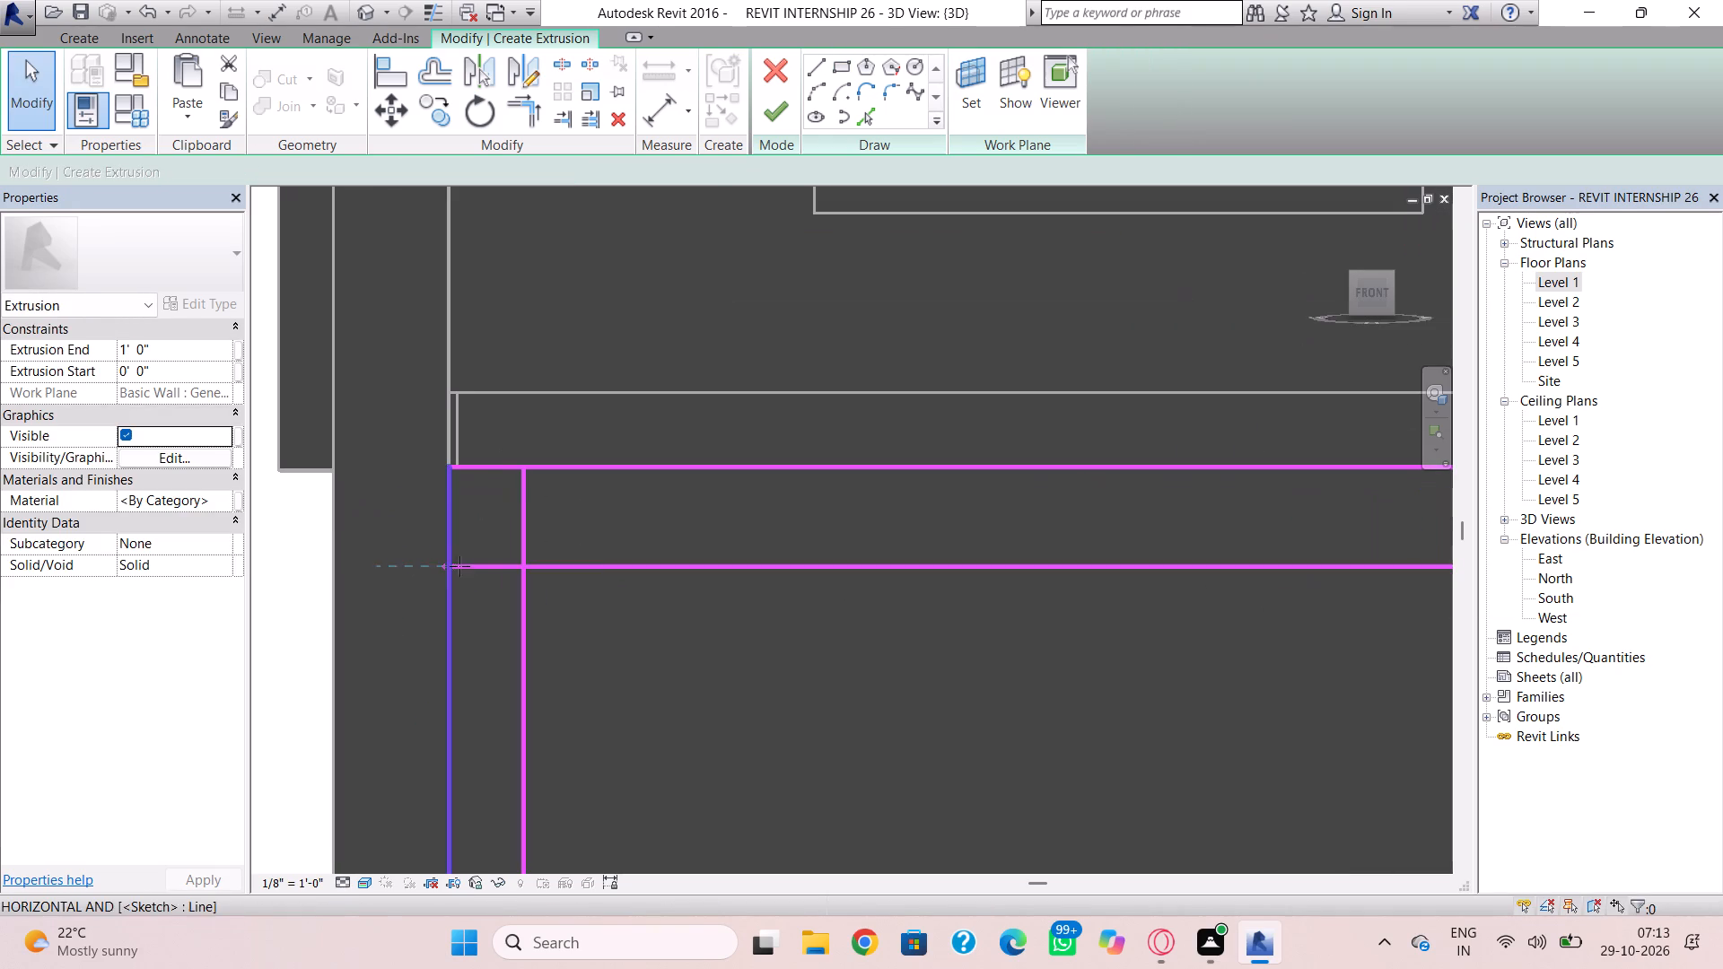
left_click_drag(459, 566, 523, 564)
left_click(598, 530)
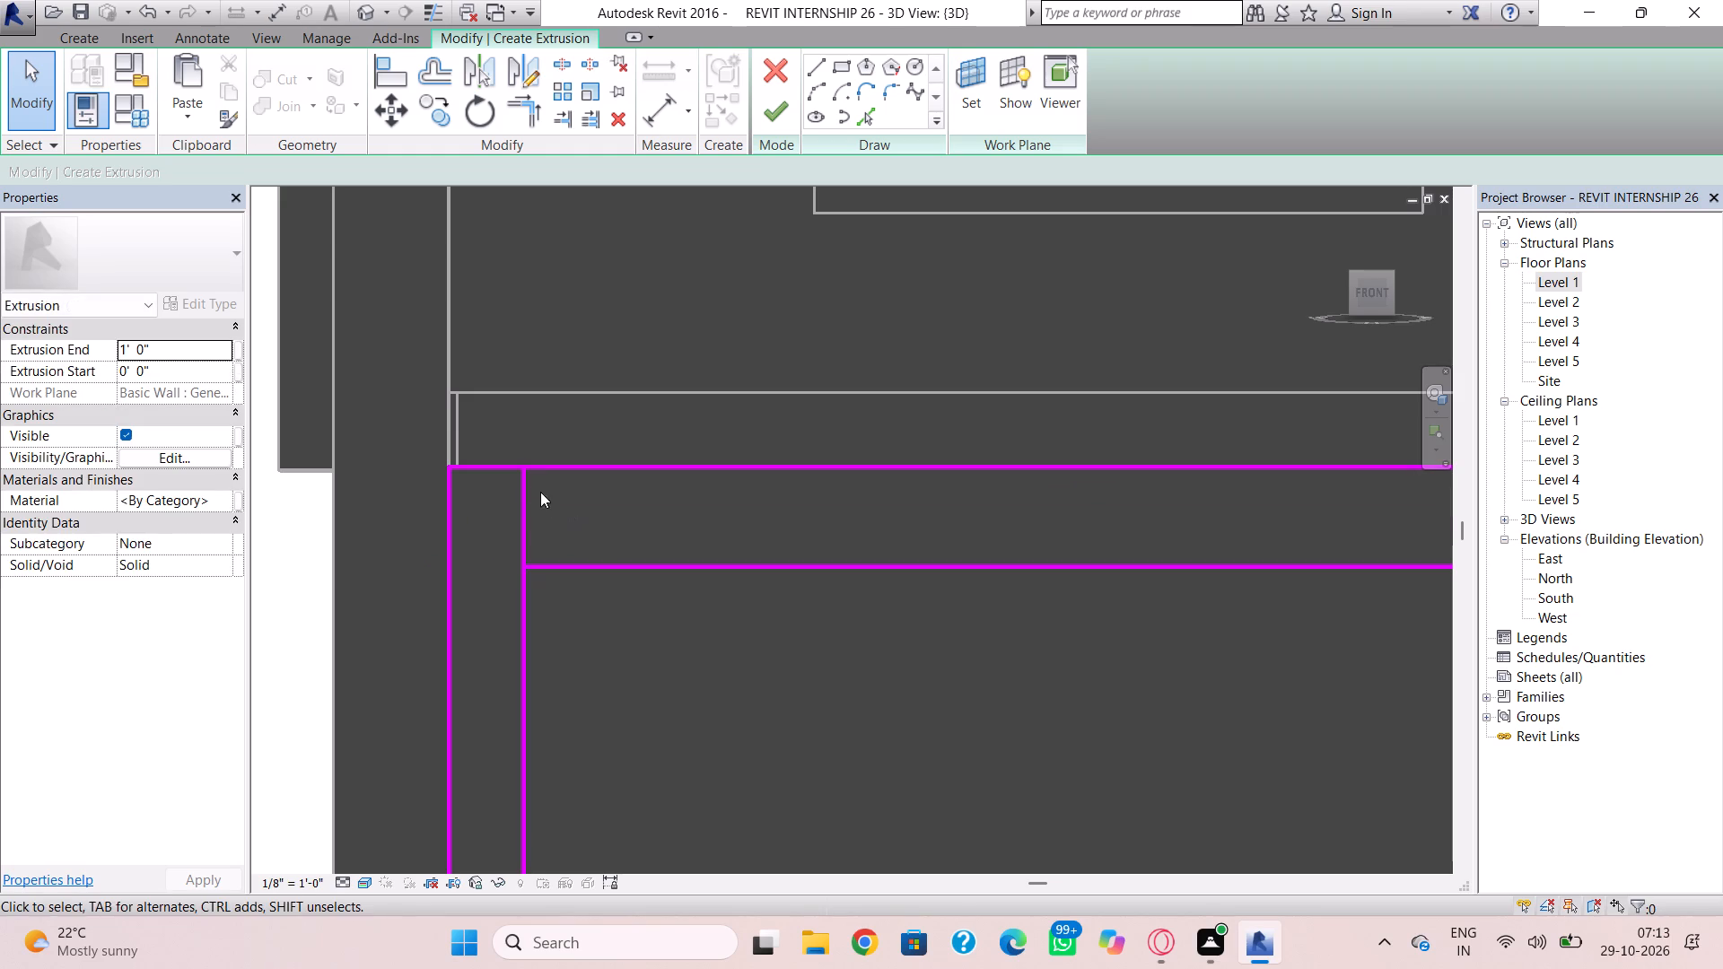
left_click(500, 469)
left_click_drag(456, 467, 512, 466)
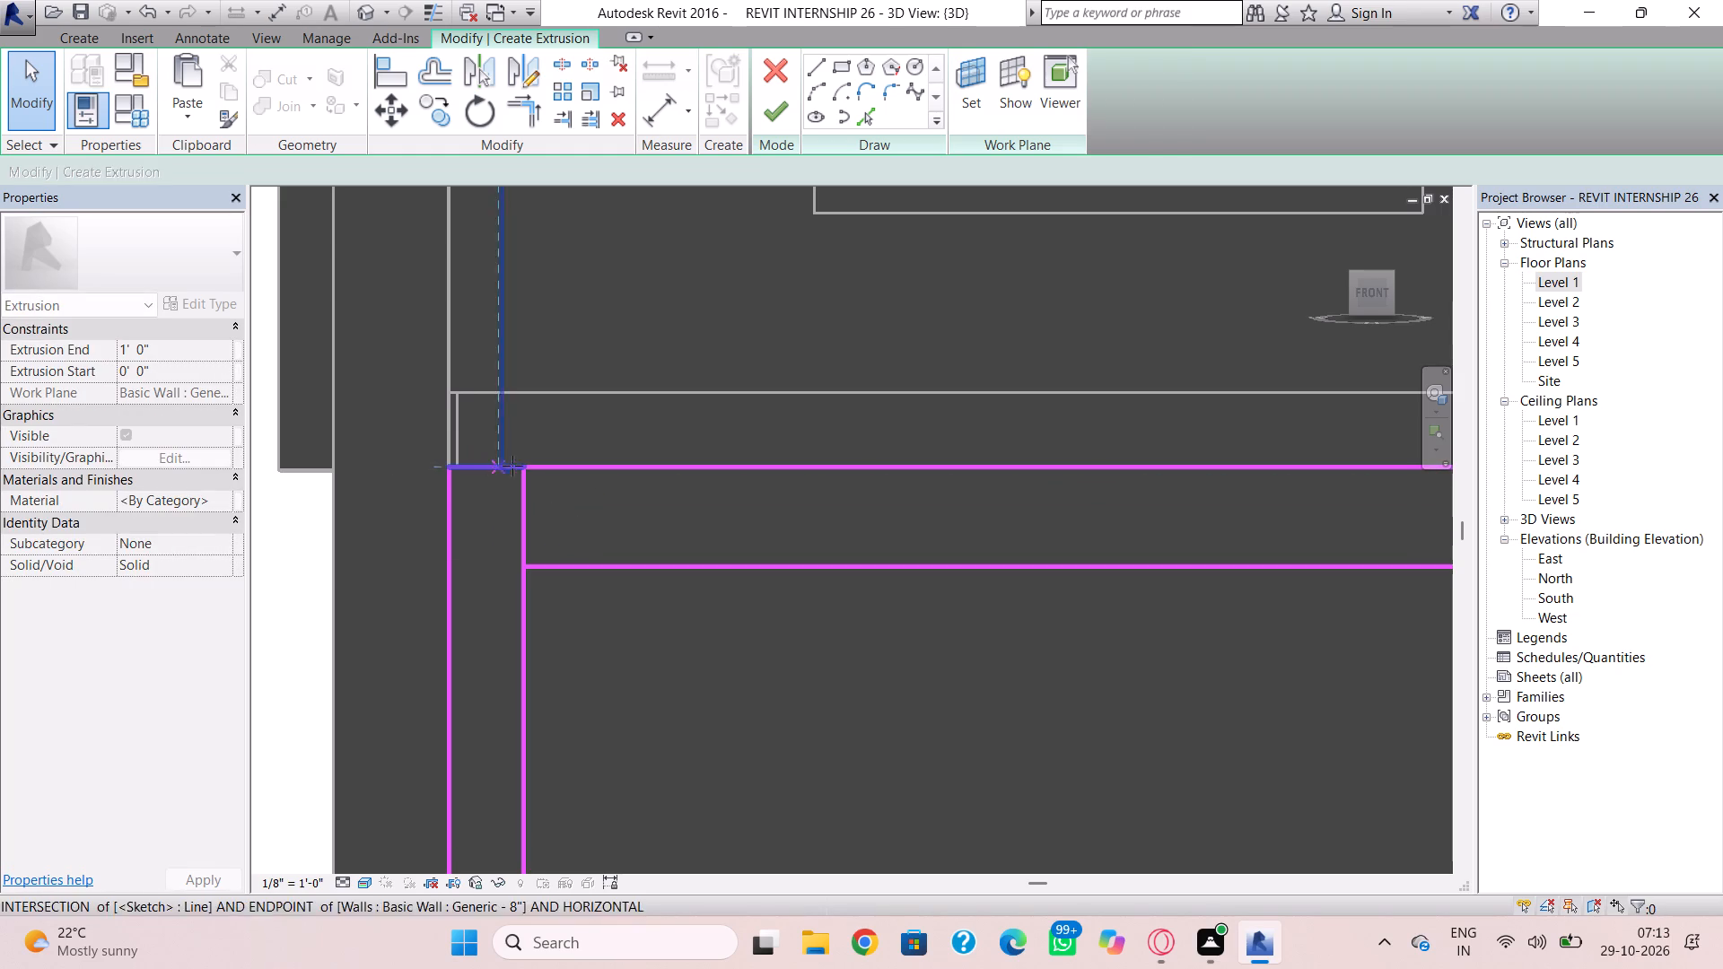
left_click_drag(512, 466, 528, 466)
left_click(566, 497)
left_click(523, 524)
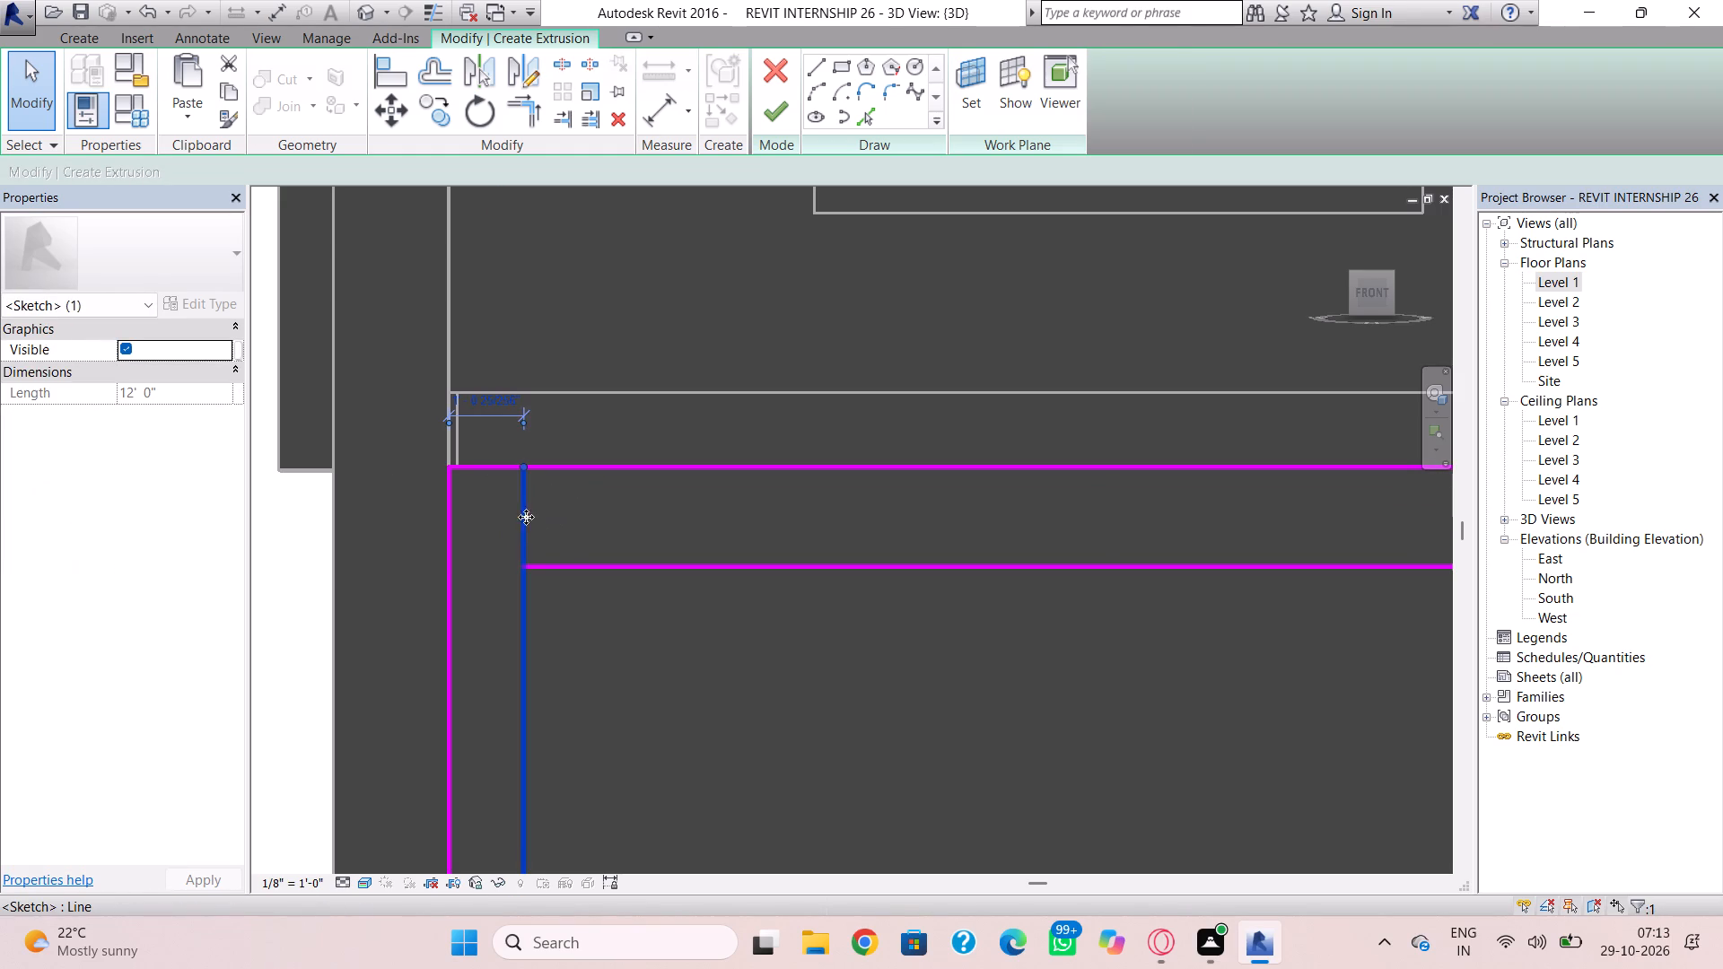
left_click_drag(522, 467, 527, 546)
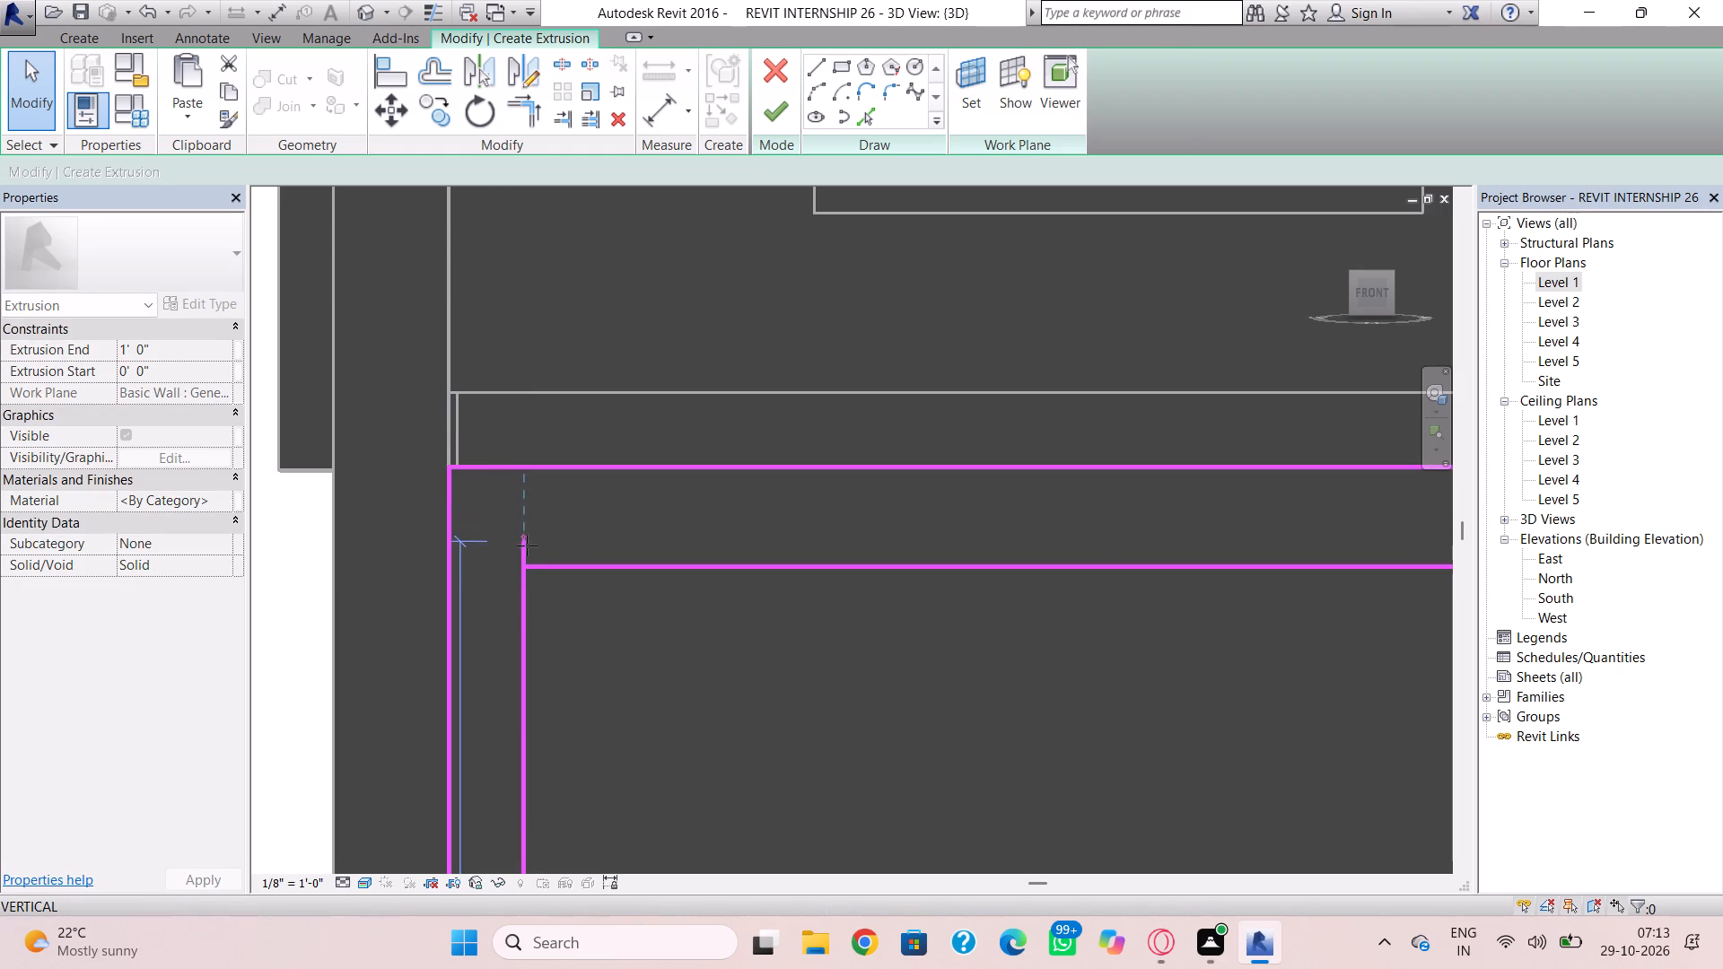
left_click_drag(527, 546, 527, 563)
left_click(555, 519)
Sketch a second leg rectangle about 1' wide and 10'-8" tall, from the top band's end near the column down to the floor.
scroll(729, 543, "down", 3)
middle_click_drag(732, 548, 403, 526)
left_click(842, 63)
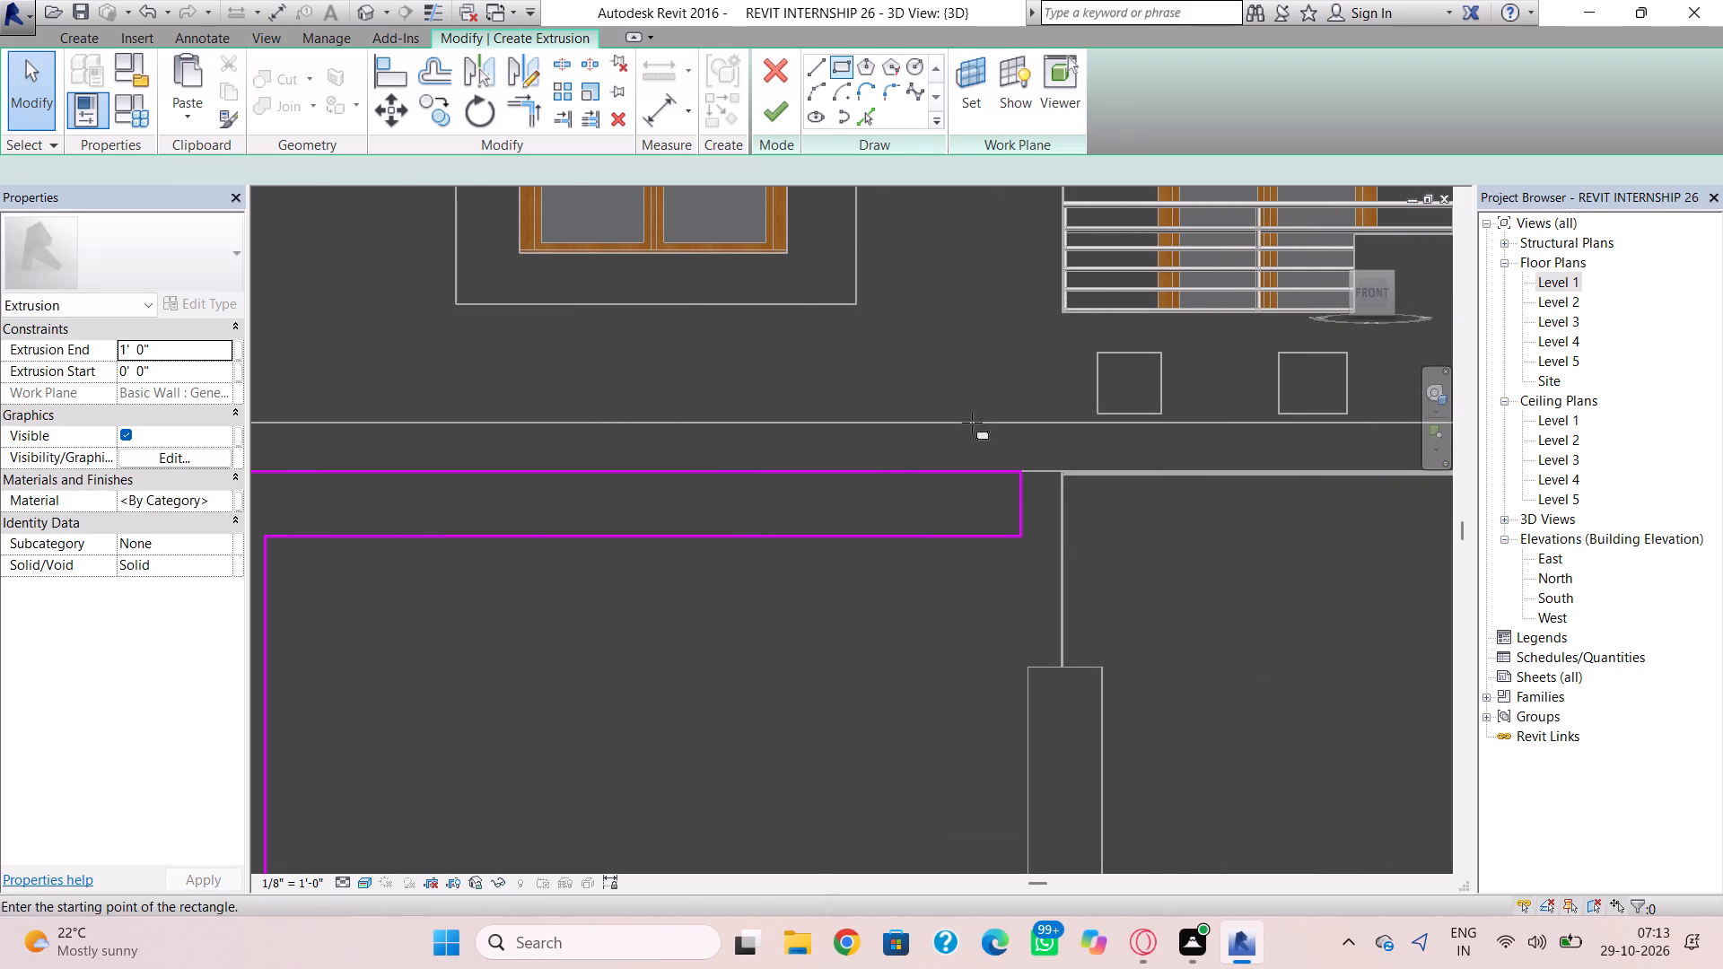
left_click_drag(1022, 533, 1022, 551)
middle_click_drag(1018, 803, 1005, 608)
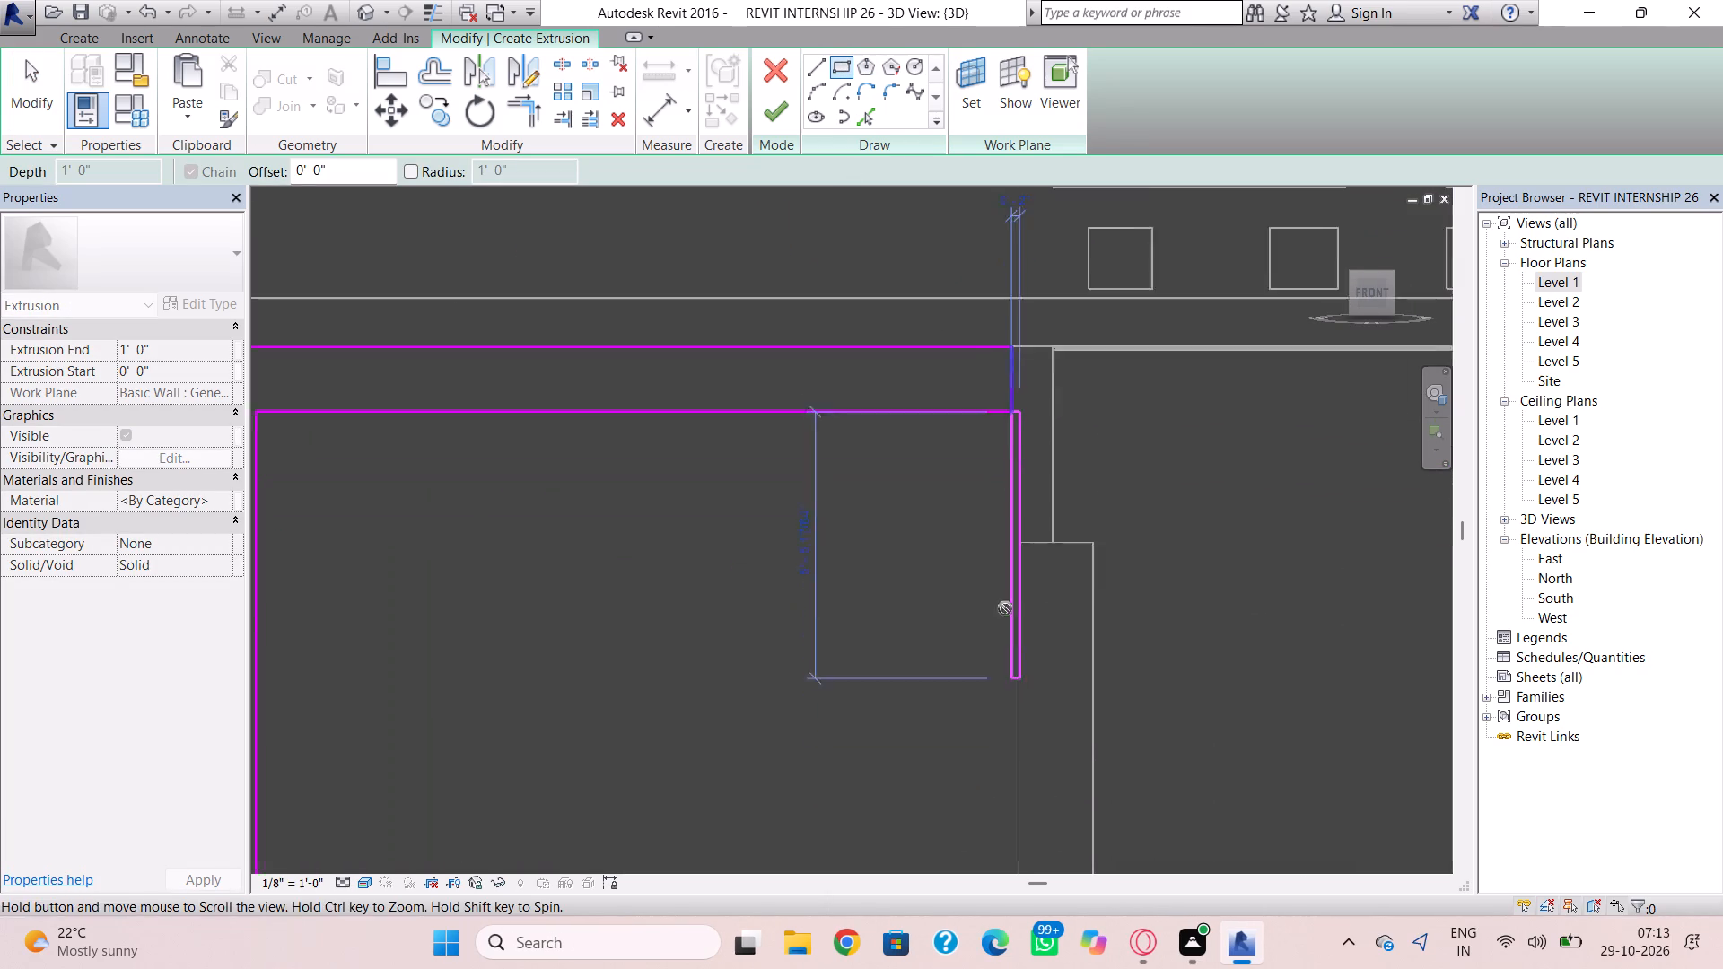
middle_click_drag(1005, 608, 980, 450)
scroll(985, 544, "down", 1)
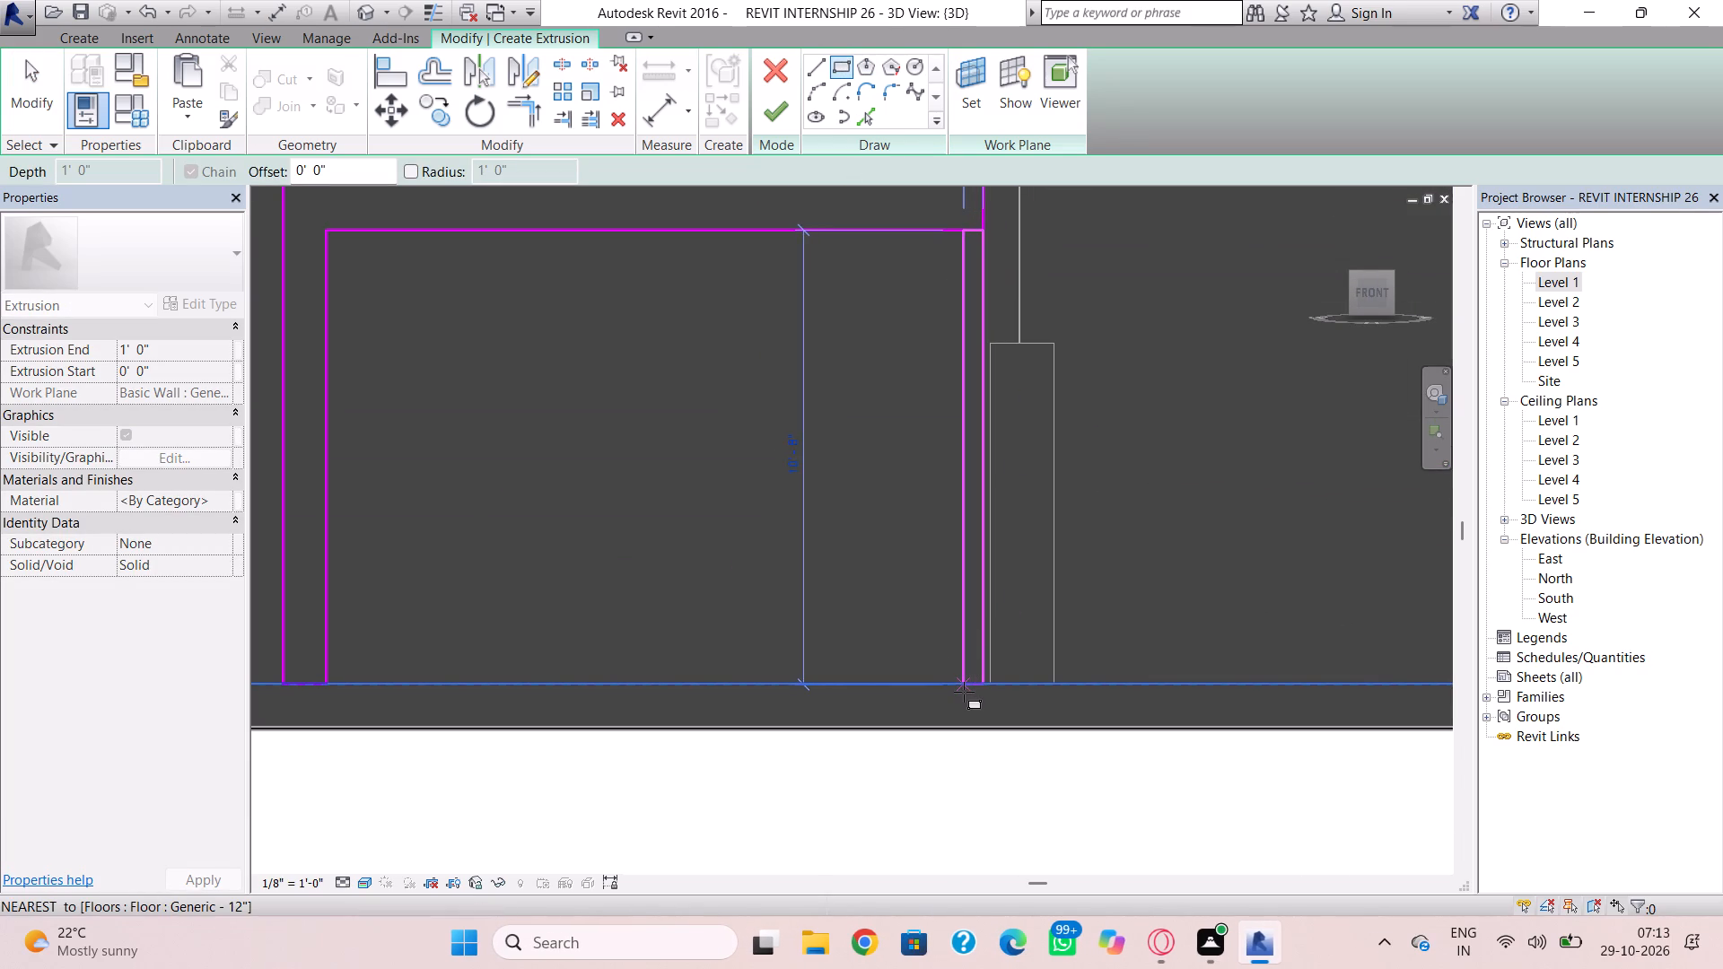
left_click(945, 693)
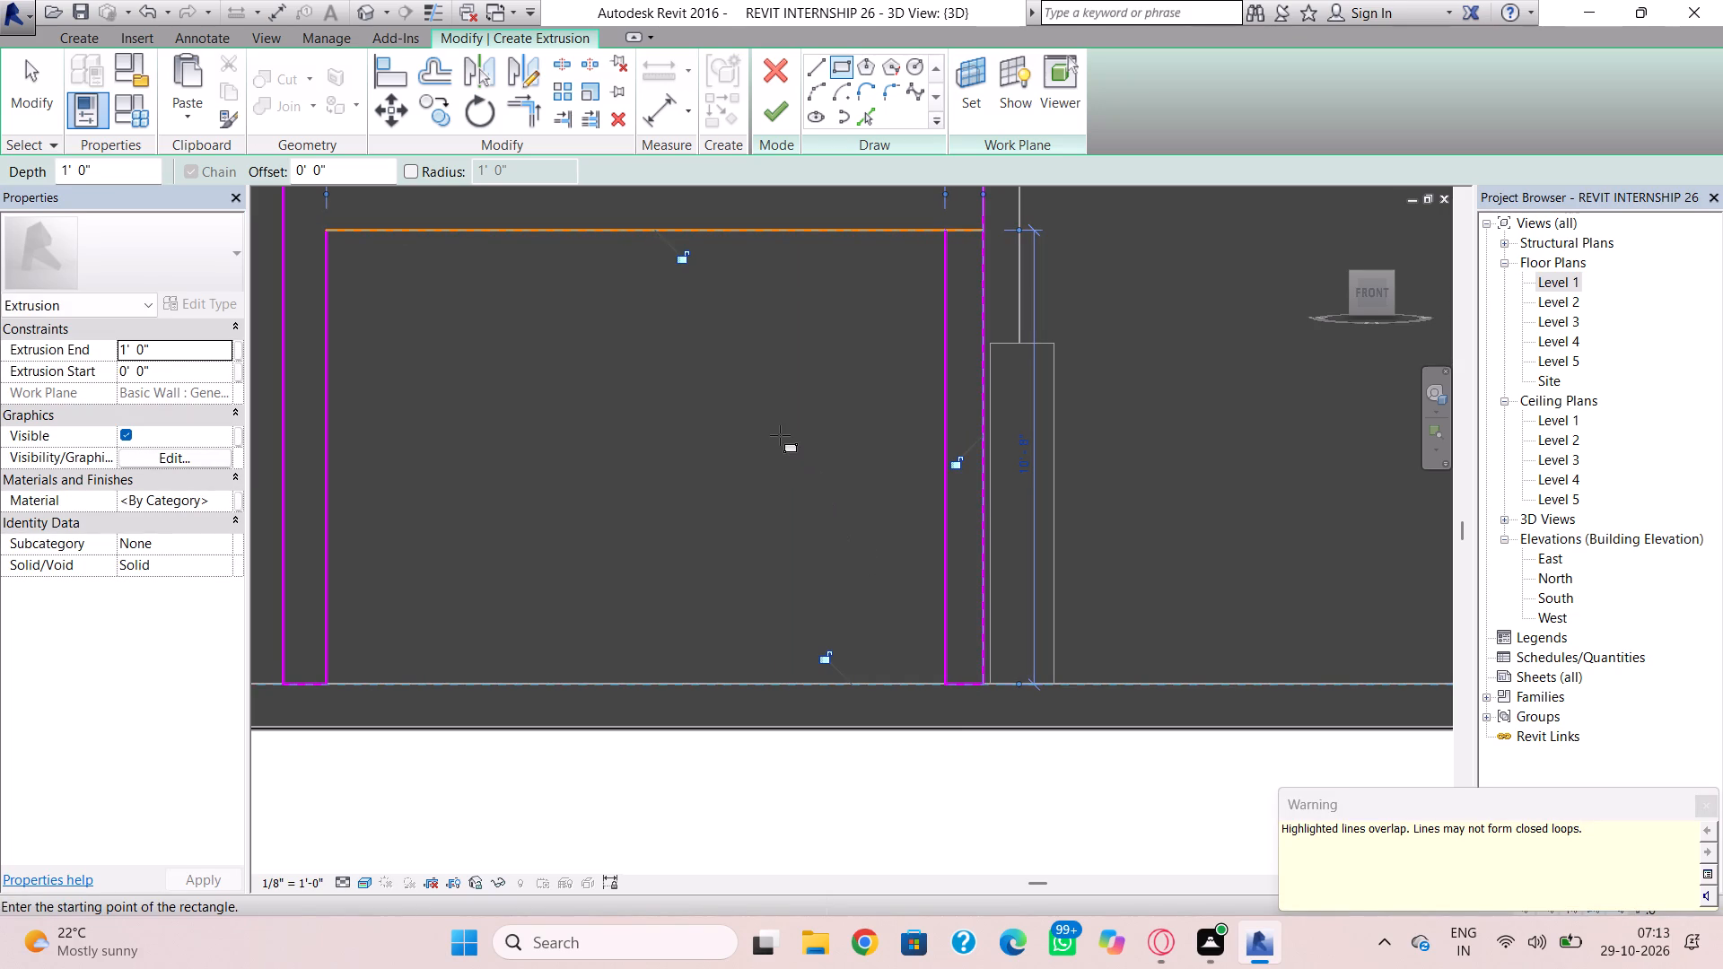
key("Escape")
key("Escape")
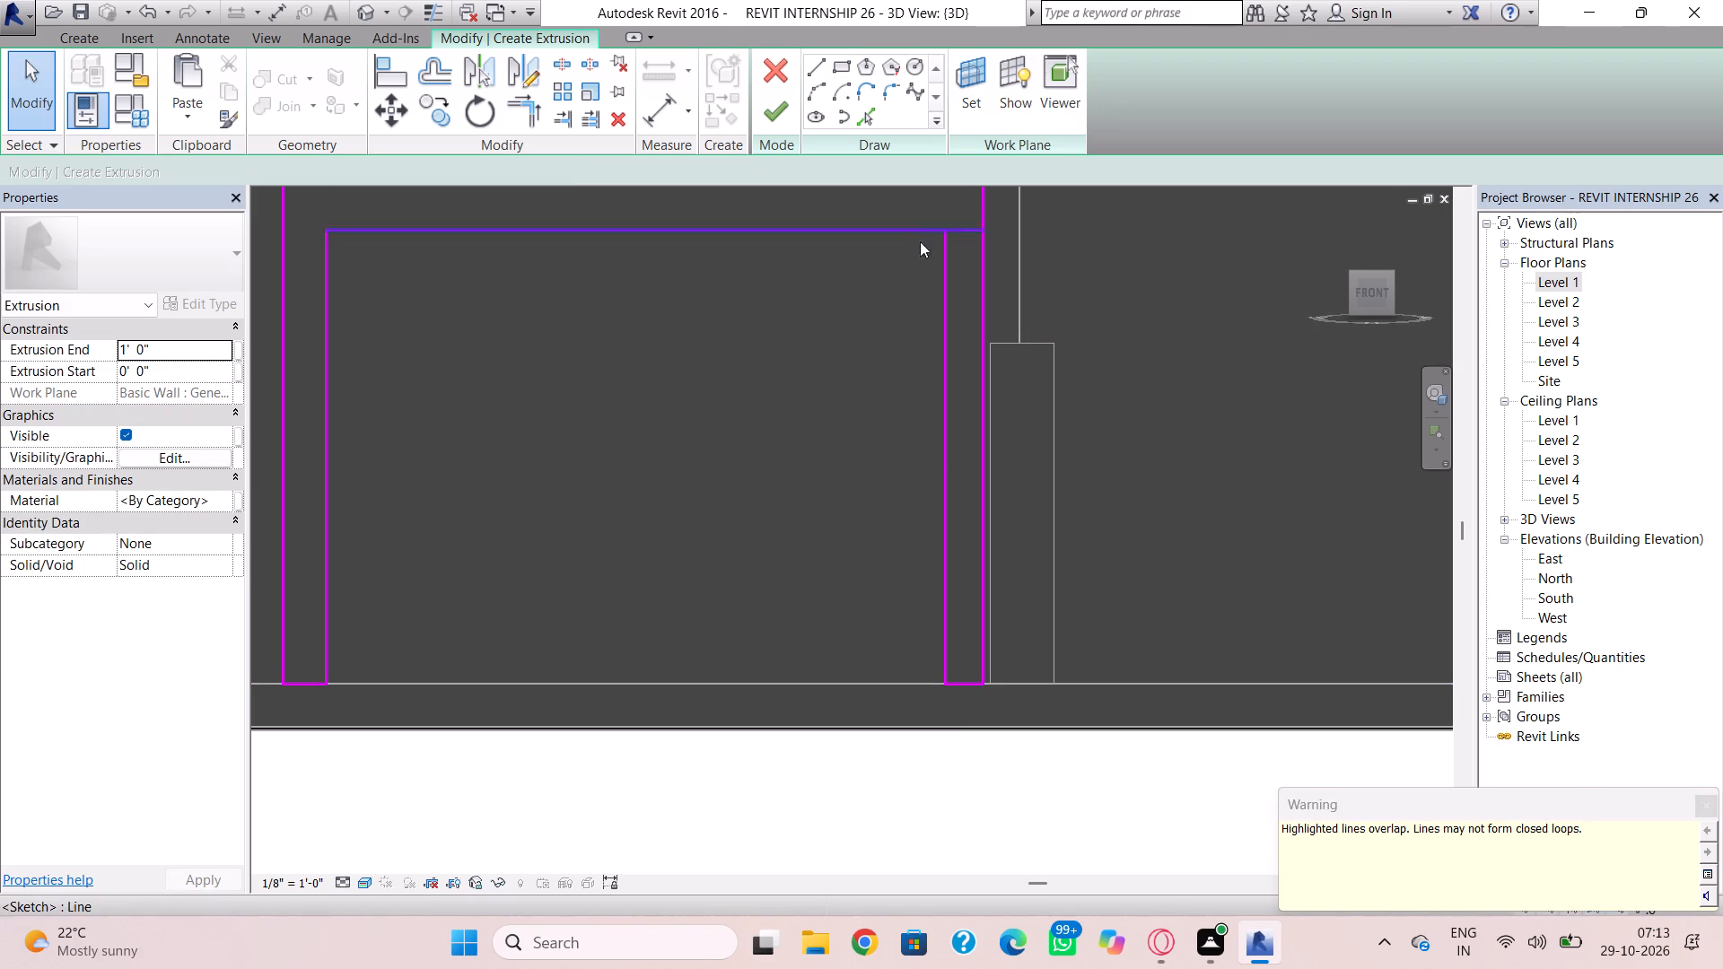
Delete the overlapping line atop the second leg and shorten the top band's lower line to the leg's inner edge.
scroll(967, 261, "up", 3)
left_click(968, 213)
scroll(968, 220, "up", 2)
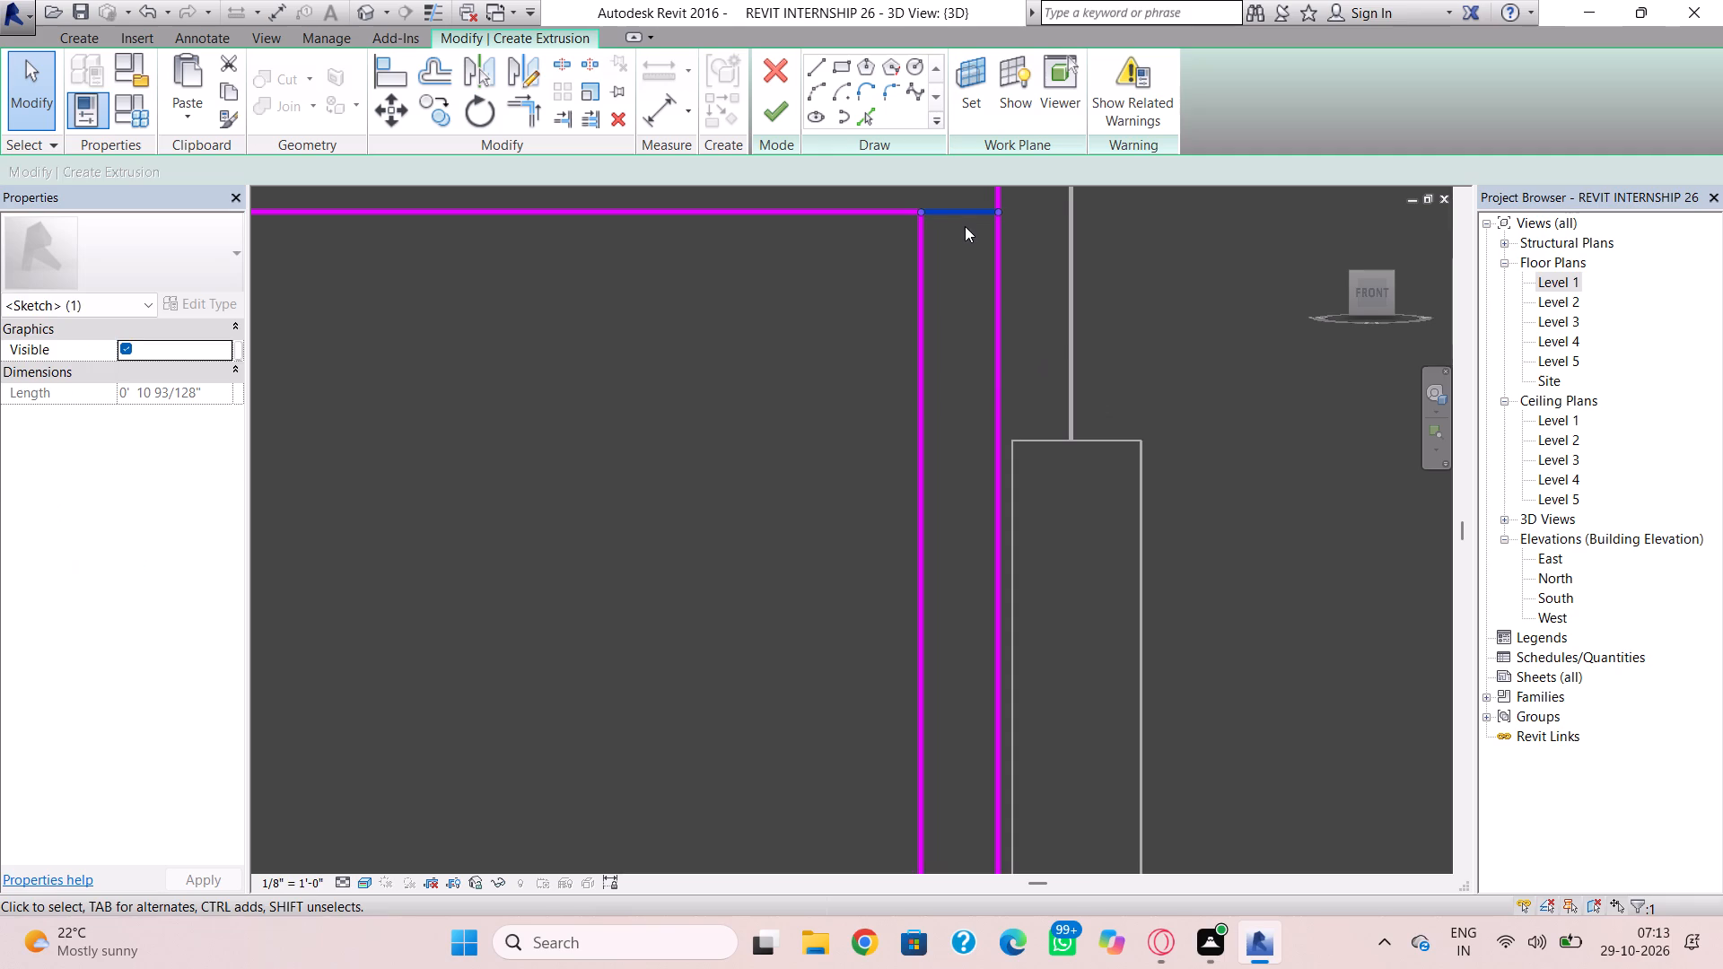
key("Delete")
left_click(961, 215)
left_click_drag(996, 208, 926, 216)
left_click(962, 271)
scroll(958, 287, "down", 2)
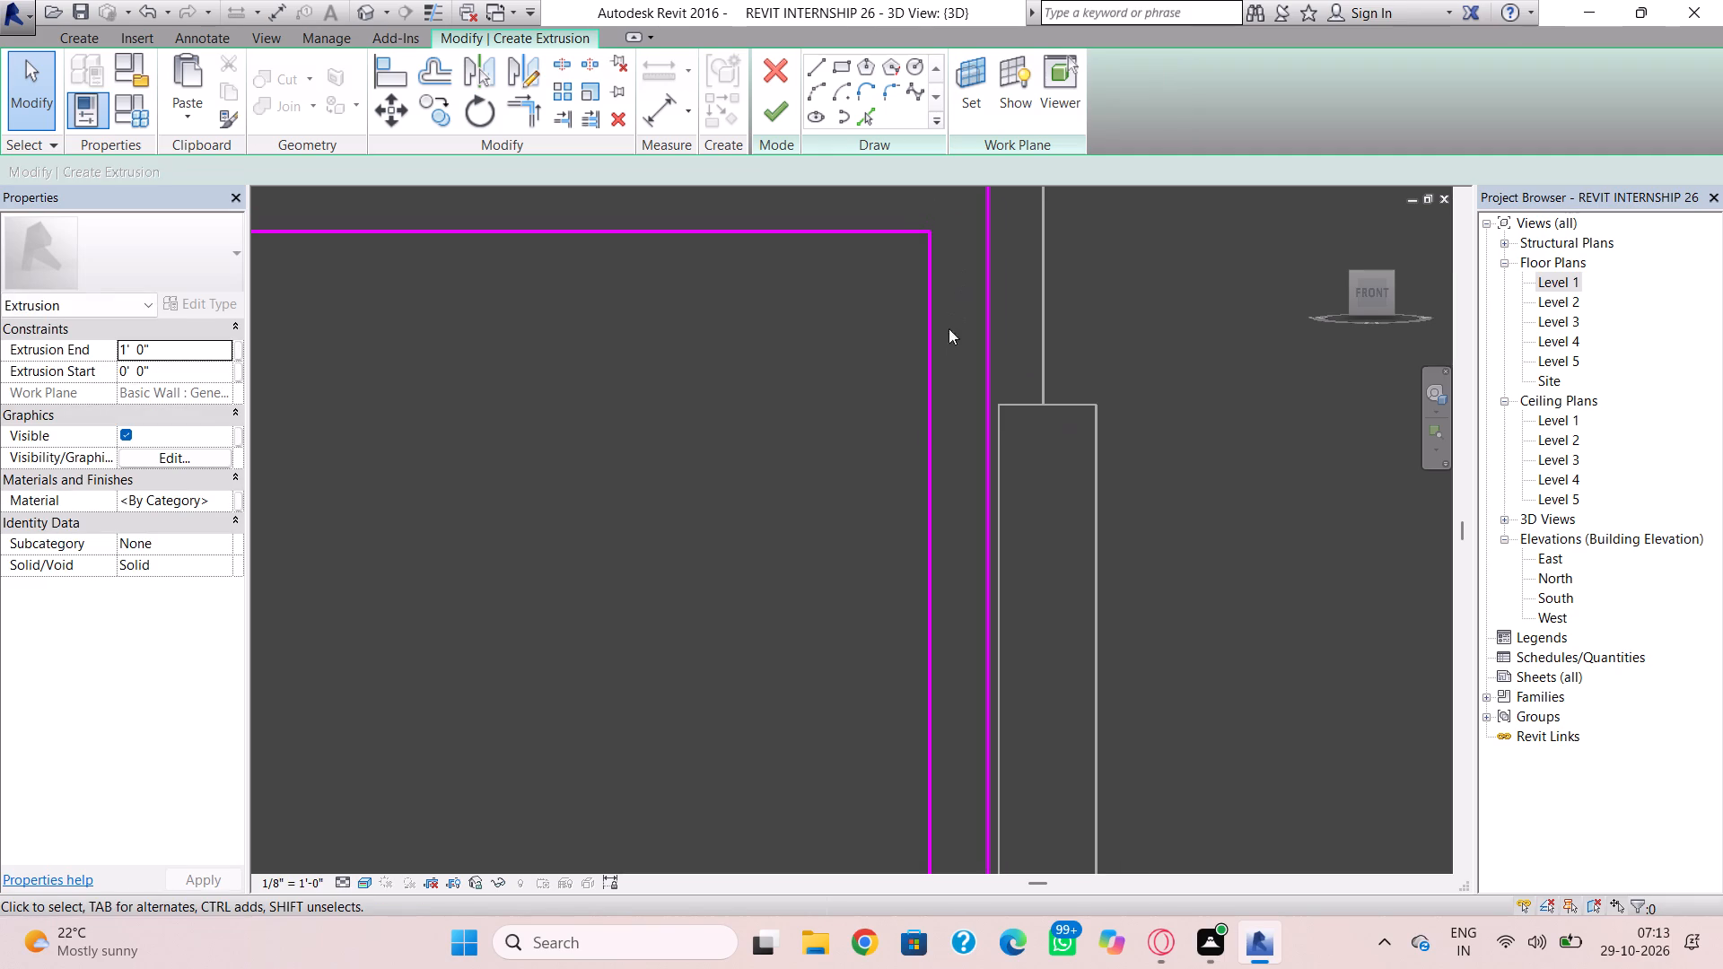
Nudge the second leg's outer line toward the opening column until it meets the column's edge.
middle_click_drag(940, 383, 939, 411)
left_click(988, 444)
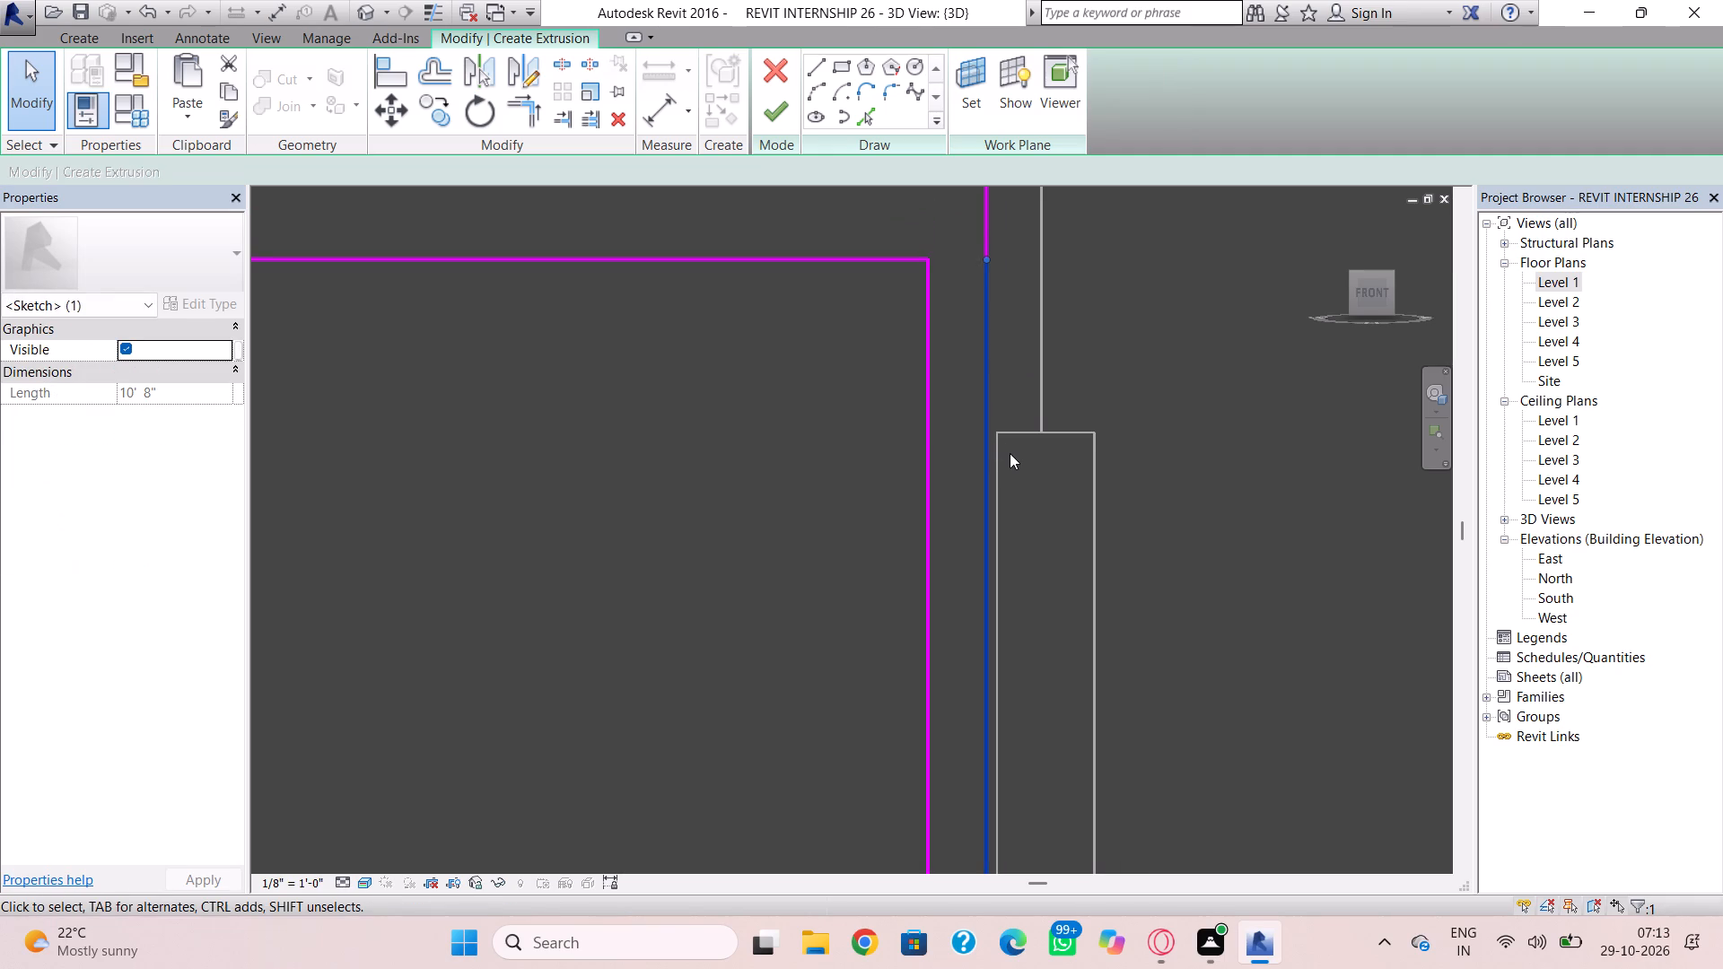
key("Right")
scroll(1007, 456, "up", 7)
key("Right")
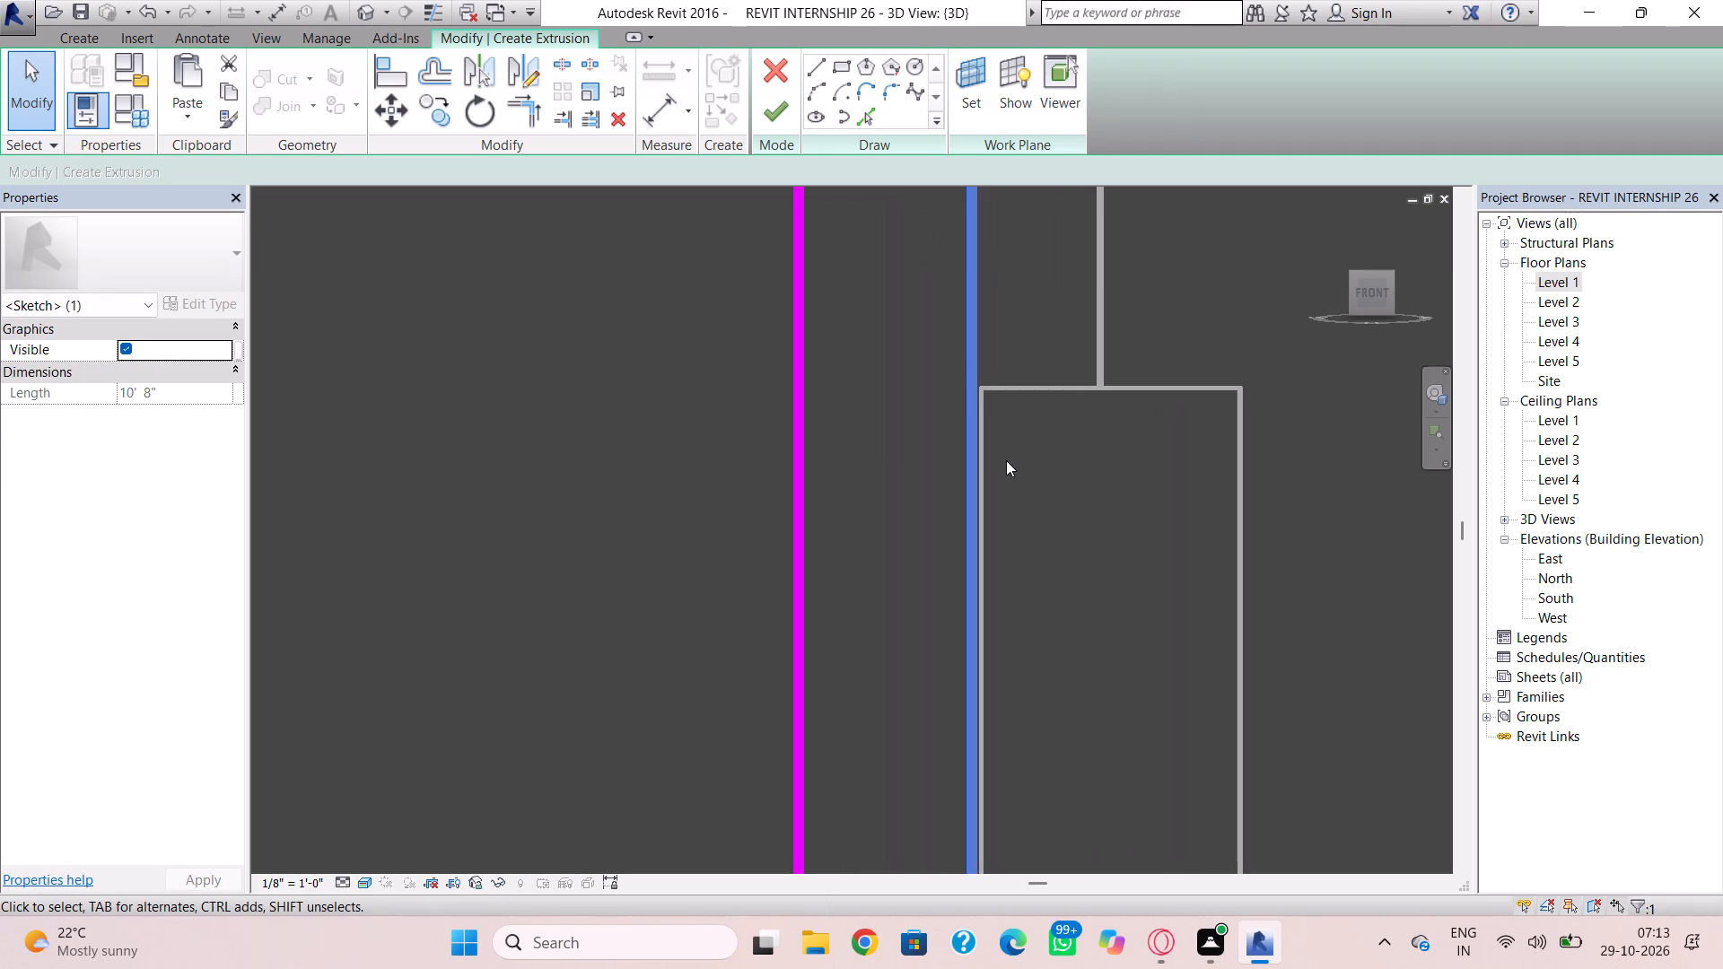
key("Right")
key("Right")
left_click_drag(1006, 463, 1010, 473)
Draw a 1' wide vertical strip from the top band to the floor, about 3'-6" inside the first leg.
scroll(1010, 482, "down", 5)
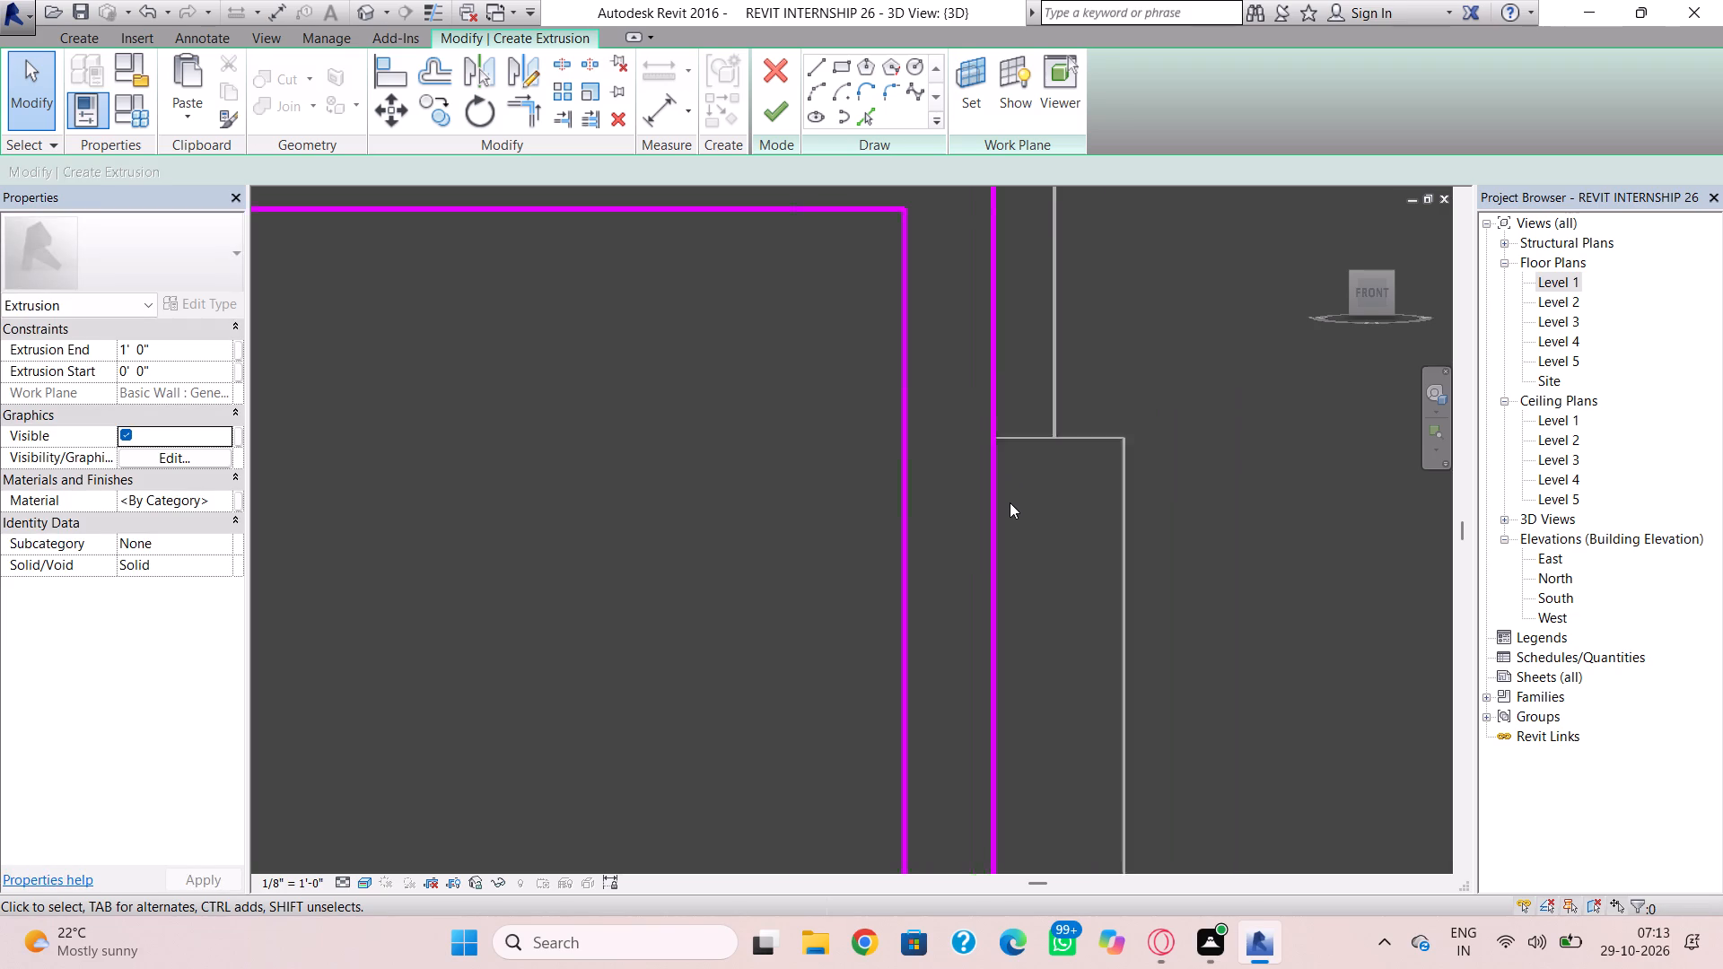
scroll(1010, 502, "down", 6)
middle_click_drag(1004, 519, 1005, 495)
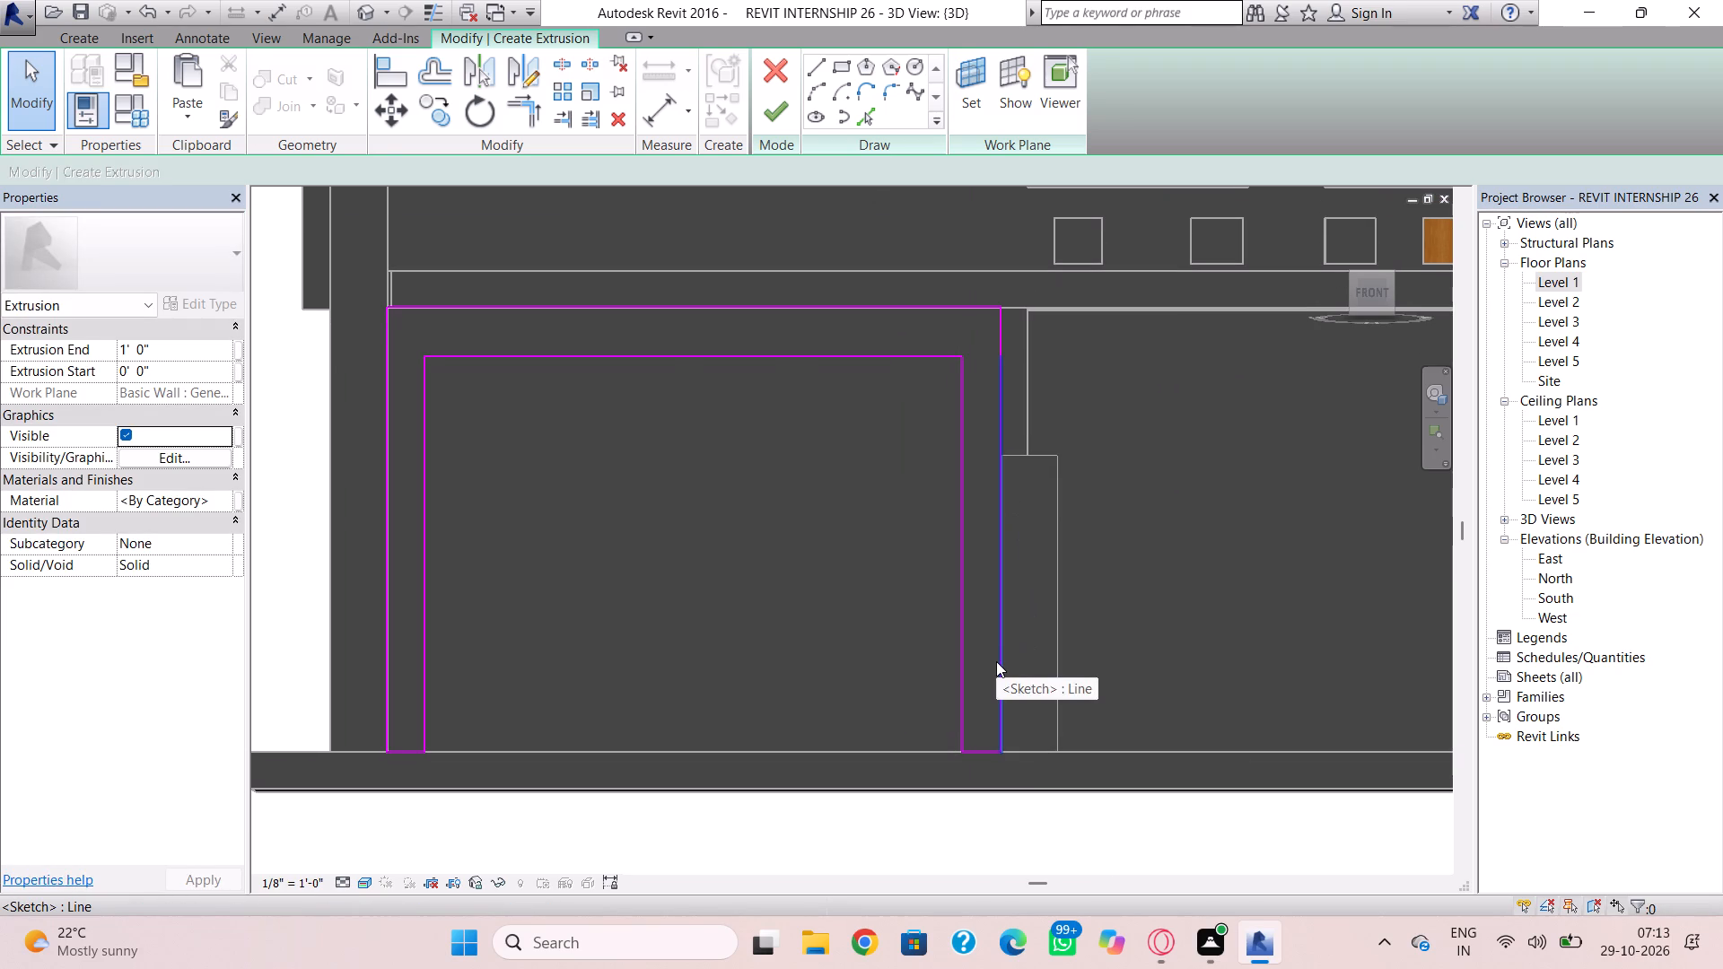
left_click(819, 73)
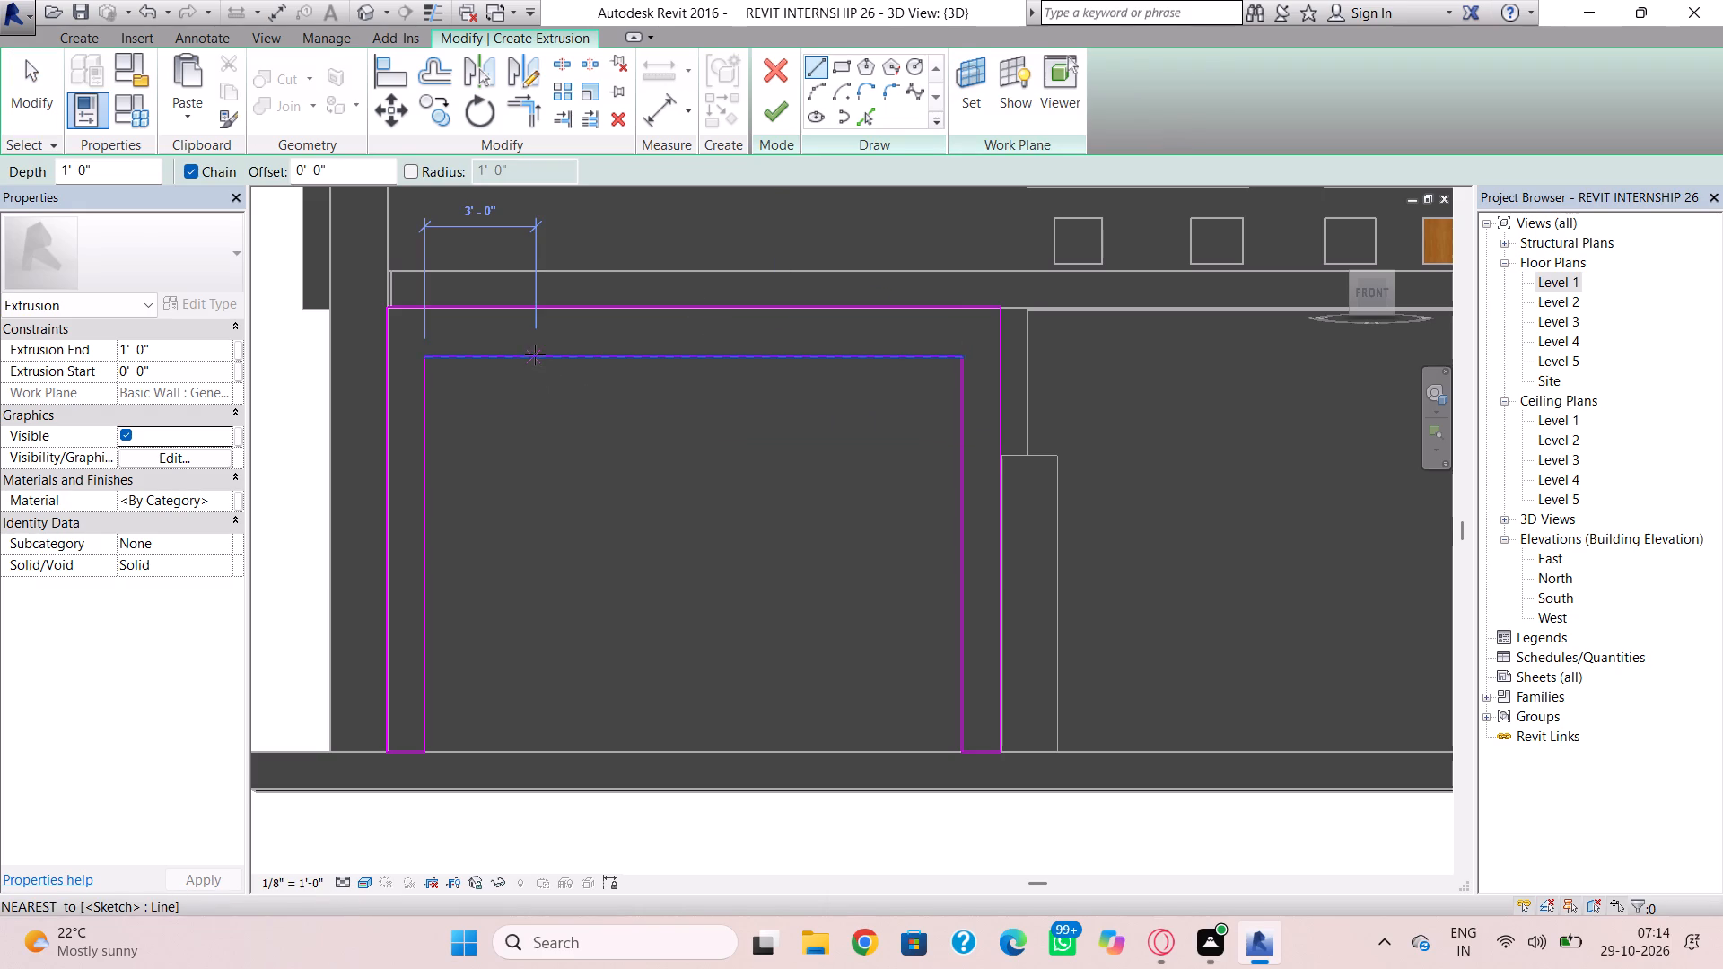
left_click(550, 361)
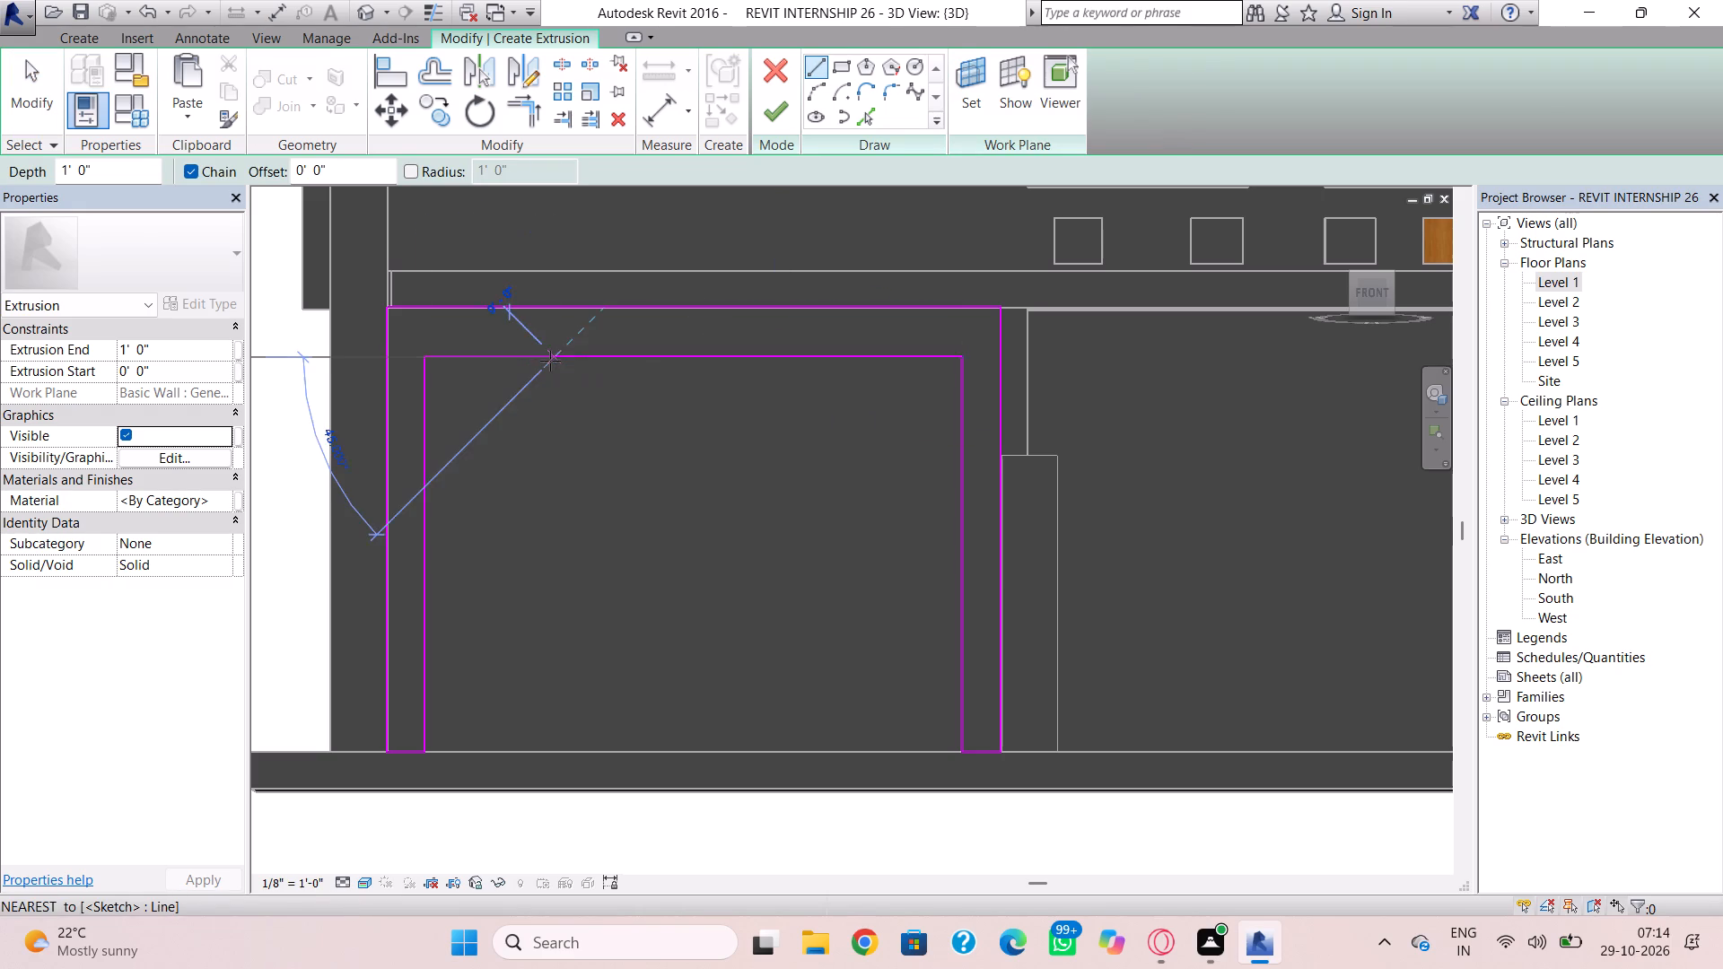
left_click(553, 743)
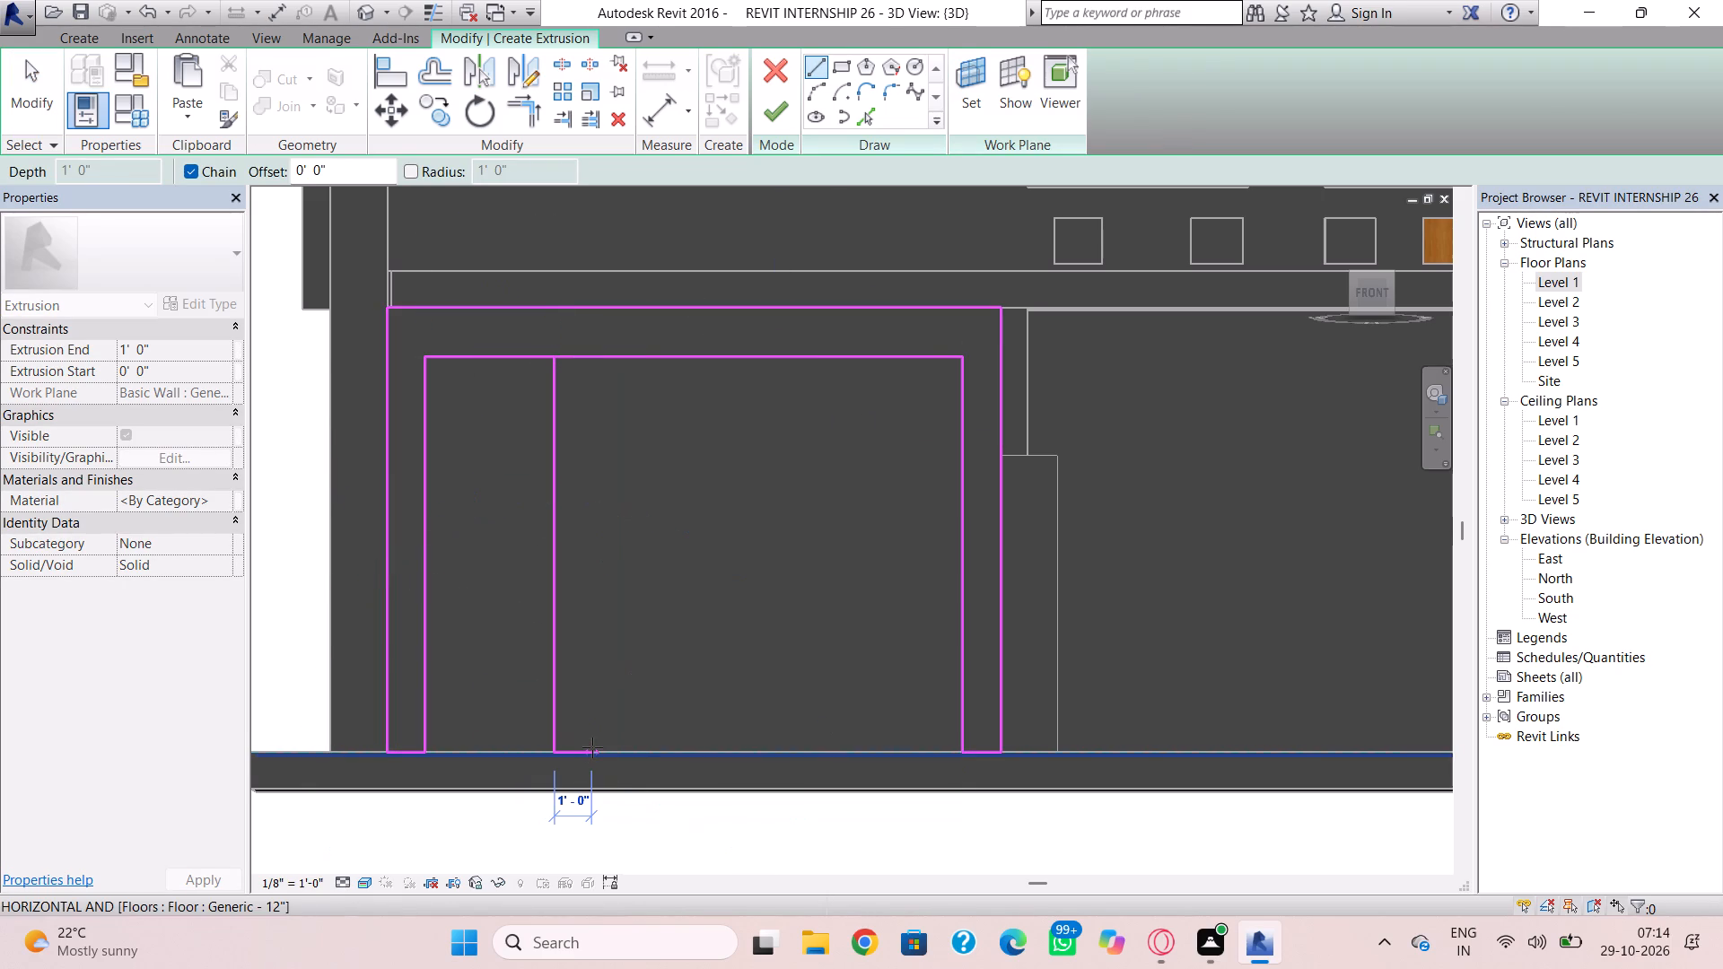
left_click(592, 747)
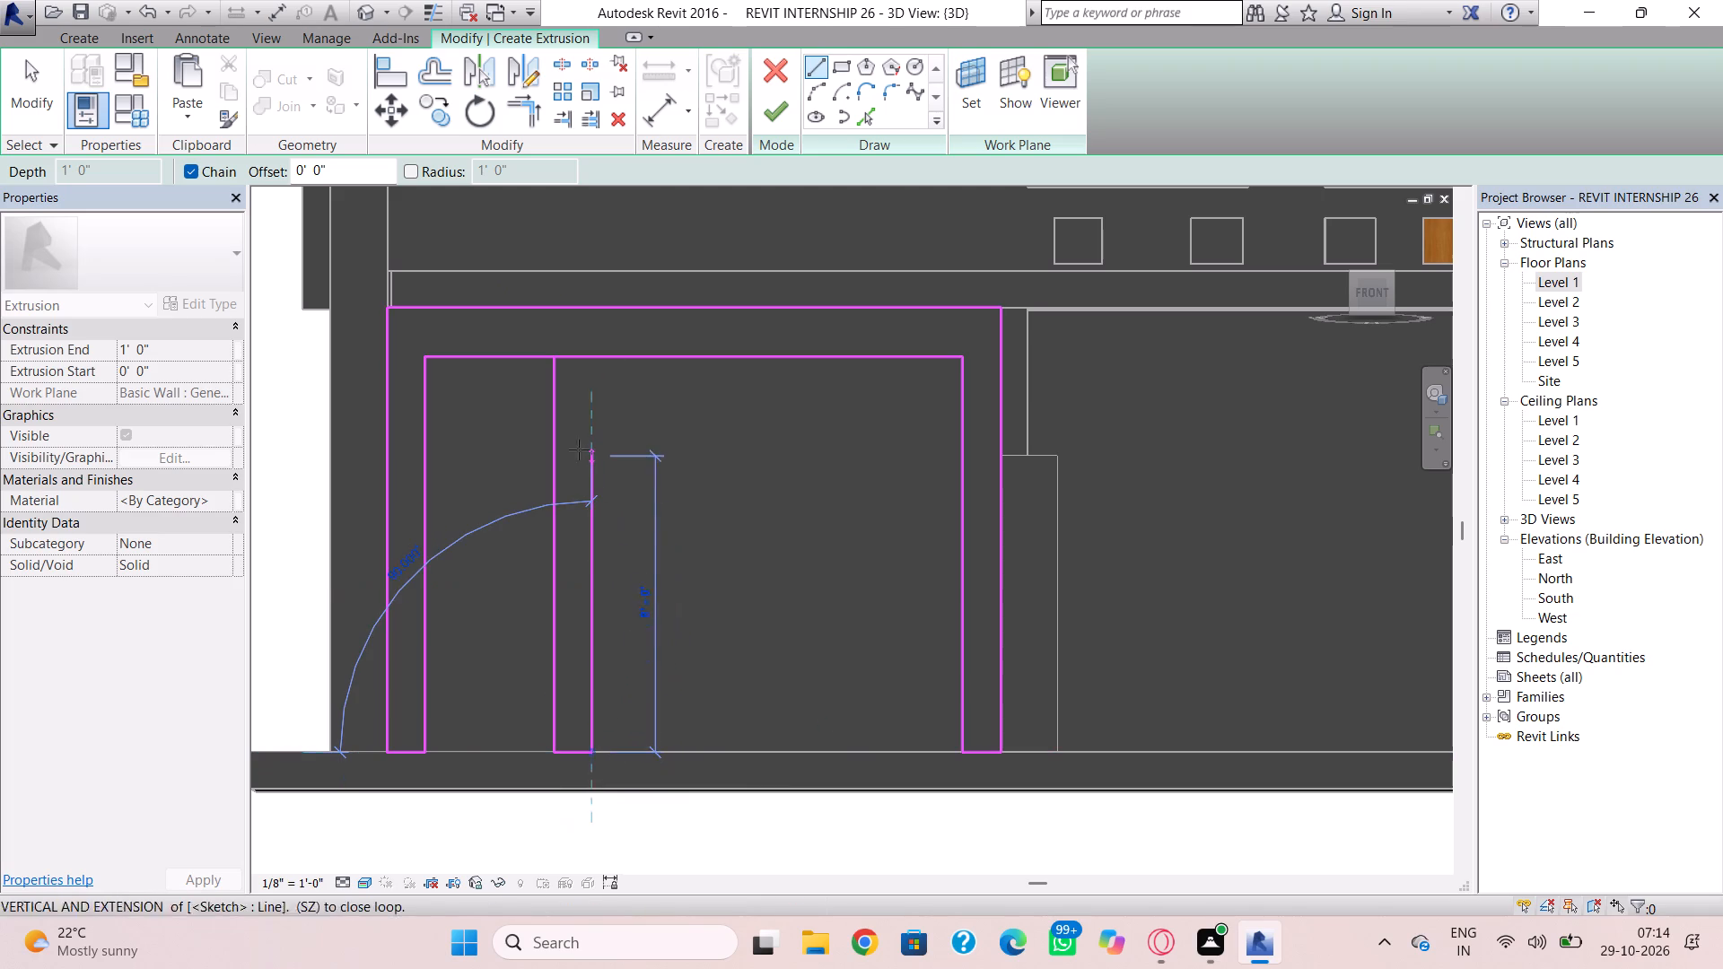
left_click(585, 362)
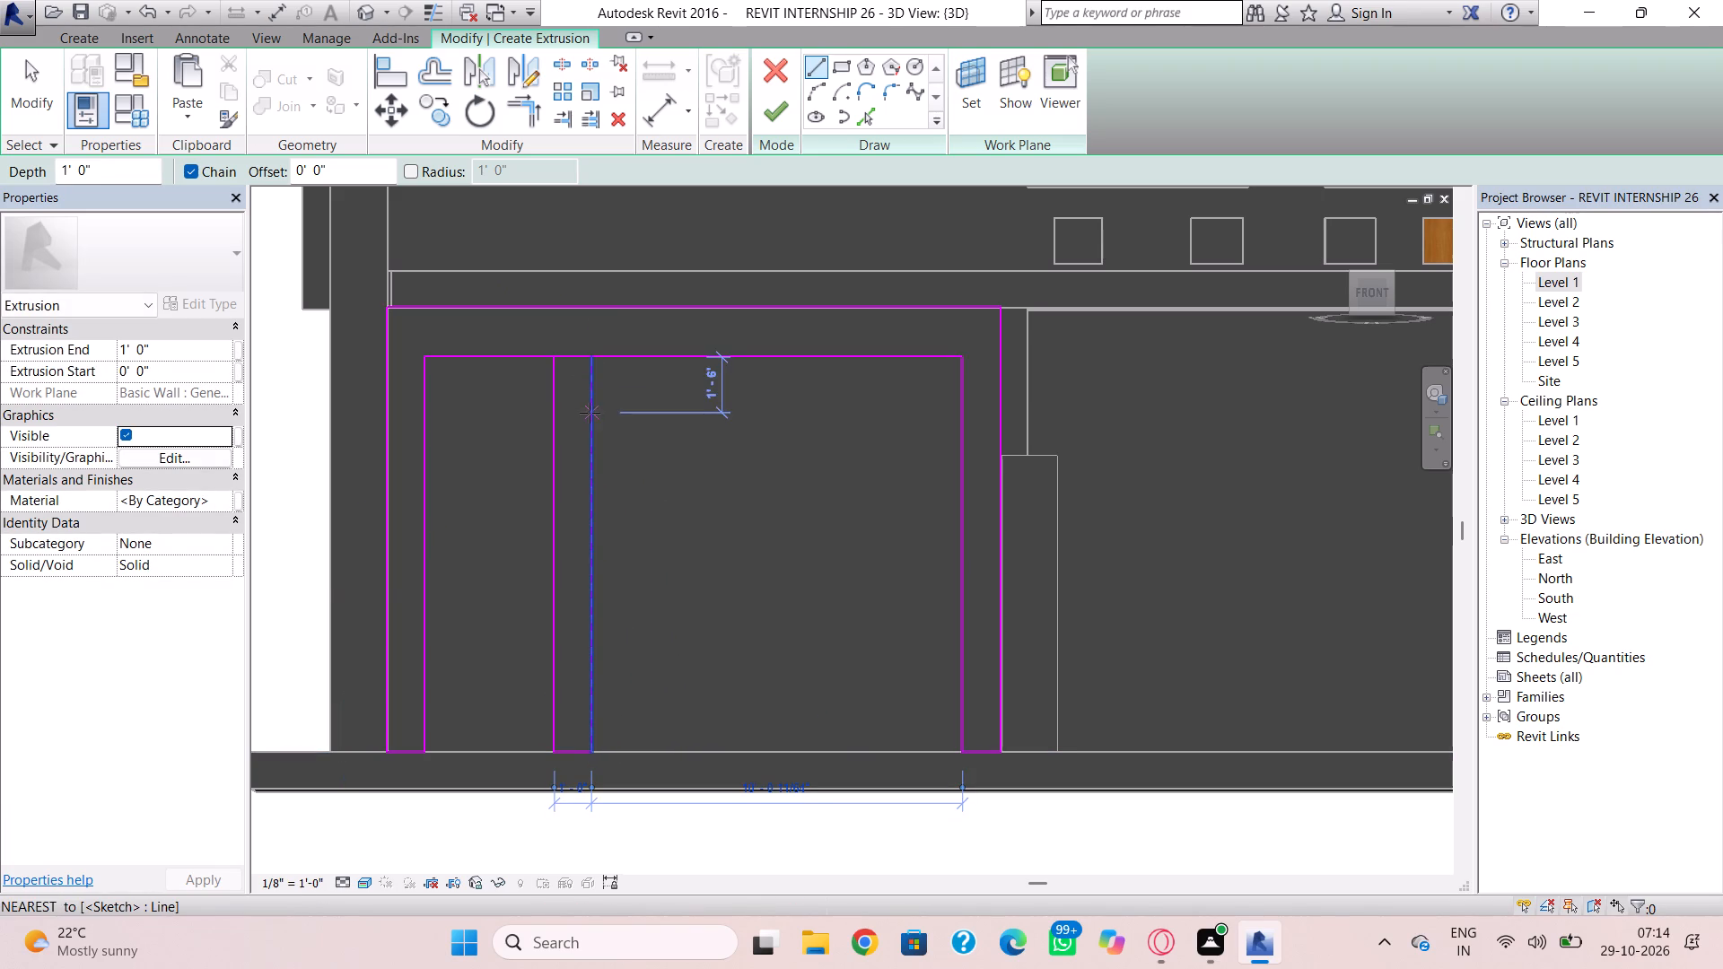
Draw a horizontal line about 2'-6" long off the strip, ending at a second 1' wide vertical strip from top band to floor.
left_click(590, 428)
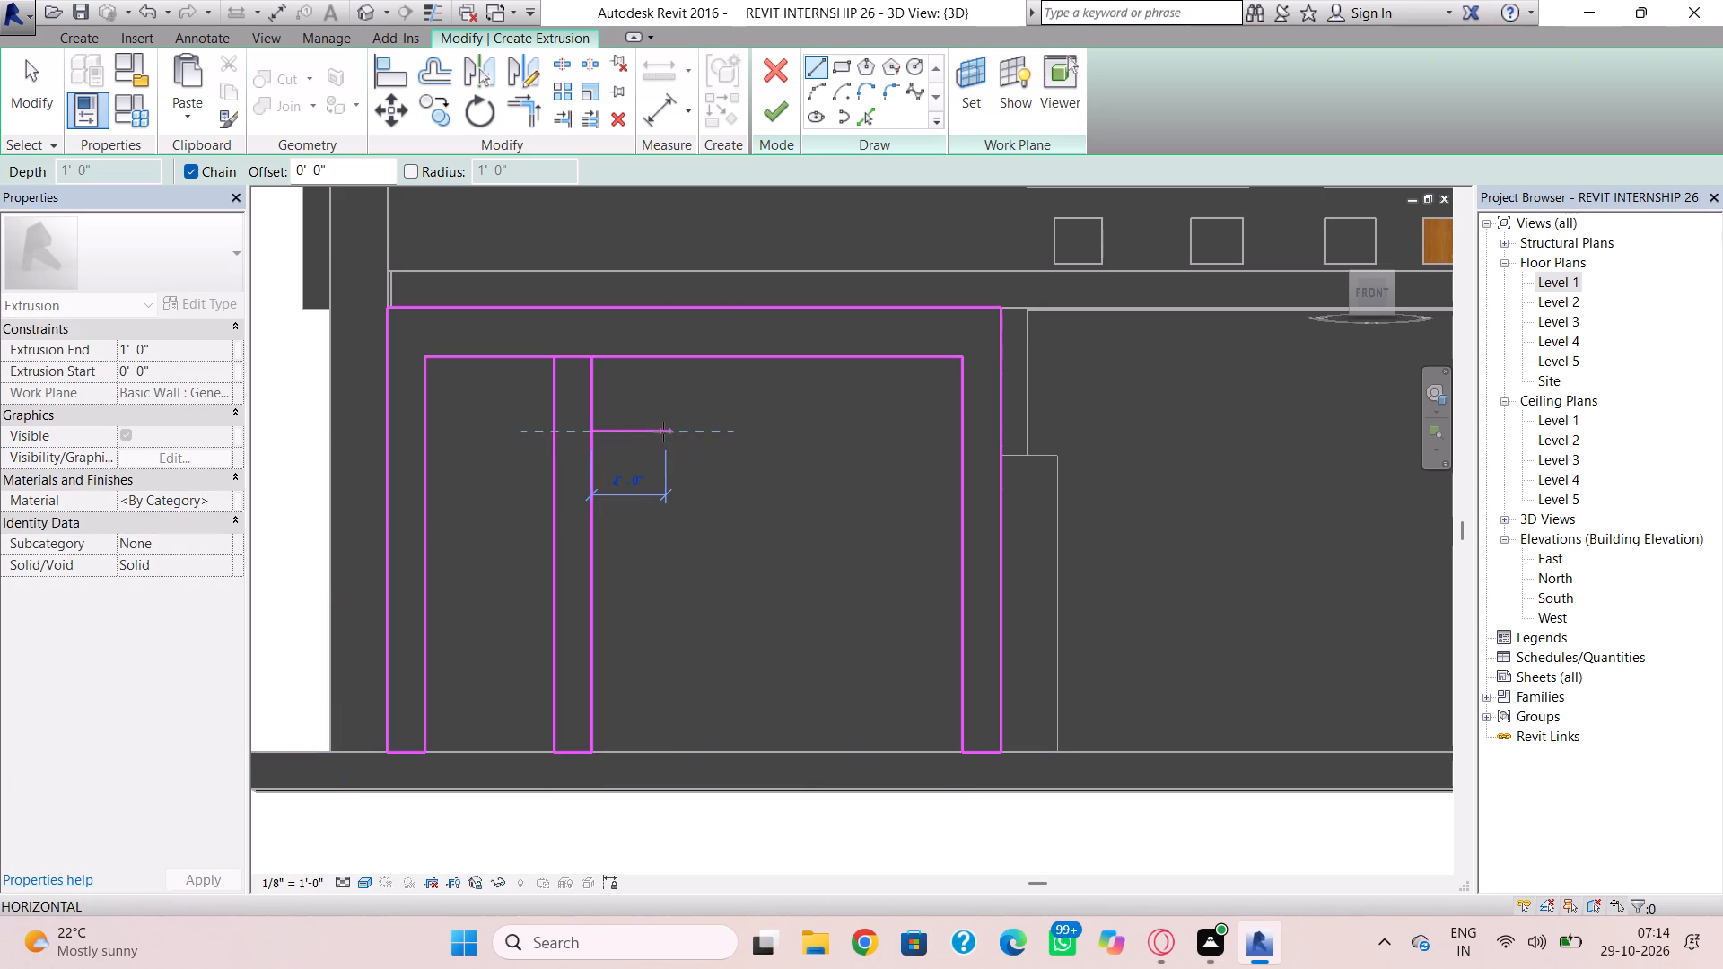
left_click(676, 432)
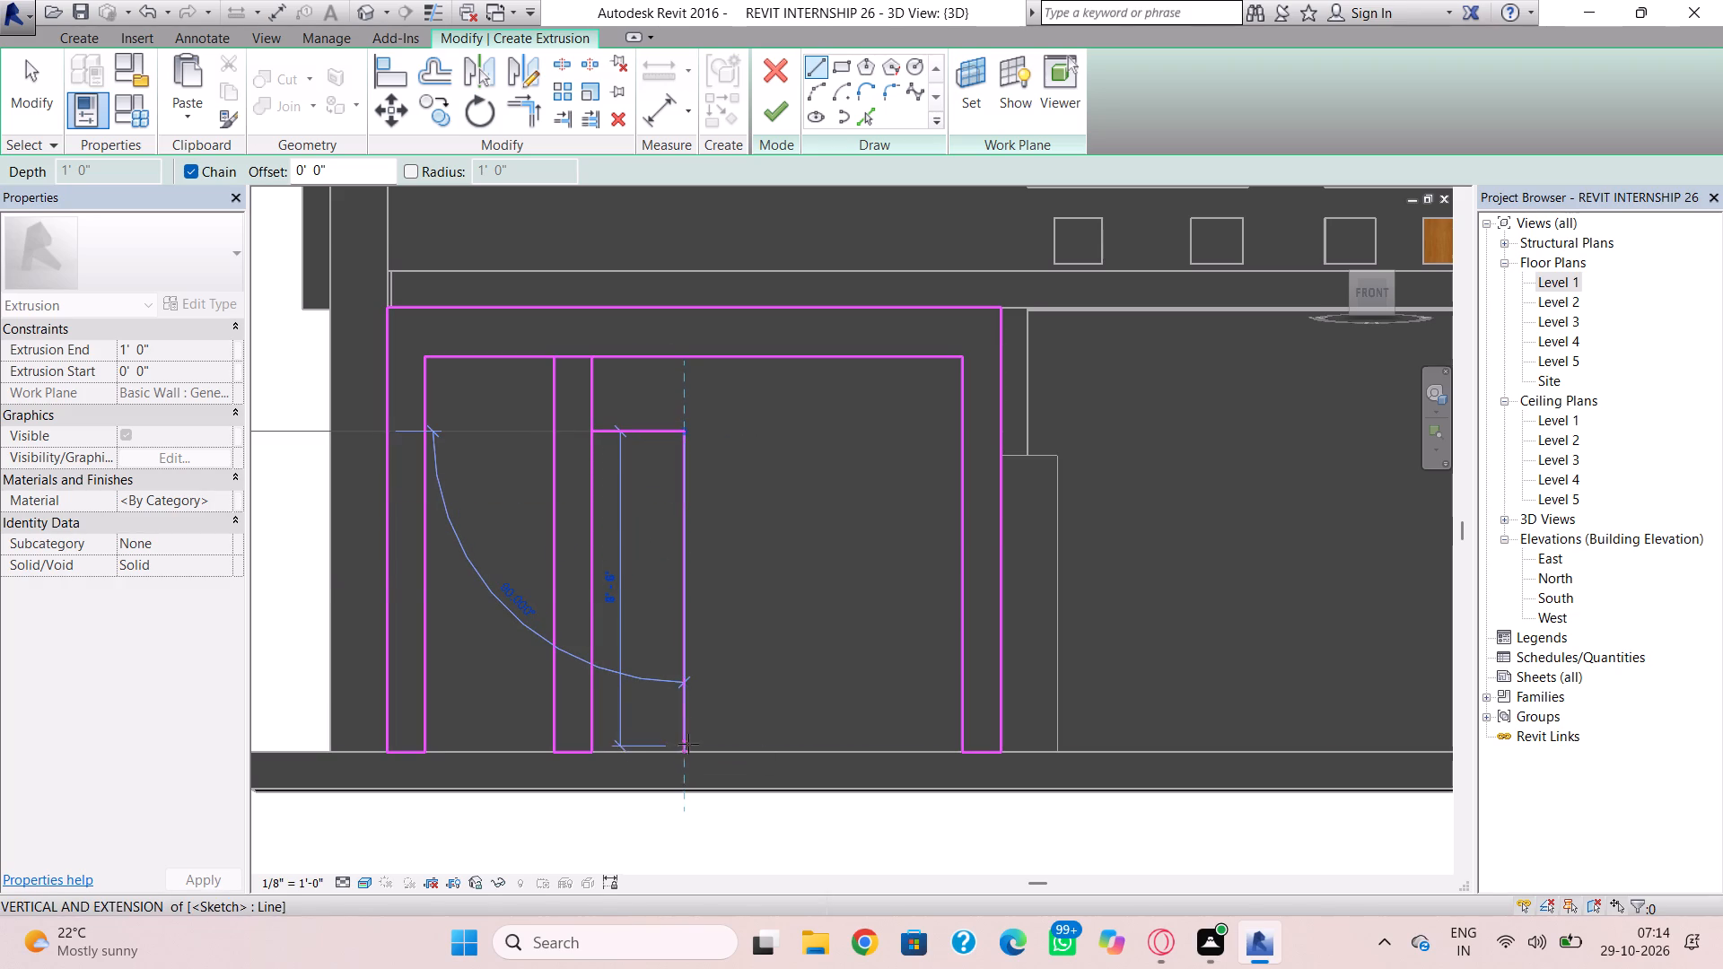
left_click(688, 745)
left_click(715, 746)
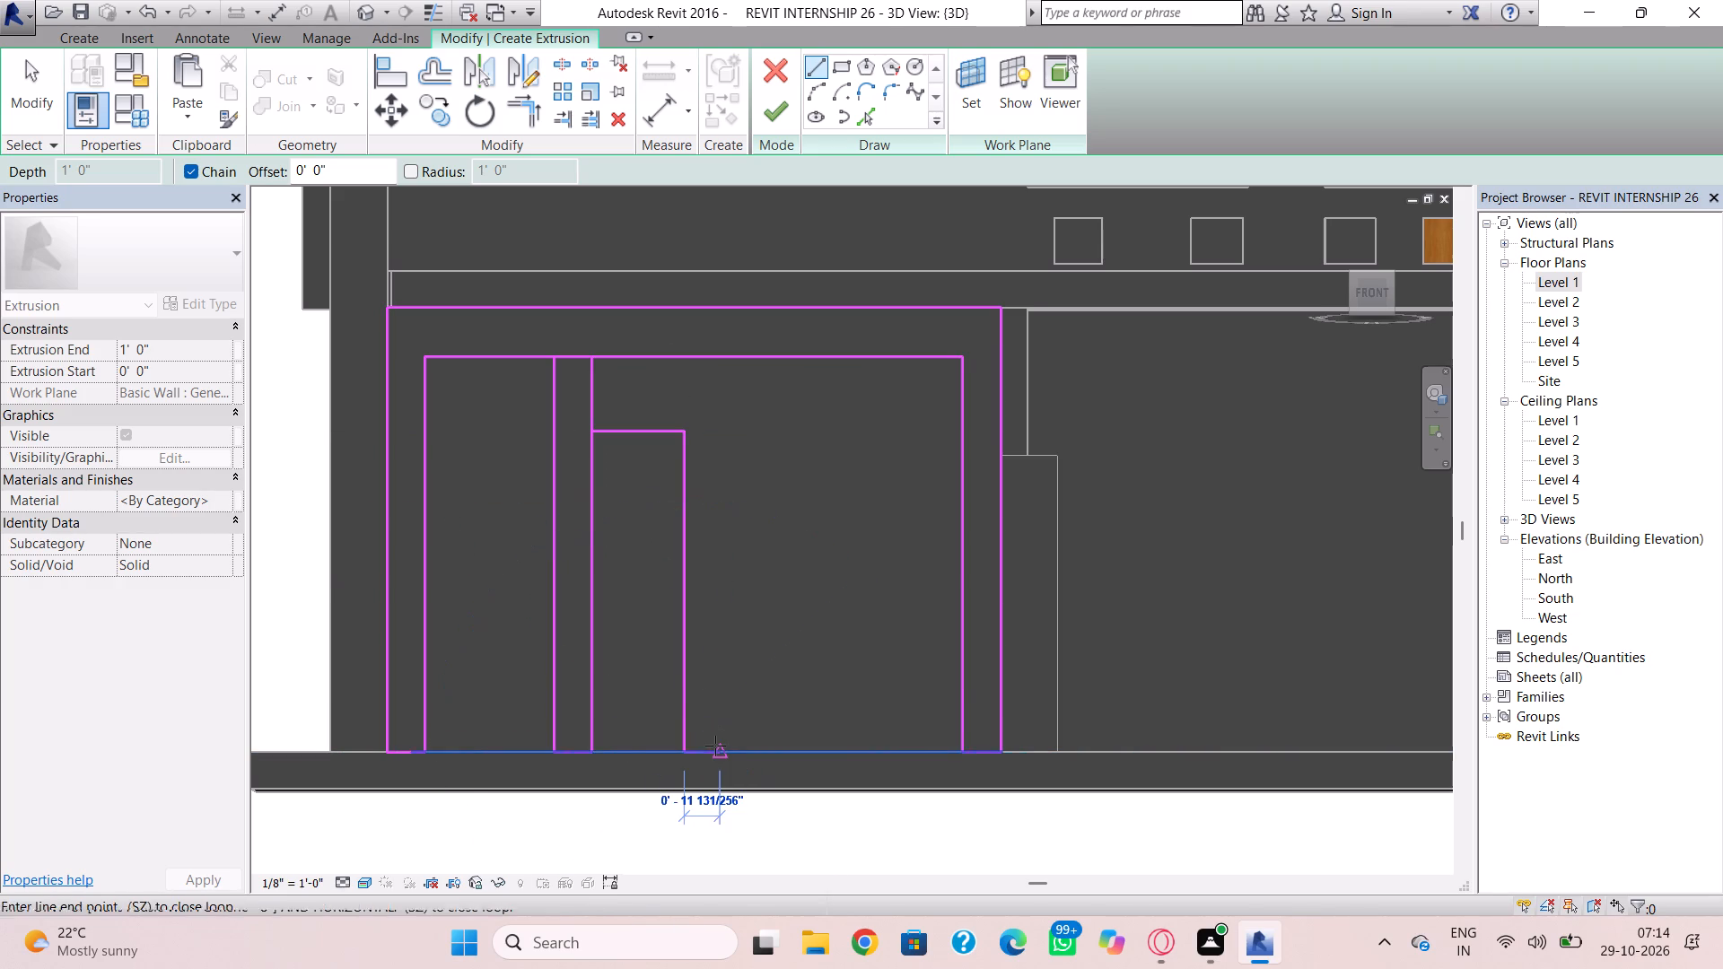
left_click(725, 362)
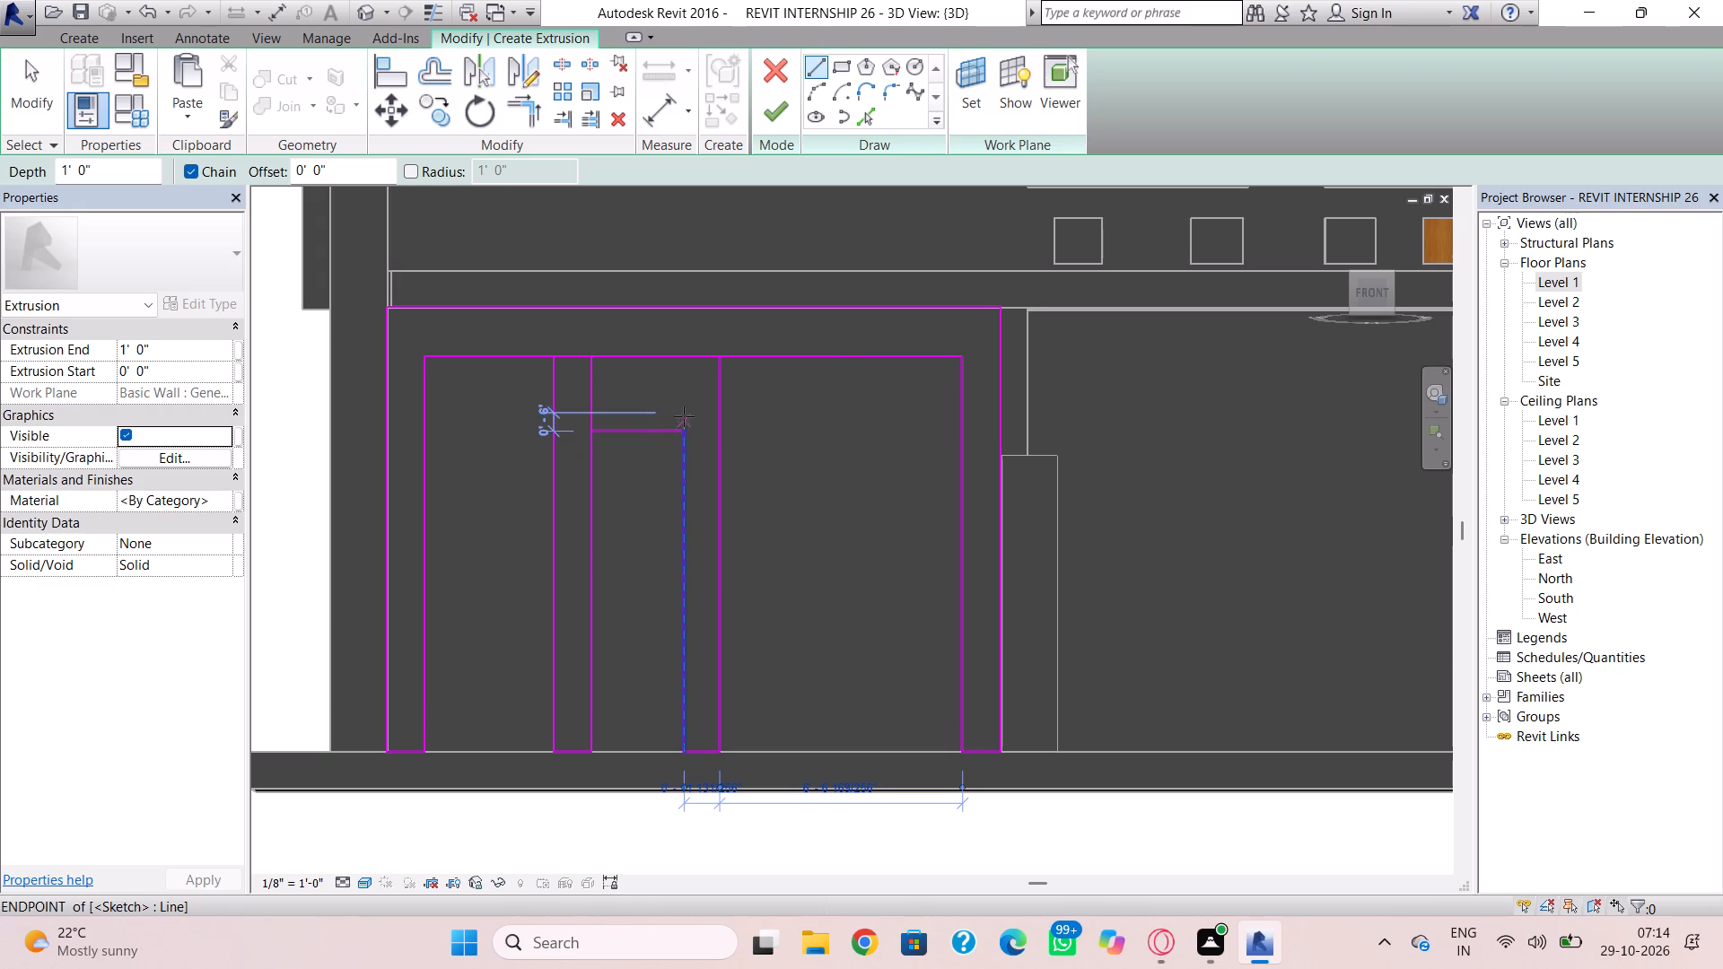
scroll(683, 360, "up", 2)
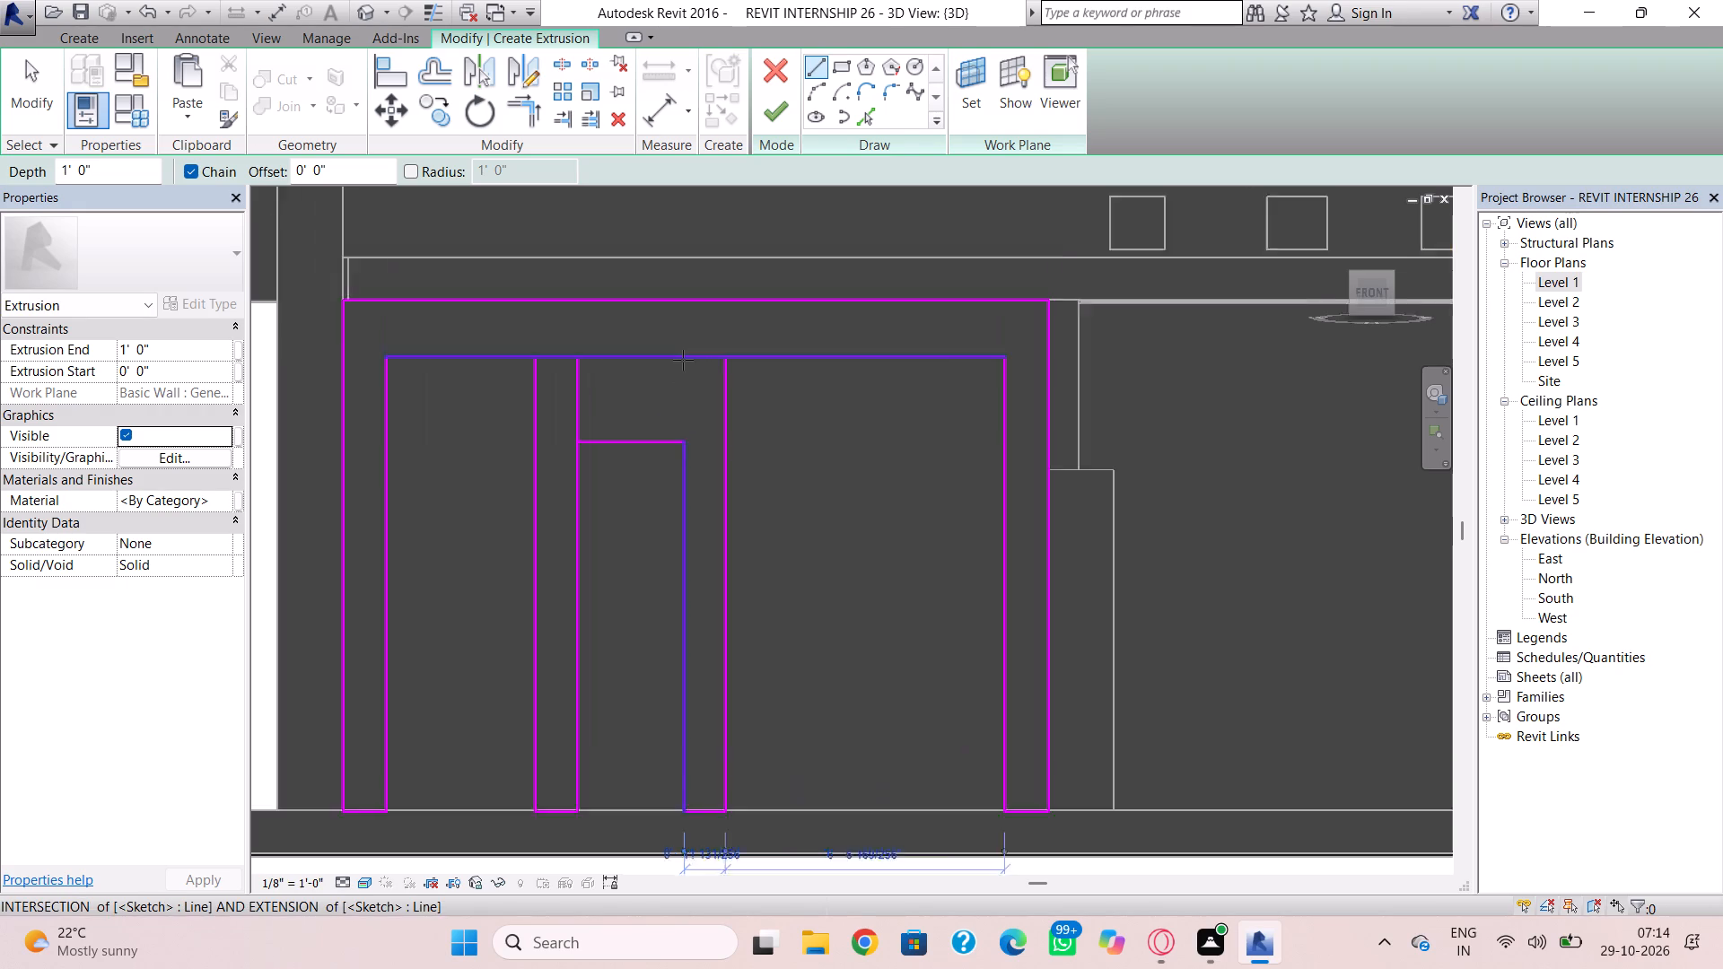
scroll(683, 360, "up", 1)
left_click(683, 360)
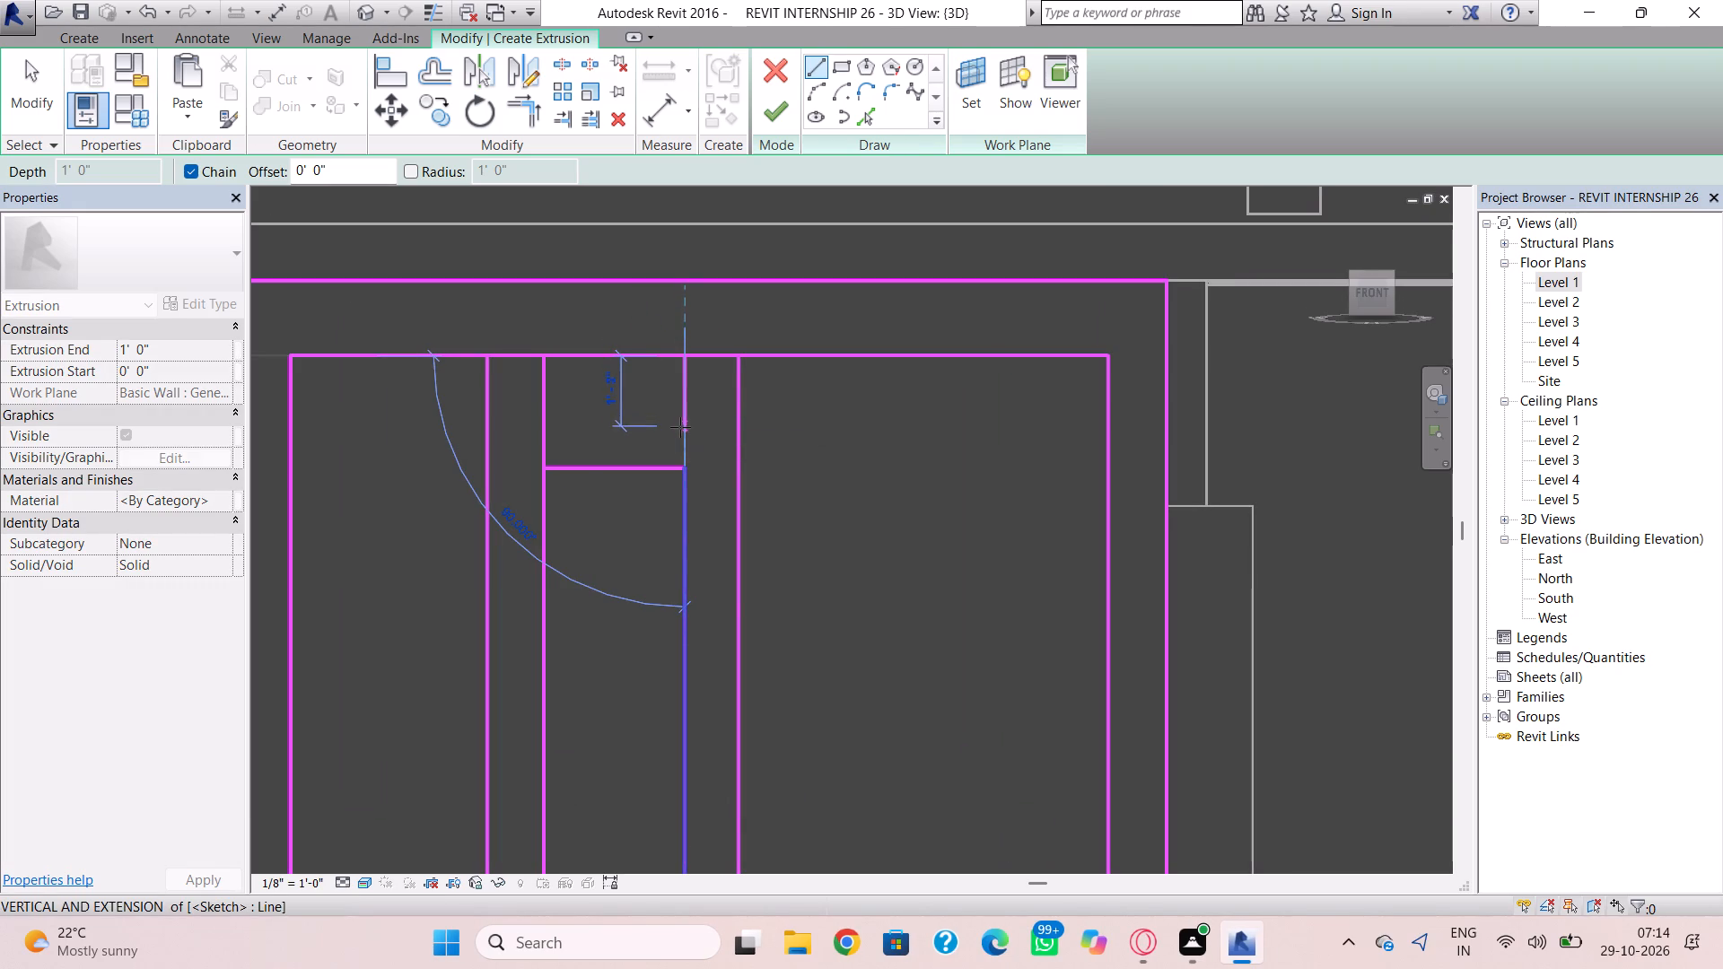
left_click(682, 463)
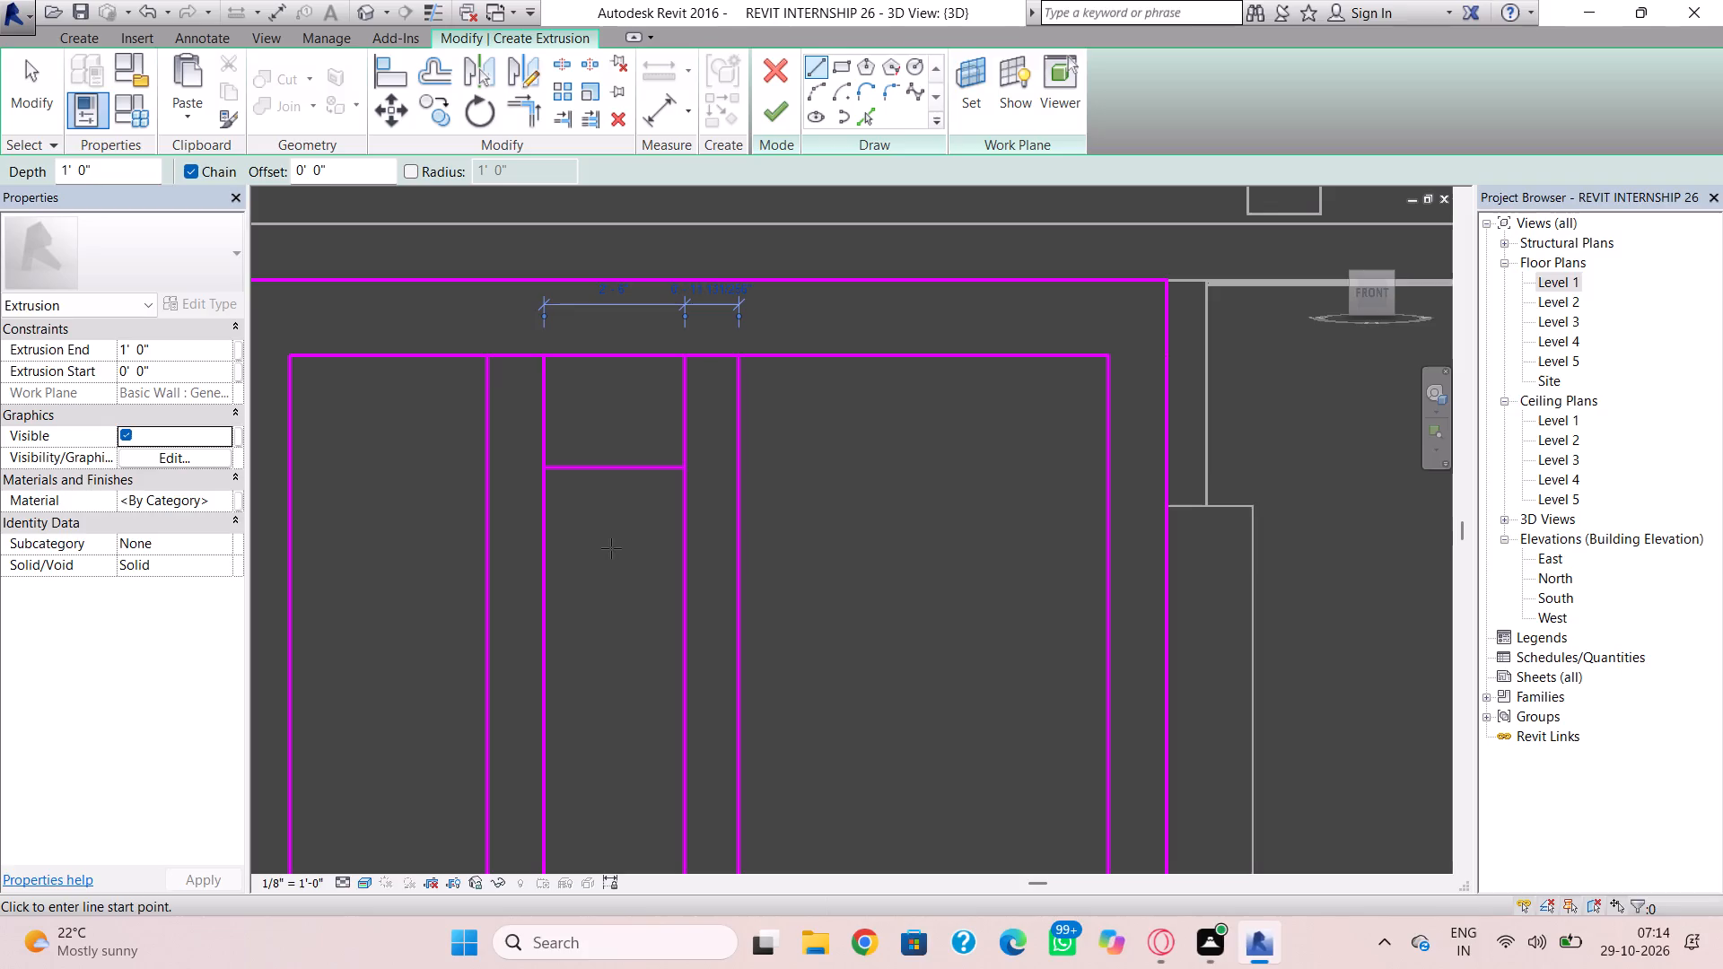
Draw the crossbar's lower line between the two inner strips, about 1' below its upper line.
left_click(548, 525)
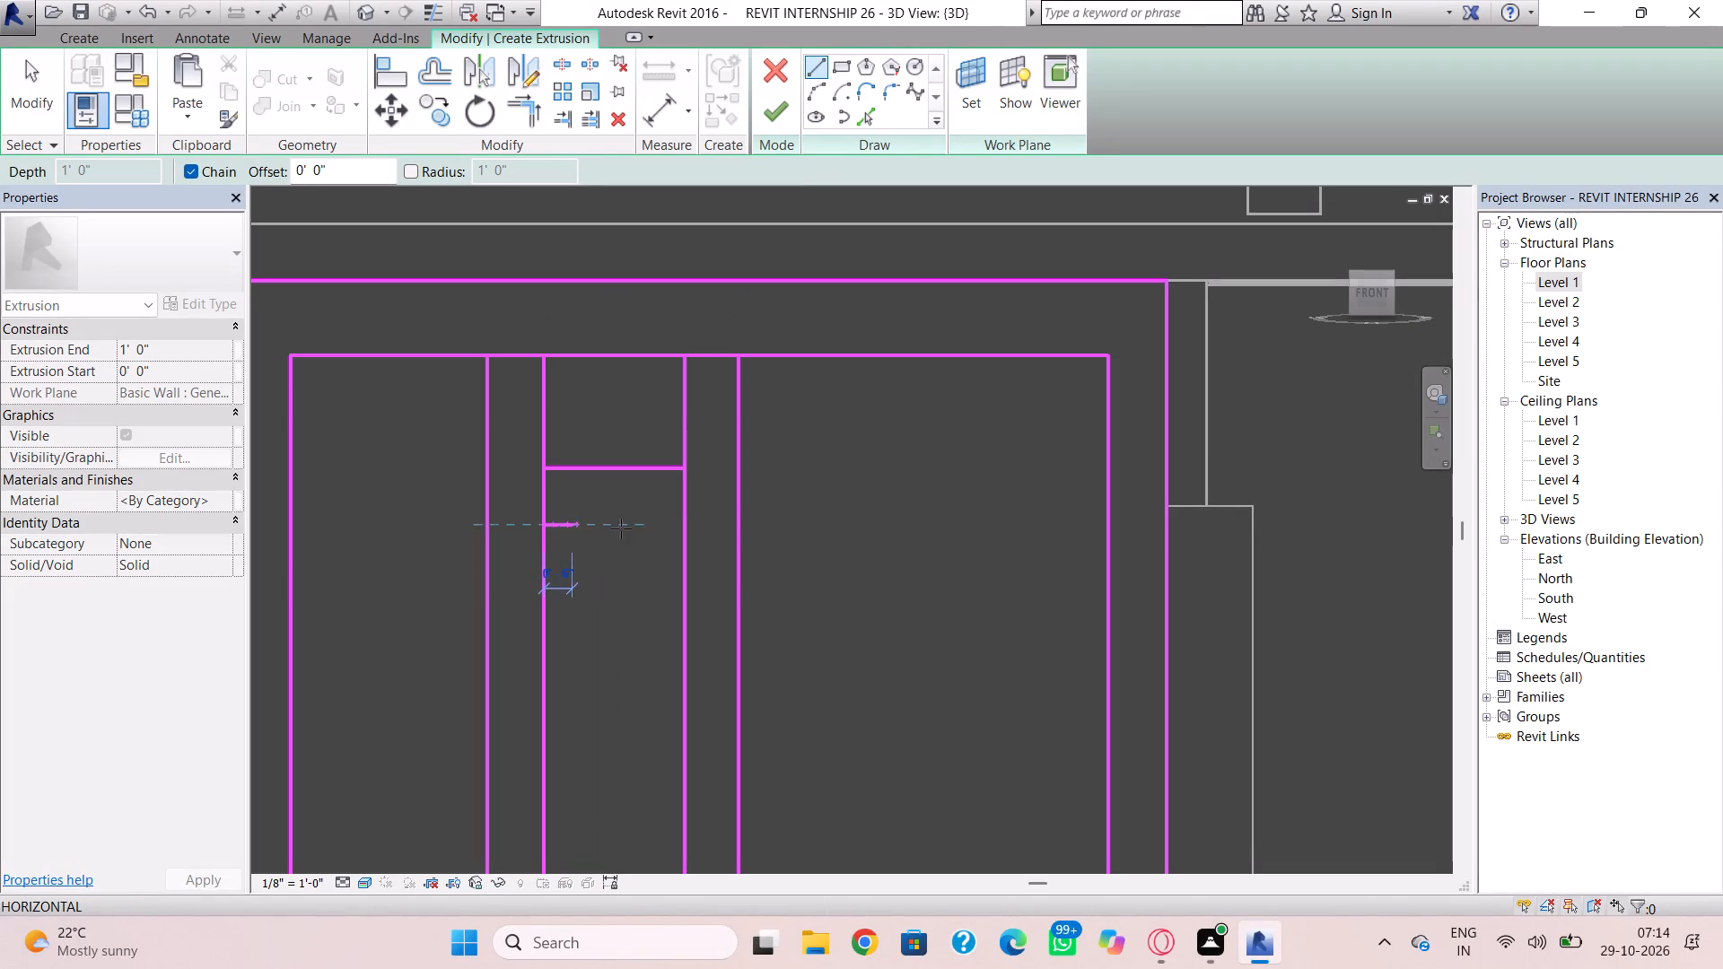
left_click(681, 529)
key("Escape")
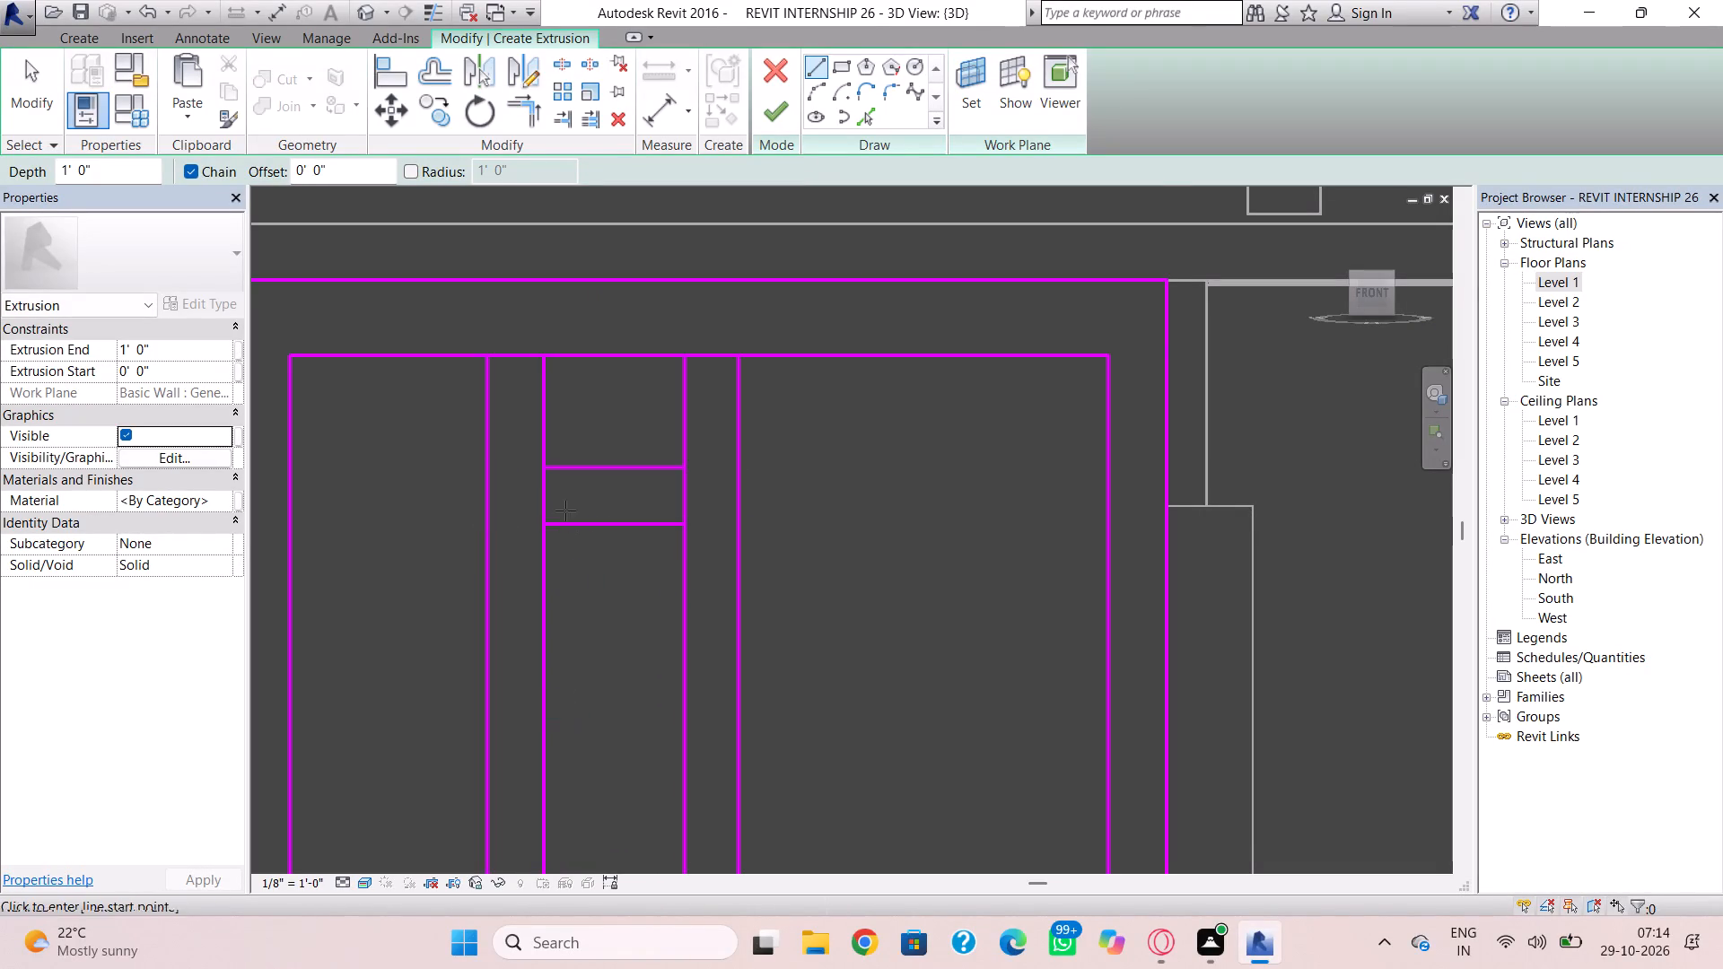
key("Escape")
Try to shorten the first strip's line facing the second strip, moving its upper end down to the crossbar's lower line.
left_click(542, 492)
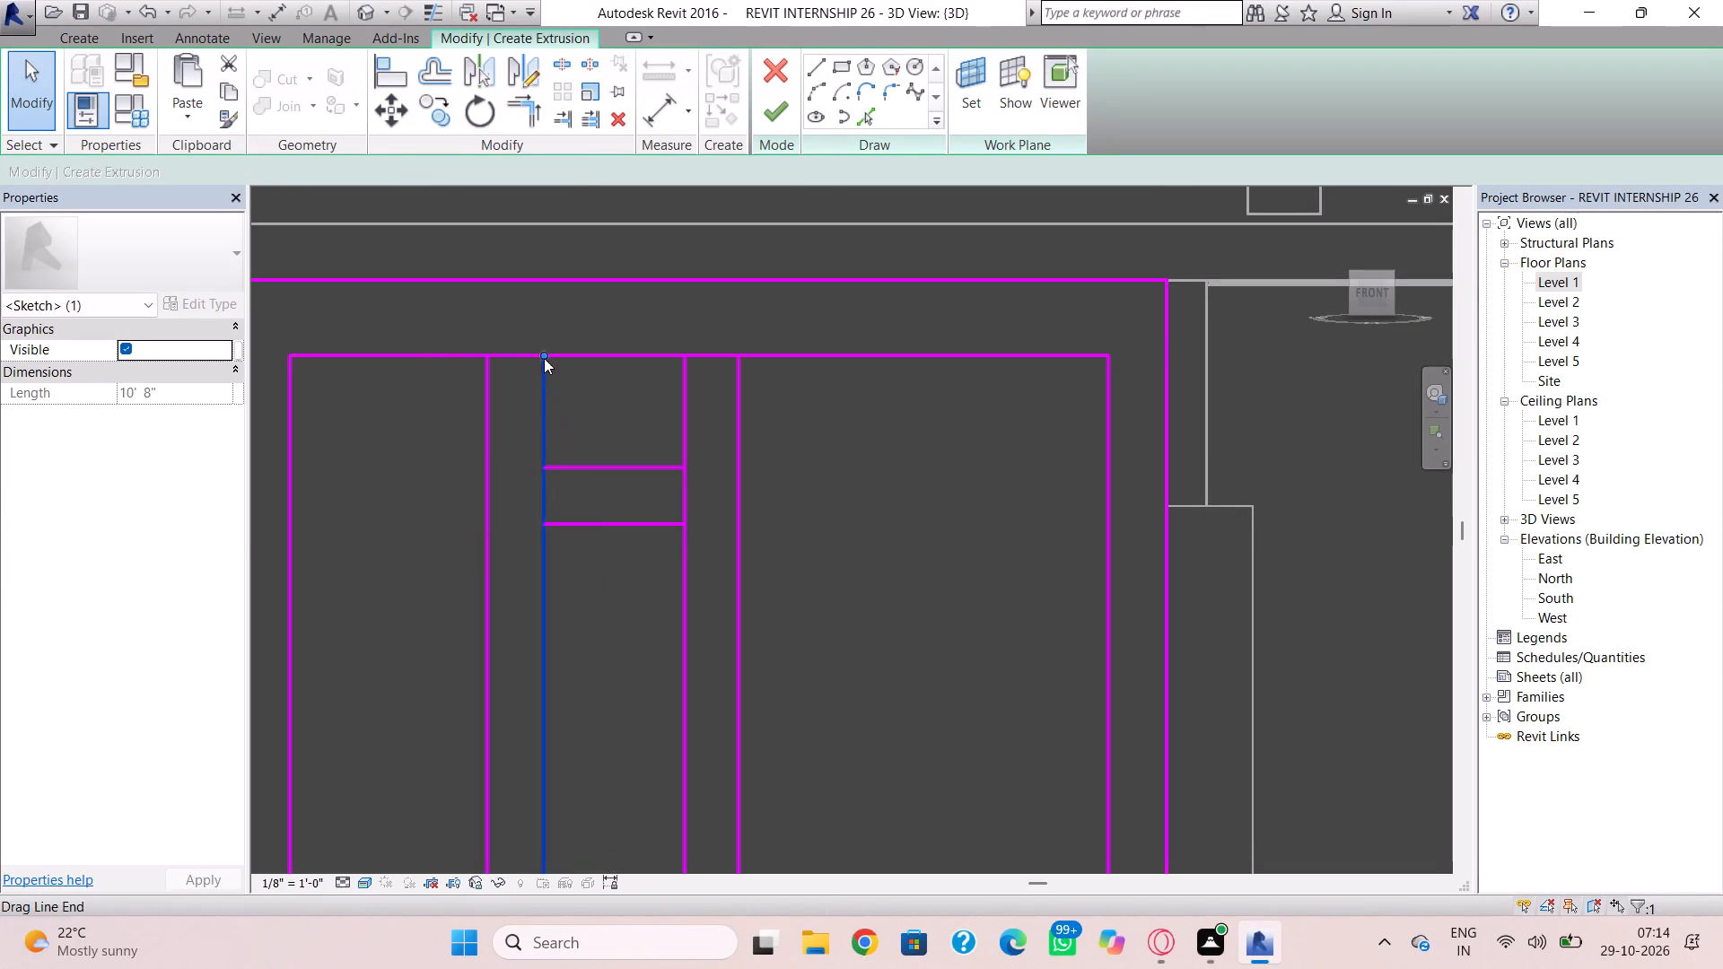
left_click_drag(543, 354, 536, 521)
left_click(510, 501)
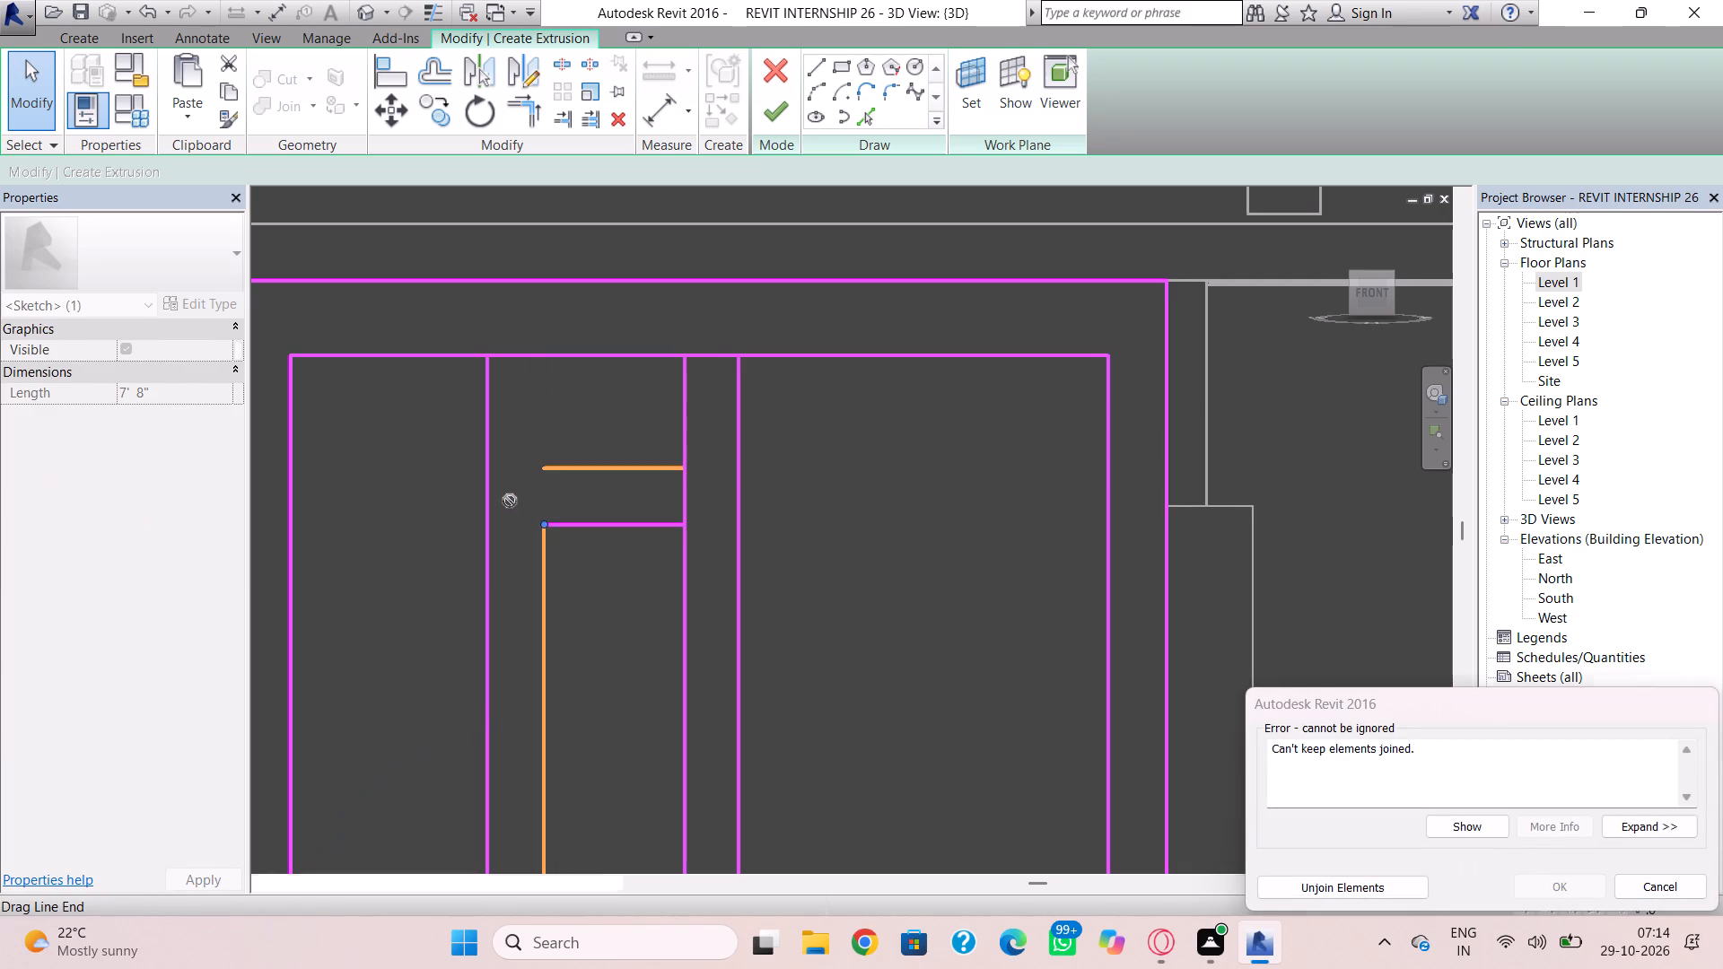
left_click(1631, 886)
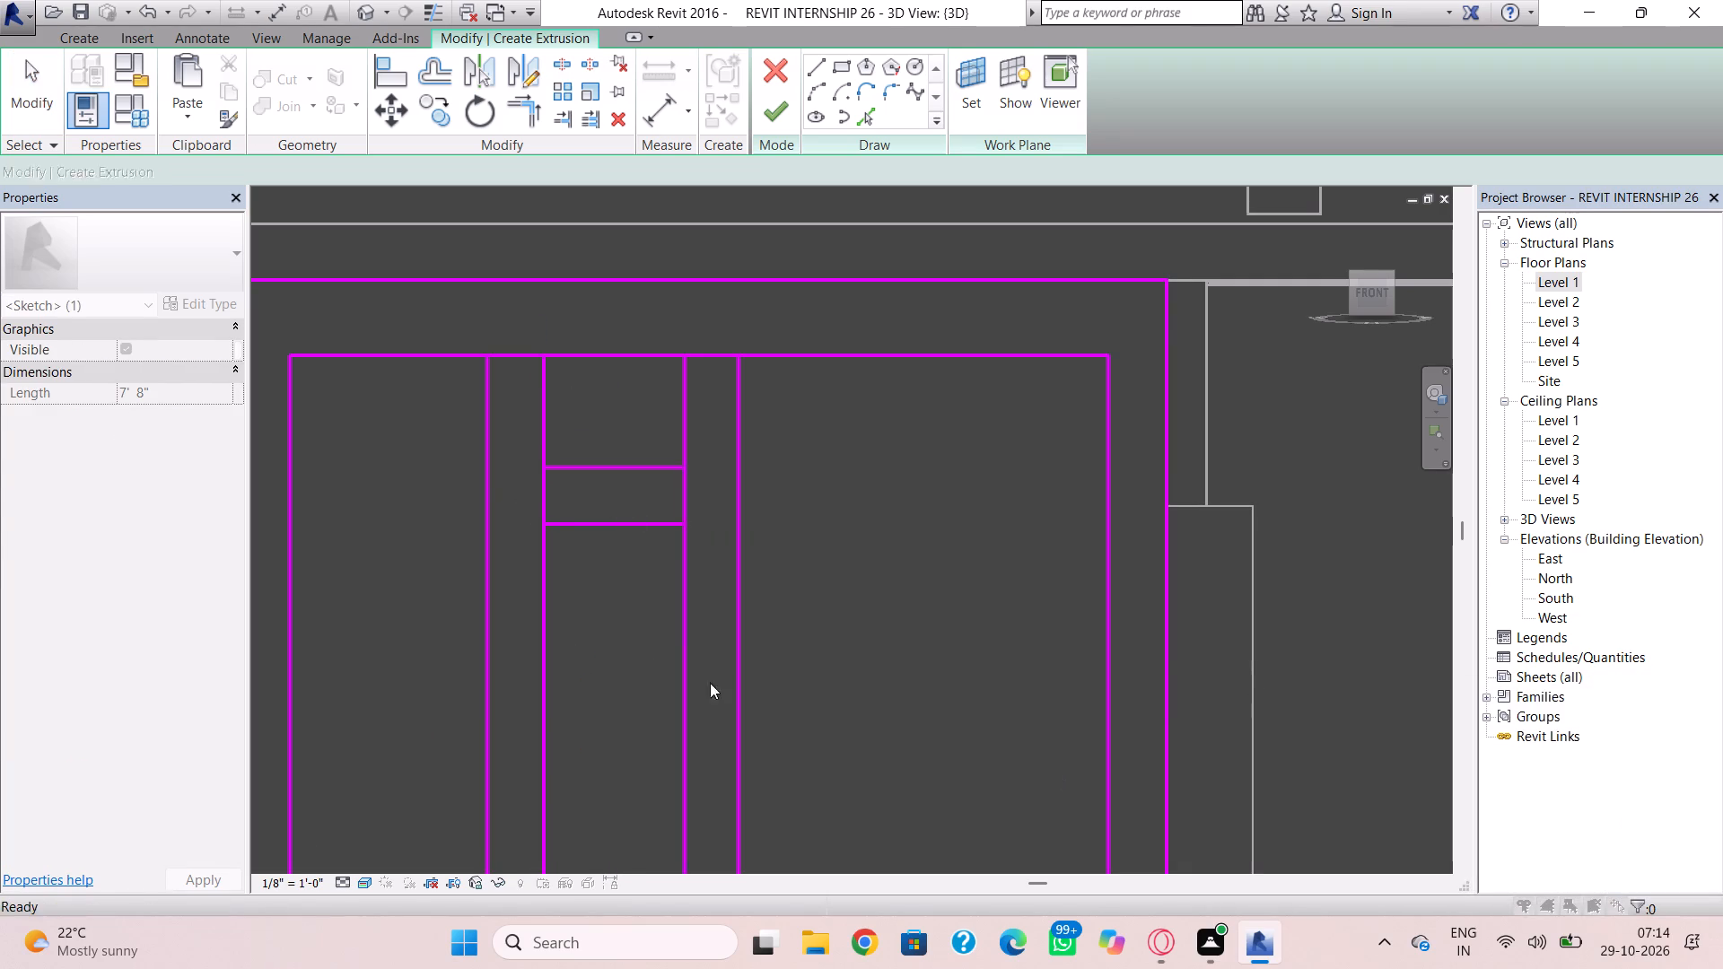
Delete the two long vertical lines that face each other between the inner strips.
left_click(546, 646)
key("Delete")
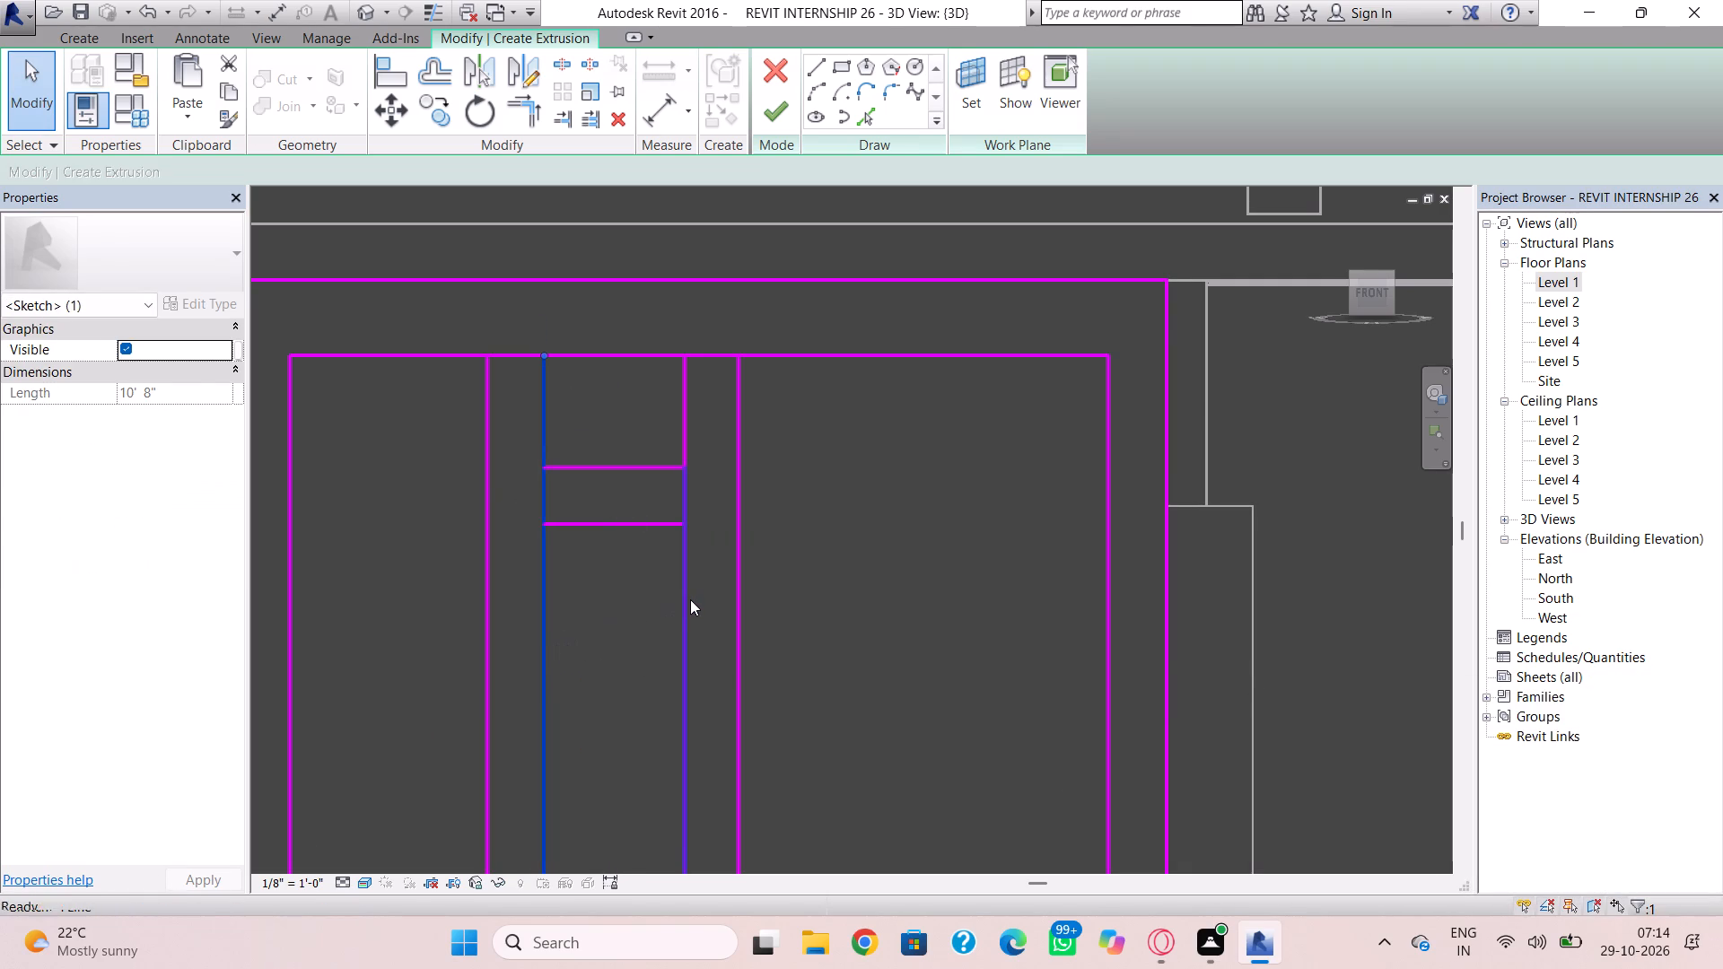
left_click(690, 600)
key("Delete")
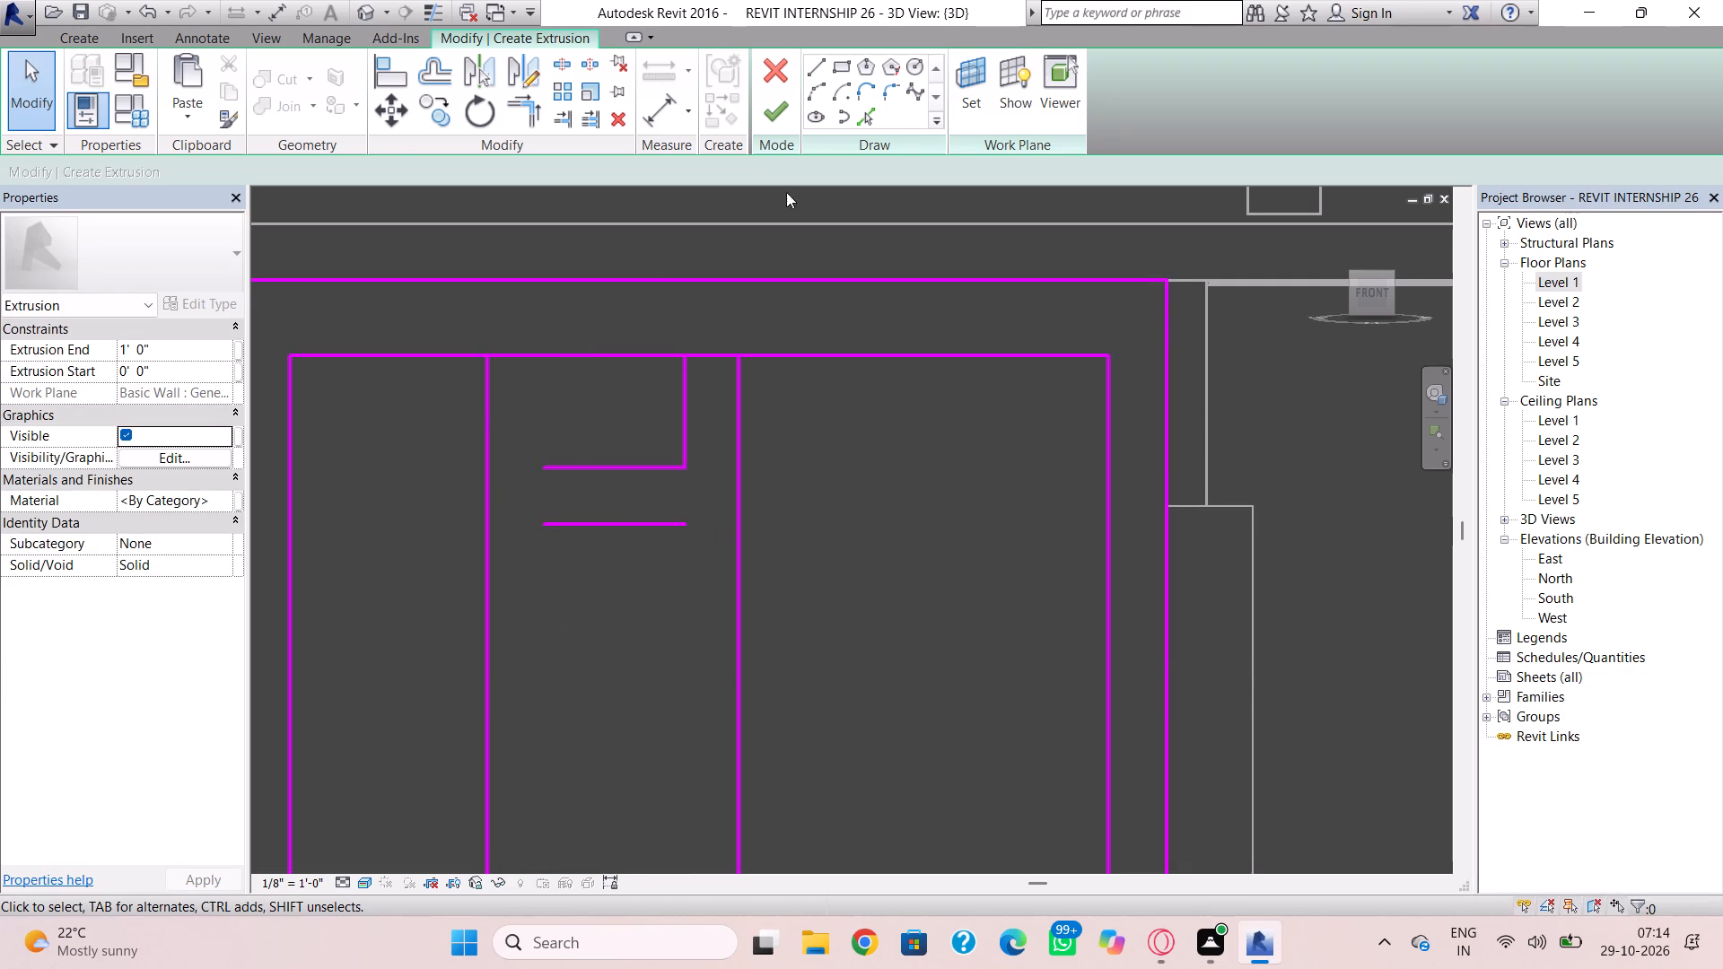
Redraw the inner strips' facing edges above and below the crossbar, leaving its ends open, with the lower edges reaching the floor.
left_click(820, 74)
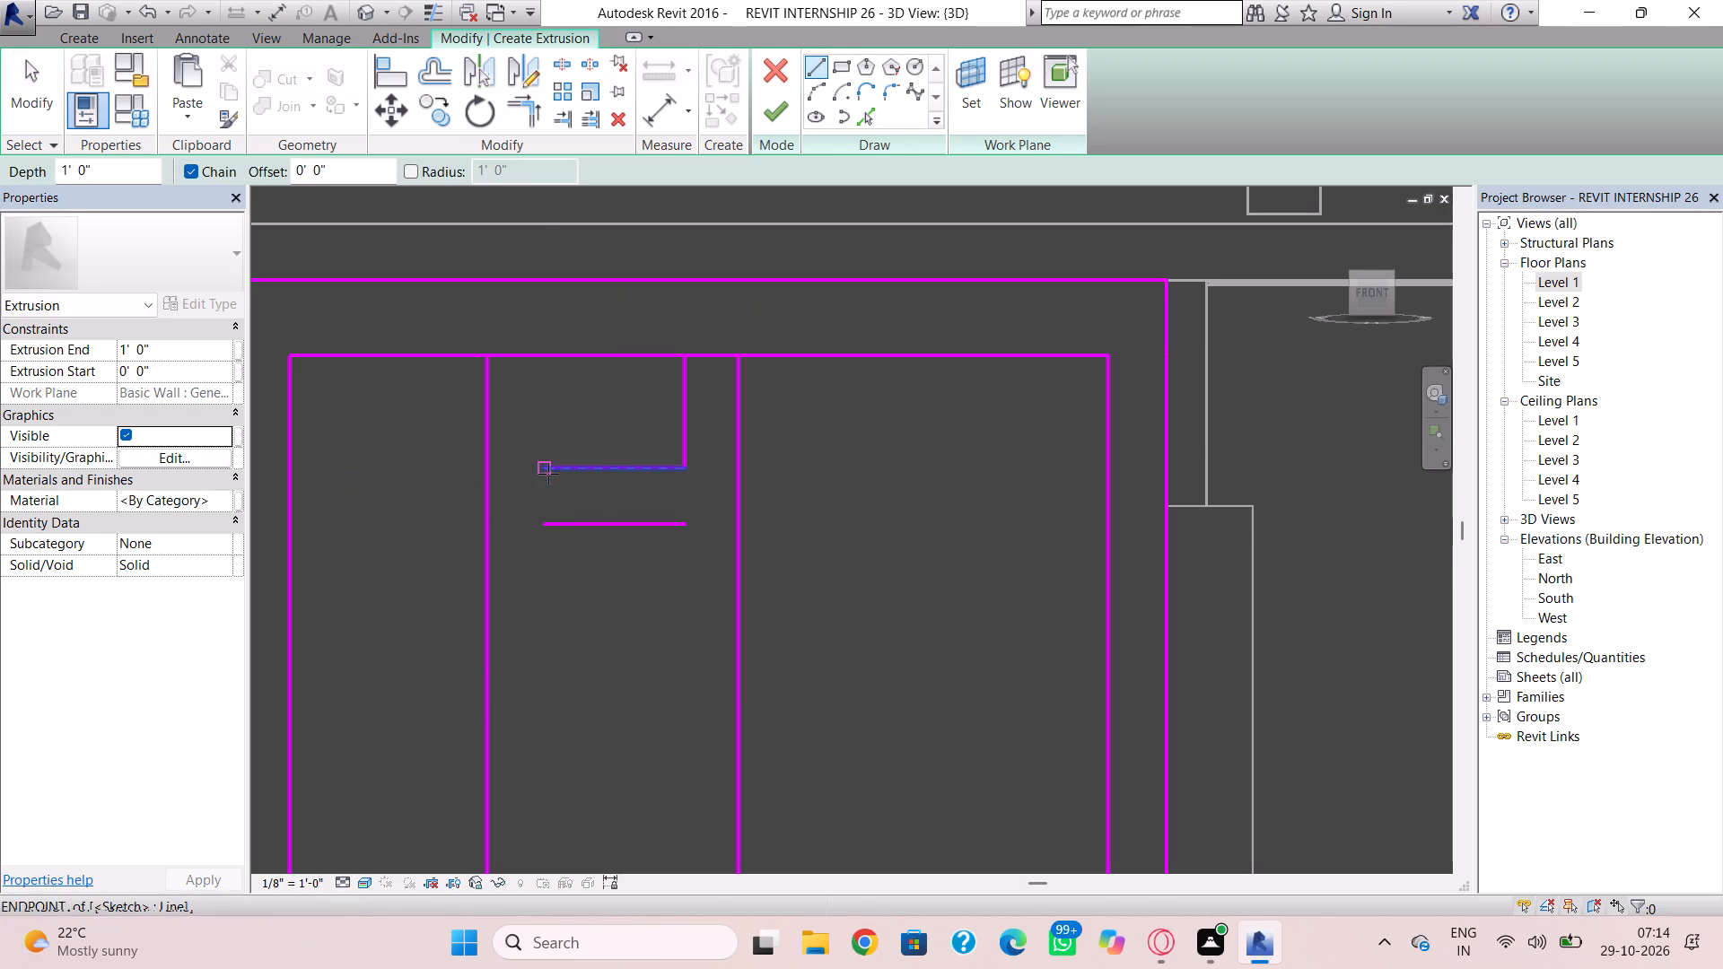
left_click(547, 468)
left_click(543, 362)
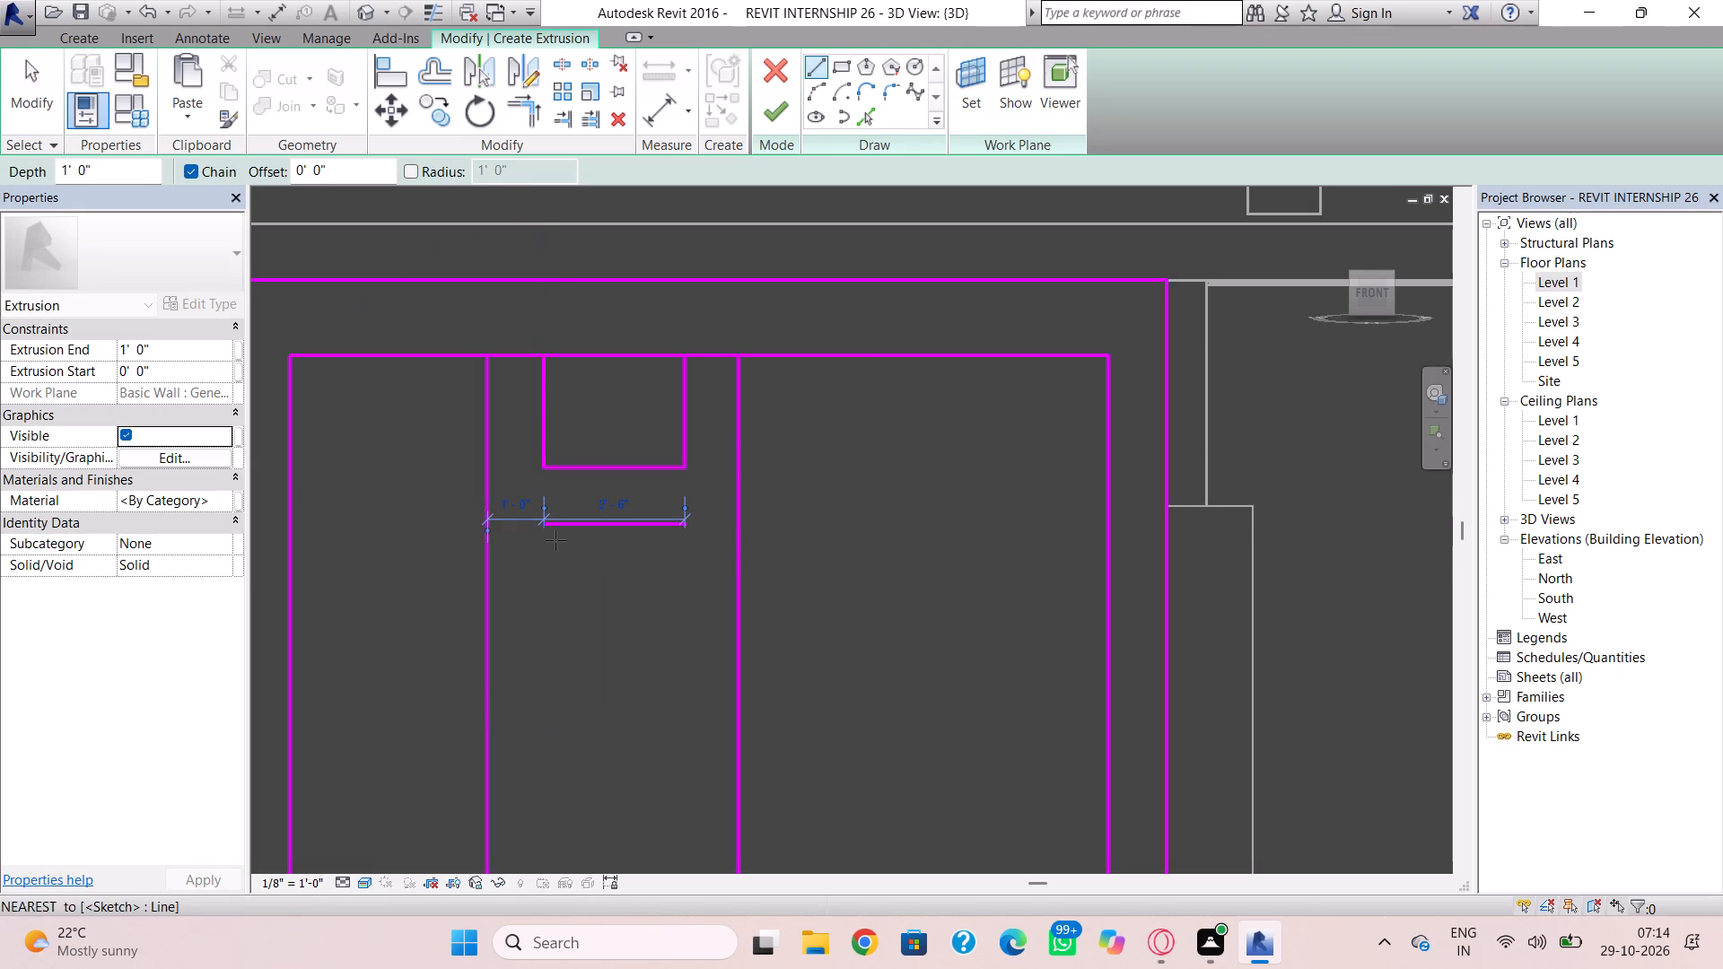
key("Escape")
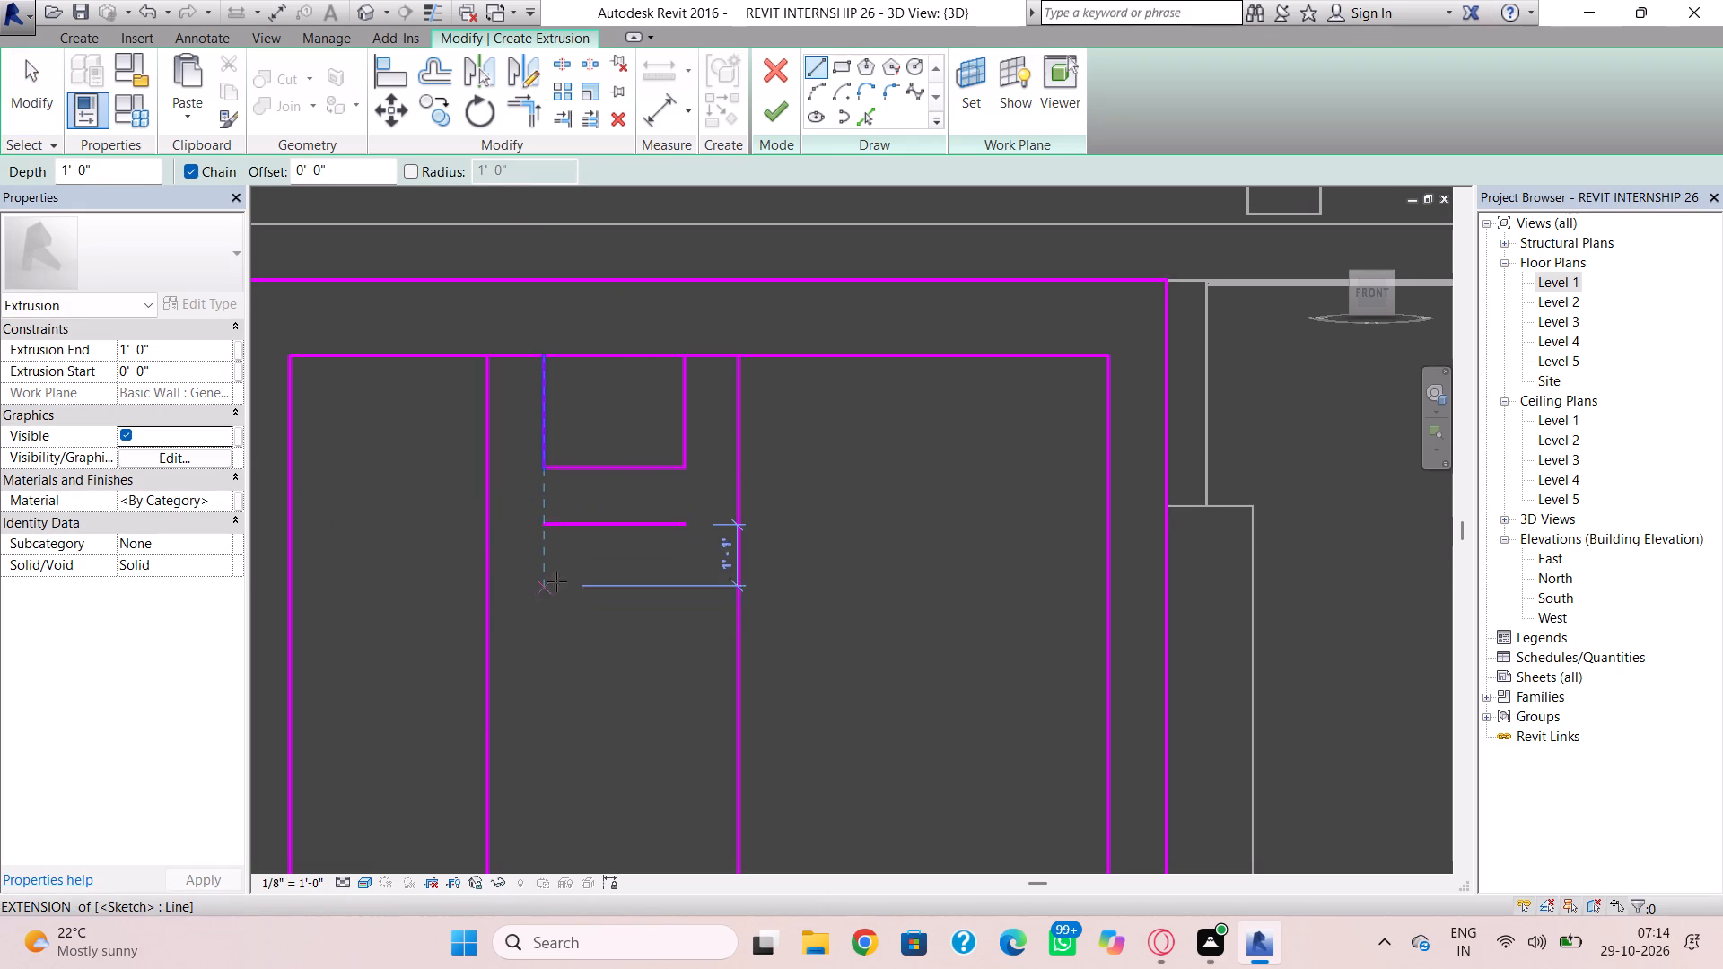
left_click(546, 527)
scroll(528, 759, "down", 1)
middle_click_drag(528, 757, 530, 530)
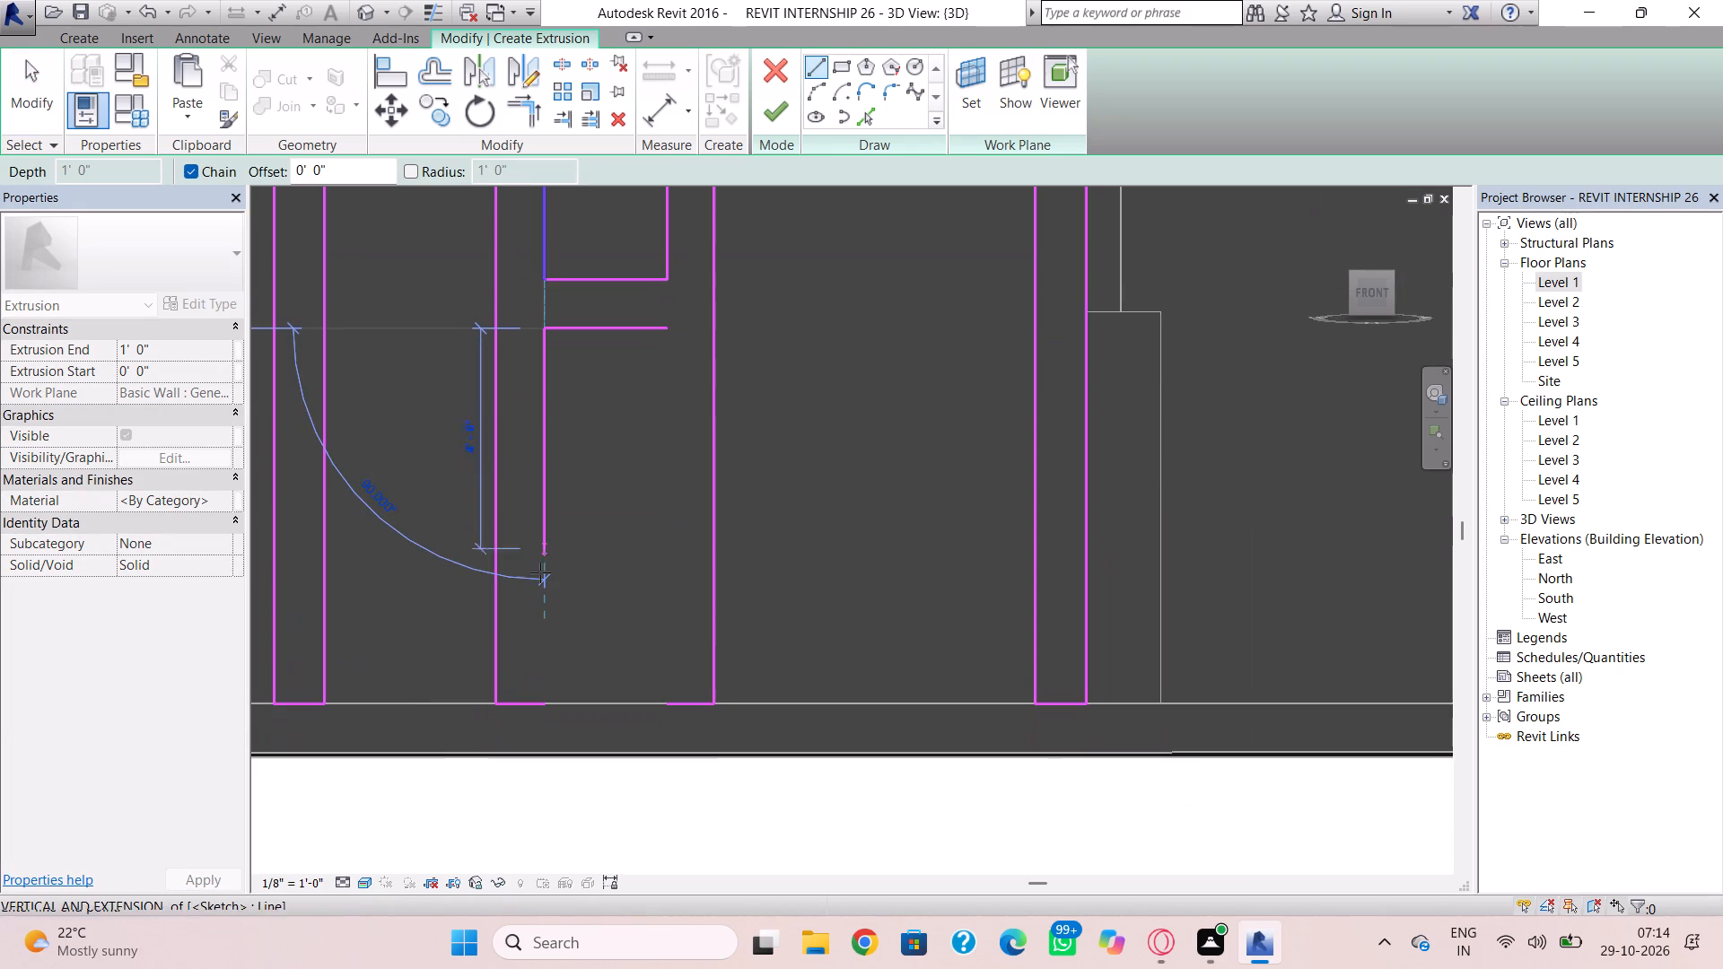
left_click(545, 699)
key("Escape")
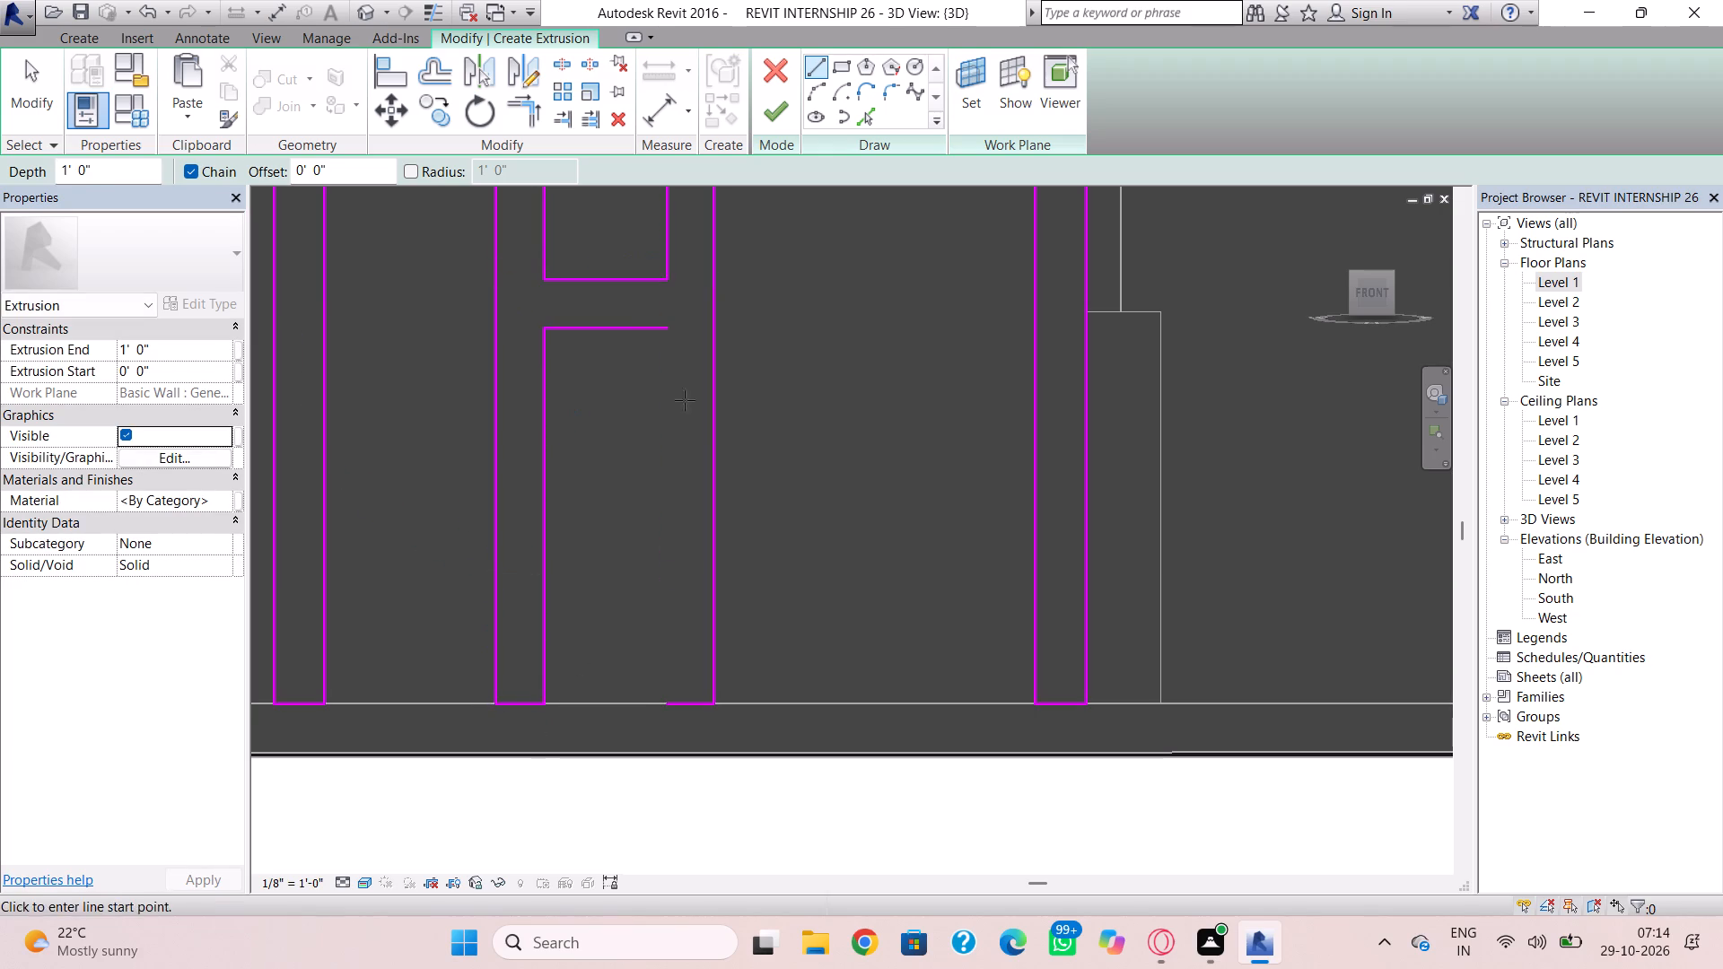
left_click(671, 327)
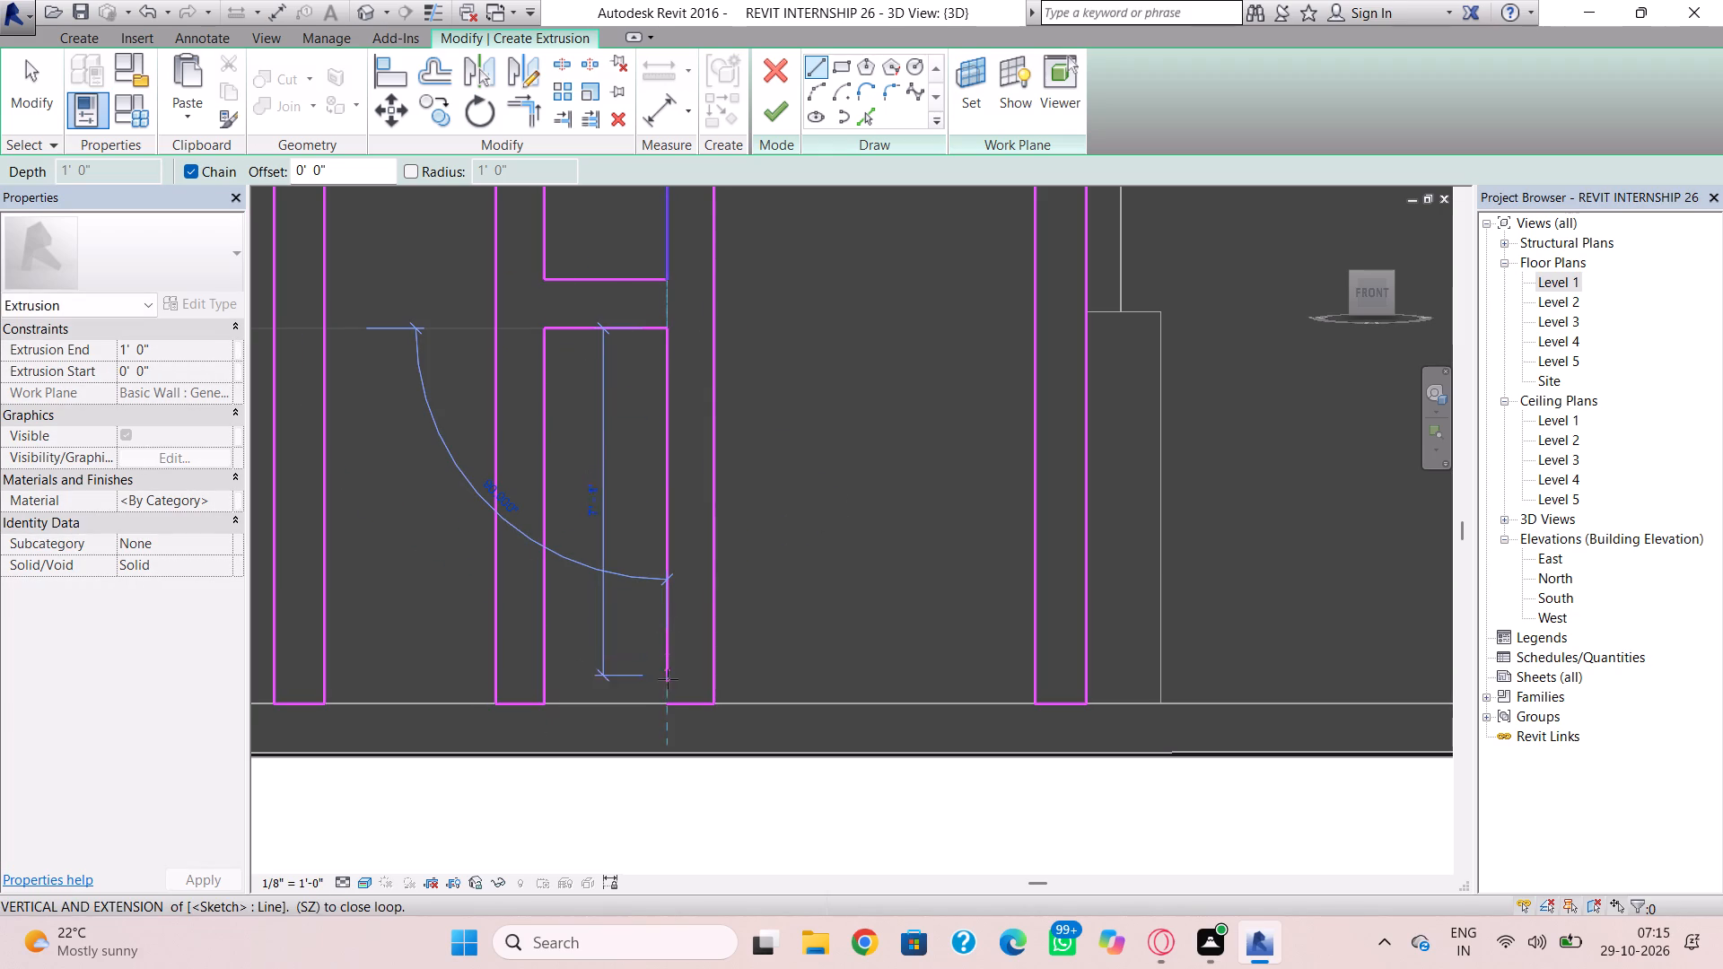
left_click(668, 701)
key("Escape")
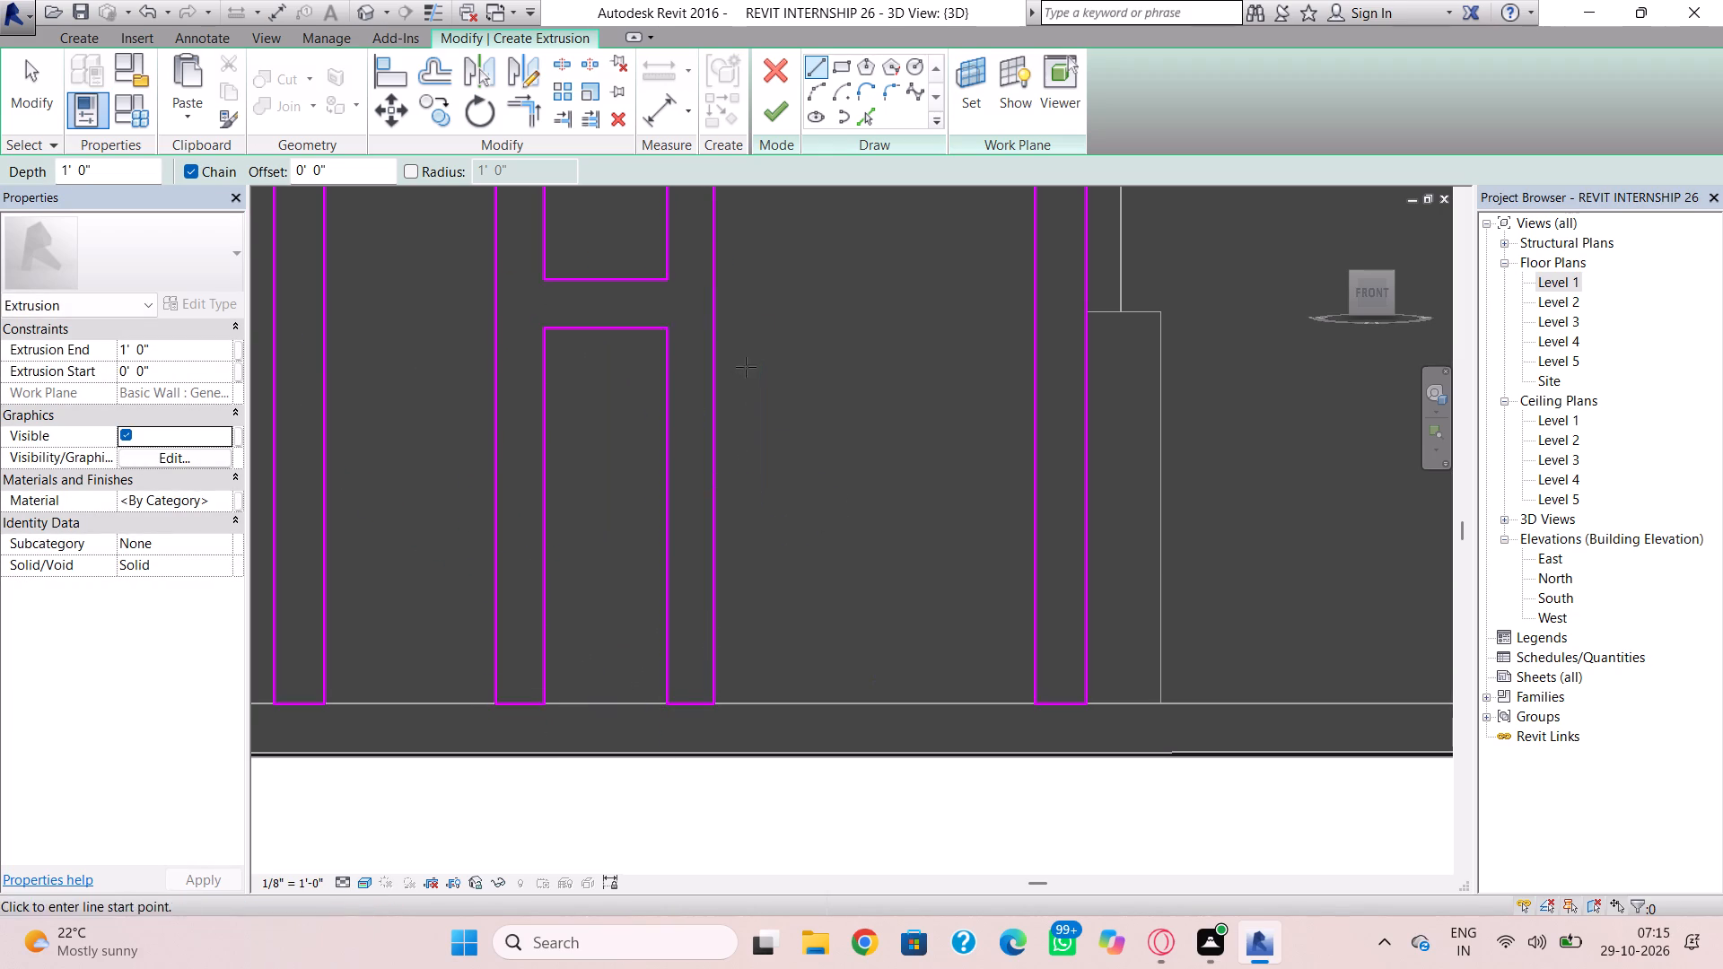
Delete the top band's continuous lower line.
scroll(737, 398, "down", 1)
middle_click_drag(713, 489, 711, 535)
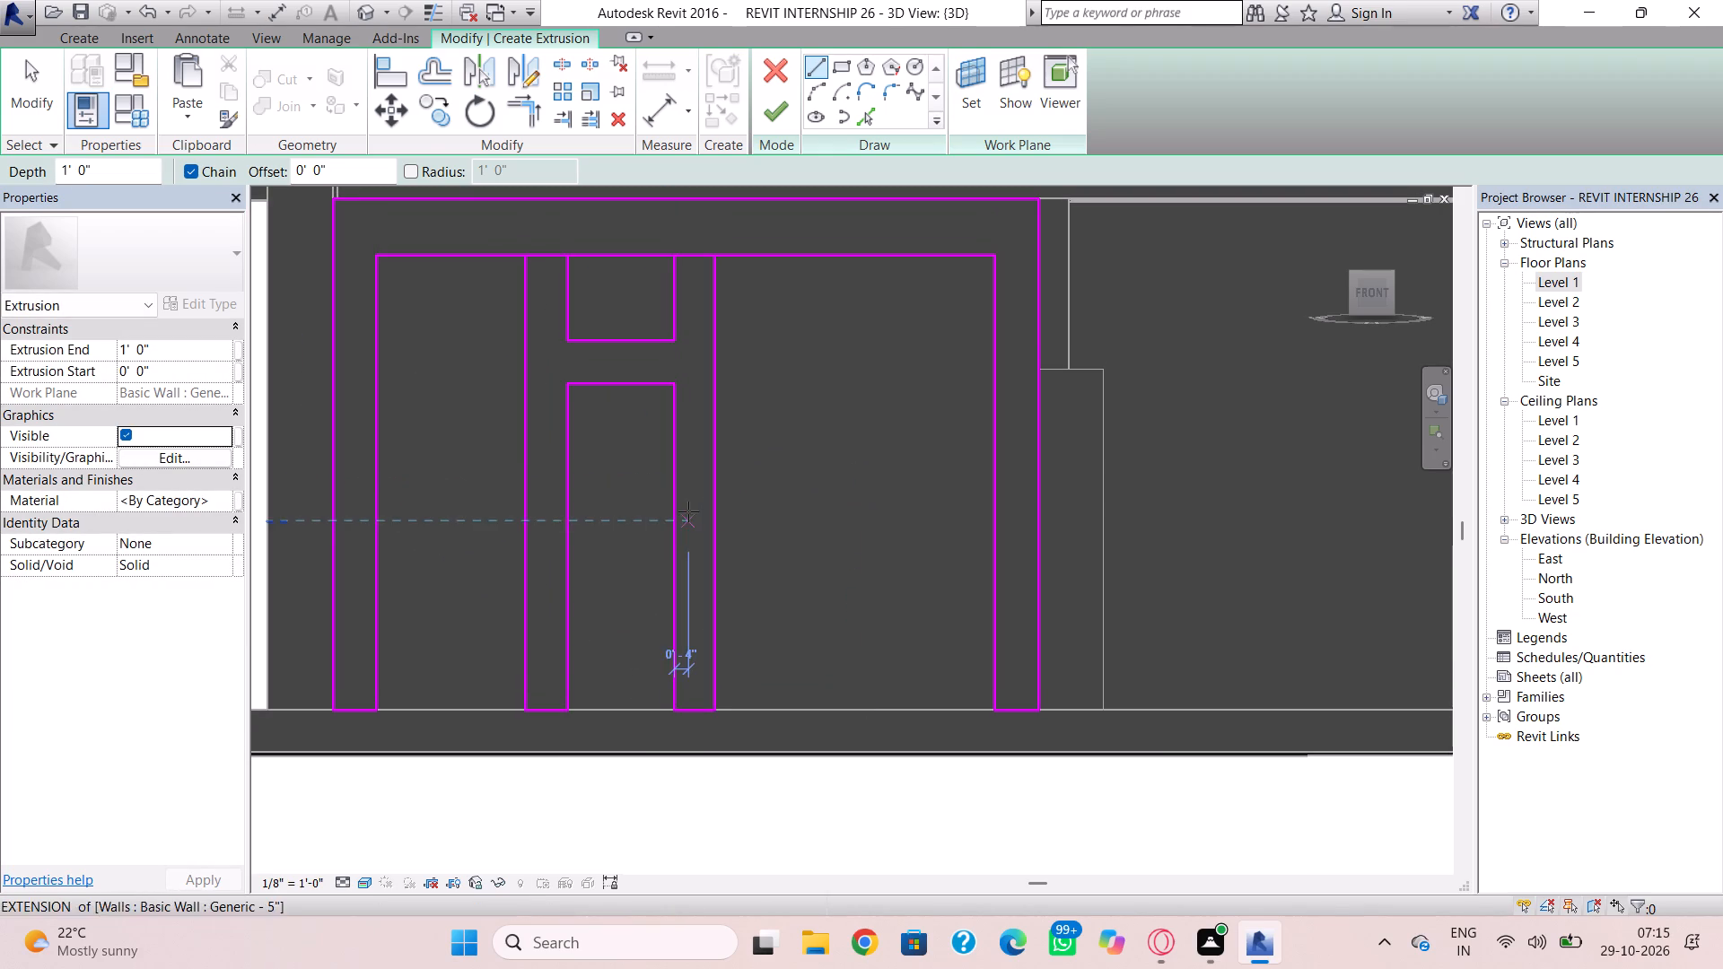
key("Escape")
key("Escape")
left_click(689, 264)
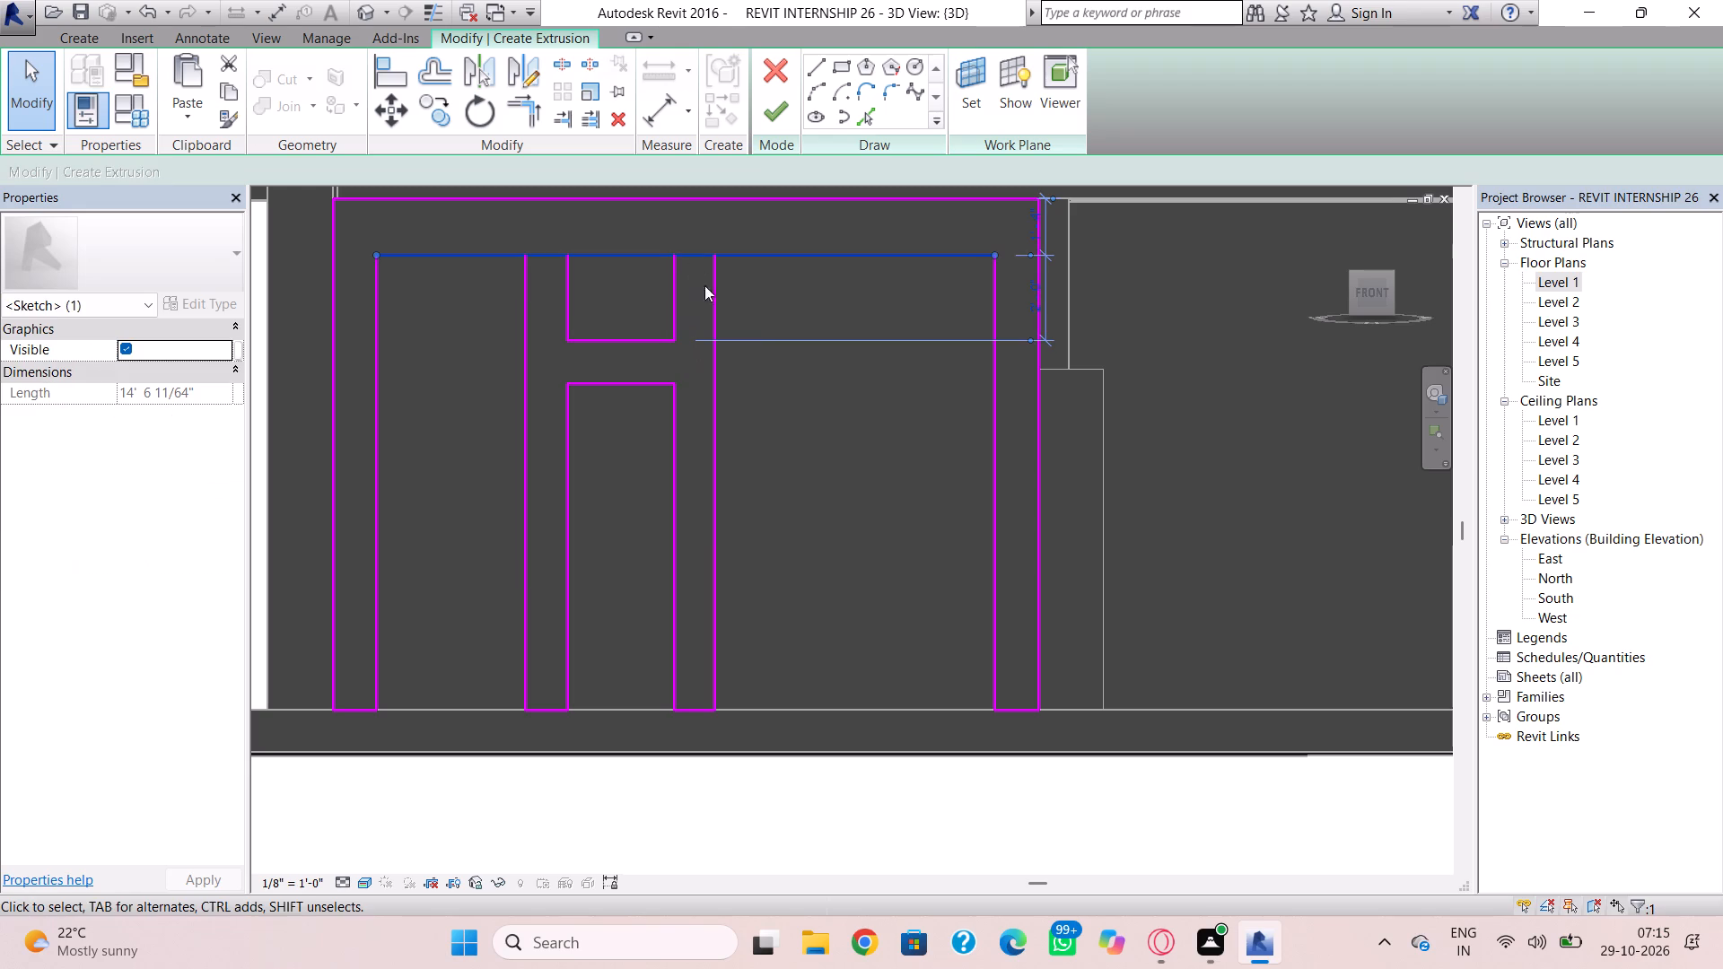
key("Delete")
Redraw the top band's lower edge as three separate segments closing the openings between legs and strips, and finish the extrusion sketch.
middle_click_drag(746, 358, 735, 493)
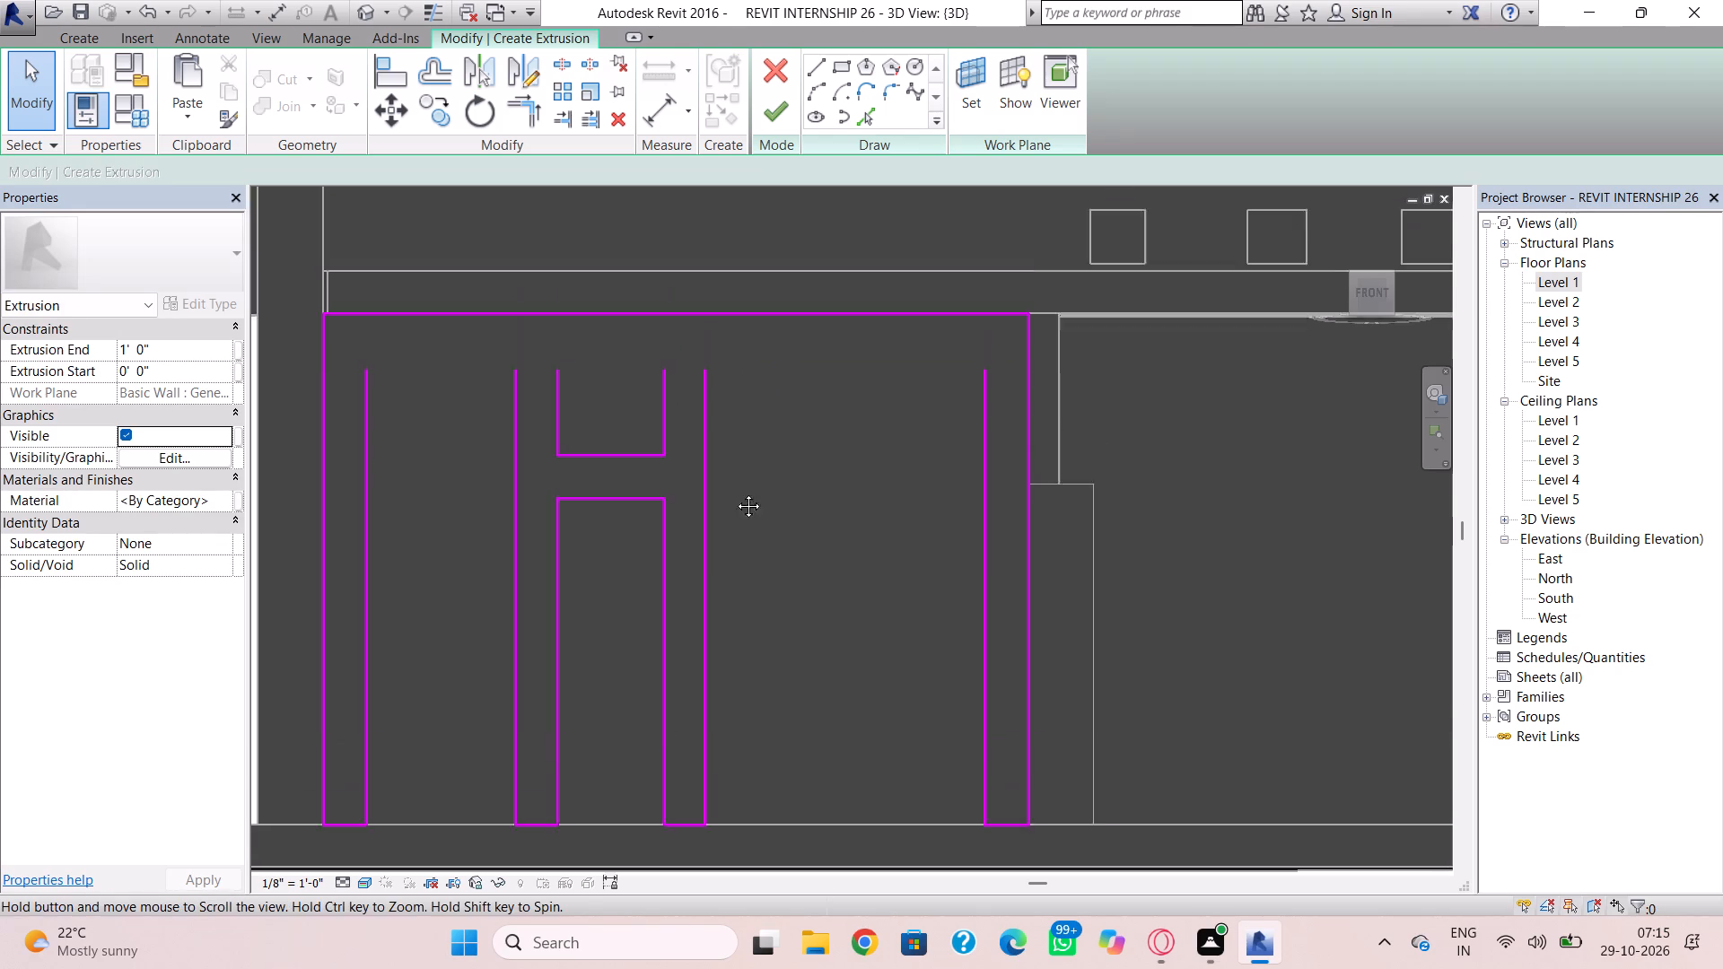
middle_click_drag(735, 493, 736, 523)
left_click(814, 64)
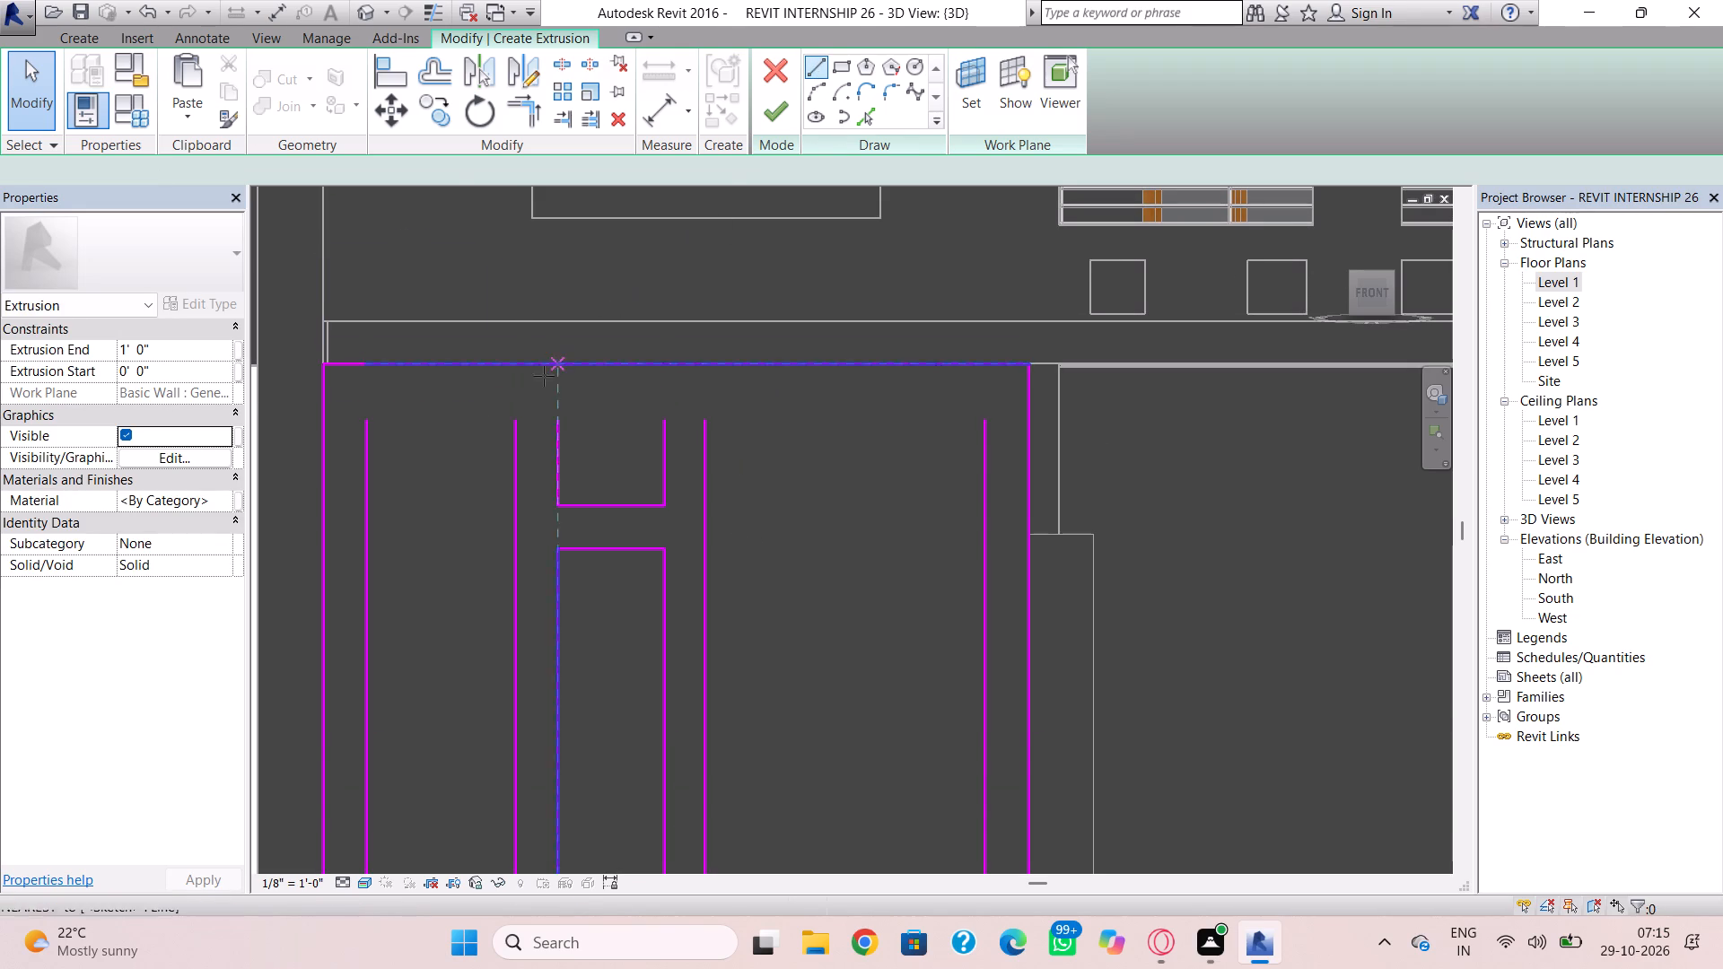
scroll(425, 418, "up", 2)
left_click(354, 427)
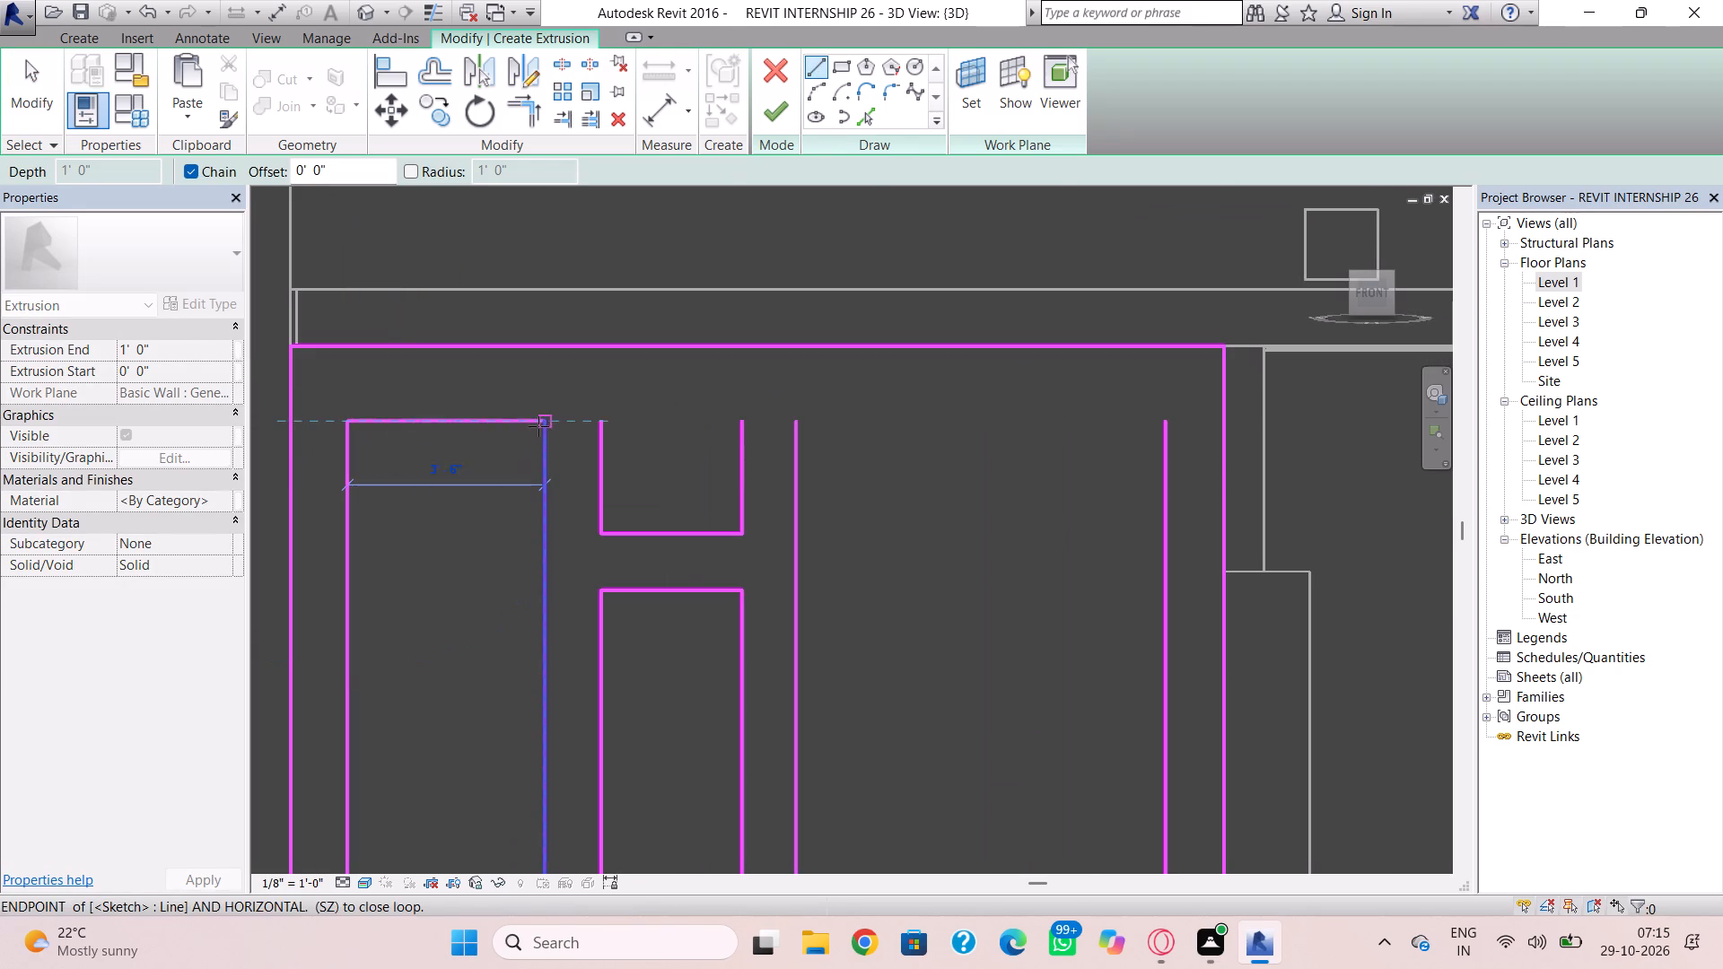
left_click(538, 426)
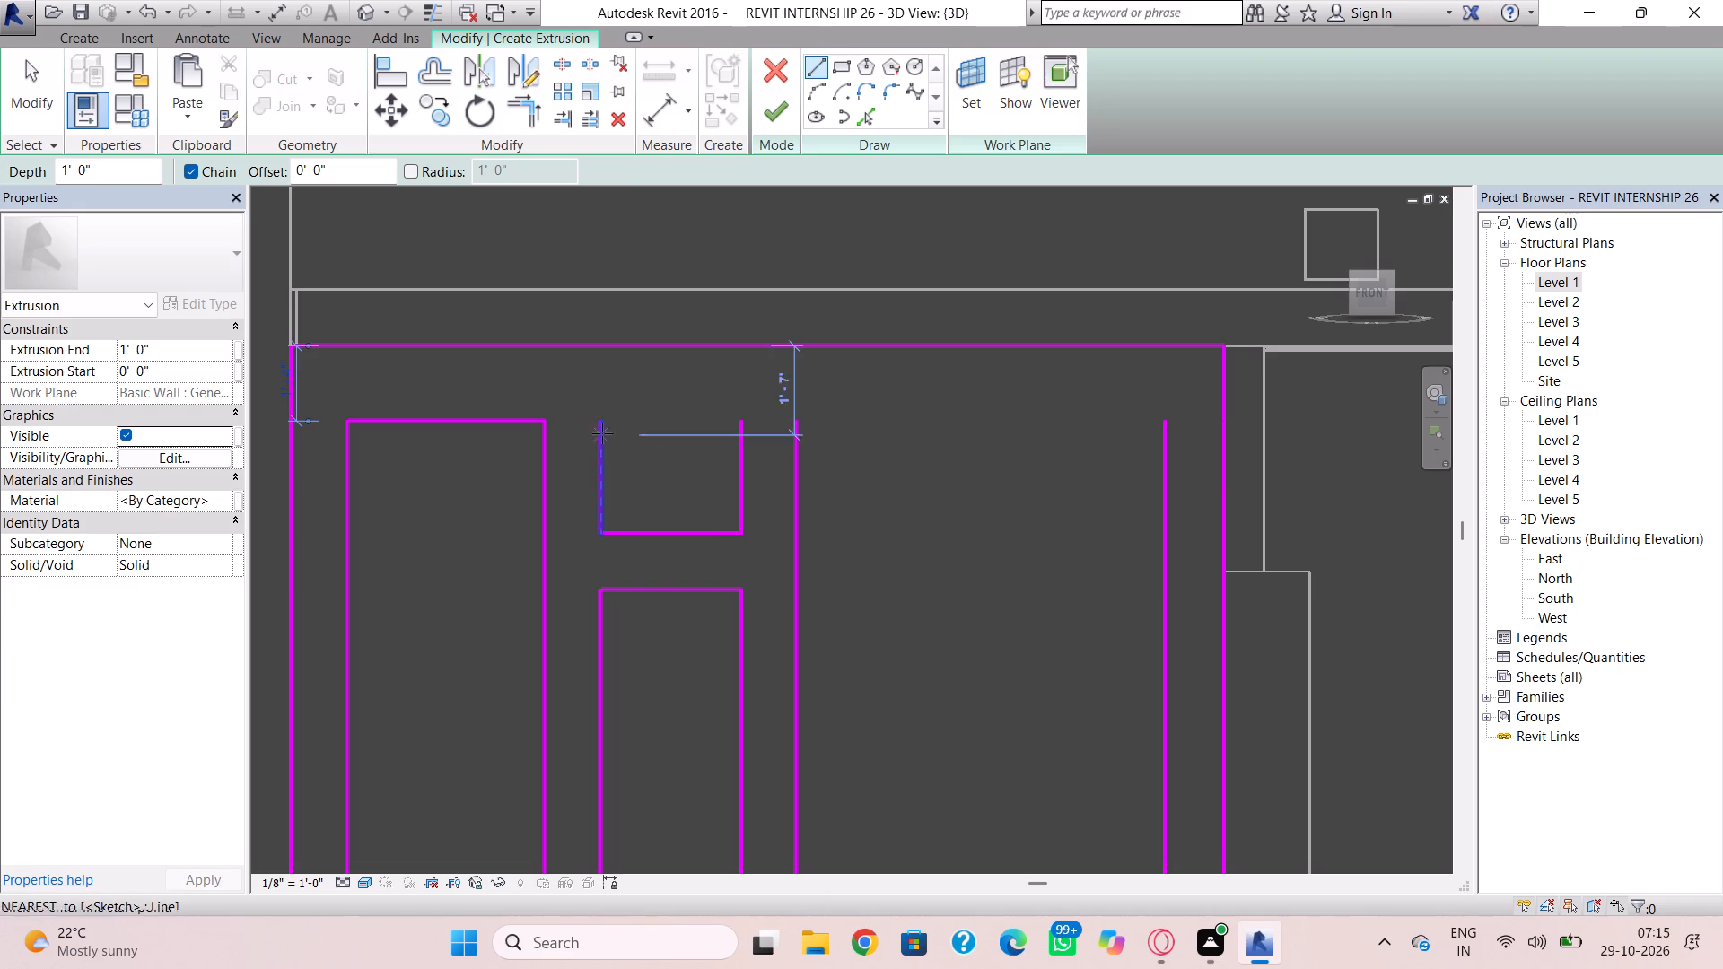
left_click(596, 423)
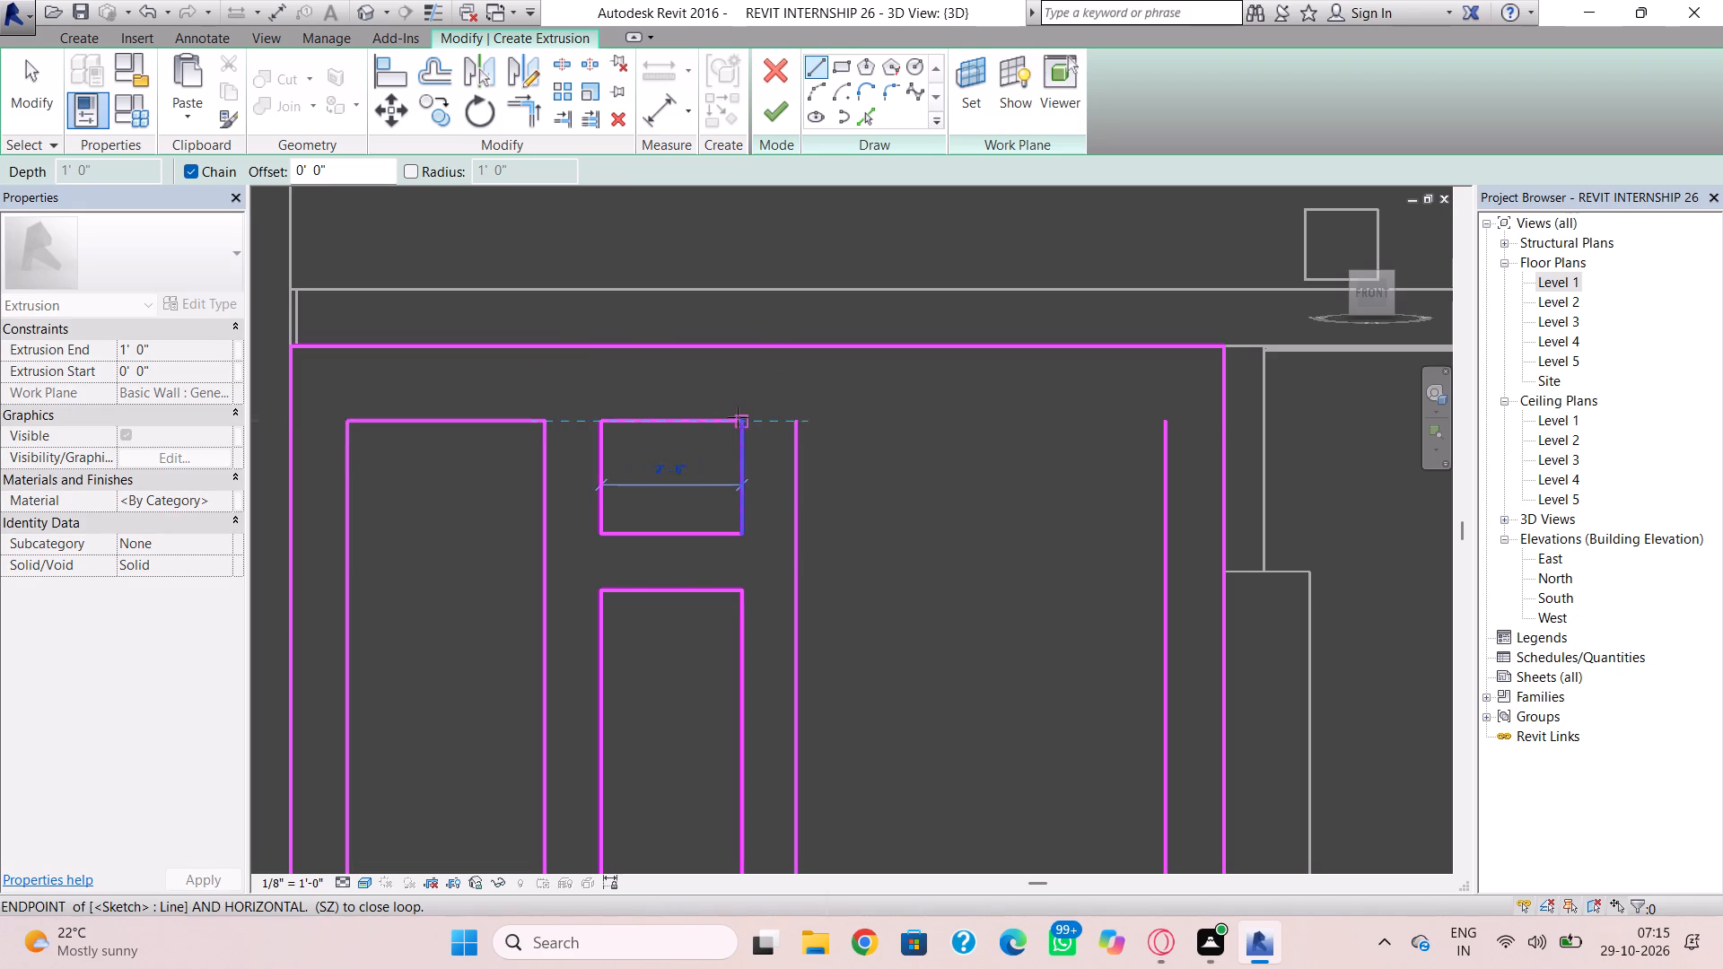
left_click(738, 417)
left_click(794, 418)
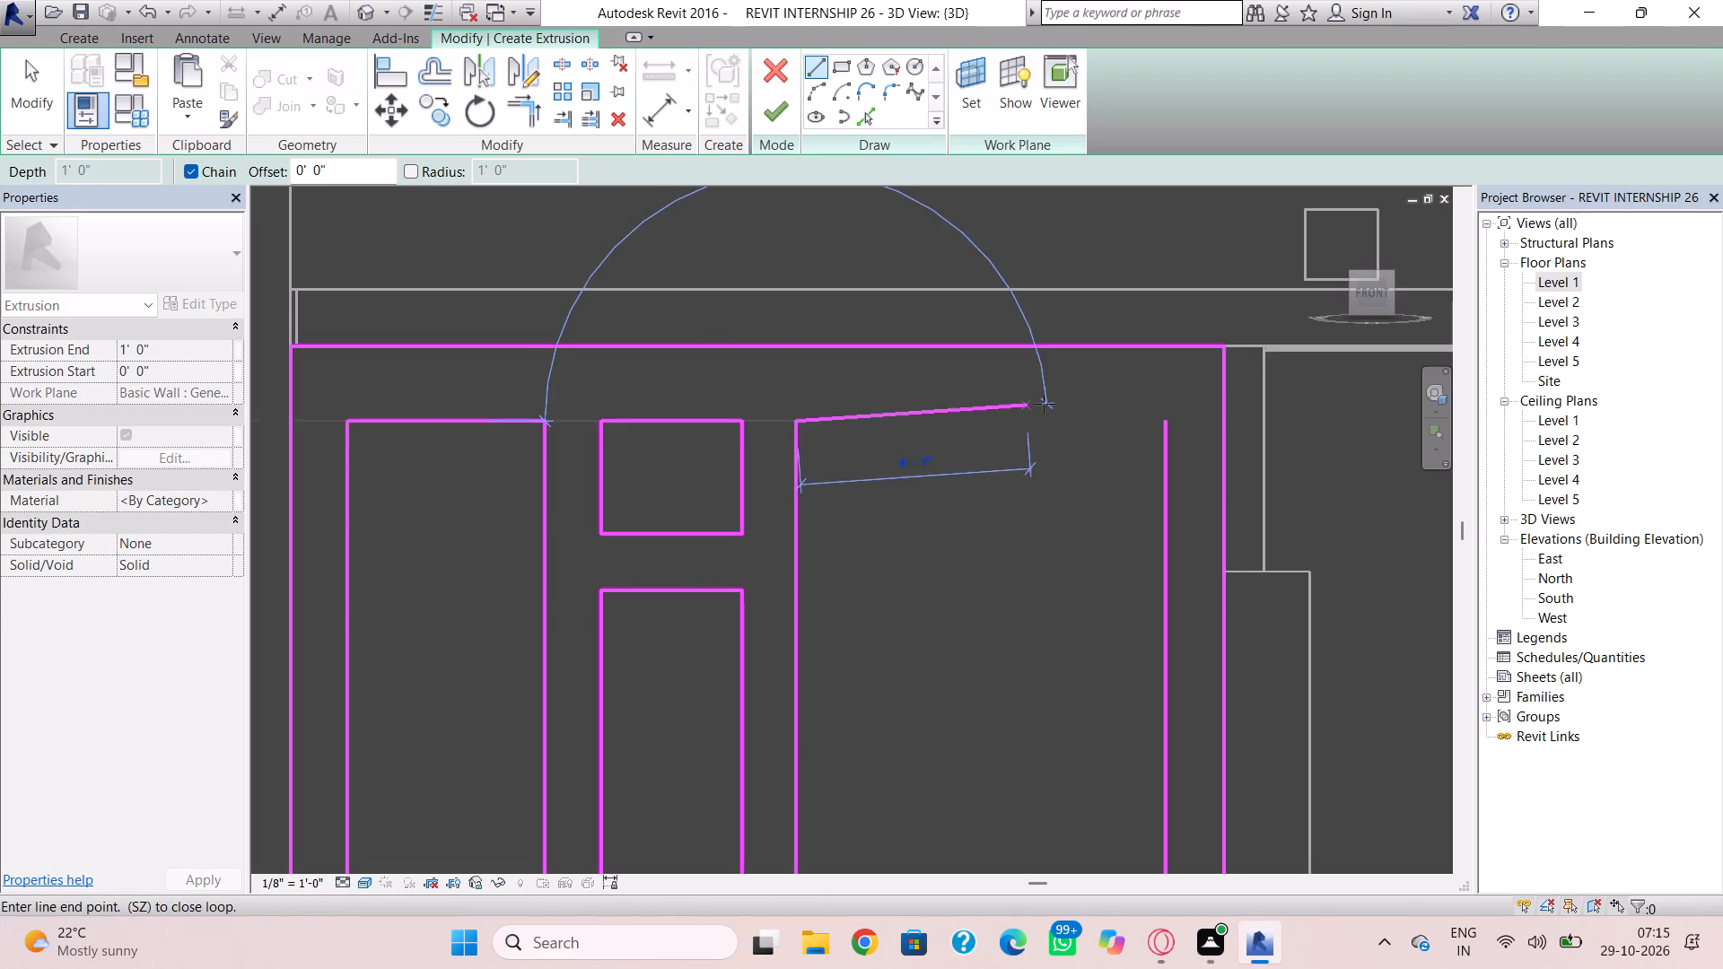
left_click(1170, 413)
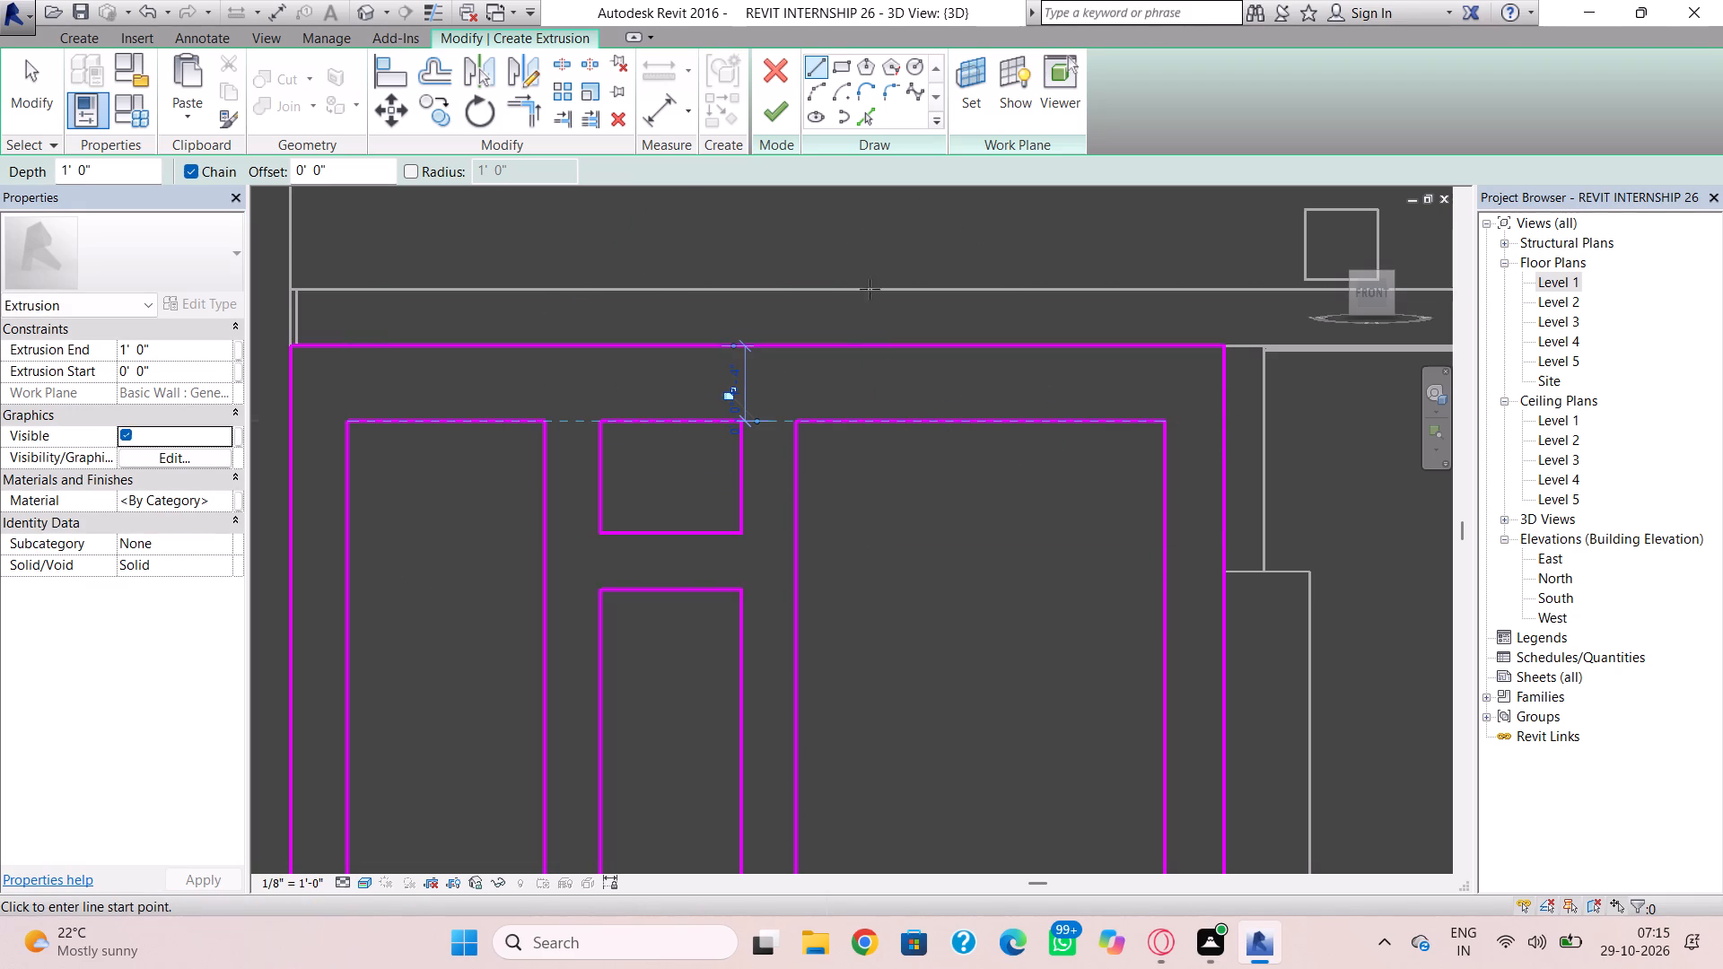
left_click(775, 117)
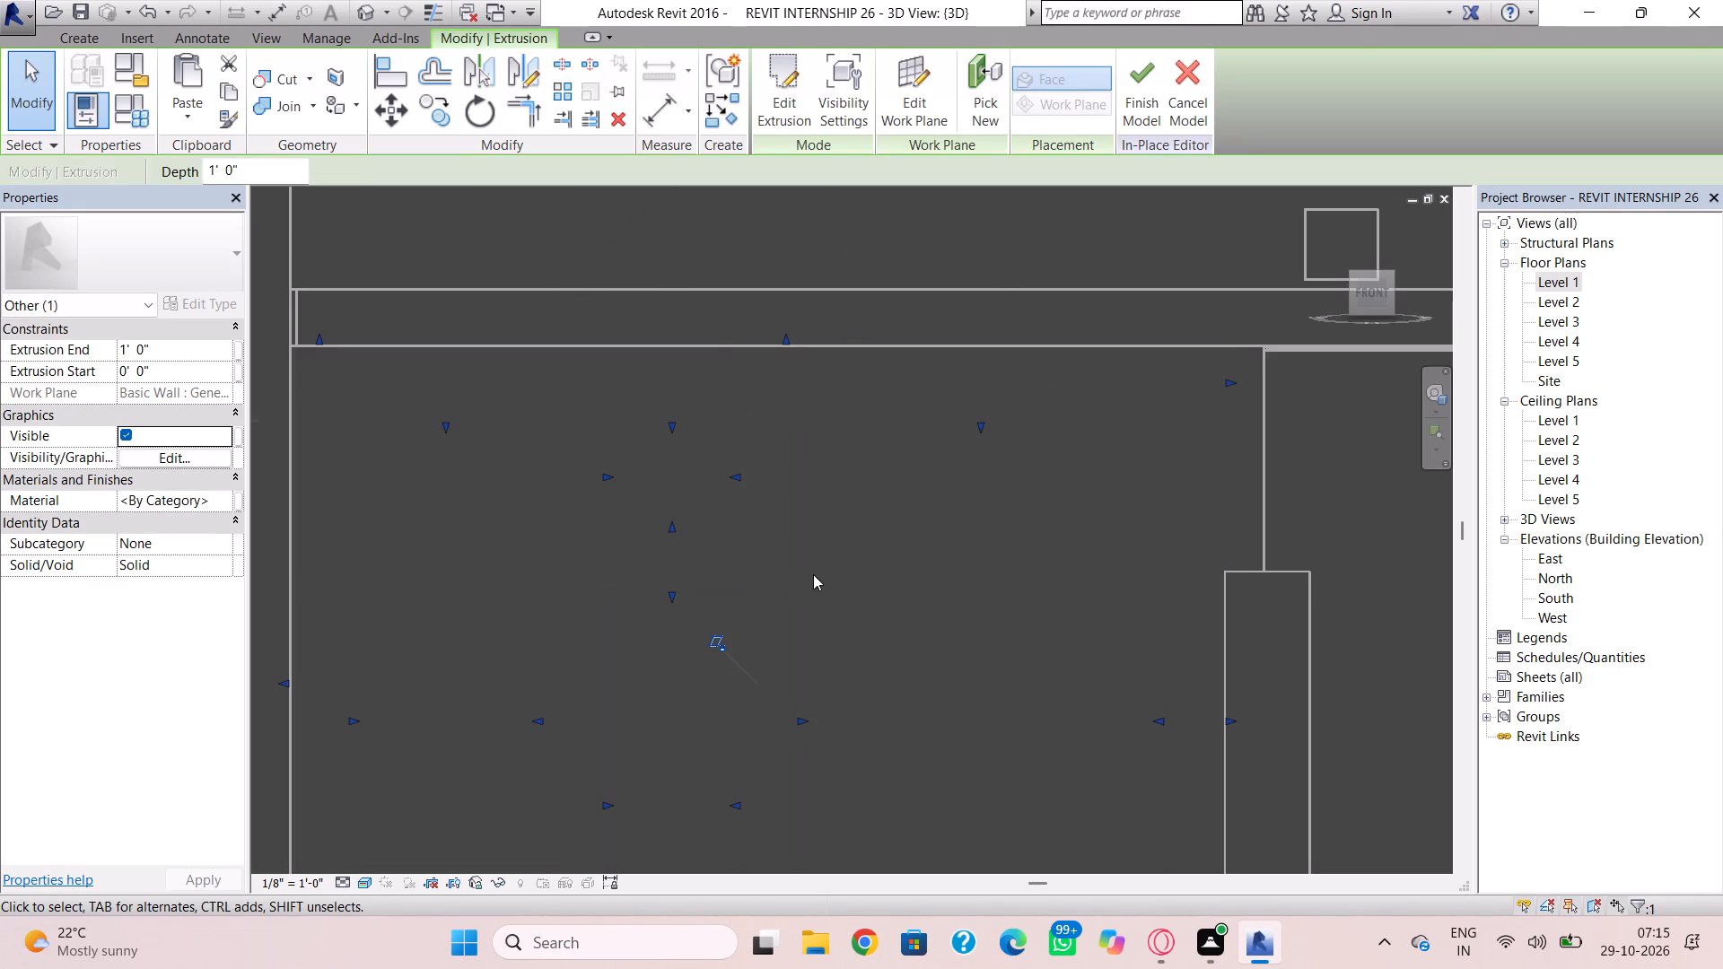
Stretch the extrusion's front face out of the wall to an extrusion start of about -1'-6".
scroll(761, 696, "down", 2)
middle_click_drag(759, 661, 767, 460)
scroll(768, 479, "up", 1)
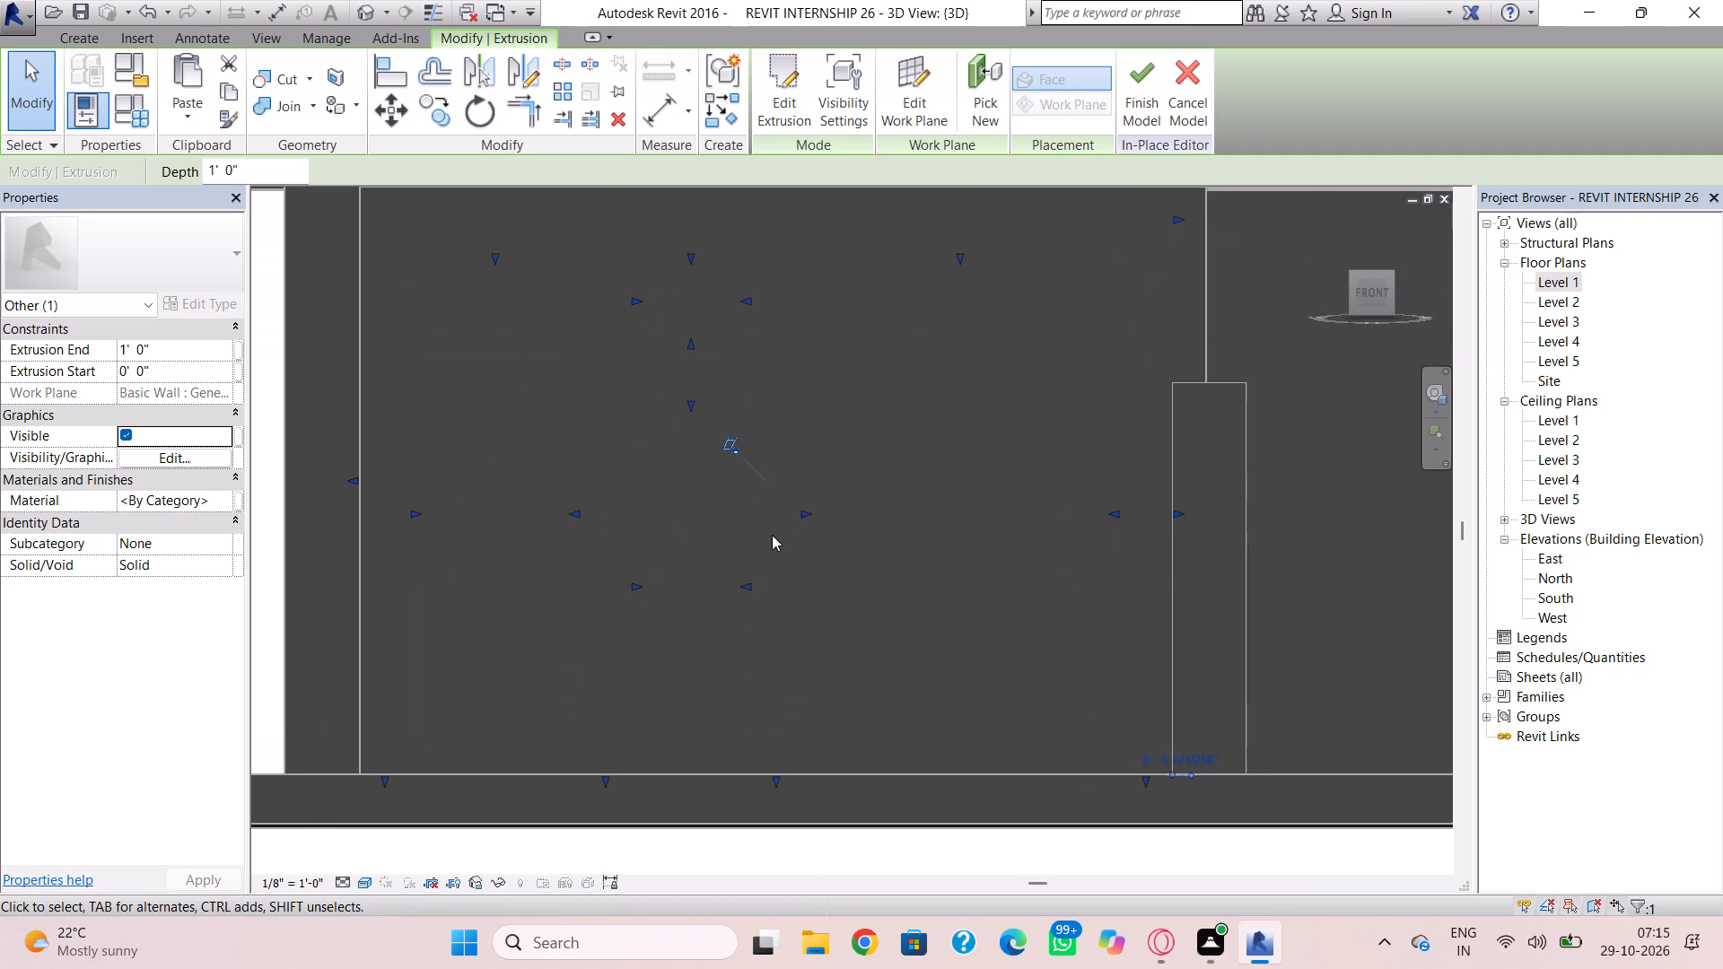
right_click_drag(772, 546, 893, 651, "shift")
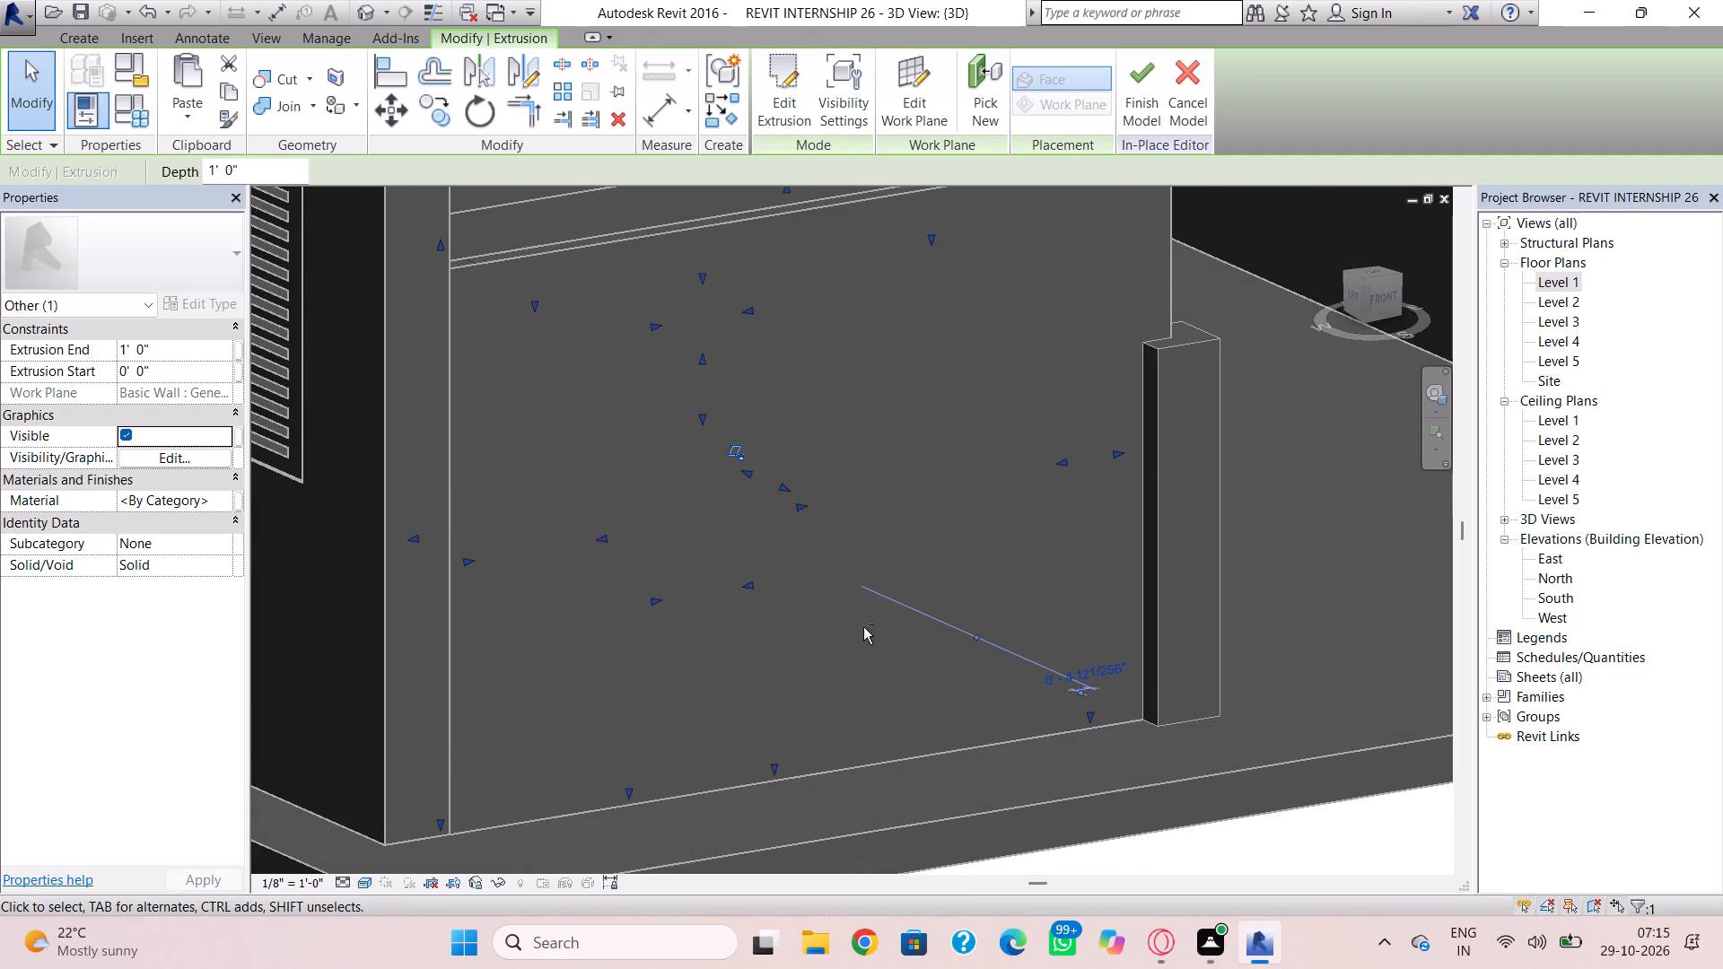
left_click_drag(786, 489, 810, 518)
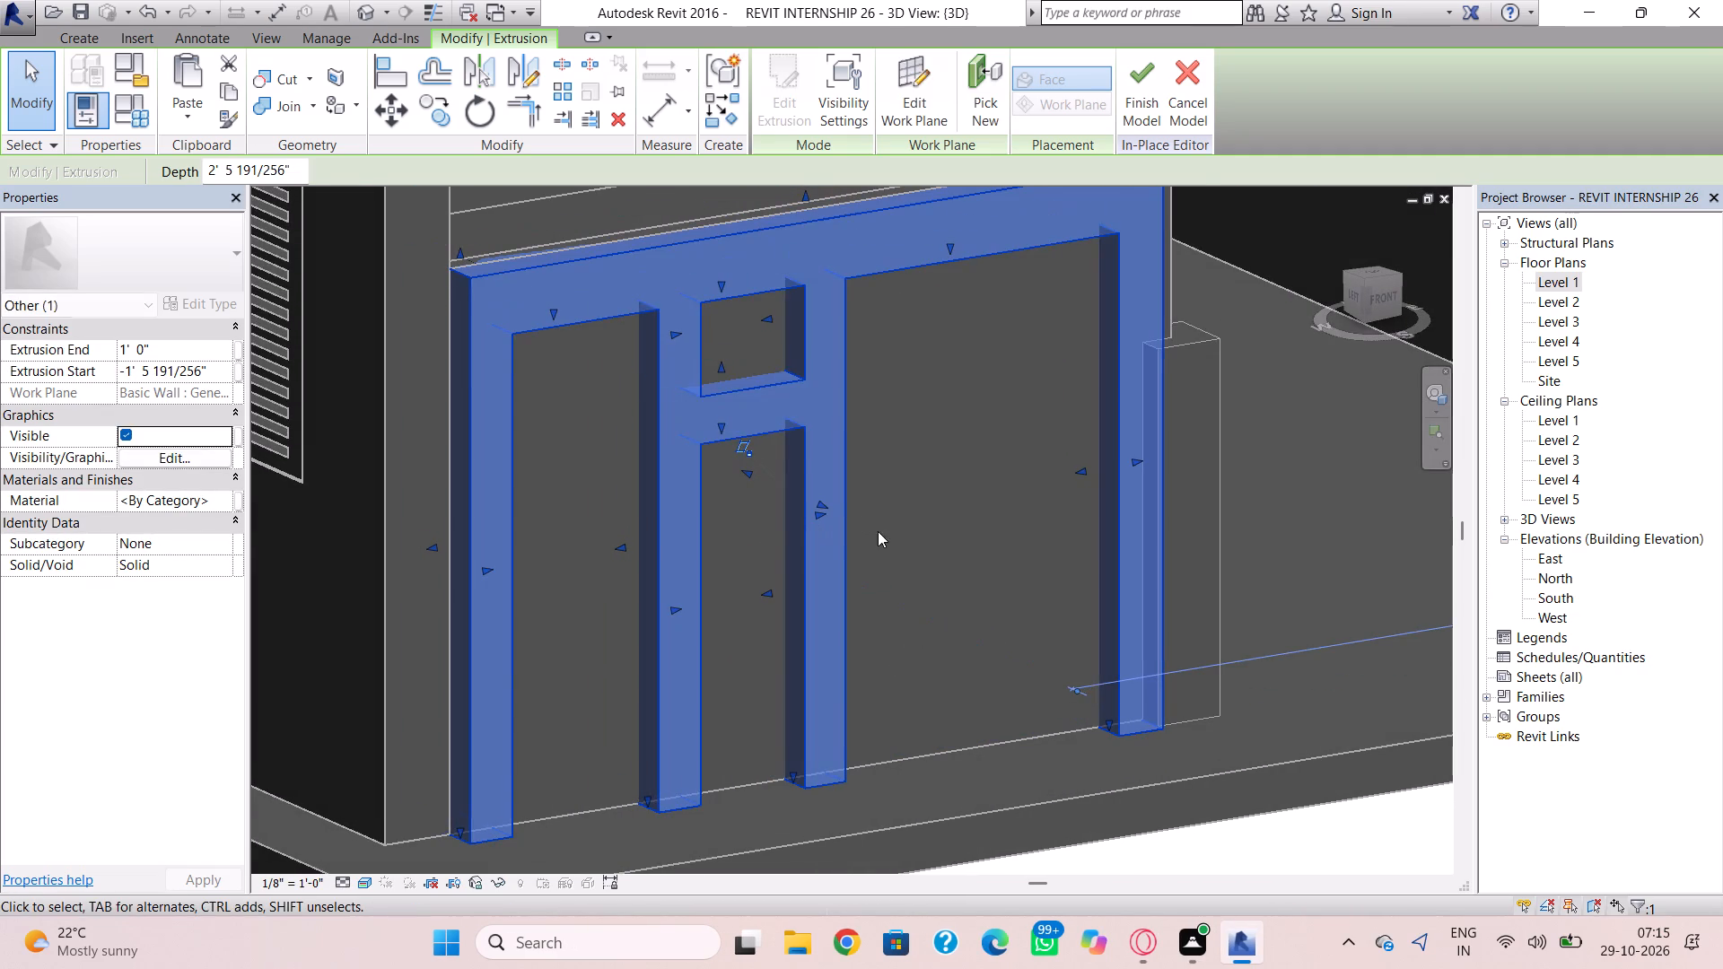
left_click(905, 541)
left_click(827, 522)
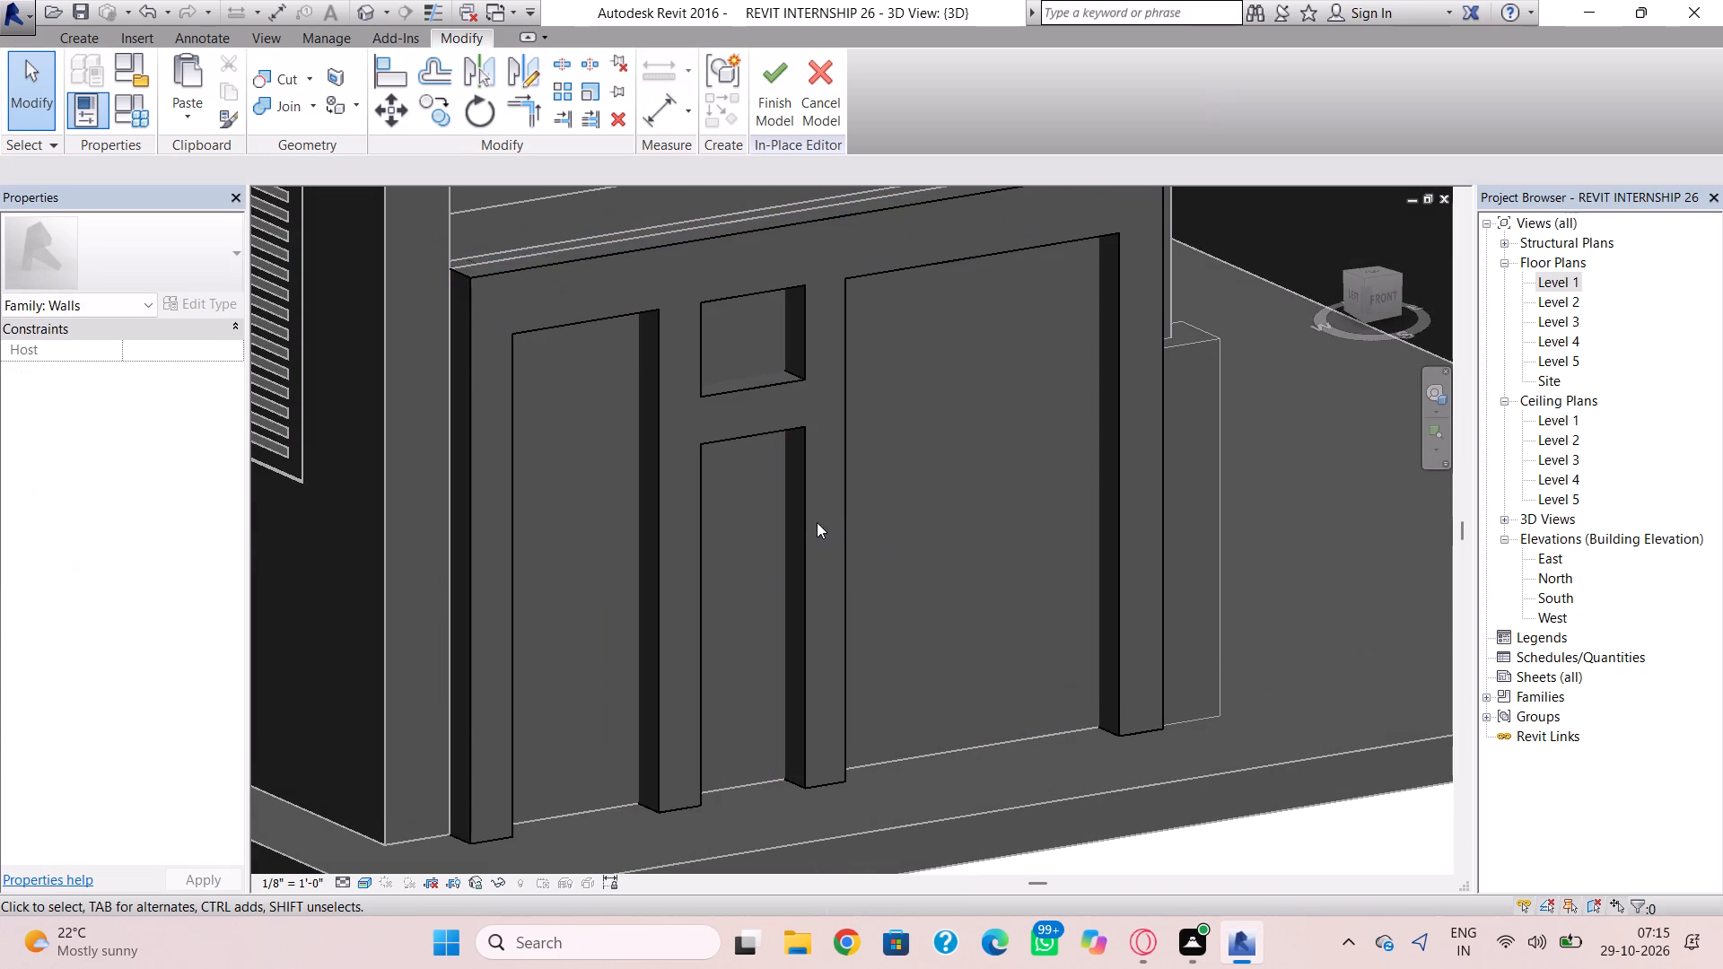
Finish the in-place frame model on the front wall.
left_click(845, 513)
left_click_drag(749, 474, 763, 481)
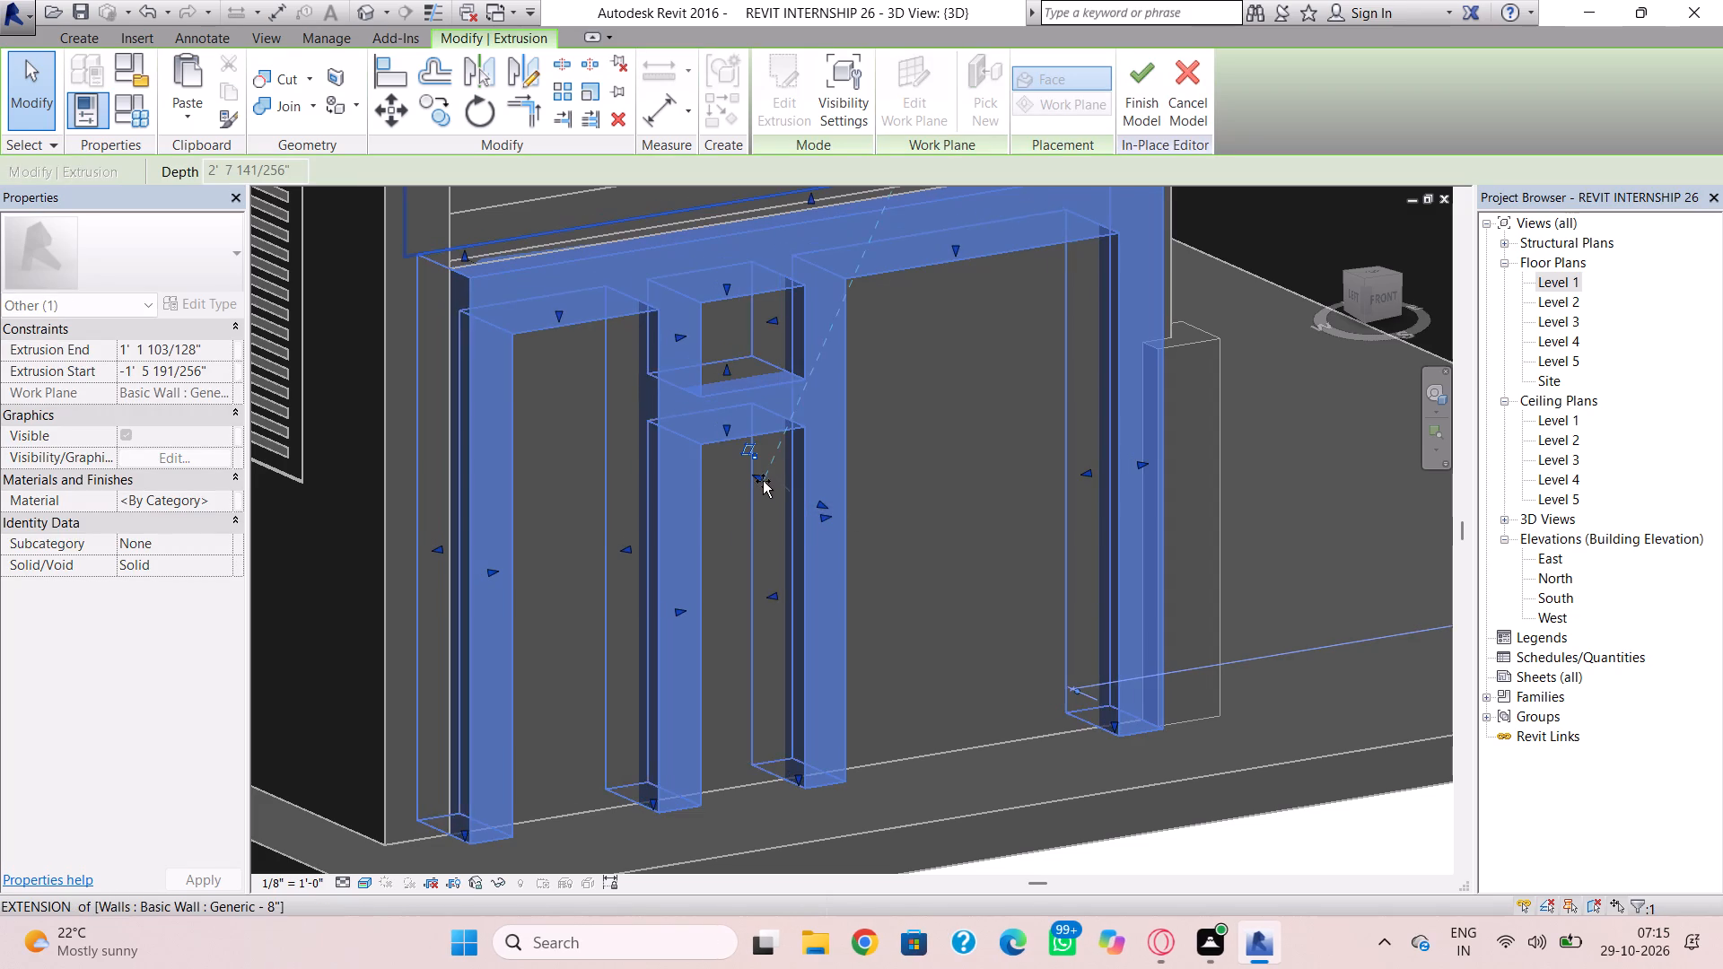
left_click_drag(763, 481, 770, 487)
left_click(910, 476)
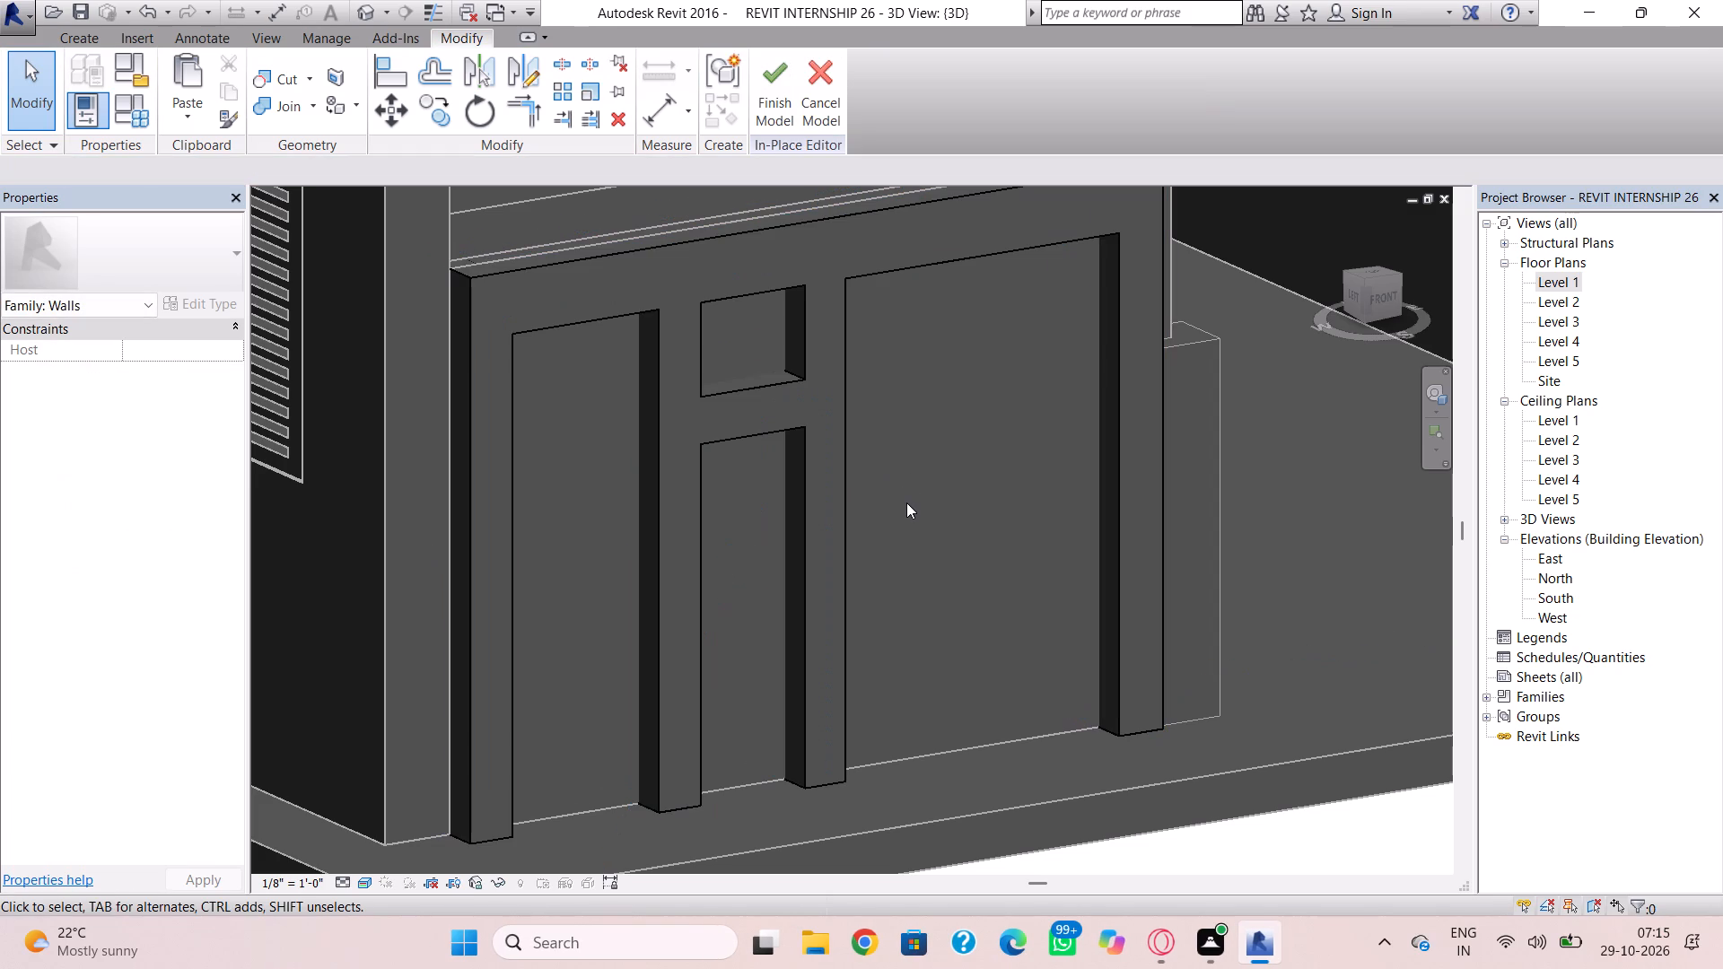
scroll(906, 502, "down", 1)
middle_click_drag(907, 507, 872, 441)
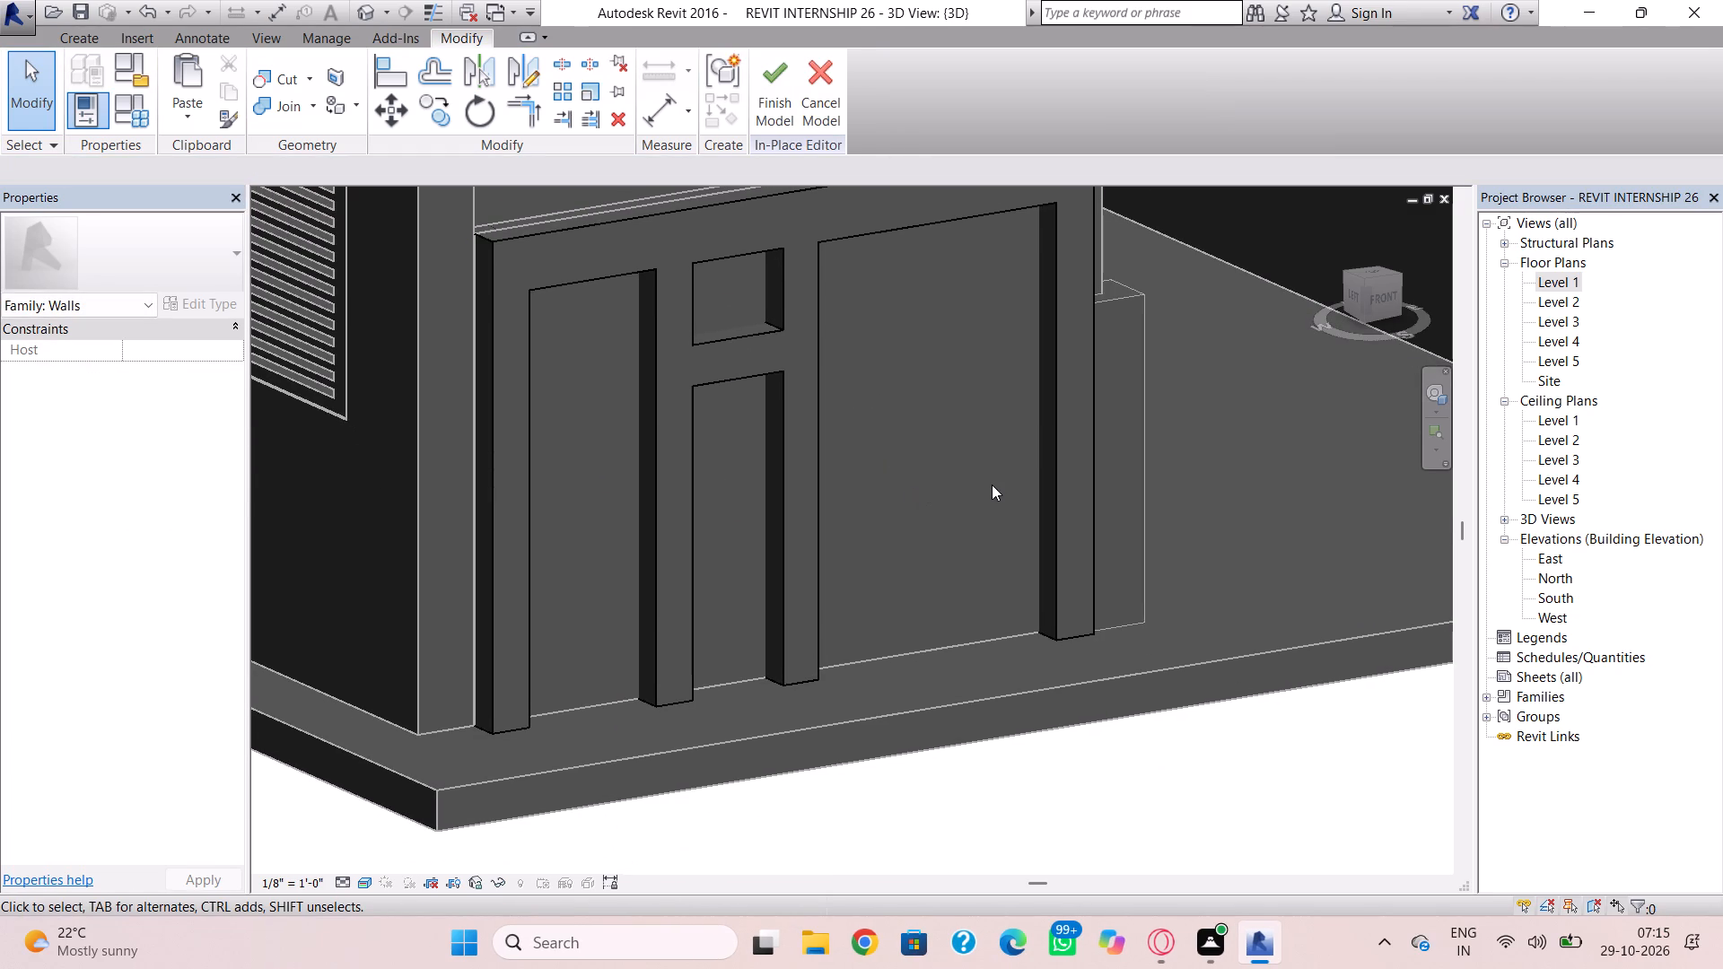
right_click_drag(975, 491, 890, 473, "shift")
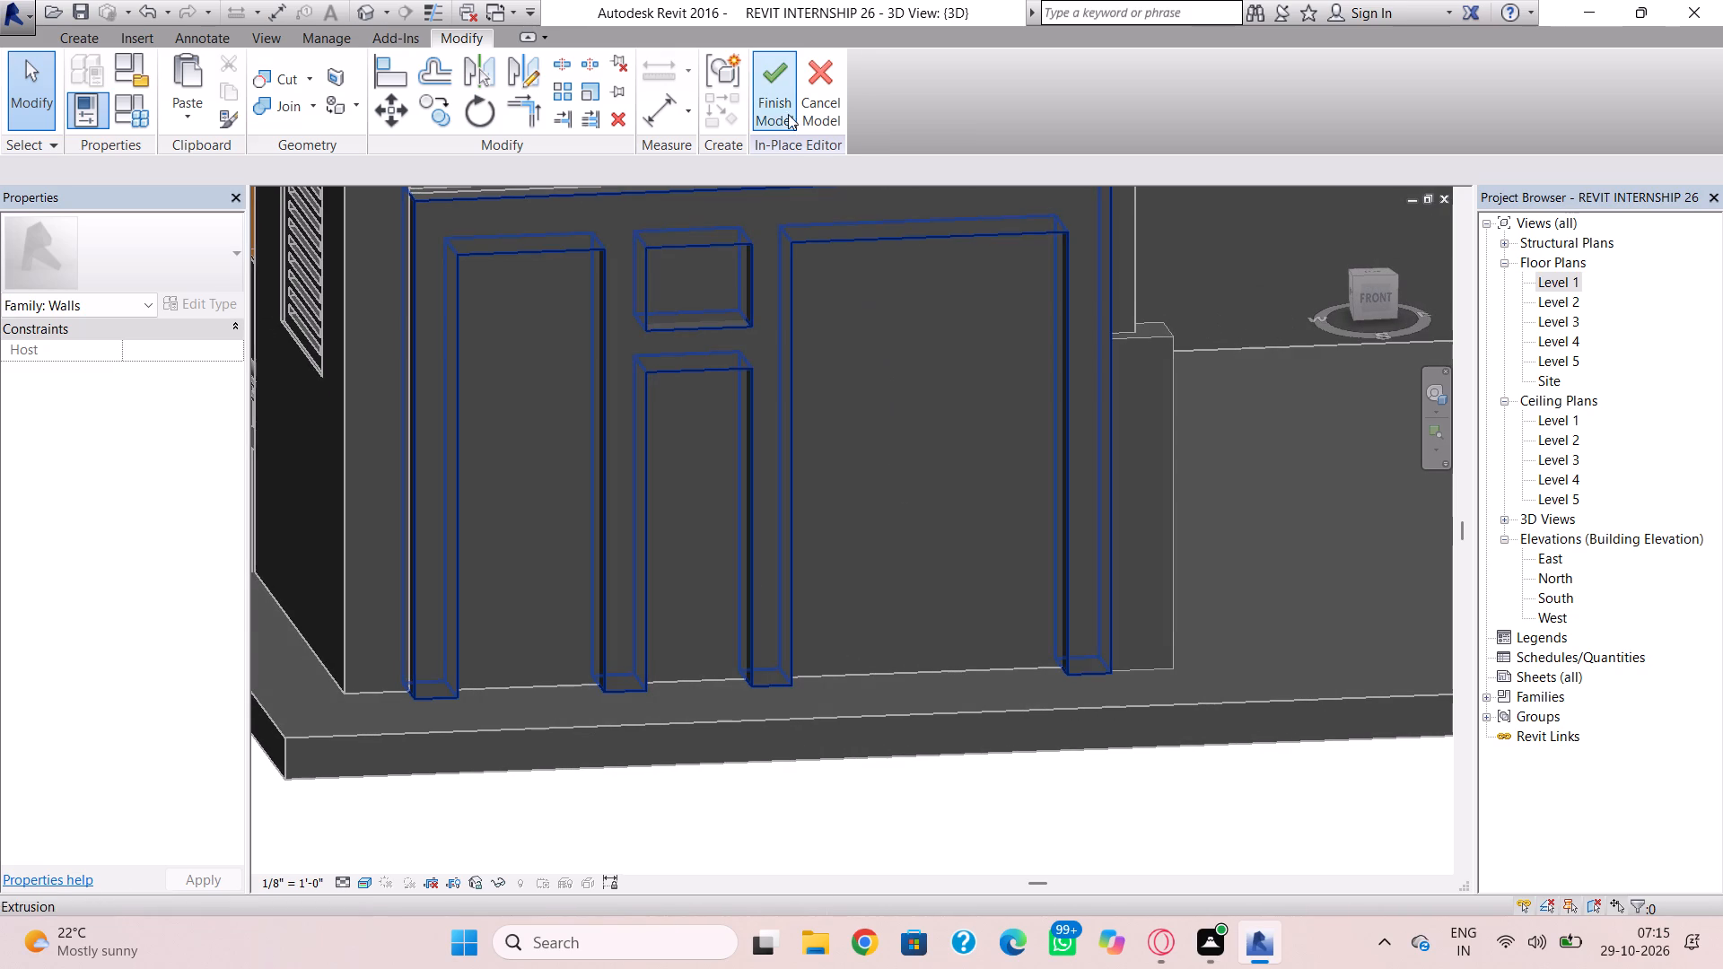
left_click(782, 107)
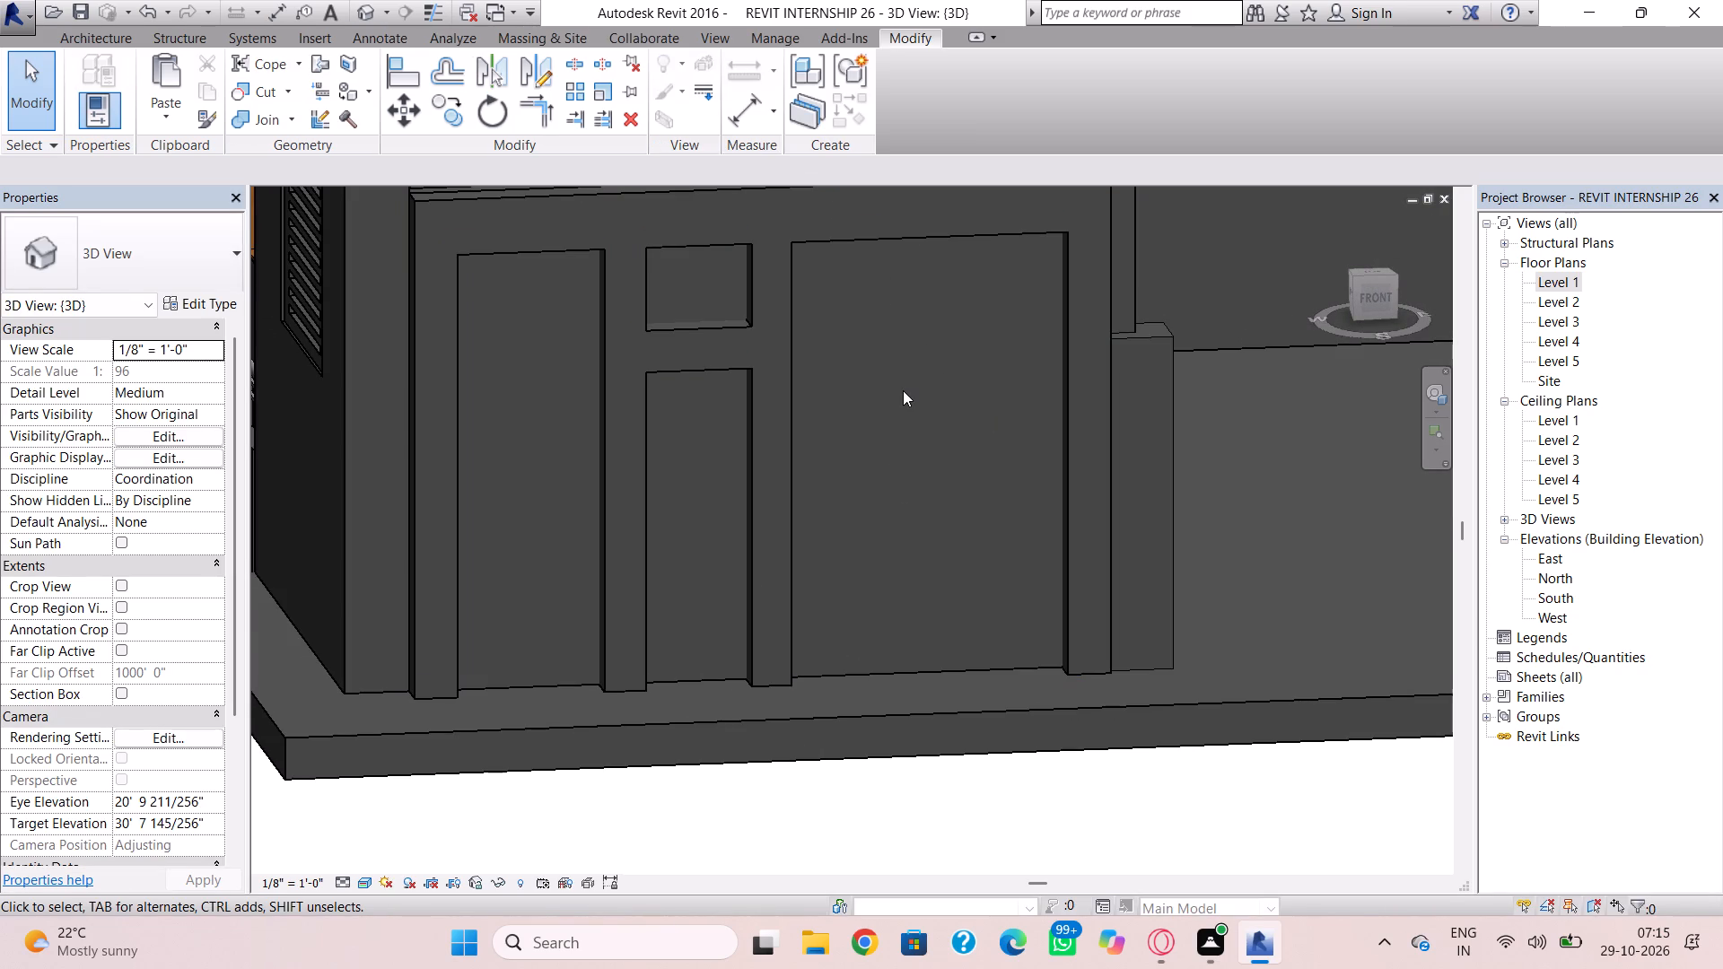
Reopen the in-place frame model for editing.
double_click(794, 295)
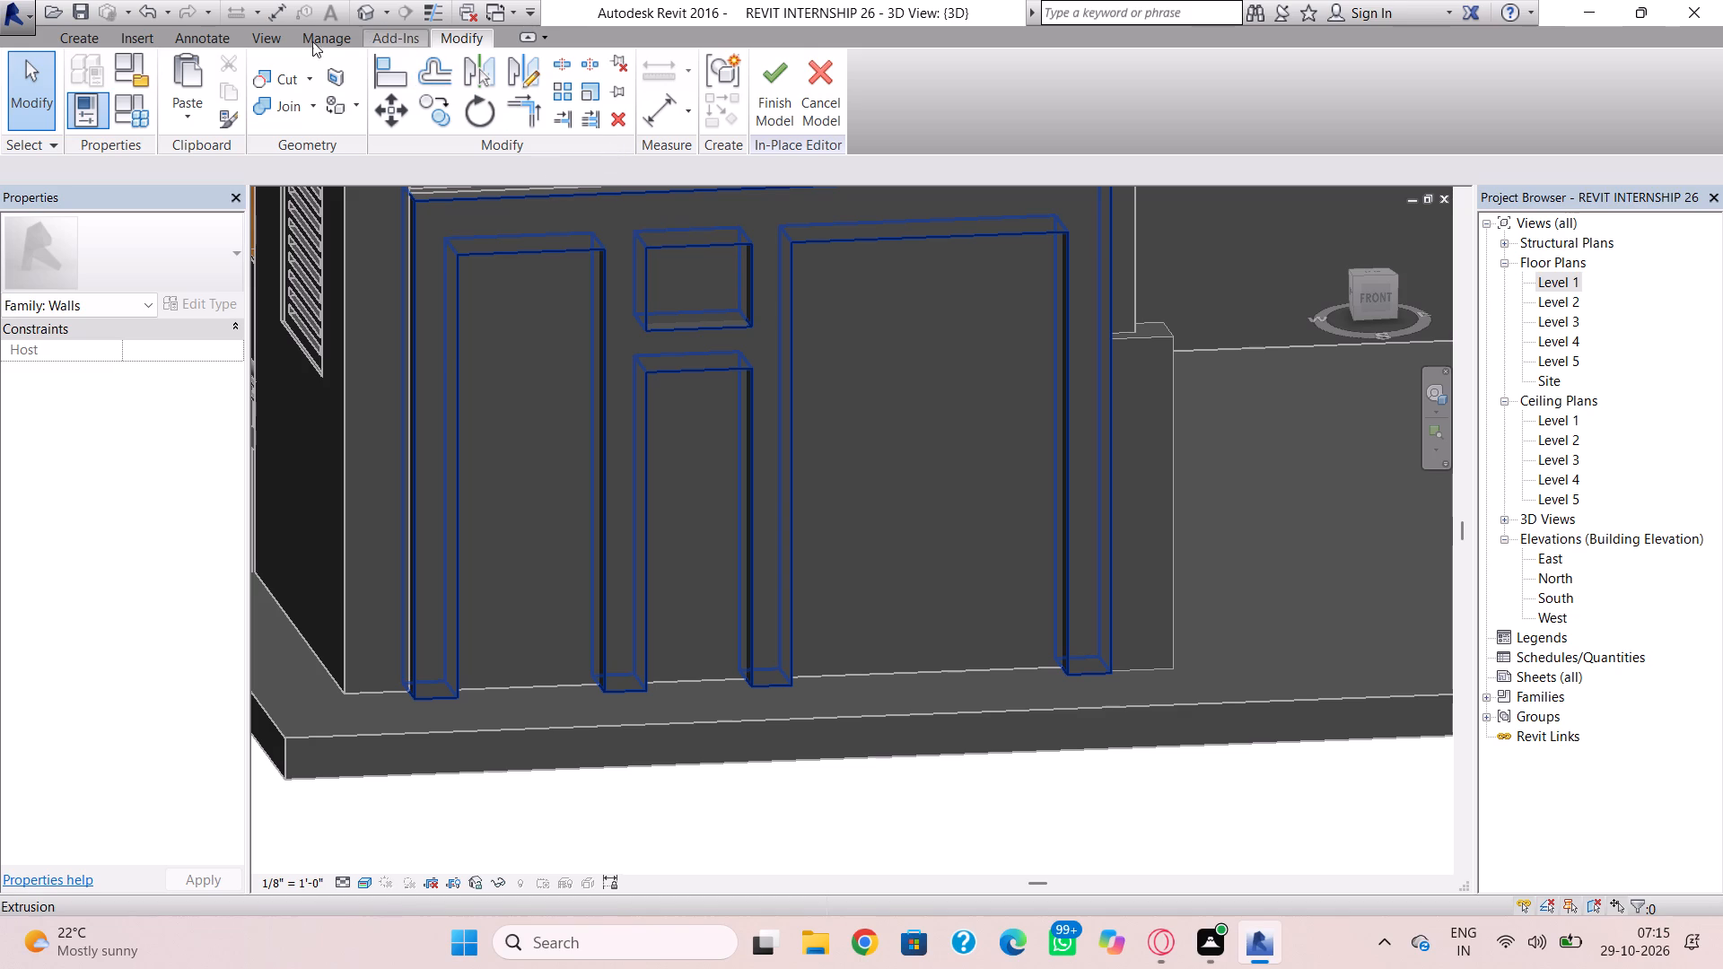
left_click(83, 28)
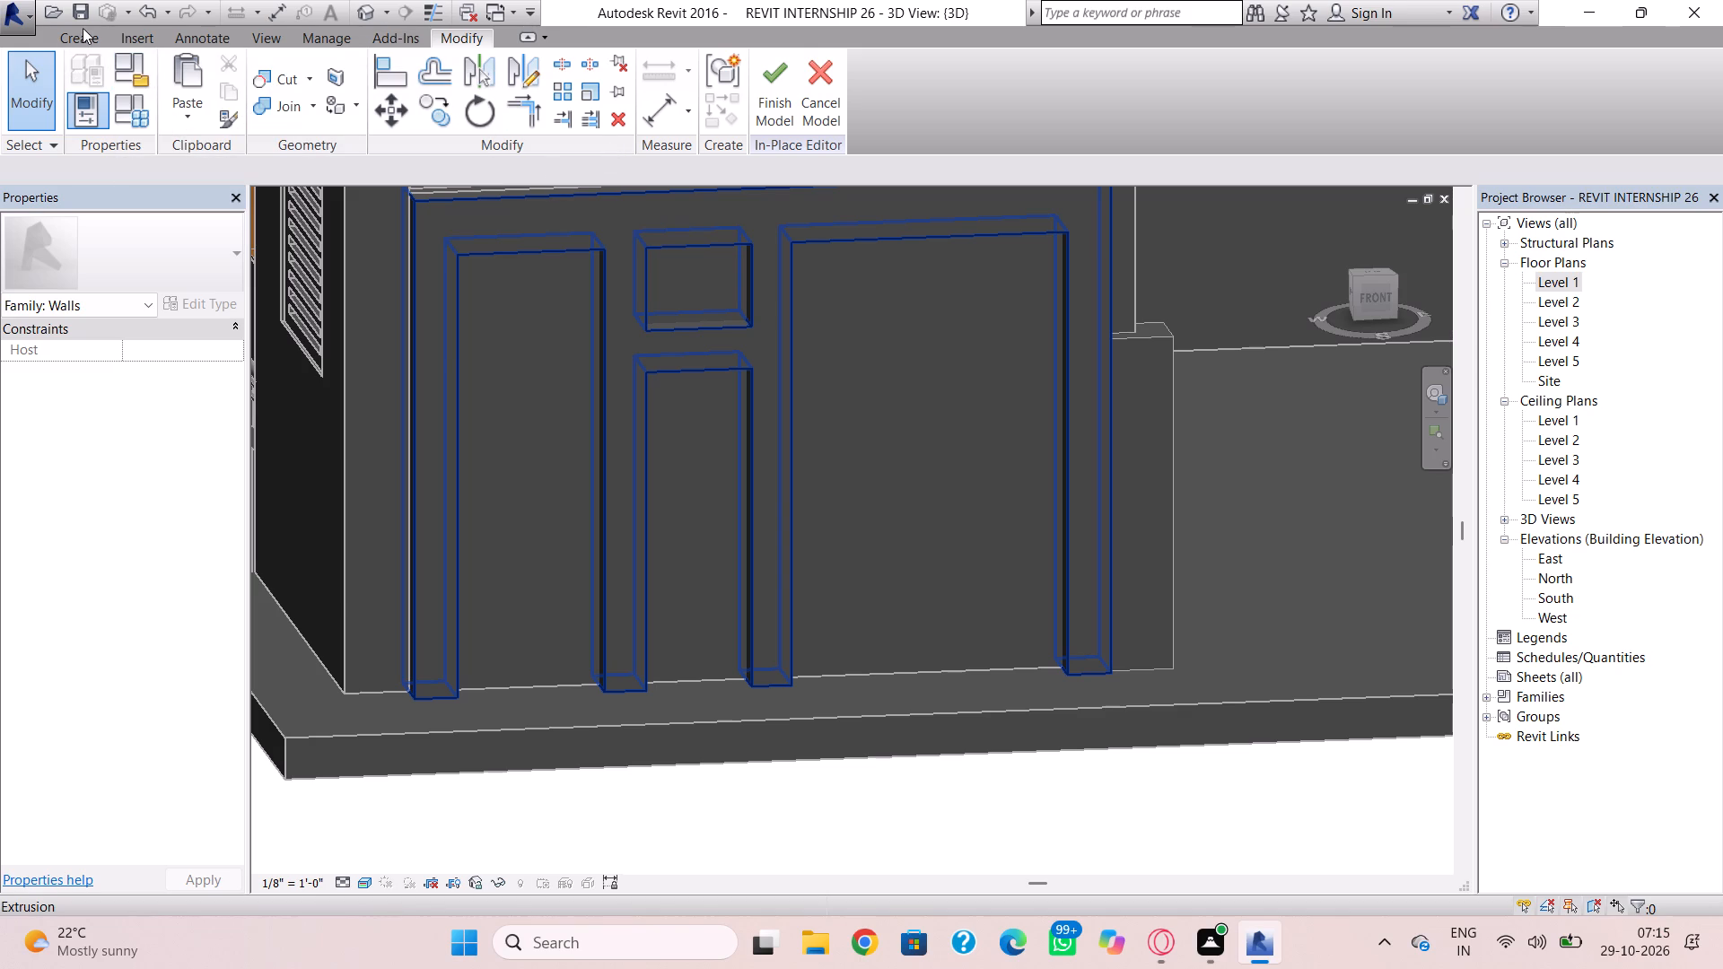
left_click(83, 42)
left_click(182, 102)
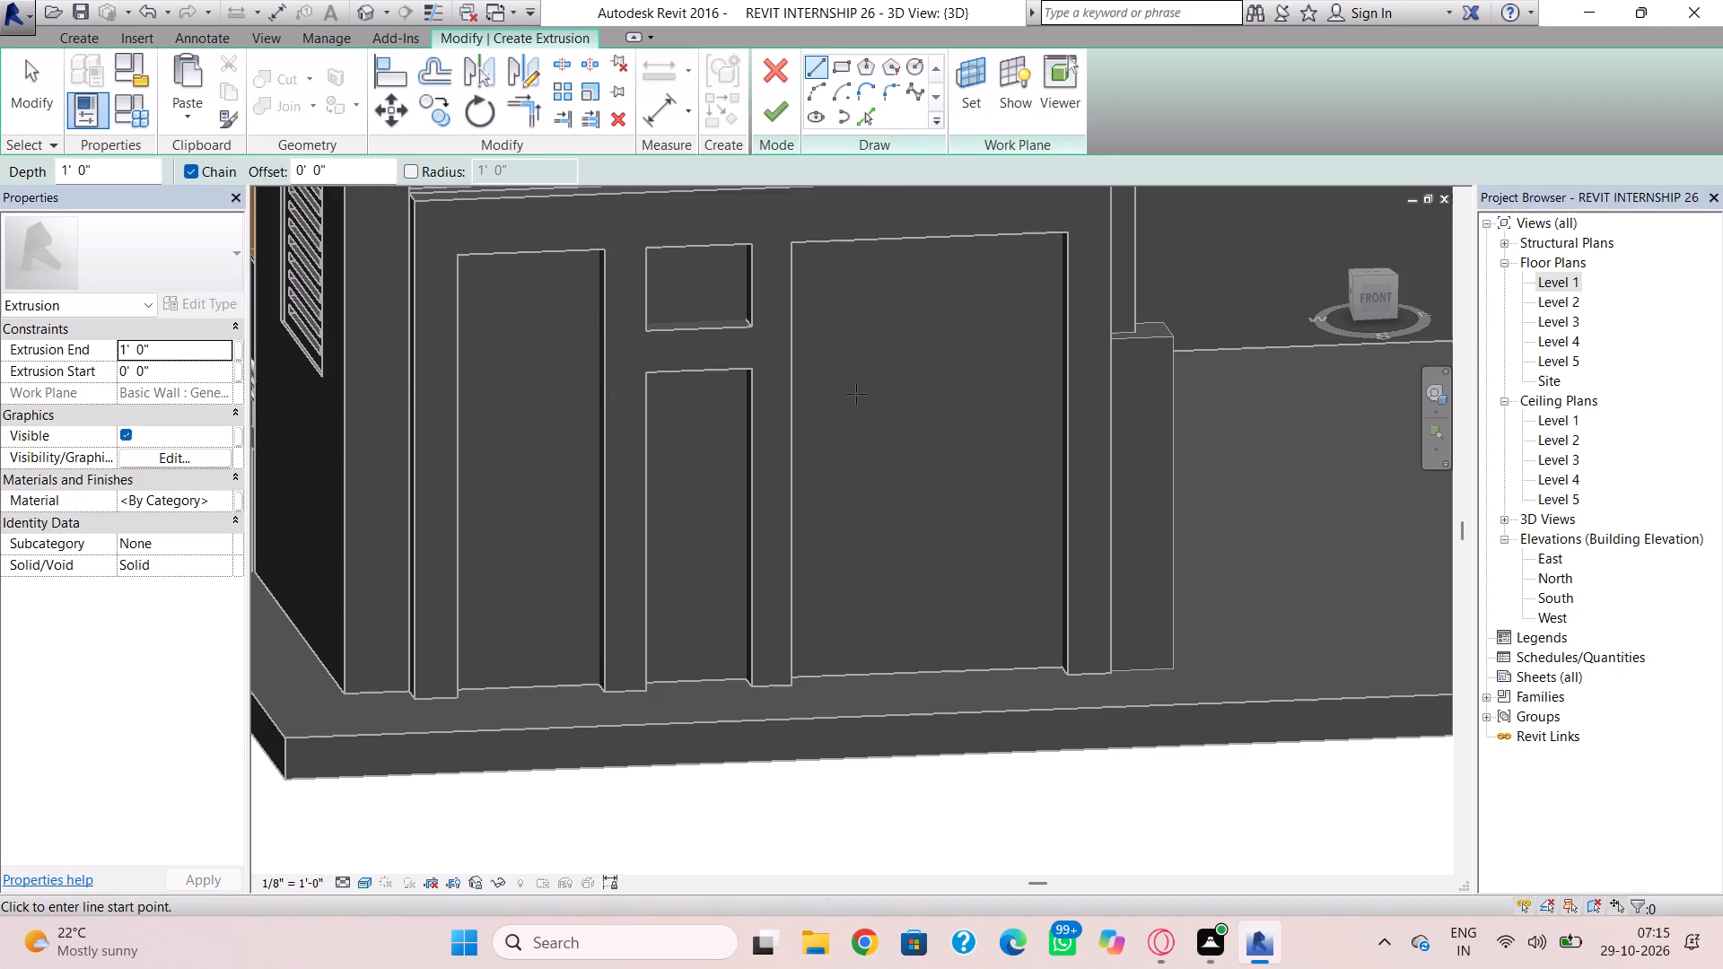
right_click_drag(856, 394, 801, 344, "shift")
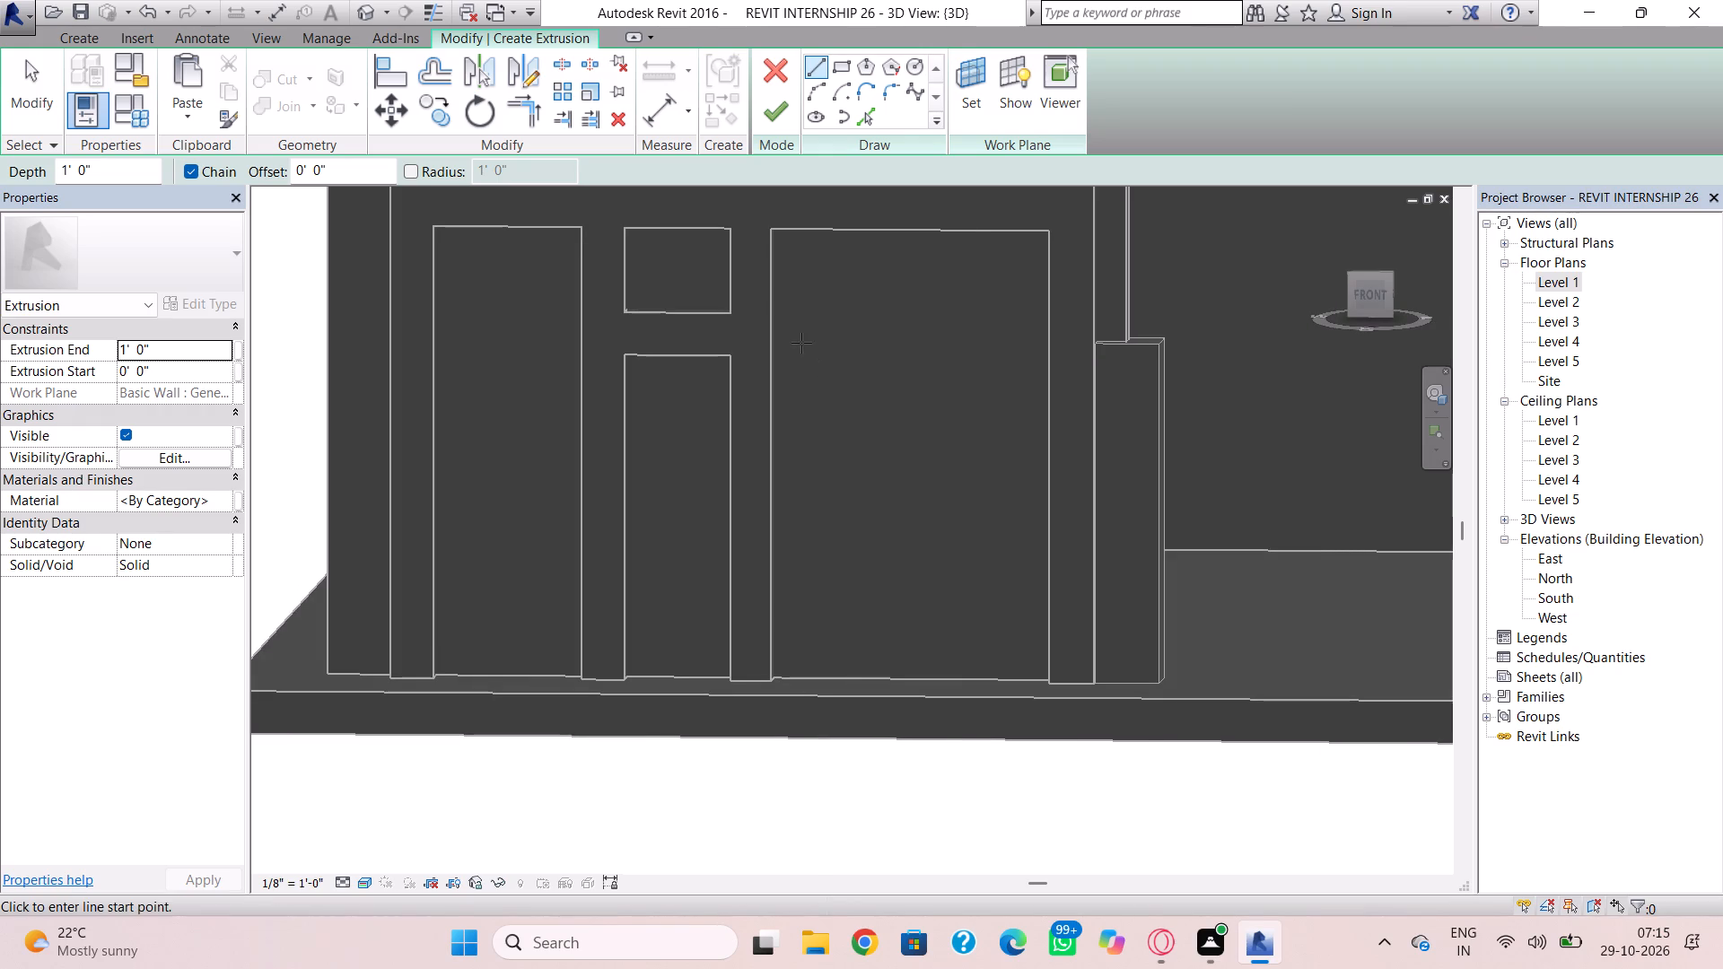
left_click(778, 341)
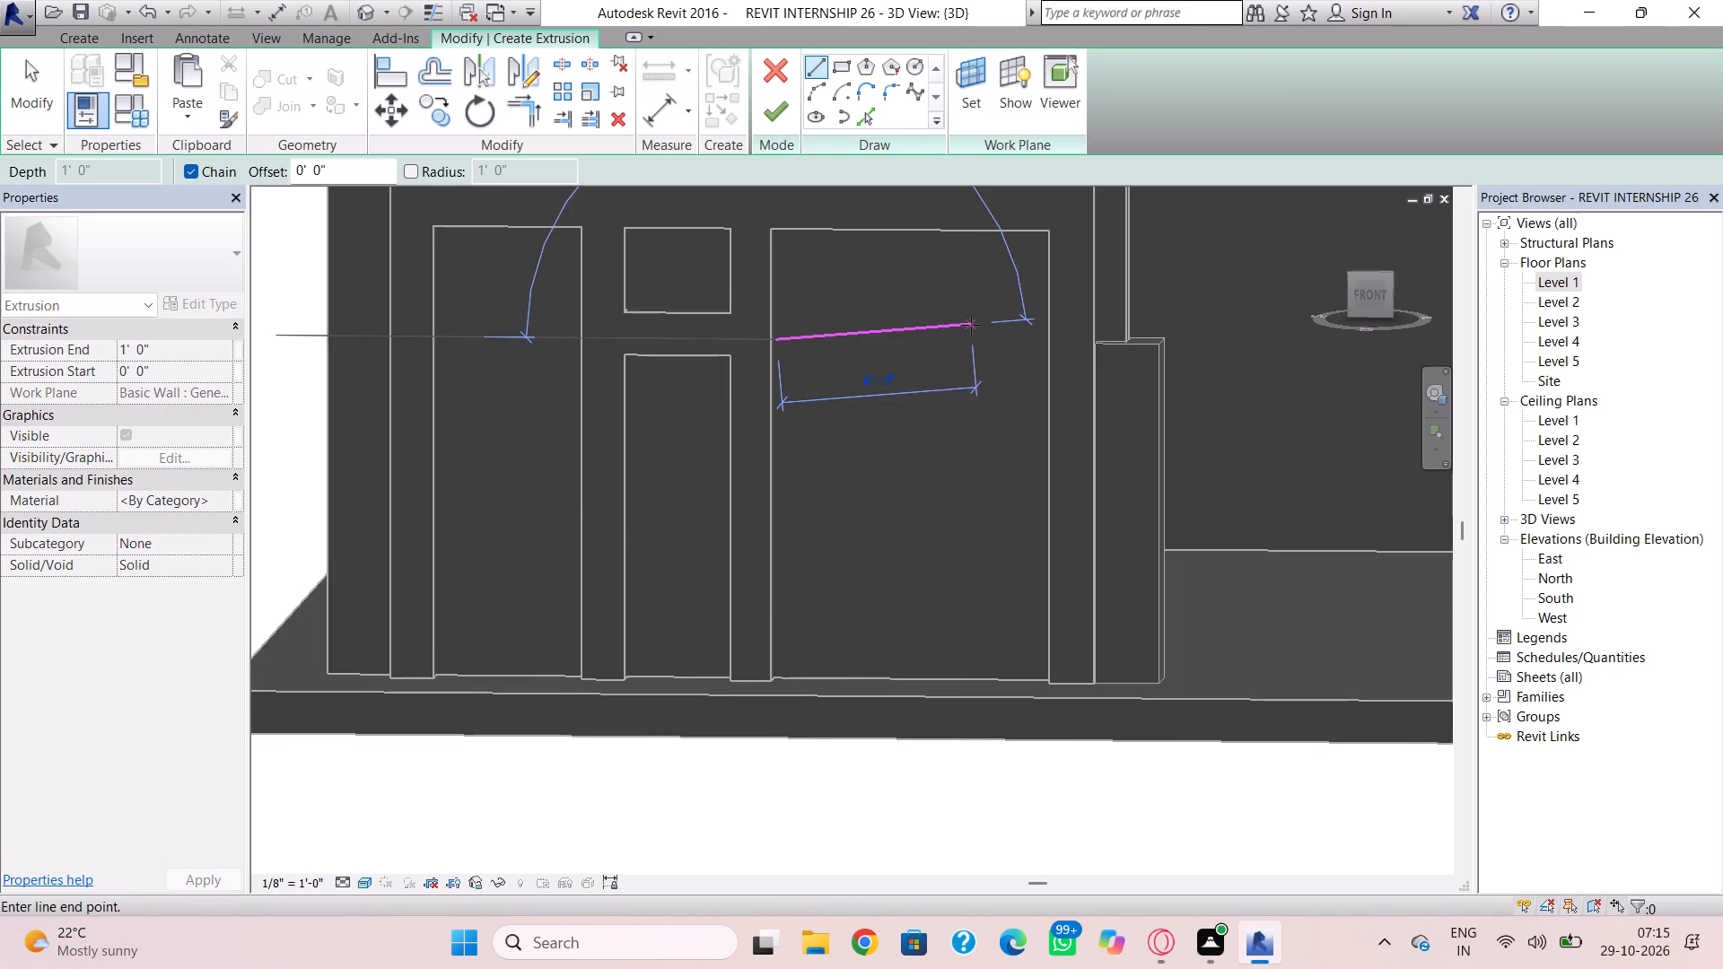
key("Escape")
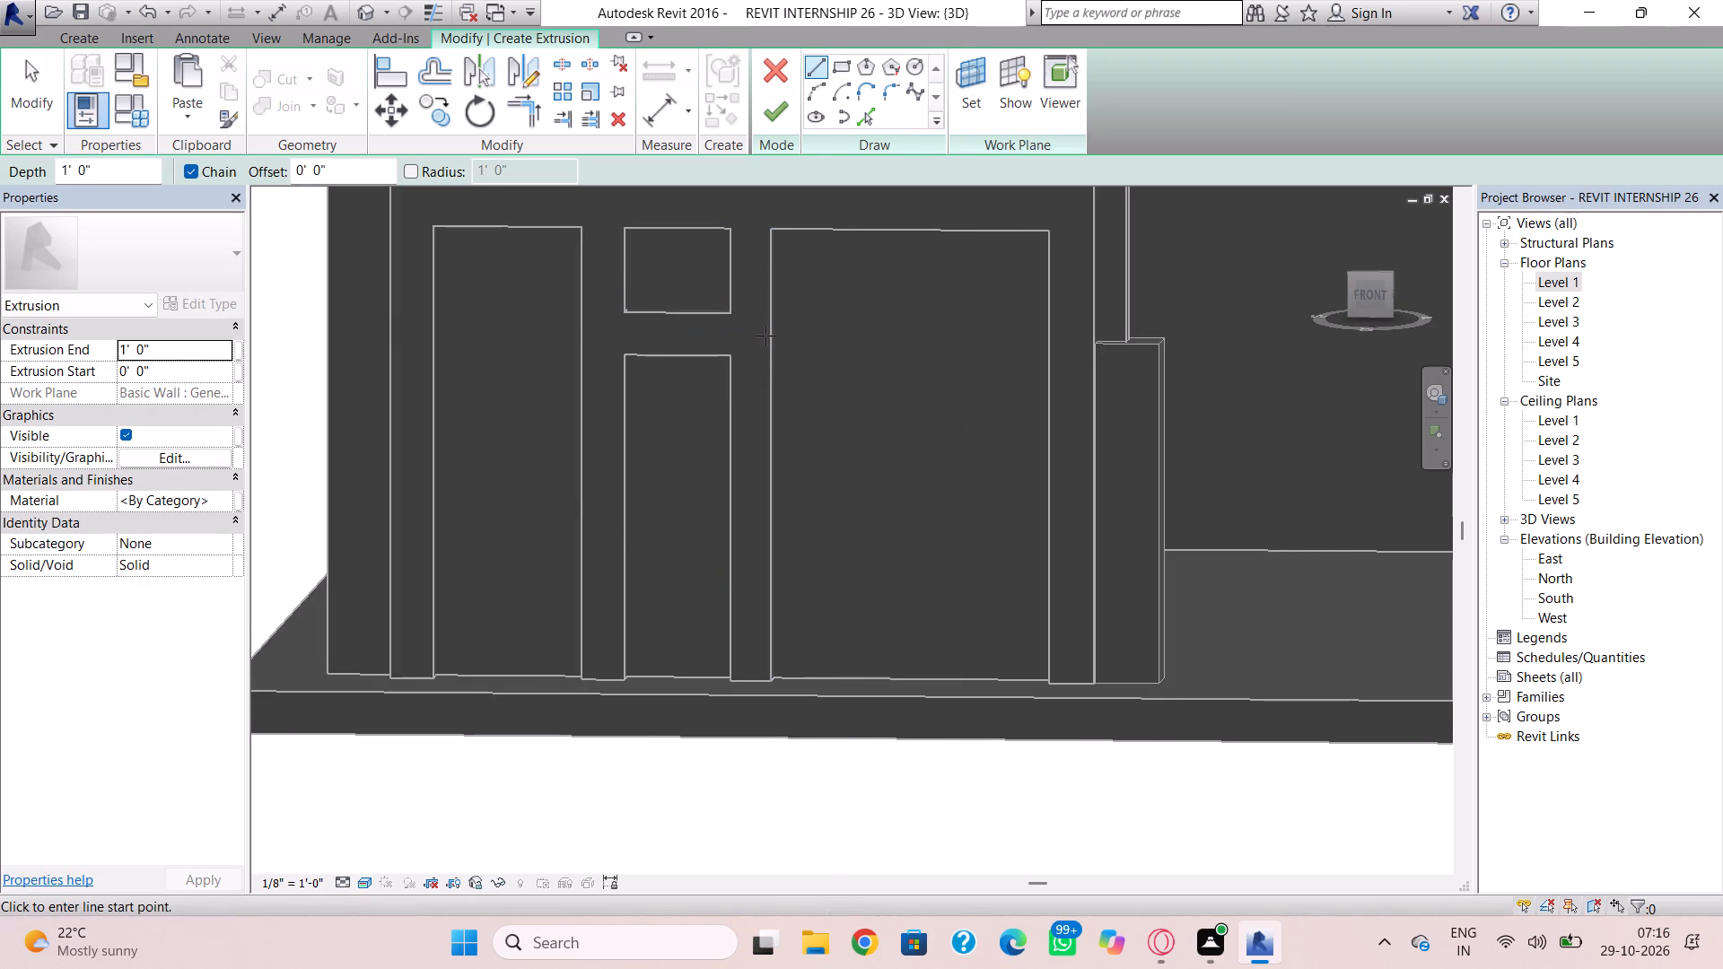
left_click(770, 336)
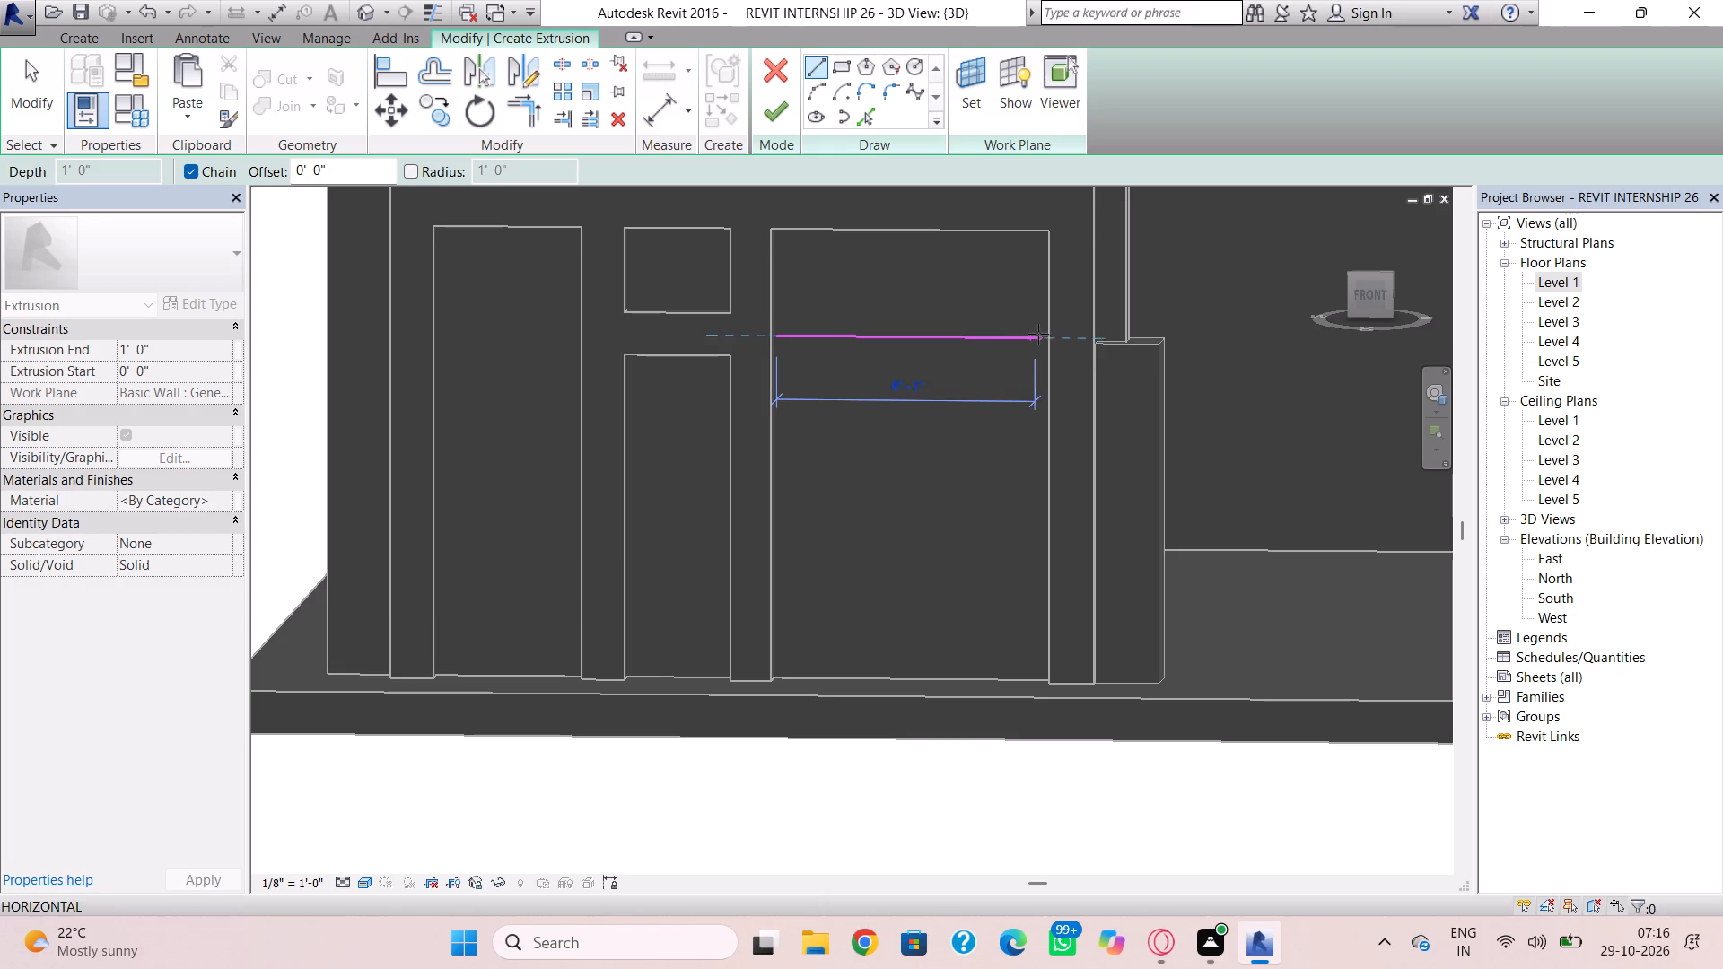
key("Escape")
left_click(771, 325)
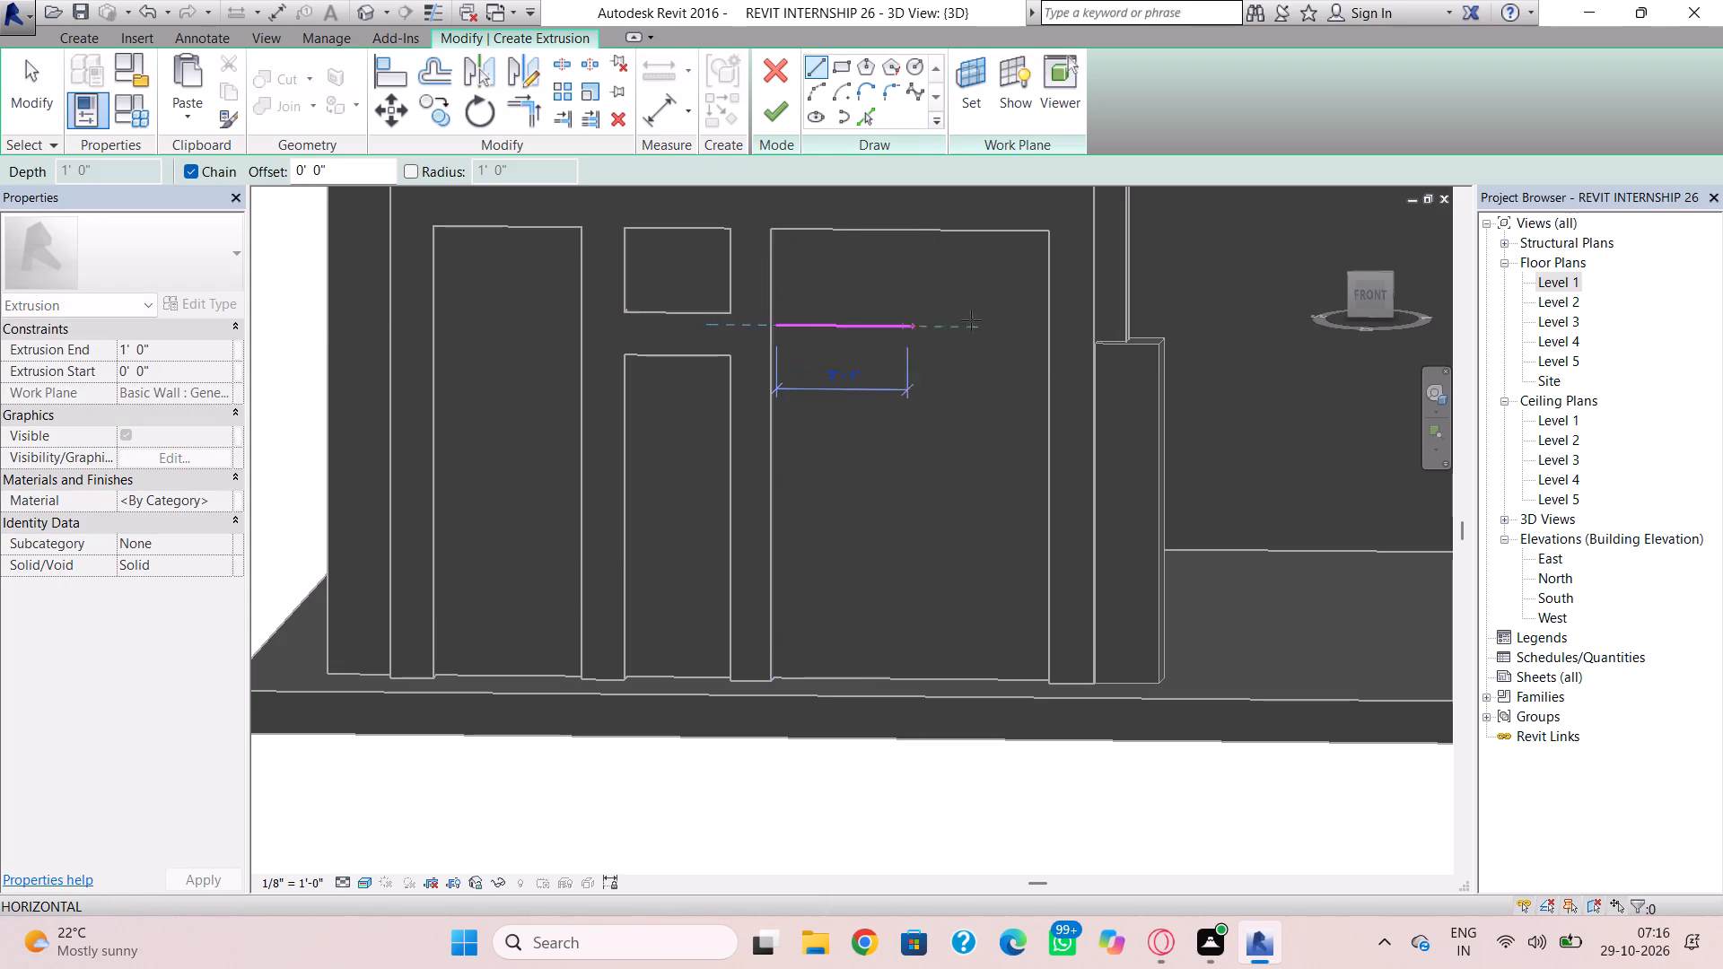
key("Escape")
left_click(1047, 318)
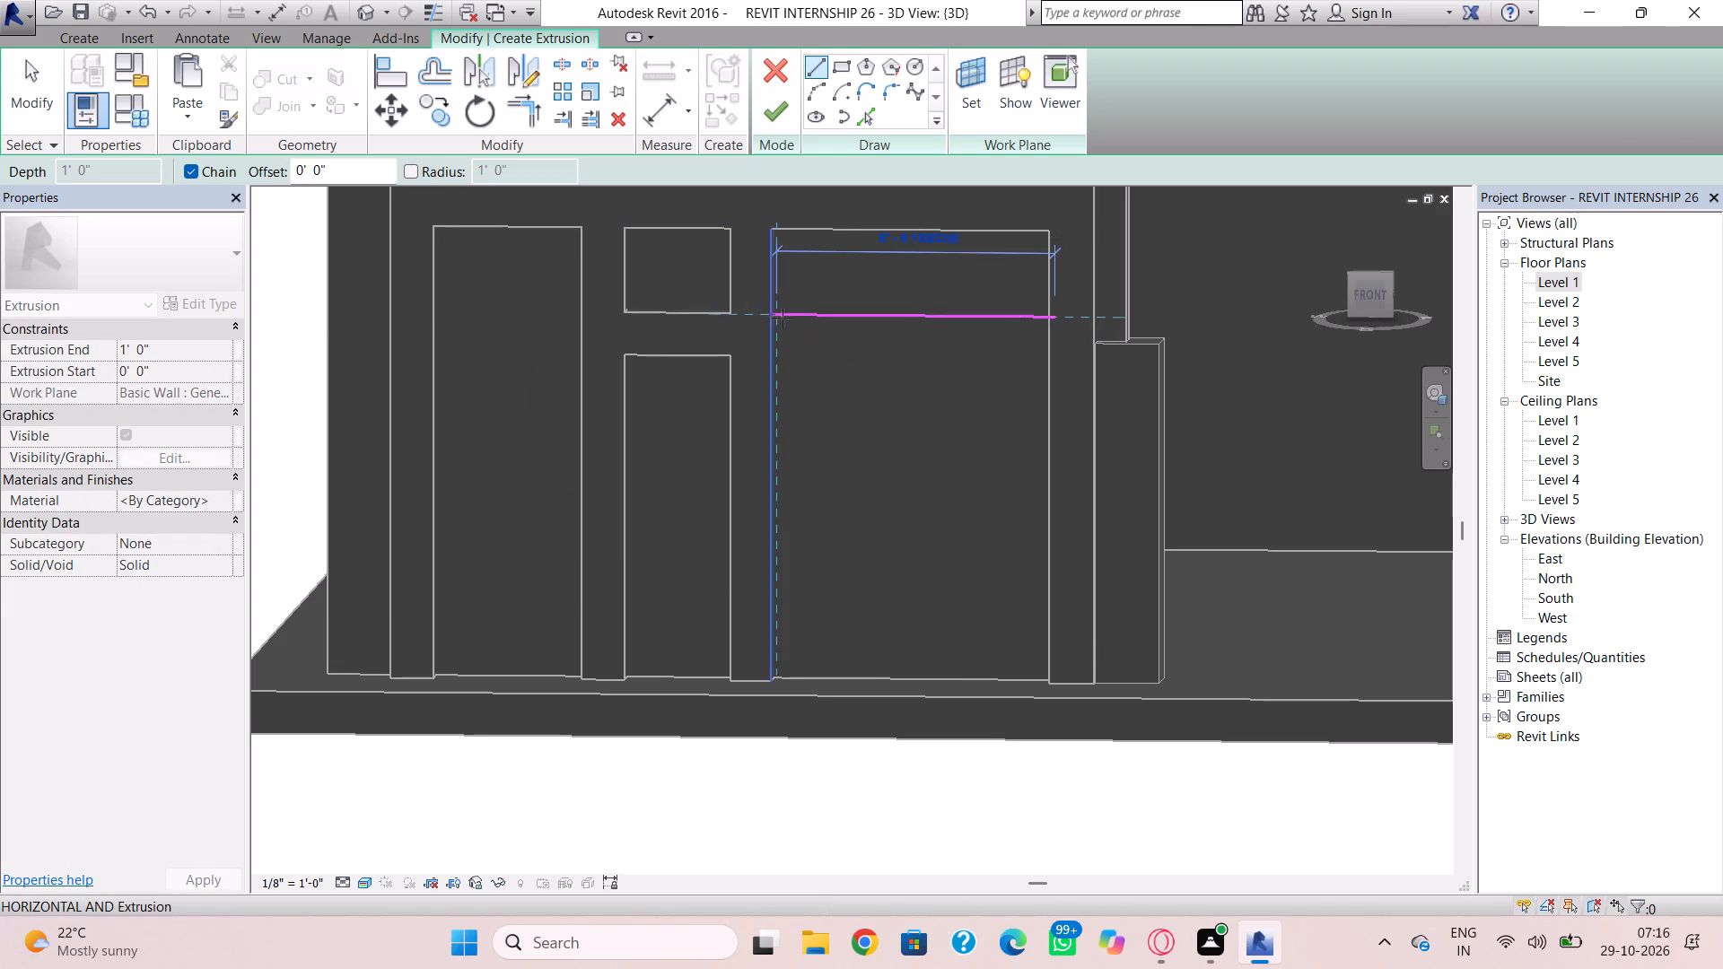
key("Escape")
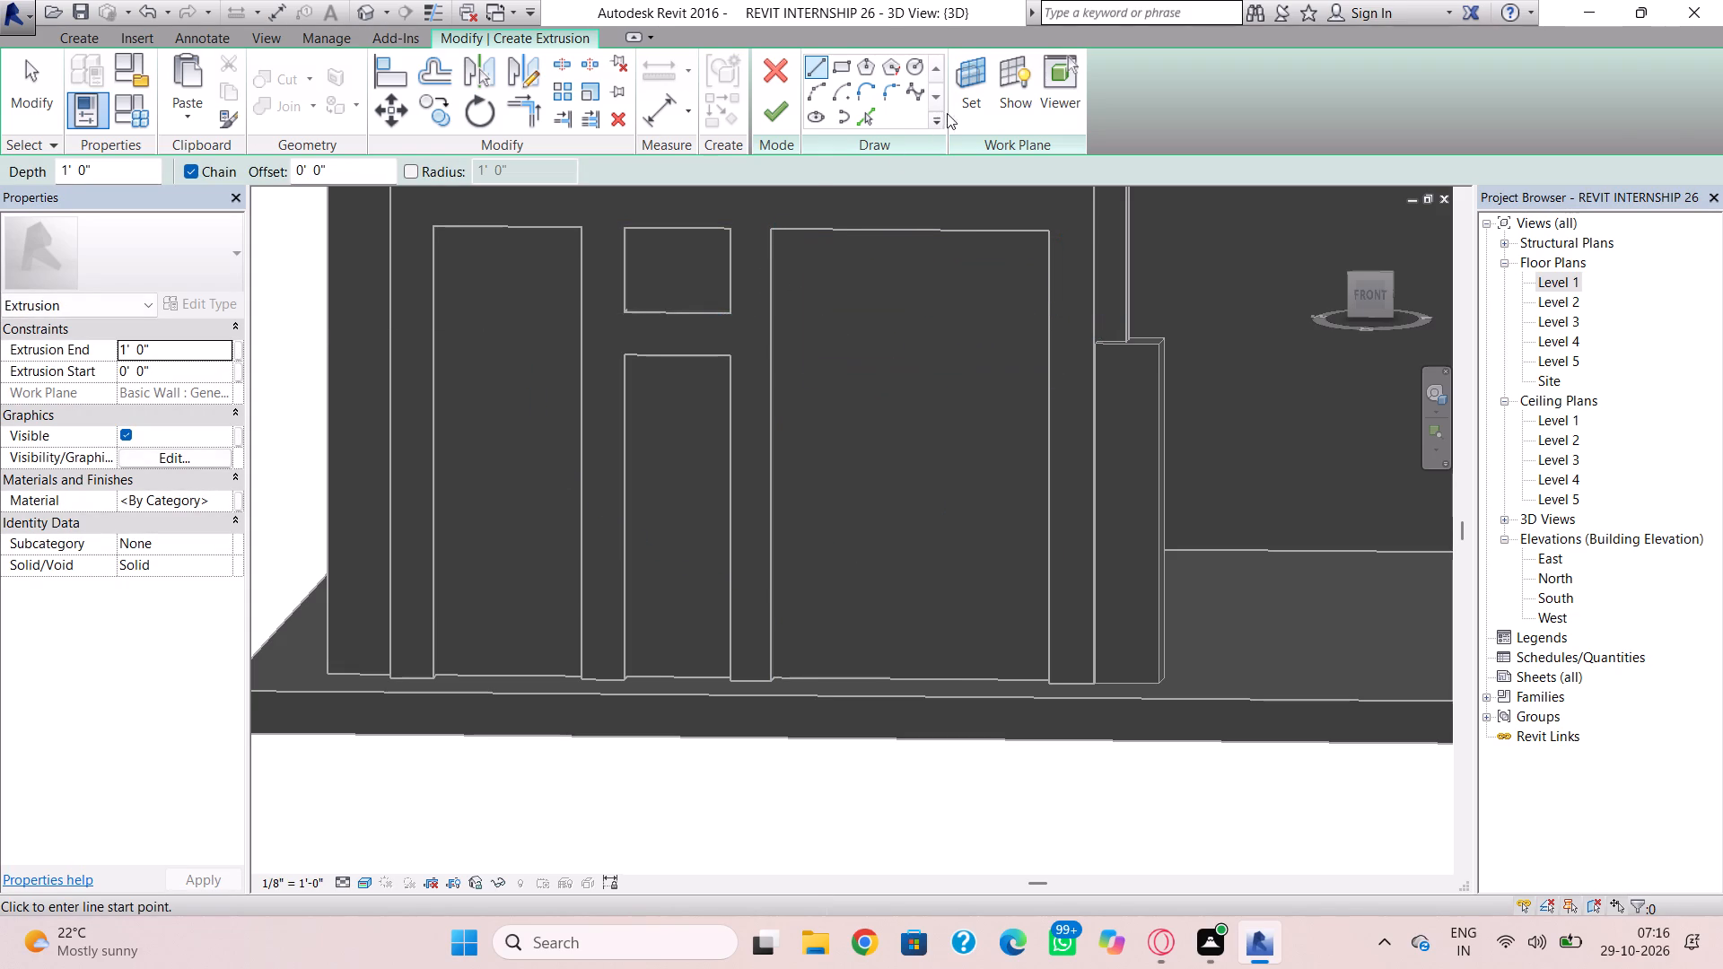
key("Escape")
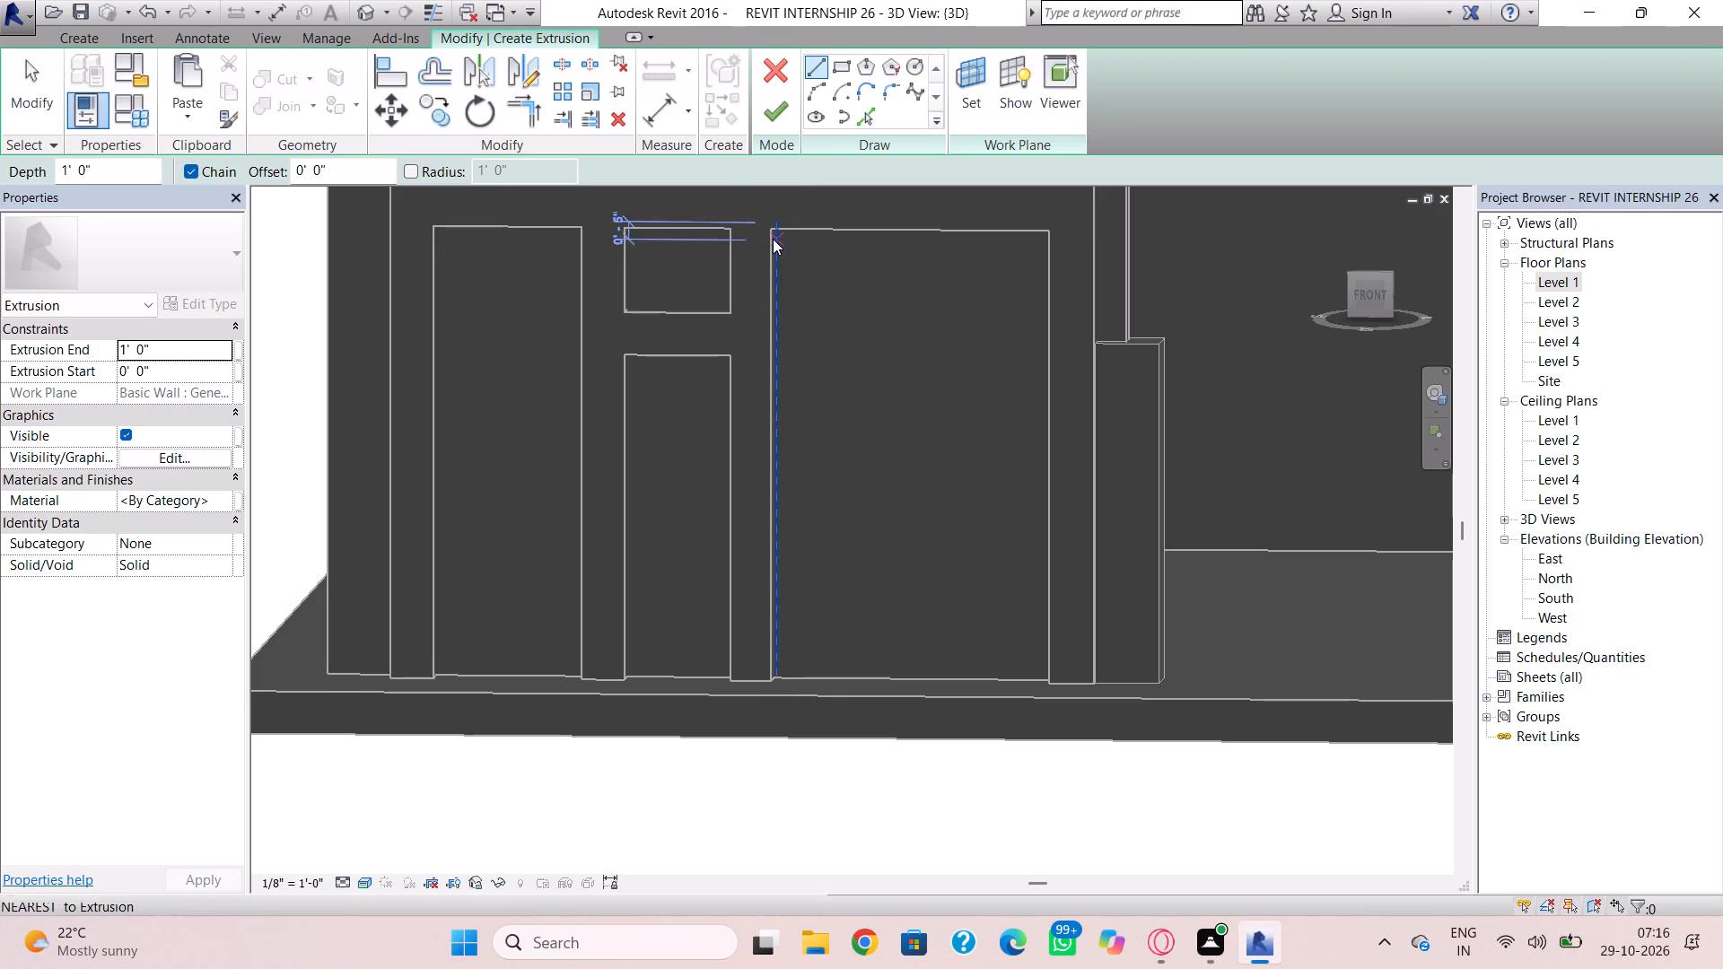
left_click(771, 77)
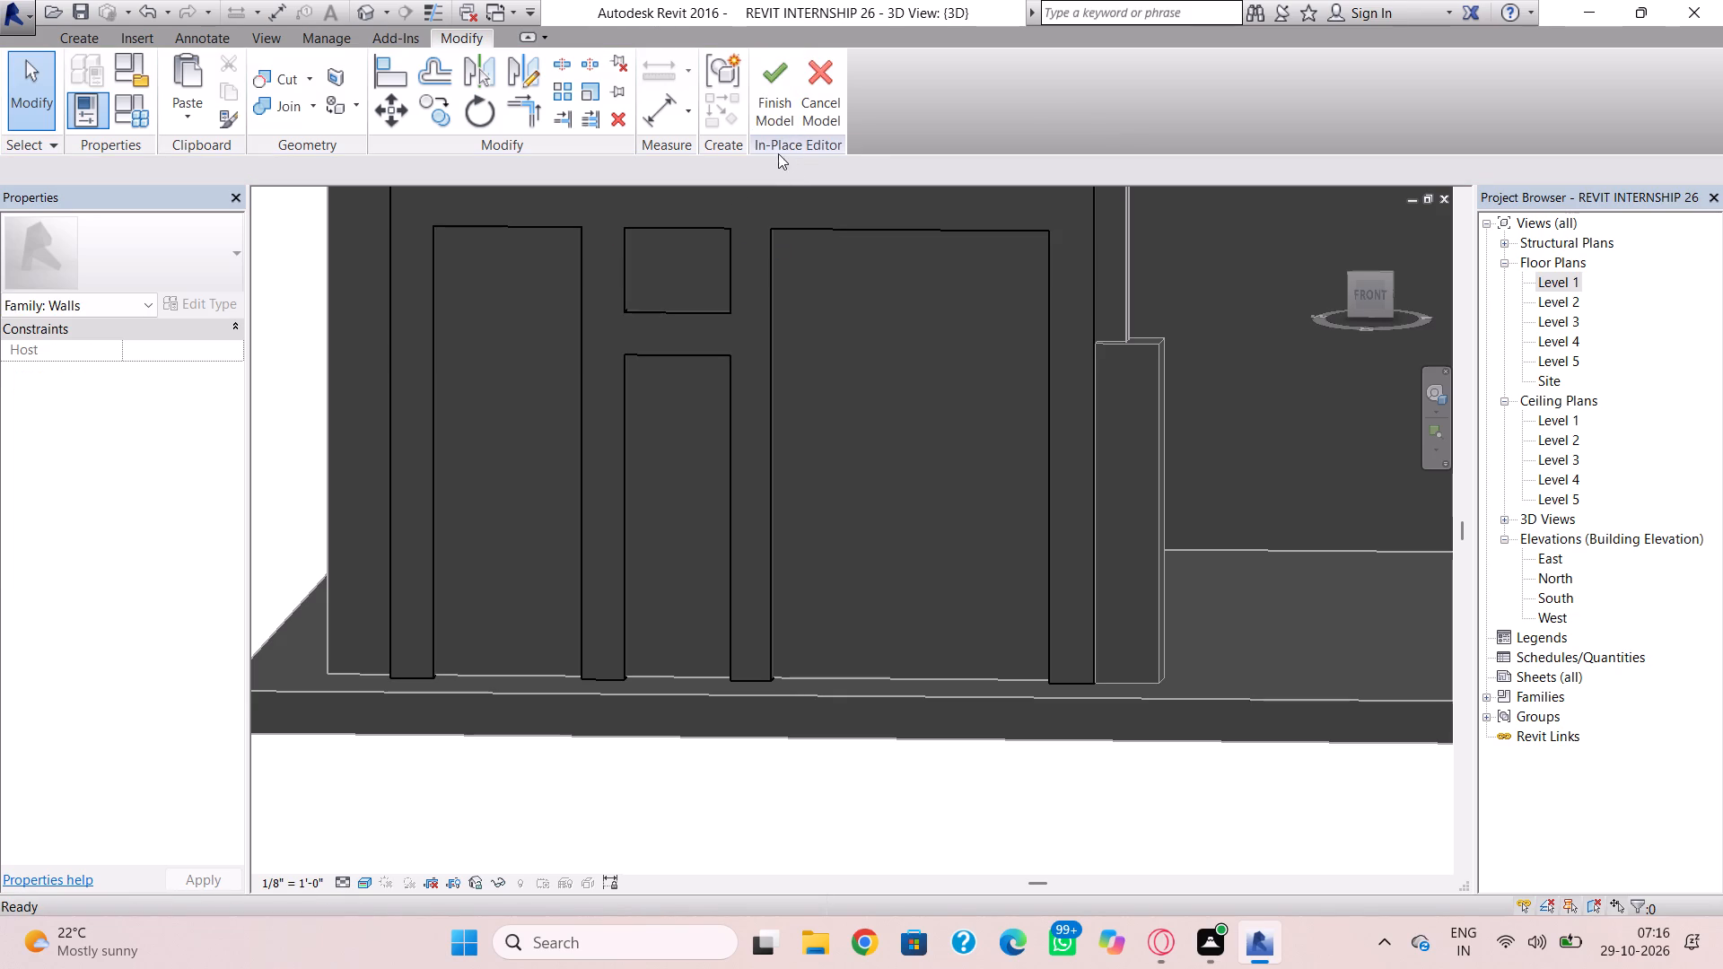
Edit the frame's extrusion sketch and draw four horizontal lines across the wide opening's upper part, the second and third aligned with the crossbar's edges.
left_click(787, 220)
left_click(787, 80)
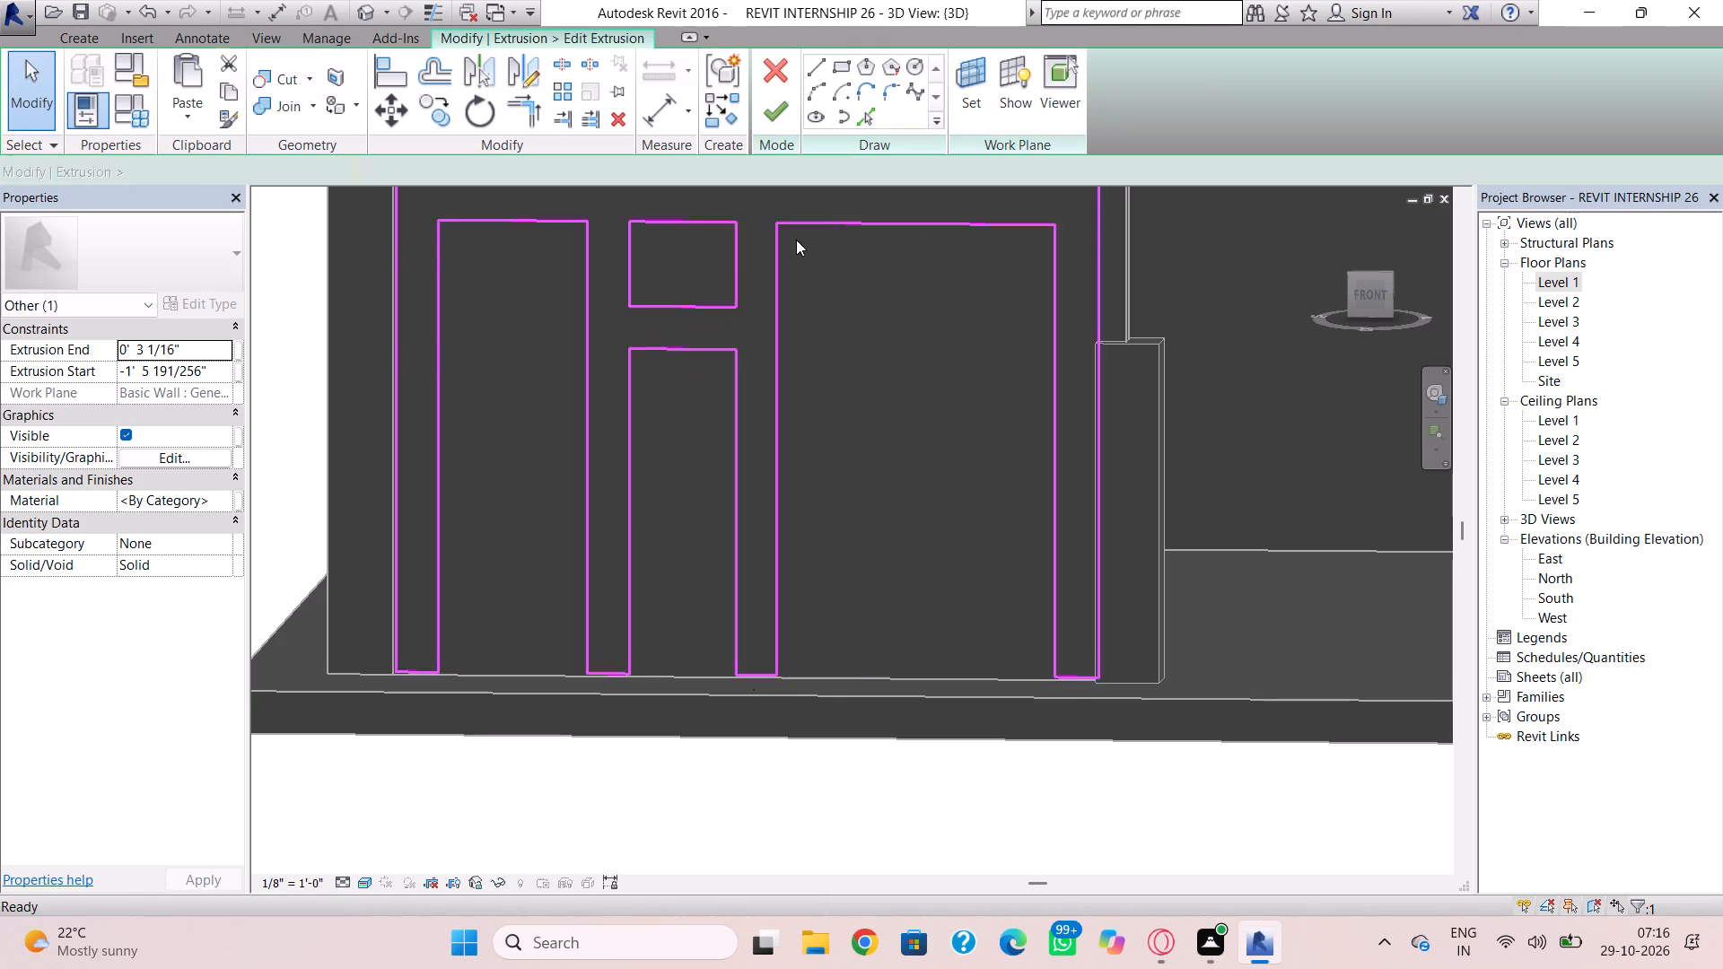
left_click(819, 66)
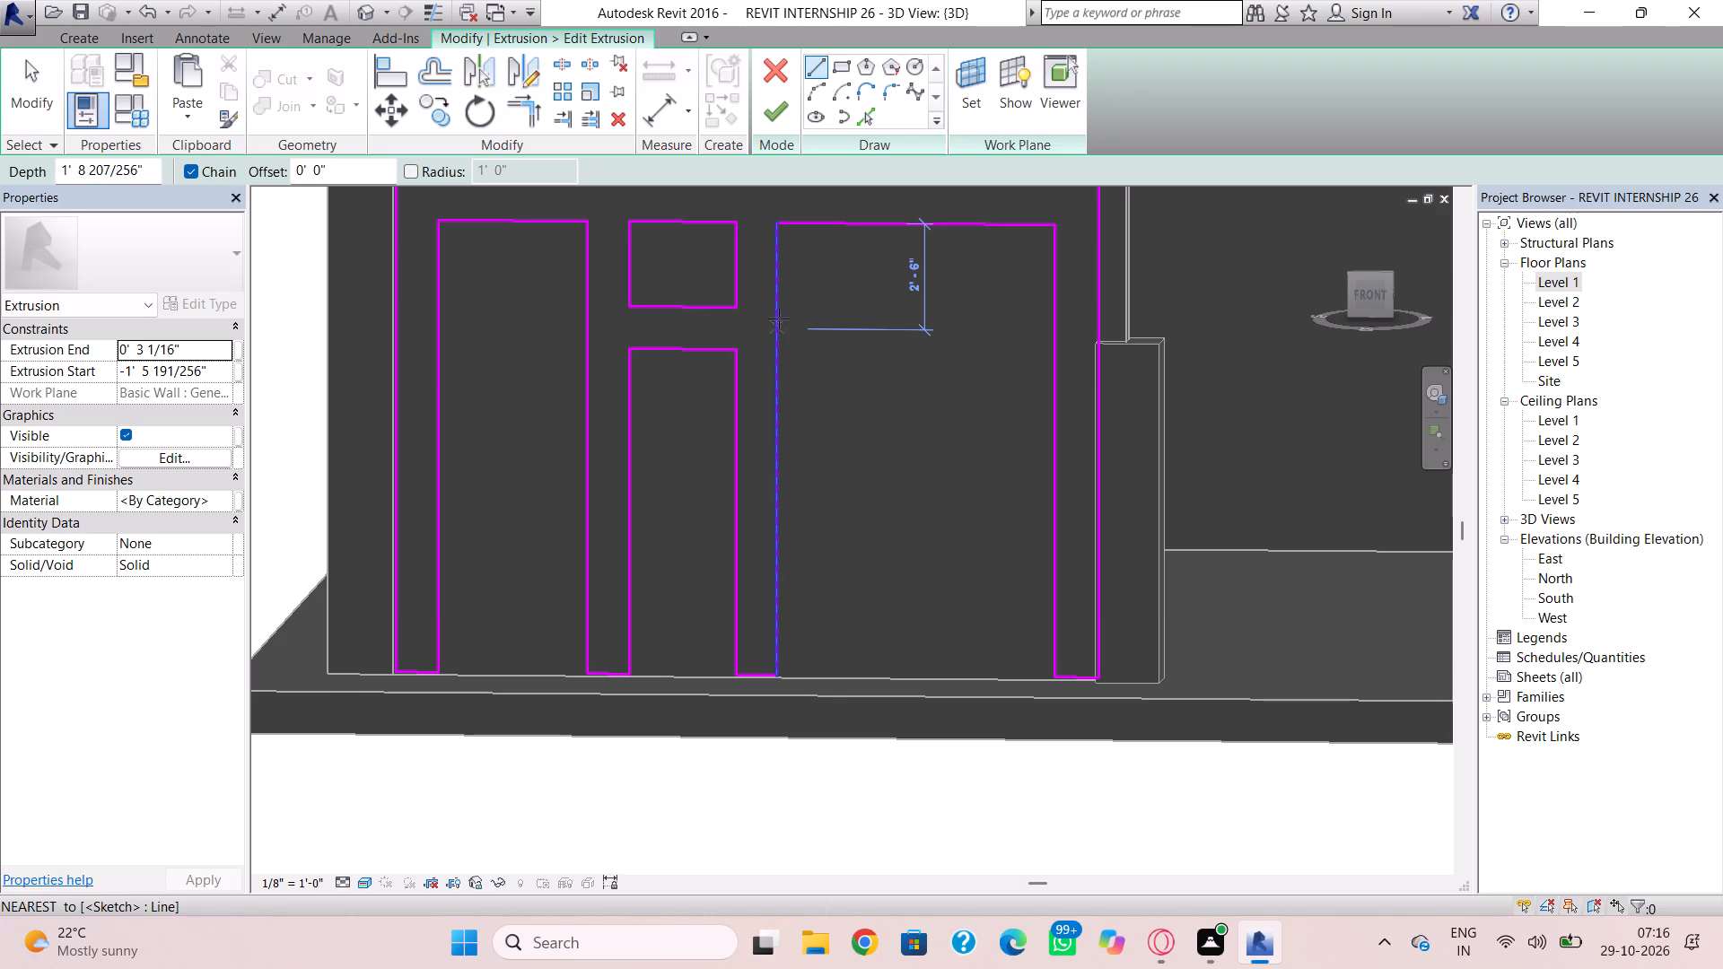
left_click(783, 272)
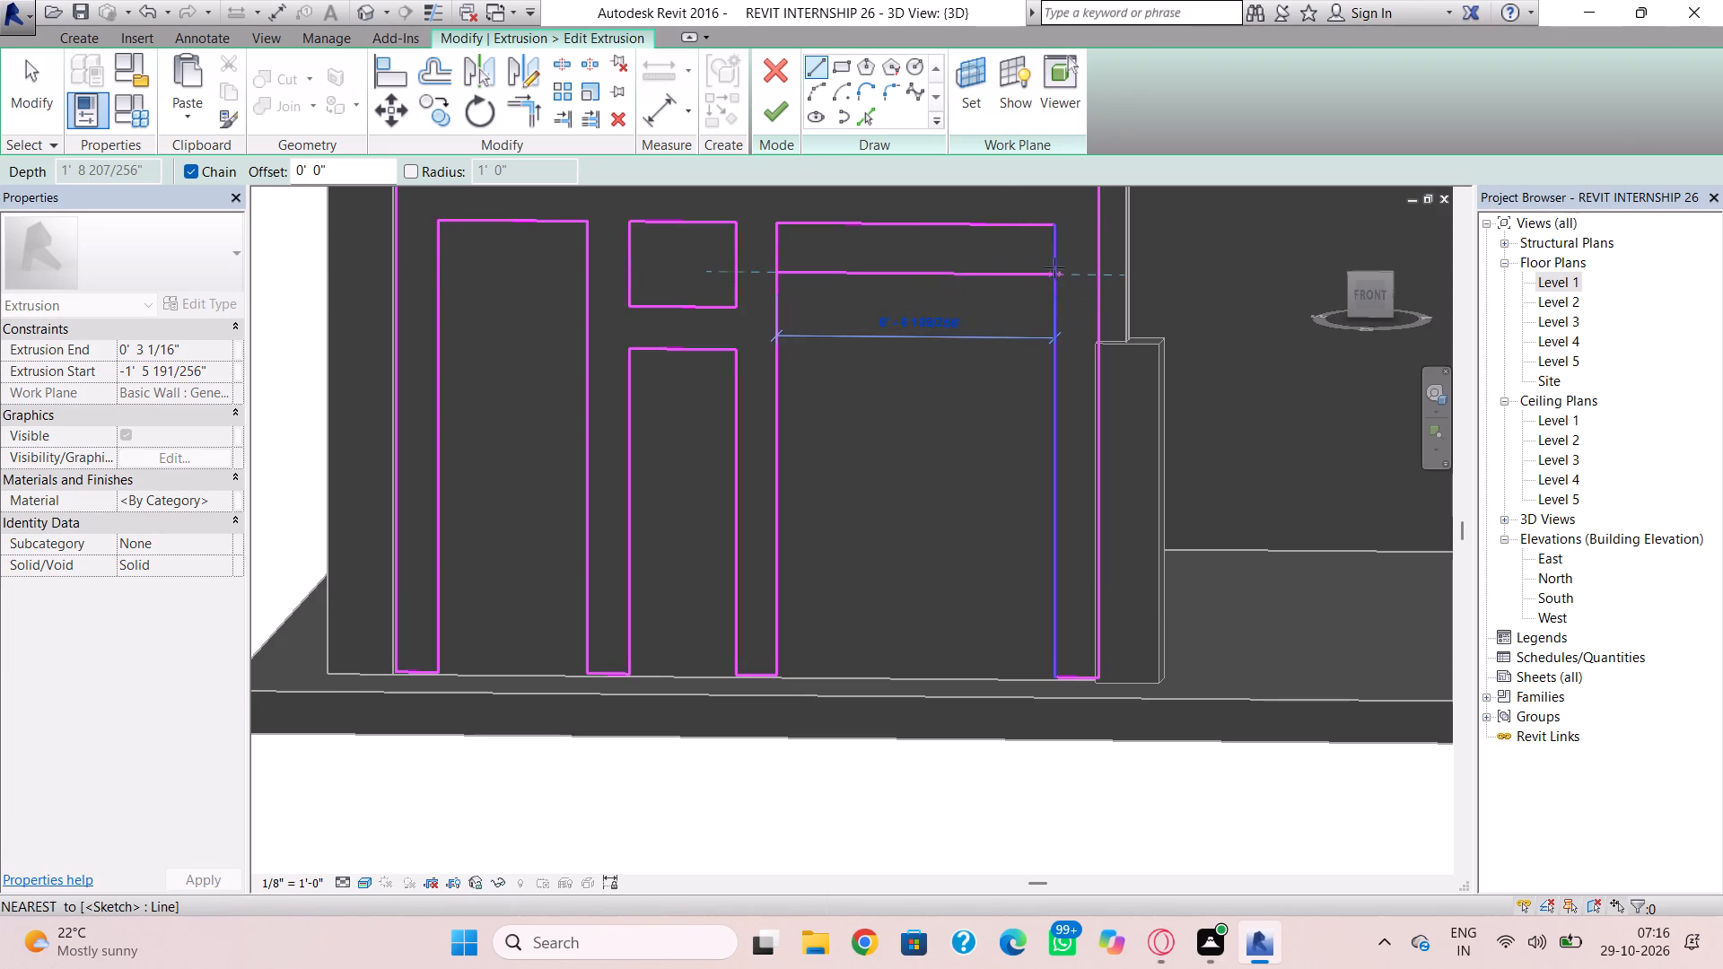
left_click(1058, 270)
key("Escape")
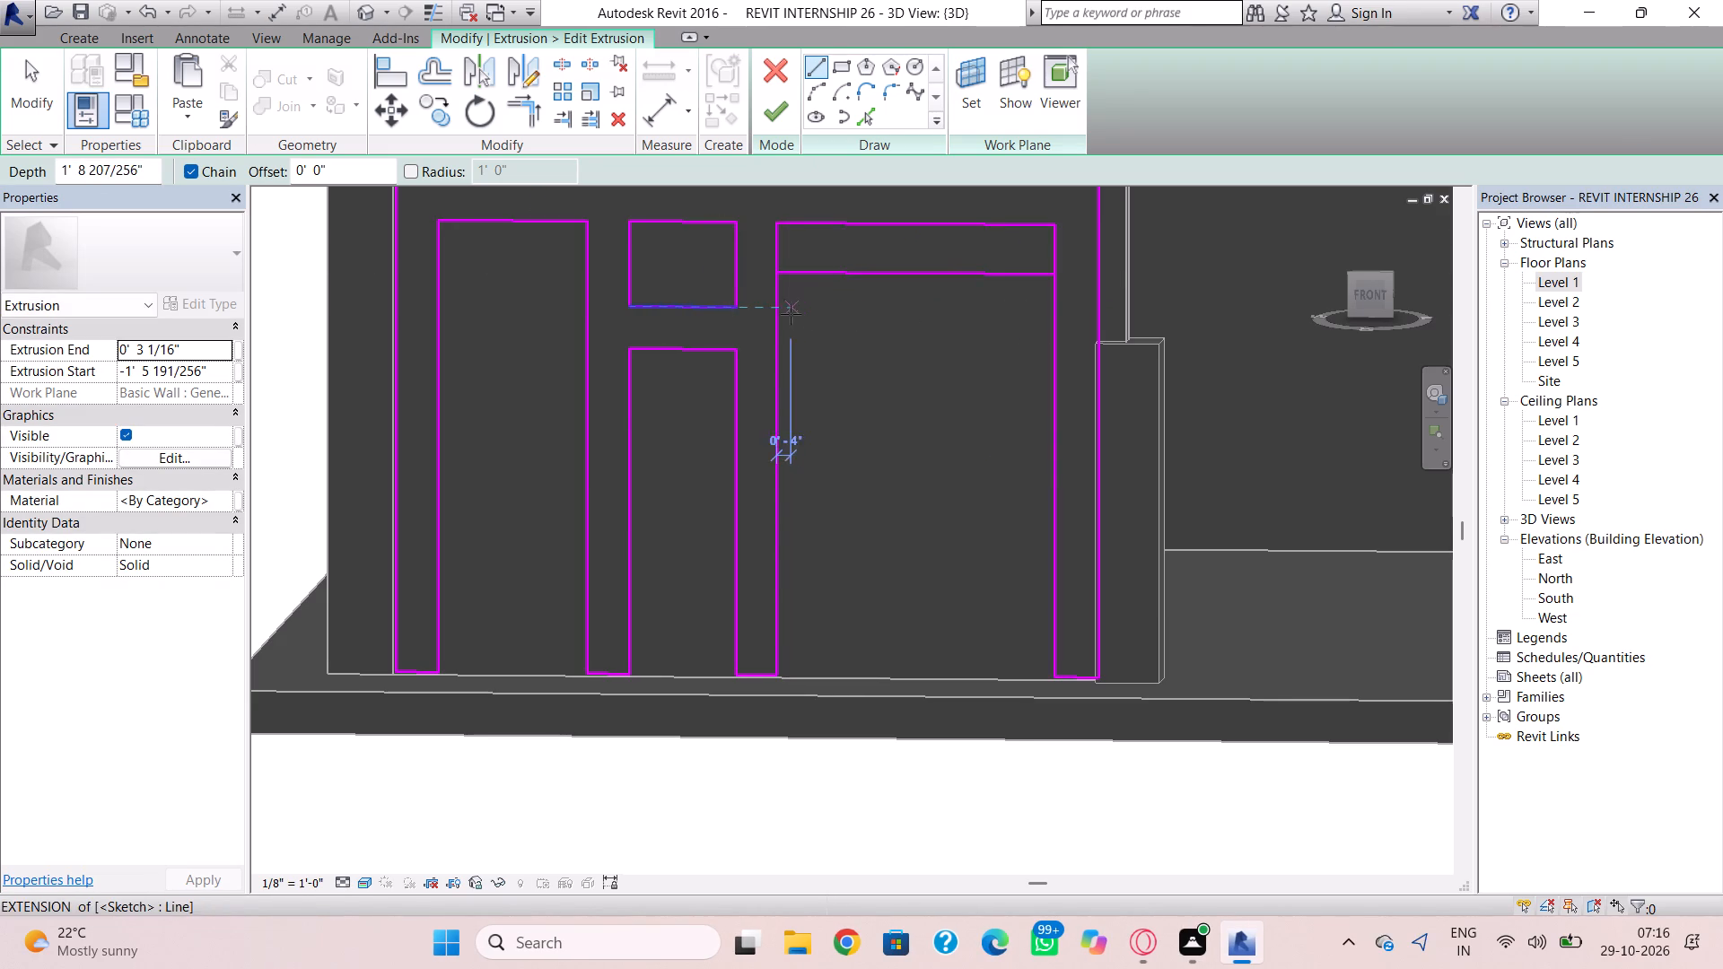
left_click(779, 310)
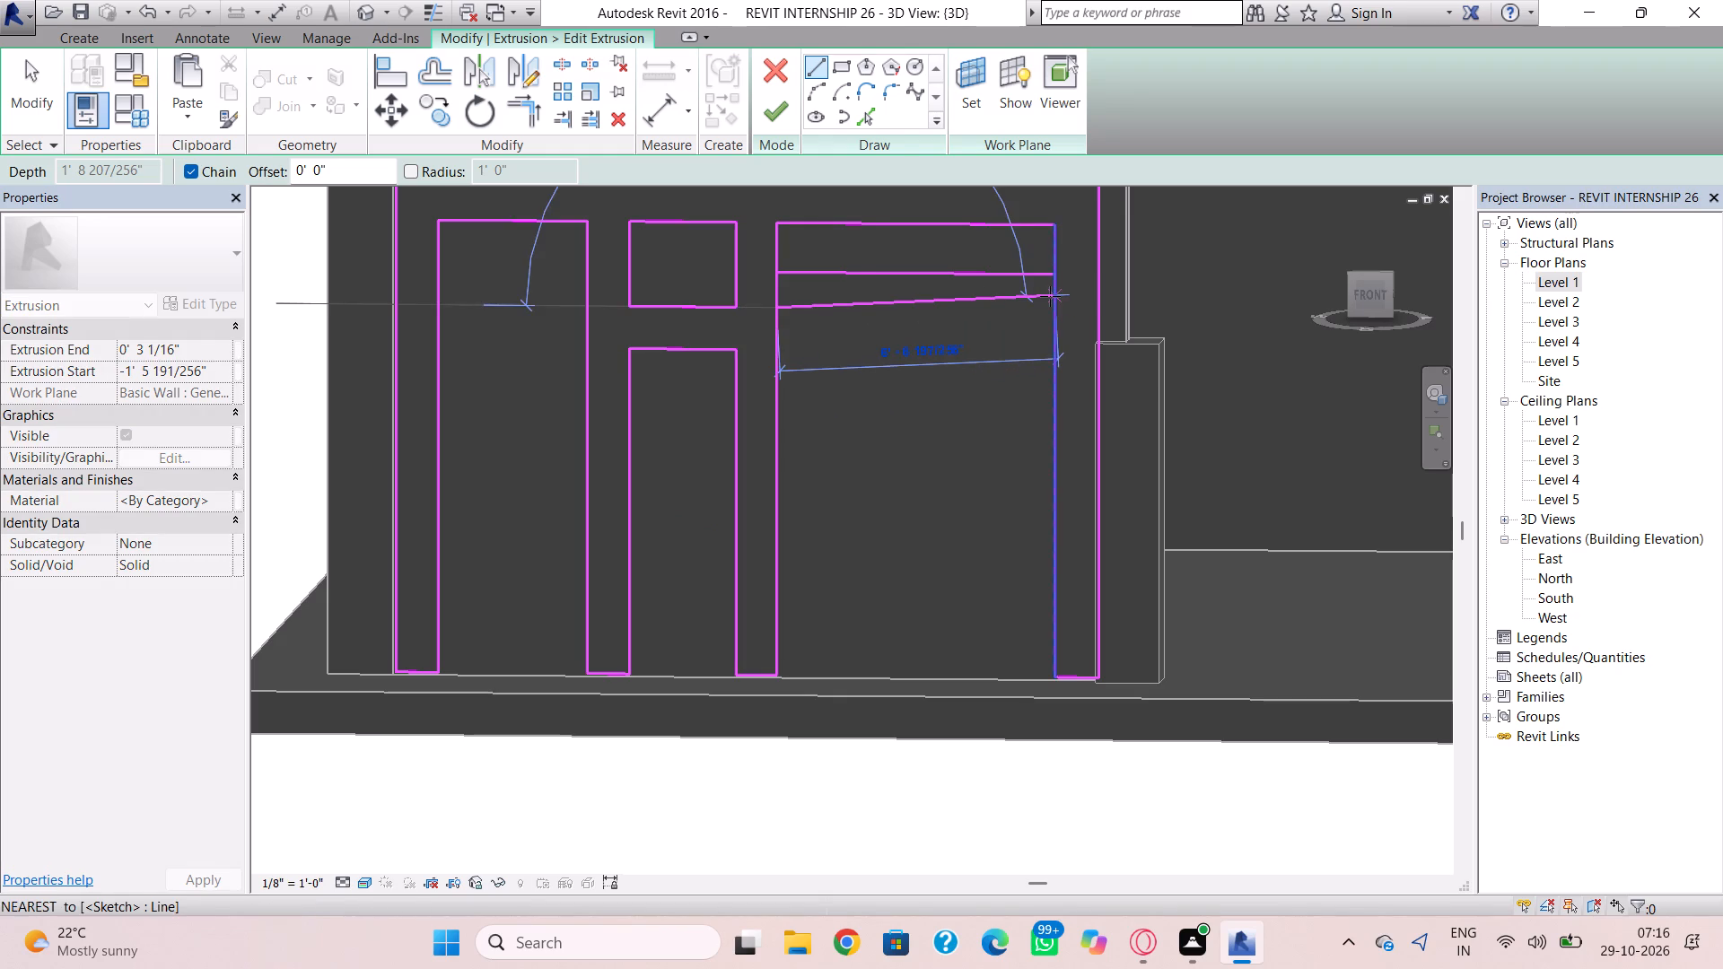
left_click(1056, 303)
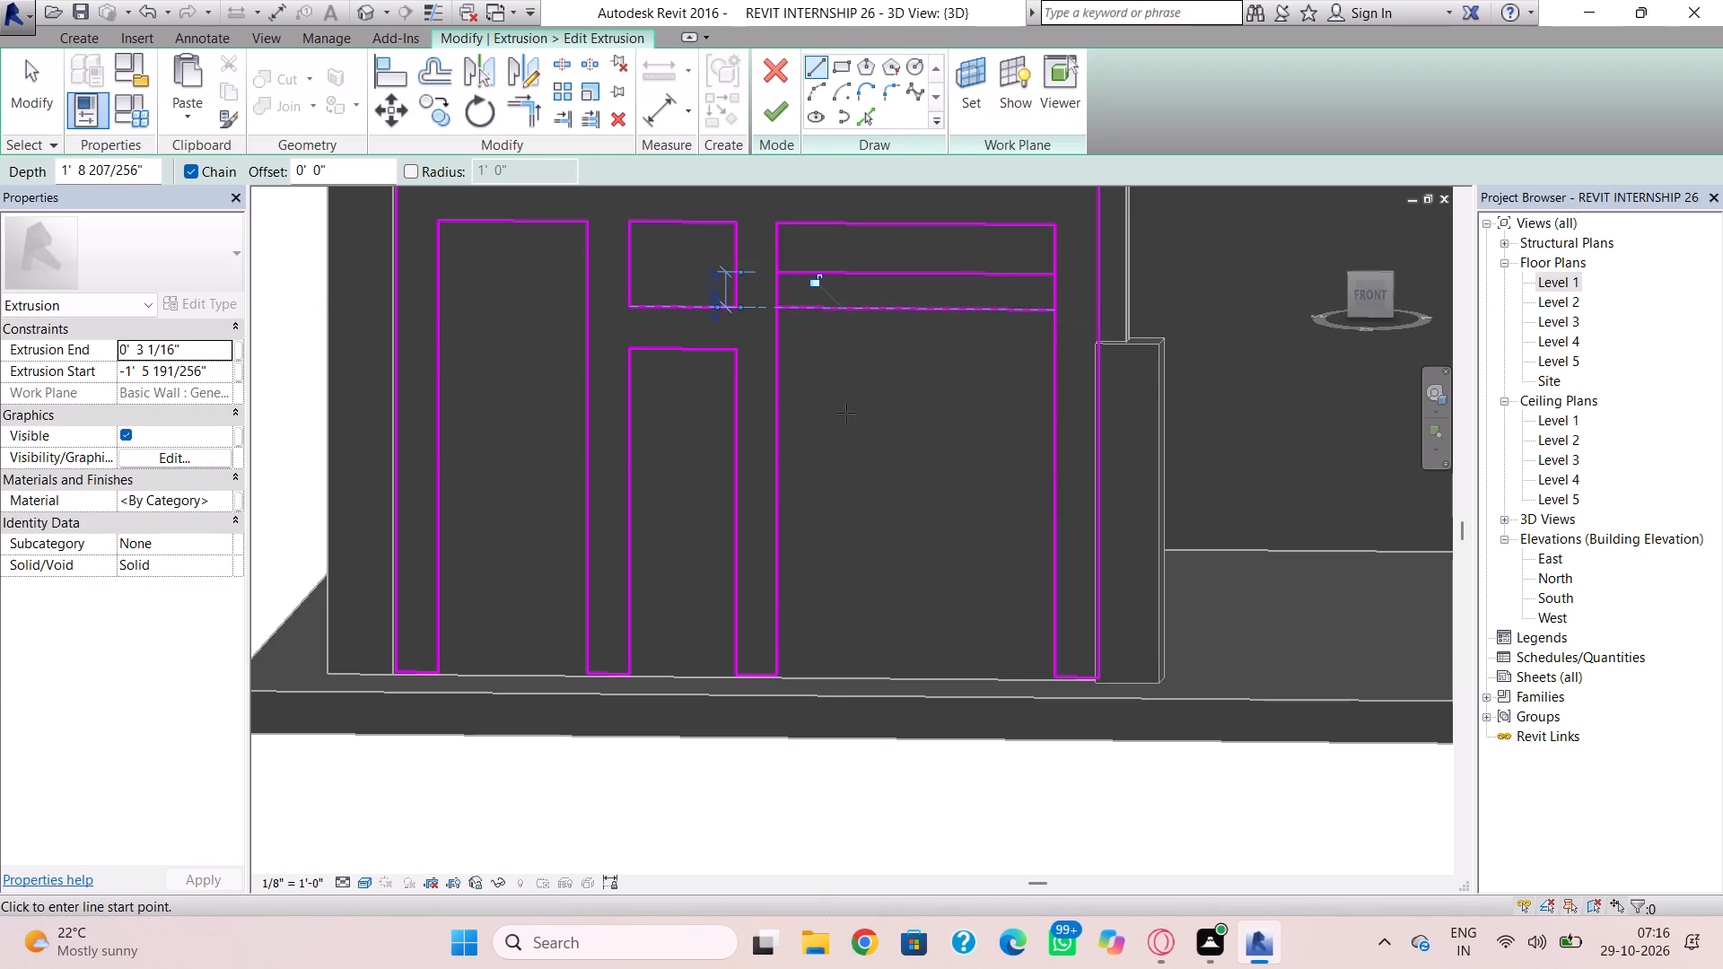
left_click(783, 343)
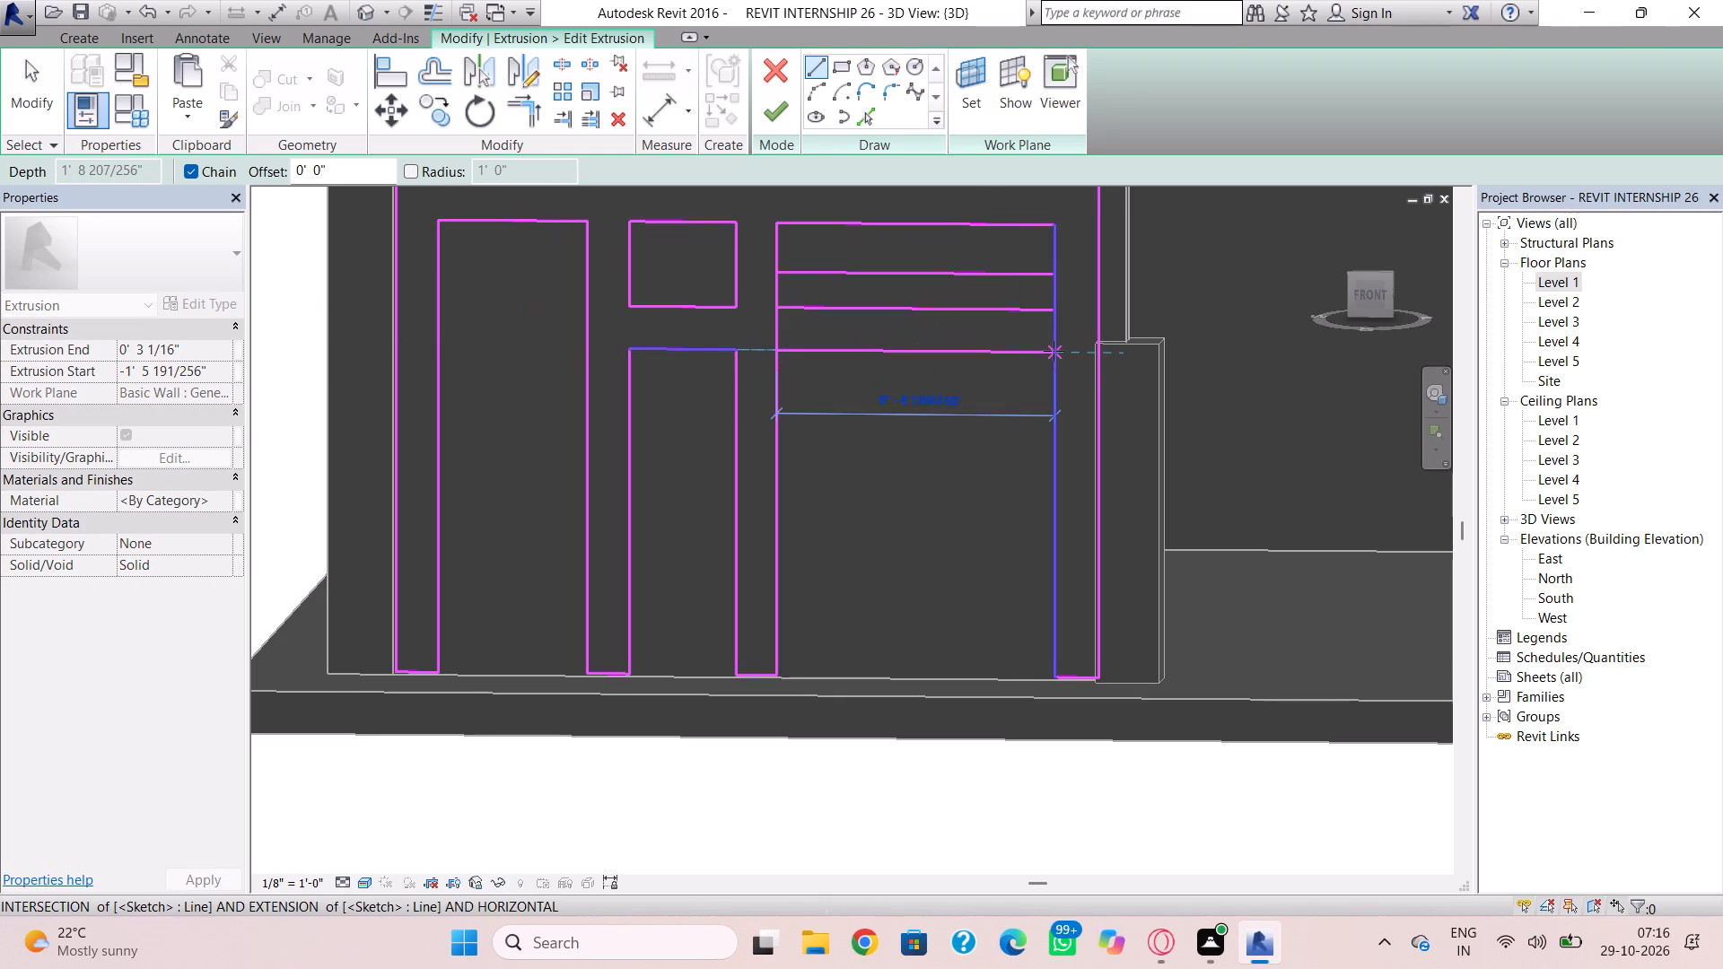
left_click(1054, 351)
left_click(780, 388)
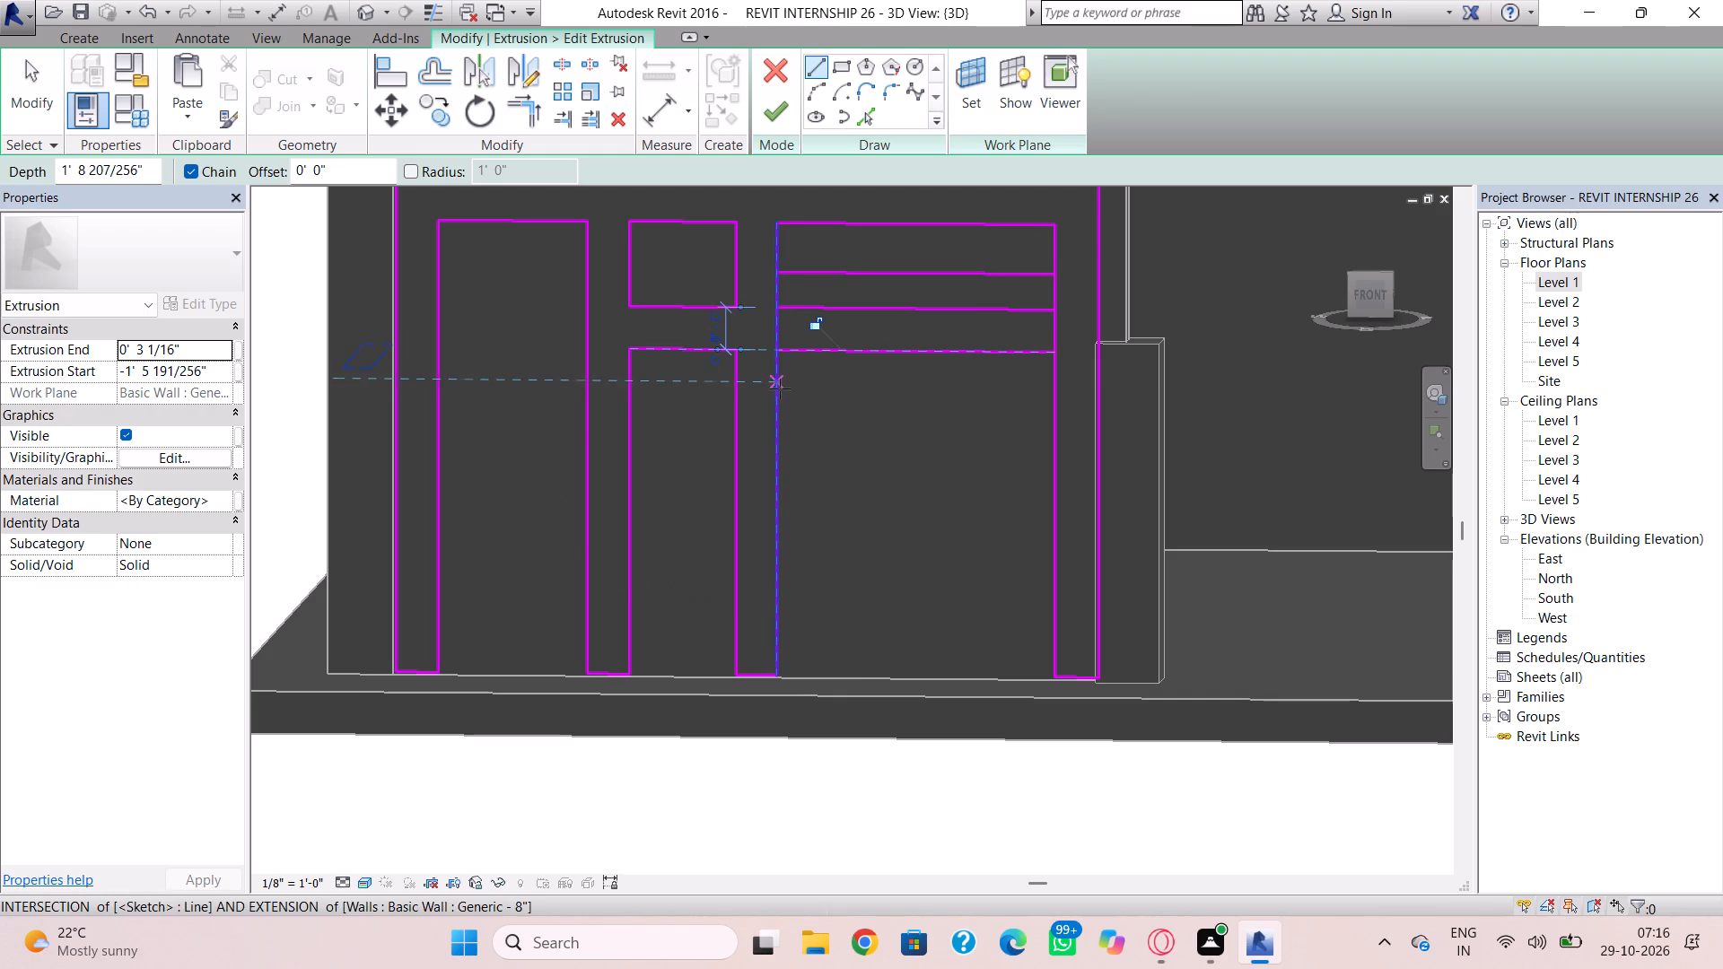
left_click(1050, 379)
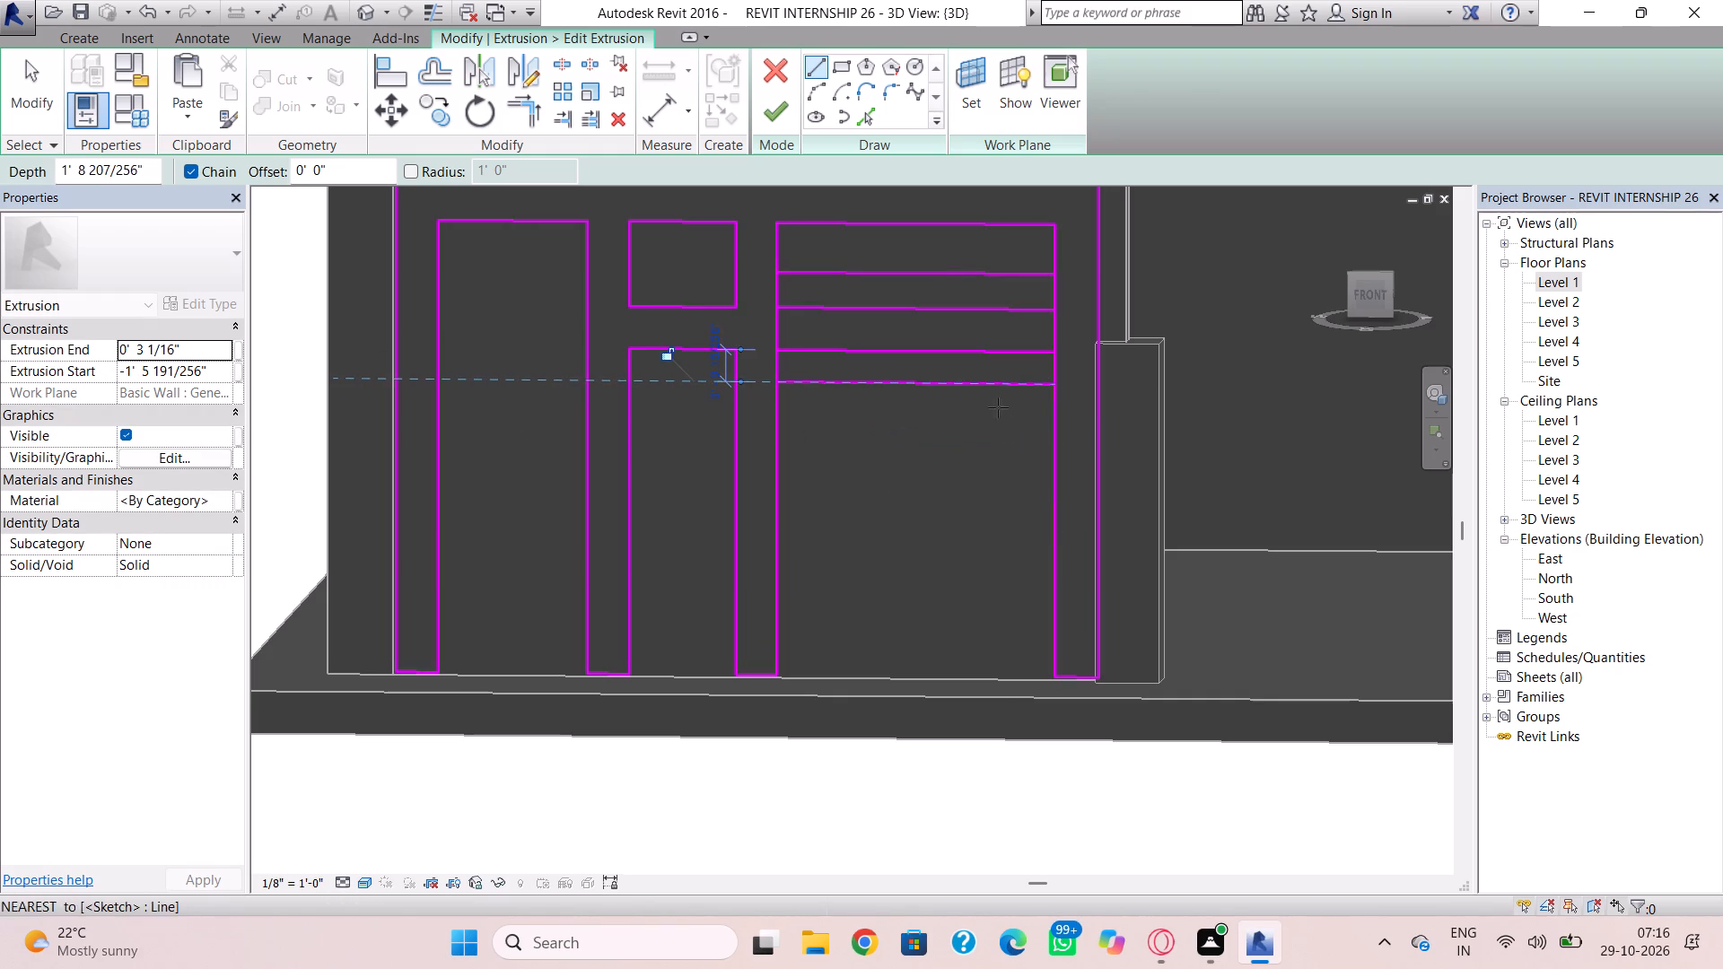
Draw seven more horizontal lines across the wide opening, spaced down from the existing slat lines to just above its base.
left_click(780, 426)
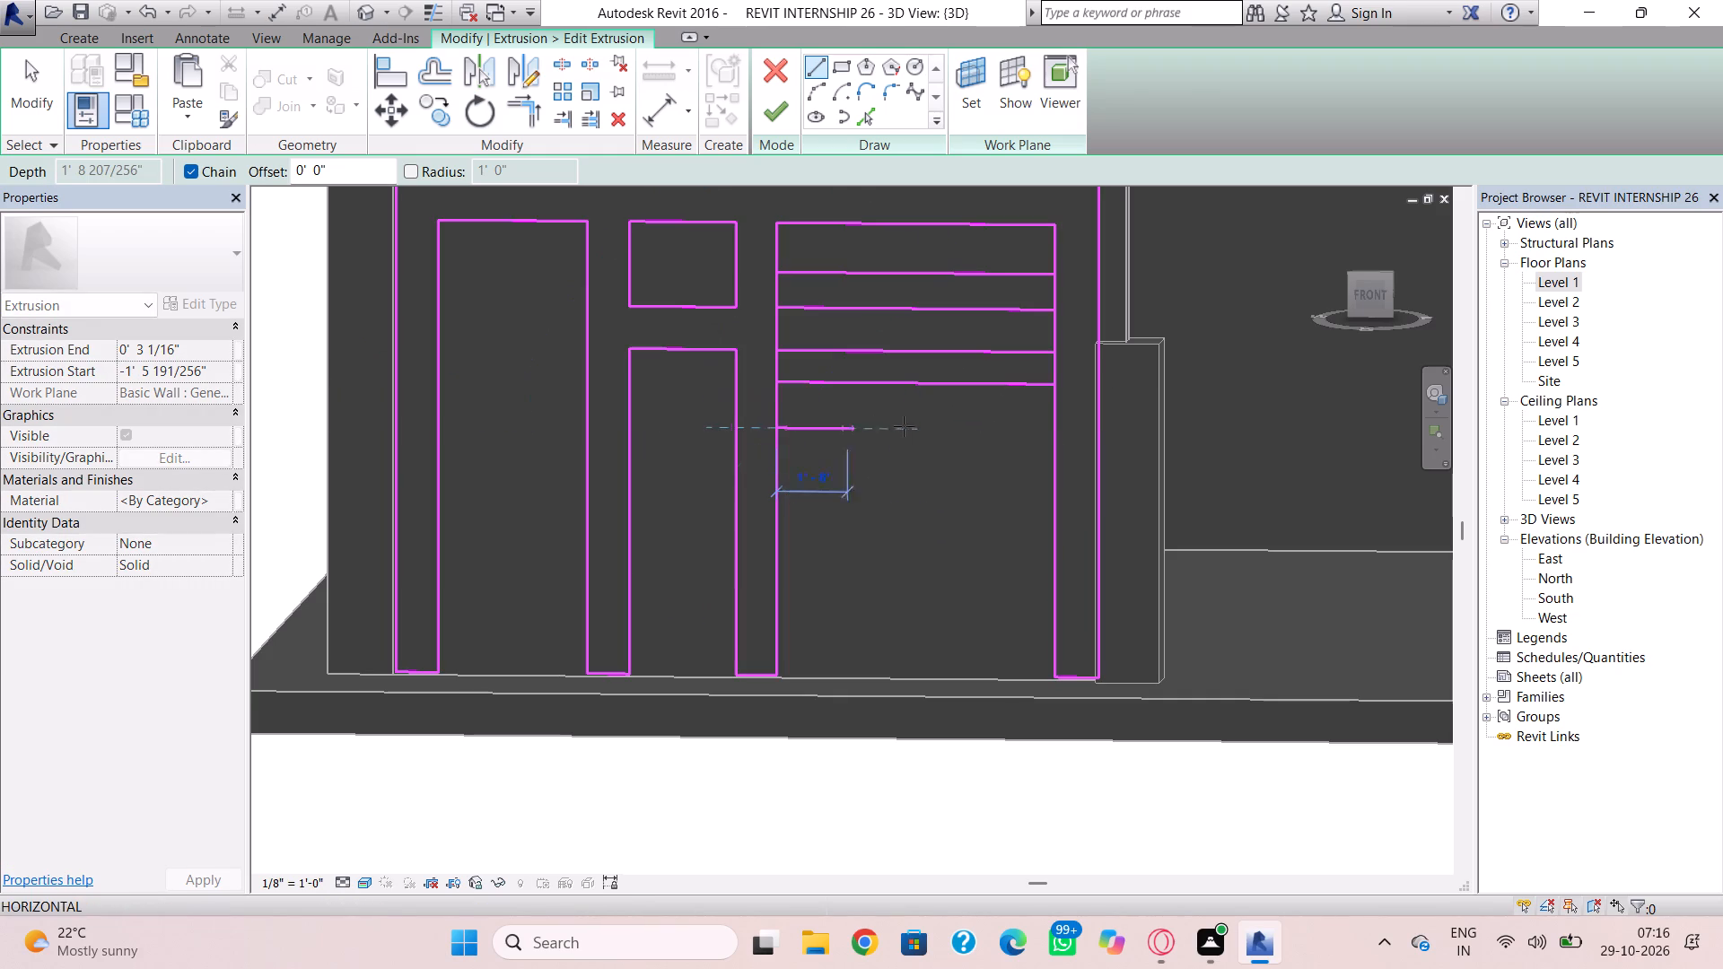
left_click(1049, 419)
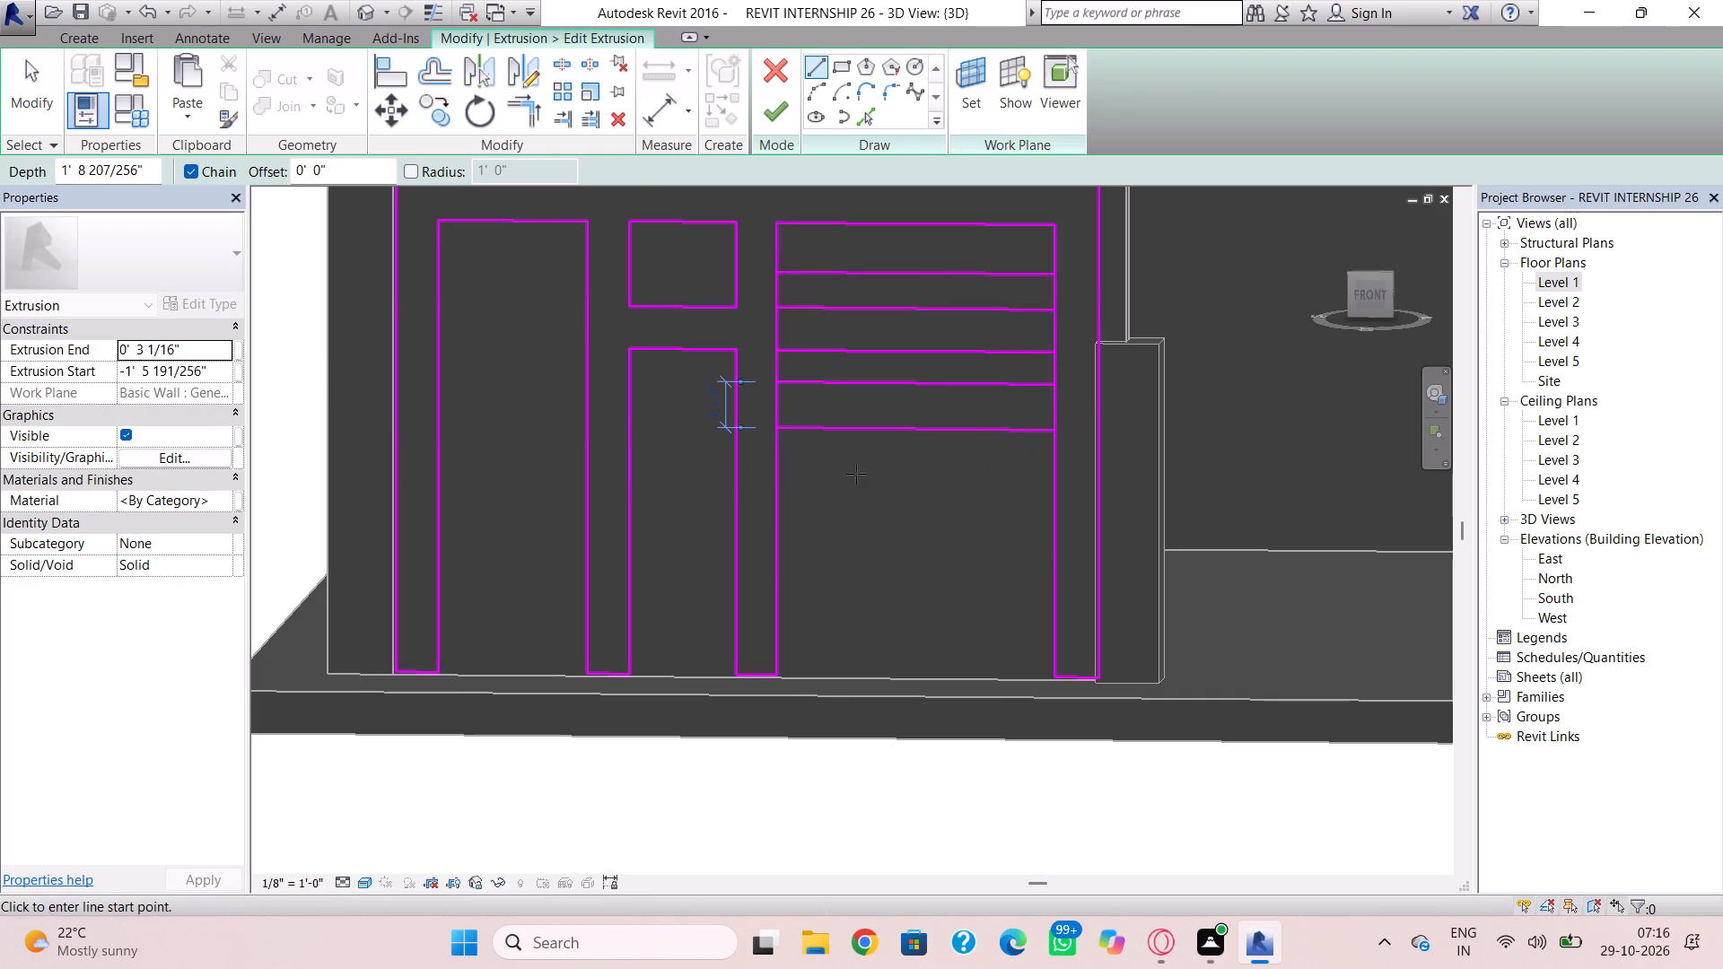
left_click(780, 460)
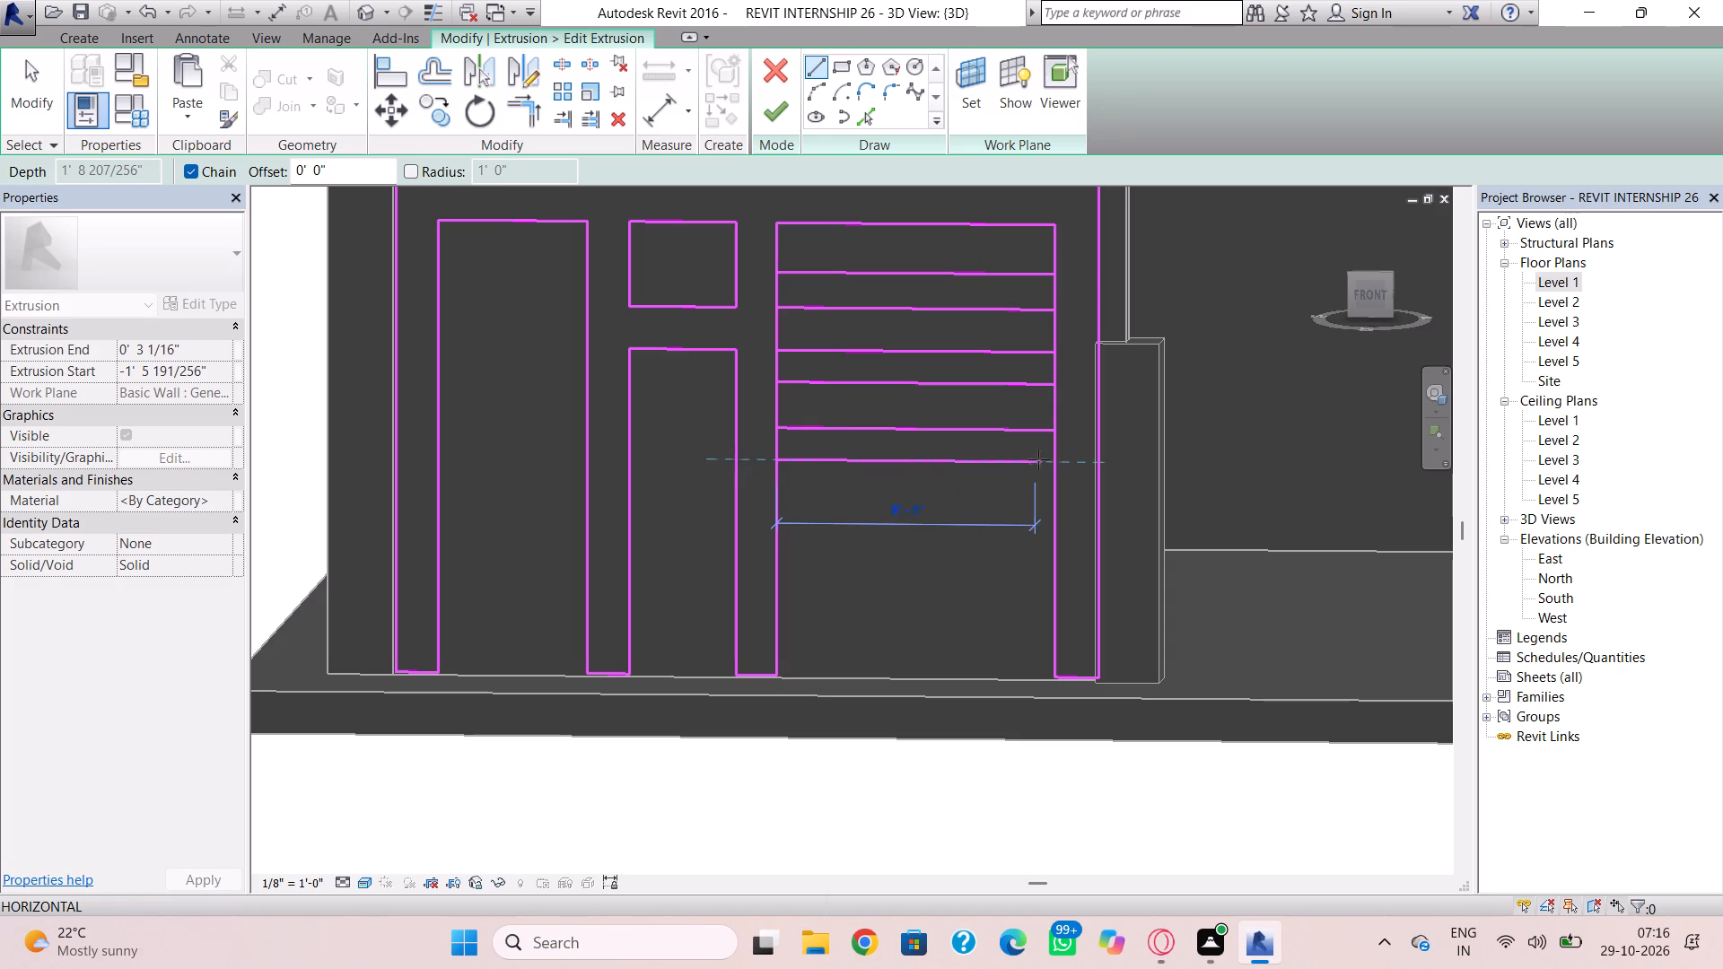
left_click(1054, 458)
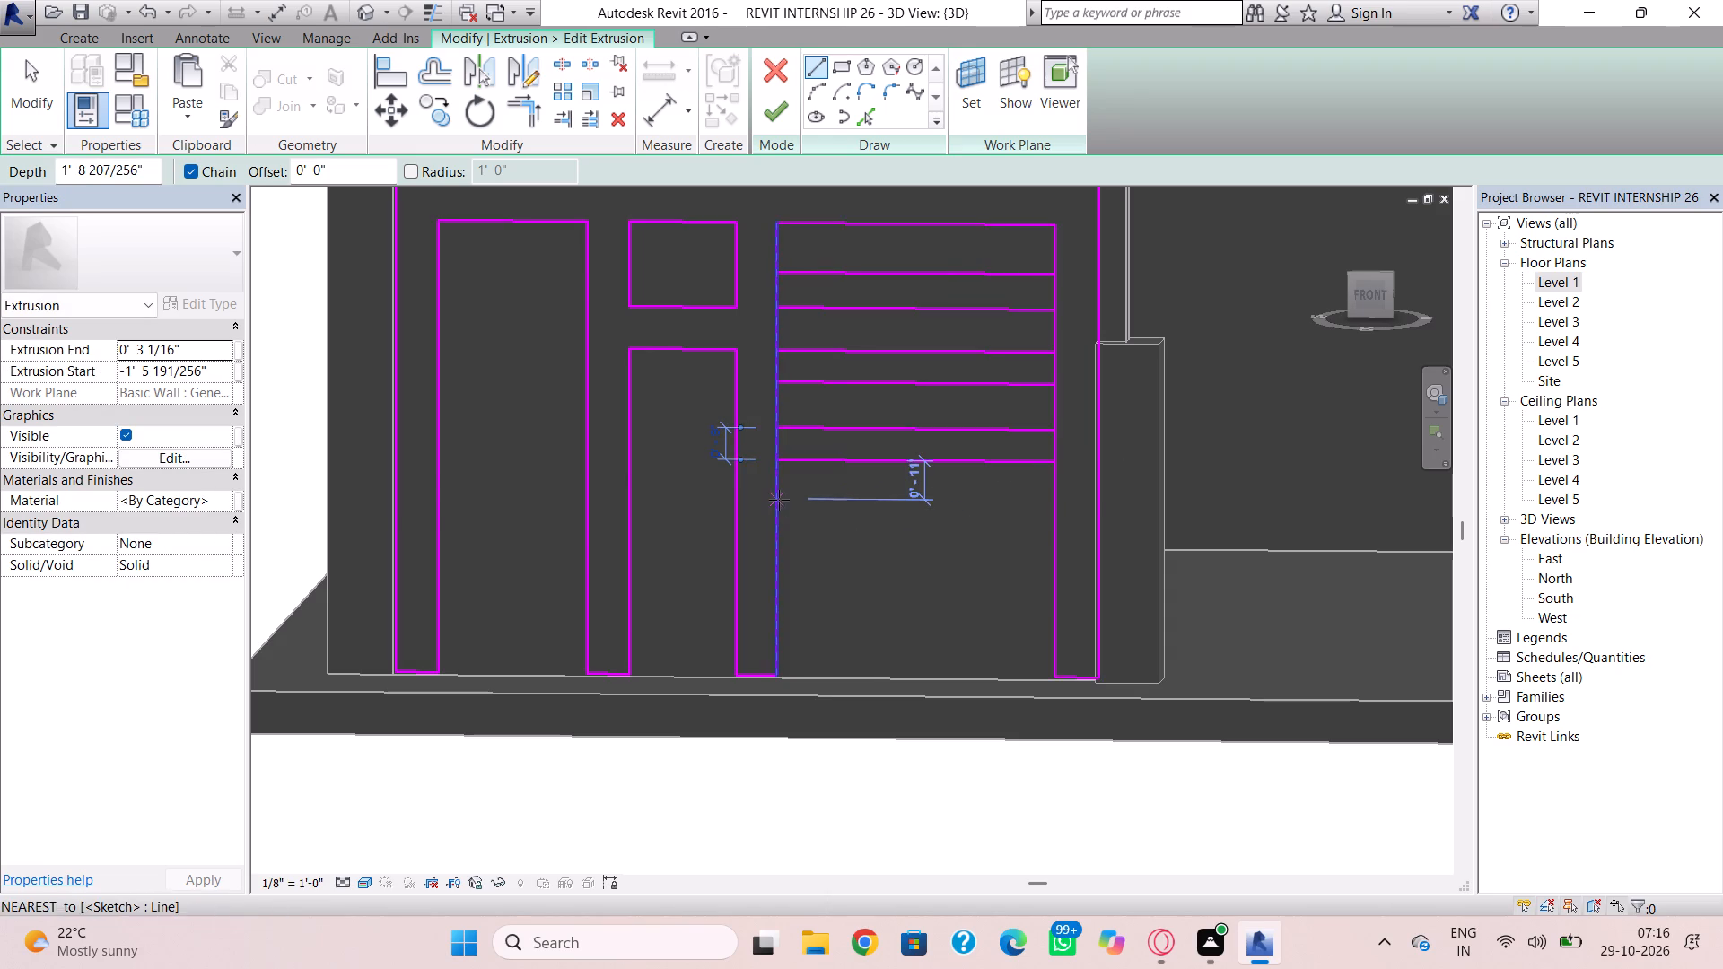
left_click(779, 500)
left_click(1048, 493)
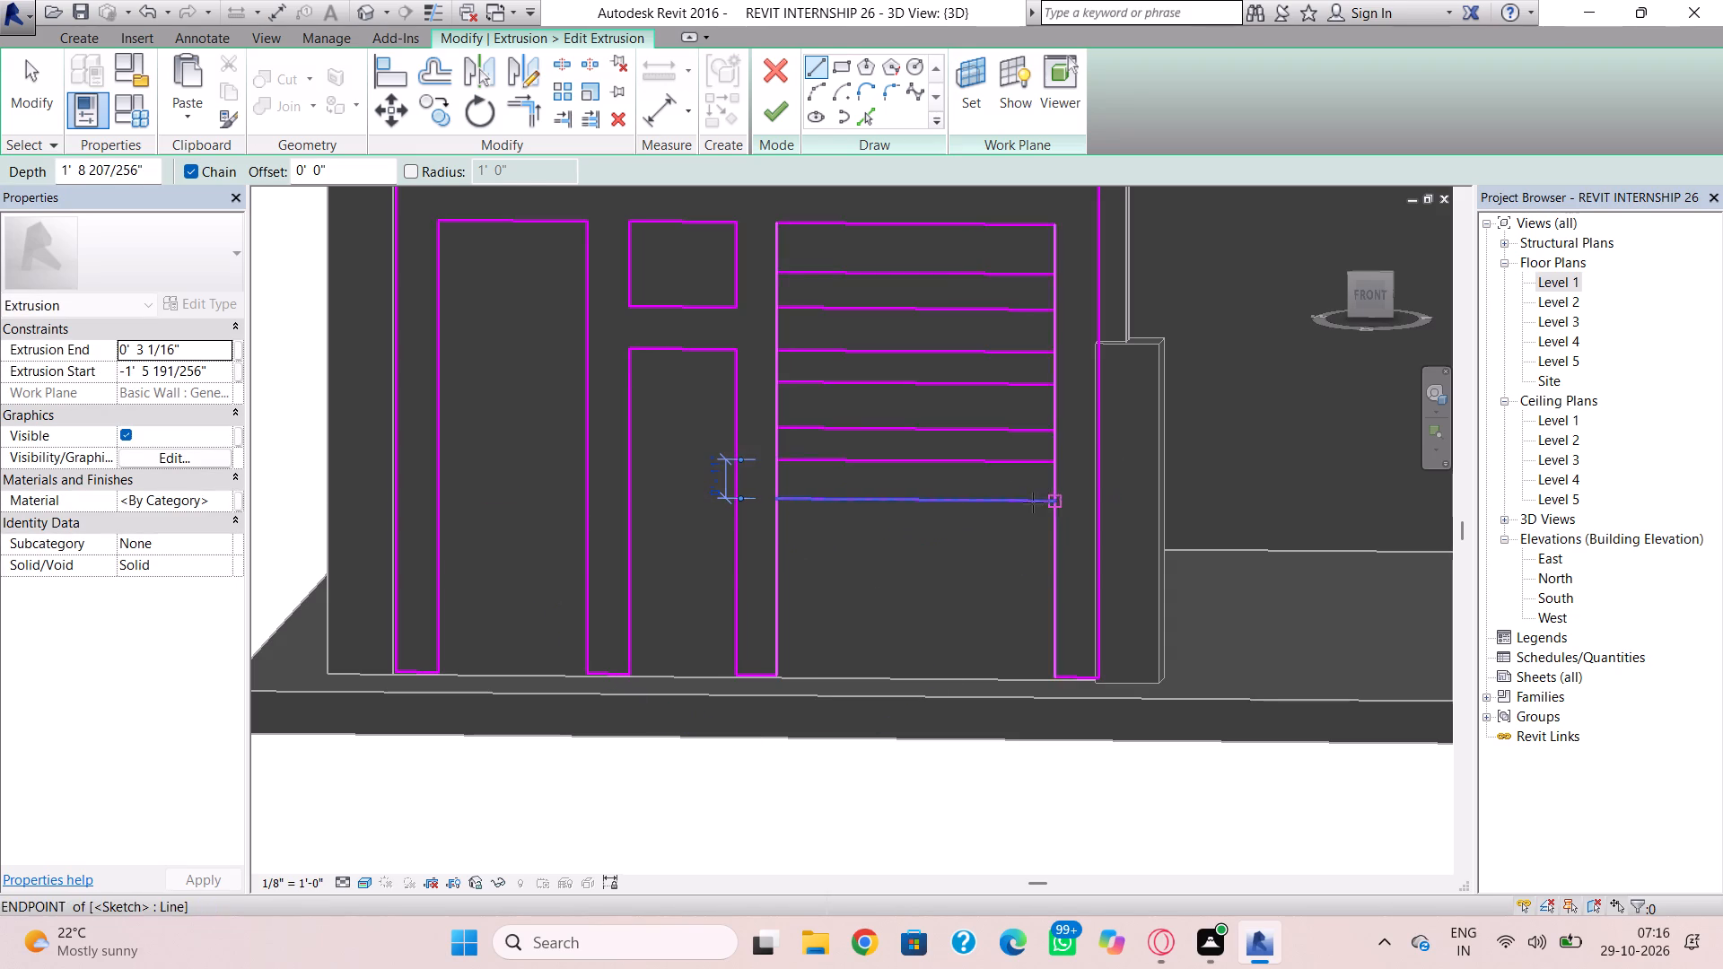
left_click(780, 537)
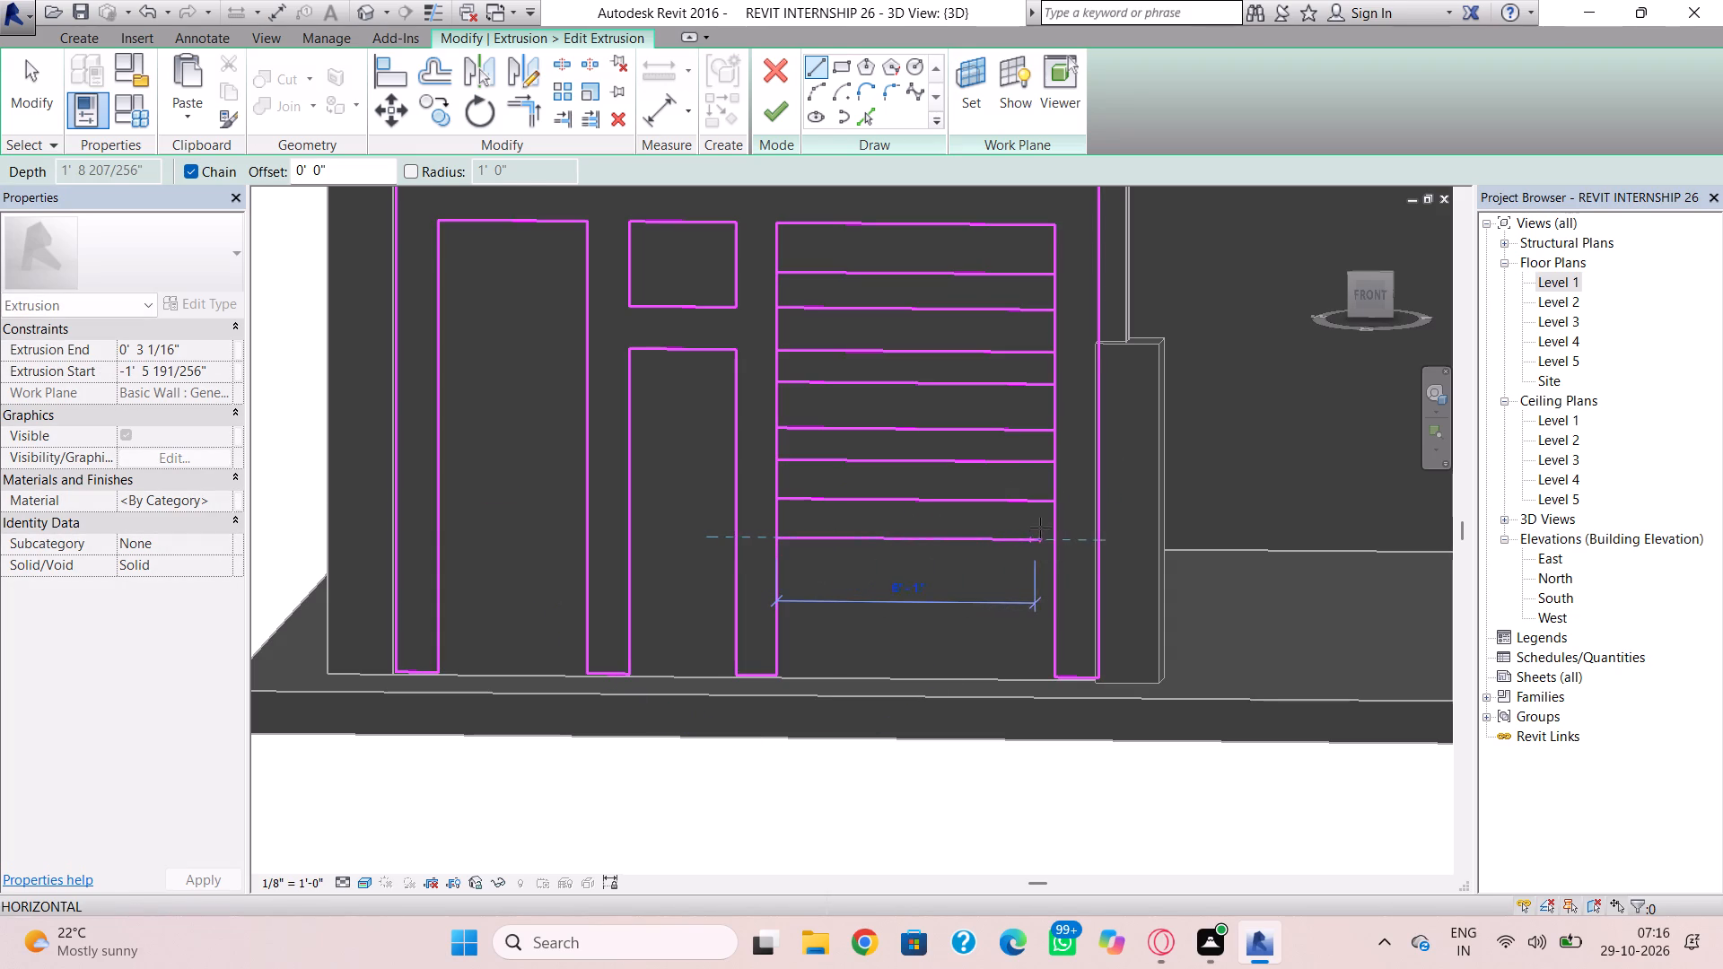
left_click(1047, 528)
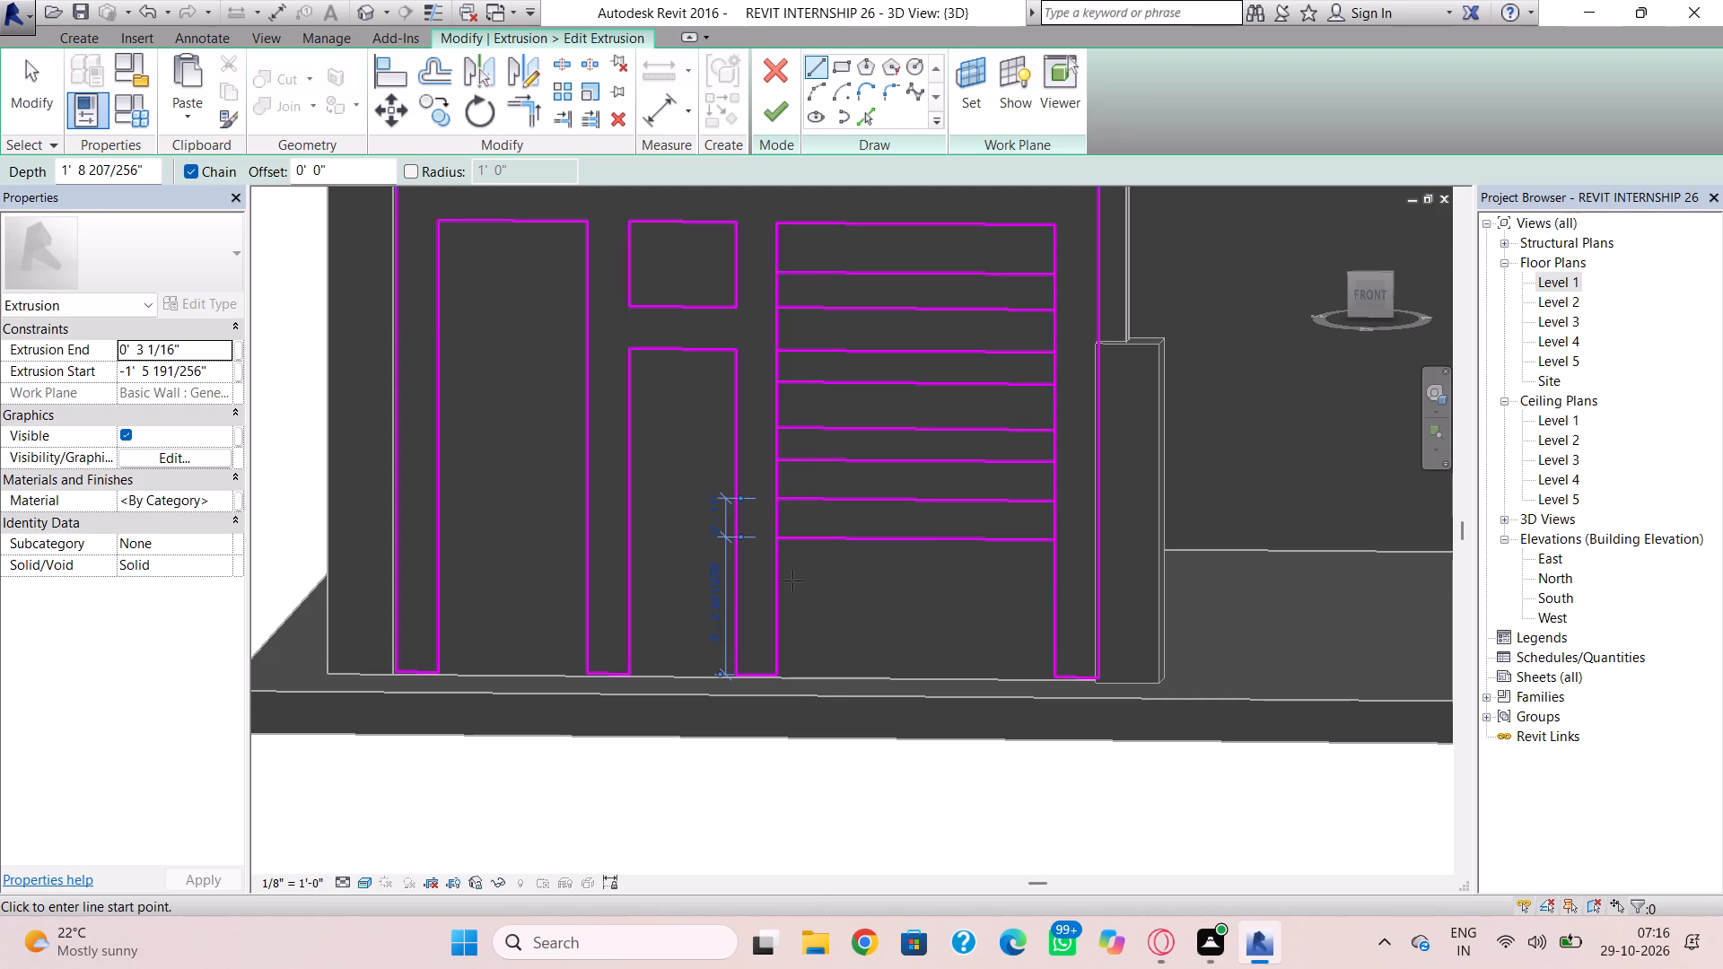
left_click(783, 576)
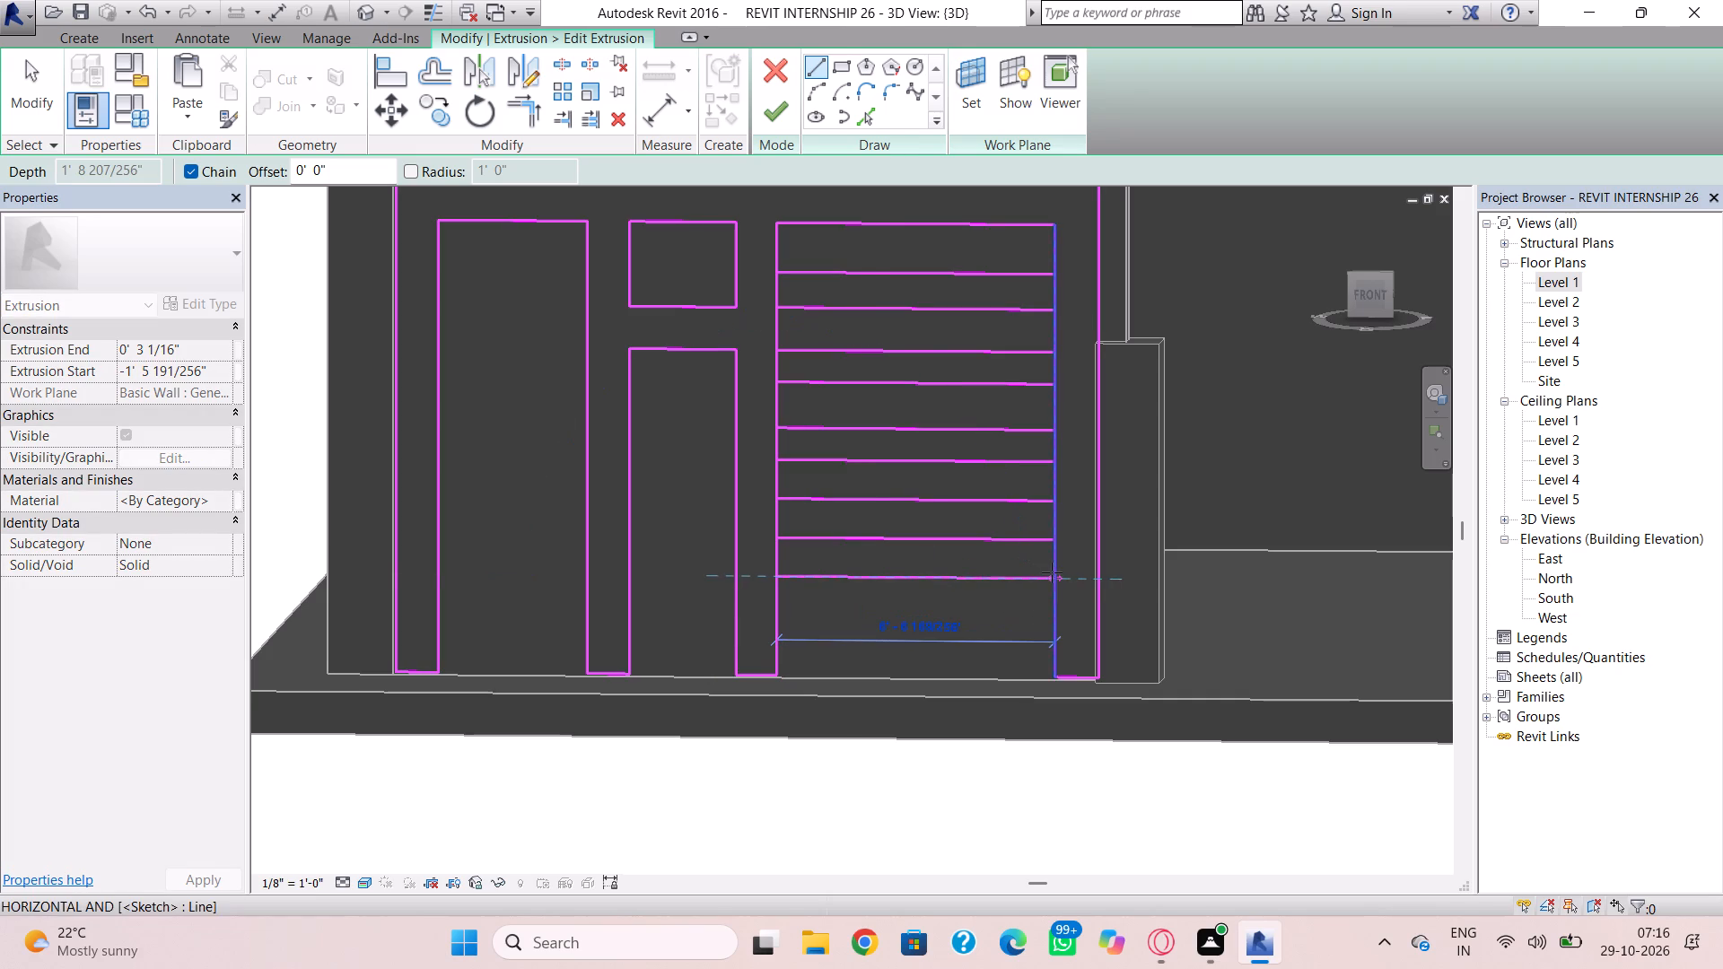
left_click(1052, 572)
left_click(782, 622)
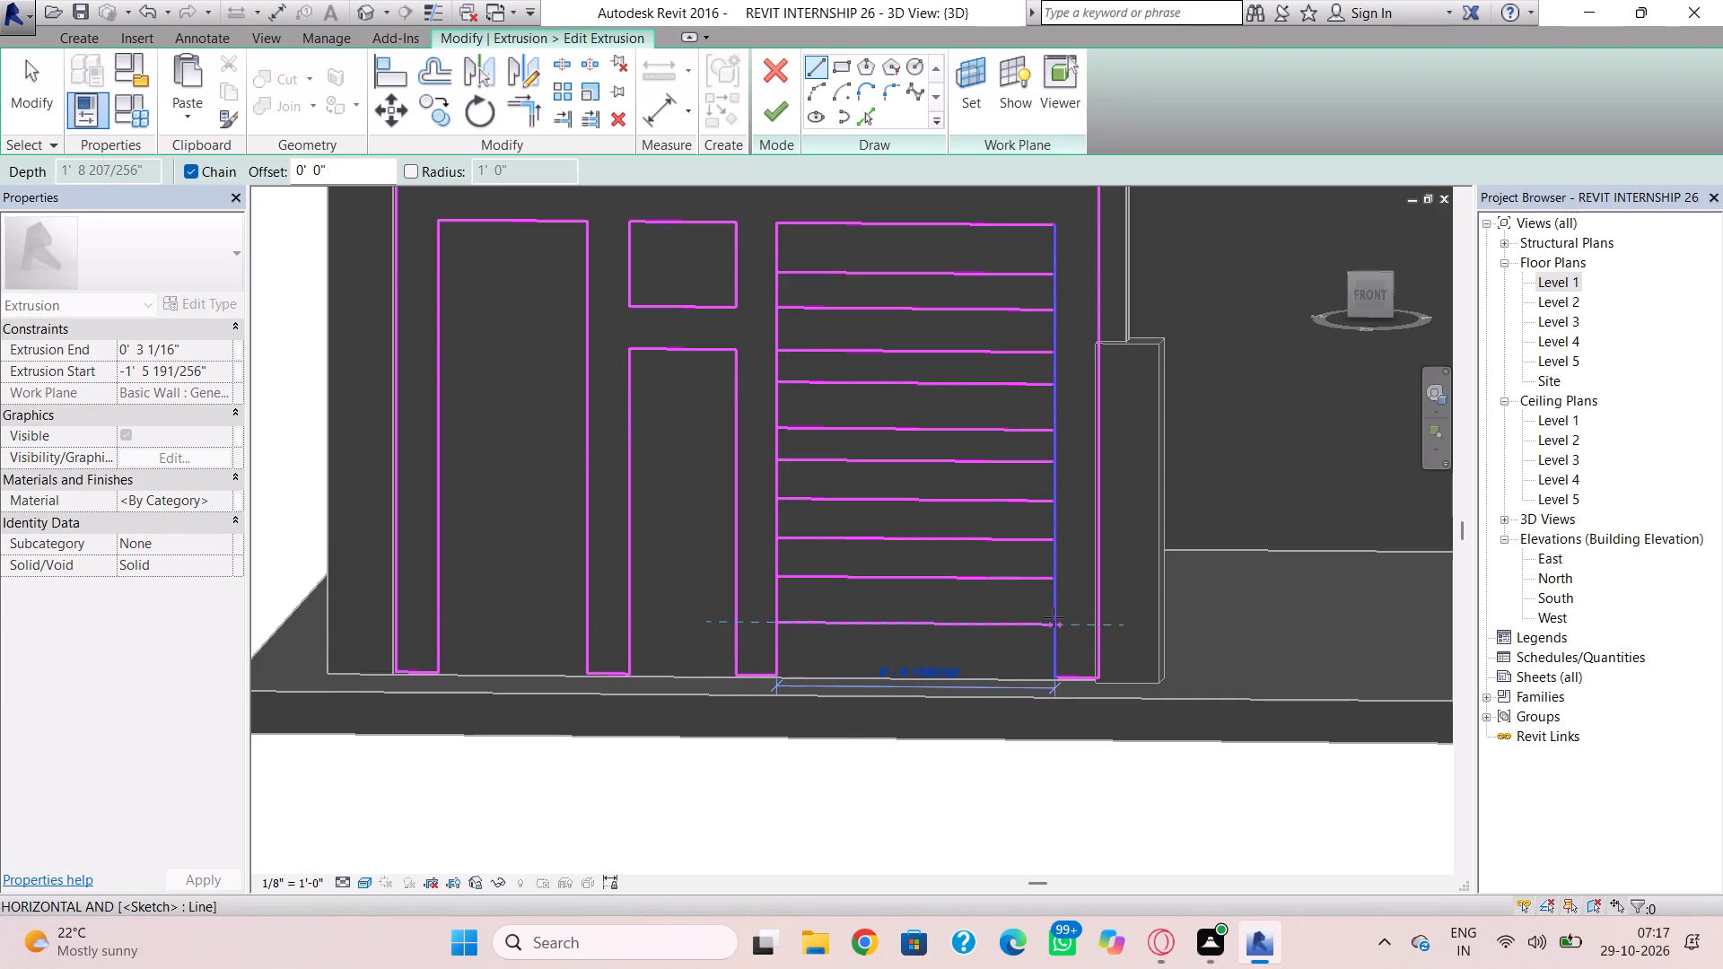
left_click(1054, 617)
left_click(780, 660)
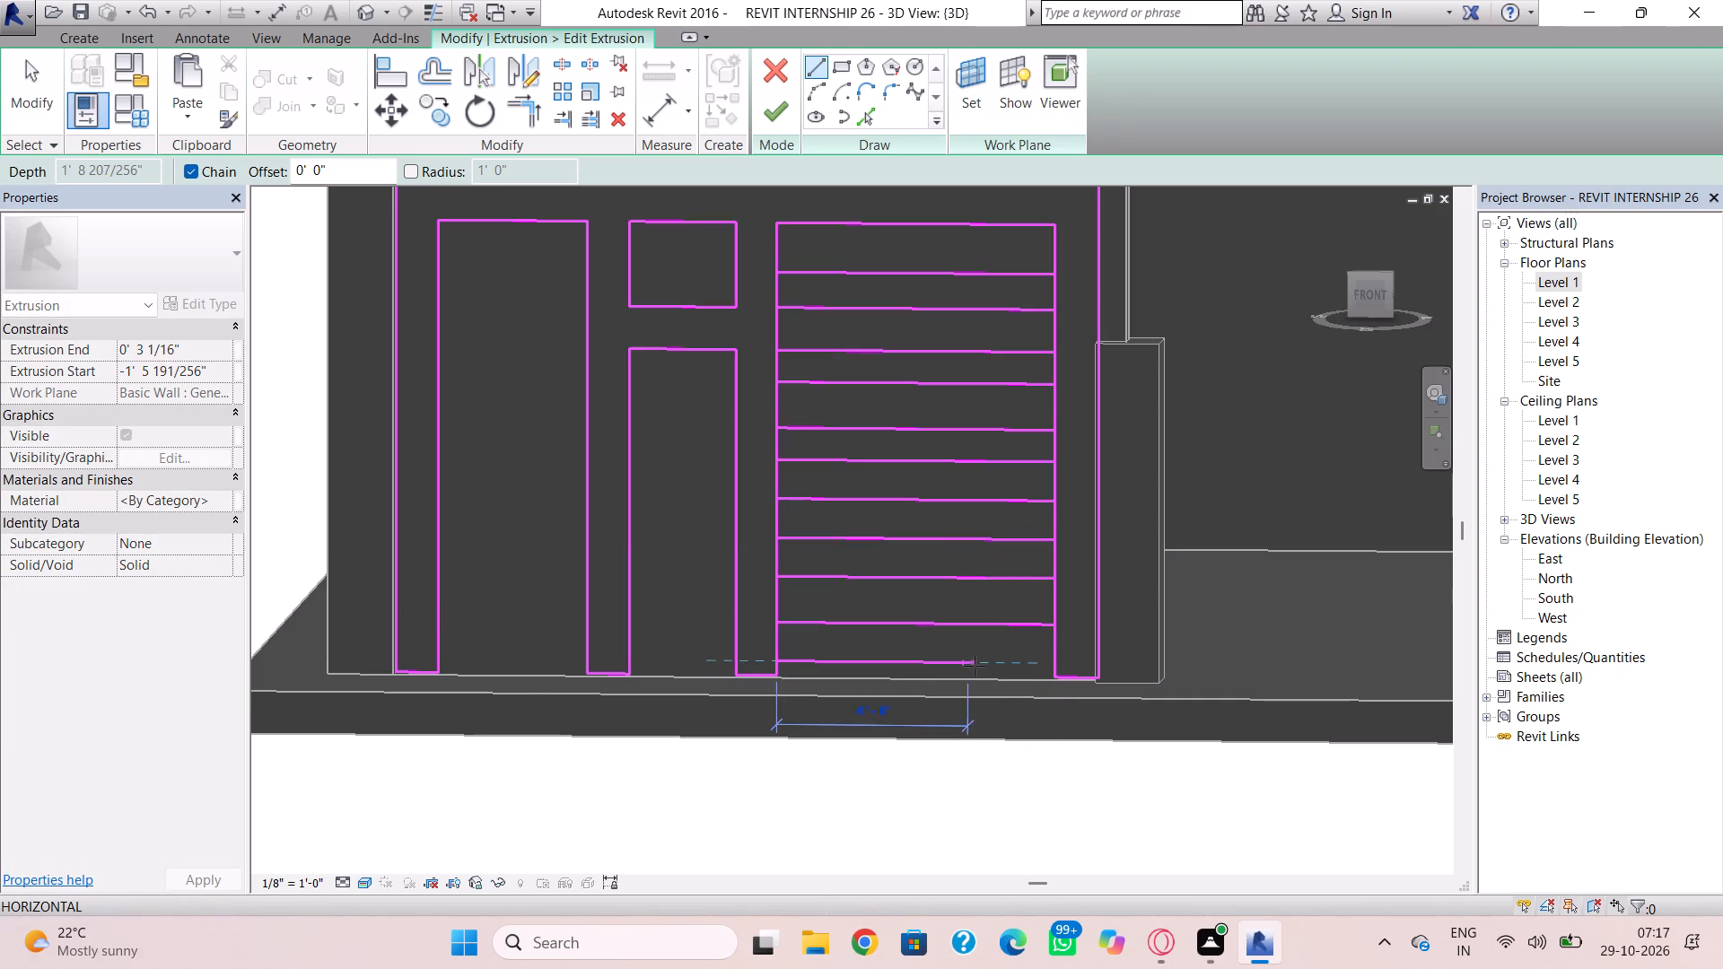
left_click(1052, 651)
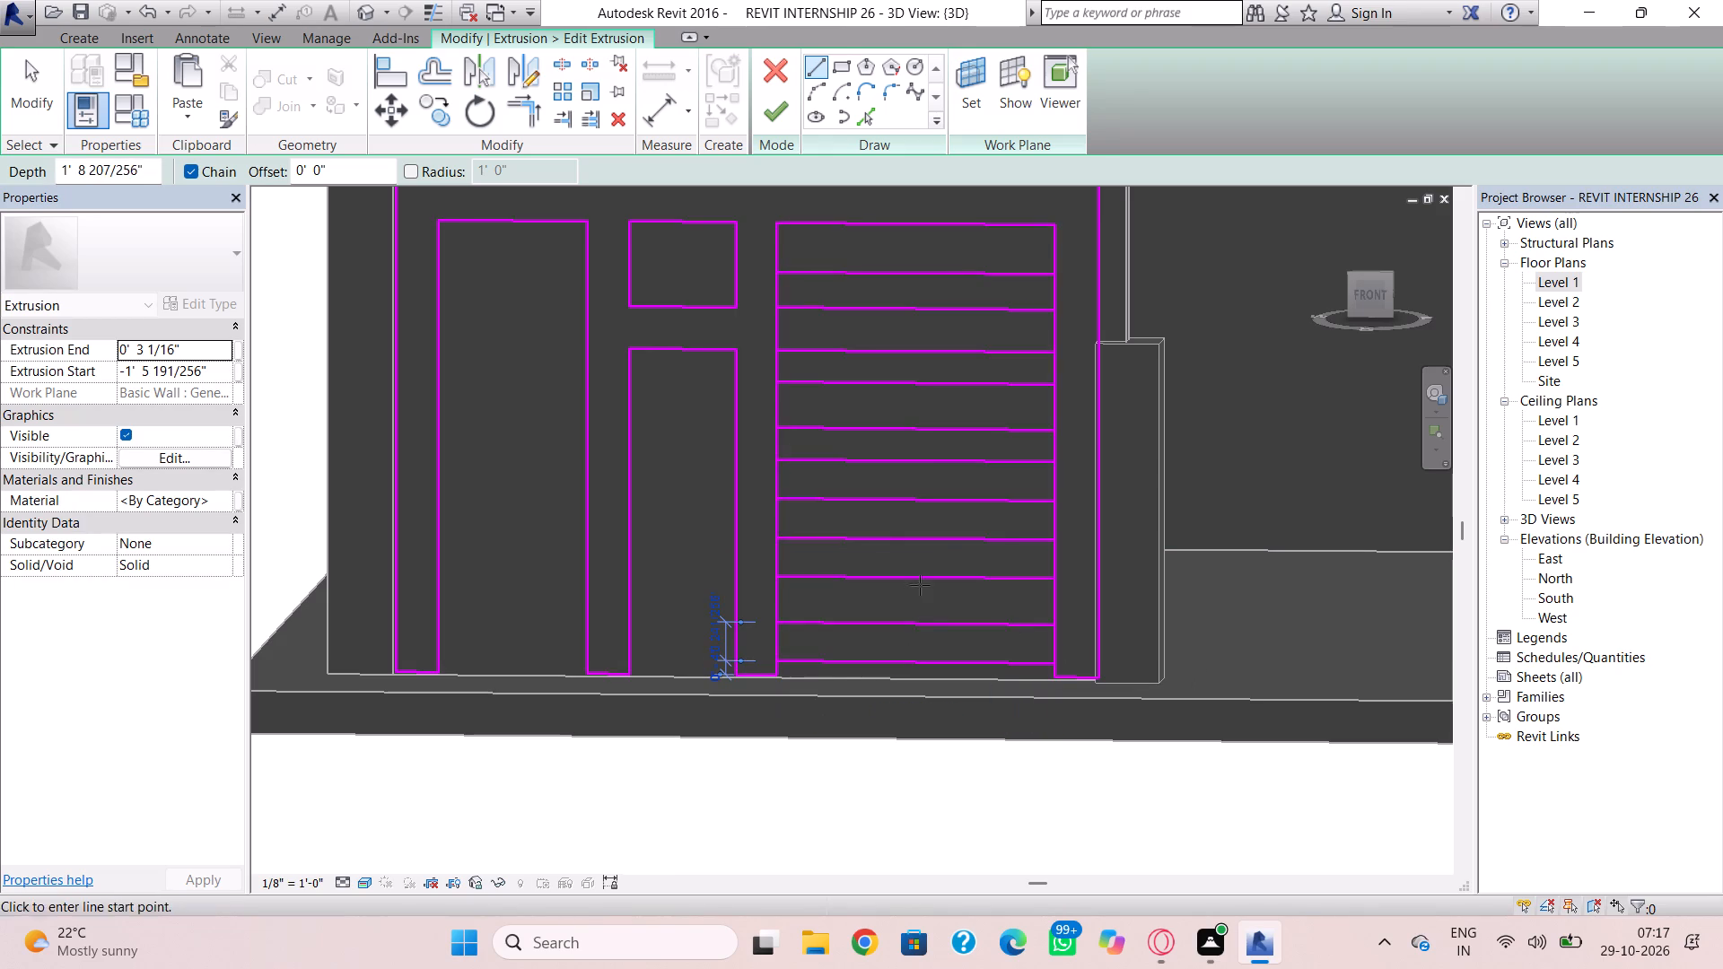
key("Escape")
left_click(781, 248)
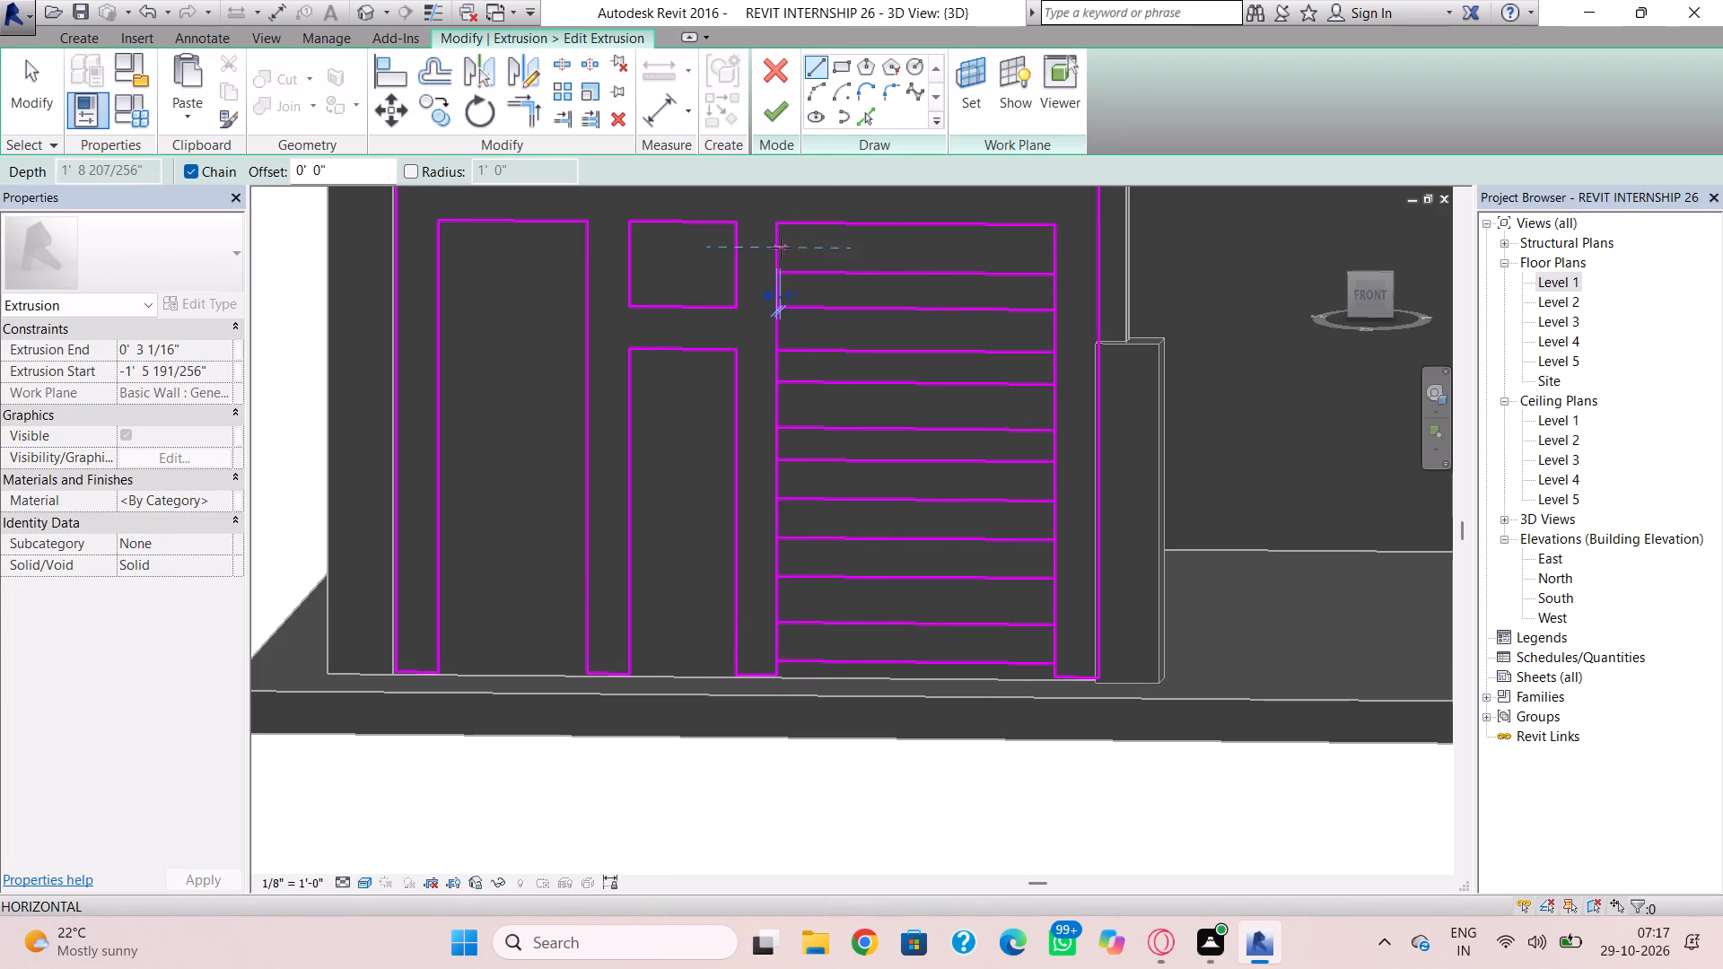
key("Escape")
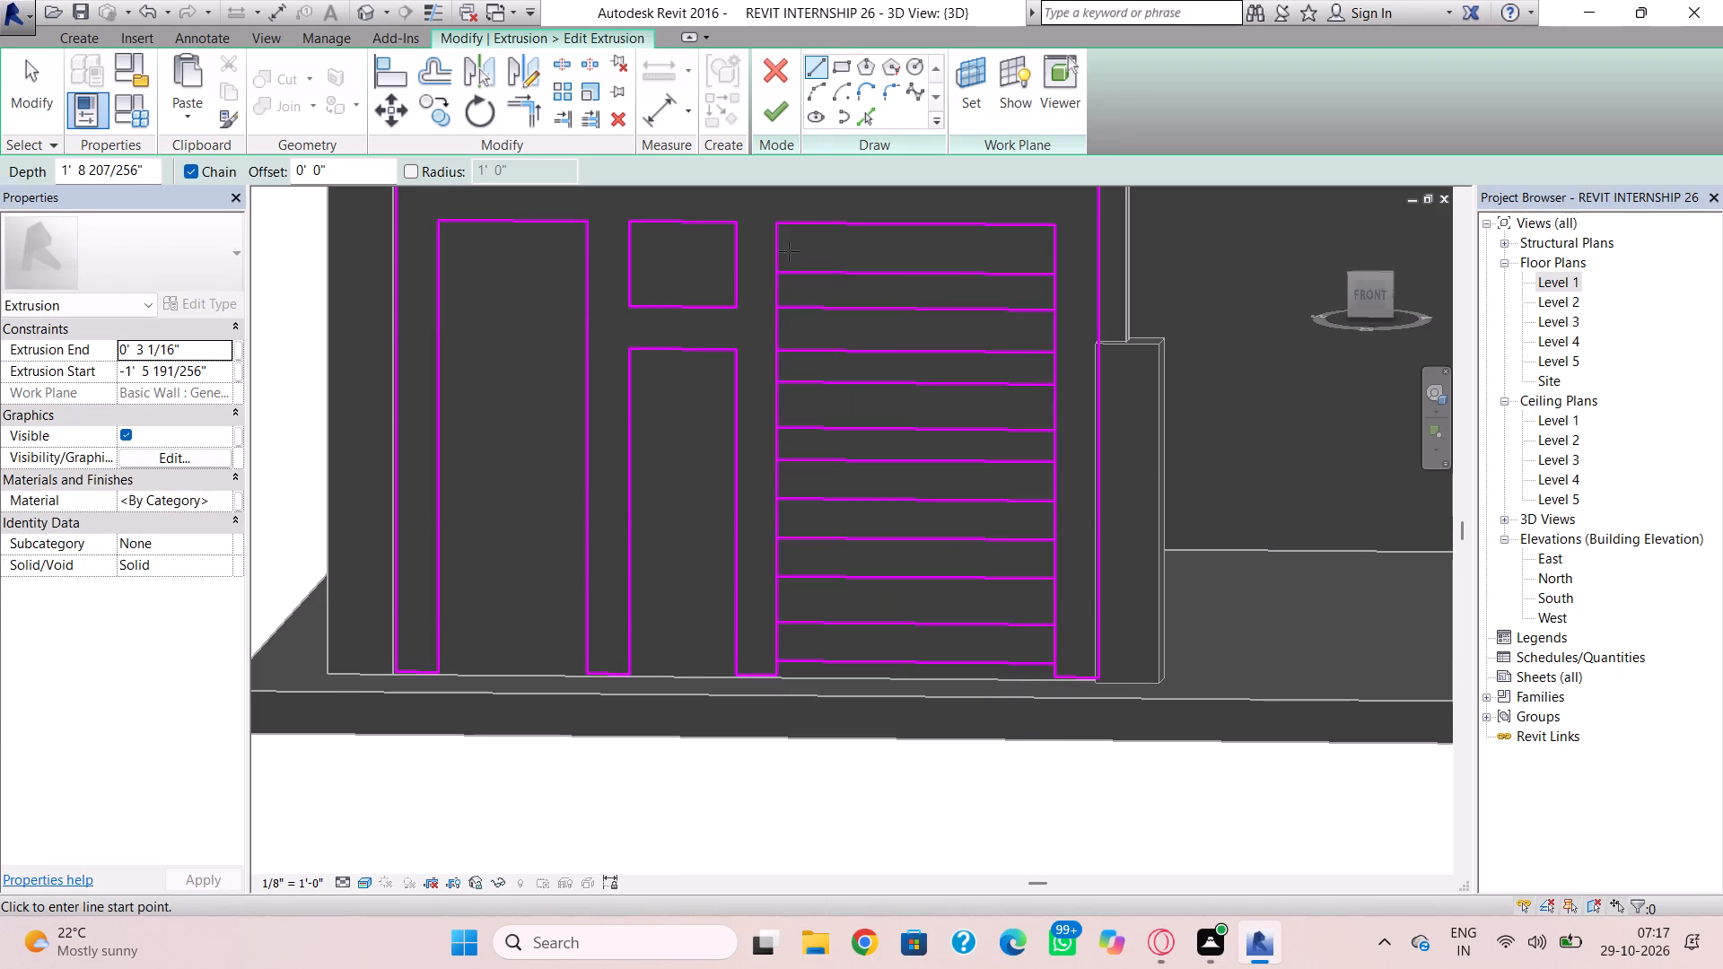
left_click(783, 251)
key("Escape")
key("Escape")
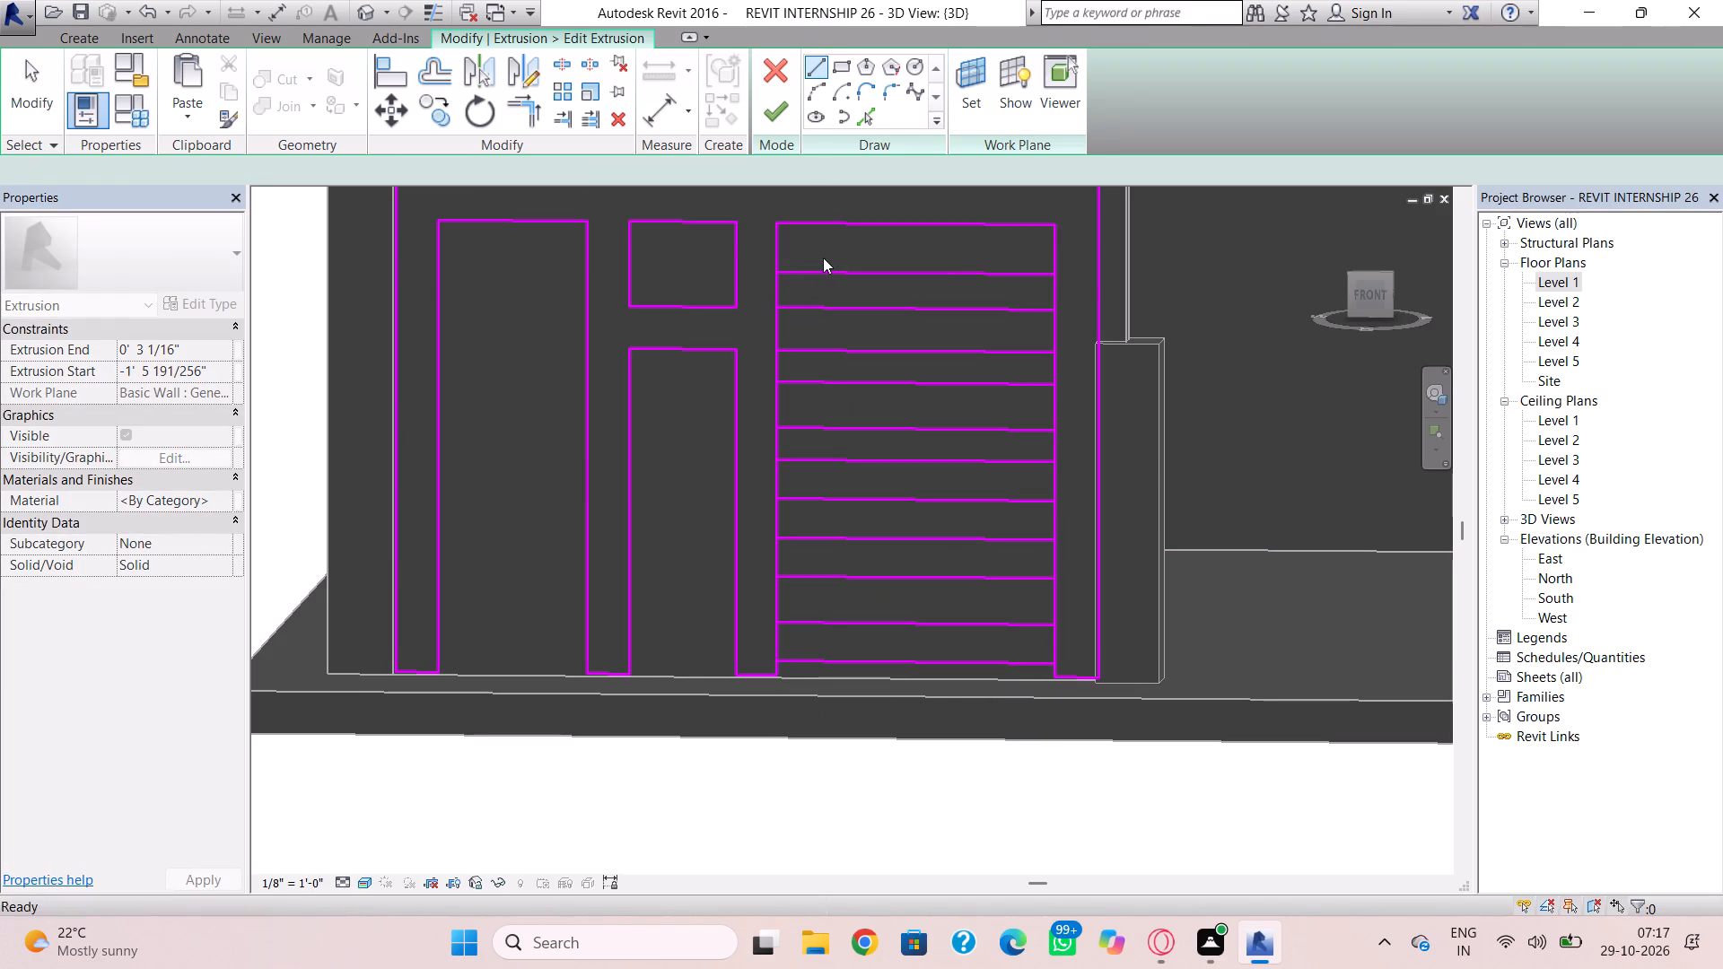
Delete the two full-height vertical sketch lines bounding the wide opening.
left_click(781, 258)
key("Delete")
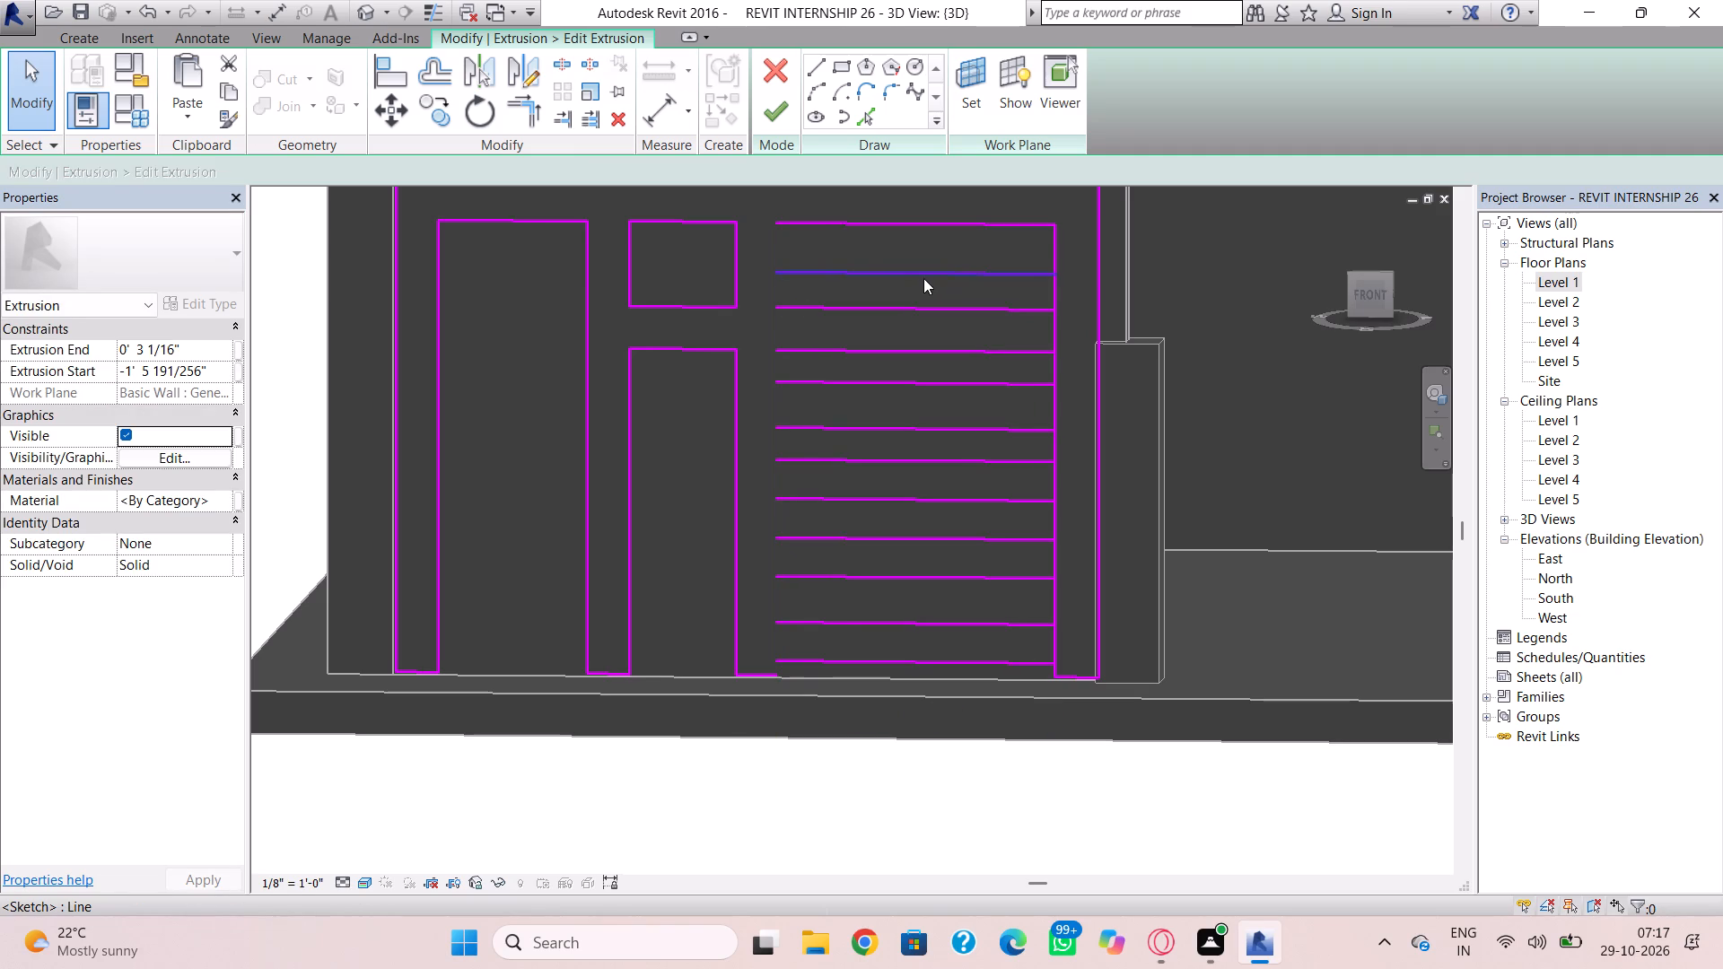
left_click(1057, 247)
key("Delete")
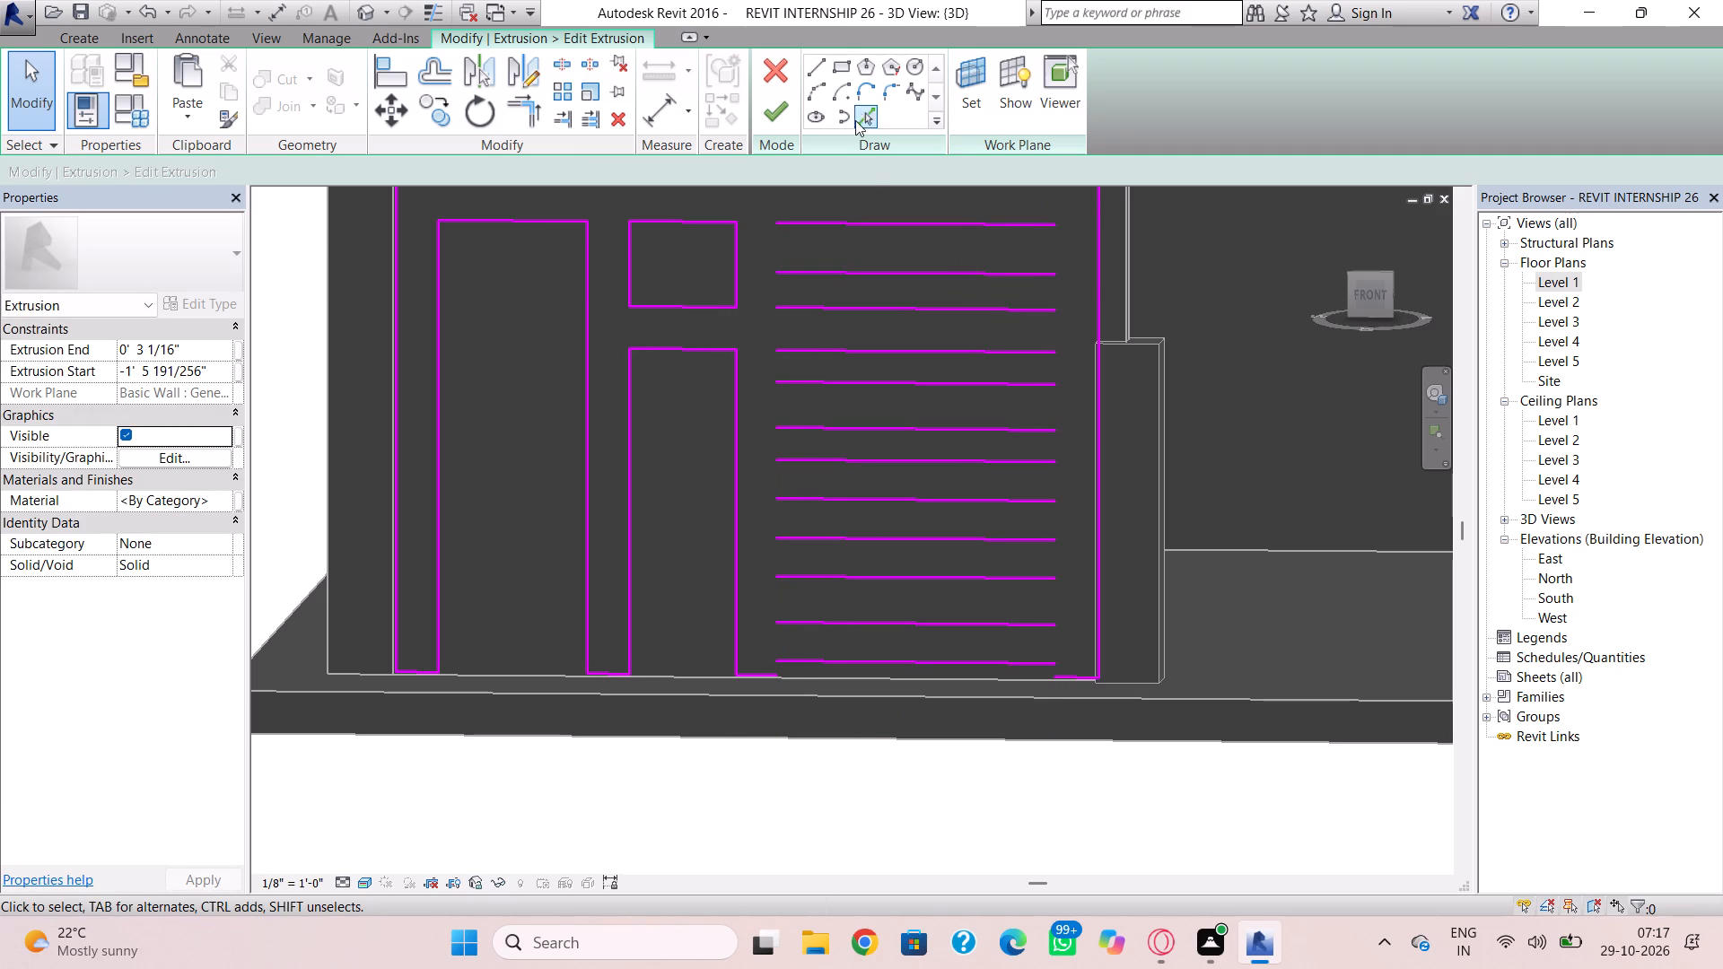
Draw six short vertical lines joining the left ends of the horizontal lines in pairs, starting with the top pair.
left_click(822, 62)
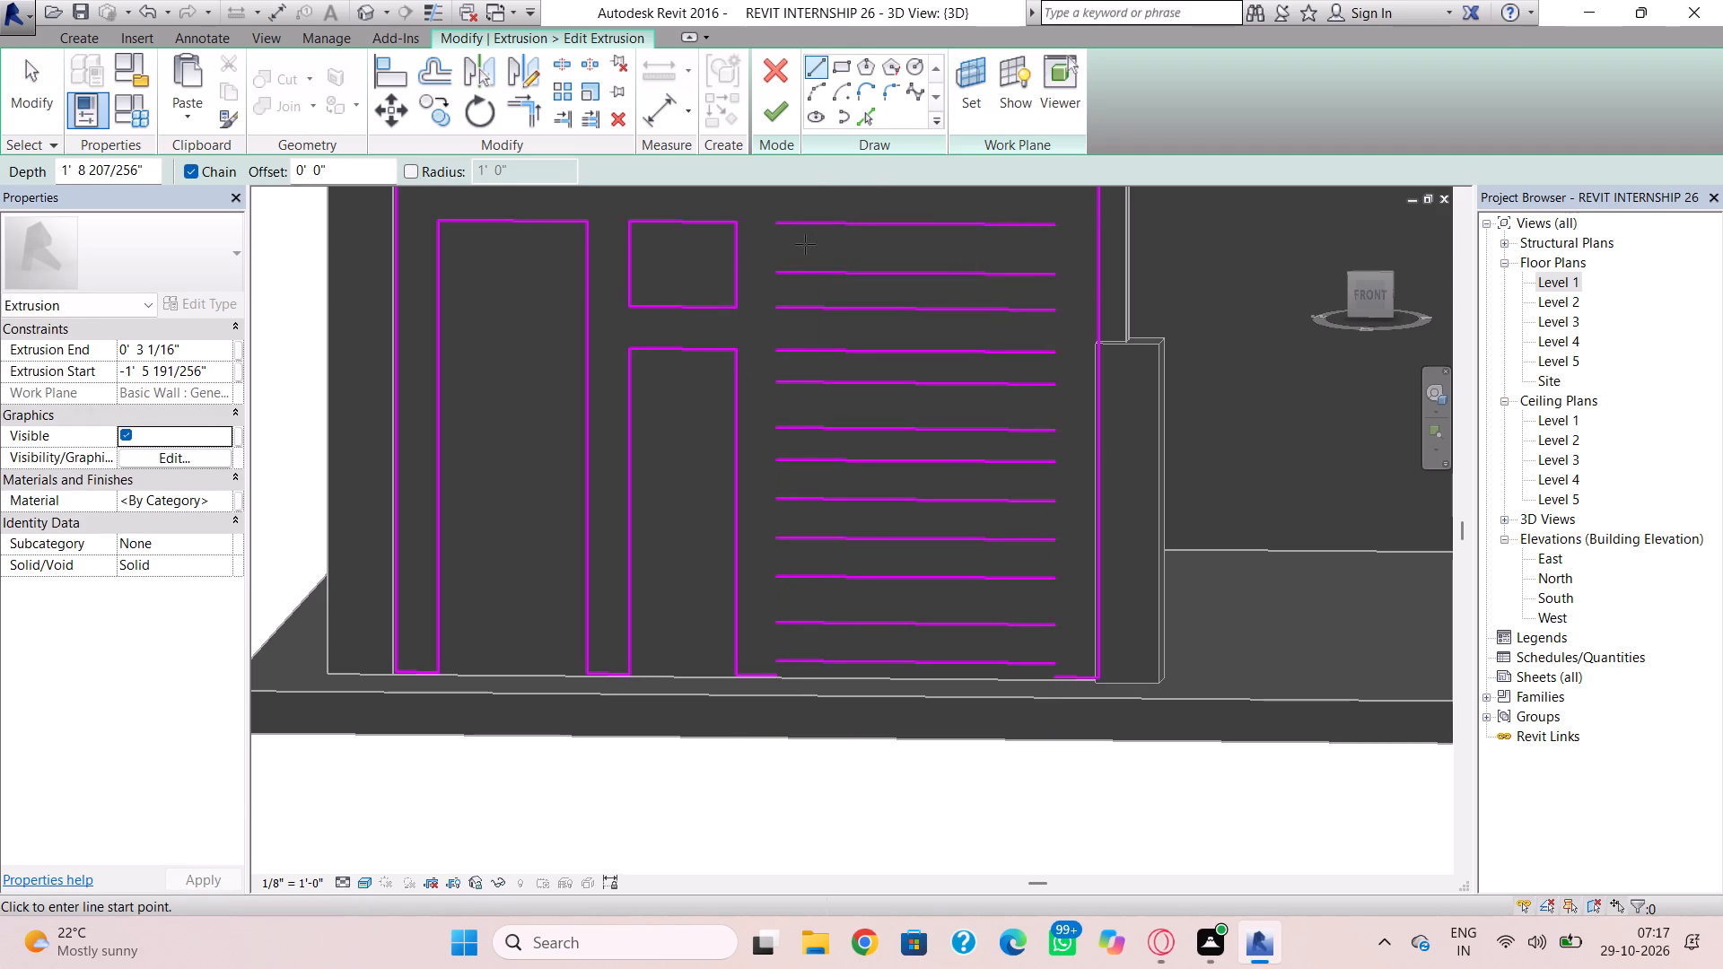
scroll(805, 244, "up", 2)
left_click(770, 213)
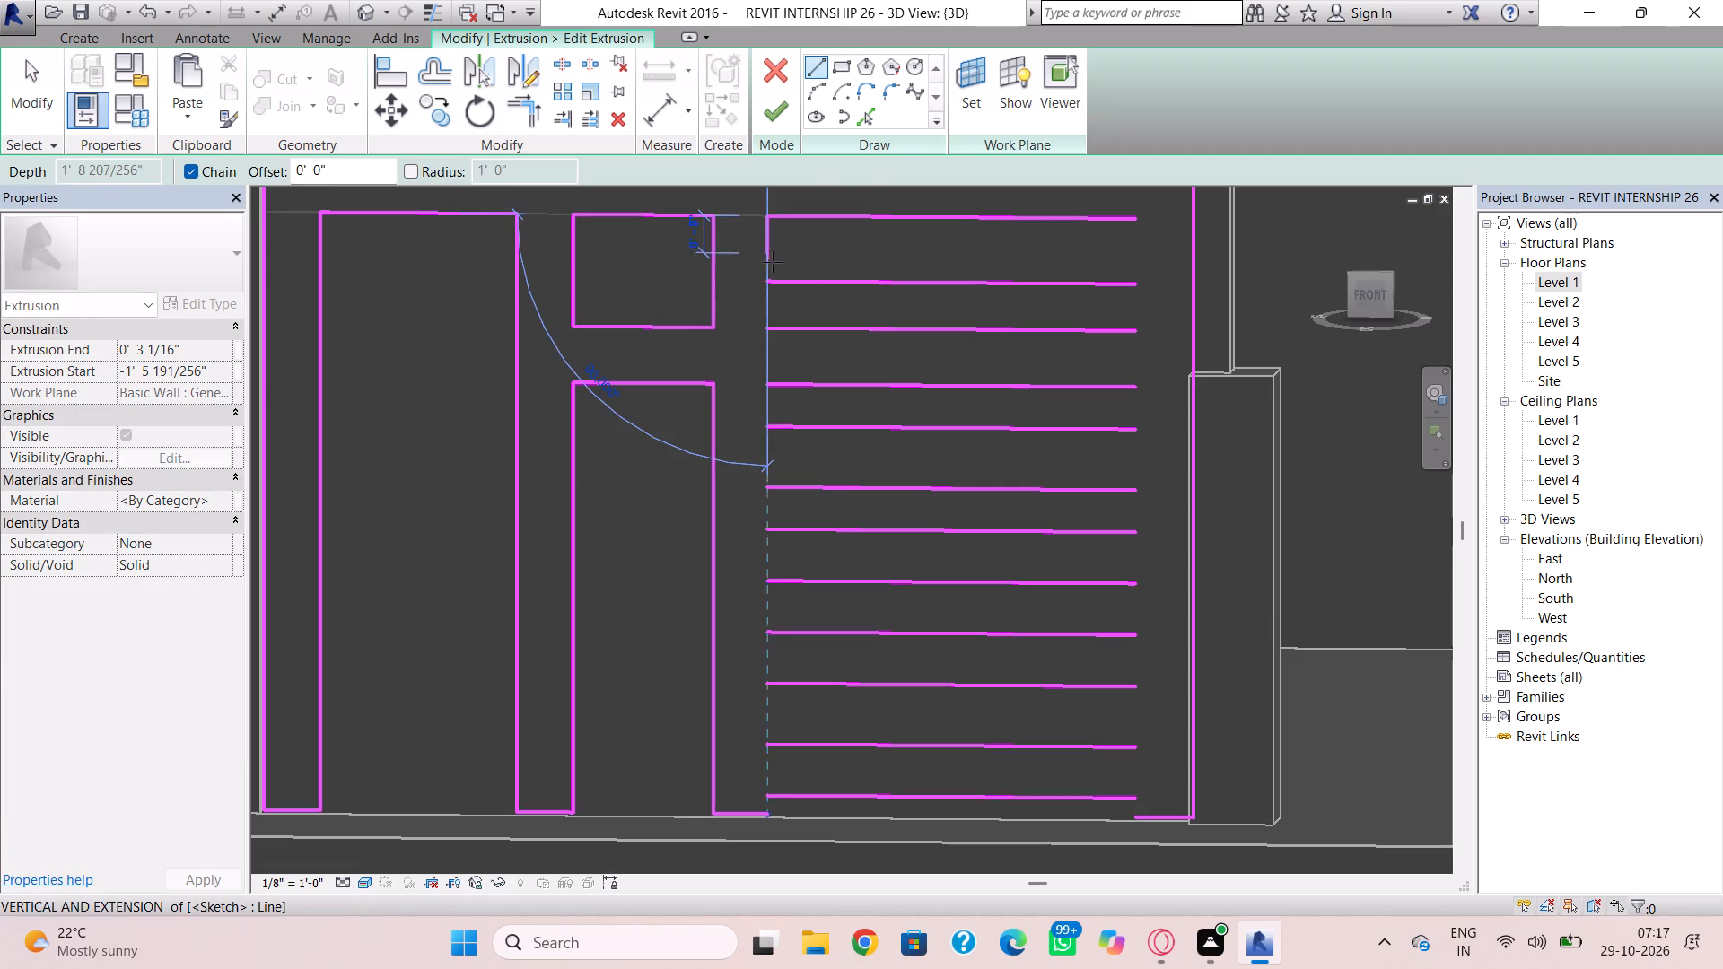
left_click(768, 275)
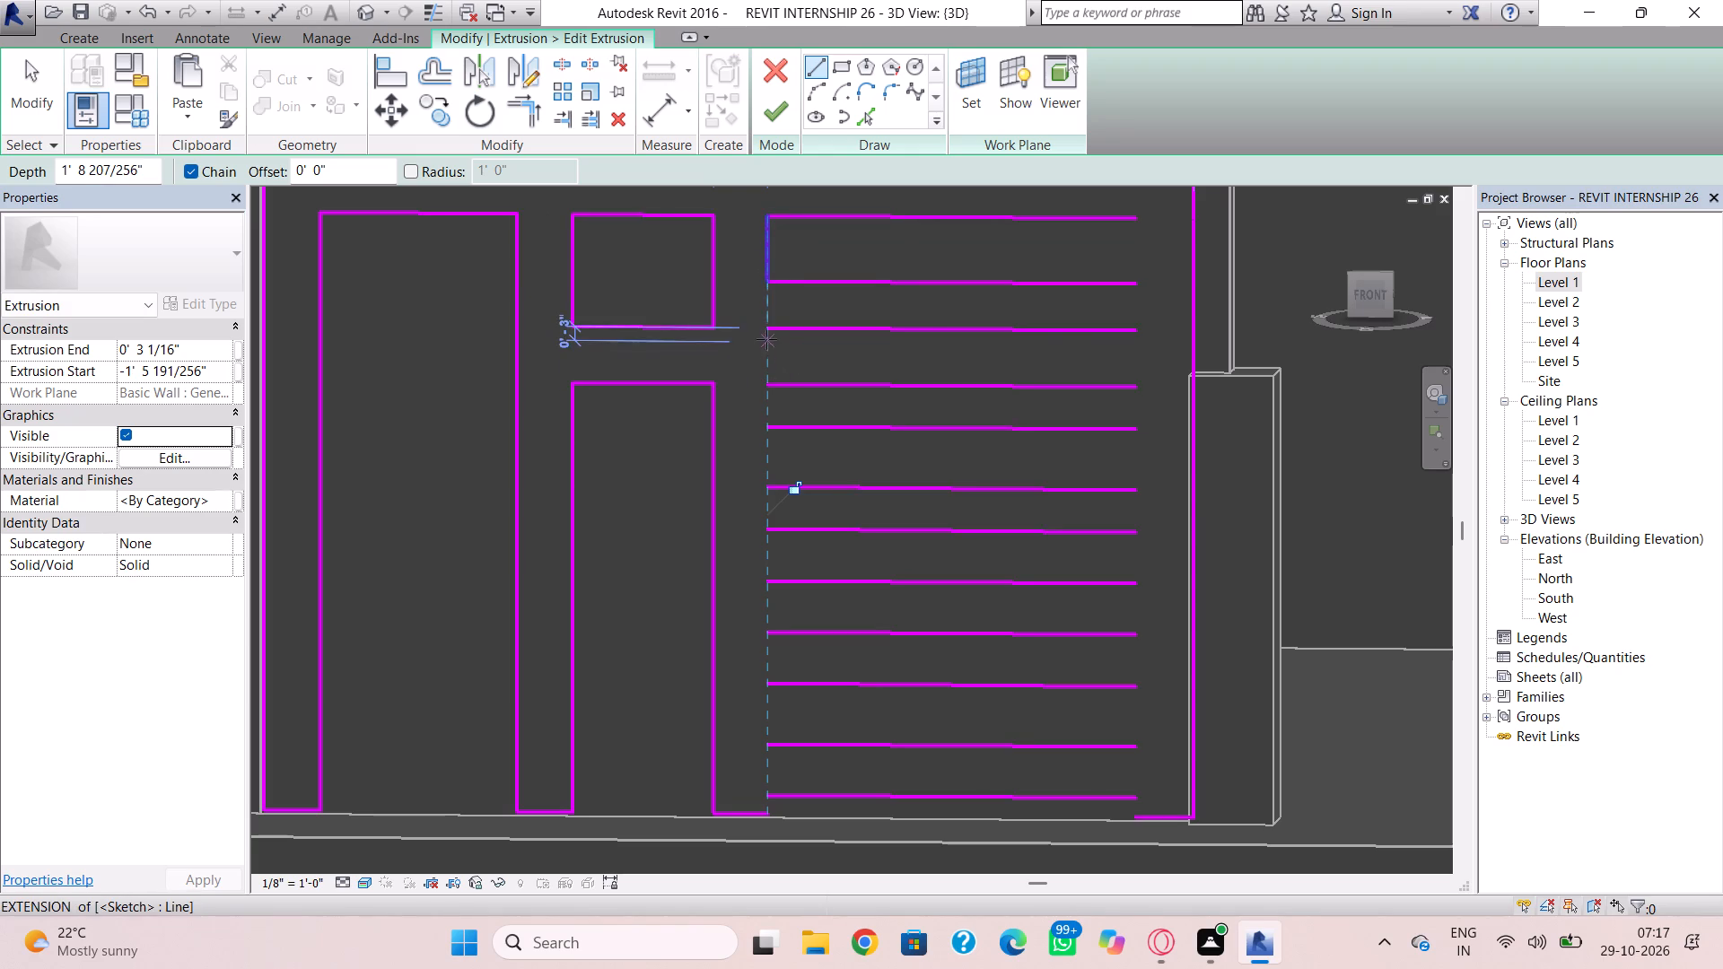
left_click(767, 330)
left_click(769, 382)
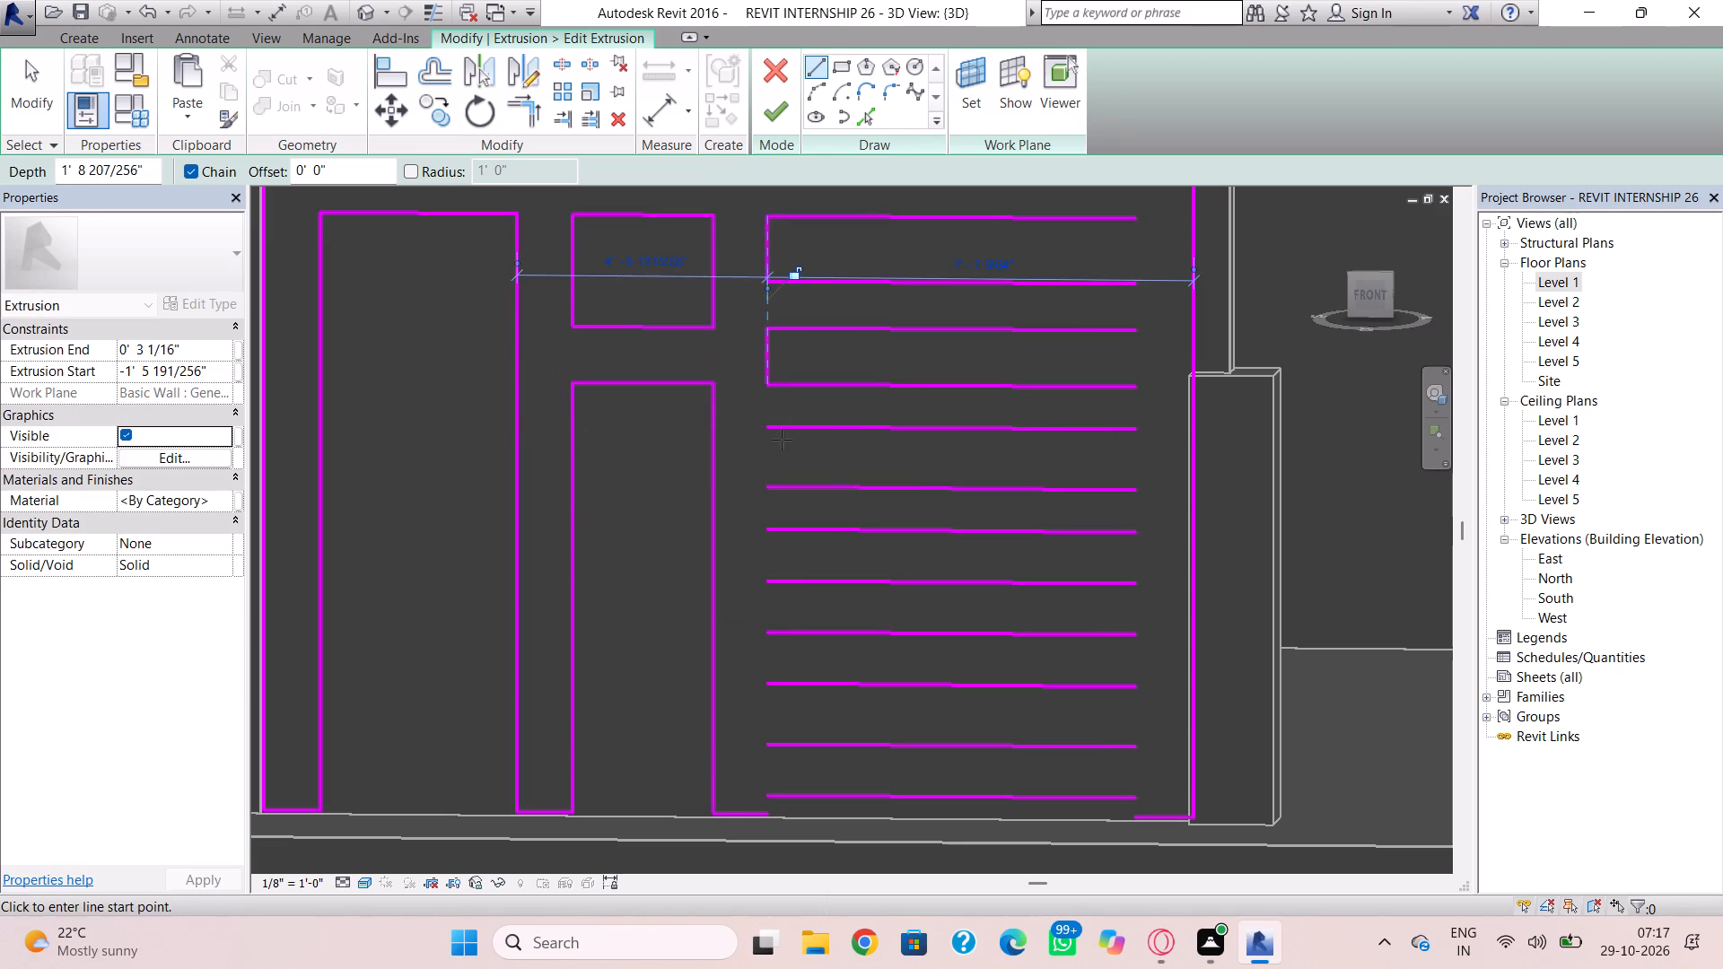
left_click(767, 428)
left_click(767, 478)
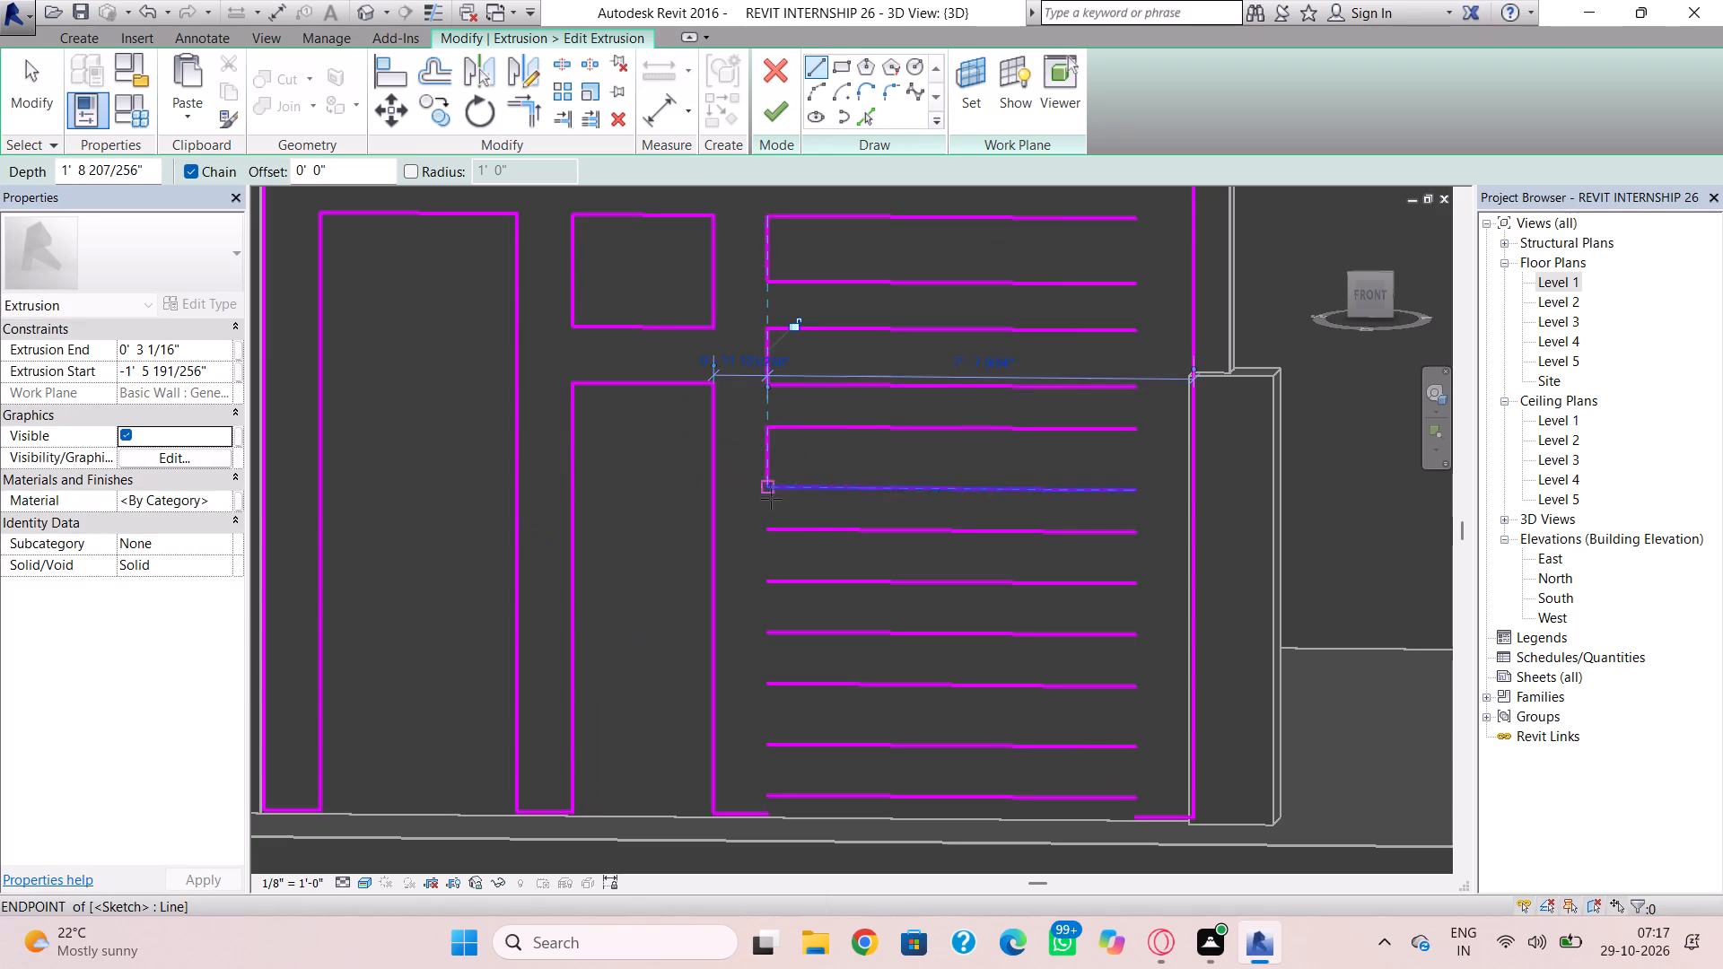
left_click(765, 533)
left_click(770, 576)
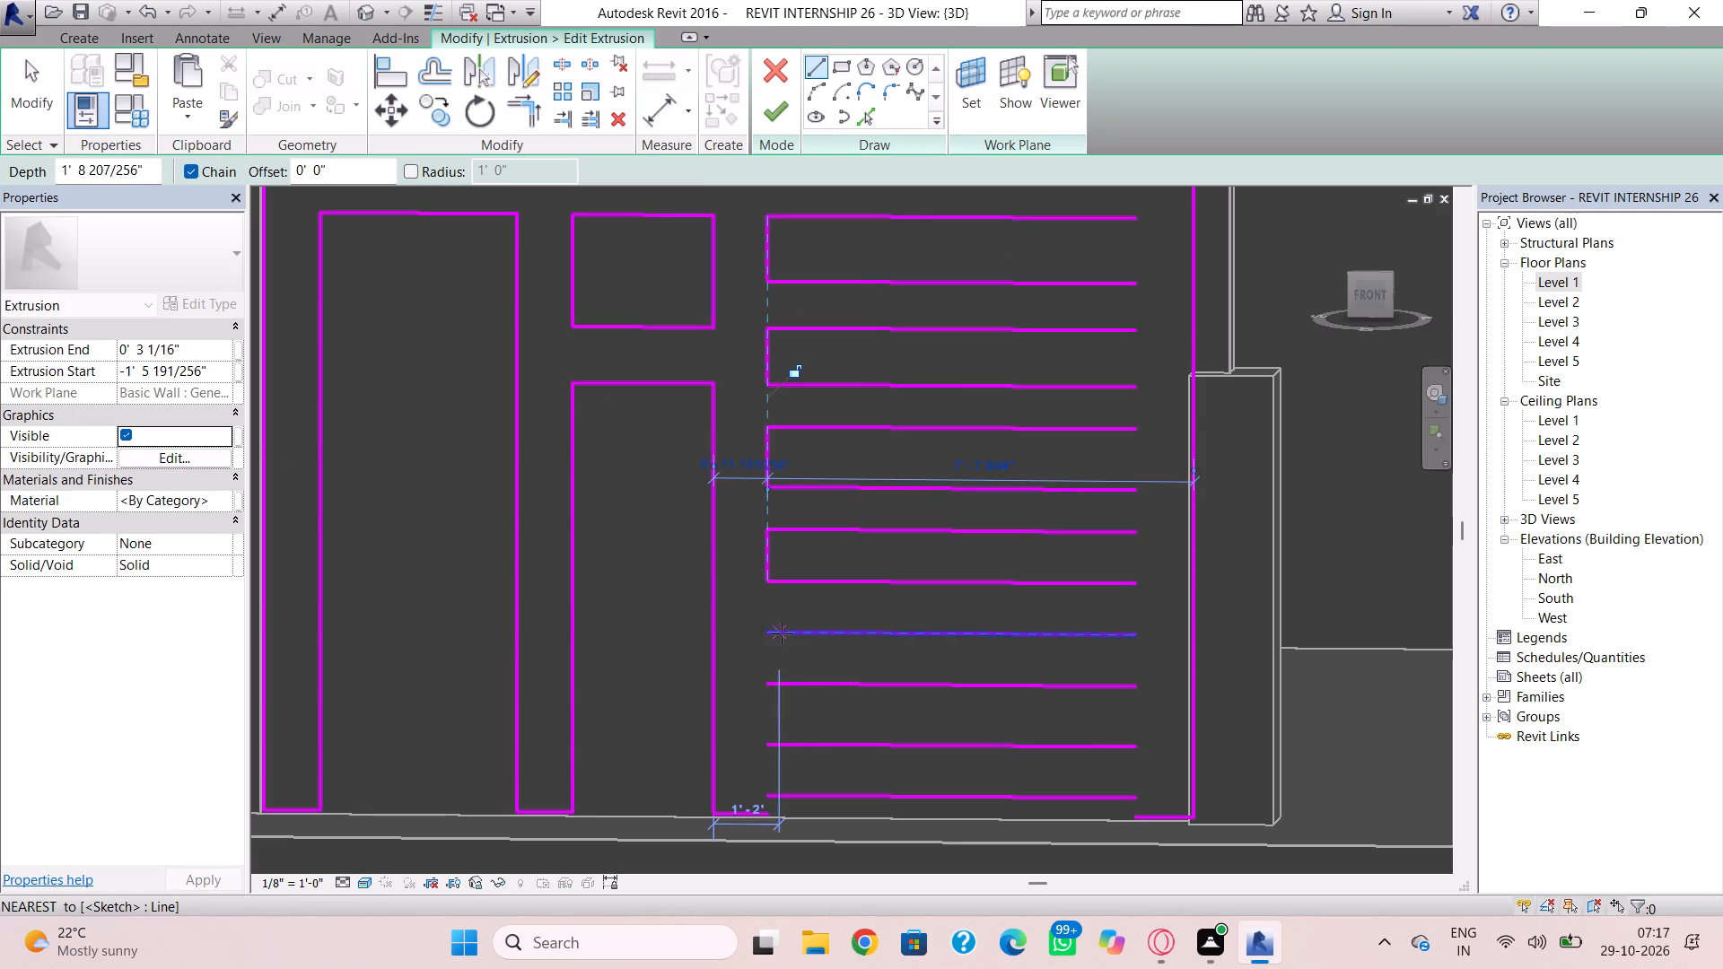
left_click(768, 631)
left_click(765, 679)
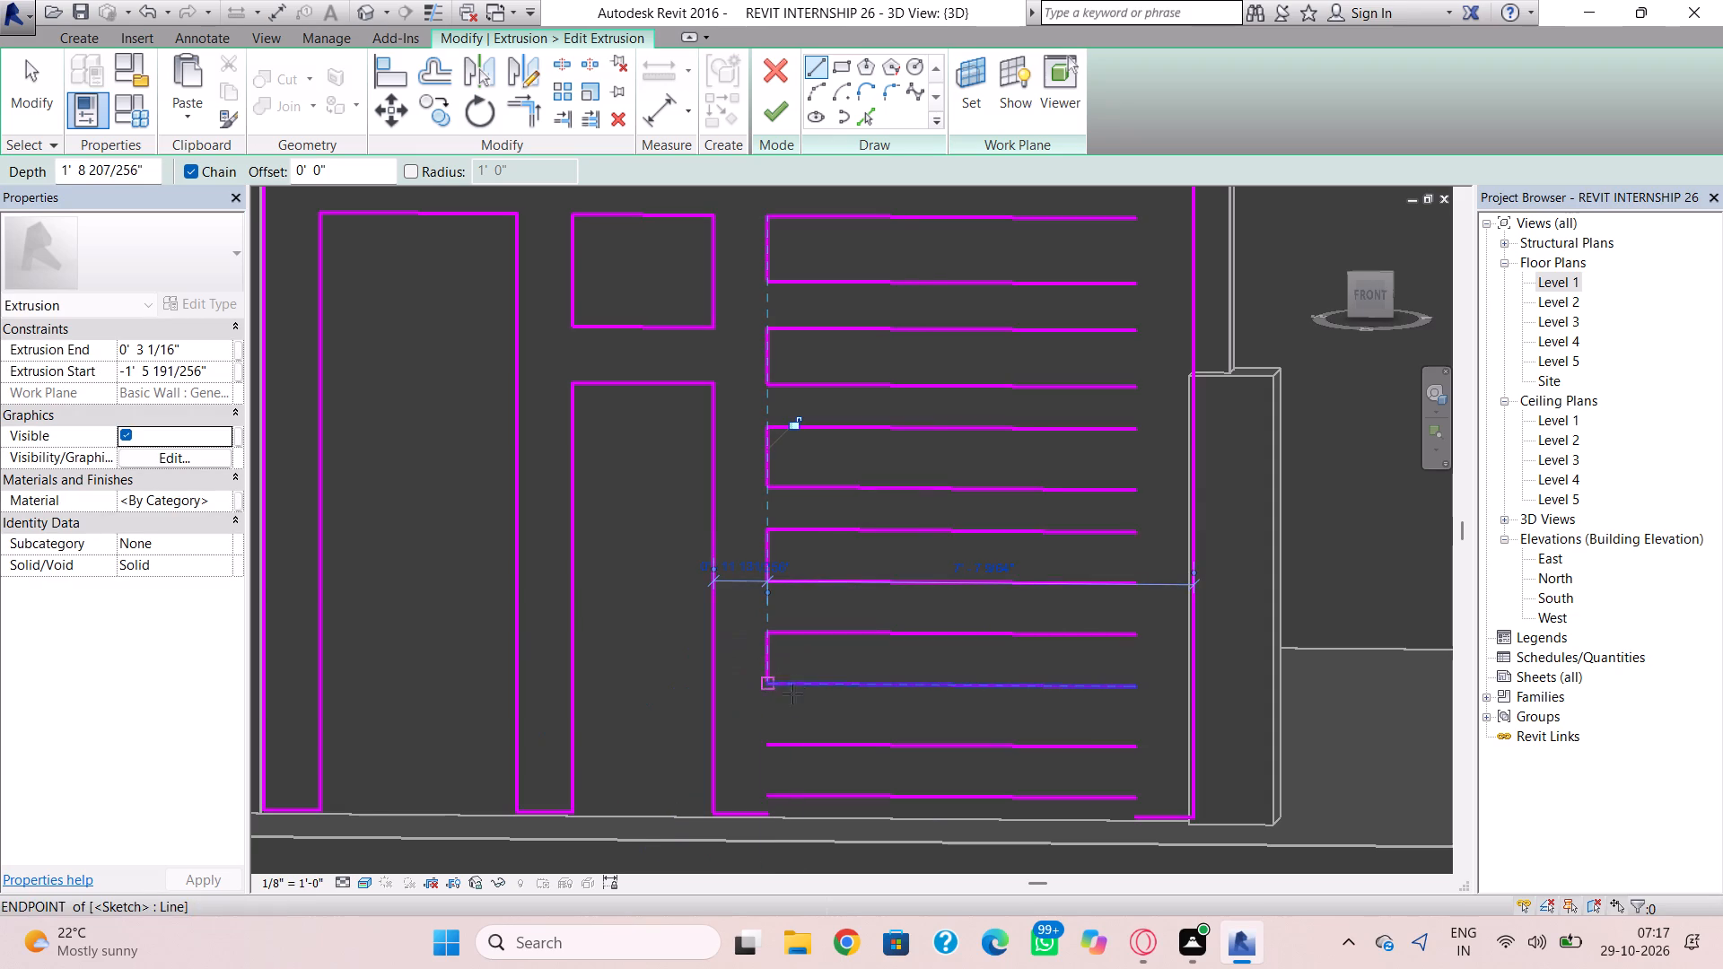
left_click(769, 745)
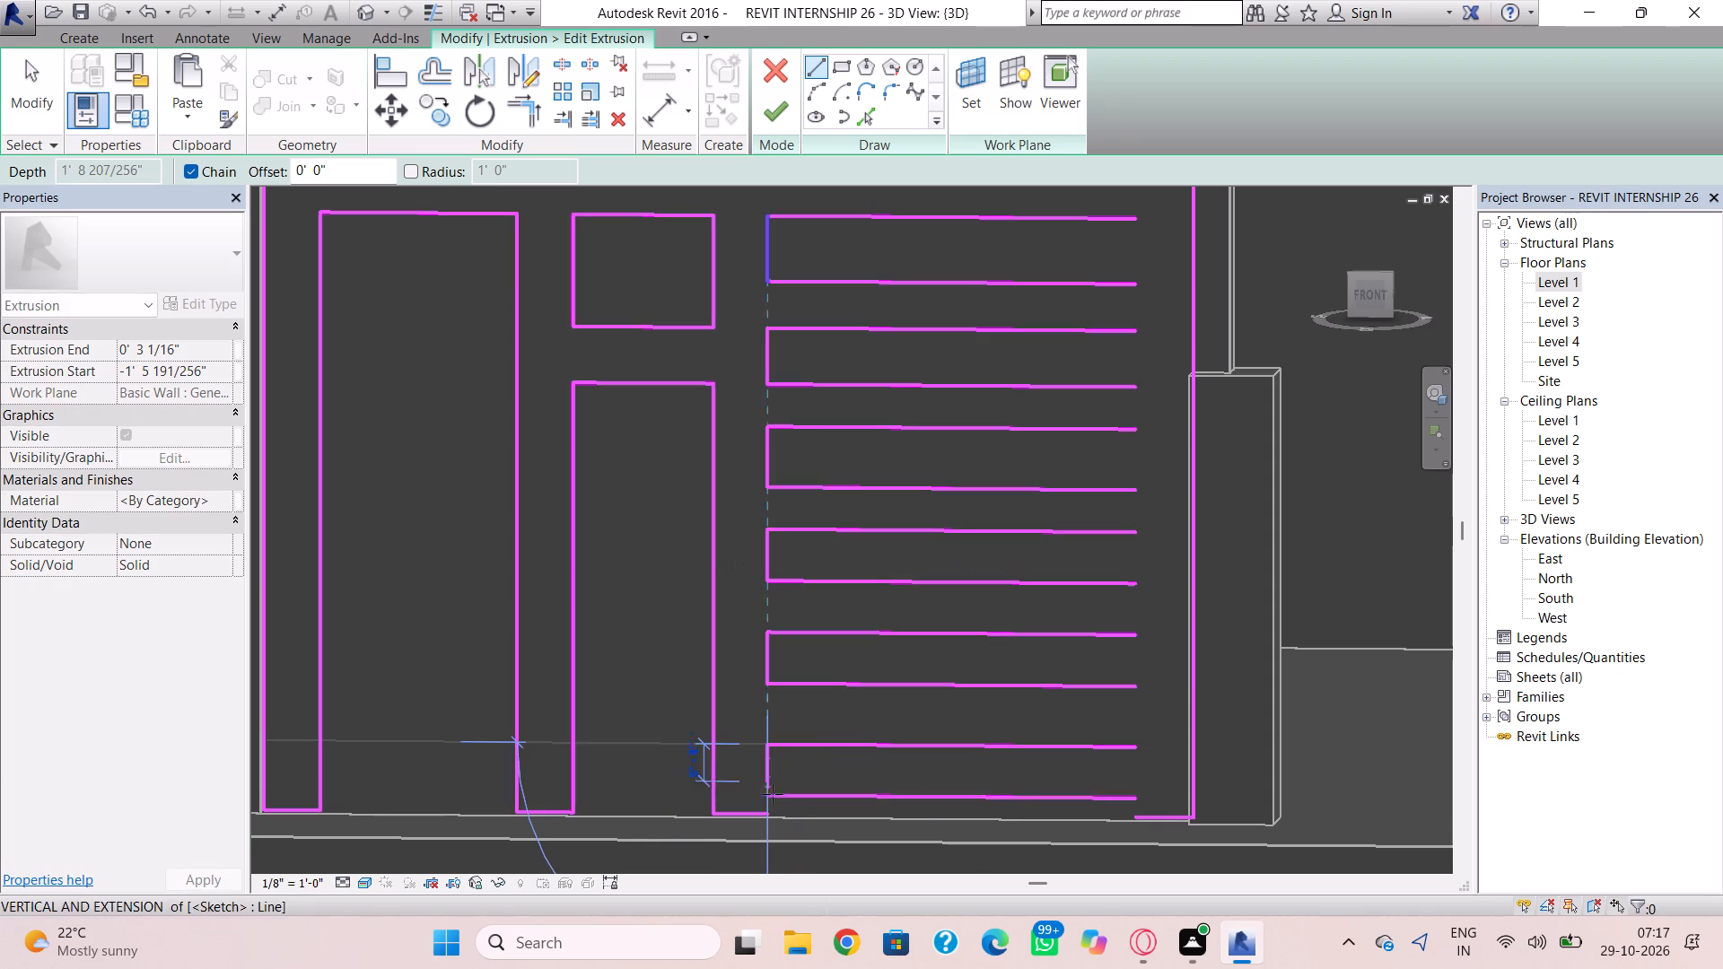
left_click(774, 794)
Draw six short vertical lines joining the right ends of the same horizontal line pairs, closing them into six rectangles.
scroll(774, 824, "up", 1)
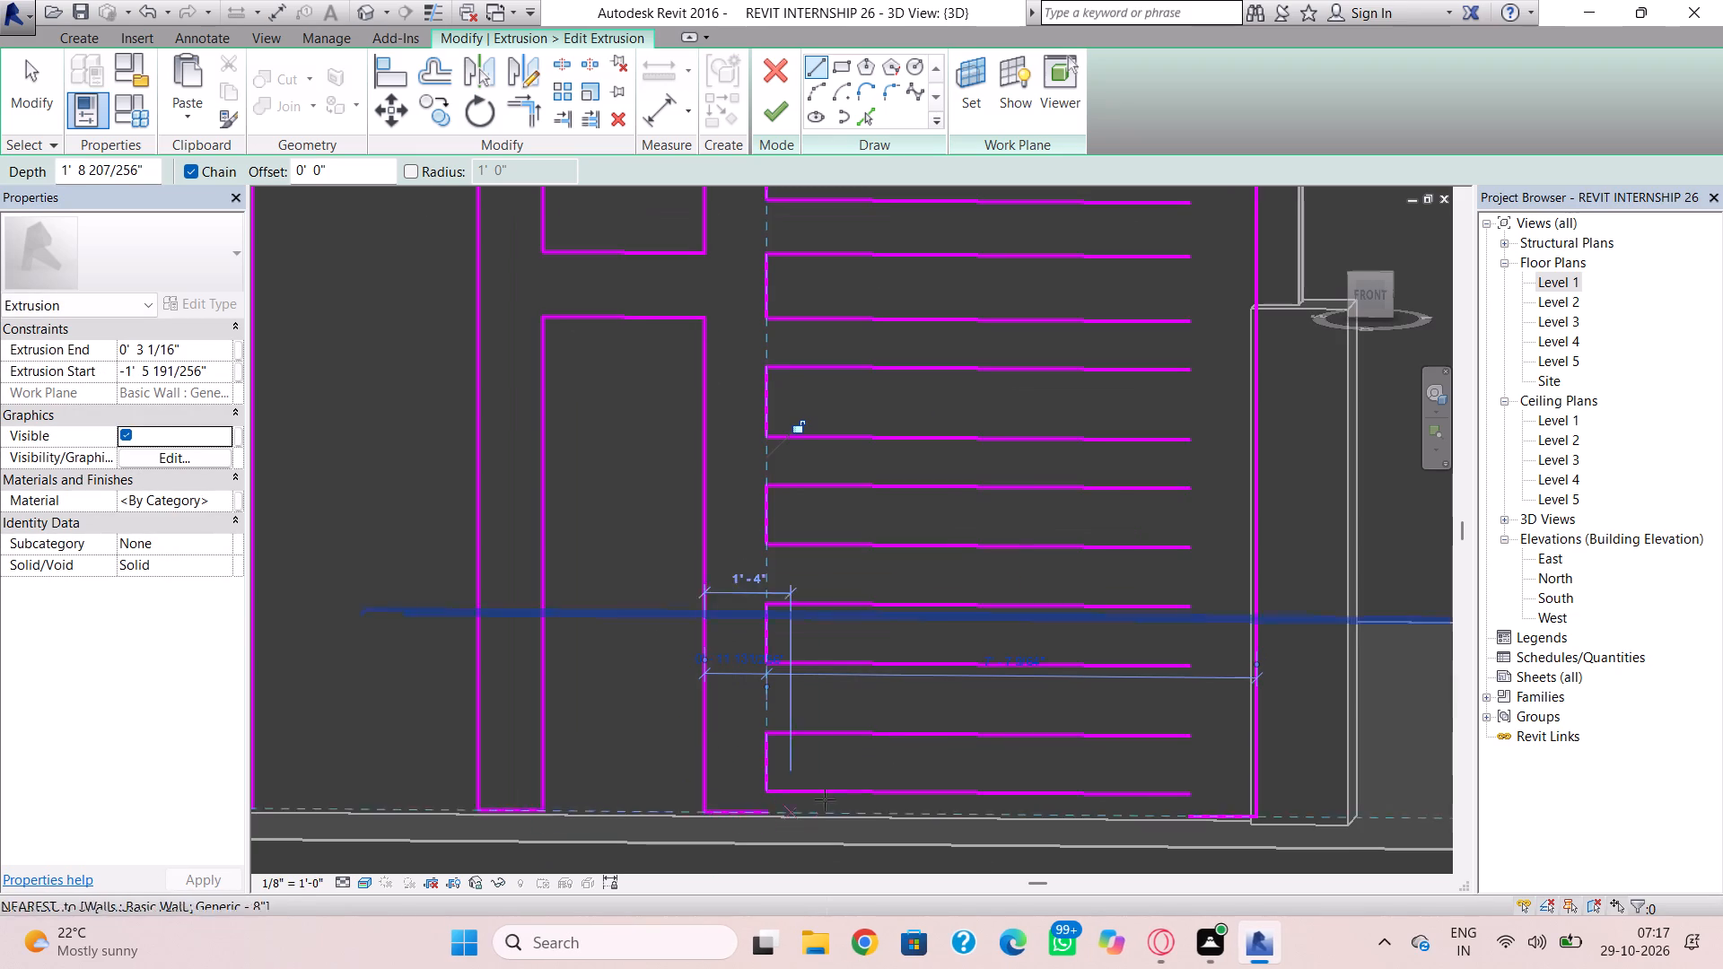
middle_click_drag(1054, 575, 937, 592)
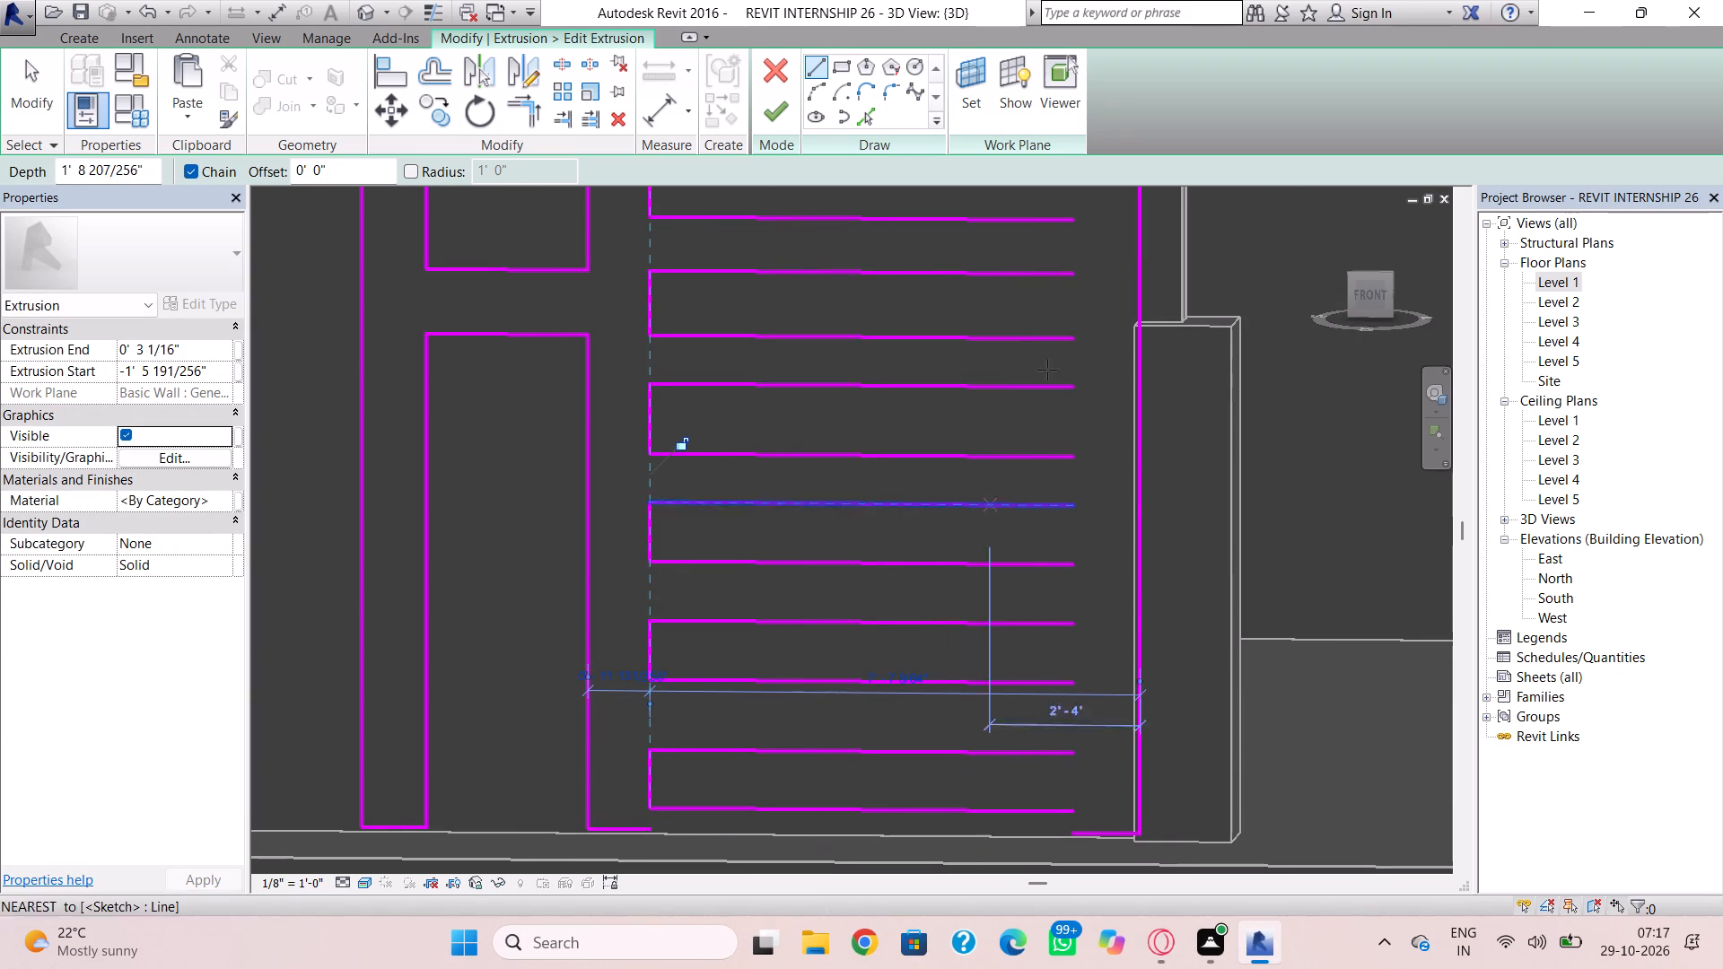
middle_click_drag(1066, 304, 991, 488)
left_click(997, 327)
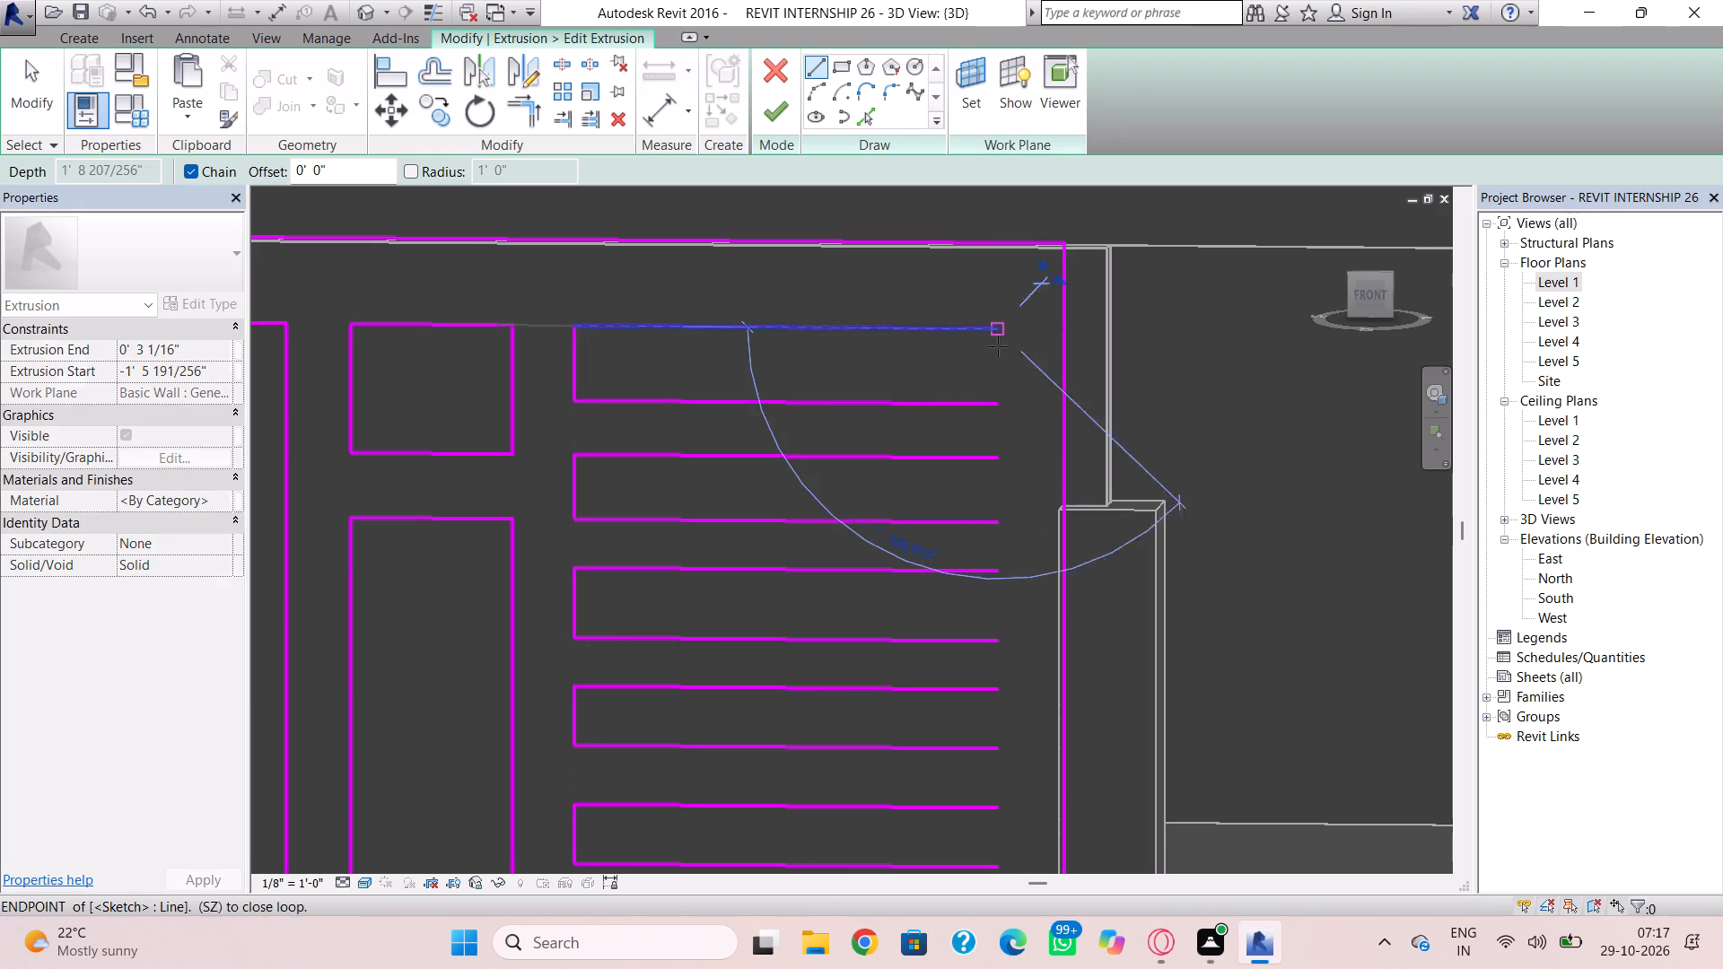
left_click(999, 403)
left_click(1006, 459)
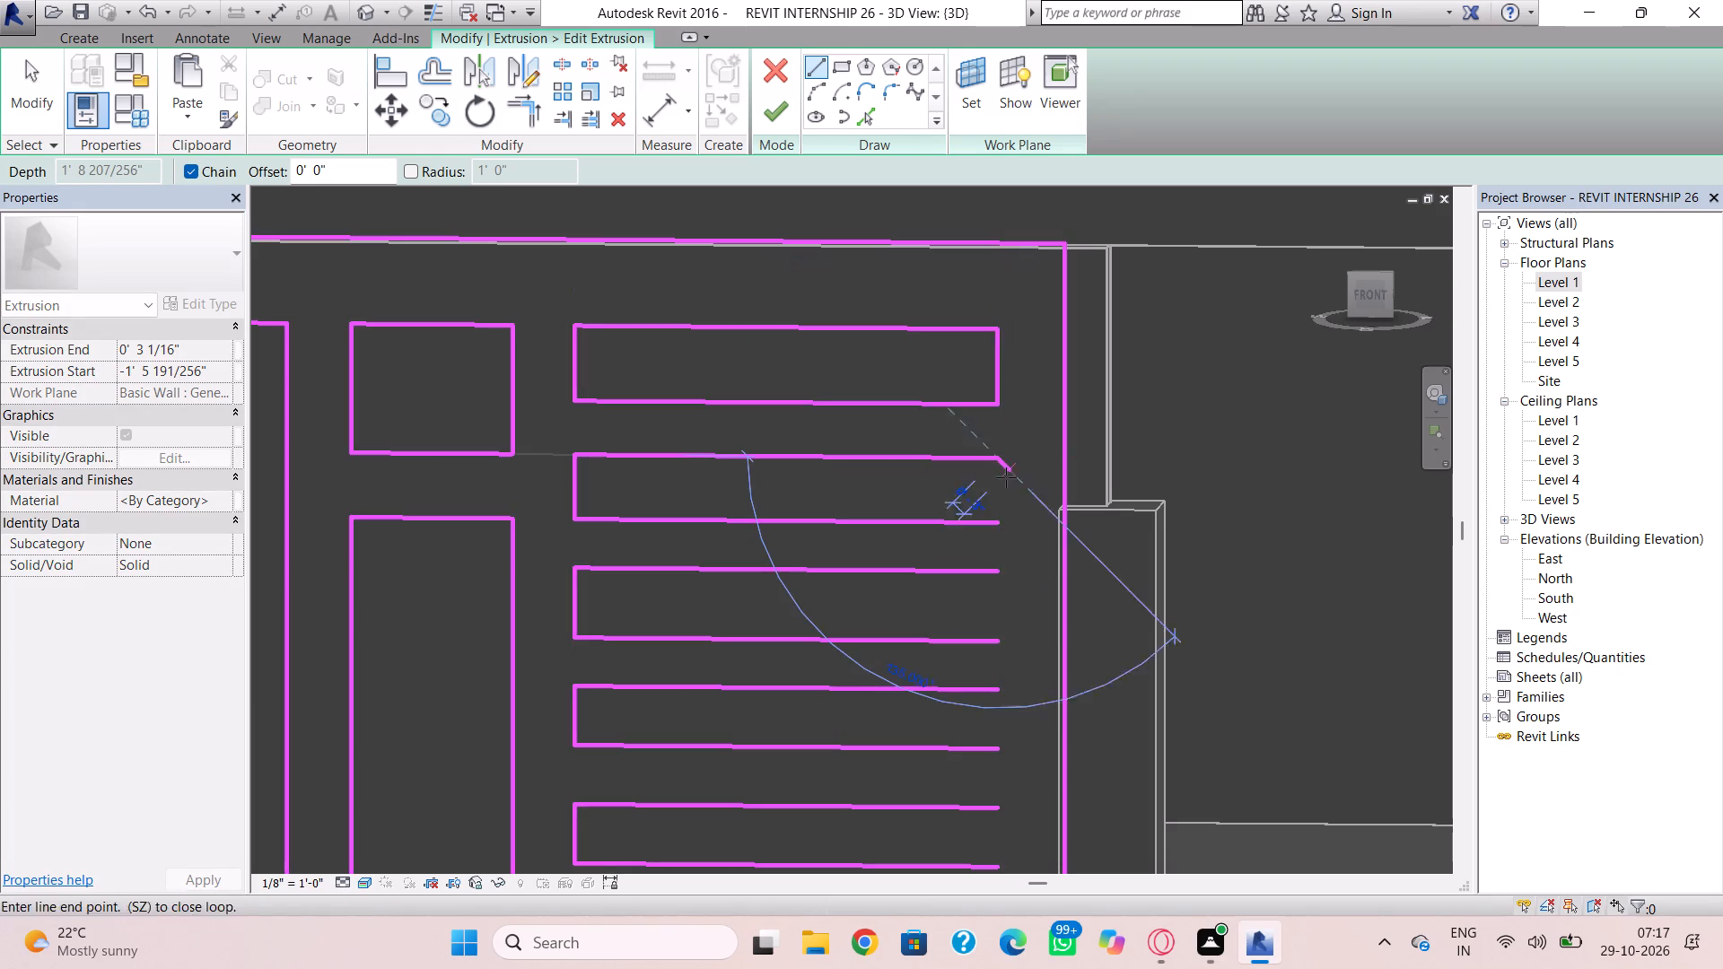
left_click(1001, 520)
left_click(1003, 576)
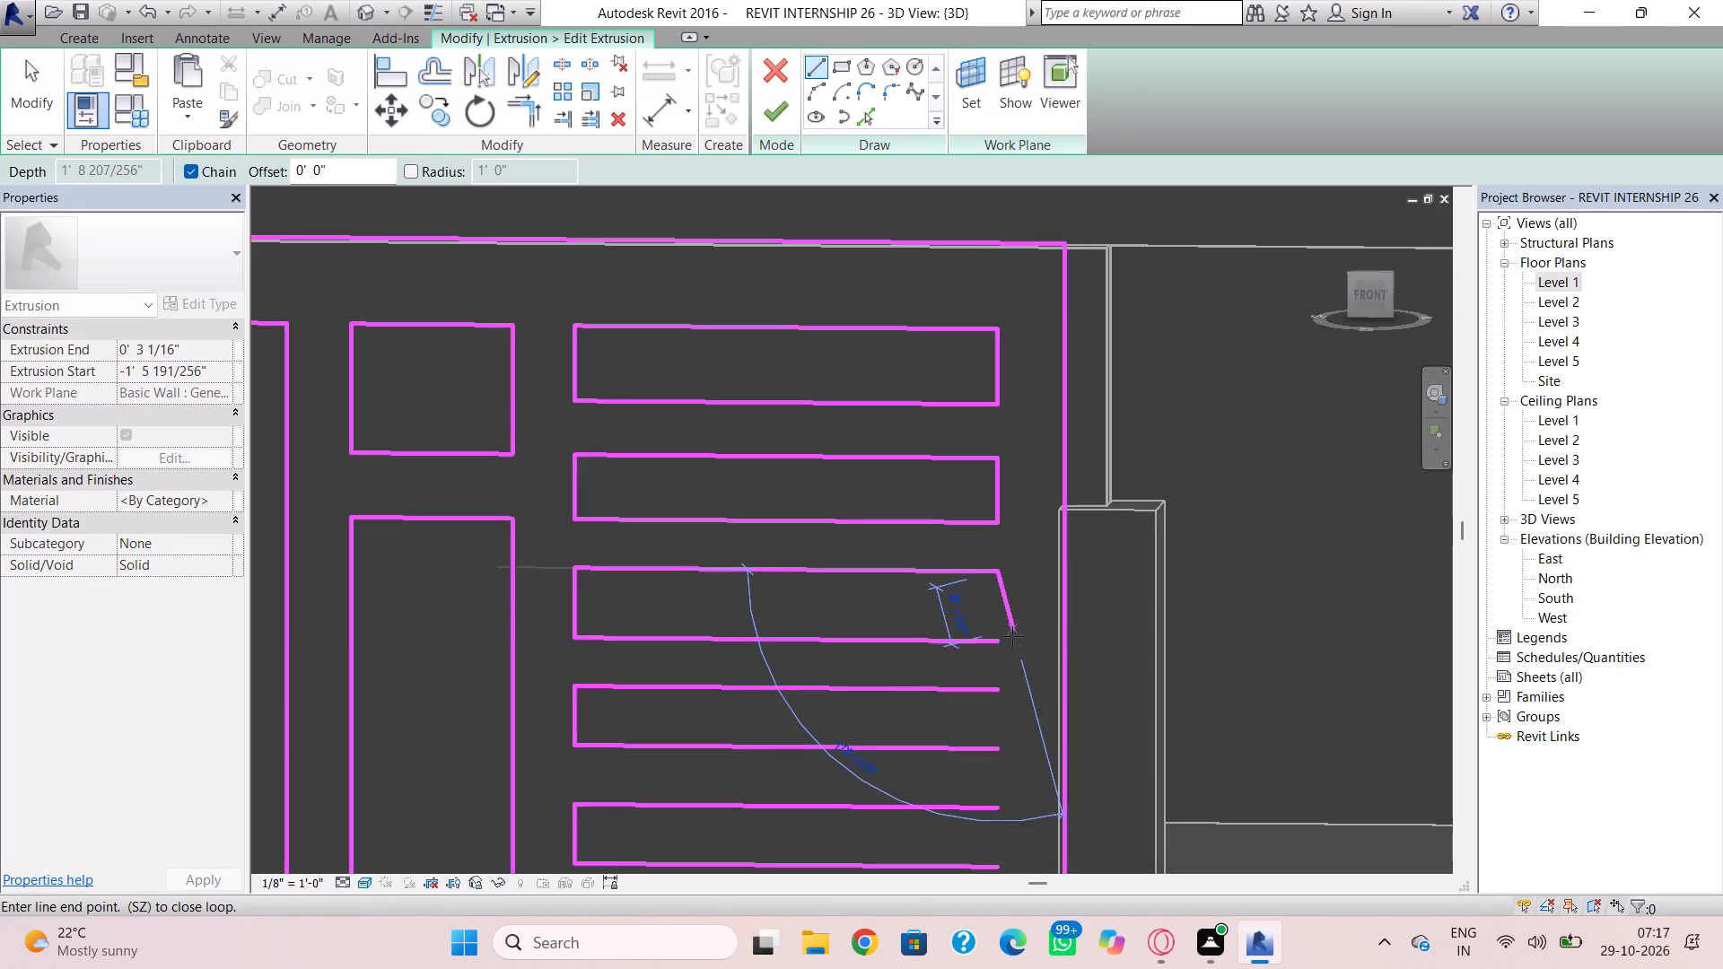
left_click(1006, 640)
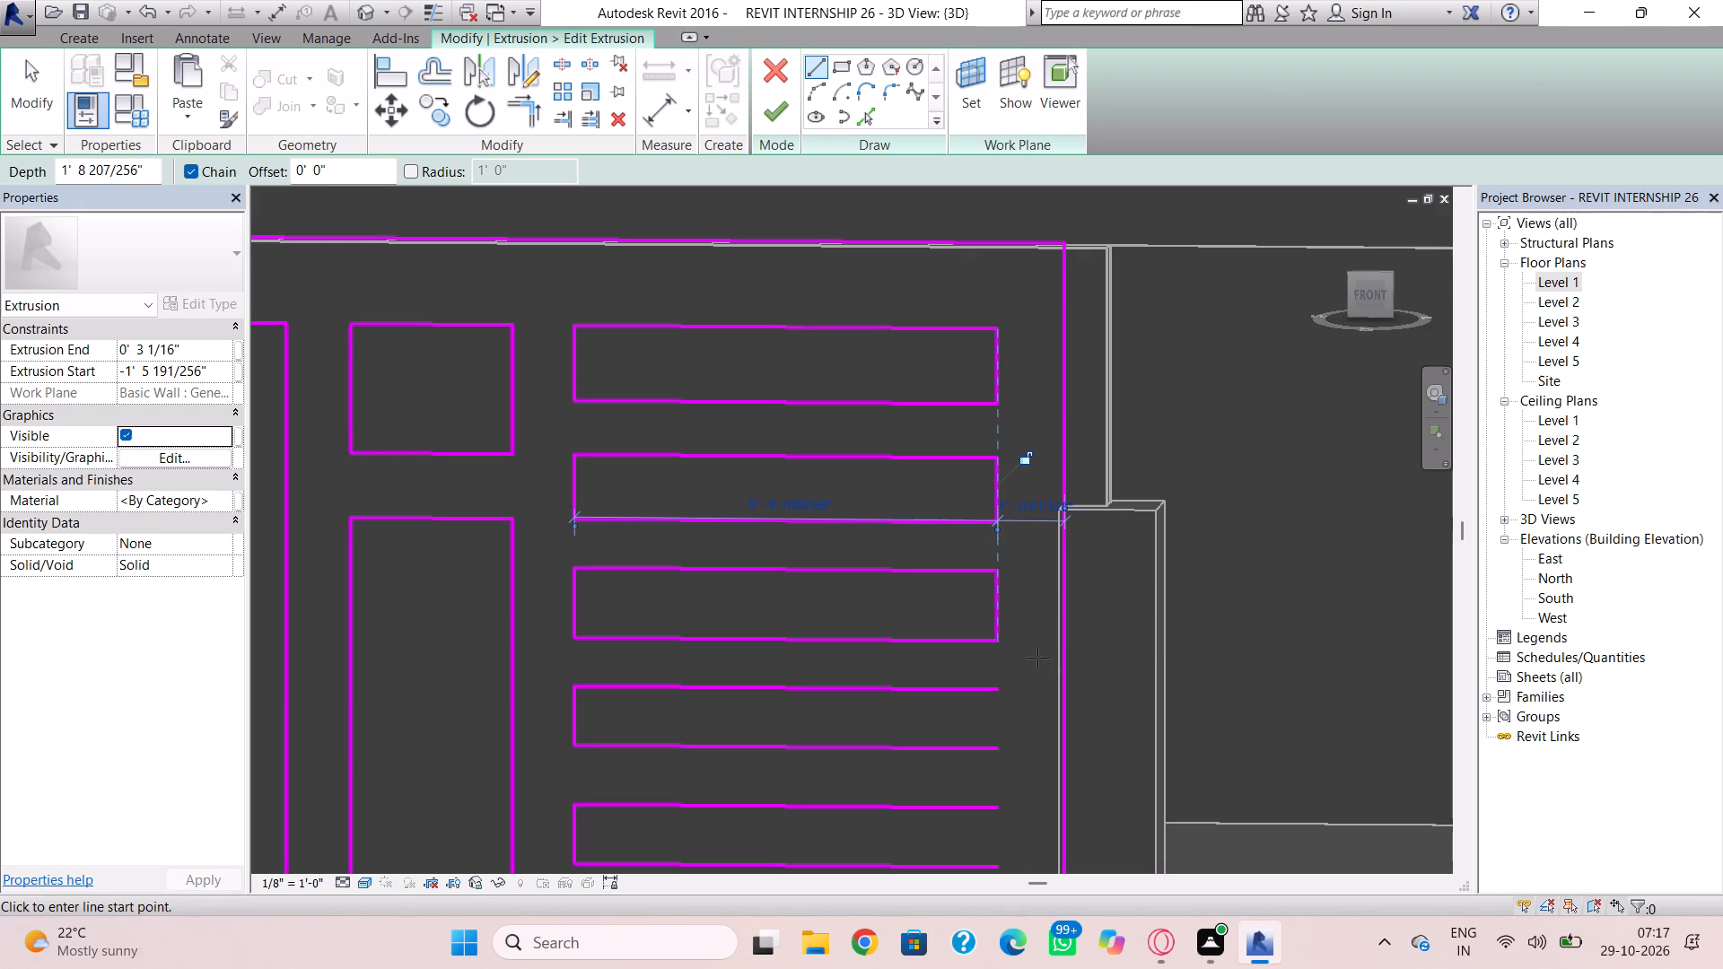
left_click(997, 682)
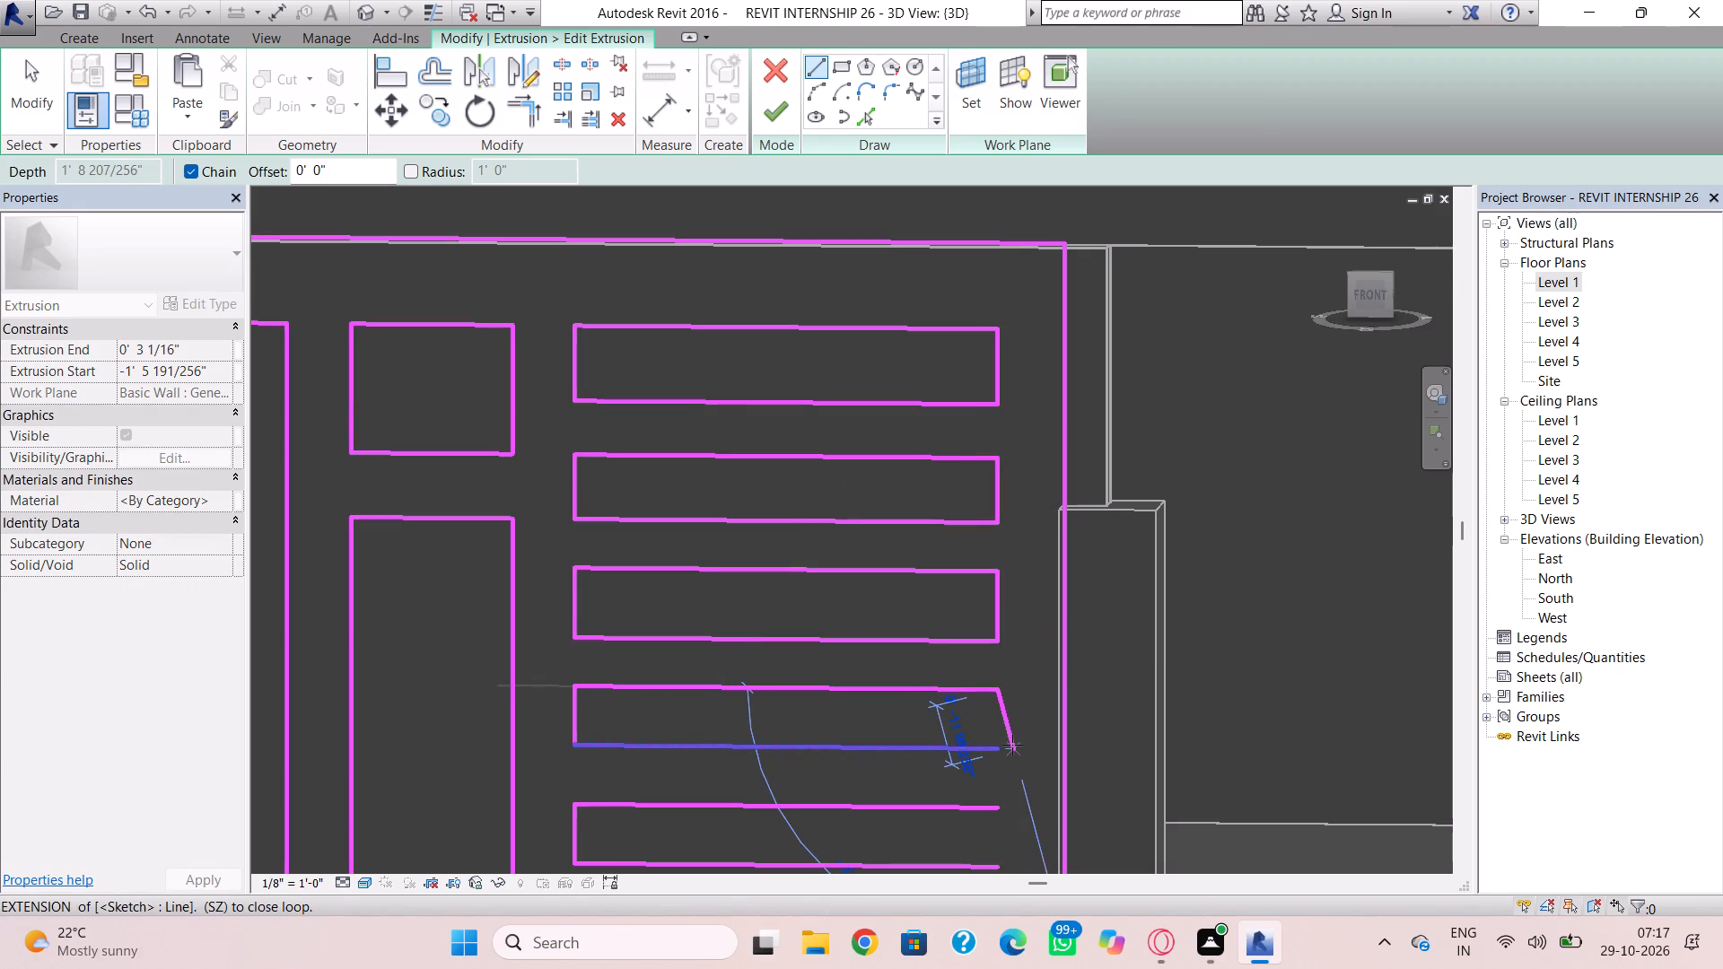
left_click(1003, 748)
middle_click_drag(1025, 727, 1003, 573)
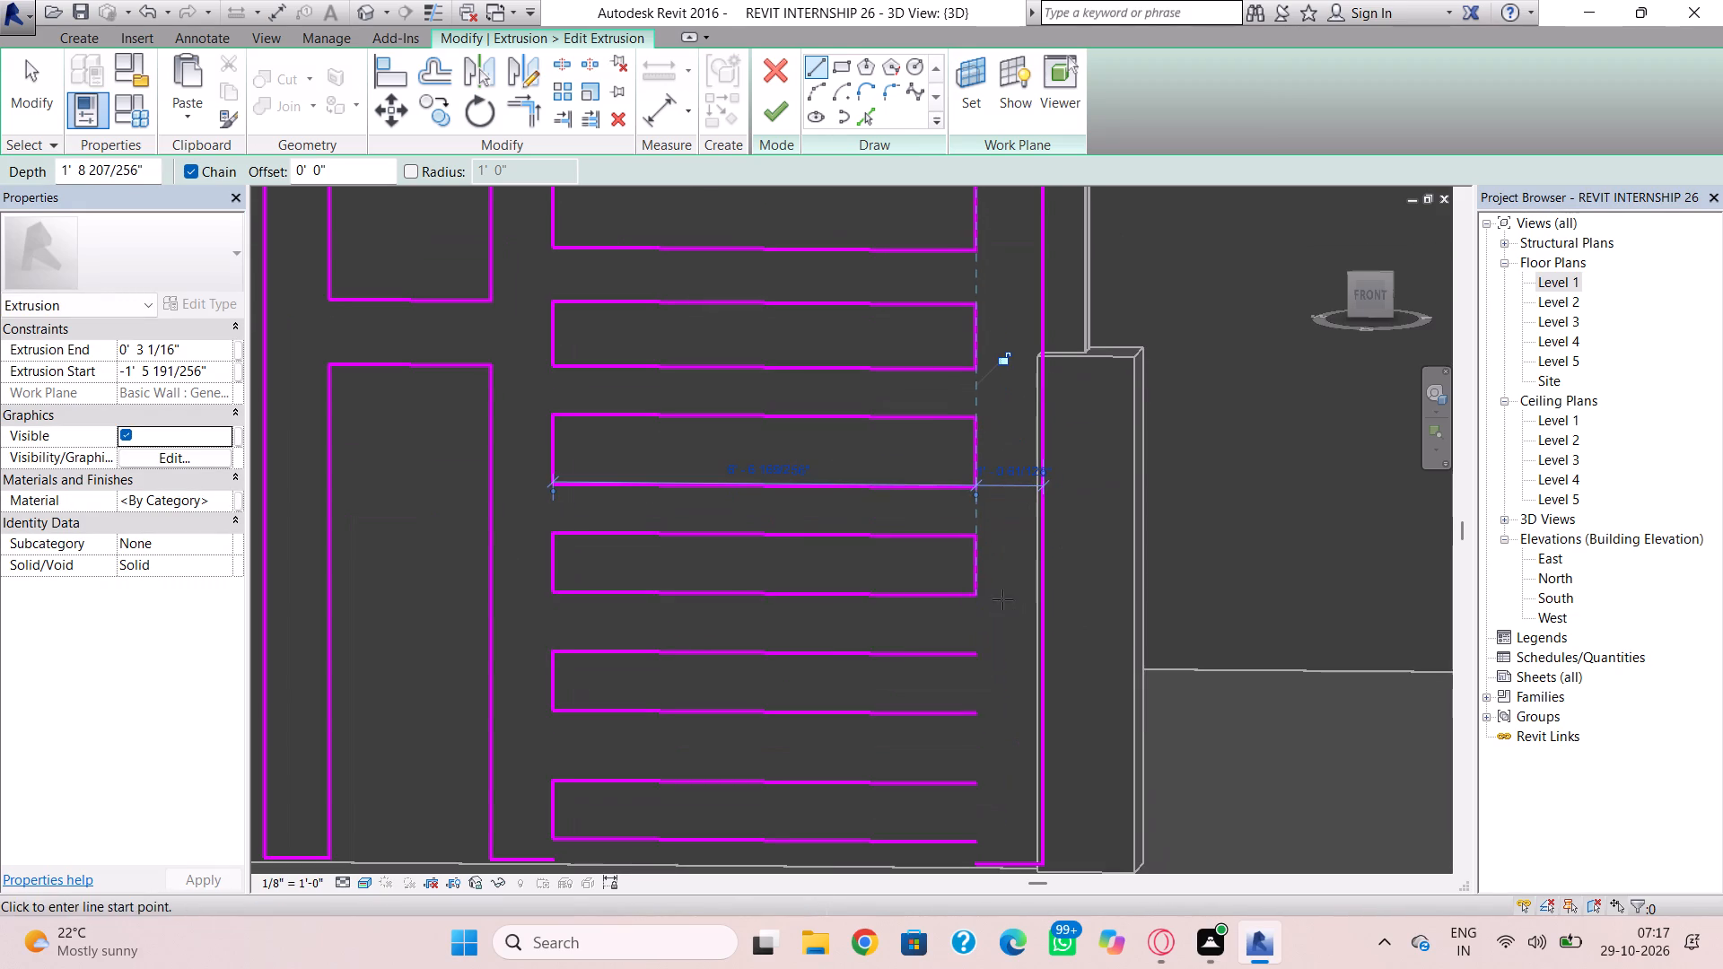
left_click(983, 650)
left_click(982, 710)
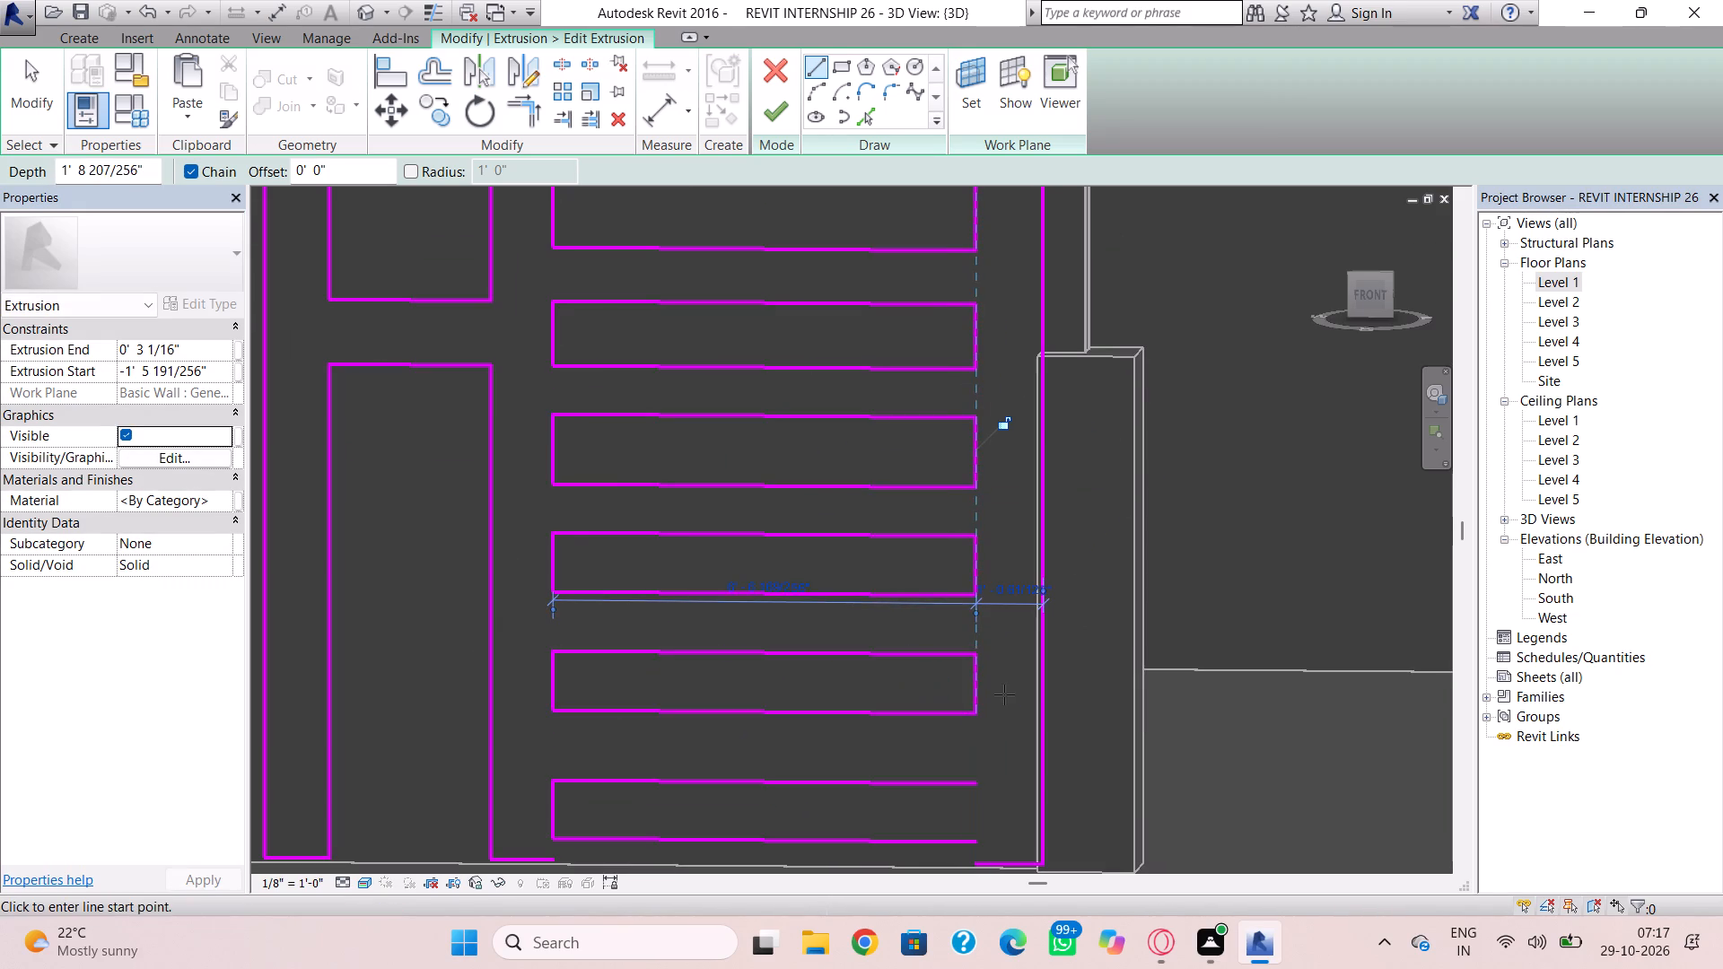
middle_click_drag(1004, 694, 973, 500)
left_click(945, 591)
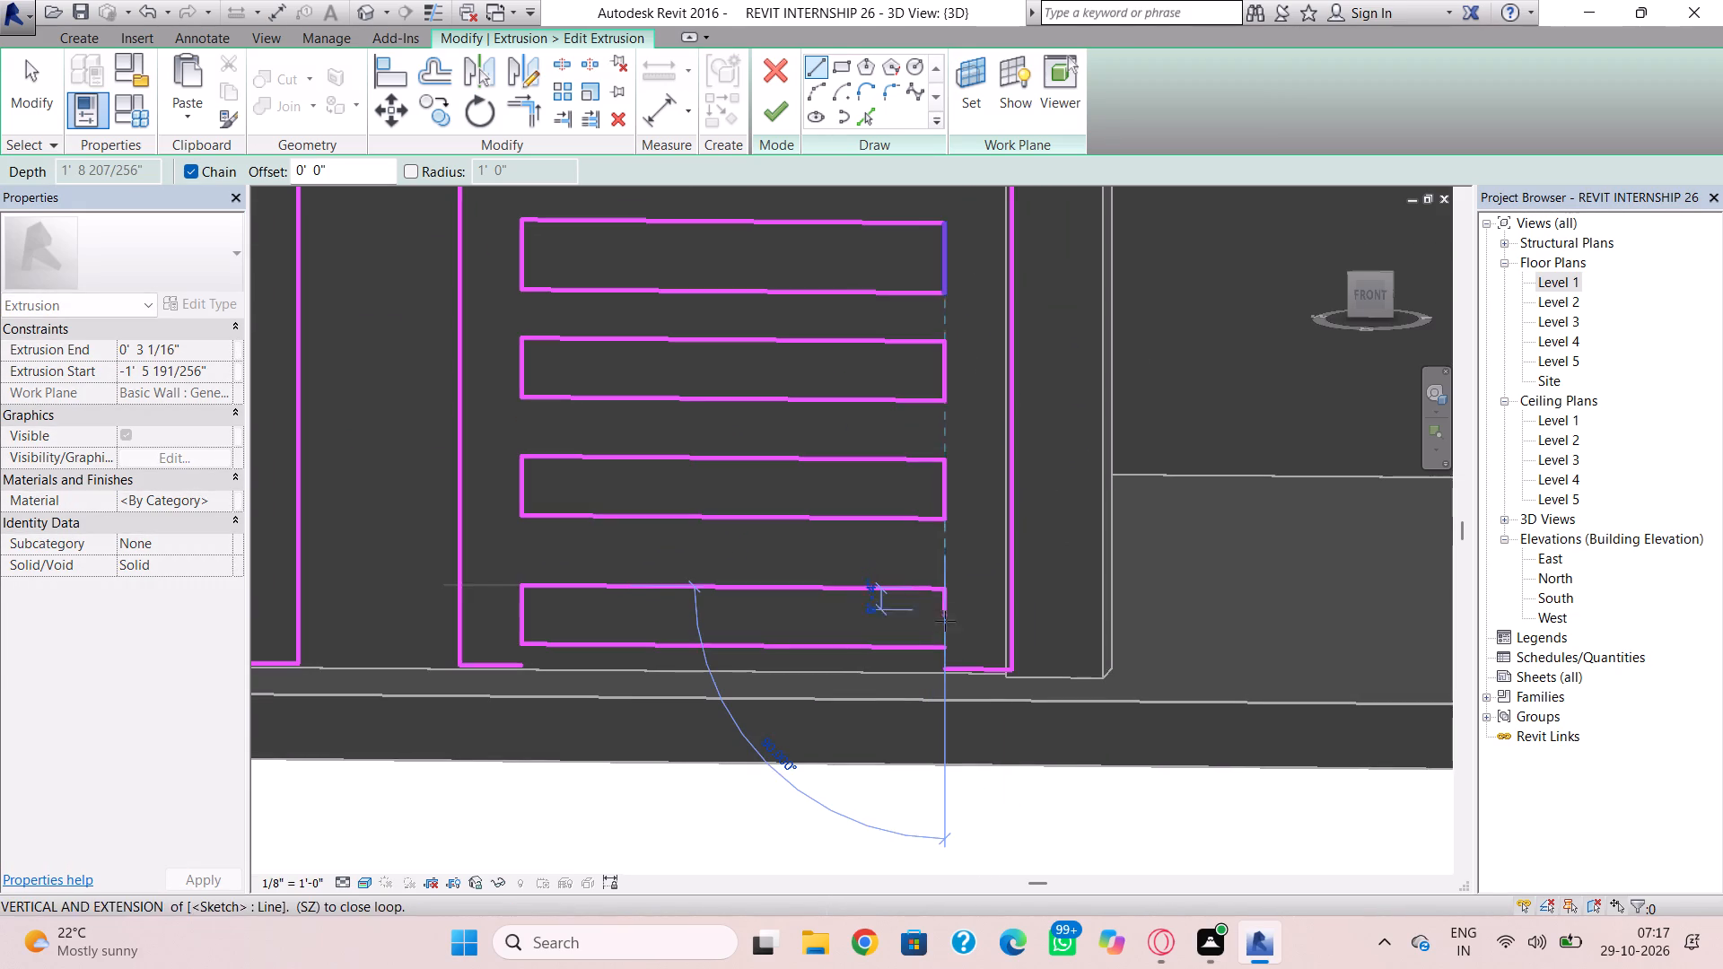
left_click(945, 641)
scroll(965, 671, "up", 5)
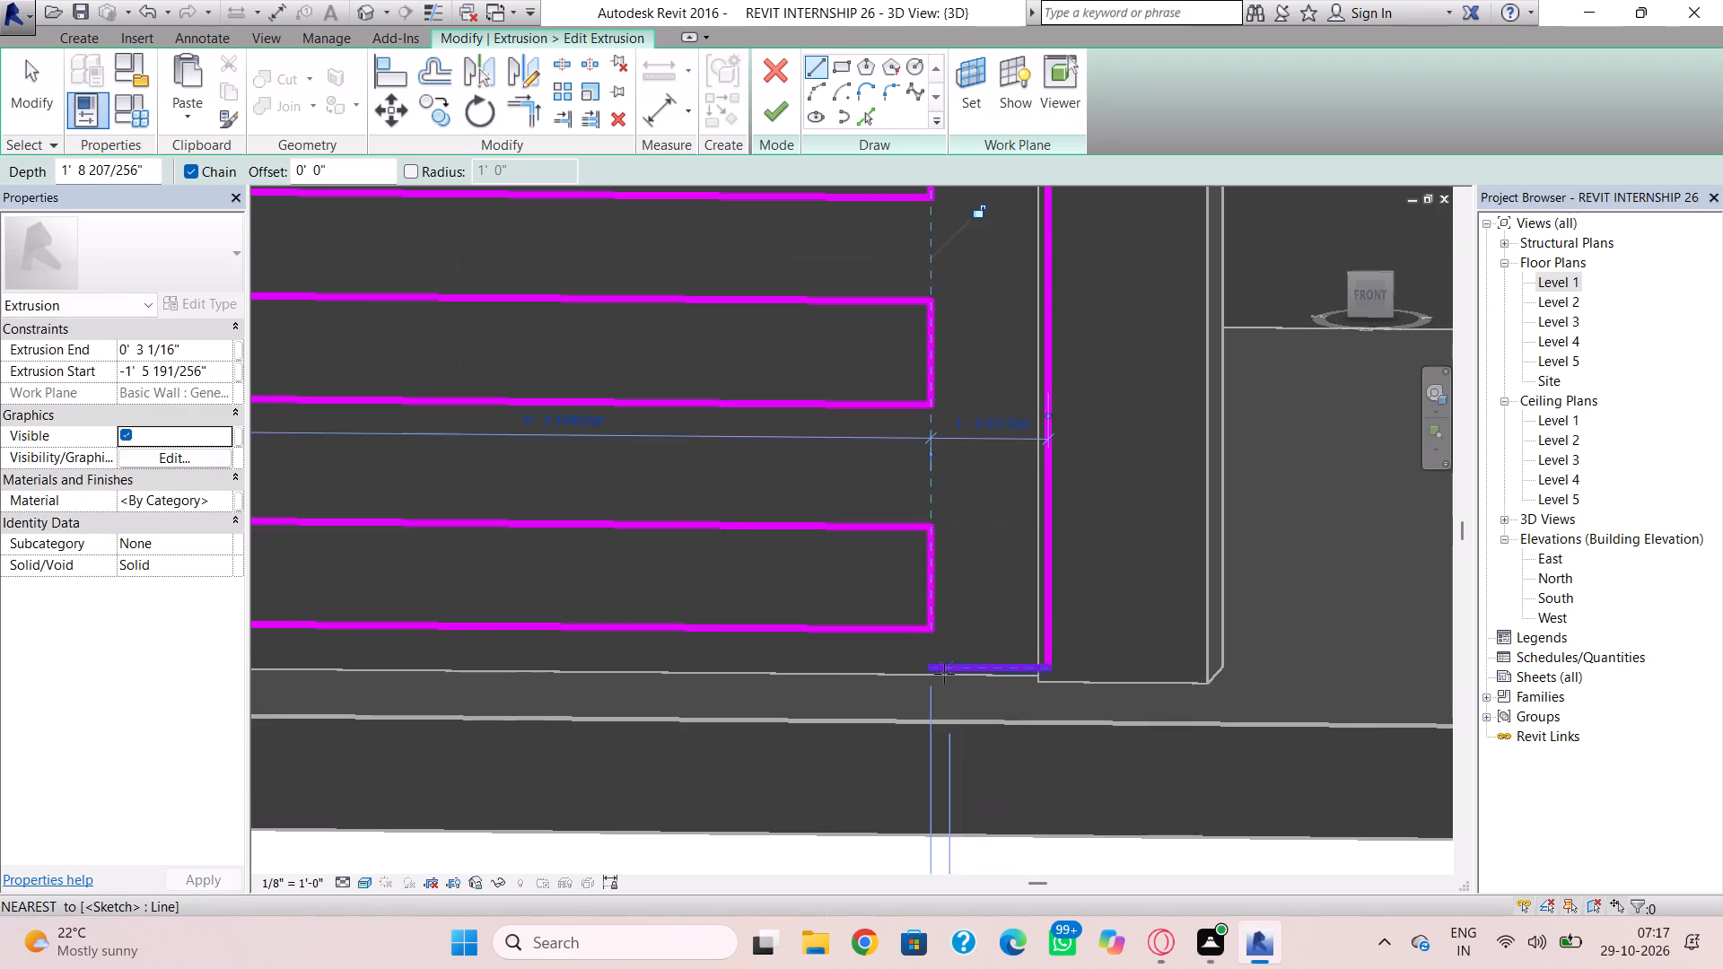
Draw two short vertical lines from the lowest gap's bottom corners down to the ends of the frame's base lines.
scroll(944, 674, "up", 2)
left_click(914, 616)
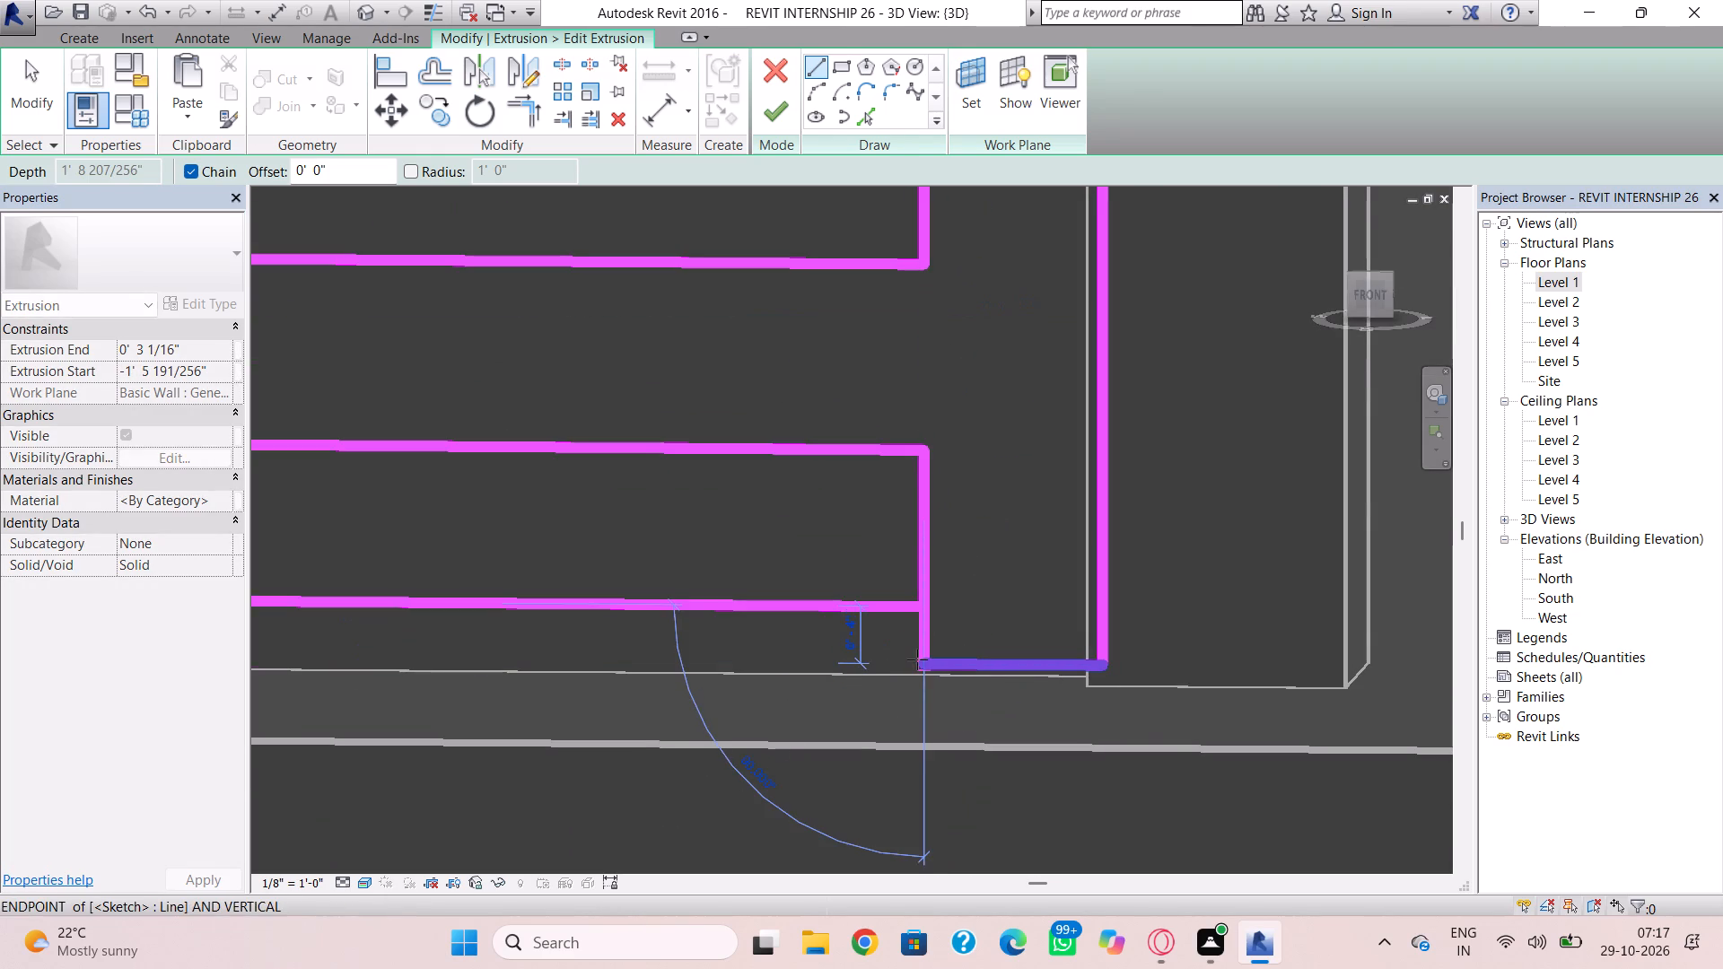
left_click(917, 659)
middle_click_drag(808, 608, 1155, 450)
middle_click_drag(601, 494, 951, 460)
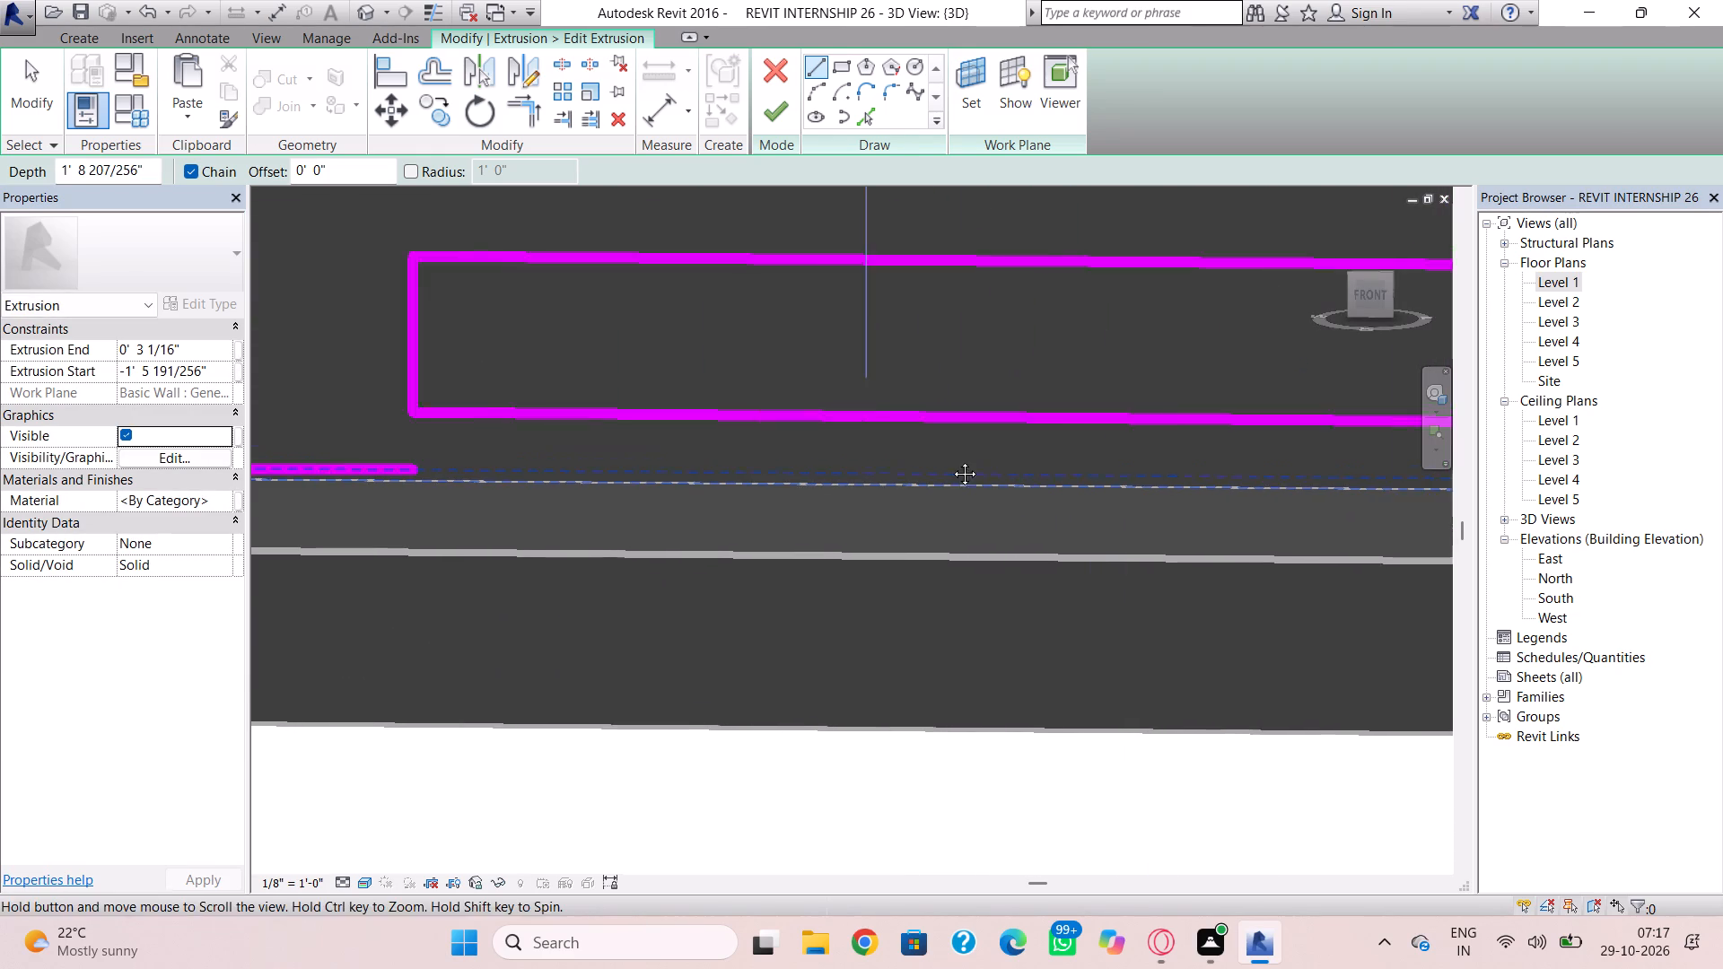
middle_click_drag(951, 460, 1029, 440)
left_click(578, 388)
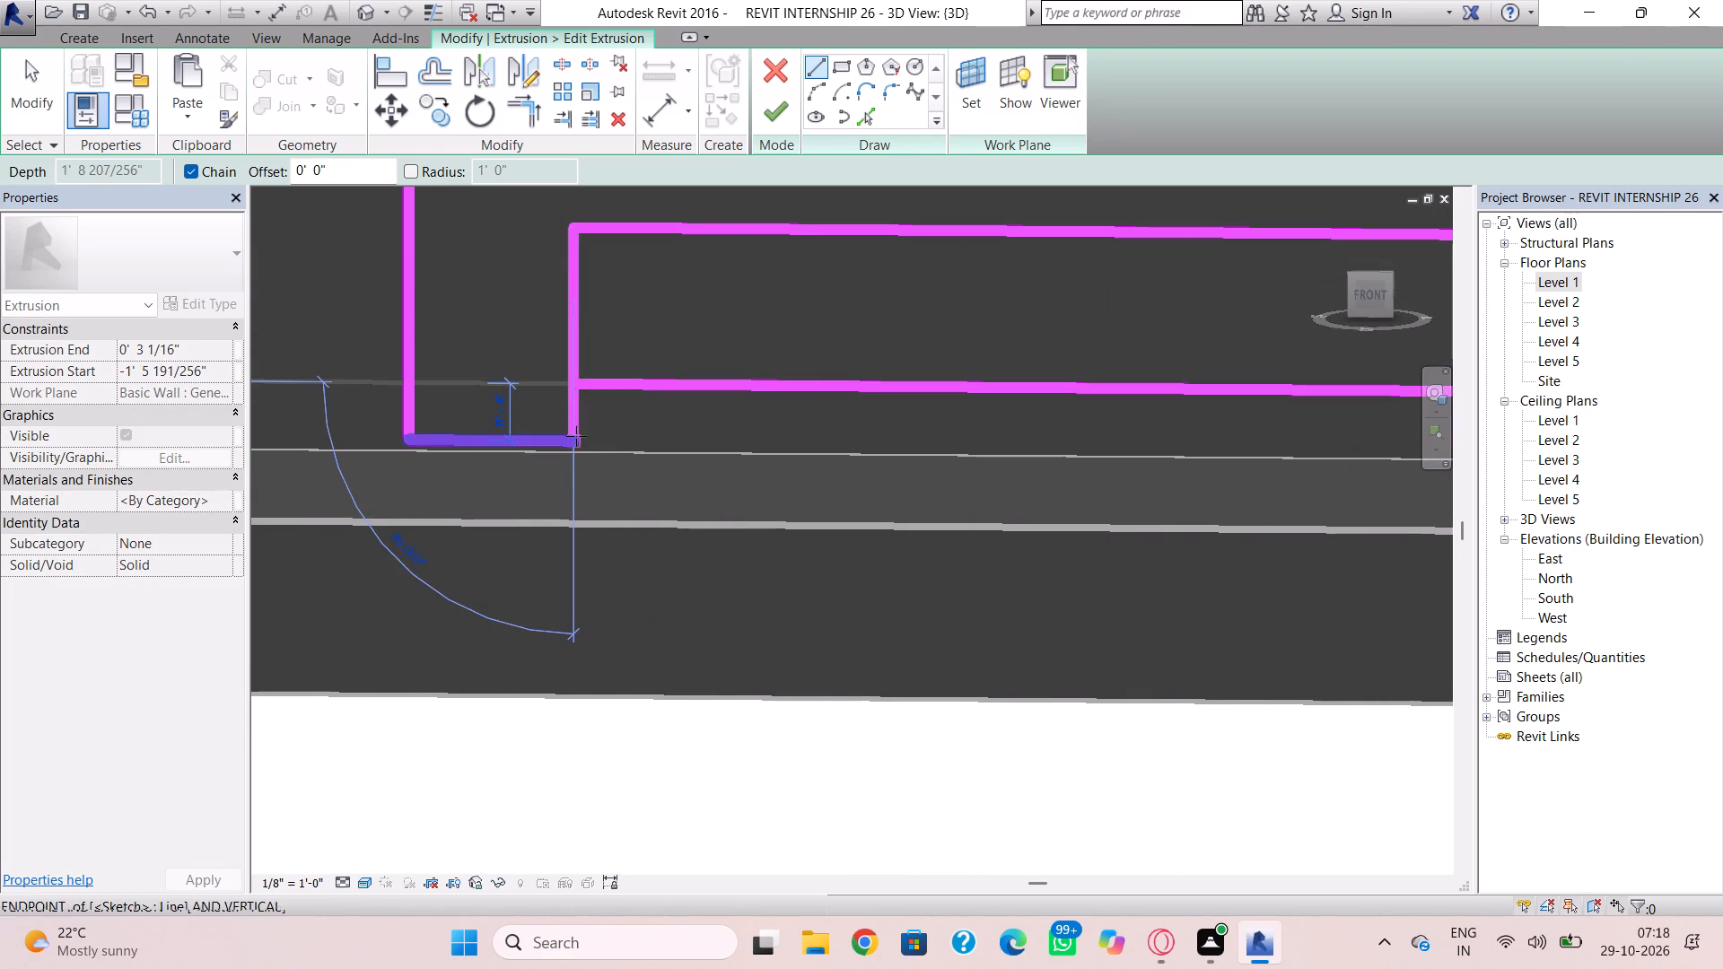
left_click(575, 441)
Delete the lowest gap's bottom horizontal line, then finish the extrusion sketch and the in-place model.
left_click(773, 118)
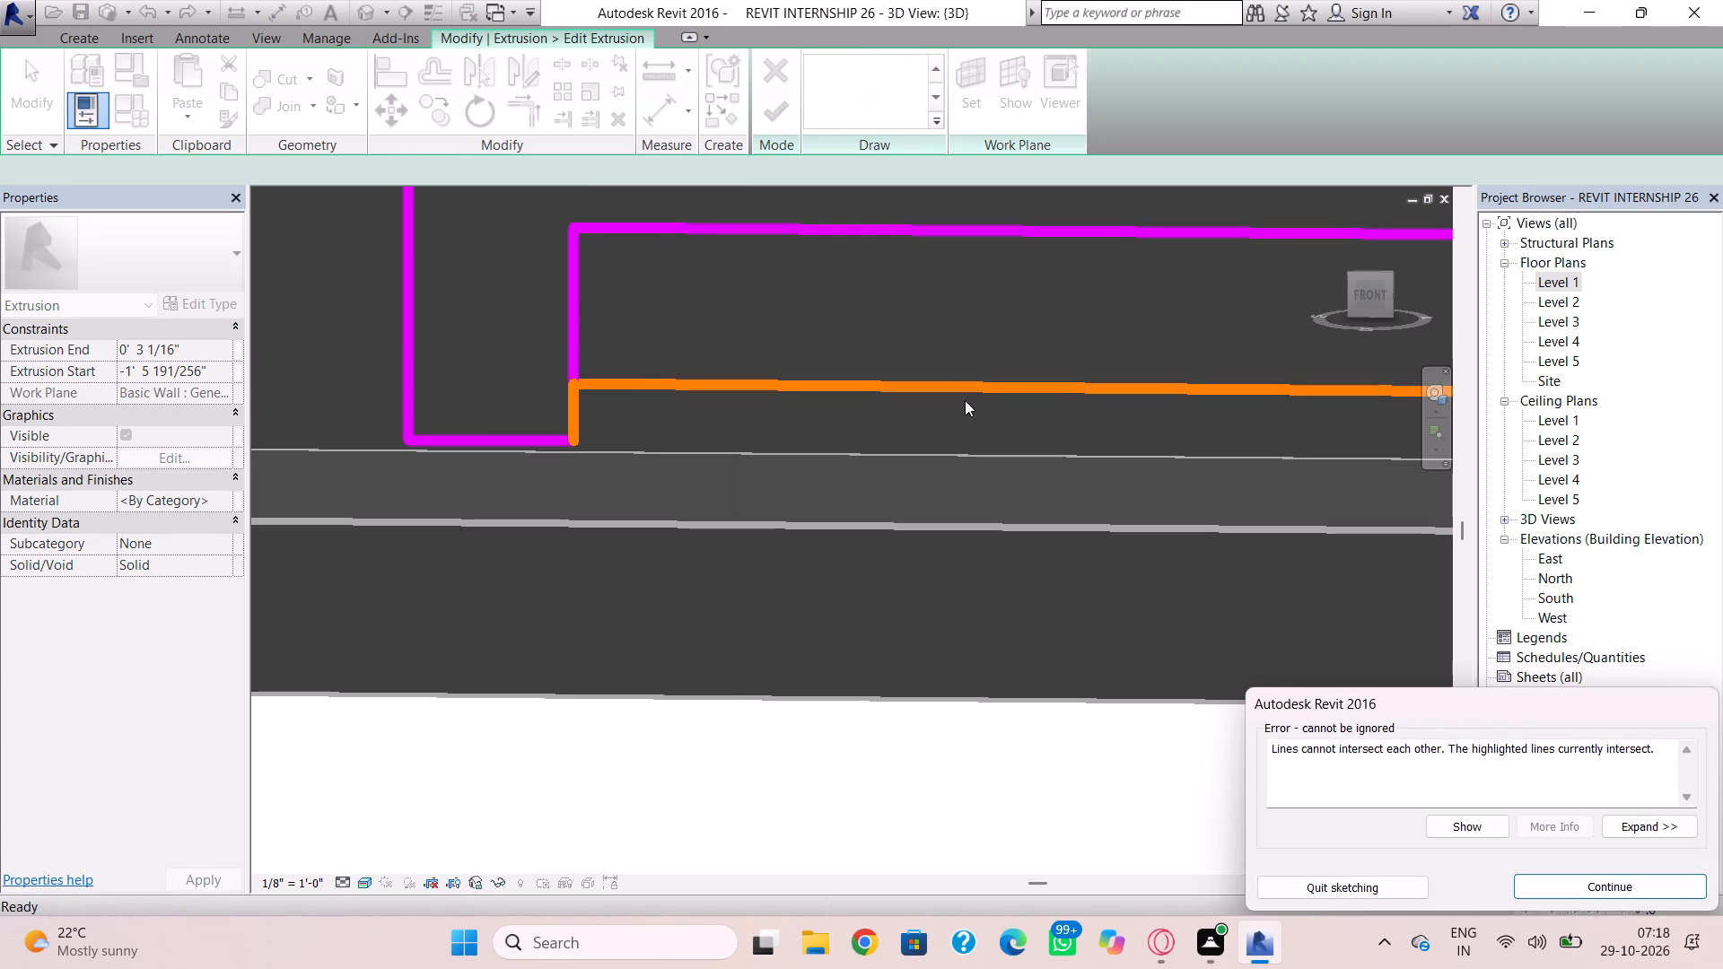
scroll(870, 442, "down", 2)
middle_click_drag(870, 442, 612, 443)
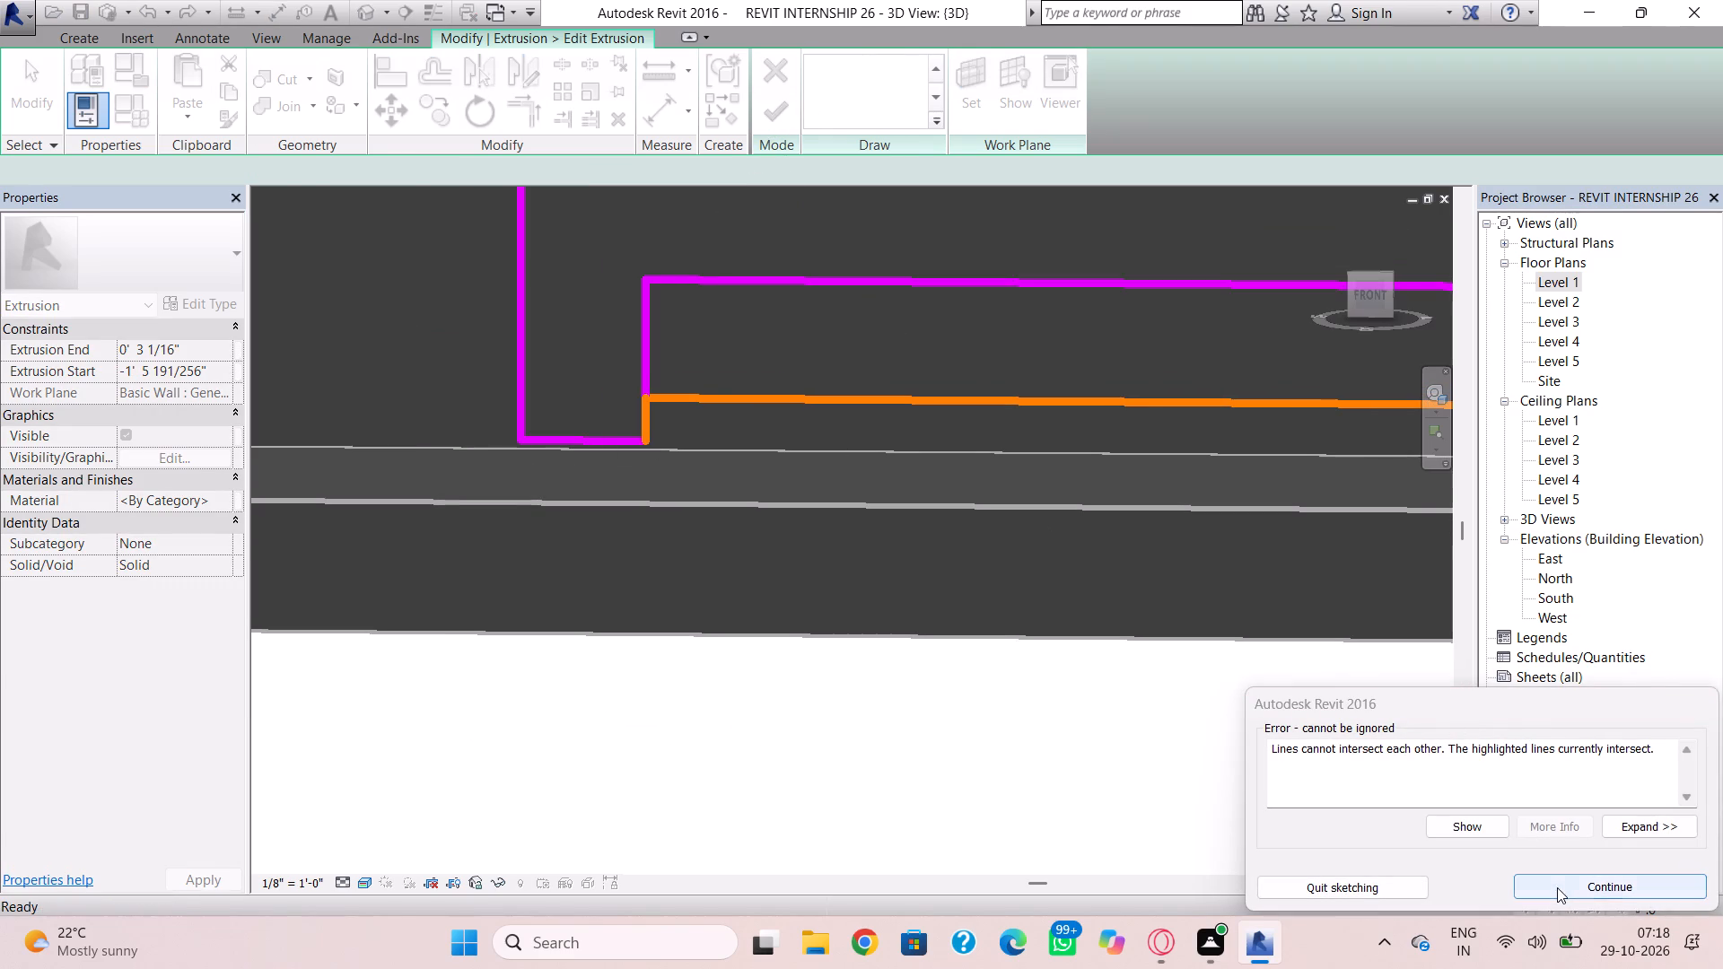
left_click(1557, 887)
middle_click_drag(1092, 575, 785, 518)
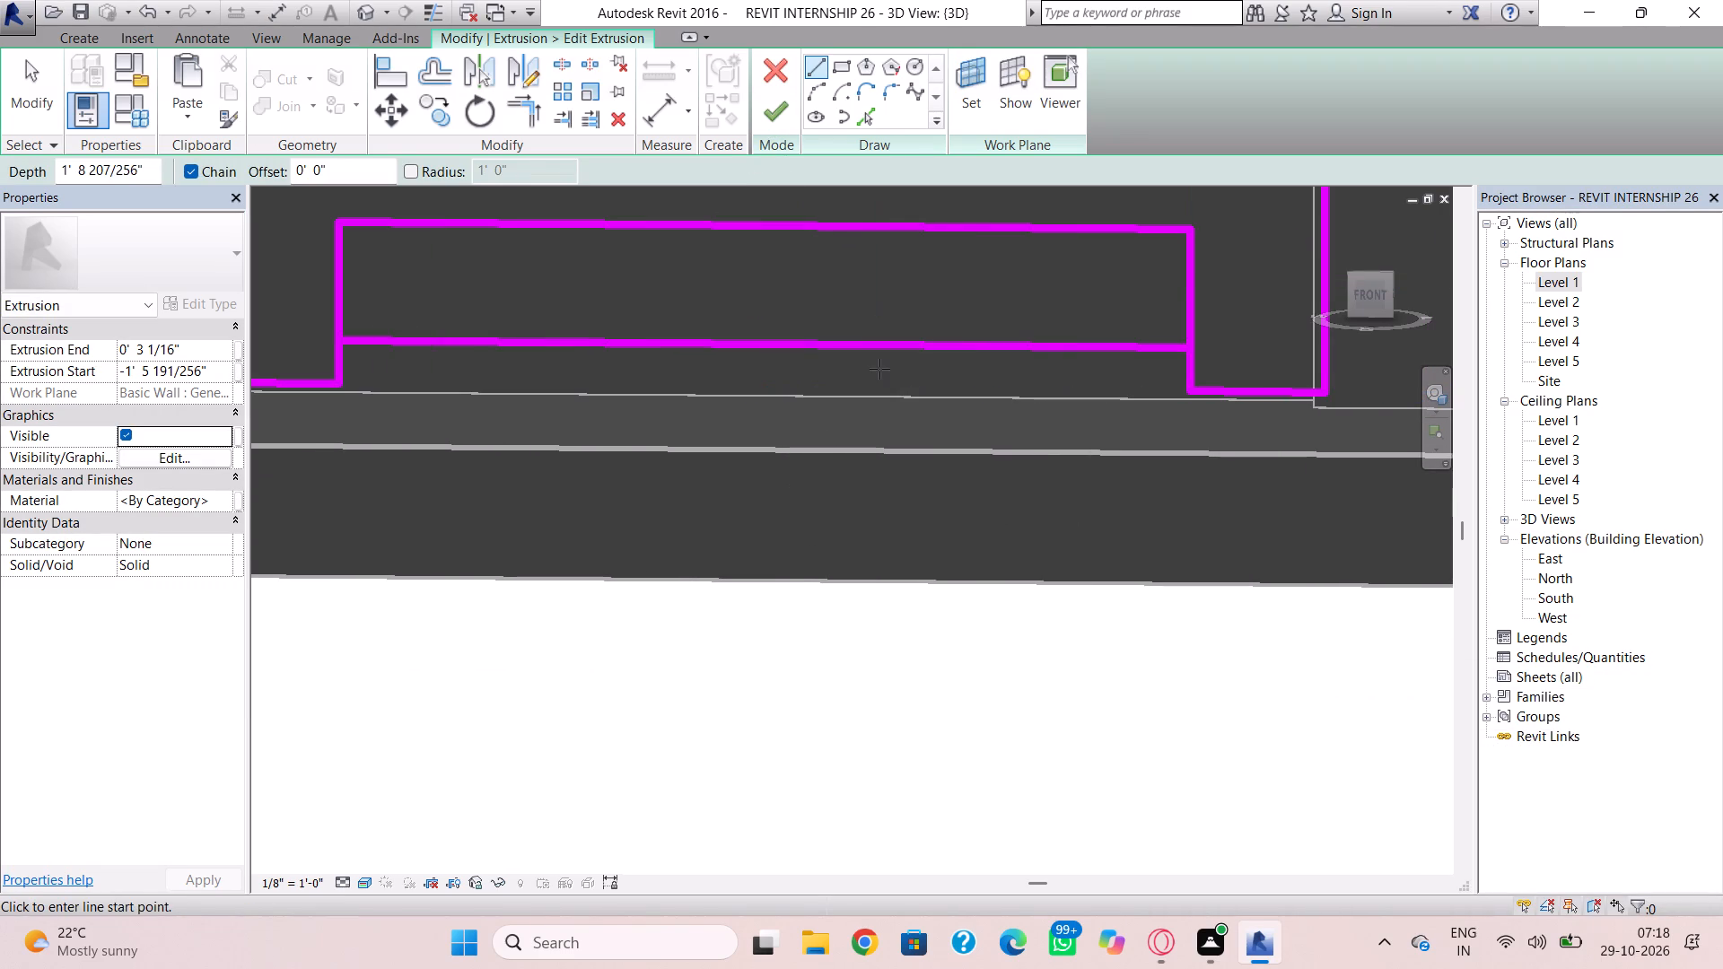
key("Escape")
left_click(851, 341)
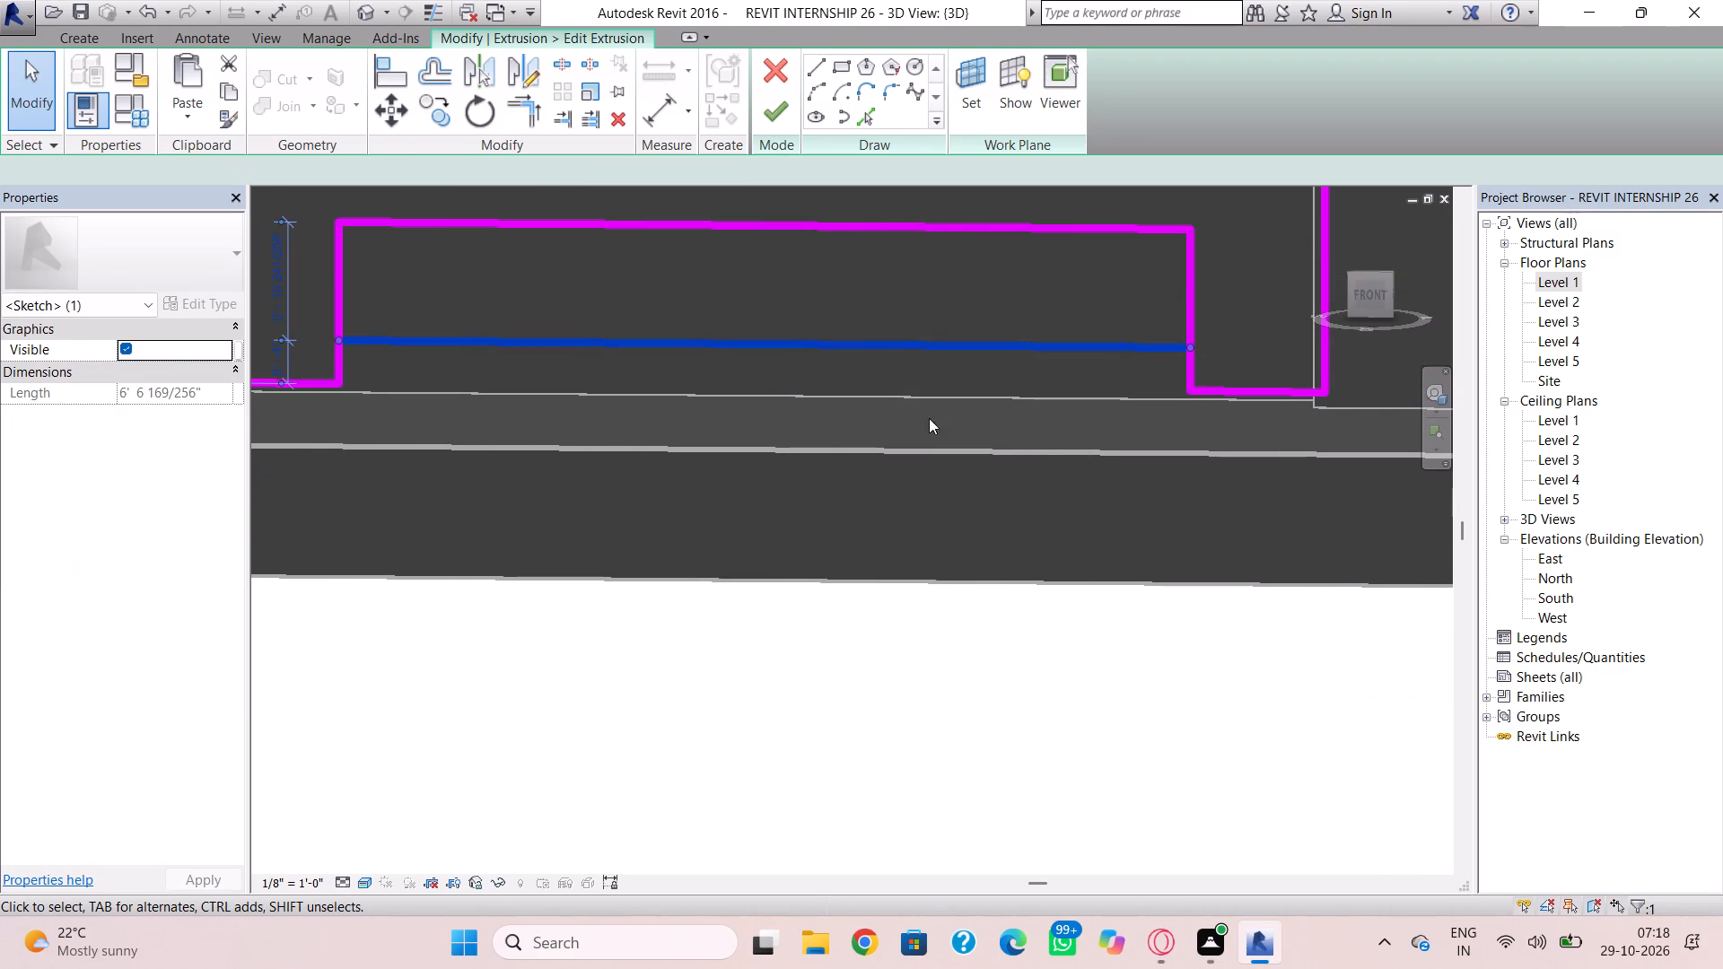
key("Delete")
left_click(760, 115)
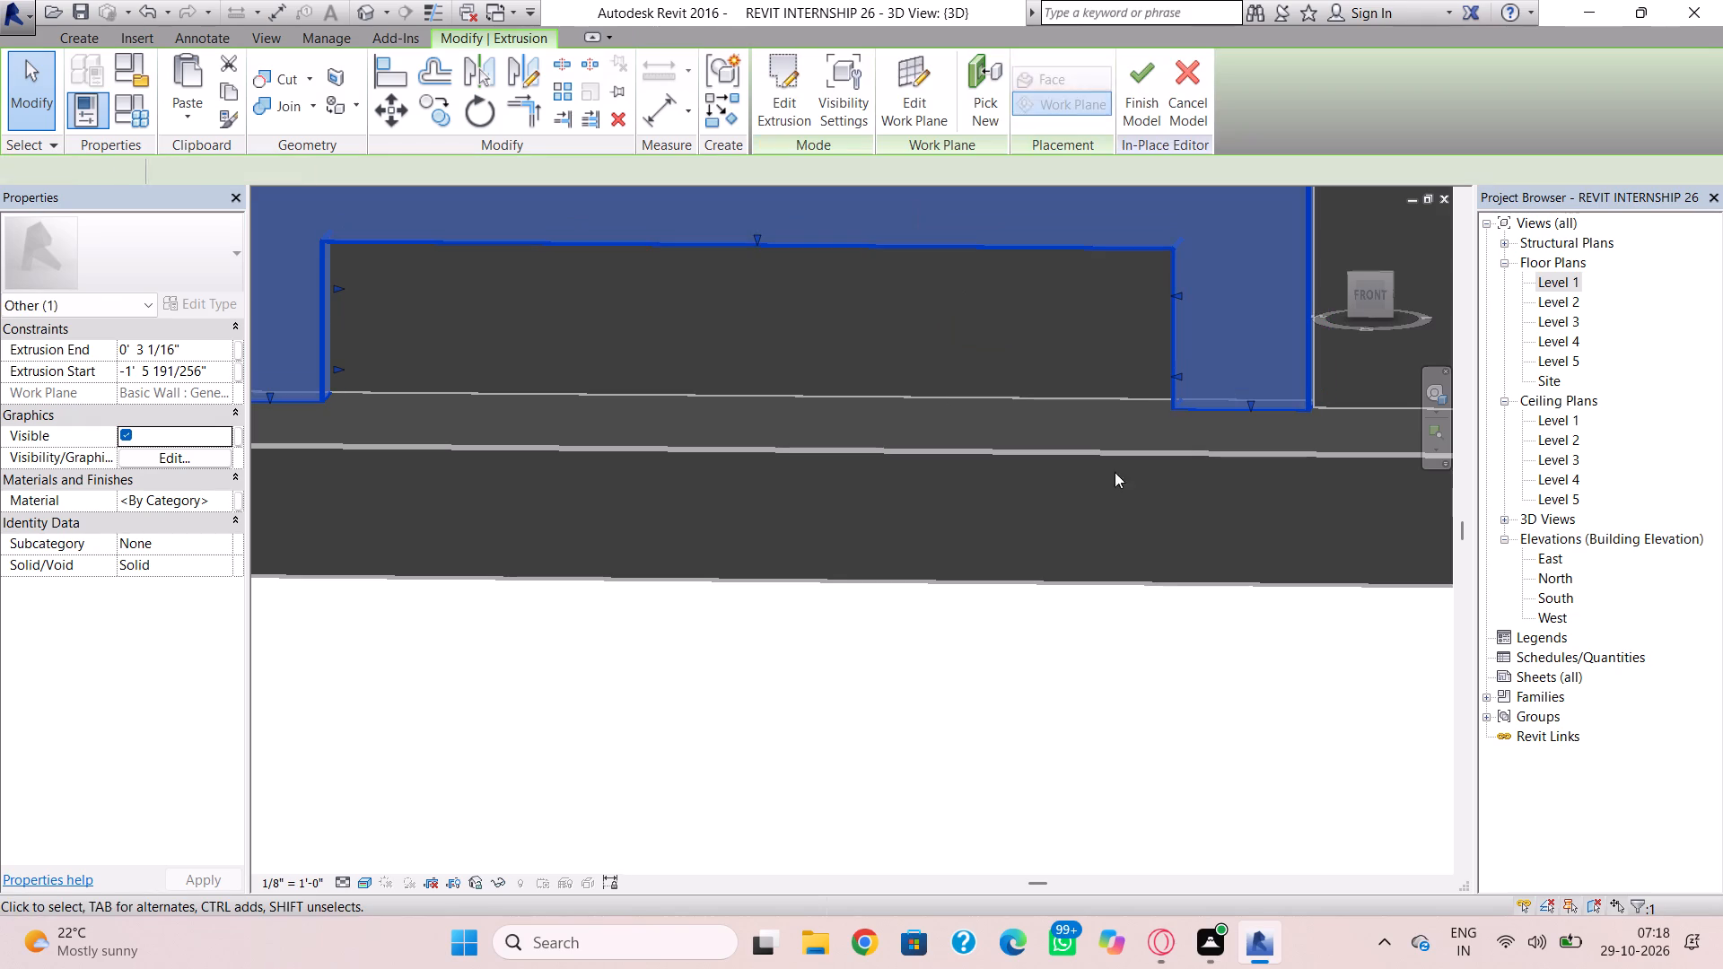
left_click(1133, 102)
Examine the slatted ground-floor frame from the front and at an angle, and the facade above it up to the roof.
scroll(1032, 352, "down", 2)
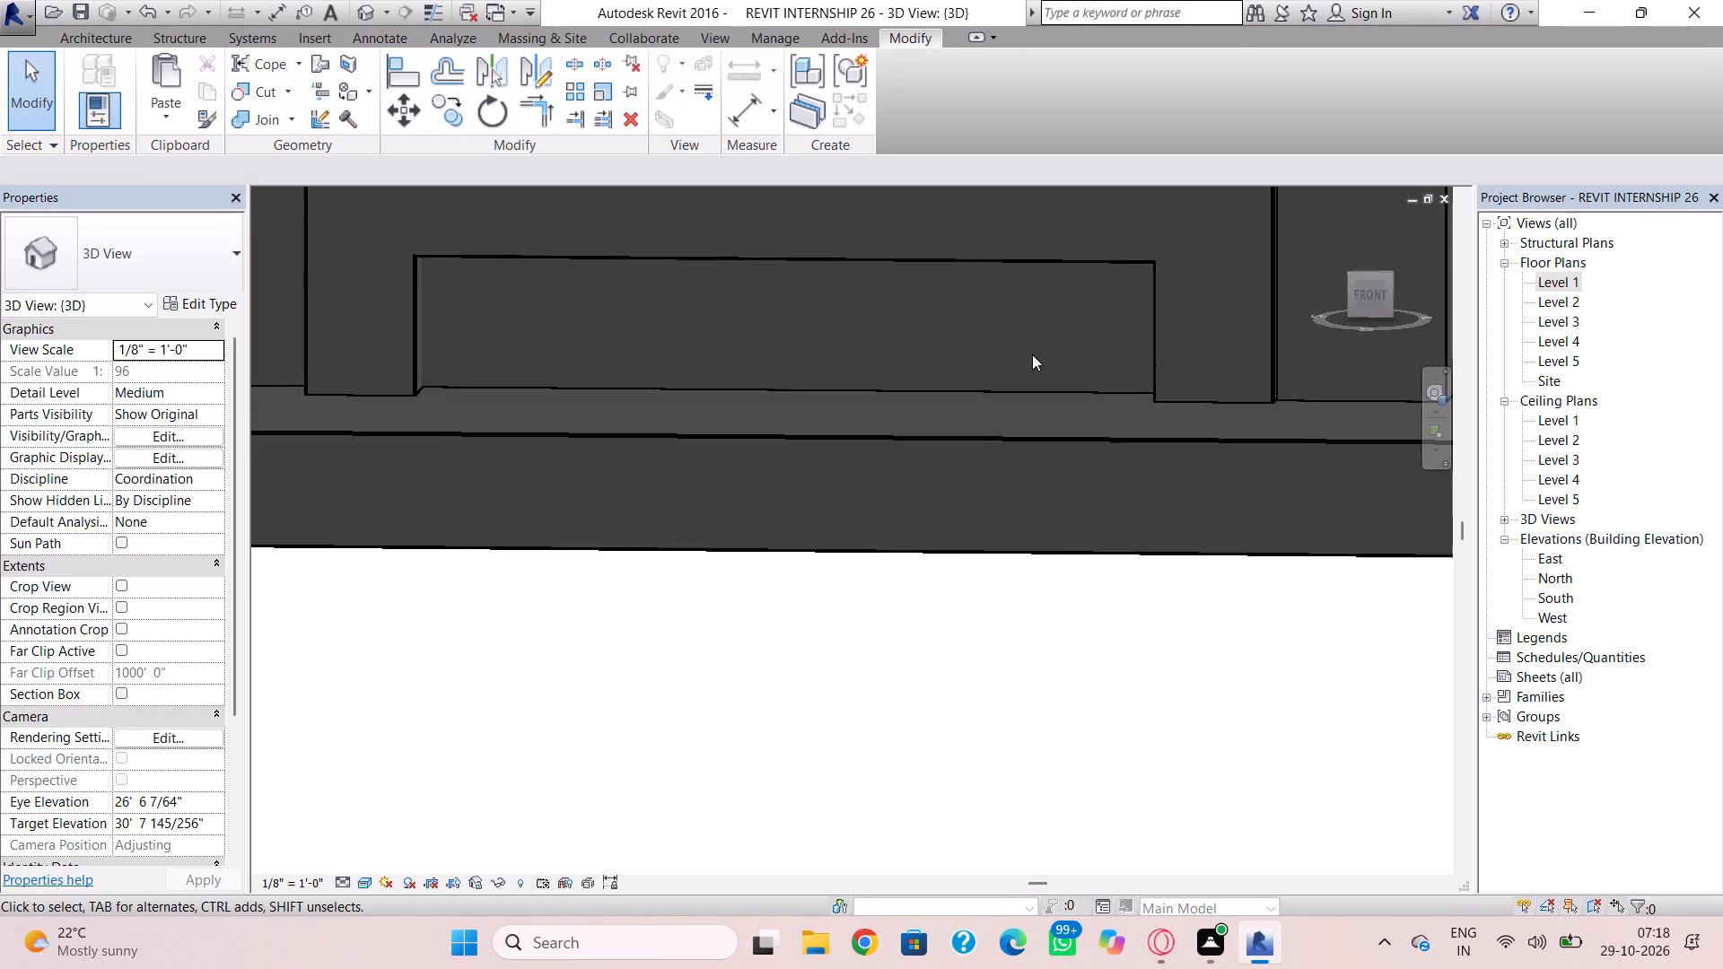
middle_click_drag(1054, 388, 1051, 714)
scroll(1051, 719, "down", 1)
scroll(1016, 598, "down", 5)
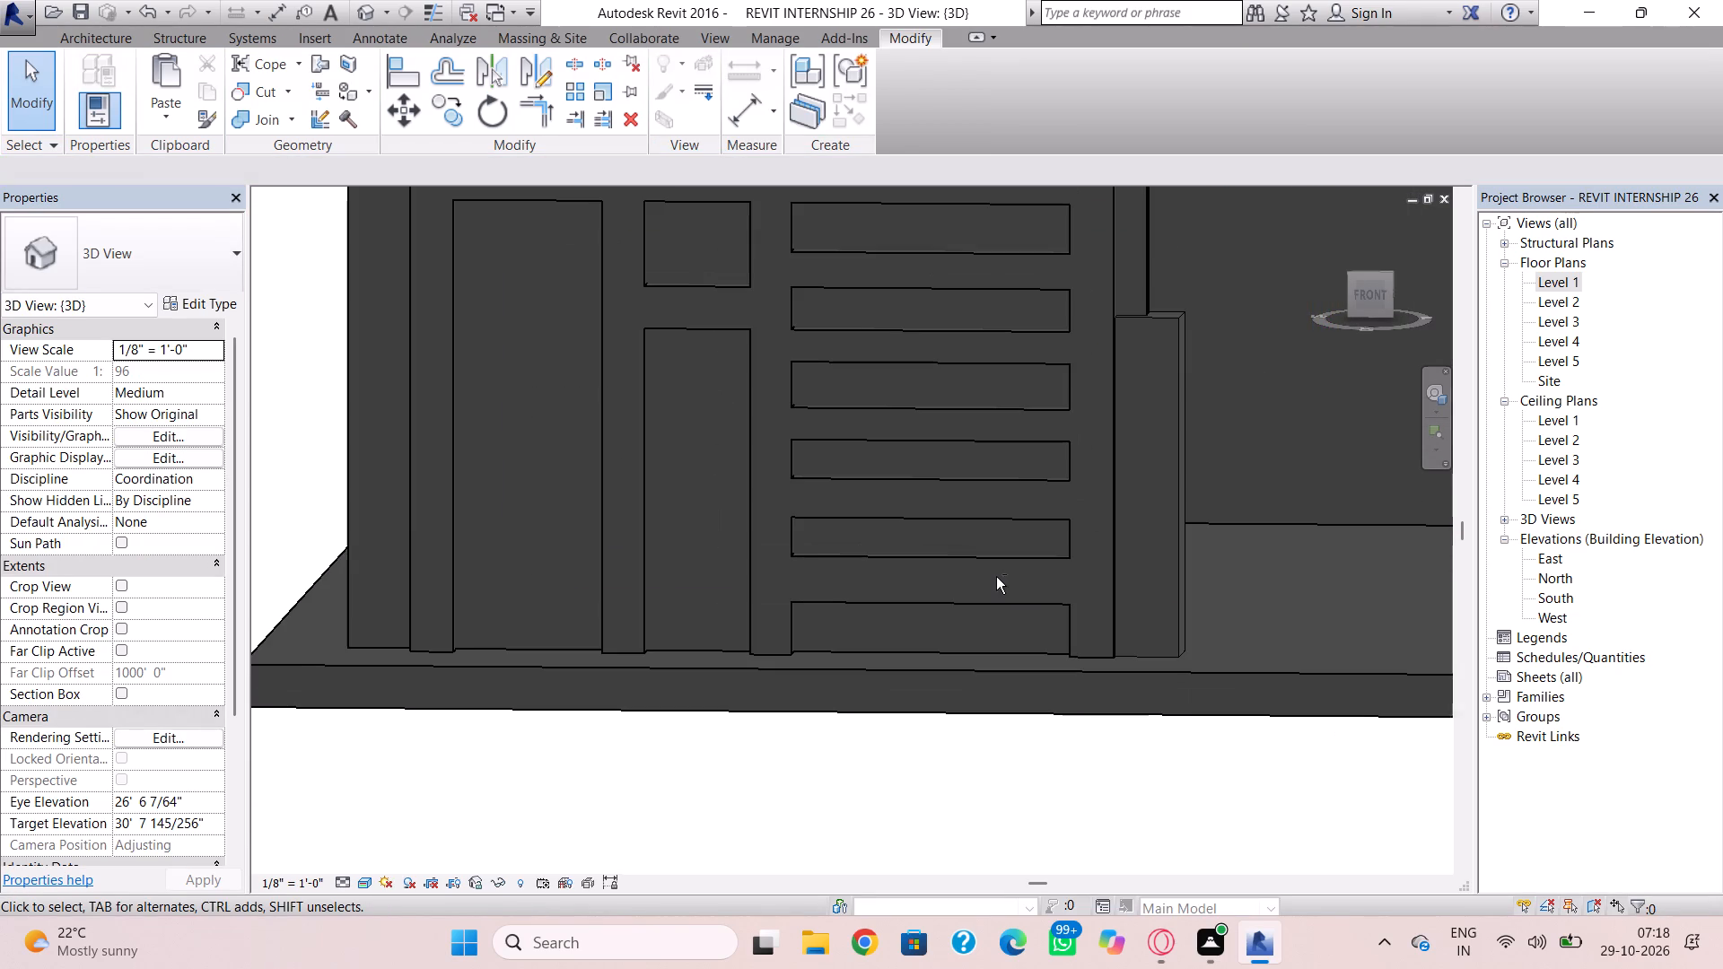
right_click_drag(1015, 557, 1172, 601, "shift")
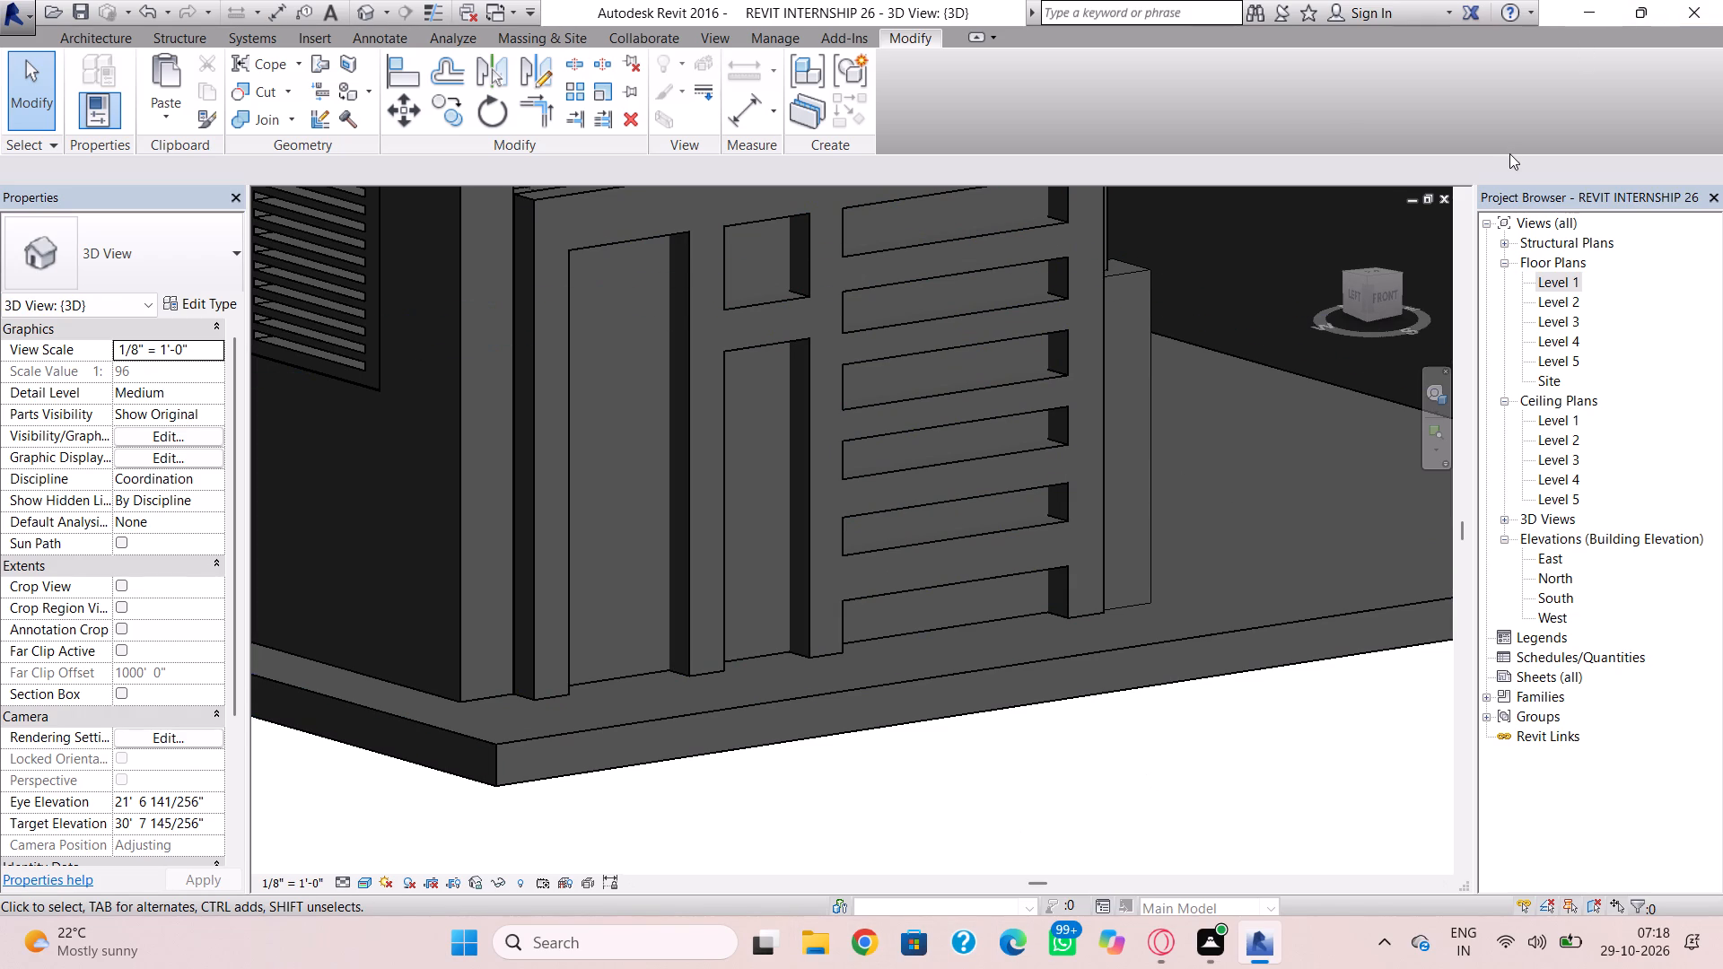
scroll(1289, 317, "down", 3)
scroll(1073, 373, "down", 3)
middle_click_drag(1073, 373, 974, 634)
middle_click_drag(1141, 499, 1010, 735)
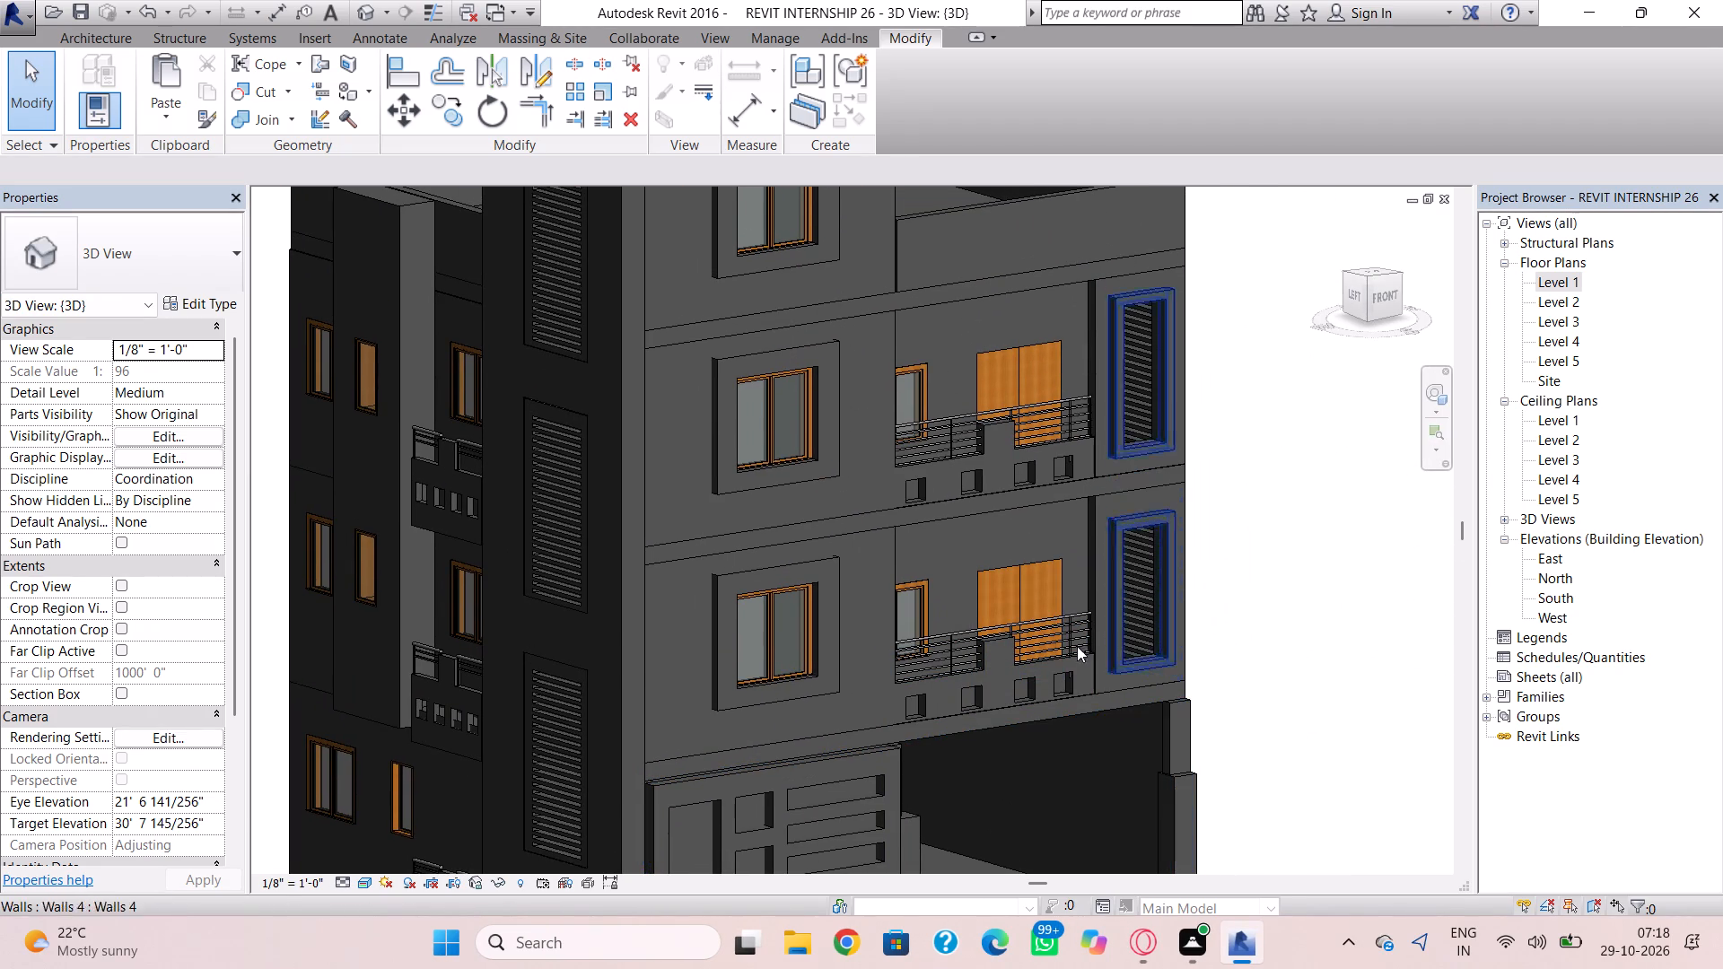
middle_click_drag(1086, 384, 1168, 626)
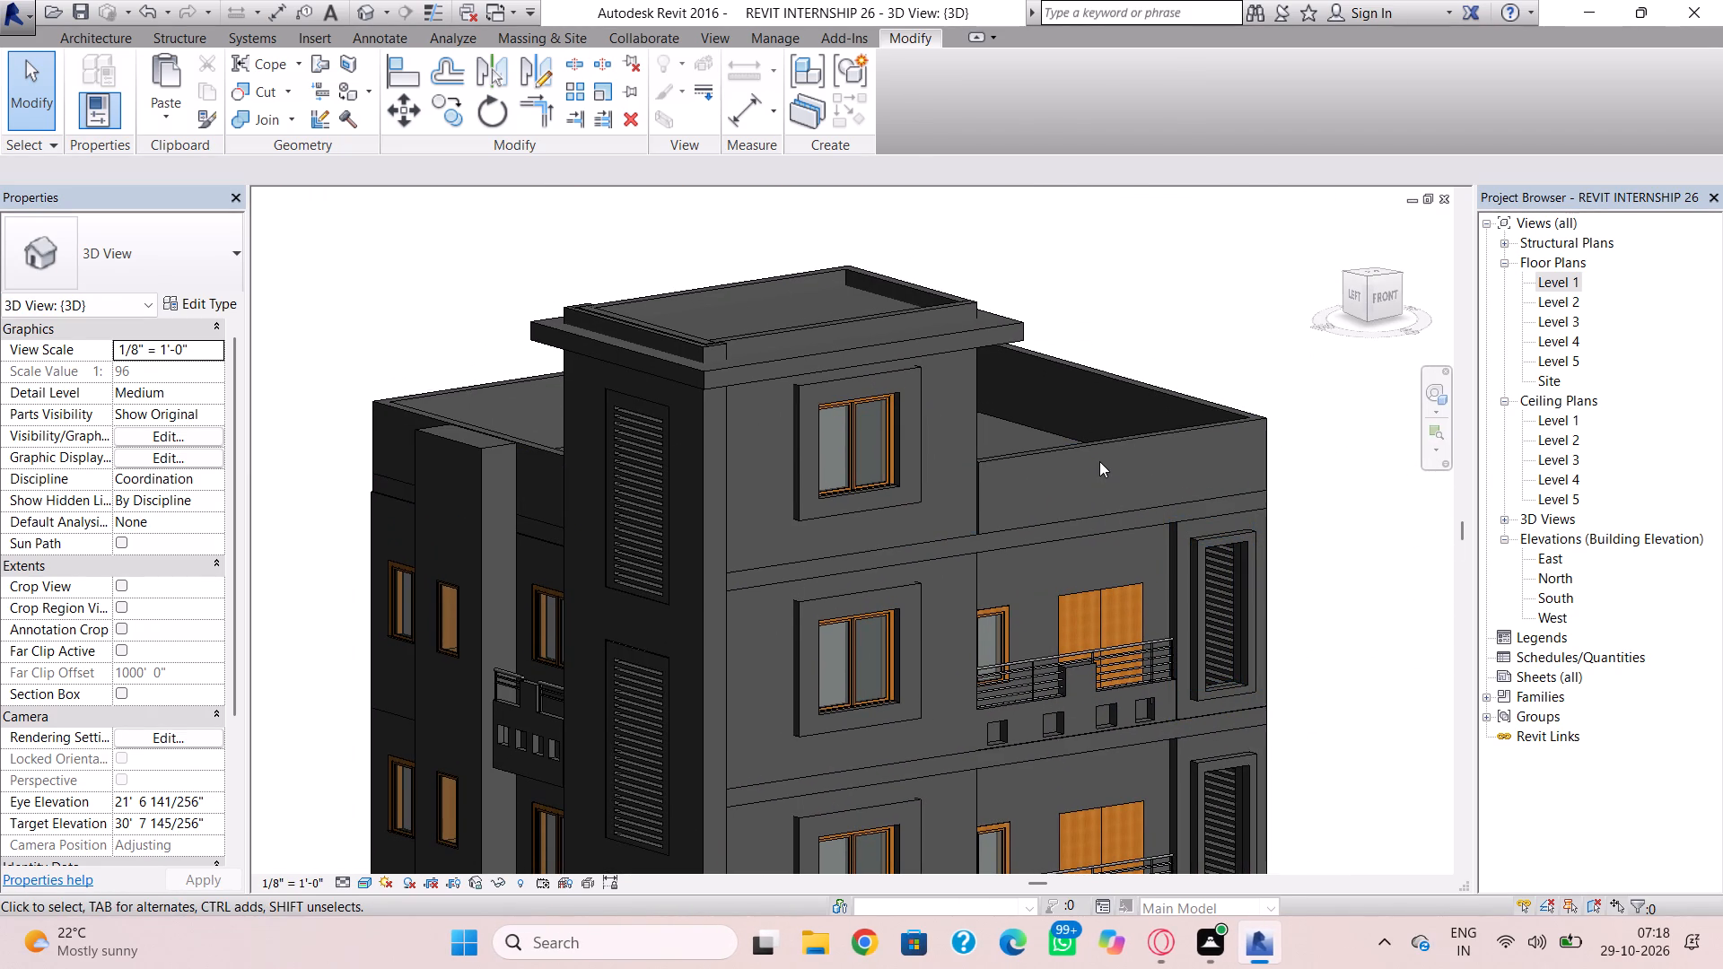
In the front rooftop parapet wall's profile, sketch a rectangle about 2' 0" wide down from the middle of its top edge.
left_click(1104, 447)
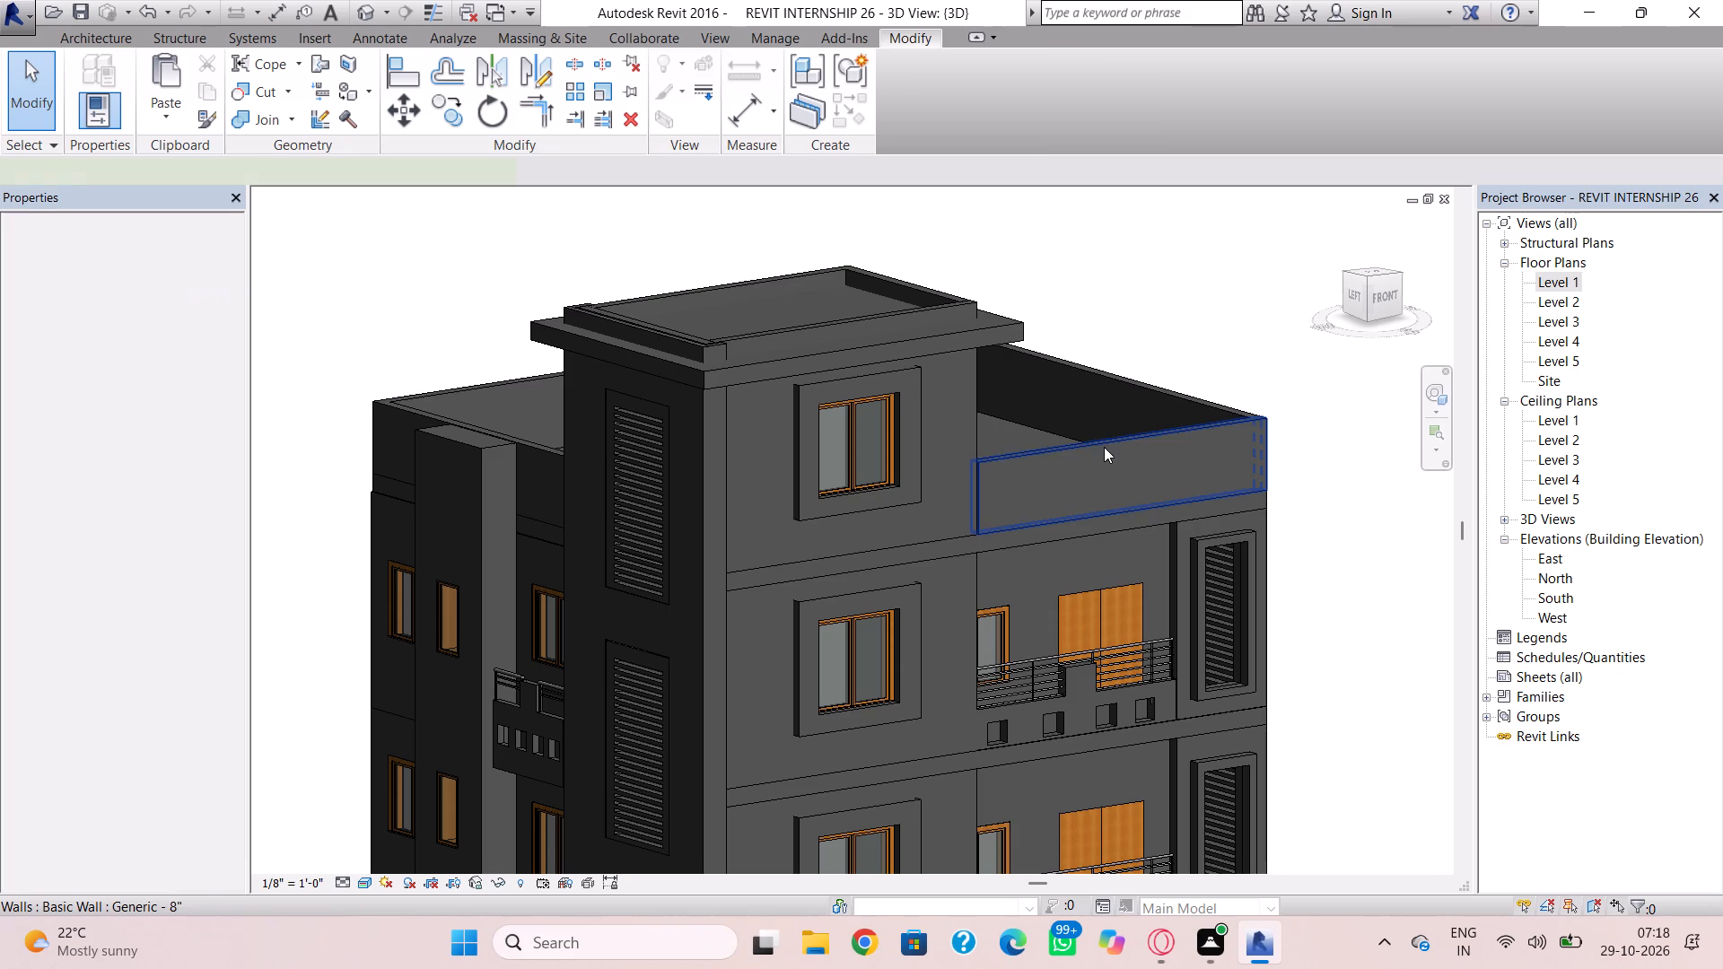
left_click(1384, 284)
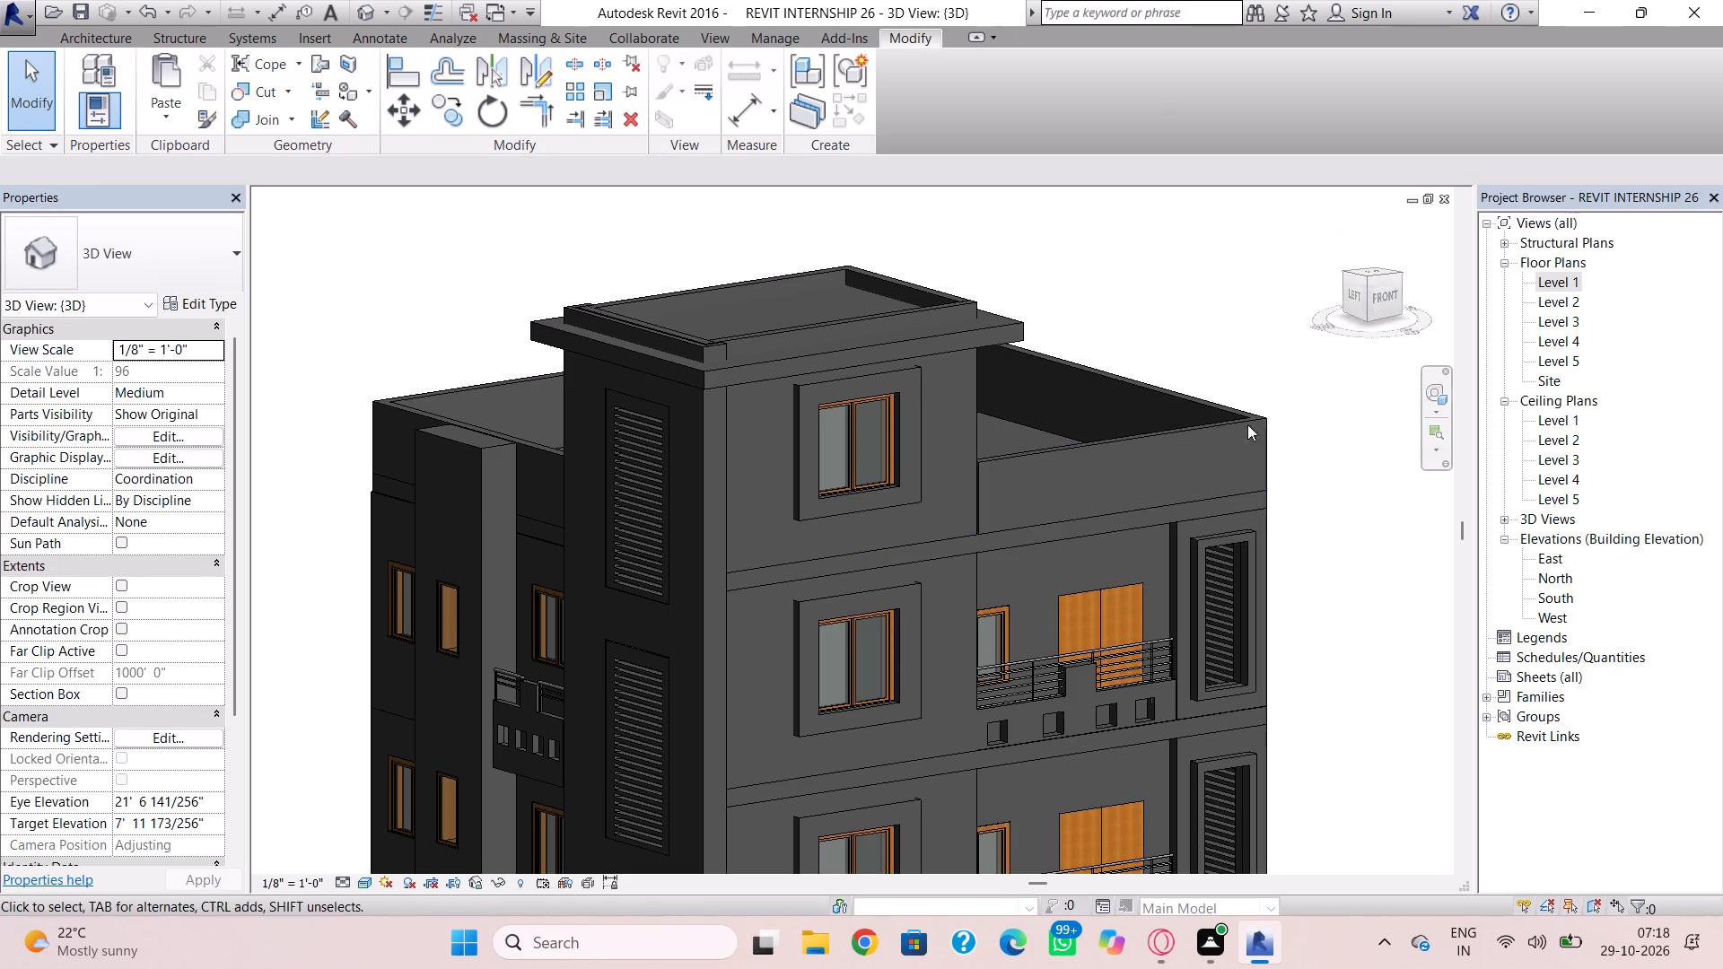
right_click_drag(1222, 441, 1087, 362, "shift")
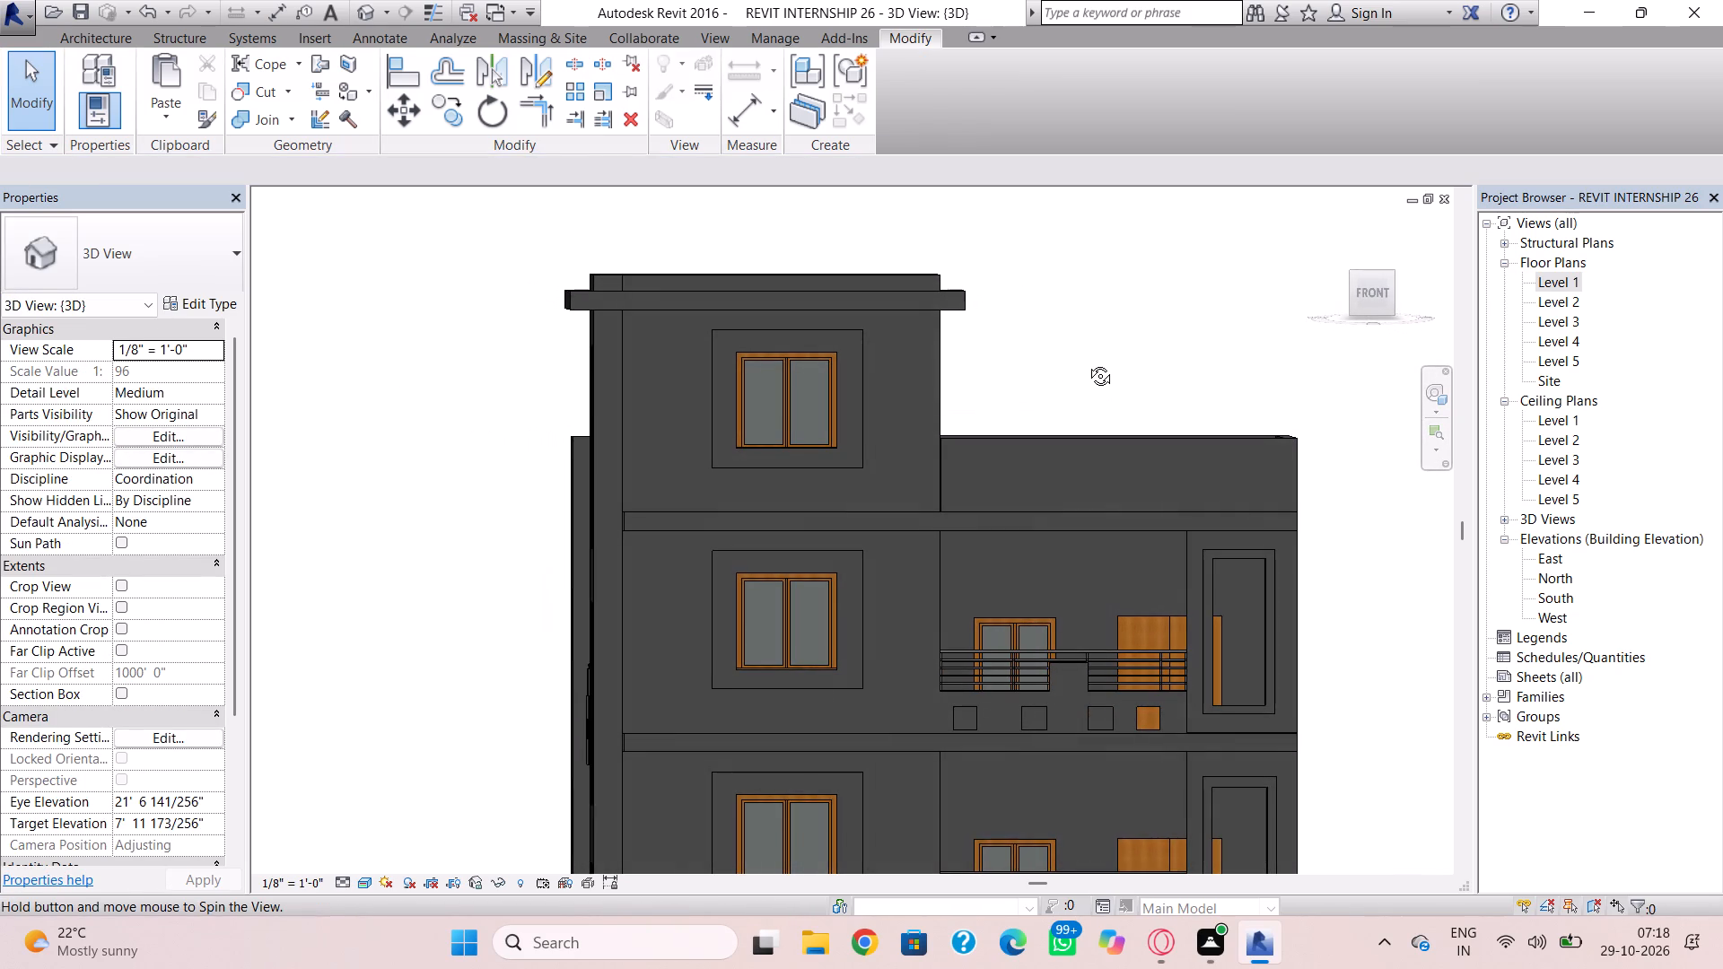
right_click_drag(1087, 362, 1086, 361, "shift")
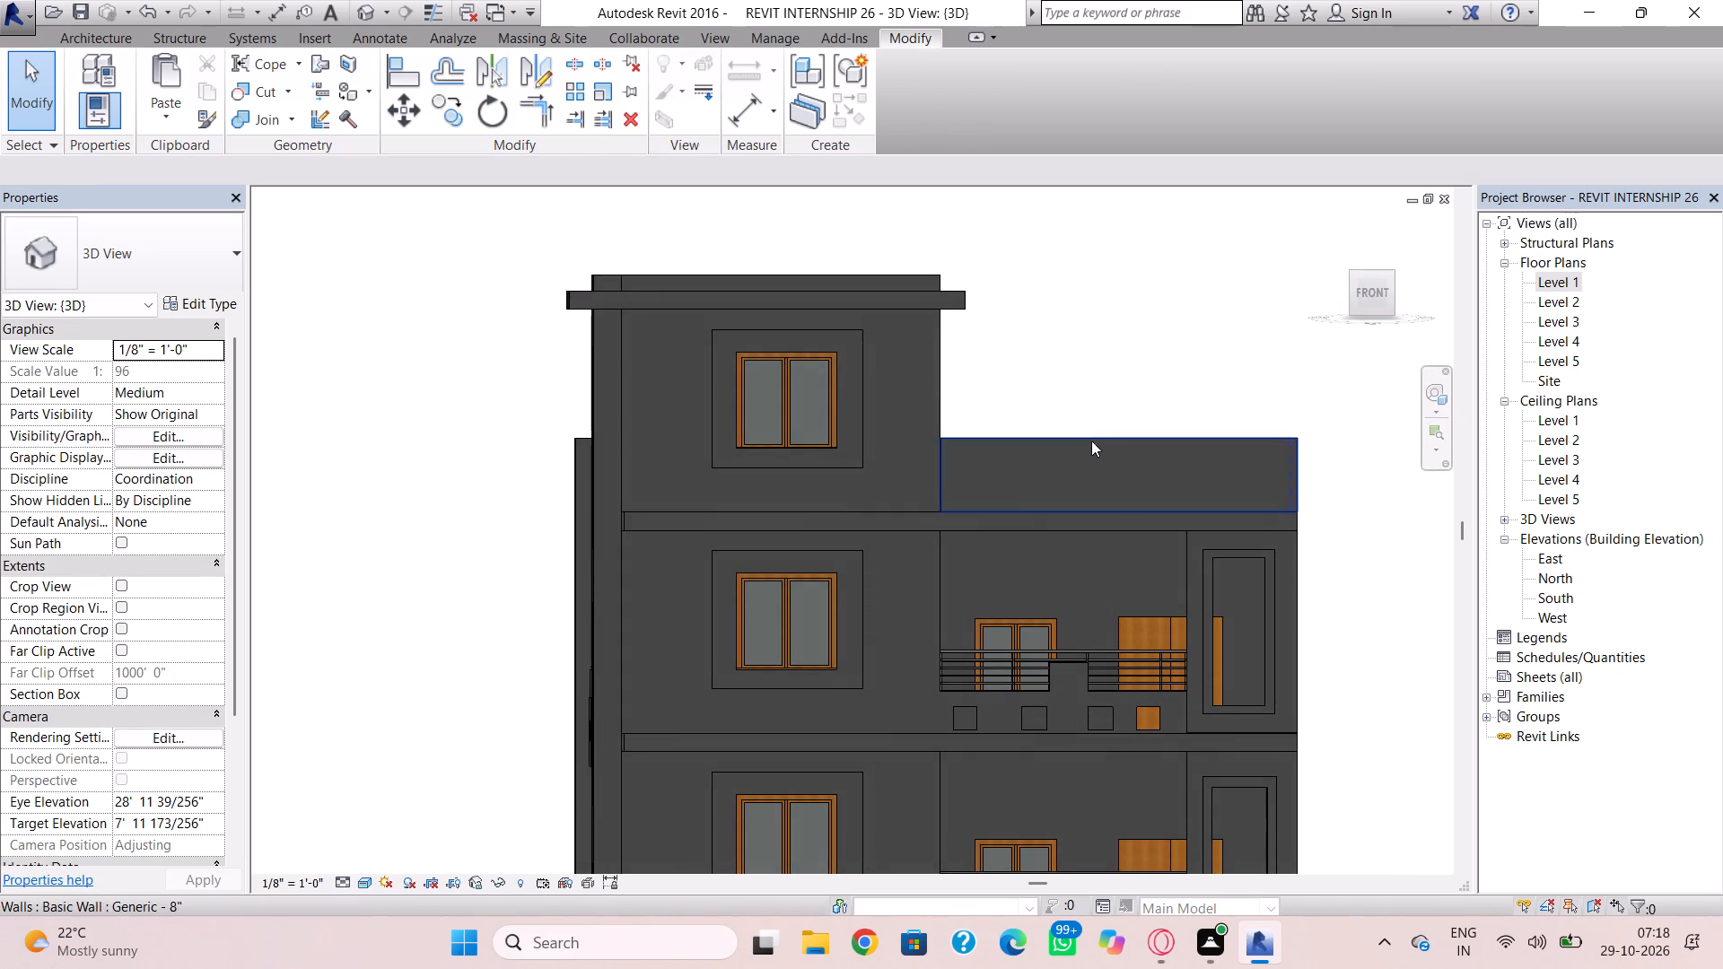
left_click(1093, 446)
left_click(911, 91)
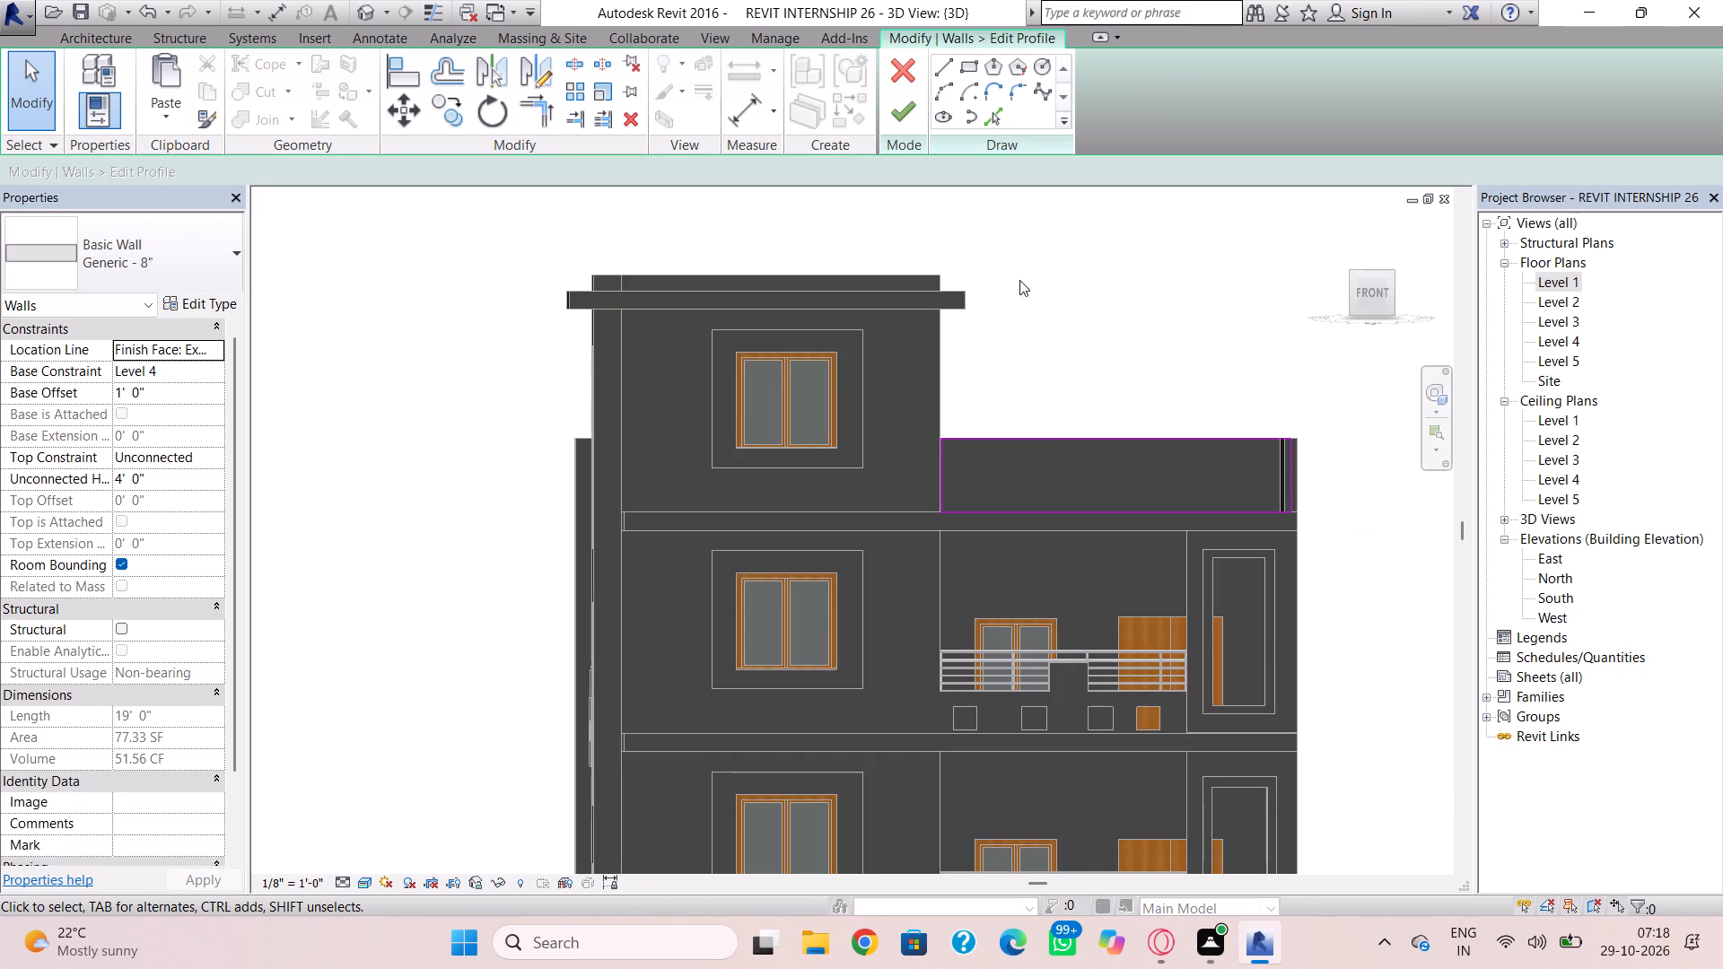
left_click(974, 77)
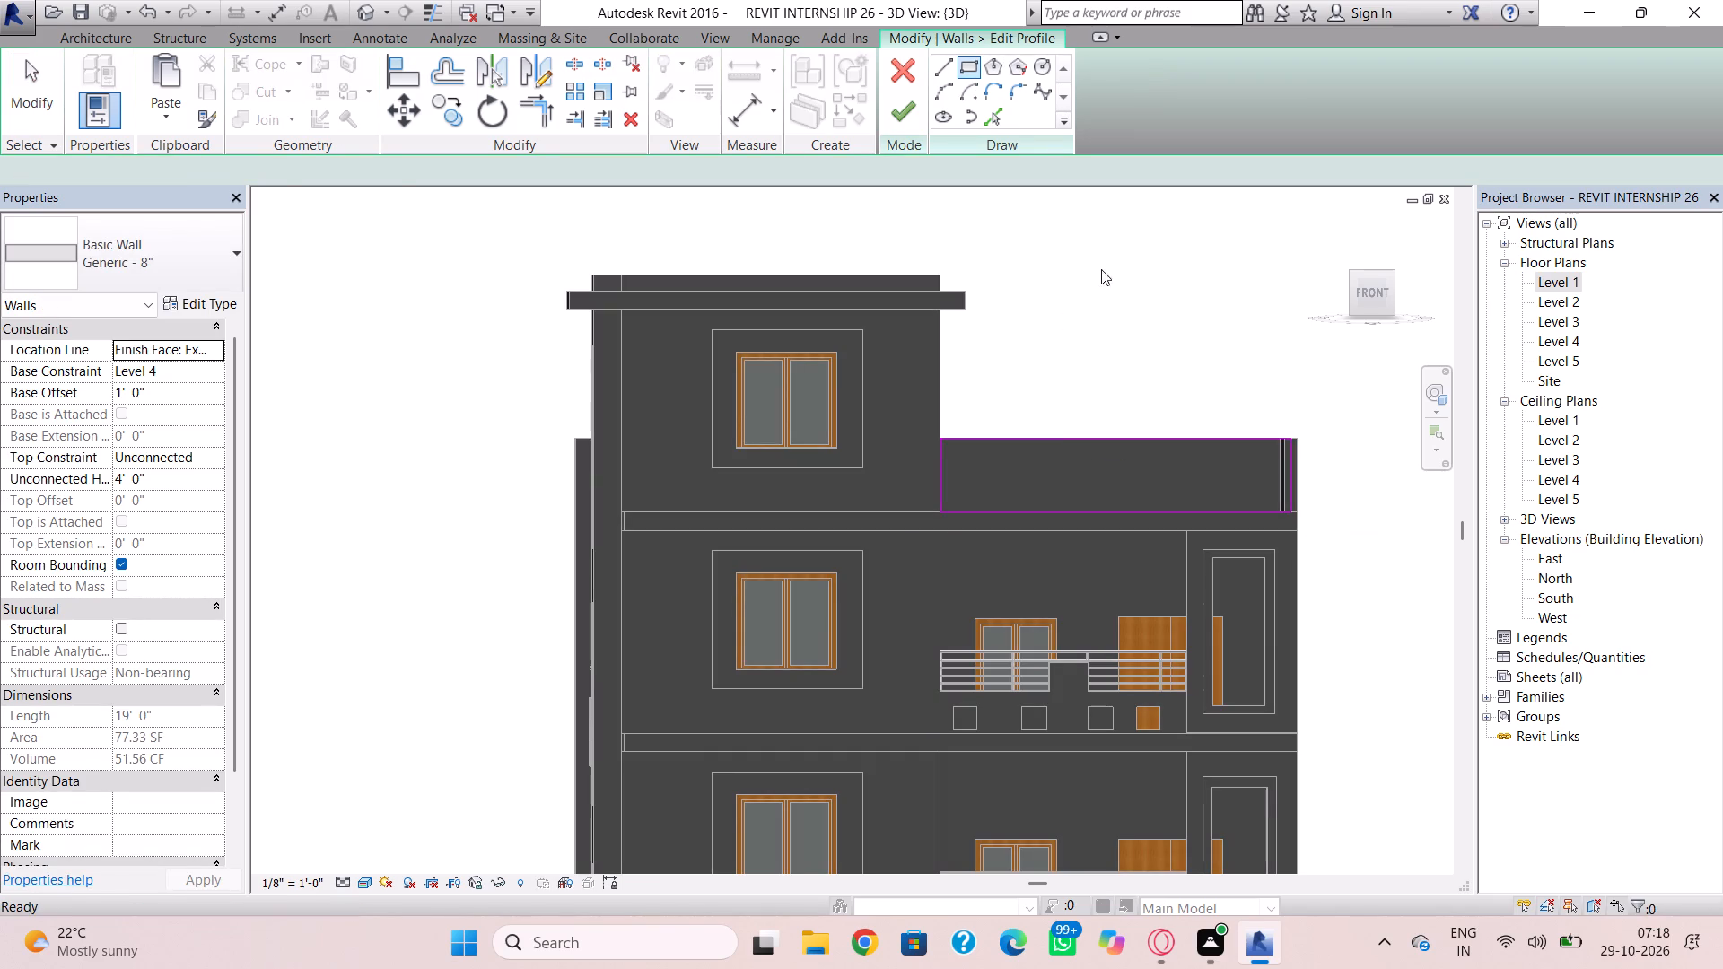
left_click(1088, 432)
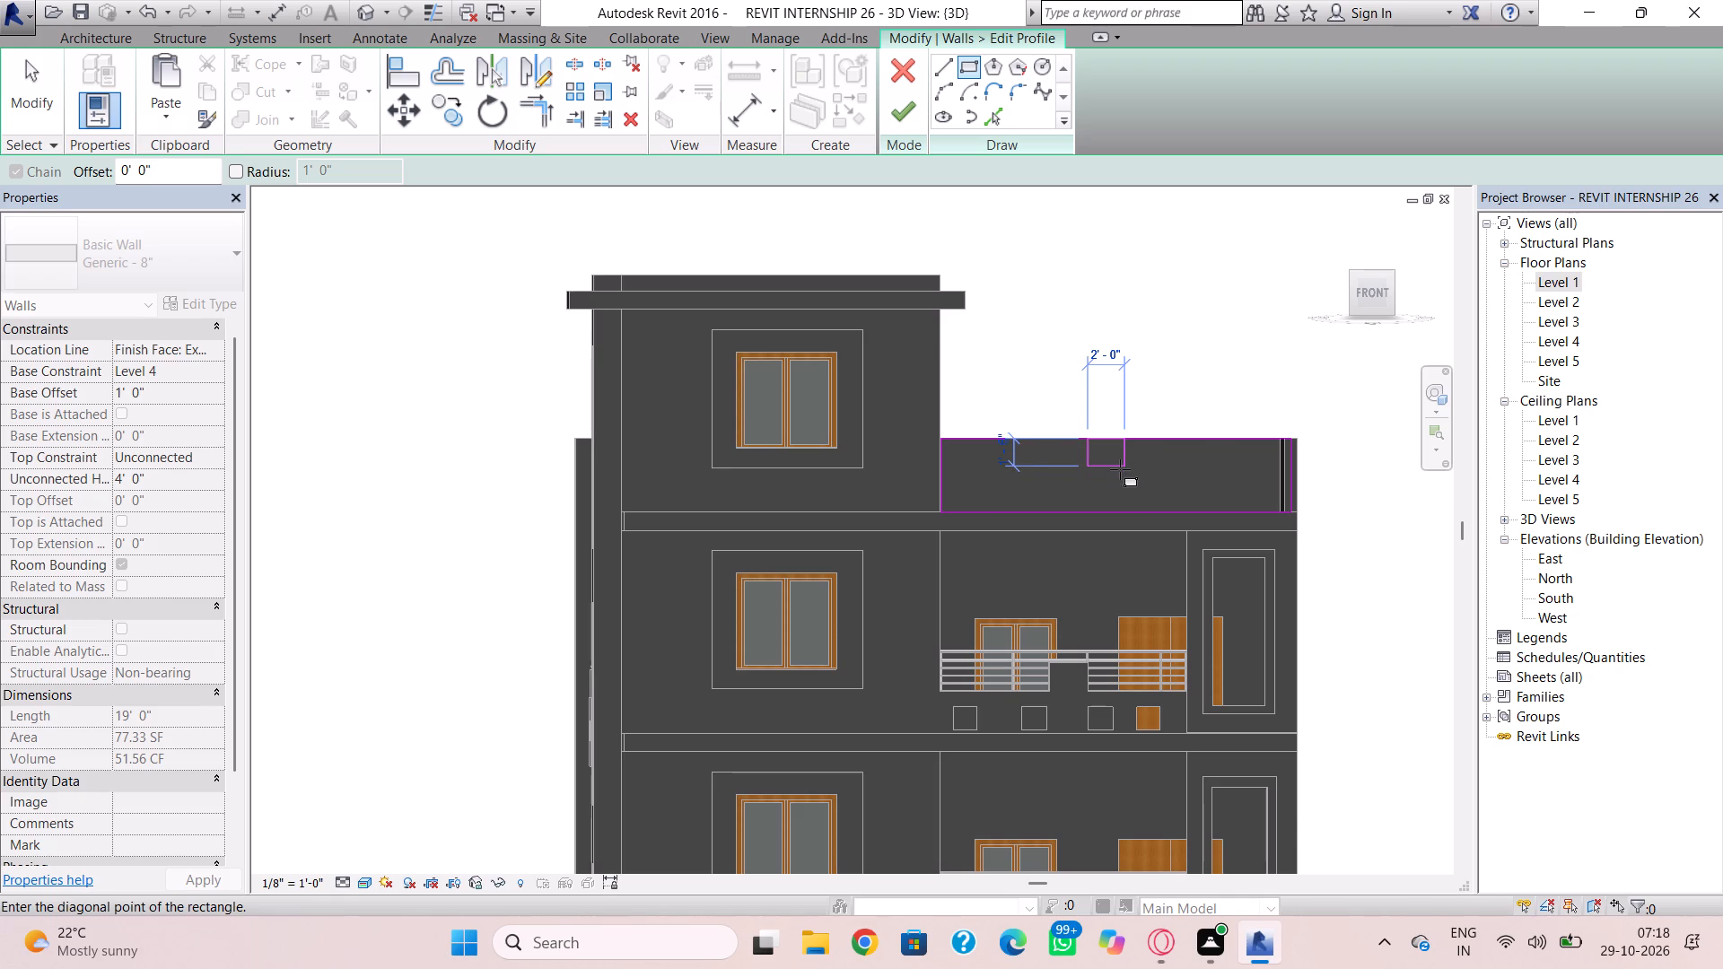
left_click(1120, 469)
key("Escape")
key("Escape")
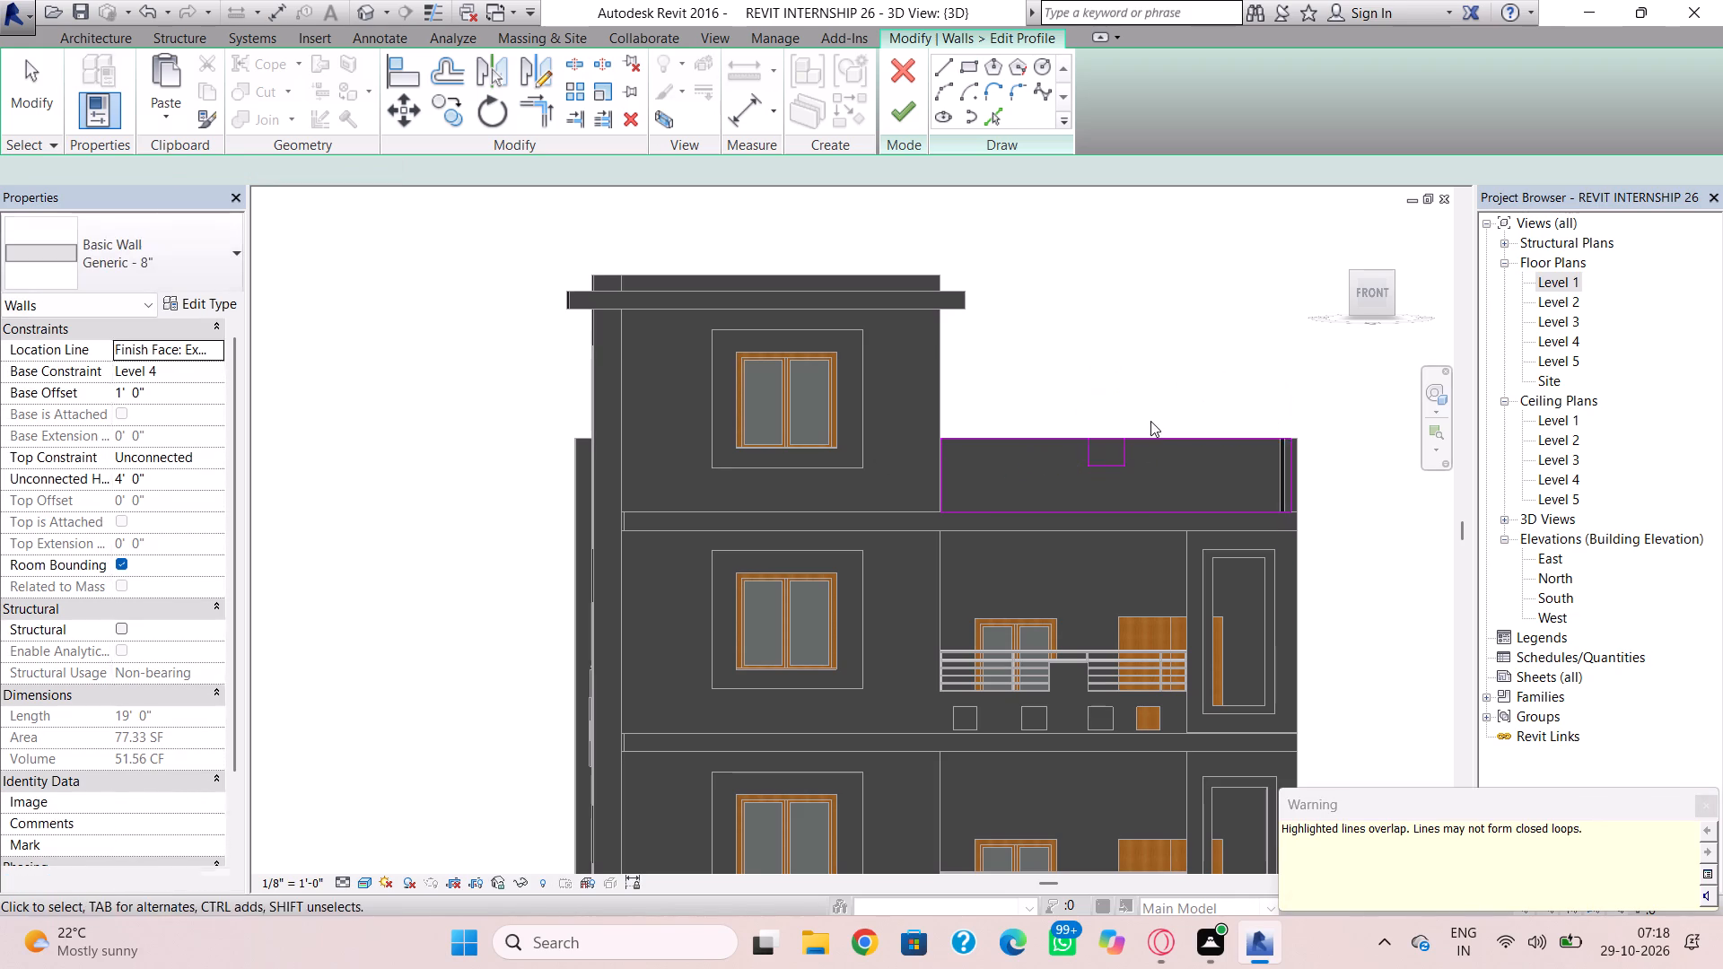
Delete the small rectangle's top line and the parapet profile's full-length top line.
scroll(1111, 436, "up", 4)
left_click(1097, 442)
key("Delete")
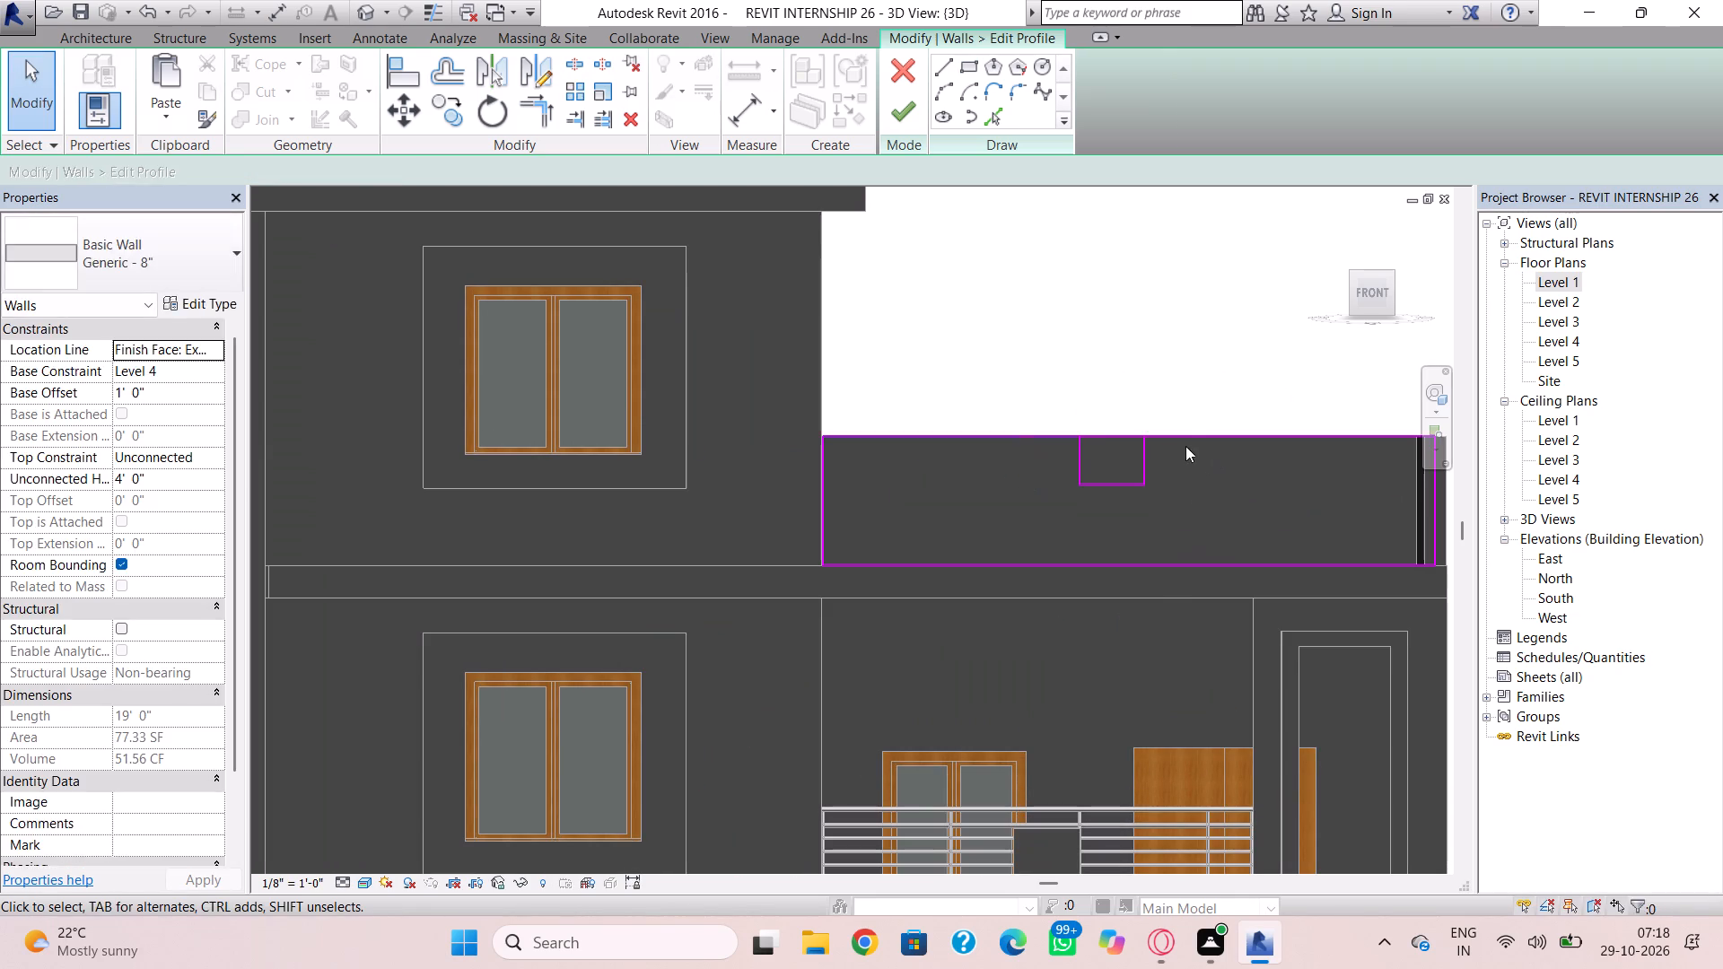
left_click(1186, 435)
key("Delete")
Nudge the three remaining lines of the small rectangle slightly to the right along the parapet.
left_click_drag(1165, 453, 1051, 490)
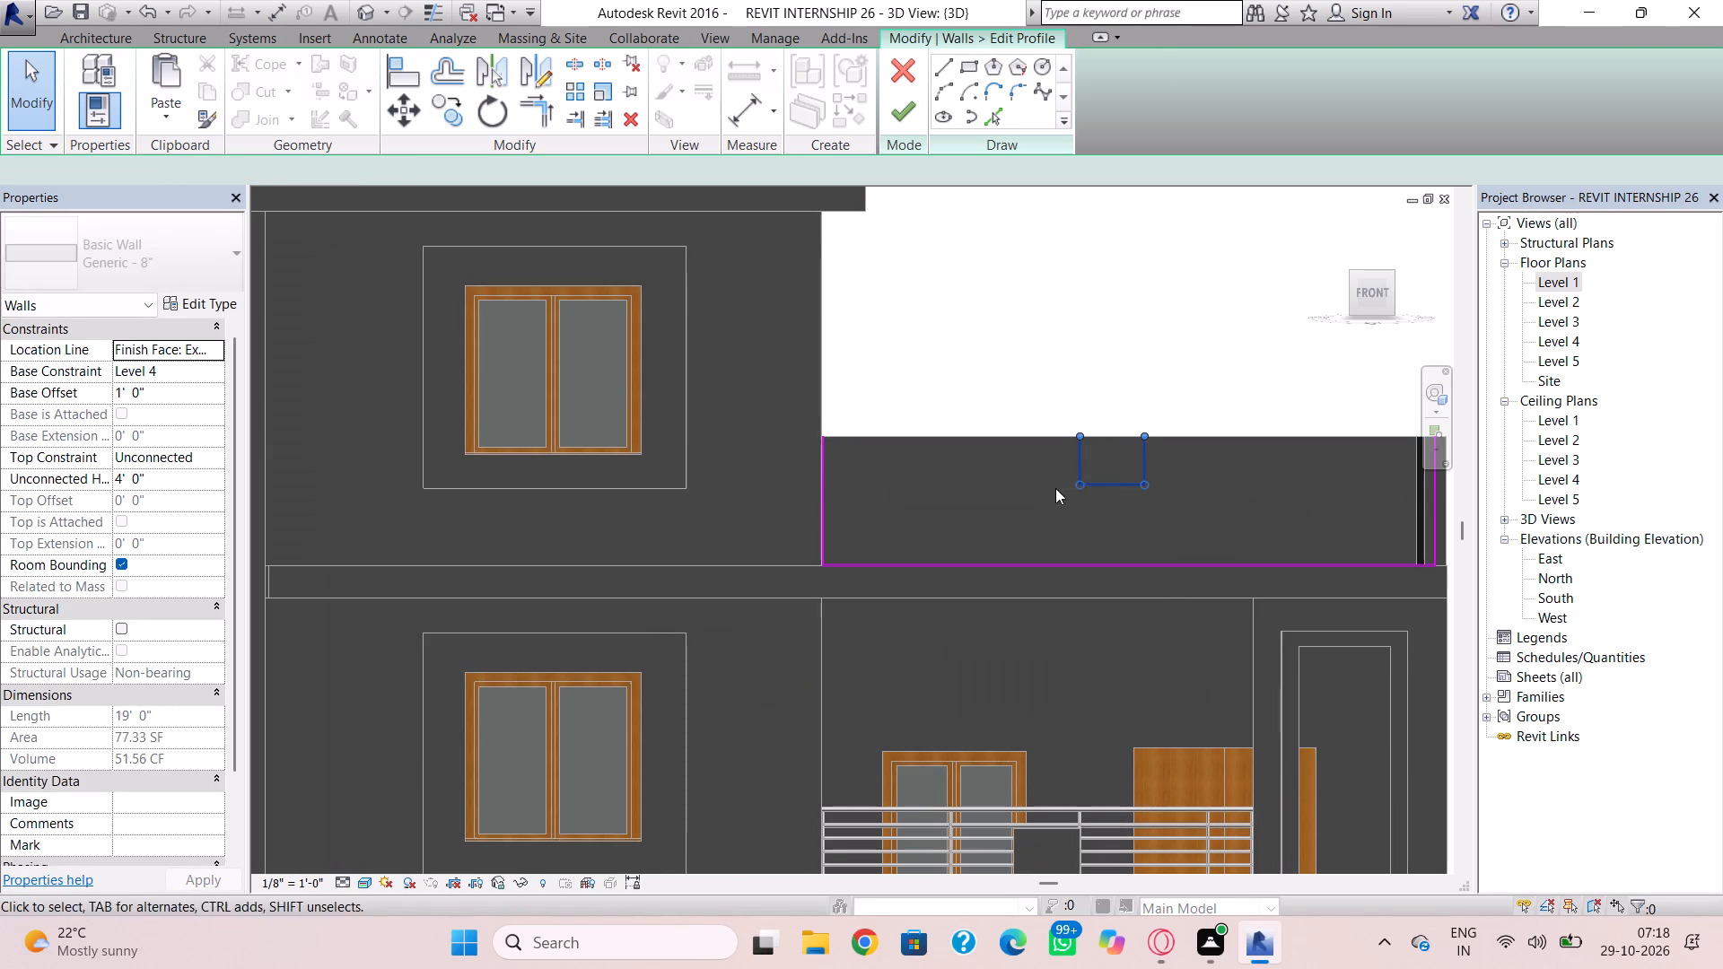
key("Right")
key("Right")
key("Right")
key("Right")
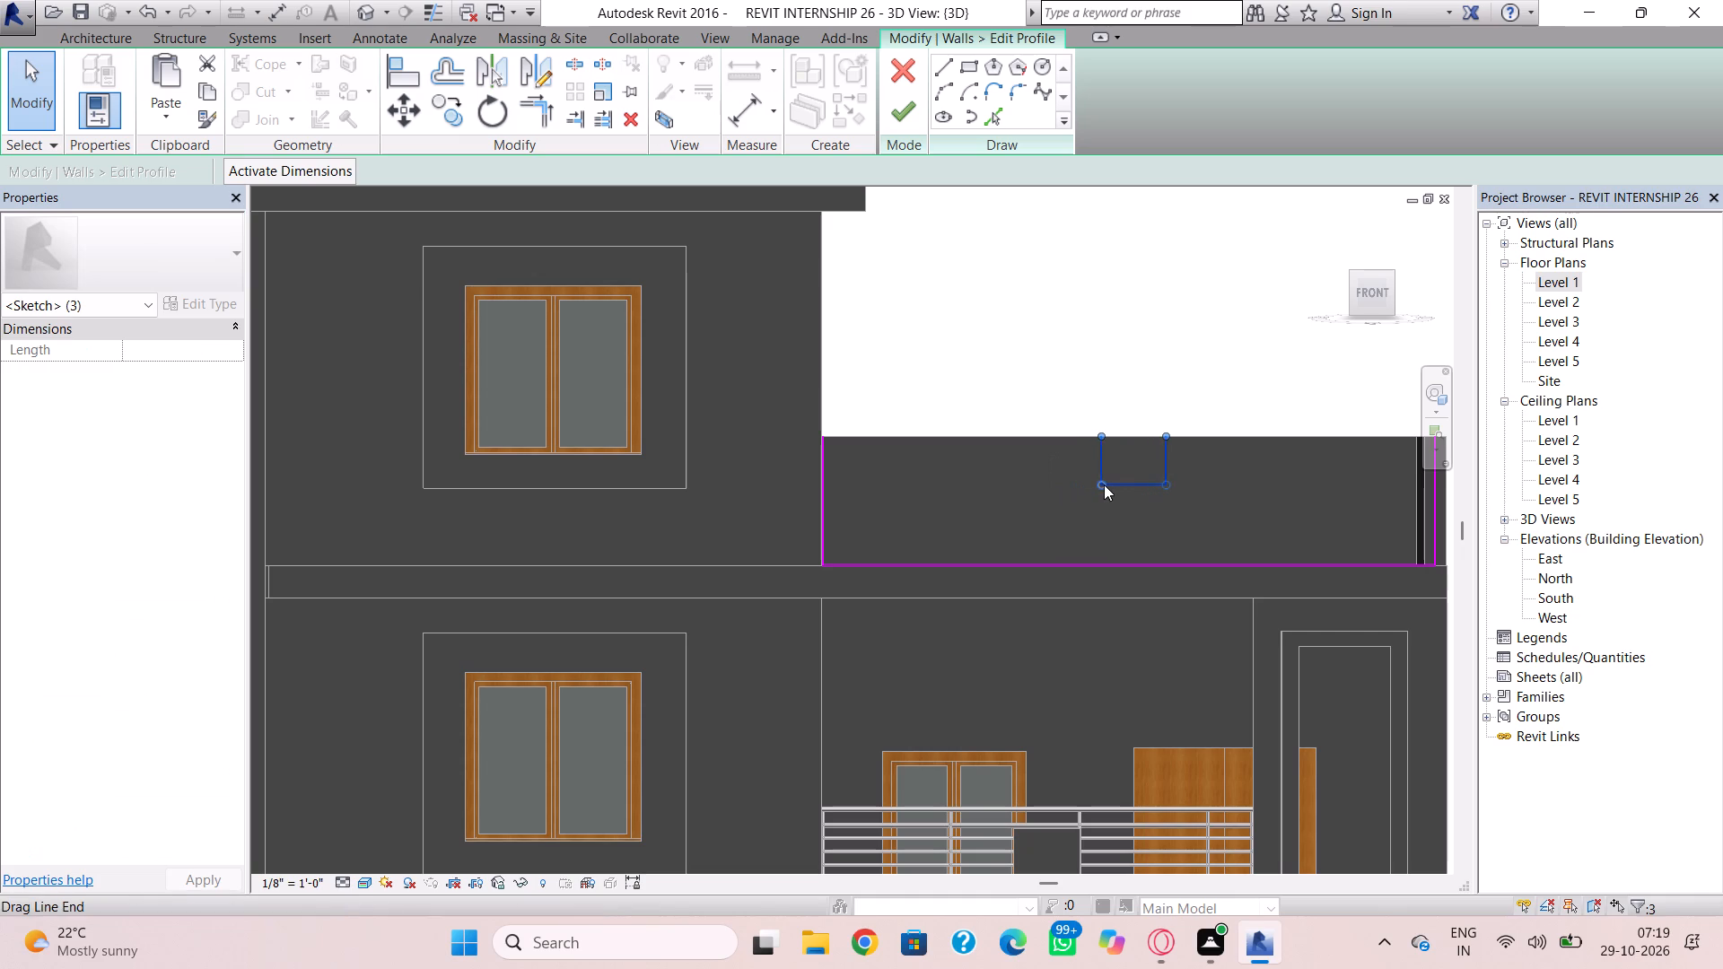
key("Left")
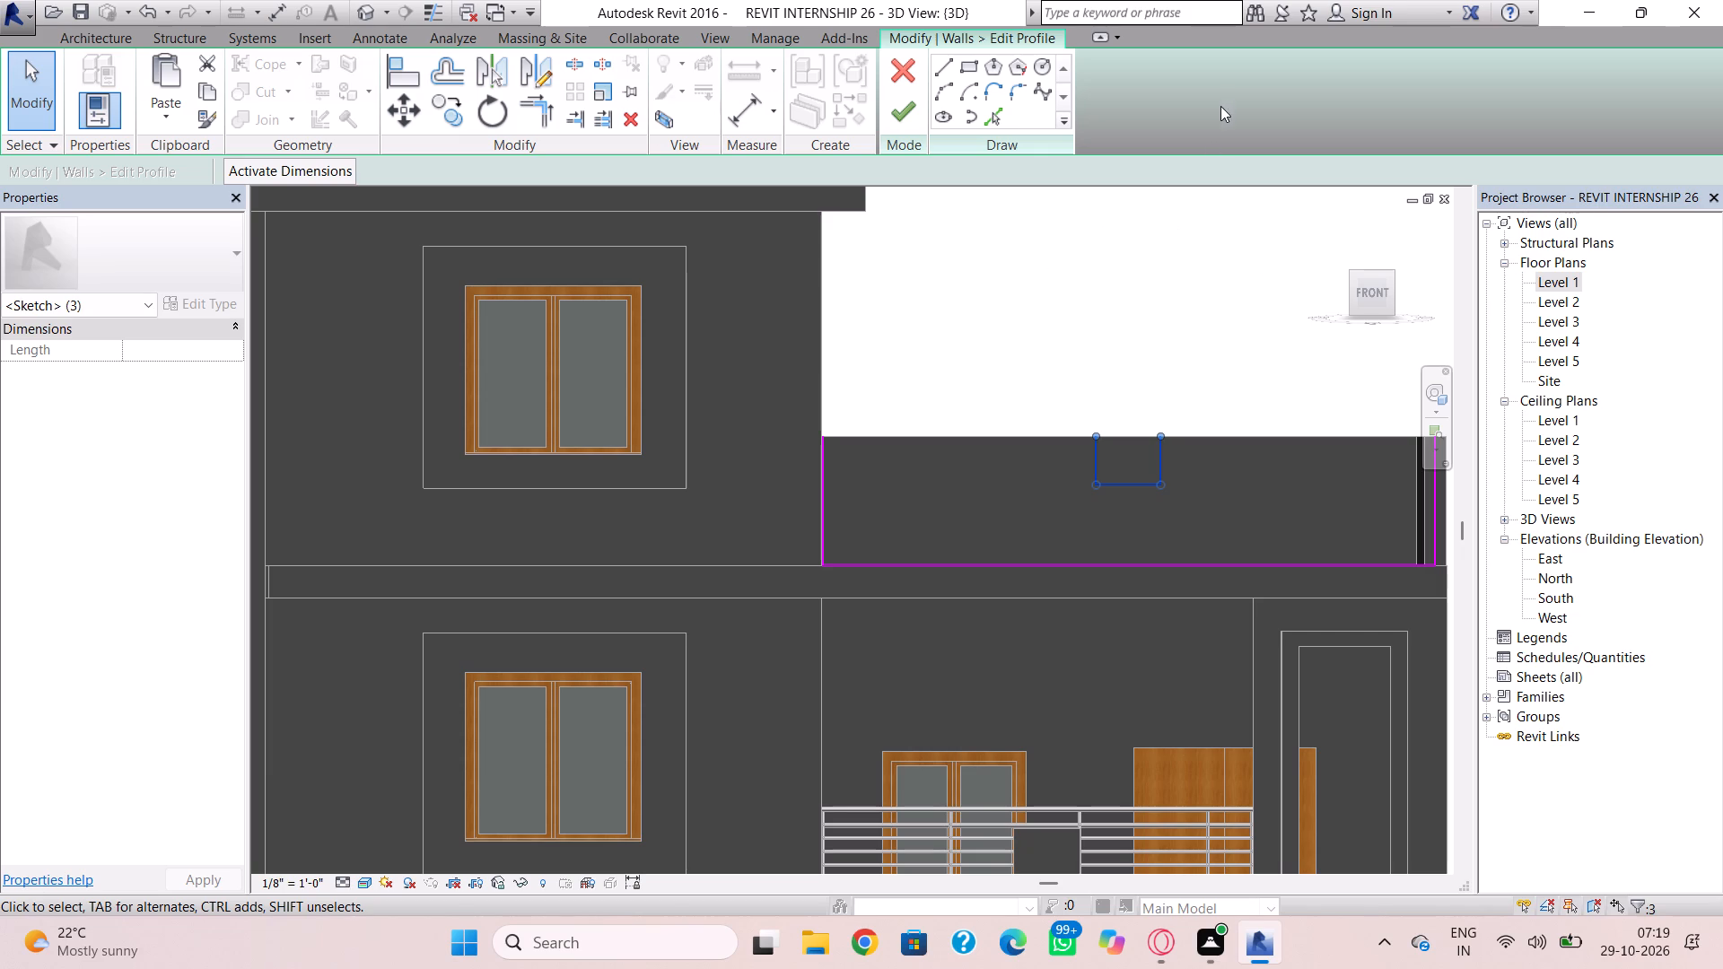
Draw horizontal lines from the small rectangle's two bottom corners out to the parapet profile's left and right end lines.
left_click(948, 62)
left_click(1096, 483)
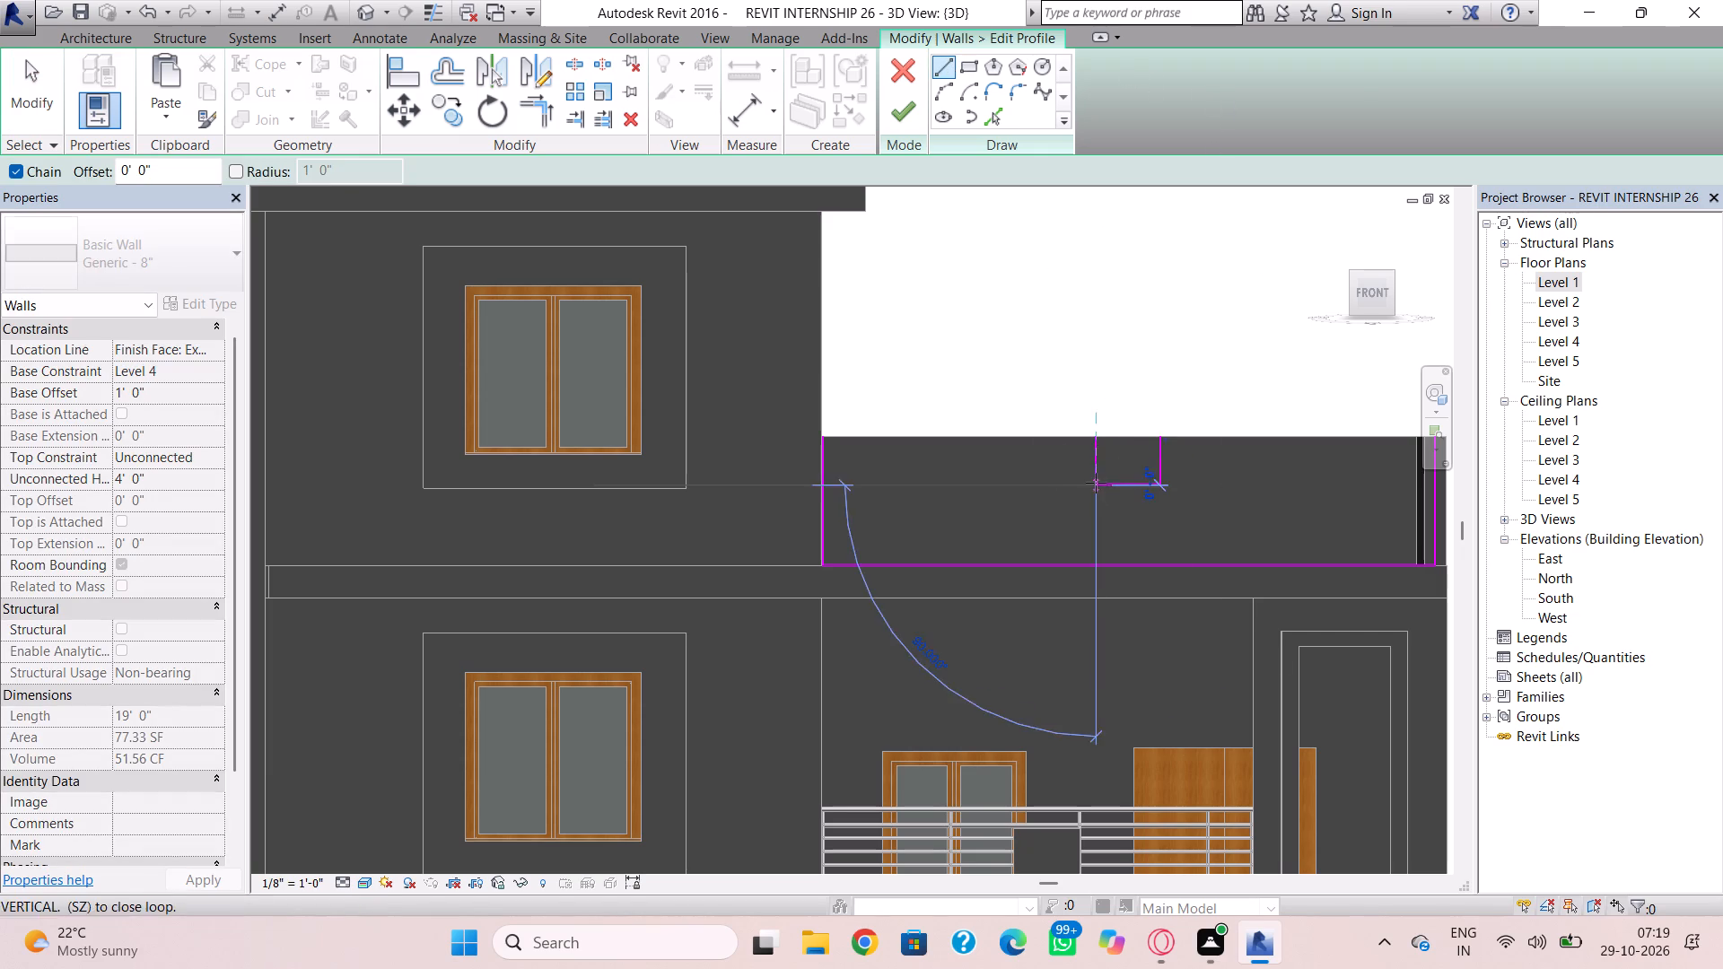
left_click(825, 482)
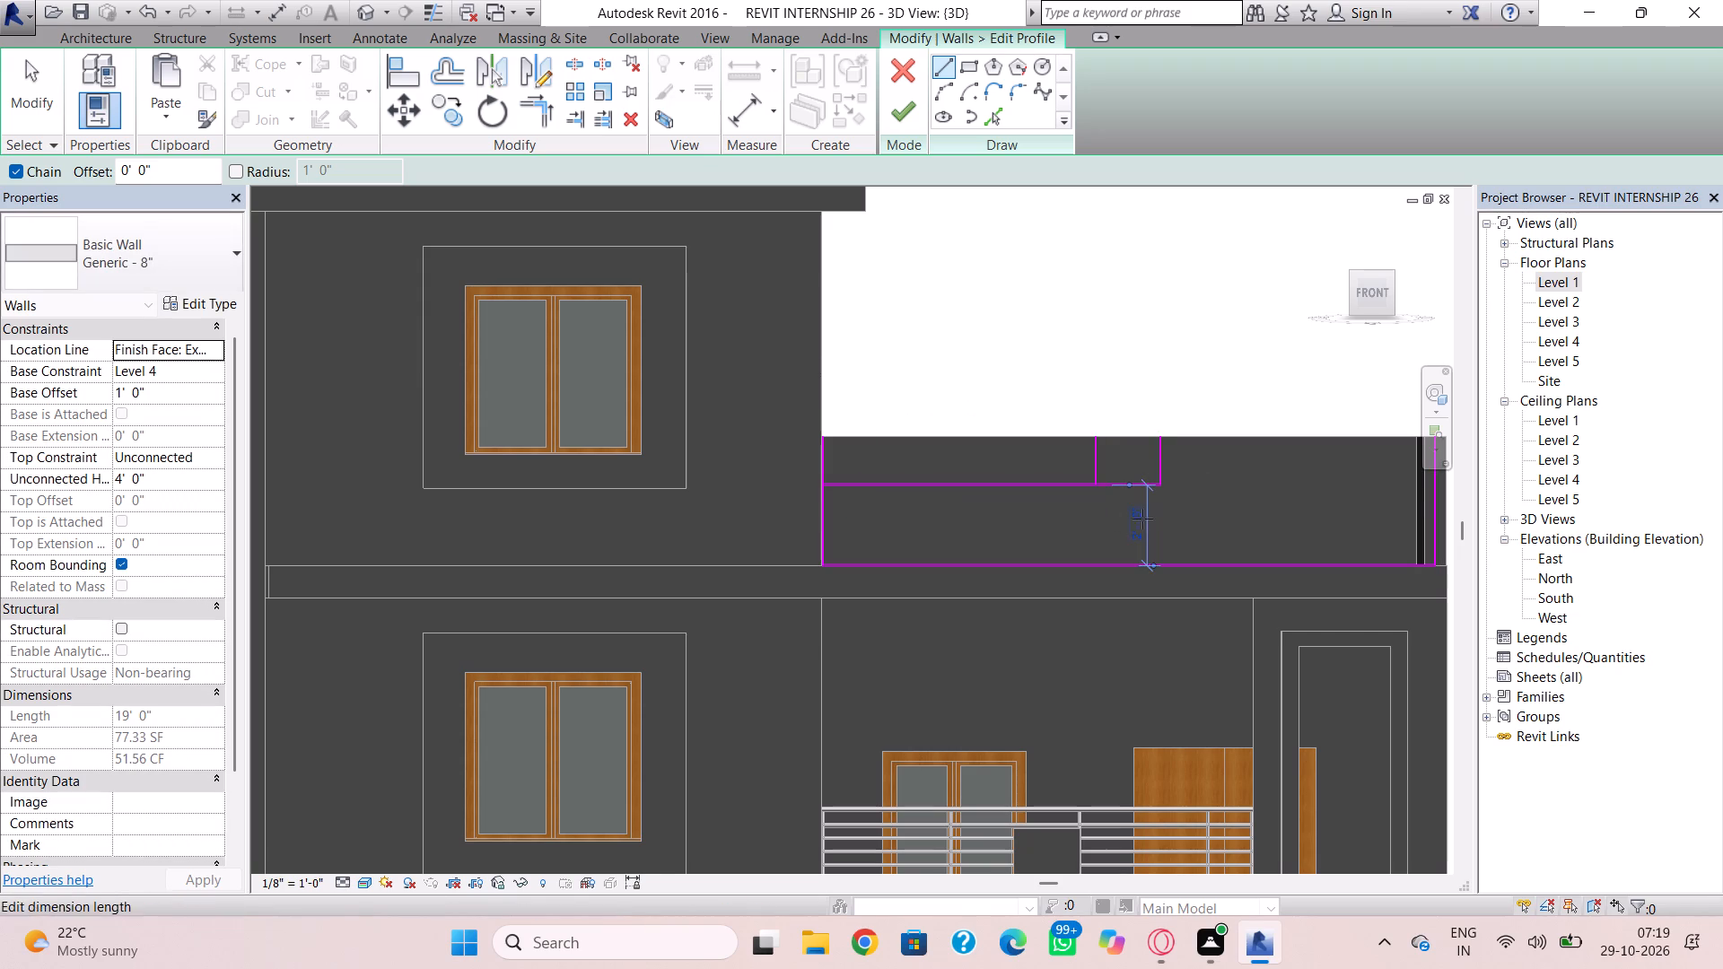
left_click(1166, 485)
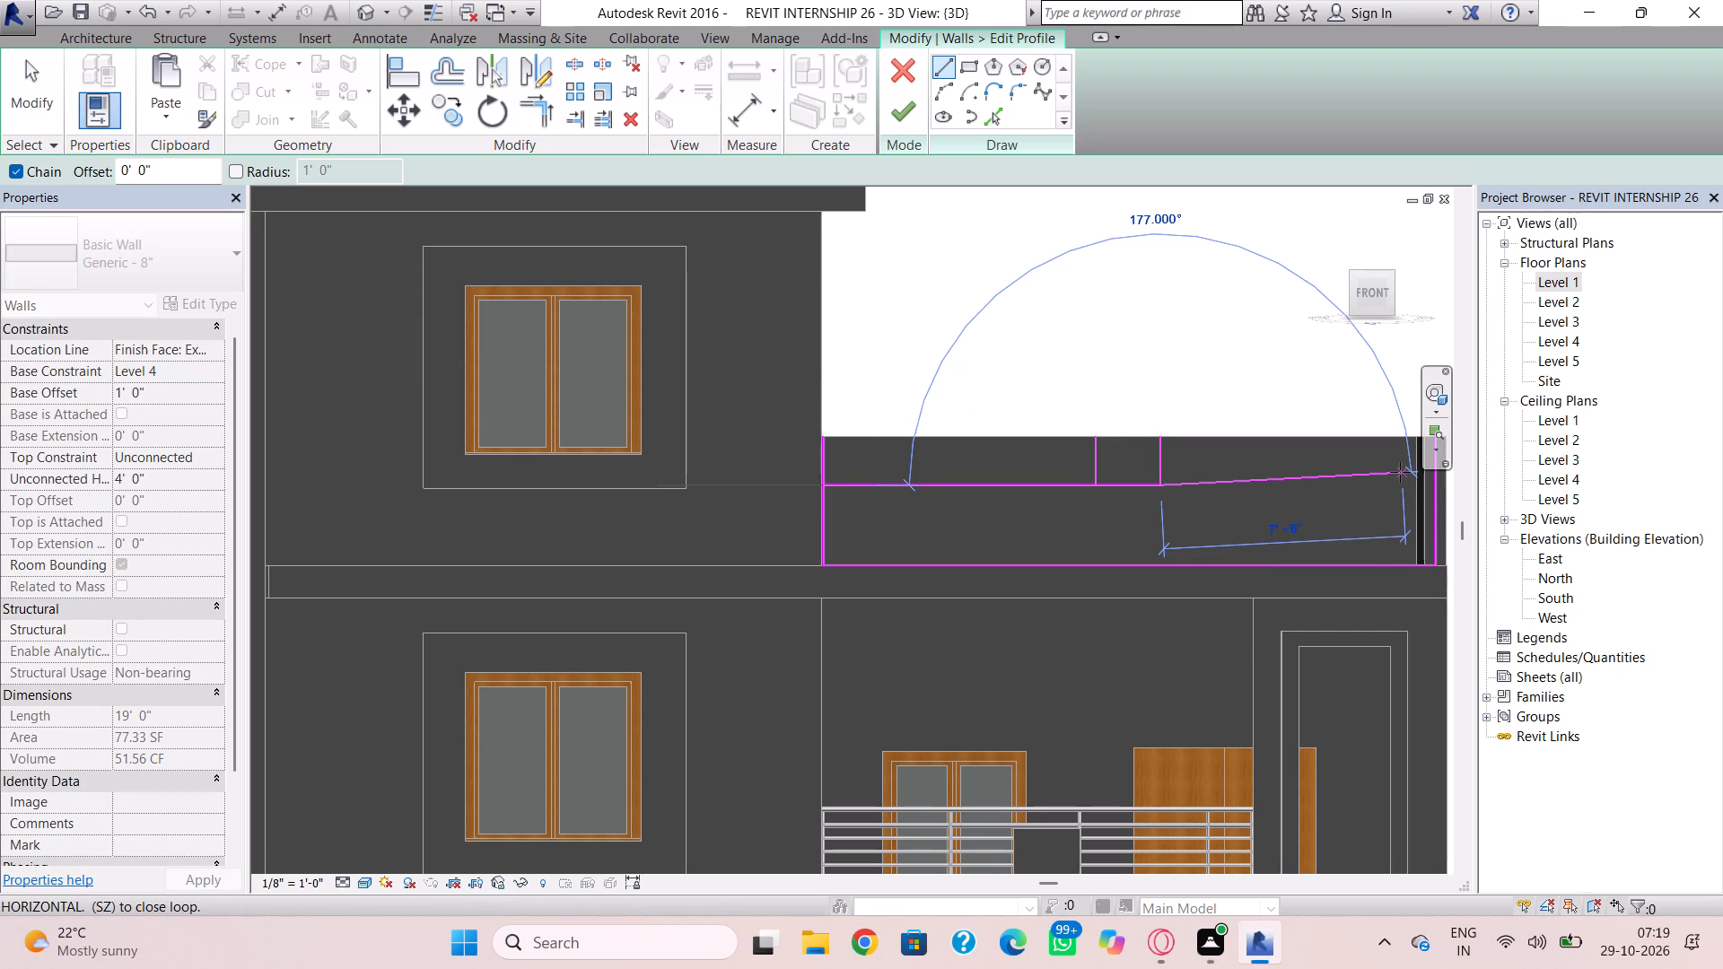
middle_click_drag(1393, 504, 1386, 502)
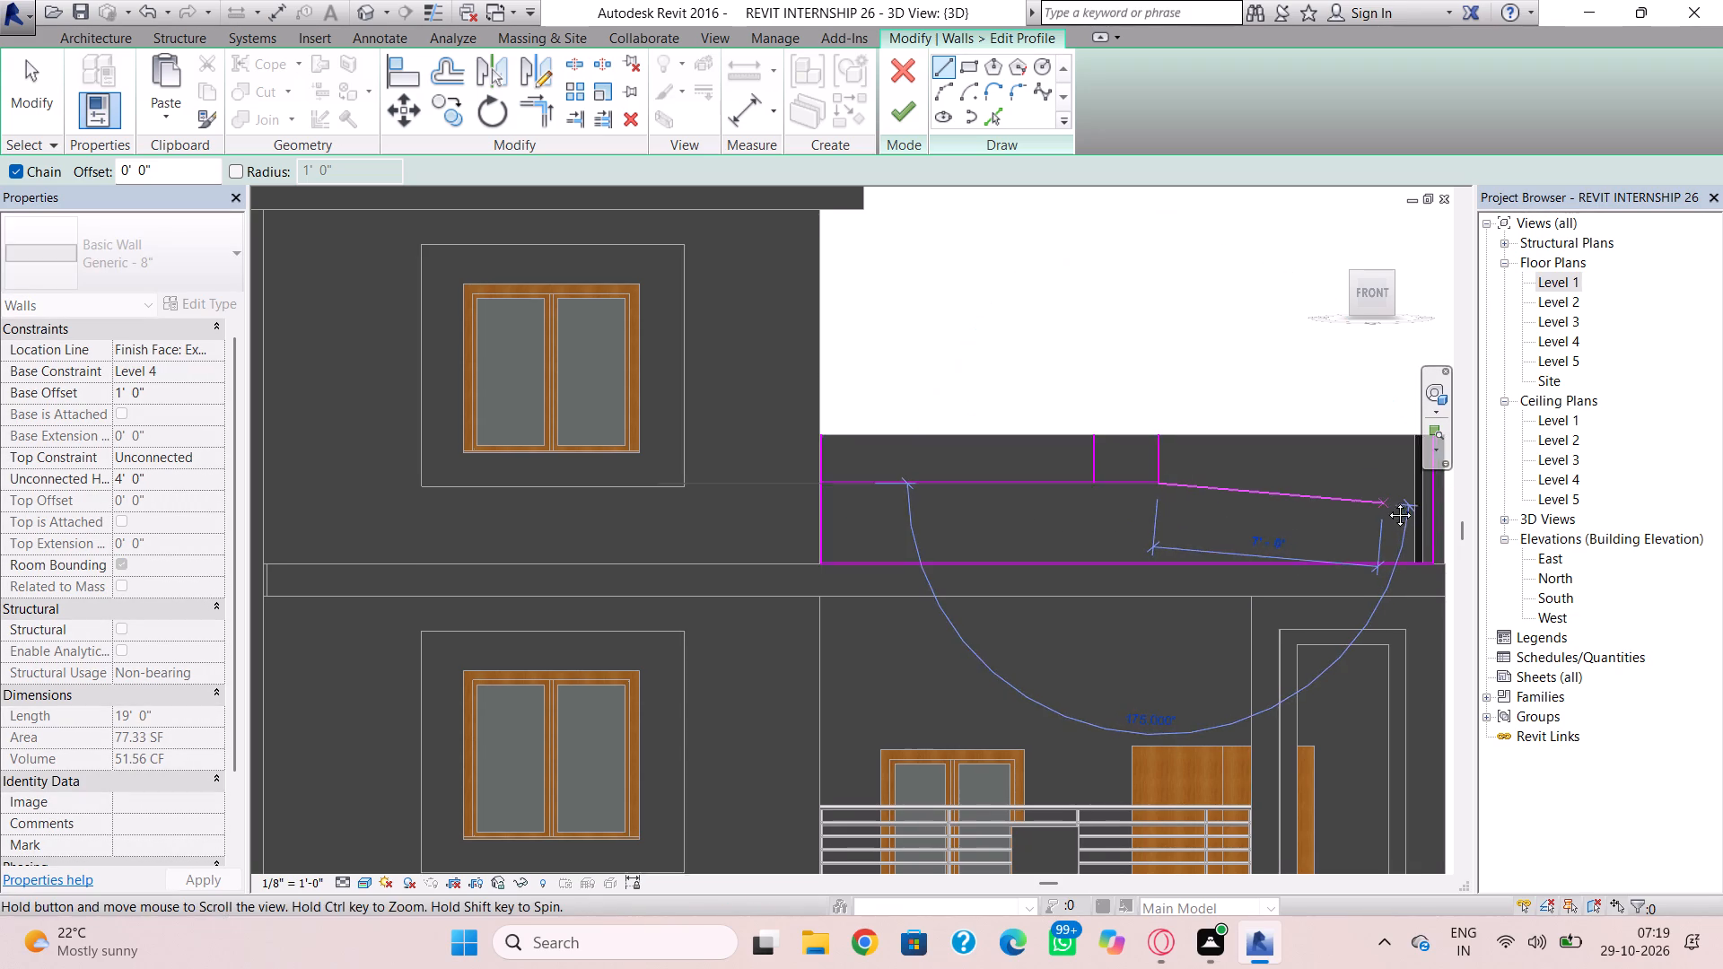
middle_click_drag(1386, 502, 1335, 513)
scroll(1351, 500, "up", 4)
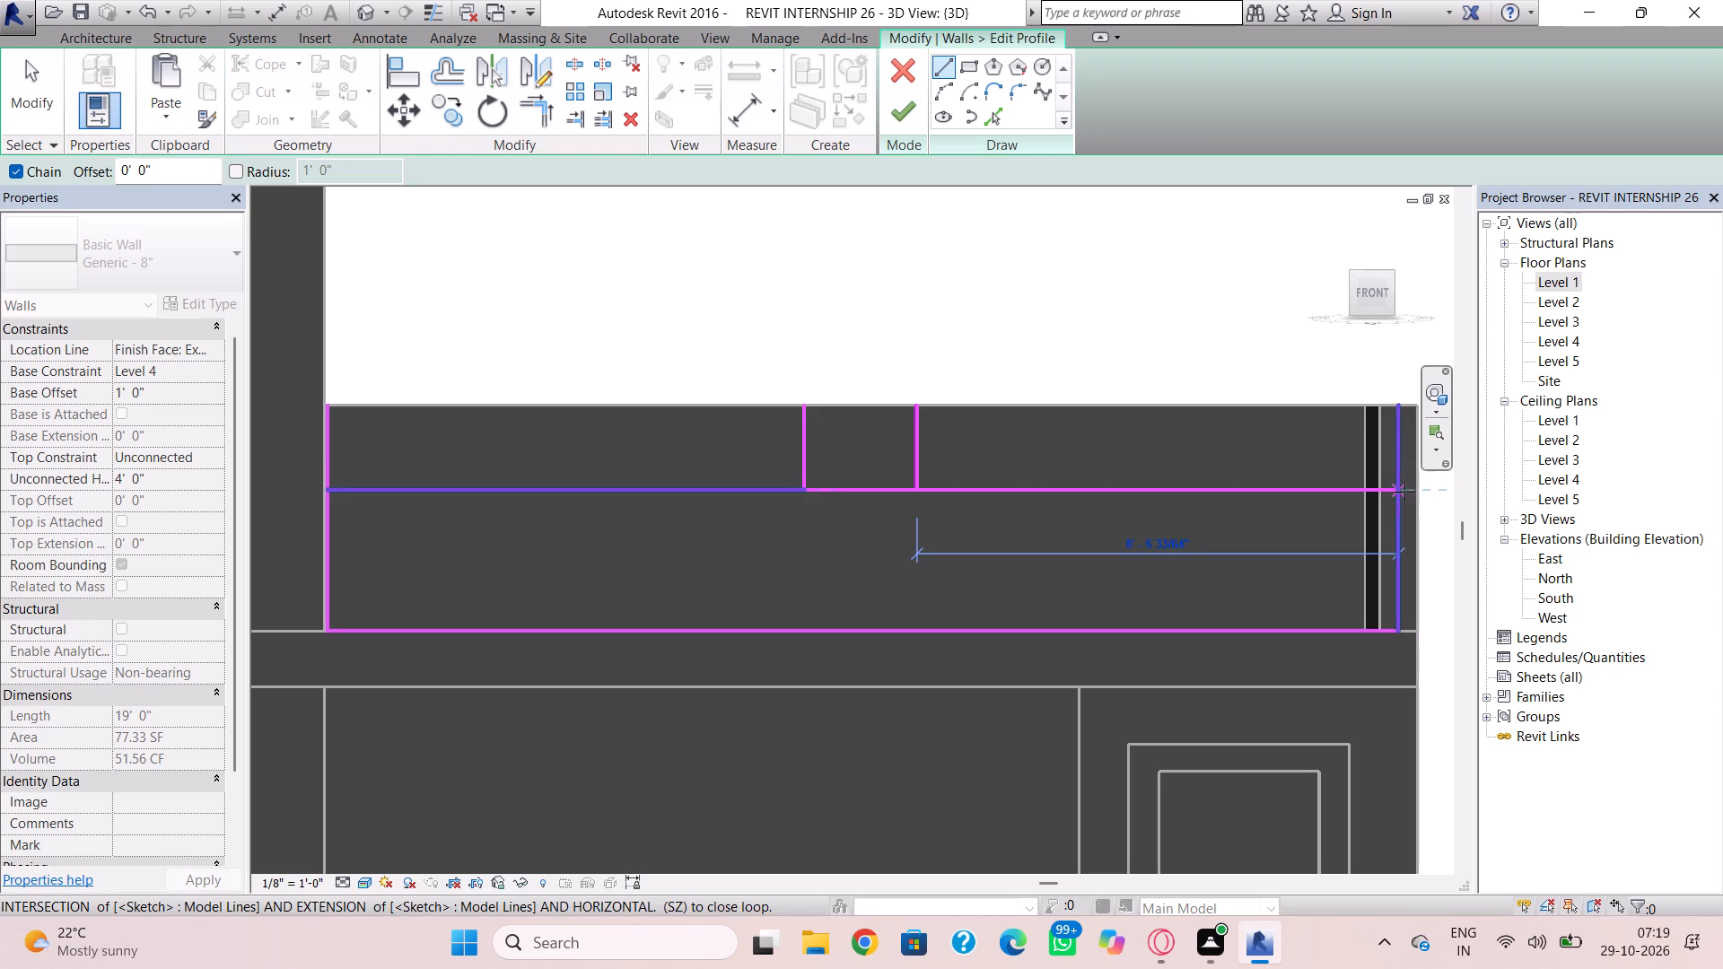
left_click(1402, 492)
key("Escape")
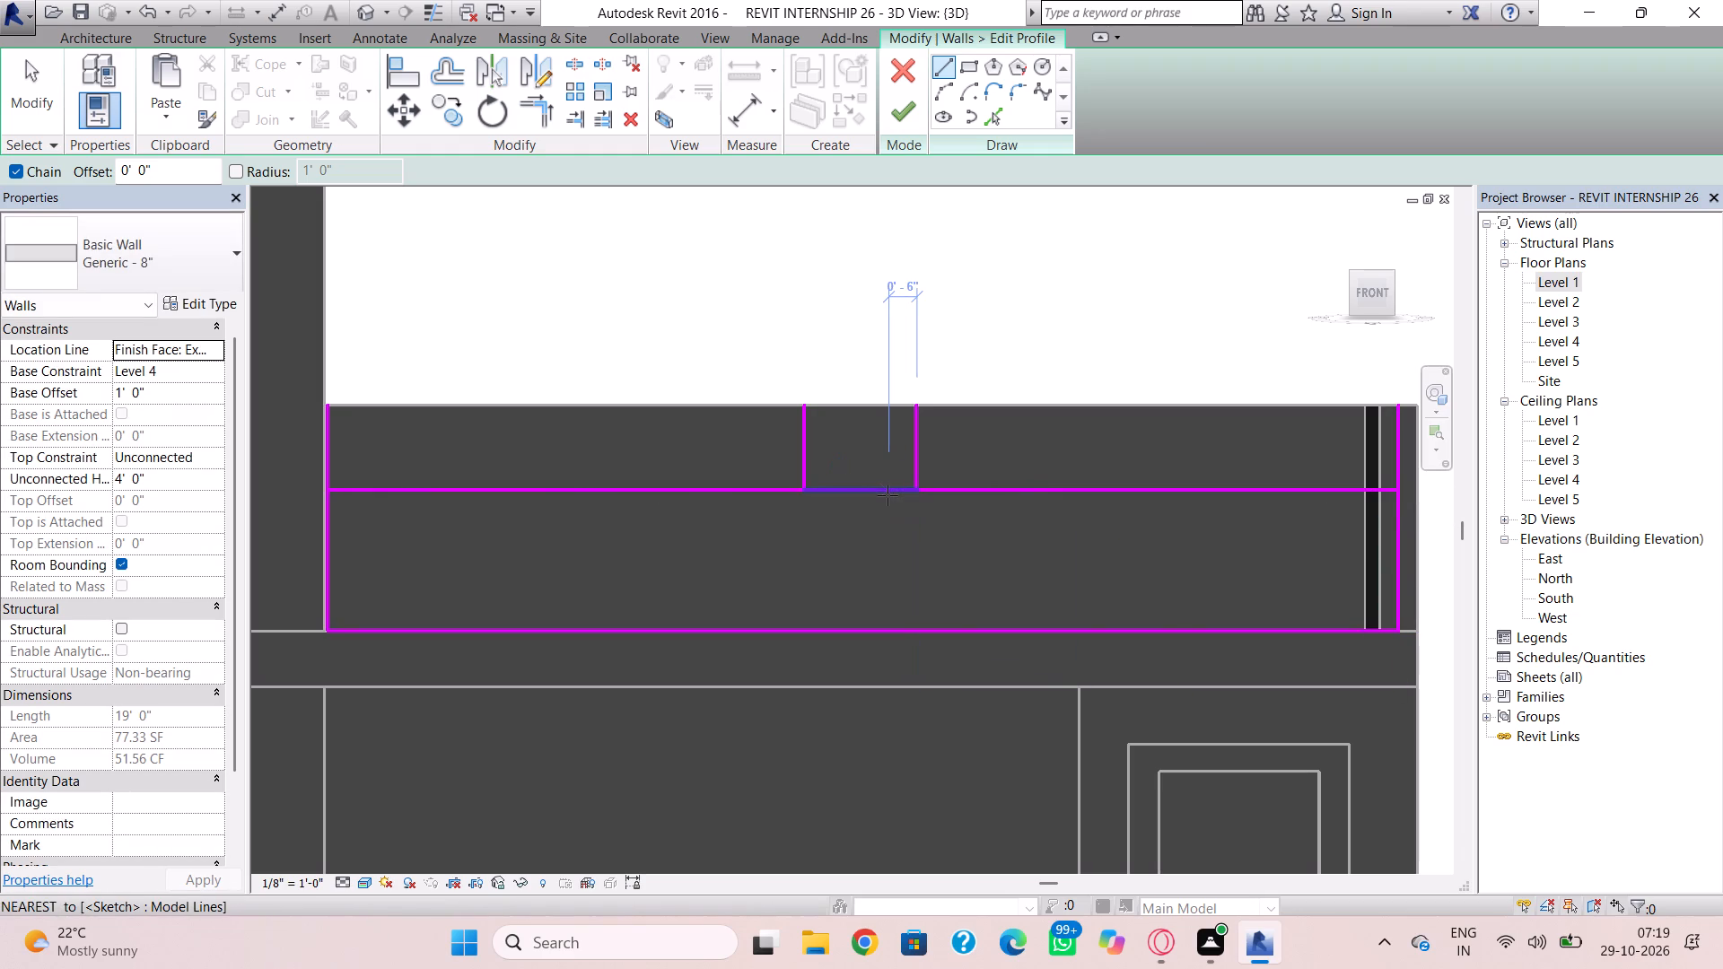
key("Escape")
Replace the small rectangle's bottom line with a top line joining the upper ends of its two short verticals.
left_click(888, 495)
key("Delete")
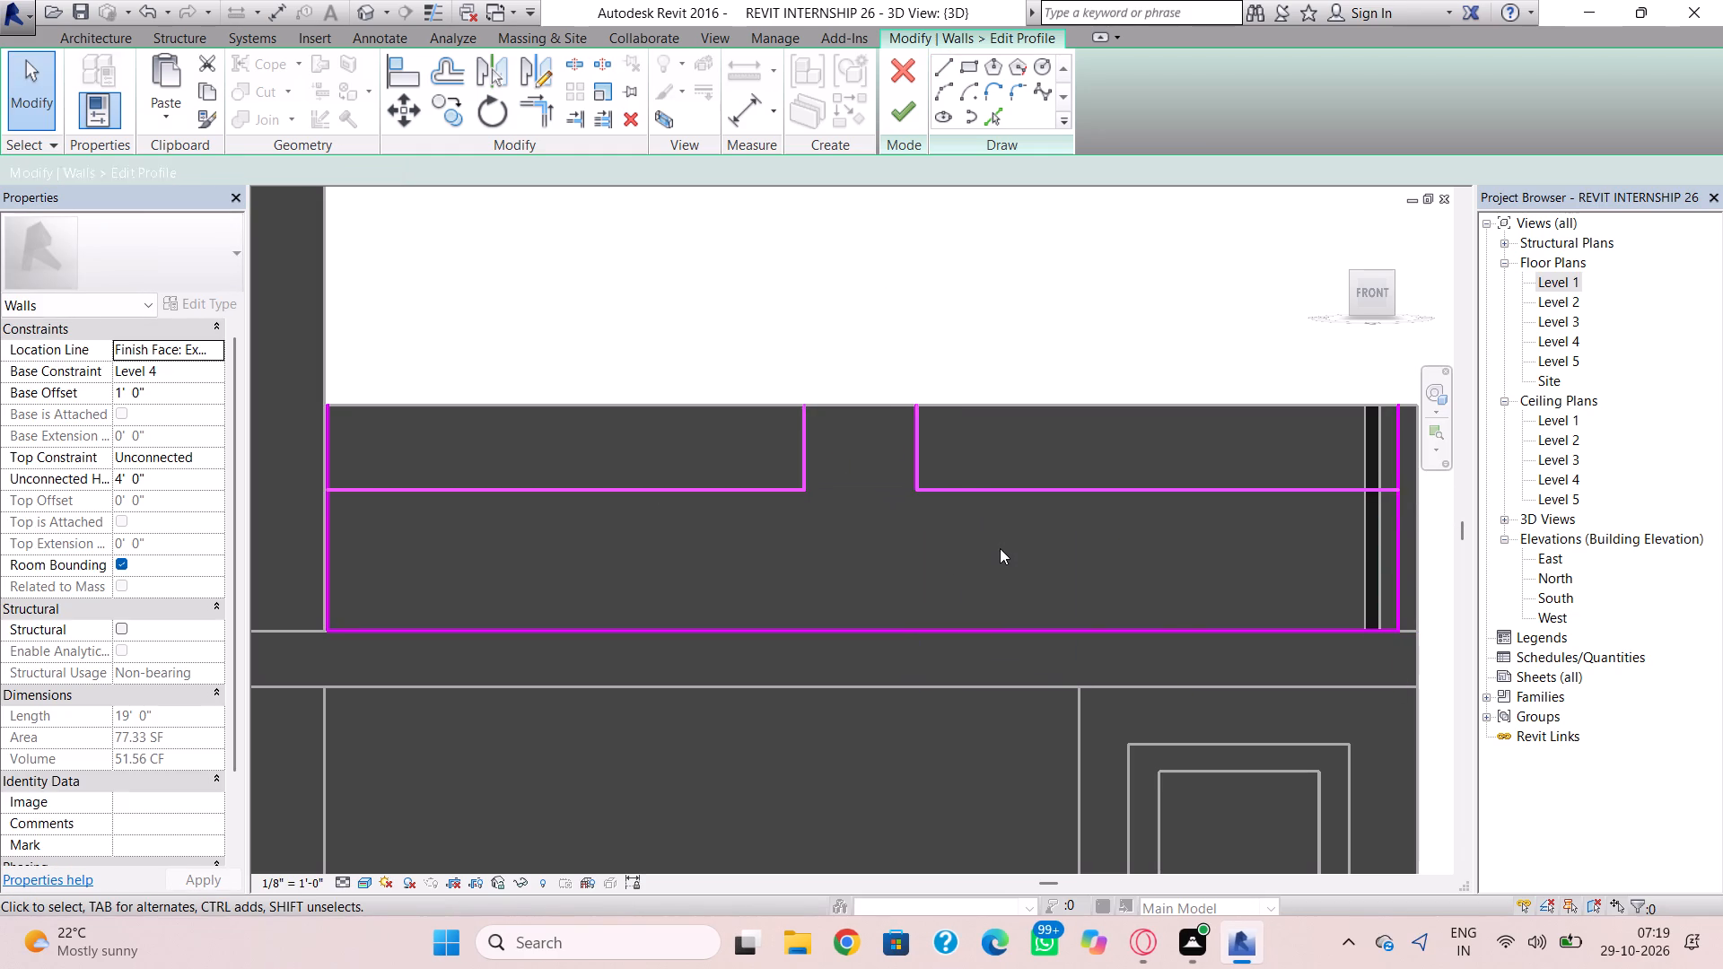
left_click(945, 69)
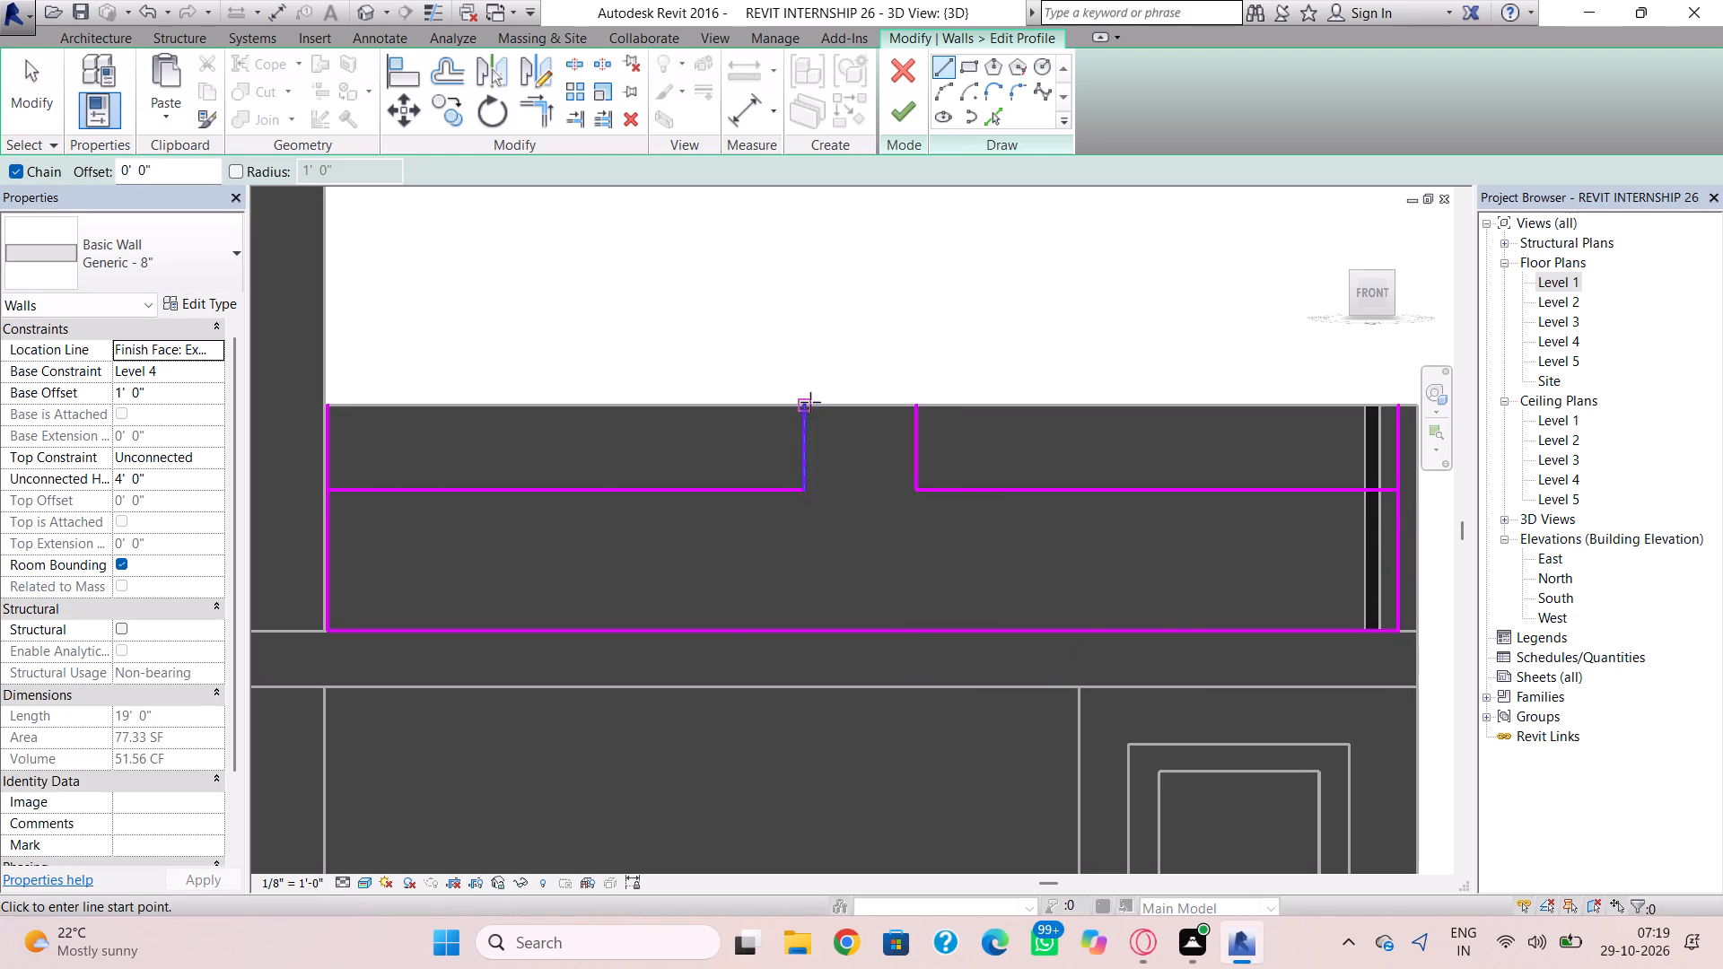
left_click(809, 407)
left_click(913, 405)
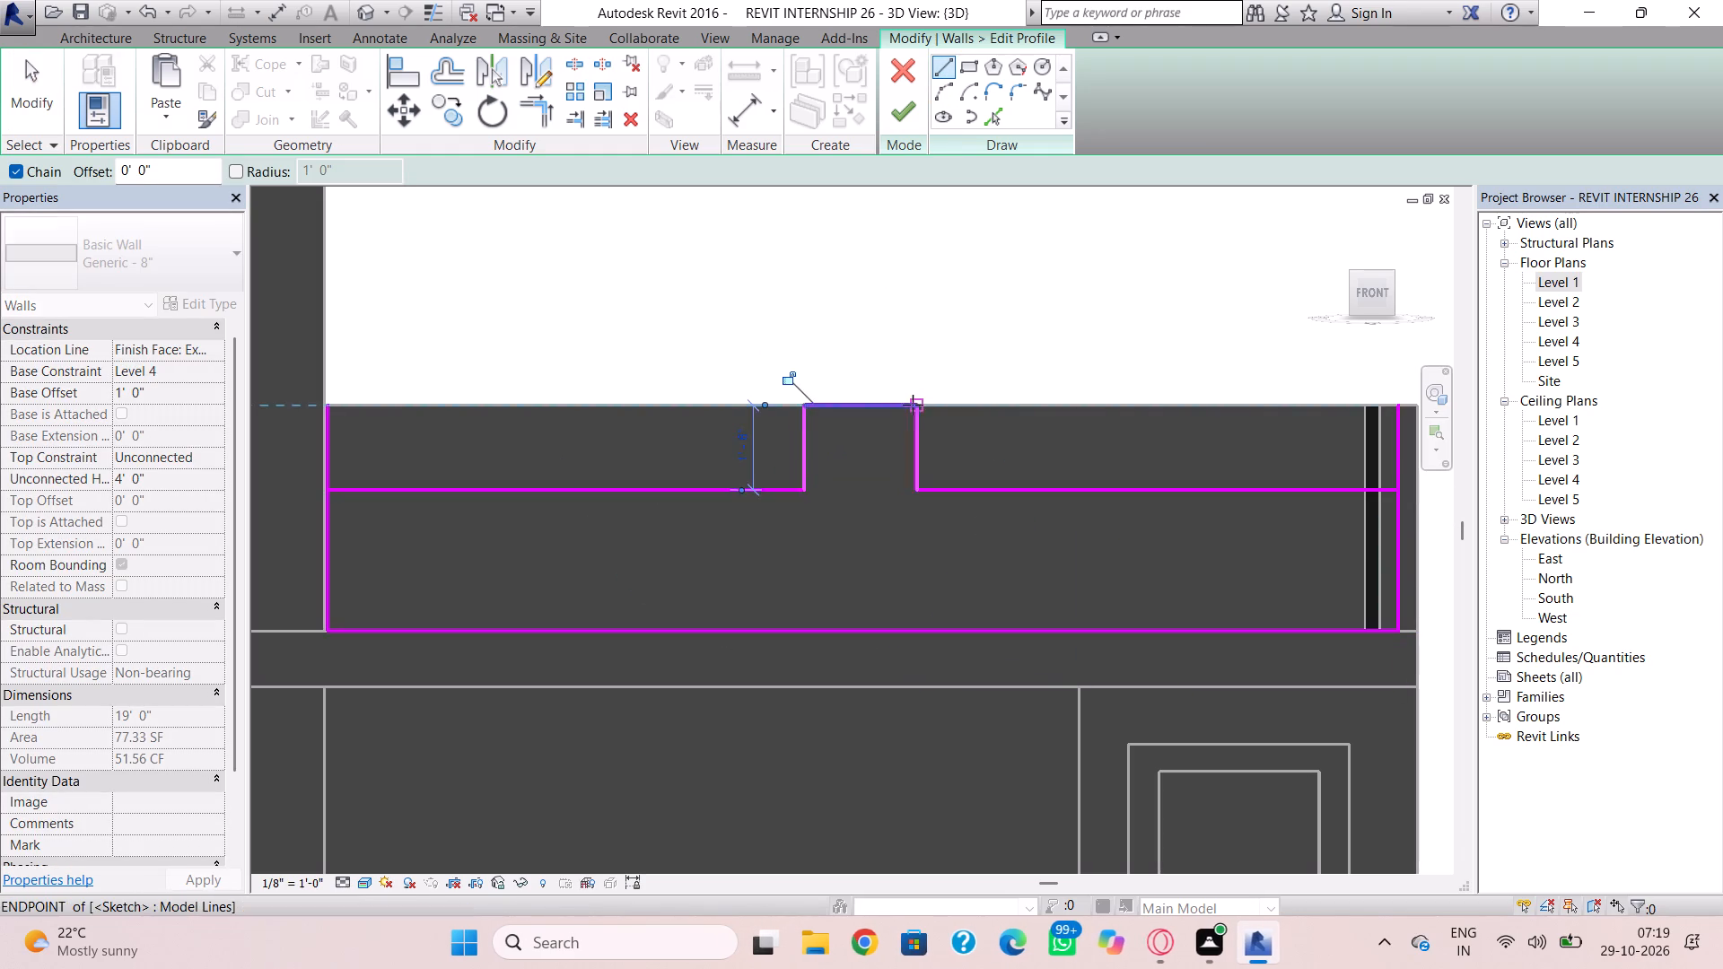
Shorten the parapet profile's two vertical end lines down to the horizontal shoulder lines and finish the profile edit.
scroll(1225, 493, "down", 1)
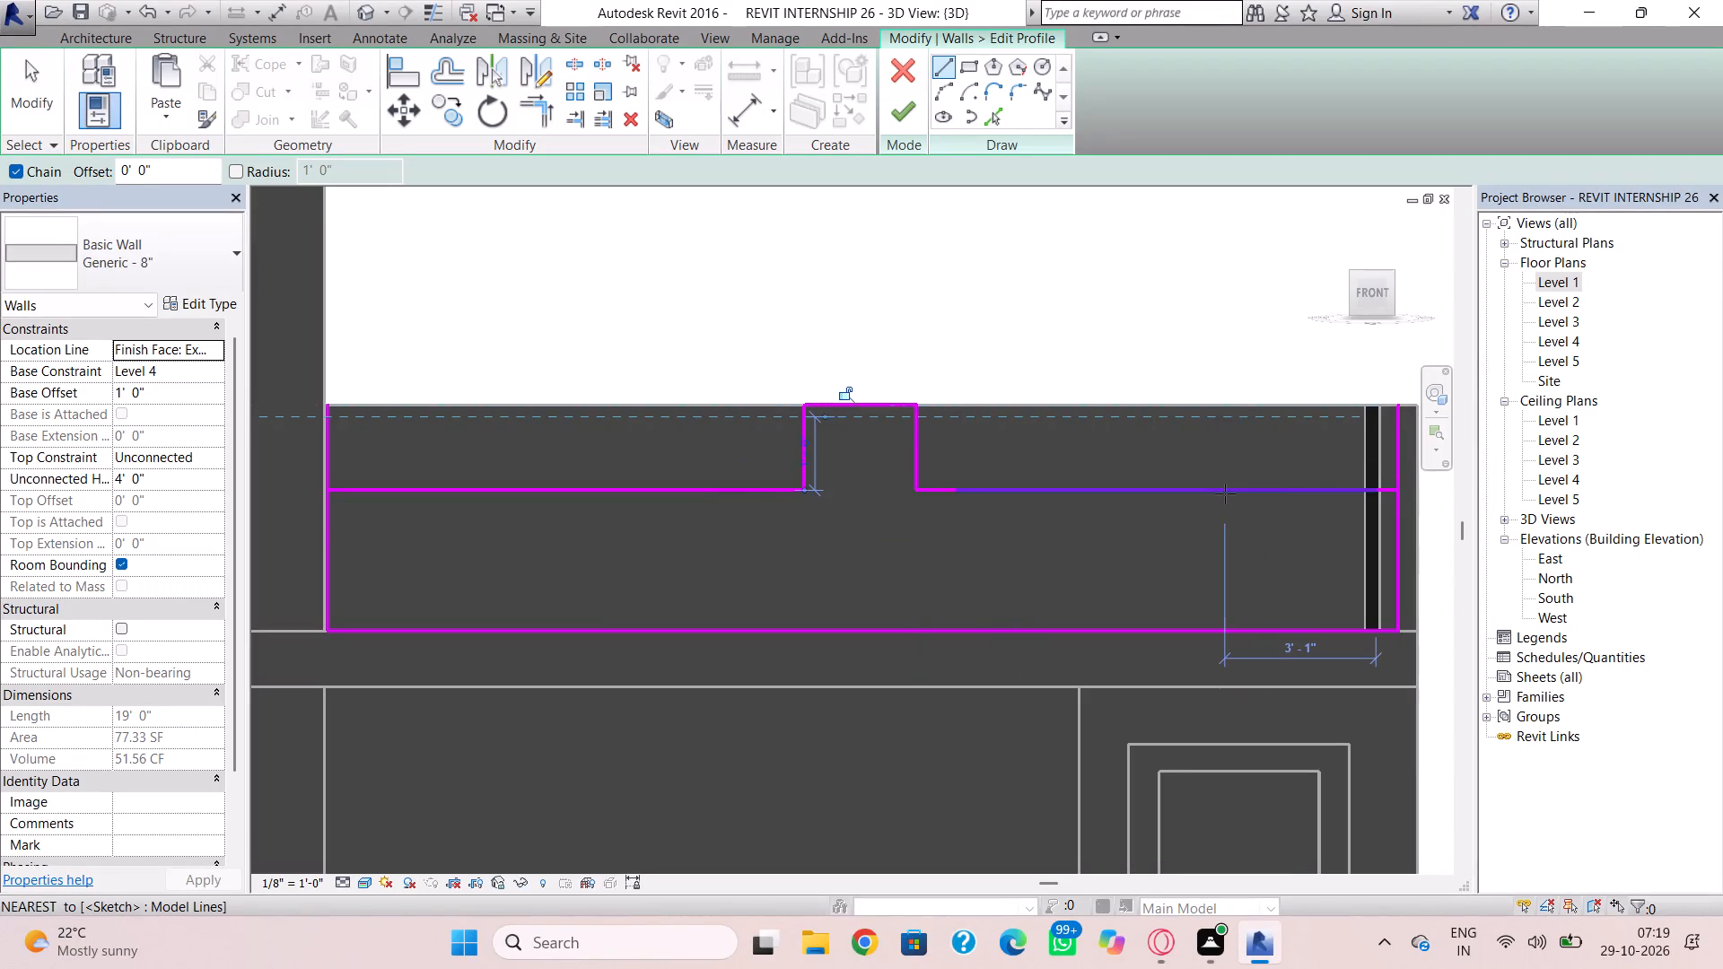
key("Escape")
key("Escape")
left_click(1385, 472)
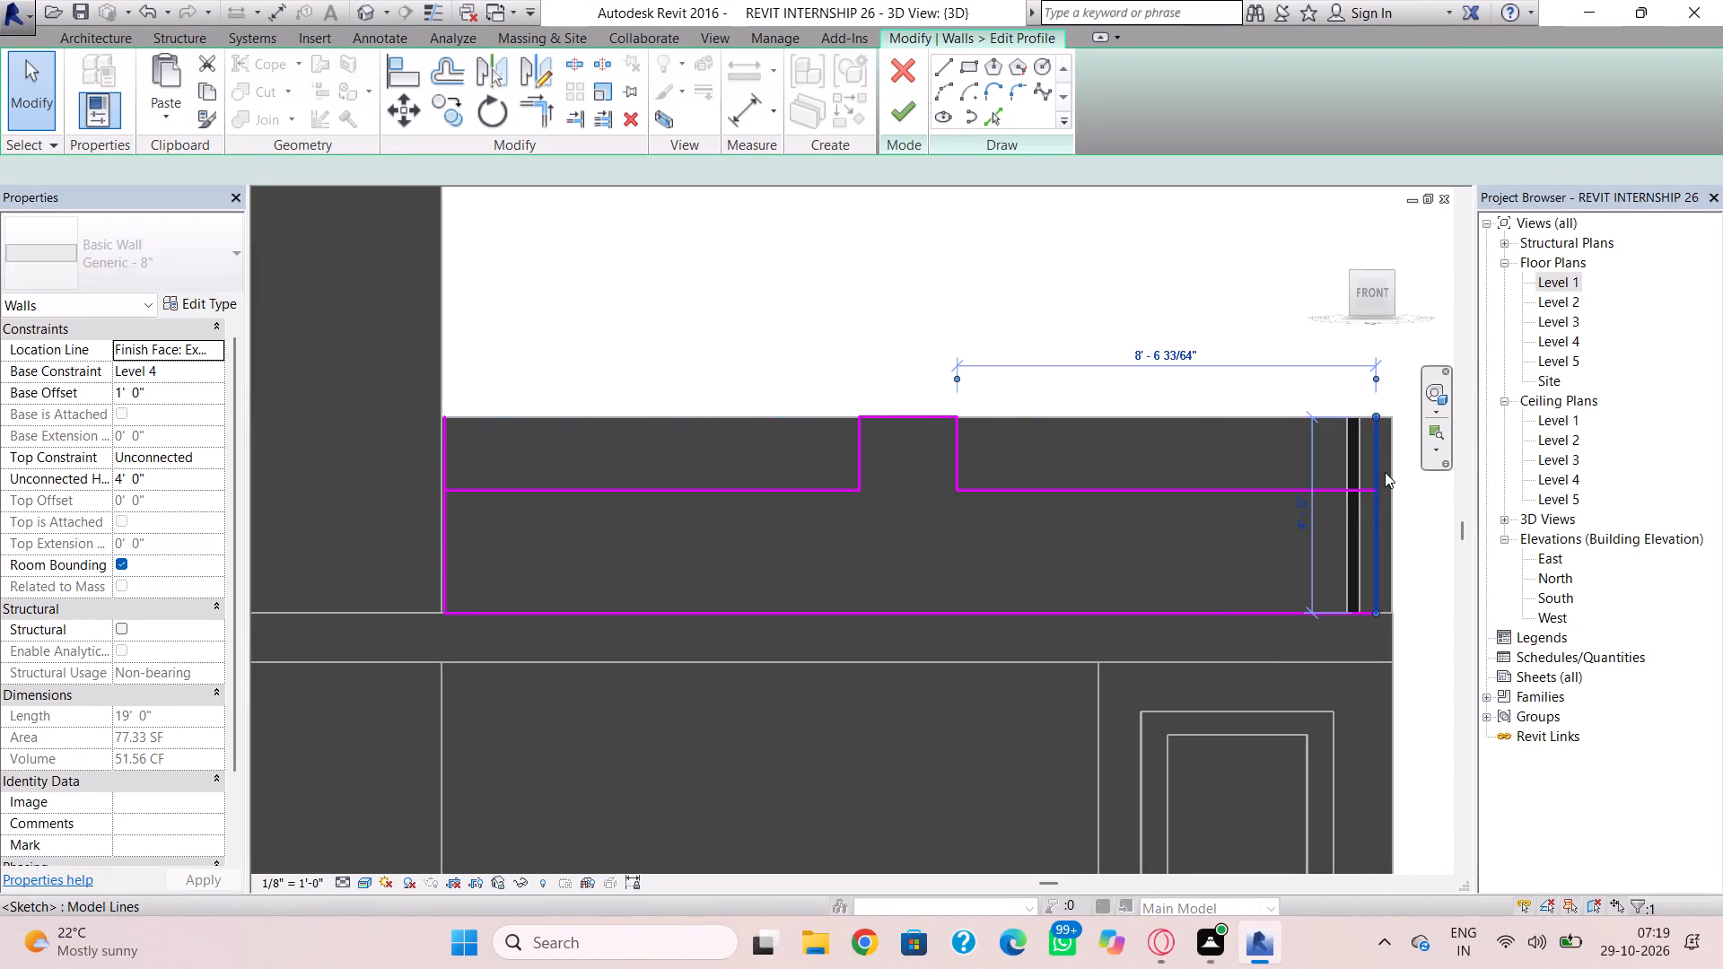
left_click_drag(1375, 414, 1379, 481)
left_click(449, 428)
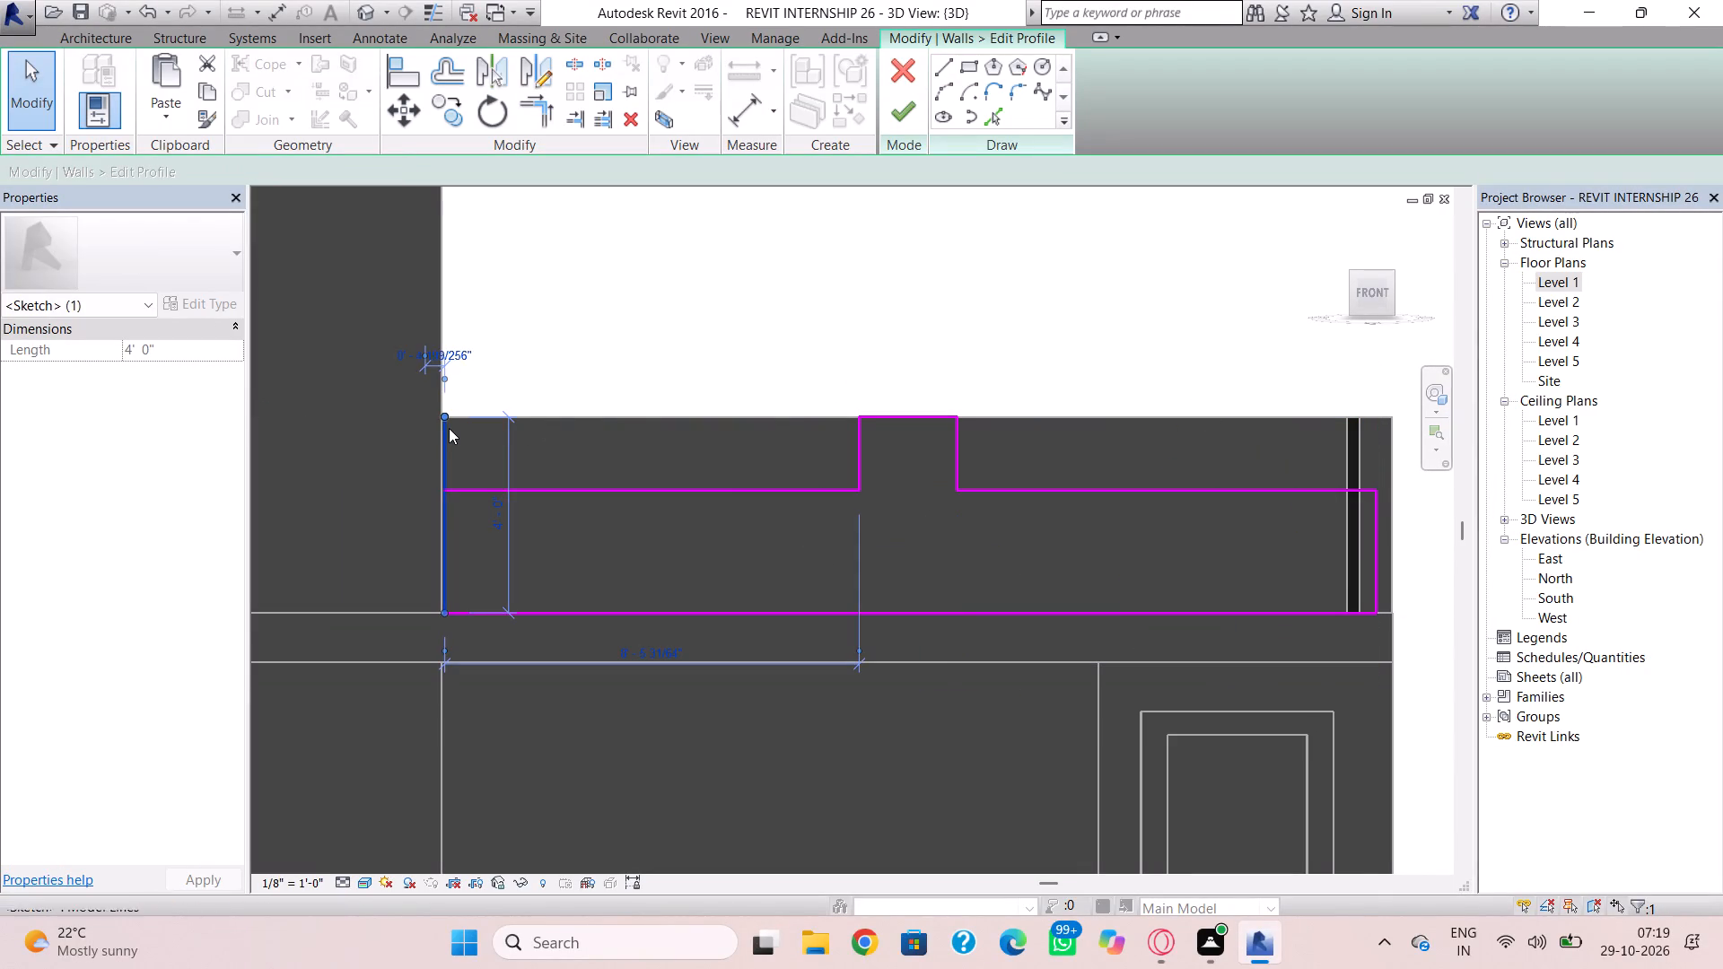
left_click_drag(443, 415, 447, 484)
left_click(507, 442)
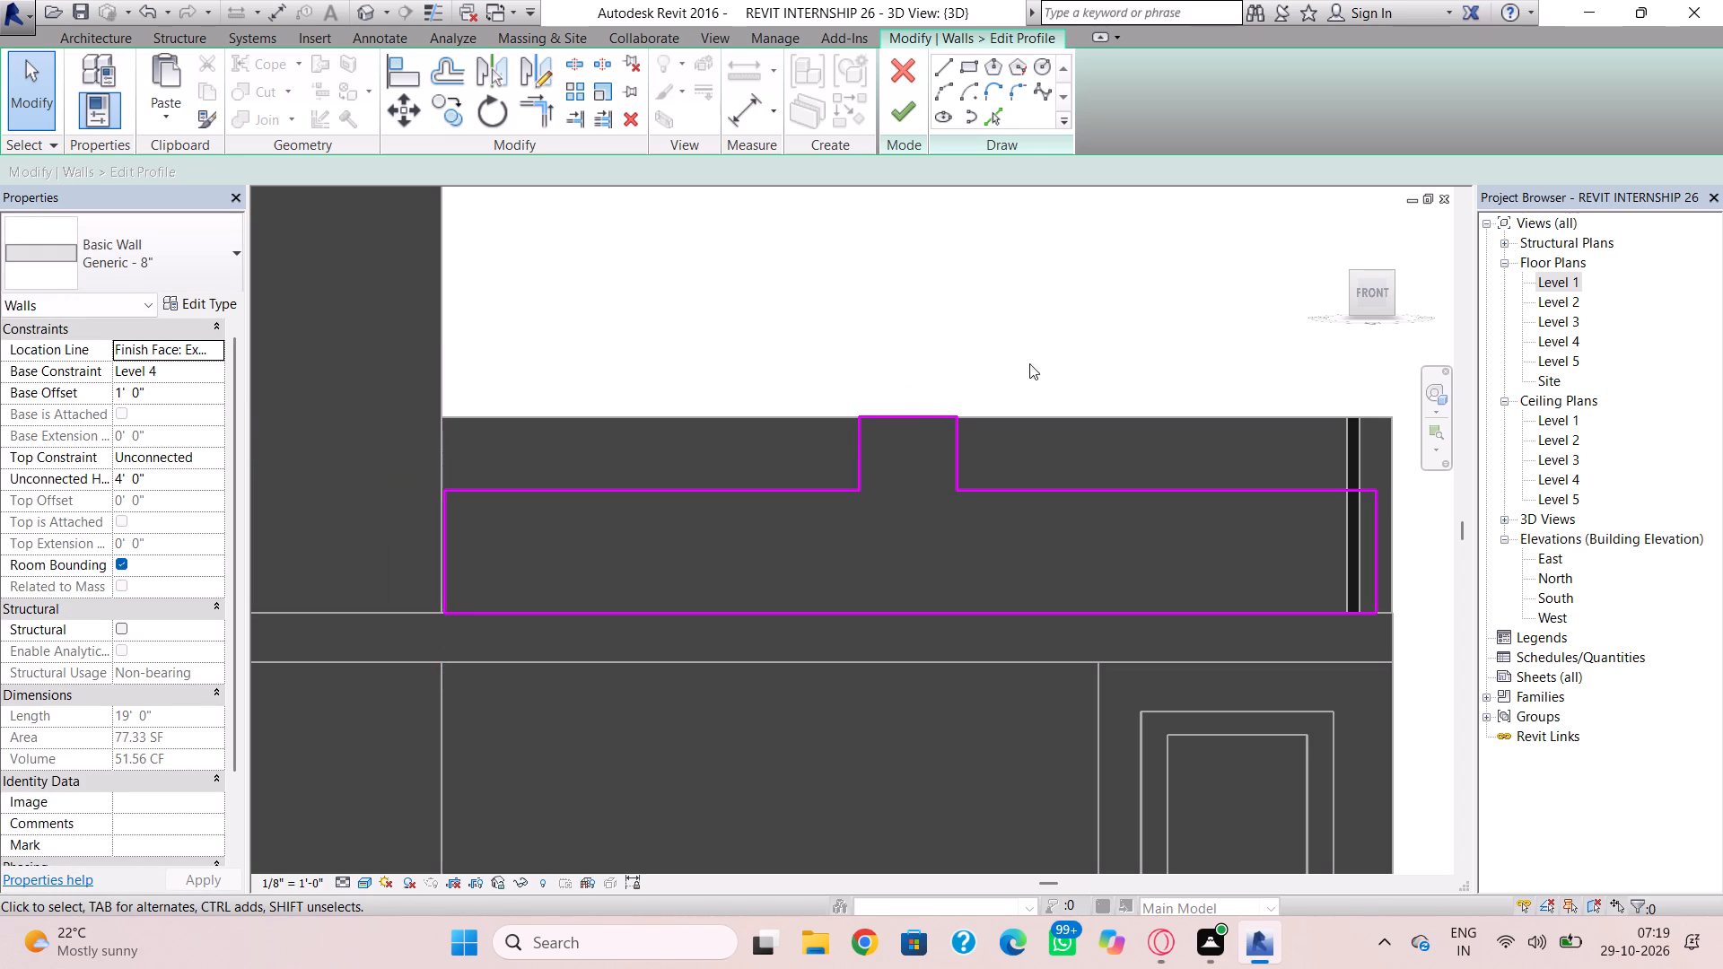
left_click(905, 128)
Reopen the parapet's profile and nudge both horizontal shoulder lines down by the same three increments.
middle_click_drag(933, 524, 931, 451)
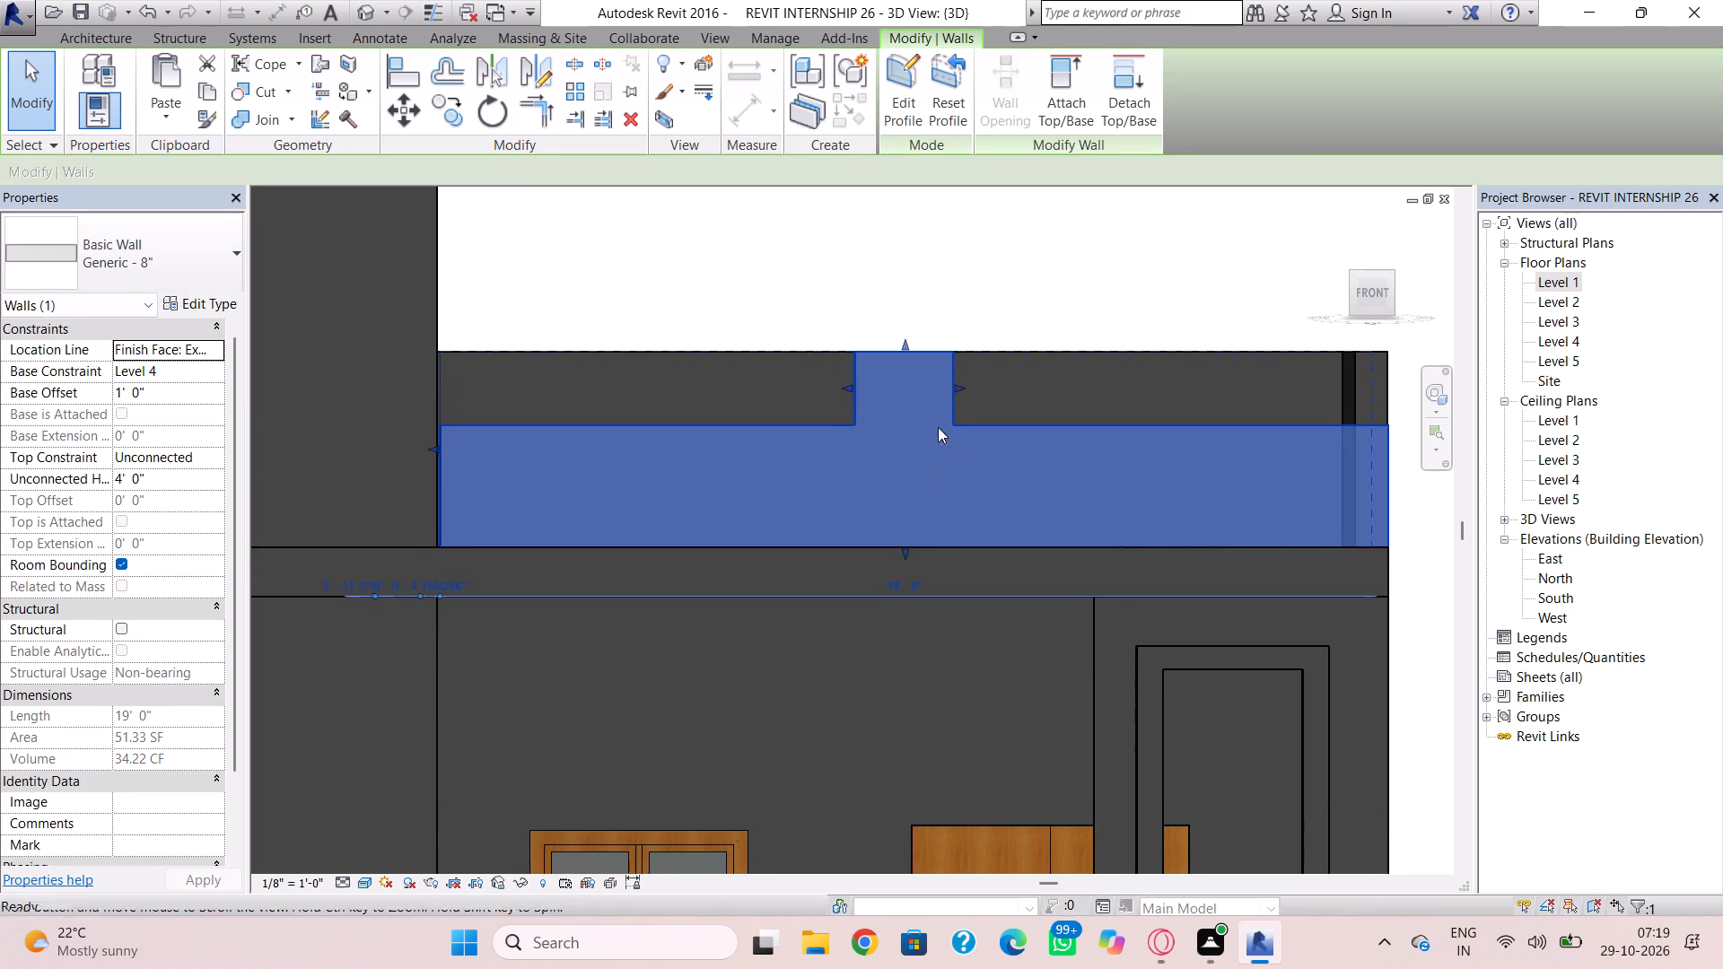
left_click(909, 91)
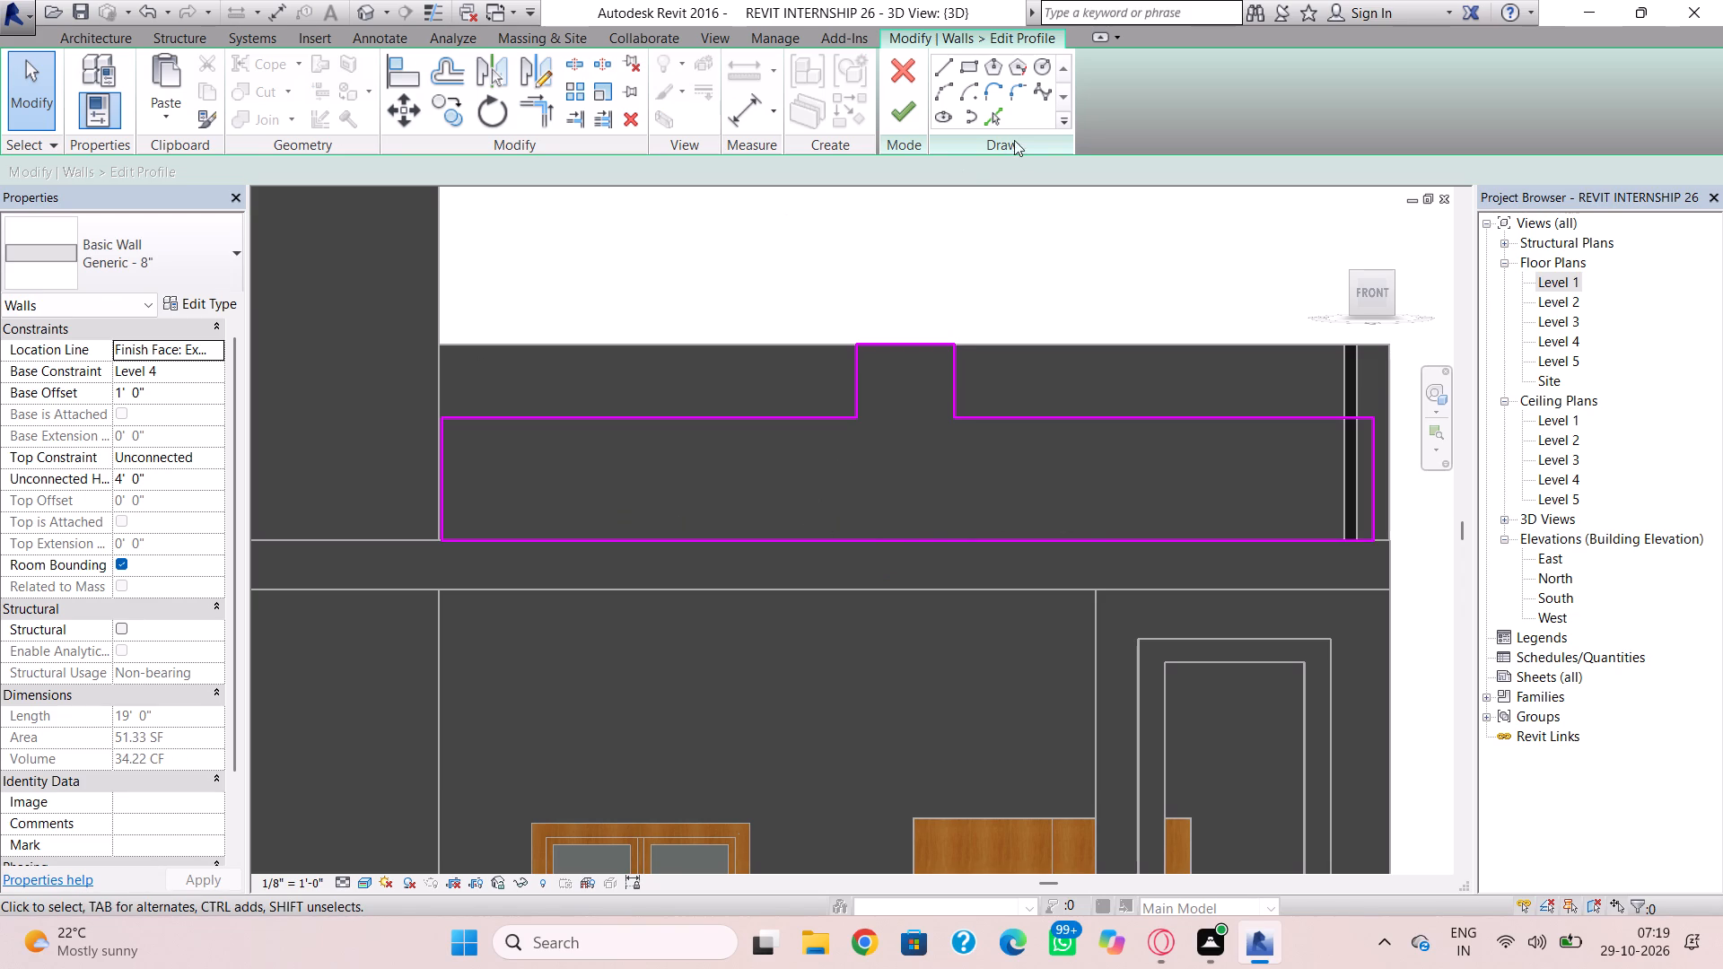
left_click(783, 415)
key("Down")
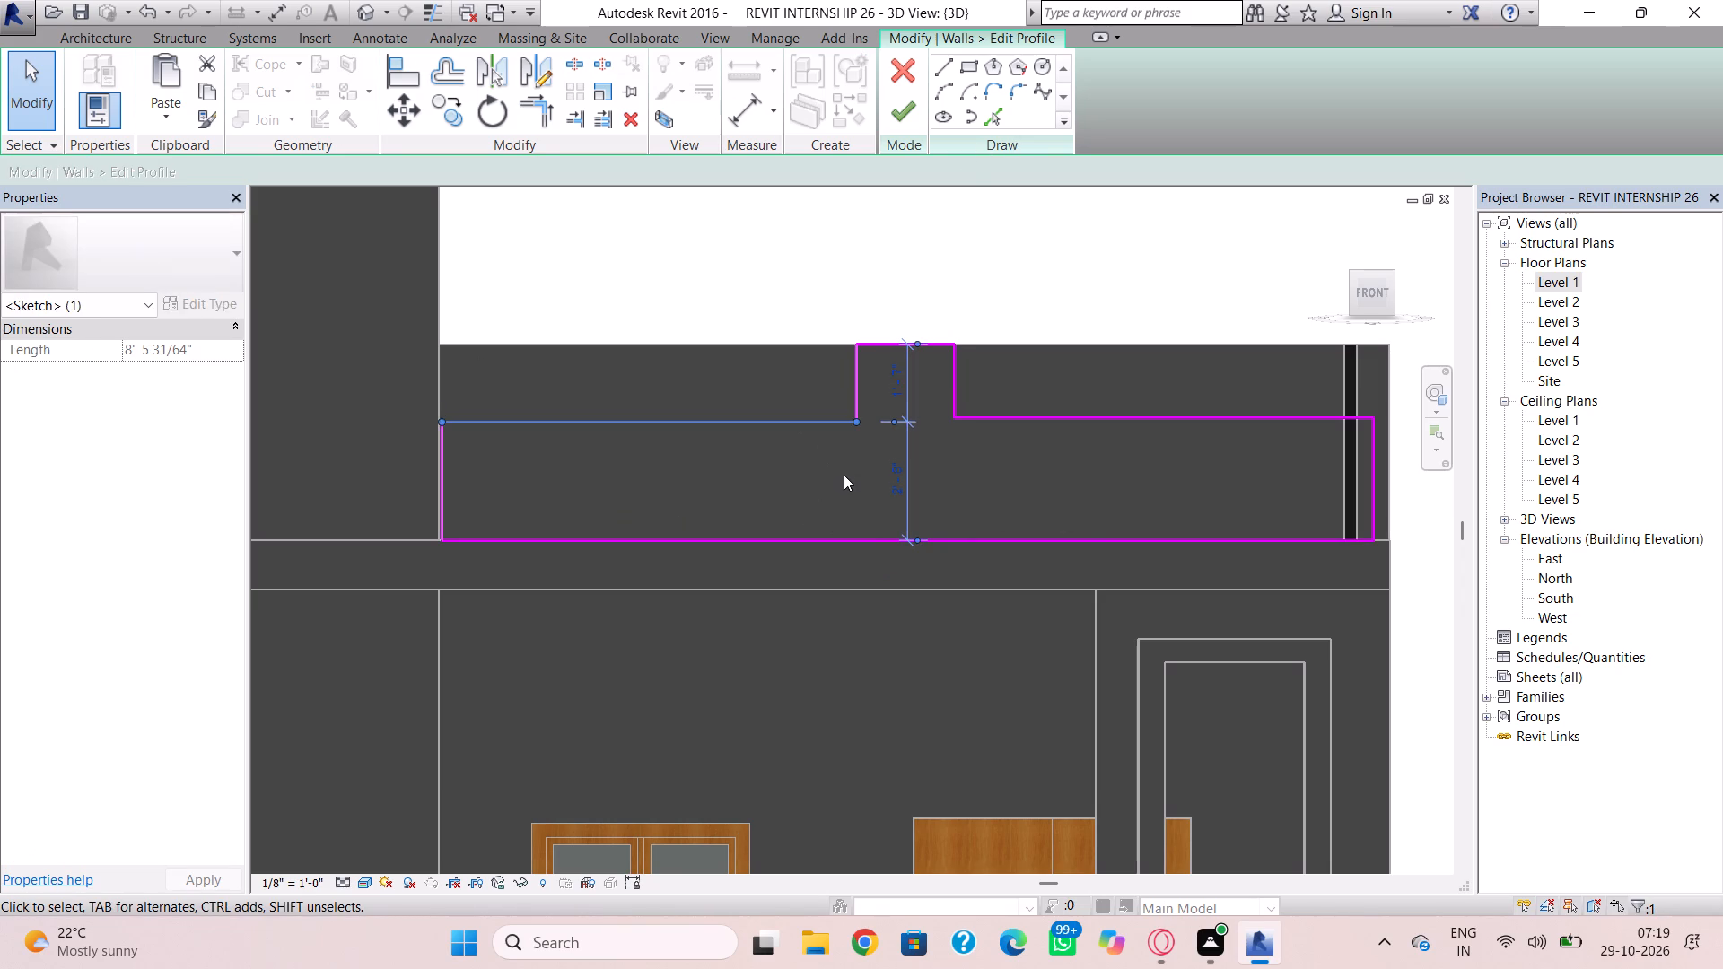
key("Down")
key("Down")
left_click(1073, 413)
key("Down")
key("Down")
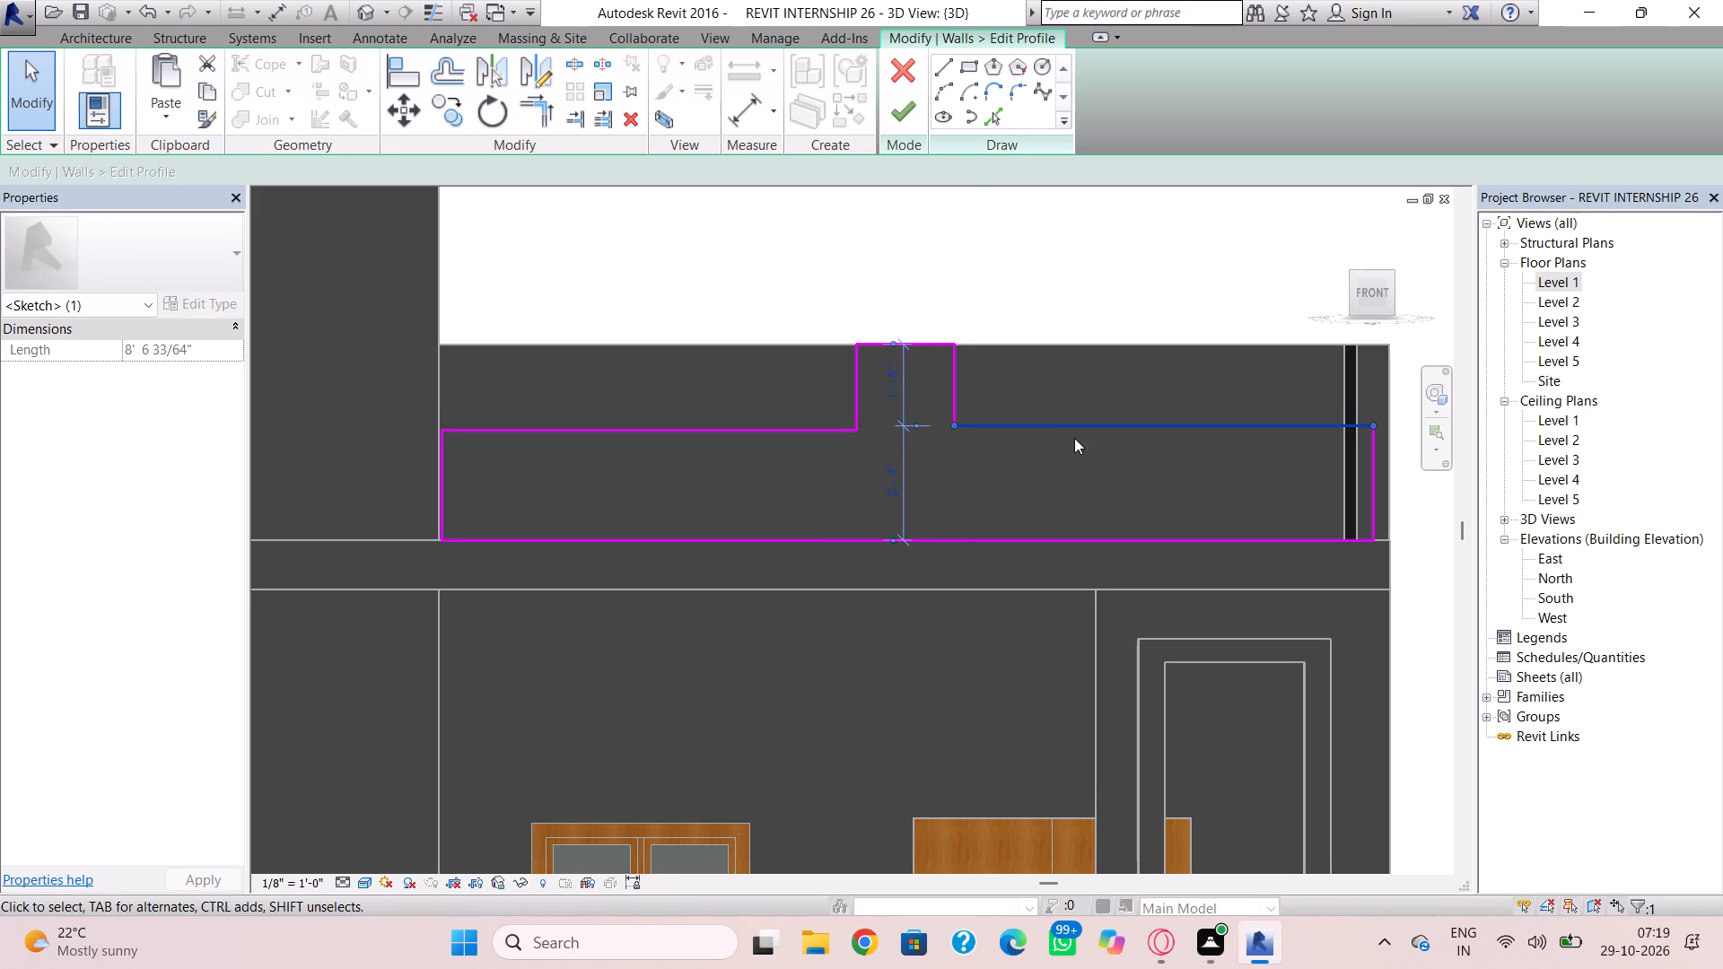
key("Down")
left_click(1040, 461)
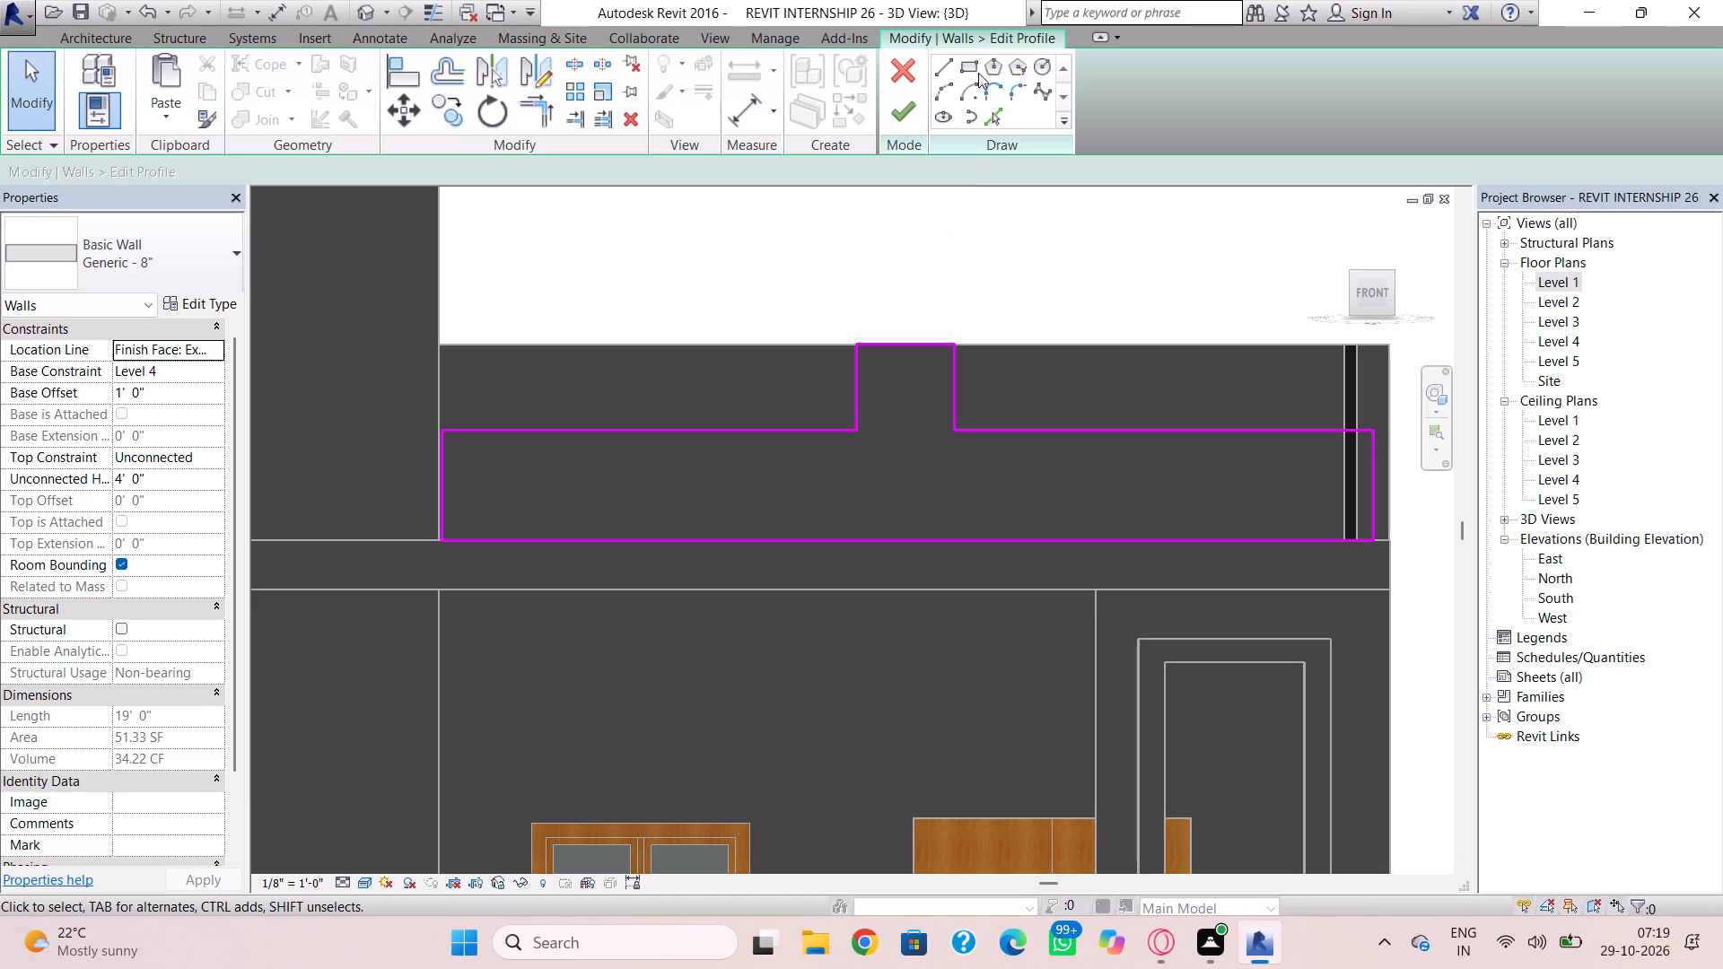
Sketch a rectangular opening about 2' 11" wide on each side of the raised middle, aligned in height, and finish the profile.
left_click(968, 70)
left_click(608, 466)
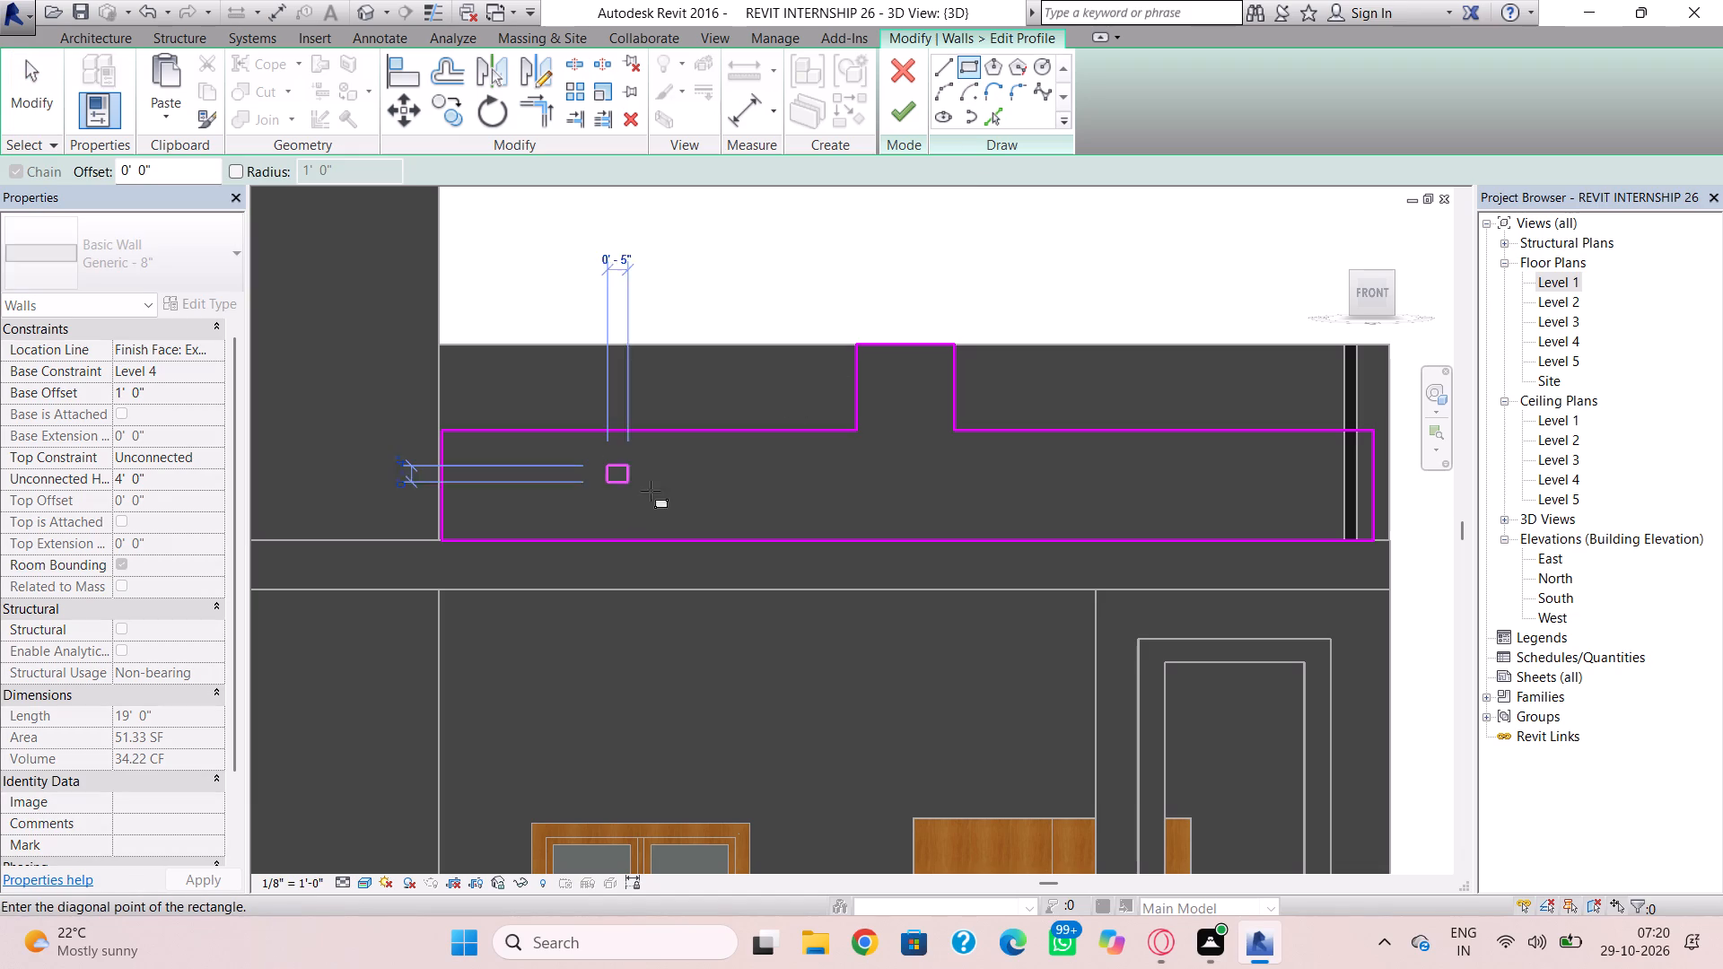
left_click(750, 513)
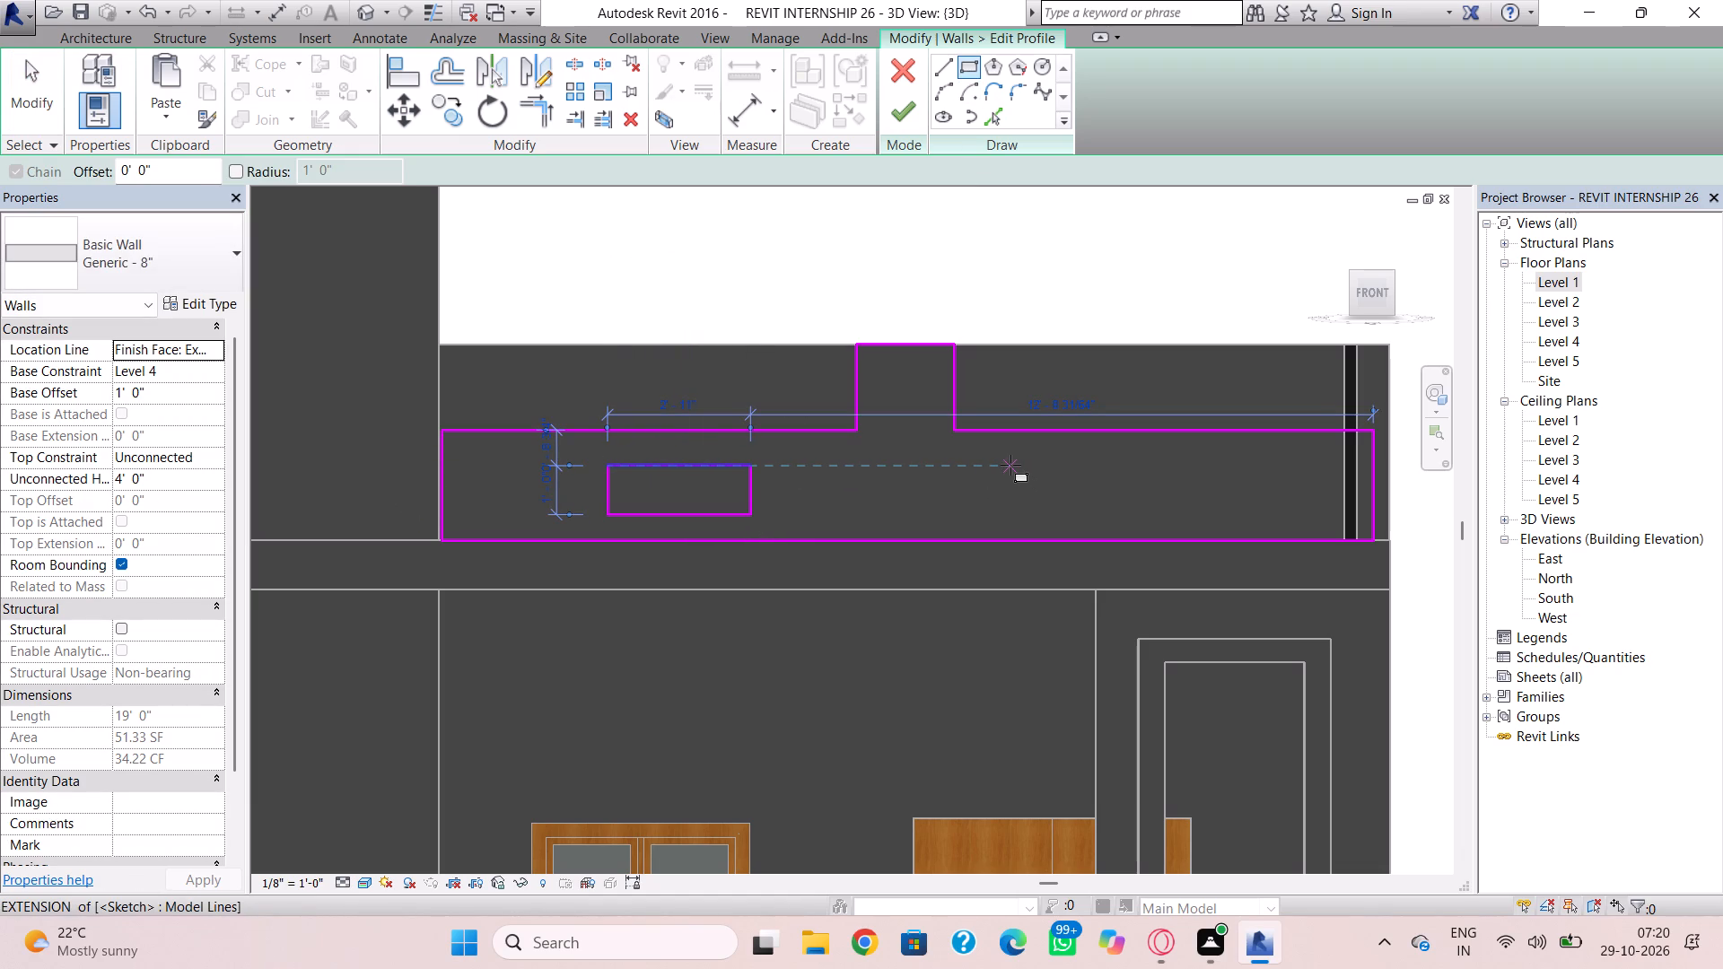
left_click(1010, 465)
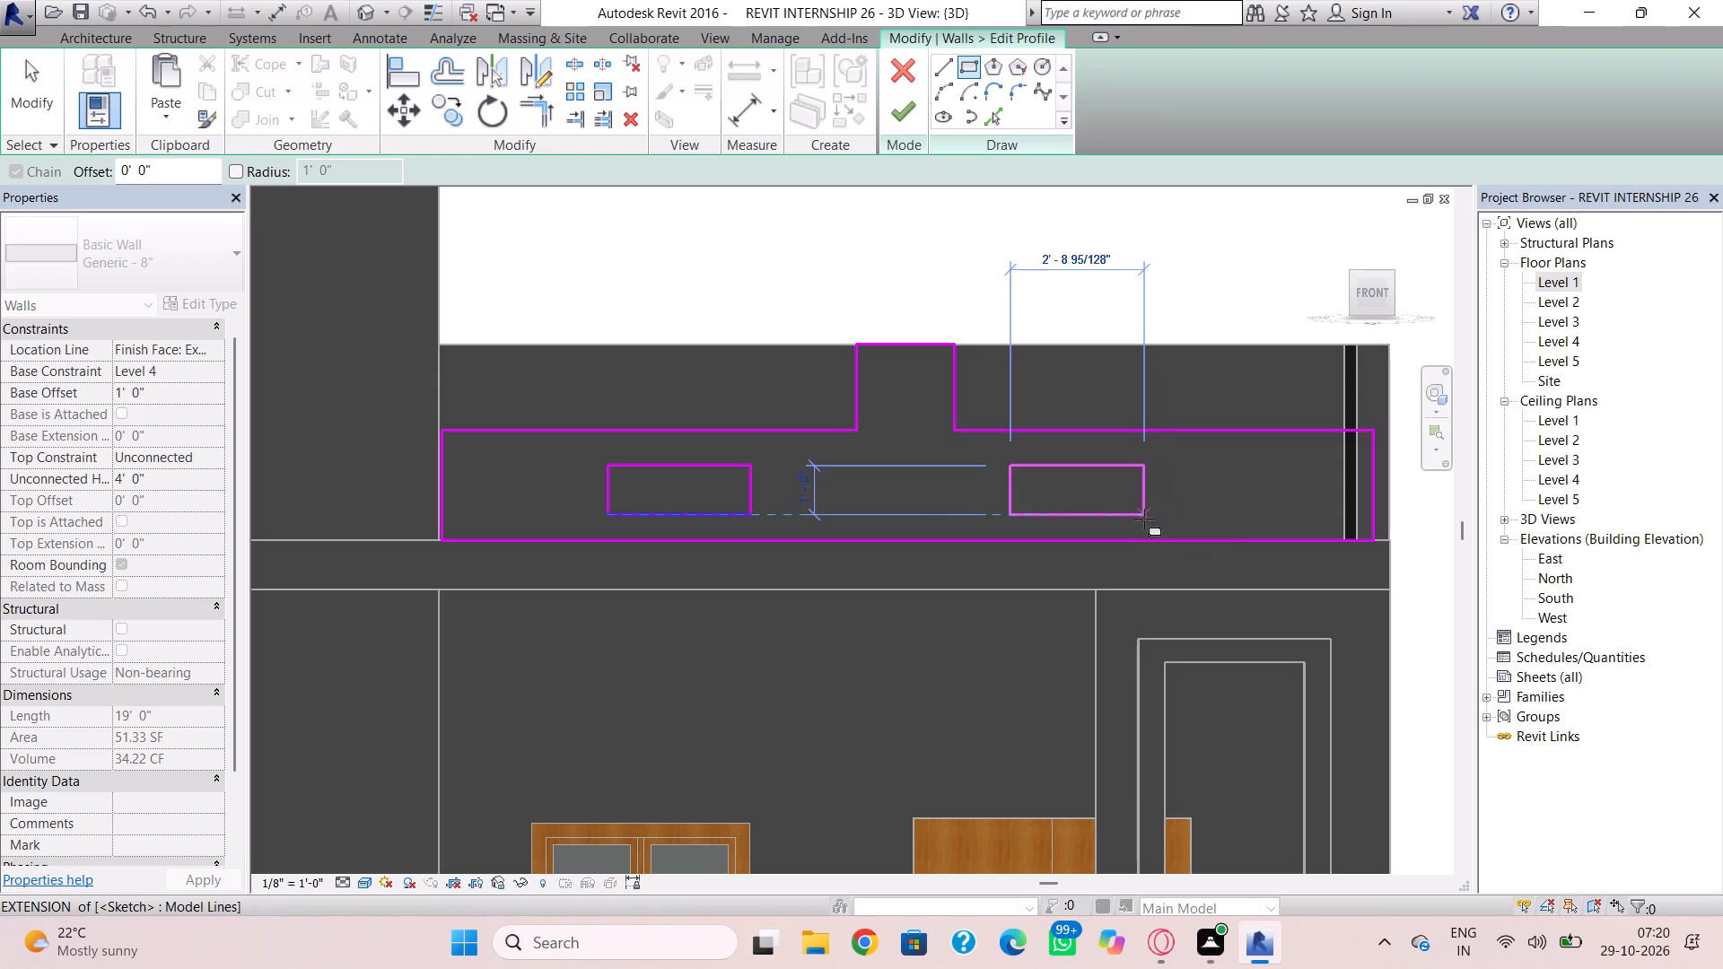
left_click(1150, 518)
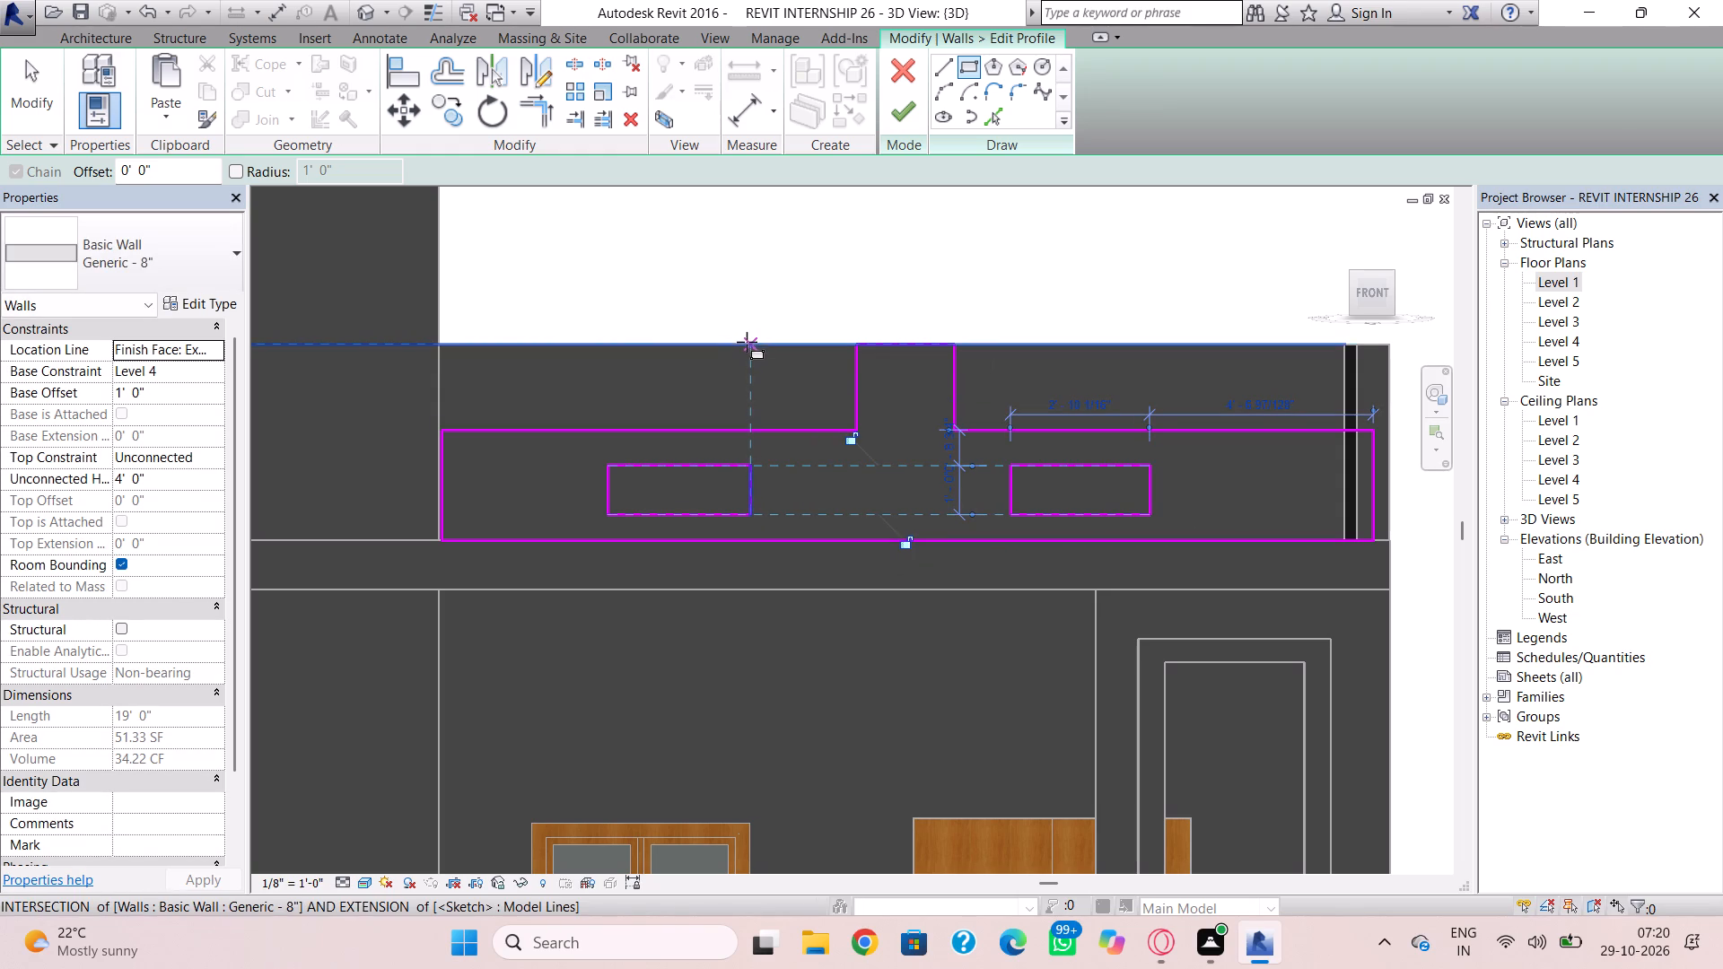
key("Escape")
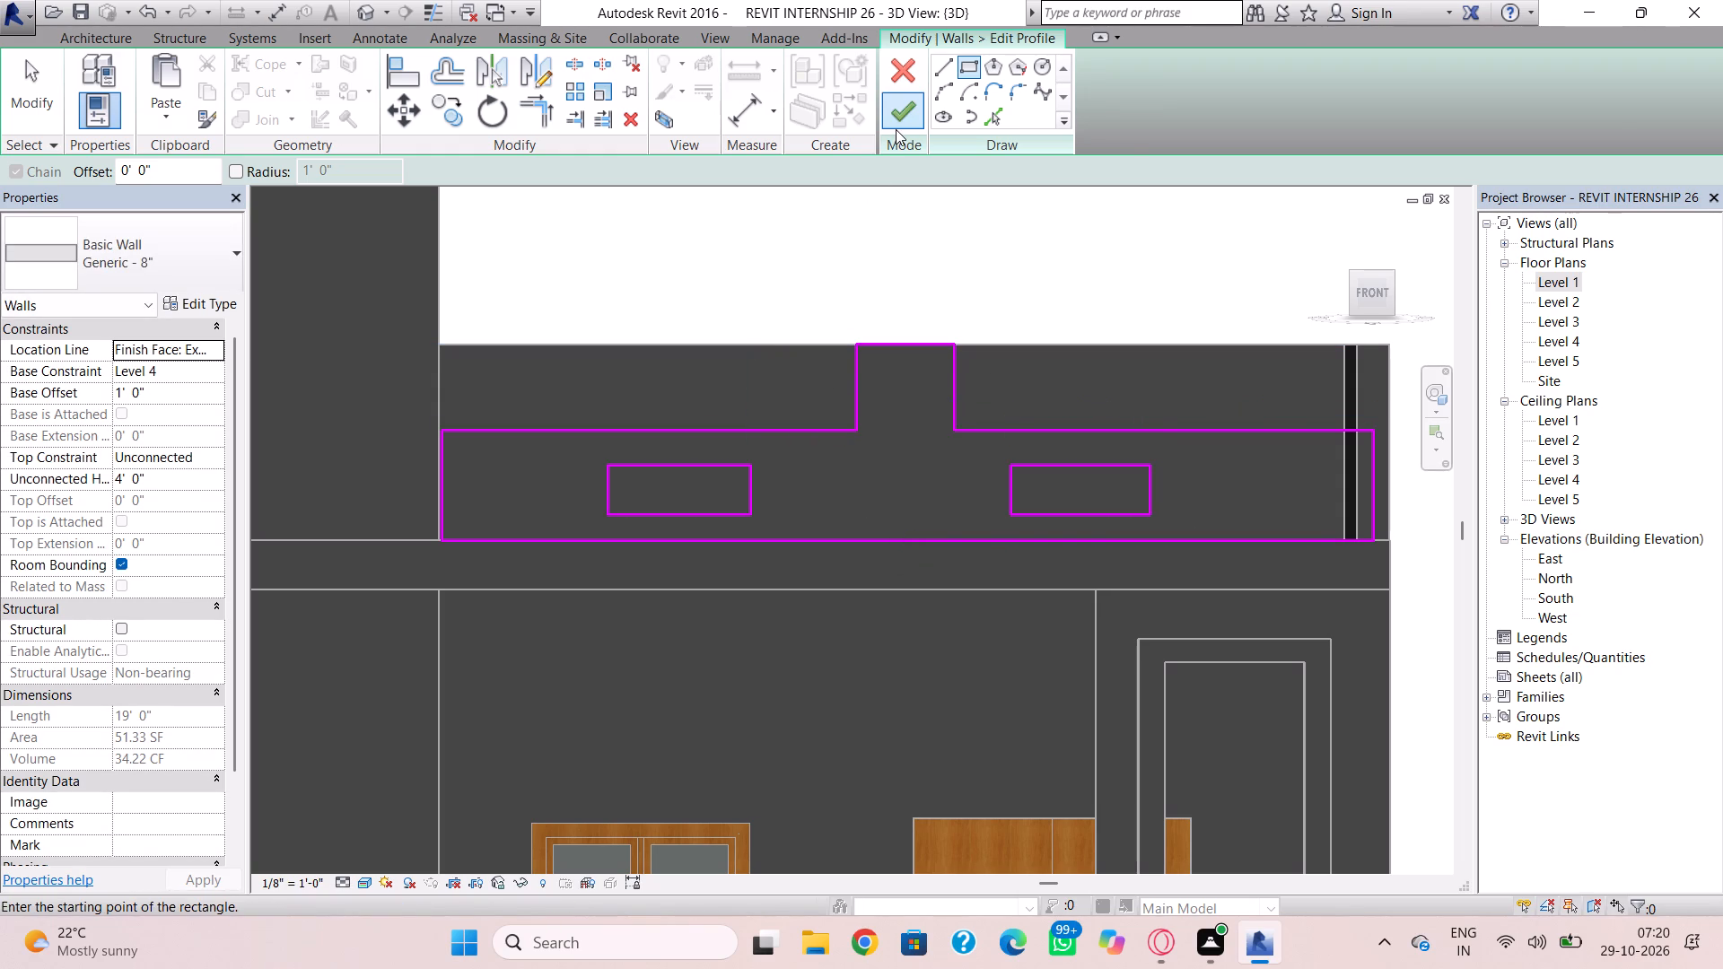
left_click(896, 129)
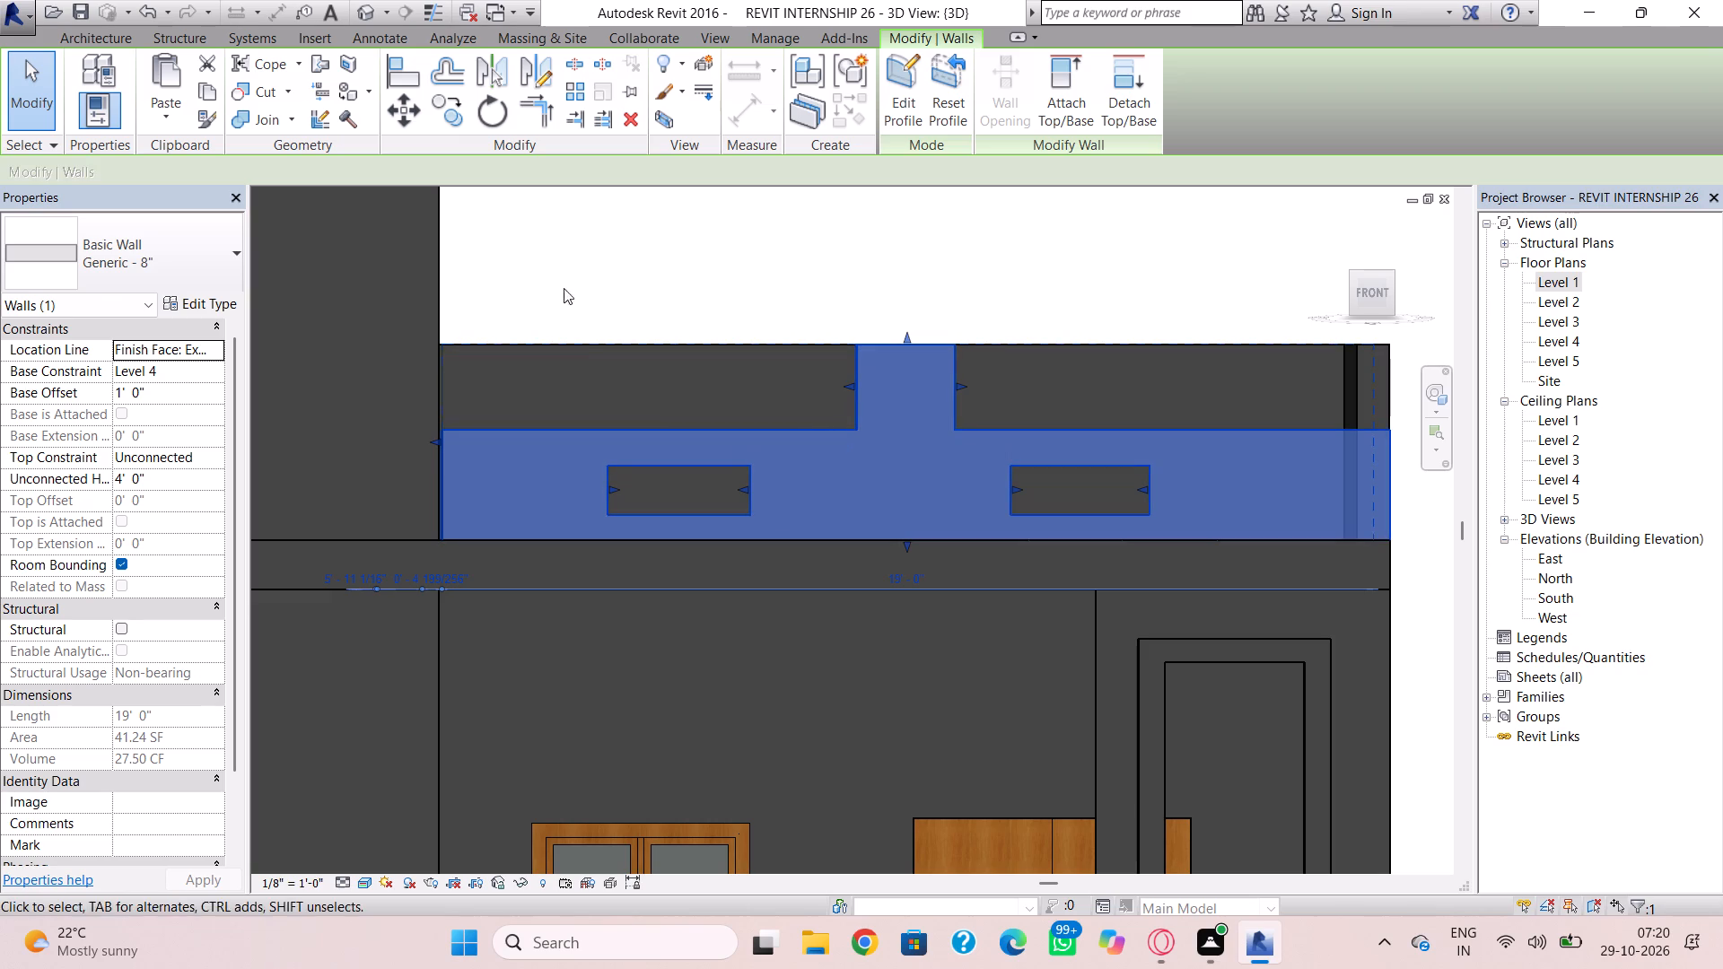
On the Level 4 floor plan, create a Handrail - Rectangular railing with a path about 13' 5" long inside the front parapet's thickness.
double_click(1569, 348)
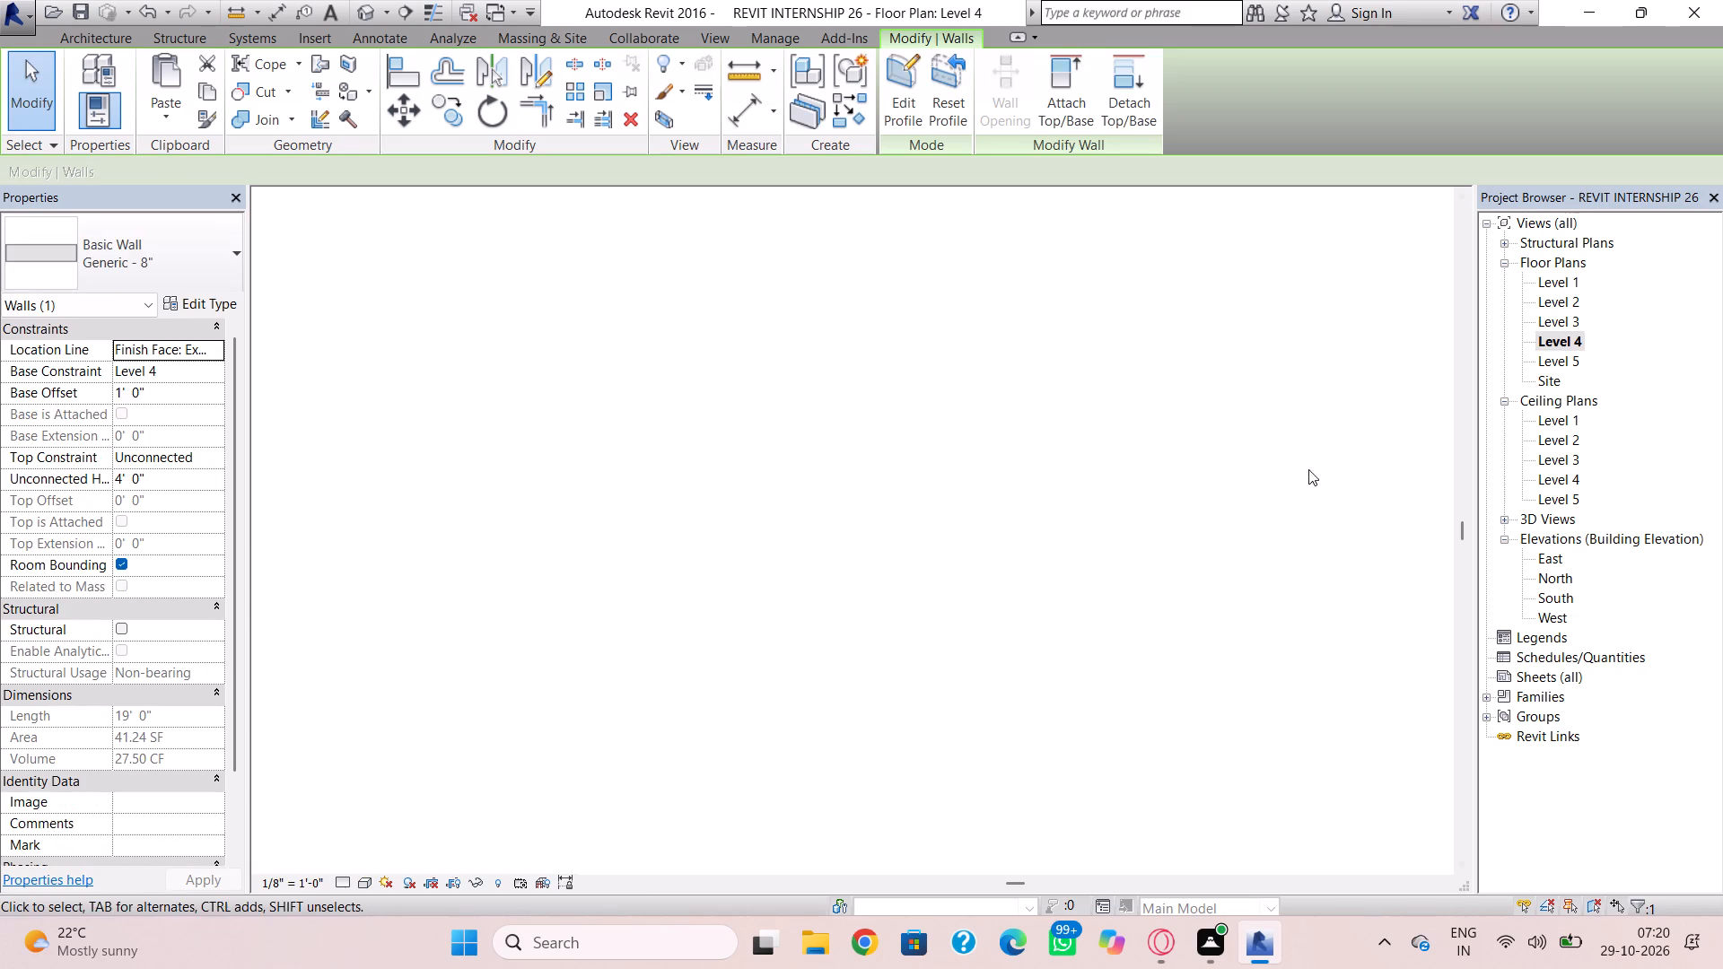
scroll(1176, 552, "down", 2)
key("Escape")
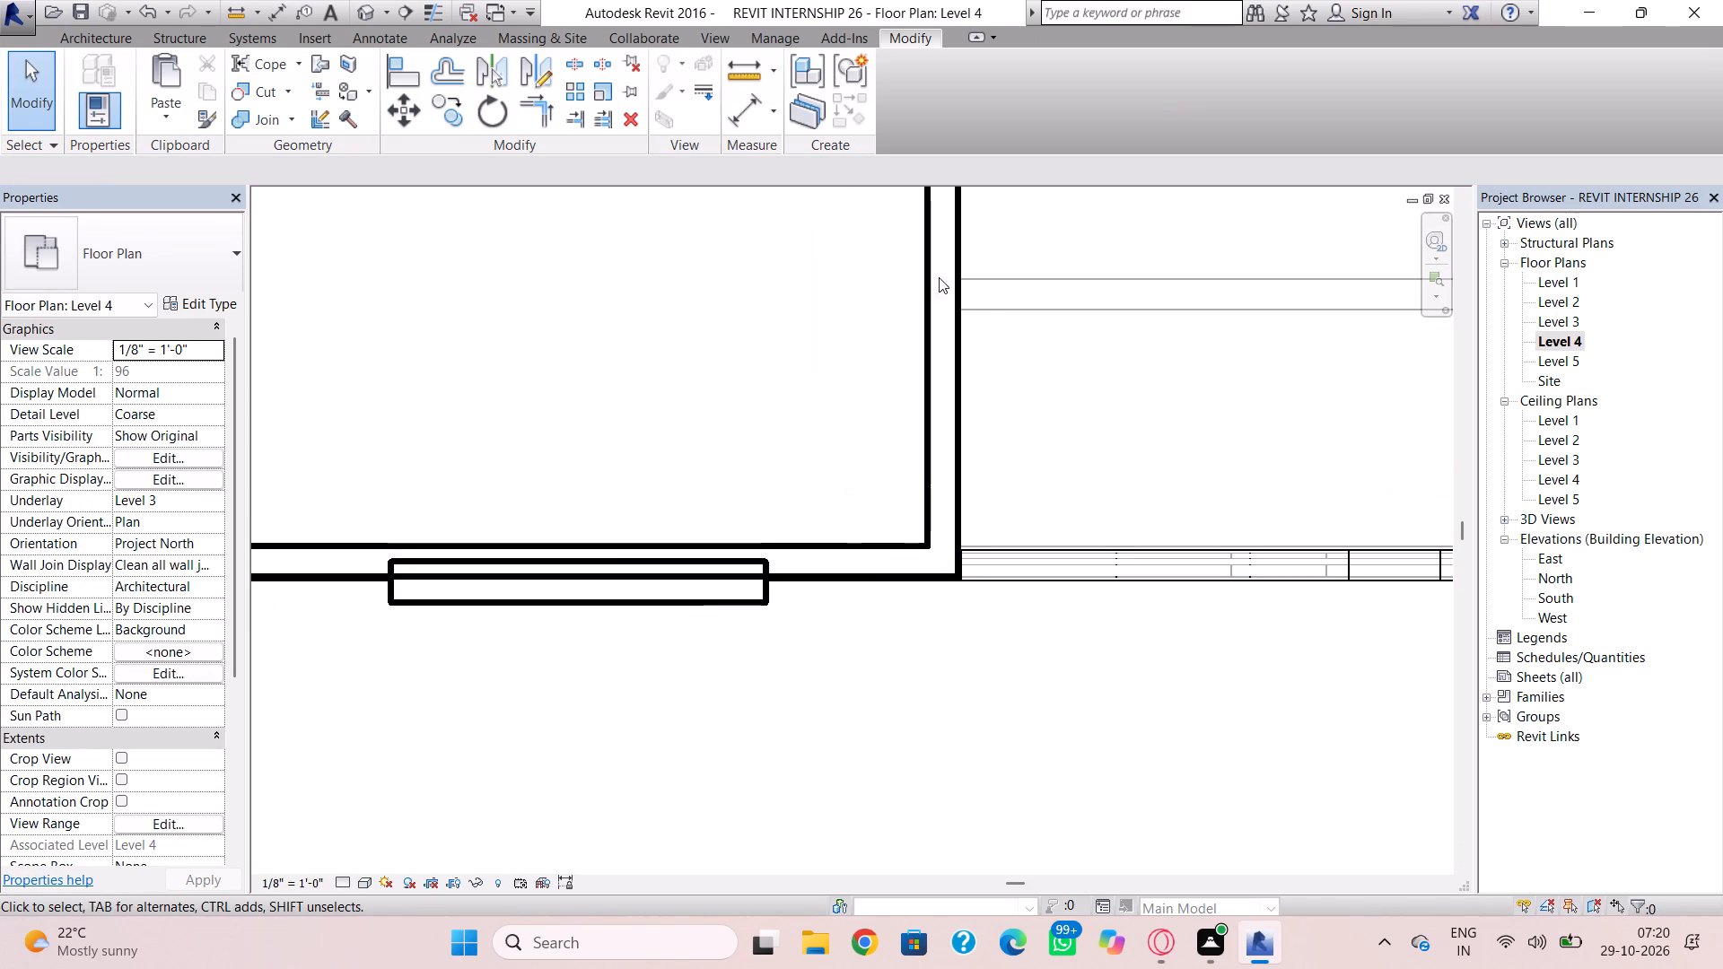
left_click(112, 37)
left_click(716, 92)
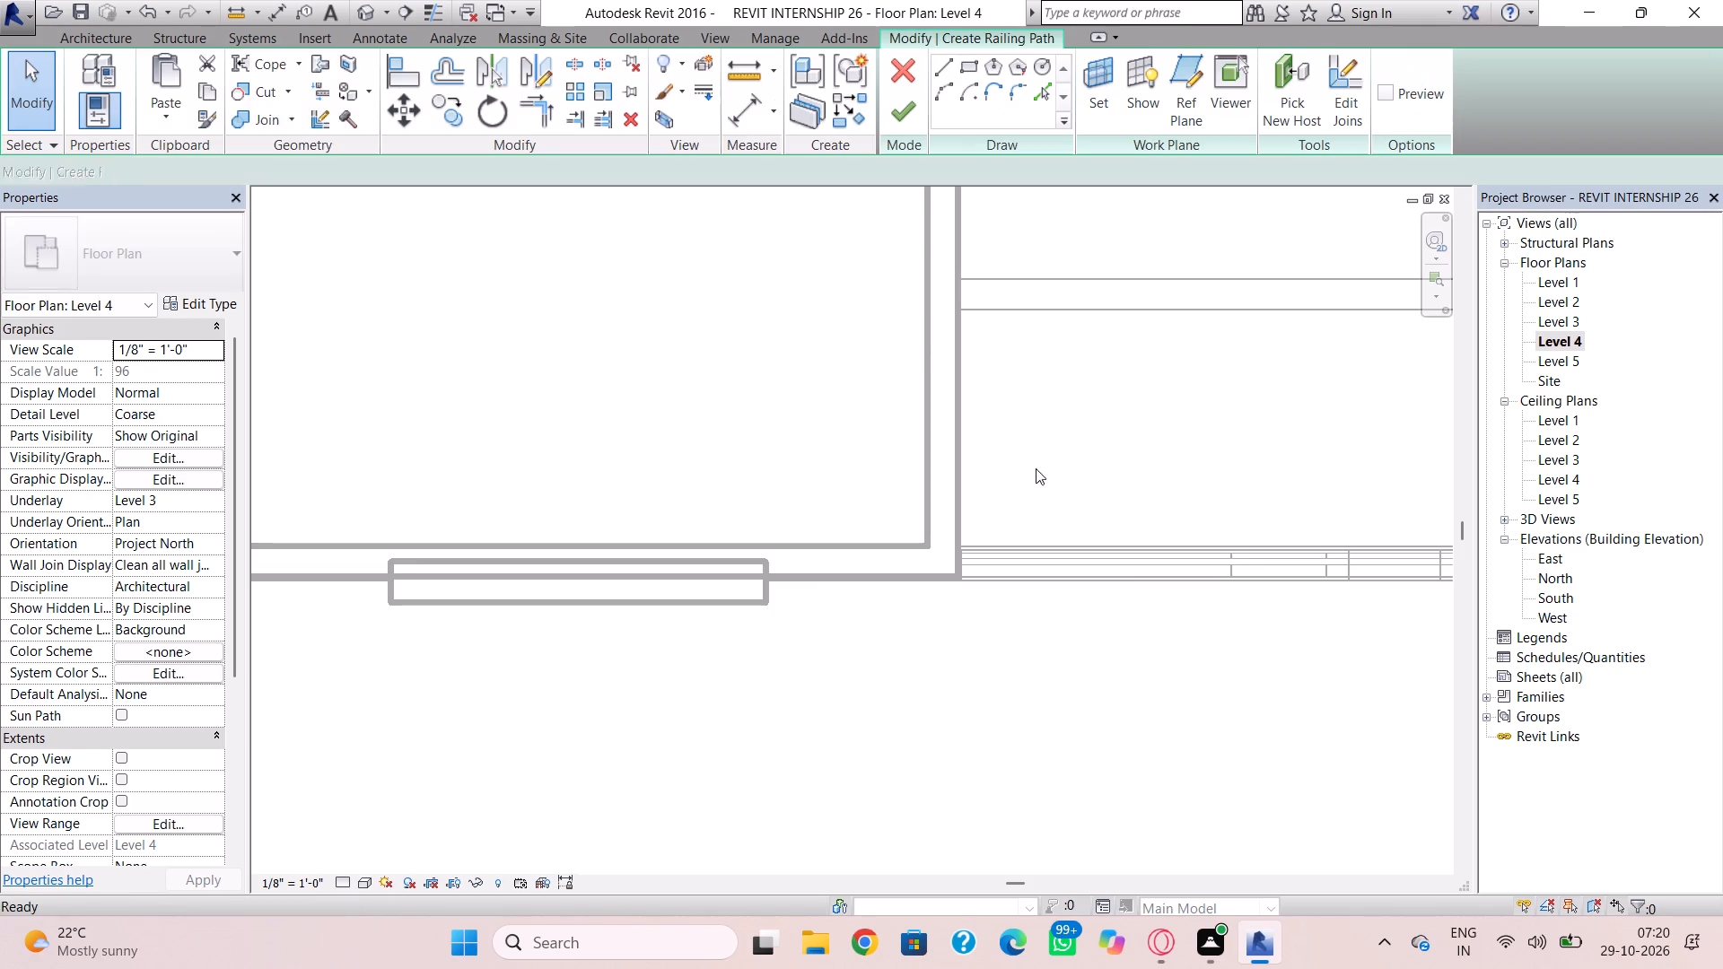
scroll(1142, 647, "down", 3)
middle_click_drag(1088, 650, 765, 679)
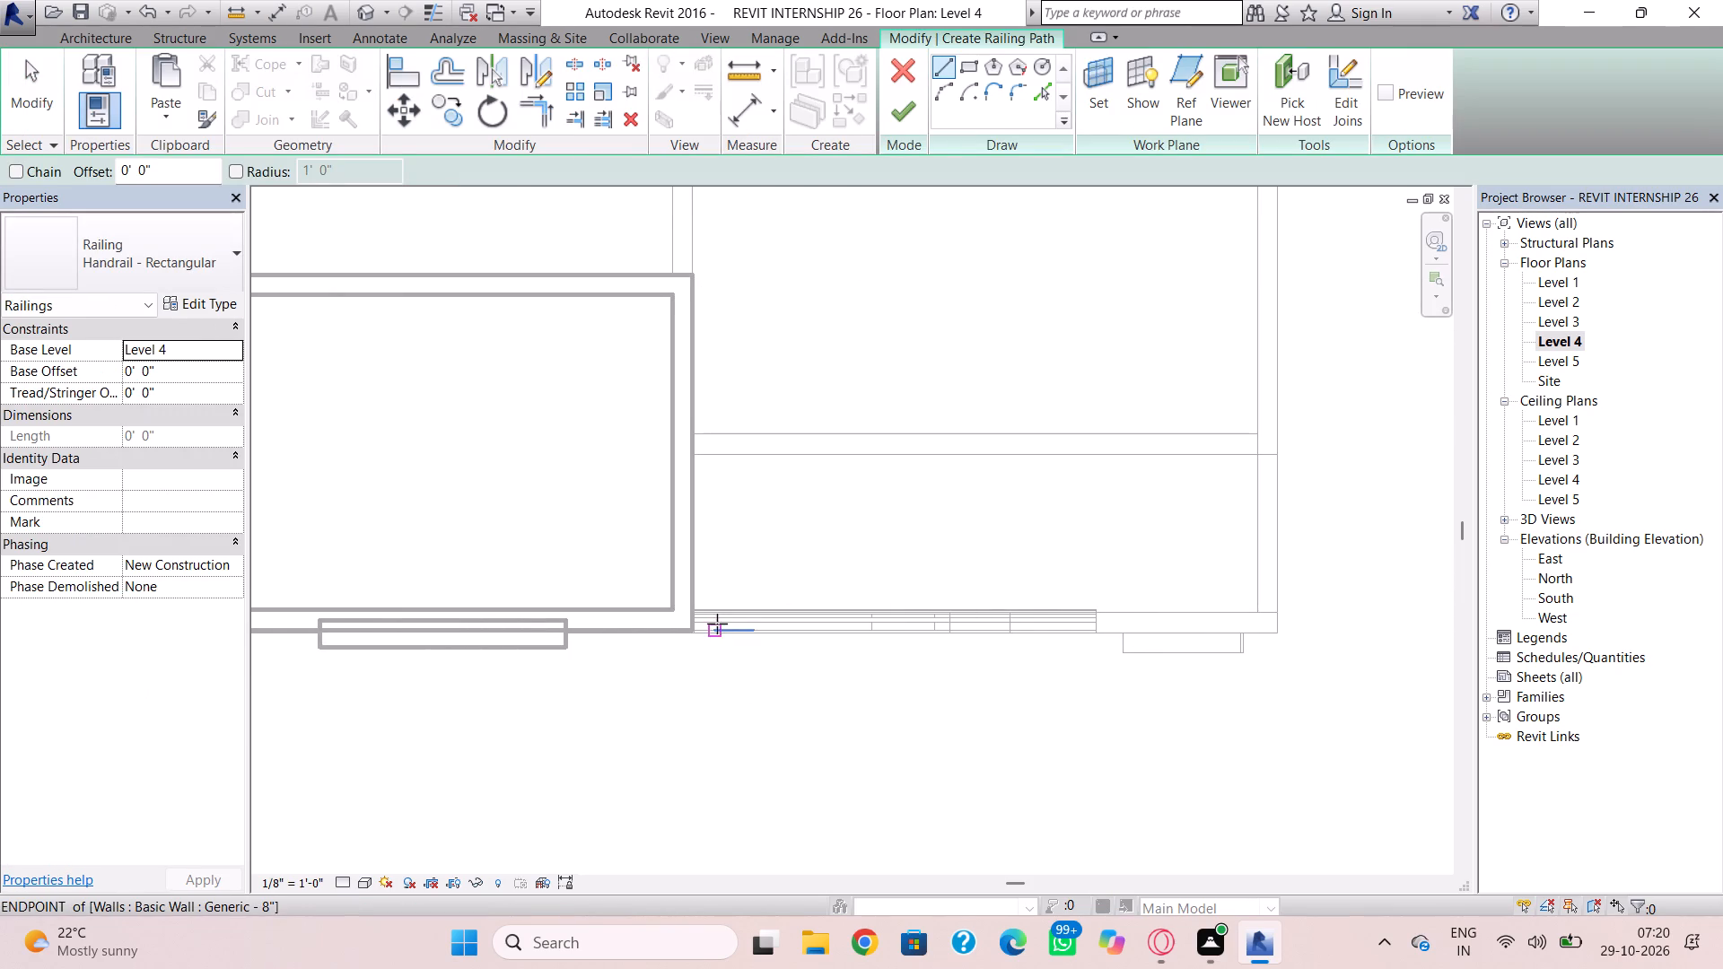
scroll(713, 624, "up", 3)
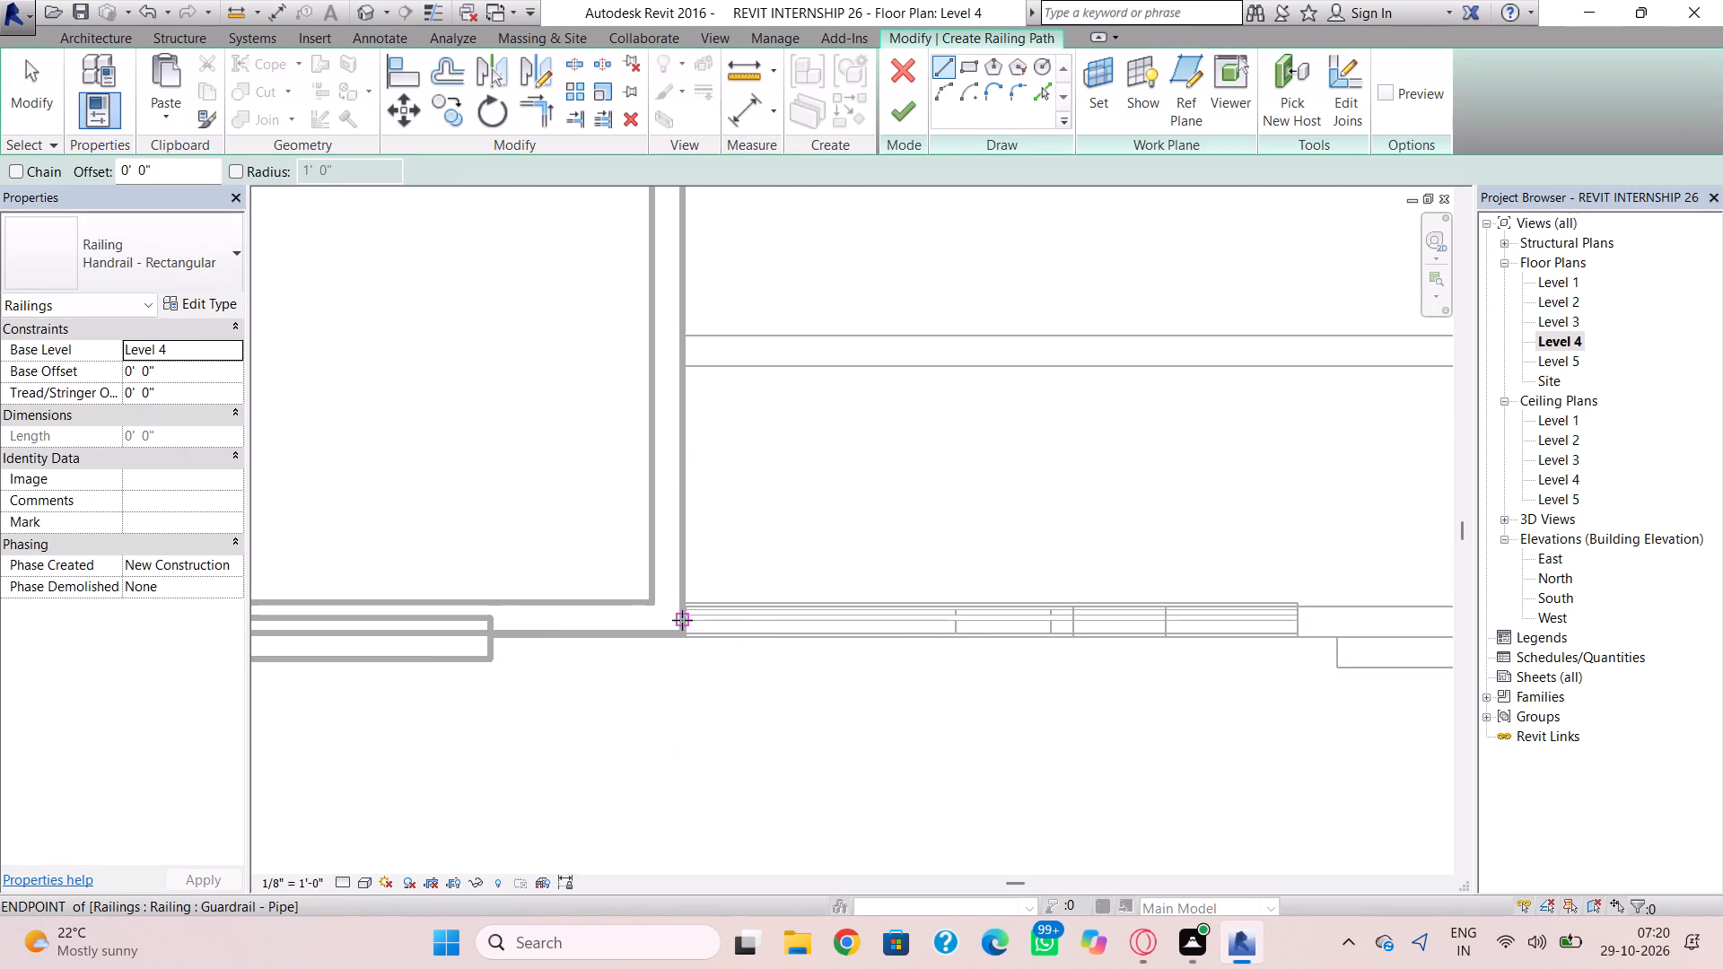
left_click(682, 620)
middle_click_drag(1364, 624, 1168, 643)
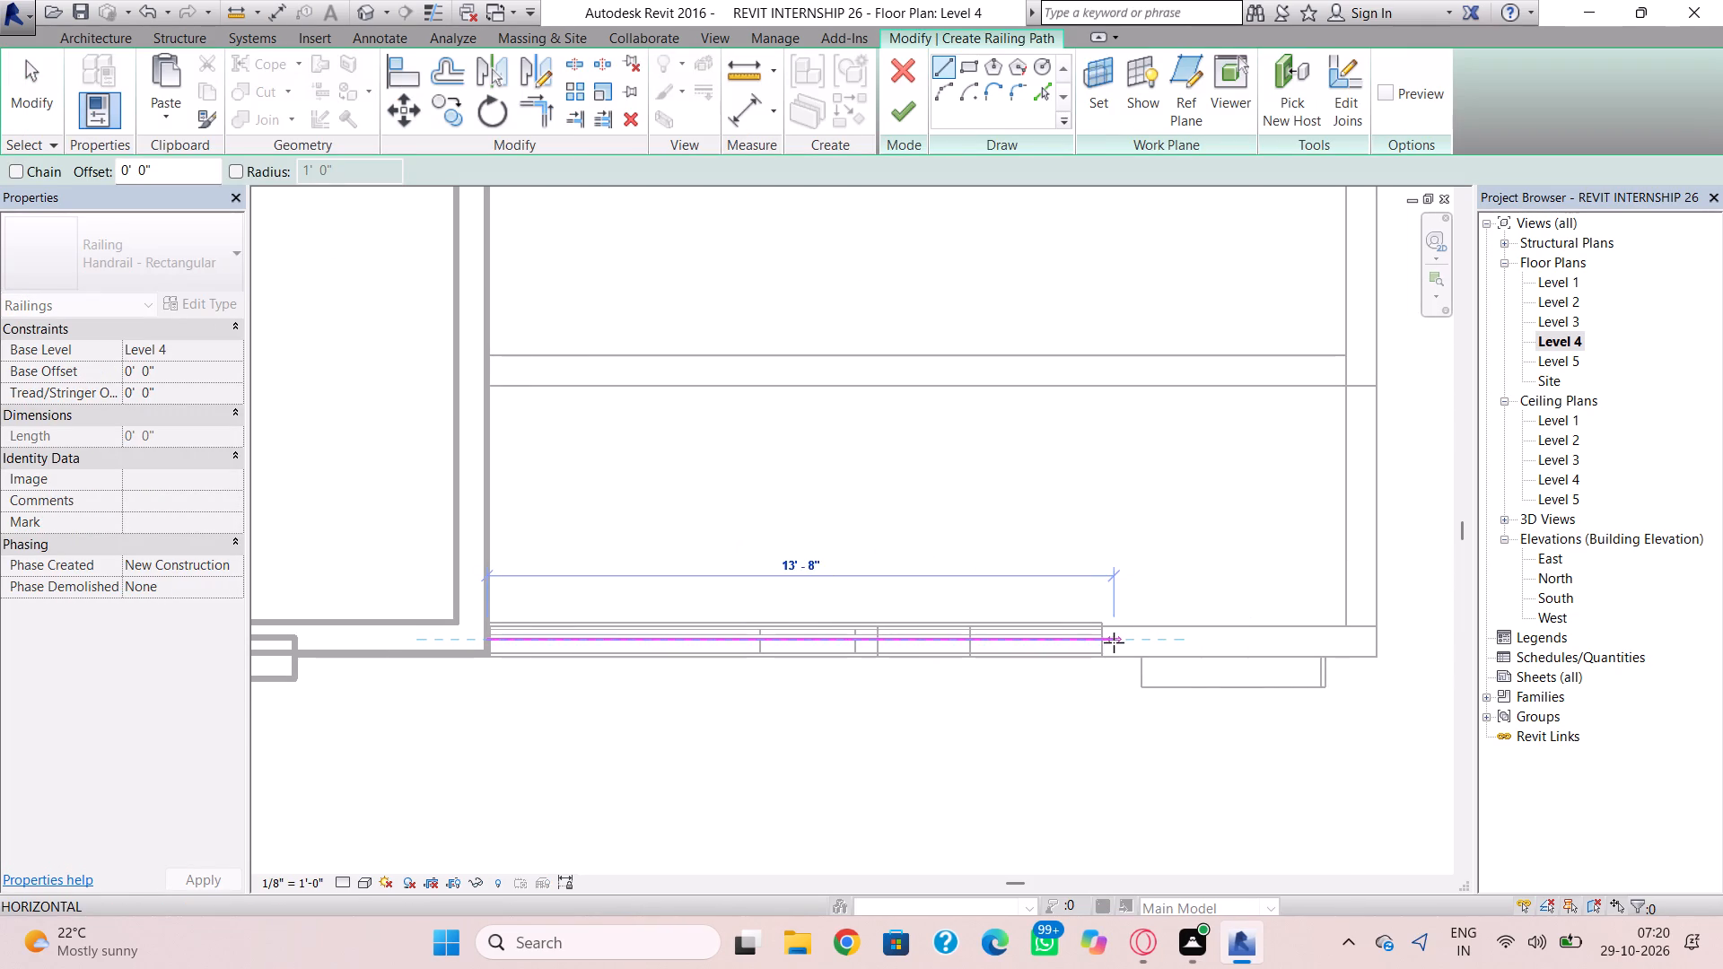
left_click(1101, 642)
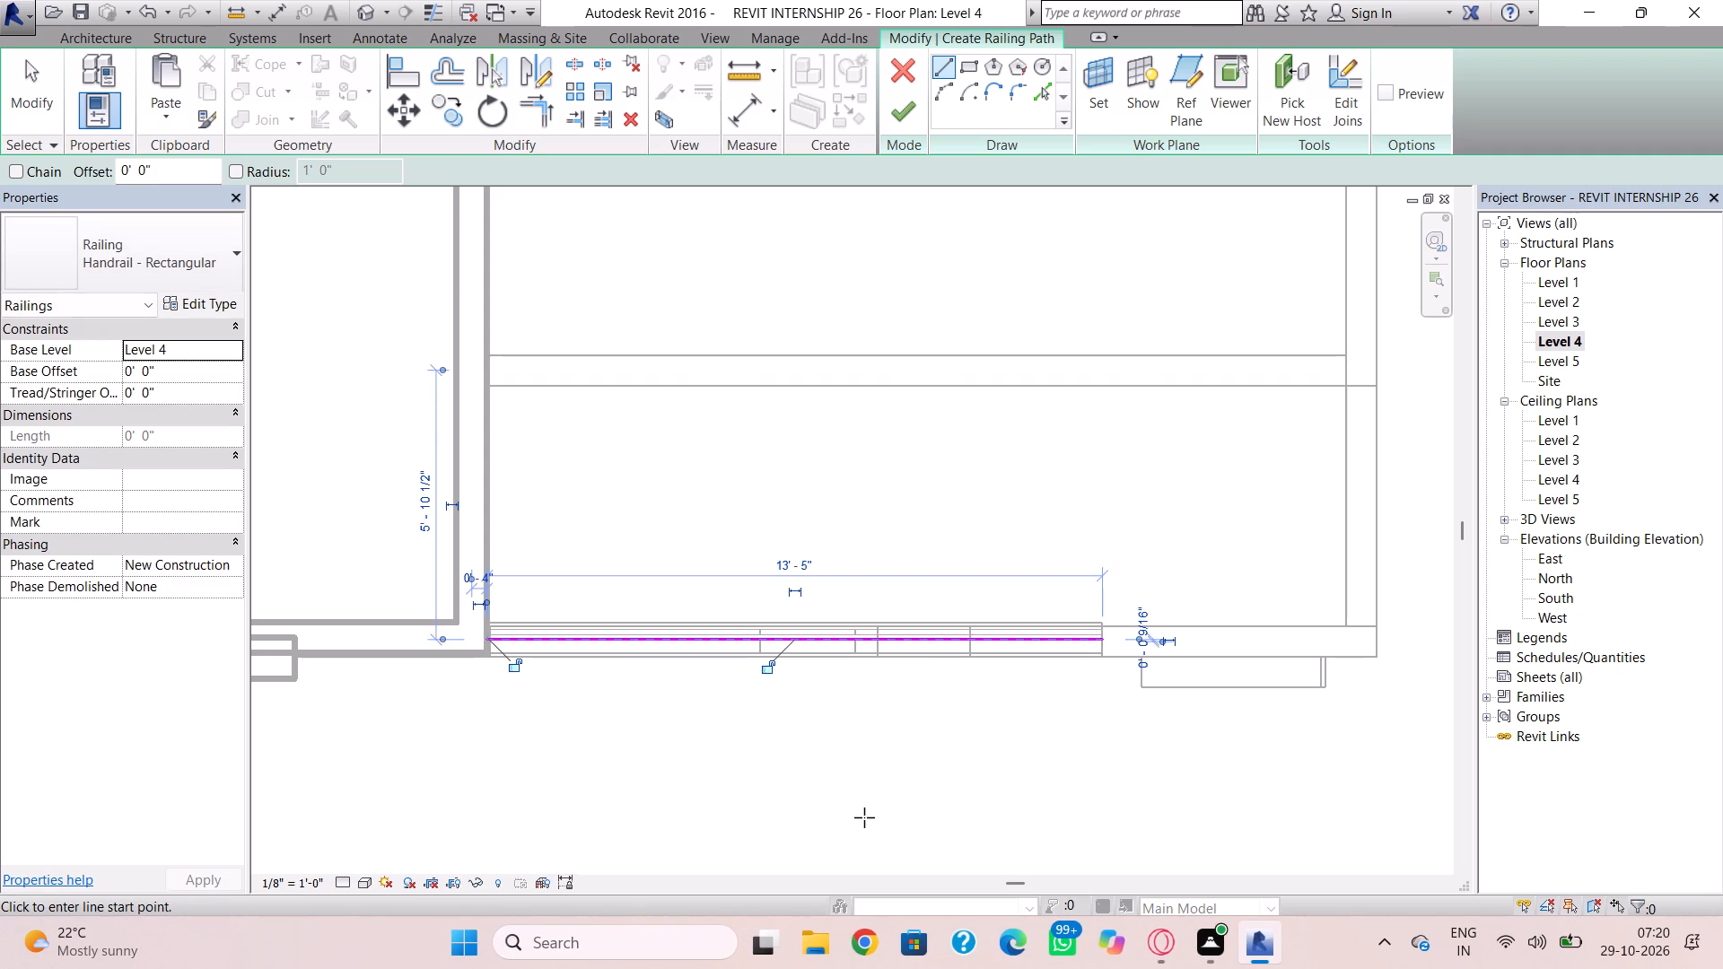
key("Escape")
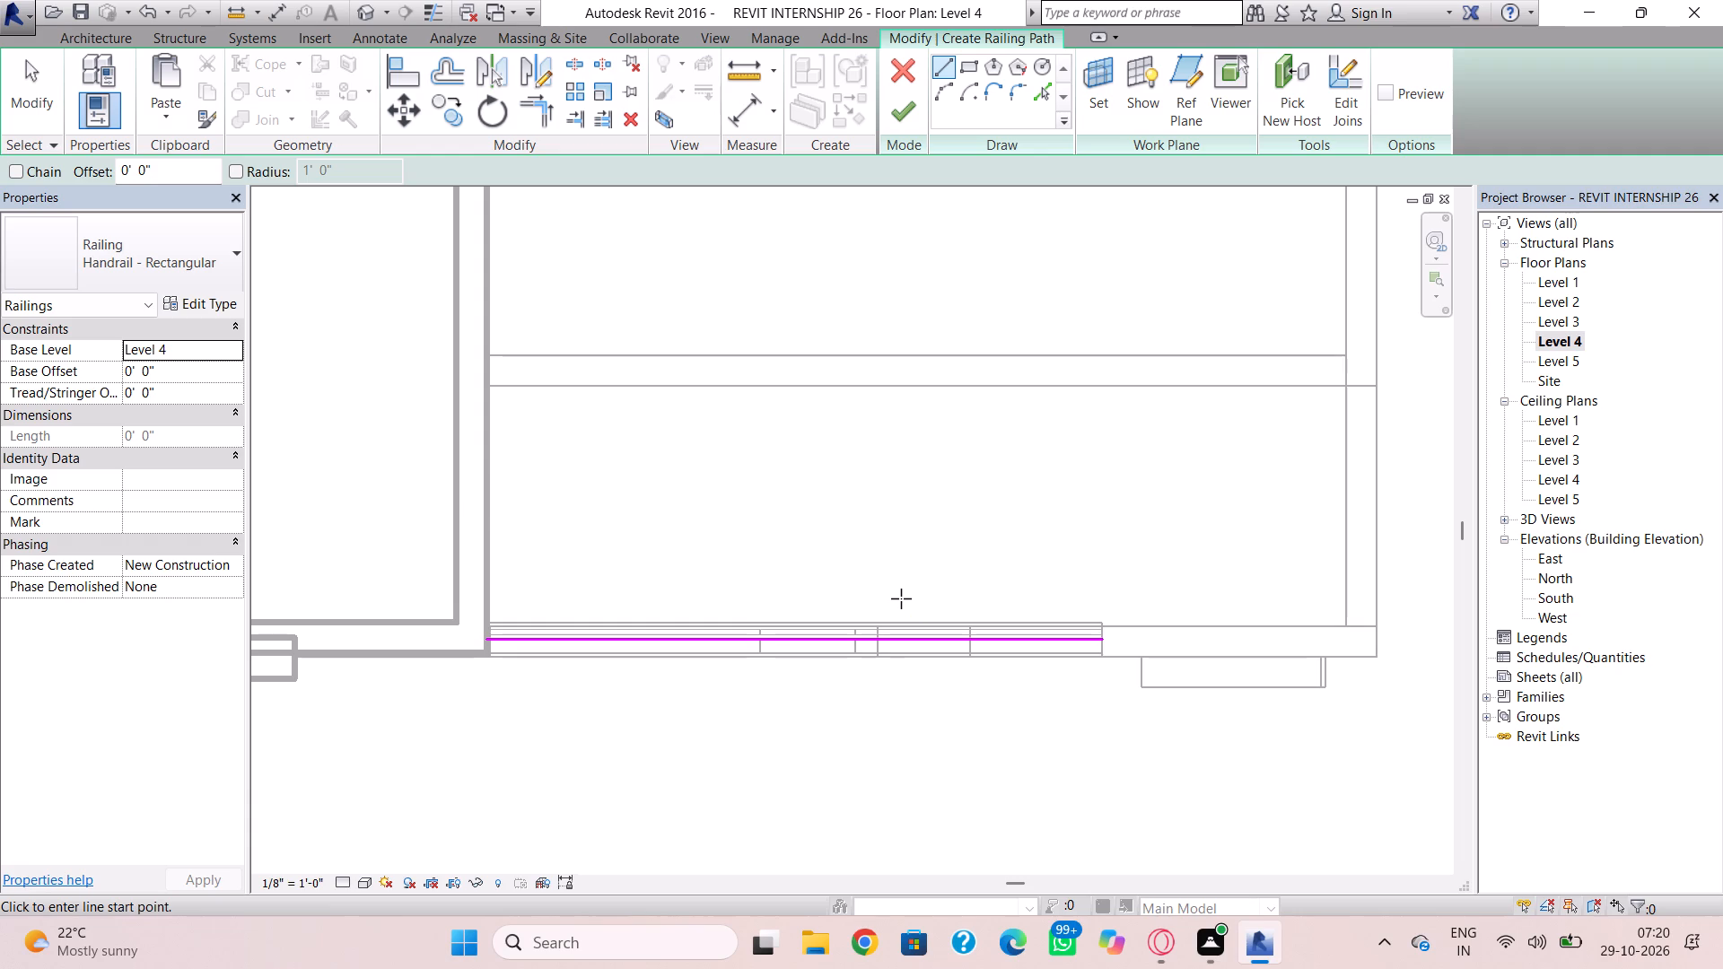
left_click(905, 128)
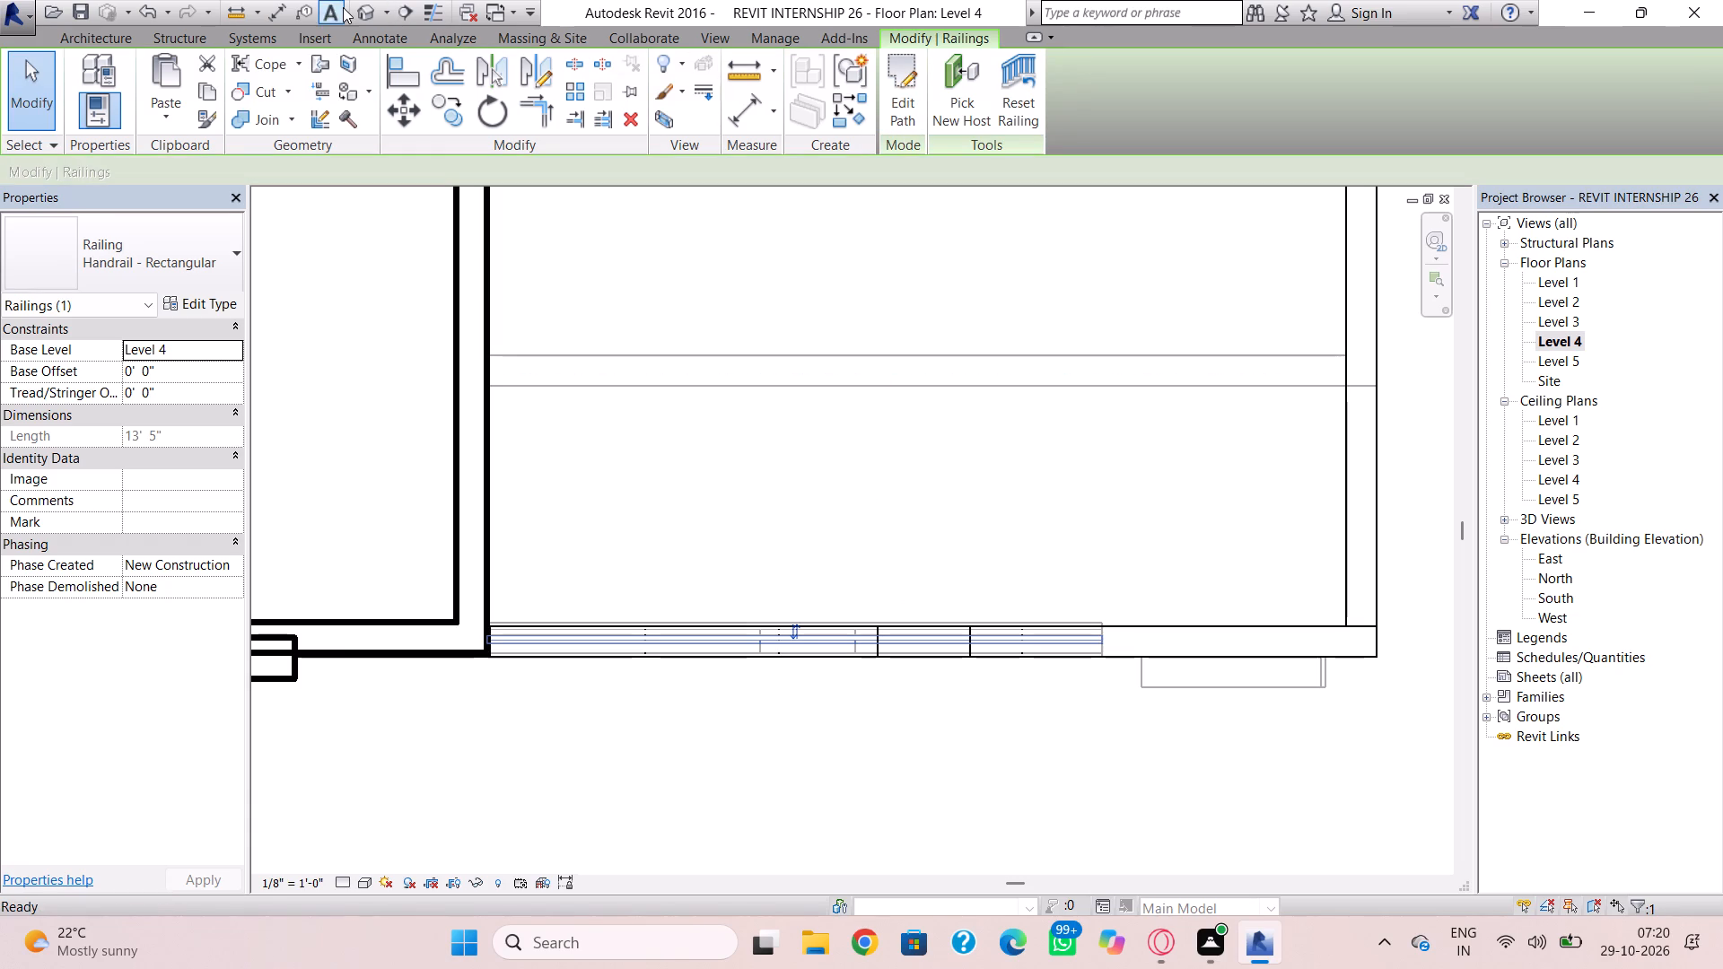
Check the new railing behind the parapet openings in 3D, then reopen its path and delete the path line in the Level 4 plan.
left_click(370, 6)
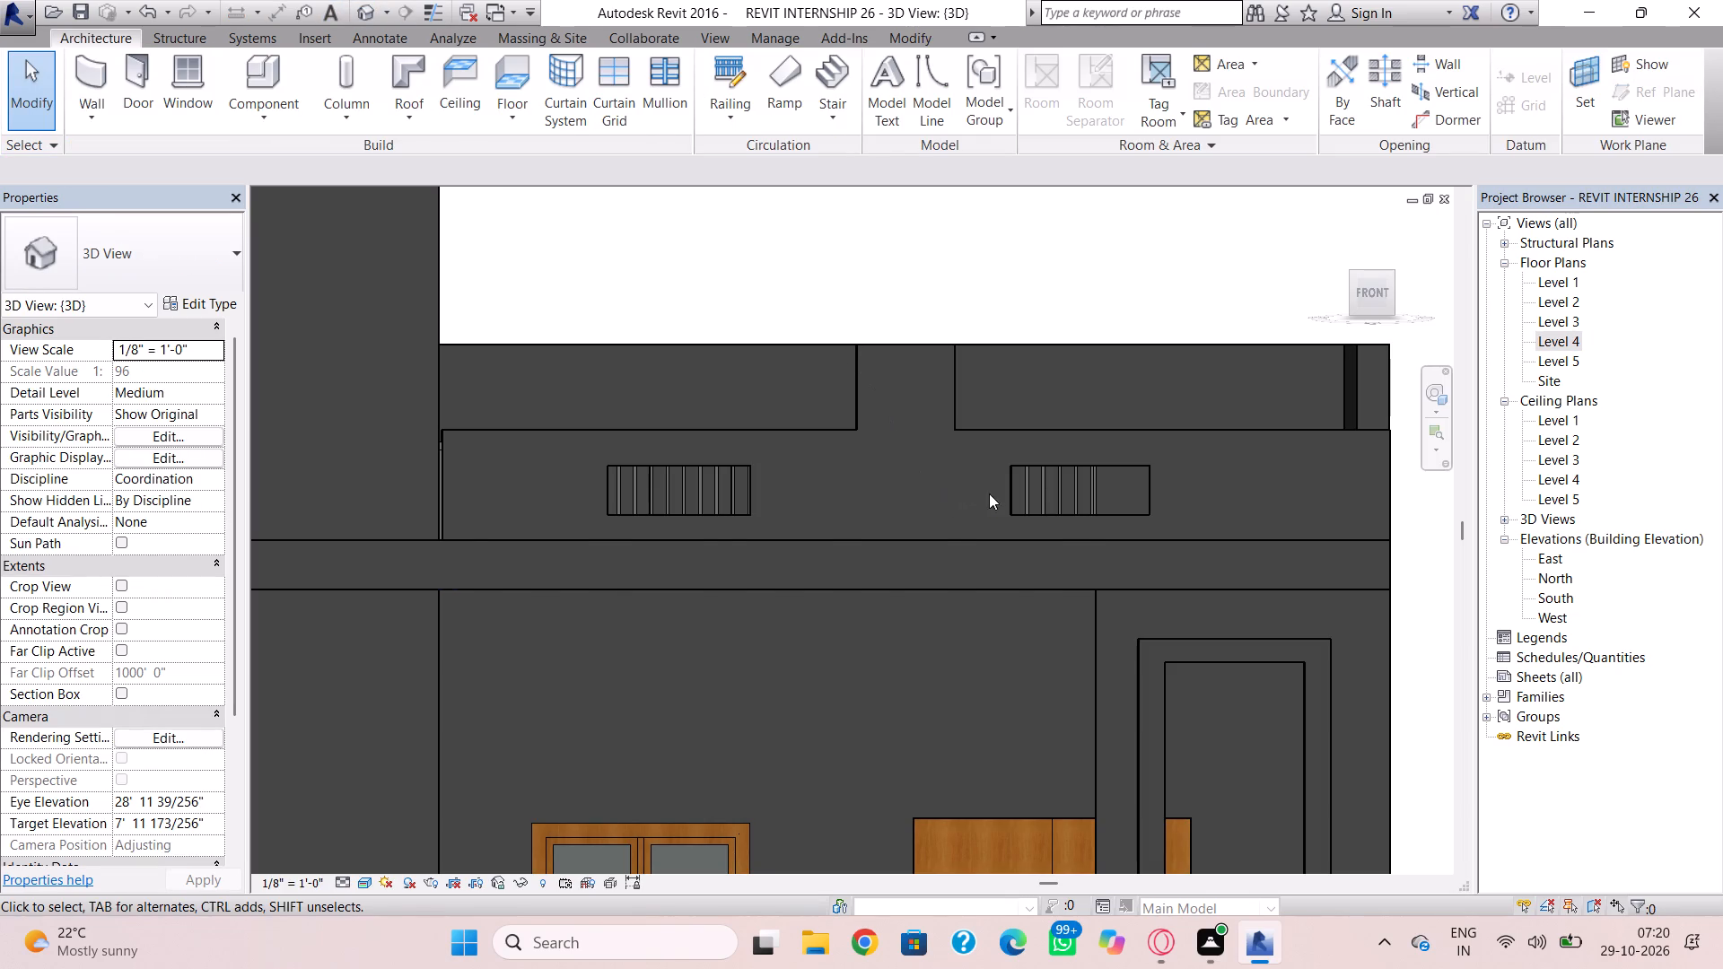
left_click(1077, 493)
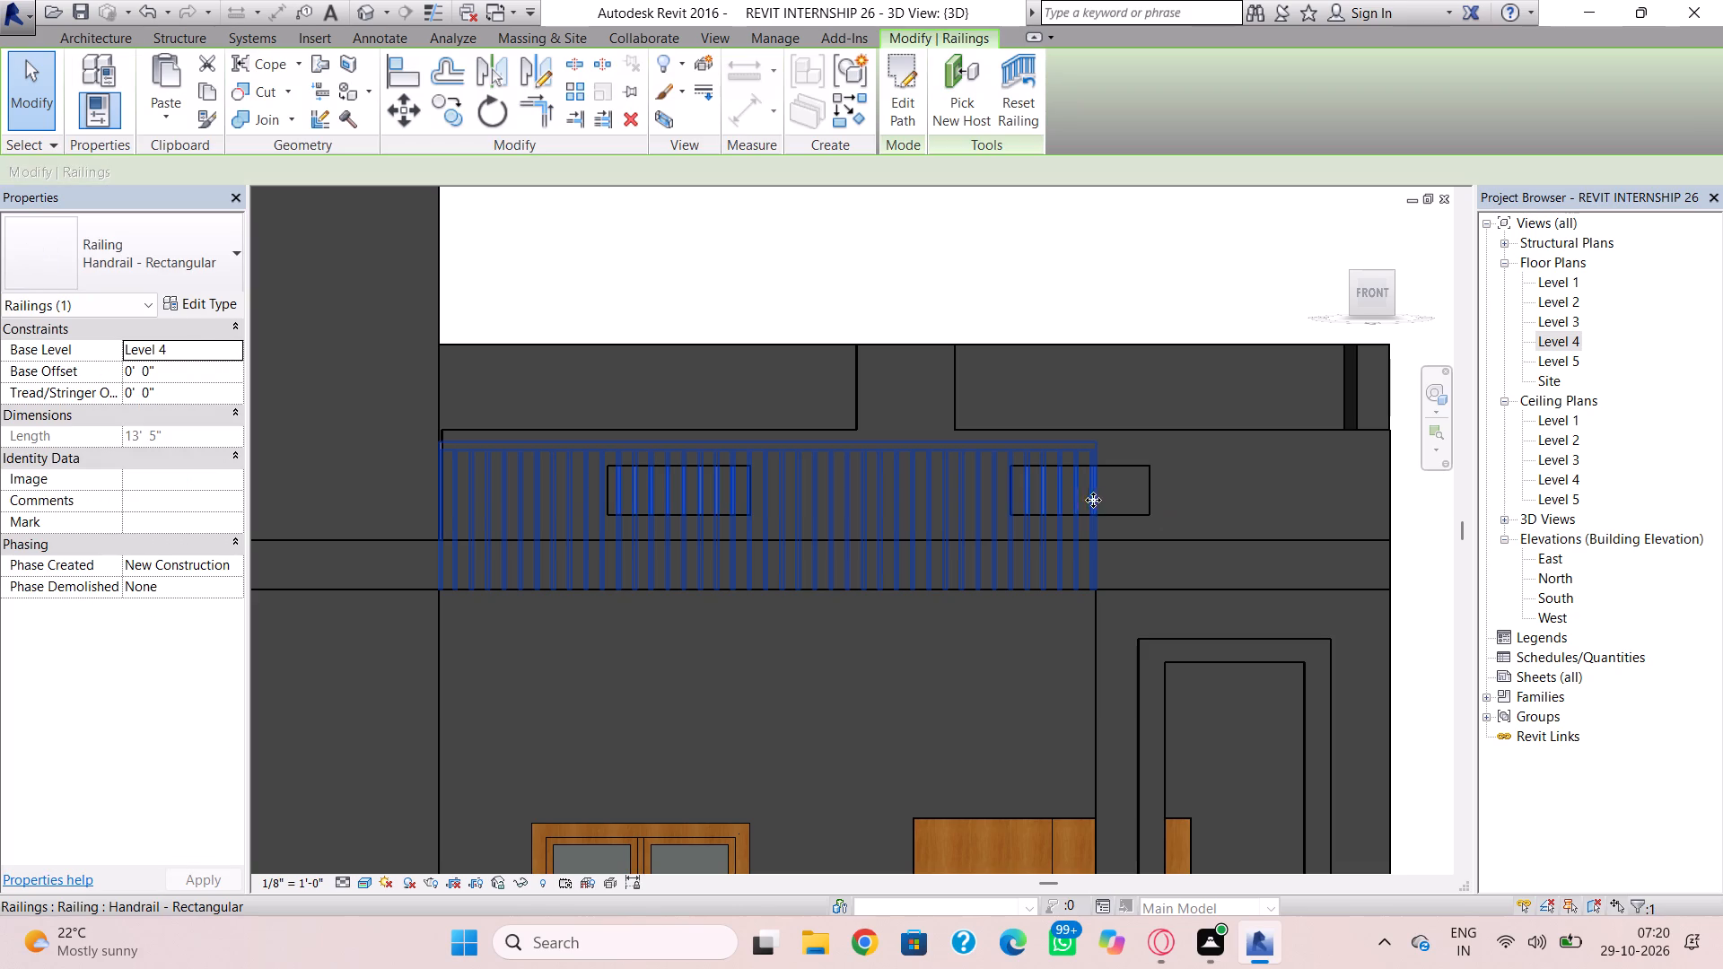
double_click(1551, 336)
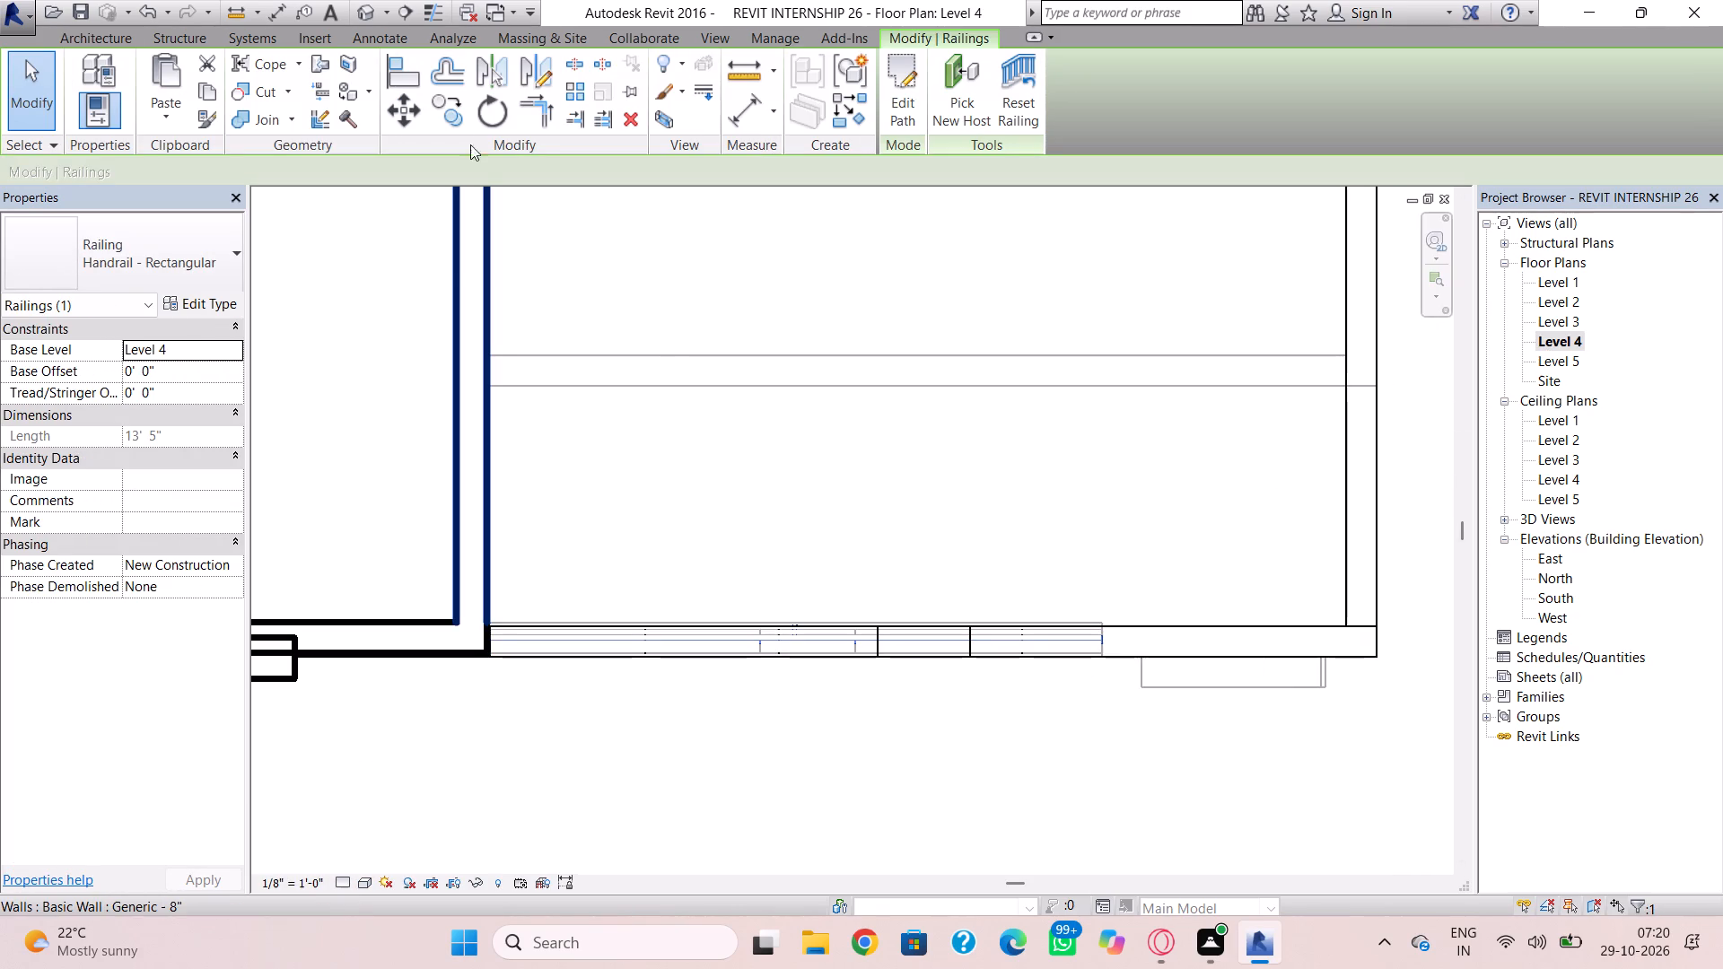
left_click(368, 6)
double_click(1083, 492)
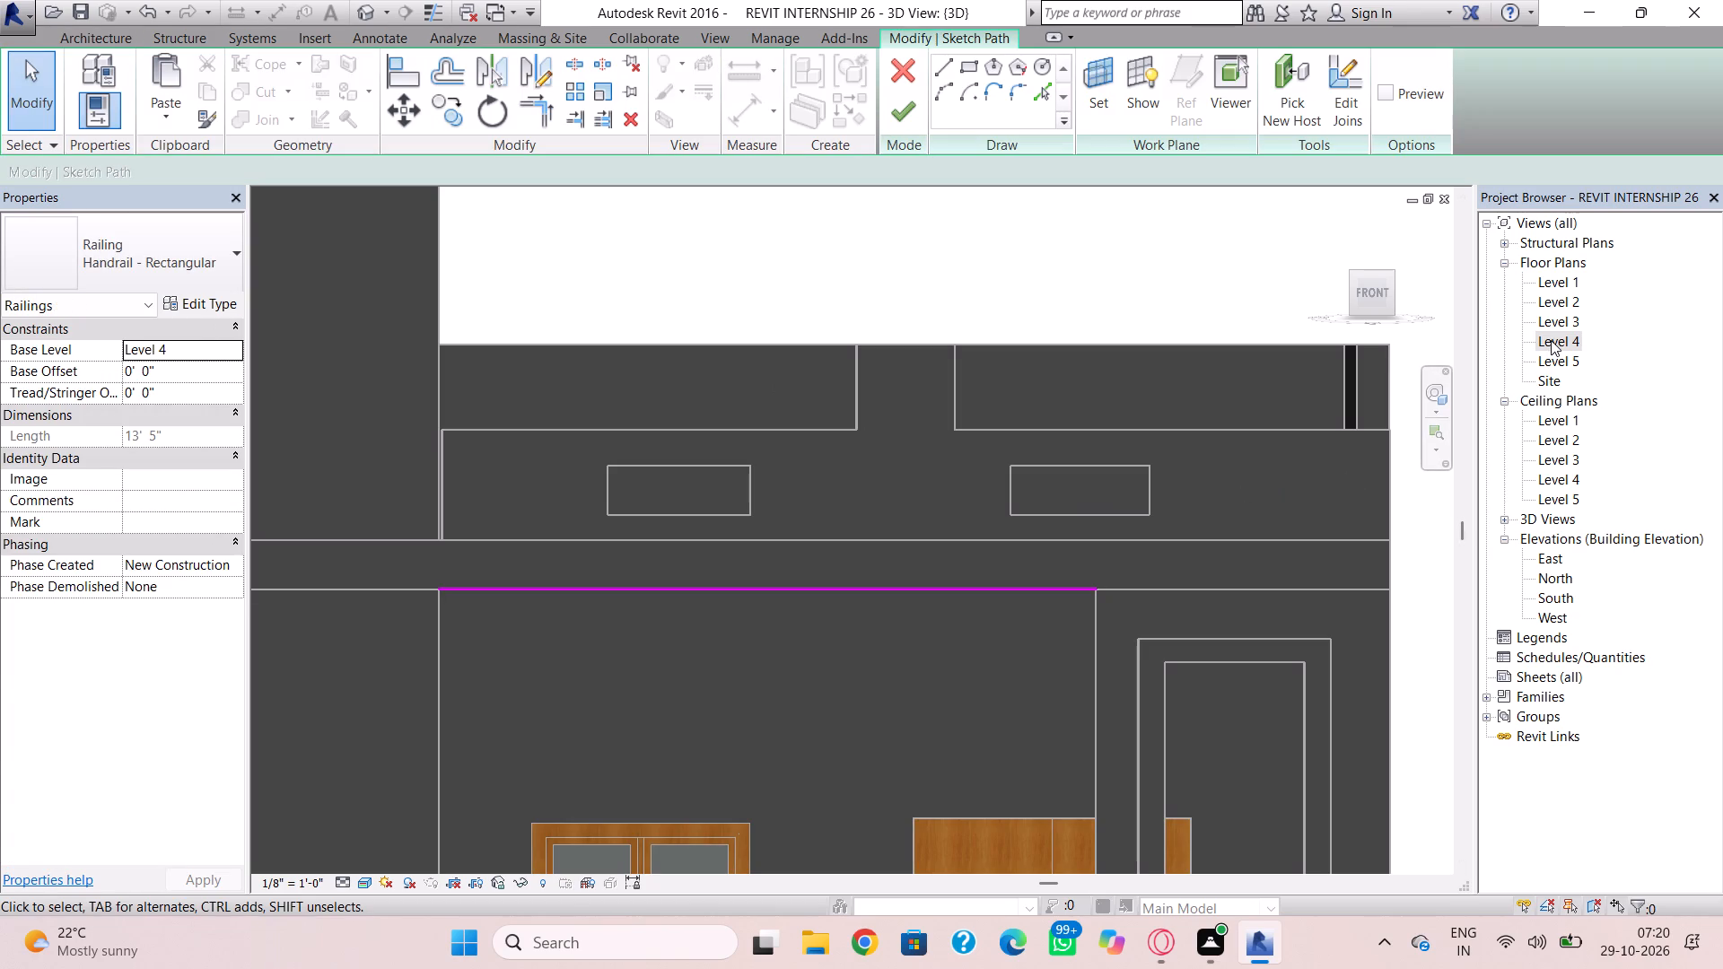
left_click(1551, 340)
left_click(1551, 340)
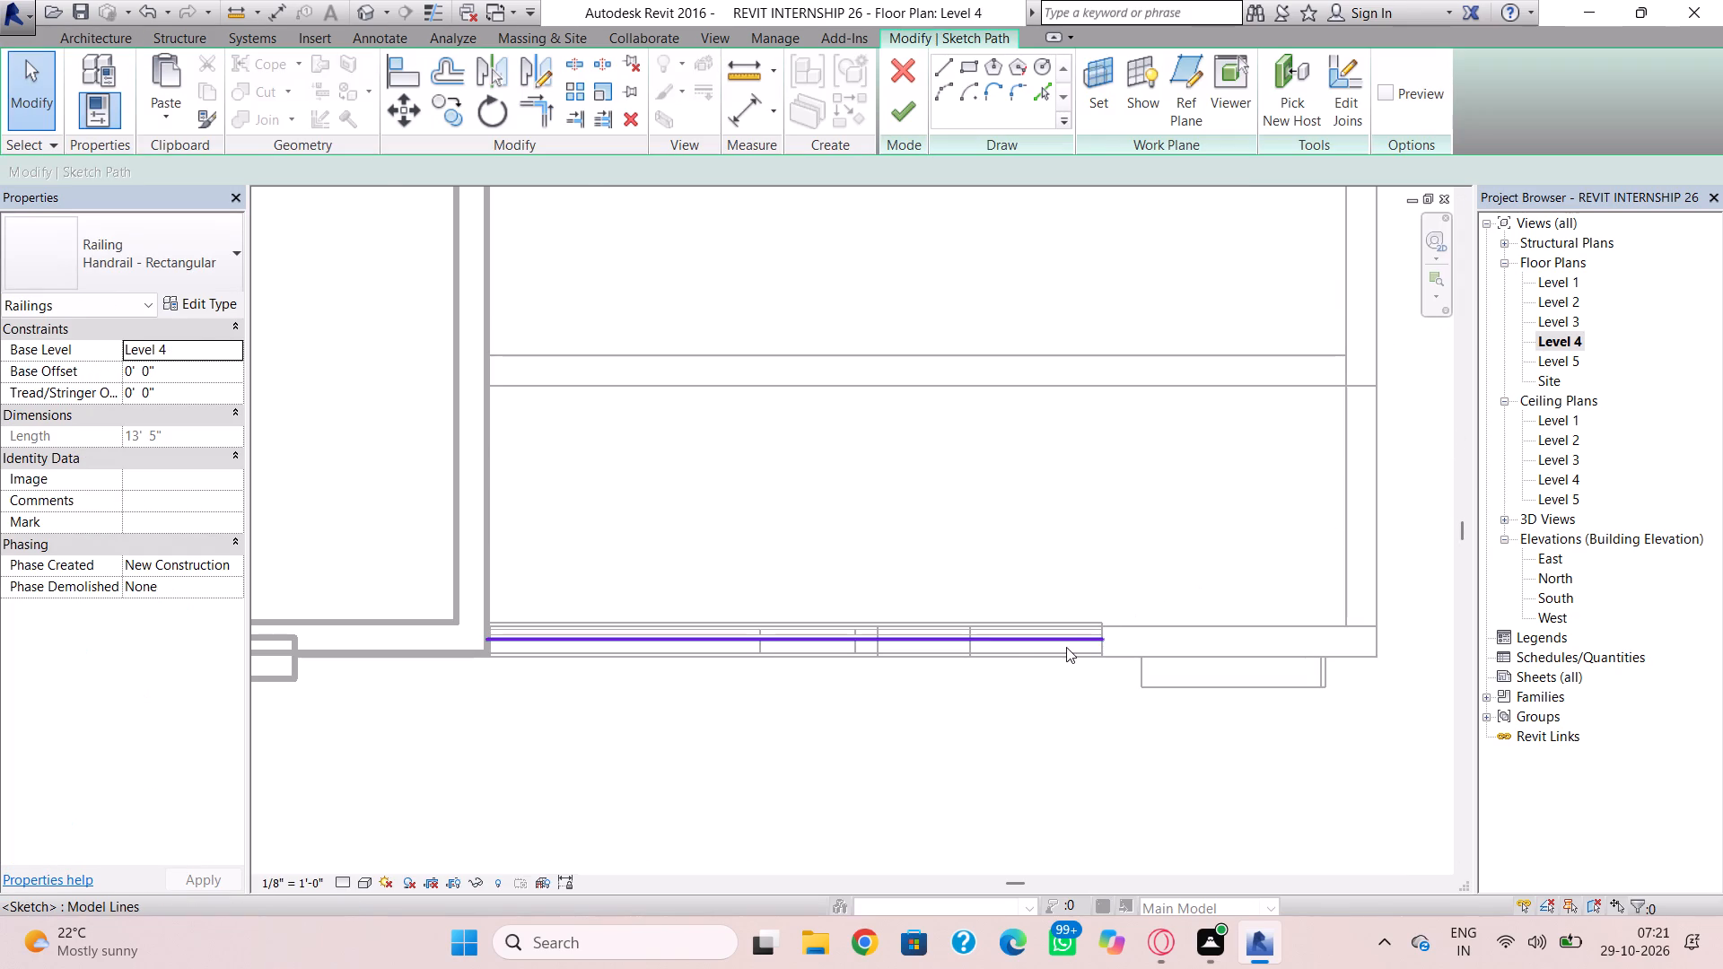
left_click(1064, 630)
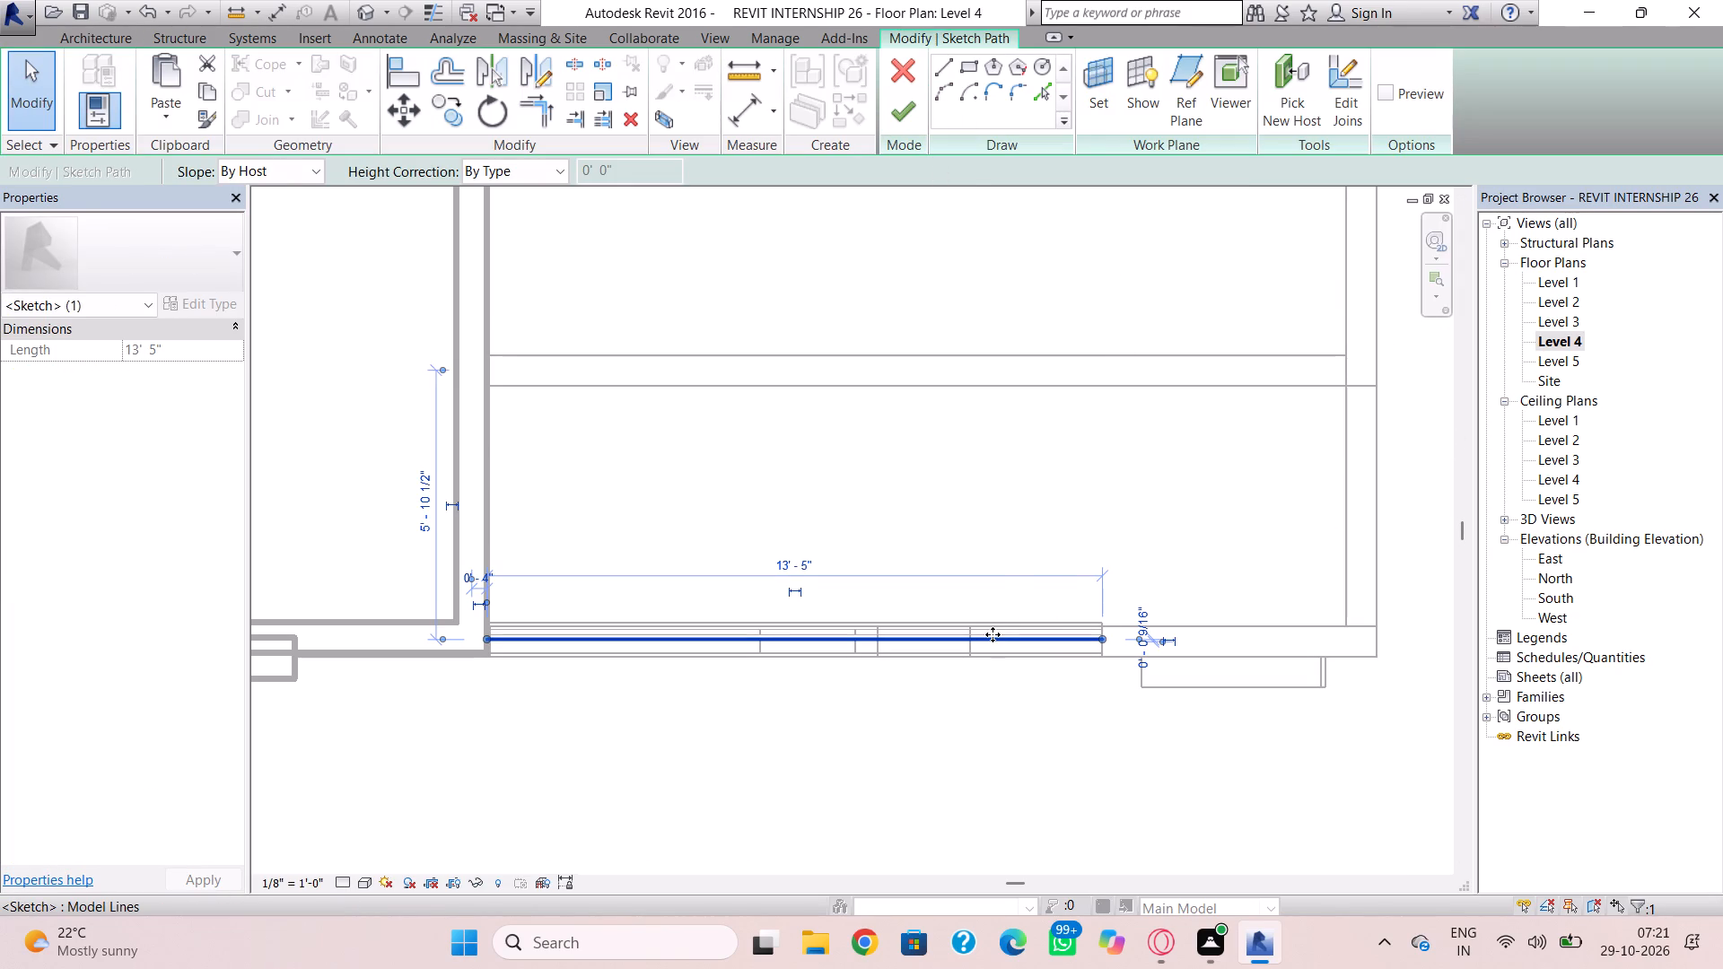
key("Delete")
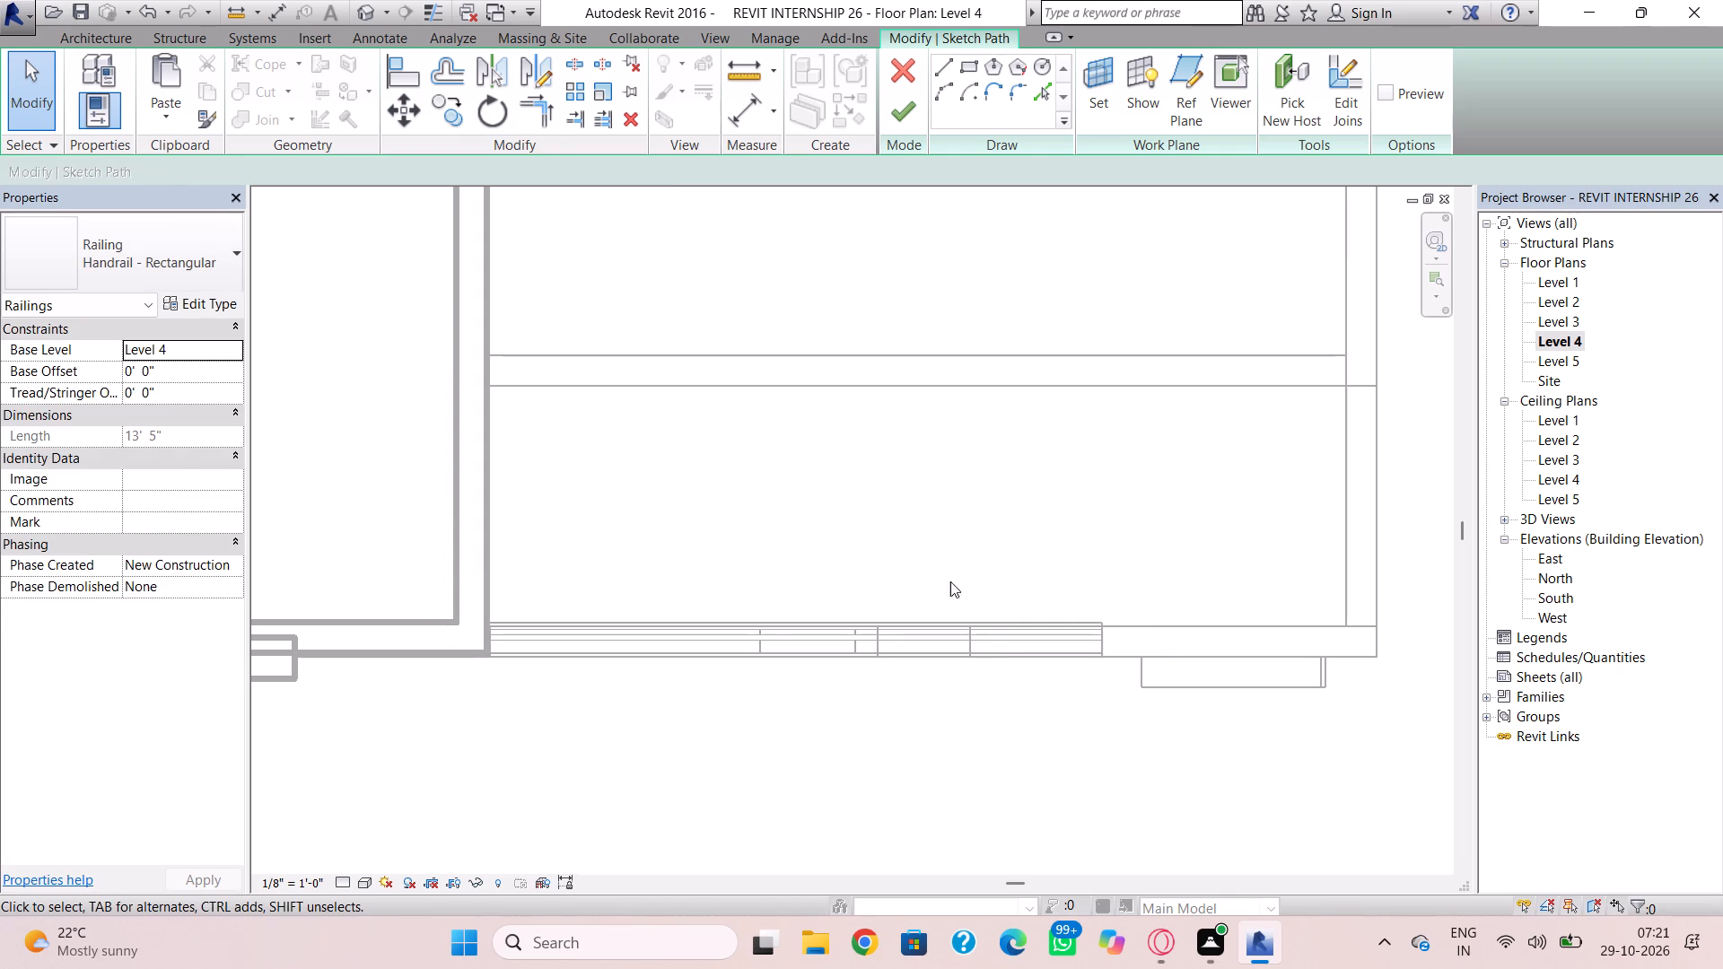
Draw a new straight railing path about 14' 4" long within the front parapet's thickness on Level 4 and finish the railing.
left_click(947, 65)
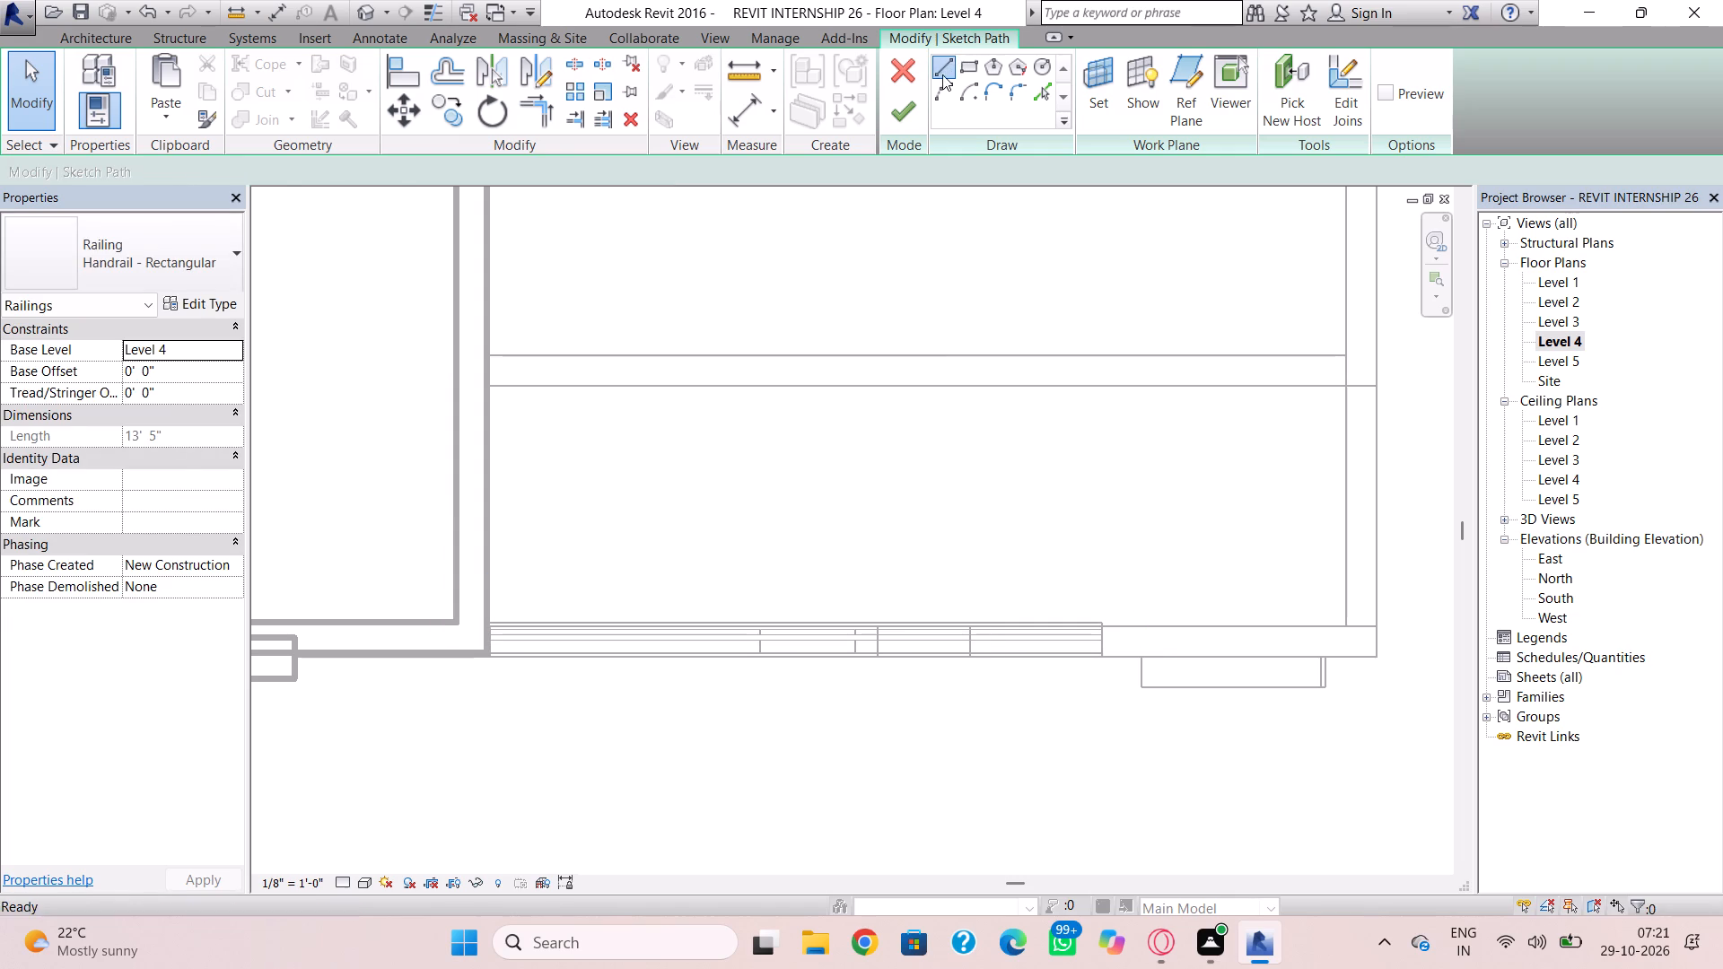
left_click(485, 642)
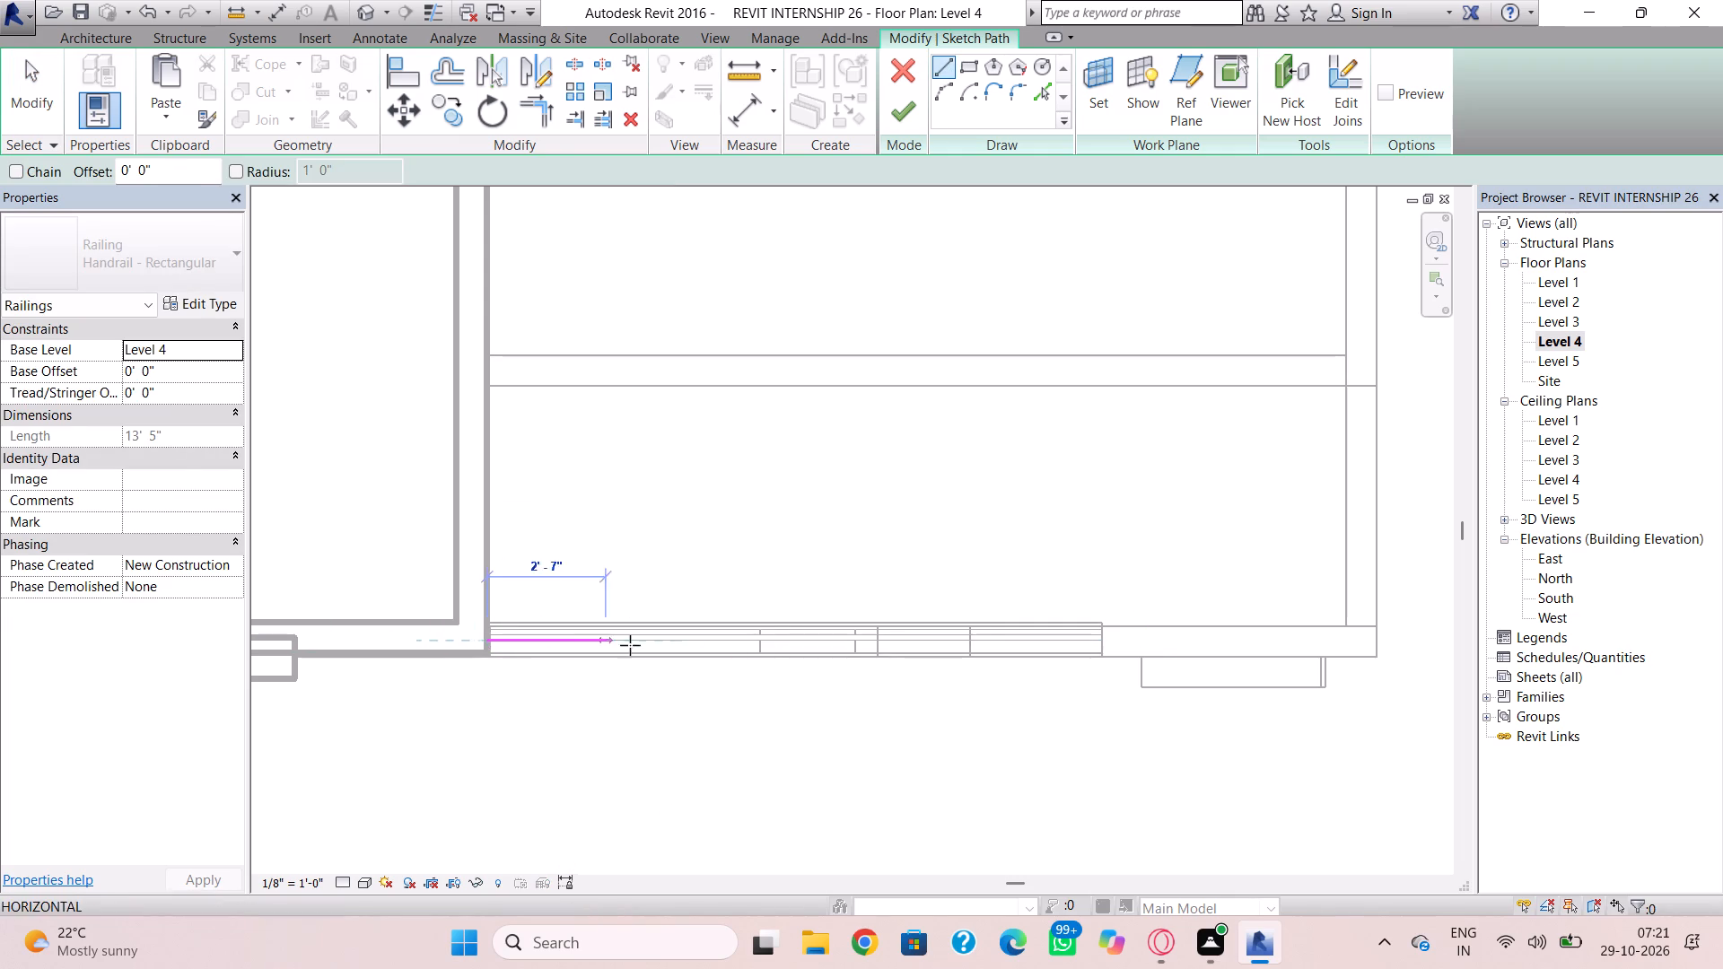
scroll(1146, 645, "up", 3)
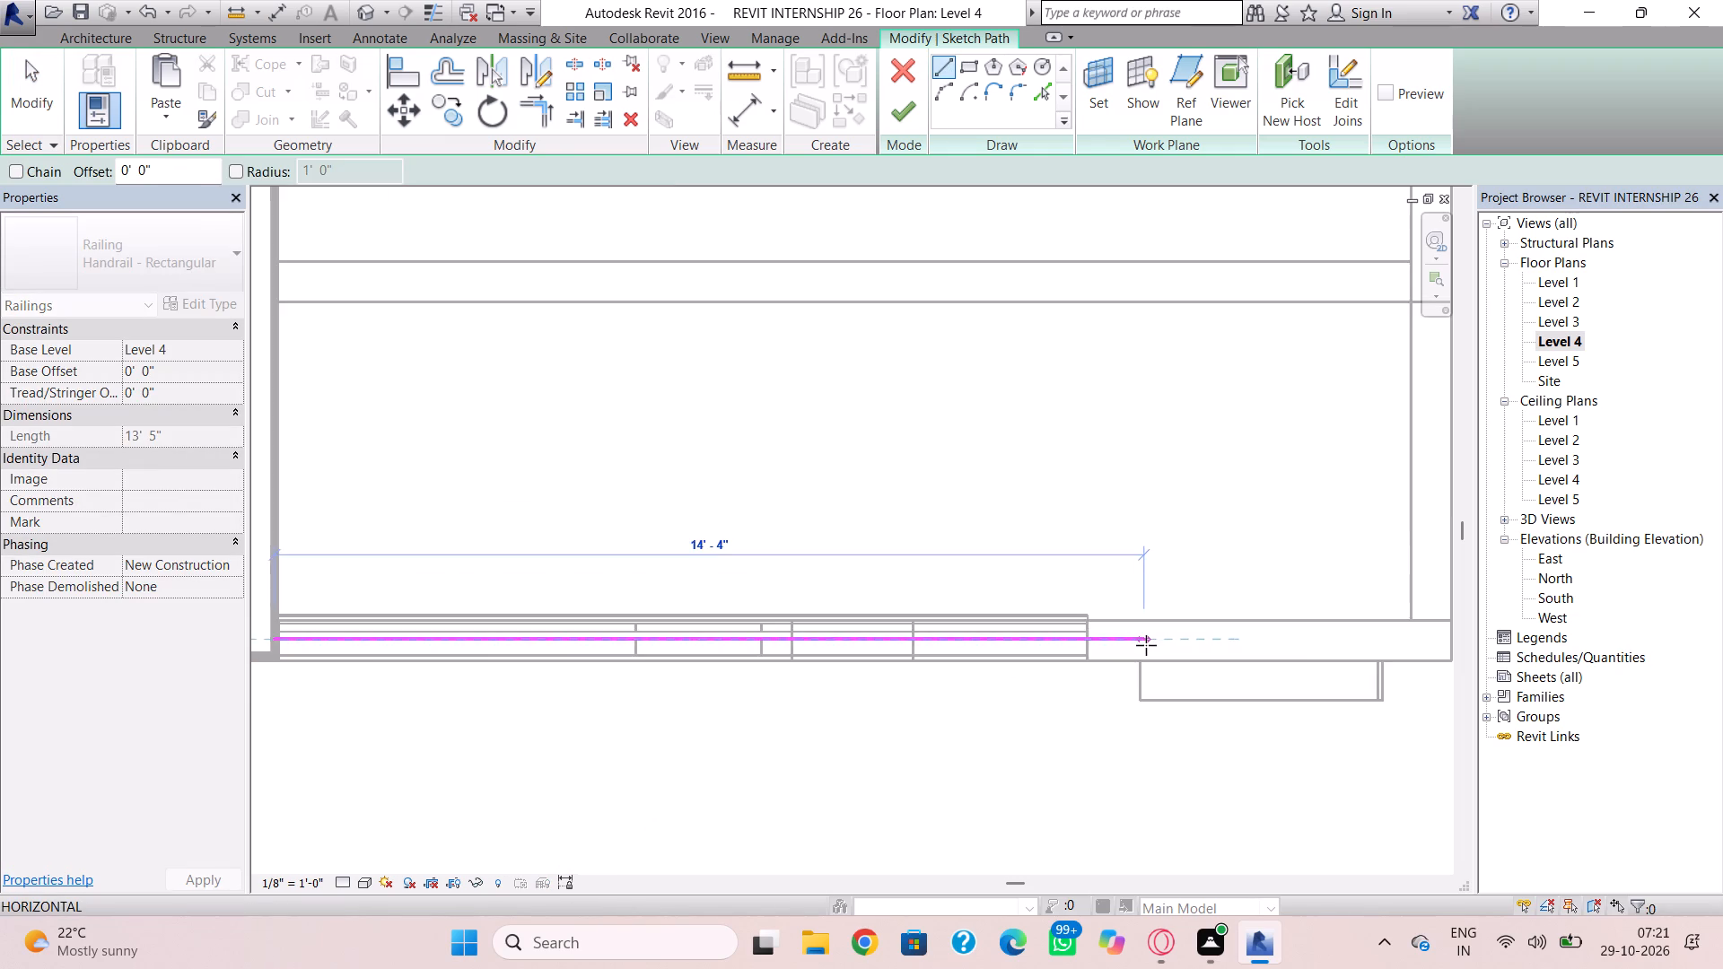
scroll(1146, 645, "up", 10)
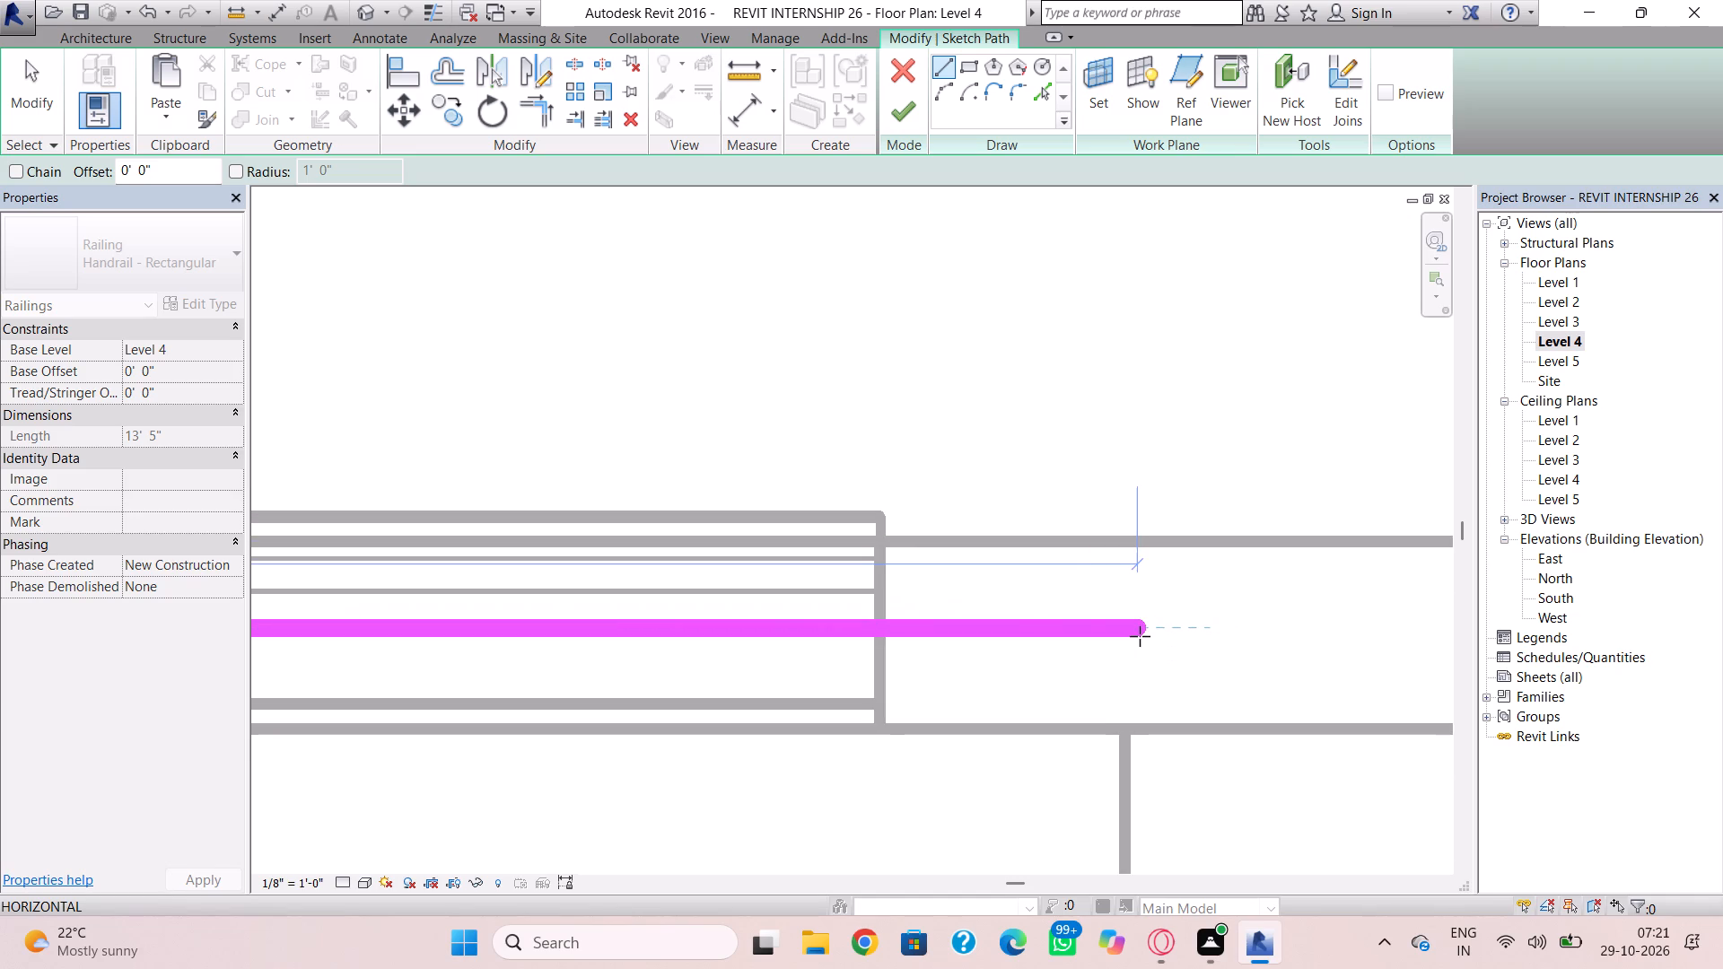
left_click(1140, 636)
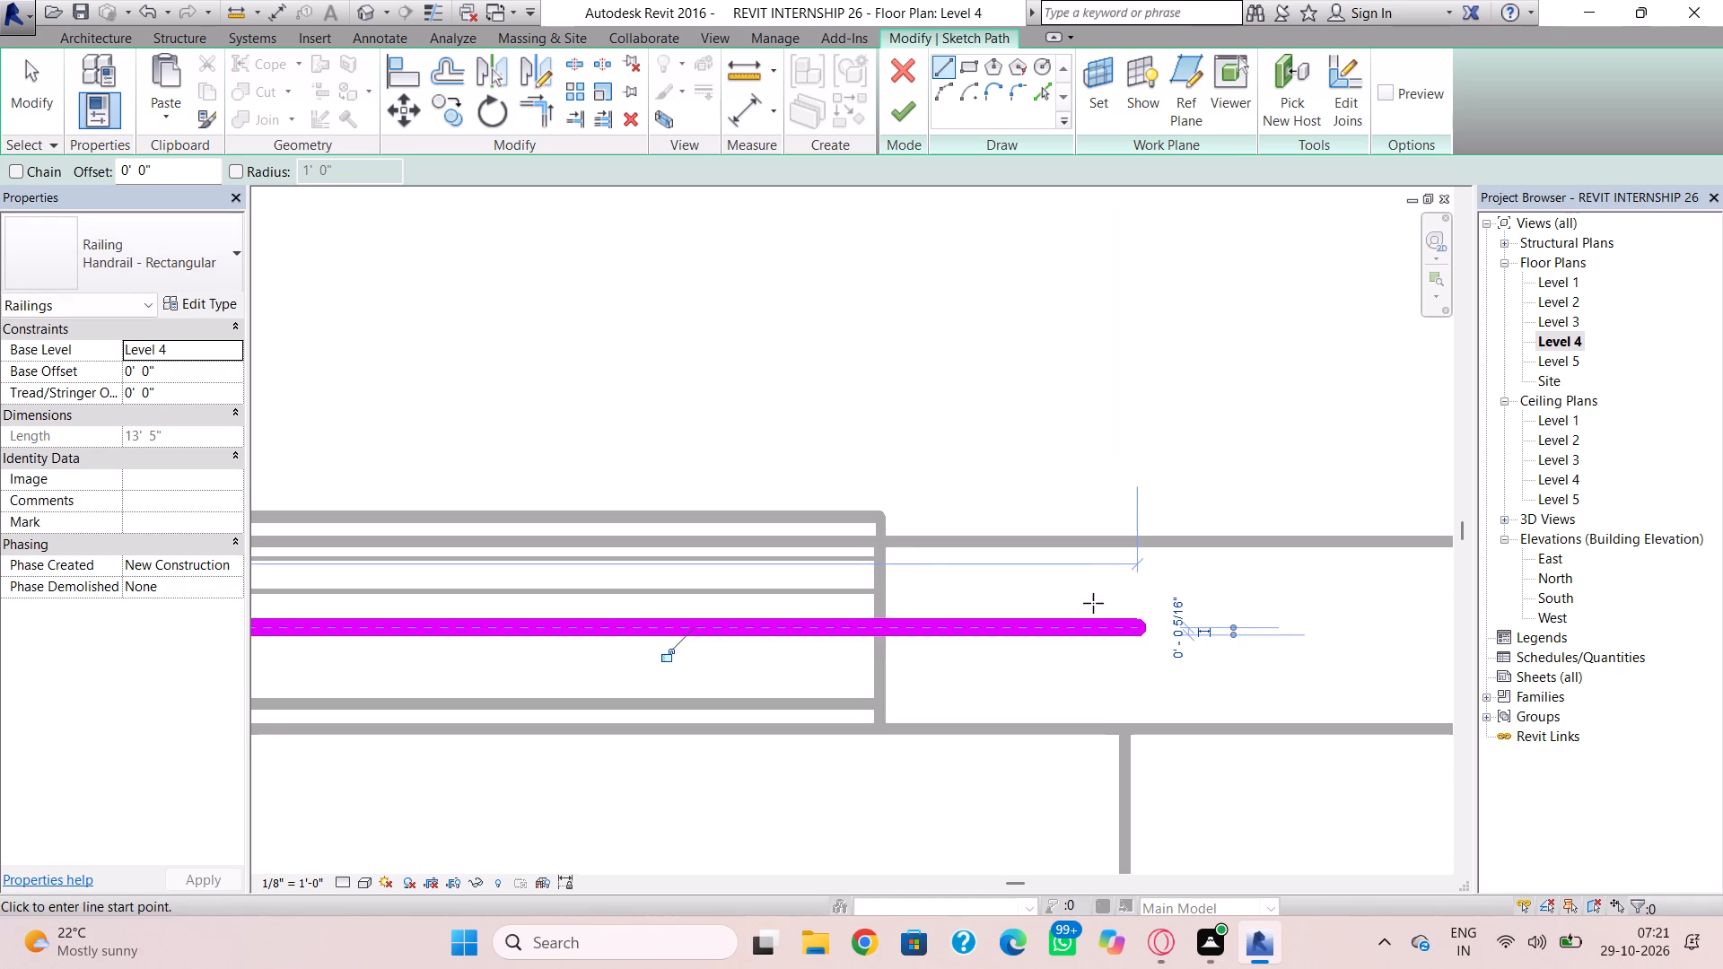
left_click(901, 118)
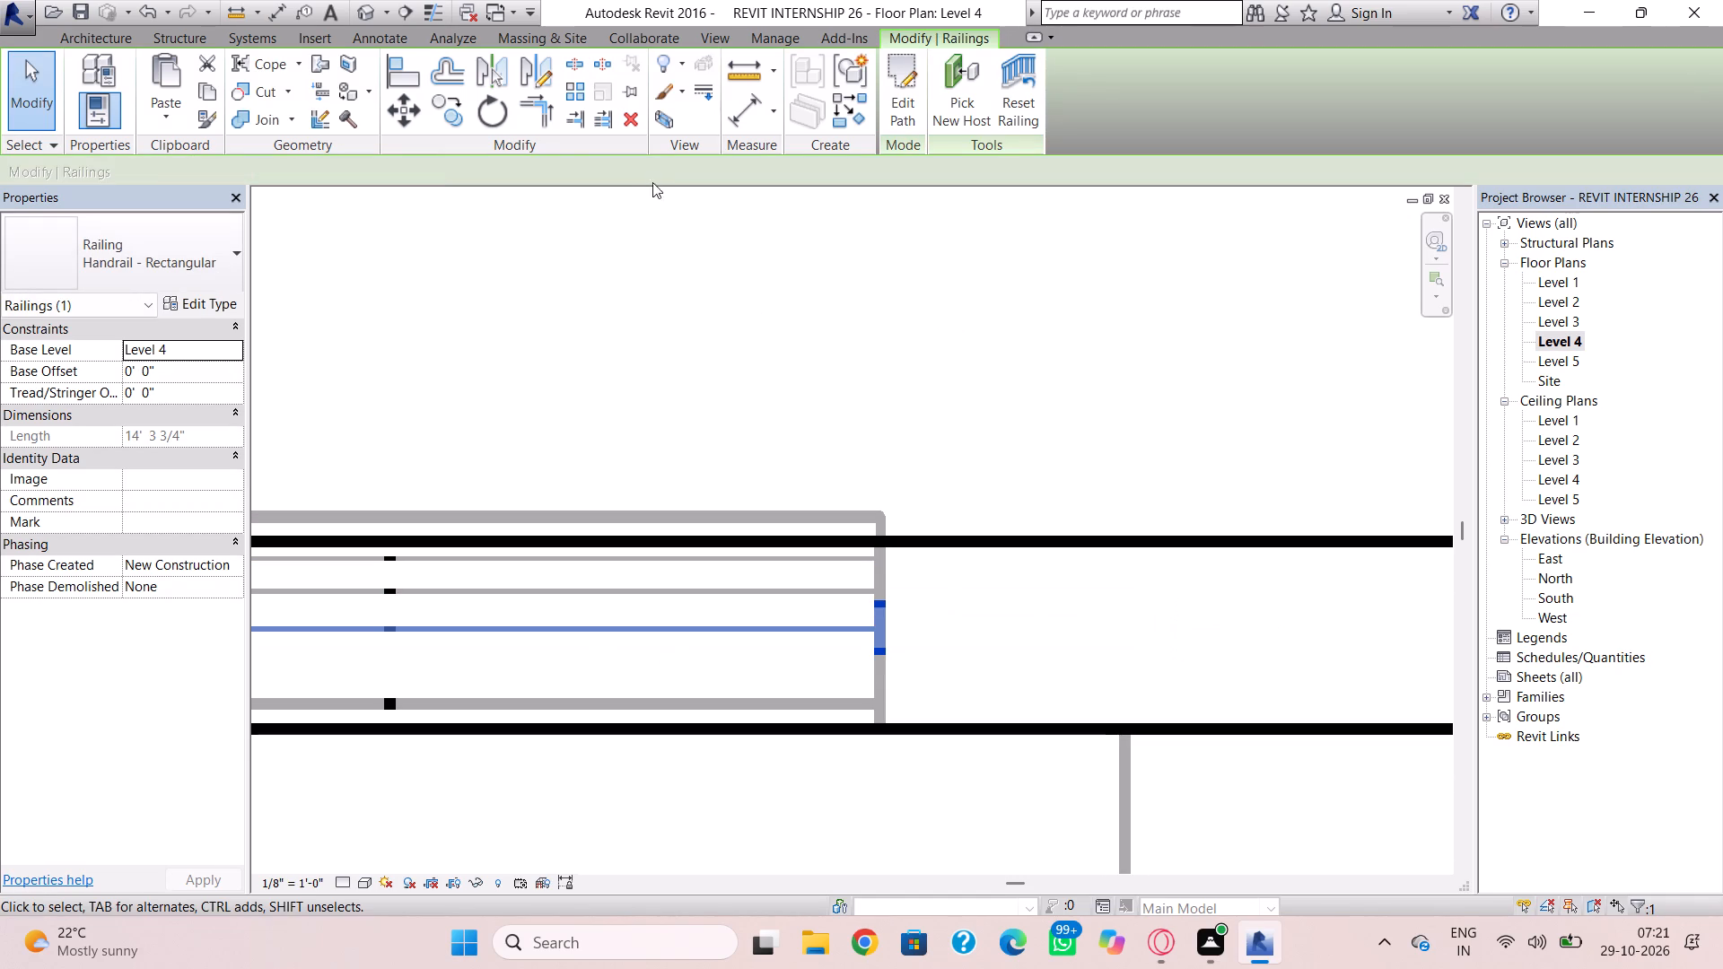
Check the lengthened railing behind the parapet openings in the 3D view.
left_click(369, 13)
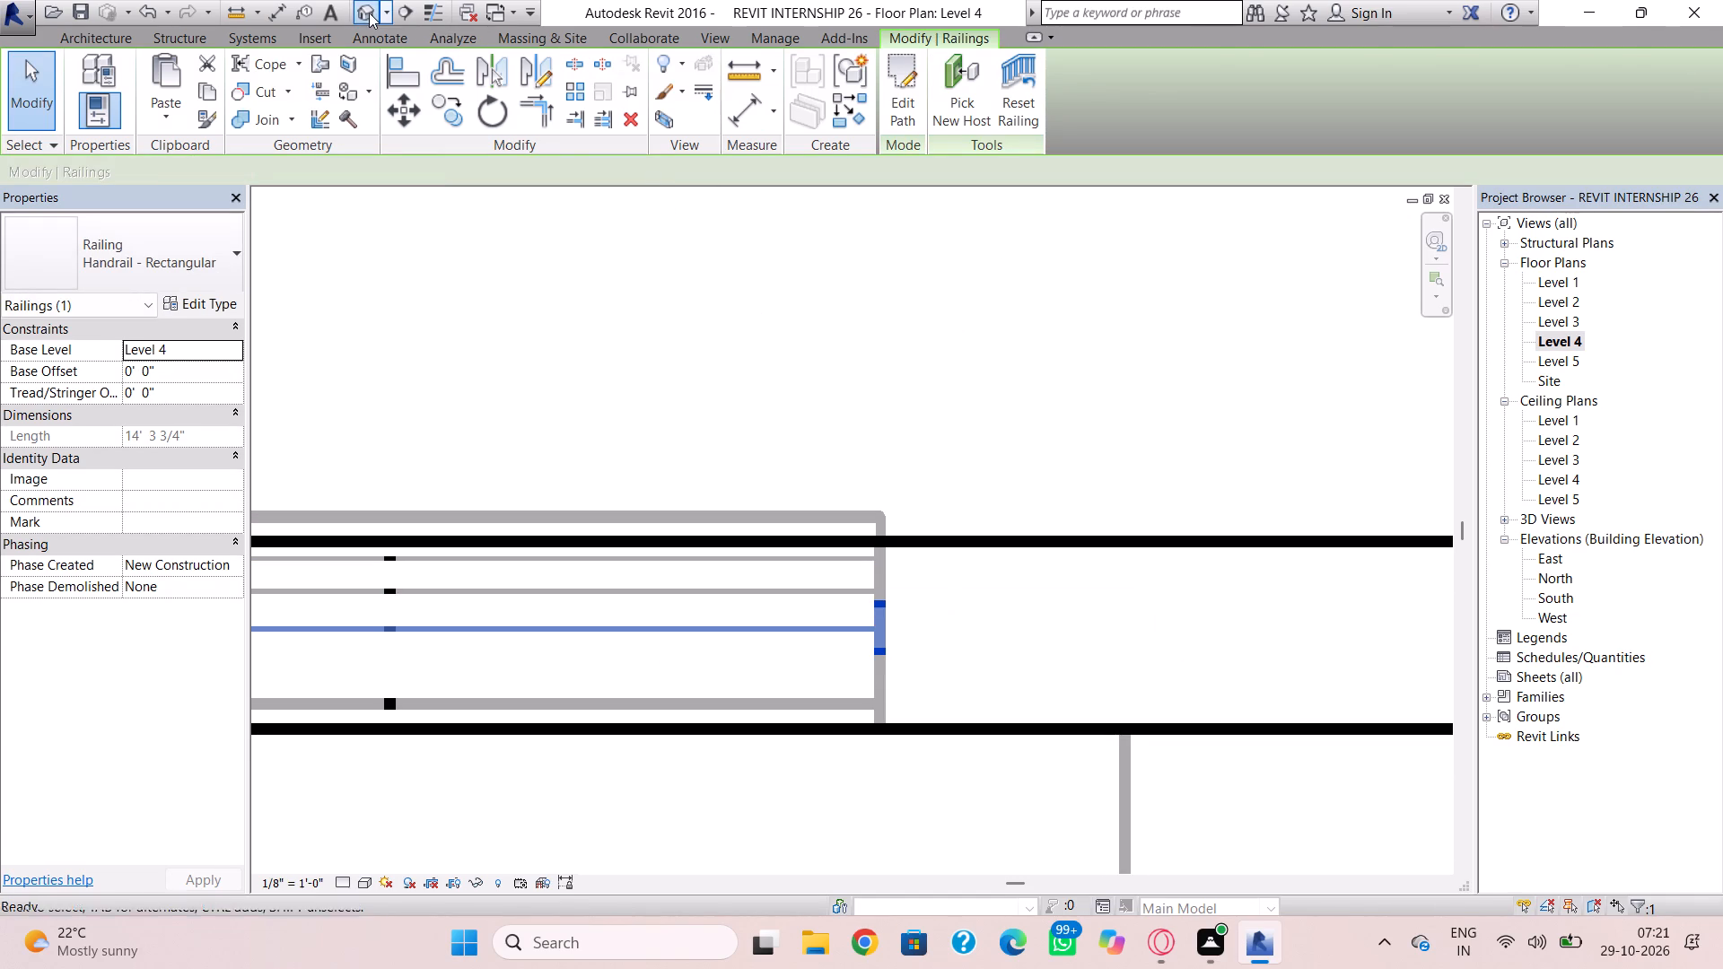
left_click(737, 504)
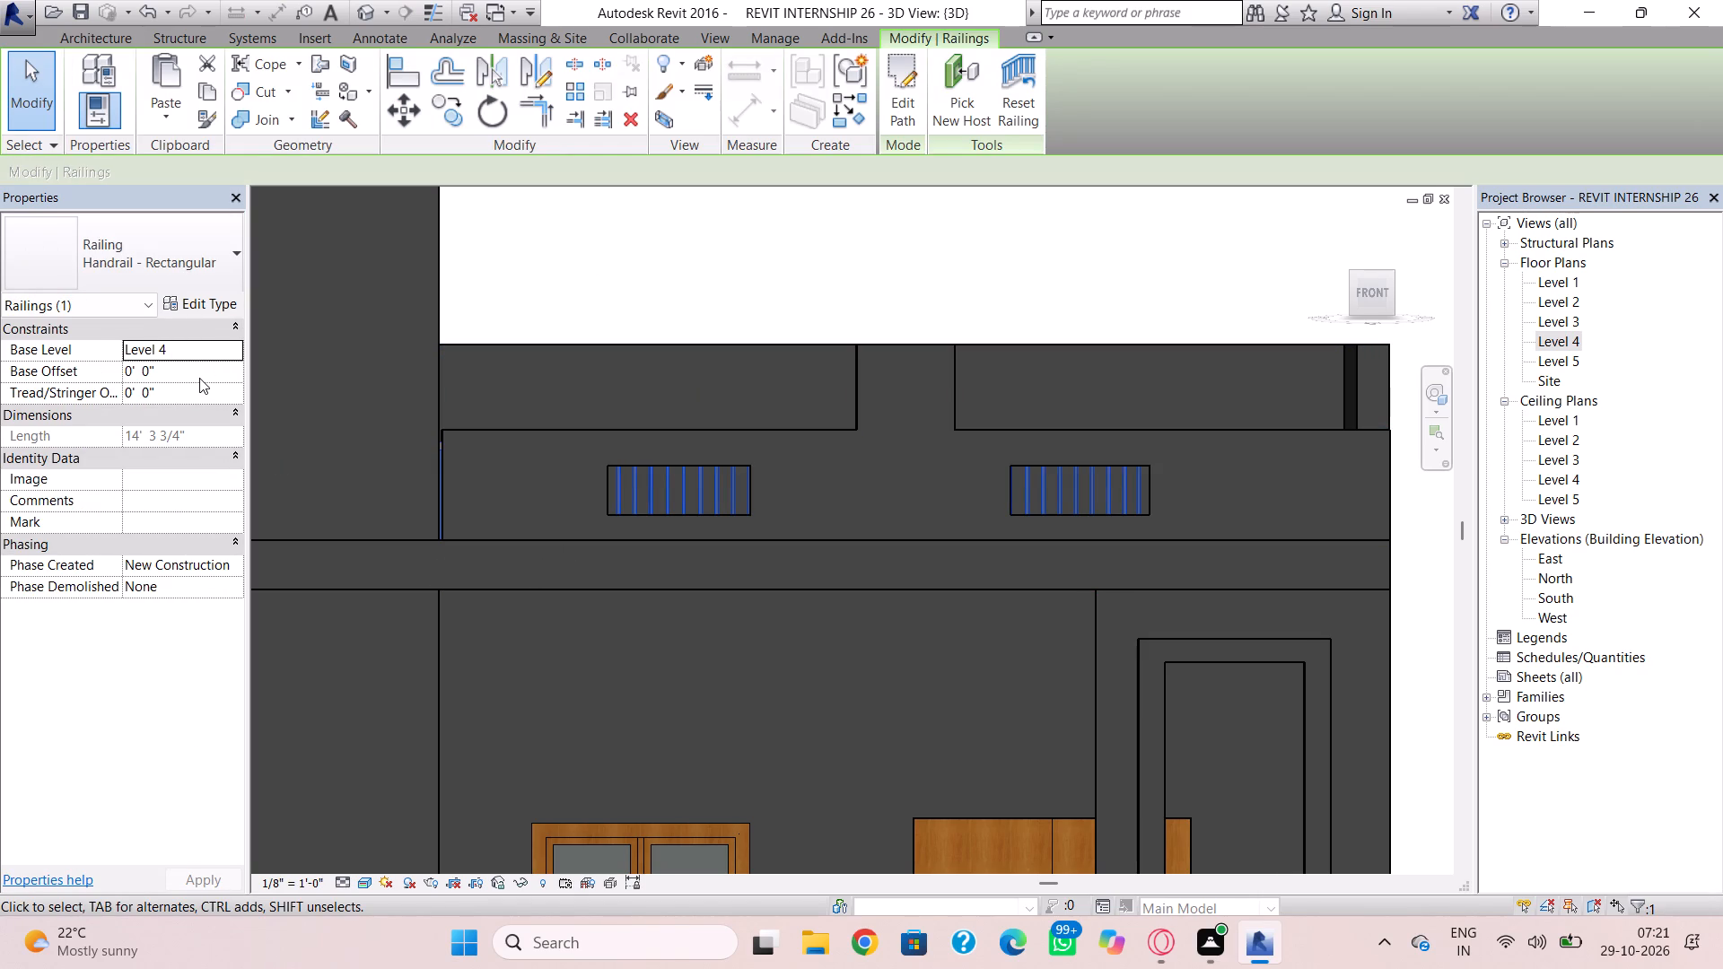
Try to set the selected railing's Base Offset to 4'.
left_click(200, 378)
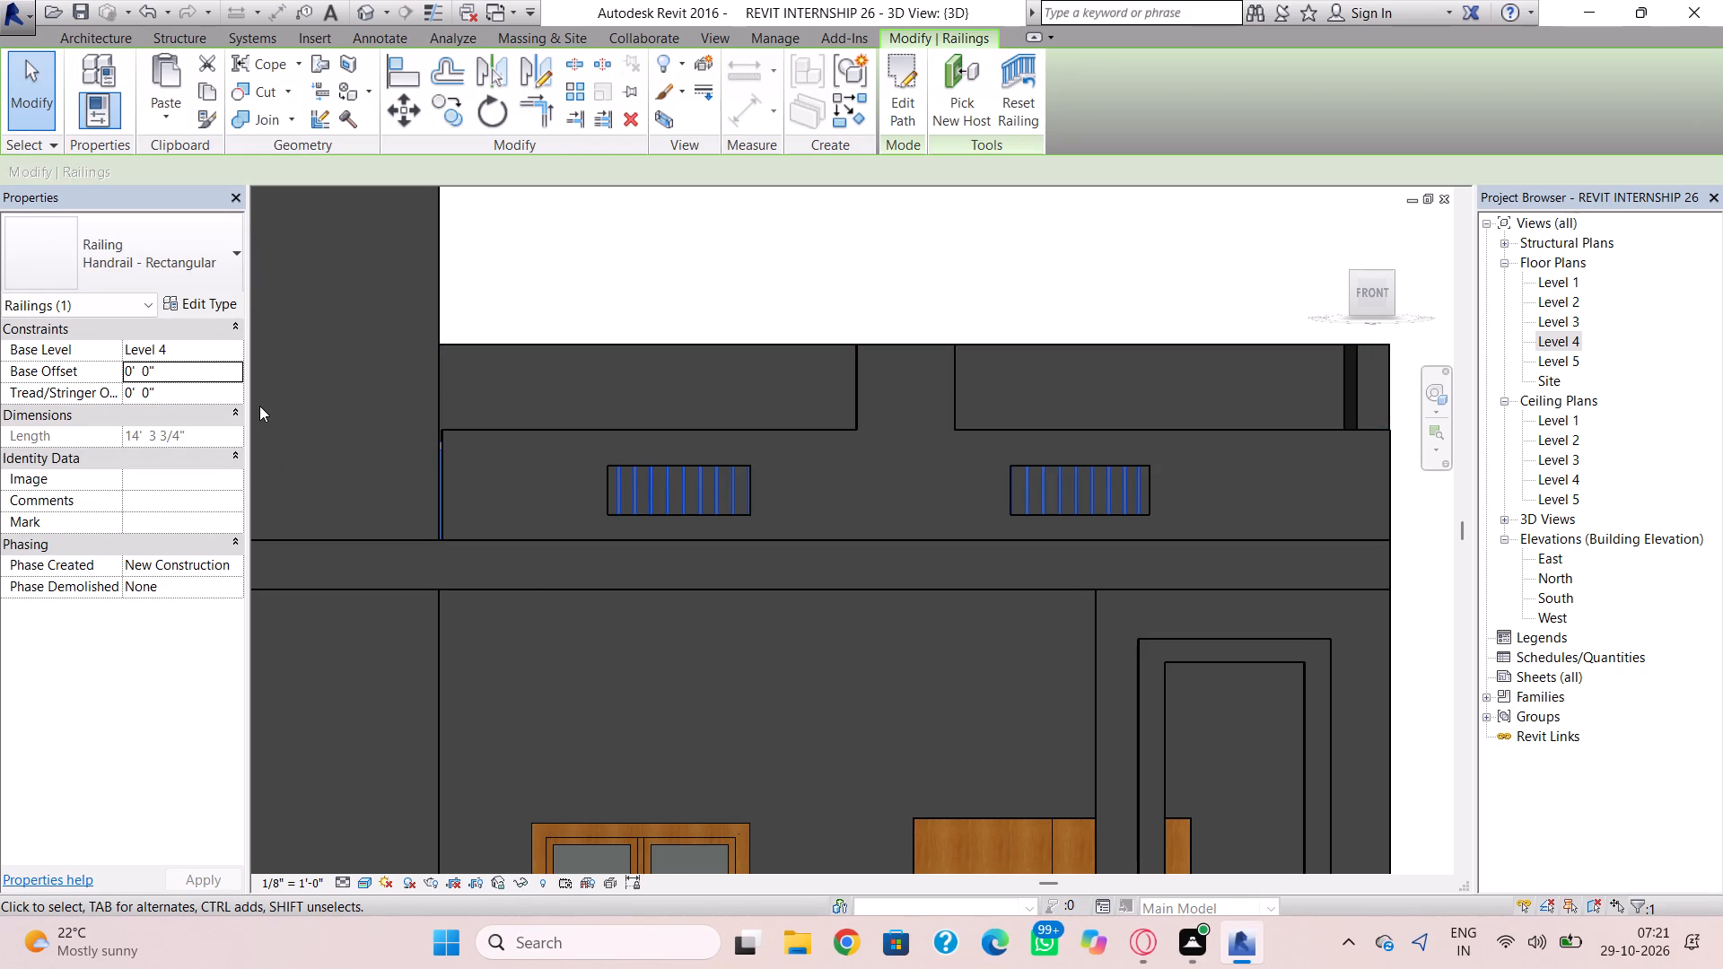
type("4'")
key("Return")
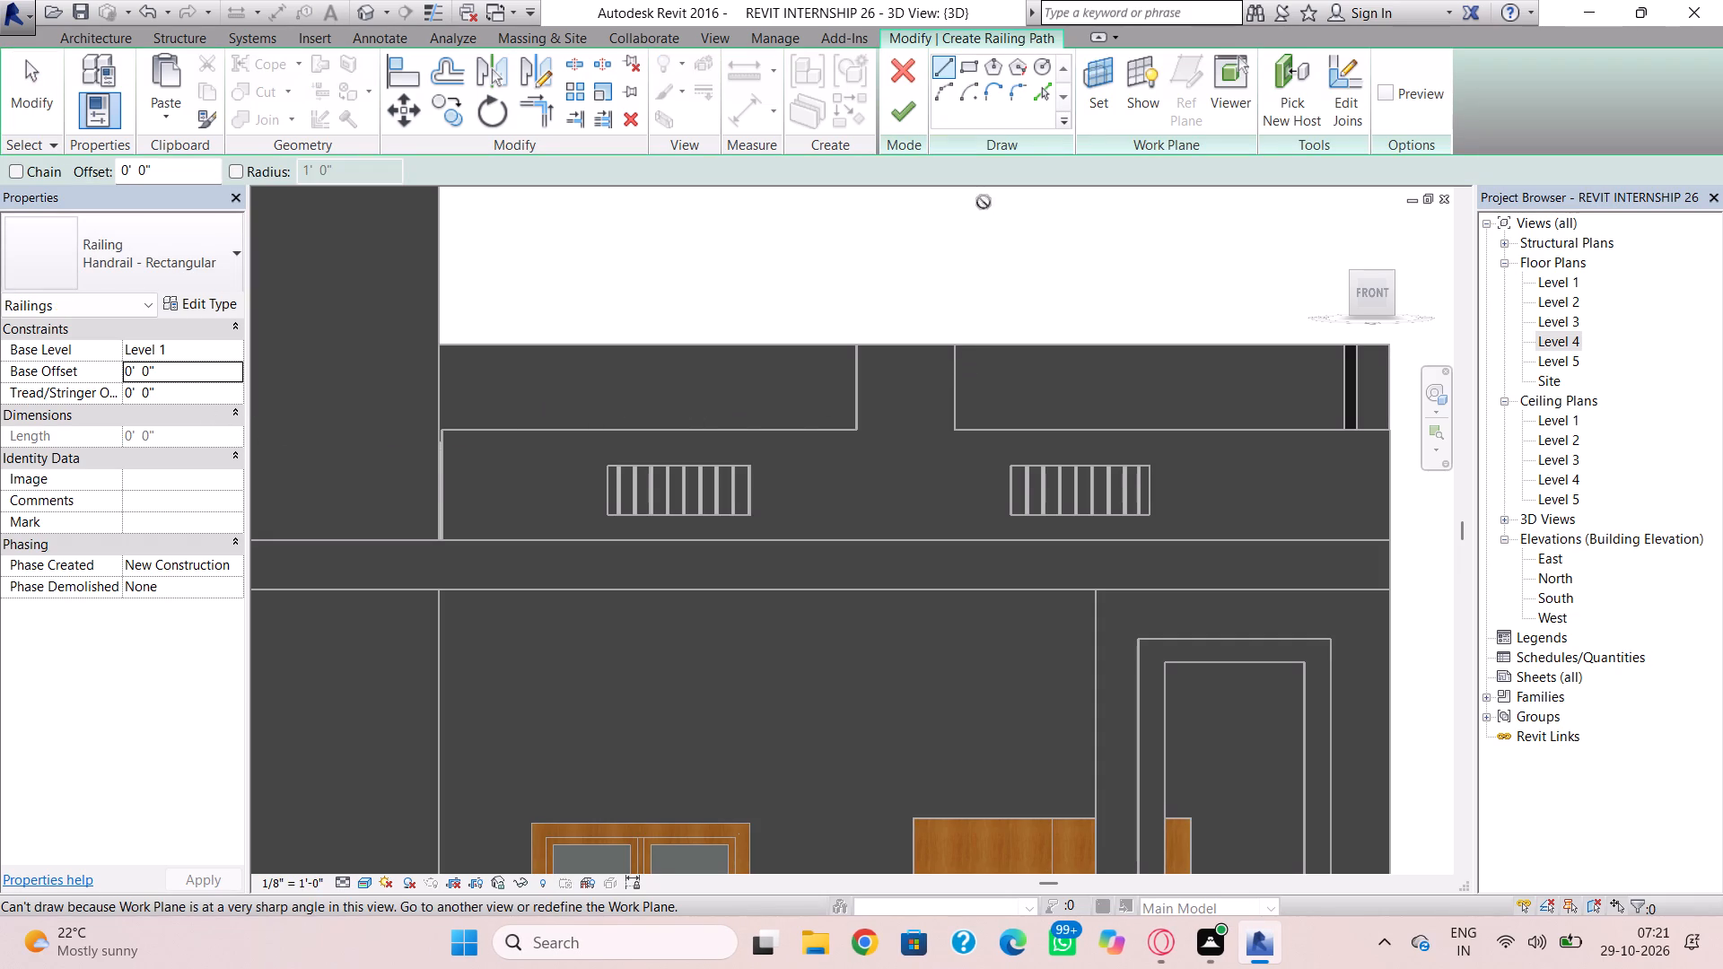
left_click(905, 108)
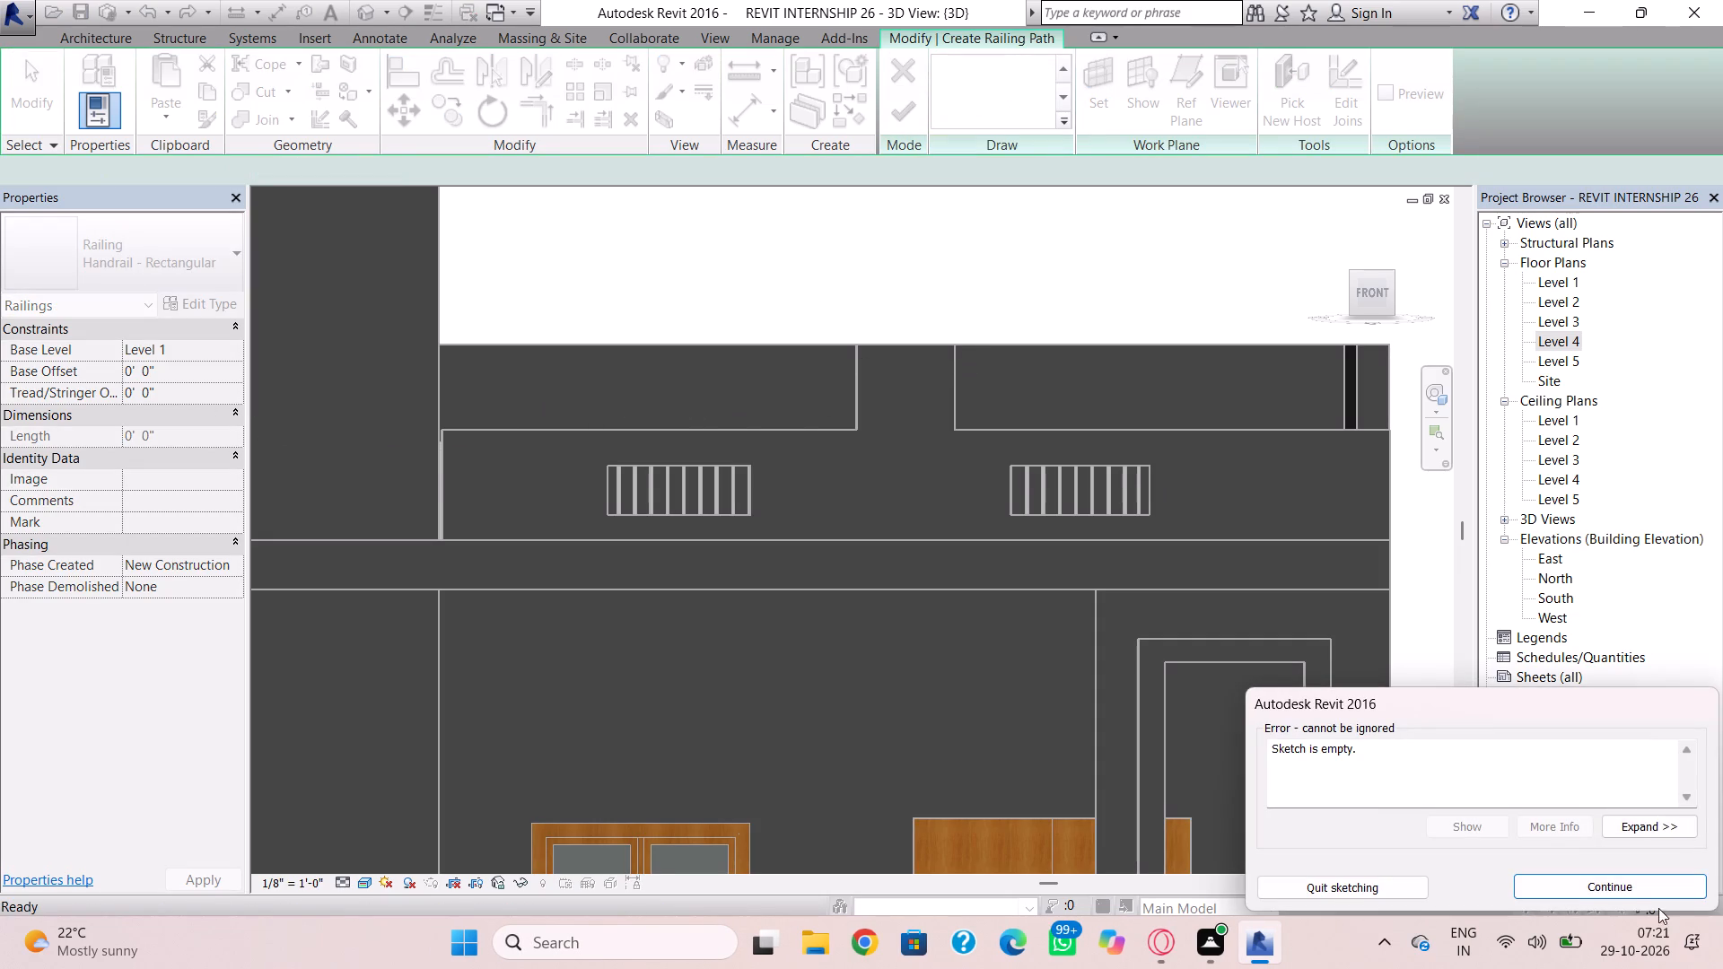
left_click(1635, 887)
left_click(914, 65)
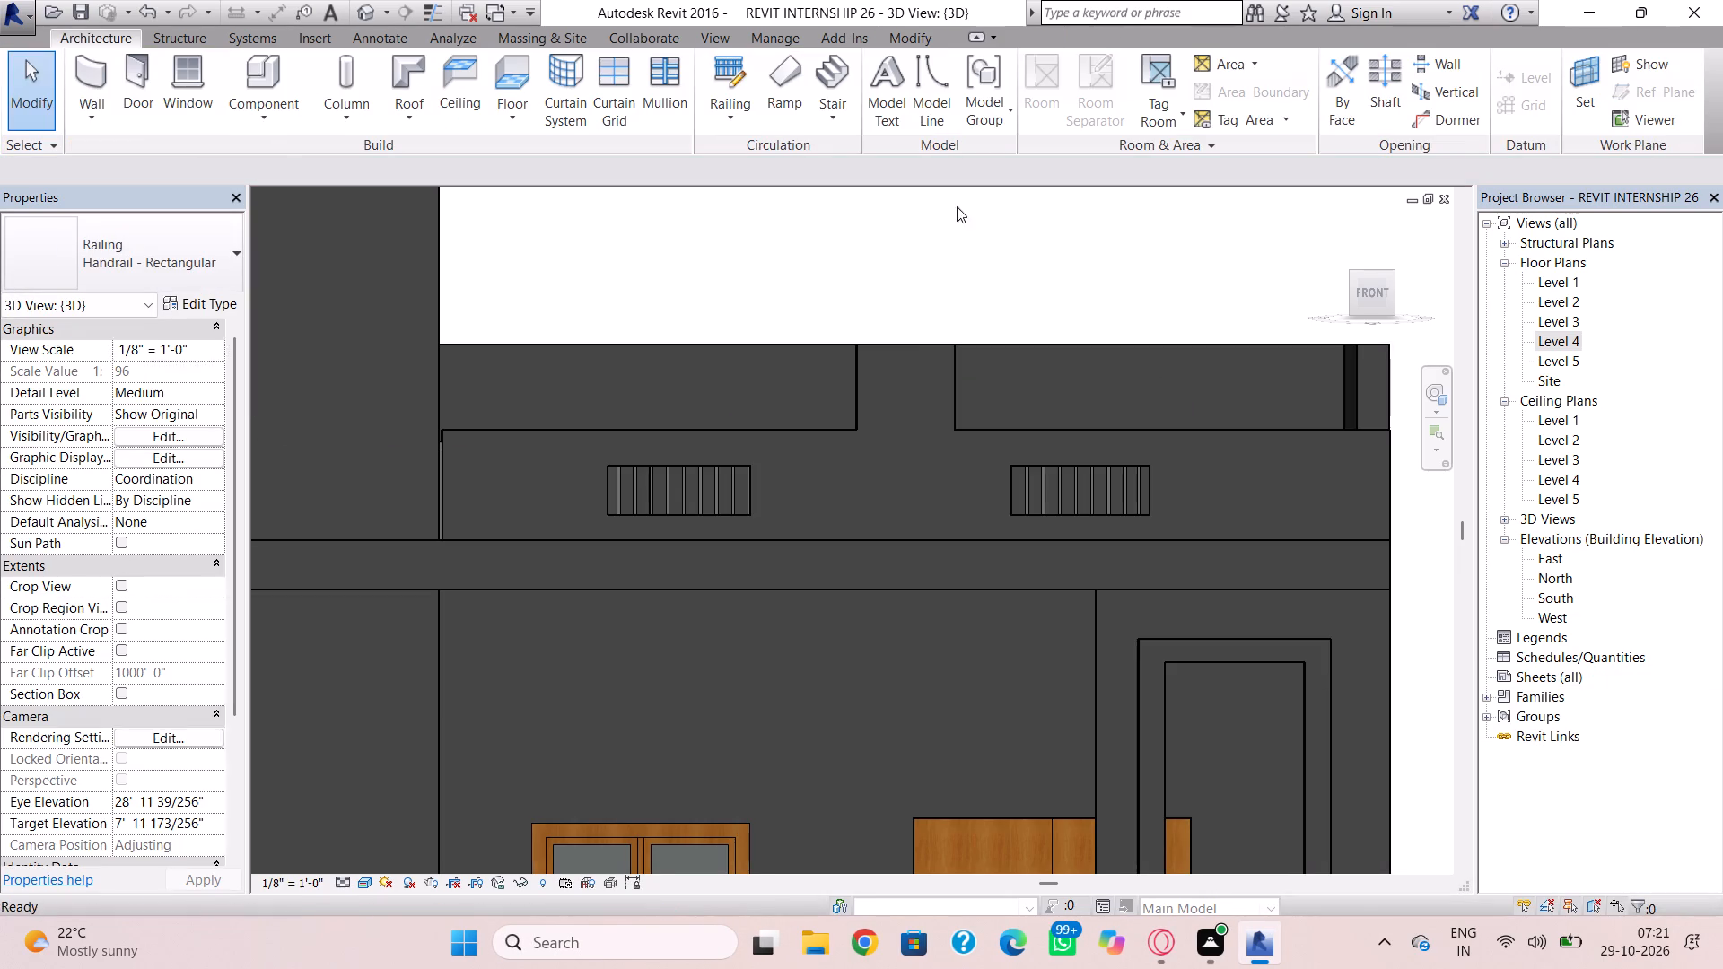
In the front parapet's profile, sketch end rectangles about 2' 5" and 2' 7" wide, from the shoulder lines up to the middle's top height.
left_click(722, 491)
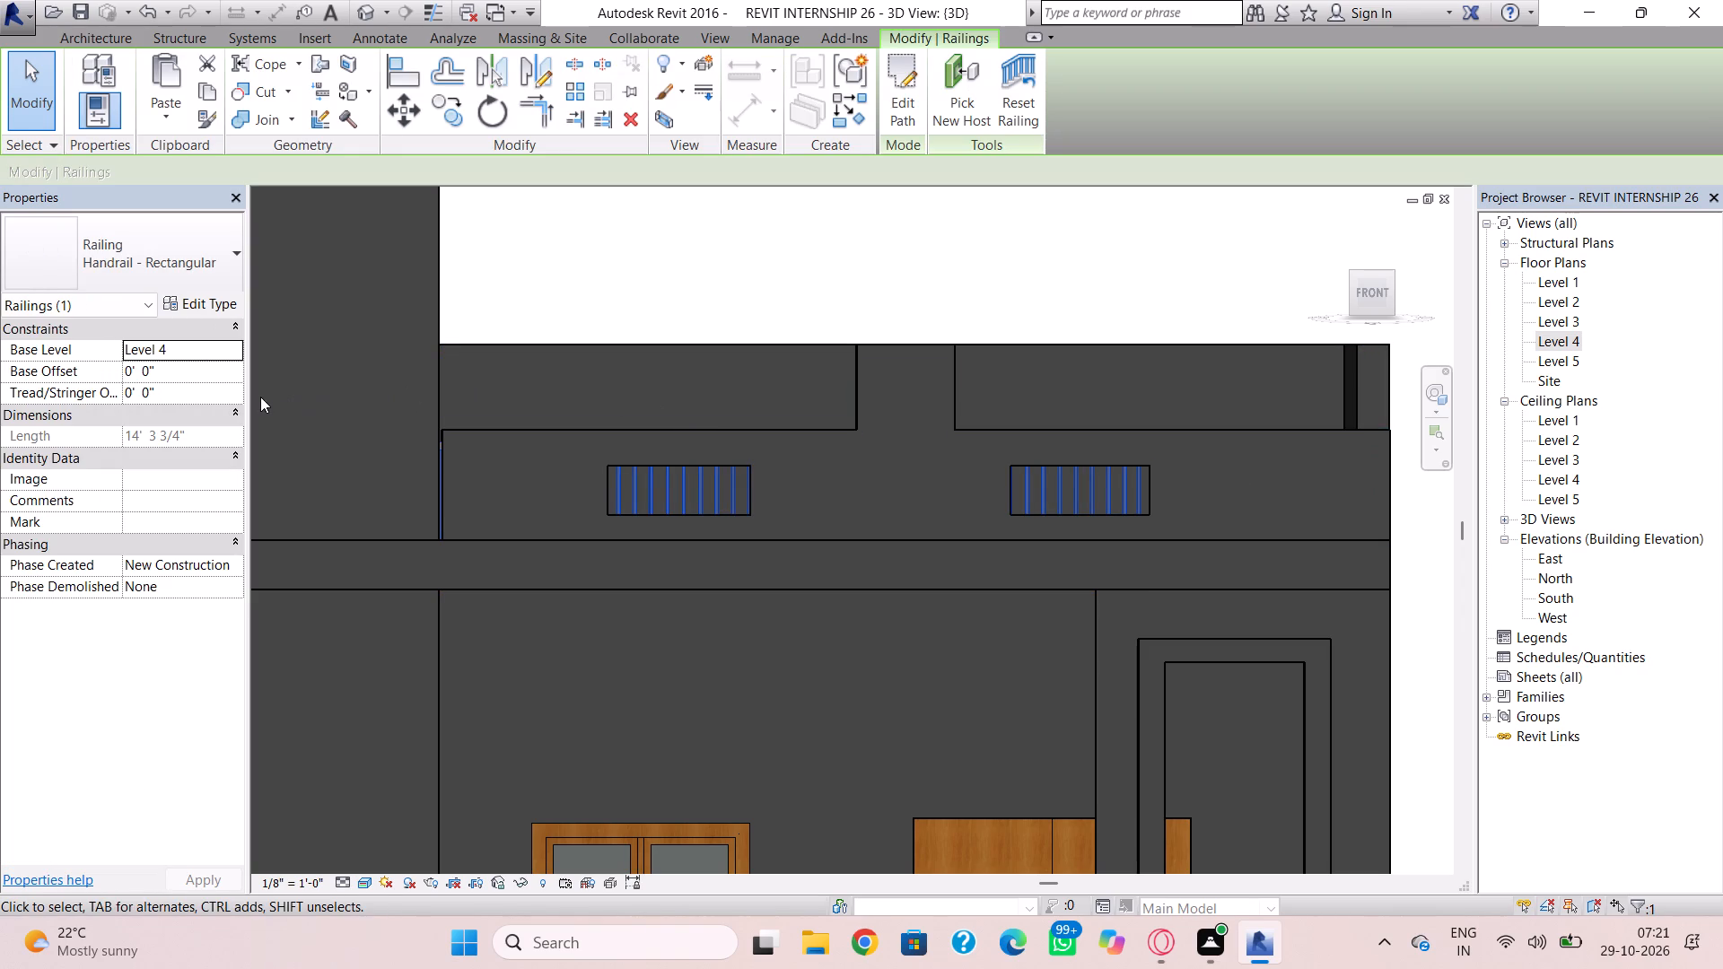
right_click(322, 424, "shift")
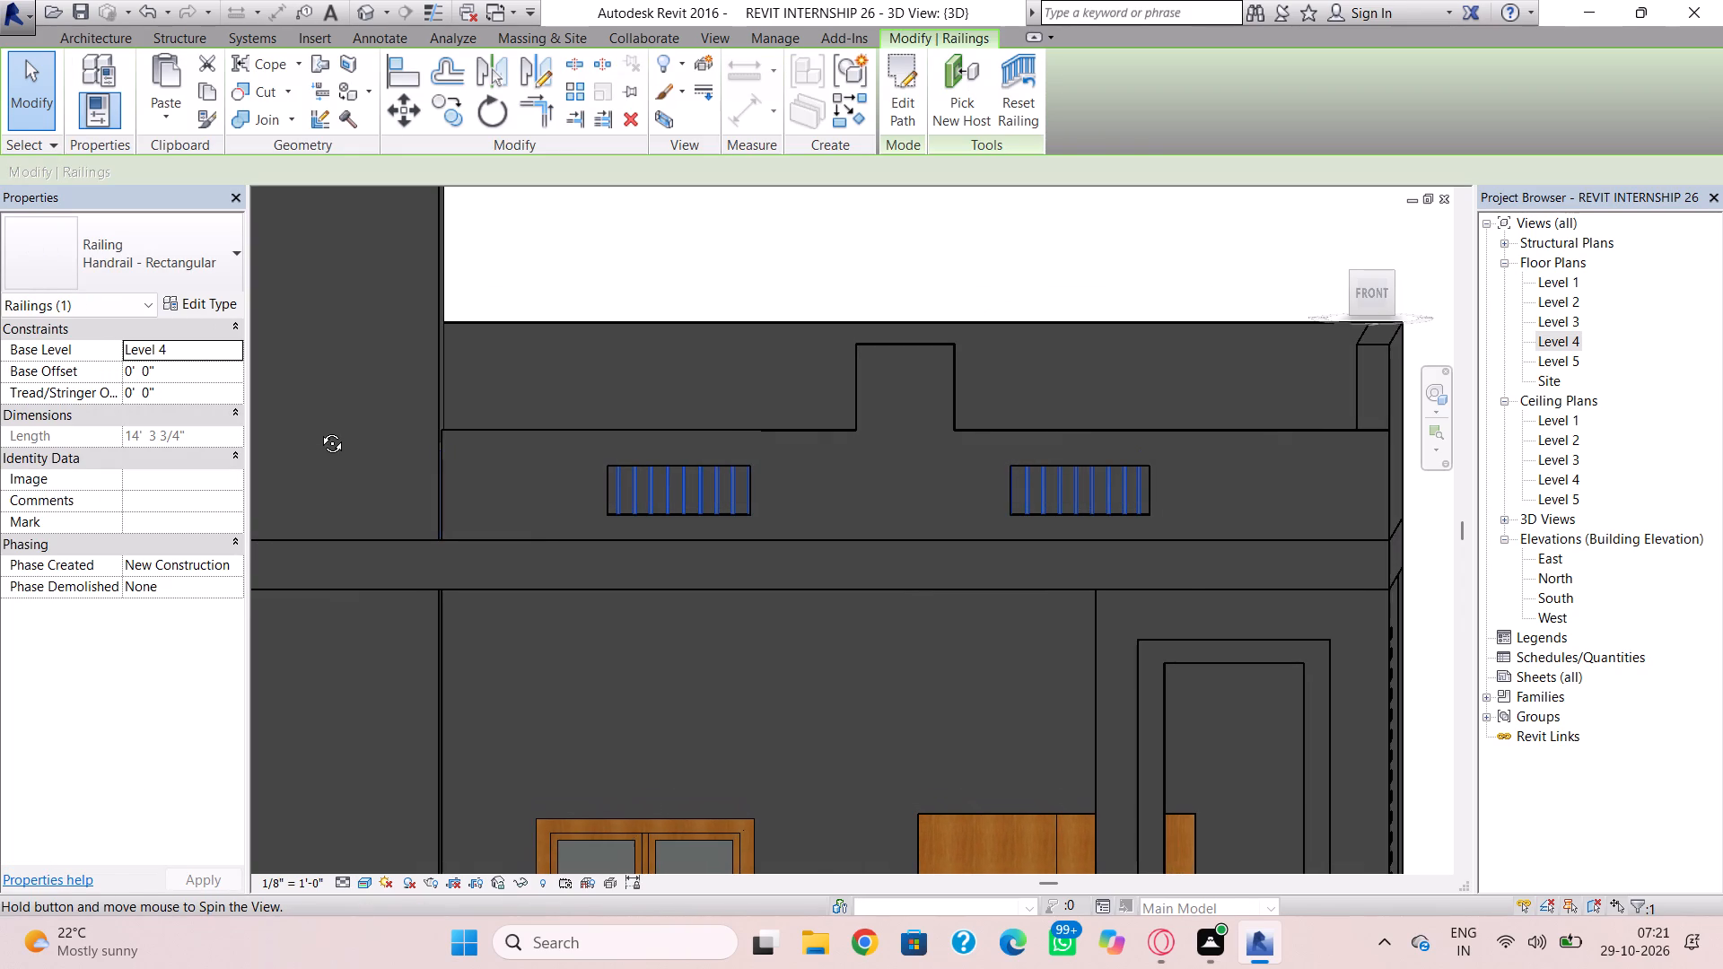
left_click(1105, 431)
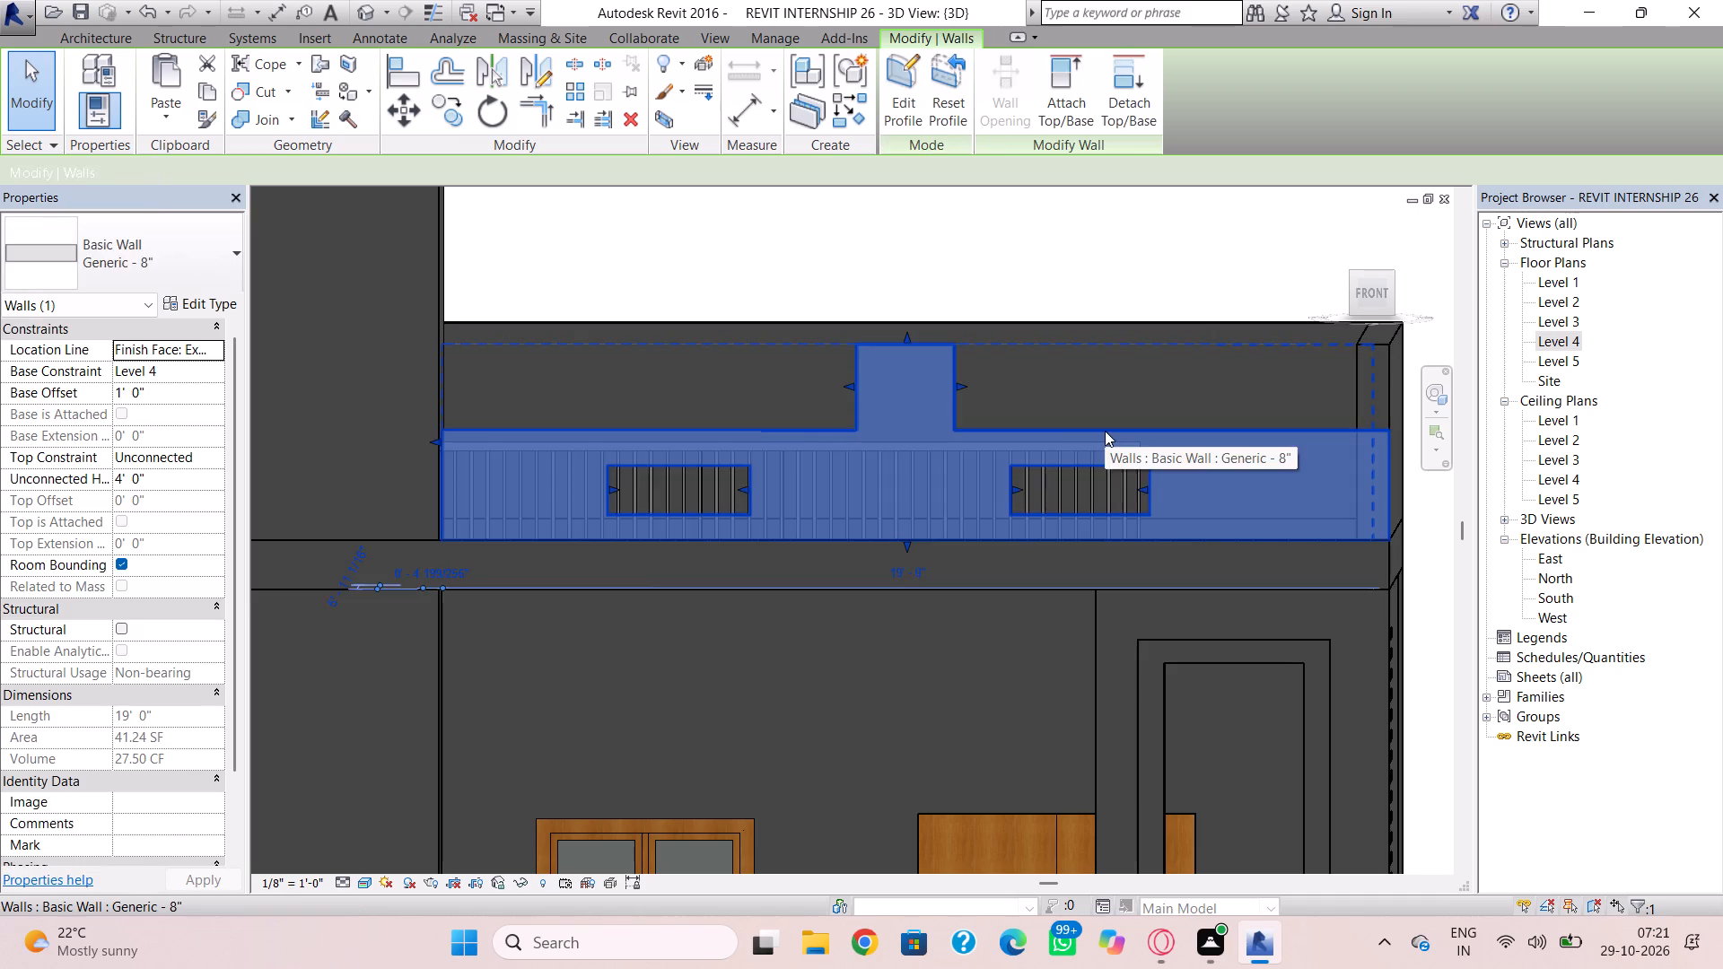
left_click(1105, 431)
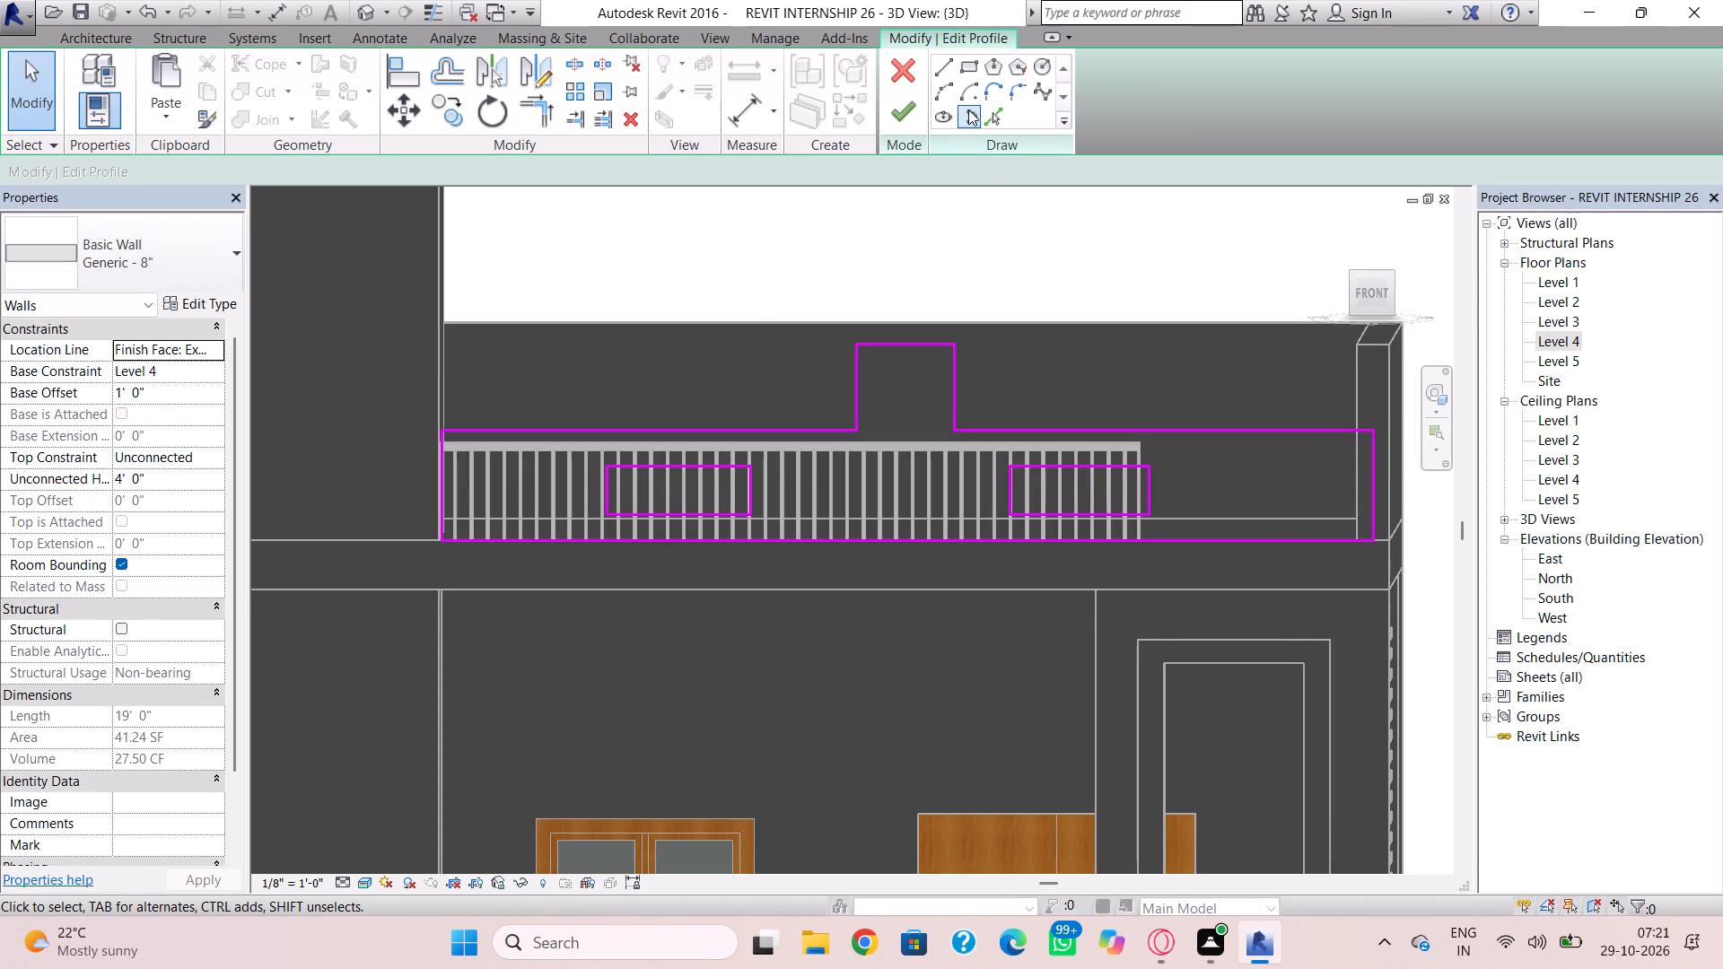
left_click(971, 73)
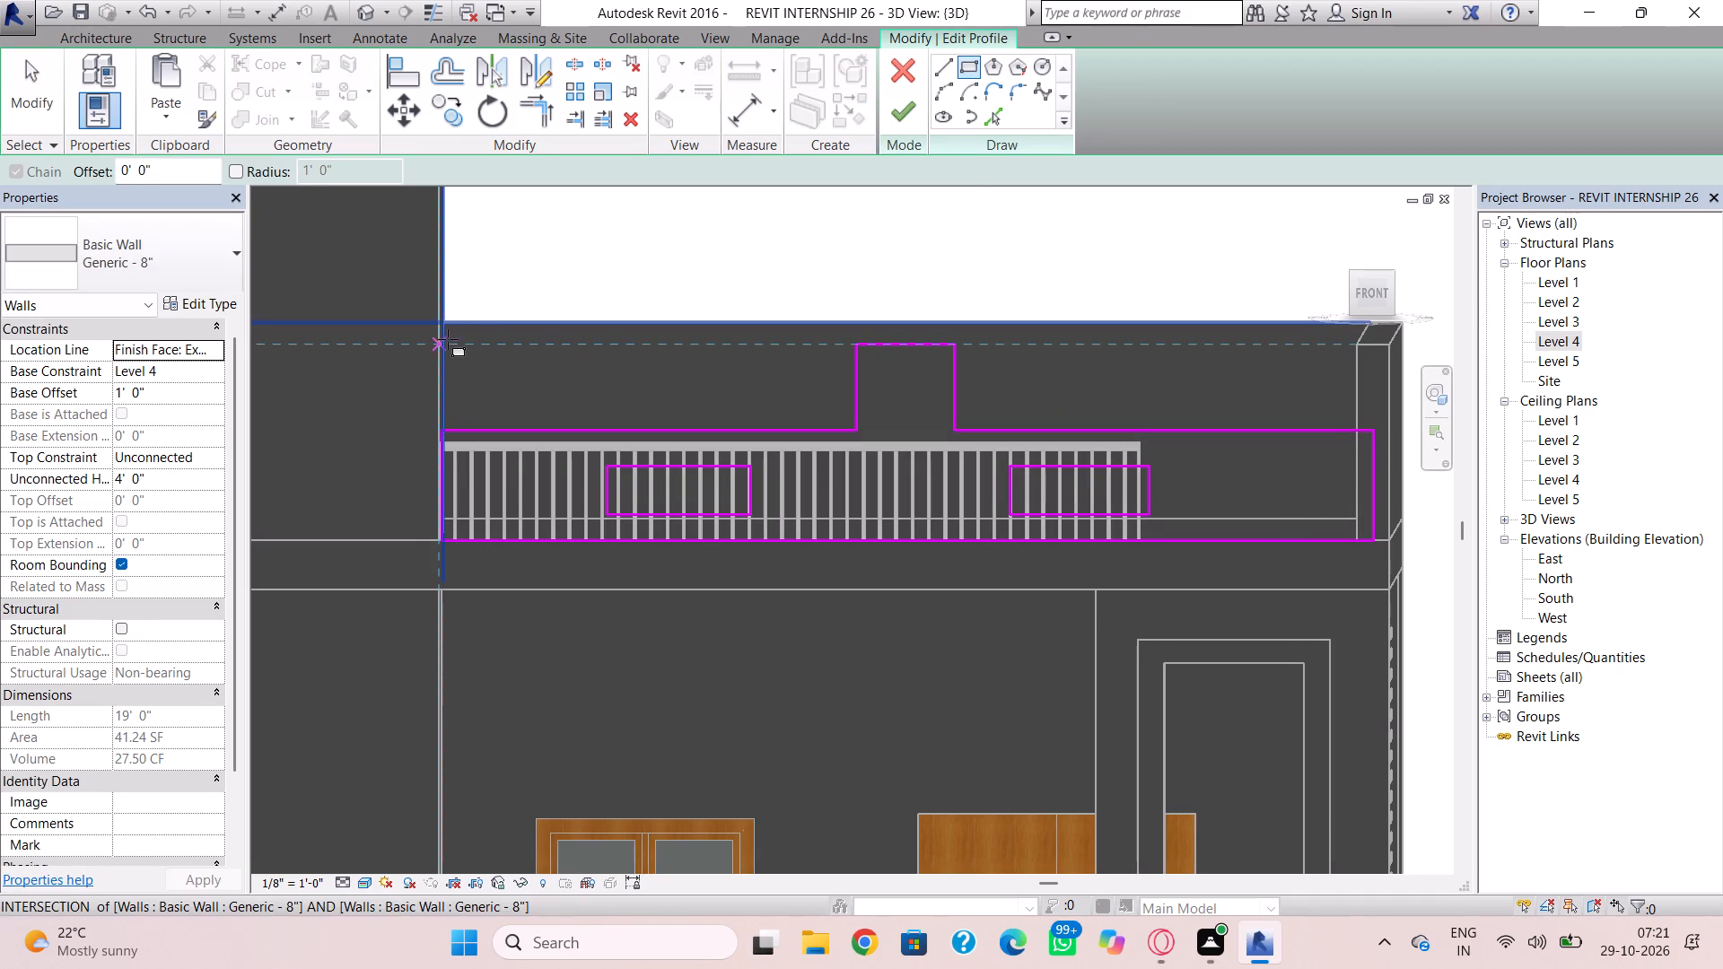
left_click(448, 339)
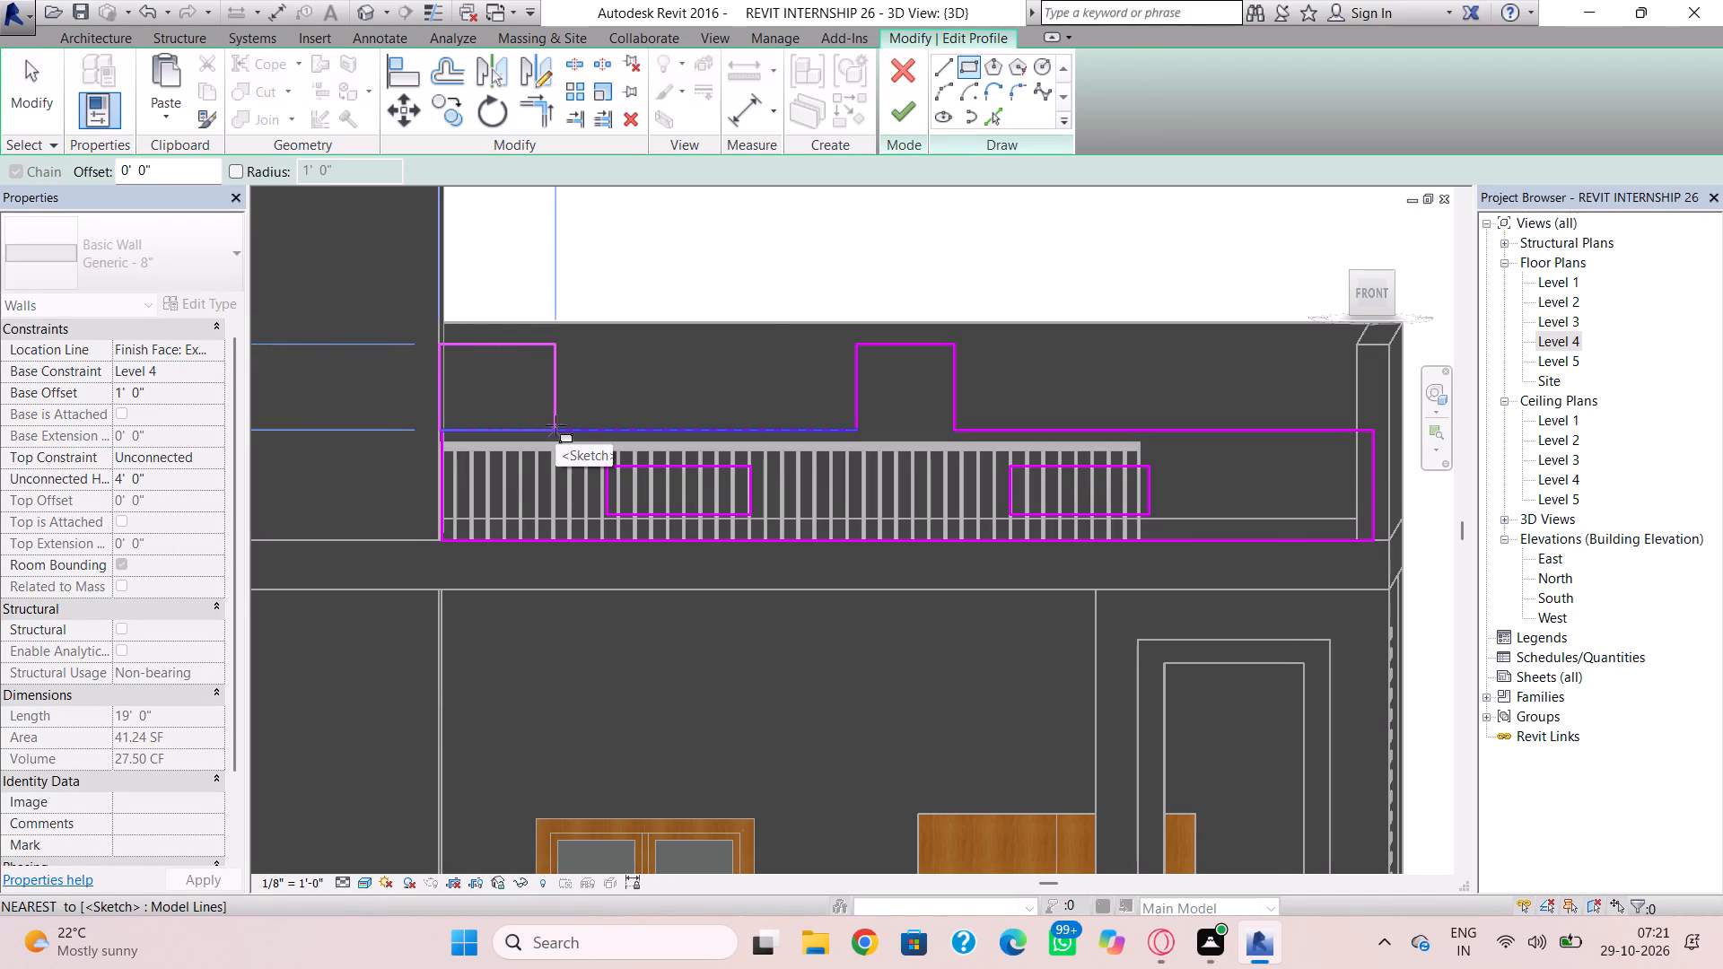
left_click(555, 425)
left_click(1375, 425)
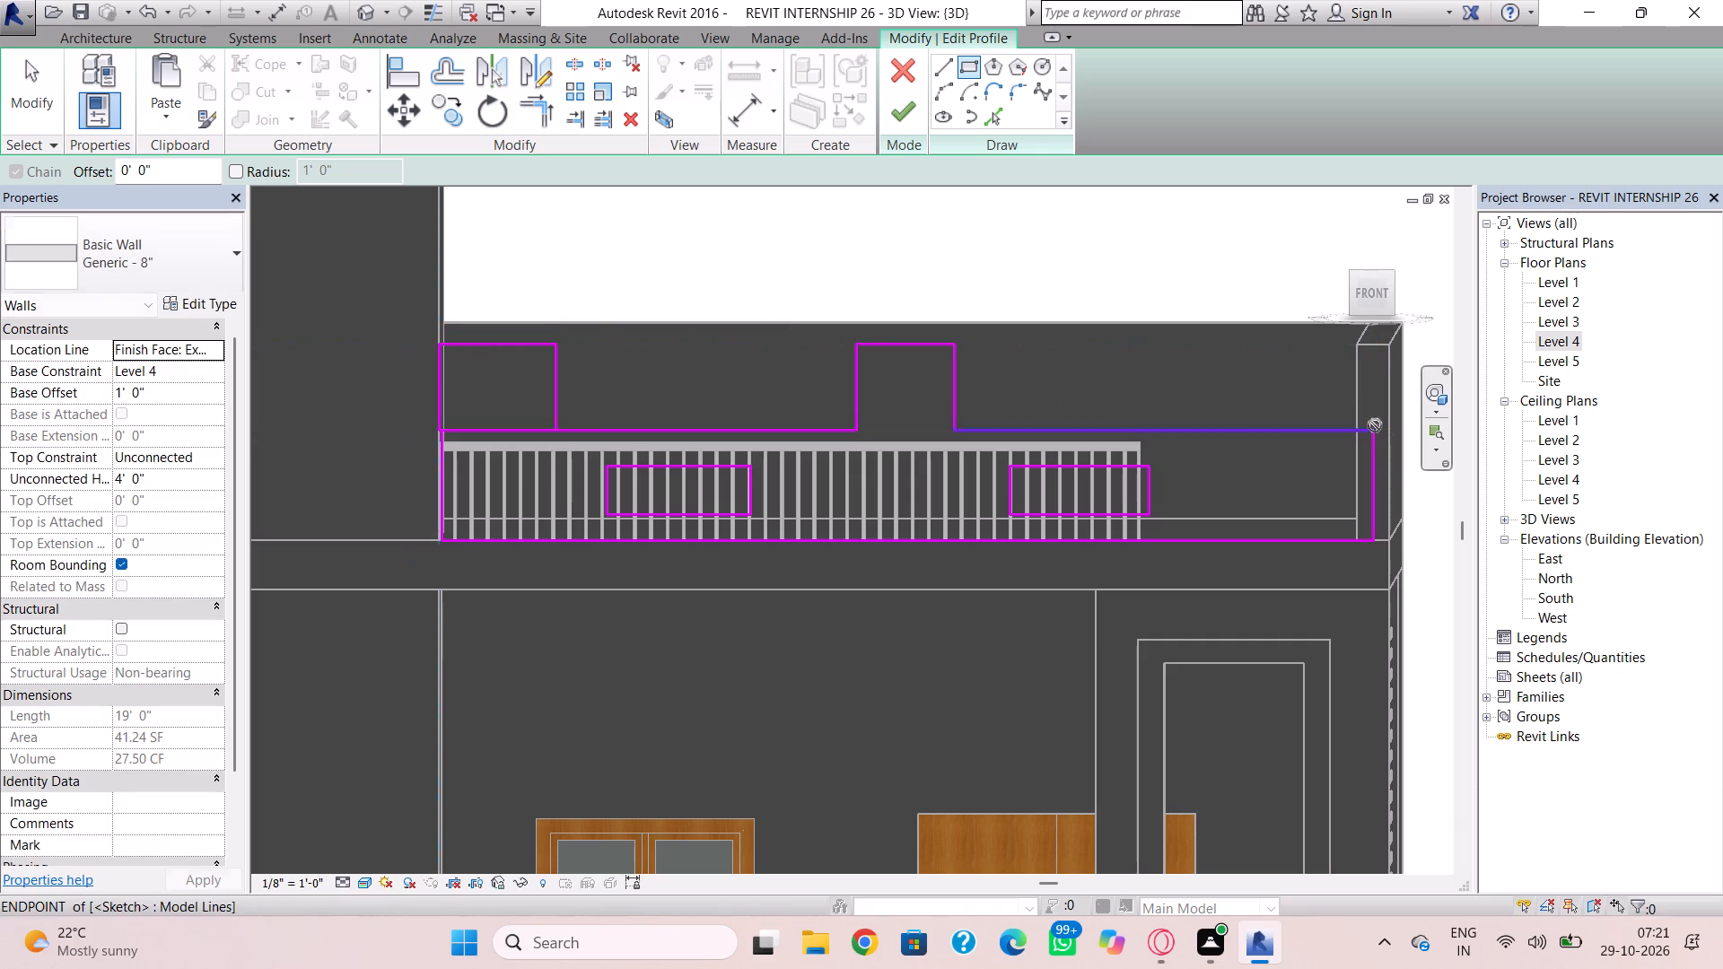
left_click(1248, 338)
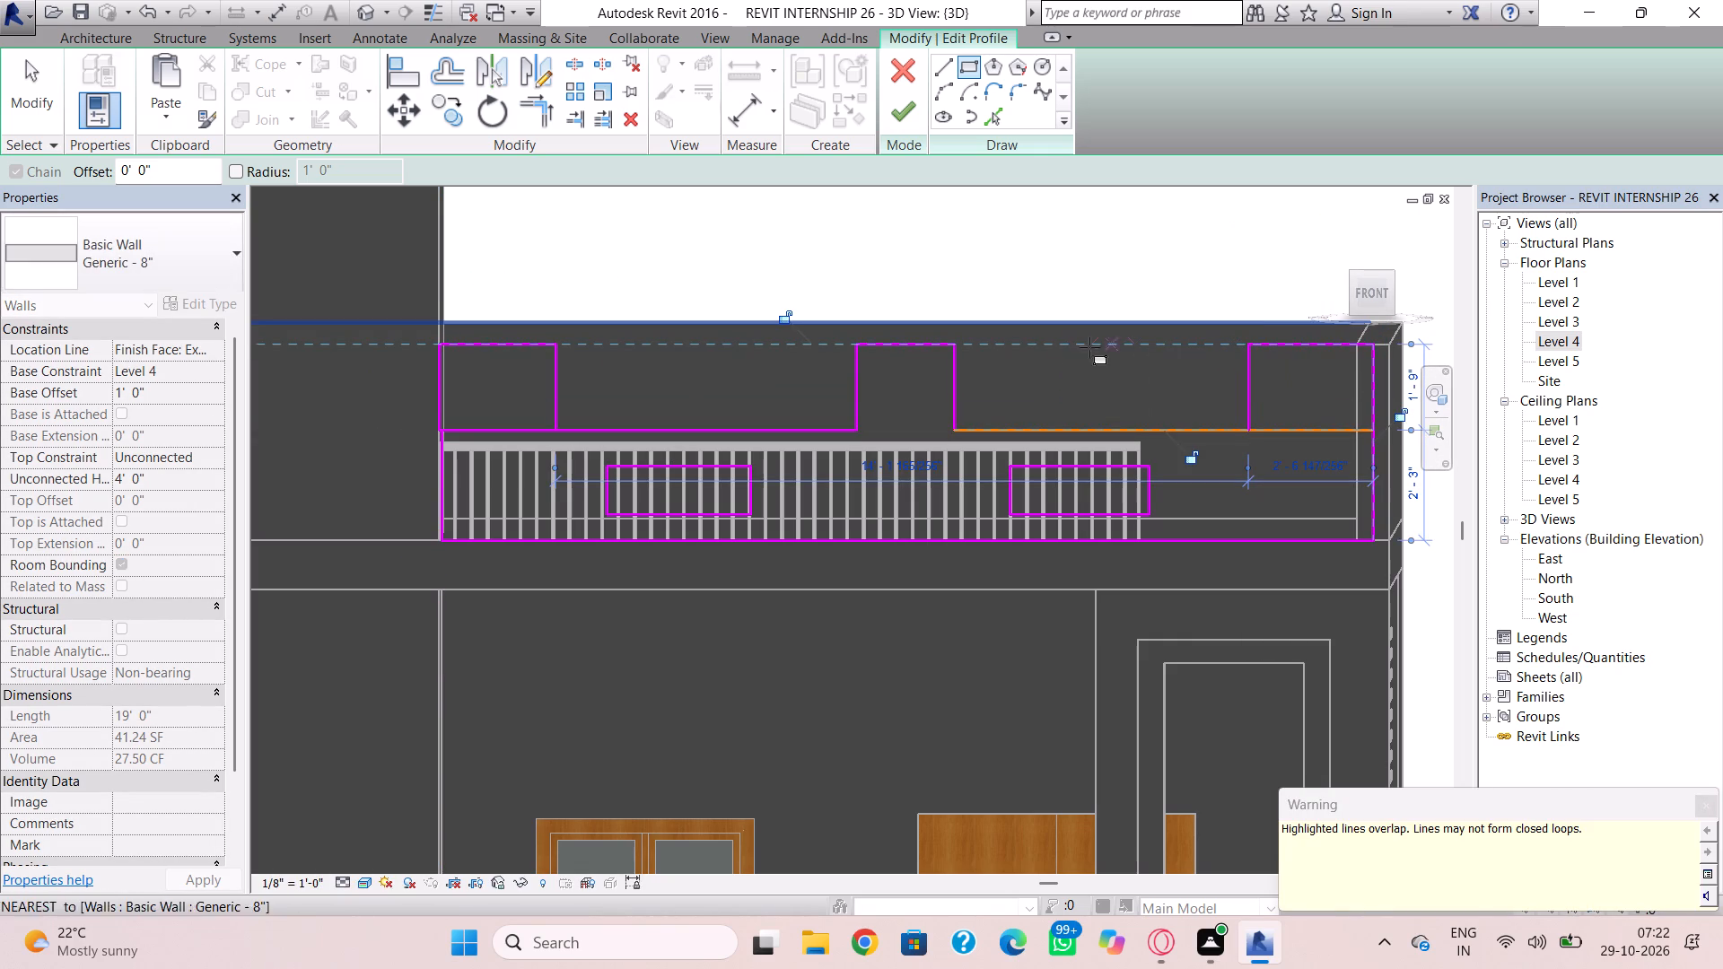
key("Escape")
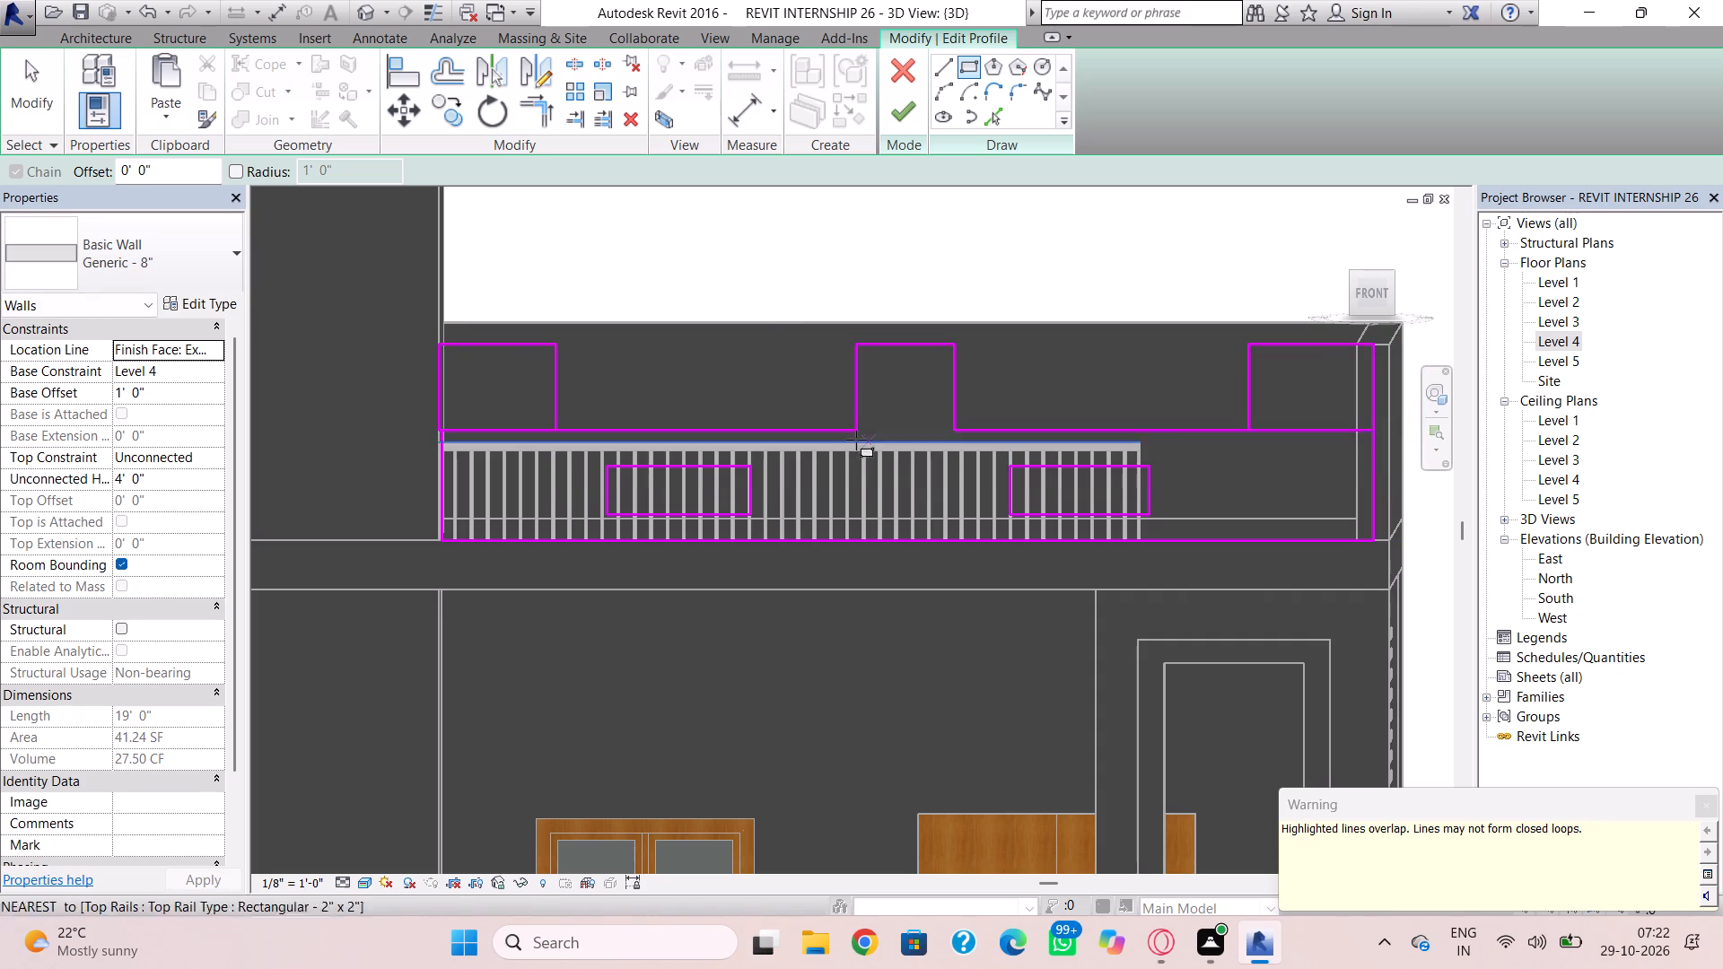
key("Escape")
Delete the bottom lines of both end rectangles and shorten the shoulder lines to the rectangles' inner edges.
left_click(514, 430)
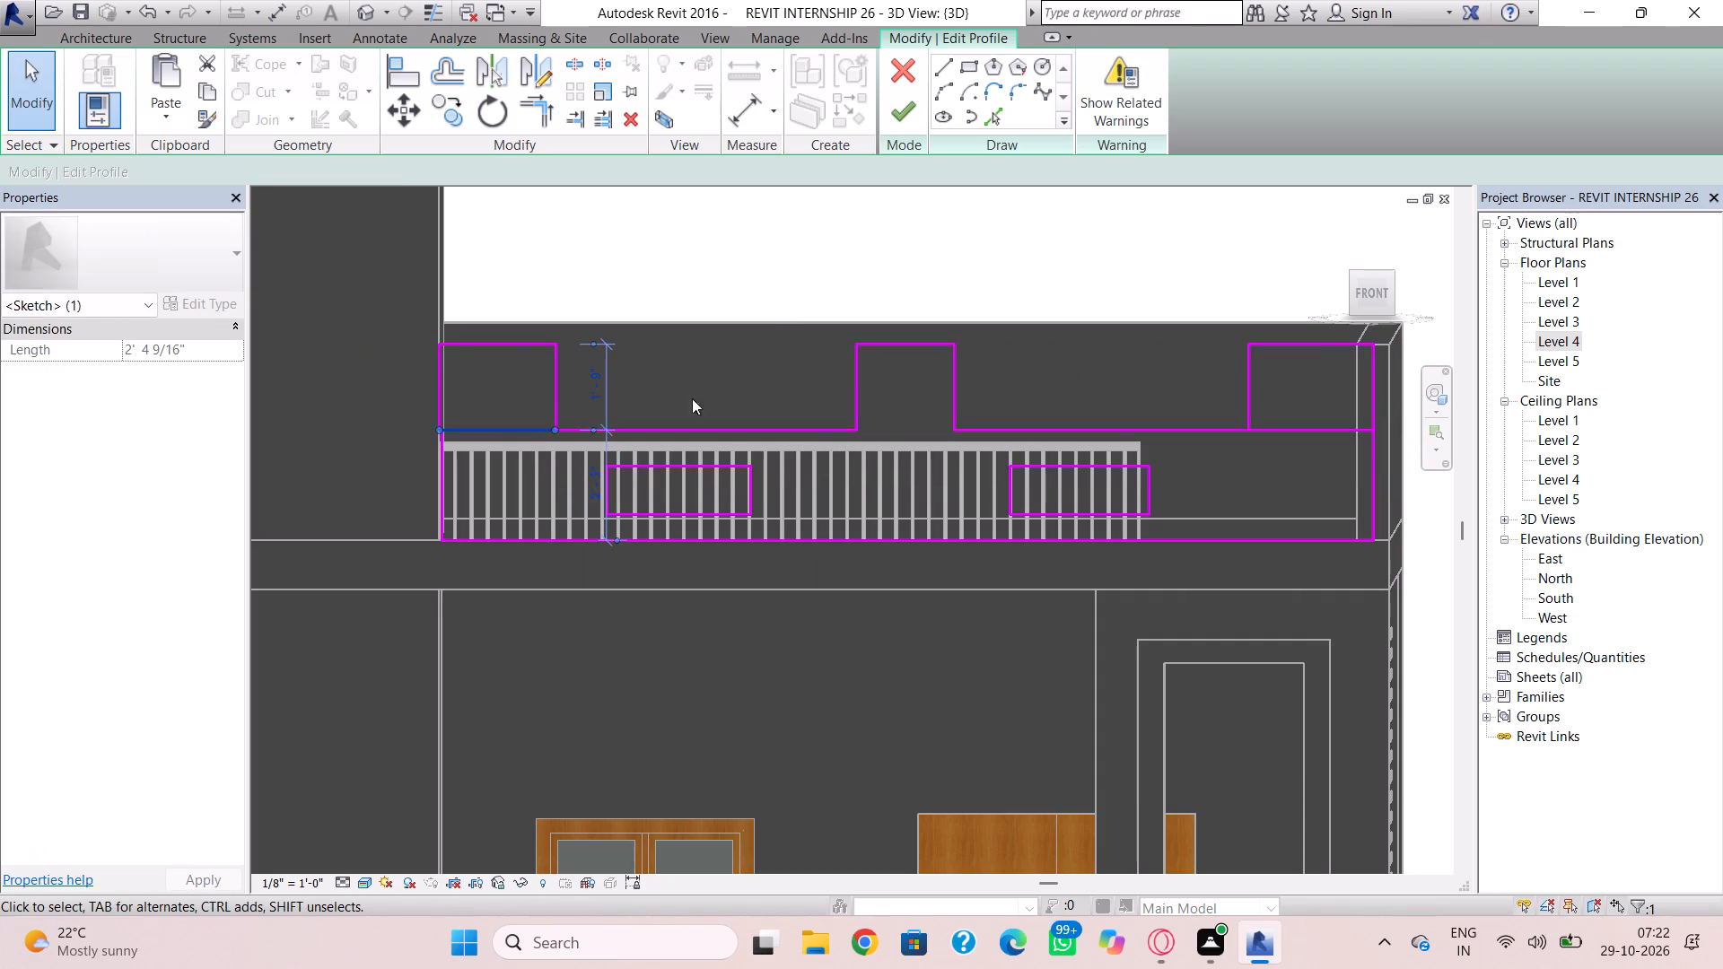
key("Delete")
left_click(506, 428)
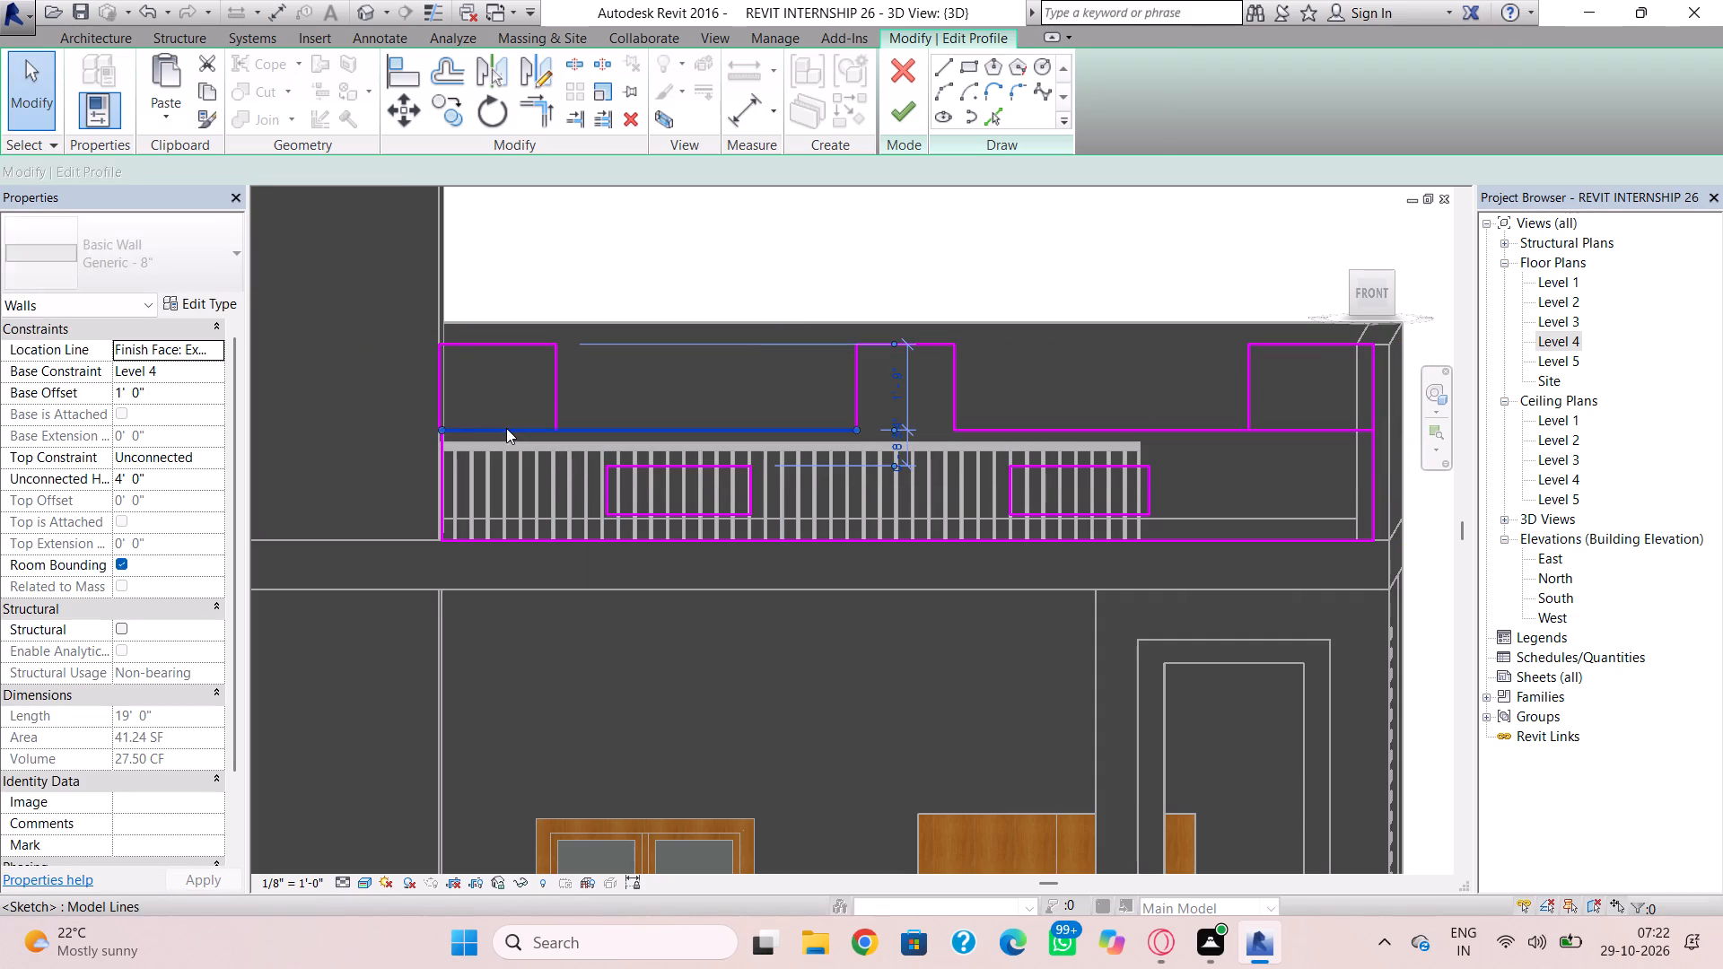
left_click_drag(440, 430, 544, 427)
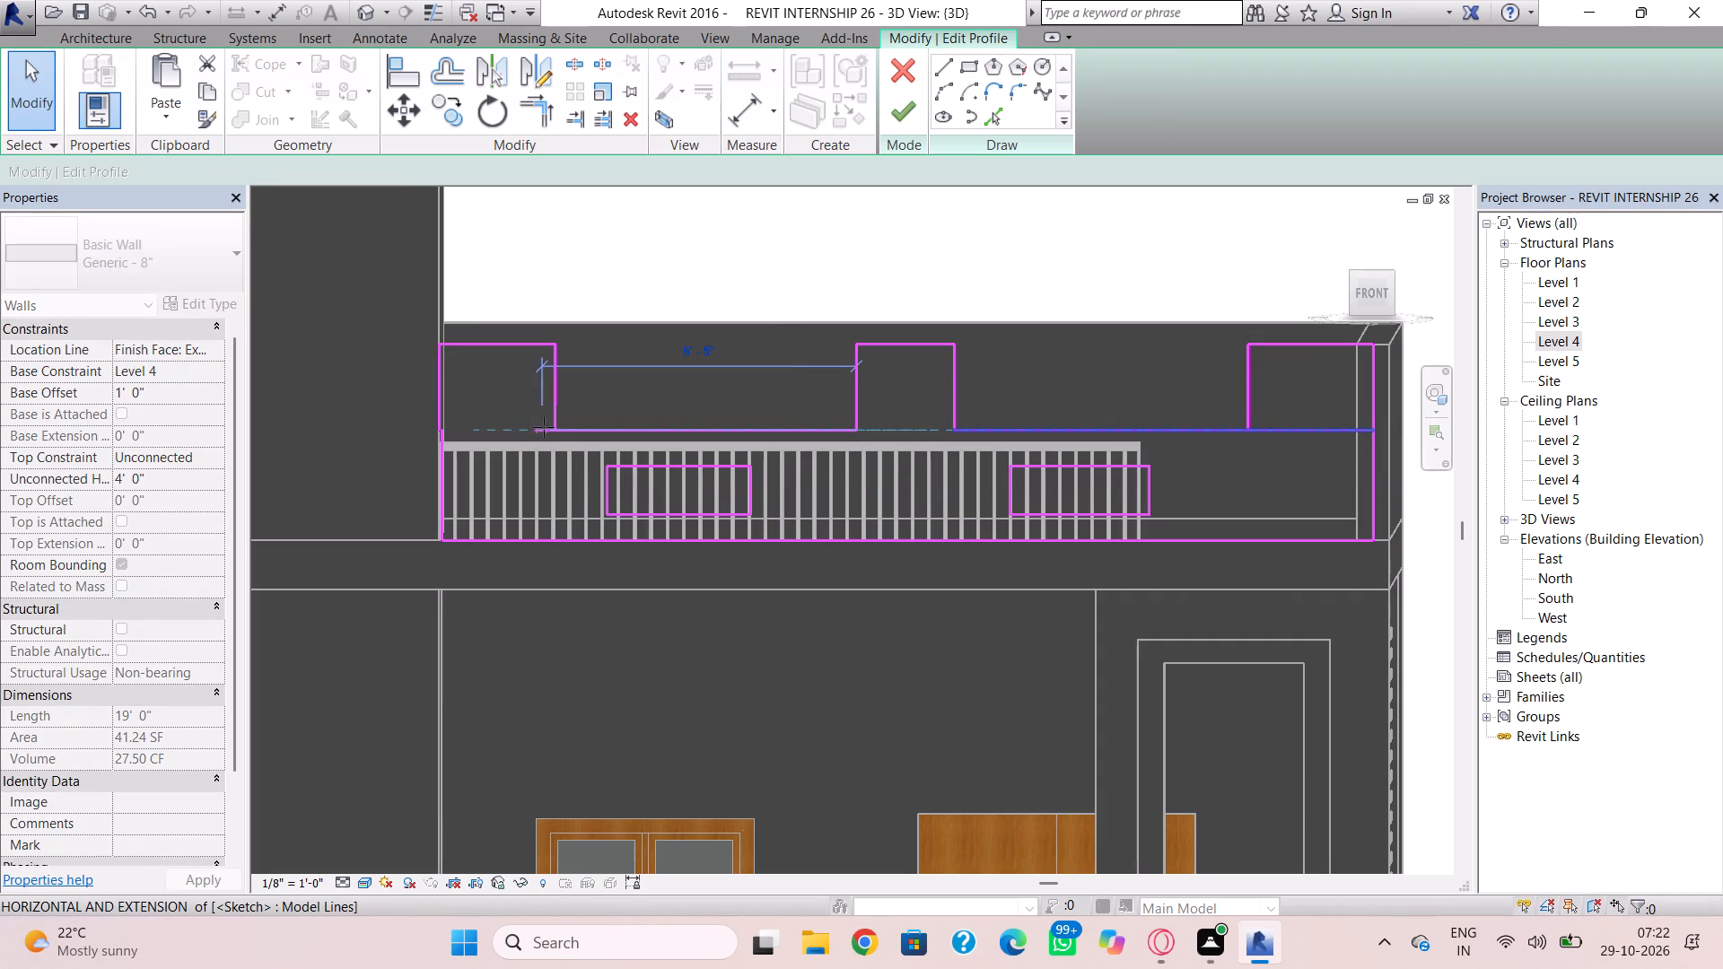
left_click_drag(544, 427, 549, 427)
left_click(682, 391)
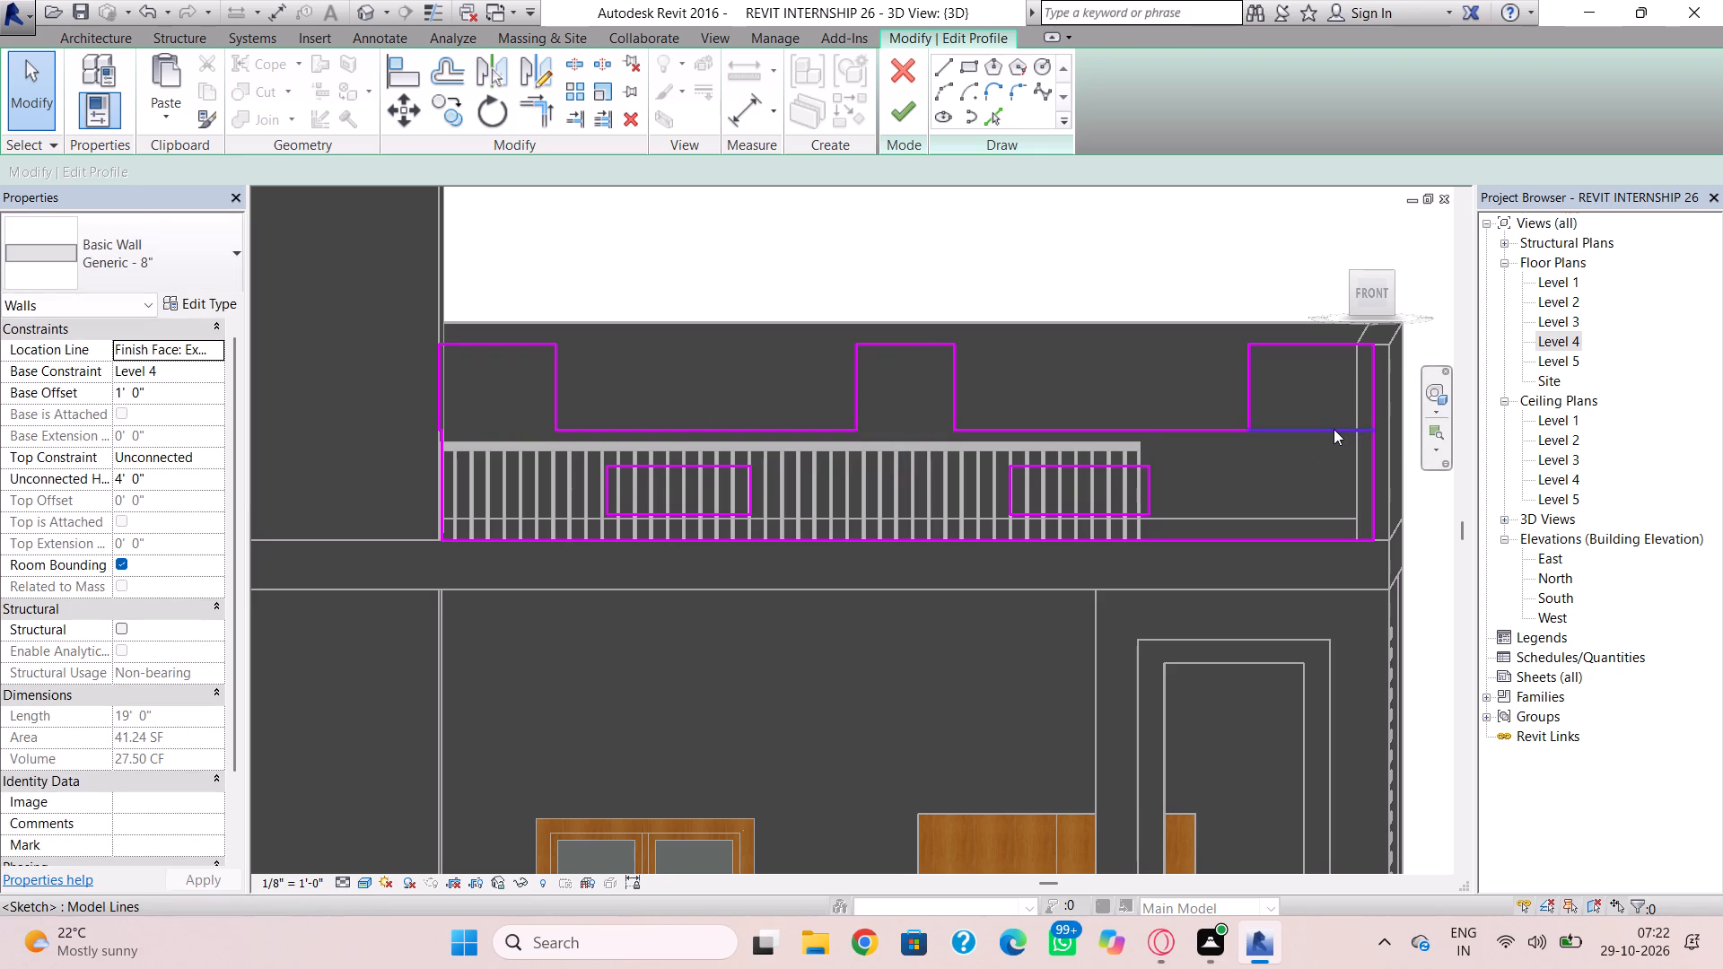
left_click(1334, 429)
key("Delete")
left_click(1356, 426)
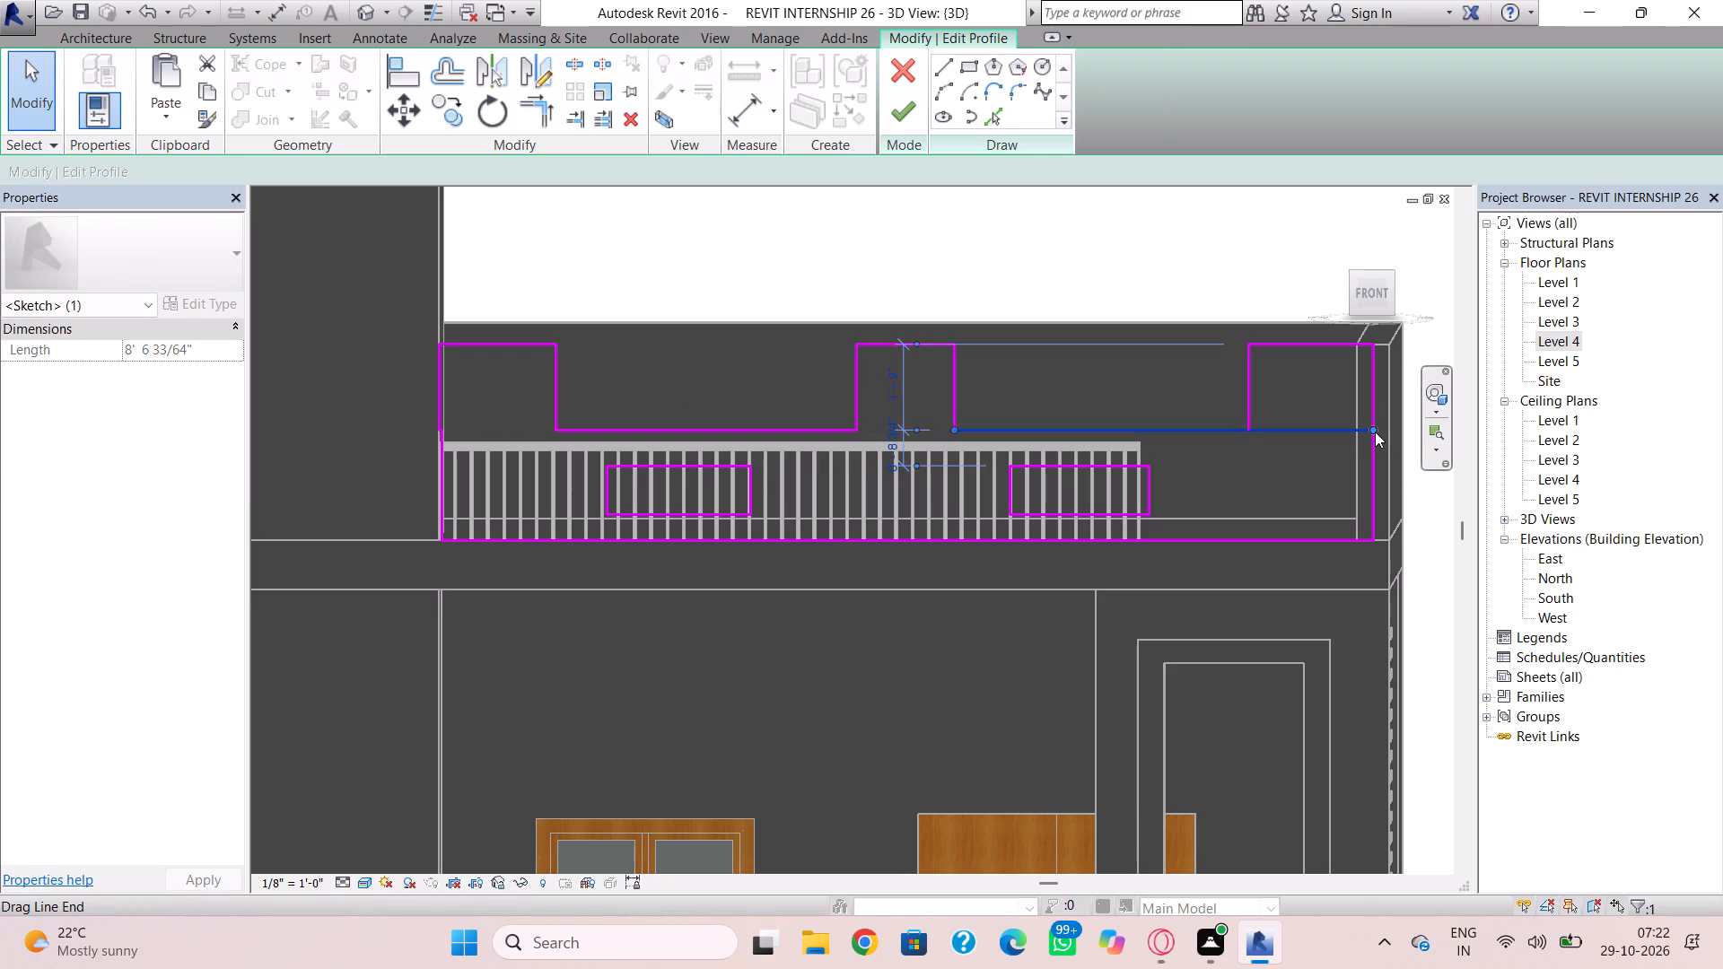
left_click_drag(1373, 429, 1255, 430)
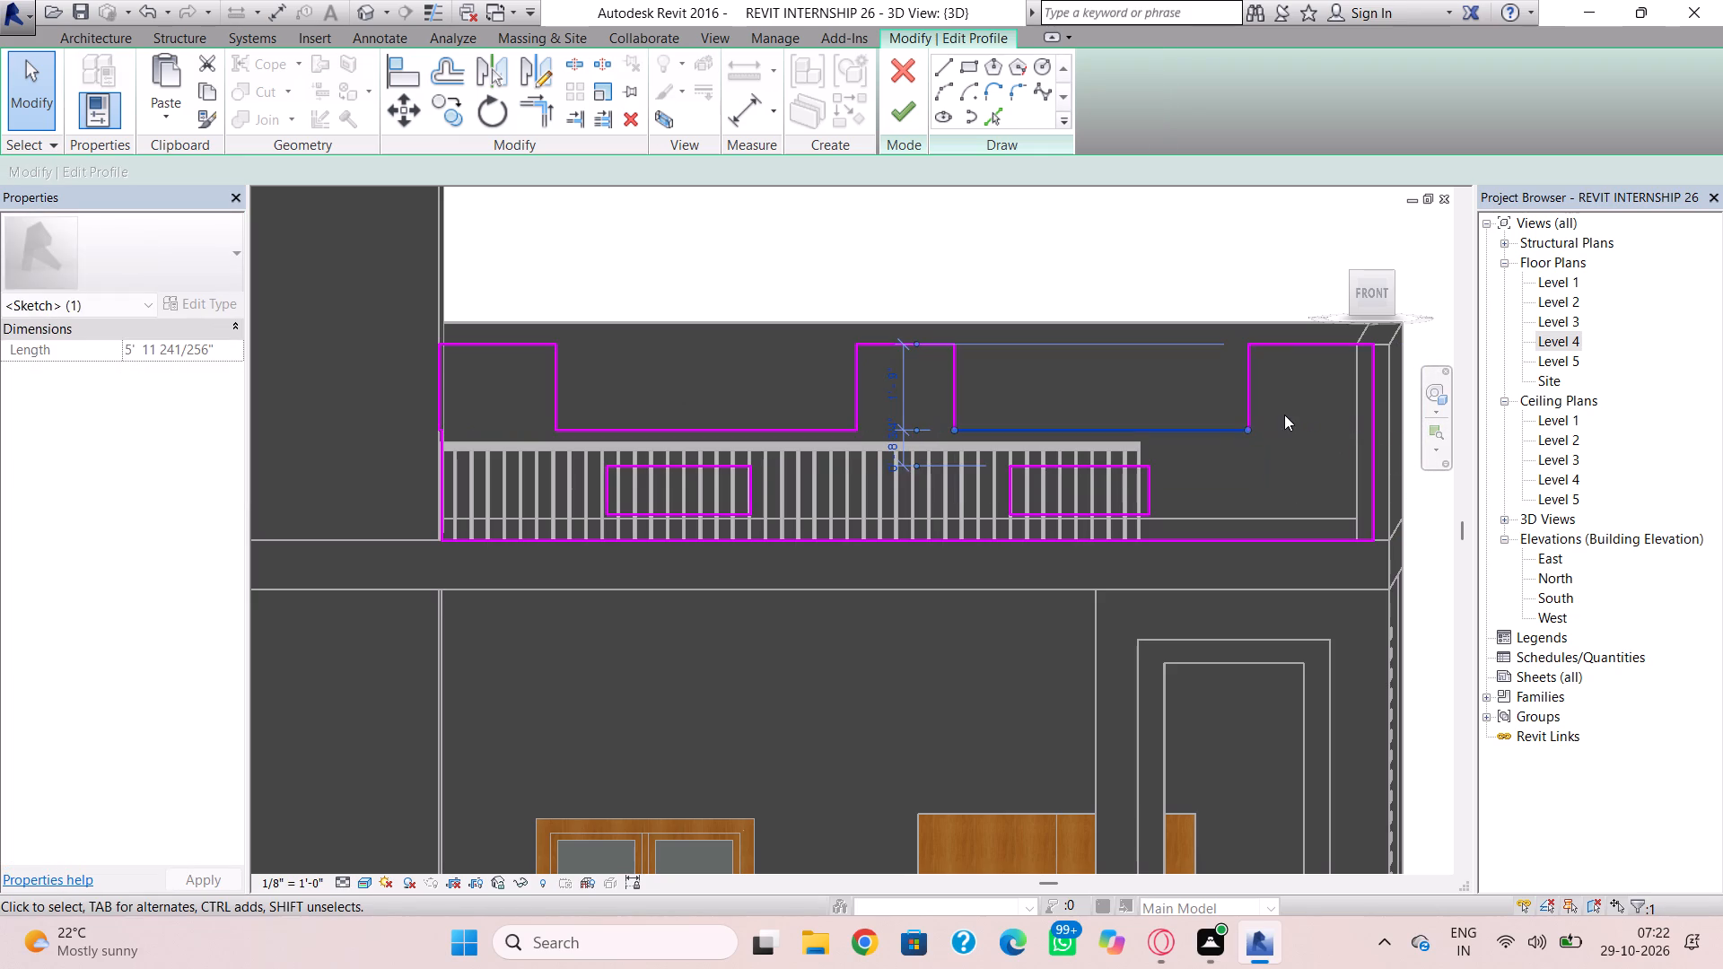
left_click(1284, 415)
Replace the misaligned rectangle edge beside the taller wall by extending the parapet's end line to the top, and finish the profile.
left_click(903, 107)
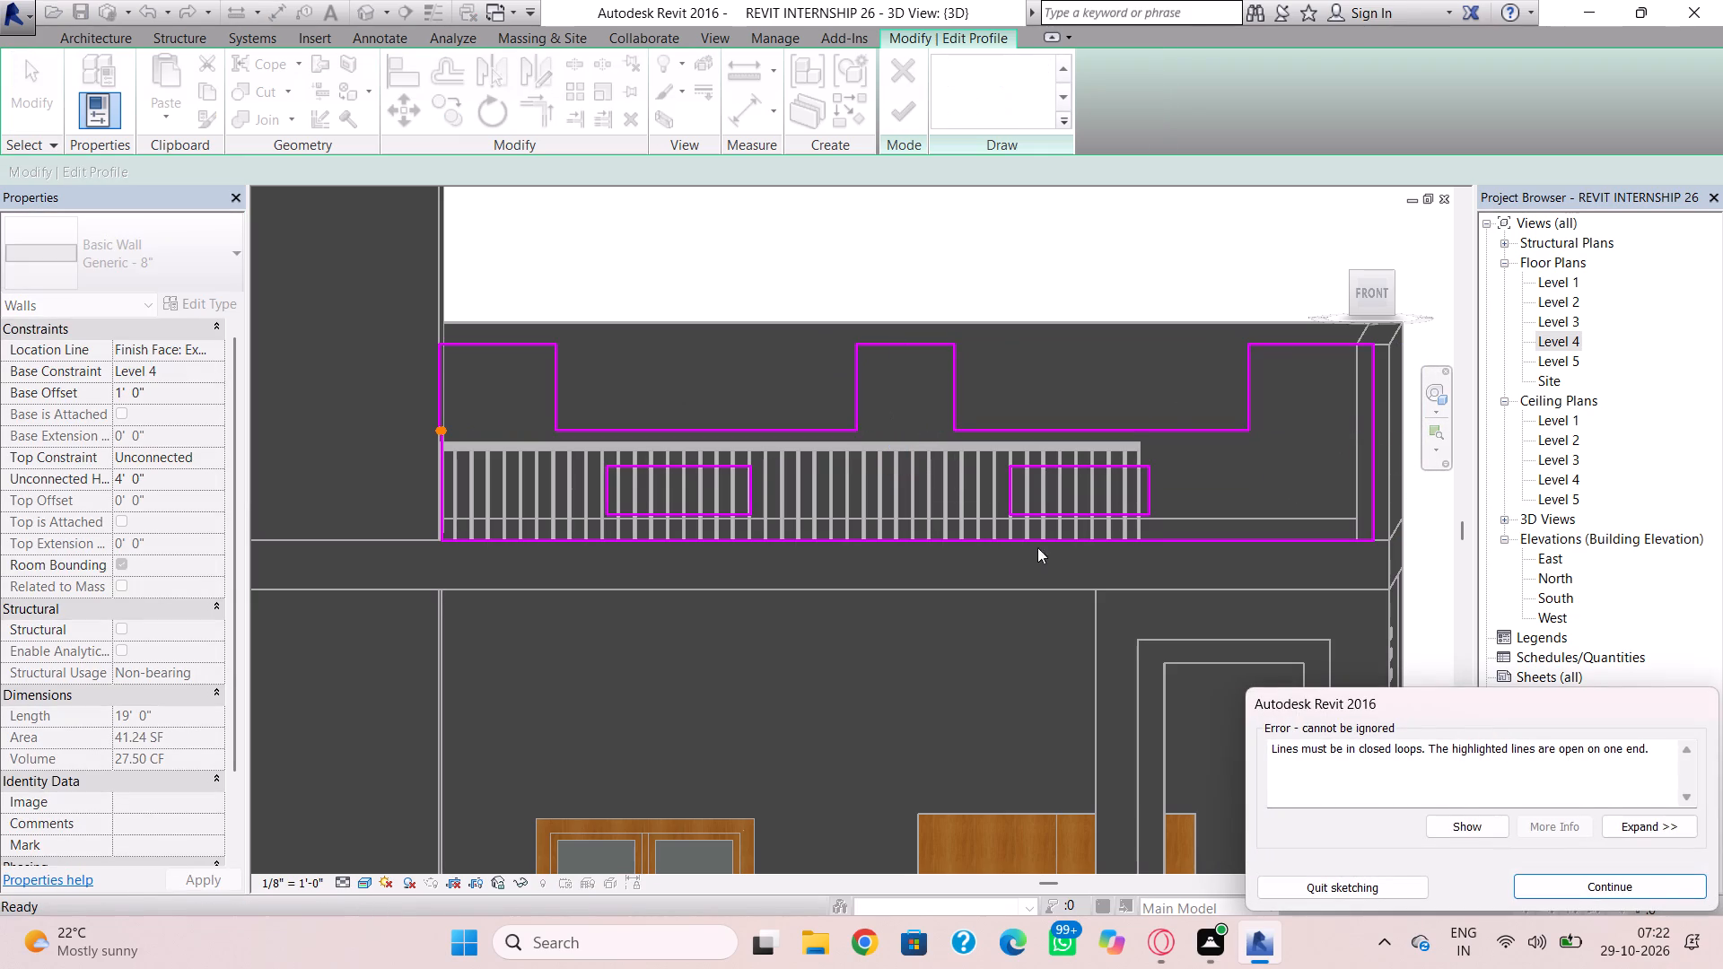
left_click(533, 595)
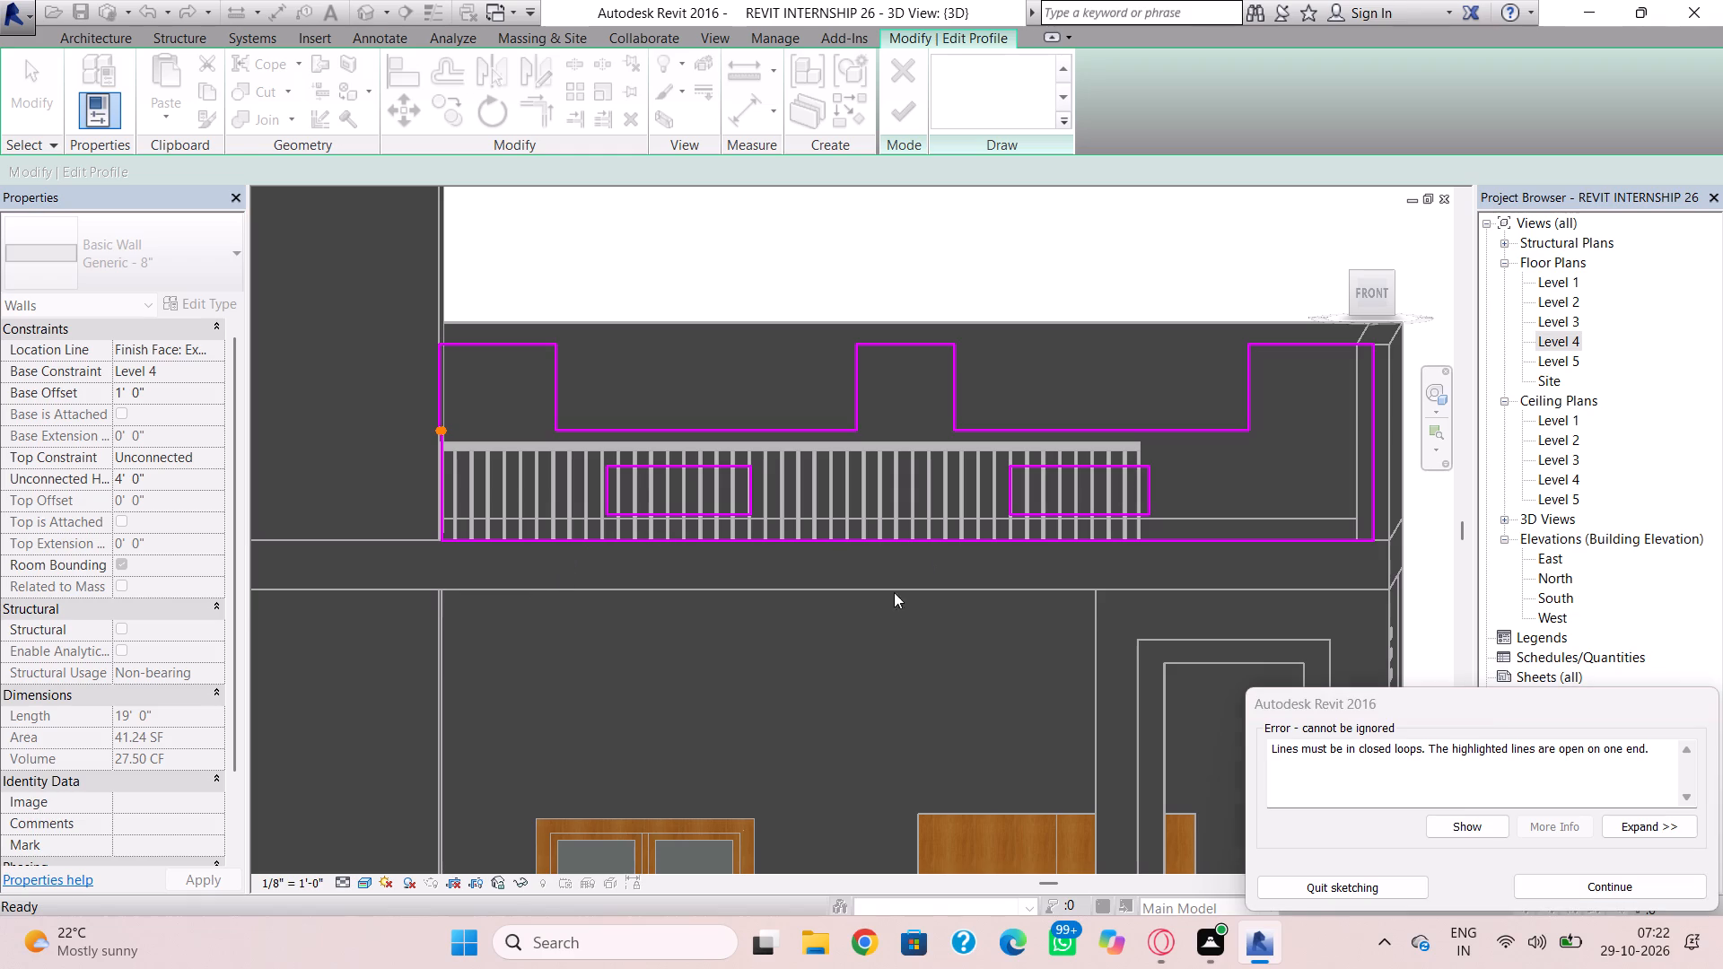
left_click(1558, 886)
scroll(459, 397, "up", 5)
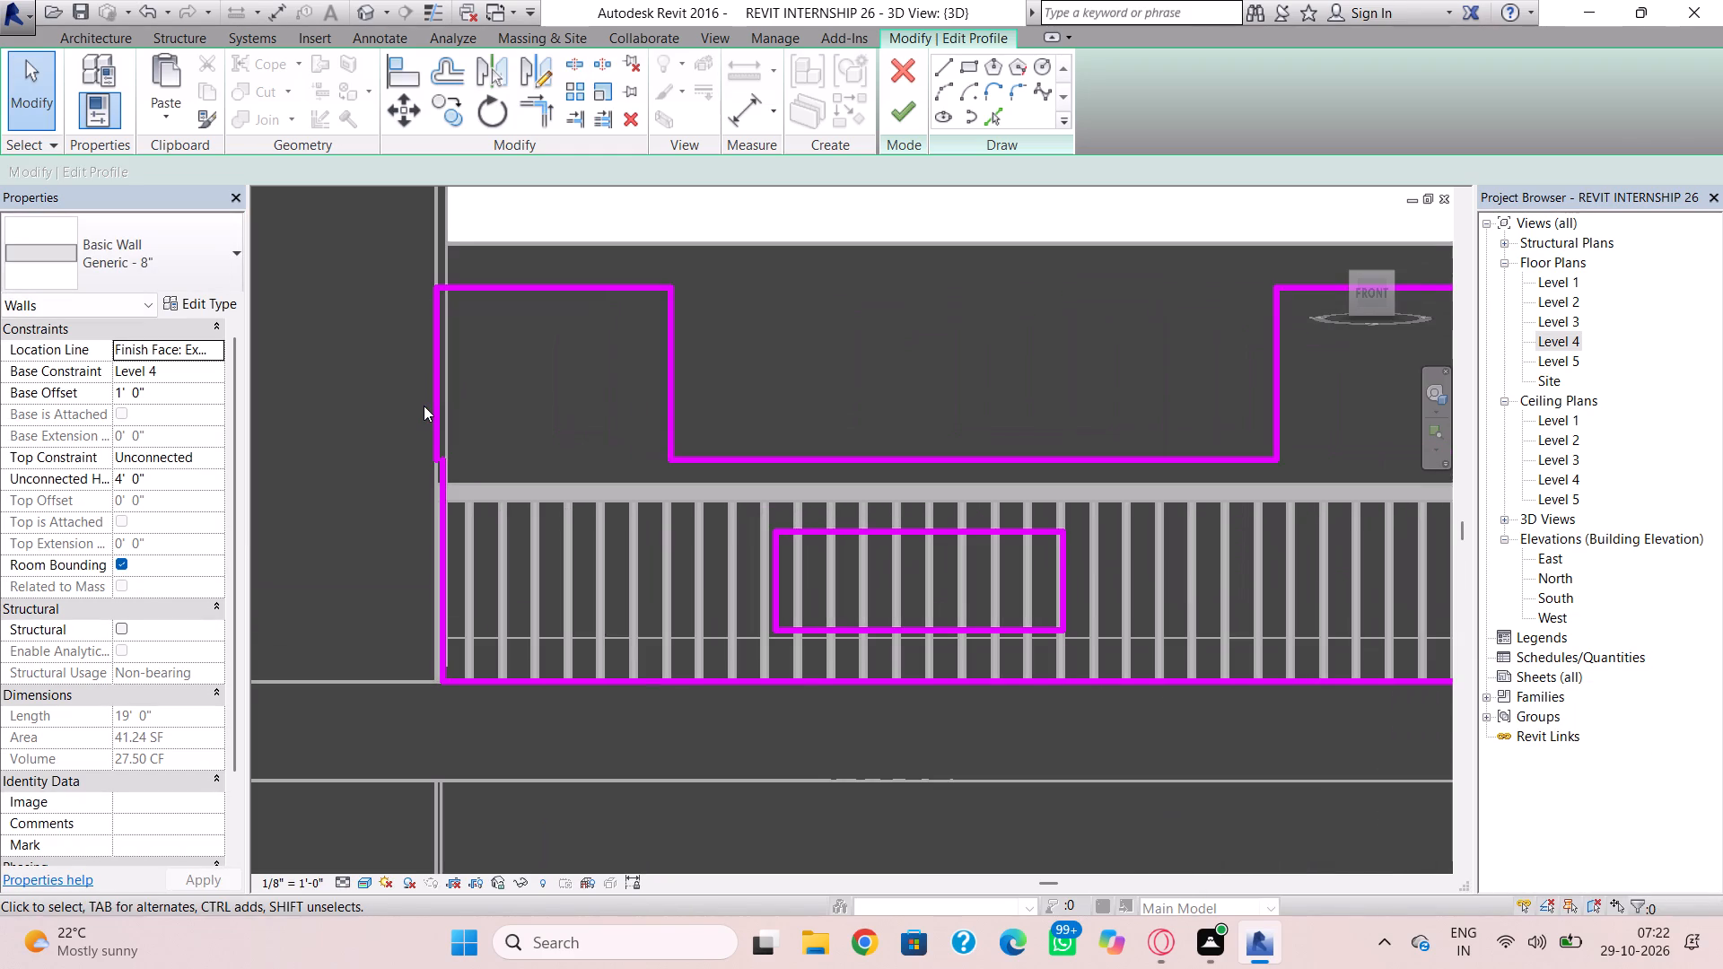
left_click(439, 410)
key("Delete")
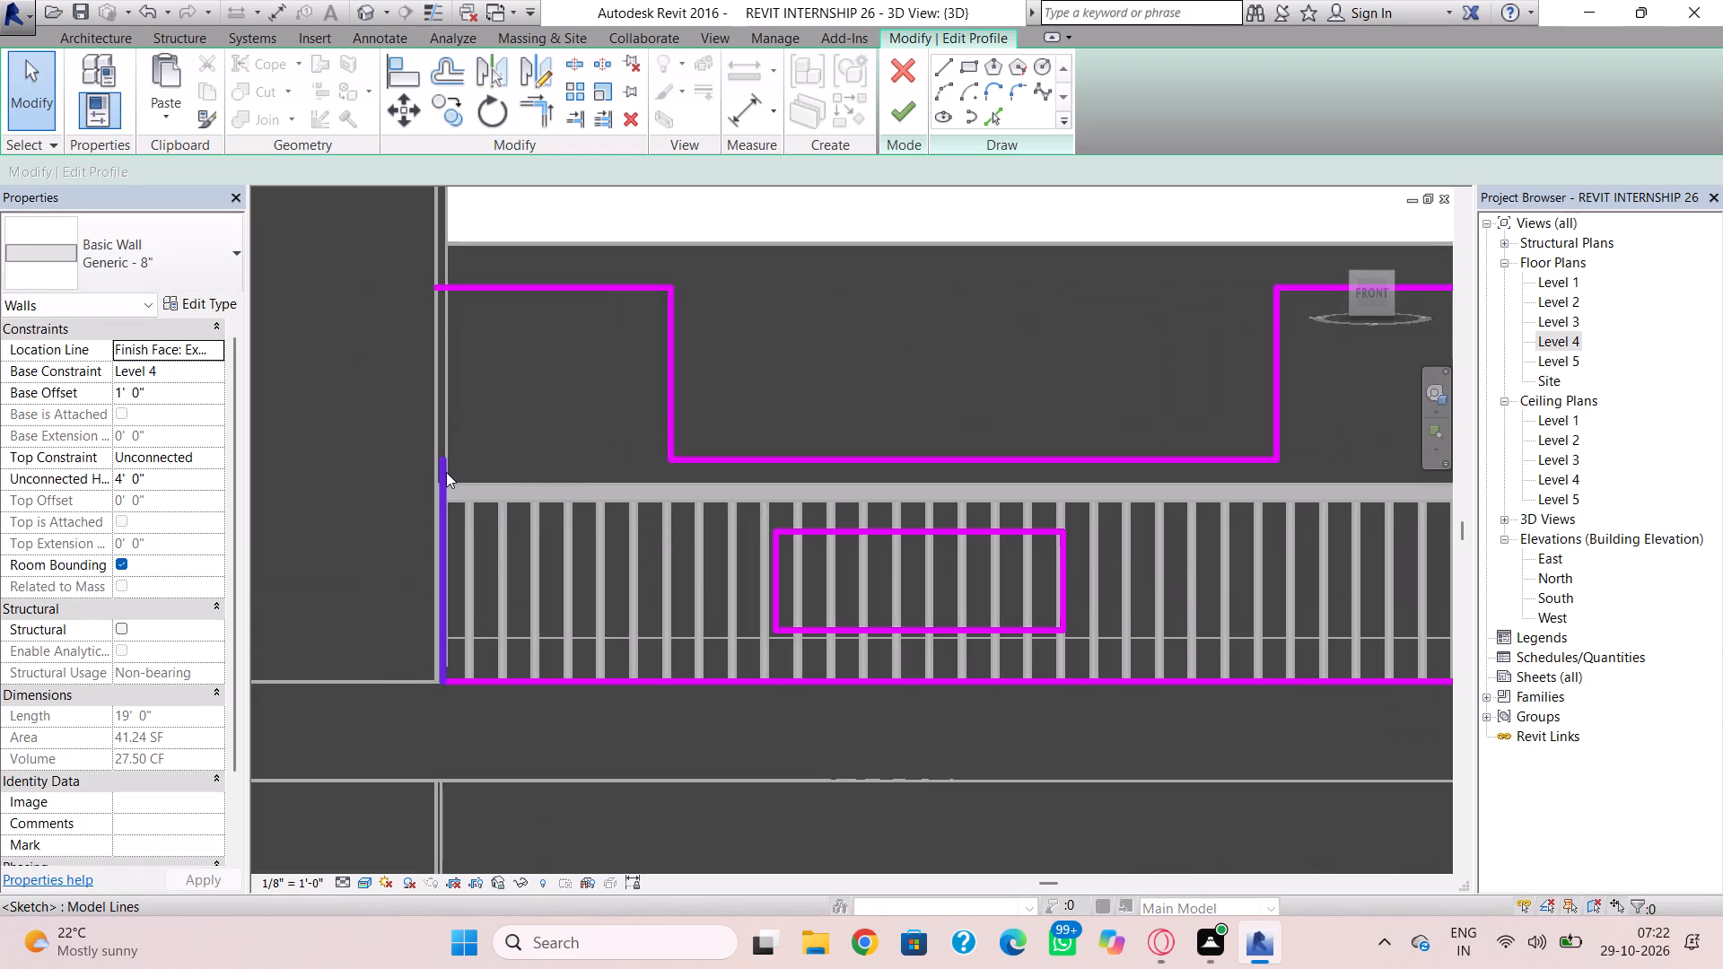
left_click(446, 472)
left_click_drag(443, 456, 452, 288)
left_click(487, 363)
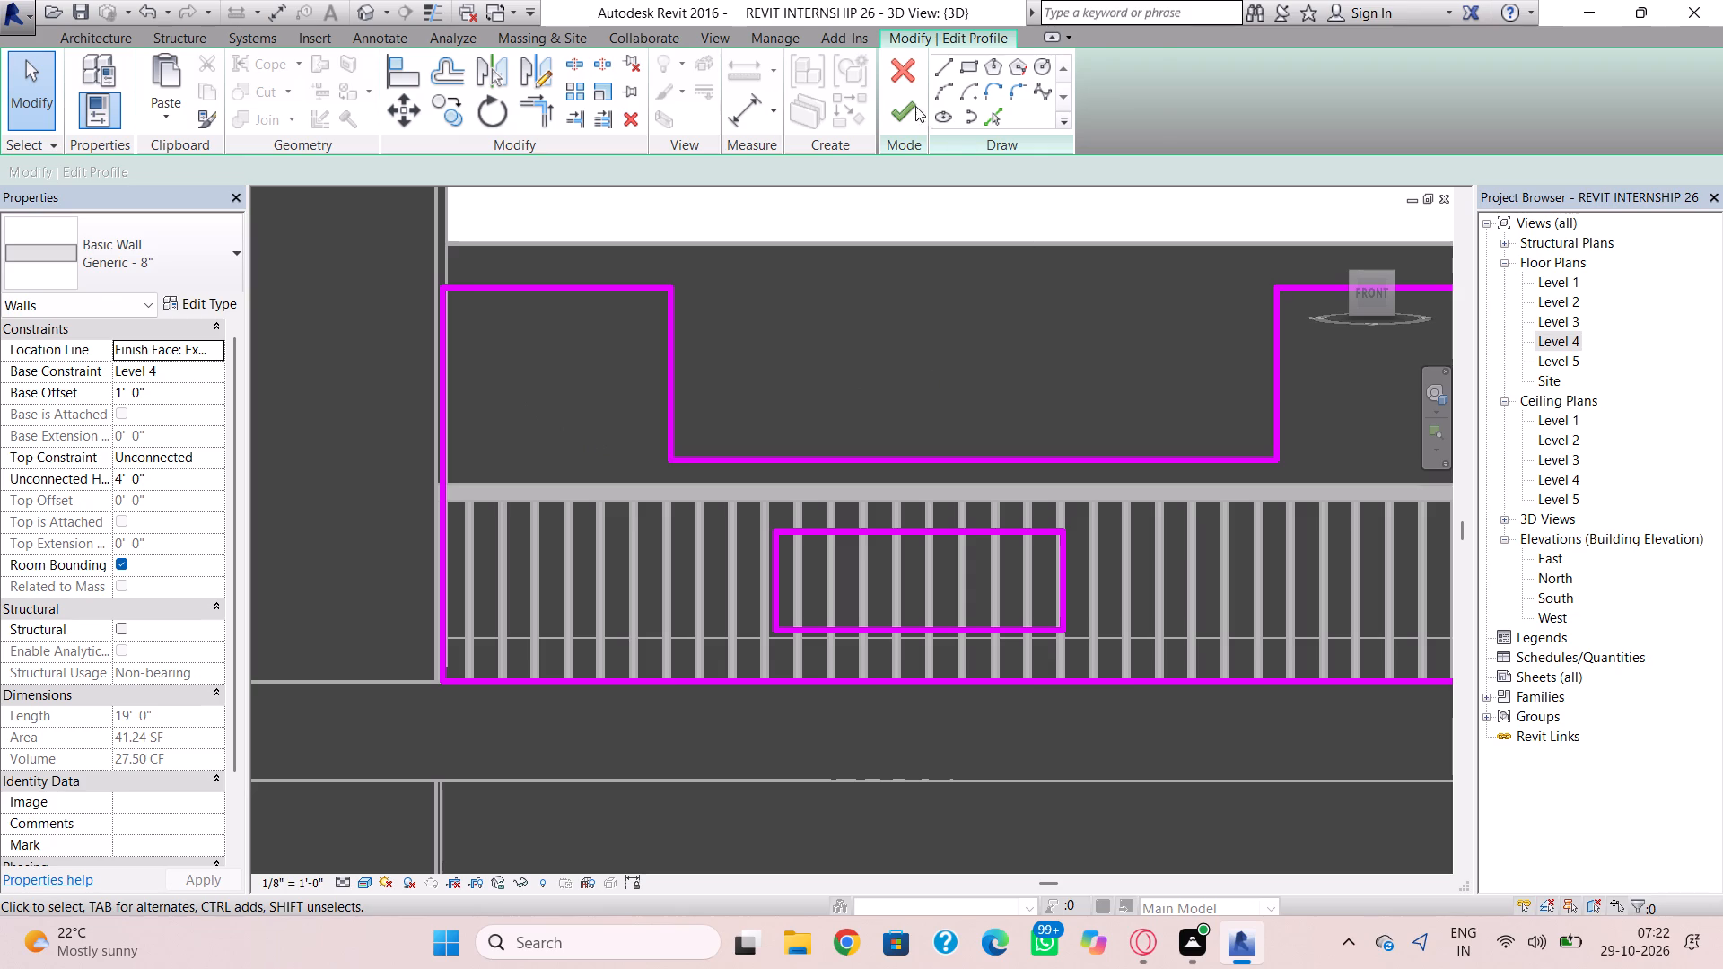
left_click(899, 98)
scroll(1126, 412, "down", 2)
middle_click_drag(1106, 409, 1028, 396)
left_click(1011, 373)
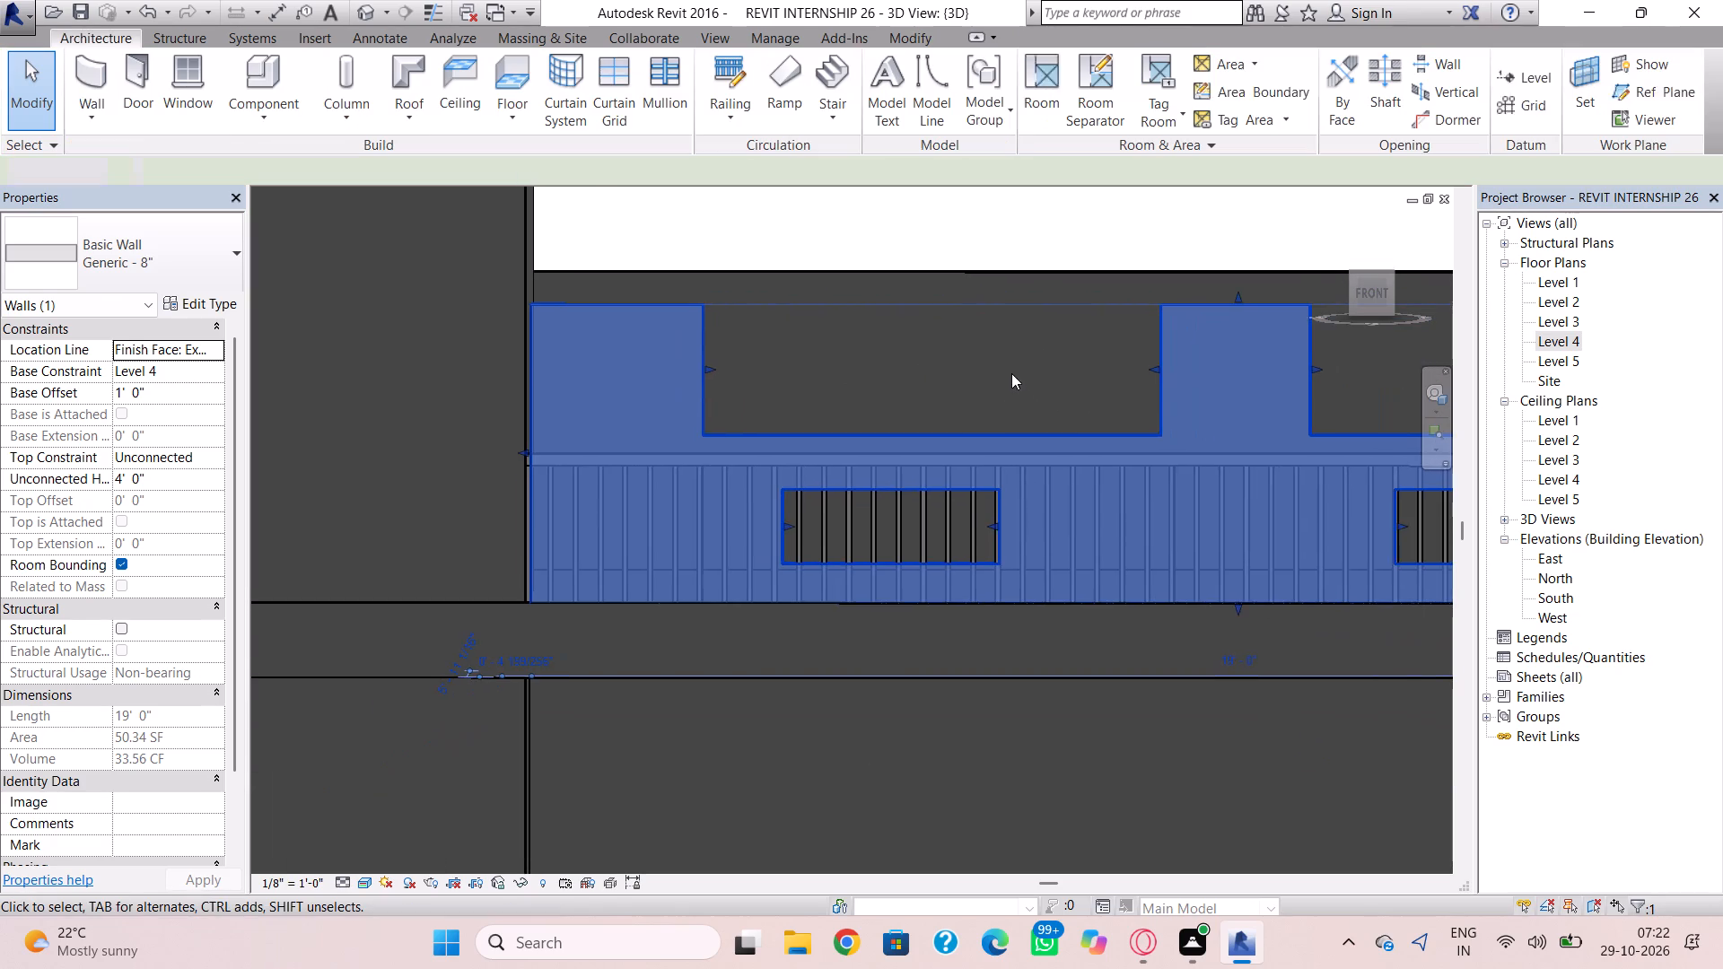
Delete the existing Level 4 railing running behind the front parapet.
left_click(942, 507)
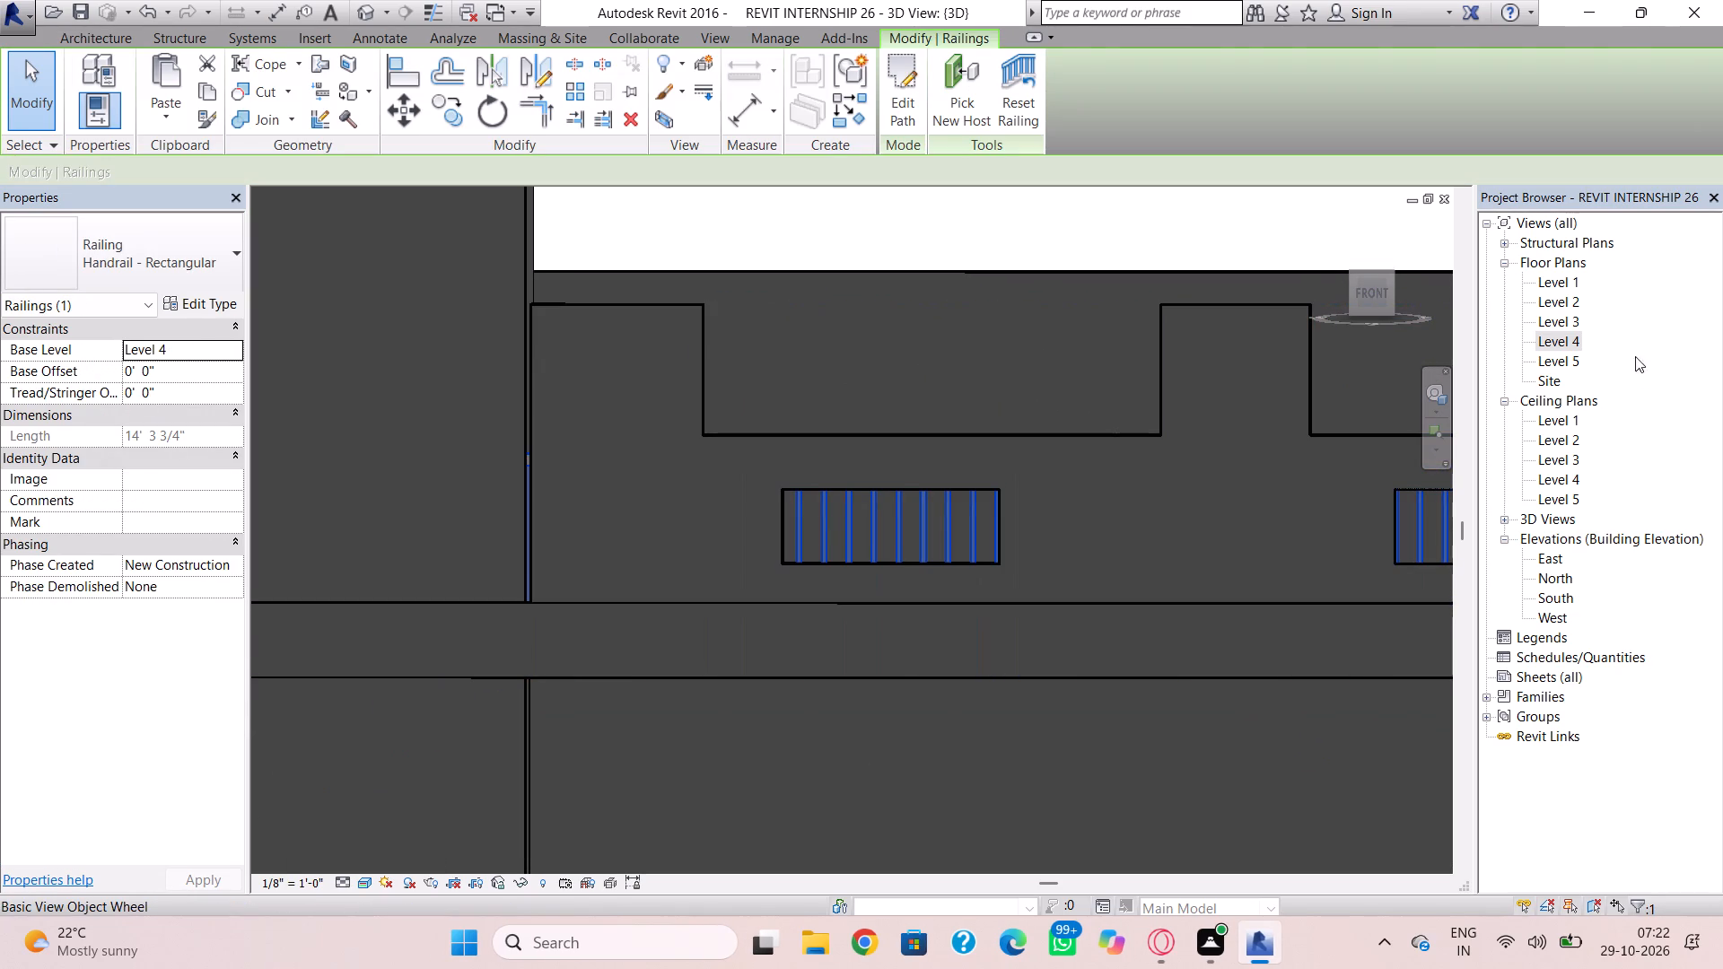
double_click(1568, 344)
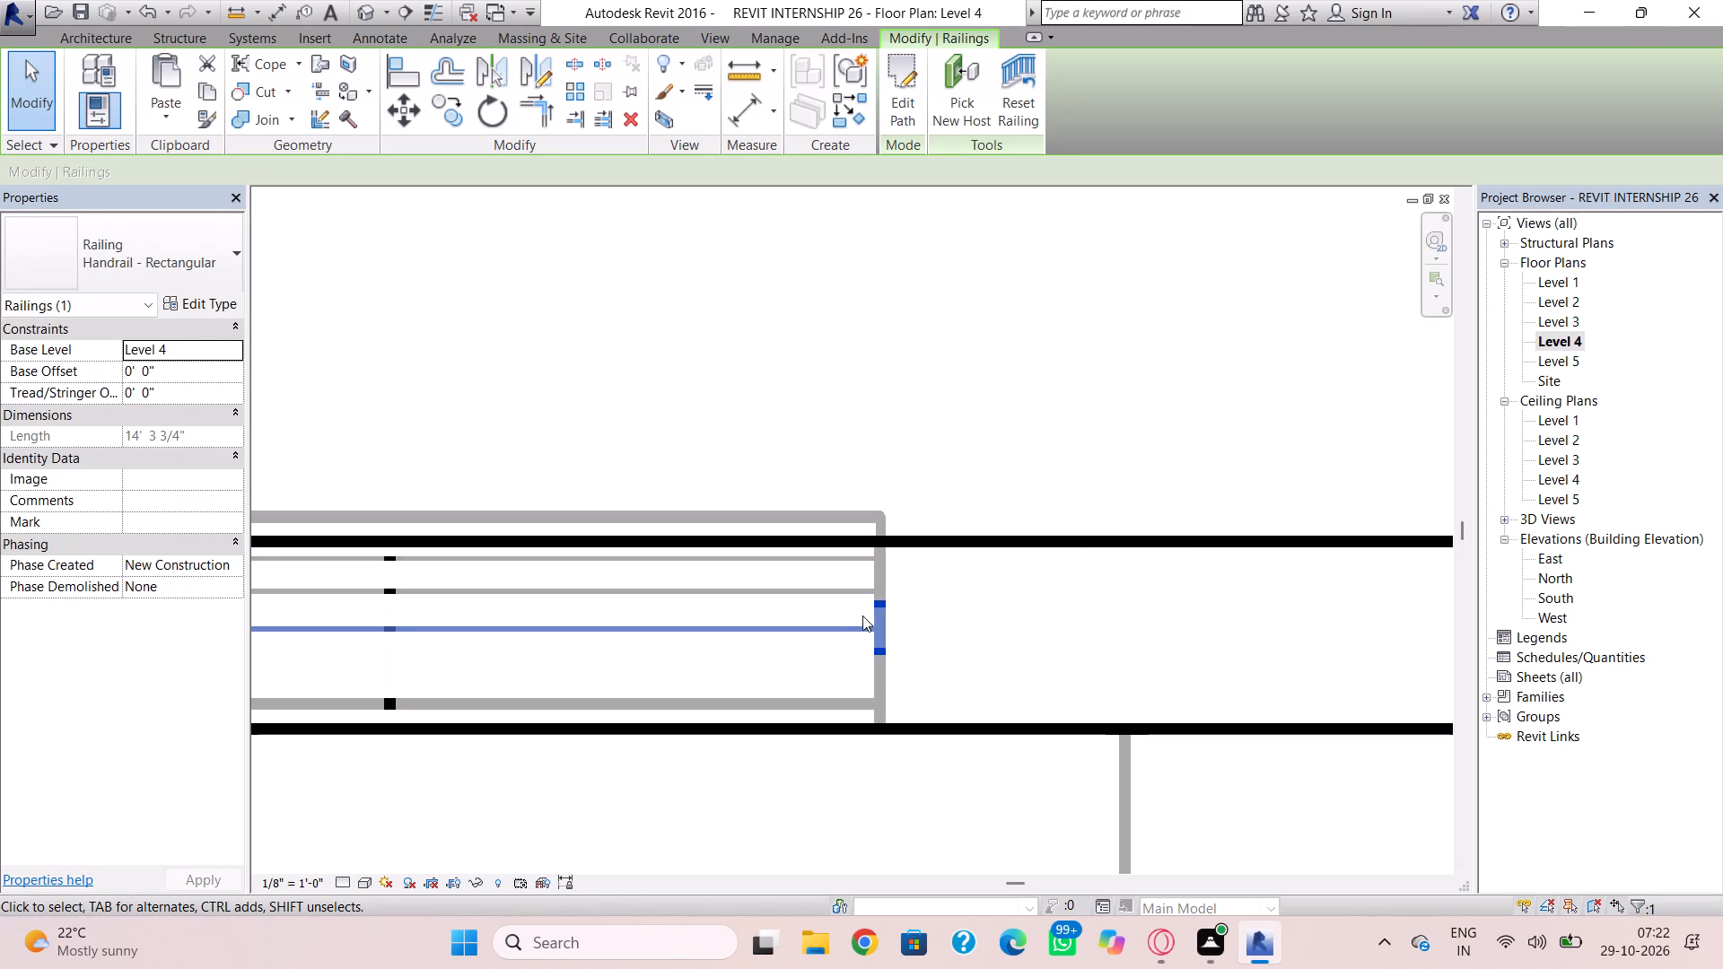
key("Delete")
Start a new Level 4 railing path about 3' 7" long from the inner edge of the raised end beside the taller wall.
scroll(860, 617, "down", 2)
middle_click_drag(860, 617, 1115, 570)
scroll(1103, 572, "down", 1)
scroll(1026, 554, "down", 1)
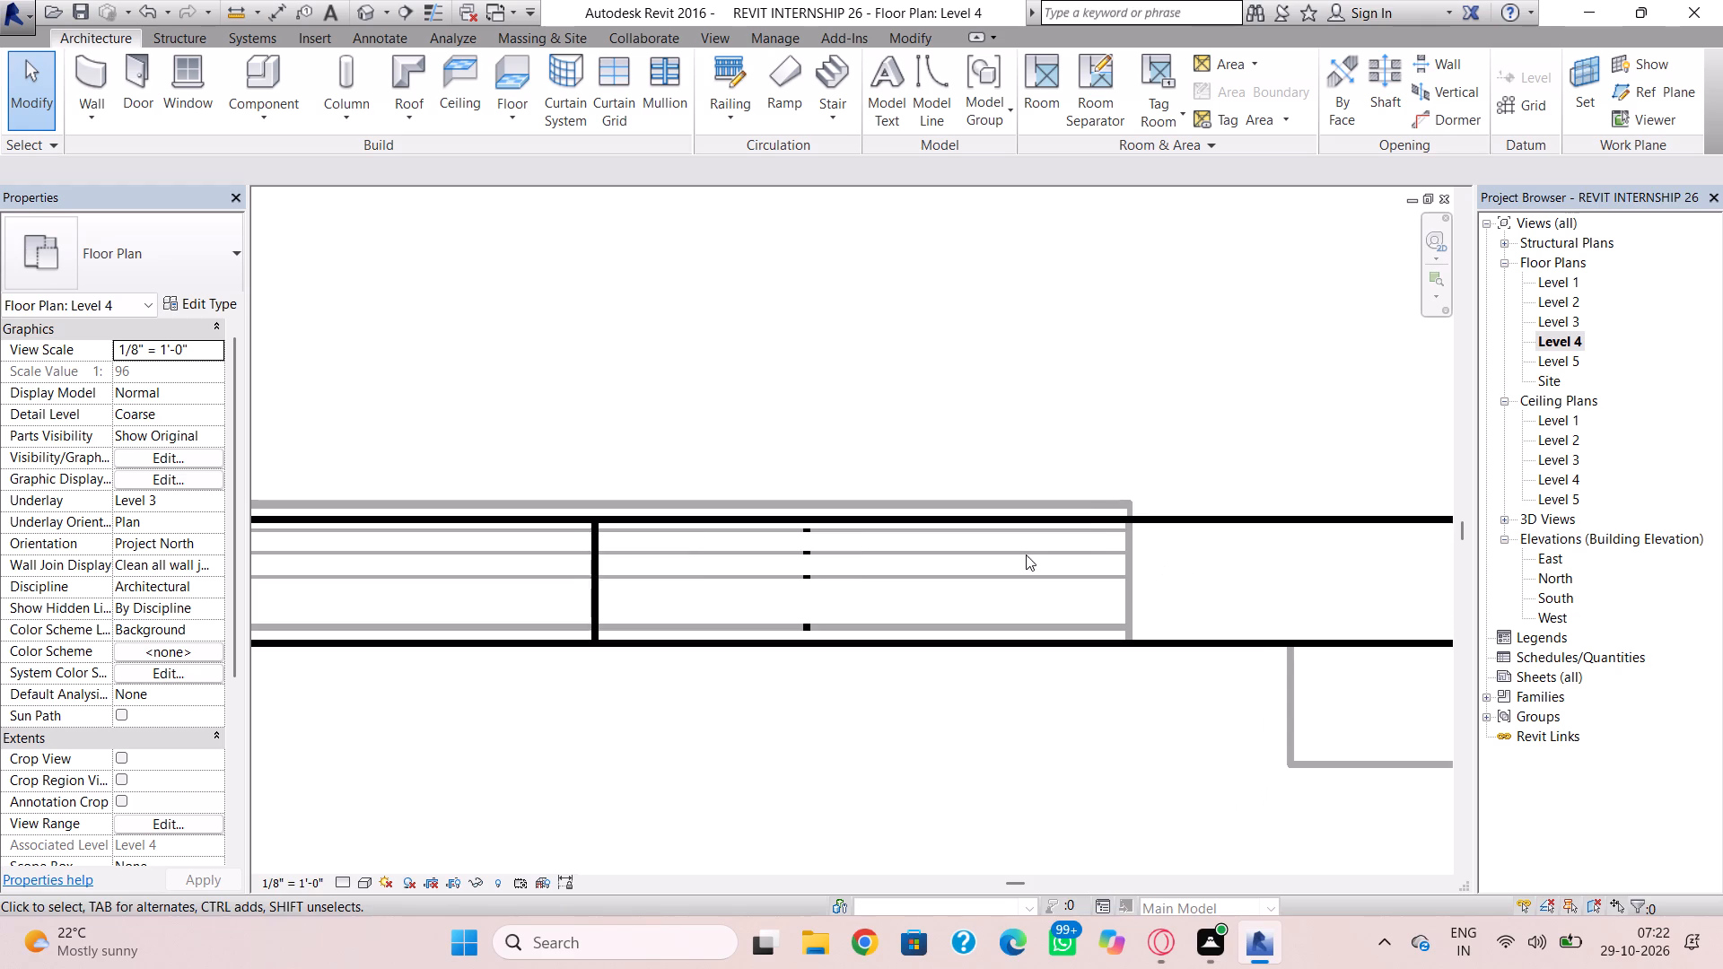
scroll(1026, 554, "down", 5)
middle_click_drag(1015, 559, 1209, 519)
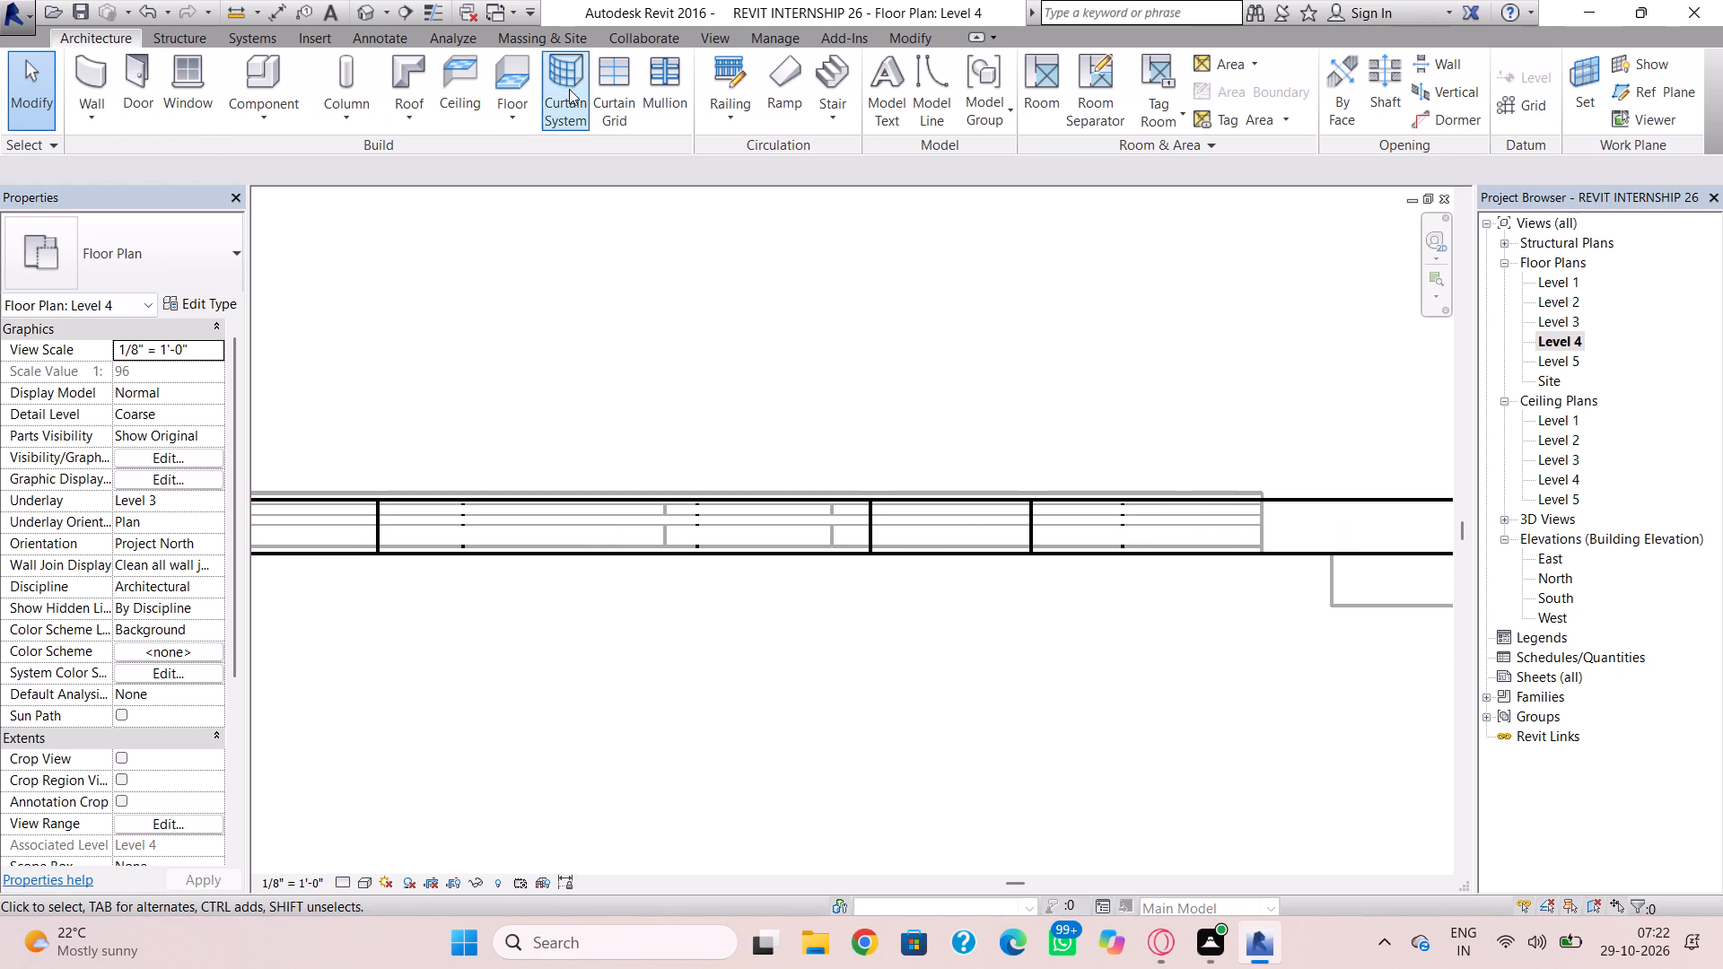
left_click(700, 67)
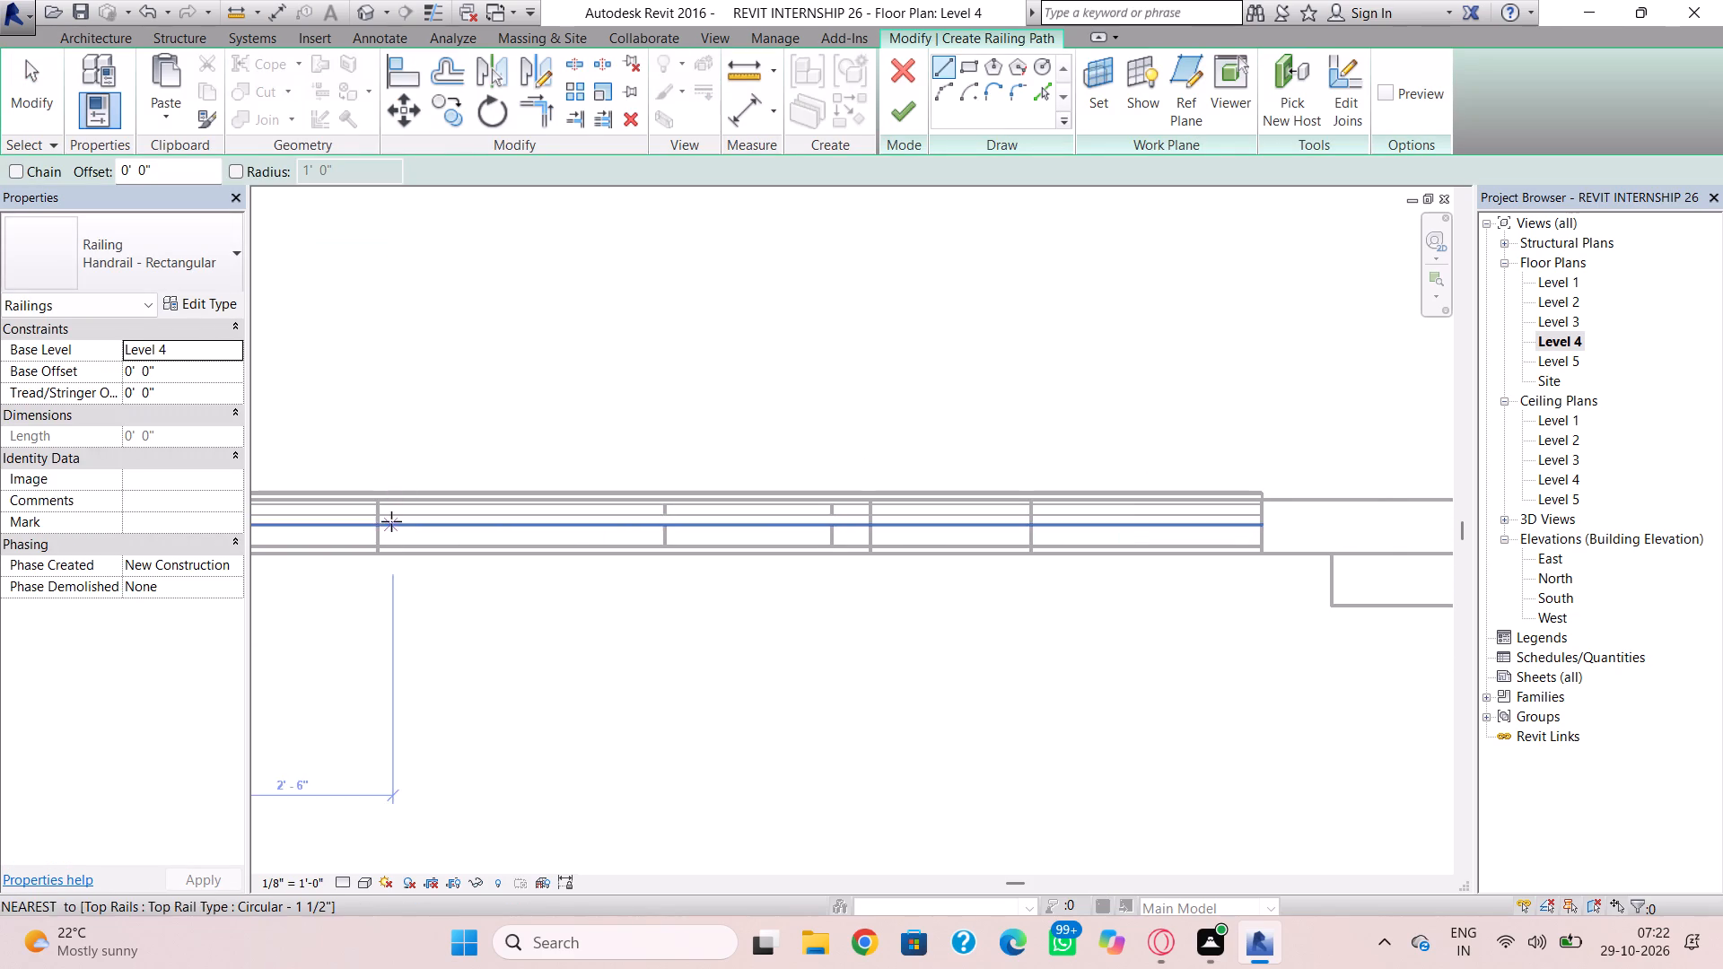
scroll(391, 521, "up", 1)
left_click(377, 528)
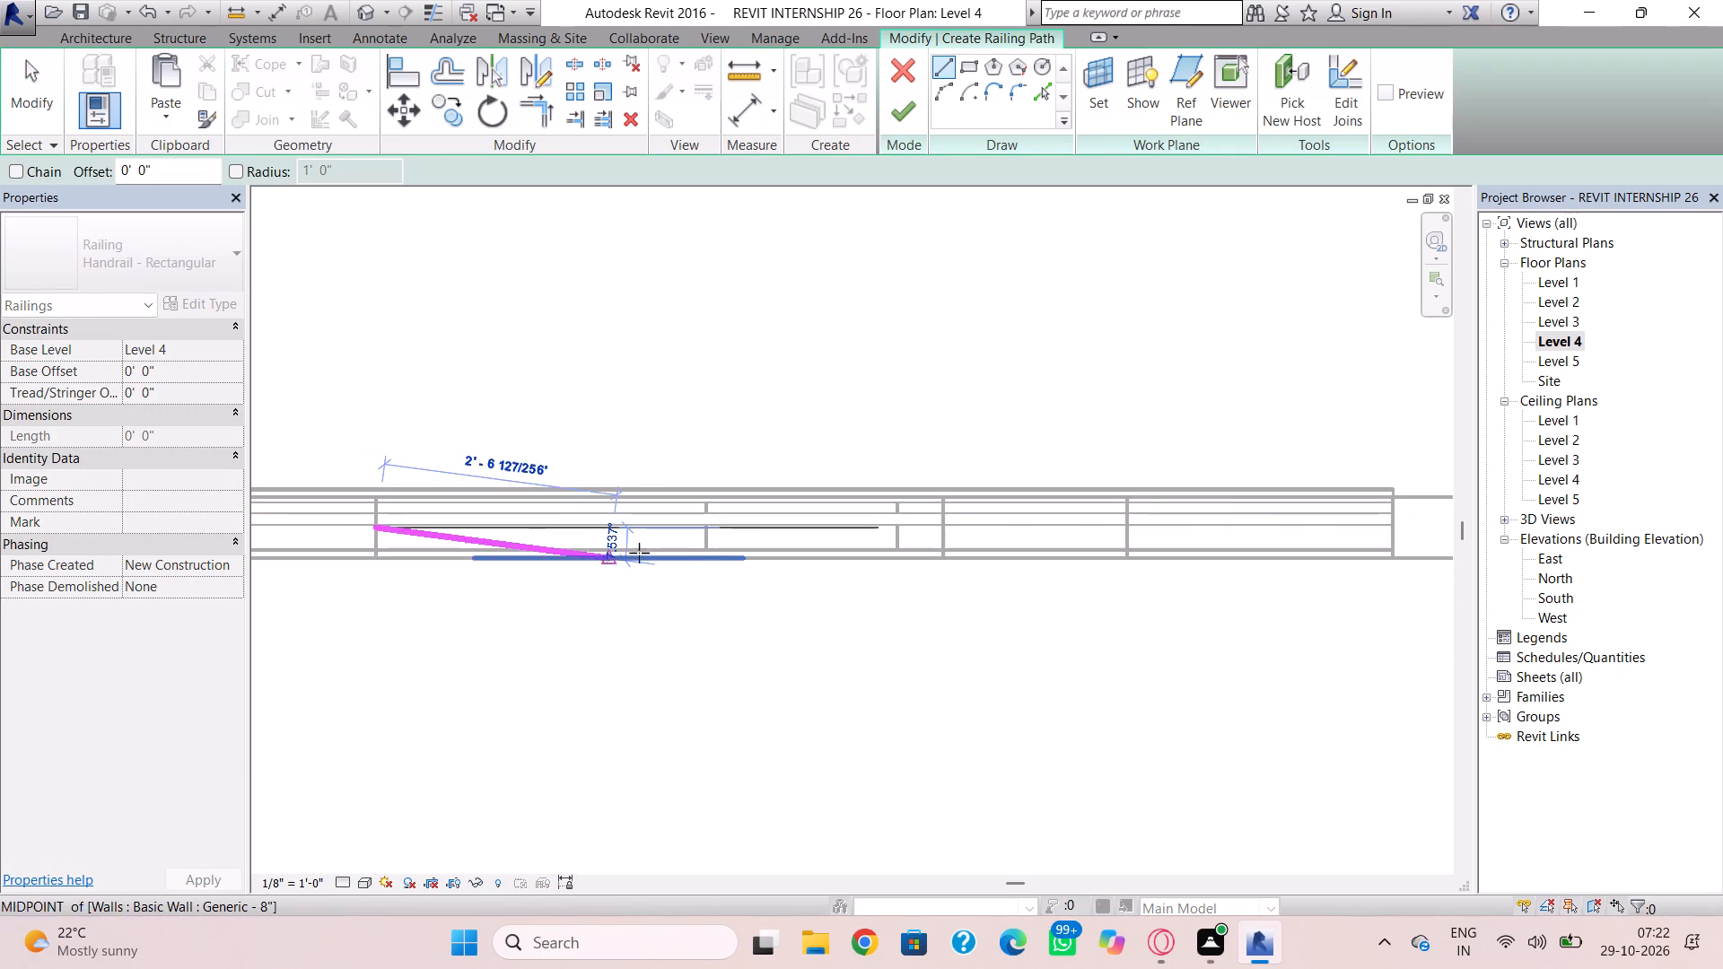
left_click(702, 533)
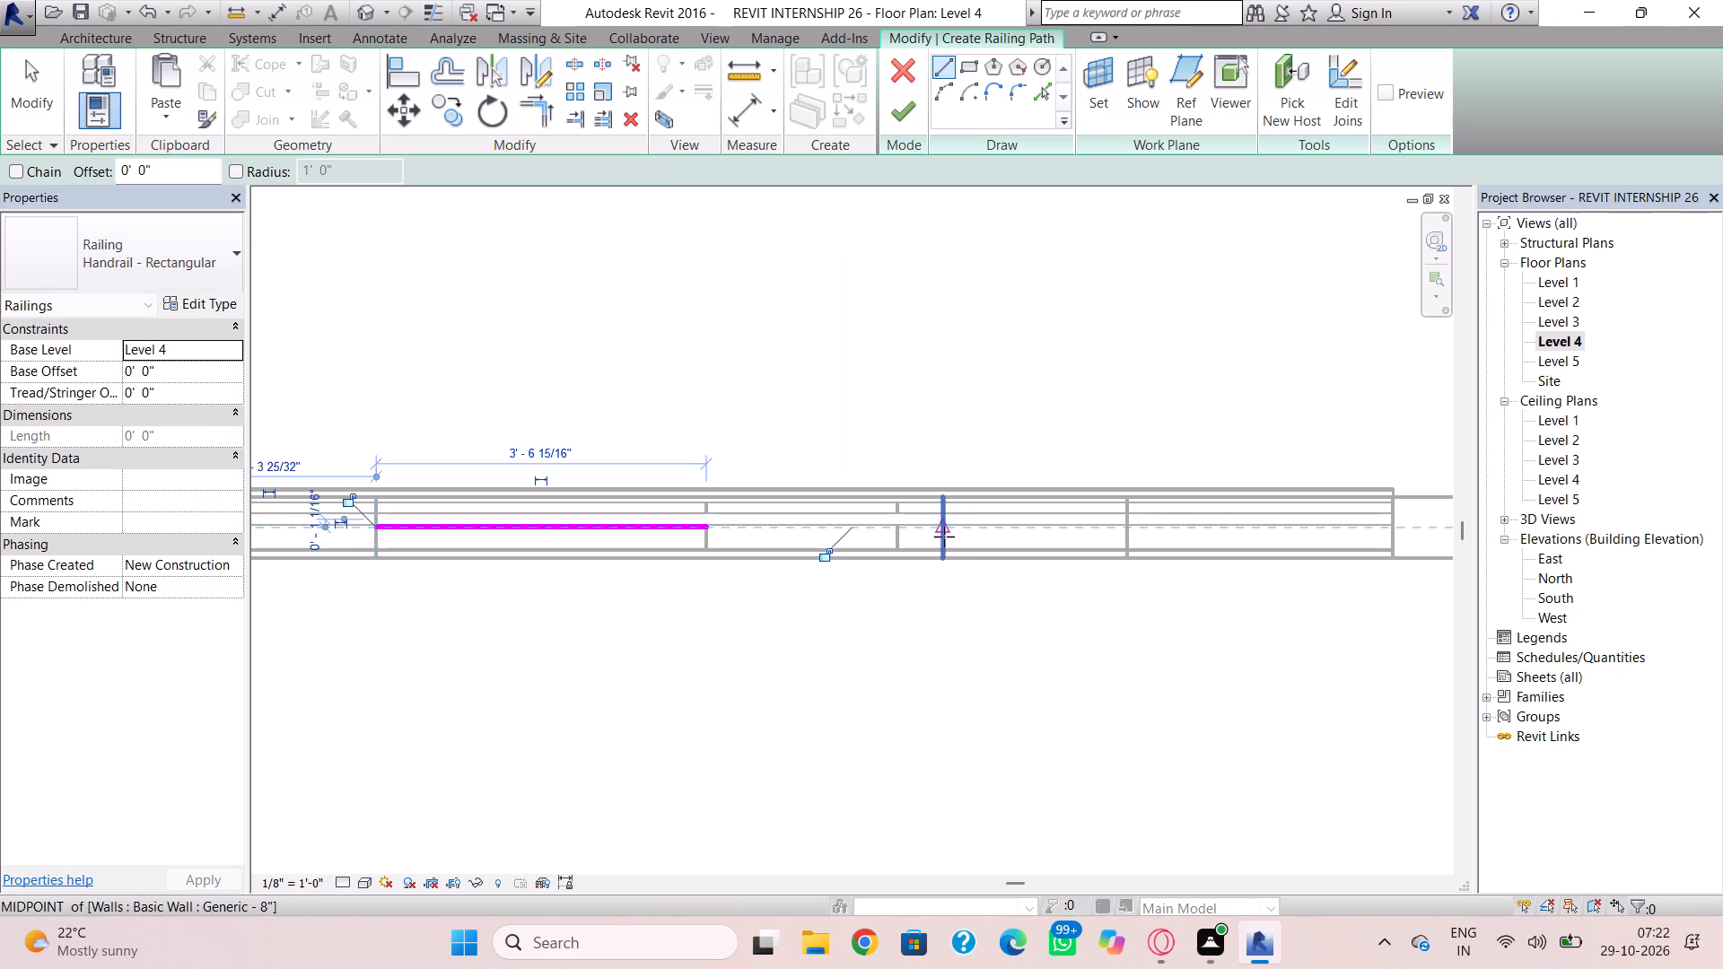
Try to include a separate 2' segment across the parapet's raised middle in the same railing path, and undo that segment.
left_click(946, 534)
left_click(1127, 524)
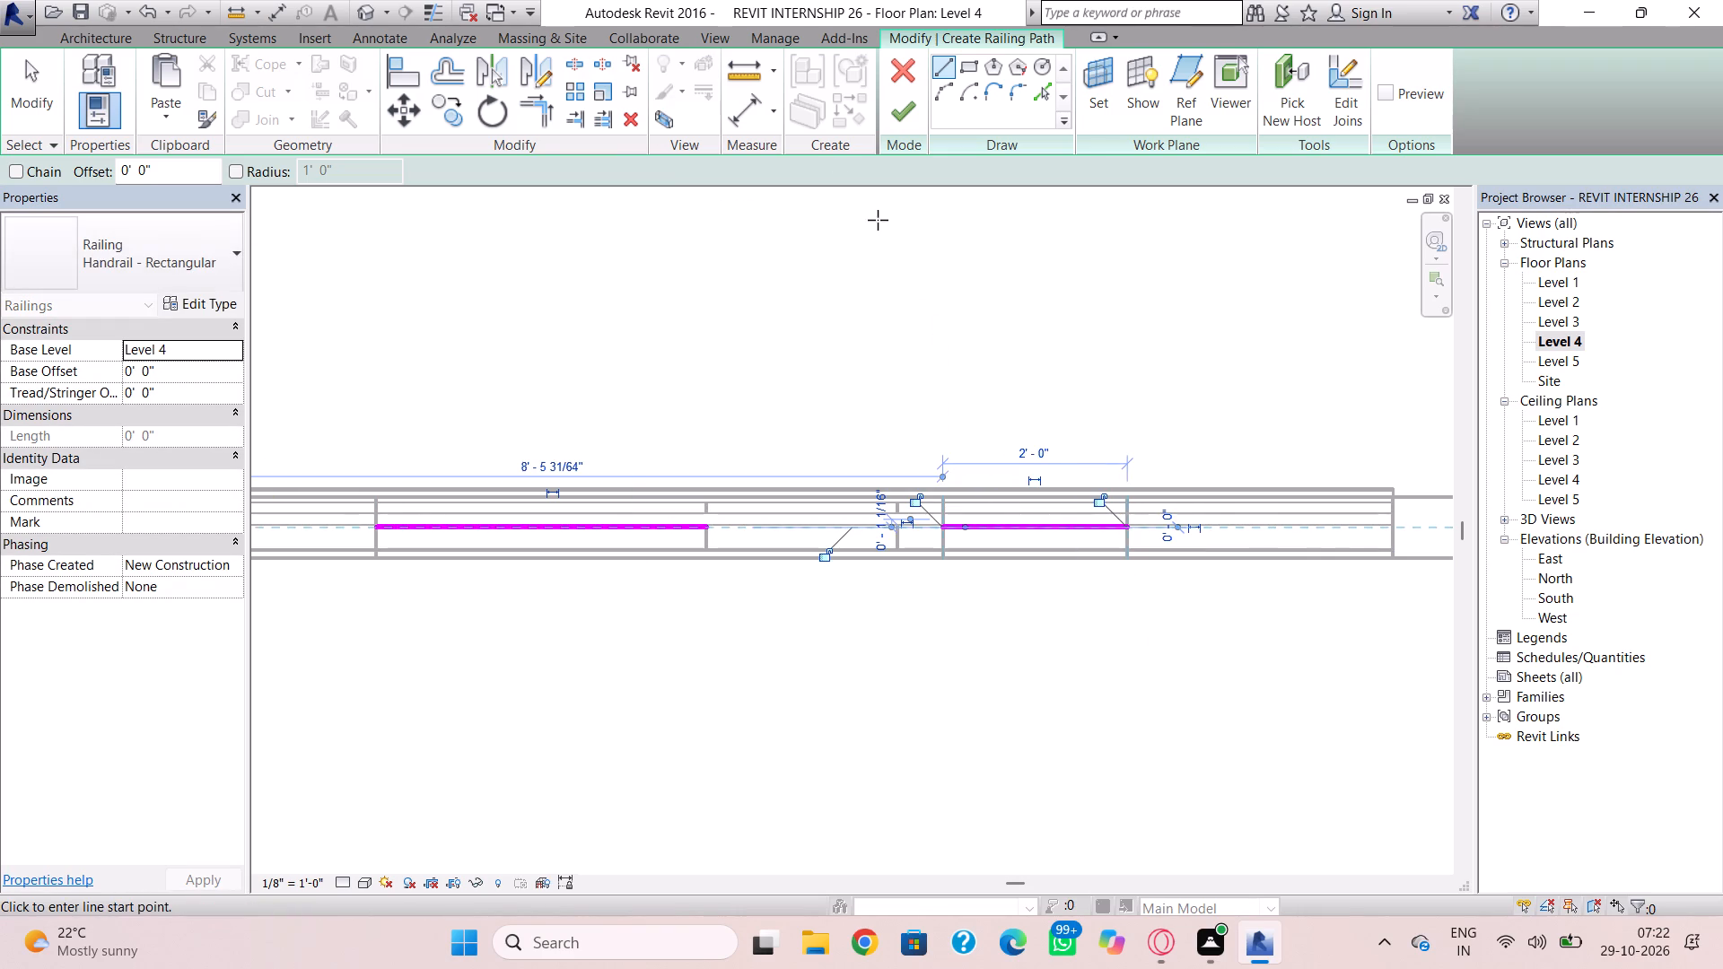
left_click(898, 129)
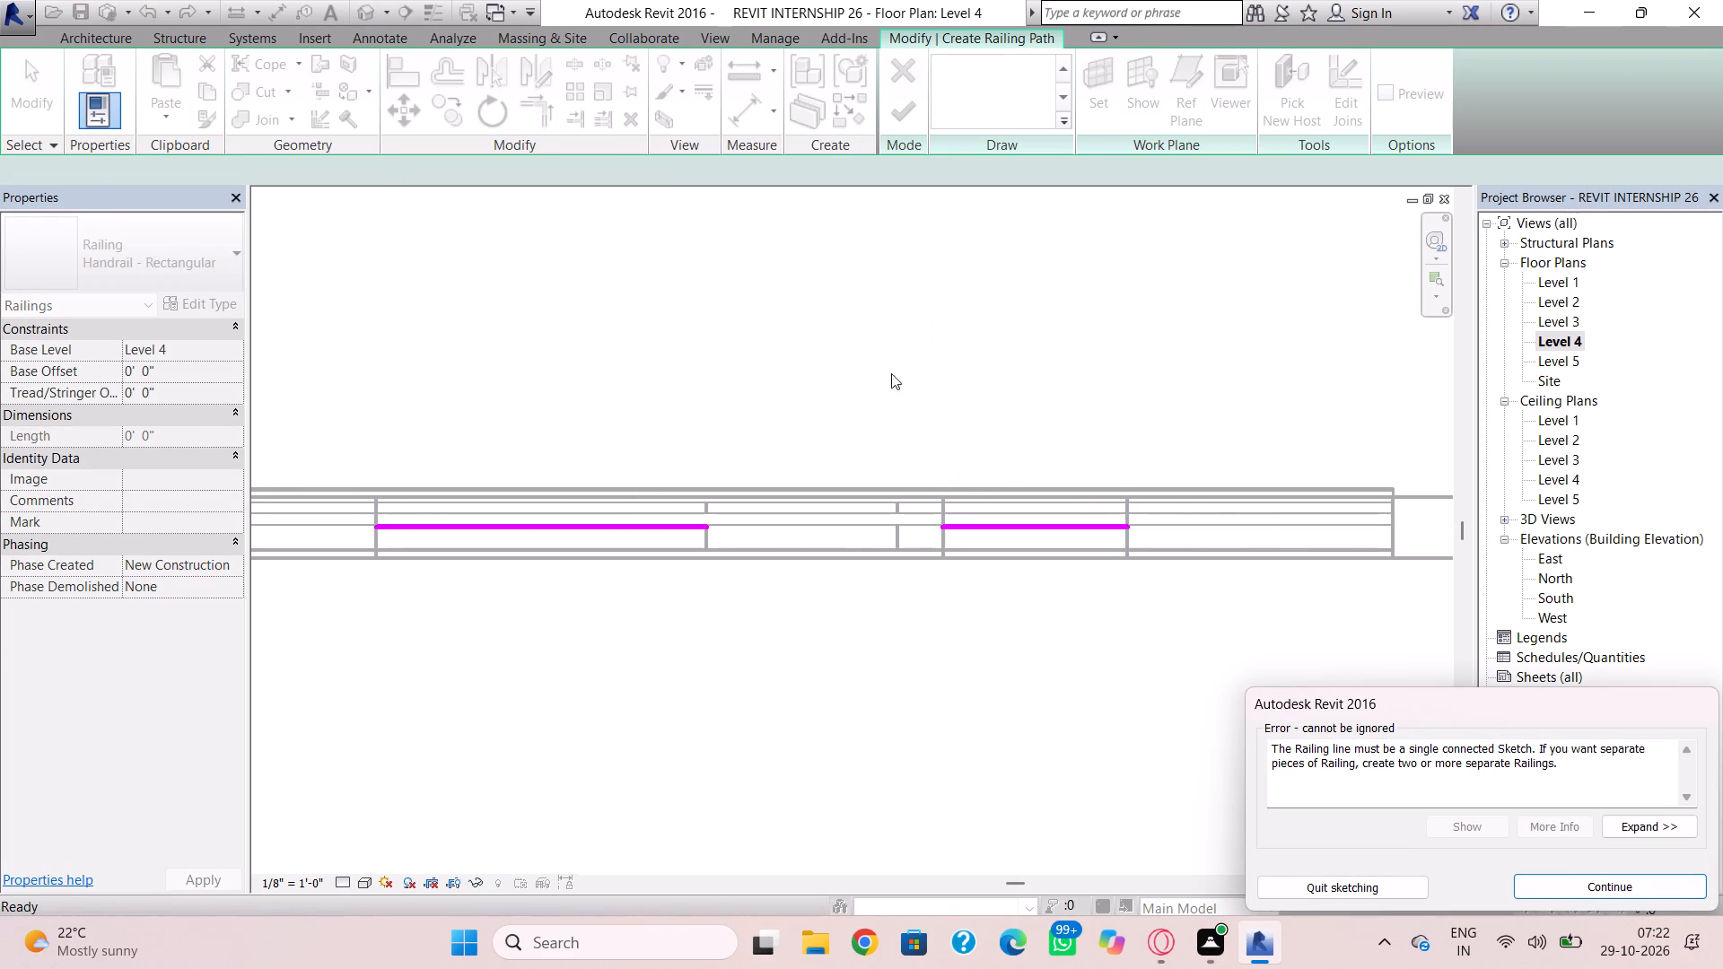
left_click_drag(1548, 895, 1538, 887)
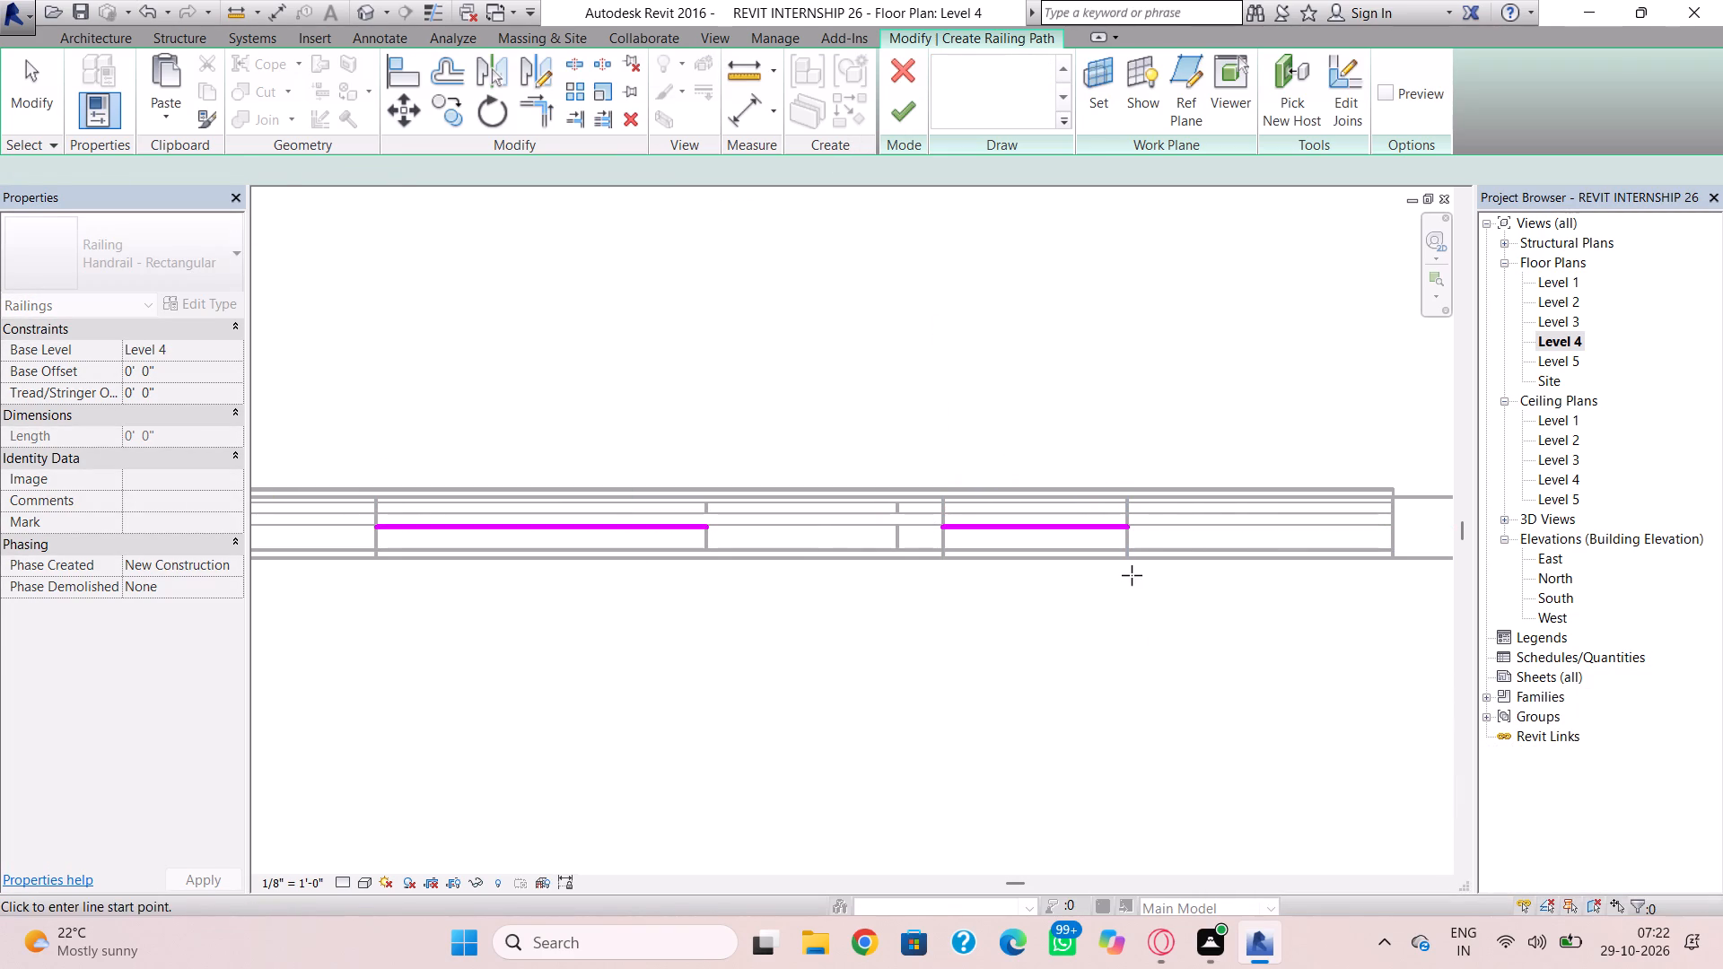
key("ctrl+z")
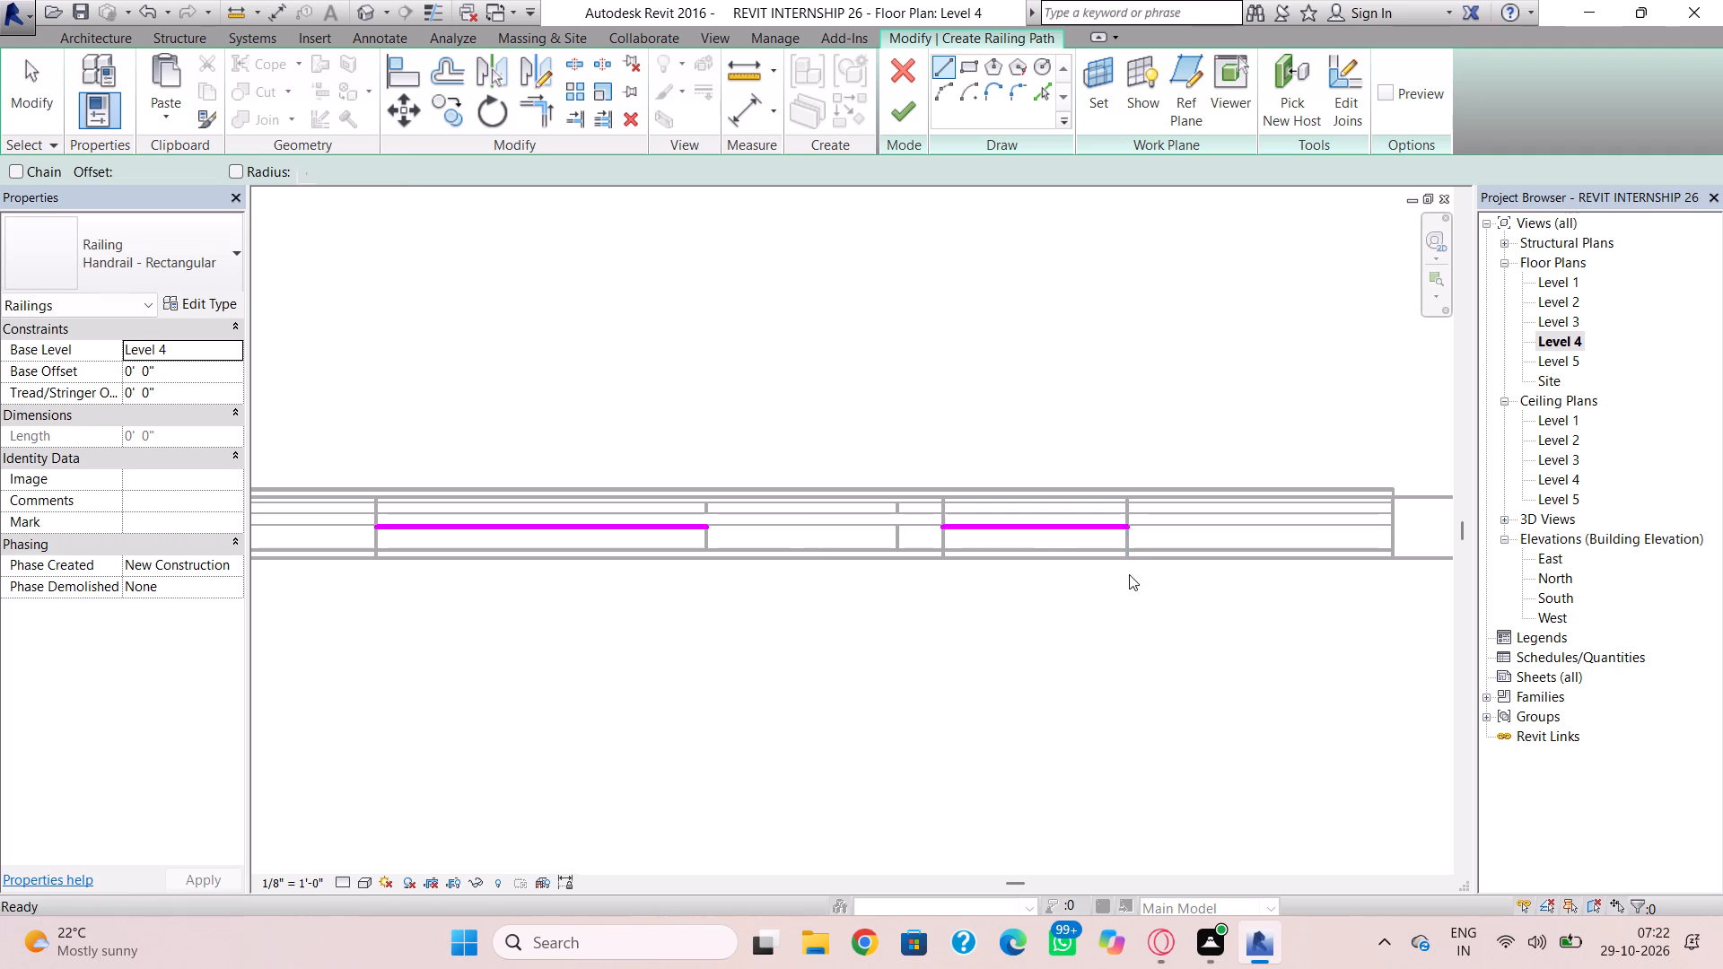
Finish the railing path with only the segment beside the taller wall.
left_click(910, 106)
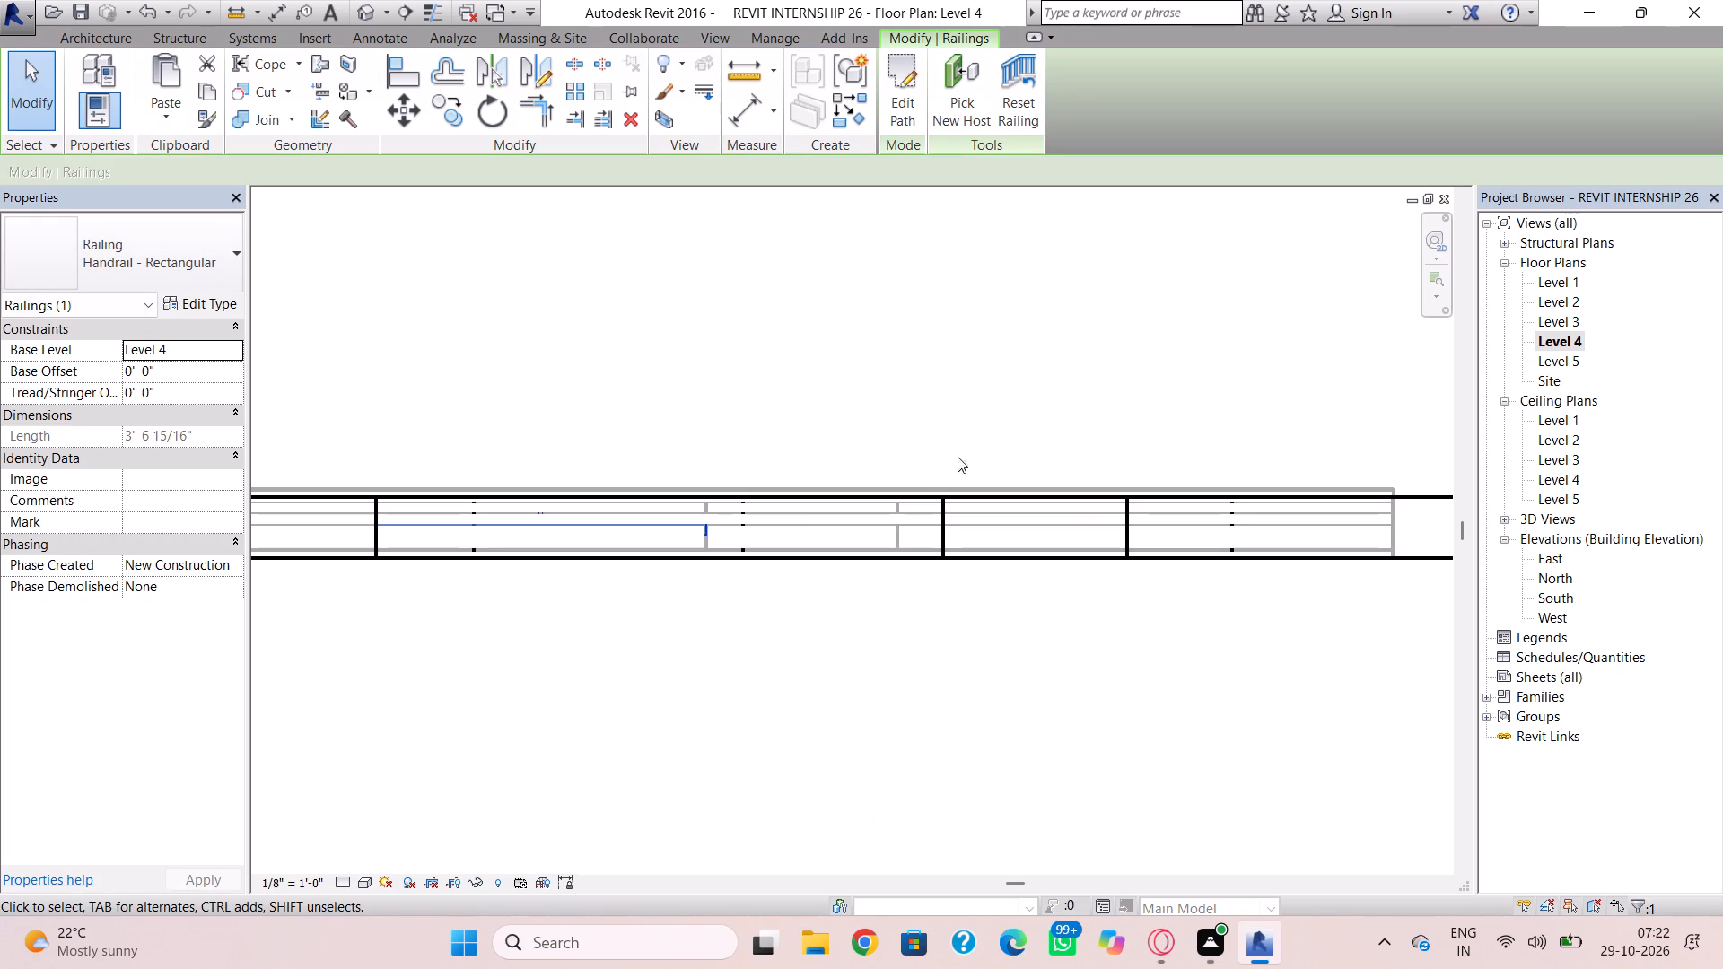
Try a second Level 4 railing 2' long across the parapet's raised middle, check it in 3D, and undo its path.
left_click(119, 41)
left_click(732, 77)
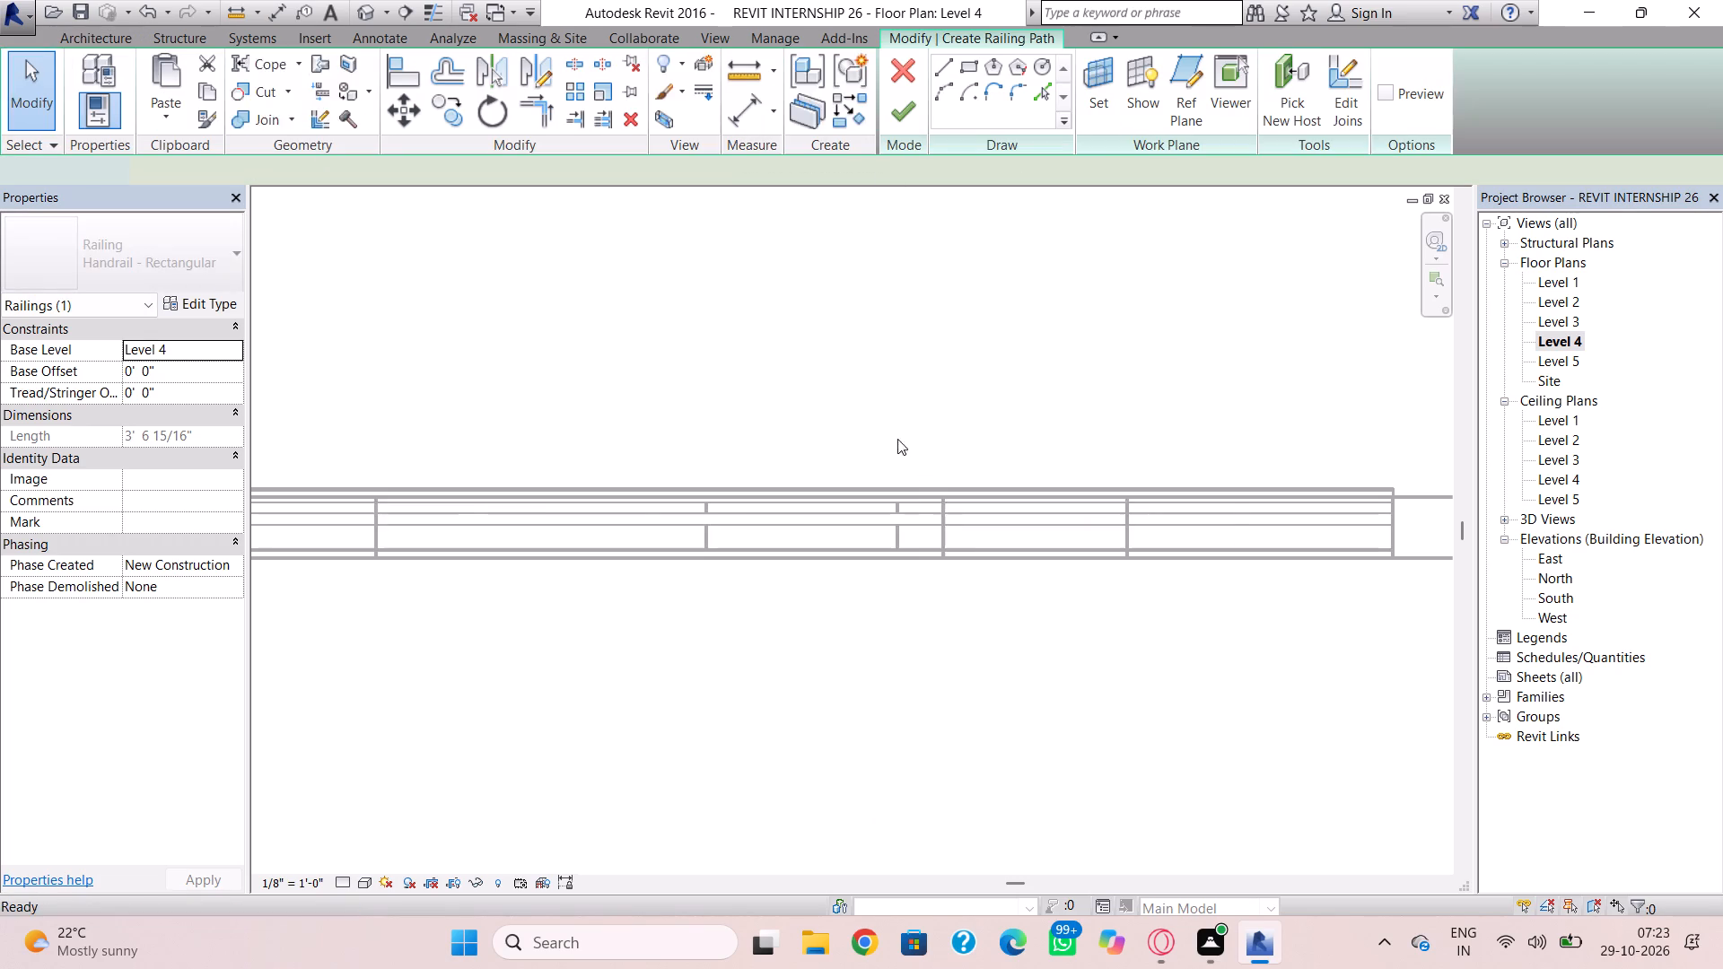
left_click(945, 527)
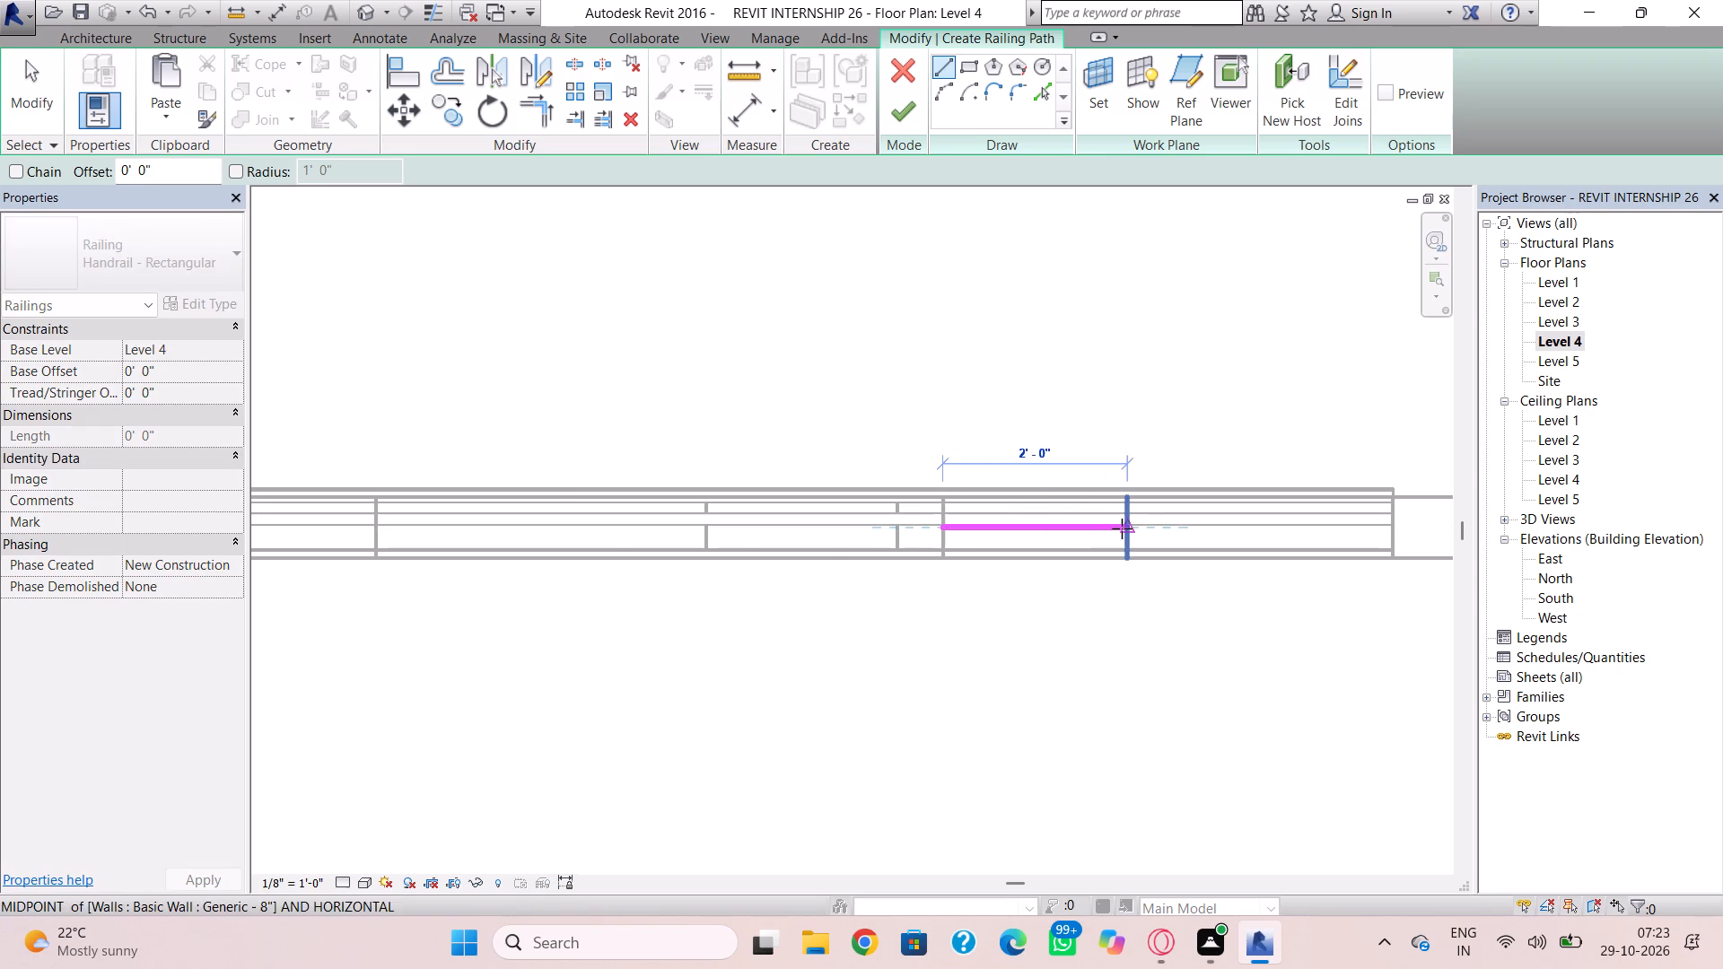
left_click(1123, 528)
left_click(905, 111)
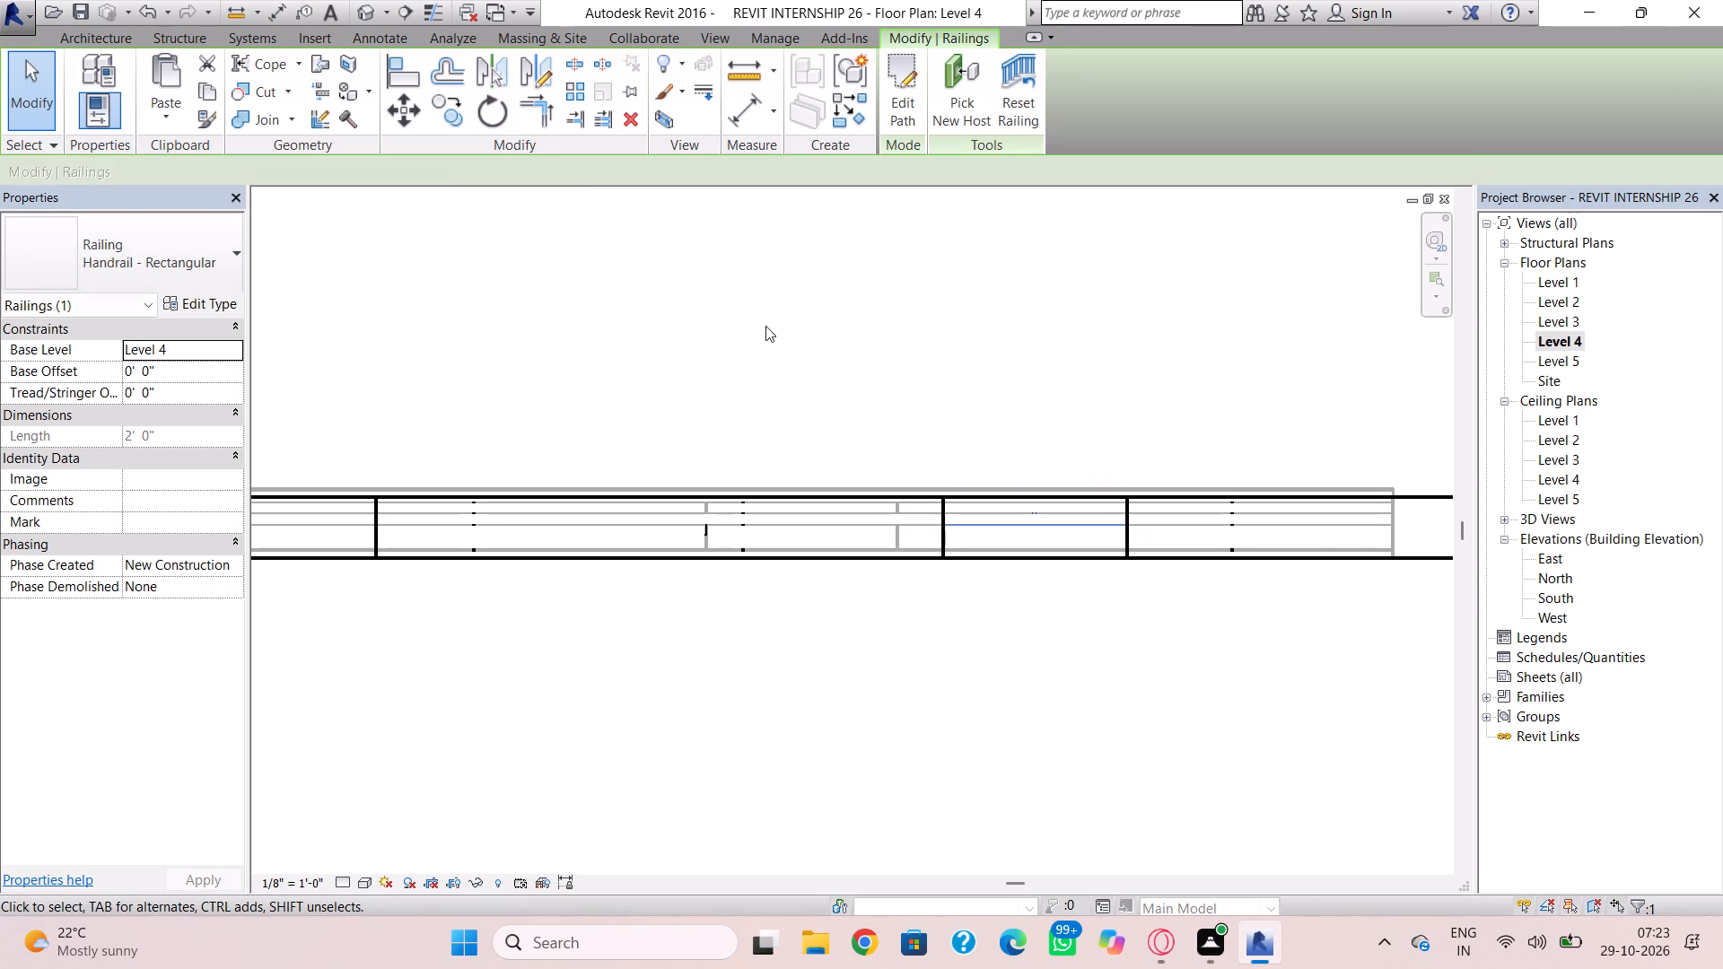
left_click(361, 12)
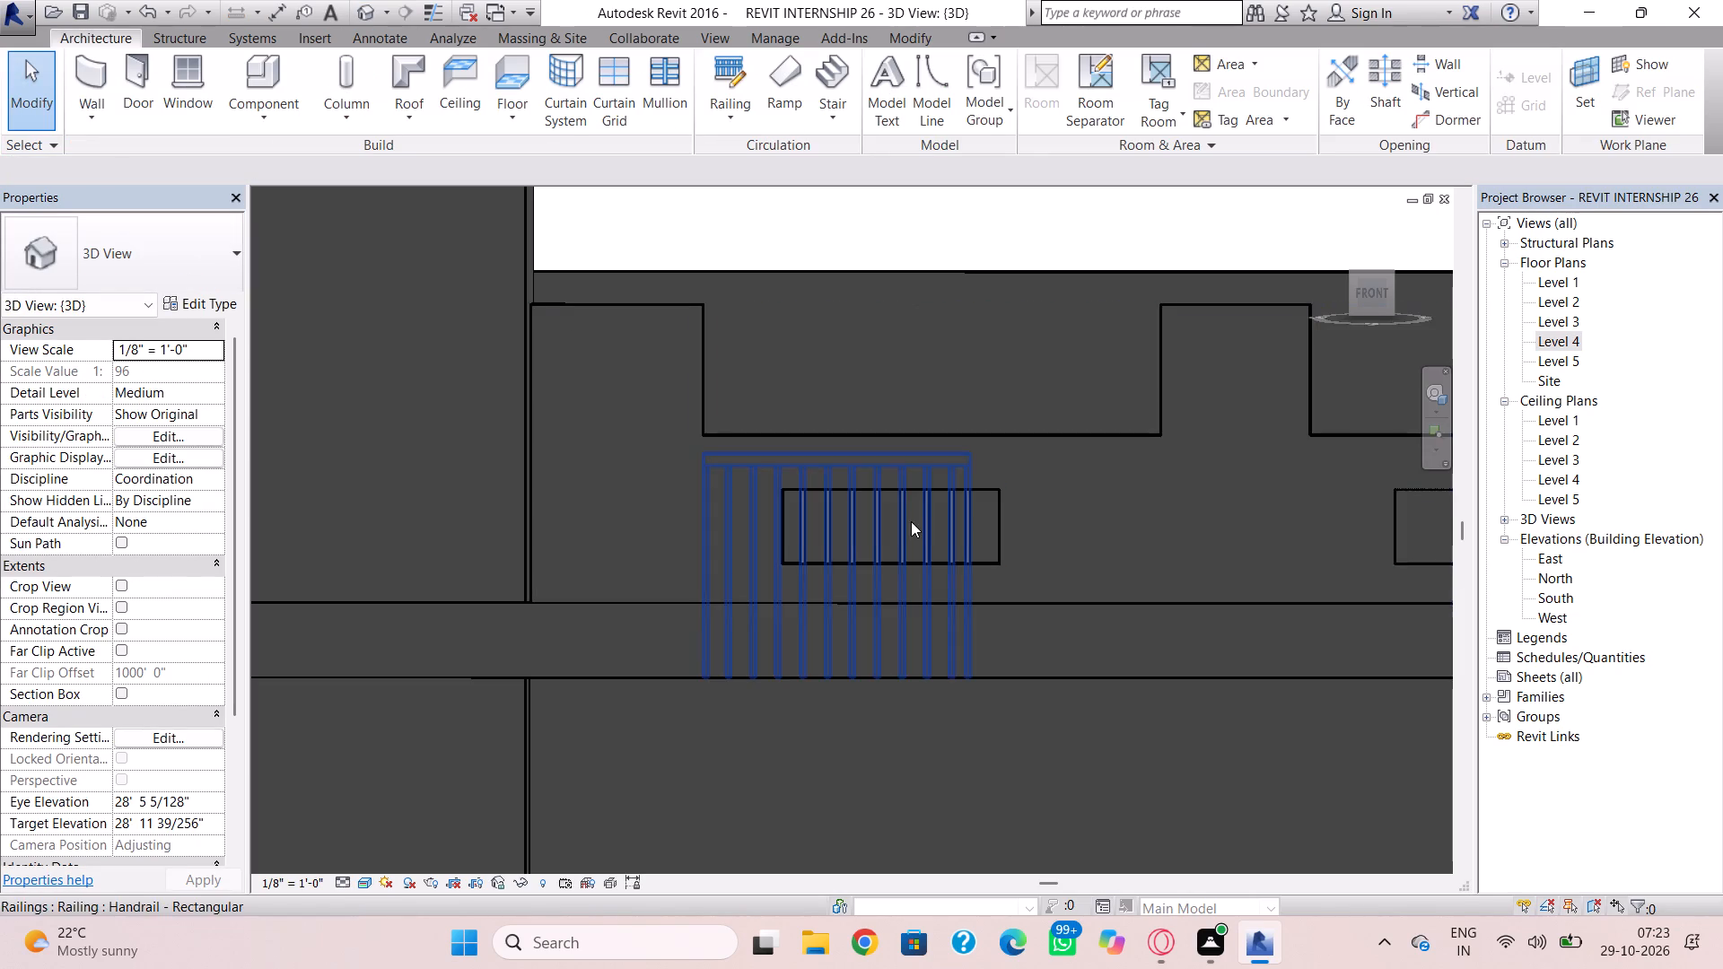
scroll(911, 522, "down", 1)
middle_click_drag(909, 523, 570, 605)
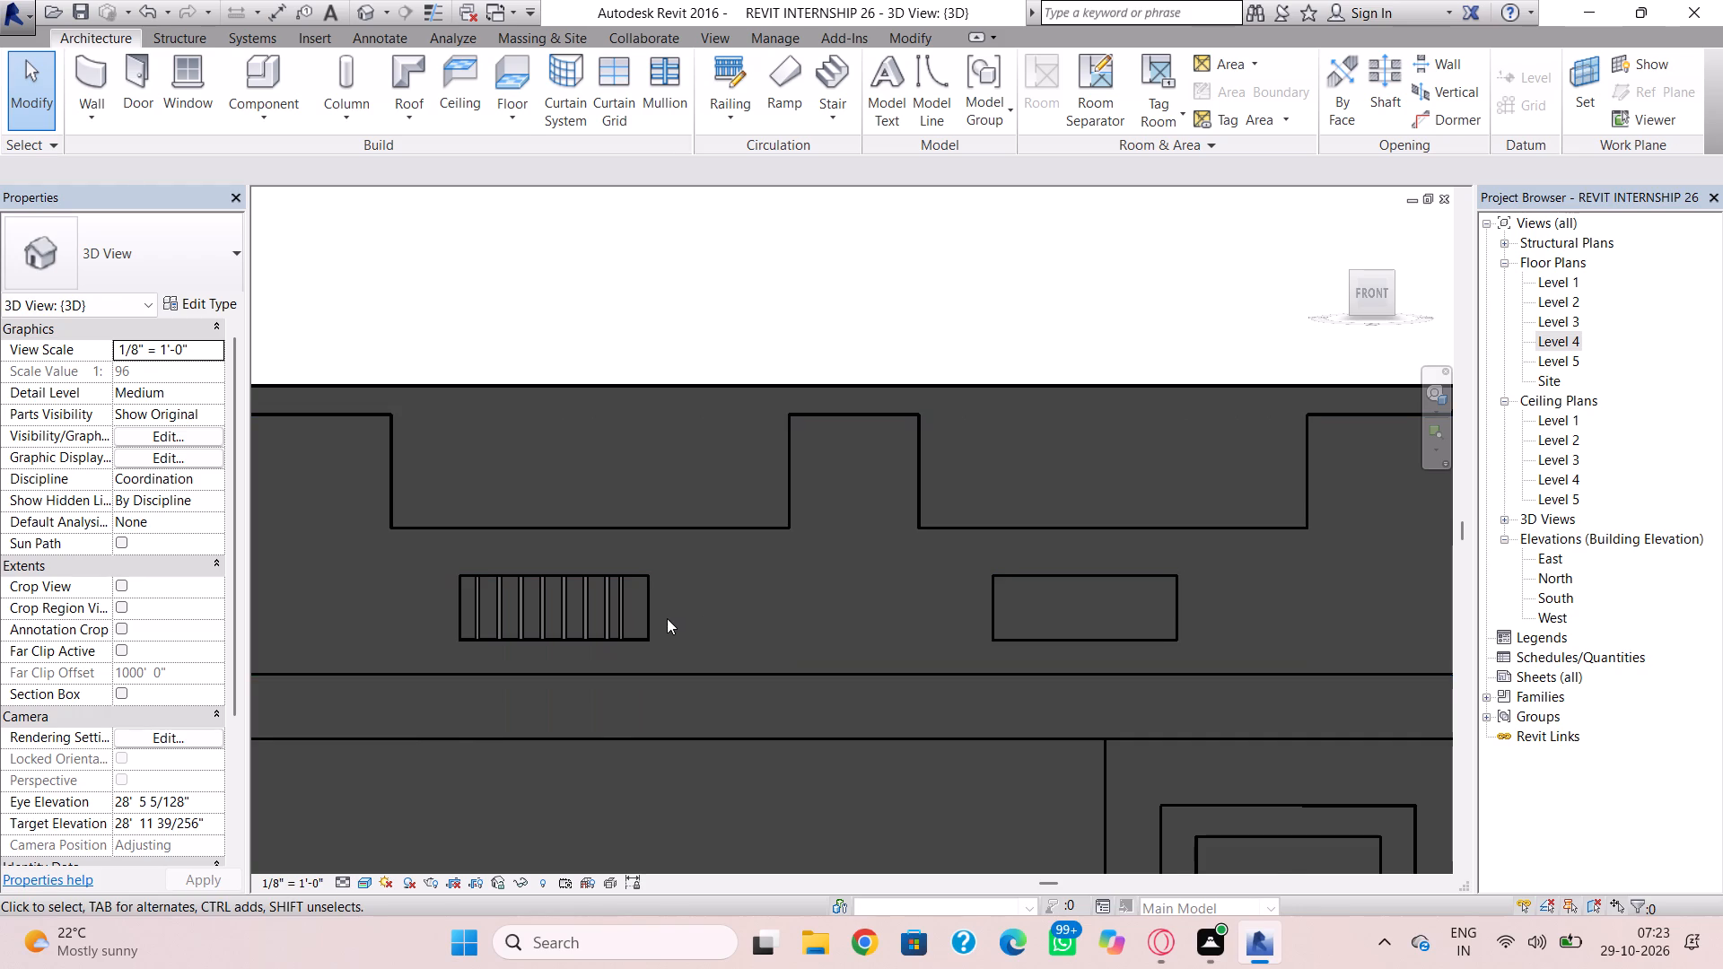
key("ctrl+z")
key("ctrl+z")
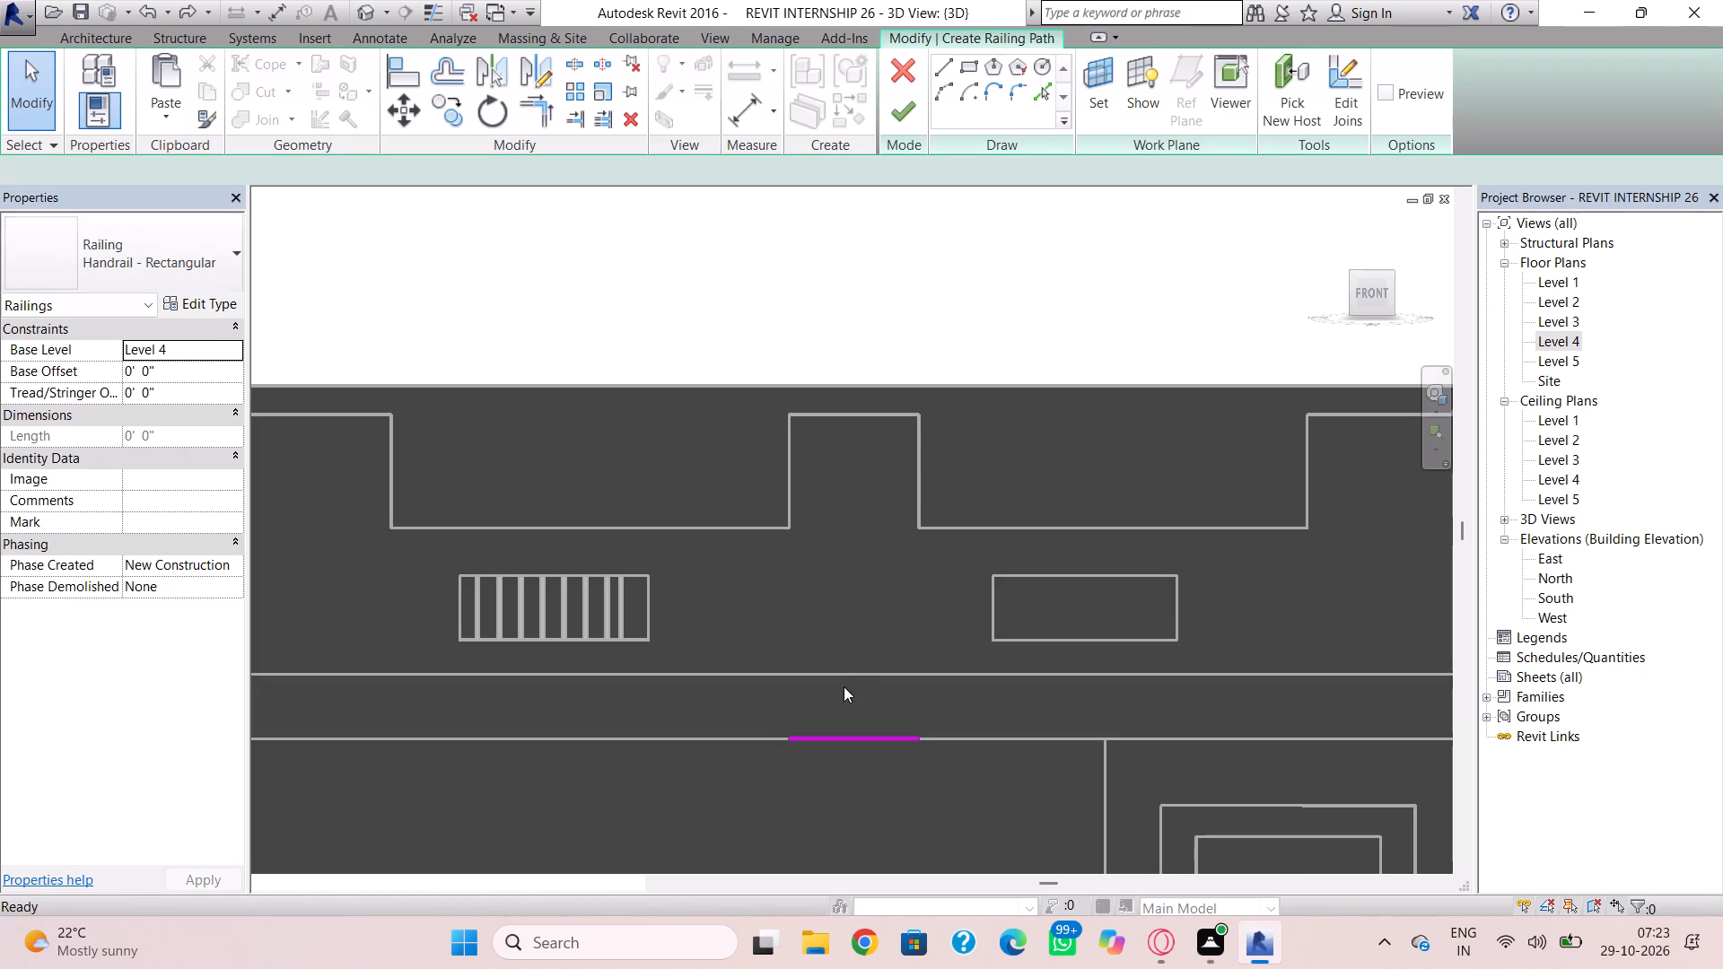
In the Level 4 plan, draw the second railing's path as a 2' line across the parapet's raised middle and finish it.
left_click(948, 74)
double_click(1544, 342)
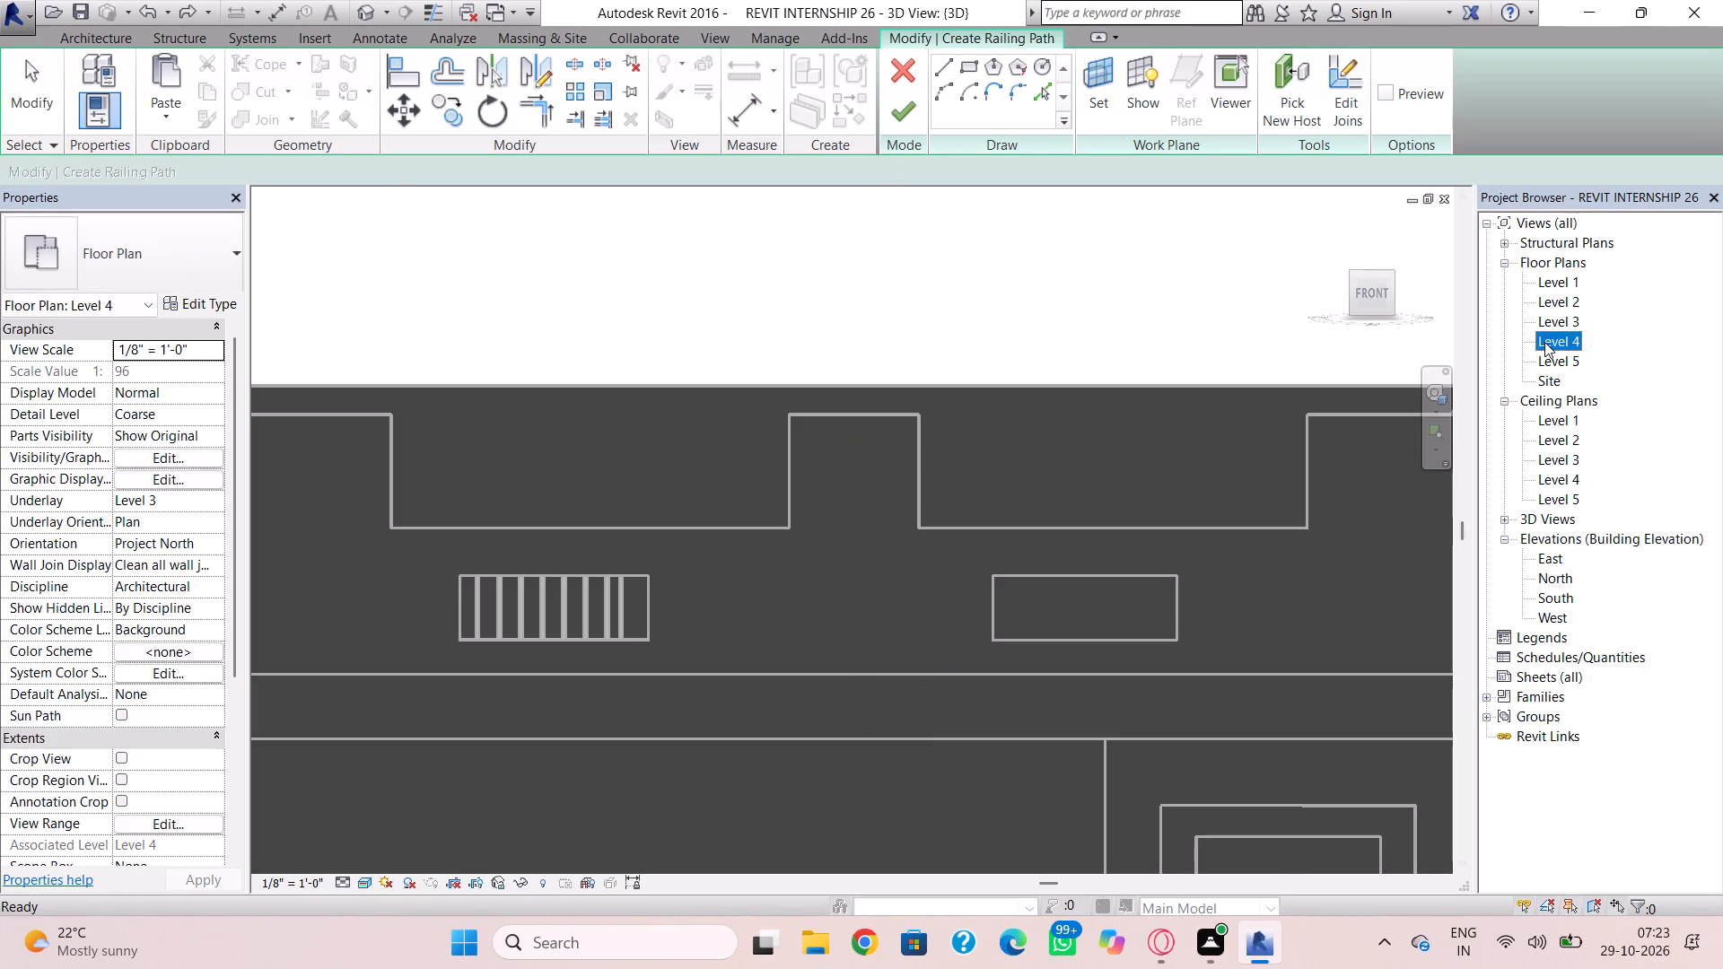
scroll(1276, 476, "down", 2)
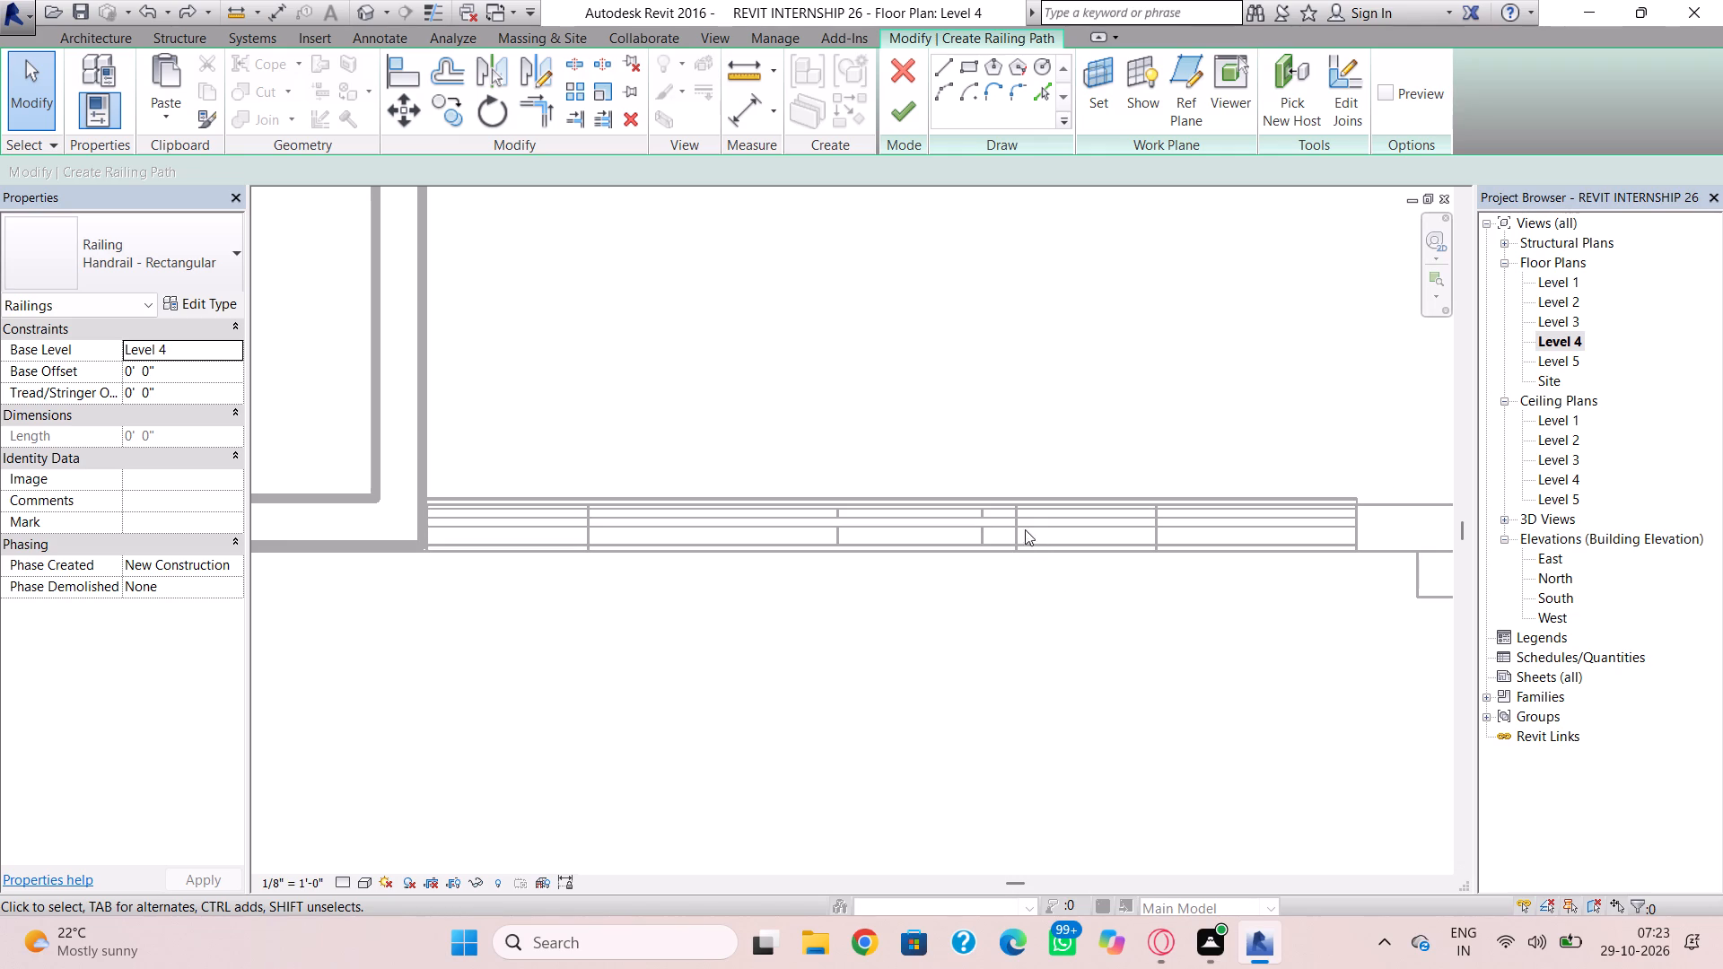
left_click(944, 65)
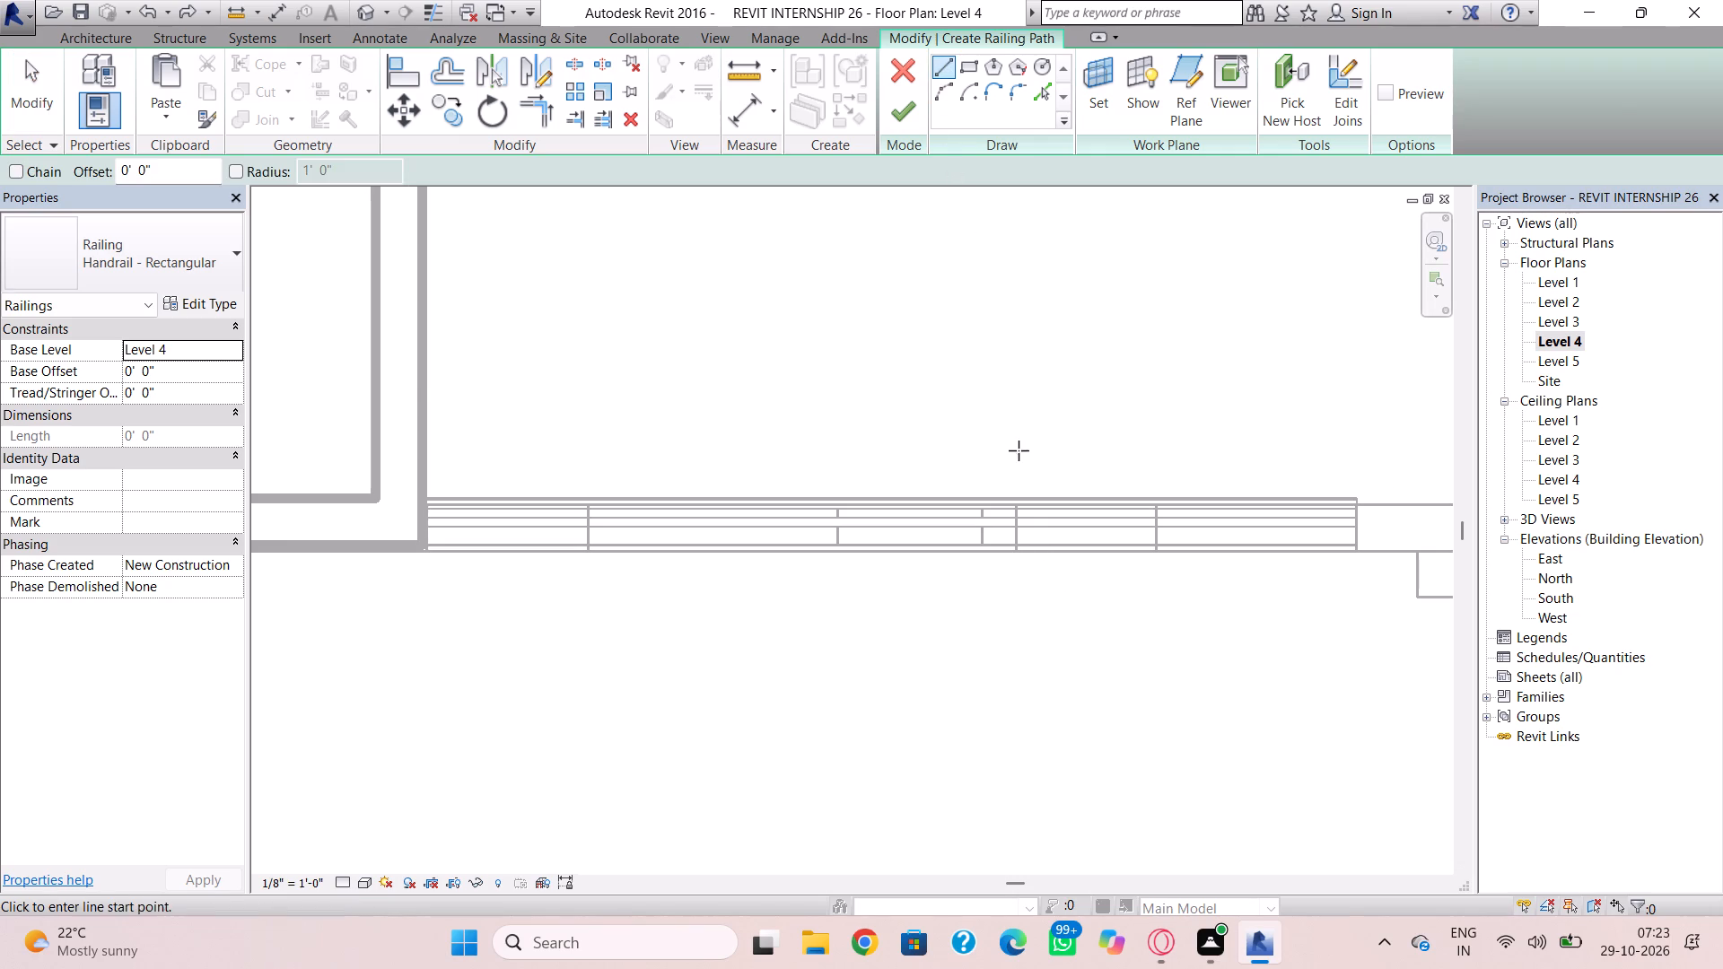
left_click(1019, 531)
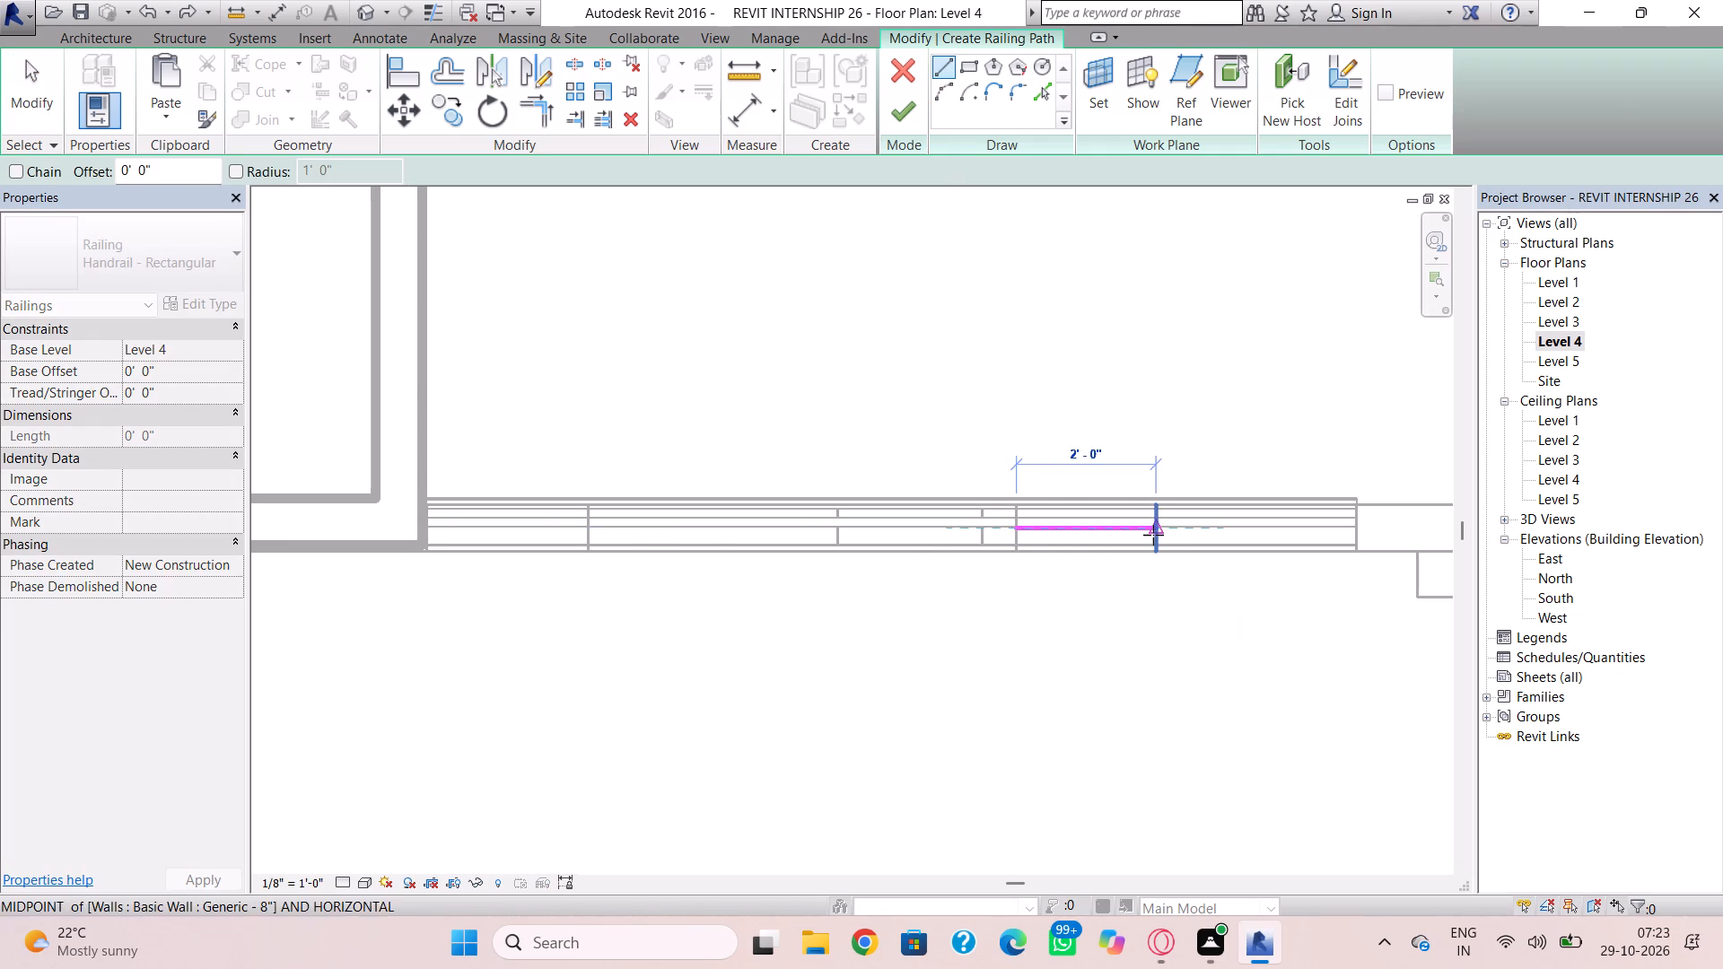
left_click(1153, 535)
left_click(915, 110)
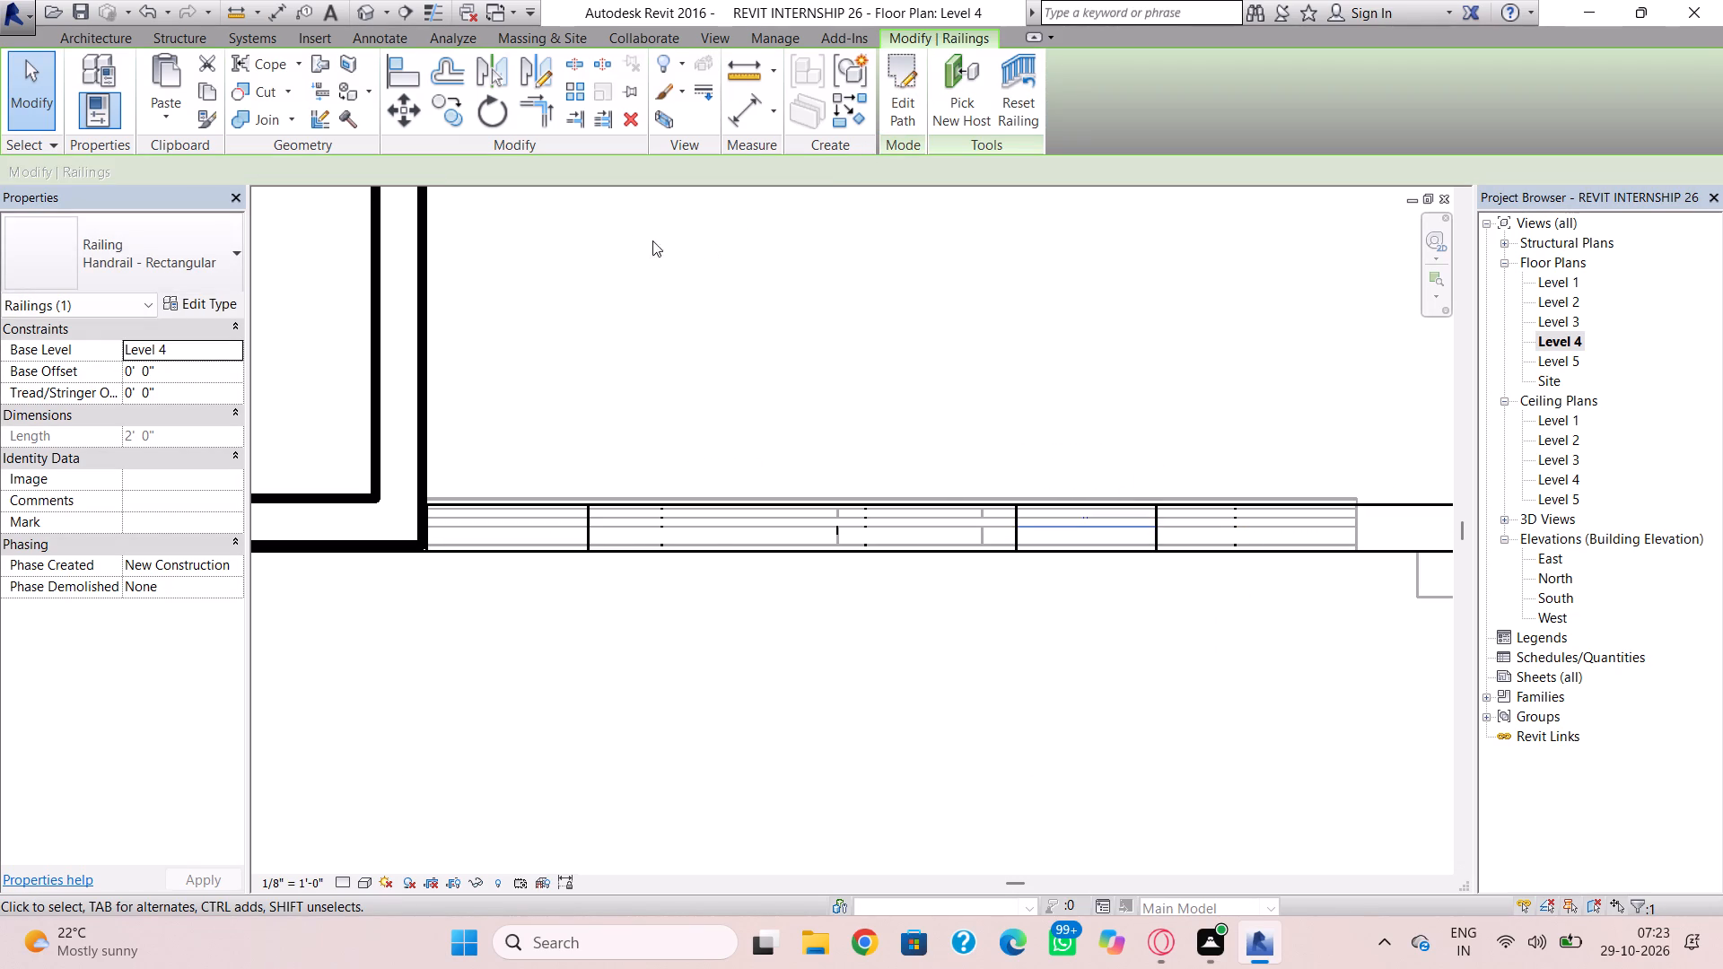
Examine the front facade in 3D to compare the railings behind the parapet's two rectangular openings.
left_click(361, 11)
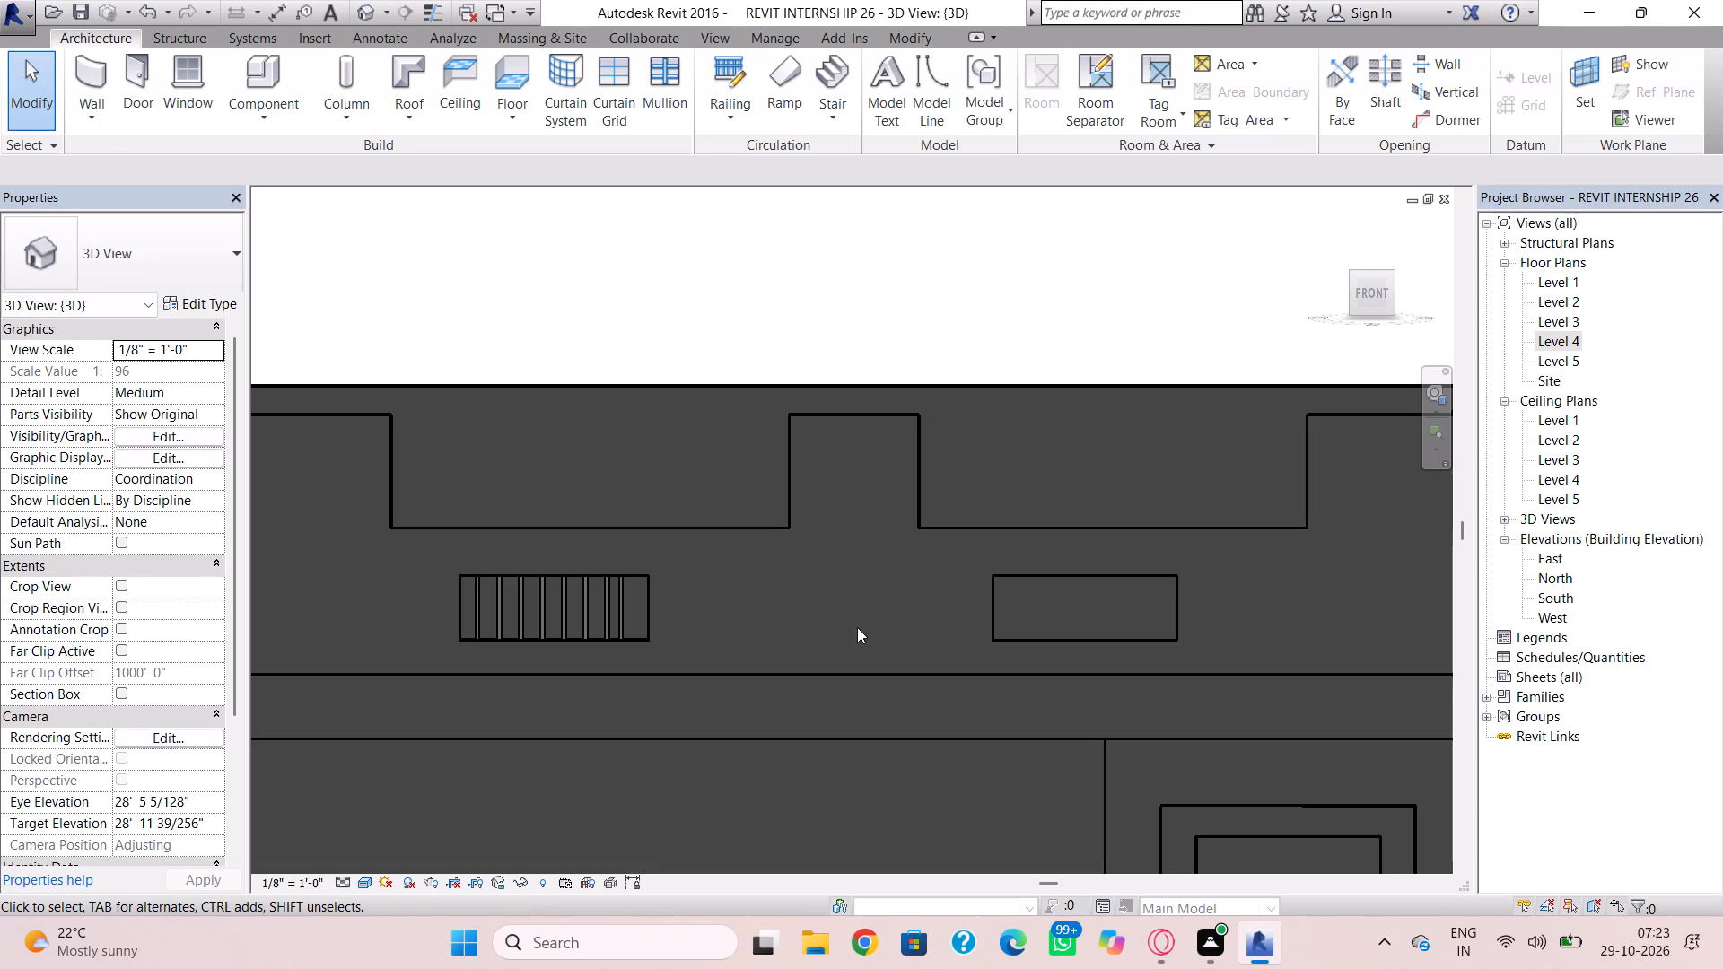
scroll(844, 657, "down", 8)
middle_click_drag(853, 701, 827, 375)
scroll(840, 528, "down", 2)
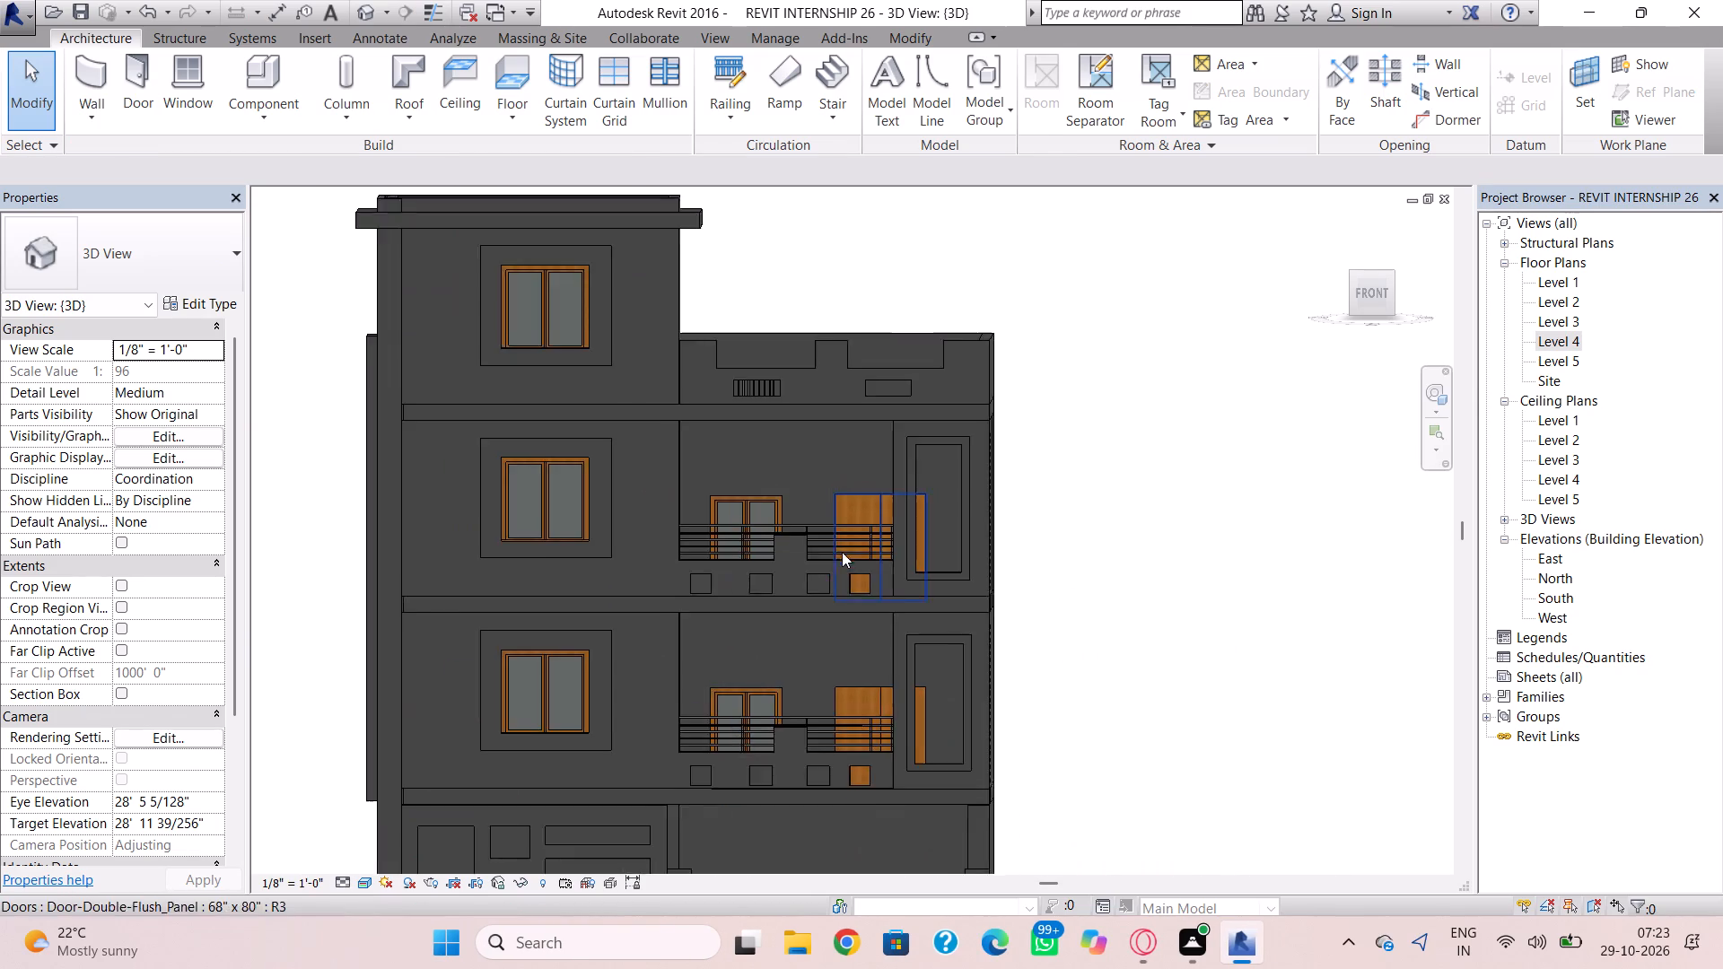
middle_click_drag(842, 552, 826, 383)
middle_click_drag(823, 380, 847, 585)
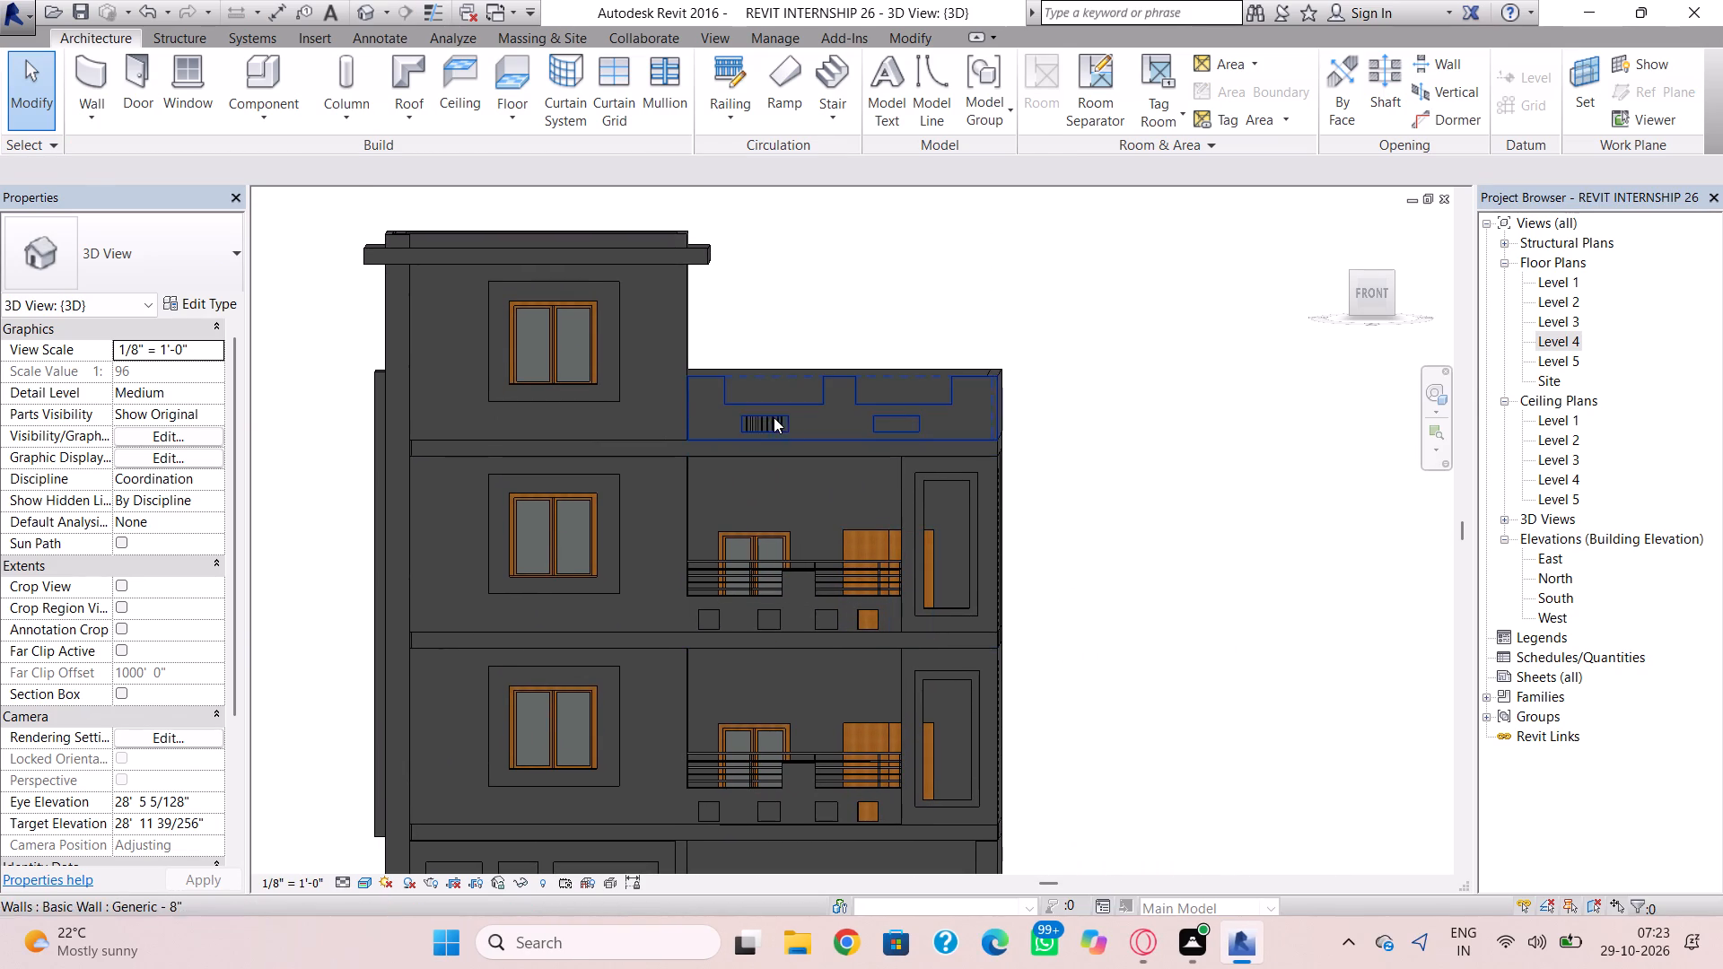
left_click(773, 417)
Return to the second railing's path sketch, move its 2' line about 4' away from the taller wall, and finish the path.
key("ctrl+z")
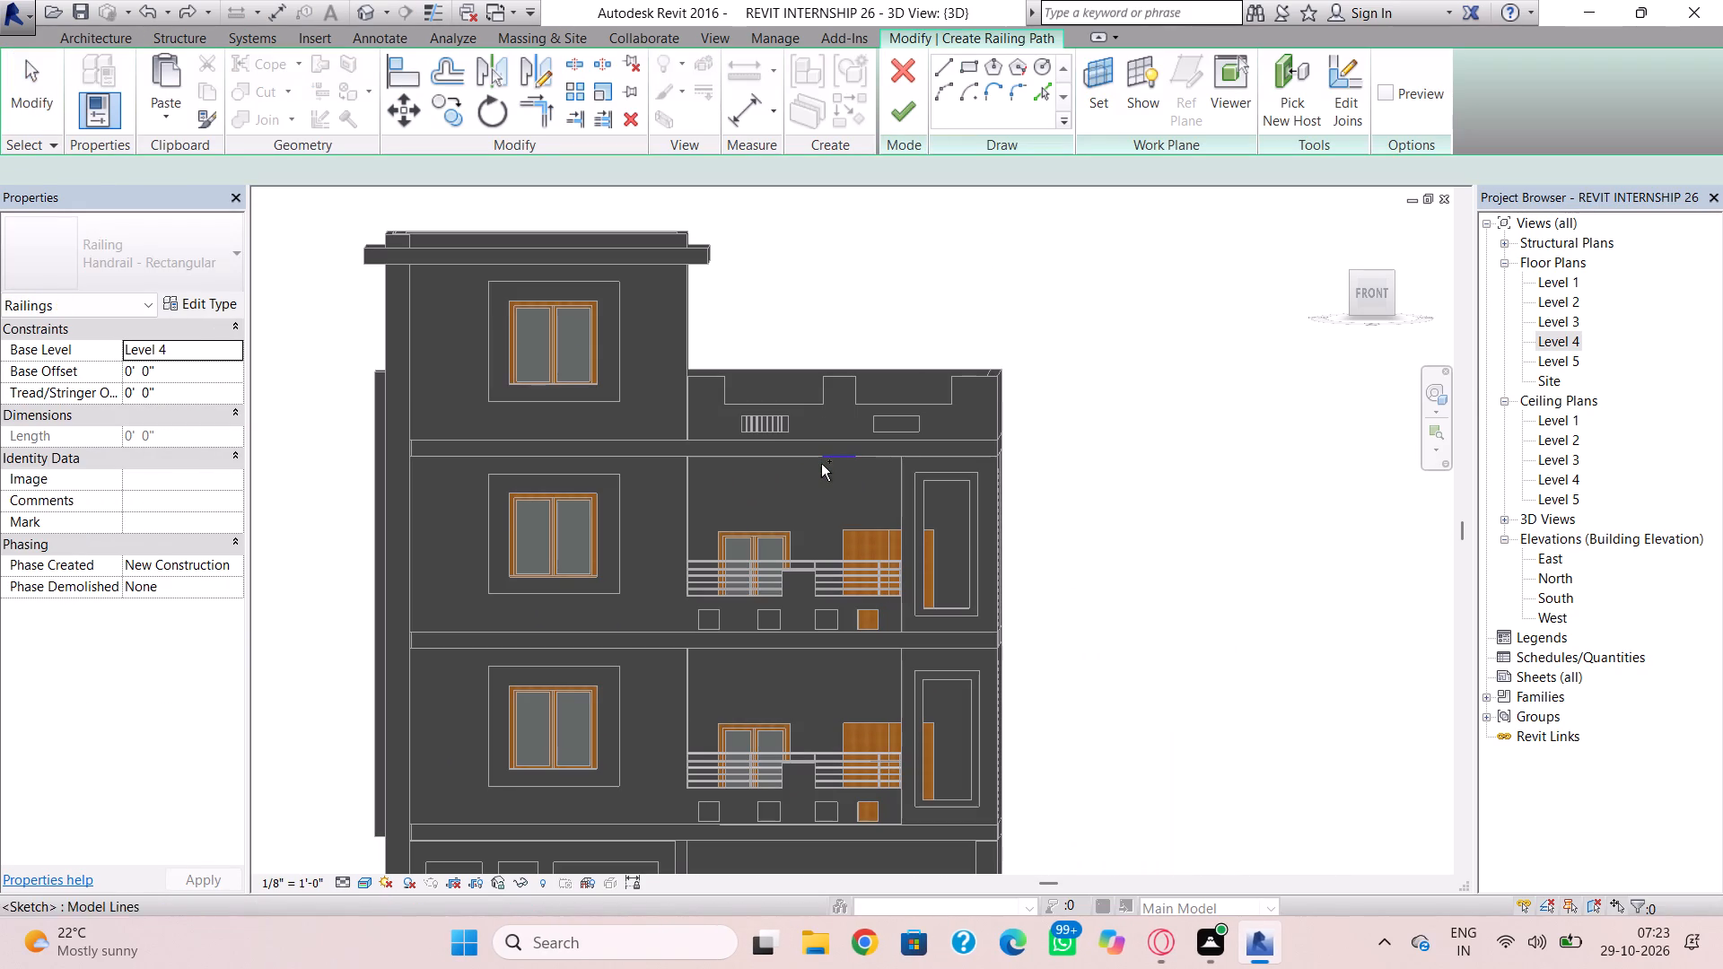
left_click(855, 458)
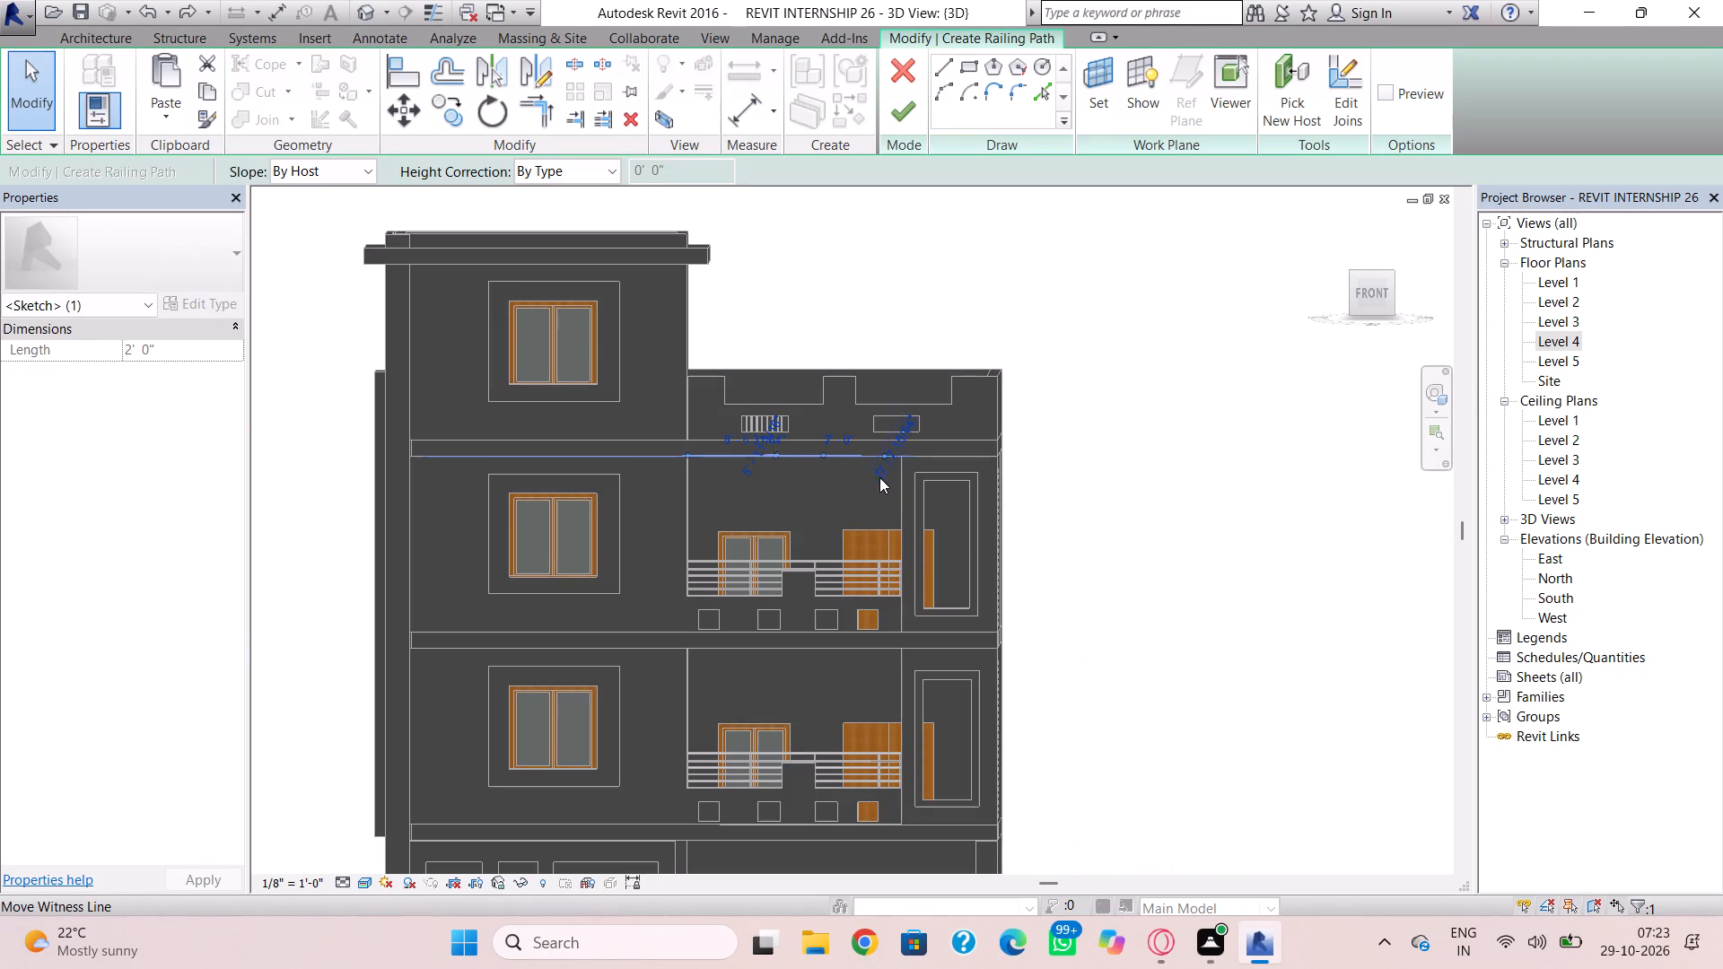
scroll(850, 486, "up", 7)
key("Right")
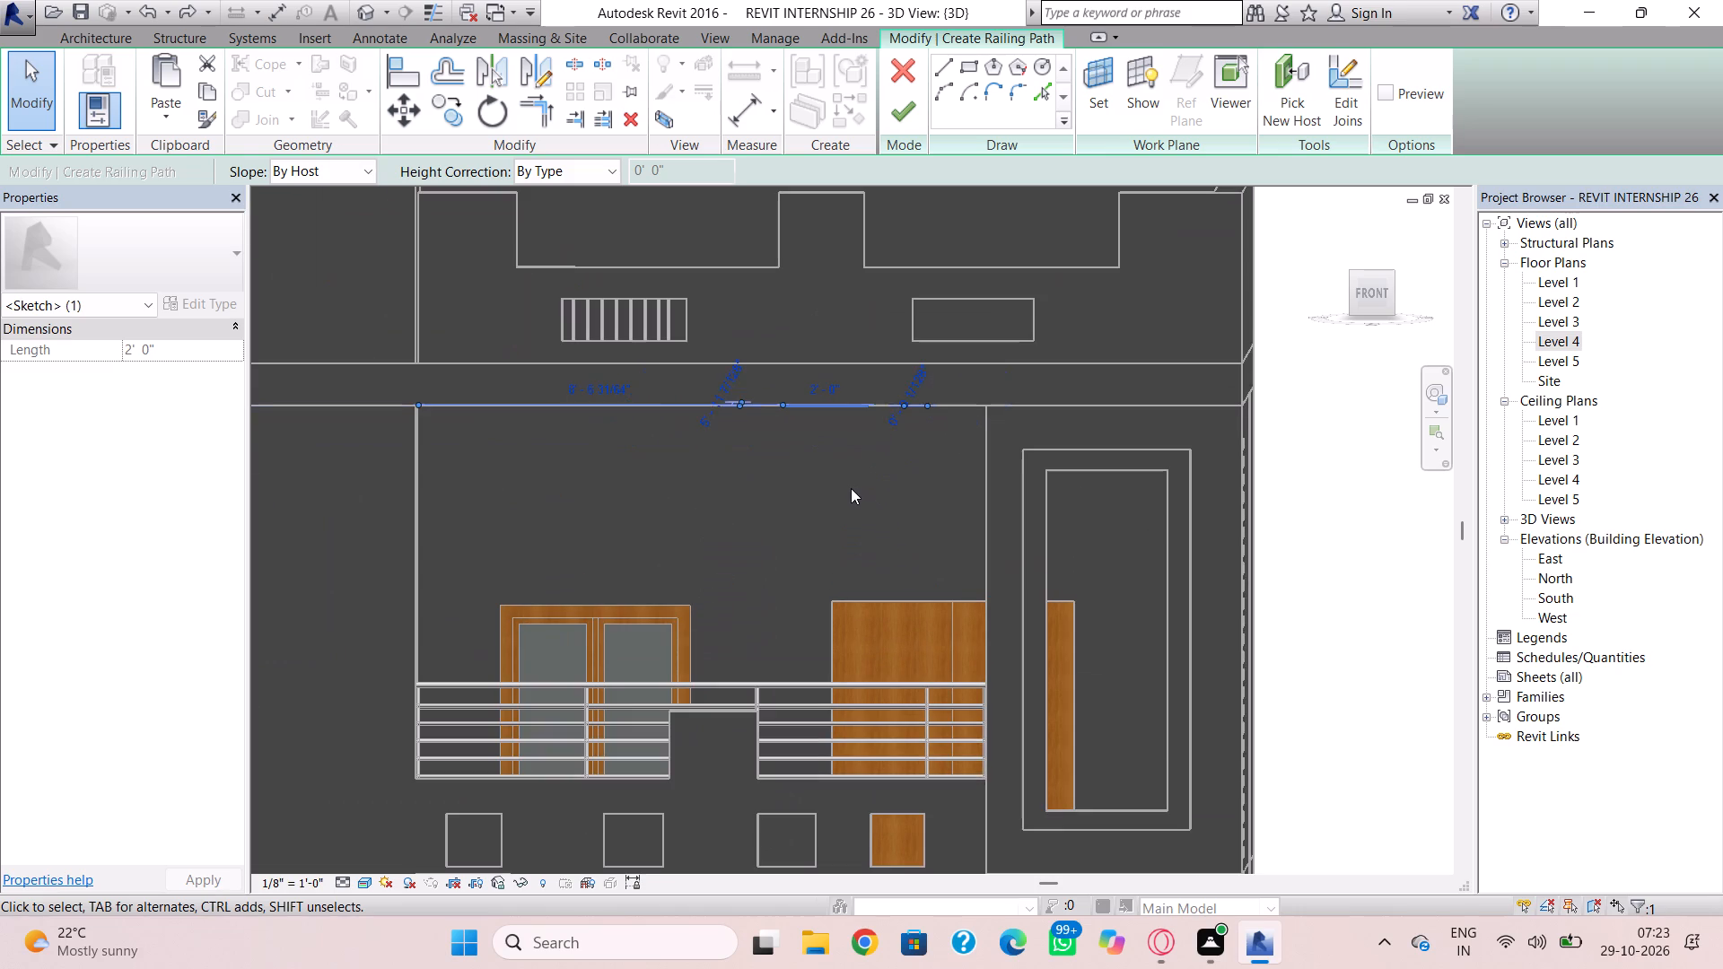
key("Right")
key("Right")
key("Right")
key("Right")
key("Right")
key("Right")
key("Right")
key("Right")
key("Right")
key("Right")
key("Right")
key("Right")
key("Right")
key("Right")
key("Right")
key("Right")
key("Right")
key("Right")
key("Right")
key("Right")
key("Right")
key("Right")
key("Right")
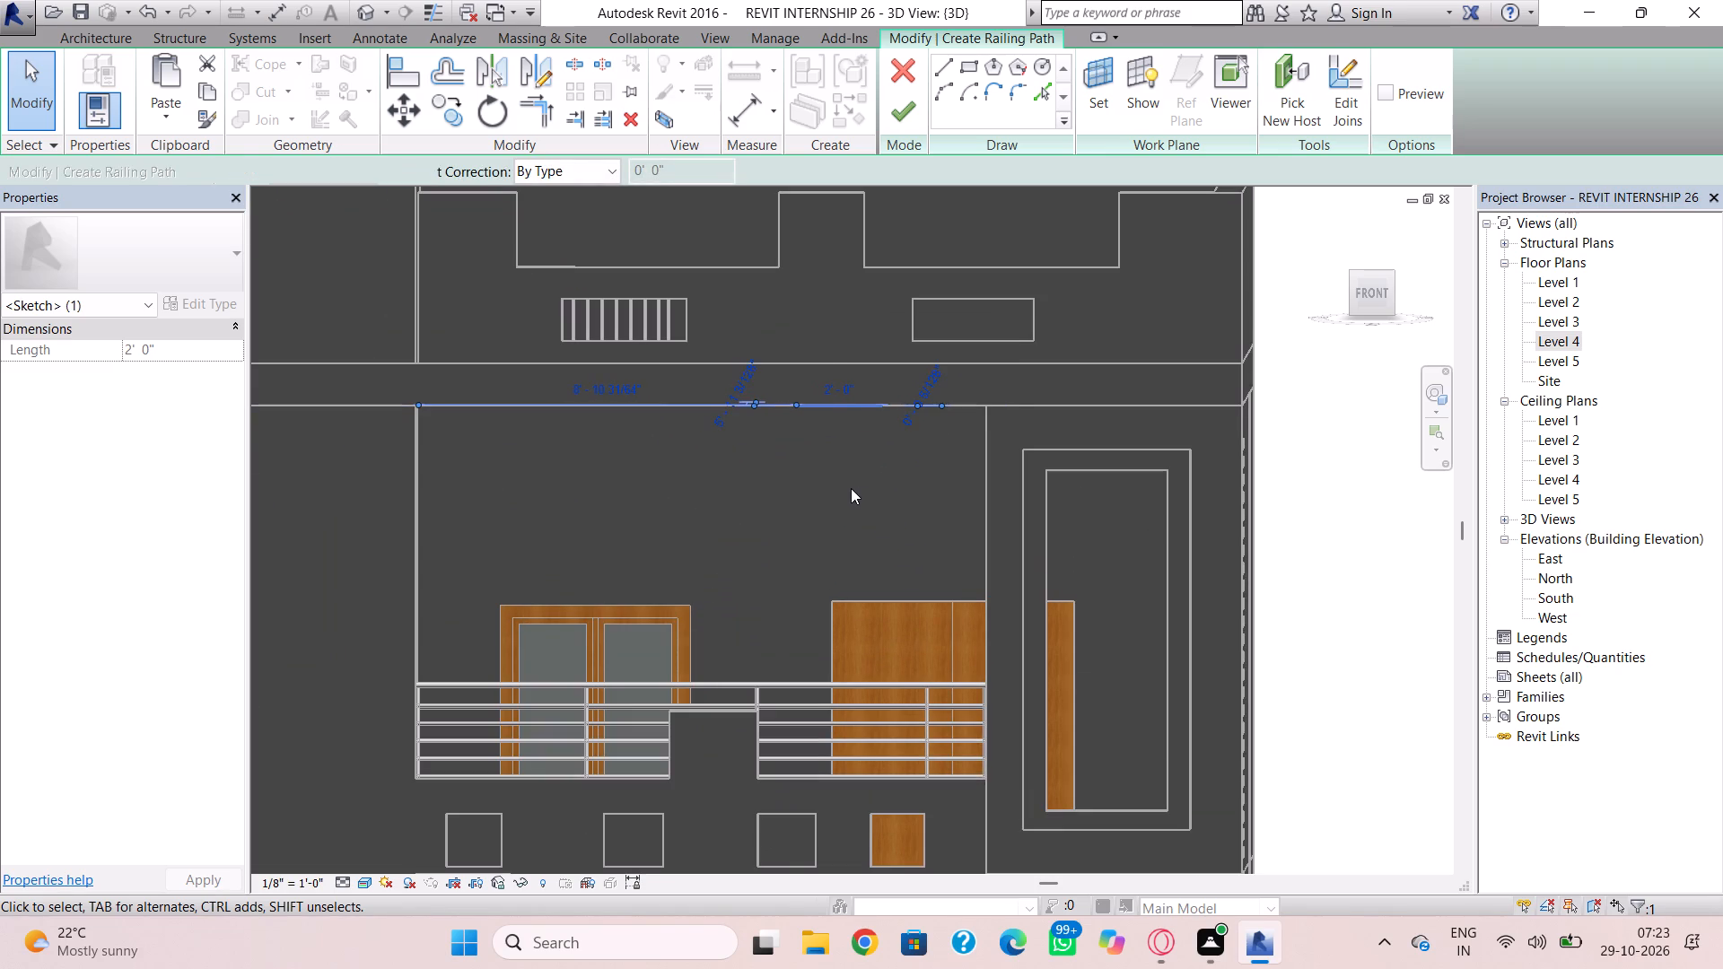
key("Right")
key("Right")
key("Right")
key("Right")
key("Right")
key("Right")
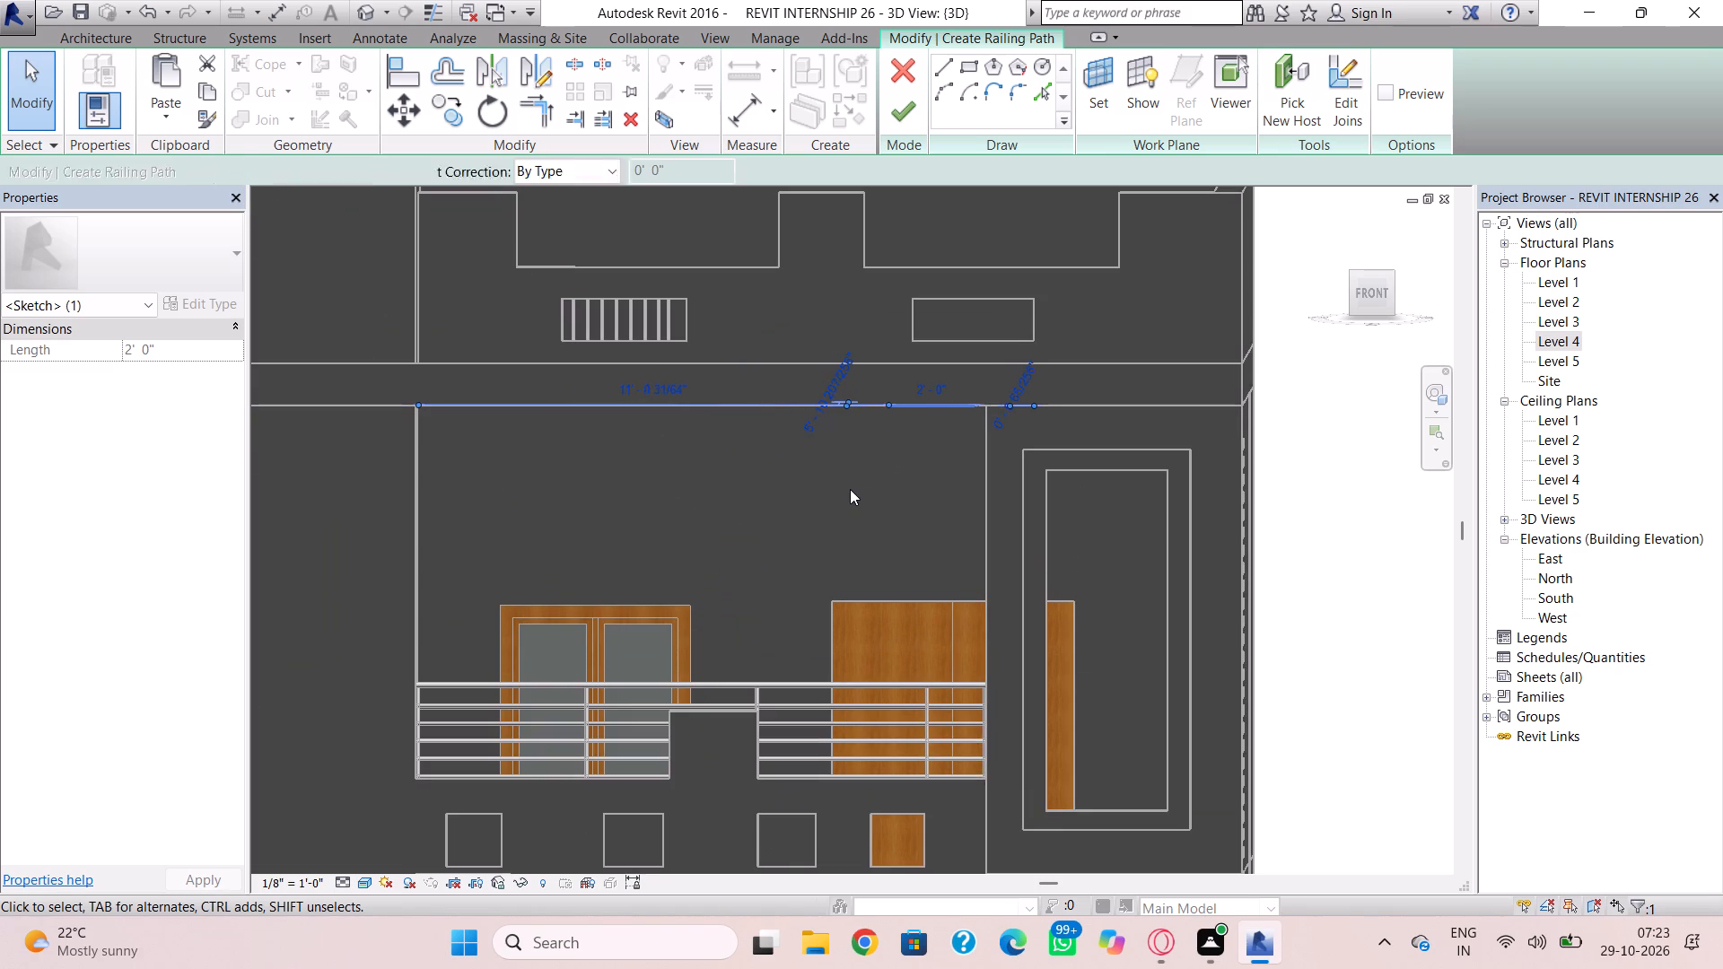
key("Right")
key("Right")
key("Right")
key("Right")
key("Right")
key("Right")
key("Right")
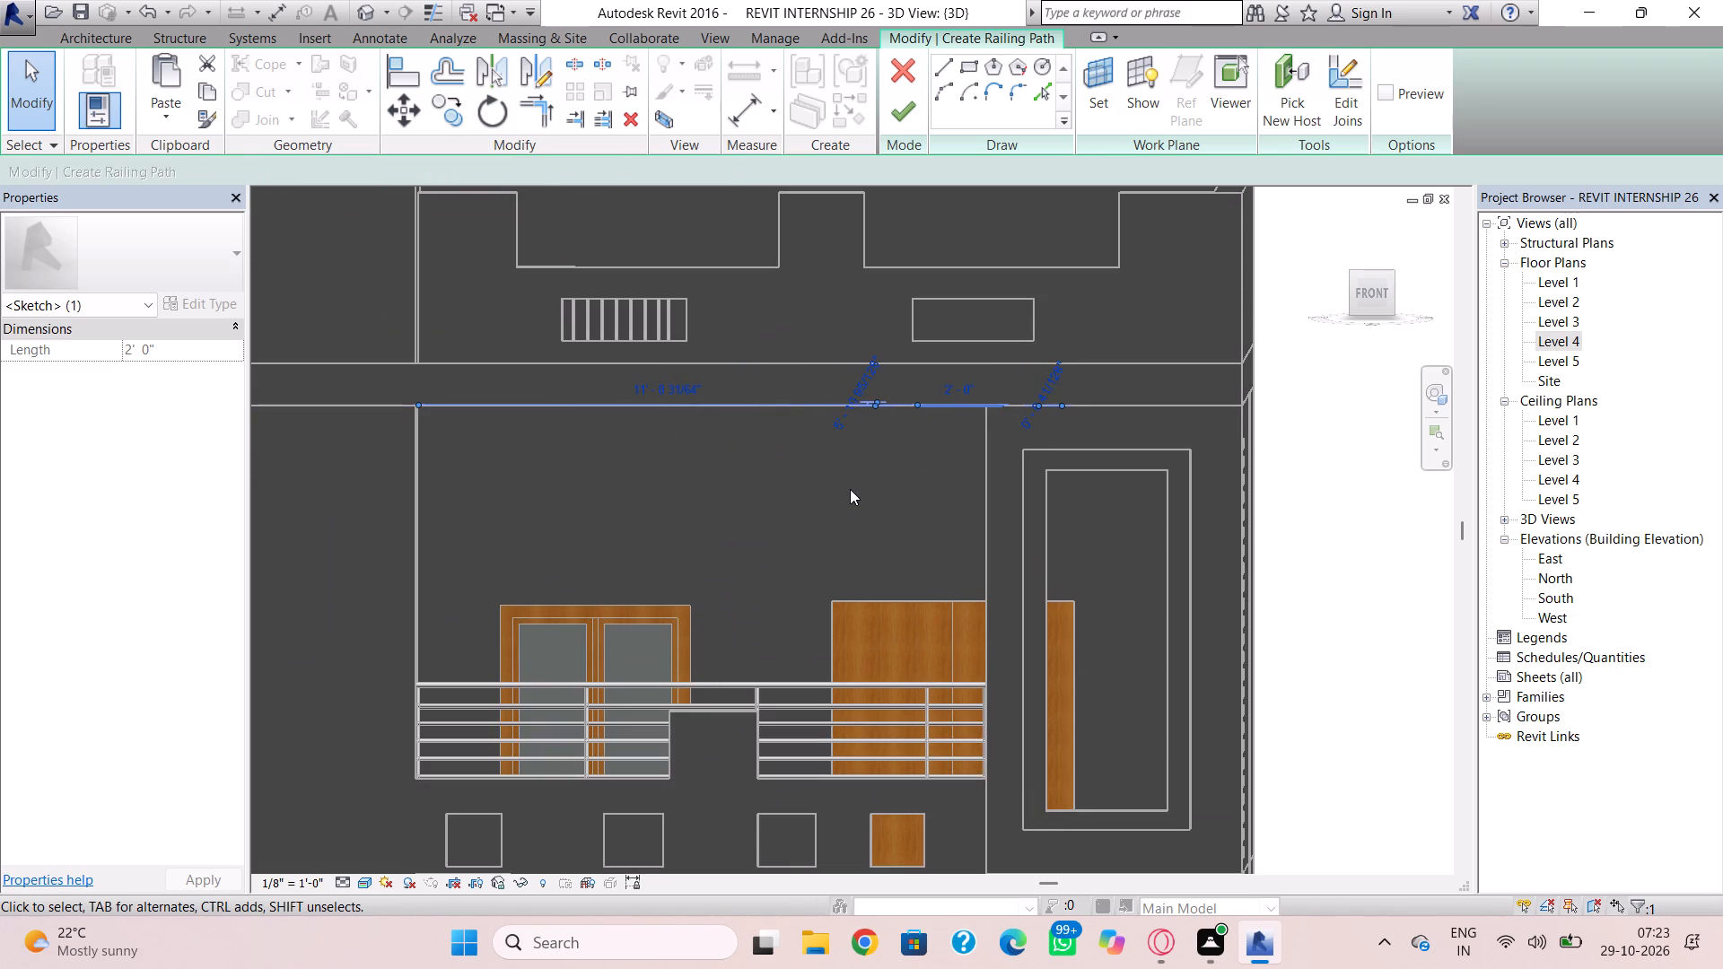
key("Right")
key("Right")
key("Right")
key("Right")
key("Right")
key("Right")
key("Right")
key("Right")
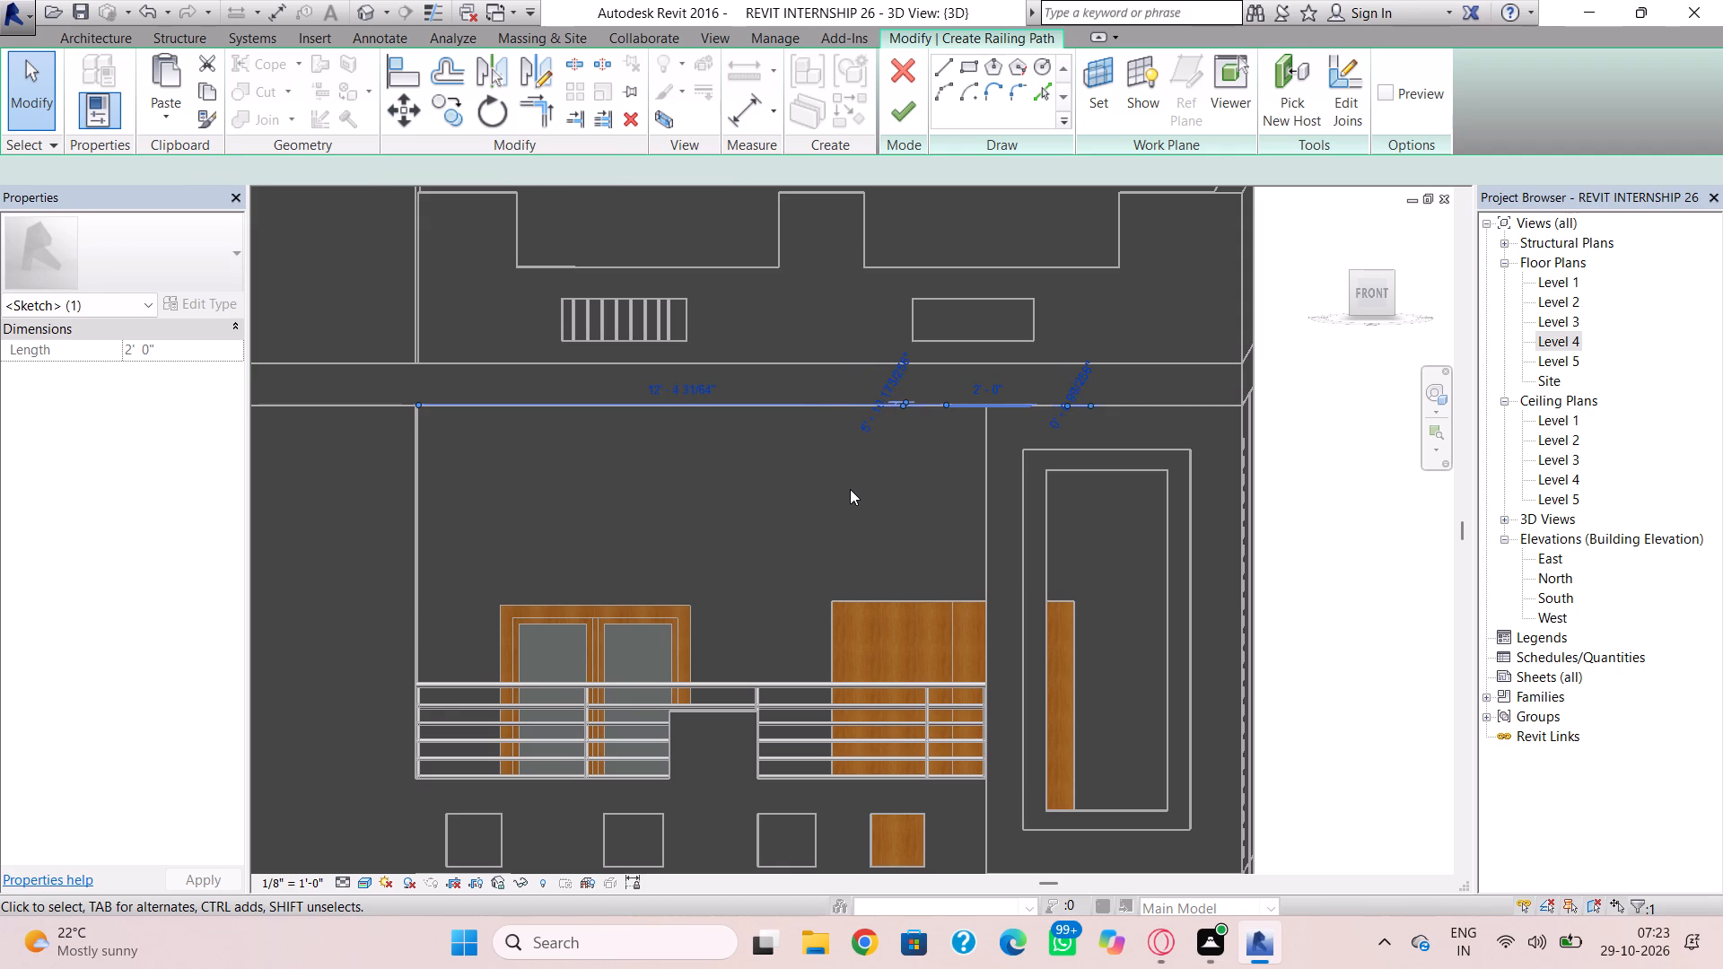
key("Right")
key("Right")
key("Right")
key("Right")
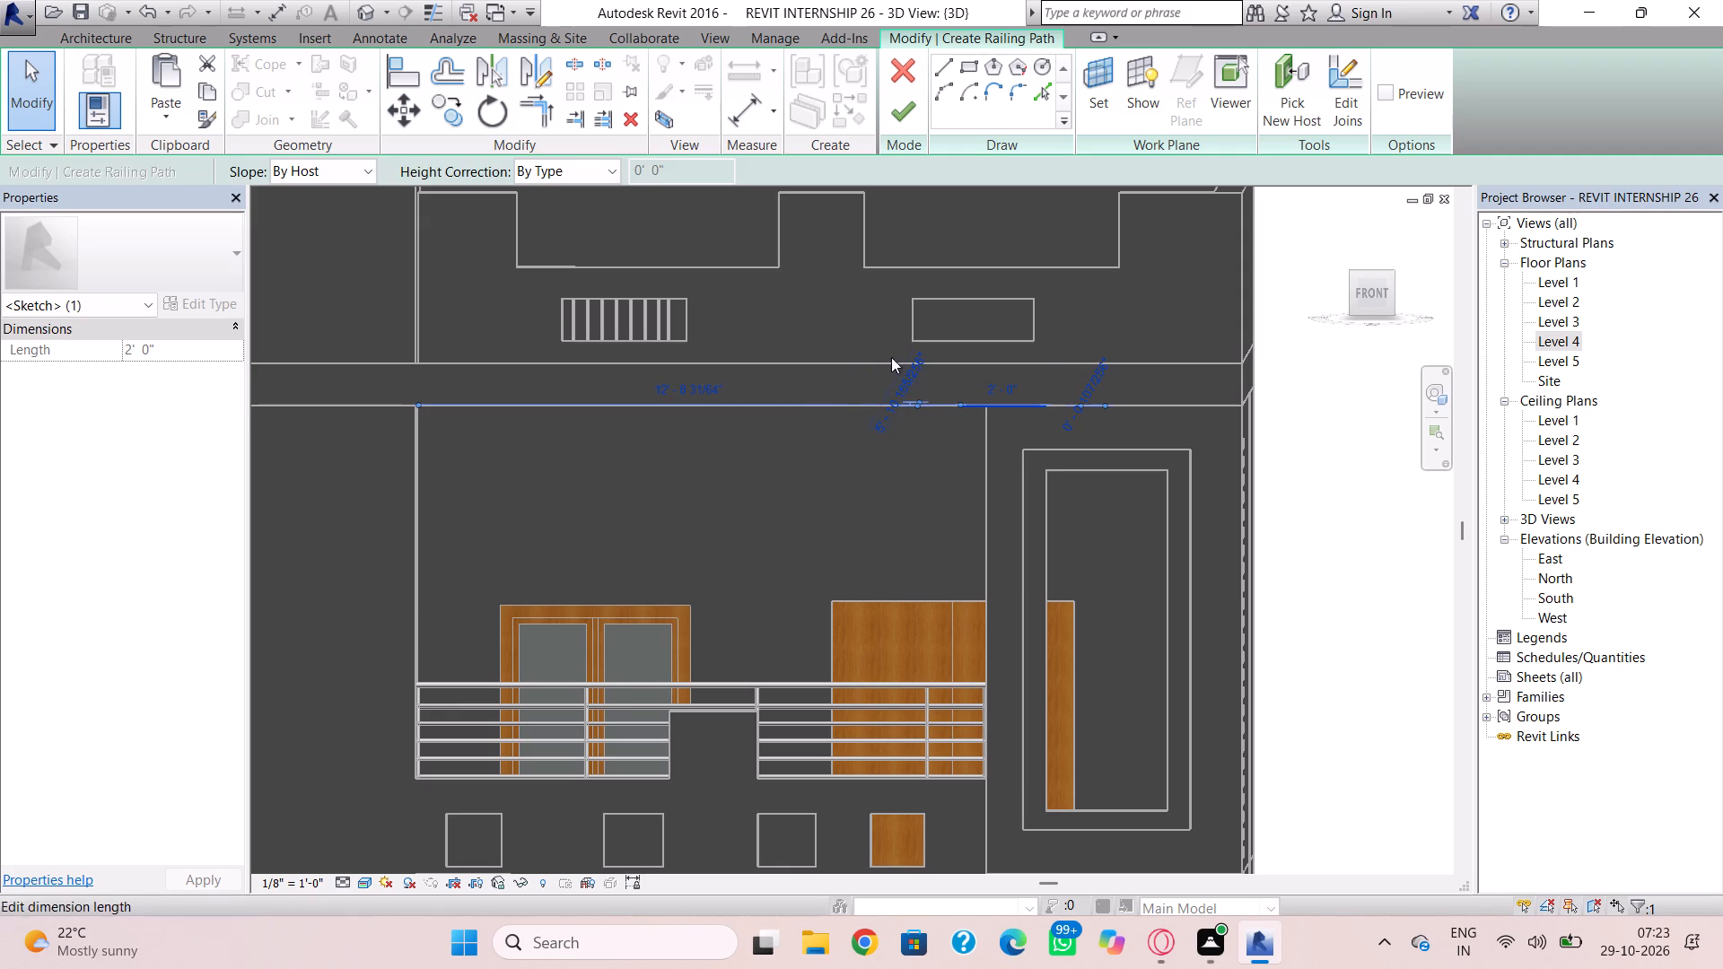
left_click(914, 116)
In the Level 4 plan, stretch both ends of the second railing's path to about 6' across the parapet's lowered section, and finish it.
double_click(959, 331)
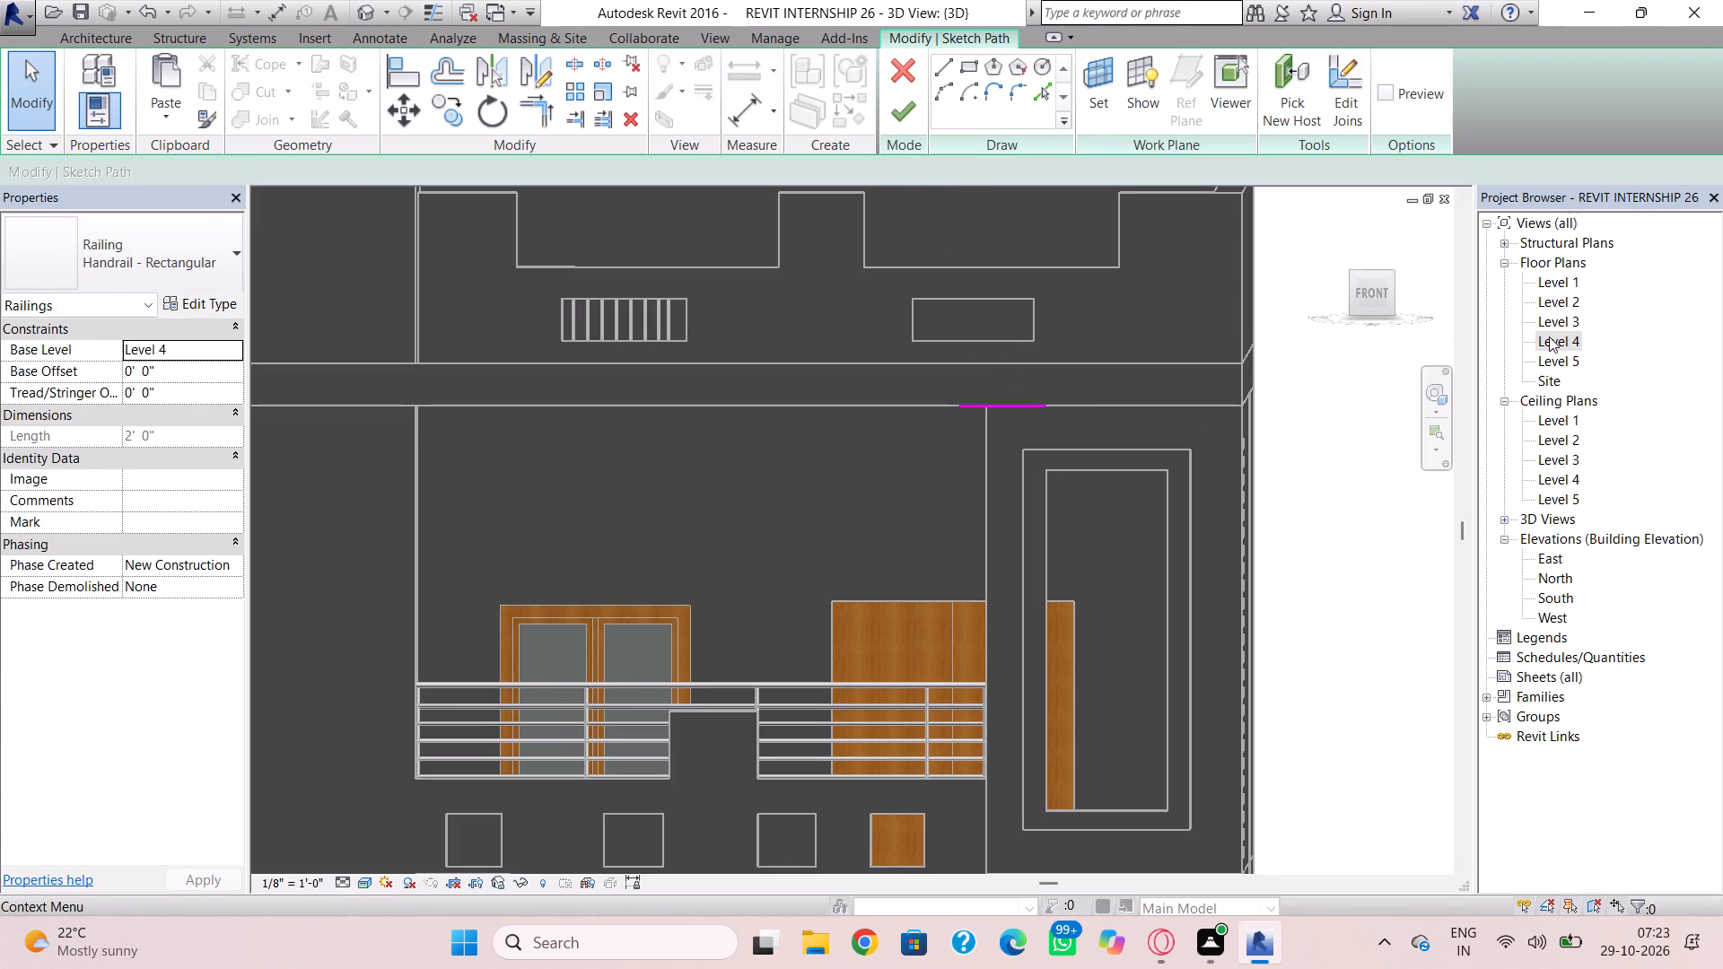
left_click(1549, 336)
left_click(1546, 343)
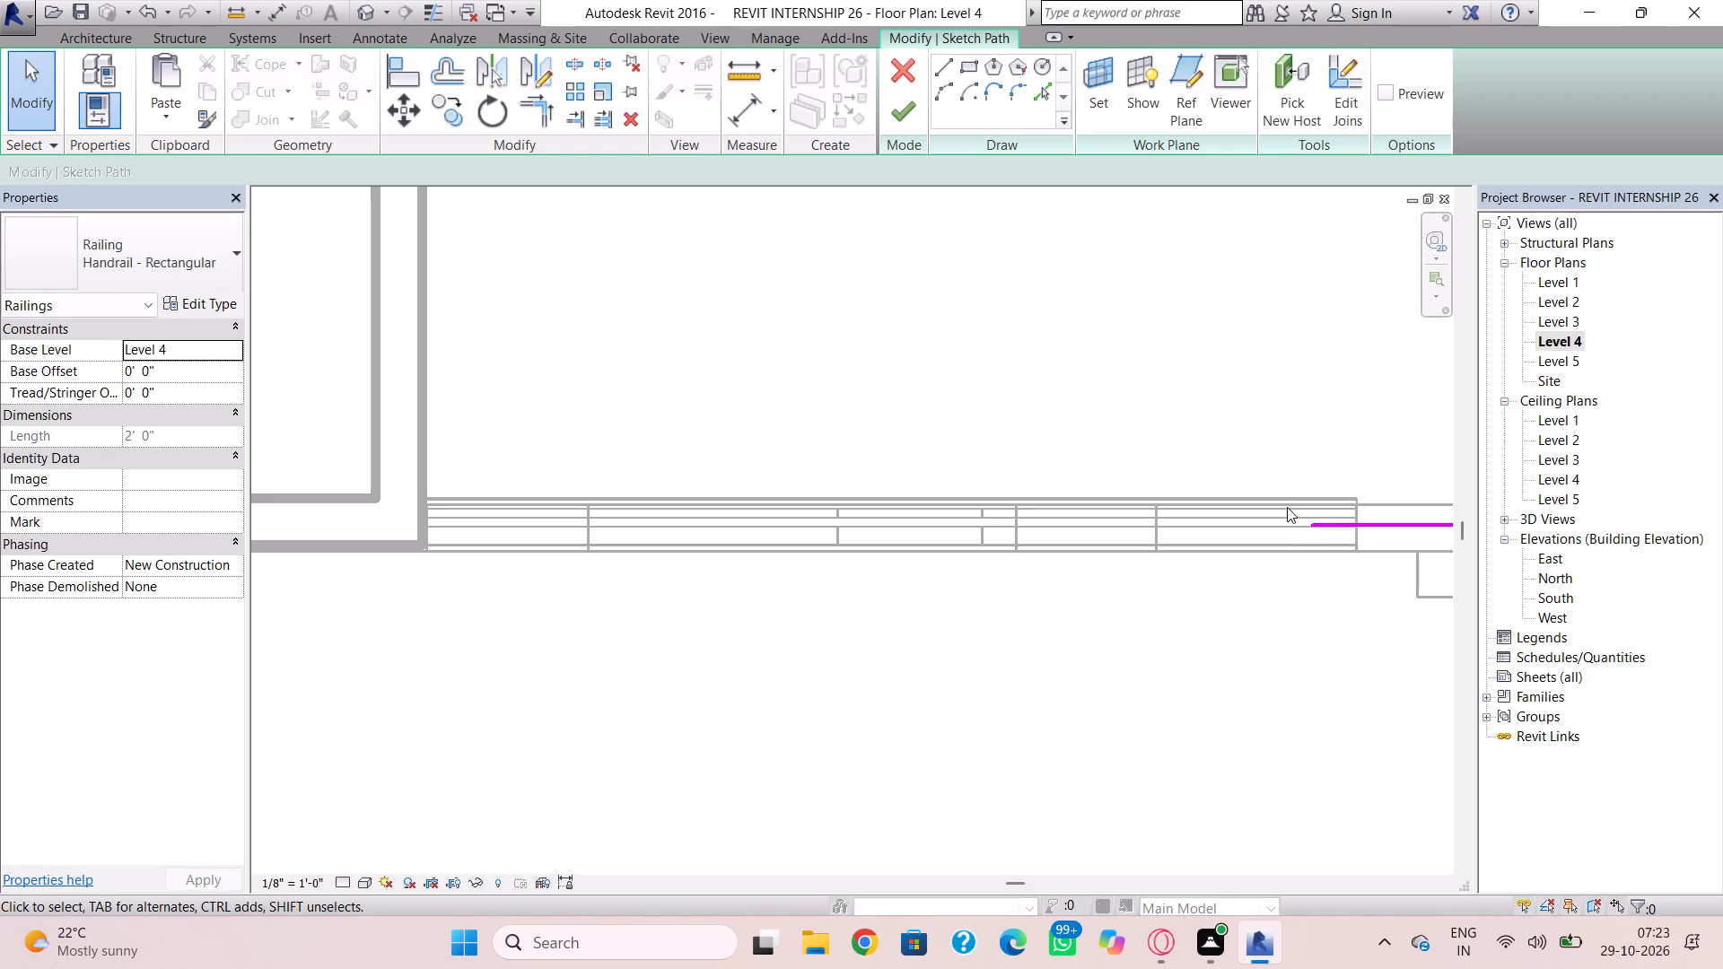
scroll(1287, 511, "down", 1)
middle_click_drag(1287, 511, 935, 507)
left_click(1072, 515)
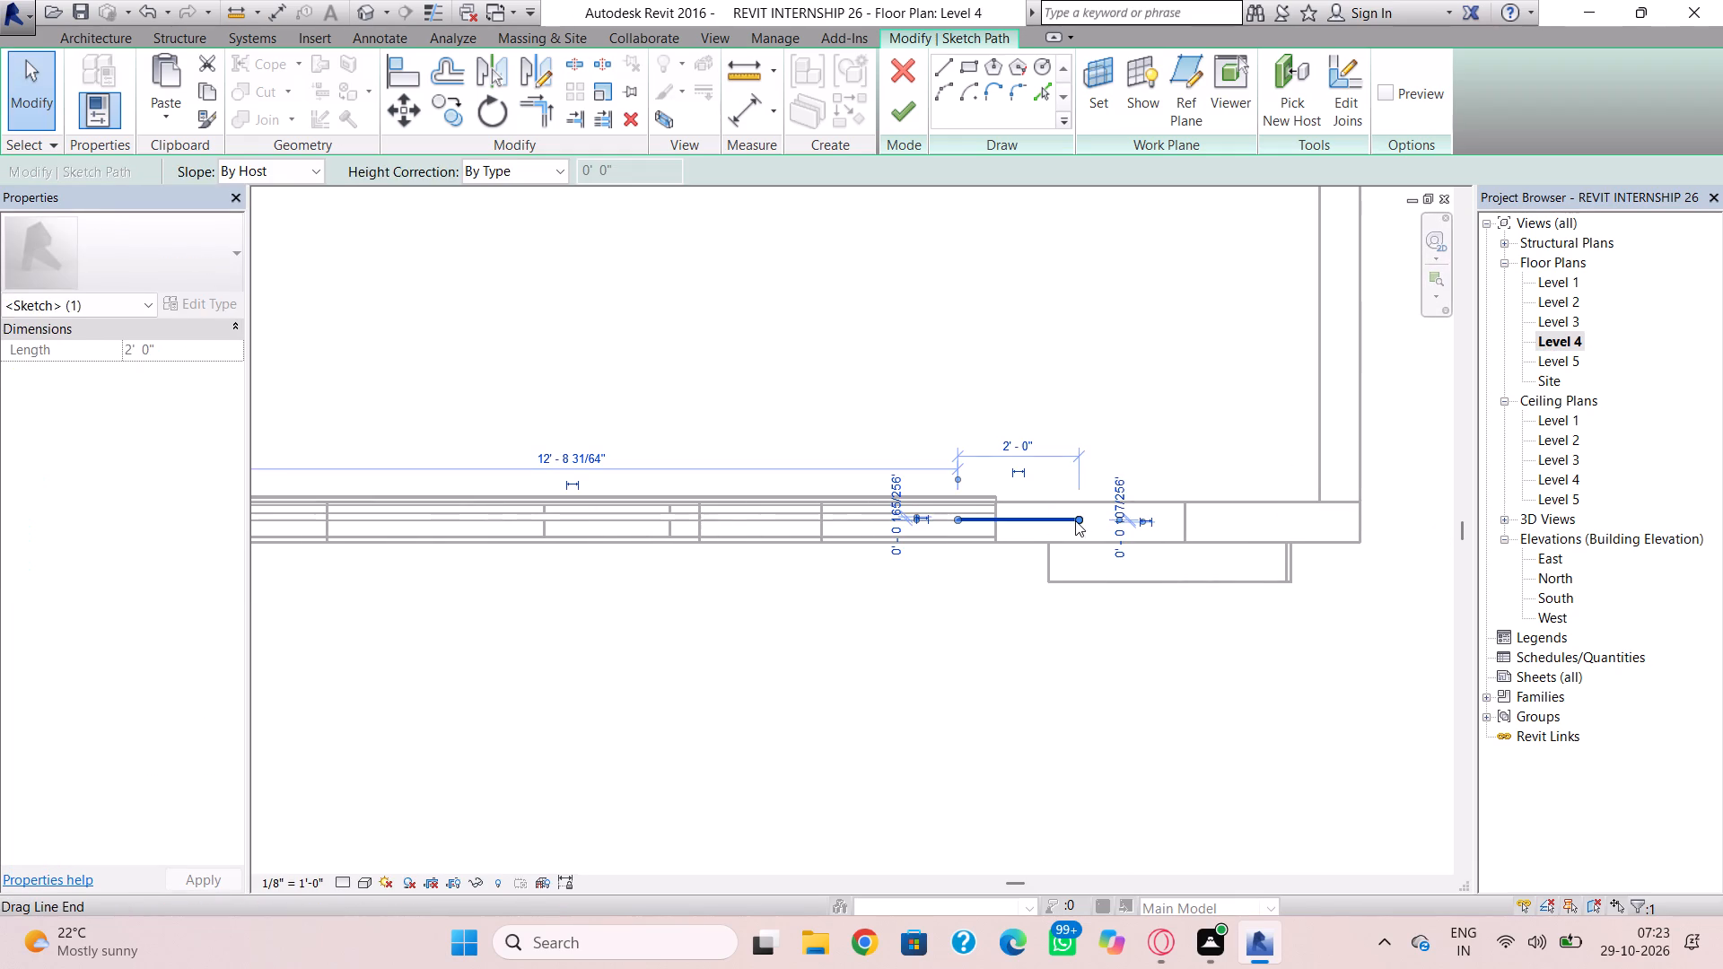
left_click_drag(1075, 520, 1181, 520)
left_click_drag(955, 513, 830, 524)
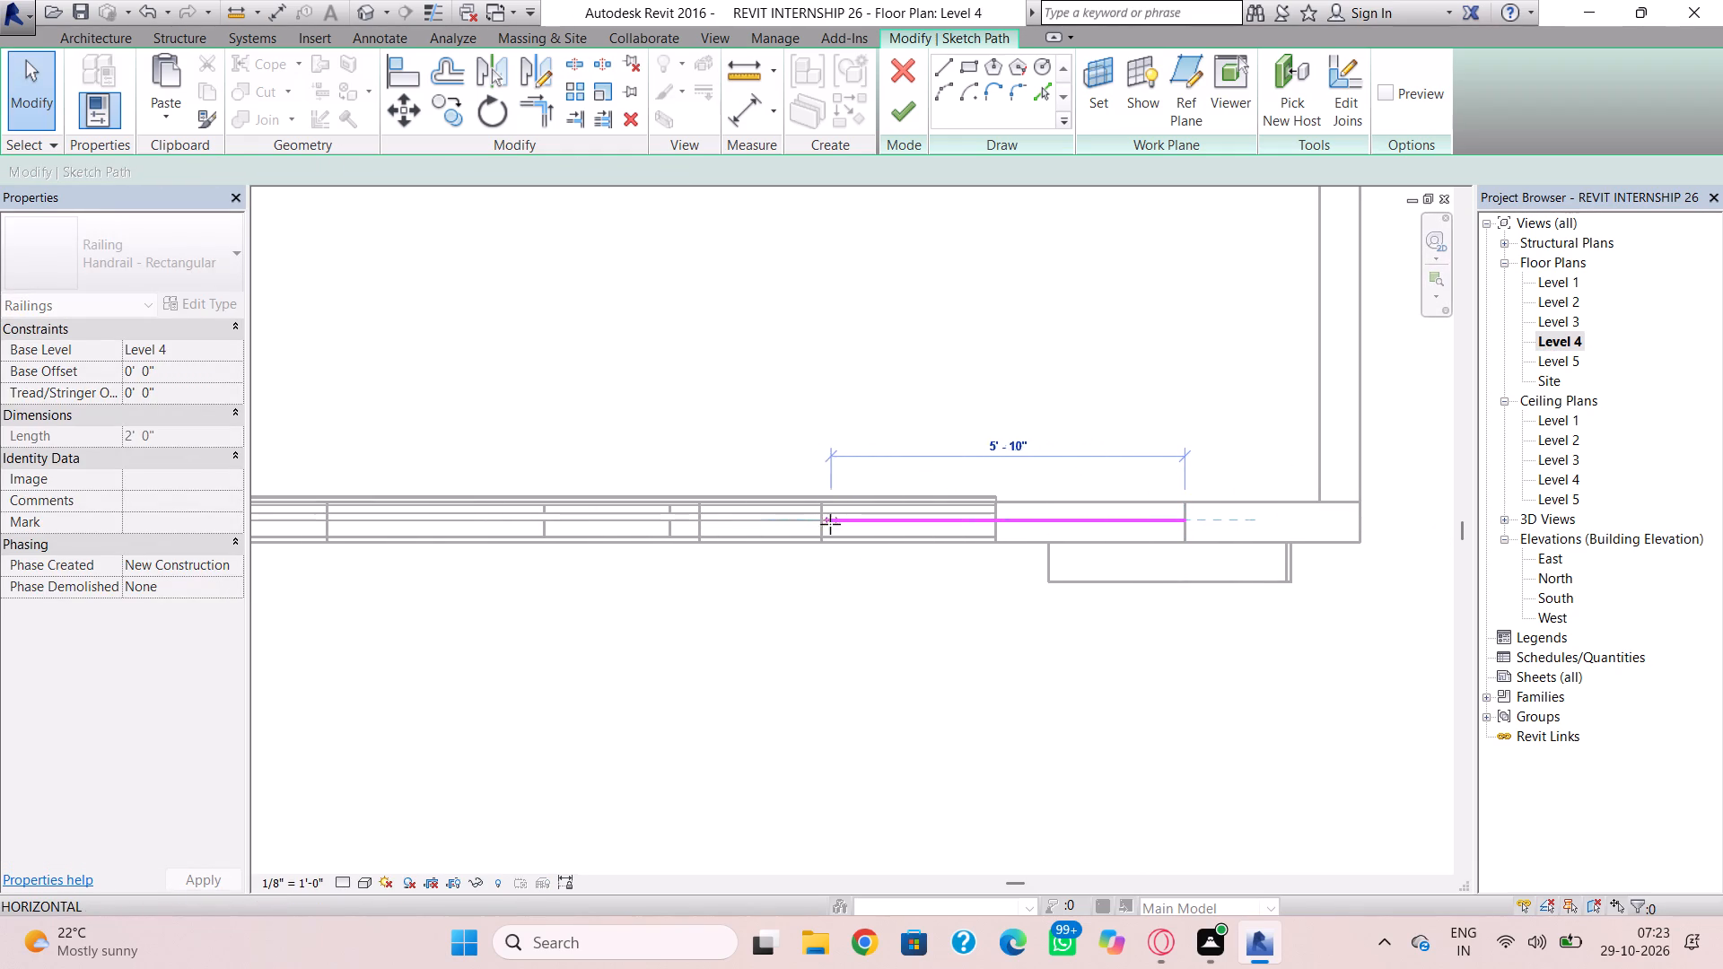
left_click_drag(830, 524, 827, 525)
middle_click_drag(637, 529, 736, 531)
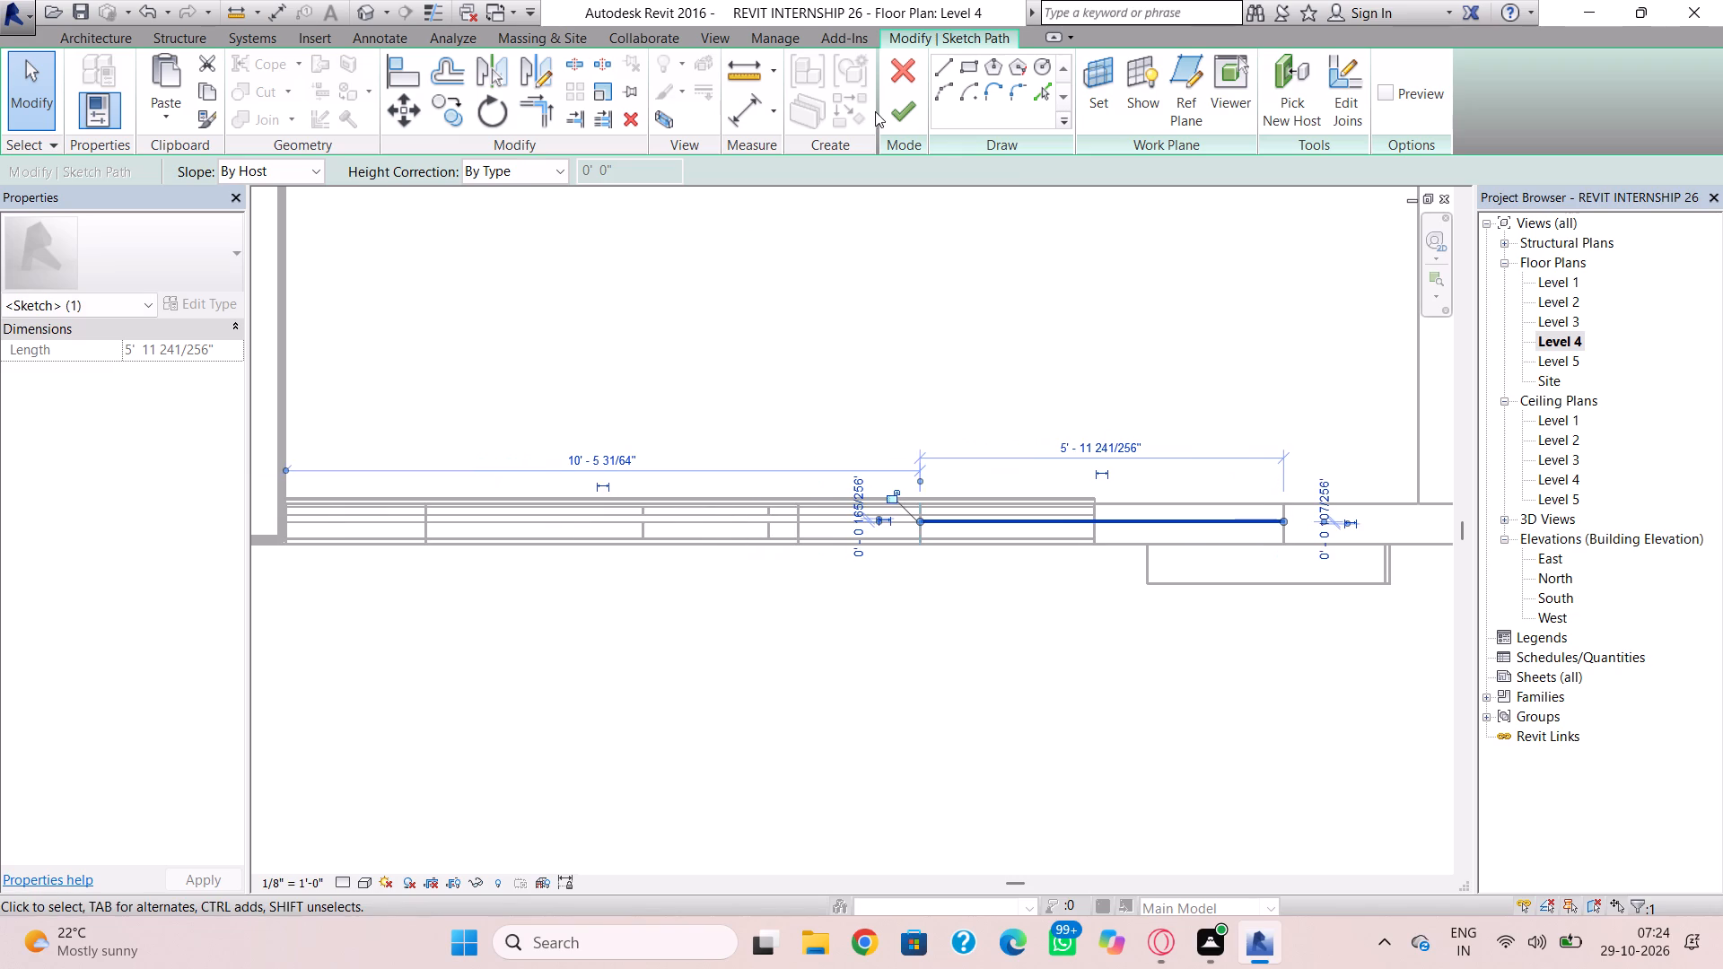
left_click(899, 110)
From the 3D view, reopen the first railing's path and slide its line along the parapet to about 4'-4" from the taller wall.
left_click(360, 10)
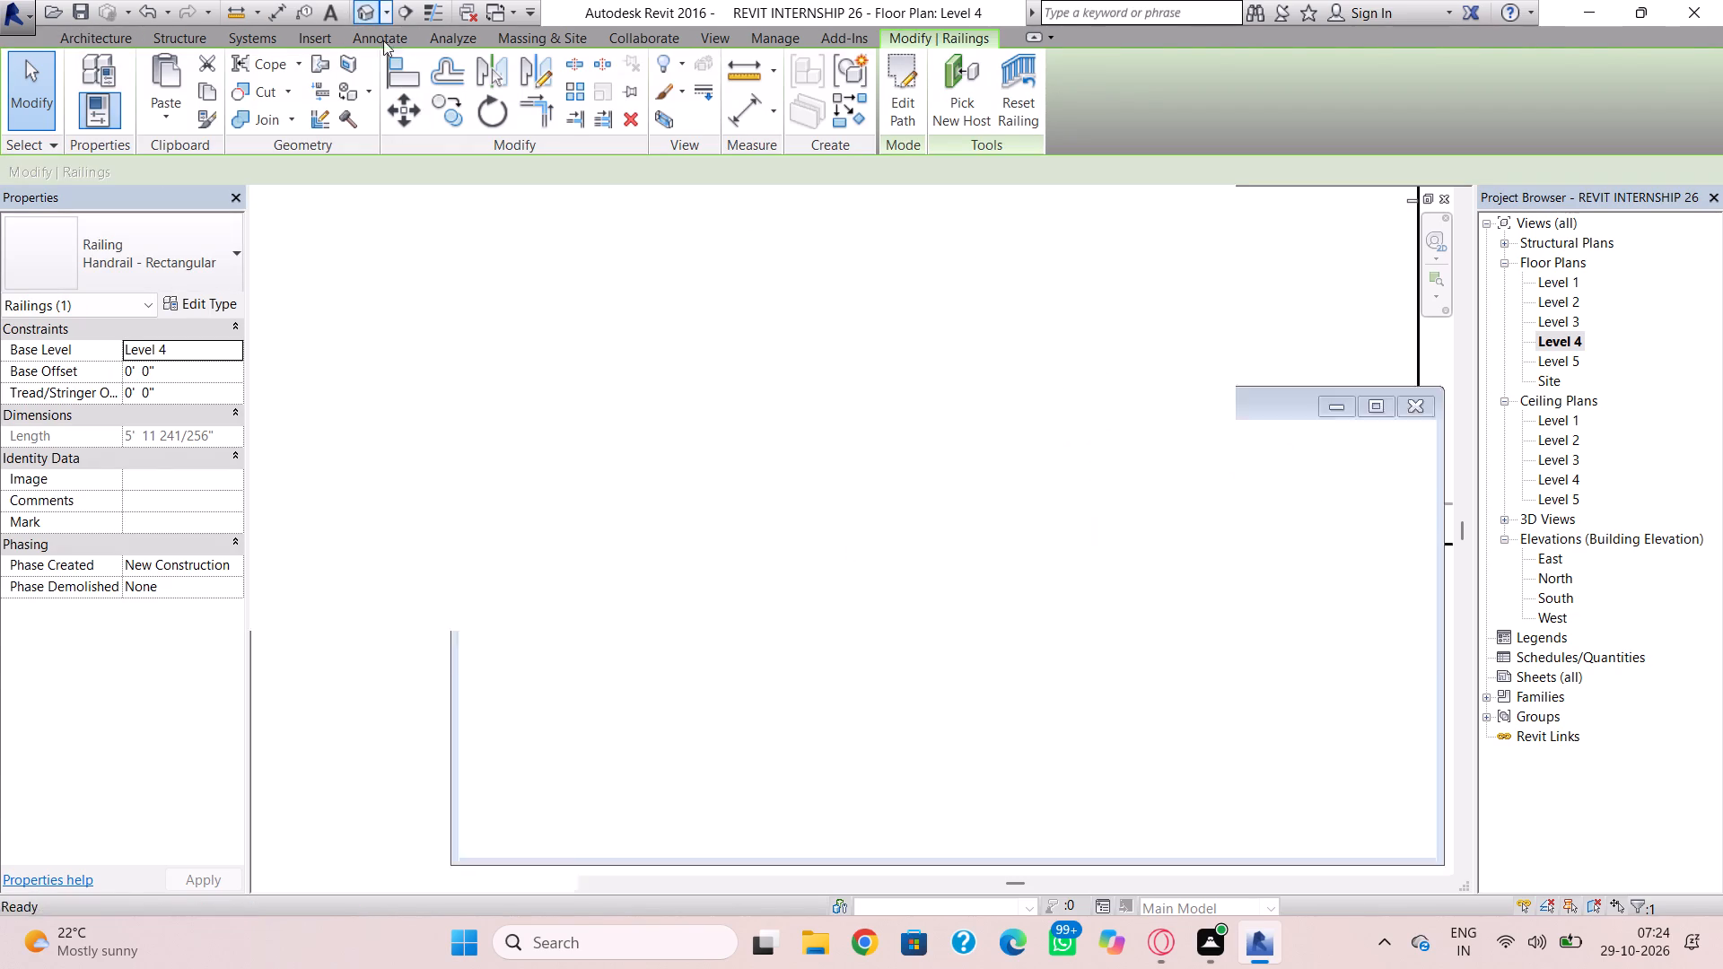
left_click(651, 331)
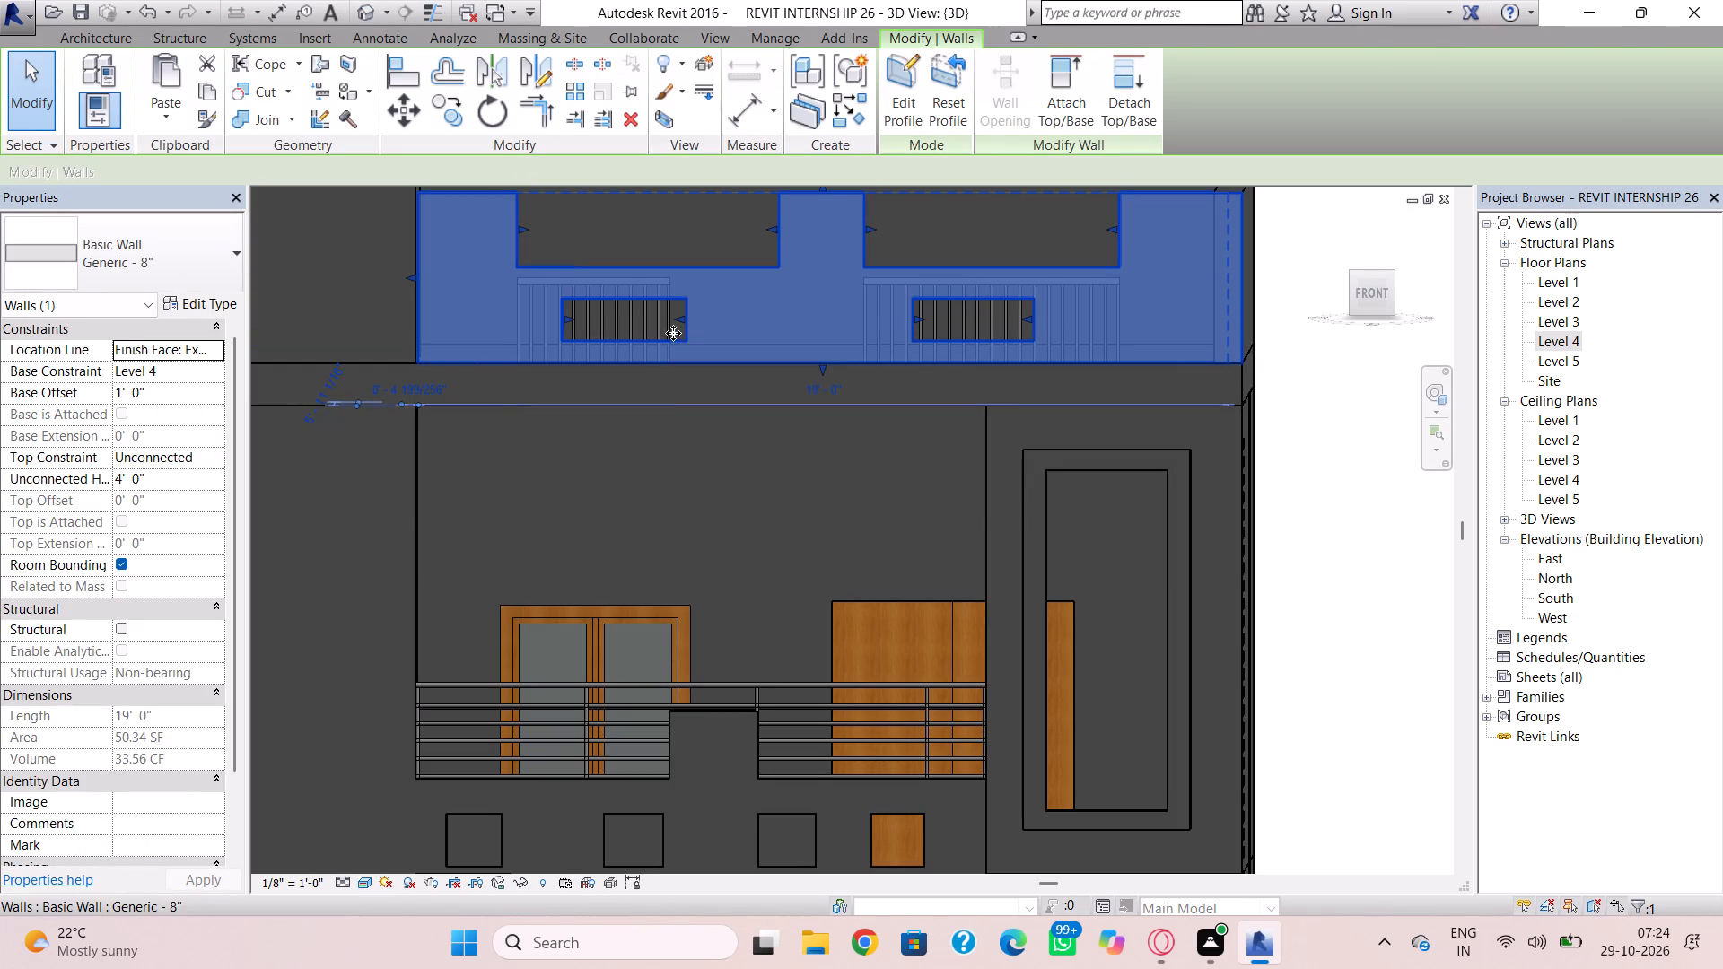
key("Escape")
double_click(664, 319)
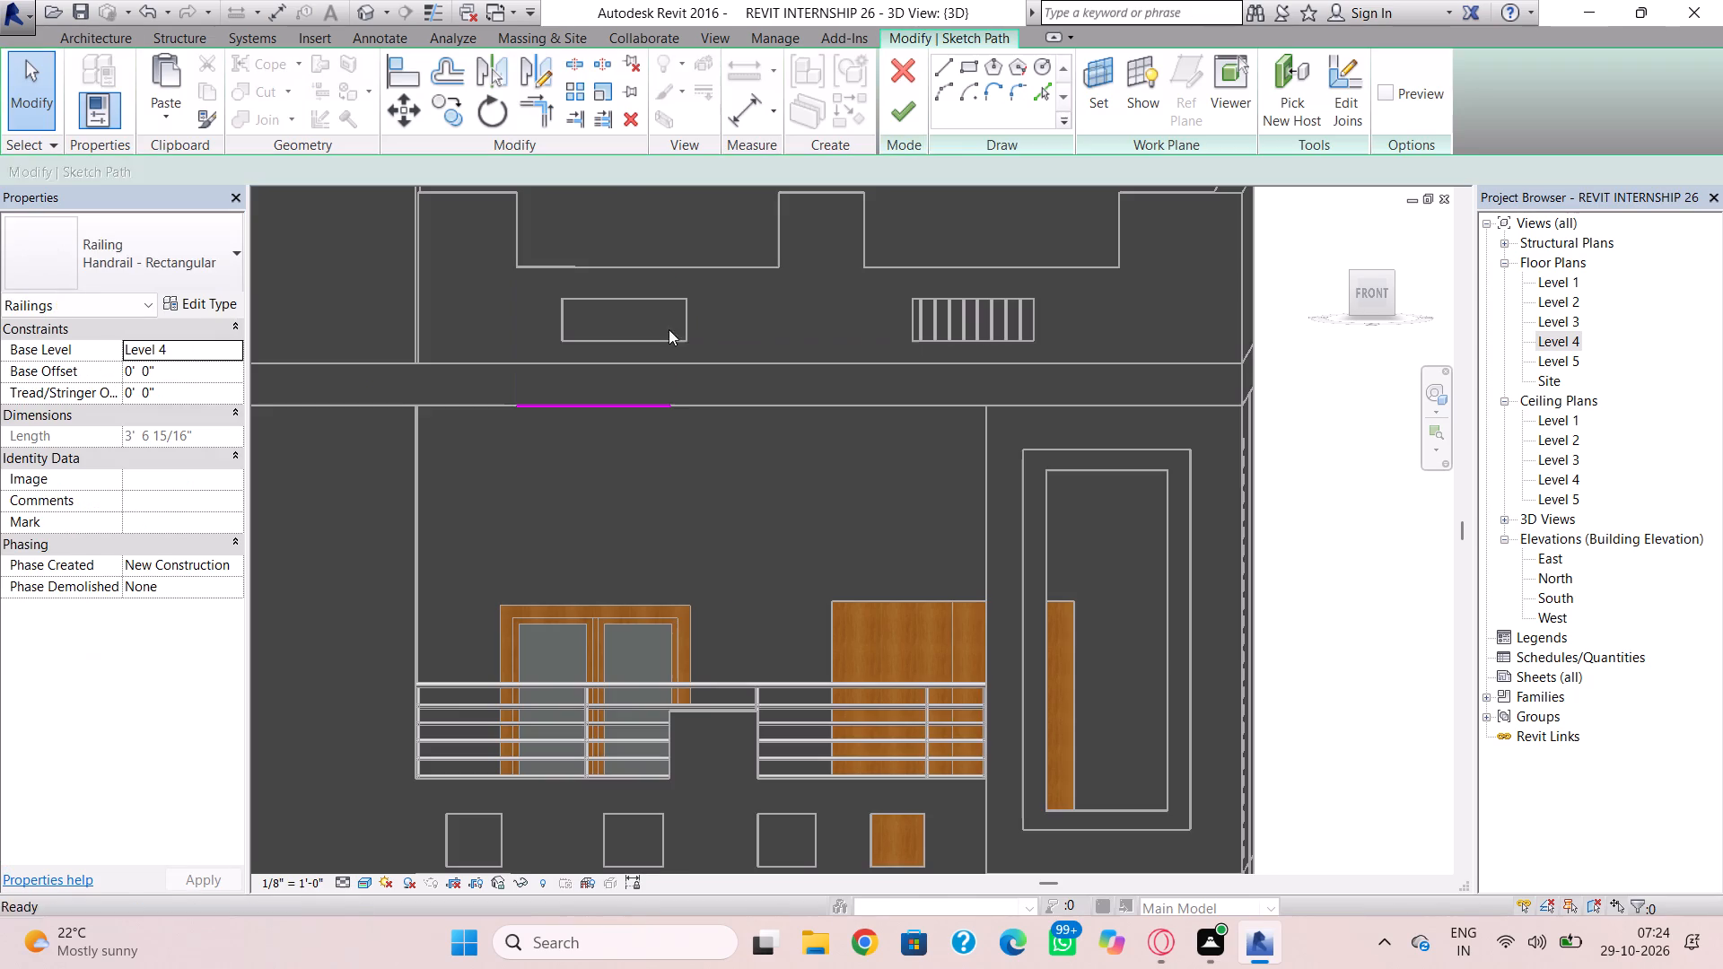
left_click(662, 403)
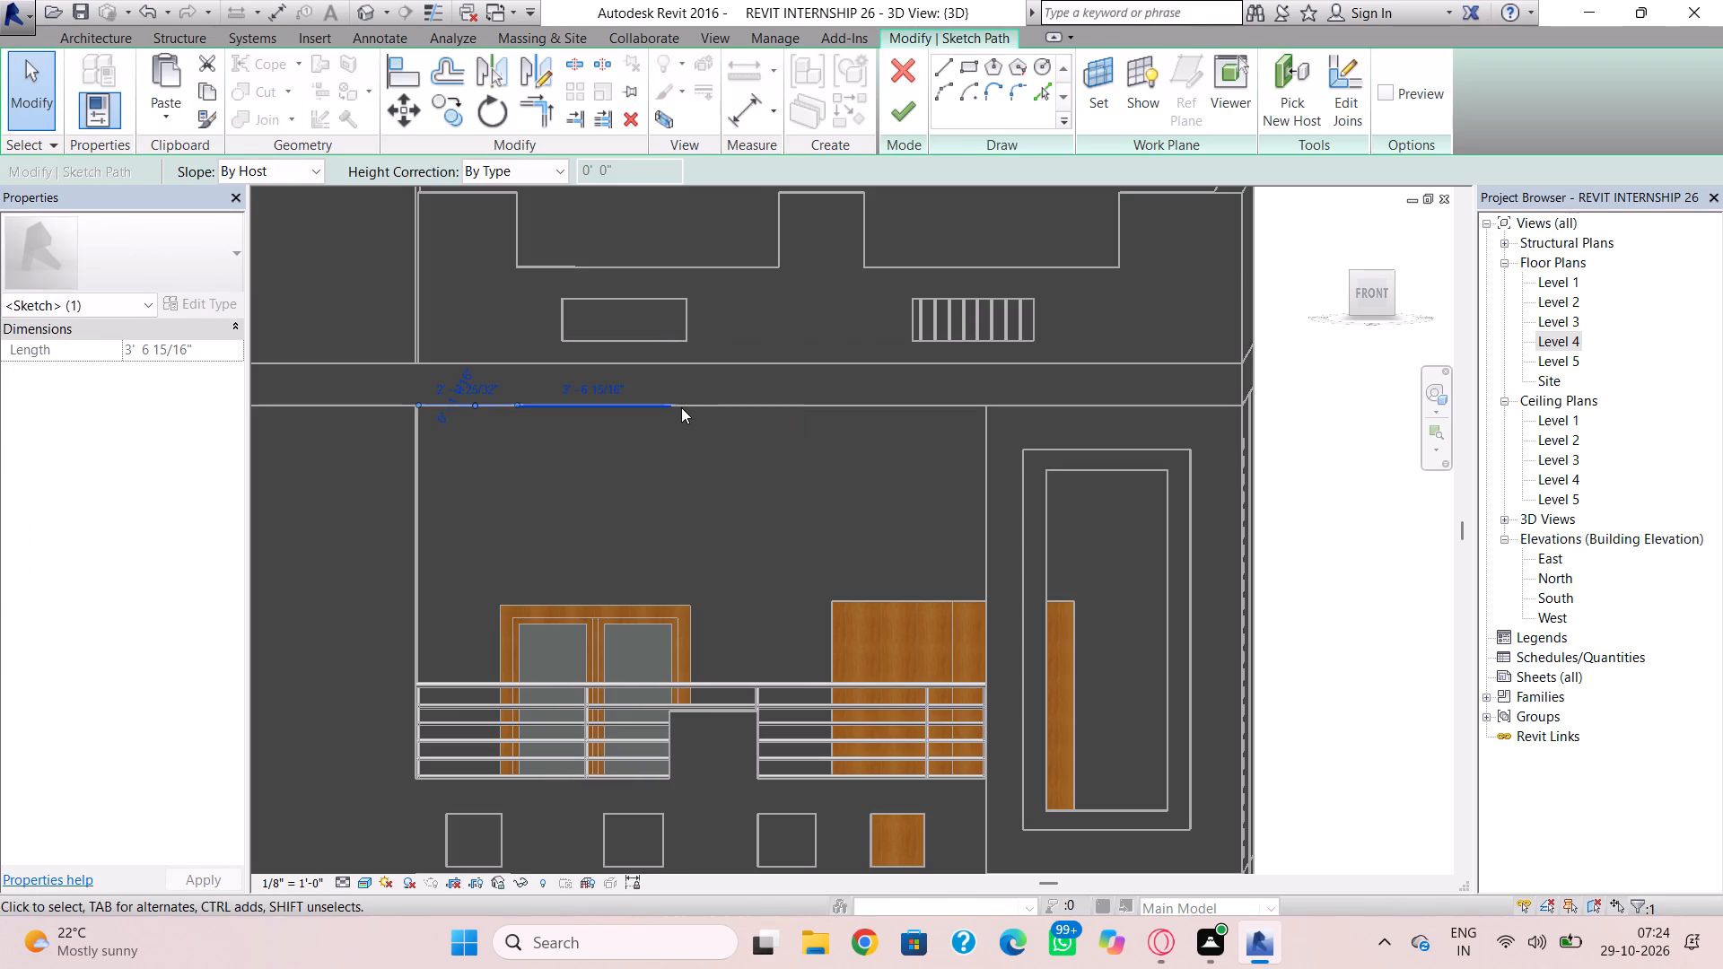
scroll(670, 406, "up", 6)
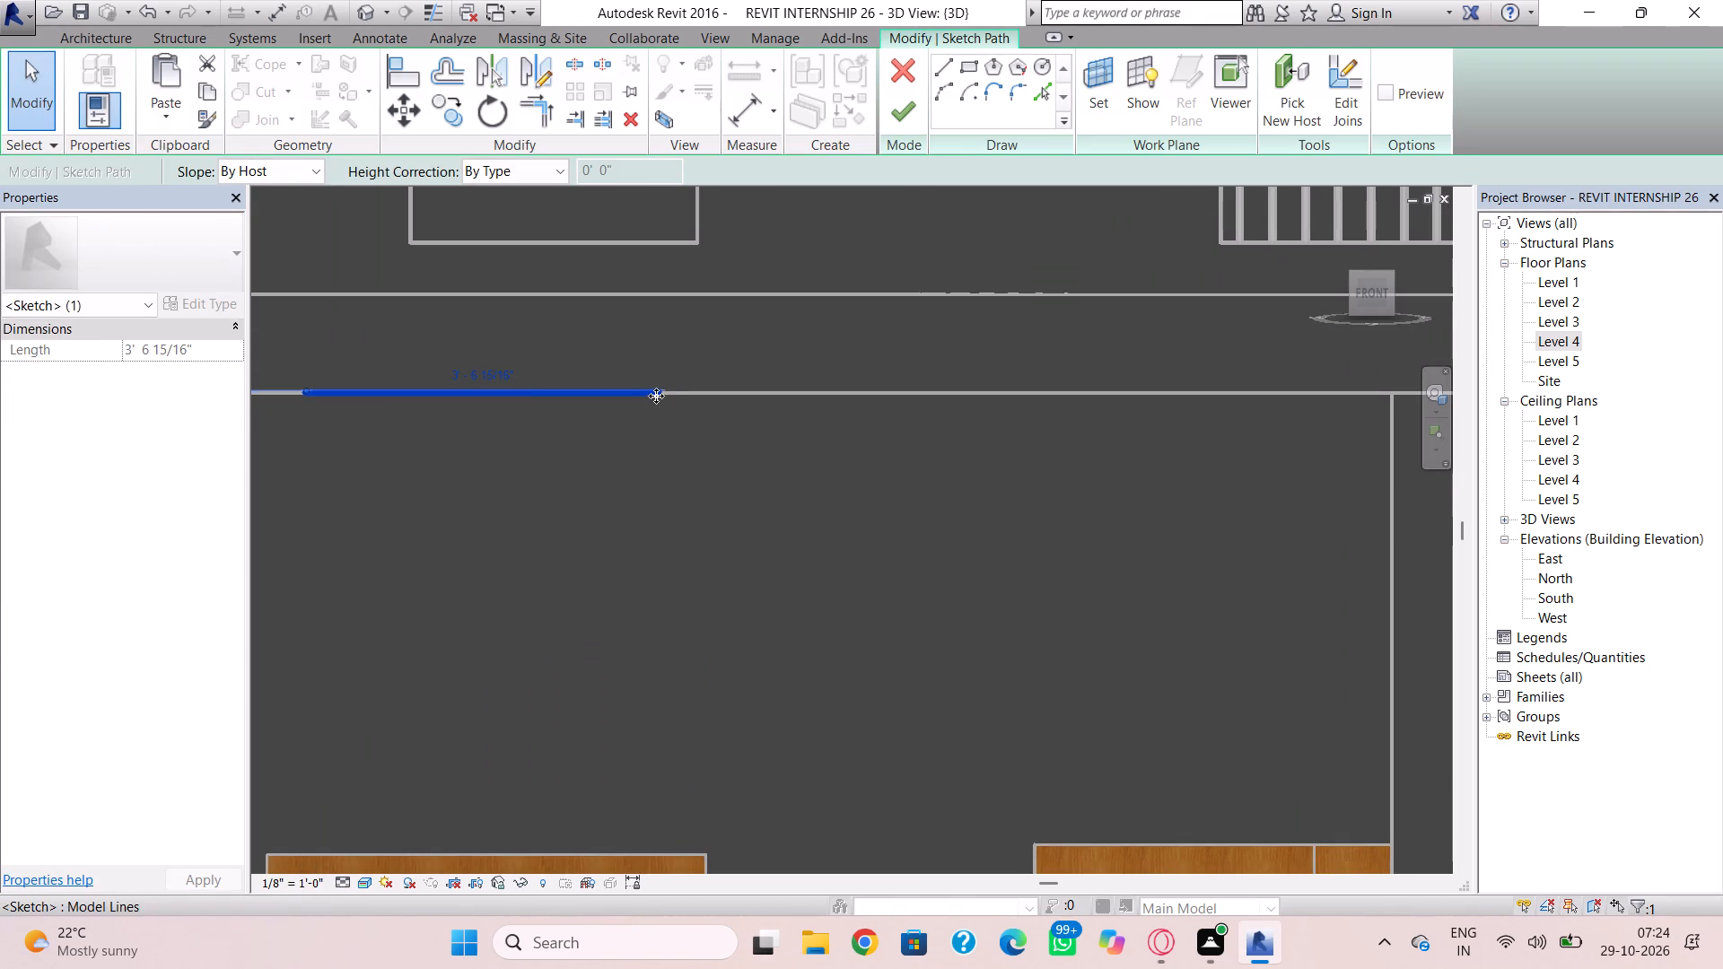
left_click_drag(656, 396, 757, 395)
scroll(754, 398, "down", 3)
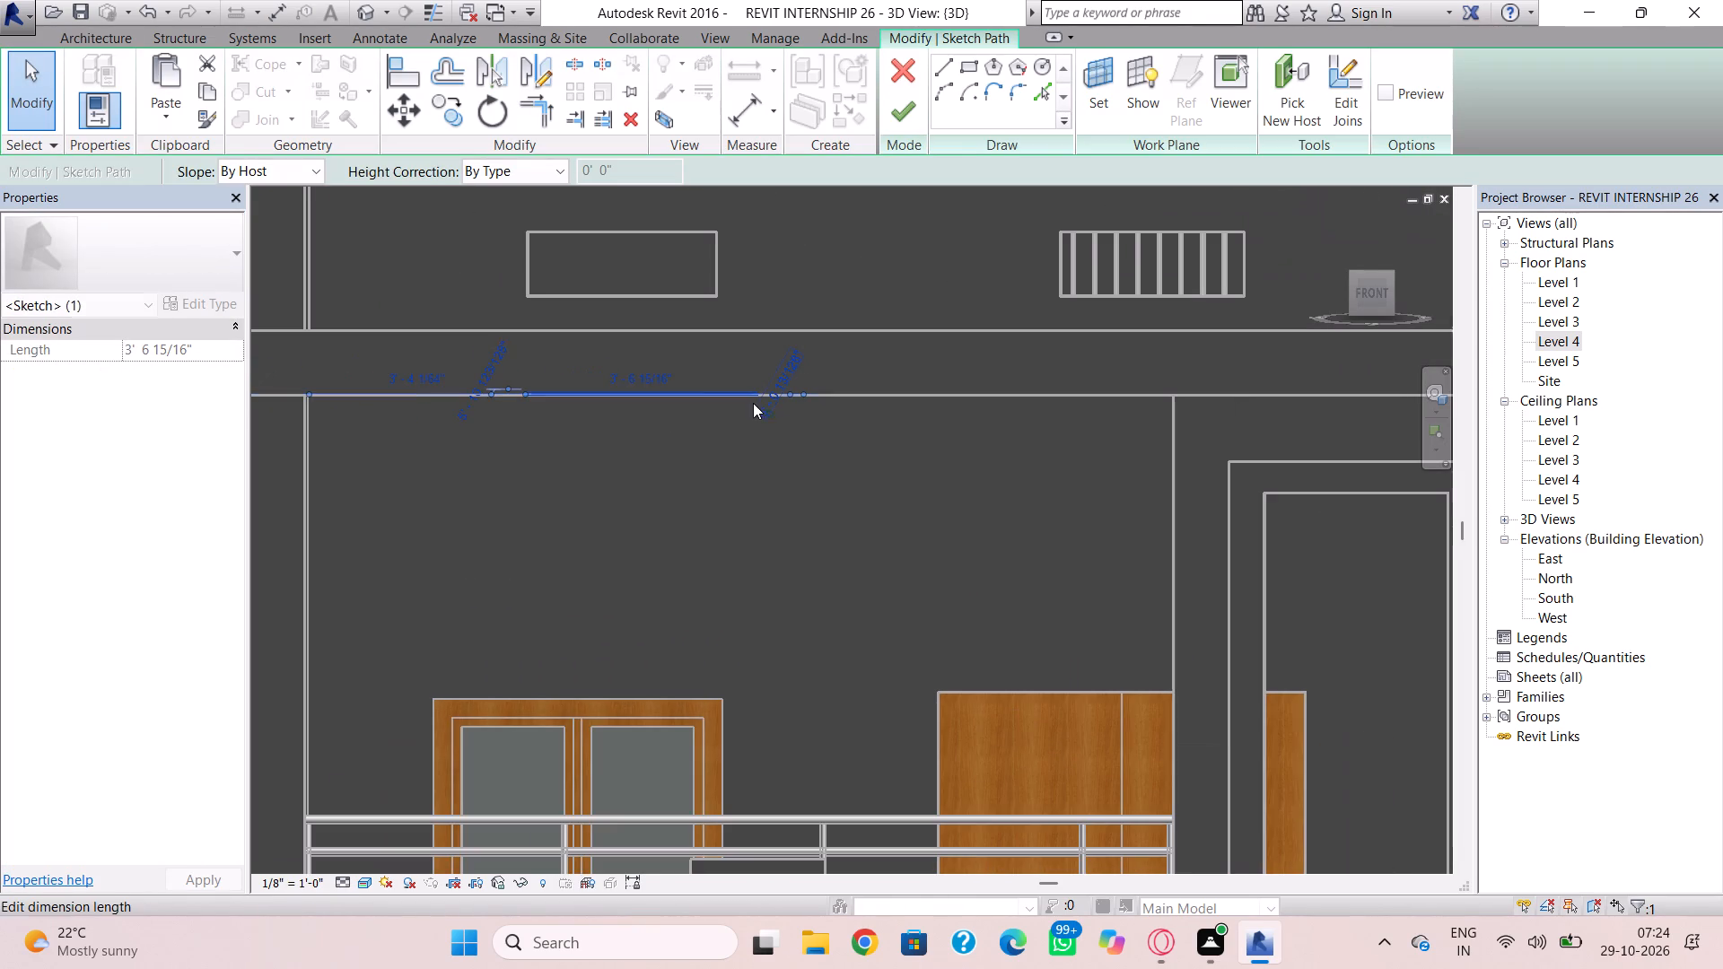
scroll(755, 407, "down", 2)
scroll(755, 408, "up", 1)
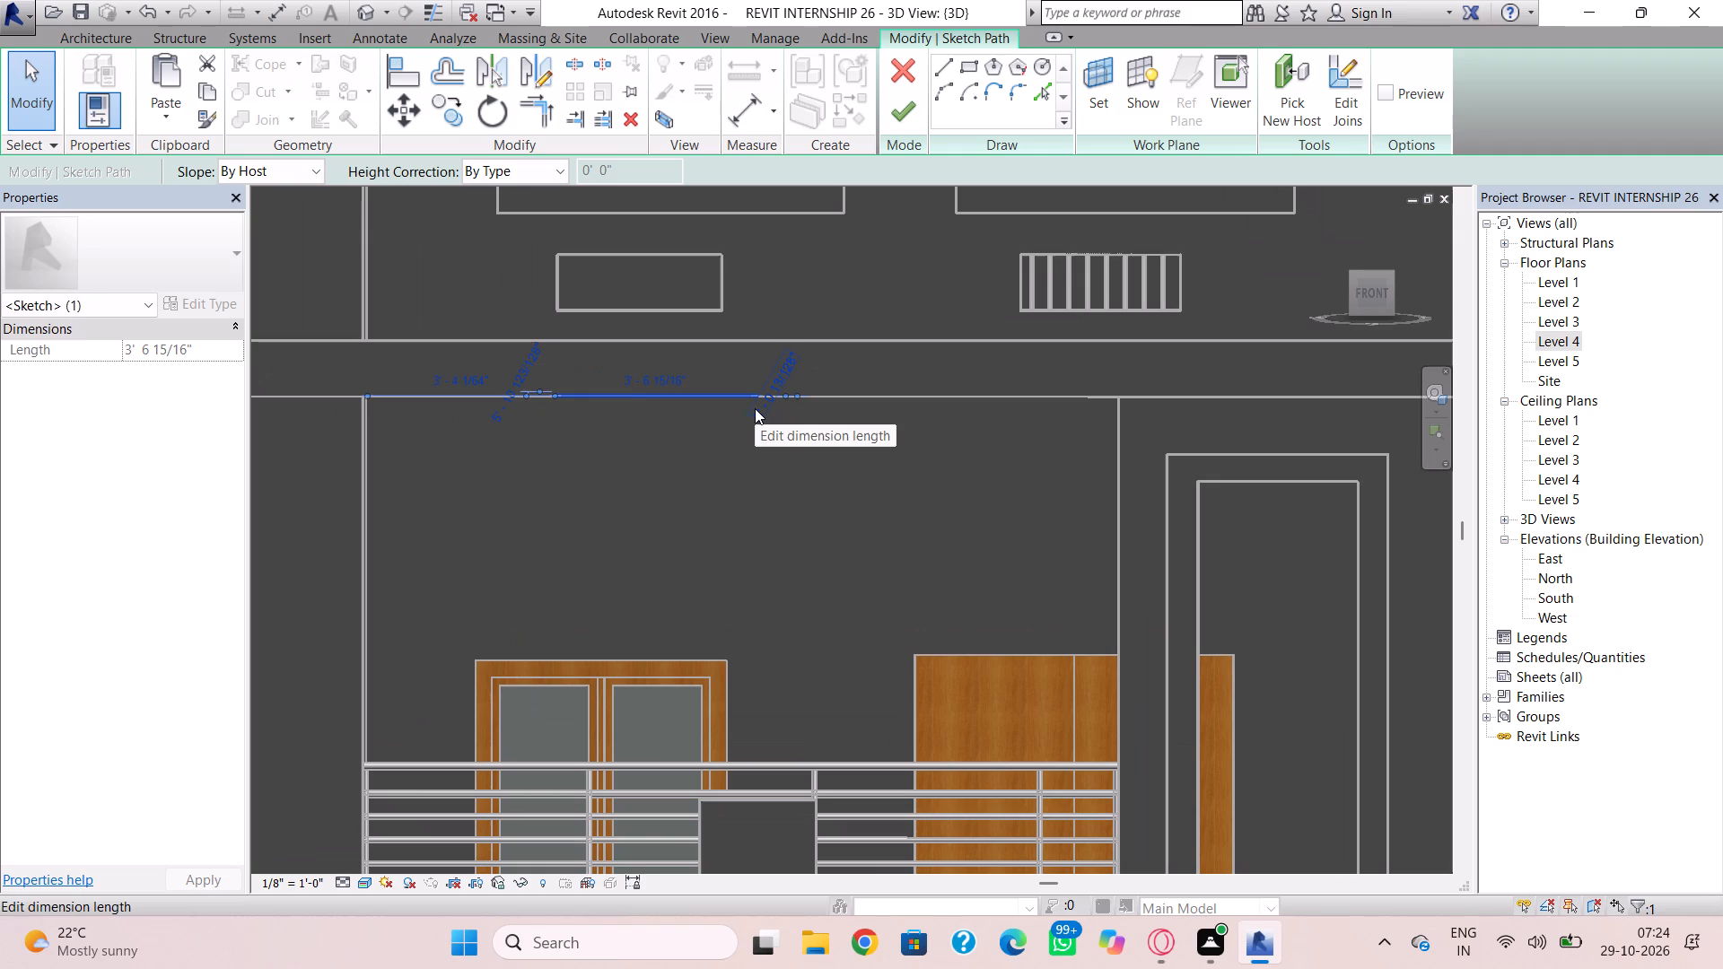
scroll(788, 396, "up", 2)
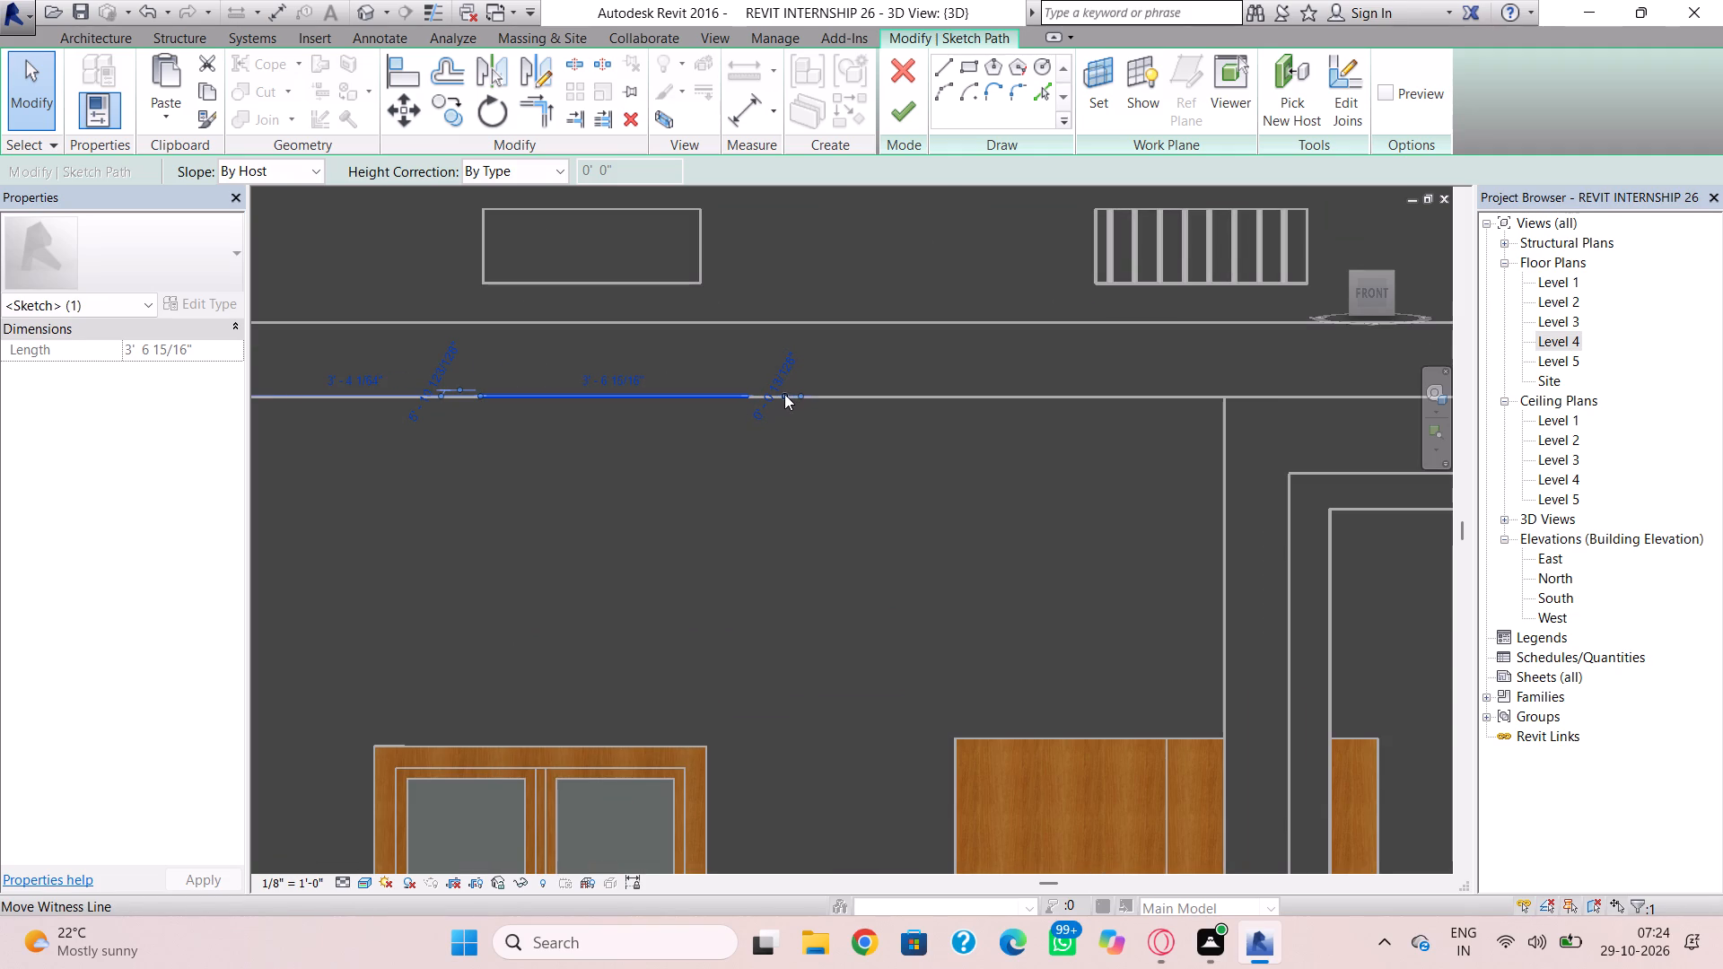
left_click_drag(783, 394, 835, 395)
scroll(758, 396, "up", 7)
left_click_drag(733, 384, 923, 387)
scroll(904, 404, "down", 11)
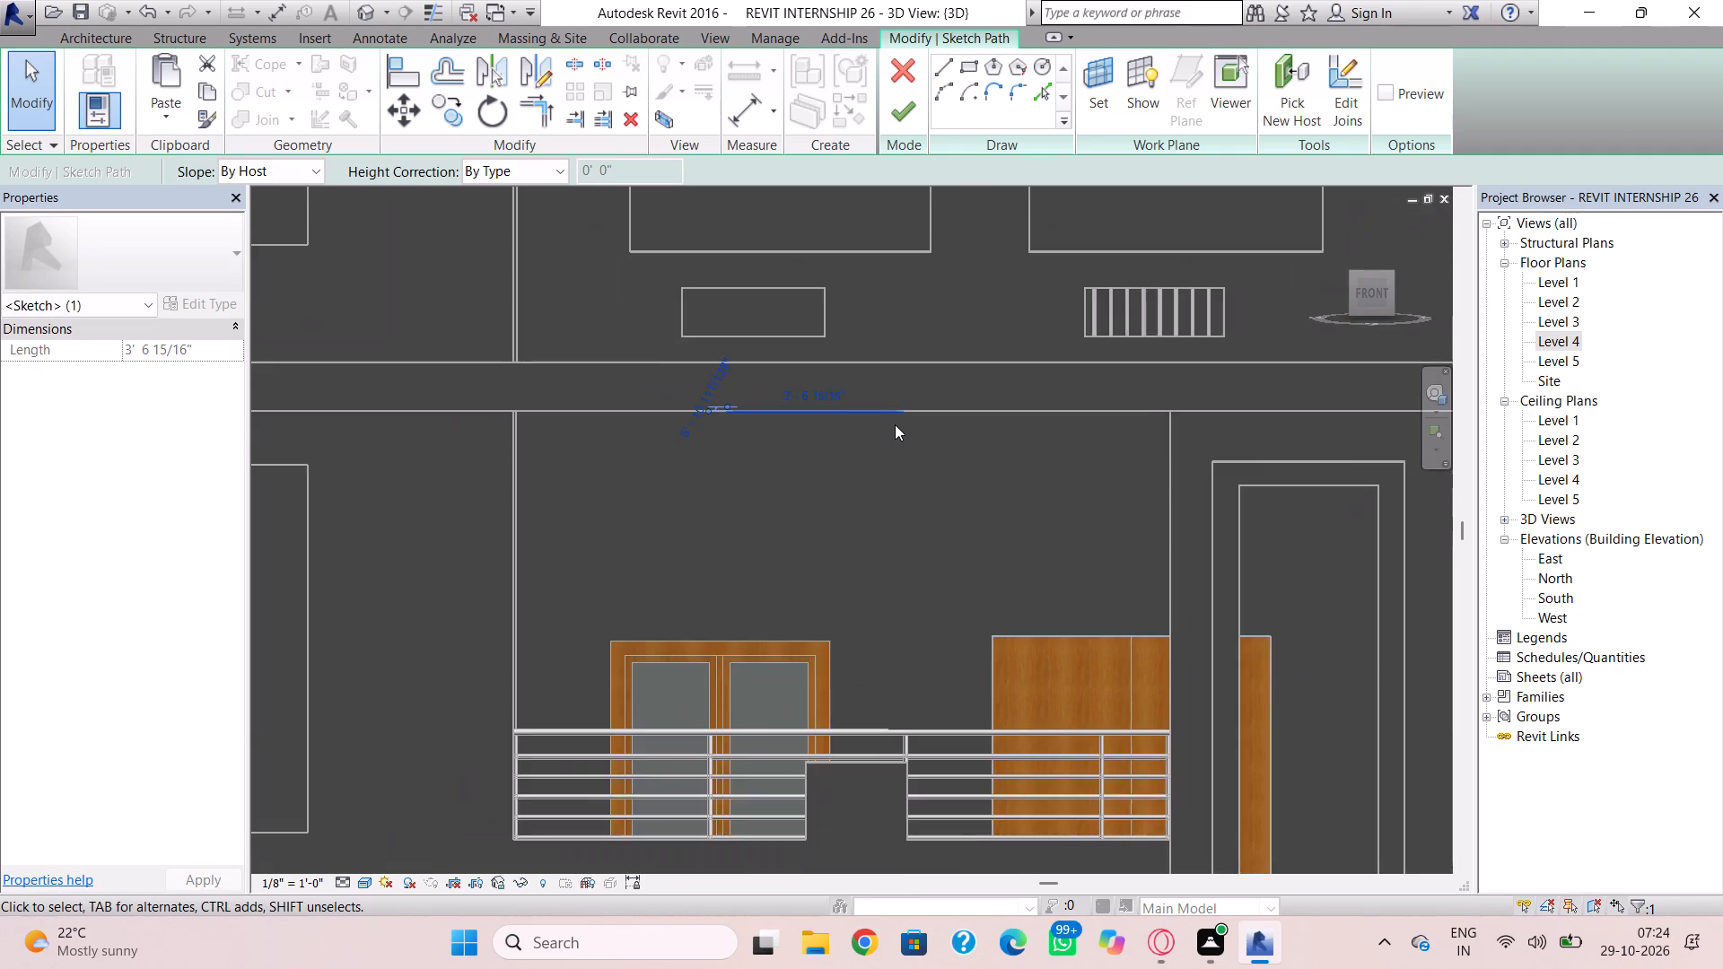
scroll(712, 408, "up", 3)
left_click_drag(743, 415, 722, 416)
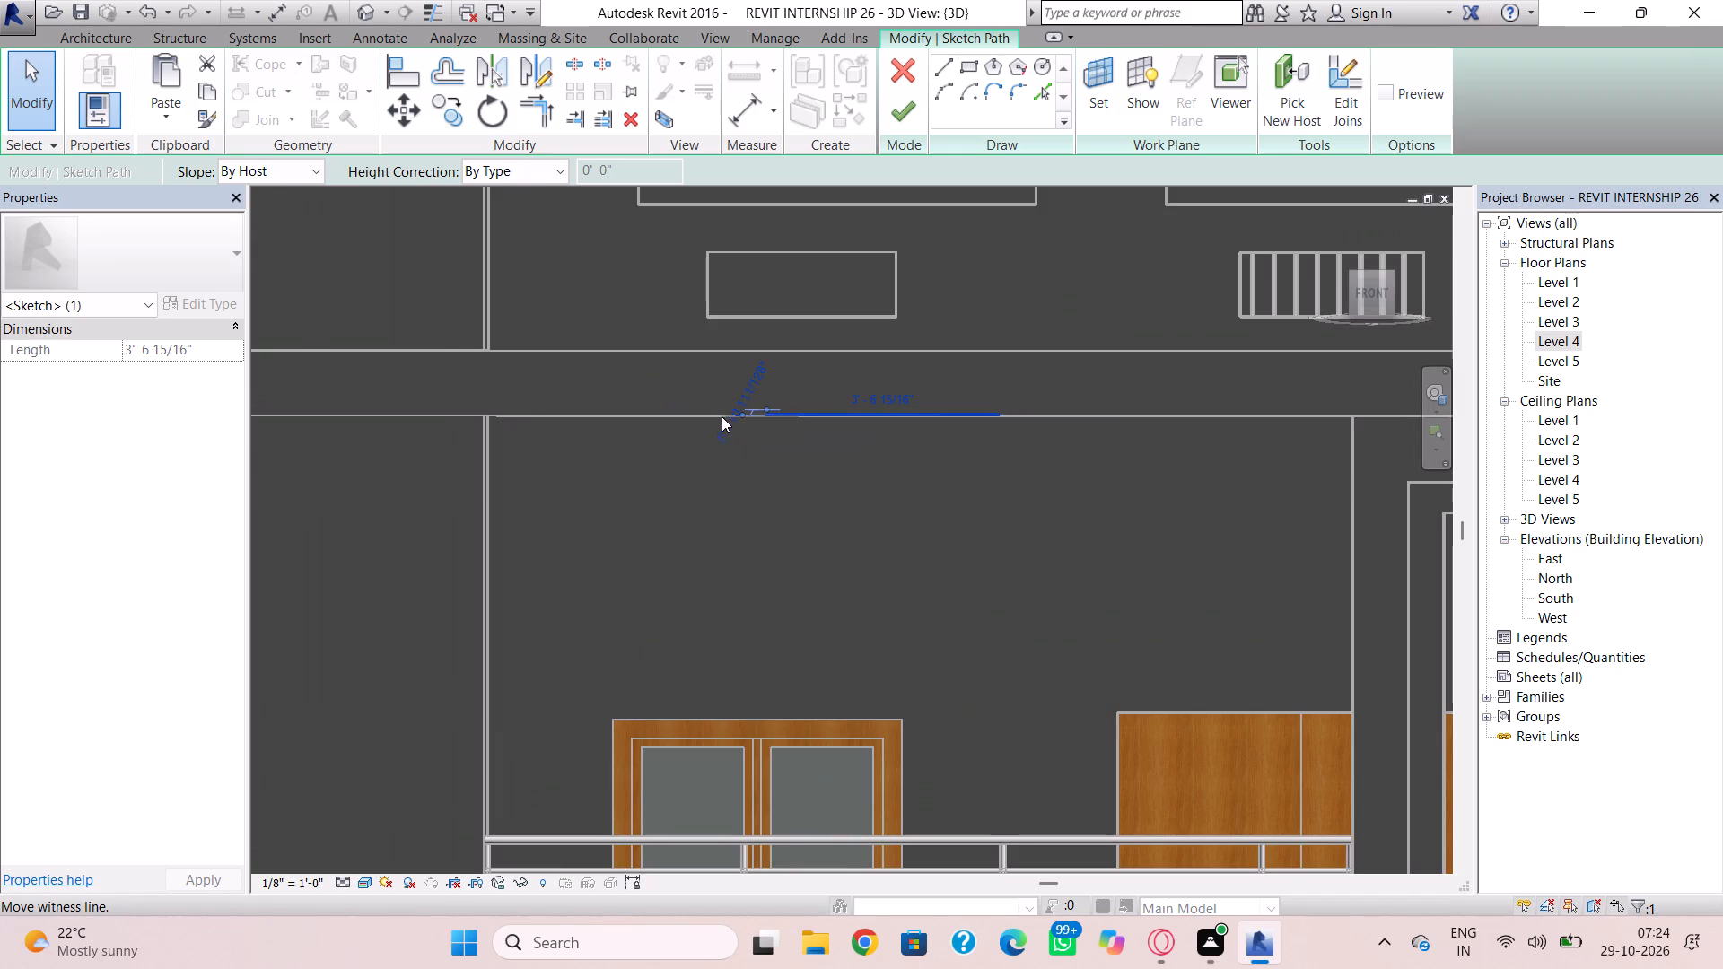
left_click_drag(722, 416, 677, 416)
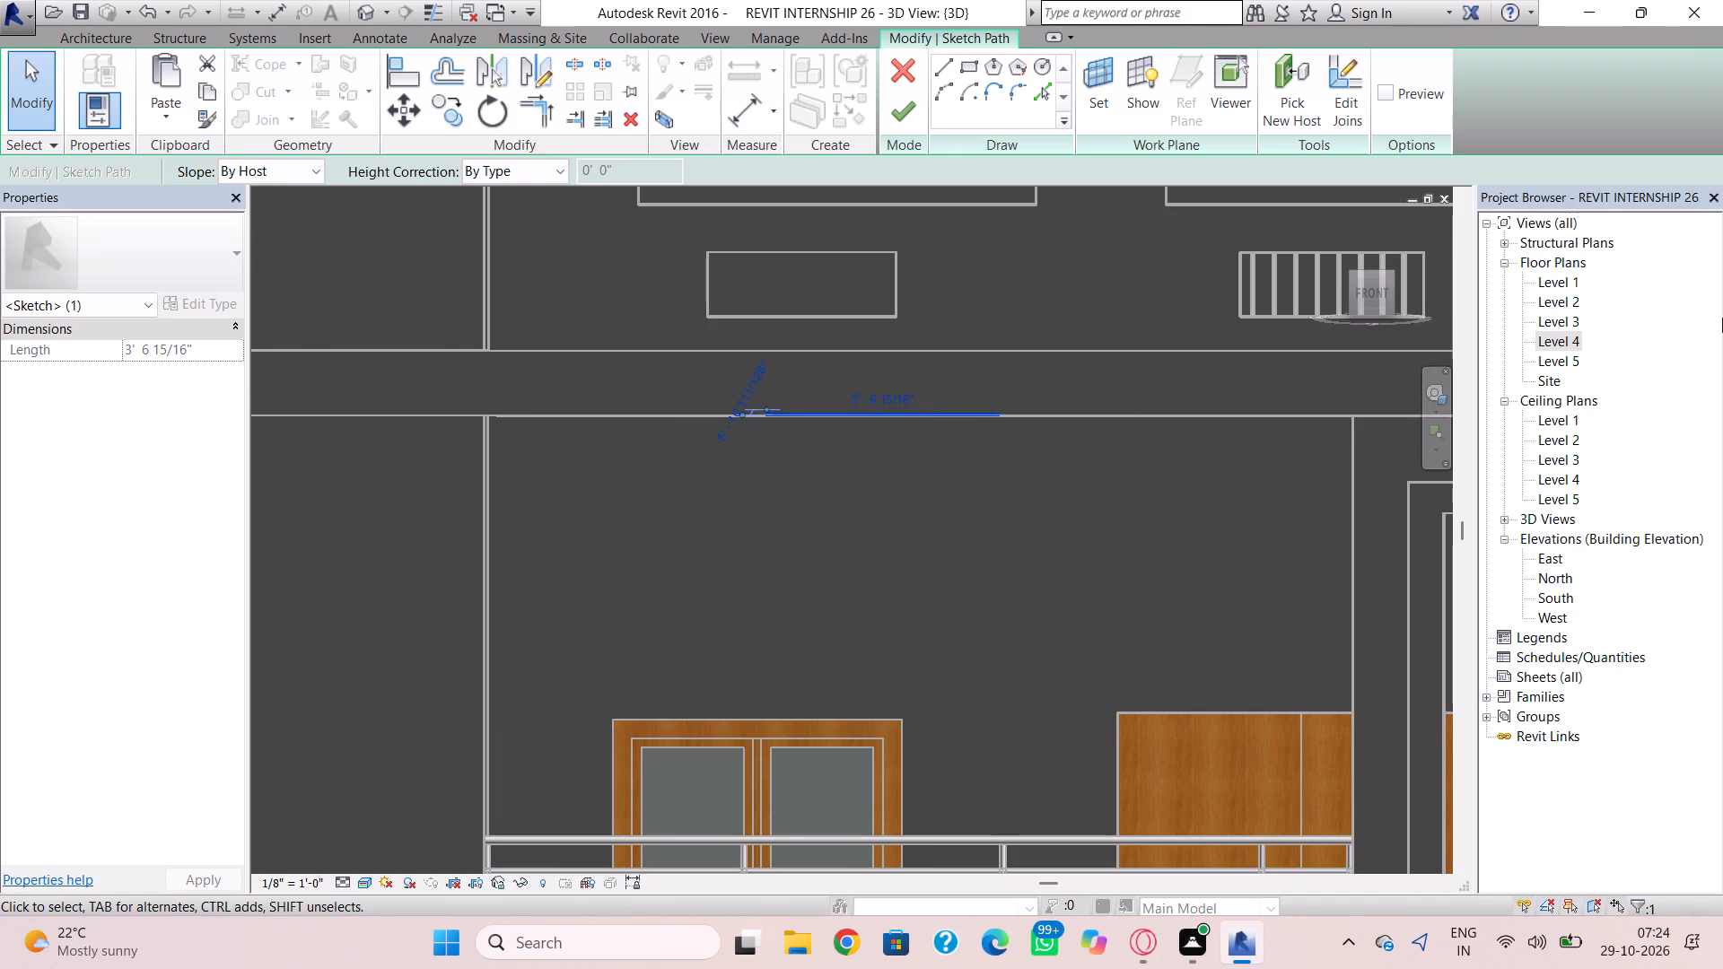
In the Level 4 plan, stretch the first railing's path at both ends to a length of 5'-8" and finish it.
double_click(1565, 338)
scroll(961, 423, "down", 3)
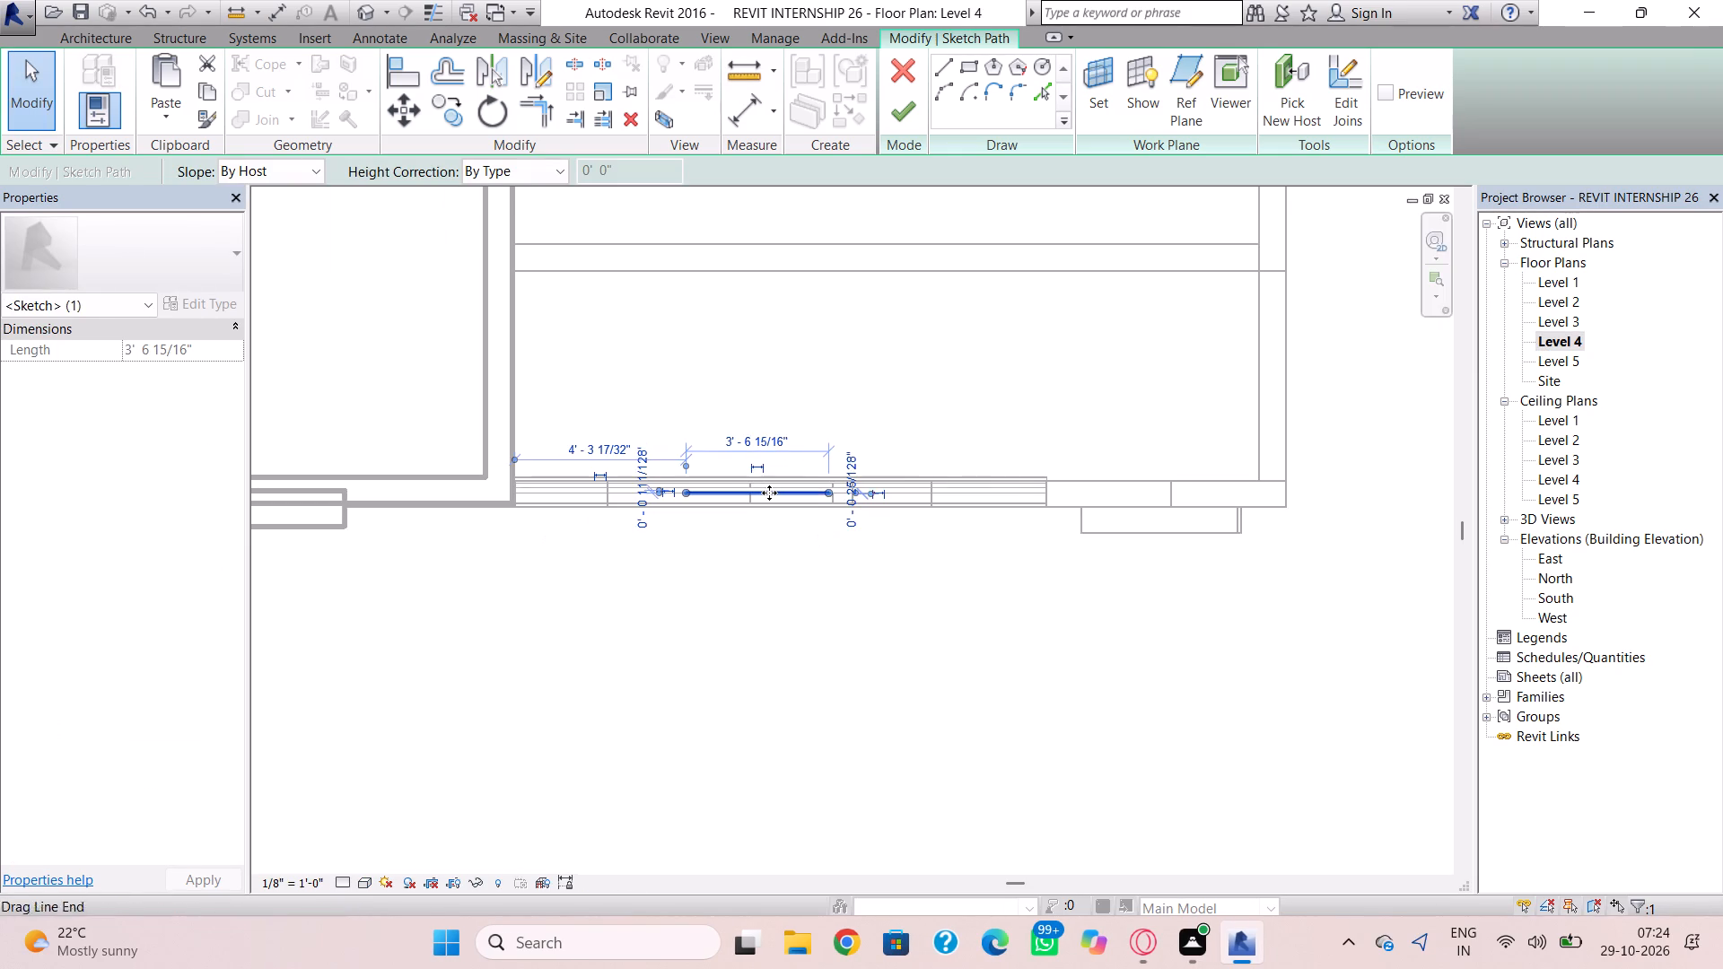
scroll(744, 489, "up", 3)
left_click_drag(655, 494, 593, 501)
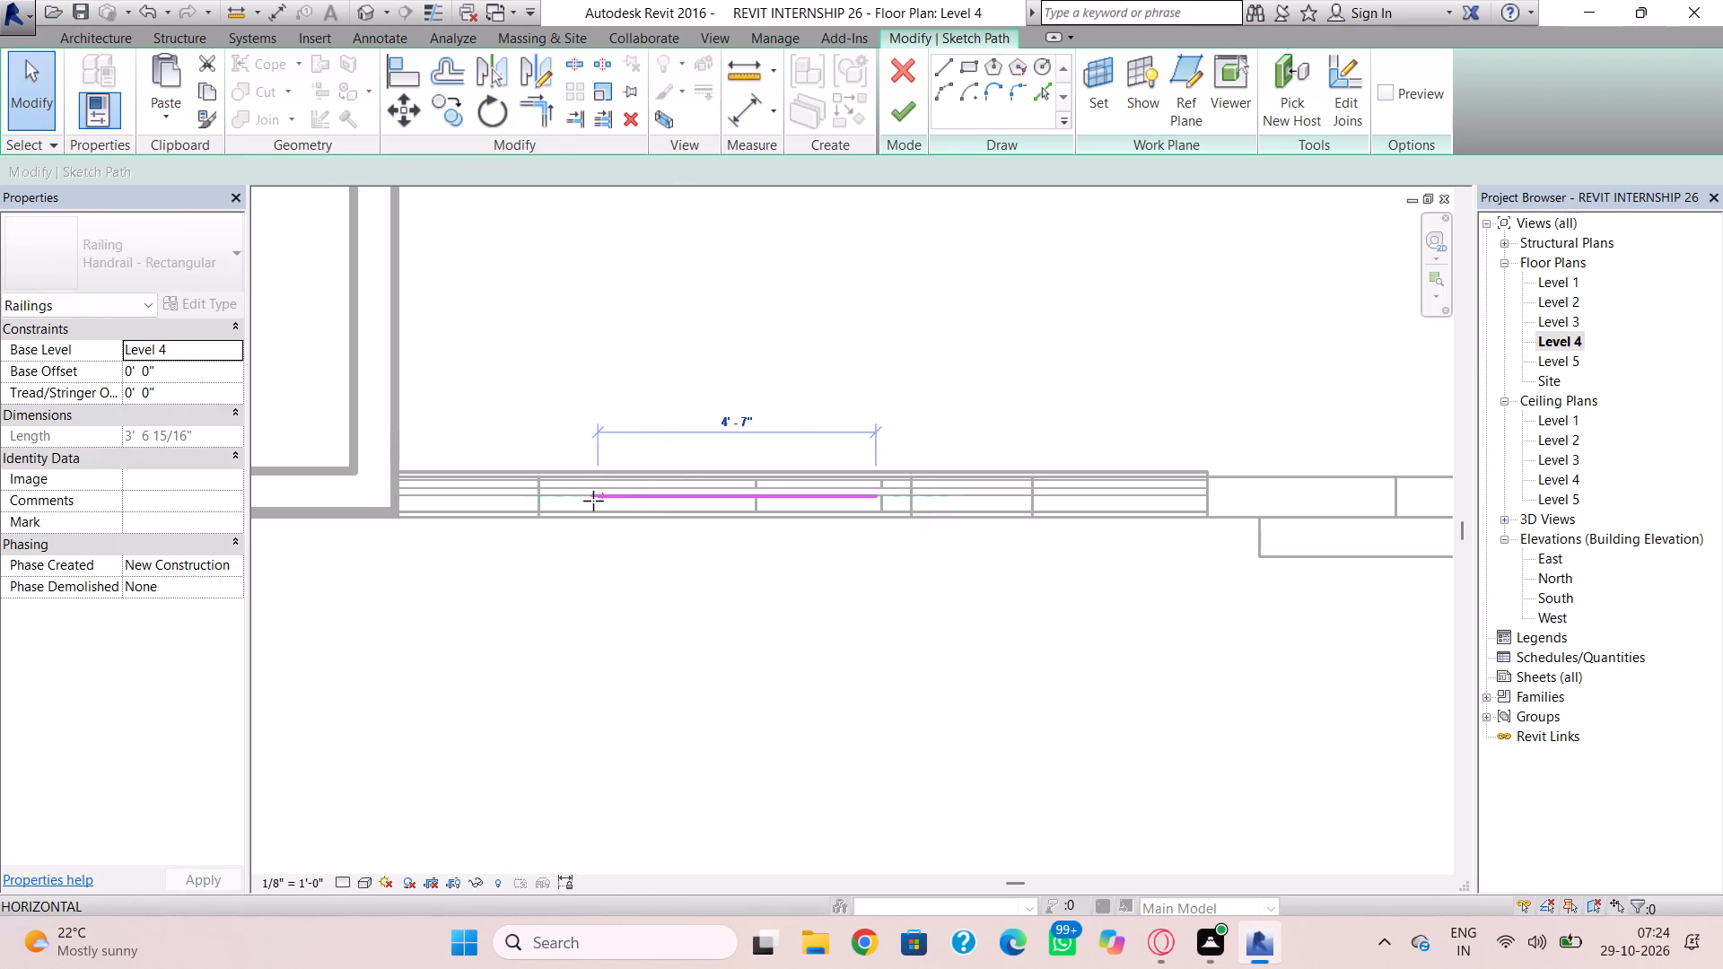
left_click_drag(593, 501, 542, 502)
scroll(858, 501, "up", 3)
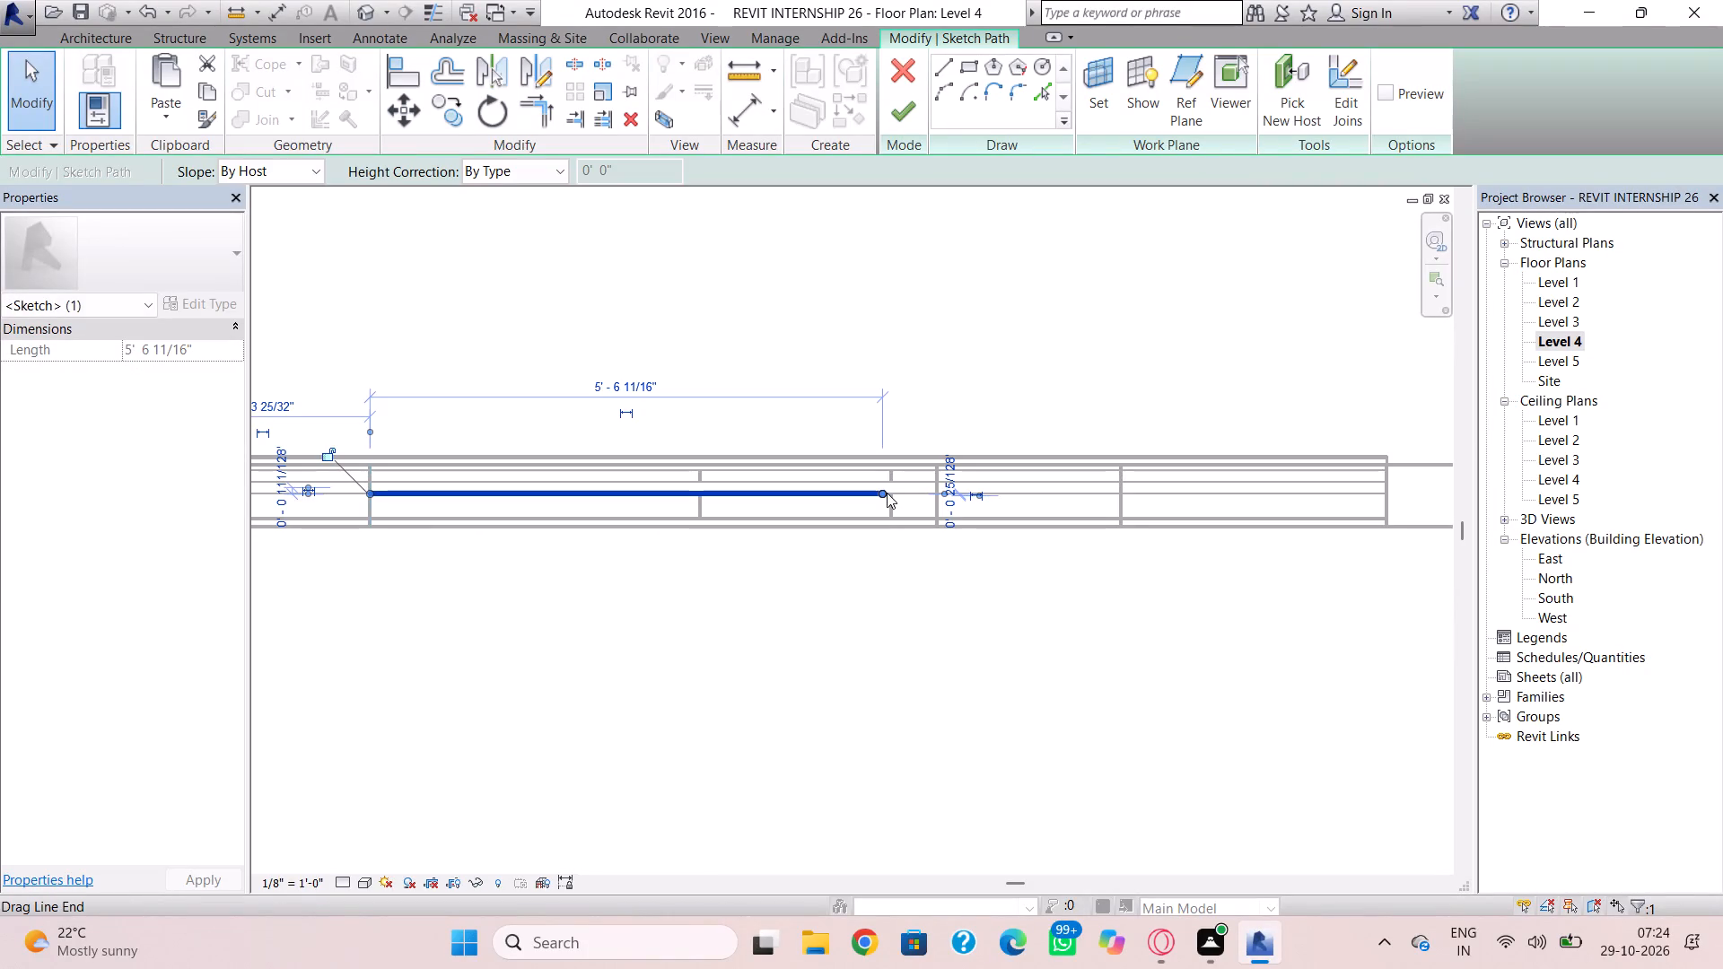
left_click_drag(882, 492, 891, 492)
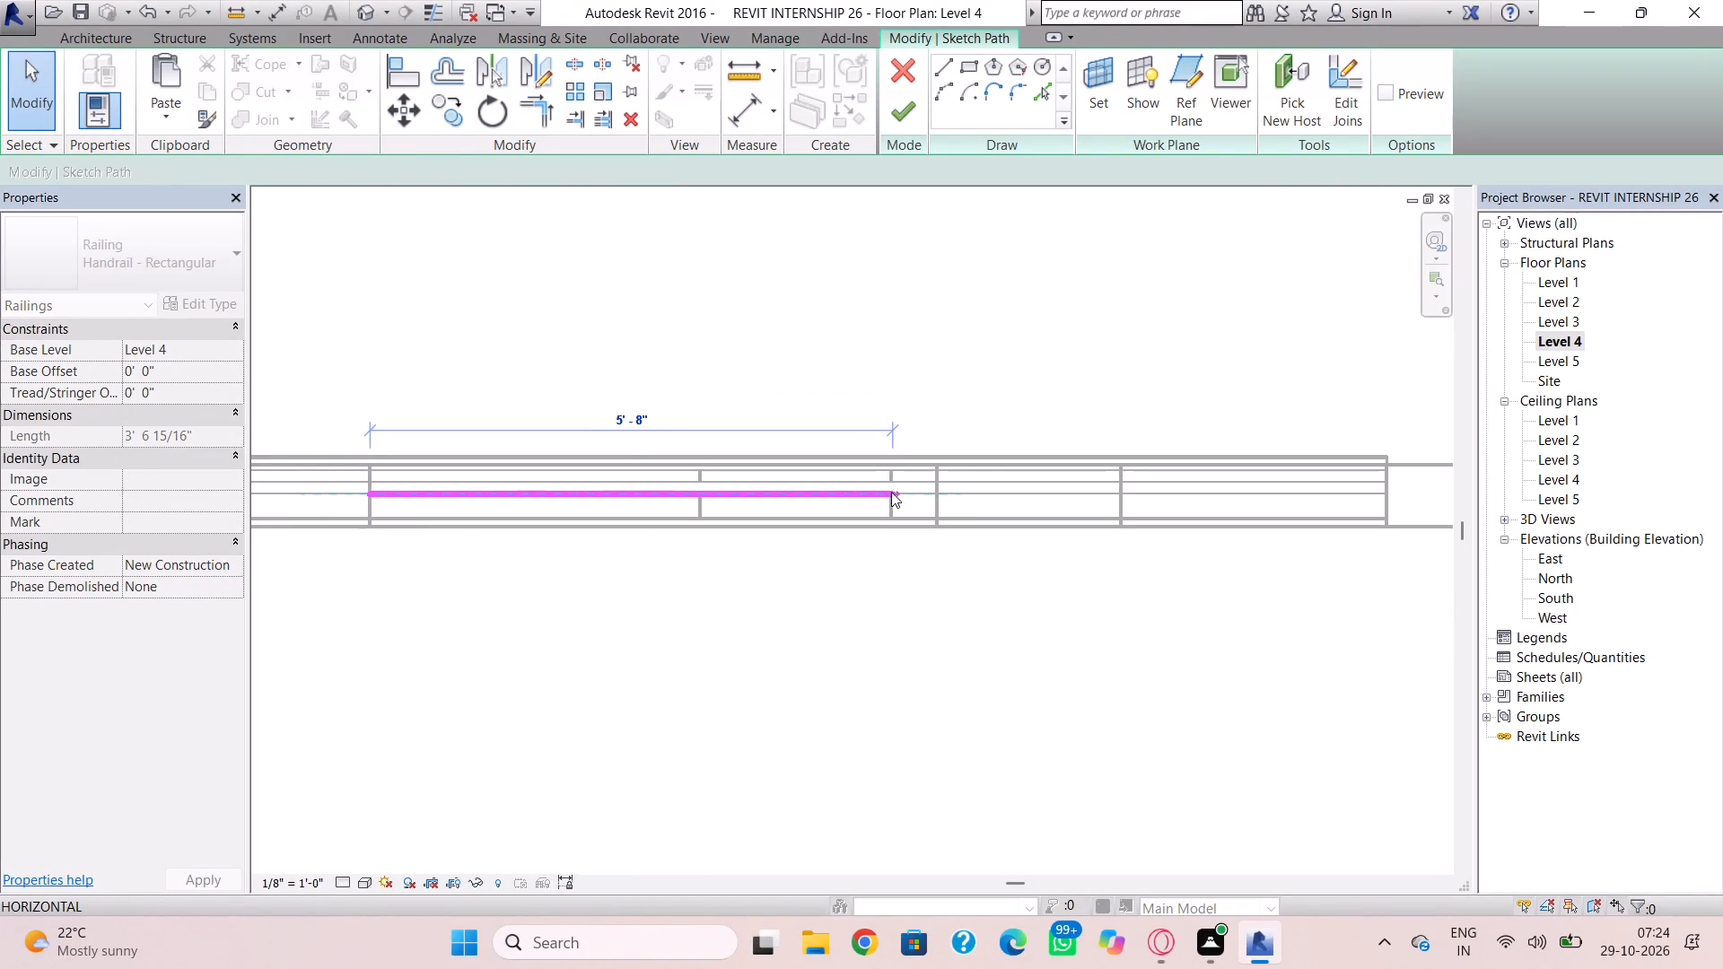
left_click(906, 117)
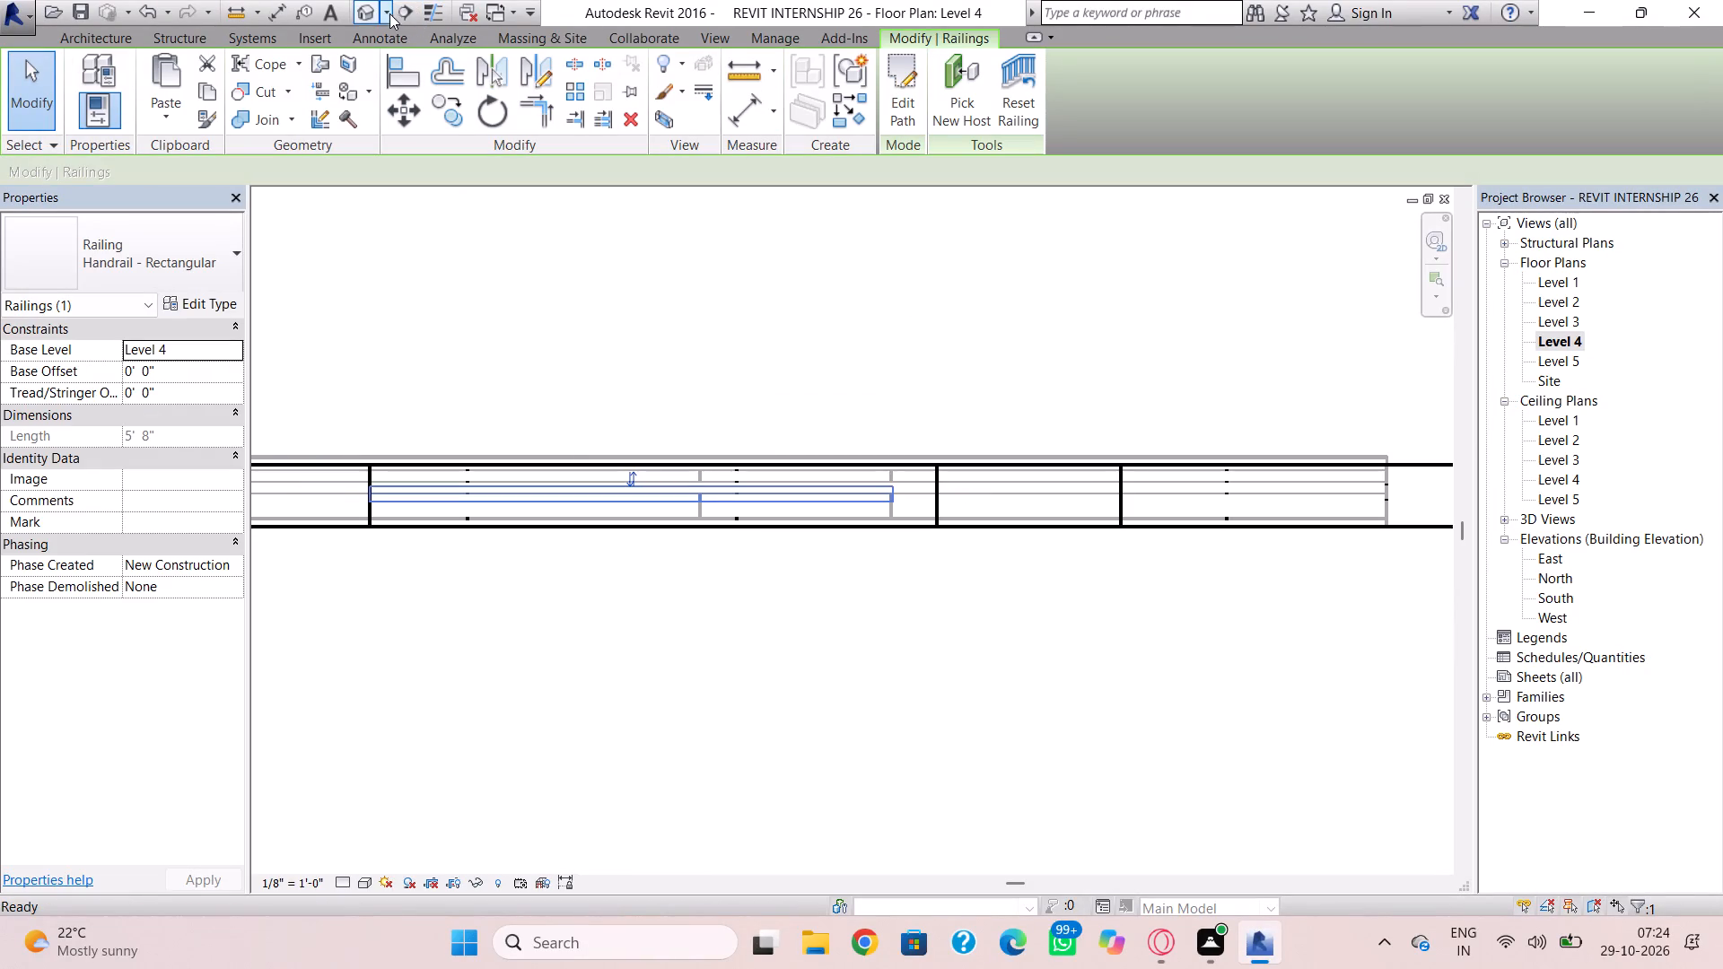
Open the 3D view and save the project.
left_click(366, 9)
left_click(749, 398)
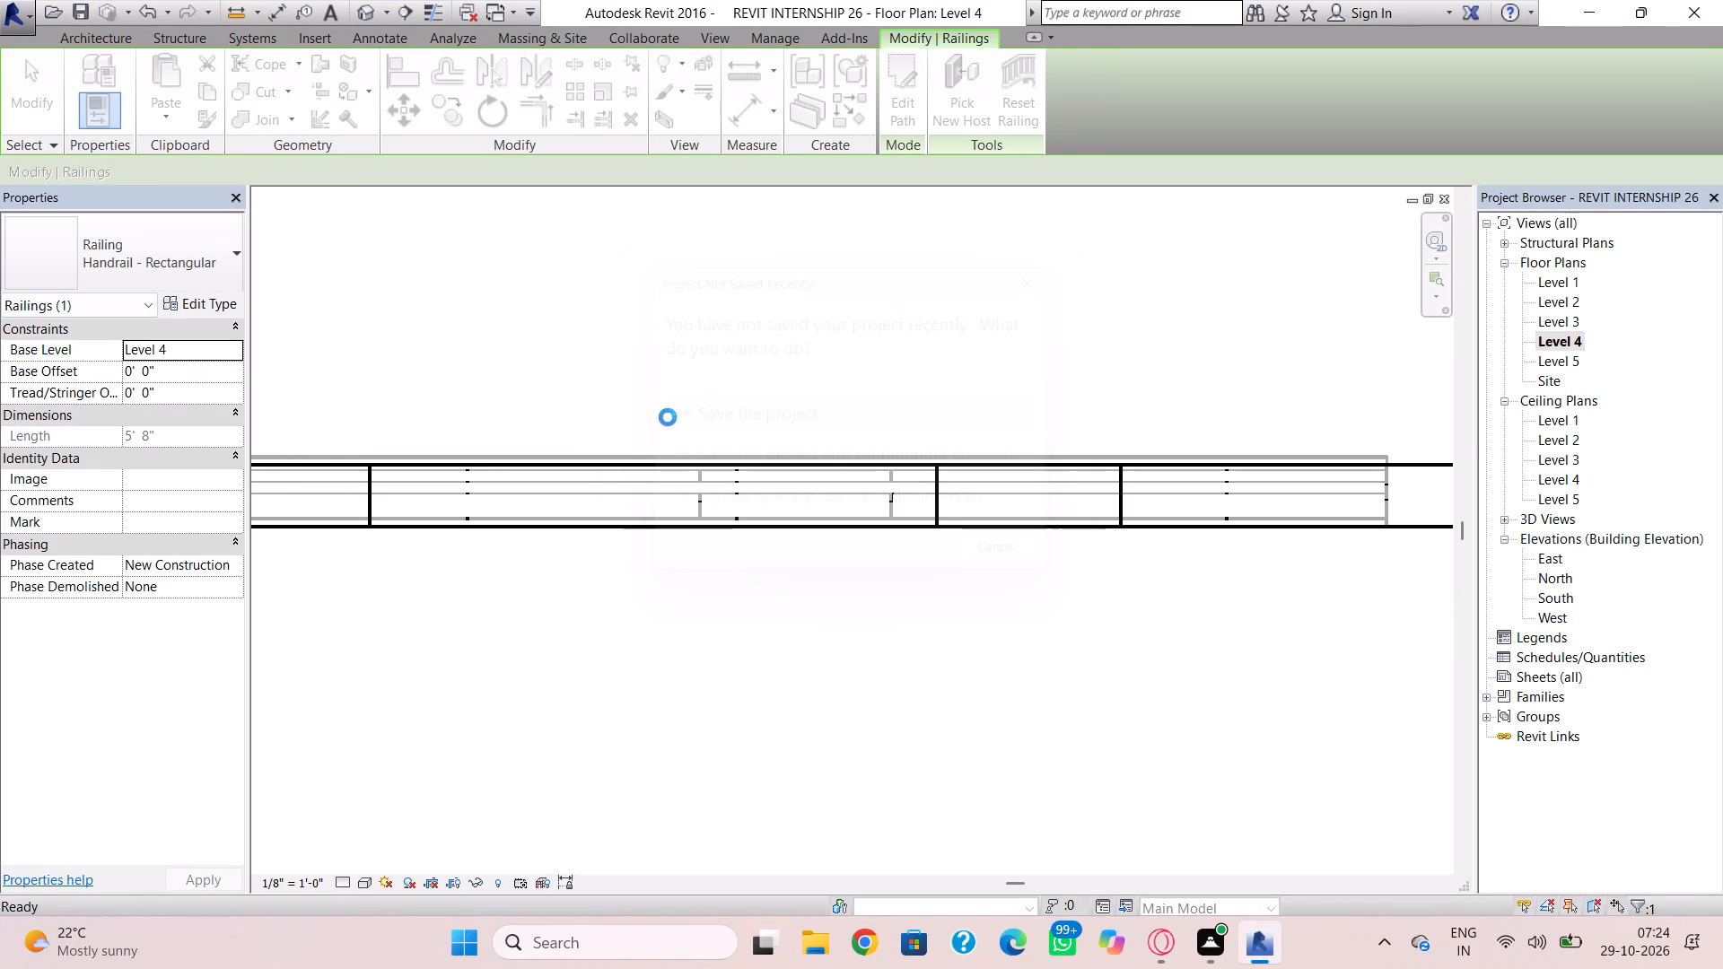
Set the base offset of both Level 4 railings behind the parapet openings to 2', starting with the second railing.
scroll(844, 433, "down", 4)
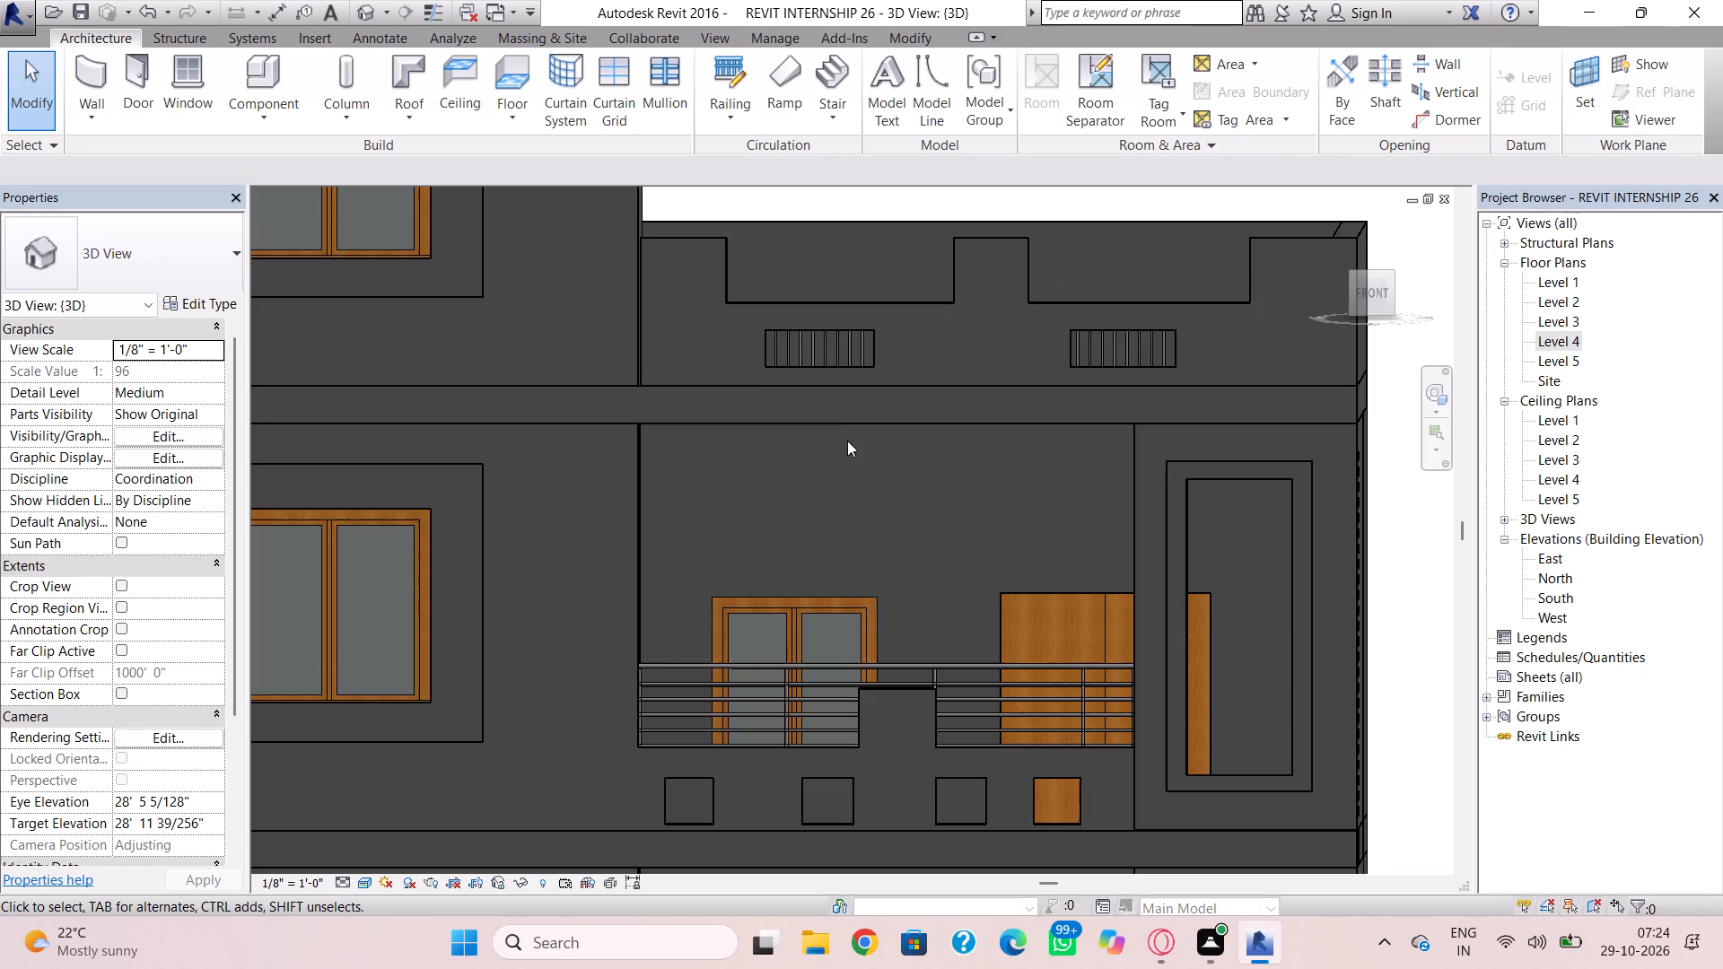
left_click(840, 346)
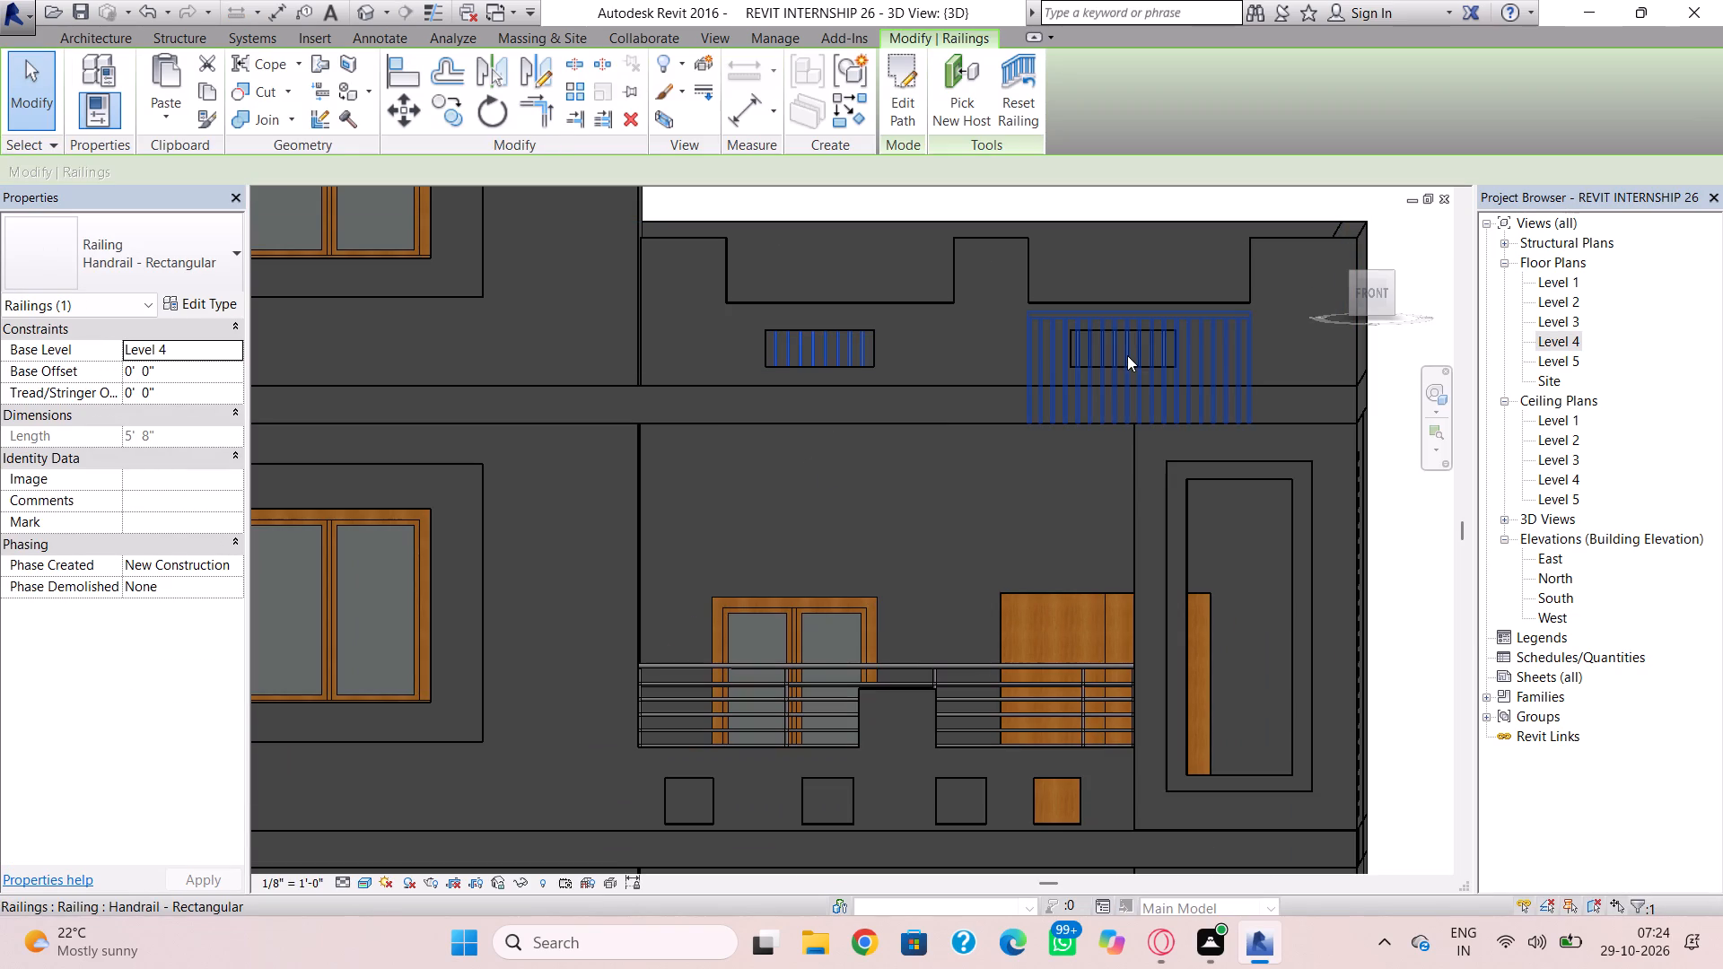
left_click(1124, 351)
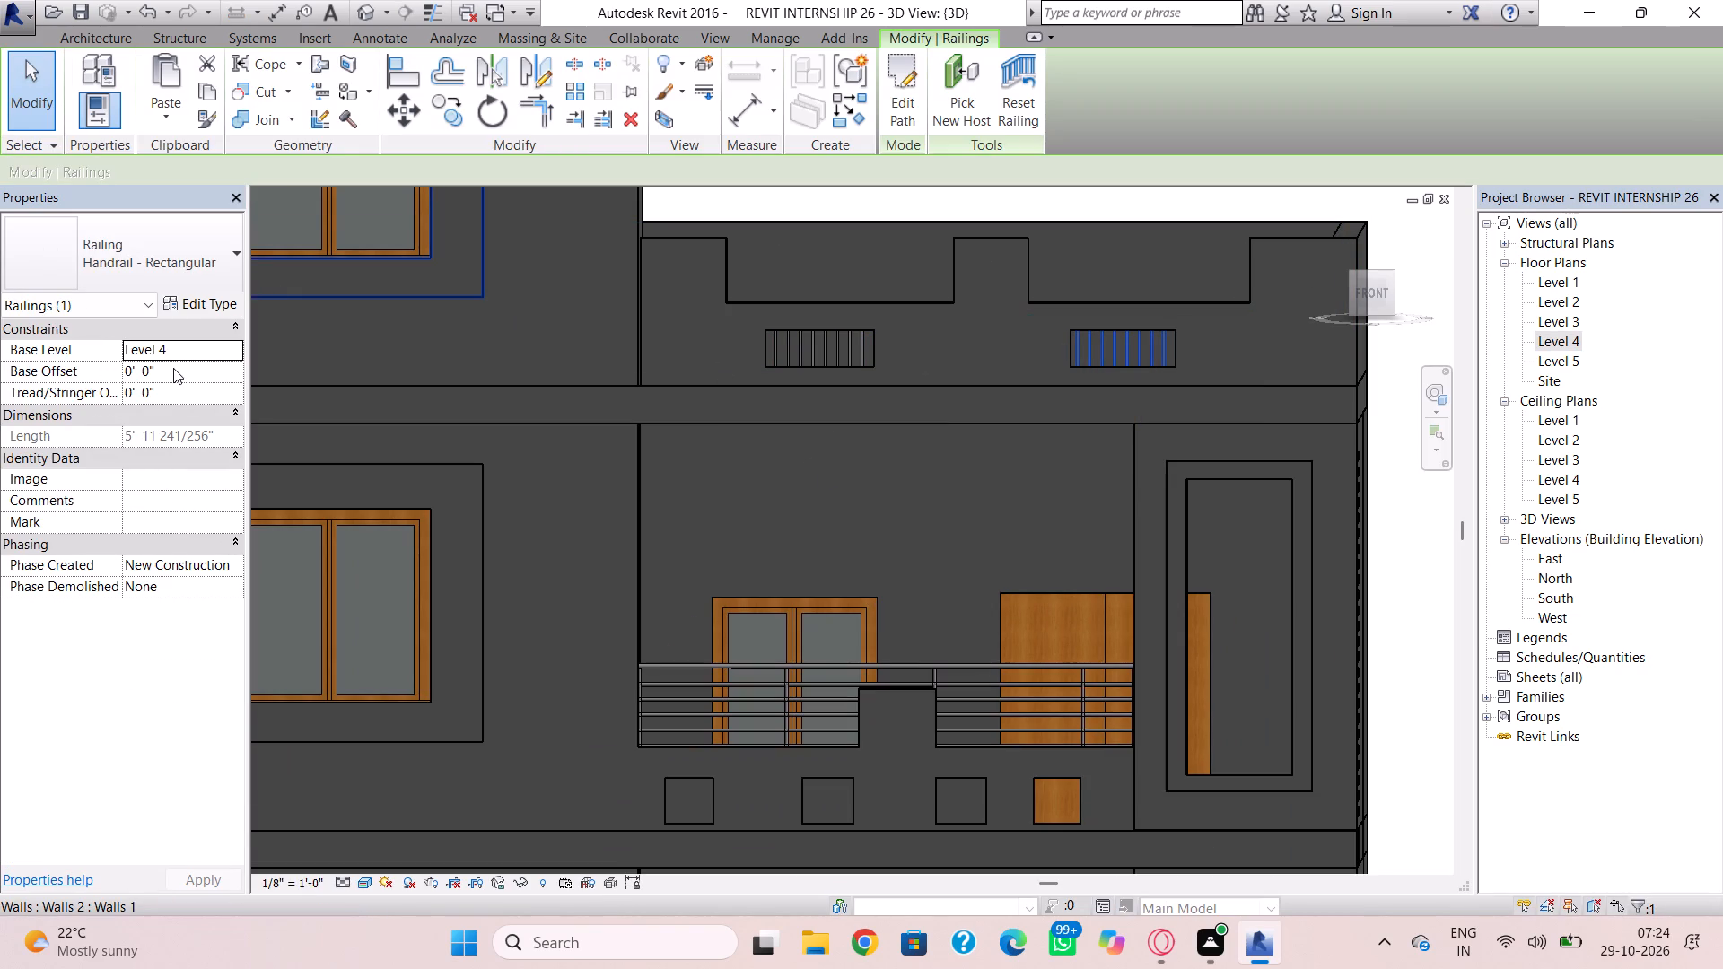
left_click(173, 368)
type("2'")
key("Return")
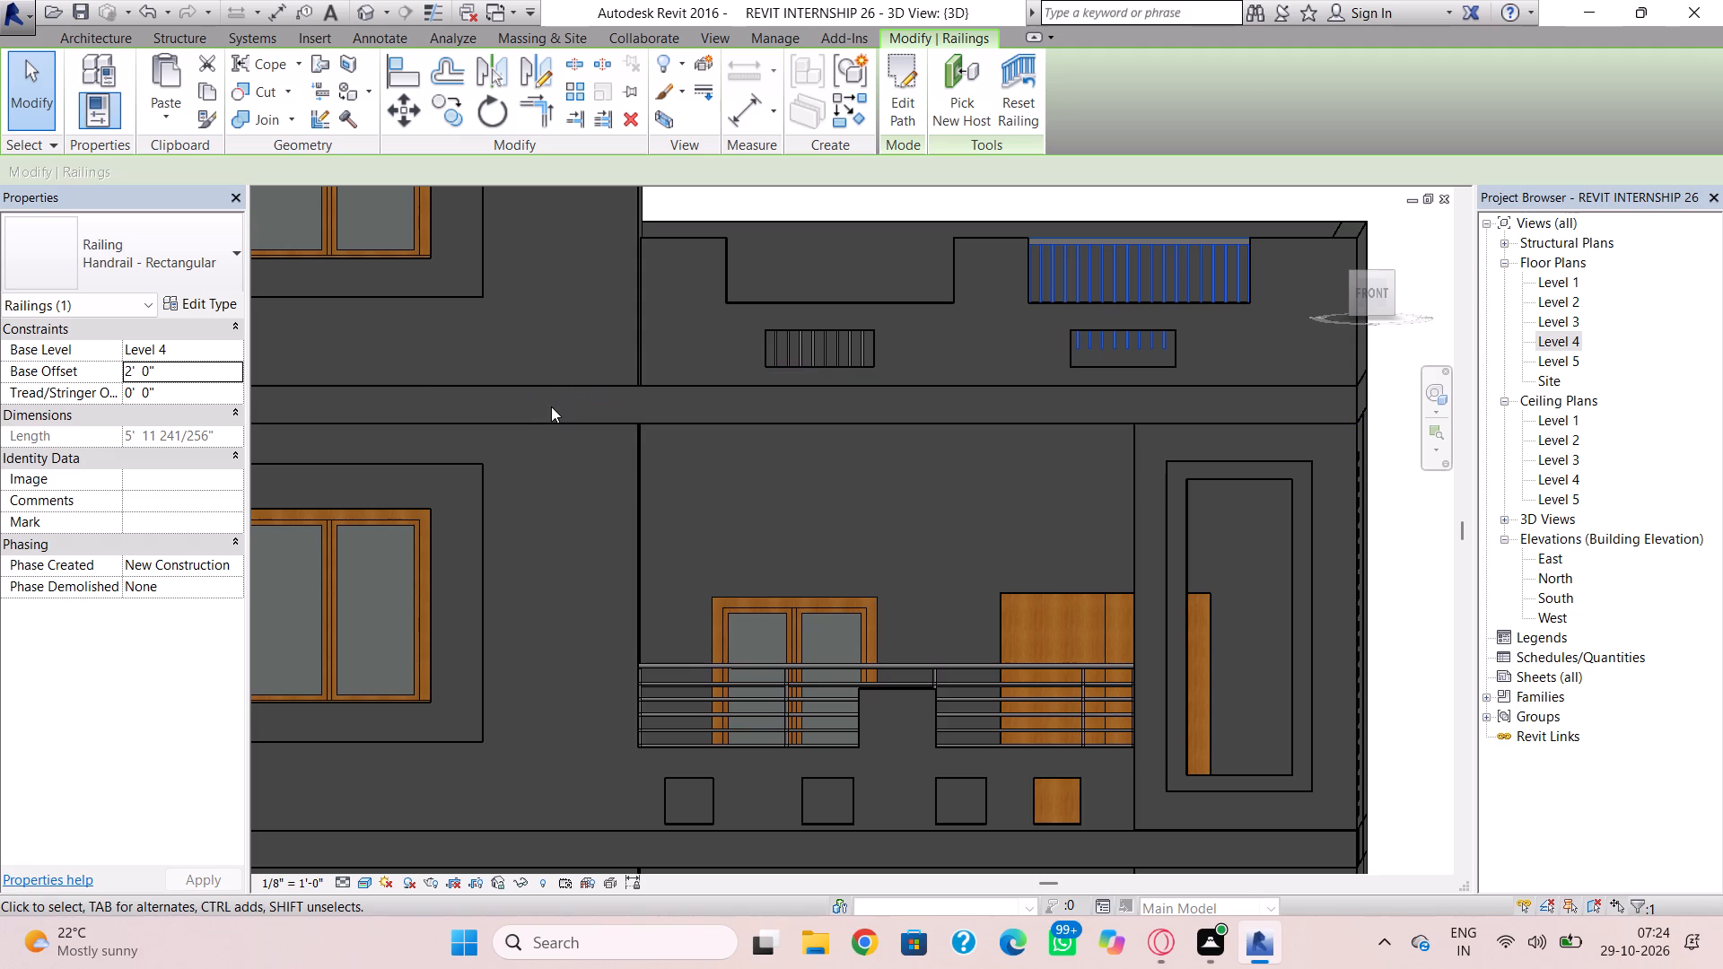
left_click(831, 353)
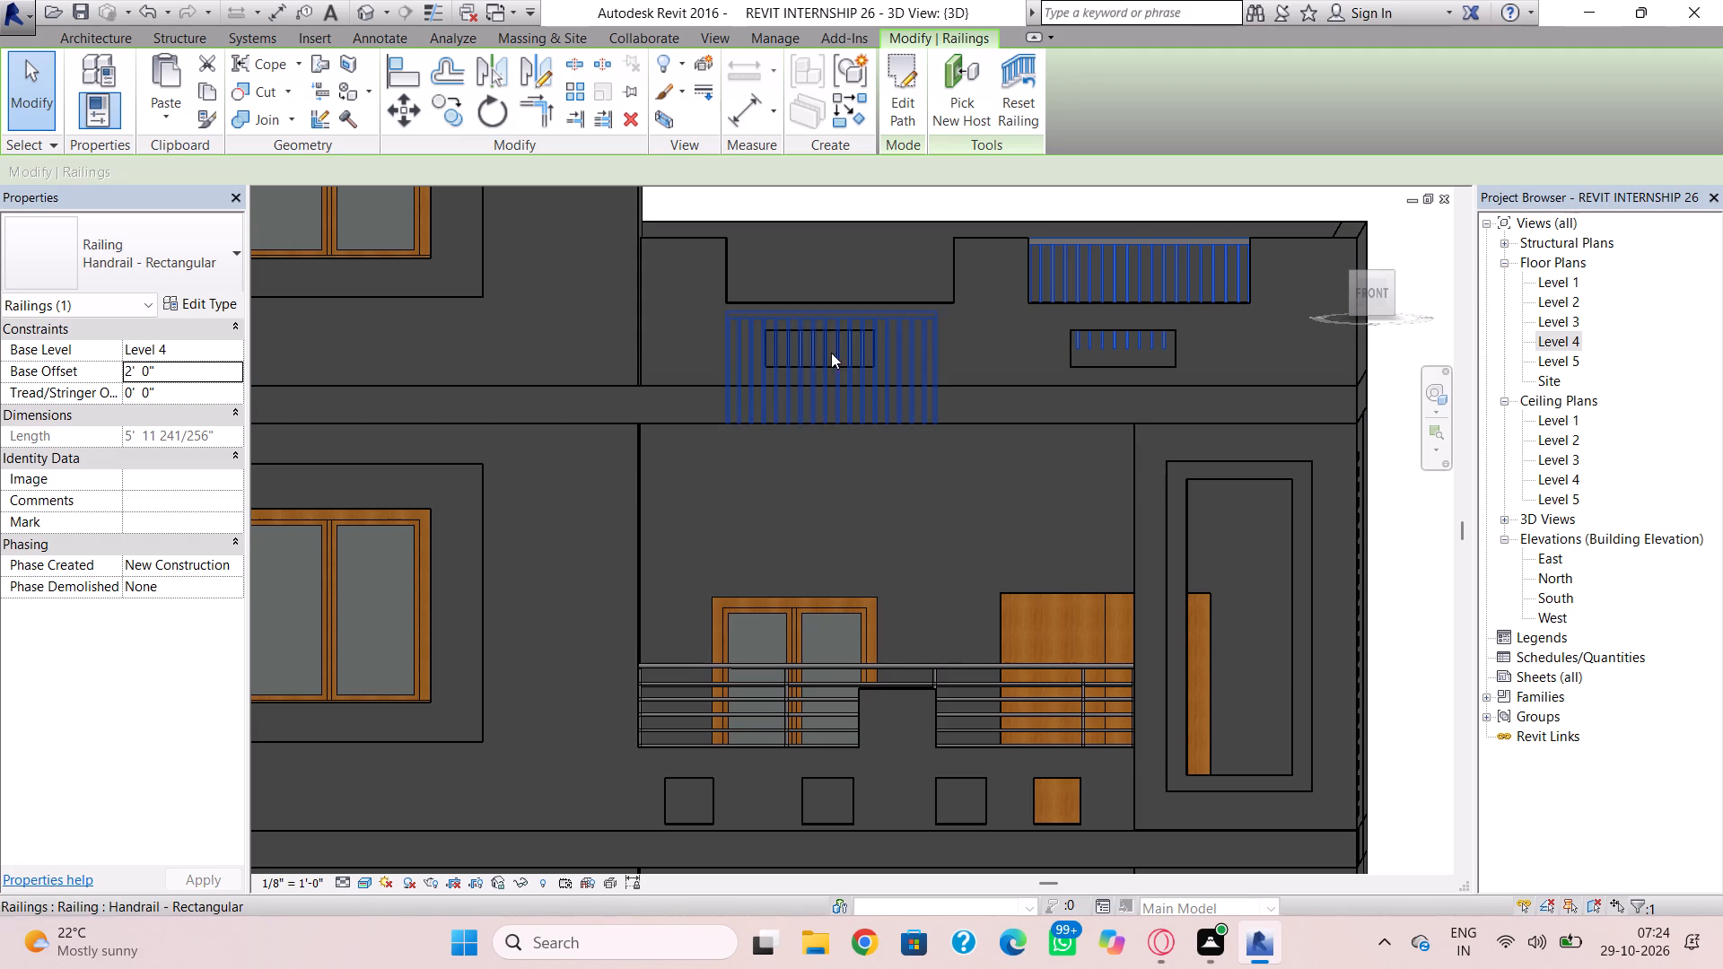
left_click(181, 360)
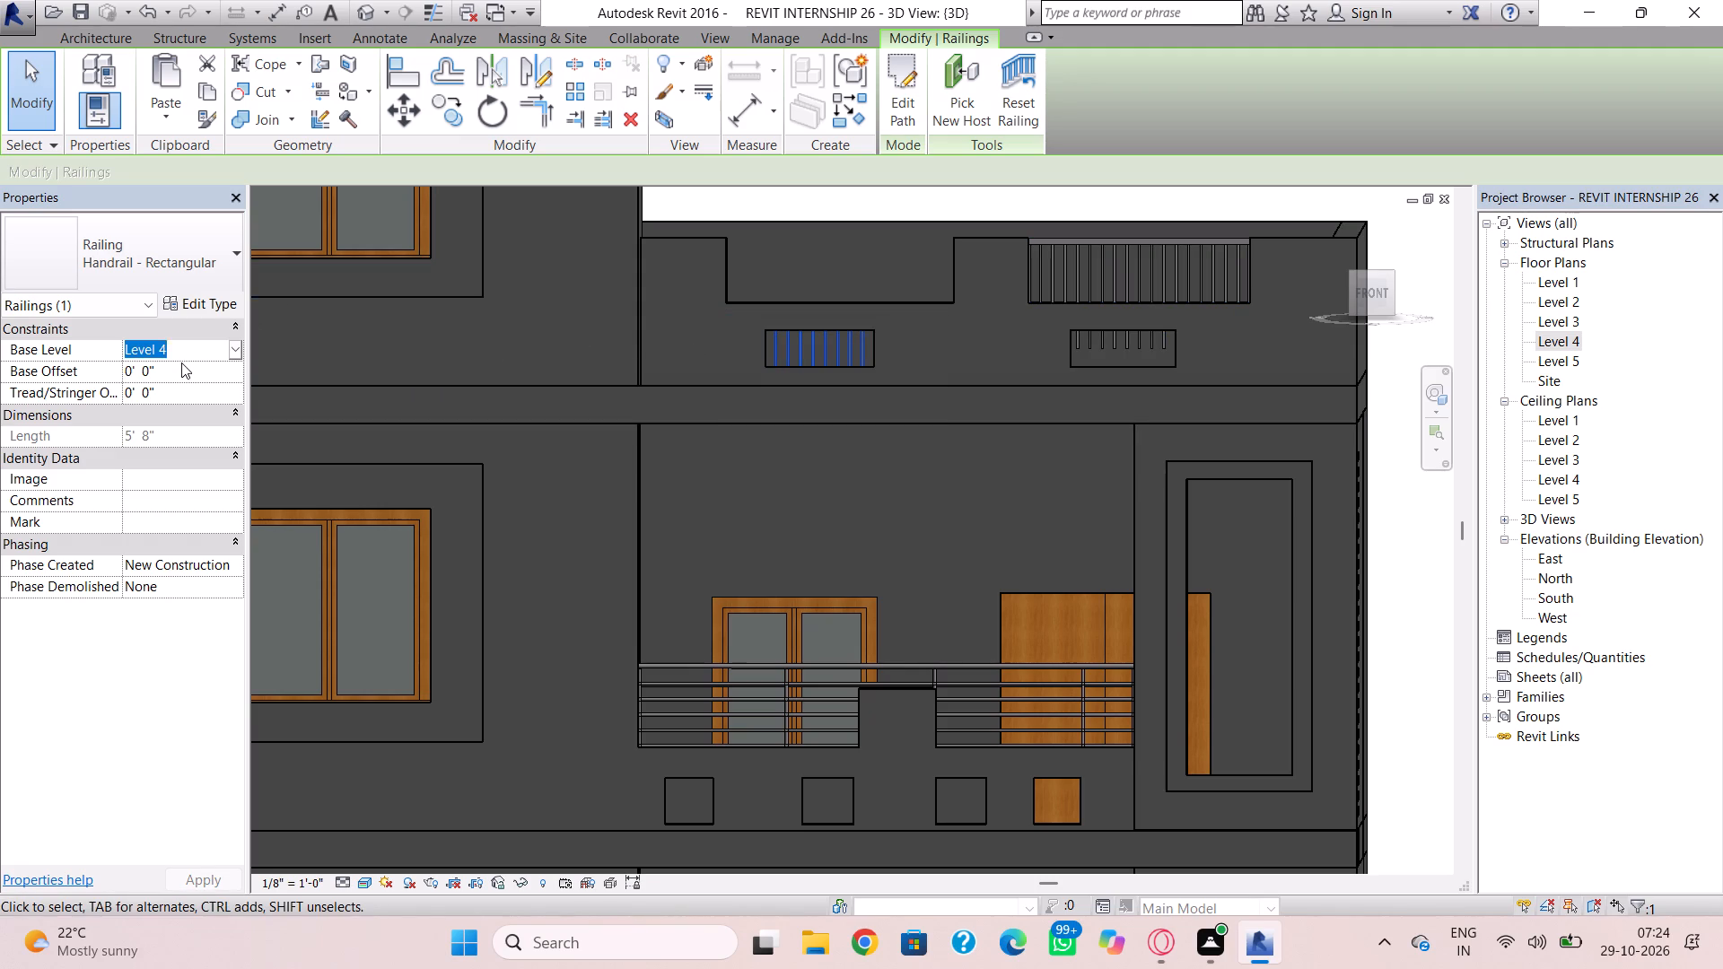
left_click(181, 362)
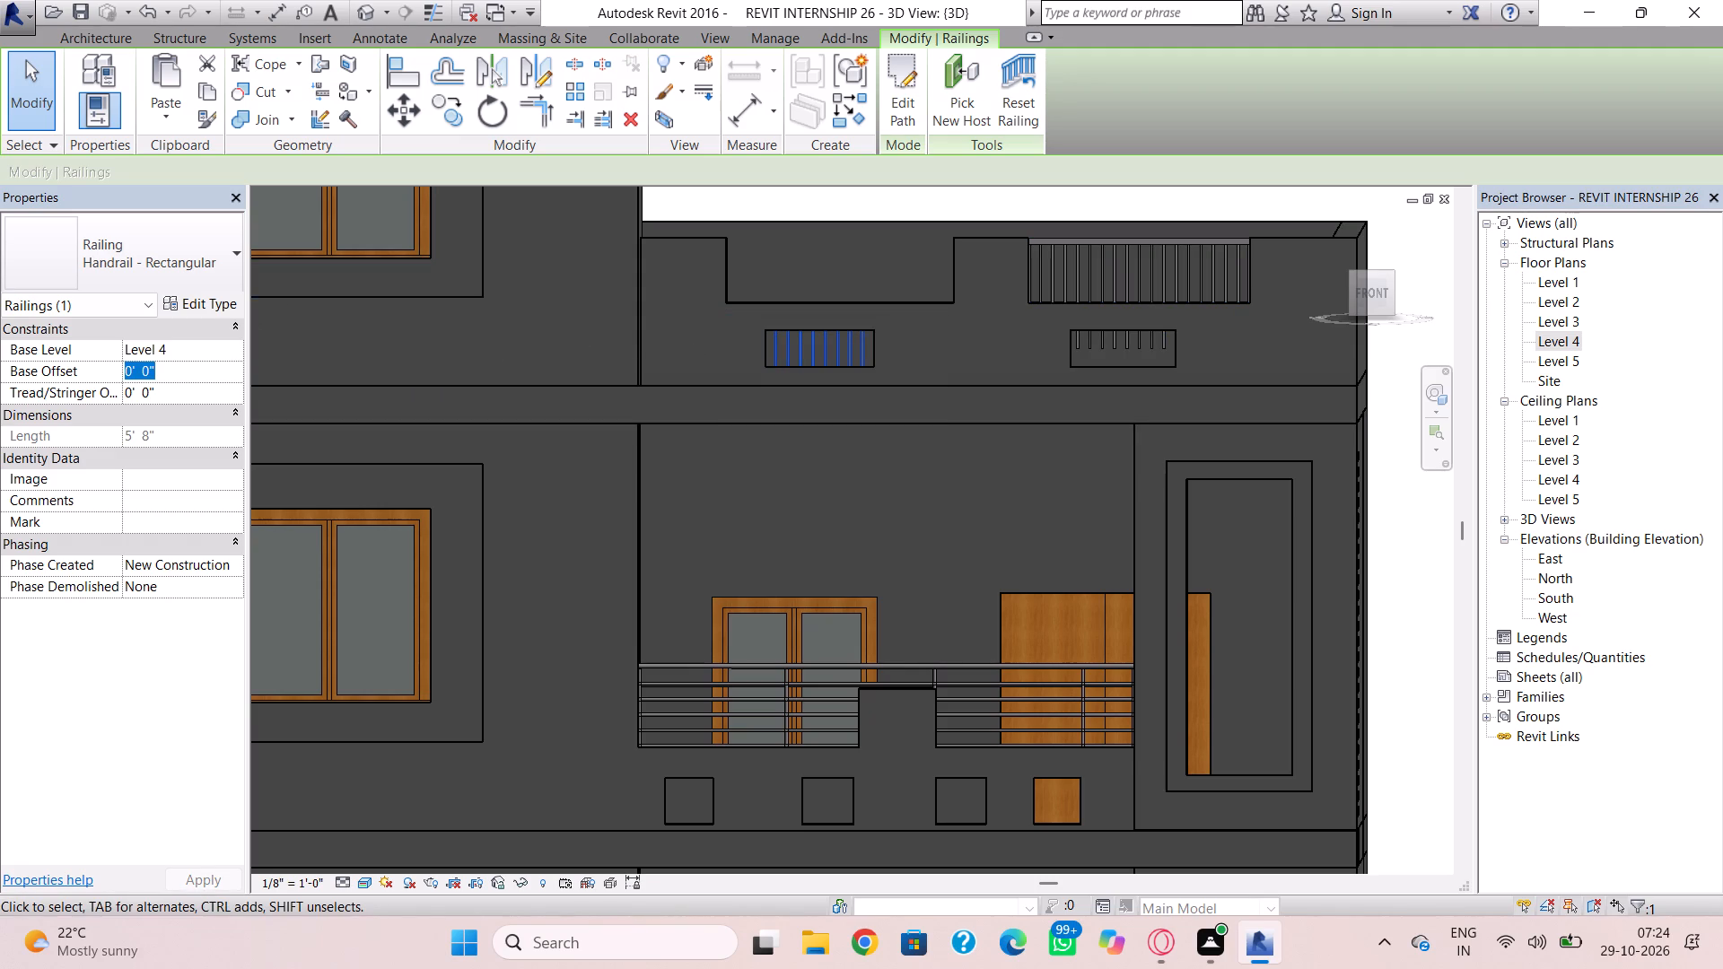
type("2'")
key("Return")
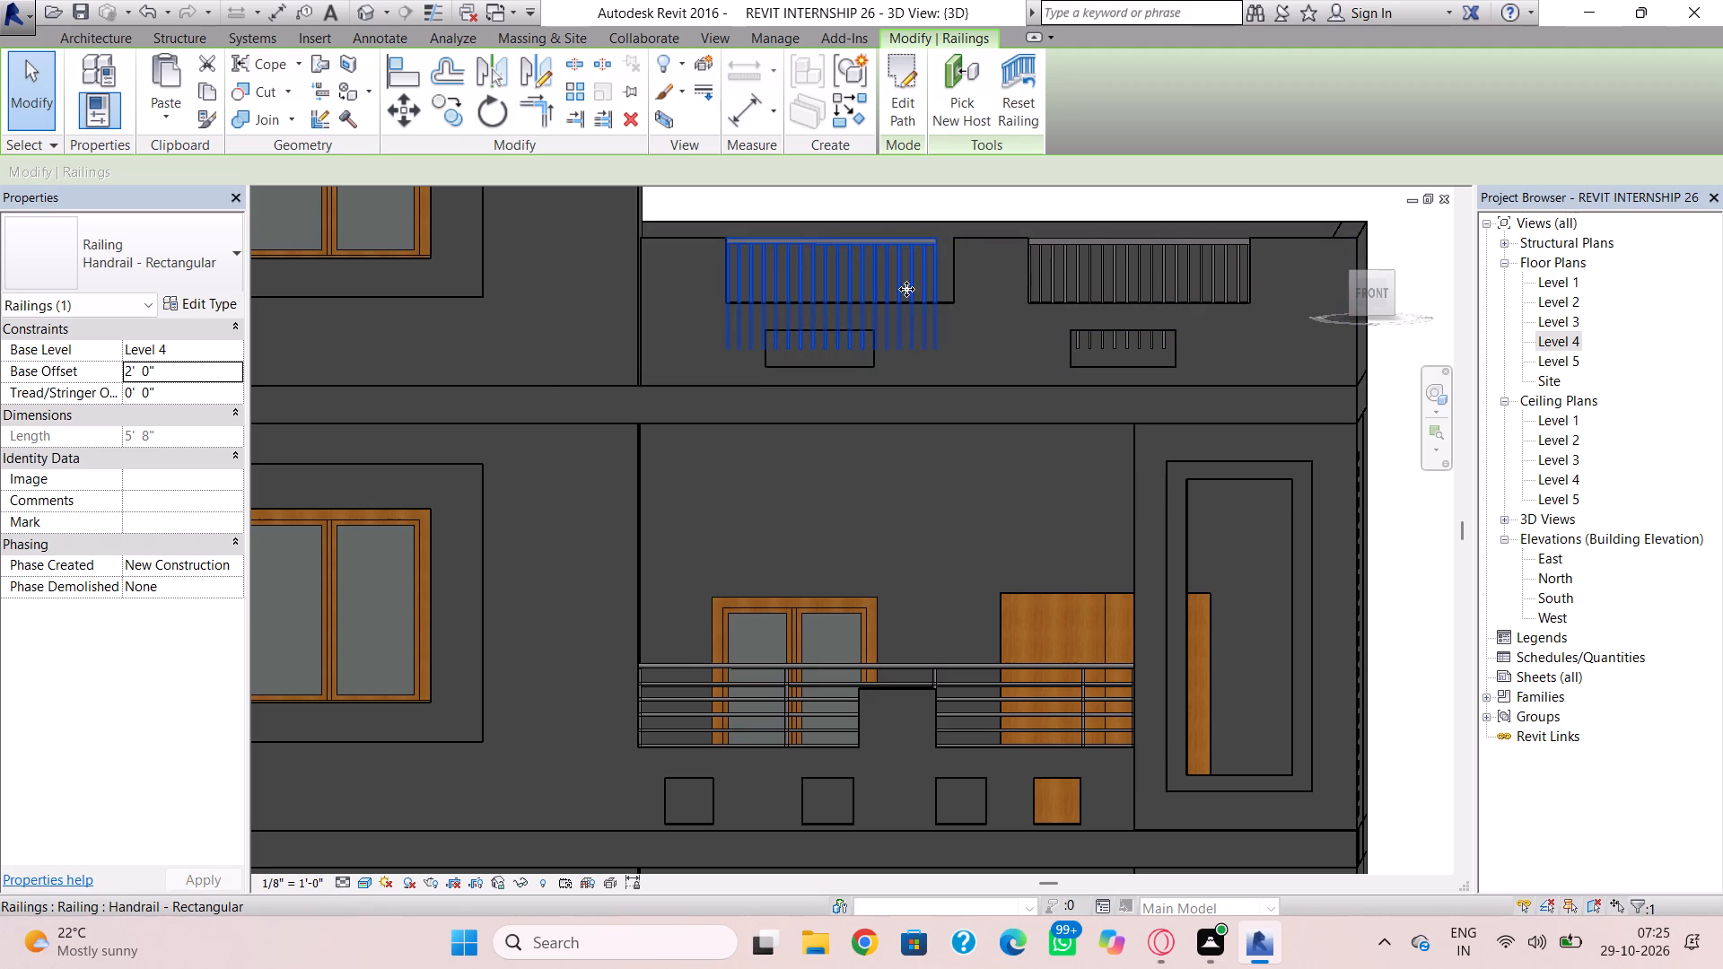
Extend the first railing's path to about 6'-2" so it reaches the parapet's raised middle, finish it, and return to 3D.
double_click(906, 289)
left_click(925, 418)
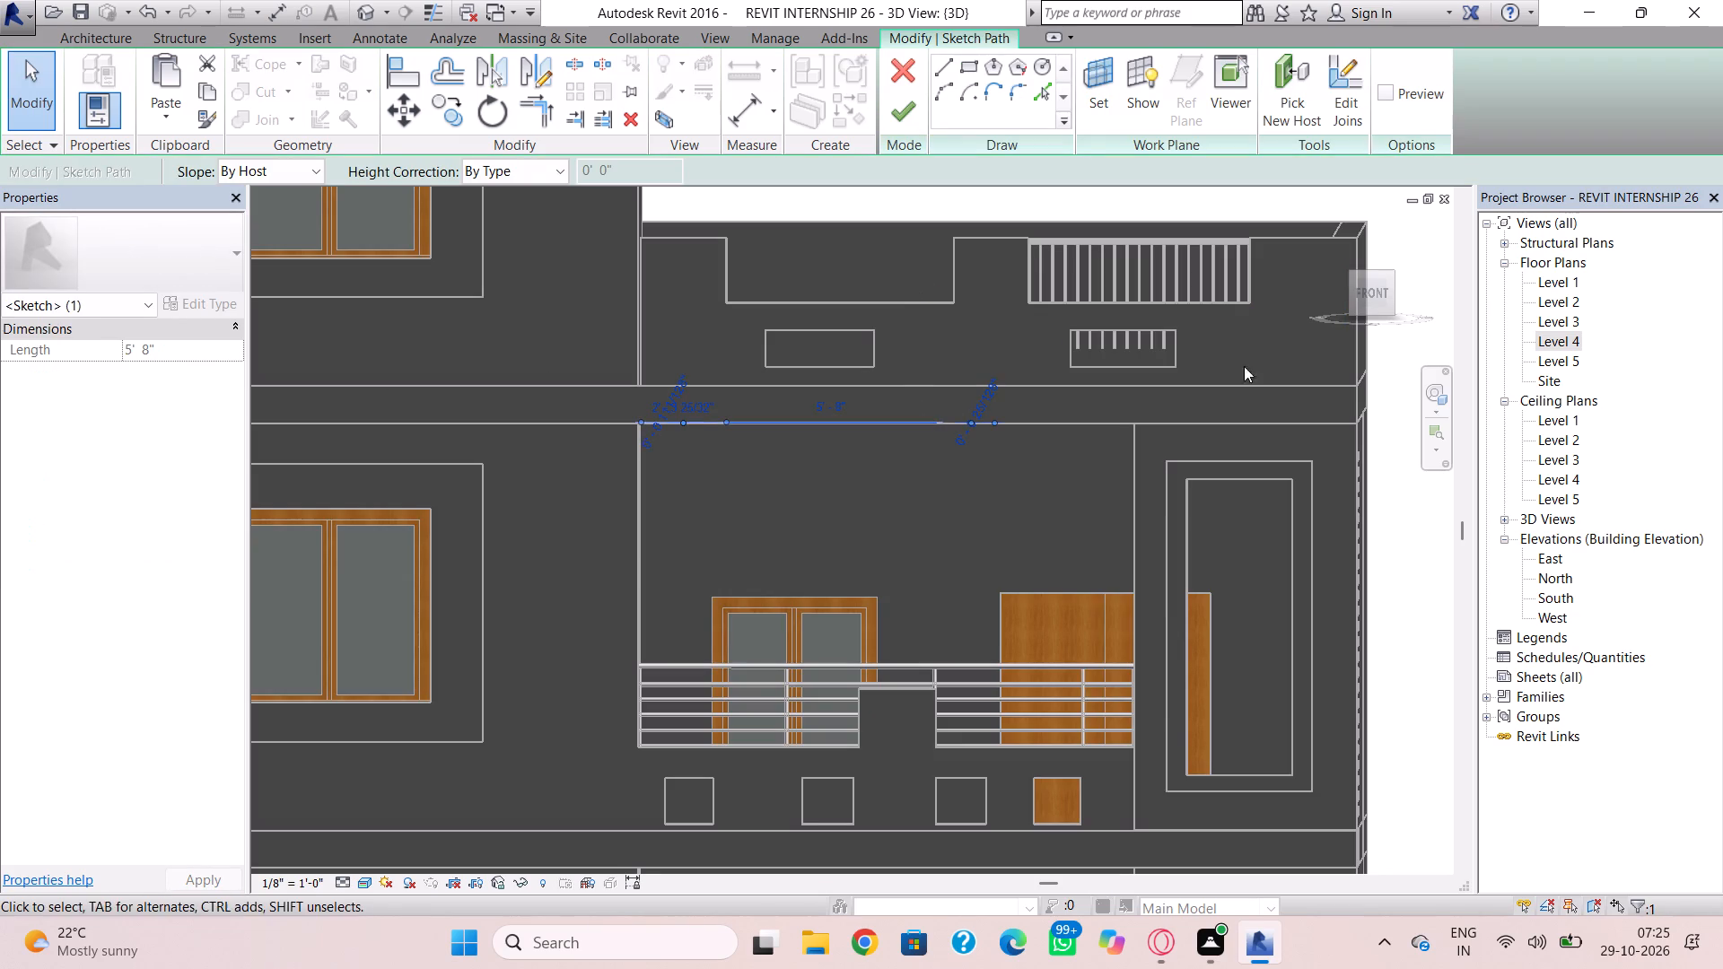
double_click(1553, 343)
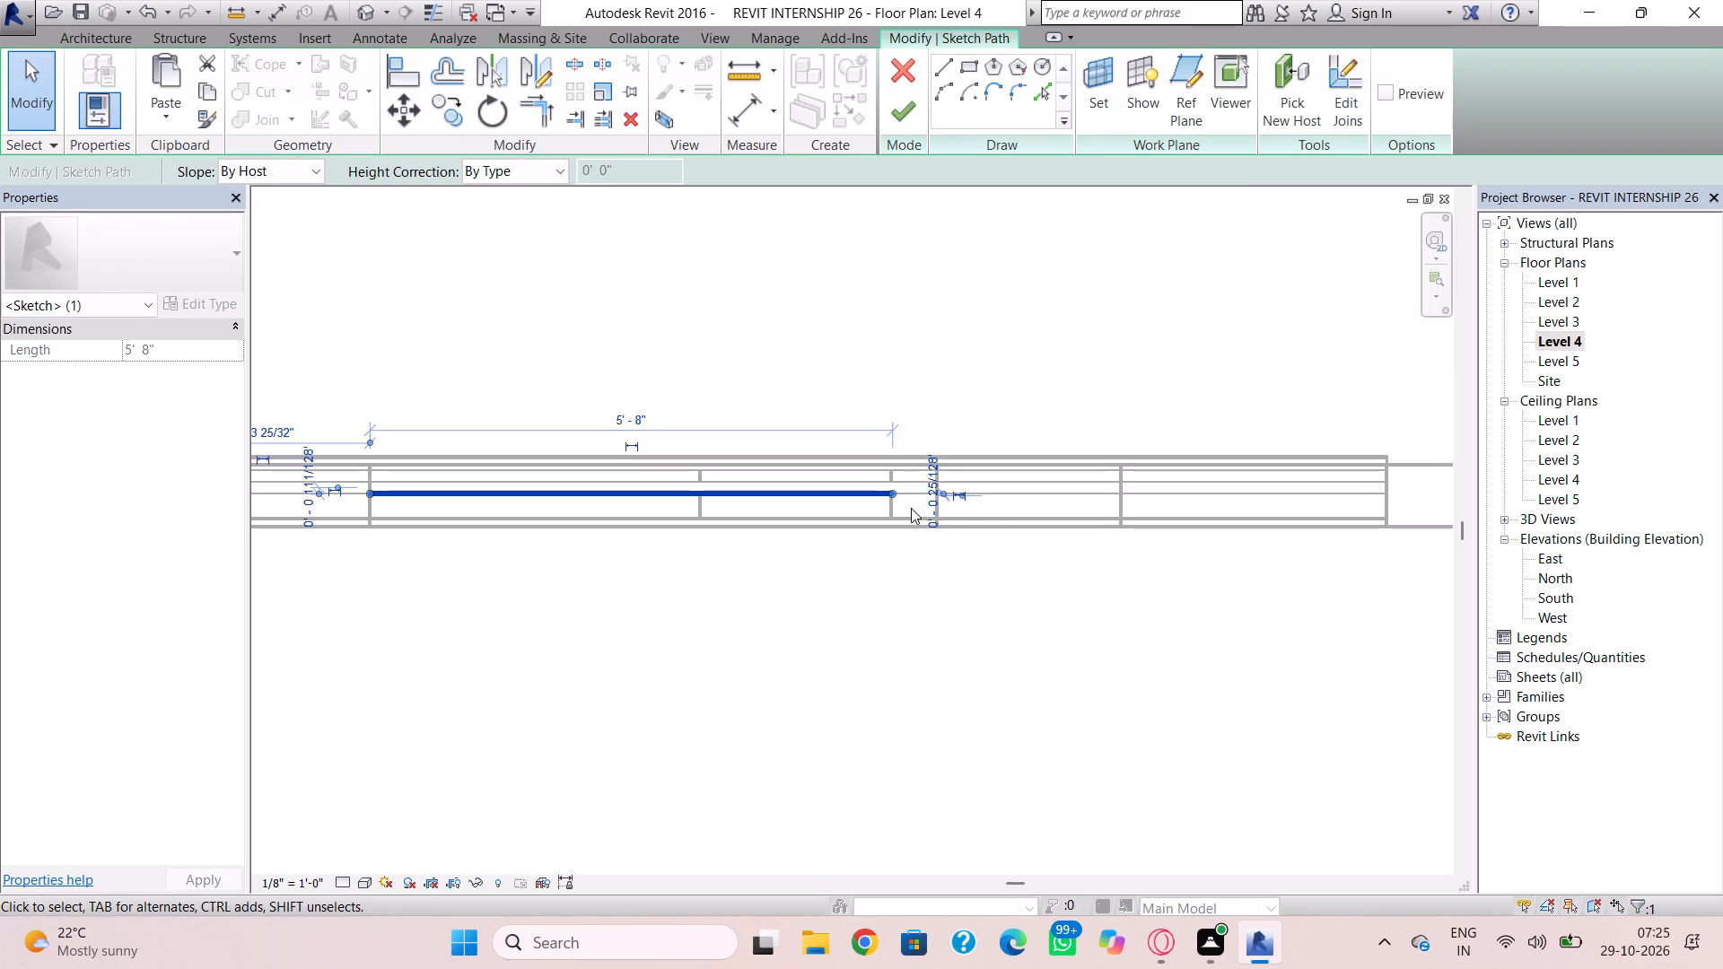
scroll(894, 485, "up", 2)
left_click_drag(892, 497, 925, 496)
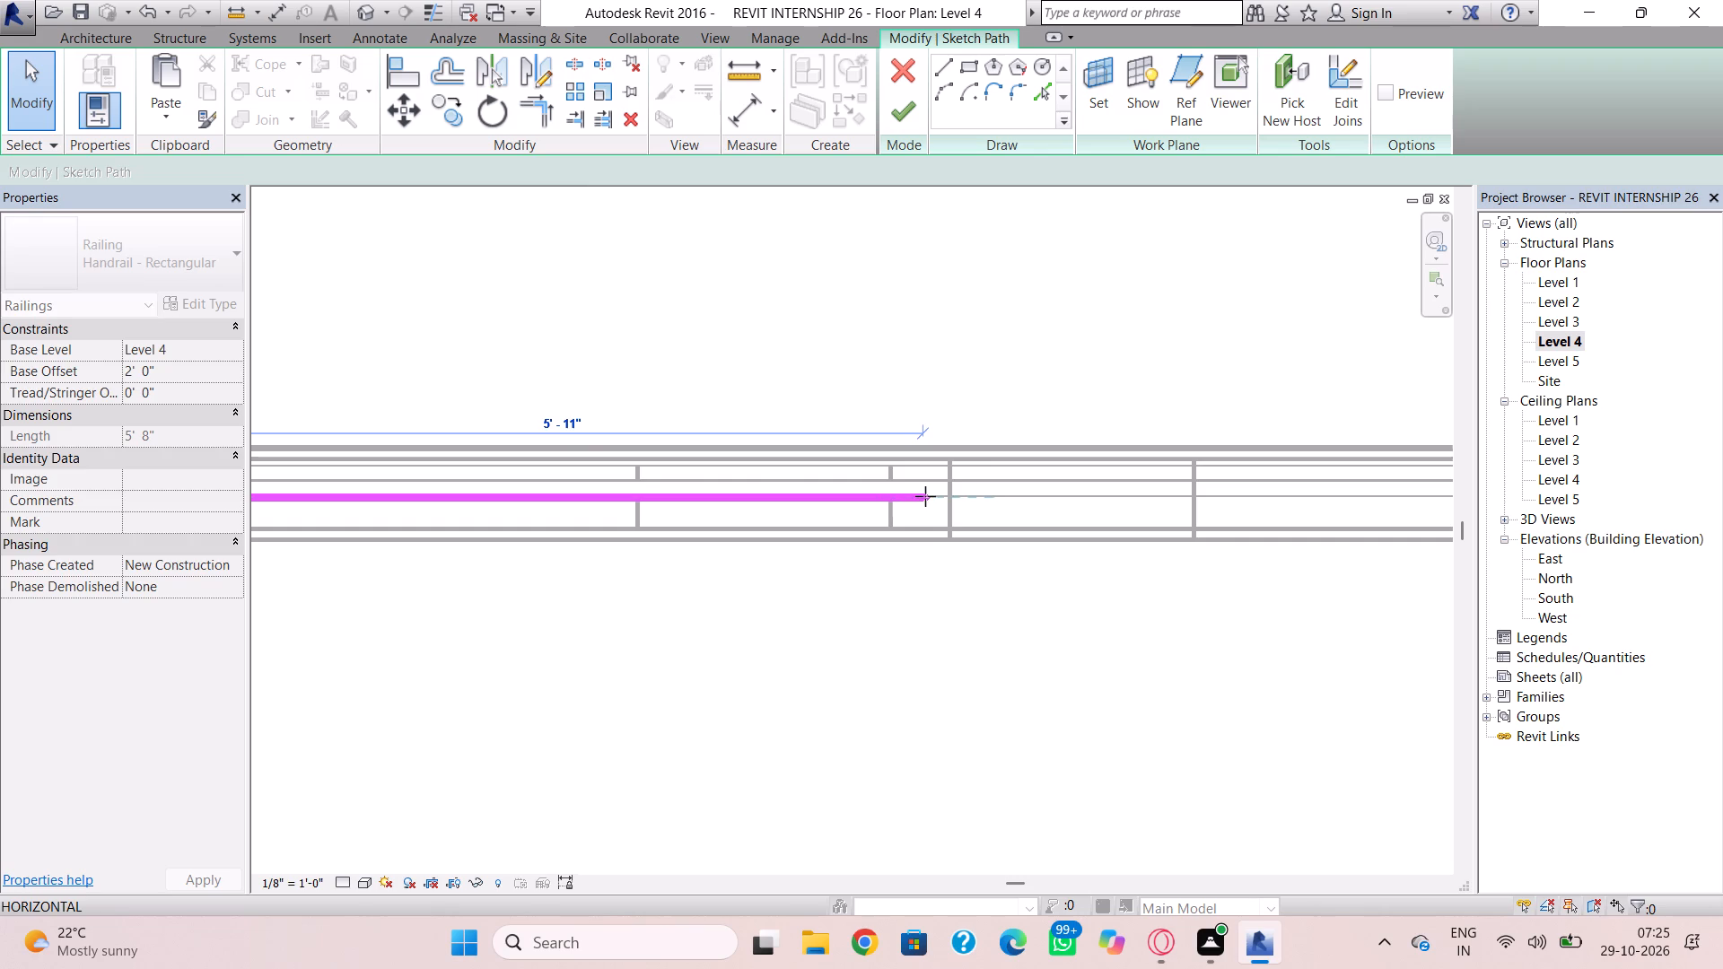
left_click_drag(925, 496, 940, 493)
left_click(900, 112)
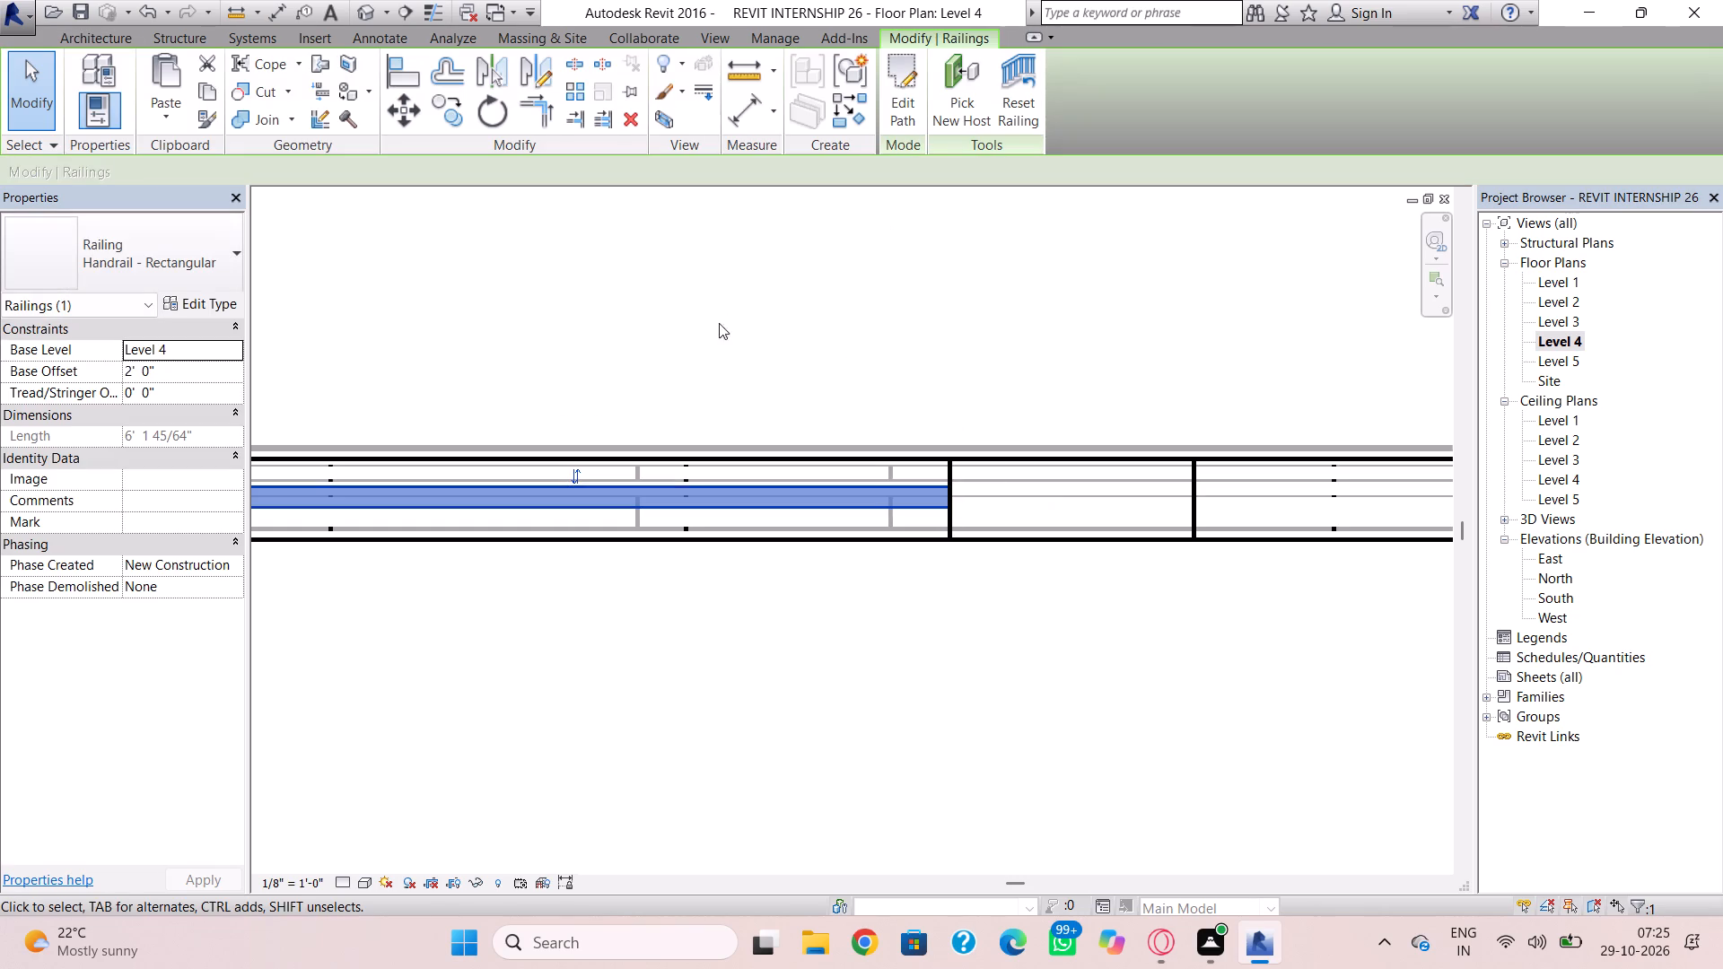
left_click(373, 12)
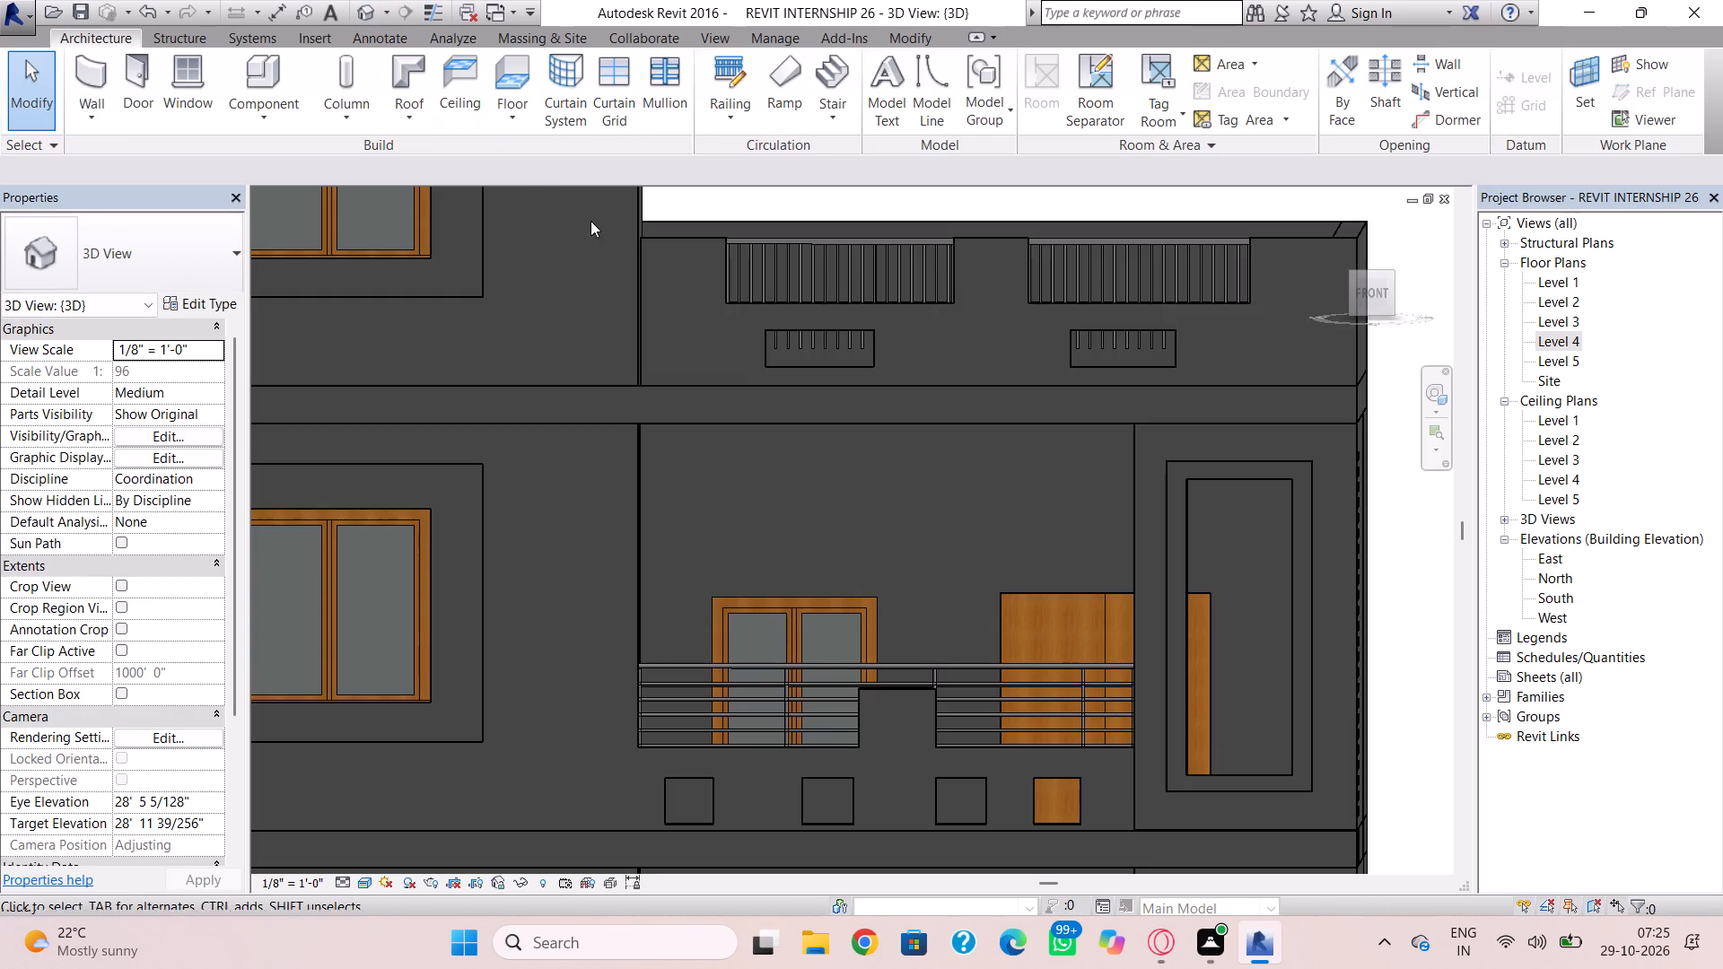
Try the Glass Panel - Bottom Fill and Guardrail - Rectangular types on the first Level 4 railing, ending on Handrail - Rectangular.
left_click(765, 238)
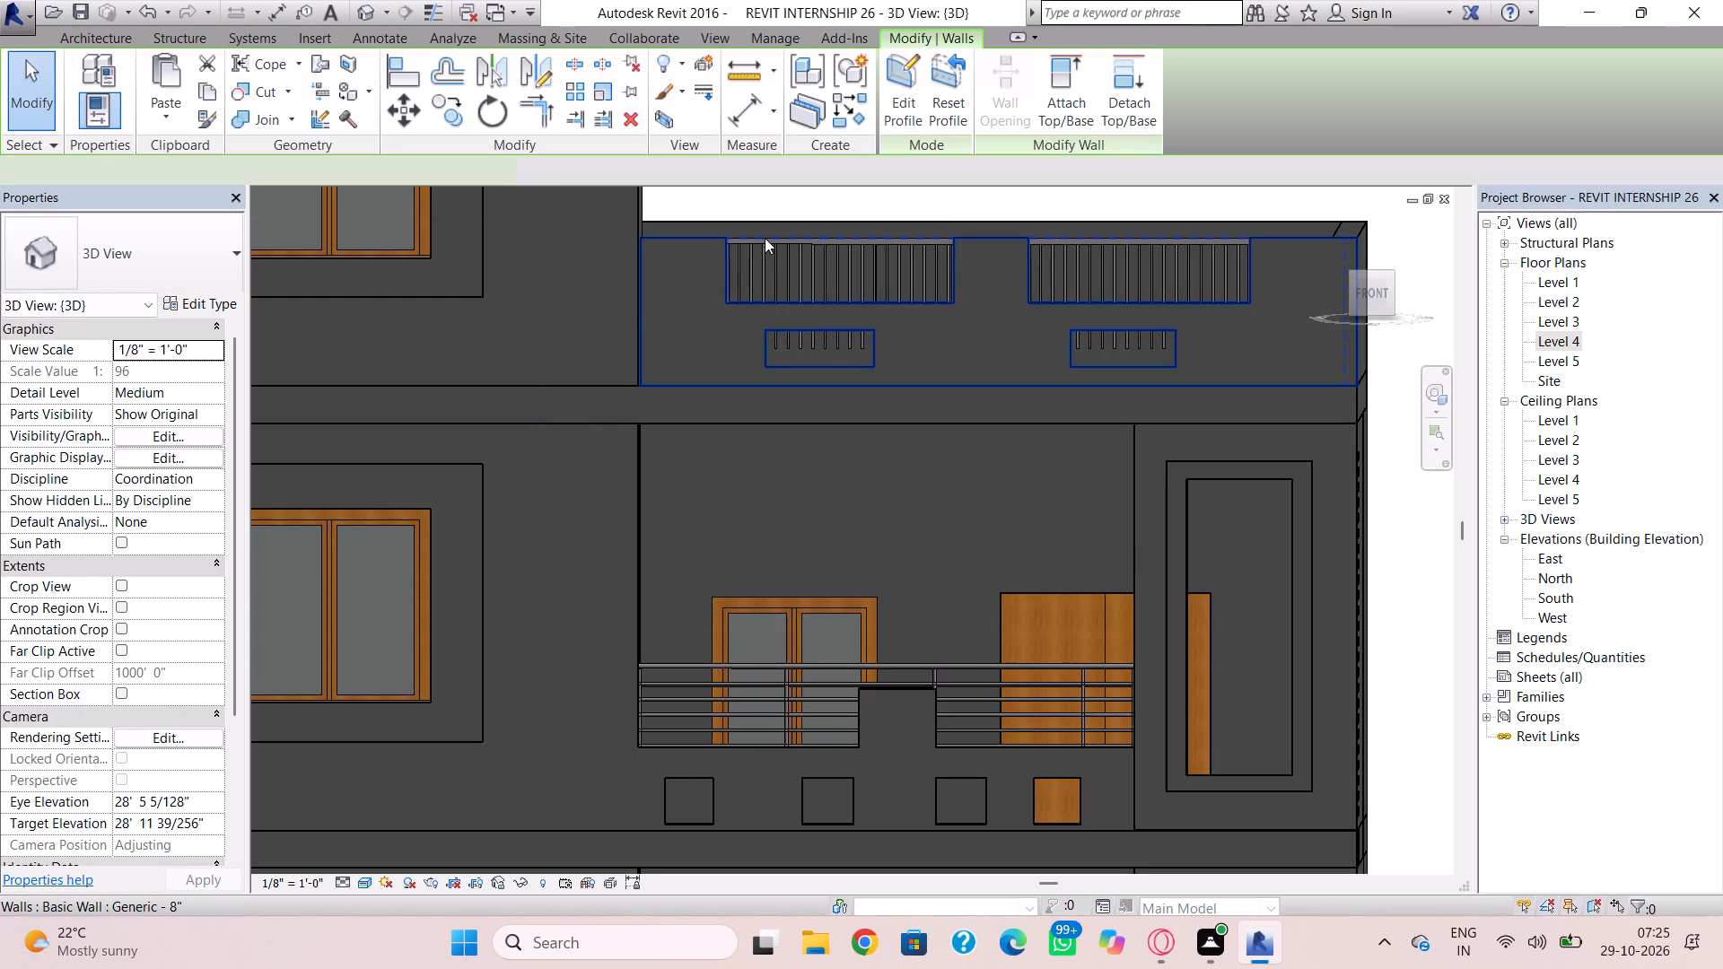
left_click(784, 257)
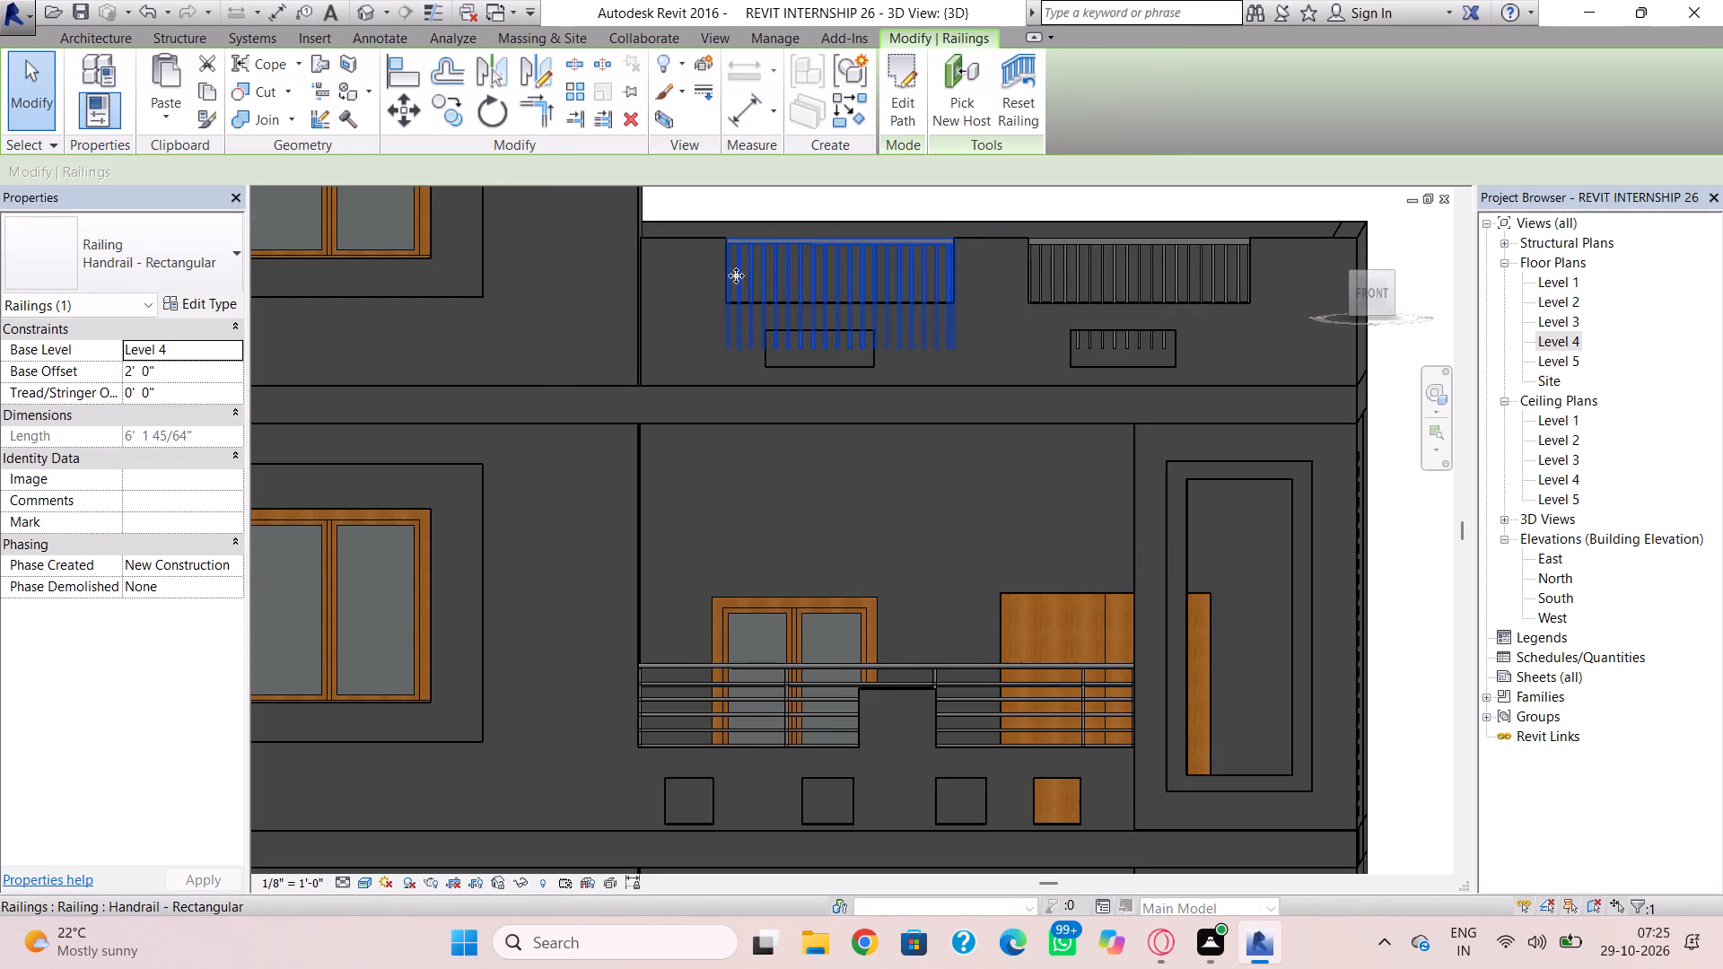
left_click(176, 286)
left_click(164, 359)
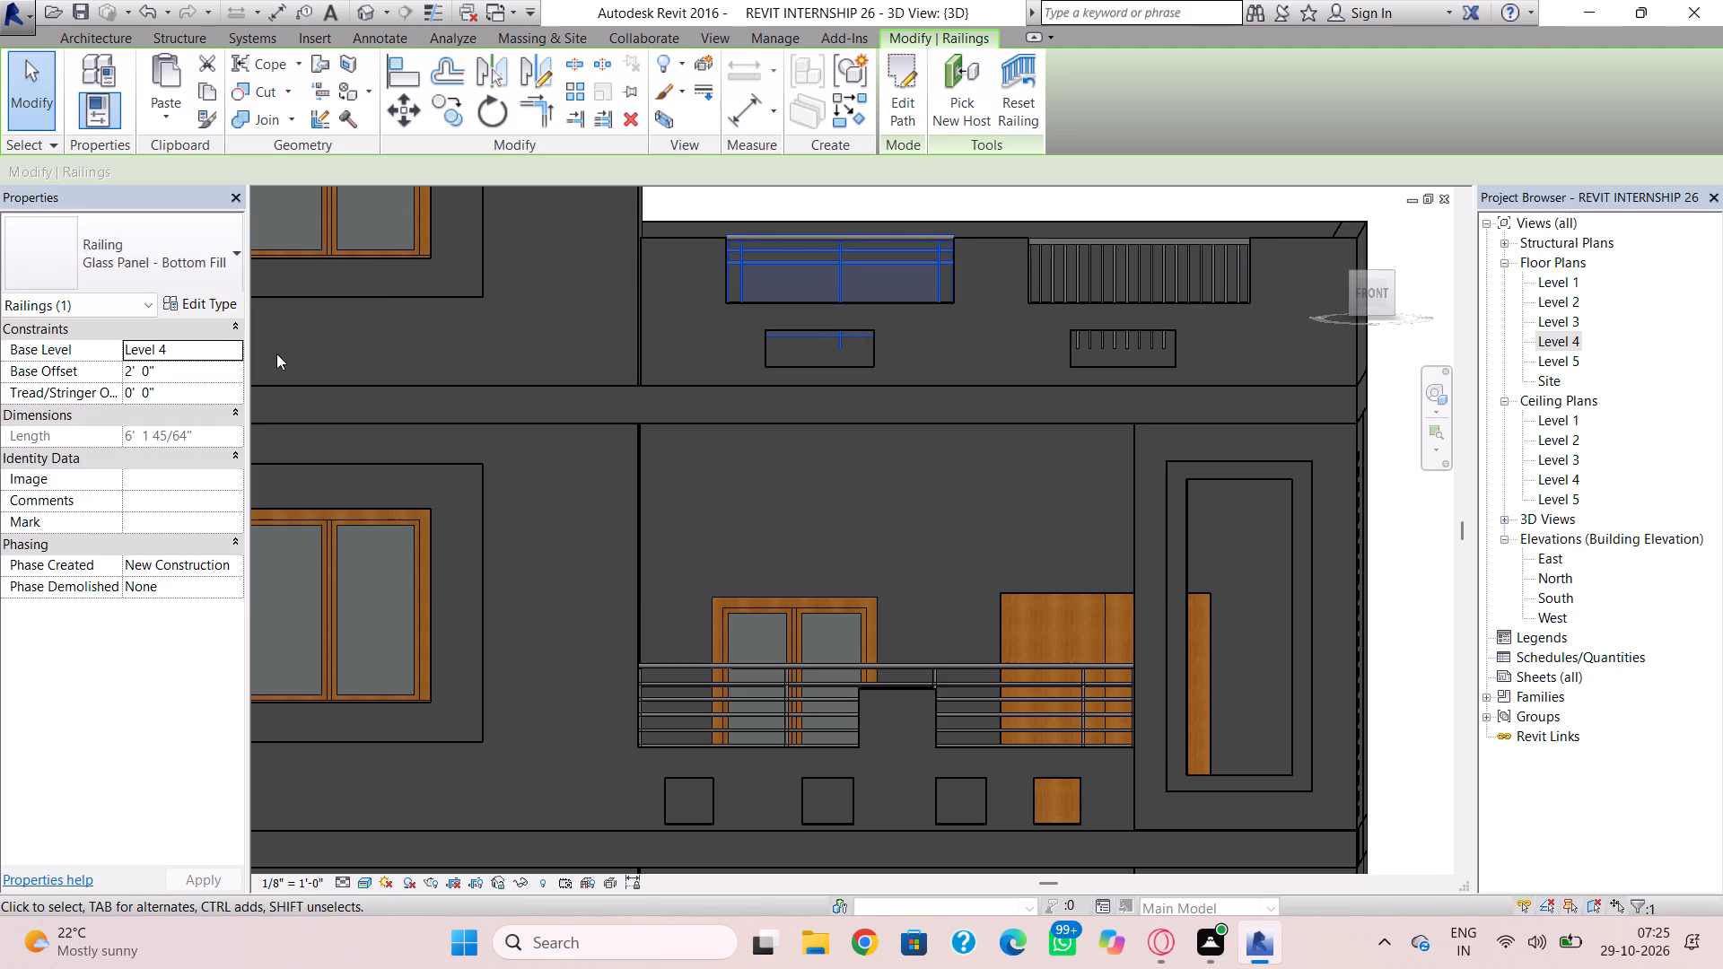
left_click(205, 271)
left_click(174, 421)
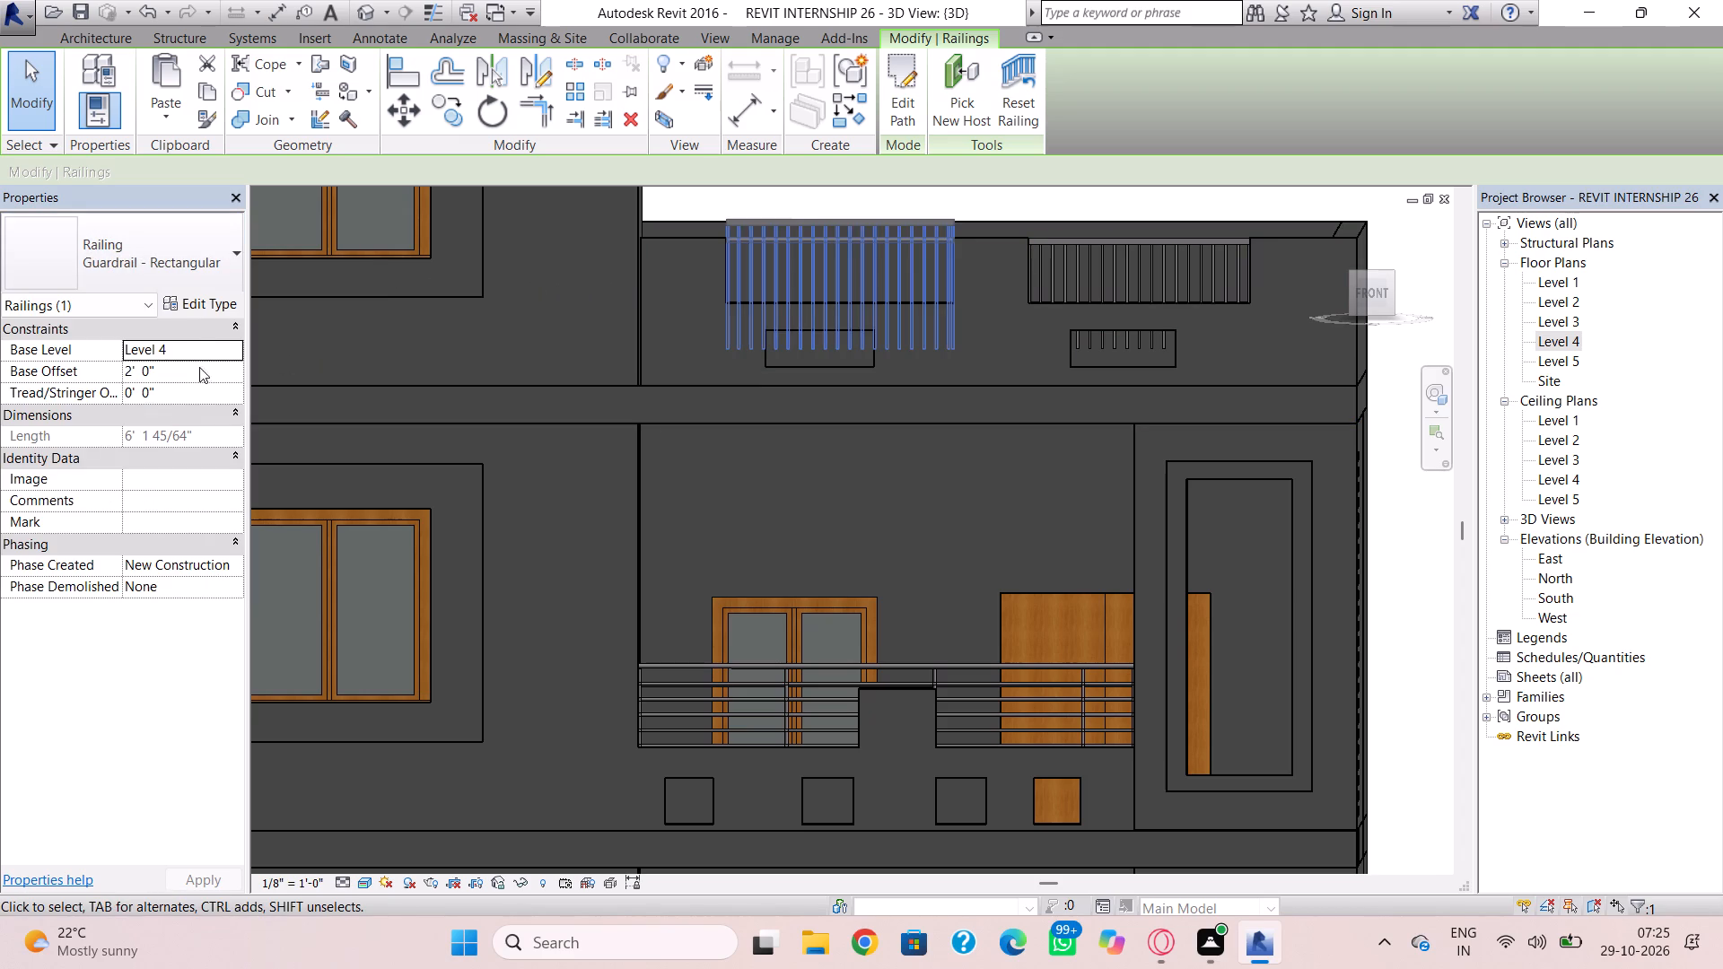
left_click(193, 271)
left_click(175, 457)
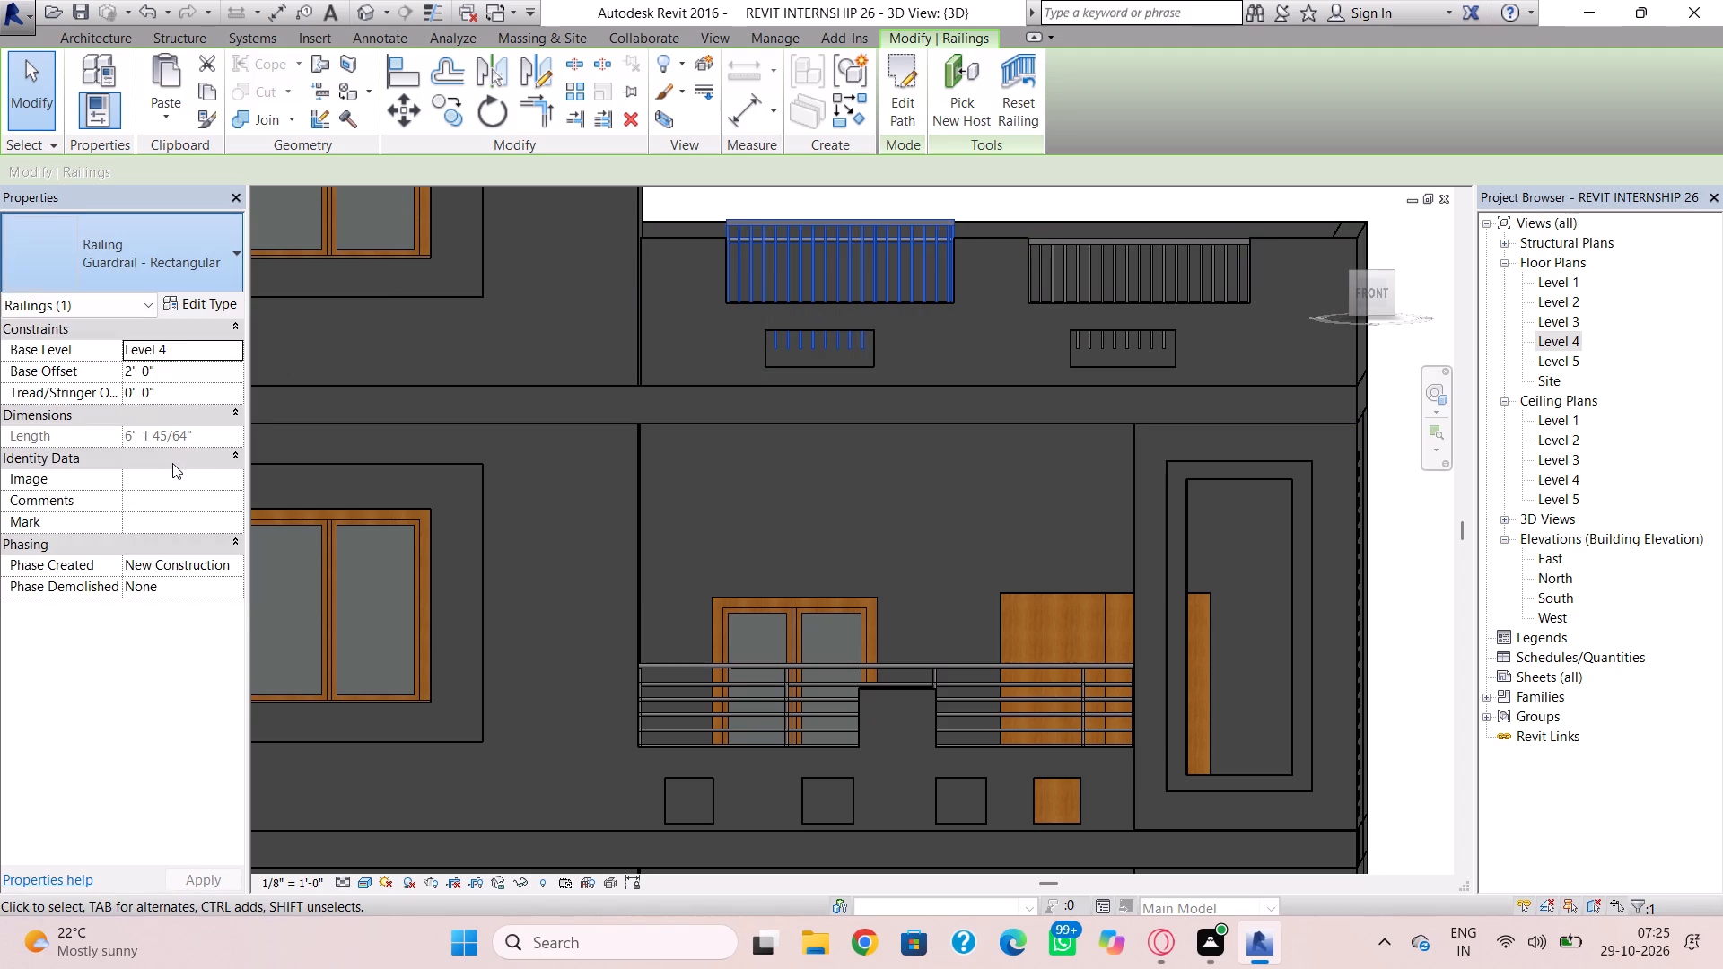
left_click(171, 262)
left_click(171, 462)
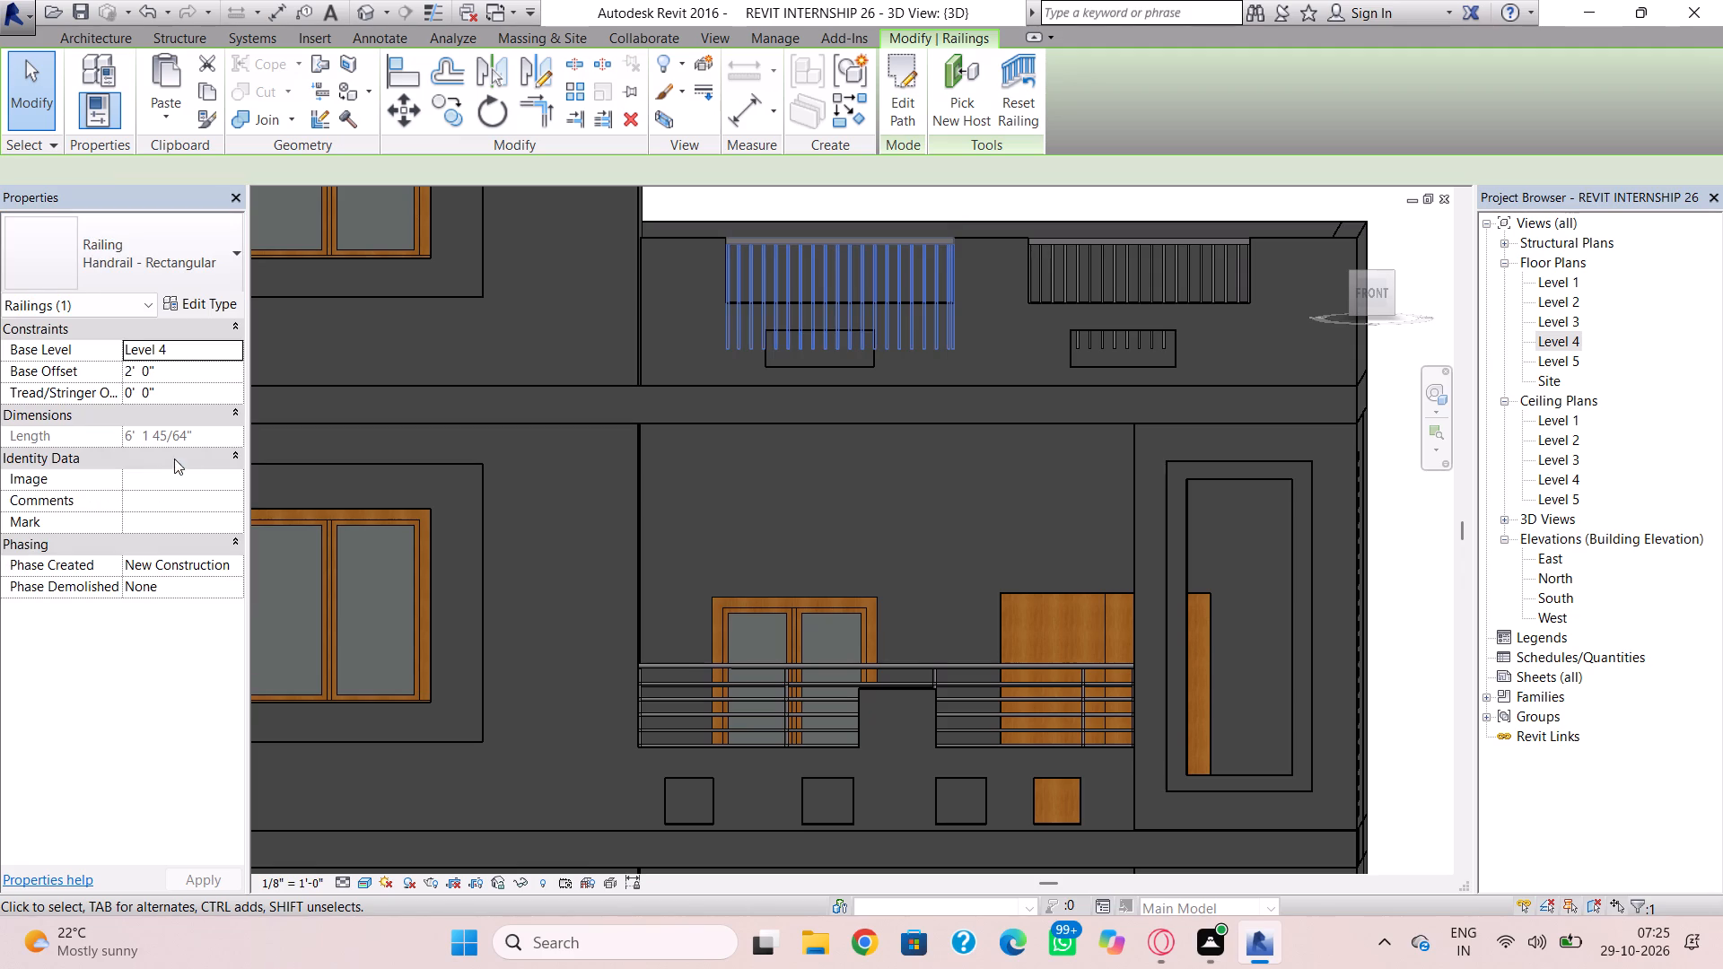
Change both Level 4 railings behind the parapet openings to the Guardrail - Pipe type, starting with the first railing.
left_click(161, 258)
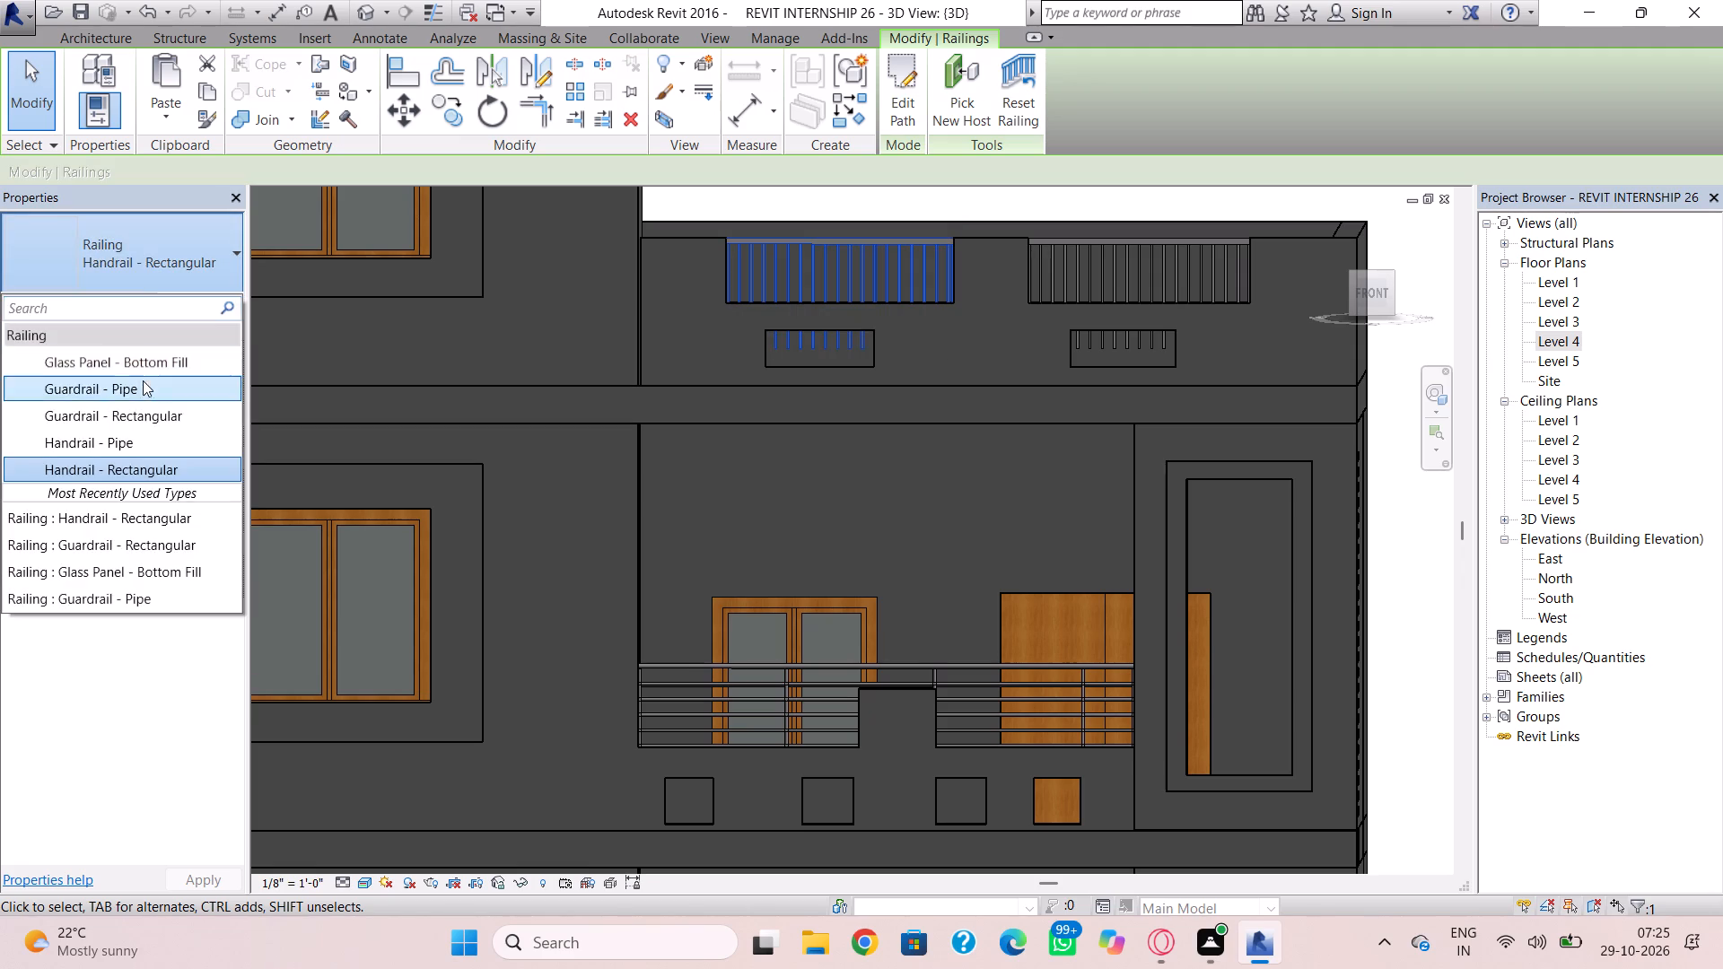
left_click(142, 385)
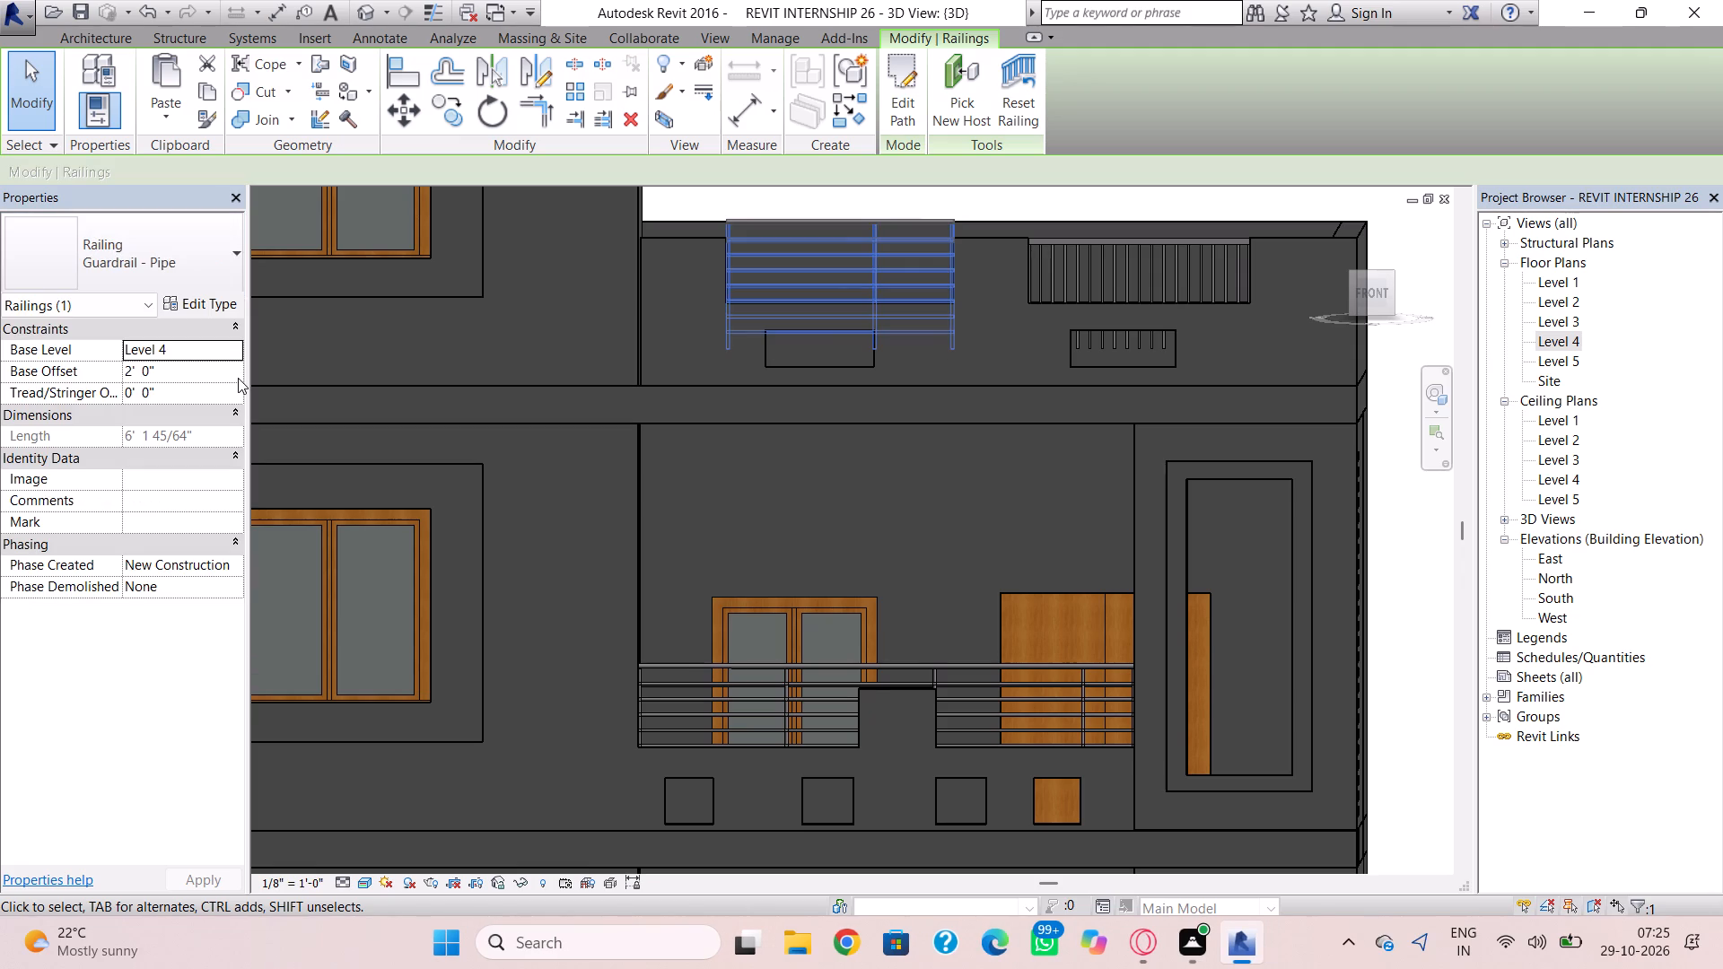
left_click(787, 457)
left_click(1056, 250)
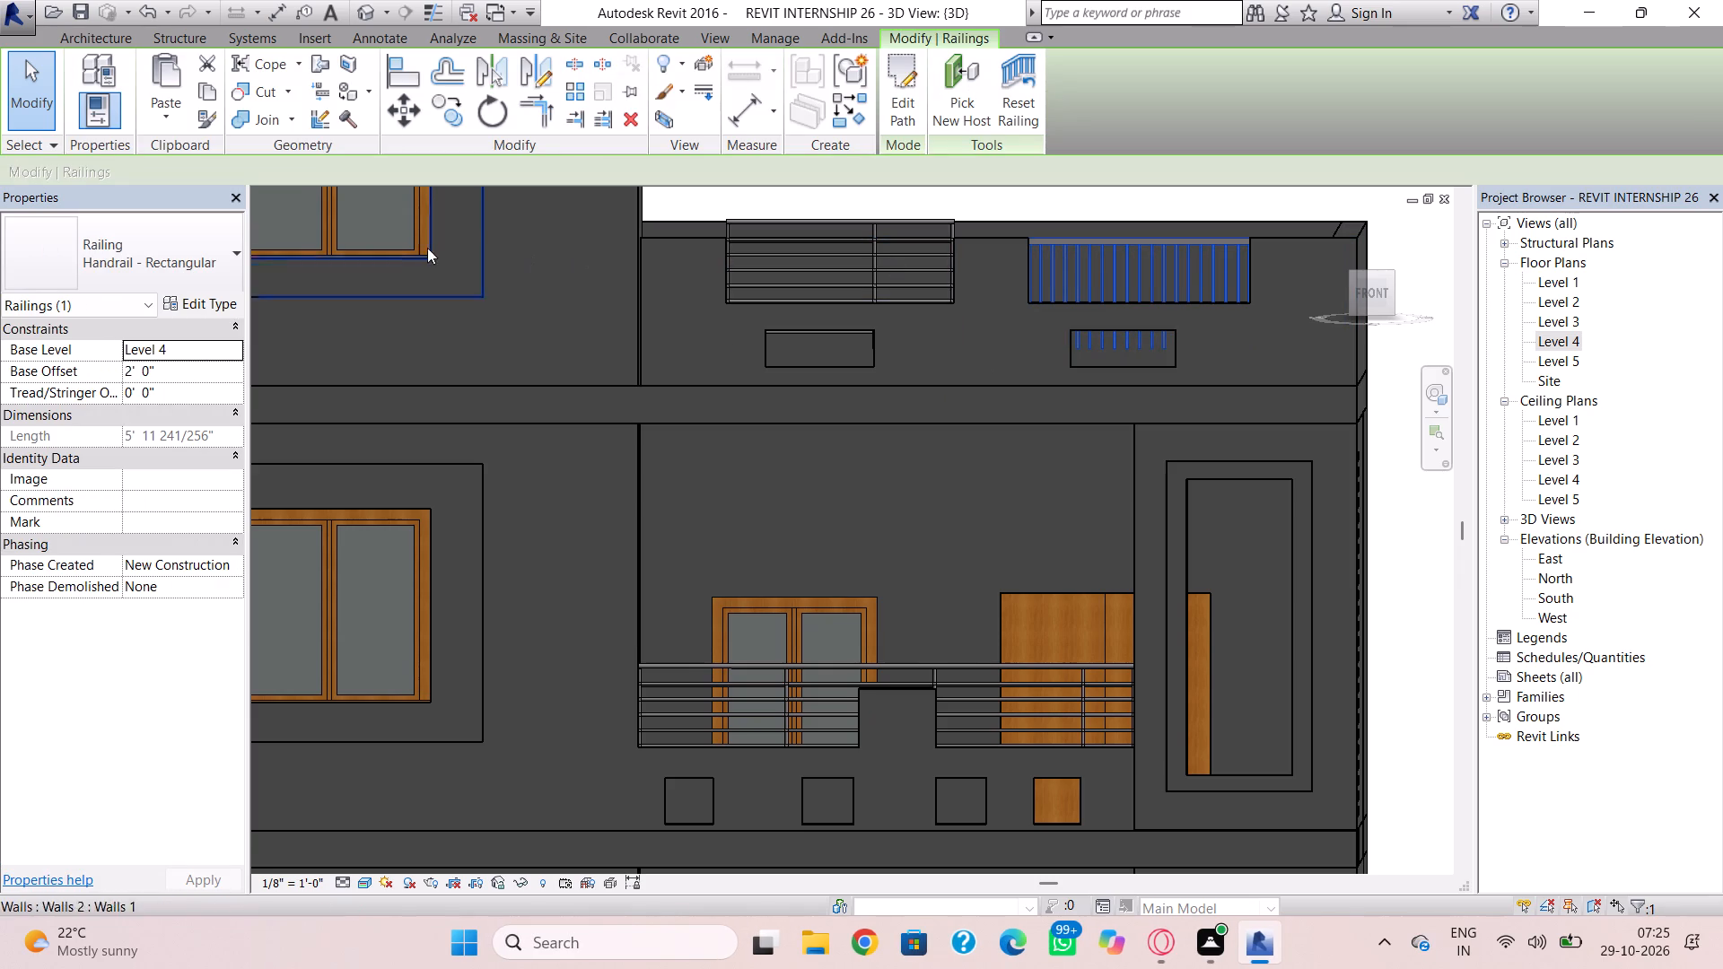
left_click(202, 266)
left_click(155, 418)
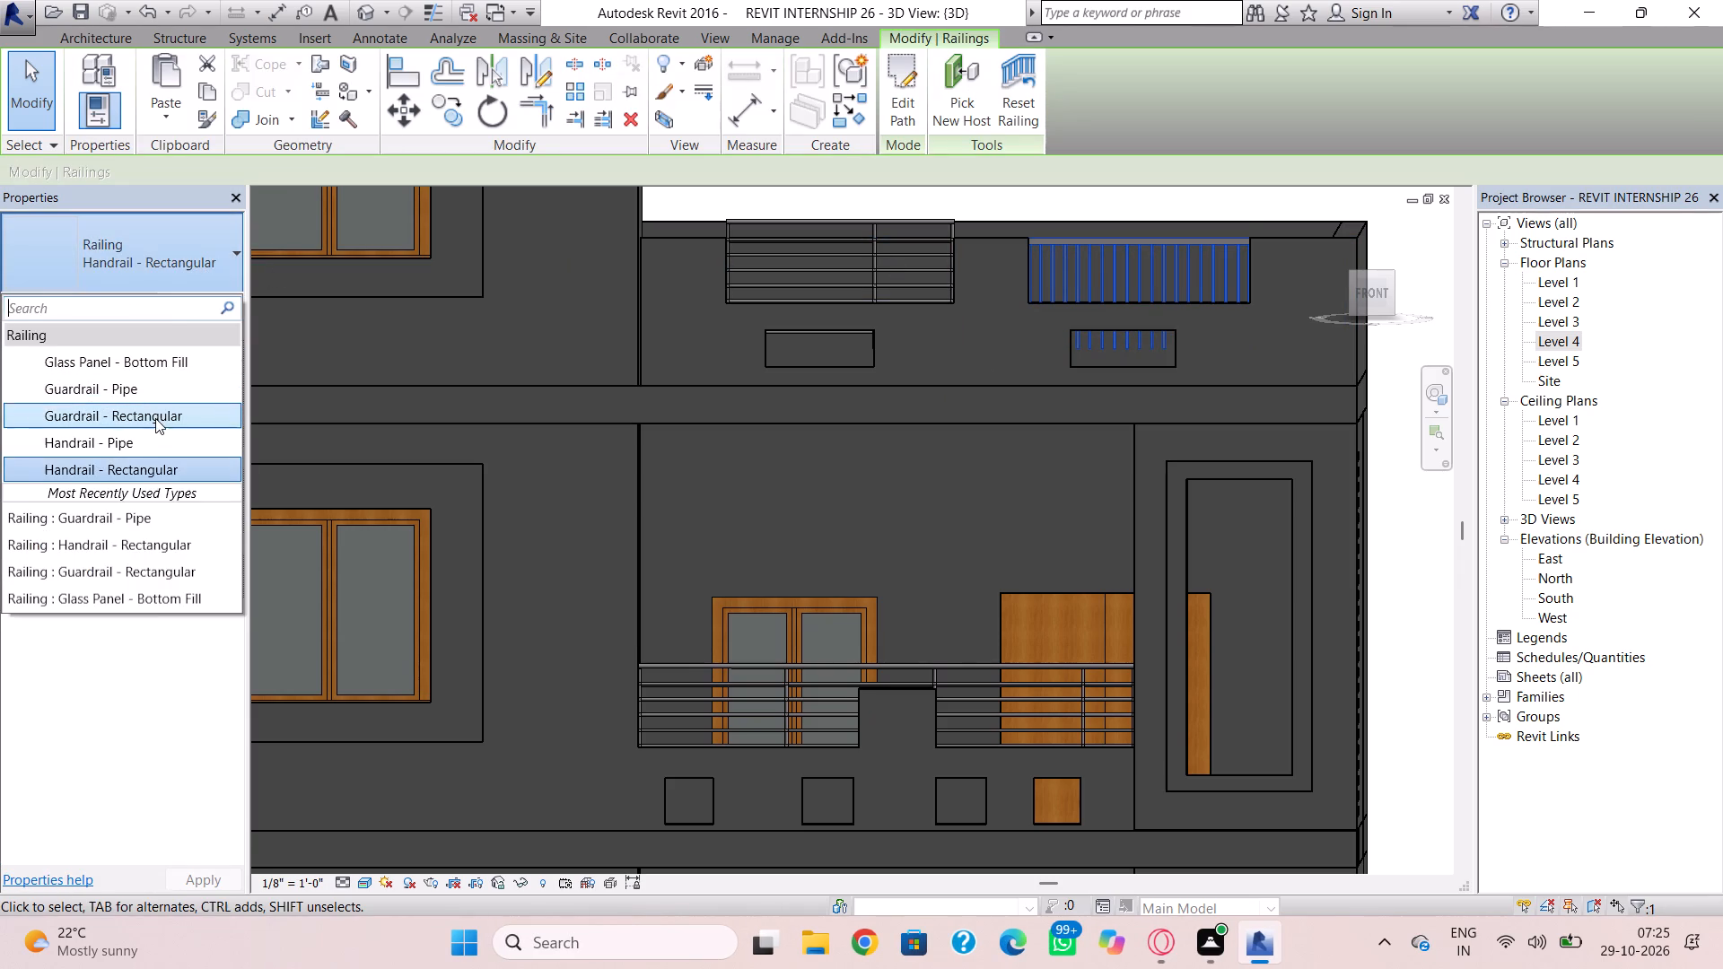
left_click(155, 274)
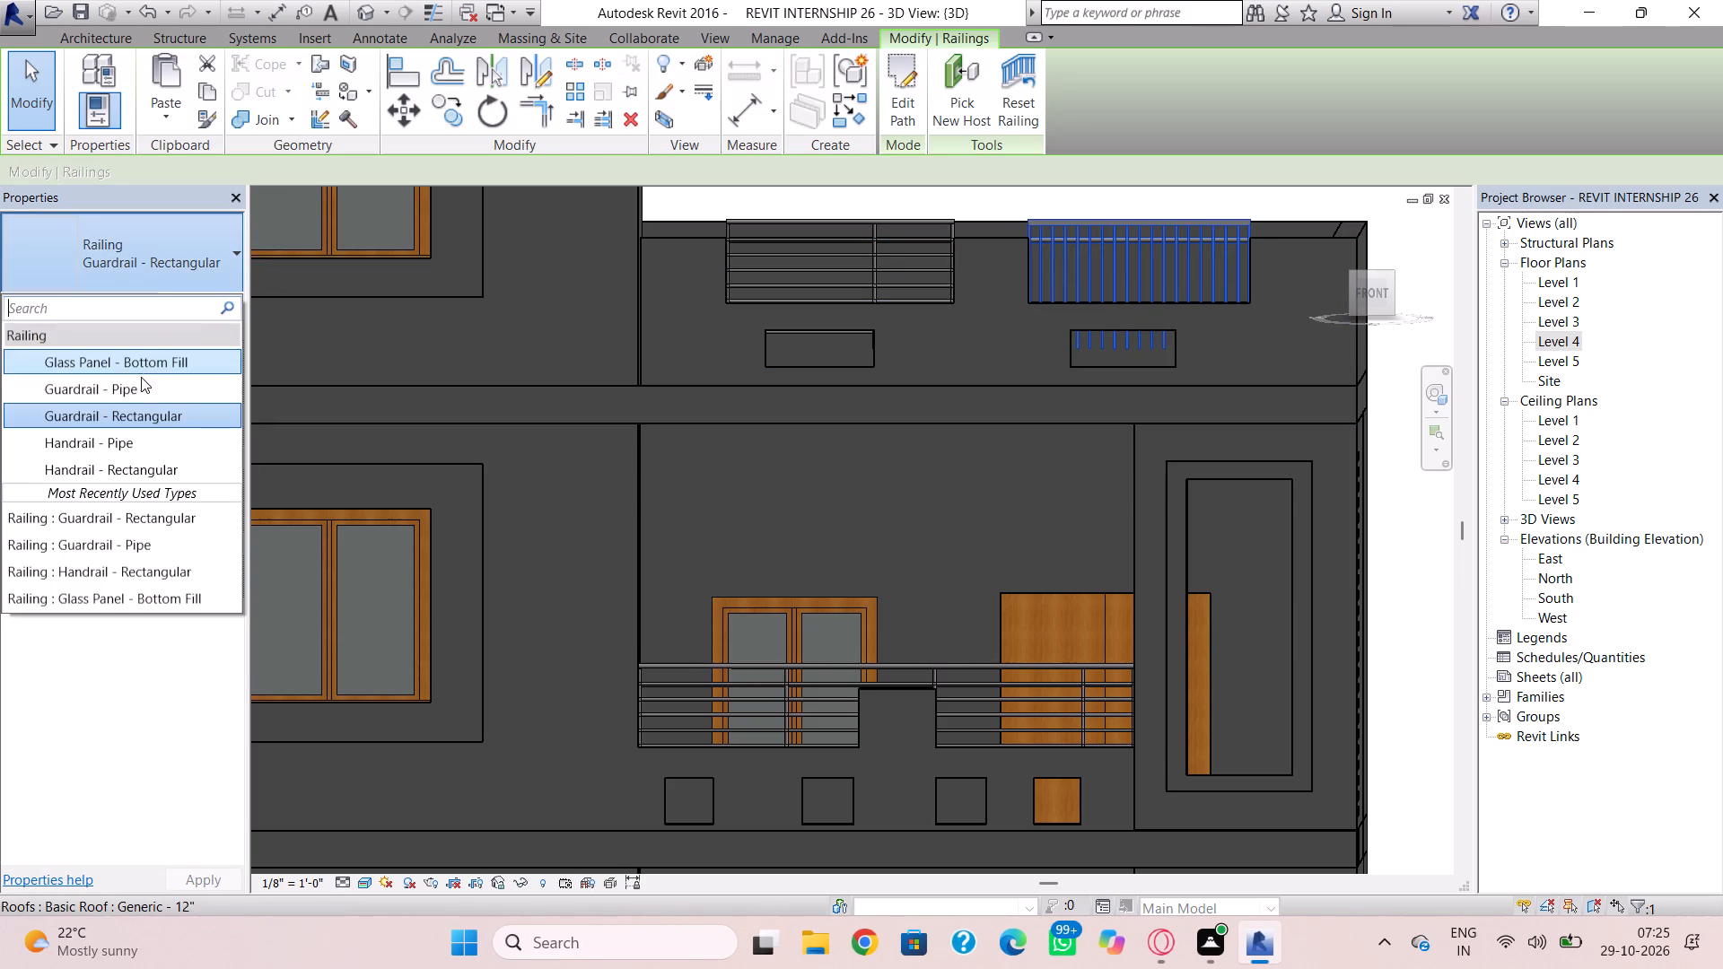
left_click(135, 395)
left_click(527, 414)
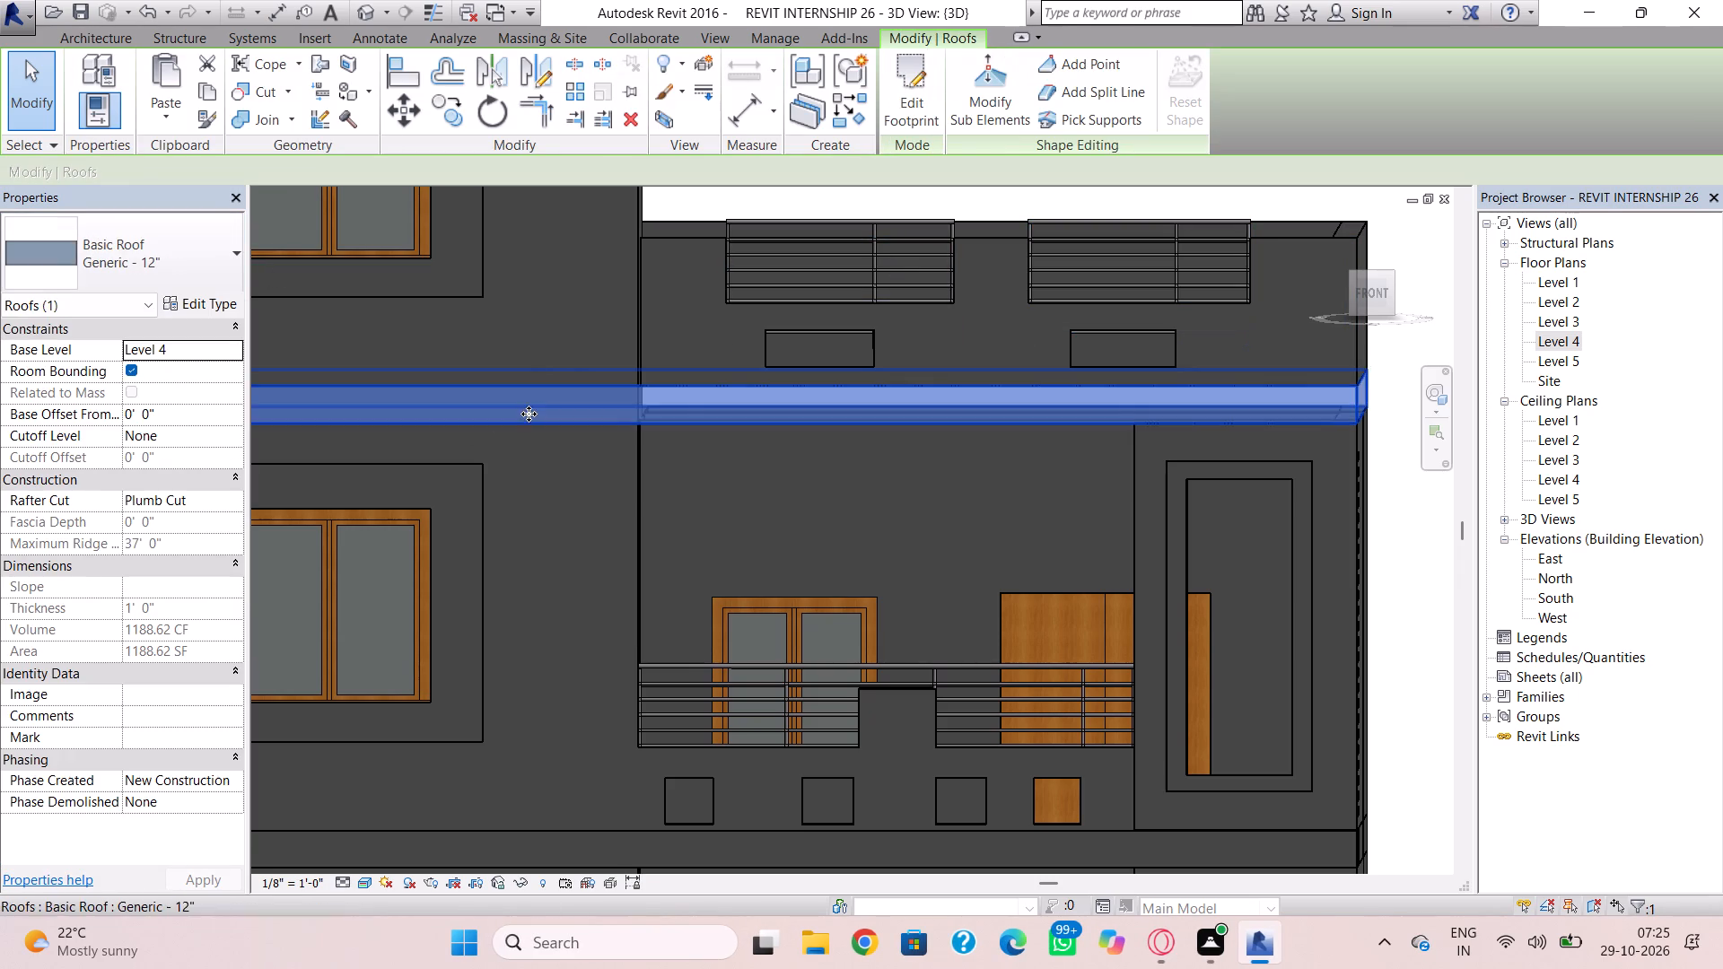
left_click(904, 508)
Examine the whole building in 3D from the front and at an angle.
scroll(904, 508, "down", 1)
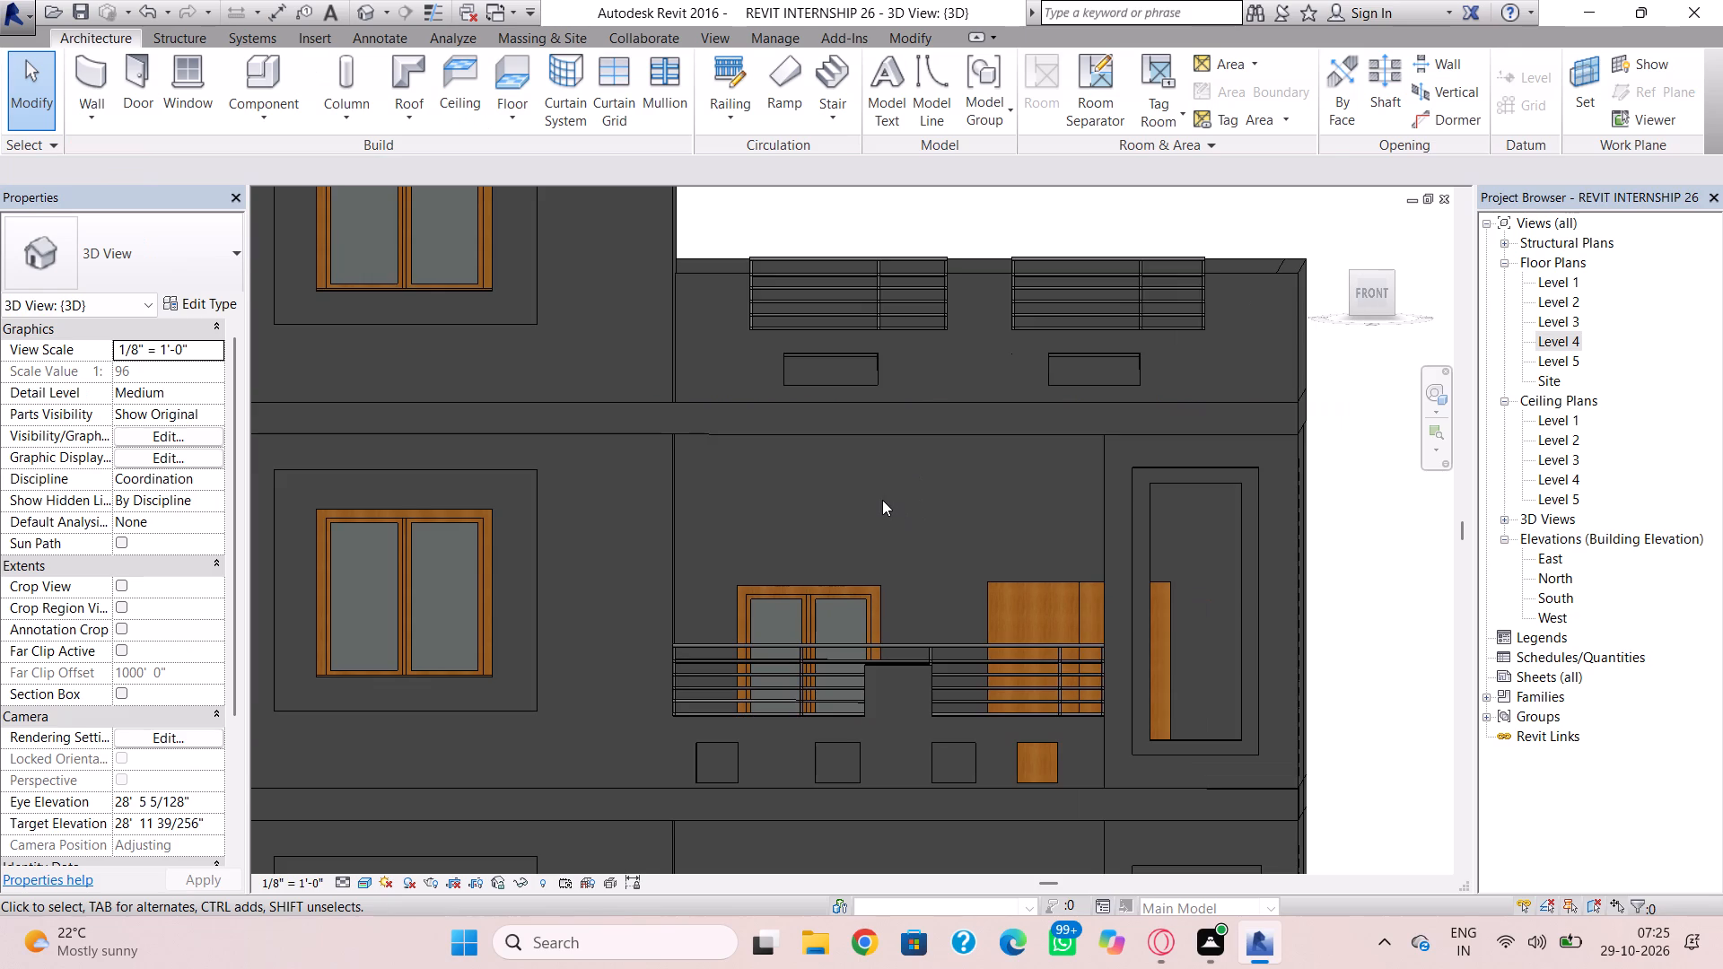
scroll(882, 500, "down", 7)
middle_click_drag(896, 536, 940, 461)
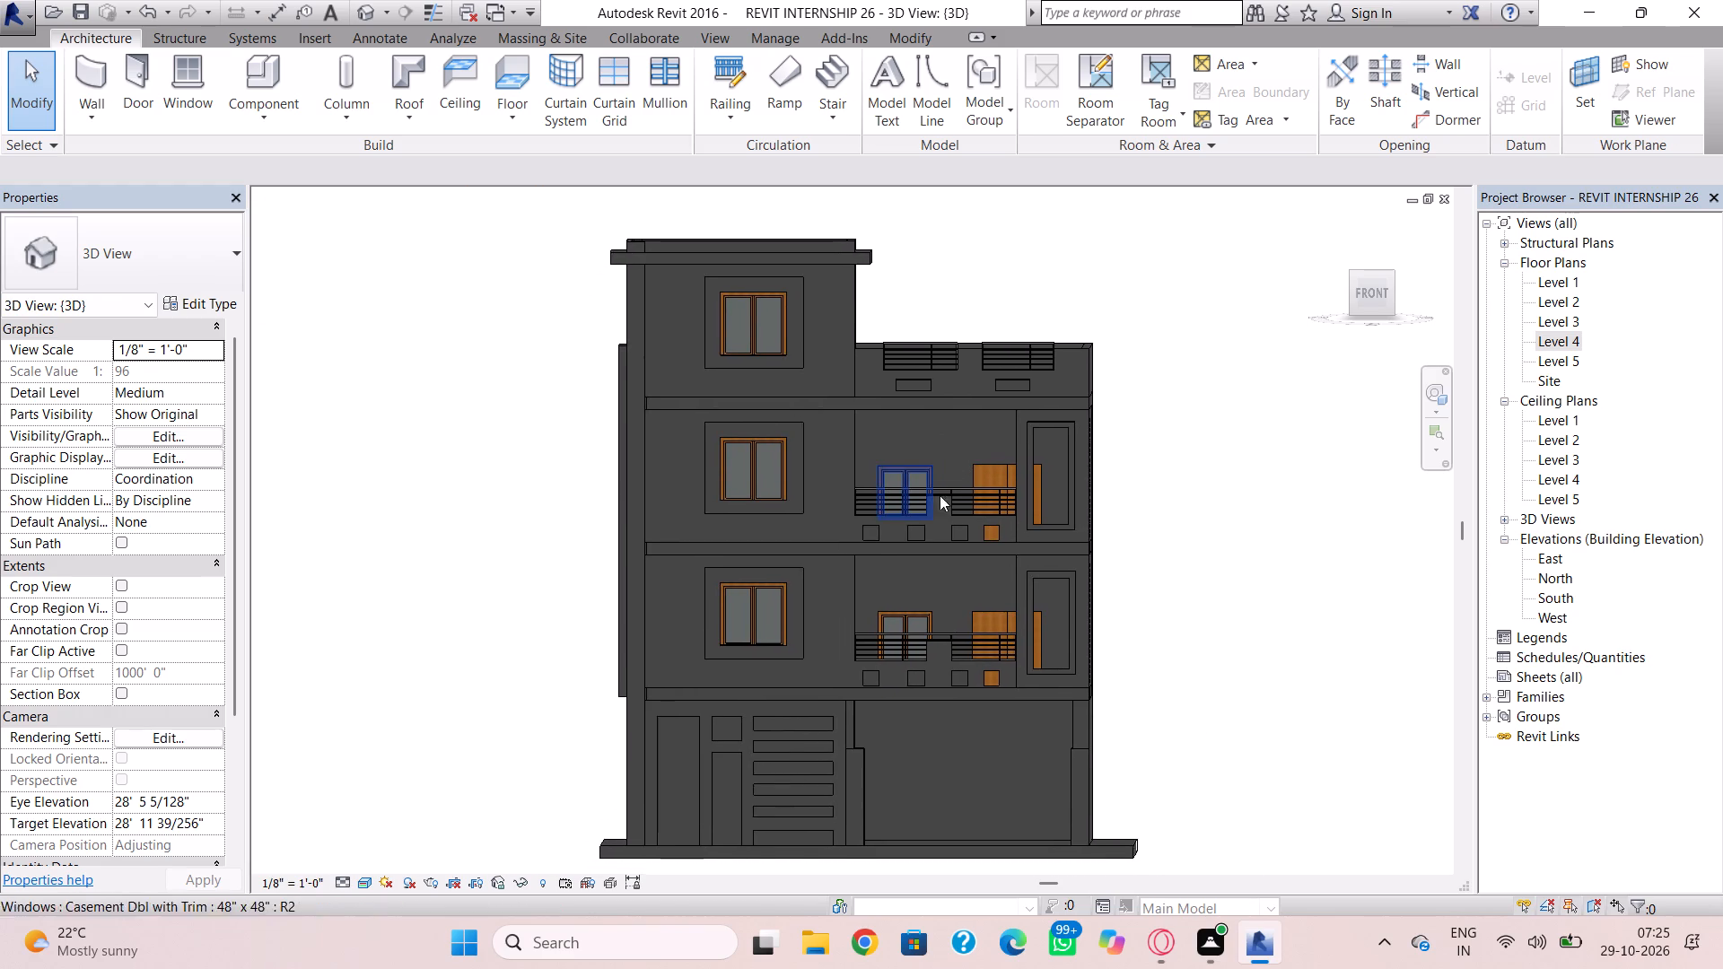
right_click_drag(949, 613, 1054, 686, "shift")
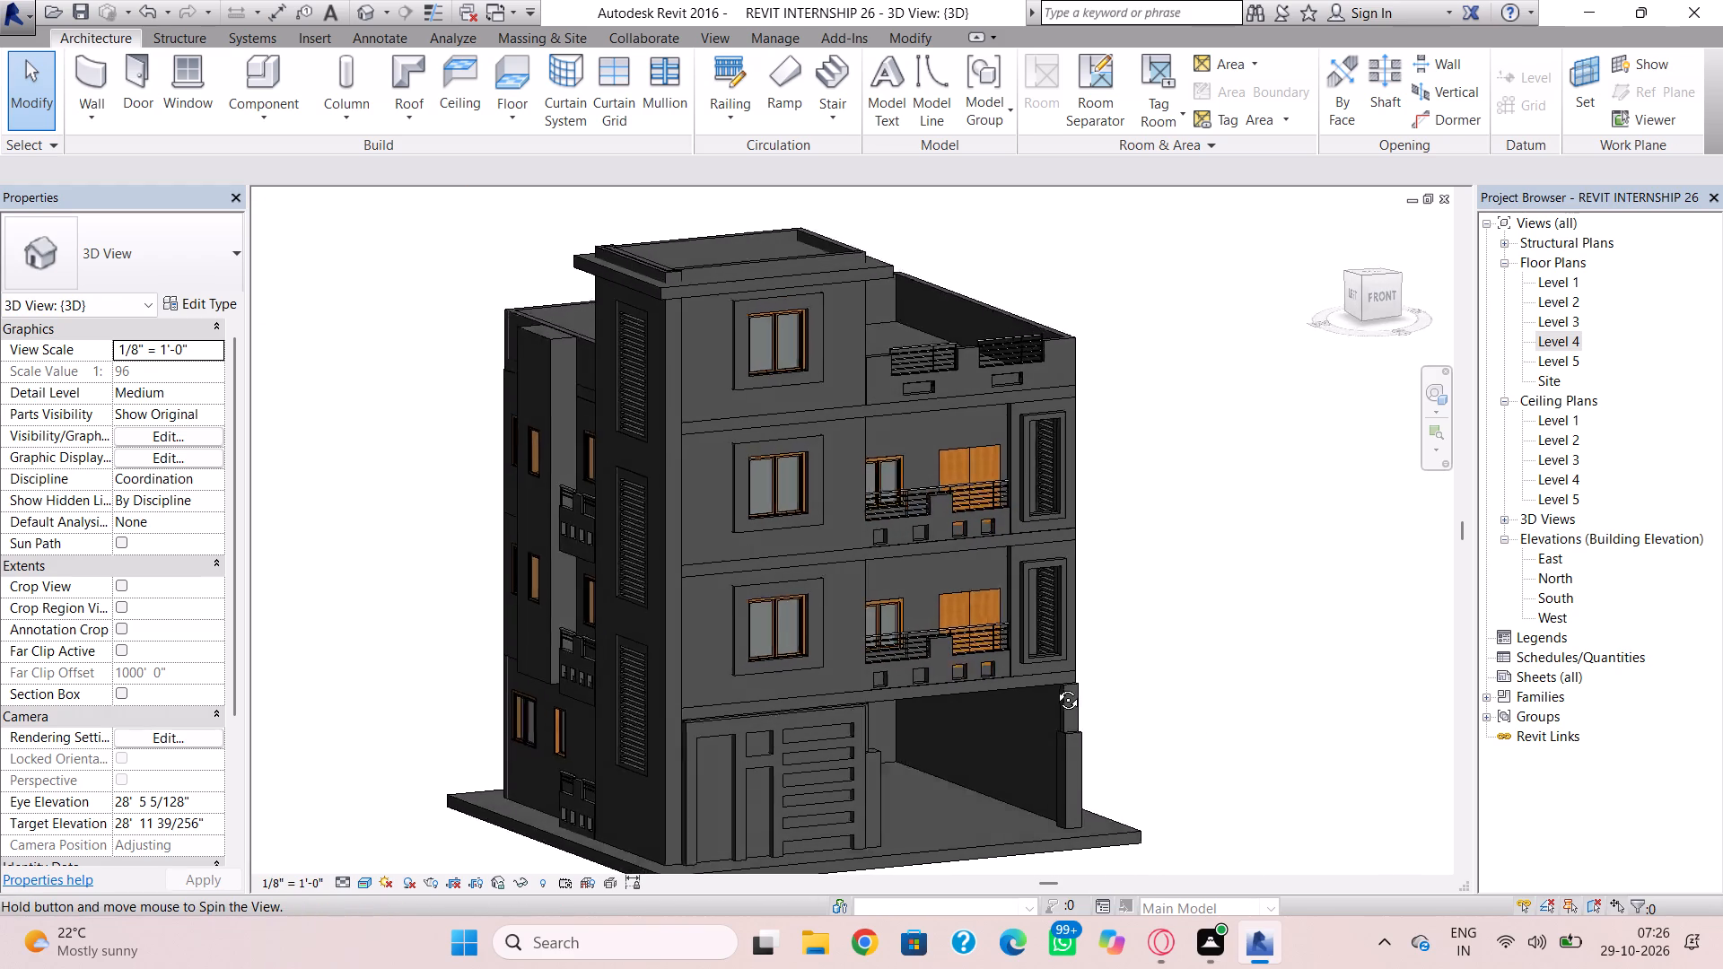
right_click_drag(1054, 686, 1026, 666, "shift")
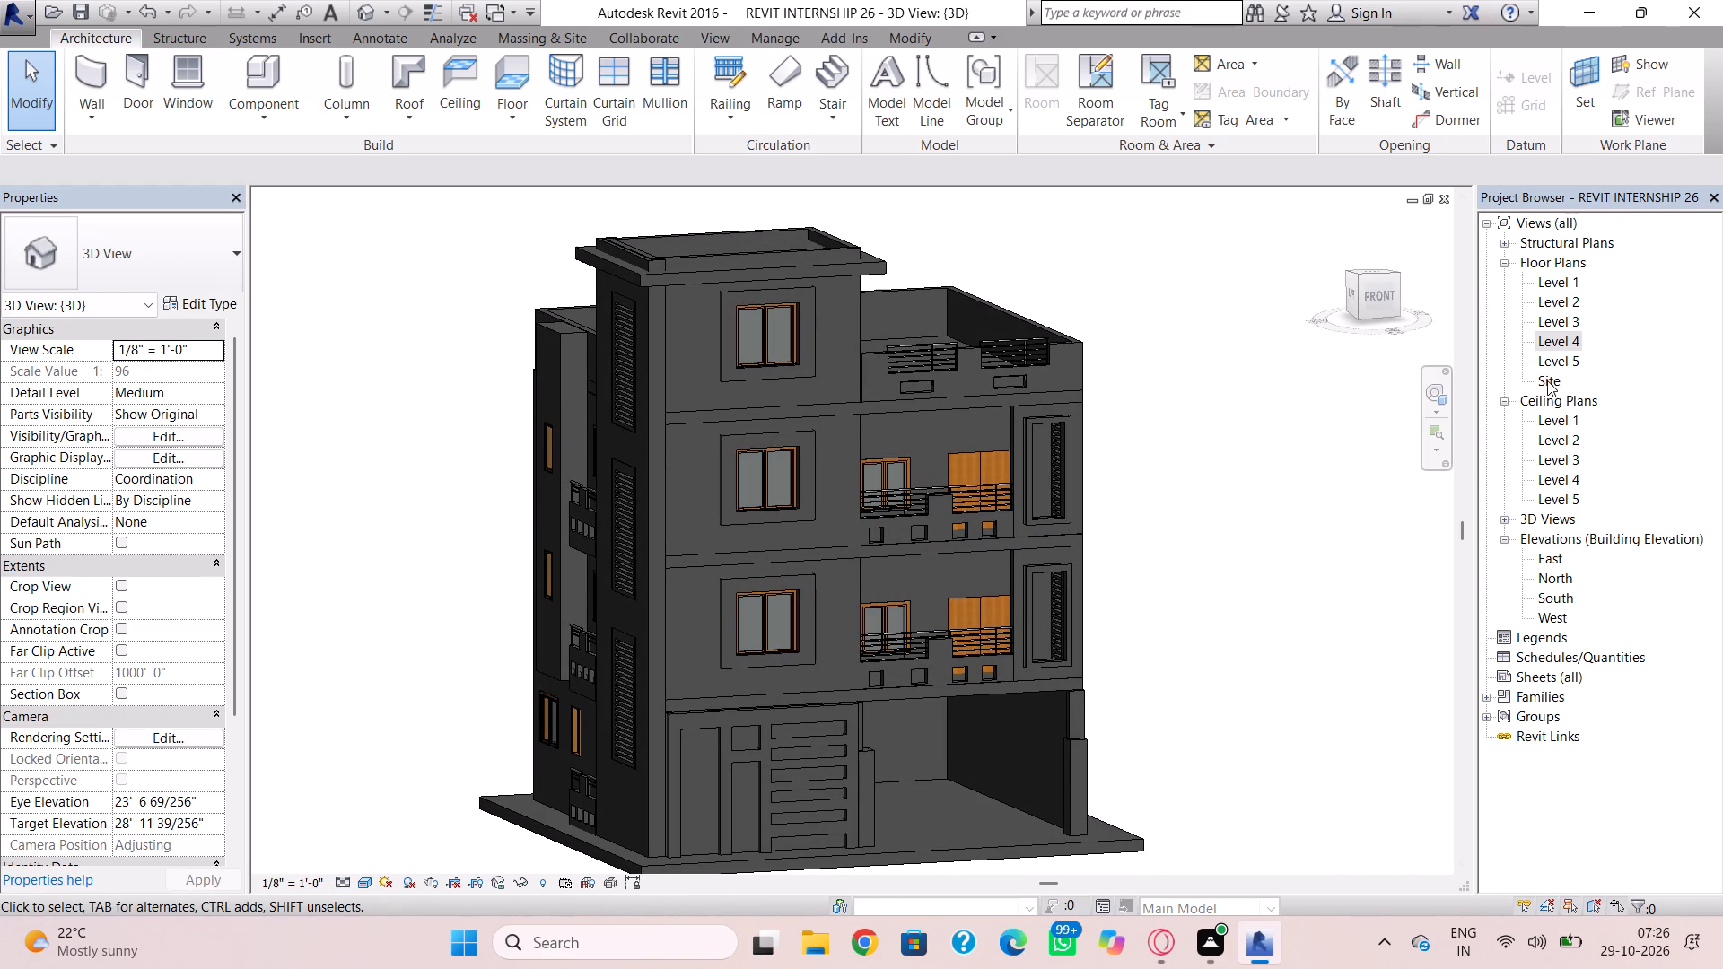
In the Level 1 plan, draw a rectangle of Generic - 5" walls about 40'-6" by 36'-6" around the building, inside the floor edge.
left_click(97, 78)
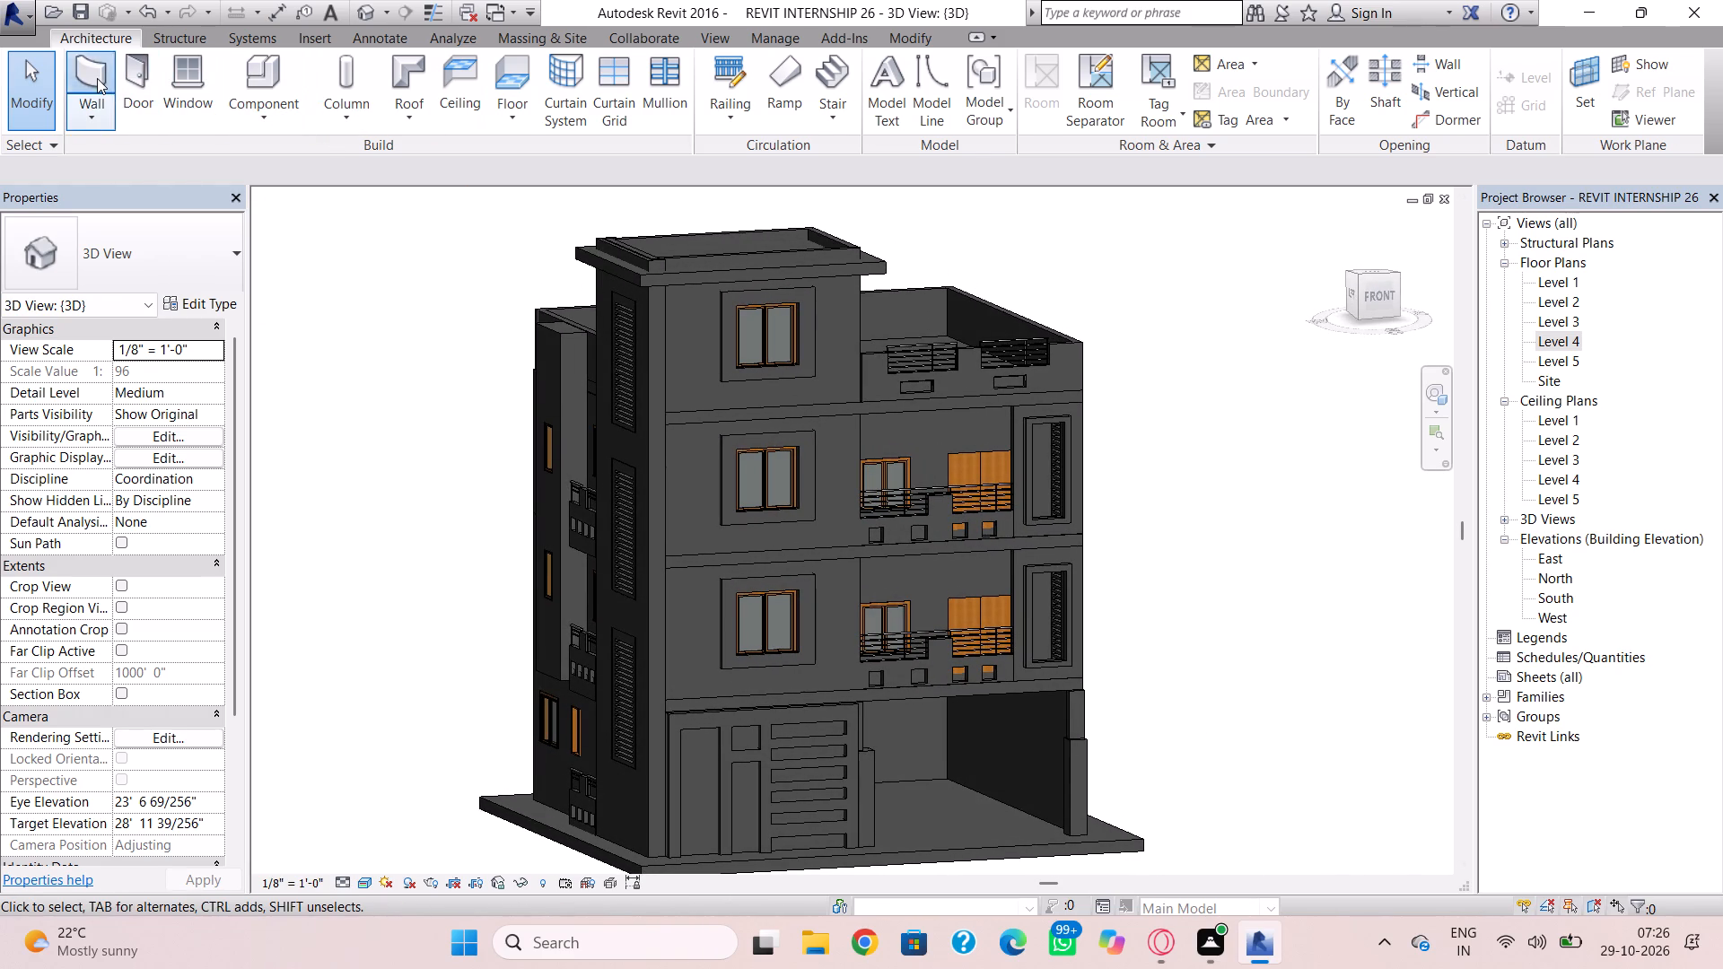
double_click(1577, 277)
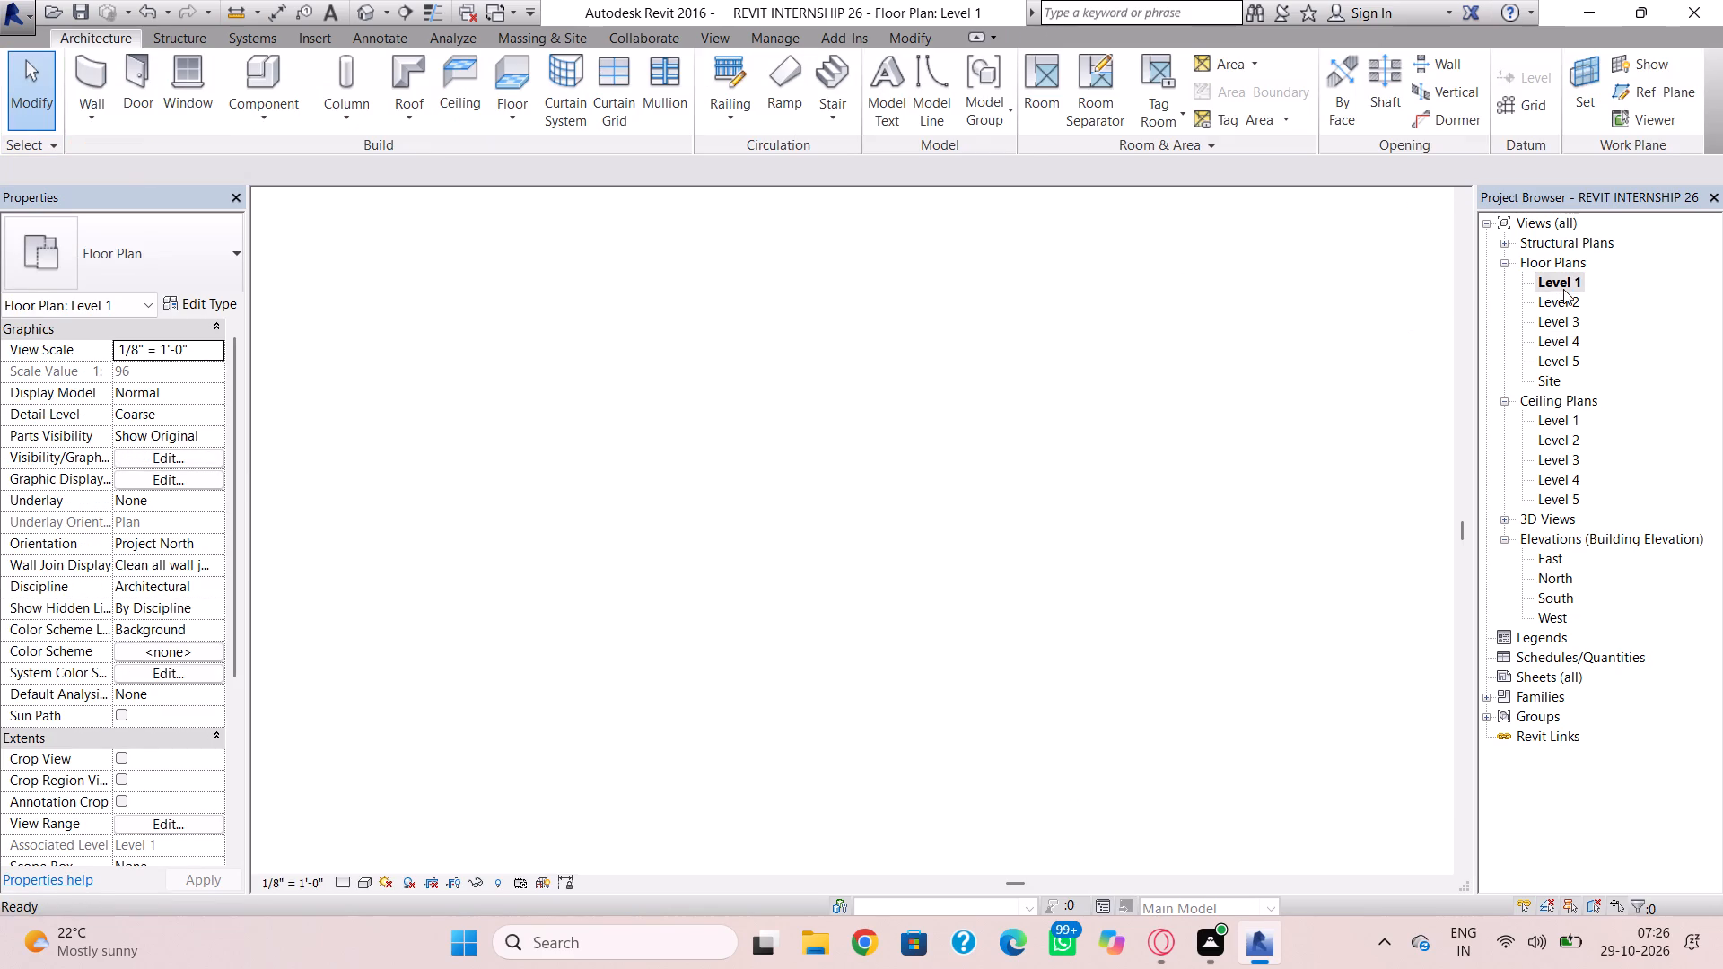
scroll(1177, 492, "down", 4)
scroll(1106, 522, "down", 4)
middle_click_drag(1107, 522, 1151, 646)
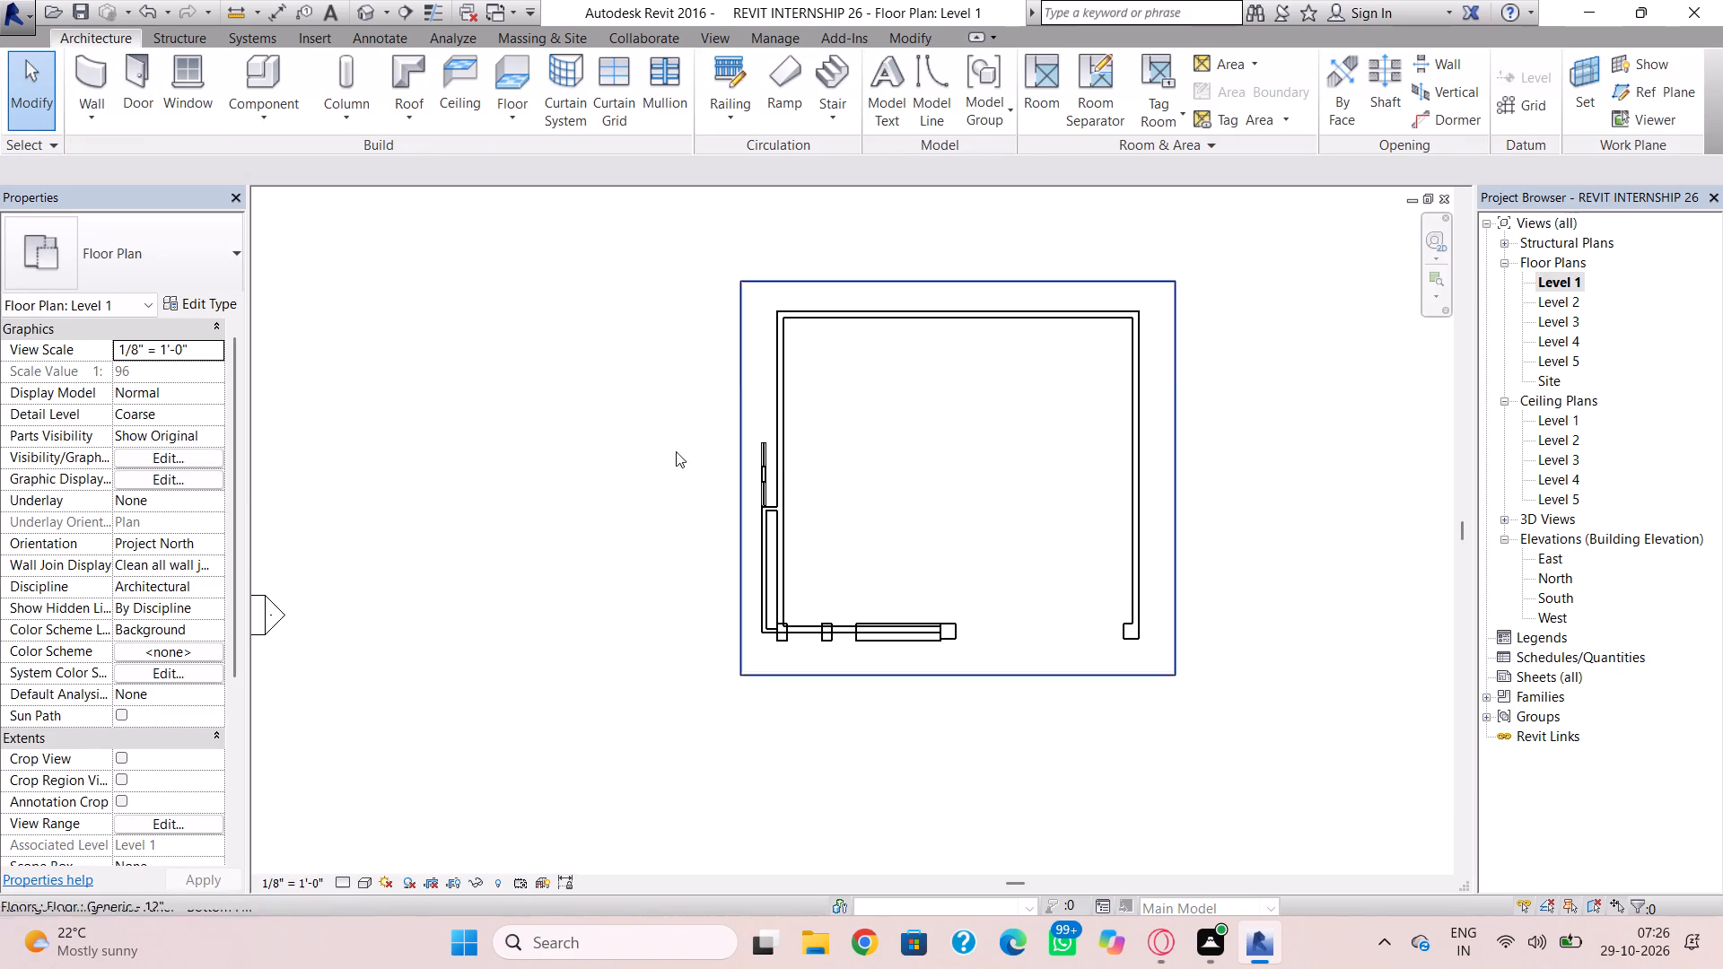
left_click(90, 83)
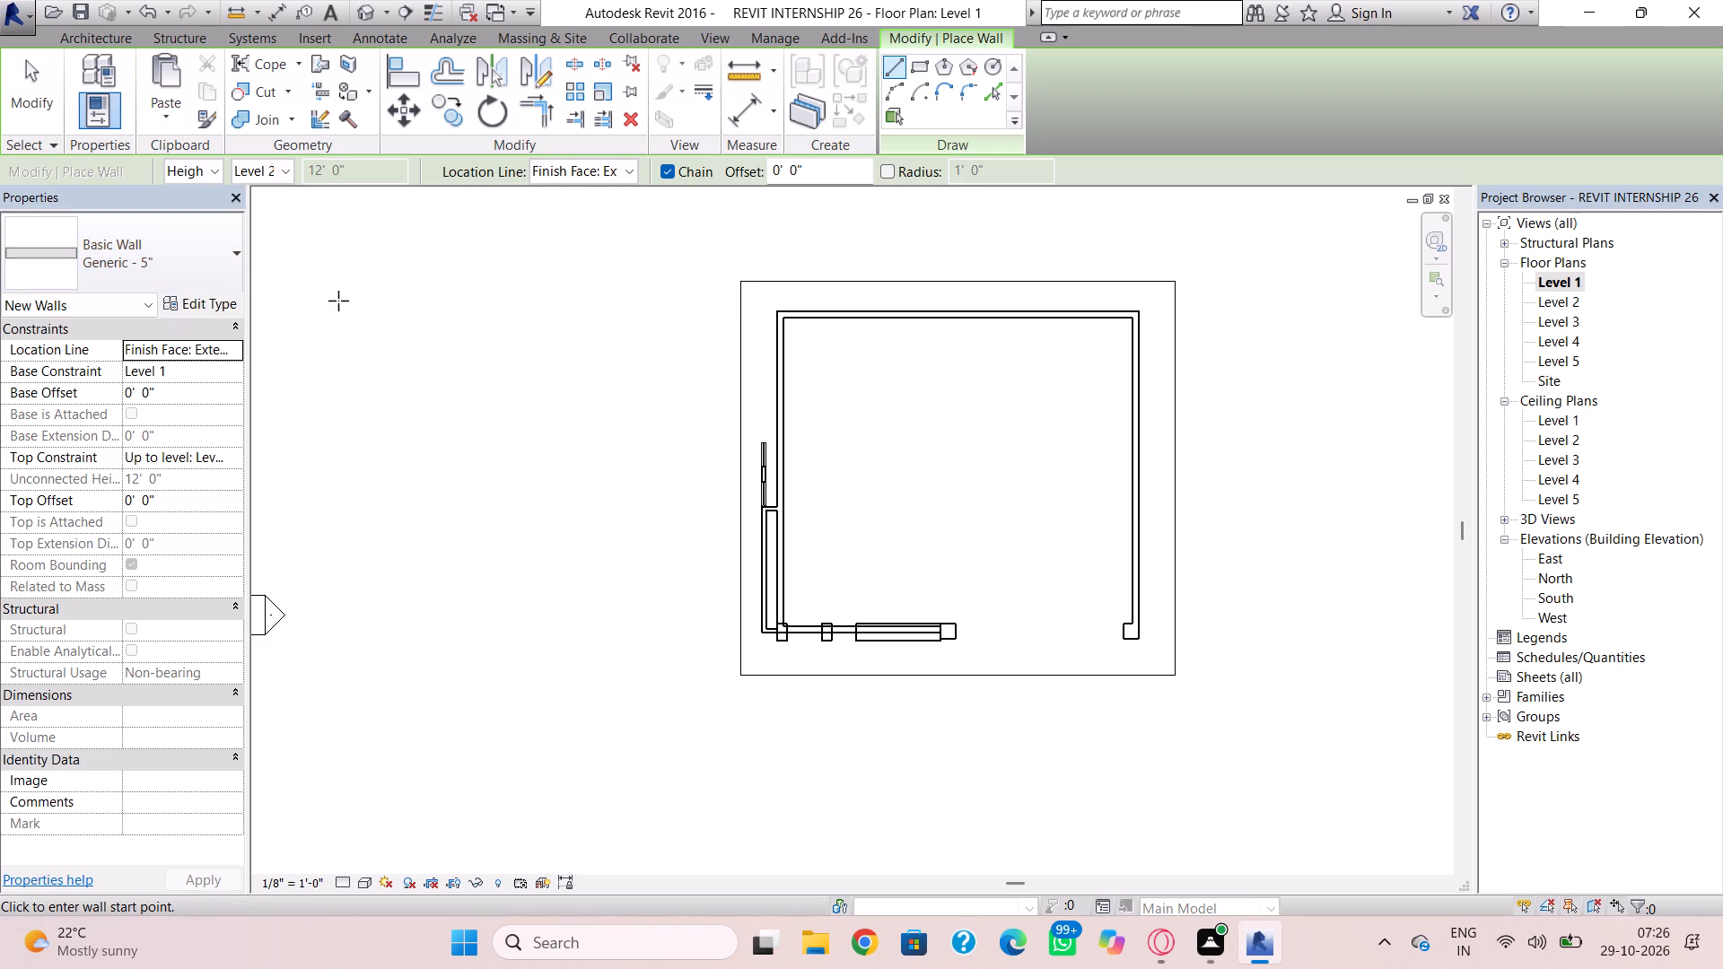
left_click(927, 75)
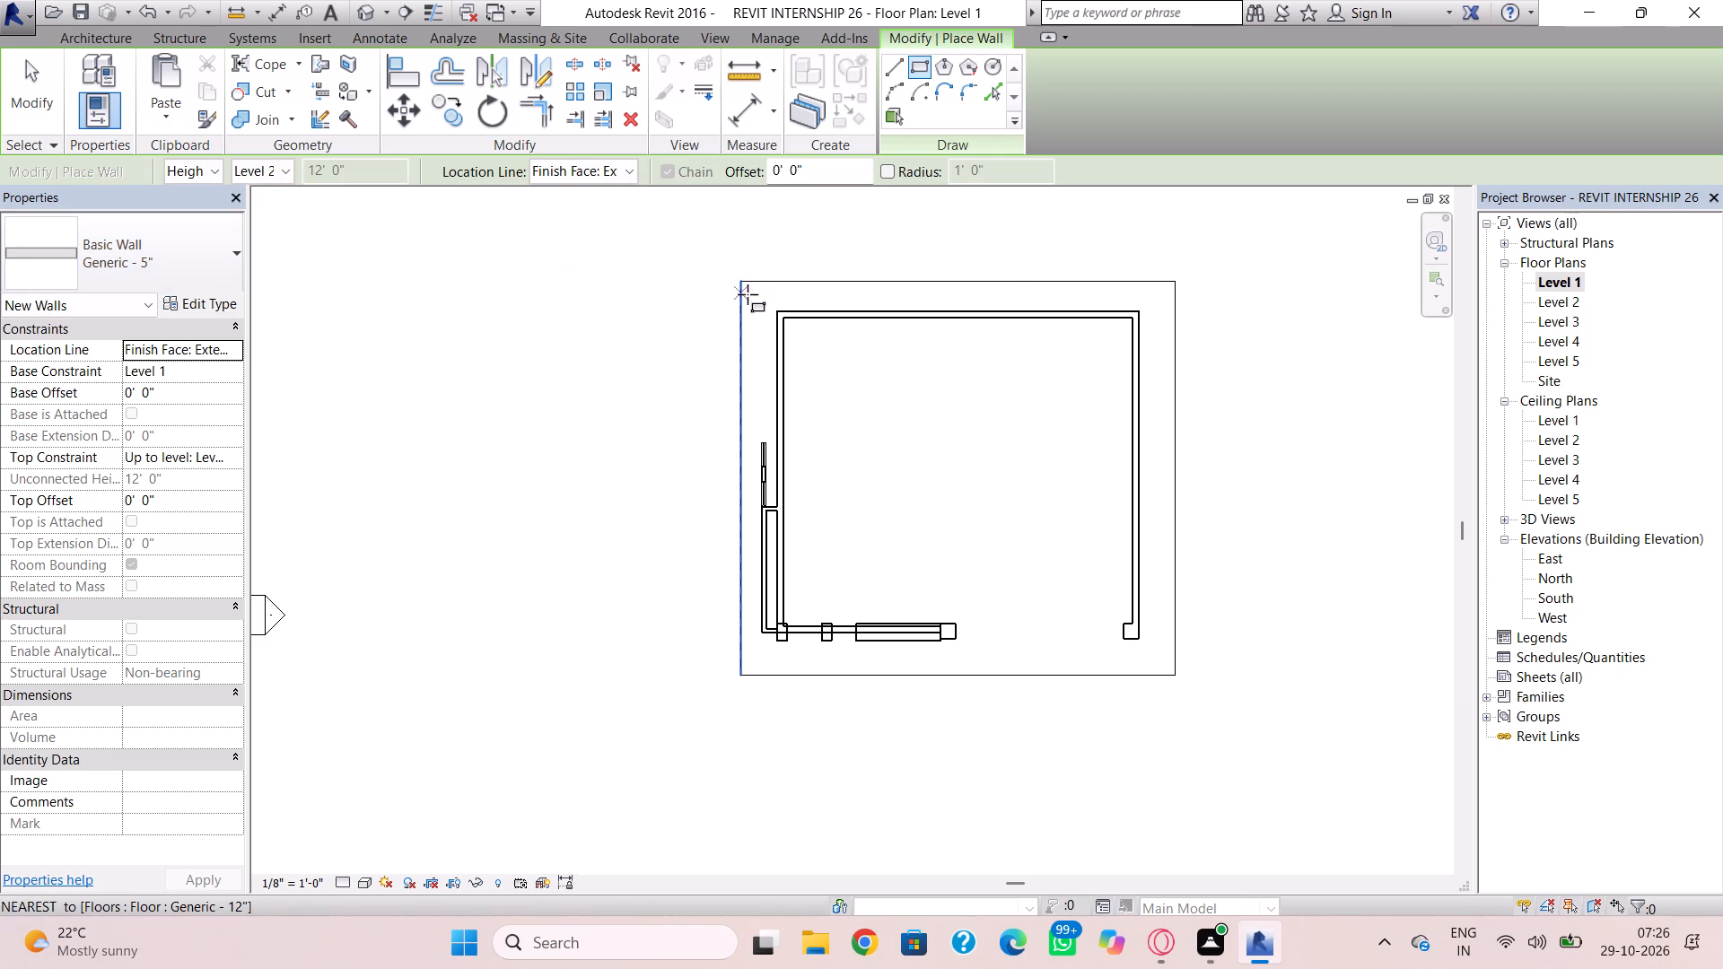
scroll(753, 298, "up", 3)
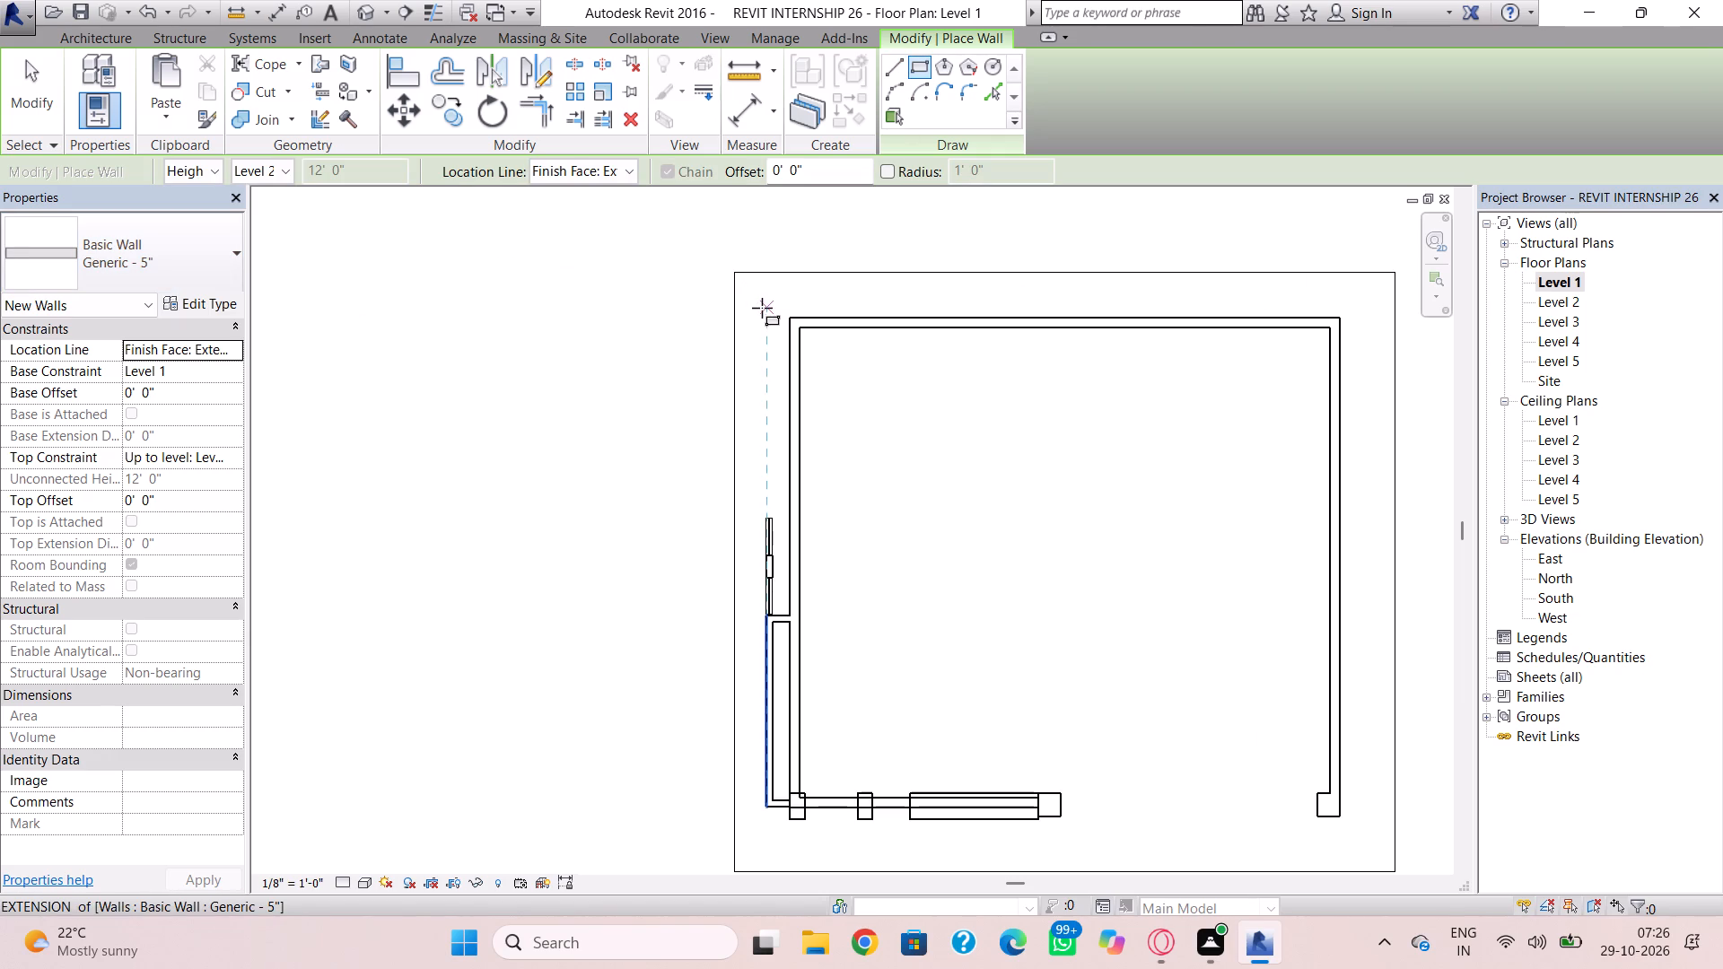
left_click(762, 308)
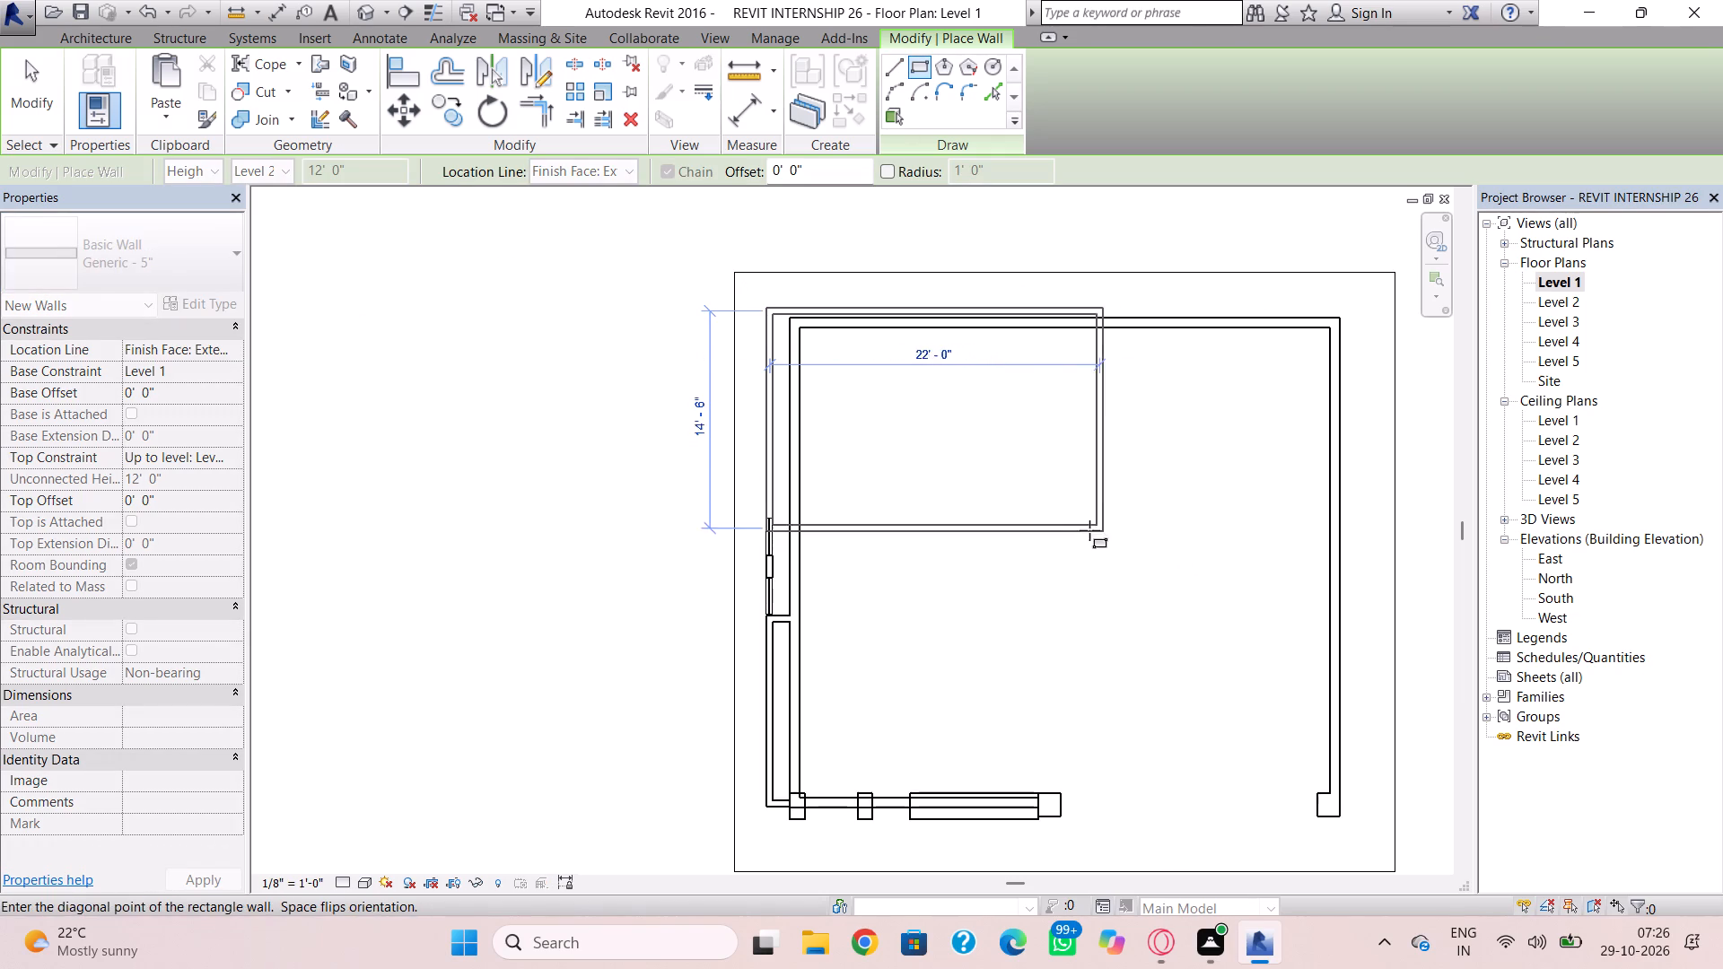
key("Escape")
left_click(750, 294)
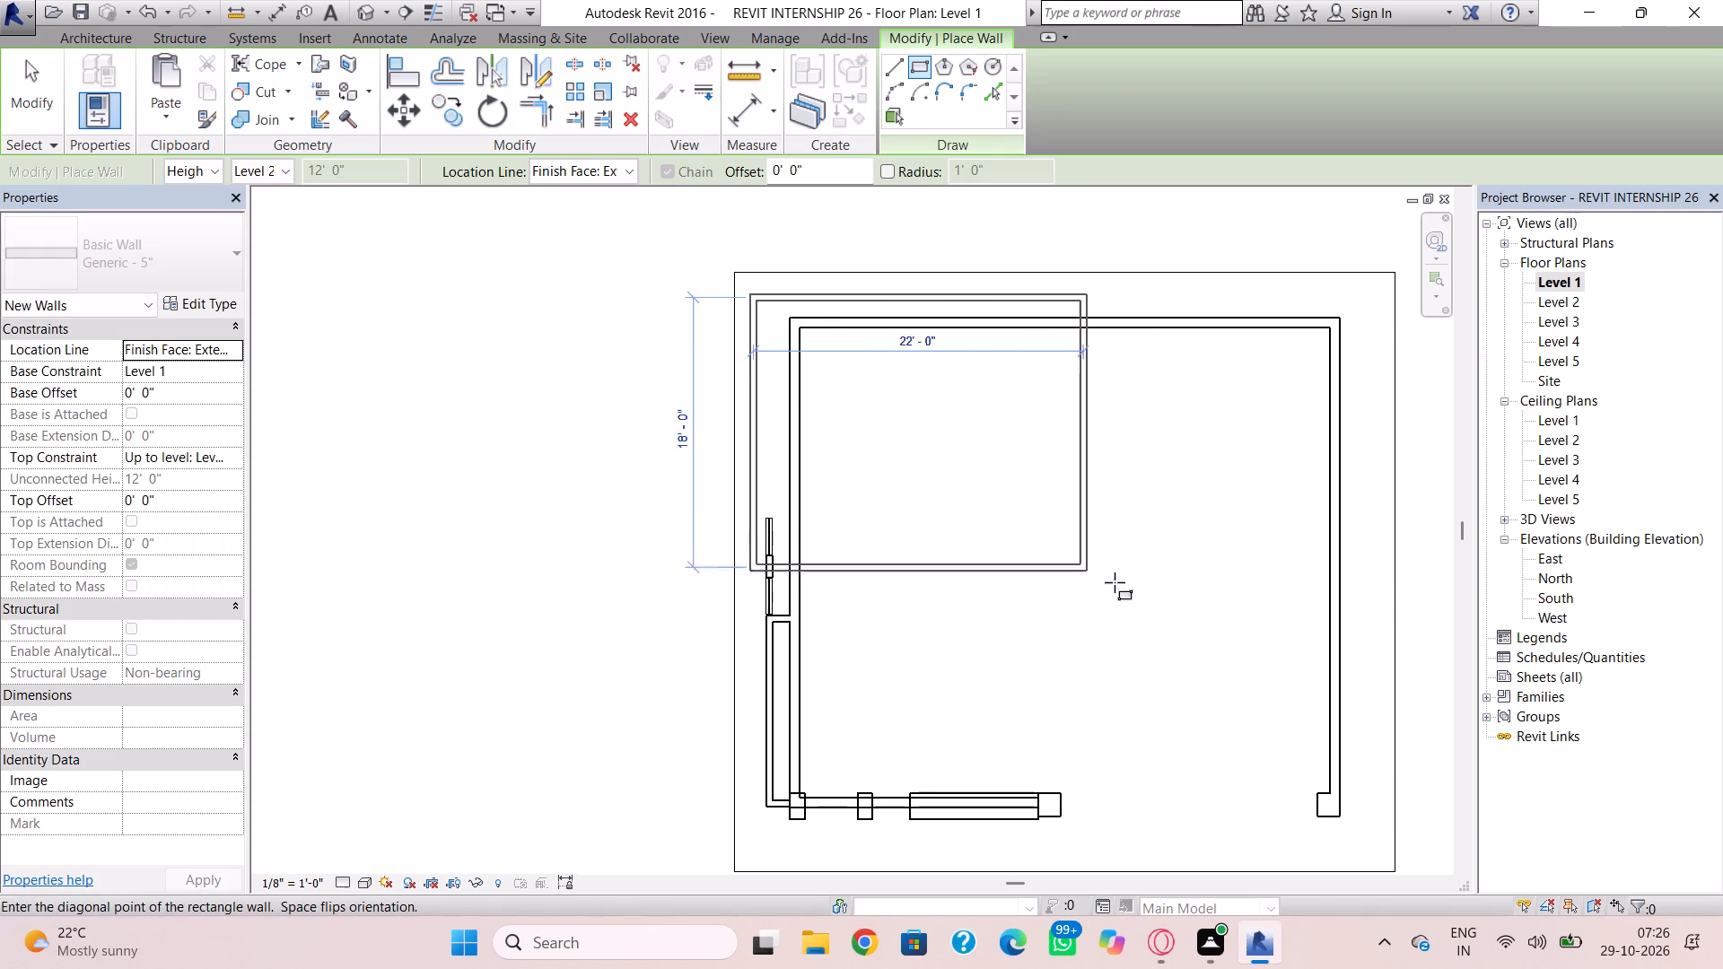
left_click(1363, 846)
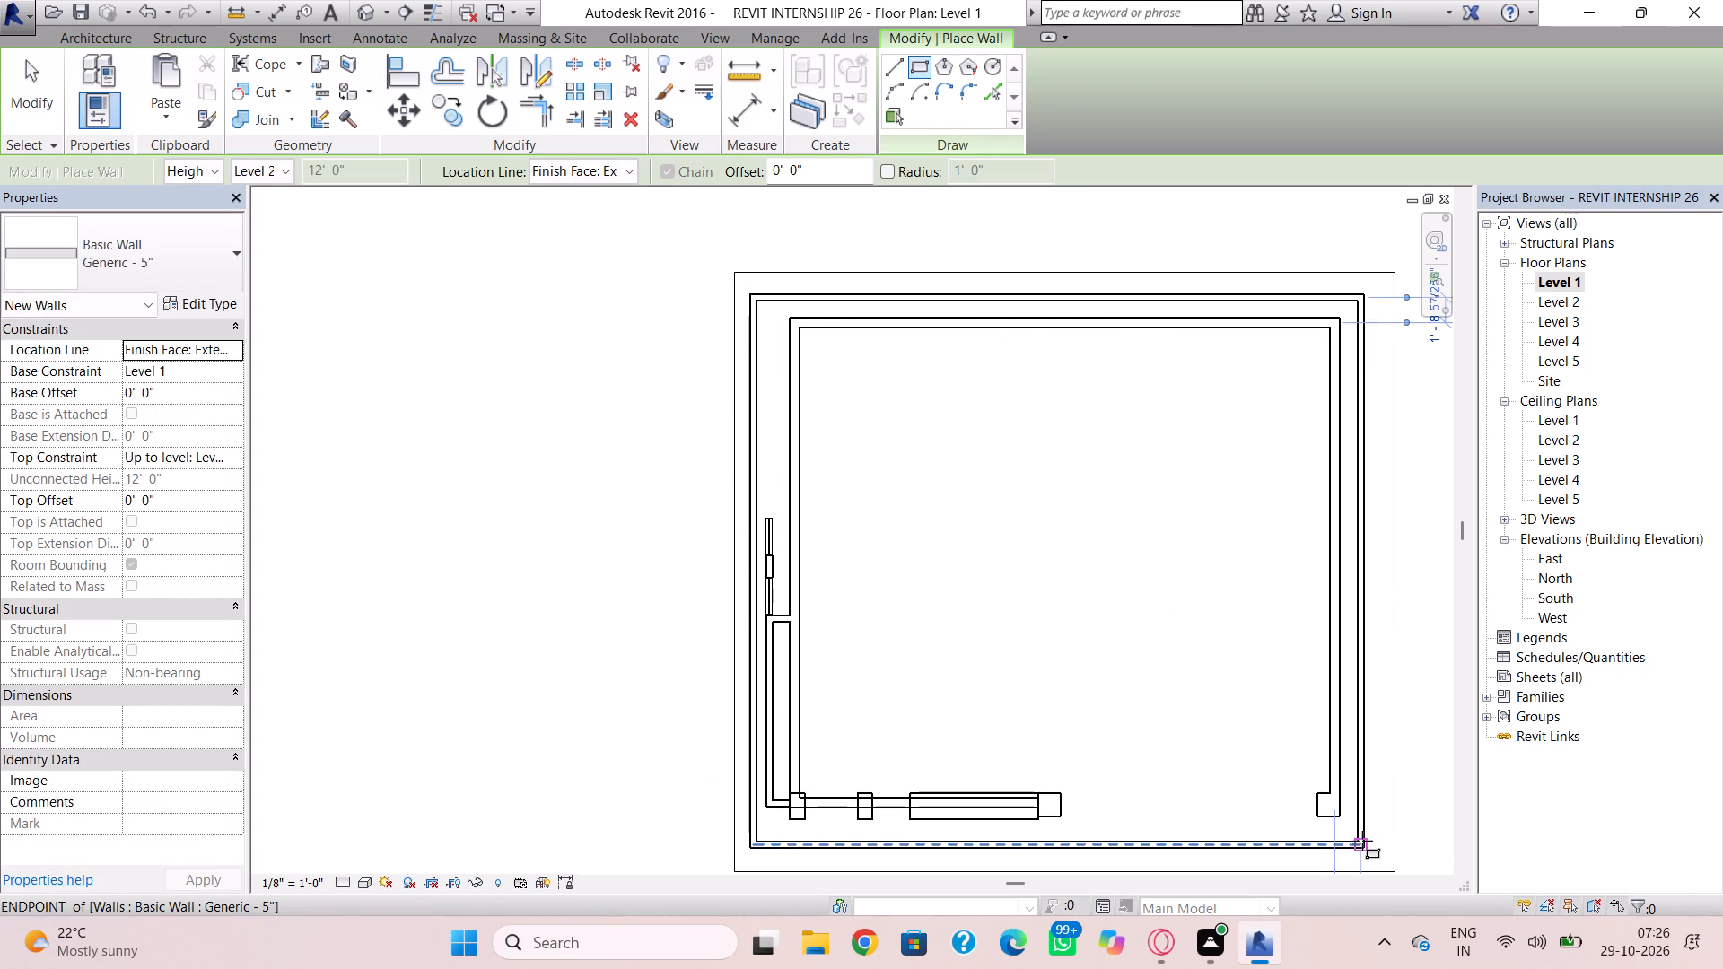
key("Escape")
key("Escape")
Set the top offset of all four new perimeter walls to -8' and return to the 3D view.
left_click(1317, 837)
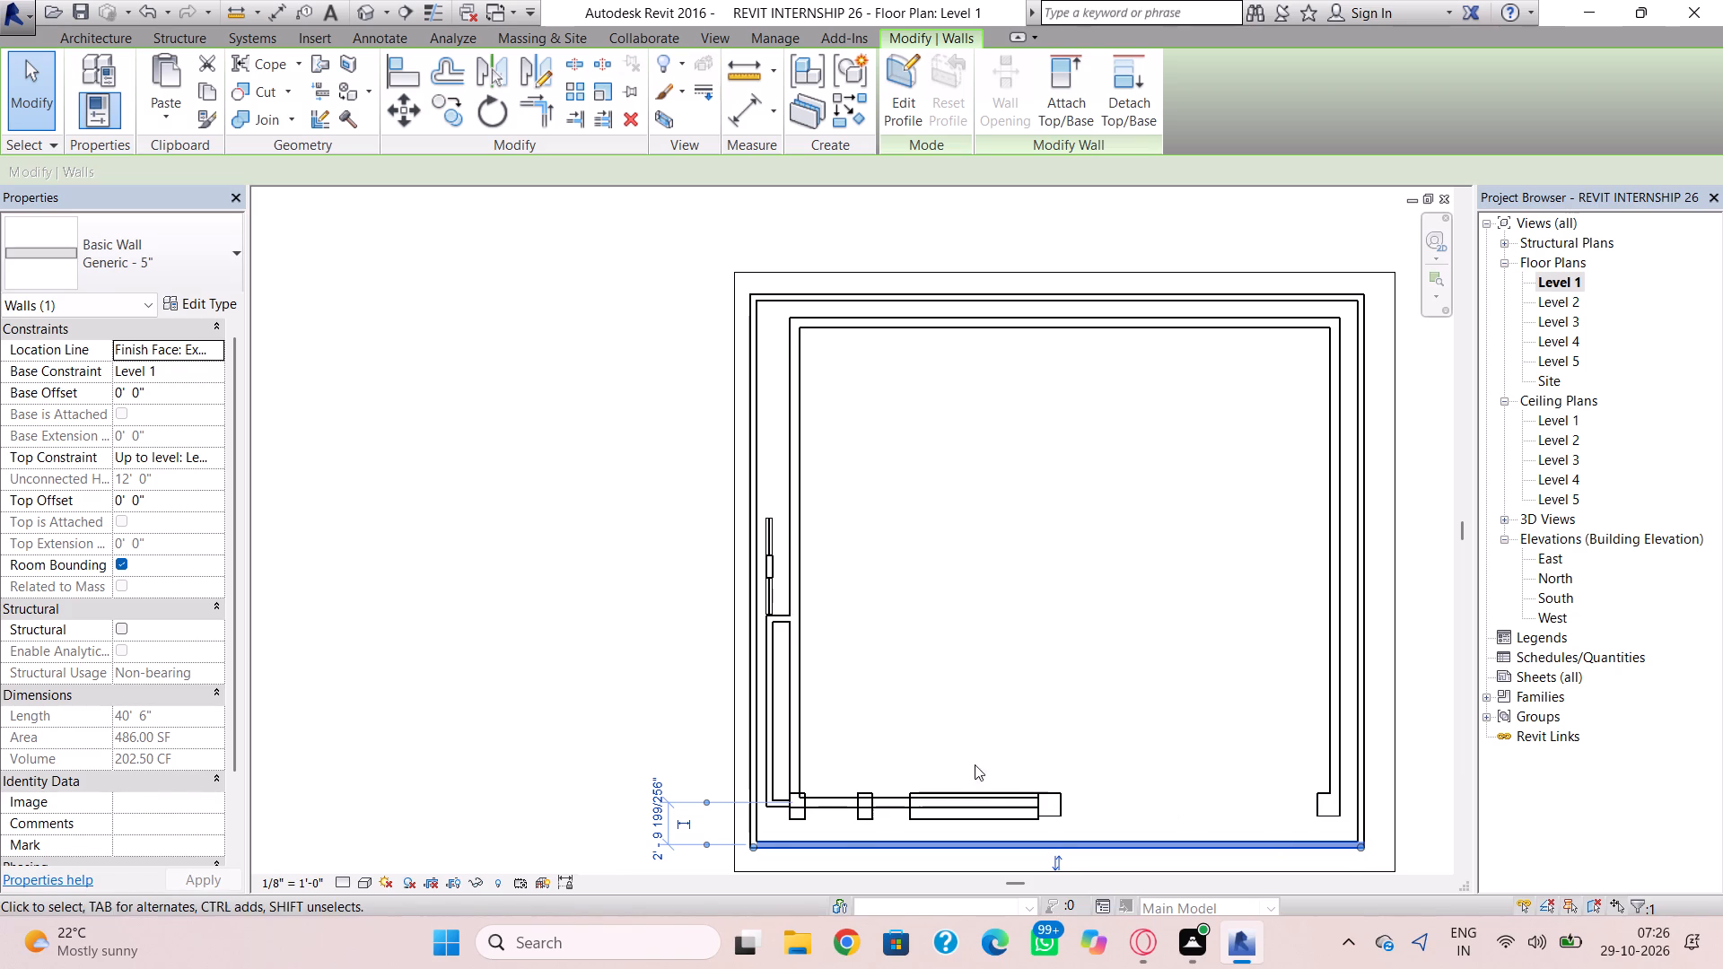
left_click(754, 773, "ctrl")
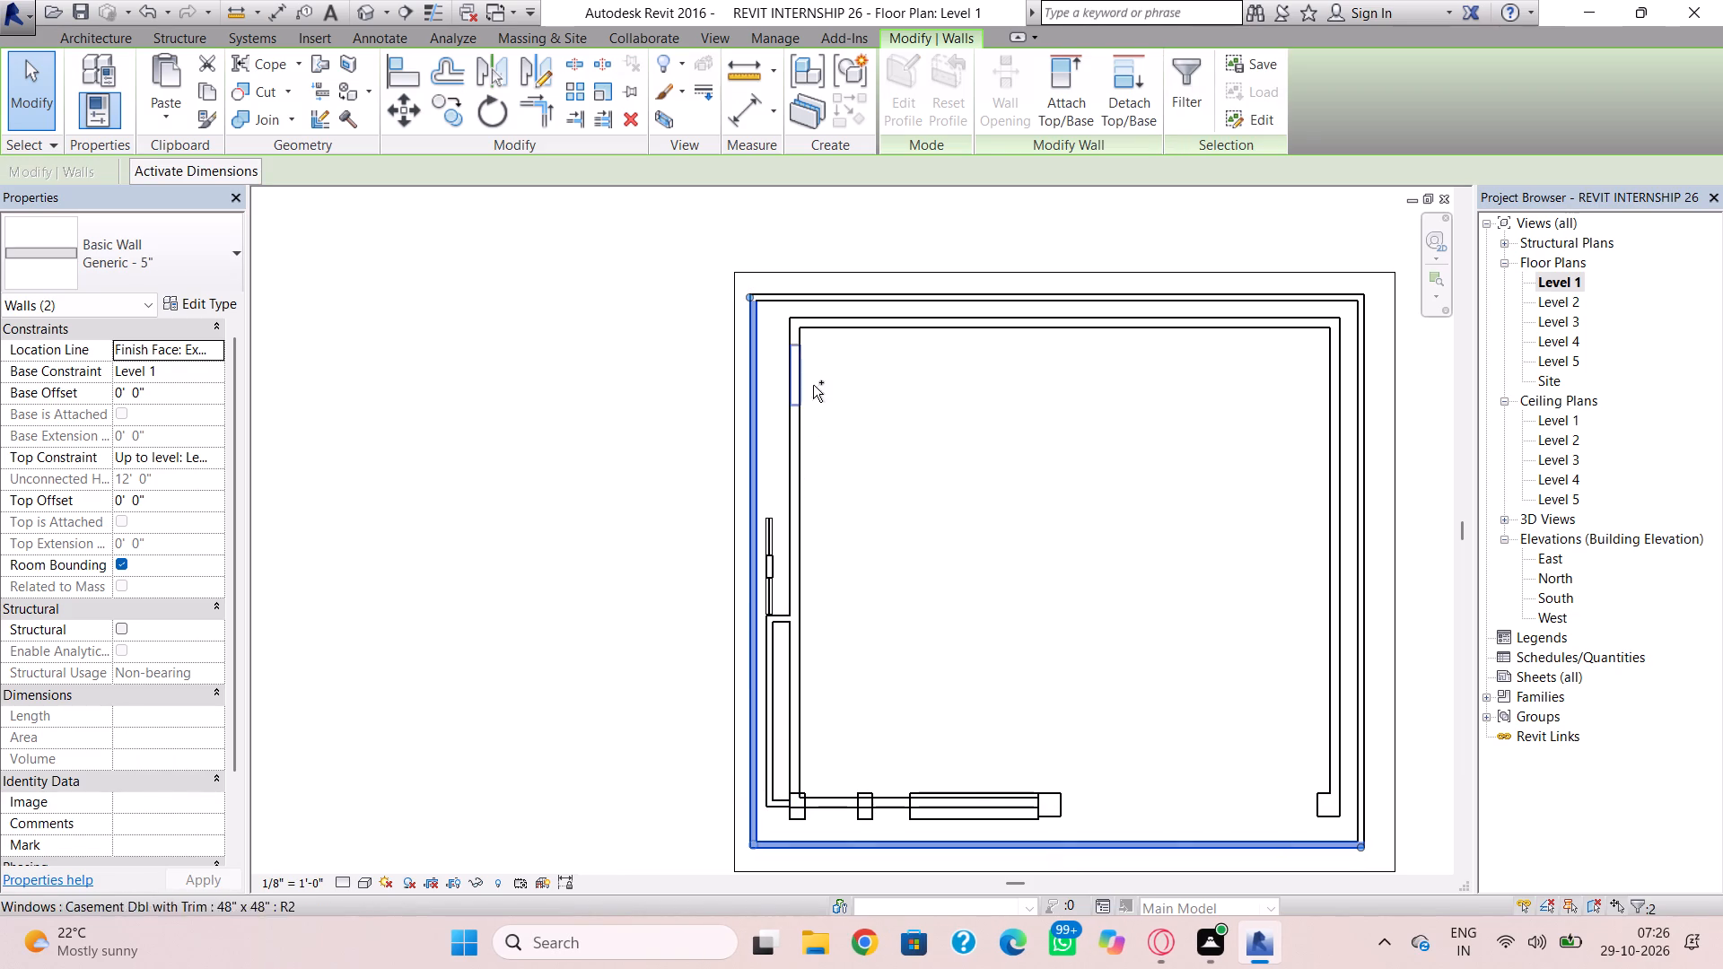
left_click(841, 298, "ctrl")
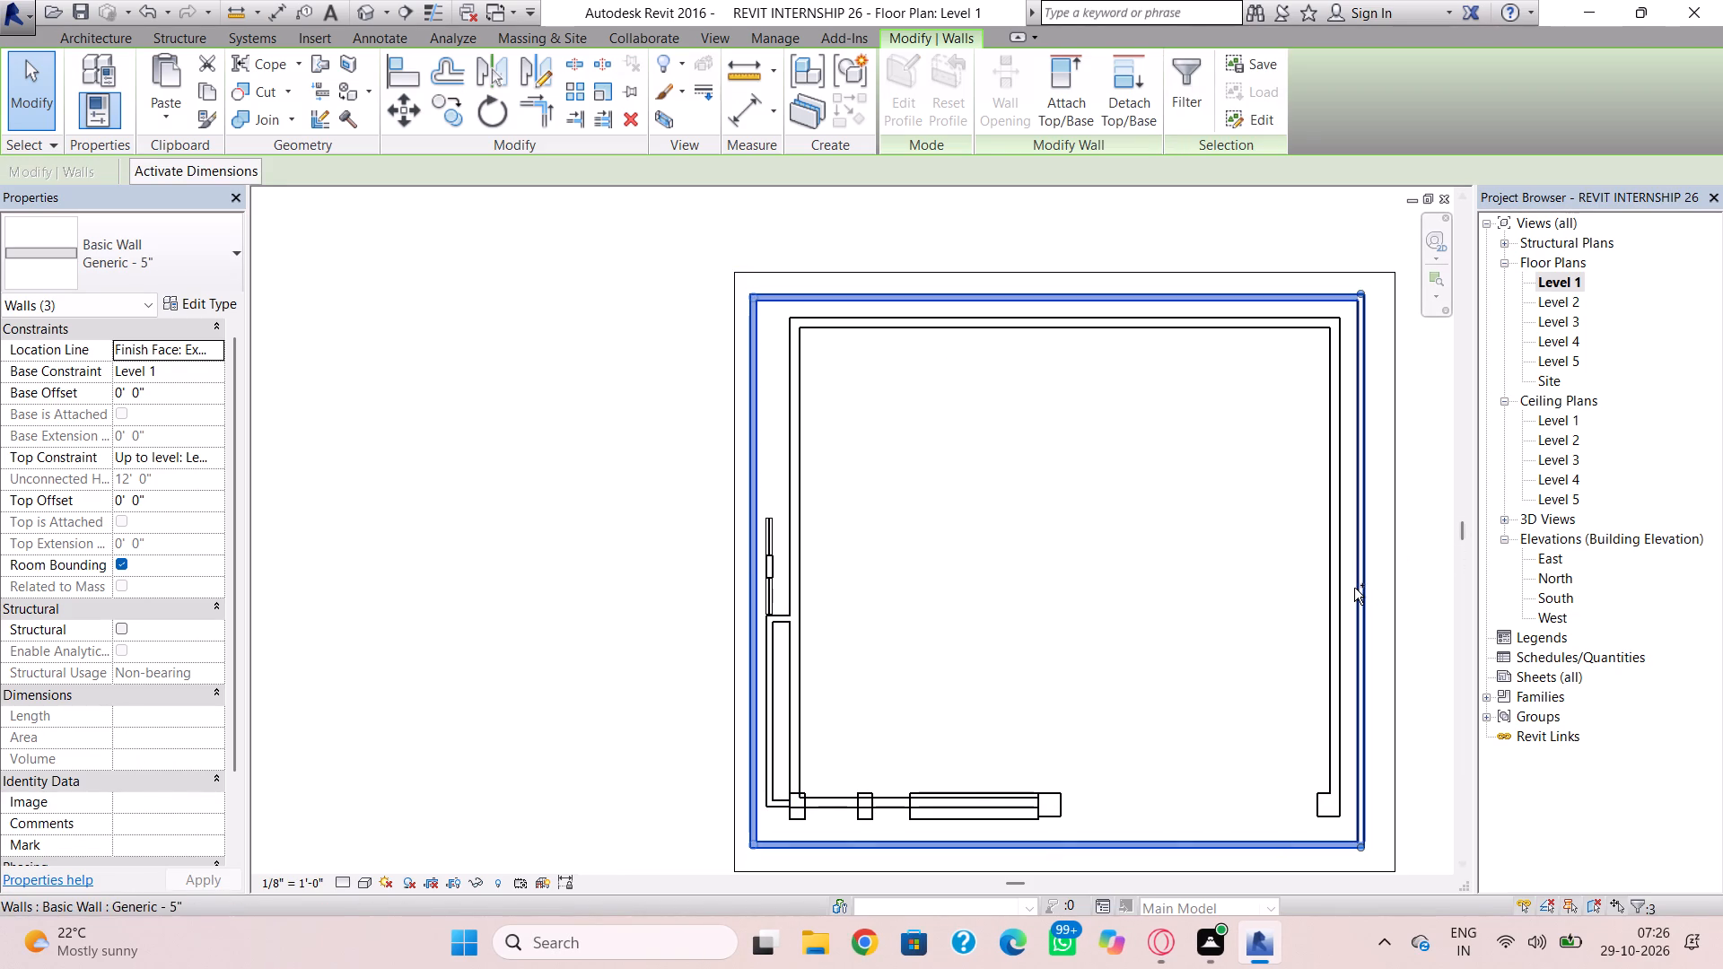
left_click(1354, 588, "ctrl")
left_click(202, 476)
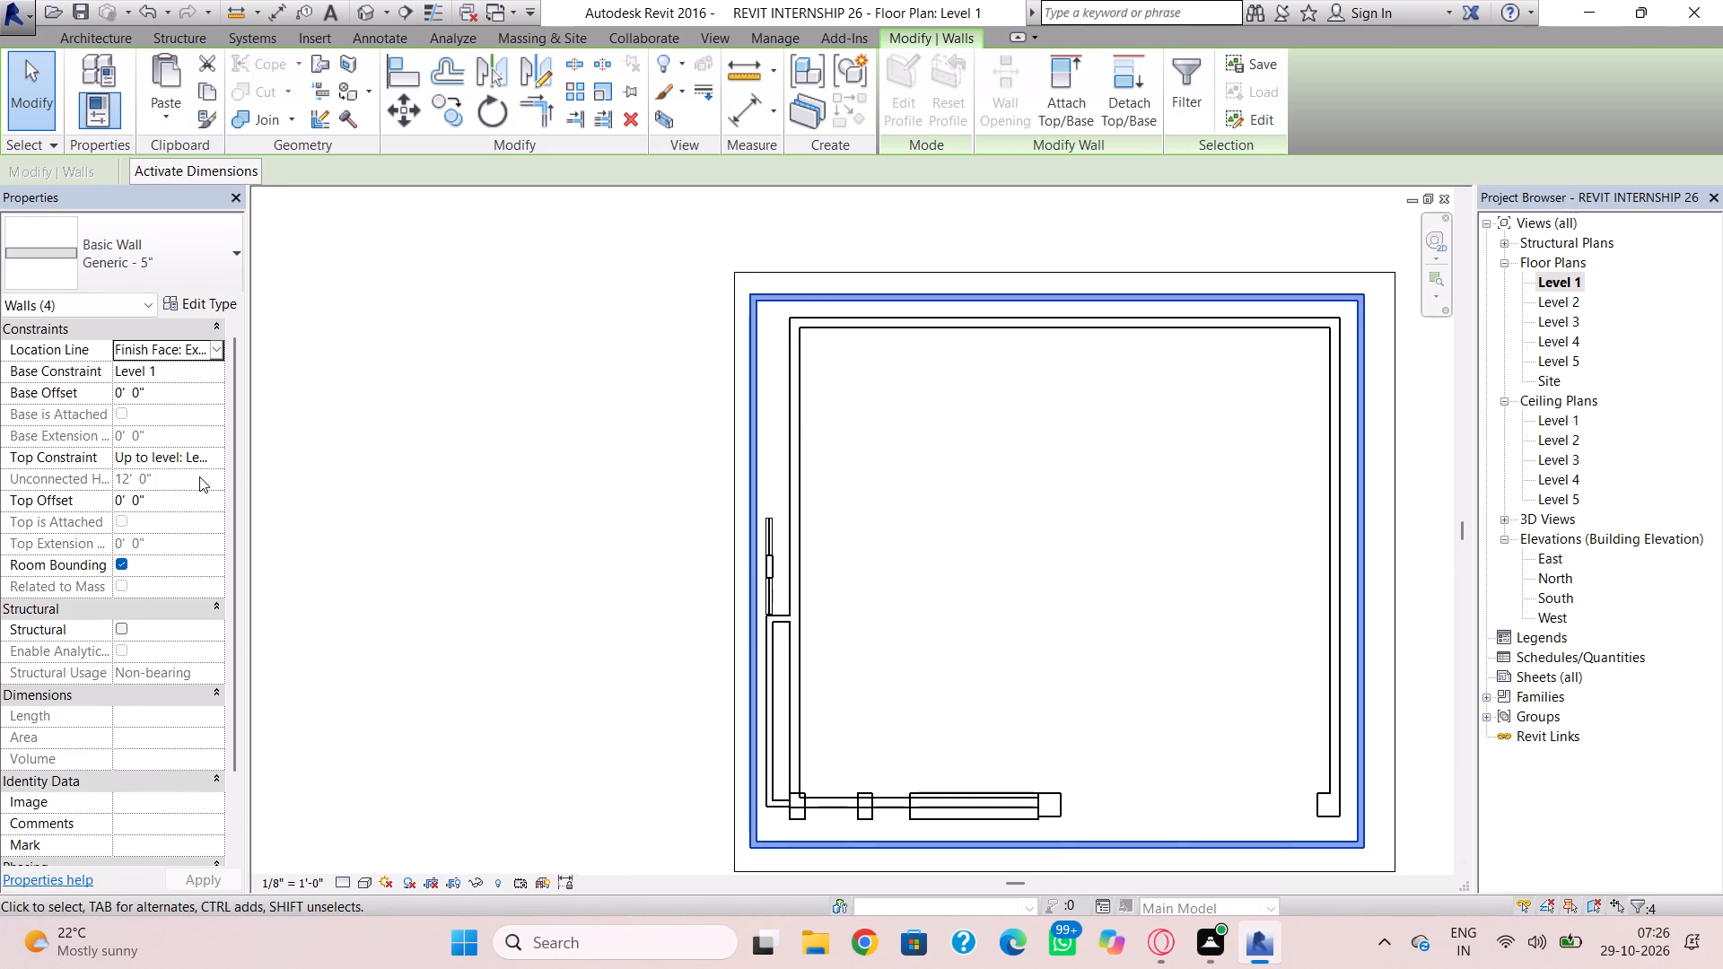
left_click(183, 500)
left_click_drag(183, 500, 62, 513)
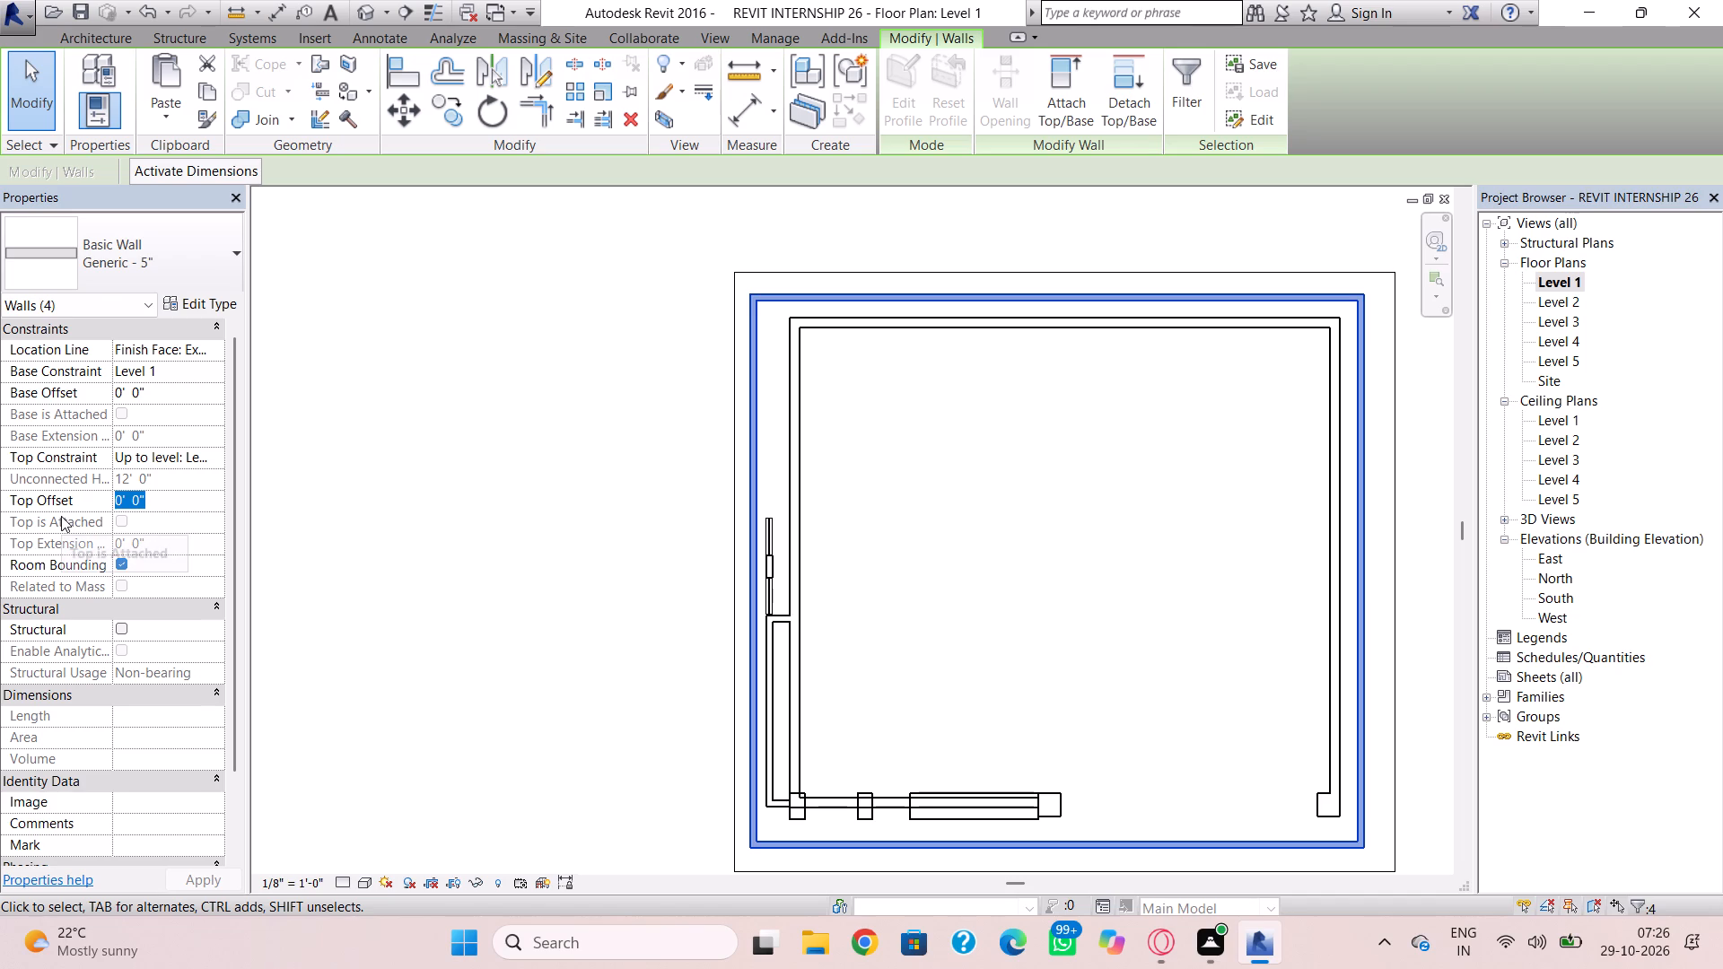
key("minus")
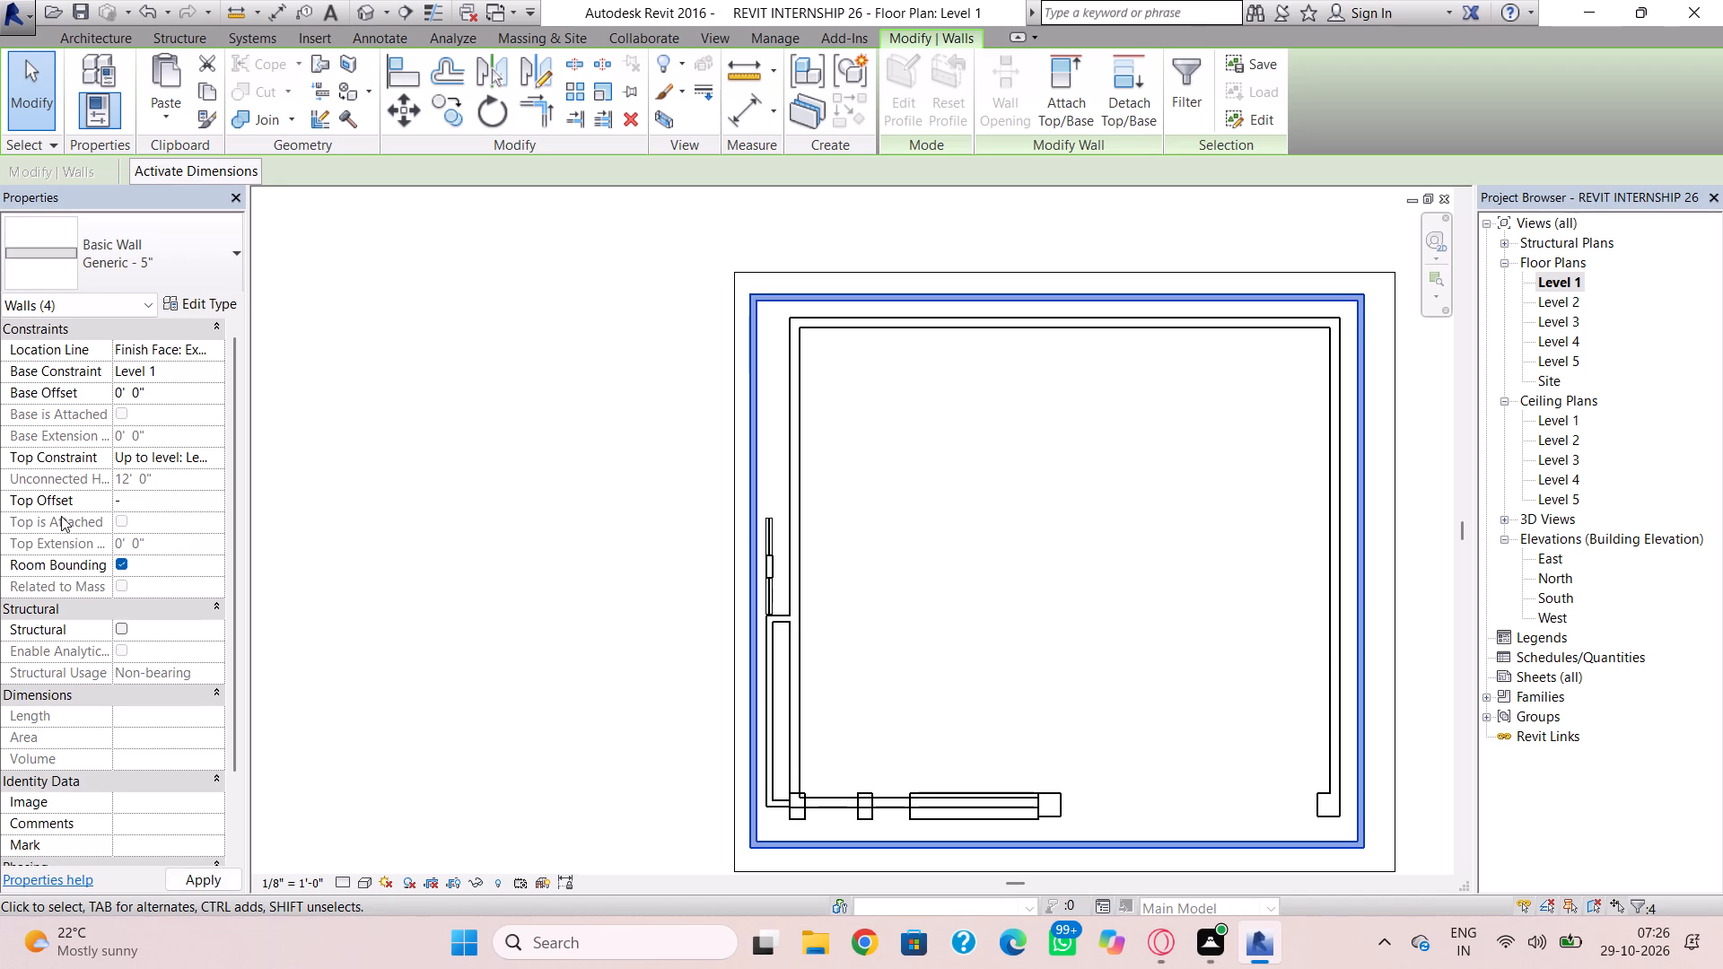
key("8")
key("apostrophe")
key("Return")
left_click(359, 10)
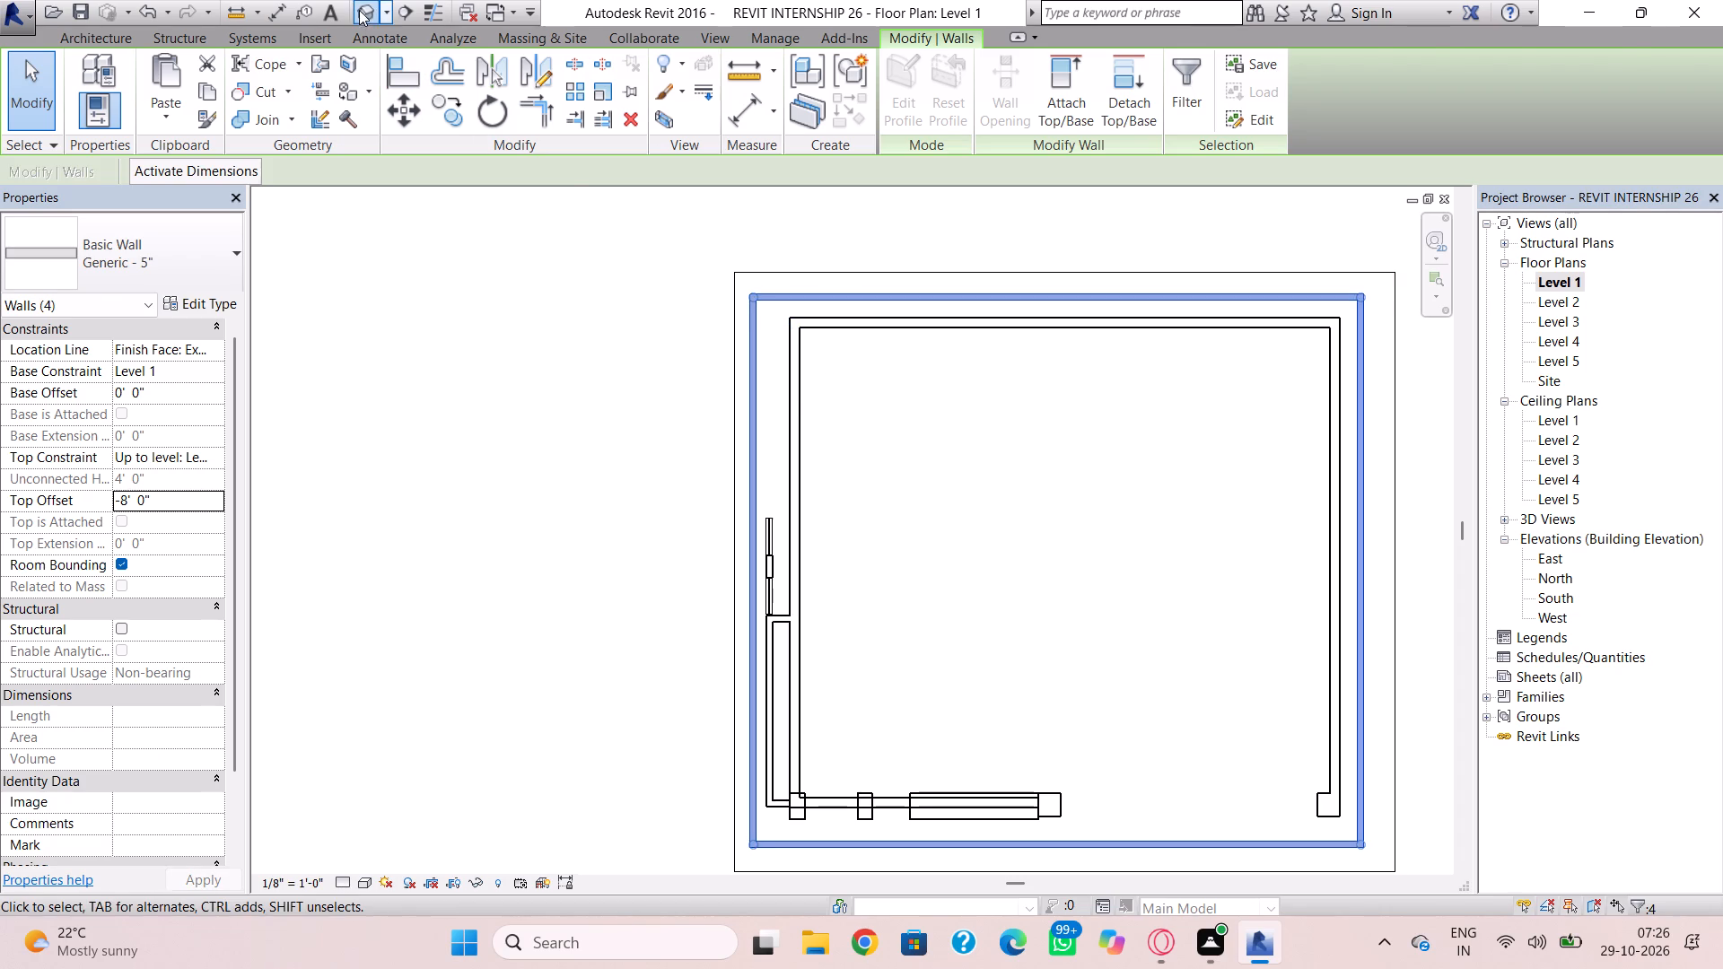
Delete the front segment of the low perimeter wall.
scroll(649, 825, "up", 1)
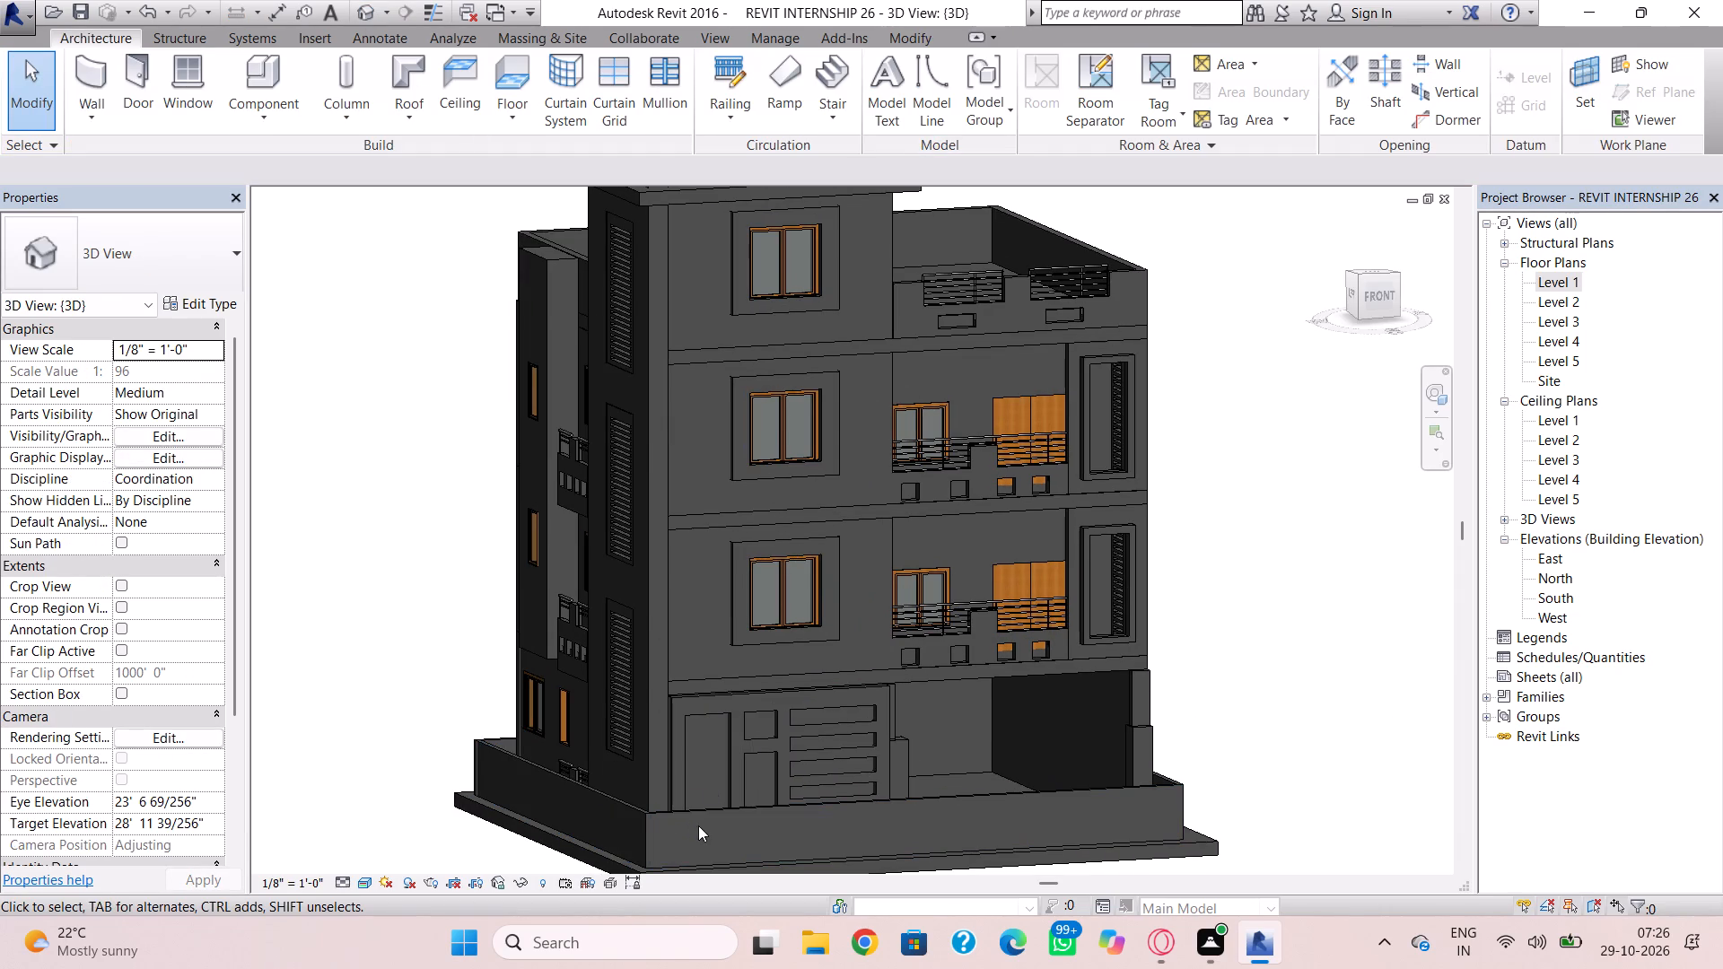
left_click(703, 806)
key("Delete")
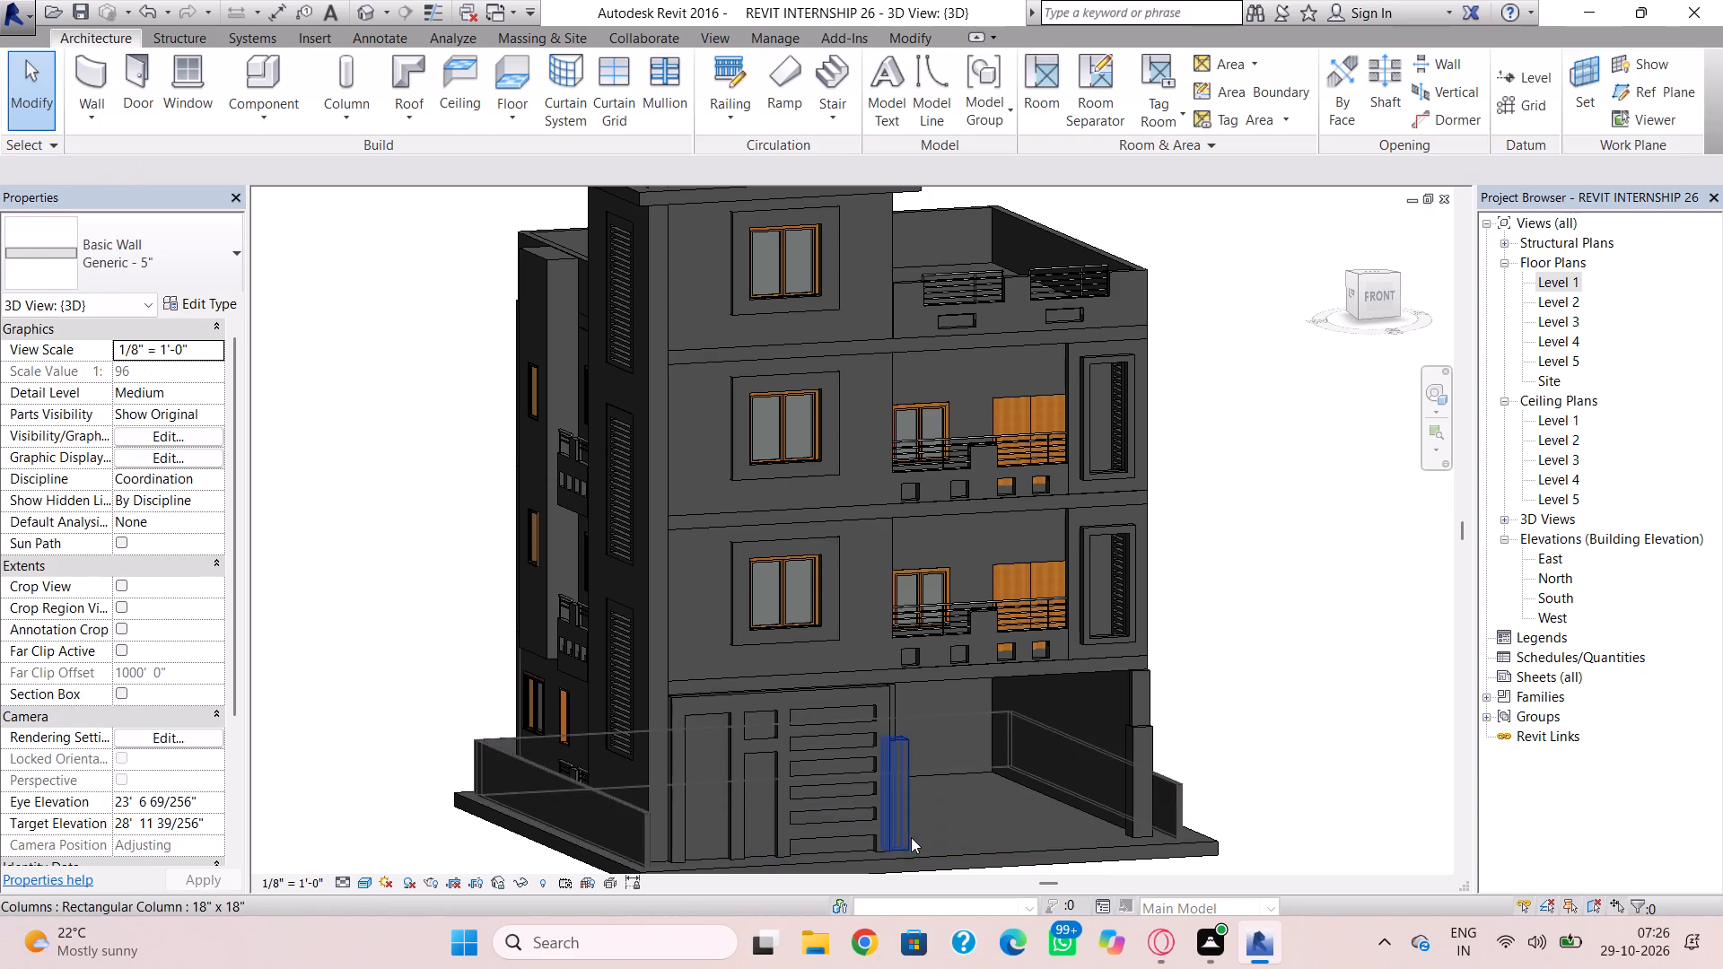
In the Level 1 plan, shorten the west perimeter wall's front end to the building's front wall line, about 34' long.
double_click(1560, 283)
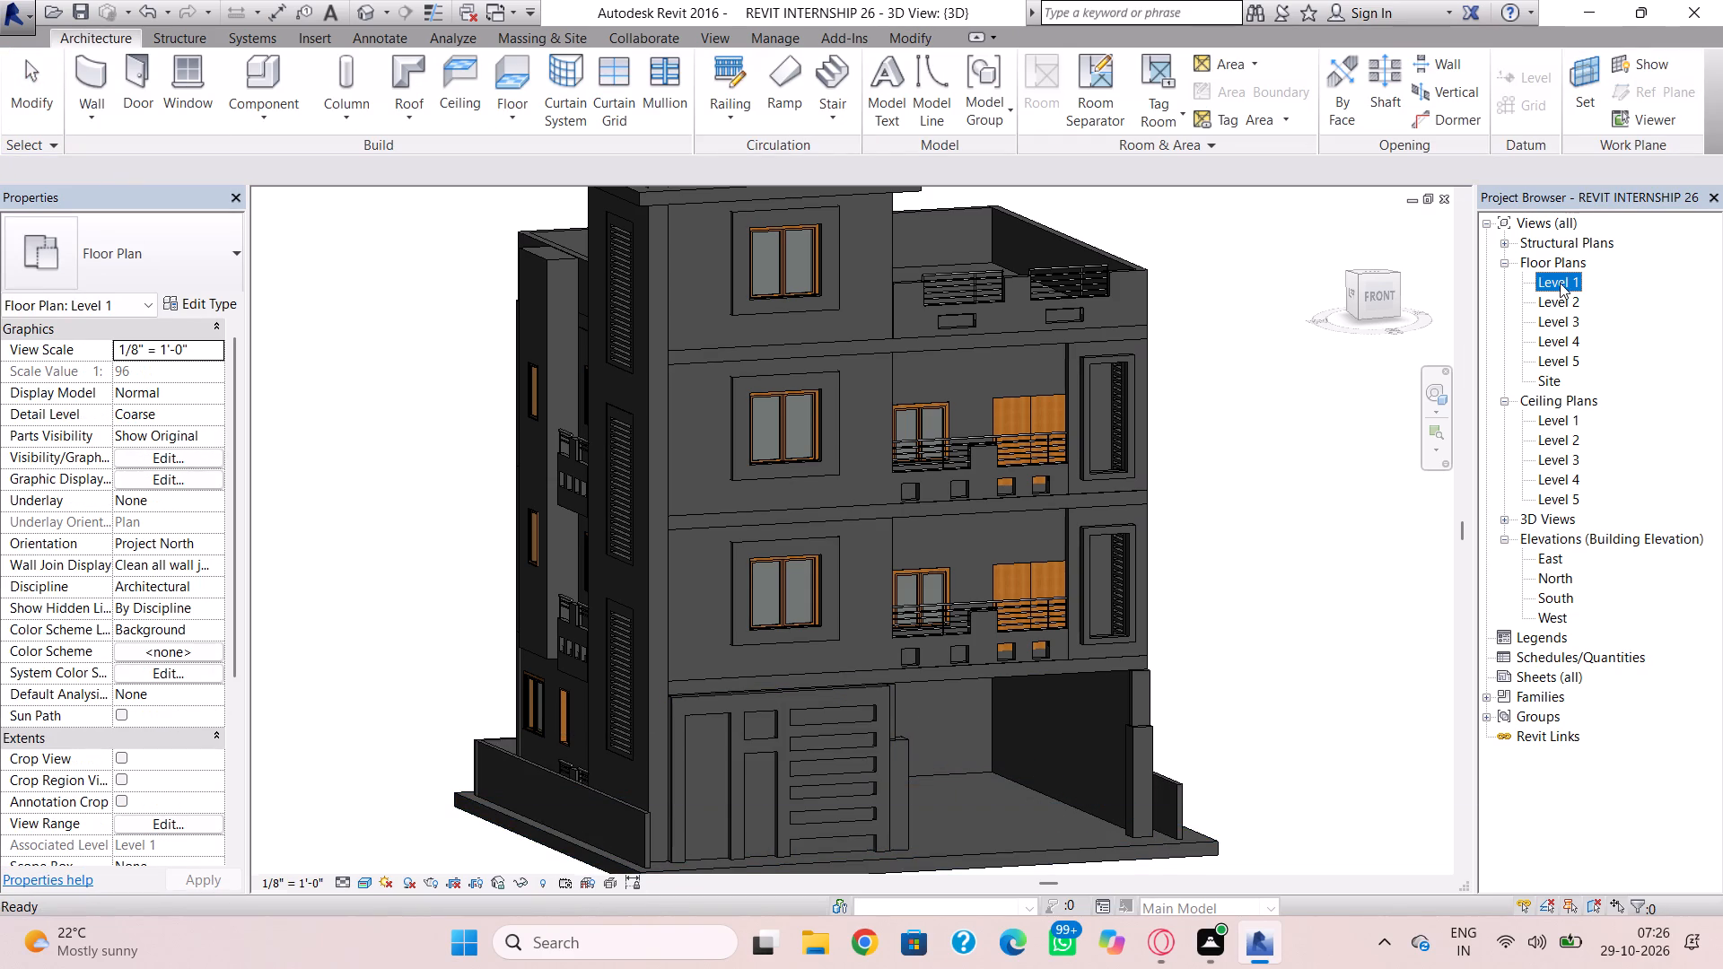
scroll(934, 753, "down", 1)
middle_click_drag(927, 735, 927, 589)
scroll(765, 707, "up", 3)
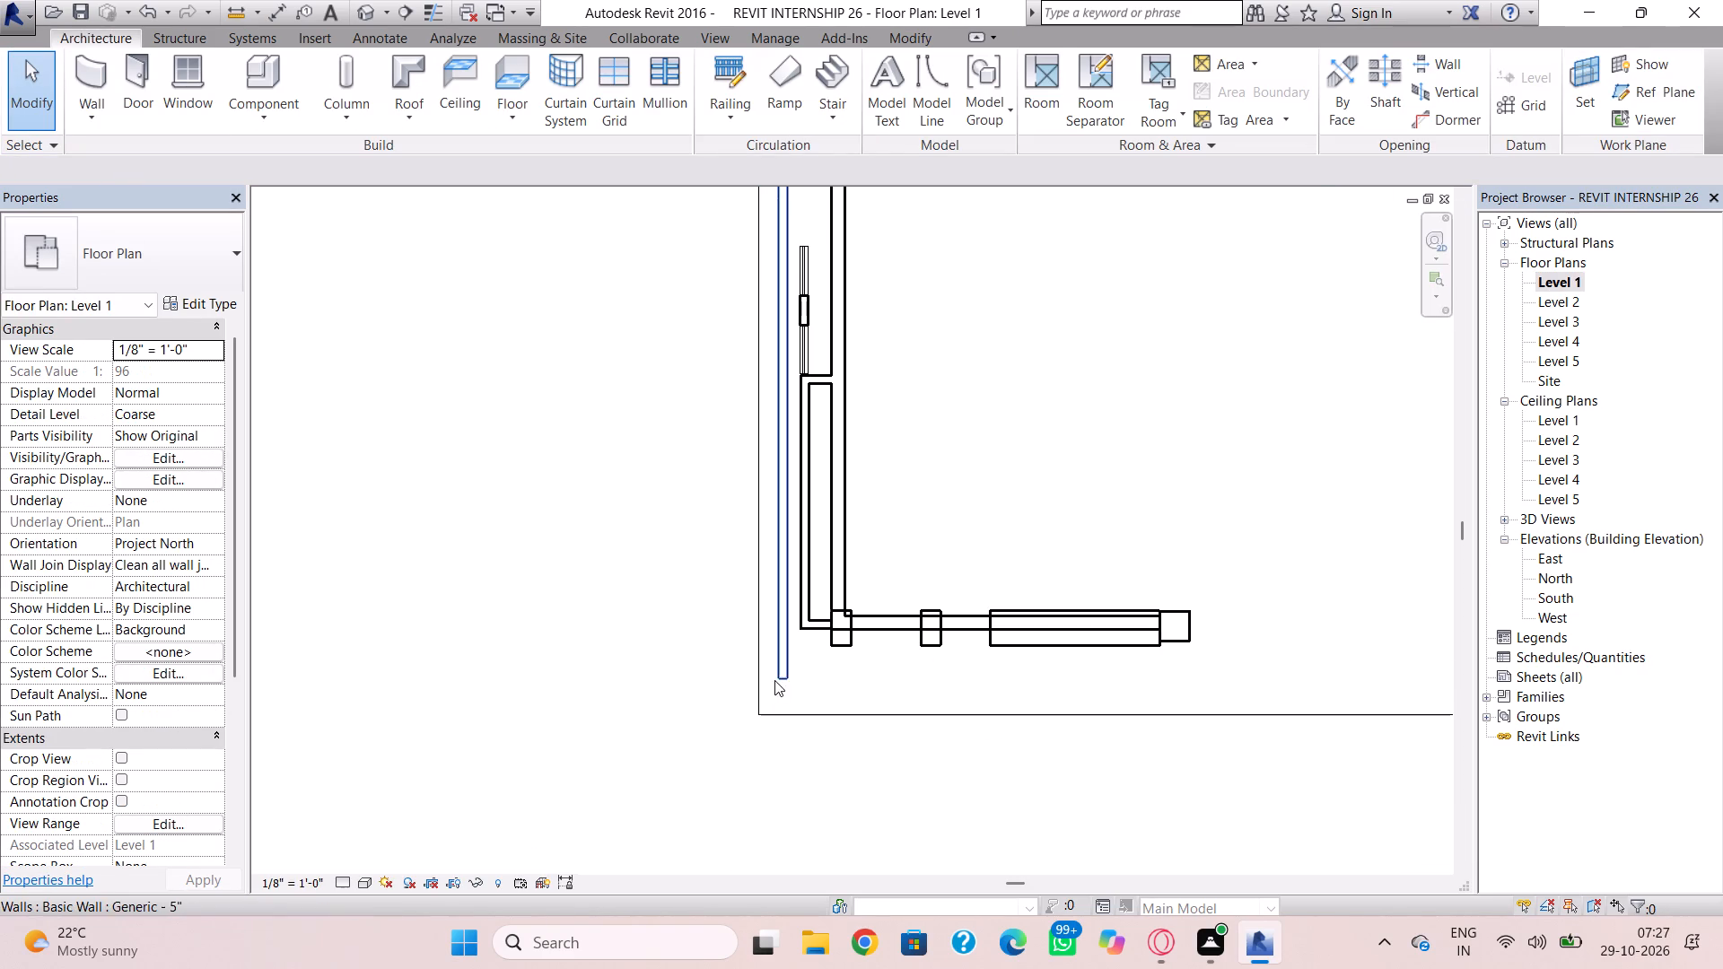
left_click(777, 674)
scroll(779, 674, "up", 3)
left_click_drag(776, 682, 792, 588)
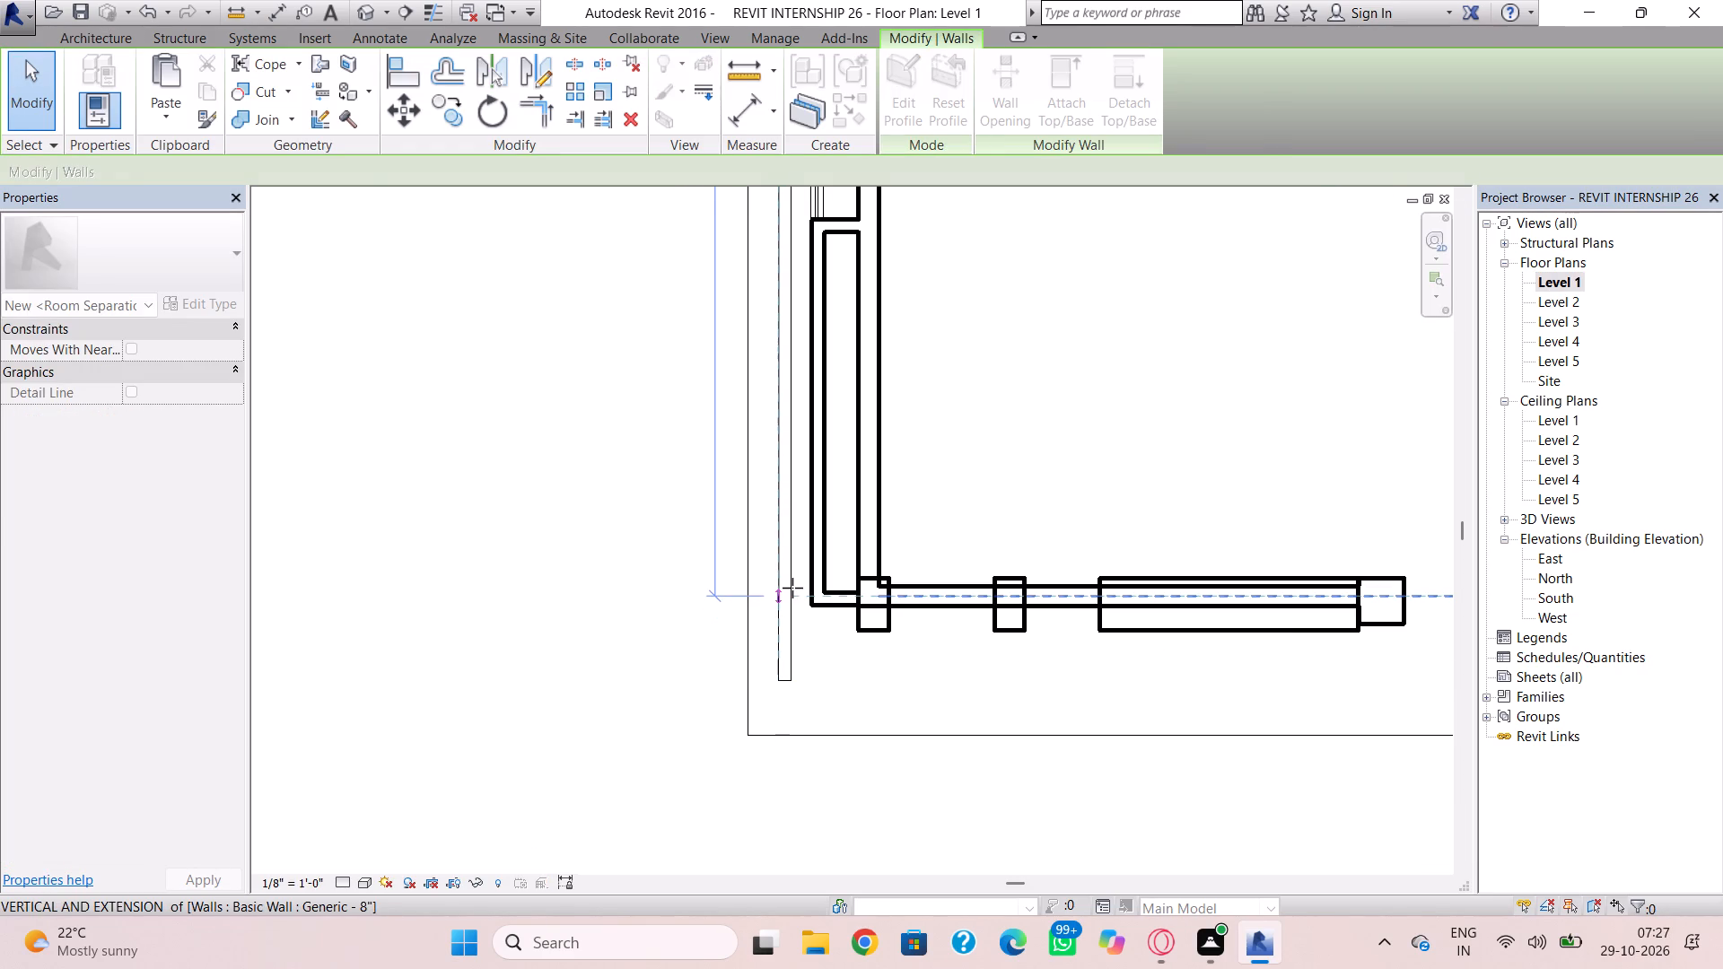
left_click_drag(792, 588, 794, 605)
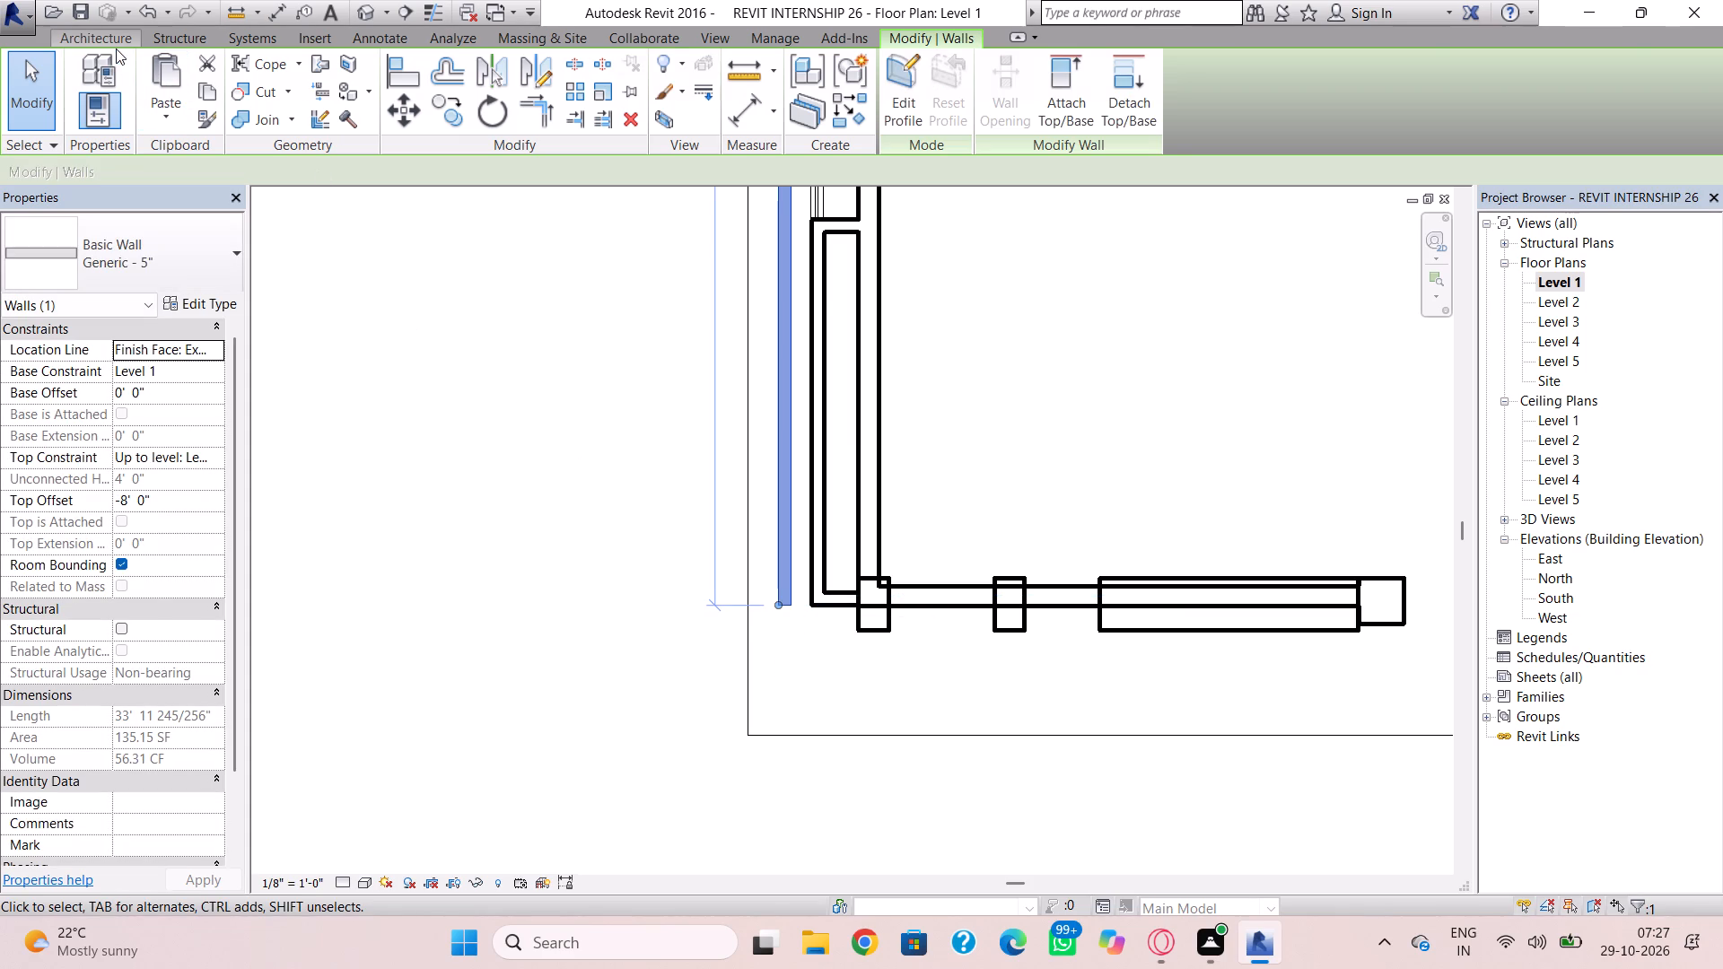
Draw a short Generic - 5" wall from the west perimeter wall's front end to the building's corner, flipped to the inner side.
left_click(116, 44)
left_click(93, 74)
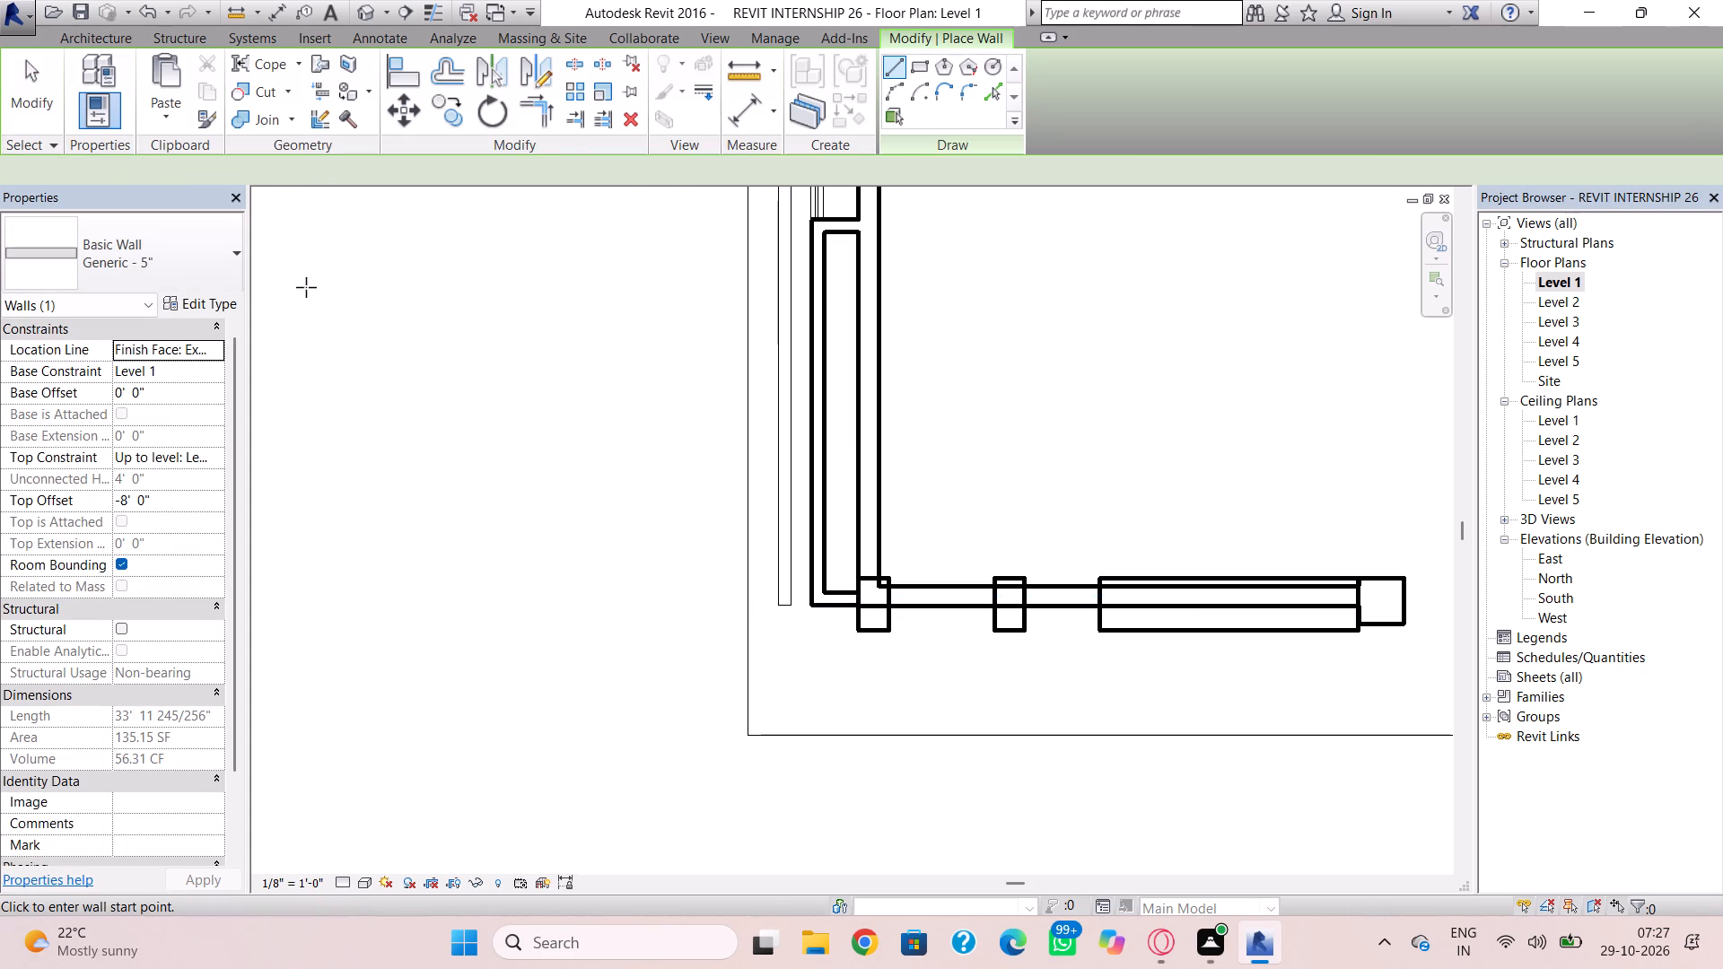
scroll(821, 626, "up", 7)
left_click(768, 584)
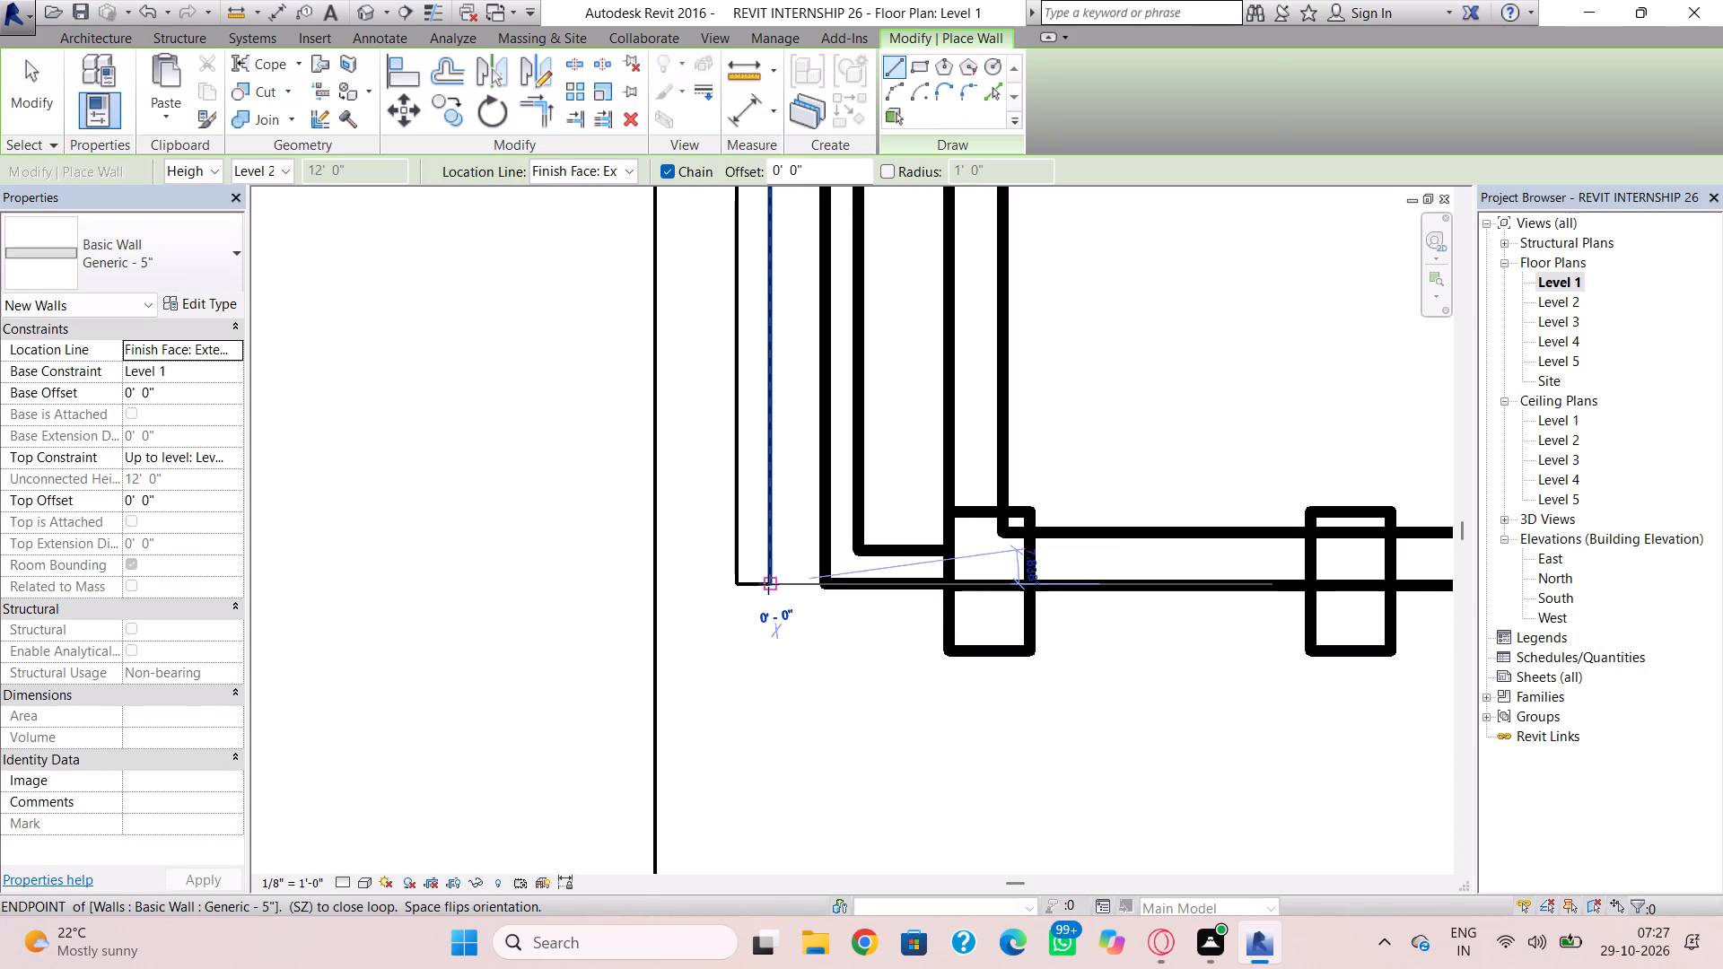
key("space")
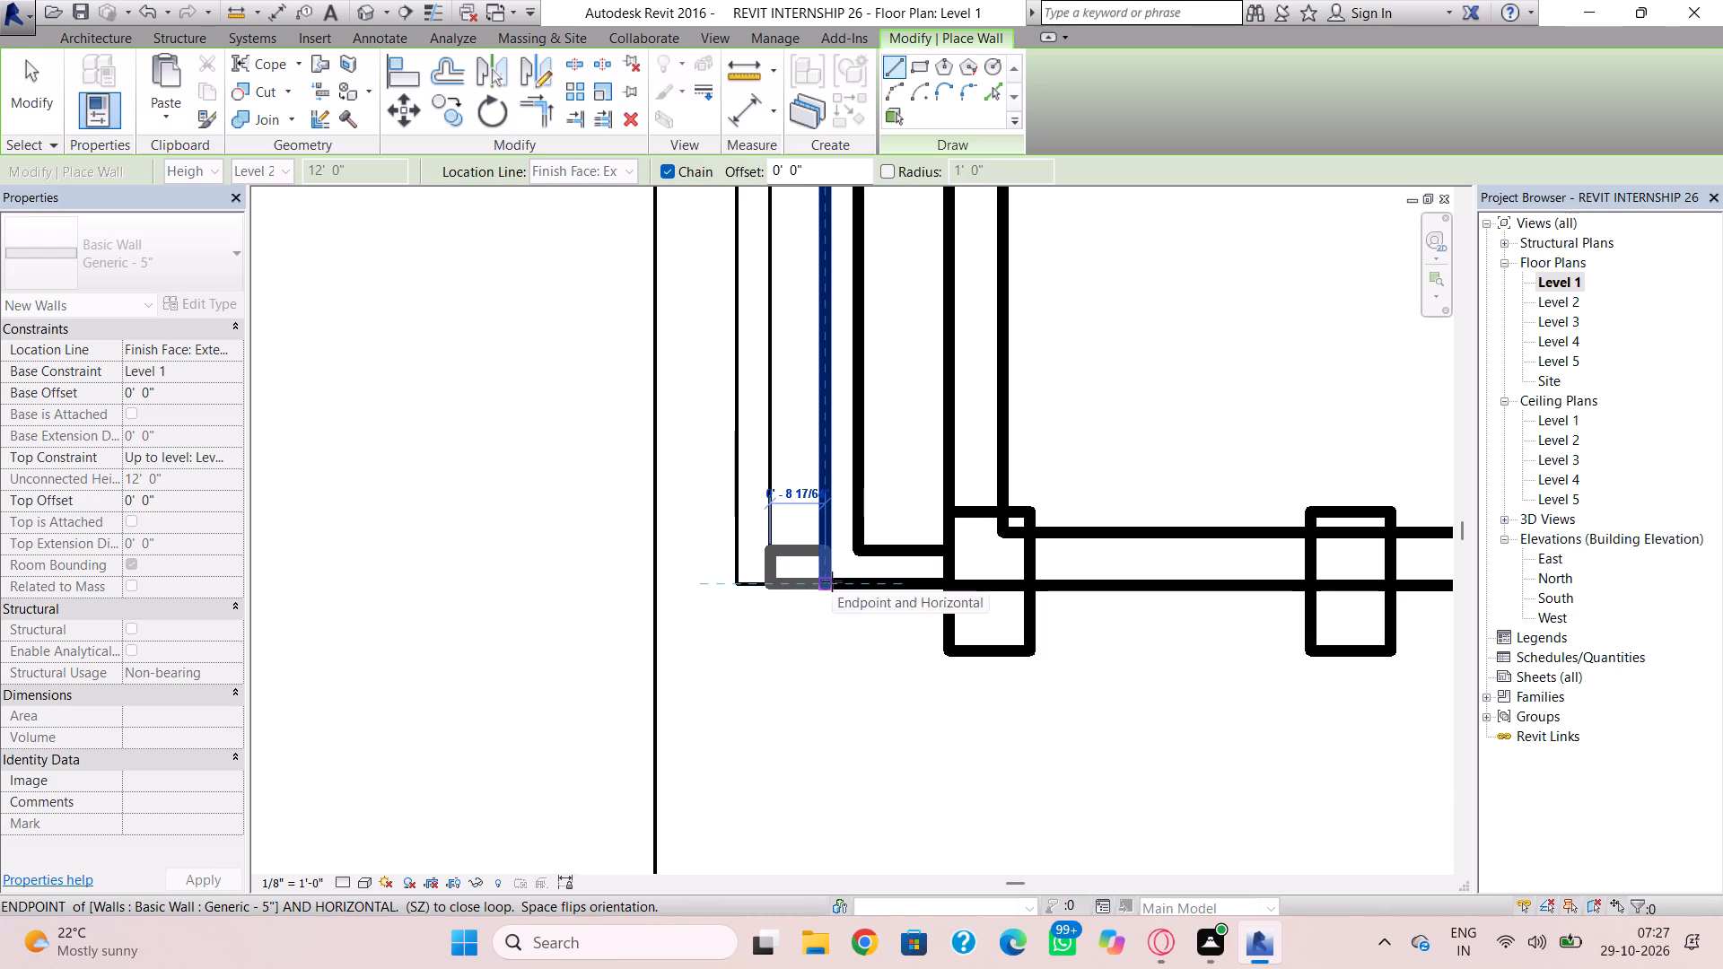
left_click(832, 581)
key("Escape")
key("Escape")
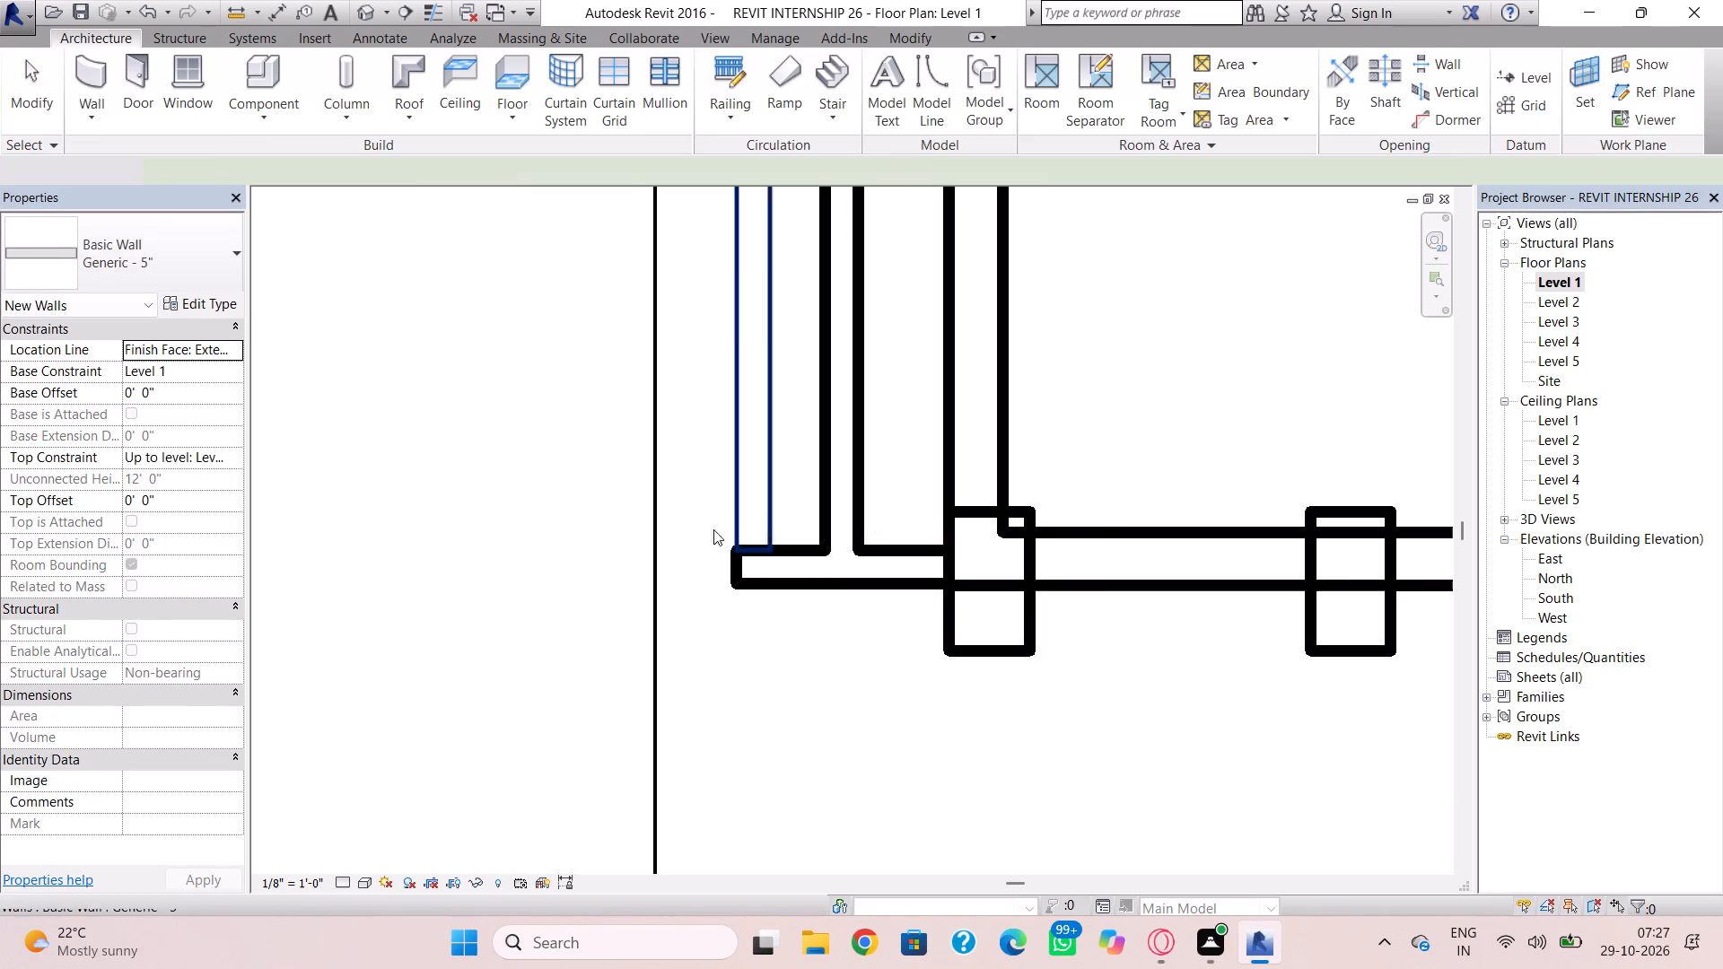
In the 3D view, lower the short corner wall's top to the adjoining perimeter wall's height, a -8' top offset.
left_click(364, 11)
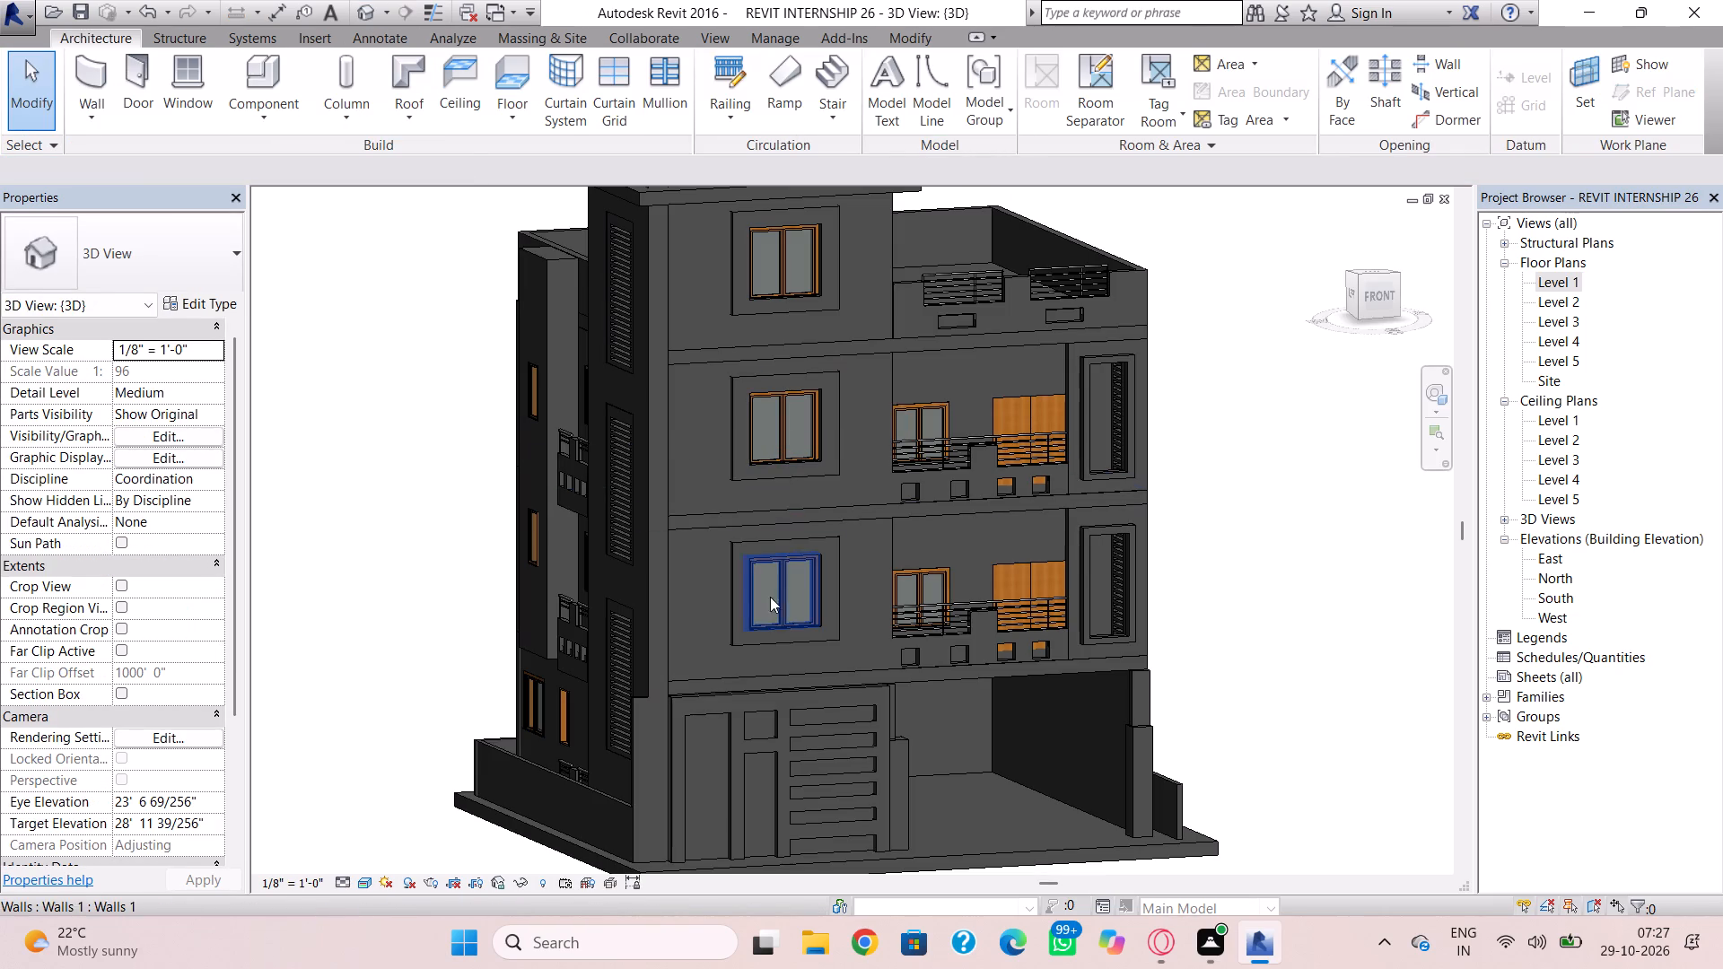
scroll(652, 777, "up", 2)
key("Escape")
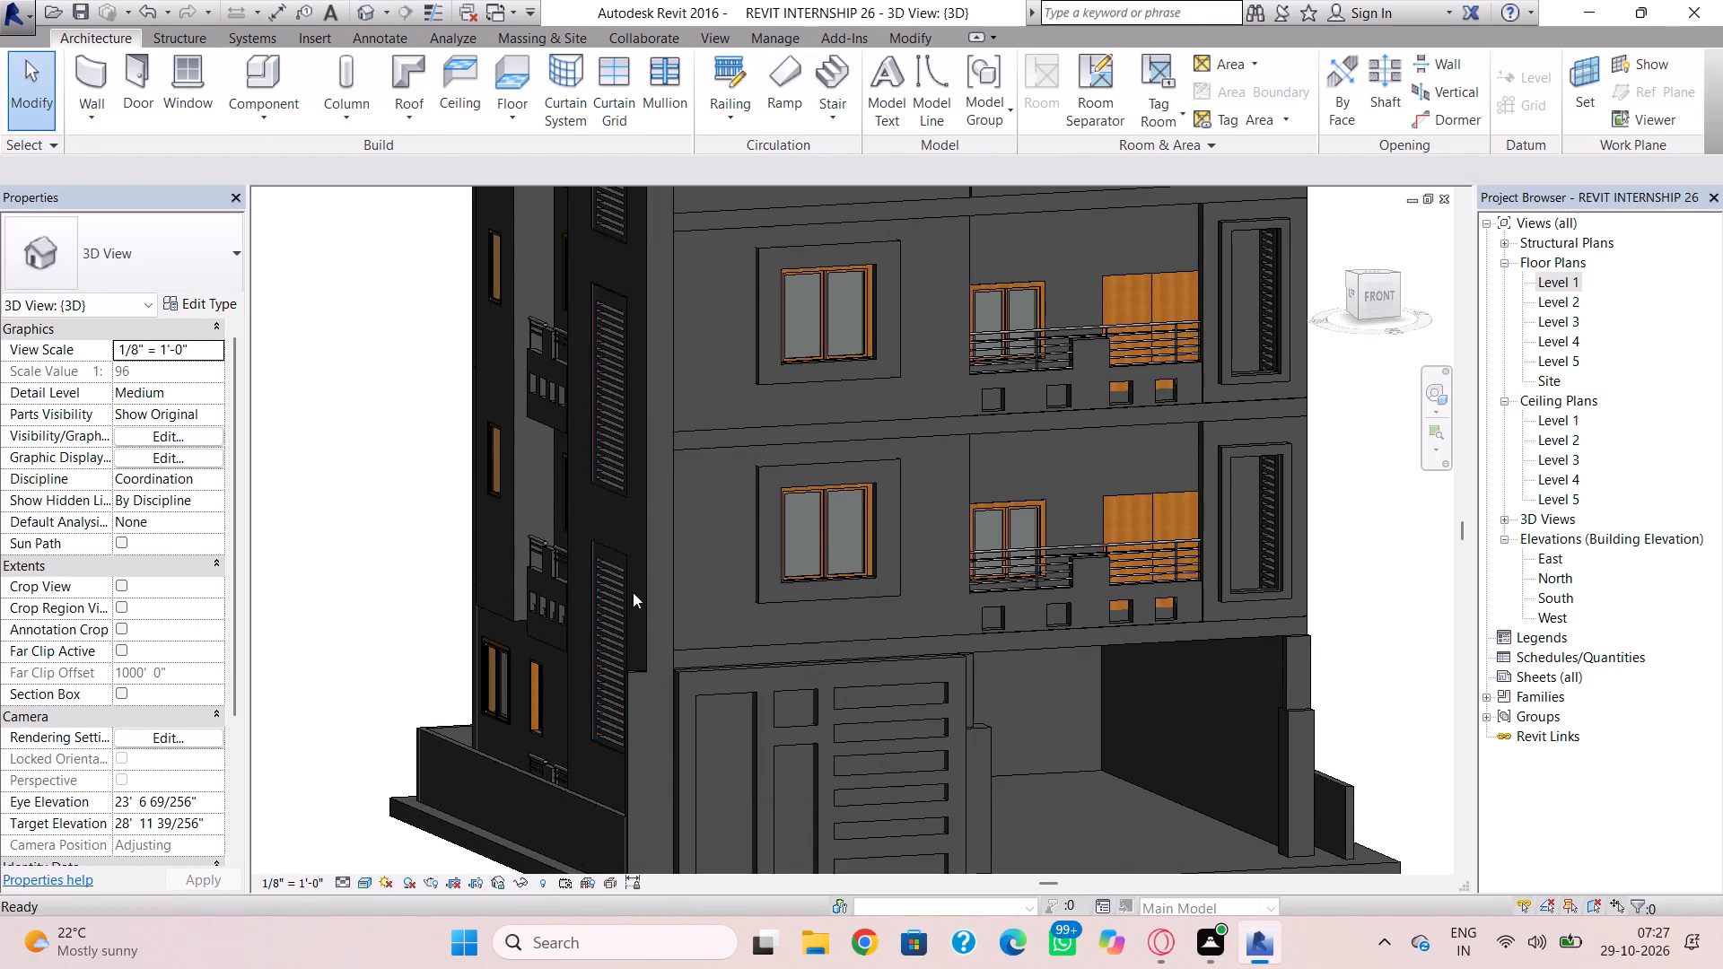
left_click(634, 715)
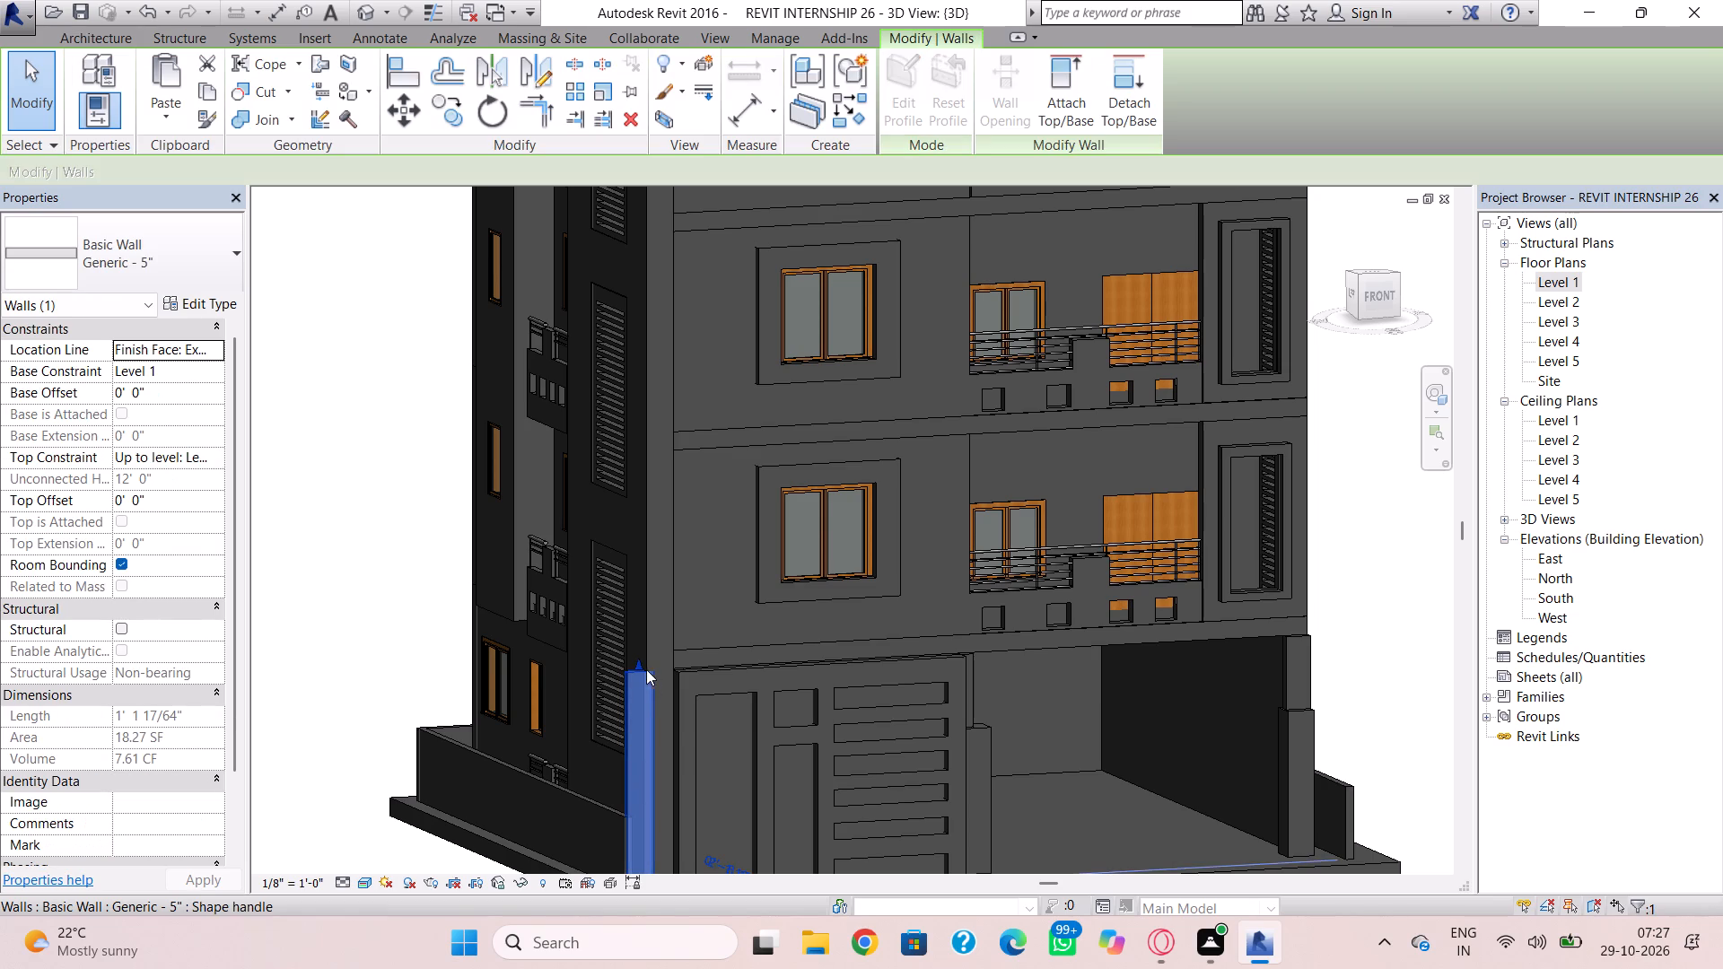
left_click_drag(642, 667, 648, 816)
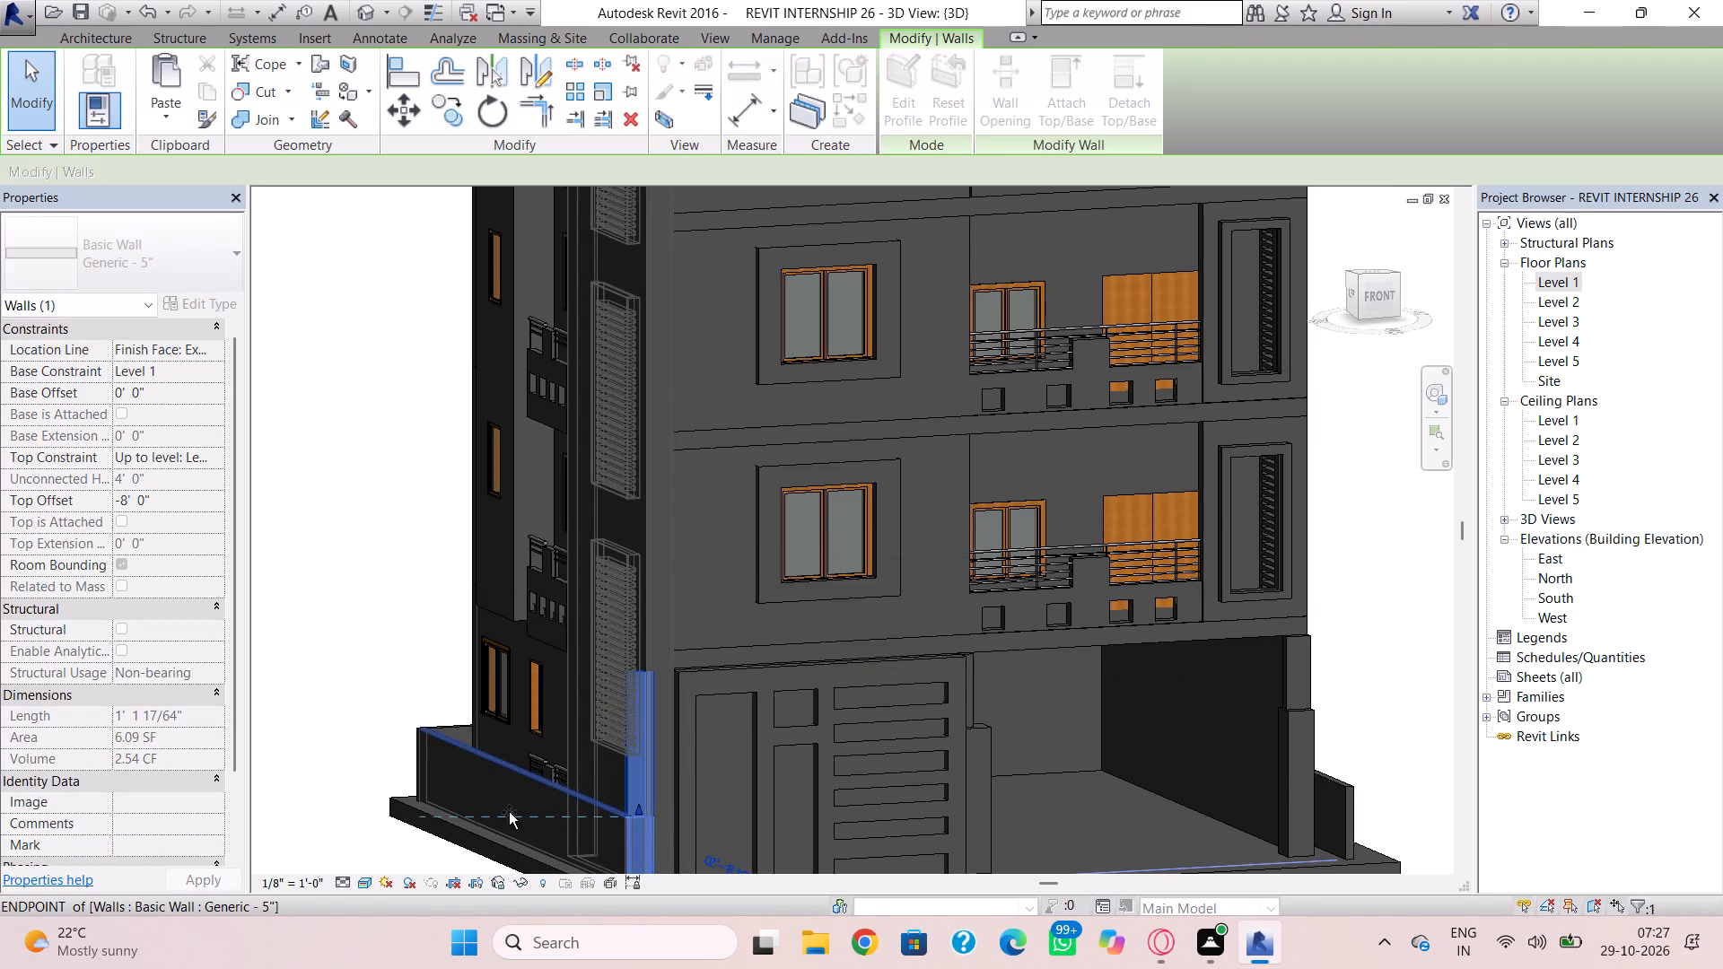
left_click(311, 750)
Examine the joint between the short front wall, the west perimeter wall and the building, in 3D and in the Level 1 plan.
middle_click_drag(560, 690, 584, 576)
scroll(576, 620, "up", 1)
scroll(652, 745, "up", 2)
left_click(655, 722)
scroll(665, 730, "up", 4)
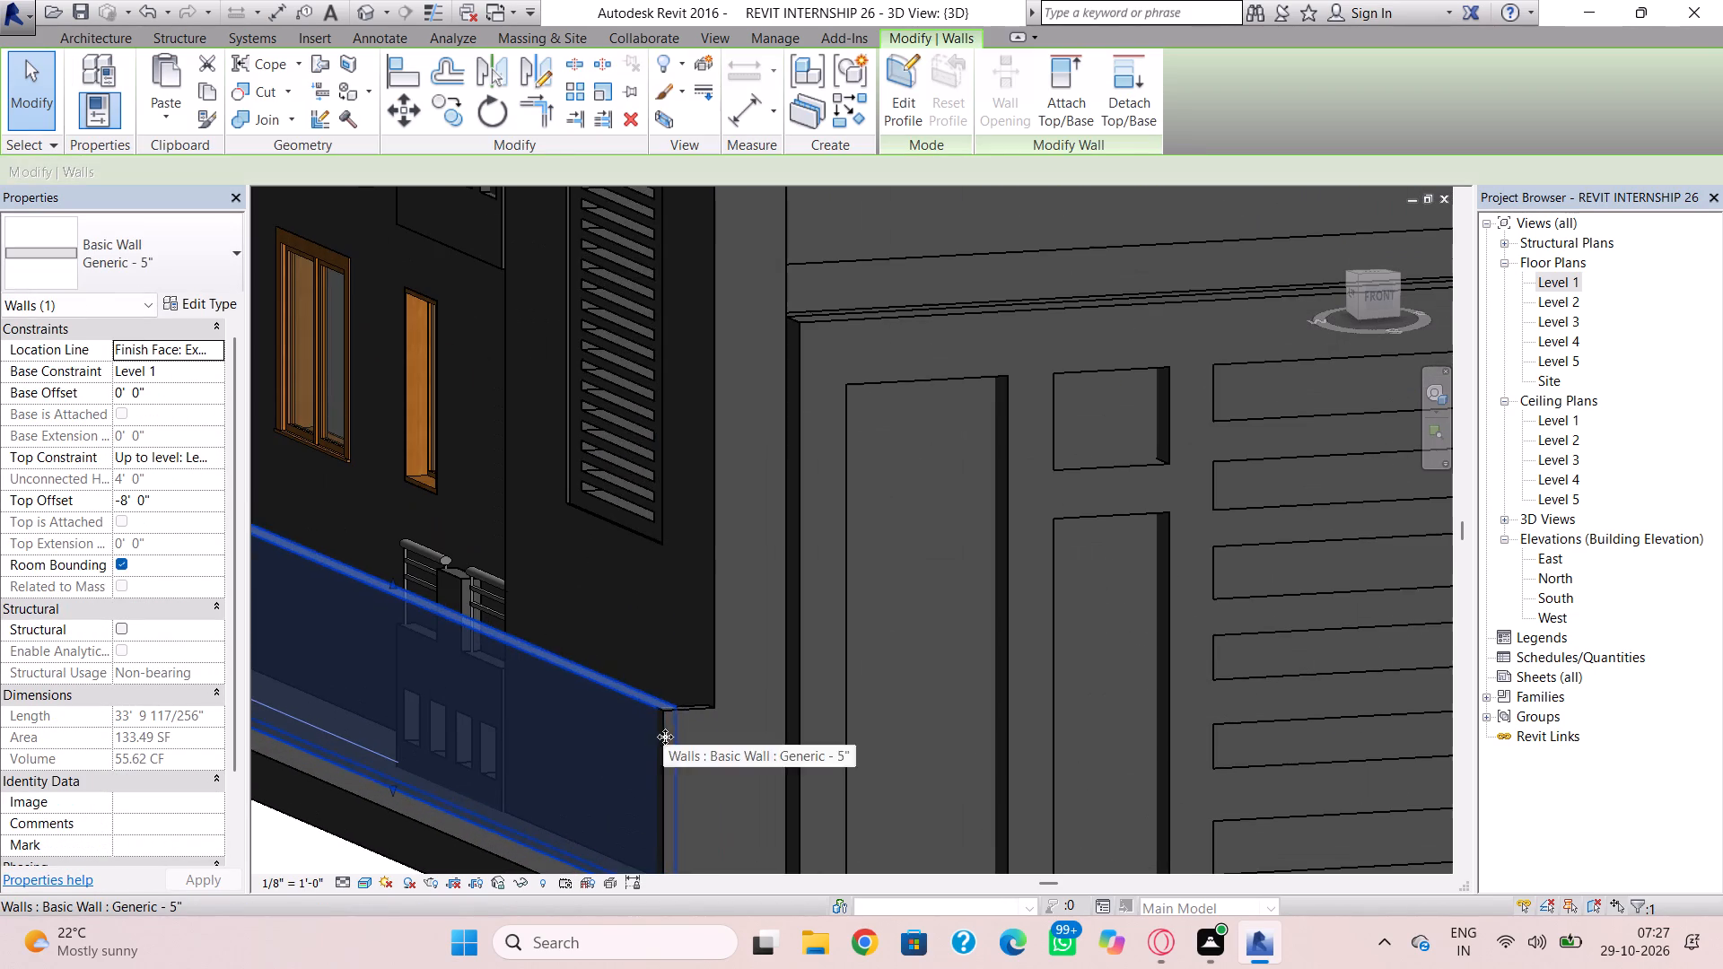
left_click(677, 713)
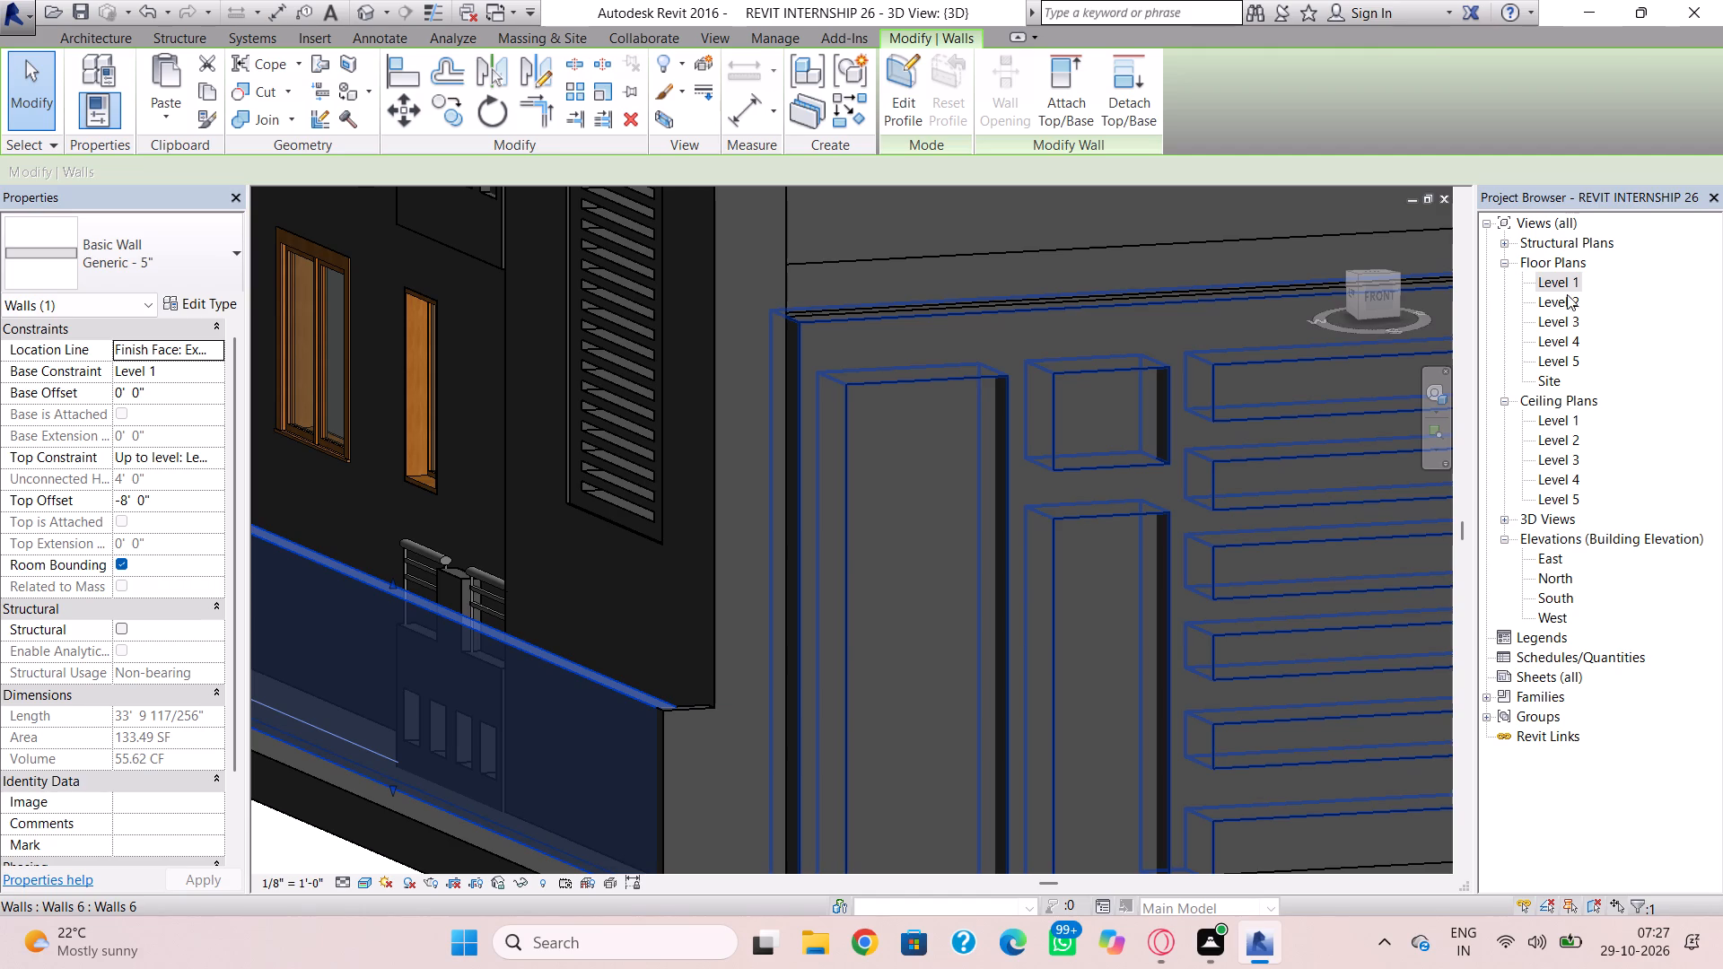
double_click(1562, 278)
left_click(791, 580)
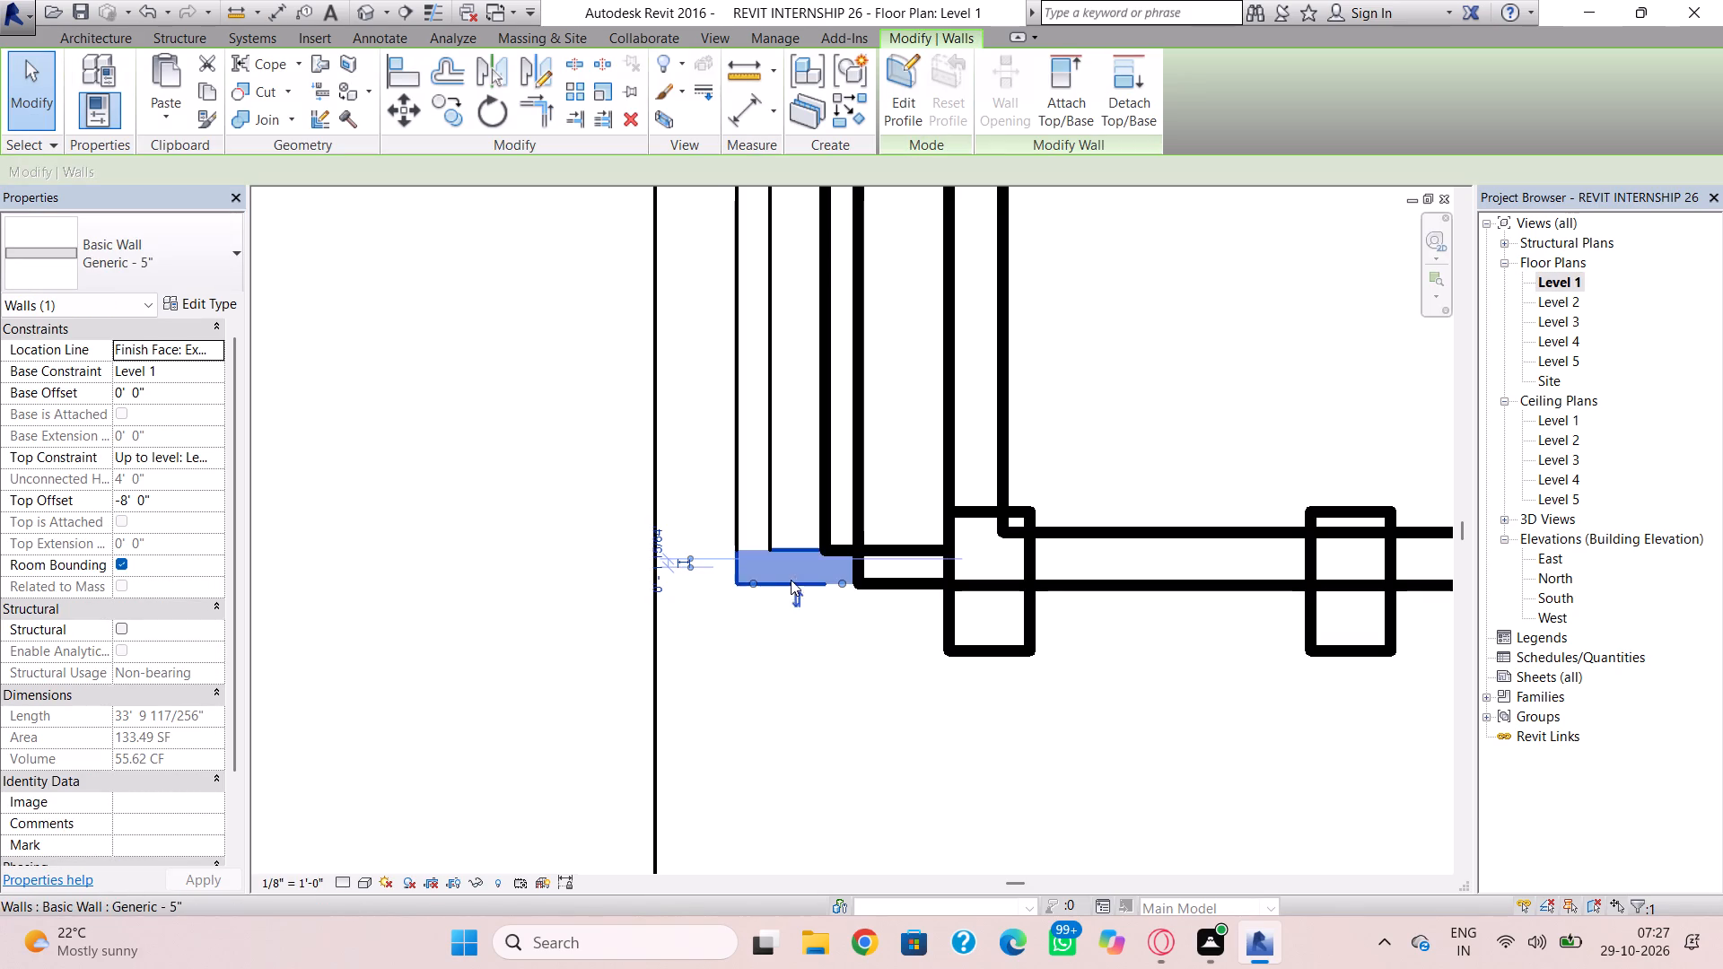
scroll(764, 573, "up", 3)
left_click(730, 563)
key("Escape")
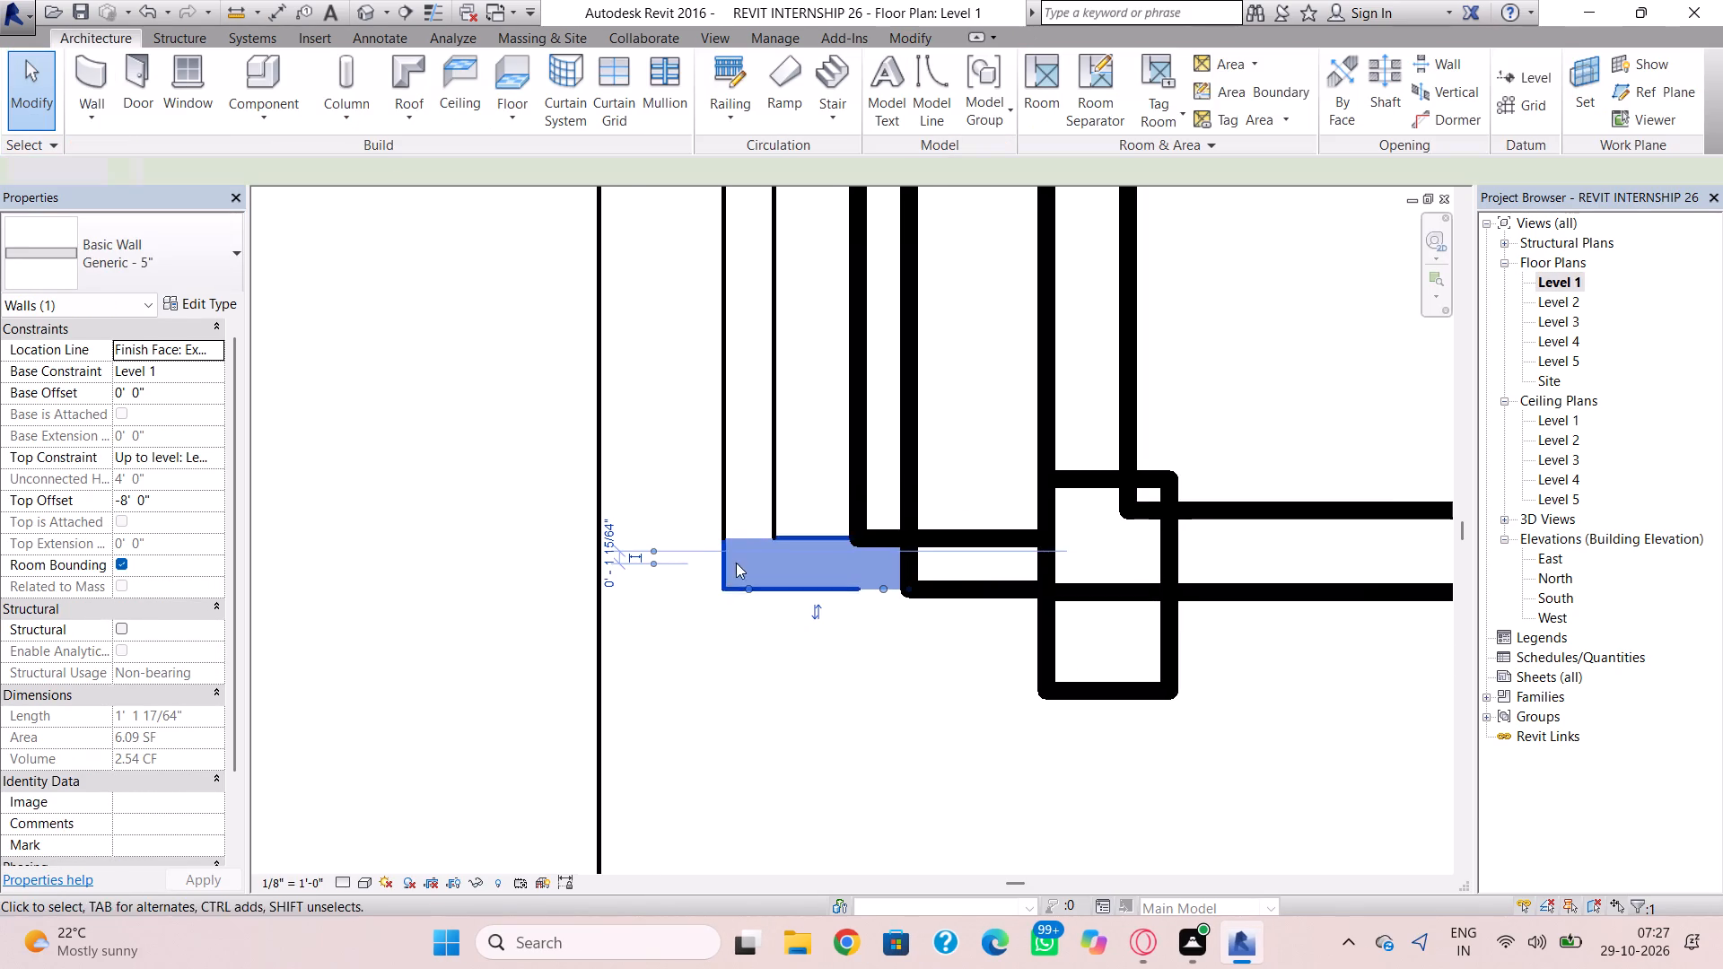
left_click(793, 536)
scroll(725, 568, "up", 3)
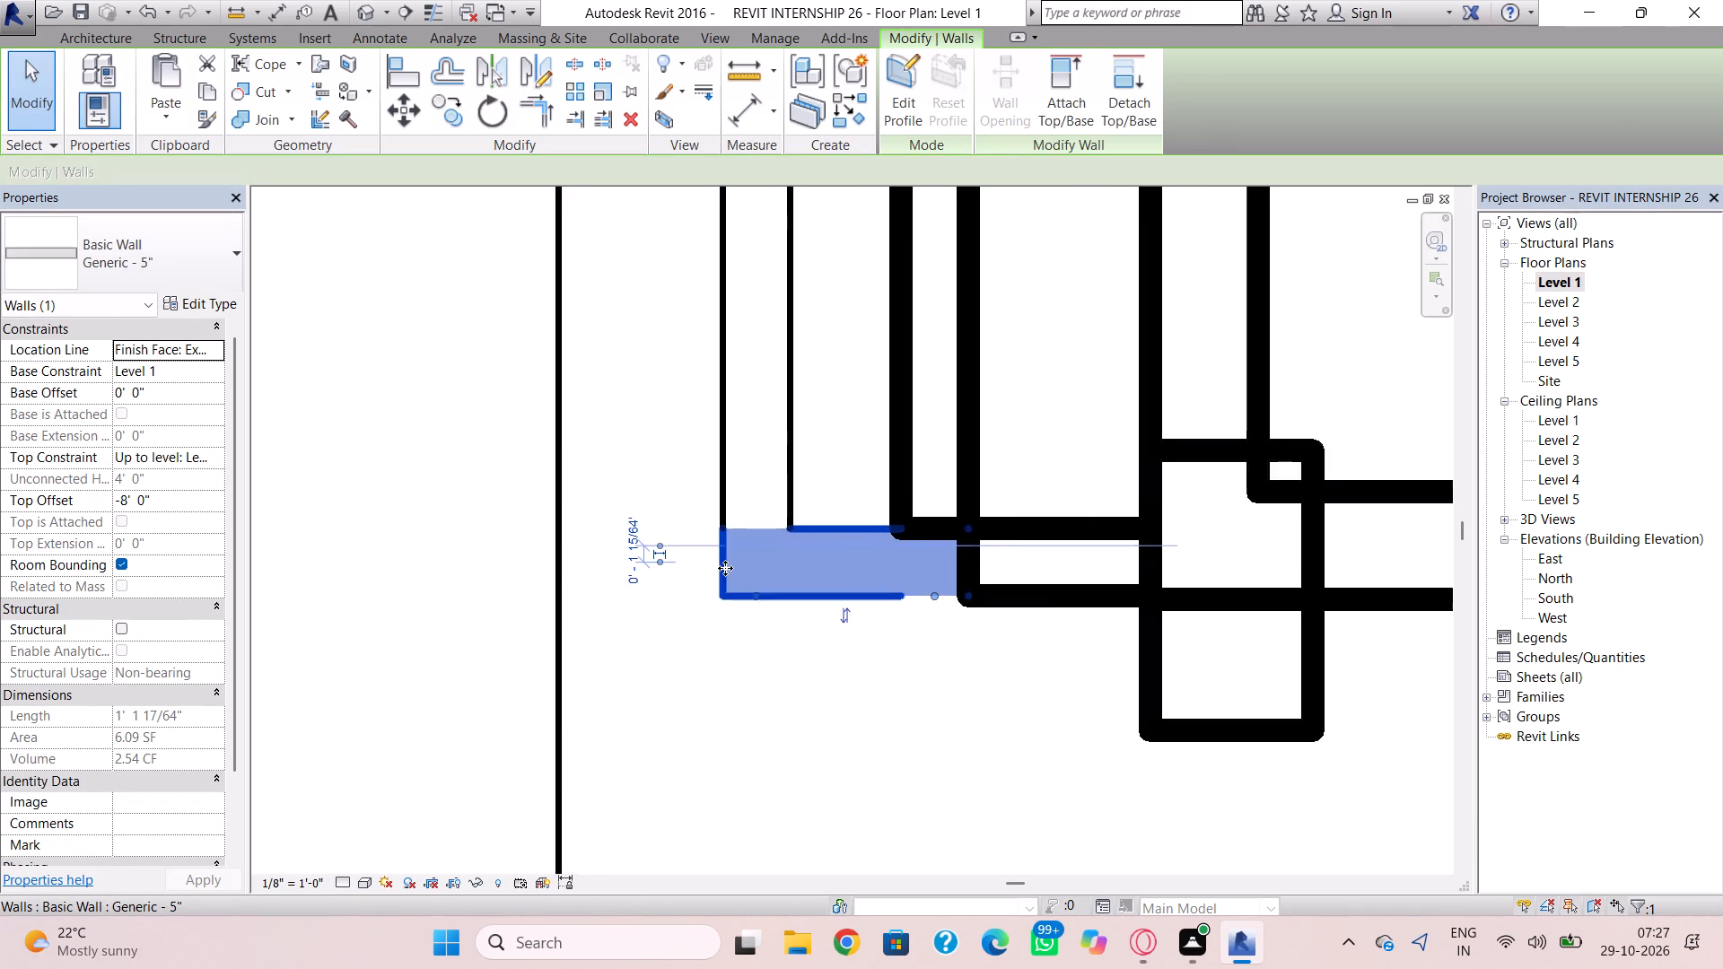
left_click(915, 660)
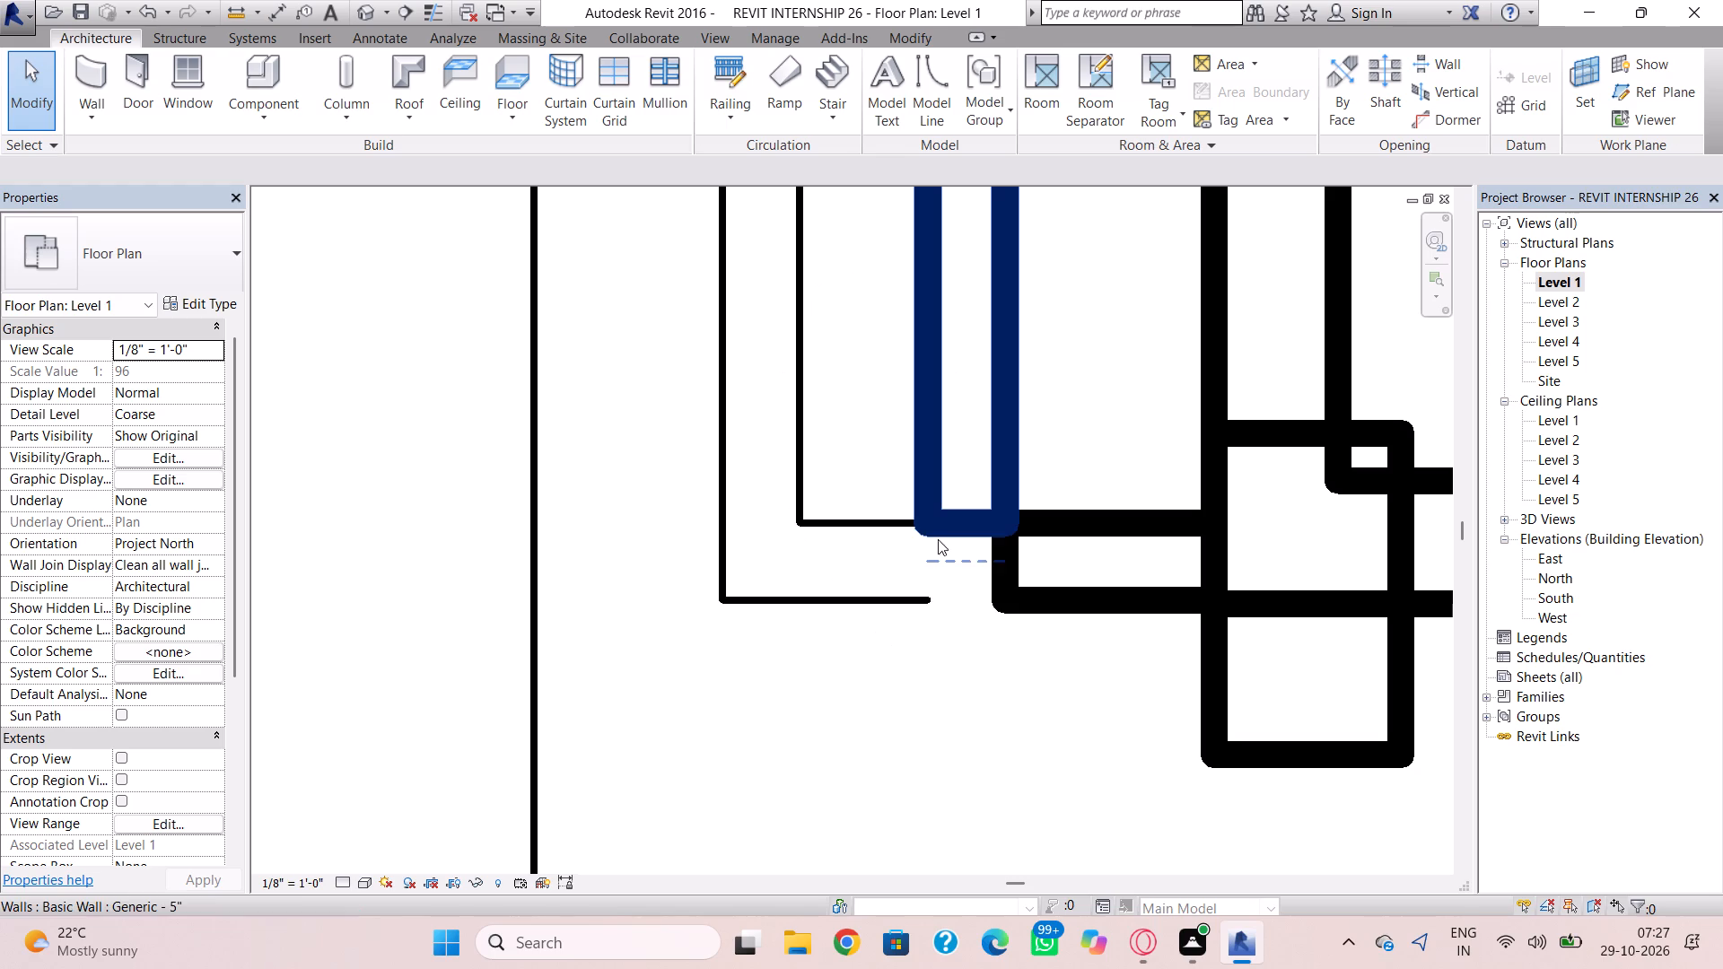
left_click(908, 599)
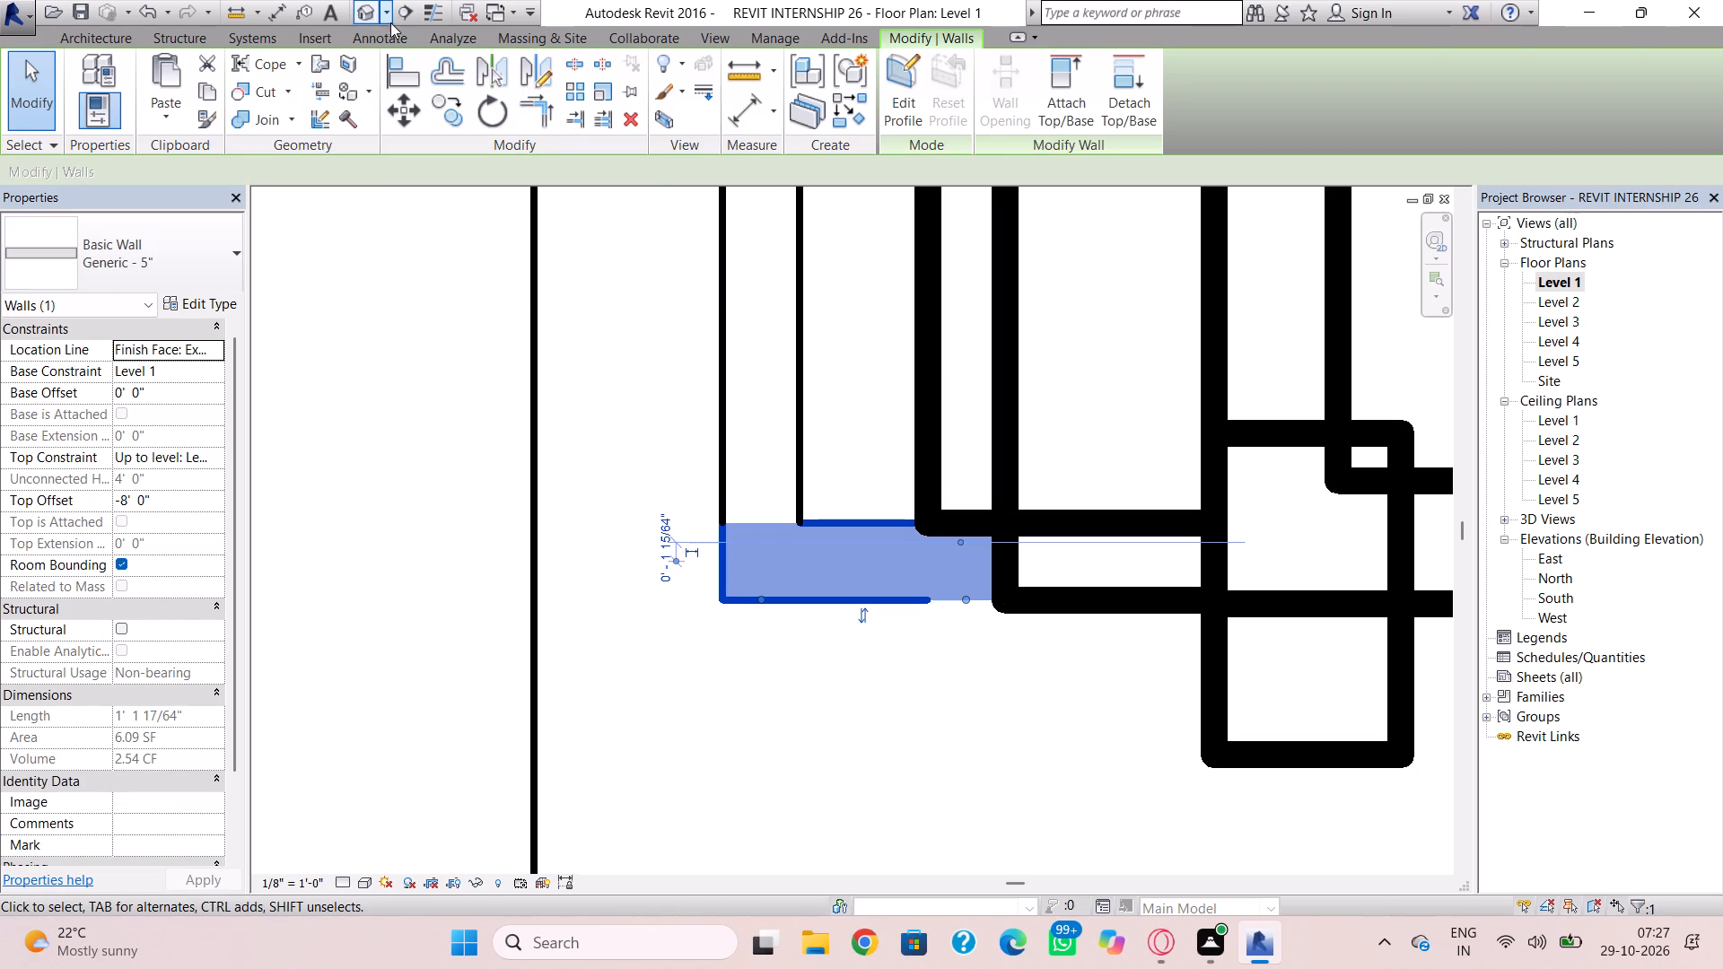
In 3D, edit the short corner wall's profile and sketch three stacked rectangular openings, each about 8" wide and 4" high.
left_click(369, 13)
scroll(792, 698, "down", 2)
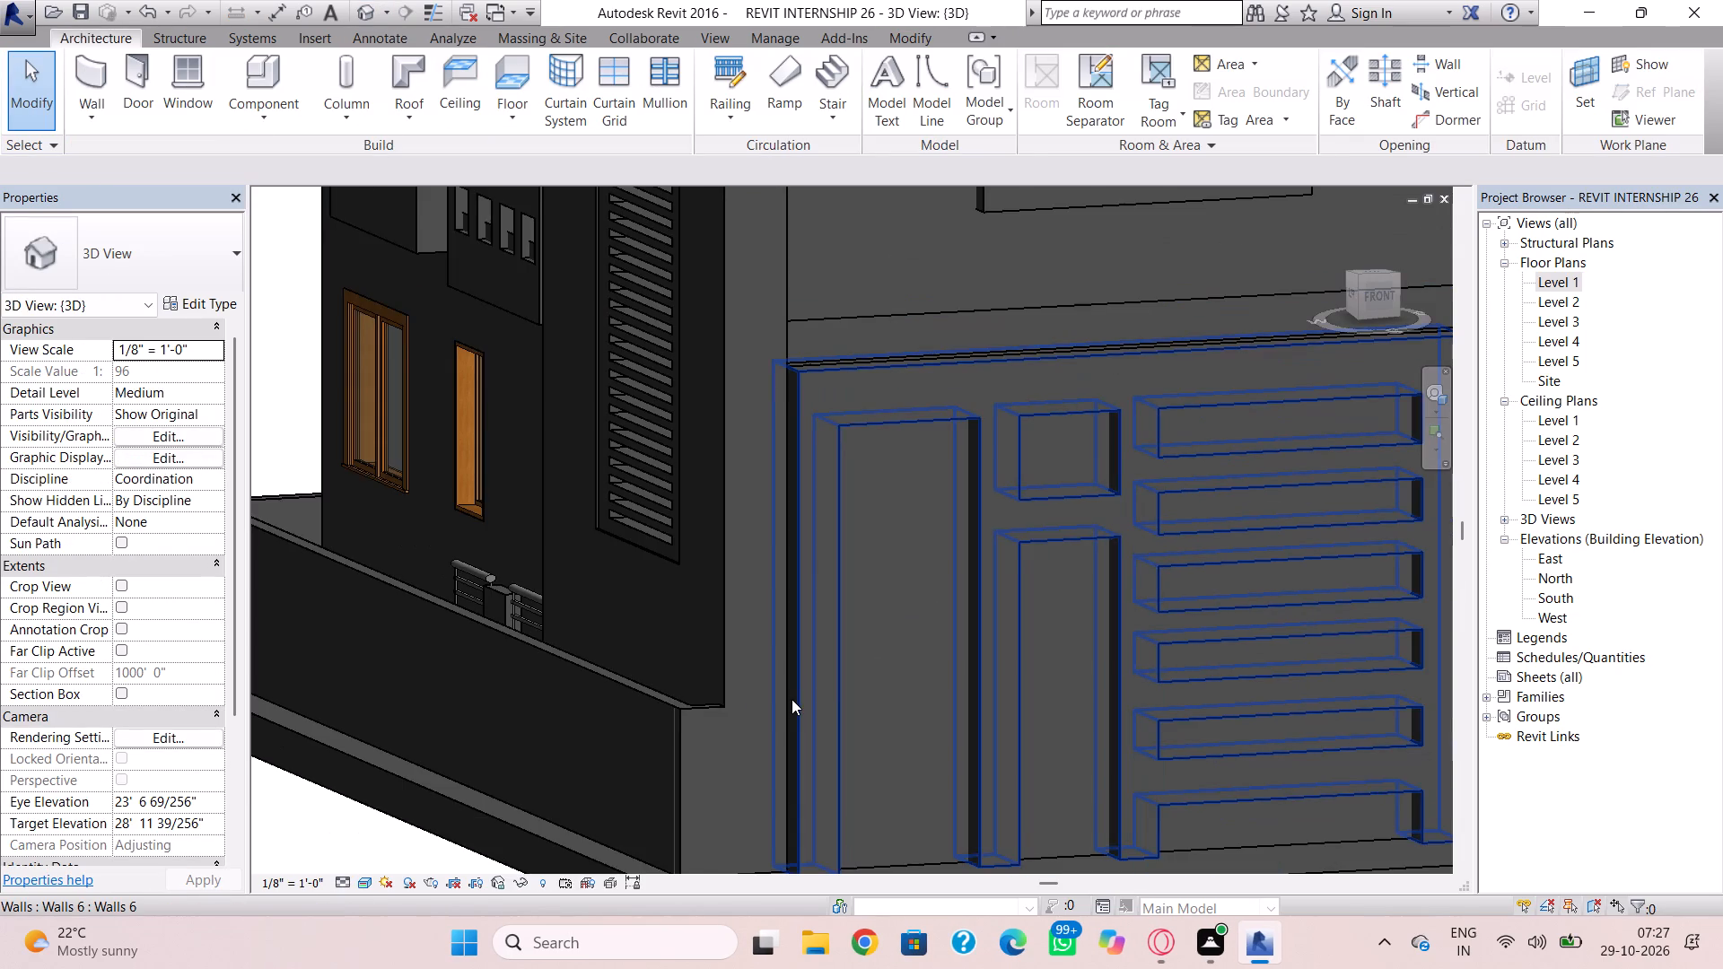
double_click(709, 711)
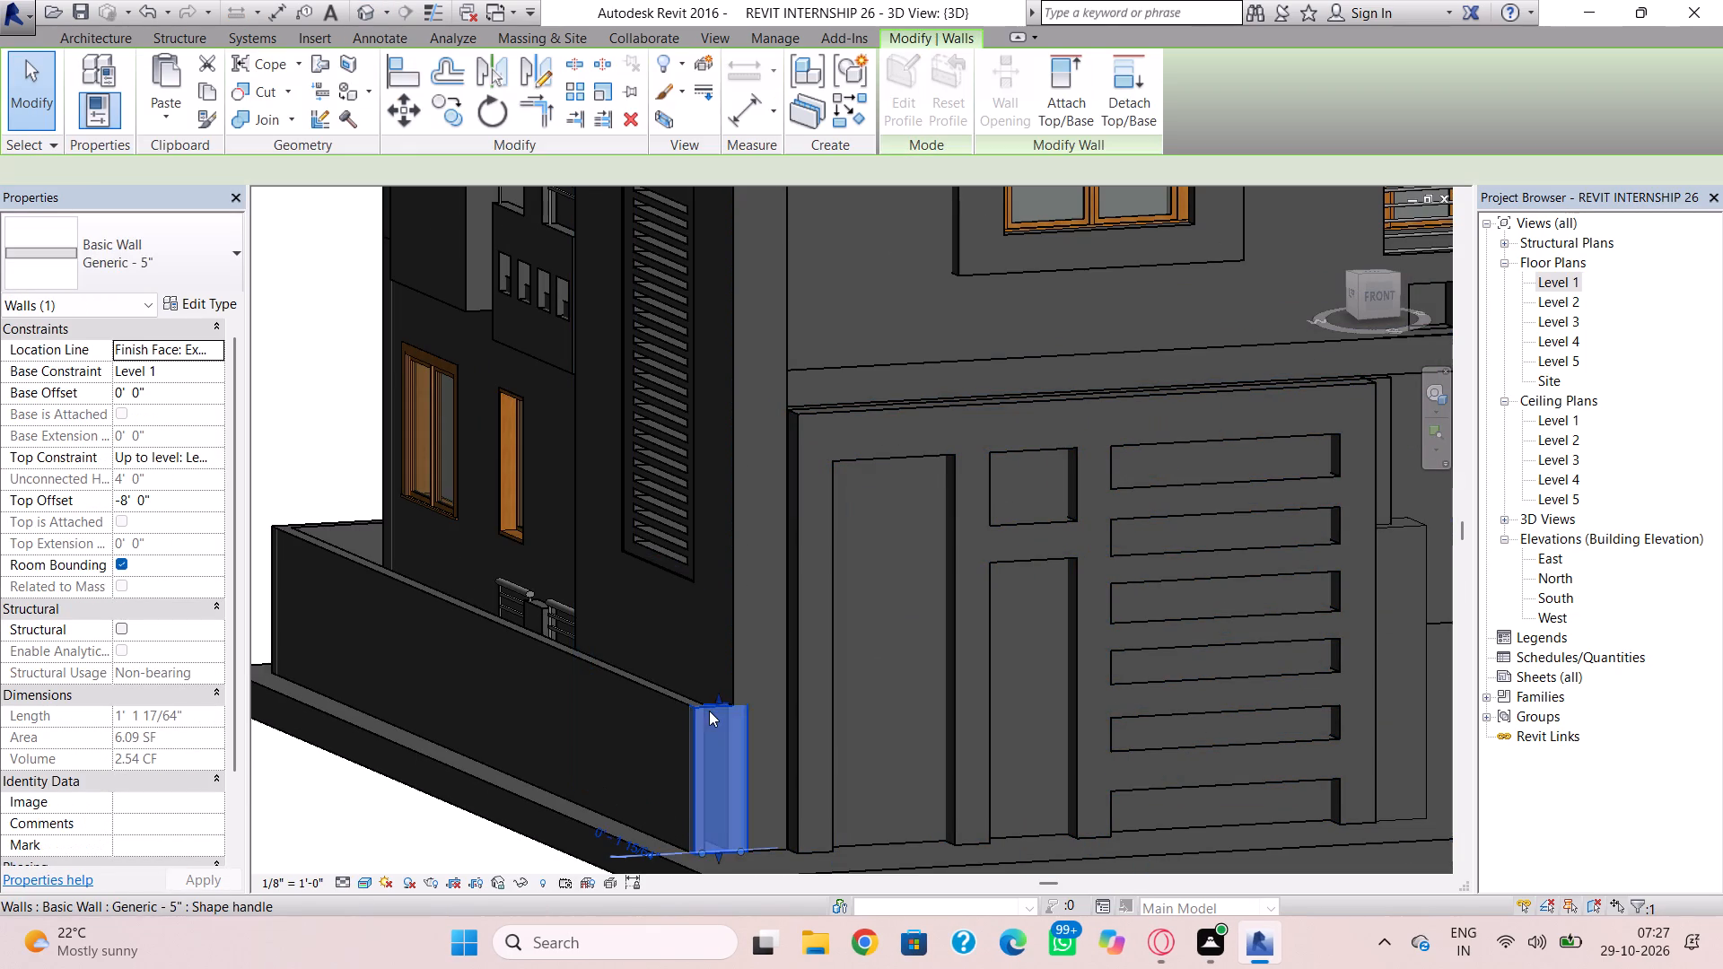
left_click(915, 82)
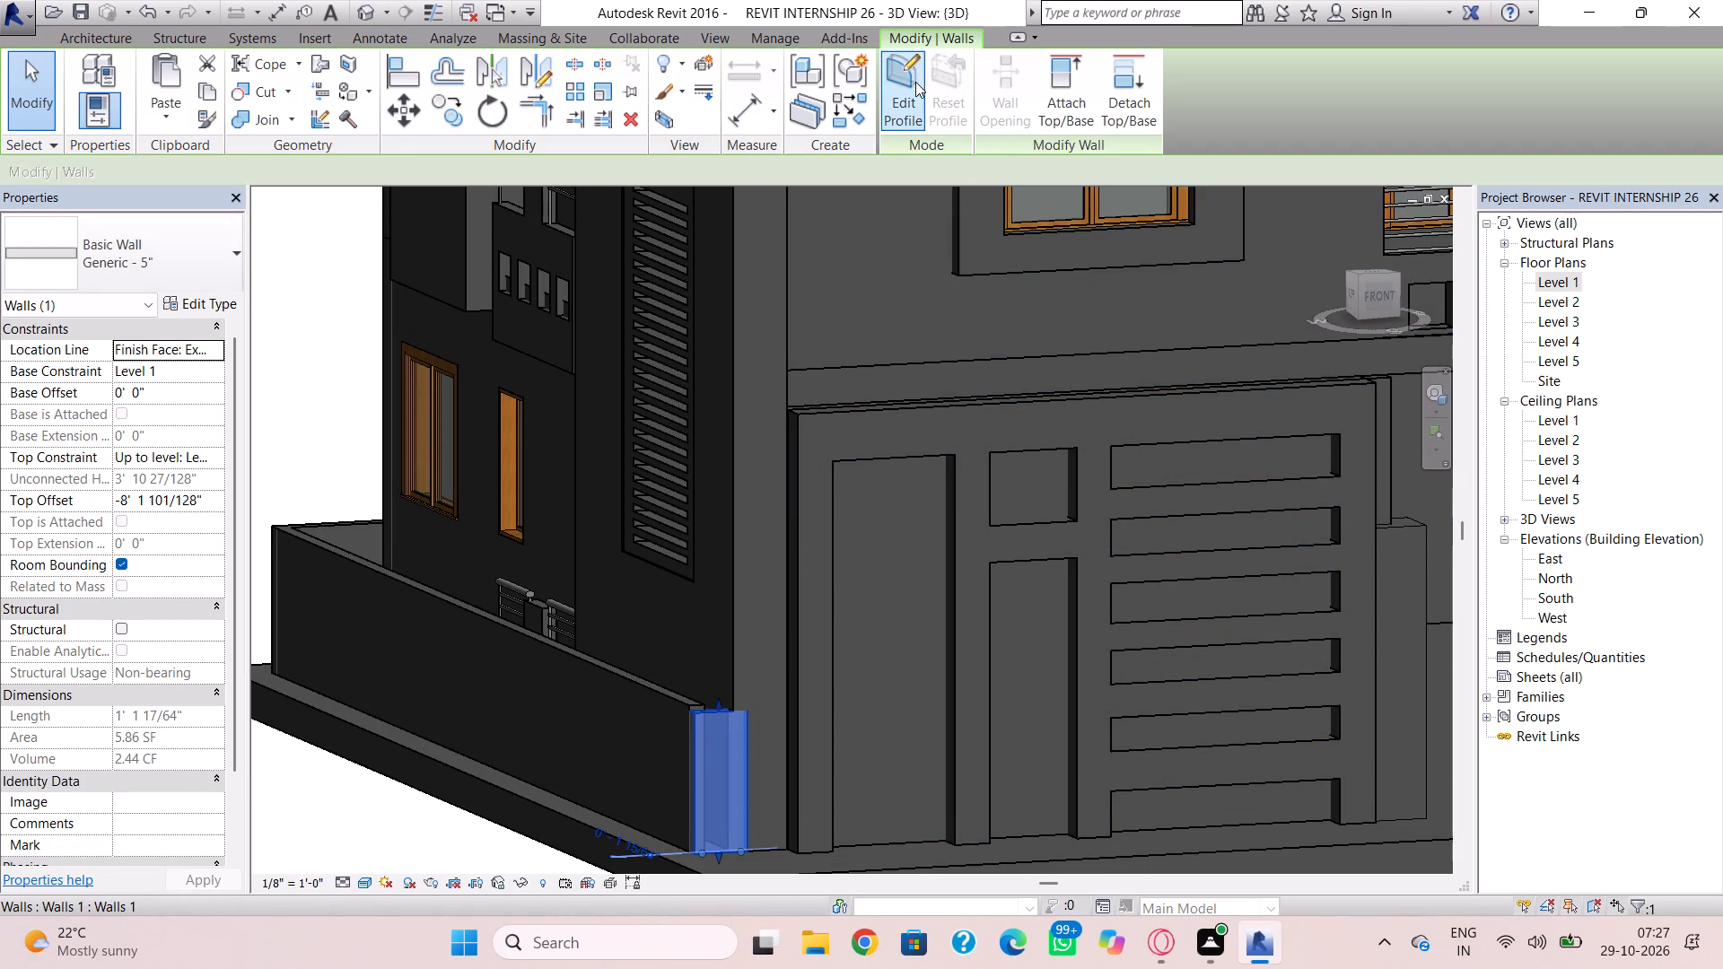
right_click_drag(1195, 589, 1157, 546, "shift")
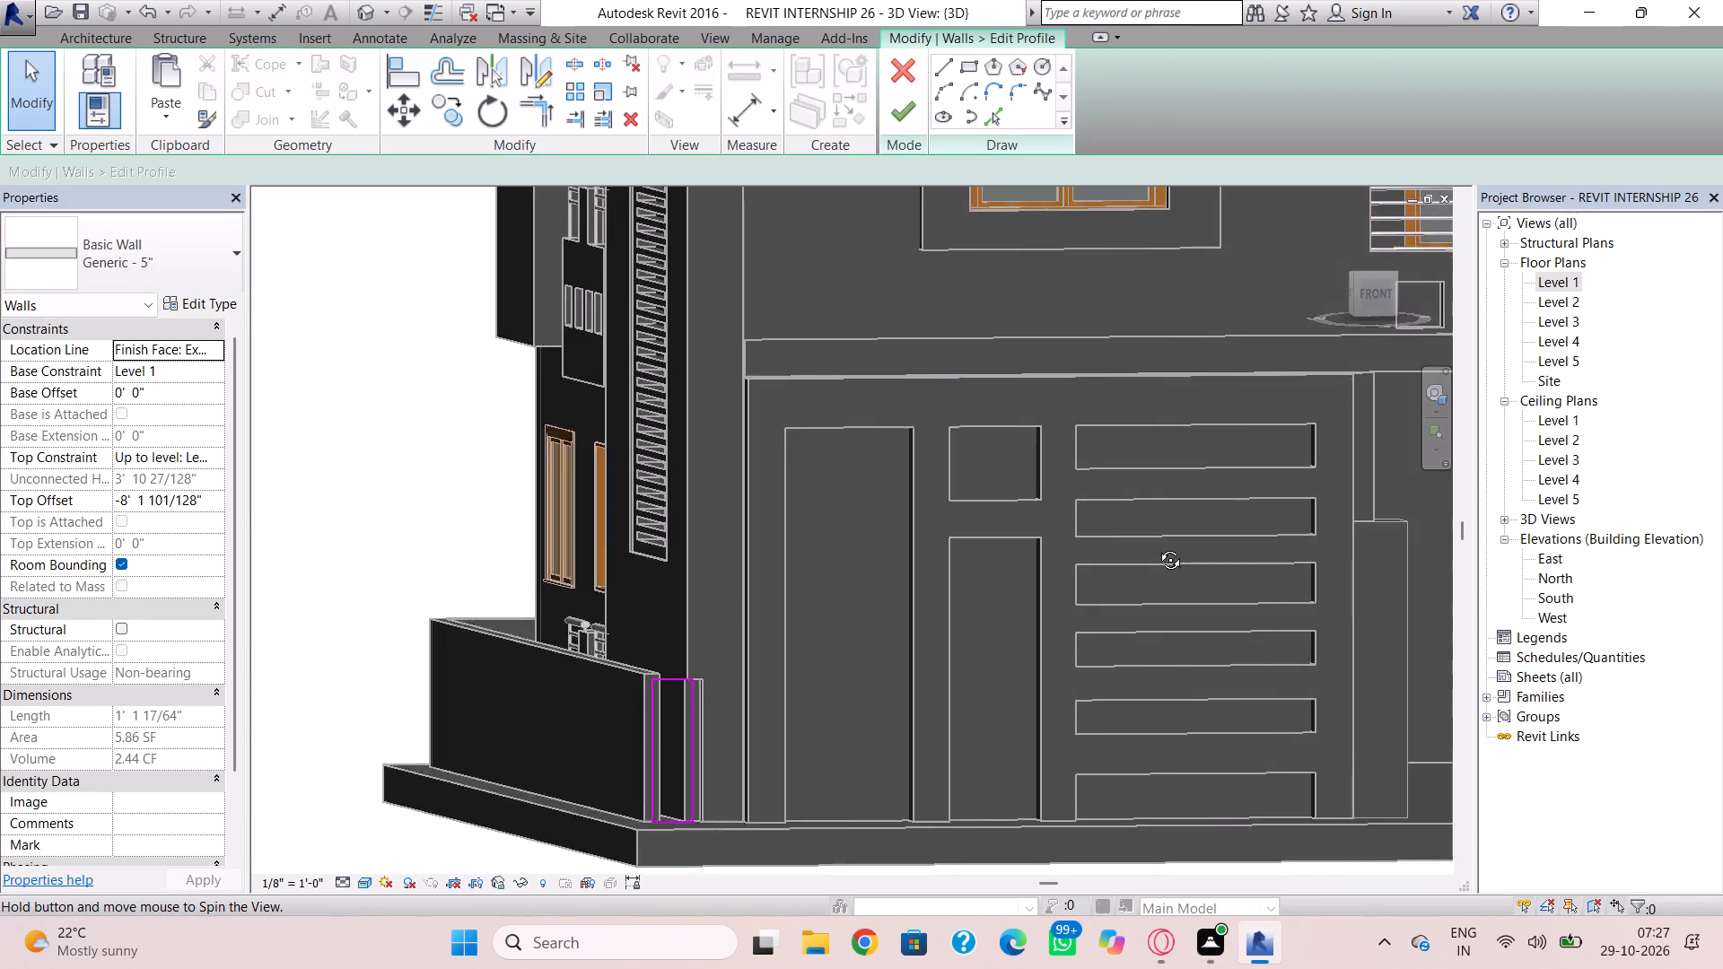
right_click_drag(1157, 546, 1119, 551, "shift")
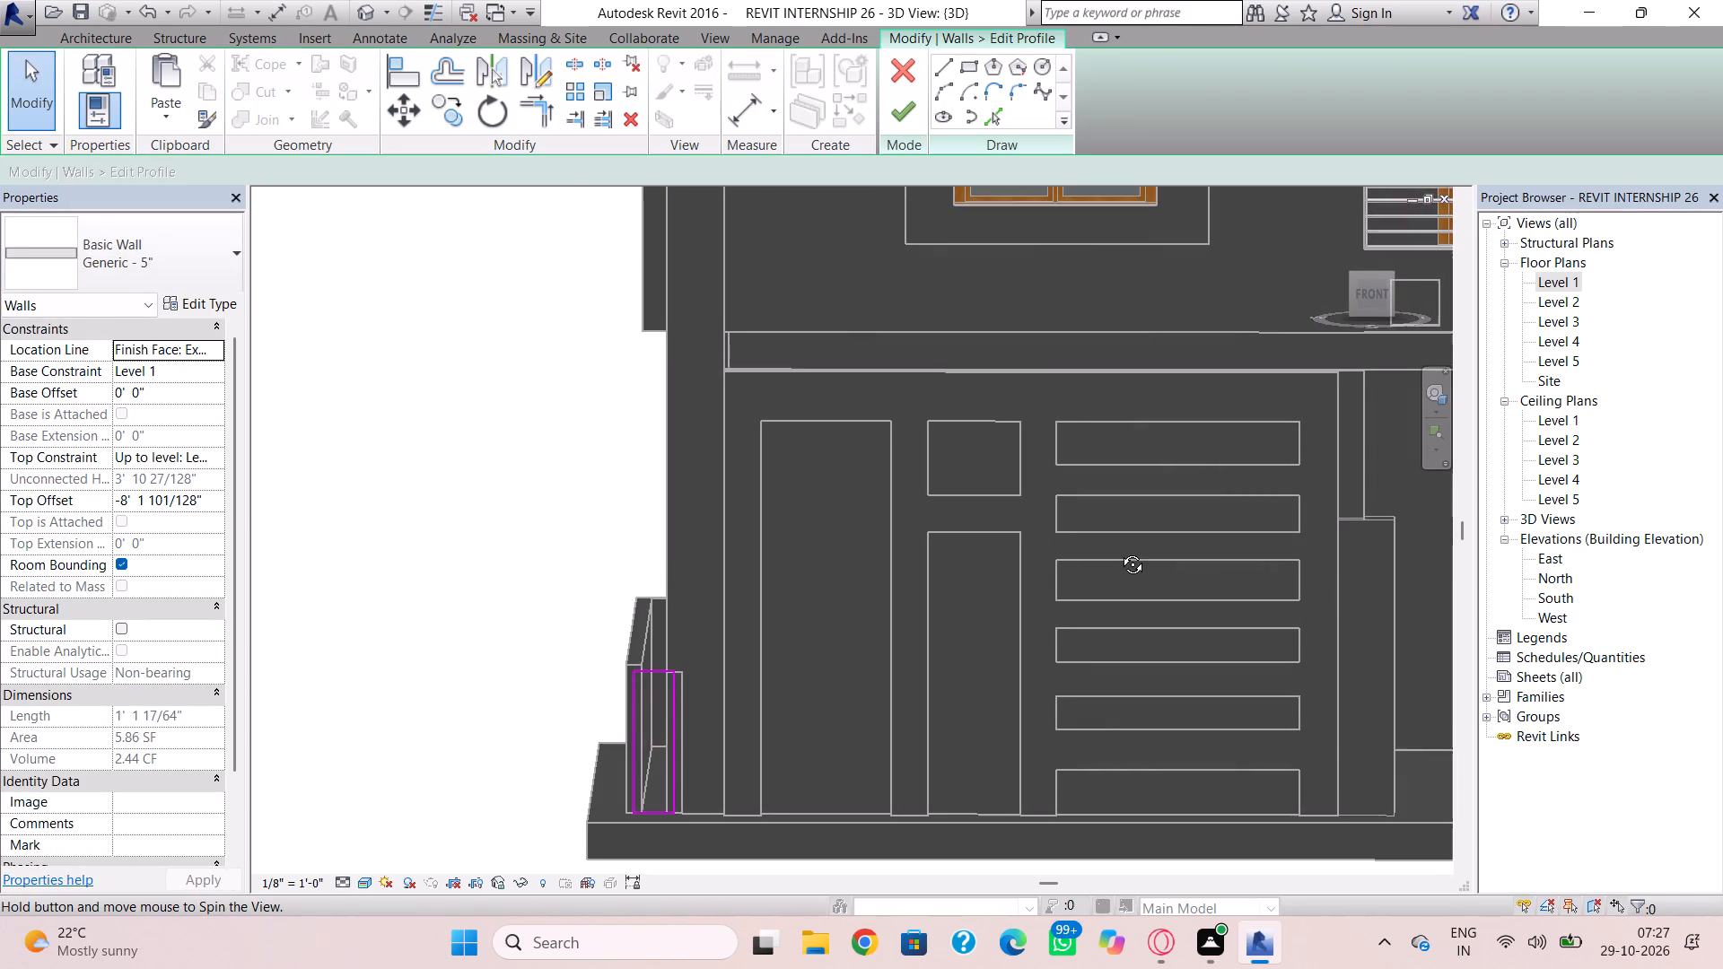
right_click_drag(1119, 551, 1120, 541, "shift")
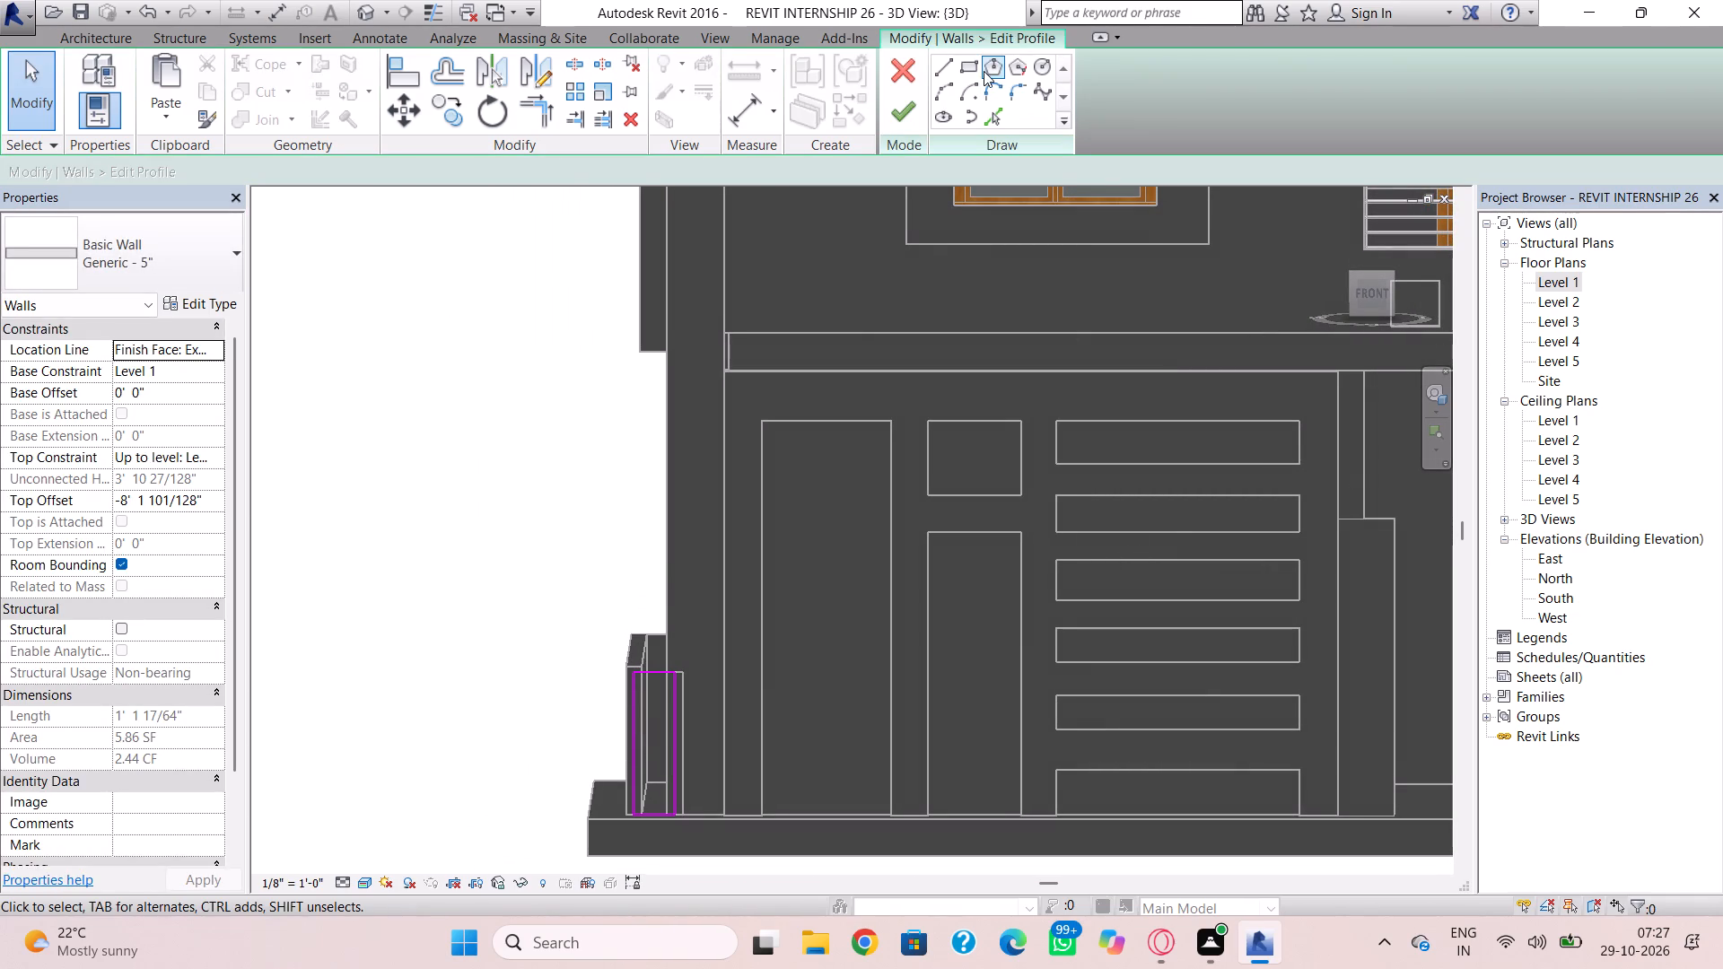
left_click(971, 71)
scroll(639, 715, "up", 5)
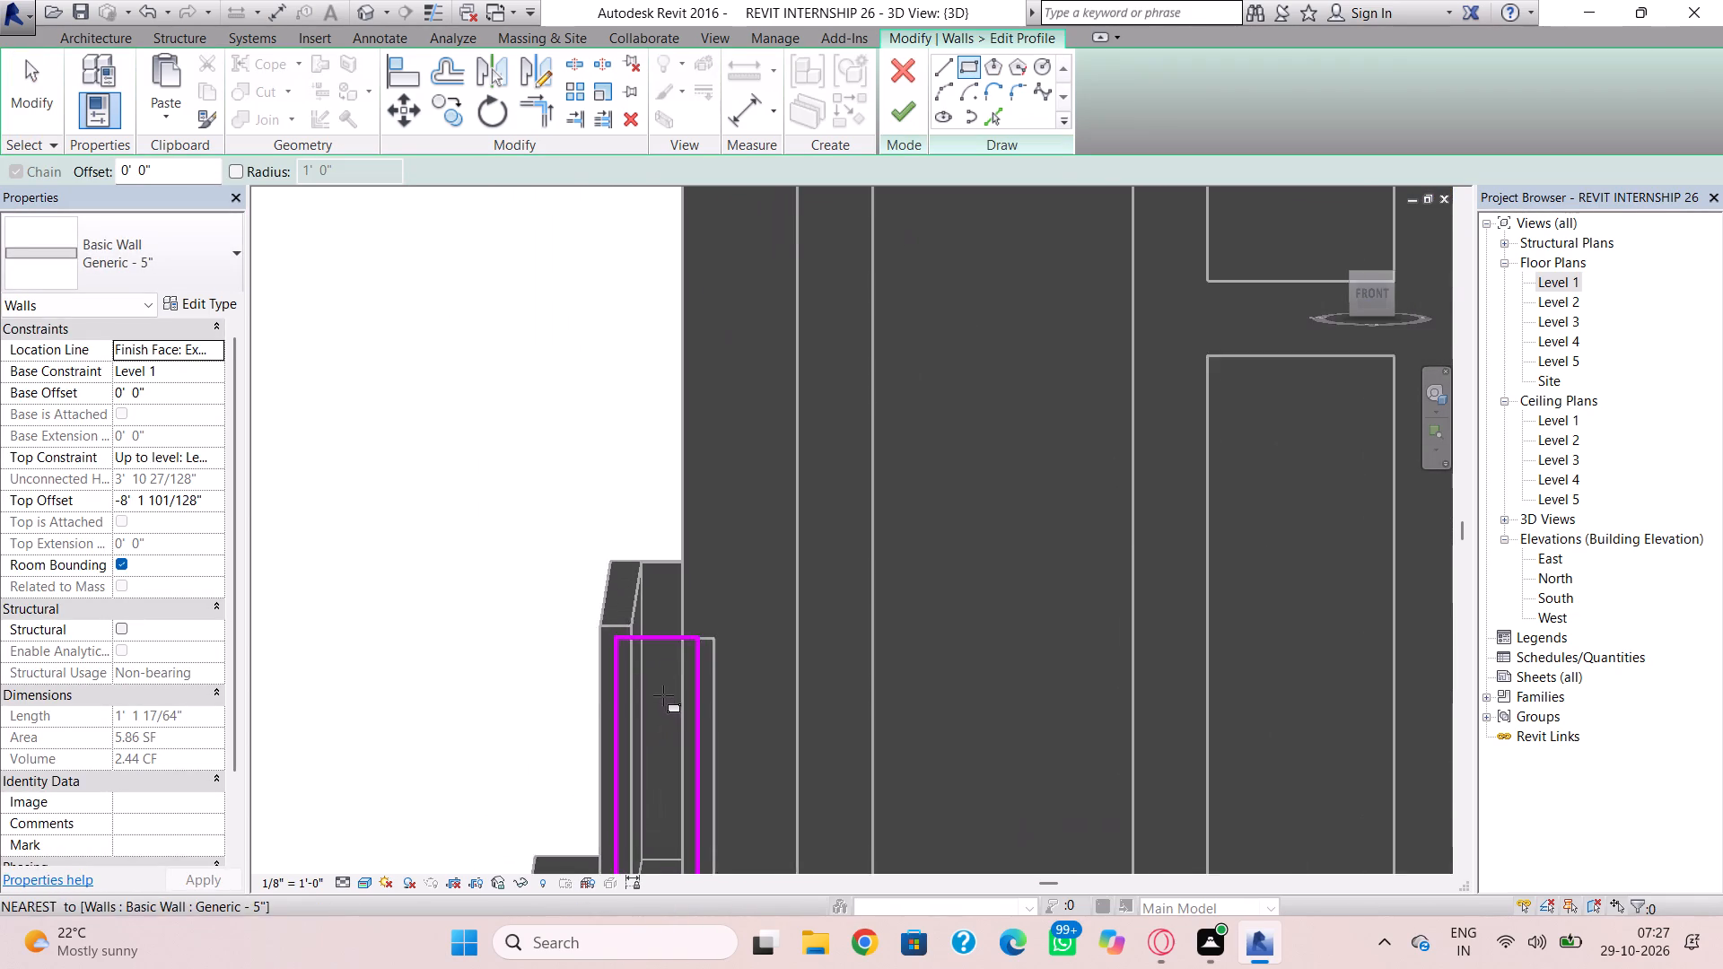
scroll(661, 694, "up", 3)
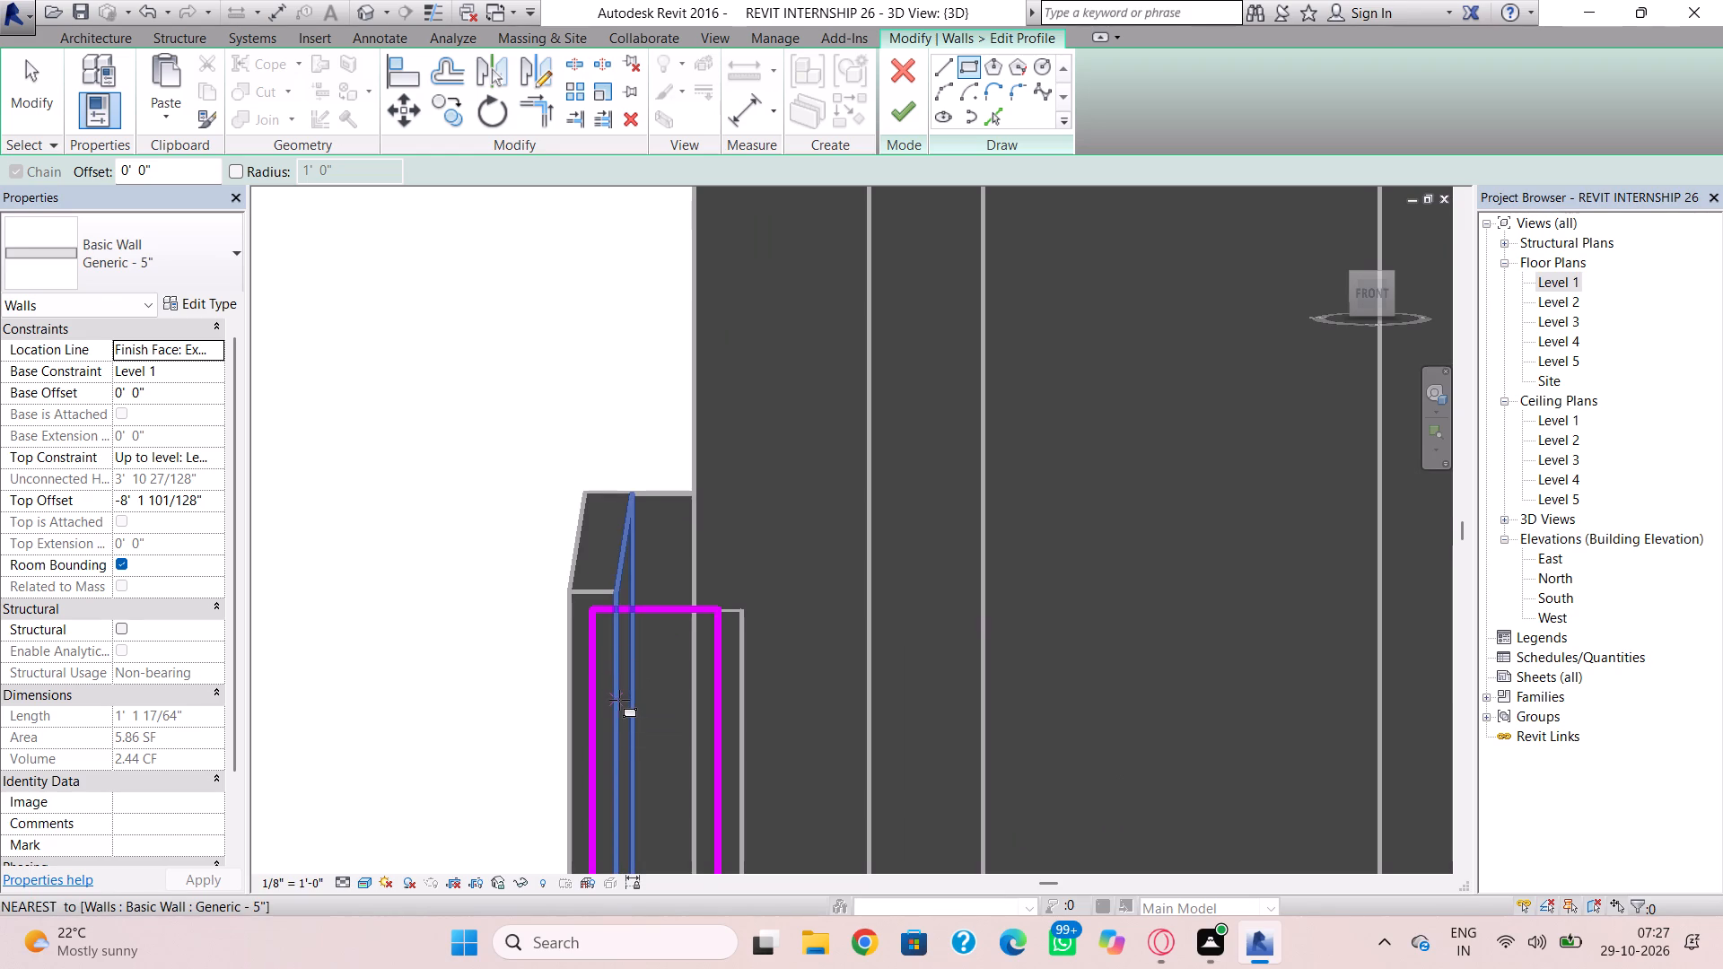
left_click(619, 693)
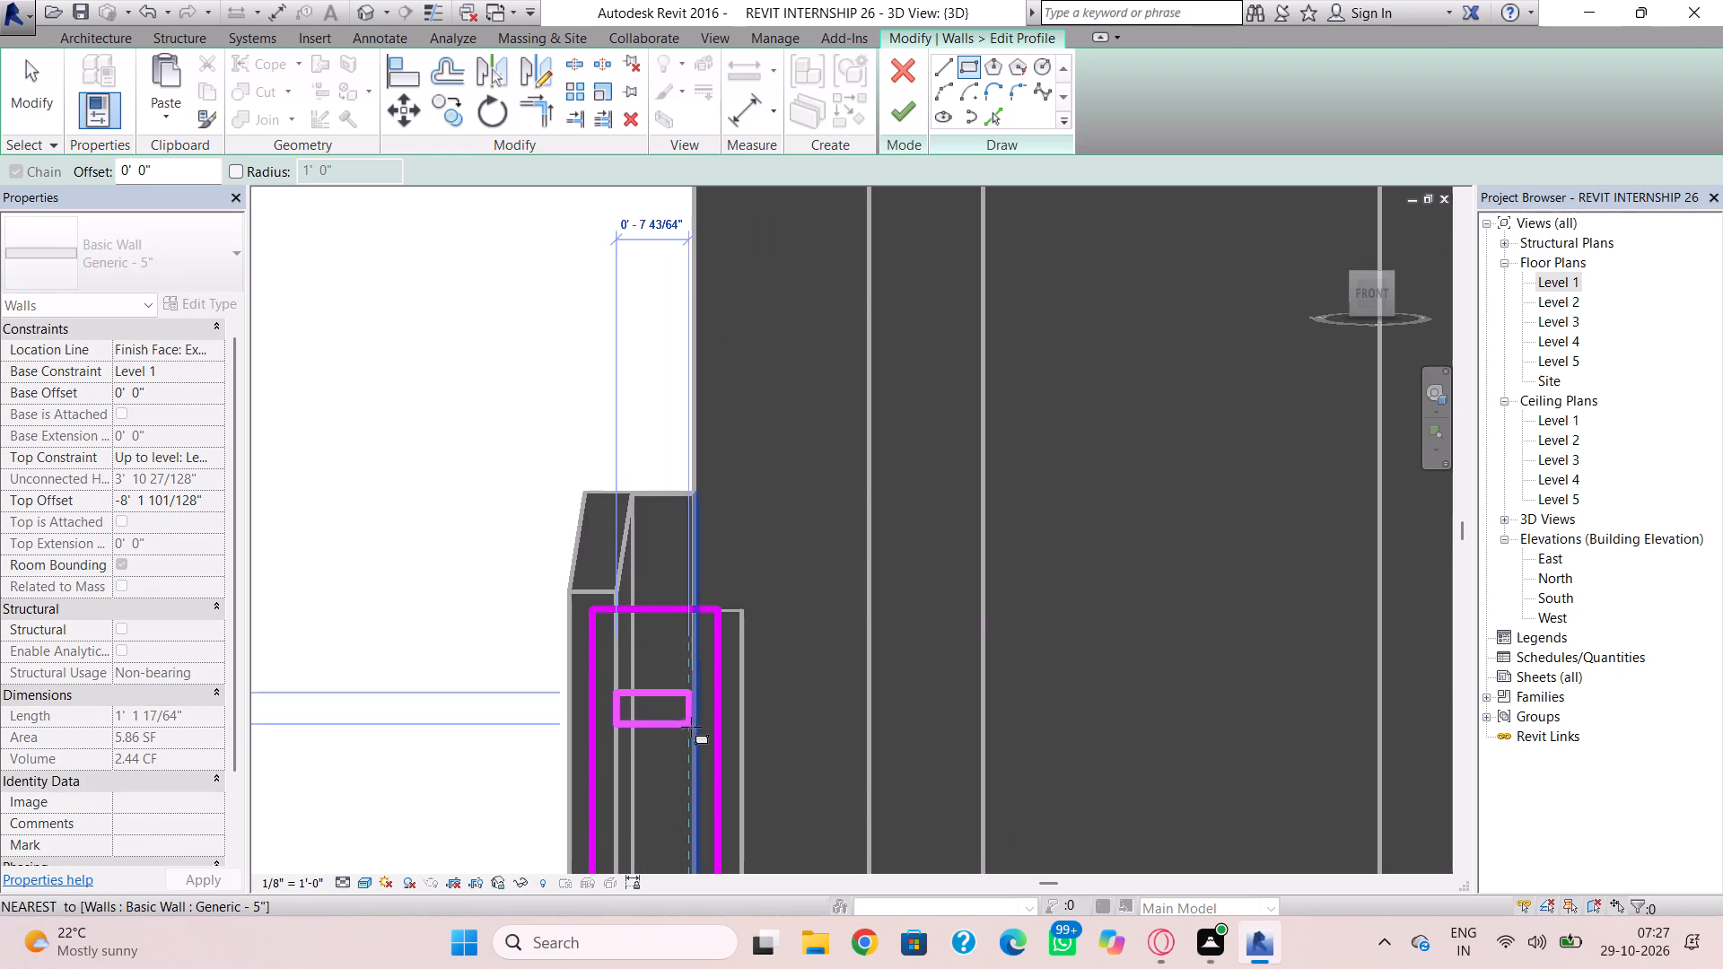
left_click(693, 732)
middle_click_drag(659, 799, 668, 664)
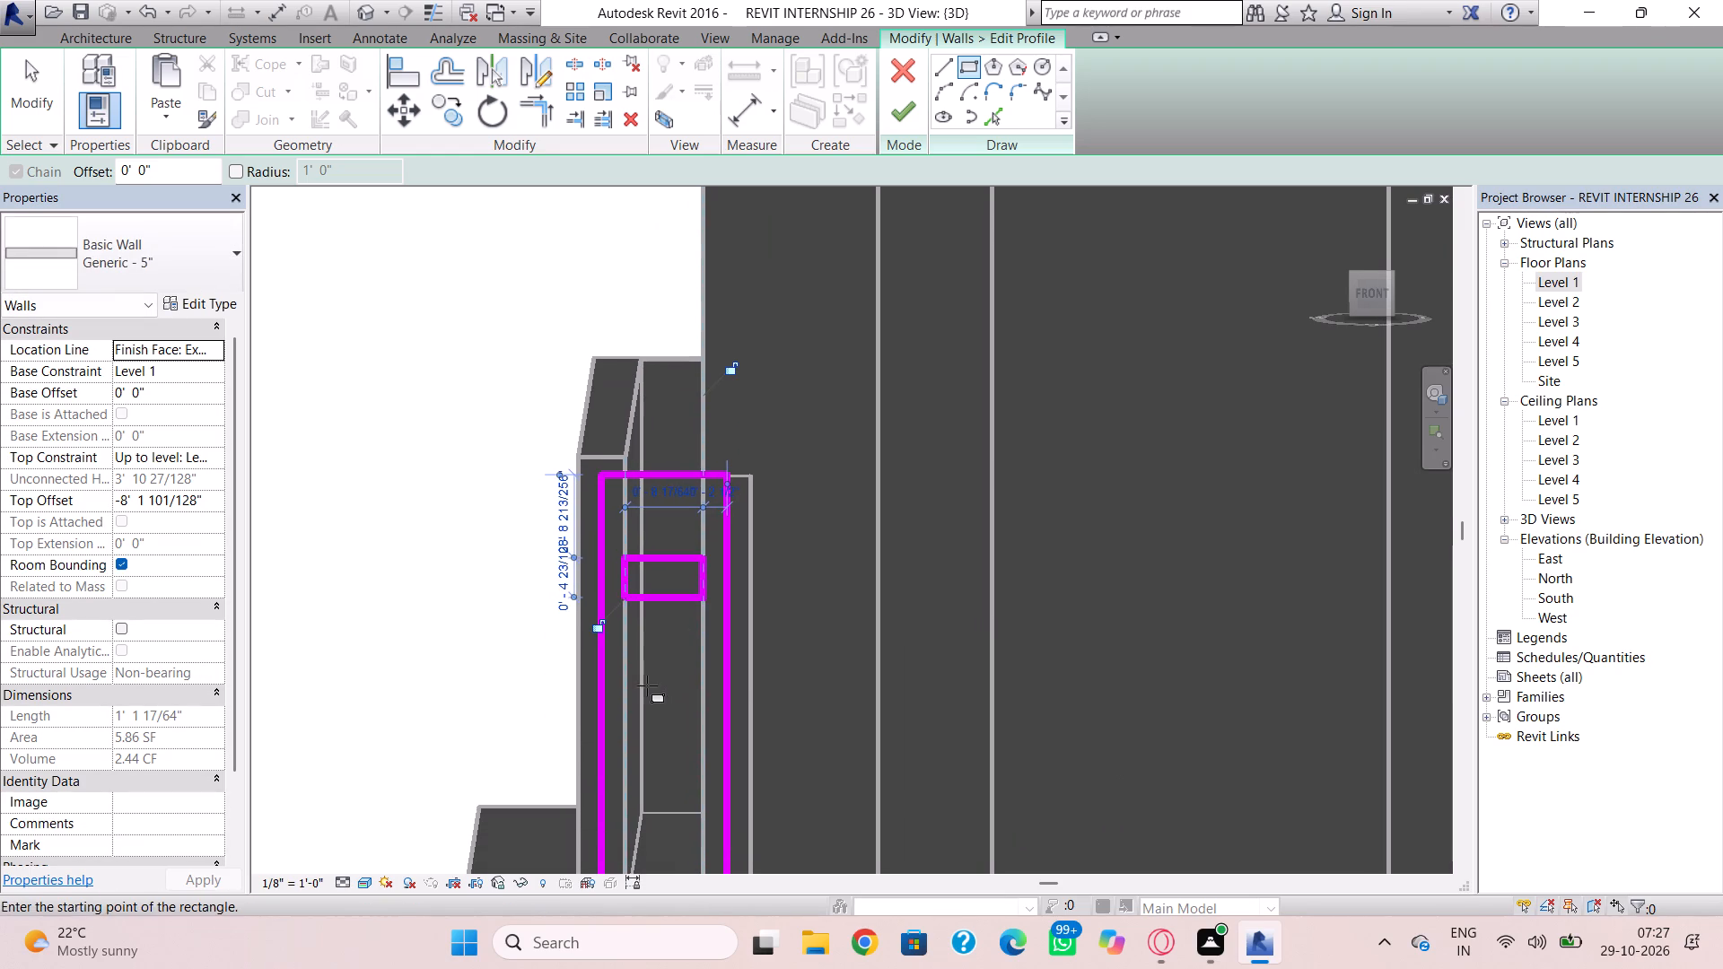
left_click(631, 685)
left_click(698, 727)
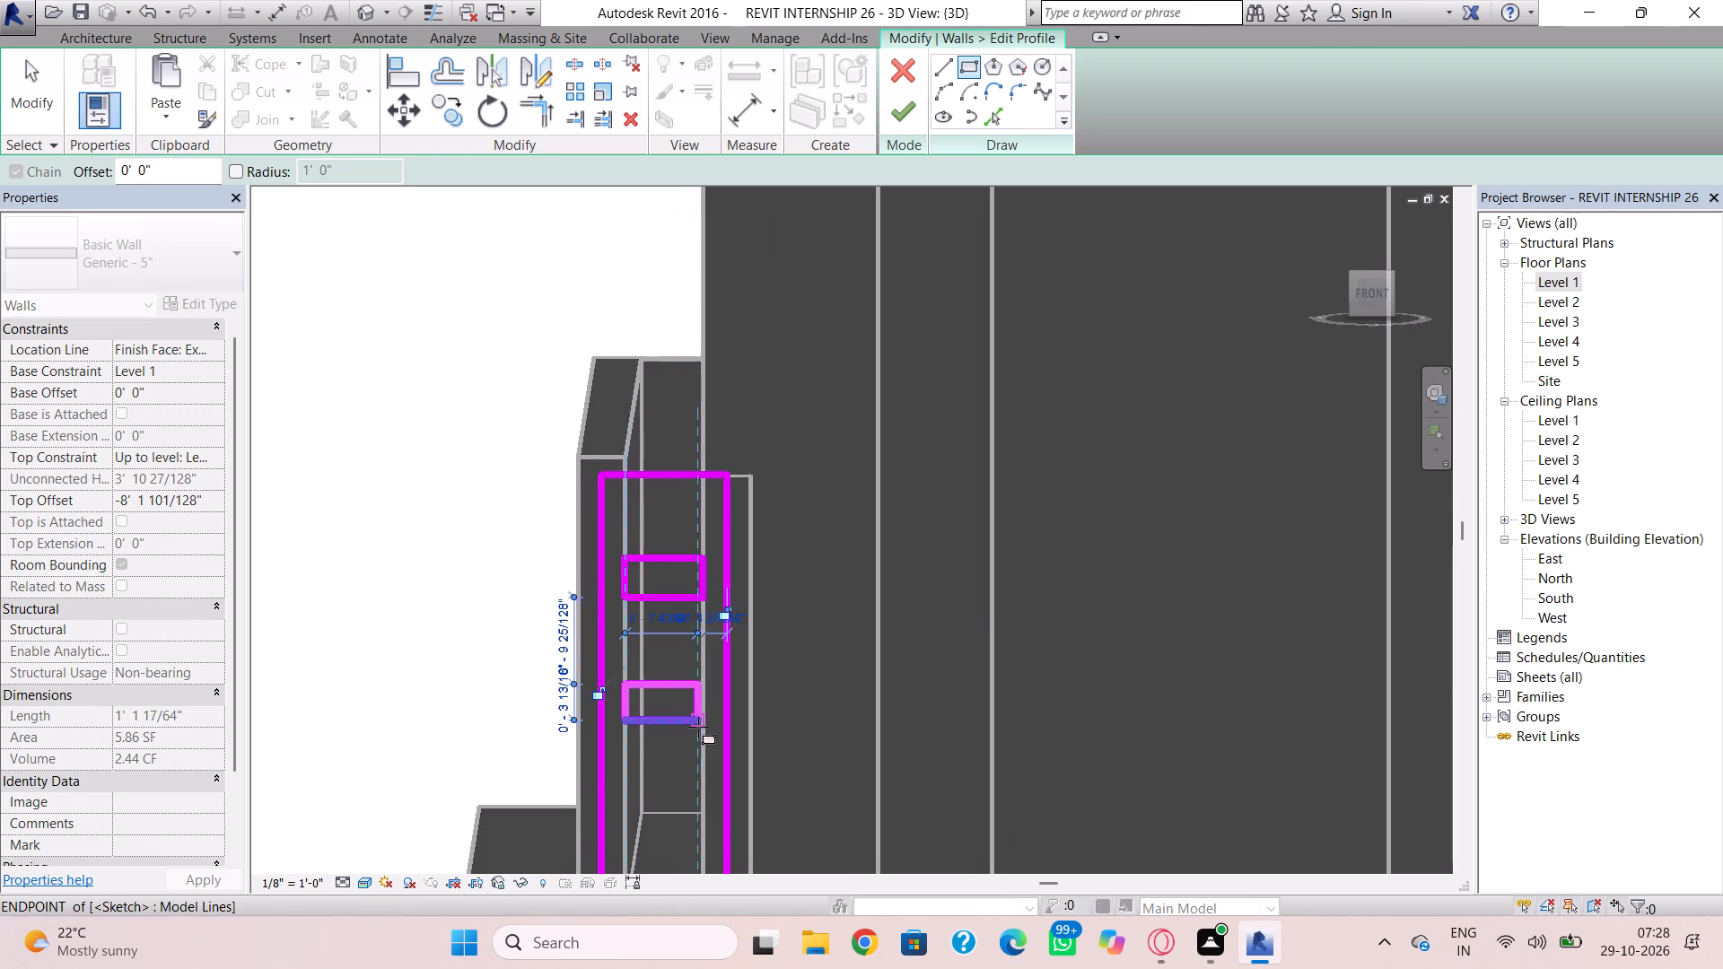
middle_click_drag(678, 816, 695, 685)
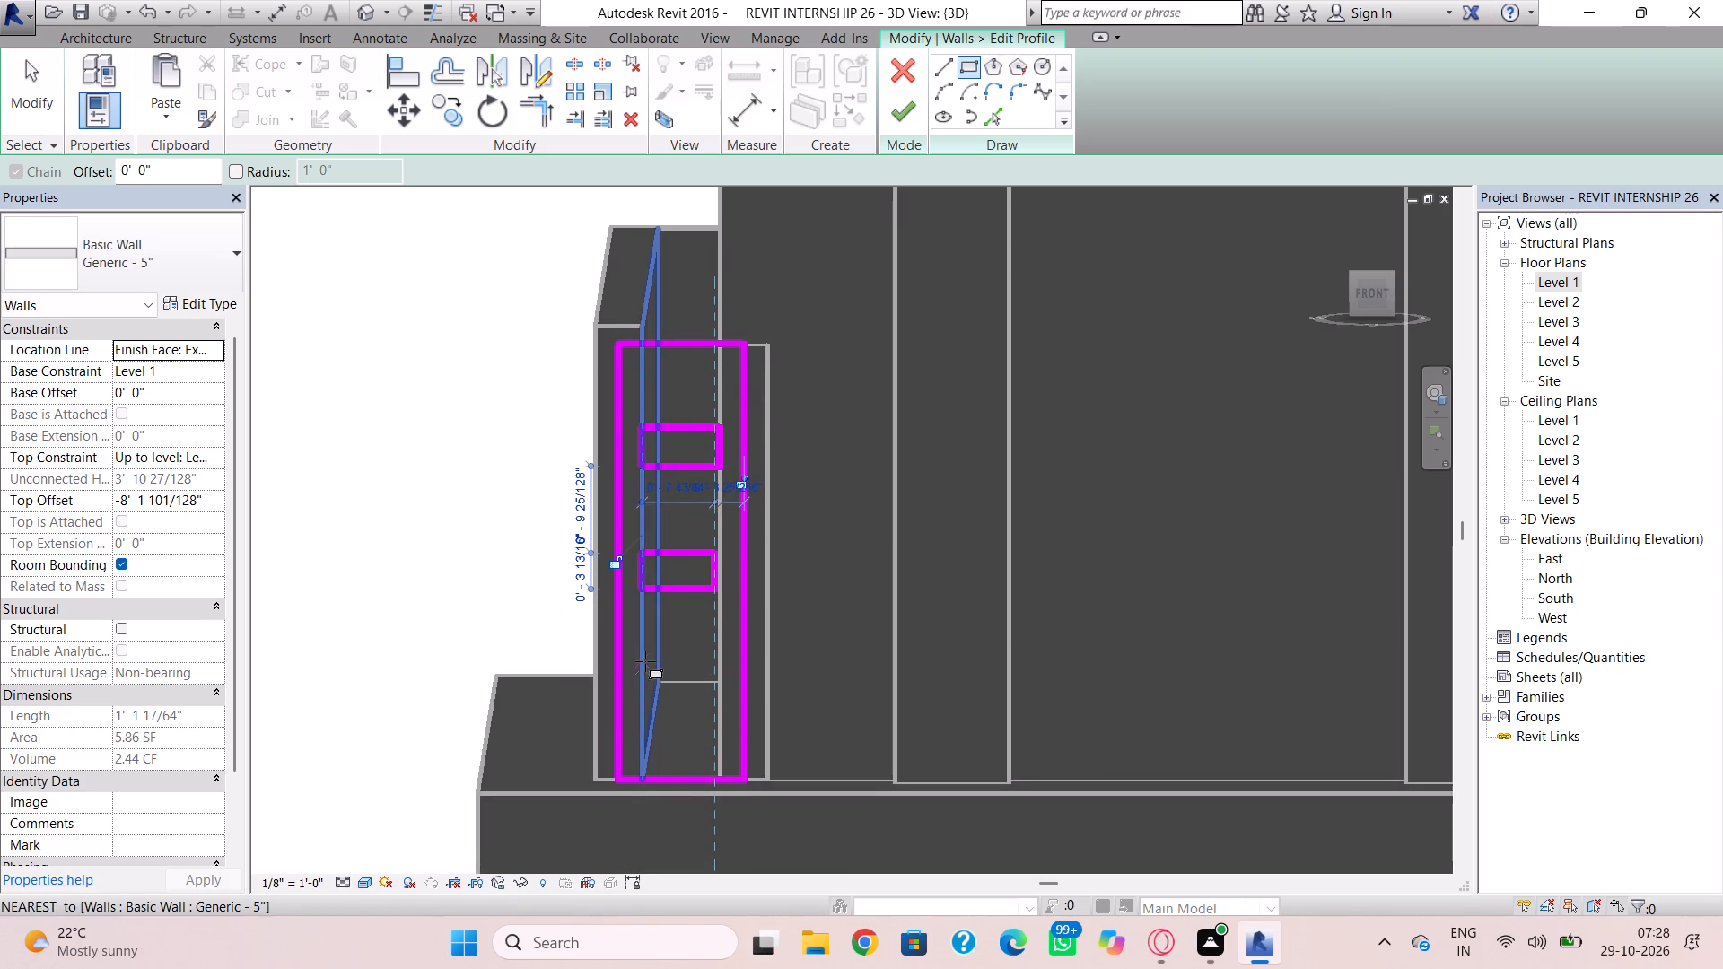
left_click(645, 660)
left_click(723, 705)
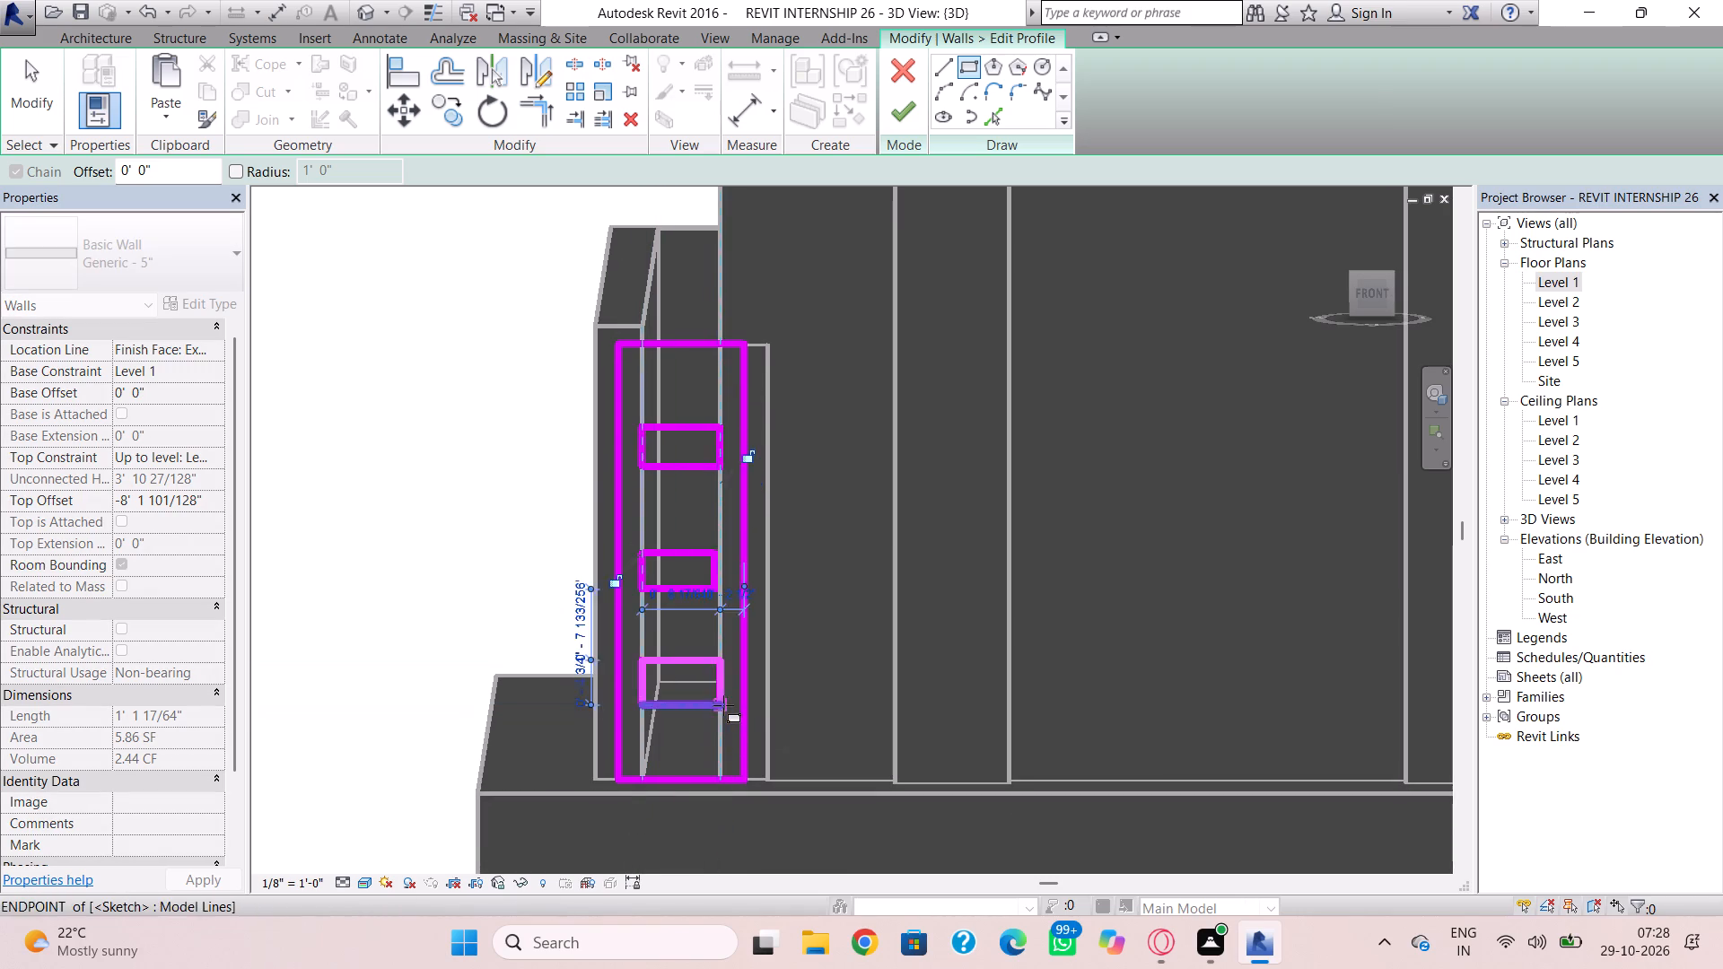
key("Escape")
key("Escape")
Enlarge the middle opening to about 8 3/16" wide and 4 5/16" high, and finish the corner wall's profile.
left_click(712, 566)
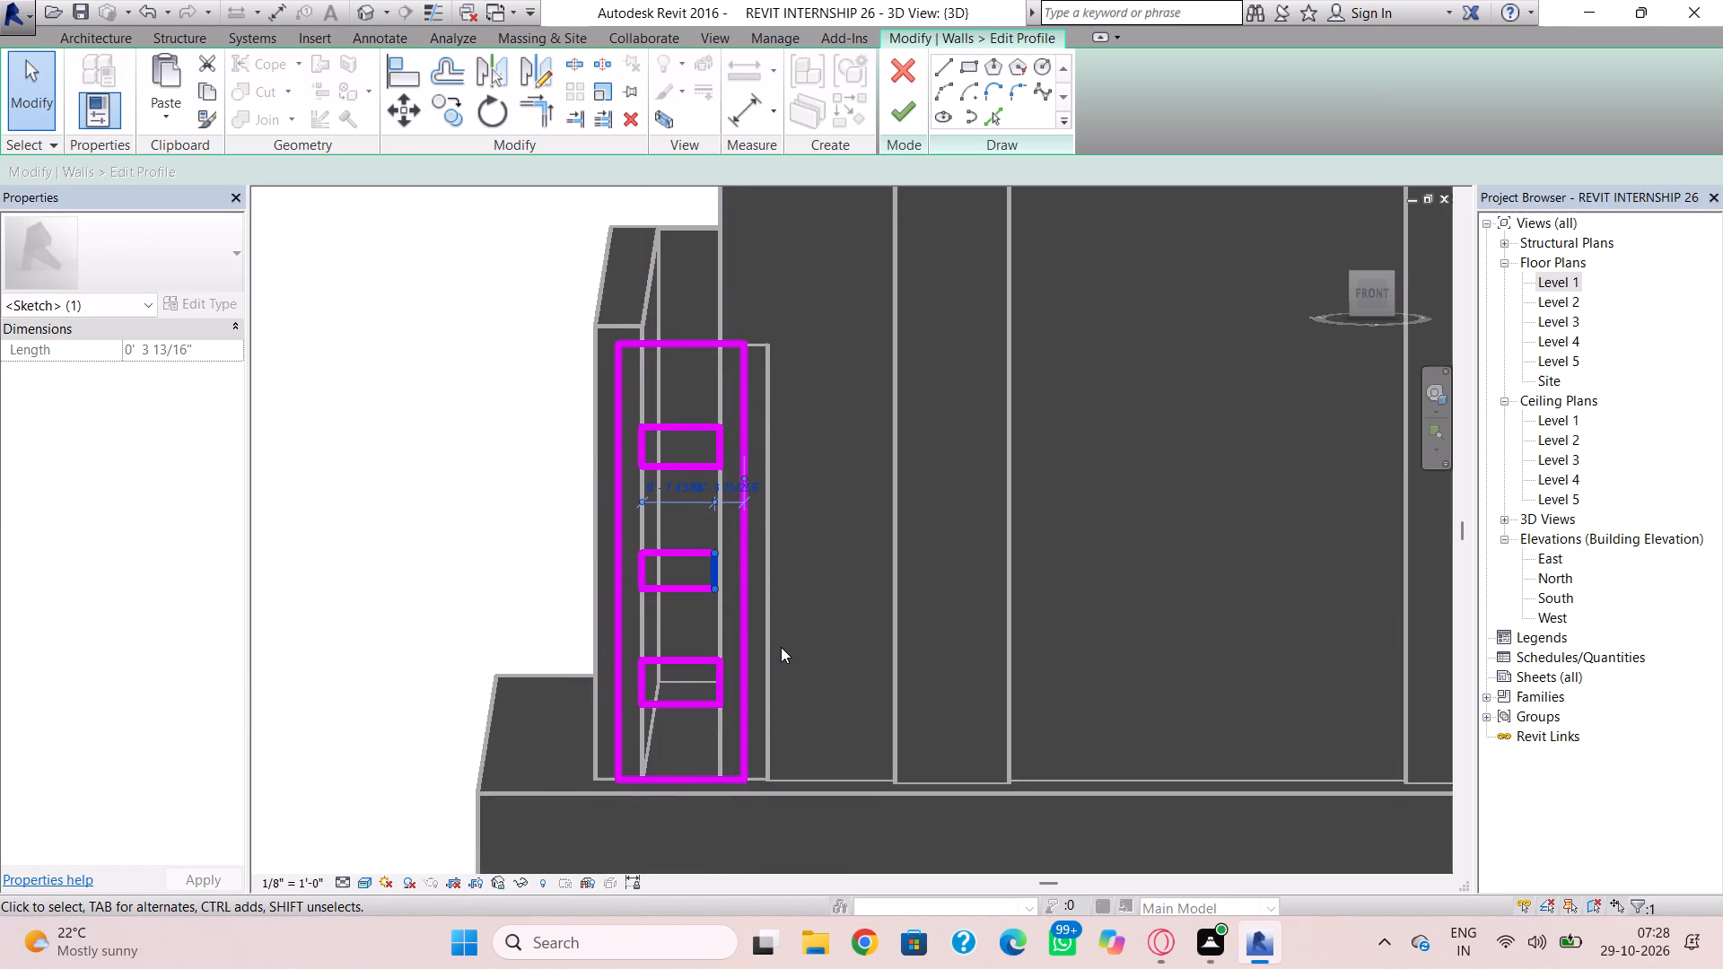
key("Right")
left_click(987, 643)
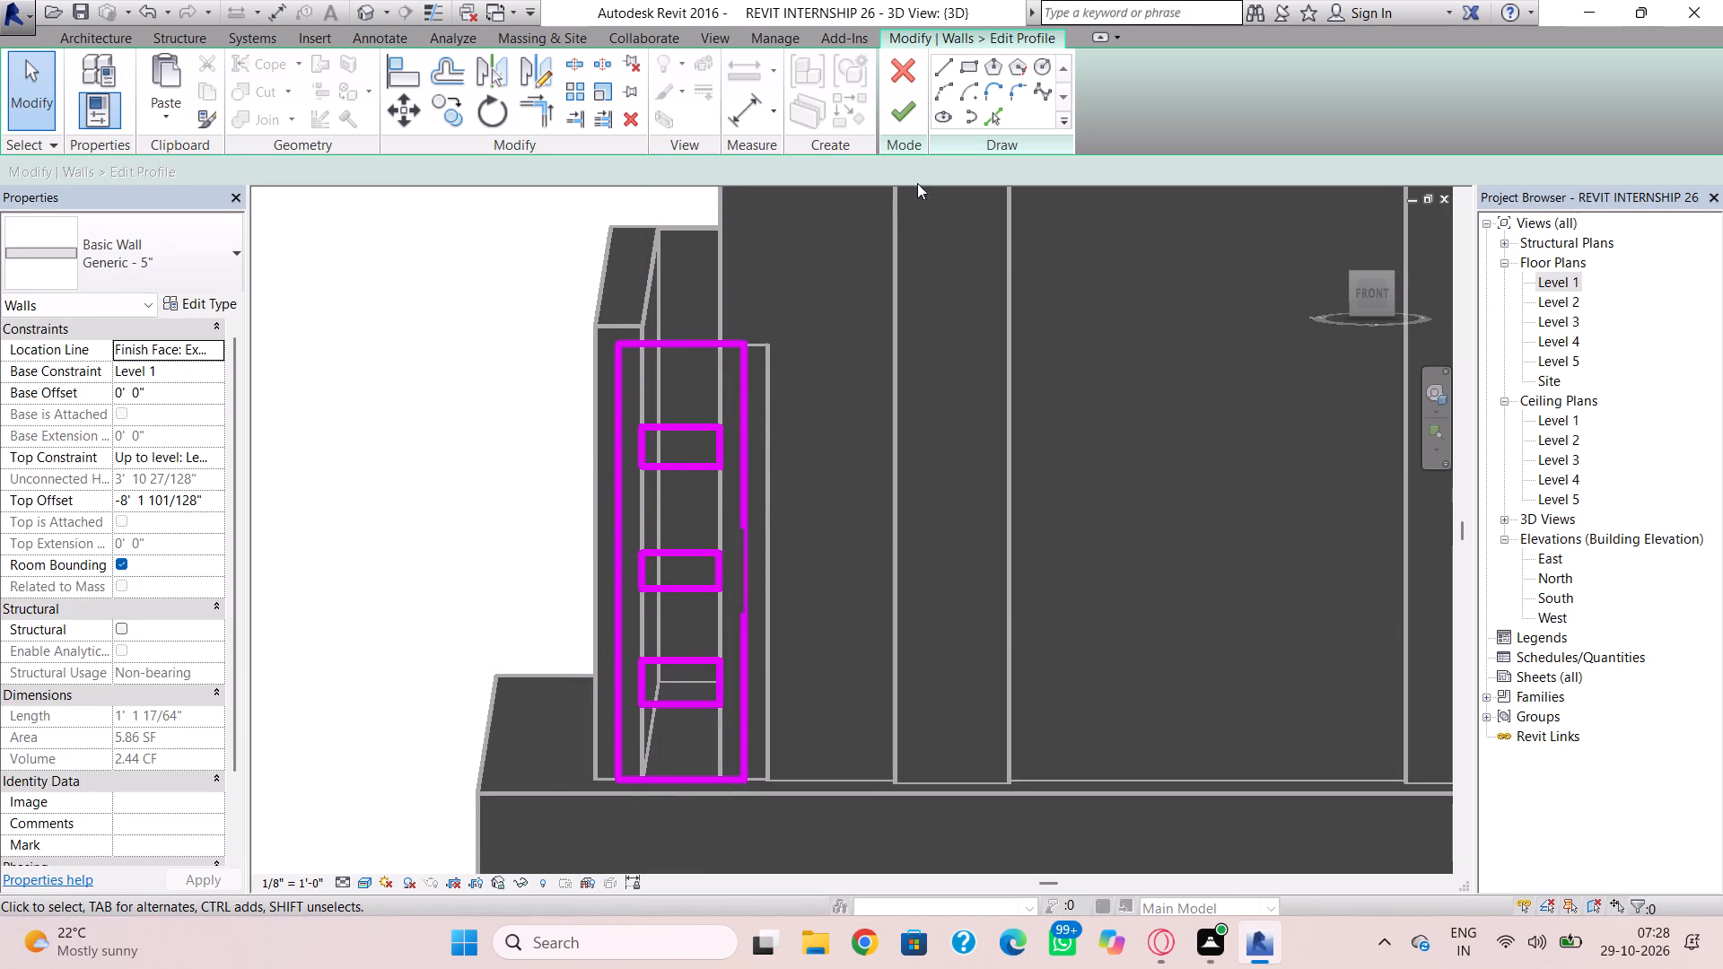
left_click(683, 550)
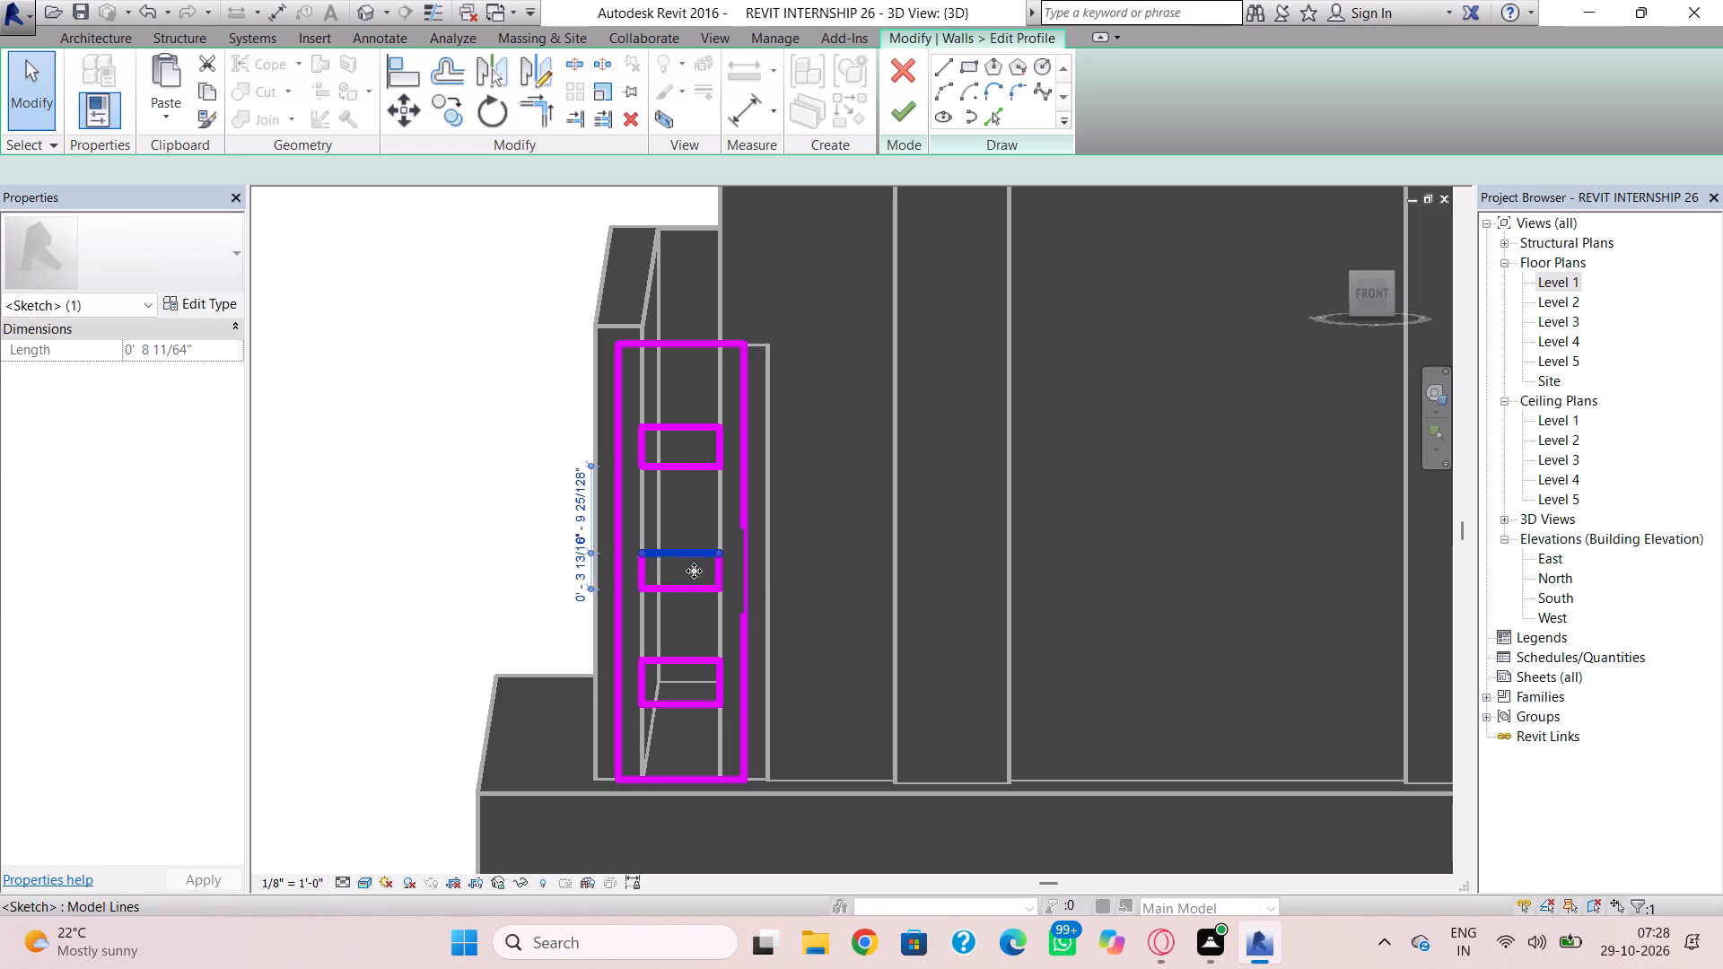
key("Up")
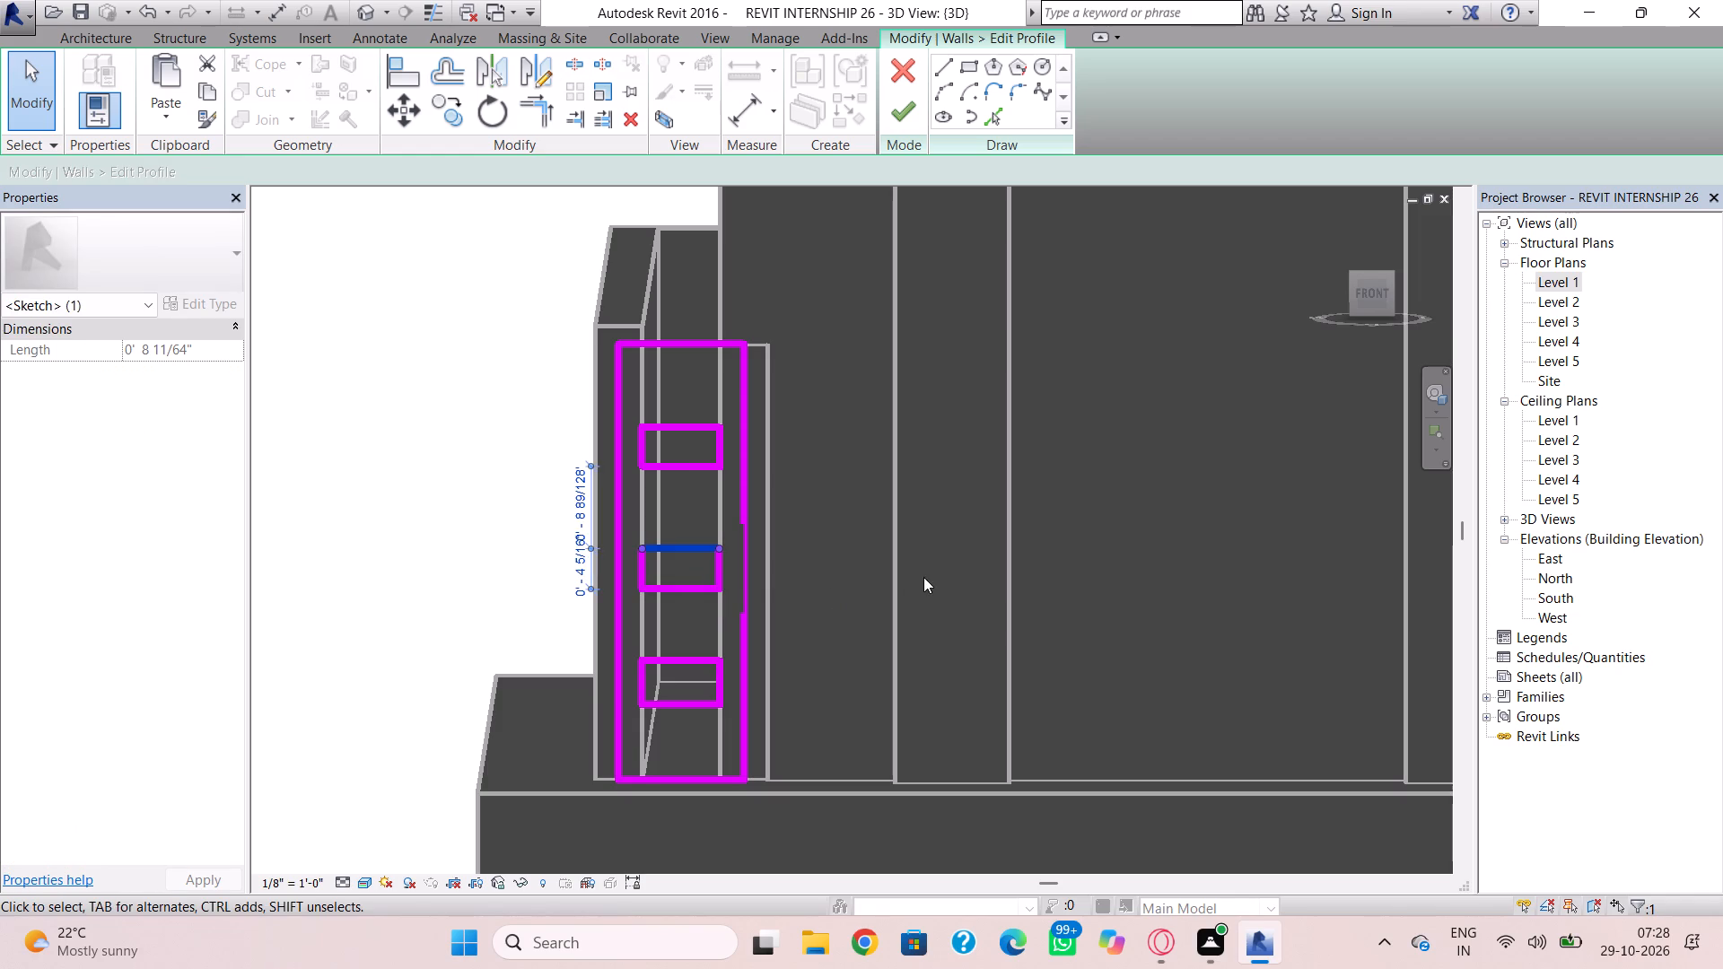
left_click(923, 577)
left_click(896, 108)
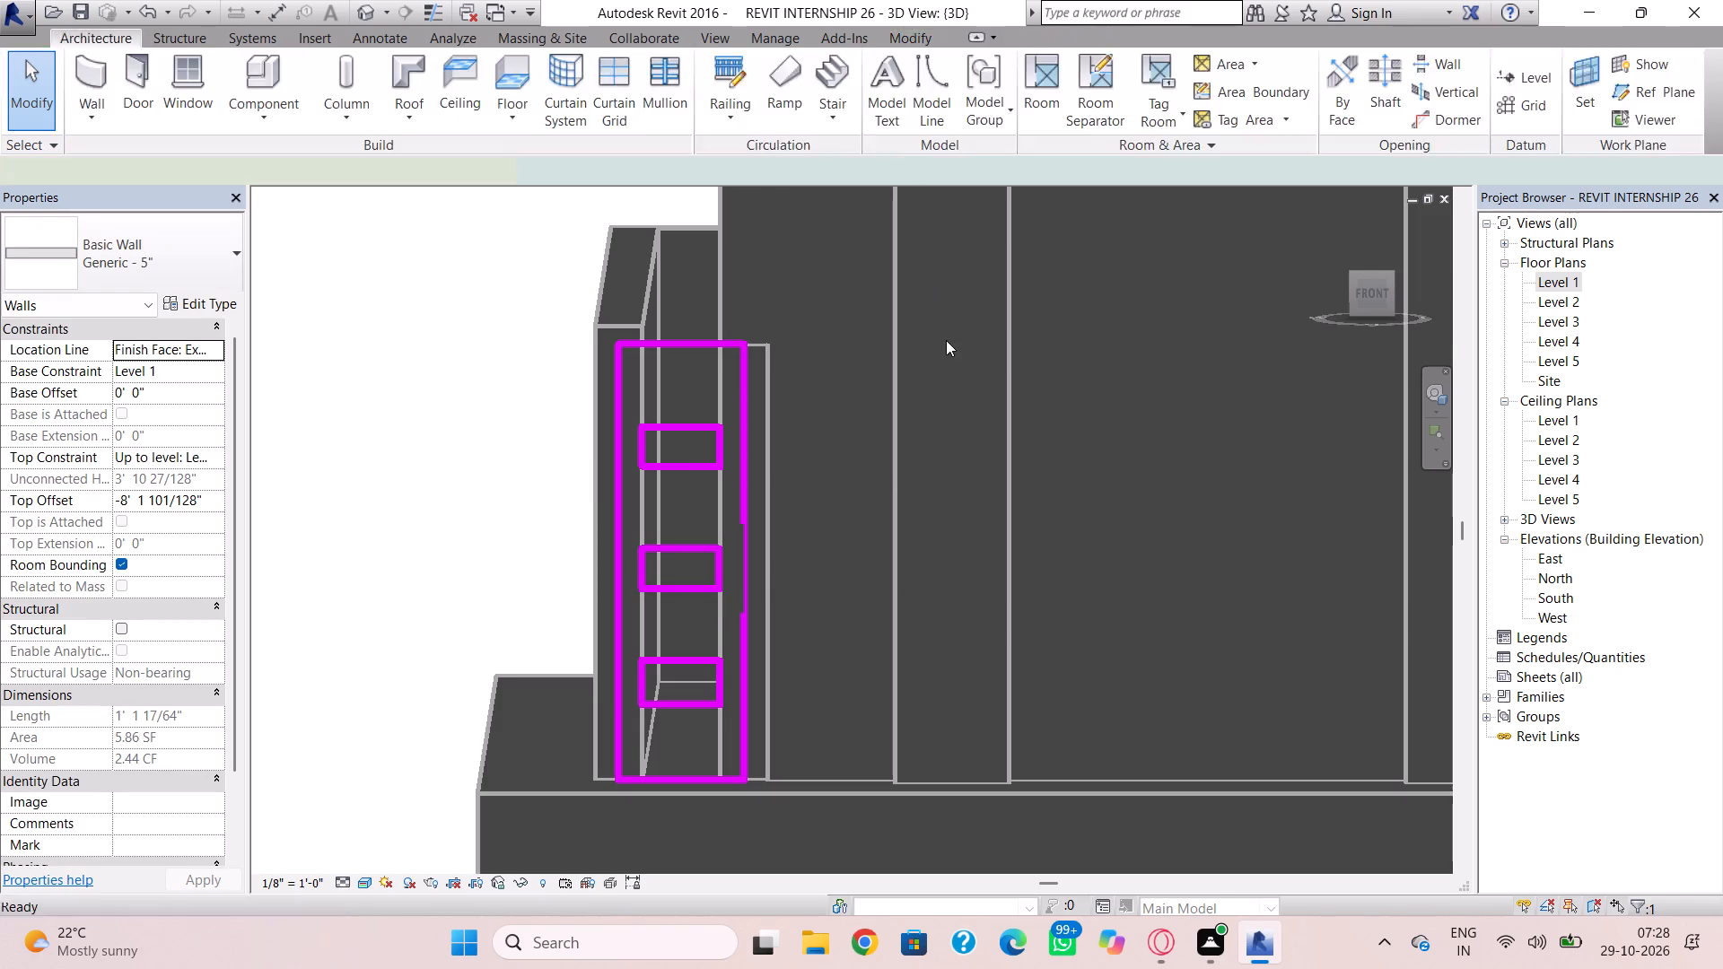
key("Escape")
Raise the short corner wall's top flush with the west perimeter wall's top, a -8' 0 113/128" top offset.
scroll(730, 613, "down", 1)
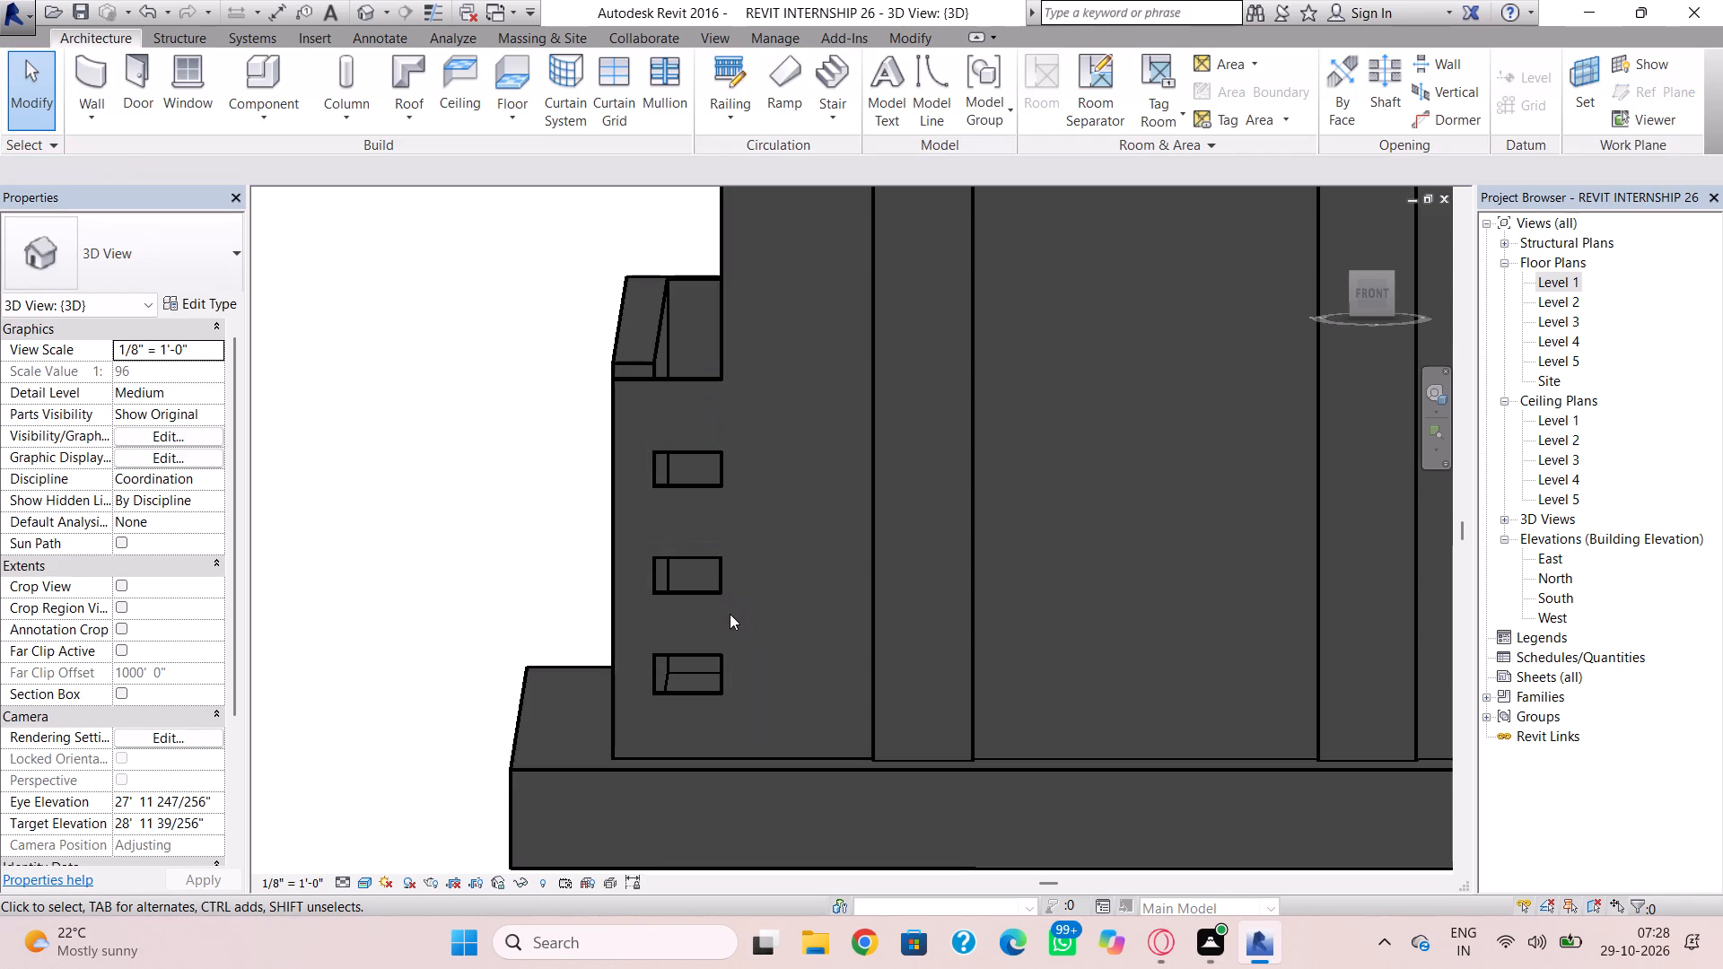
right_click_drag(717, 625, 792, 686, "shift")
scroll(792, 686, "down", 3)
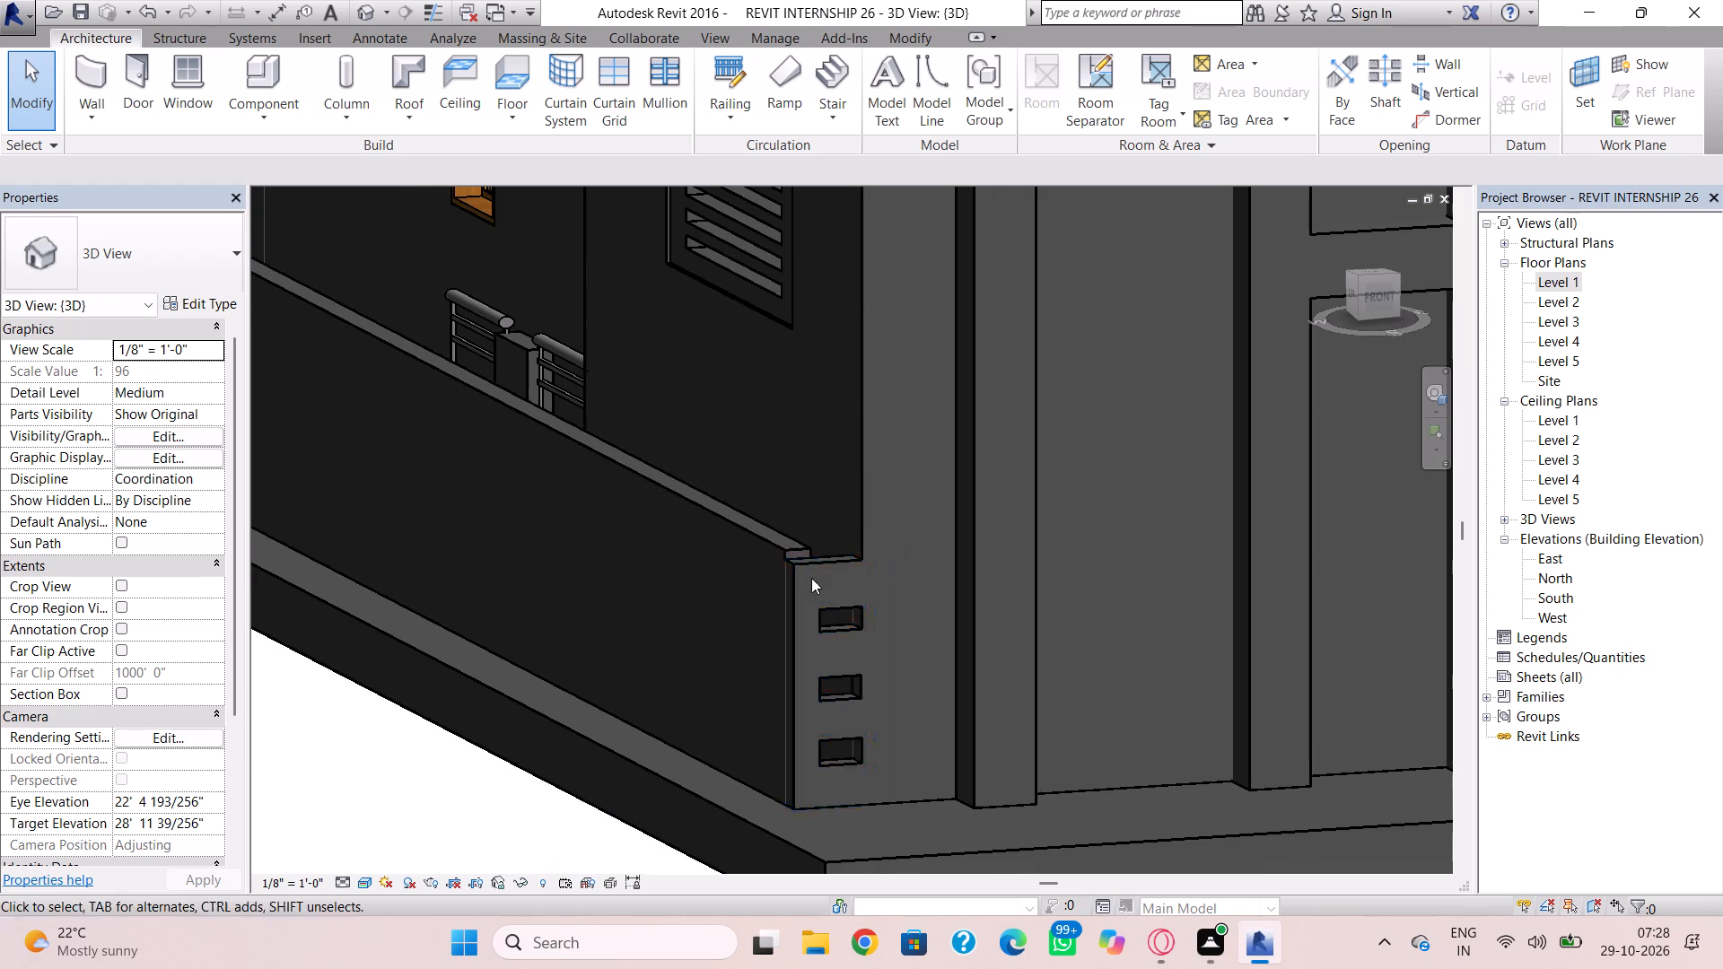
left_click(812, 567)
scroll(814, 566, "up", 2)
left_click(842, 551)
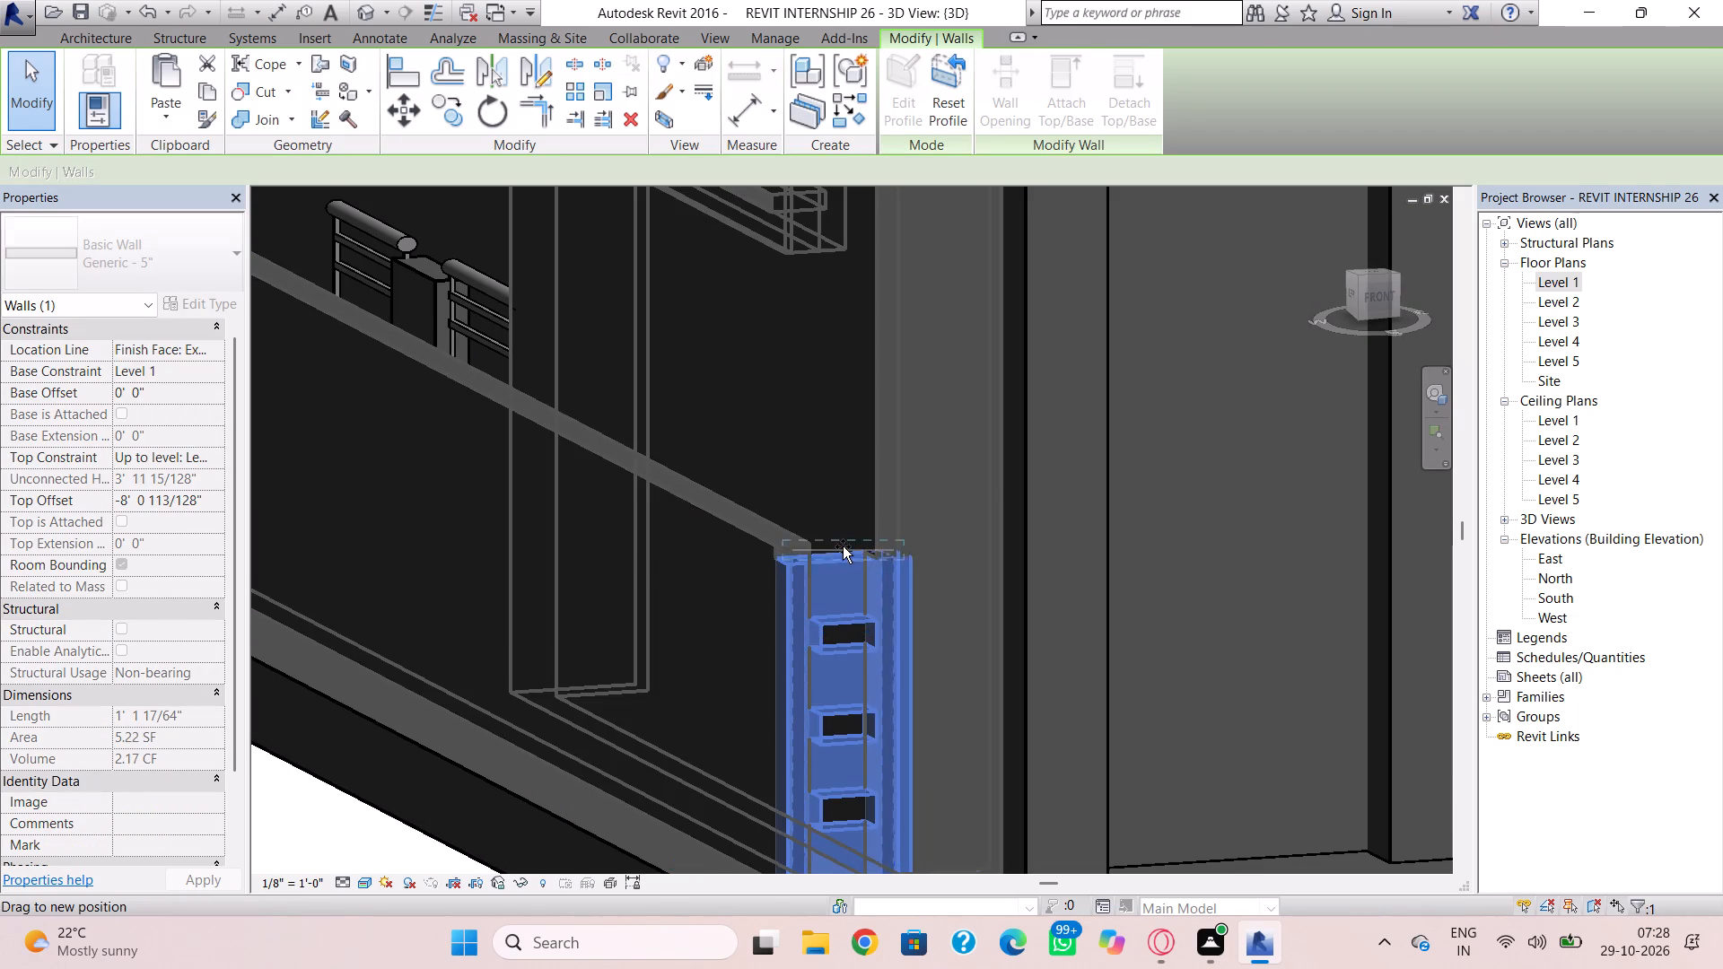
left_click(931, 549)
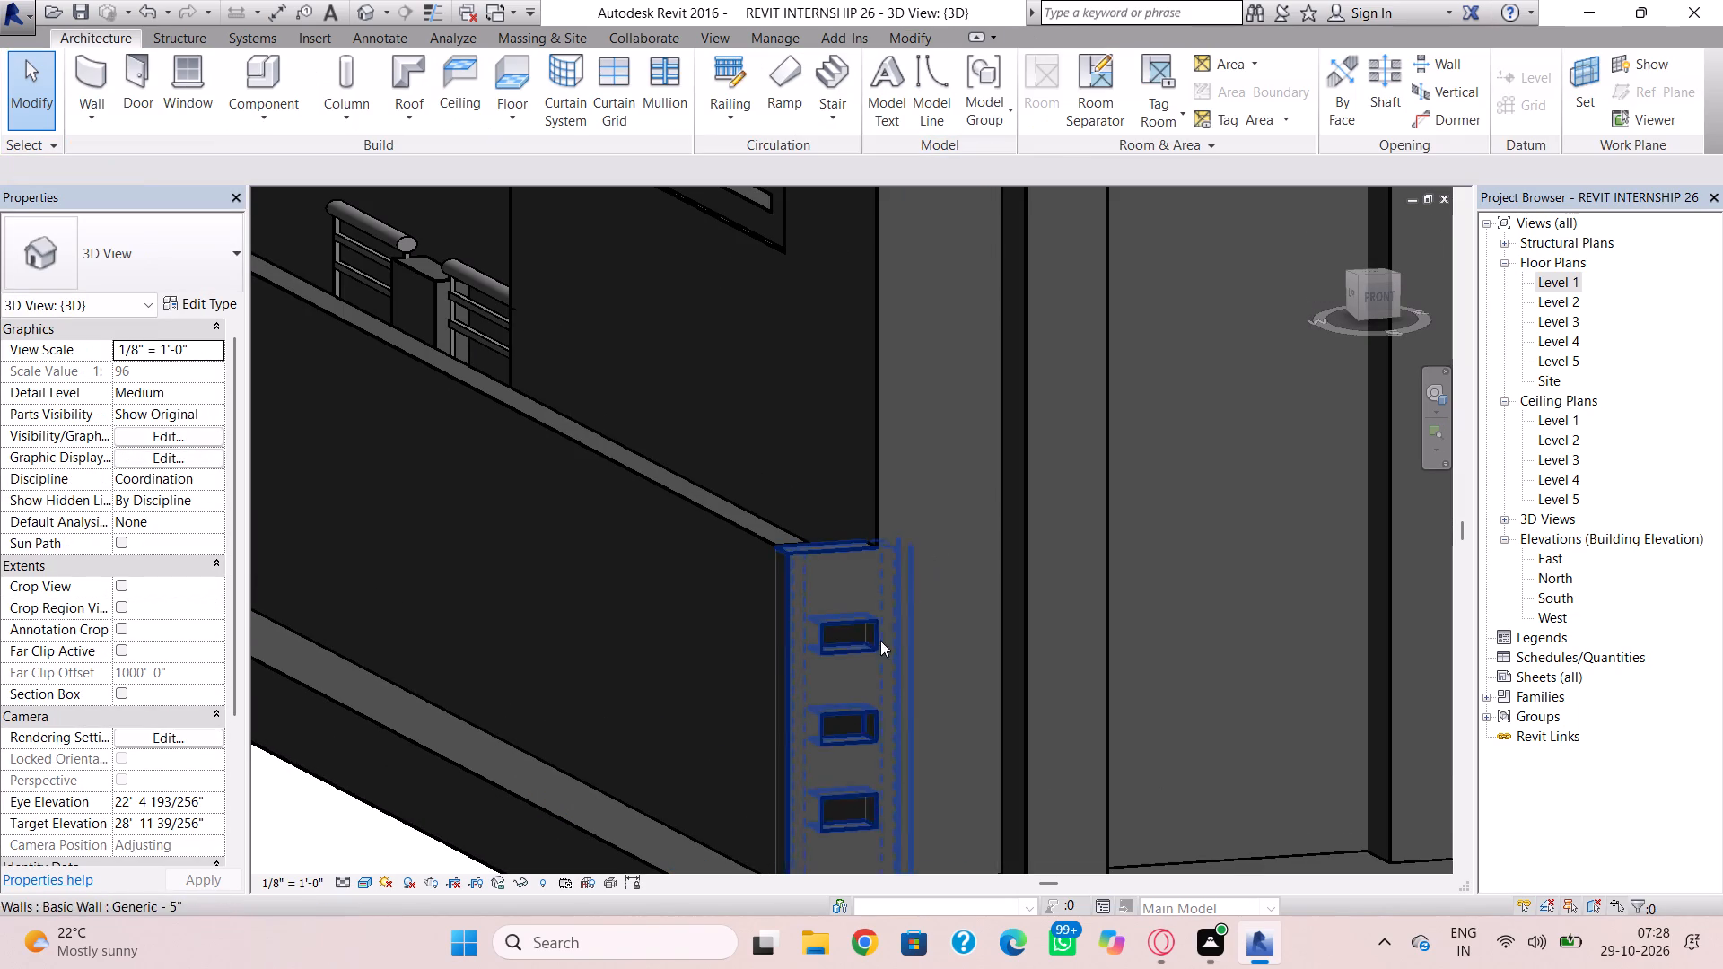
Examine the short corner wall with its openings, the west perimeter wall and the whole building from the front in 3D.
scroll(831, 549, "up", 2)
scroll(991, 639, "down", 5)
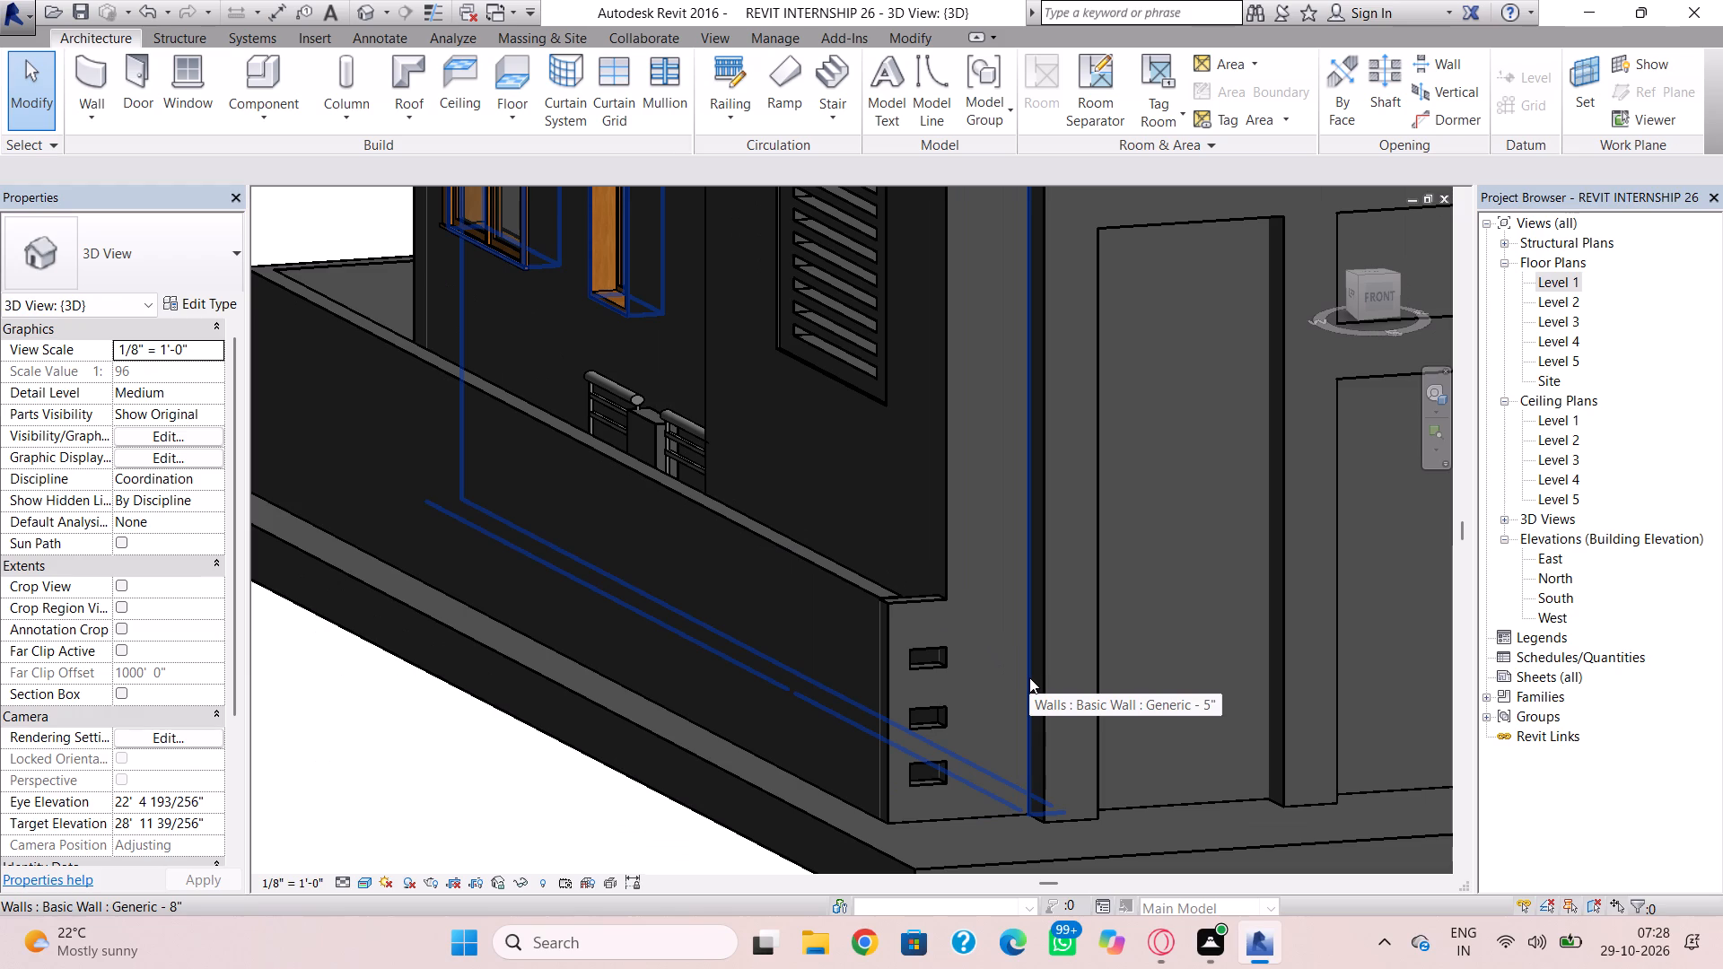
scroll(1061, 685, "down", 4)
scroll(1639, 733, "down", 4)
scroll(1246, 690, "down", 2)
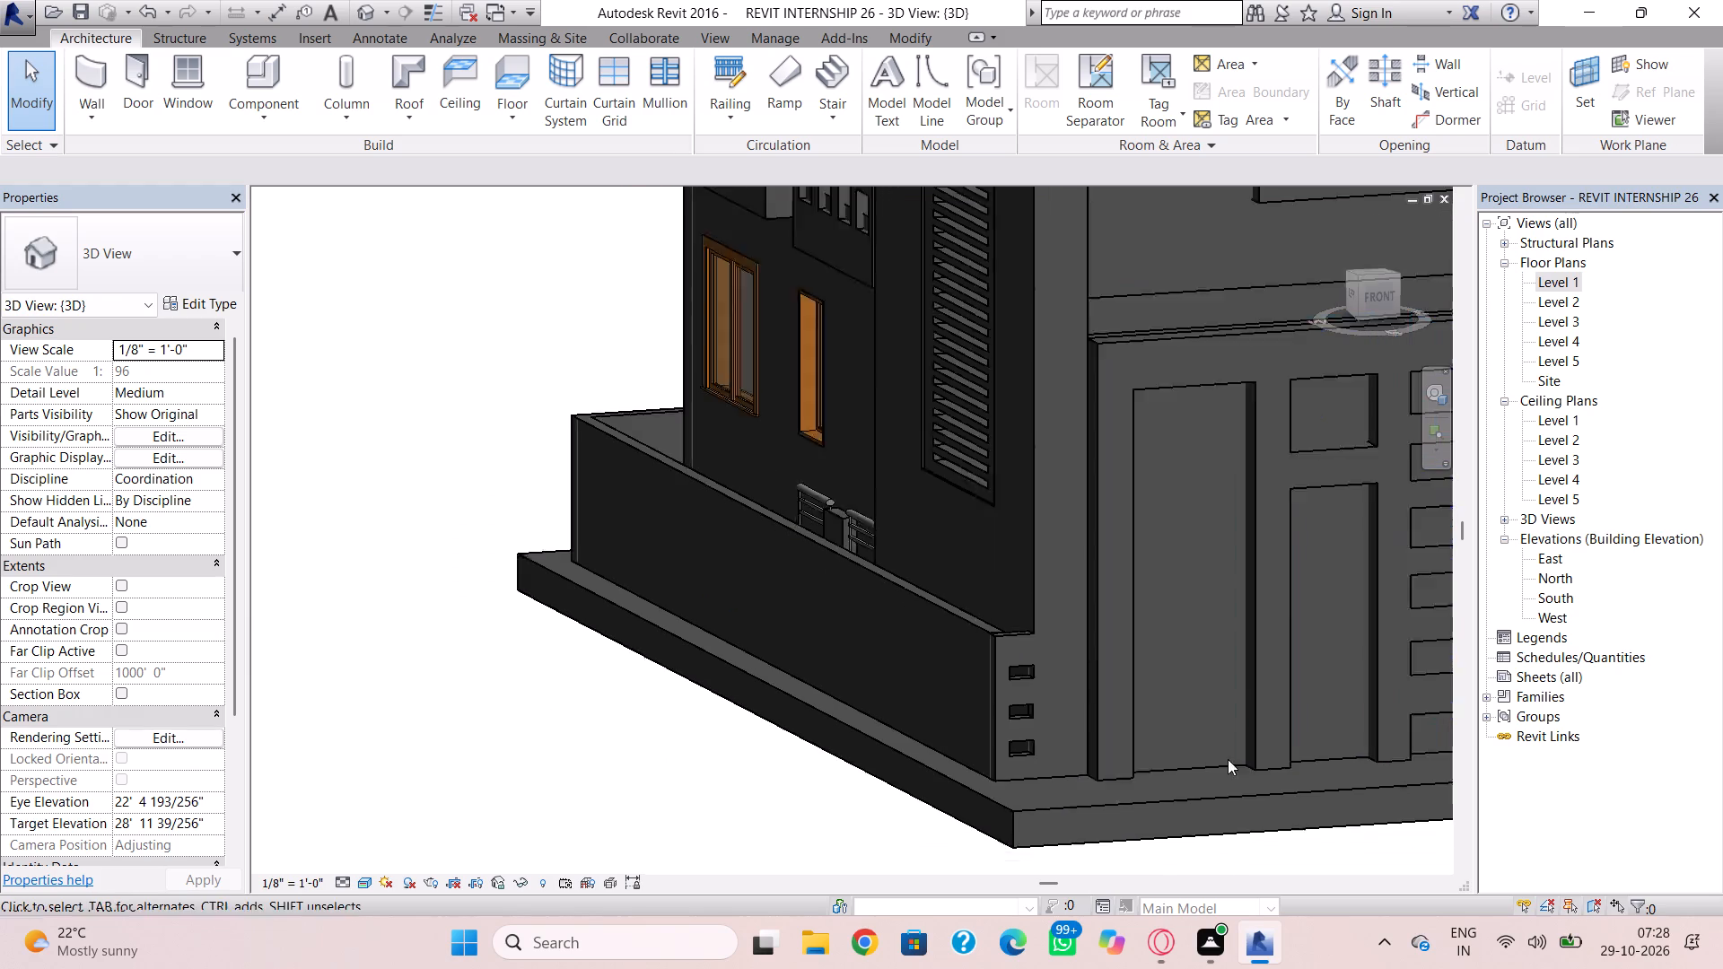
scroll(1228, 759, "down", 6)
middle_click_drag(1222, 763, 661, 834)
scroll(800, 746, "down", 2)
middle_click_drag(800, 746, 832, 737)
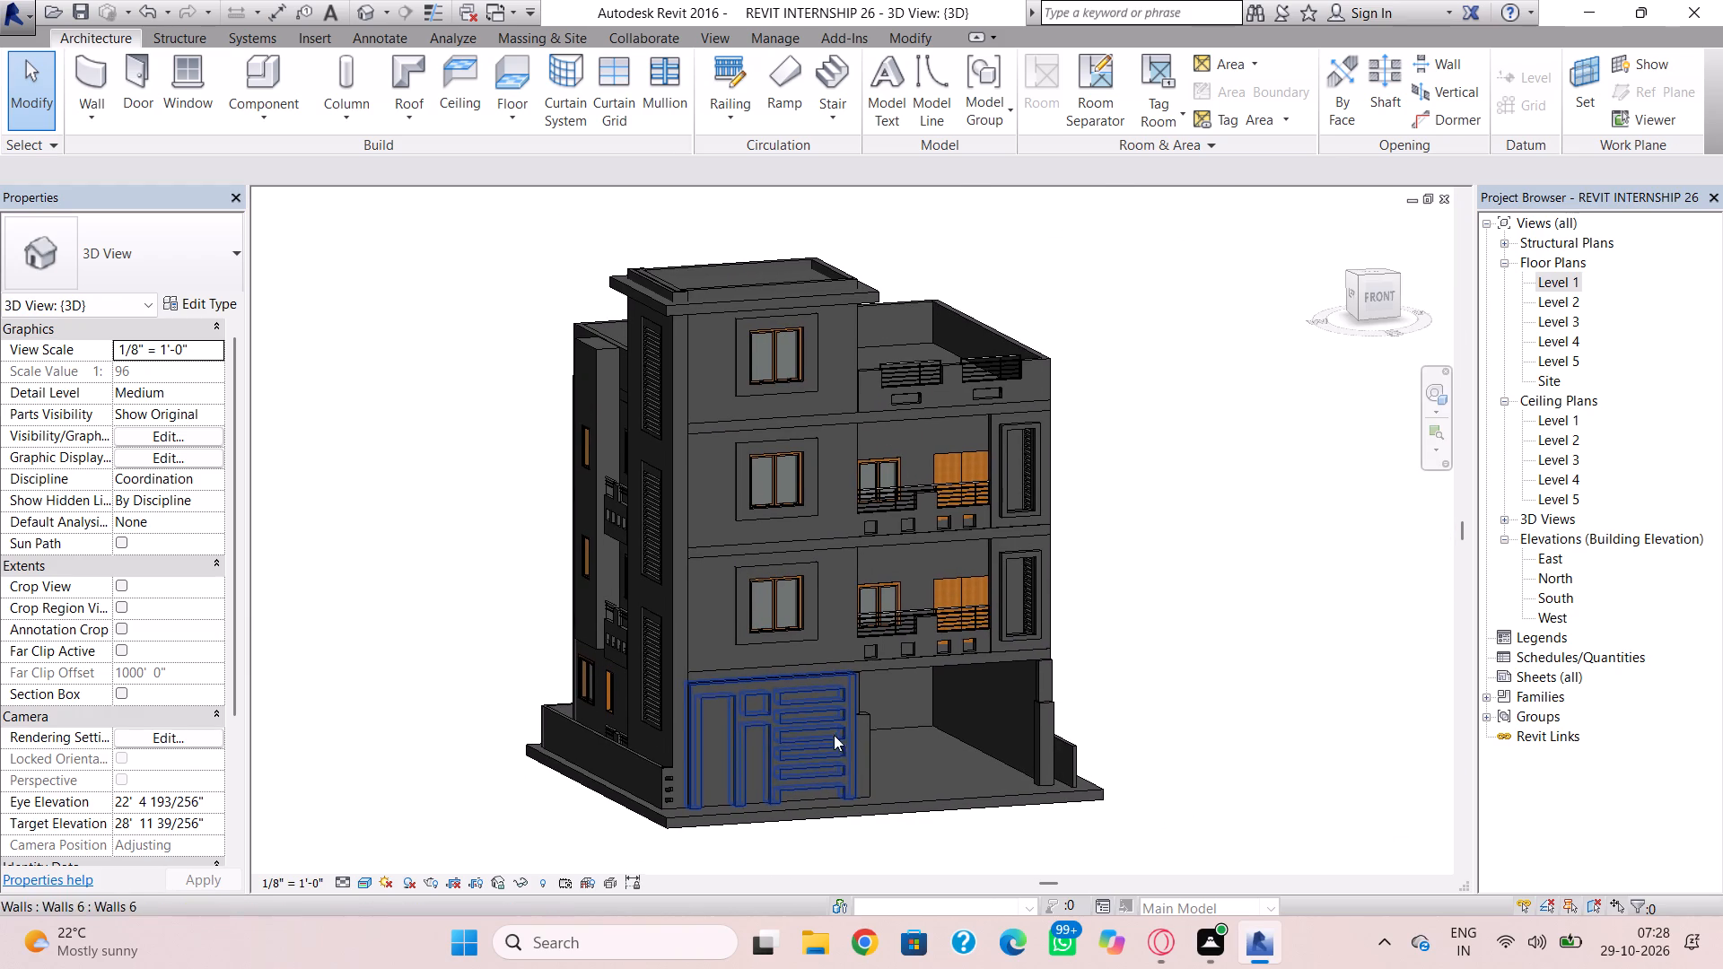
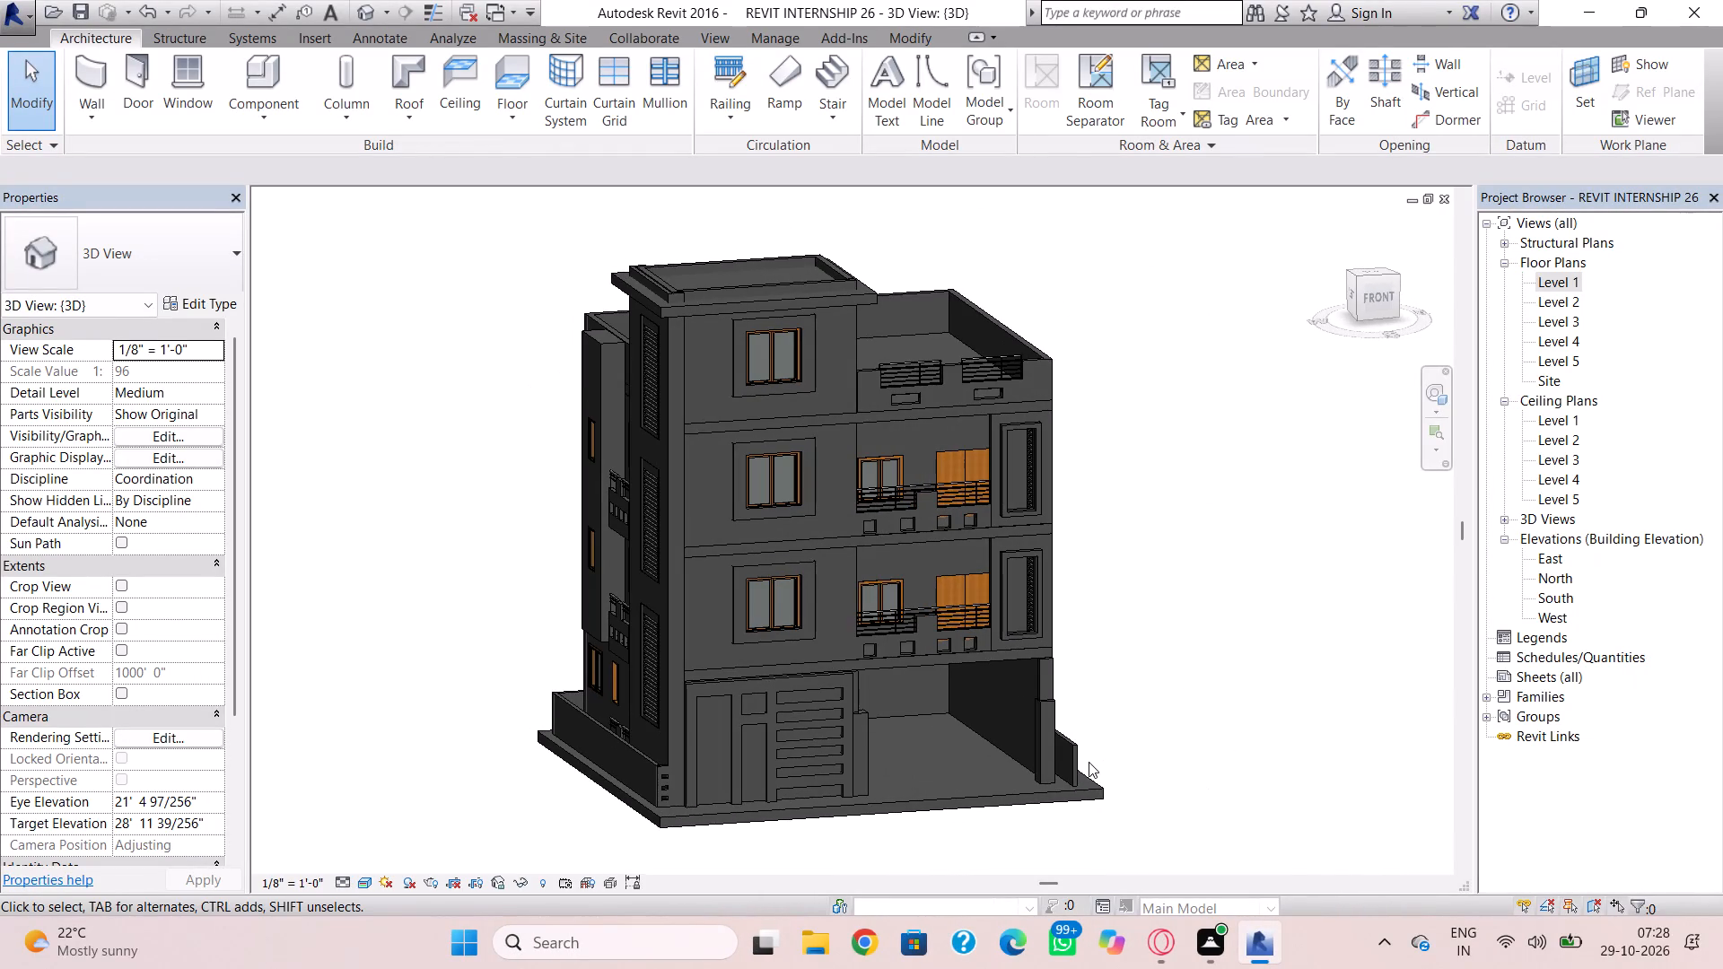
Save the project.
key("ctrl+s")
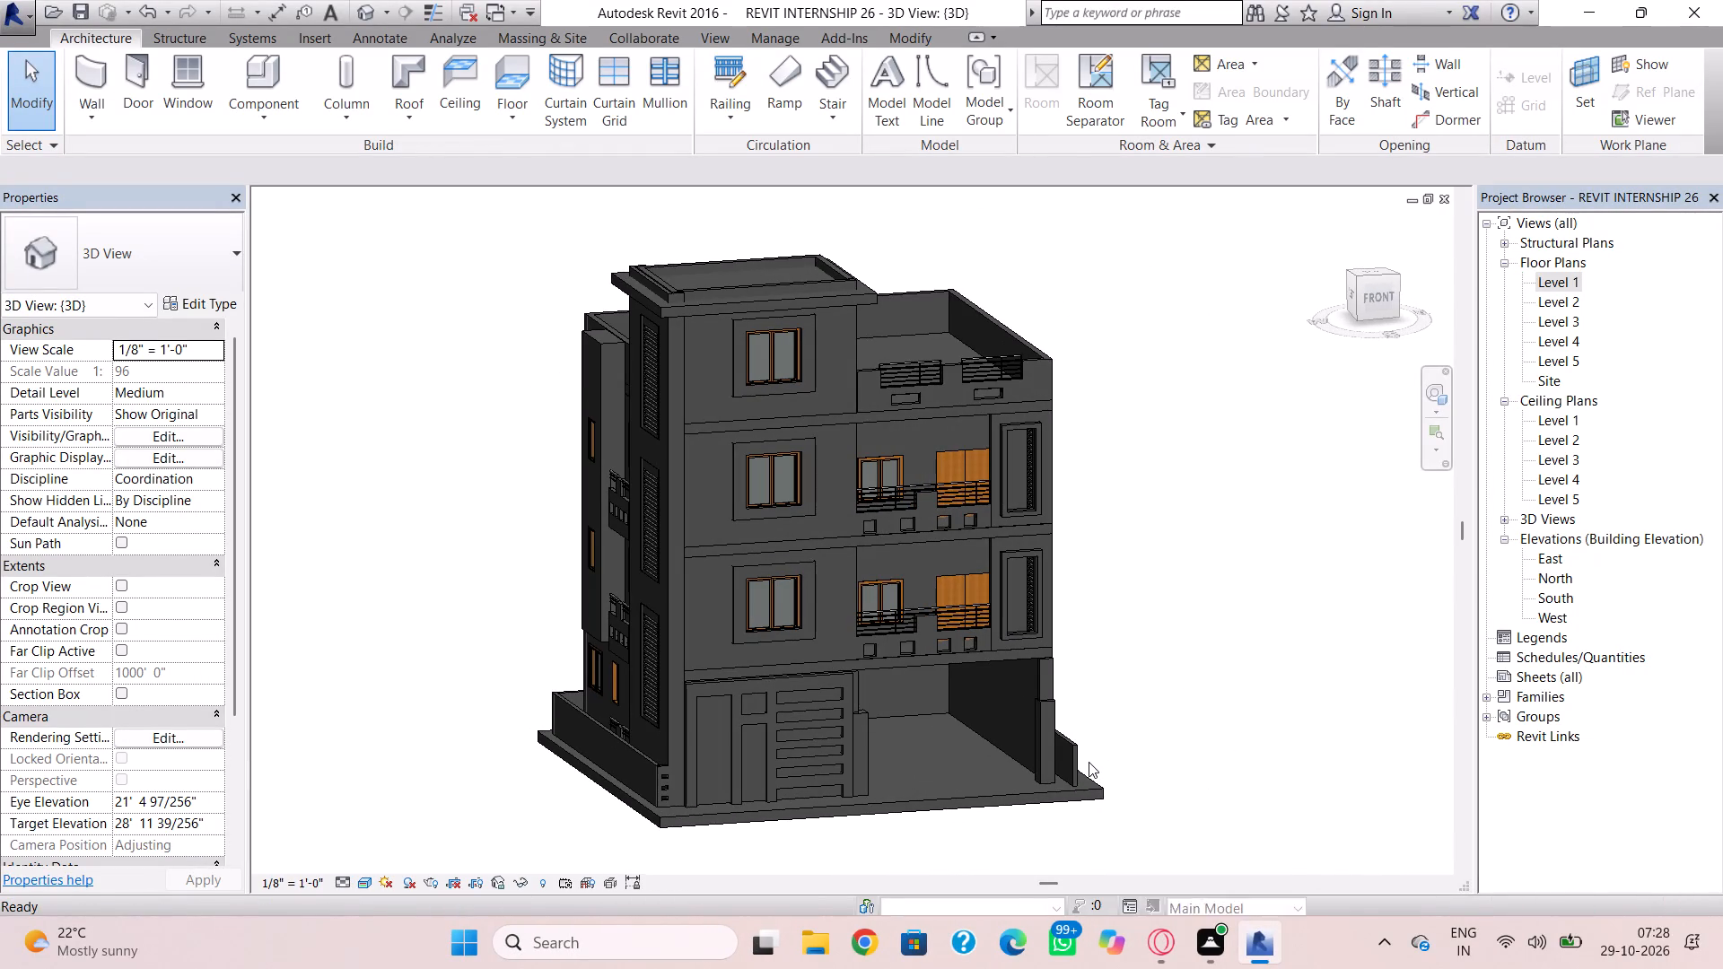
Print the 3D view with Microsoft Print to PDF, saving it in the Desktop folder as REVIT INTERNSHIP 26.
key("ctrl+p")
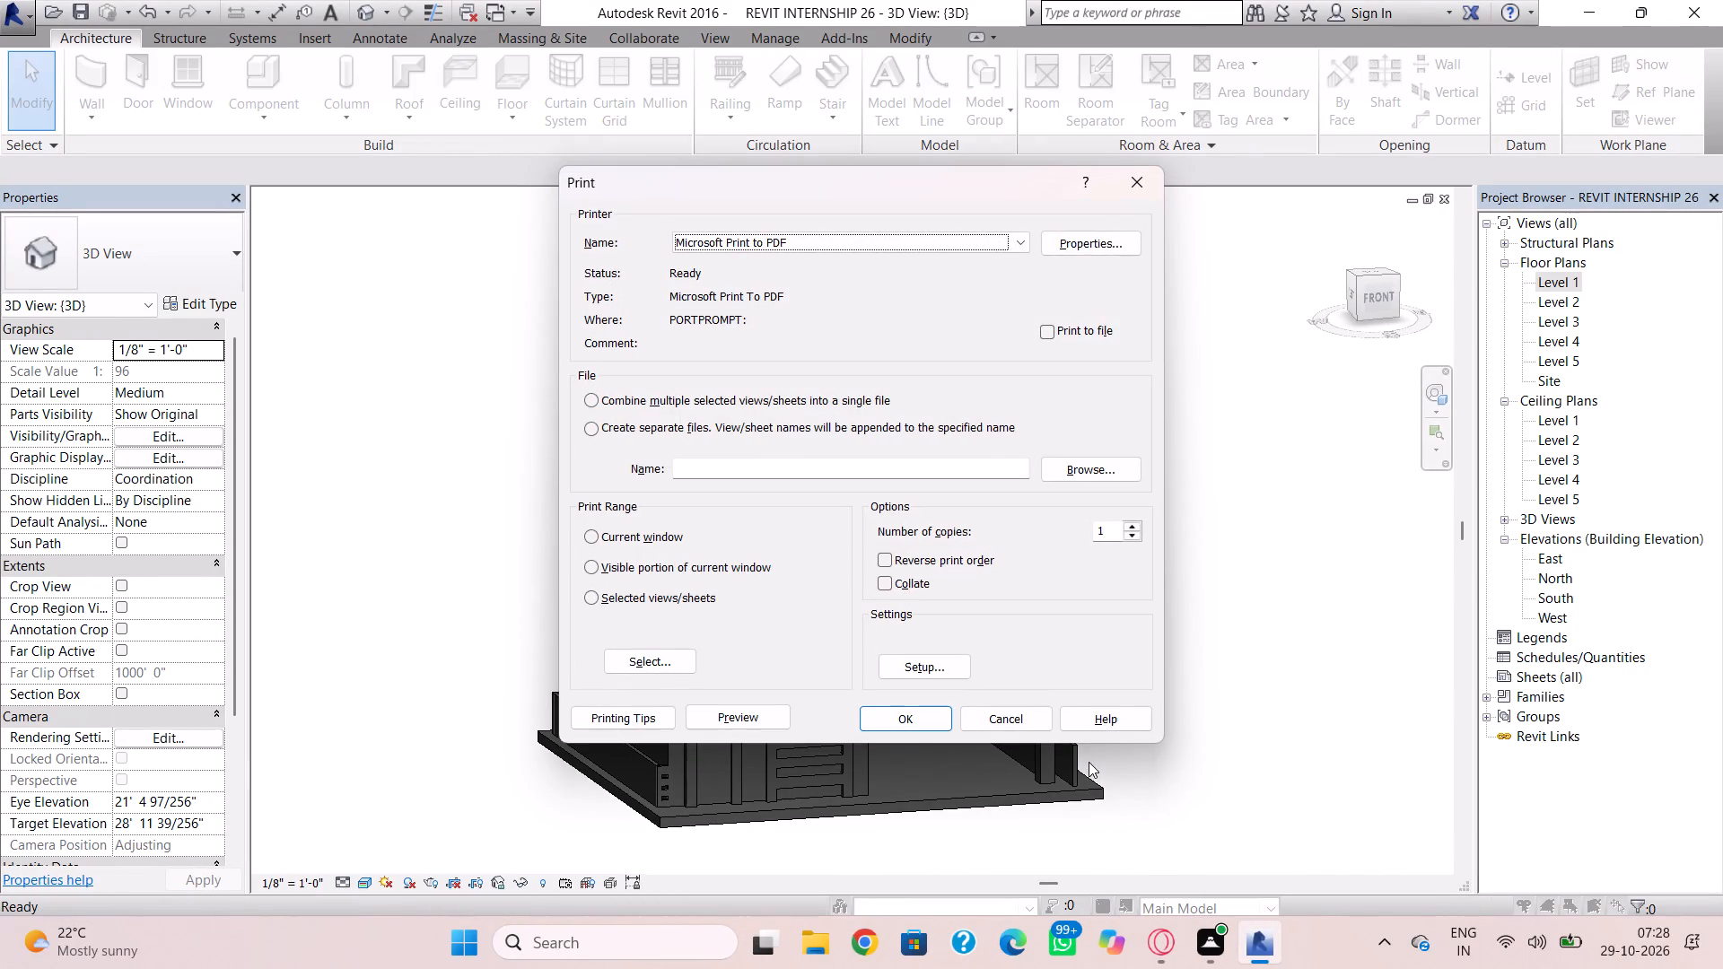
left_click(886, 725)
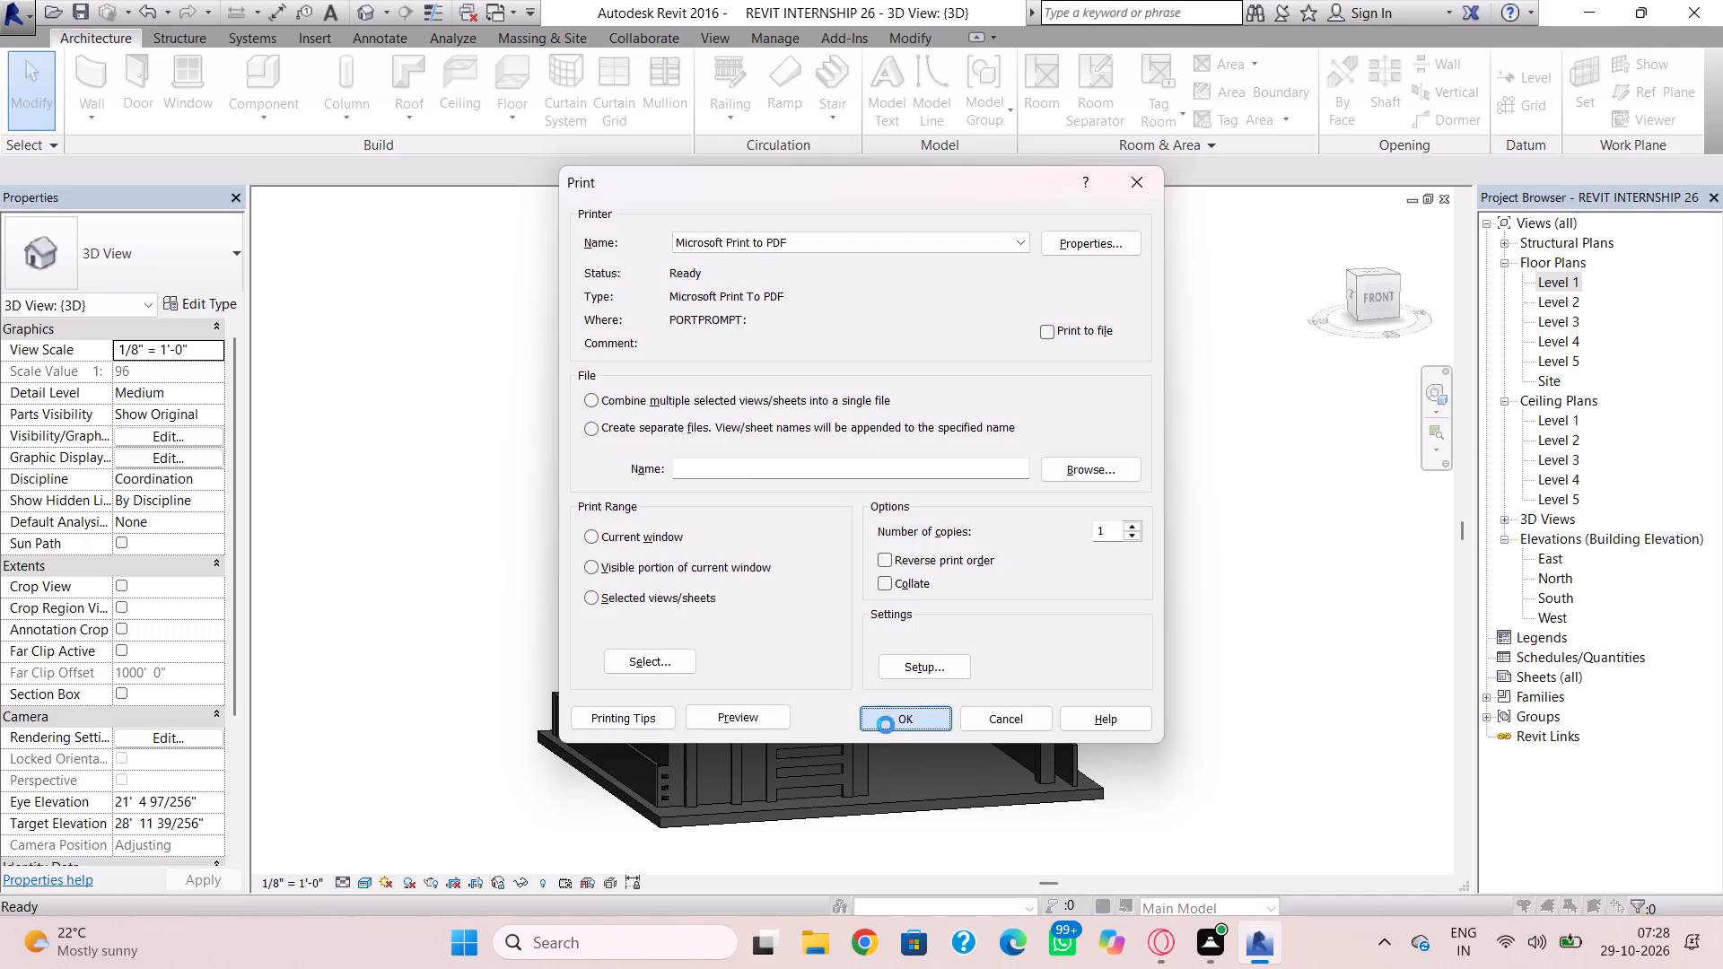
left_click(983, 511)
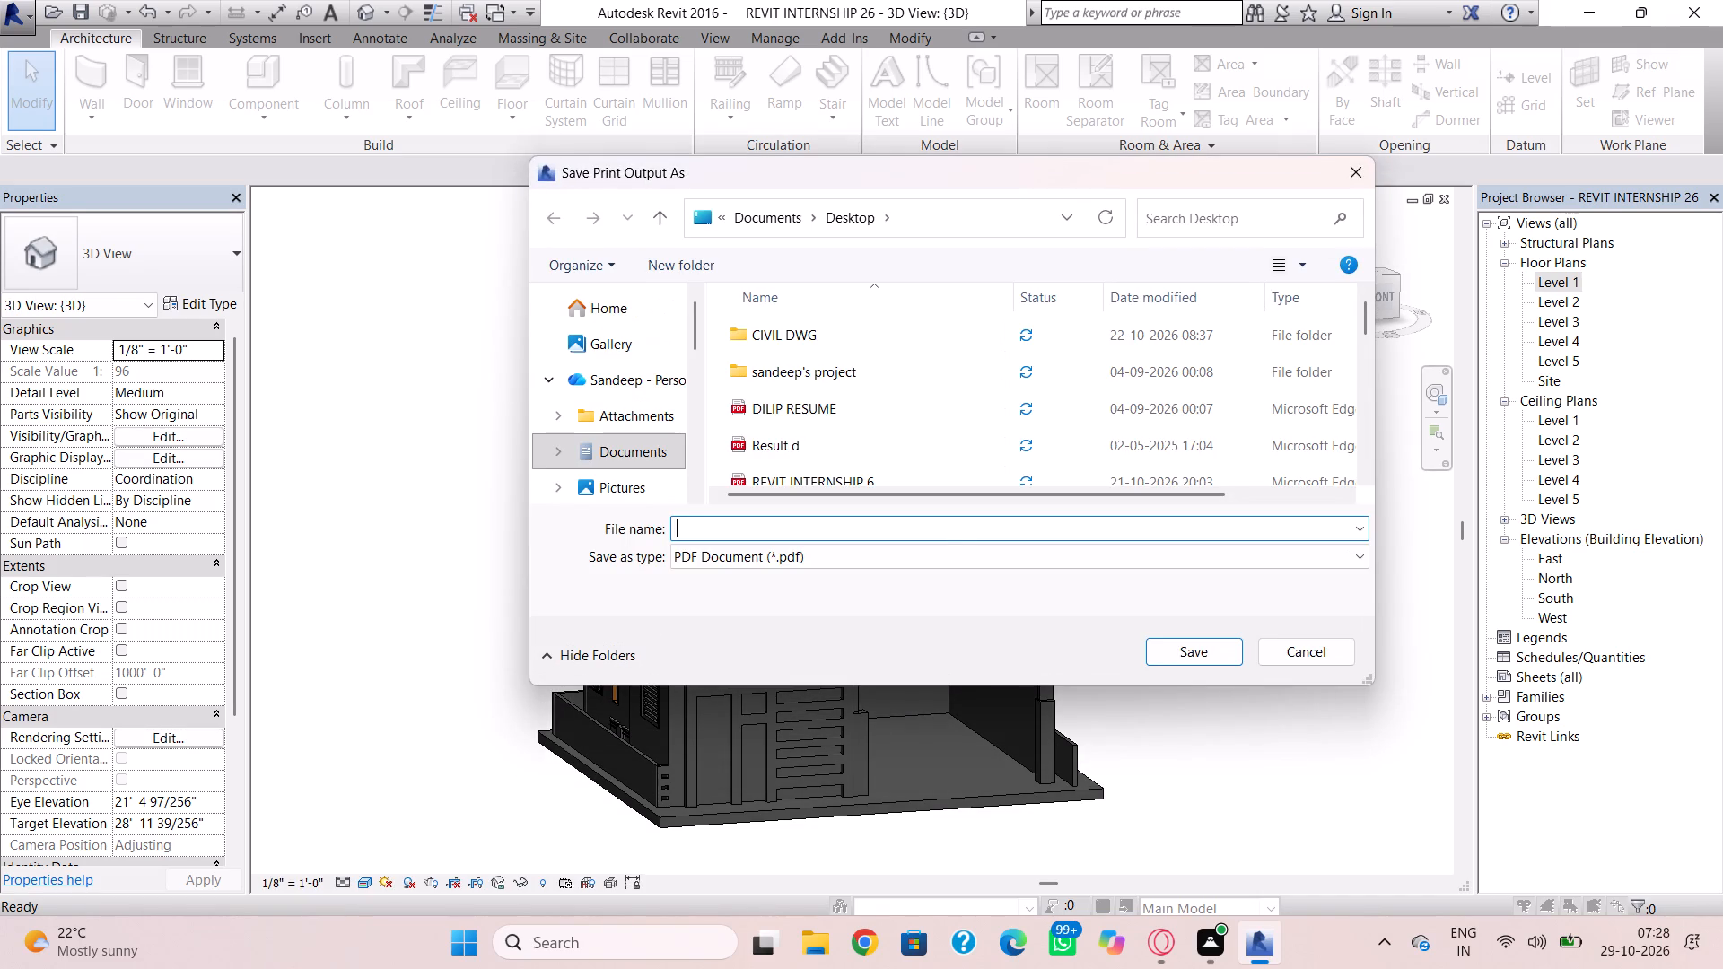
type("REVIT IN")
type("TERNSHIP 2")
key("6")
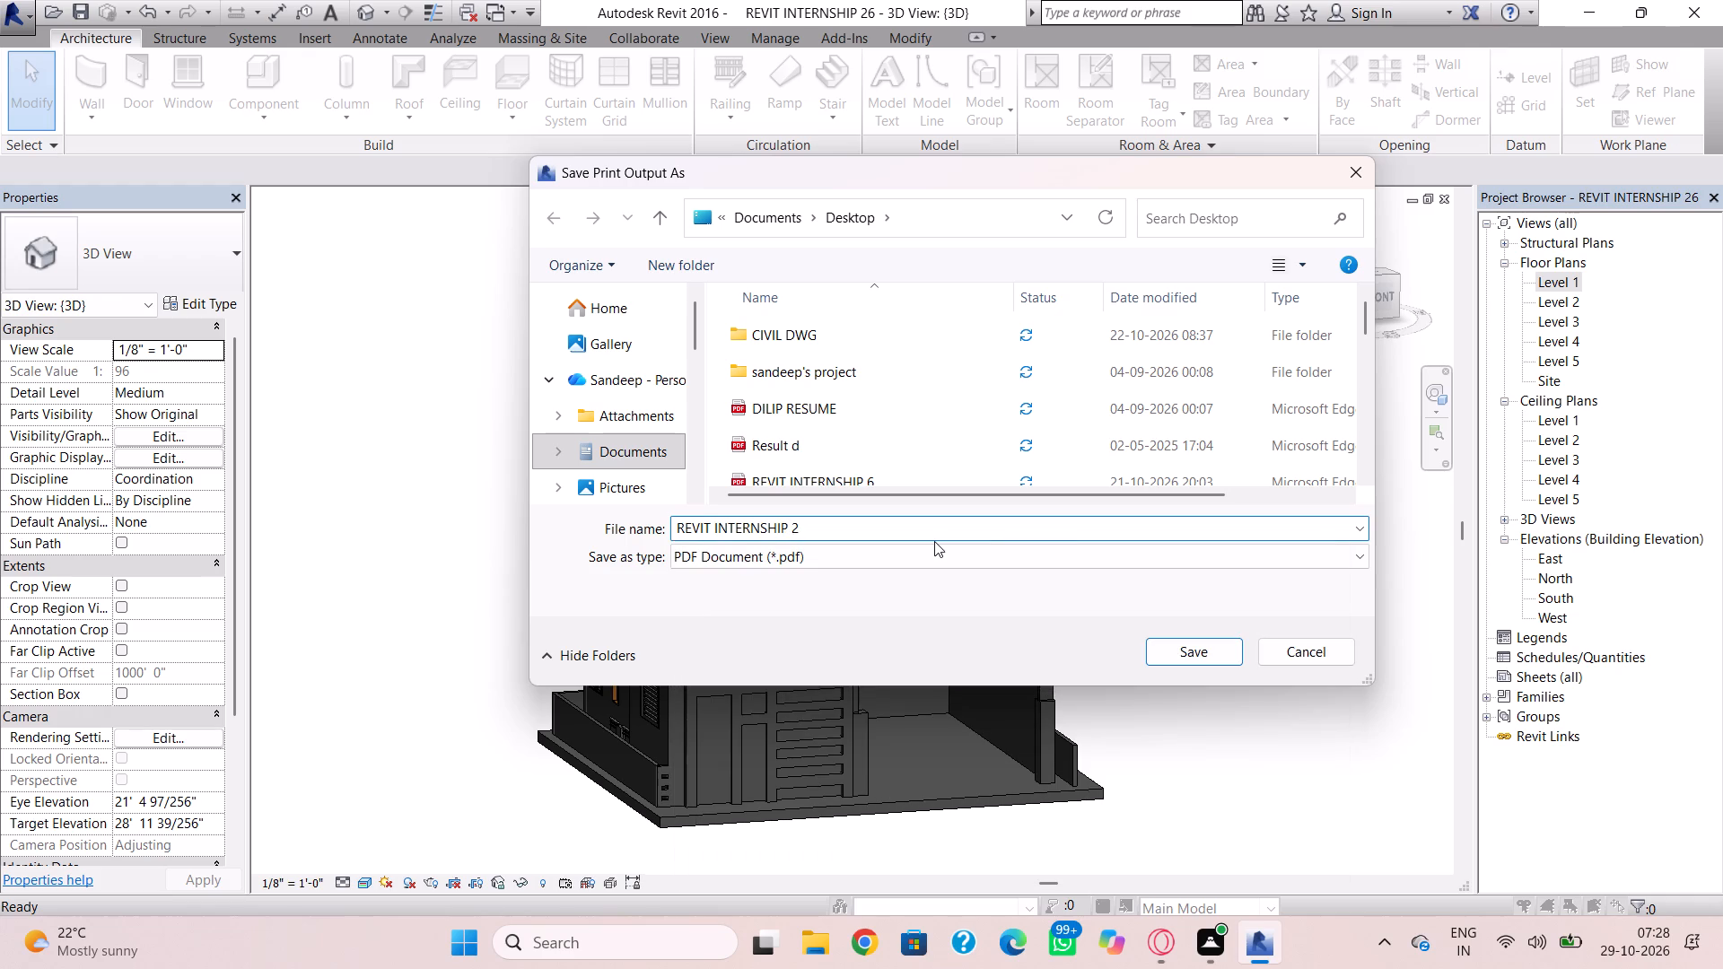
left_click(1220, 655)
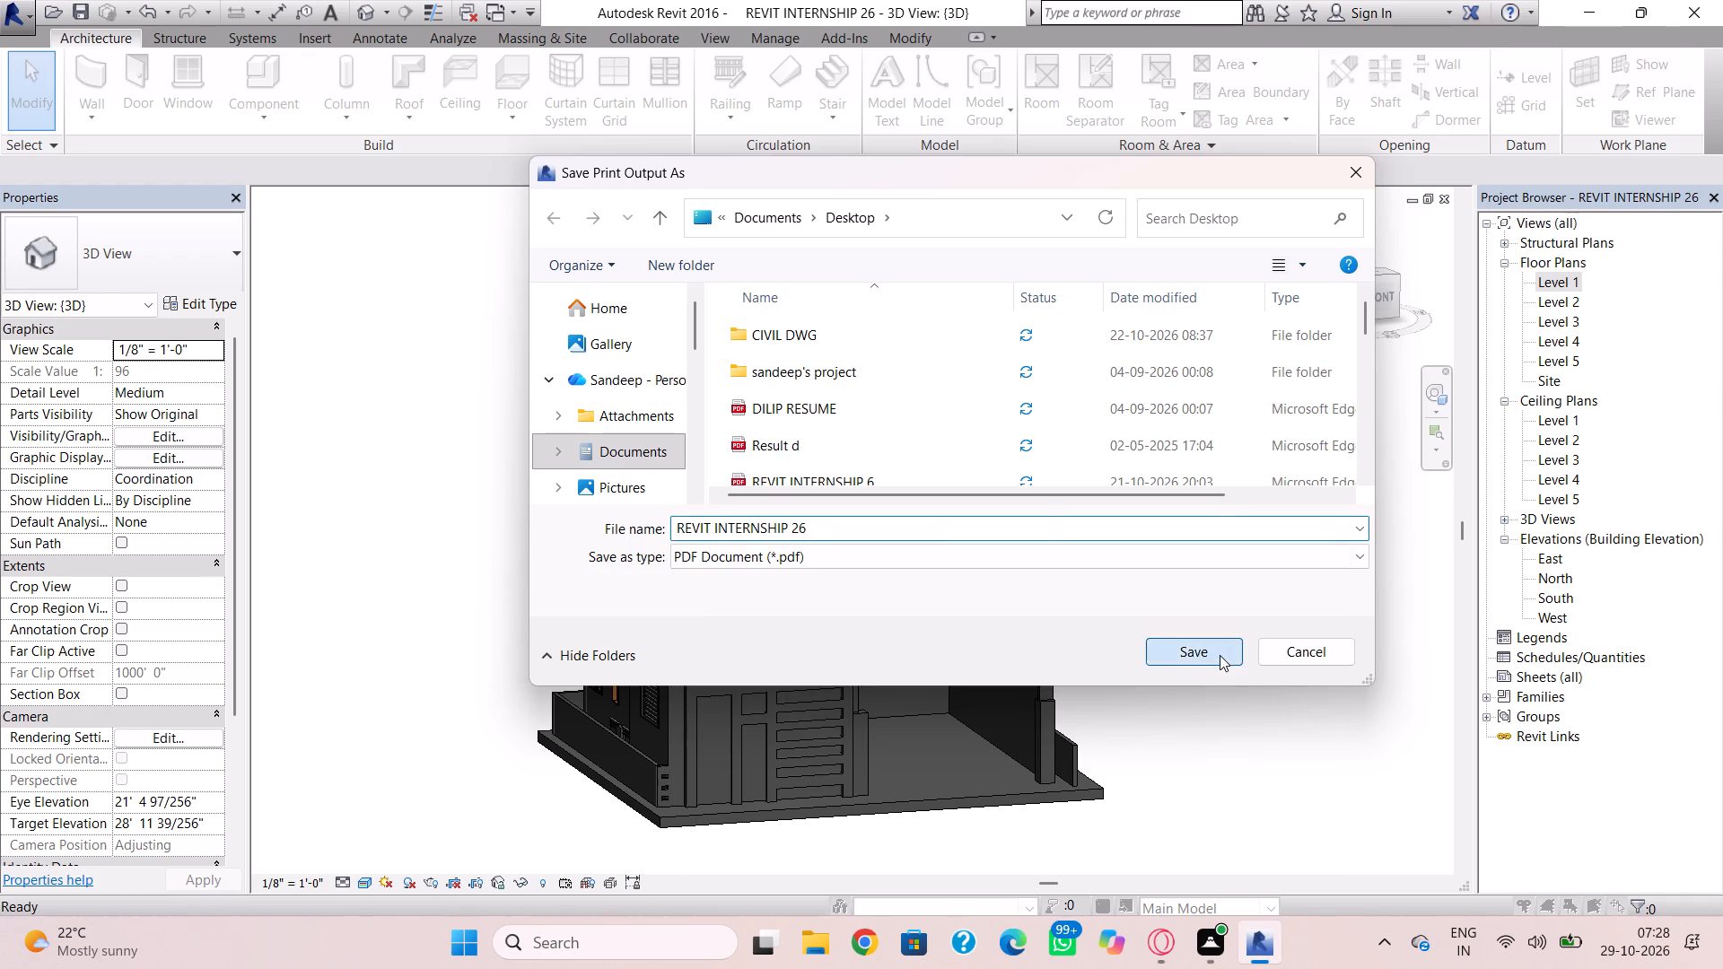